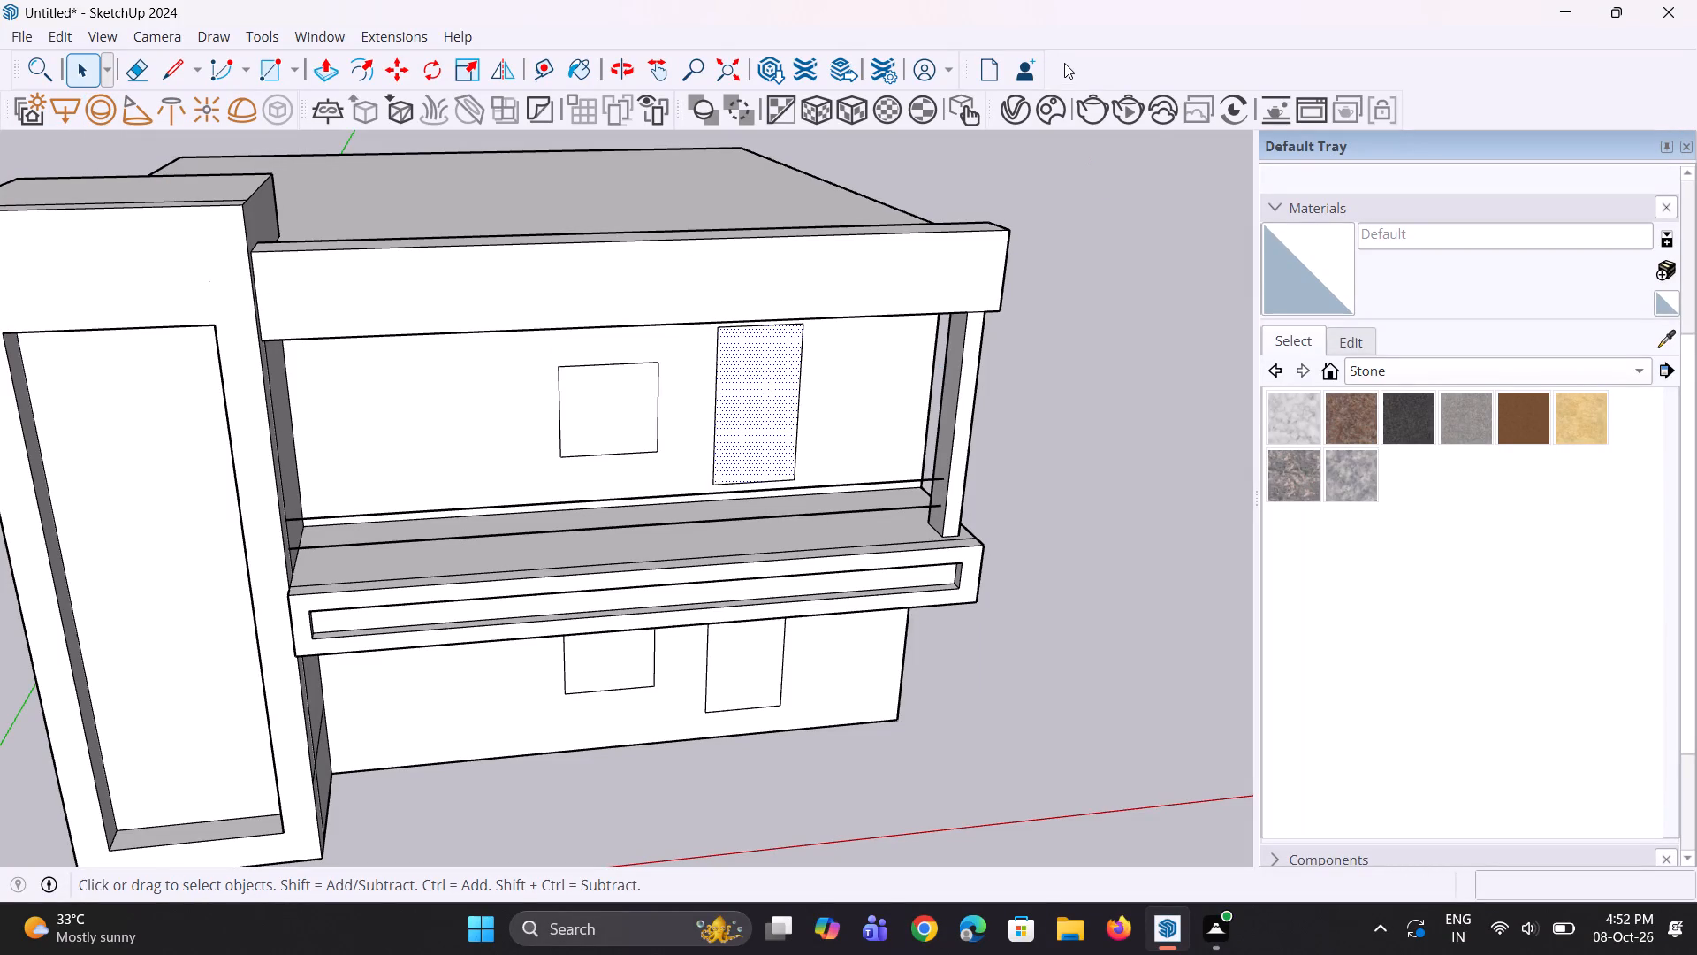
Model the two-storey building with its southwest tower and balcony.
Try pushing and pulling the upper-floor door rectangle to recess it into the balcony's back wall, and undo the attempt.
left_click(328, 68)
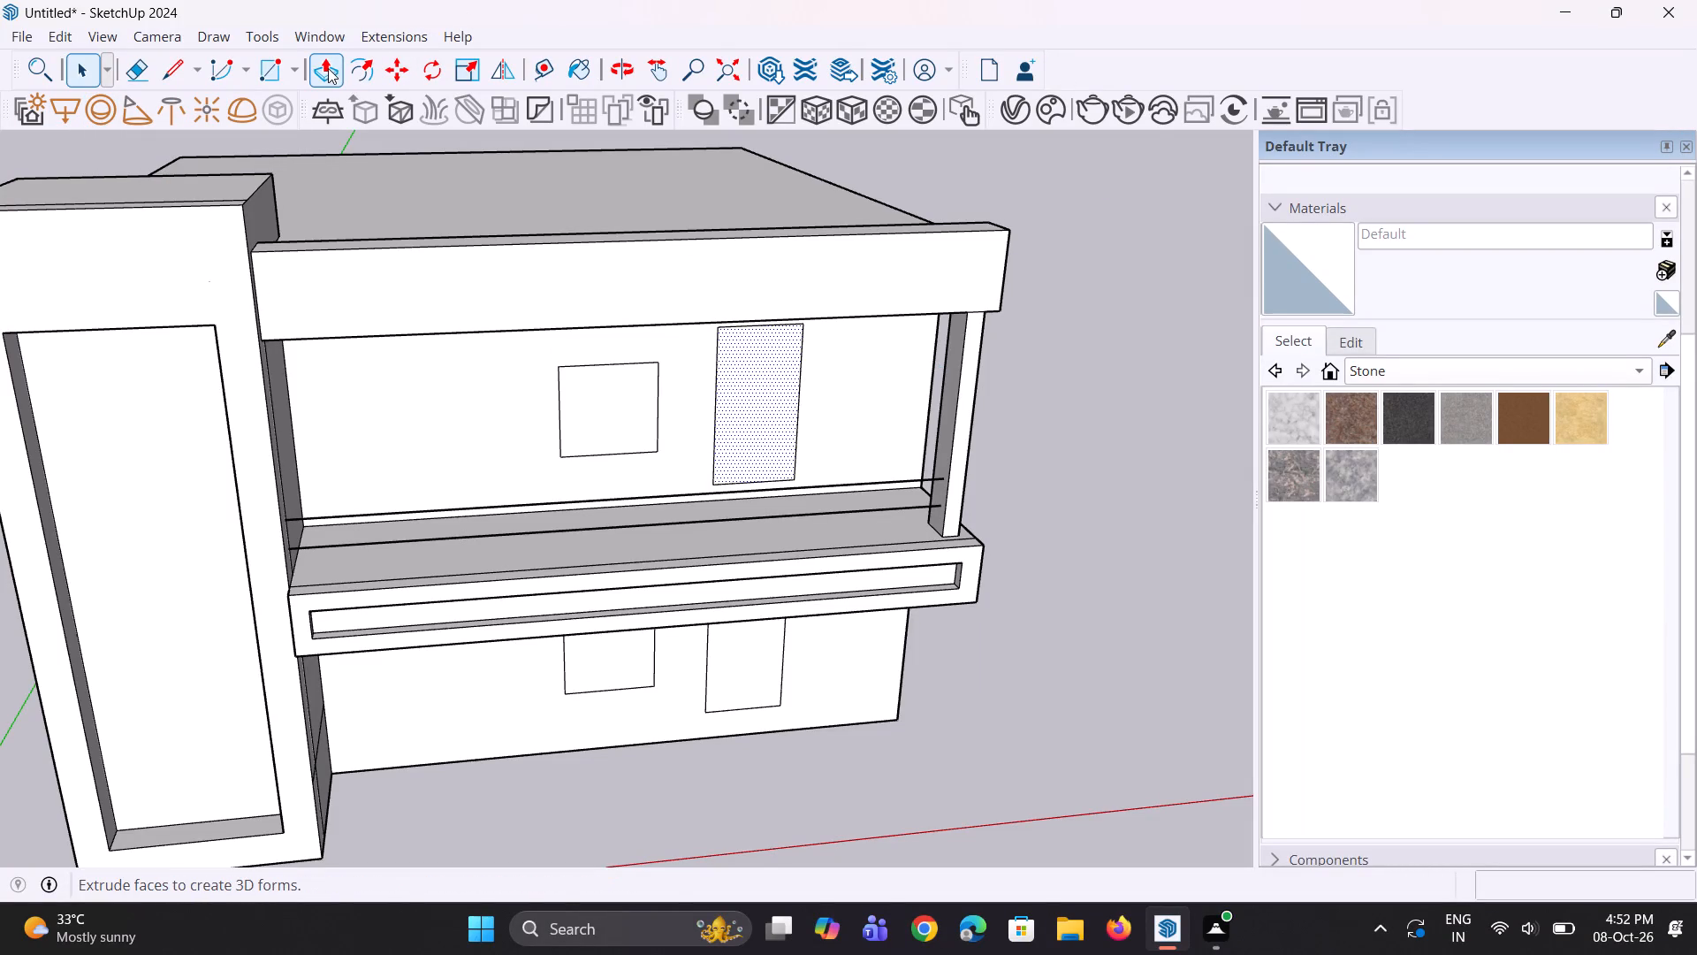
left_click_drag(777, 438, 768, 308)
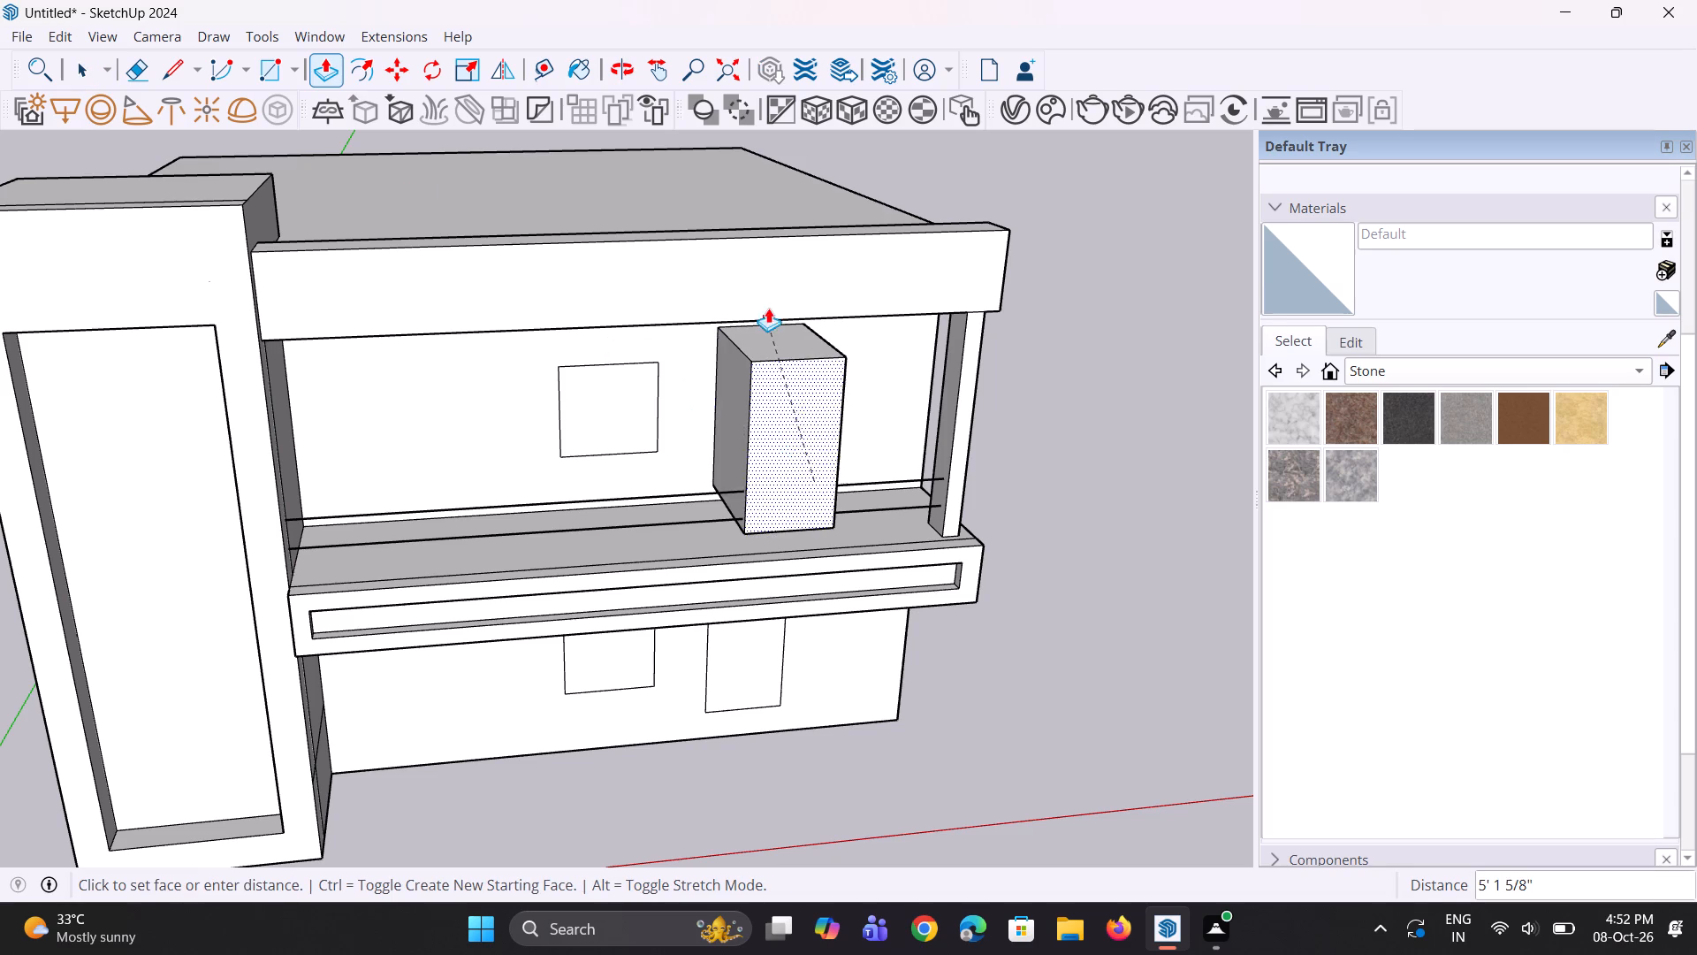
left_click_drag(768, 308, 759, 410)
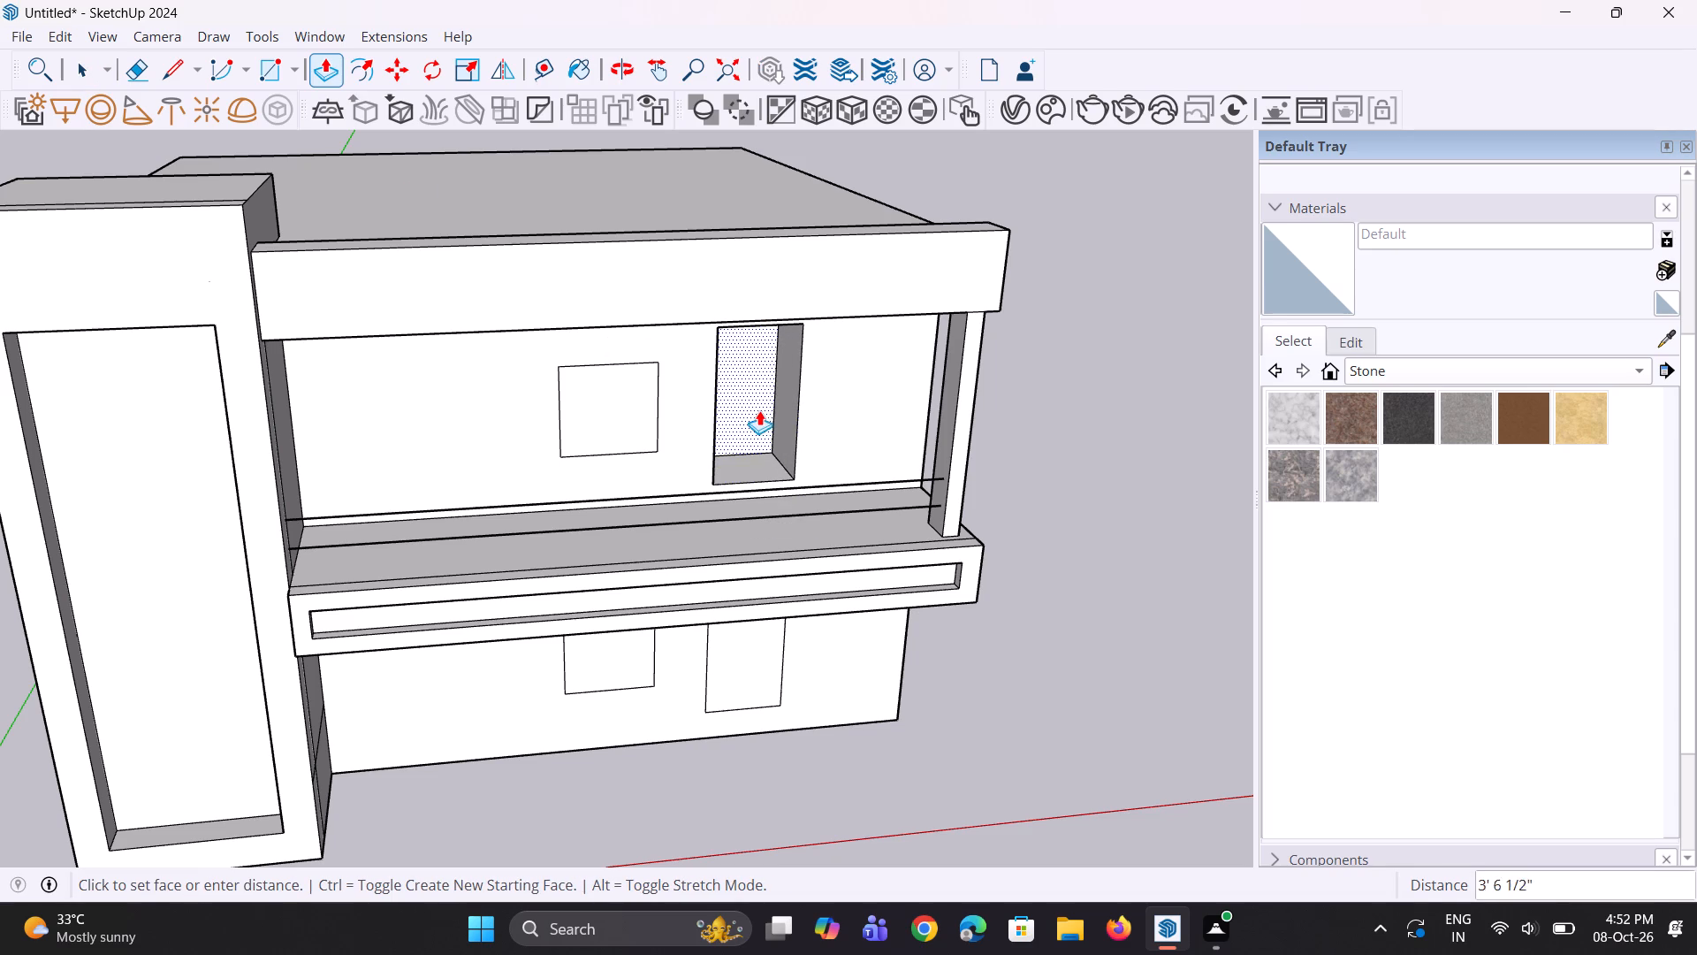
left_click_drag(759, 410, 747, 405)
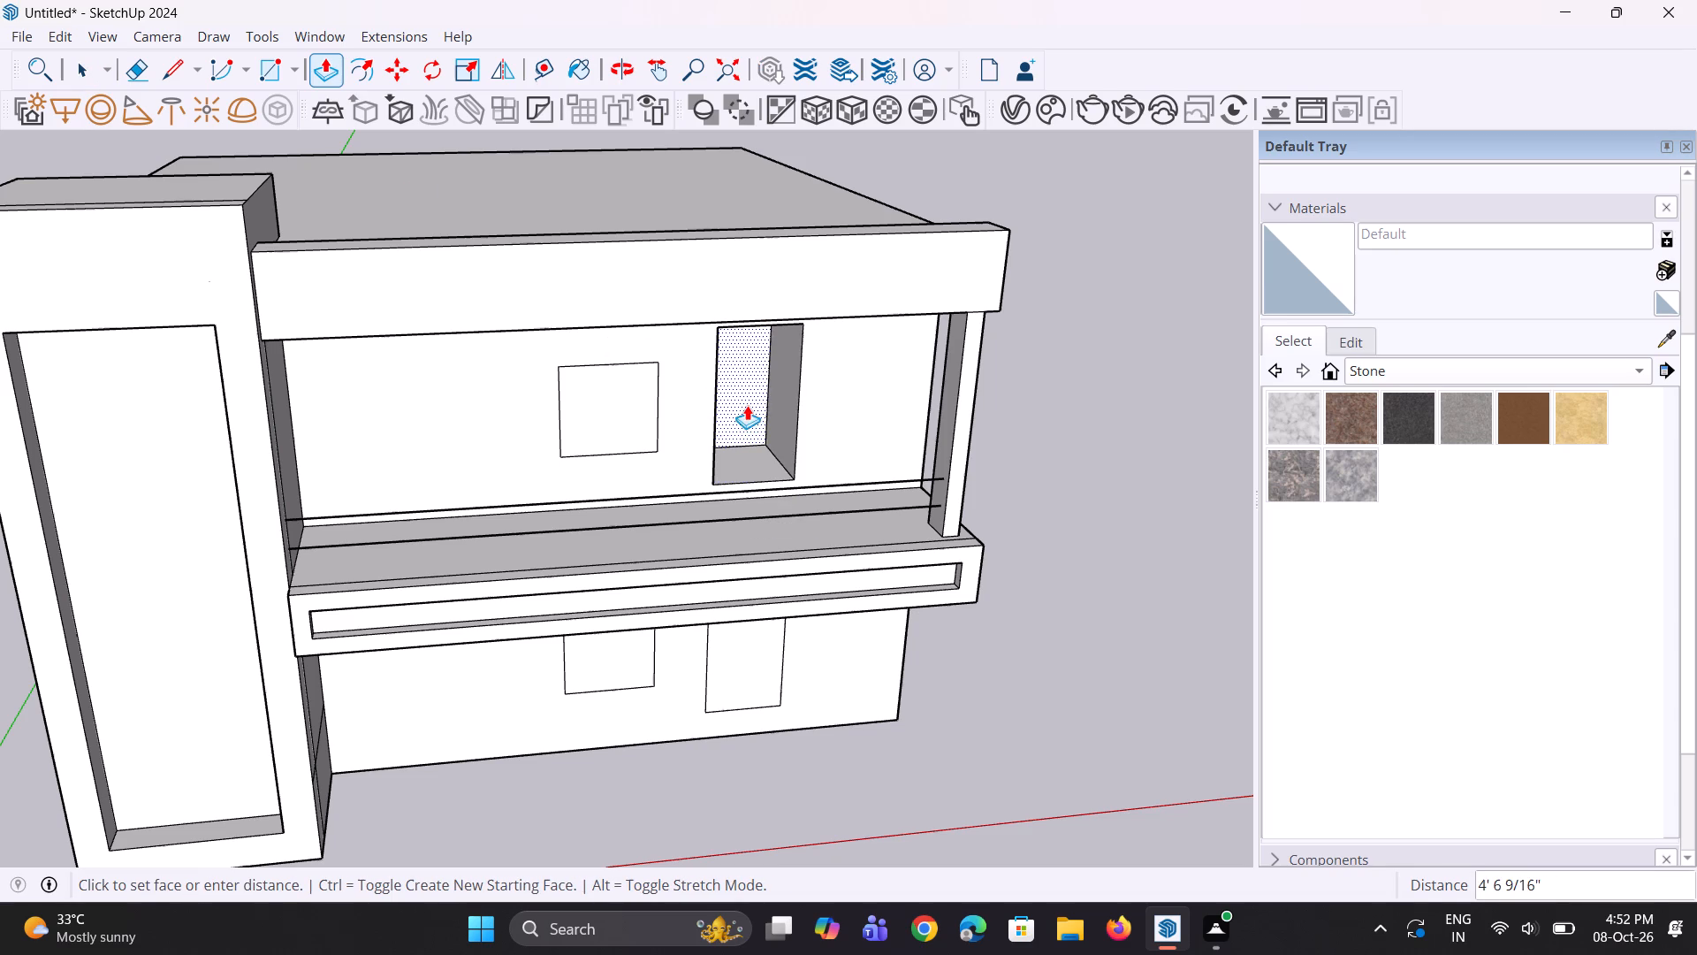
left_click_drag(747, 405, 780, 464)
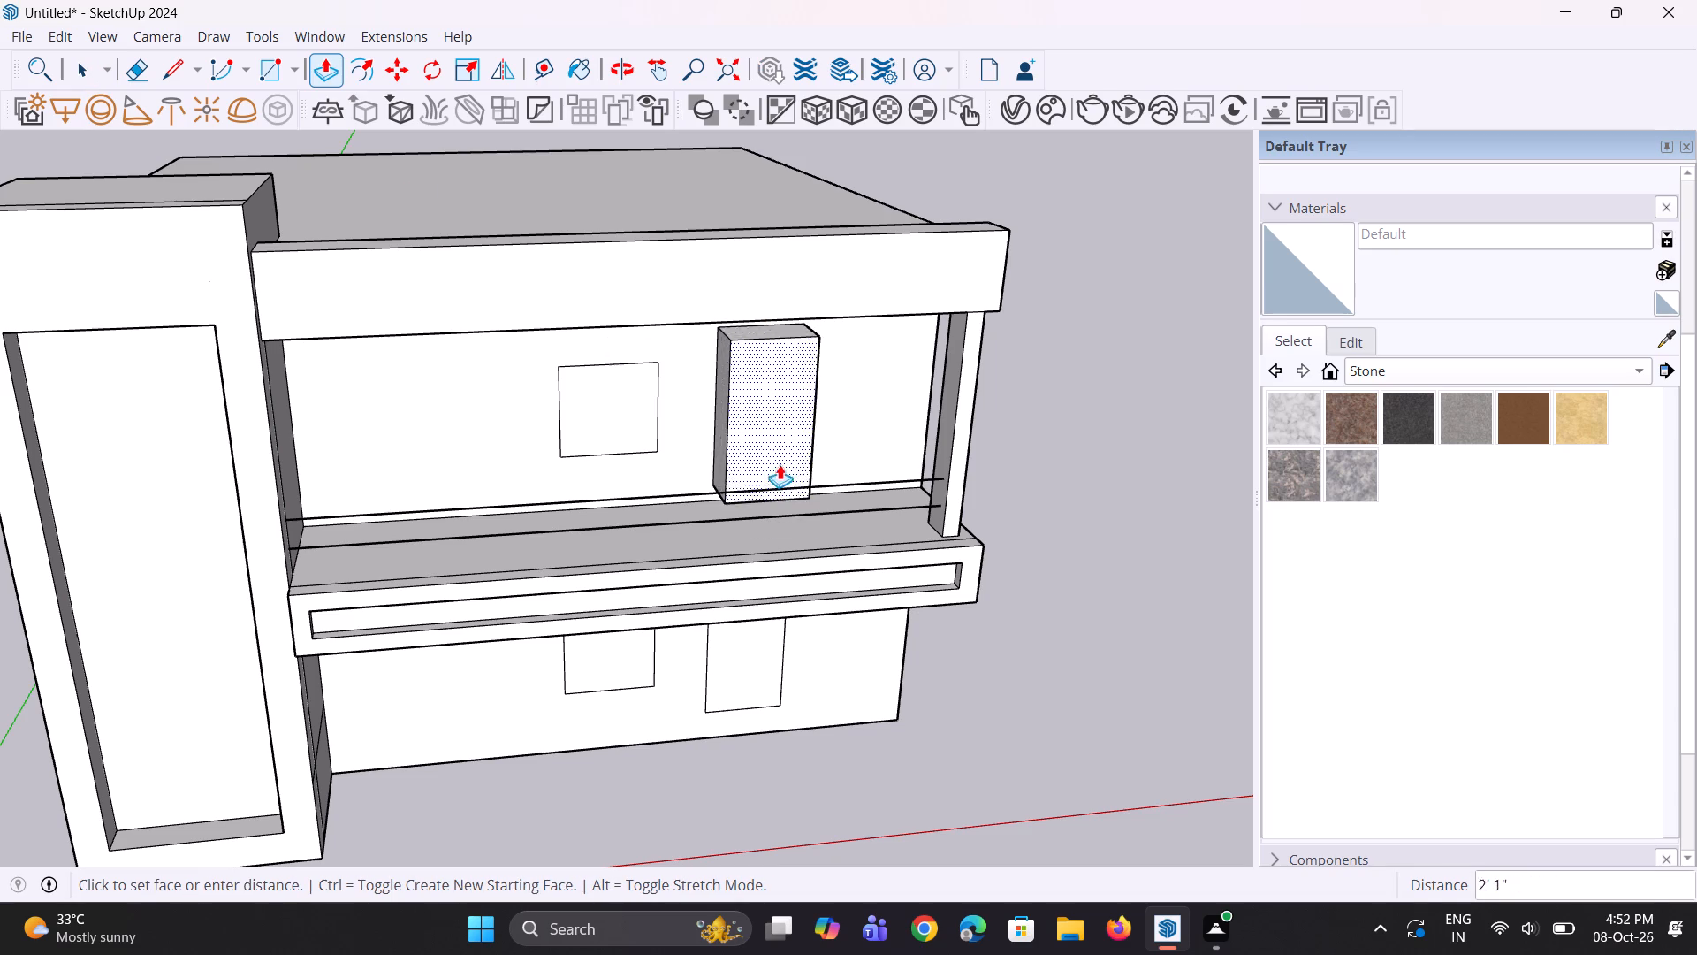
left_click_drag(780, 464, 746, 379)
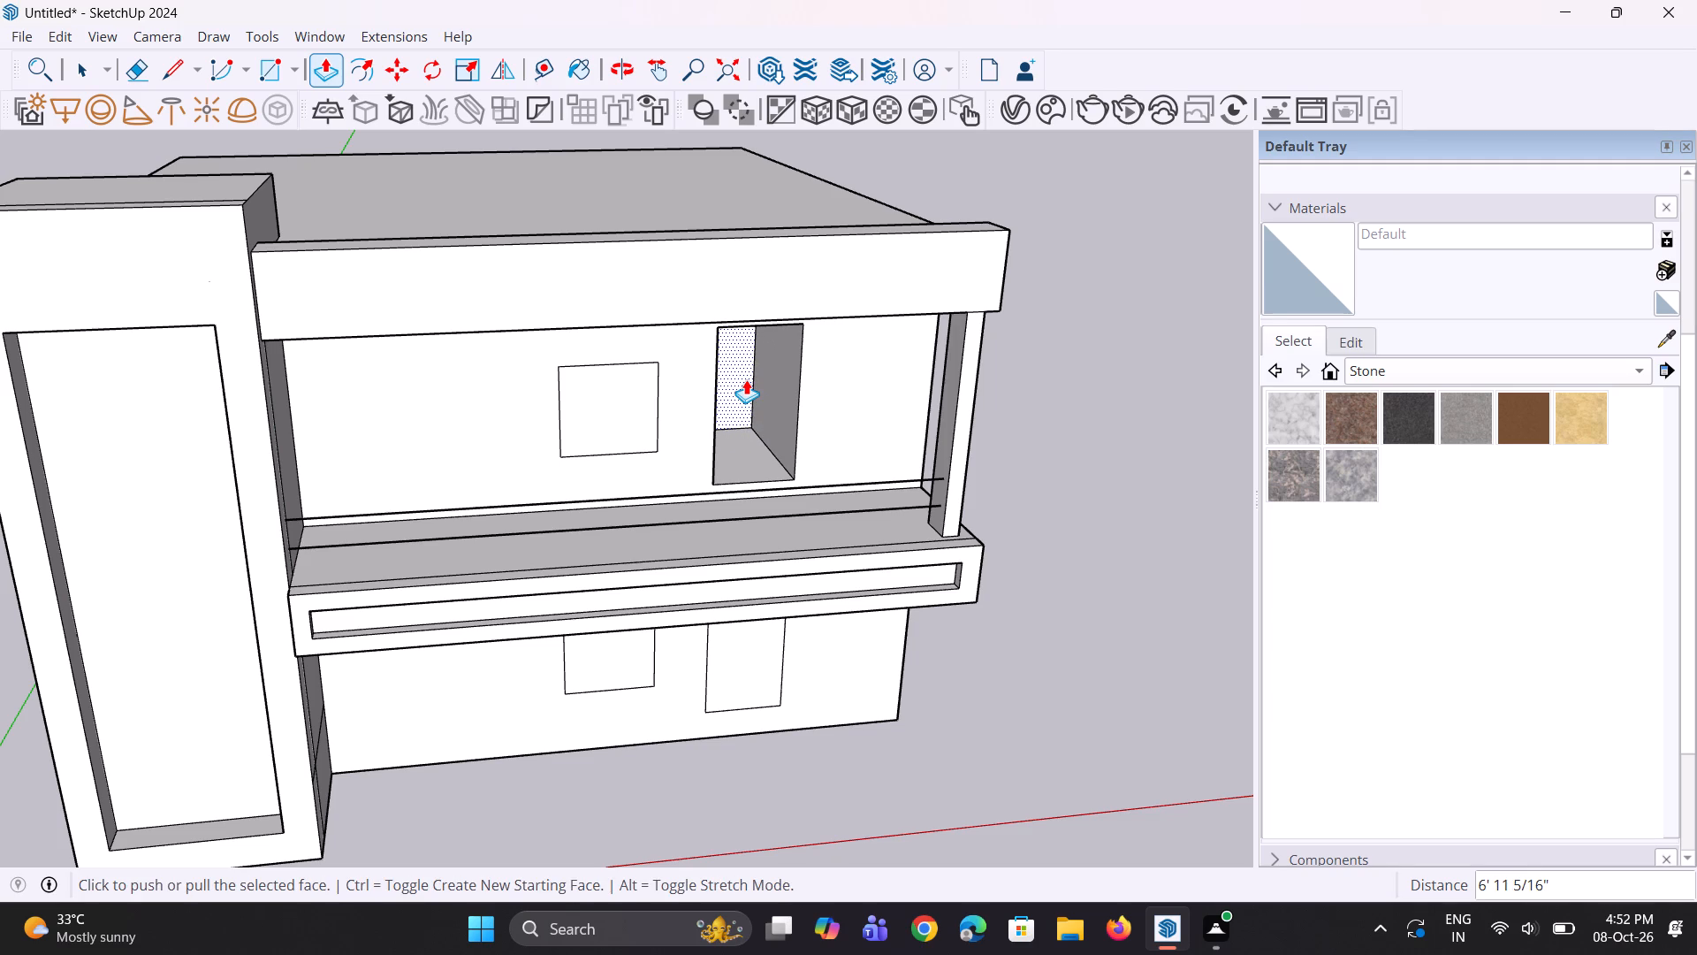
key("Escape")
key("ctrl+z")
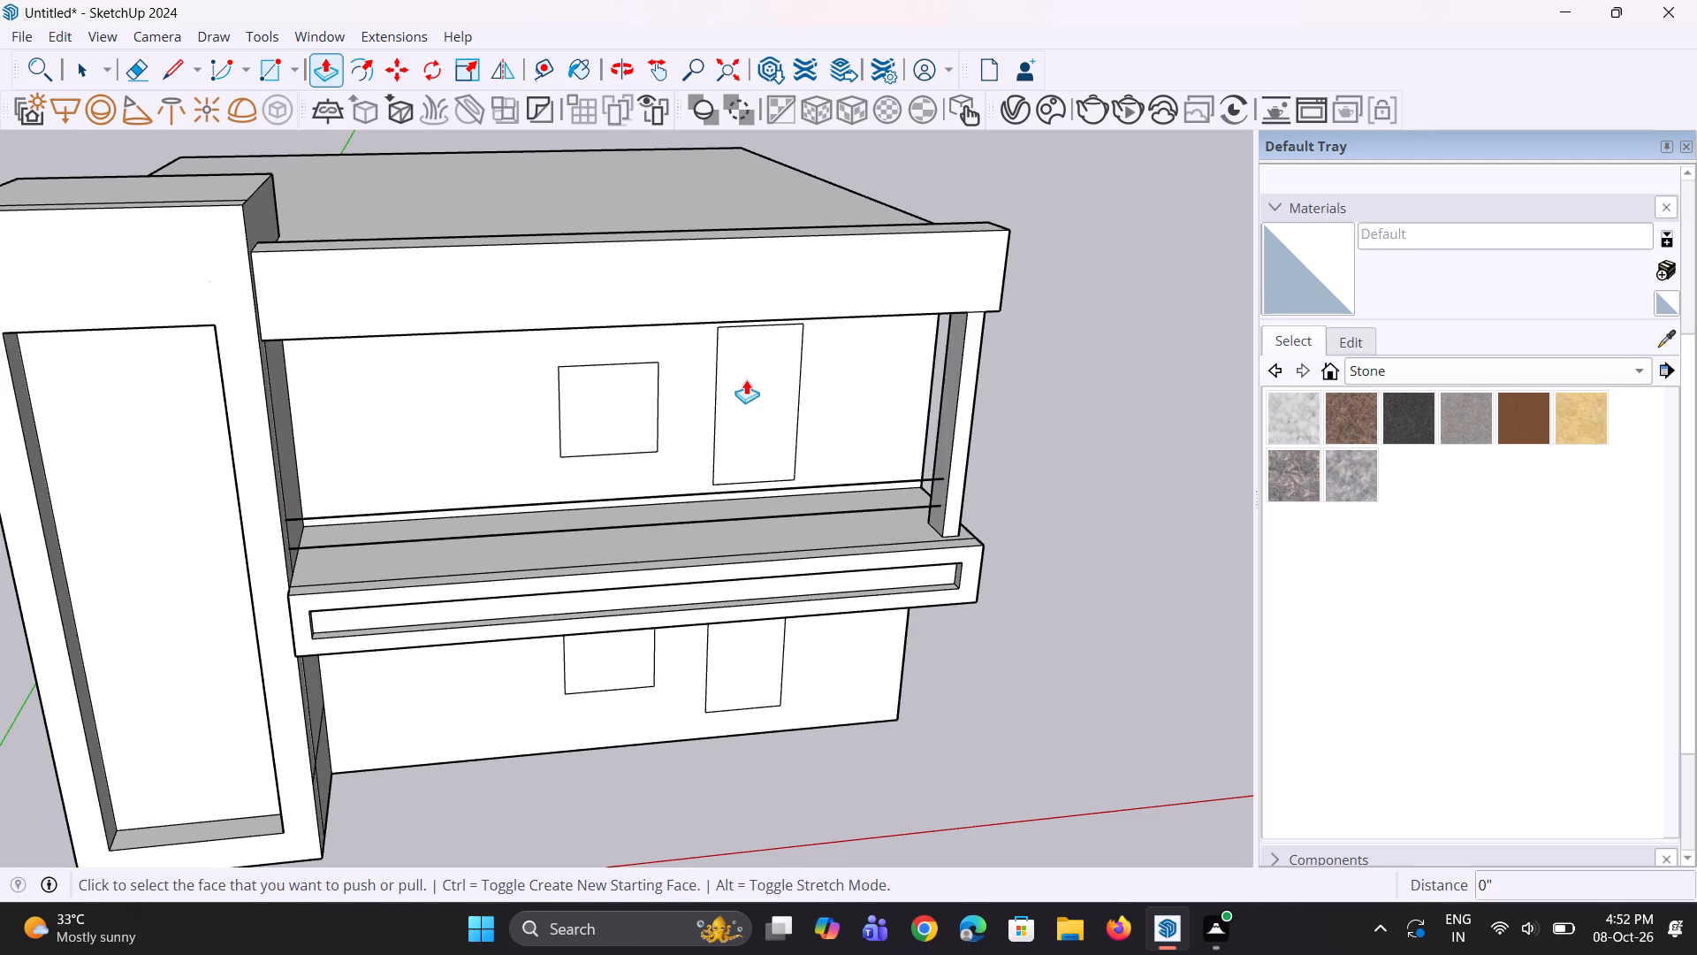
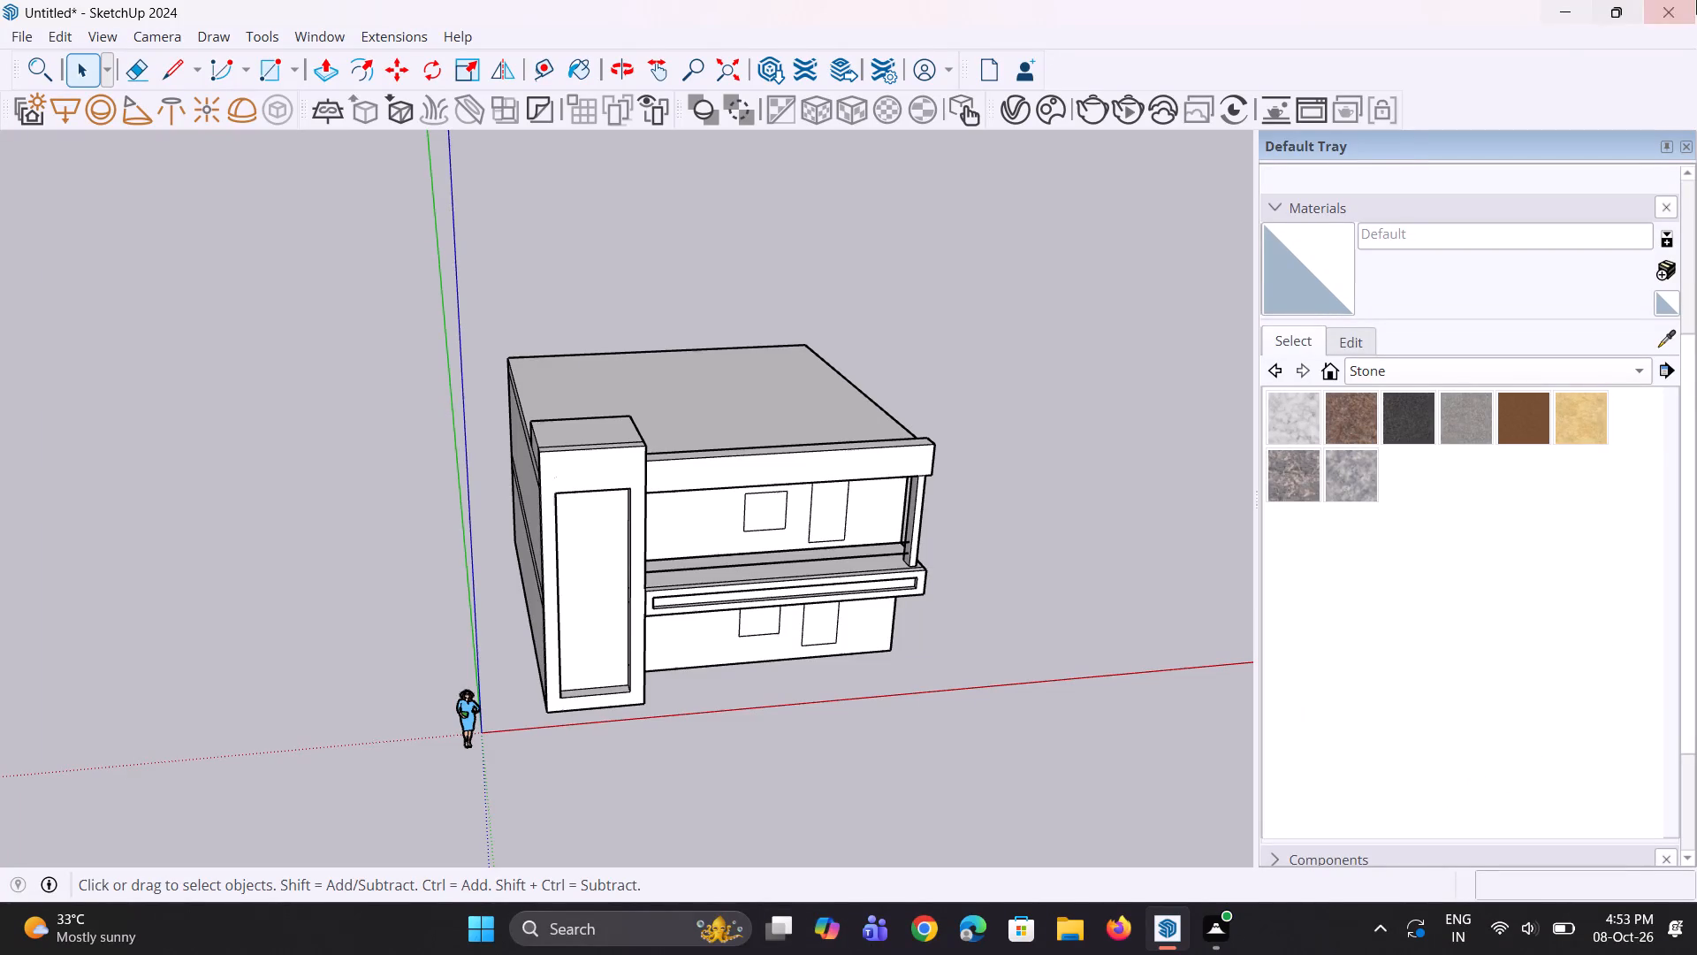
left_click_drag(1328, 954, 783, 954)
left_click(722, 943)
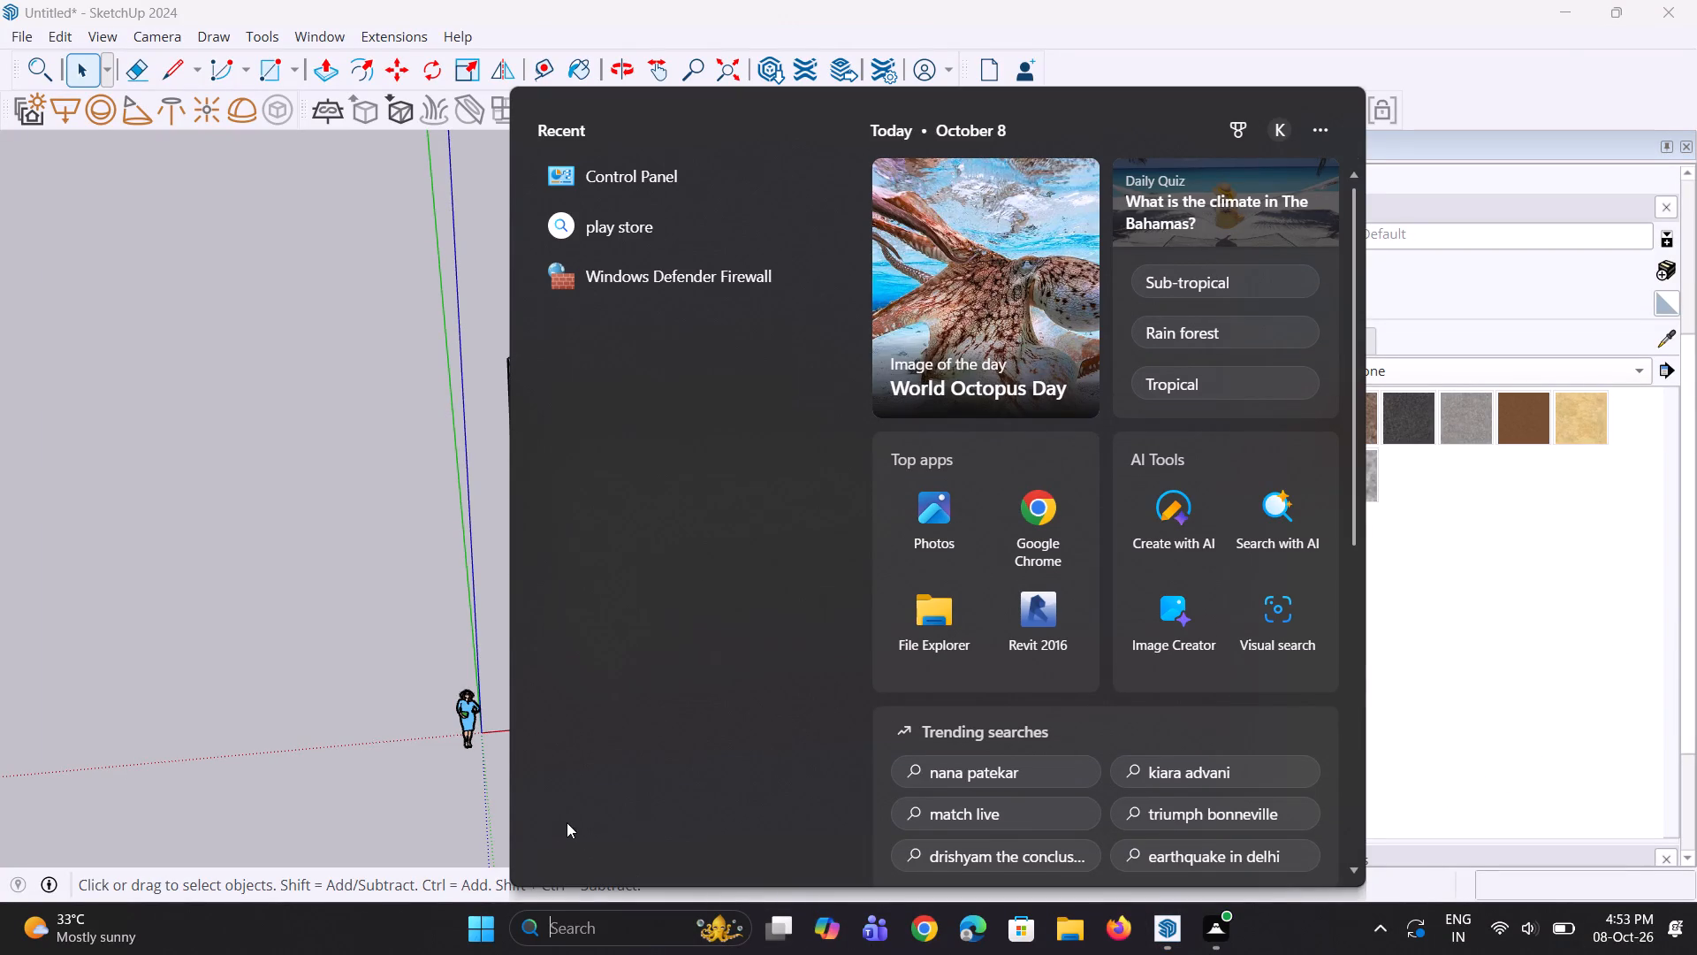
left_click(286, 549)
Select the entire two-storey house model and delete it, leaving only the scale figure.
middle_click_drag(365, 600, 422, 564)
middle_click_drag(493, 633, 392, 668)
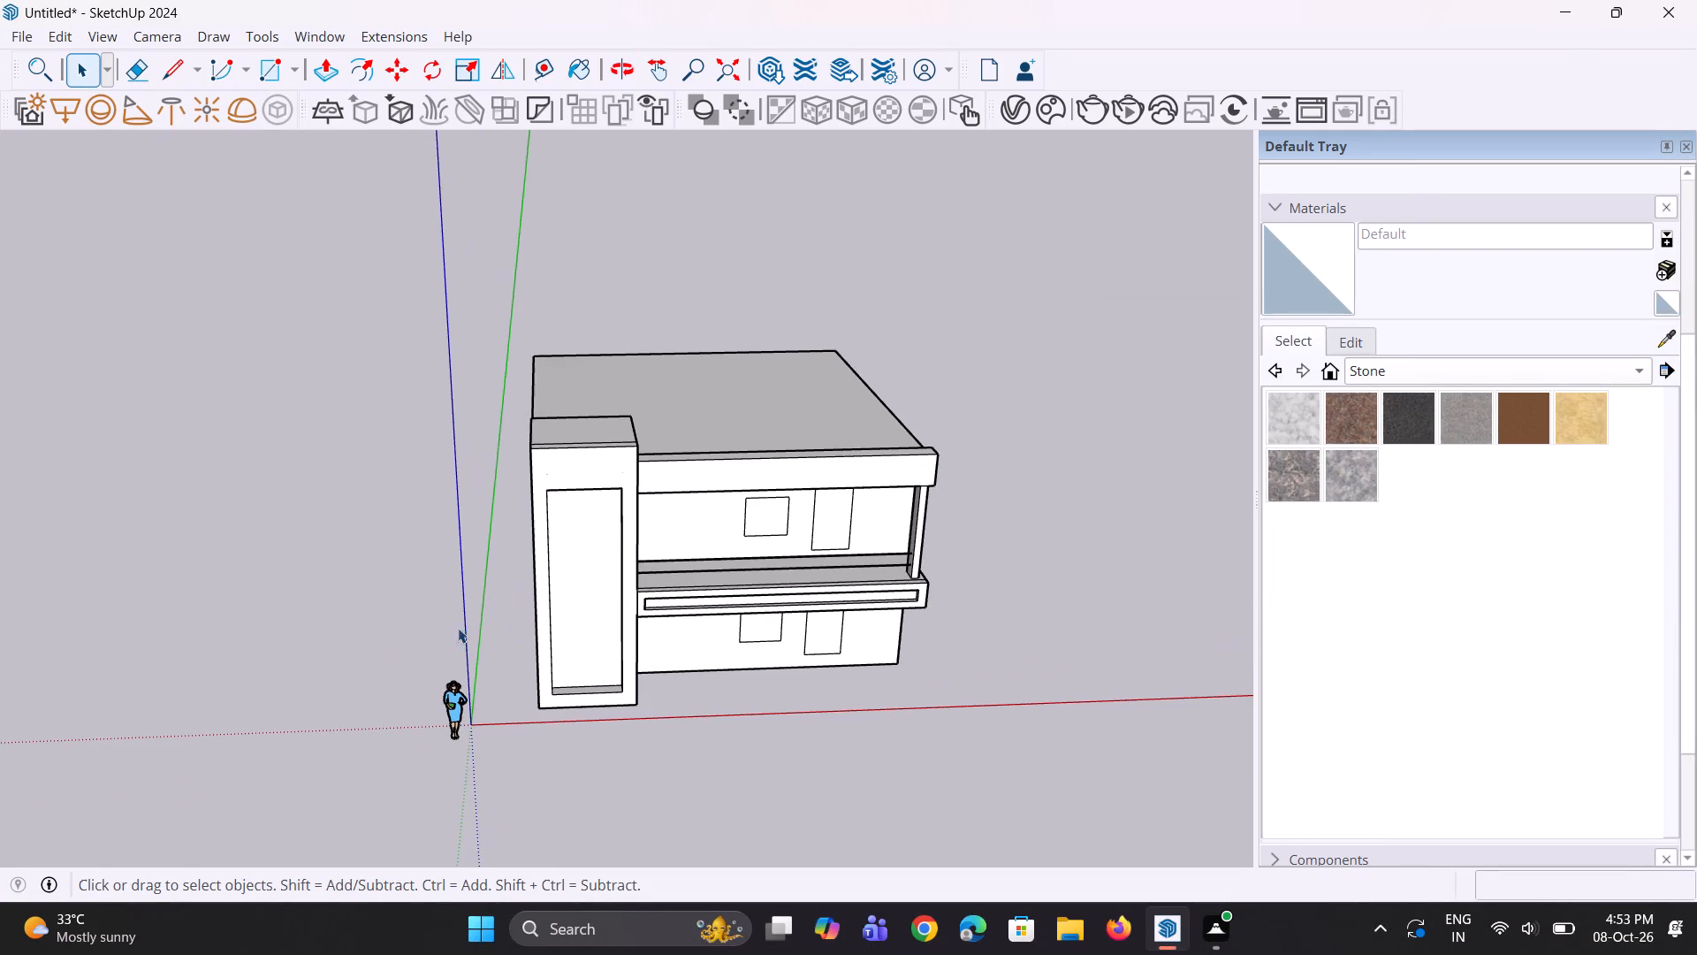
left_click_drag(509, 330, 902, 675)
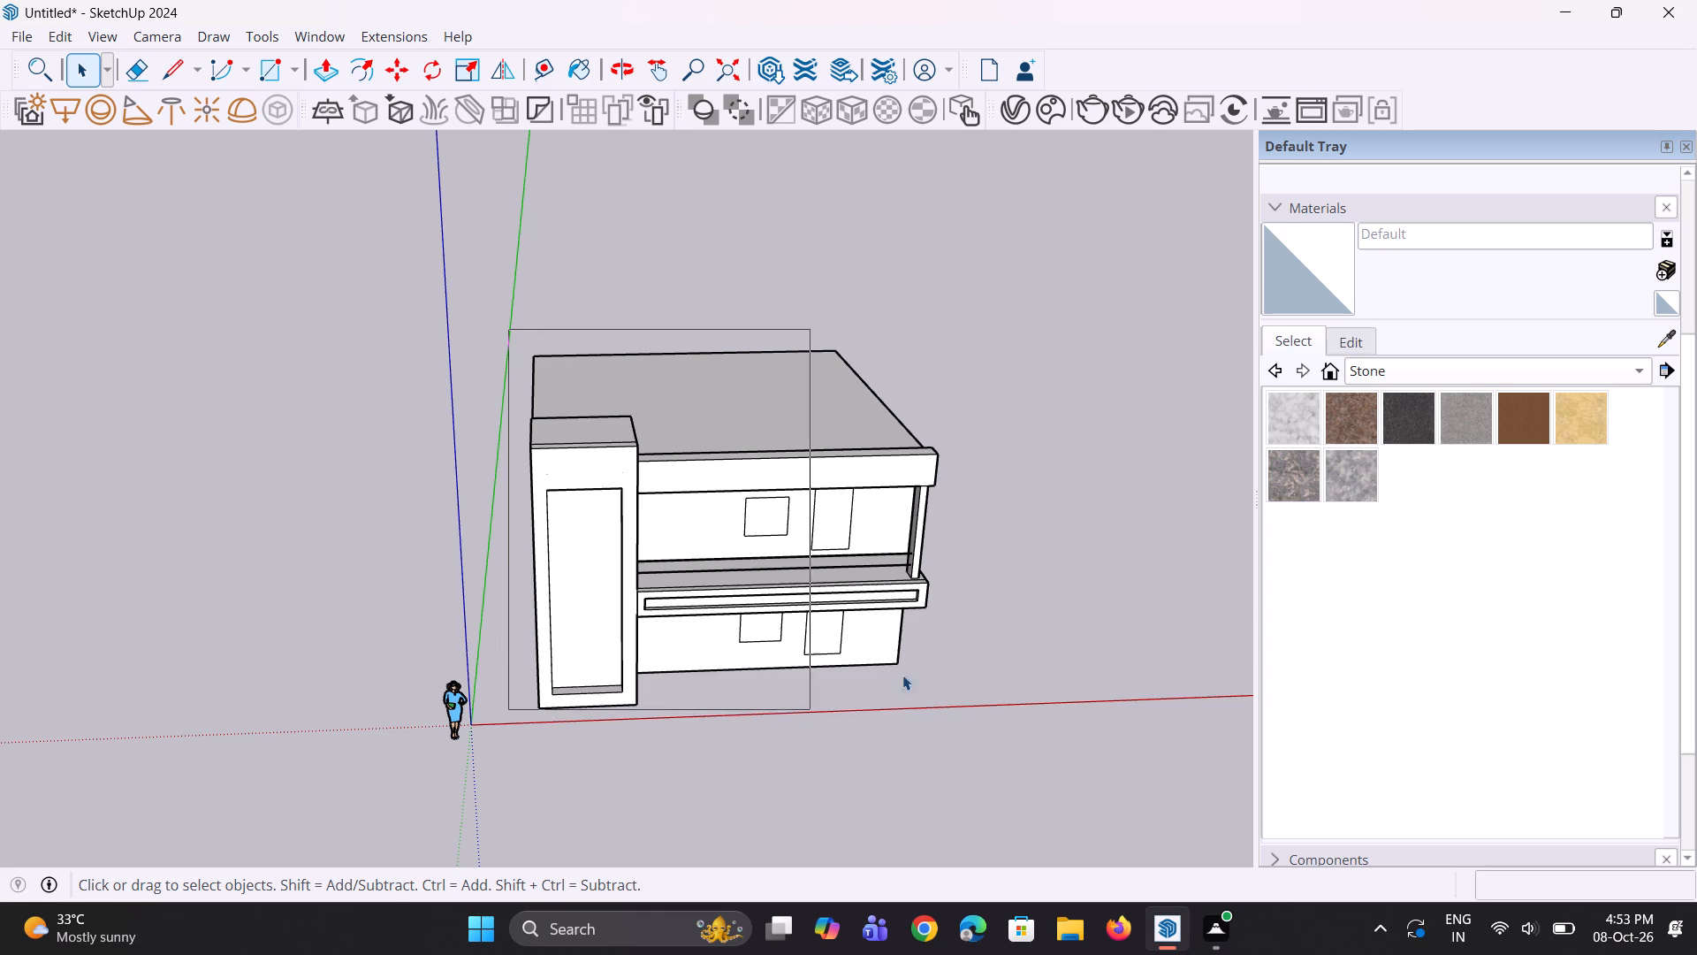
left_click_drag(902, 675, 985, 719)
key("Delete")
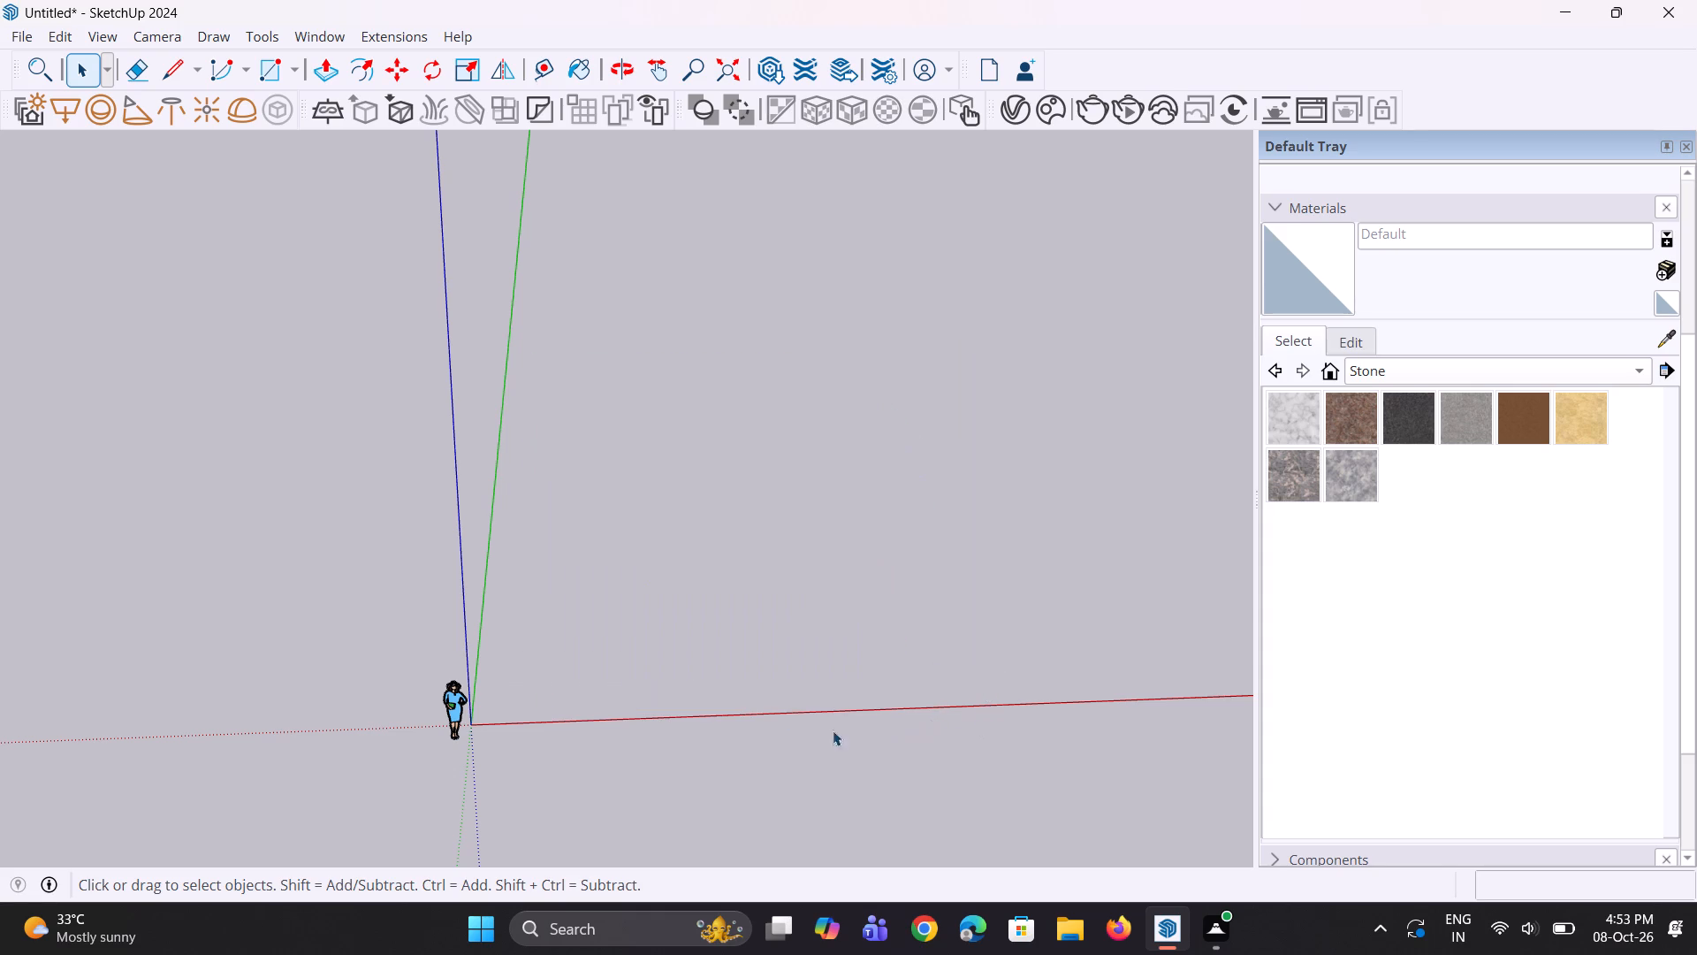
Draw a 35' by 36' rectangle on the ground plane behind the red axis as the new house footprint.
scroll(367, 598, "down", 5)
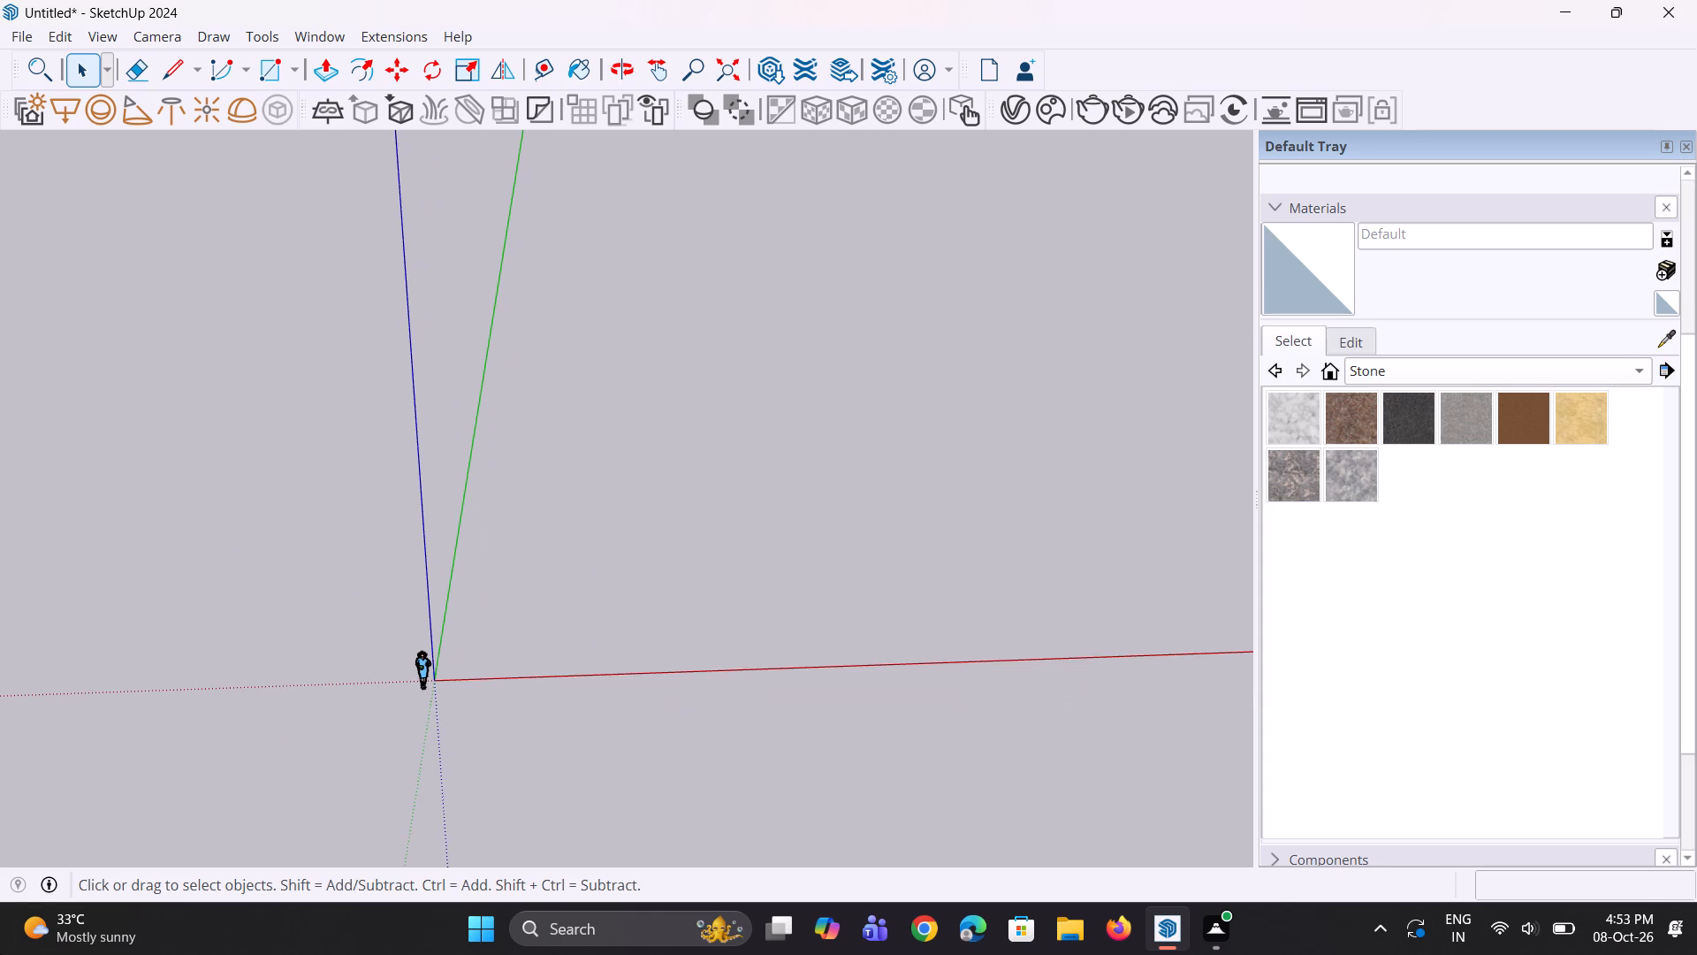
middle_click_drag(764, 638, 741, 528)
scroll(650, 663, "up", 3)
middle_click_drag(678, 677, 704, 705)
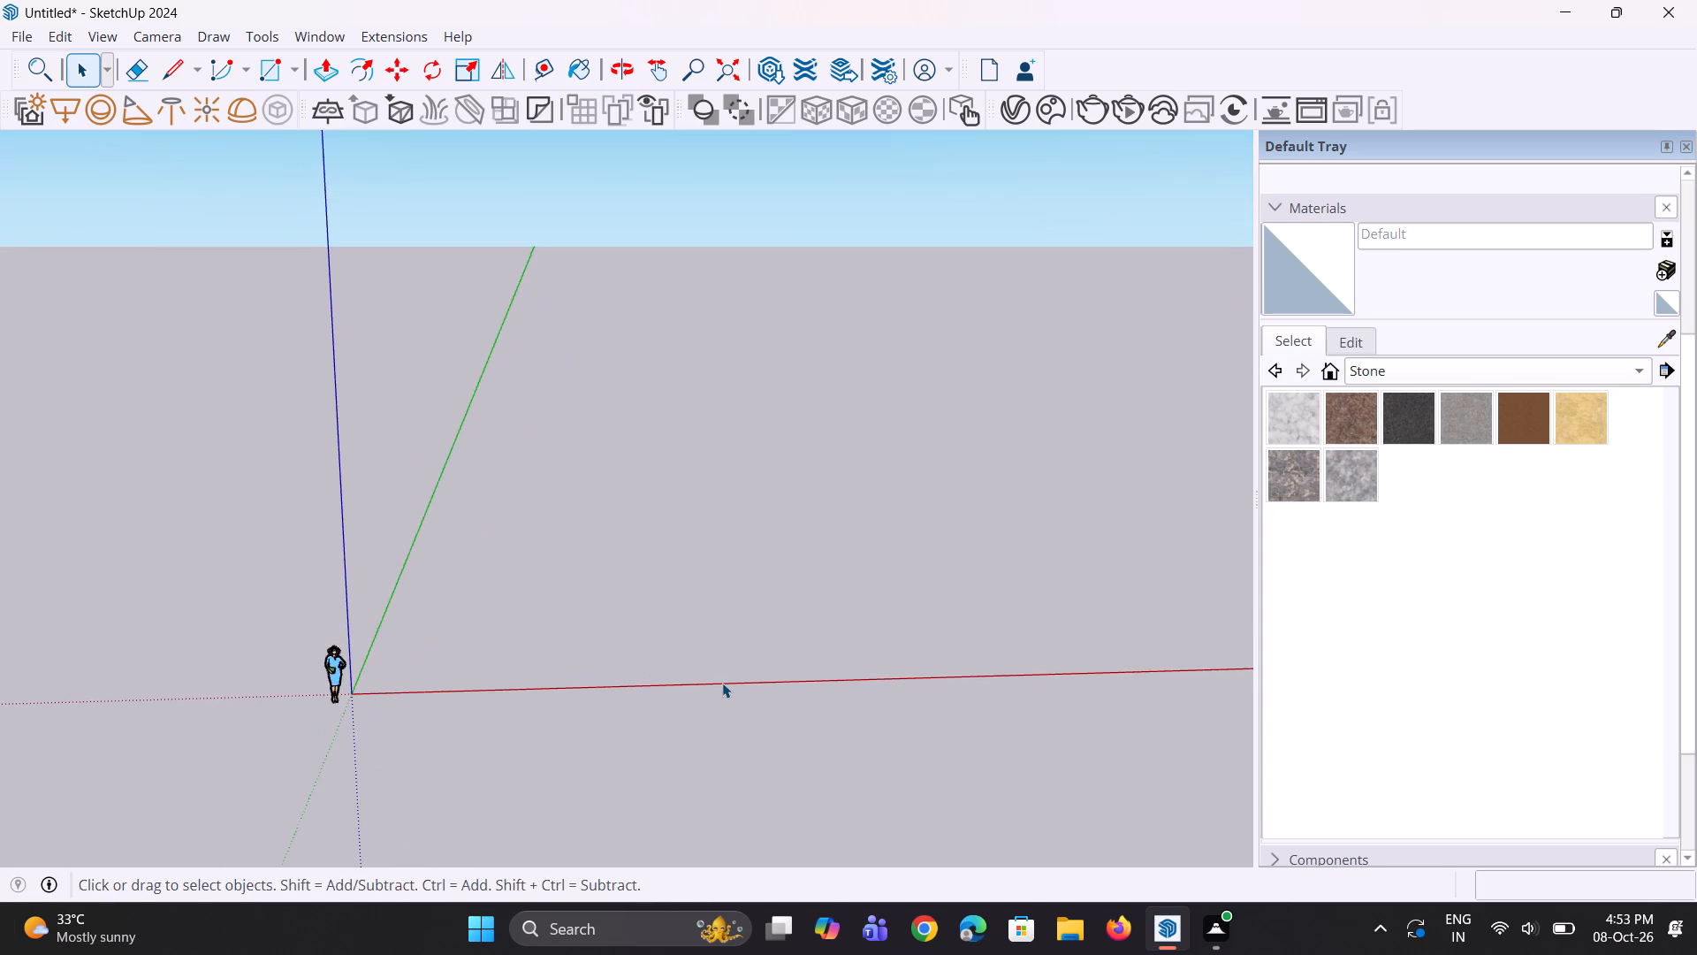
scroll(722, 679, "up", 2)
key("r")
left_click(524, 632)
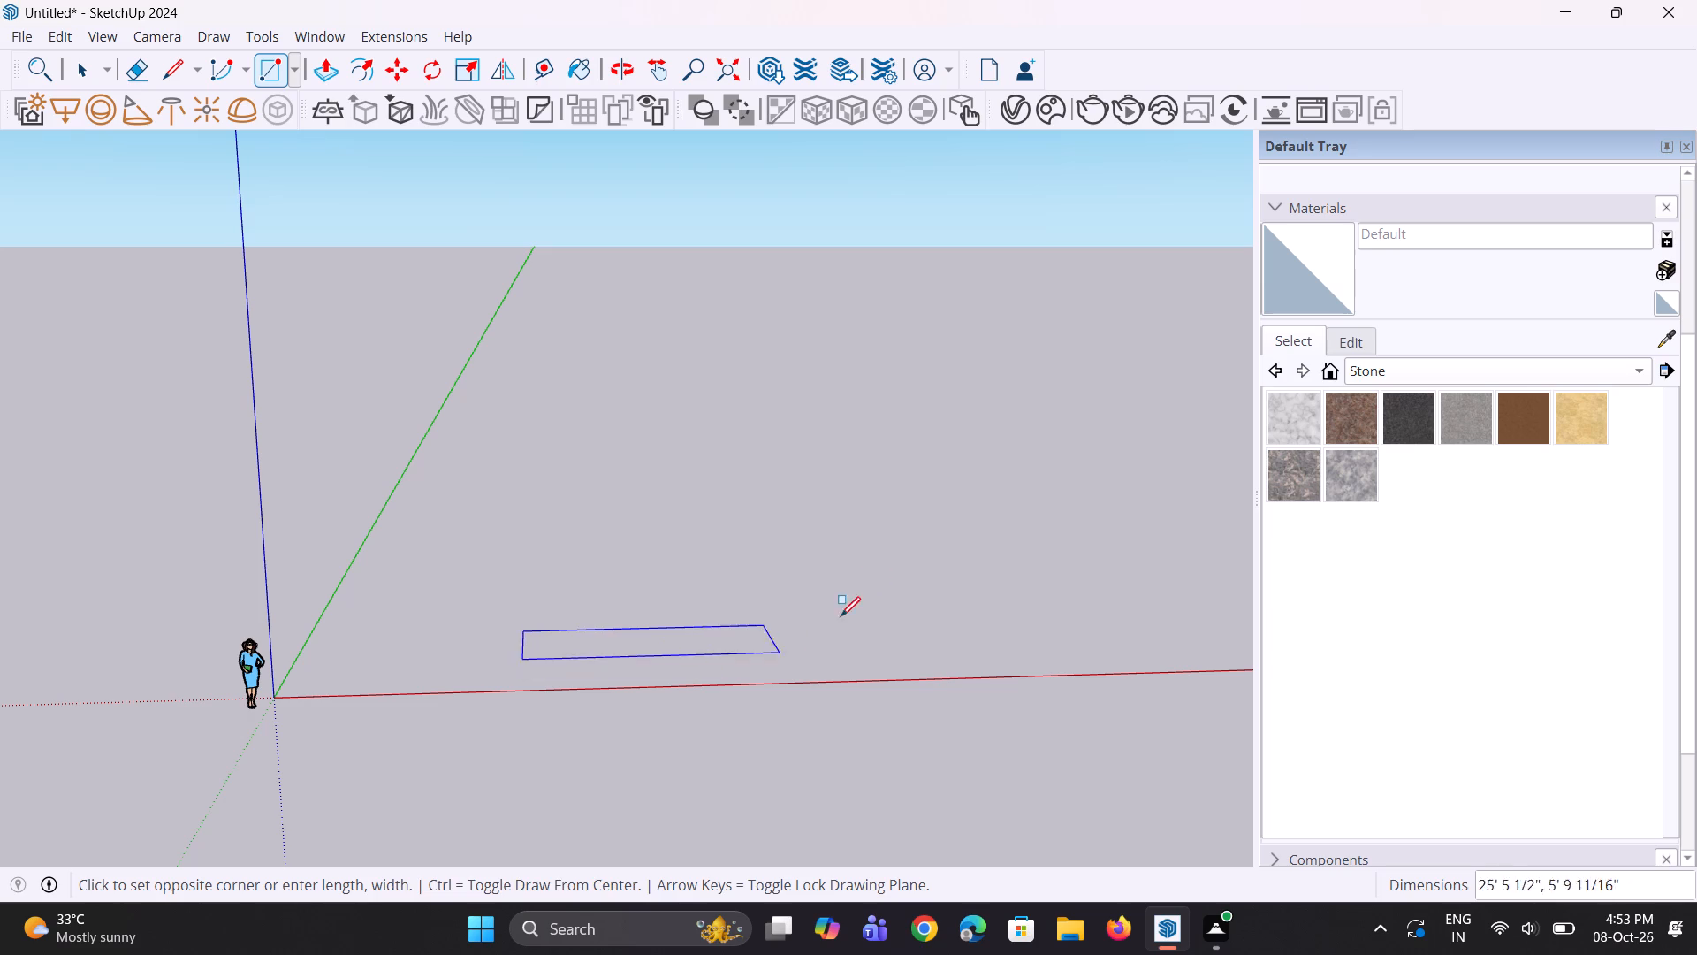
type("35'.")
key("BackSpace")
type(",36'")
key("Return")
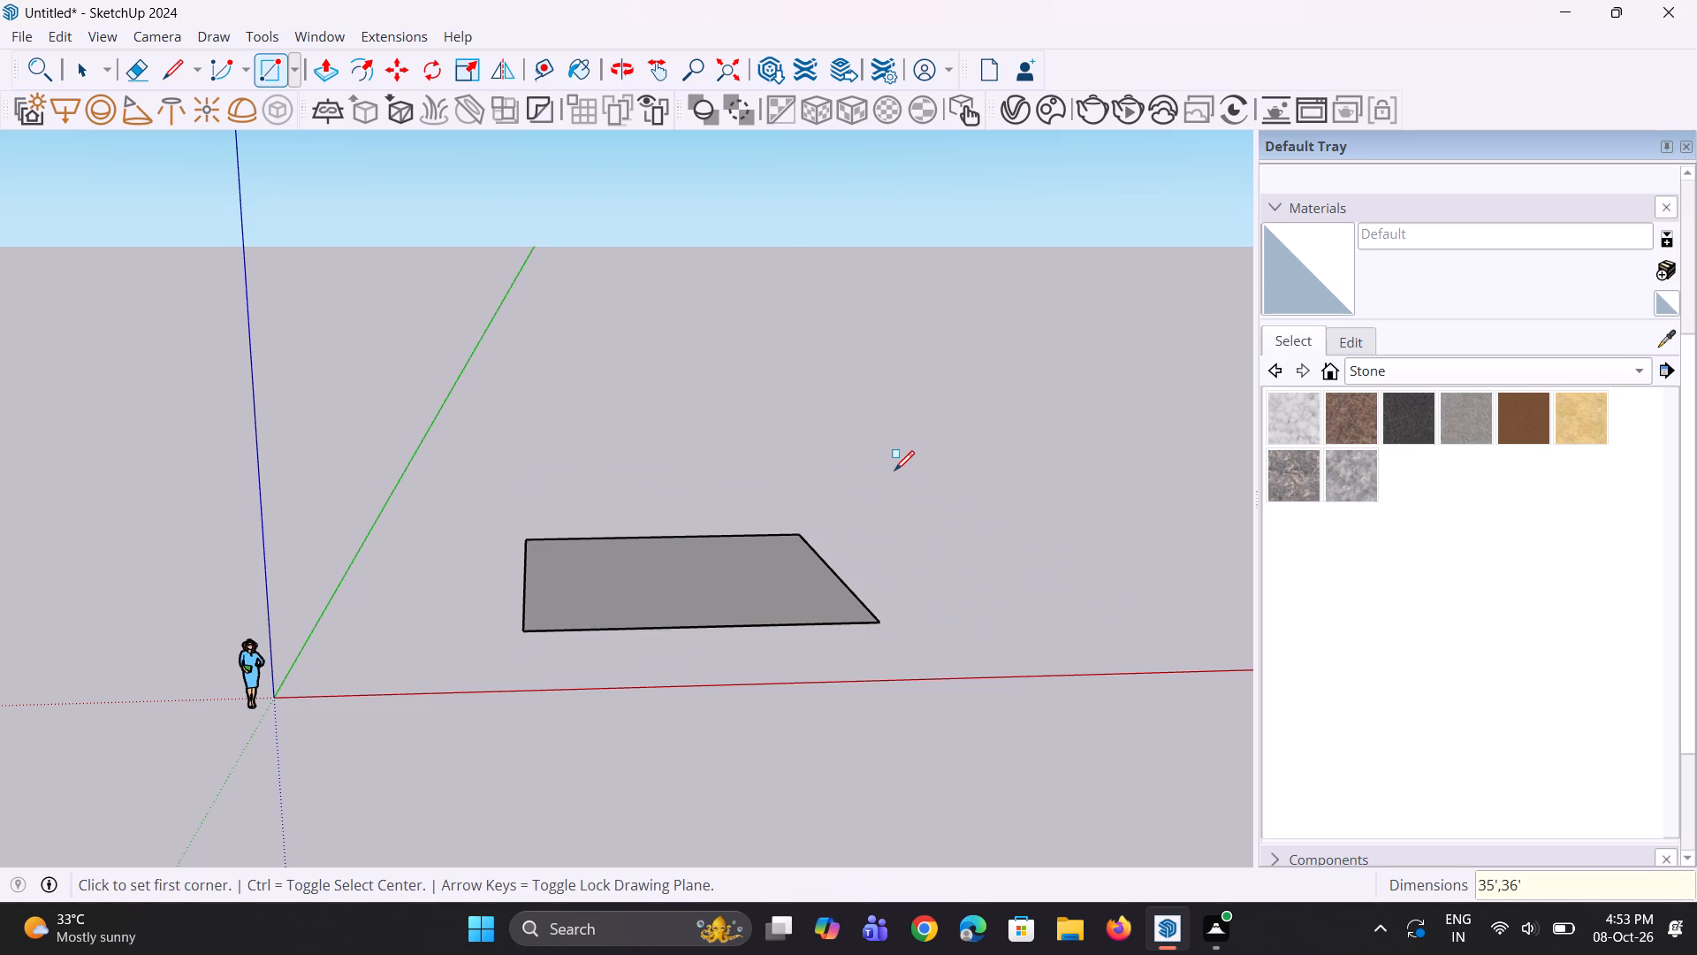
Push/Pull the footprint rectangle up 10' to form the ground-floor block.
scroll(842, 474, "down", 1)
middle_click_drag(855, 563, 730, 729)
scroll(804, 615, "up", 2)
key("p")
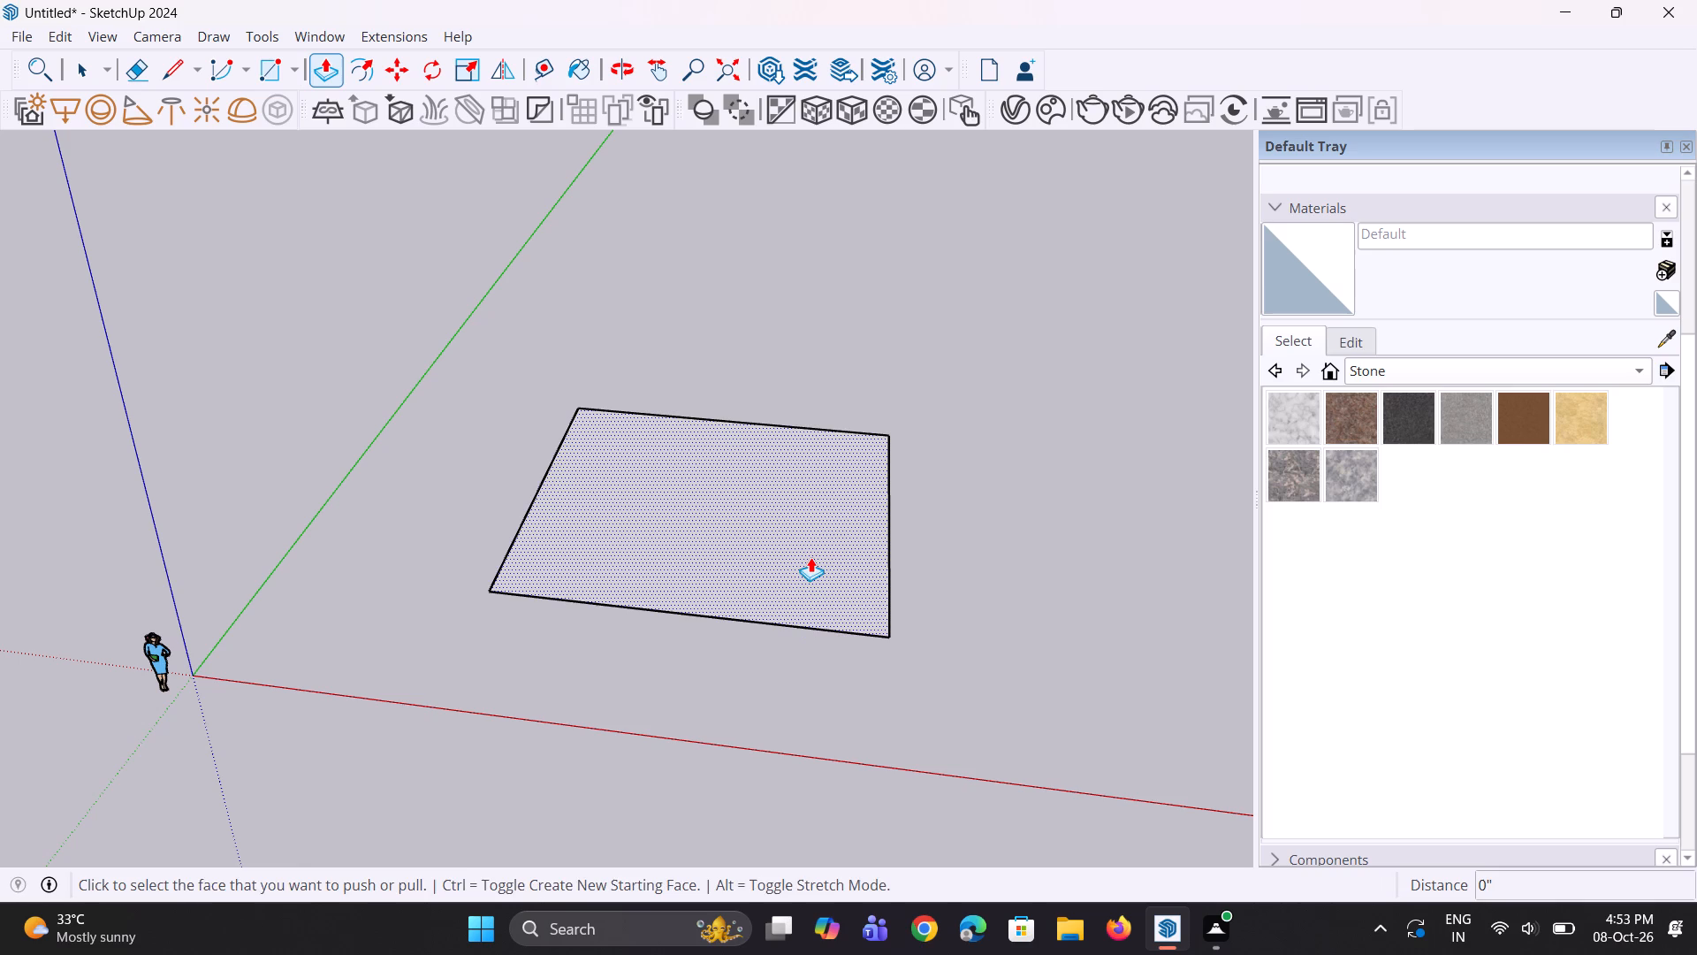
left_click(810, 557)
type("10'")
key("Return")
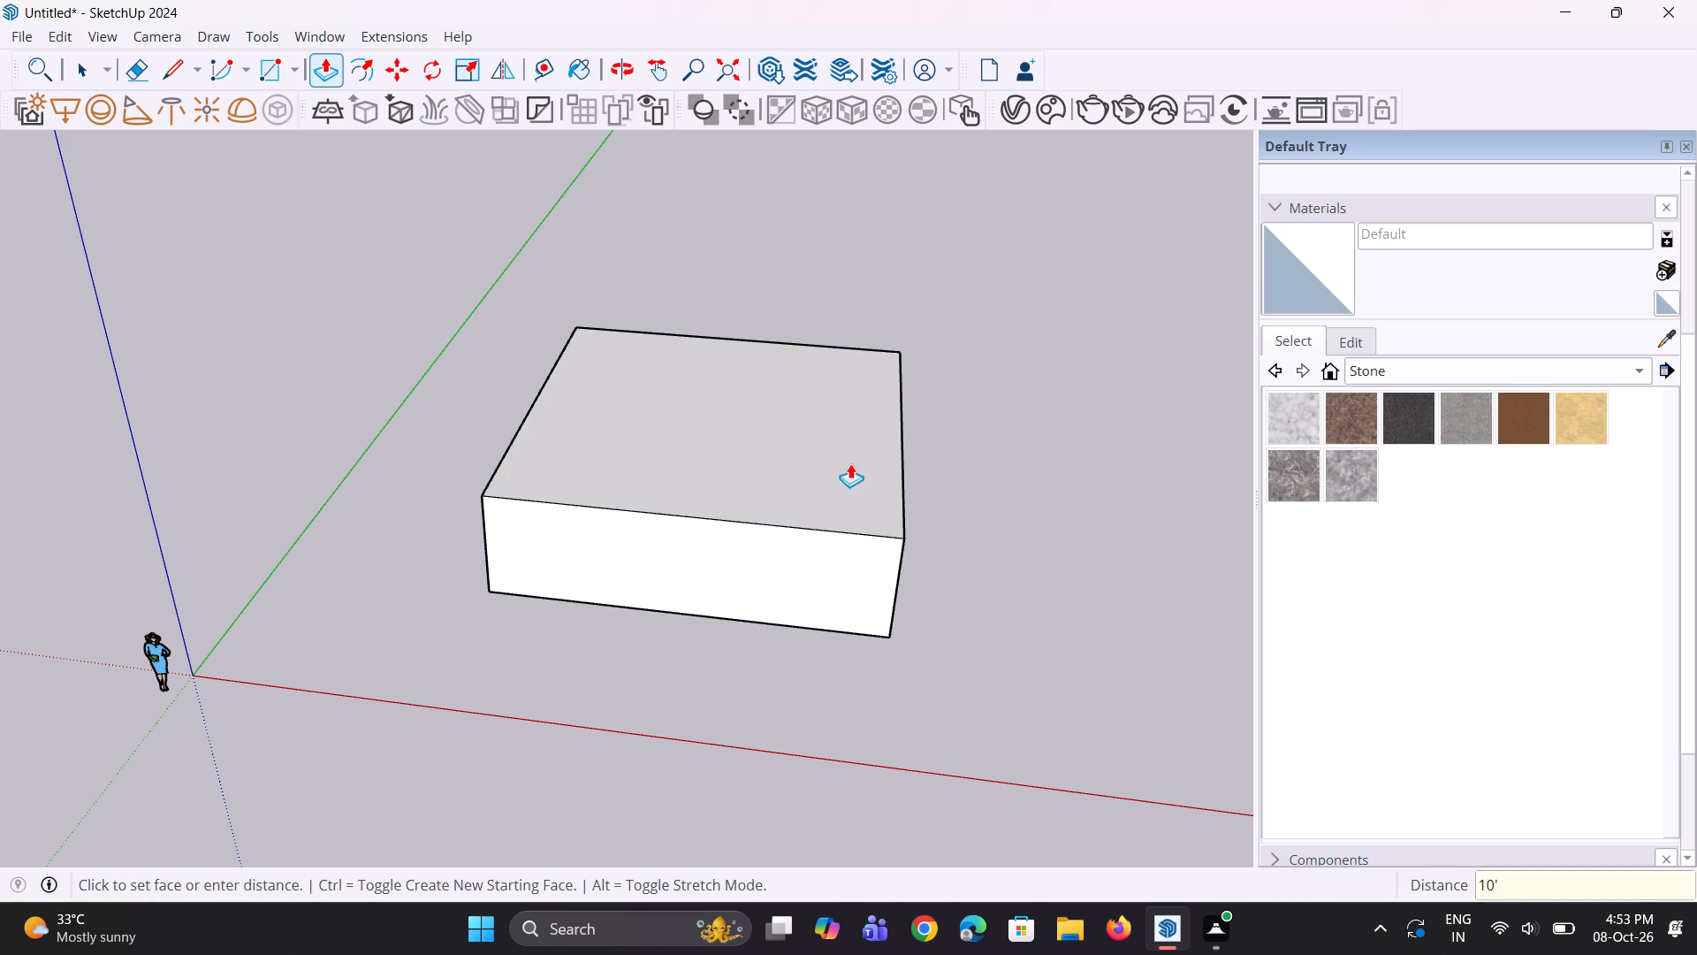
Pull the block's top face up about 1' 10" as a new starting face to form a separate slab band.
left_click(841, 490)
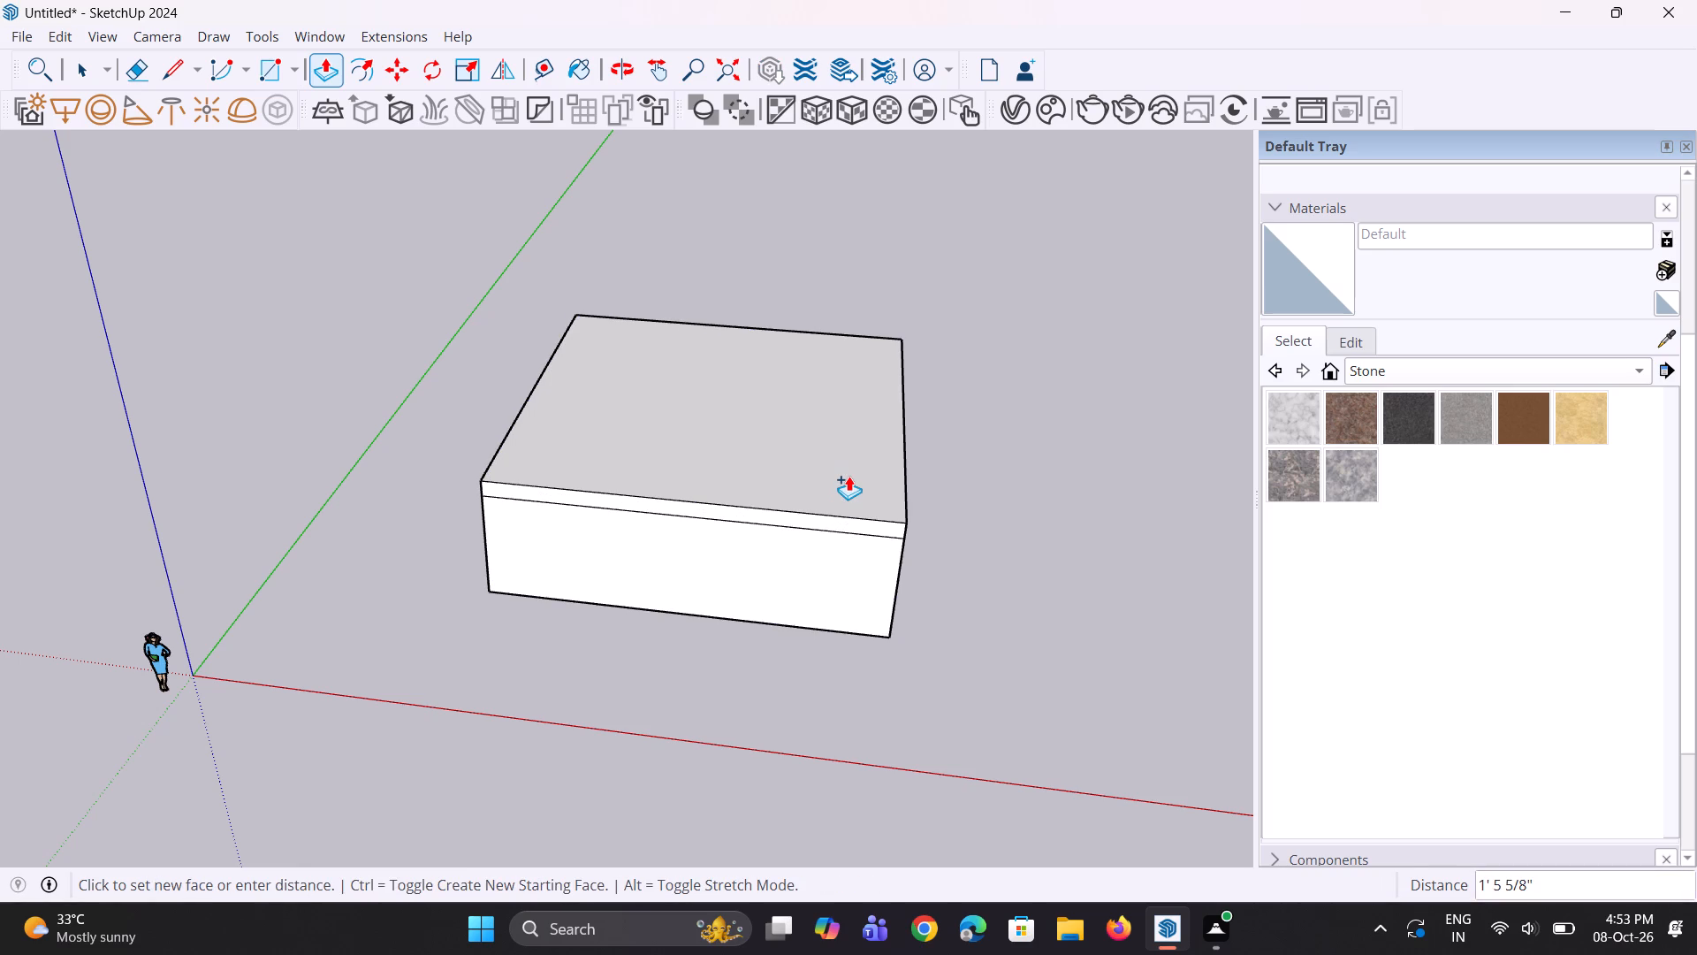
left_click(851, 473)
Copy the whole block with its slab band straight up, placing the copy's base corner on the slab's top corner as the upper storey.
middle_click_drag(864, 518, 898, 409)
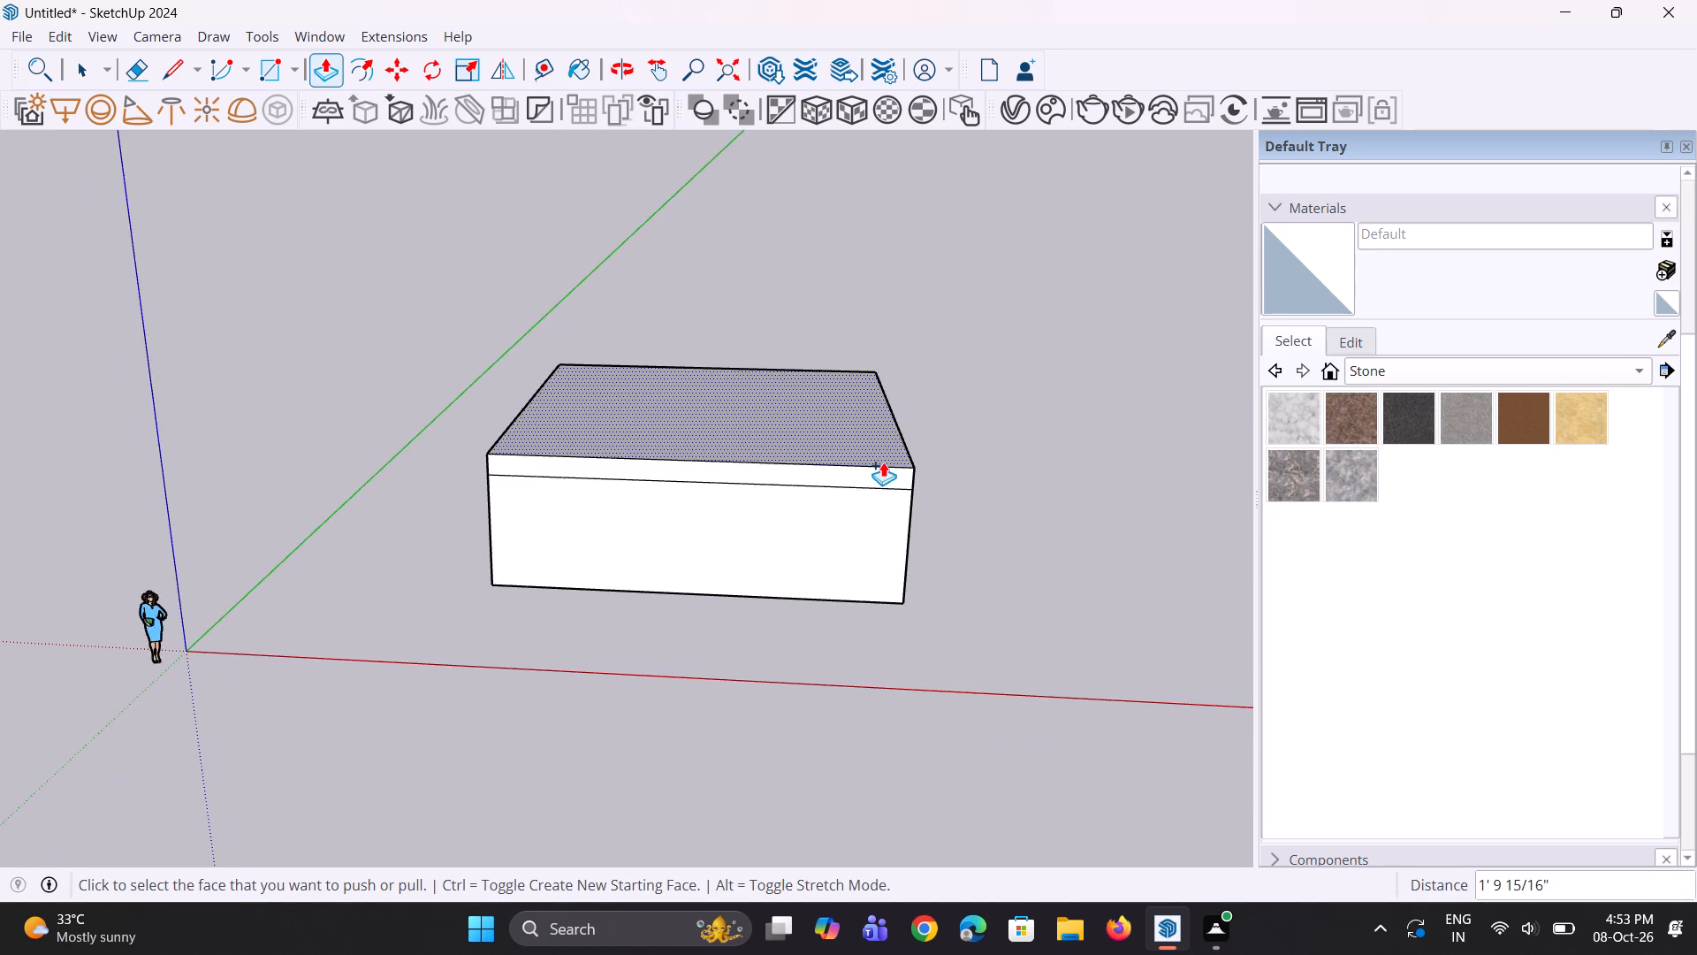
scroll(883, 462, "up", 2)
middle_click_drag(885, 465, 896, 473)
middle_click_drag(943, 534, 931, 509)
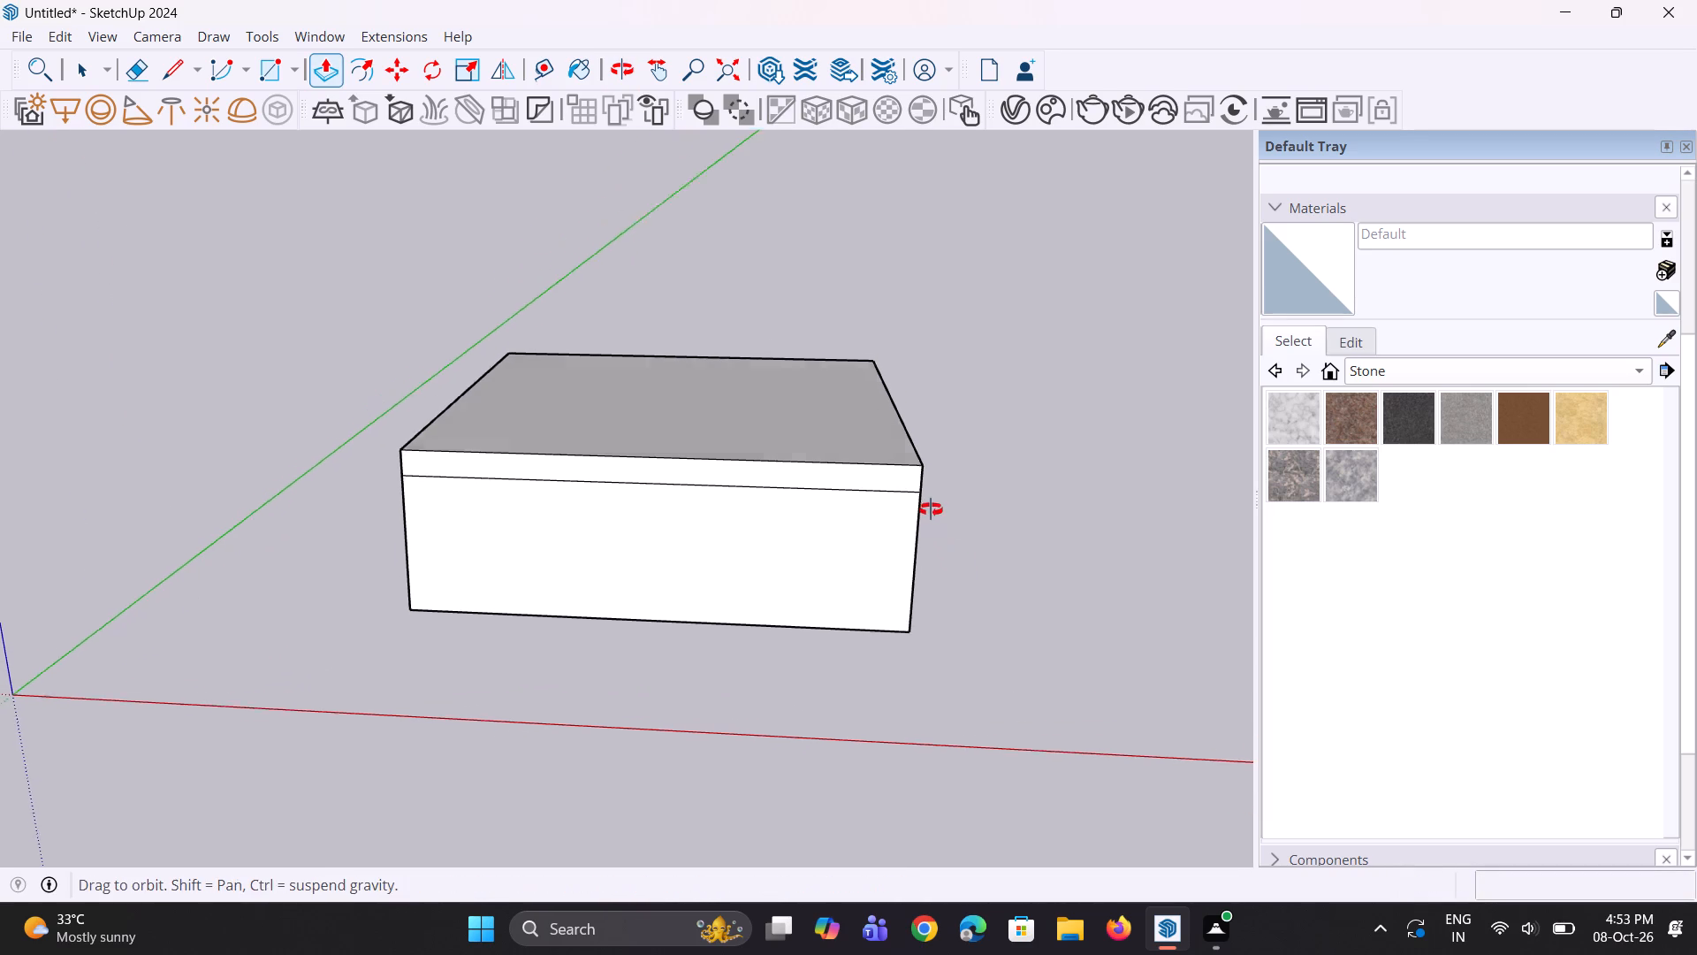
middle_click_drag(931, 509, 932, 517)
scroll(911, 543, "up", 1)
middle_click_drag(859, 528, 951, 554)
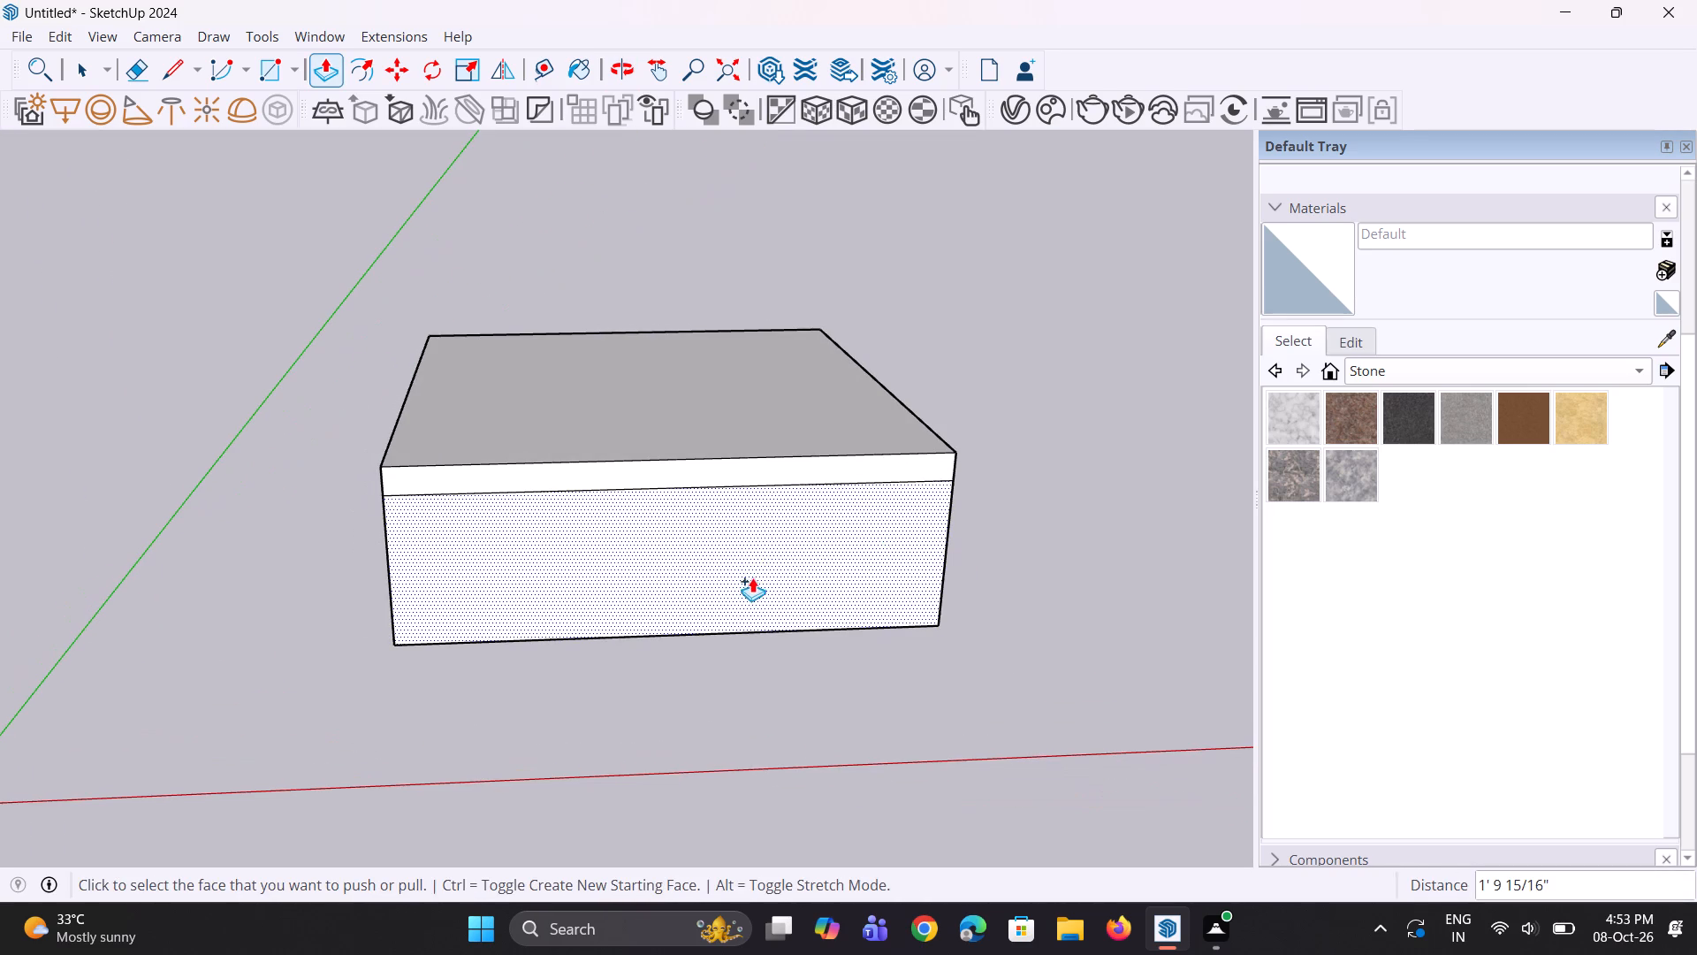
key("space")
key("space")
middle_click_drag(758, 569, 726, 659)
left_click_drag(357, 241, 1000, 823)
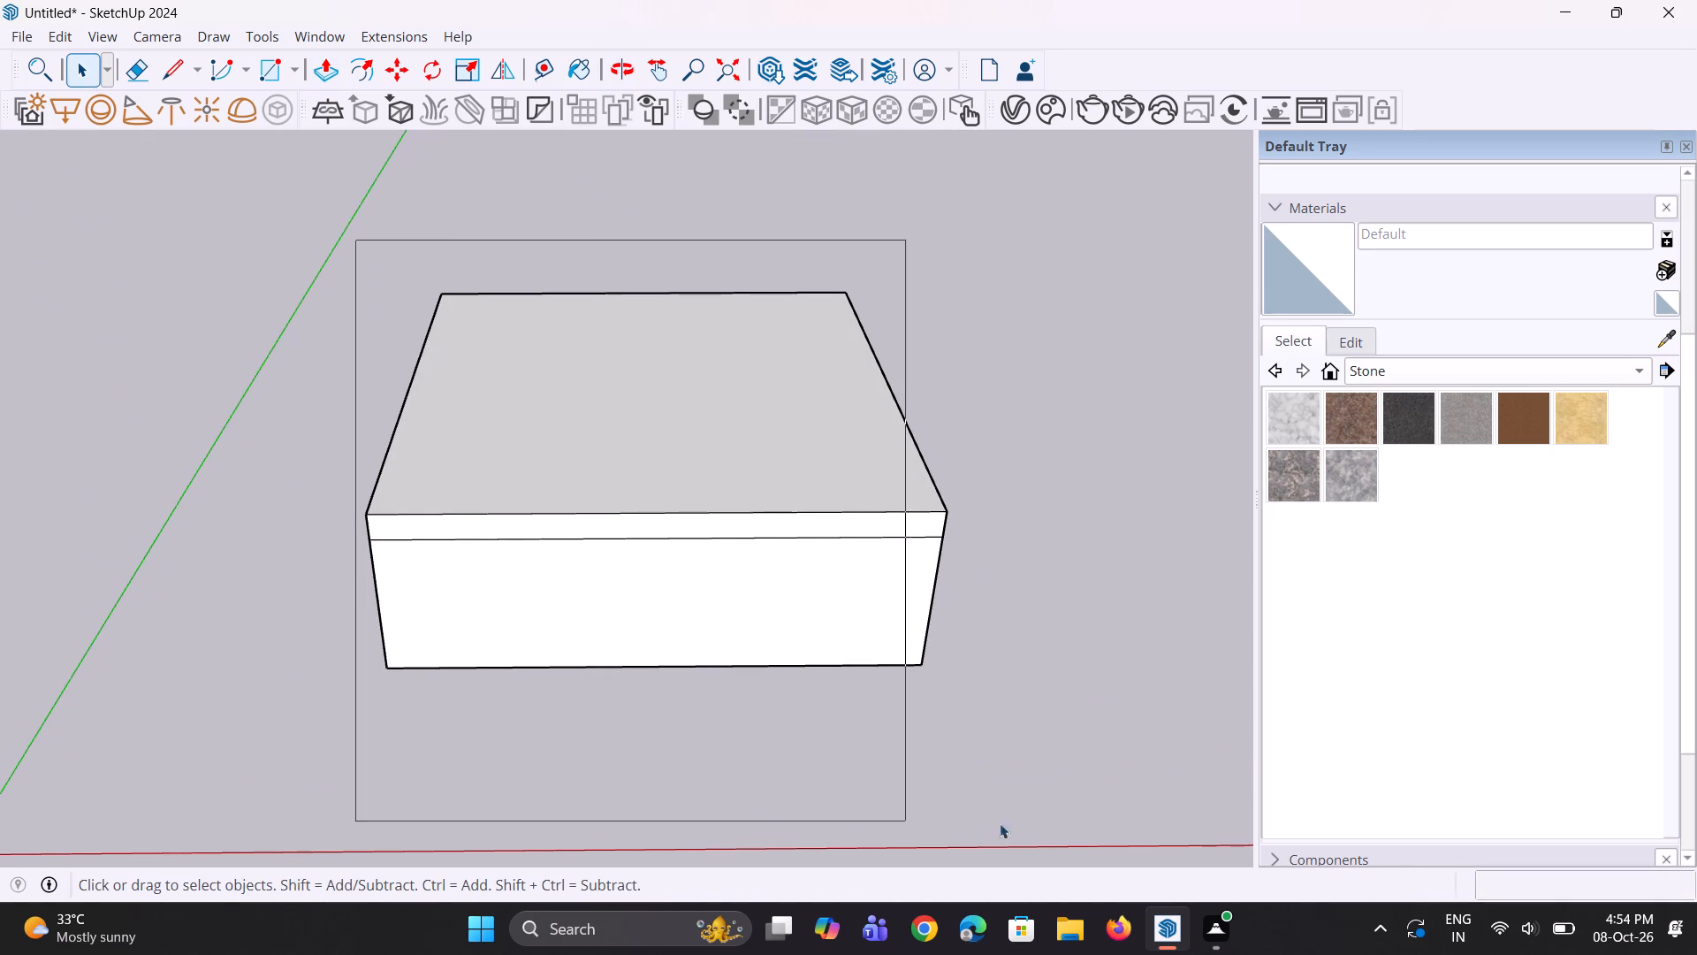
left_click_drag(1000, 823, 1063, 804)
middle_click_drag(1025, 753, 971, 663)
key("m")
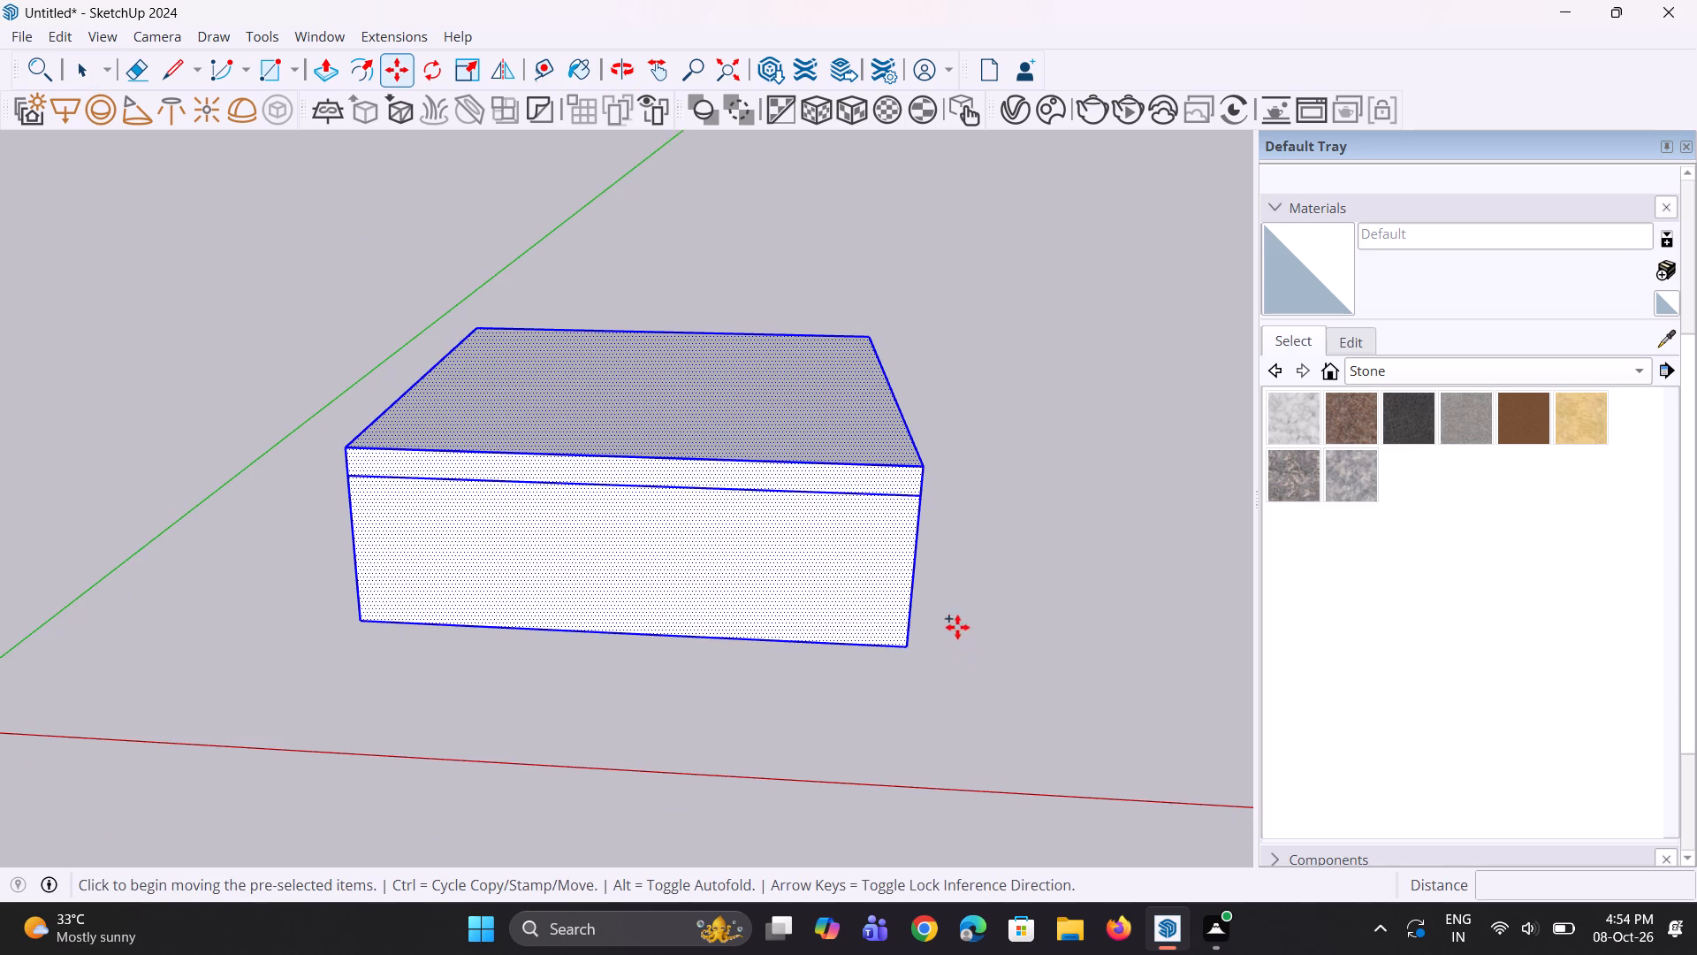
left_click(909, 644)
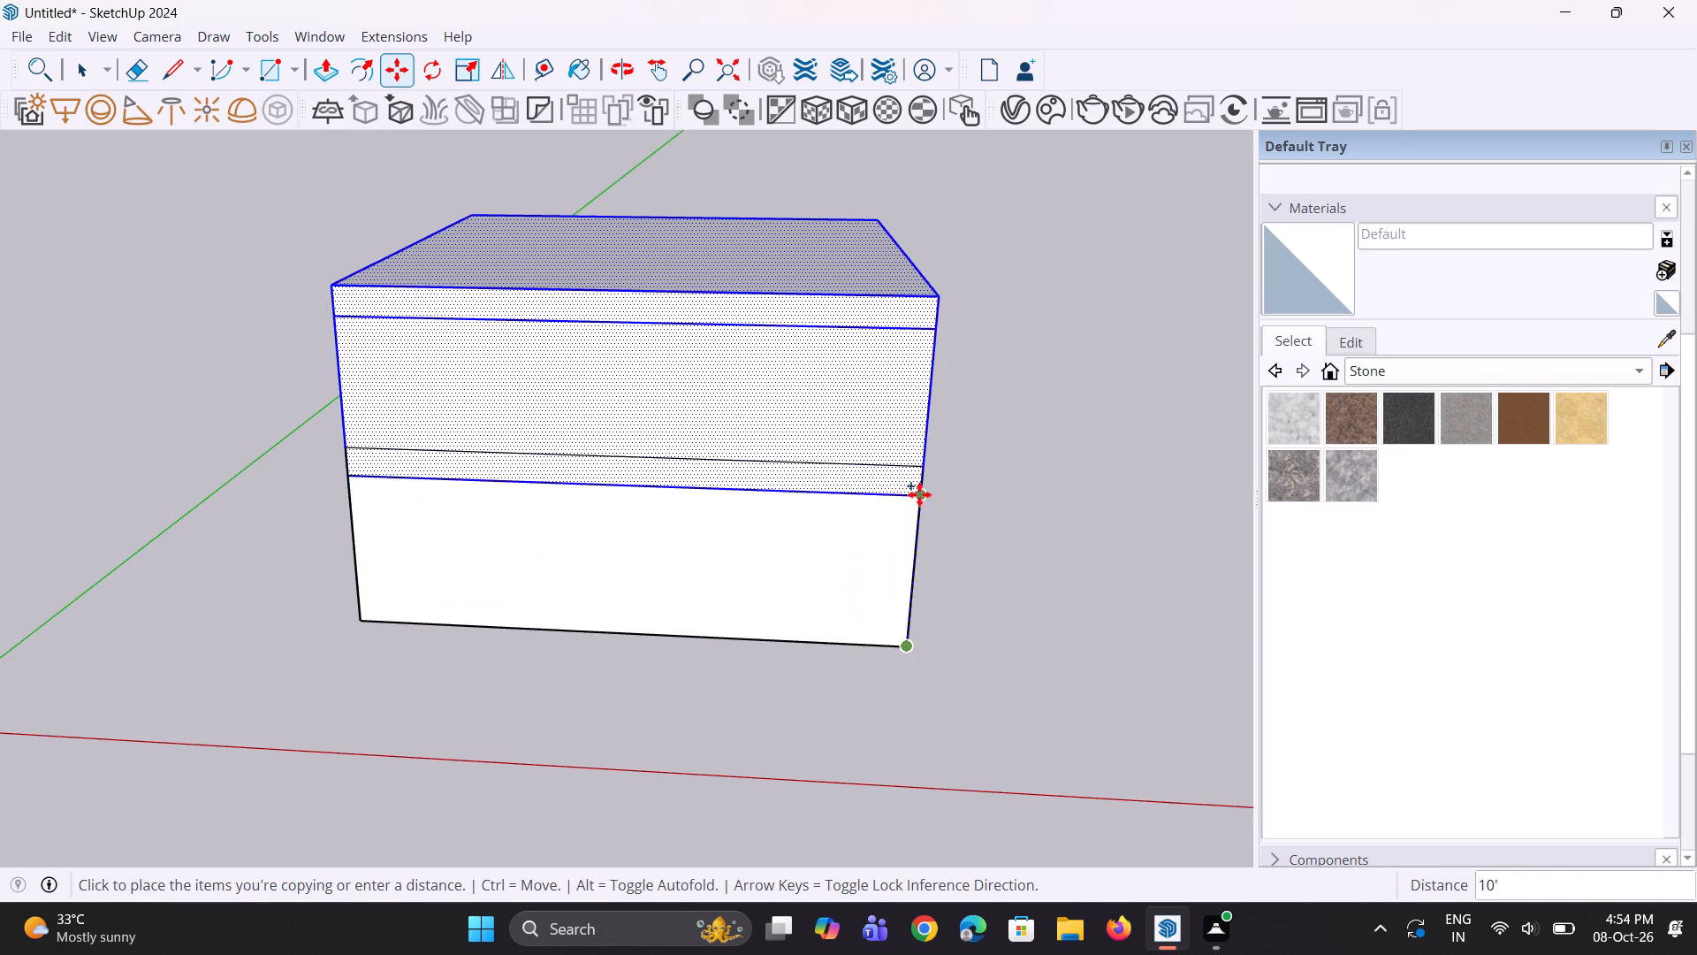
left_click(923, 465)
middle_click_drag(941, 512, 954, 491)
key("space")
key("space")
left_click(1070, 583)
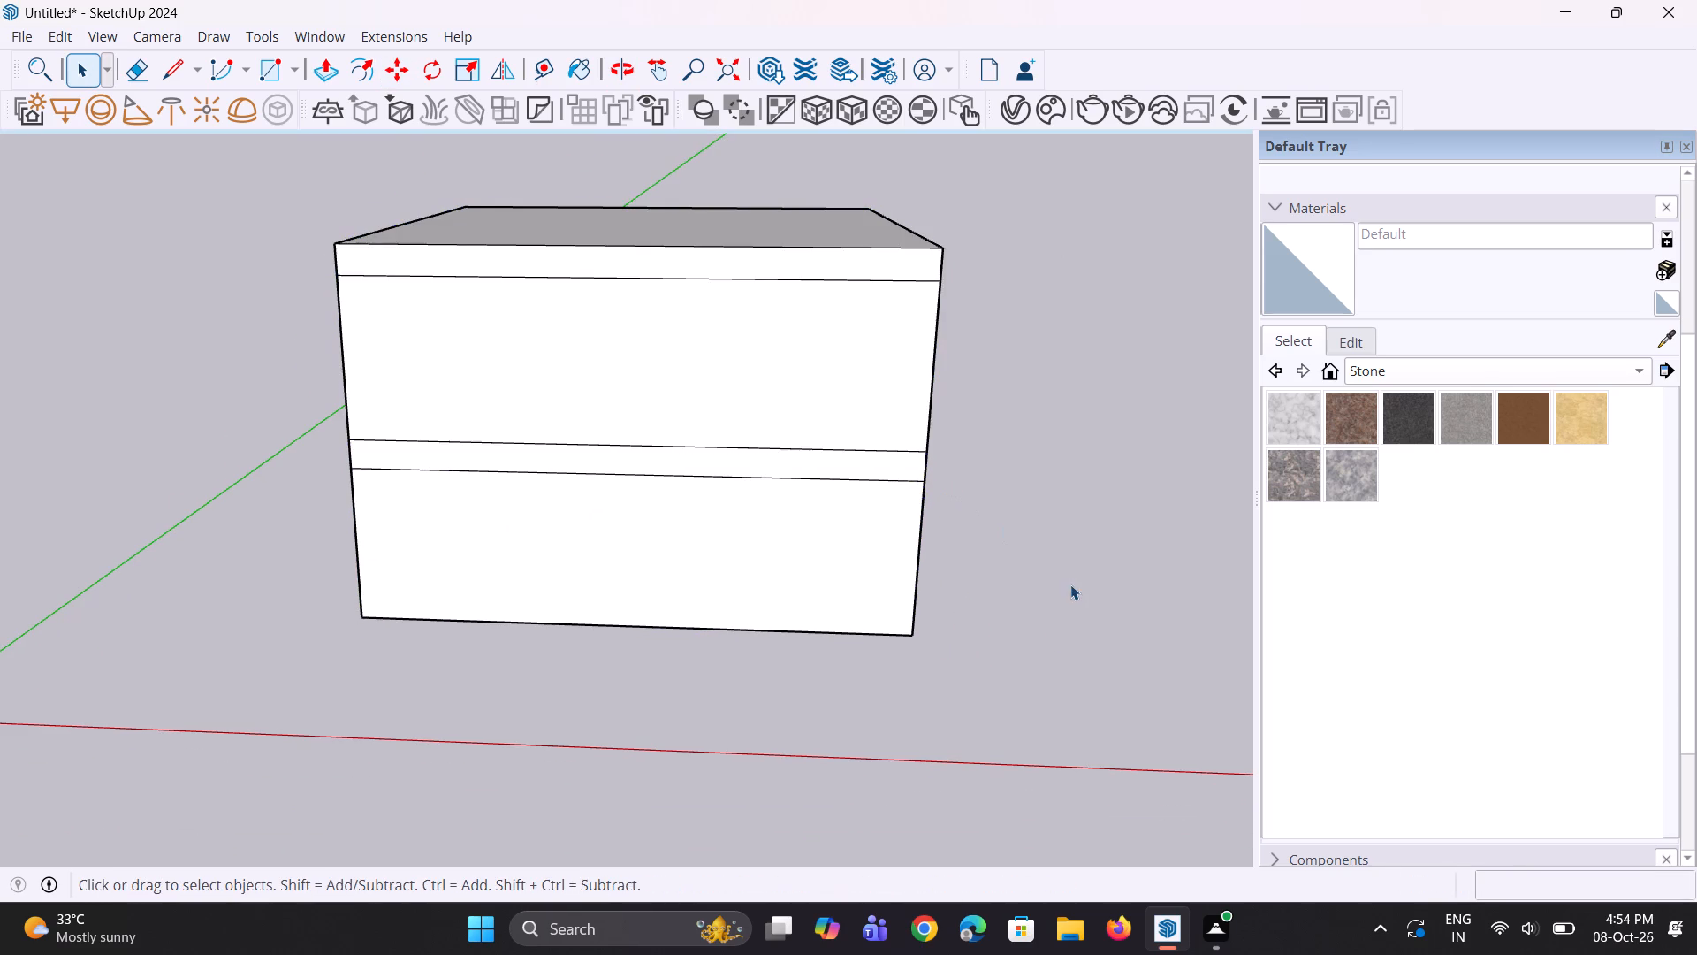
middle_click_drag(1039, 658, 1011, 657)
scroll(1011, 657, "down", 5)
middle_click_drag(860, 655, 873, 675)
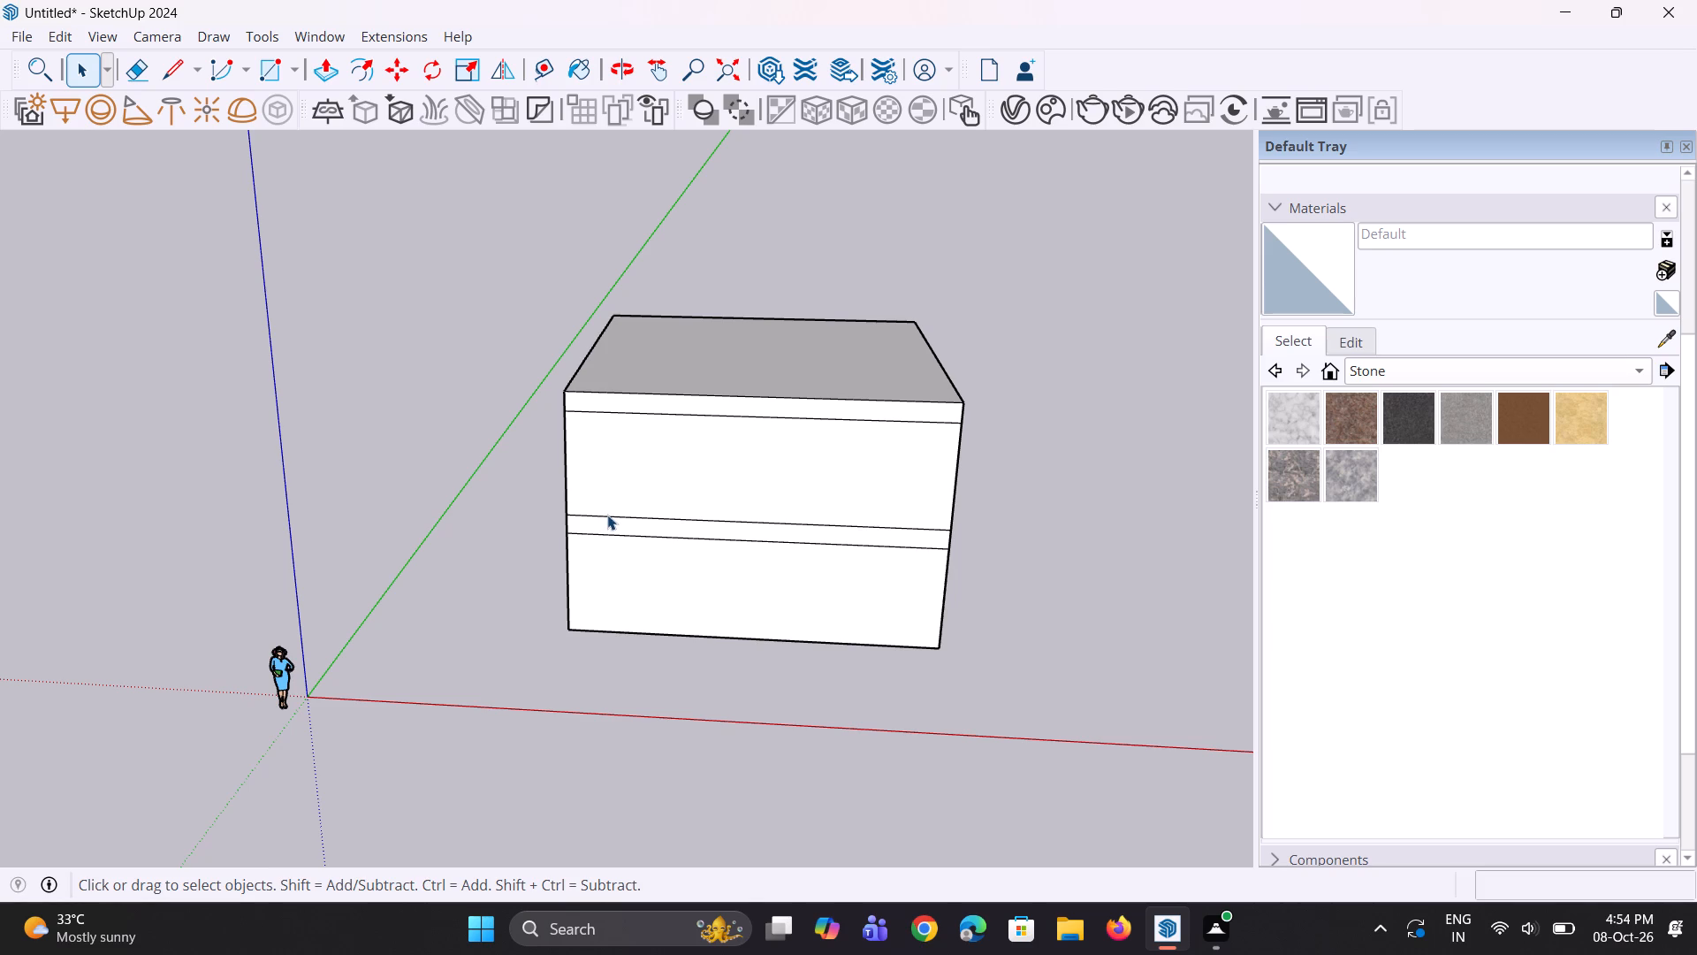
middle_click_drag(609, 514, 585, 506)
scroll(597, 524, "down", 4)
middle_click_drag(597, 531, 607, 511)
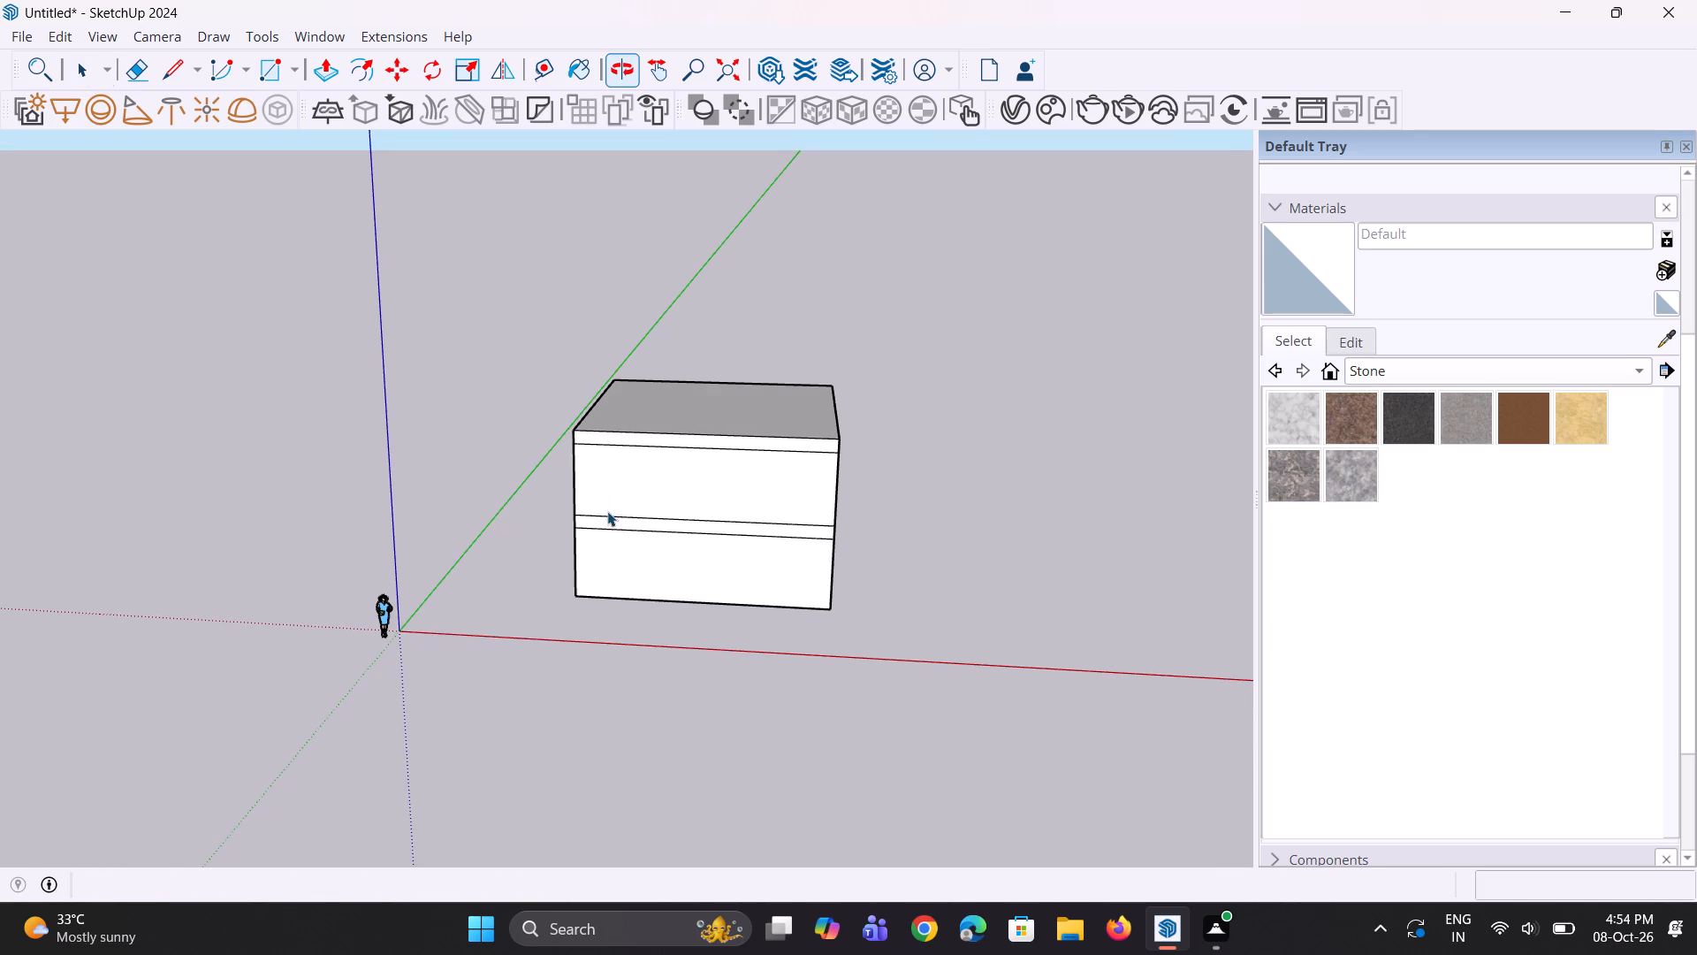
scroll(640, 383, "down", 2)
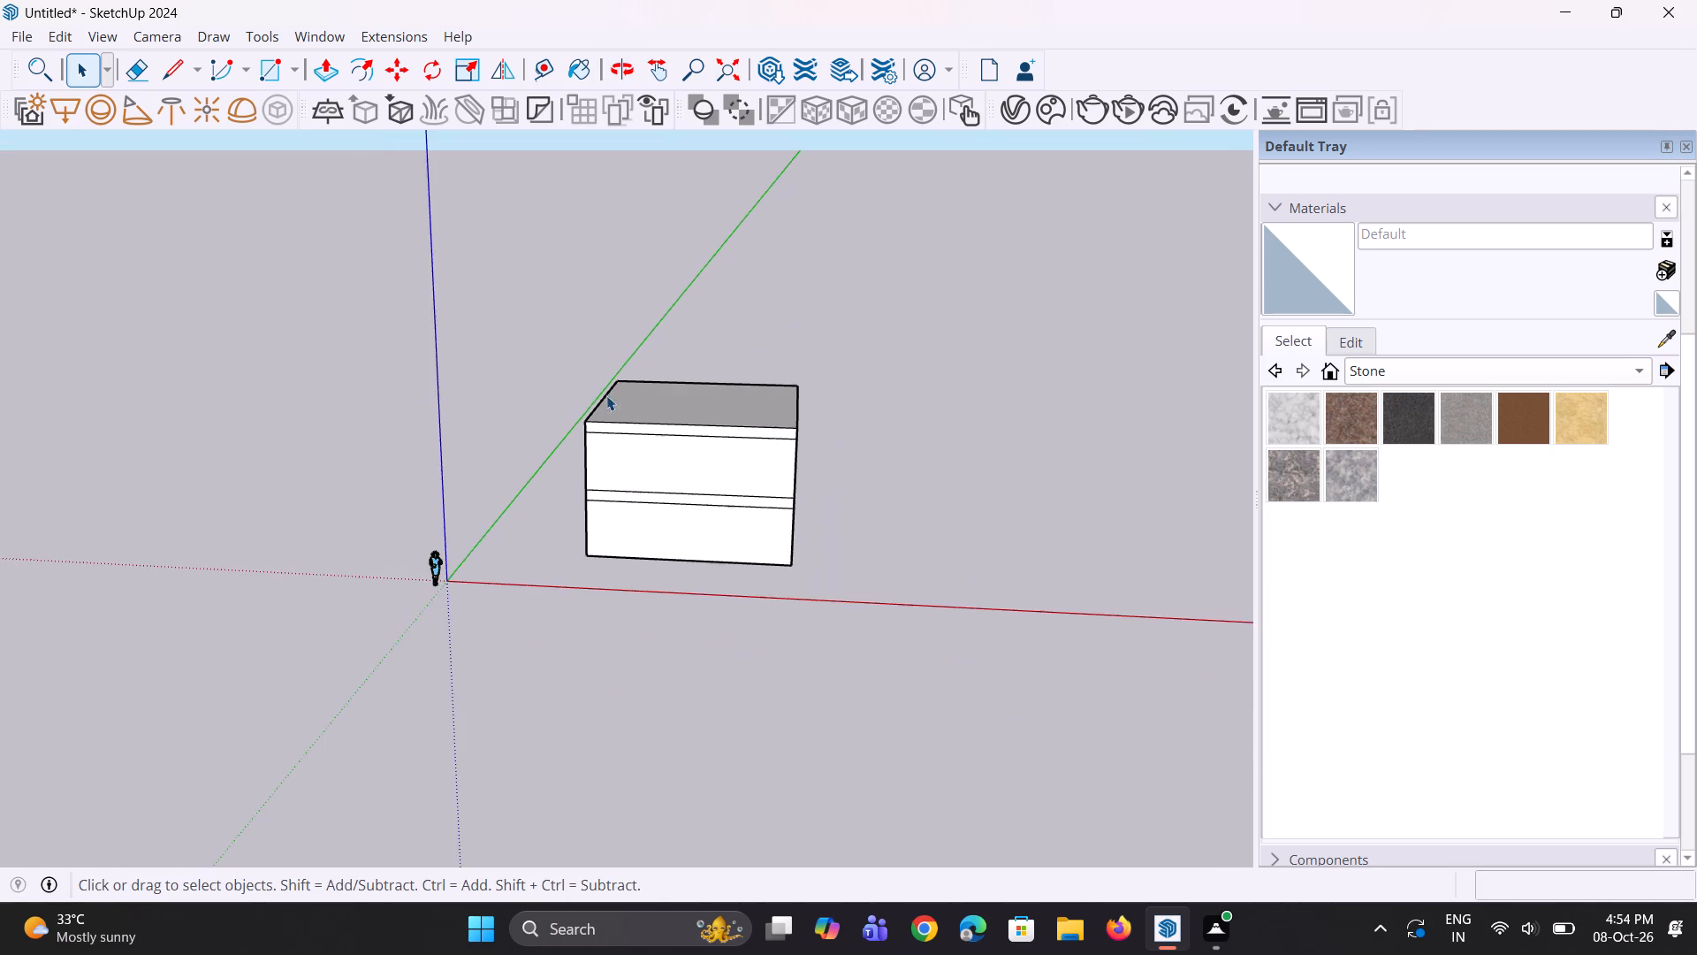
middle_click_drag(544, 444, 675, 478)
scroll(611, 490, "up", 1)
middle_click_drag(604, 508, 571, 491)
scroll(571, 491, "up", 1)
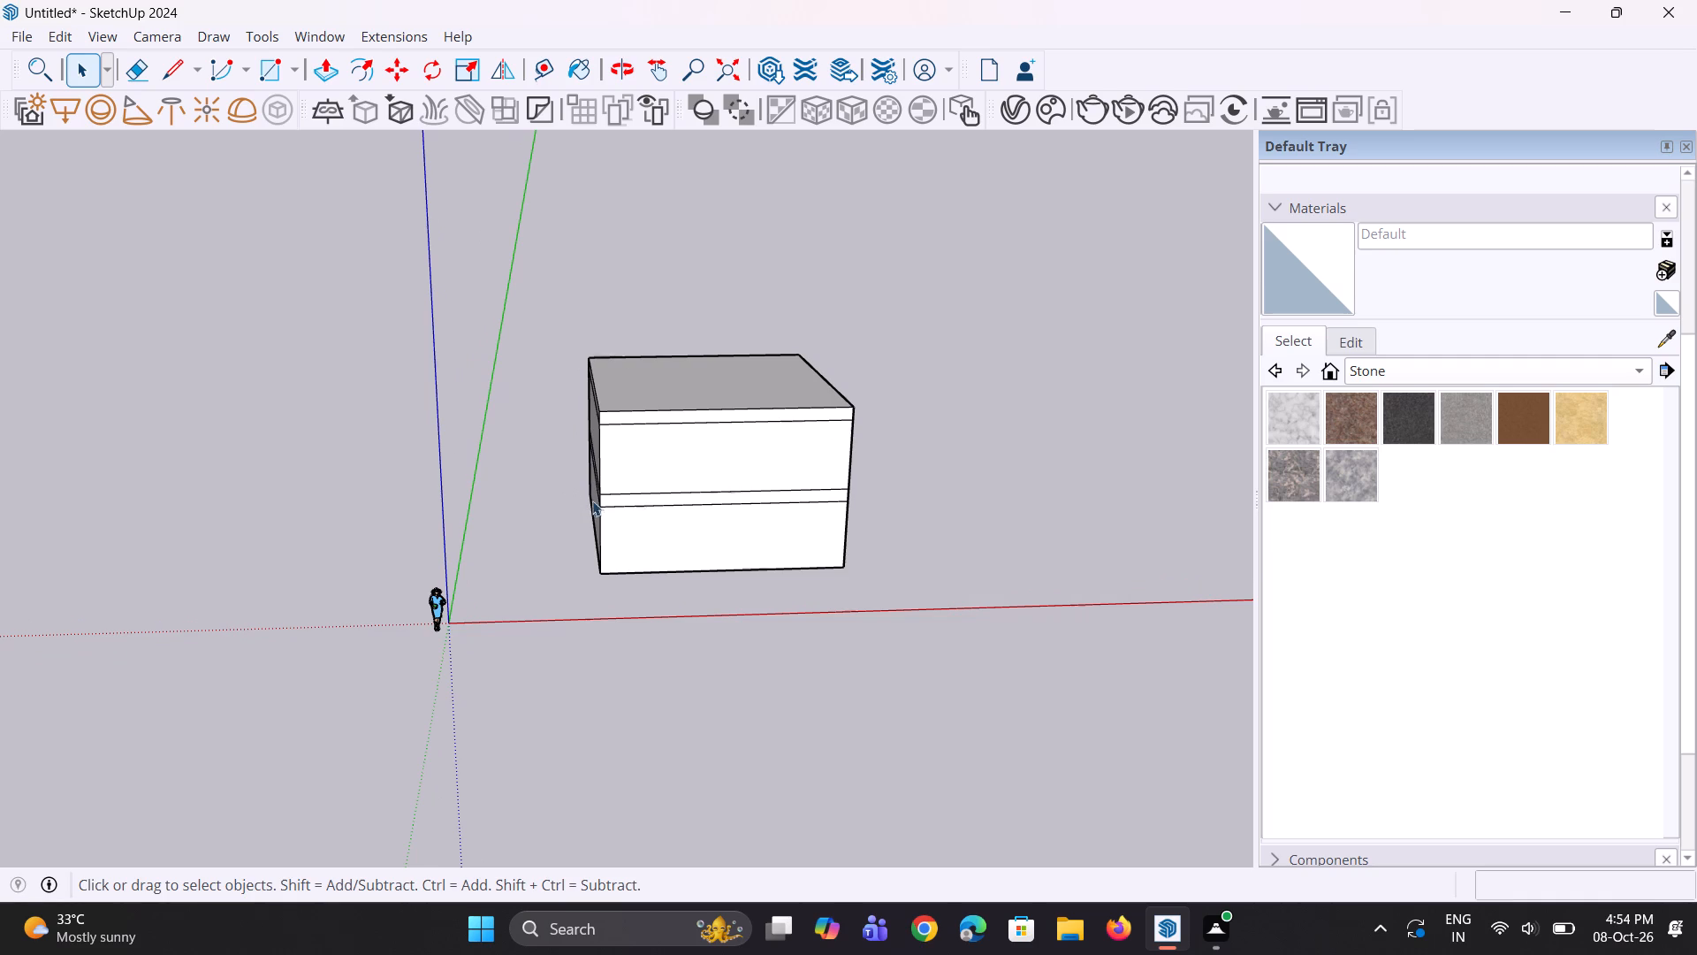
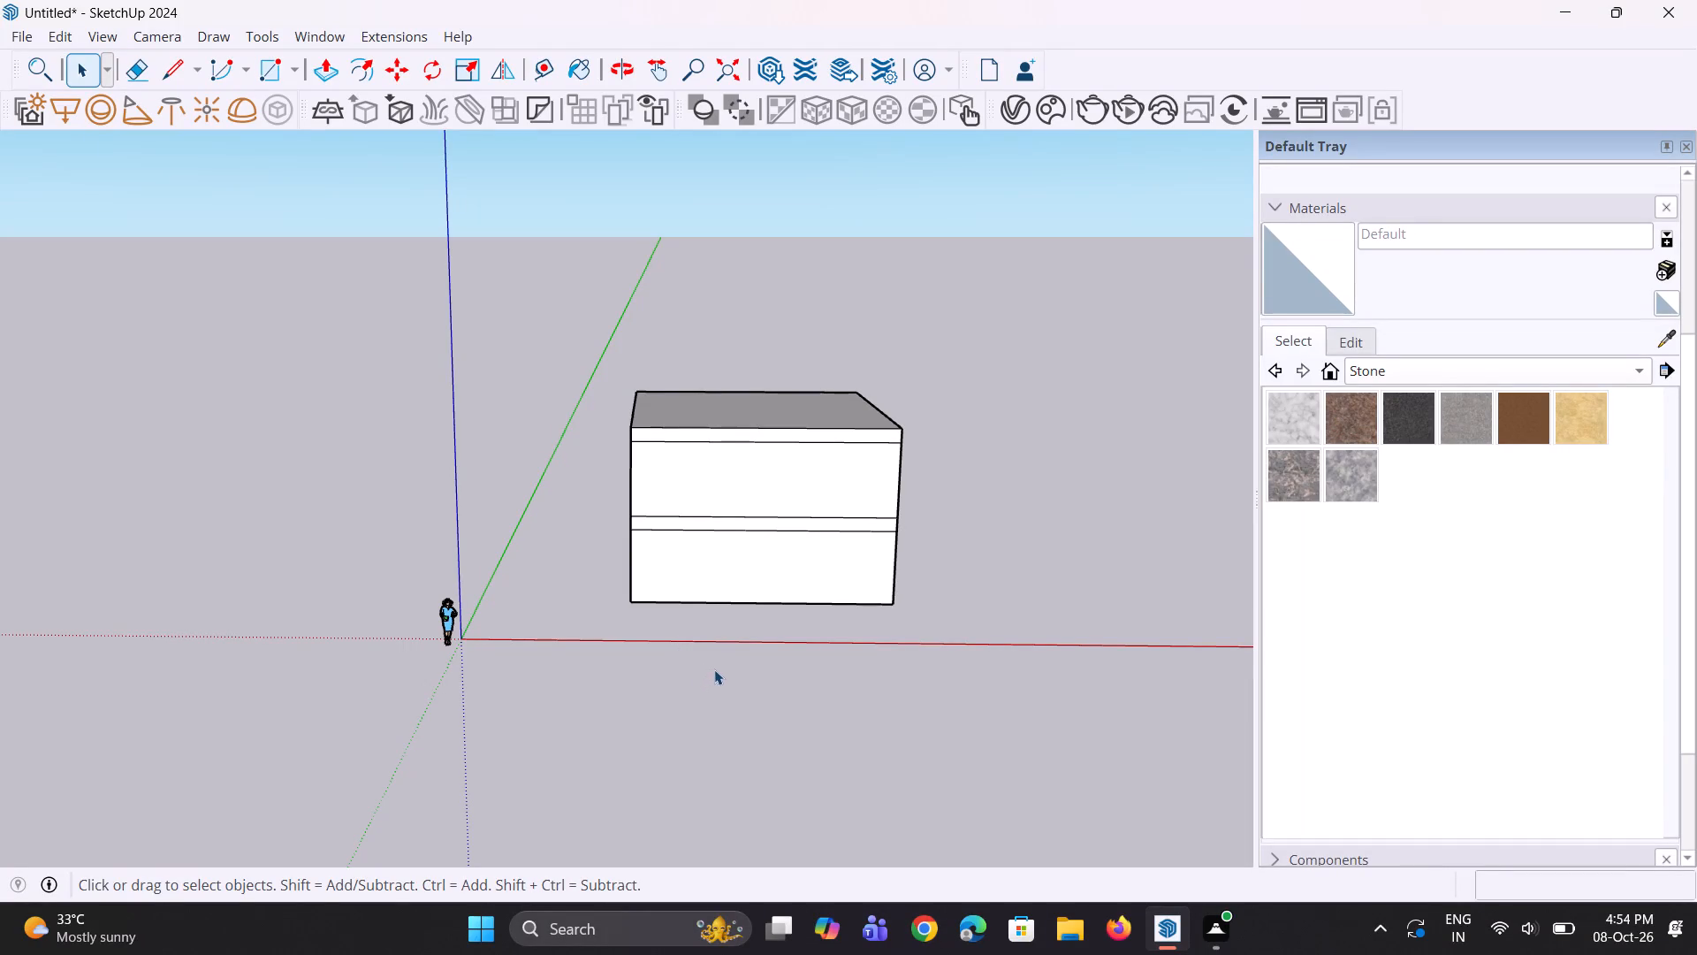
Examine the stacked two-storey block and its slab bands from the front, sides and above.
scroll(815, 672, "down", 3)
middle_click_drag(817, 681, 873, 661)
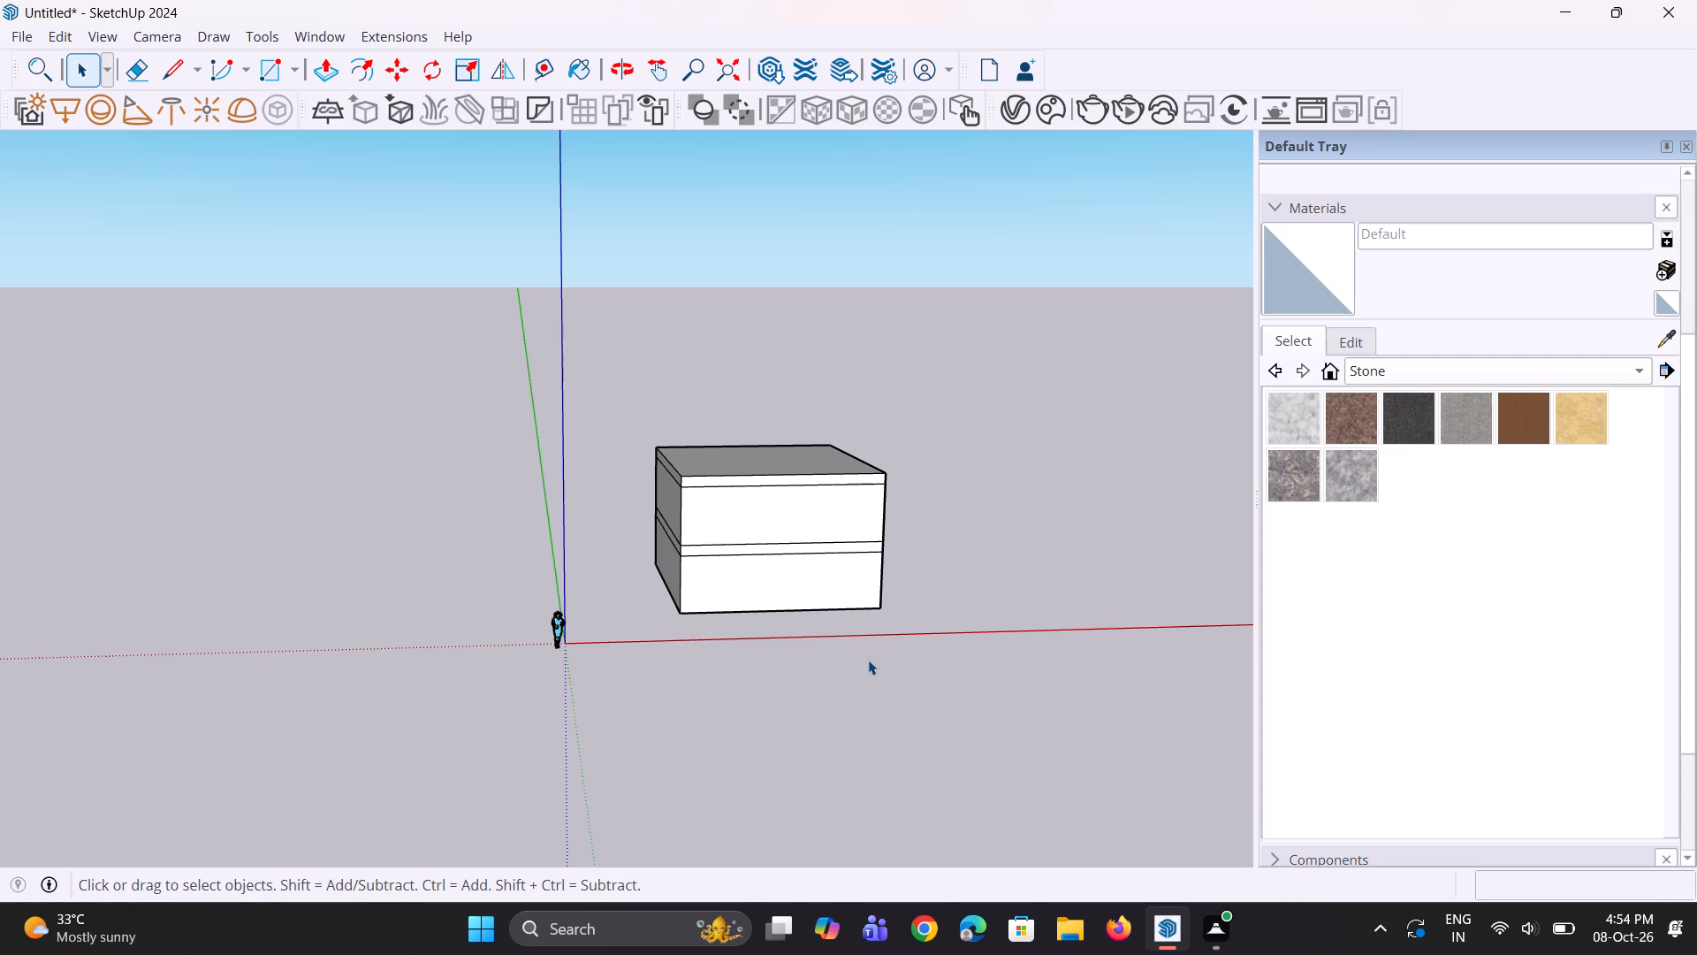
scroll(859, 601, "down", 2)
middle_click_drag(845, 606, 796, 618)
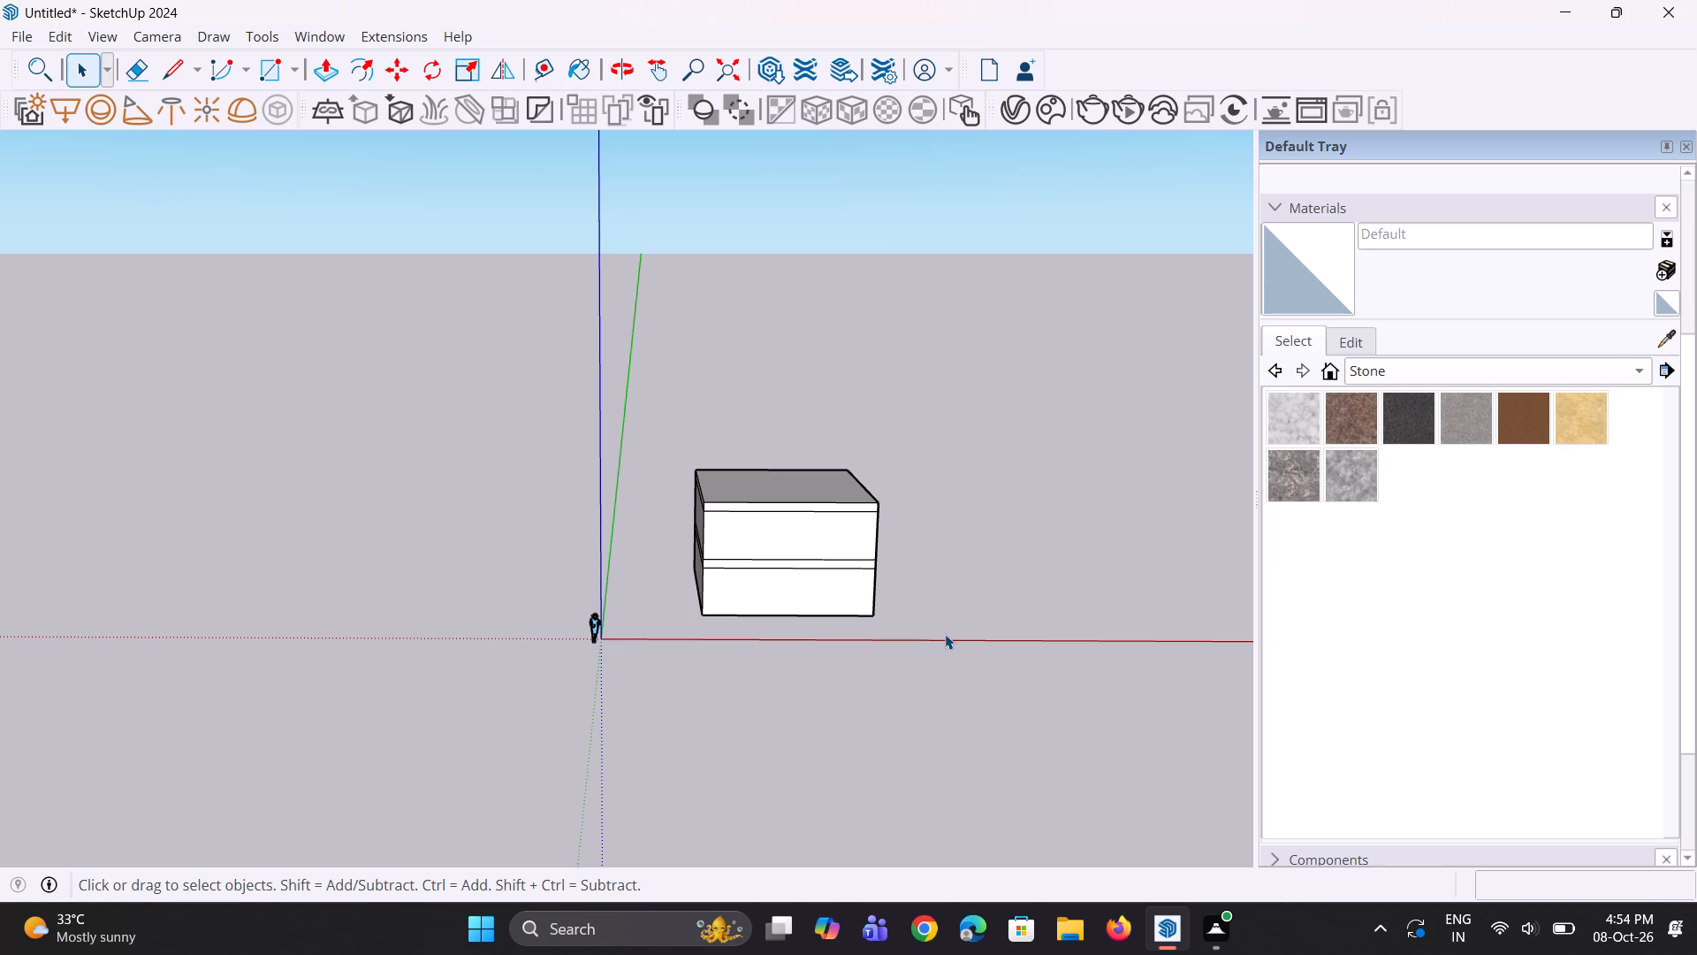
middle_click_drag(1497, 211, 1401, 211)
middle_click_drag(1021, 402, 741, 516)
scroll(798, 507, "down", 1)
triple_click(814, 494)
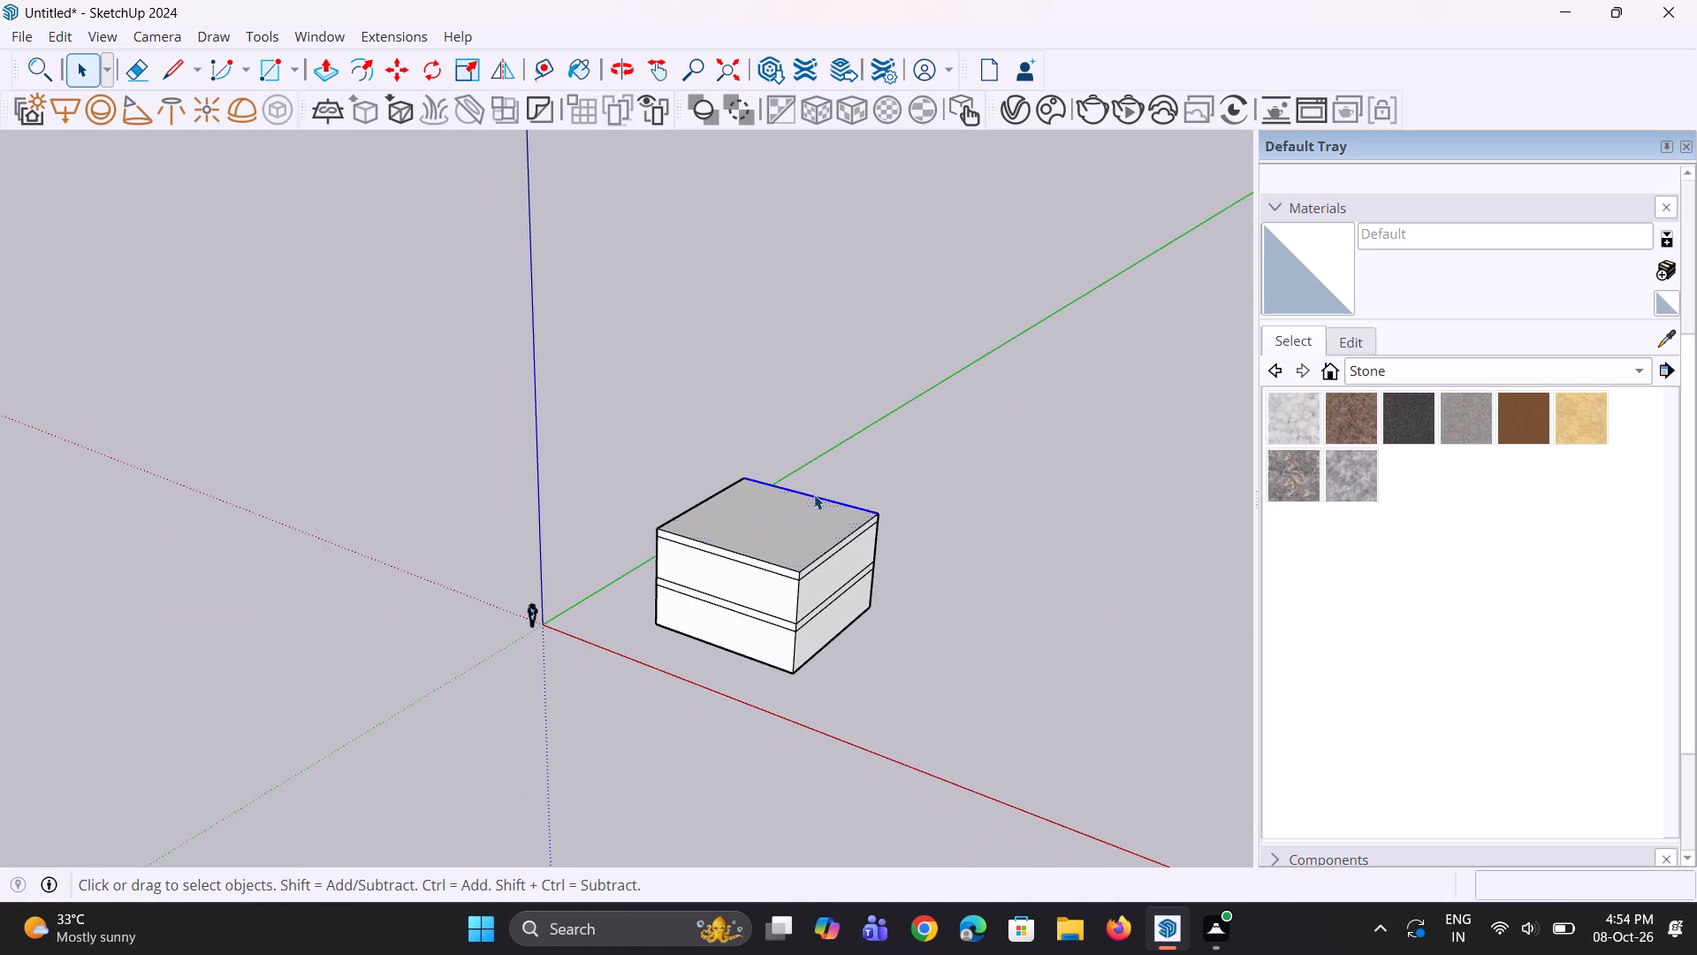
key("space")
key("space")
double_click(907, 486)
middle_click_drag(913, 488, 936, 489)
scroll(940, 489, "up", 1)
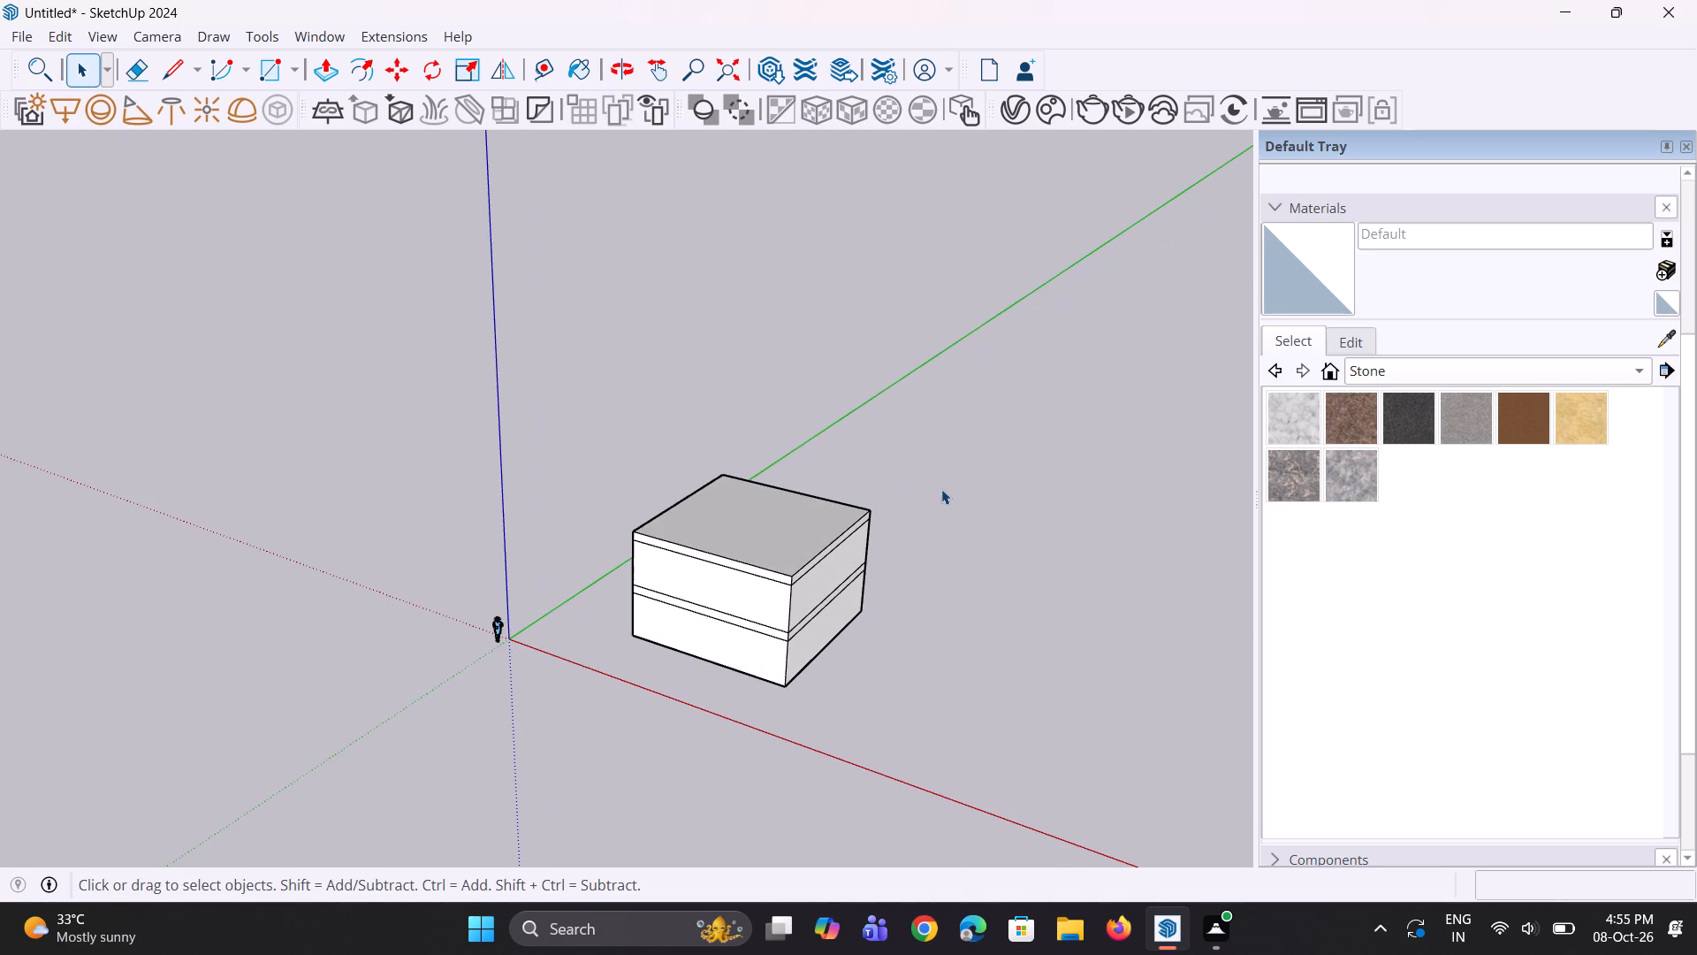
scroll(918, 498, "down", 3)
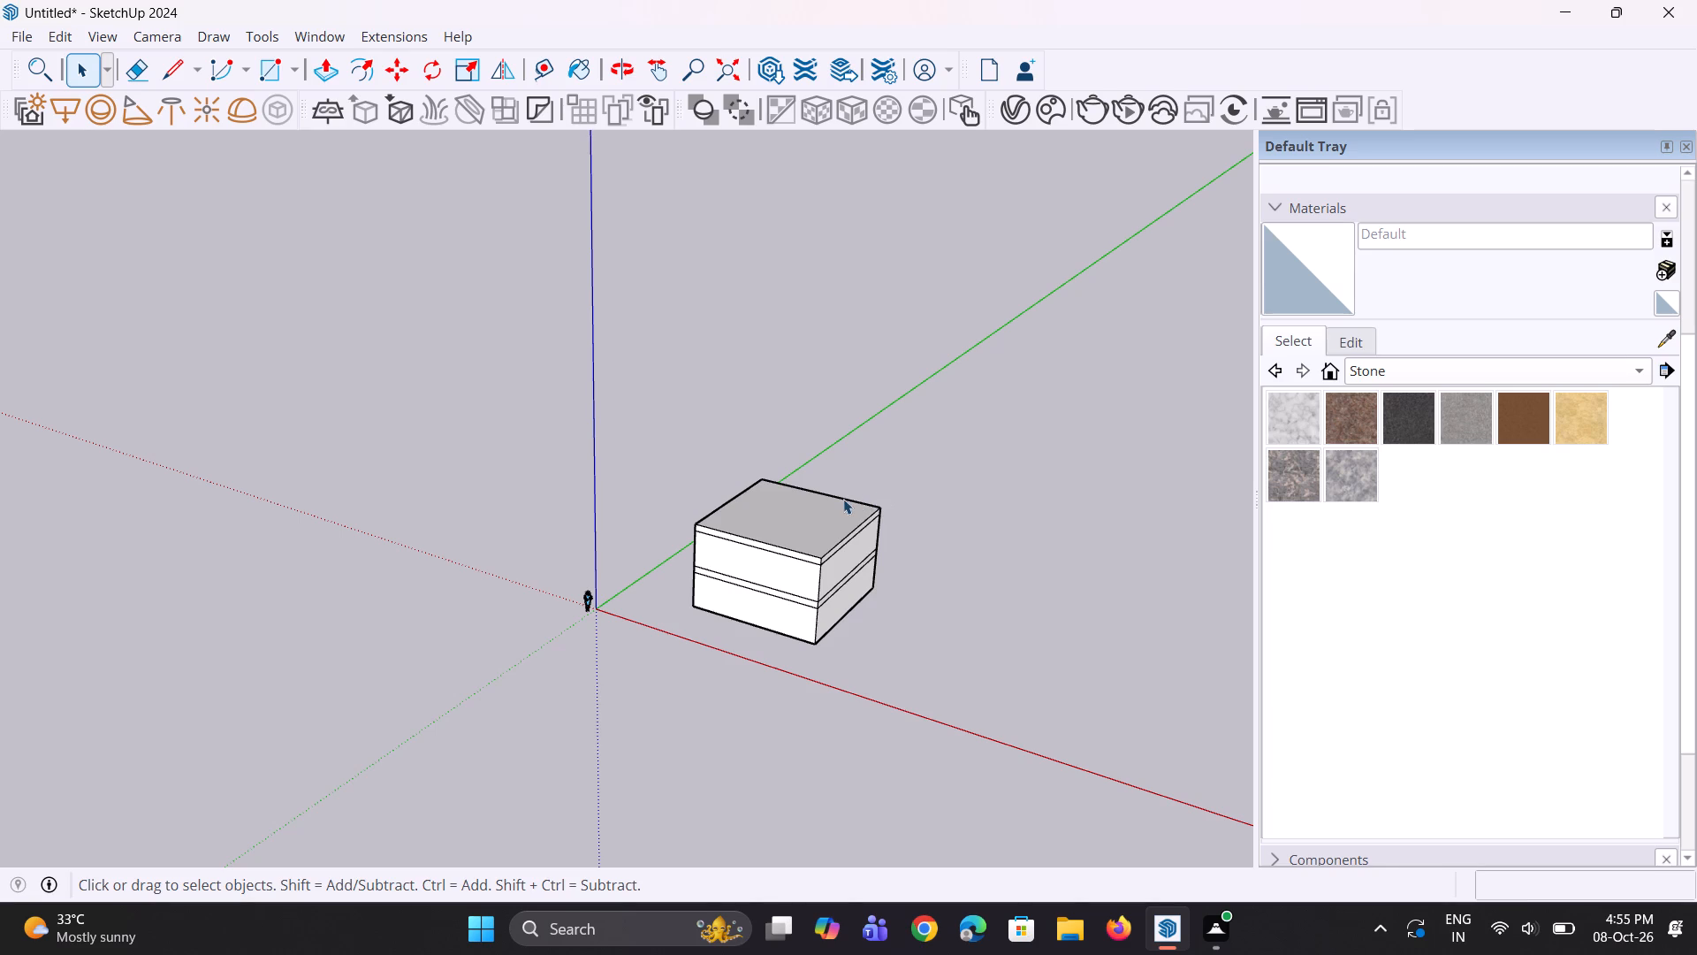
scroll(828, 525, "down", 2)
triple_click(963, 500)
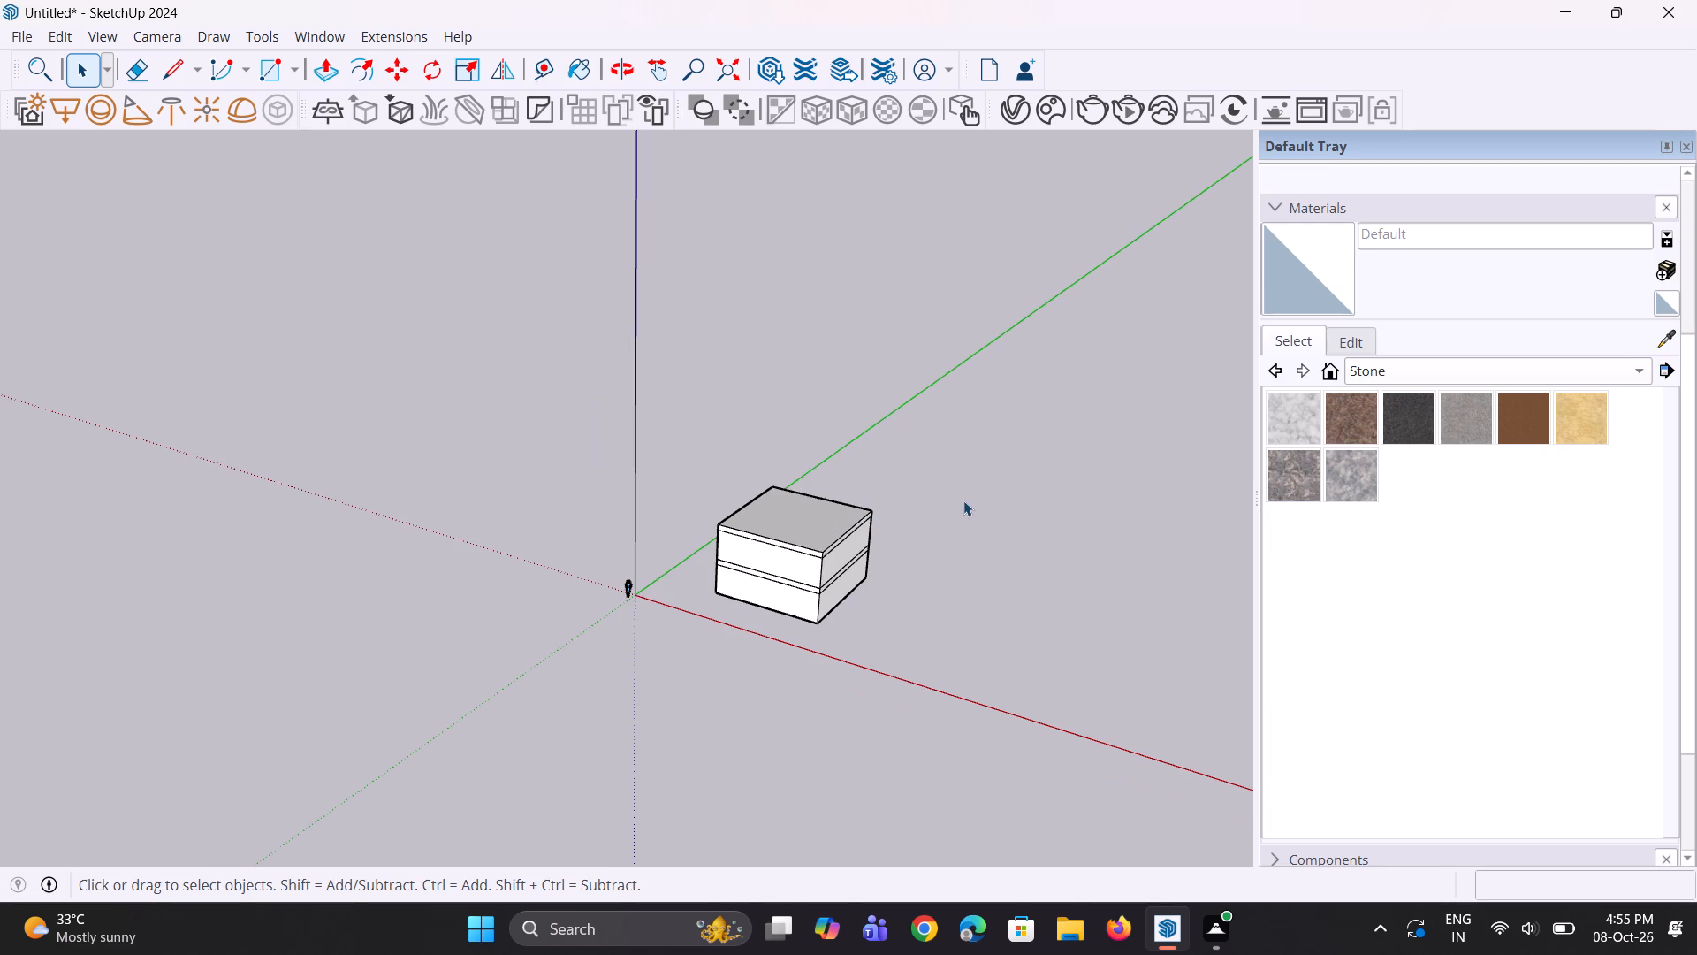
middle_click_drag(965, 521, 1007, 481)
middle_click_drag(960, 559, 1012, 530)
scroll(925, 596, "up", 1)
middle_click_drag(925, 596, 1004, 559)
middle_click_drag(900, 643, 978, 604)
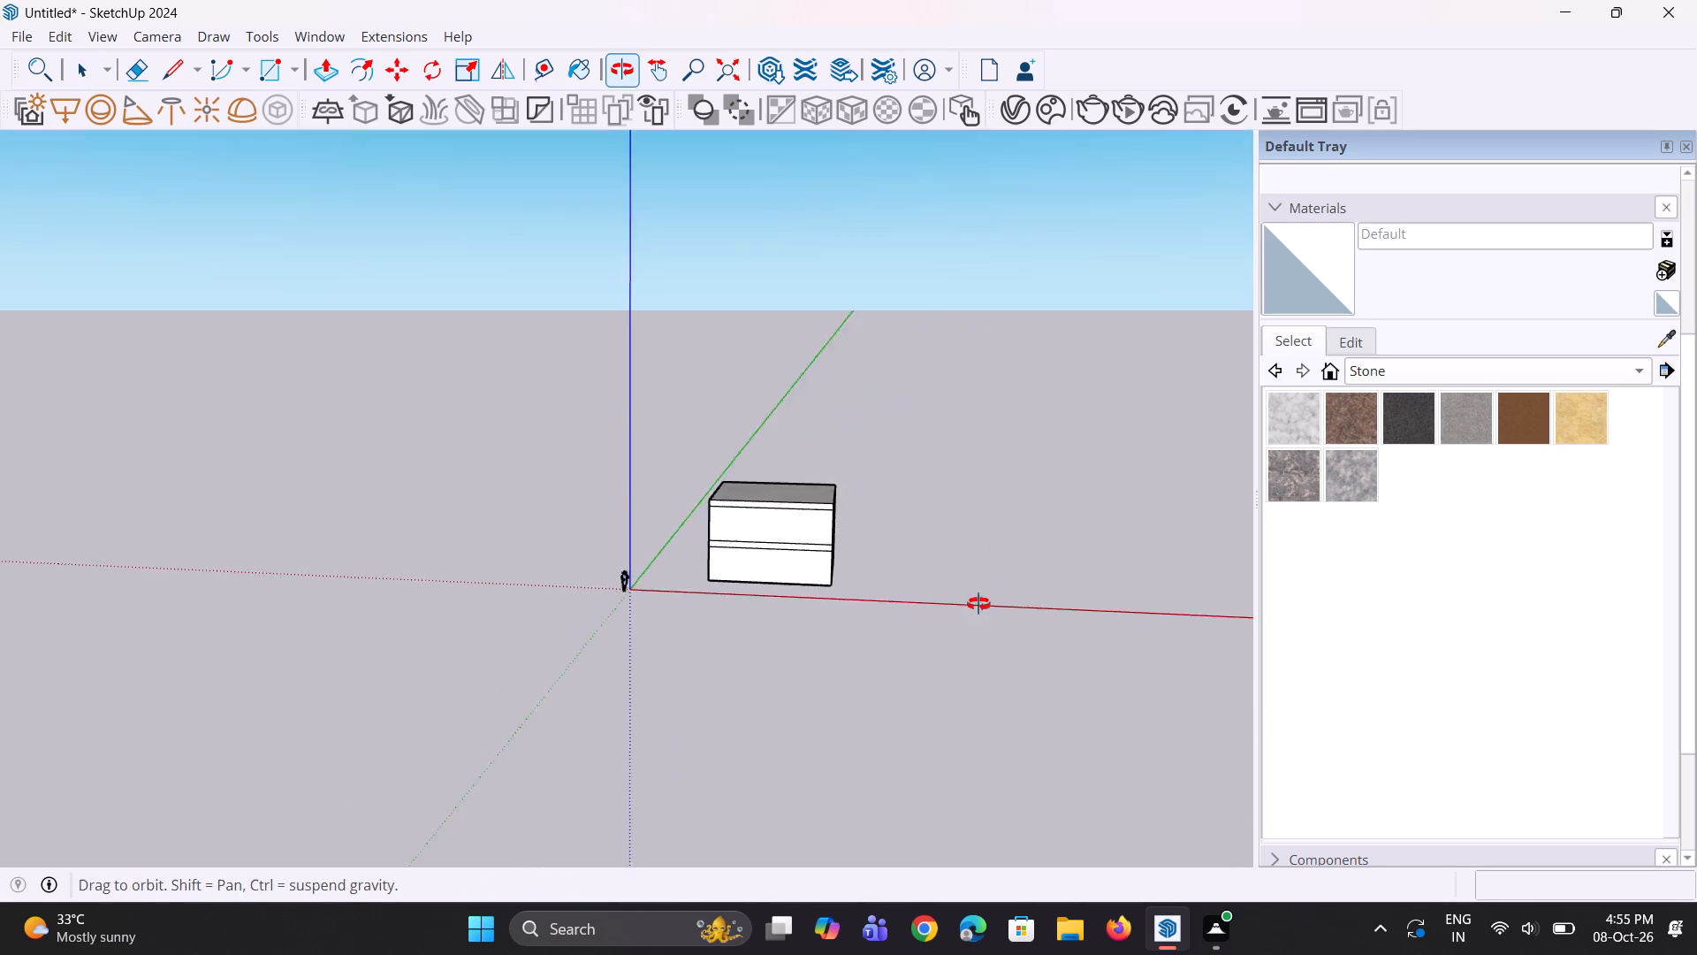
middle_click_drag(978, 604, 993, 597)
scroll(986, 594, "up", 1)
middle_click_drag(986, 594, 1013, 549)
middle_click_drag(982, 562, 1027, 542)
middle_click_drag(955, 570, 1001, 541)
scroll(991, 547, "up", 1)
middle_click_drag(955, 564, 961, 554)
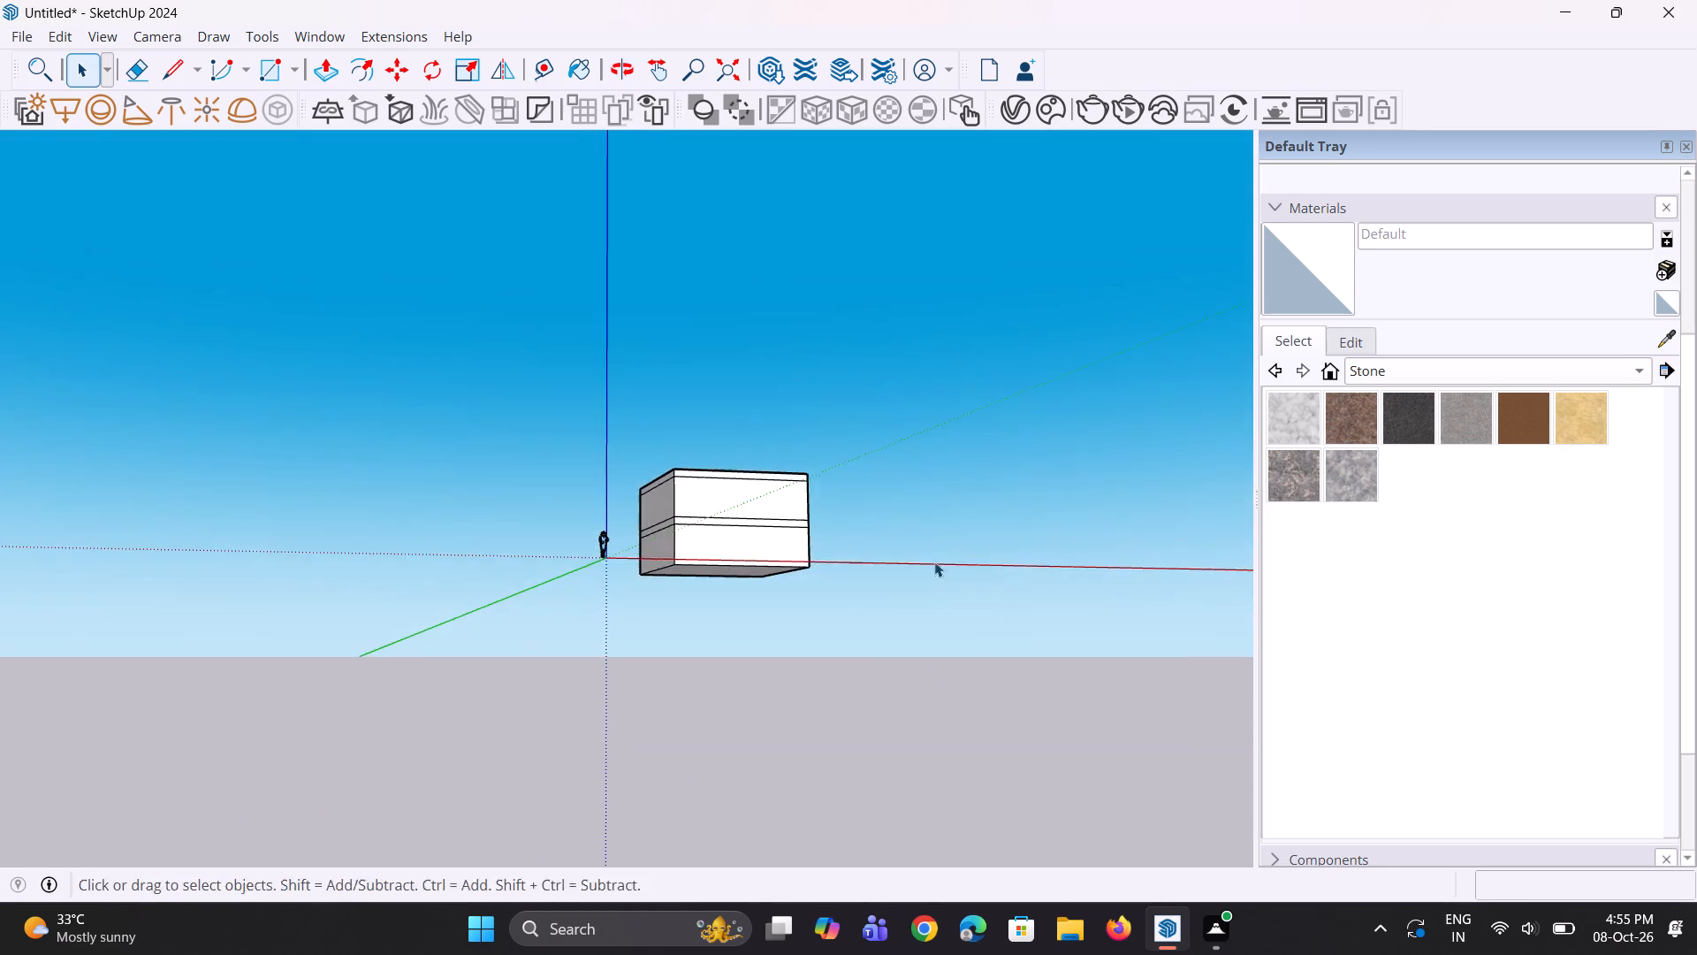
middle_click_drag(911, 578, 814, 716)
scroll(782, 582, "up", 3)
middle_click_drag(848, 570, 831, 611)
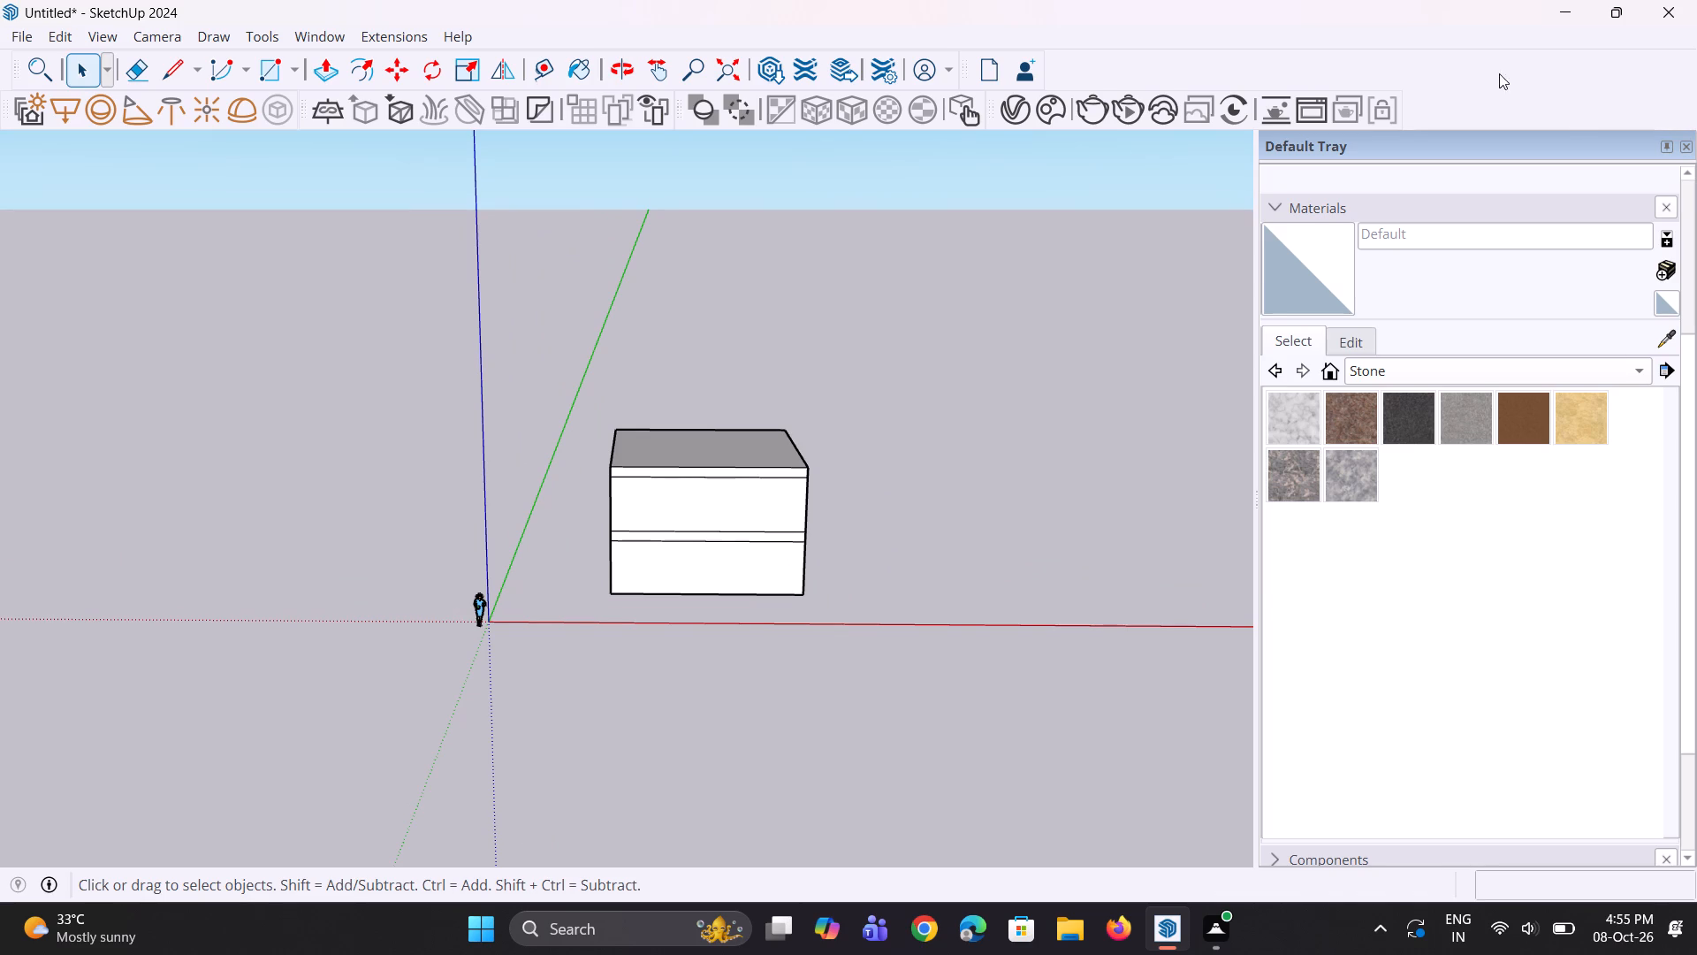
scroll(787, 339, "down", 5)
middle_click_drag(667, 554, 702, 581)
scroll(992, 379, "up", 3)
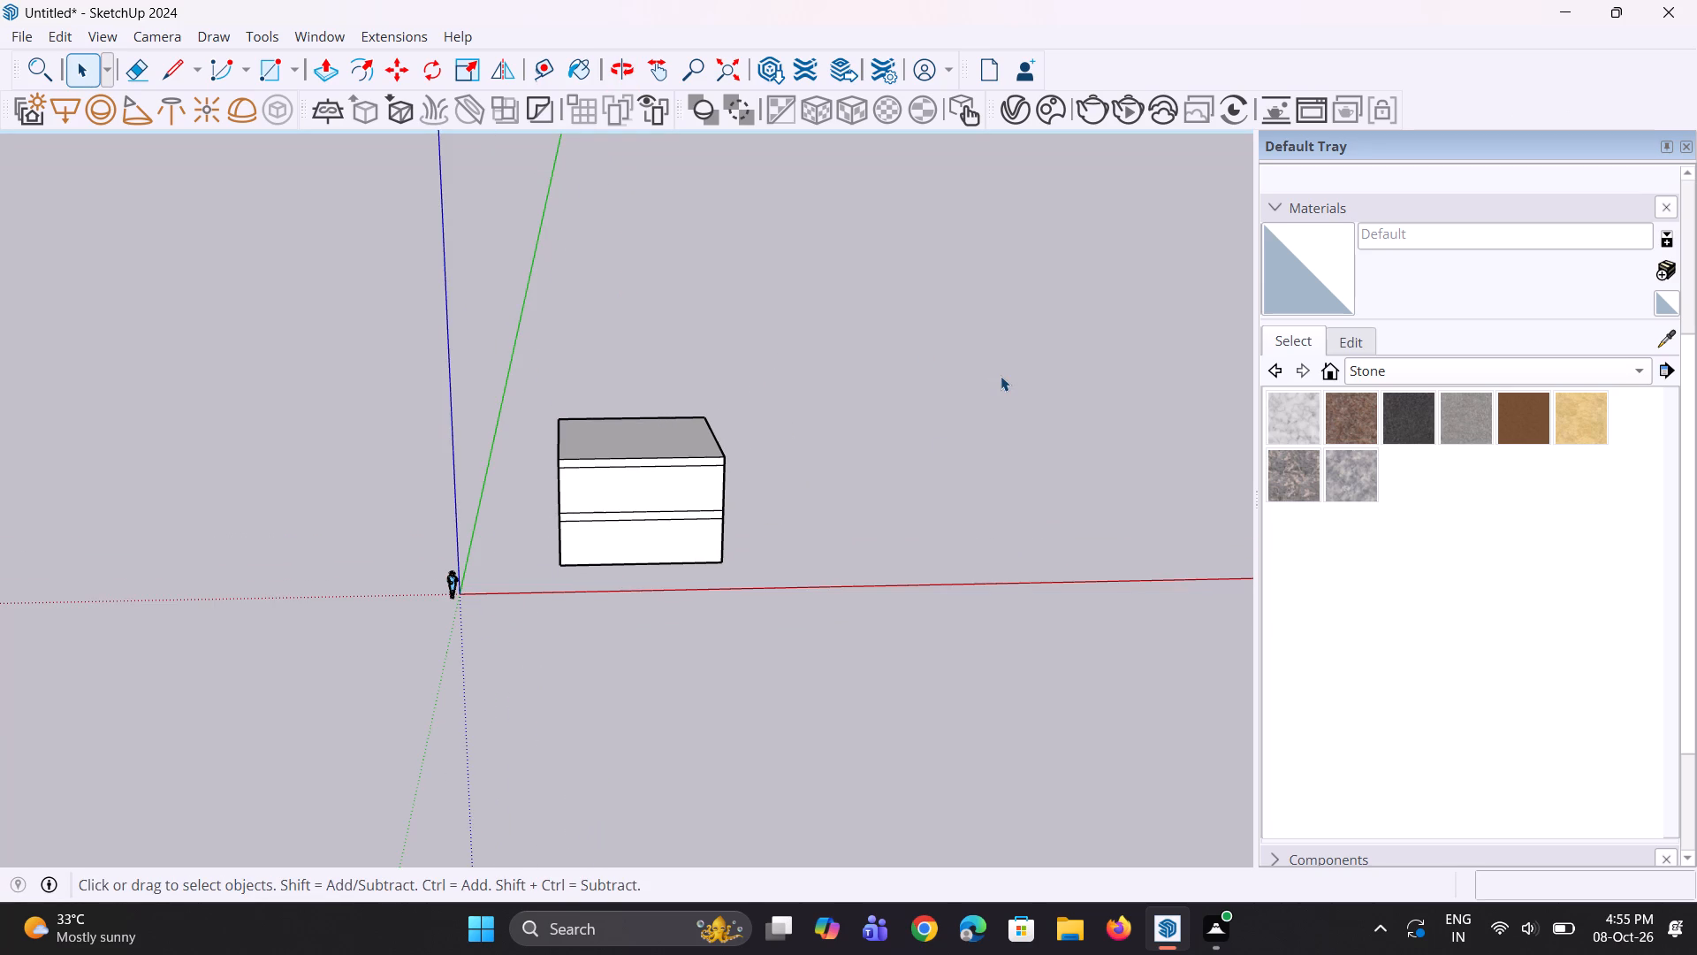
scroll(929, 454, "down", 3)
middle_click_drag(874, 476, 797, 432)
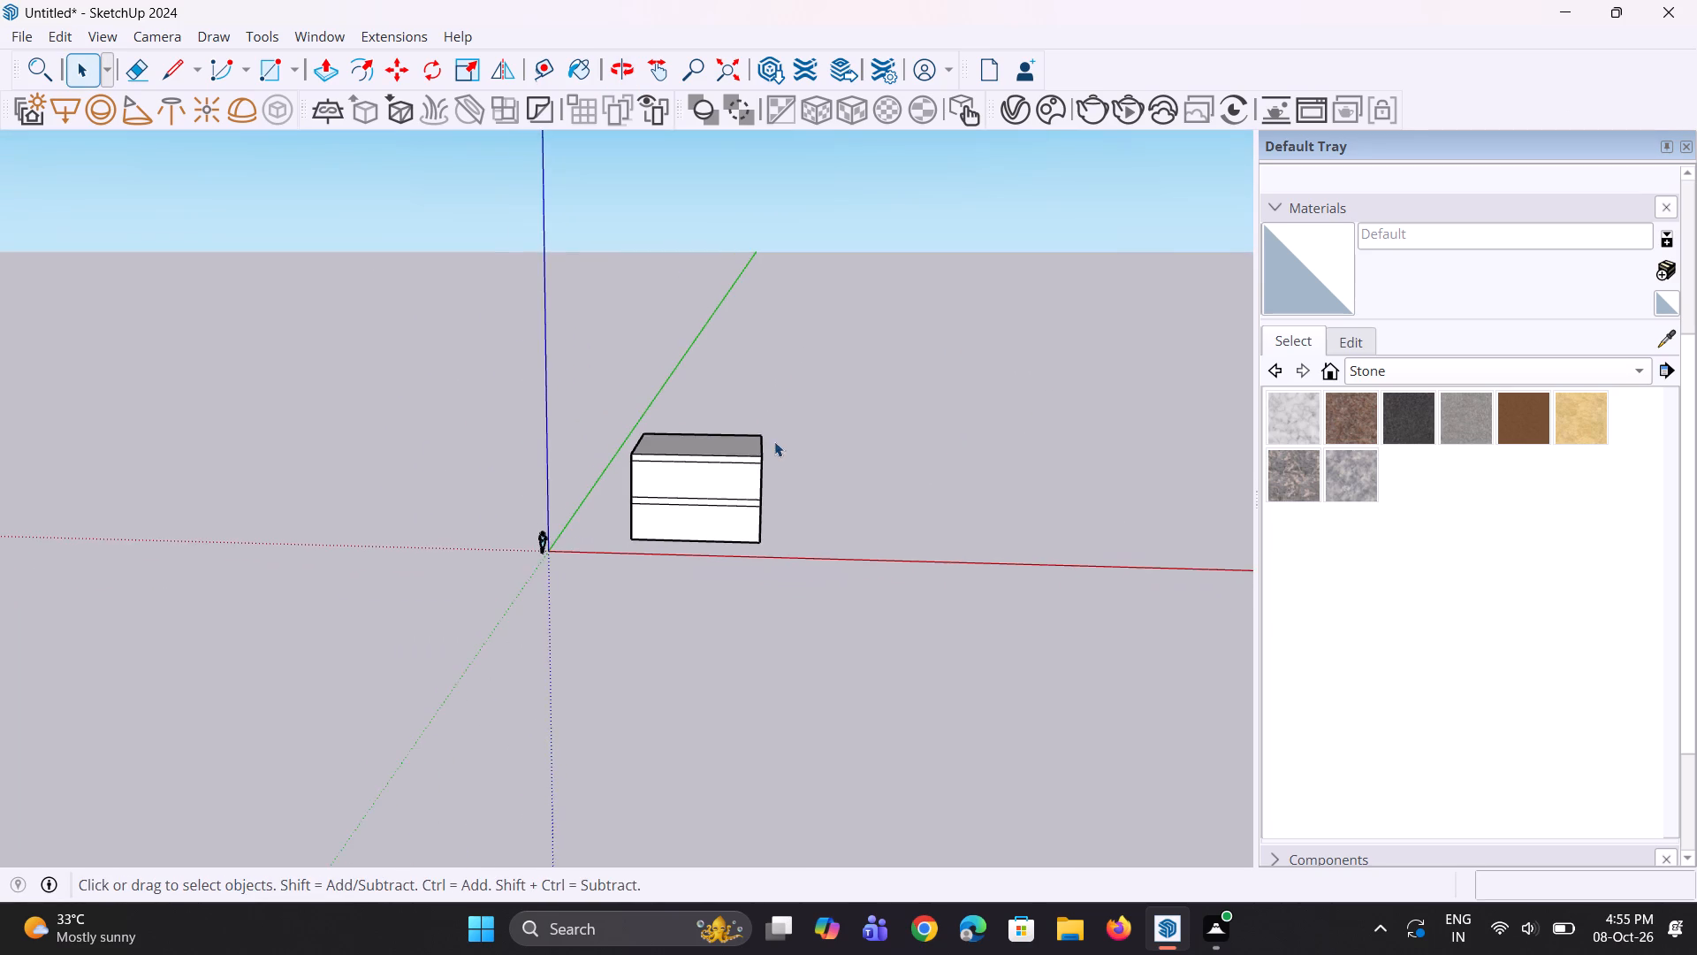
scroll(724, 447, "up", 2)
middle_click_drag(631, 527, 819, 710)
scroll(632, 513, "up", 6)
middle_click_drag(640, 530, 605, 494)
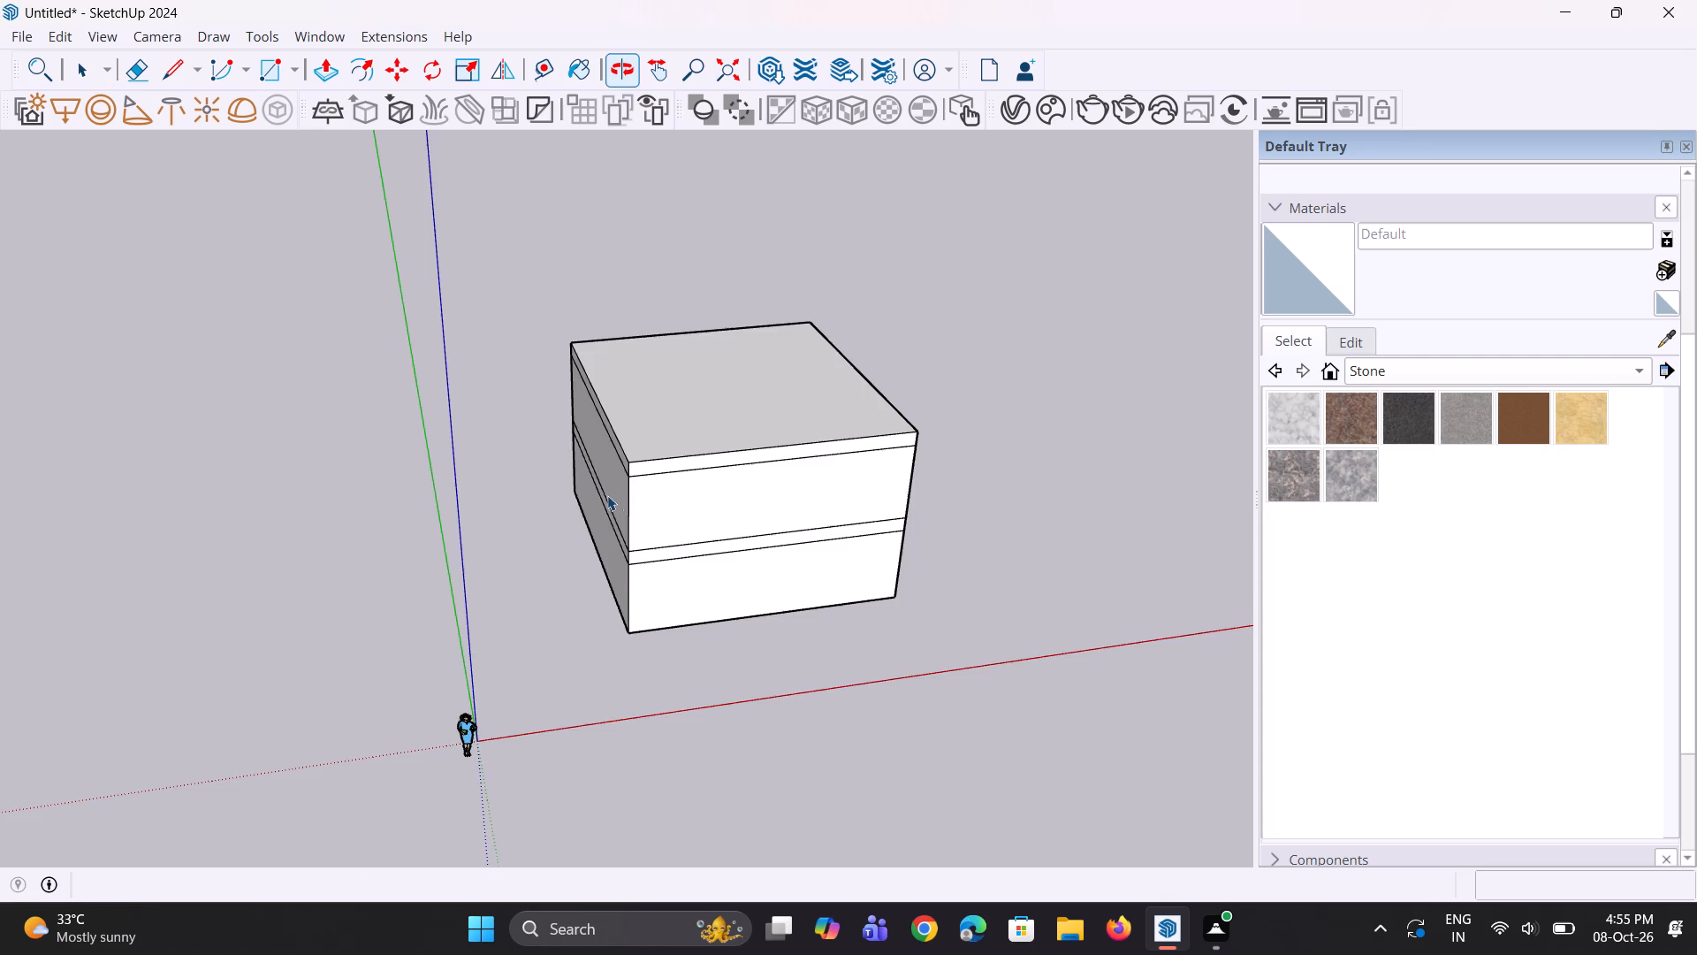
scroll(669, 505, "down", 3)
middle_click_drag(717, 526, 606, 533)
middle_click(735, 581)
scroll(735, 581, "up", 1)
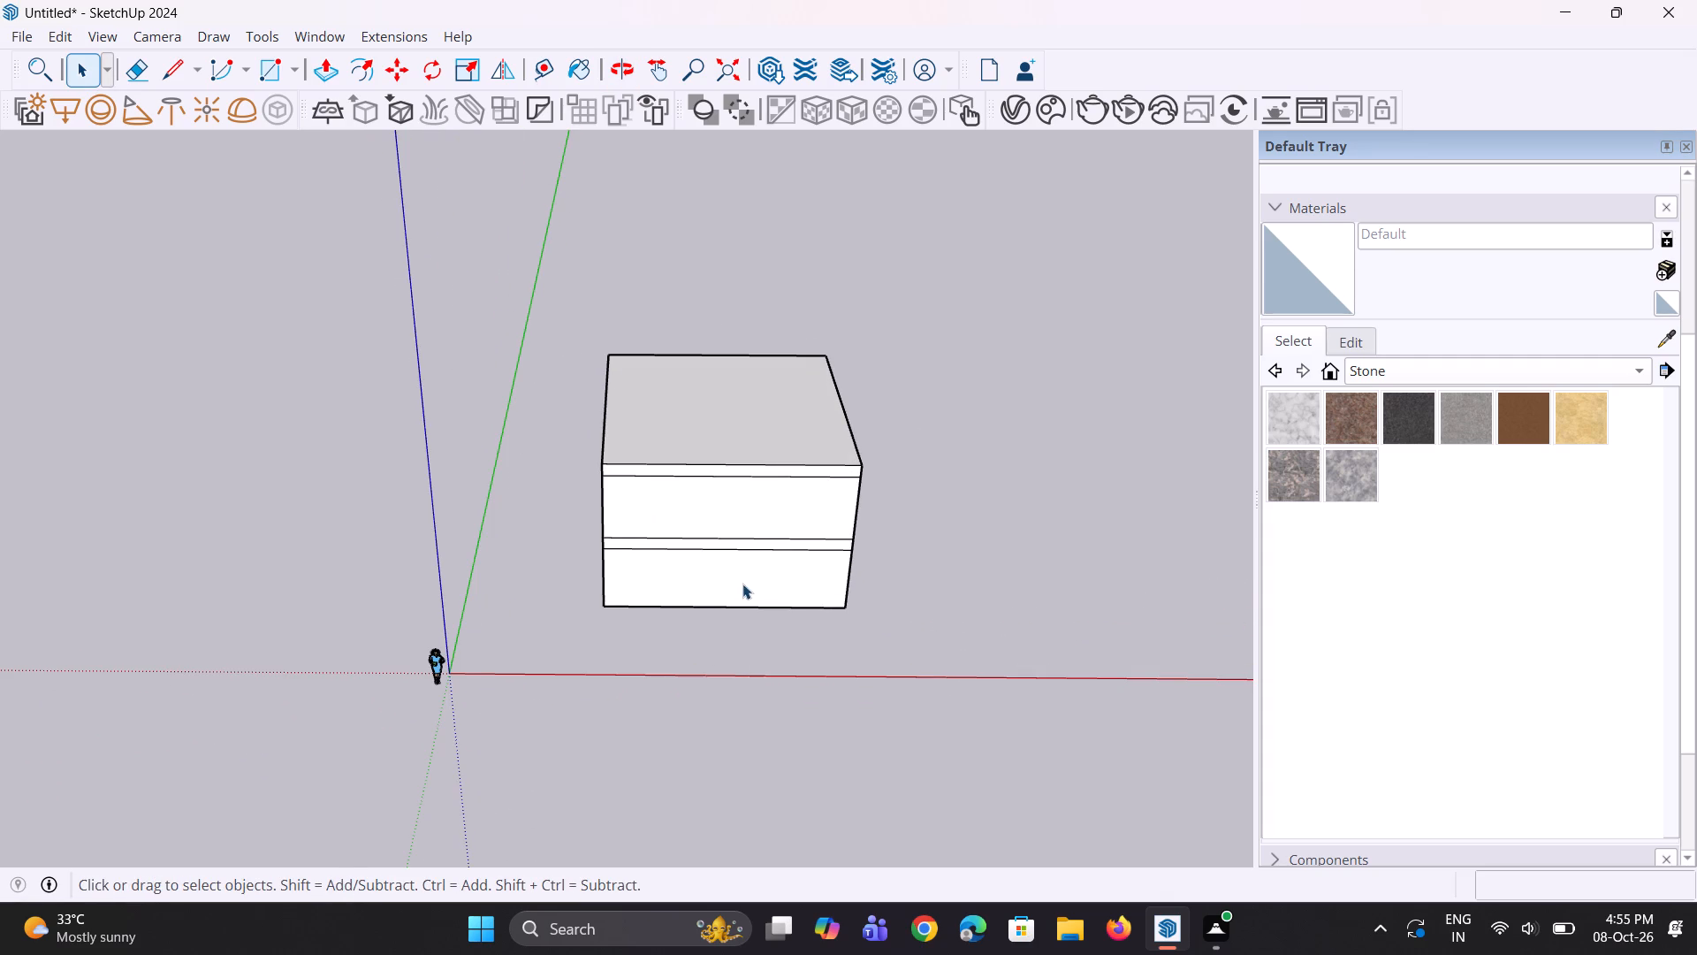
scroll(641, 623, "down", 1)
middle_click_drag(883, 610, 791, 590)
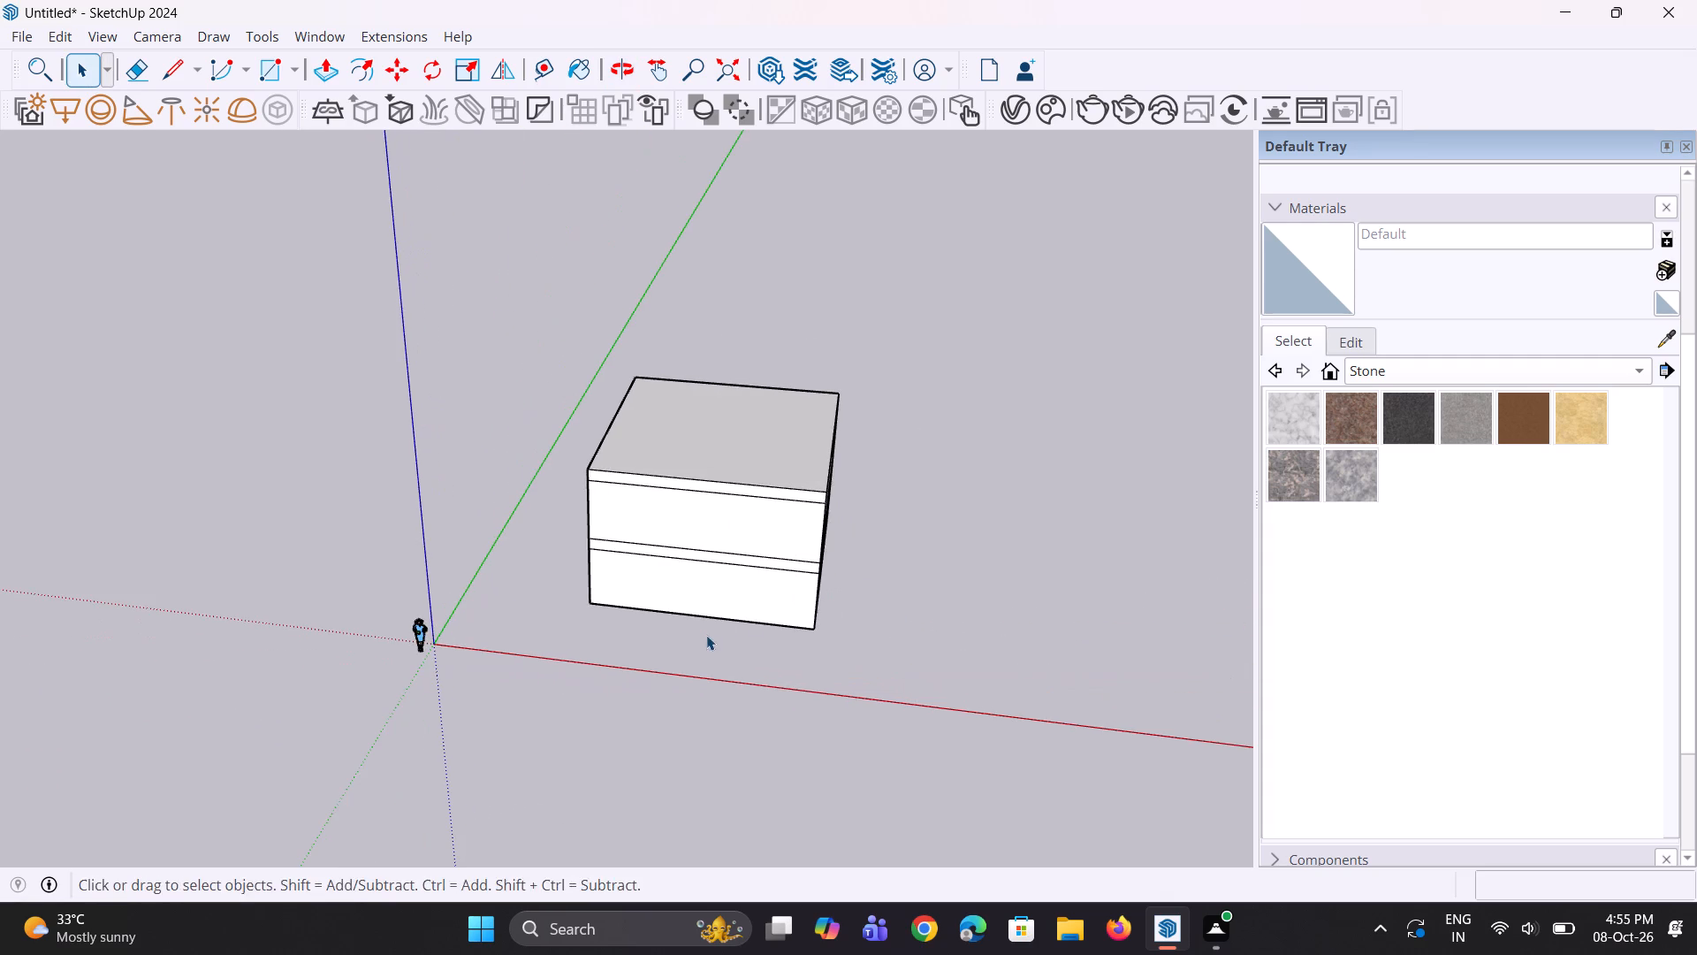
middle_click_drag(707, 637, 803, 629)
scroll(727, 638, "up", 1)
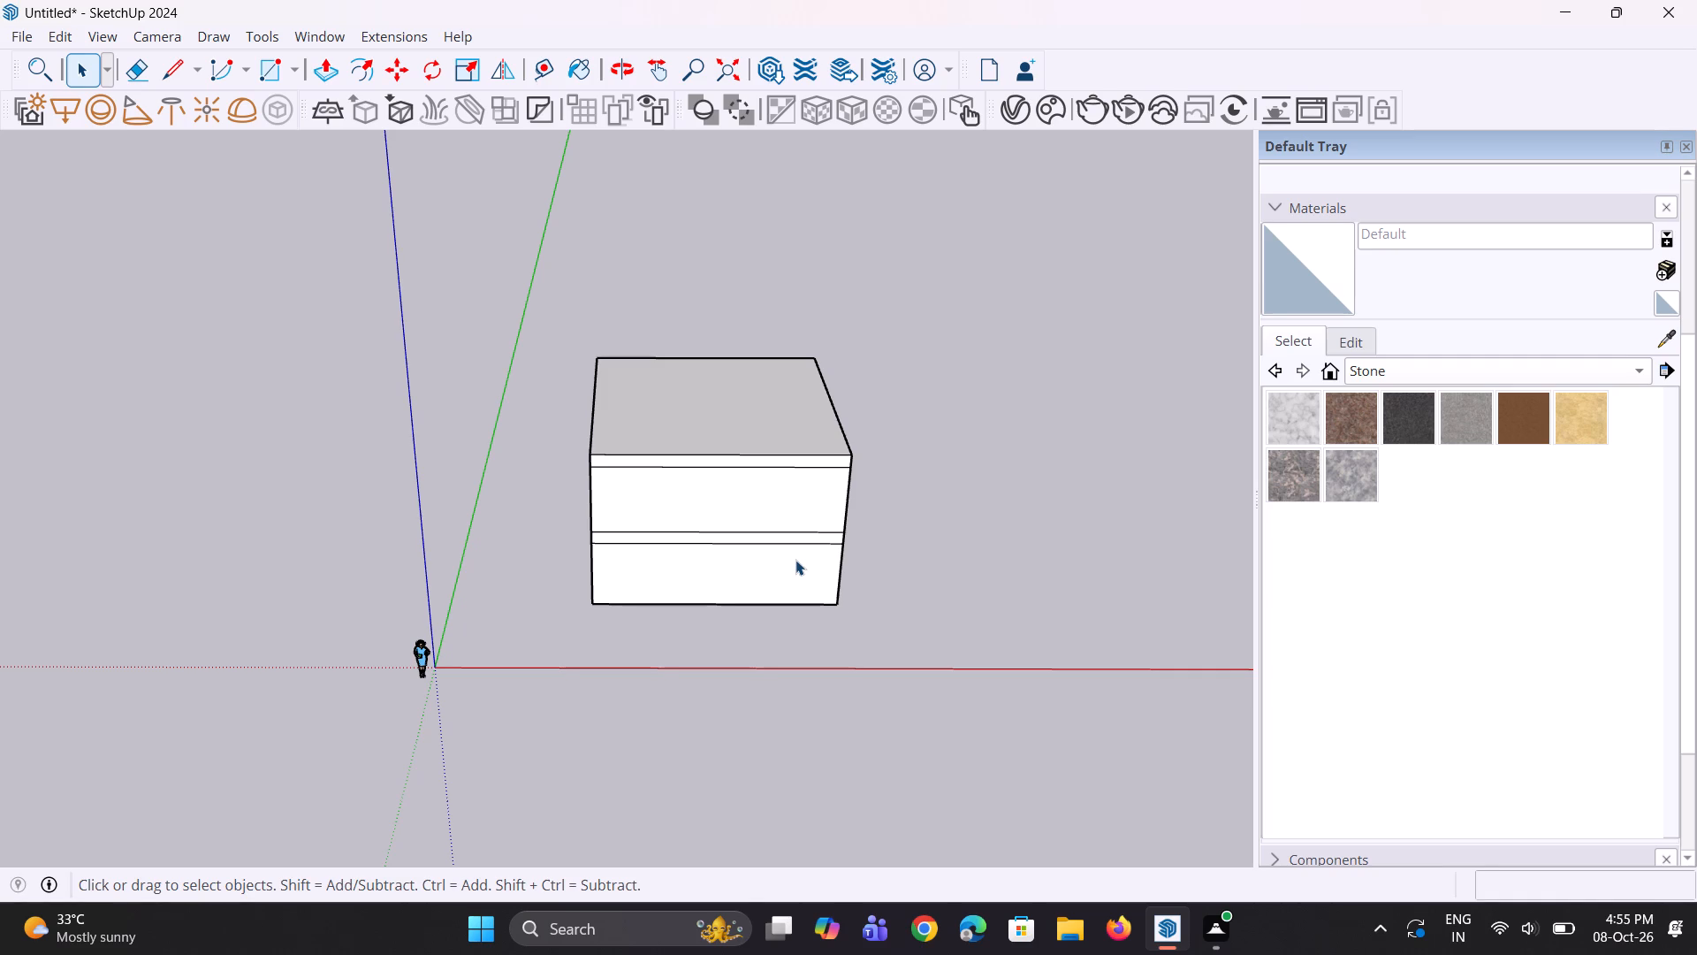
Draw a rectangle about 8' by 5' on the upper storey's front face, near its left corner.
scroll(738, 206, "down", 1)
middle_click_drag(738, 206, 733, 141)
scroll(488, 565, "up", 4)
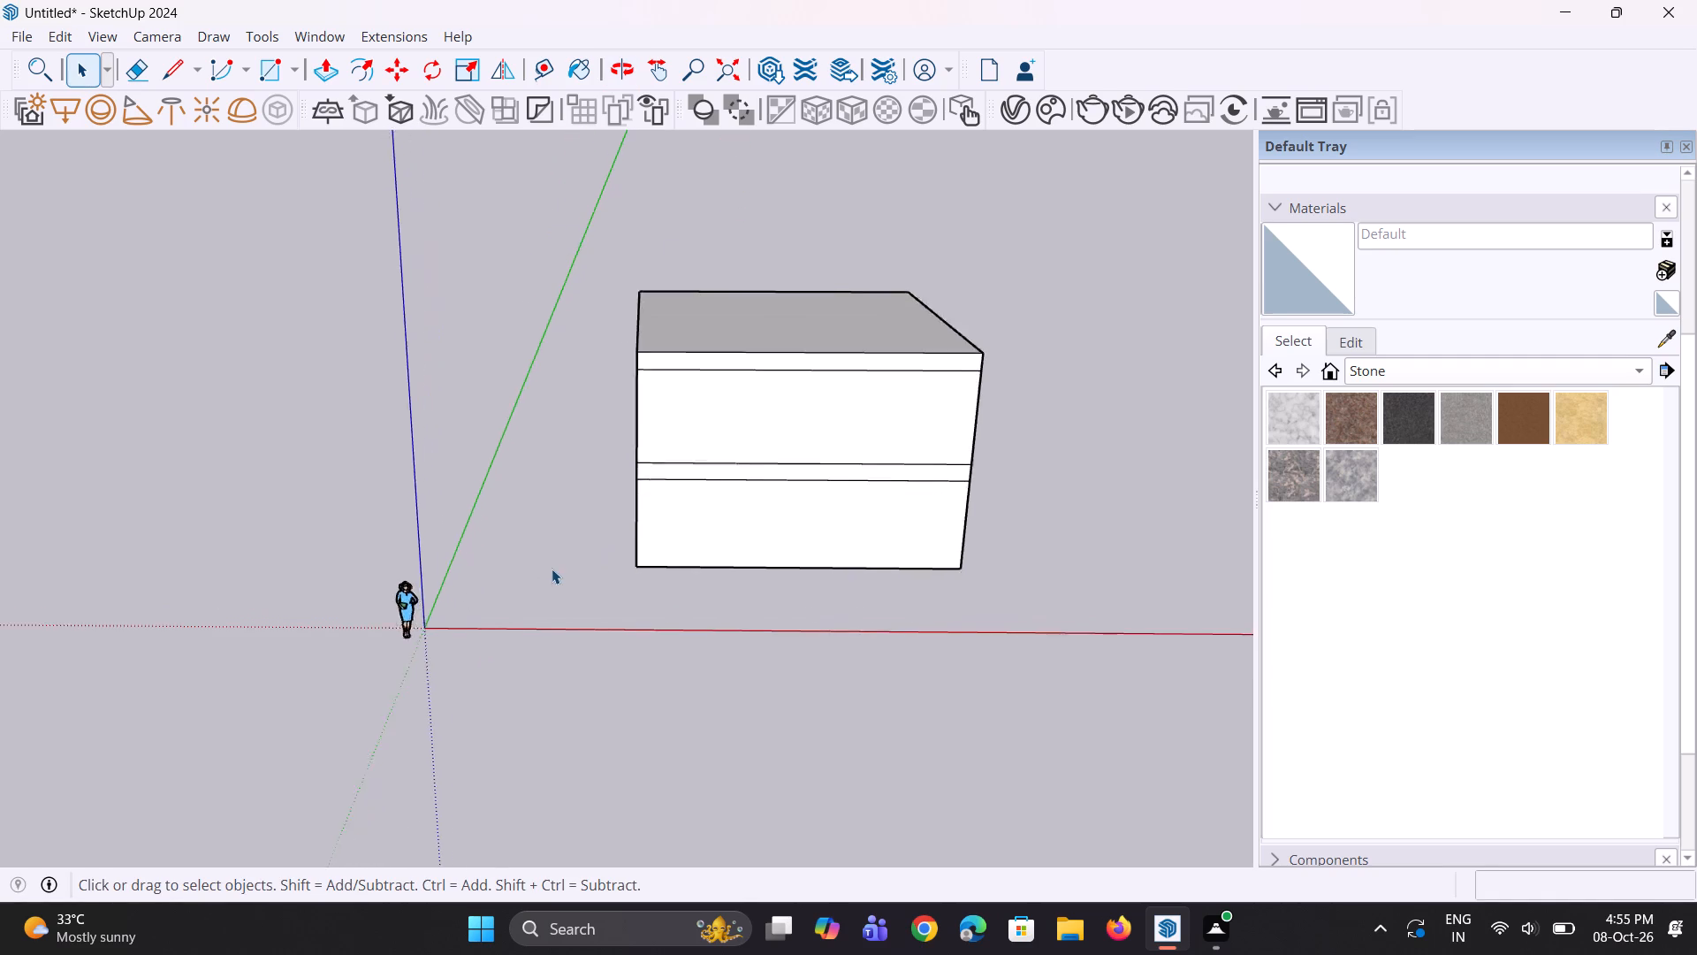
scroll(552, 569, "up", 1)
key("r")
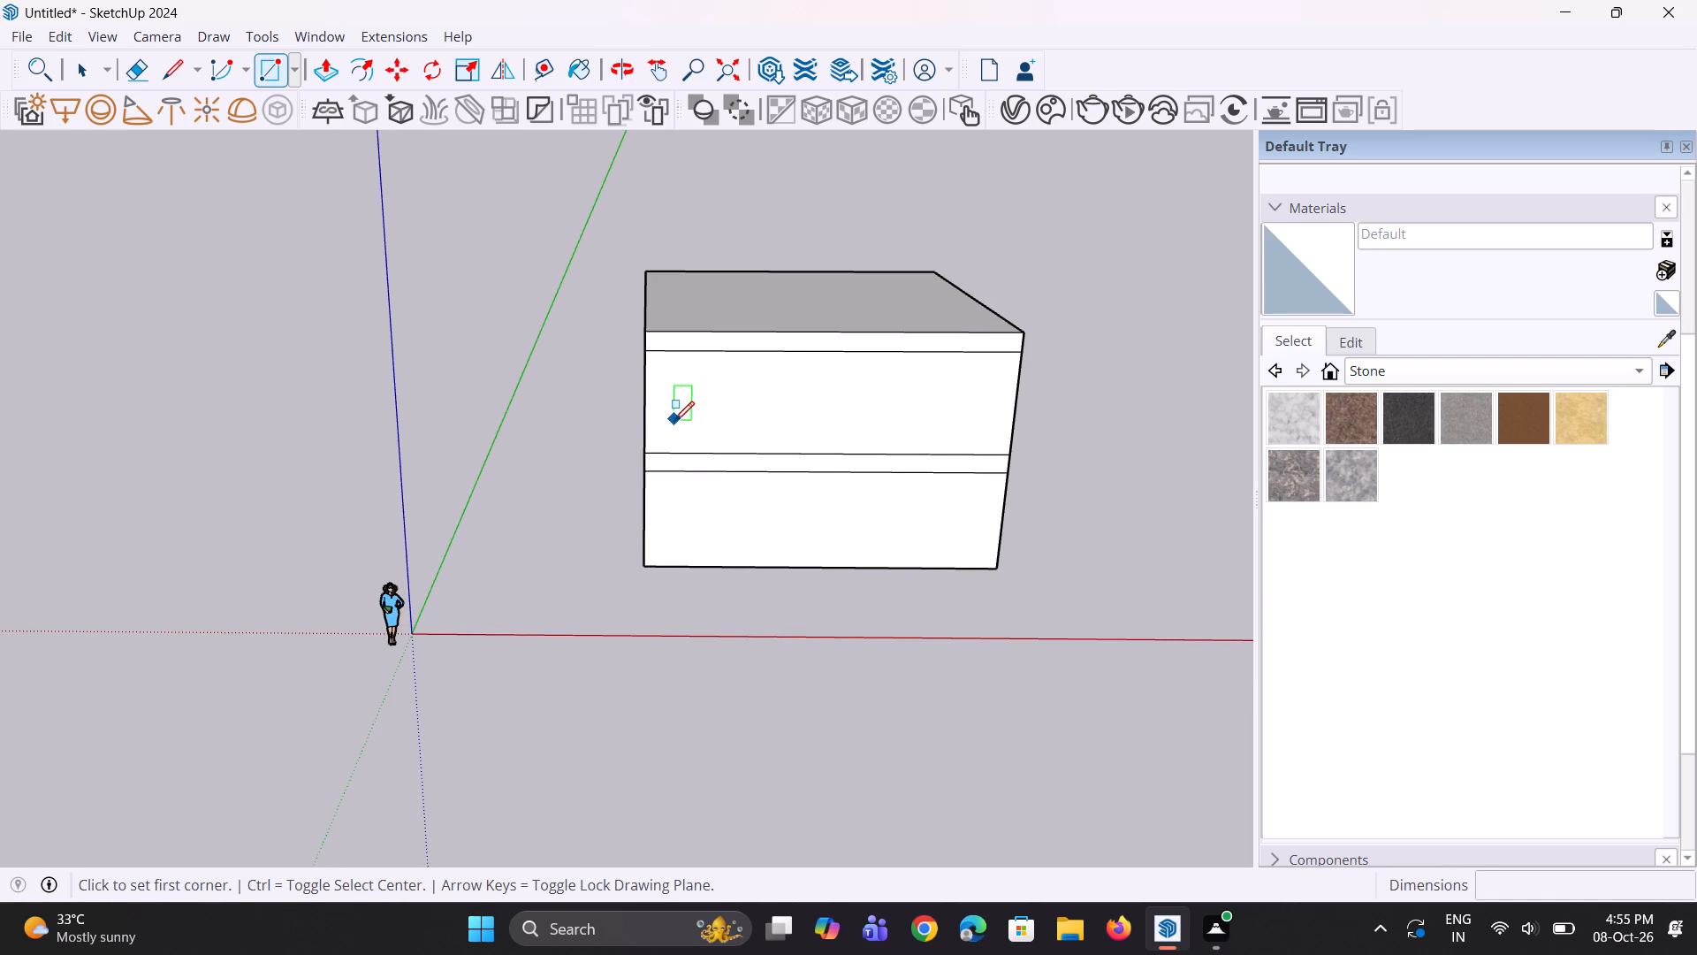
left_click(674, 423)
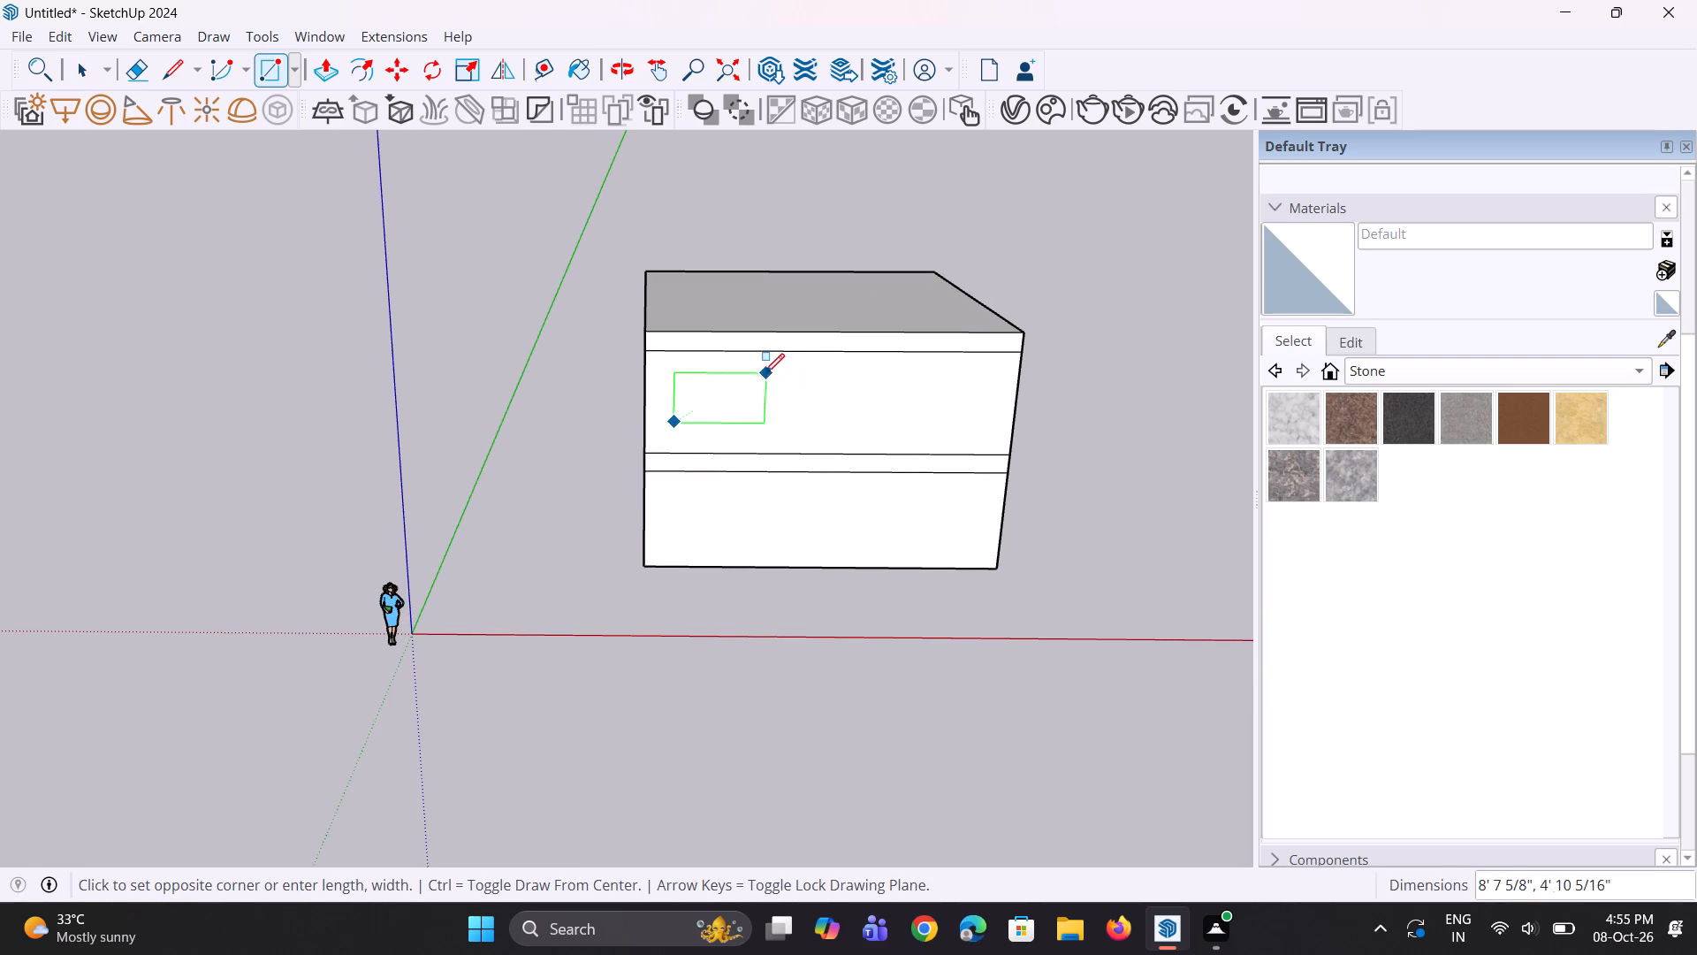
left_click(755, 371)
Move the rectangle's top edge up about 7' 4" so the panel rises above the roof slab.
middle_click_drag(738, 429, 692, 449)
key("space")
key("space")
scroll(713, 410, "up", 2)
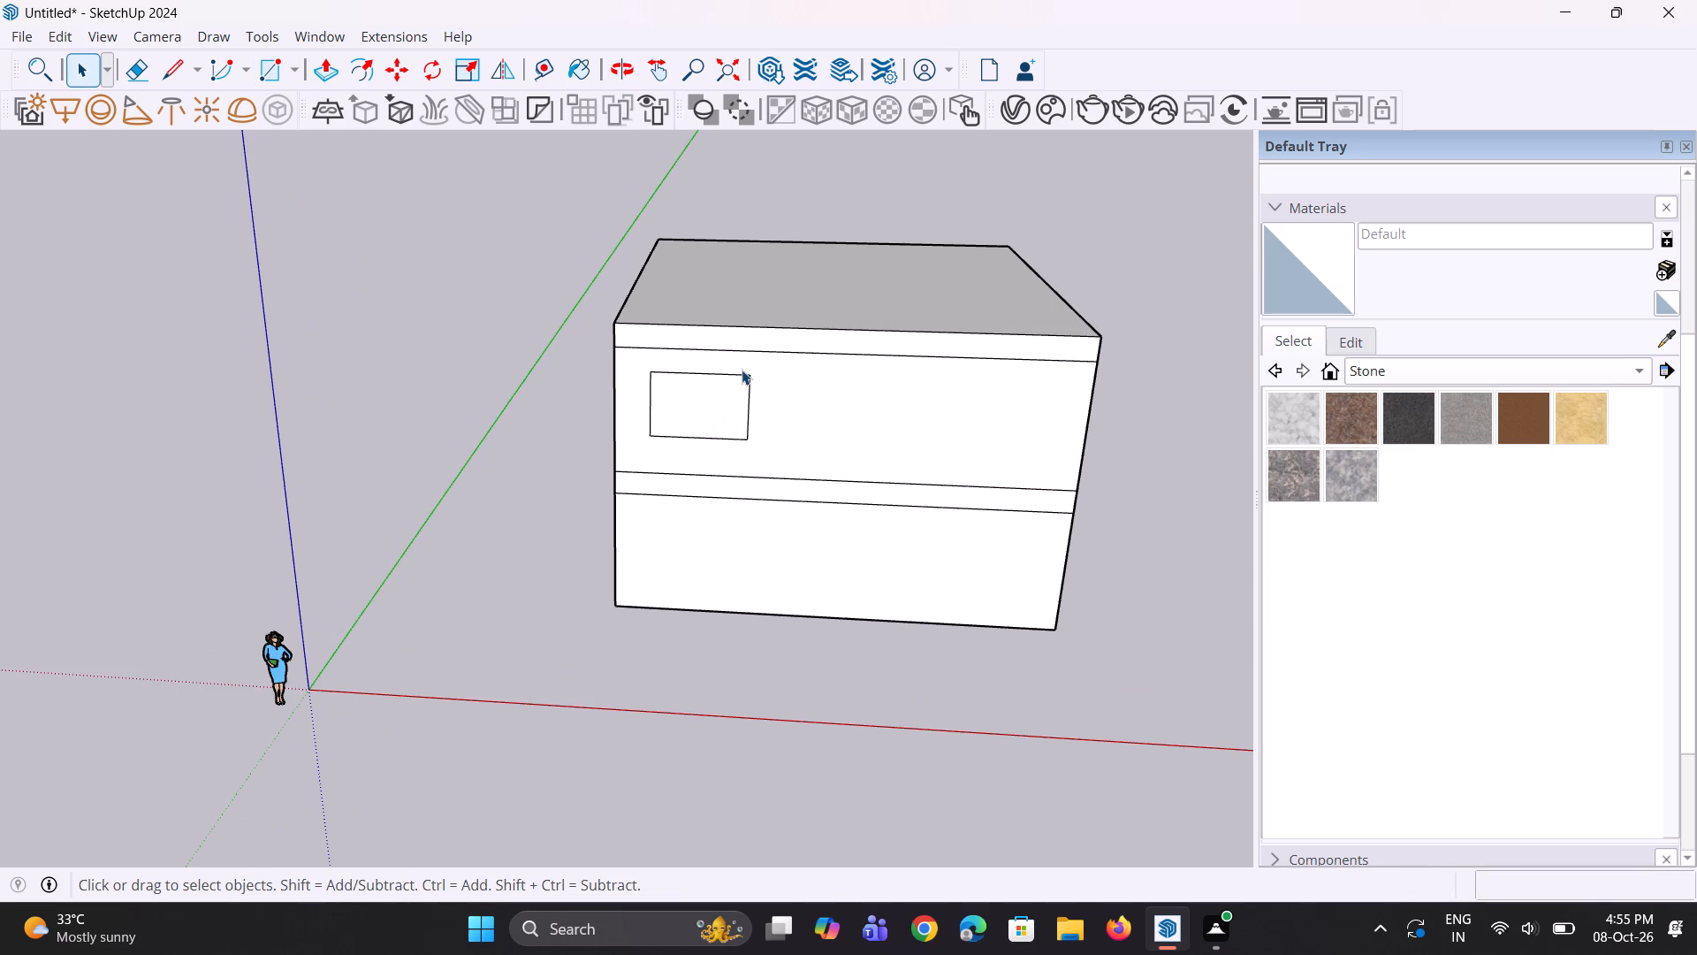
left_click(740, 378)
scroll(742, 371, "up", 2)
key("m")
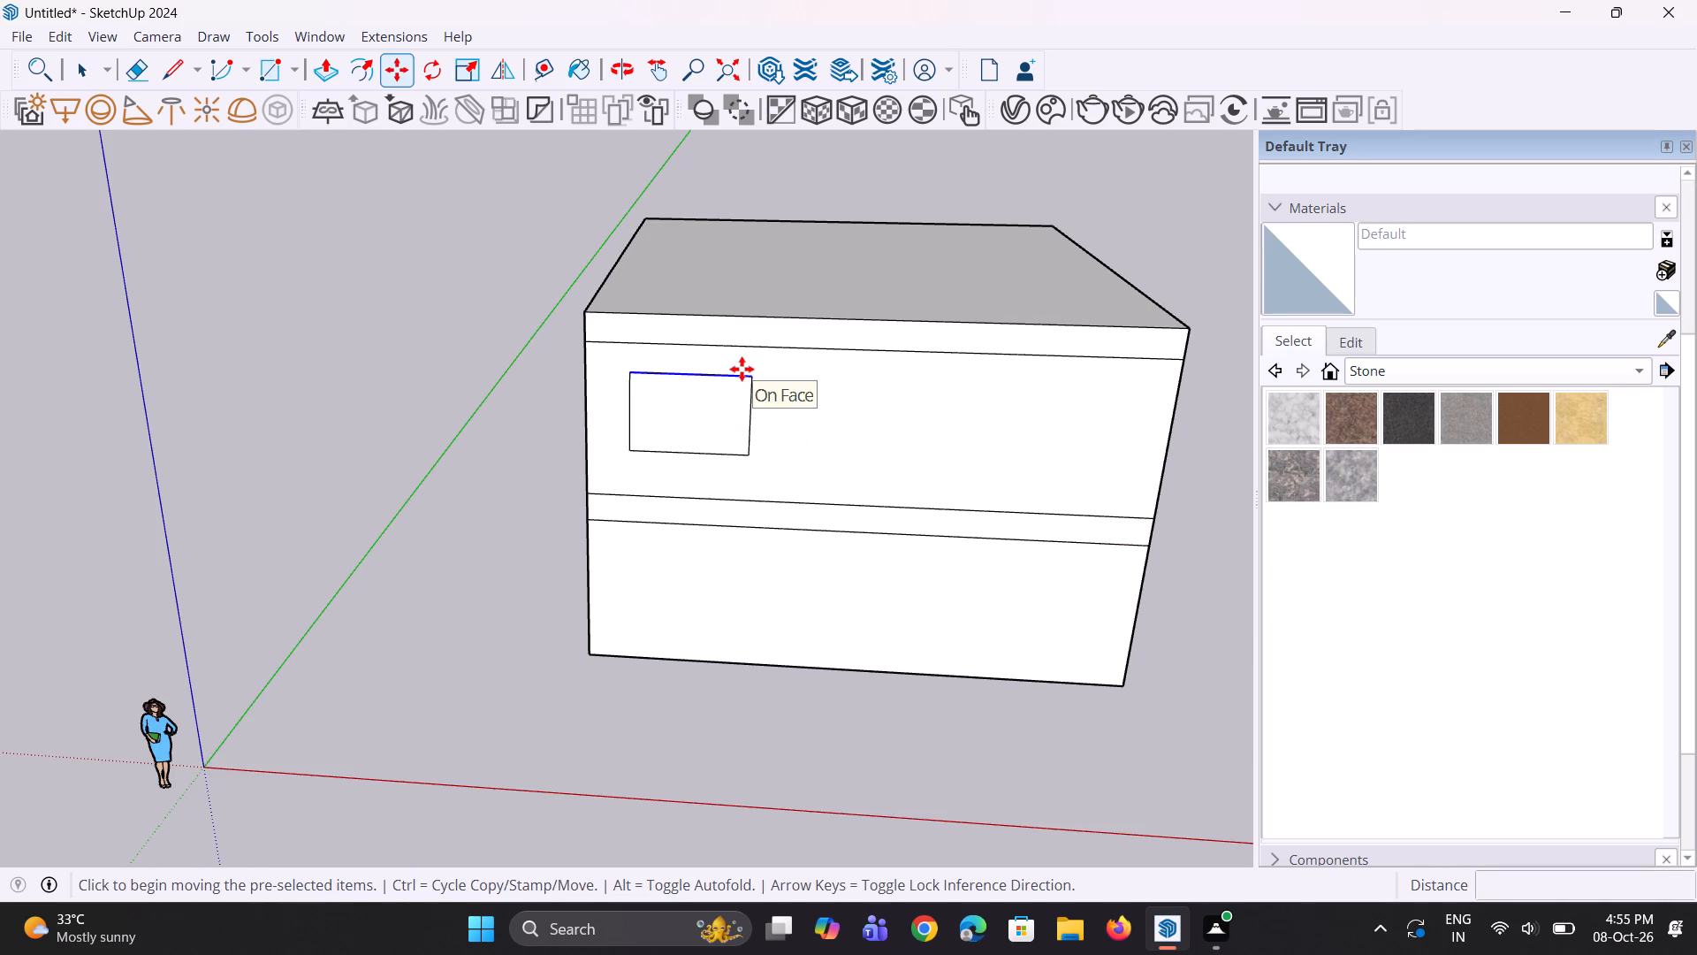
left_click(751, 386)
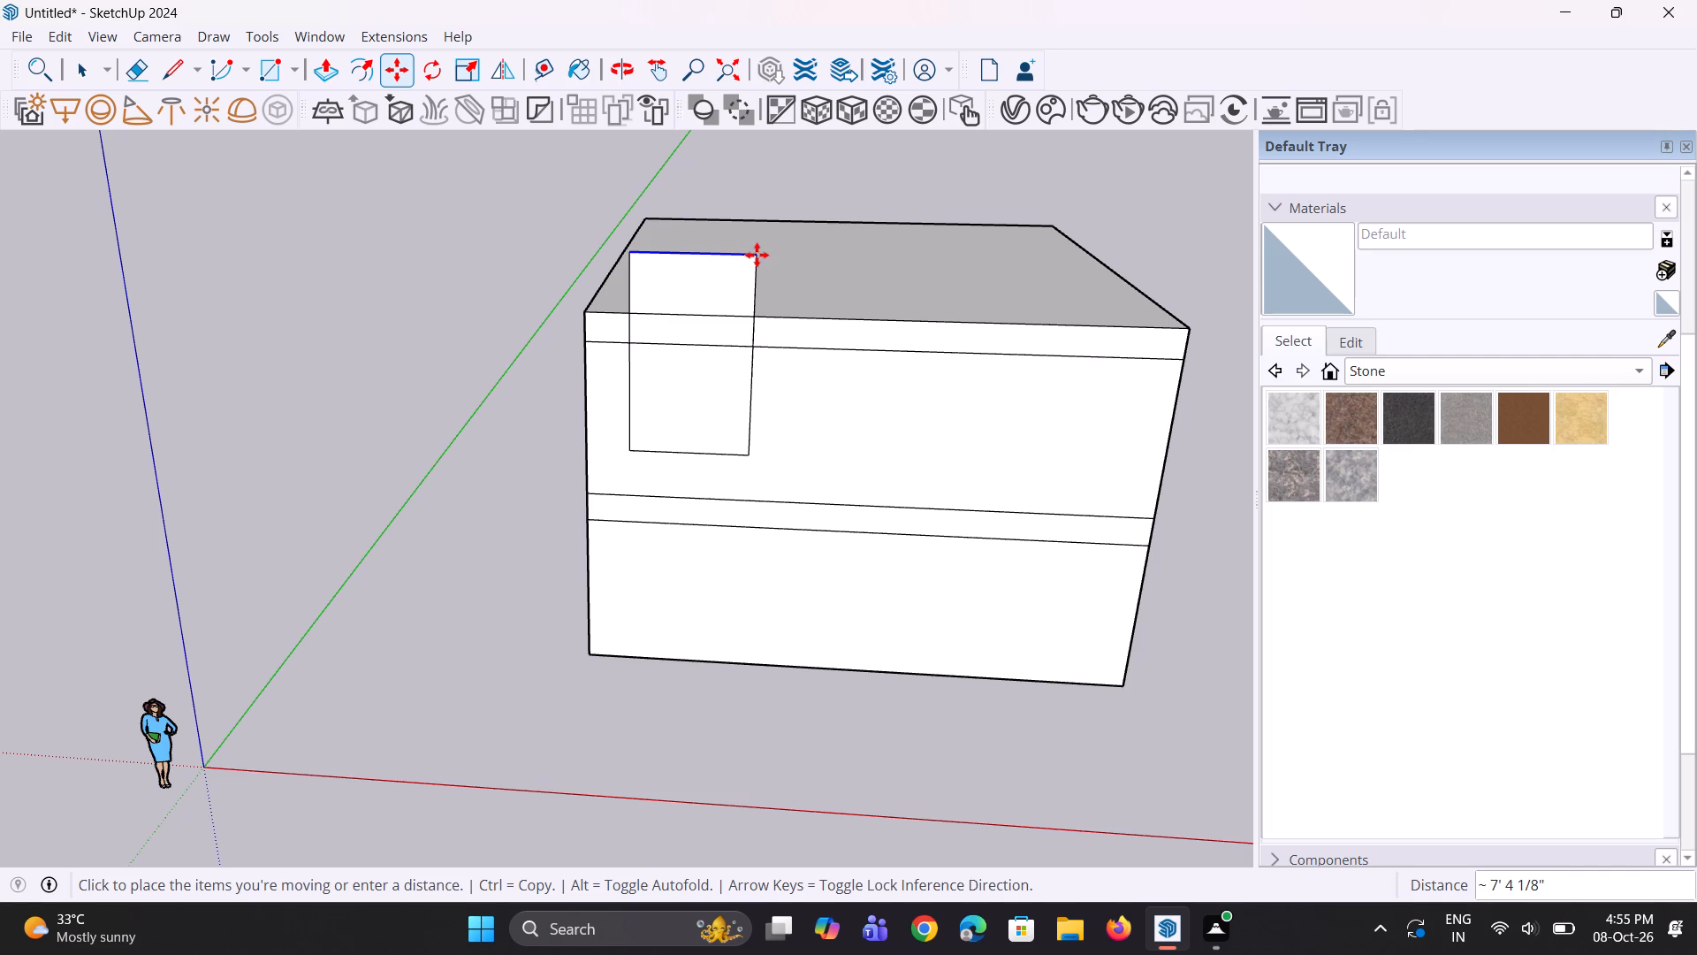
left_click(757, 255)
Move the panel's bottom edge down about 12' 8", across the slab band, to just above the ground-floor base.
middle_click_drag(769, 450, 765, 403)
key("space")
key("space")
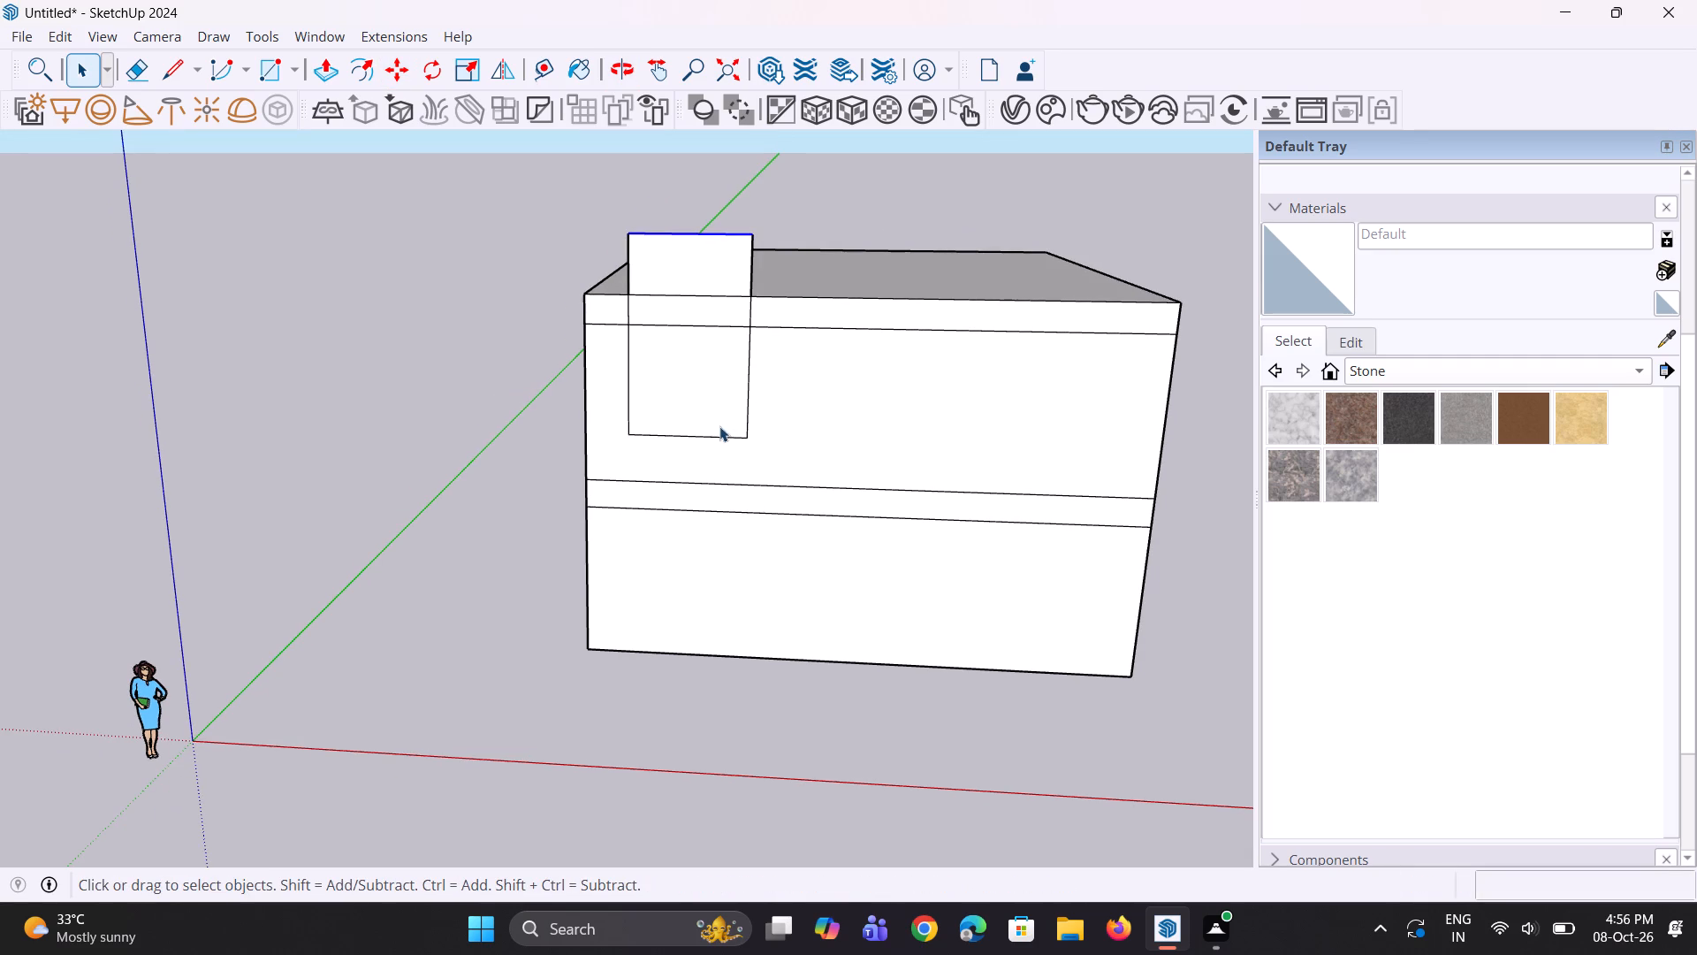
left_click(712, 436)
scroll(730, 447, "up", 3)
key("m")
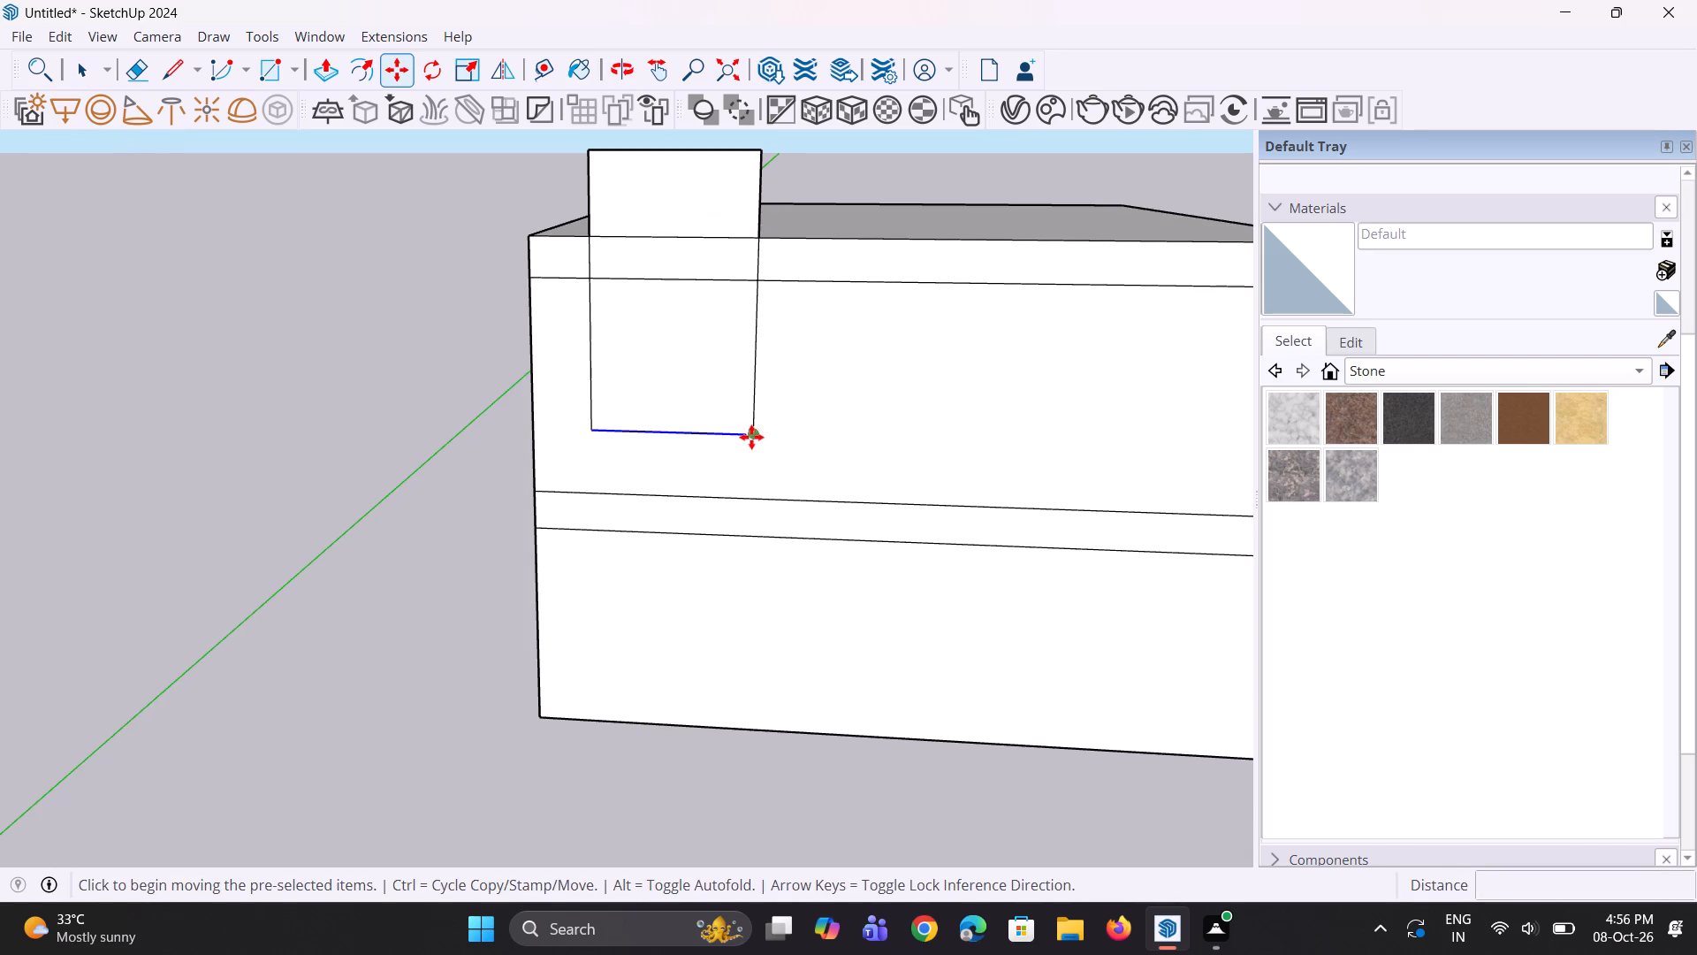
left_click(750, 436)
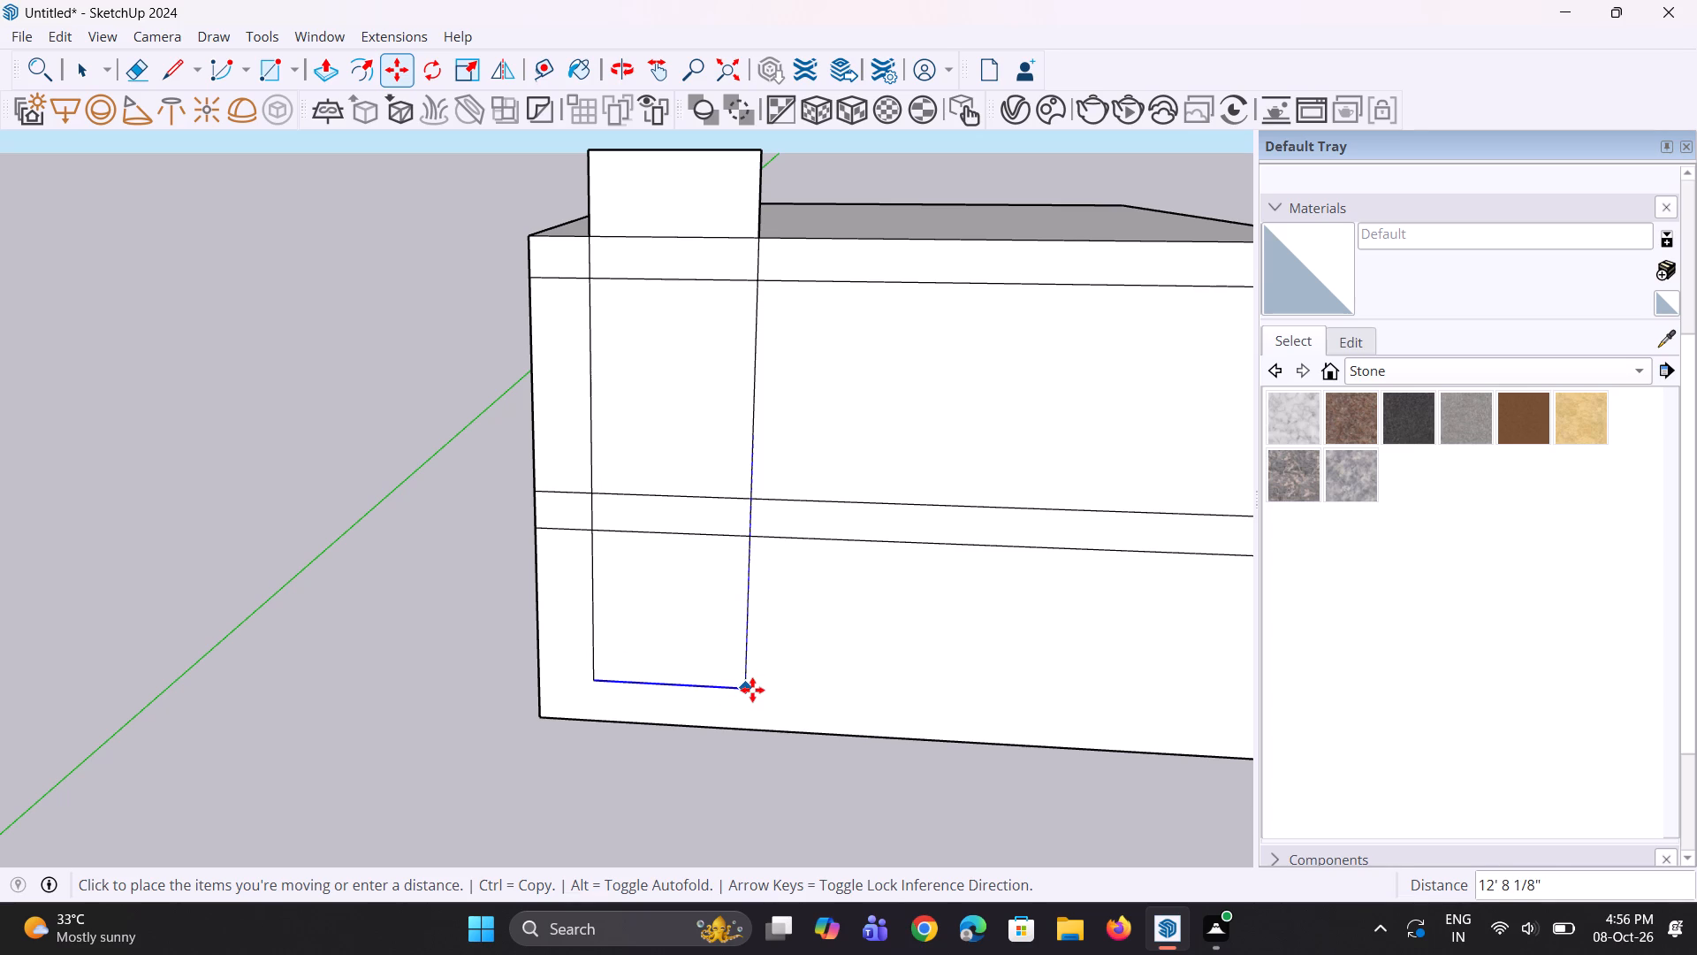
left_click(752, 692)
Examine the tall panel outline crossing both storeys and slab bands on the front face.
middle_click_drag(548, 620, 668, 664)
key("space")
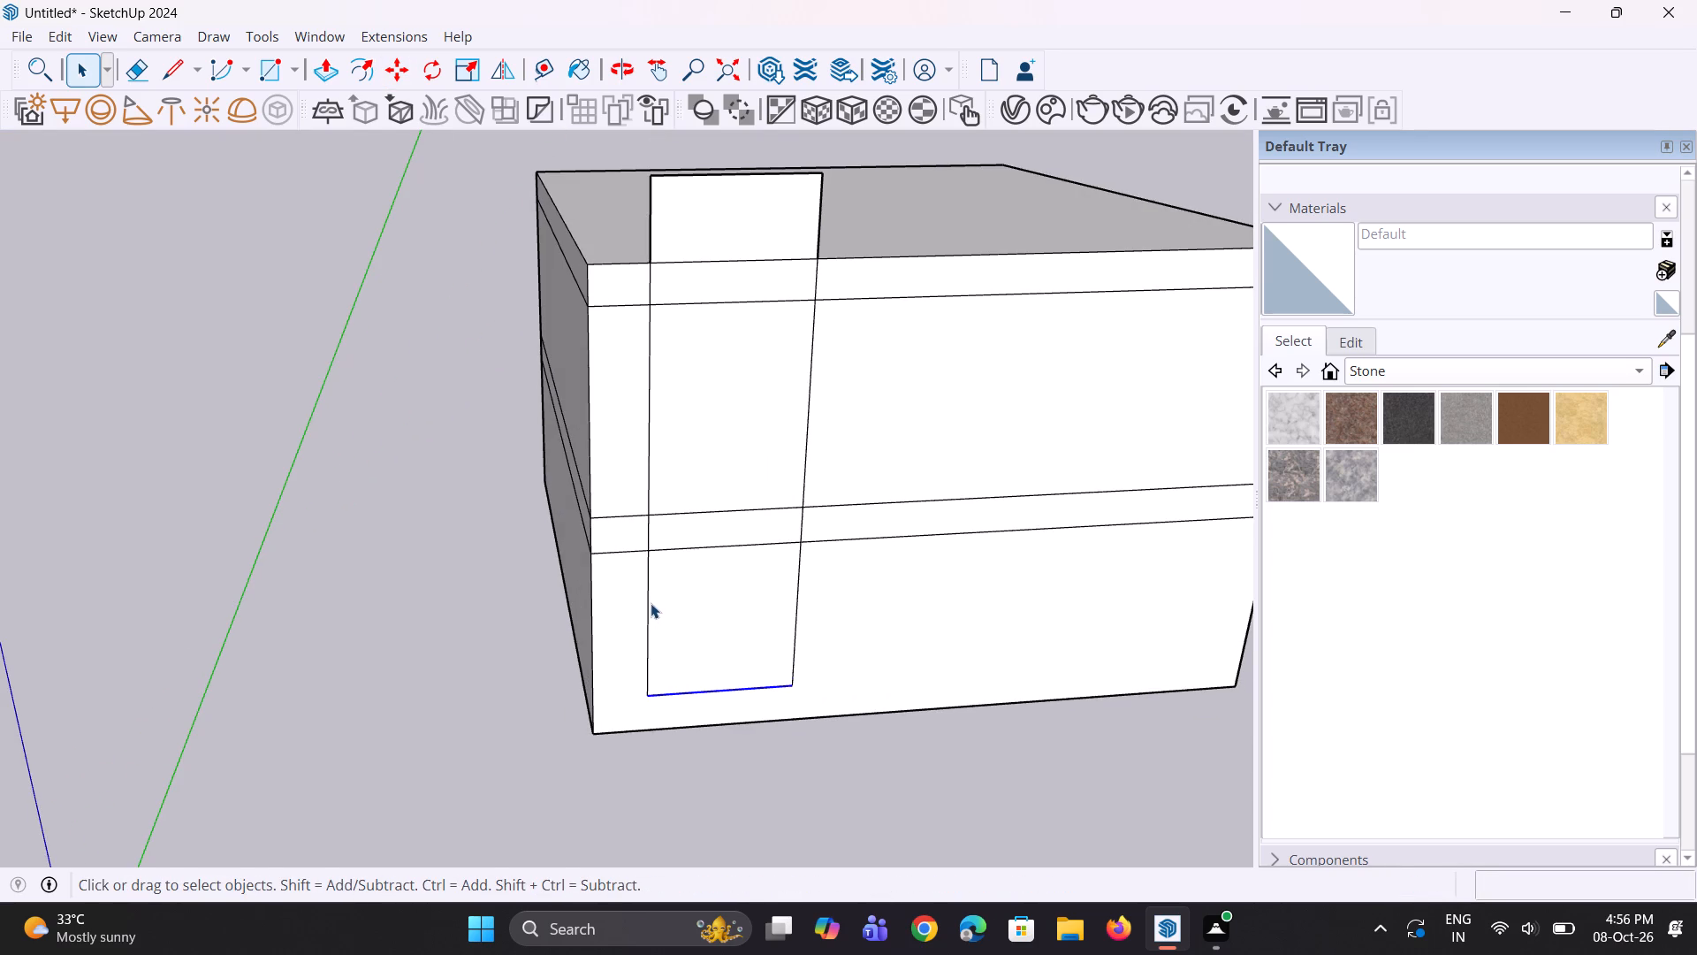
middle_click_drag(710, 611, 643, 617)
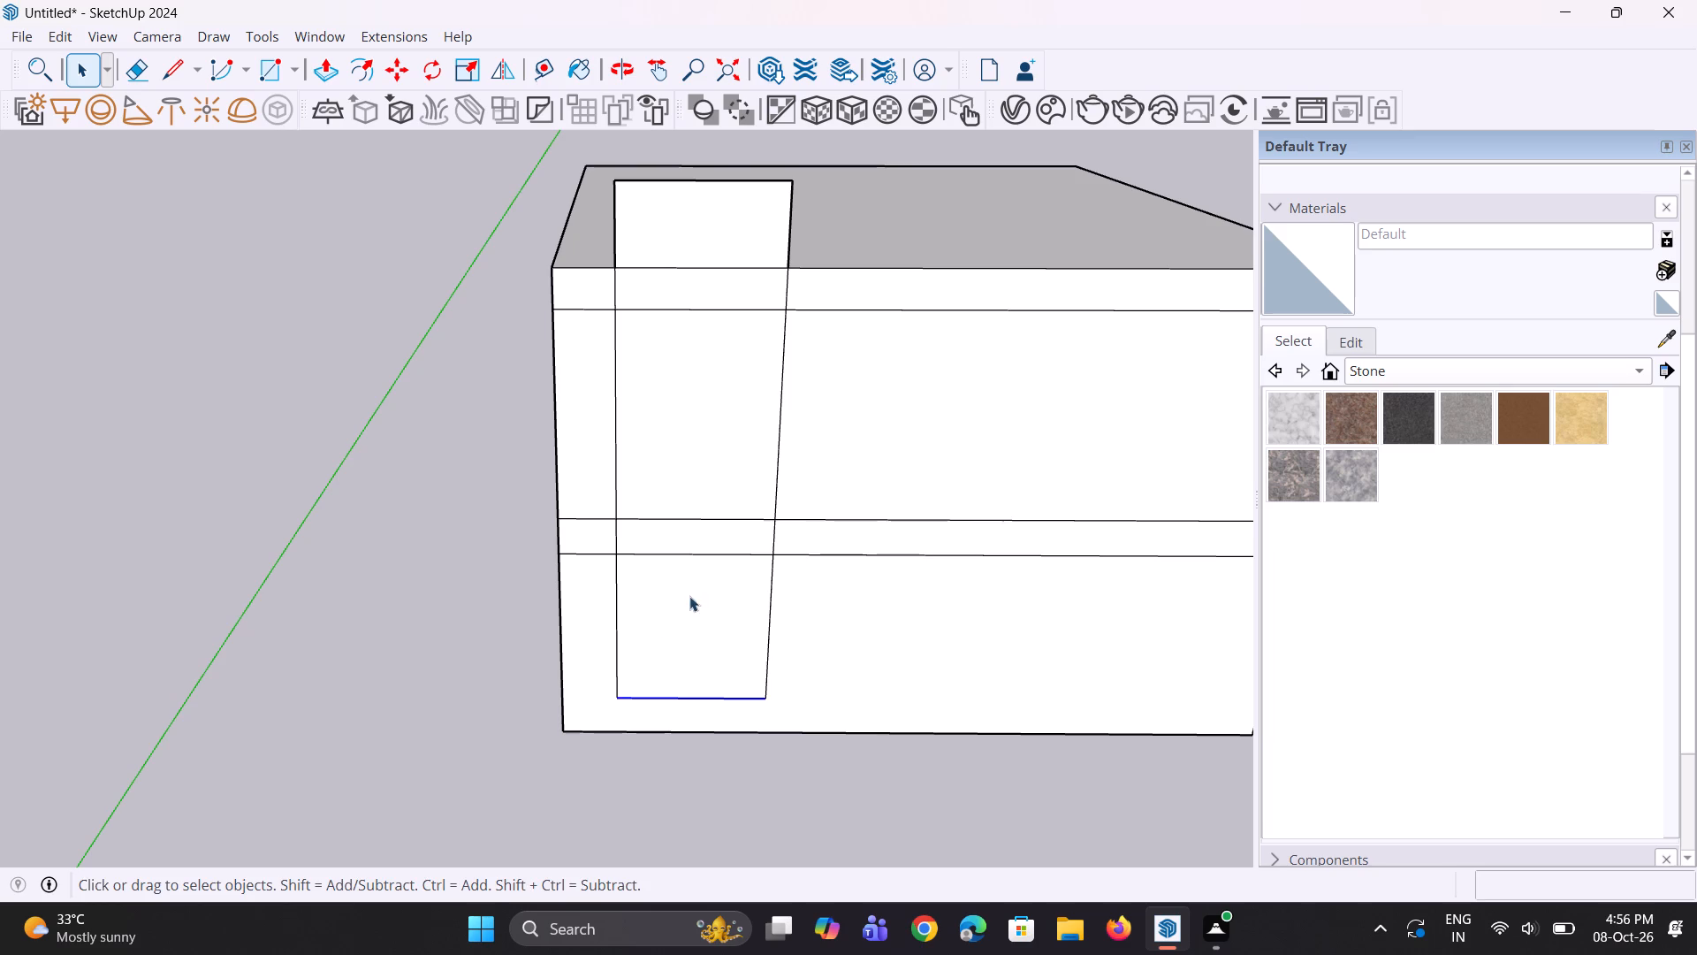
middle_click_drag(690, 594, 683, 564)
middle_click_drag(680, 567, 667, 586)
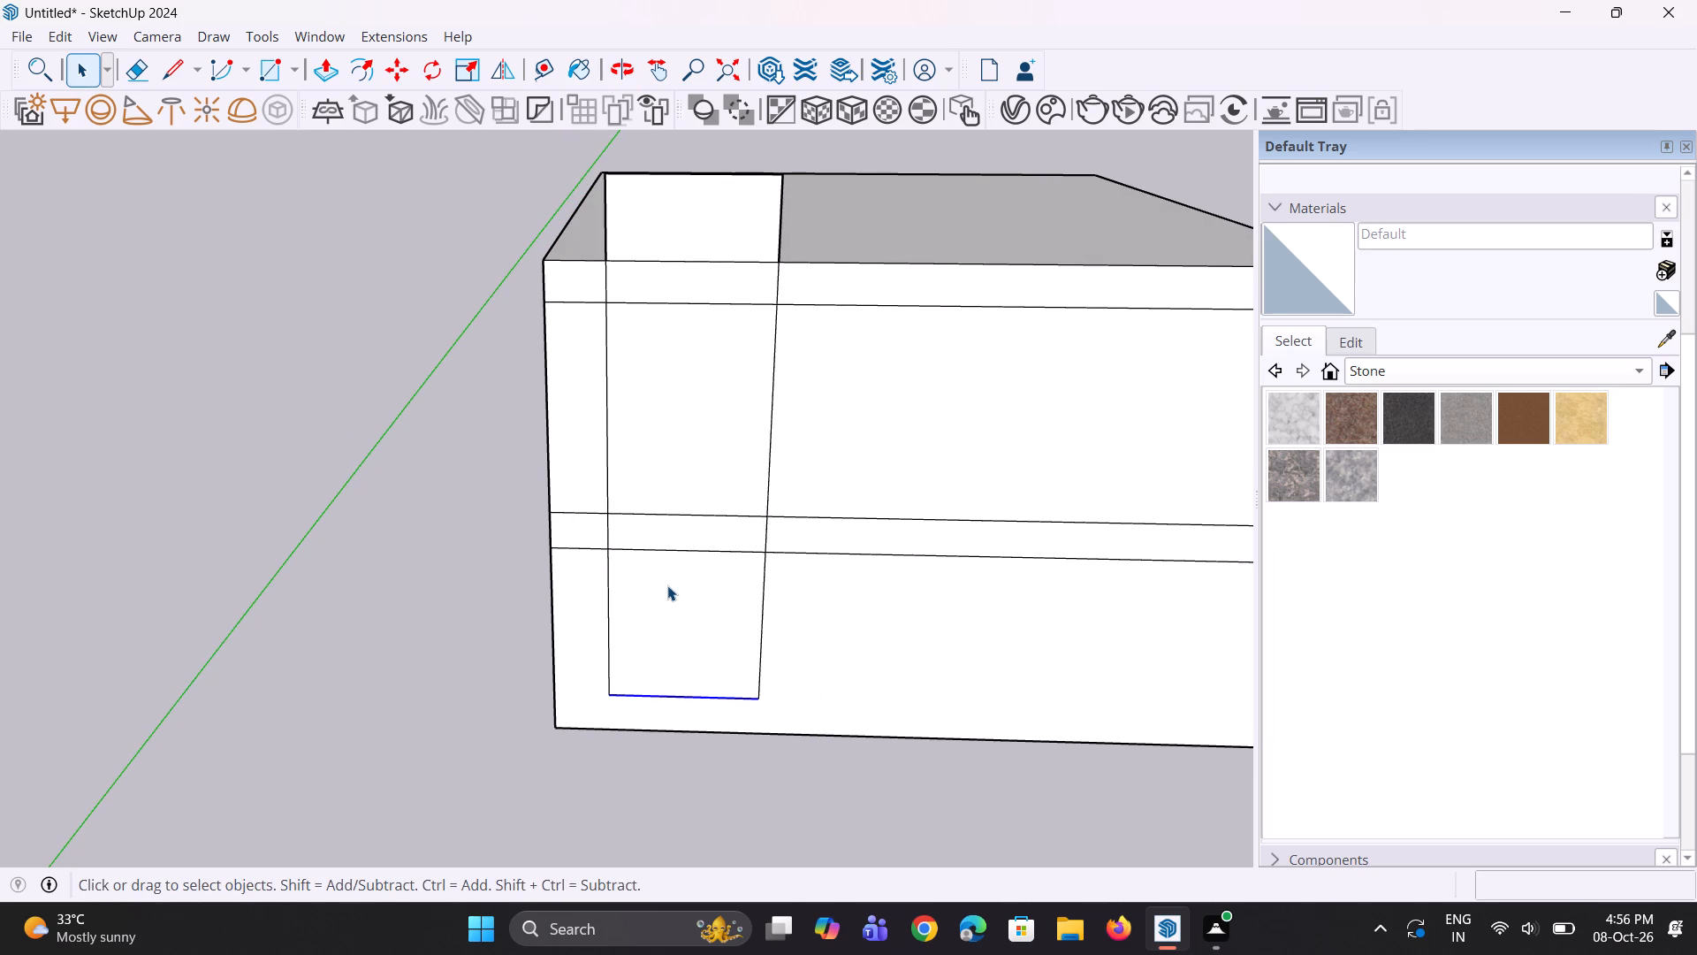
scroll(666, 556, "down", 3)
middle_click_drag(625, 519, 704, 506)
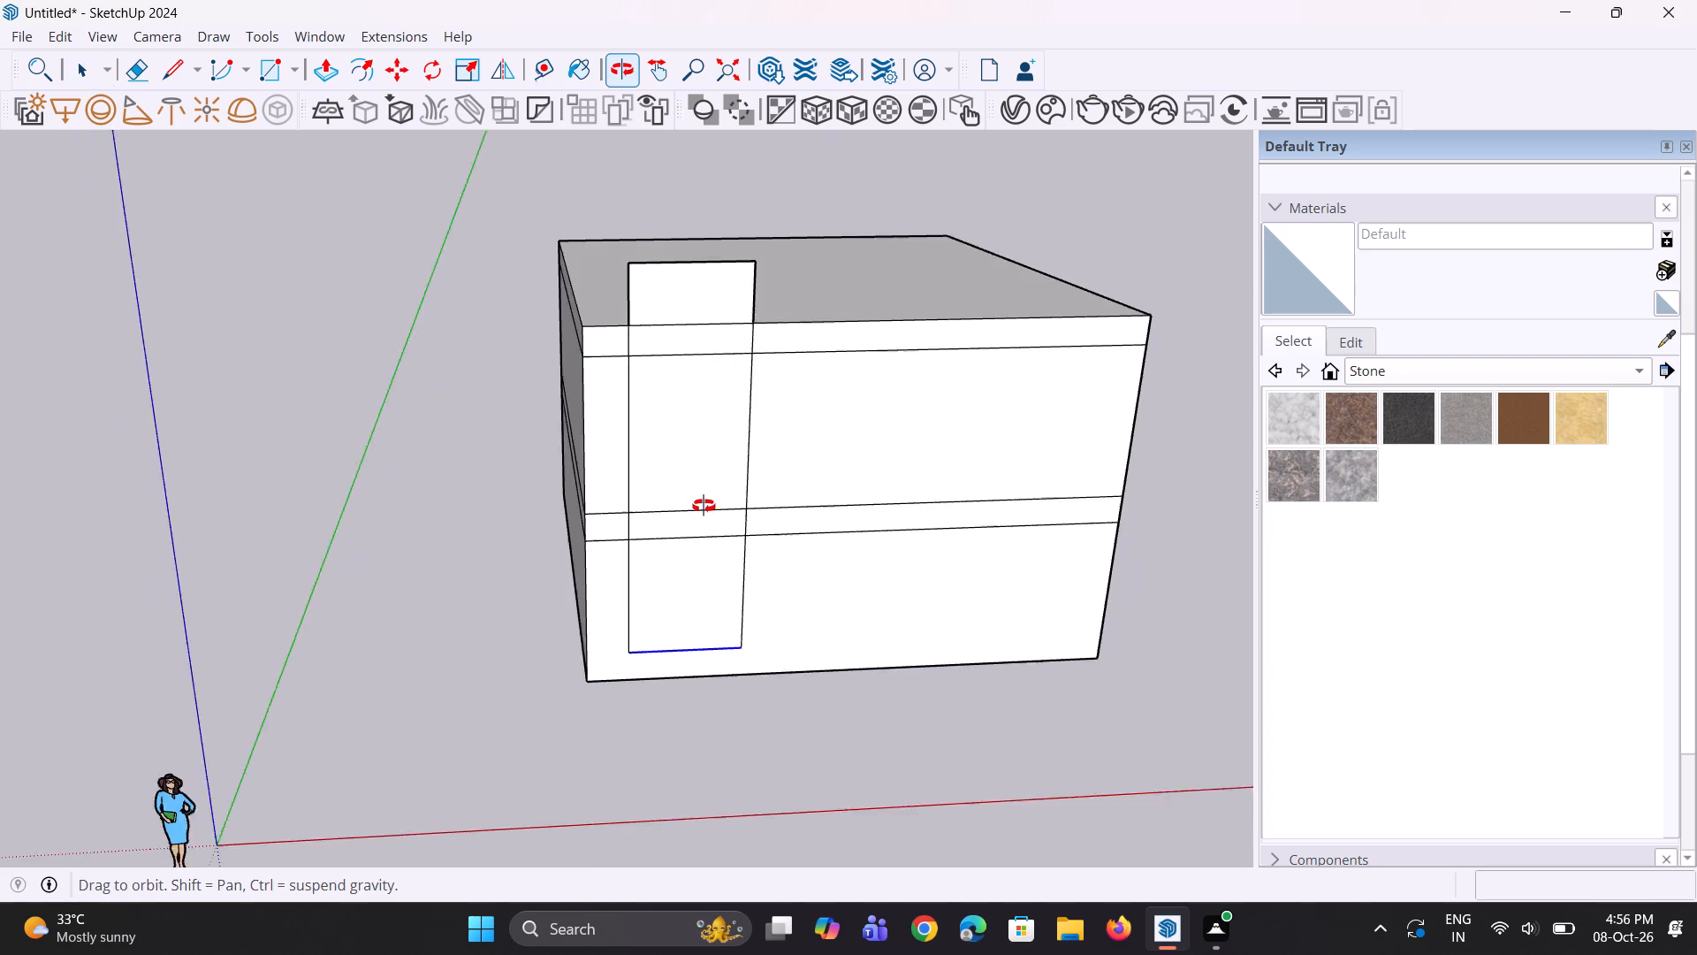
middle_click_drag(704, 506, 704, 504)
scroll(704, 504, "up", 1)
key("space")
key("space")
left_click(795, 734)
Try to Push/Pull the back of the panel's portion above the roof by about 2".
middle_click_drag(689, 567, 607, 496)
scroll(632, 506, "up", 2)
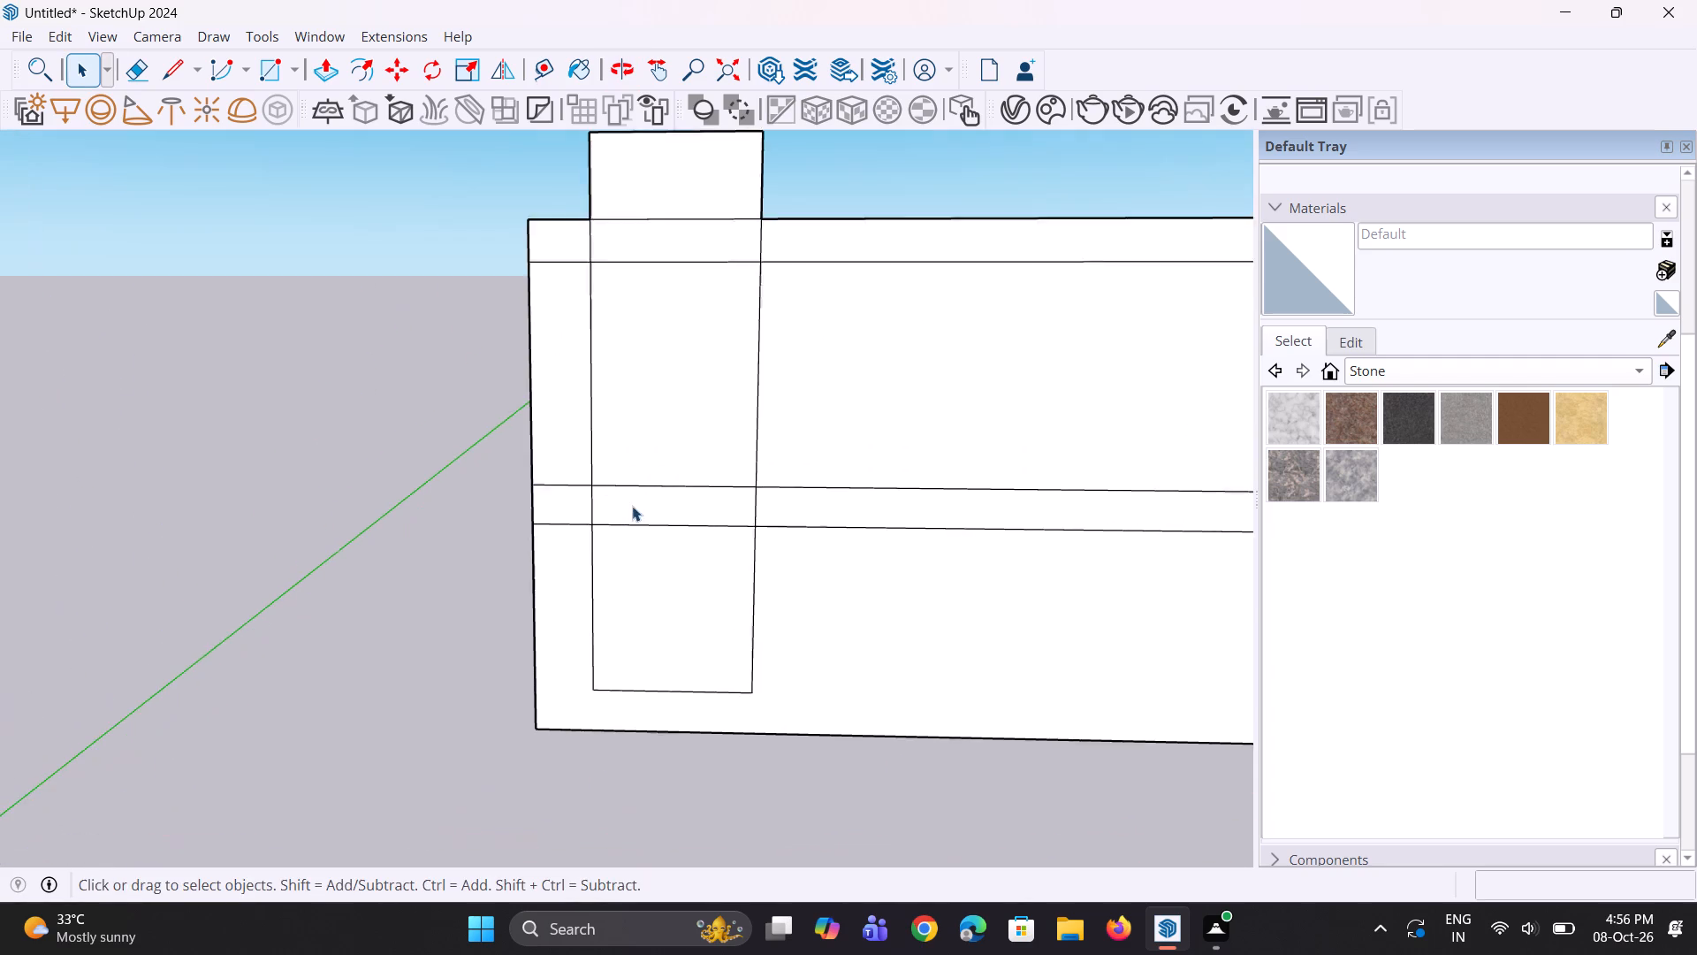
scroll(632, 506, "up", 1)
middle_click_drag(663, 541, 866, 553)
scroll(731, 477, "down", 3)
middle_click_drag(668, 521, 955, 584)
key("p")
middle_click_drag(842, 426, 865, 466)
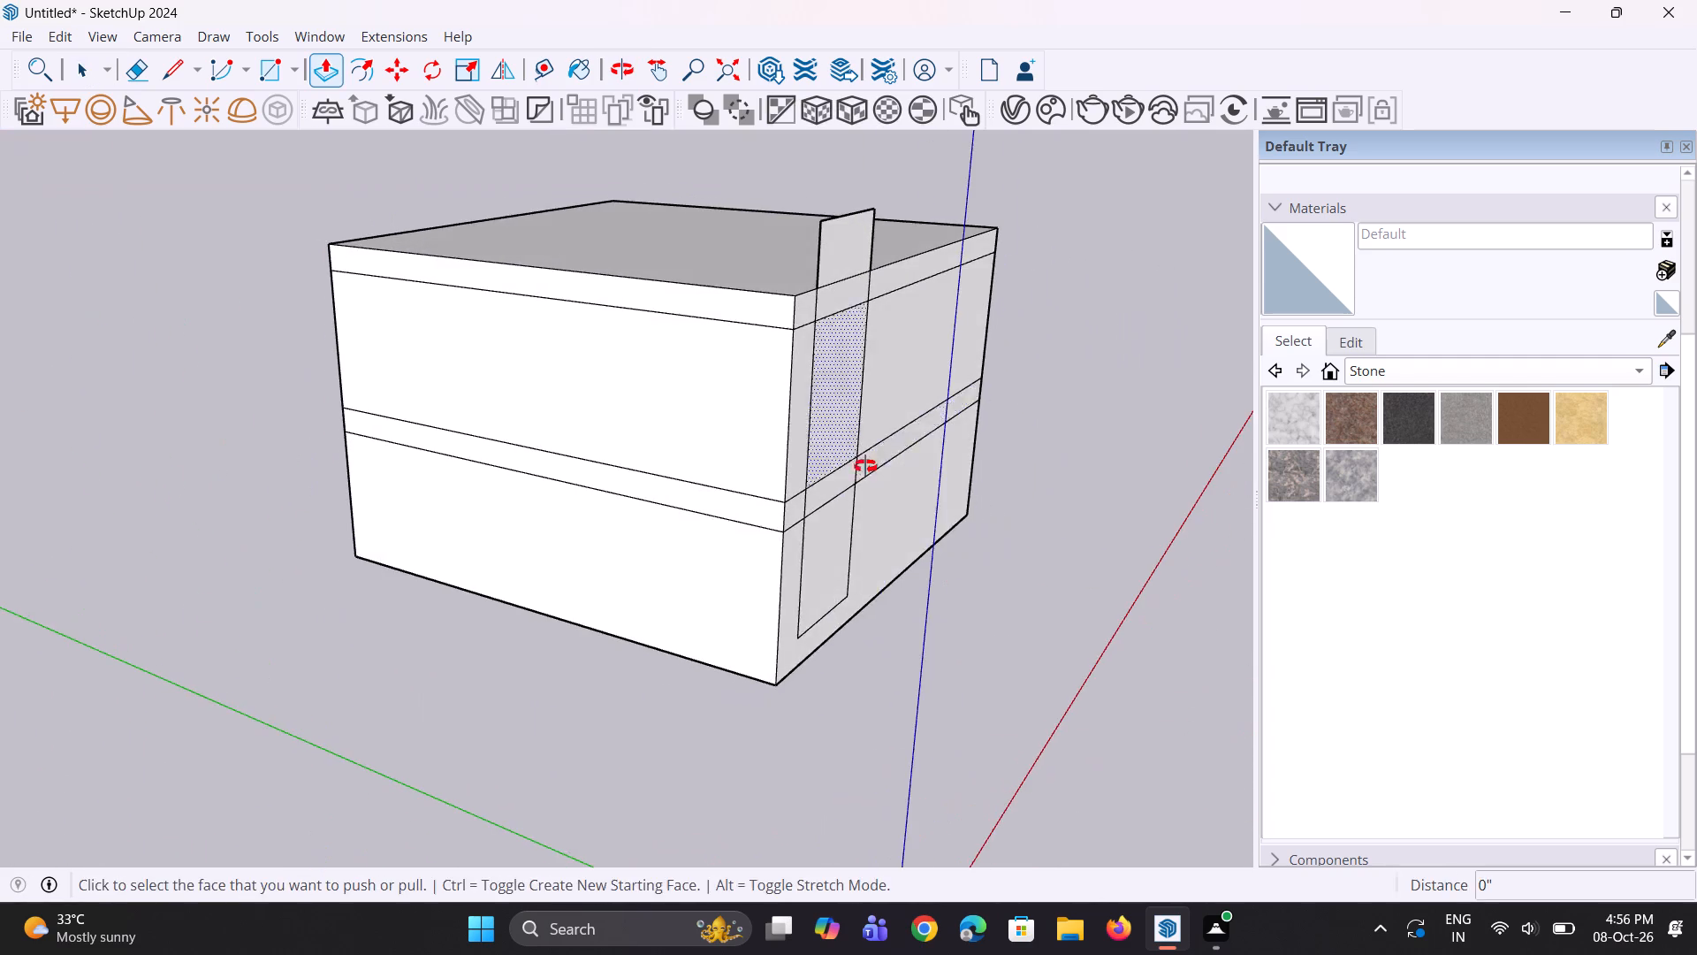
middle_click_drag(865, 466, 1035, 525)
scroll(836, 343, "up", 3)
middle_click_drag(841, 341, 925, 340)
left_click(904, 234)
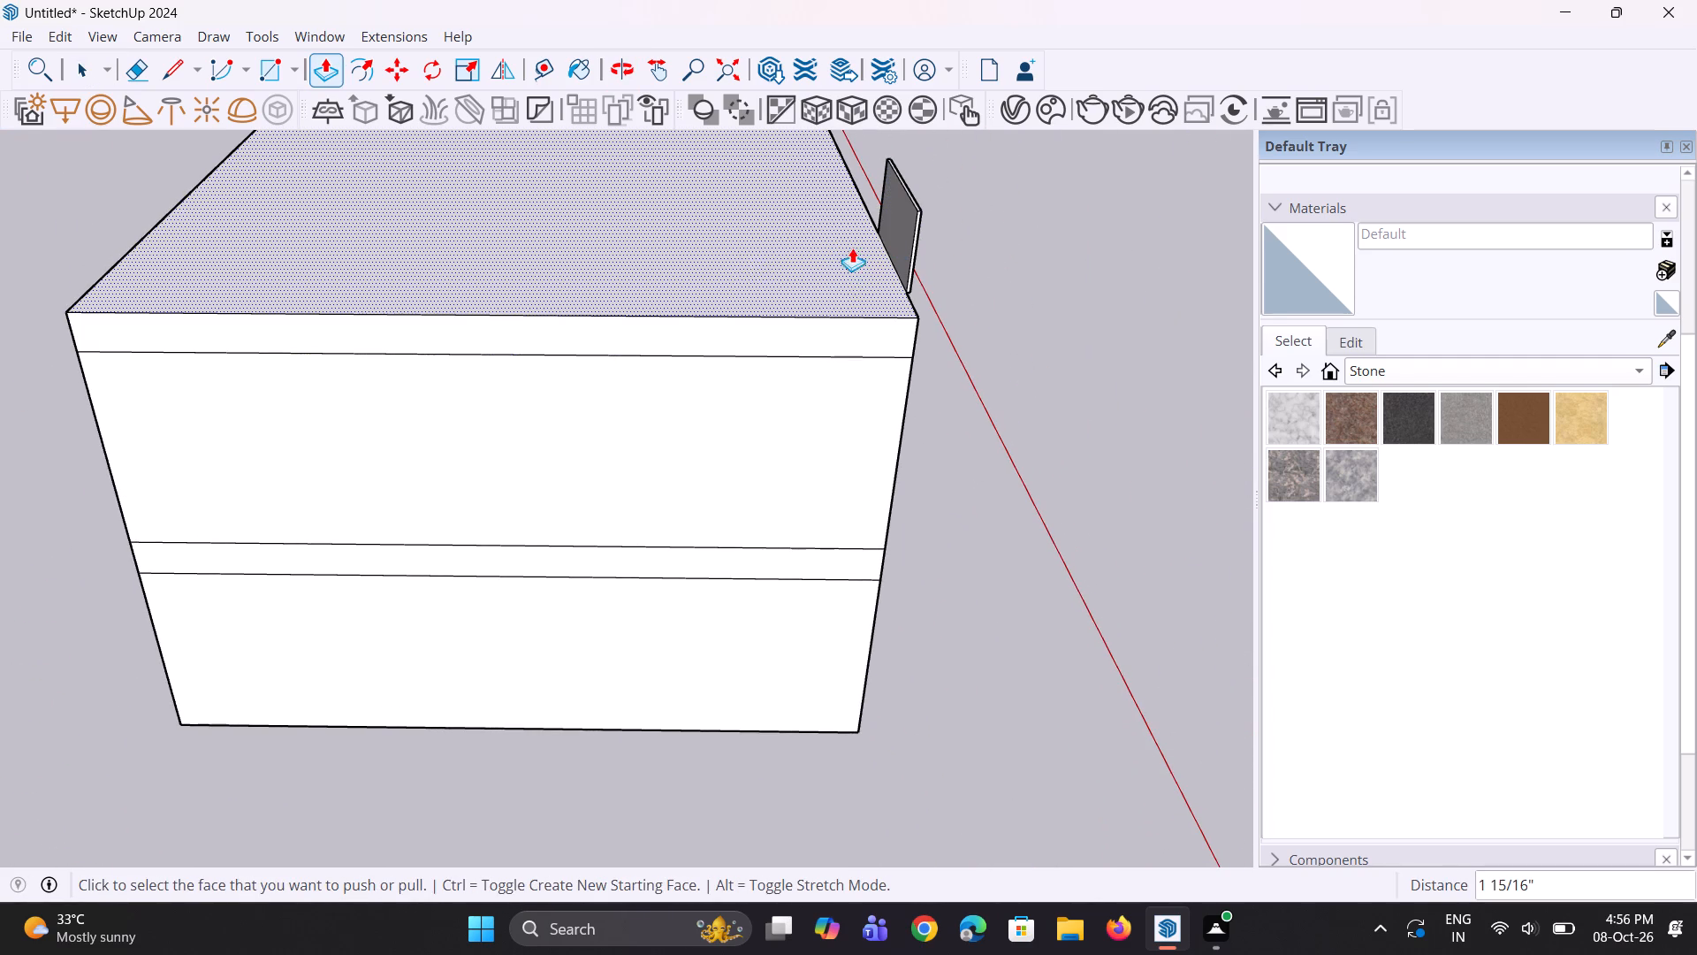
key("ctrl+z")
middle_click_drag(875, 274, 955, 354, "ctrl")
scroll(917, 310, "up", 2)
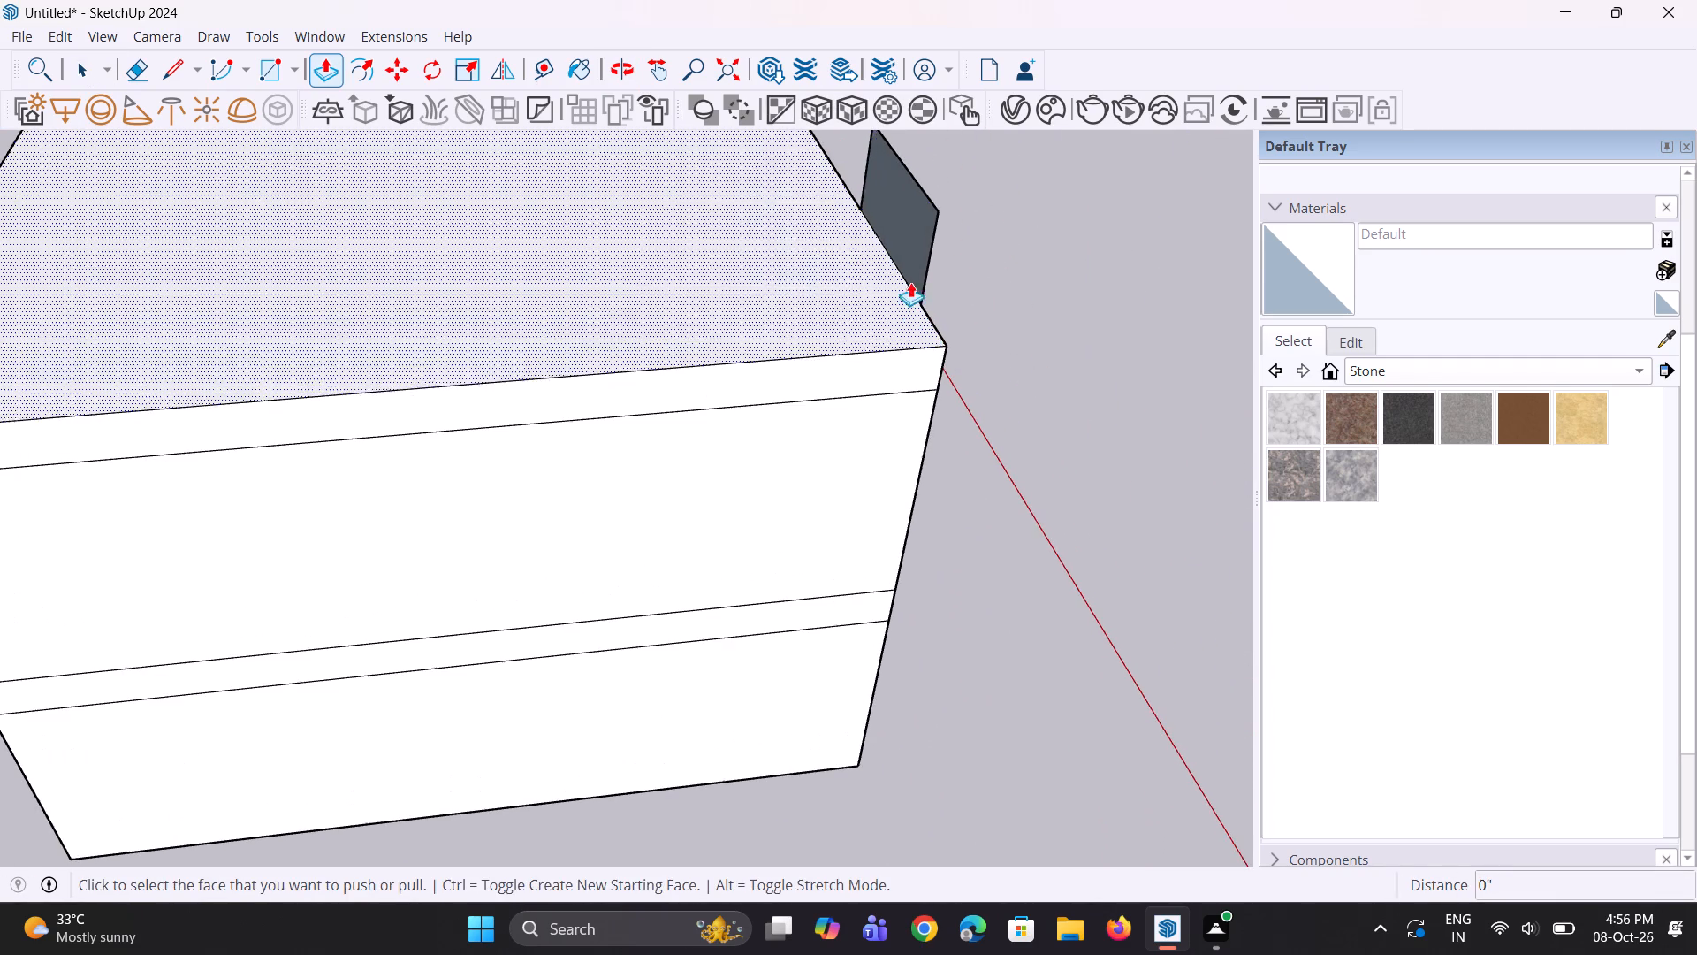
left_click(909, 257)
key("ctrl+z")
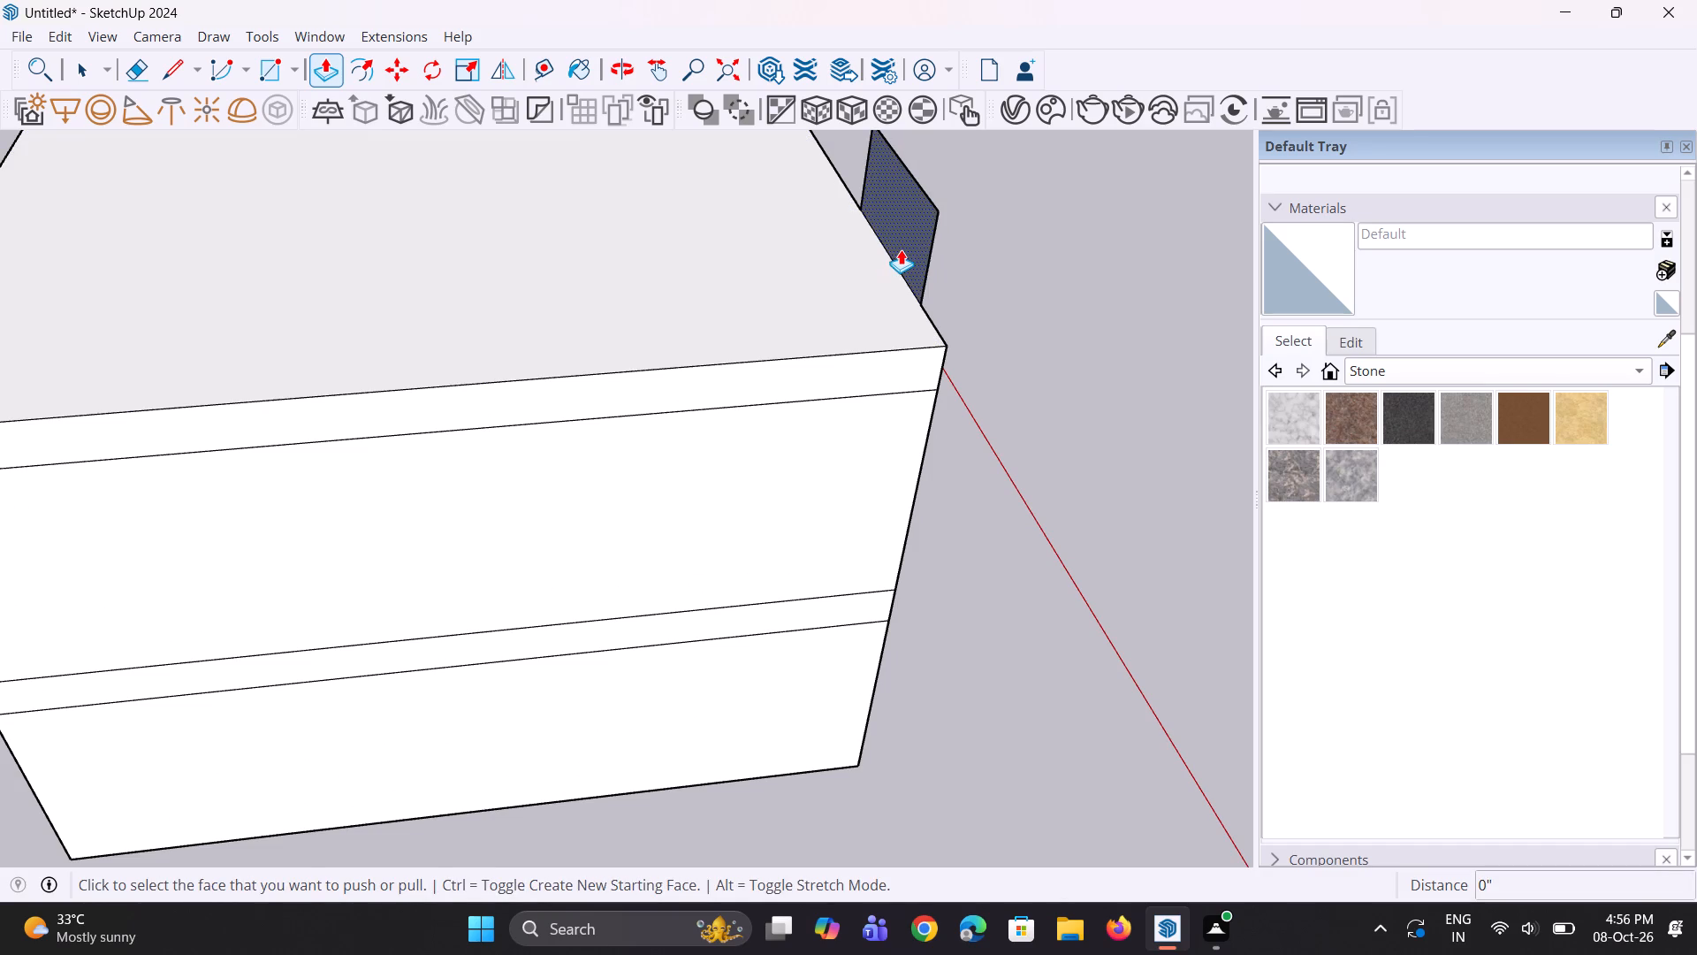
Push/Pull the back of the panel's portion above the roof about 15' 11" back over the roof slab.
left_click(901, 249)
left_click(477, 326)
scroll(546, 412, "down", 3)
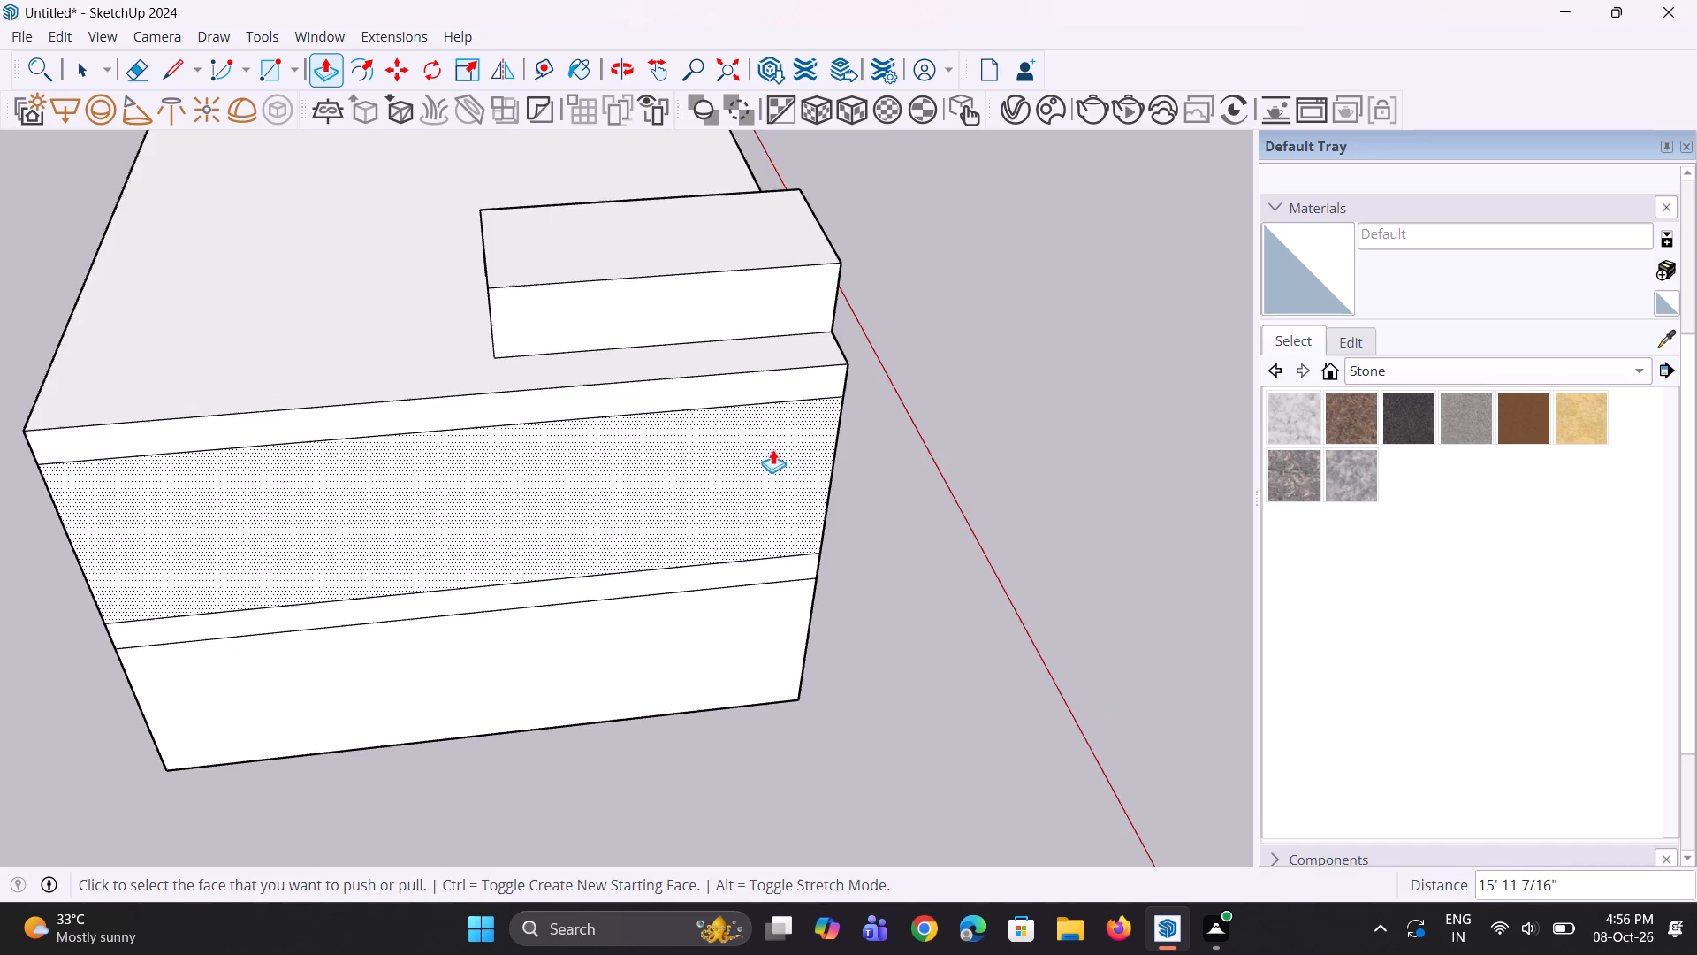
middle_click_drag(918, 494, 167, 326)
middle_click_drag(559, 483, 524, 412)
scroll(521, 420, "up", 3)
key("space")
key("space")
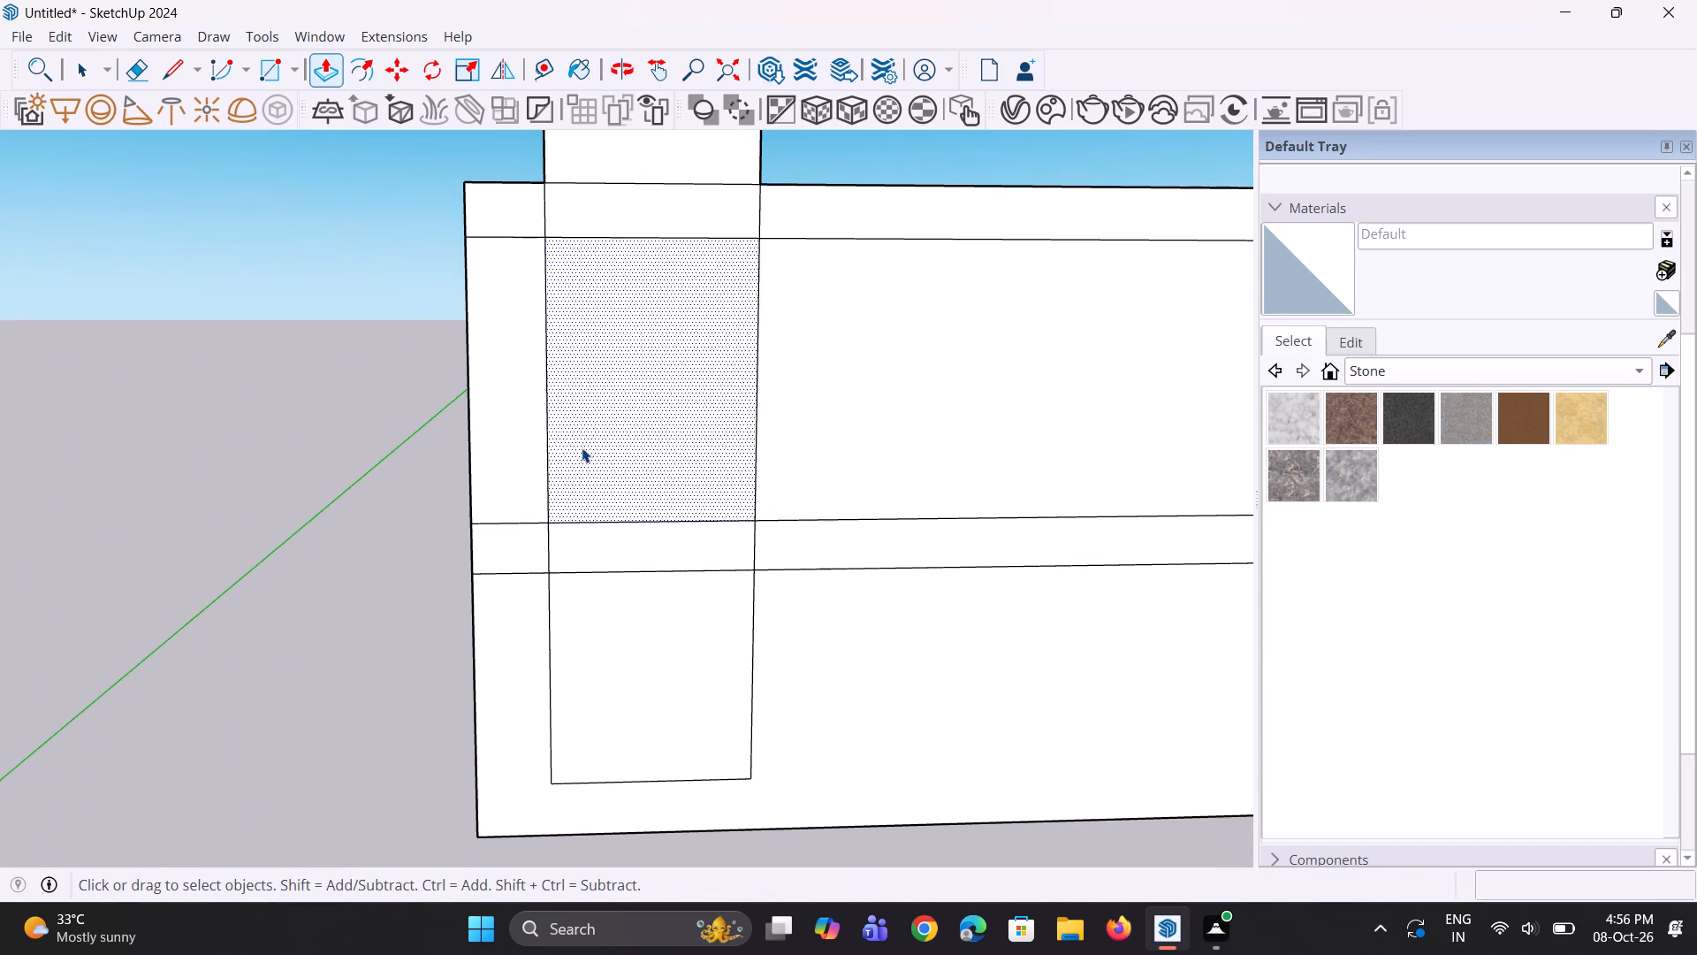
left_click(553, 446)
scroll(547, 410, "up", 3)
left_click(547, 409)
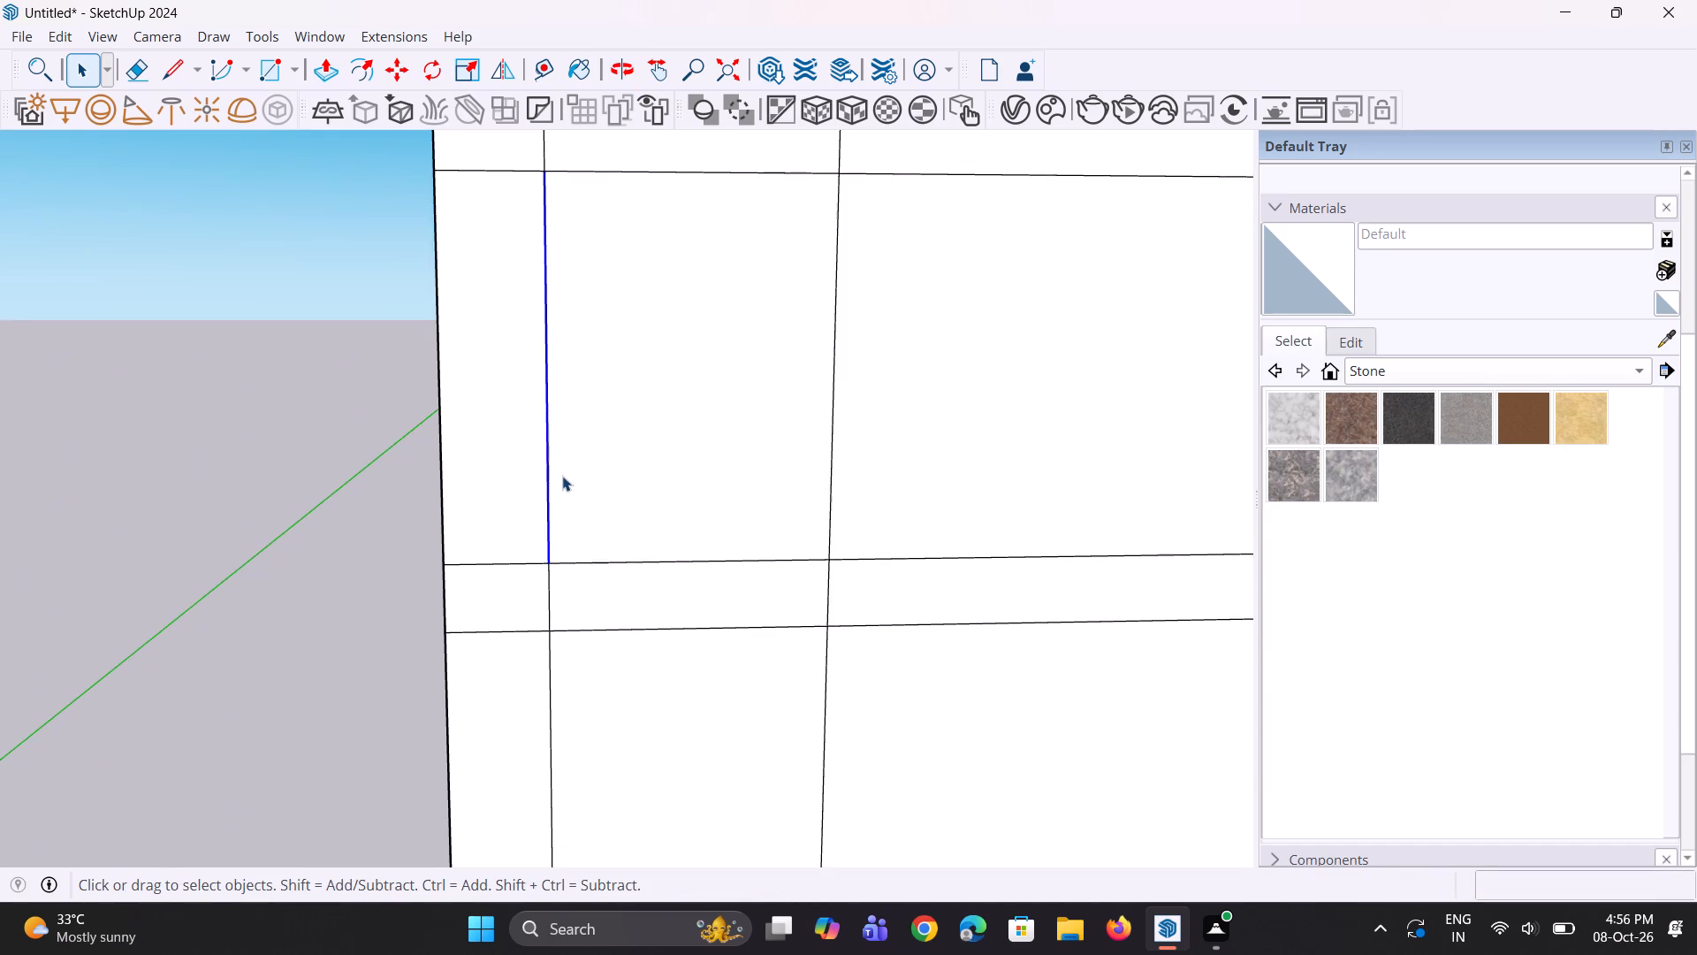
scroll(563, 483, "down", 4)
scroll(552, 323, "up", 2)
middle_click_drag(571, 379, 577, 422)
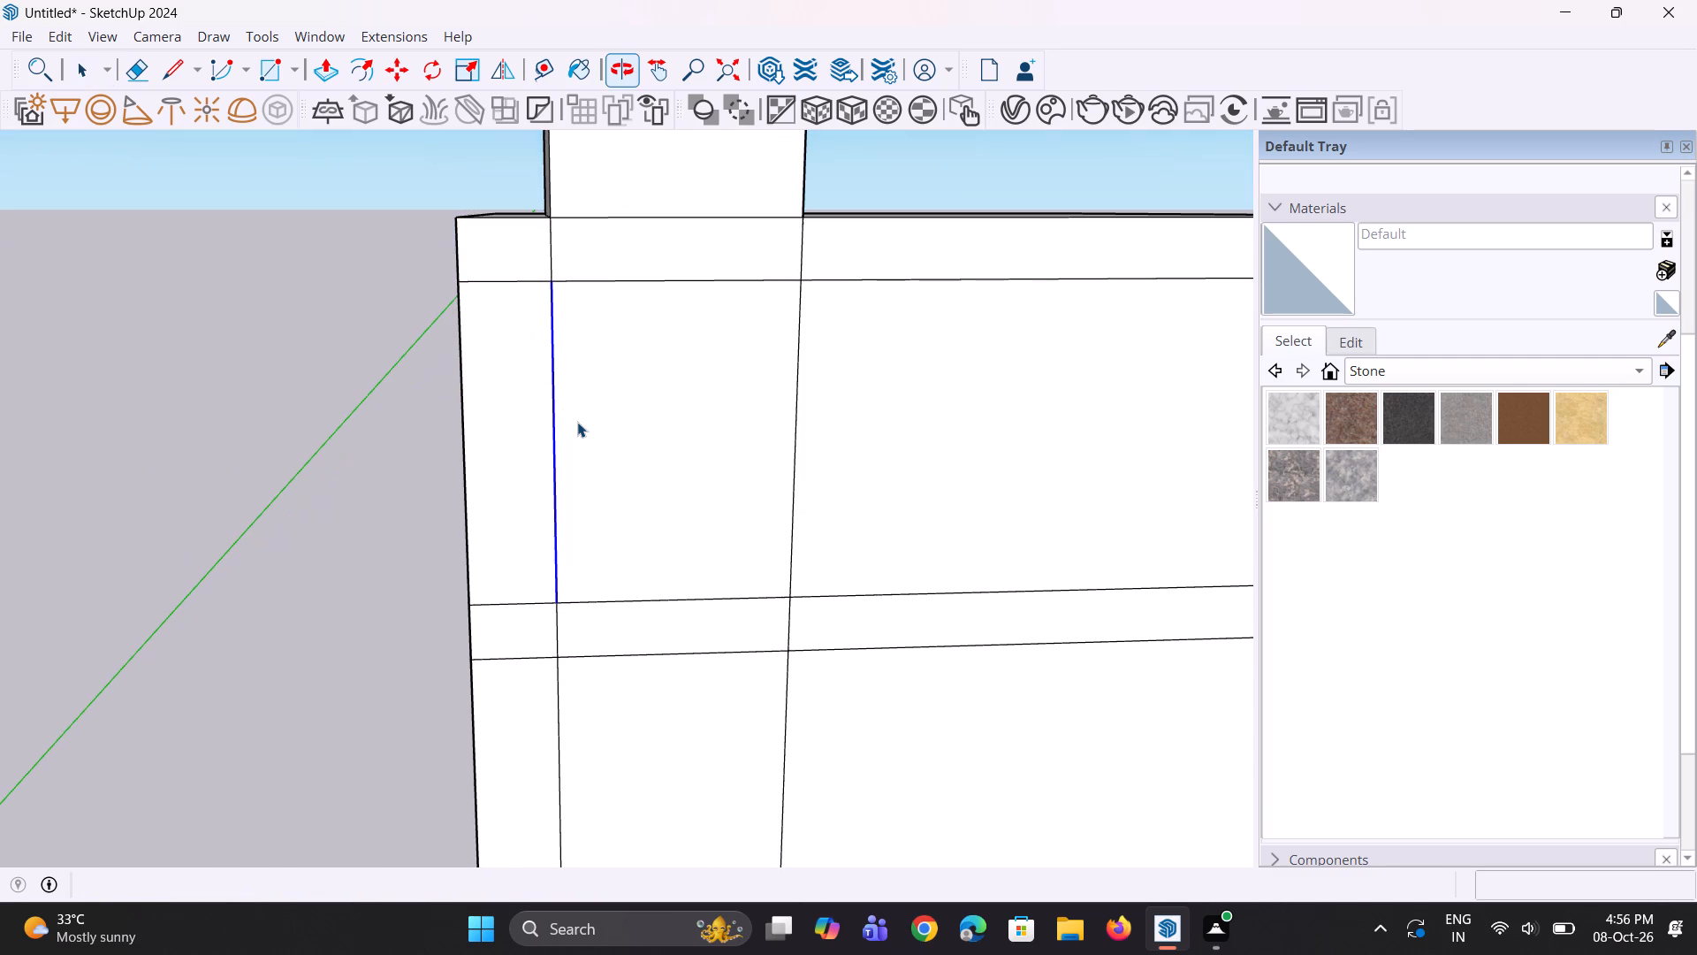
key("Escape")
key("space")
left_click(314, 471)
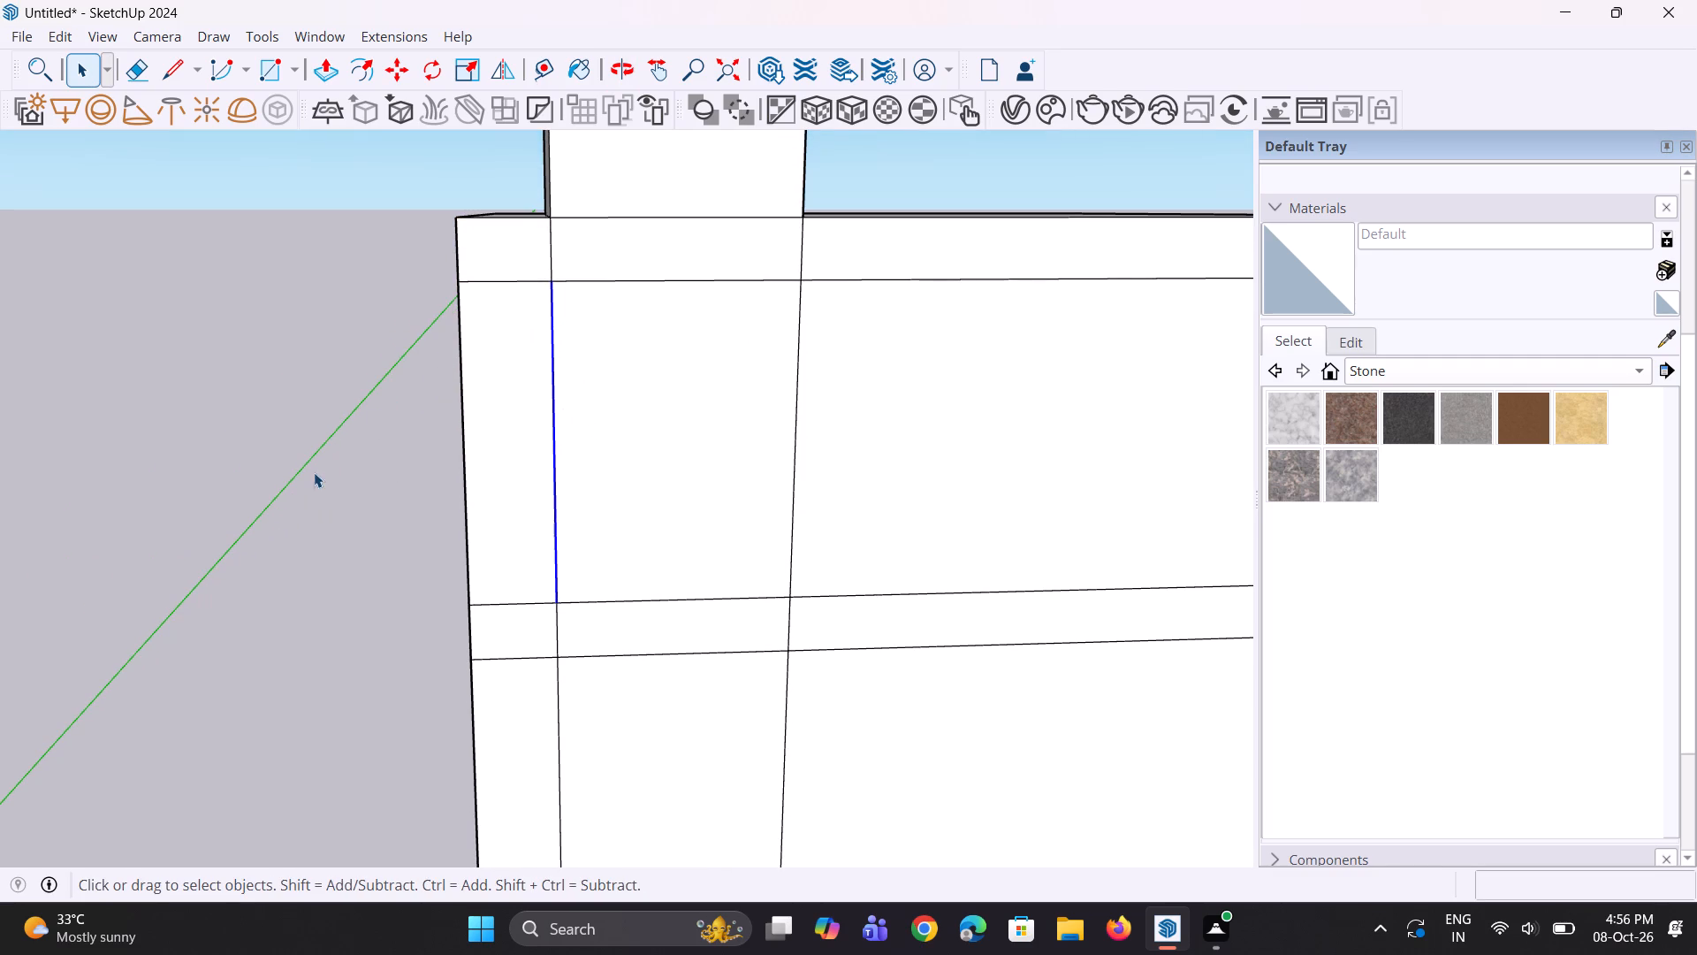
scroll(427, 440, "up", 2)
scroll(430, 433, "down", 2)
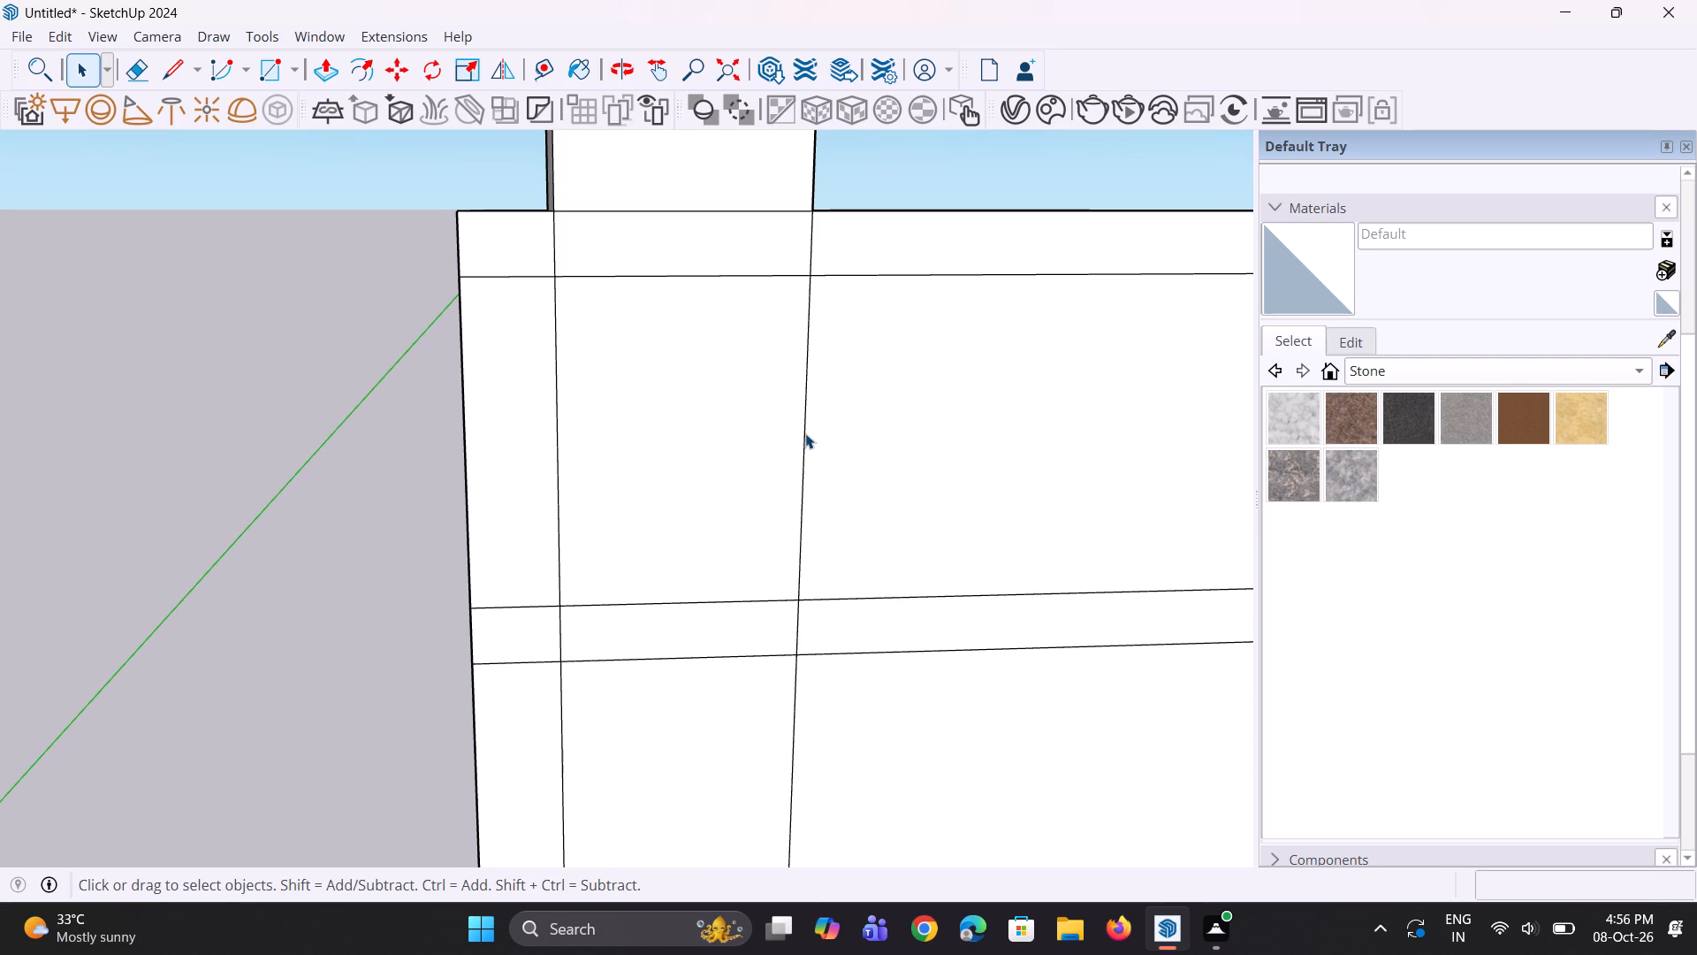
Copy the panel's full right edge, from the roof slab's top to the panel's bottom, about 1' 6" inward.
left_click(805, 433)
scroll(791, 469, "up", 2)
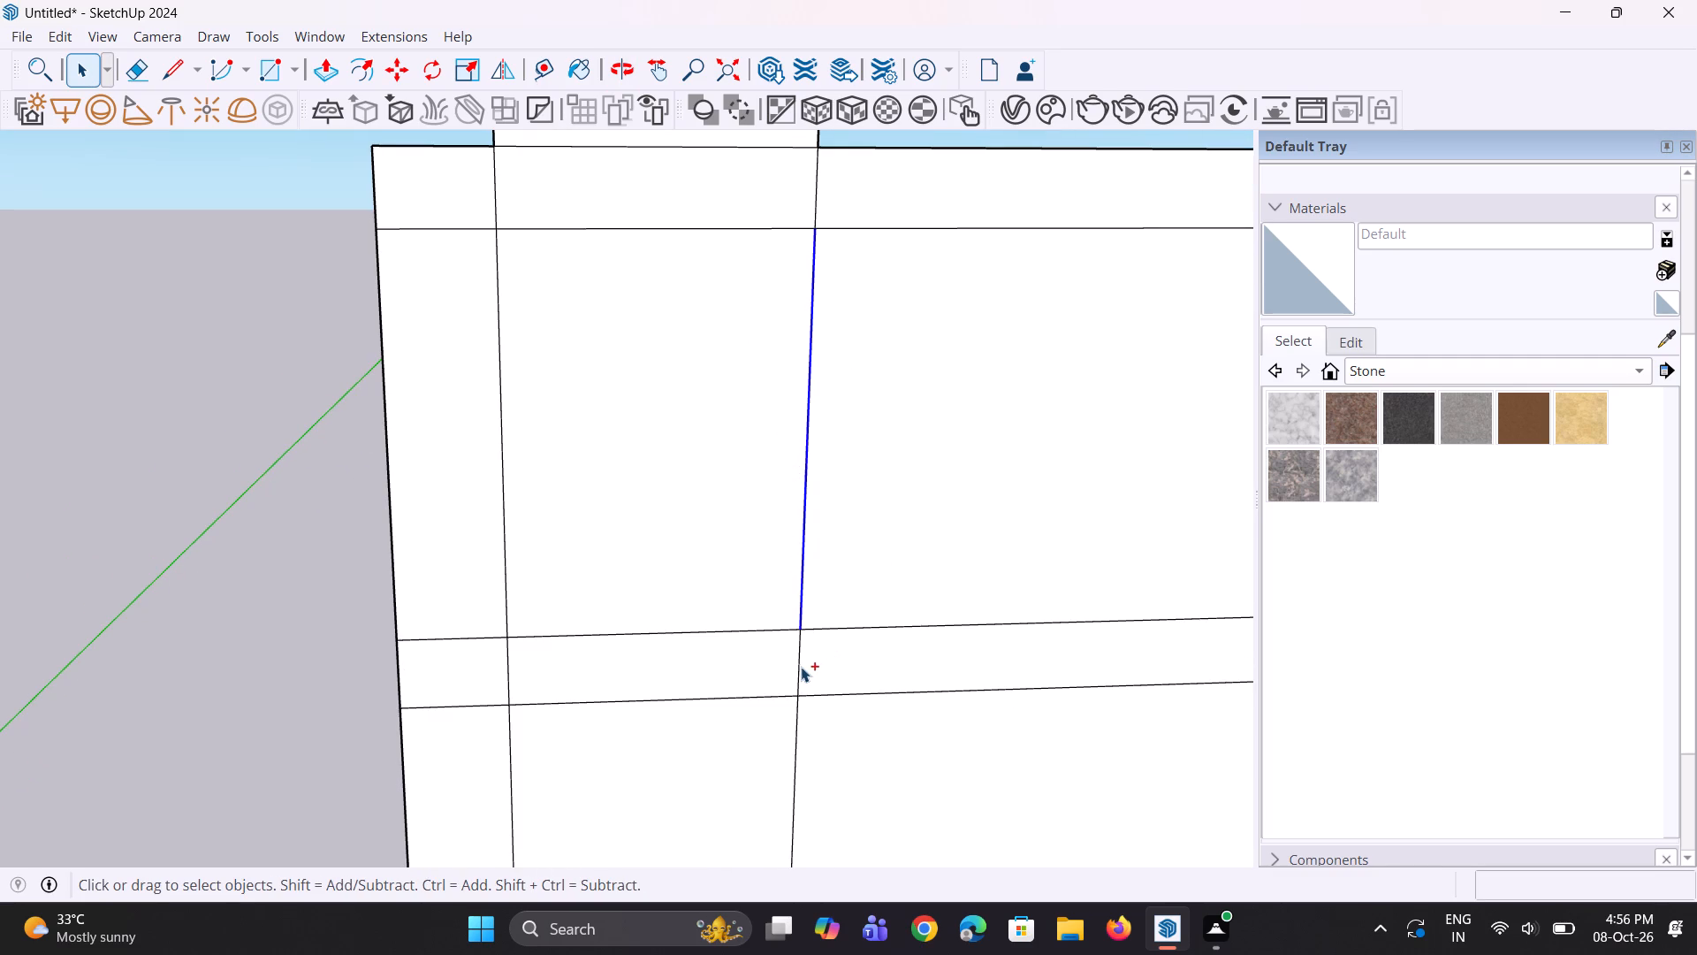
left_click(797, 661, "ctrl")
scroll(684, 424, "down", 5)
scroll(771, 637, "up", 3)
left_click(751, 650, "ctrl")
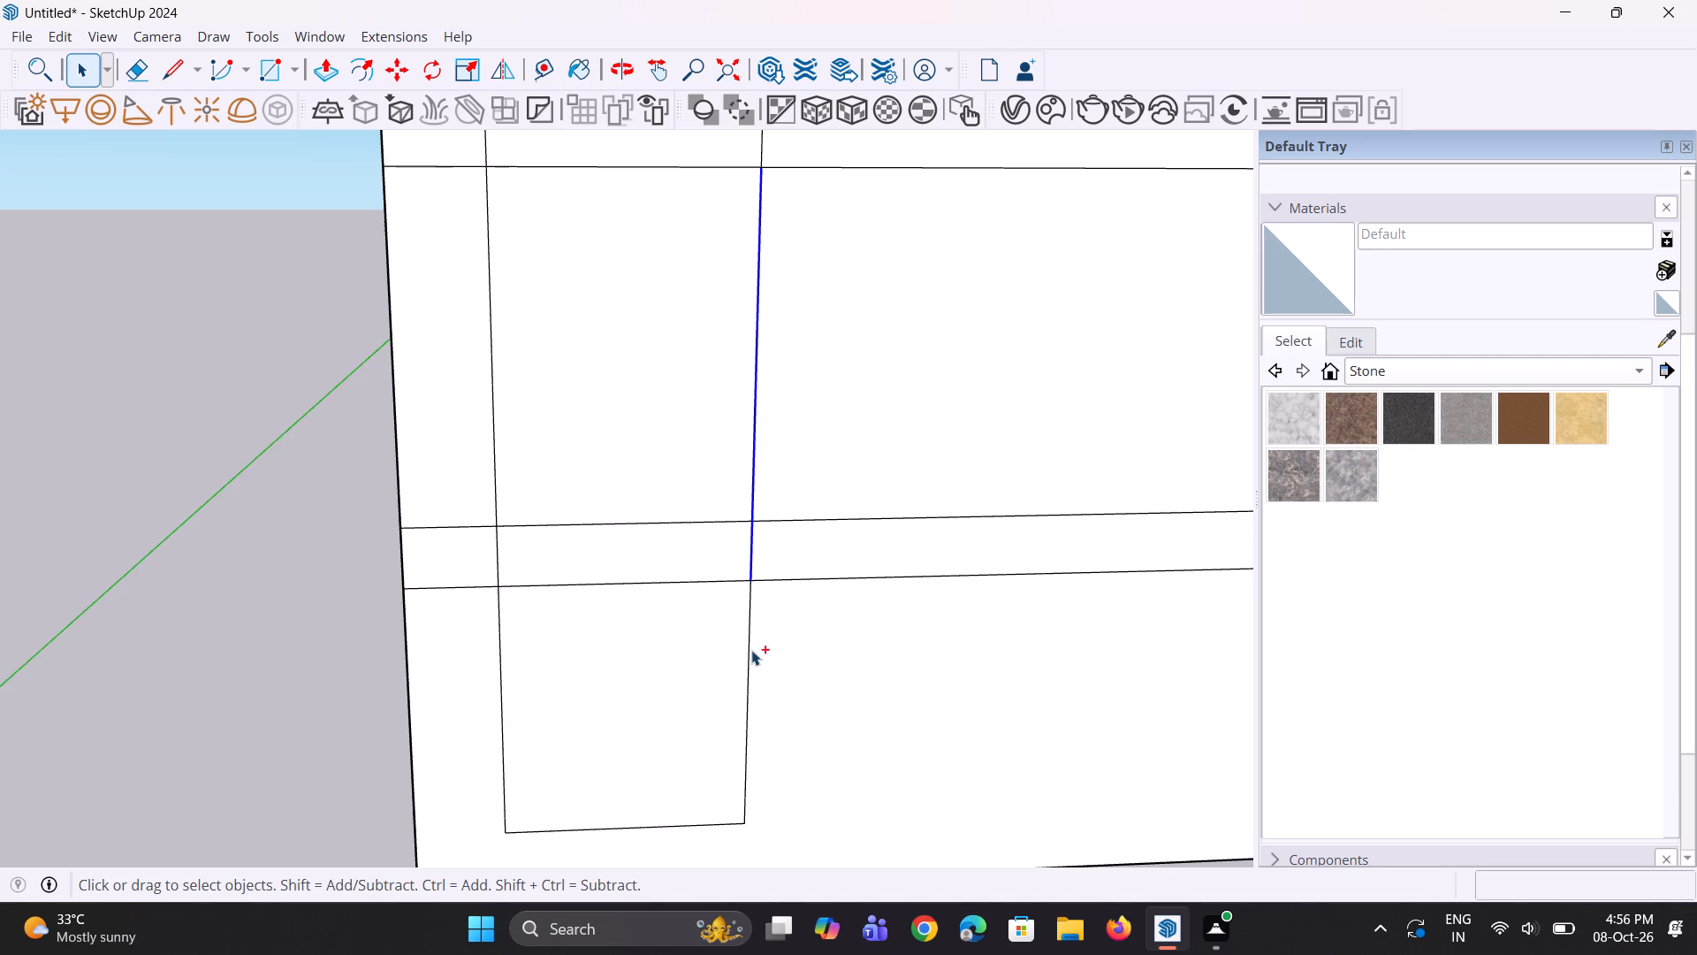
scroll(772, 701, "down", 4)
scroll(742, 348, "up", 5)
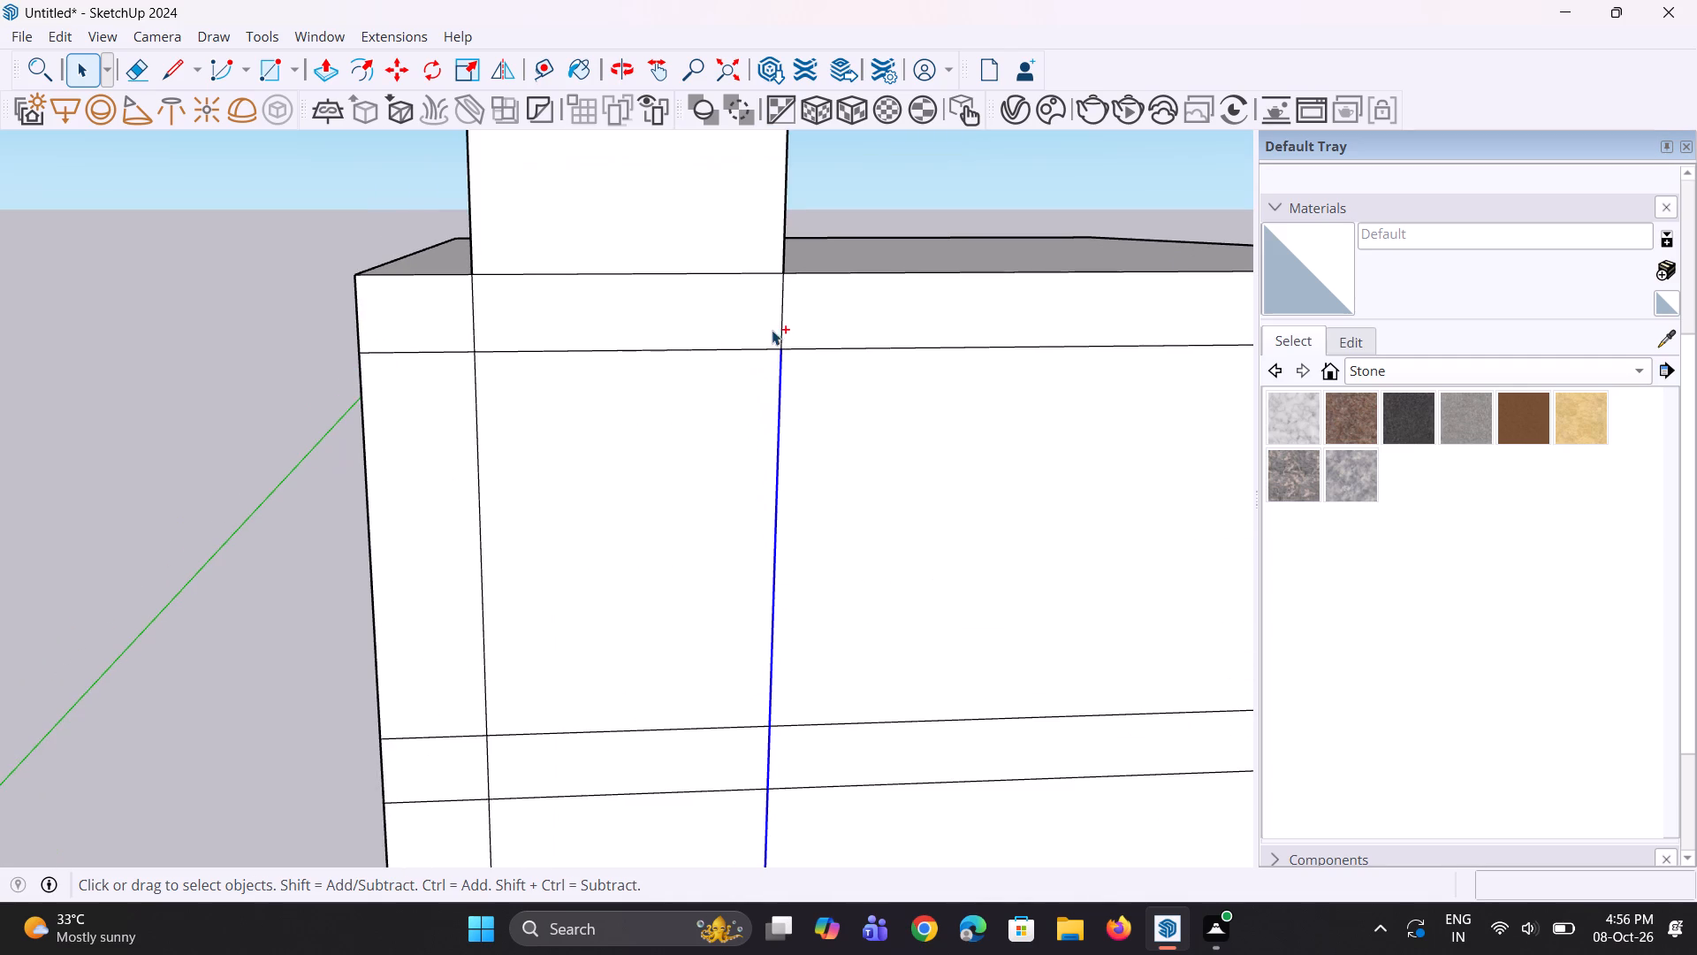
left_click(783, 336, "ctrl")
key("m")
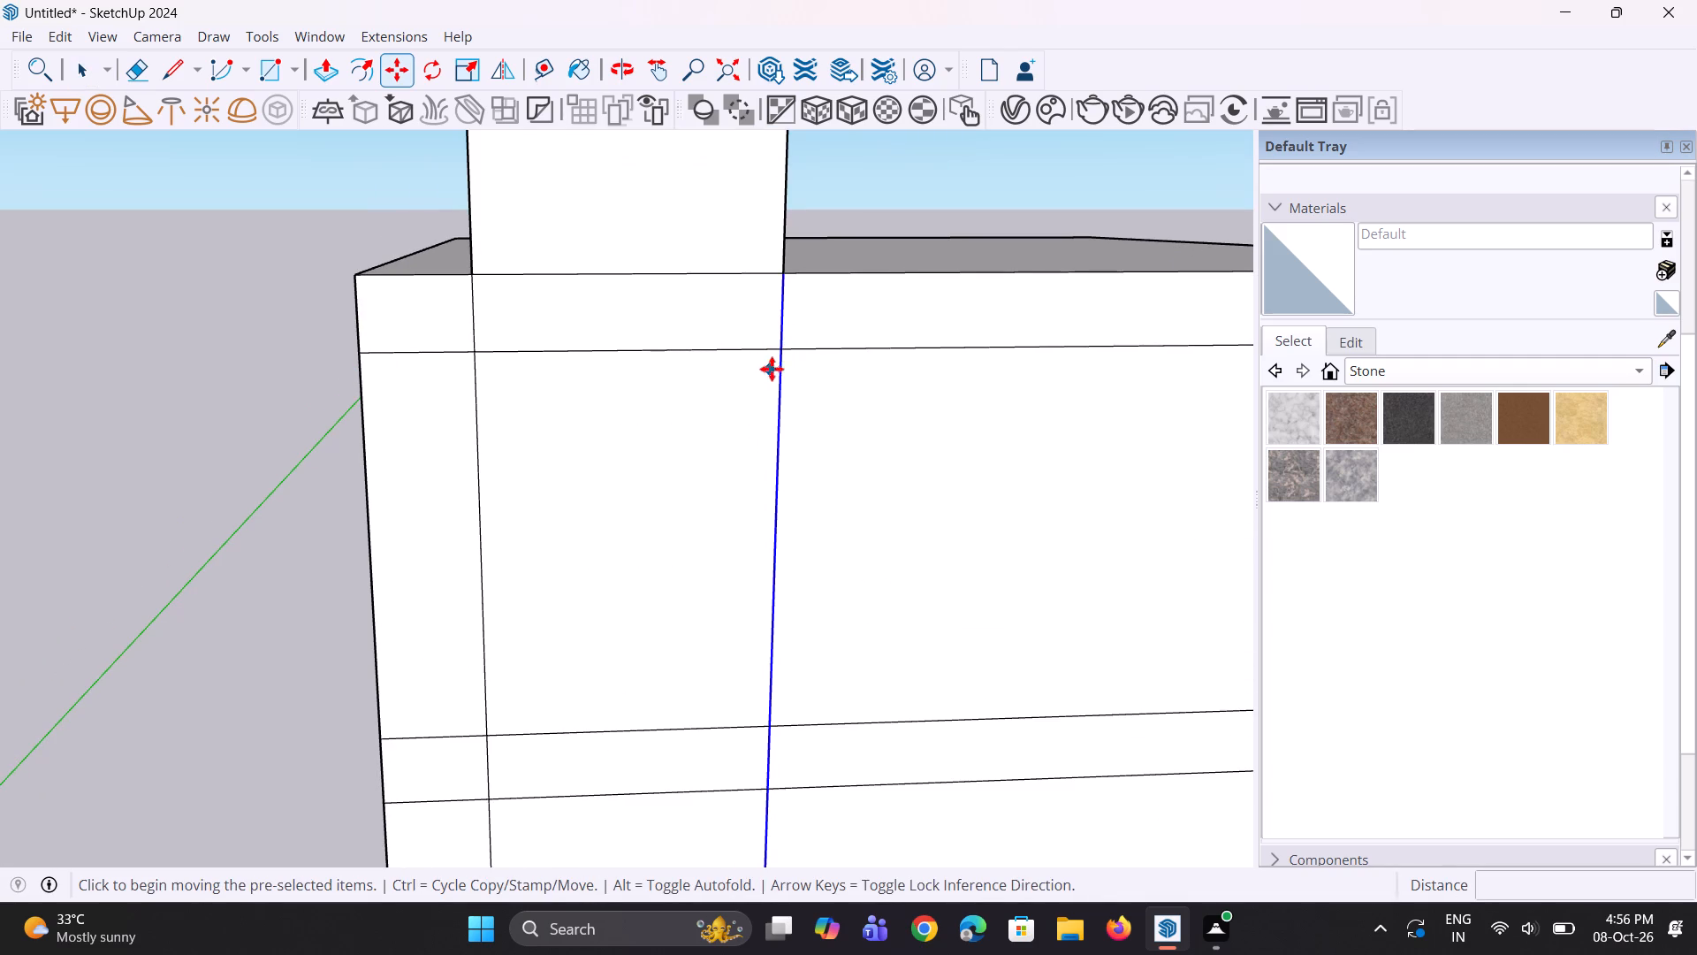
left_click(787, 283)
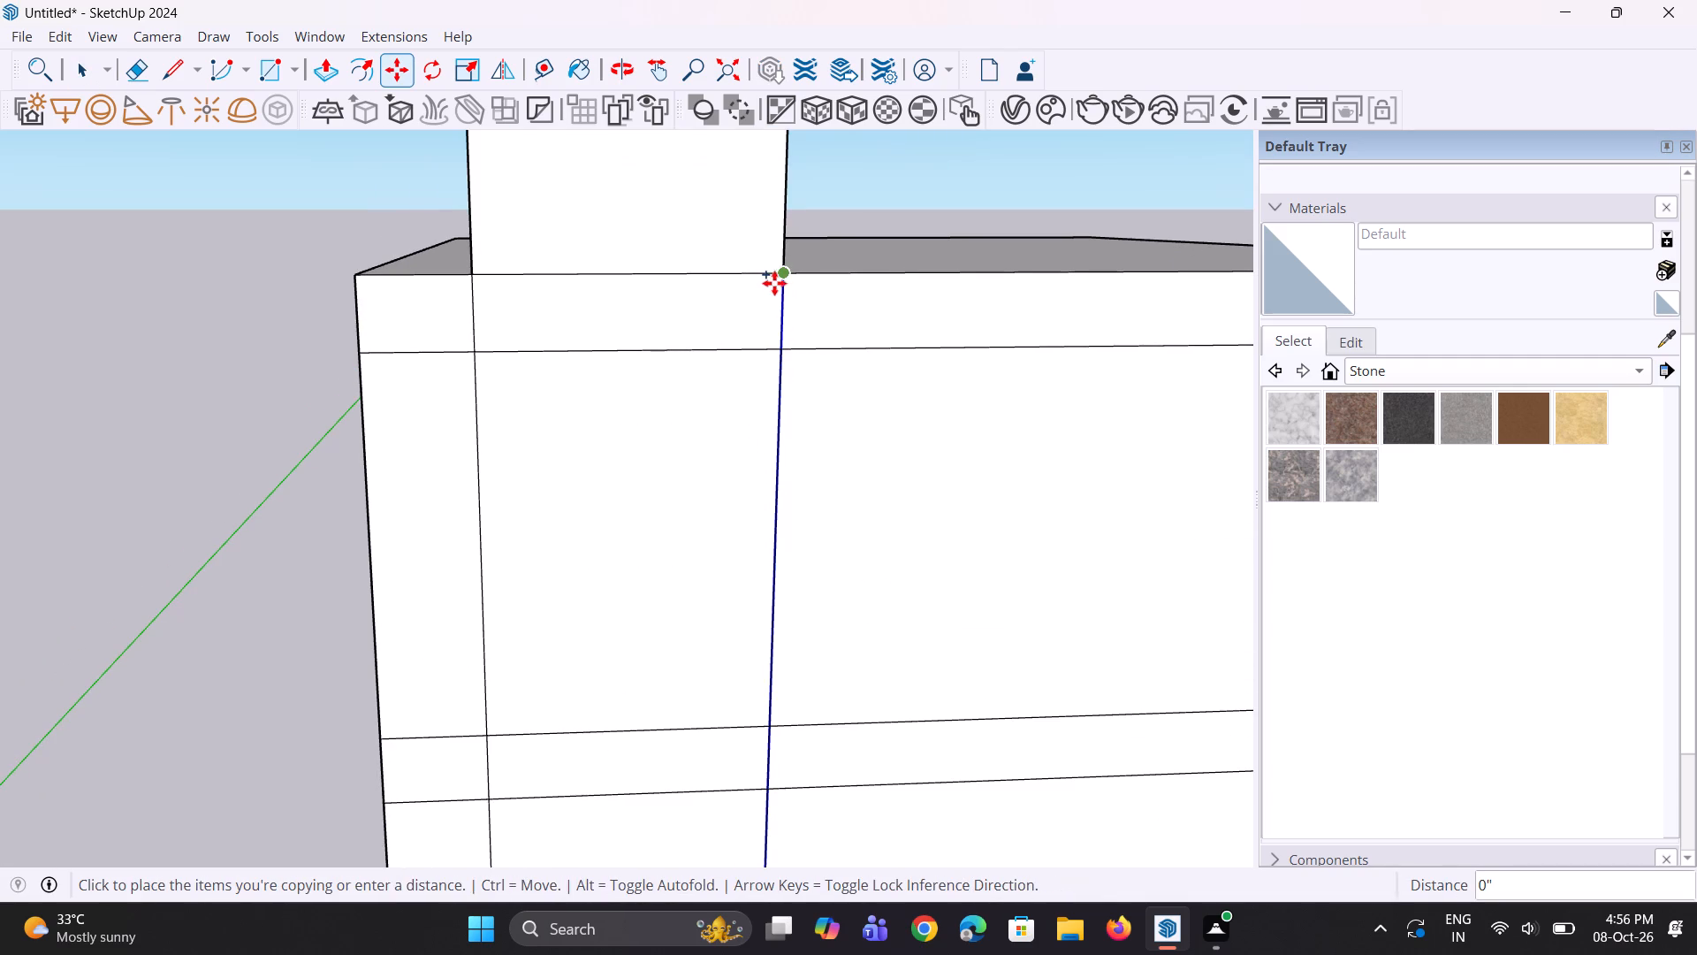
left_click(719, 283)
key("space")
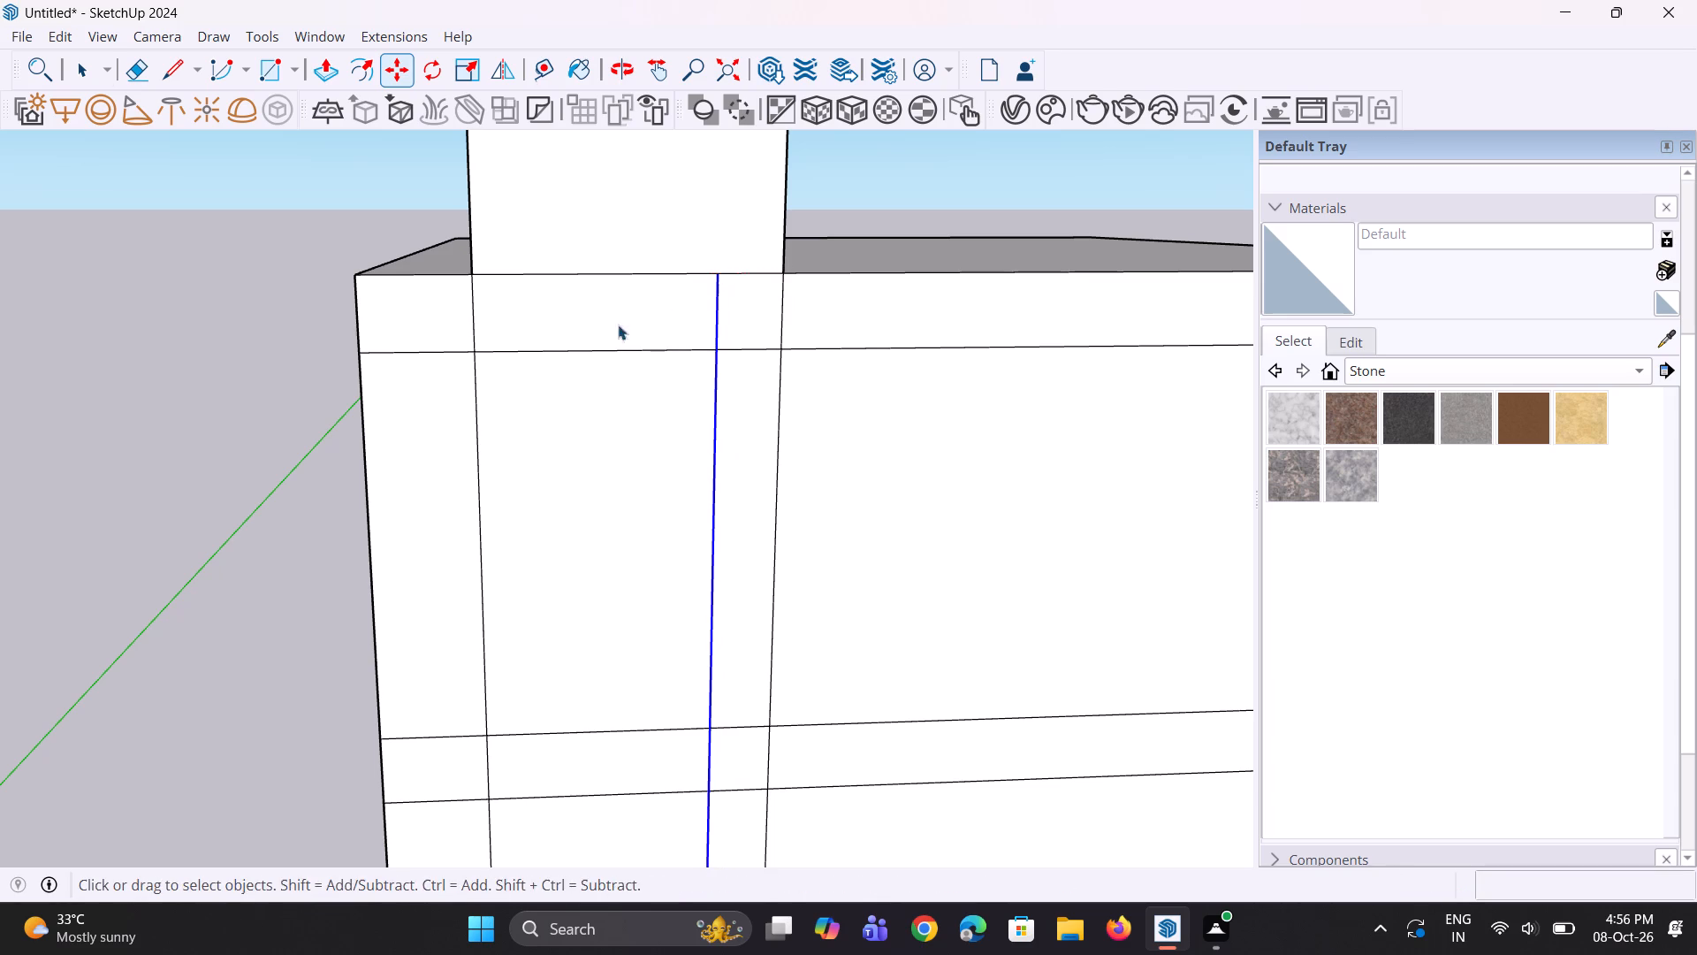
key("space")
Erase the roof slab's lower line between the facade's left corner and the panel.
middle_click_drag(454, 389, 541, 401)
scroll(496, 379, "up", 3)
key("e")
left_click(458, 354)
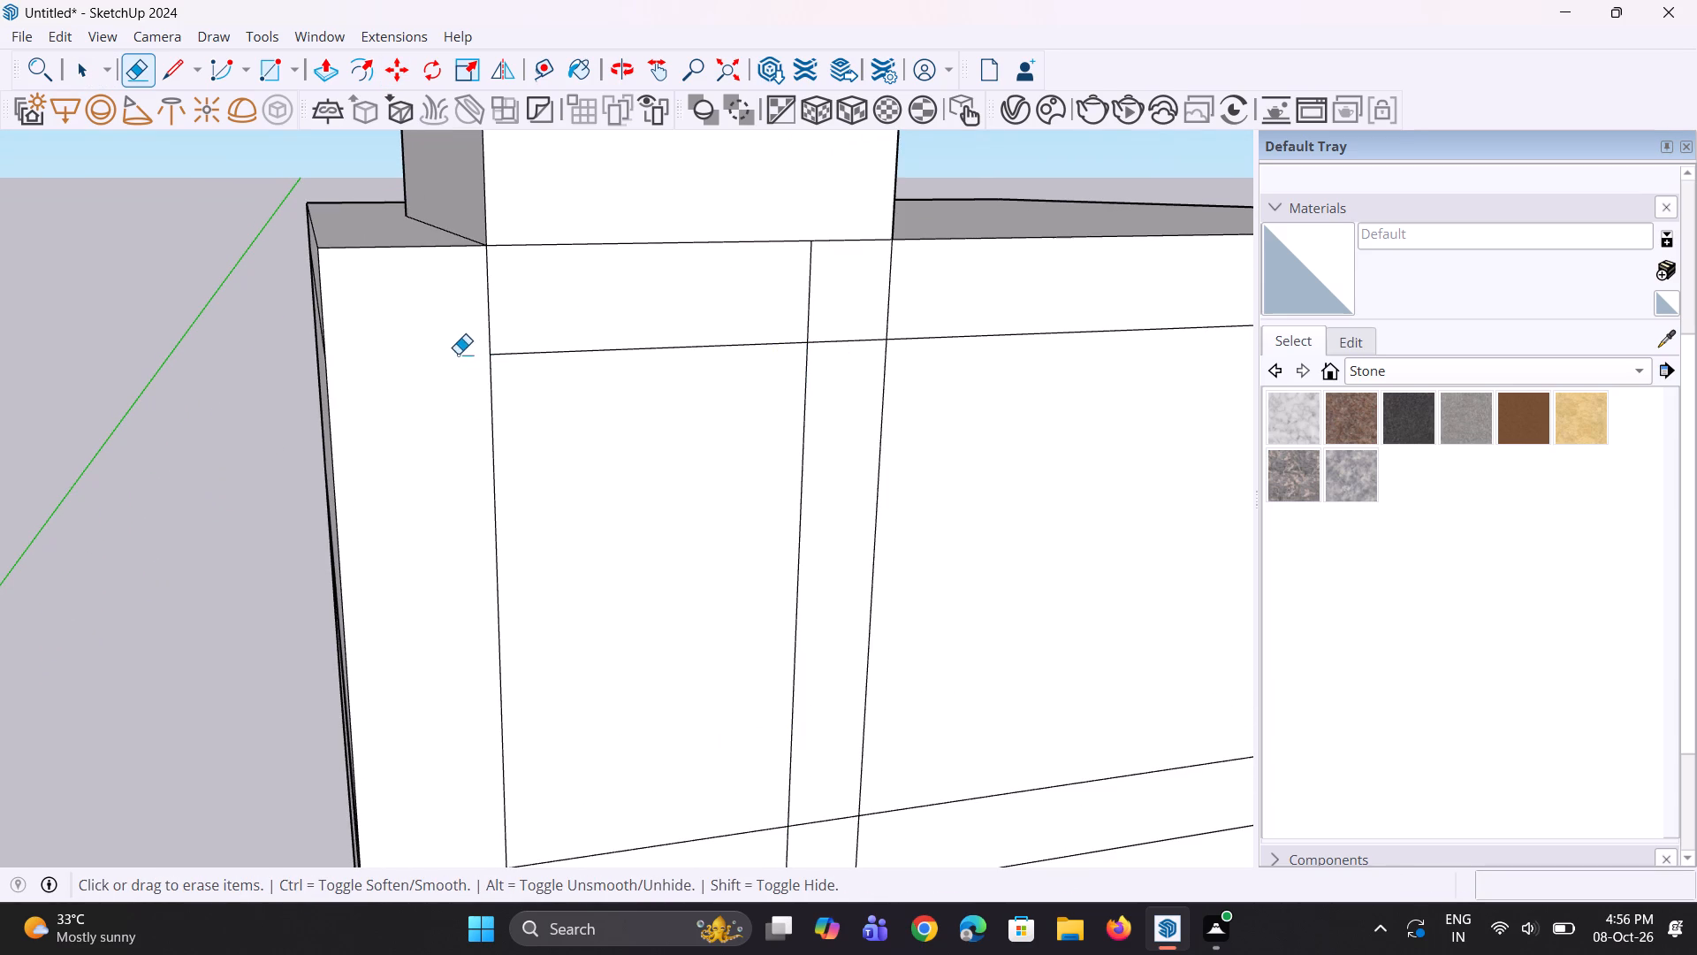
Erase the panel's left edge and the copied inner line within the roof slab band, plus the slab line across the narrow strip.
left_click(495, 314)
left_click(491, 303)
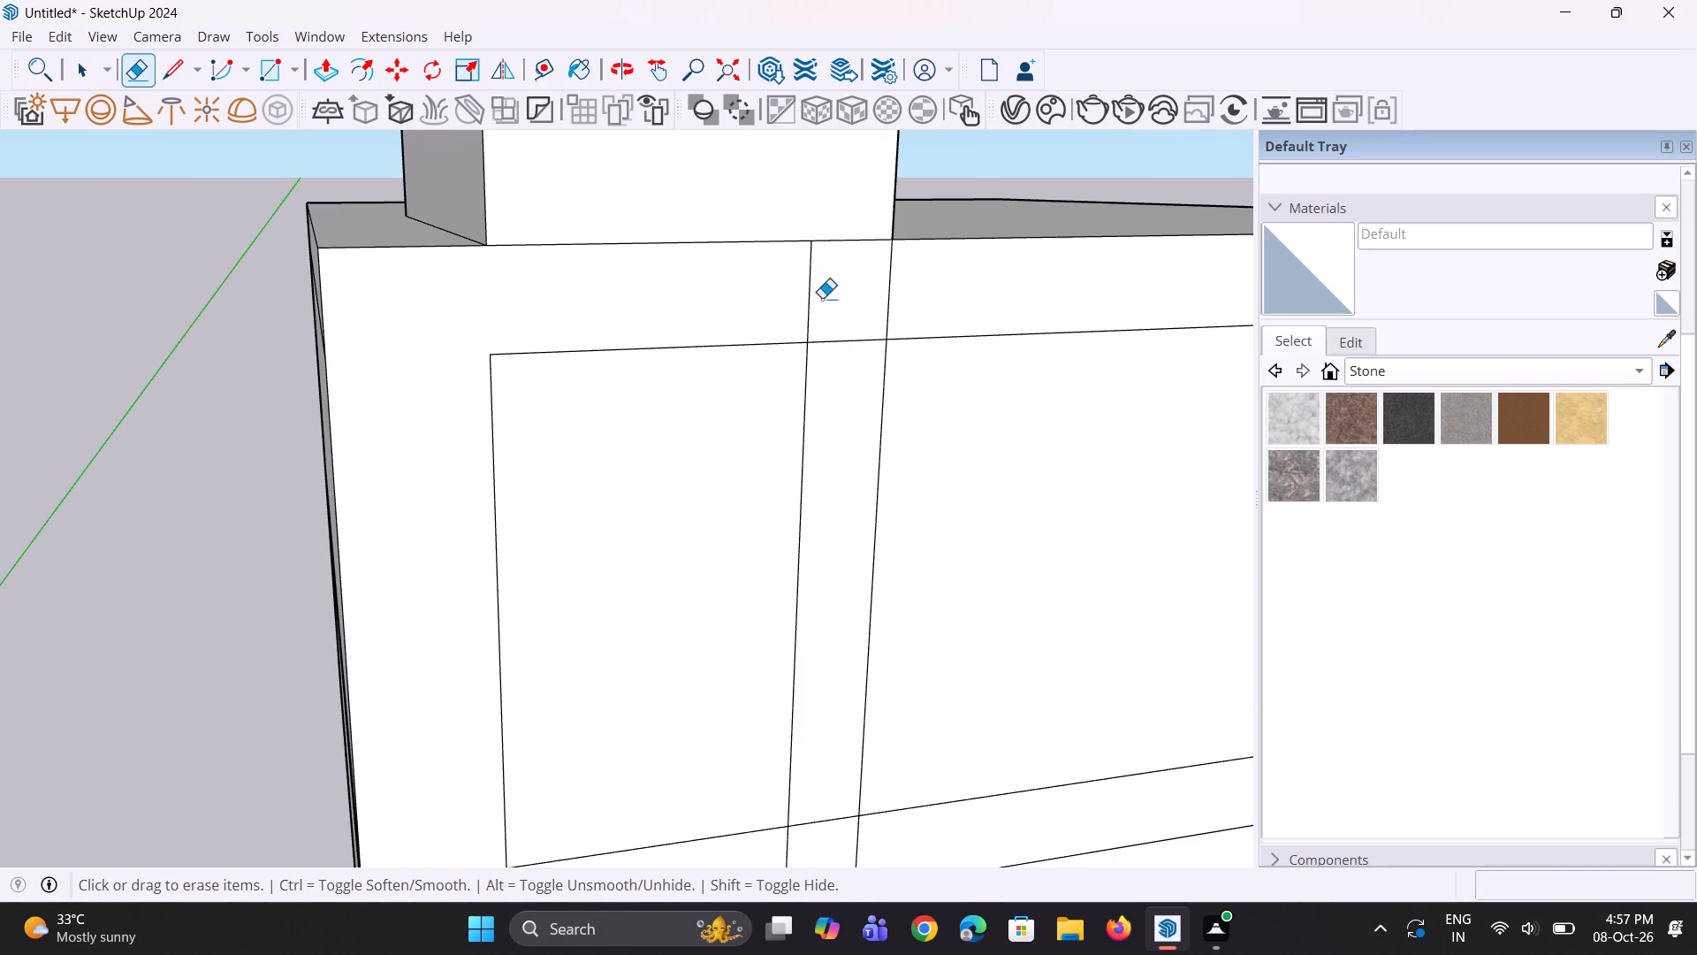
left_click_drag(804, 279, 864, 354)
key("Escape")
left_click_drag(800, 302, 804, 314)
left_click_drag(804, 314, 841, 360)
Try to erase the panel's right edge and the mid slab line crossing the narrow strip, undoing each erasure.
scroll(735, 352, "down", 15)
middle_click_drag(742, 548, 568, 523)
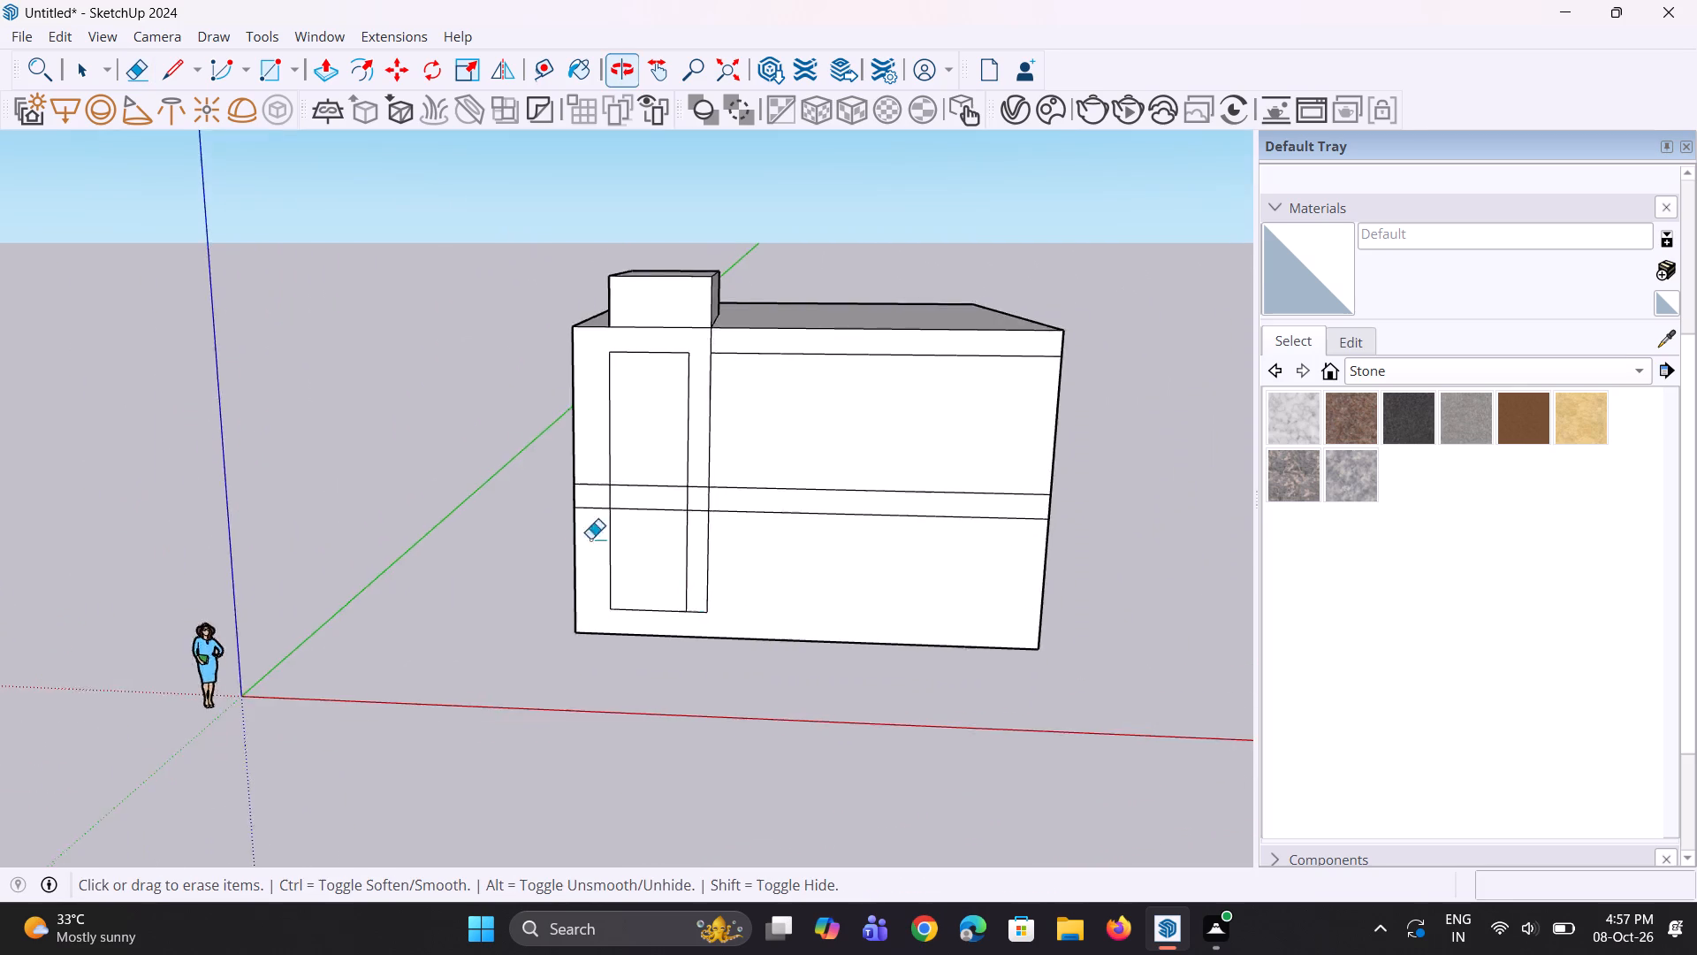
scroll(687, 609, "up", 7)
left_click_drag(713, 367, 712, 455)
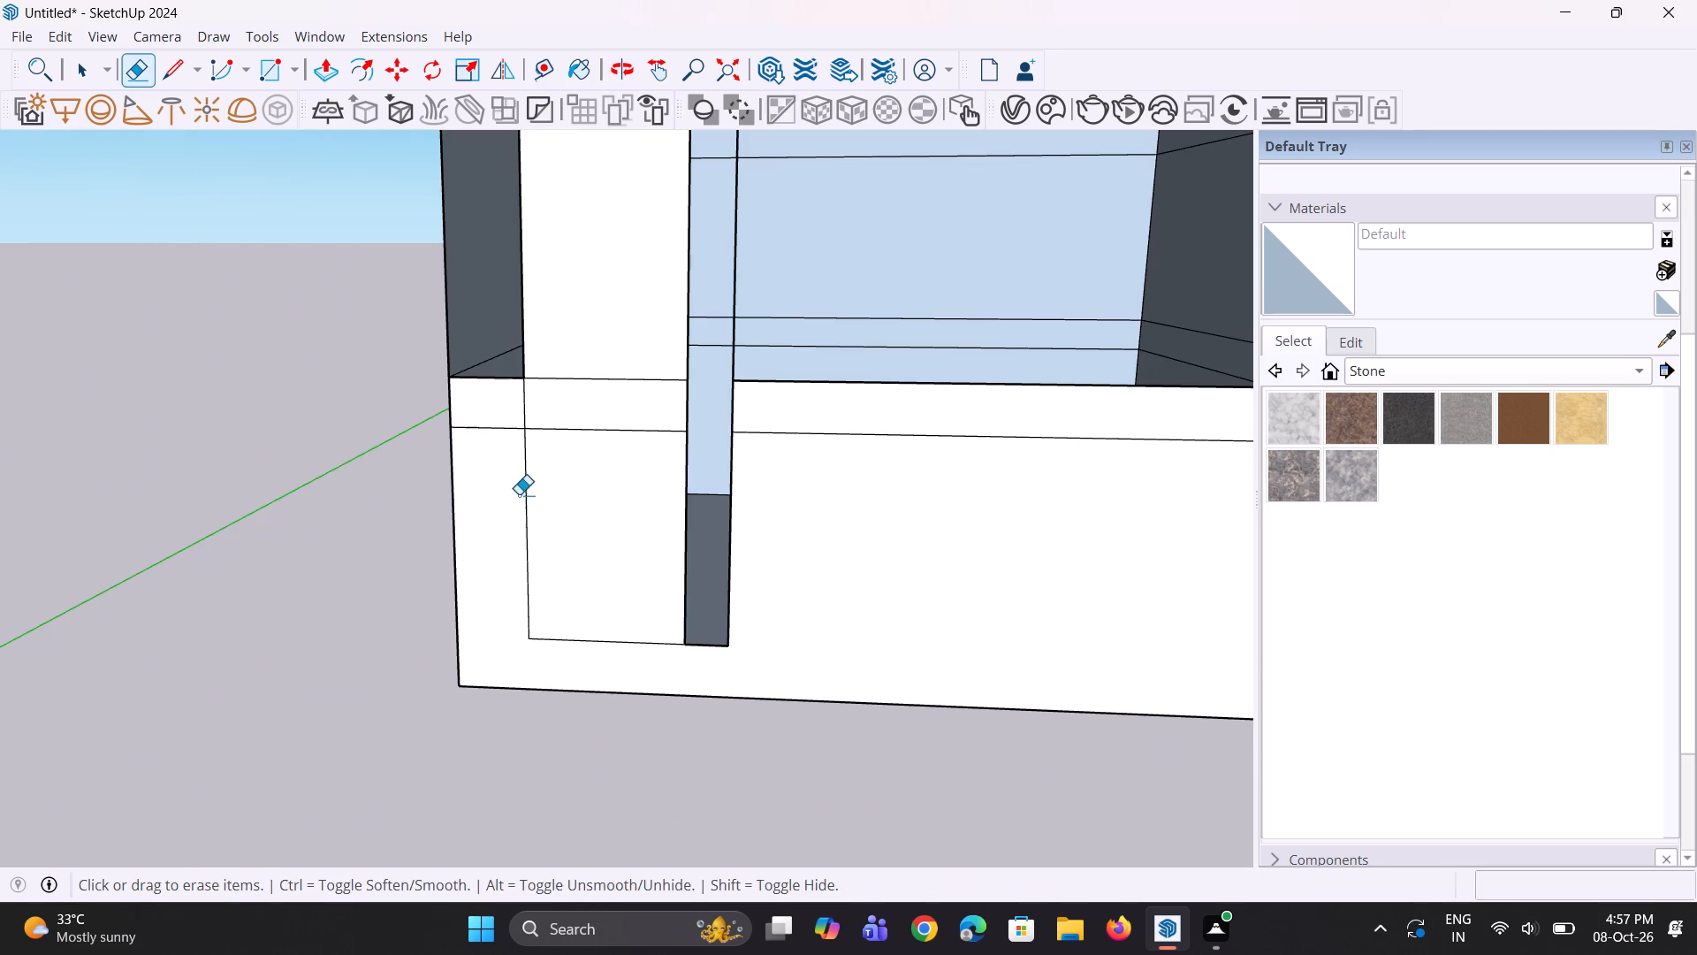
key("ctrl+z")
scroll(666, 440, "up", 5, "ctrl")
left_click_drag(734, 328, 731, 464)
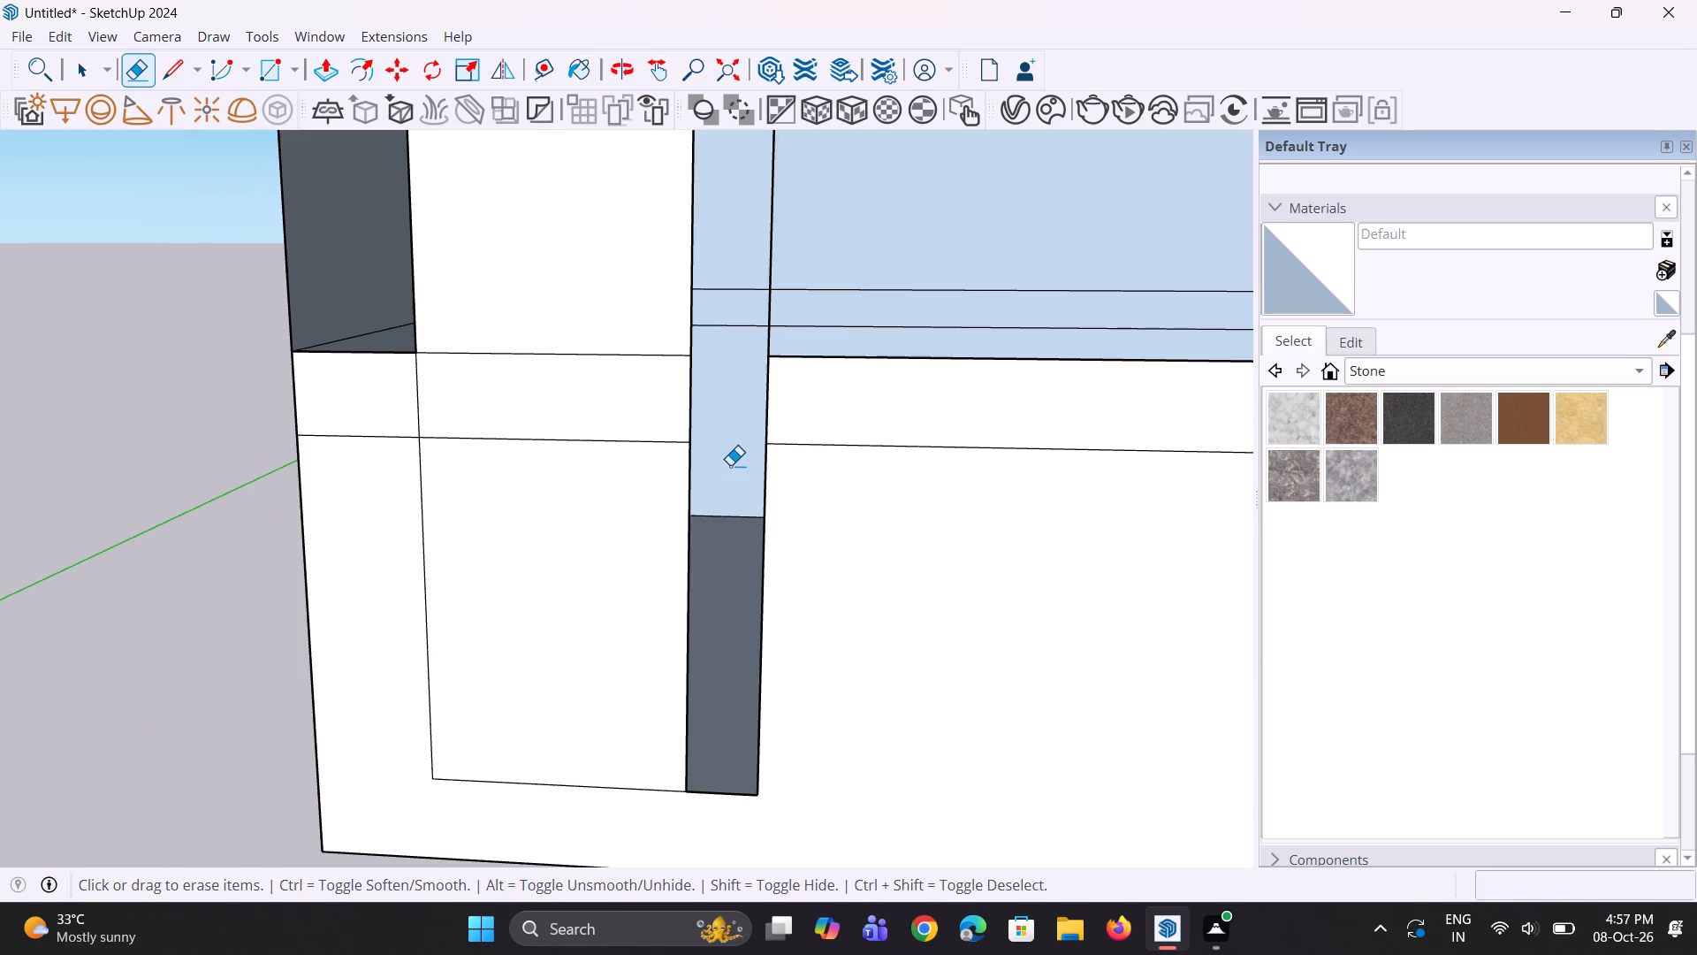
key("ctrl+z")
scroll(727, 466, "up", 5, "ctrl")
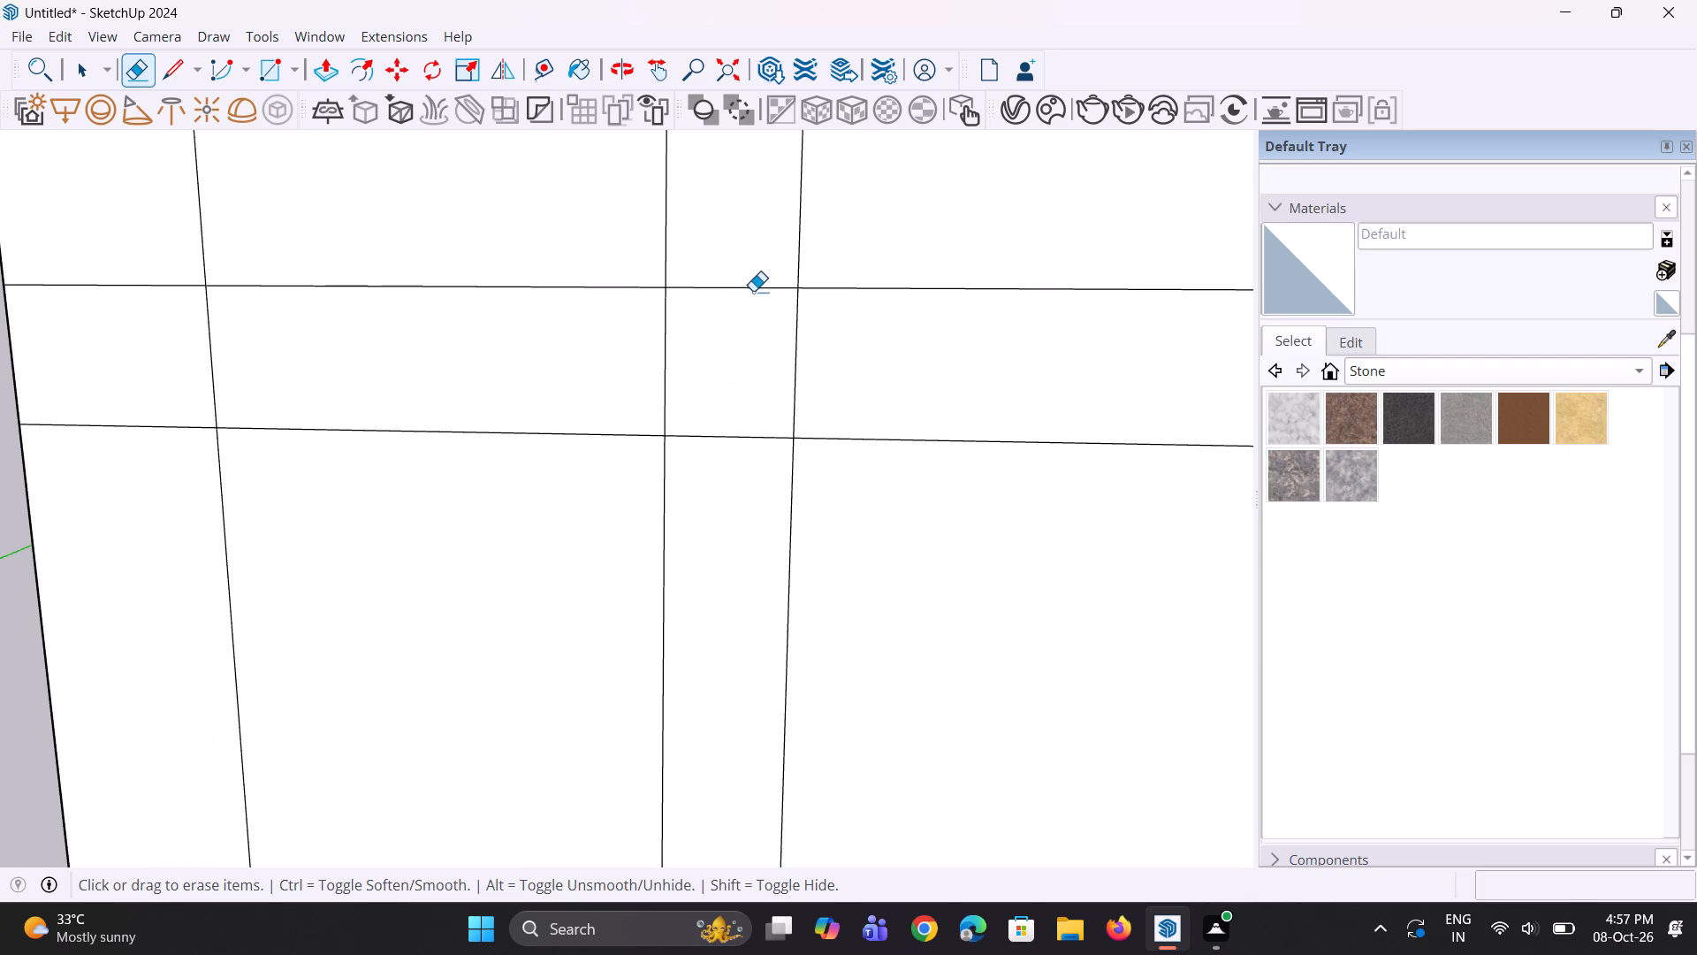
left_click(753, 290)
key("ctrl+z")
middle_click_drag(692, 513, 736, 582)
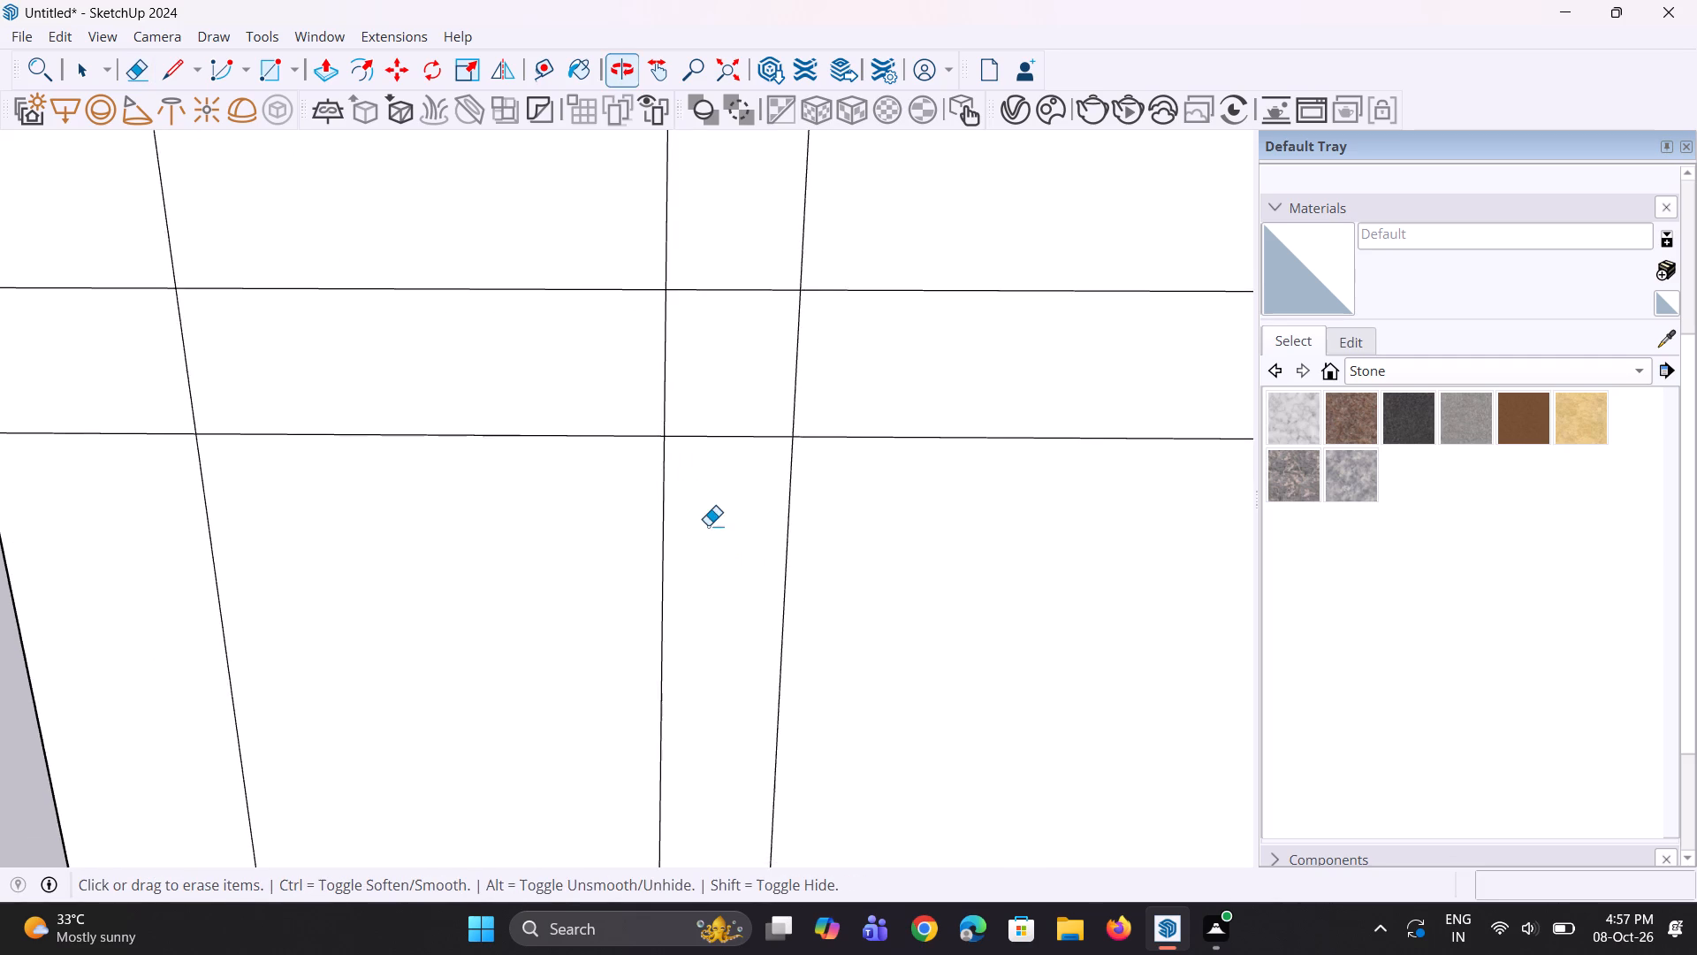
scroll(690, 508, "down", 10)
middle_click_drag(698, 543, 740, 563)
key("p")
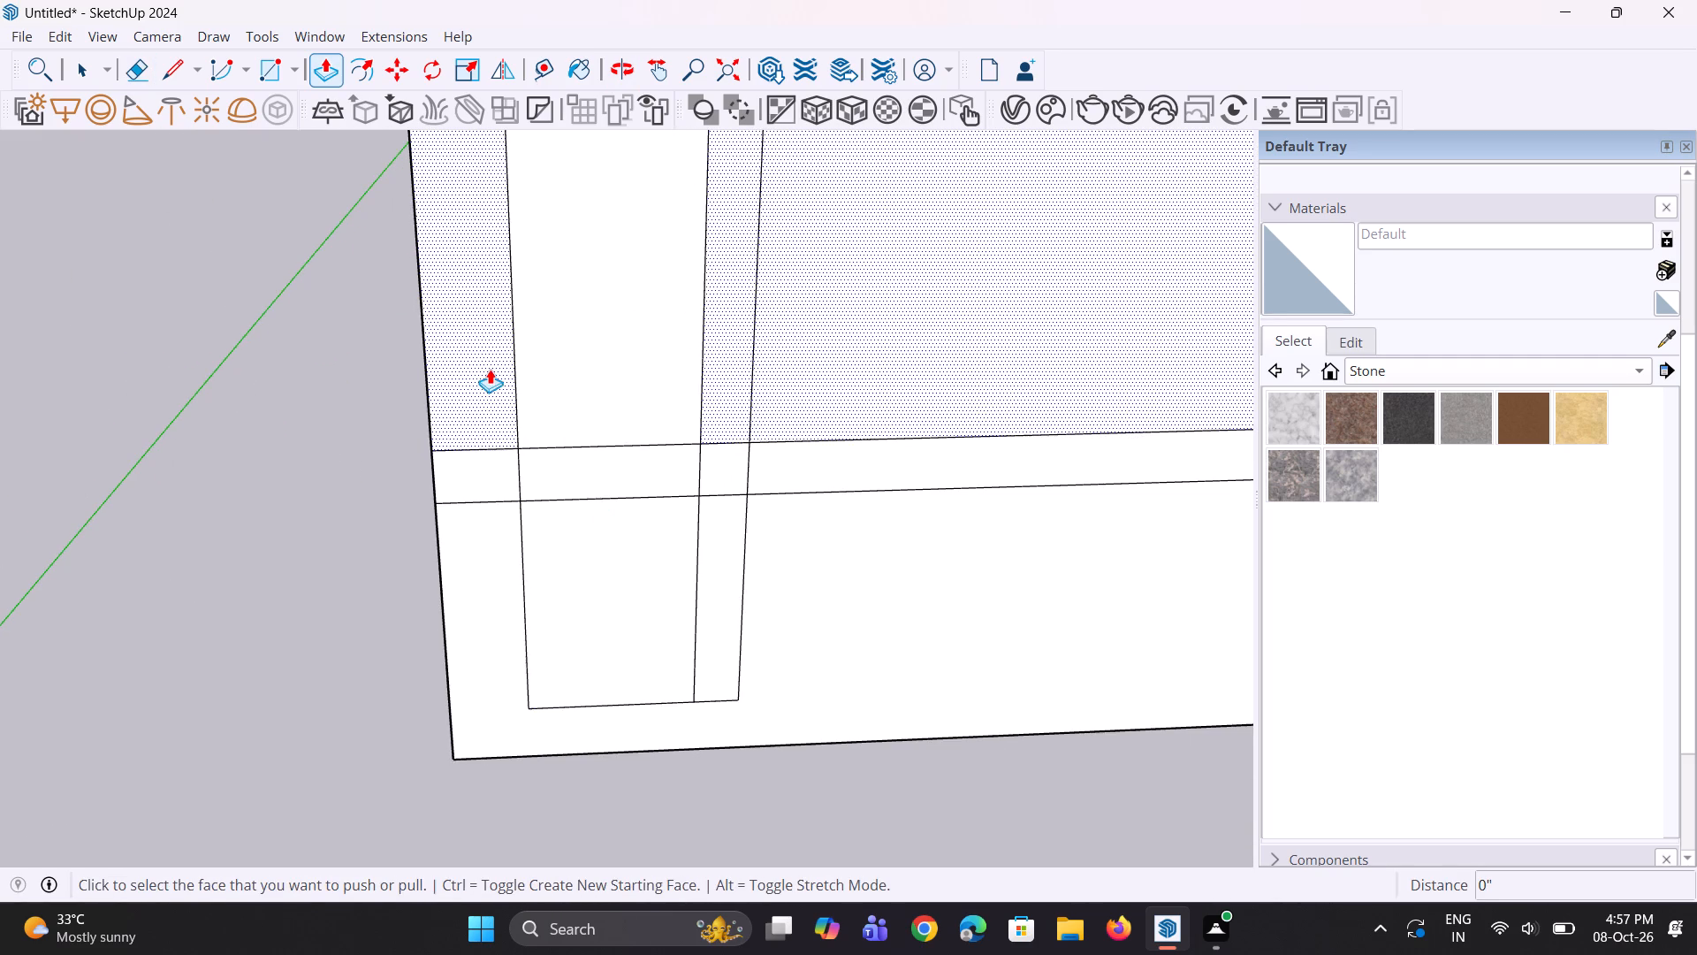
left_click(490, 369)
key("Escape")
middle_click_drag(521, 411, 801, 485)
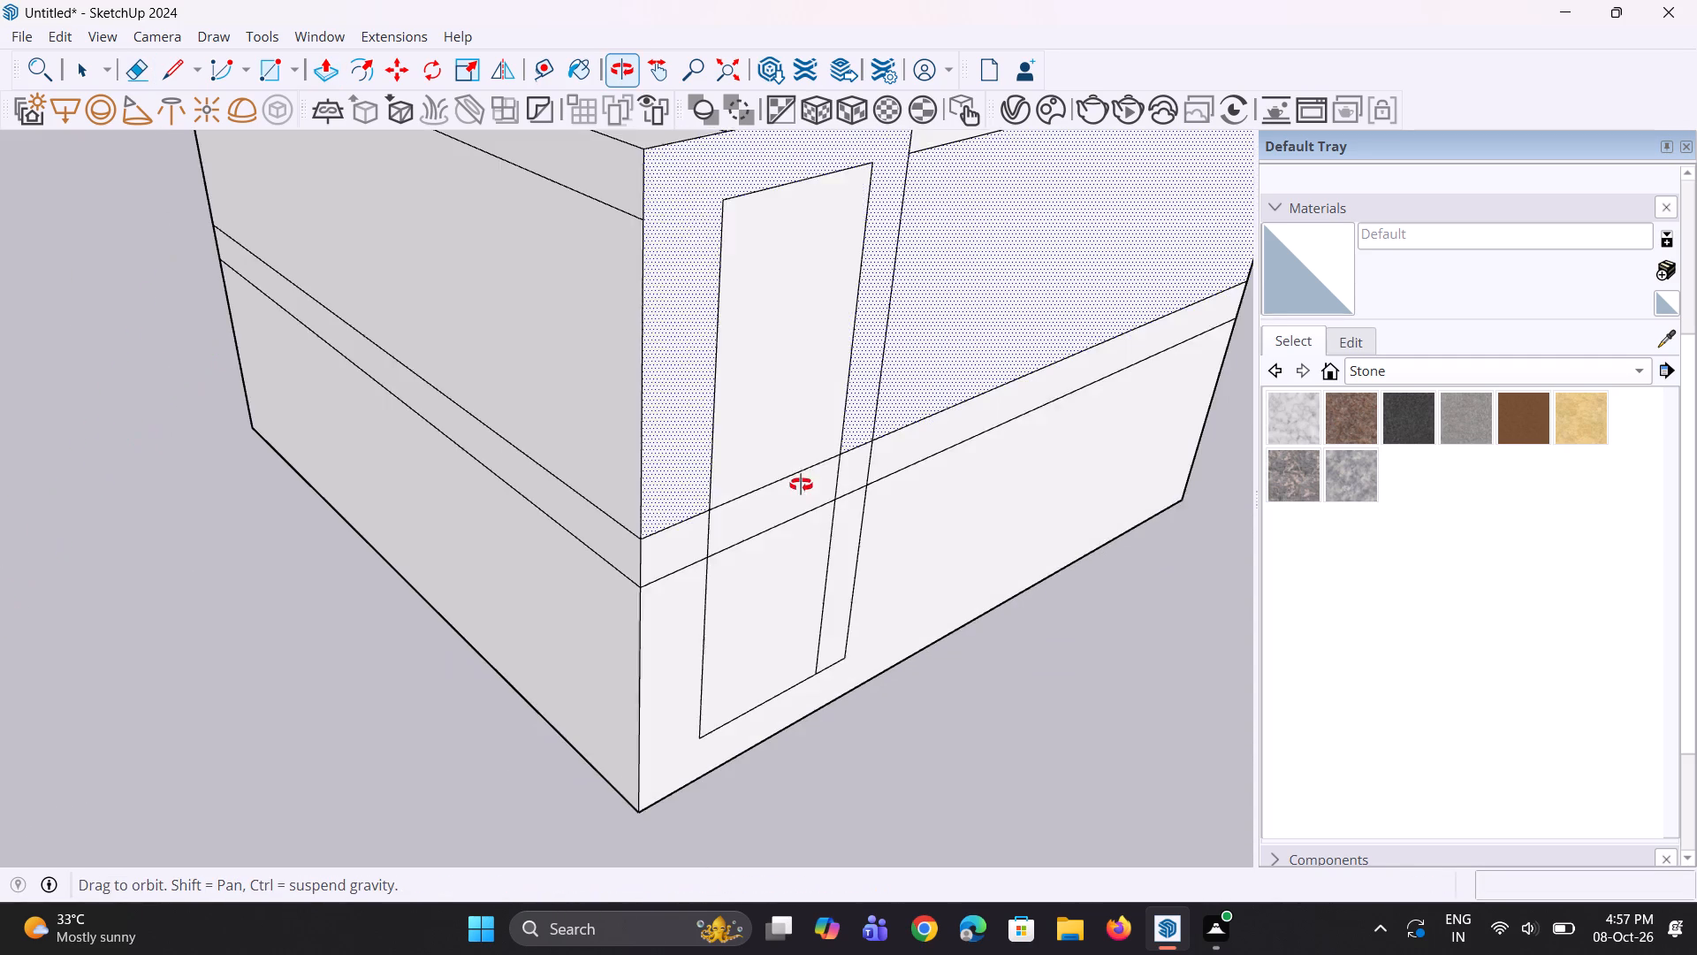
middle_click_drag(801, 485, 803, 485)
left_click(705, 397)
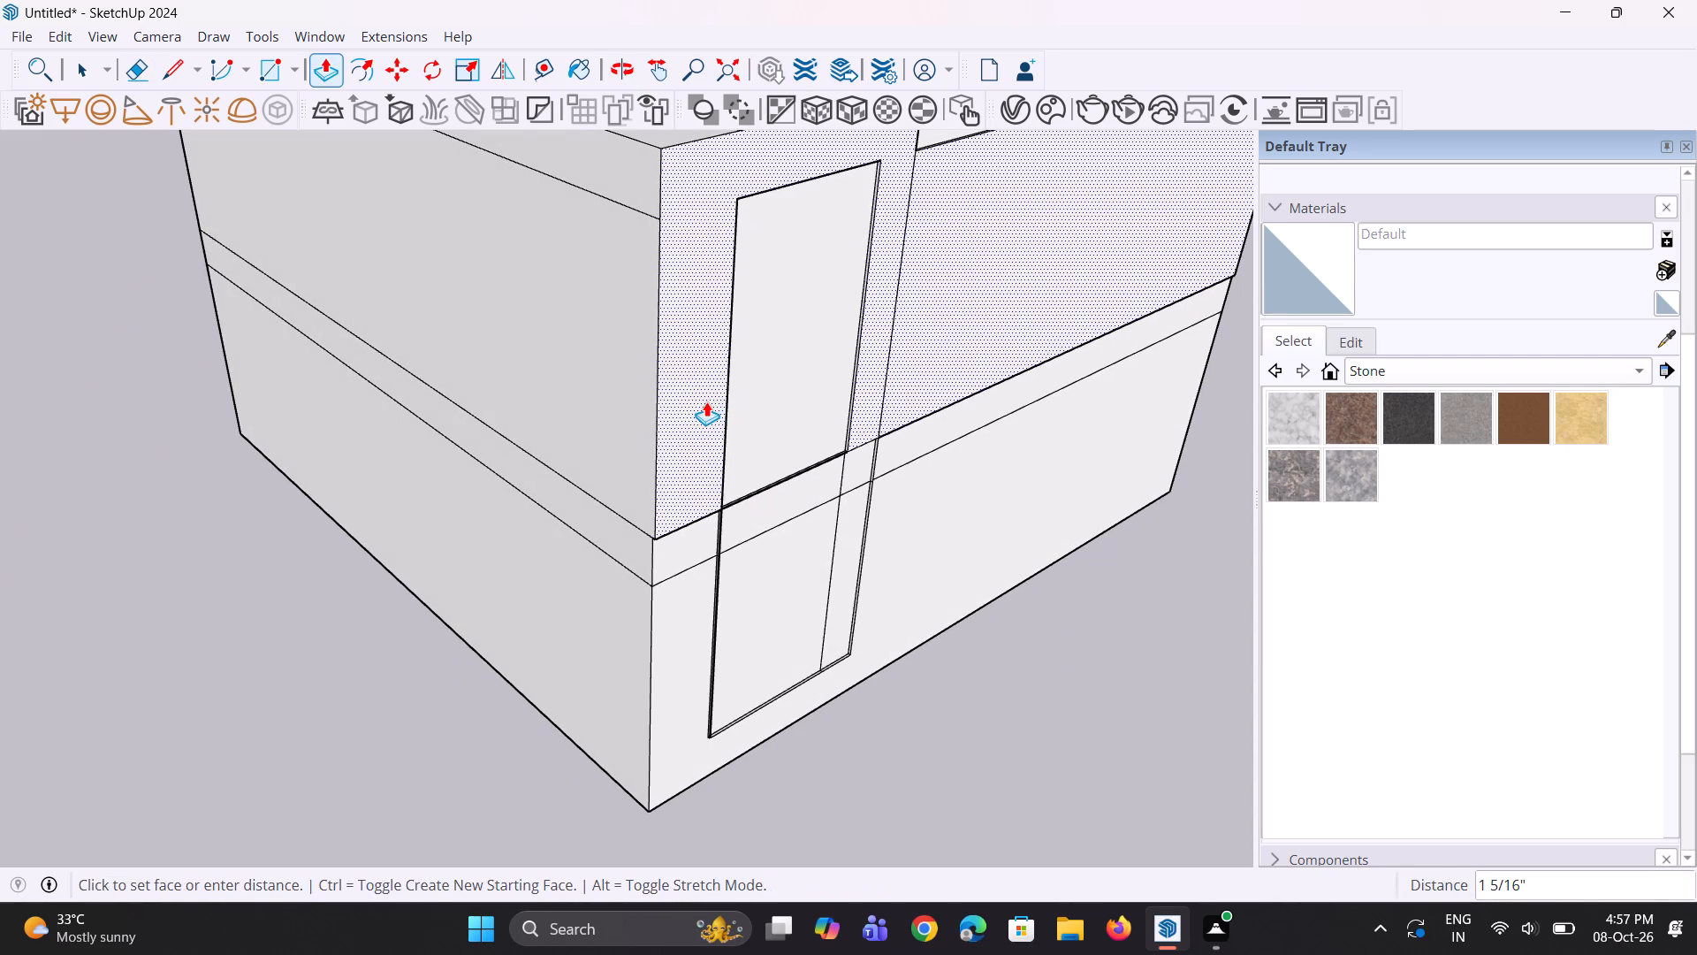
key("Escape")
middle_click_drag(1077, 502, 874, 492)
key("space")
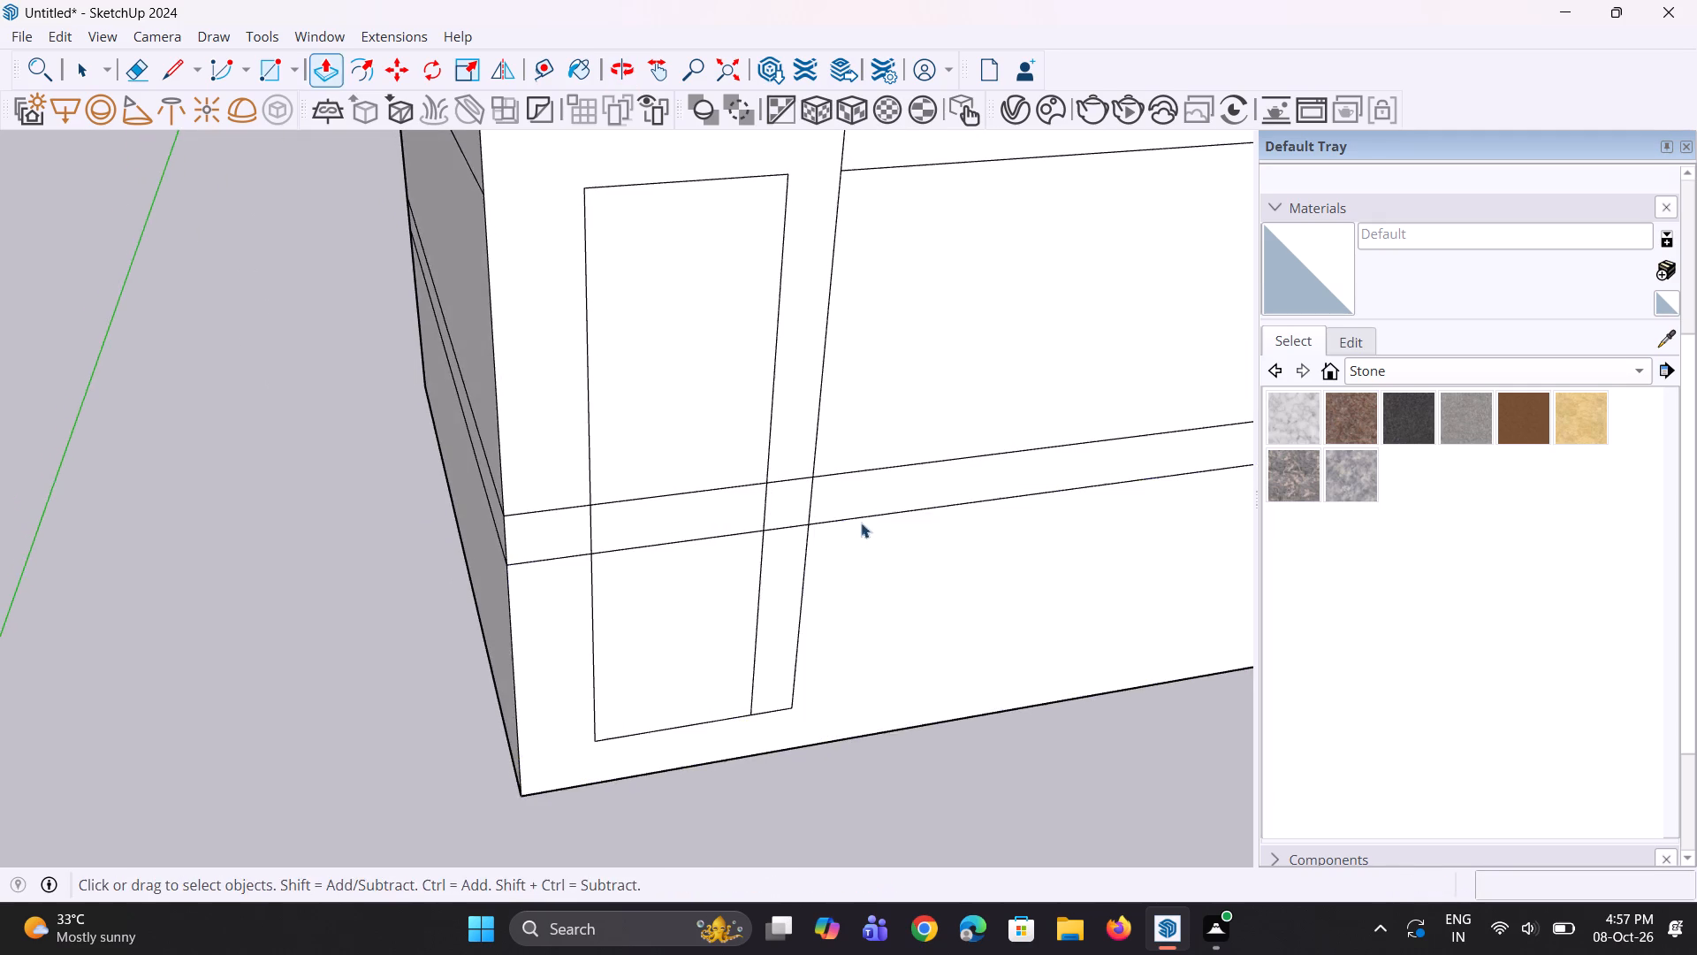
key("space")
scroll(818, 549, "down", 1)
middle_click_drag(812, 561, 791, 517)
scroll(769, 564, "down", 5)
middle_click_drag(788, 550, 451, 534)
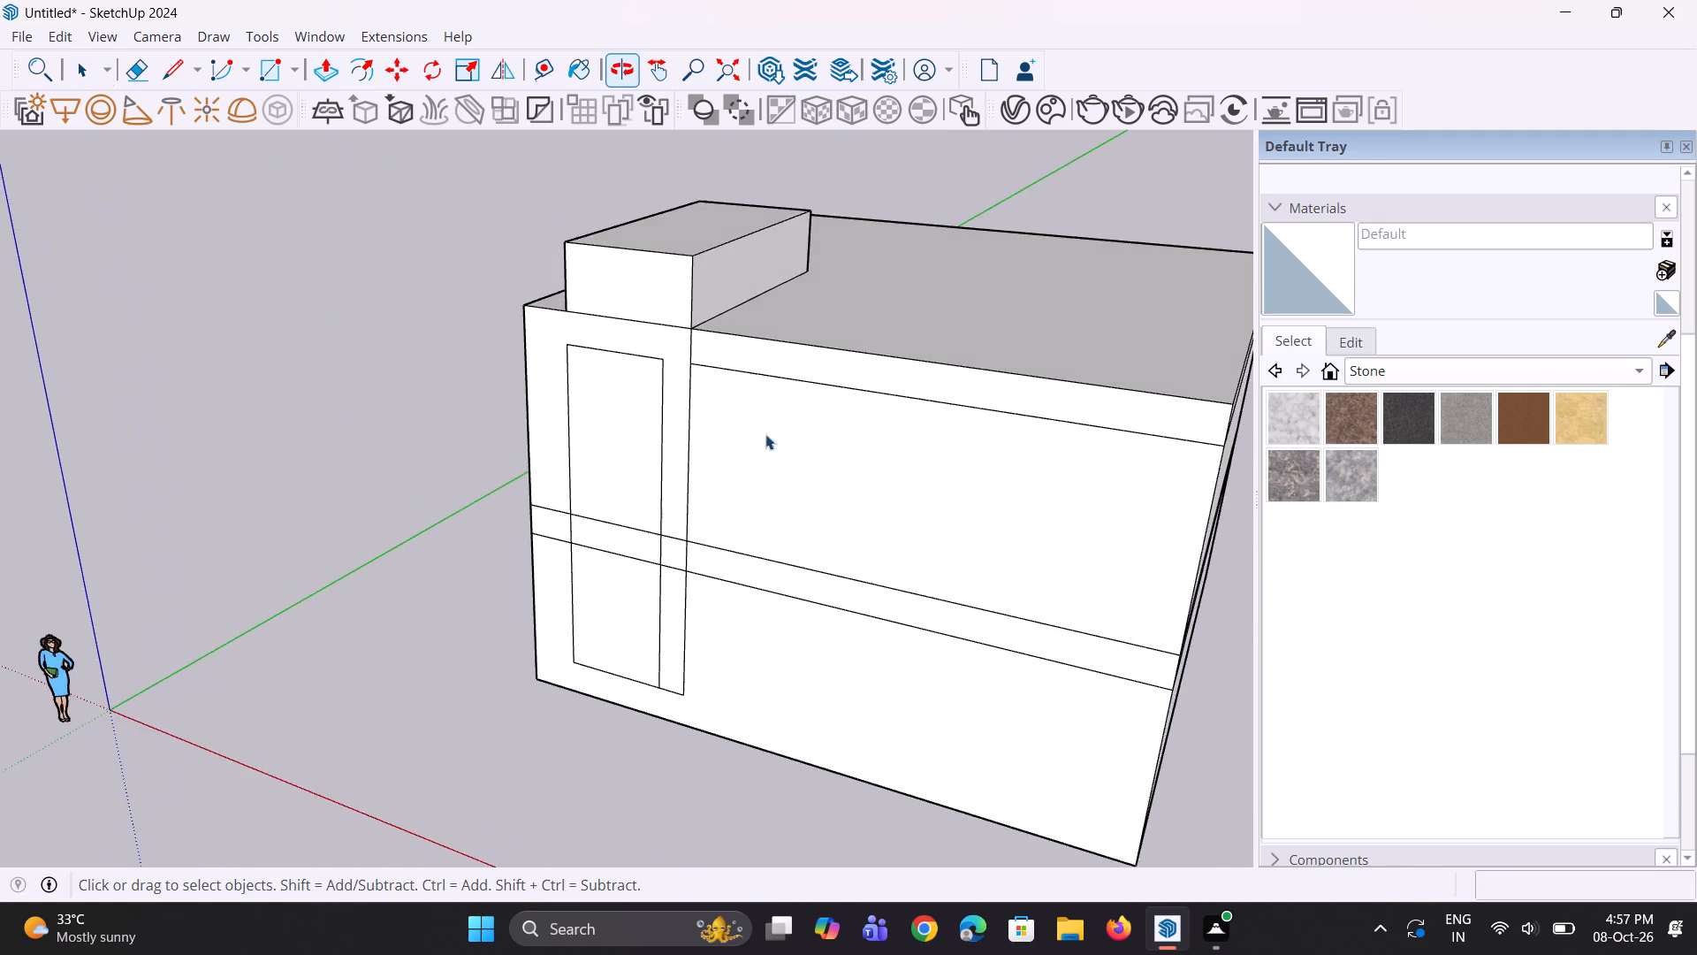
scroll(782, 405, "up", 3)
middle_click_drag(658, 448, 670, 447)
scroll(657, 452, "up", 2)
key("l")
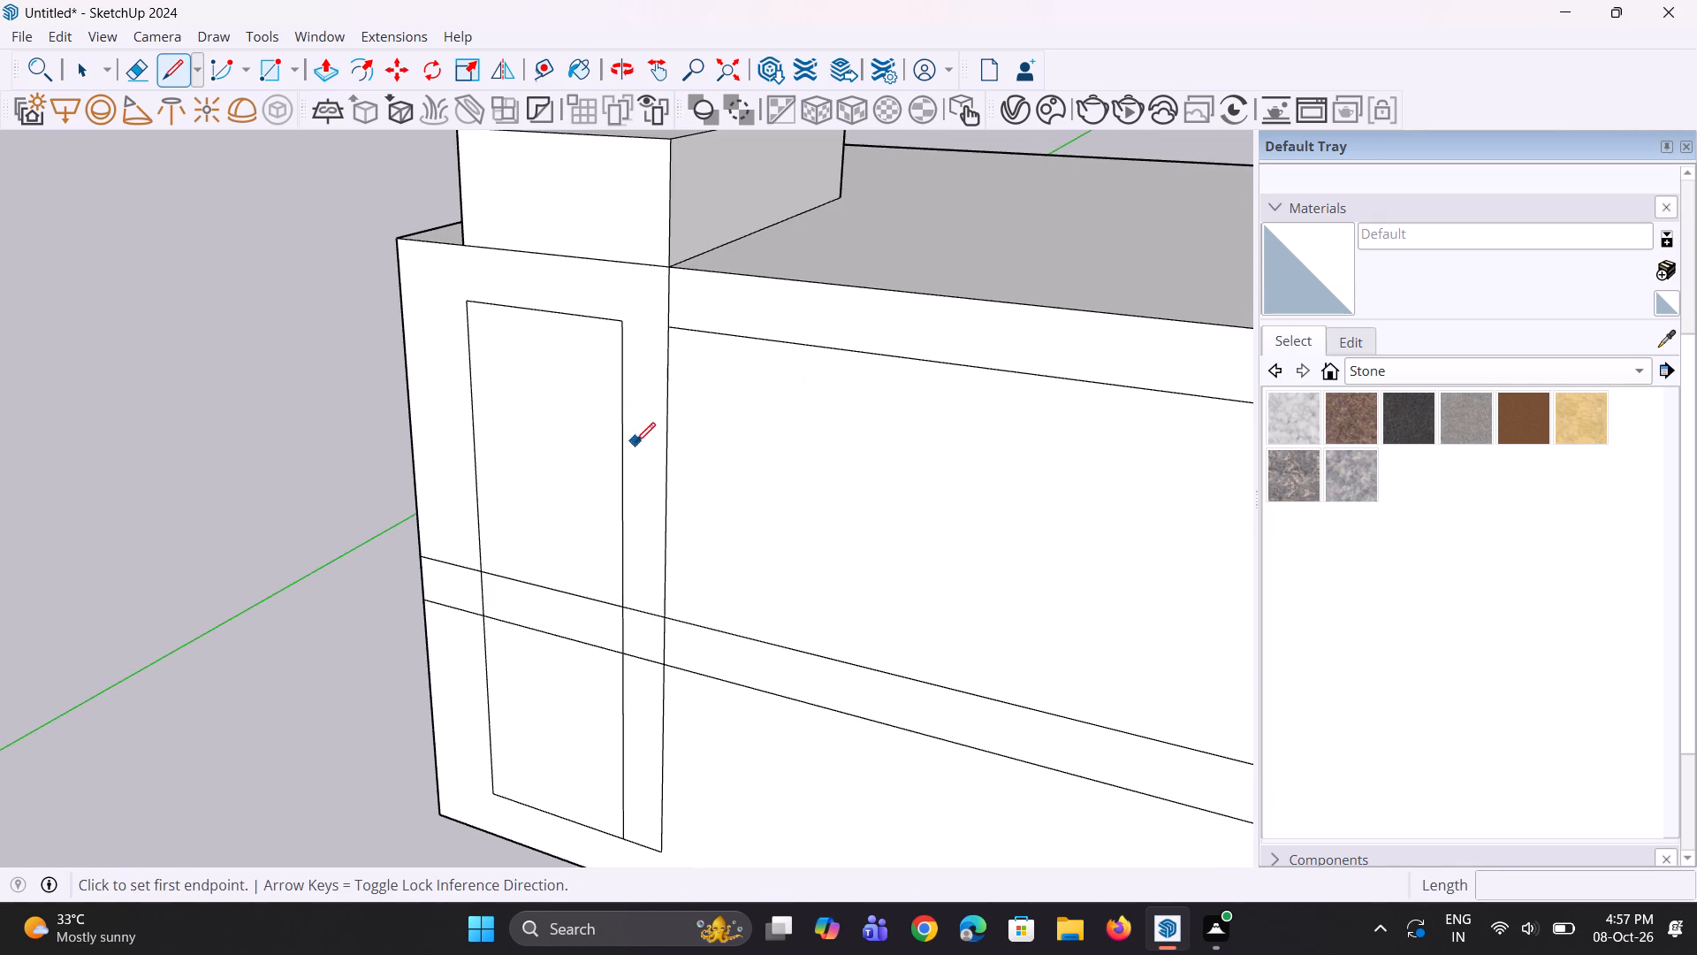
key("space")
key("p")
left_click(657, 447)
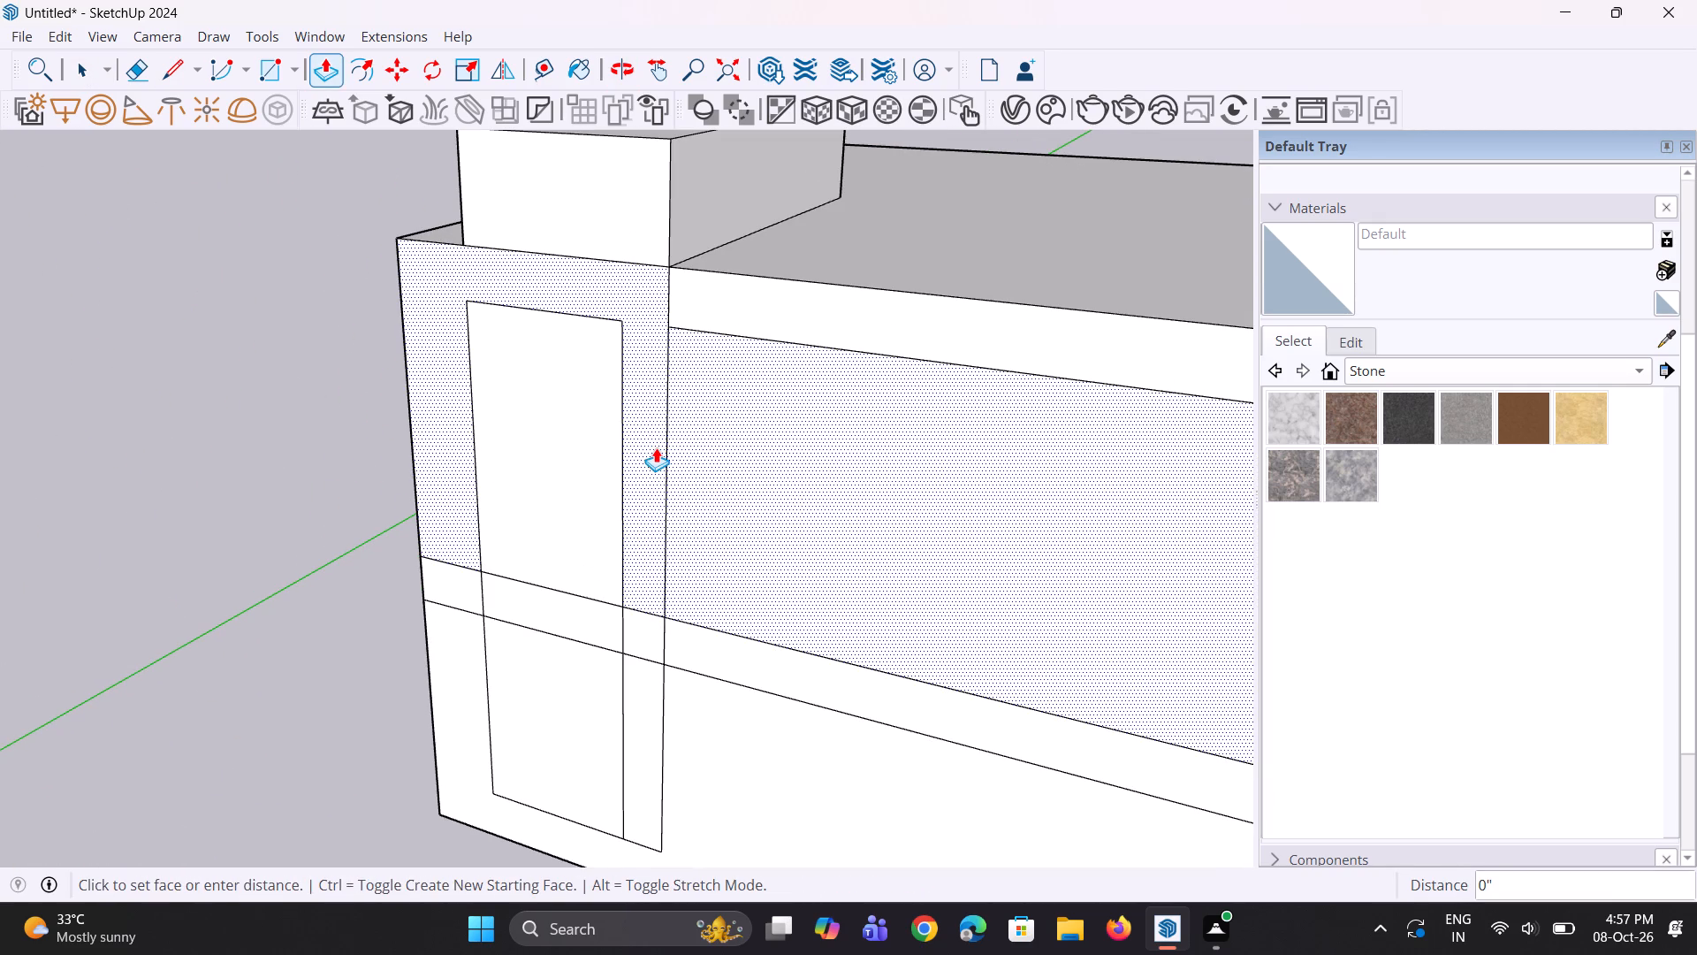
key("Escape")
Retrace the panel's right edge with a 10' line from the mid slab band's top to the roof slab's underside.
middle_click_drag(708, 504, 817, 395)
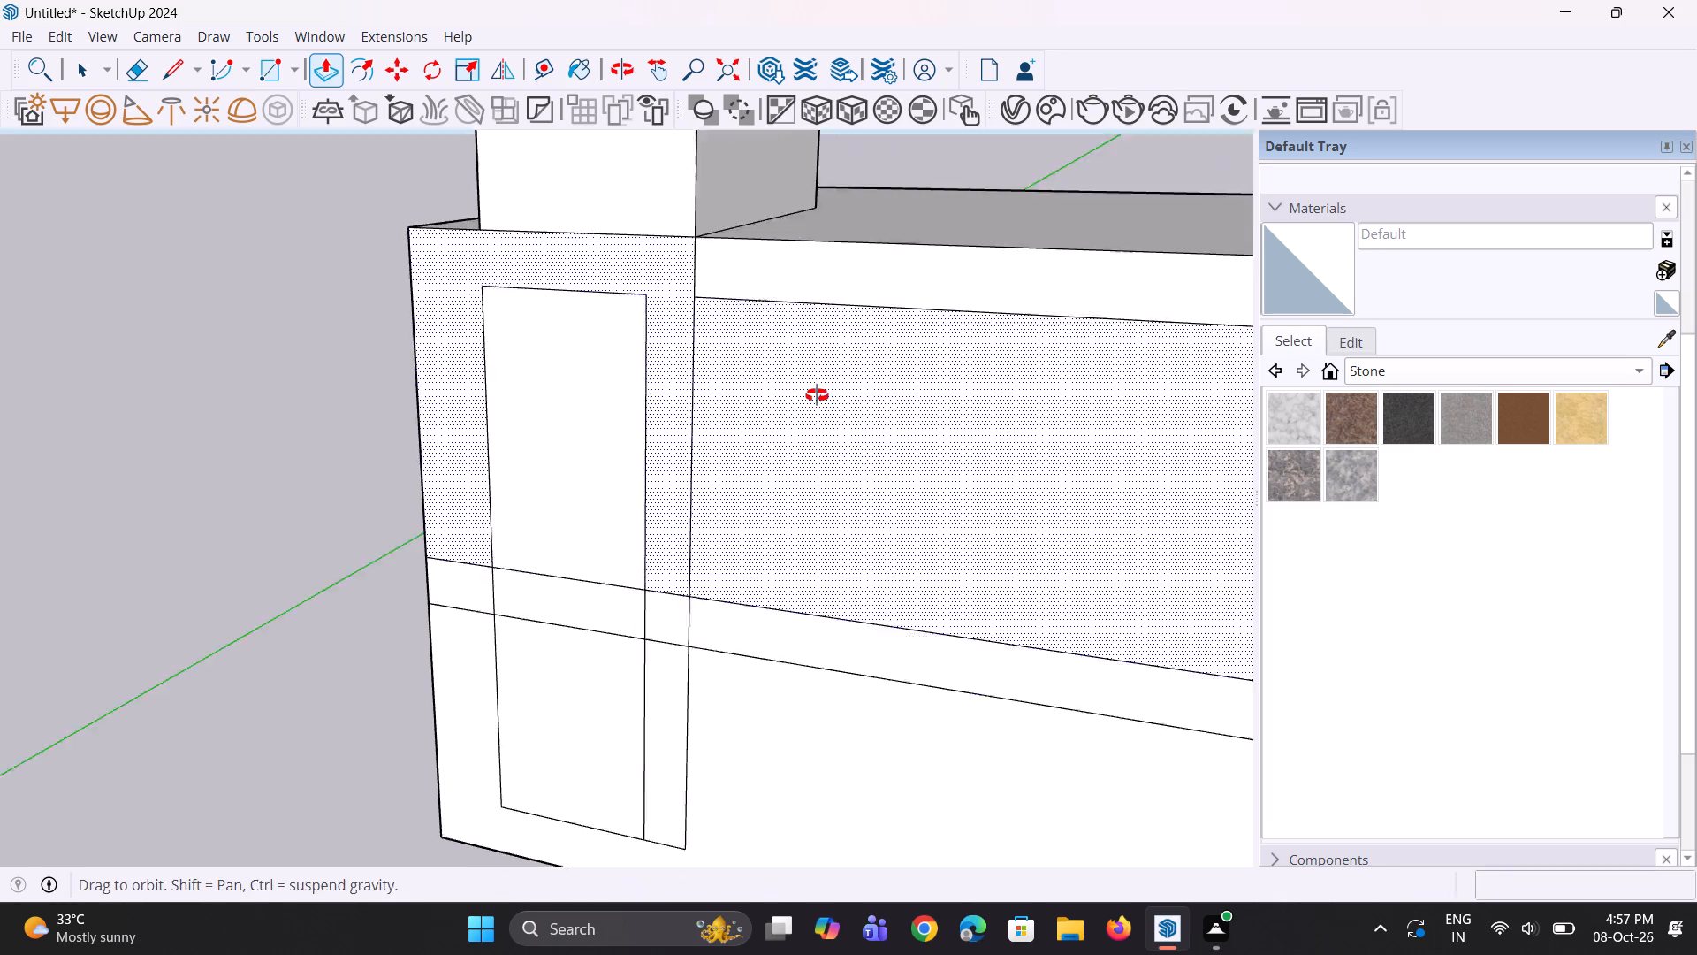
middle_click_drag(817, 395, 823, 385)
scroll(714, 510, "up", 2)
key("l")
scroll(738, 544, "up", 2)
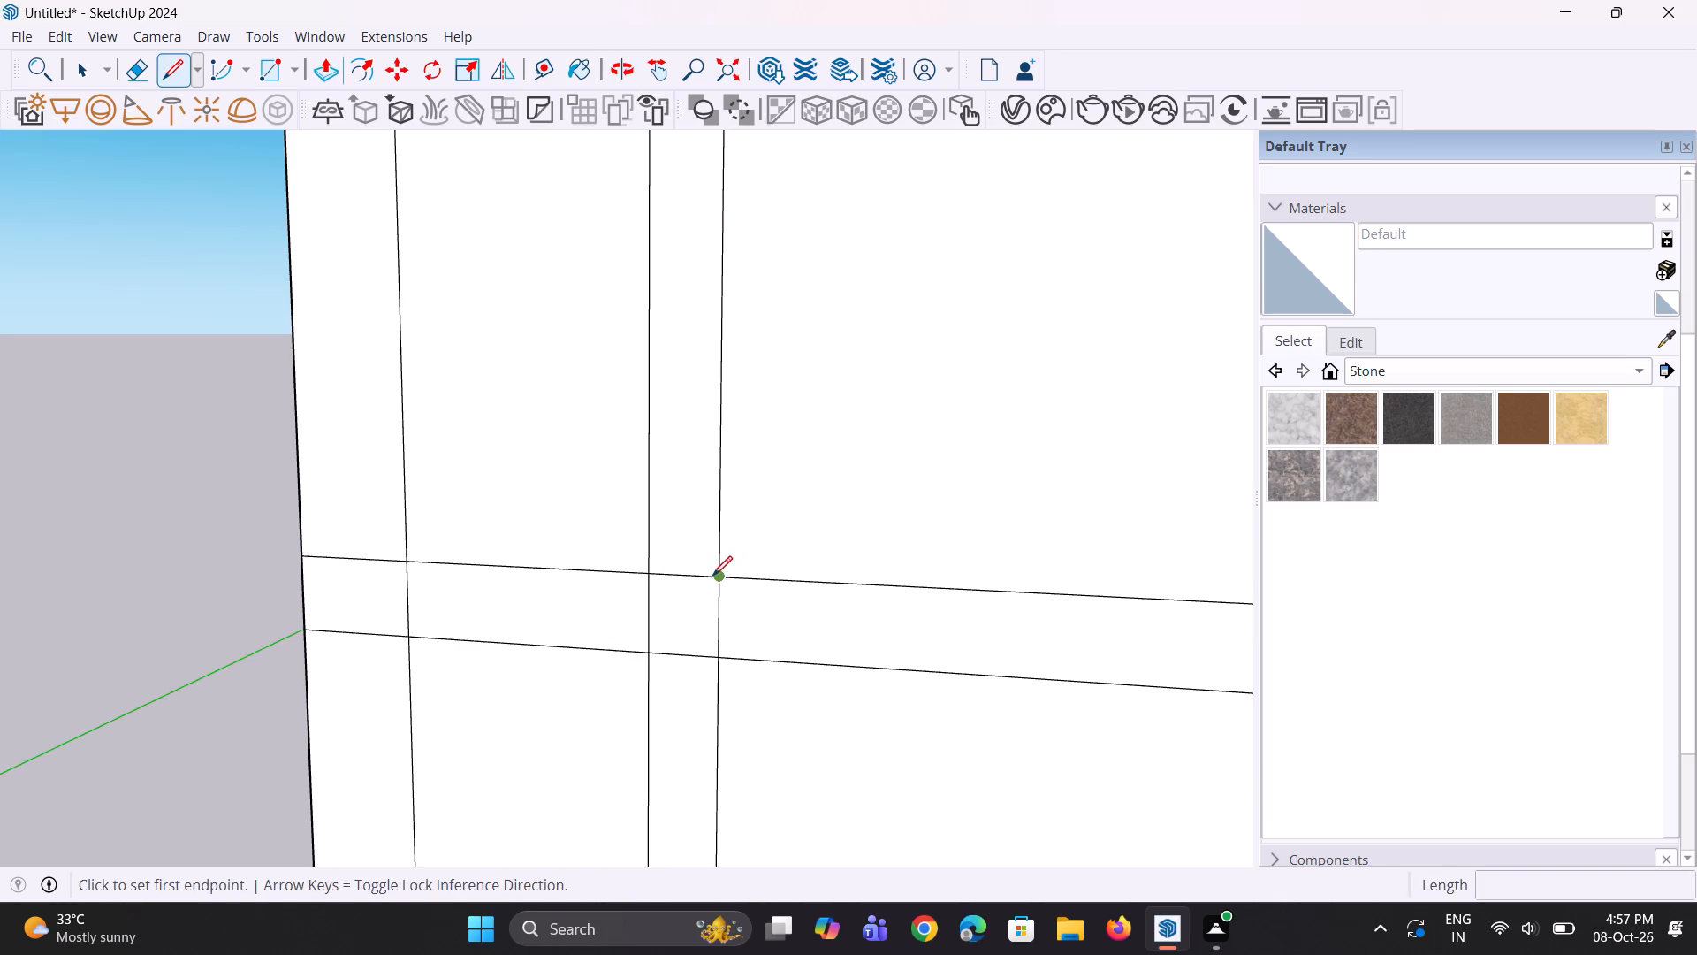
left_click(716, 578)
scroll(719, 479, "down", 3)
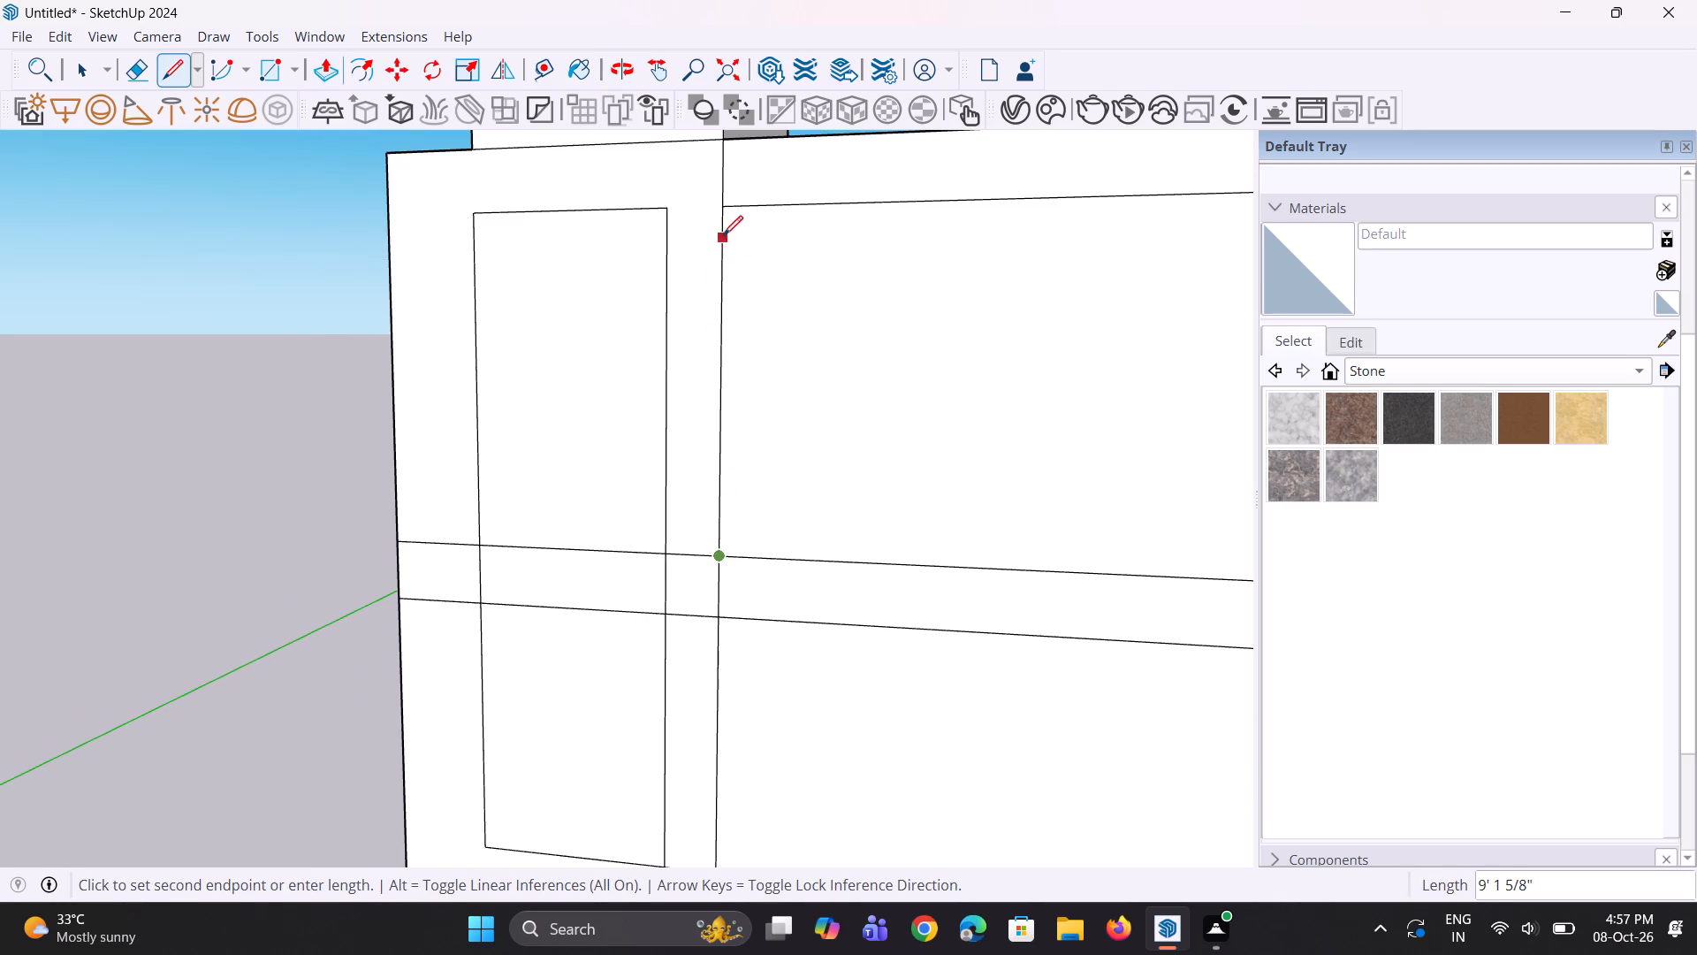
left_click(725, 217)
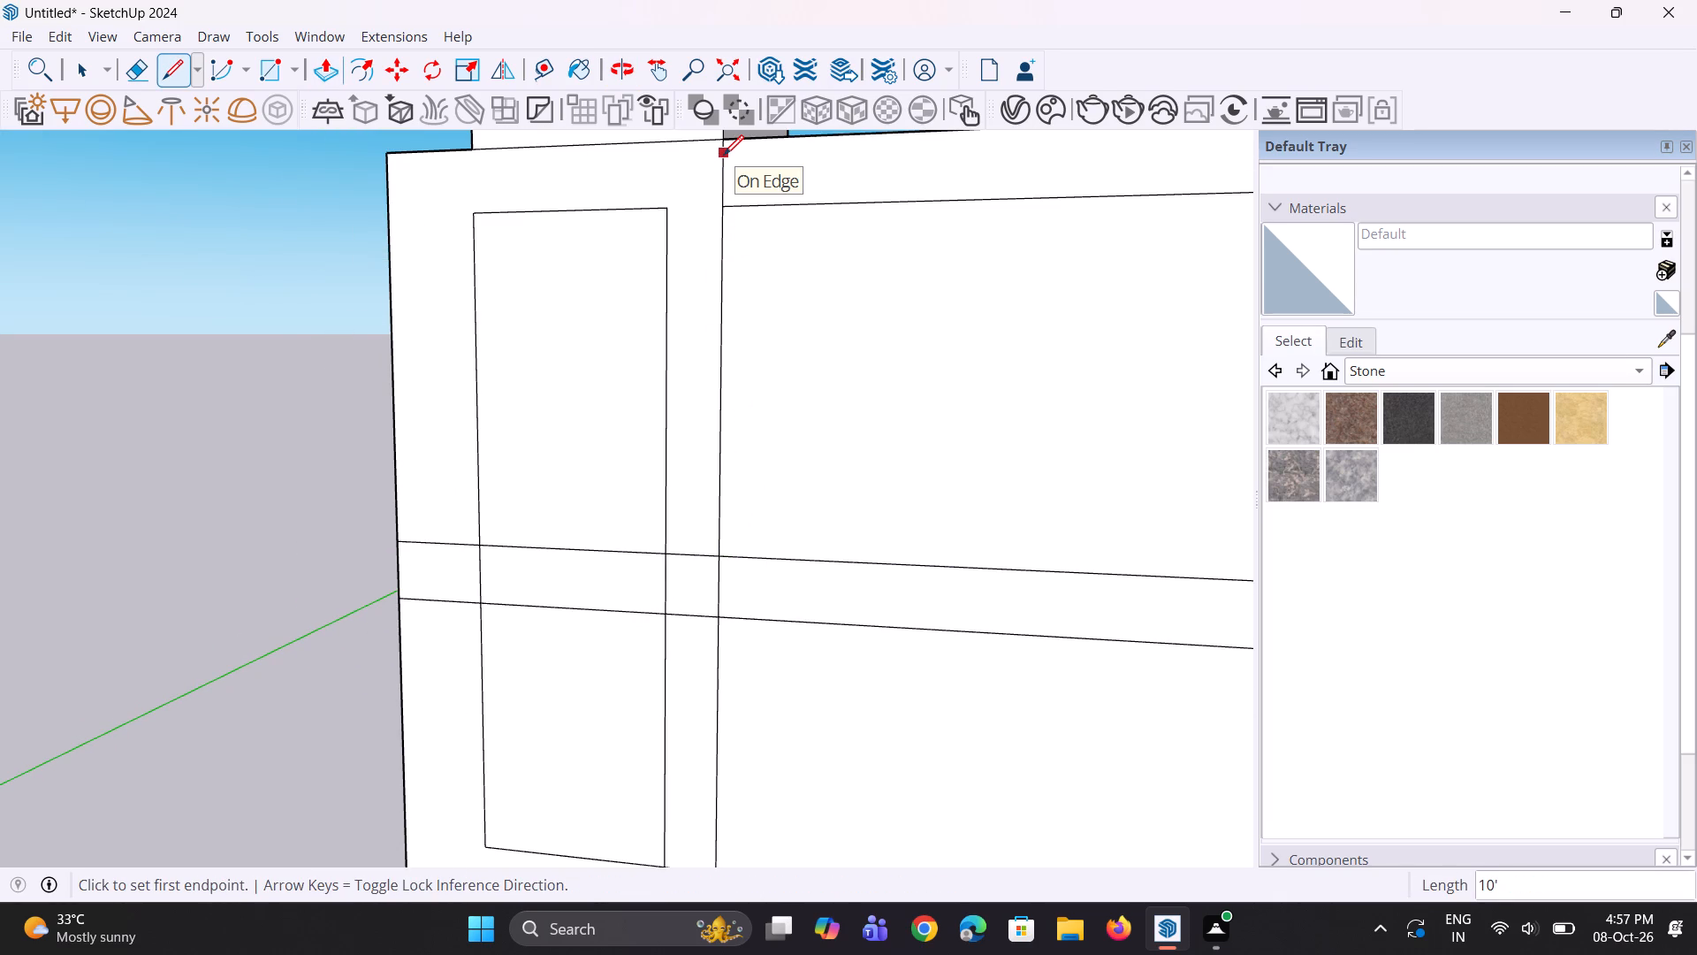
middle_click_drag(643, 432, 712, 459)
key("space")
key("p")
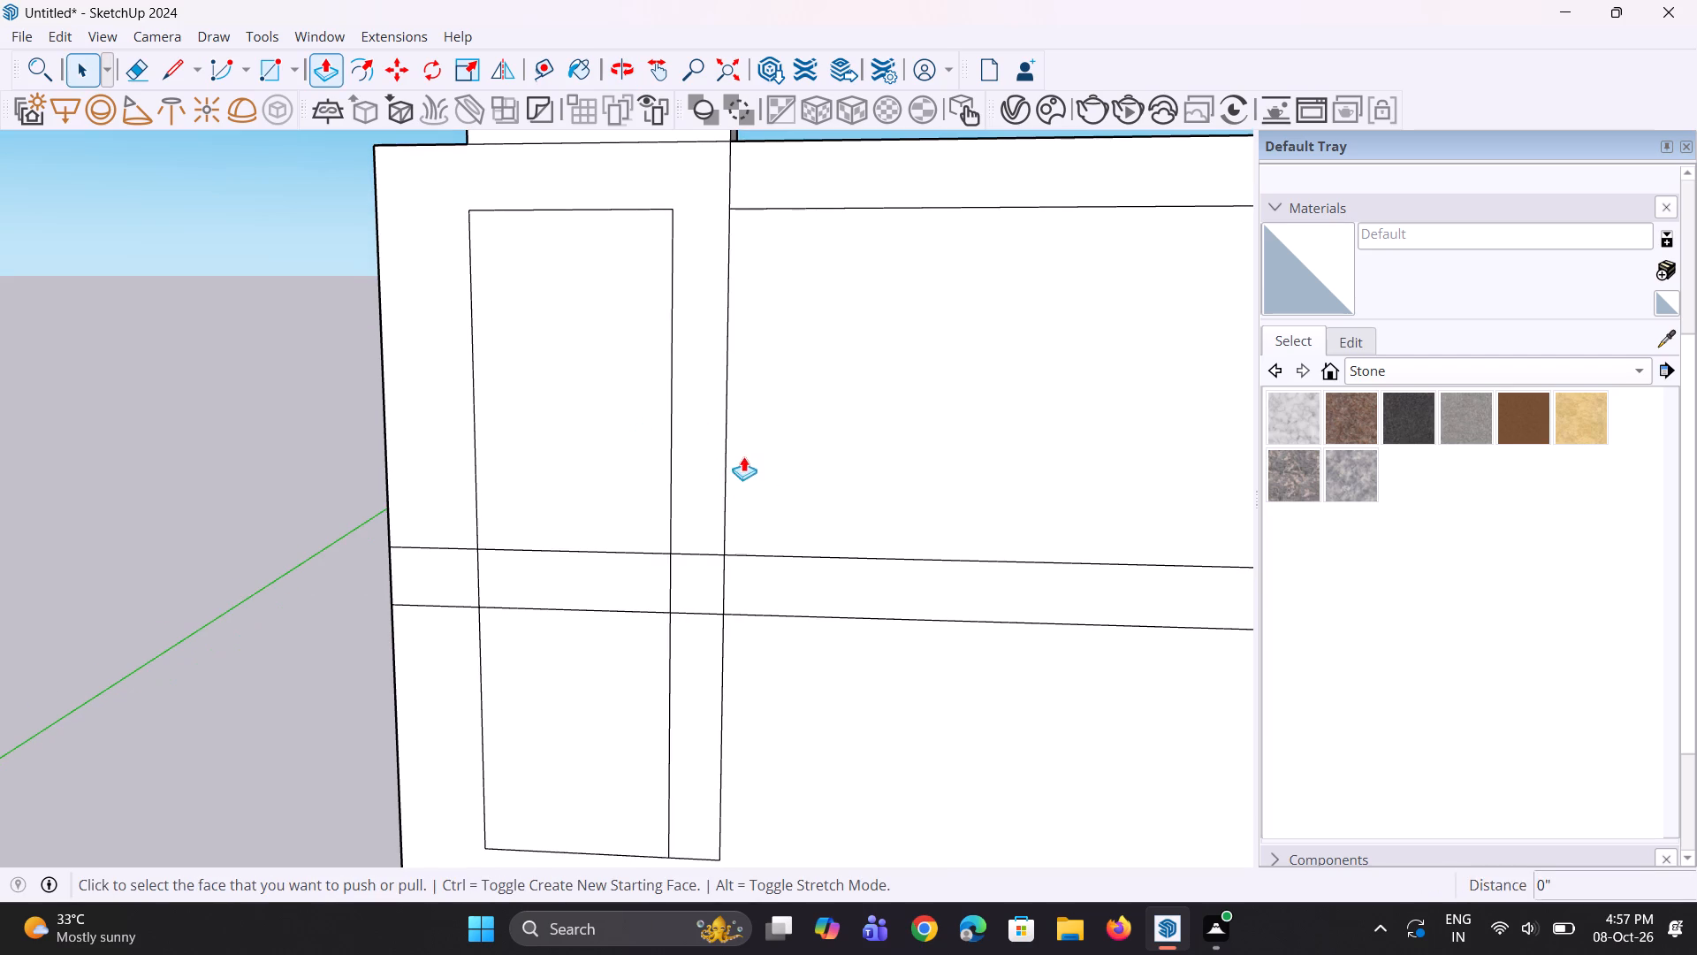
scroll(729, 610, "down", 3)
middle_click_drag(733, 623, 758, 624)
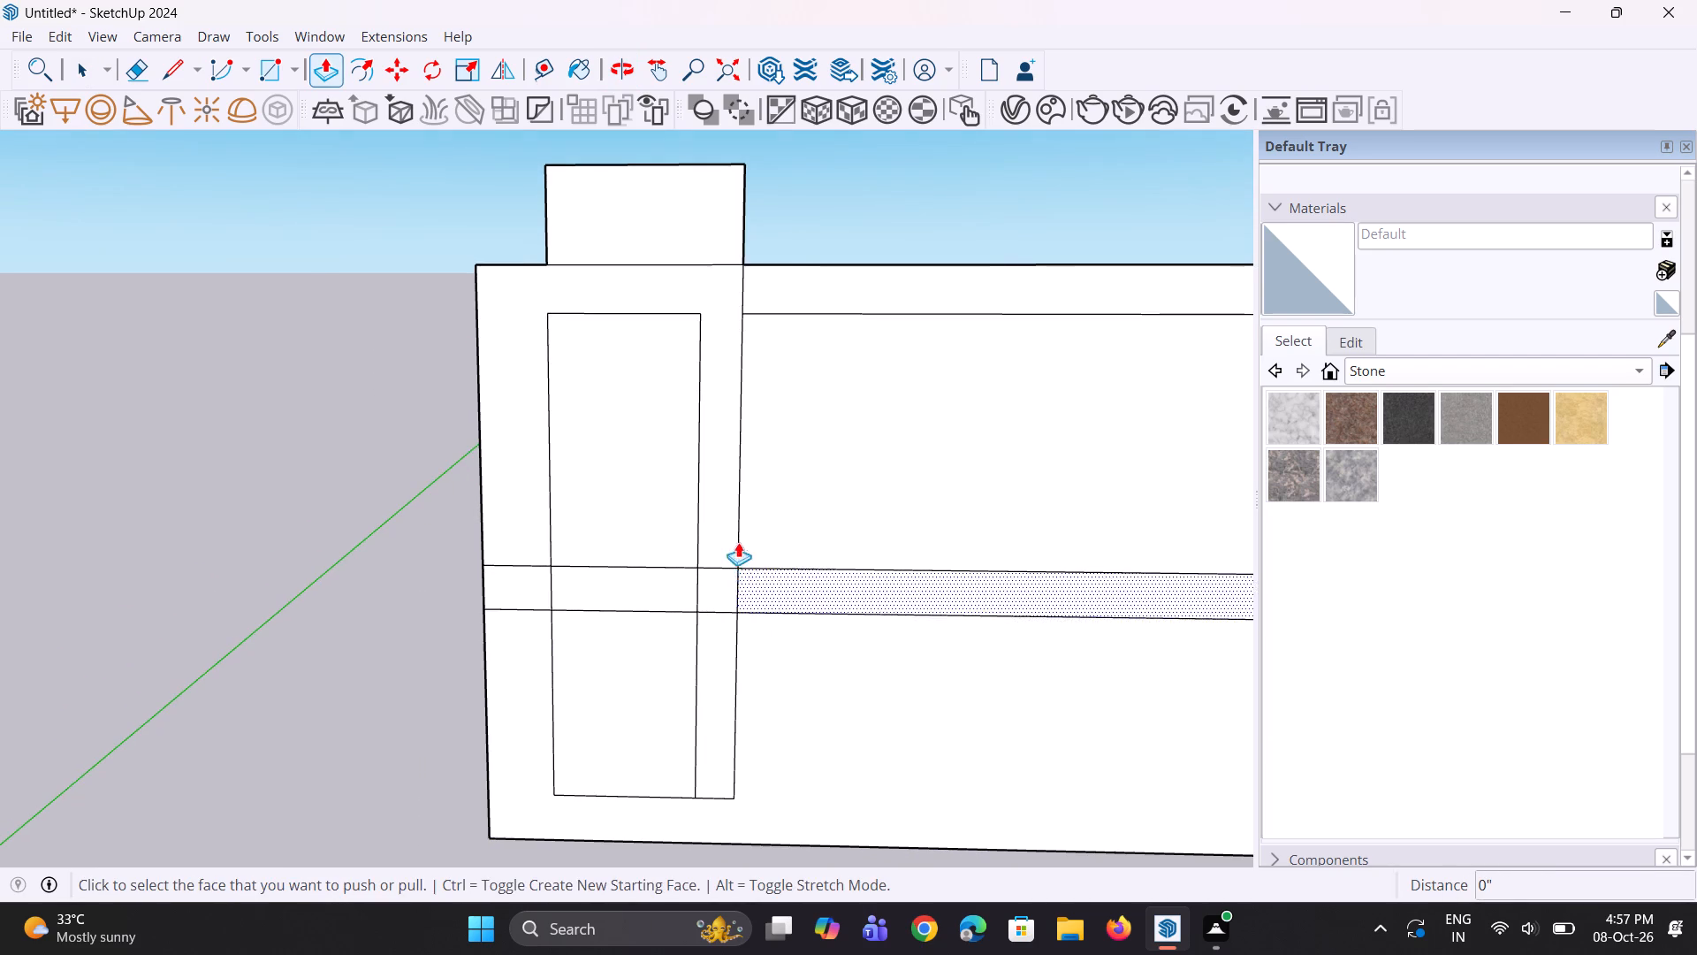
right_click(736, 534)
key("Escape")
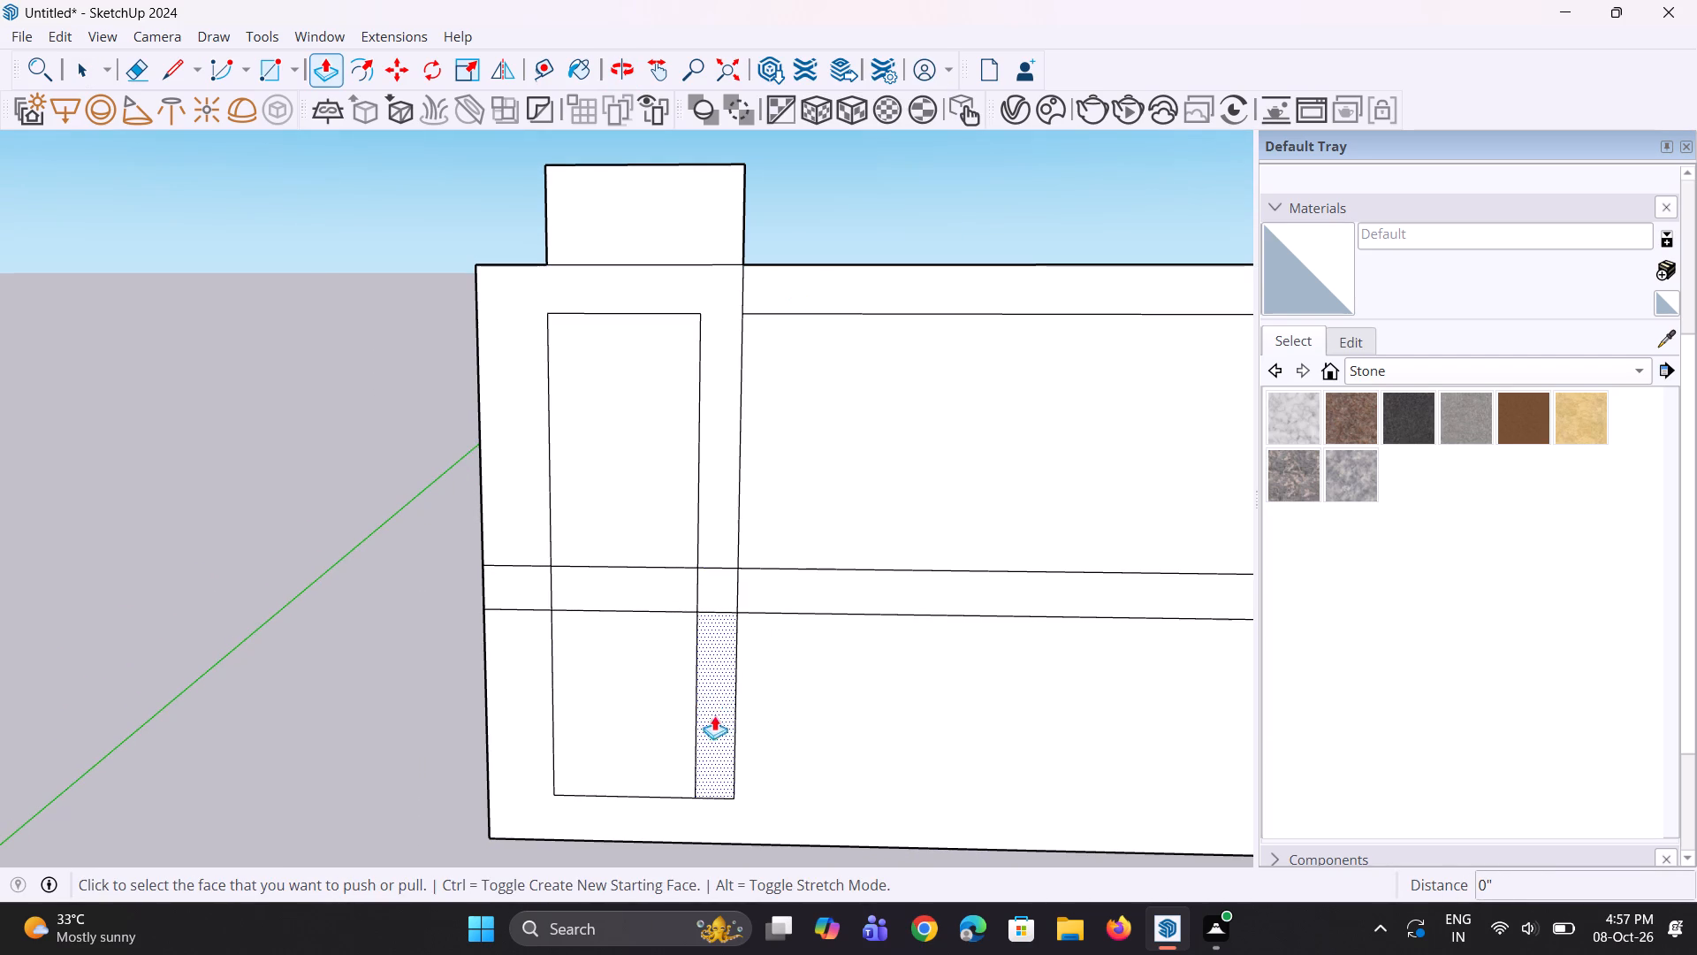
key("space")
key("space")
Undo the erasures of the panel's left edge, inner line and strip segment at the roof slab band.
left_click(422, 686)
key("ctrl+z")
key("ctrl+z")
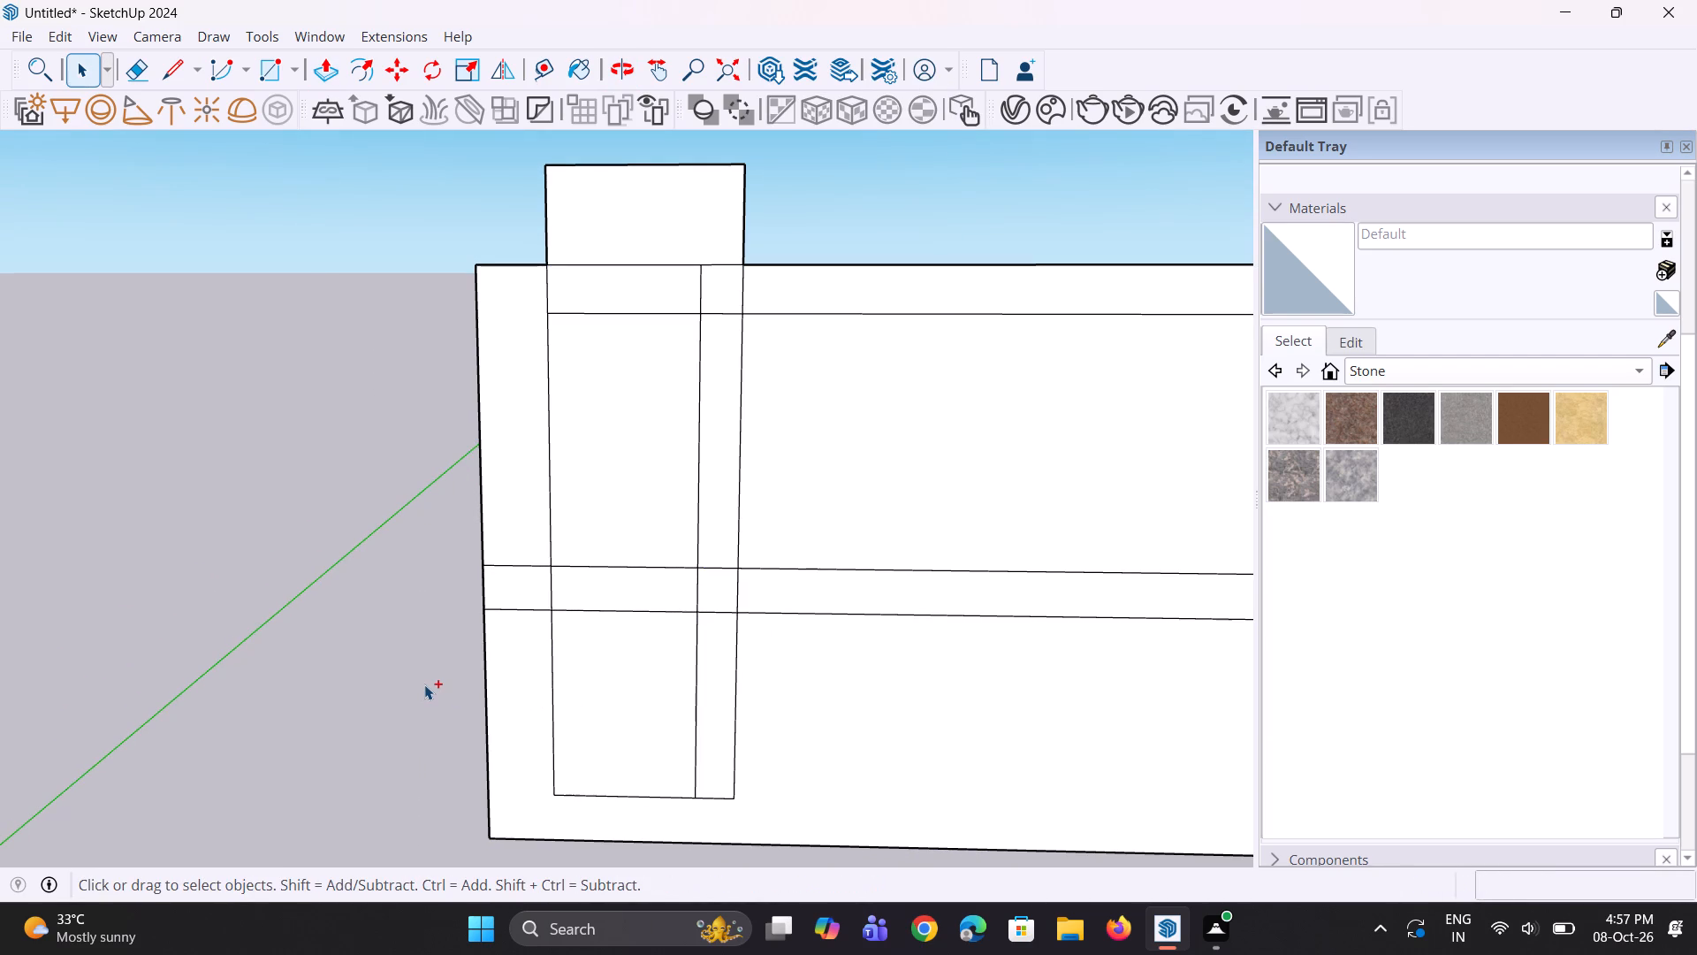
Undo the copied vertical inner line that forms the narrow strip within the tall front panel.
key("ctrl+z")
key("ctrl+z")
middle_click_drag(414, 667, 507, 664, "ctrl")
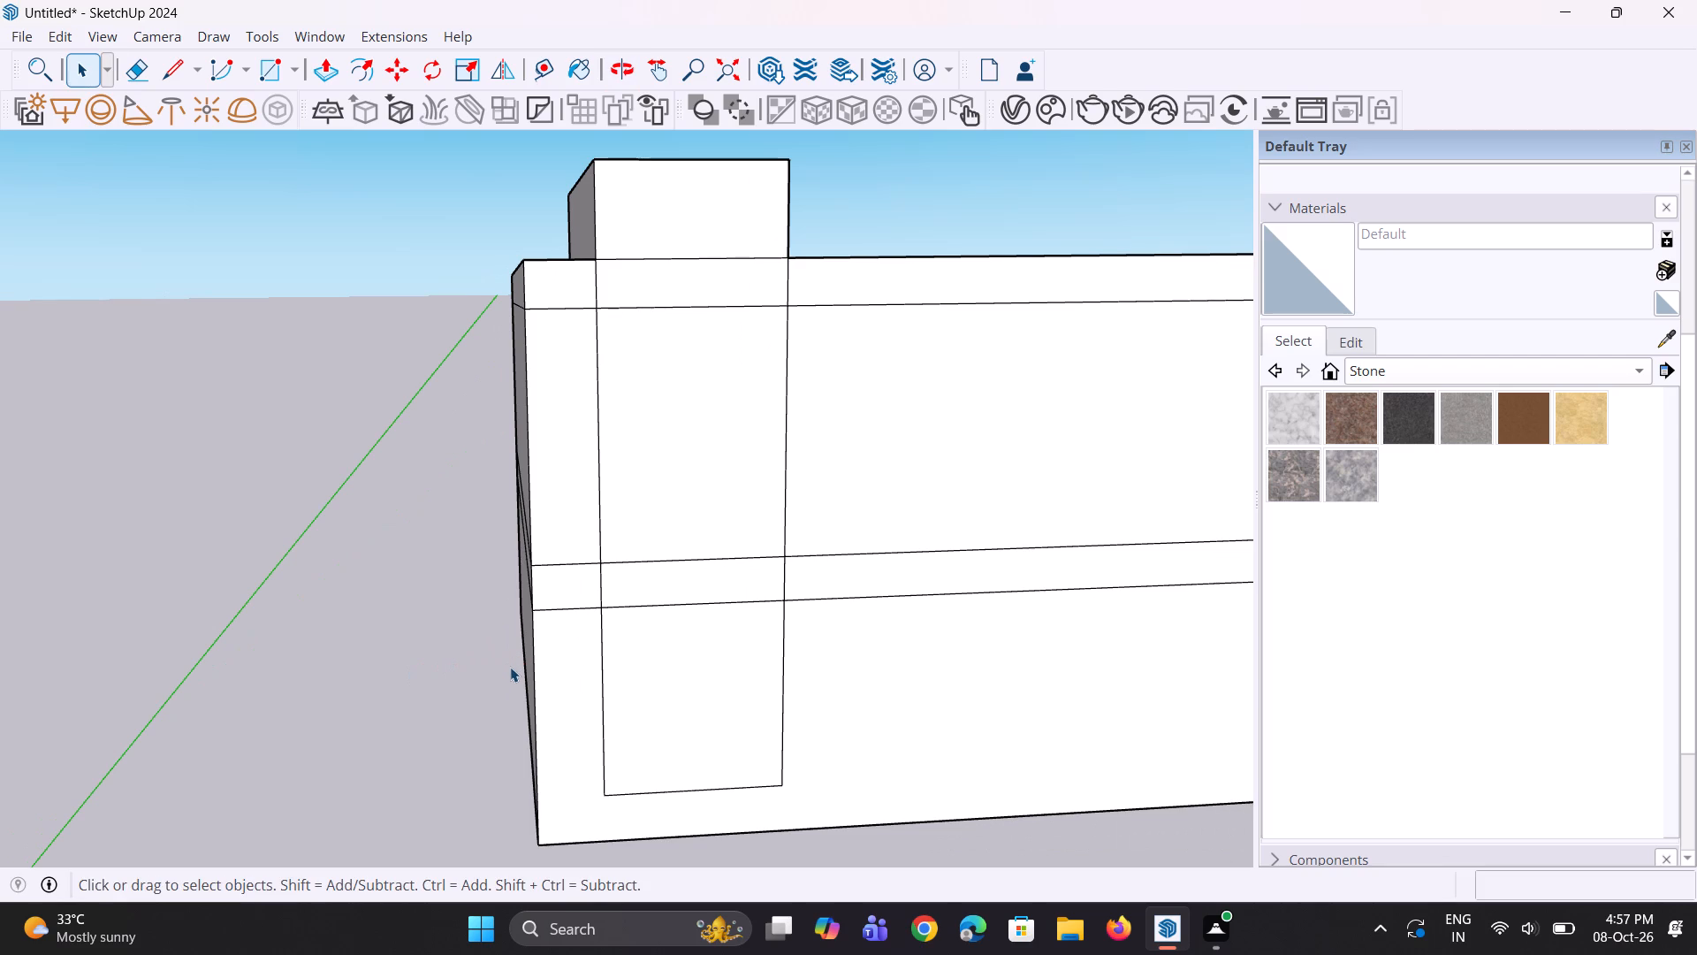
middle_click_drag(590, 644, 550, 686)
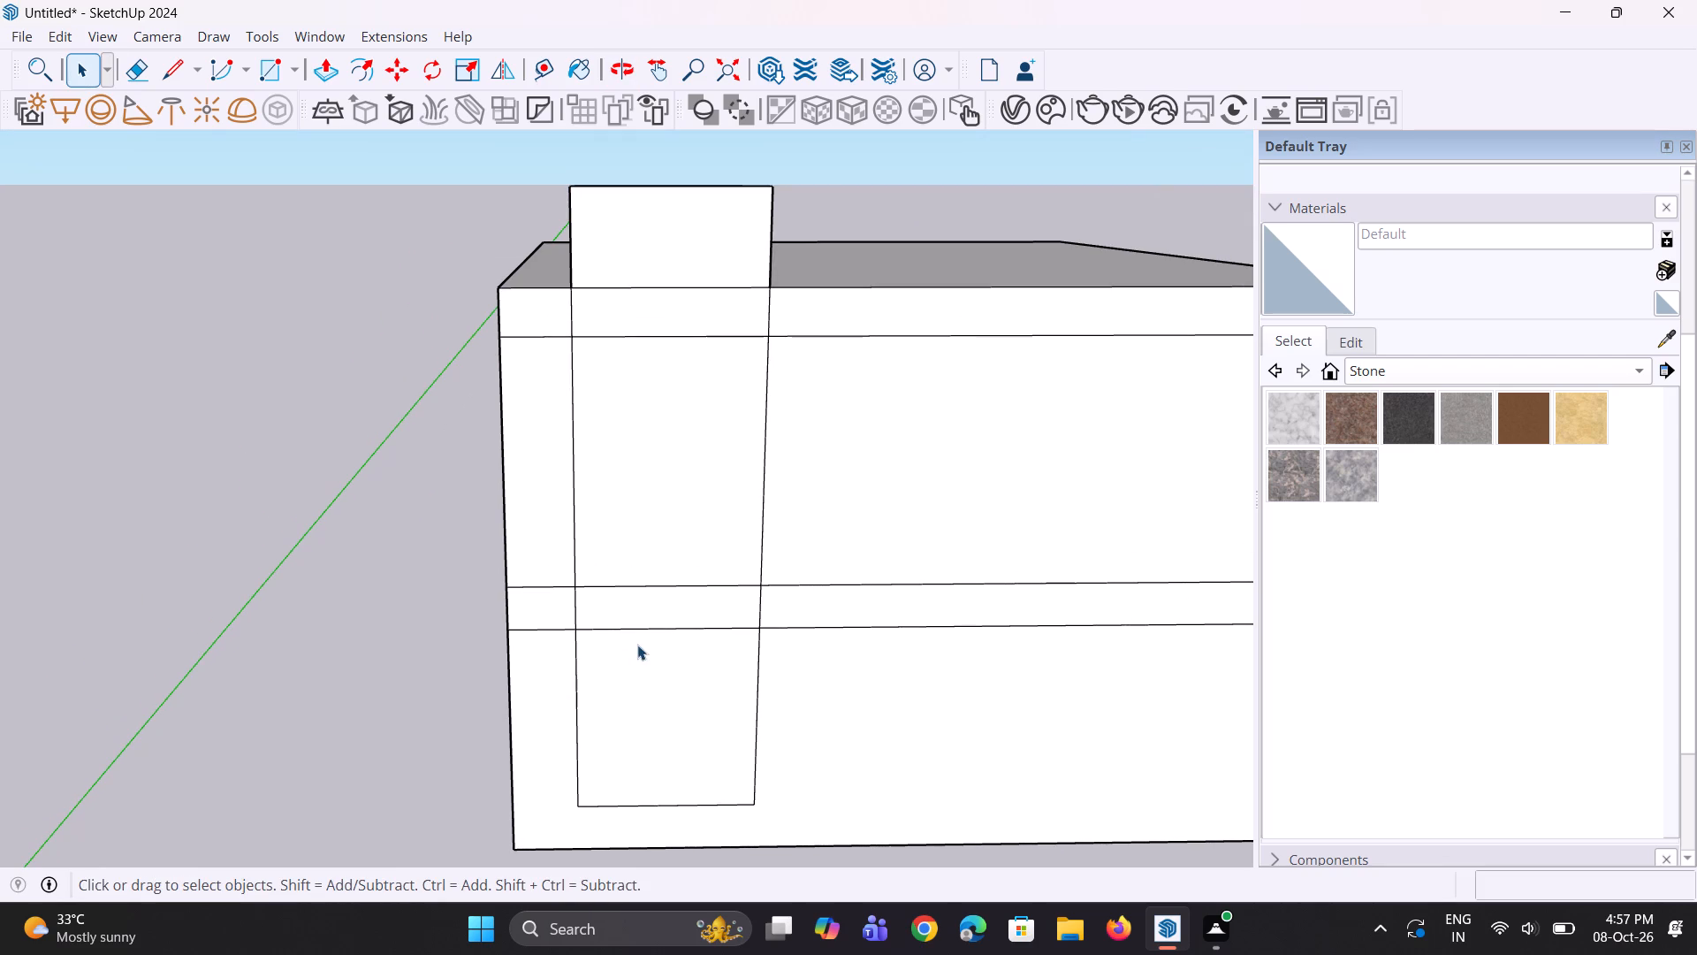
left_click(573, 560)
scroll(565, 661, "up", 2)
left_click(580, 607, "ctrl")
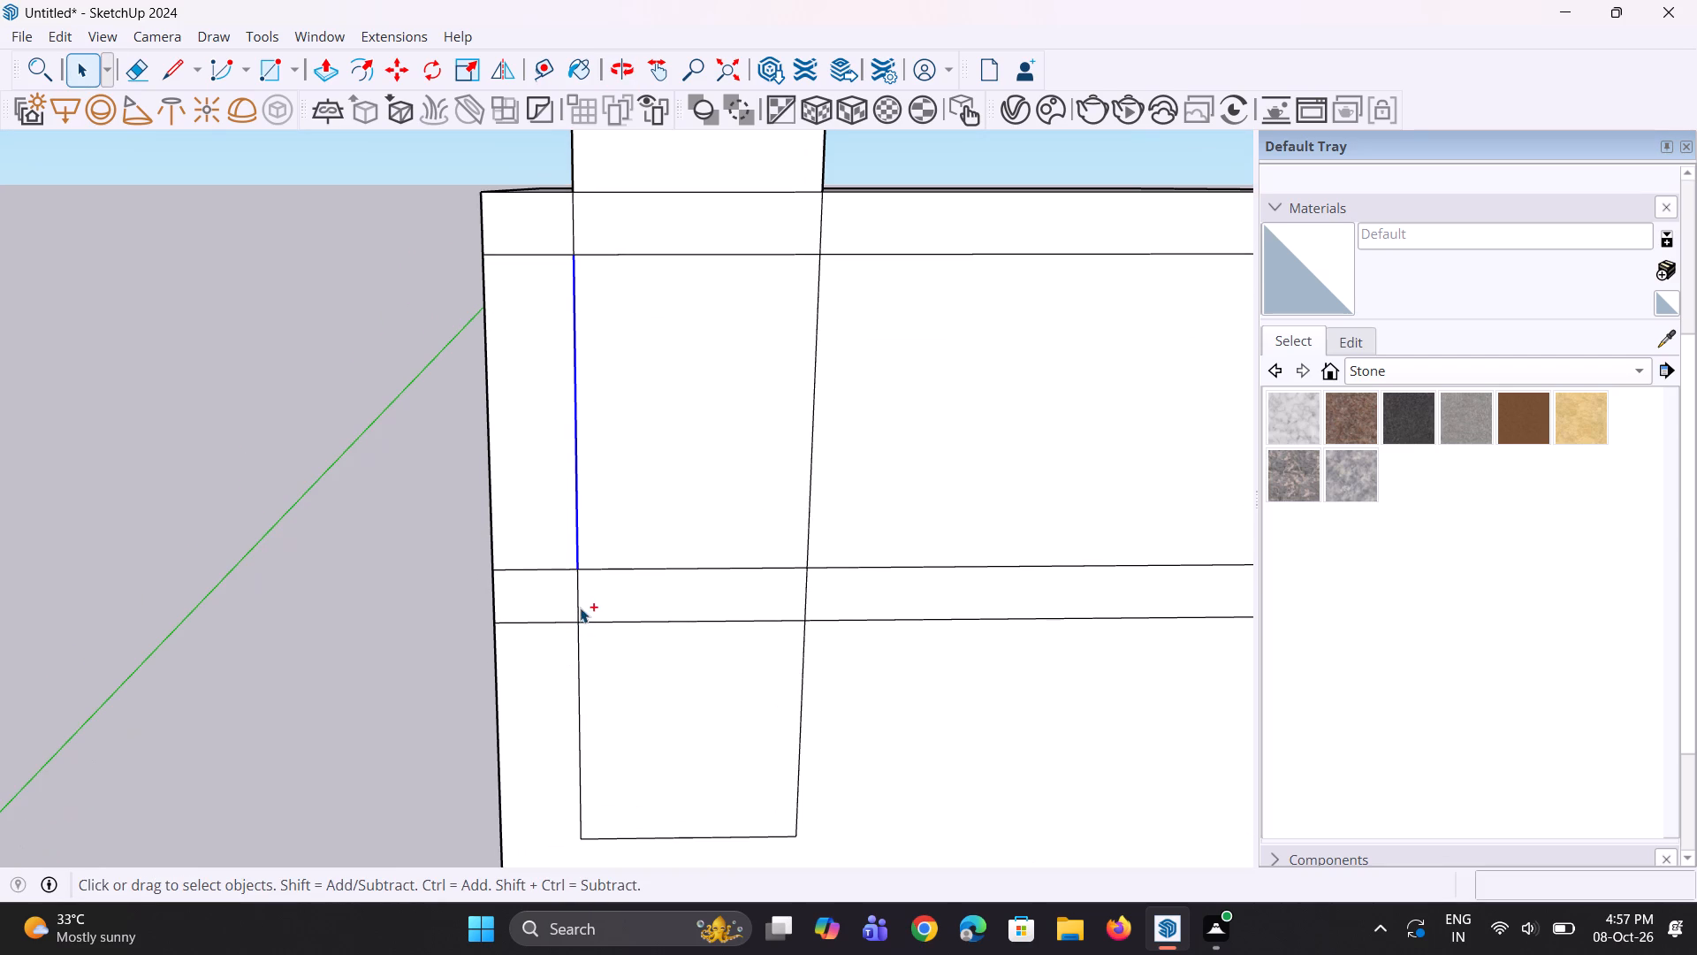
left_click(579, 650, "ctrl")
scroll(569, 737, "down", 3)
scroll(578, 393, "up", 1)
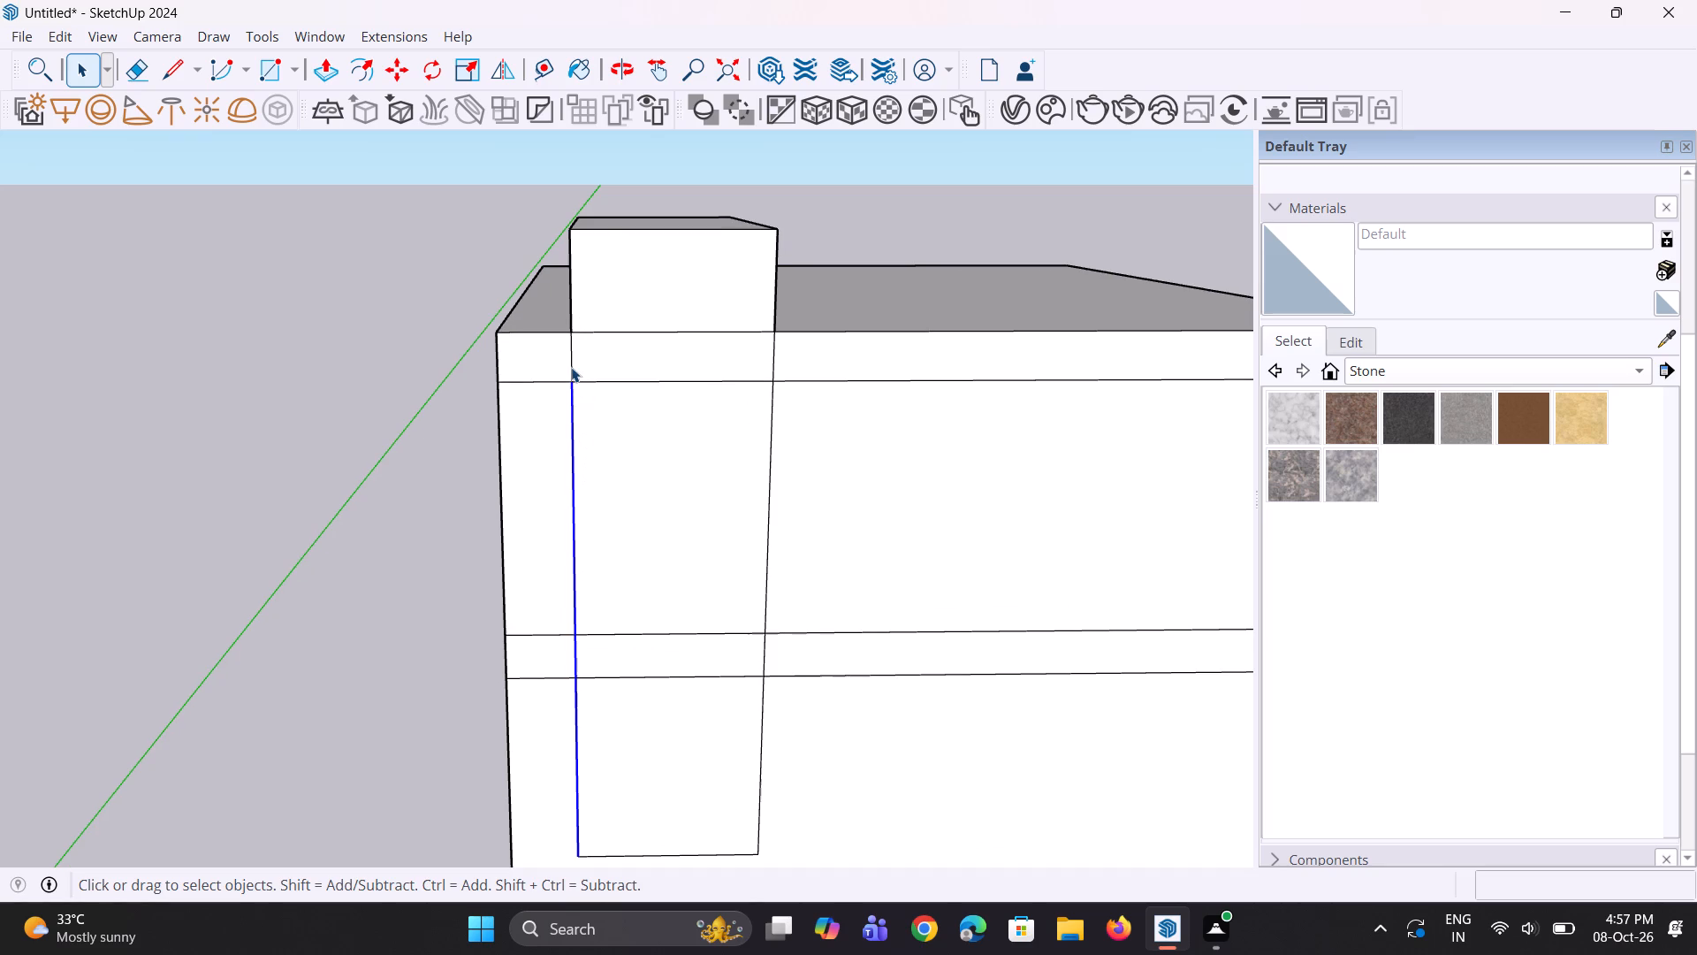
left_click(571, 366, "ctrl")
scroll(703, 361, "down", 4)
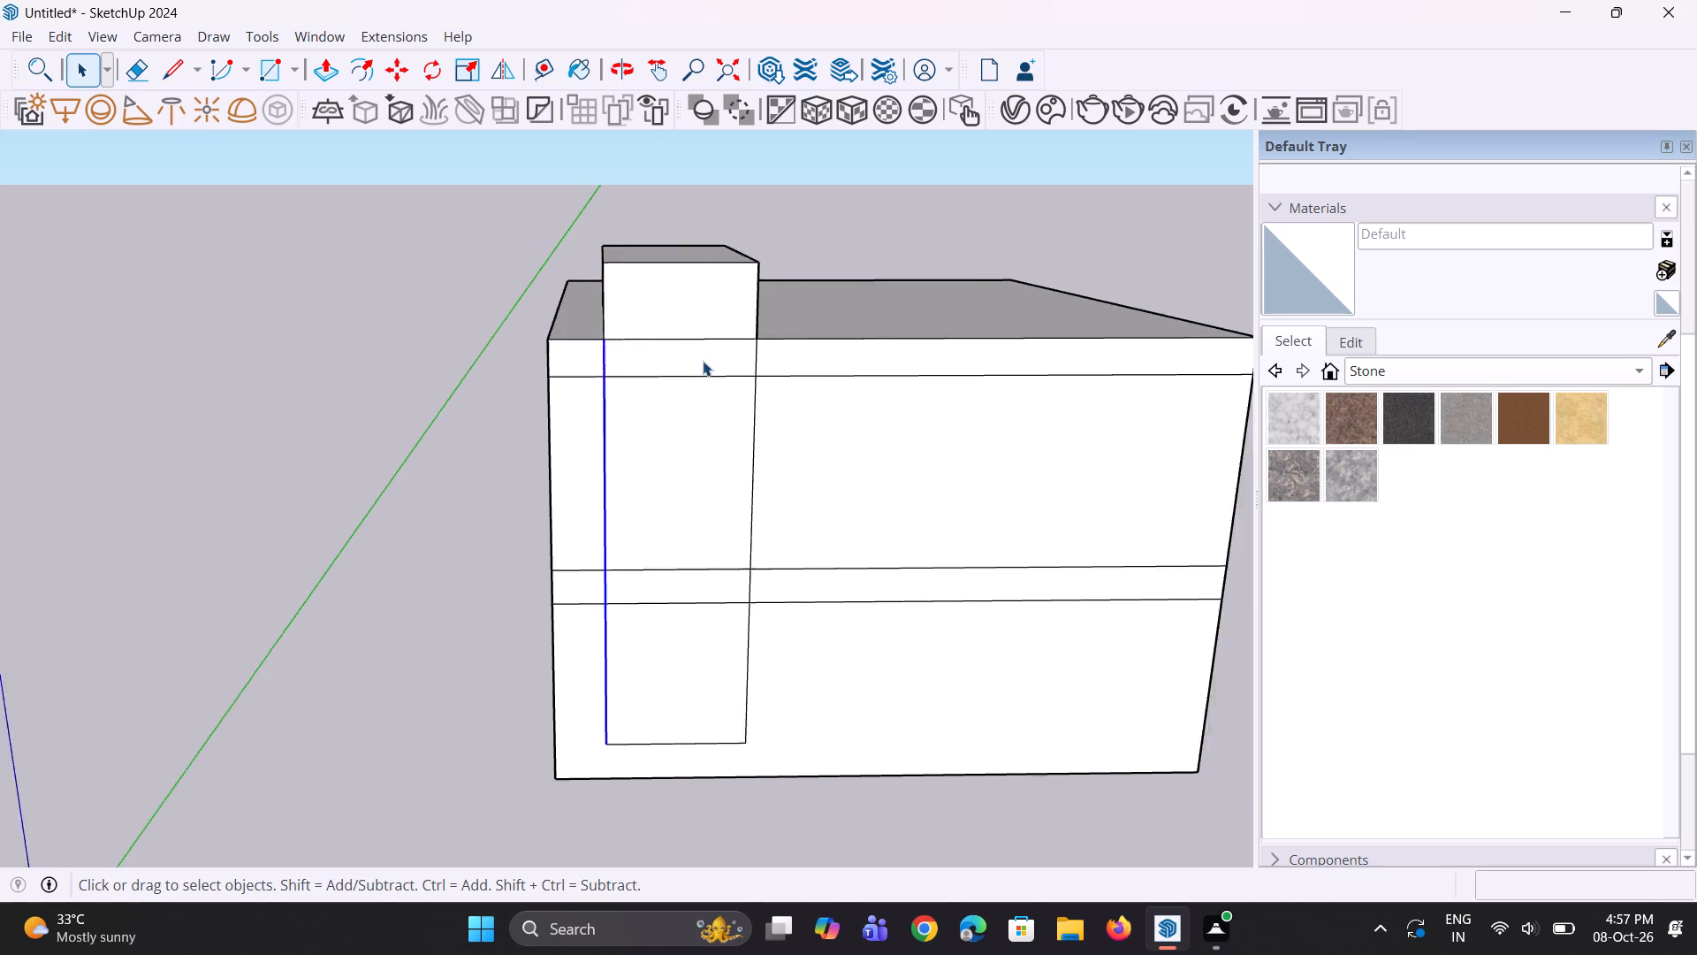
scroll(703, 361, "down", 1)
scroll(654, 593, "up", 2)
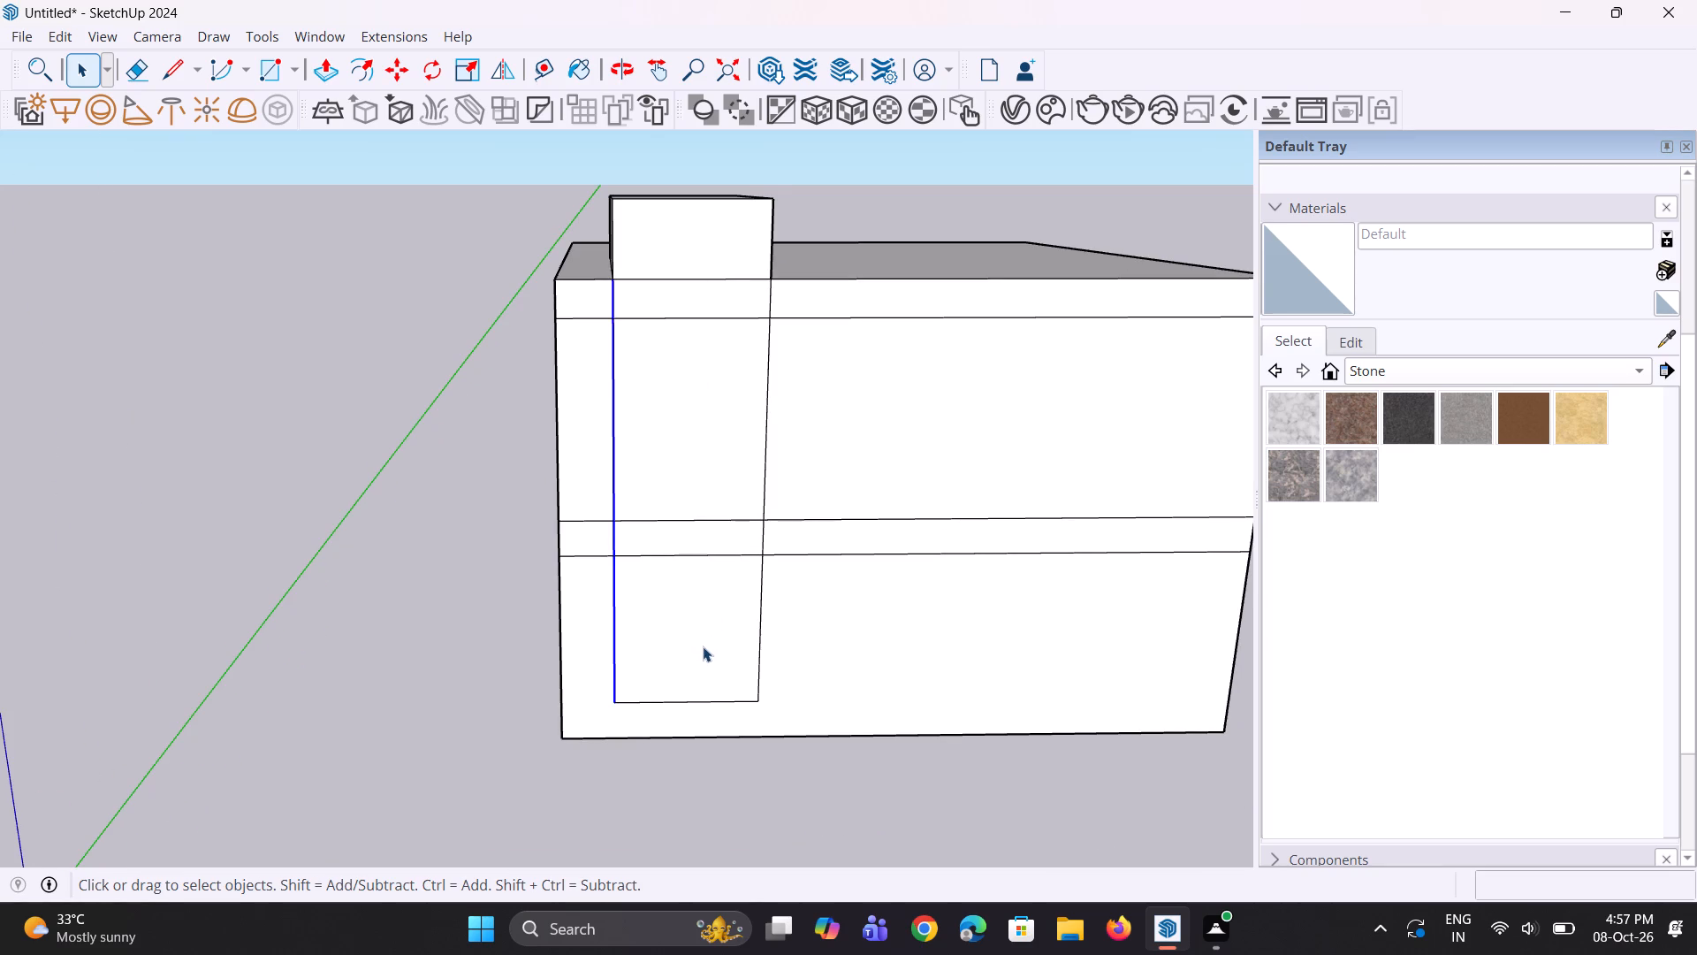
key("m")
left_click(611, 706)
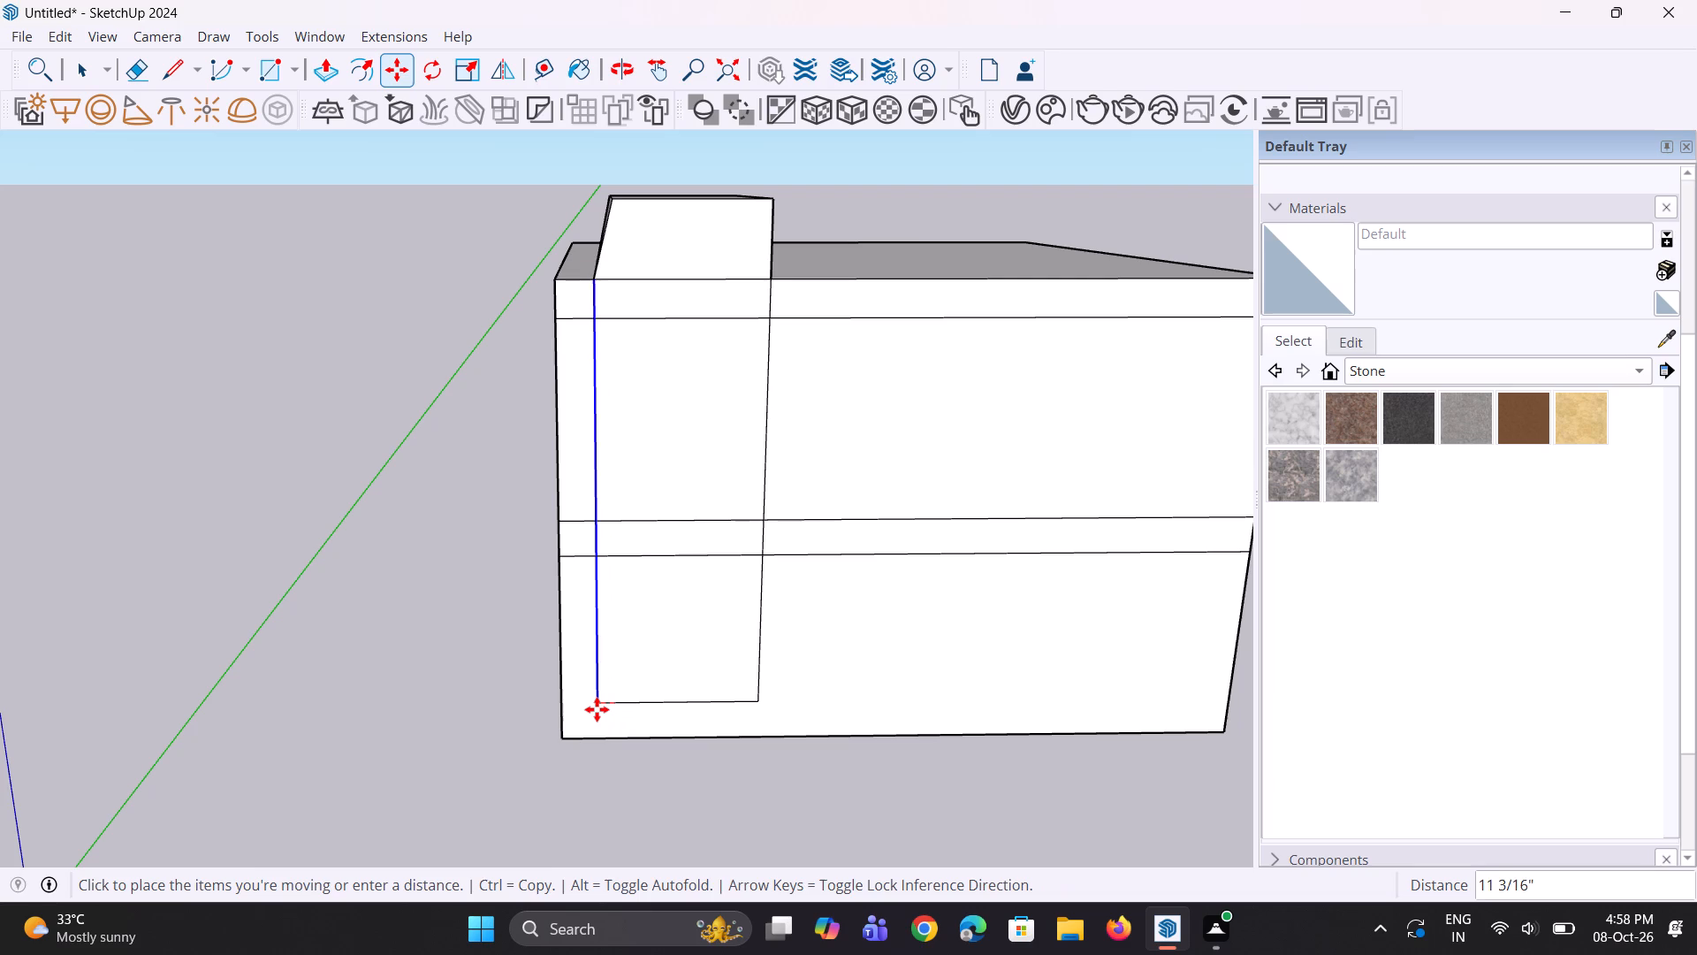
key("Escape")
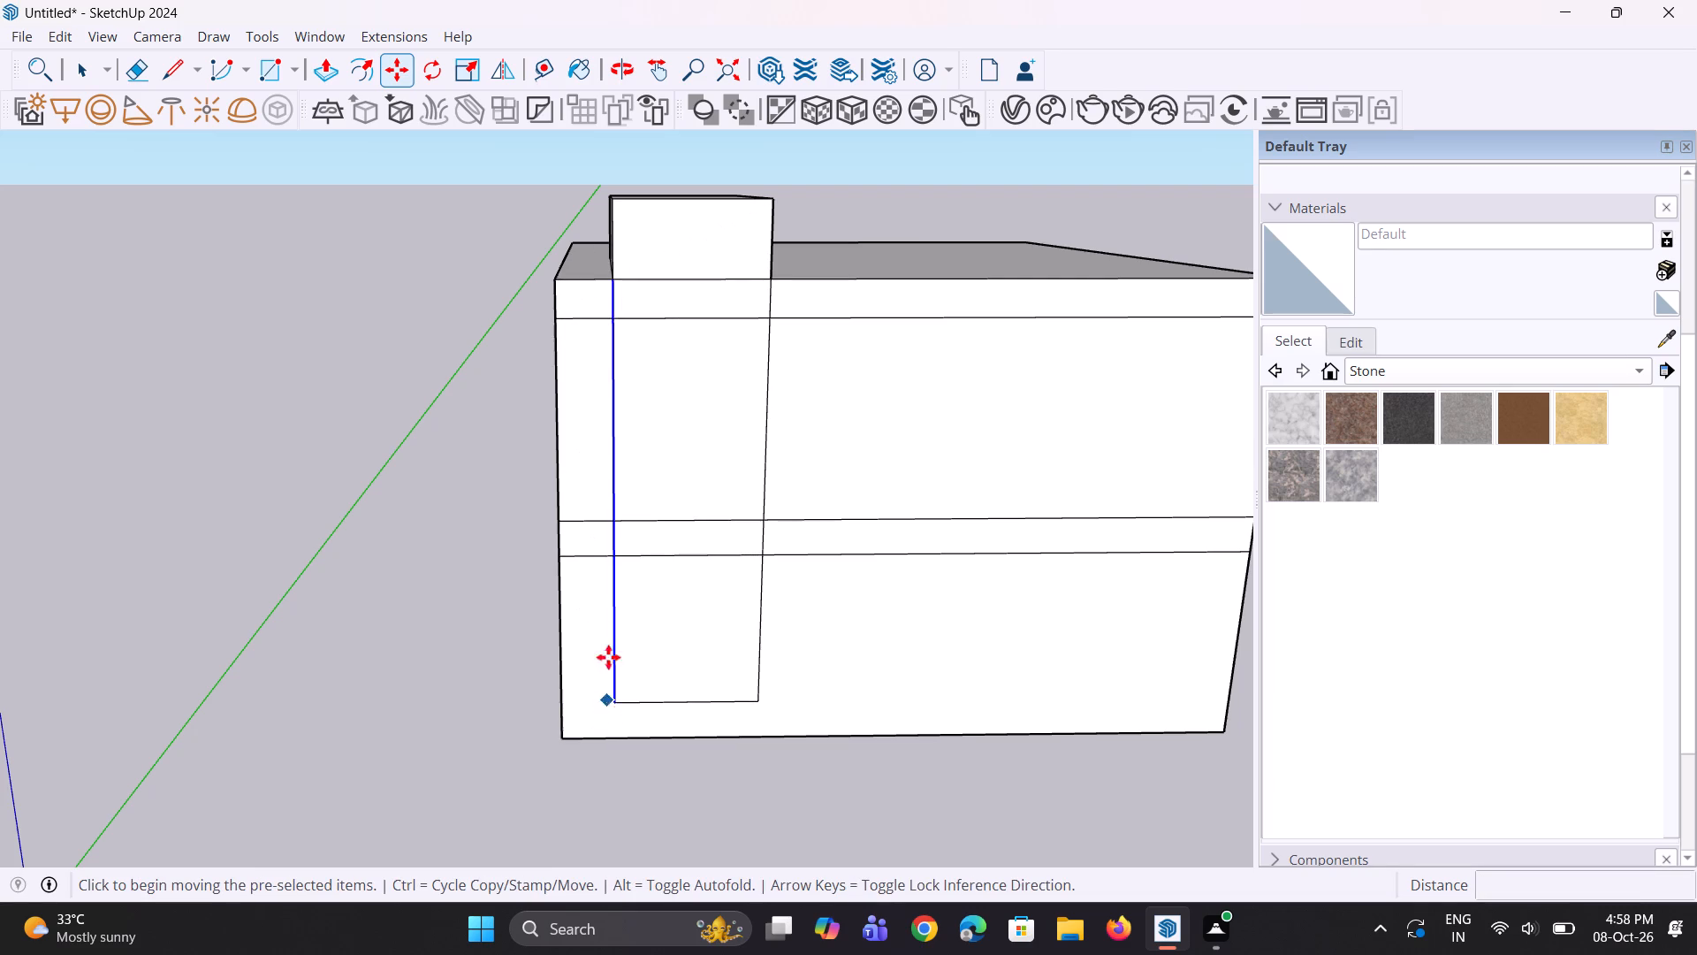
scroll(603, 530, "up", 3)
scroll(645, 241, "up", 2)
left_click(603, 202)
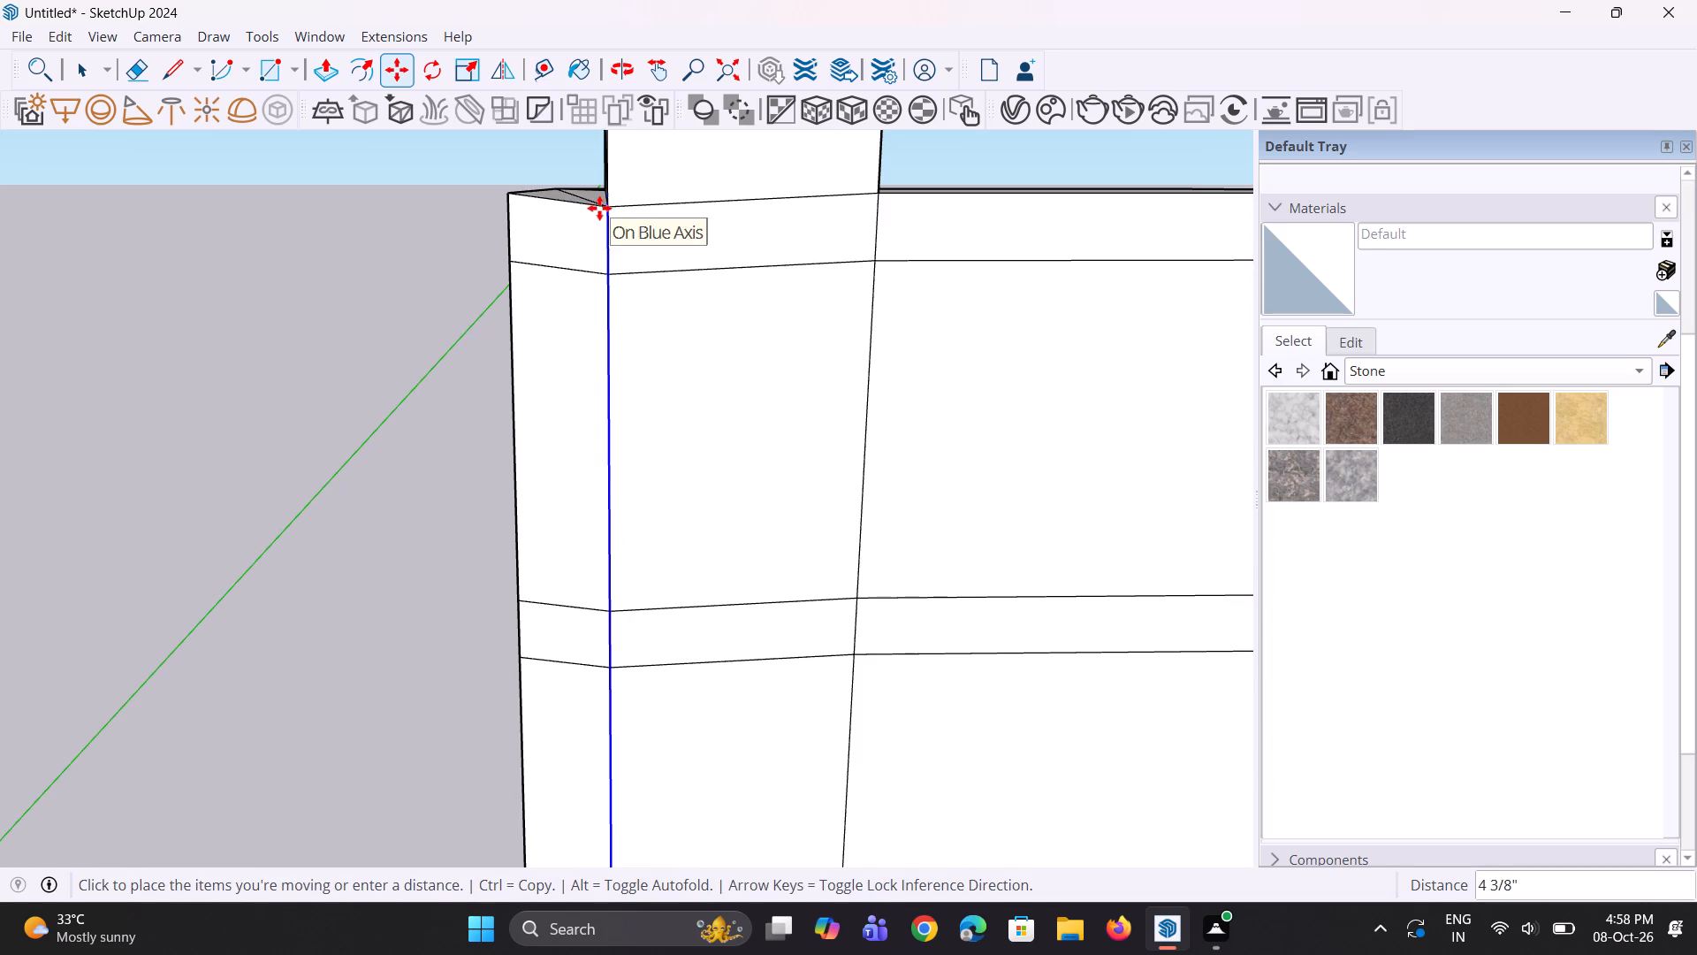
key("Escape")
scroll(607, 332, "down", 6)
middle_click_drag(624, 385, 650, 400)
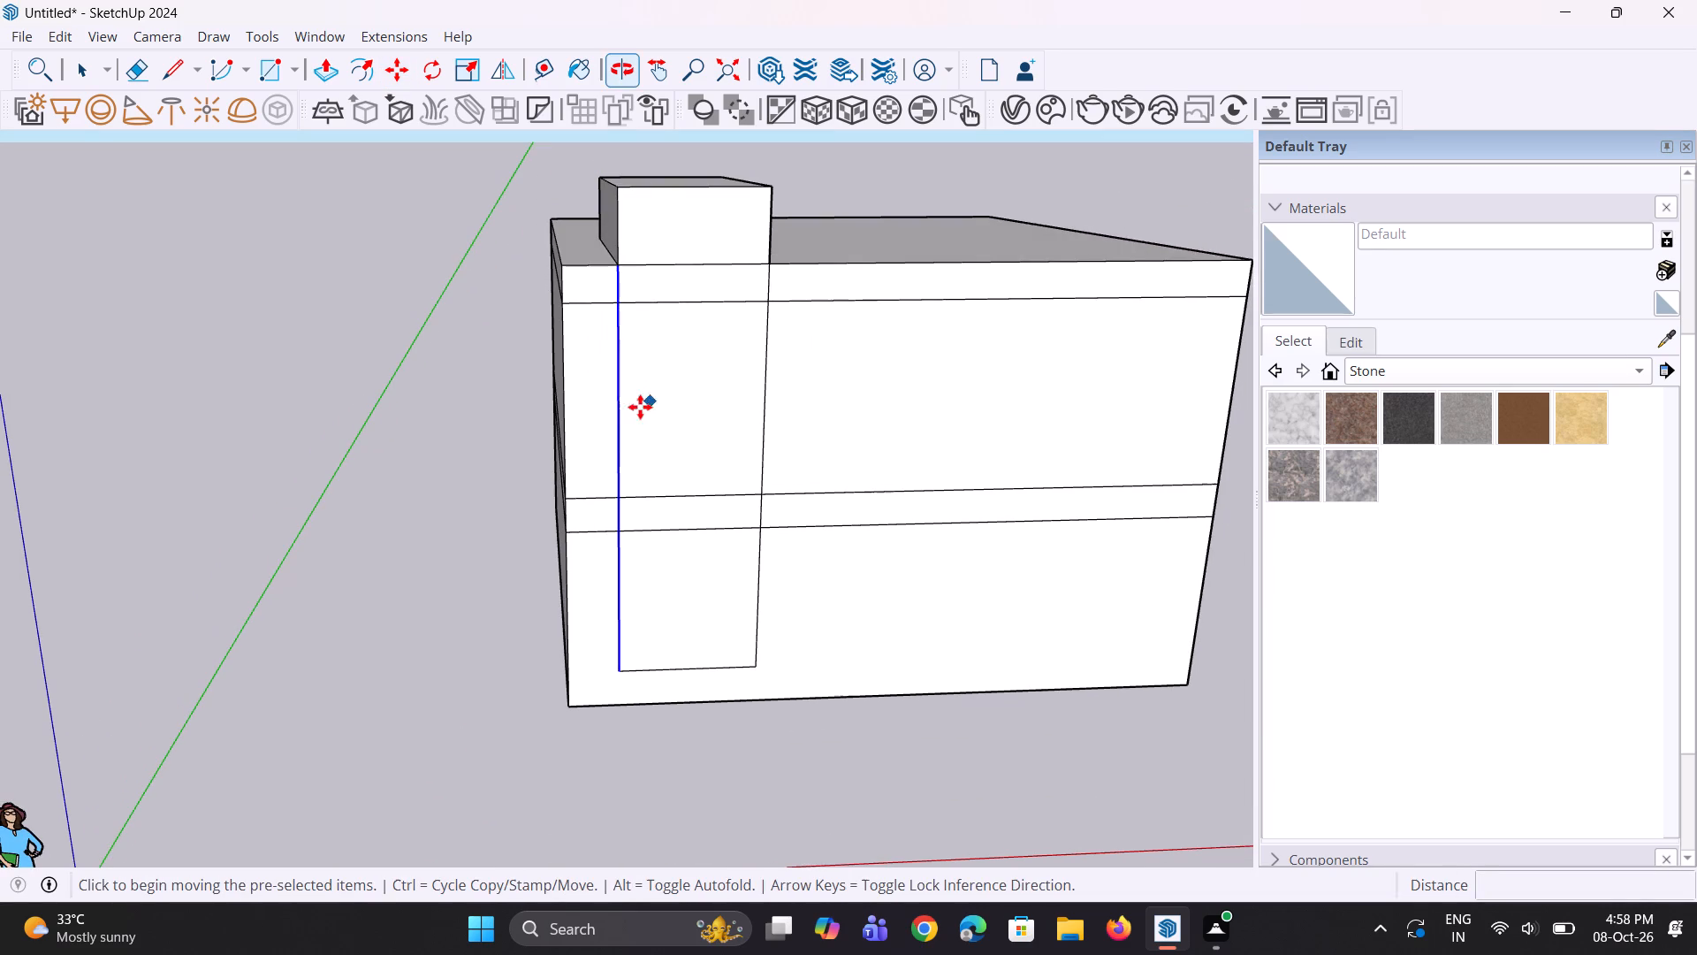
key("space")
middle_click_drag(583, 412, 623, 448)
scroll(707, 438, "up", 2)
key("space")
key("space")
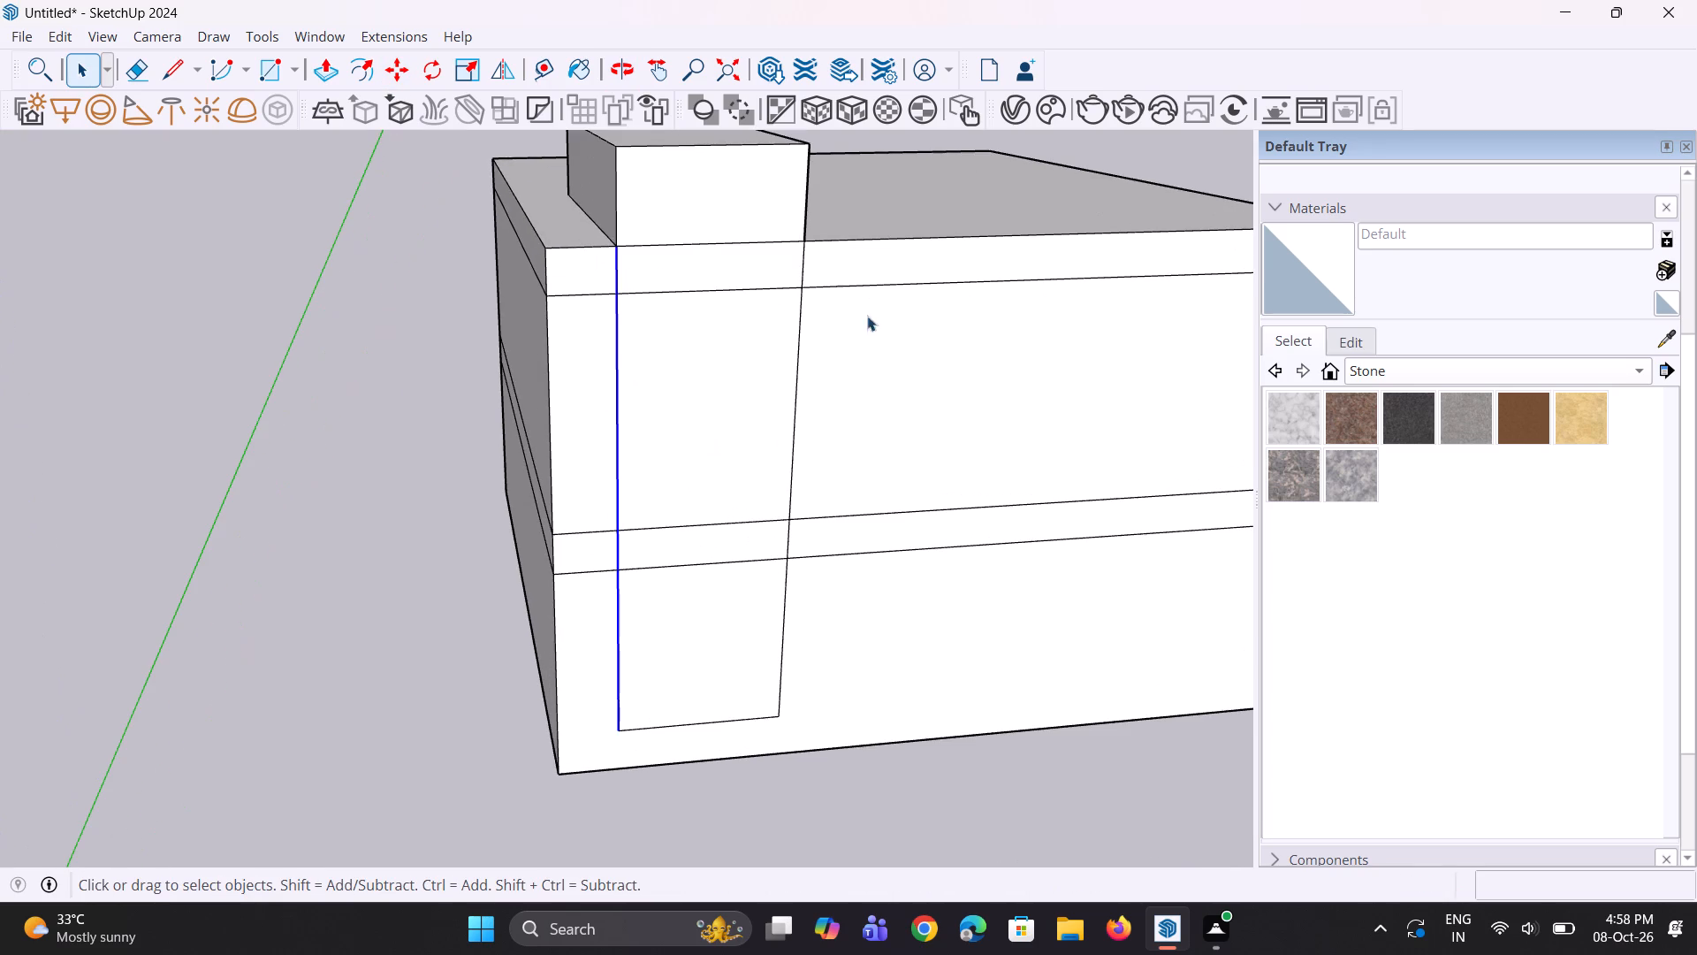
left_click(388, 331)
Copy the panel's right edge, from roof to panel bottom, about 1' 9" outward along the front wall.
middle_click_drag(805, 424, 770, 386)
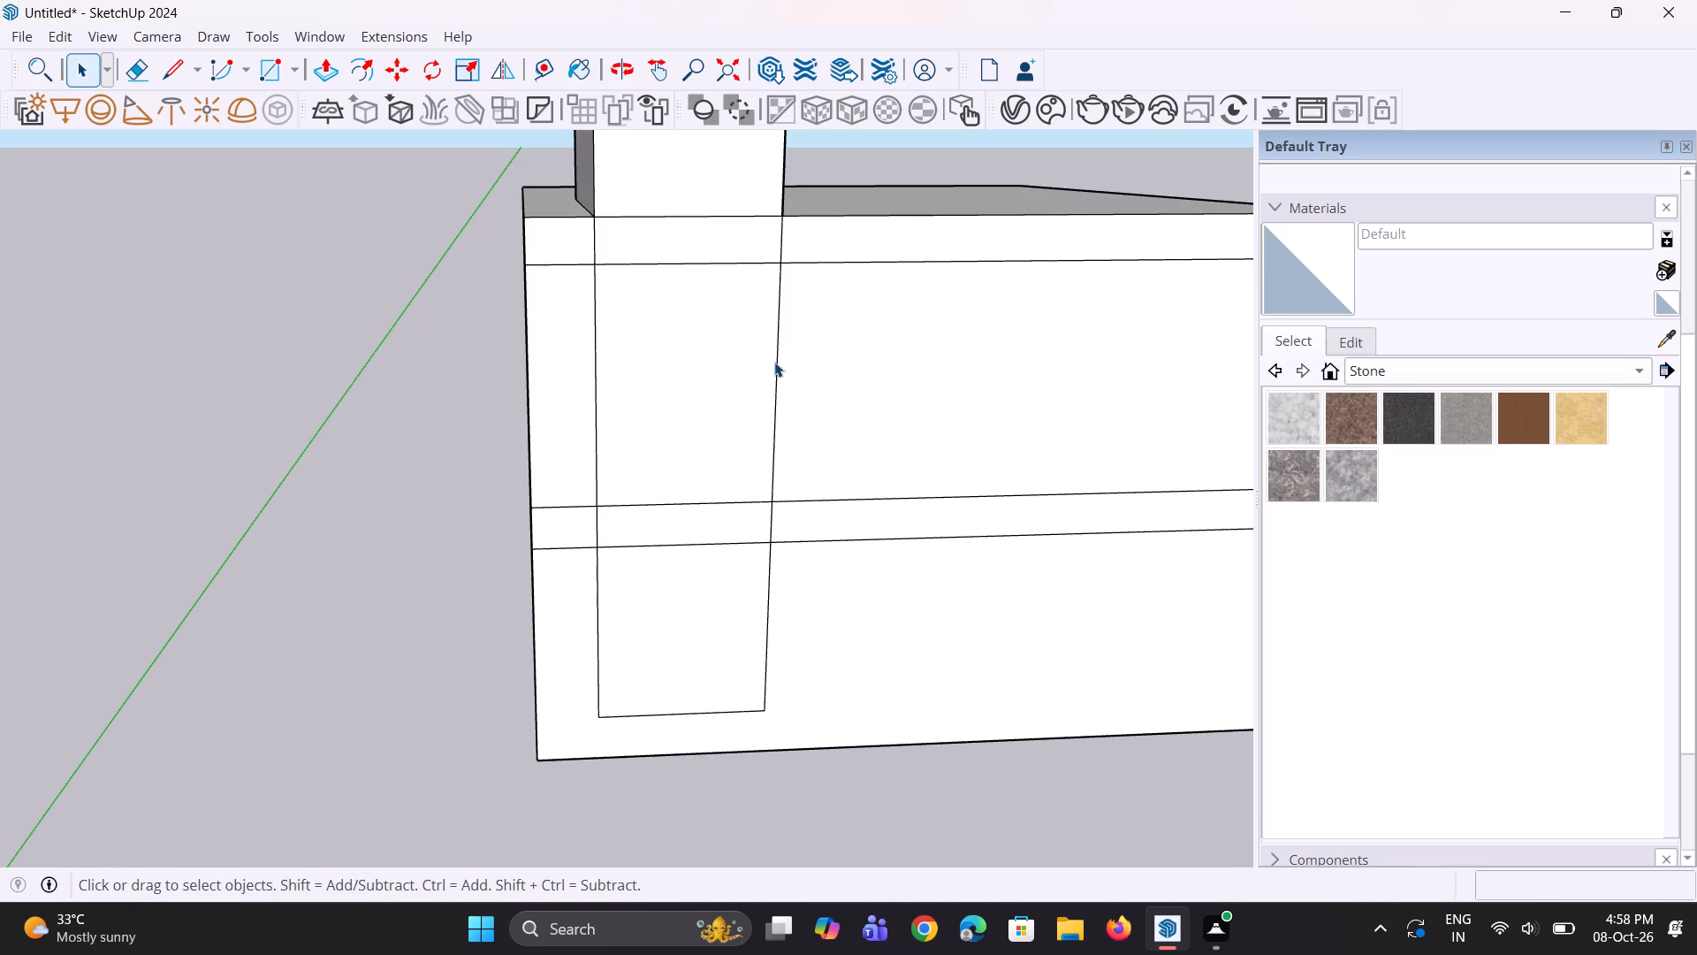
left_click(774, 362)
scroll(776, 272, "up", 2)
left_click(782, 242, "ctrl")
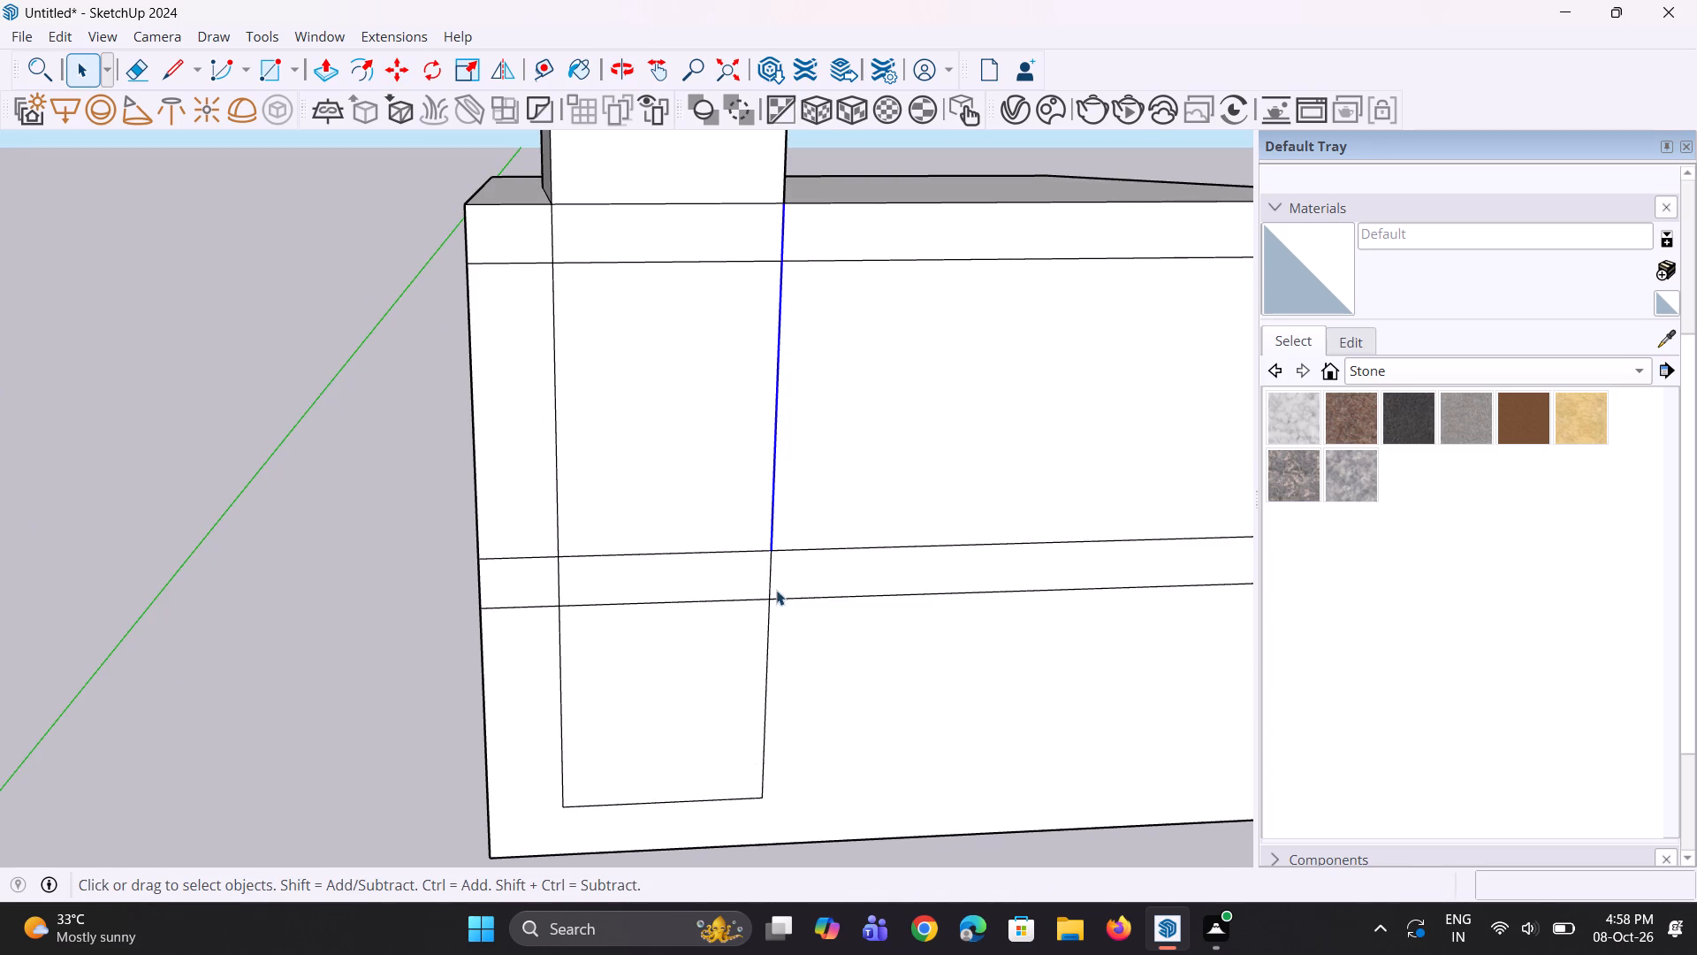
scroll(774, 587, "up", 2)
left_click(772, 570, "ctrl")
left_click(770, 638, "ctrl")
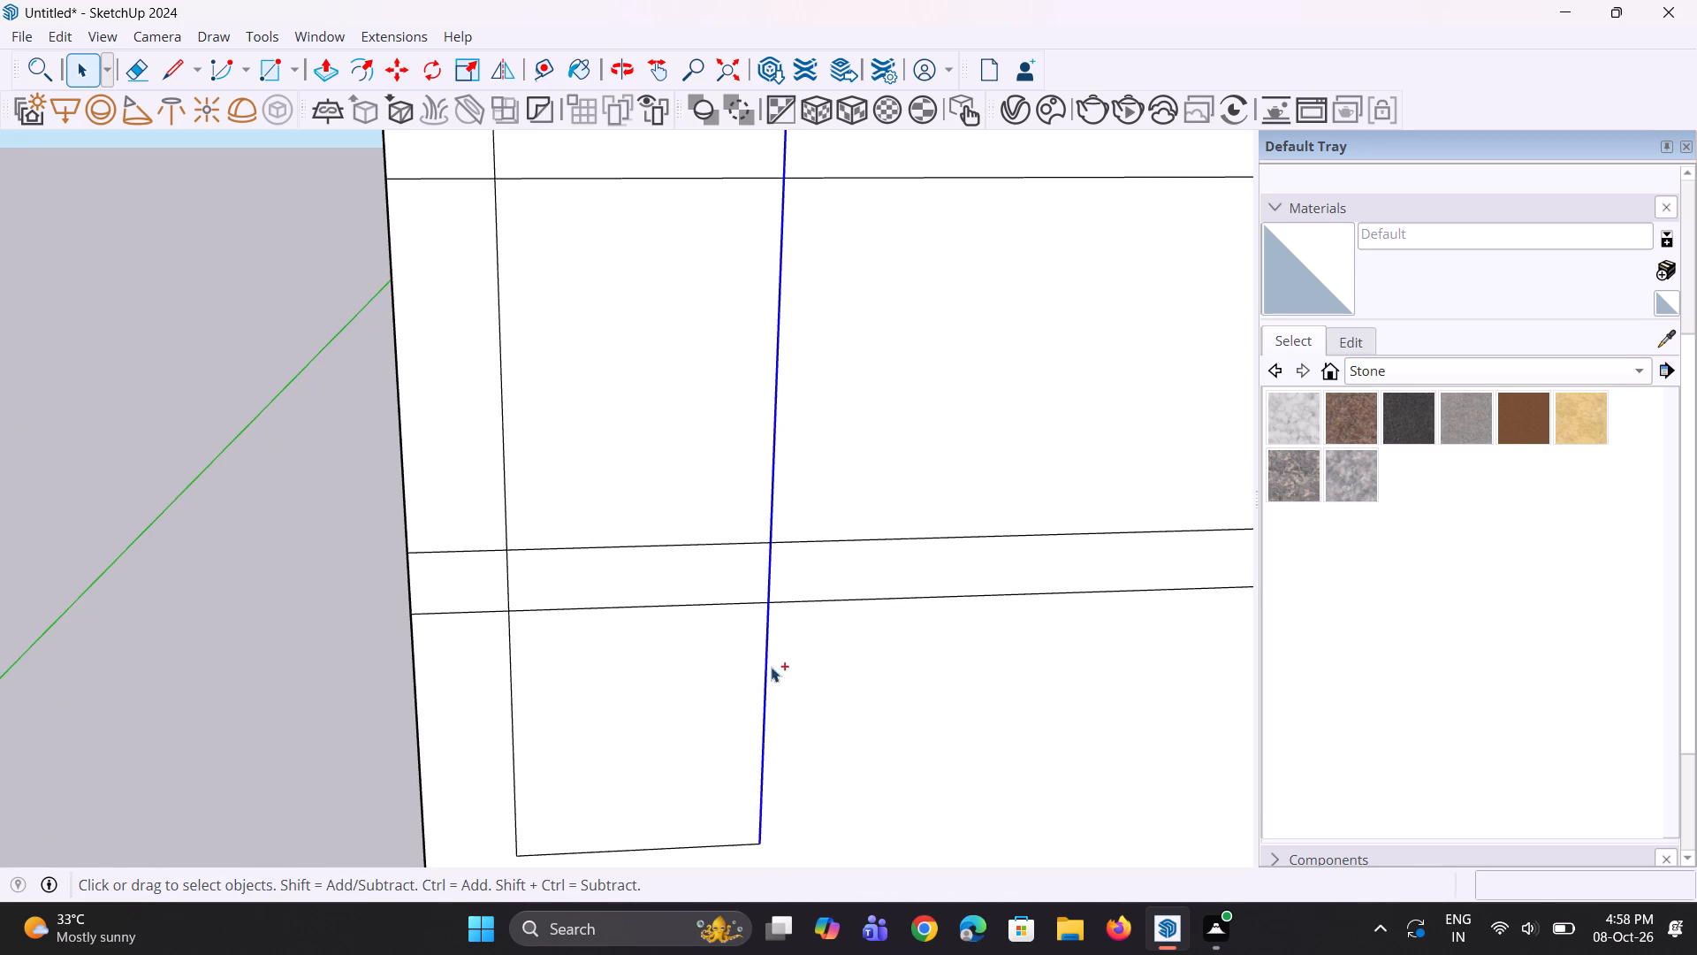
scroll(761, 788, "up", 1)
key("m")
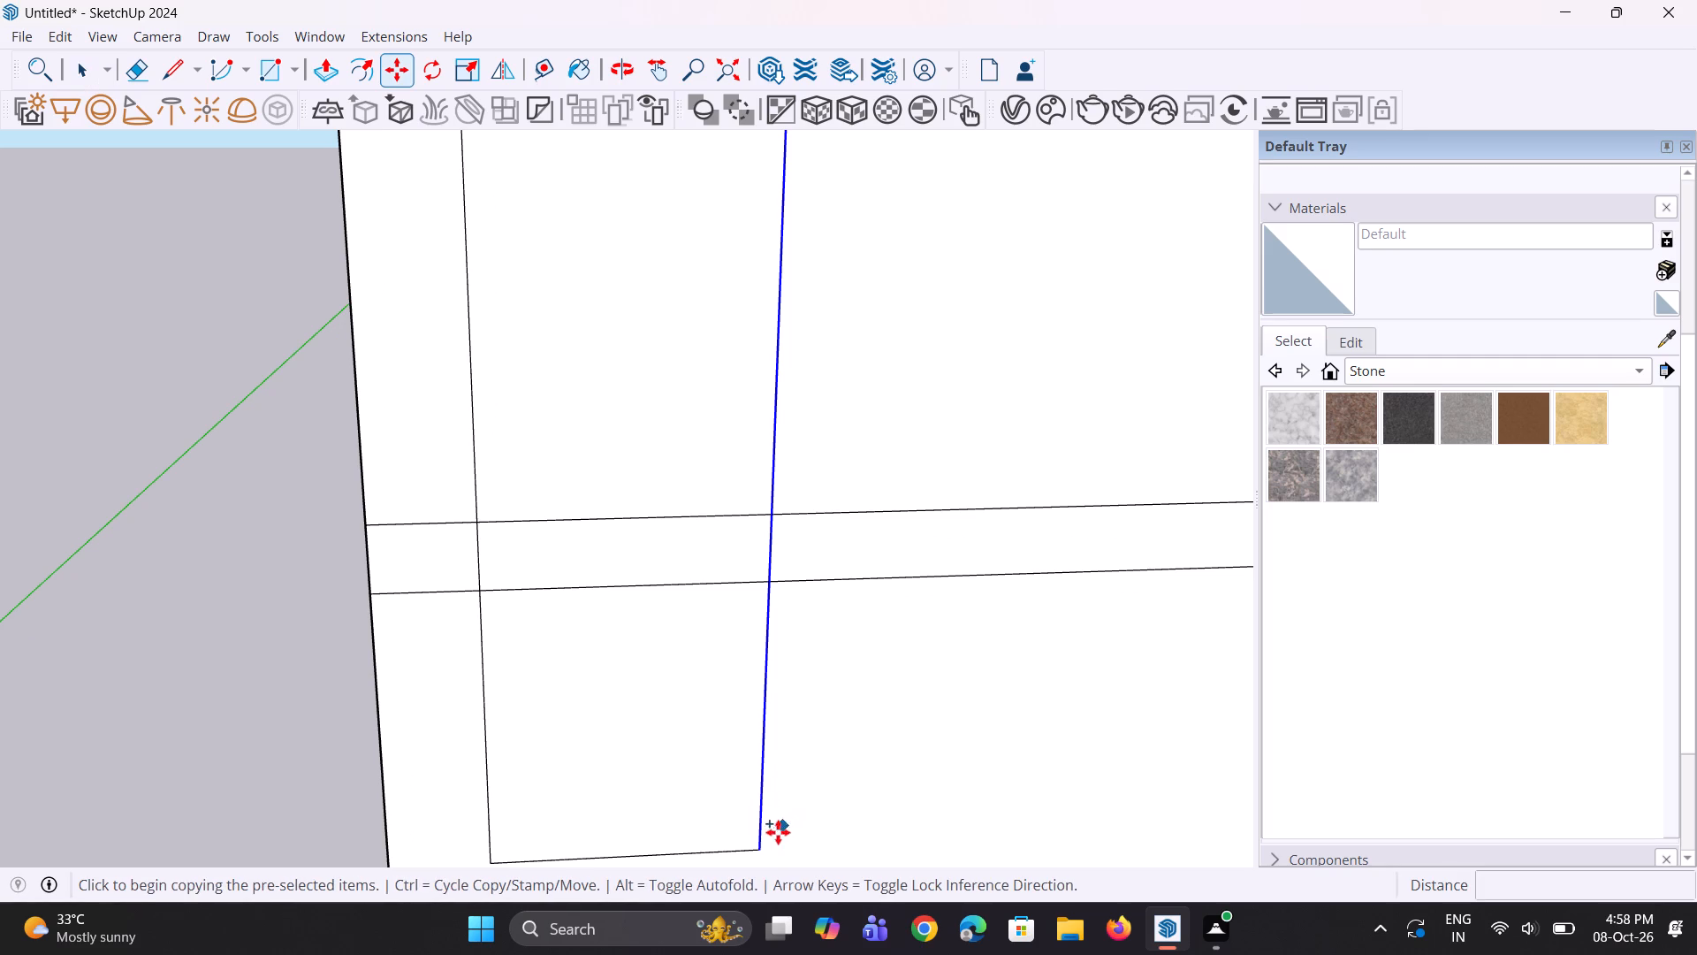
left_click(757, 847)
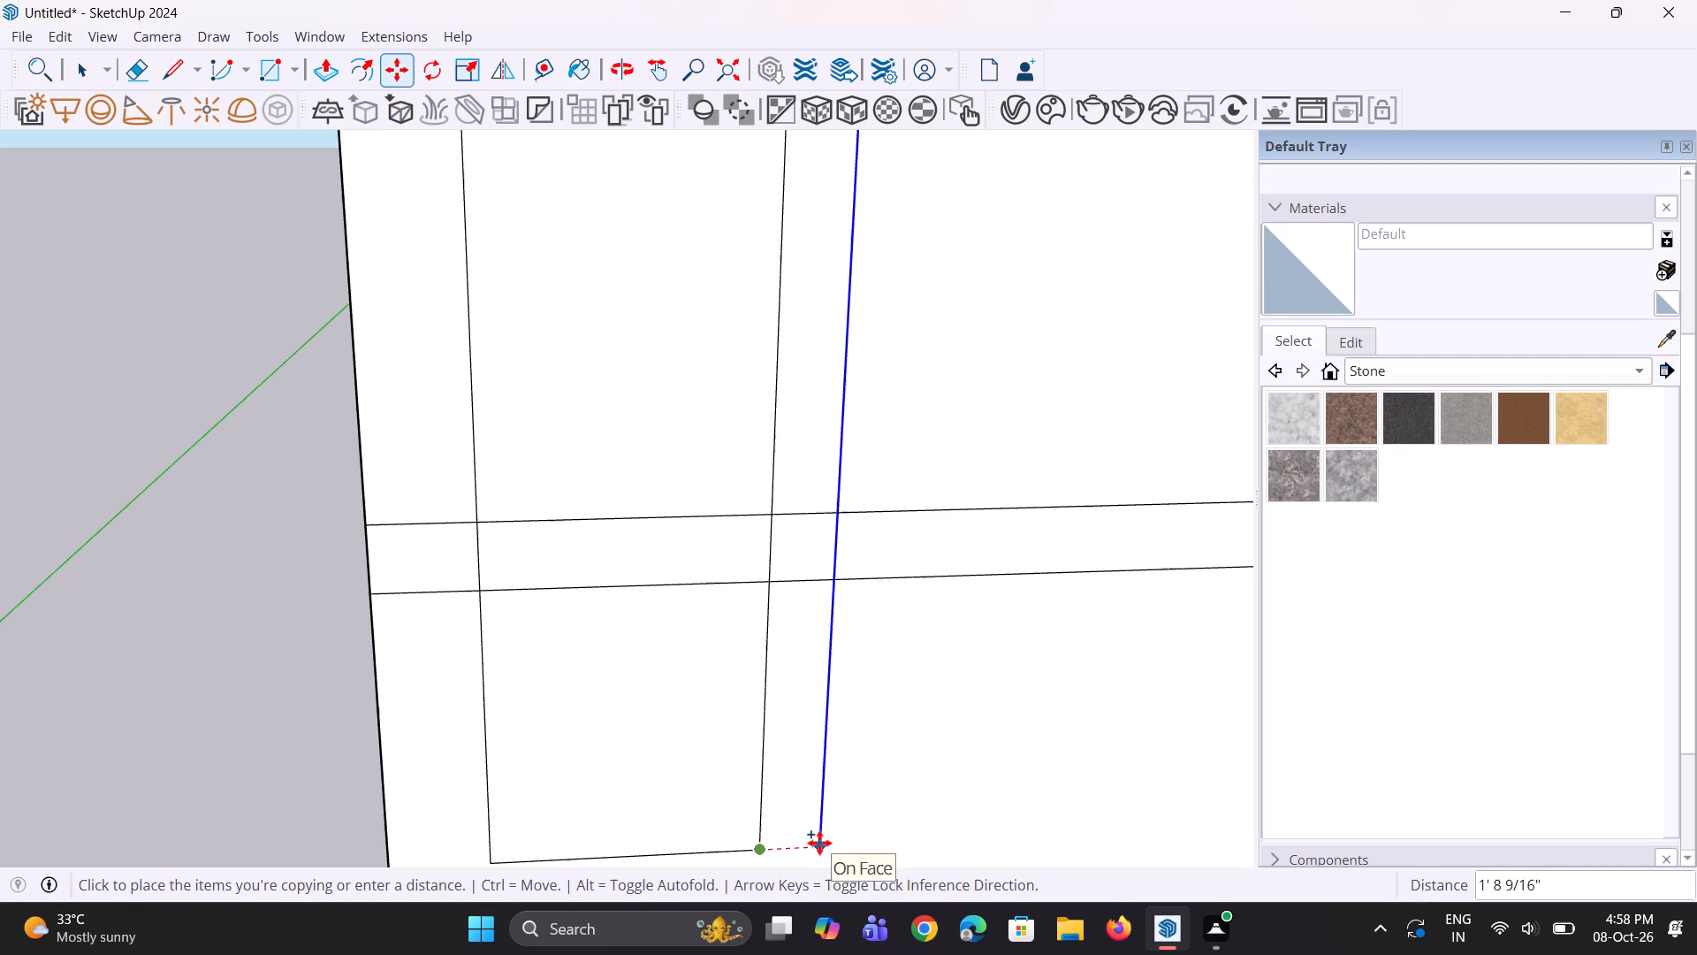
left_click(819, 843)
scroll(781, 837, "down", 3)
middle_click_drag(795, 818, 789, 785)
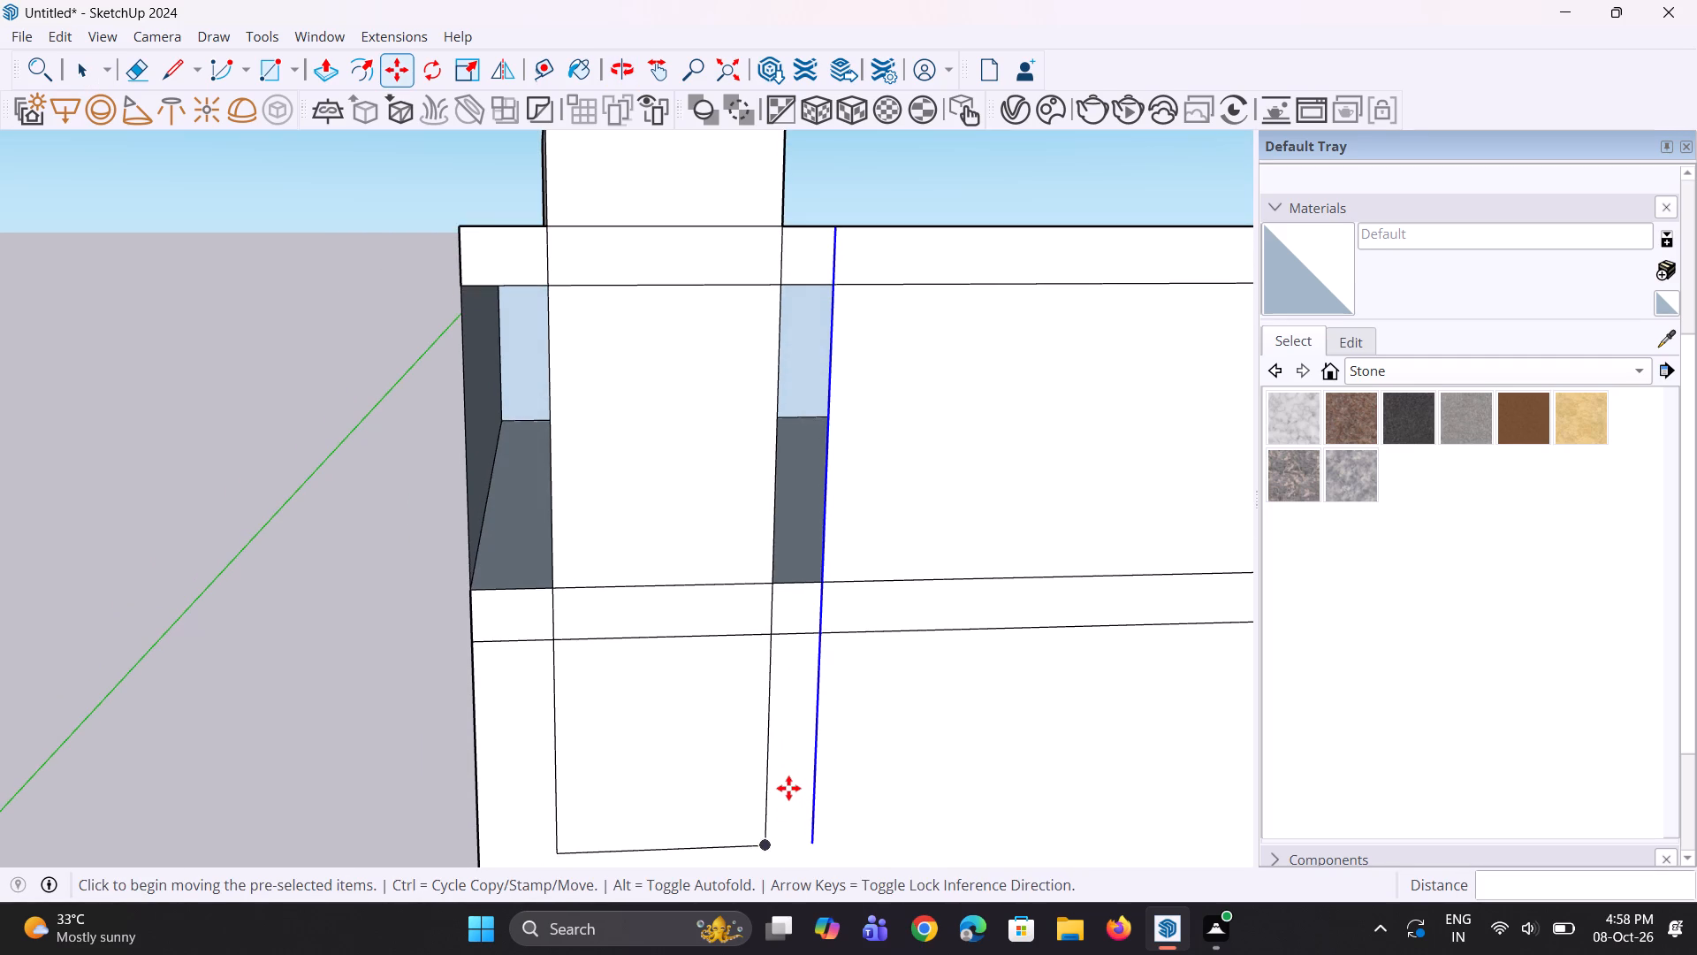
Undo the edge copy, the roof block and the panel's stretching, back to the small rectangle on the upper-storey wall.
key("ctrl+z")
key("ctrl+z")
key("ctrl+z")
key("ctrl+z")
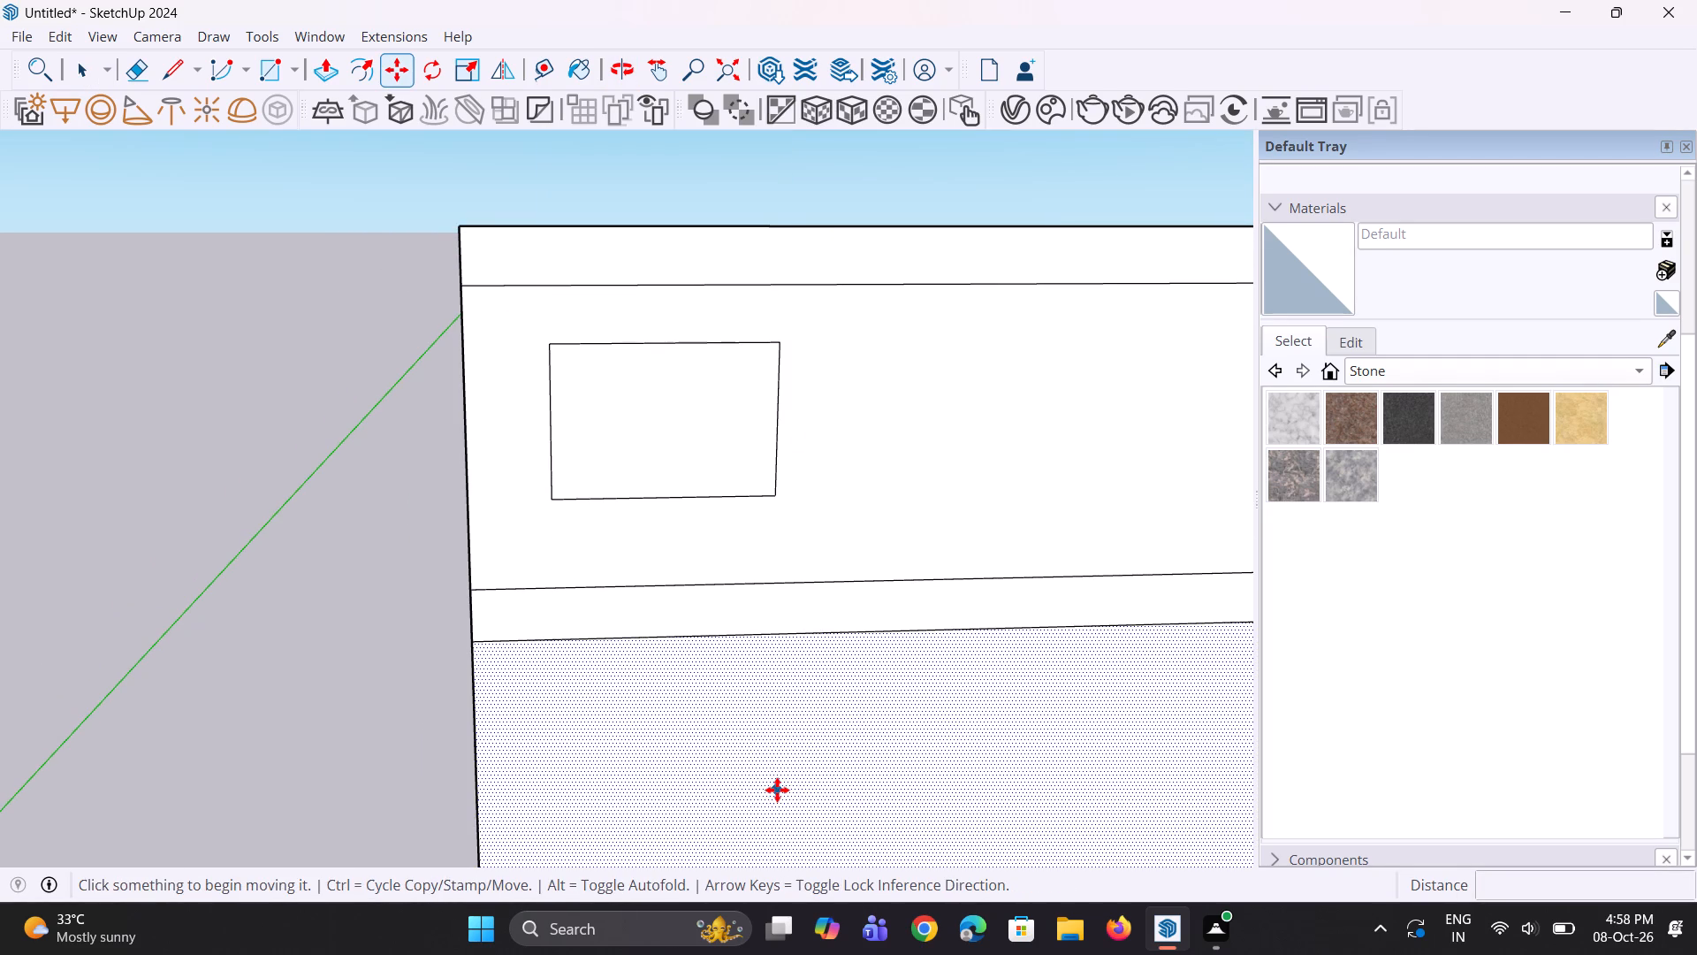
middle_click_drag(777, 790, 755, 776)
key("space")
key("space")
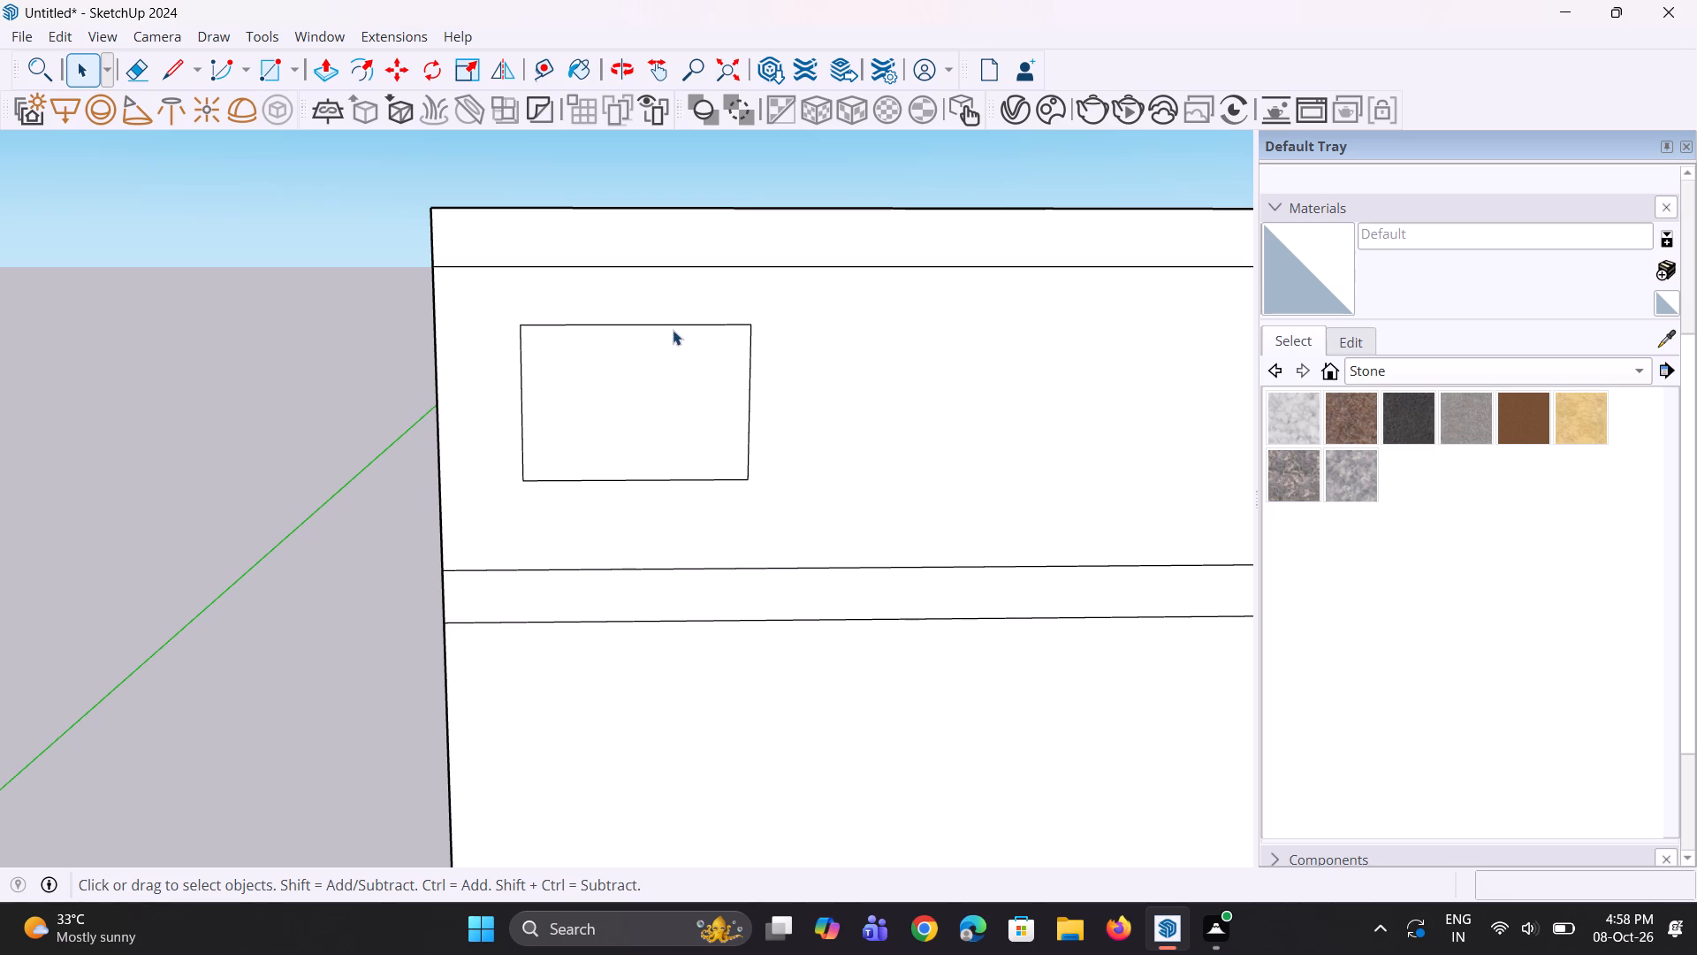
Move the small rectangle's top edge up about 6' 9" so the panel extends above the roof.
left_click(681, 328)
middle_click_drag(704, 396, 665, 546)
scroll(678, 526, "up", 1)
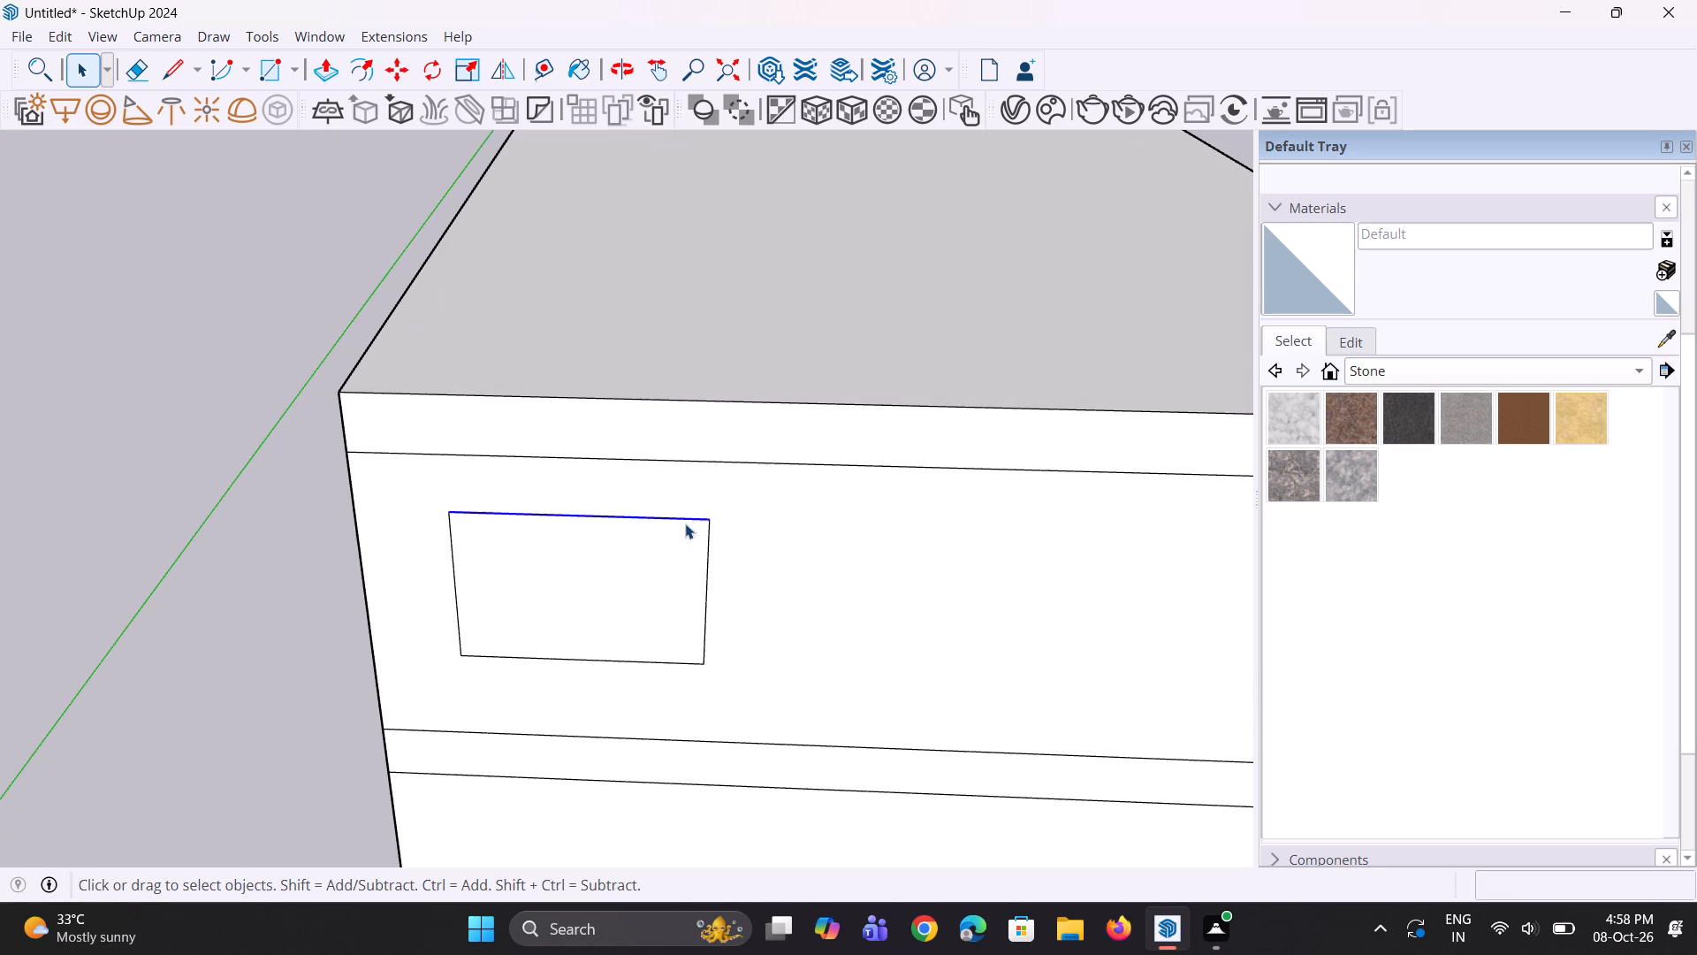
key("m")
left_click(703, 523)
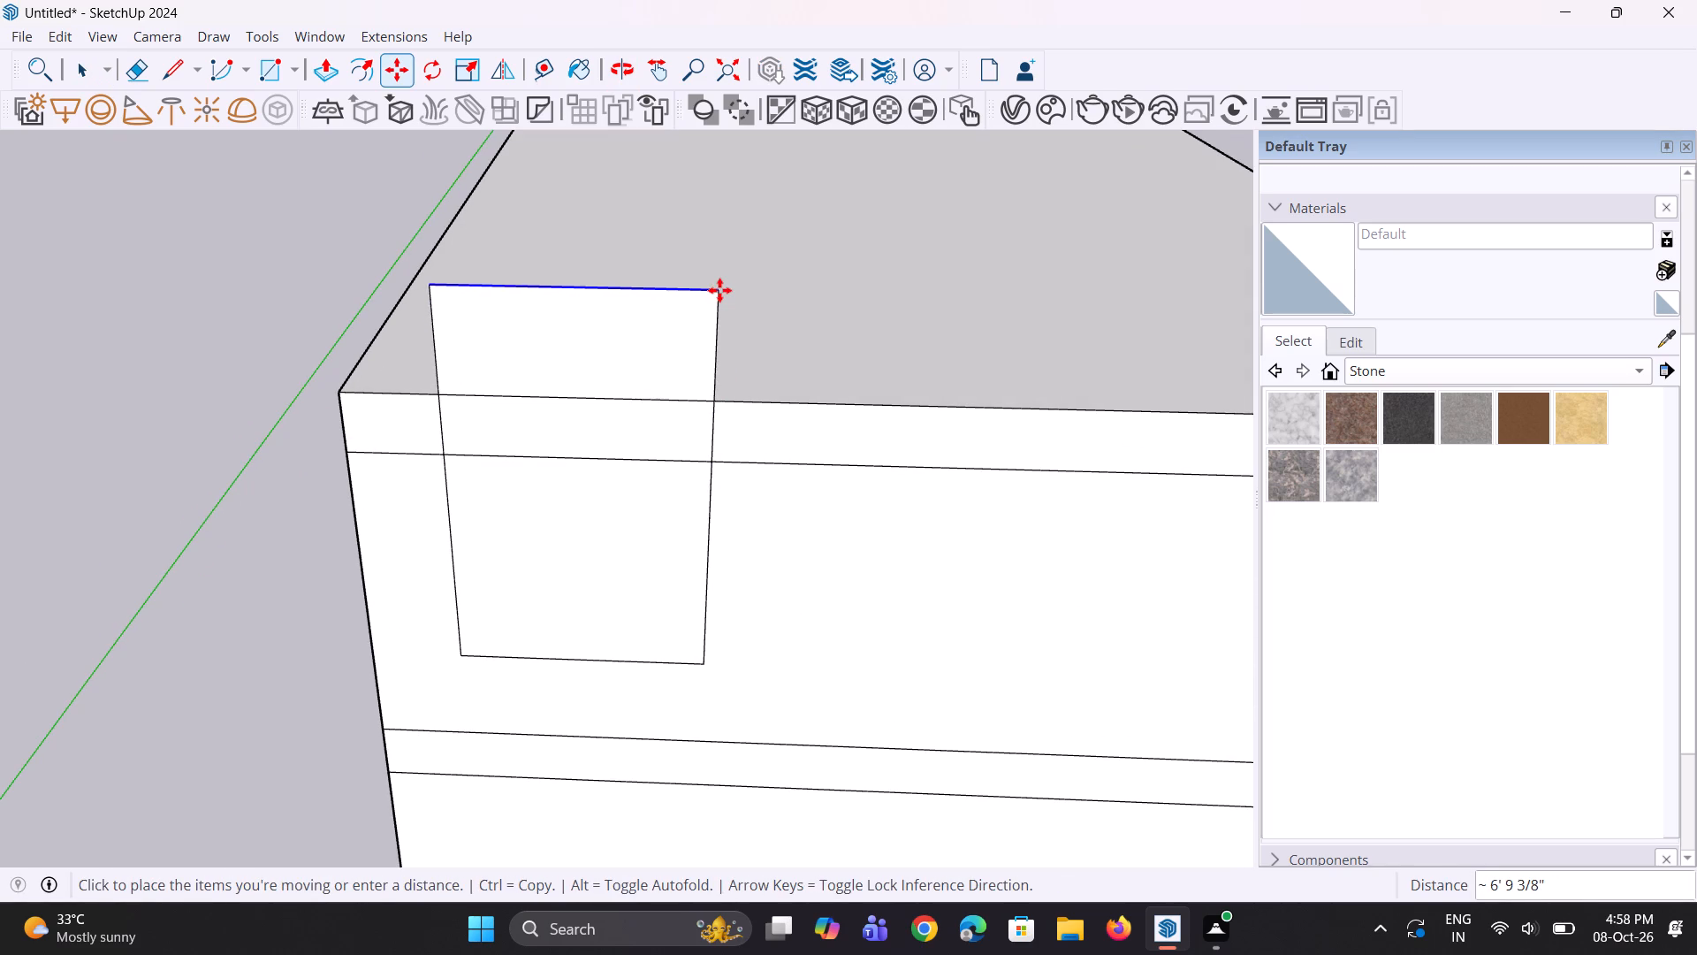
left_click(719, 290)
middle_click_drag(658, 489, 684, 451)
key("space")
key("space")
Move the panel's bottom edge down about 13', past the mid slab band to near the base of the front wall.
middle_click_drag(597, 578, 715, 493)
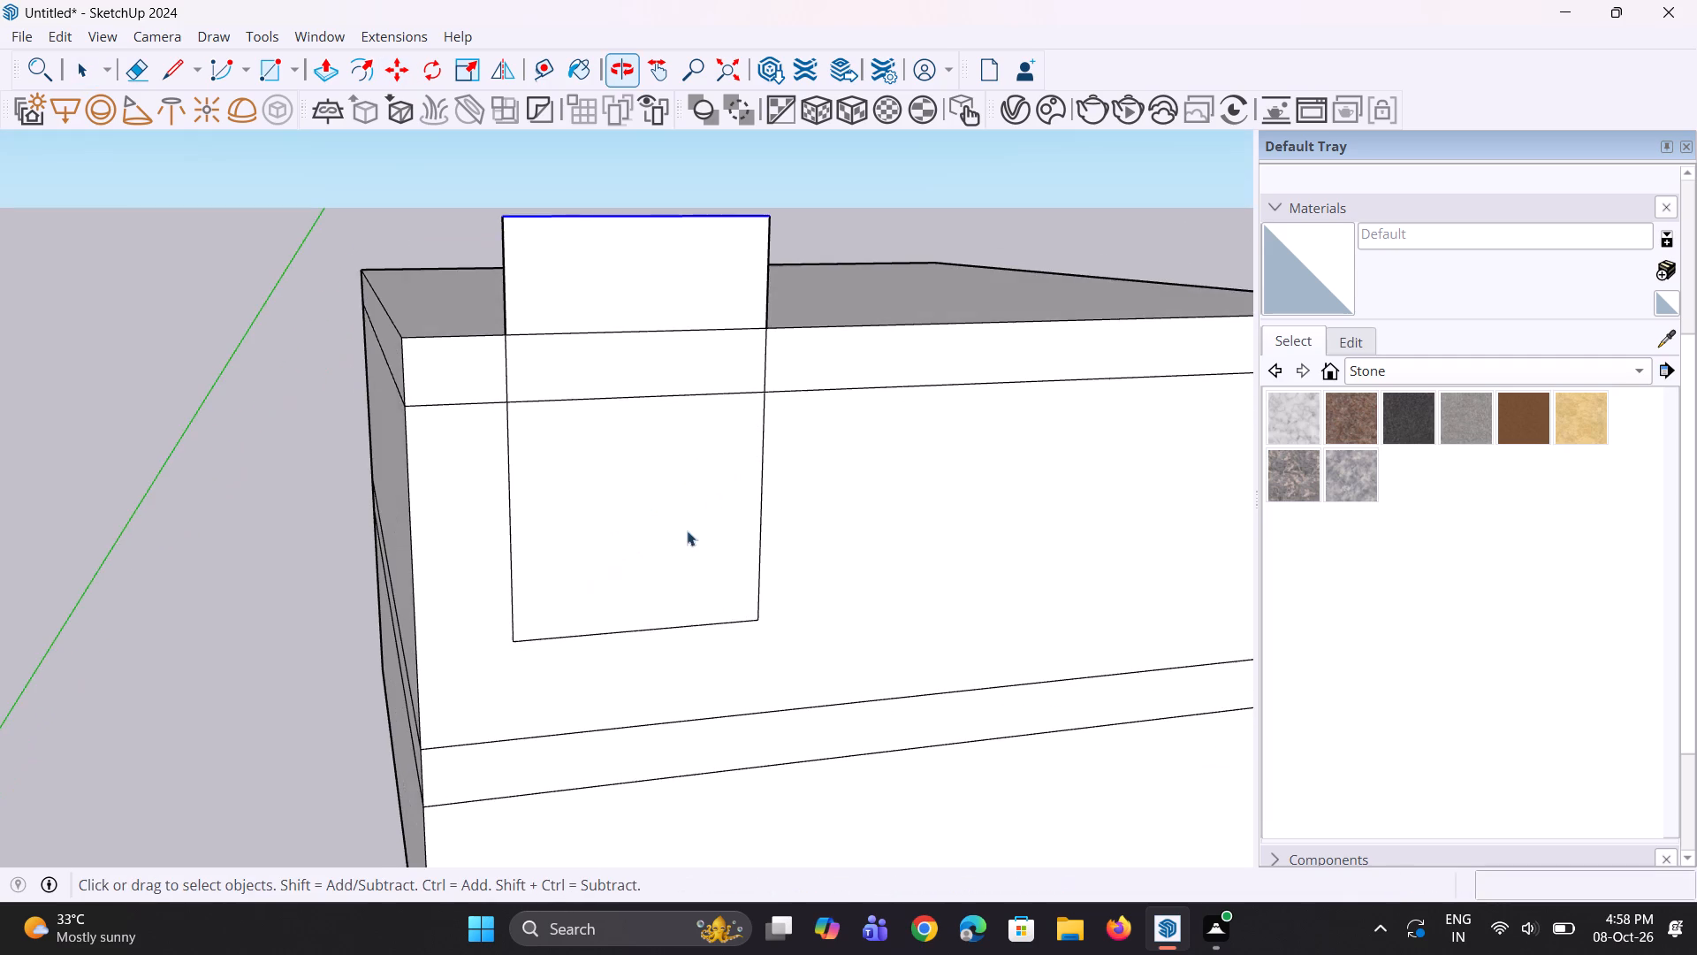
scroll(673, 587, "down", 2)
left_click(664, 626)
middle_click_drag(670, 638, 671, 515)
scroll(671, 523, "up", 2)
scroll(664, 527, "down", 3)
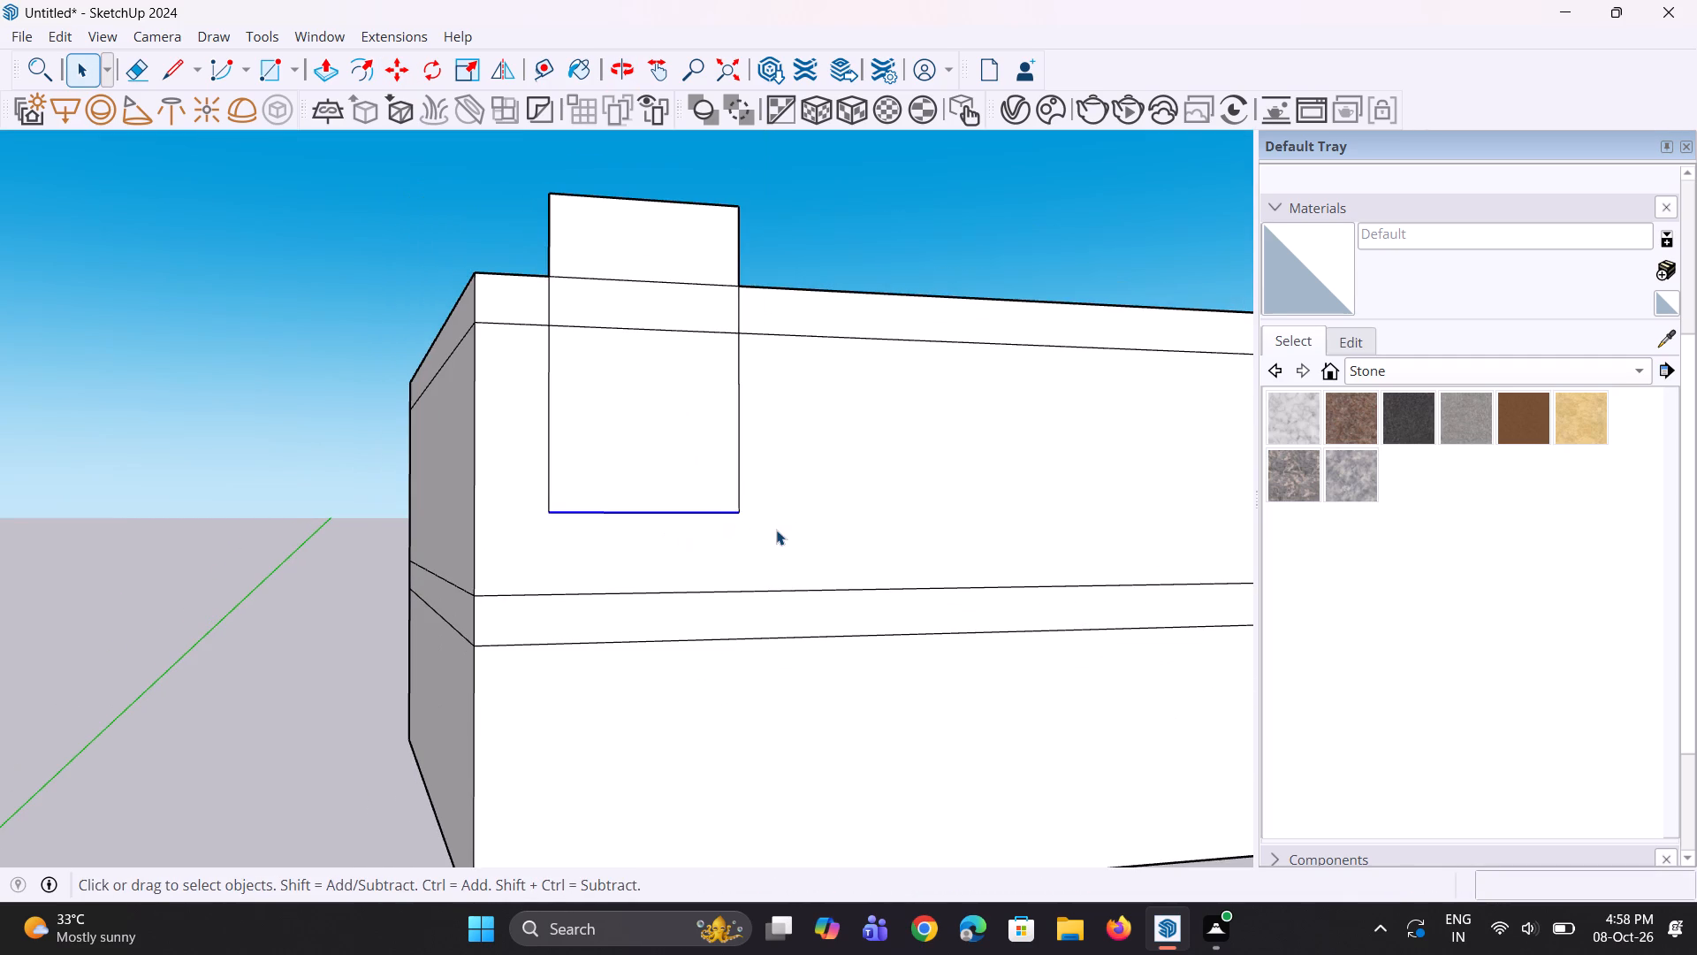
key("l")
key("m")
left_click_drag(740, 515, 740, 524)
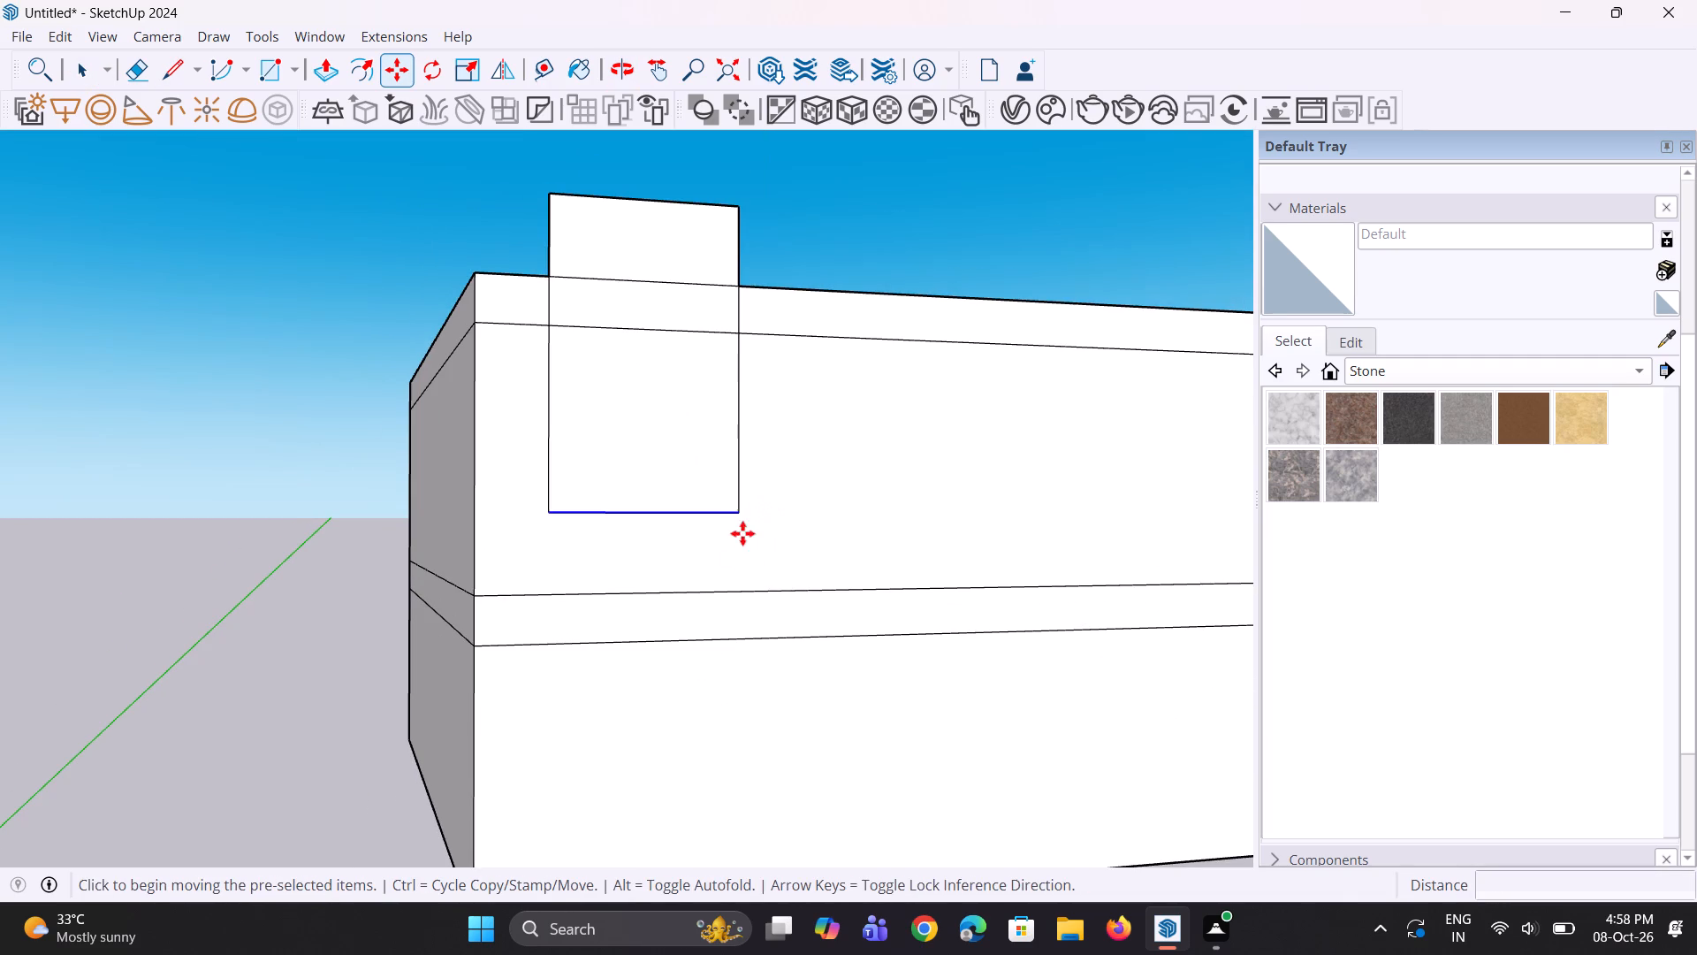
scroll(731, 646, "down", 3)
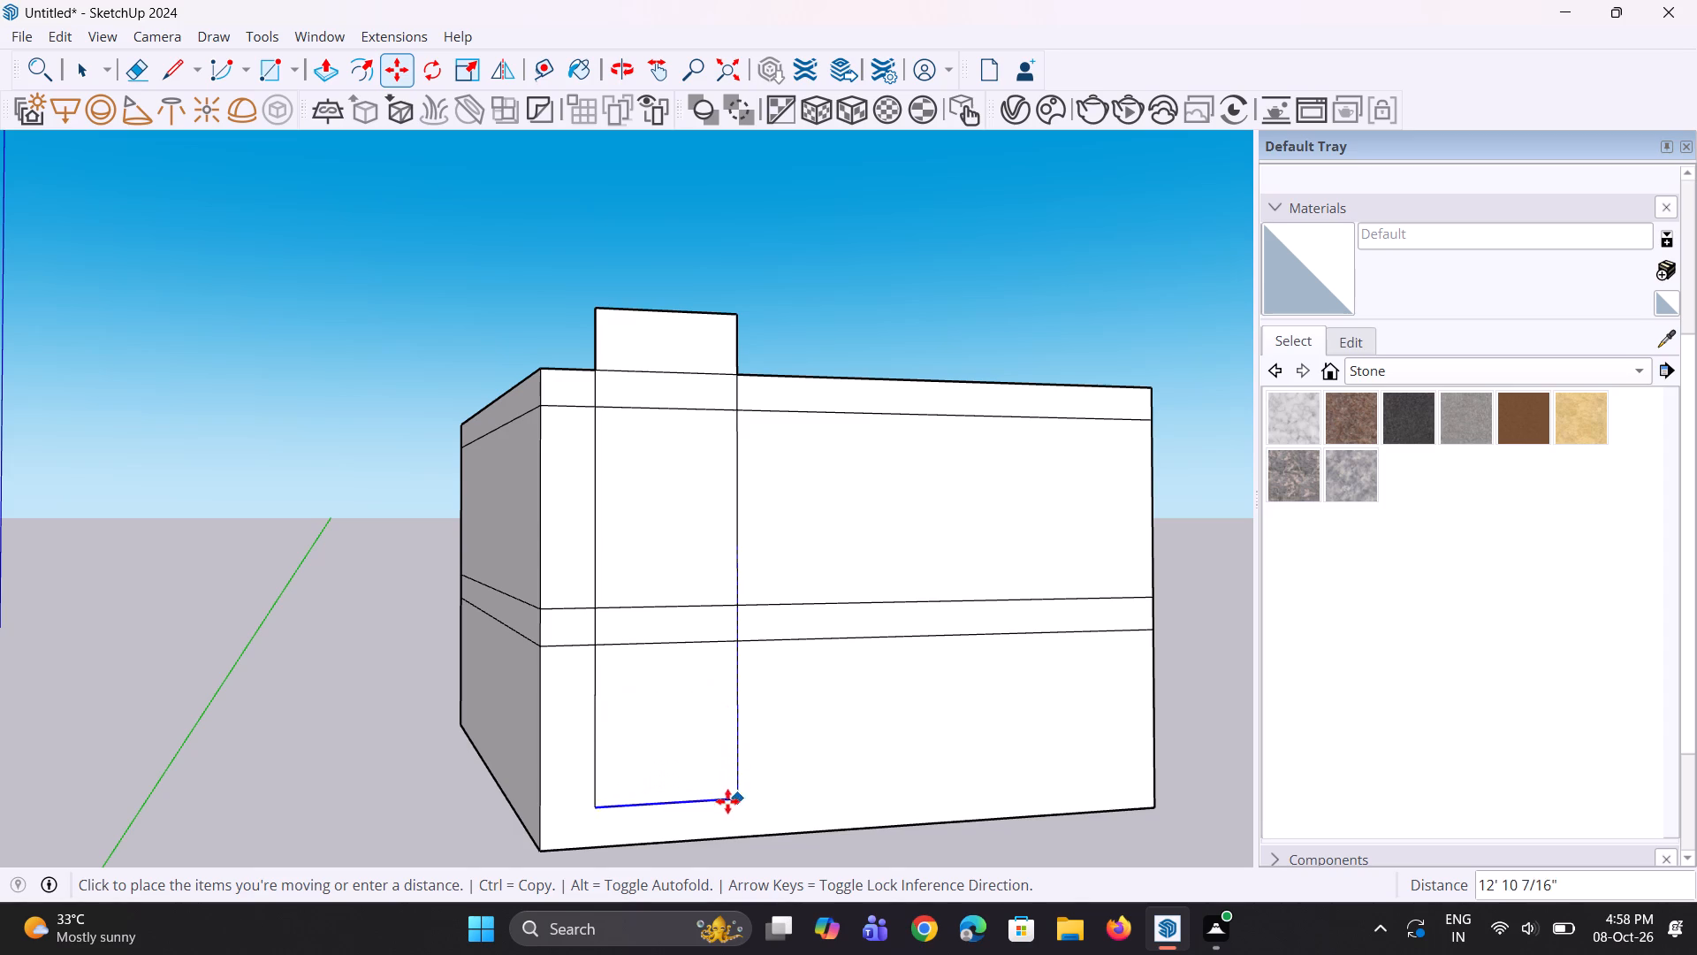
left_click(728, 812)
key("space")
key("space")
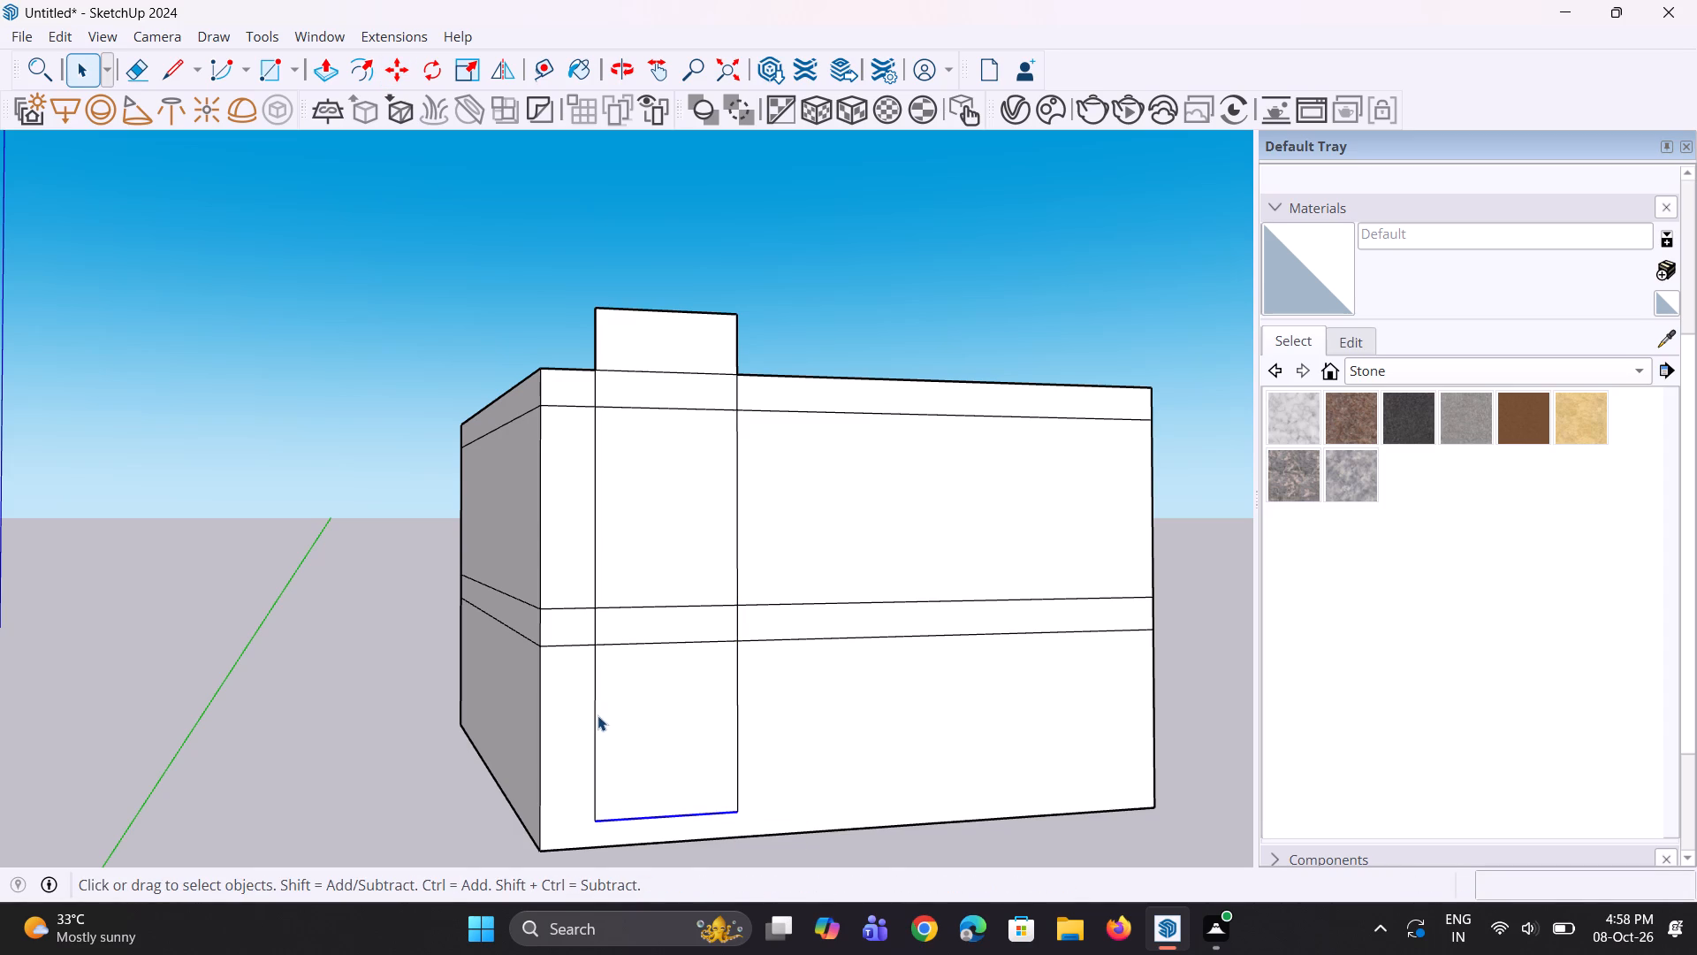
Move all segments of the panel's left edge 2' 9" along the red axis to the front wall's corner.
left_click(597, 715)
scroll(616, 615, "up", 2)
left_click(590, 629, "ctrl")
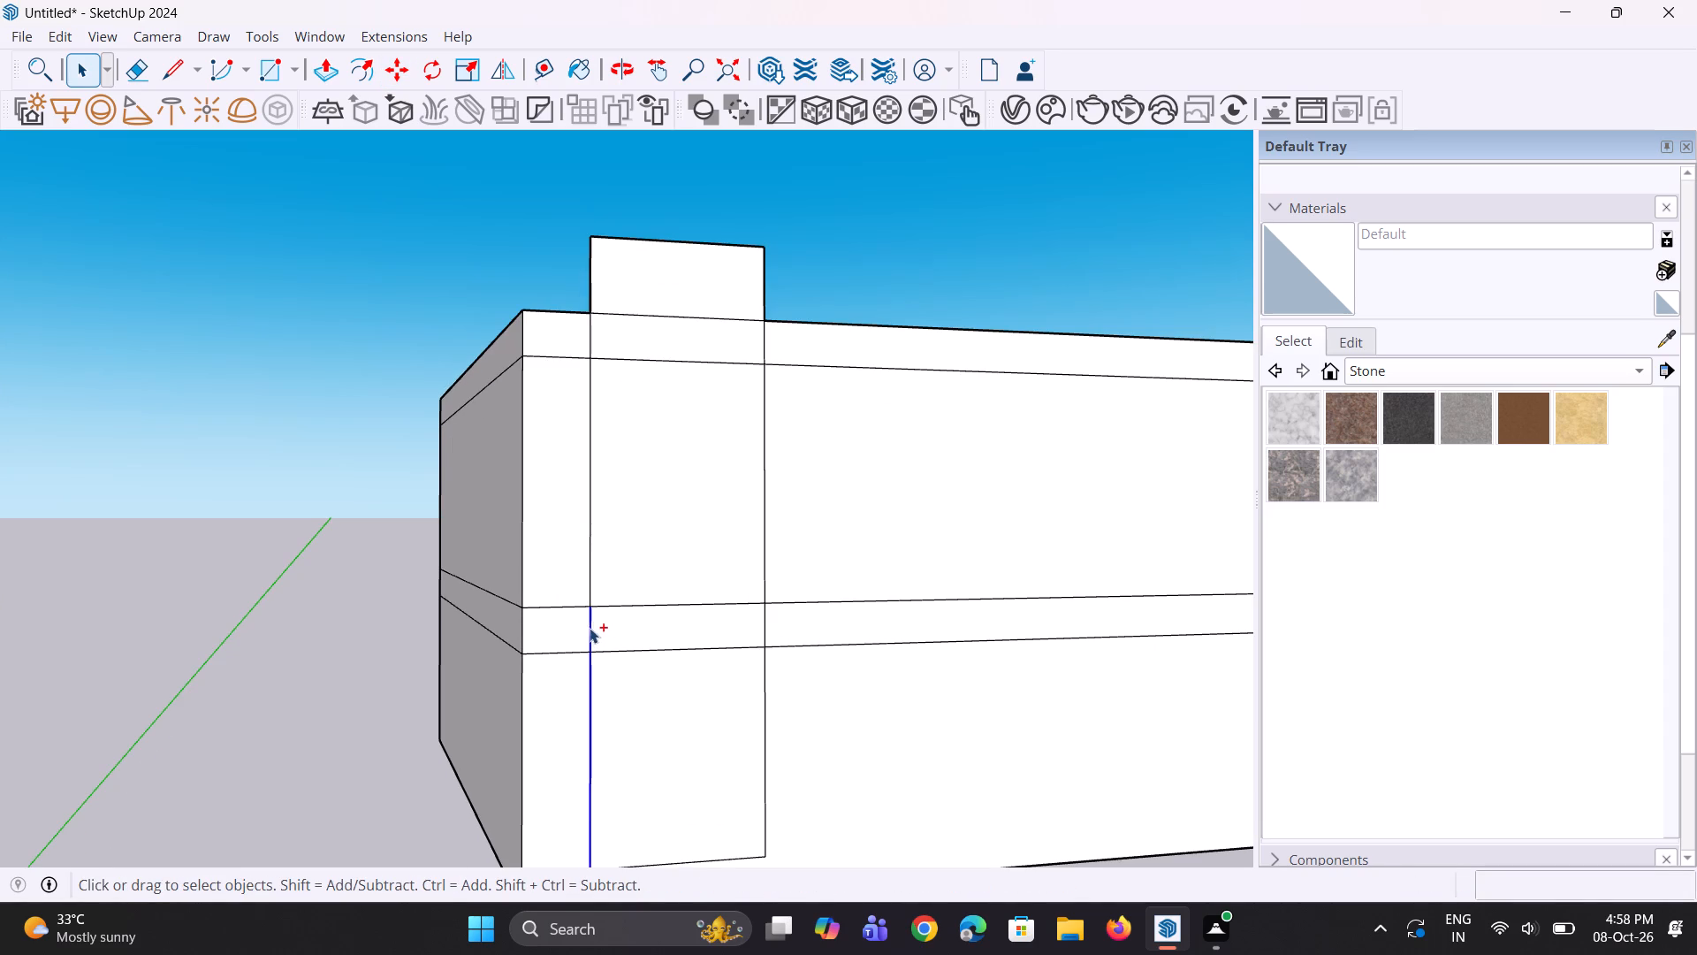
left_click(593, 554, "ctrl")
scroll(646, 321, "up", 2, "ctrl")
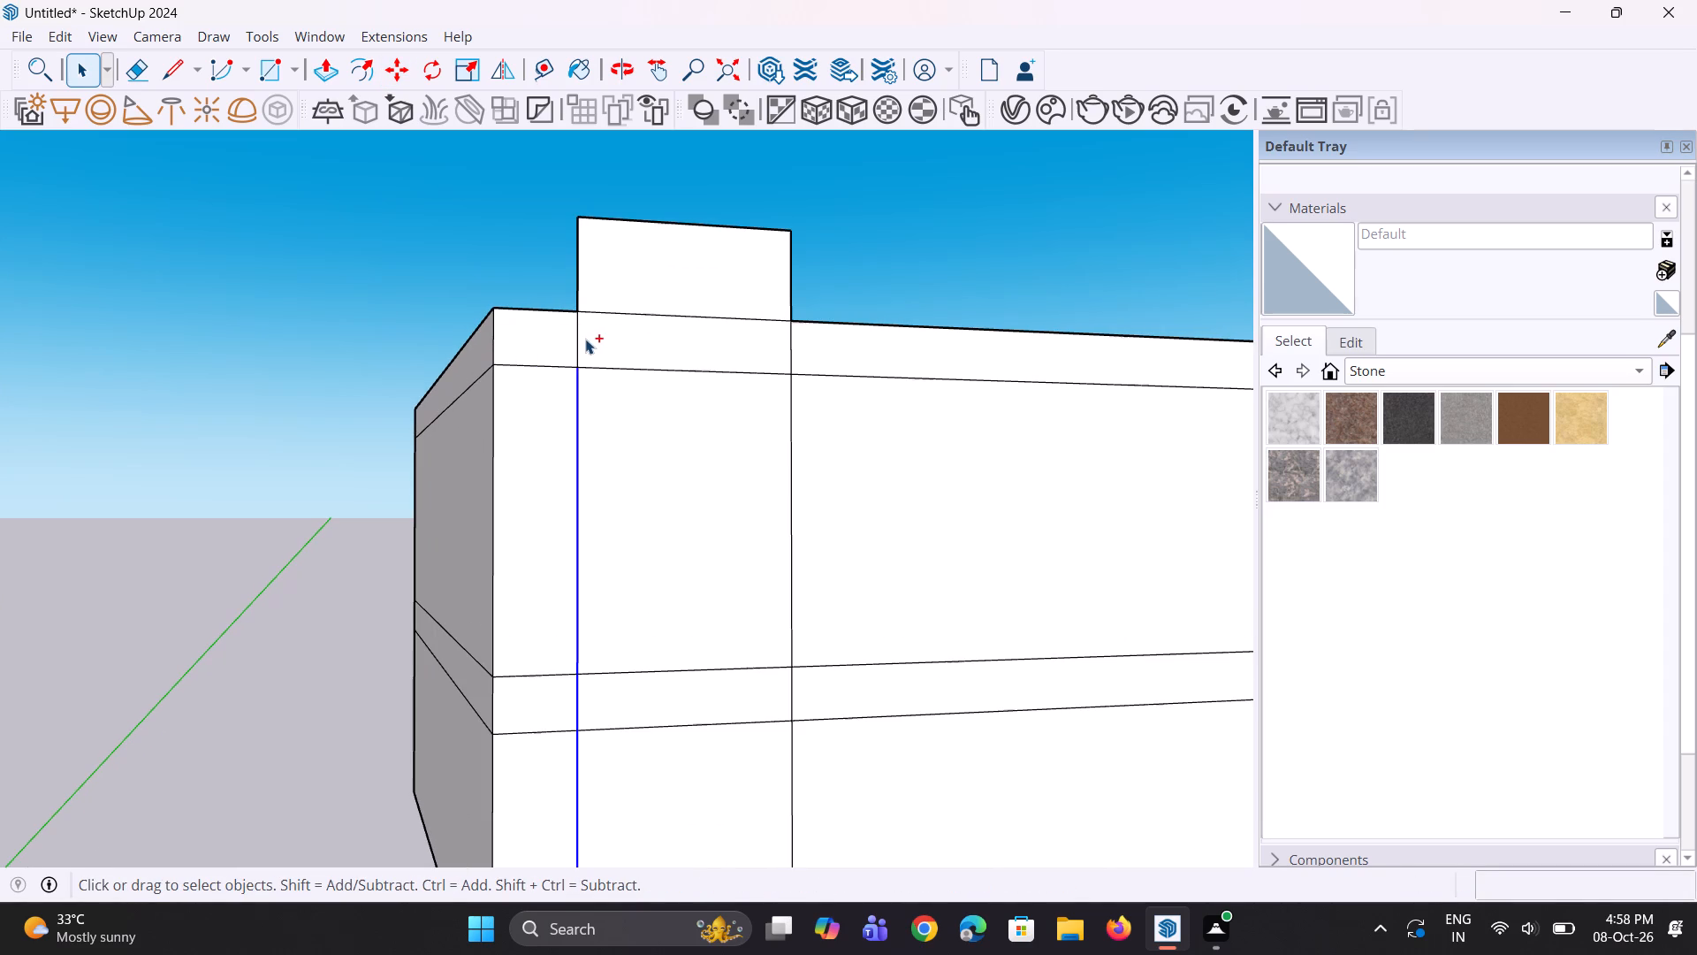
left_click(578, 343, "ctrl")
left_click(580, 296, "ctrl")
scroll(808, 303, "up", 1, "ctrl")
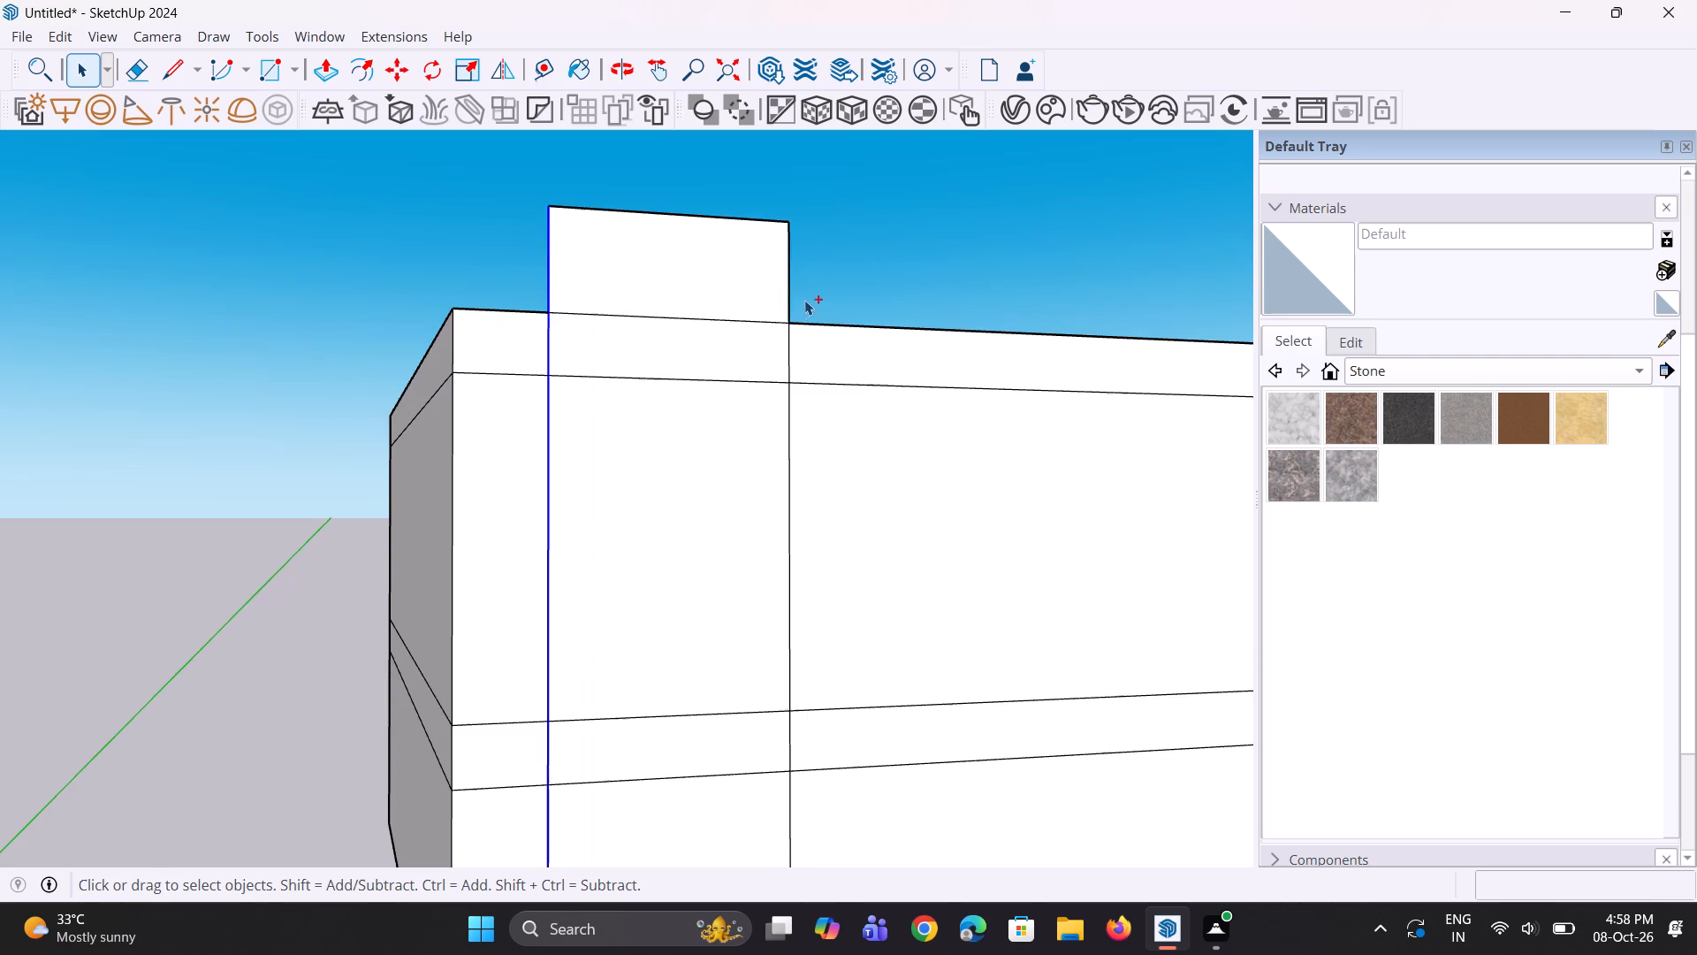
key("m")
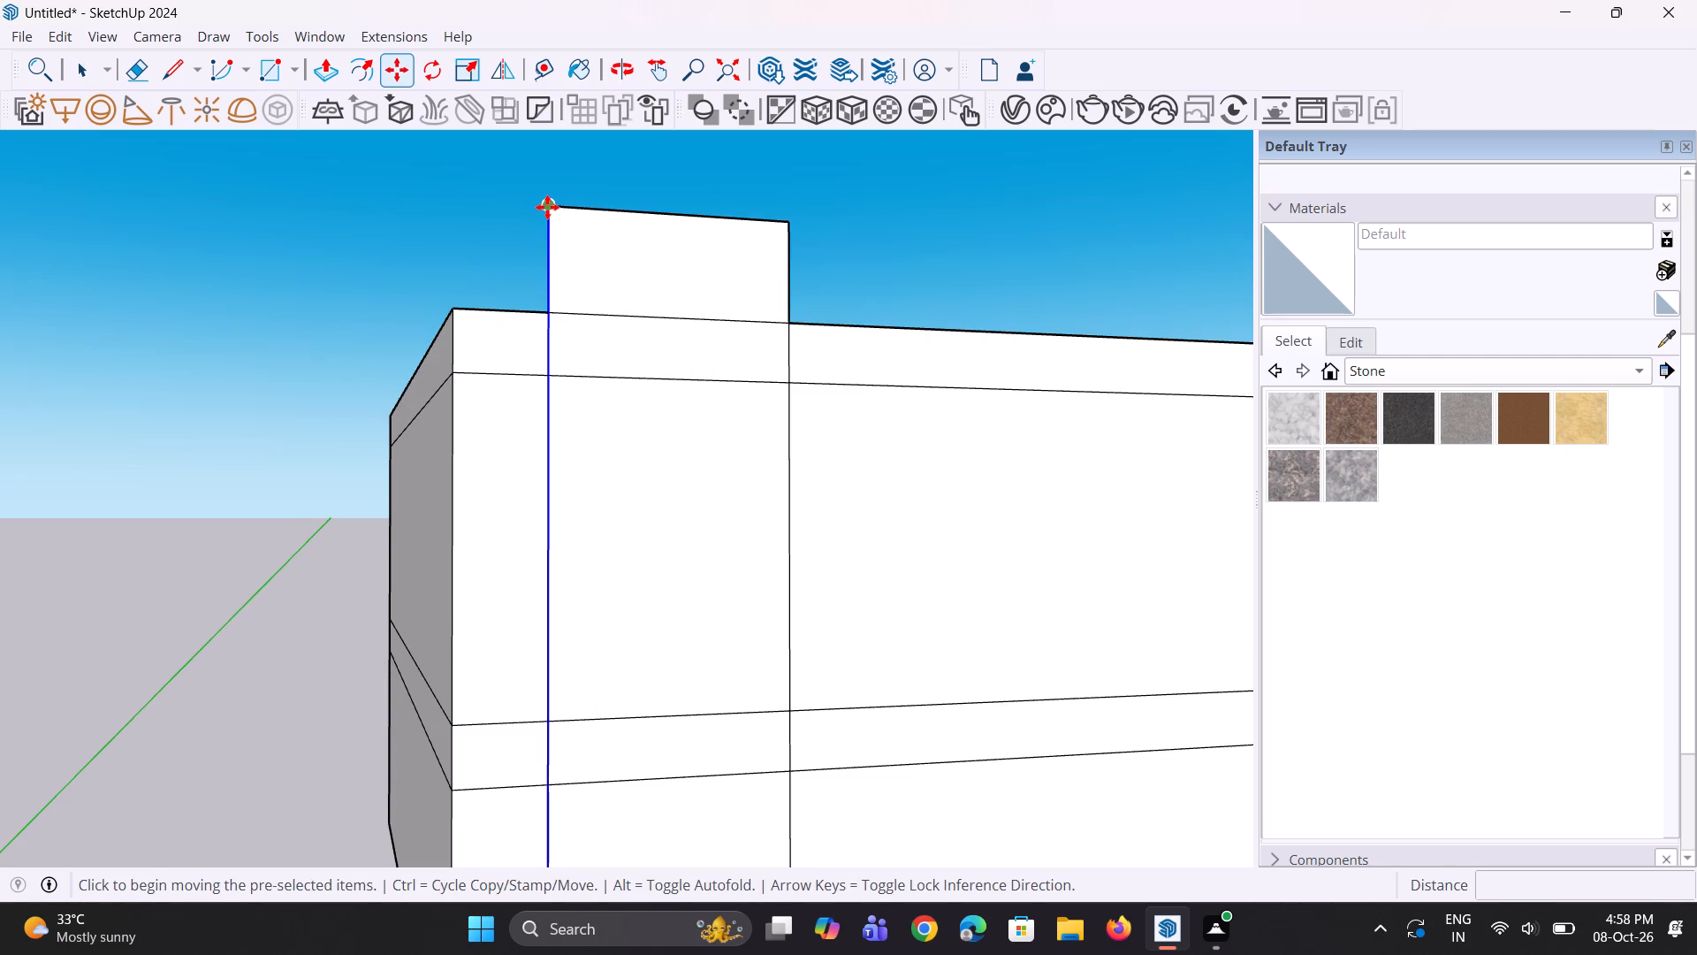
left_click(547, 207)
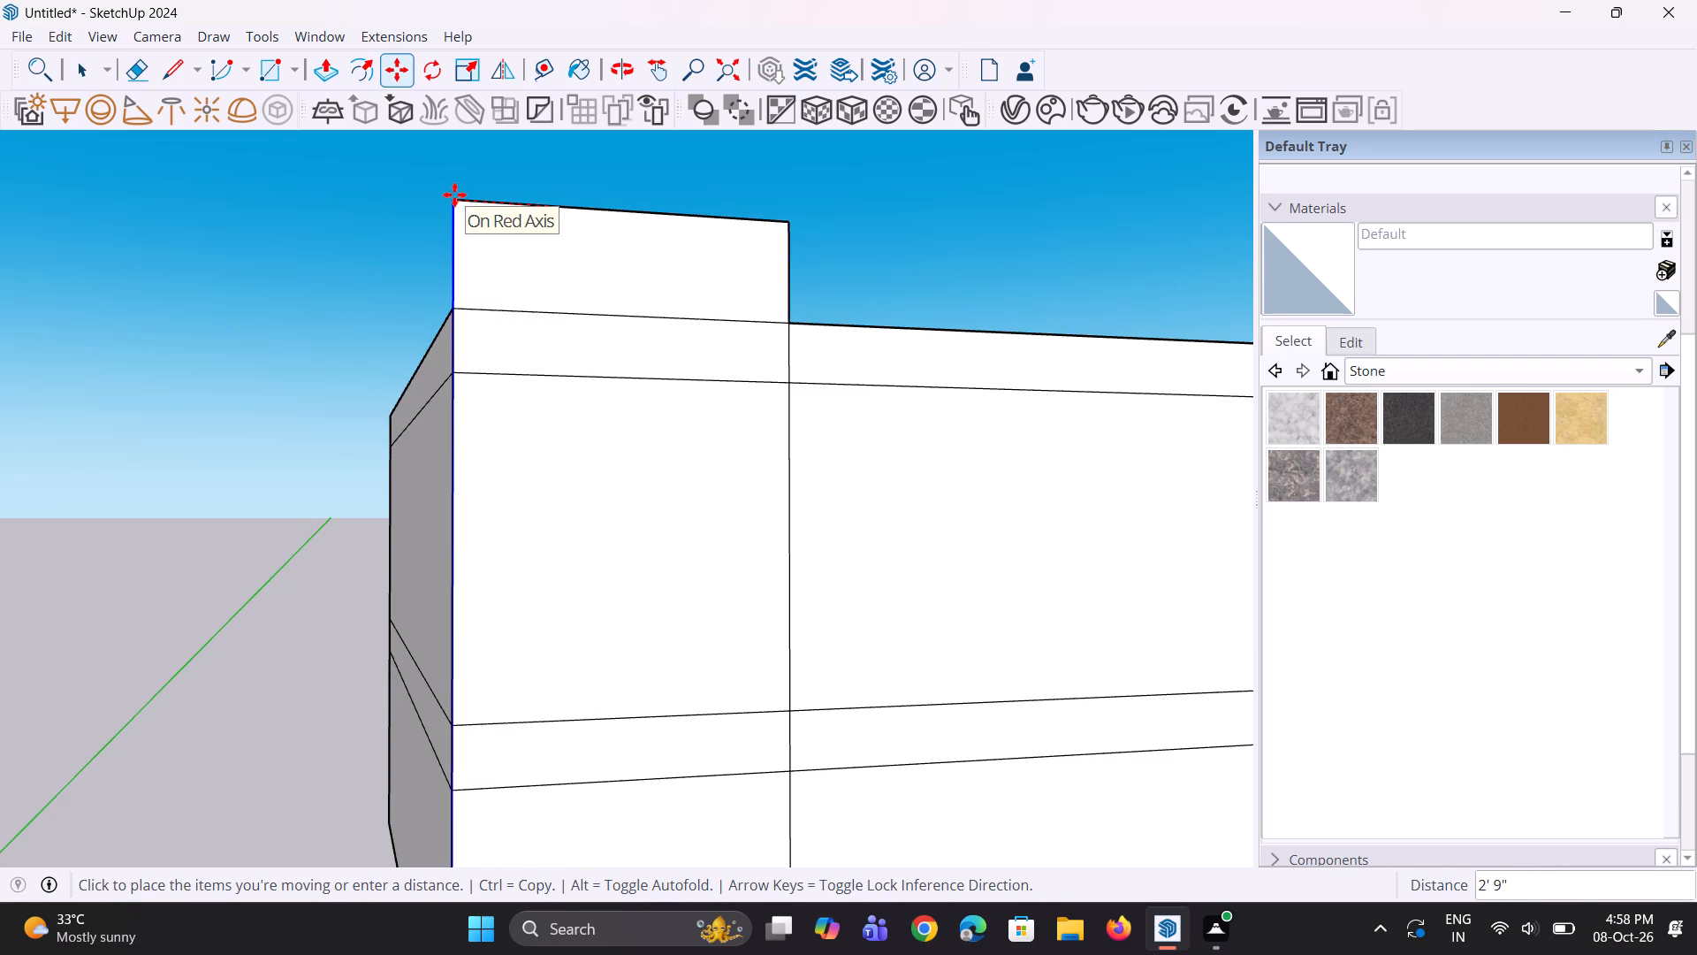
left_click(454, 195)
Reposition the panel's left edge from its lower end so it lies on the front wall's vertical corner edge.
scroll(489, 452, "down", 5)
middle_click_drag(614, 501, 1009, 576)
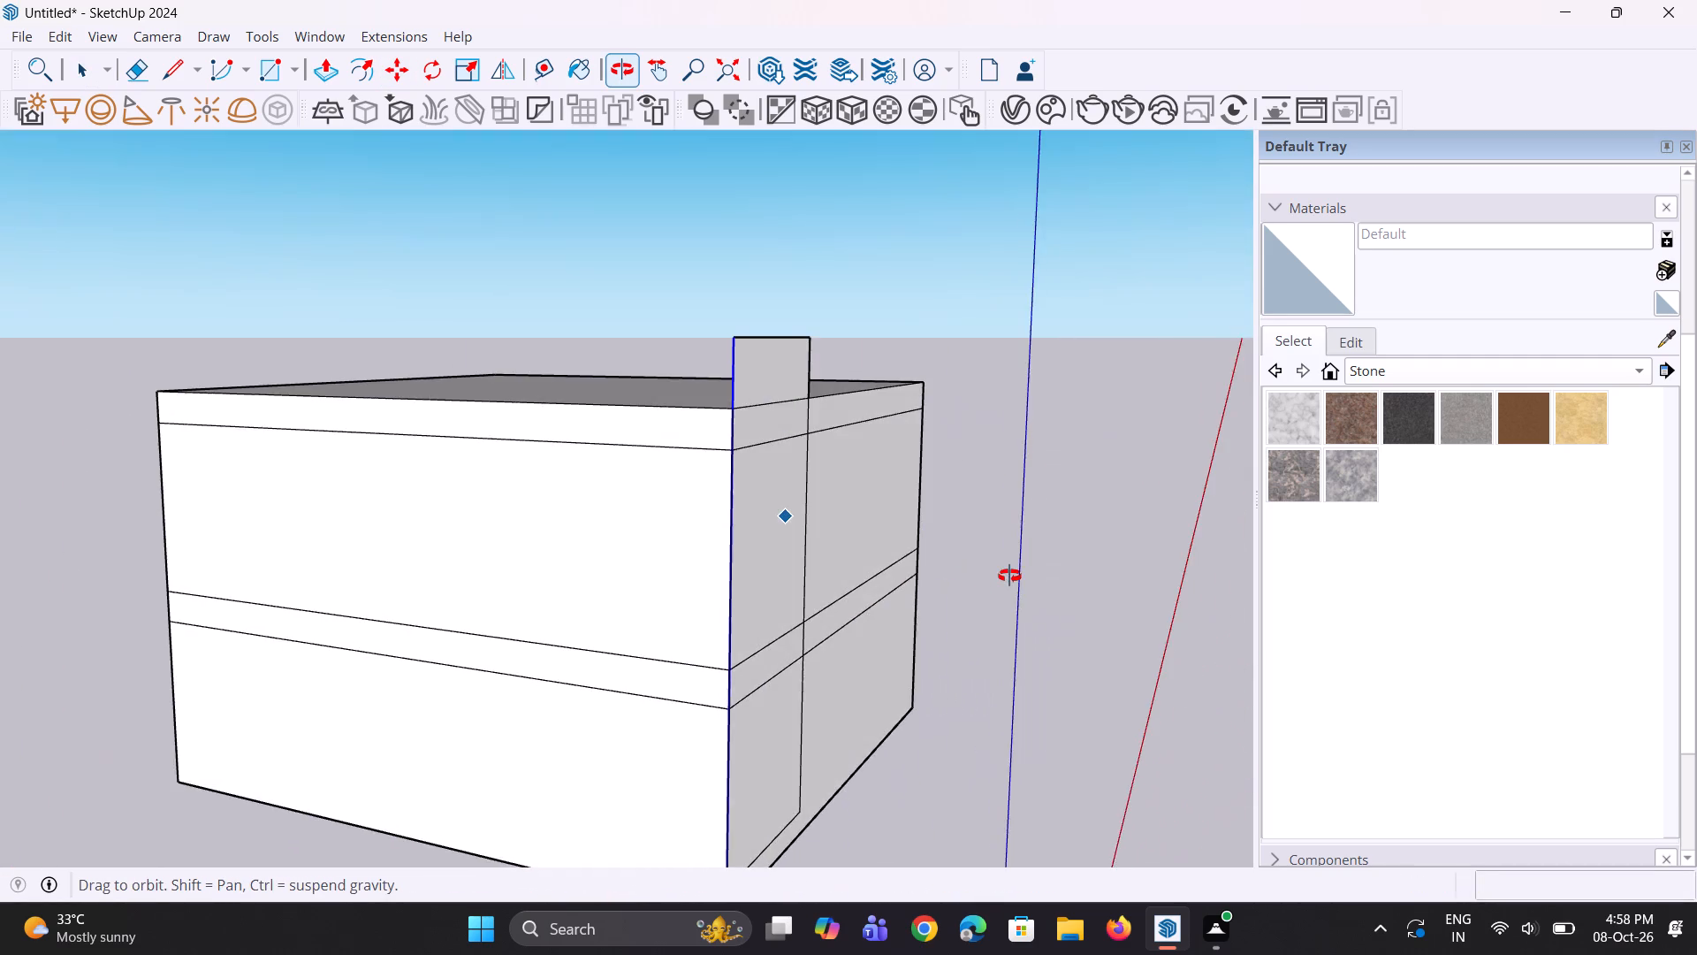
middle_click_drag(1009, 576, 387, 615)
middle_click(387, 615)
scroll(381, 867, "up", 7)
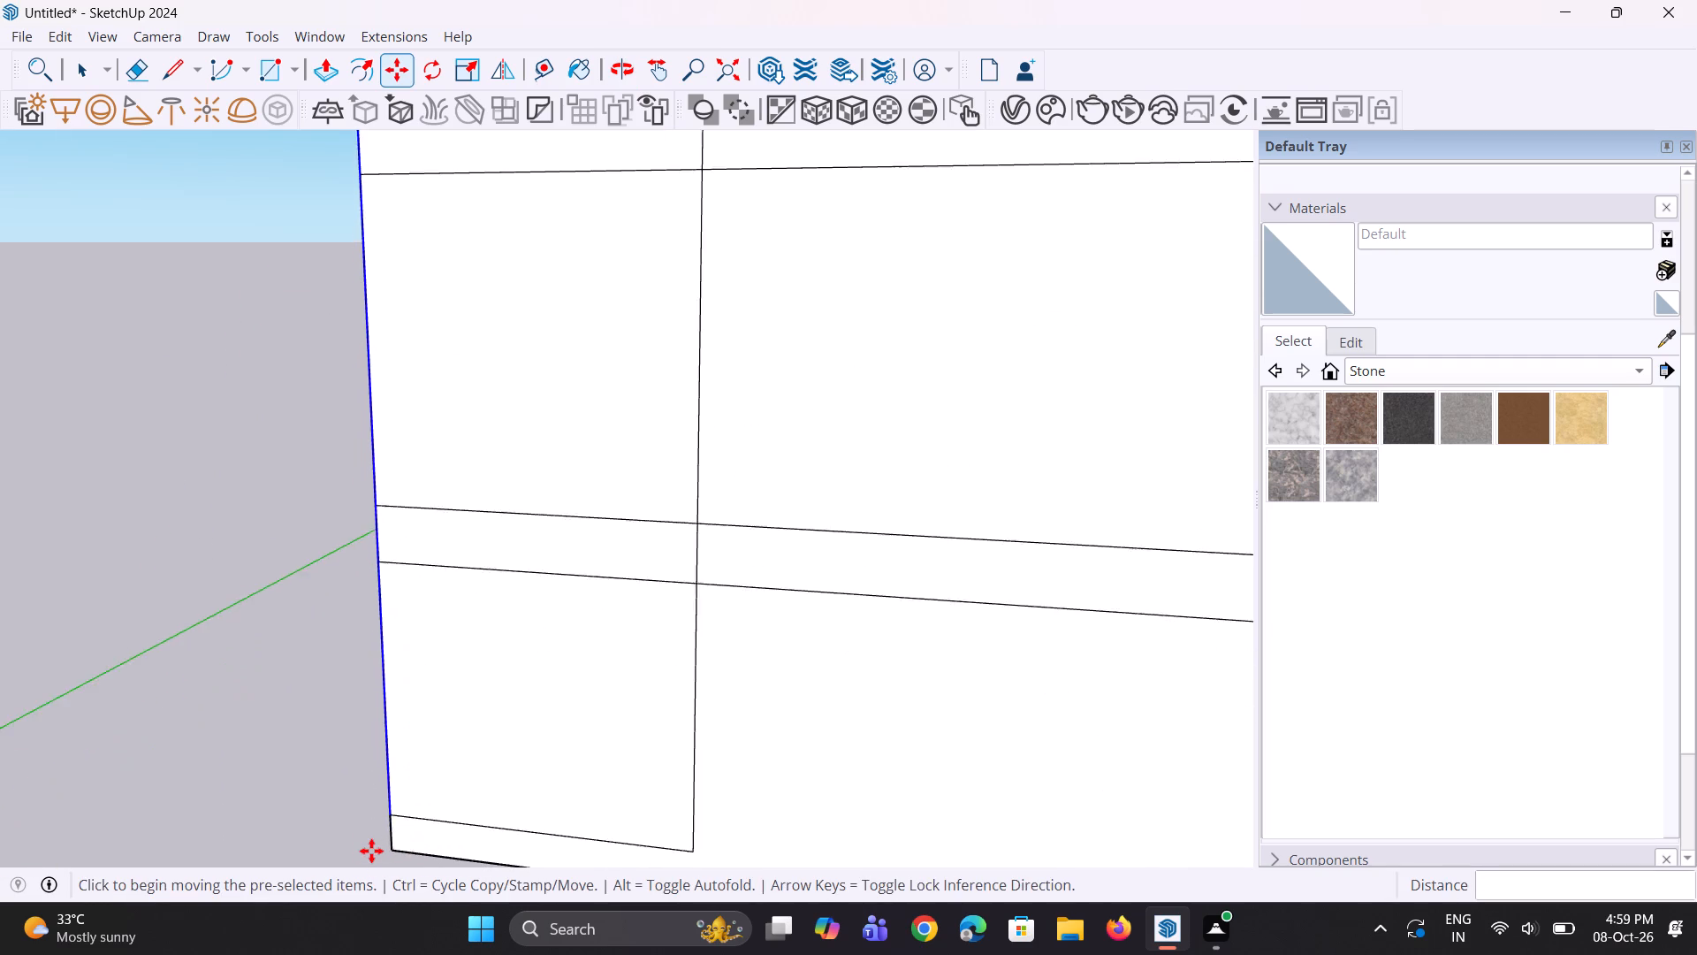
scroll(371, 851, "up", 7)
left_click(397, 787)
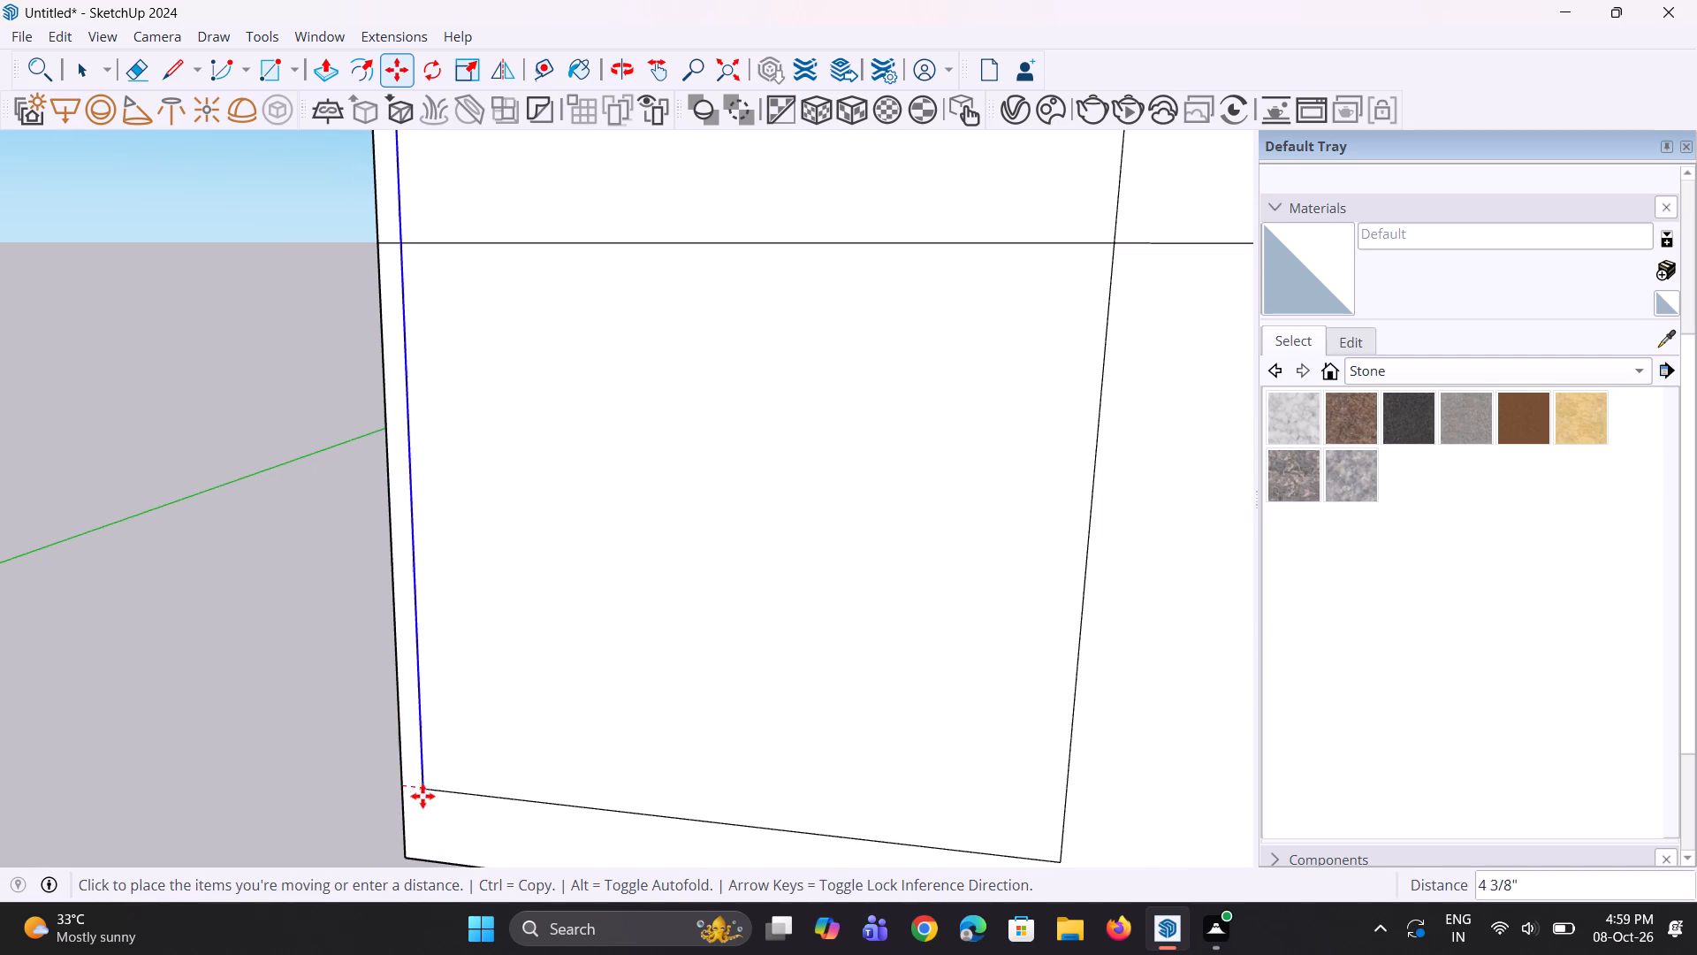
left_click(407, 786)
key("space")
key("space")
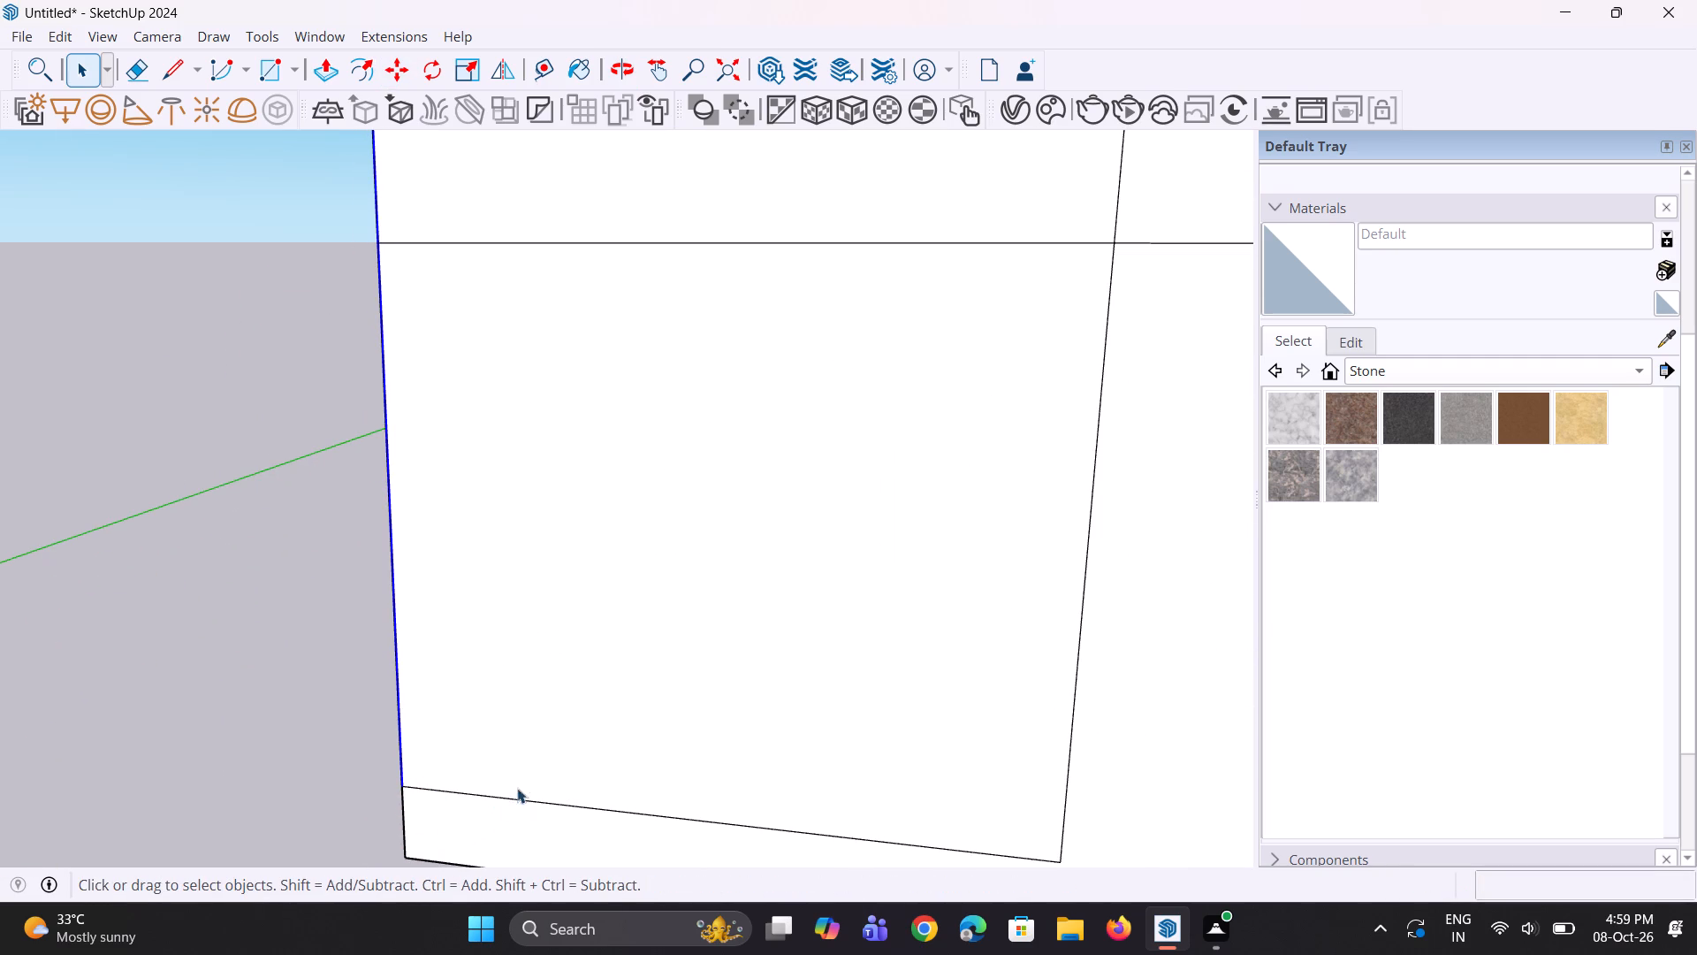
Copy the panel's outer vertical edge about 1' 9" inward along the front wall from its lower end.
scroll(617, 772, "down", 9)
middle_click_drag(608, 775, 647, 780)
scroll(729, 797, "down", 4)
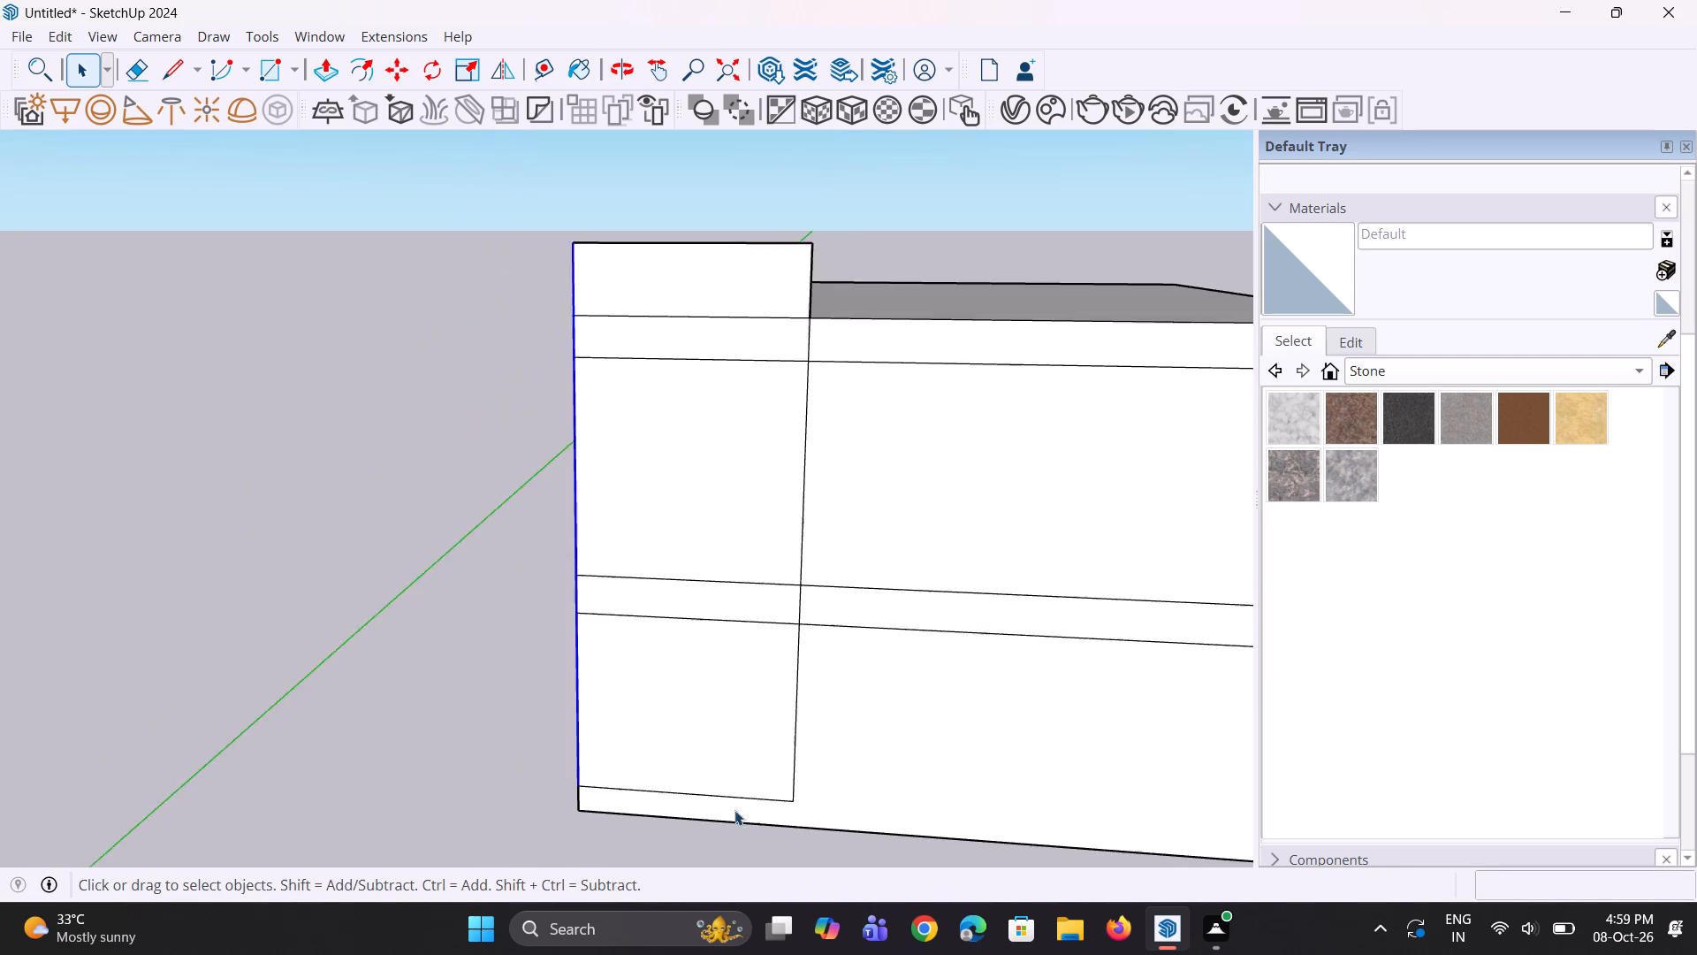
middle_click_drag(770, 819, 812, 812)
scroll(804, 740, "up", 2)
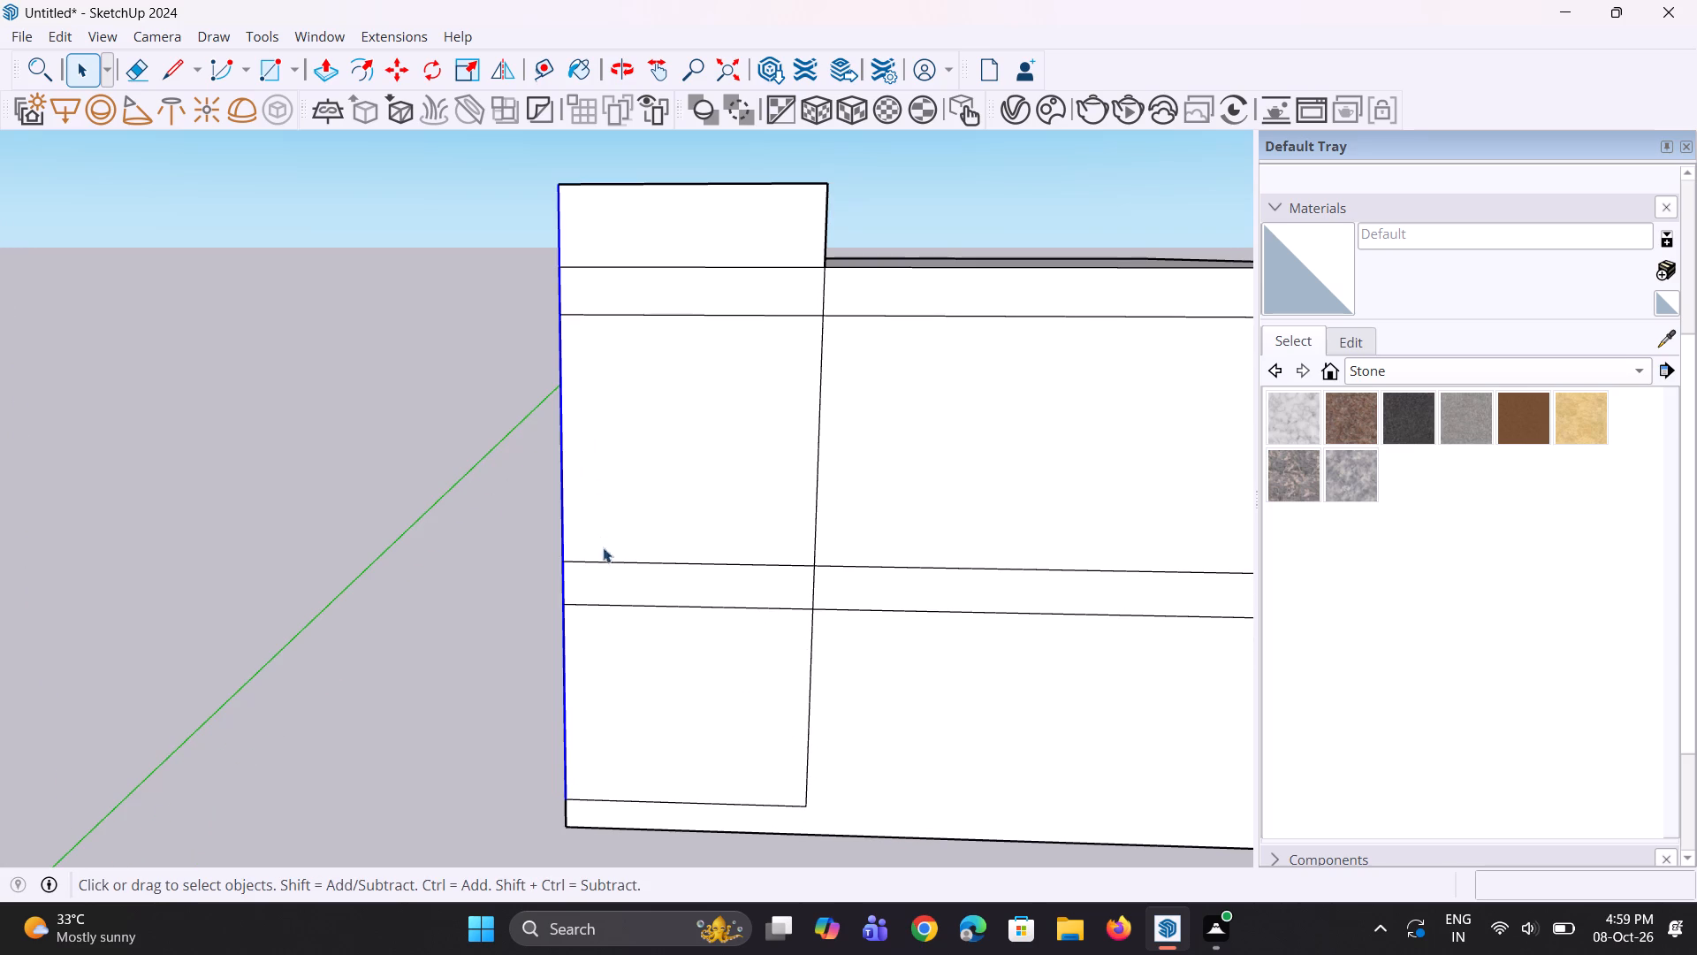
key("m")
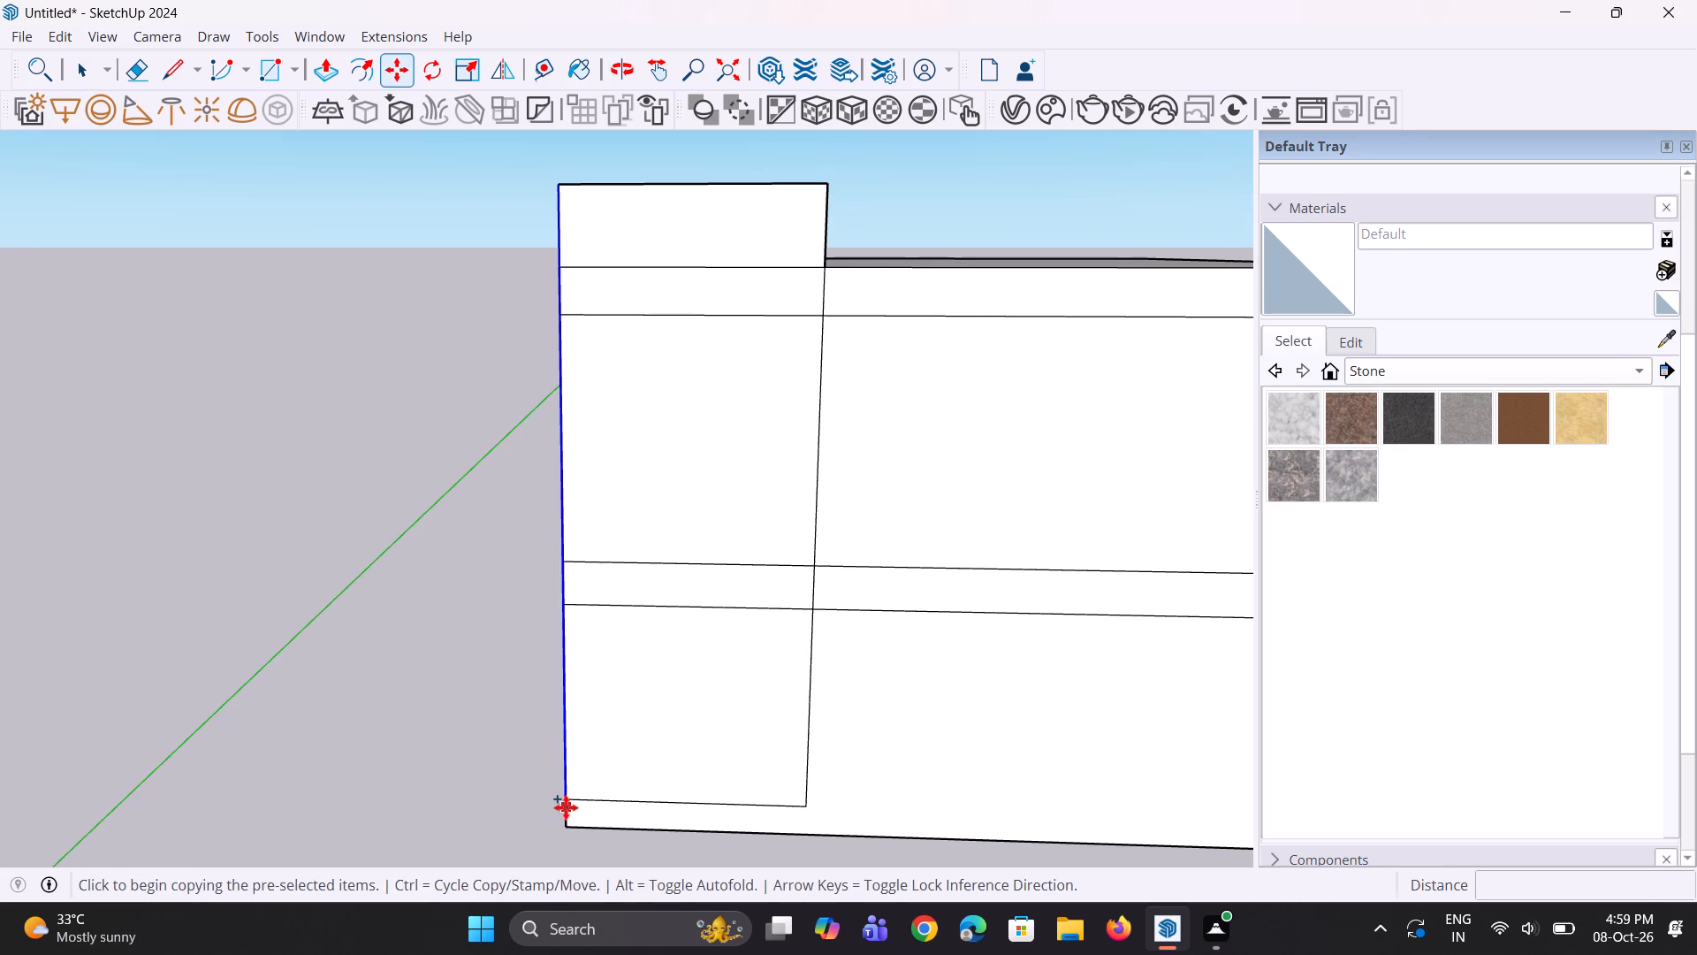
left_click(566, 806)
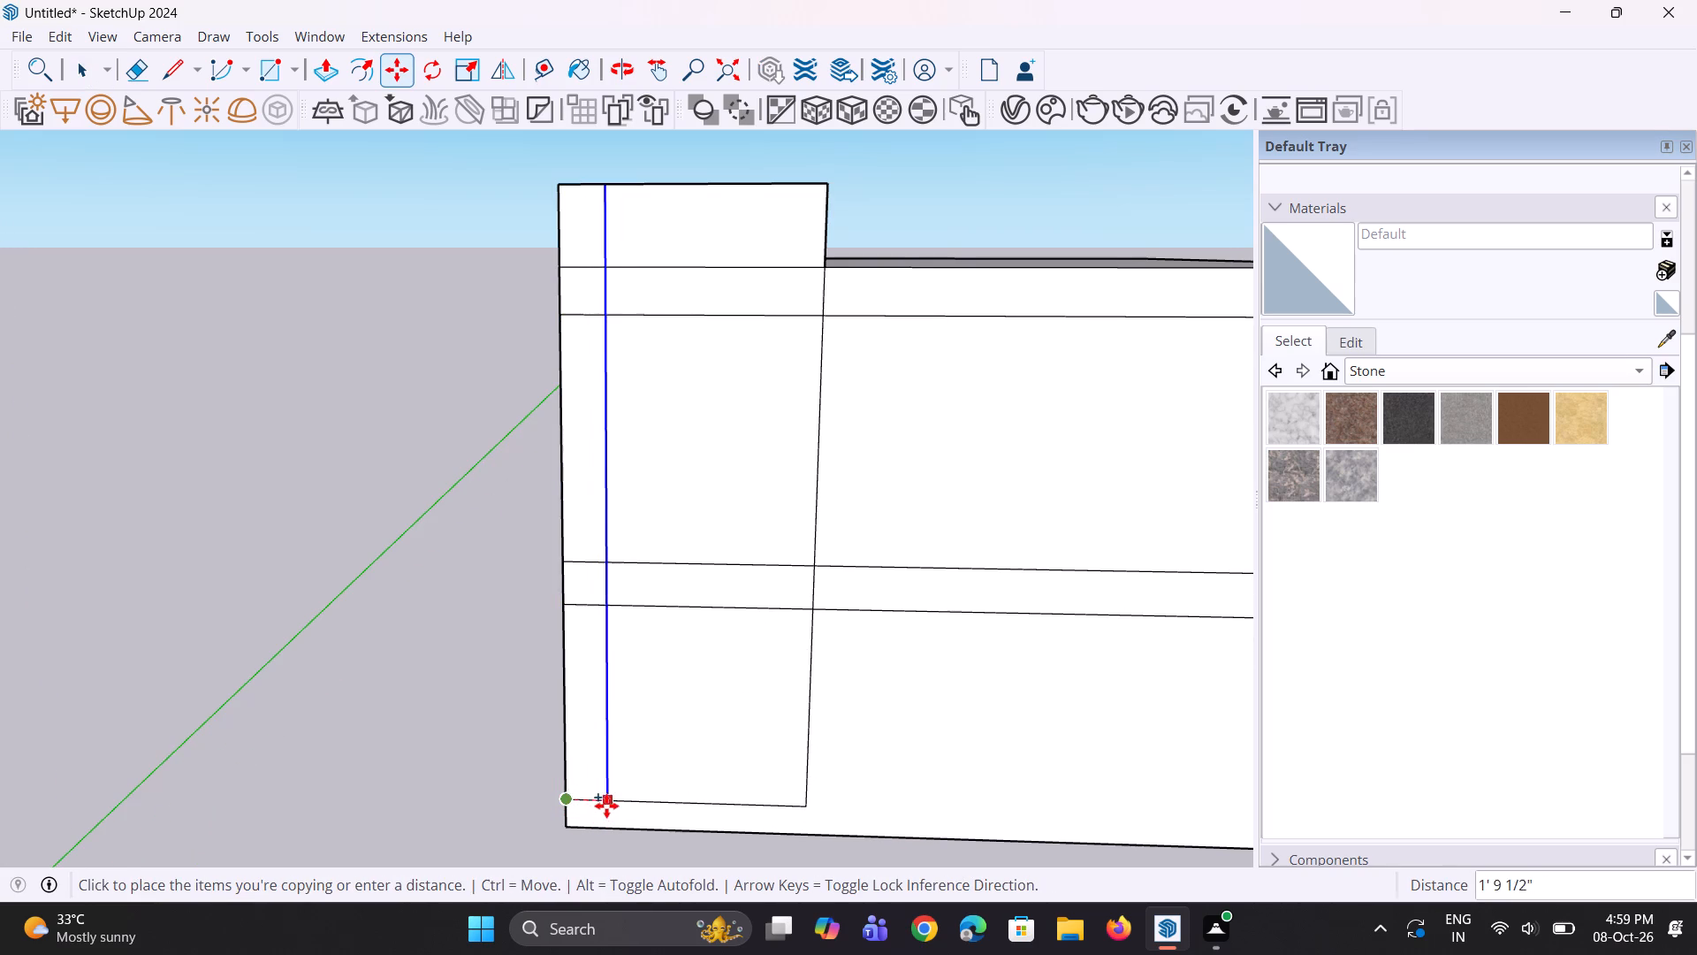
left_click(605, 806)
key("space")
key("space")
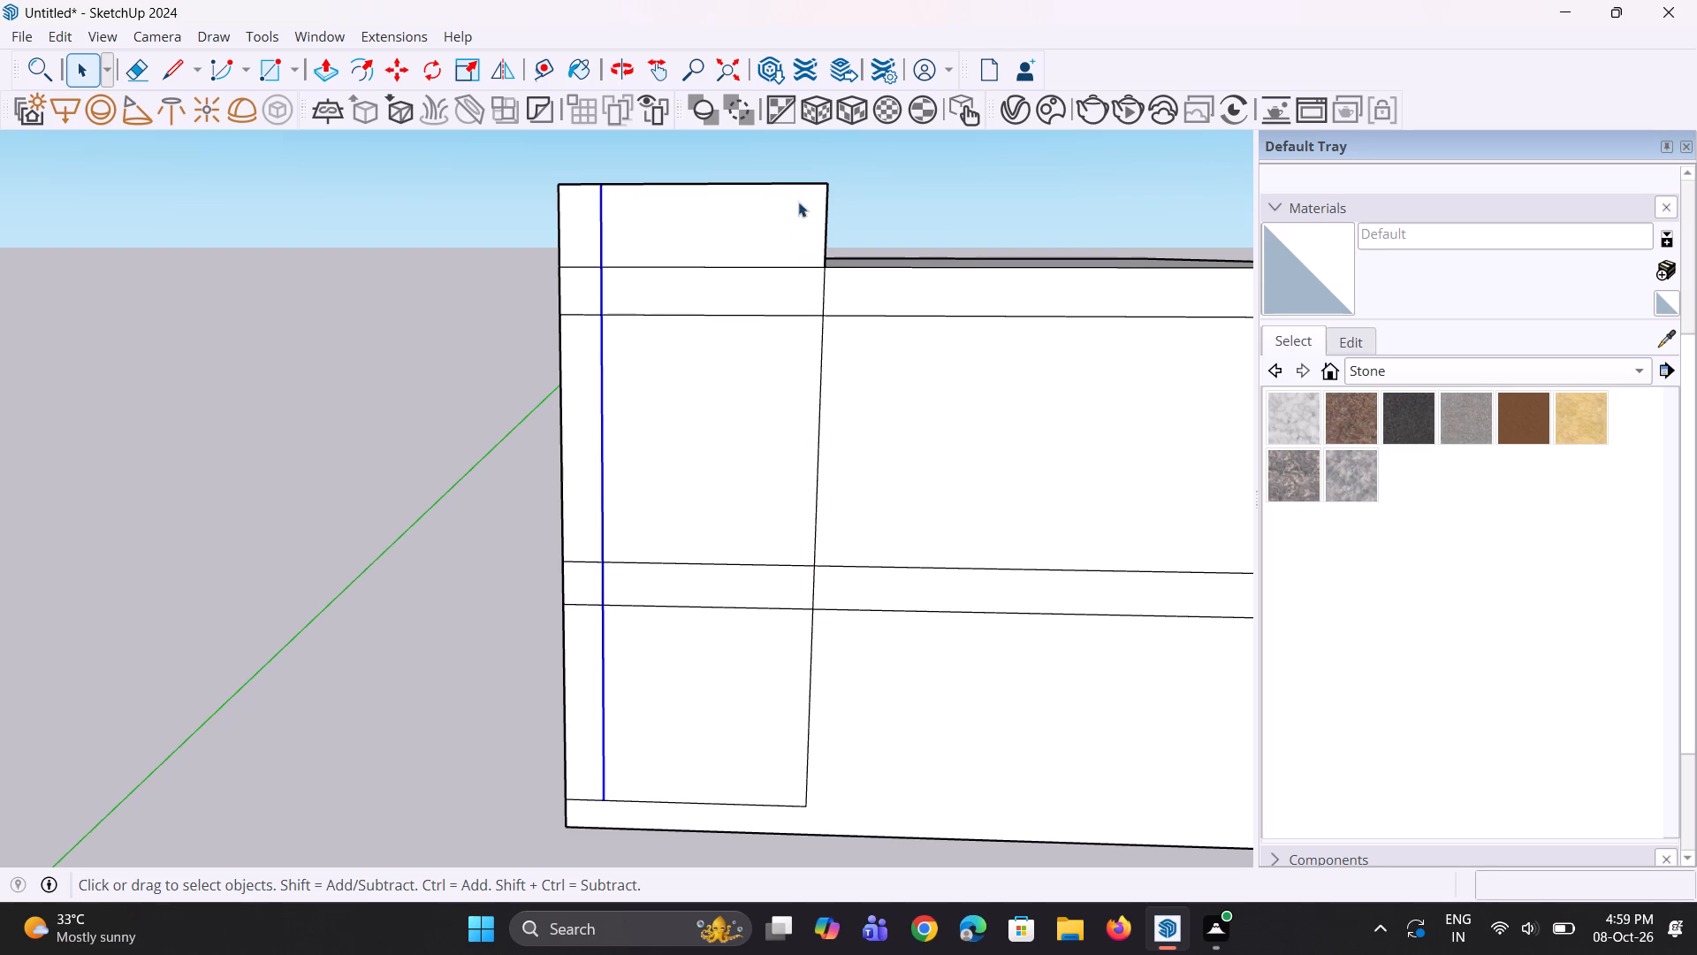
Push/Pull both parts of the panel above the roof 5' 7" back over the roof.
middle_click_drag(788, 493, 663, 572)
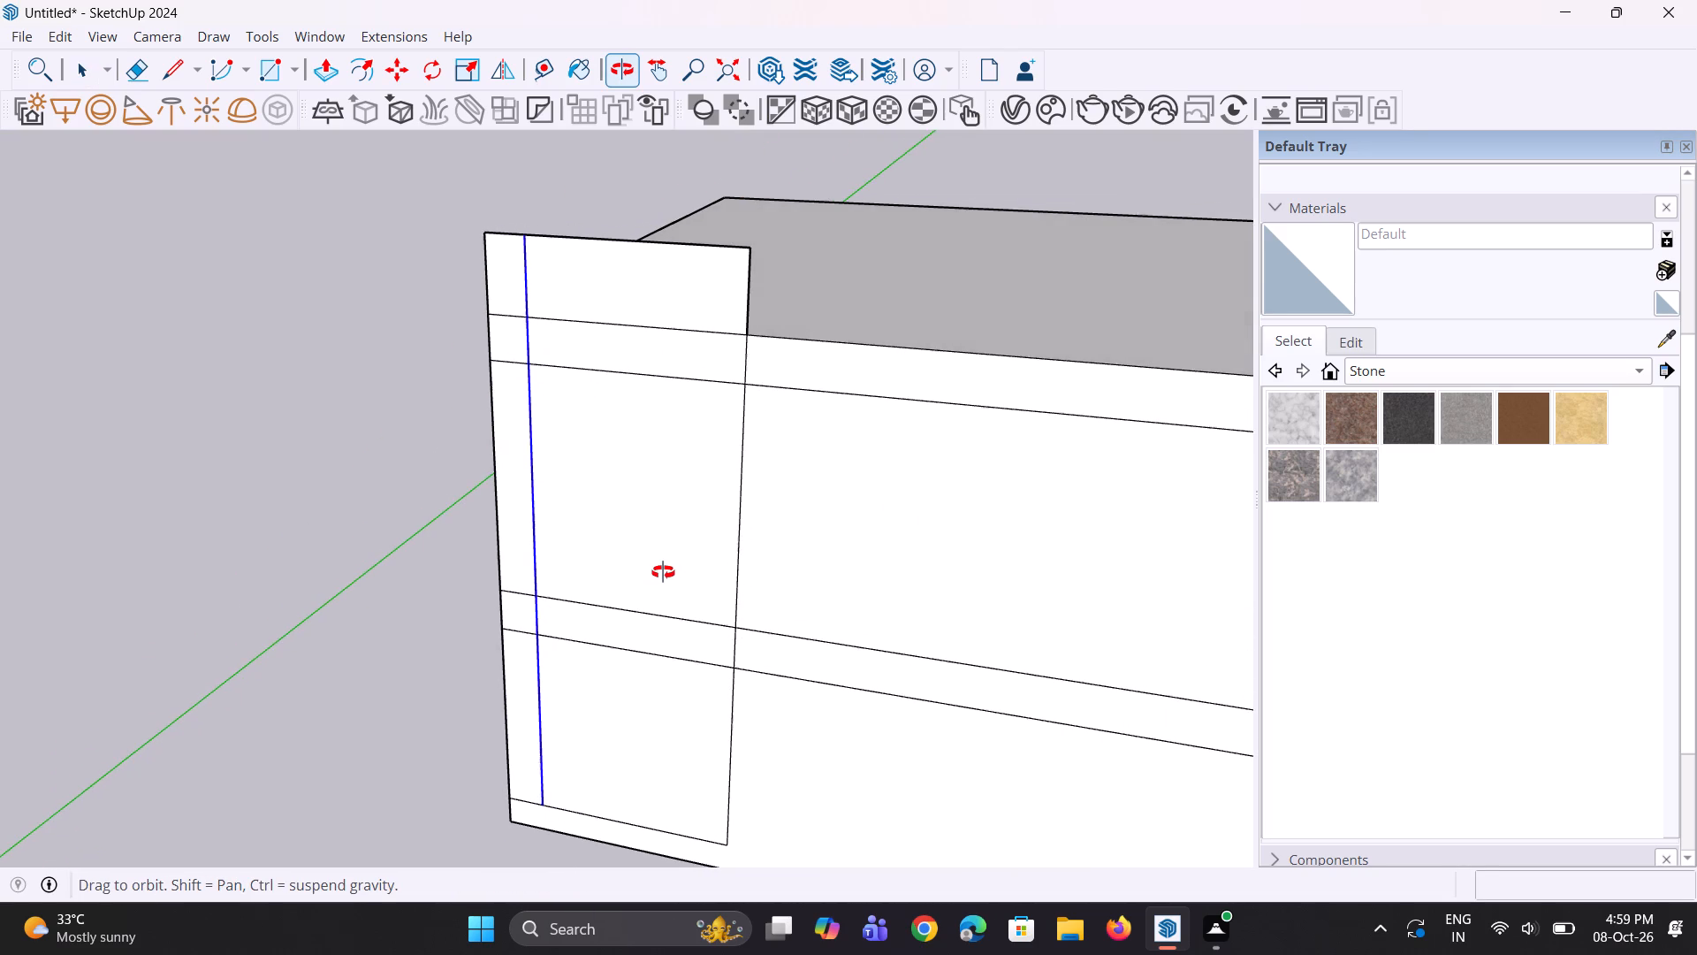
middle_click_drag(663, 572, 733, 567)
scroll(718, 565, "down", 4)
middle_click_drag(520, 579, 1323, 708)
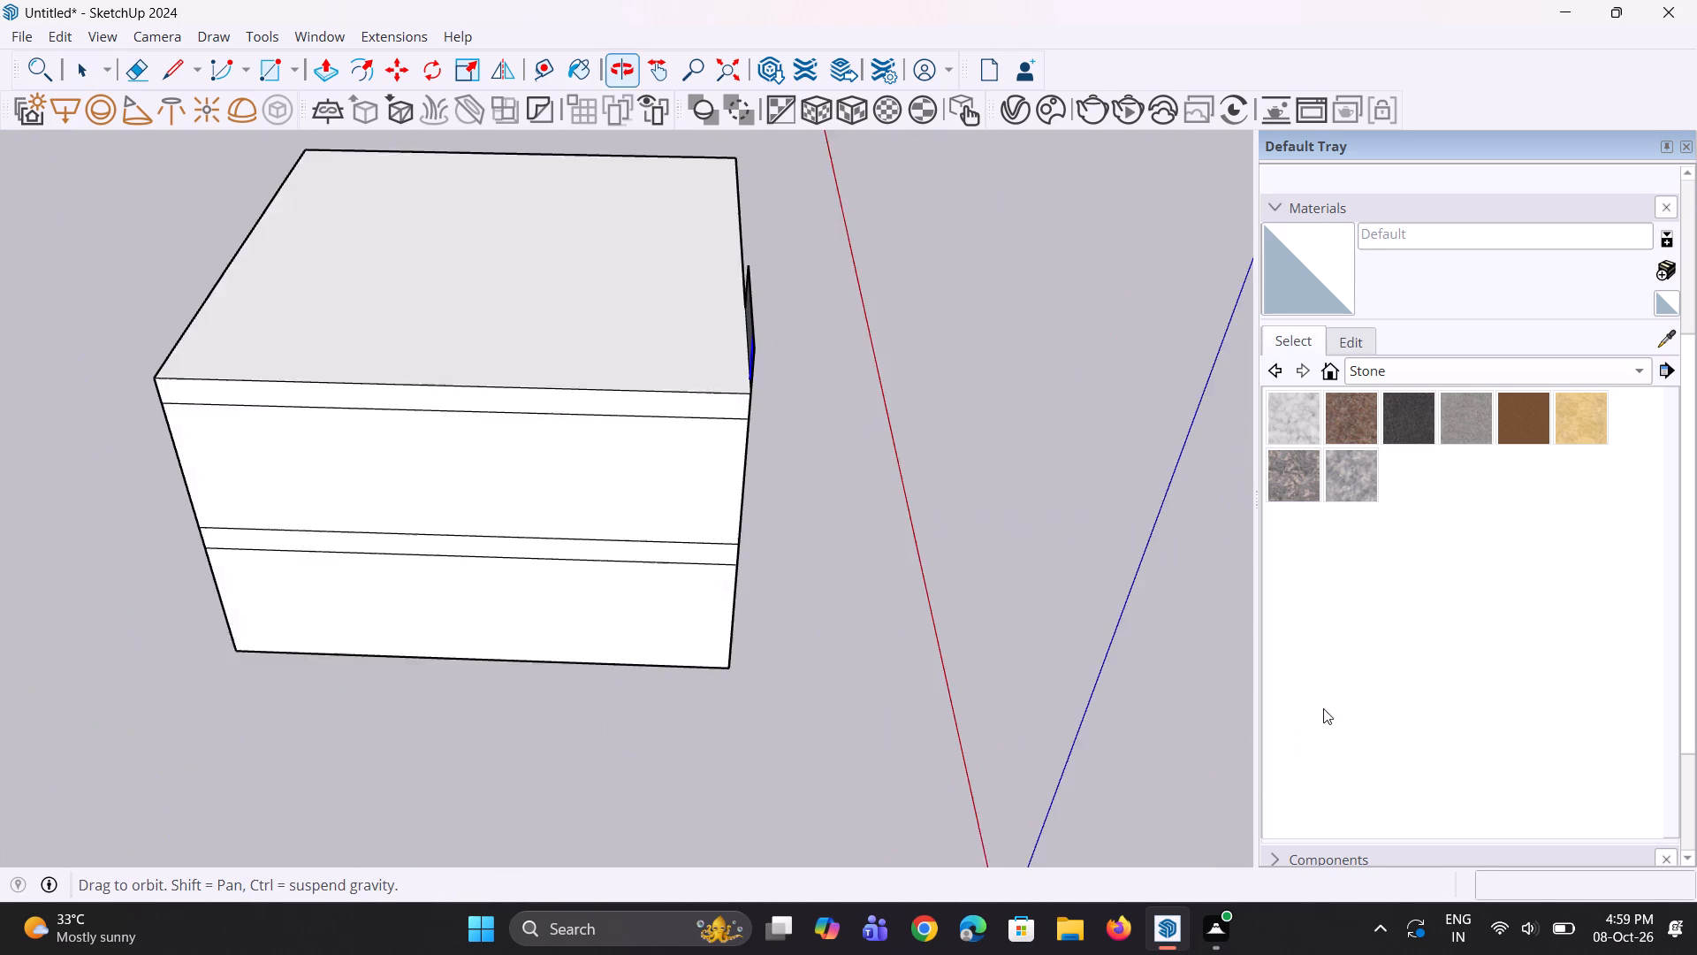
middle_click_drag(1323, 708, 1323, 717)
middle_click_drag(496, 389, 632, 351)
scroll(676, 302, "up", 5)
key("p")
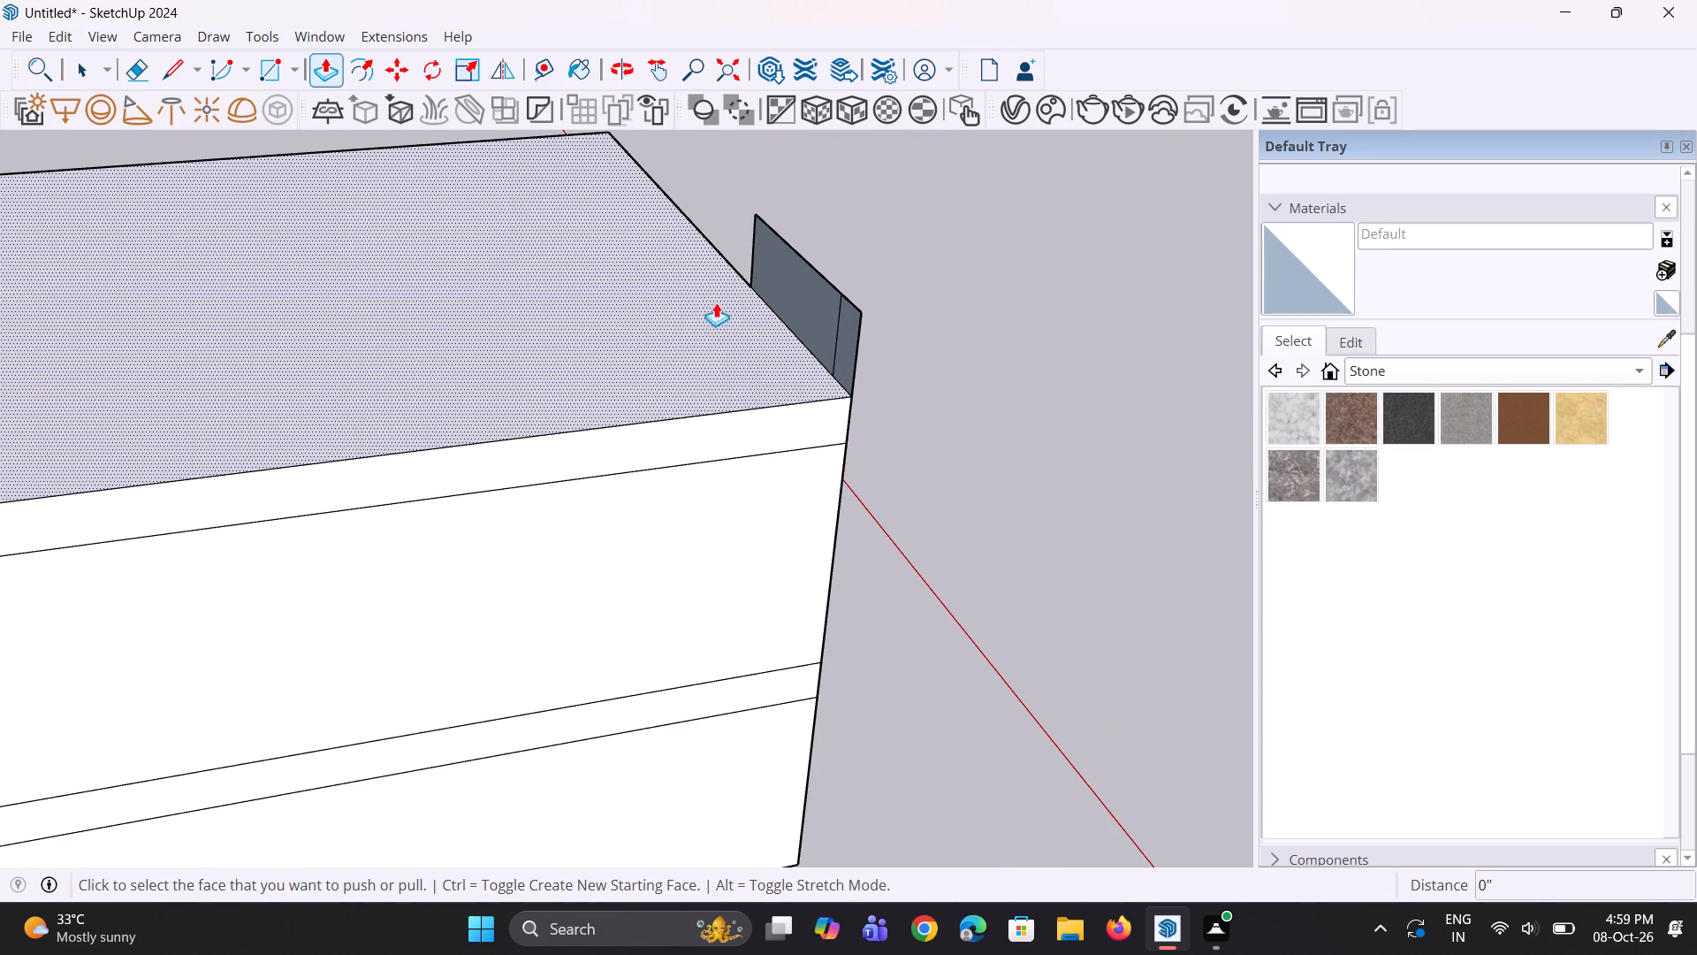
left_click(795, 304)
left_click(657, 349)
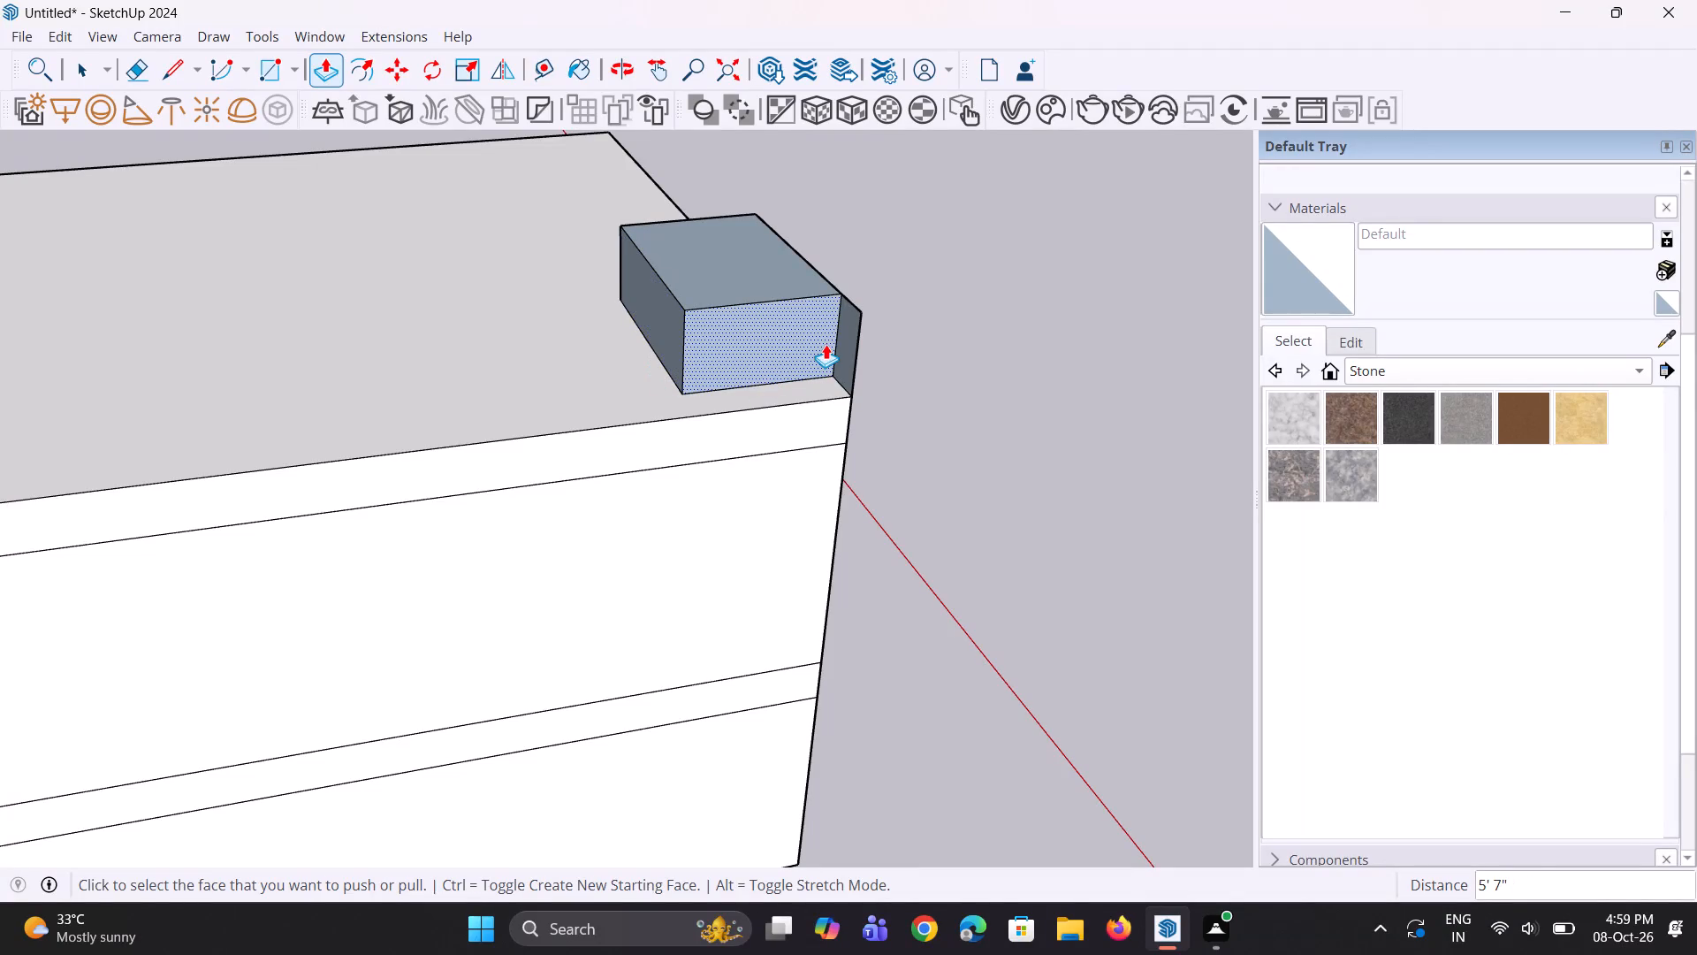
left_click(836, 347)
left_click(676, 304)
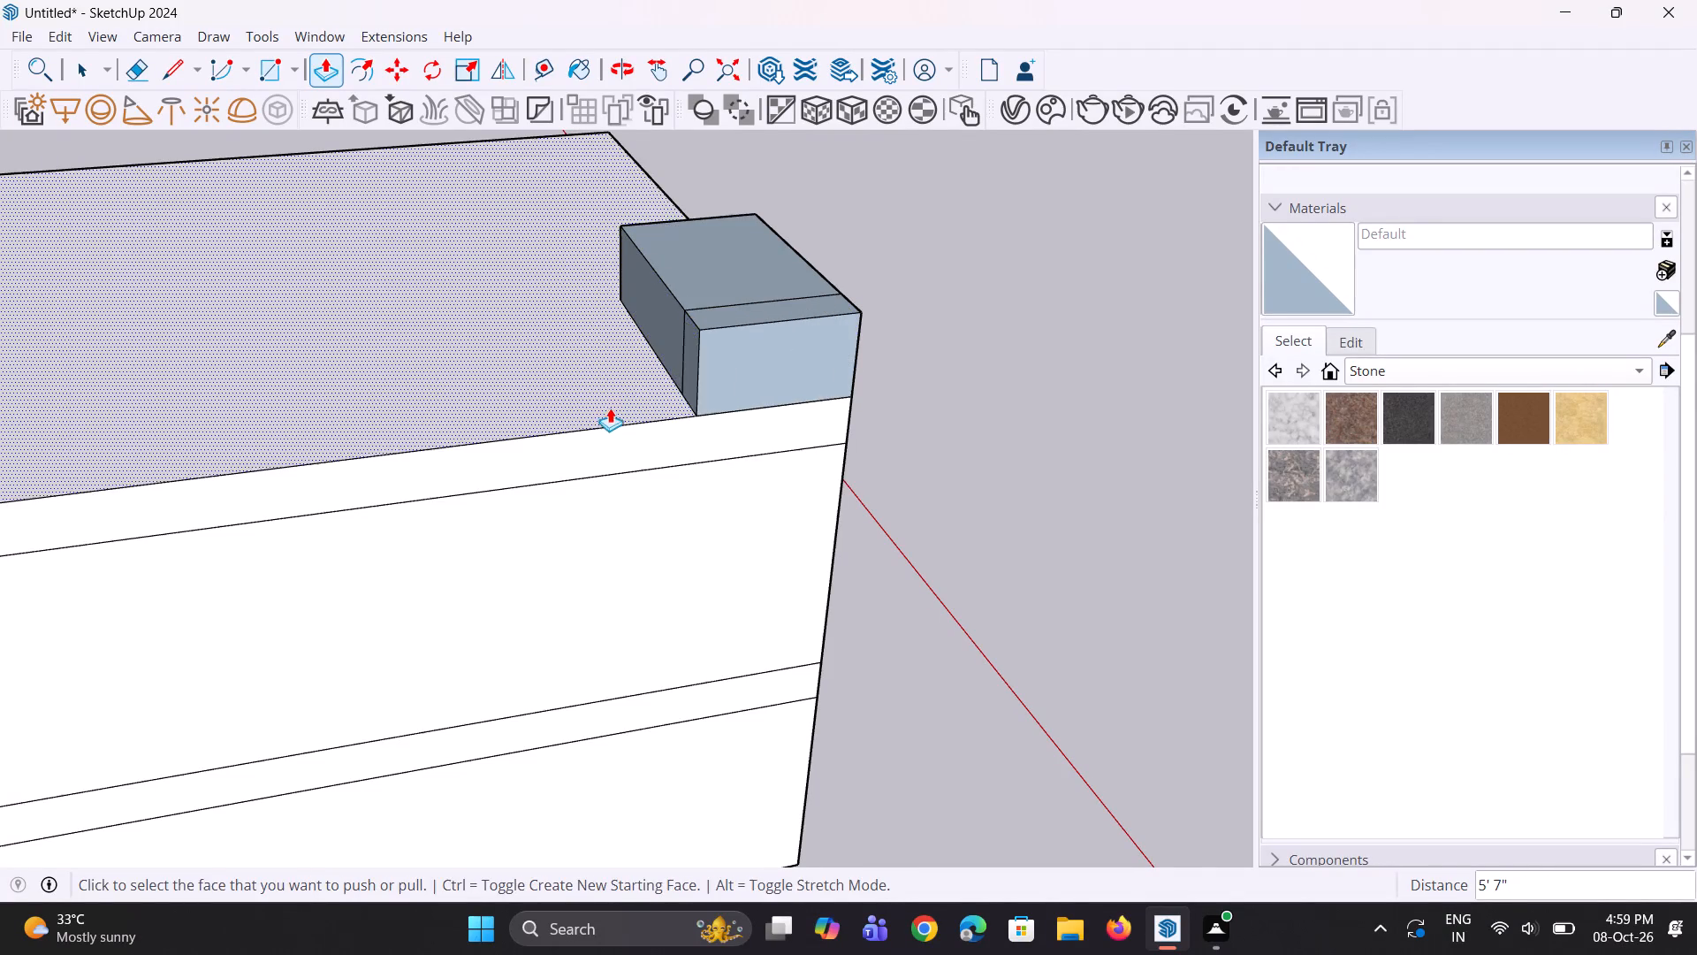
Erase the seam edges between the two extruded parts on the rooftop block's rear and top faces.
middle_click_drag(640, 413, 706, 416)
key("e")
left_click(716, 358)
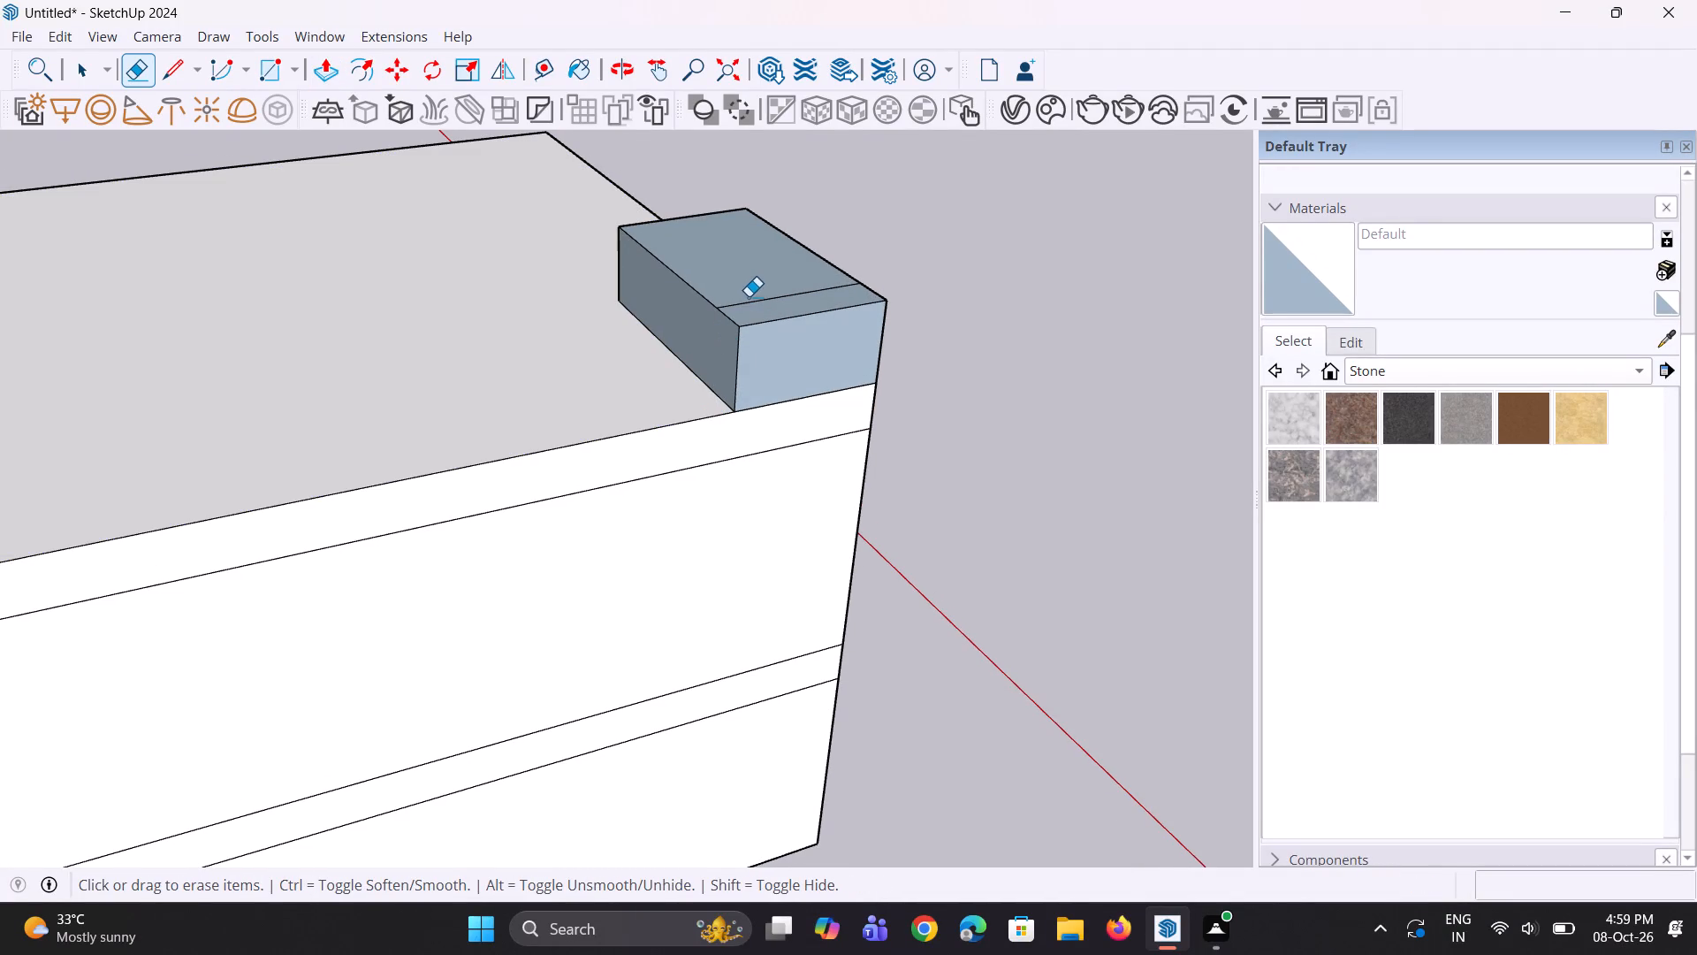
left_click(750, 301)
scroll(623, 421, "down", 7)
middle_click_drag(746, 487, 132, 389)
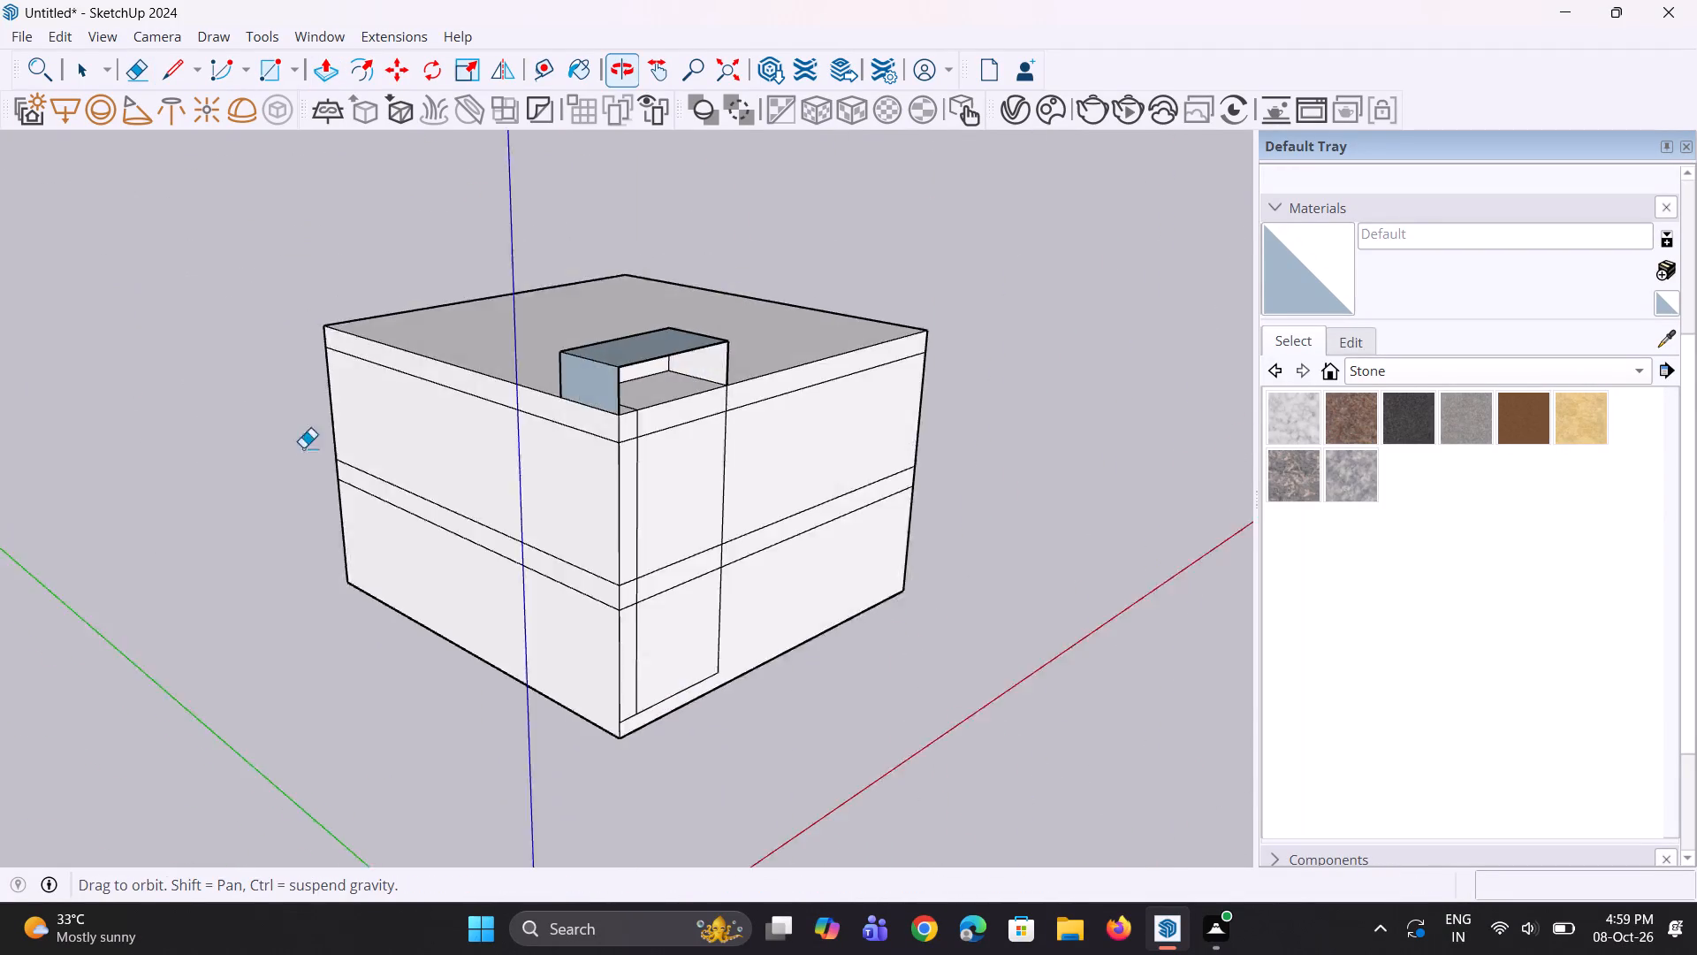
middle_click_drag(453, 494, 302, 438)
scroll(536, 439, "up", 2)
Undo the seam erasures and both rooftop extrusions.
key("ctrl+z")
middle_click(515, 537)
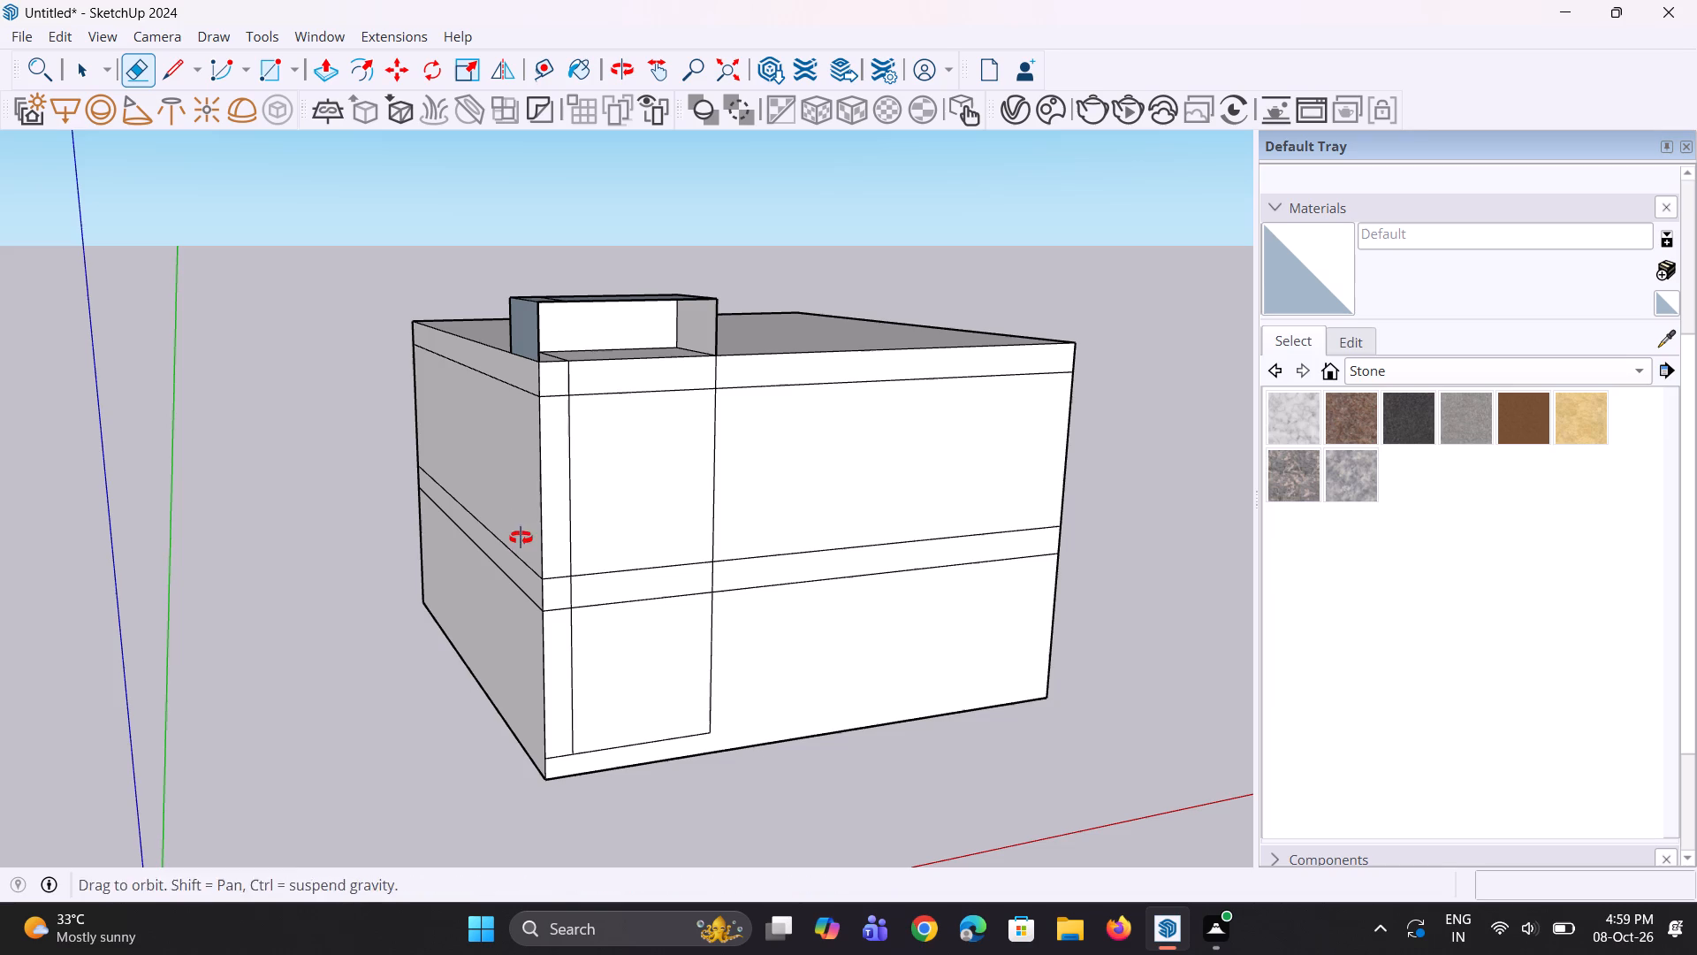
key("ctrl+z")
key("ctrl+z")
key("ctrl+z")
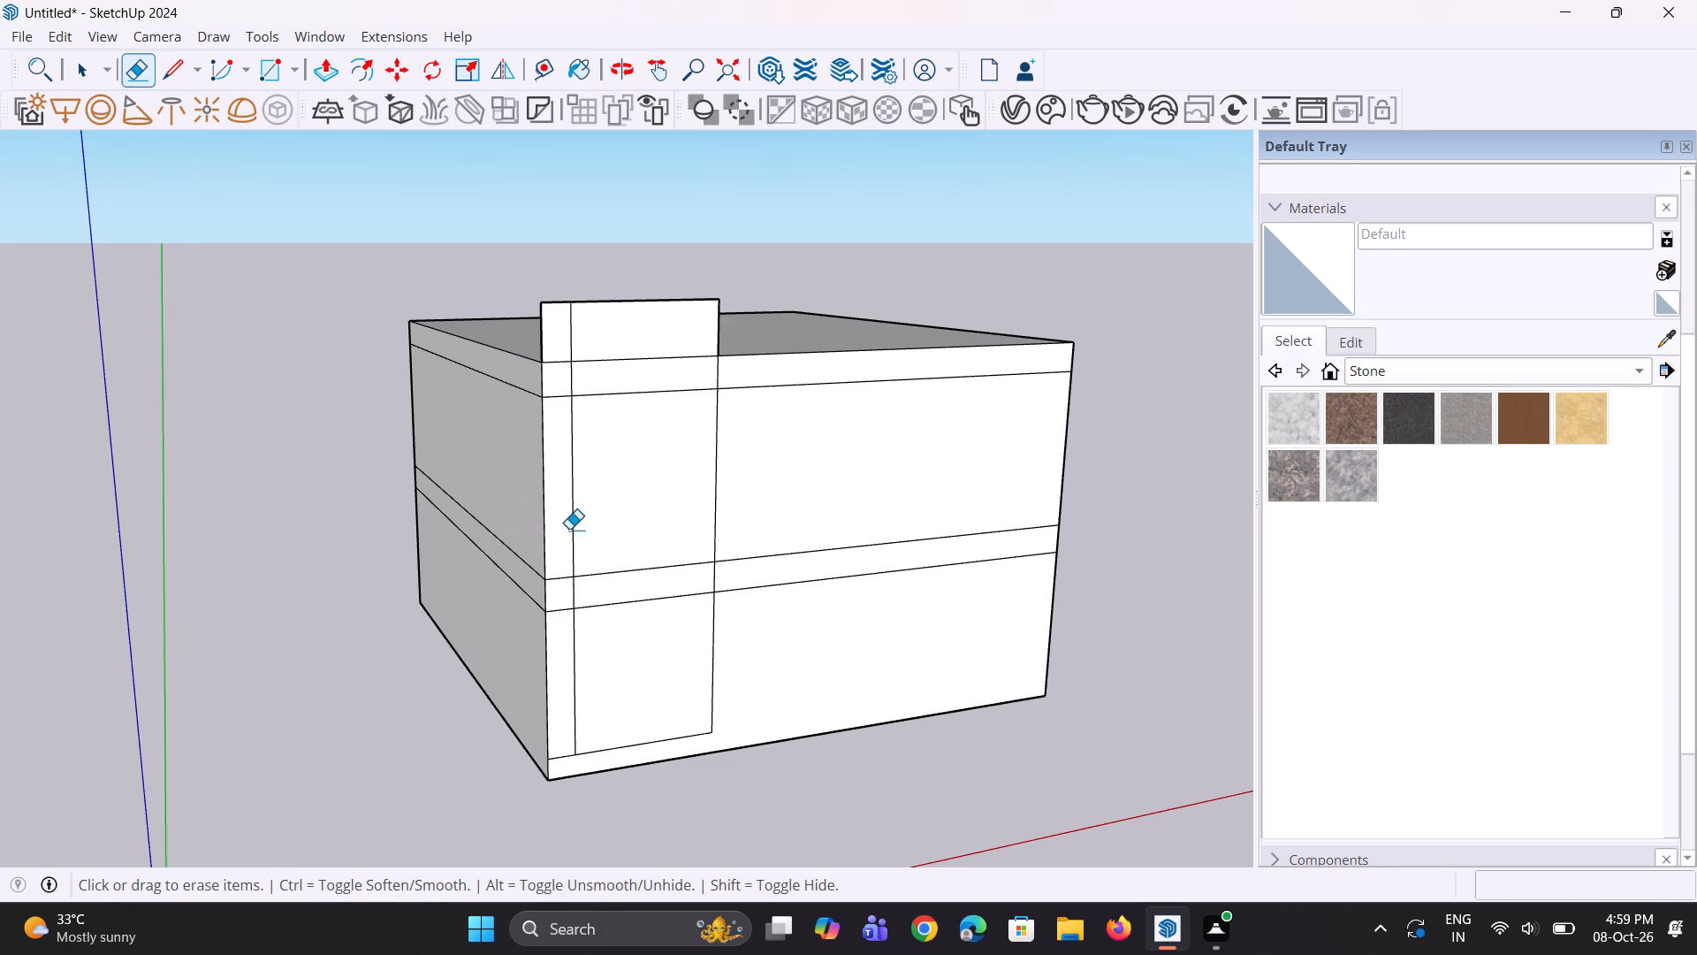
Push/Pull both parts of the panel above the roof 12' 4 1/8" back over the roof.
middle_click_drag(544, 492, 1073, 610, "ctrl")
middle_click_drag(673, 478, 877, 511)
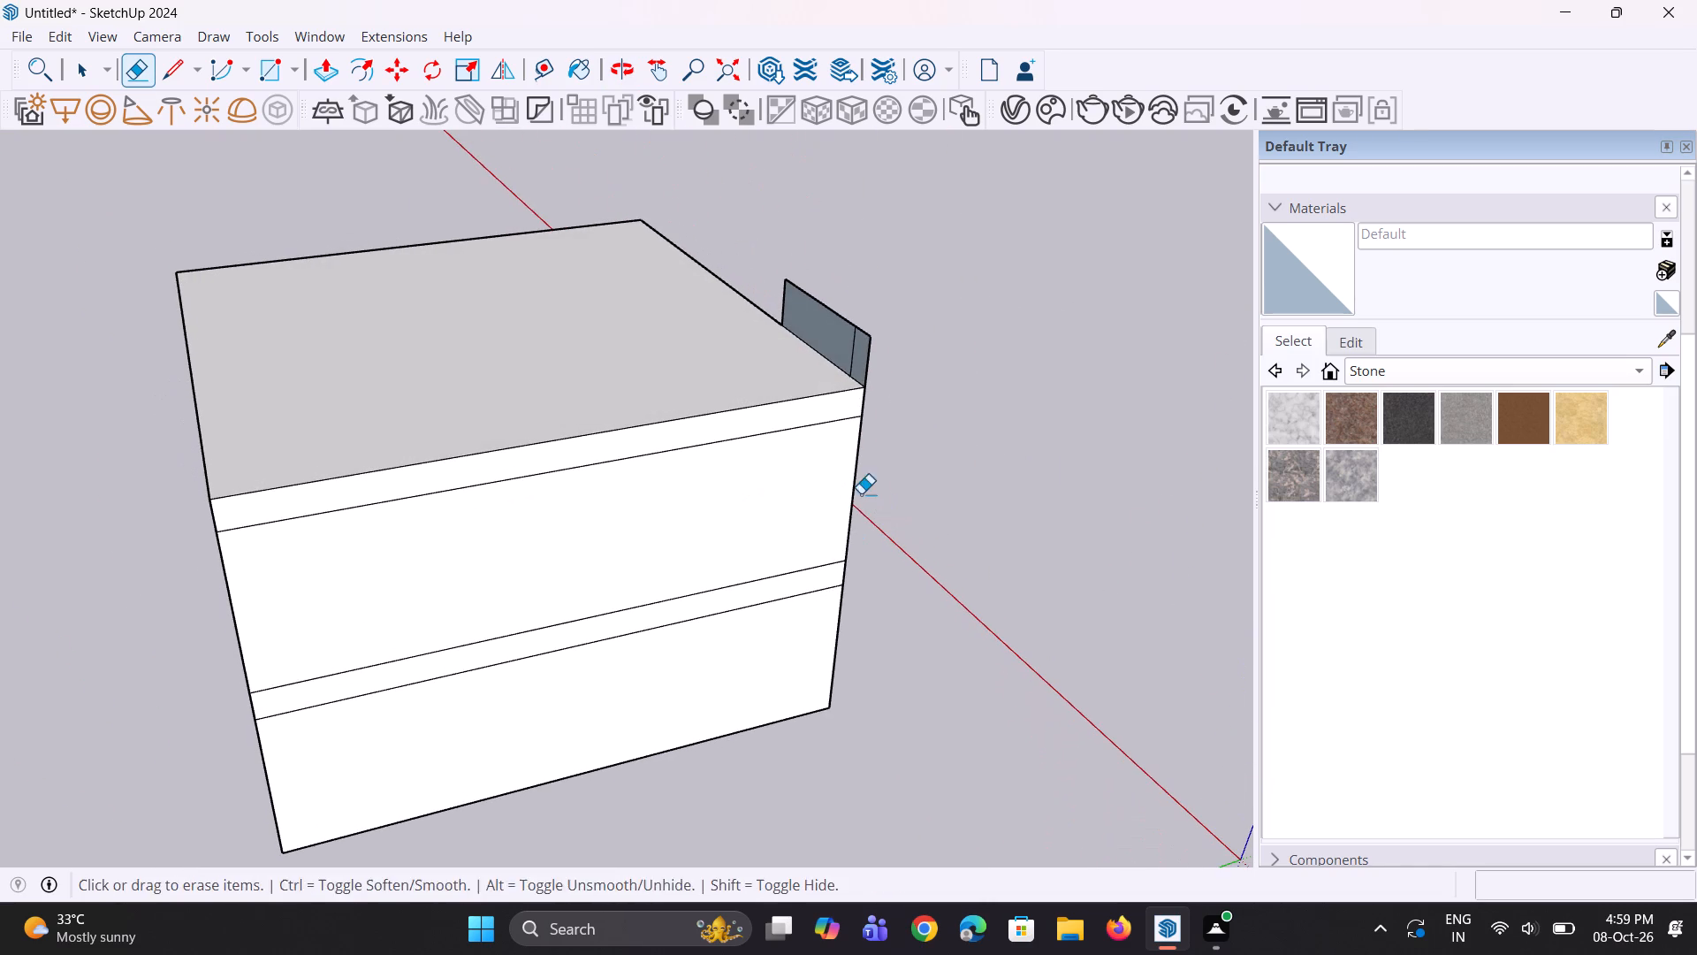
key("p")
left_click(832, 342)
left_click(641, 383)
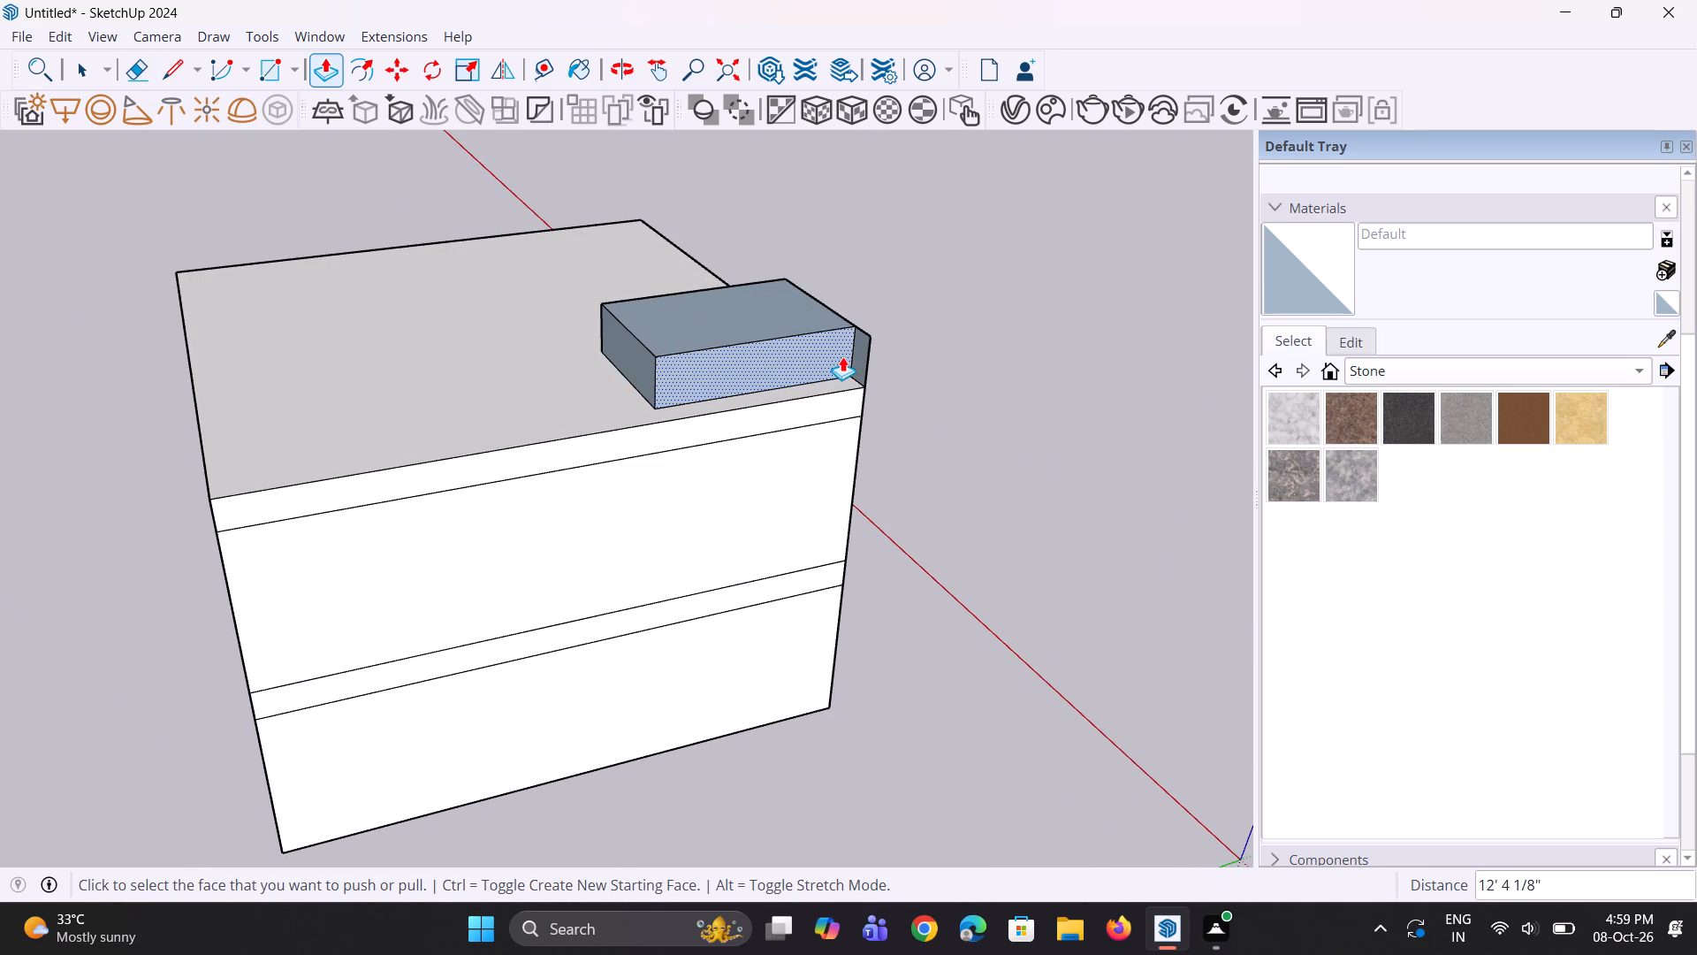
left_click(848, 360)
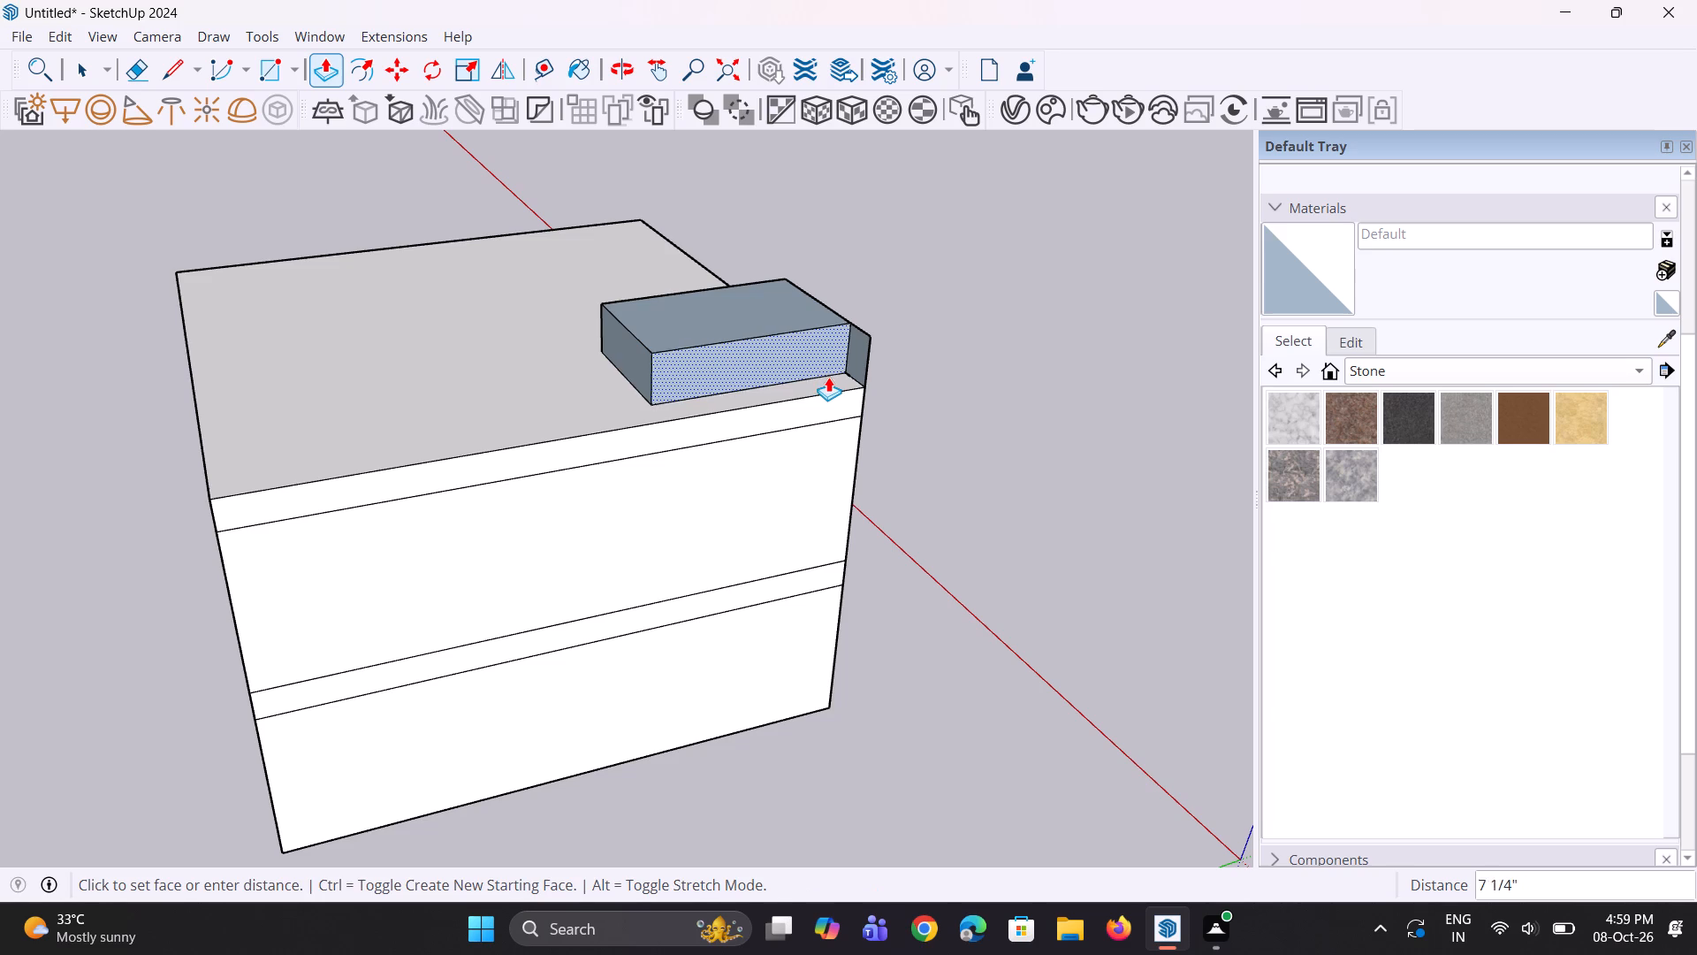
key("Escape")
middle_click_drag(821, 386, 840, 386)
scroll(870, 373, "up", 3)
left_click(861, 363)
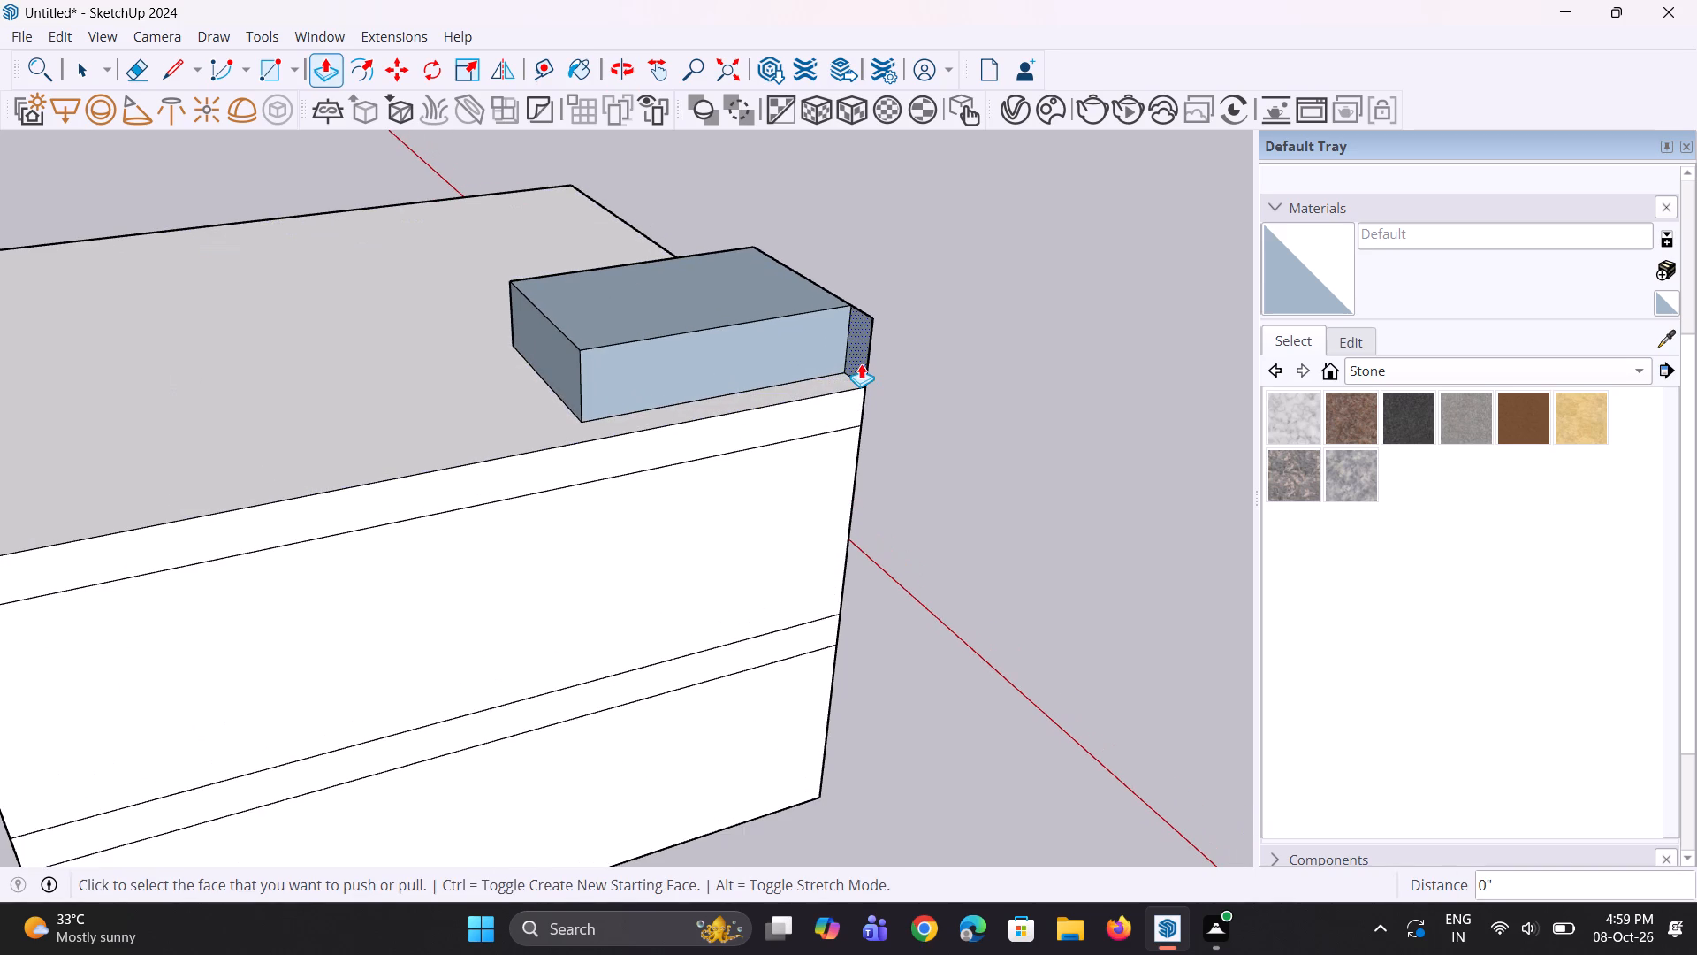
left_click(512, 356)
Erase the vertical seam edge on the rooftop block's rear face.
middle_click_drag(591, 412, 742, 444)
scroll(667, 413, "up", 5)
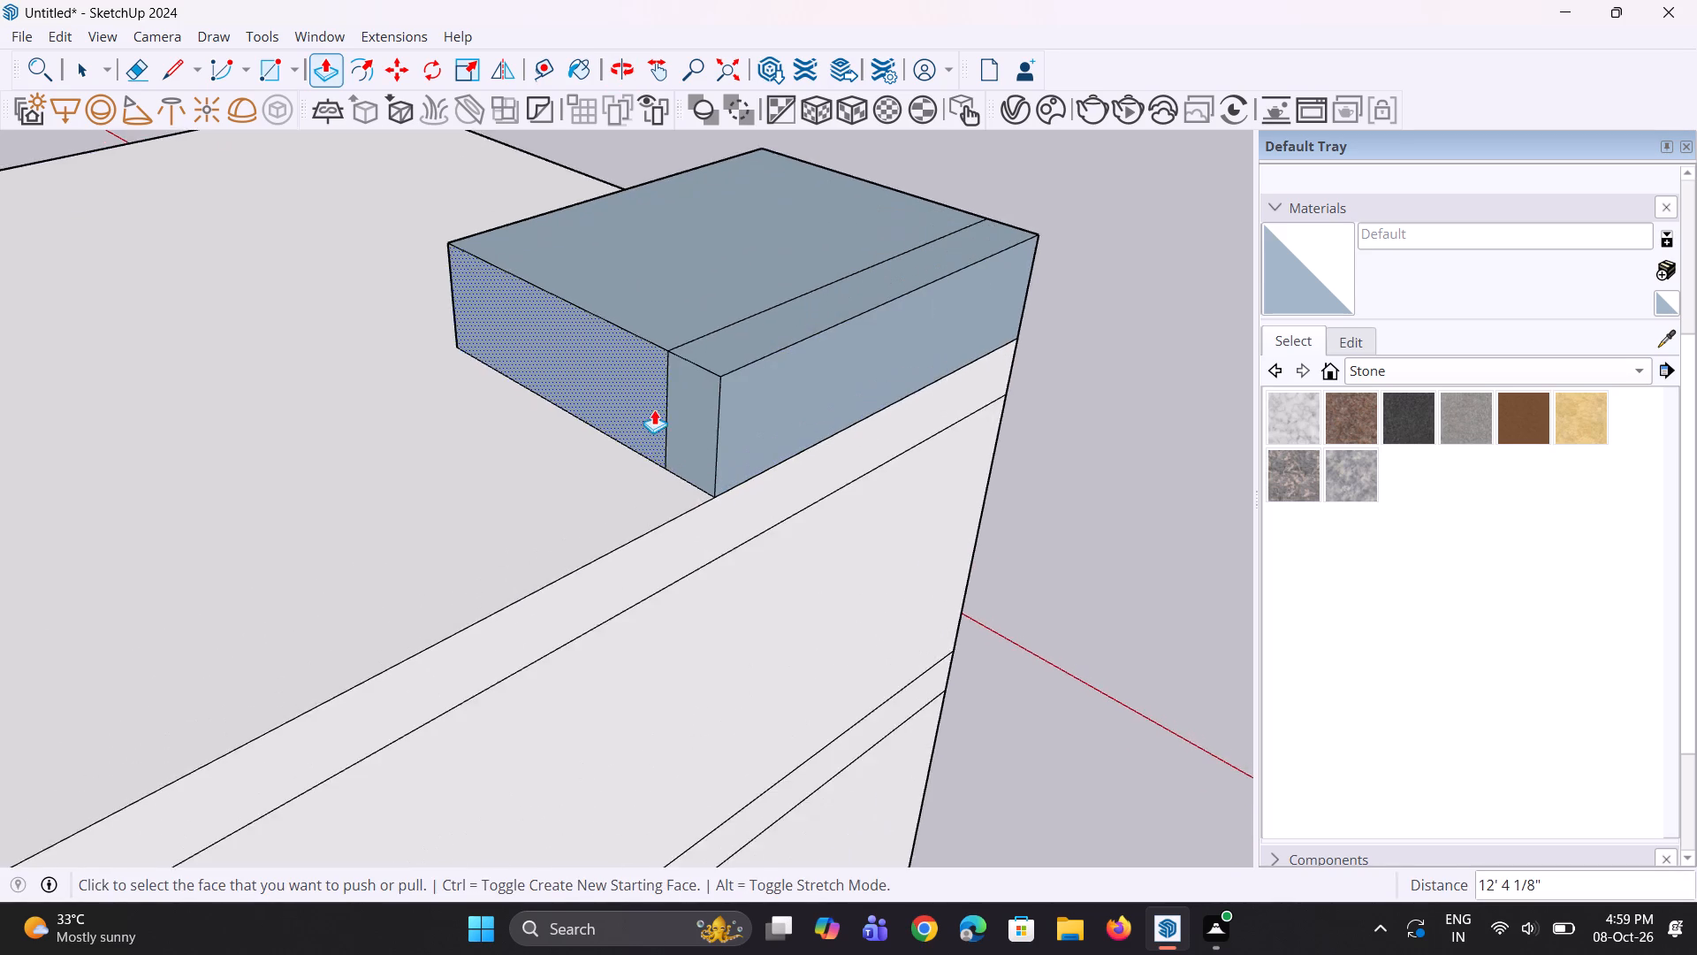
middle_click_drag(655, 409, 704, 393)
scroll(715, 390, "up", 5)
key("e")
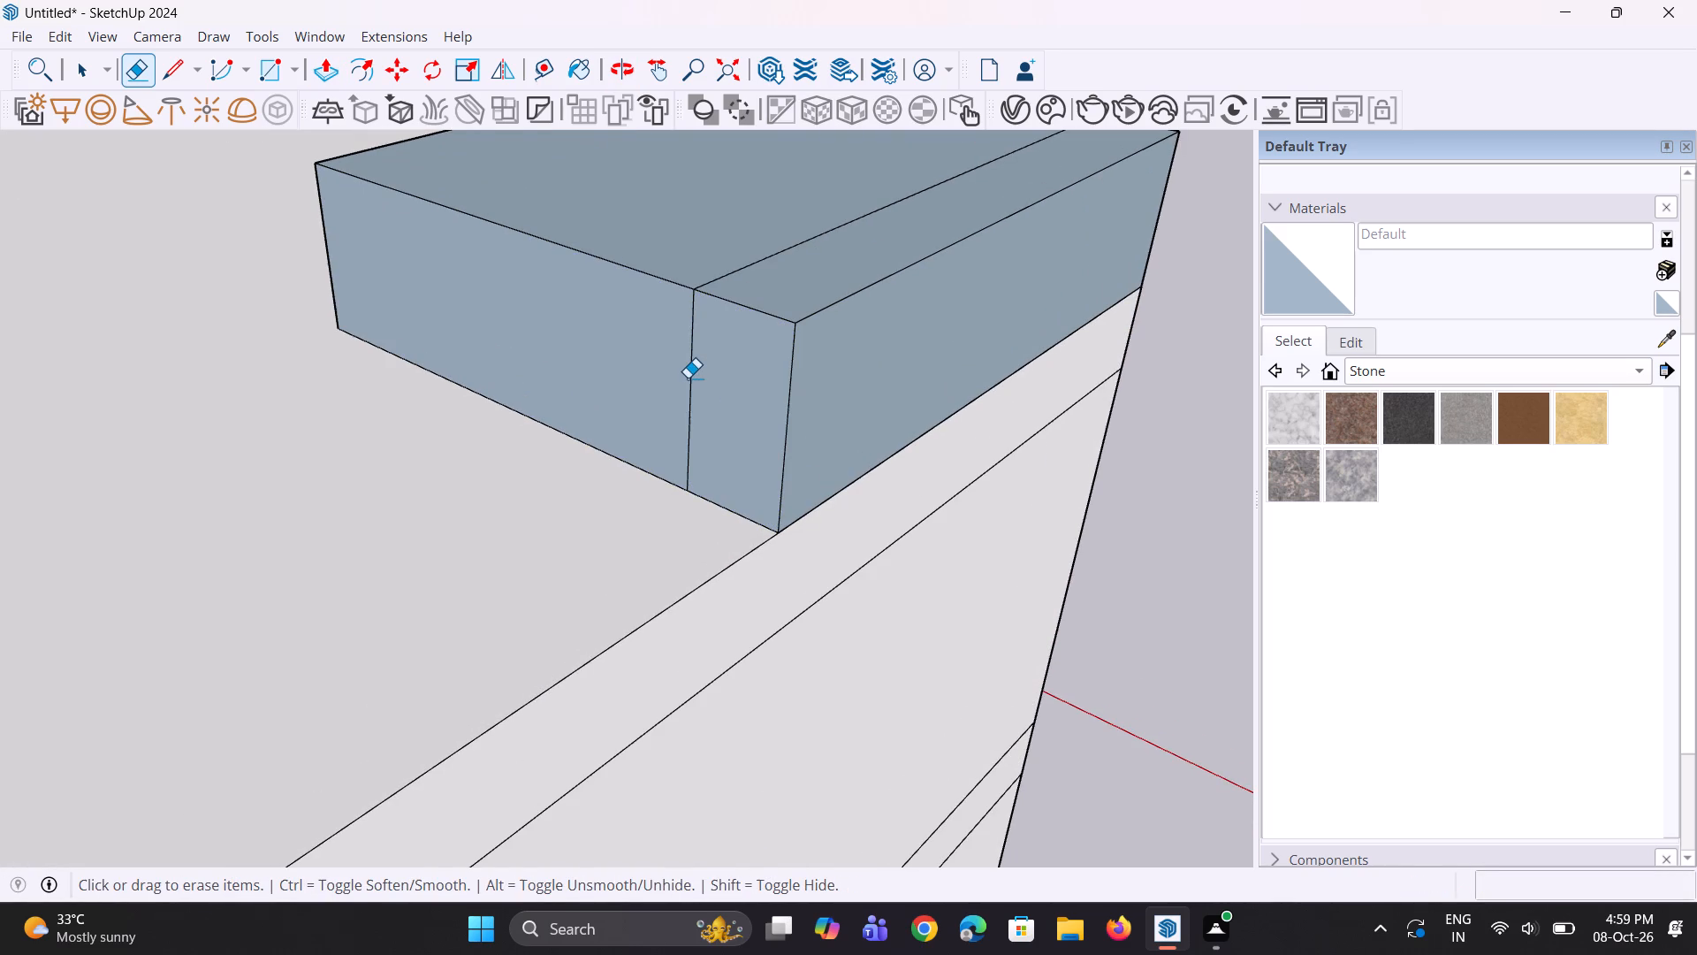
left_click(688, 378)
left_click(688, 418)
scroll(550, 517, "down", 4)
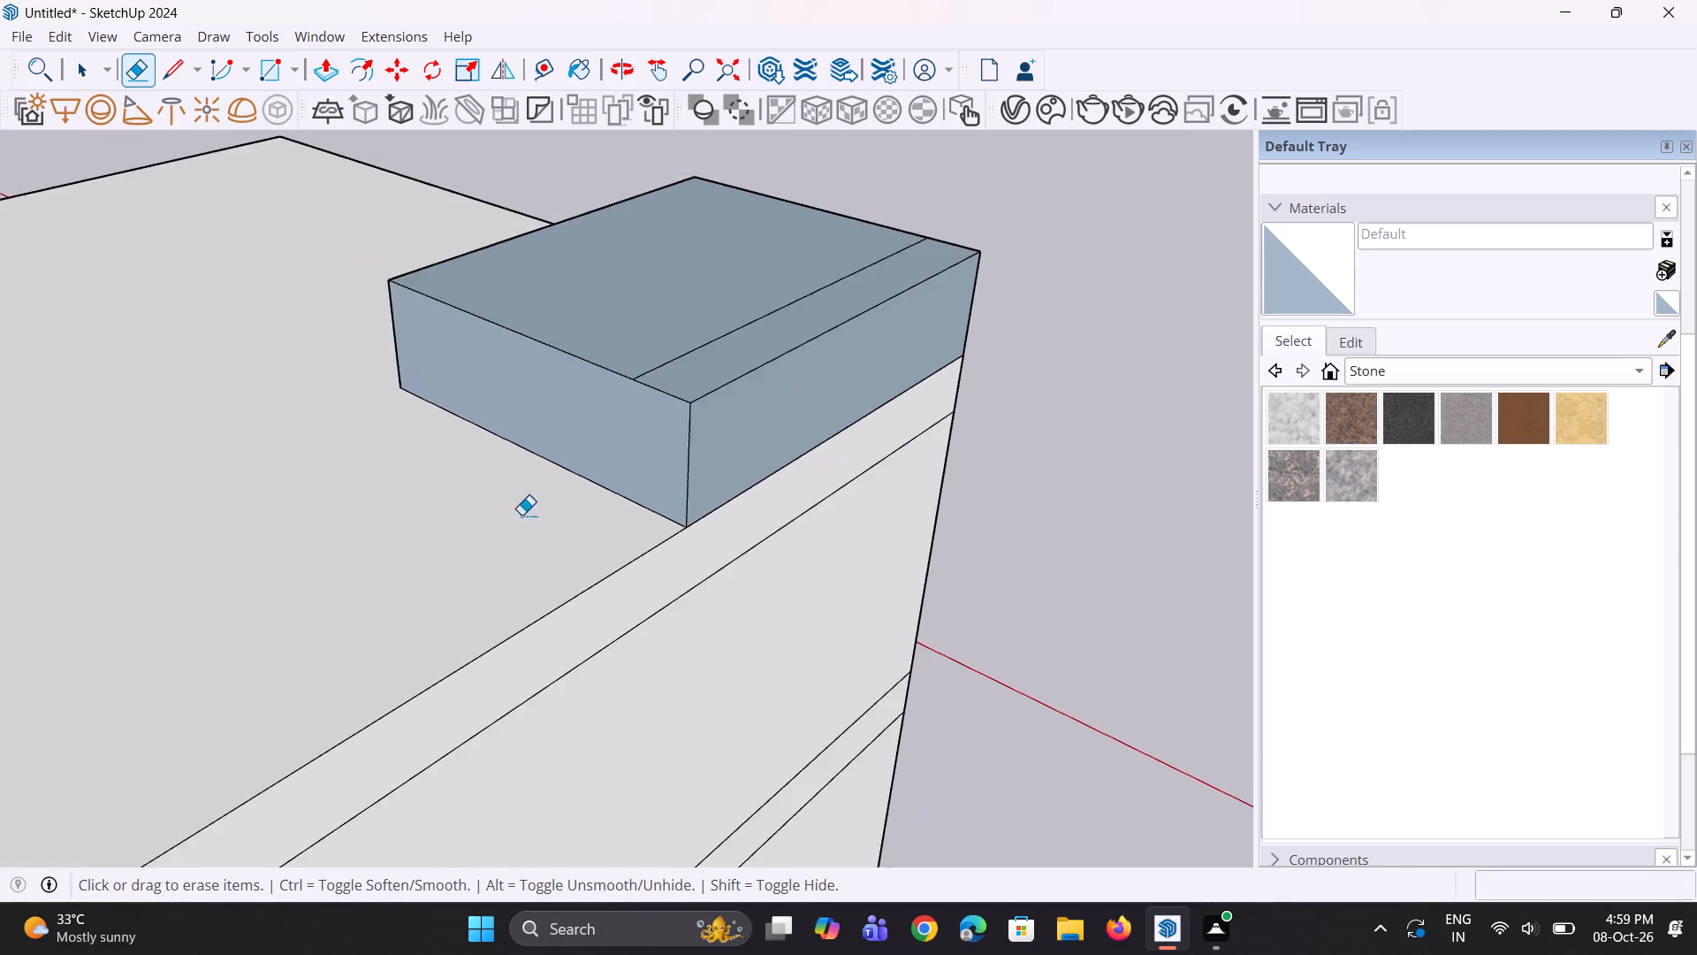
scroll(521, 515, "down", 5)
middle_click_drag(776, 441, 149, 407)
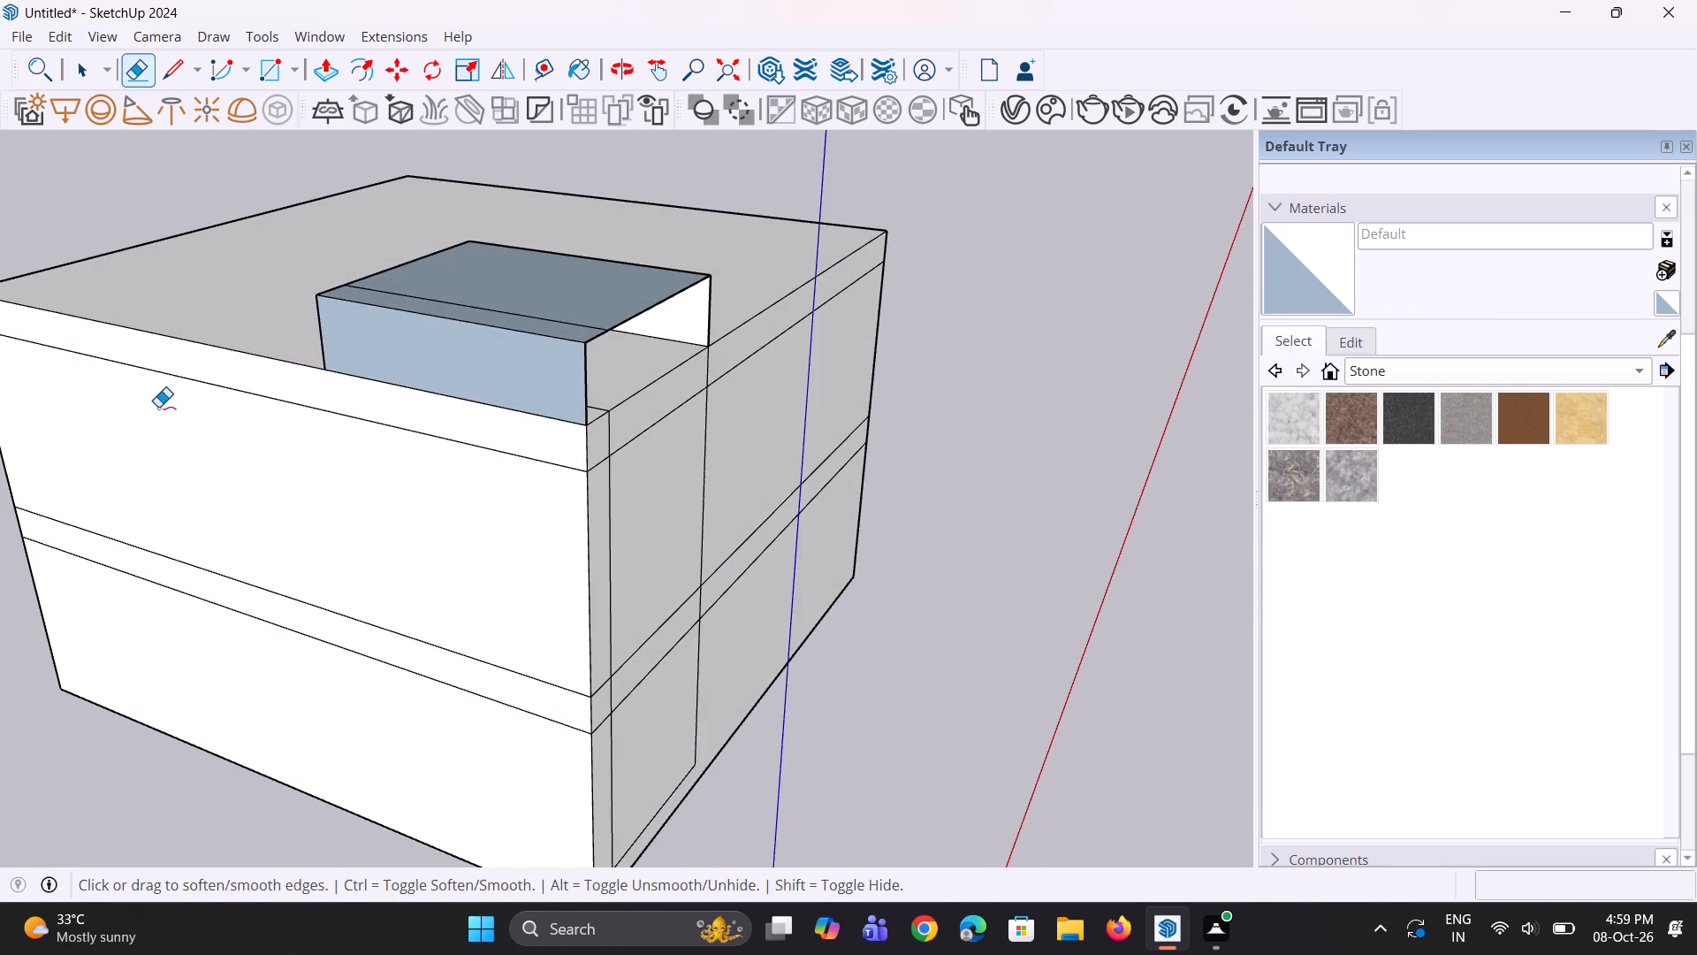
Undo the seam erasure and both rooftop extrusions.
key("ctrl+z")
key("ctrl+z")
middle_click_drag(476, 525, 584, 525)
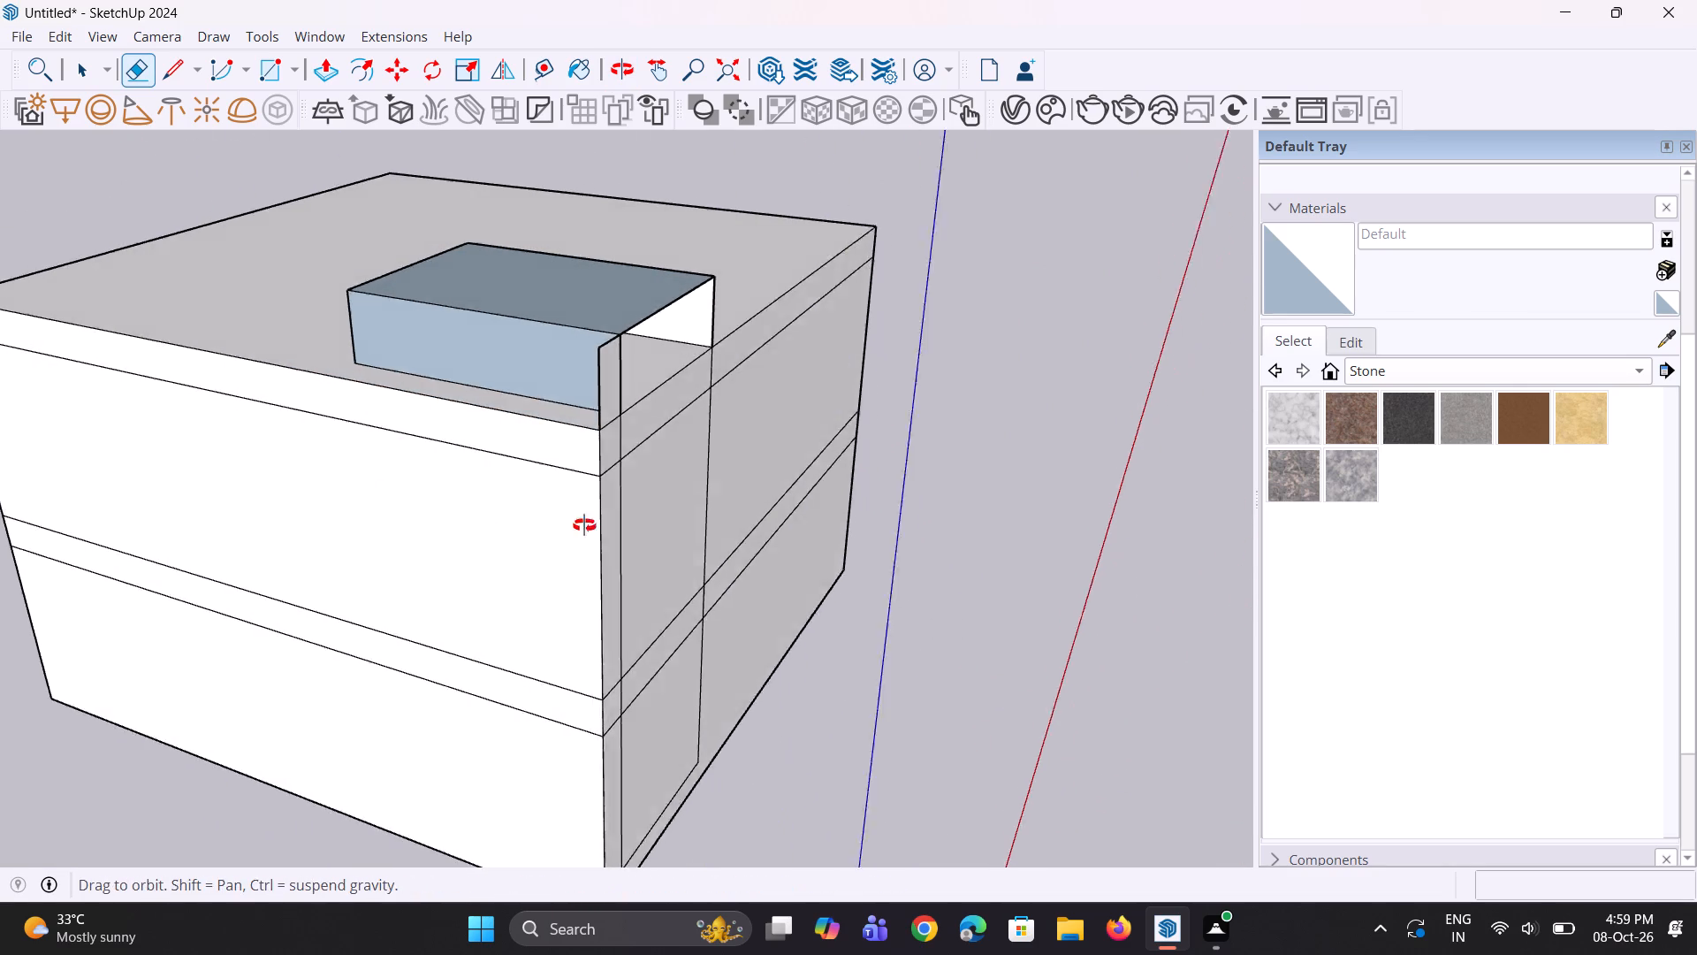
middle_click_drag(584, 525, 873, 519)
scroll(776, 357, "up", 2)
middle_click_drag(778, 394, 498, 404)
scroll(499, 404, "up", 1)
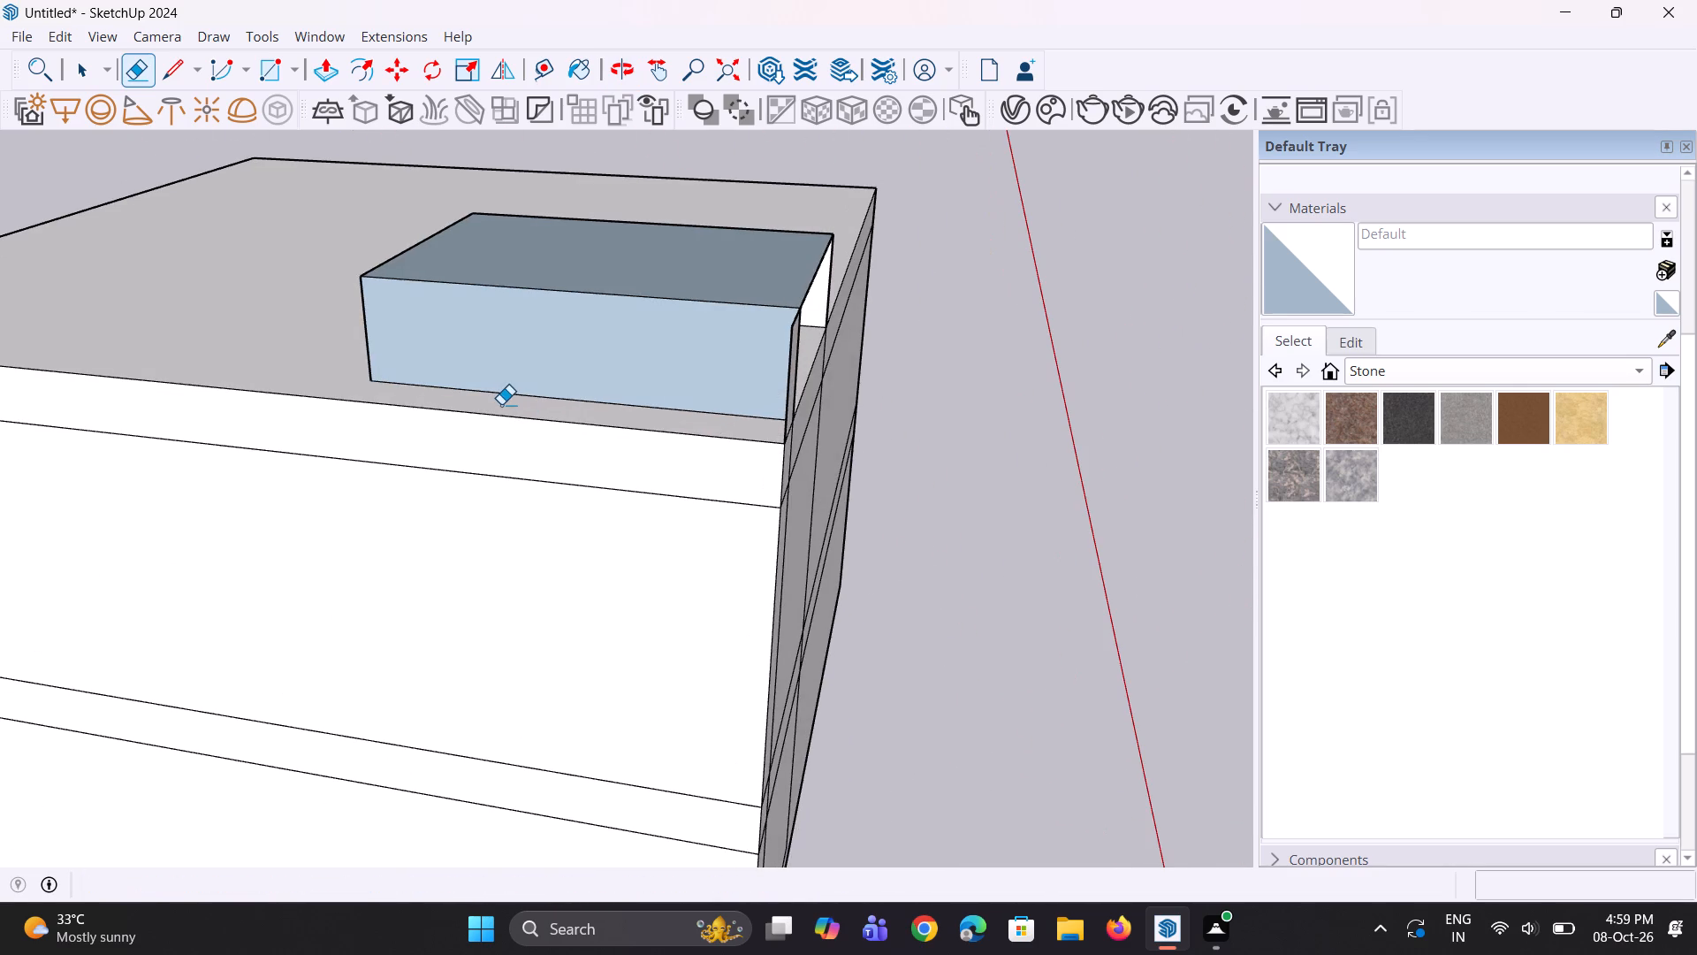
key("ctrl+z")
Erase the vertical dividing line on the part of the panel above the roof.
middle_click_drag(504, 404, 879, 404)
scroll(844, 324, "up", 5)
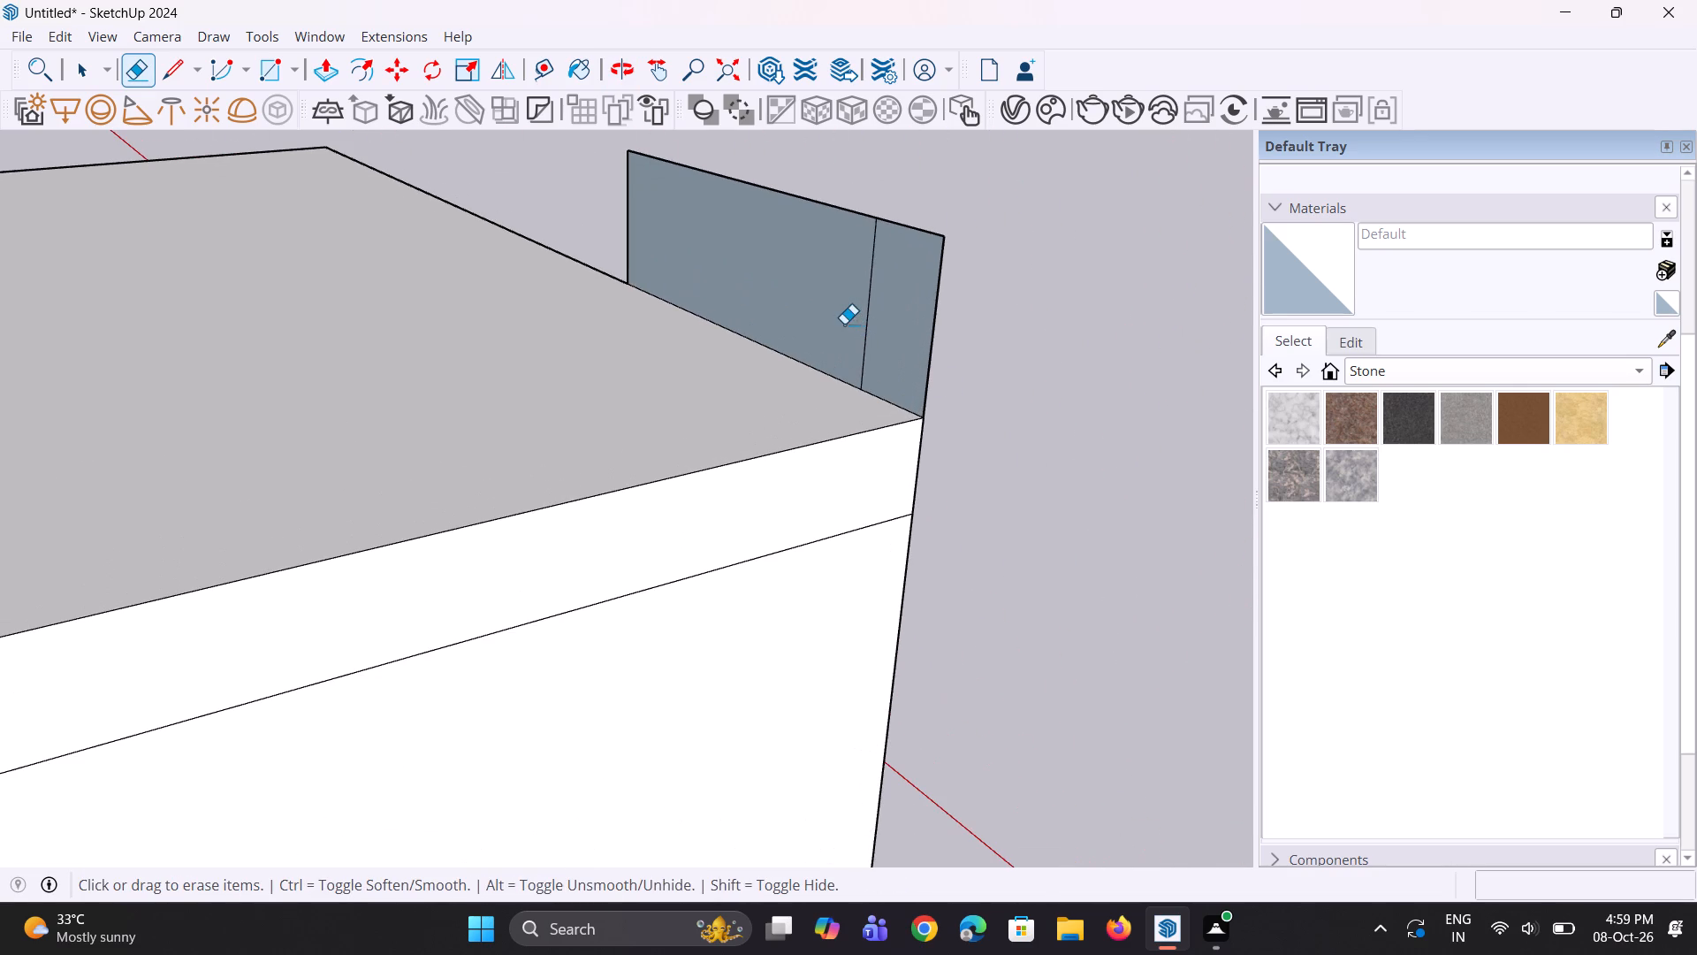
key("e")
left_click(864, 307)
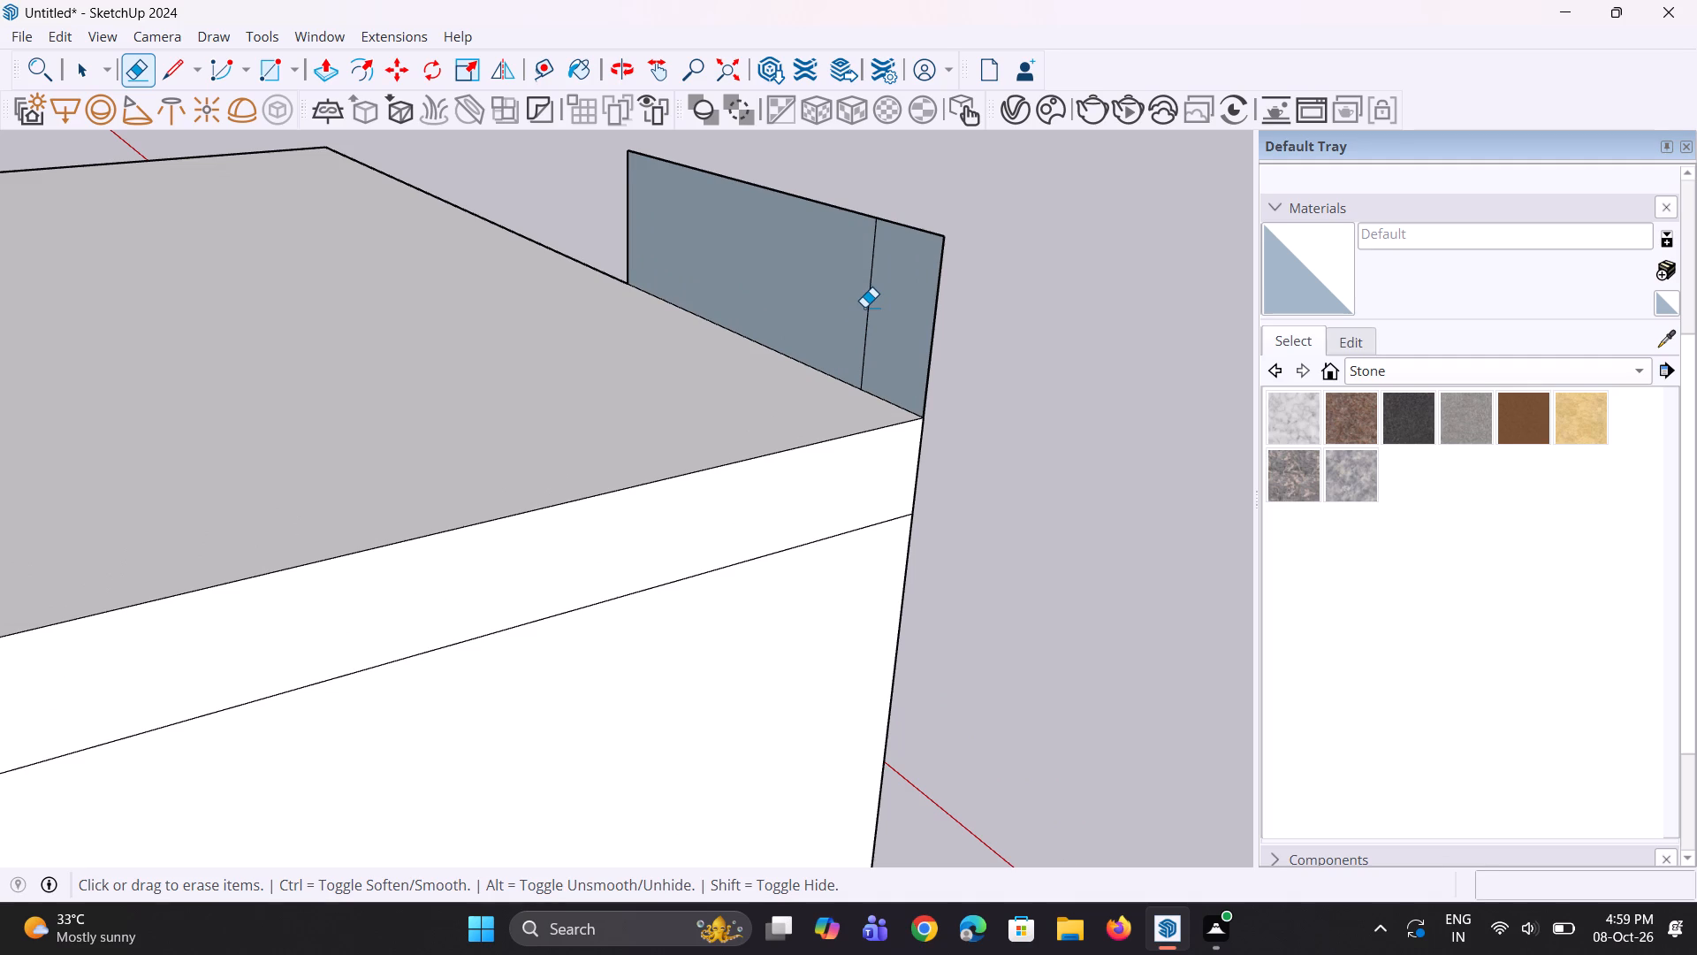
left_click(868, 302)
Push/Pull the undivided panel face above the roof about 10' 1" back over the roof.
scroll(772, 385, "down", 3)
middle_click_drag(587, 365, 450, 424)
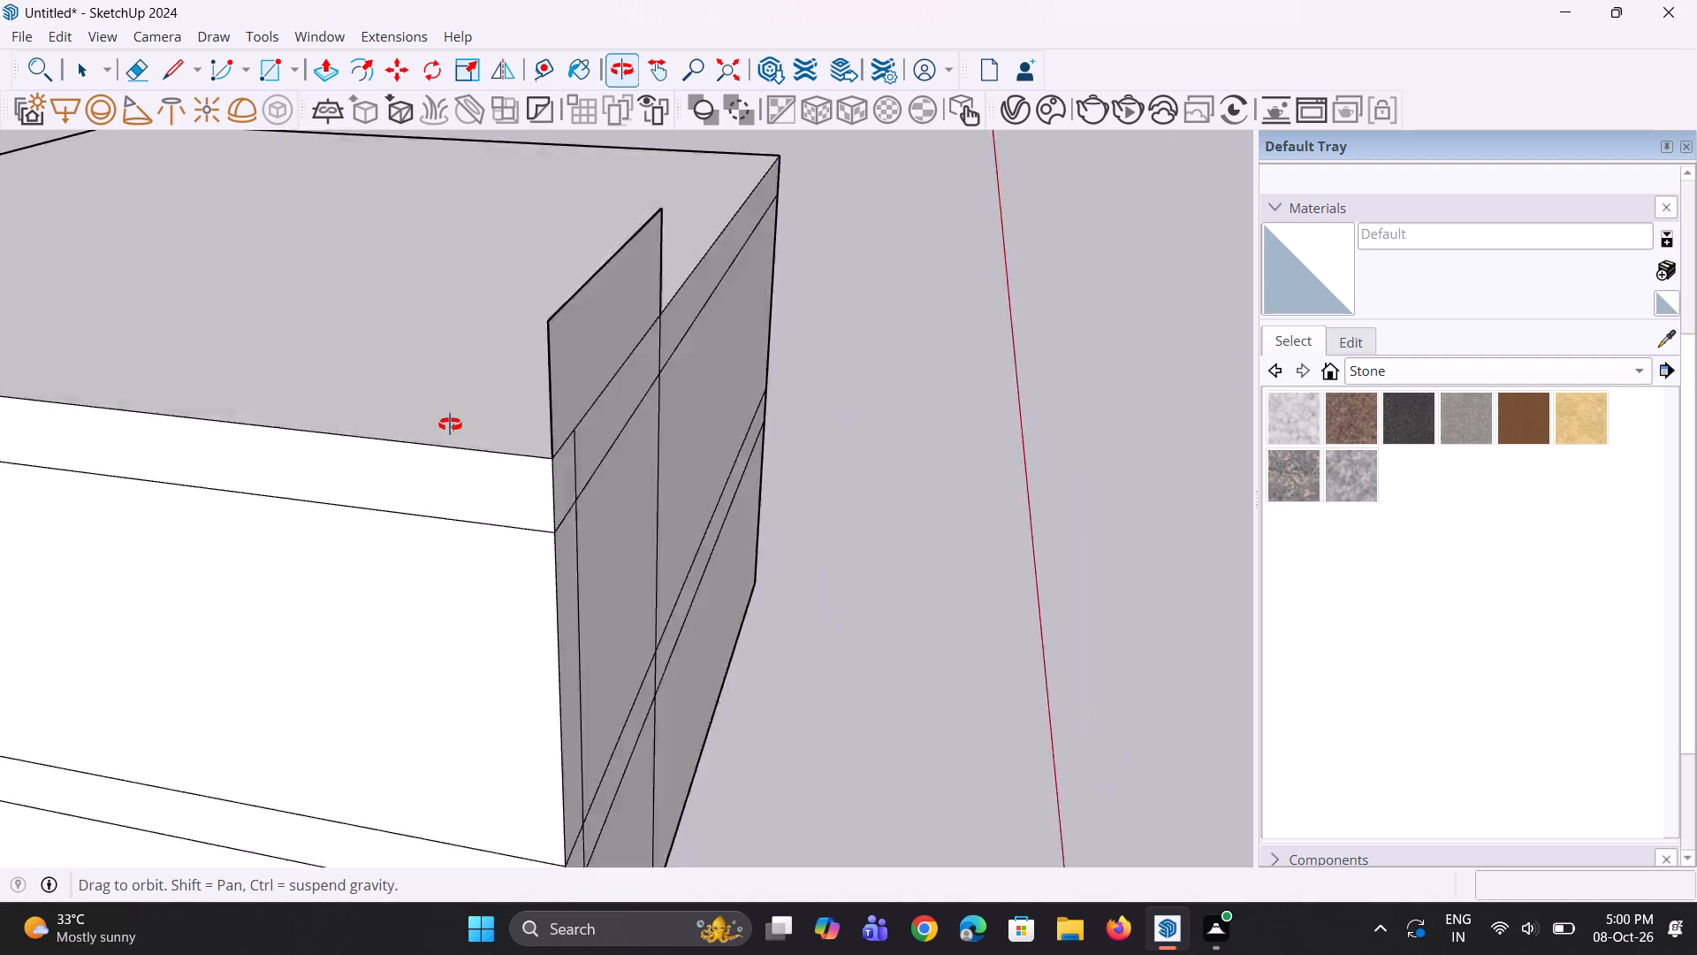
middle_click_drag(450, 424, 502, 430)
key("p")
left_click(739, 347)
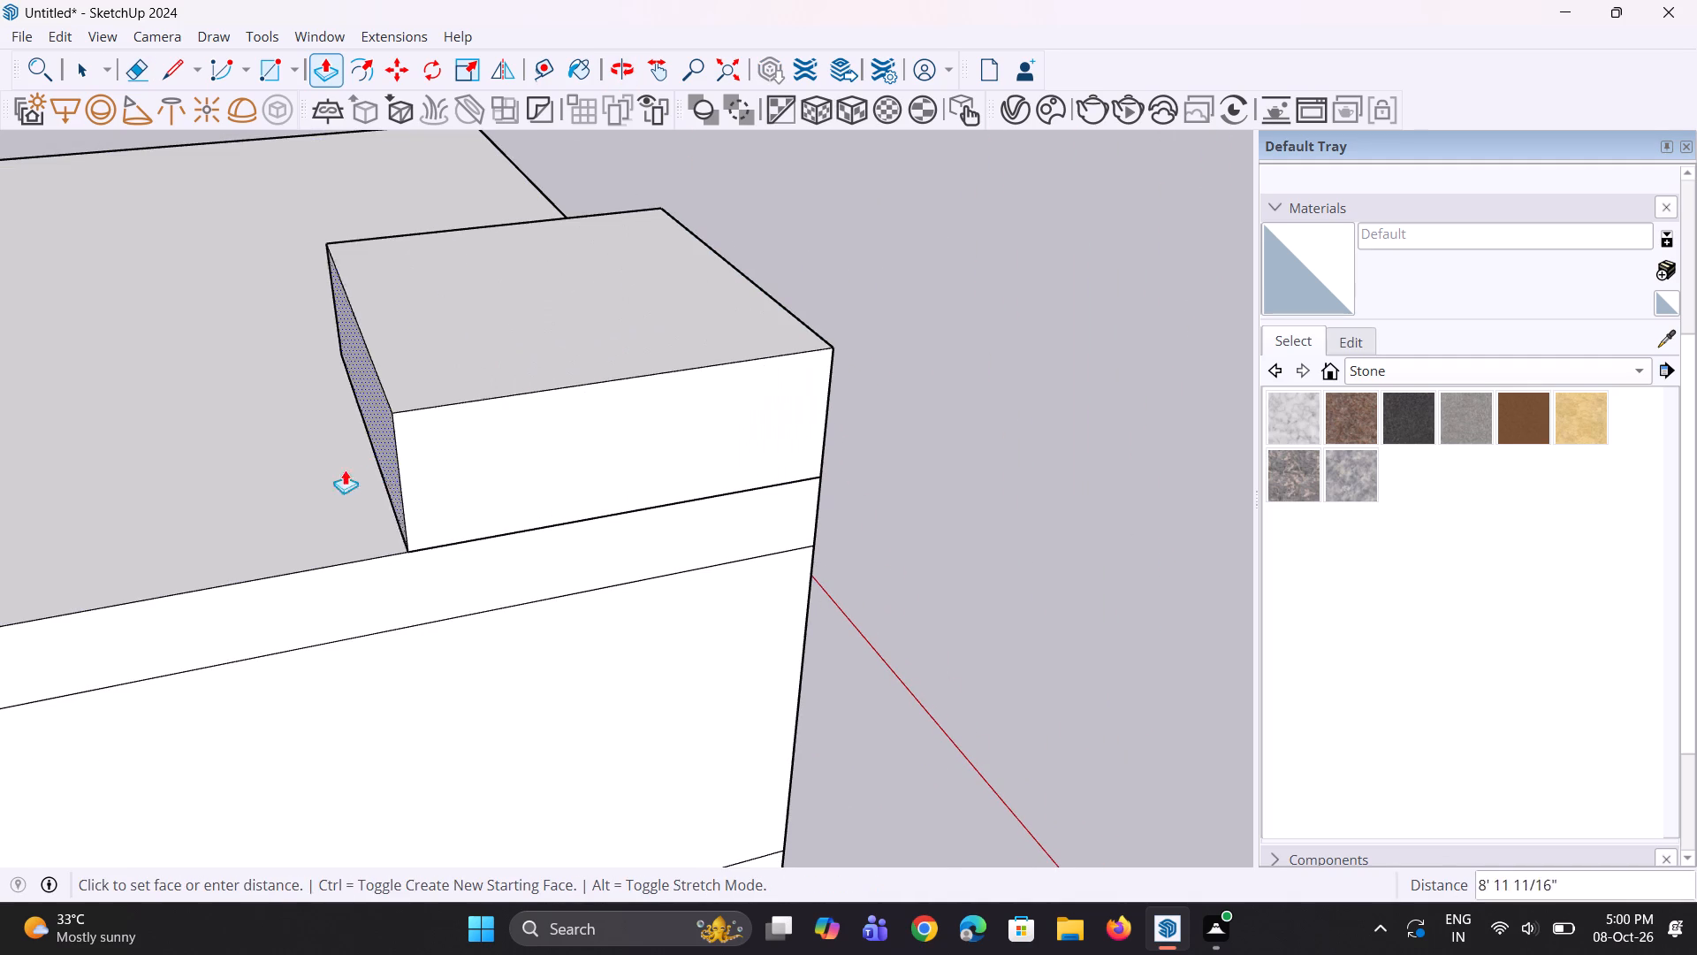
left_click(339, 473)
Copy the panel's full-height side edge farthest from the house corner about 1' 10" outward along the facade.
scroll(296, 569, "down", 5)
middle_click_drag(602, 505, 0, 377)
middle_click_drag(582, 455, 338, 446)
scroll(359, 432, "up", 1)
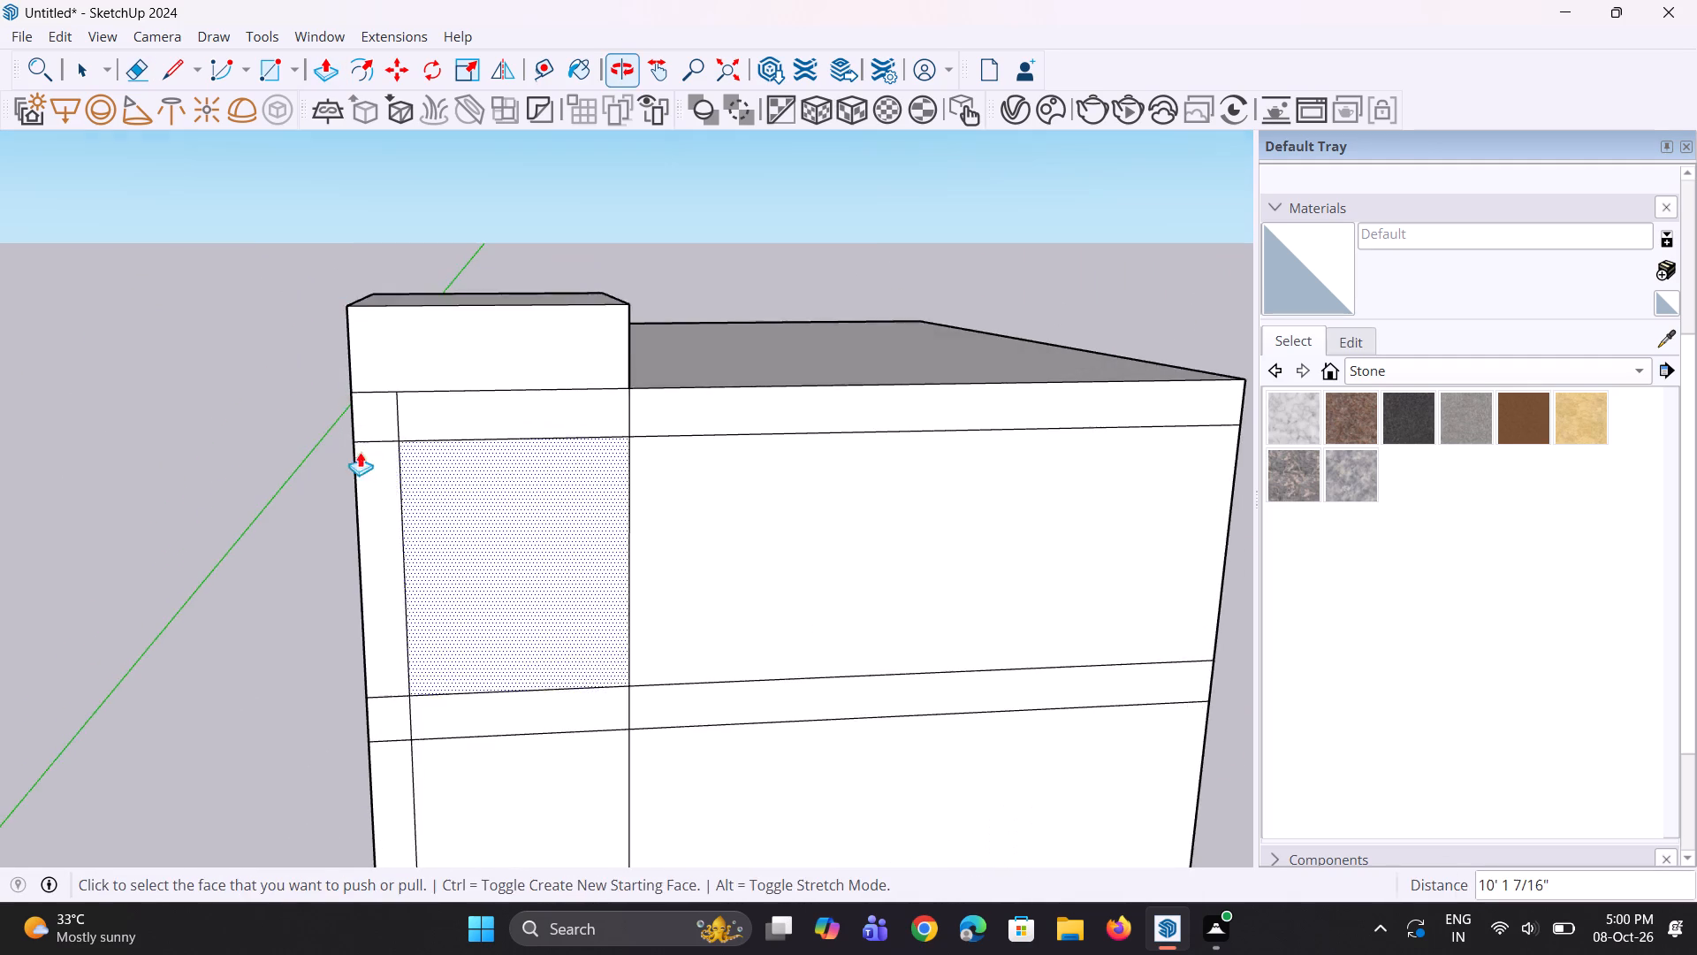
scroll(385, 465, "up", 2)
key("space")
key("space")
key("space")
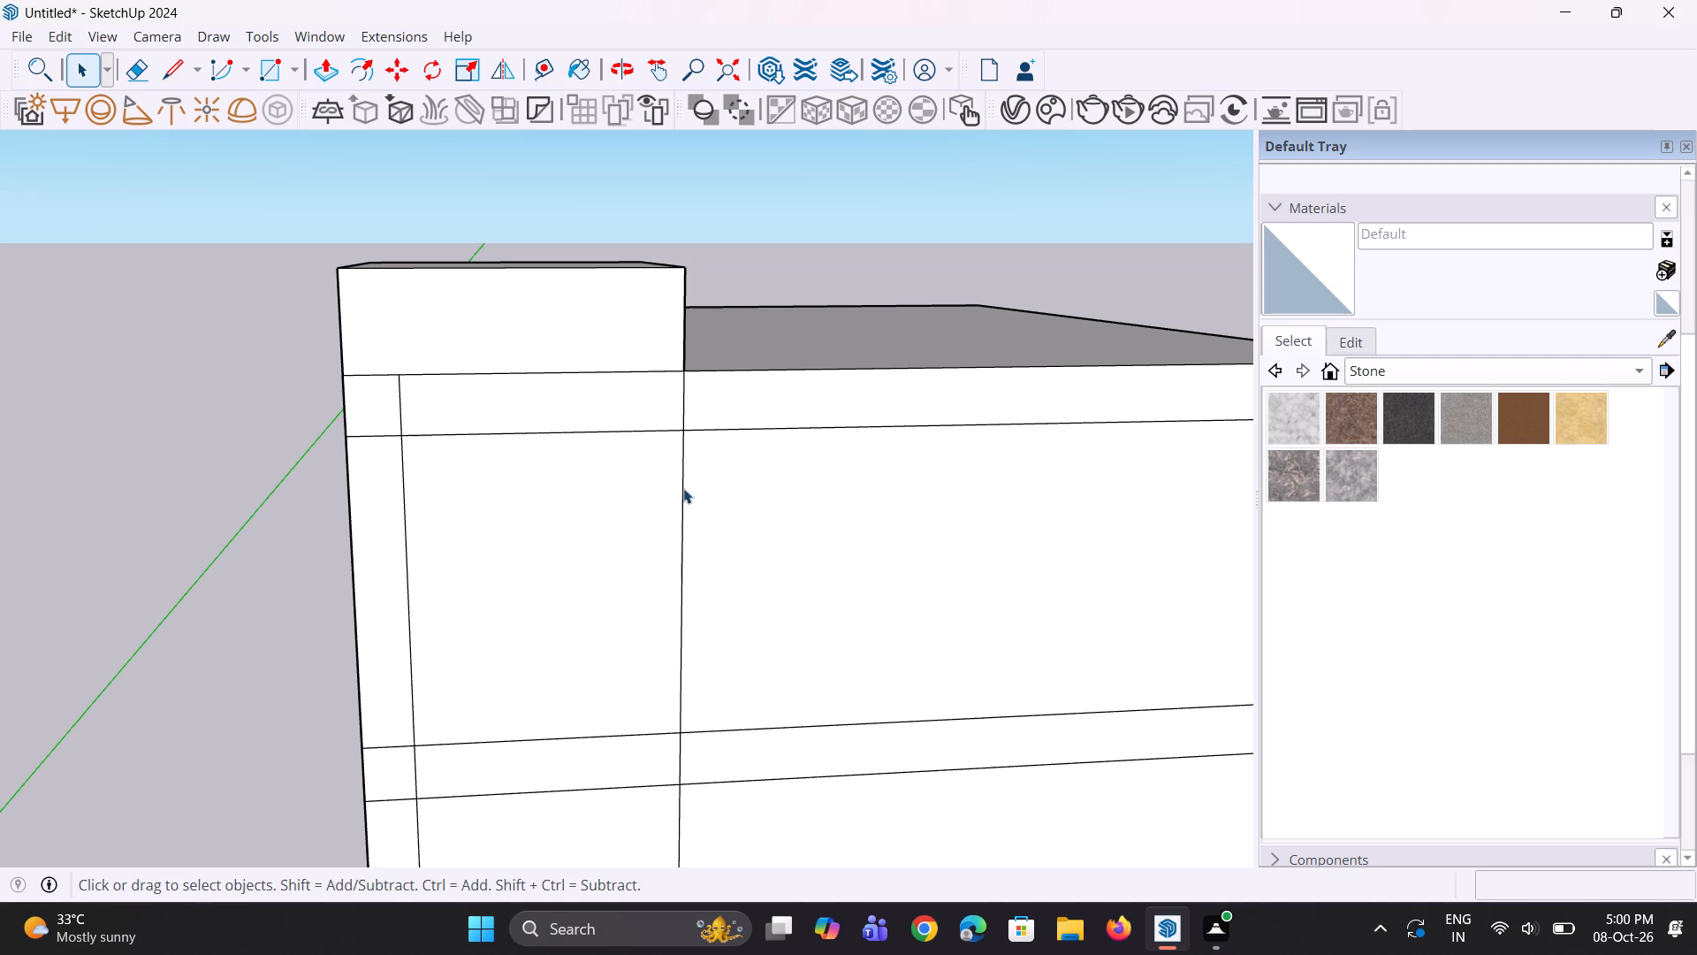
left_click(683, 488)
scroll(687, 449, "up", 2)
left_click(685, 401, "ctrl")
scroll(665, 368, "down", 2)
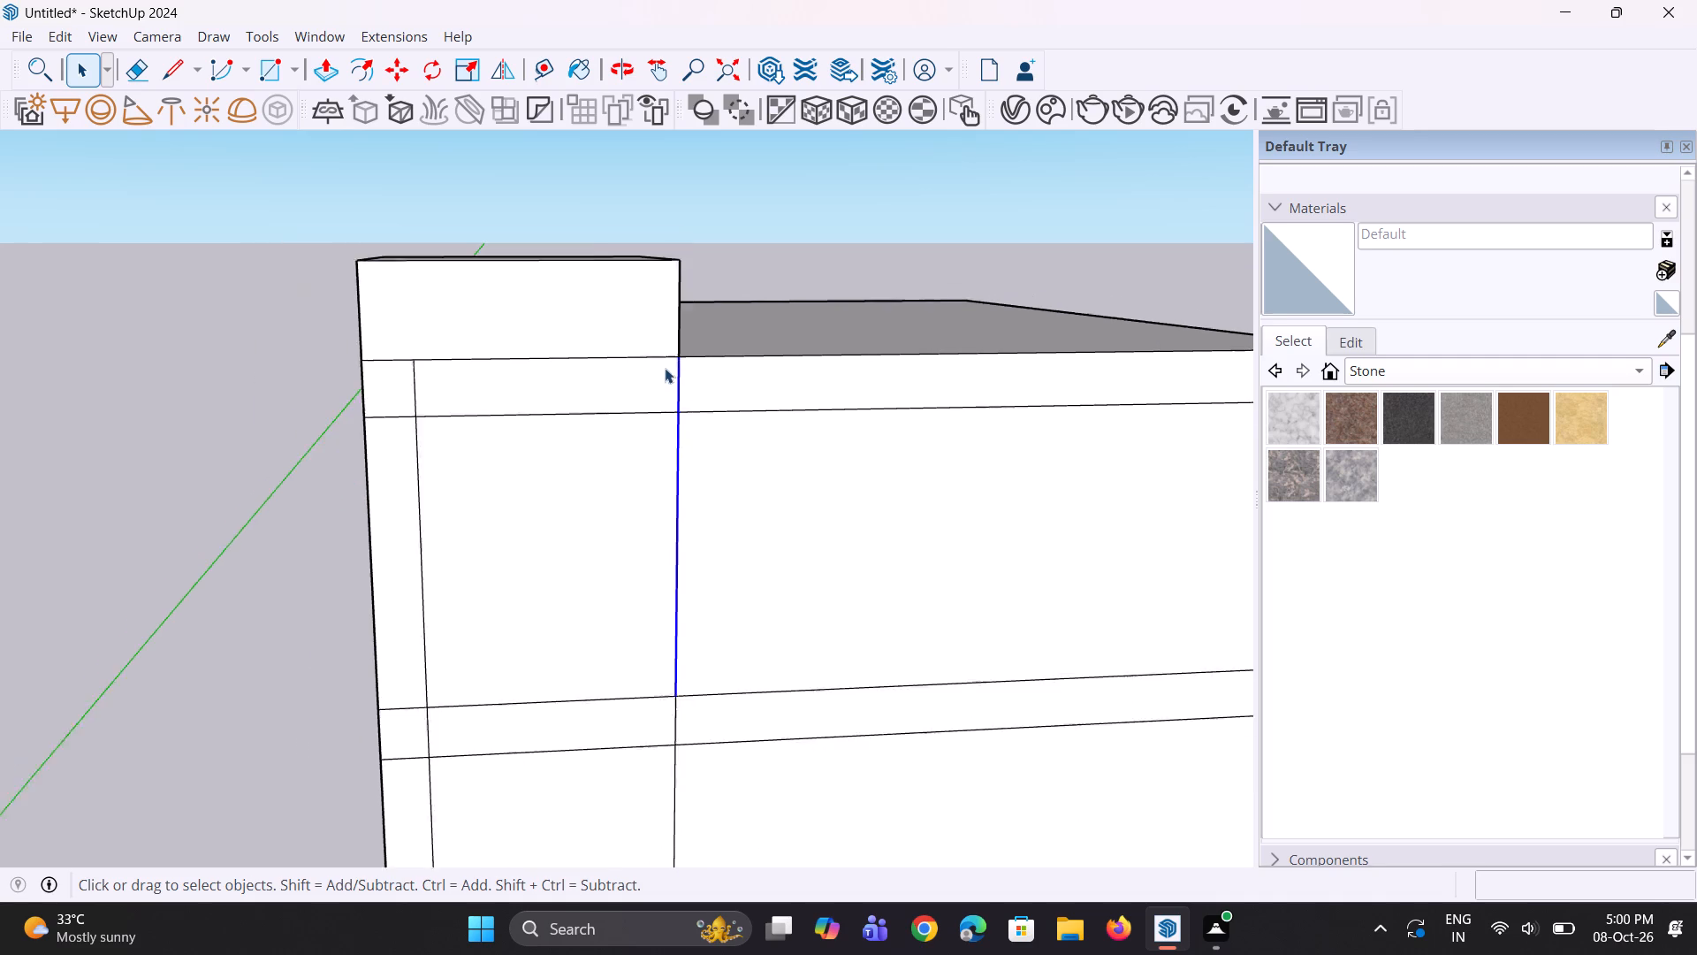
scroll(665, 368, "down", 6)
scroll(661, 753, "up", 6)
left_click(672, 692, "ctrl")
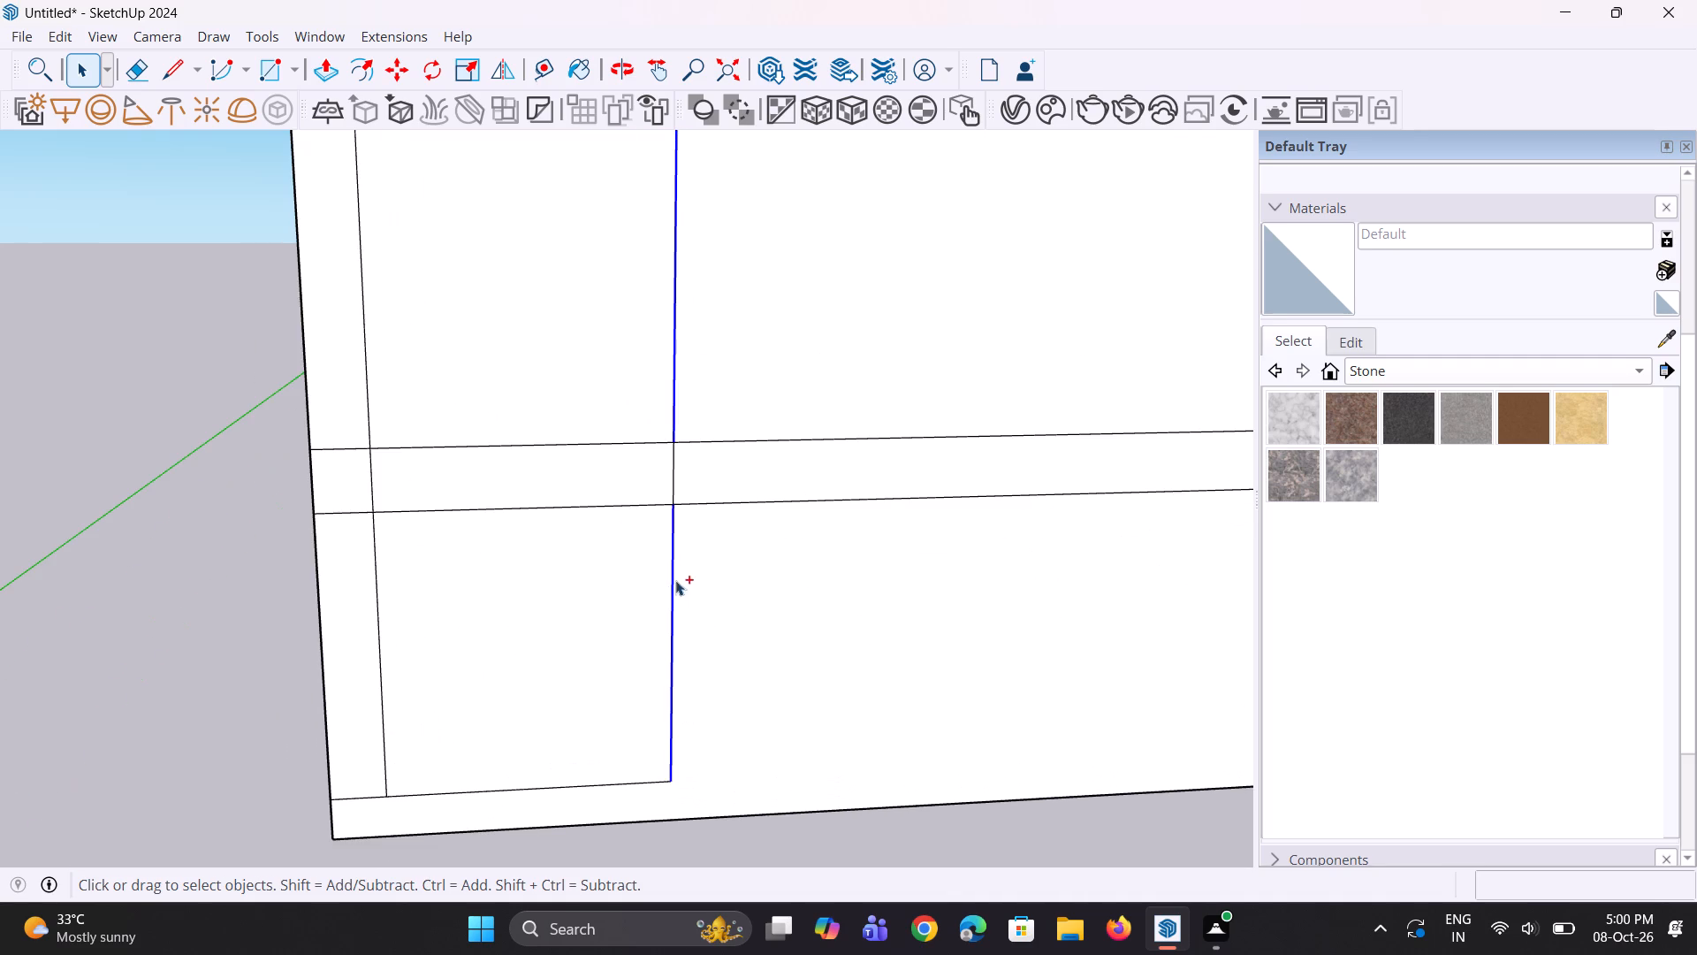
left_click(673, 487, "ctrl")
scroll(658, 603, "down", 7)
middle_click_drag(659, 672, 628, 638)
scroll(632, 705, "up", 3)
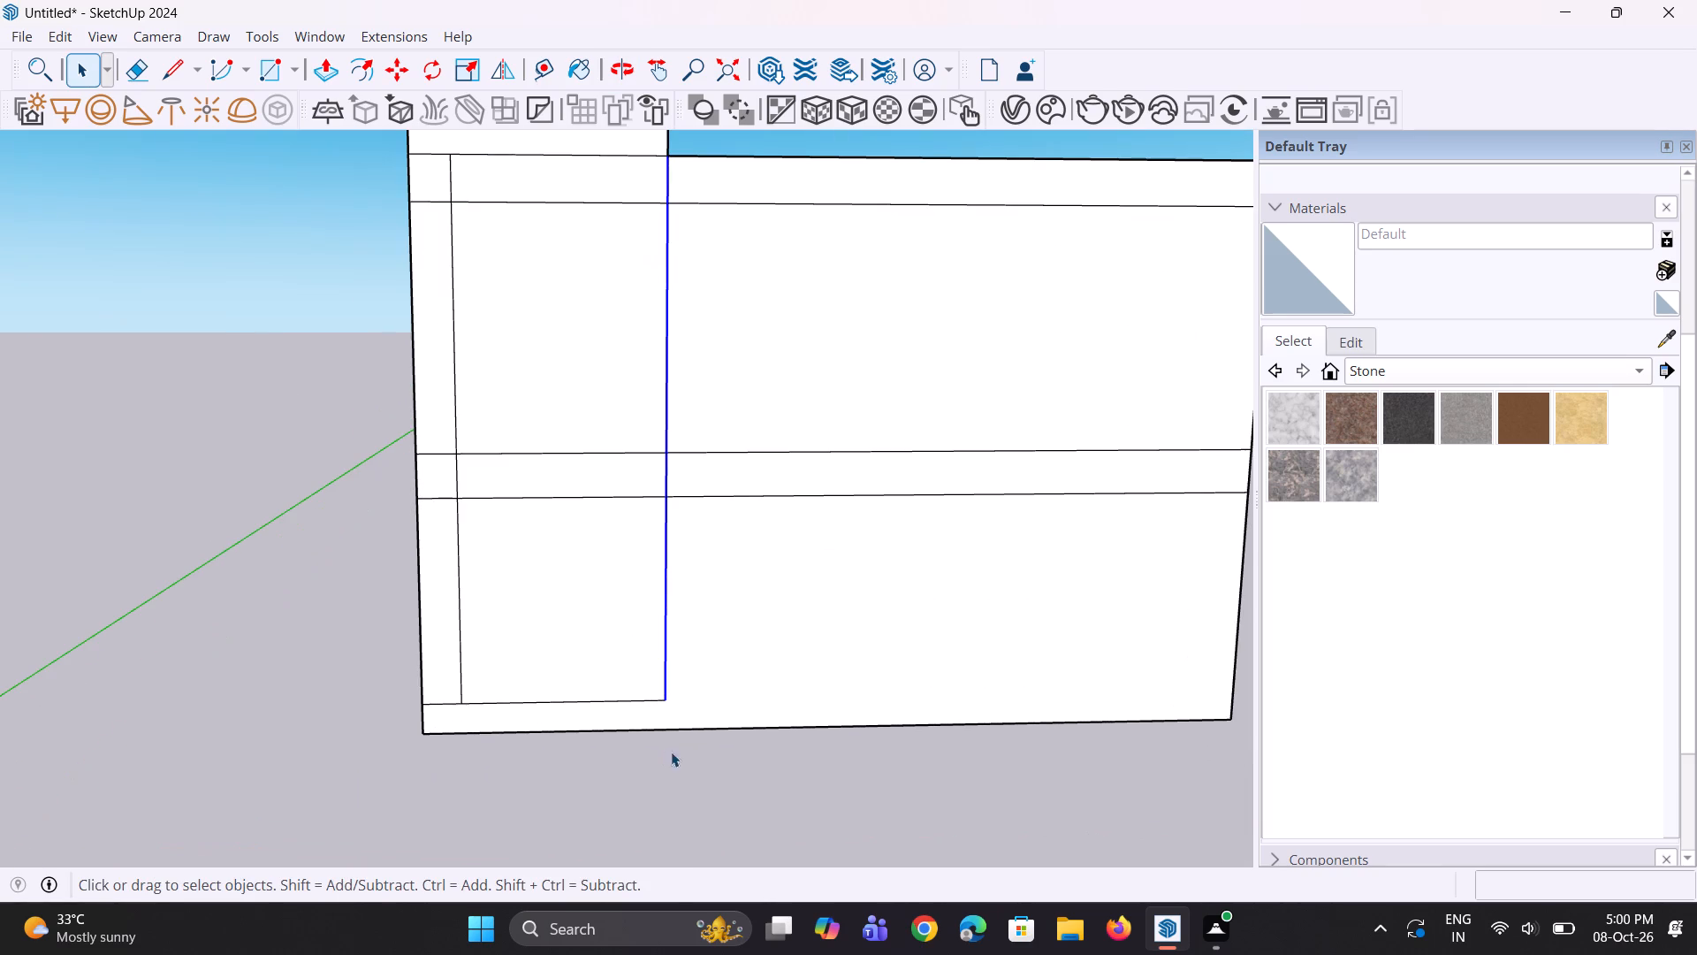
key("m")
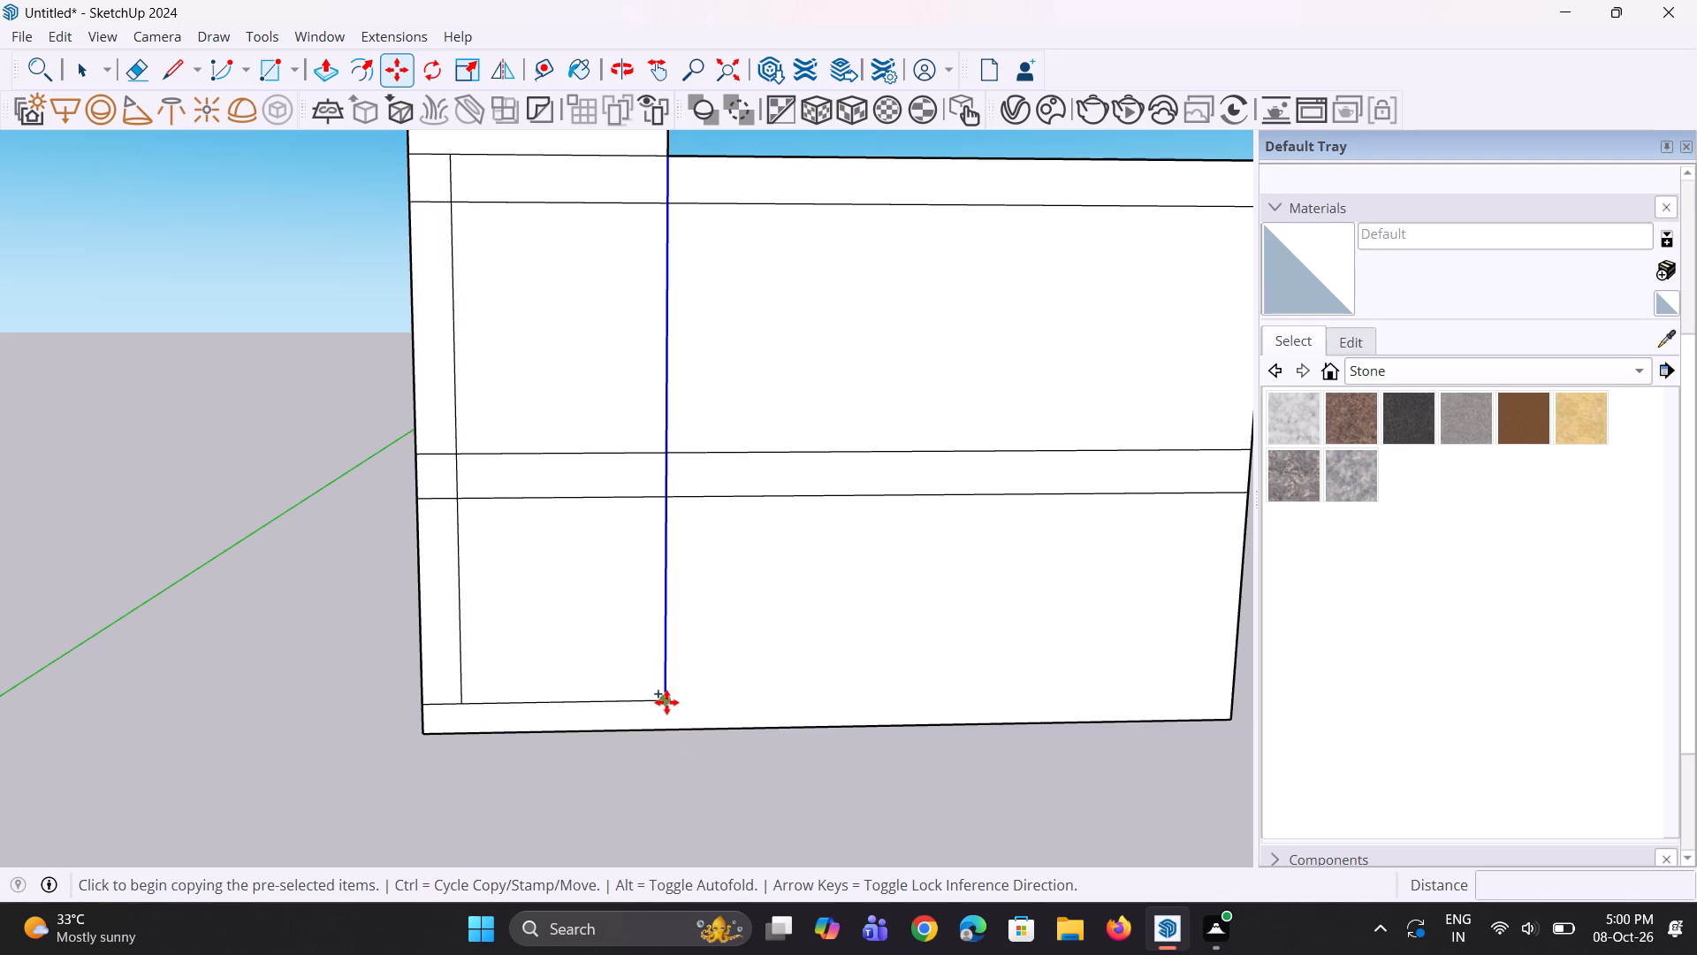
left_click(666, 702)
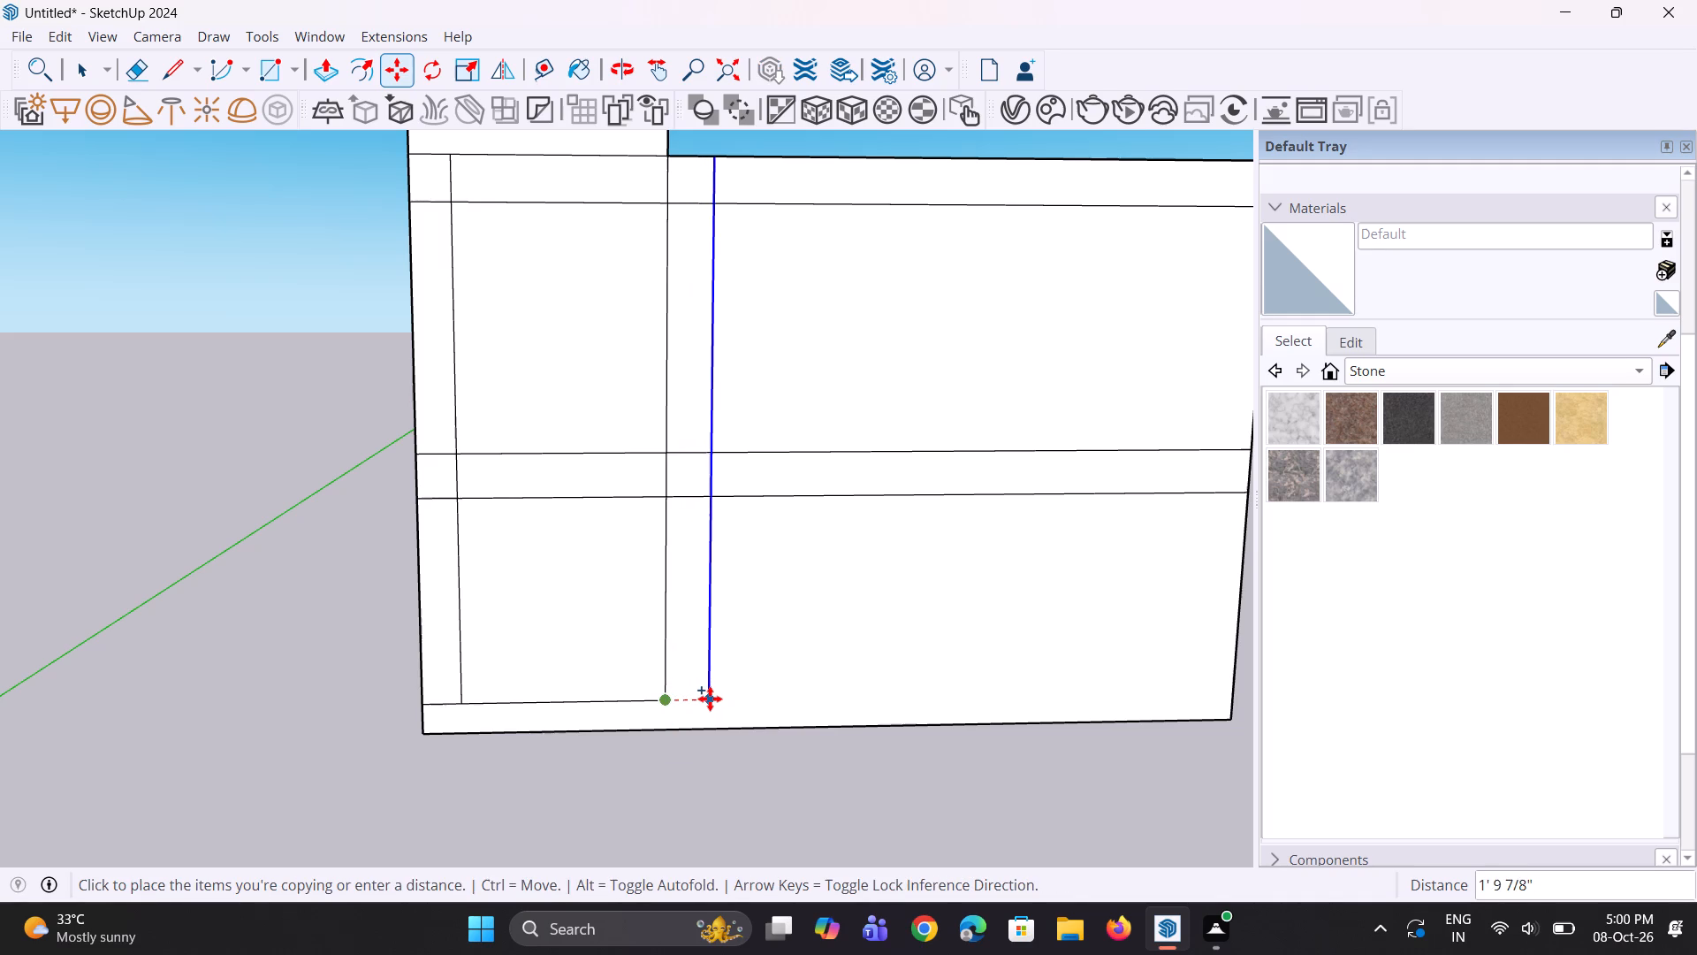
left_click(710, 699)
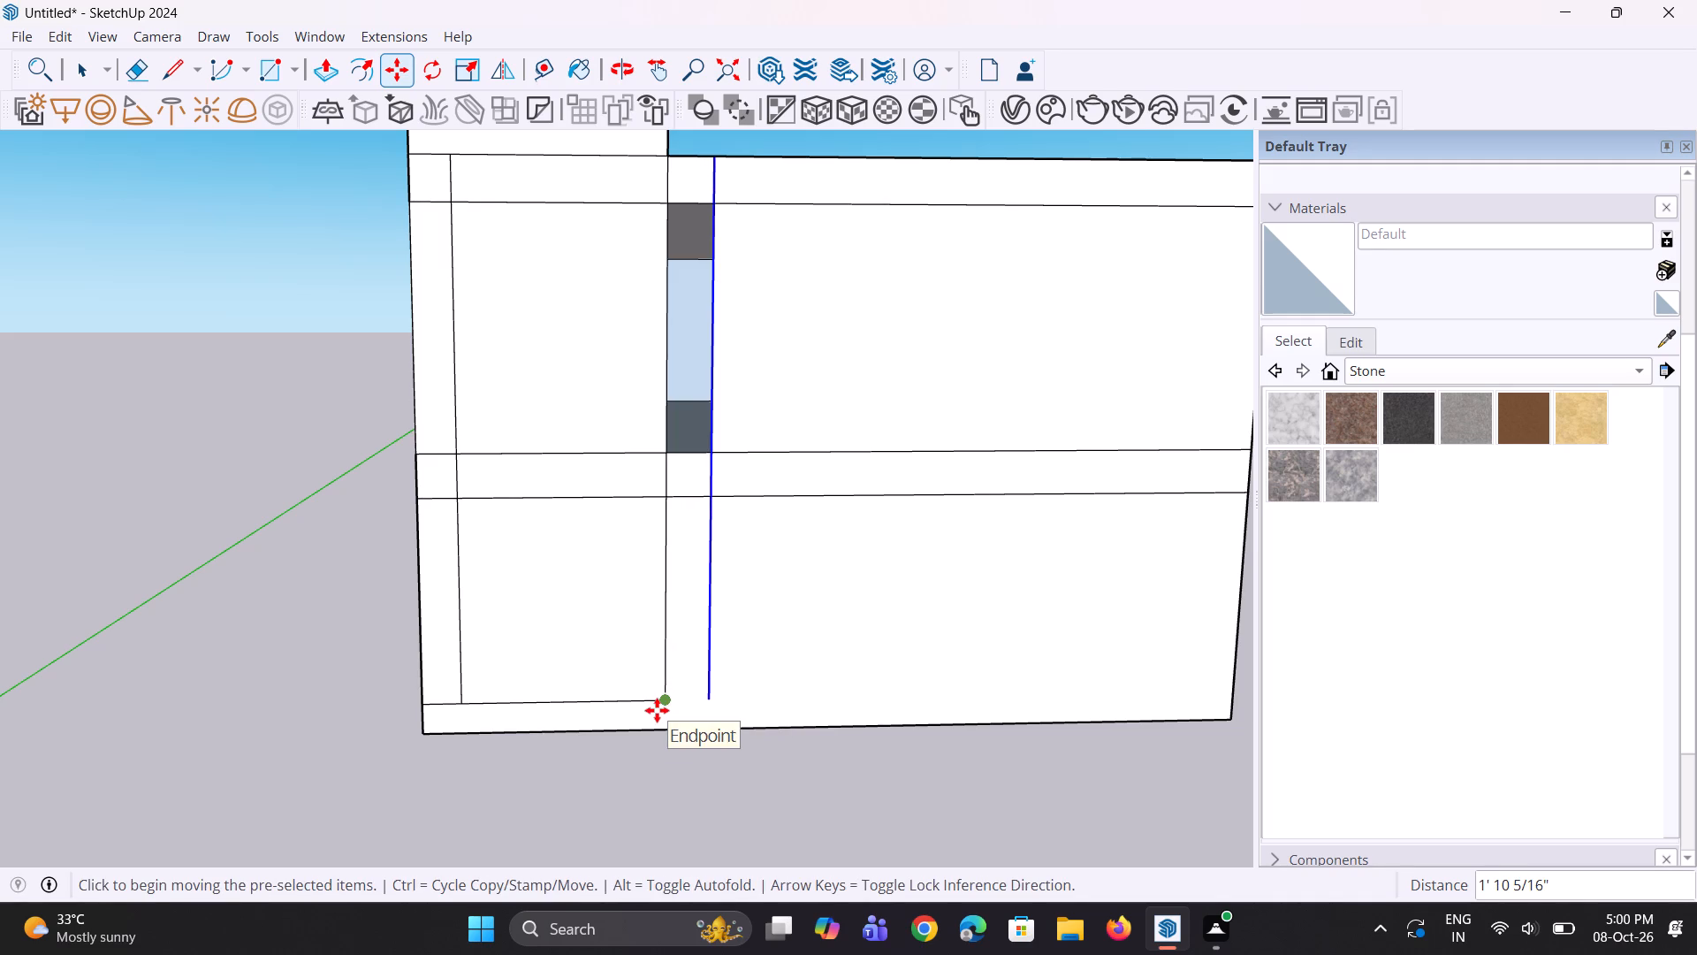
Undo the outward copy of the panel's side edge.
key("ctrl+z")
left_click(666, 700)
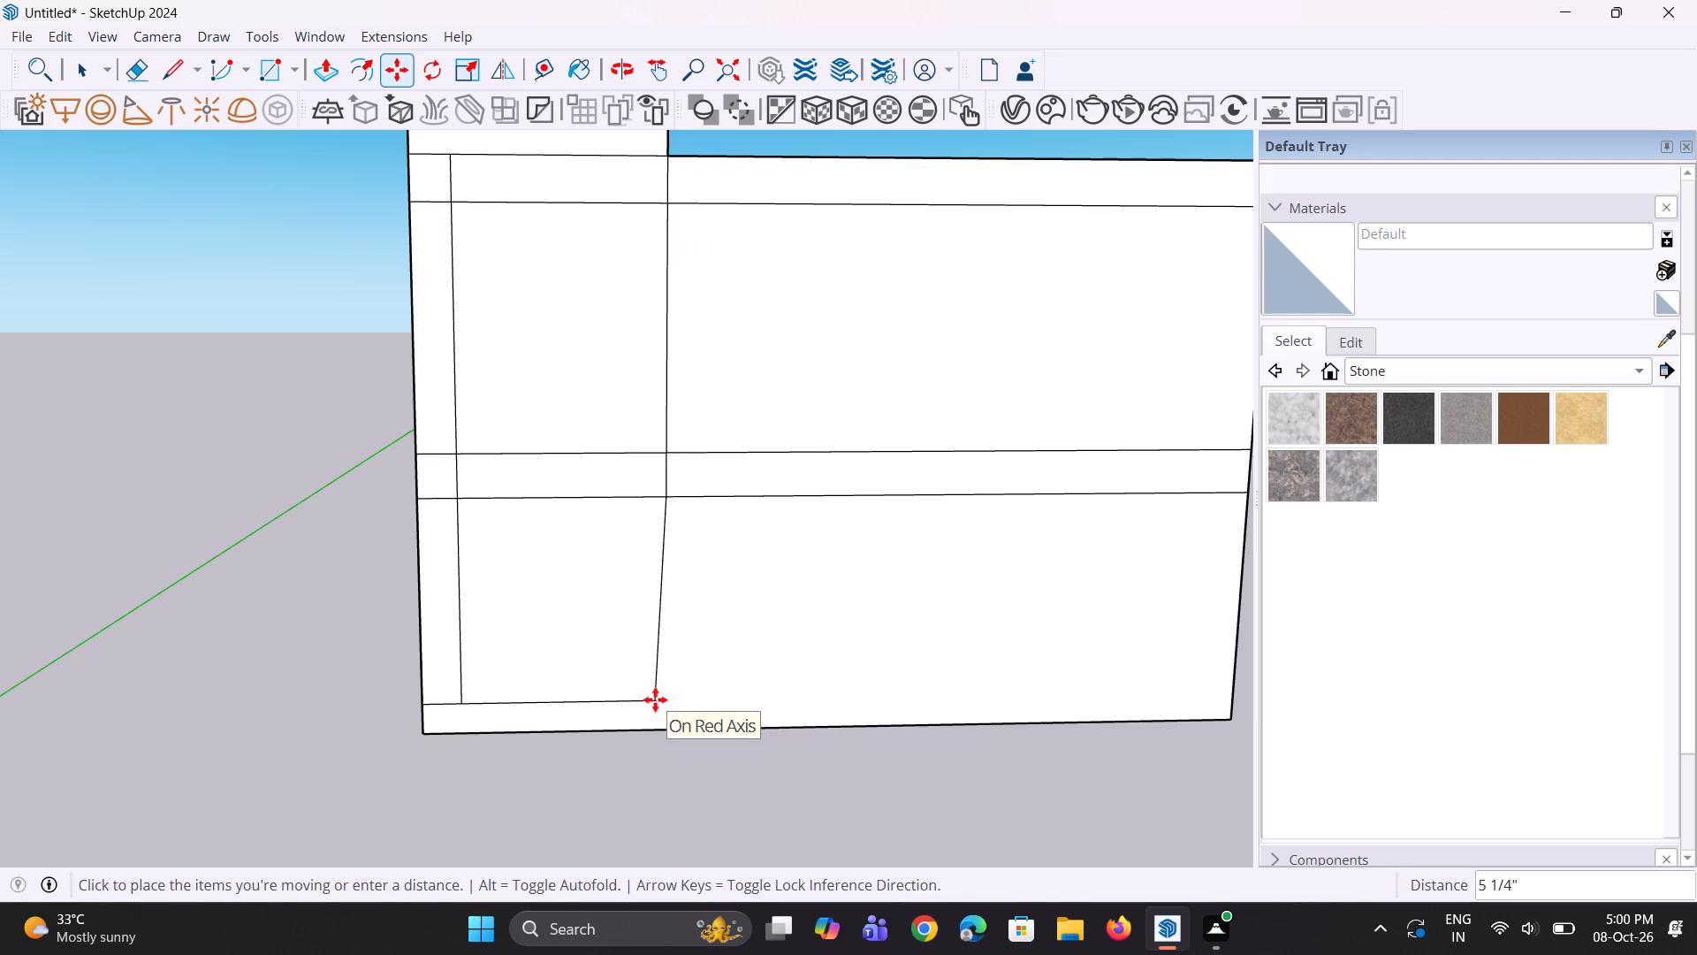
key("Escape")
Copy the panel's full-height side edge farthest from the corner about 1' 8" inward, into the panel.
middle_click_drag(662, 704, 678, 693)
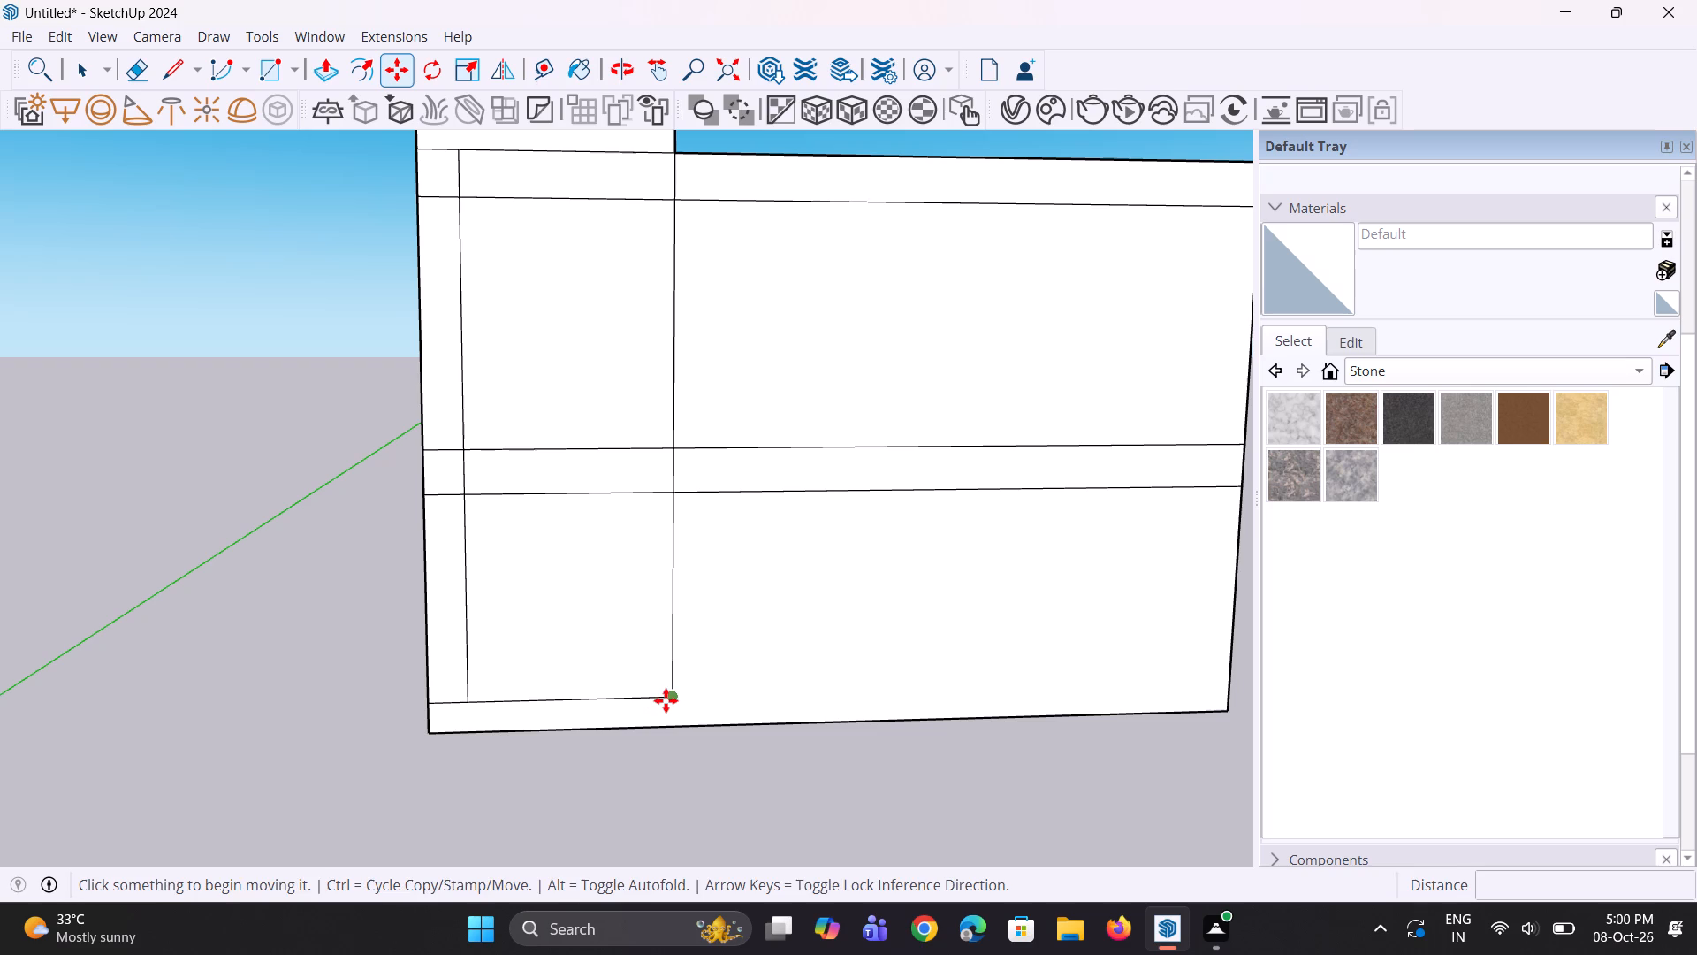
key("space")
key("space")
left_click(667, 676)
left_click(675, 670)
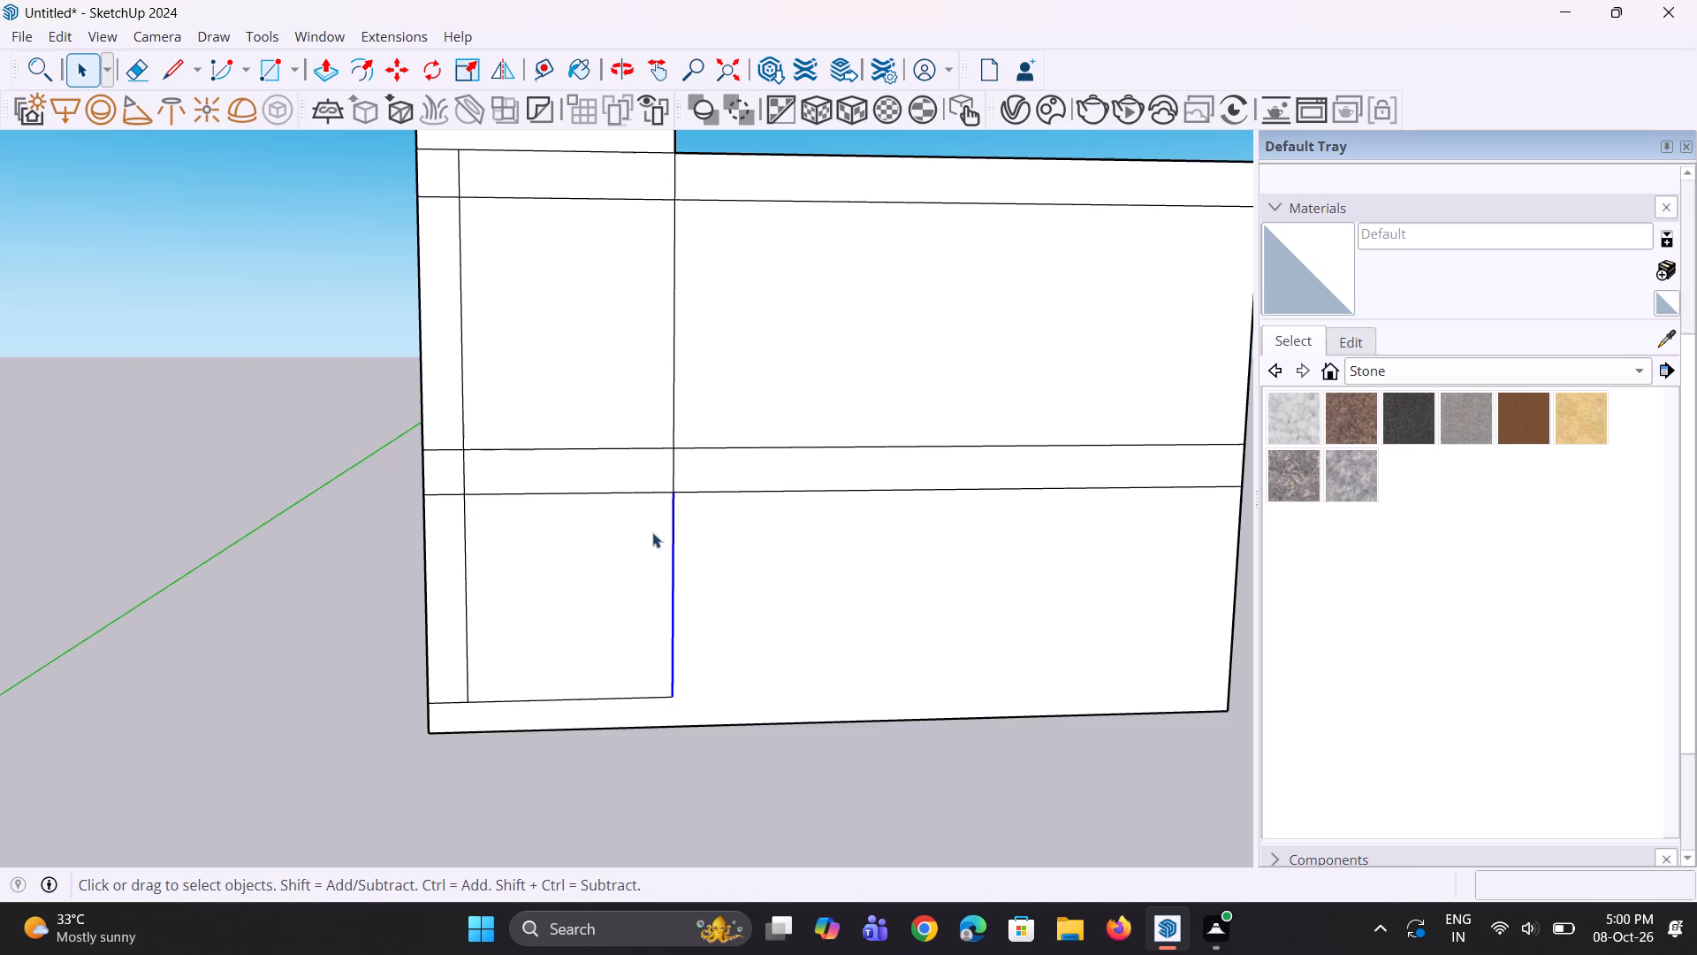
scroll(649, 507, "up", 2)
left_click(681, 469, "ctrl")
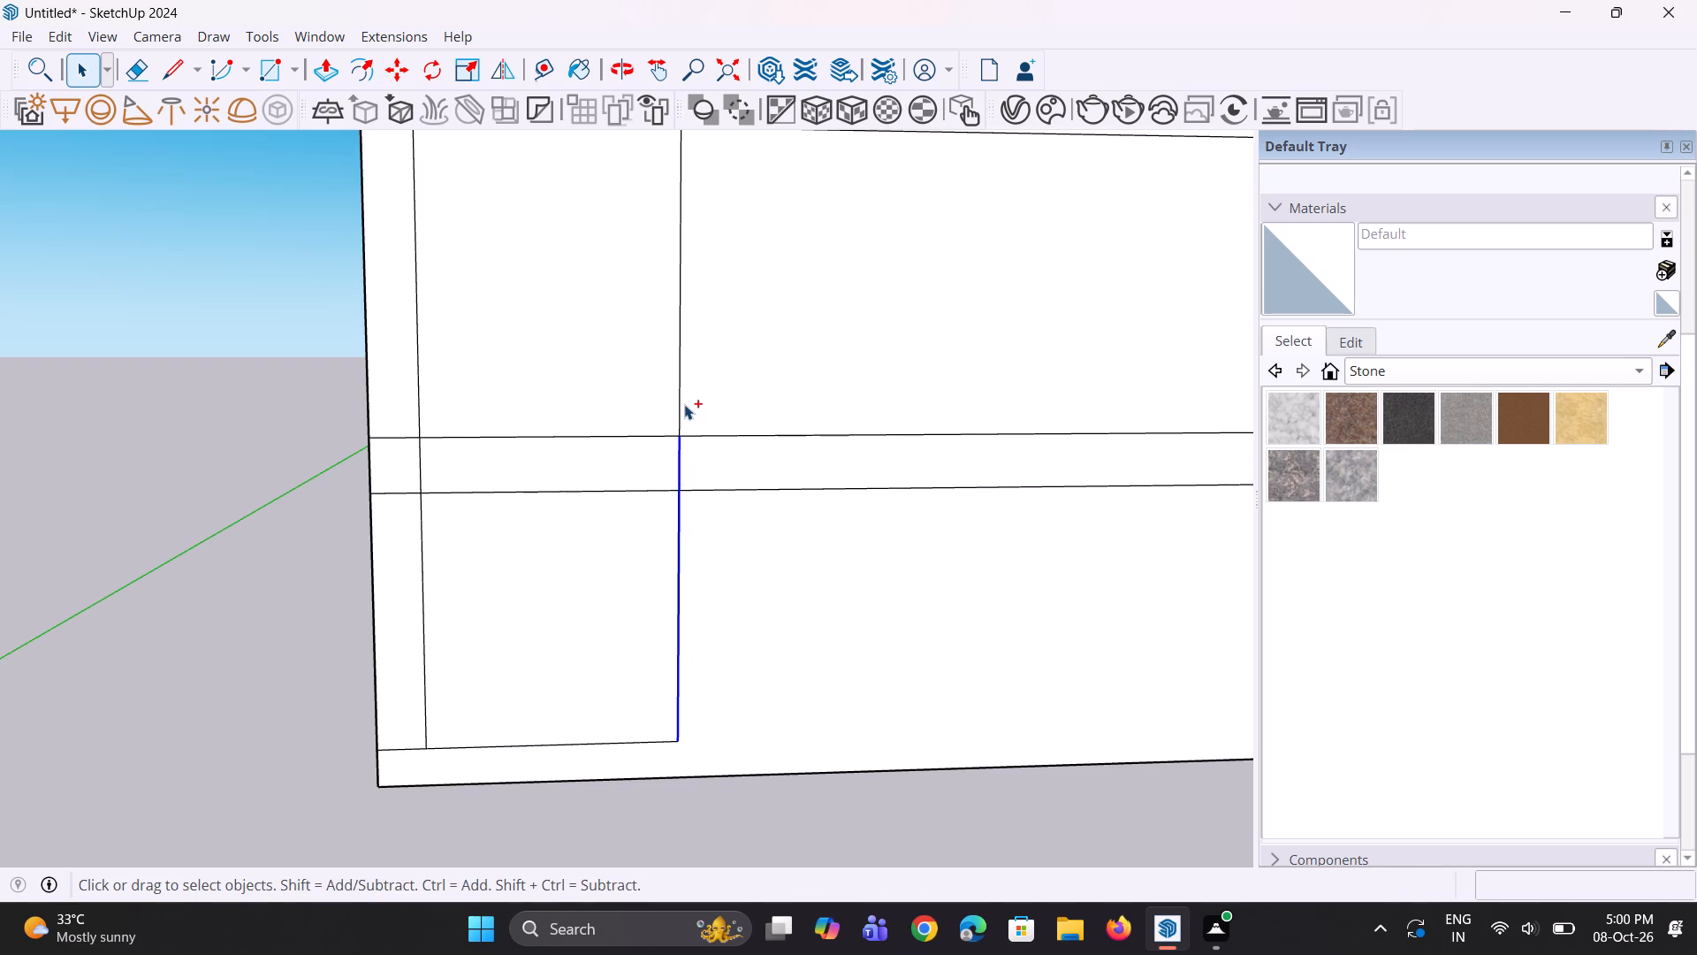
left_click(681, 398, "ctrl")
scroll(659, 607, "down", 7)
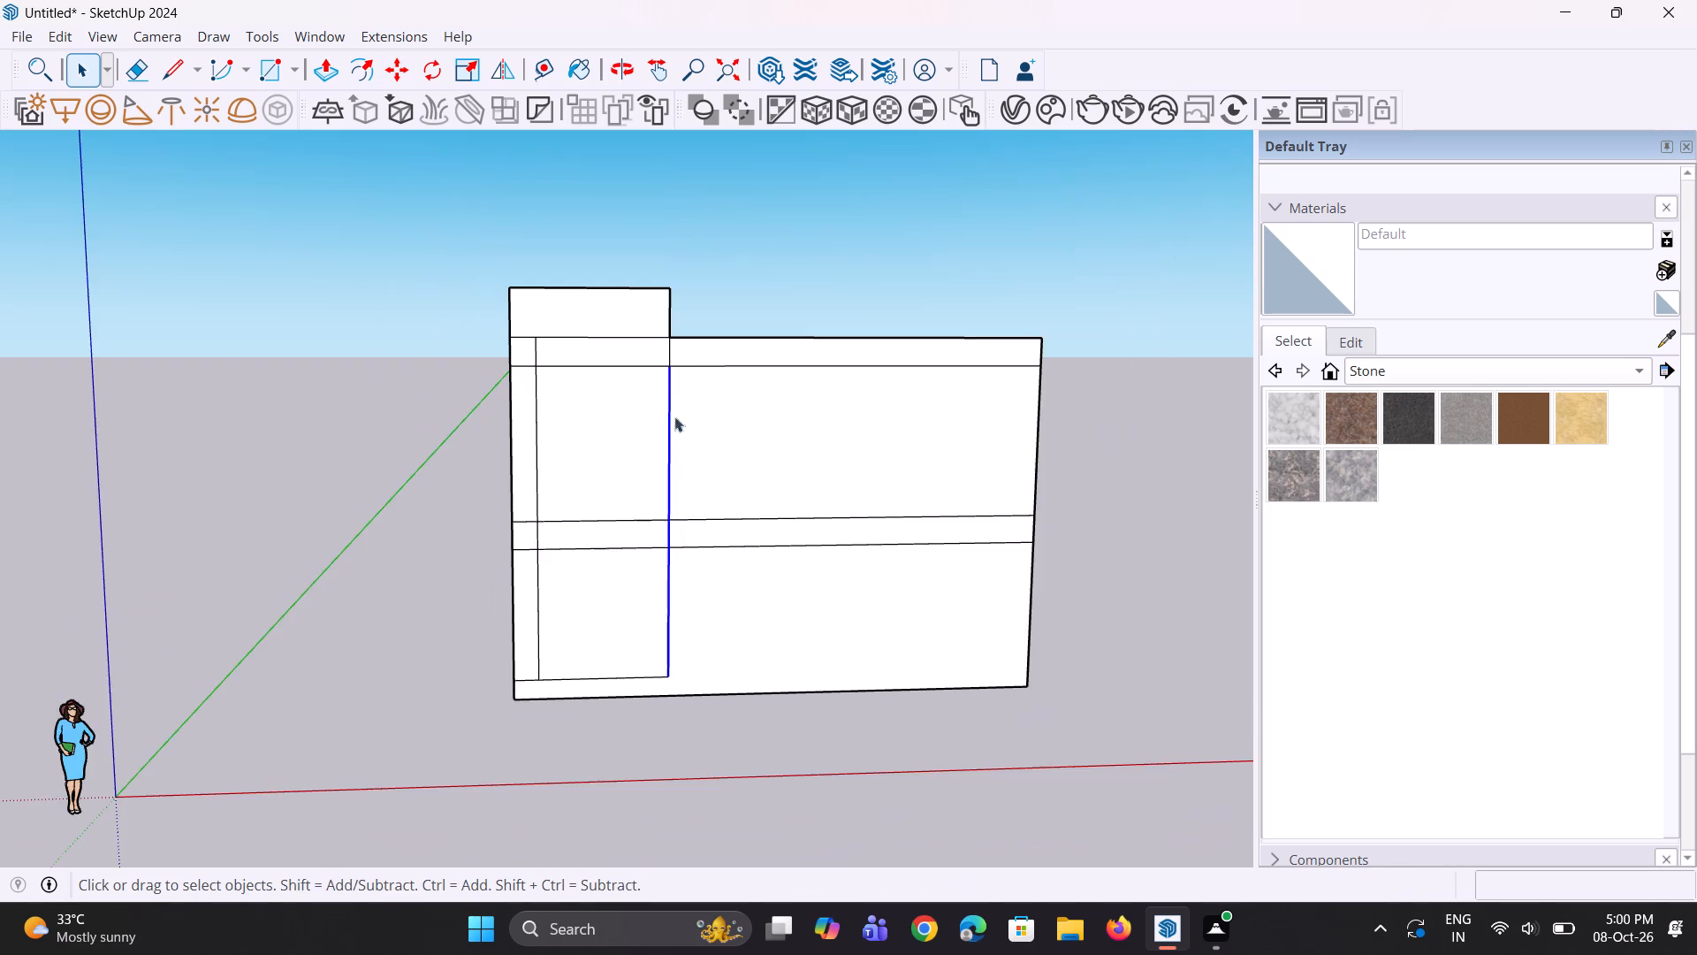
scroll(675, 357, "up", 5)
left_click(673, 340, "ctrl")
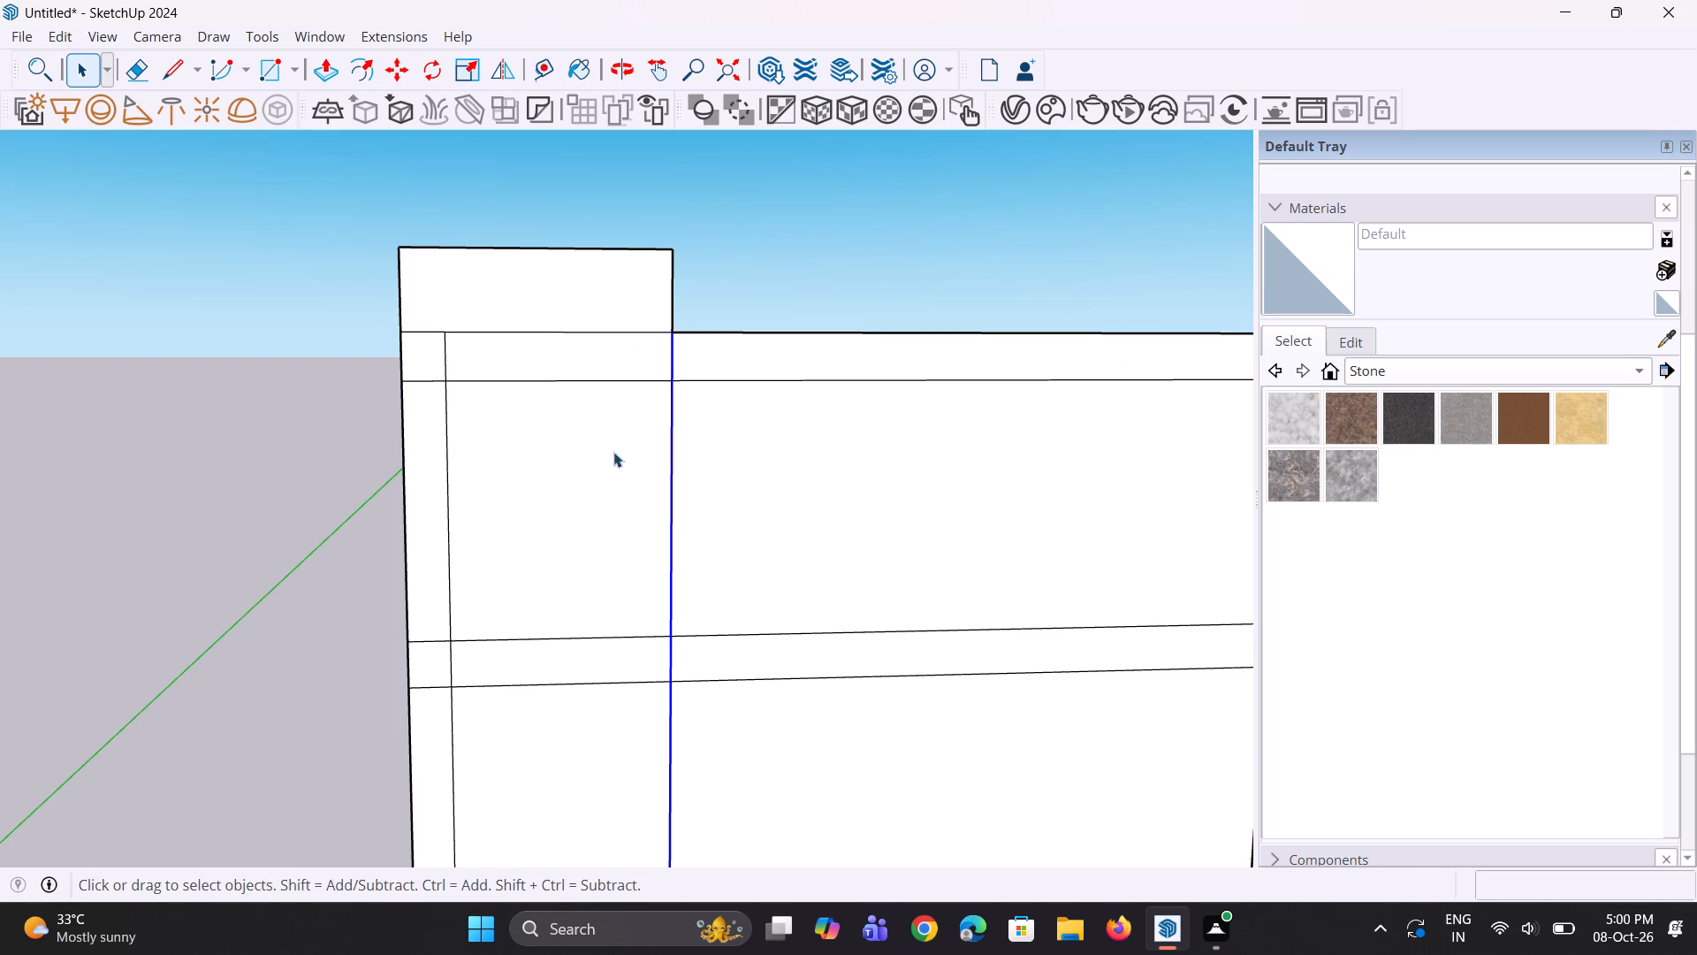
key("m")
left_click(674, 340)
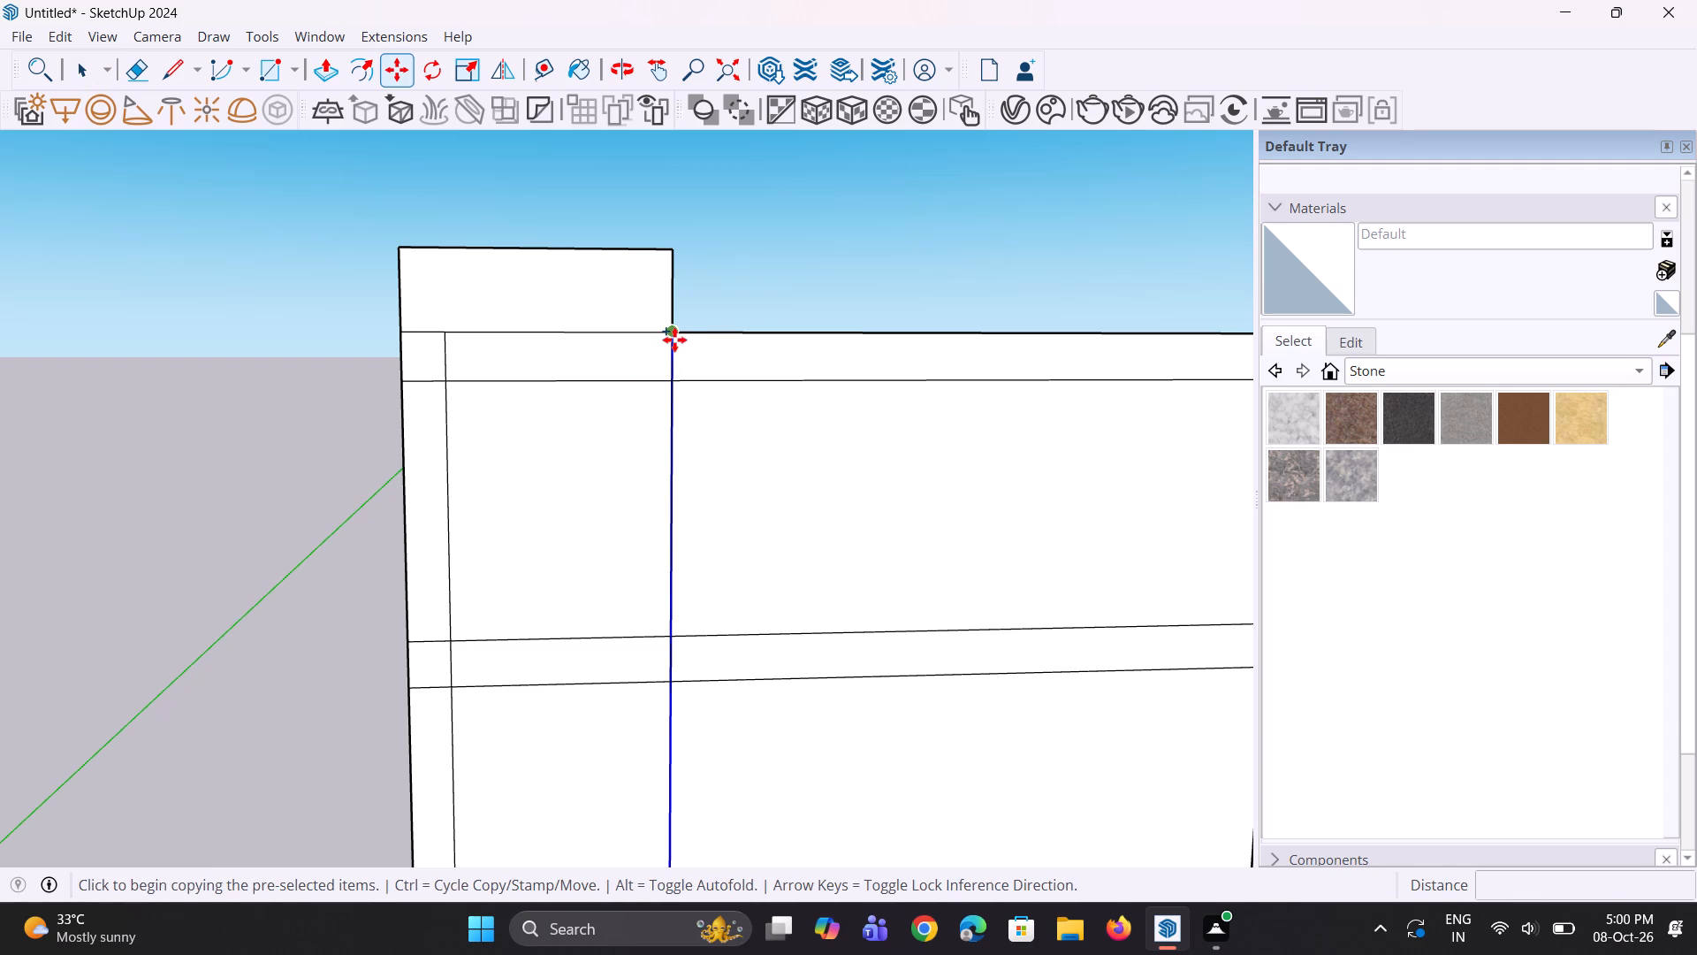
left_click(630, 334)
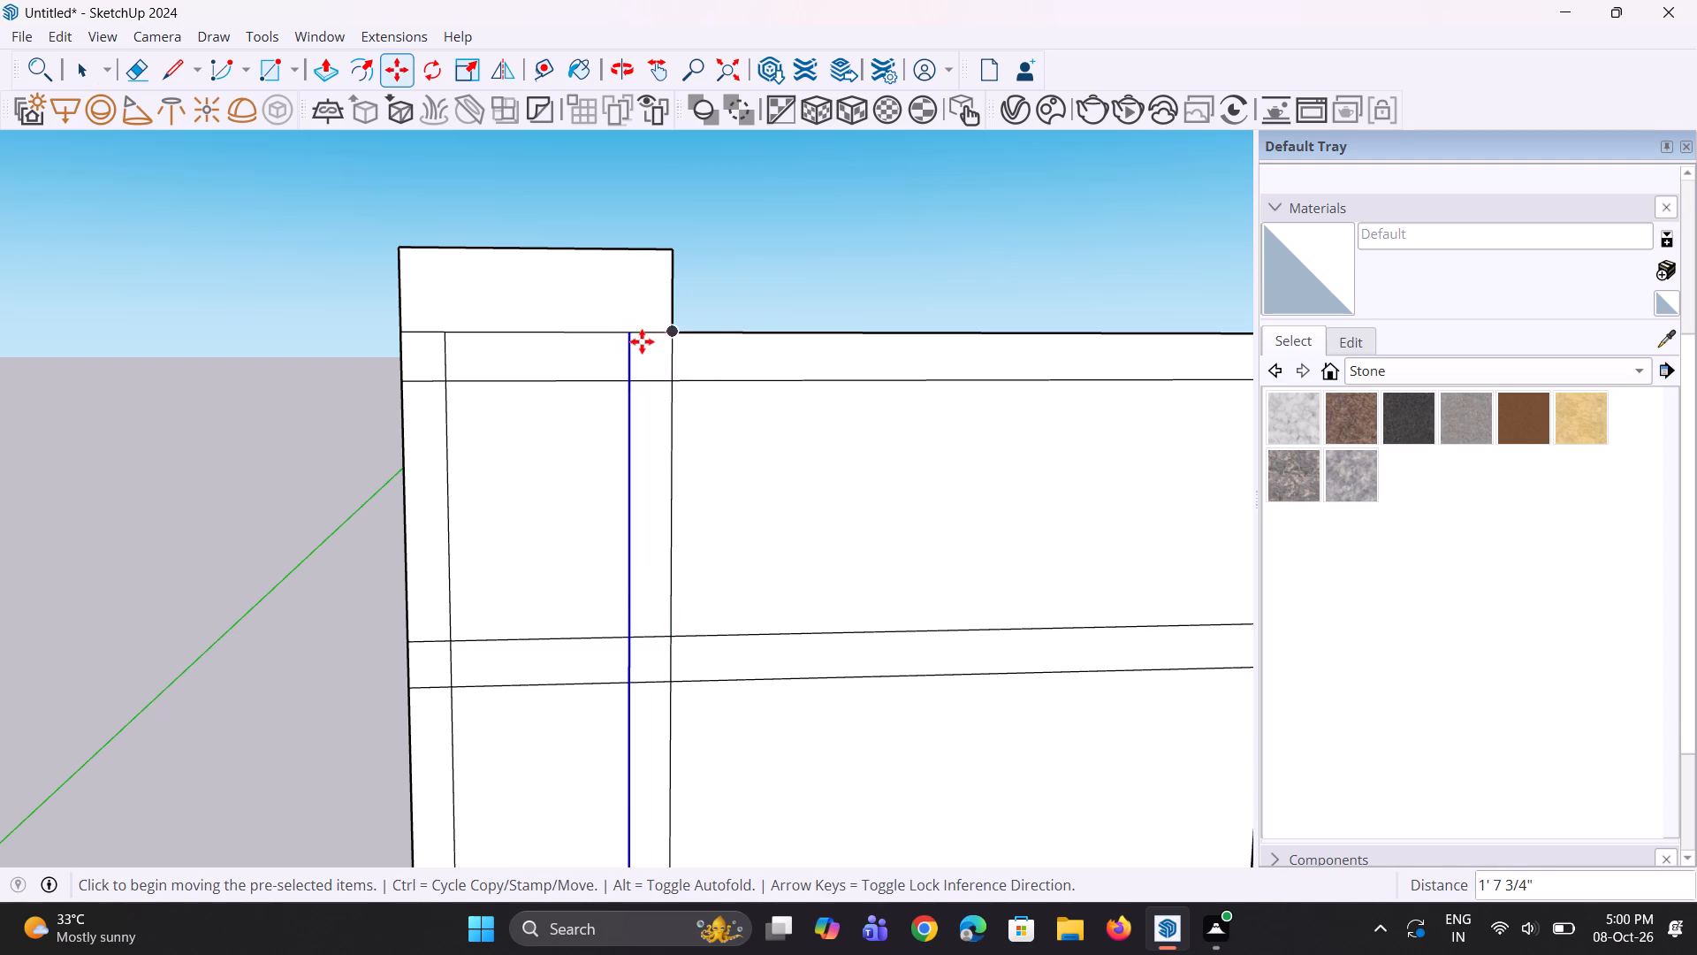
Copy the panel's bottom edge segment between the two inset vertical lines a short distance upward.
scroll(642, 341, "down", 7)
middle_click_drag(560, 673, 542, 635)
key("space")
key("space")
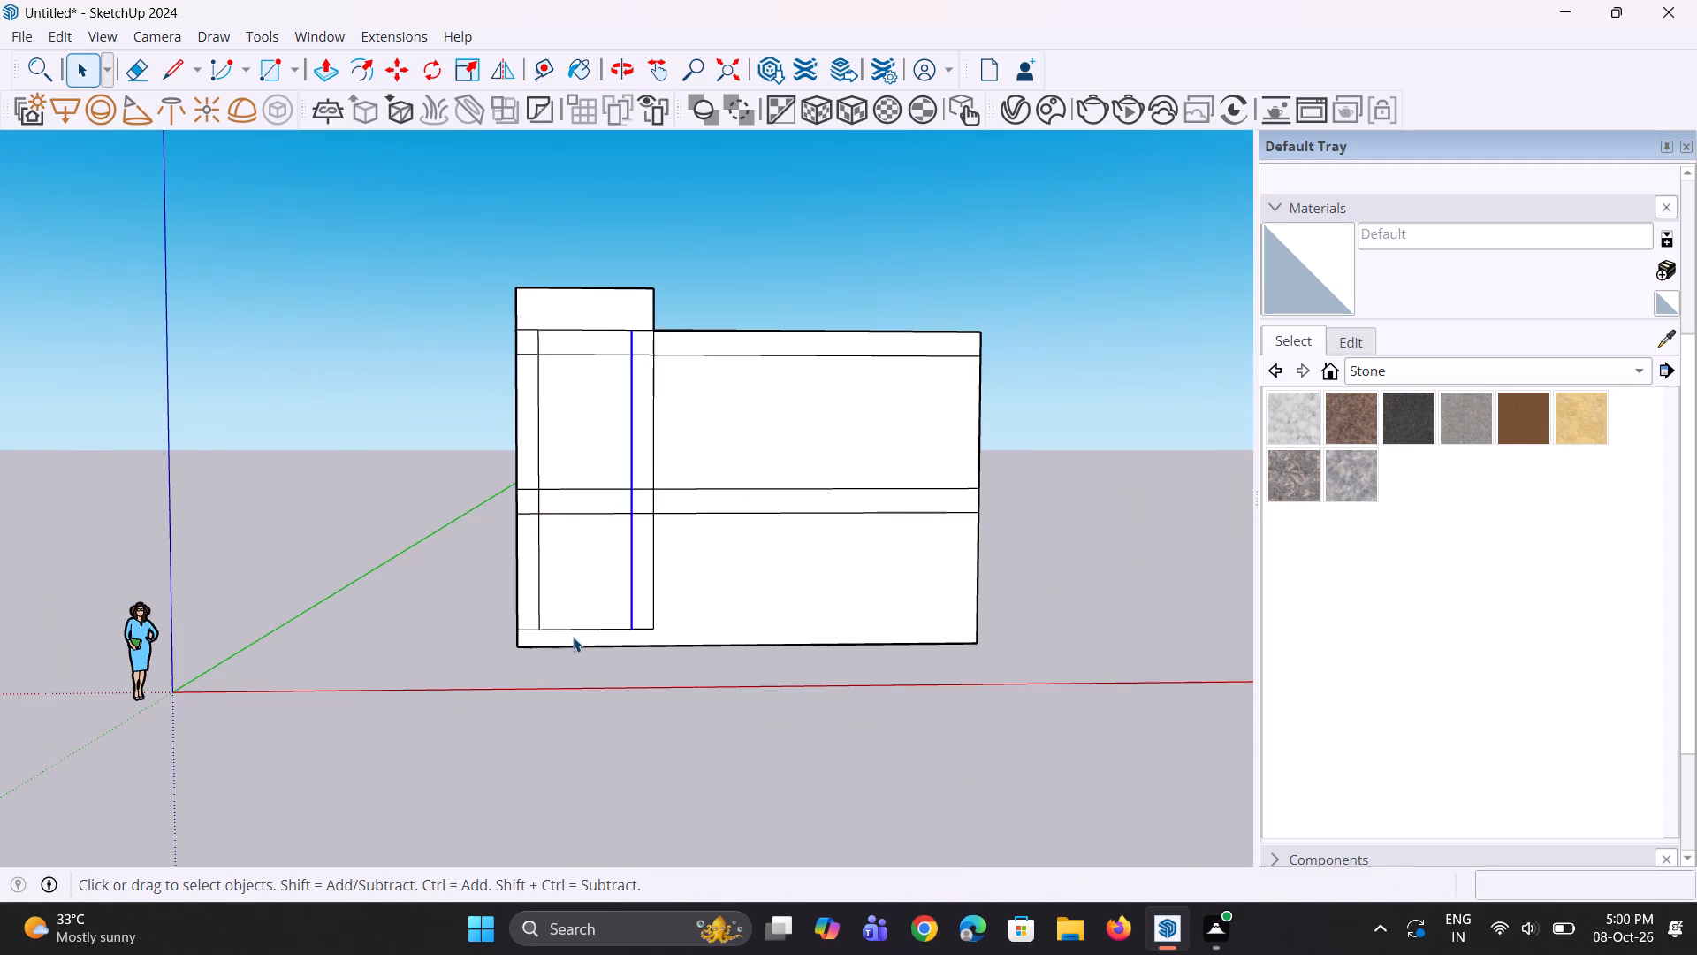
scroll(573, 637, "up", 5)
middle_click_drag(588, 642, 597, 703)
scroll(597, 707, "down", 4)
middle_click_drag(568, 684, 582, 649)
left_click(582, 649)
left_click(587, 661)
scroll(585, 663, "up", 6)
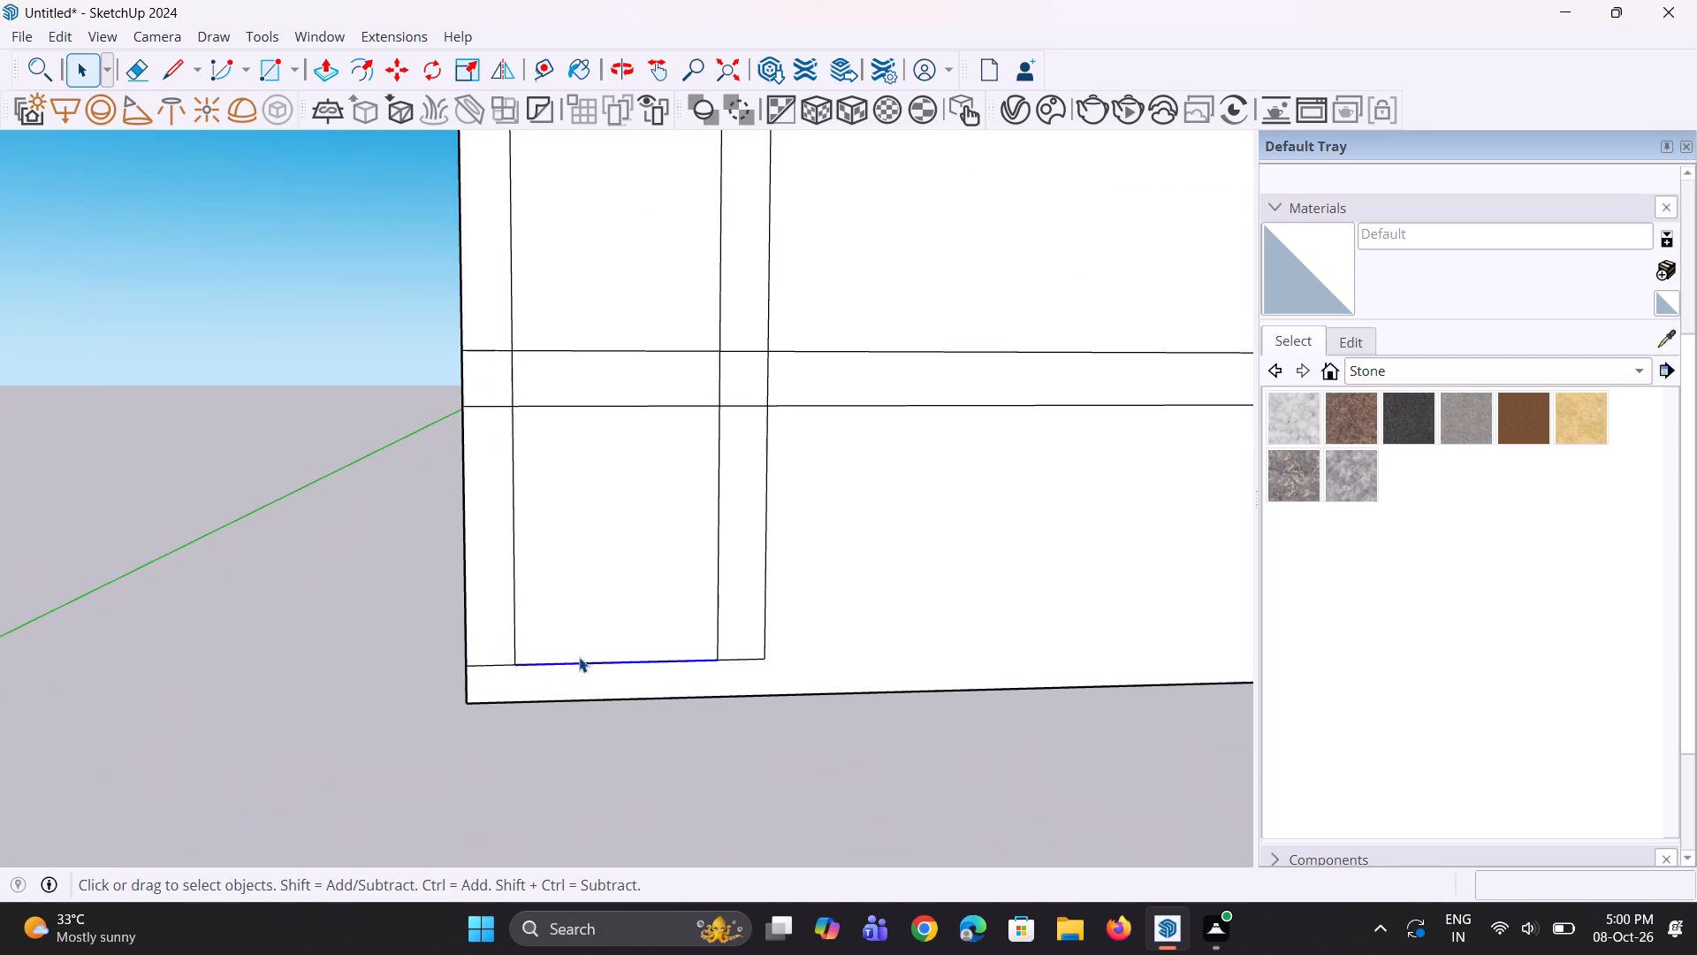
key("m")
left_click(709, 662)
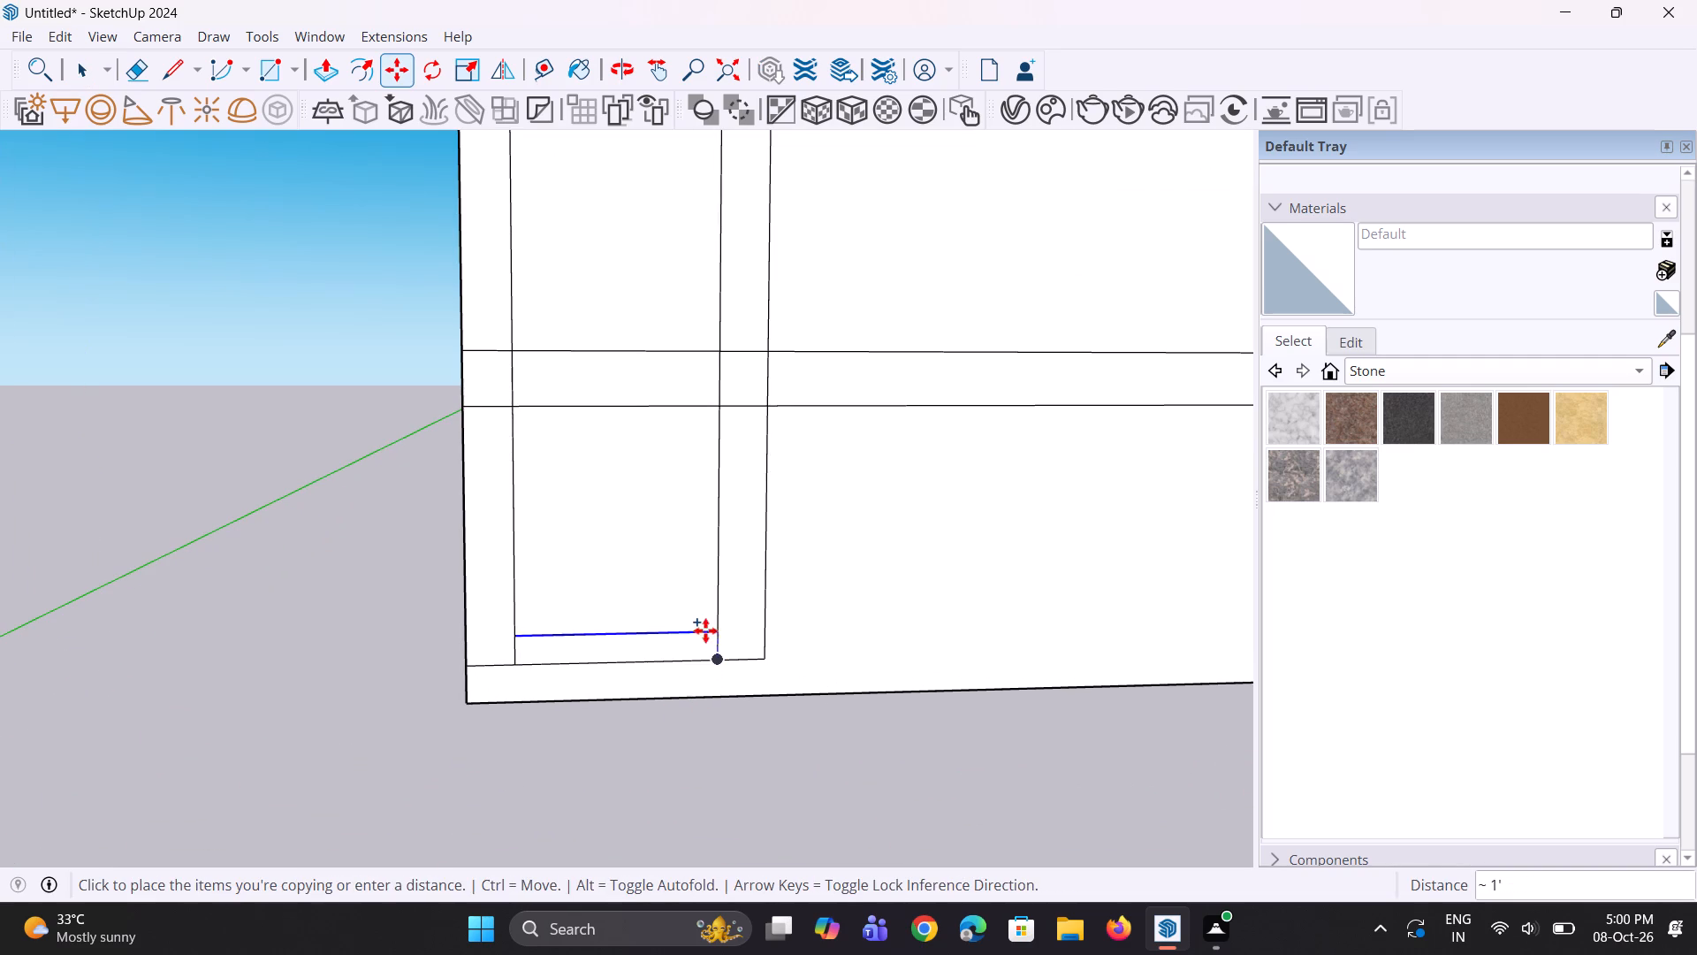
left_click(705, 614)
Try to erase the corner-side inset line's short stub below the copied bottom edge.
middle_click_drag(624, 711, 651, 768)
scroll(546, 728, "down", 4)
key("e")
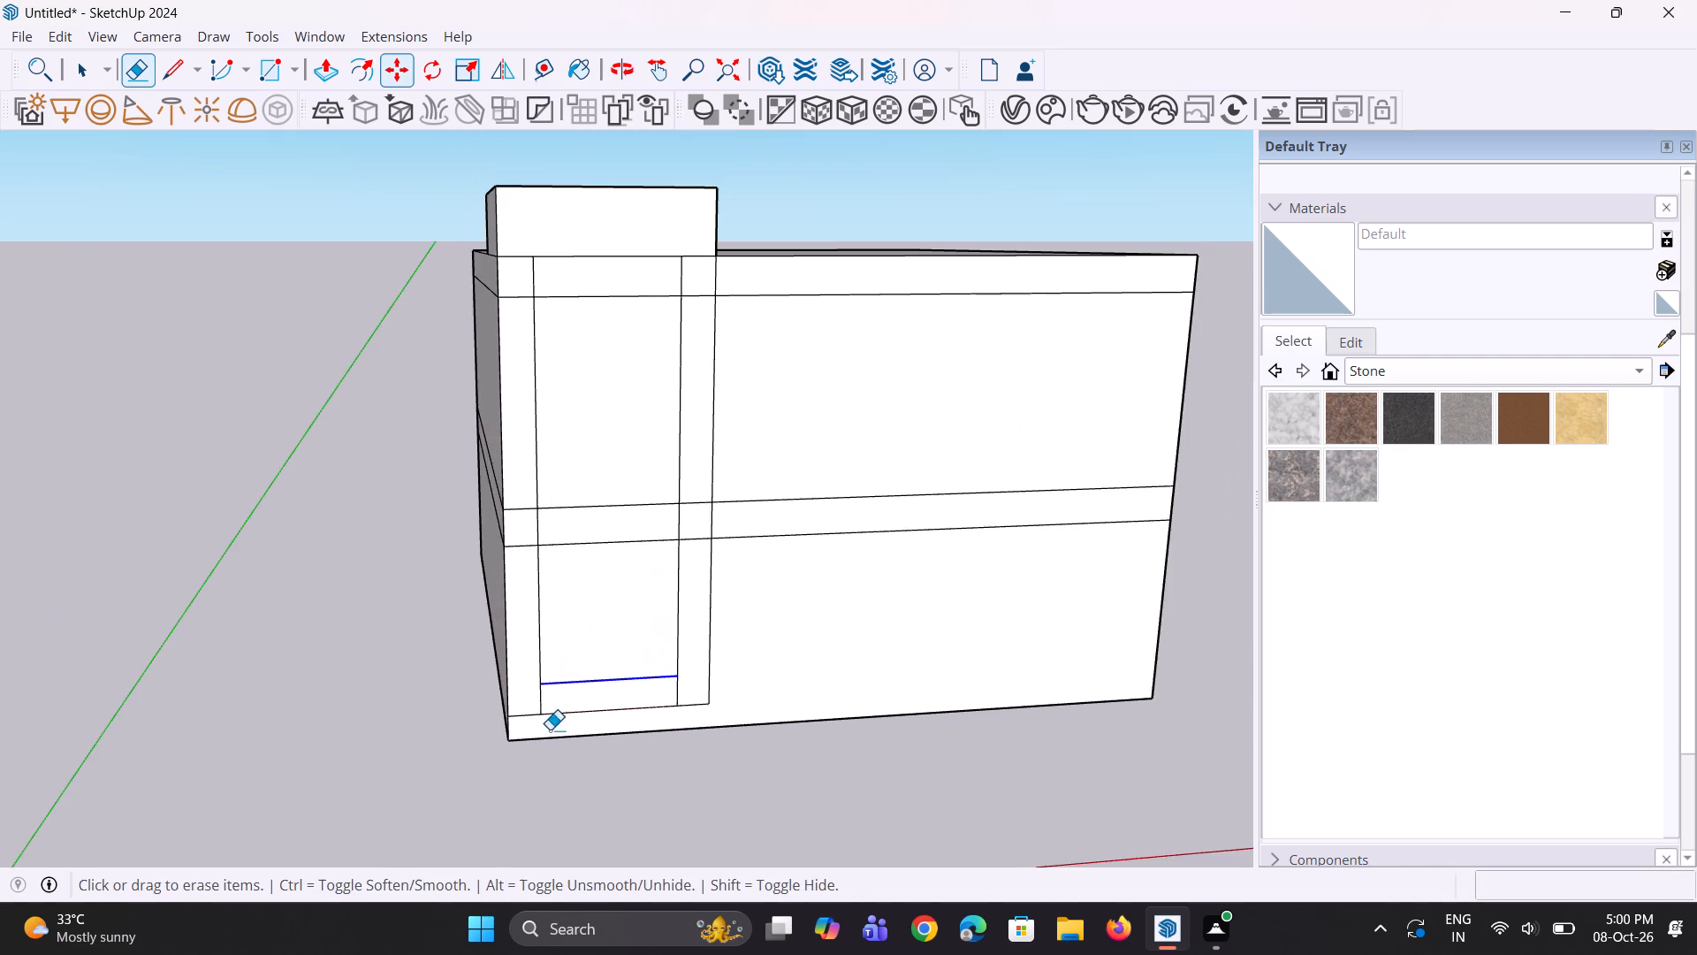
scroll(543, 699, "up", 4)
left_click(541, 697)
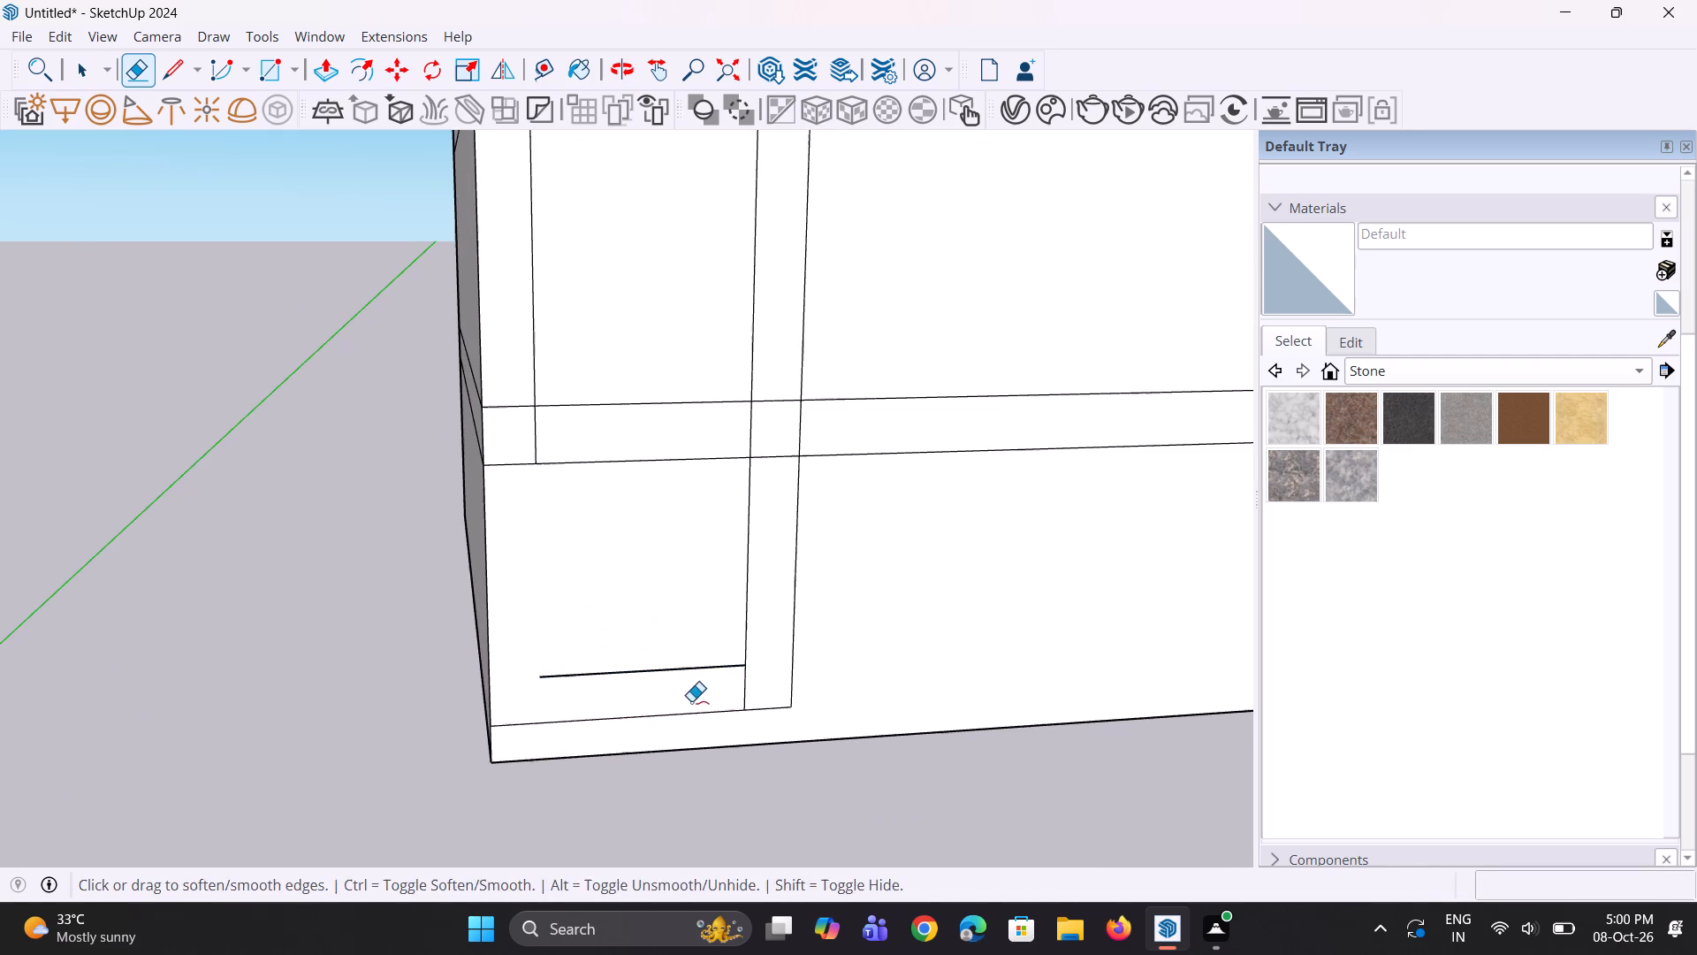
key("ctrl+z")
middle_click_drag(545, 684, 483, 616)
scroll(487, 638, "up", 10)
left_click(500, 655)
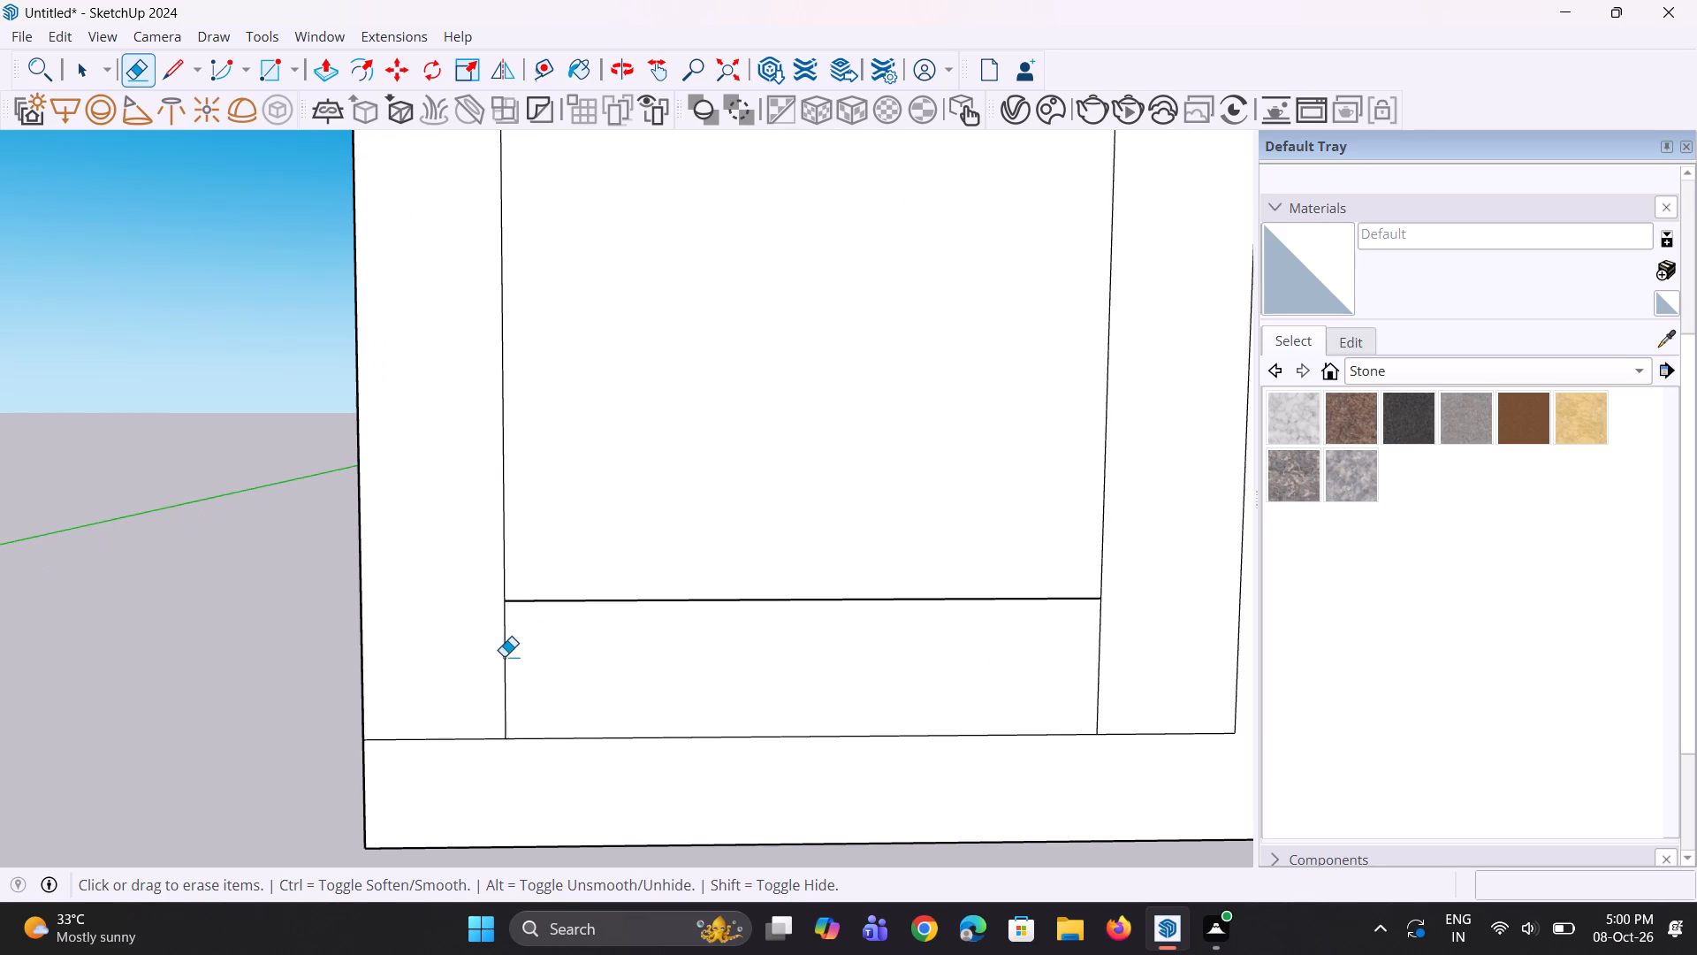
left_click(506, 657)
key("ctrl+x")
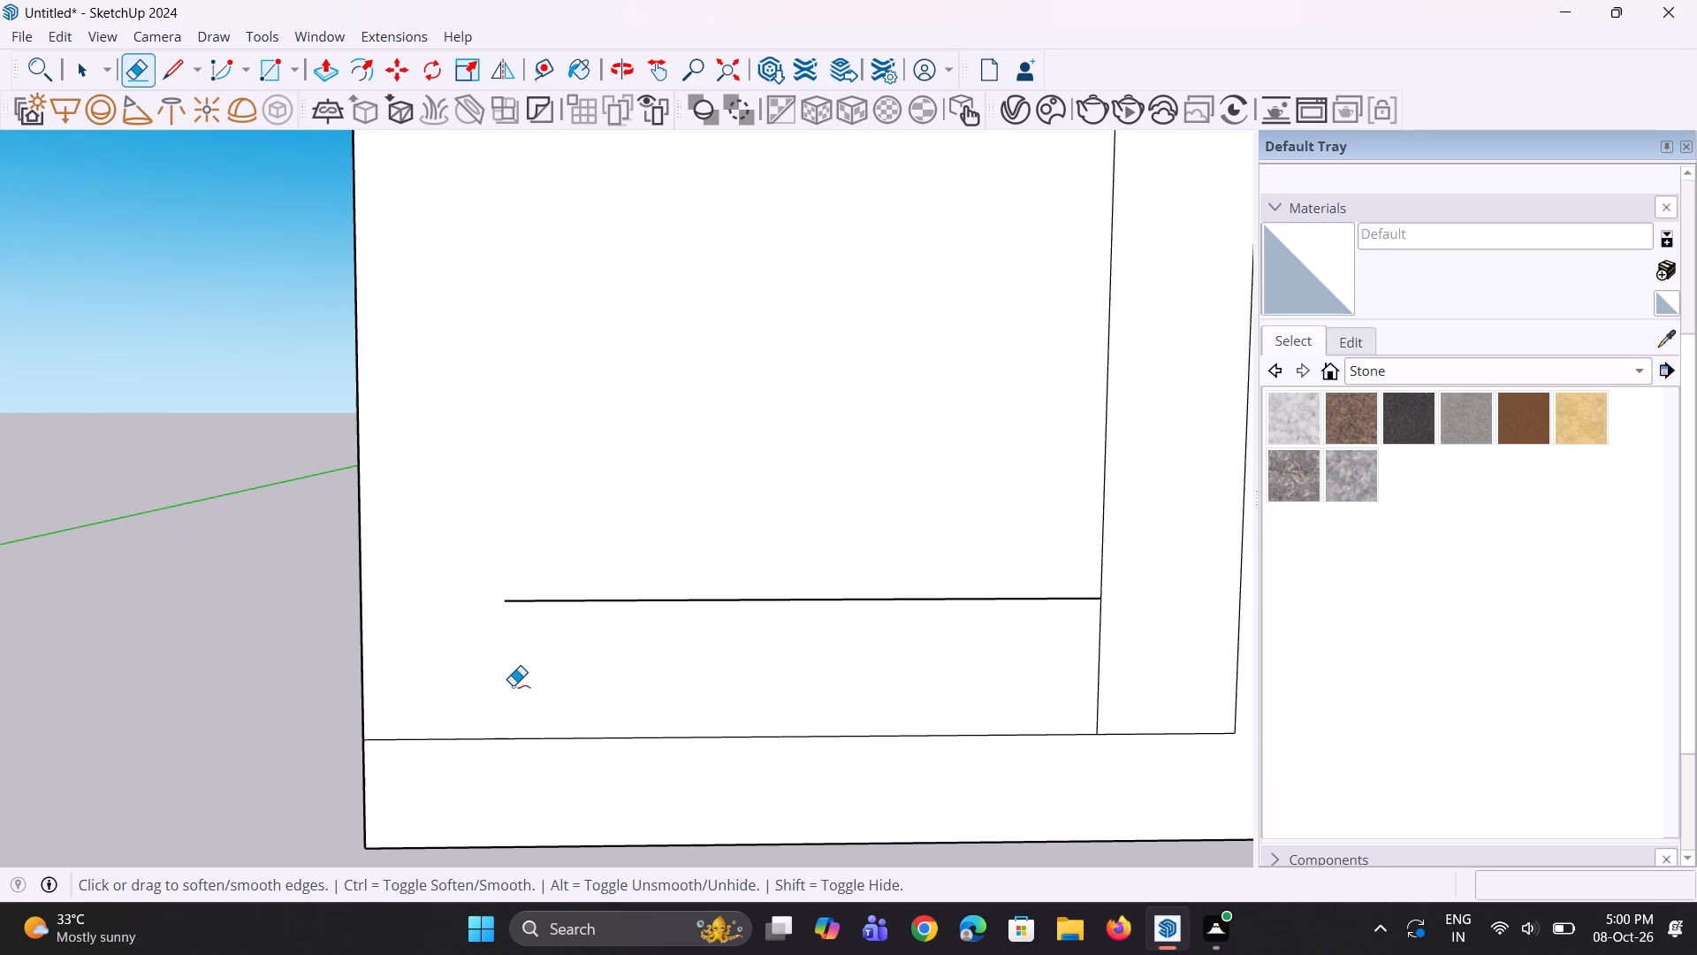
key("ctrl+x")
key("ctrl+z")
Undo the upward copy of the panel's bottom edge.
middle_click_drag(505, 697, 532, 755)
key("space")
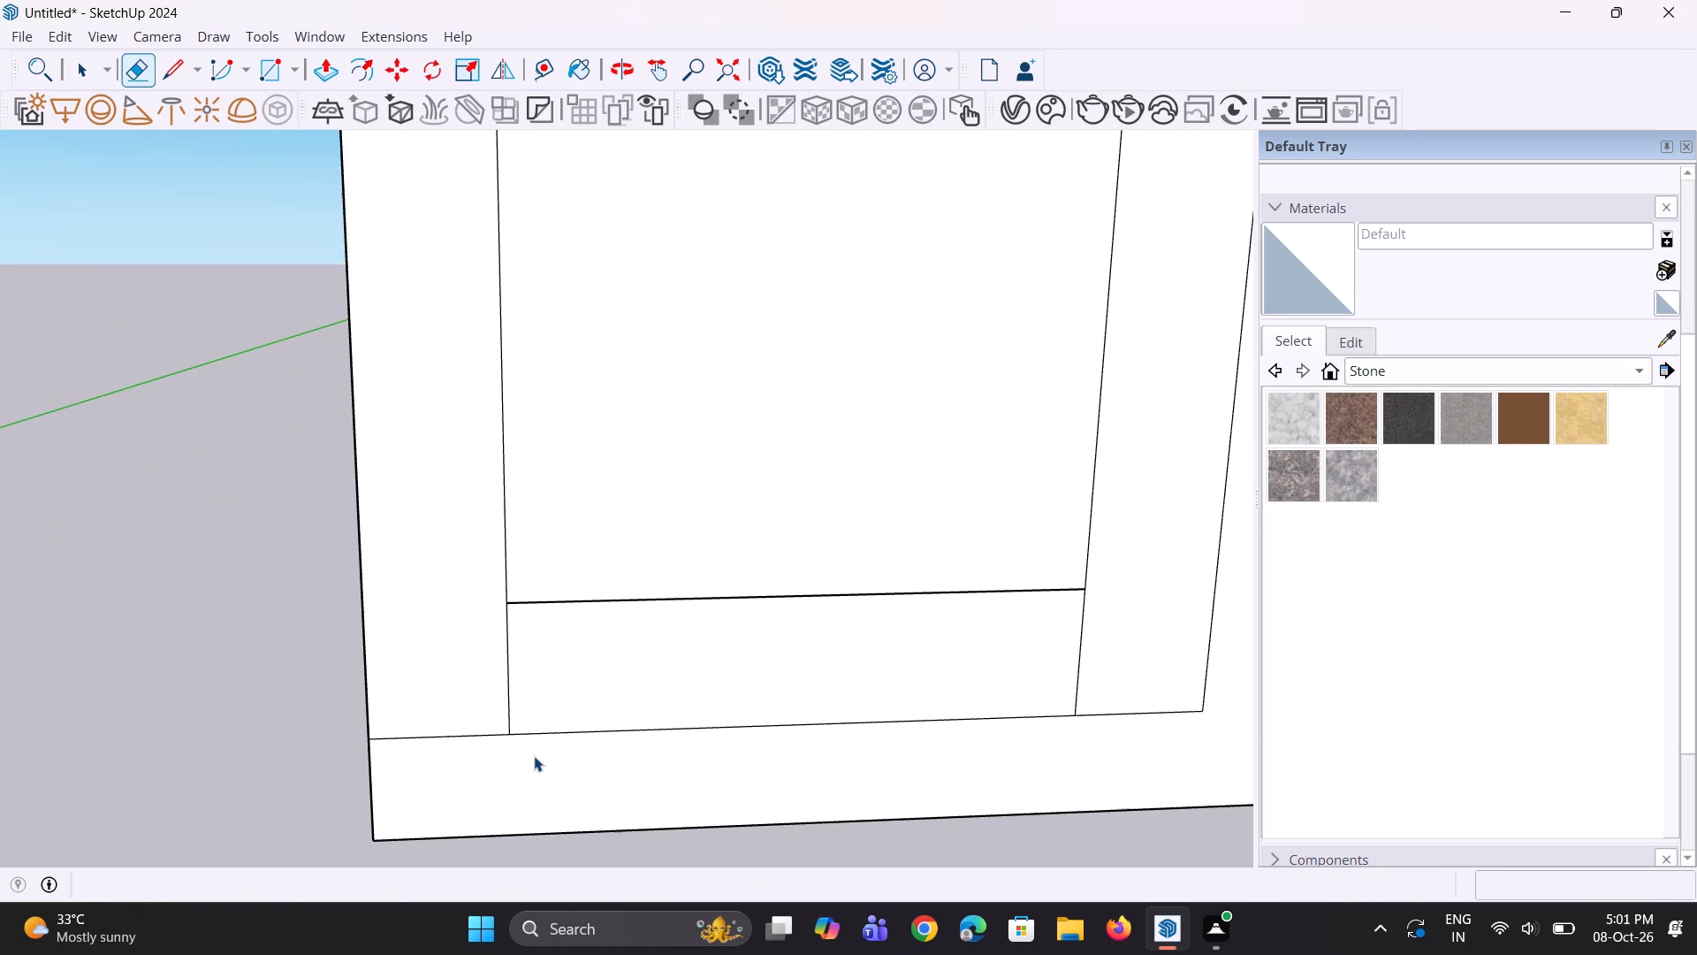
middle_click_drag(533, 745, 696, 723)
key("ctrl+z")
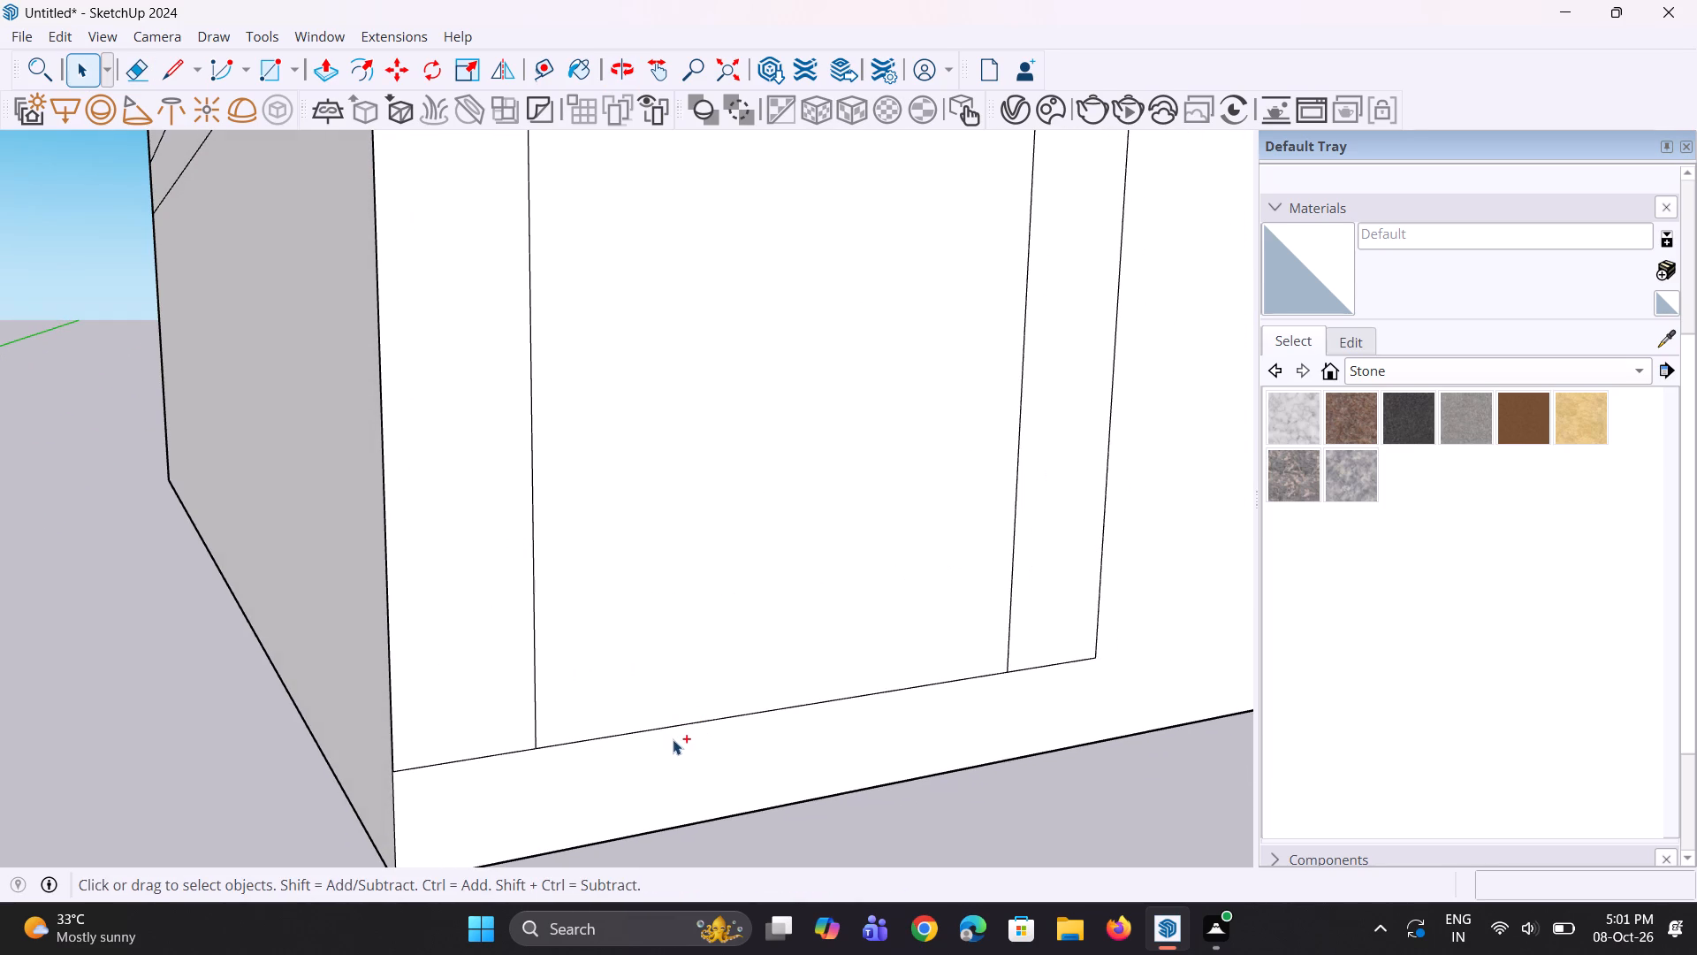
Copy the bottom edge segment between the inset vertical lines upward again to form the panel's inset bottom edge.
key("space")
key("space")
left_click(664, 730)
key("m")
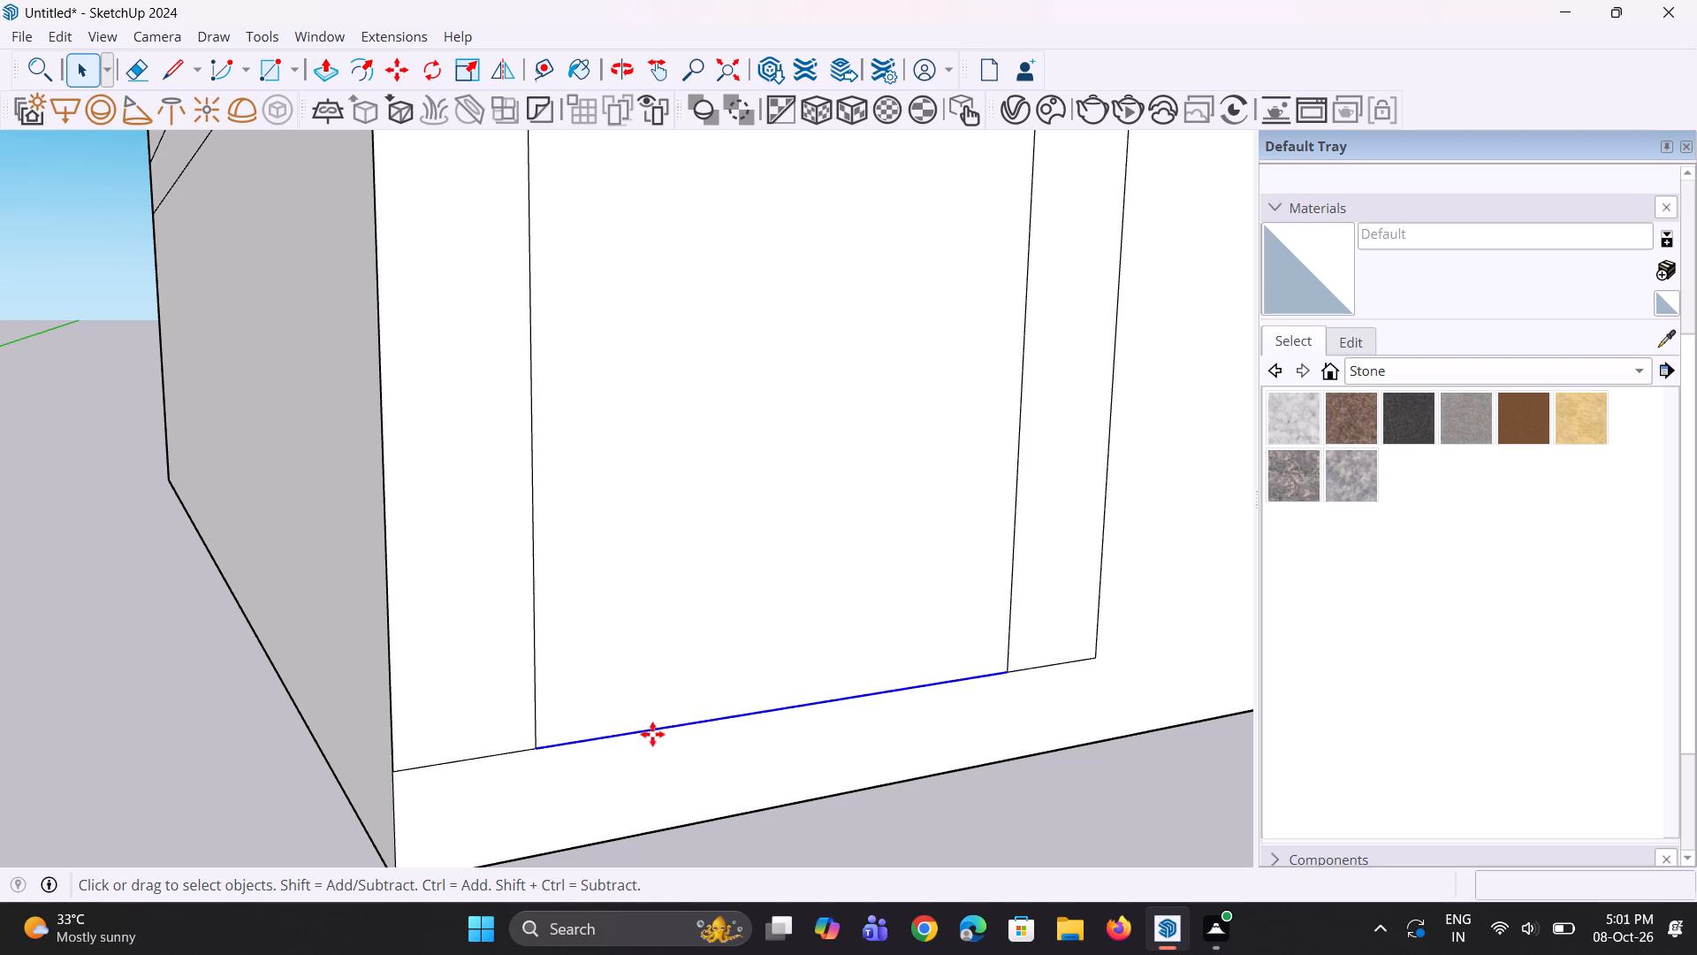
left_click(536, 750)
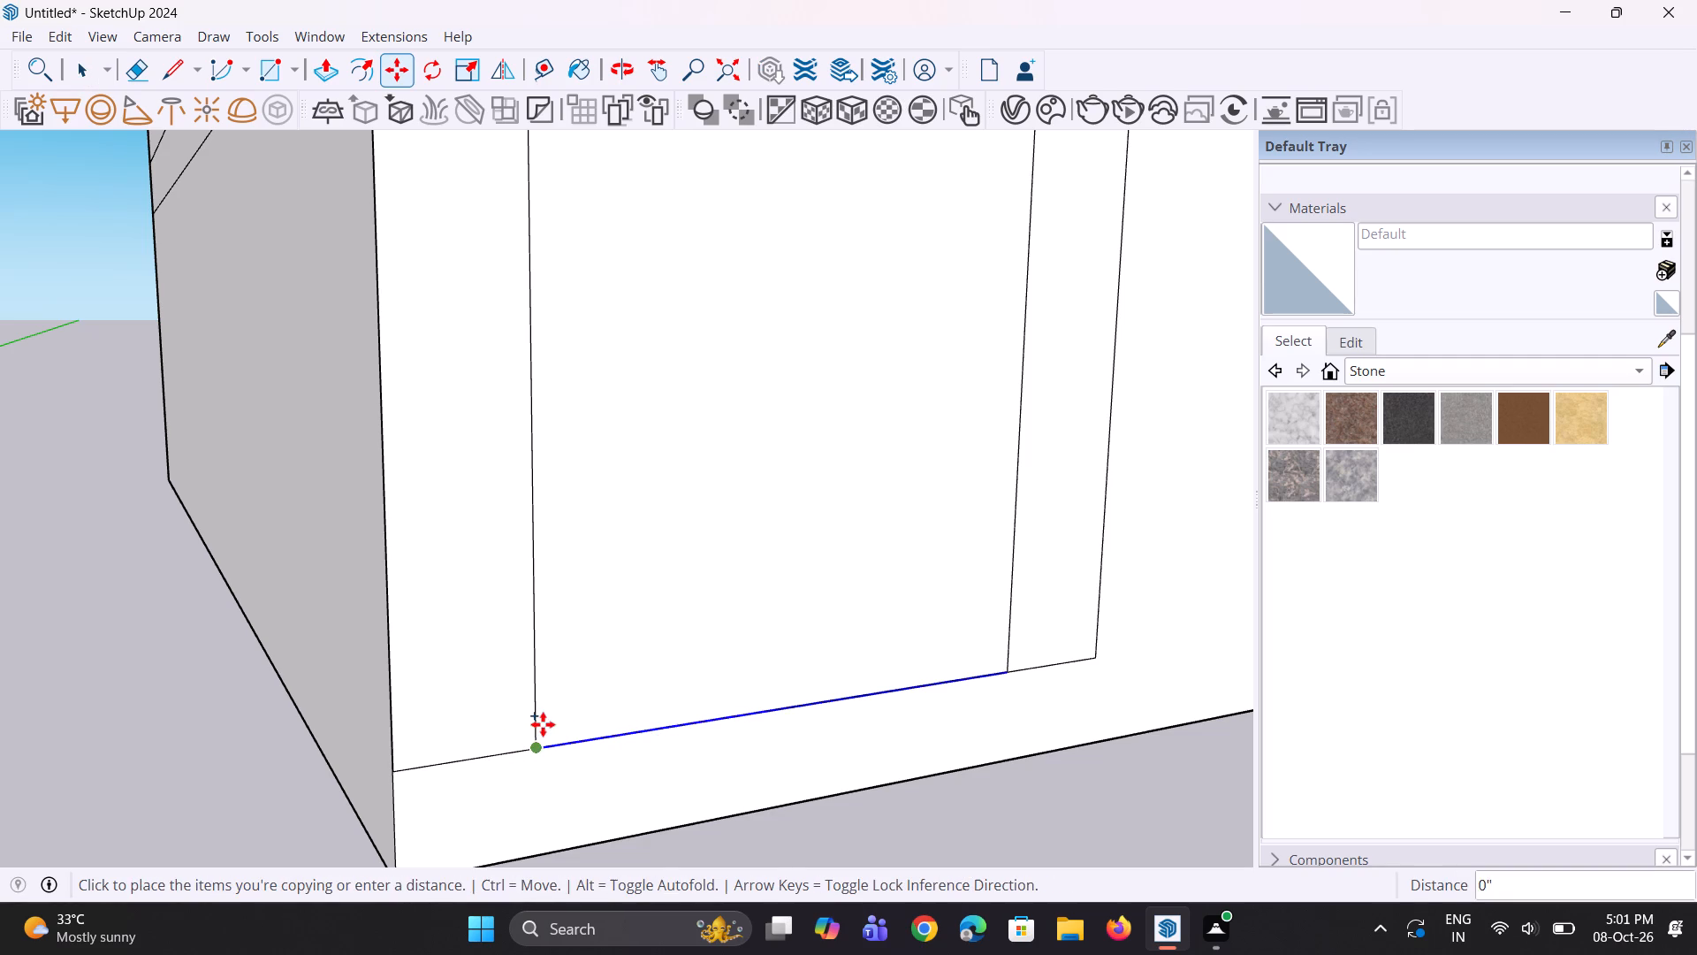
left_click(535, 635)
key("space")
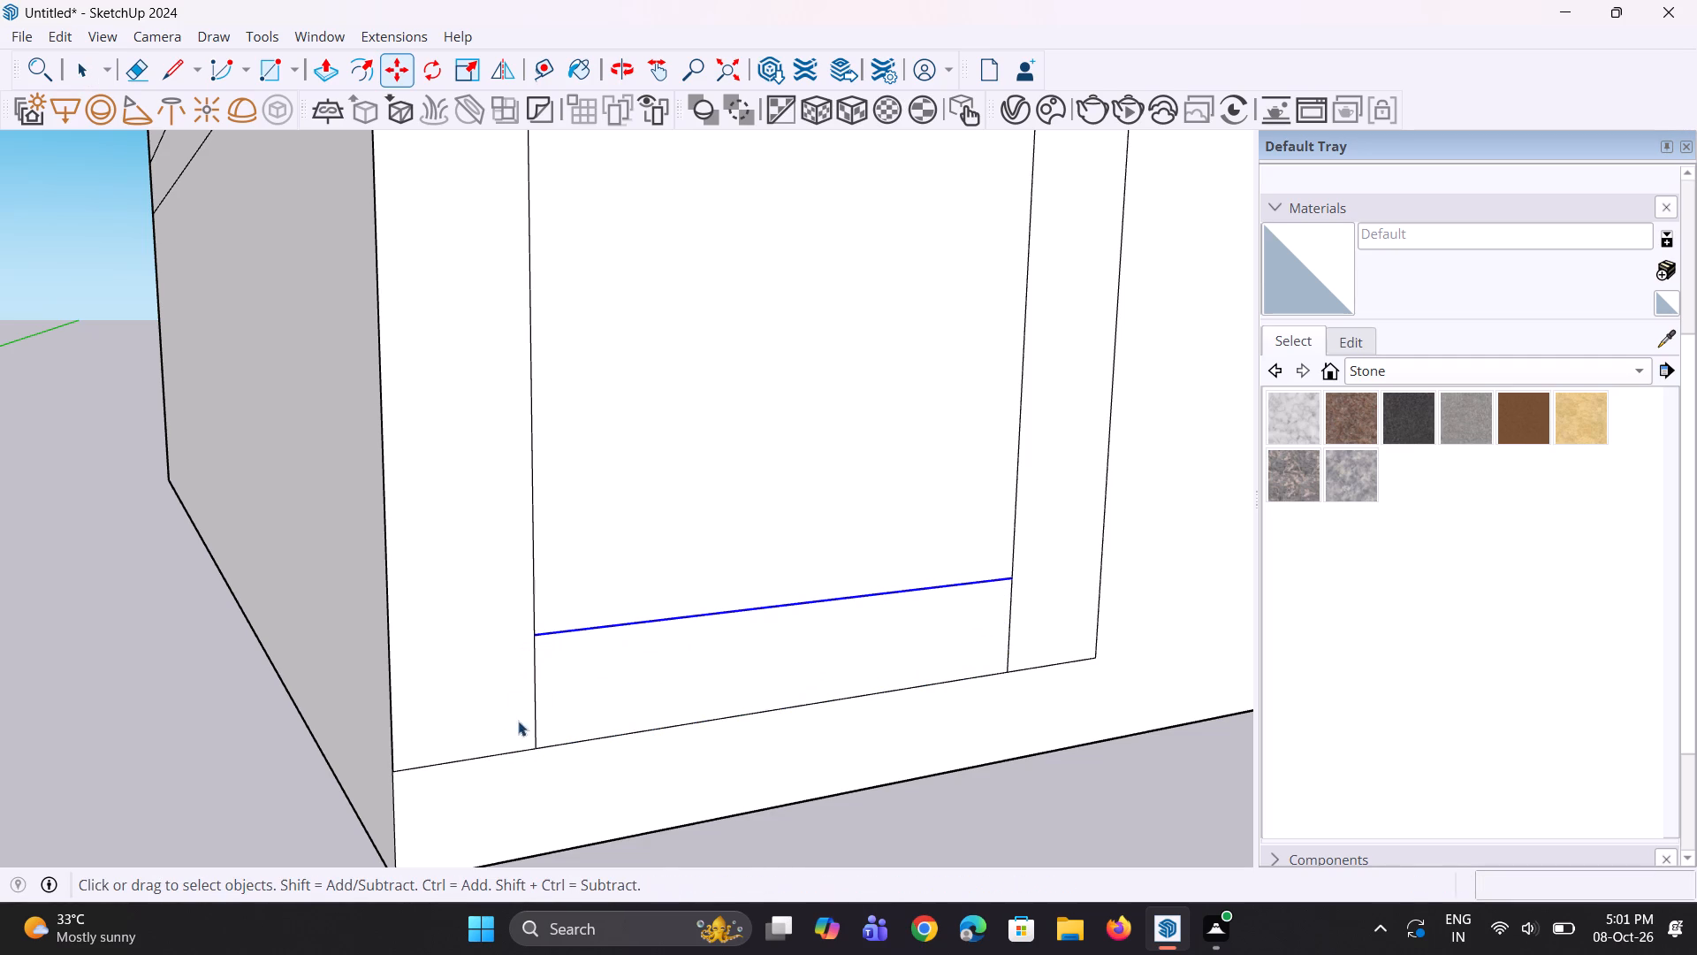
key("space")
left_click(294, 728)
left_click(294, 728)
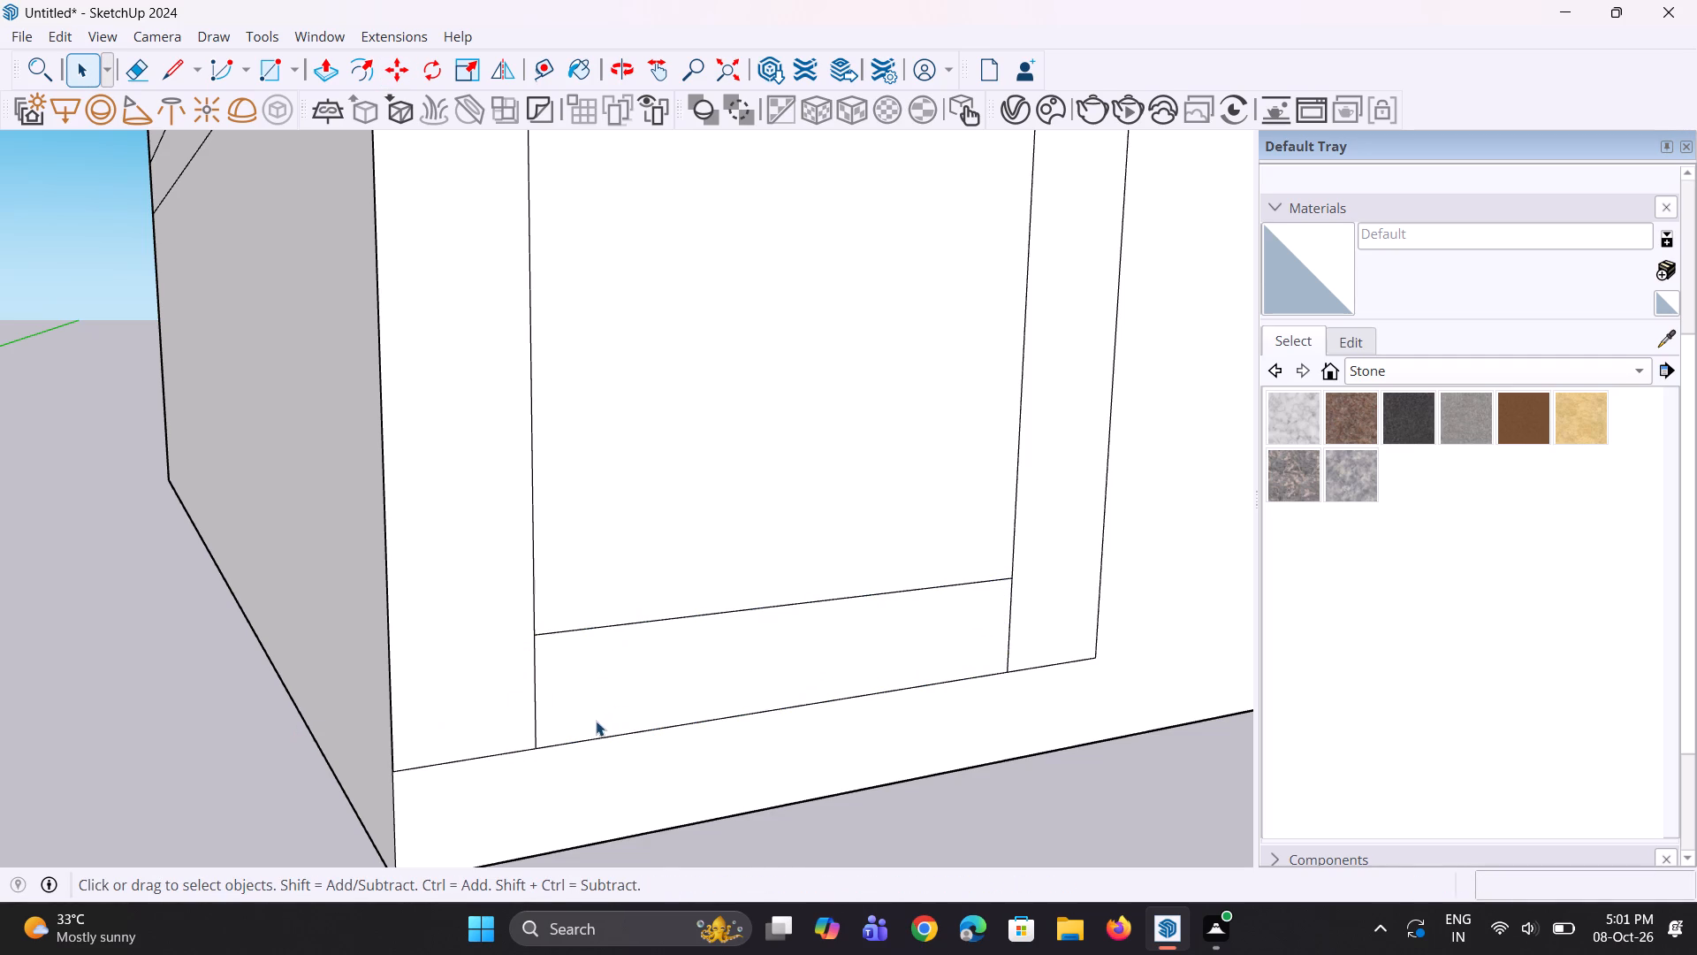
Erase the two short vertical stubs below the inset bottom edge.
key("e")
left_click(538, 695)
scroll(545, 735, "down", 4)
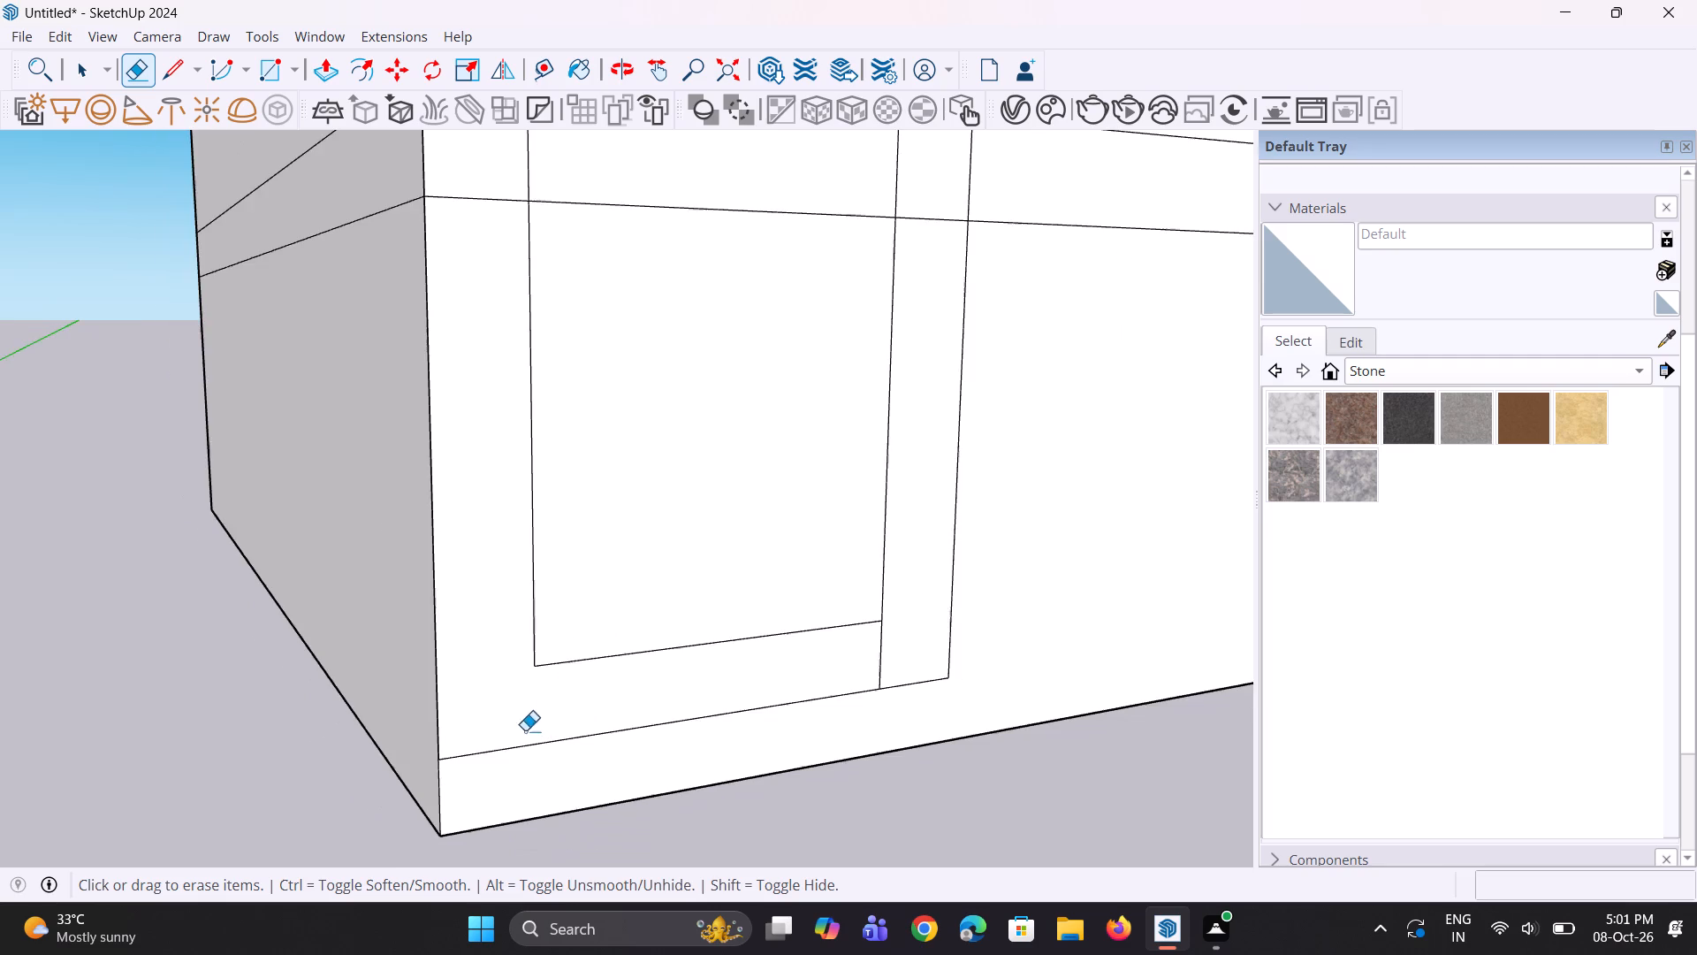
middle_click_drag(777, 693, 552, 679)
scroll(833, 690, "up", 2)
left_click(946, 713)
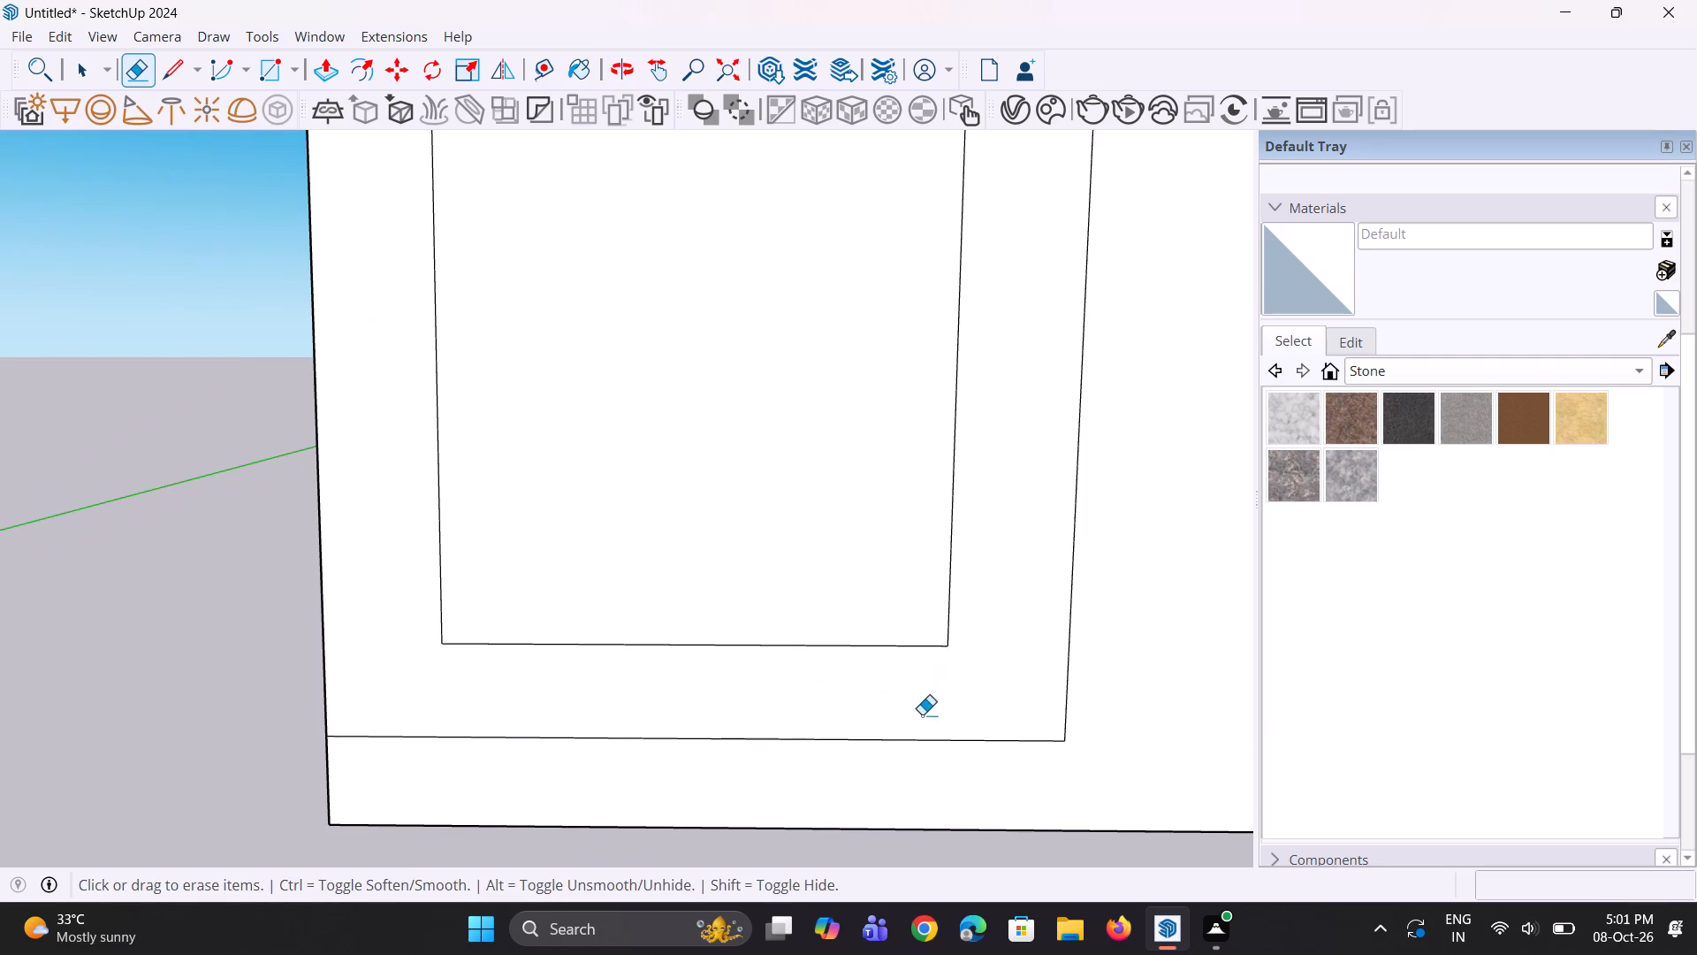
Erase the lower mid-height slab line segment crossing the panel's corner-side border.
scroll(897, 715, "down", 12)
scroll(619, 574, "up", 5)
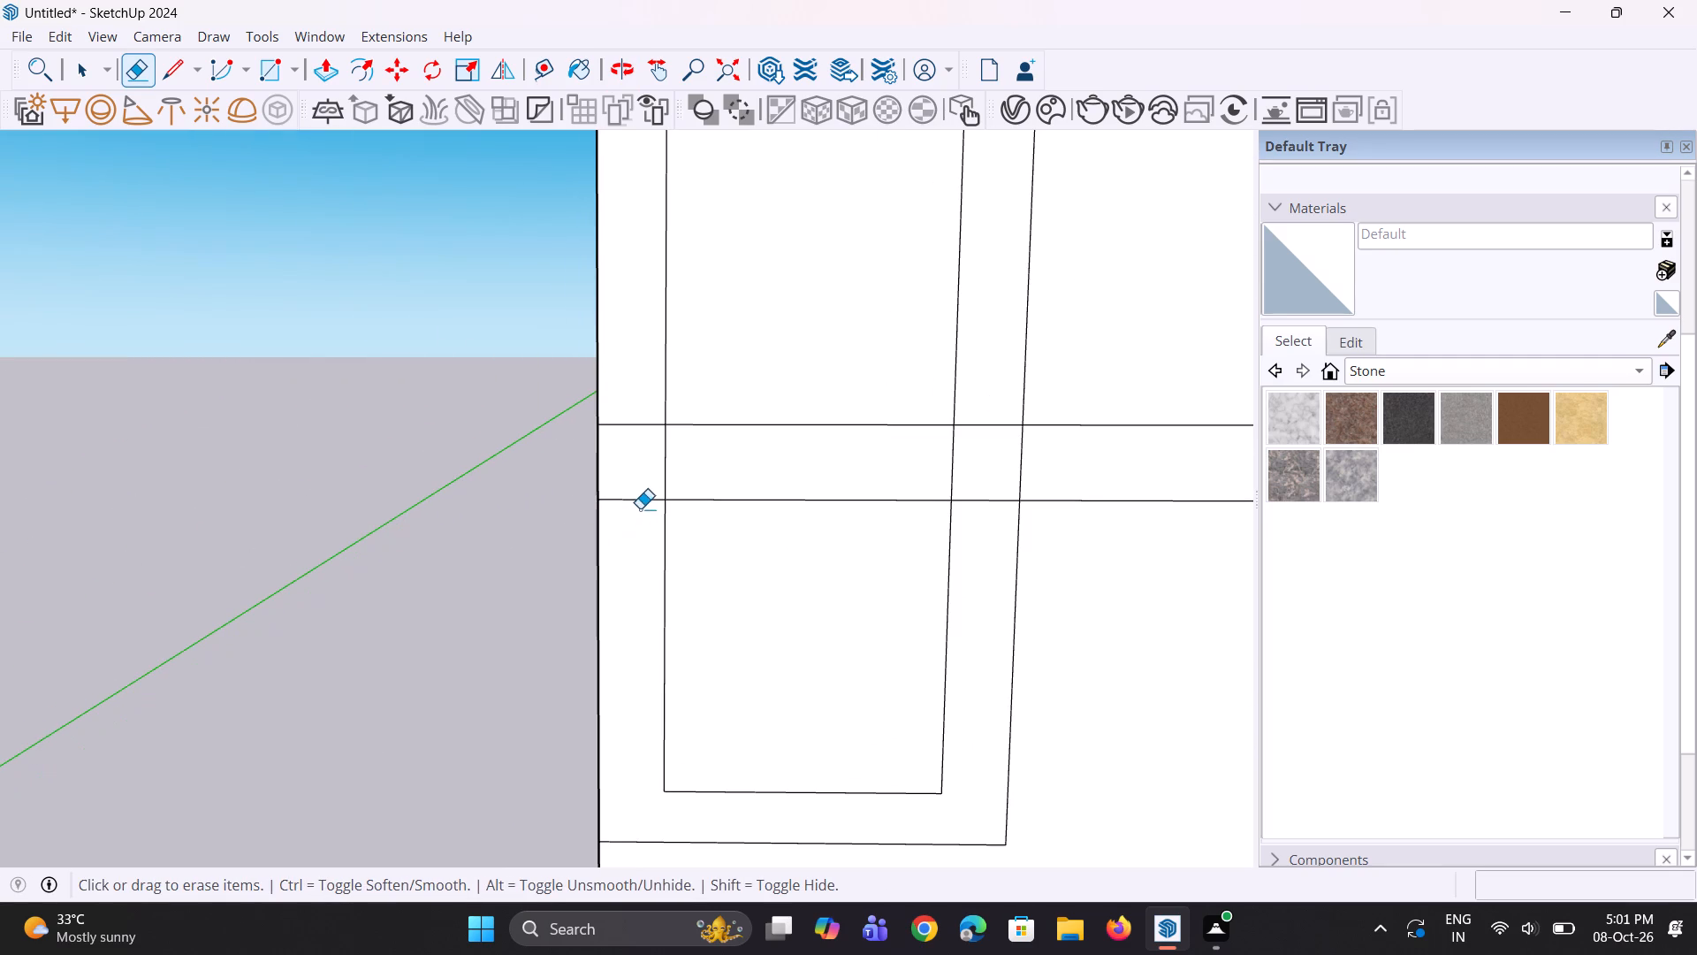
left_click(643, 506)
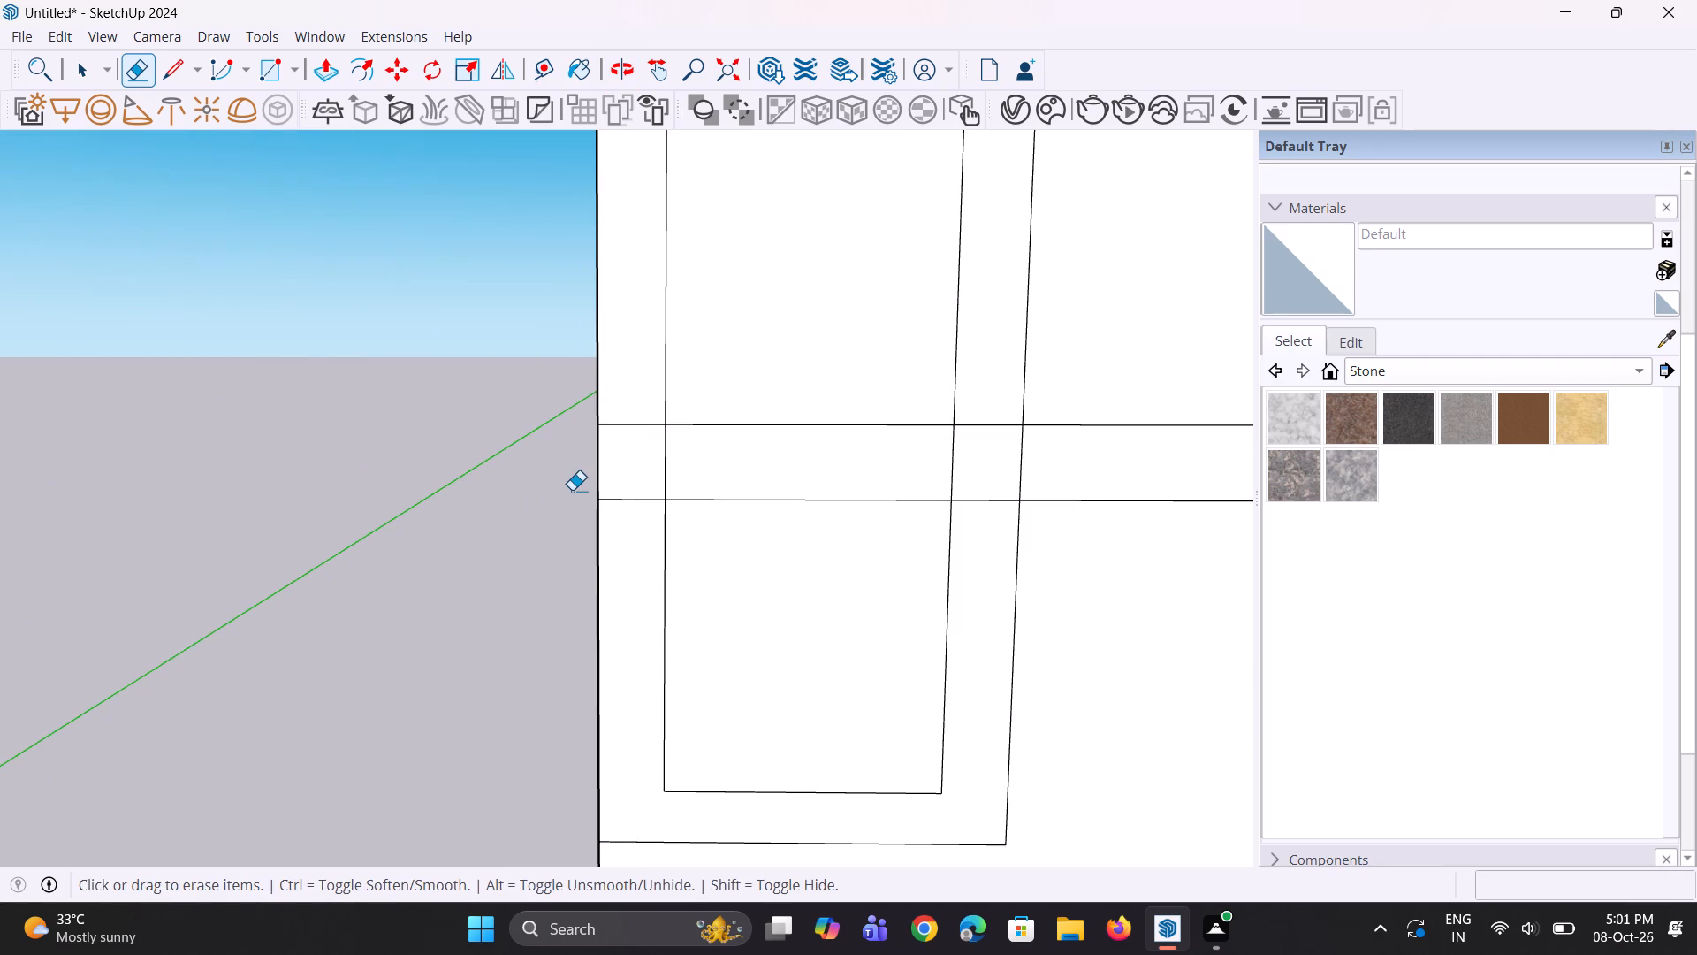
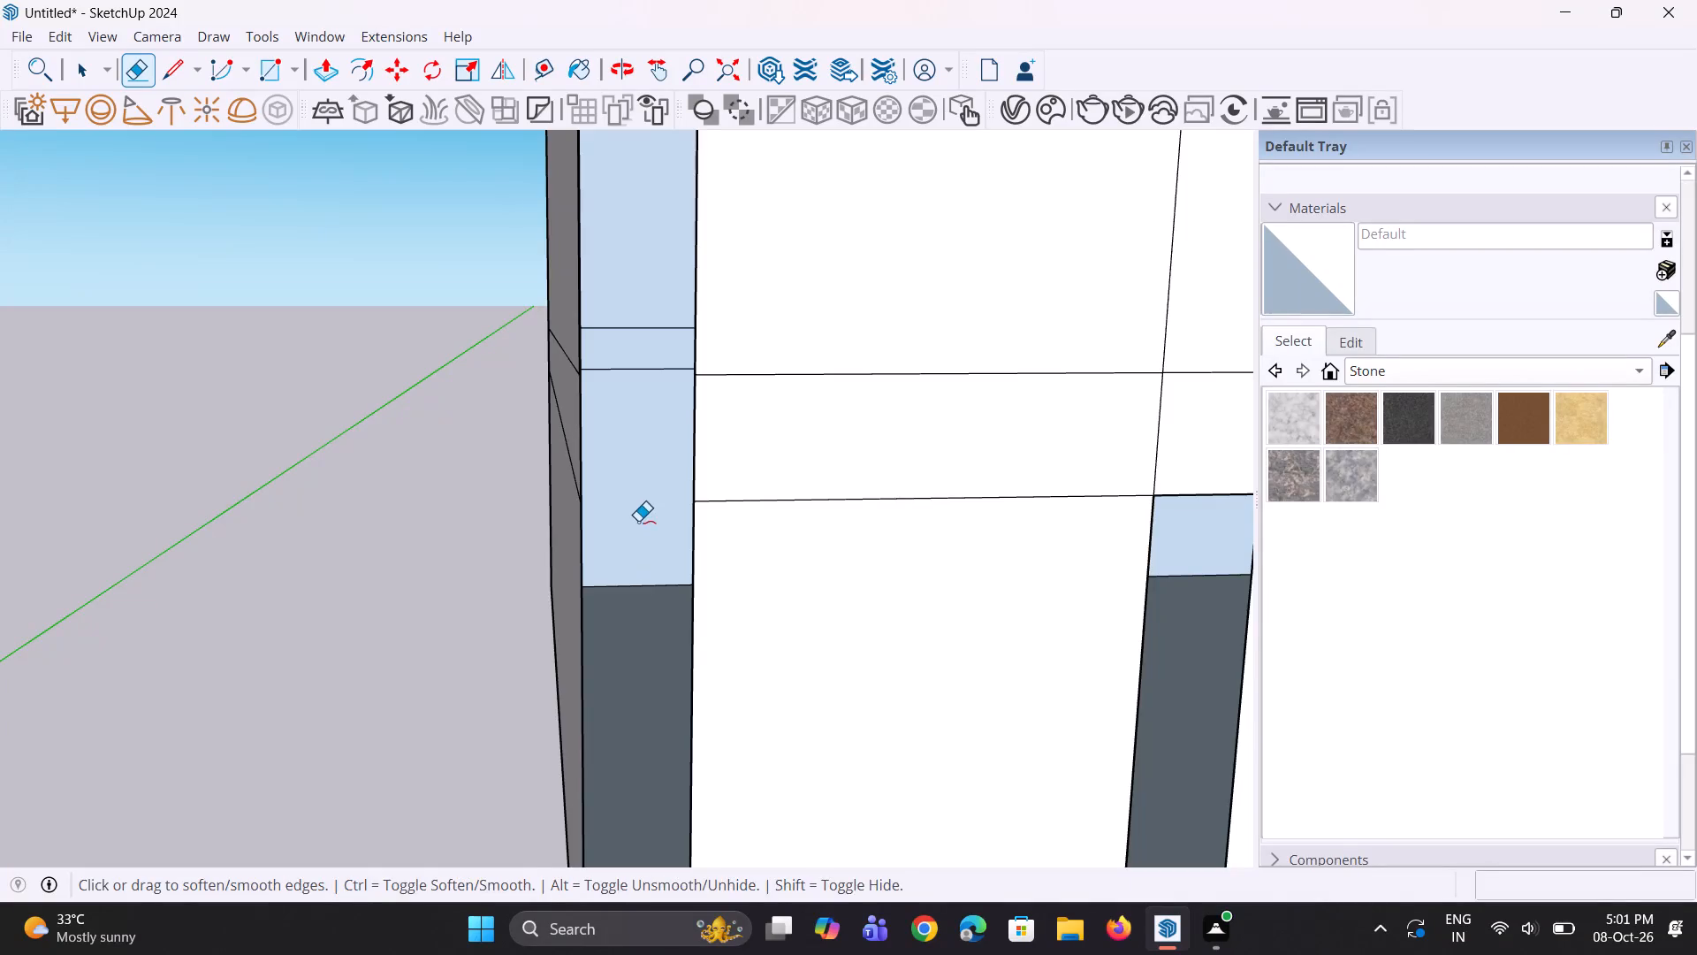
Undo the last erasure on the panel's corner-side border.
key("ctrl+z")
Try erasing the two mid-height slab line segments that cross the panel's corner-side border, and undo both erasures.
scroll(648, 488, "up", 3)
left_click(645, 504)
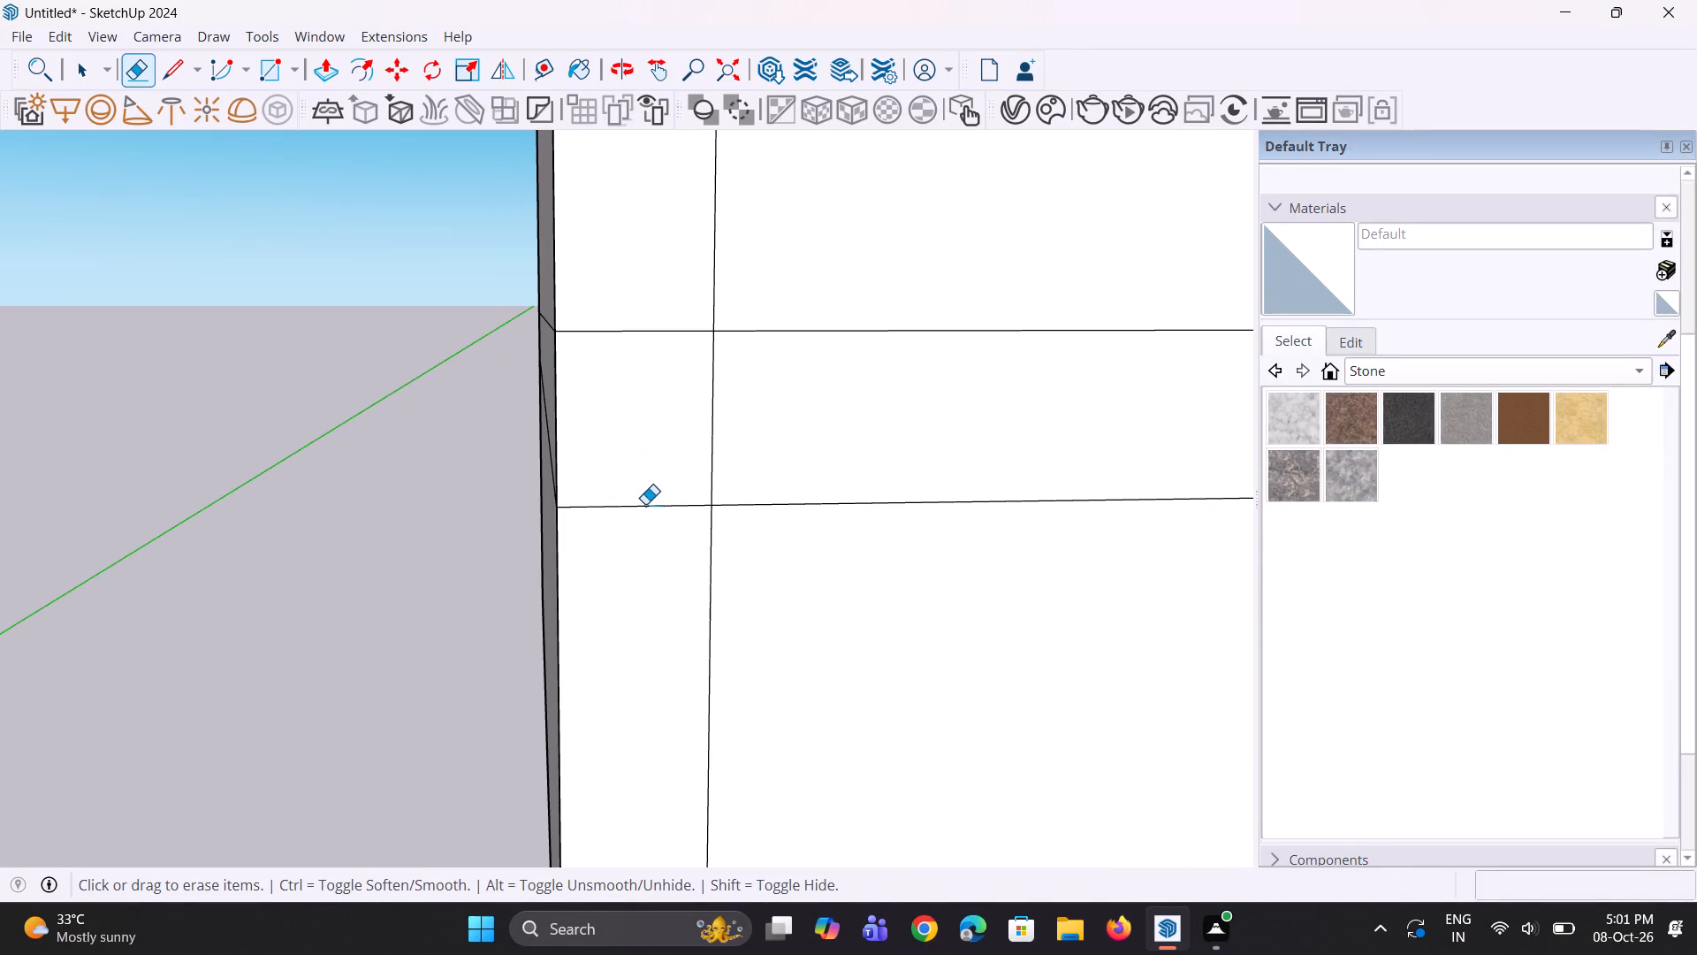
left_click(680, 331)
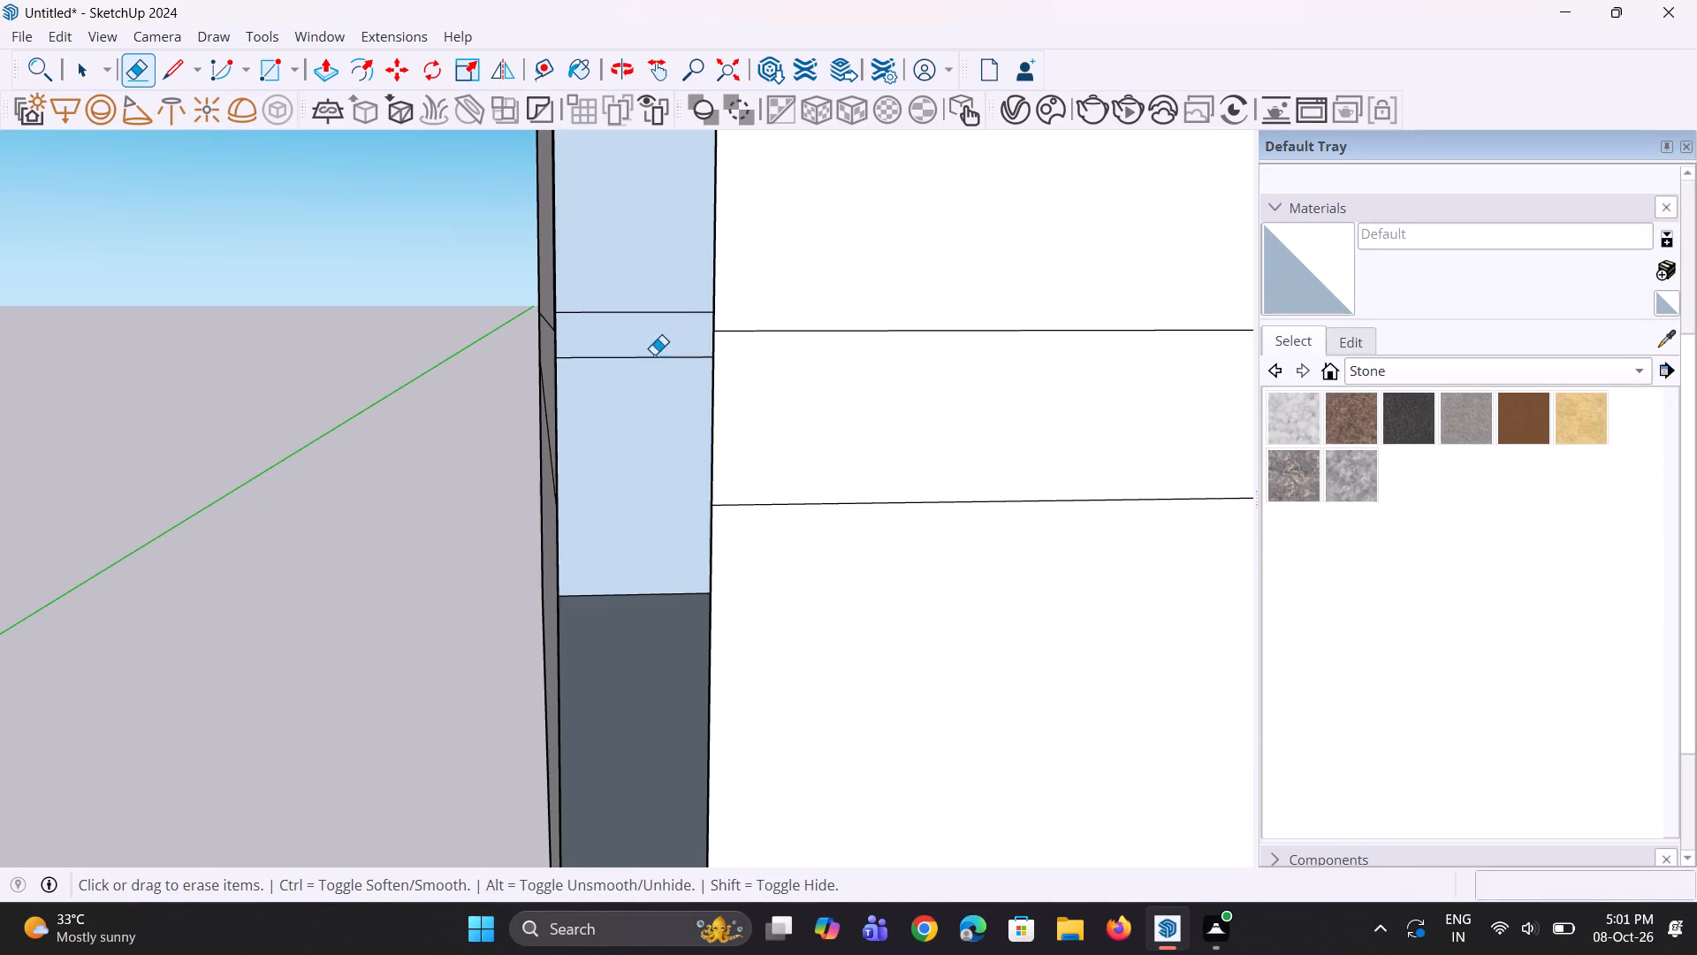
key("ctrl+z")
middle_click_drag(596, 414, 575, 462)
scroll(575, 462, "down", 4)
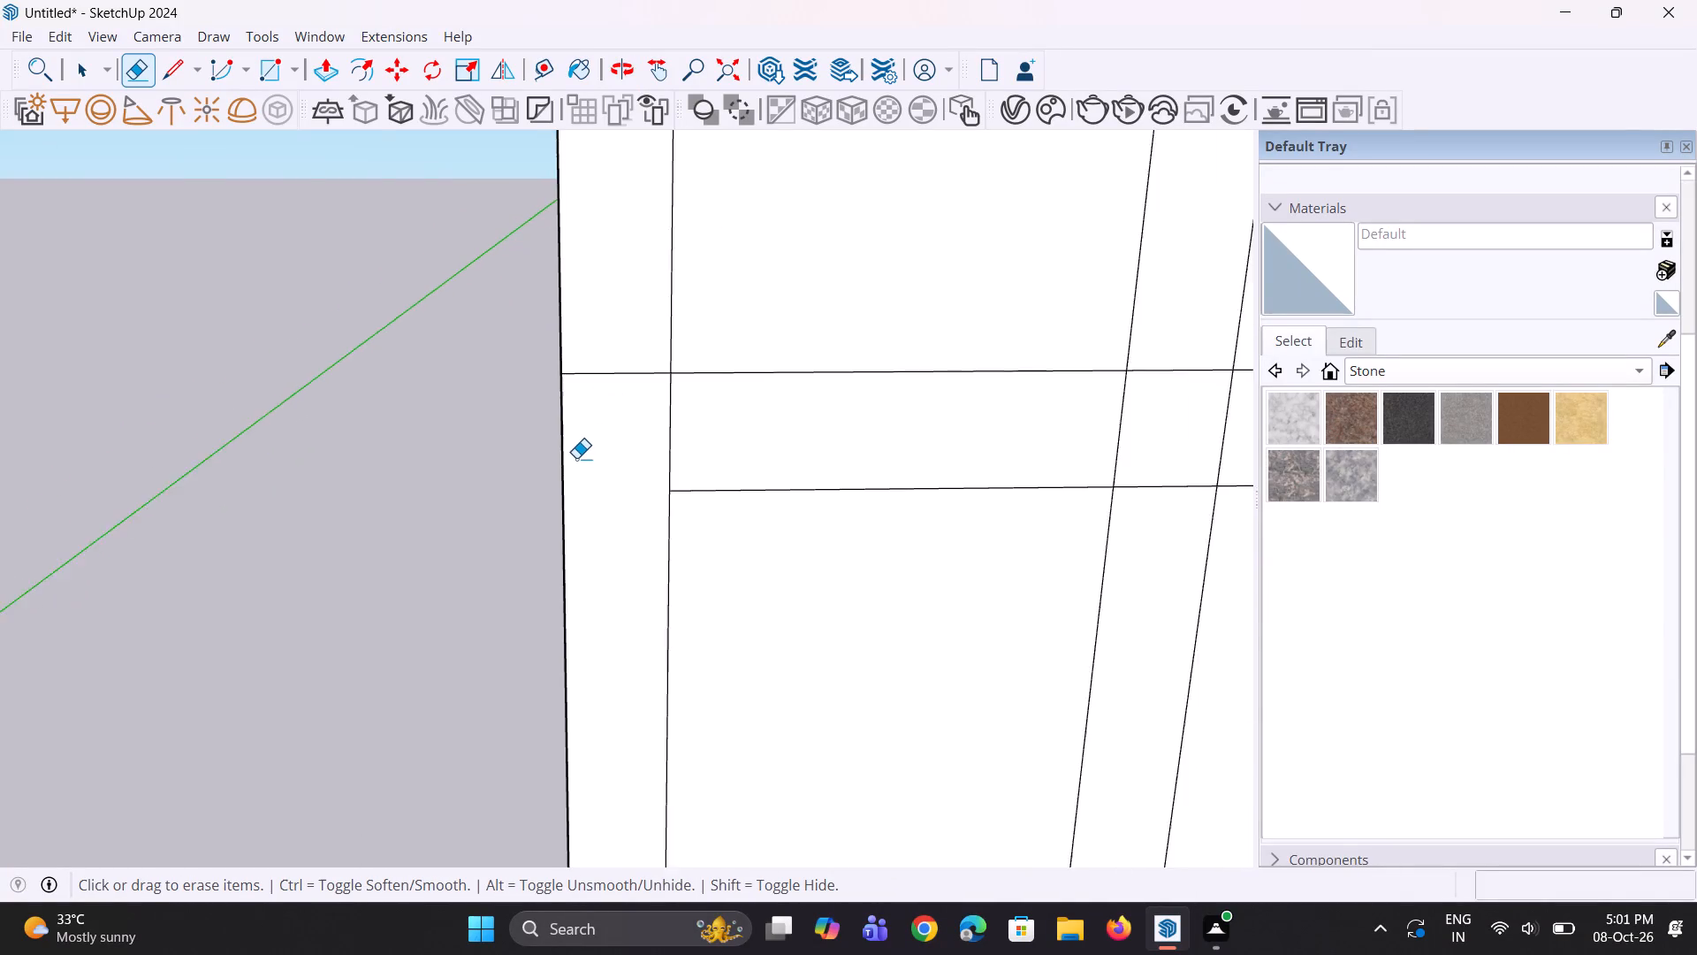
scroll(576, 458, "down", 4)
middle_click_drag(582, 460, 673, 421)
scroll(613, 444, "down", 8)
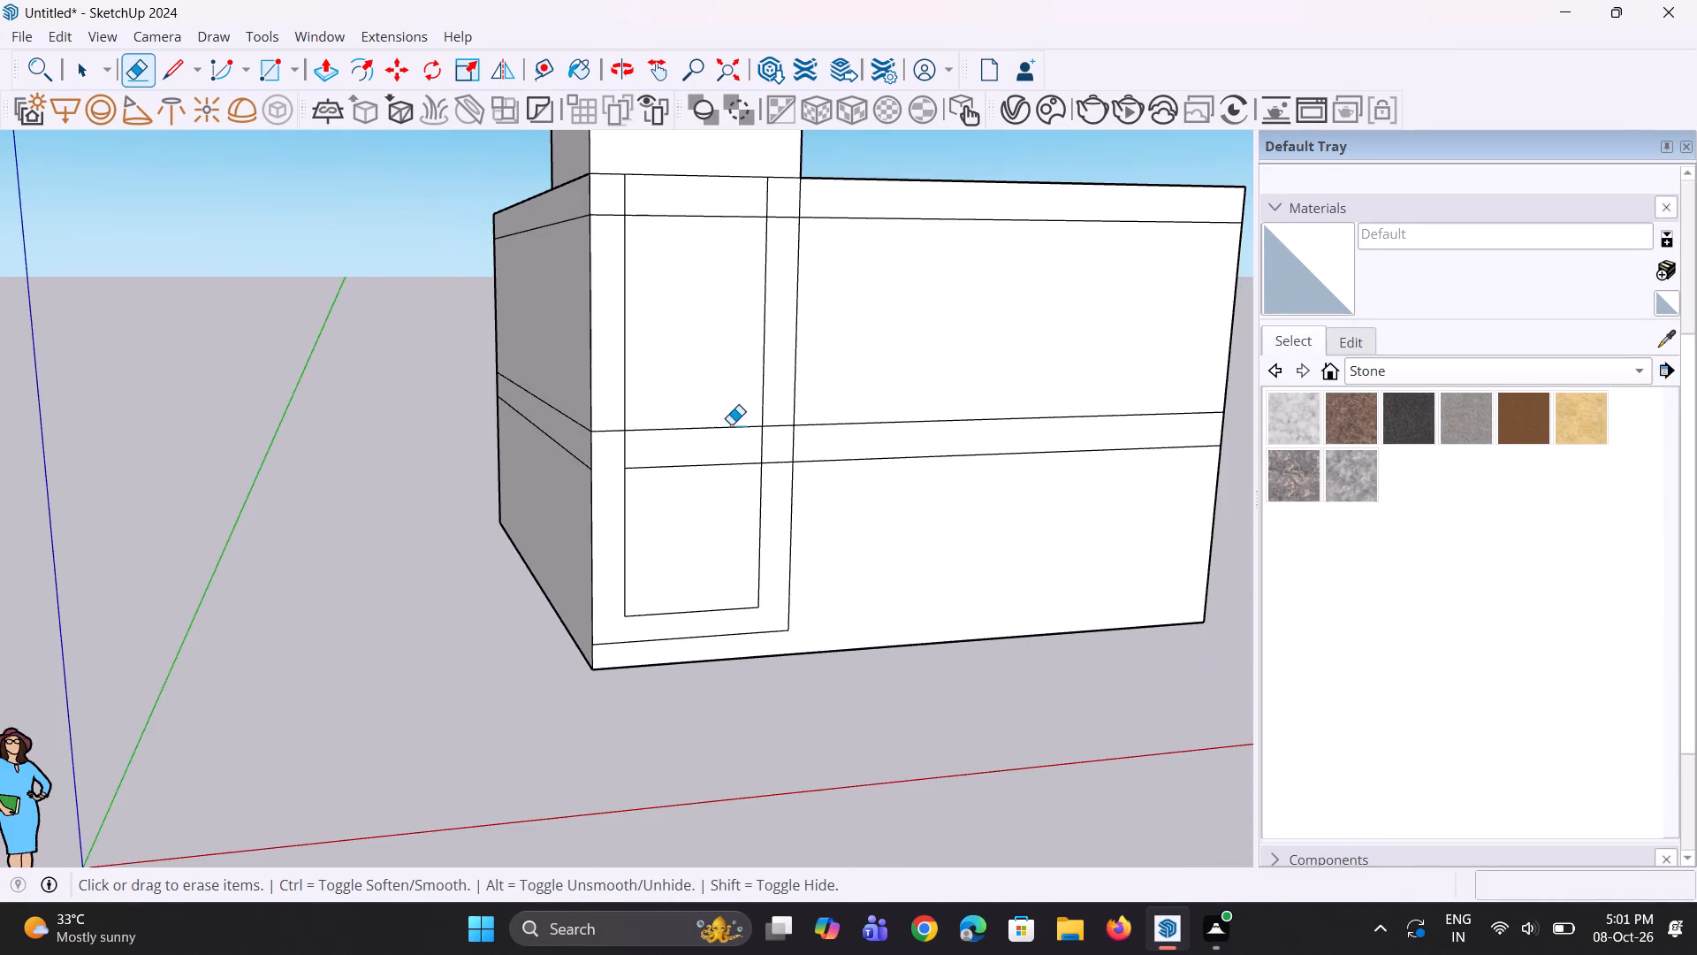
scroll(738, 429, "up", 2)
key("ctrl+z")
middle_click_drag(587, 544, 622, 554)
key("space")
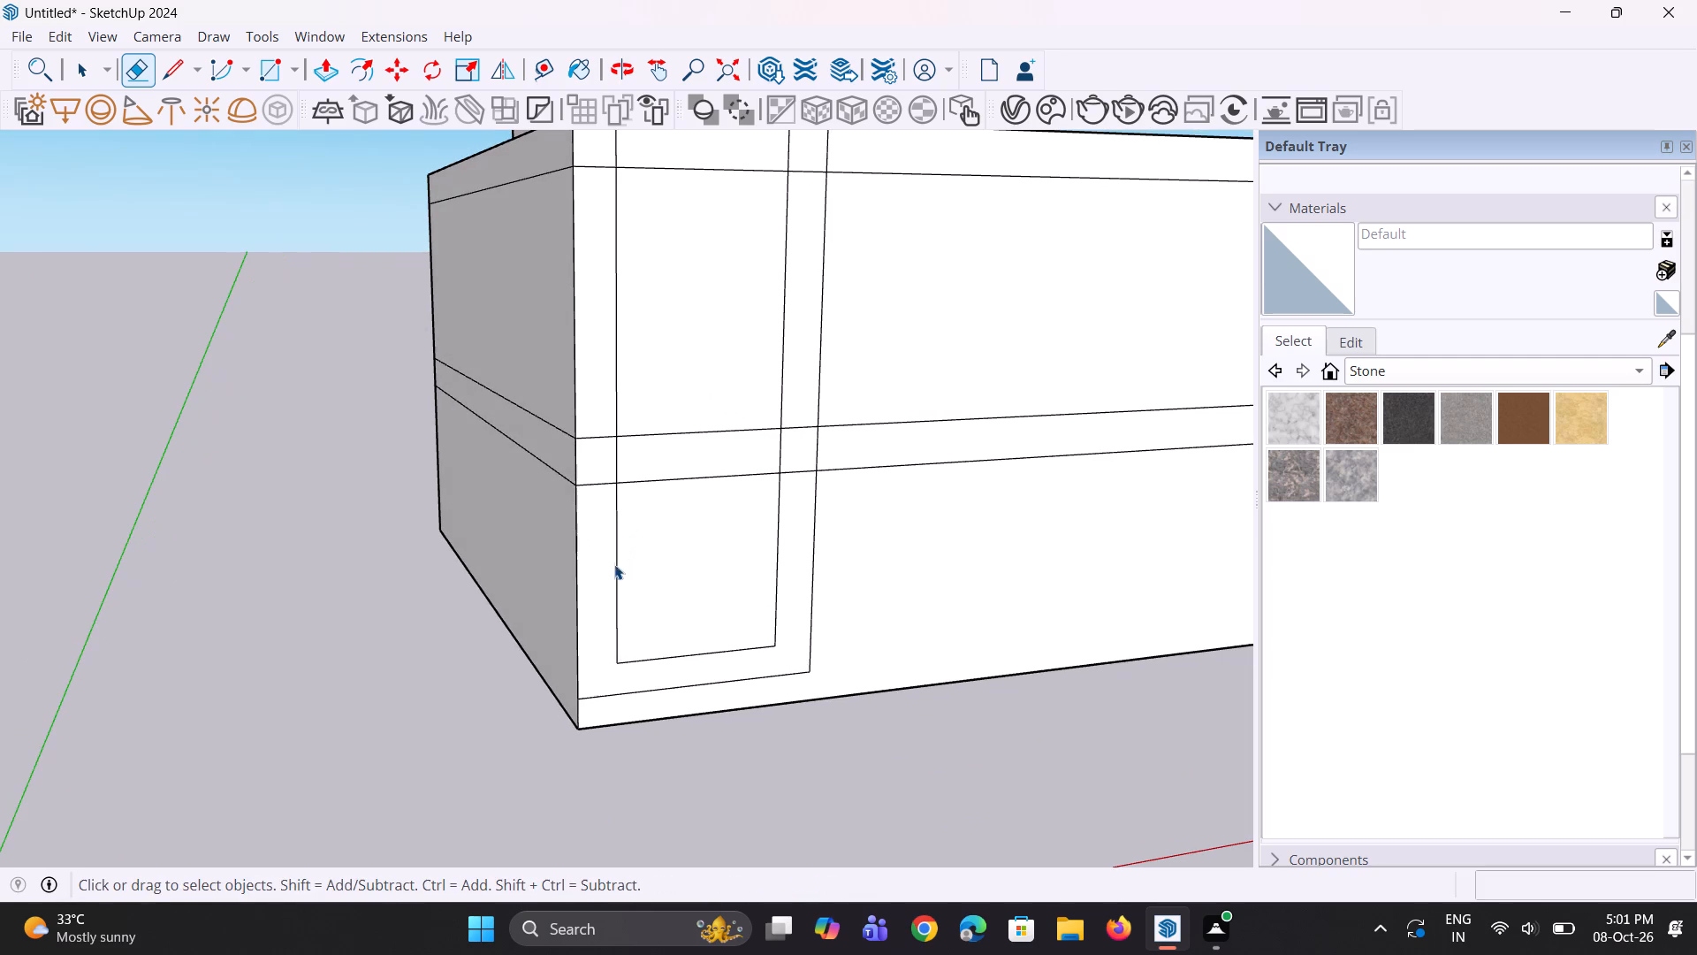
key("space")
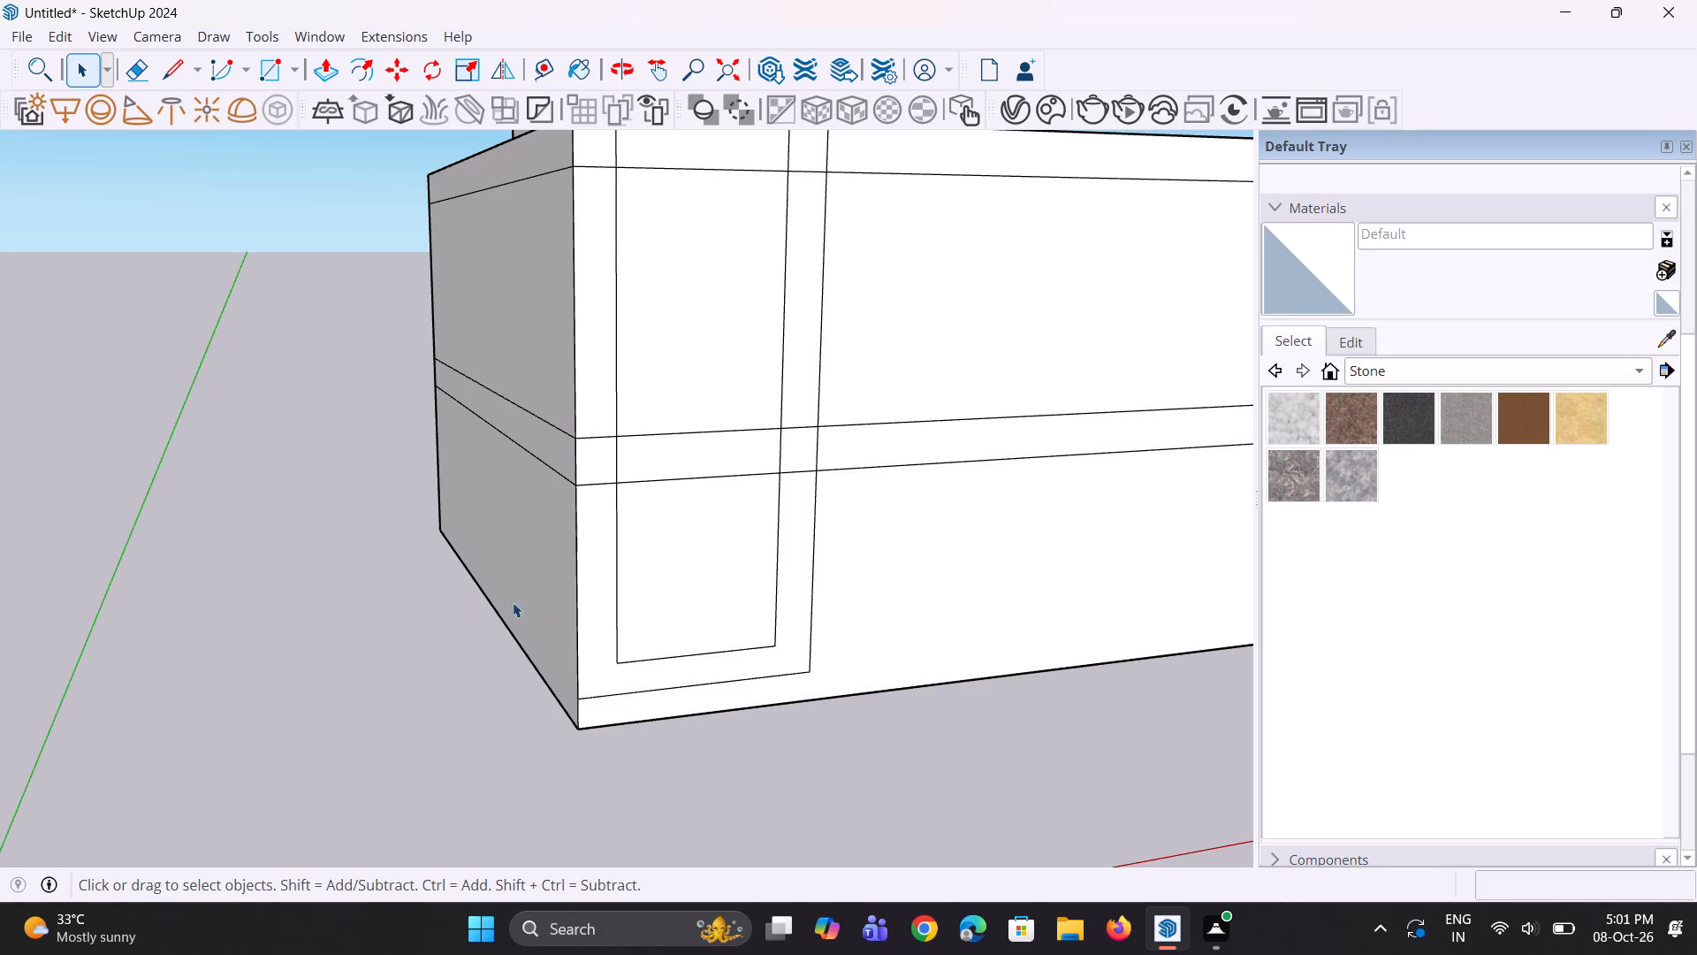
Push/Pull the upper storey's border faces around the corner panel, both sides and the top, outward by 10 5/16".
scroll(453, 654, "down", 5)
middle_click_drag(567, 600, 544, 567)
scroll(585, 430, "up", 2)
key("p")
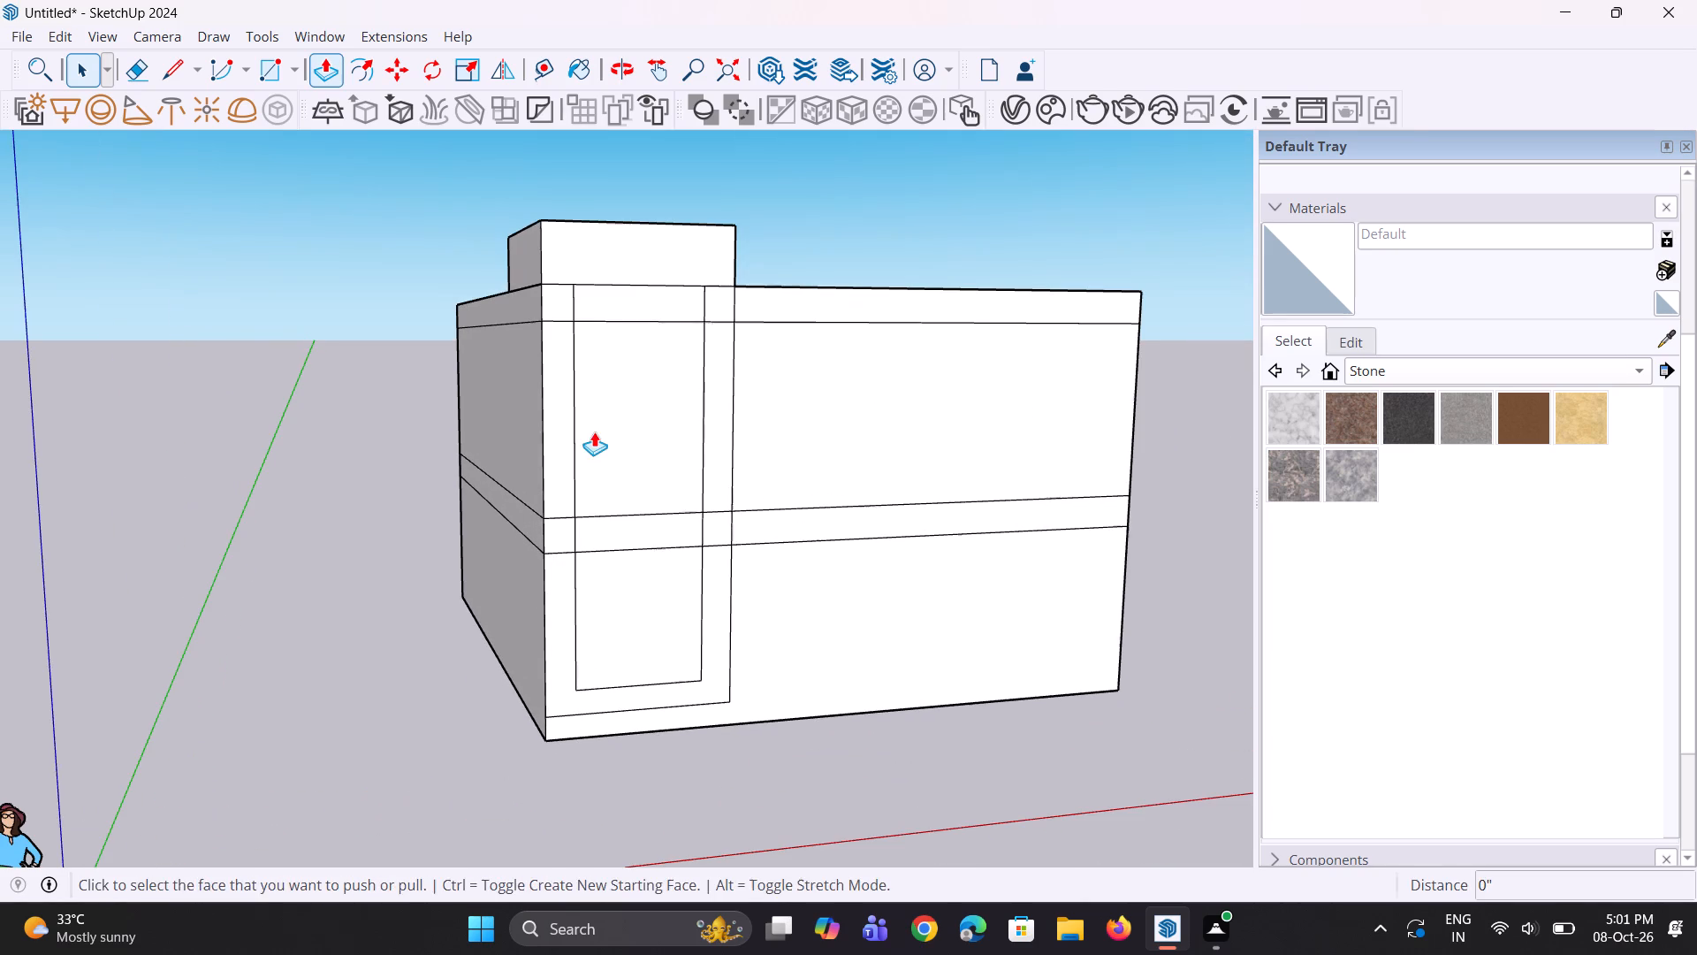
middle_click_drag(562, 445, 618, 508)
left_click(592, 488)
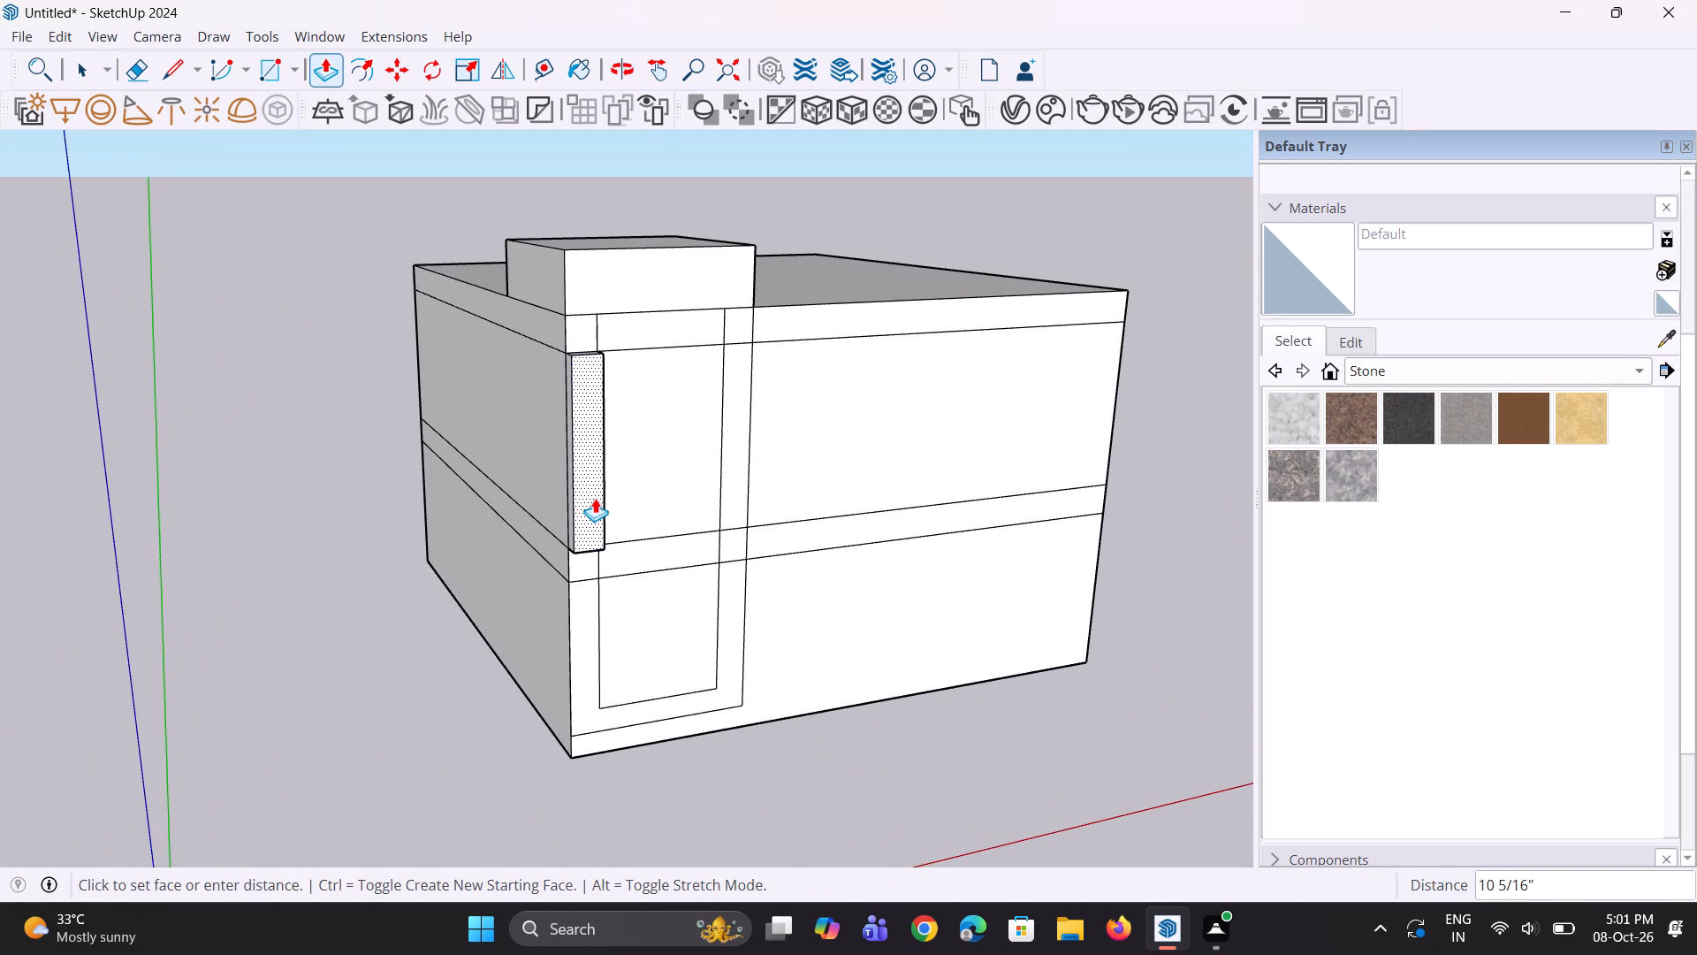
left_click(595, 498)
middle_click_drag(589, 367, 625, 399)
double_click(605, 359)
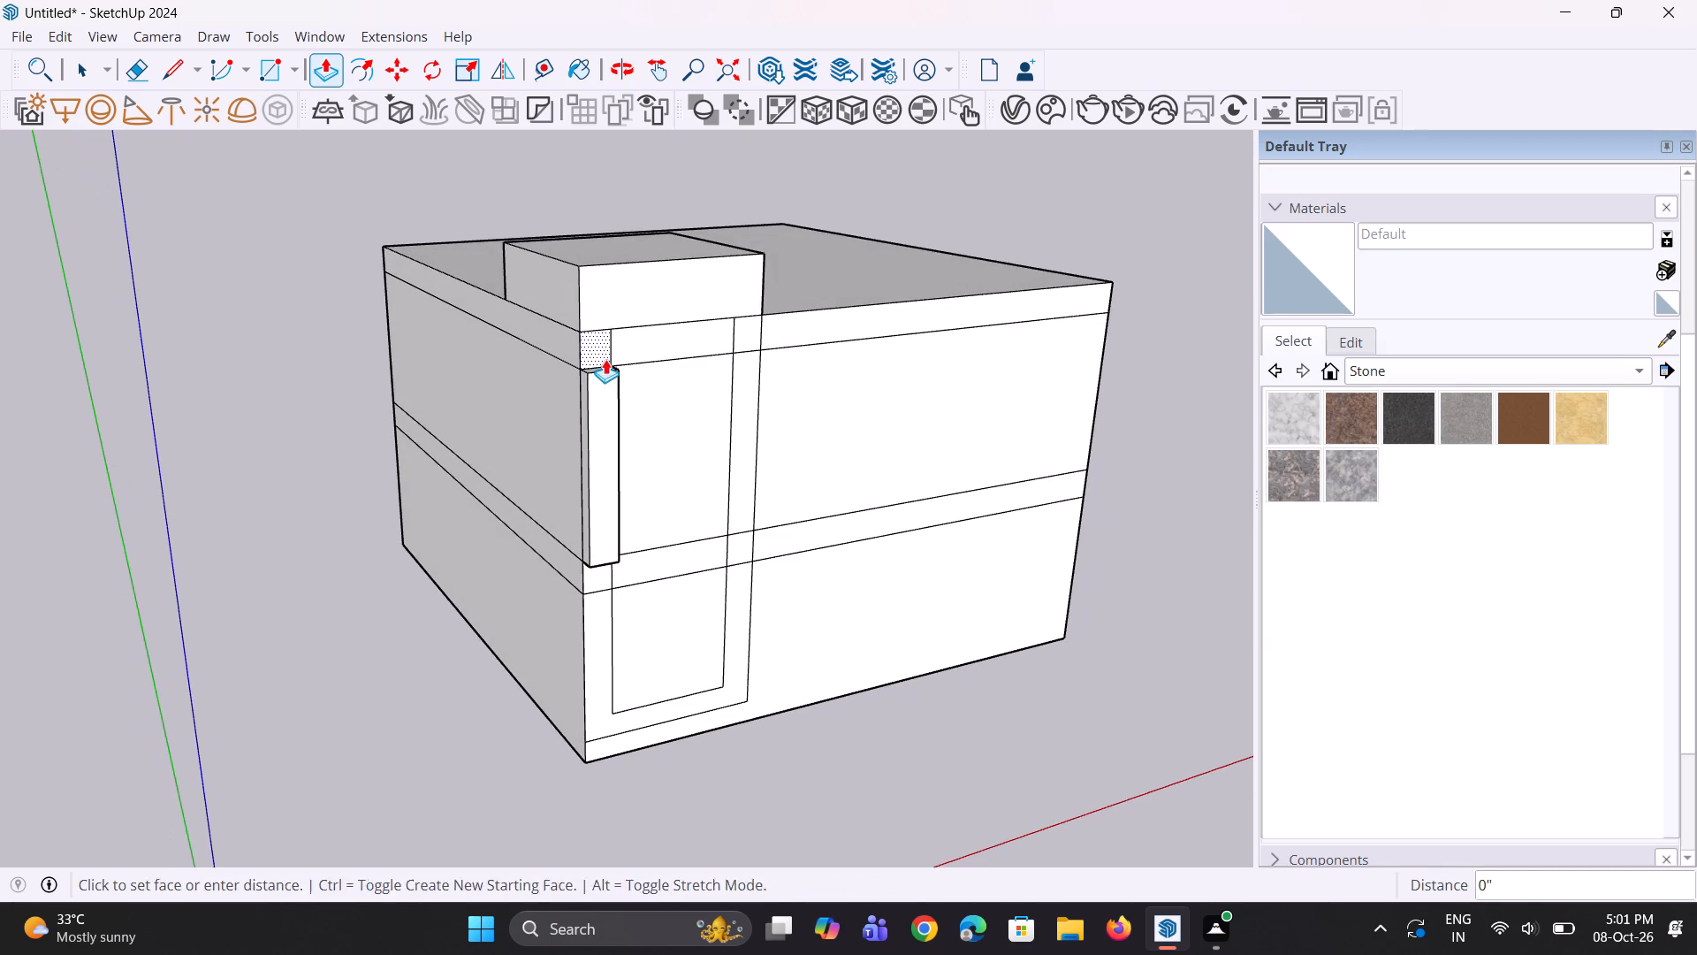
double_click(640, 348)
double_click(752, 333)
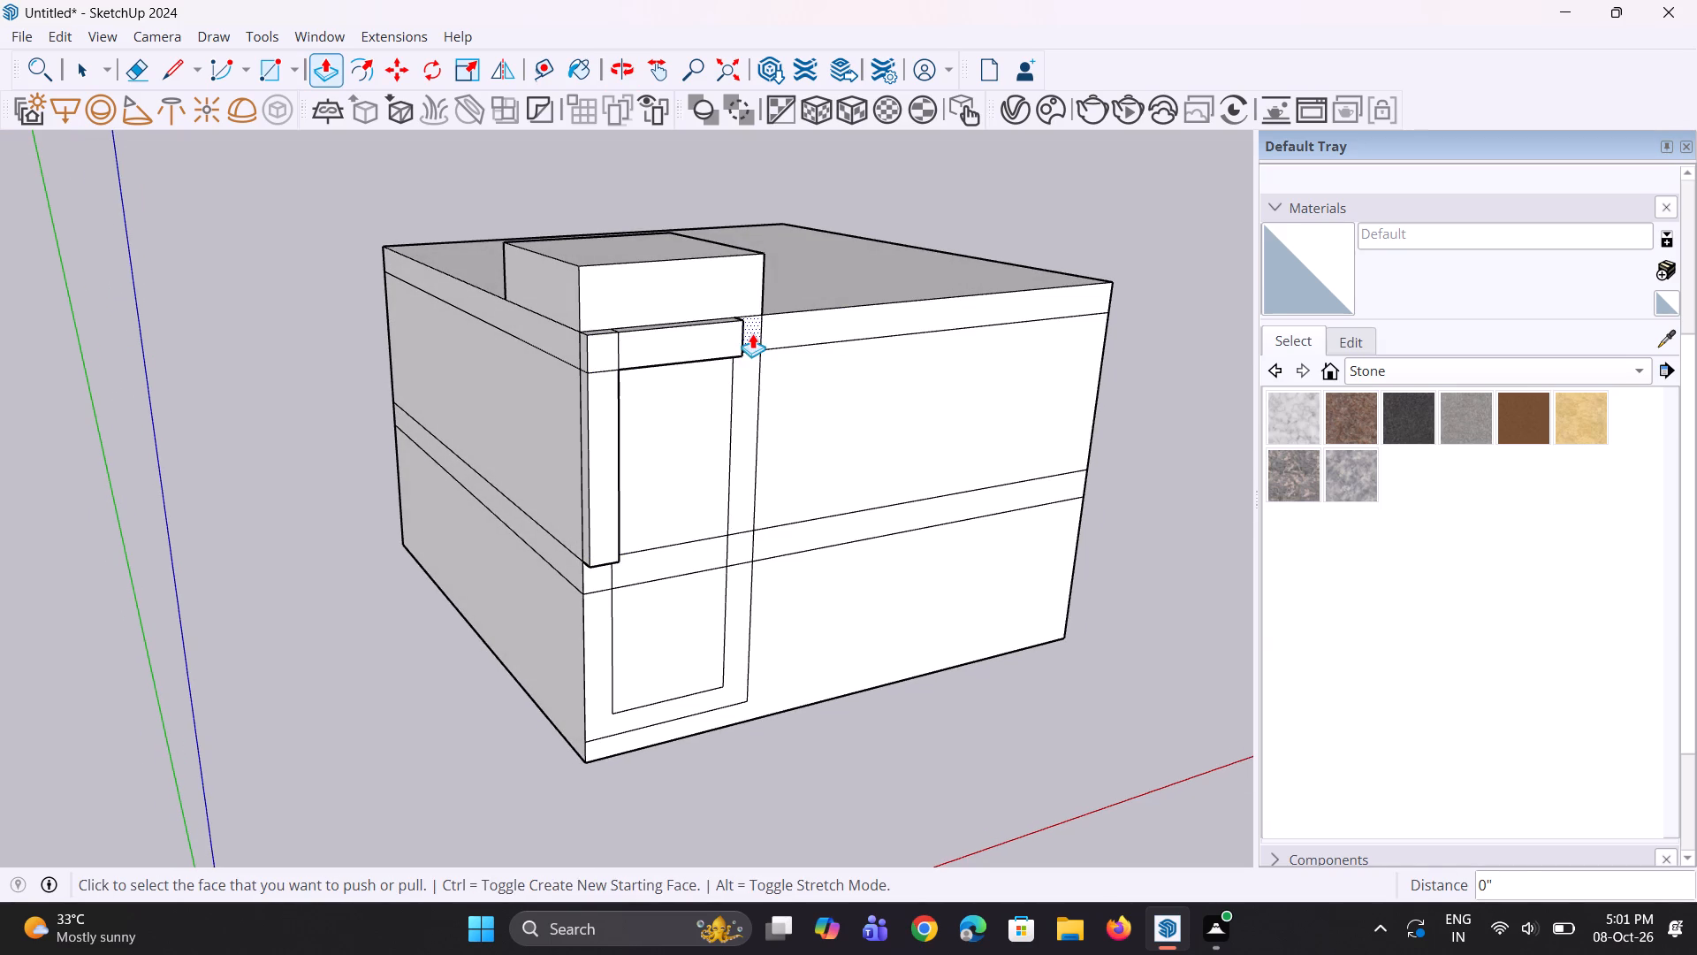
double_click(743, 385)
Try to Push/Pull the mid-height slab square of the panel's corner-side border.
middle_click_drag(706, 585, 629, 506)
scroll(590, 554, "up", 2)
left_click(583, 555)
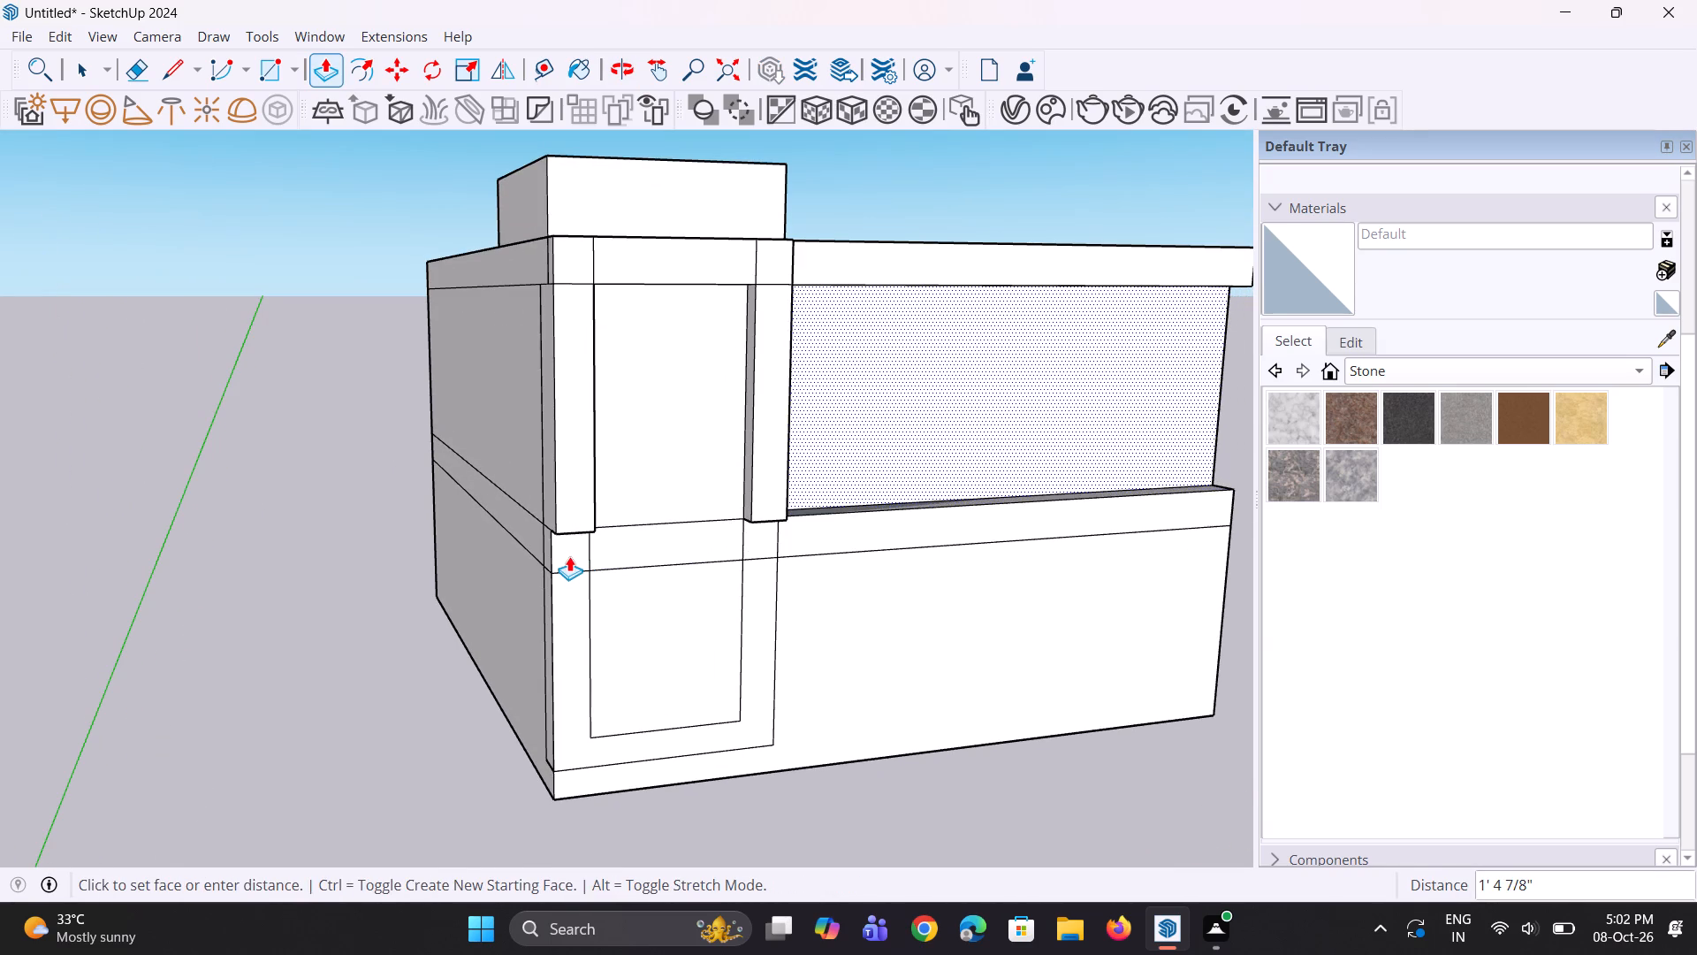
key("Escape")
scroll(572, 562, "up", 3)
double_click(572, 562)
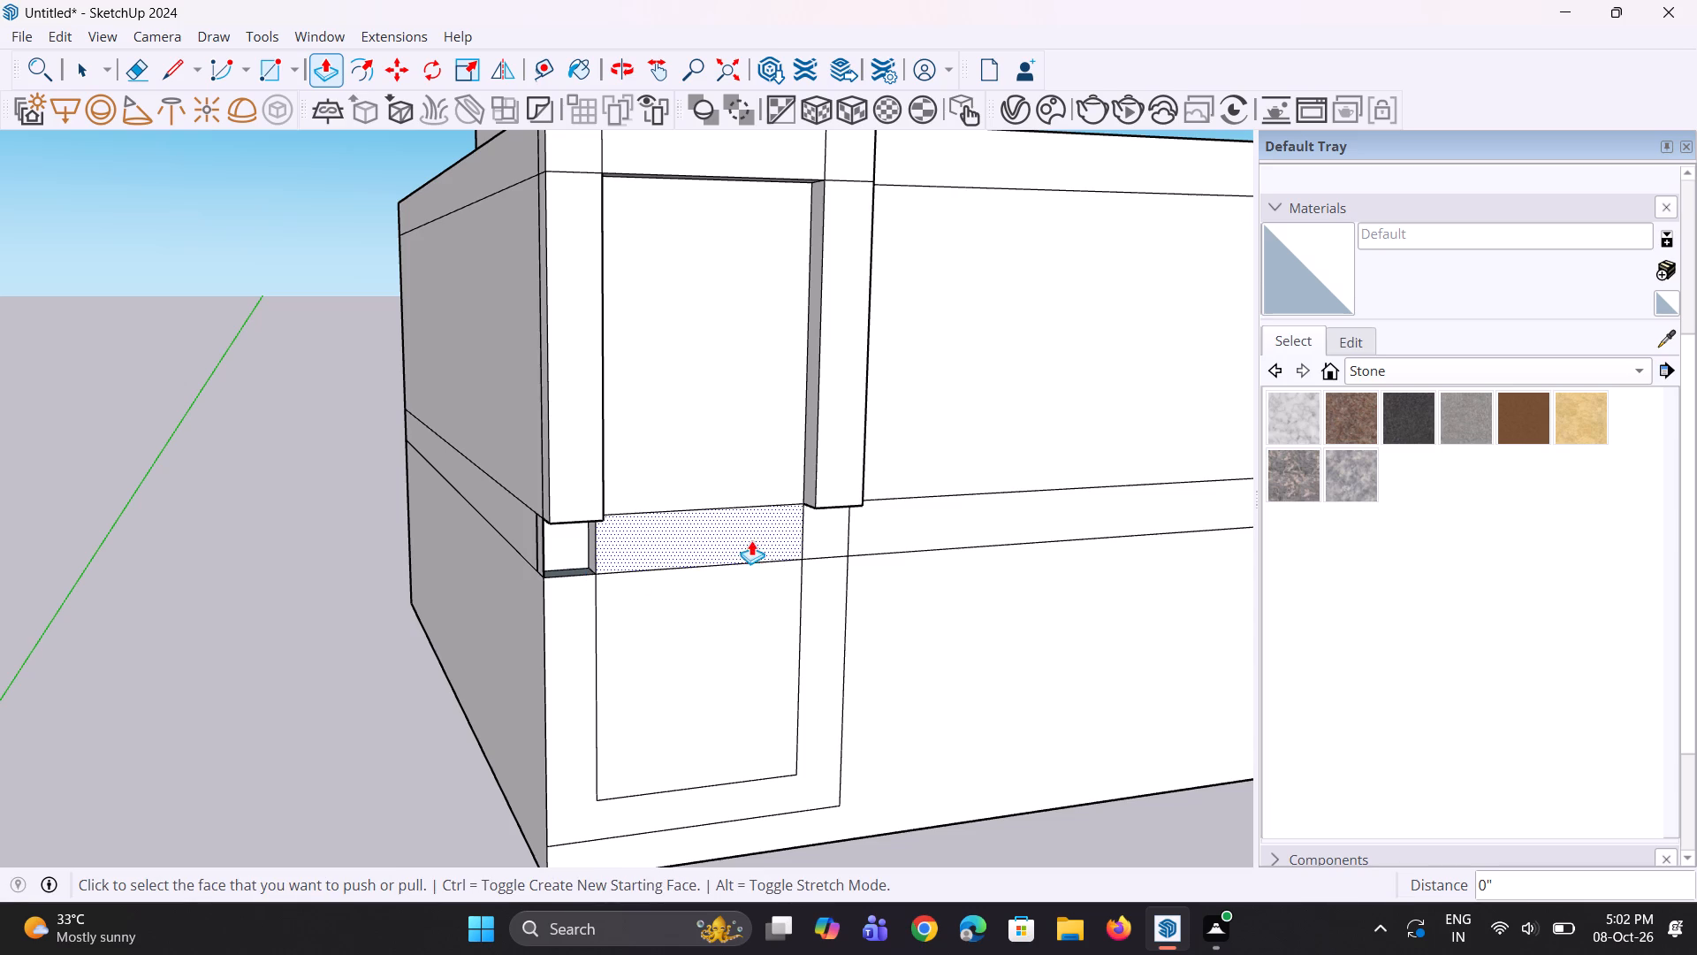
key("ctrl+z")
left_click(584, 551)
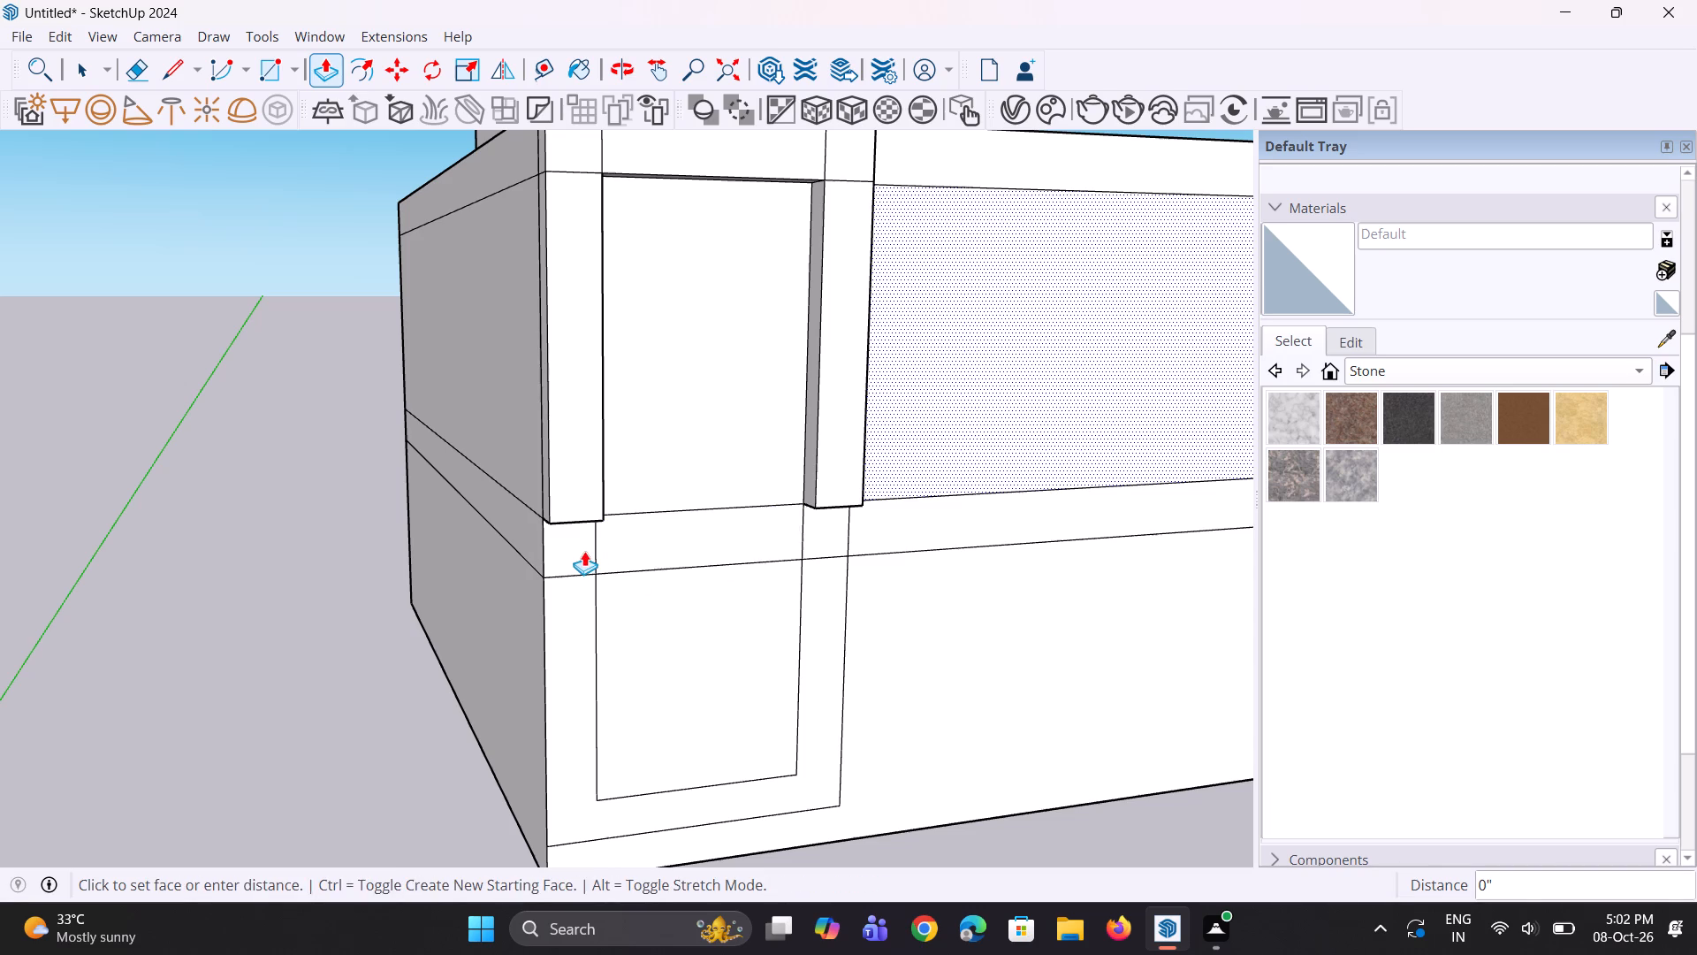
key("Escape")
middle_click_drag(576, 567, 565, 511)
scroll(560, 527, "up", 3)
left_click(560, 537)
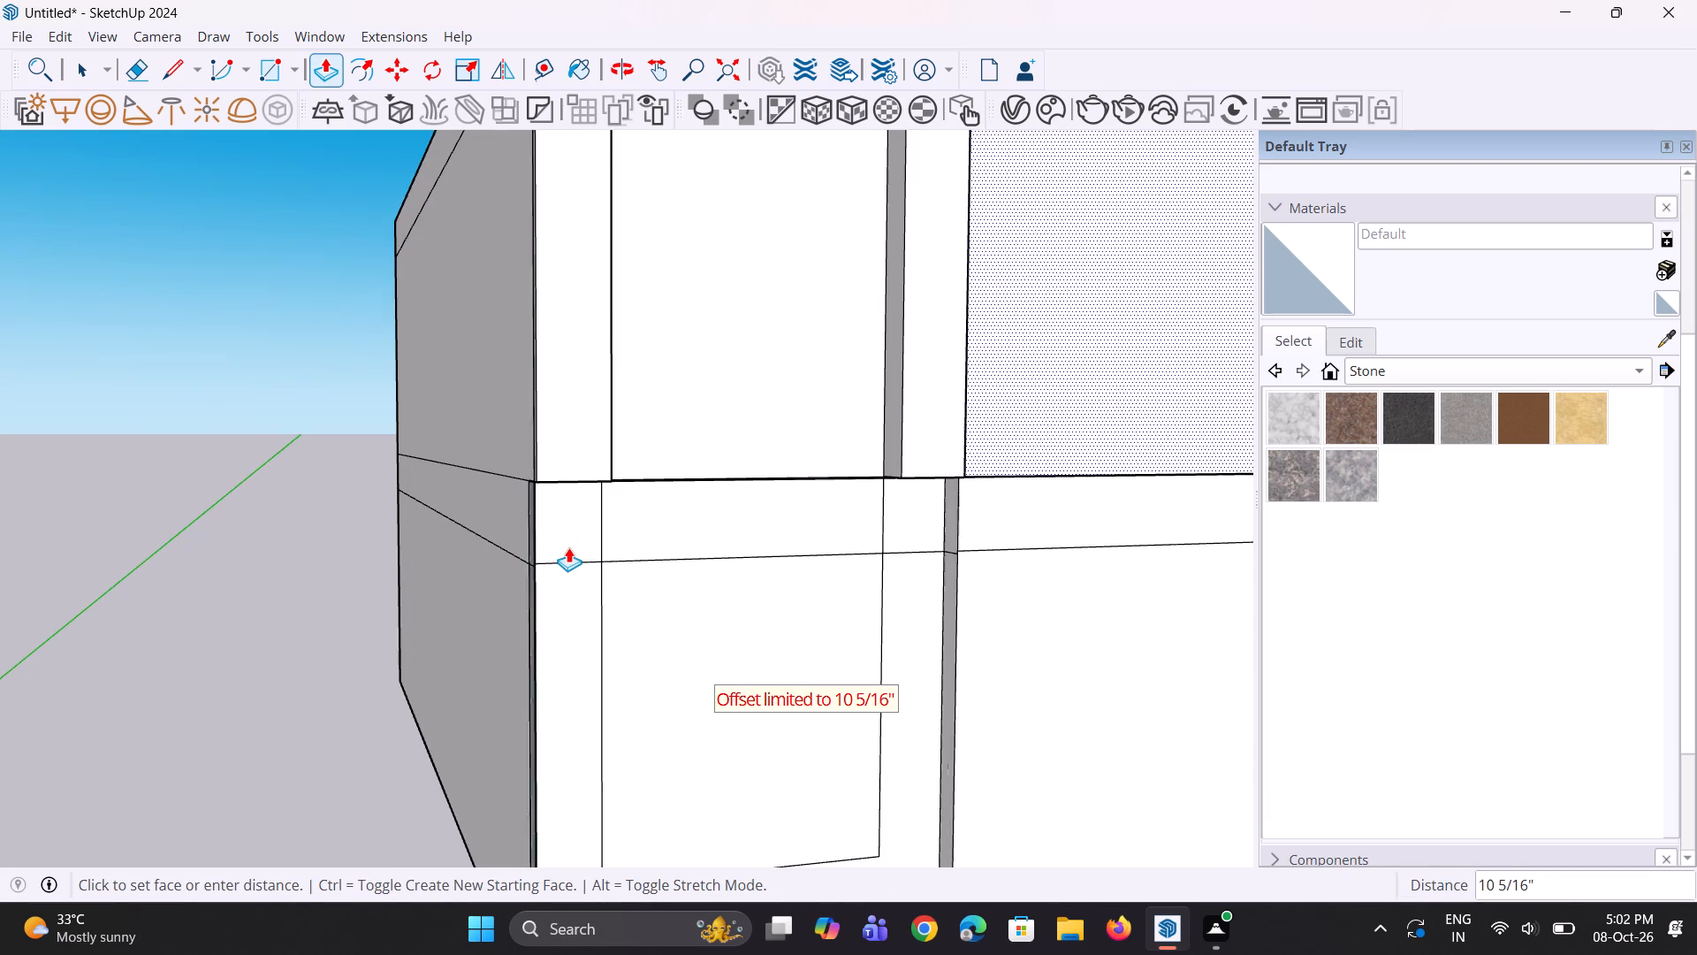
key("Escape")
Pull the panel border's two mid-height squares and its lower U-shaped face outward until flush with the raised upper border.
middle_click_drag(579, 547, 515, 536)
scroll(515, 536, "up", 1)
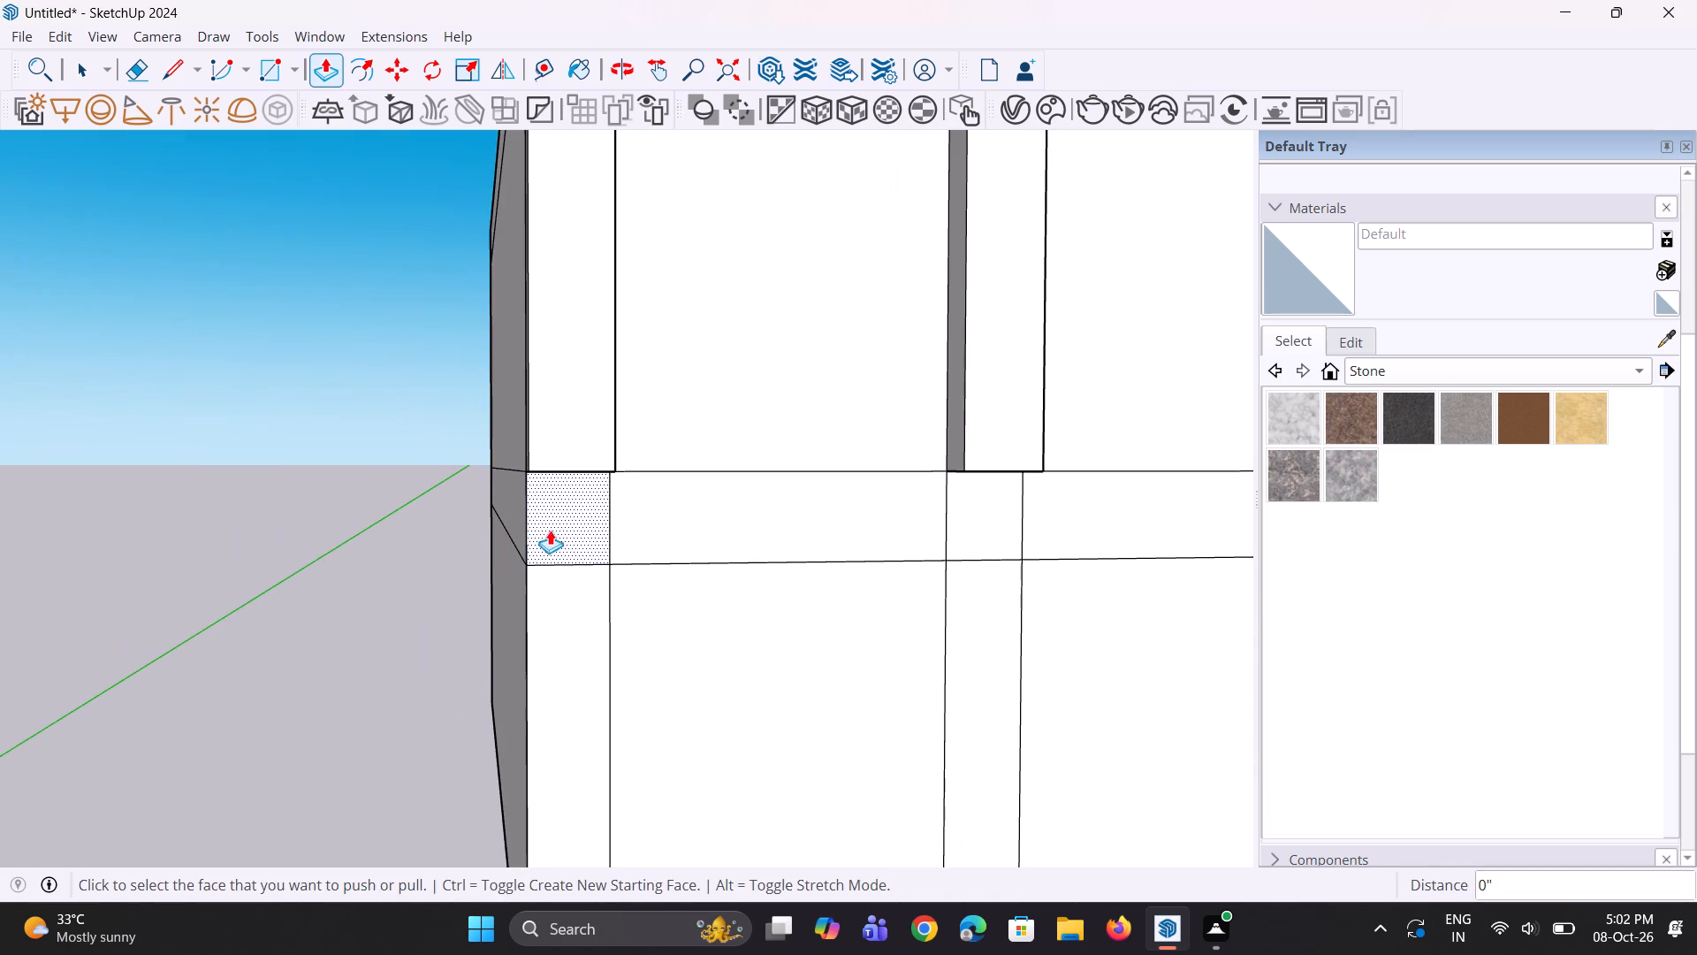
left_click(555, 530)
left_click(581, 437)
double_click(959, 528)
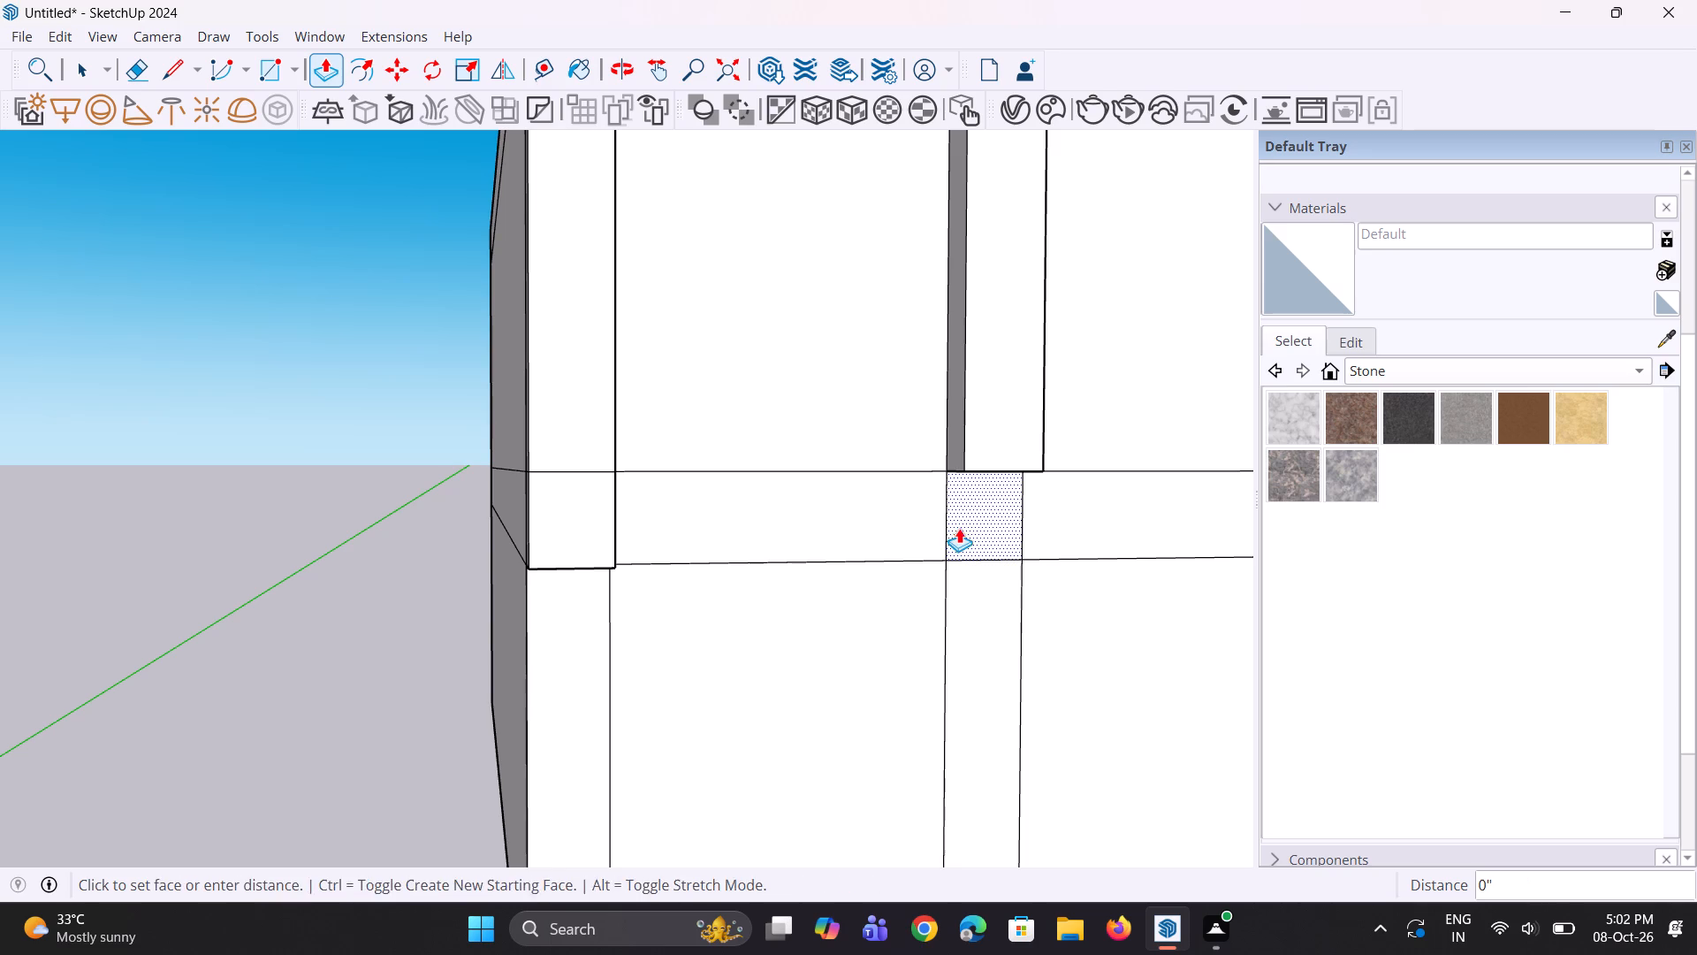
double_click(978, 660)
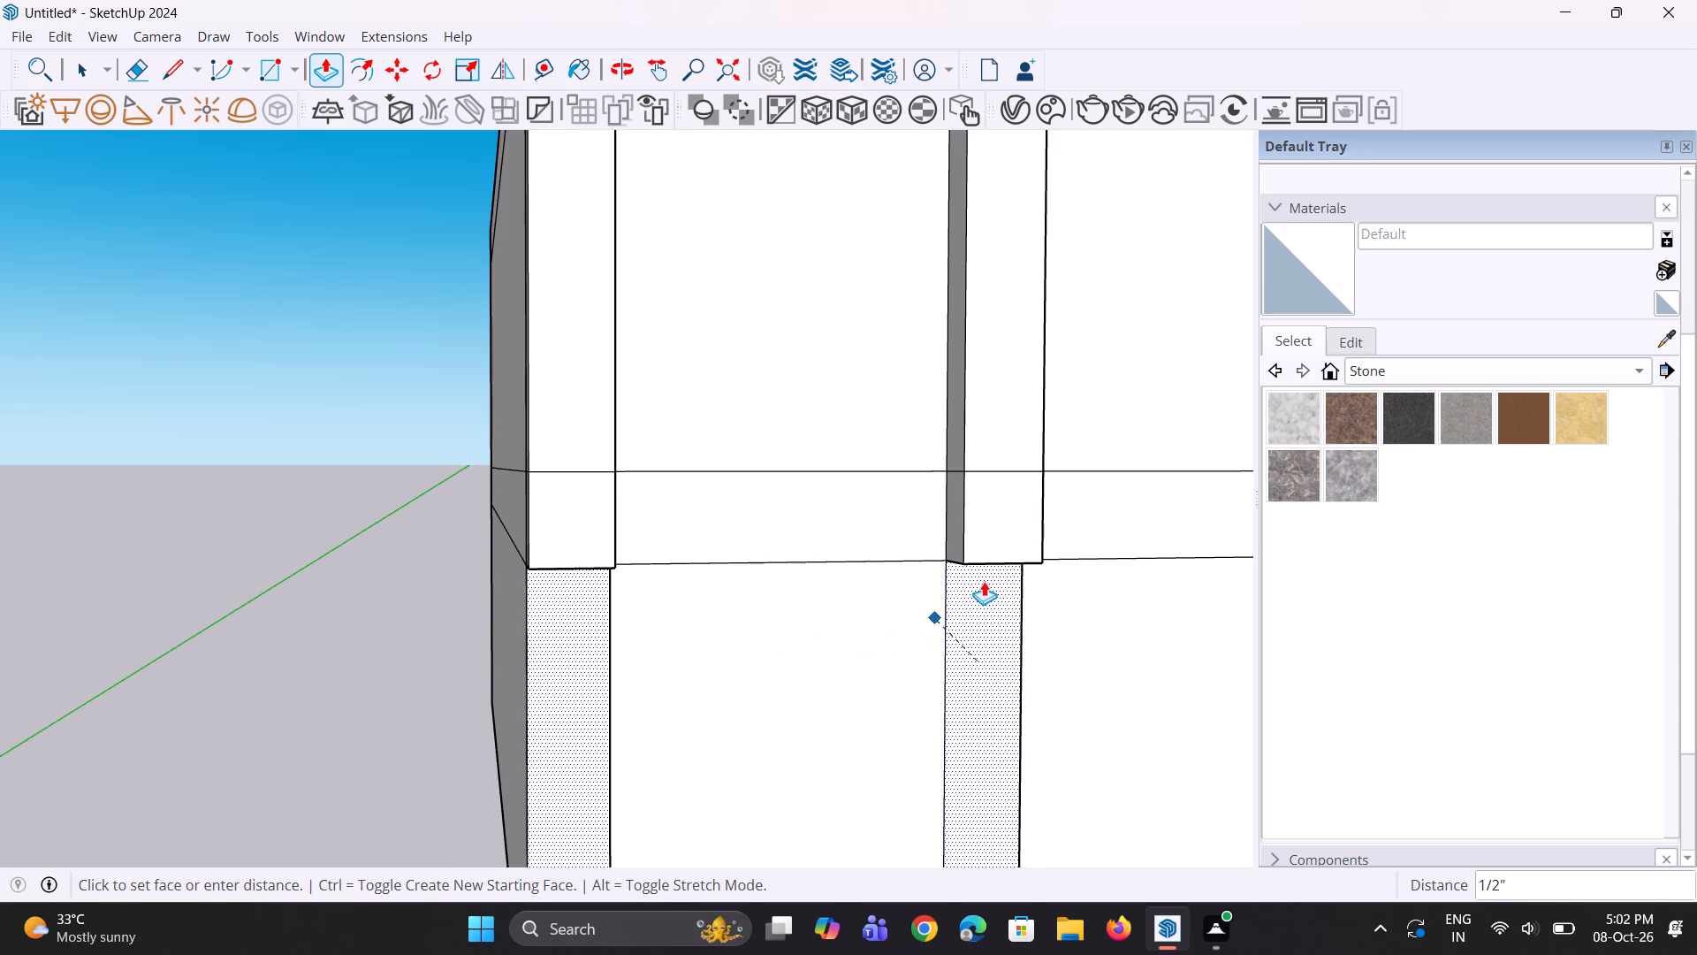
left_click(995, 543)
Erase the mid-height slab line segments crossing the front faces of both vertical borders of the raised frame.
scroll(651, 485, "down", 4)
middle_click_drag(503, 545, 646, 588)
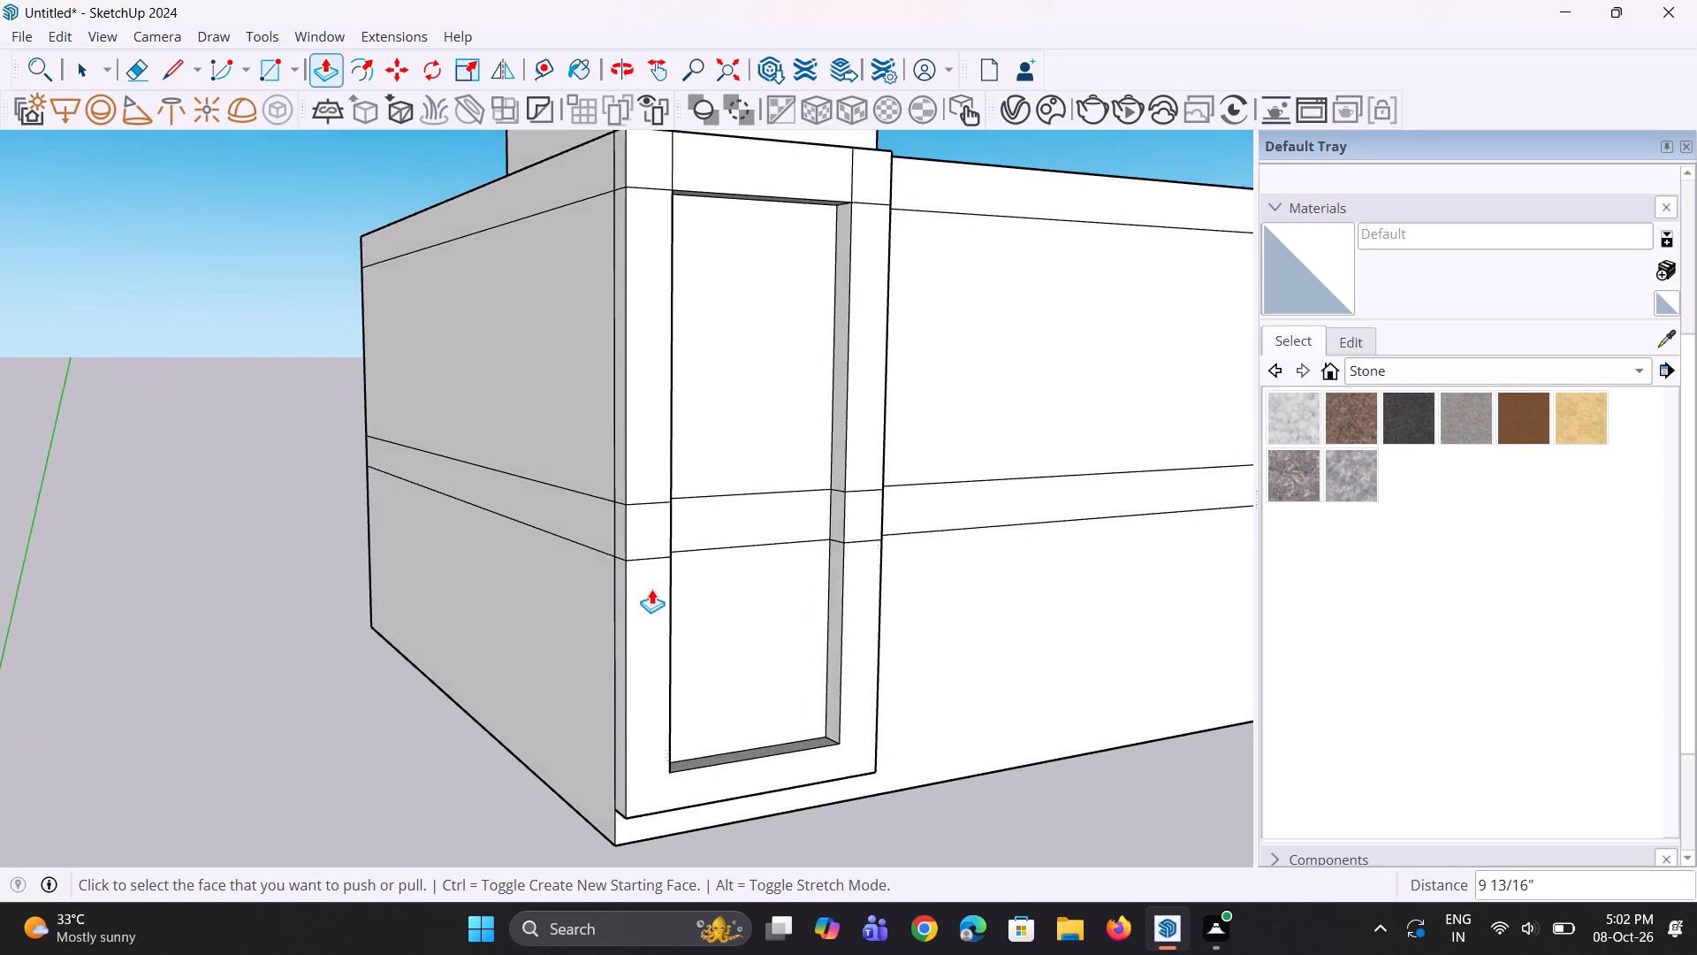
scroll(643, 582, "up", 5)
middle_click_drag(646, 577, 670, 593)
key("e")
scroll(674, 531, "up", 1)
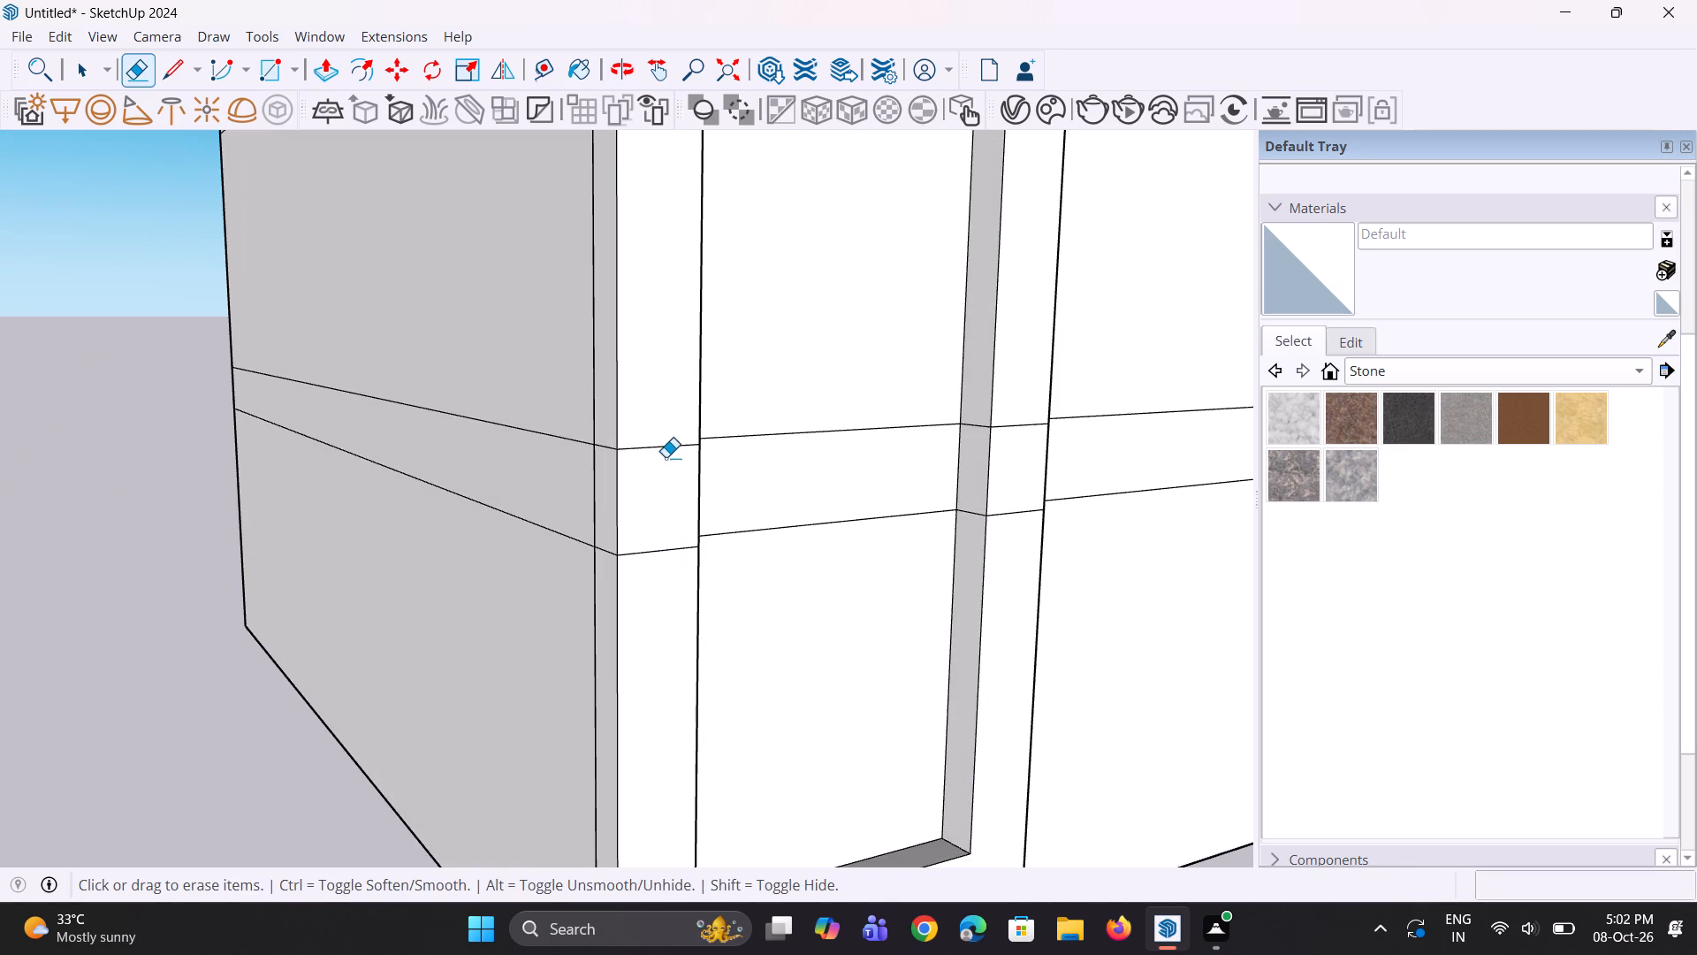
left_click(666, 448)
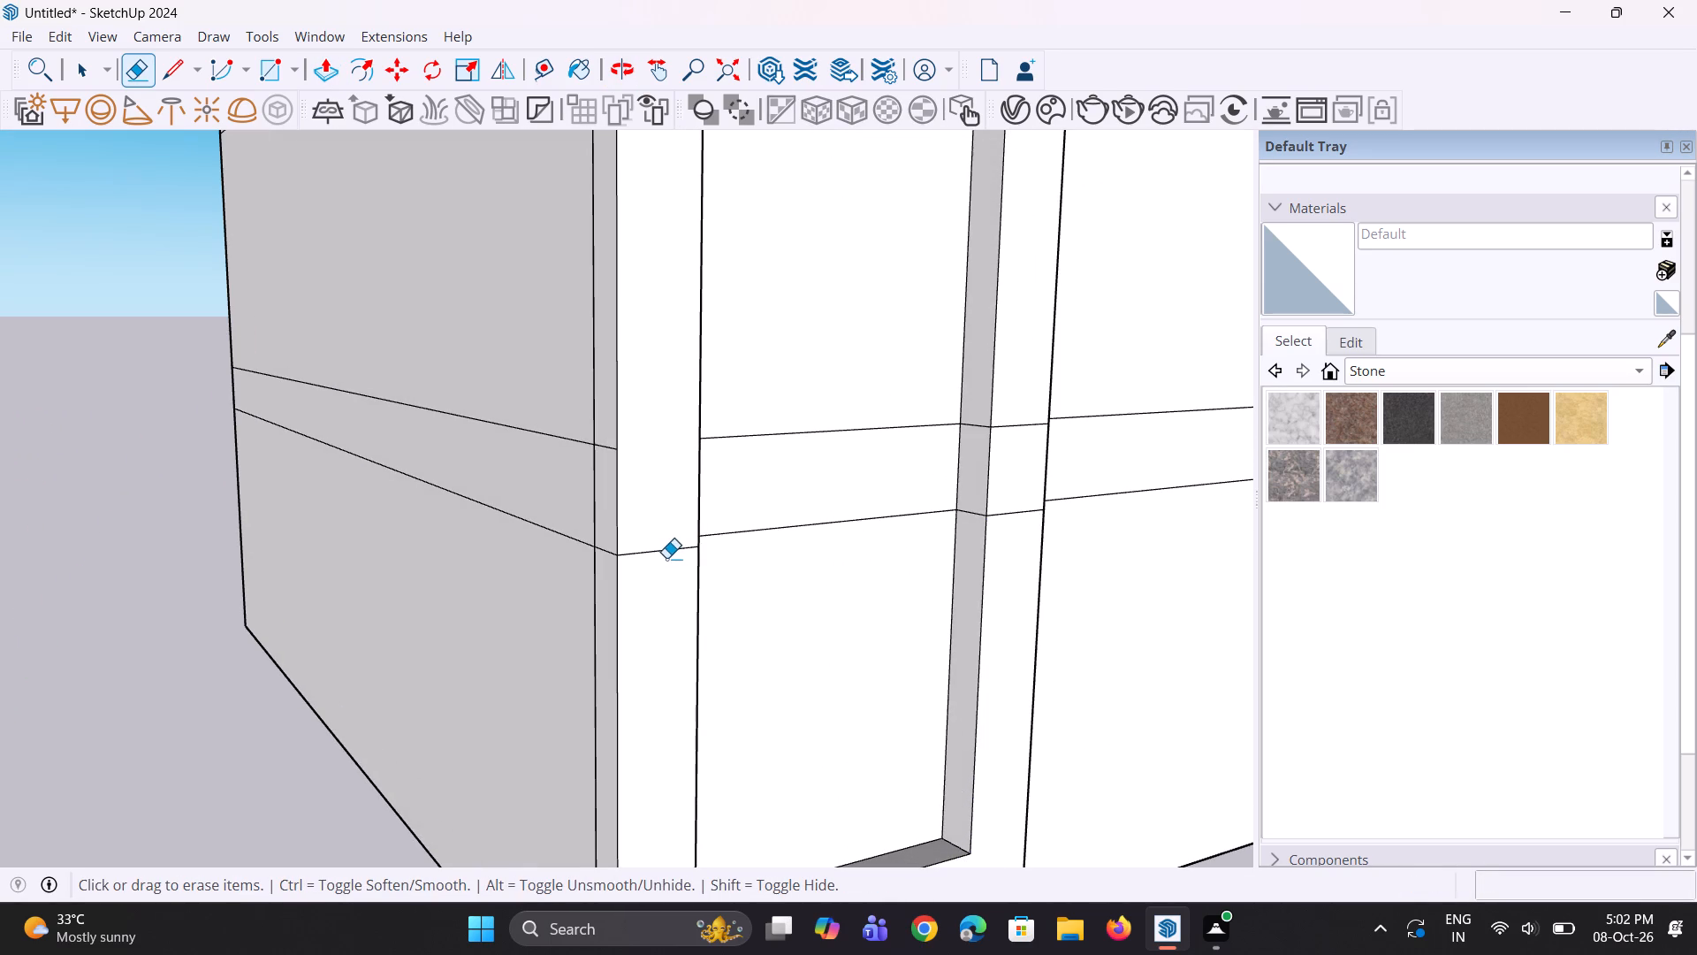
left_click(673, 554)
scroll(567, 619, "down", 2)
scroll(962, 473, "up", 2)
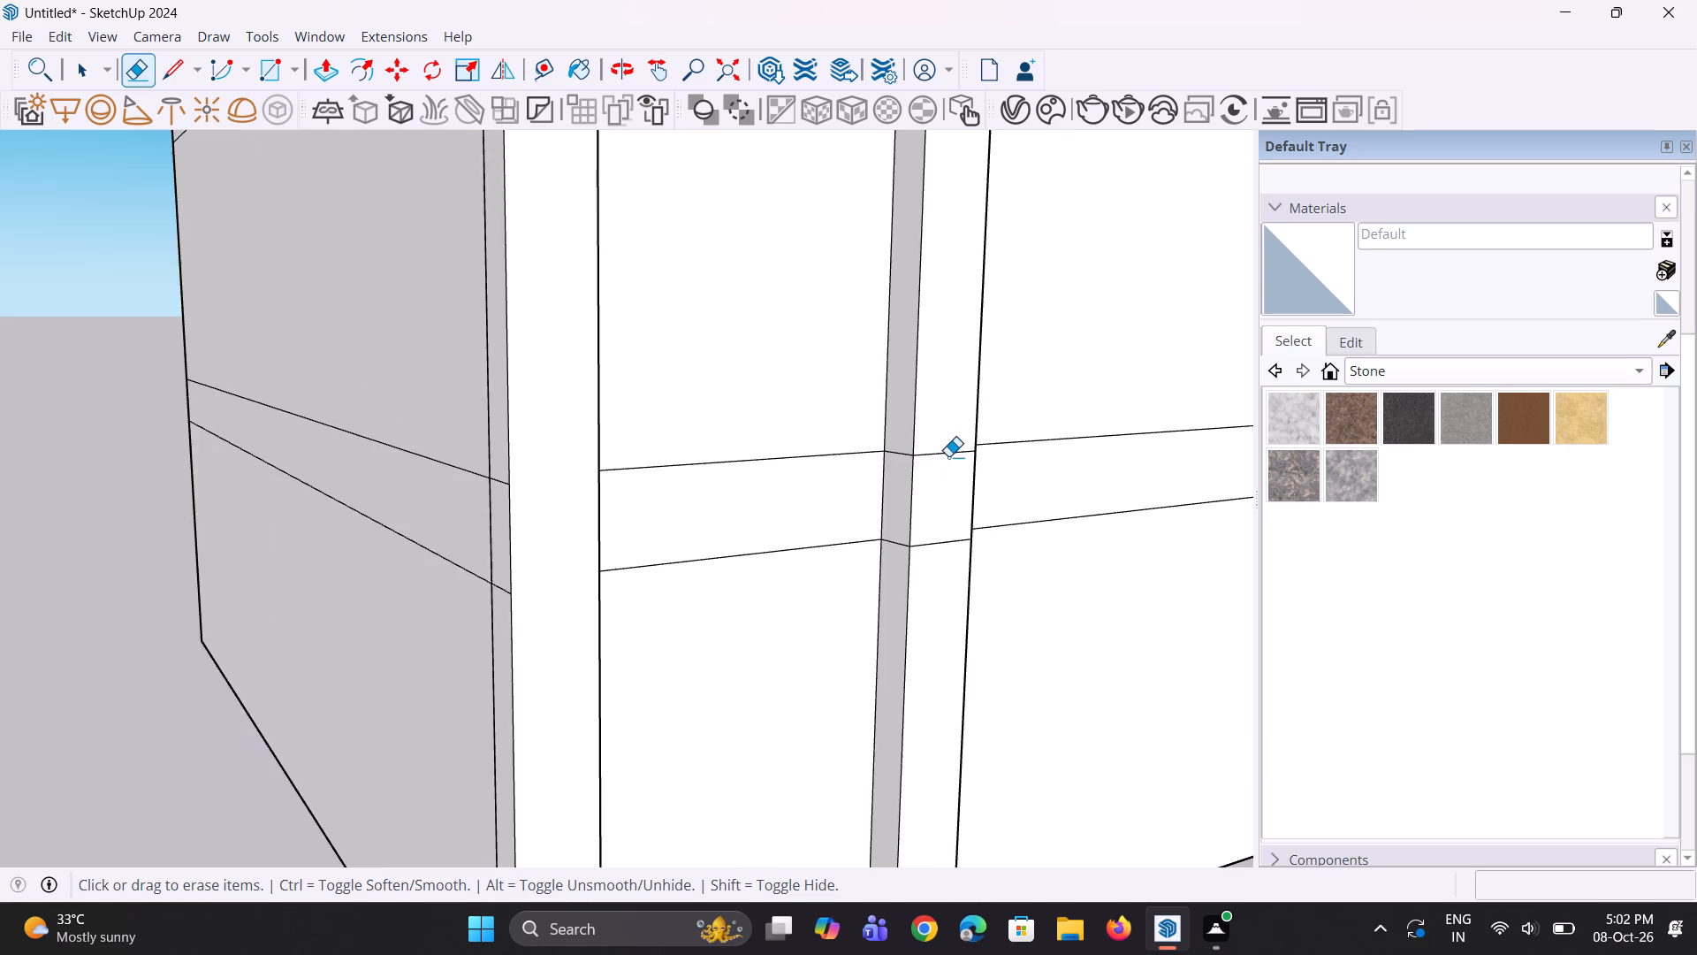
scroll(948, 456, "up", 2)
left_click(948, 456)
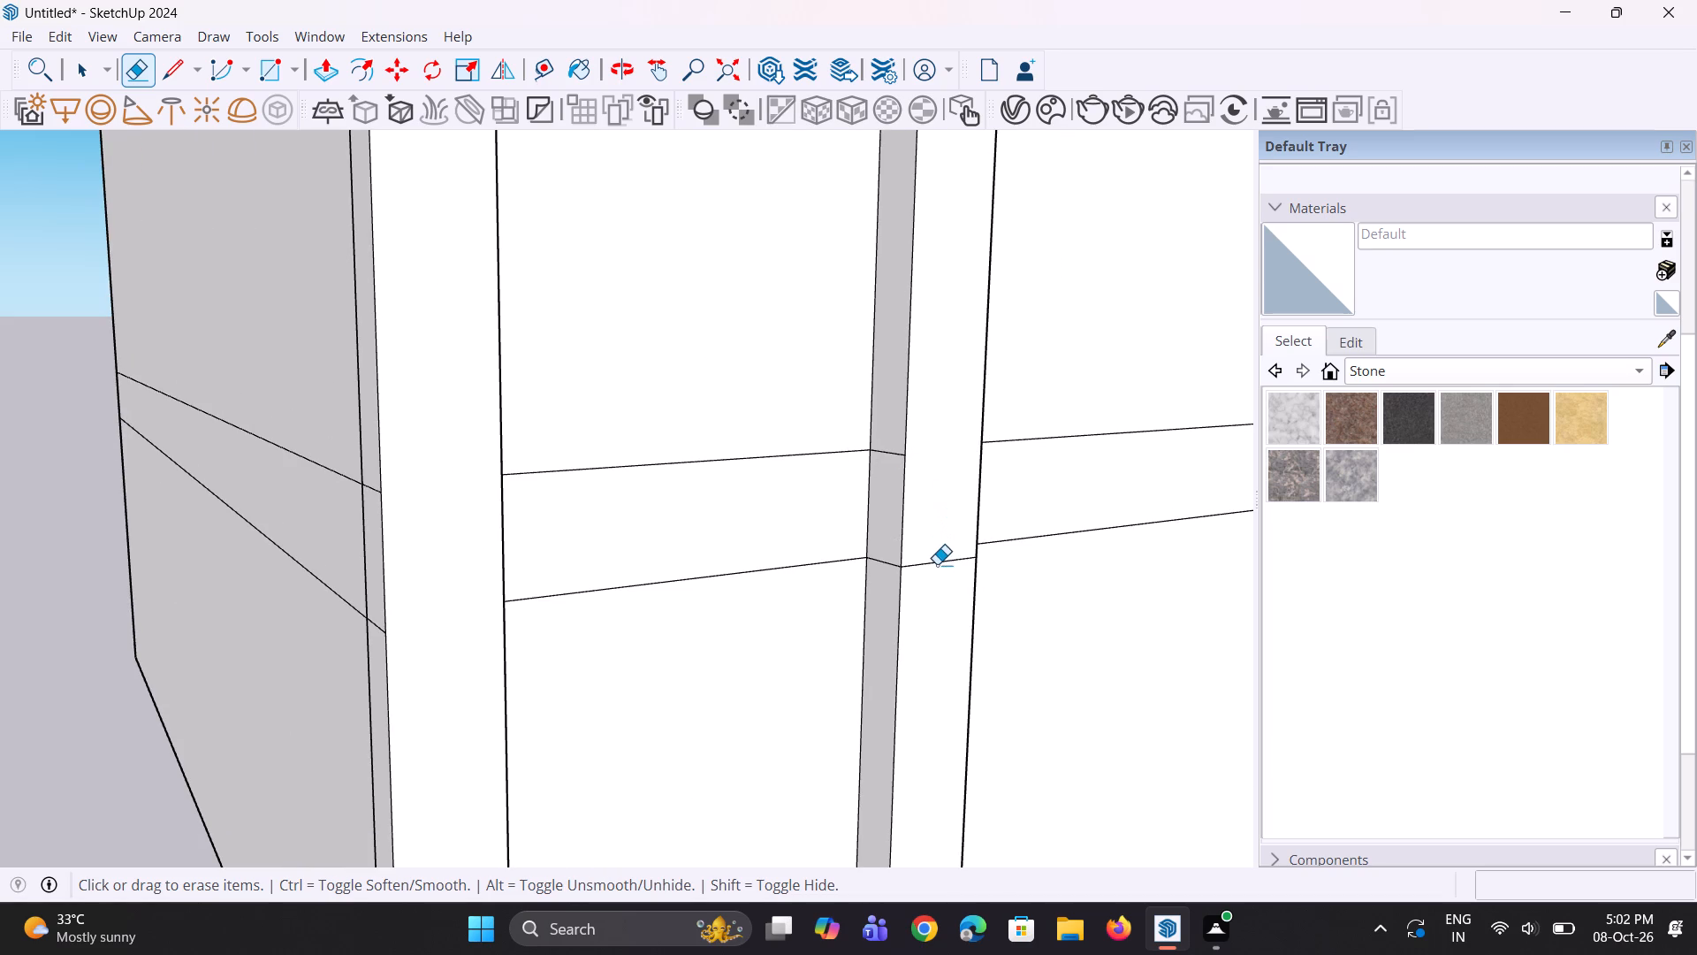
left_click(937, 564)
Erase the slab line segments on the far border's inner side face and on the corner-side border's outer side face.
middle_click_drag(848, 603, 869, 605)
scroll(875, 554, "up", 4)
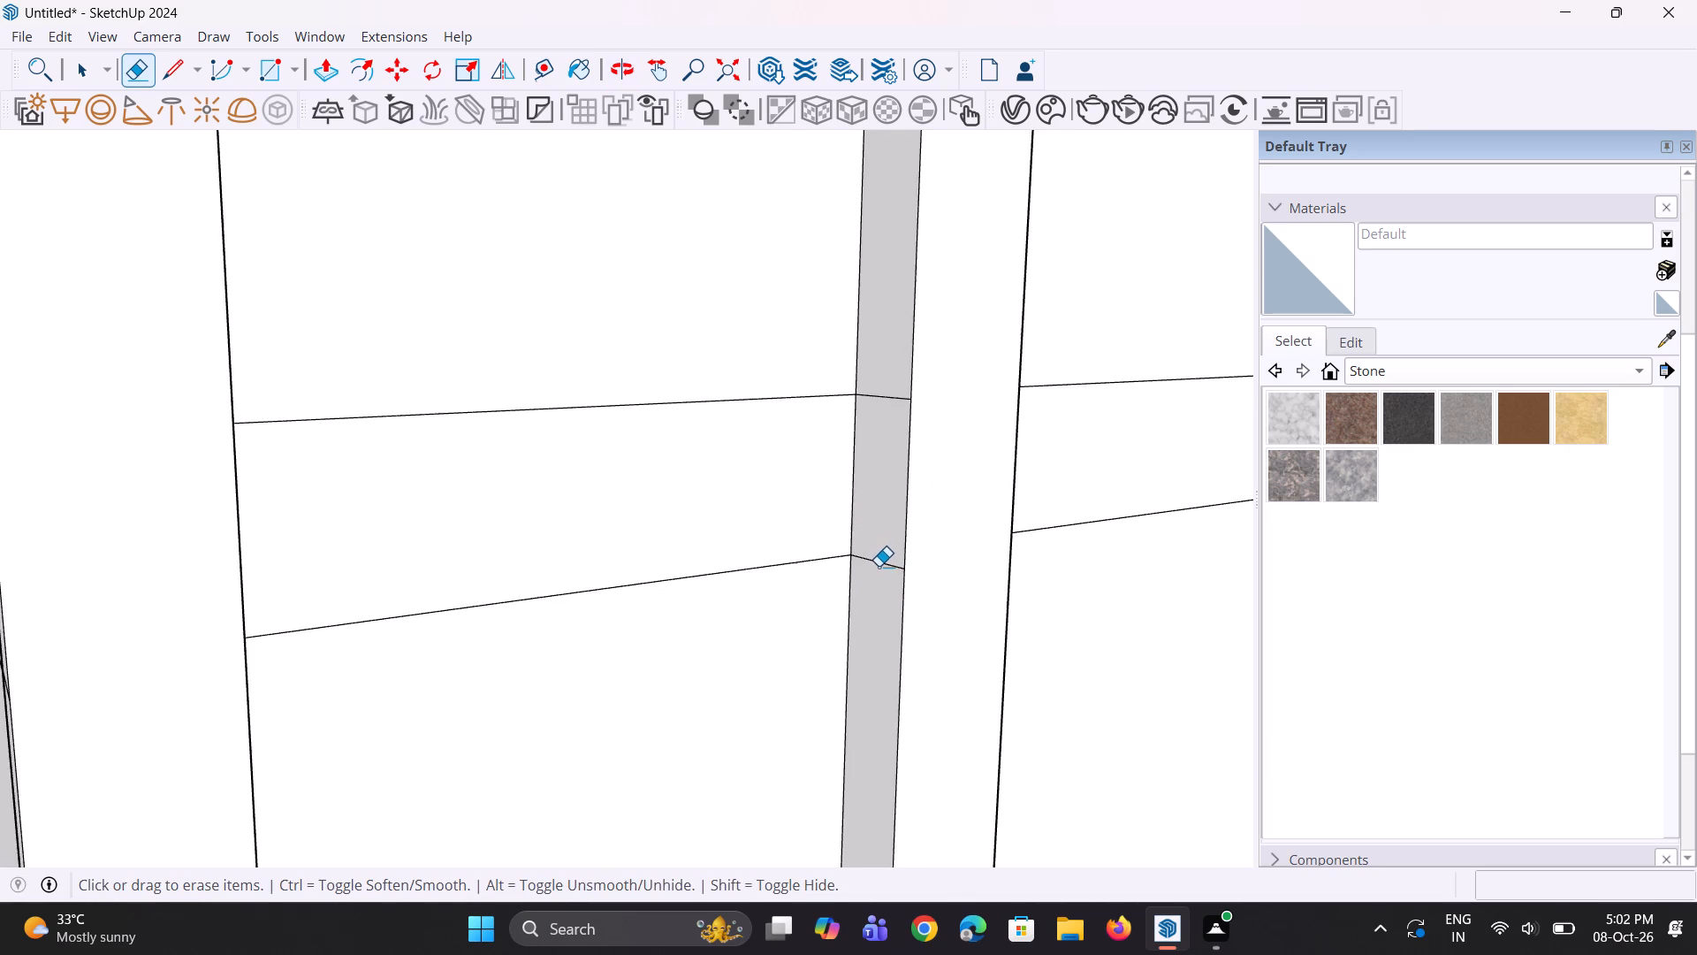
left_click(880, 567)
left_click(897, 398)
scroll(905, 445, "down", 7)
middle_click_drag(486, 558, 613, 569)
scroll(580, 485, "up", 2)
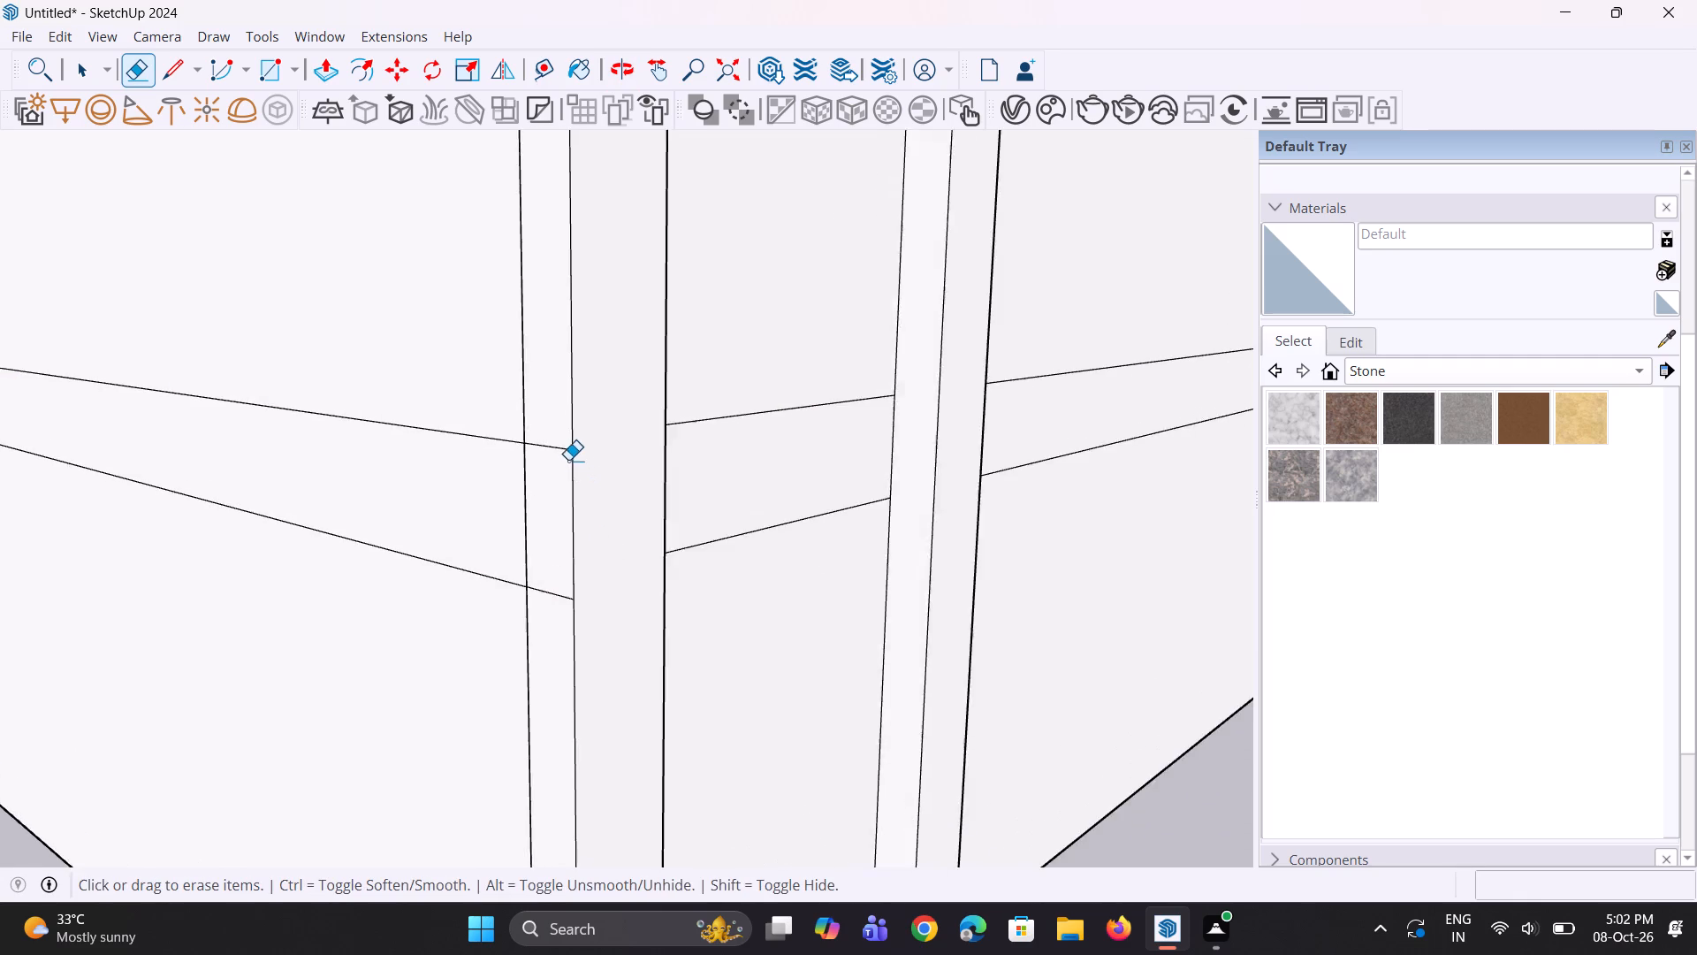
scroll(568, 460, "up", 3)
left_click(563, 449)
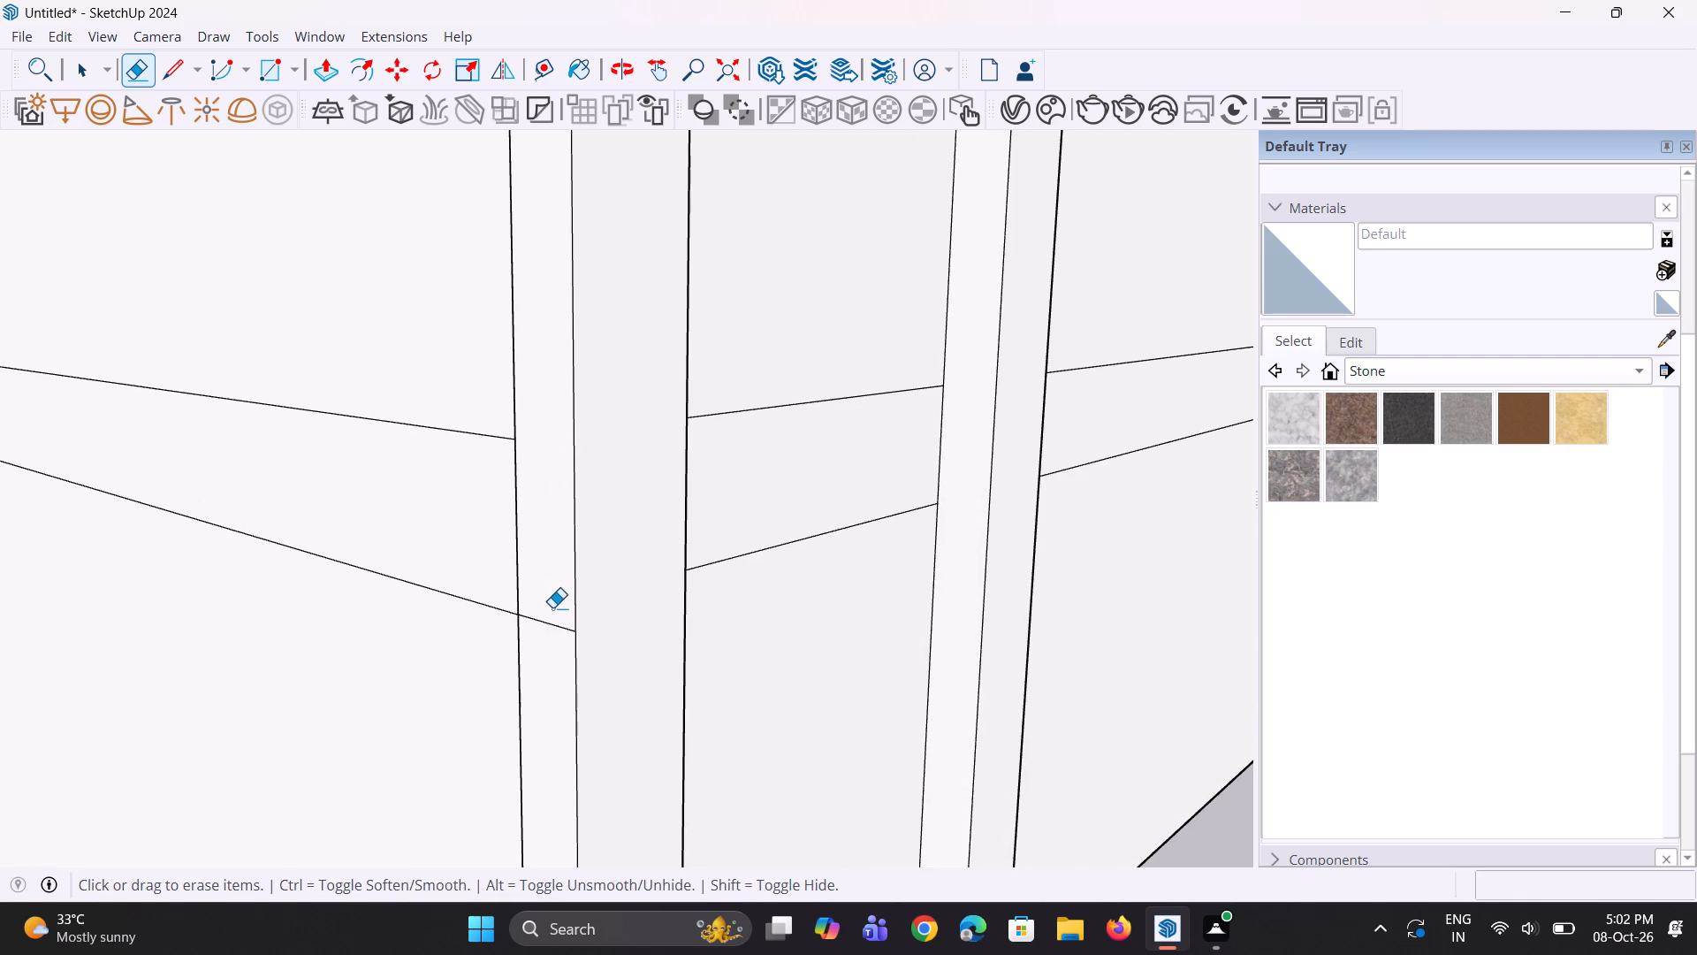
left_click(552, 625)
Erase the slab line segments on the corner-side border's inner side face and on the far border's outer side face.
scroll(573, 627, "down", 3)
middle_click_drag(699, 633, 0, 473)
scroll(385, 444, "up", 8)
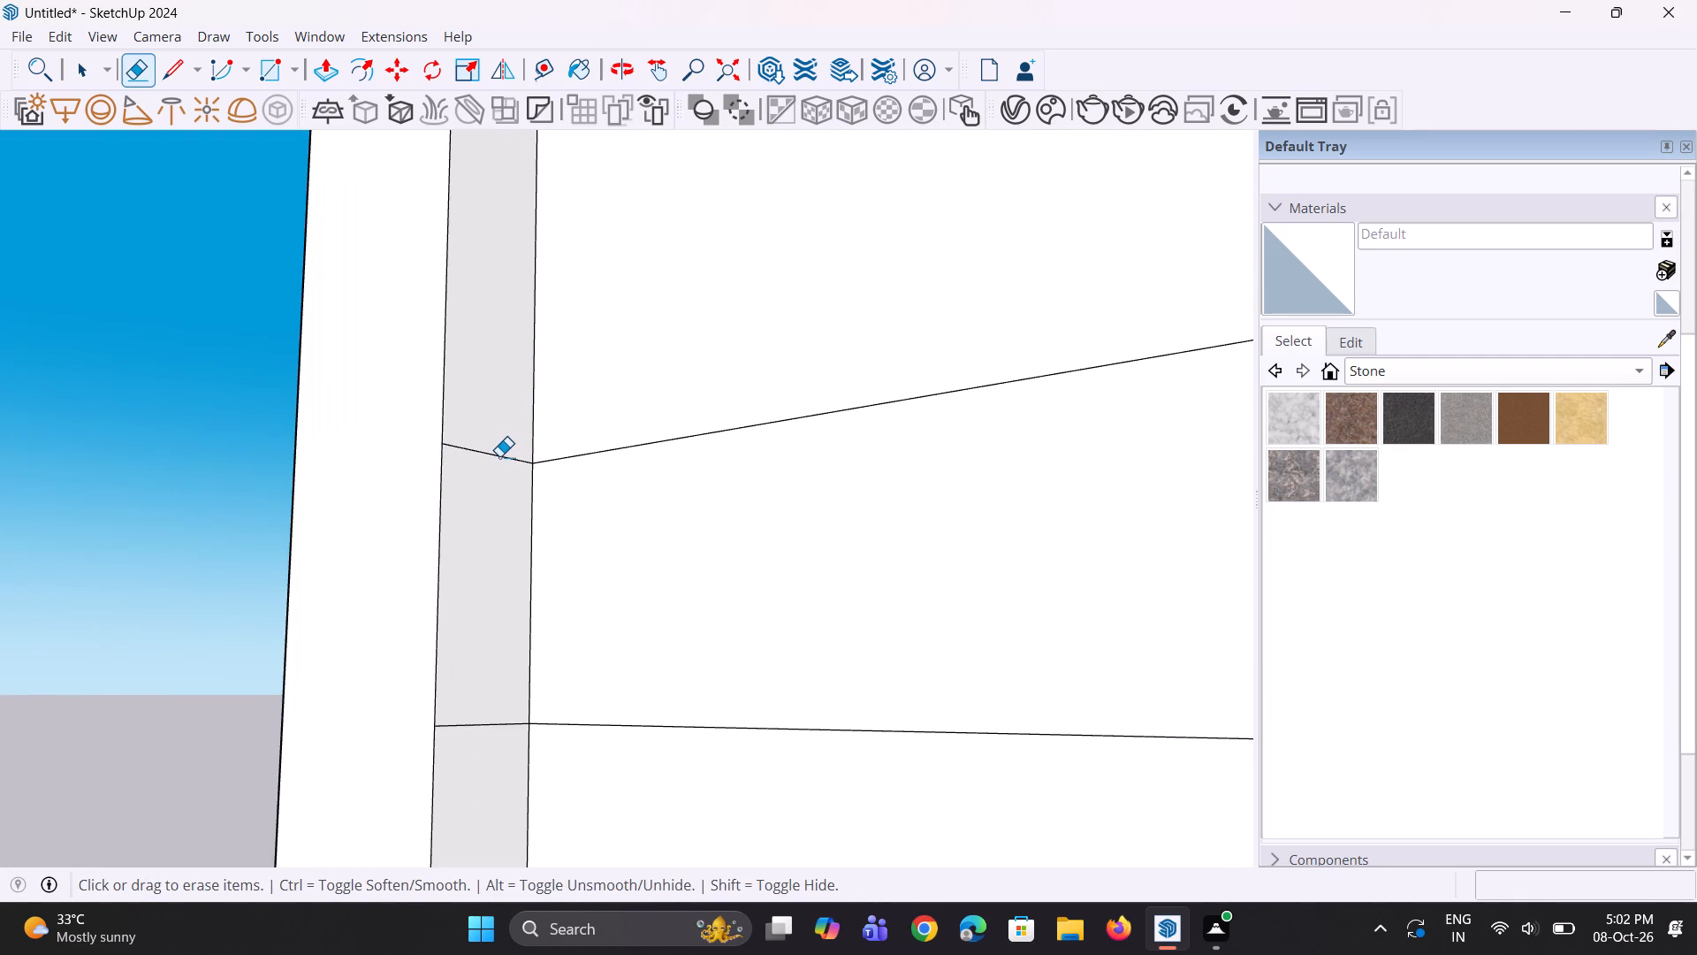
left_click(499, 456)
left_click(494, 723)
scroll(494, 704, "down", 12)
middle_click_drag(853, 763, 595, 764)
scroll(628, 630, "up", 2)
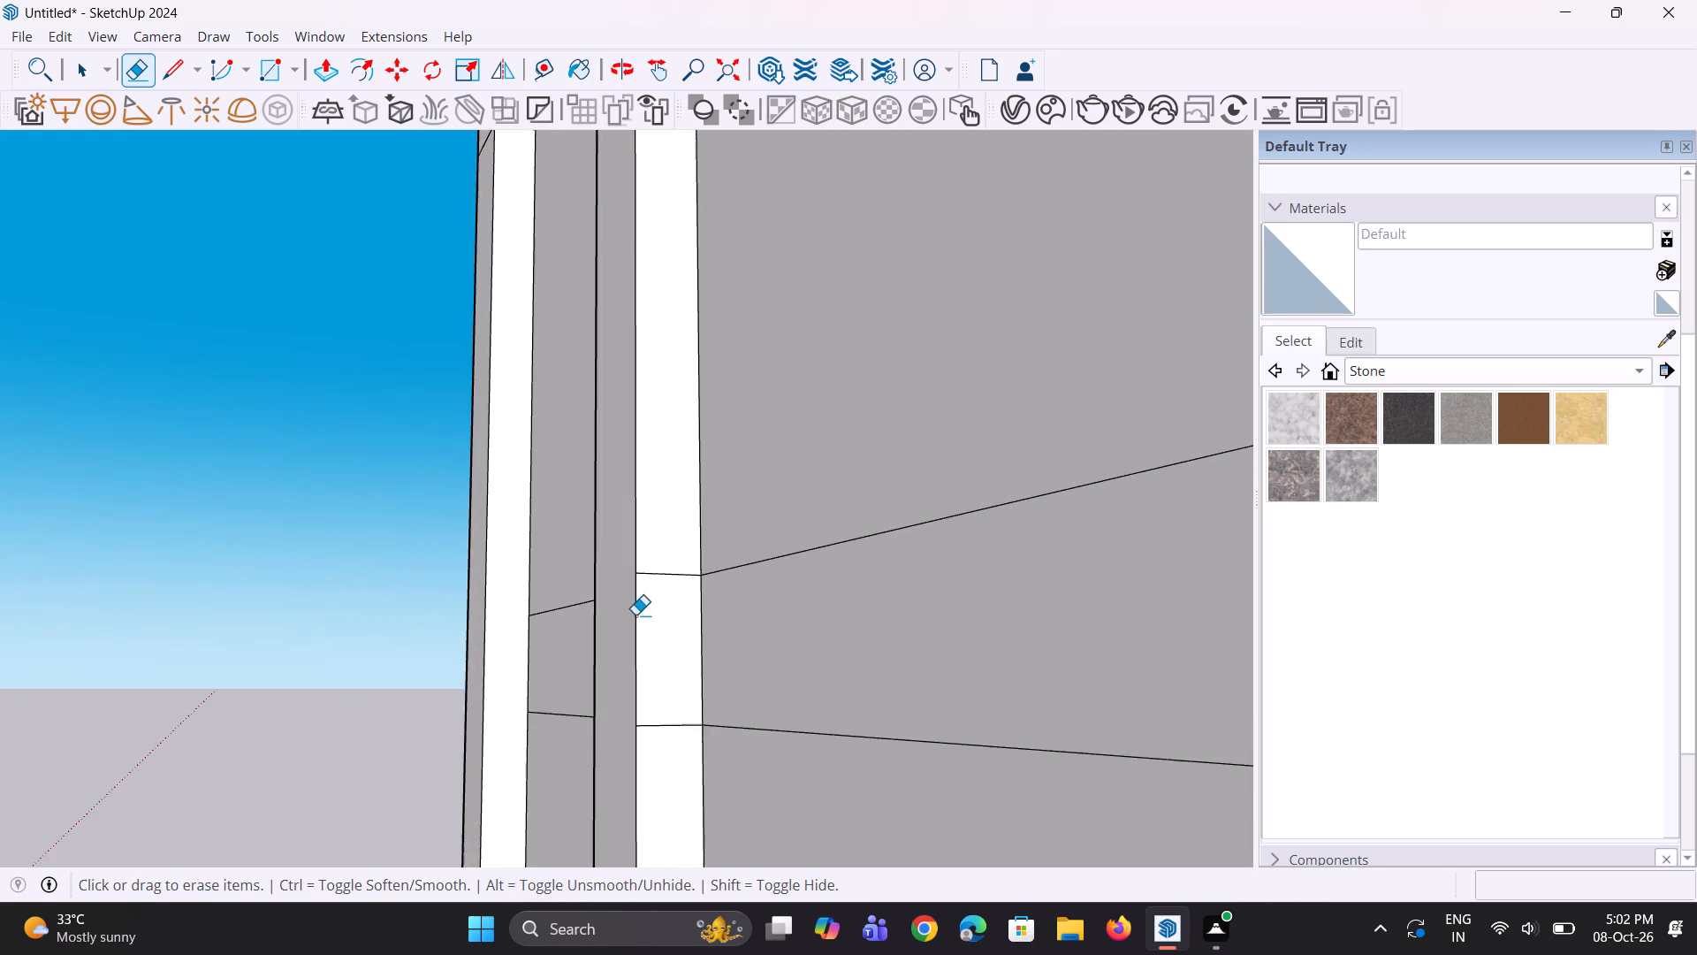
scroll(635, 615, "up", 2)
left_click(666, 570)
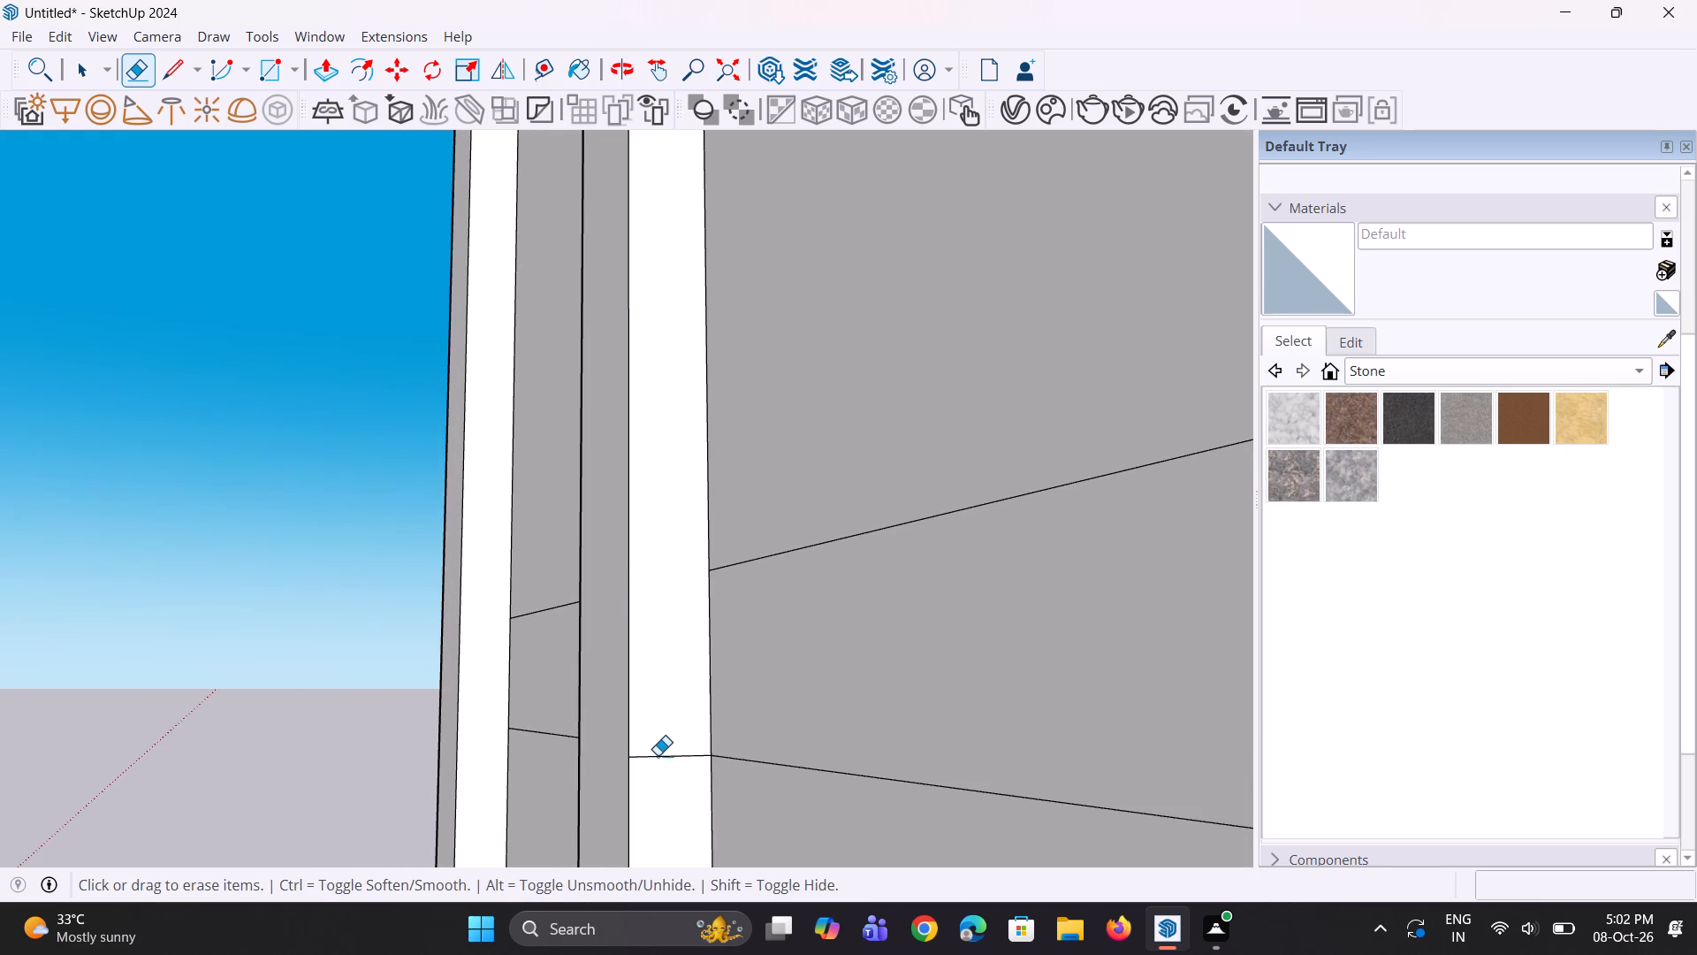
left_click(658, 756)
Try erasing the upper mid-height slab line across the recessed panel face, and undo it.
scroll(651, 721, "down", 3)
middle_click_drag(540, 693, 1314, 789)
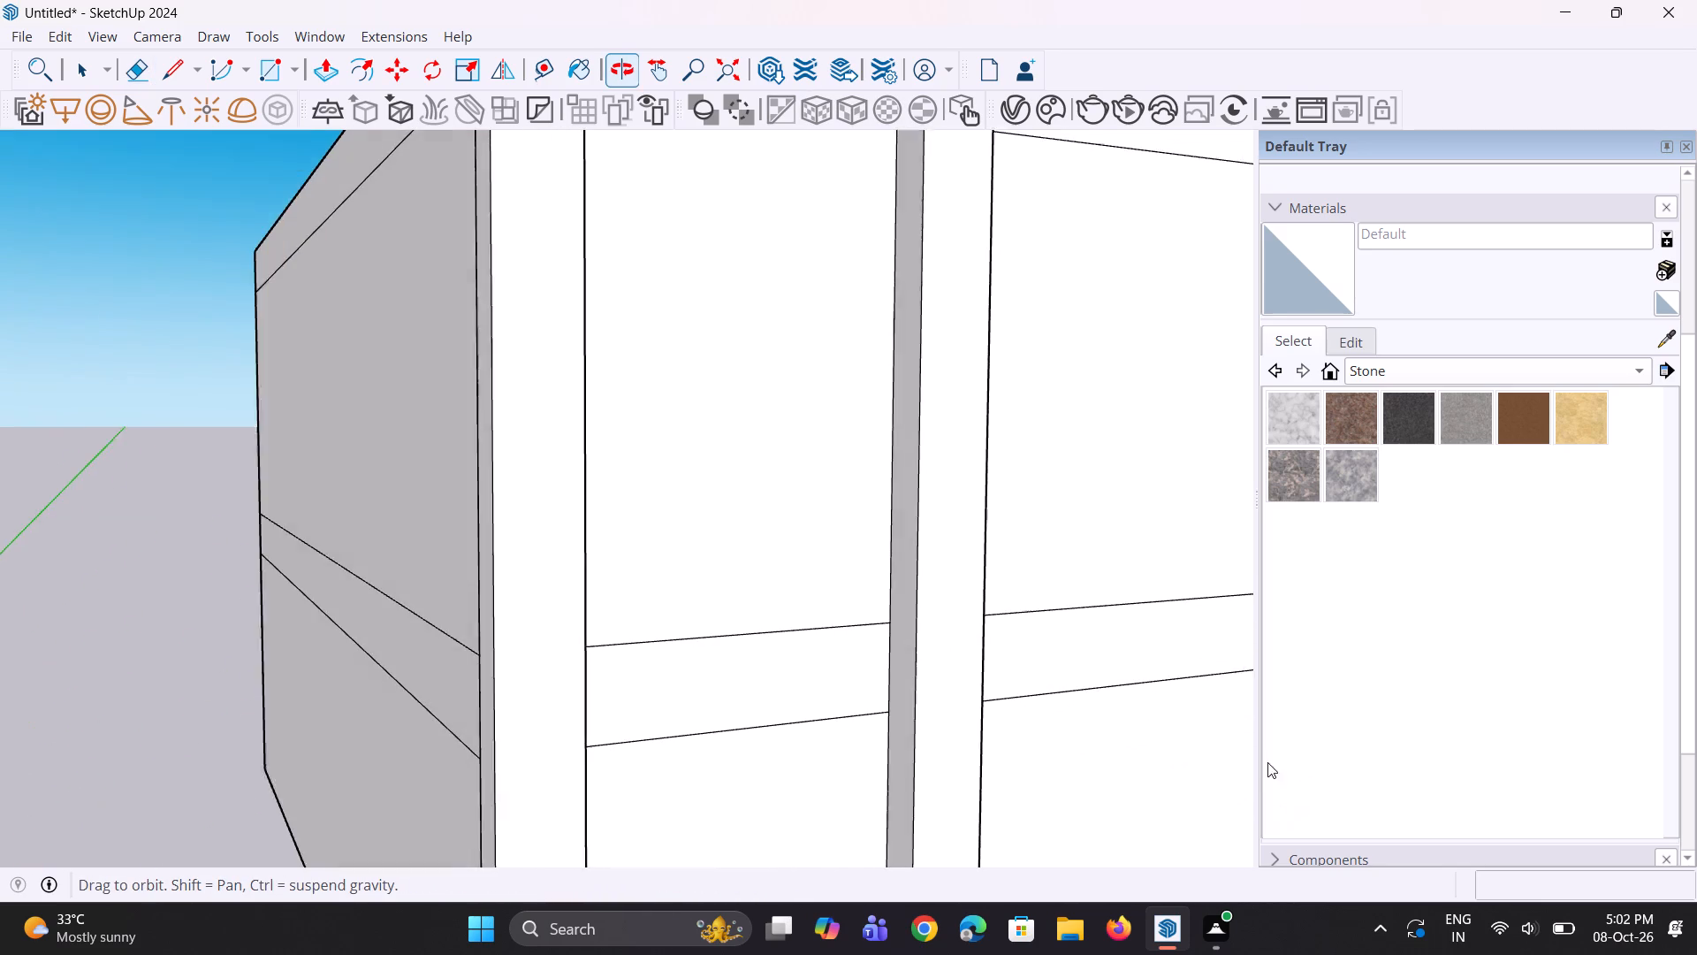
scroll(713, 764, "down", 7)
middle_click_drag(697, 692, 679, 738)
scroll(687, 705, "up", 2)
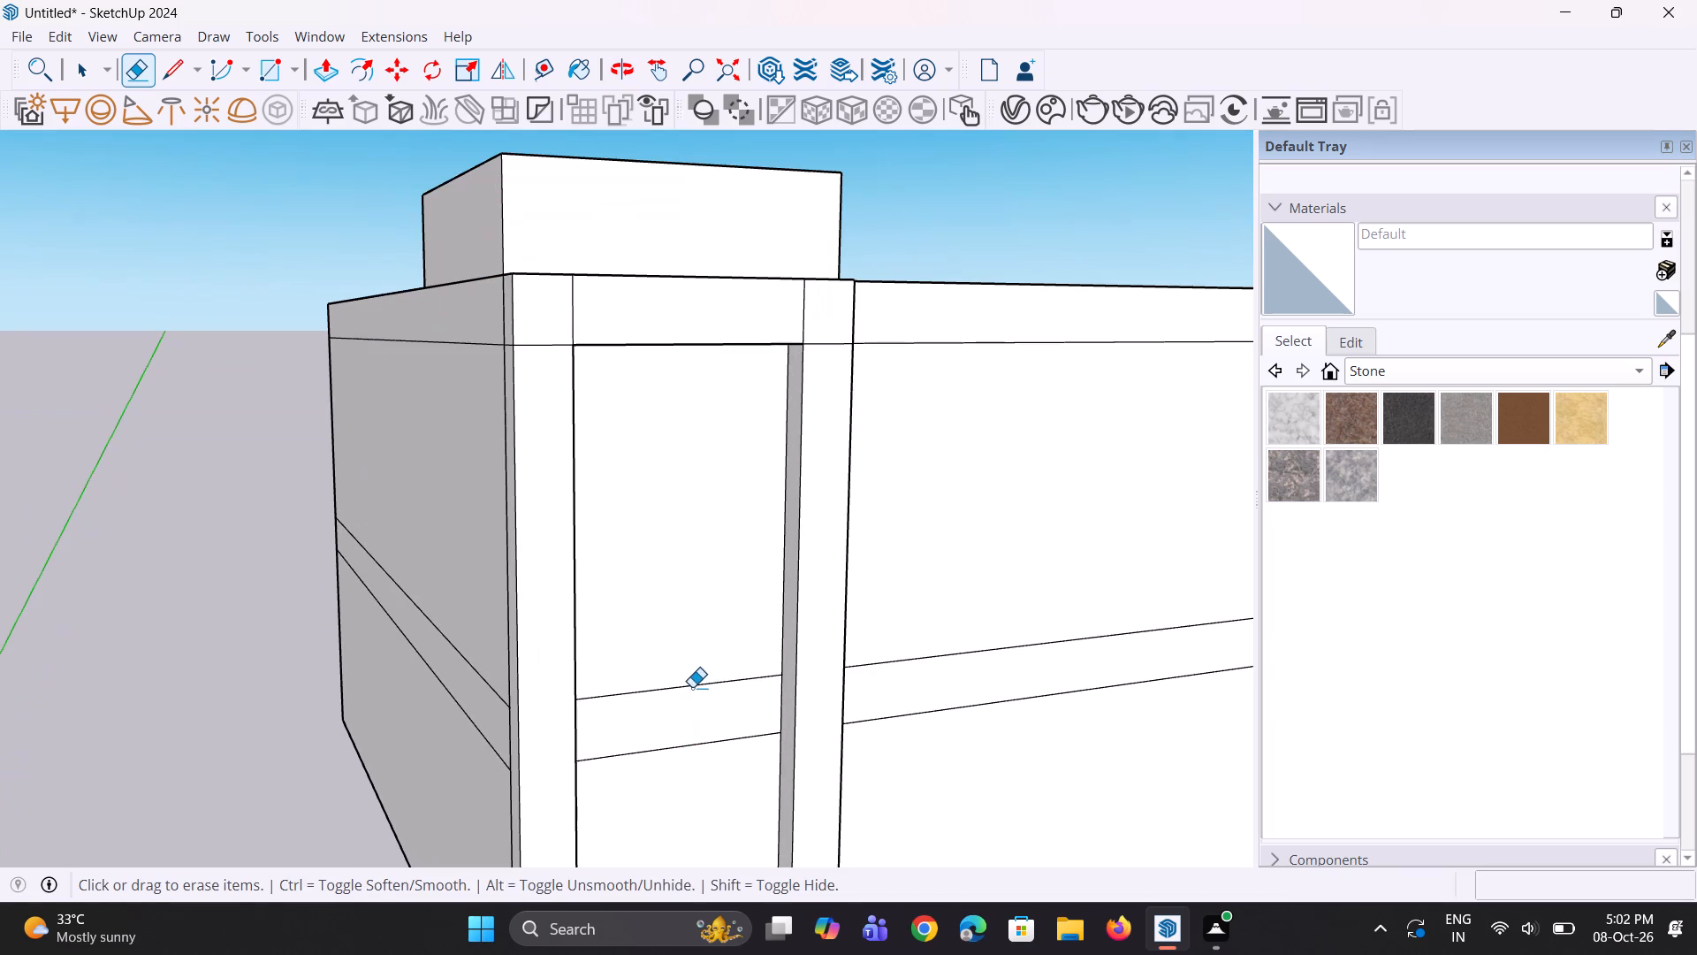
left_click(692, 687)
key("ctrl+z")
Erase the vertical seams and upper slab line segments left on the front face around the raised frame's top corners.
middle_click_drag(620, 739, 533, 751)
scroll(585, 694, "down", 7)
middle_click_drag(620, 699, 588, 772)
scroll(588, 736, "up", 3)
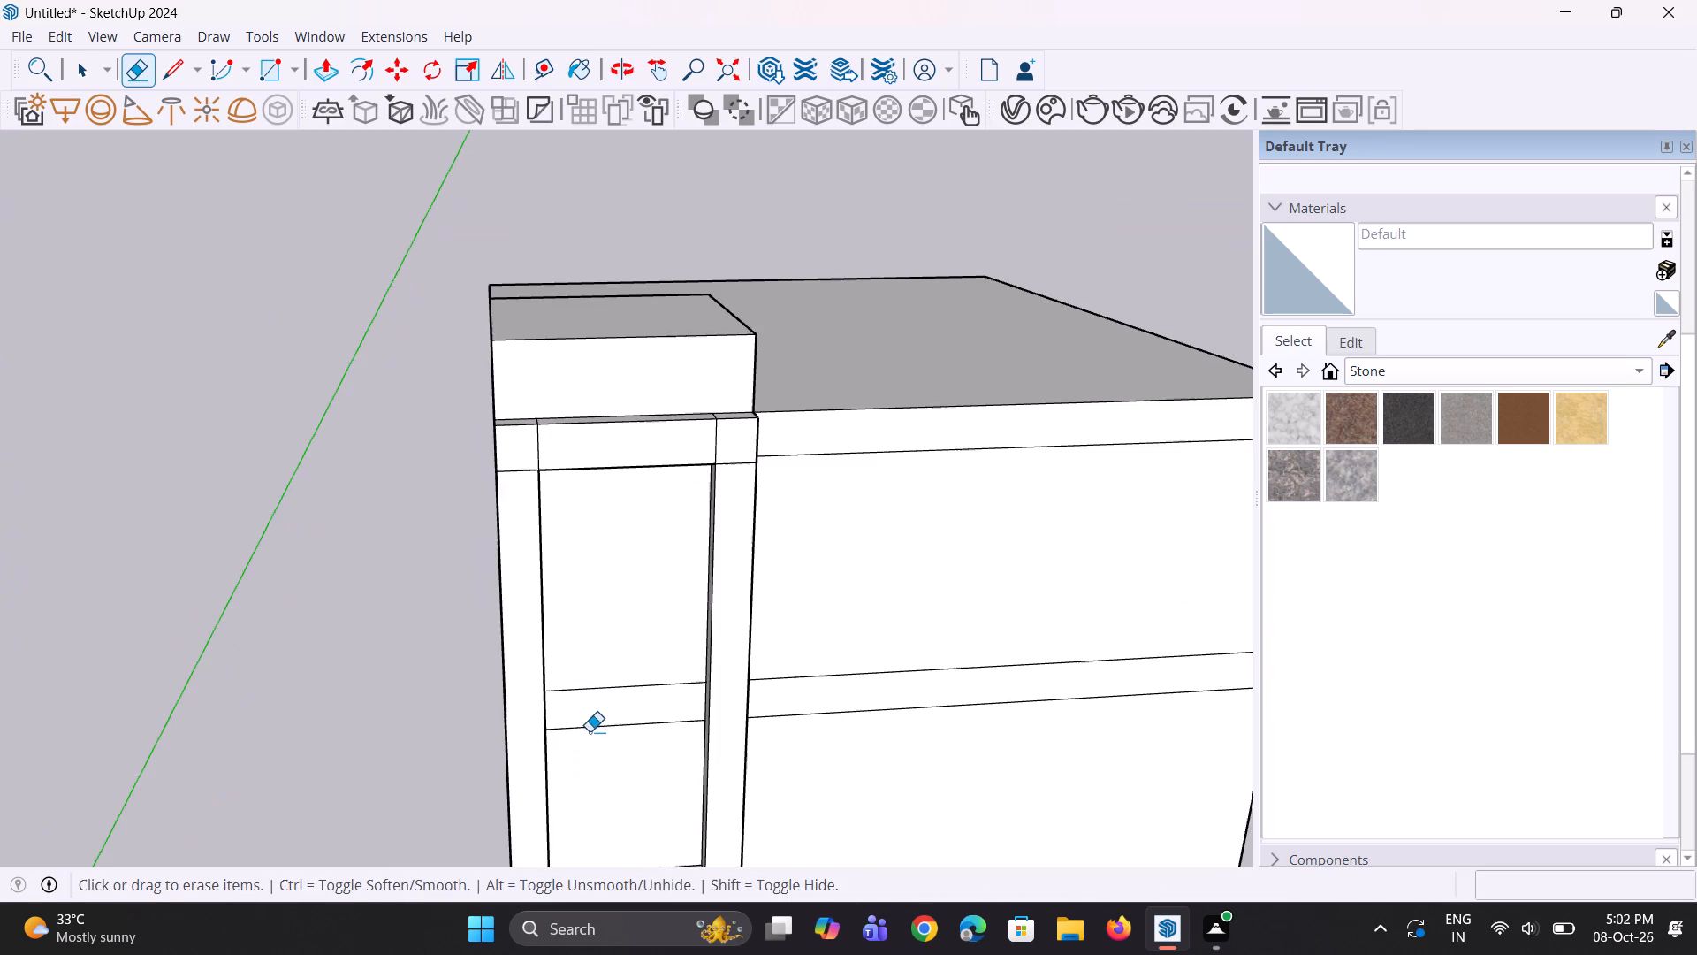
middle_click_drag(590, 731, 539, 726)
scroll(525, 497, "up", 5)
left_click(499, 458)
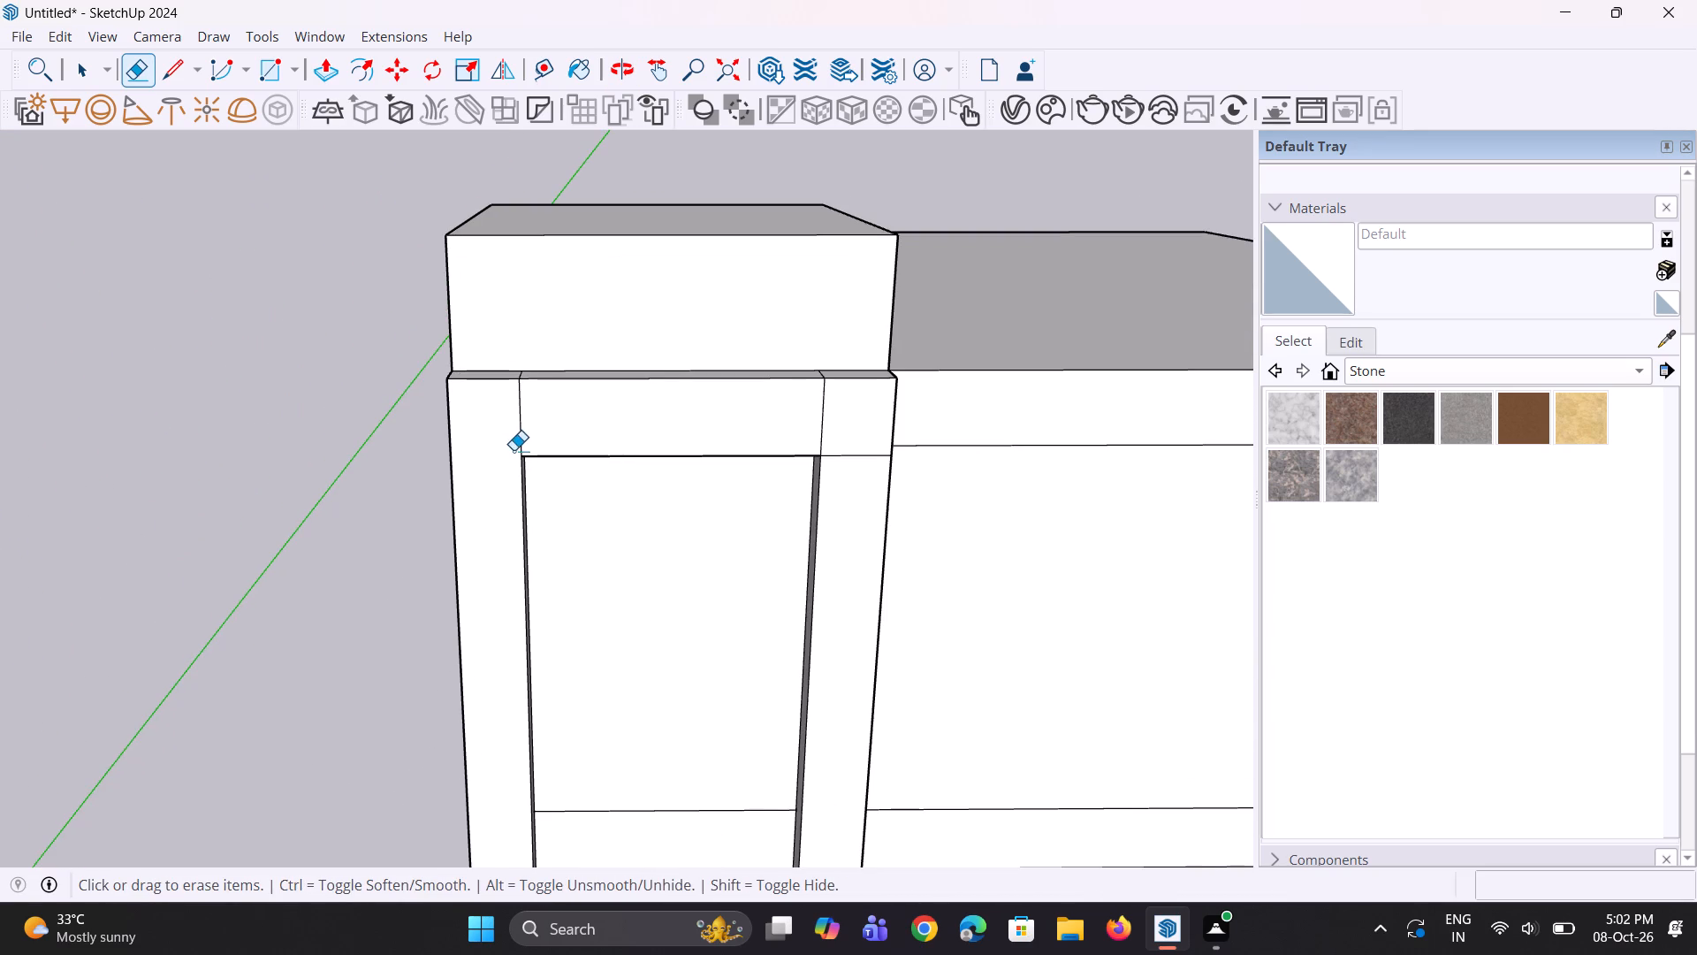
left_click(518, 440)
left_click(823, 430)
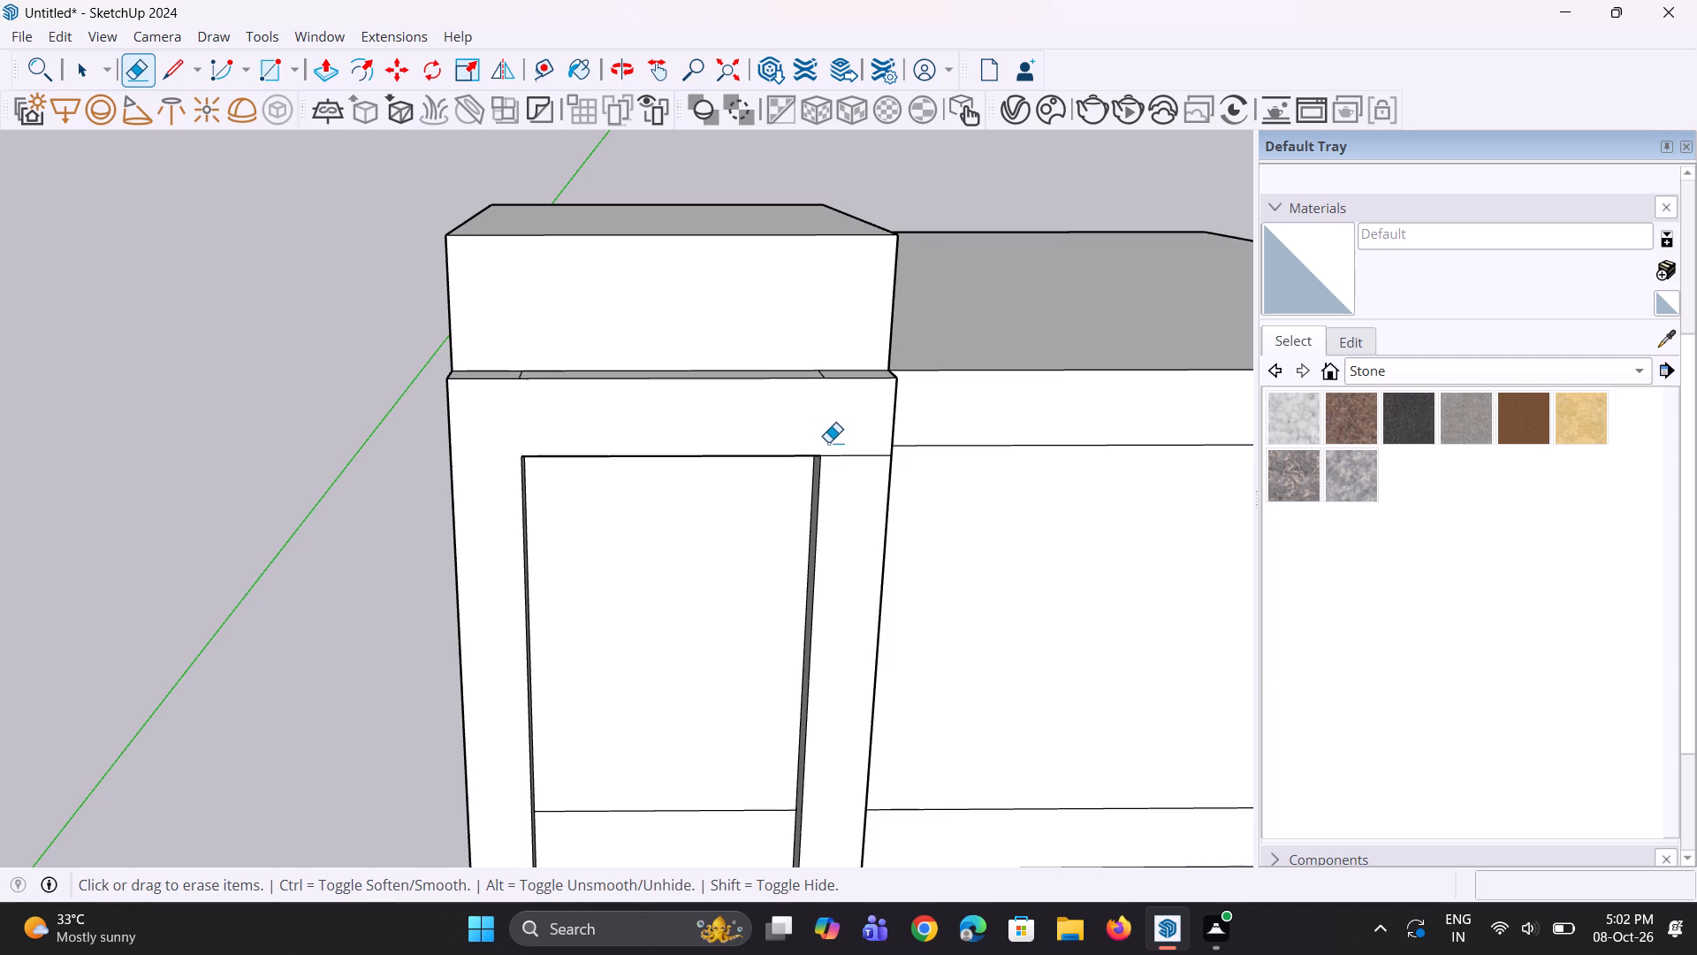
left_click(843, 458)
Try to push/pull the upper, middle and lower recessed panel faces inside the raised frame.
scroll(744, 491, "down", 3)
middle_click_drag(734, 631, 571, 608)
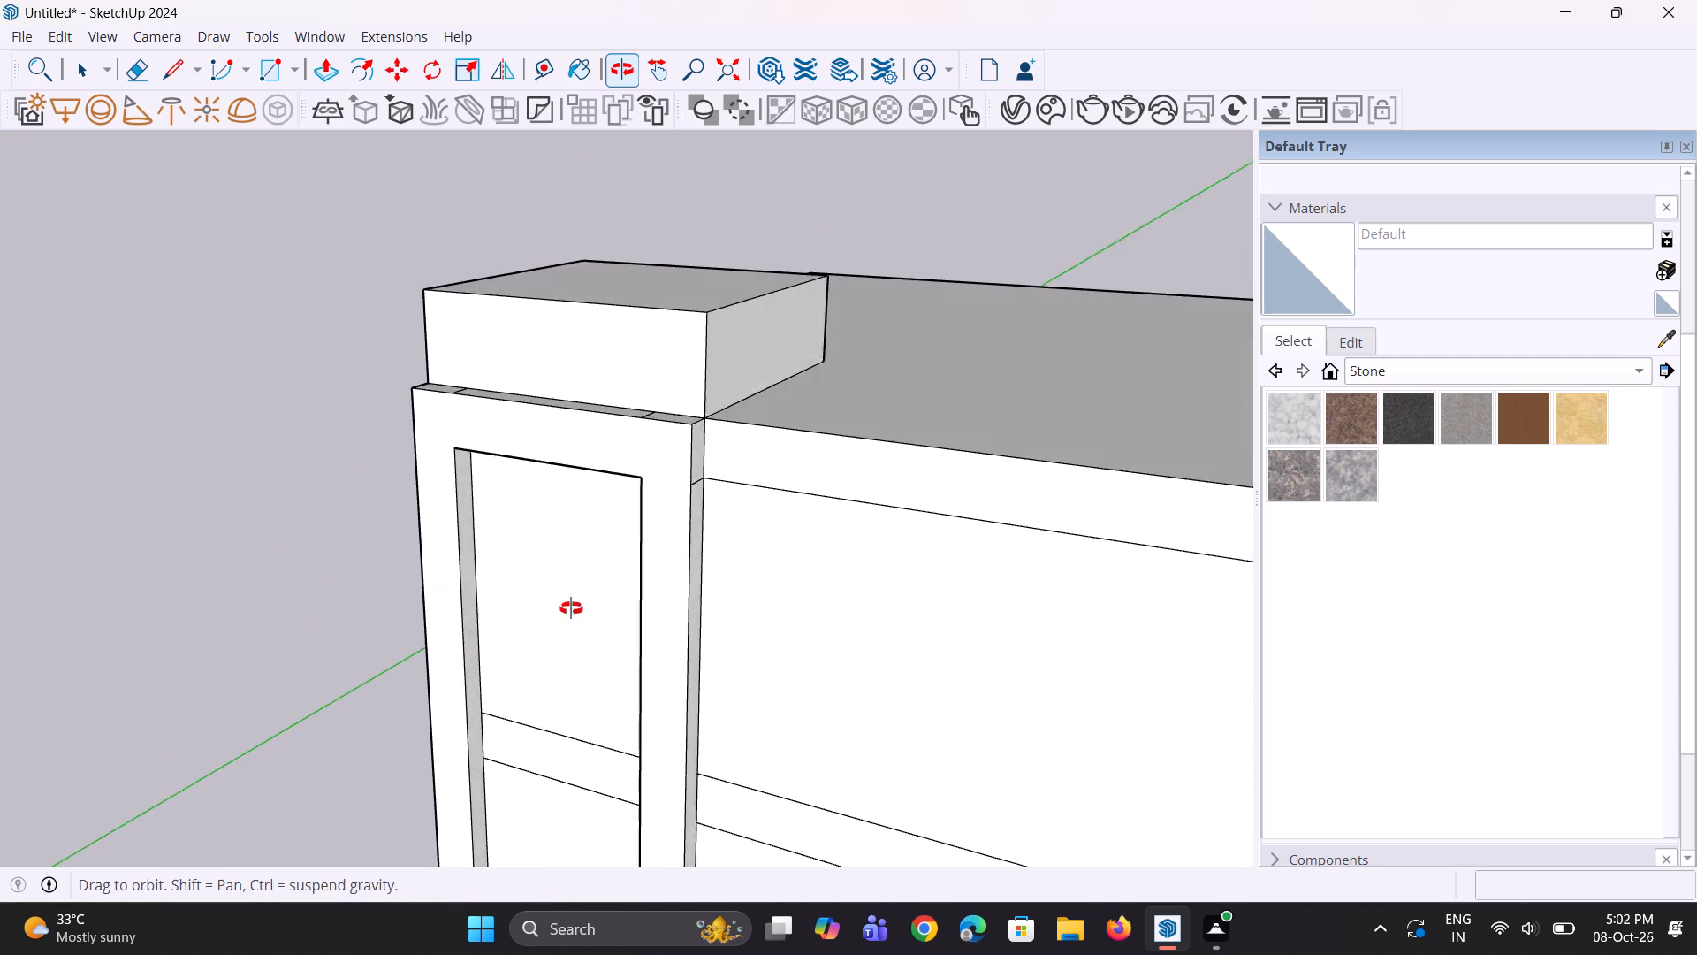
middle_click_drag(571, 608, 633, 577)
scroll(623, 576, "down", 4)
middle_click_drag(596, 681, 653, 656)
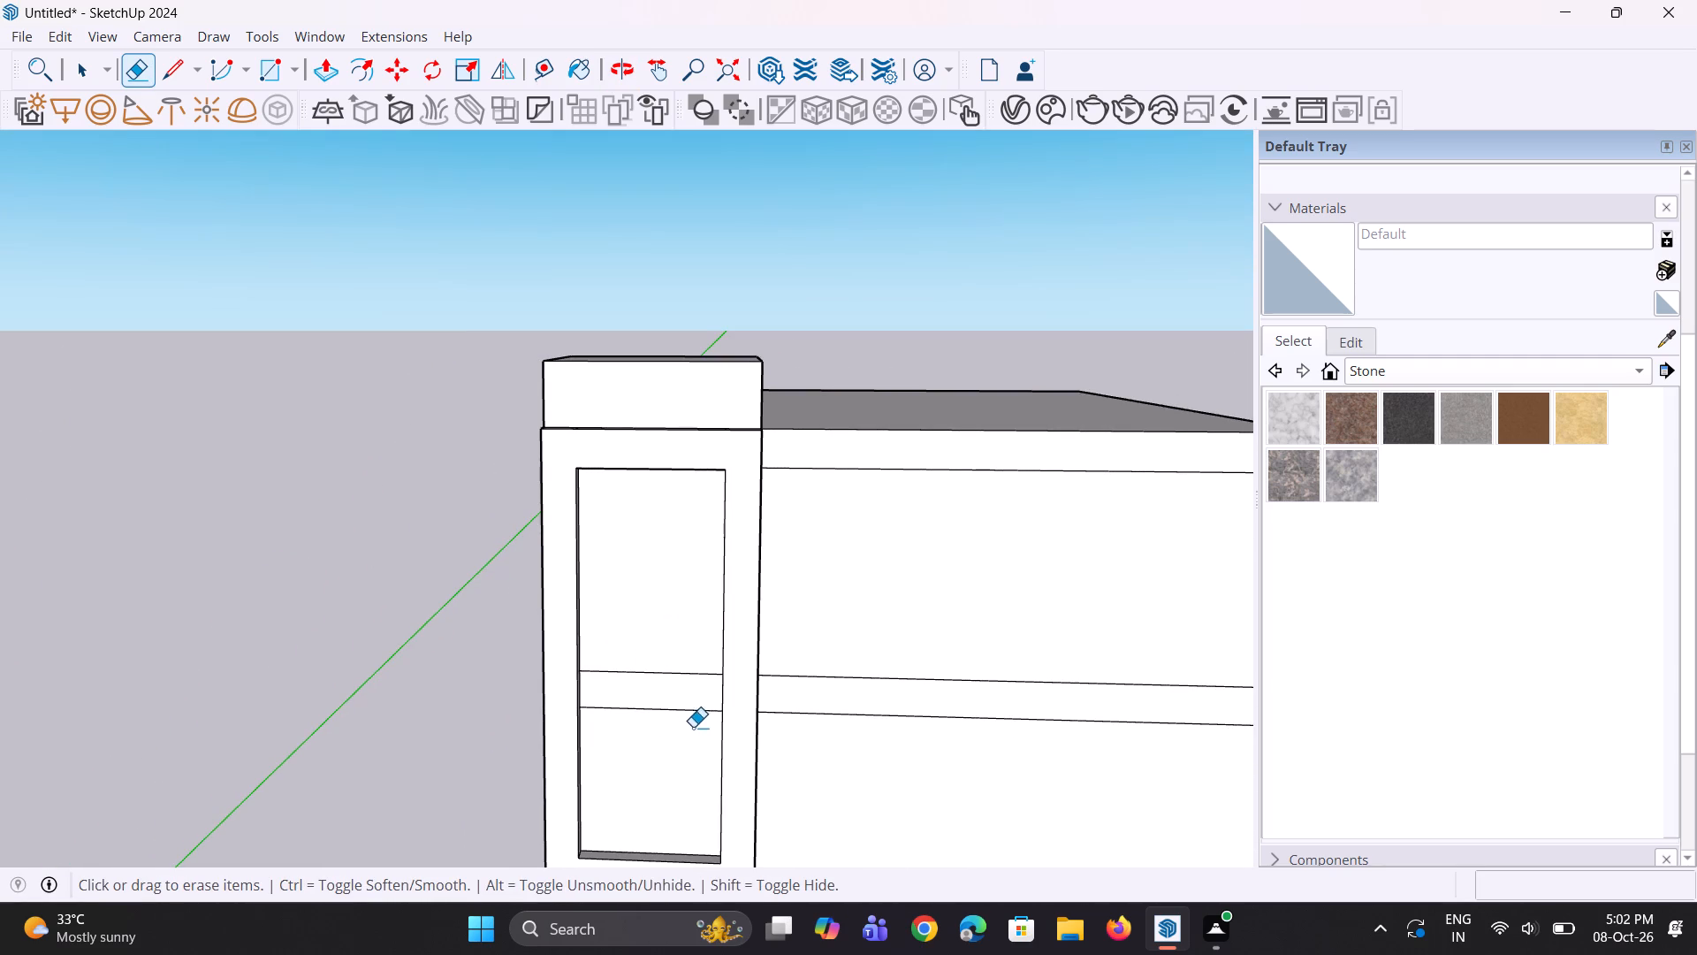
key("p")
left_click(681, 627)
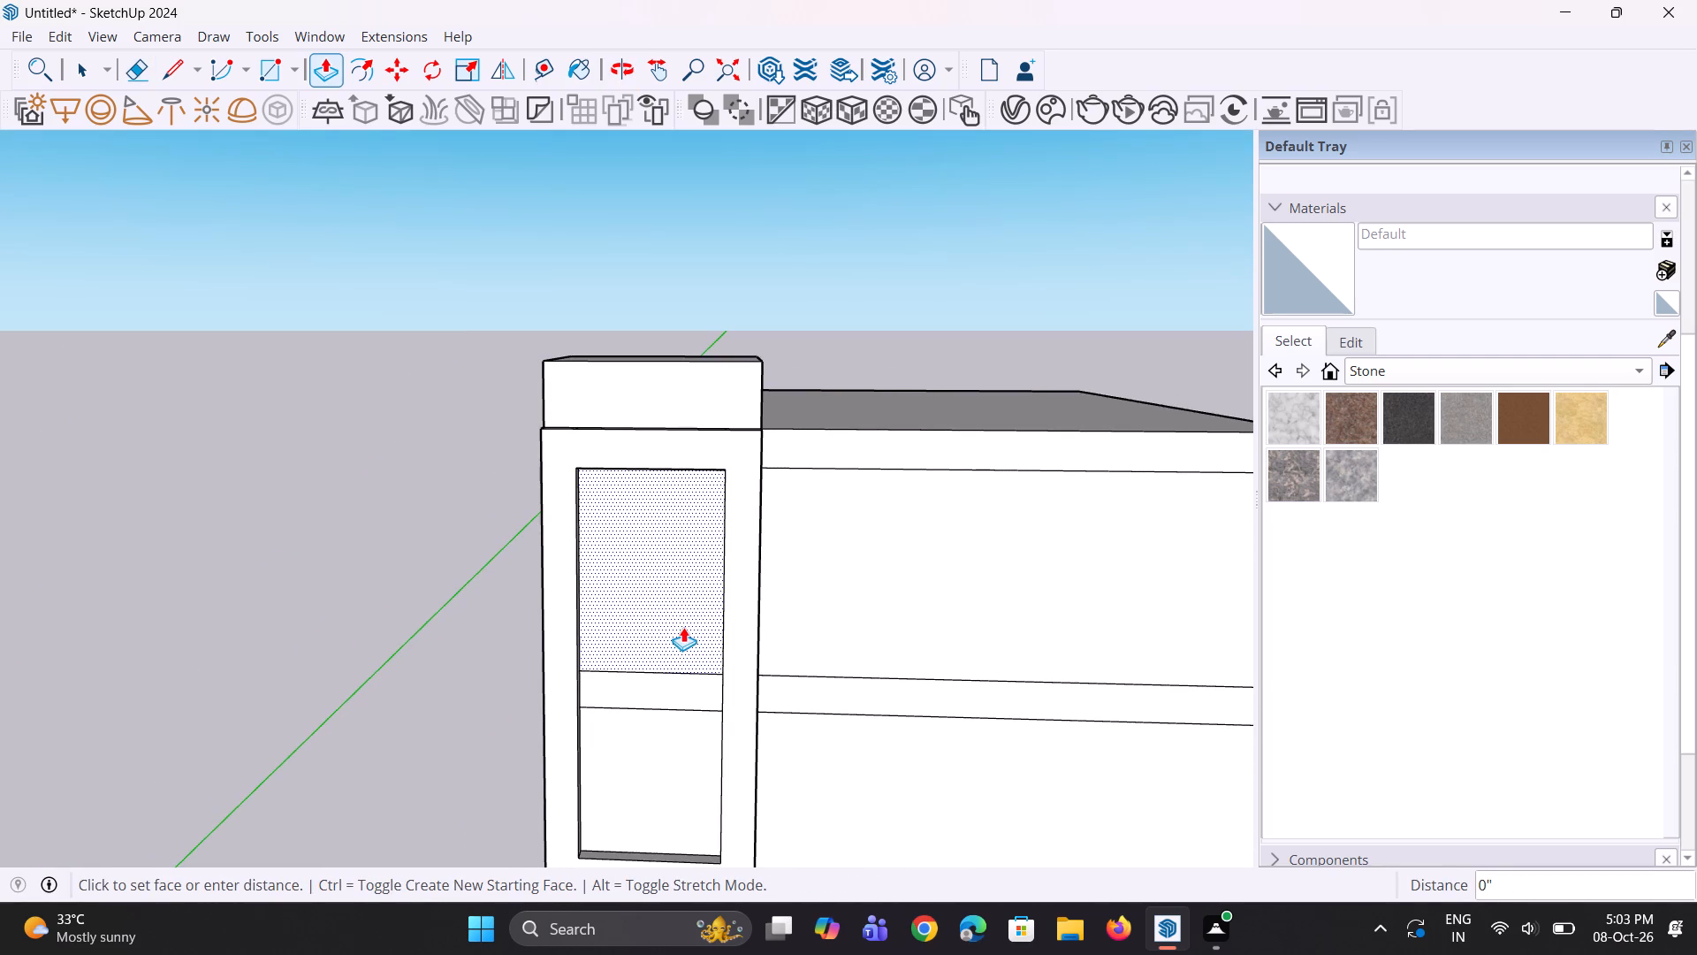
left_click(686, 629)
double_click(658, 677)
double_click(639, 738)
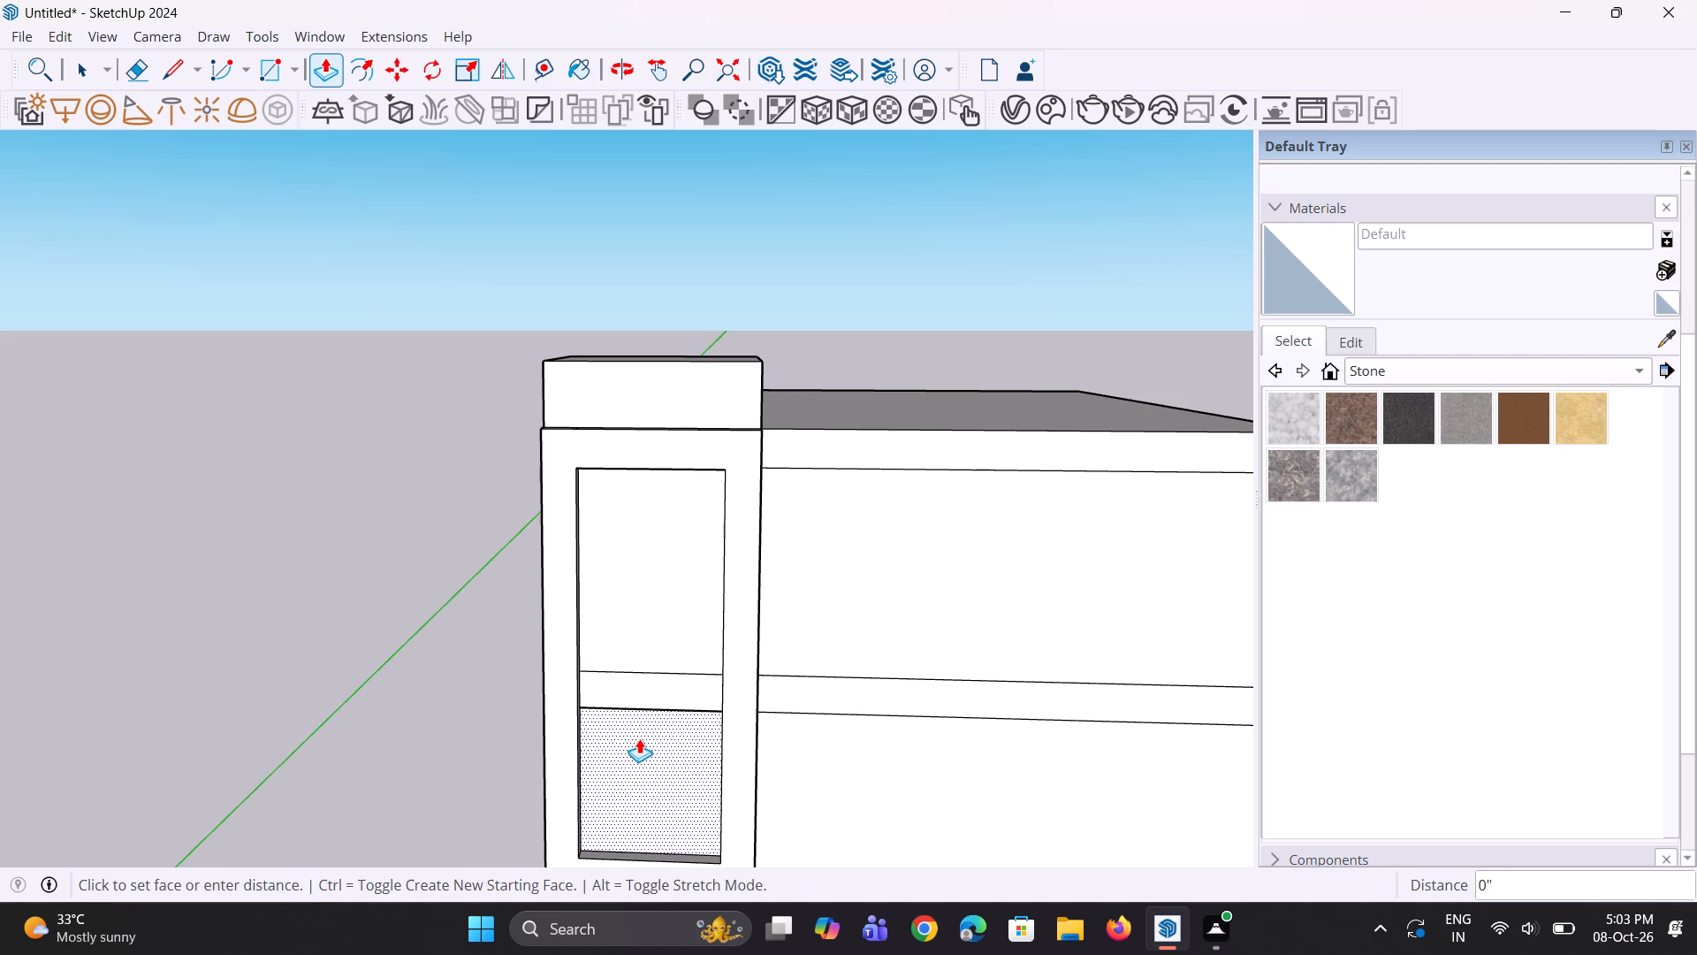
Erase both mid-height slab lines crossing the recessed panel face inside the raised frame.
middle_click_drag(636, 724, 454, 788)
scroll(468, 771, "down", 4)
scroll(502, 775, "left", 1)
middle_click_drag(537, 779, 526, 805)
scroll(527, 805, "right", 1)
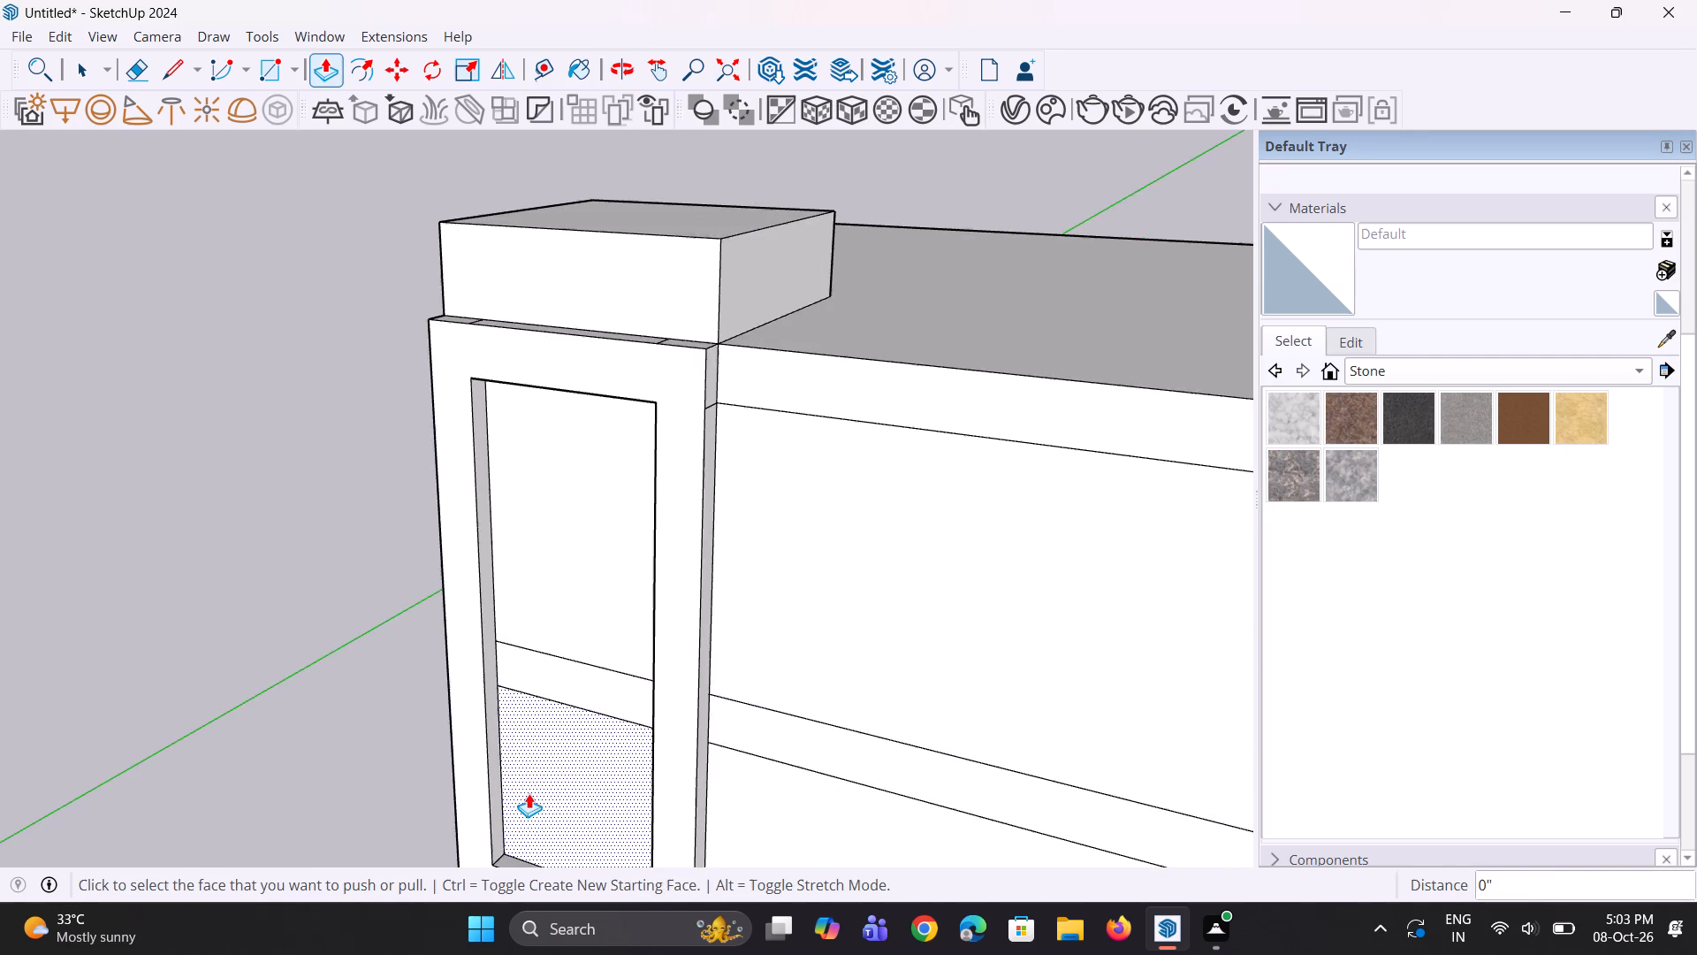
scroll(526, 759, "up", 7)
key("e")
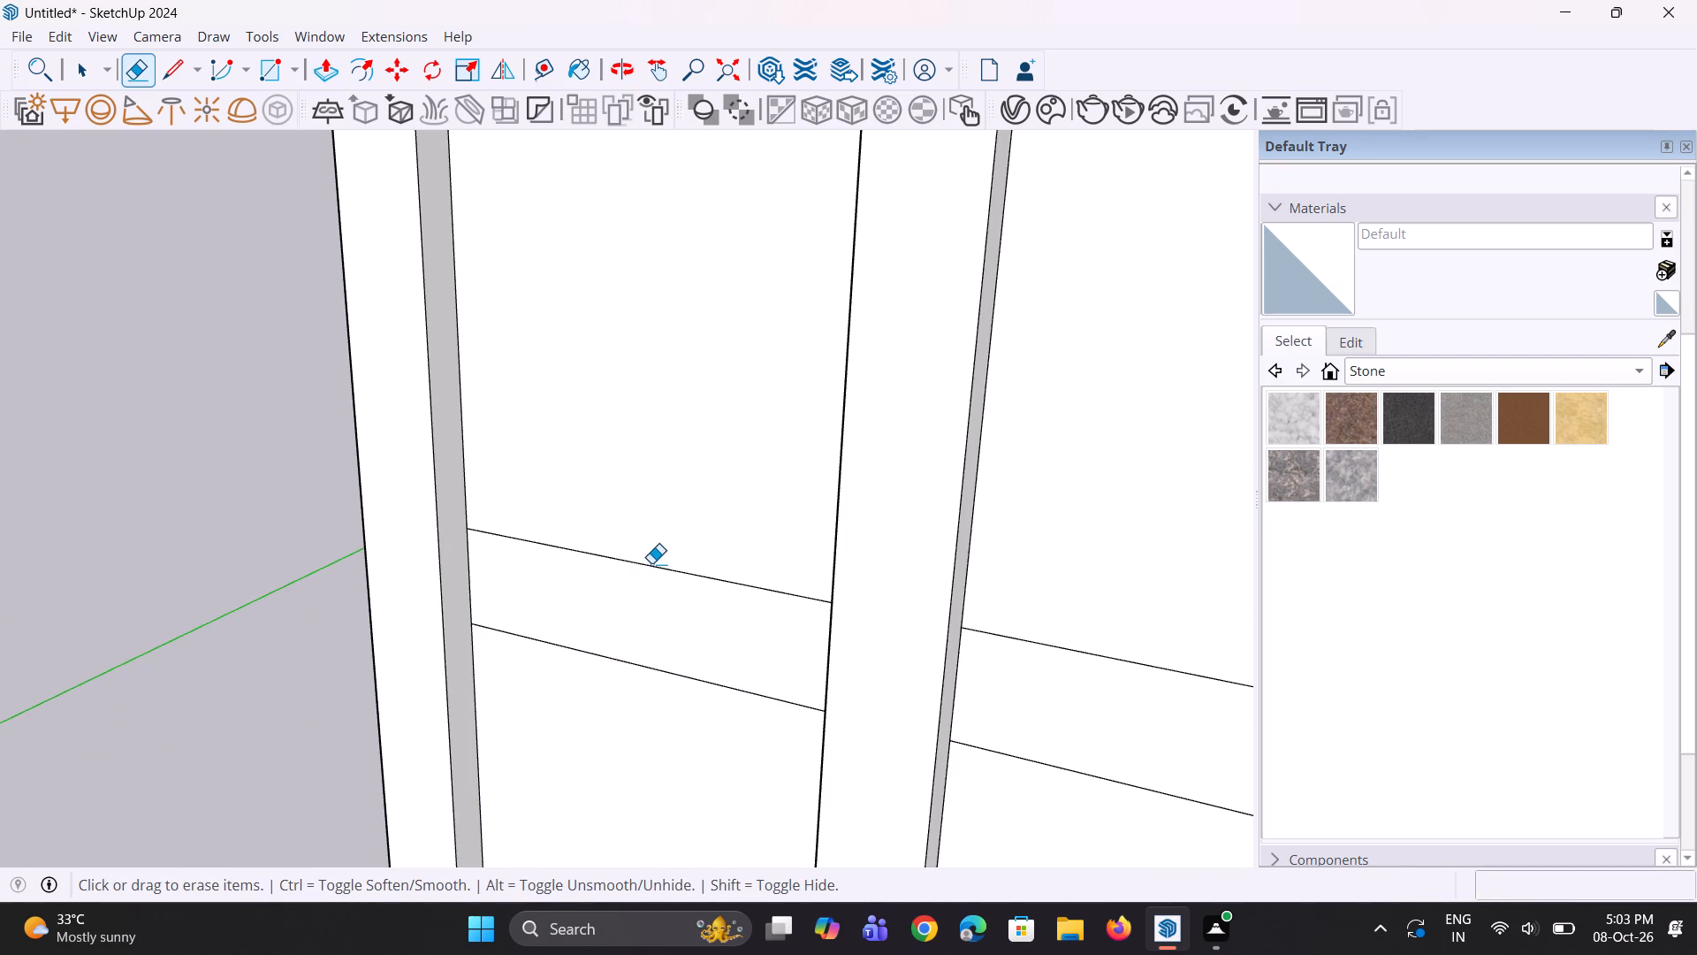
left_click(651, 563)
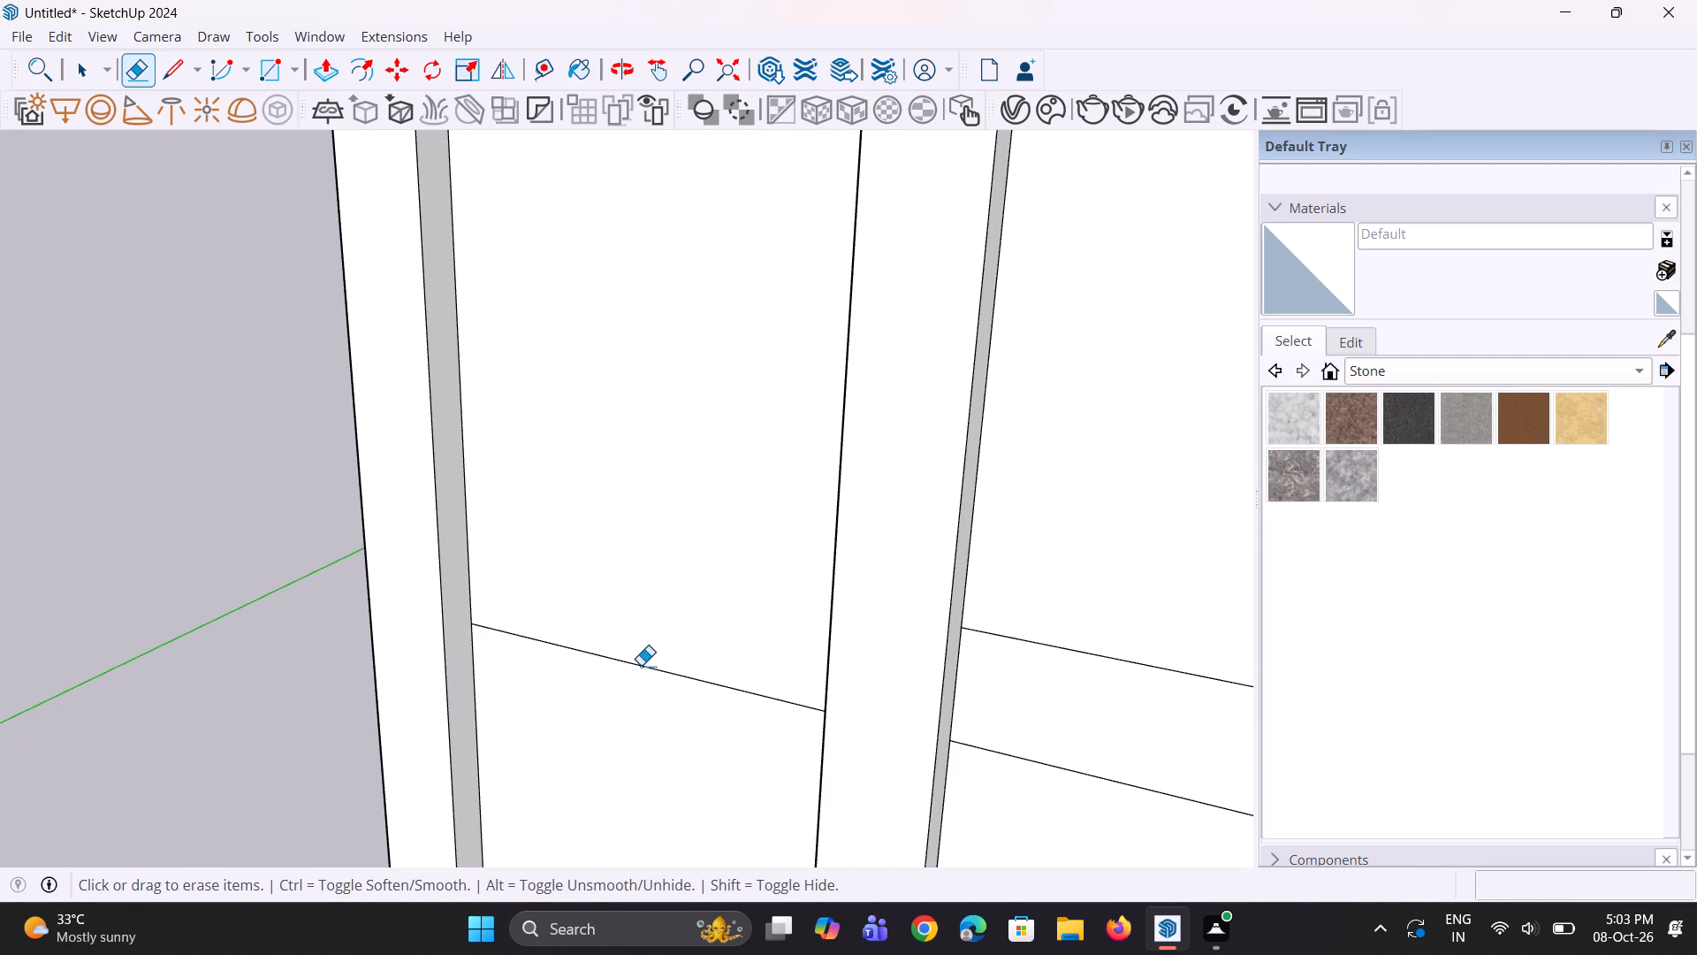
left_click(640, 664)
Pull the raised frame's front face outward about 9 3/4" to deepen the border around the panel.
scroll(613, 708, "down", 9)
middle_click_drag(615, 691, 653, 701)
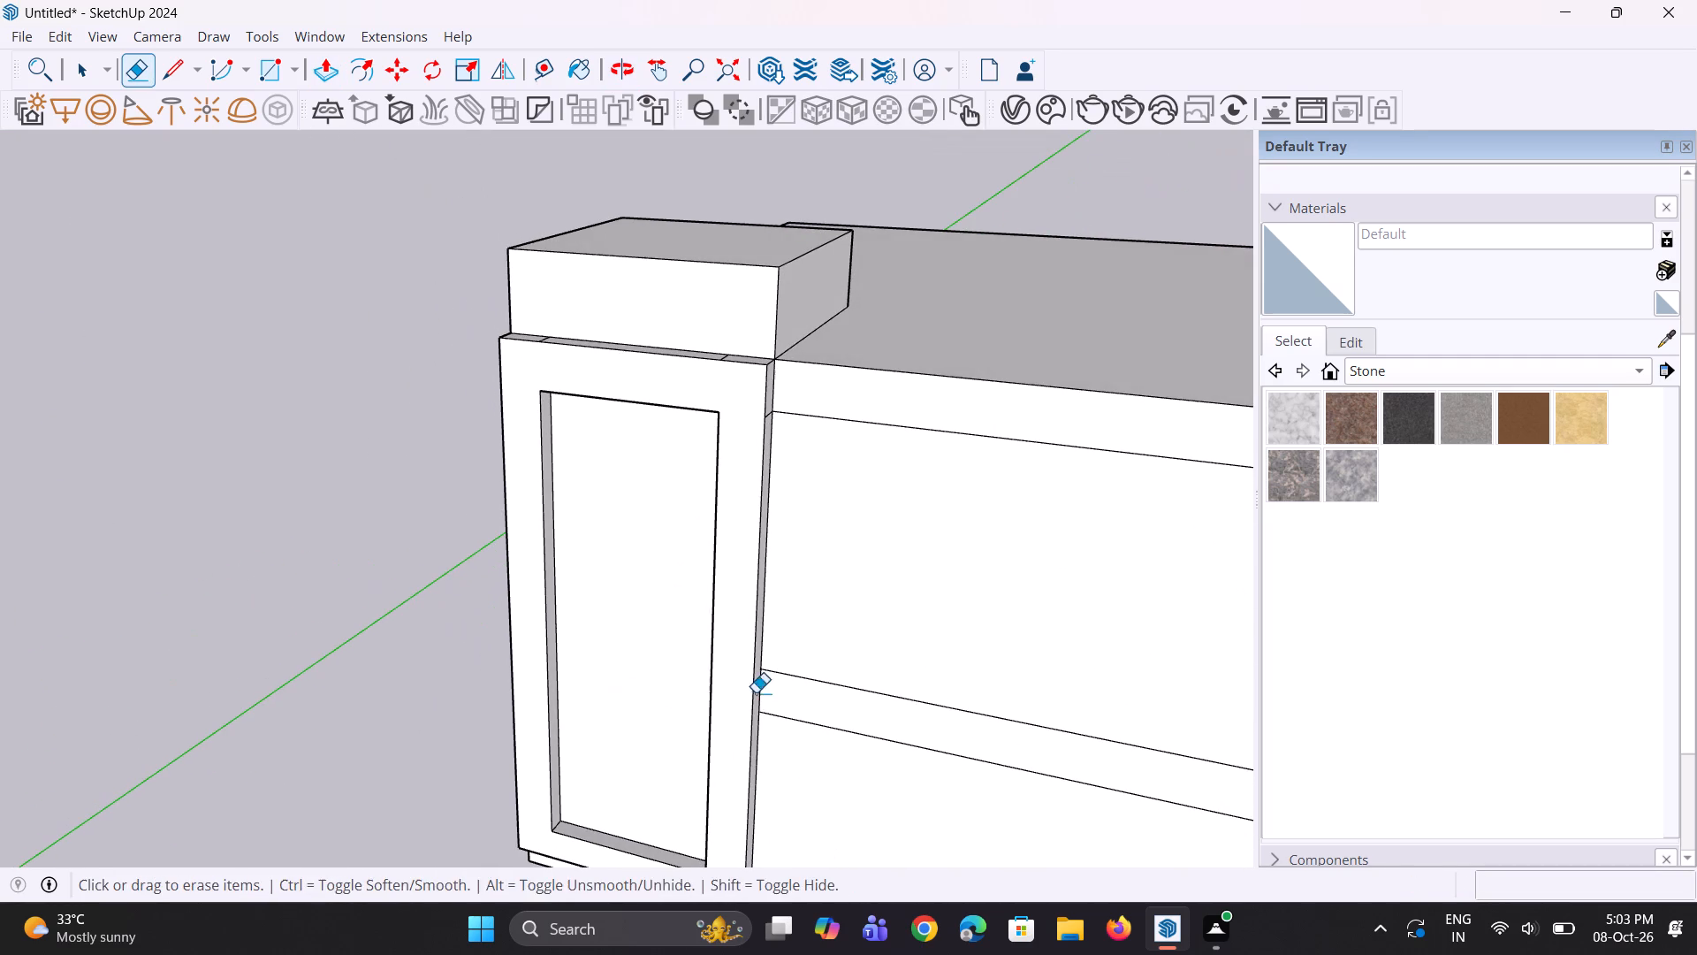
key("space")
key("p")
left_click(734, 661)
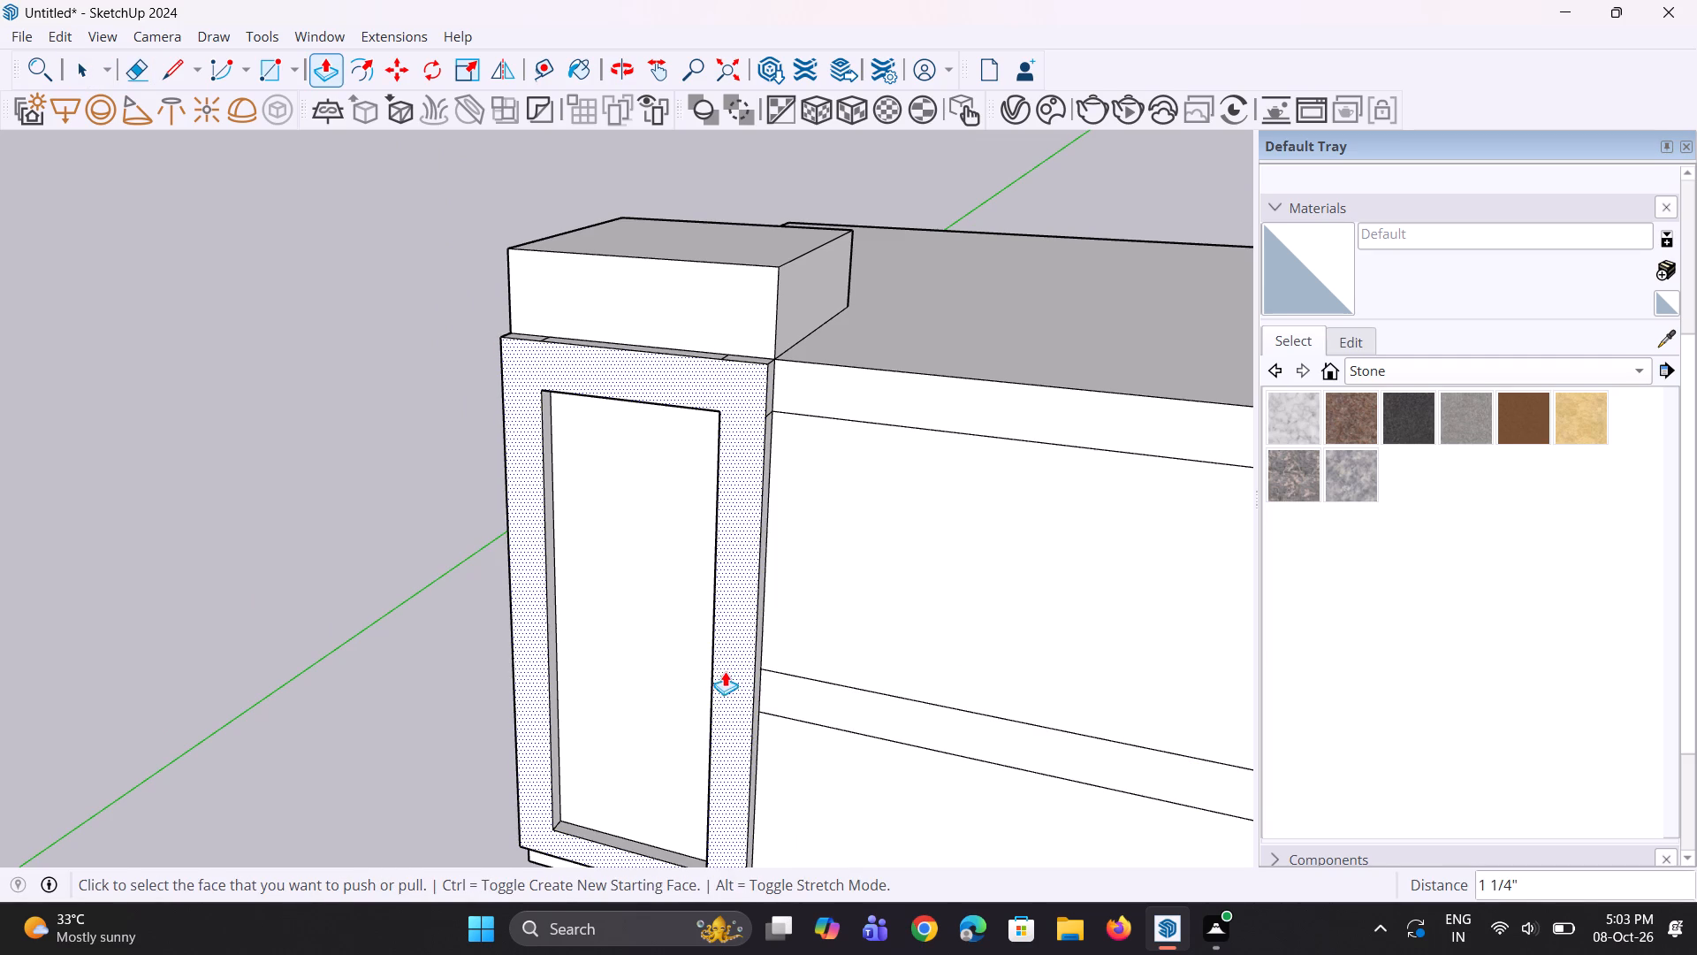
left_click(728, 682)
left_click(721, 692)
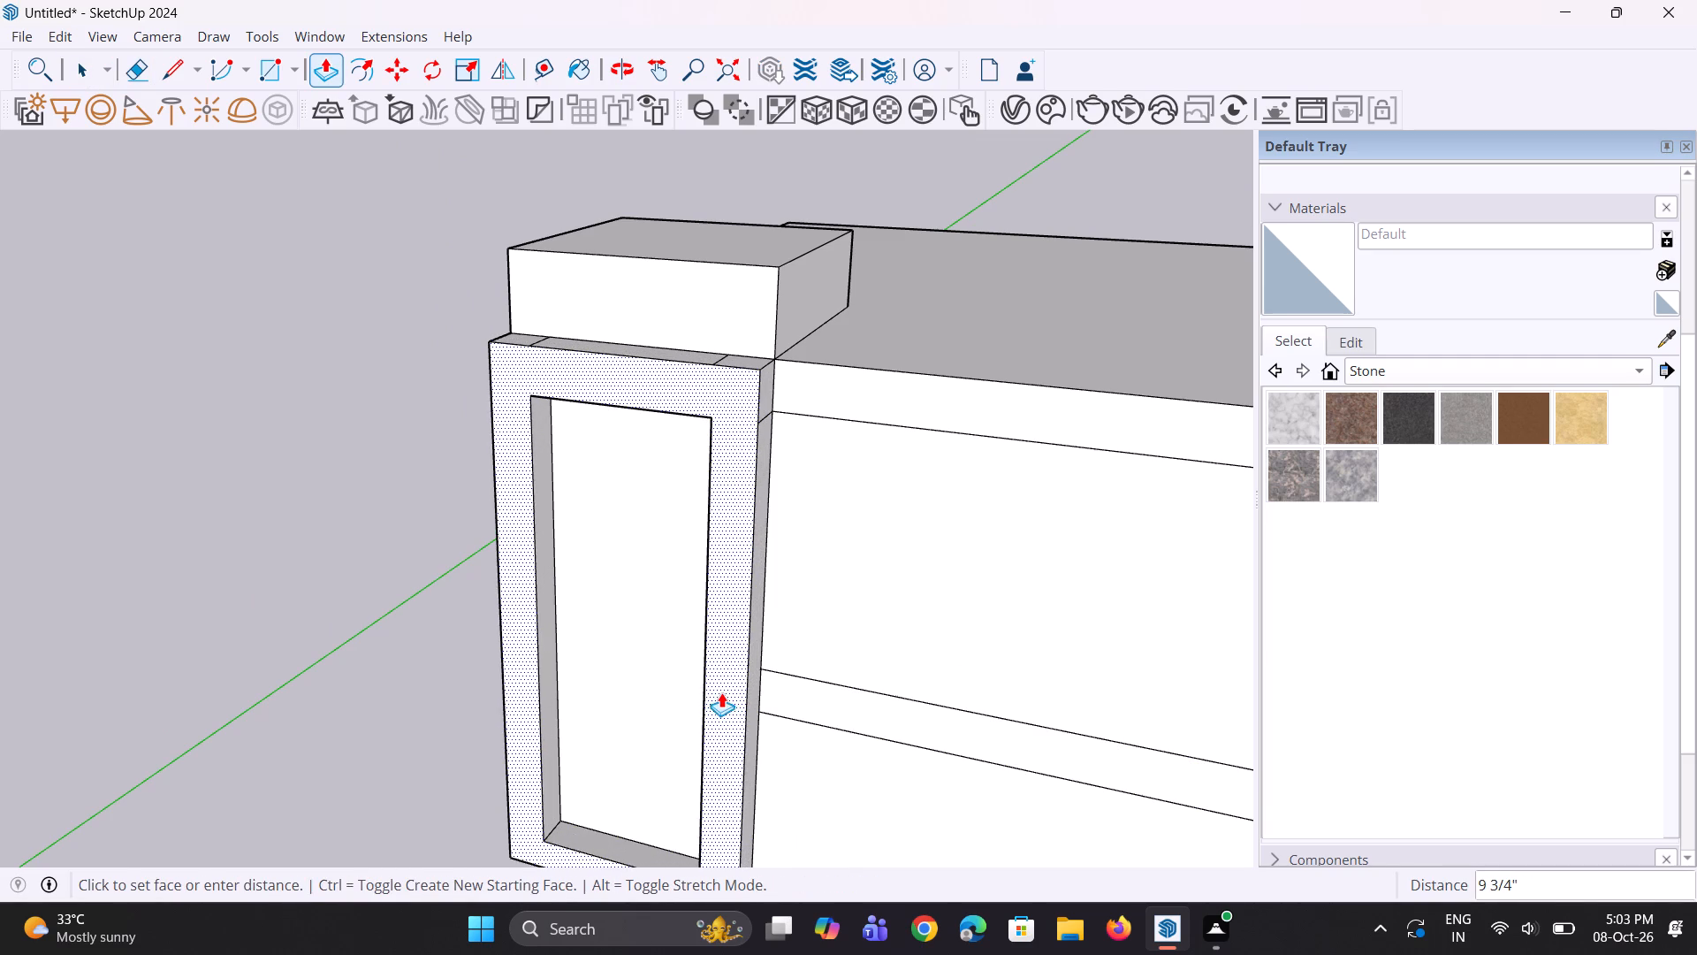
Pull the raised frame's underside down about 1' 3 7/16" to meet the base of the building.
scroll(519, 688, "down", 8)
middle_click_drag(560, 805, 720, 574)
scroll(590, 808, "up", 1)
middle_click_drag(590, 808, 614, 684)
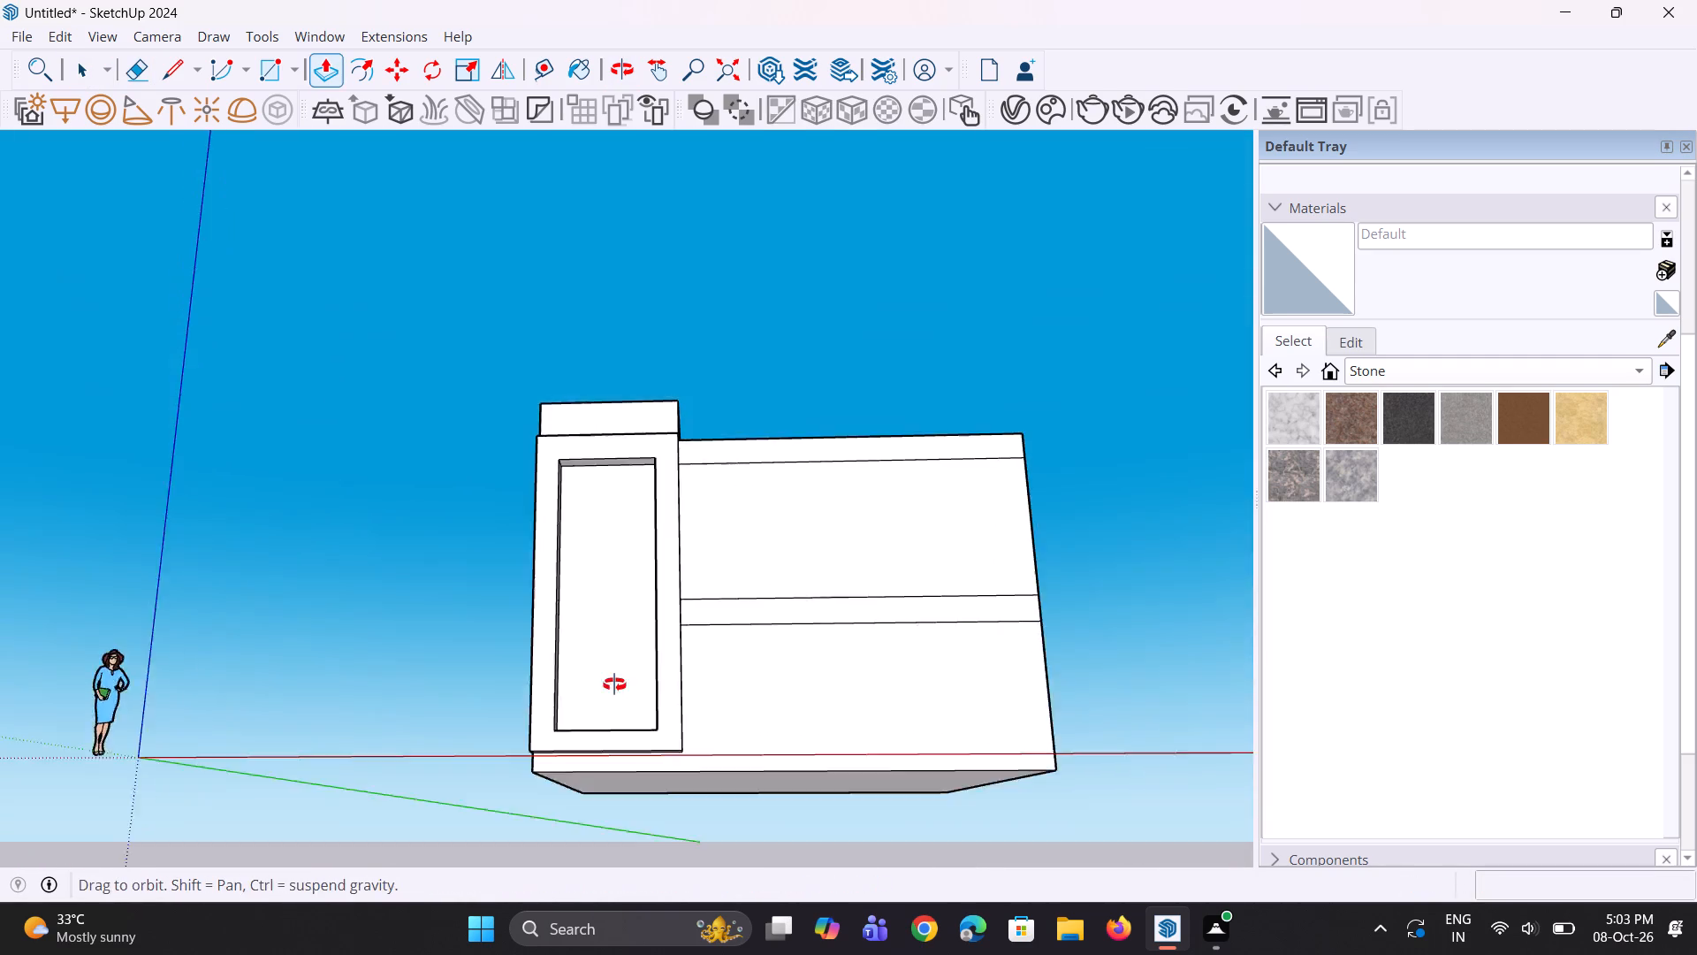
middle_click_drag(614, 684, 617, 674)
scroll(611, 735, "up", 2)
left_click(611, 737)
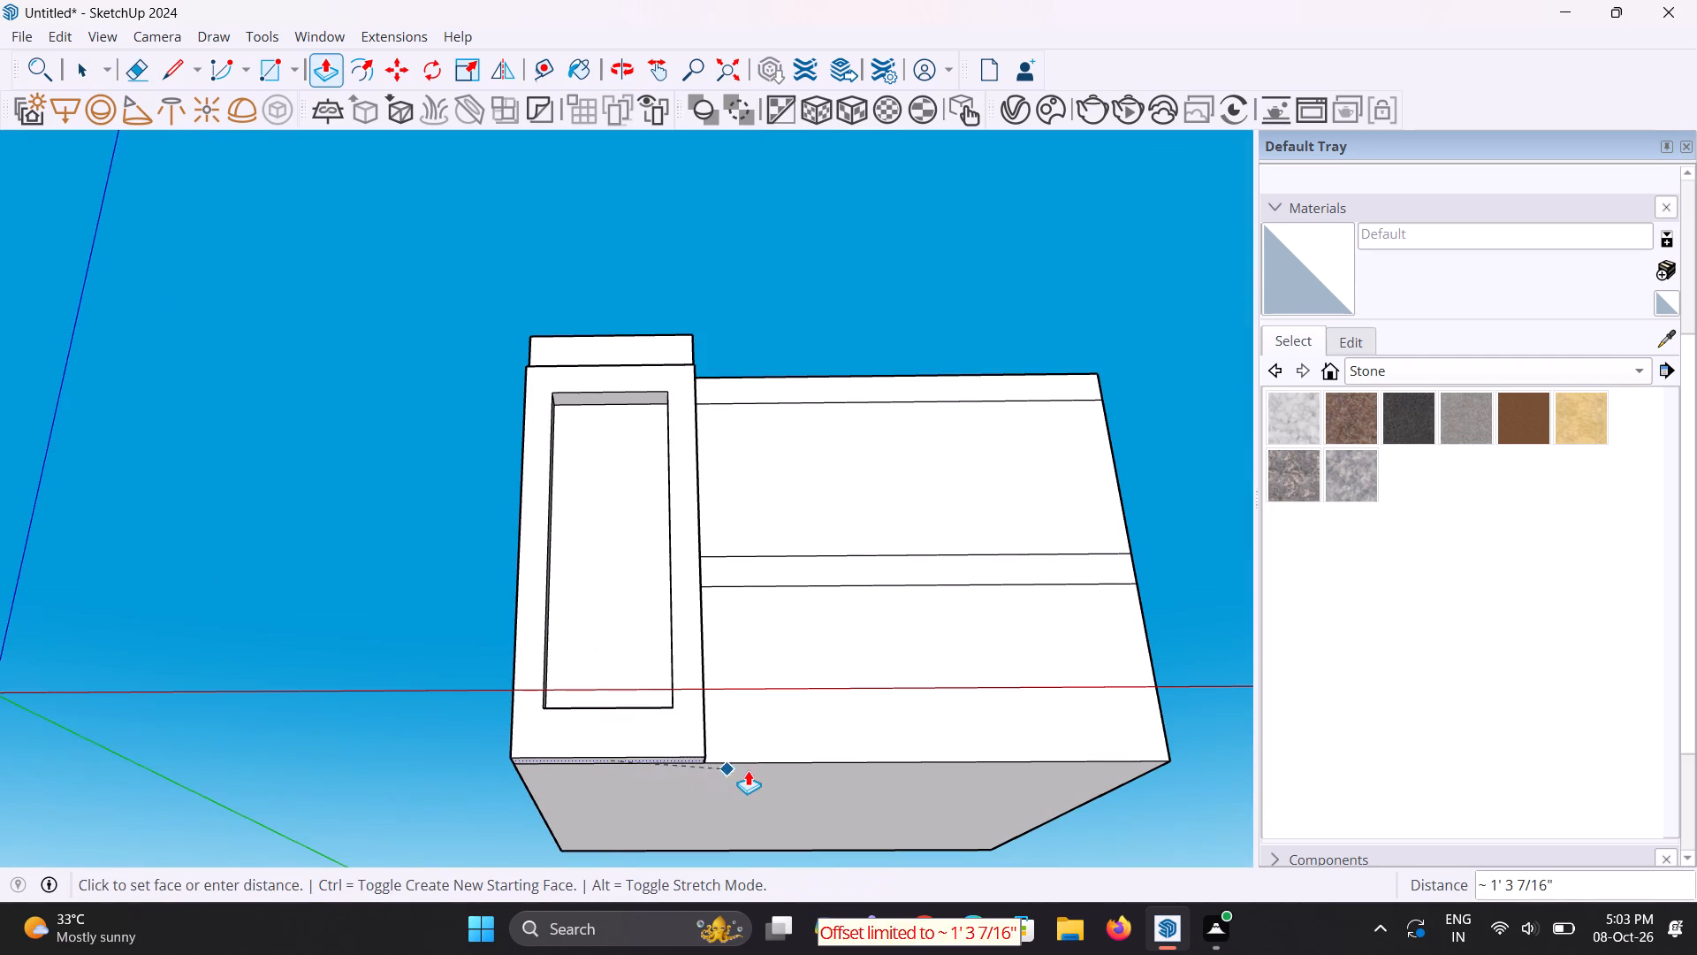
left_click(748, 770)
Push the lower and upper front wall faces beside the frame inward 4' 5 1/8", leaving the slab bands projecting.
scroll(665, 745, "down", 5)
middle_click_drag(784, 677, 517, 897)
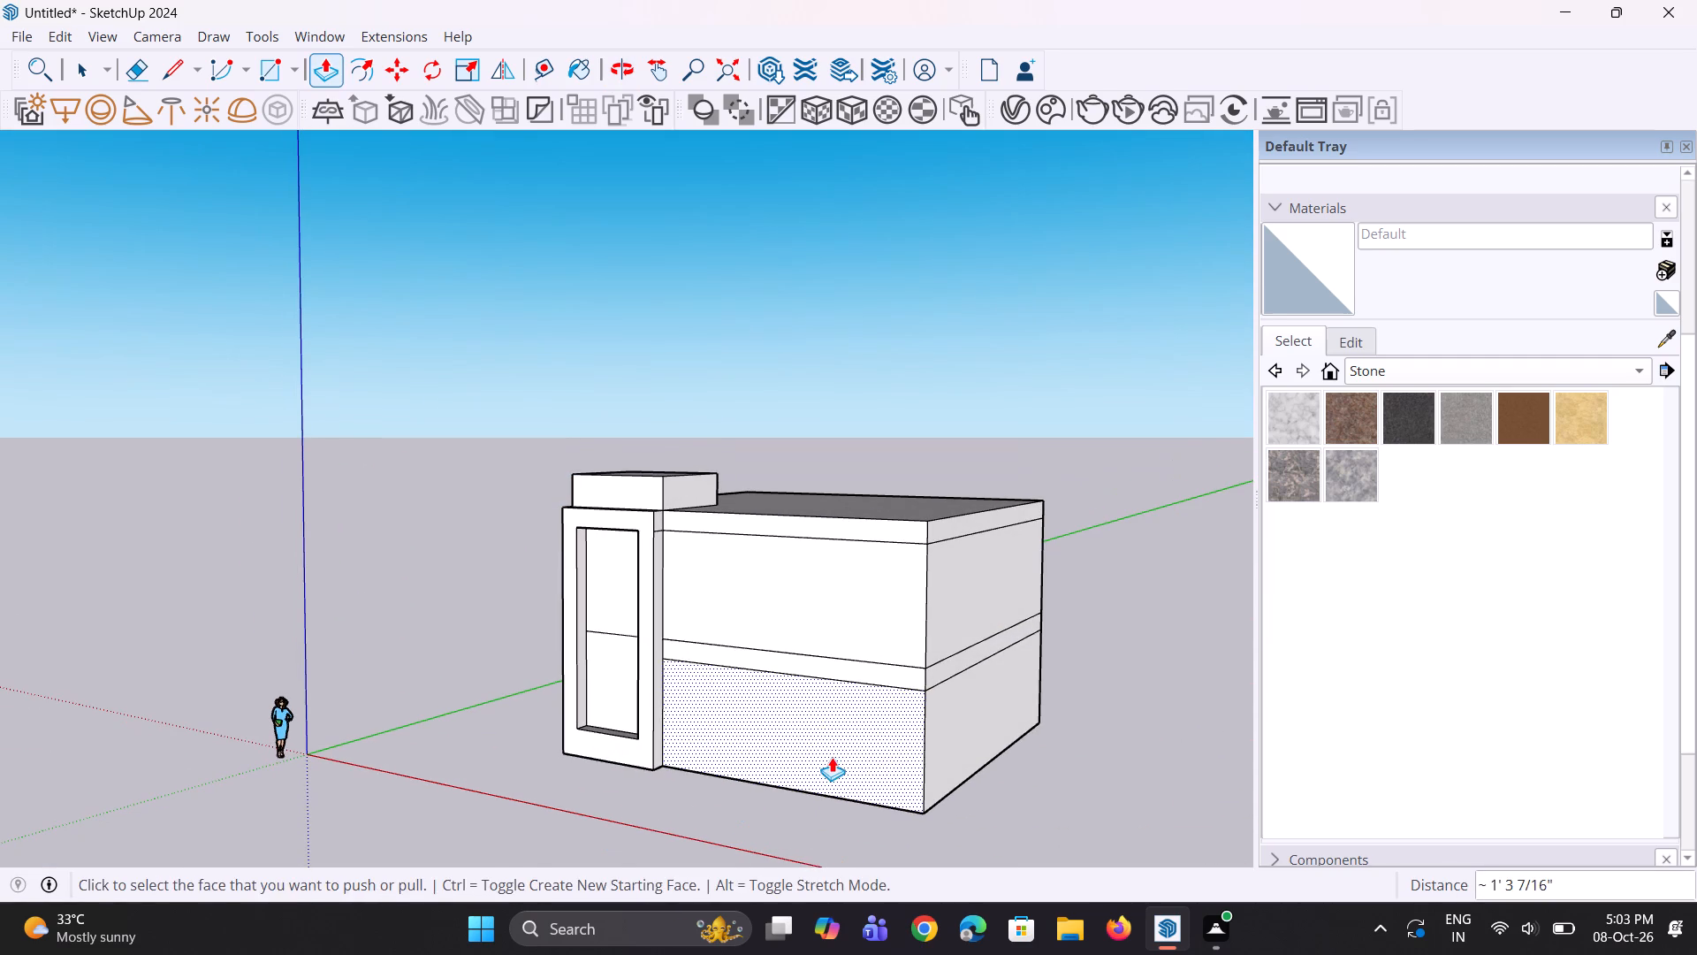
left_click(832, 757)
left_click(851, 741)
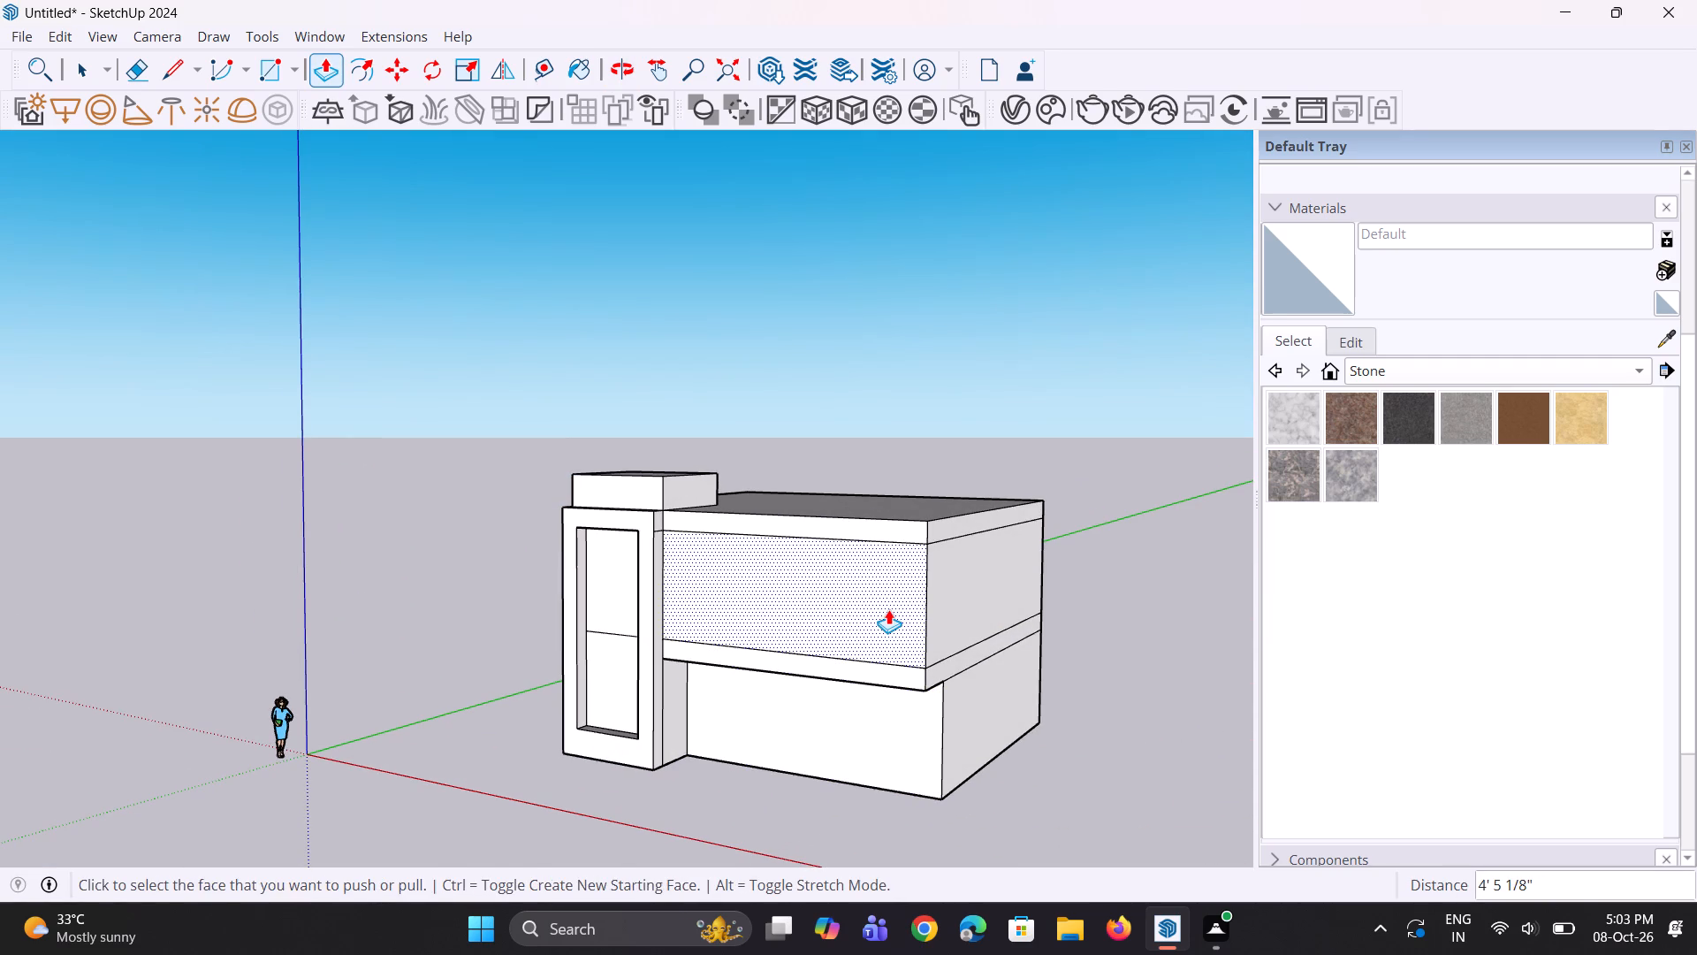
left_click(888, 609)
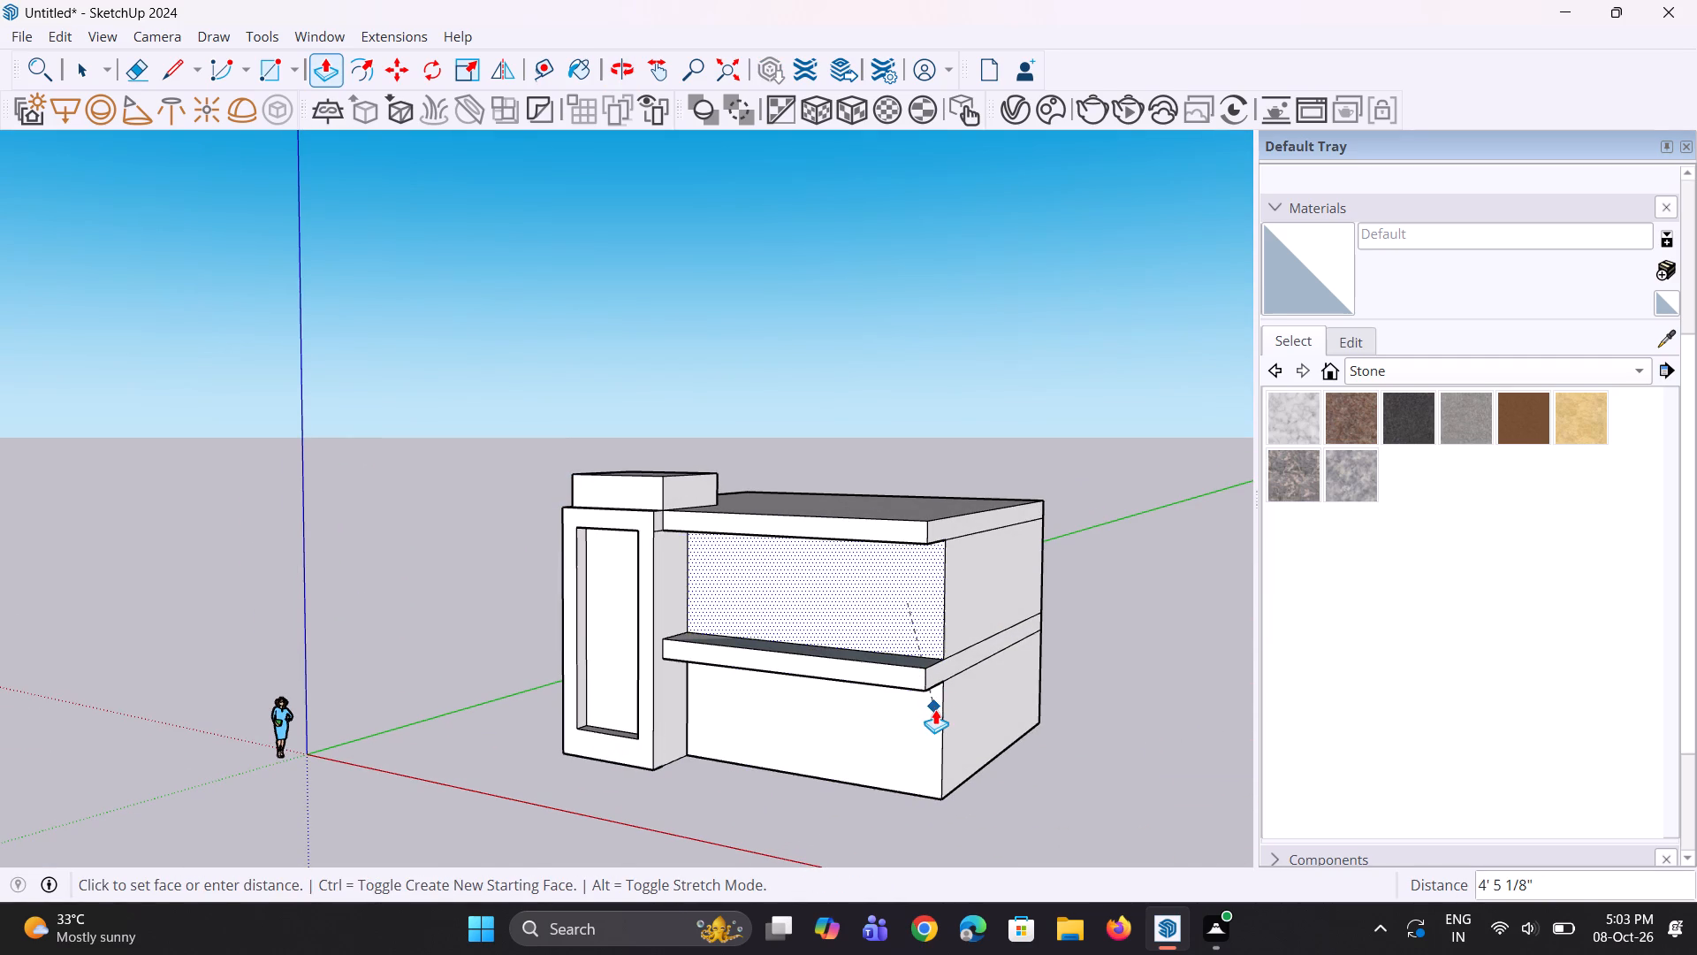
left_click(935, 709)
Examine the recessed front walls and projecting slab bands from above and from the front.
middle_click_drag(800, 673, 837, 859)
scroll(840, 706, "up", 3)
middle_click_drag(826, 710, 918, 696)
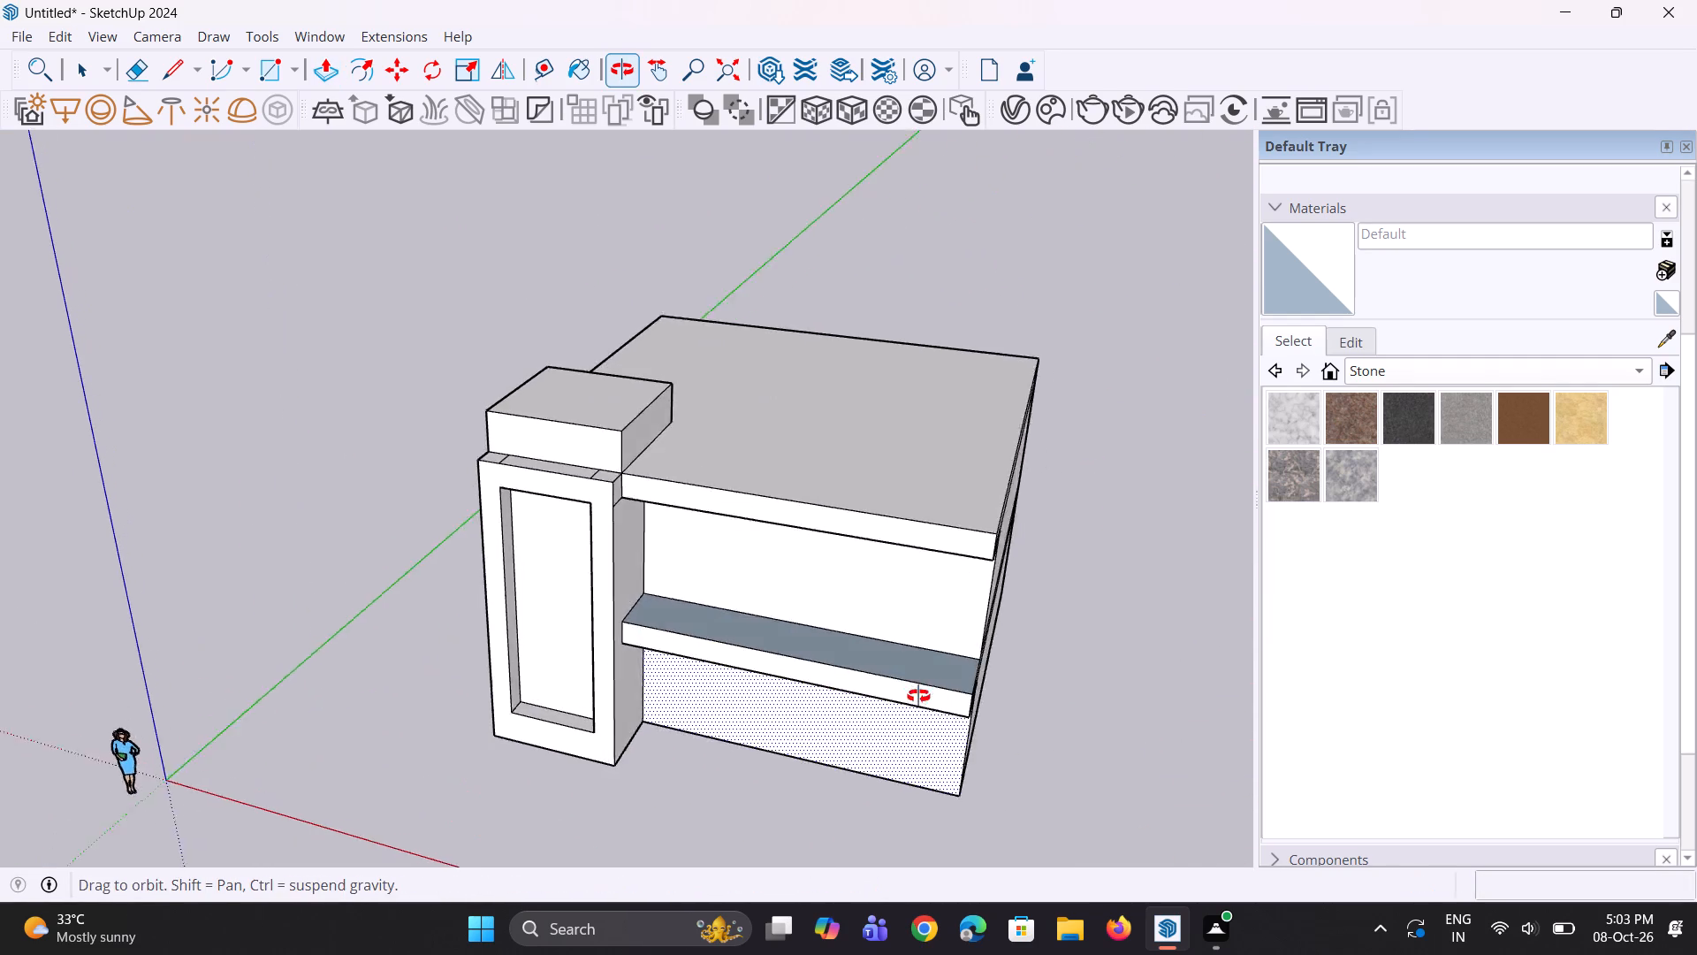
middle_click_drag(918, 696, 913, 642)
middle_click_drag(750, 693, 846, 535)
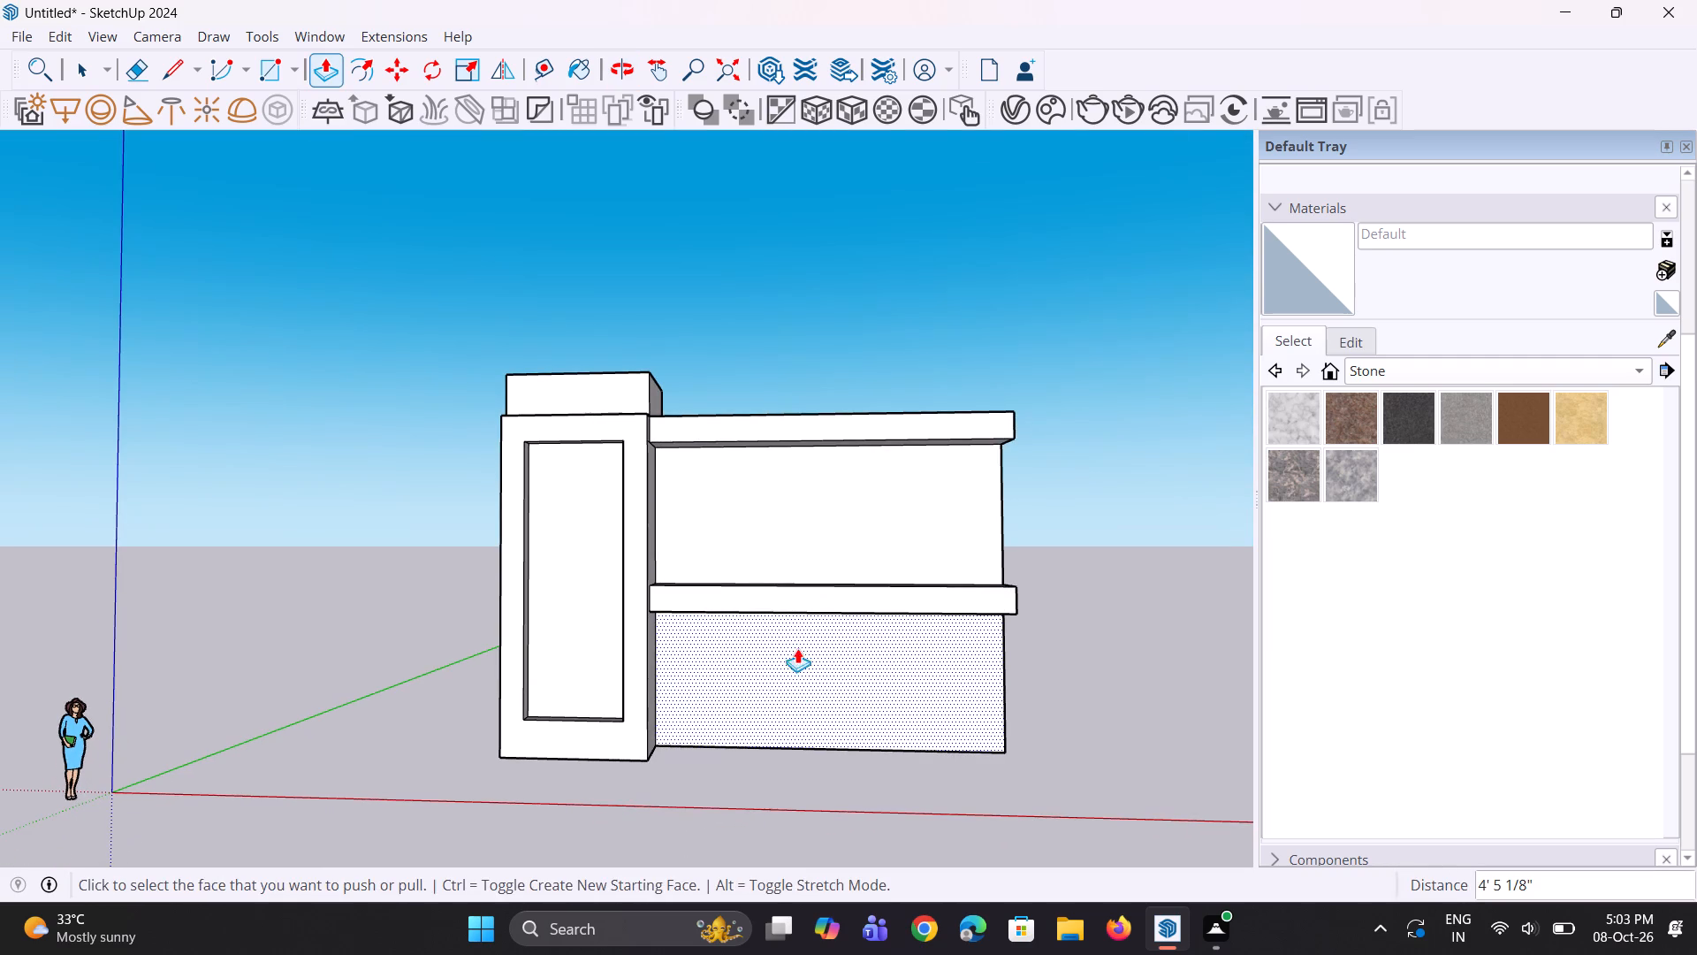
middle_click_drag(783, 625, 767, 613)
scroll(694, 594, "up", 3)
middle_click_drag(673, 594, 692, 592)
Copy the mid-height slab band's top front edge slightly downward onto its front face.
key("space")
key("space")
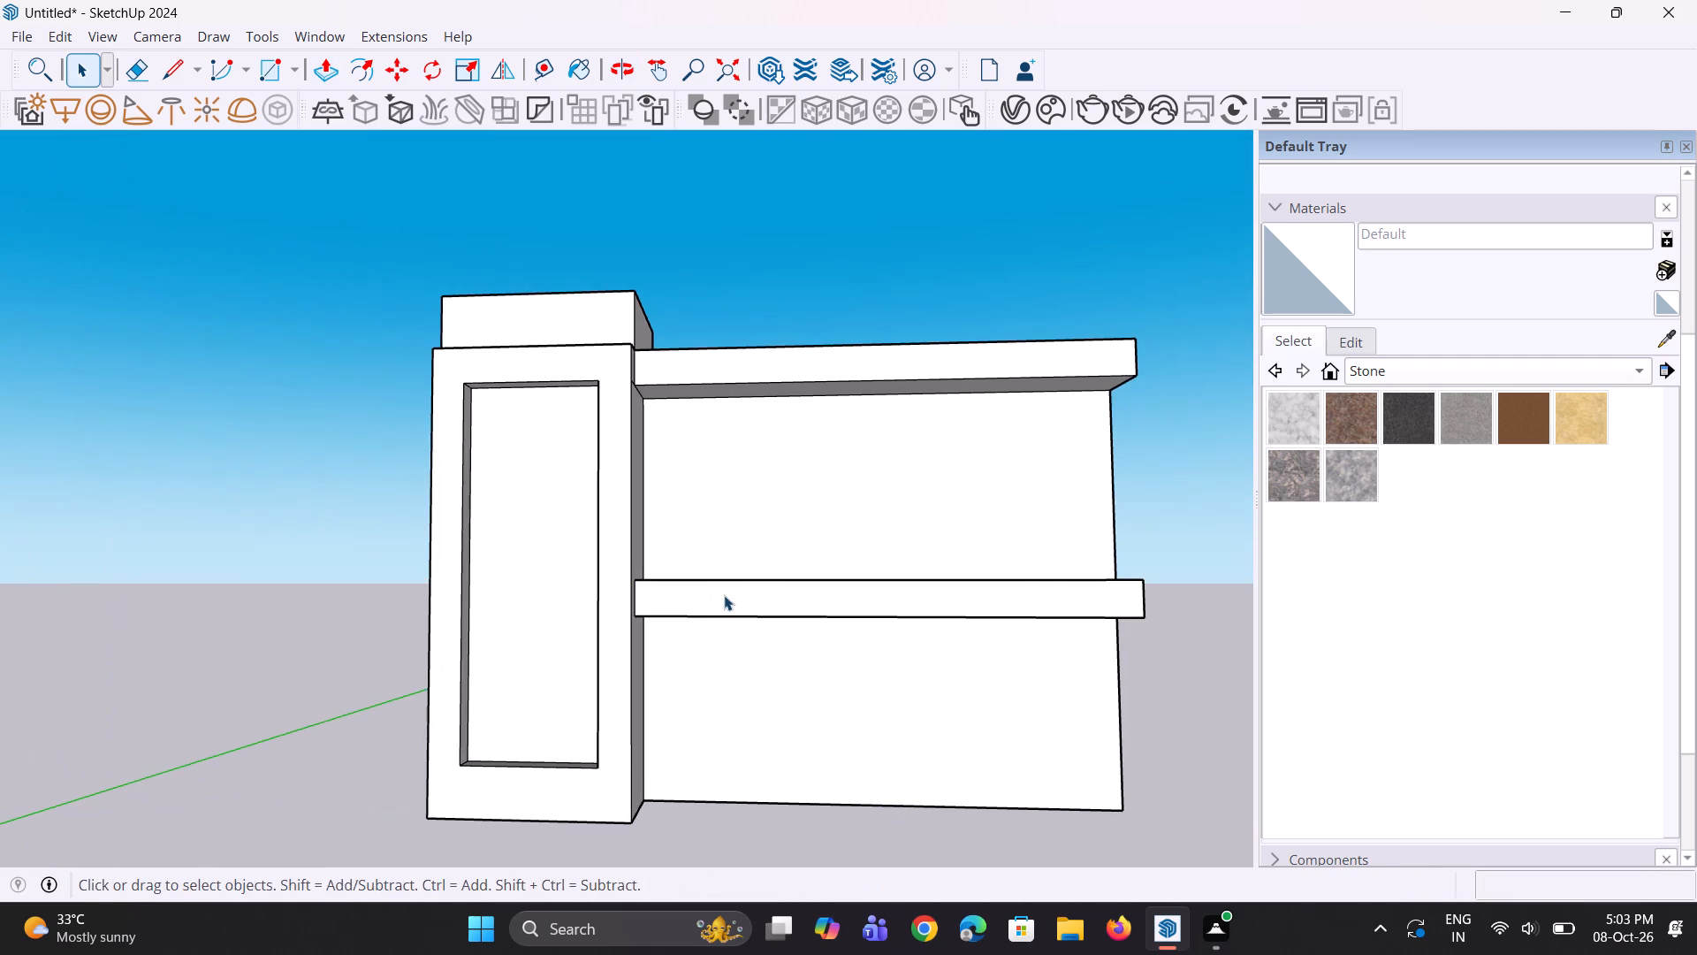
middle_click_drag(723, 588, 714, 638)
scroll(662, 595, "up", 3)
middle_click_drag(660, 590, 620, 707)
scroll(677, 677, "up", 3)
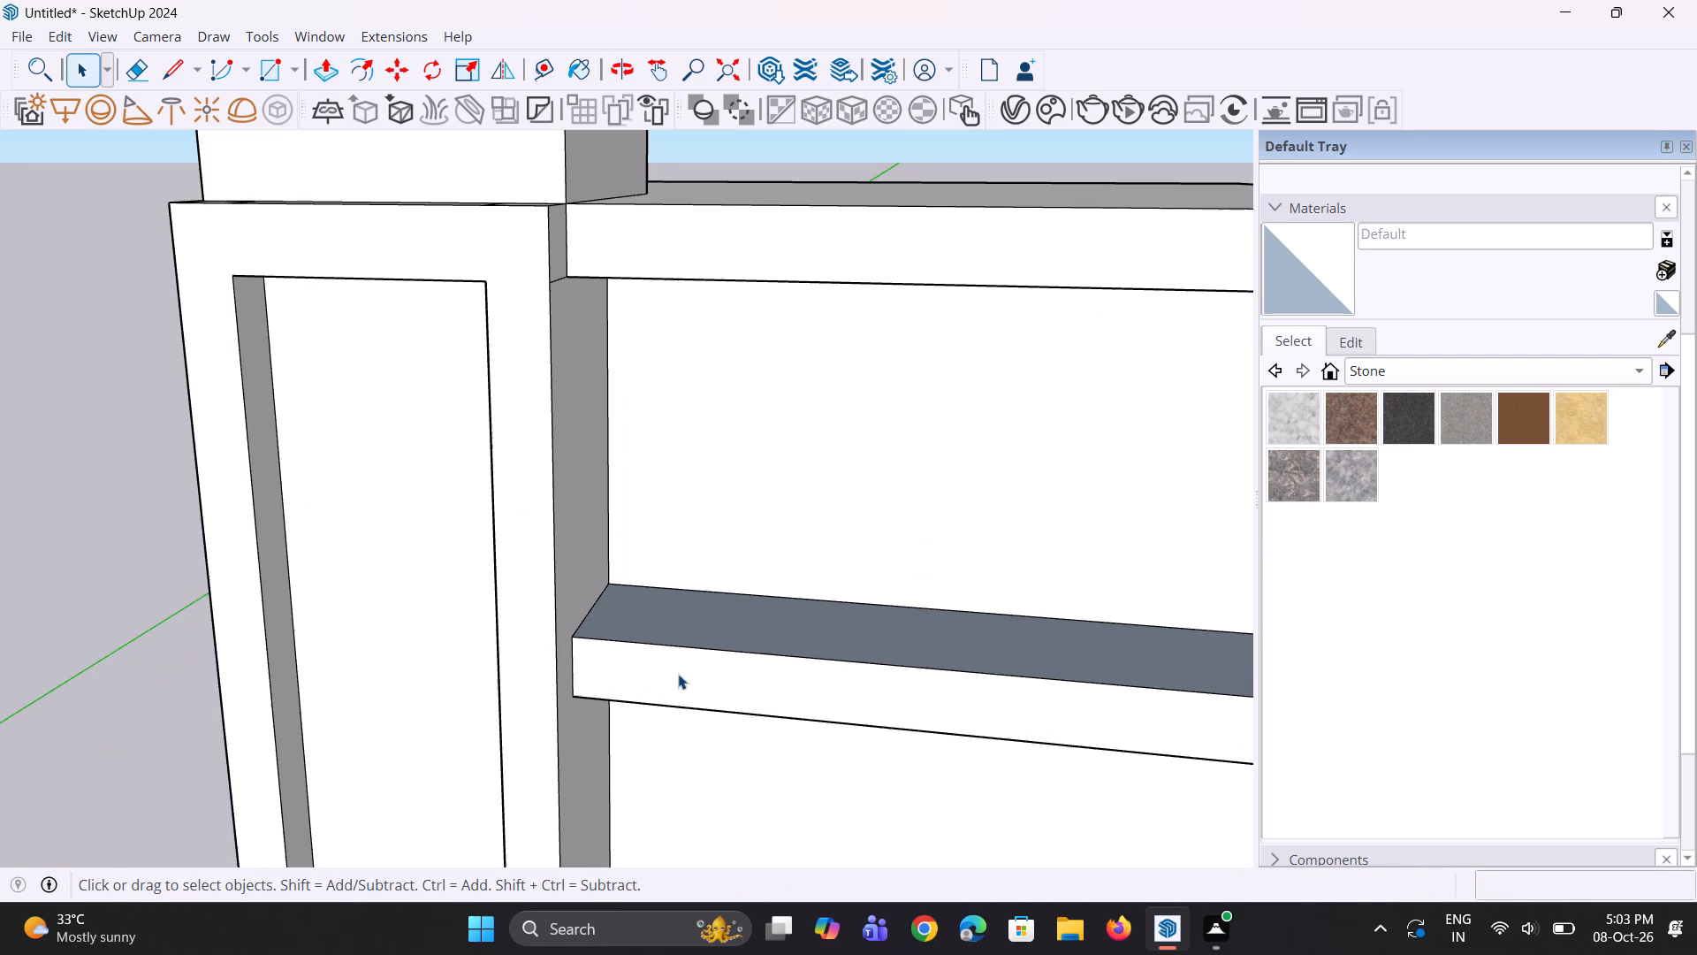
left_click(687, 648)
scroll(676, 649, "up", 2)
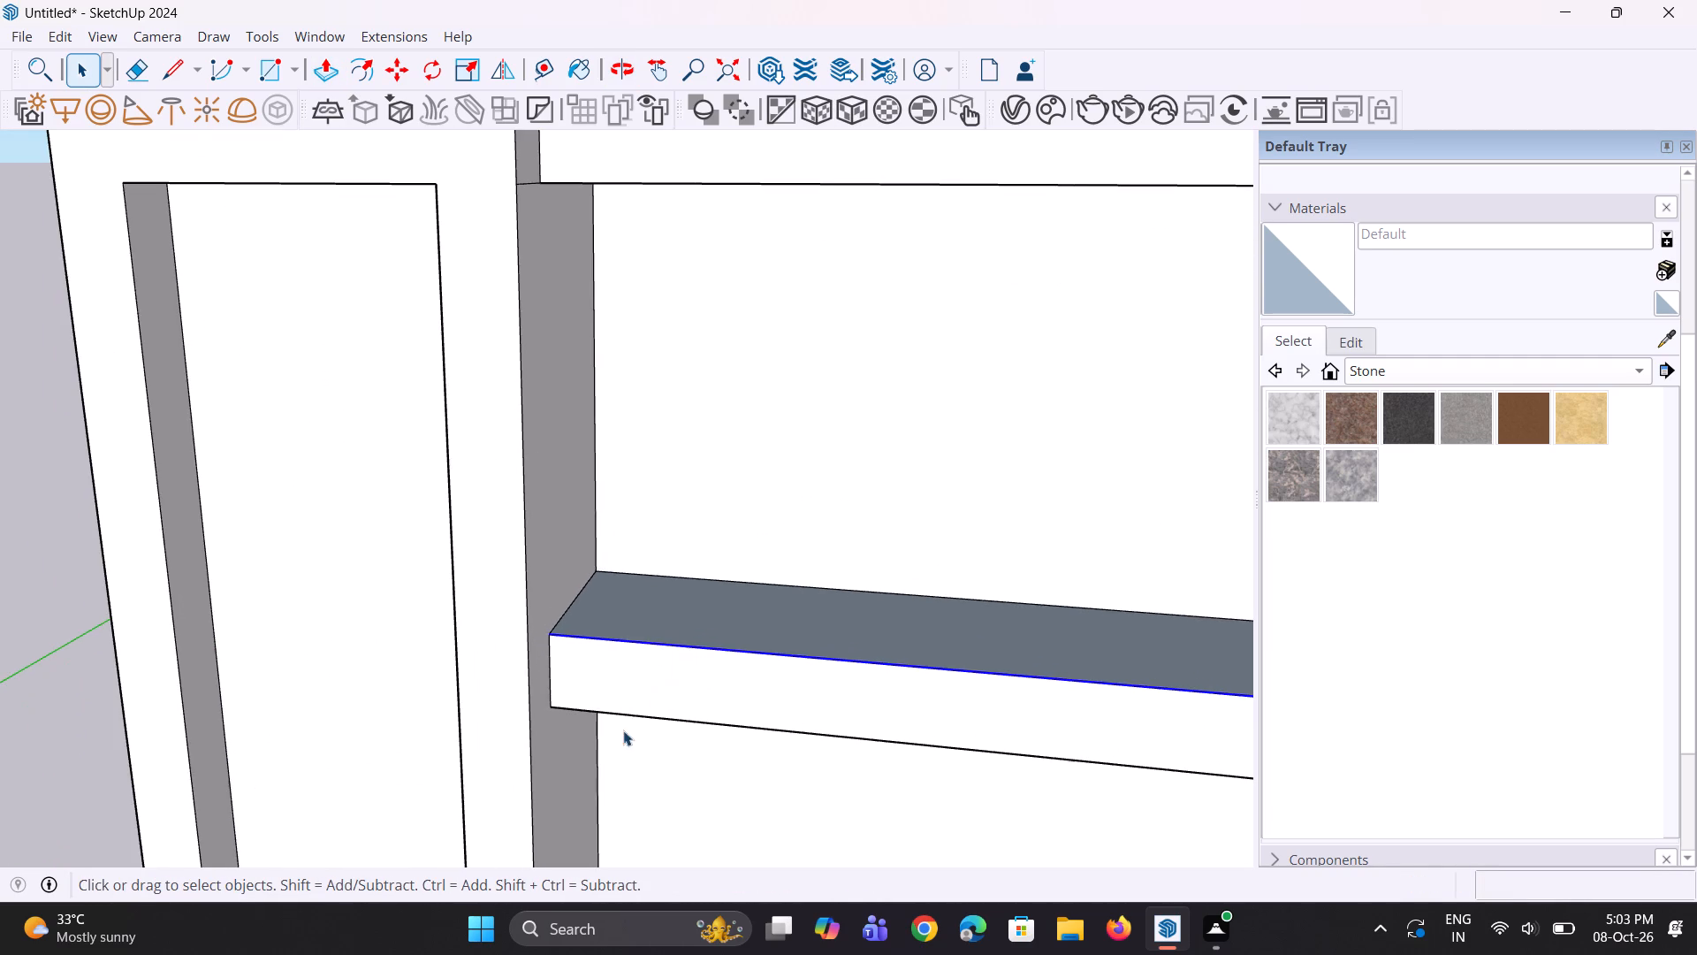
middle_click_drag(623, 730, 658, 599)
key("m")
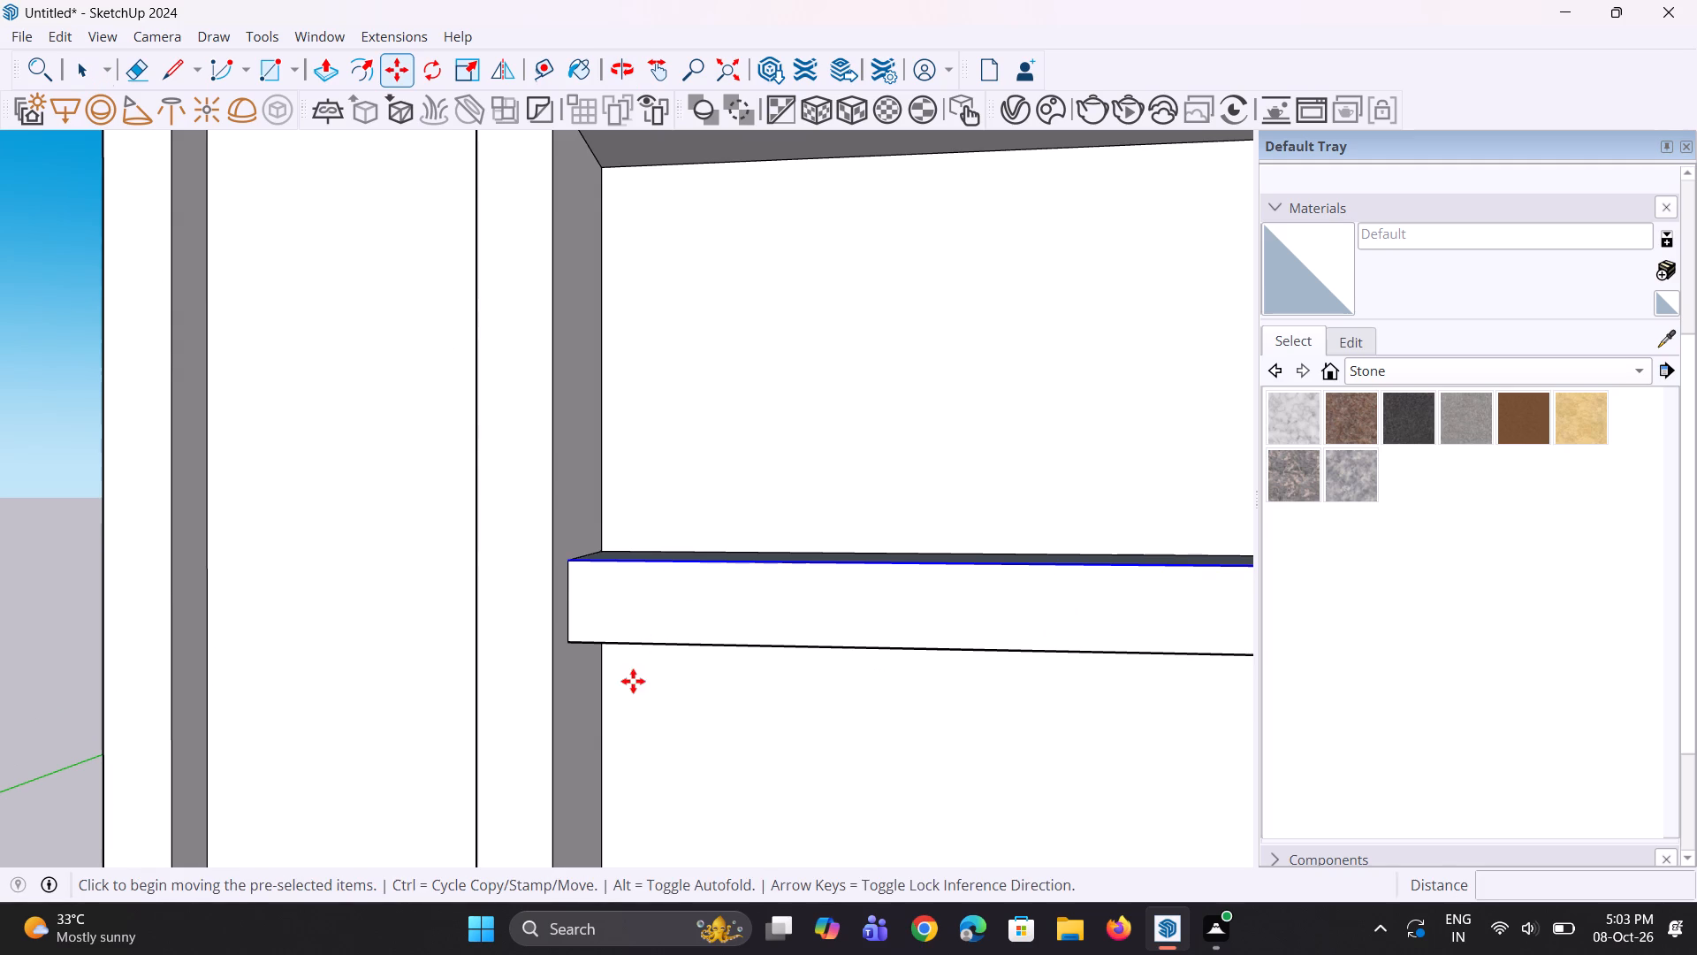
scroll(575, 578, "up", 2)
left_click(574, 562)
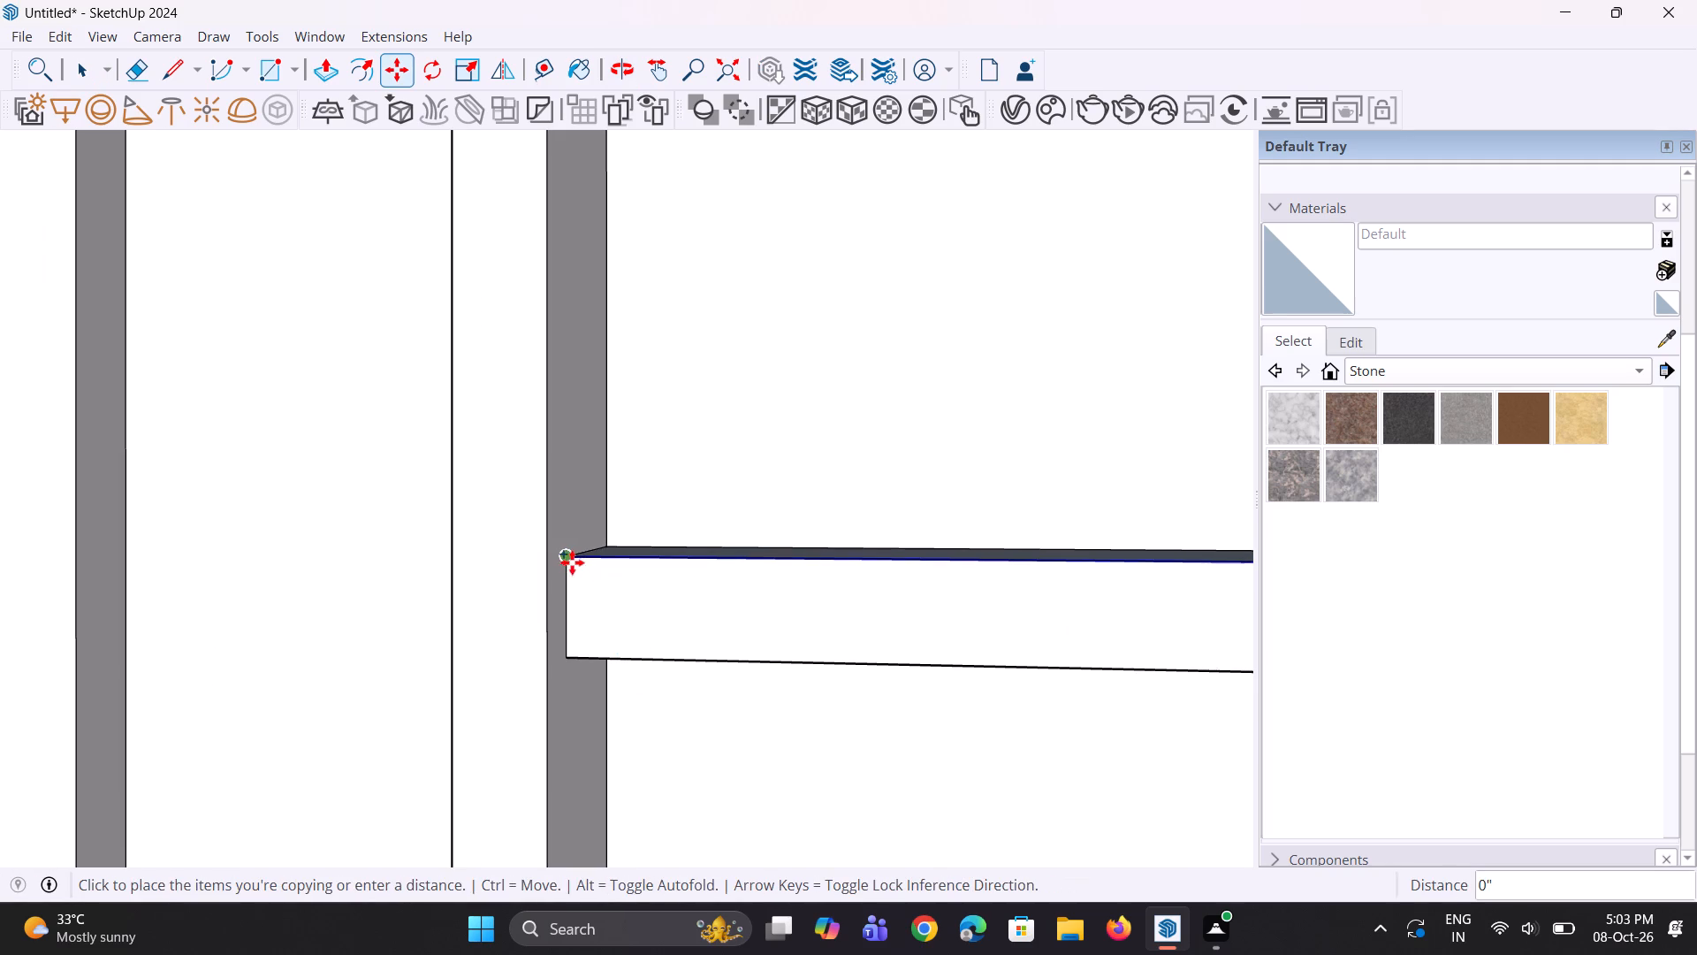
left_click(572, 575)
key("space")
key("space")
Copy the mid-height slab band's bottom front edge upward about 4 1/2" onto its front face.
middle_click_drag(613, 673, 620, 648)
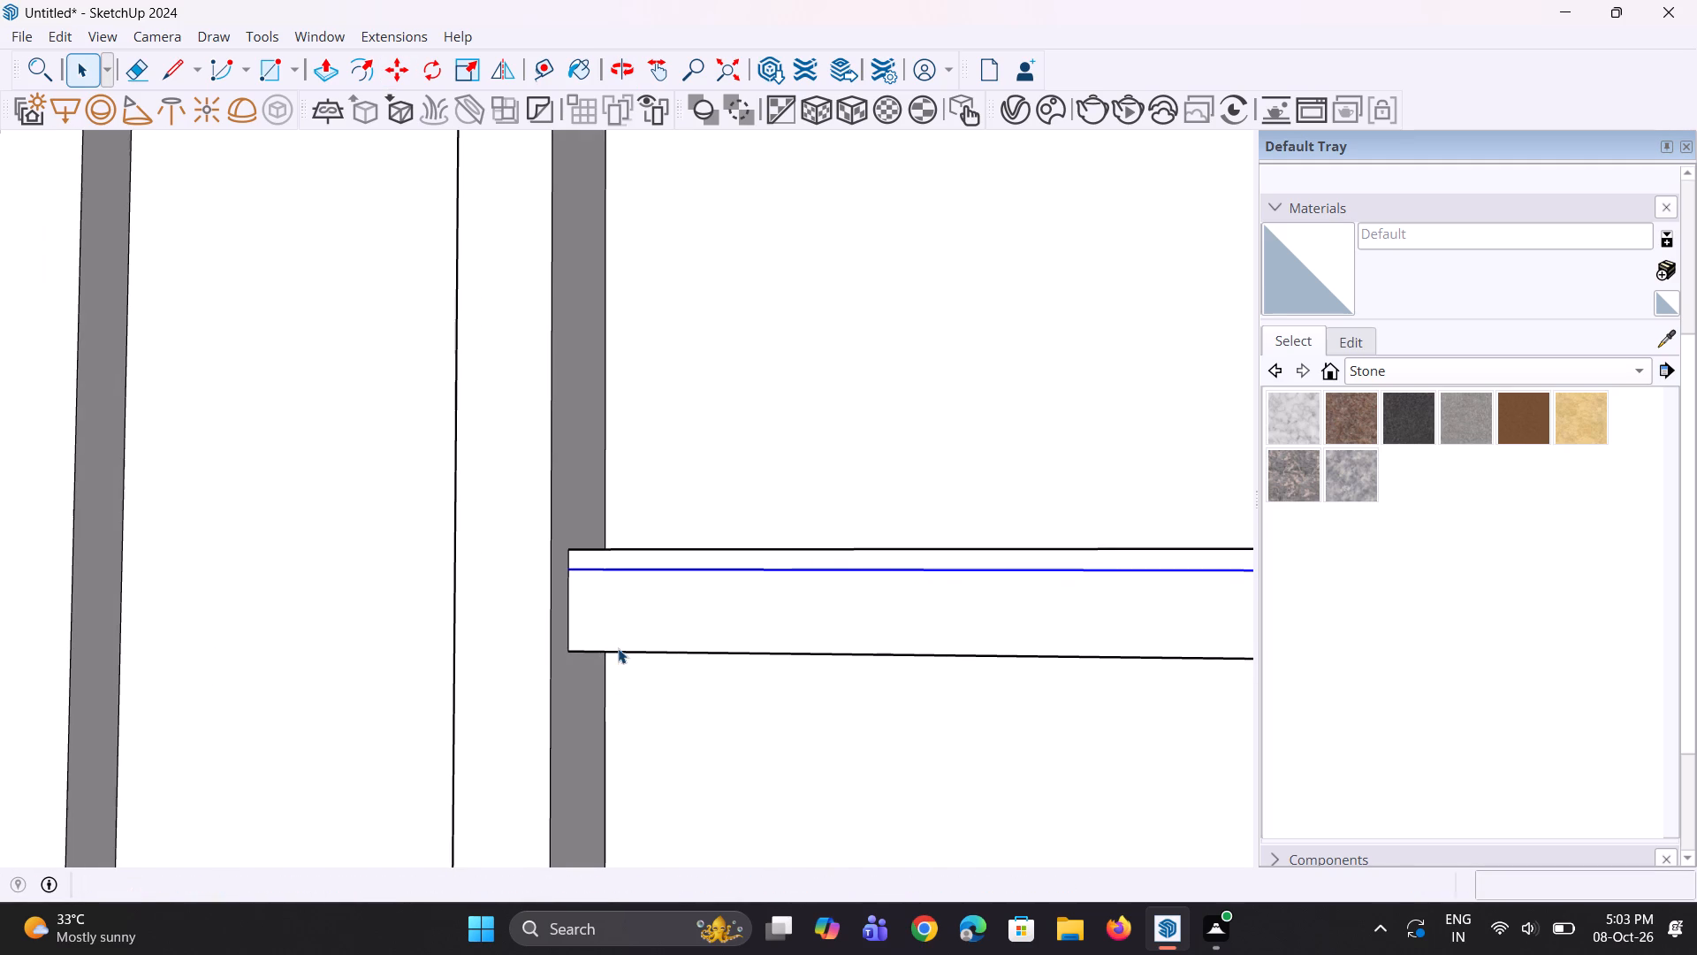
left_click(603, 653)
key("m")
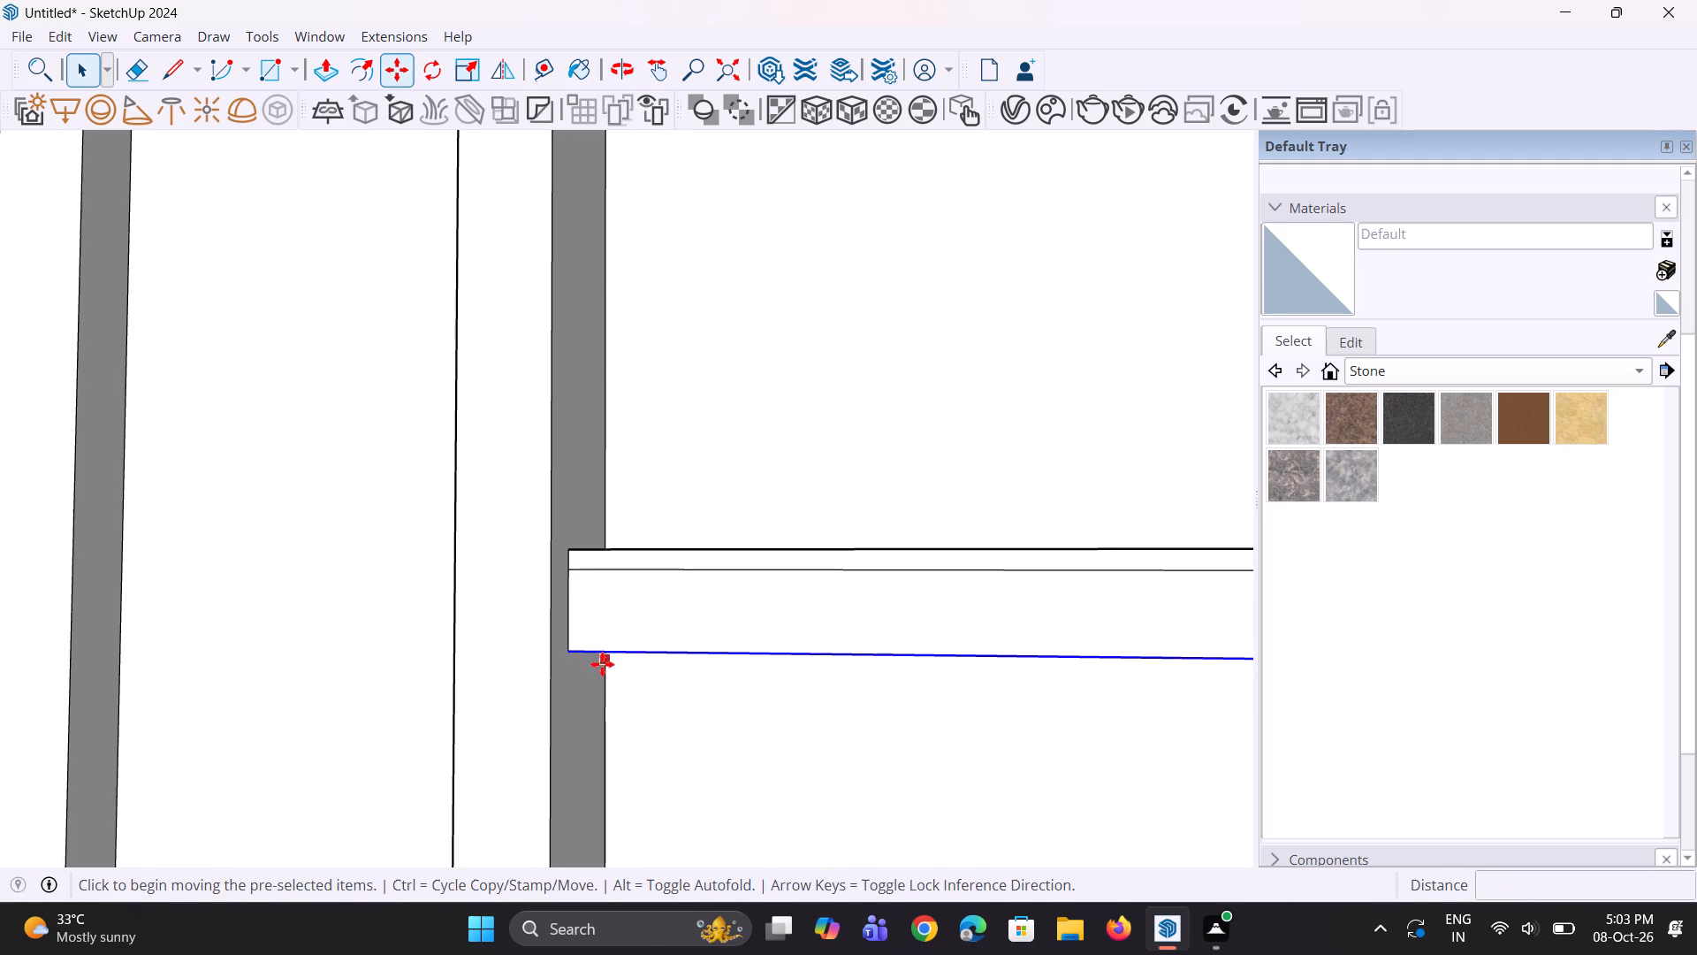
scroll(557, 661, "up", 2)
left_click(567, 653)
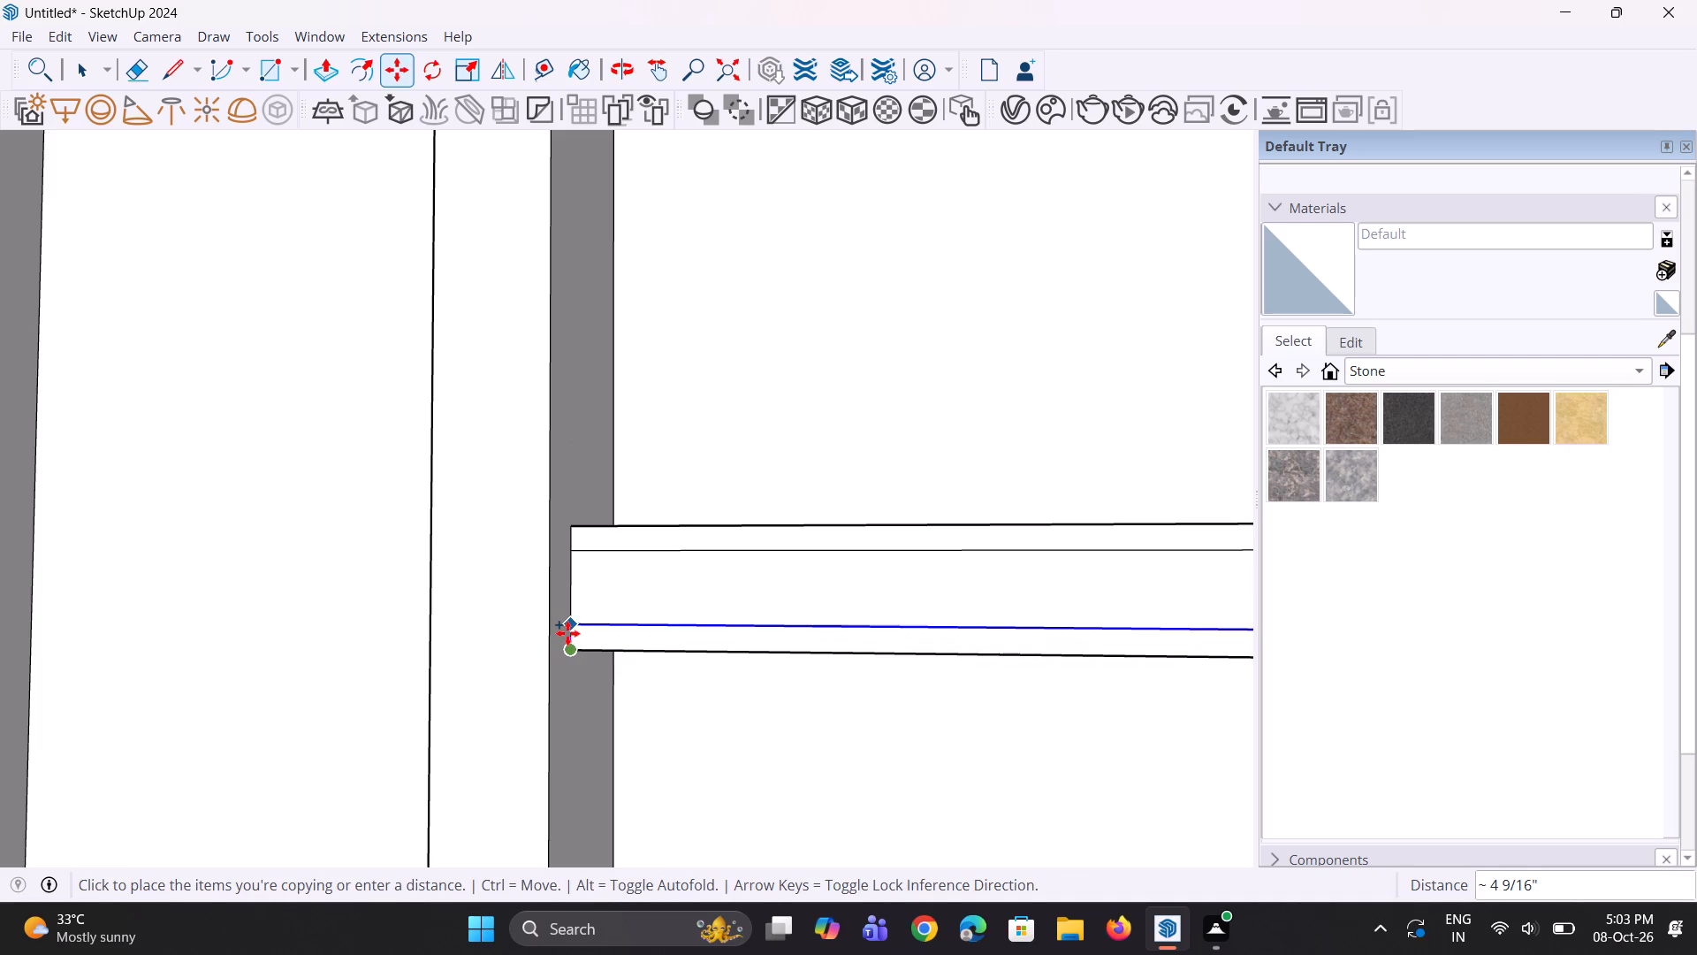
left_click_drag(568, 633, 571, 642)
scroll(618, 726, "down", 8)
middle_click_drag(654, 746, 710, 752)
key("space")
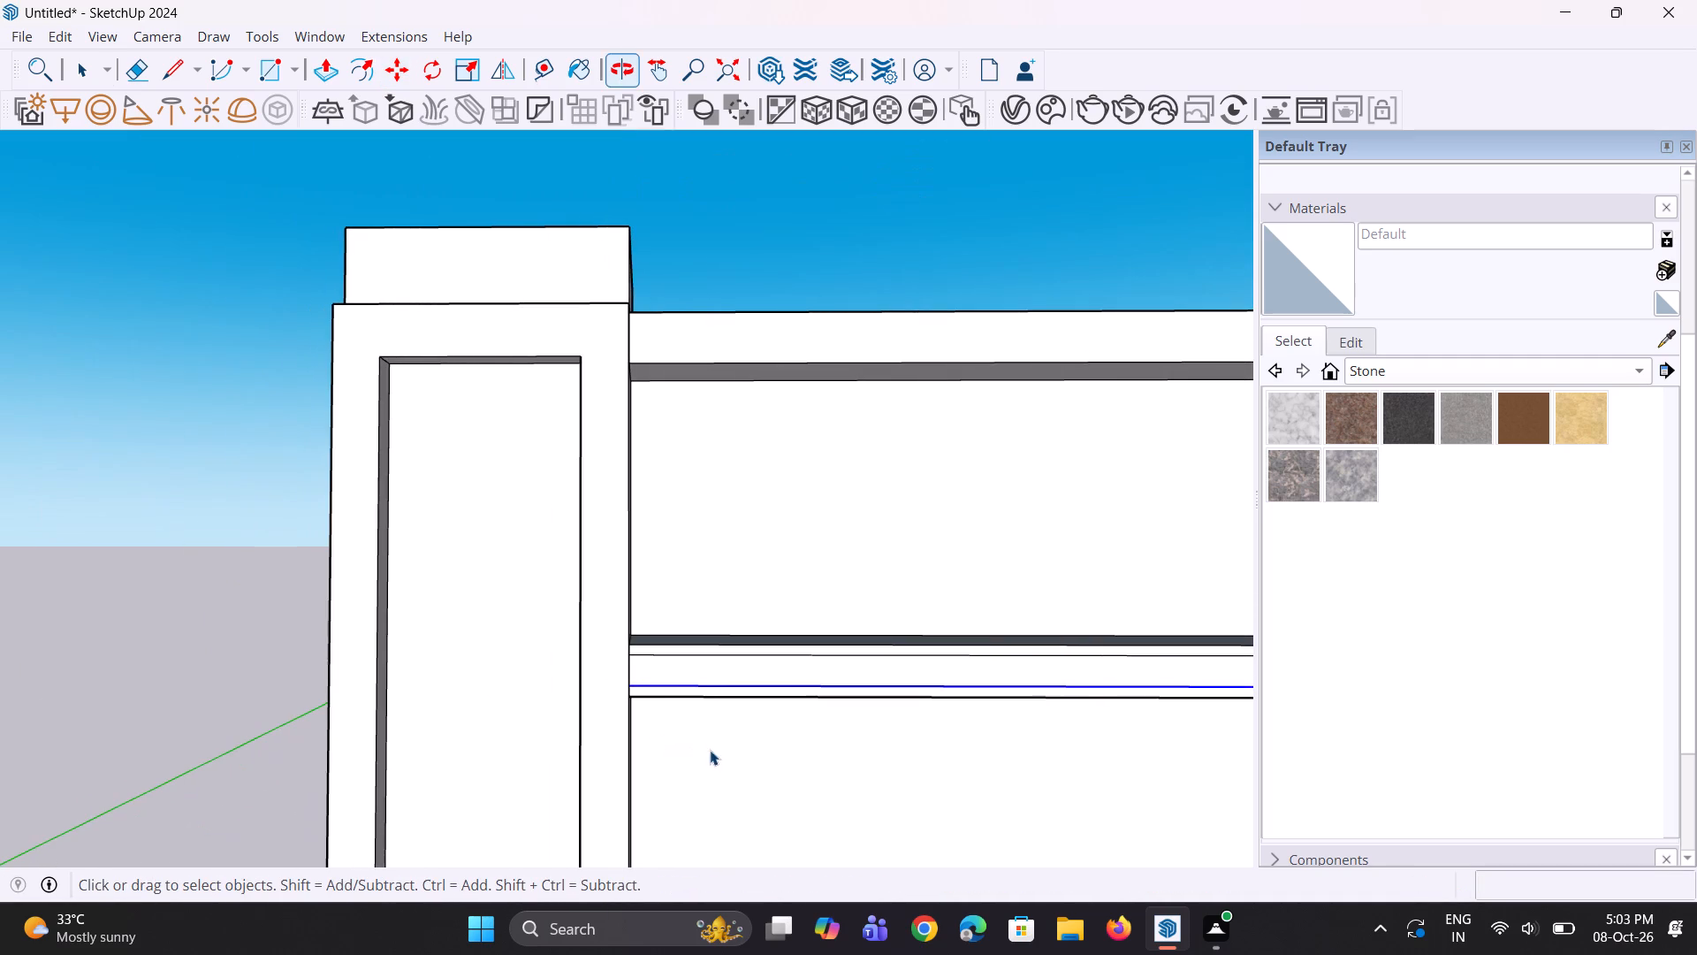
key("space")
Copy the vertical edge segment at the slab band's frame-side end slightly inward between the two inset lines.
middle_click_drag(638, 675, 512, 676)
scroll(564, 680, "up", 5)
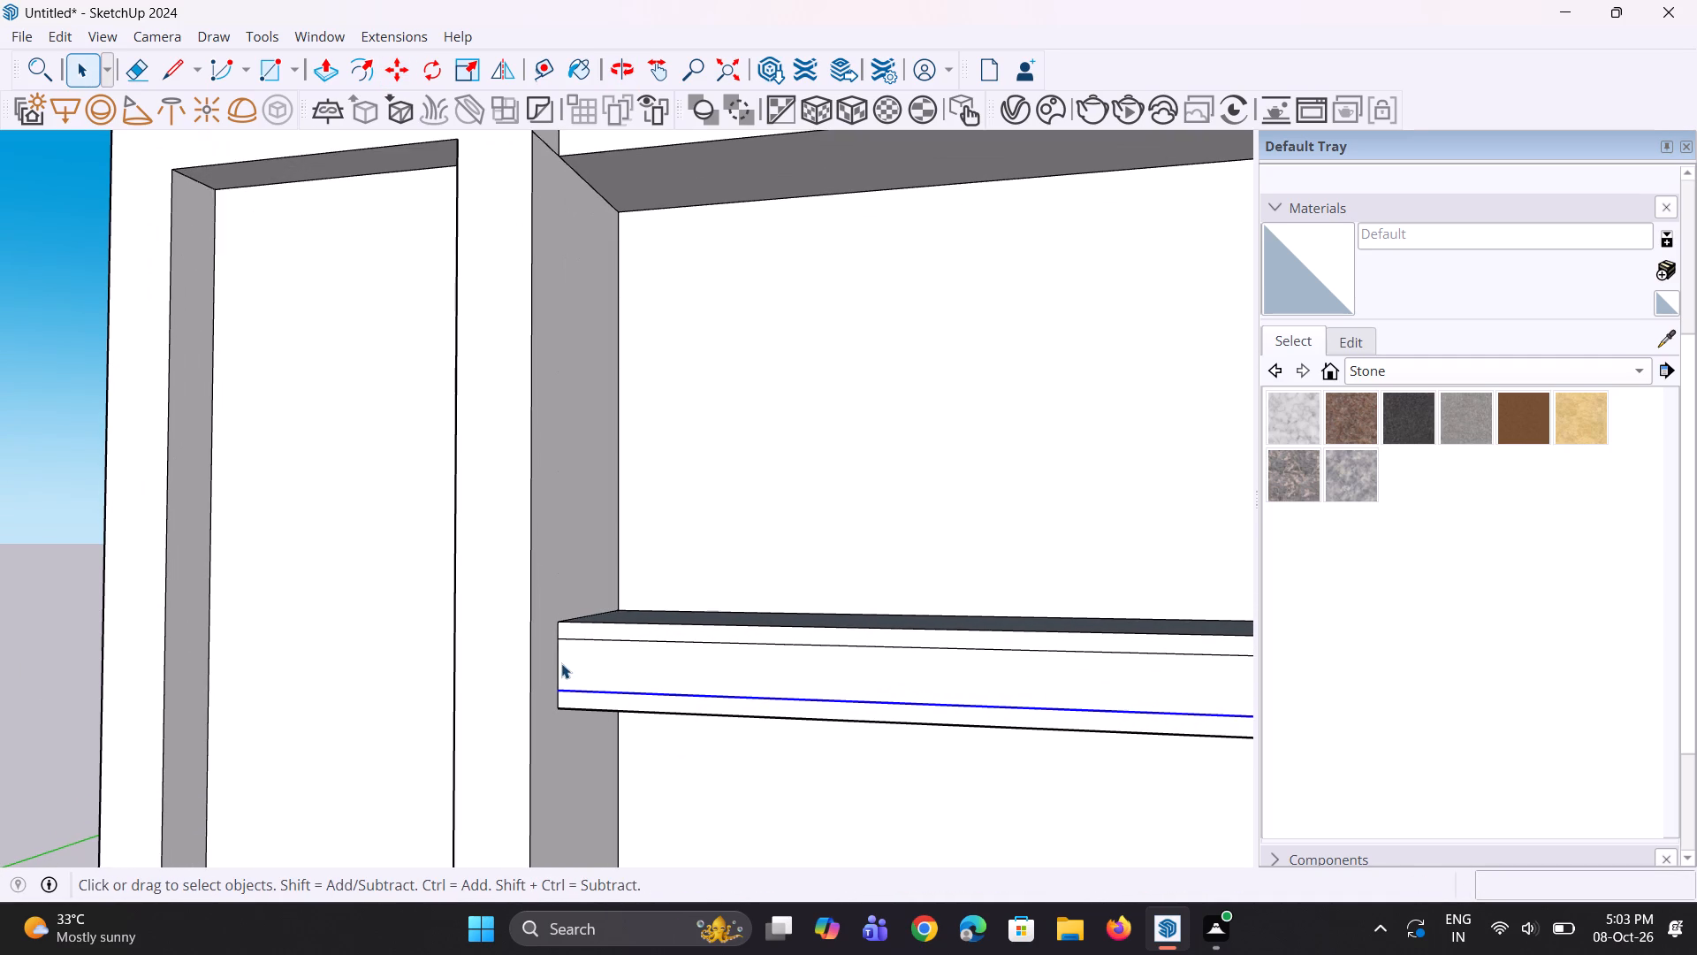
left_click(557, 661)
scroll(558, 680, "up", 3)
key("m")
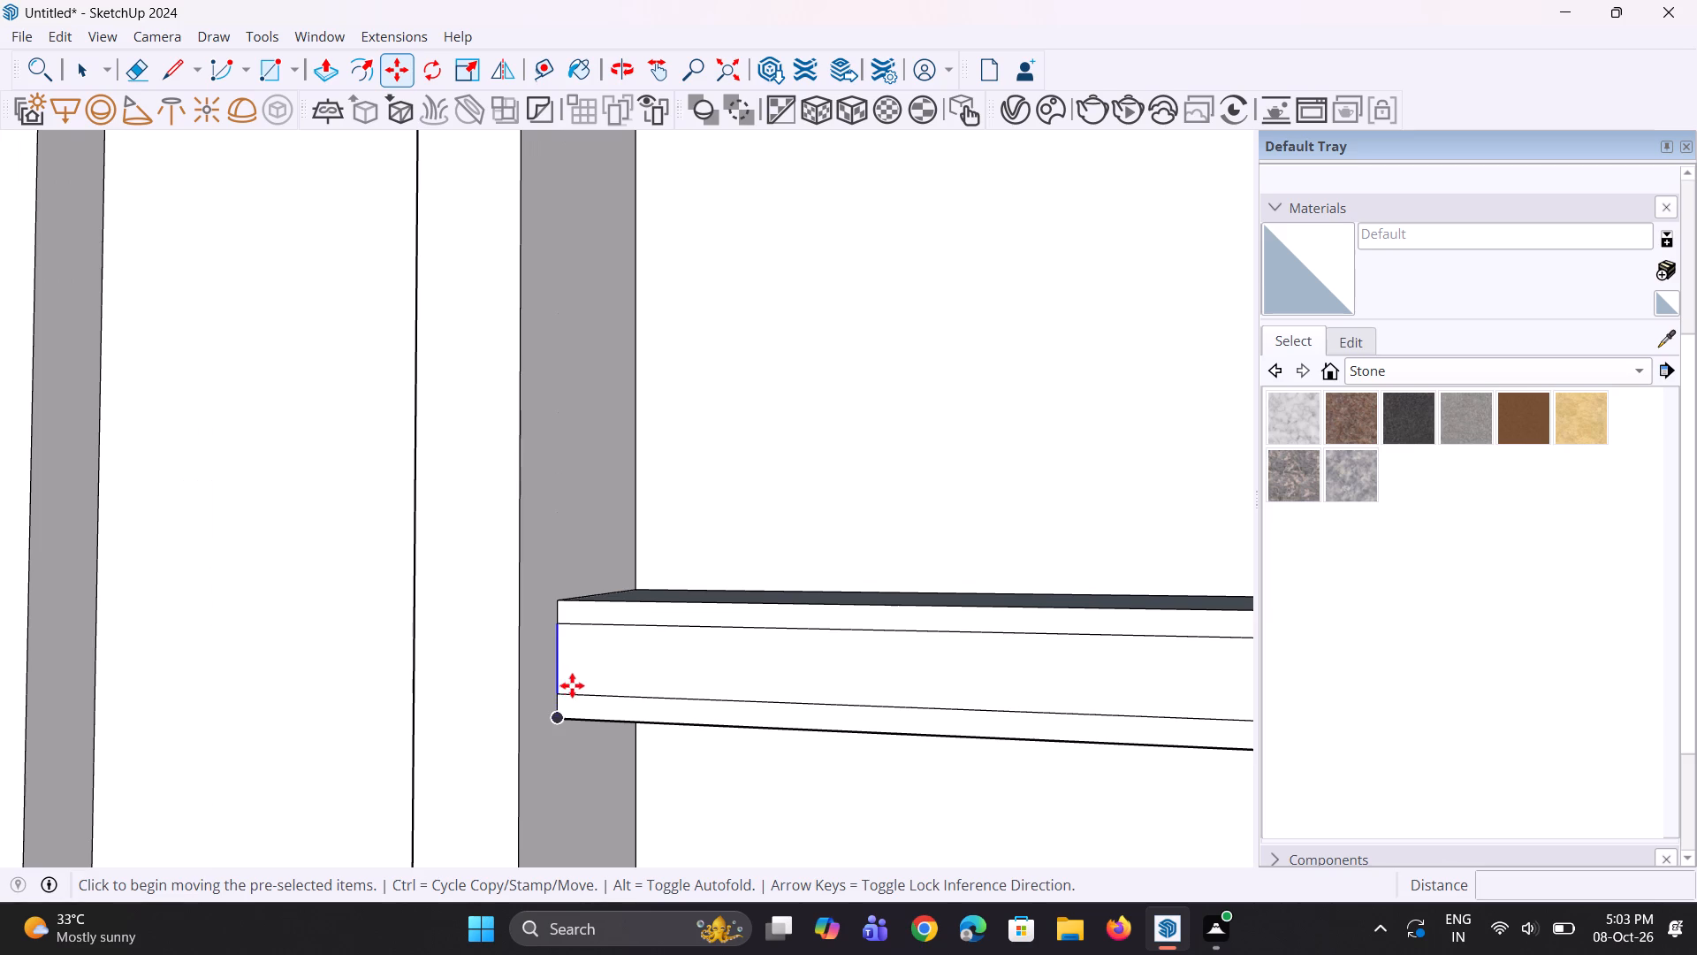
left_click(558, 700)
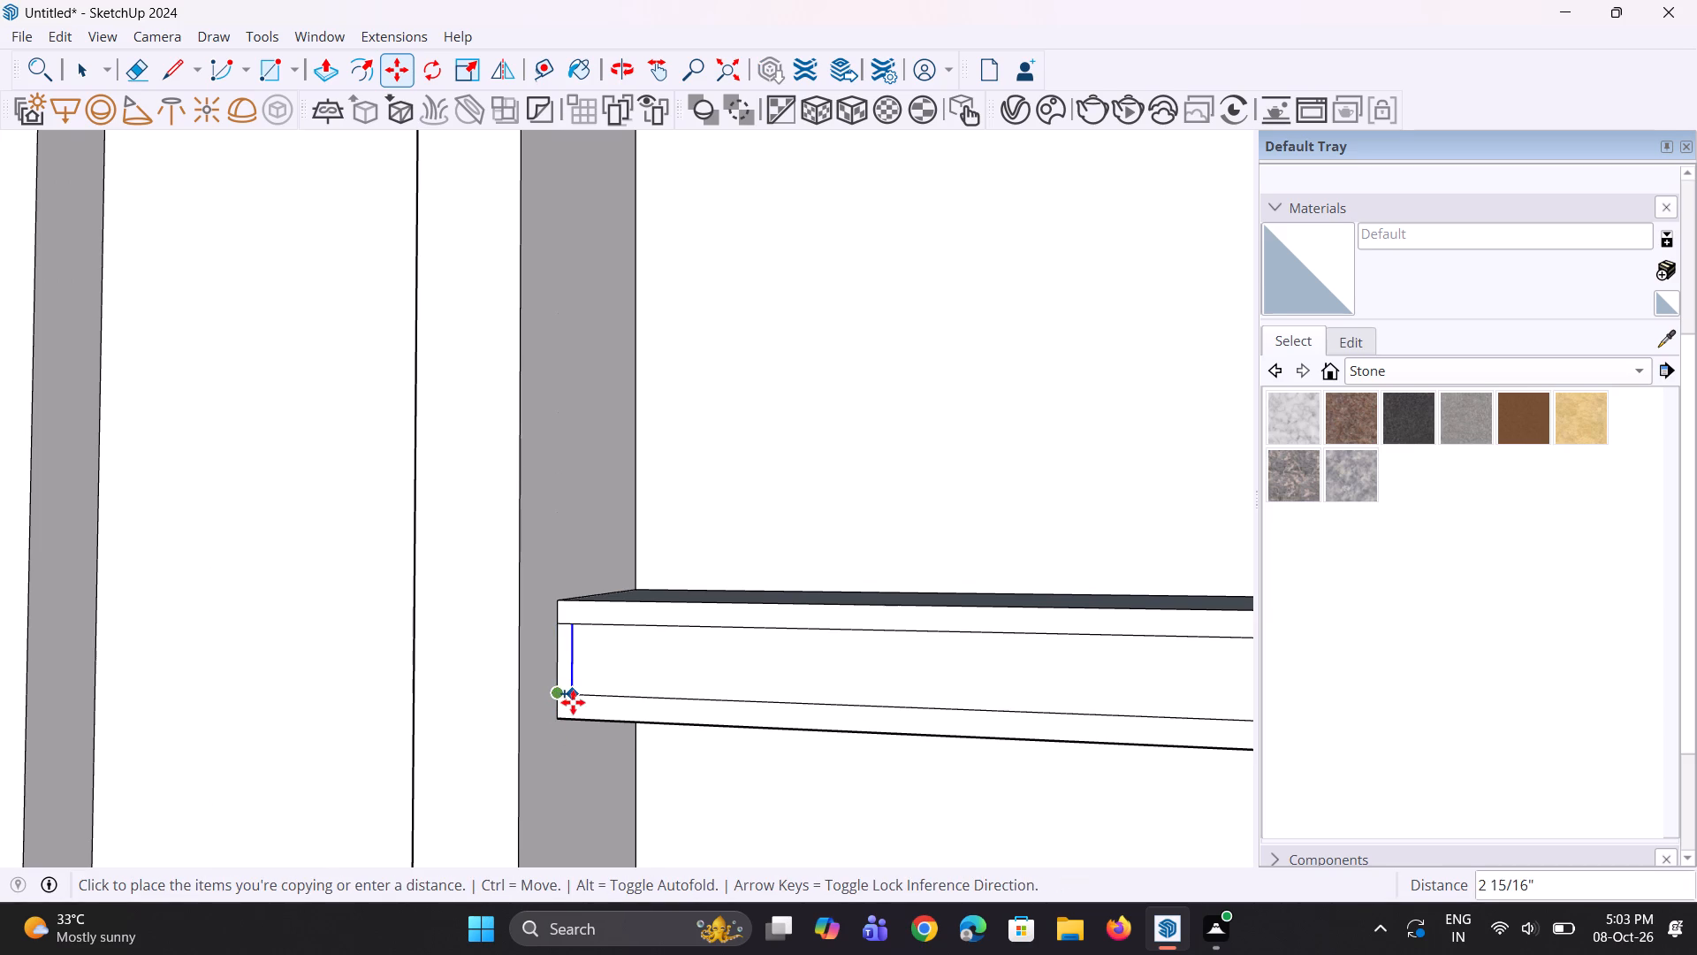
left_click(579, 705)
scroll(546, 689, "down", 6)
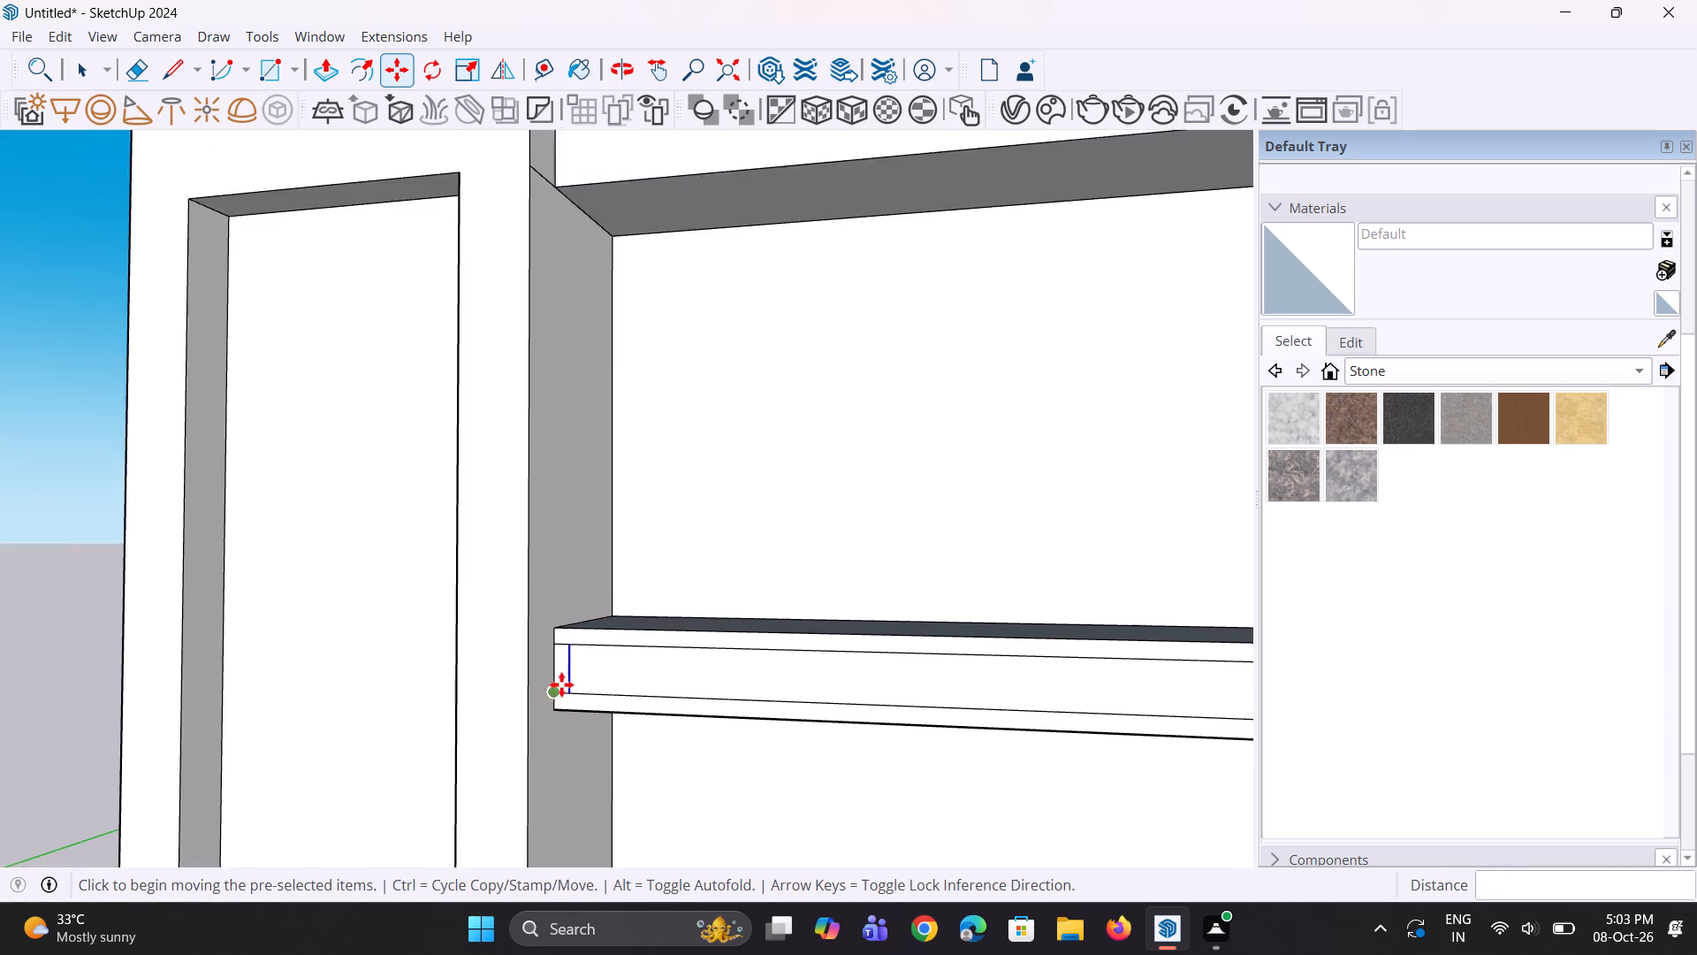
scroll(561, 684, "down", 11)
middle_click_drag(603, 719, 644, 737)
key("space")
key("space")
Copy the vertical edge segment at the slab band's free end slightly inward between the two inset lines.
scroll(868, 742, "up", 4)
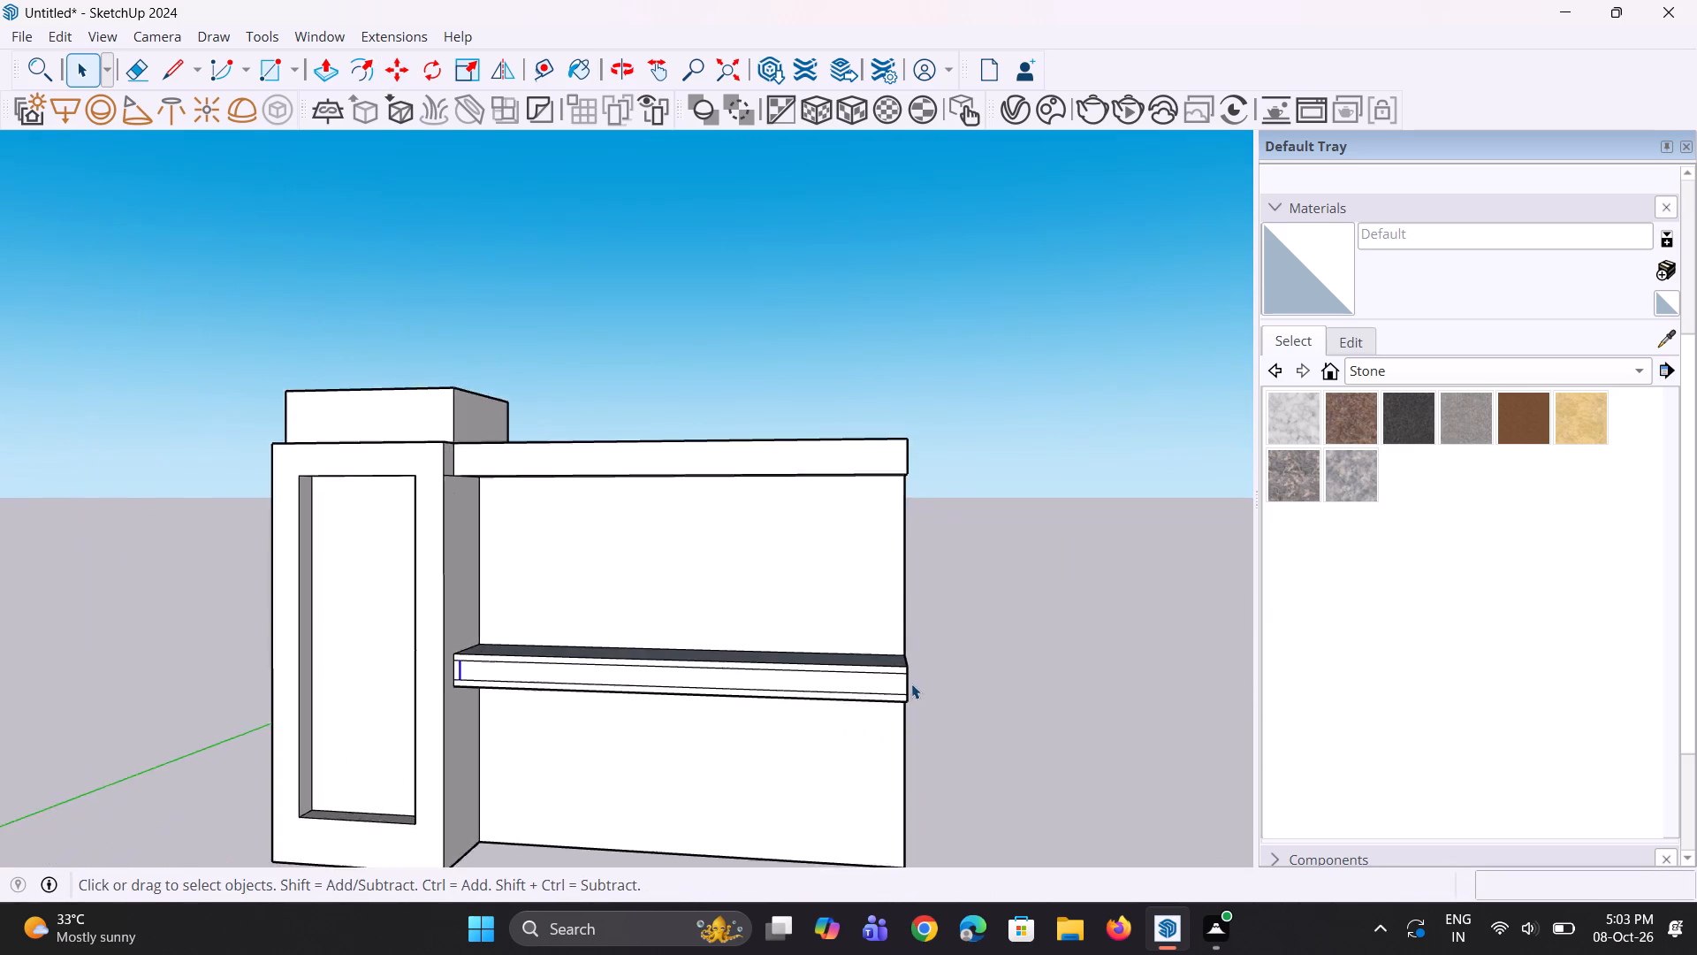
scroll(911, 684, "up", 6)
left_click(902, 684)
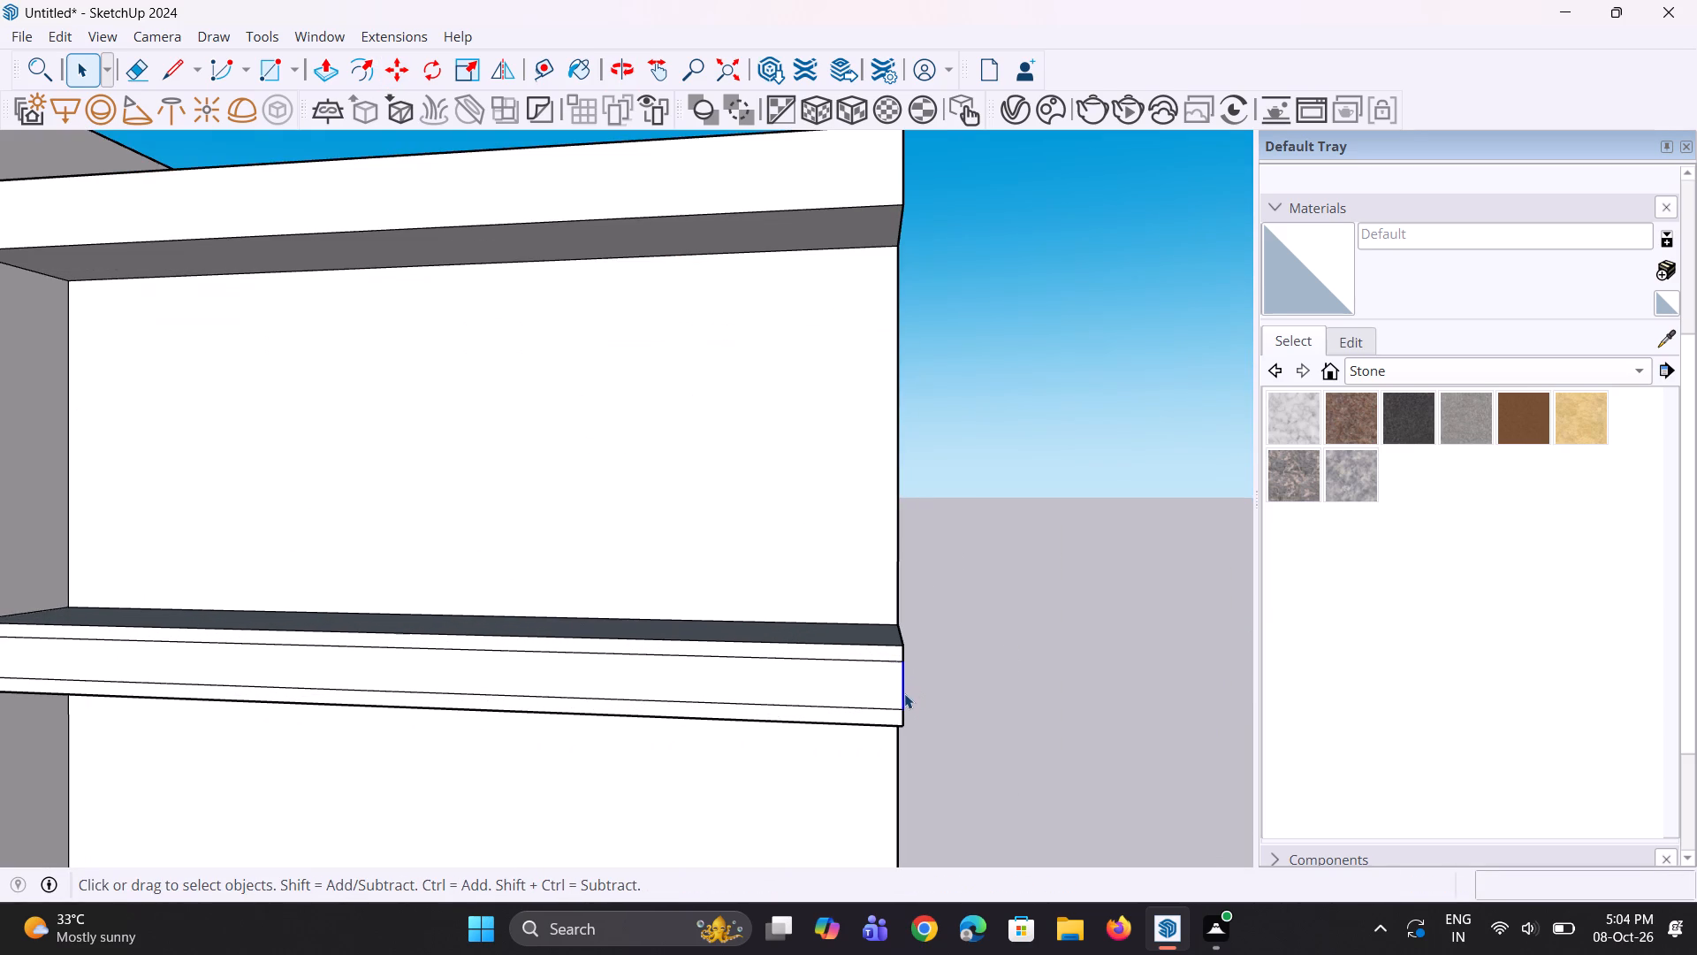
key("m")
scroll(886, 766, "up", 1, "ctrl")
scroll(883, 724, "up", 2)
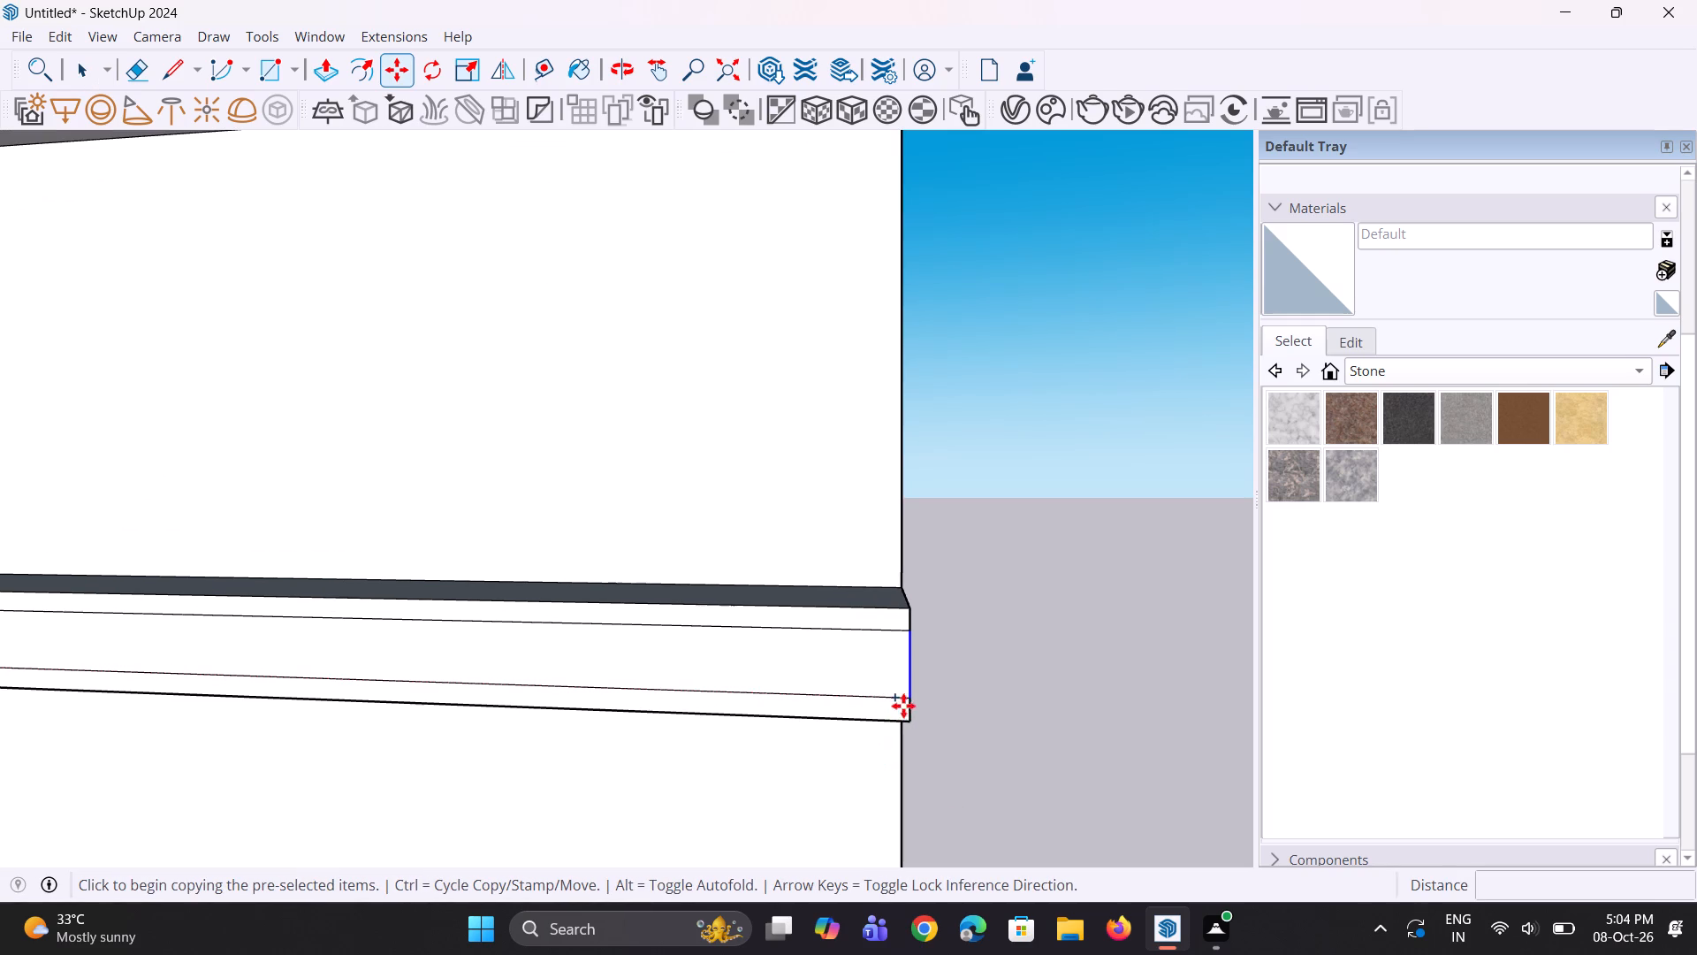
left_click(910, 702)
left_click(887, 702)
middle_click_drag(862, 711, 870, 712)
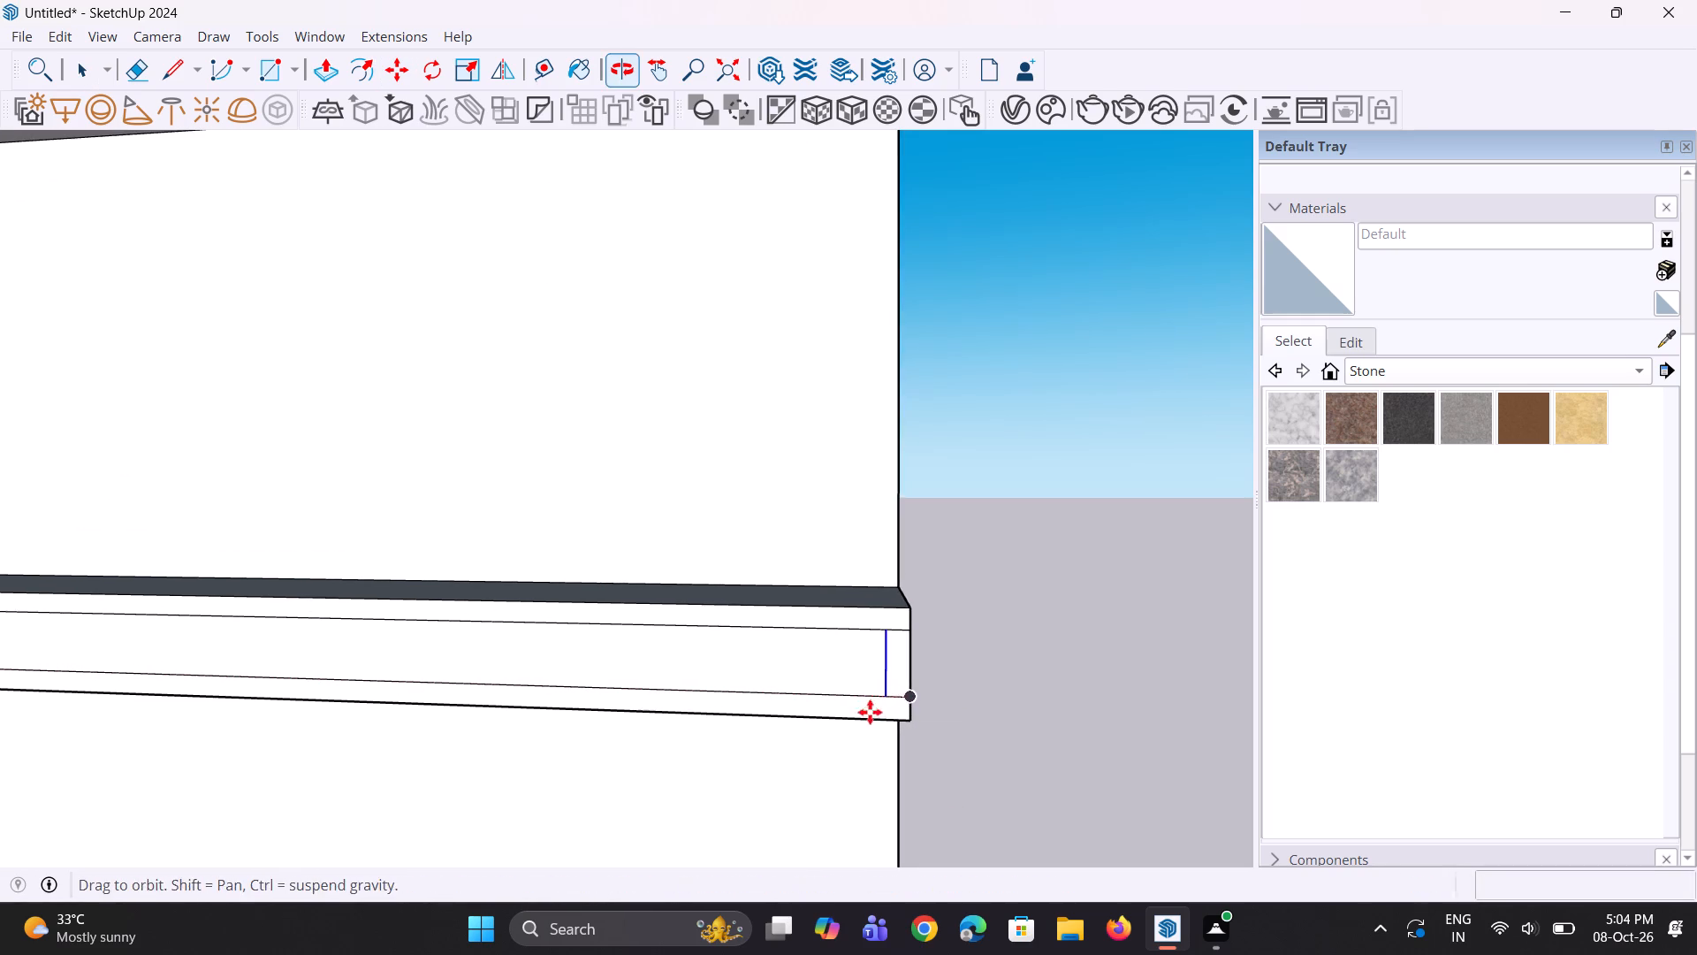
Erase the four short line stubs outside the inset rectangle at both ends of the slab band's front face.
scroll(891, 722, "down", 8)
scroll(360, 648, "up", 2)
scroll(240, 679, "up", 6)
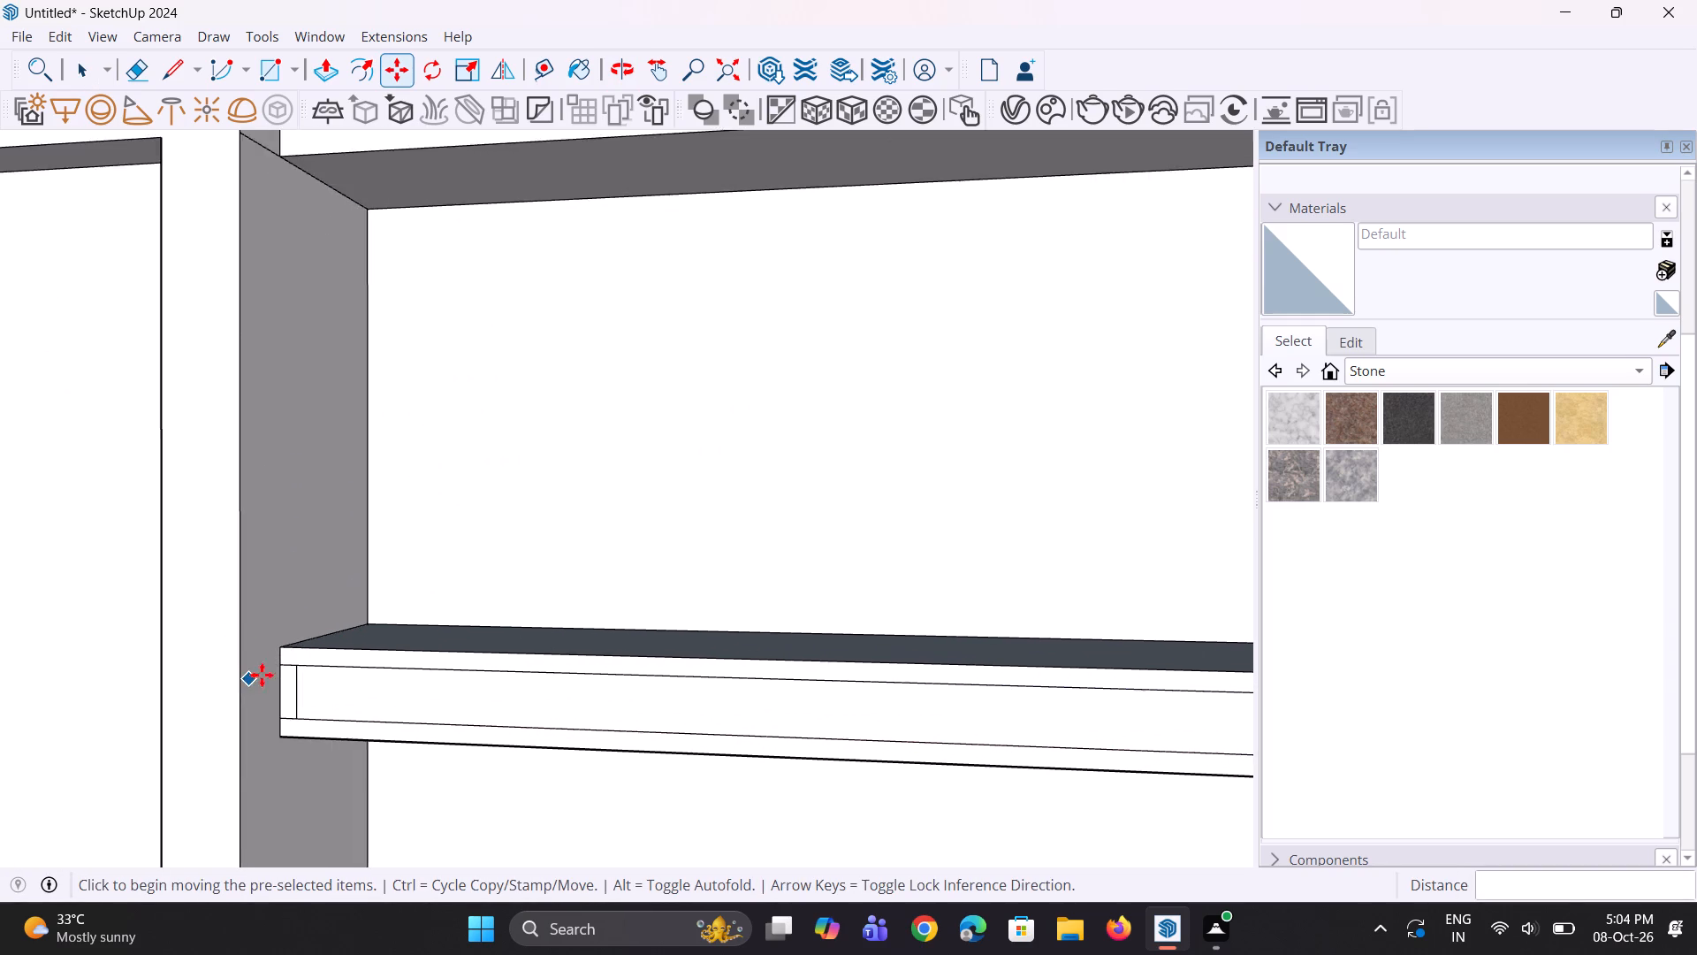
key("e")
scroll(334, 678, "up", 7)
left_click(273, 661)
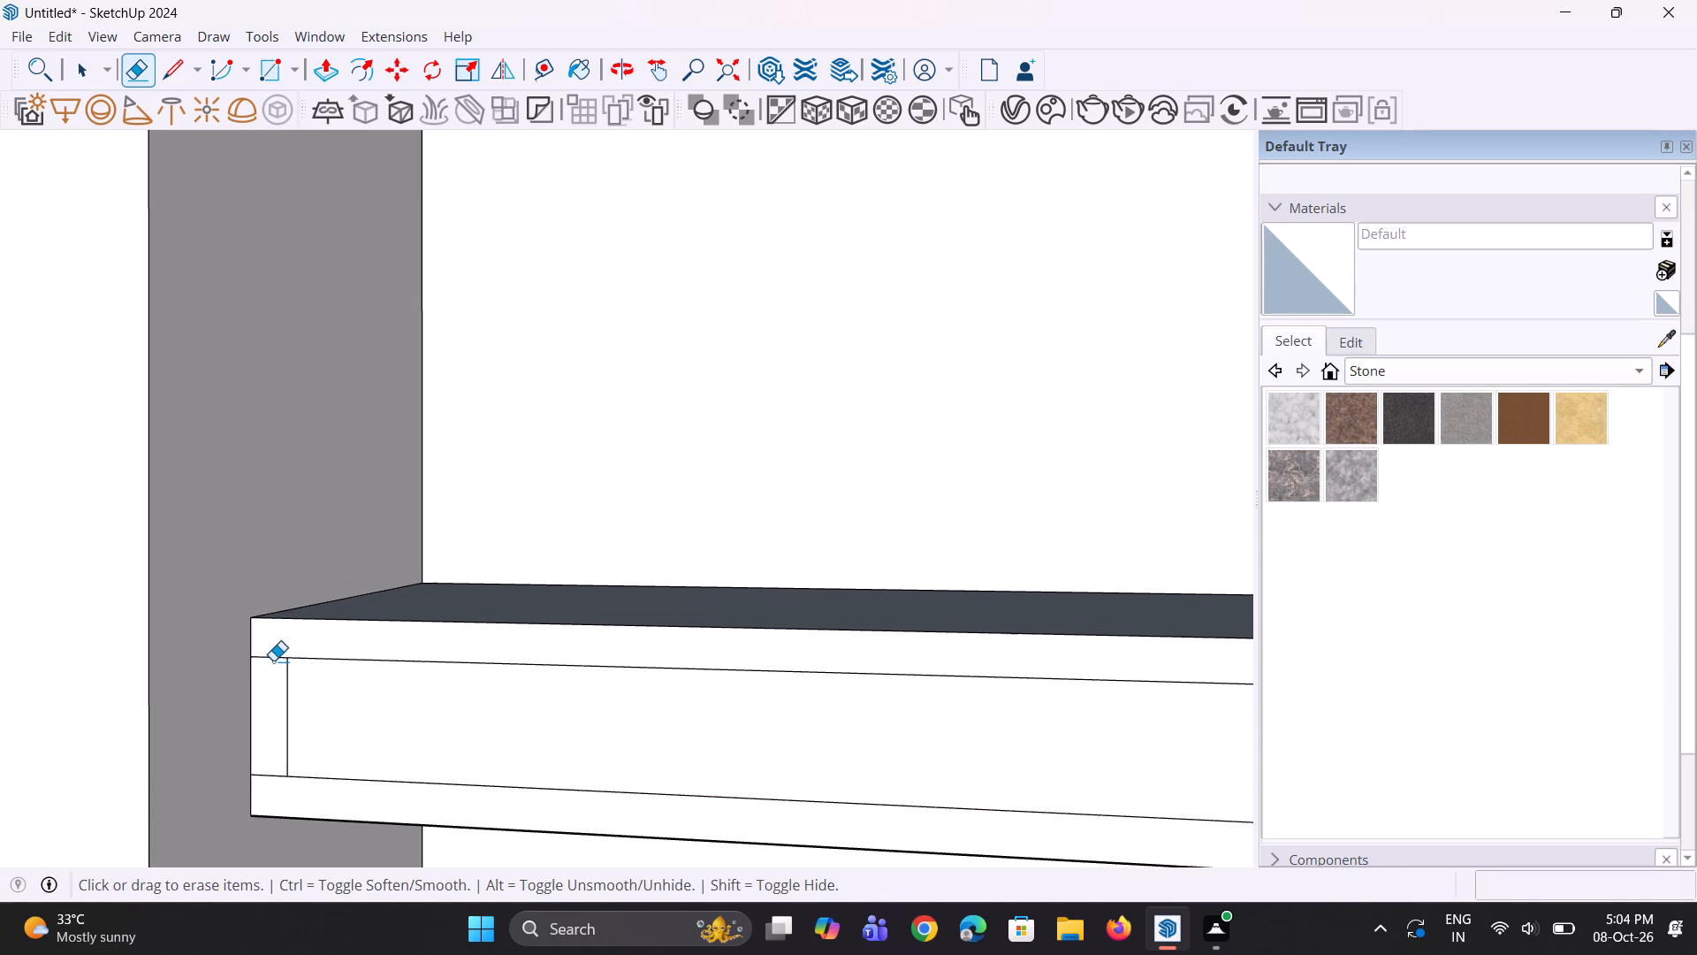
left_click(273, 659)
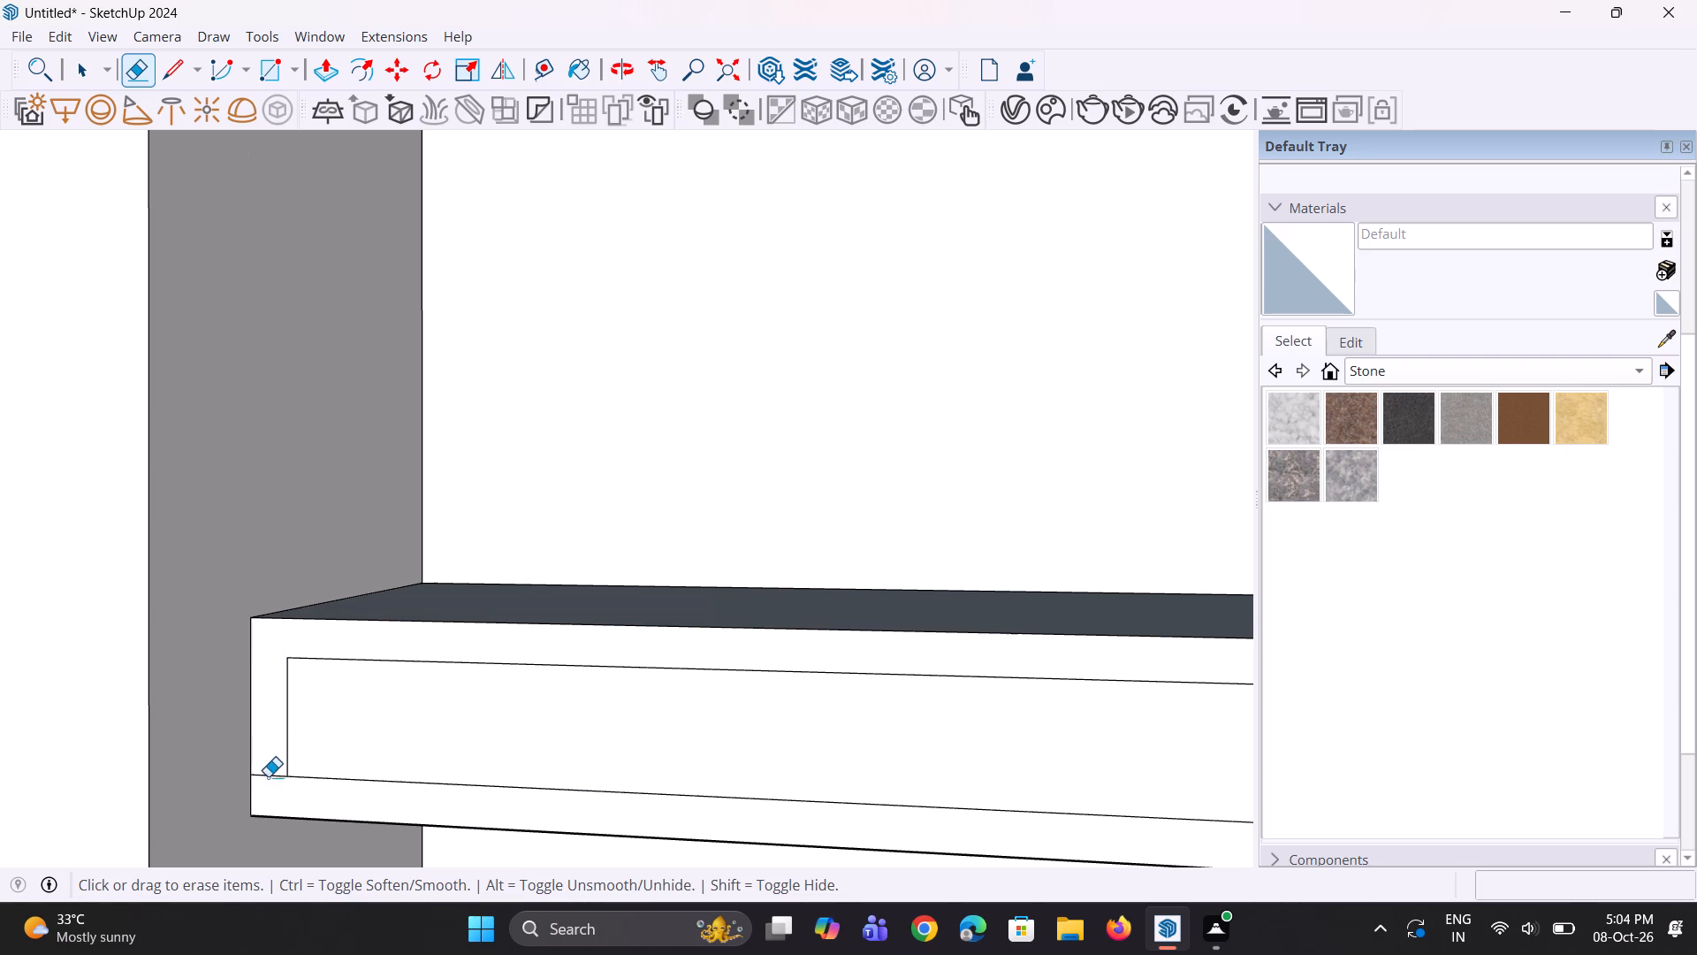
left_click(270, 774)
scroll(293, 760, "down", 14)
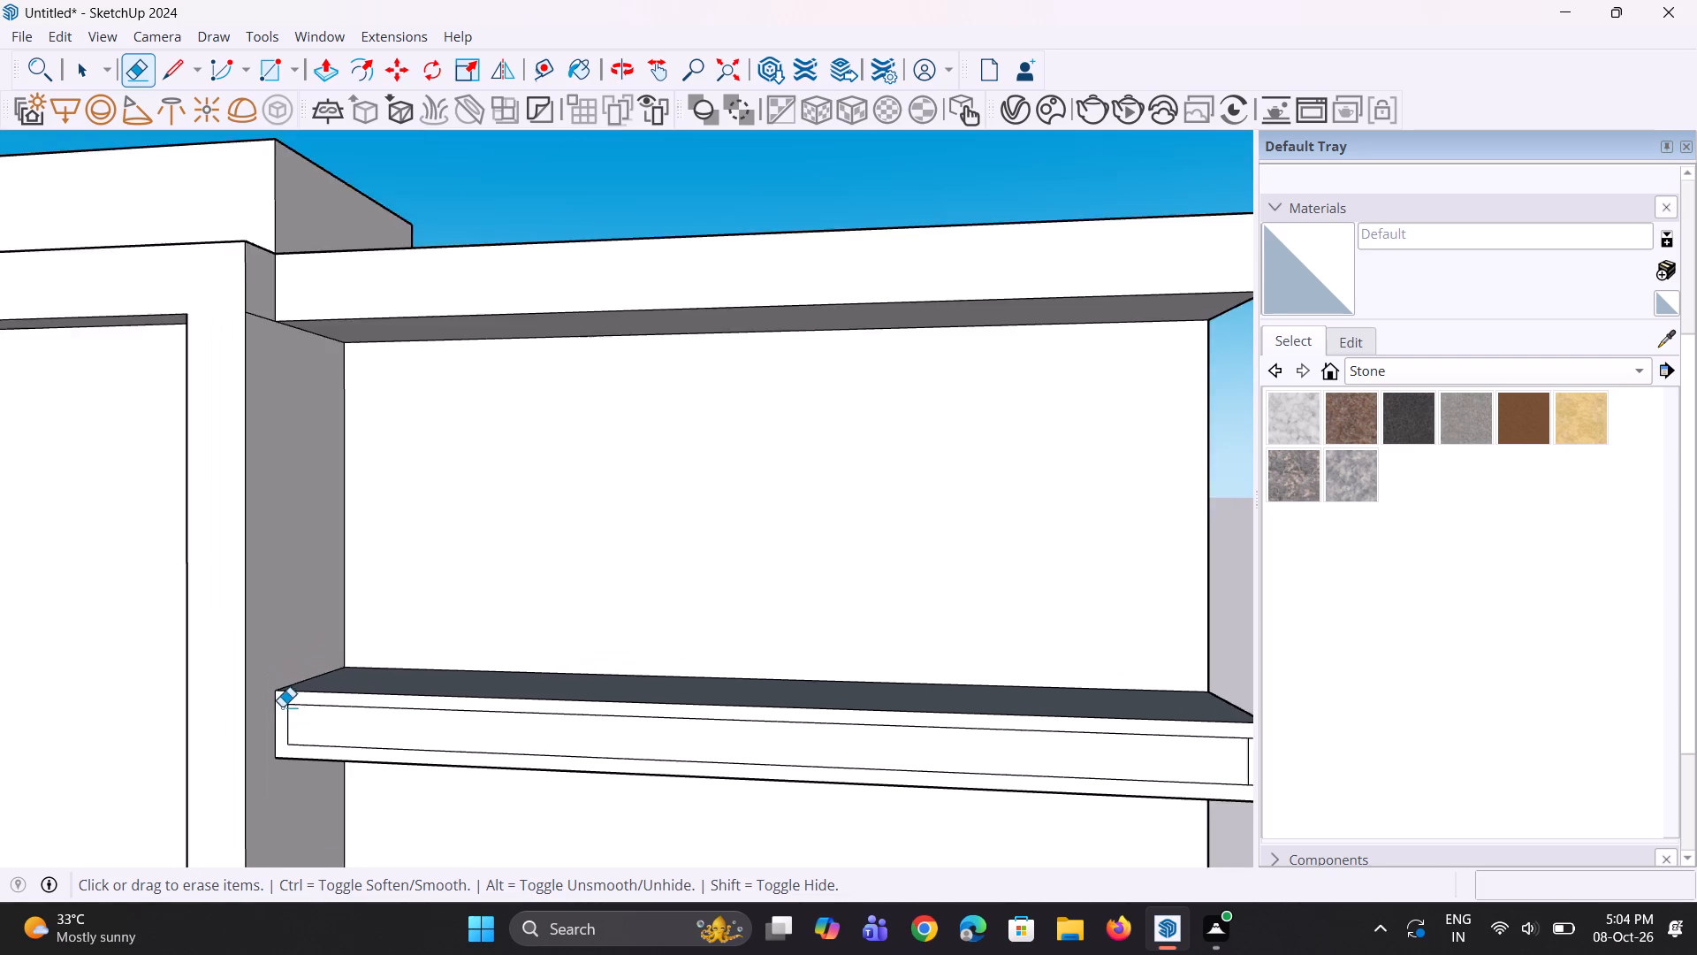
scroll(282, 707, "down", 2)
scroll(909, 806, "up", 8)
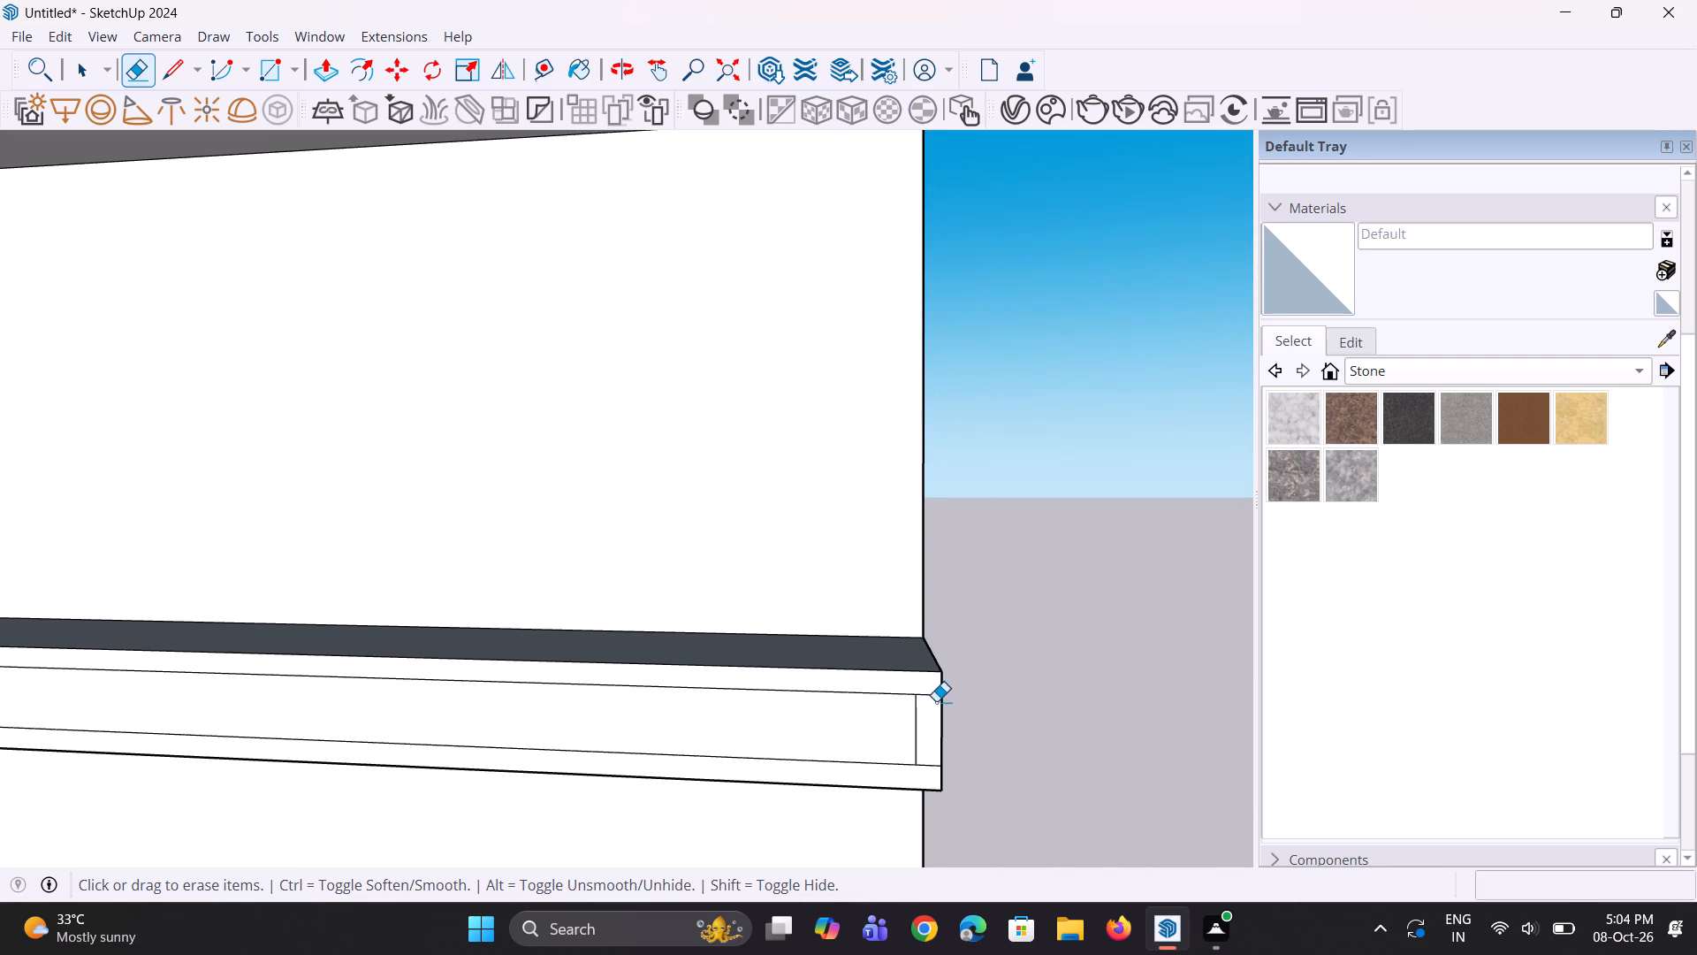
left_click(934, 699)
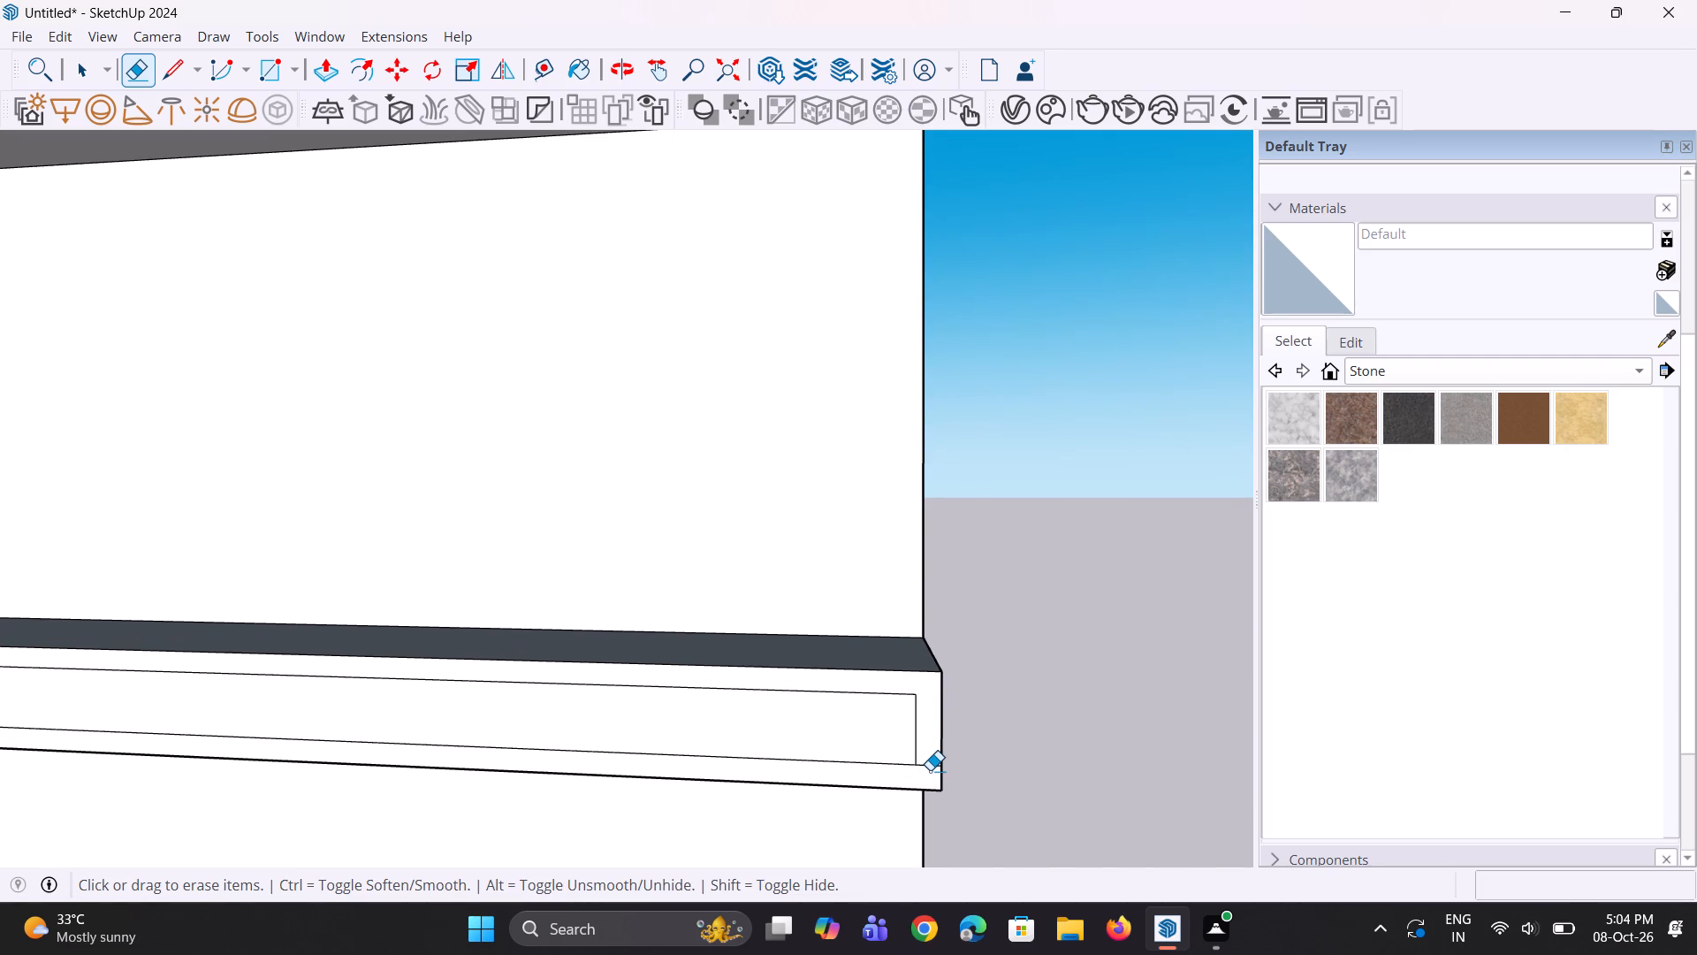
left_click(930, 769)
Push/Pull the border face around the inset rectangle on the mid-height slab band outward about 5 13/16".
scroll(845, 755, "down", 9)
middle_click_drag(840, 745, 803, 821)
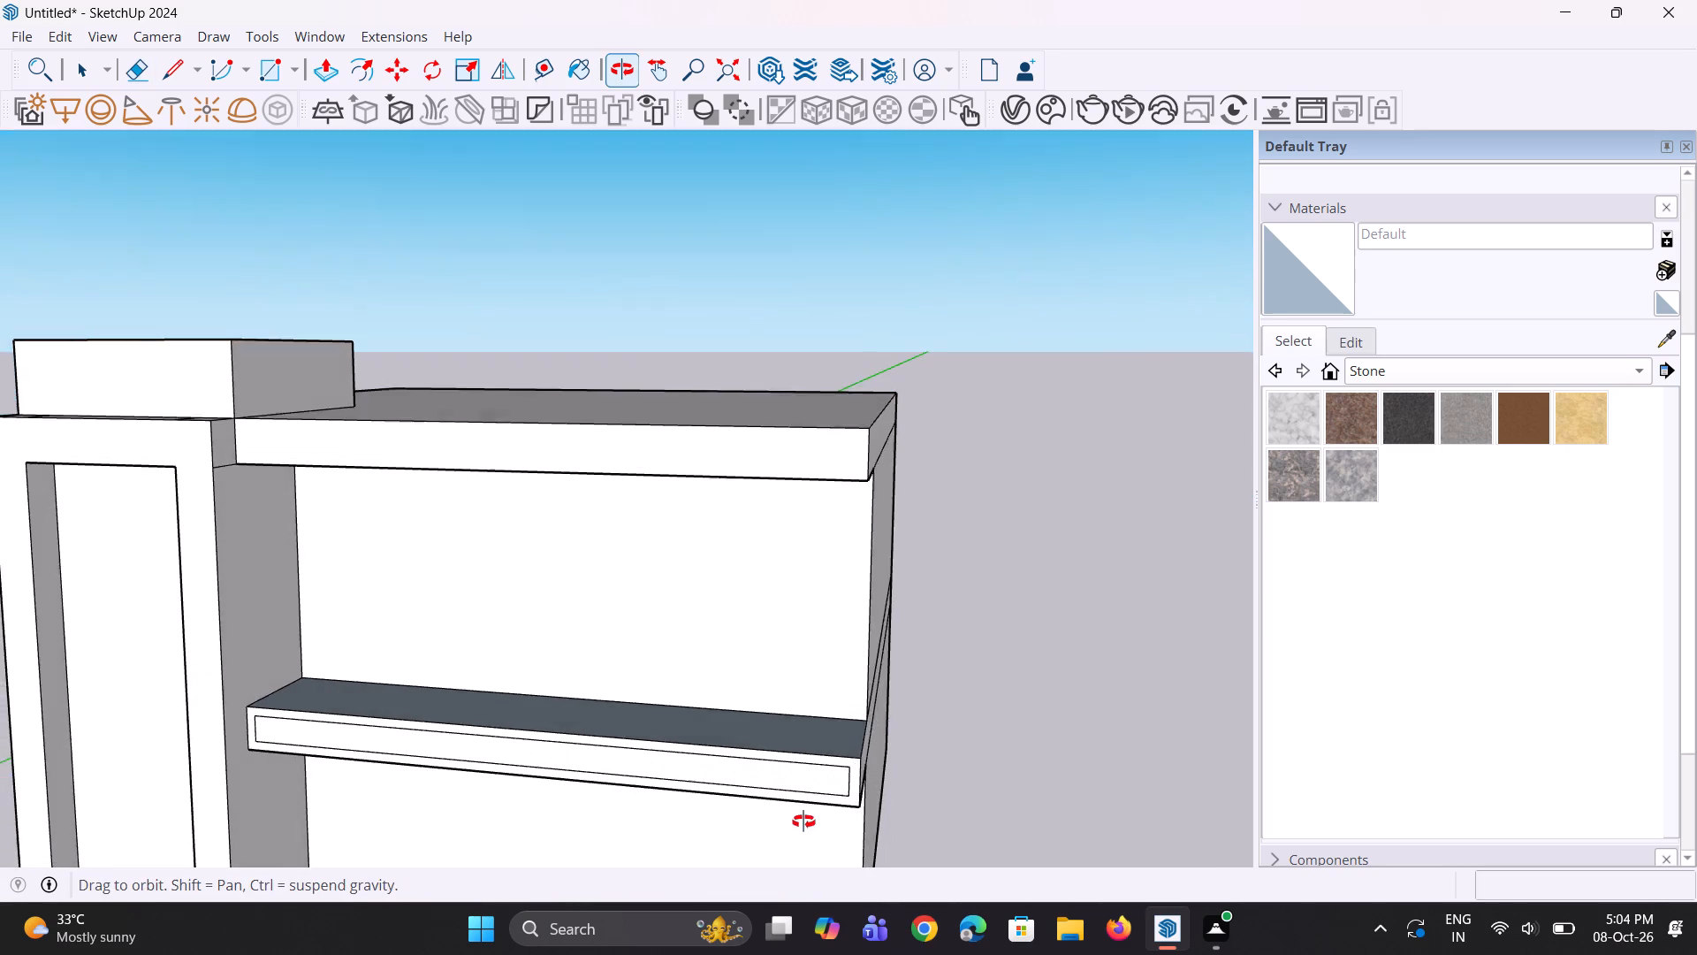
middle_click_drag(803, 821, 802, 823)
scroll(813, 849, "up", 6)
key("p")
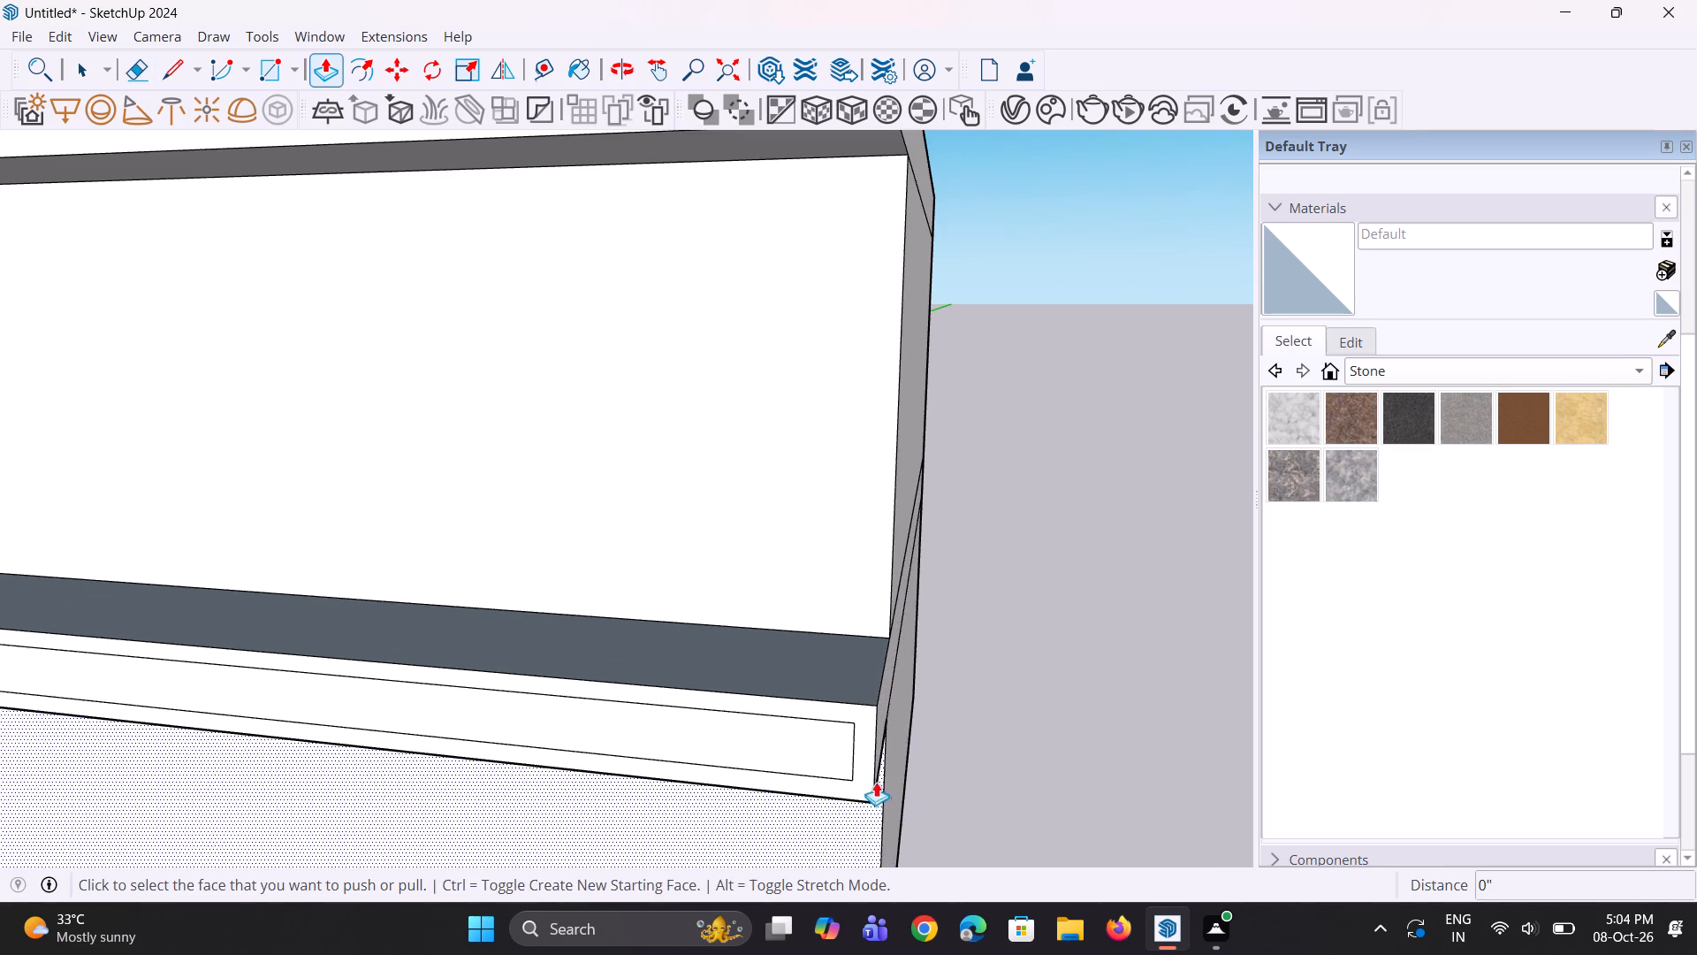
left_click(870, 774)
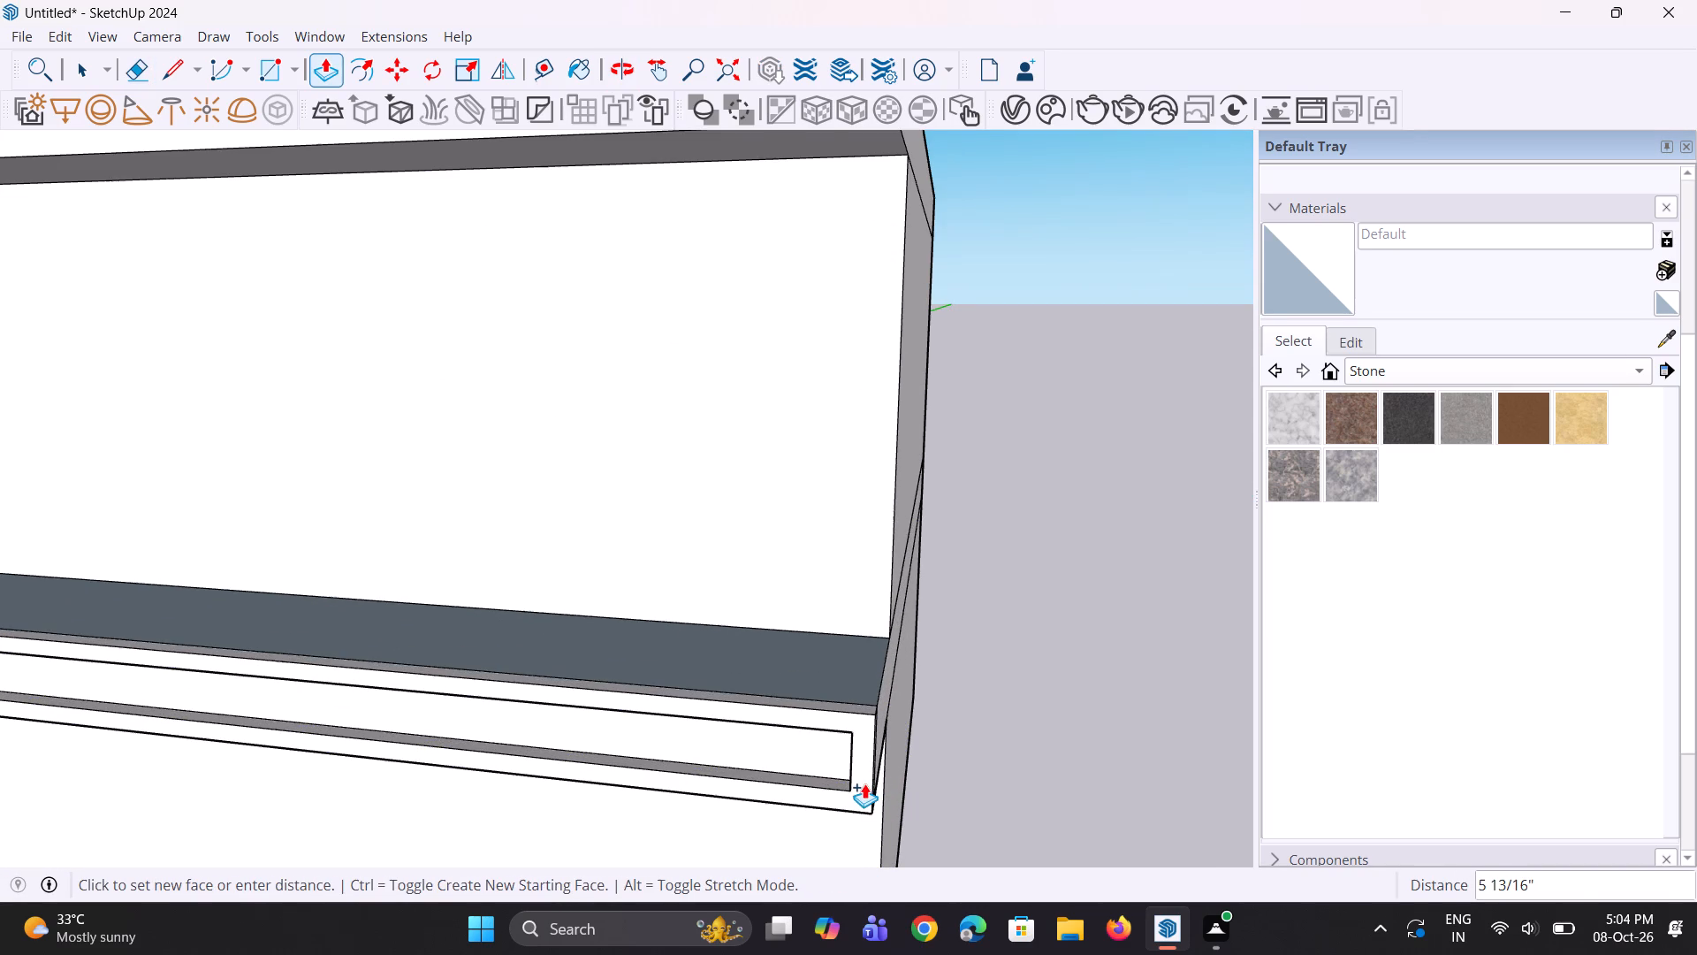
left_click(864, 783)
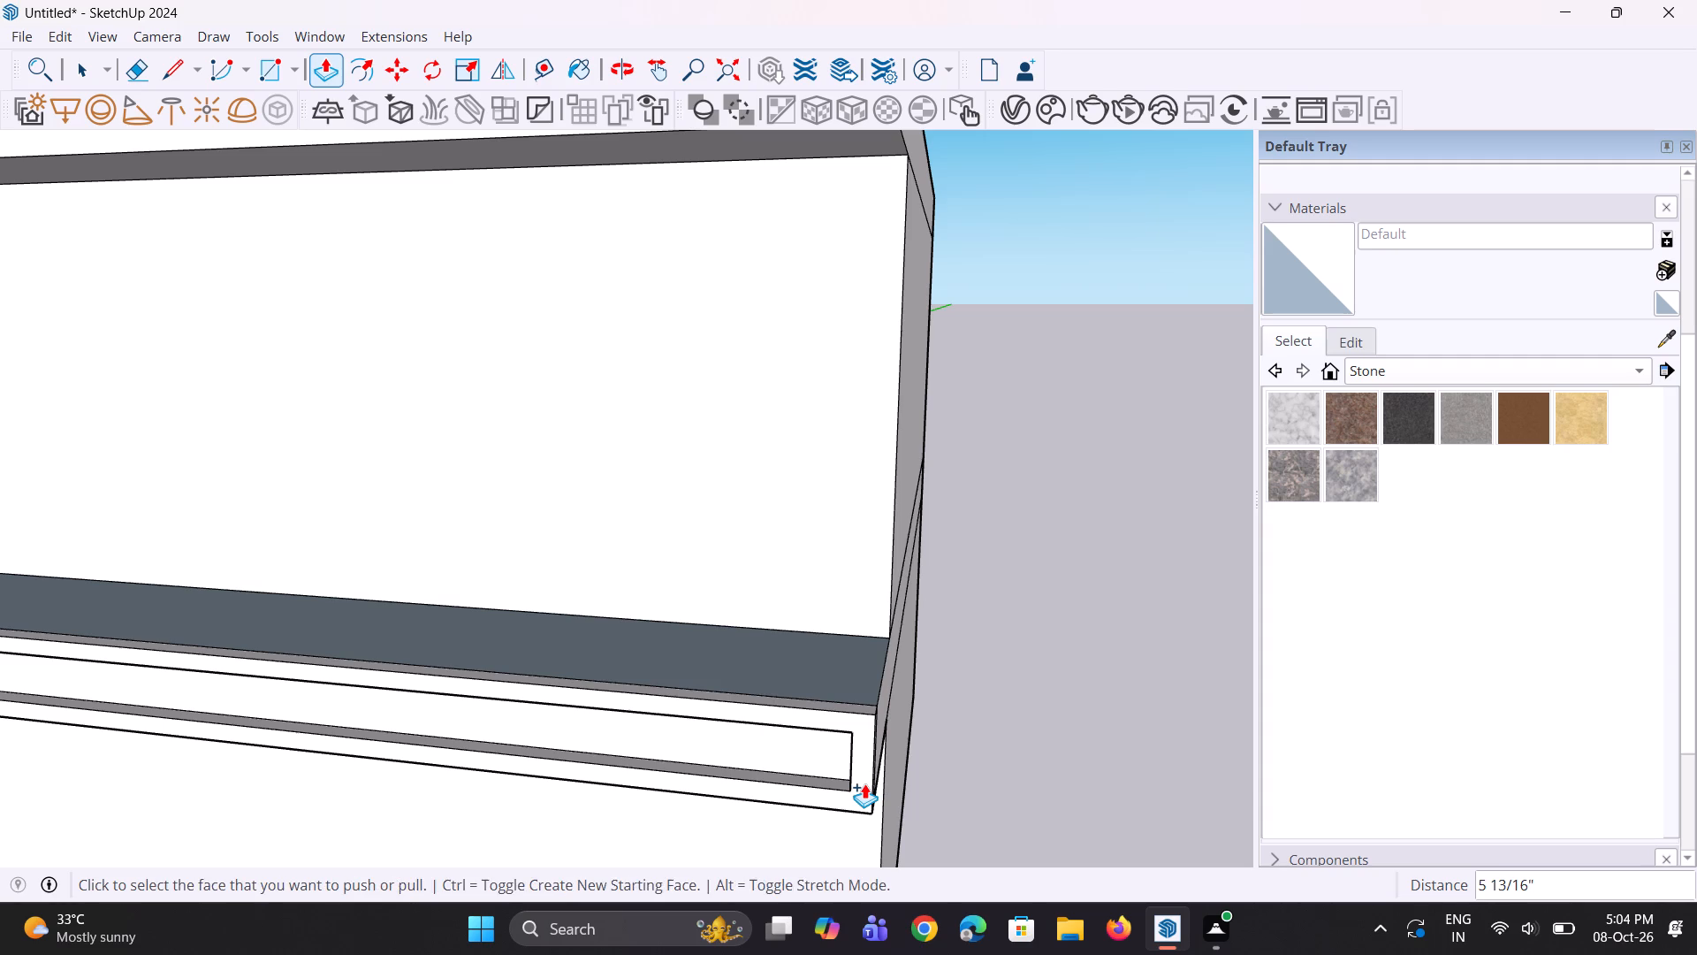
Push/Pull the top strip of the projecting slab band border upward about 1 9/16".
middle_click_drag(816, 743, 820, 836)
scroll(819, 662, "up", 4)
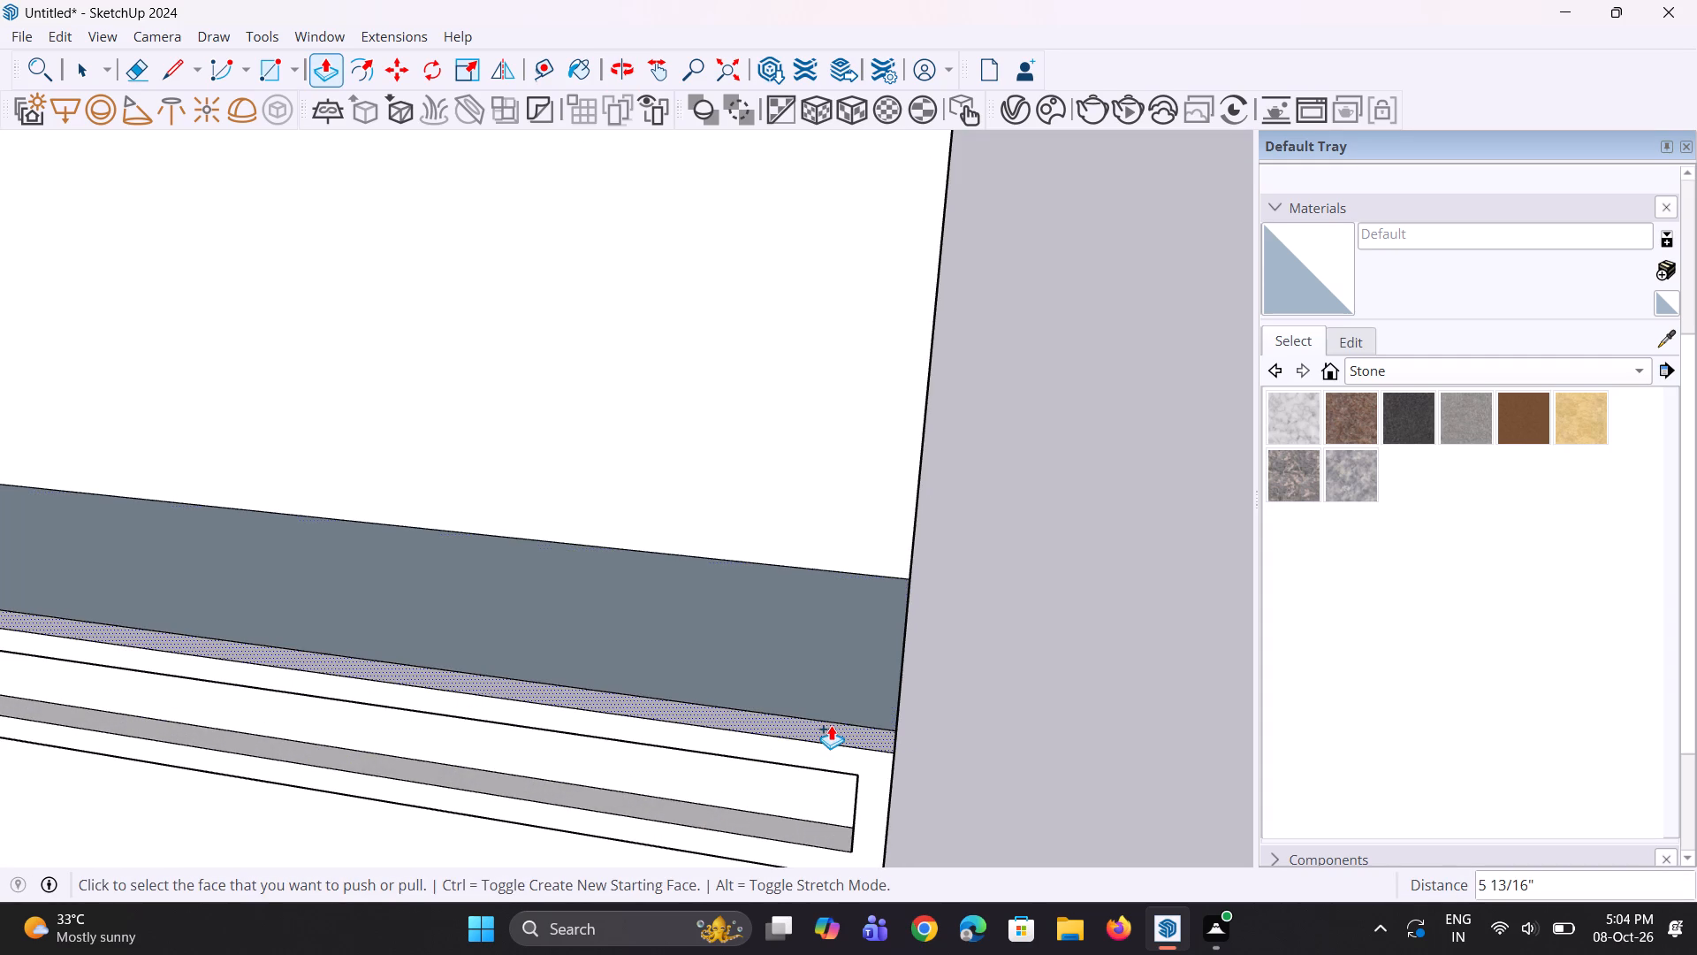
left_click(831, 726)
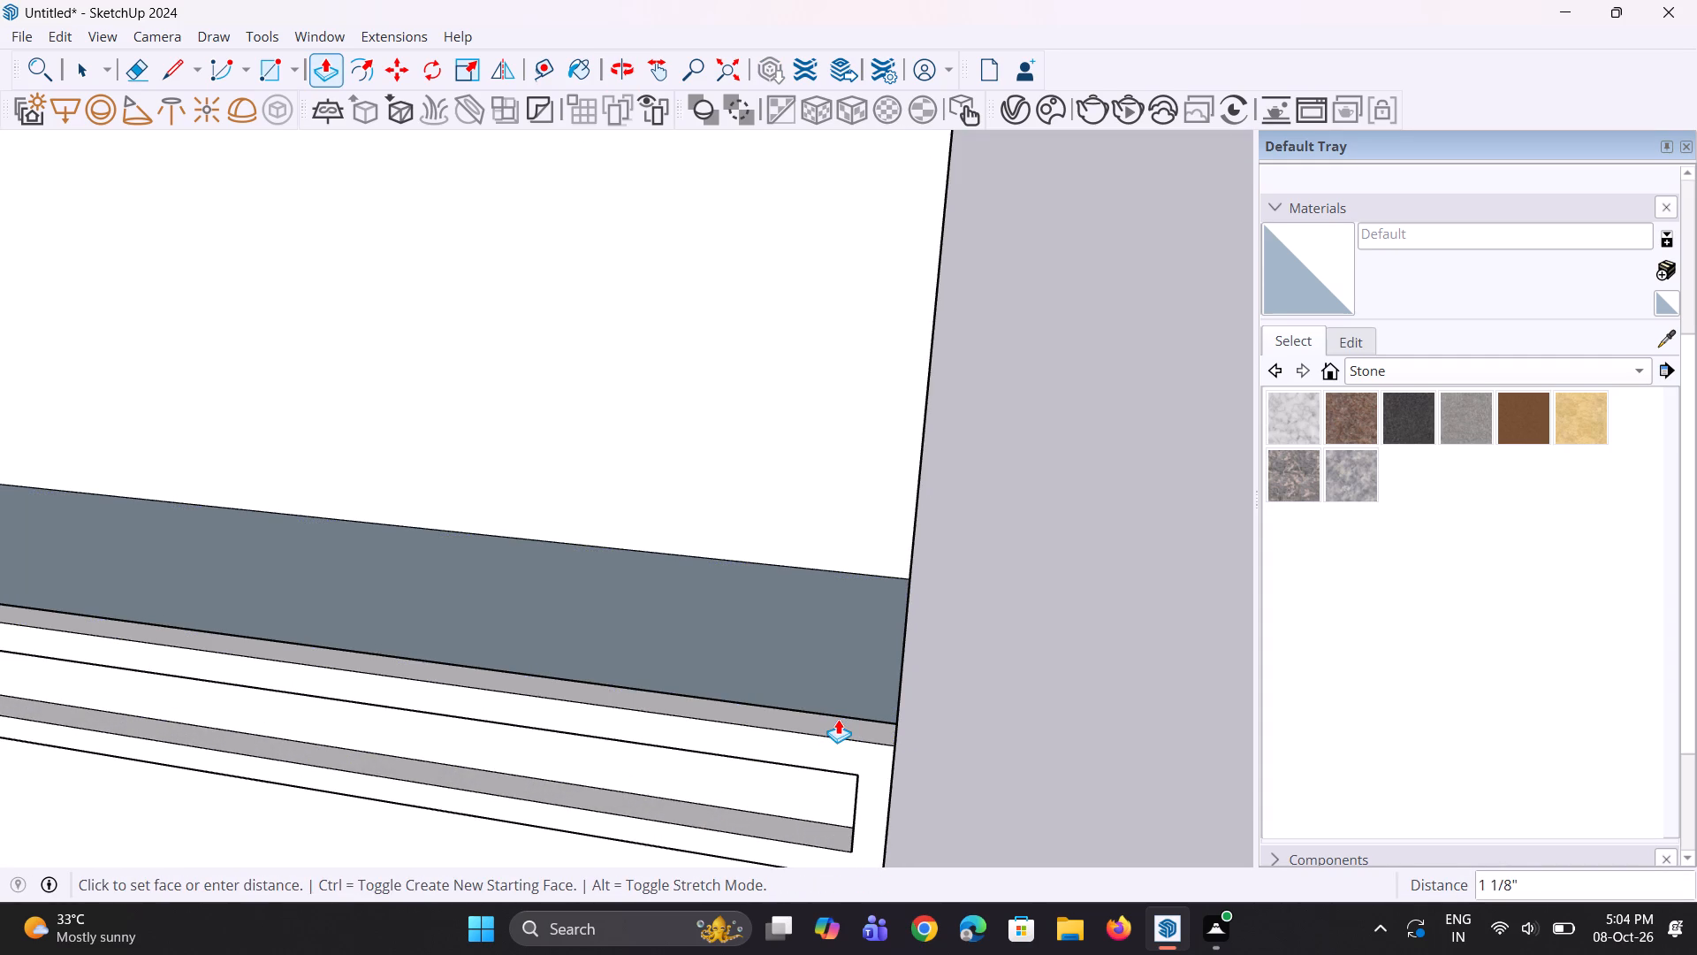
left_click(838, 717)
Push/Pull the underside strip of the projecting slab band border downward about 1 5/16".
scroll(807, 719, "down", 5)
middle_click_drag(790, 761, 873, 487)
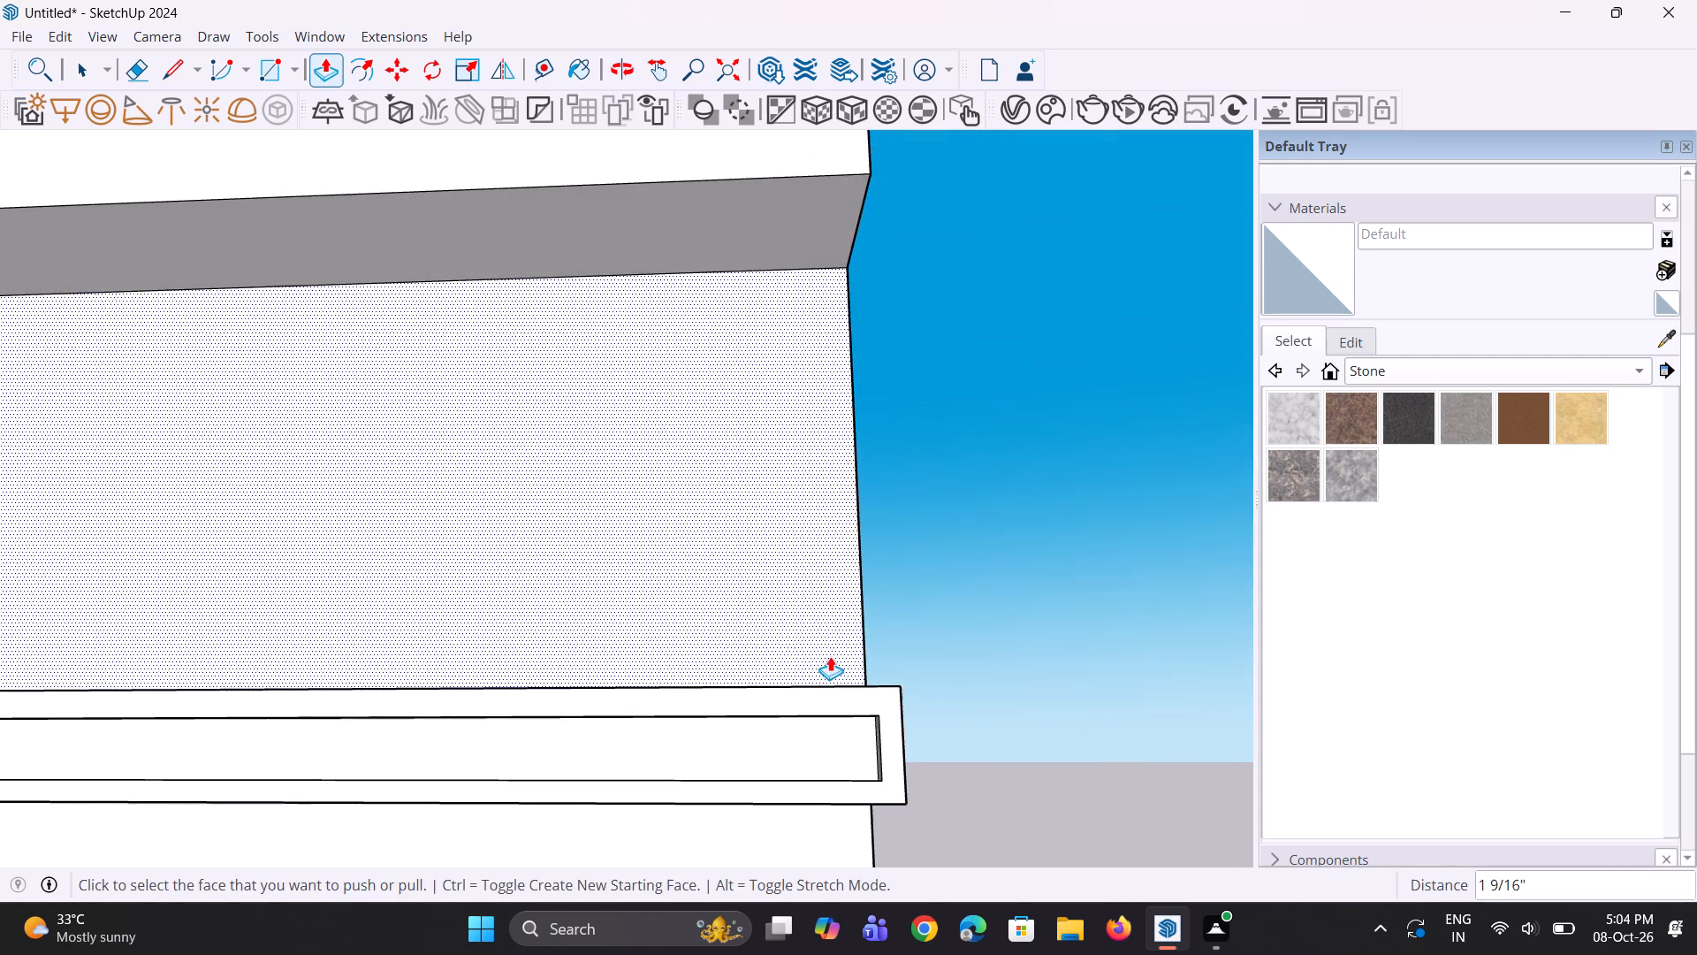
scroll(818, 681, "up", 3)
middle_click_drag(771, 796, 783, 599)
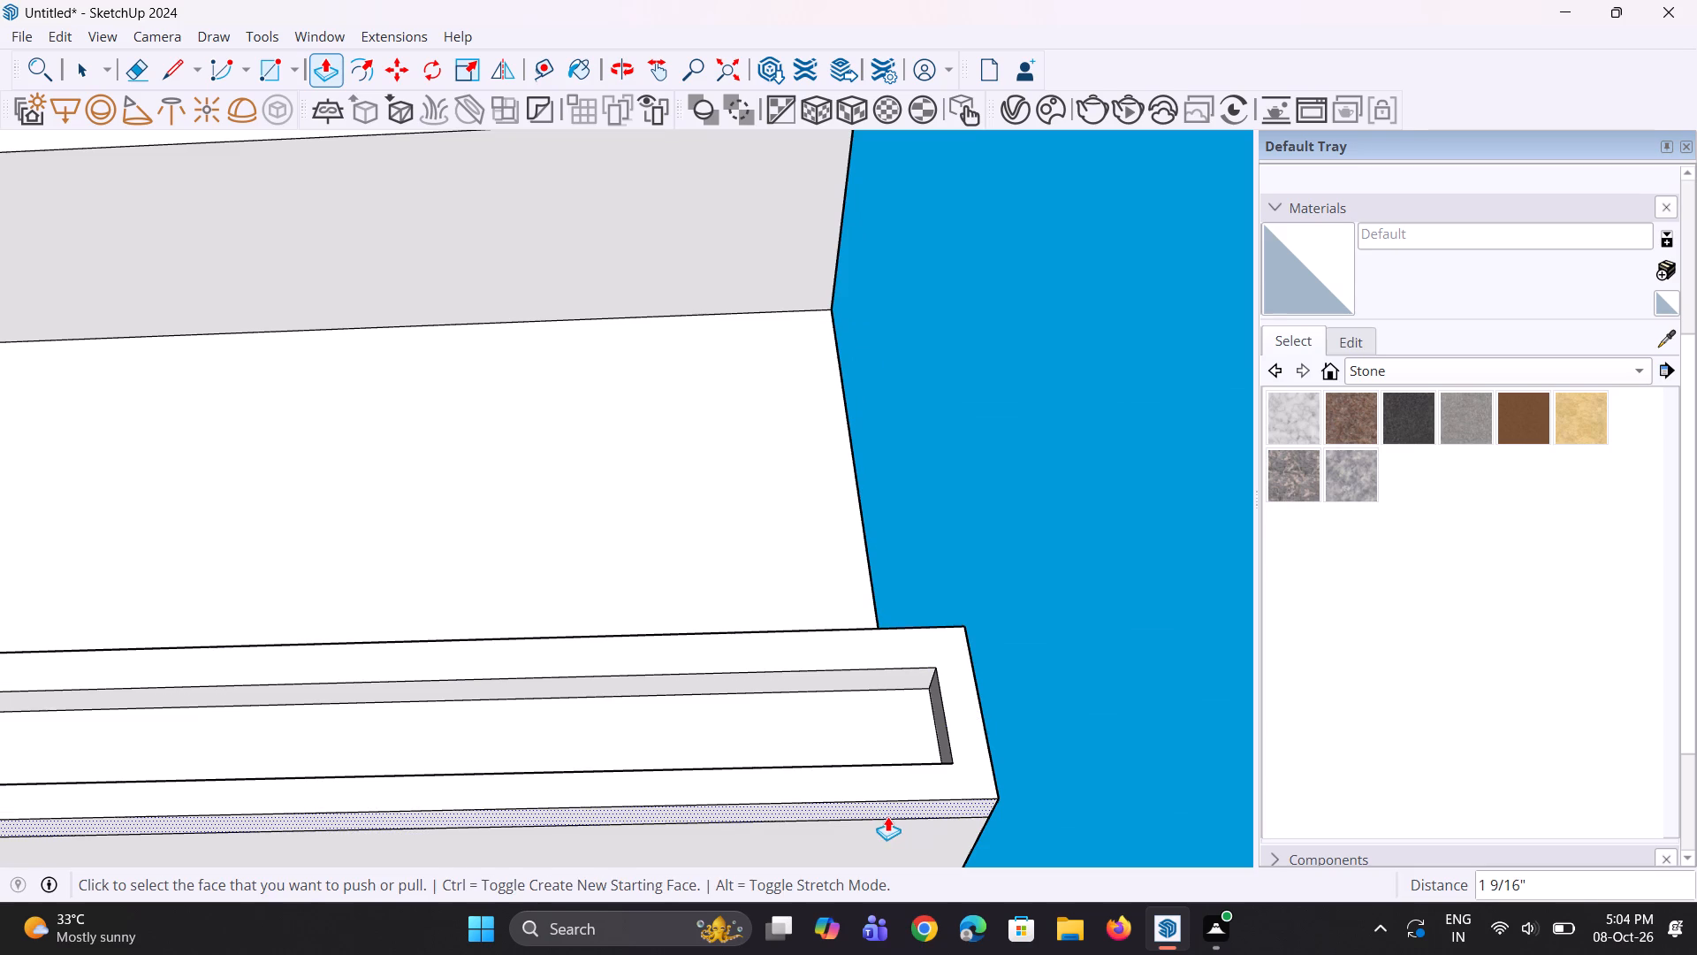
left_click(887, 816)
left_click(887, 828)
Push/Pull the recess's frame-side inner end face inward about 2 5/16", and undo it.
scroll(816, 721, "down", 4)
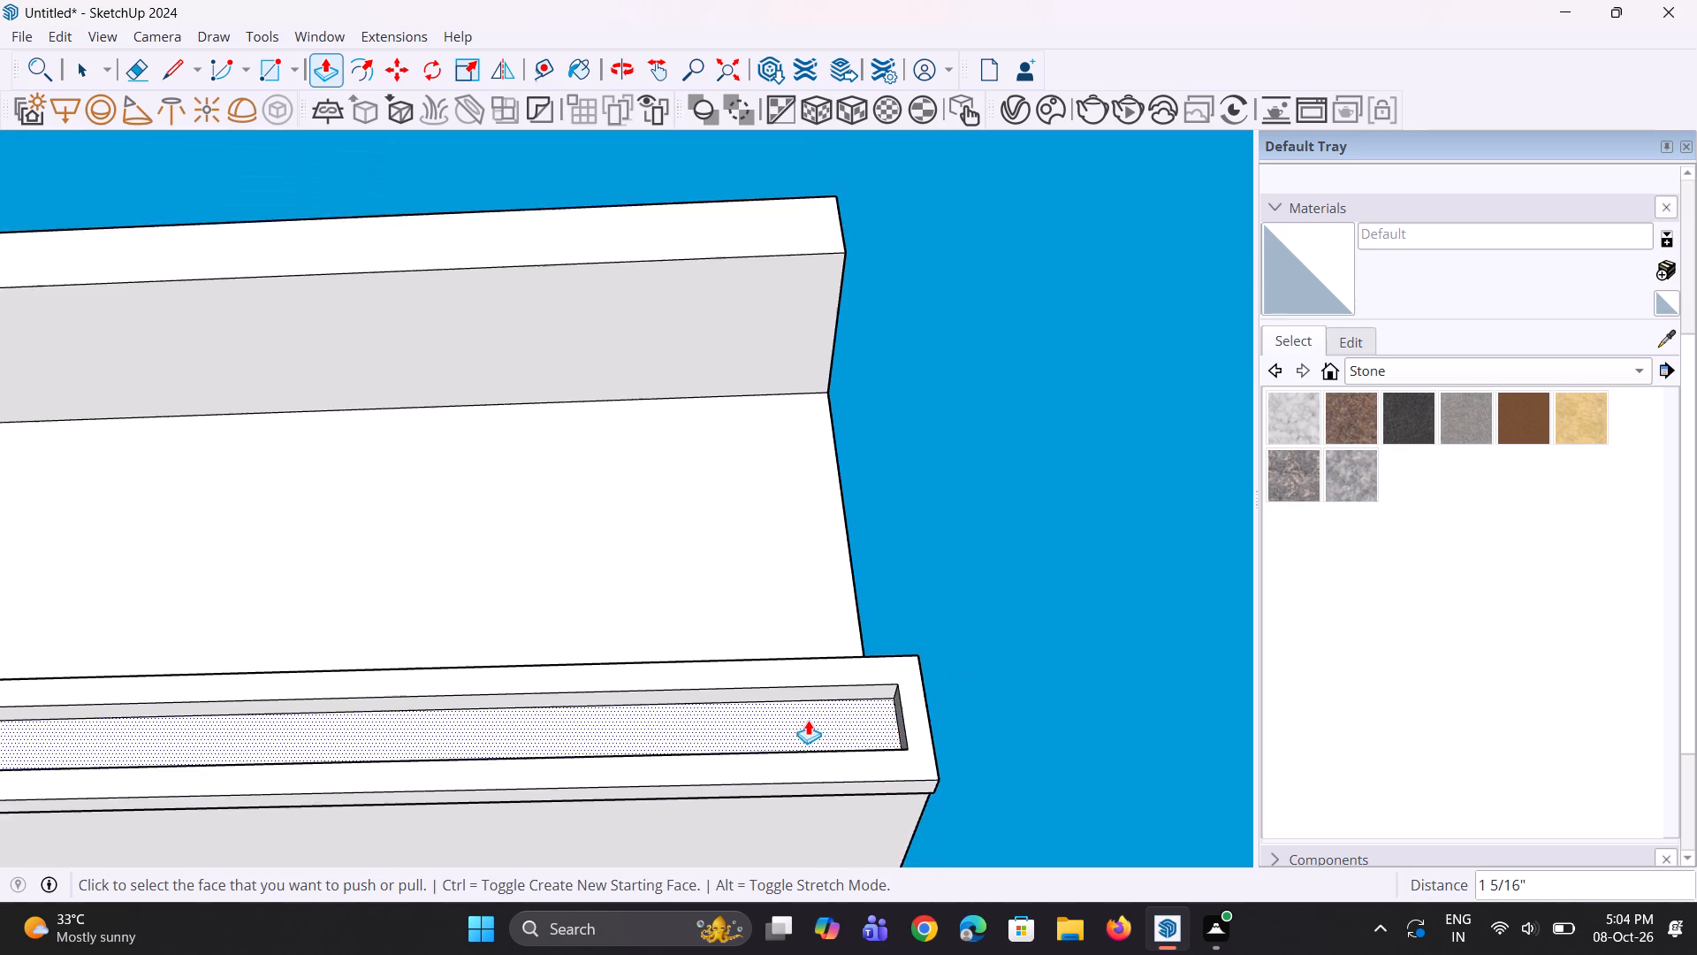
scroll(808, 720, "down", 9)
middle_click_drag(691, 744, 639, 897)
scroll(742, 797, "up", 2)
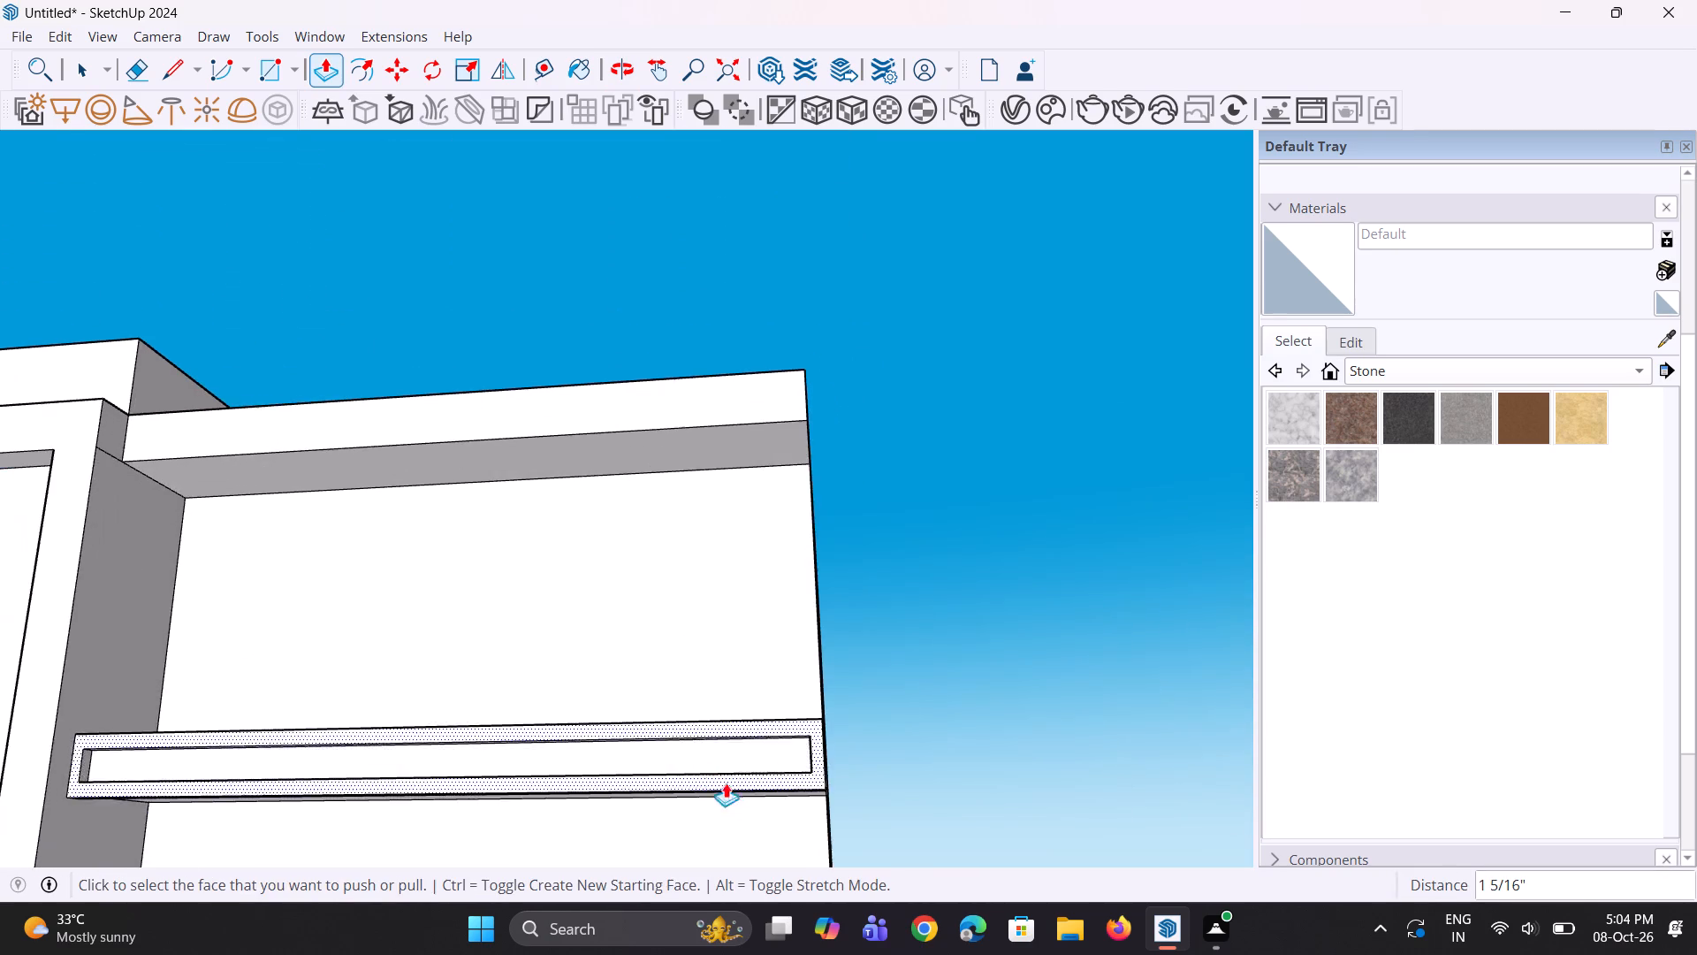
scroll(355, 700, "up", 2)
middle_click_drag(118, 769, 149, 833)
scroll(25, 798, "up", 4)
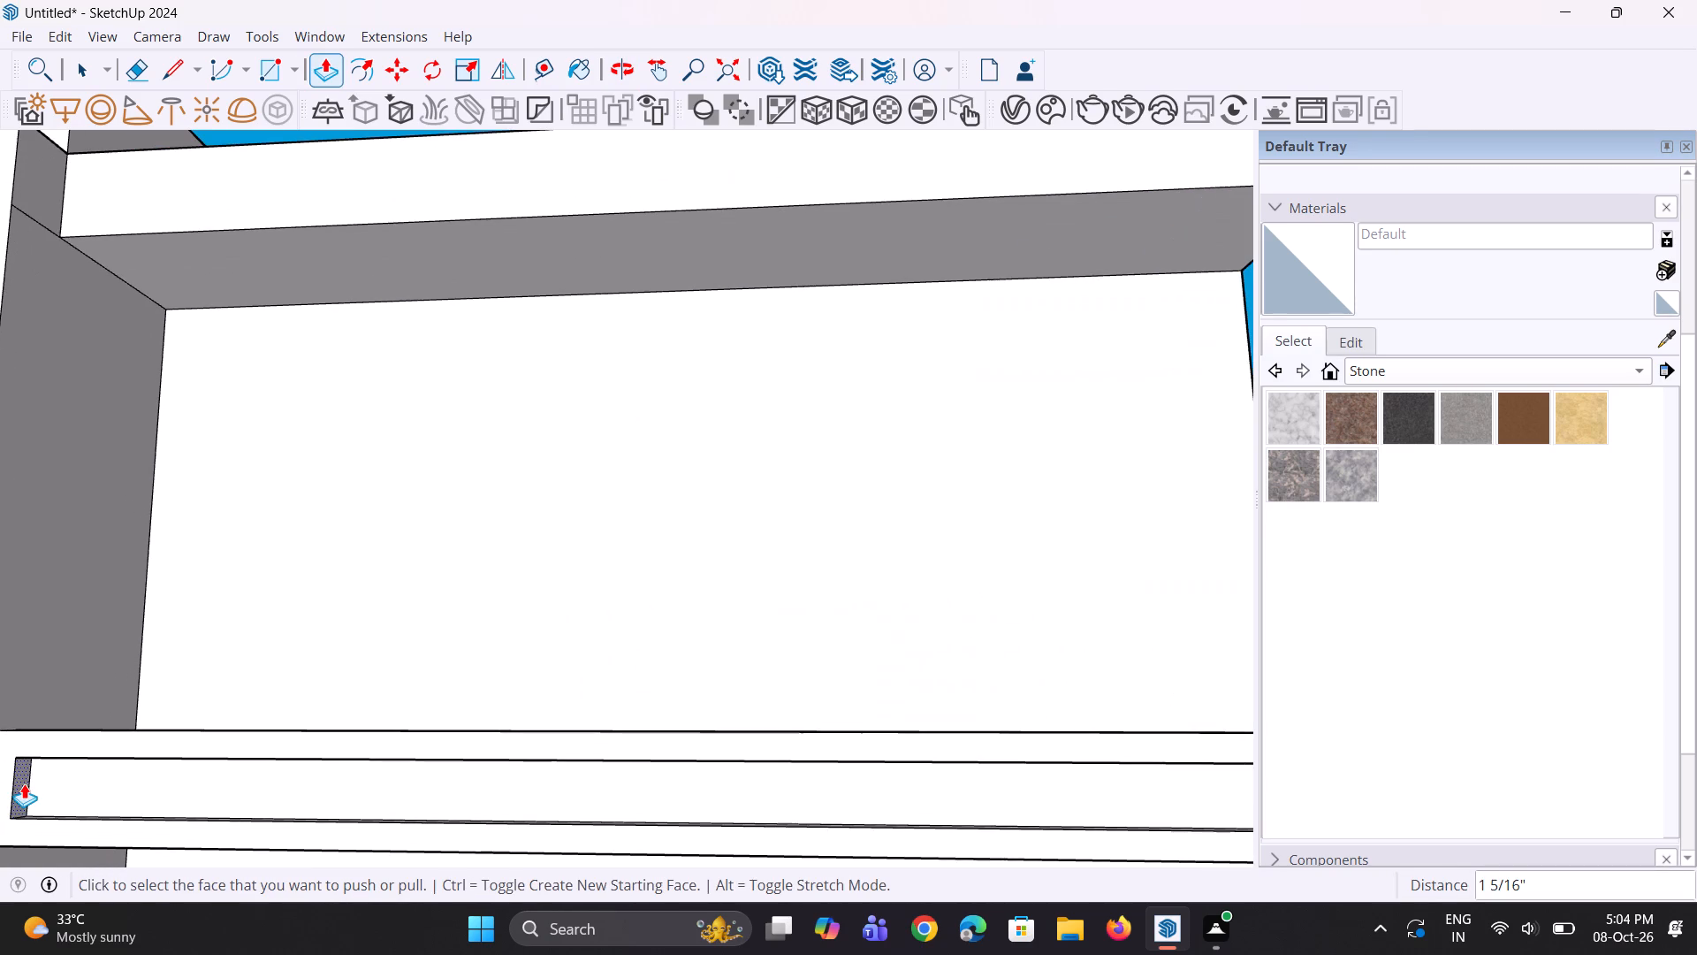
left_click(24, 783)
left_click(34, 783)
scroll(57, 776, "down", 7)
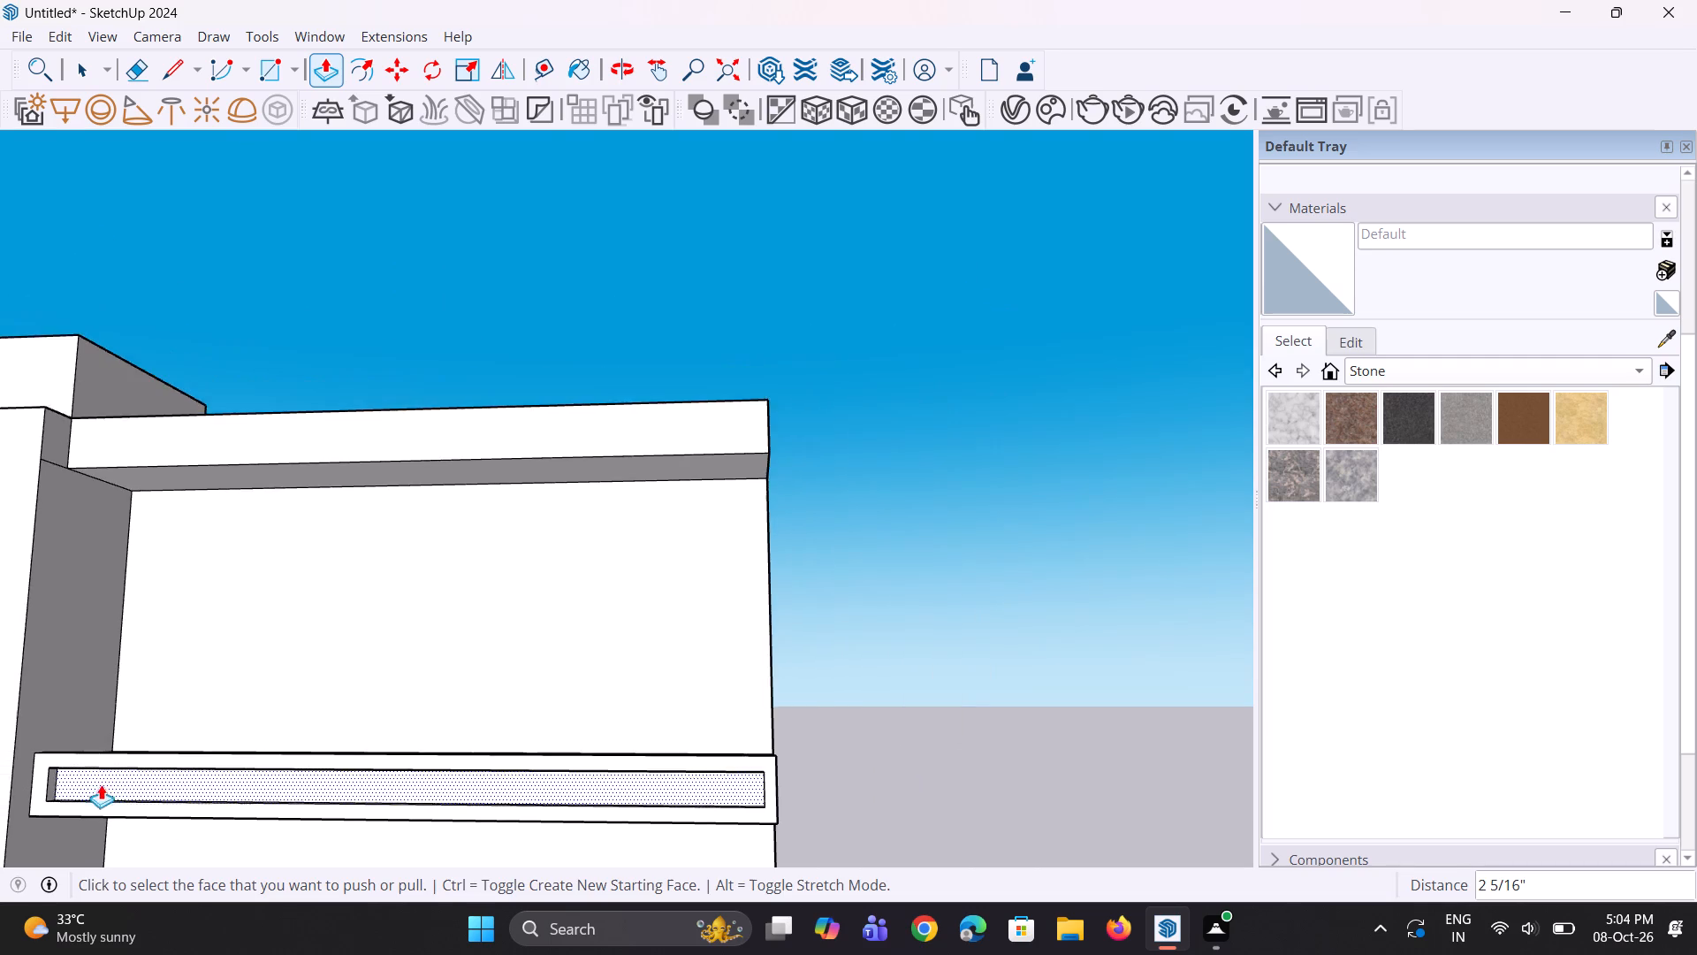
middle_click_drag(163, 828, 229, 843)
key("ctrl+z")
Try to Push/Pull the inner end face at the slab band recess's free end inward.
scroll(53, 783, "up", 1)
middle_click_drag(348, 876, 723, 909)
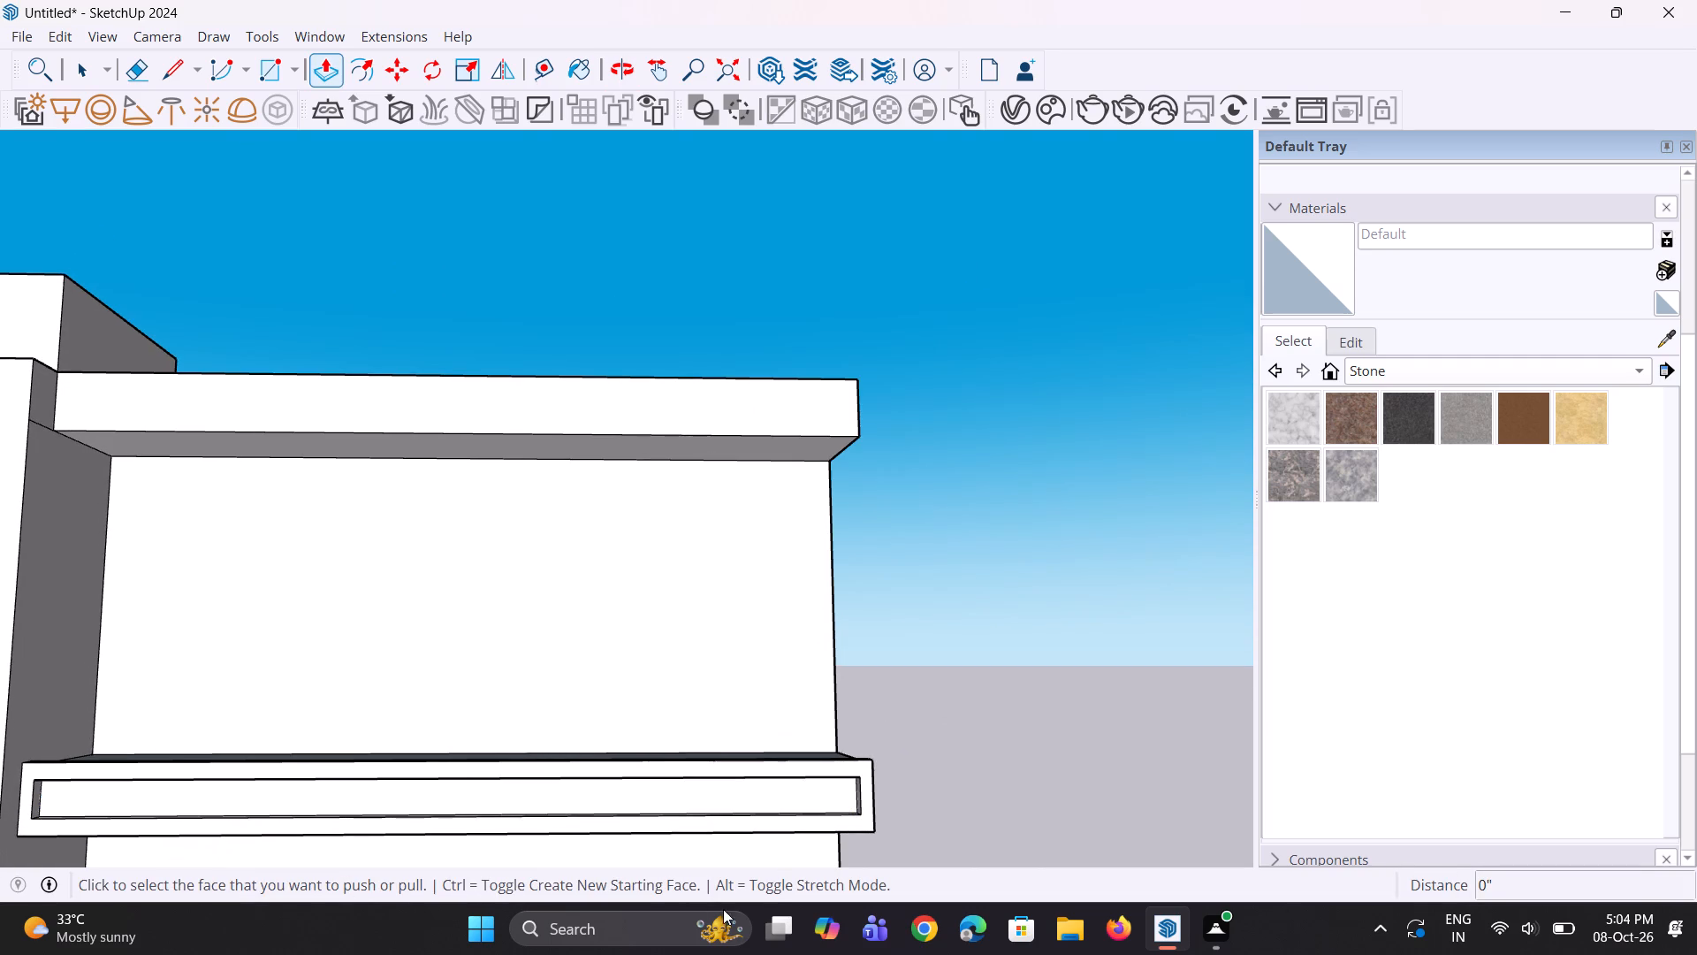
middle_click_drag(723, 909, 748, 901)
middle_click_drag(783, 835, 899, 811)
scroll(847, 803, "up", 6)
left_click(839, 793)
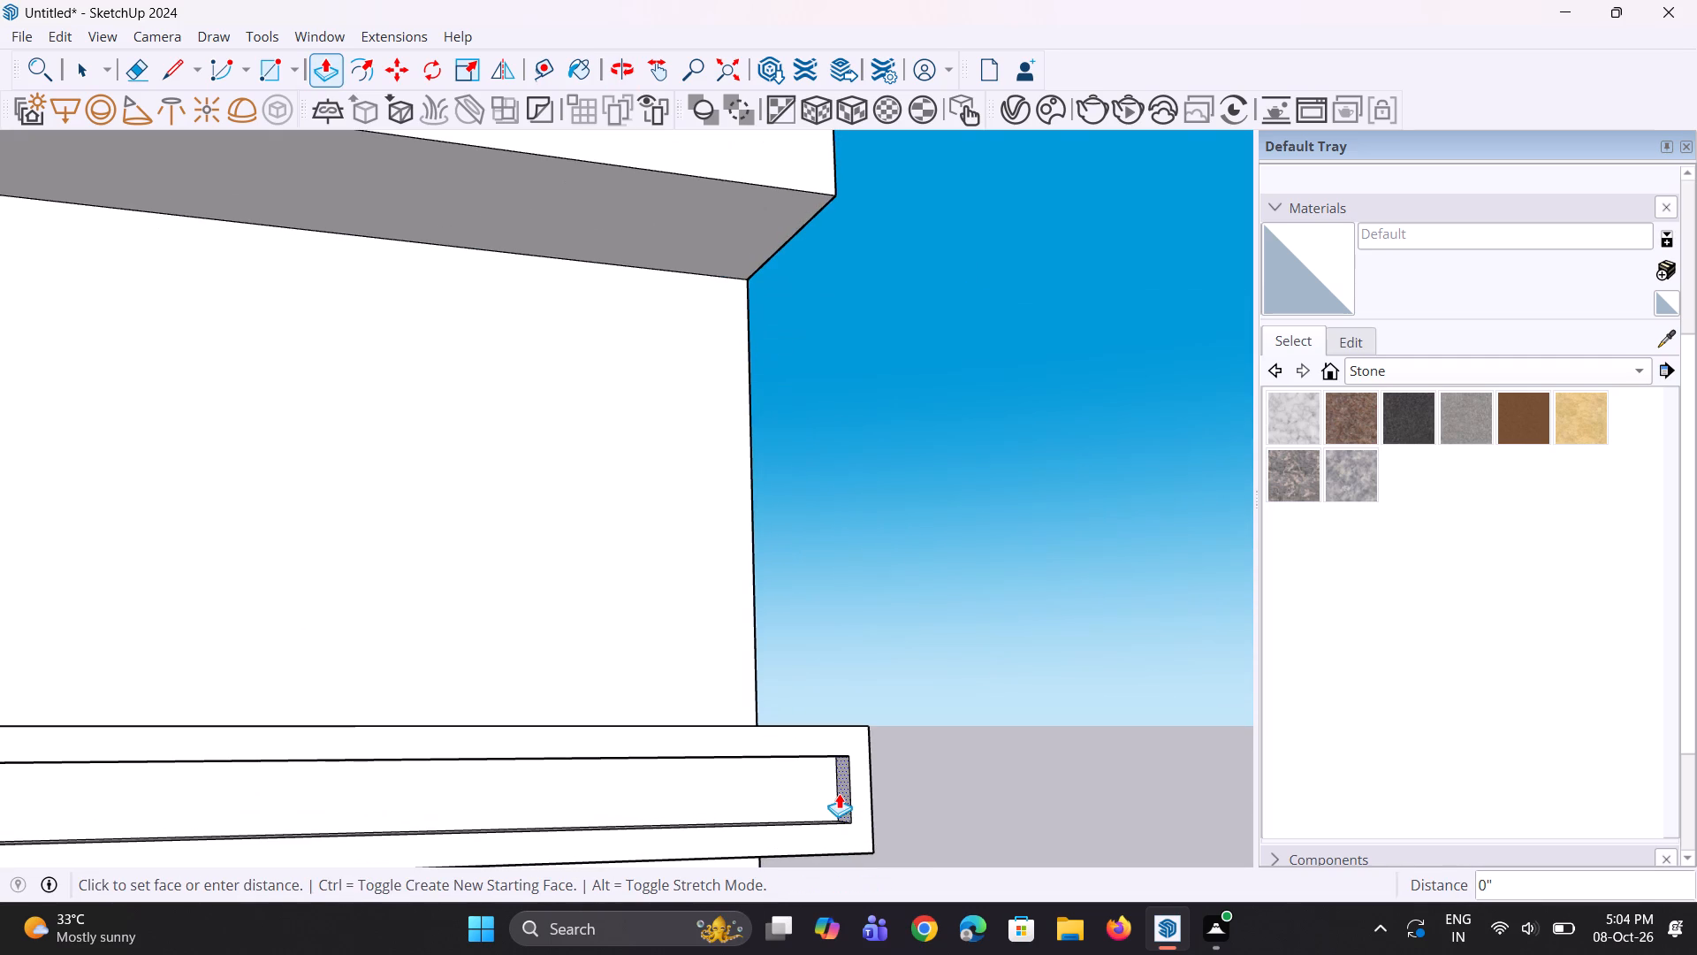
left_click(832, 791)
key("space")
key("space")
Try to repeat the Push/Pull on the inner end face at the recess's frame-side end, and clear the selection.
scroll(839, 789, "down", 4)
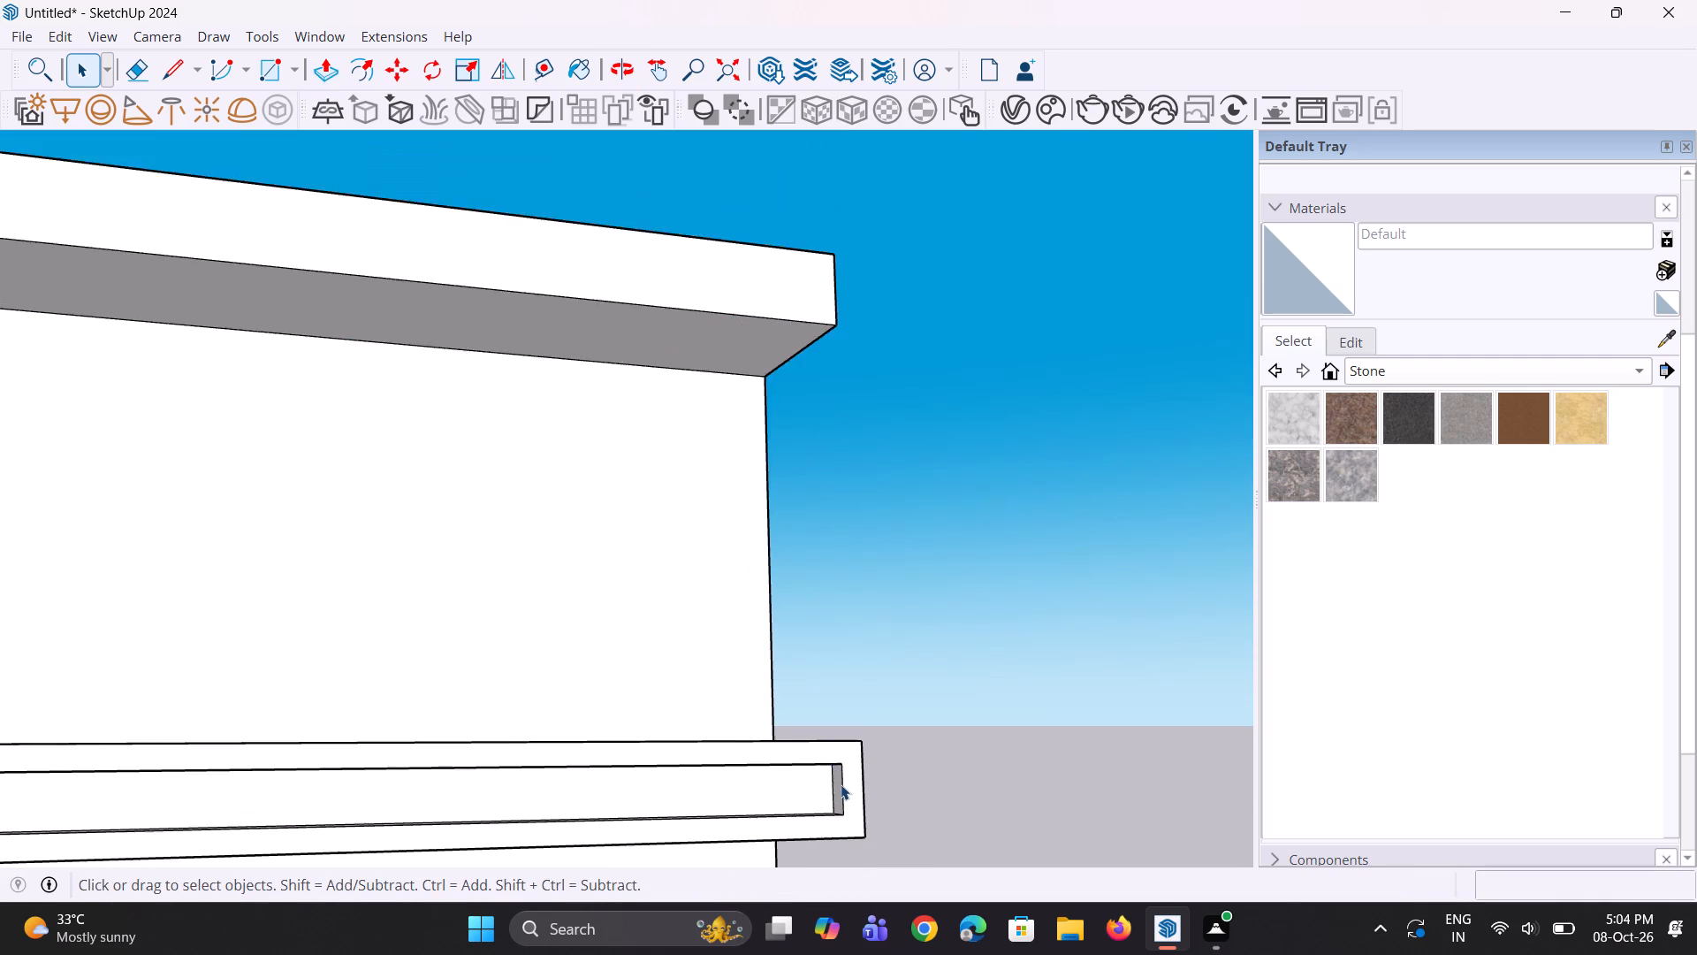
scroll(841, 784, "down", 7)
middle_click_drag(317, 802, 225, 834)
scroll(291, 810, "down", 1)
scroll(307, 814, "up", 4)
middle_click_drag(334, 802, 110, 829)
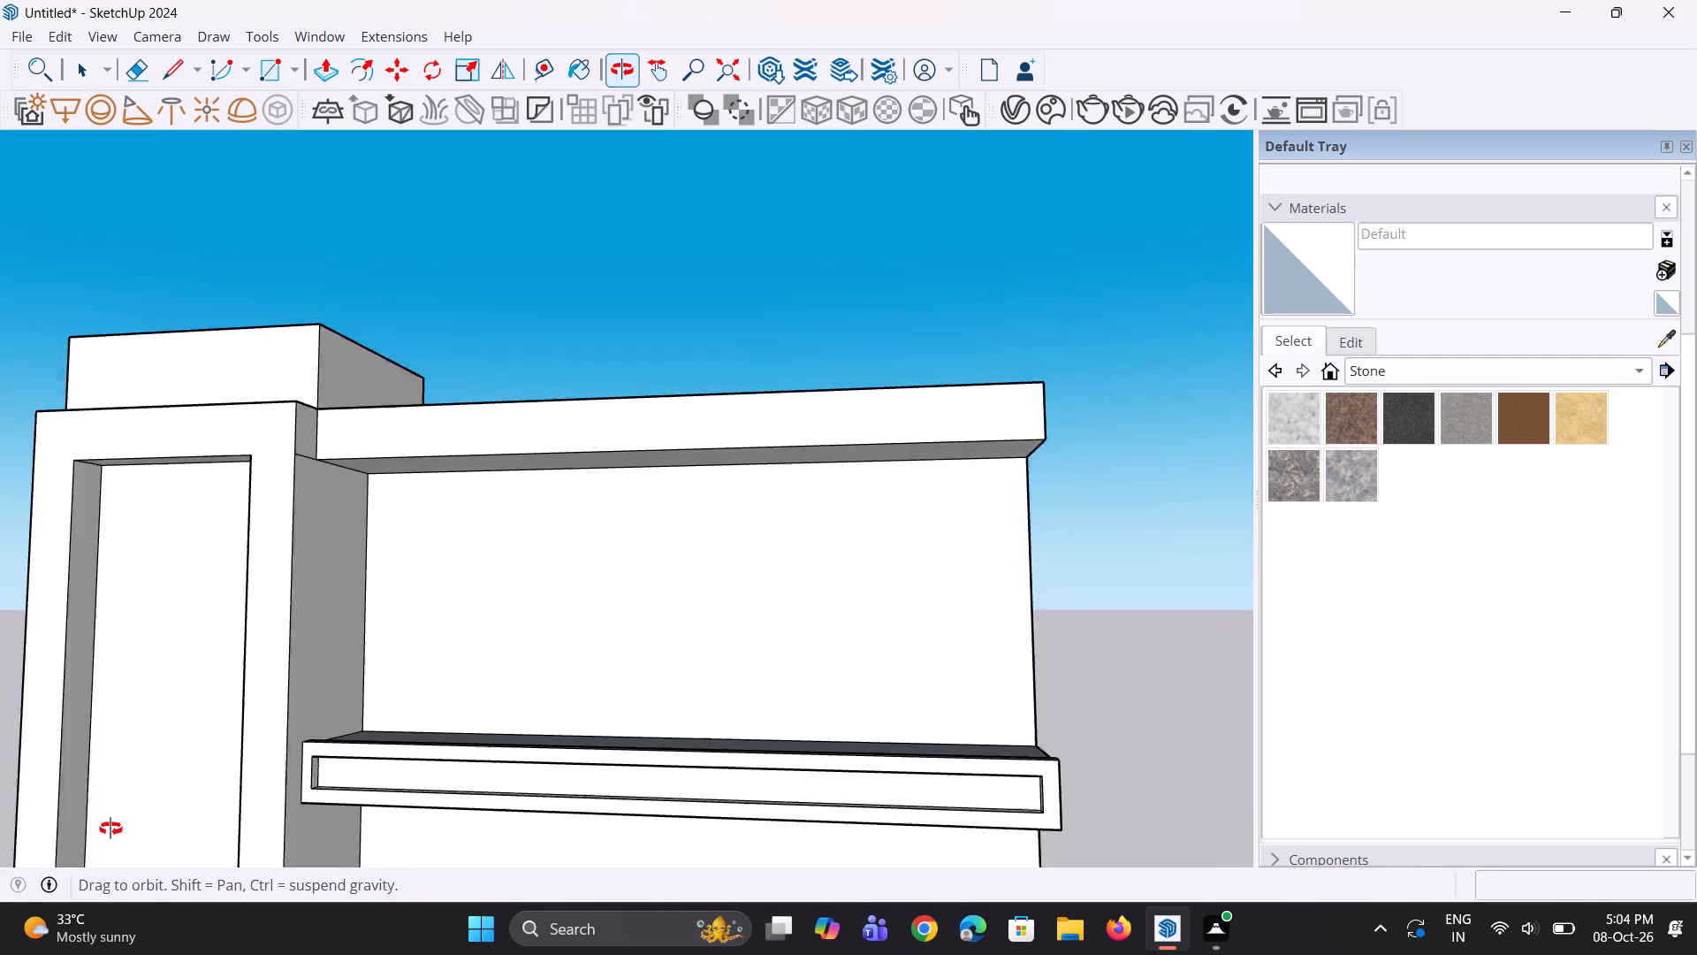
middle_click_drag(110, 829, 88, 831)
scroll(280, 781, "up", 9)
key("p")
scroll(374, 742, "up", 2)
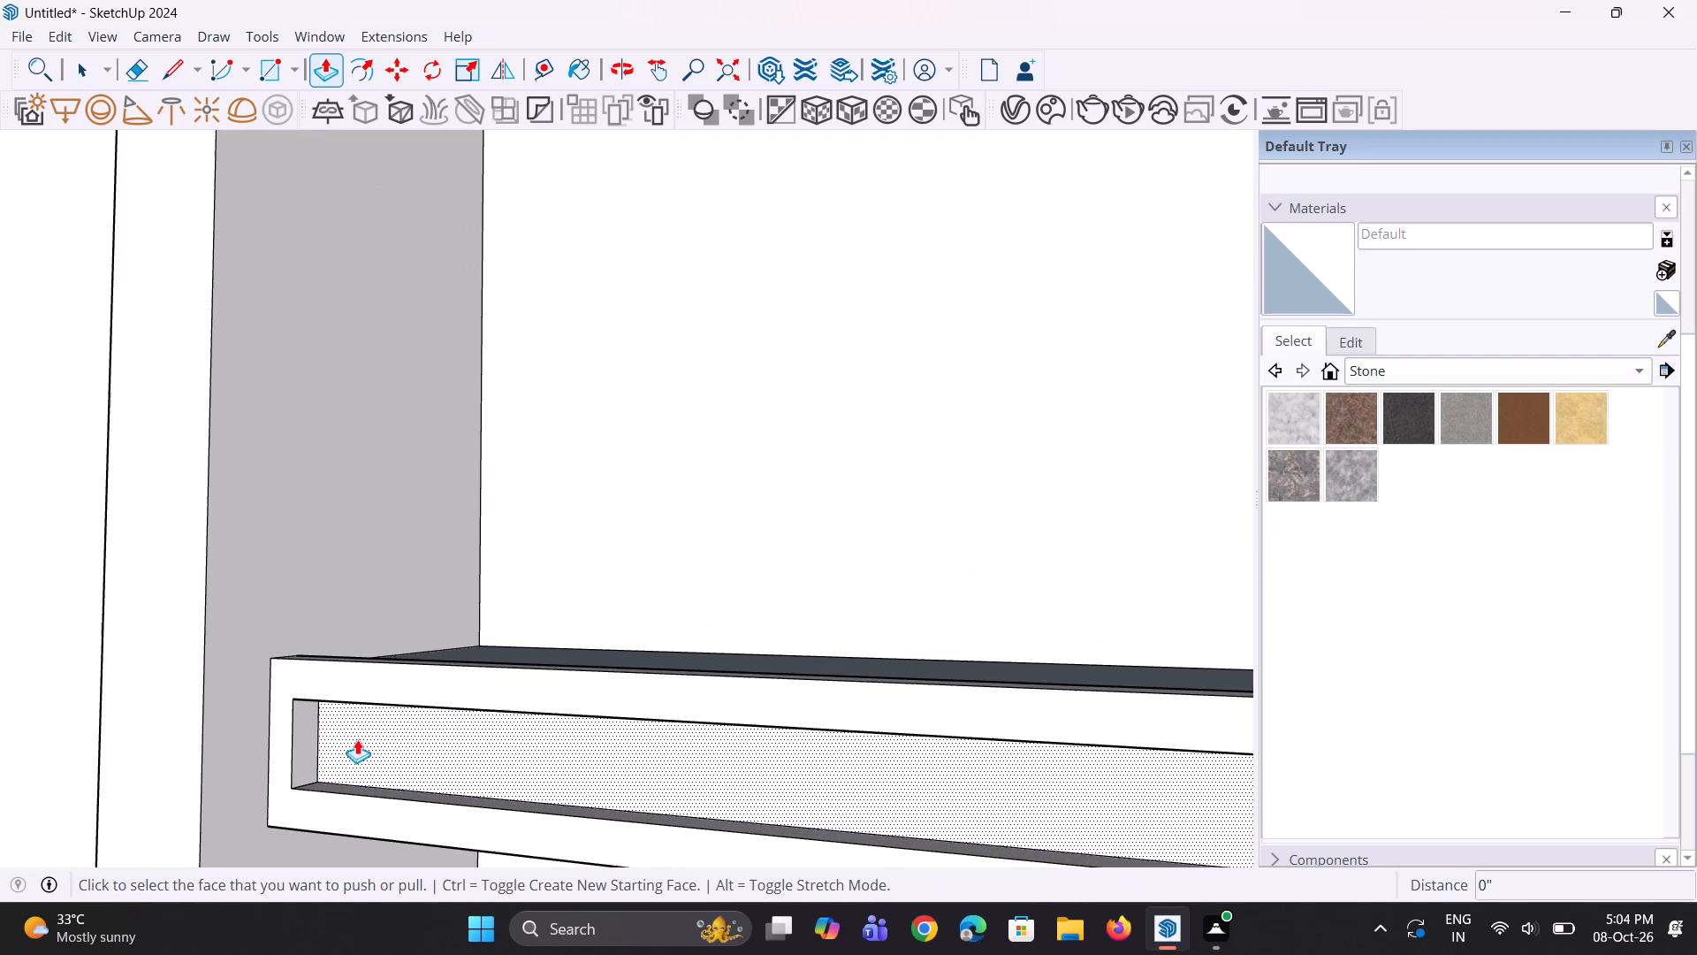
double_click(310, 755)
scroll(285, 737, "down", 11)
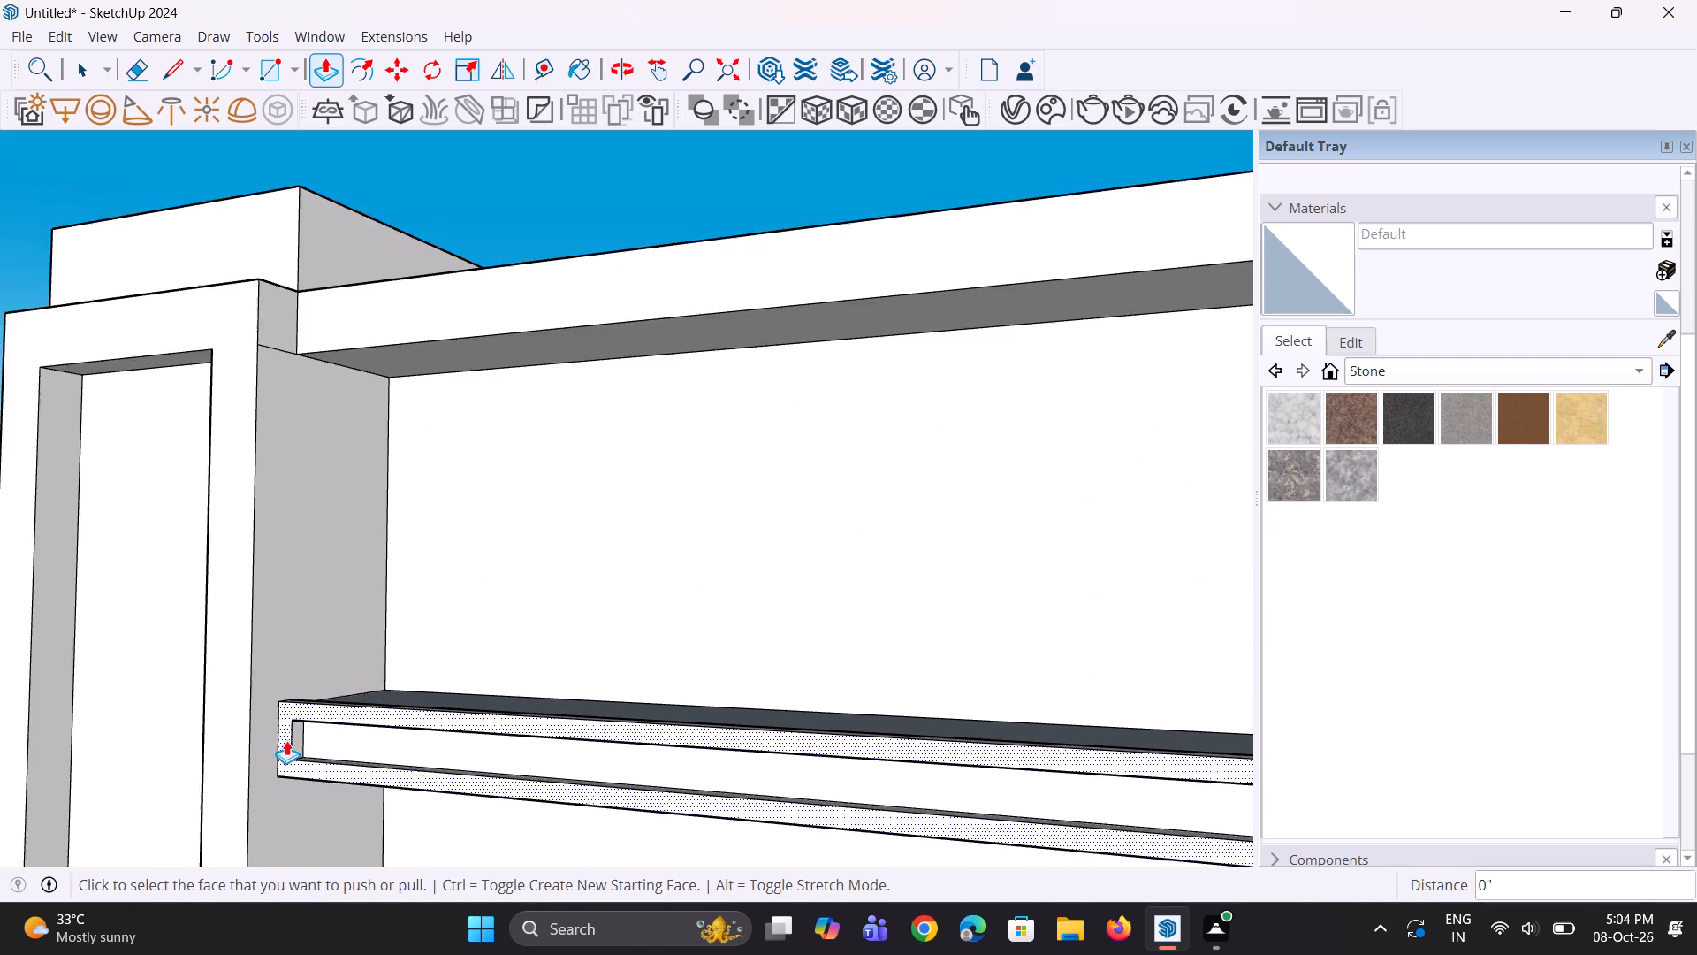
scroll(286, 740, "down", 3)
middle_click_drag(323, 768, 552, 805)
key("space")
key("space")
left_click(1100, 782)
Push/Pull the front face of the block above the corner frame forward 1' 7 3/16", flush with the frame's front.
middle_click_drag(978, 779, 891, 859)
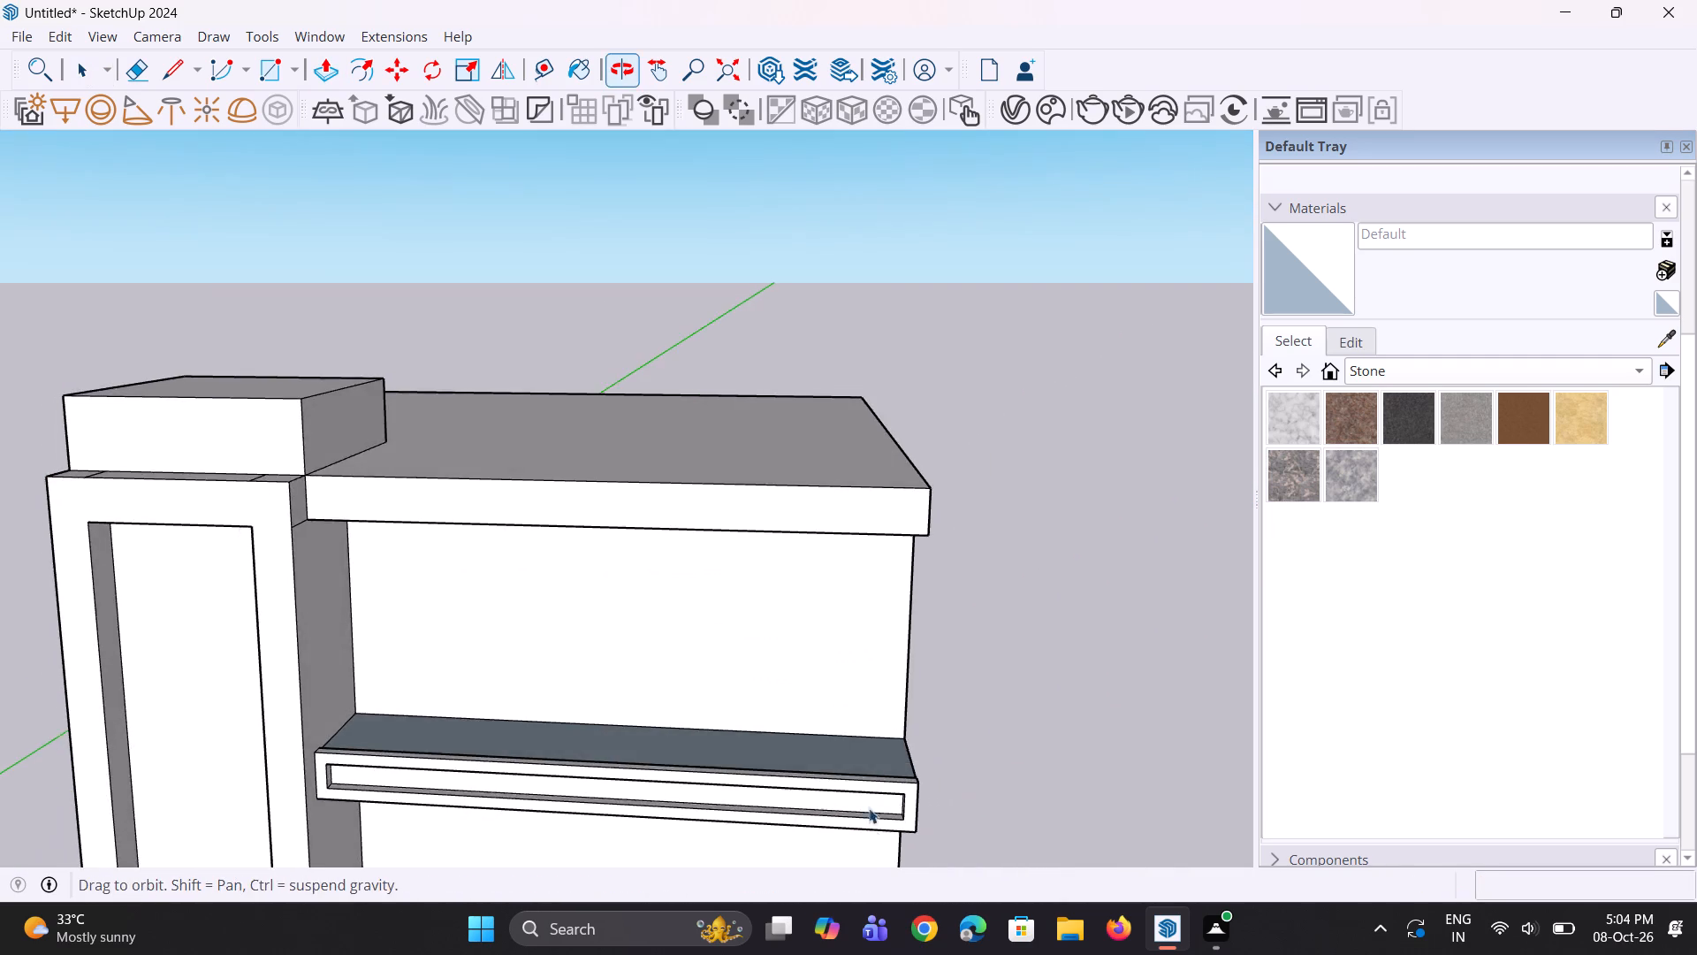
scroll(844, 670, "down", 4)
middle_click_drag(857, 711, 868, 791)
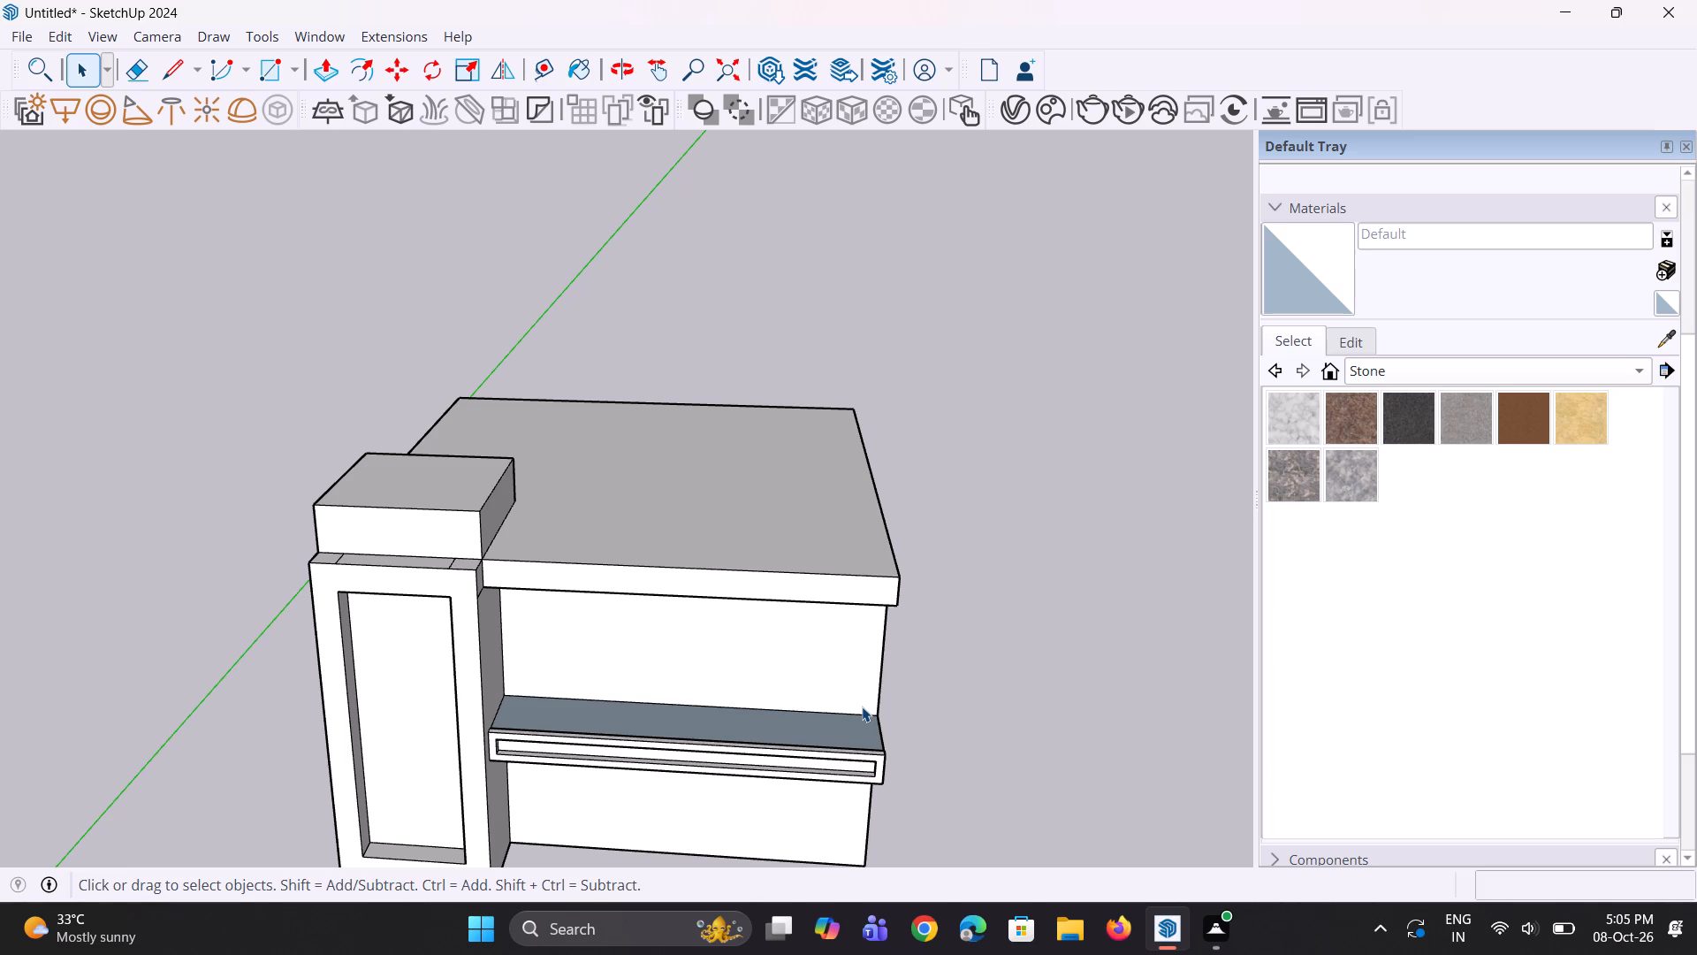
middle_click_drag(311, 580, 317, 539)
scroll(316, 537, "up", 2)
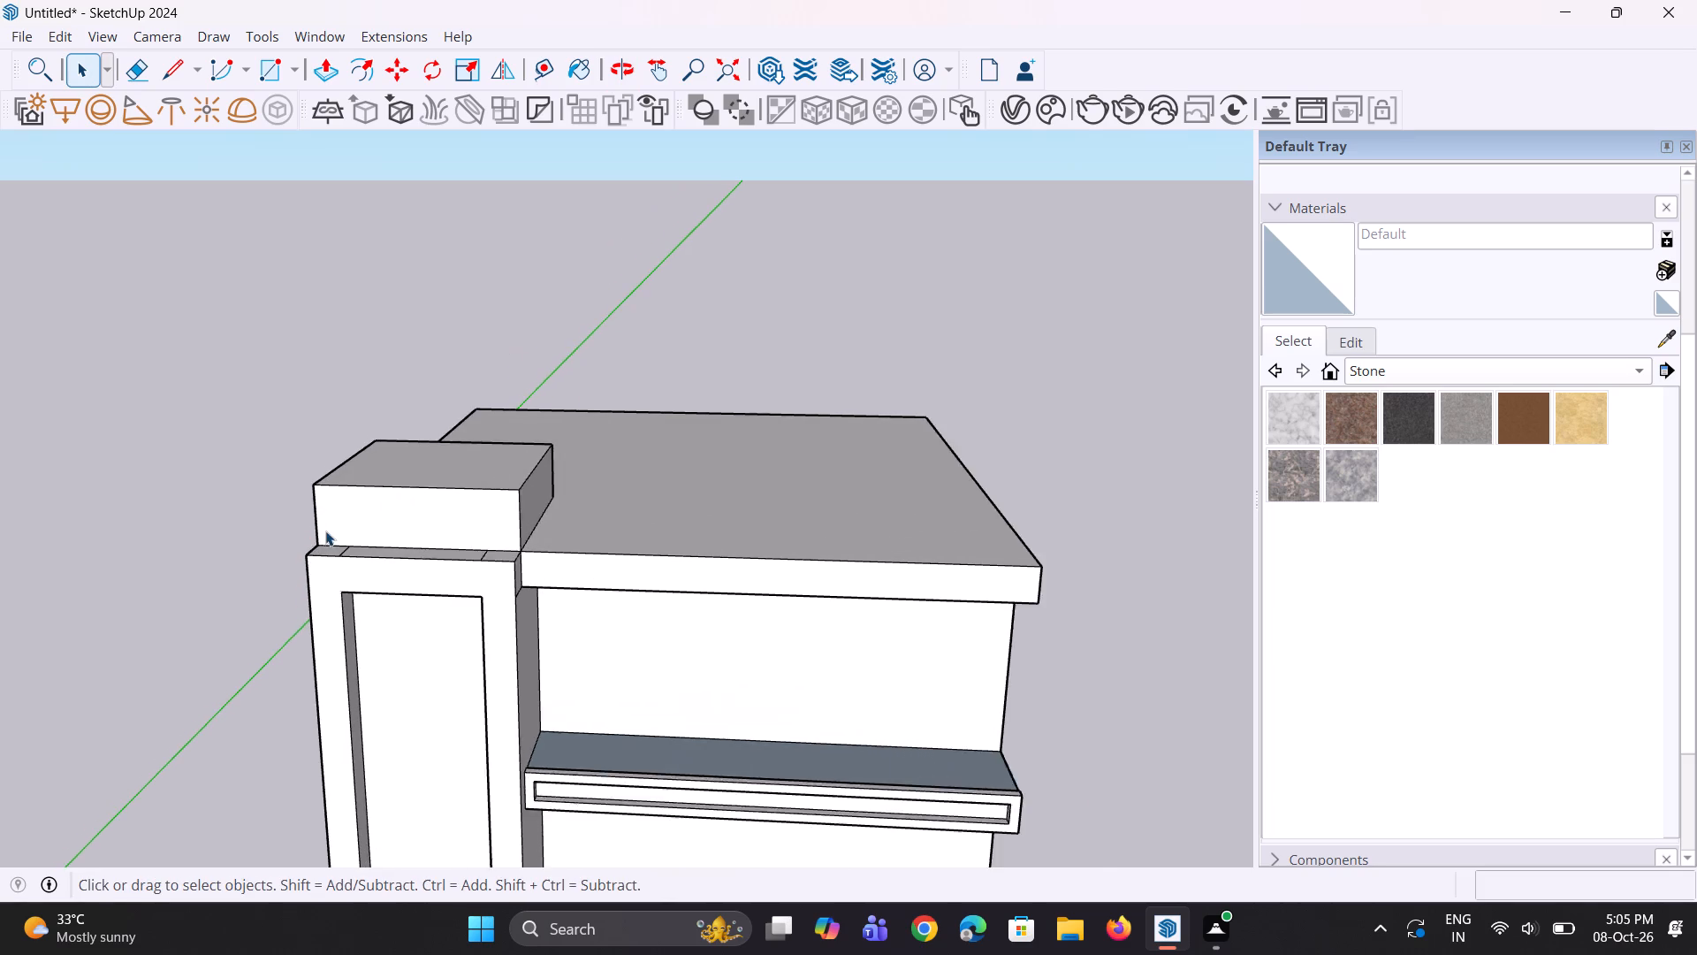
scroll(325, 531, "up", 1)
key("p")
left_click(394, 524)
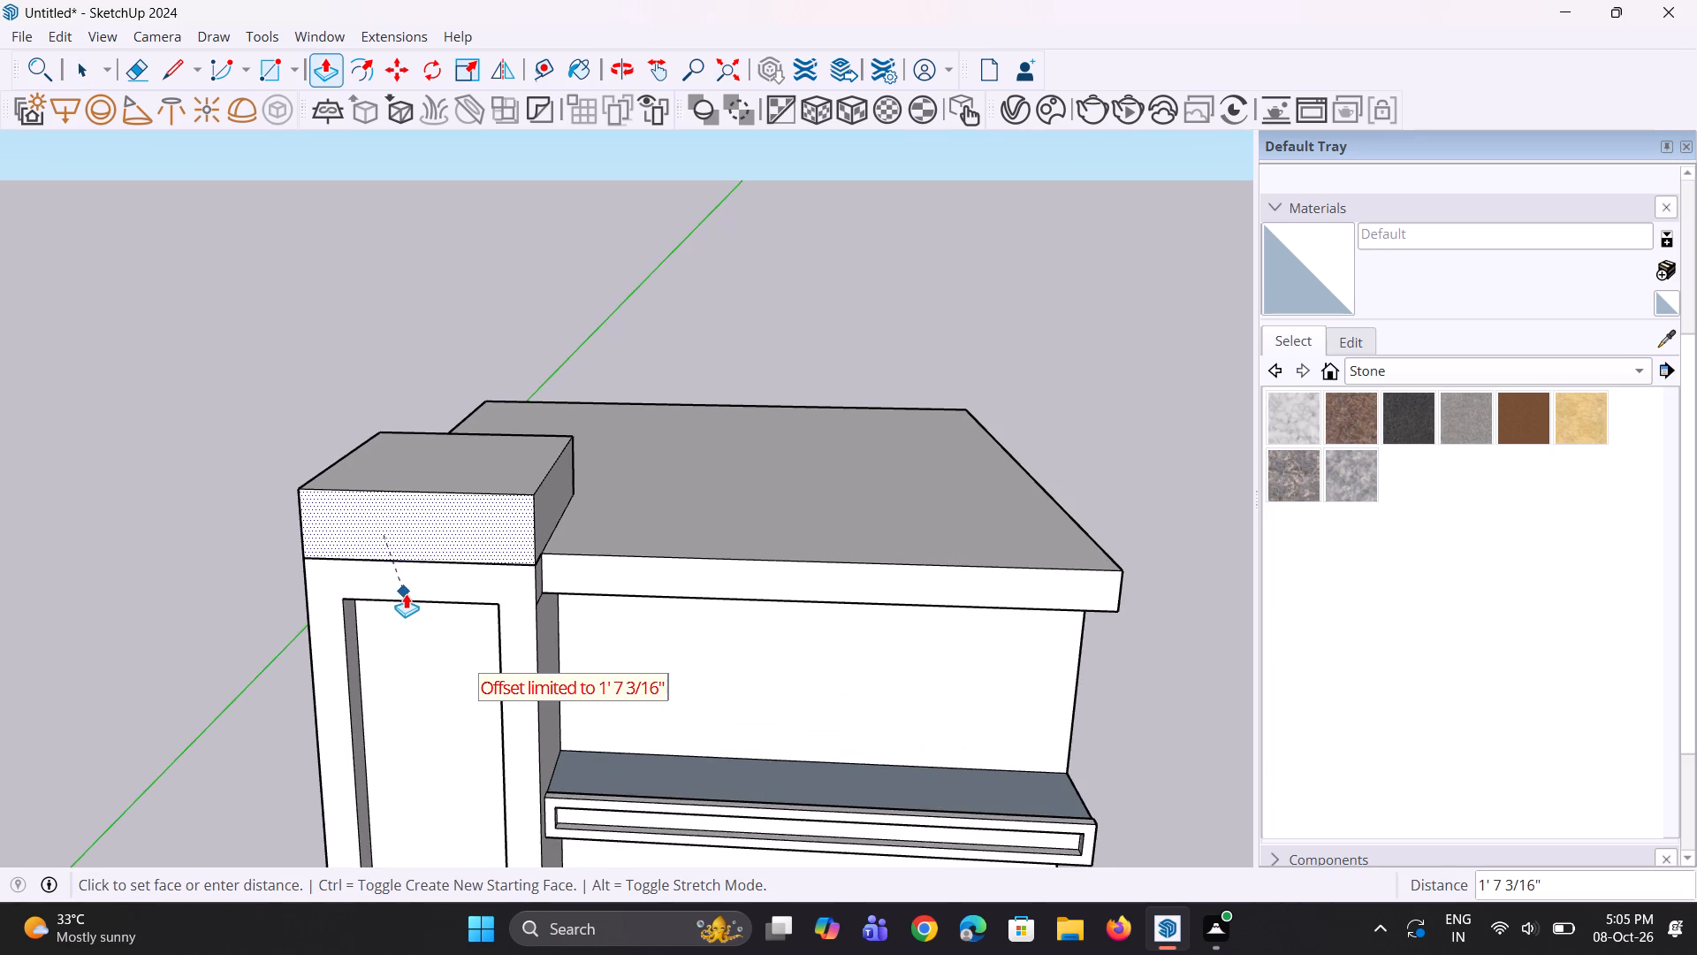
left_click(406, 593)
Erase the seam line segments between the top block and the corner frame on their shared front face.
middle_click_drag(408, 583, 430, 460)
scroll(428, 459, "down", 3)
middle_click_drag(440, 500, 450, 520)
scroll(400, 526, "up", 2)
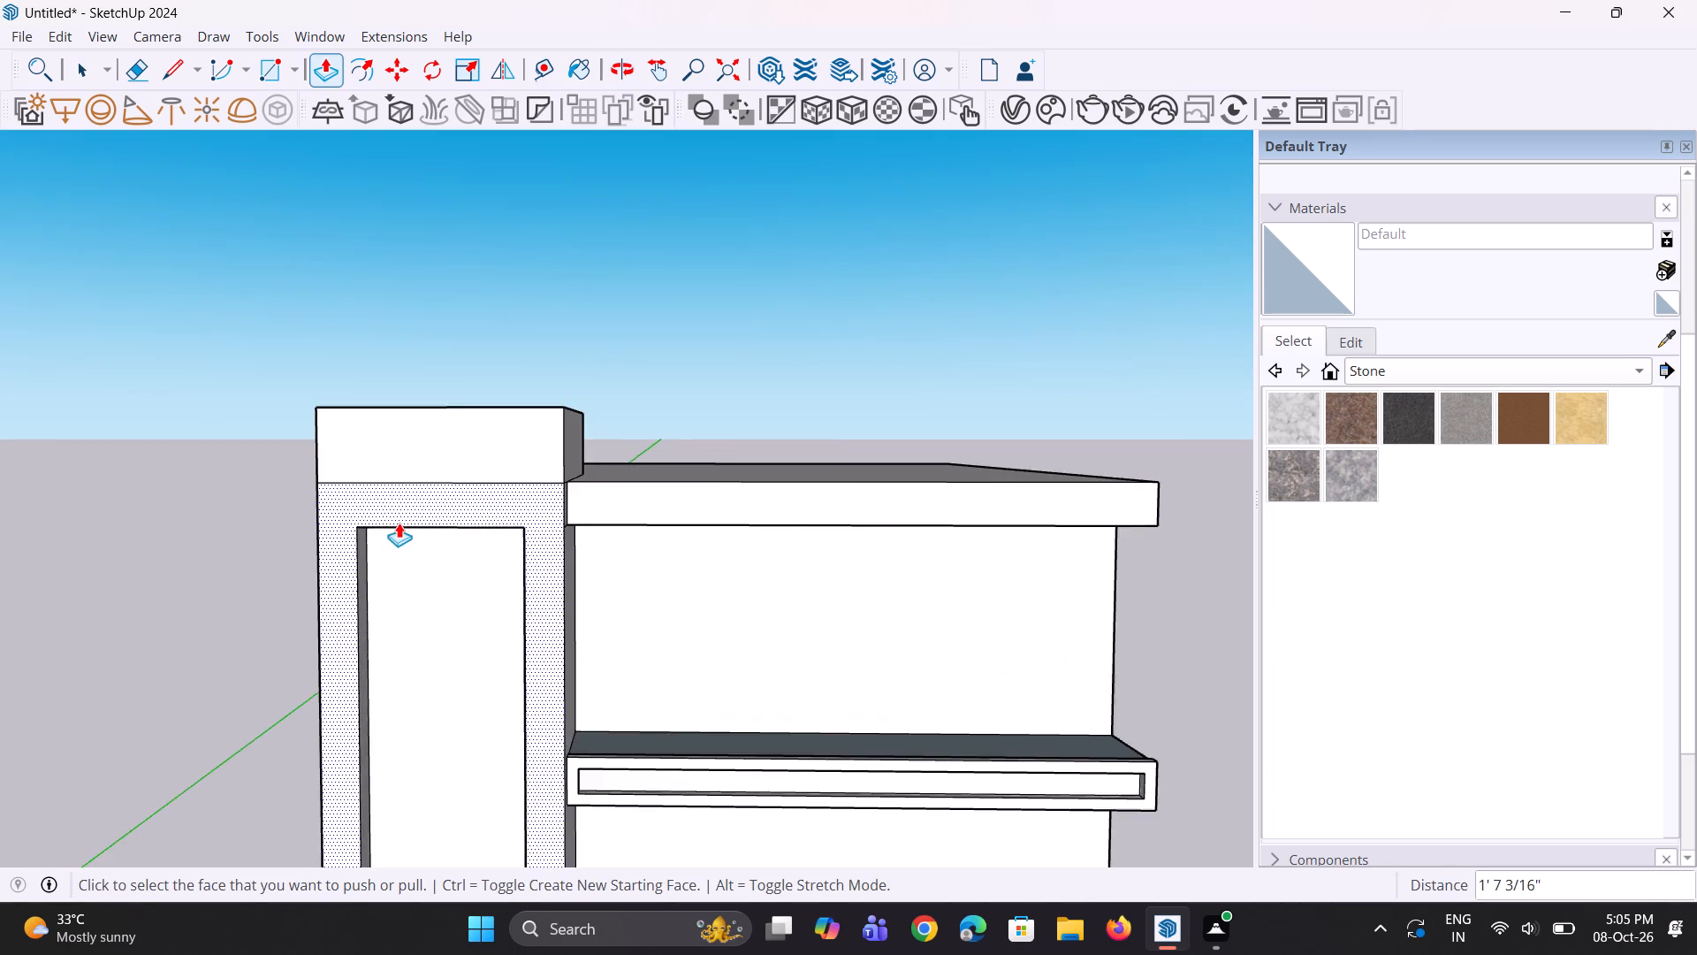
scroll(399, 523, "up", 3)
middle_click_drag(392, 521, 409, 571)
scroll(375, 476, "up", 2)
key("e")
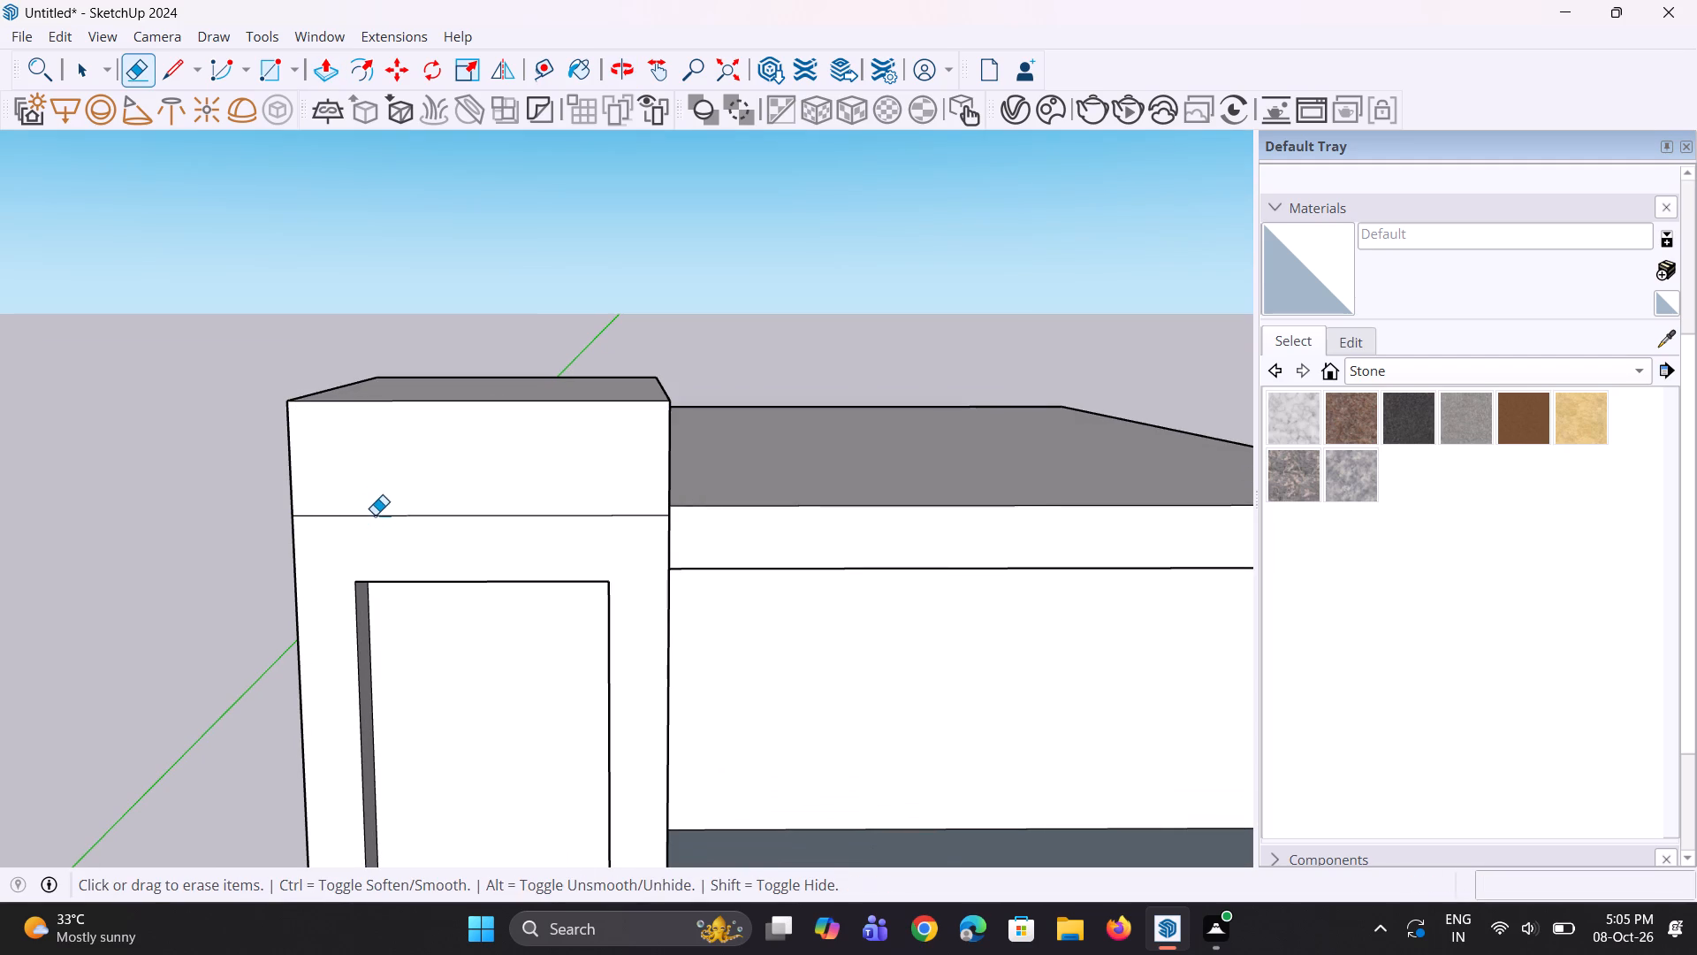
left_click(377, 516)
left_click(349, 515)
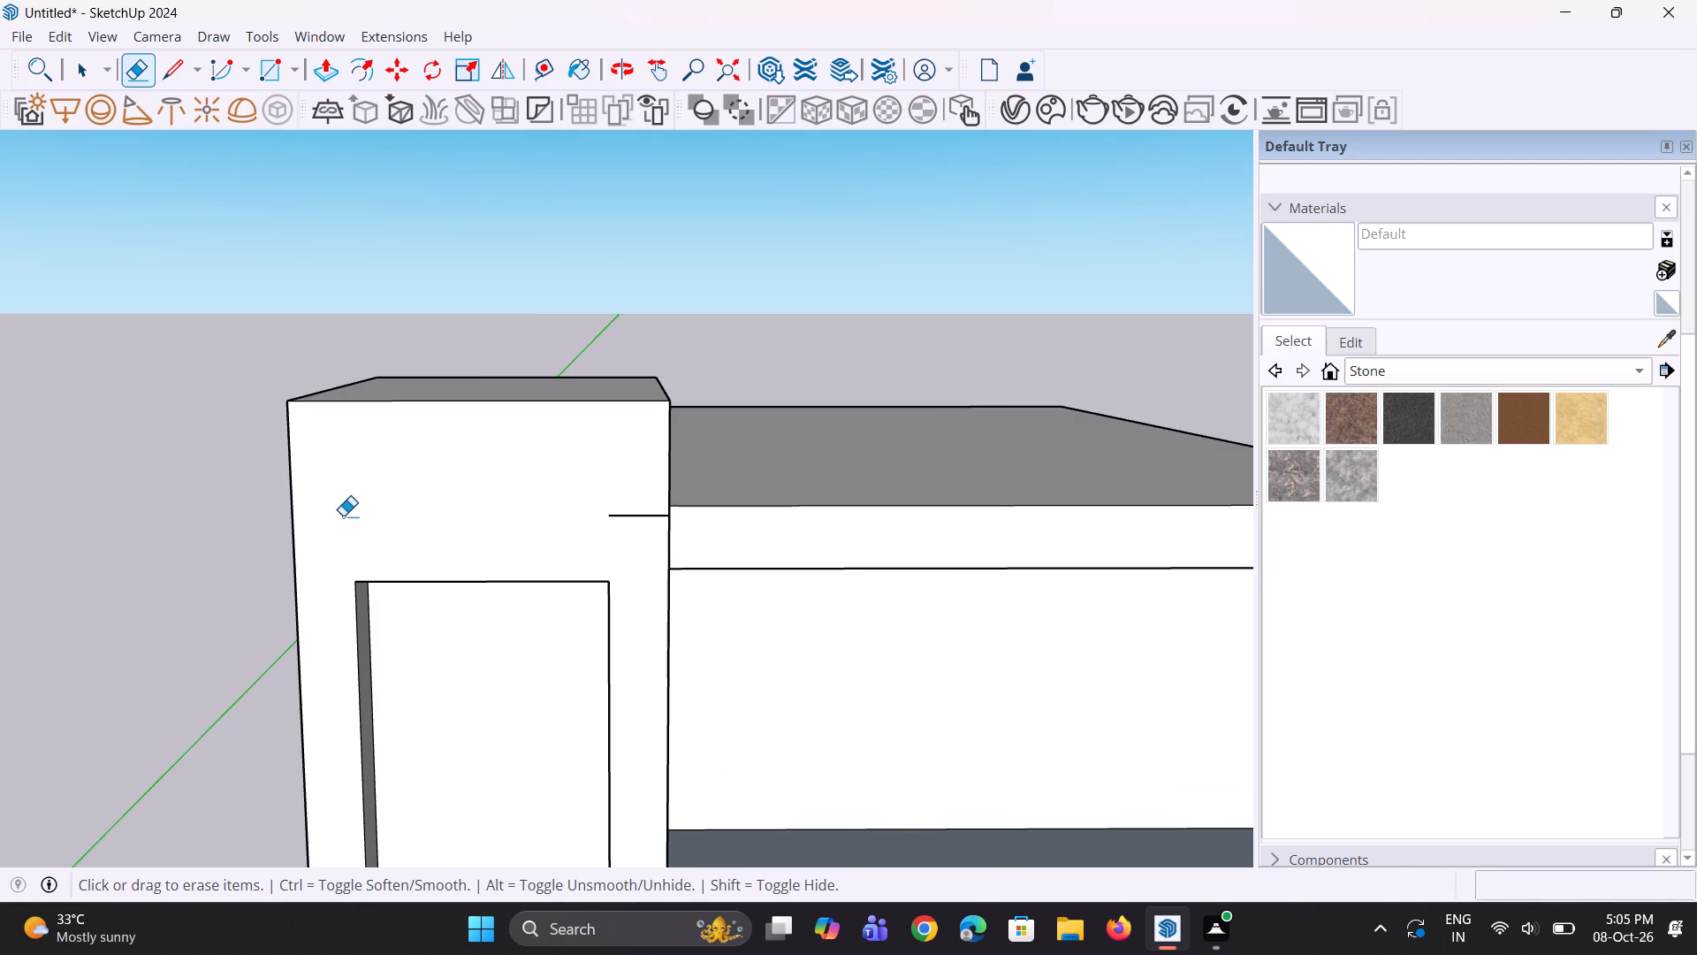
left_click(657, 512)
left_click(651, 516)
Push/Pull the top inner face of the corner frame's recess upward about 3' 1 7/8".
scroll(491, 593, "down", 1)
middle_click_drag(491, 593, 485, 566)
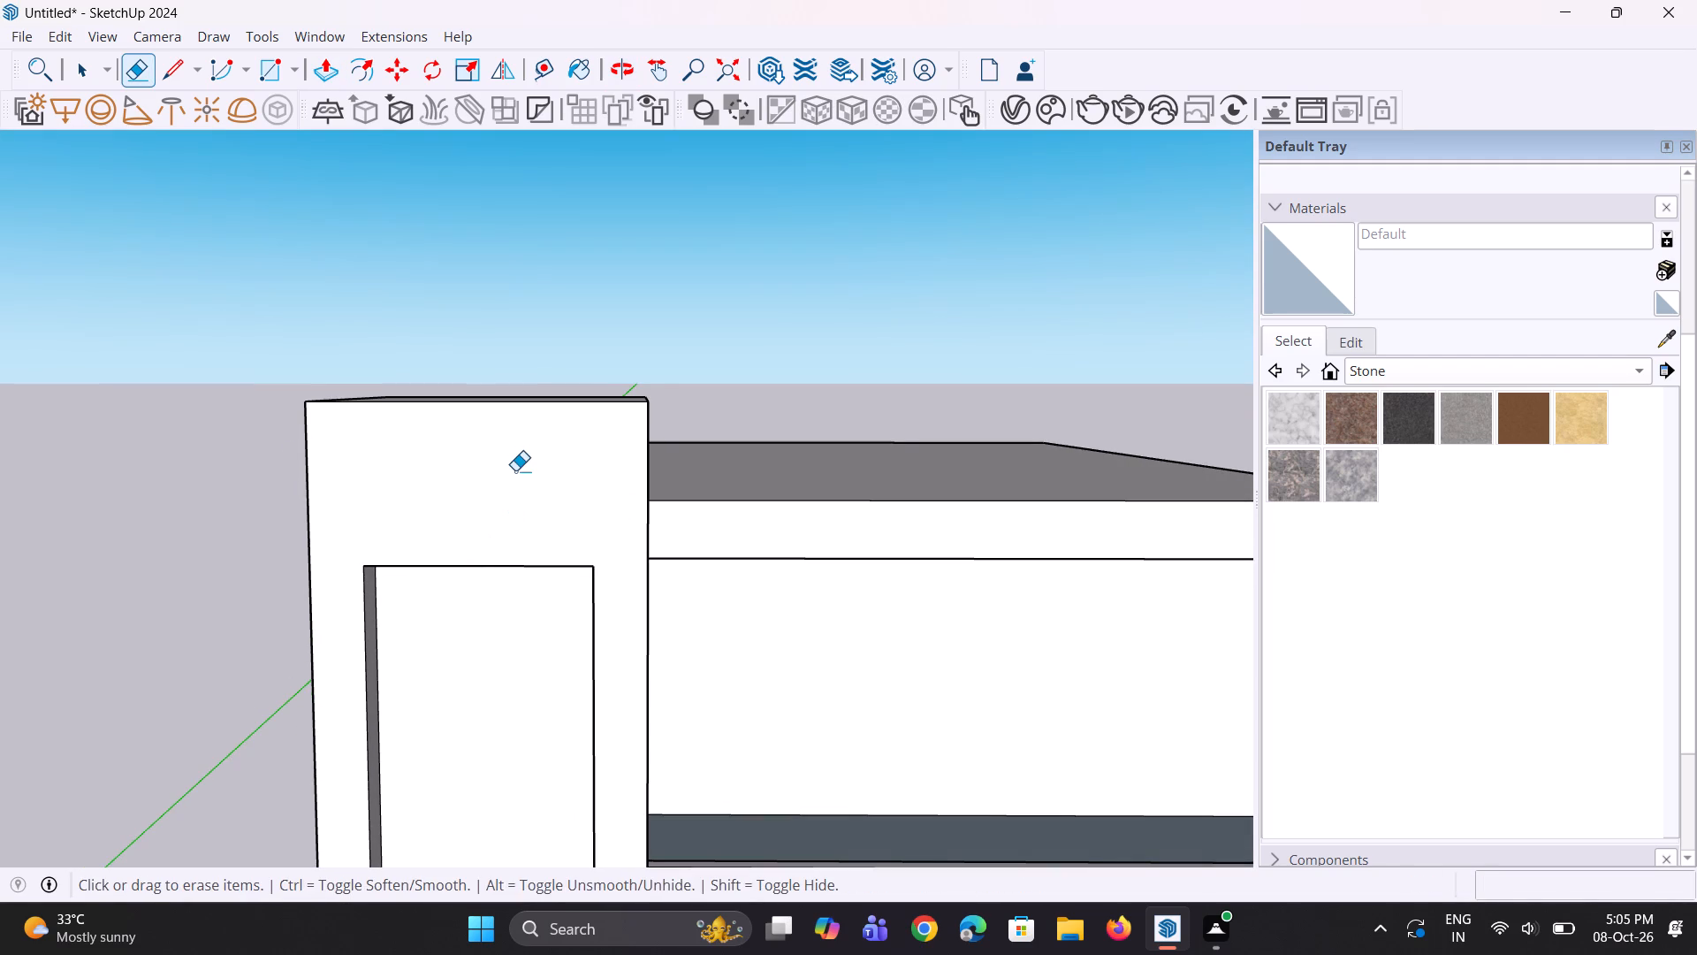
middle_click_drag(499, 608, 514, 502)
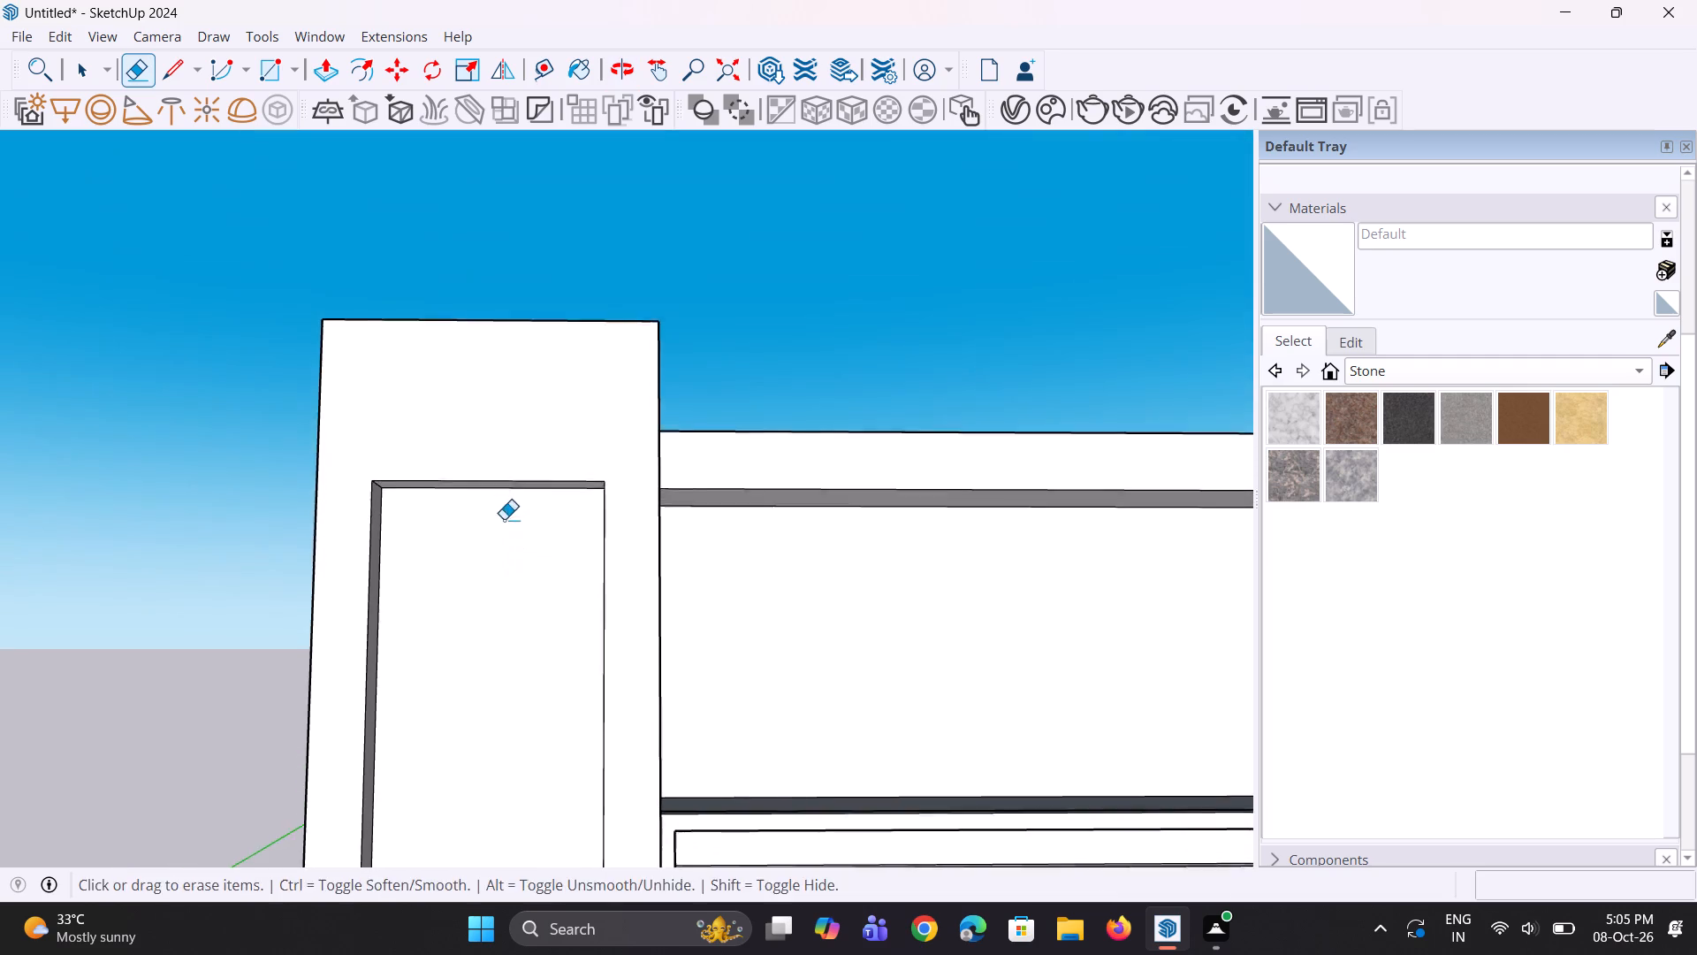
scroll(504, 519, "up", 3)
middle_click_drag(504, 519, 510, 501)
key("p")
left_click(540, 465)
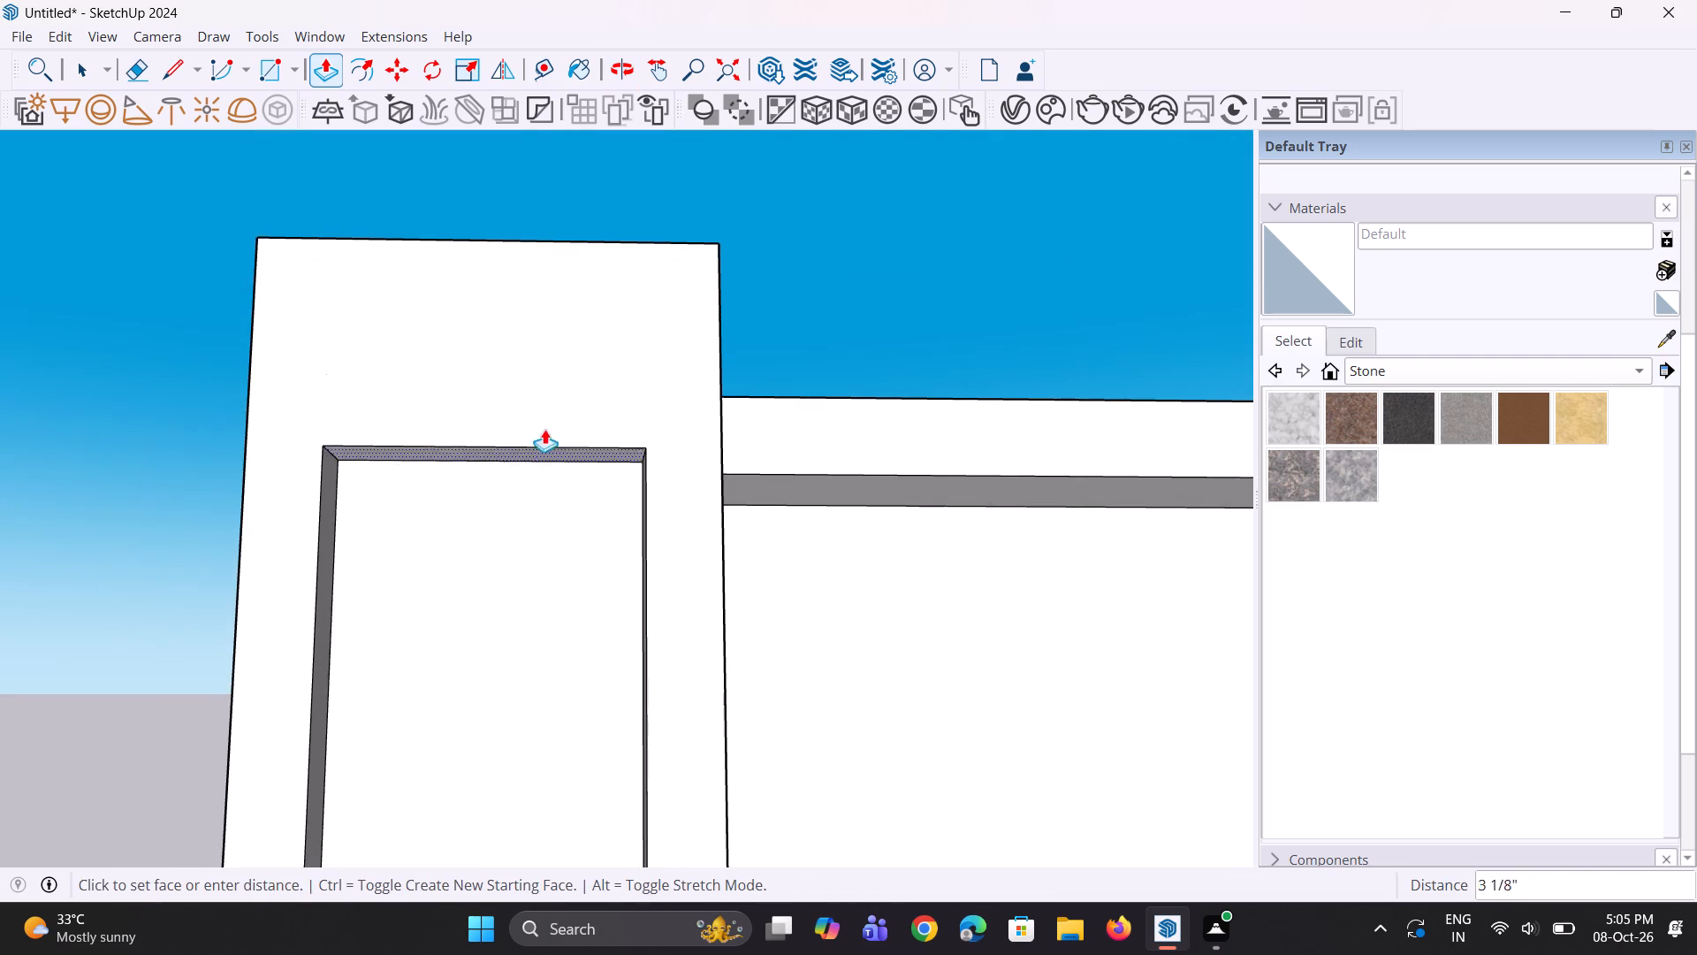
left_click(546, 327)
Push/Pull the top face of the corner tower upward about 6' 5 3/4".
scroll(867, 521, "down", 5)
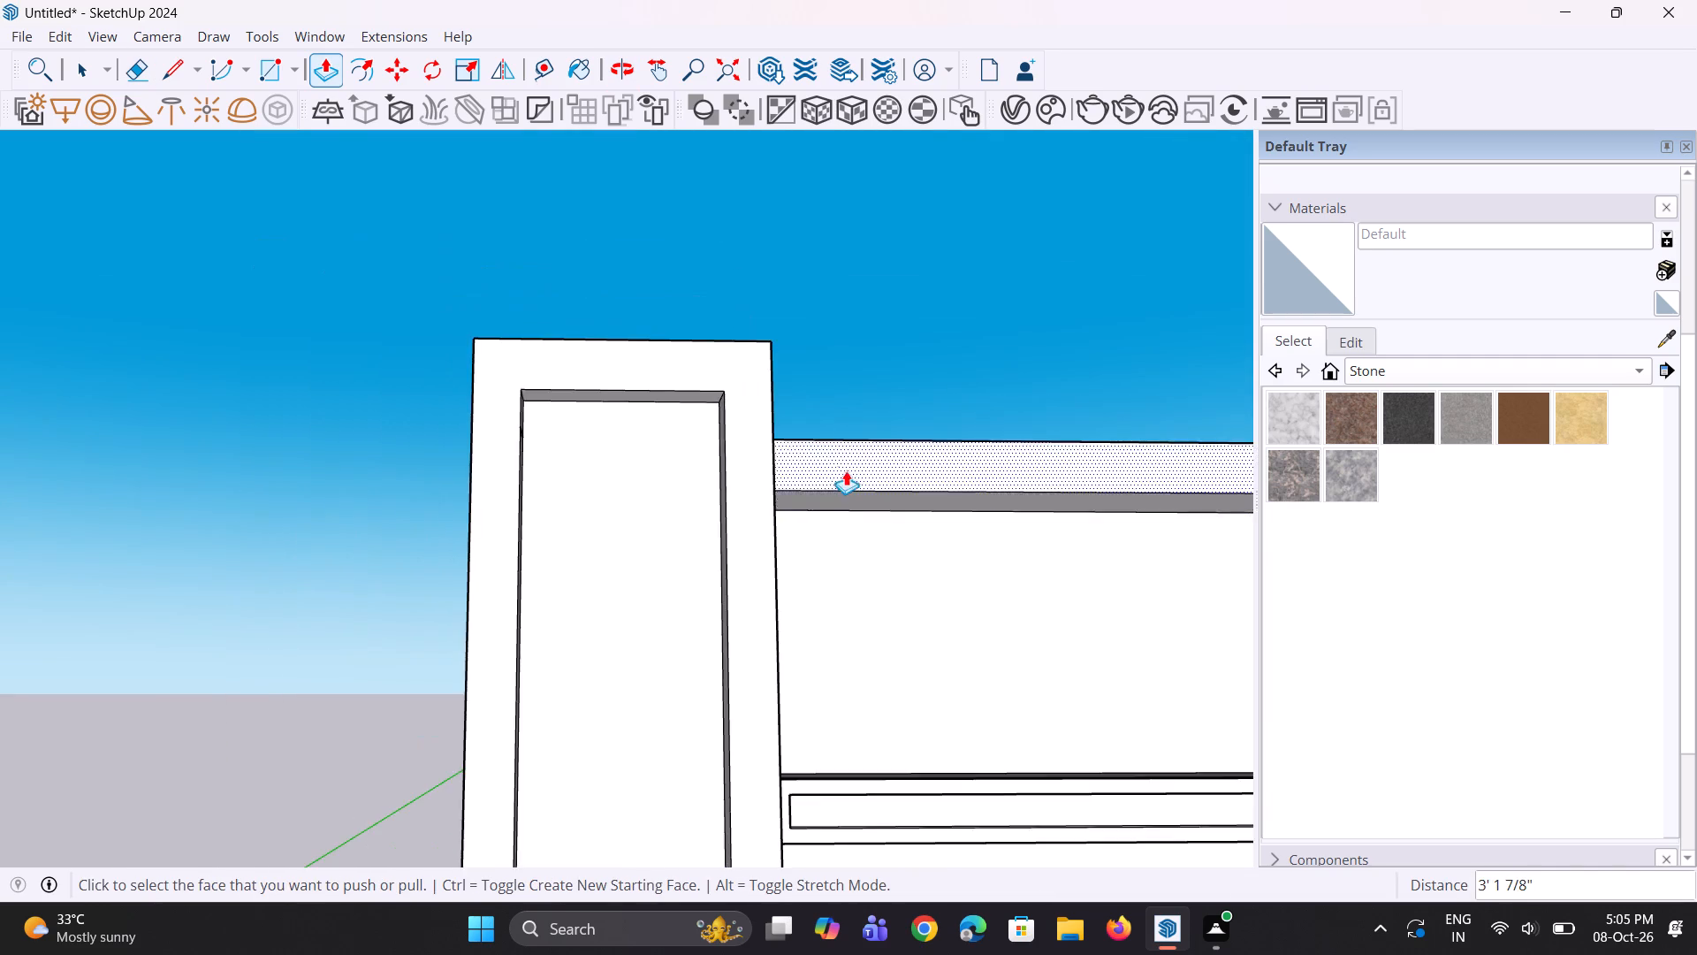
scroll(846, 470, "down", 3)
middle_click_drag(749, 531, 727, 733)
scroll(721, 666, "down", 4)
middle_click_drag(719, 664, 709, 630)
middle_click_drag(733, 504, 700, 579)
left_click(711, 523)
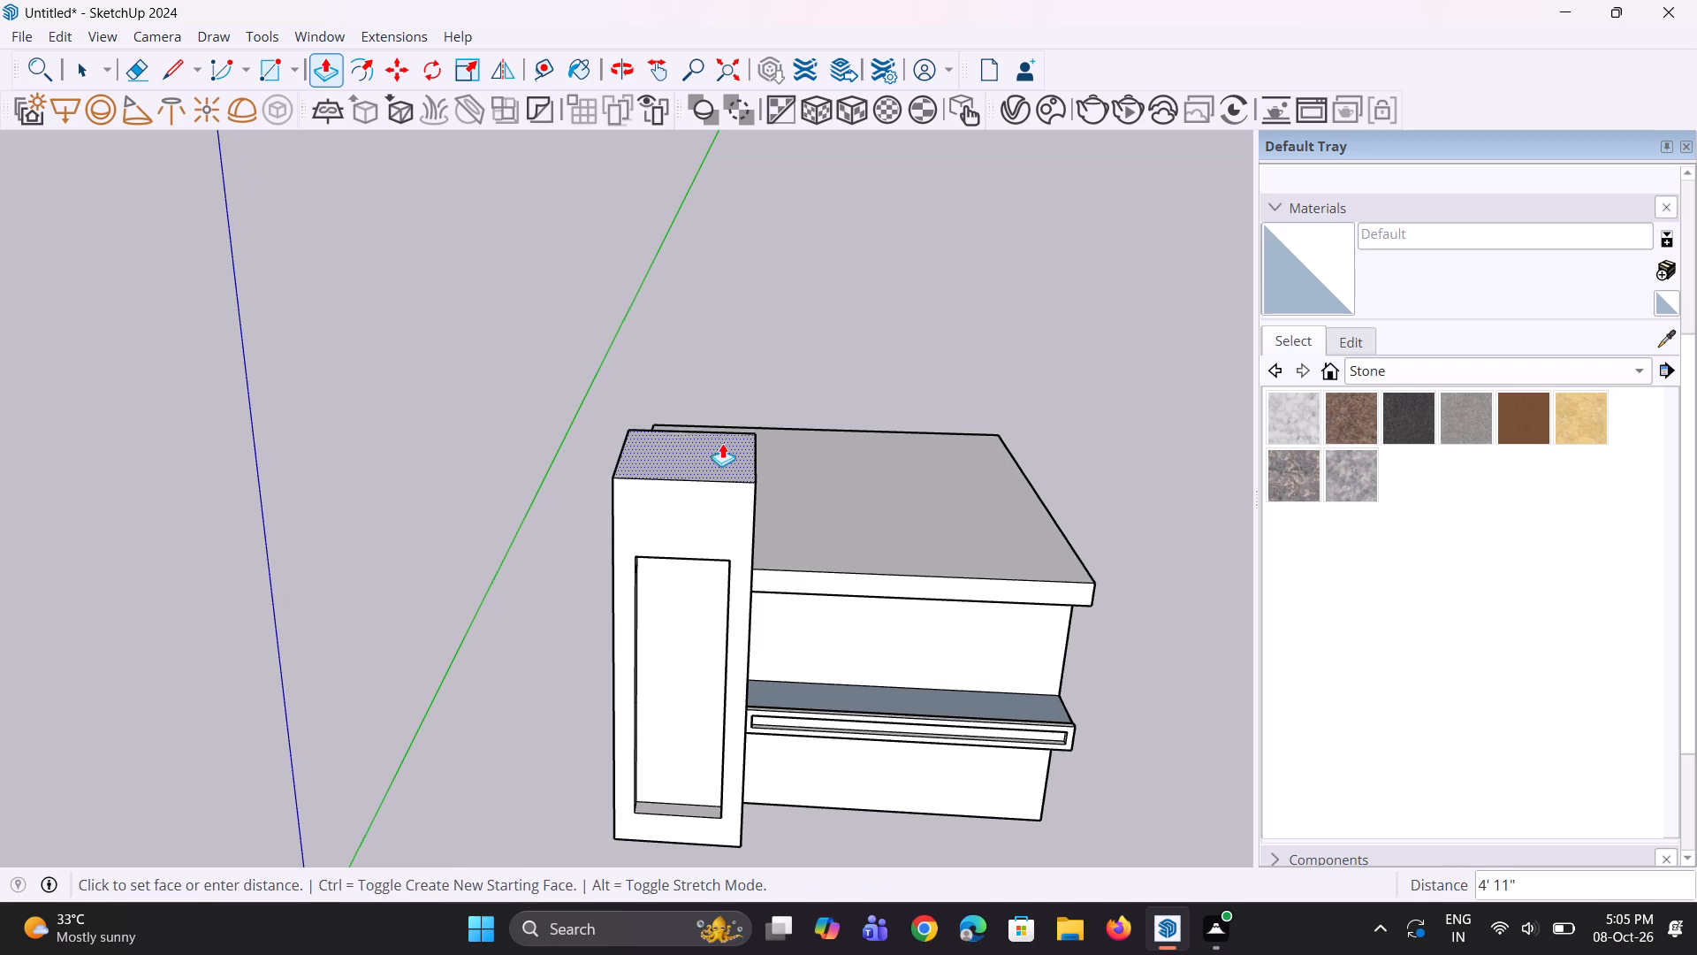
left_click_drag(722, 439, 726, 451)
Push/Pull the top inner face of the corner tower's recess upward about 4' 9 5/16".
middle_click_drag(646, 635, 688, 511)
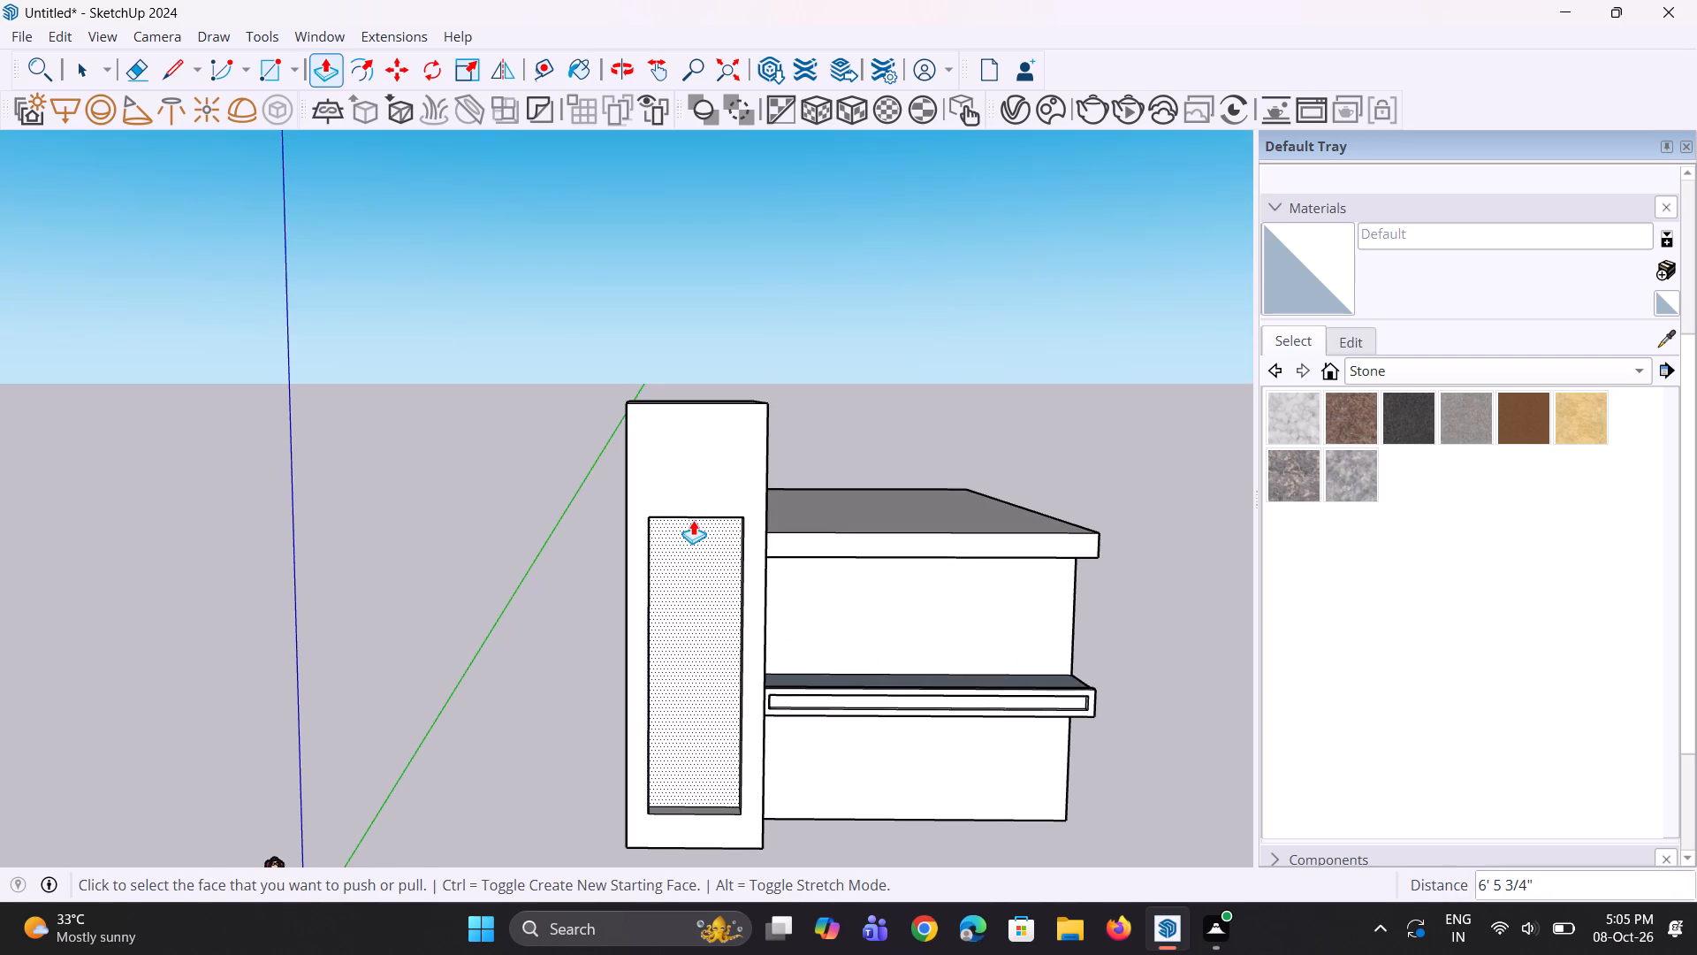
middle_click_drag(696, 519, 719, 439)
scroll(696, 492, "up", 8)
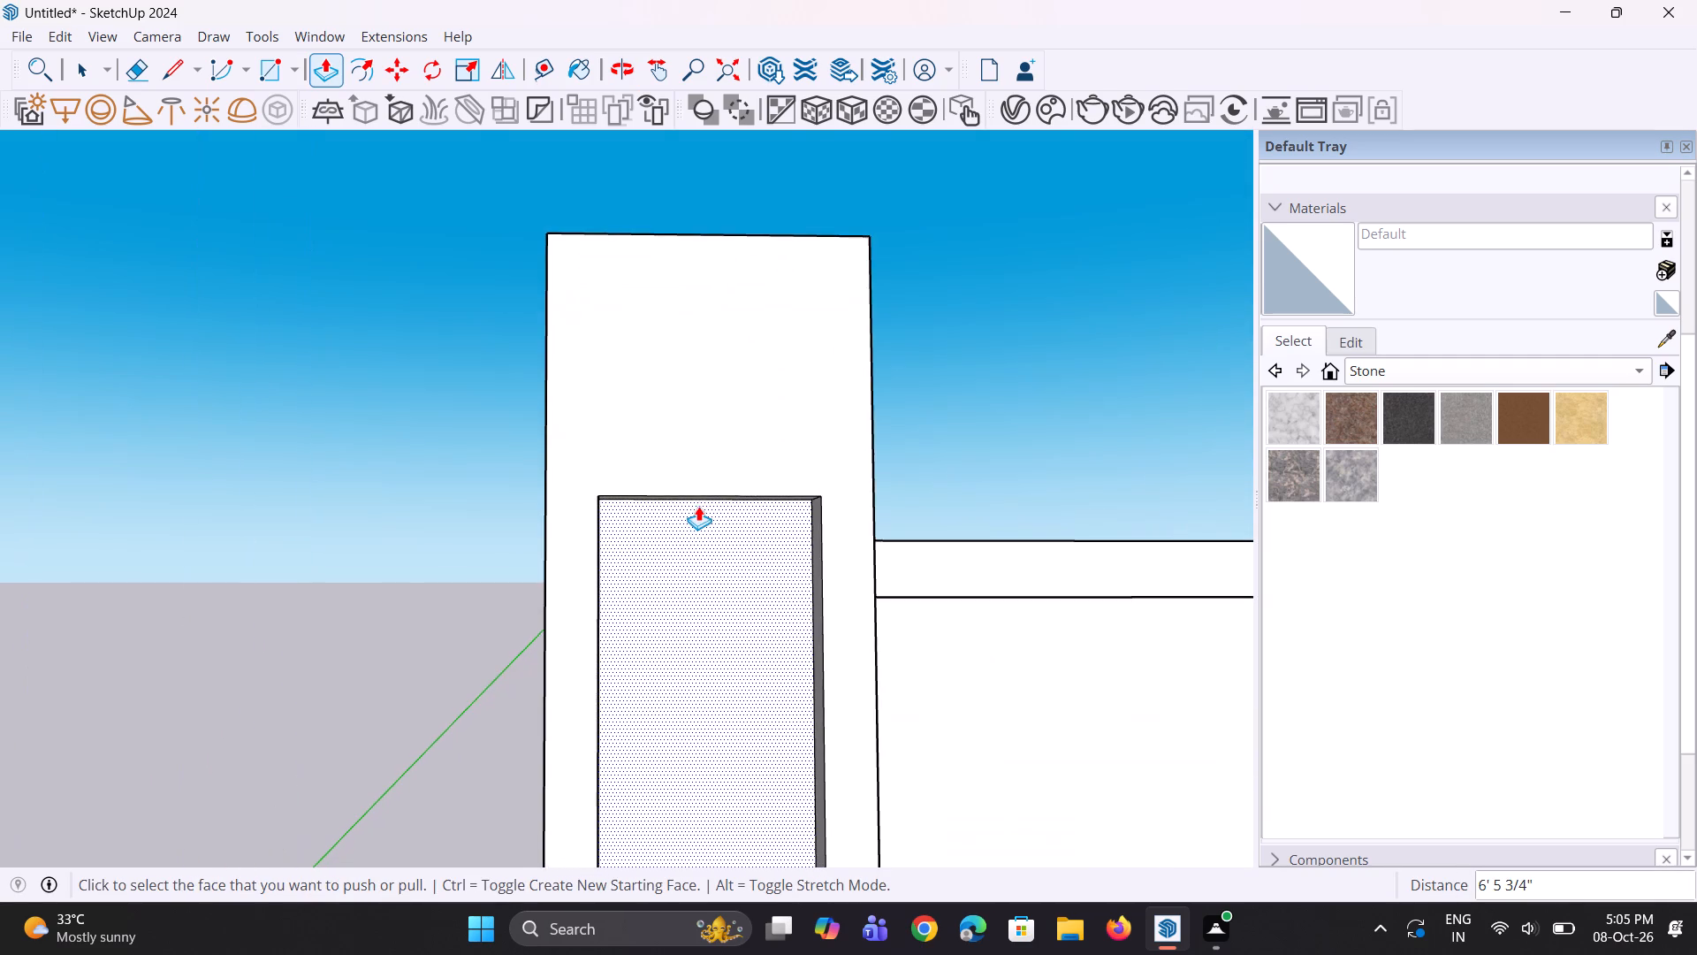
middle_click_drag(718, 502, 742, 393)
scroll(743, 390, "up", 1)
left_click(739, 428)
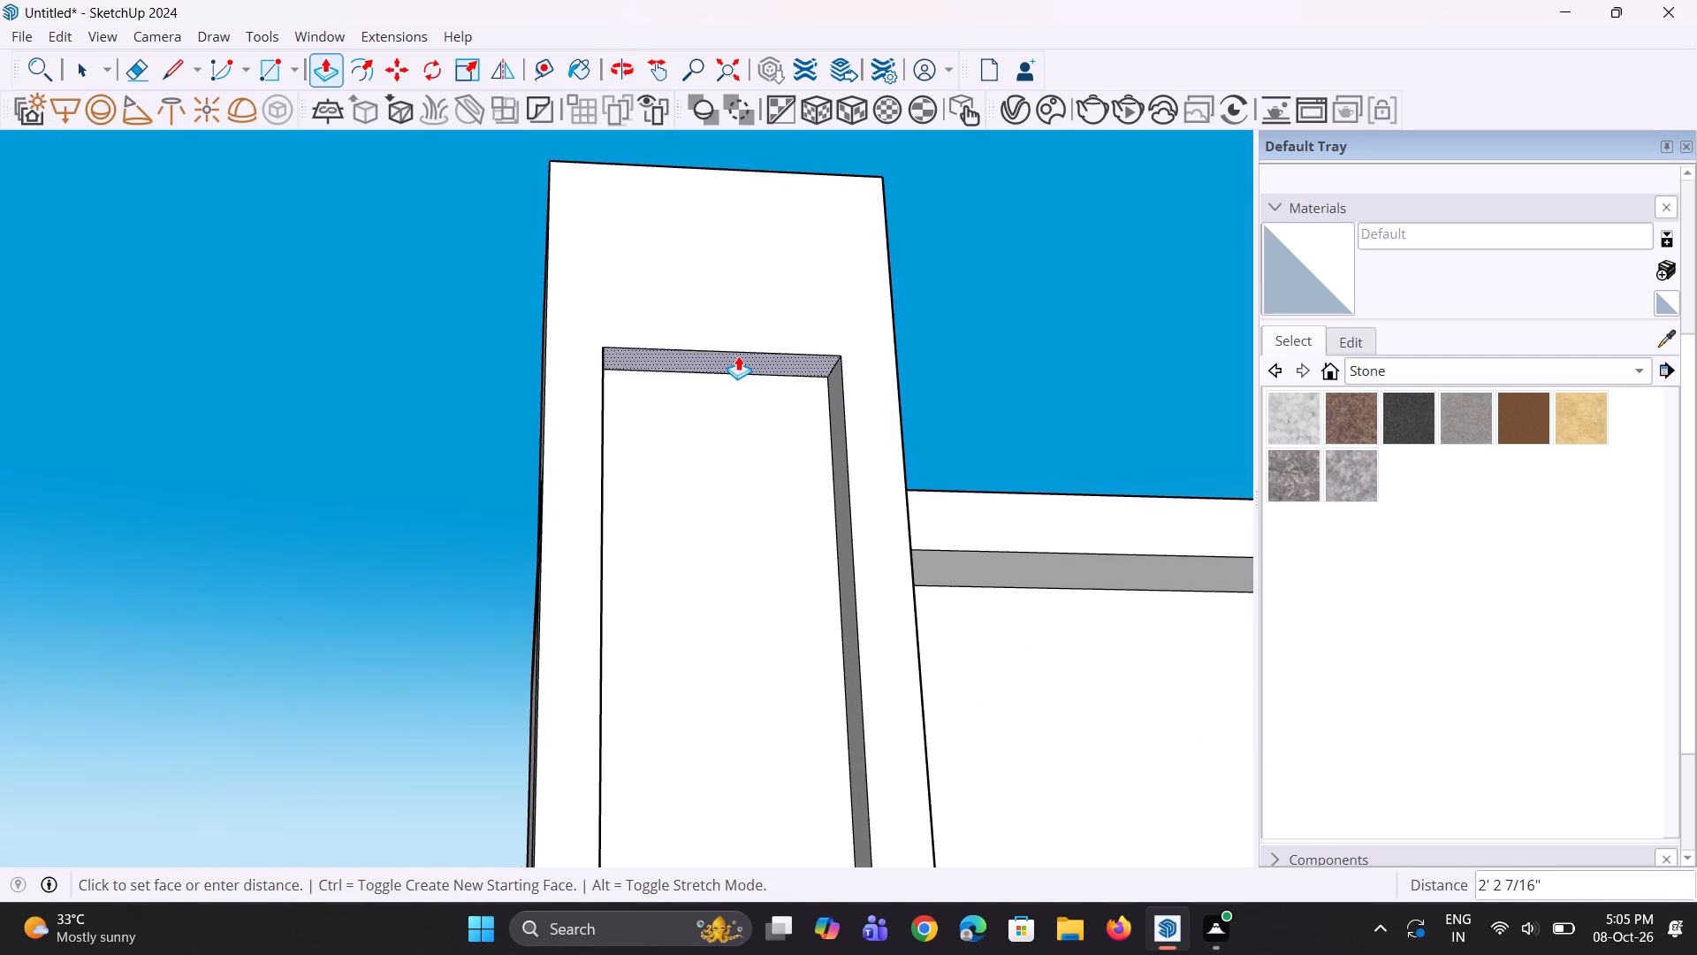
left_click(729, 279)
Examine the heightened corner tower, its recess and its junction with the roof slab from several angles.
middle_click_drag(789, 354, 701, 583)
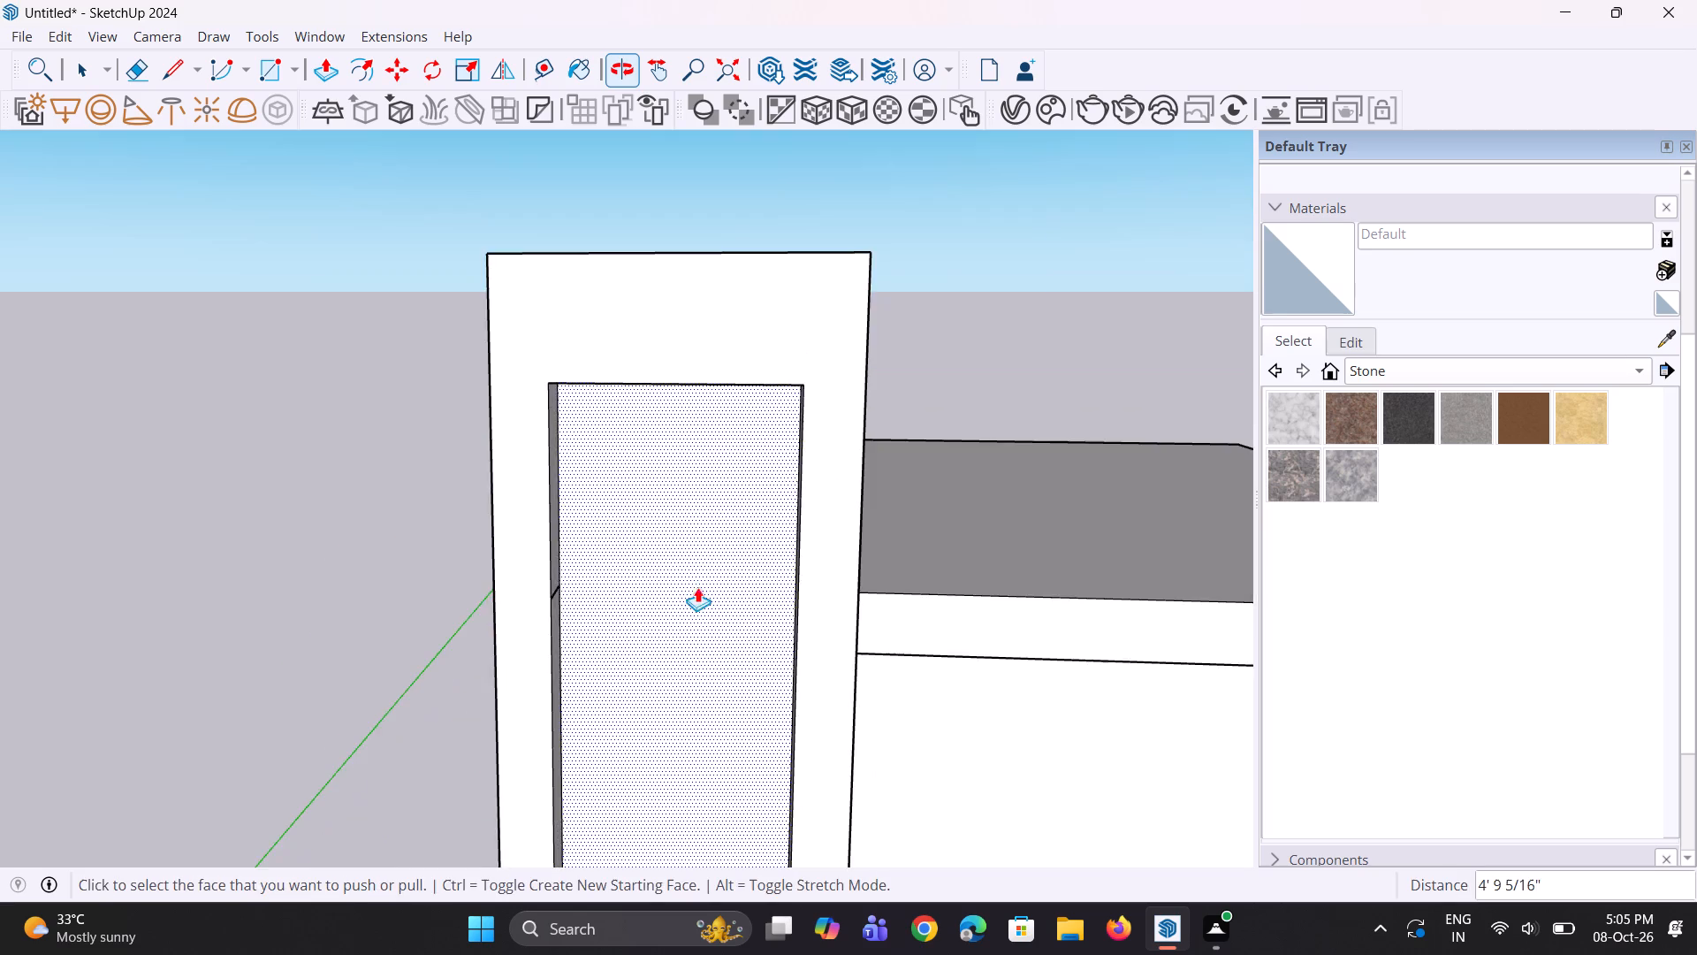
scroll(754, 533, "down", 4)
middle_click_drag(757, 523, 756, 547)
scroll(813, 646, "up", 2)
scroll(838, 636, "down", 4)
middle_click_drag(850, 636, 857, 617)
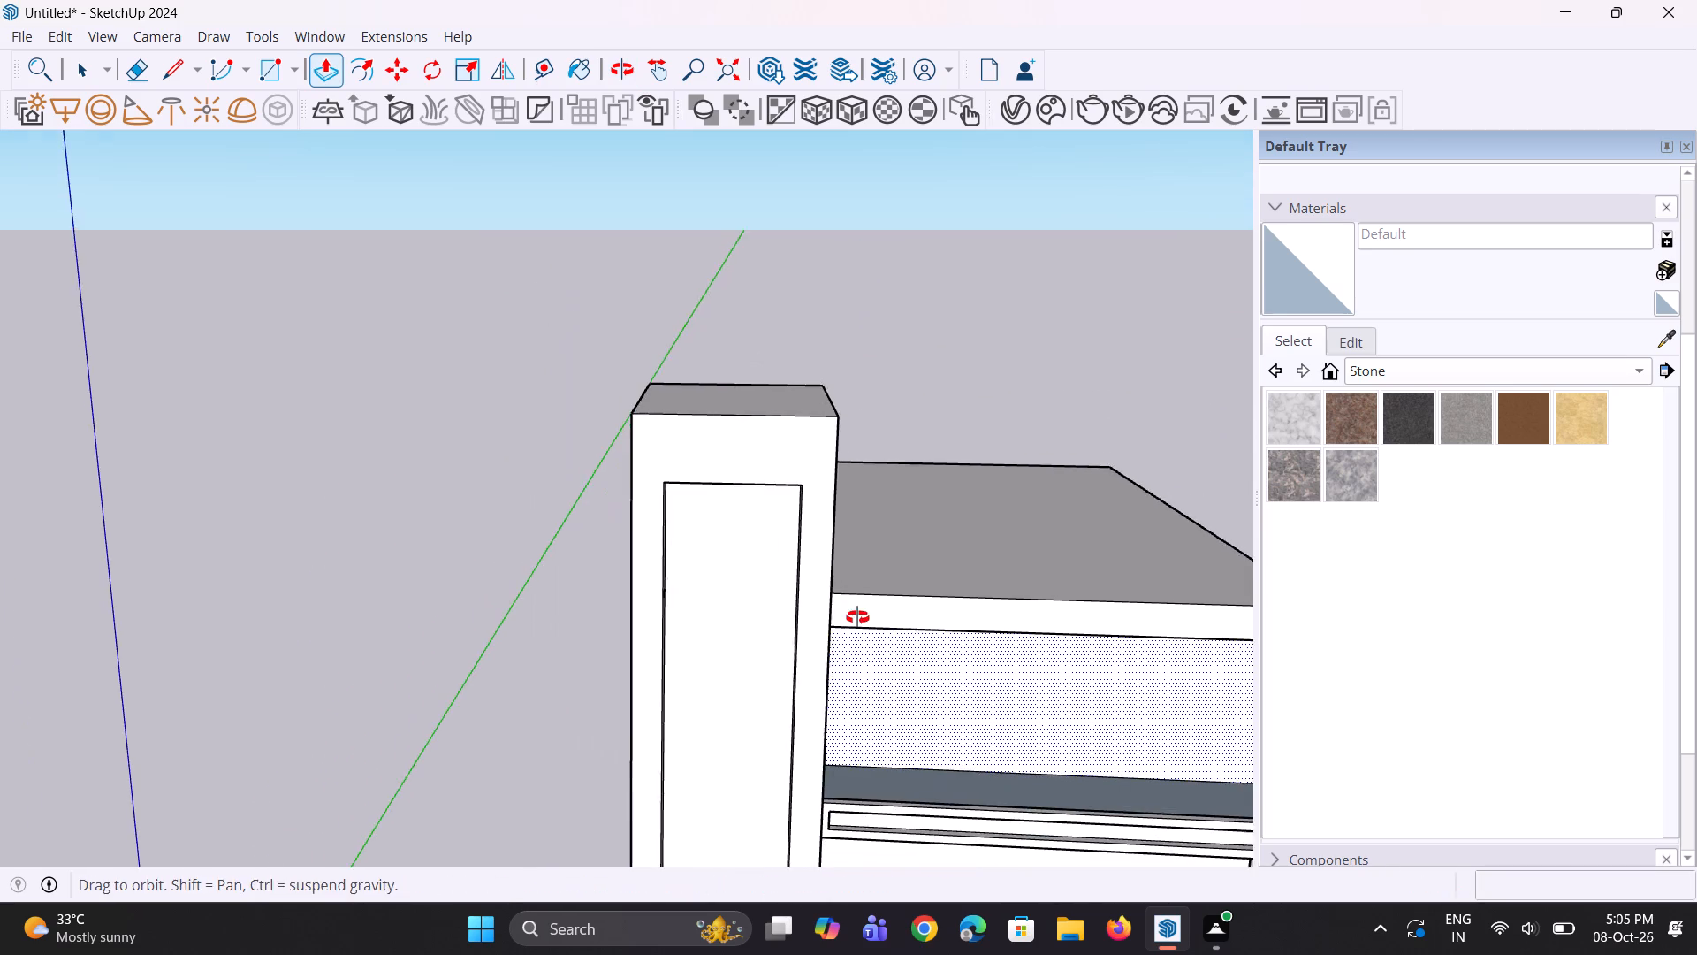
middle_click_drag(857, 617, 843, 617)
scroll(818, 634, "down", 4)
middle_click_drag(727, 621, 721, 572)
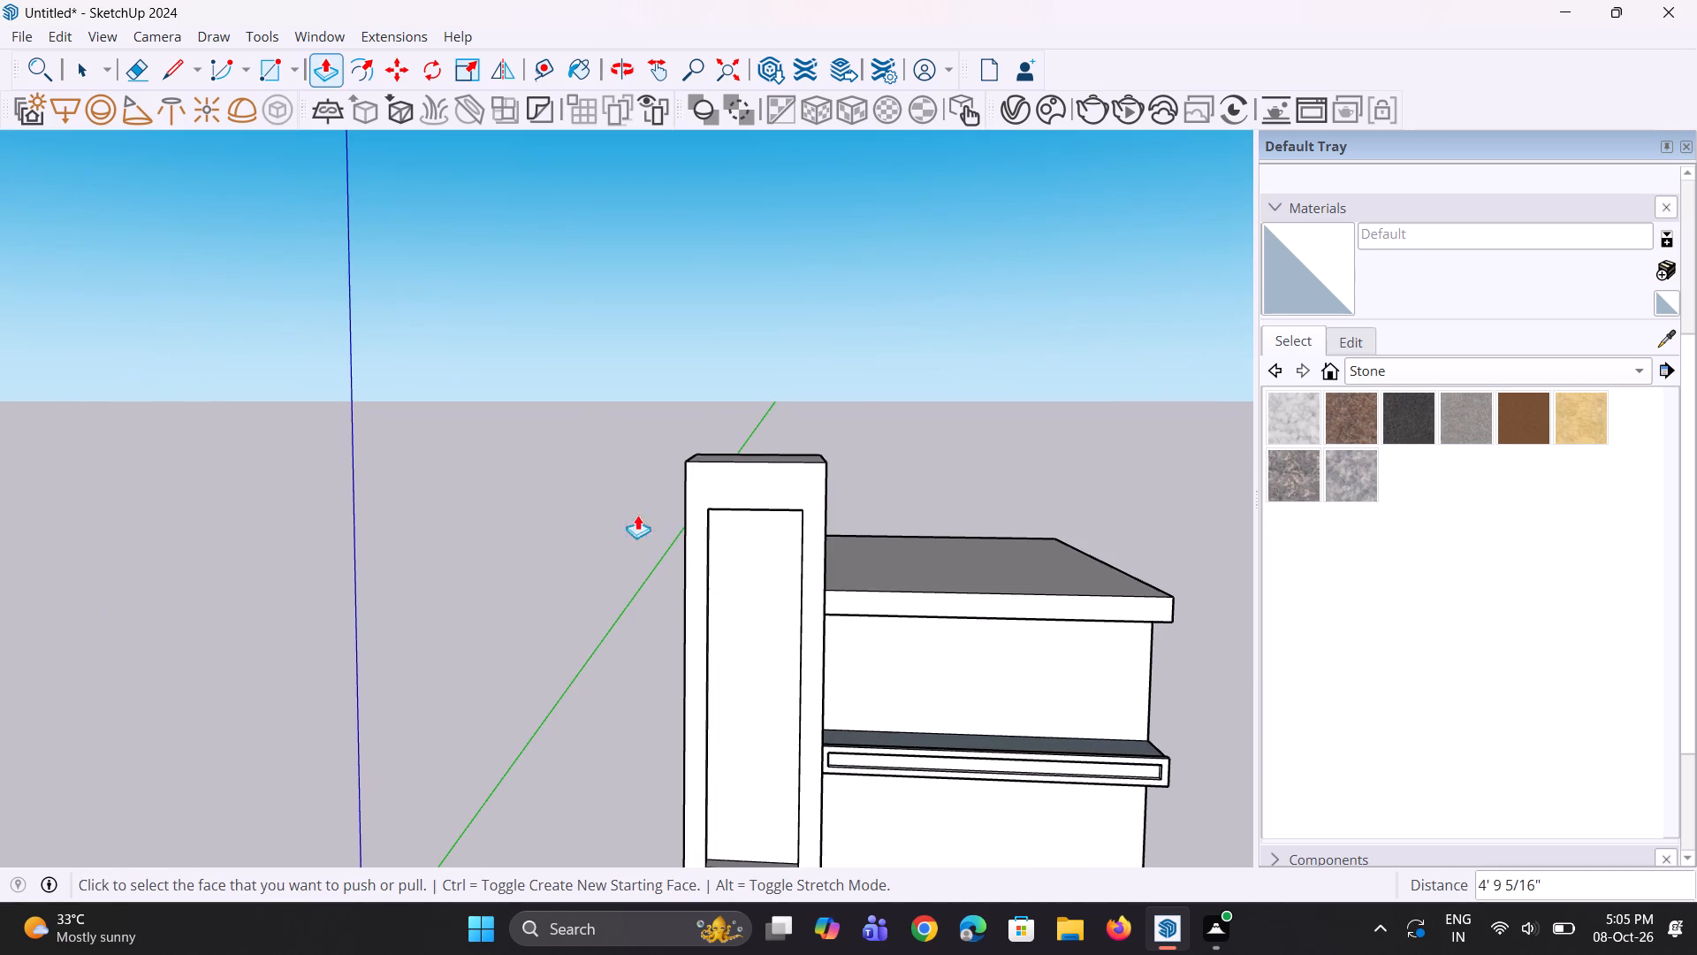
scroll(544, 477, "down", 3)
middle_click_drag(525, 474, 513, 527)
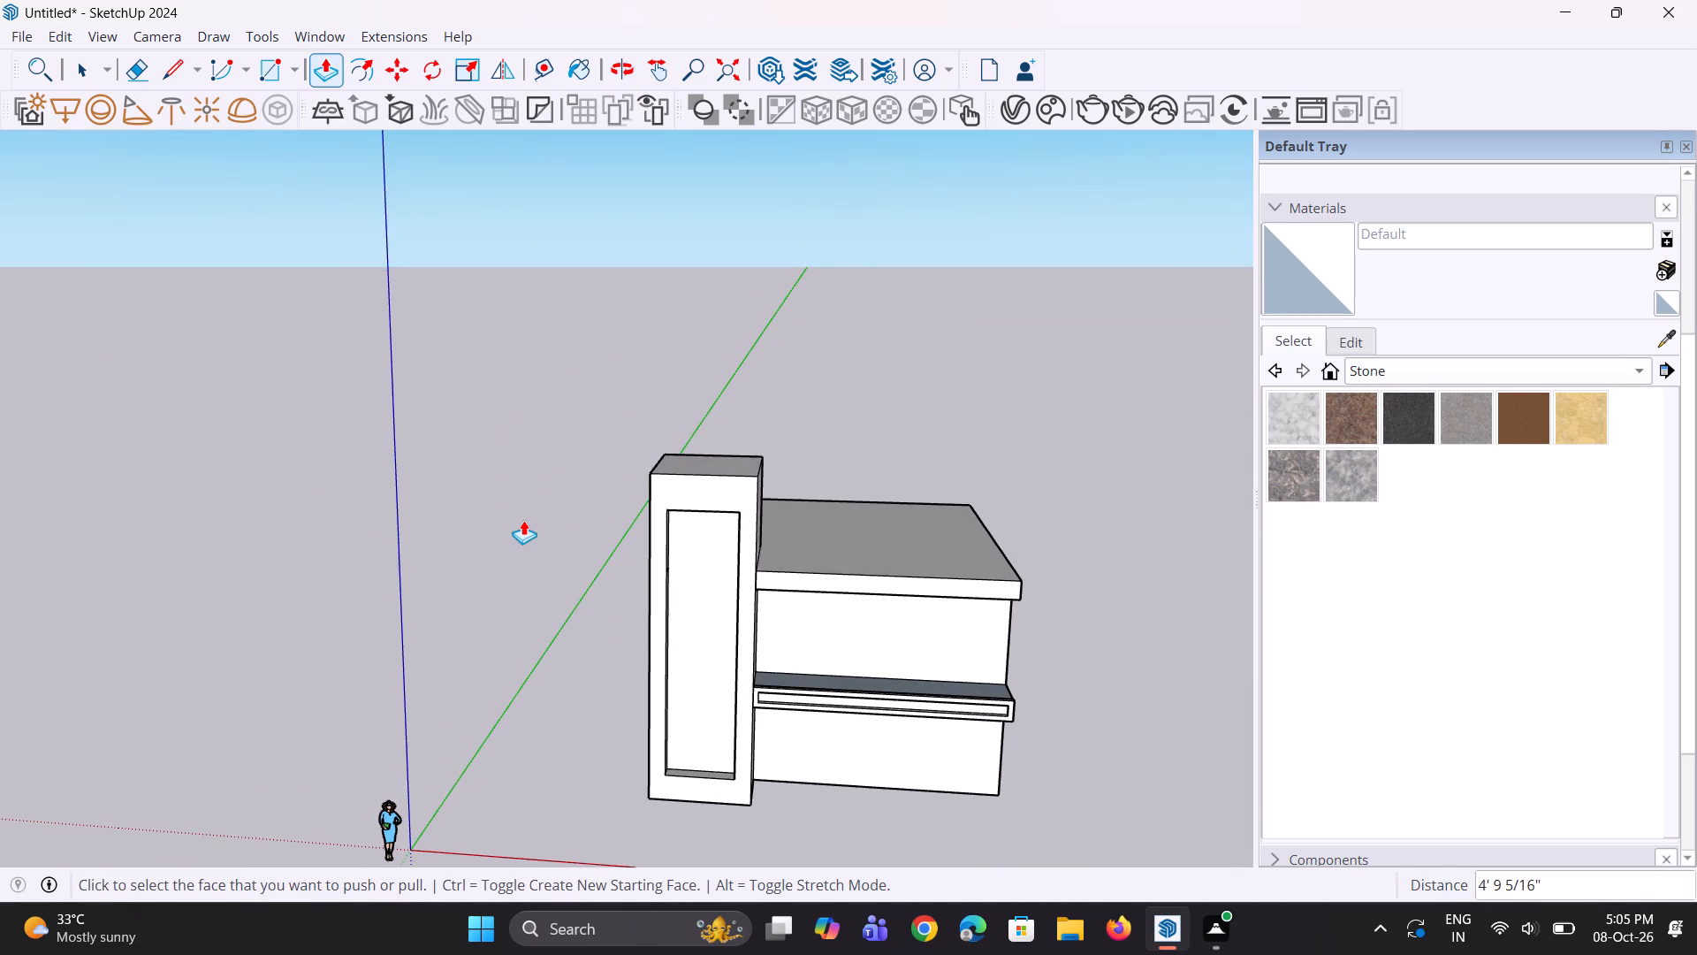
scroll(575, 539, "down", 2)
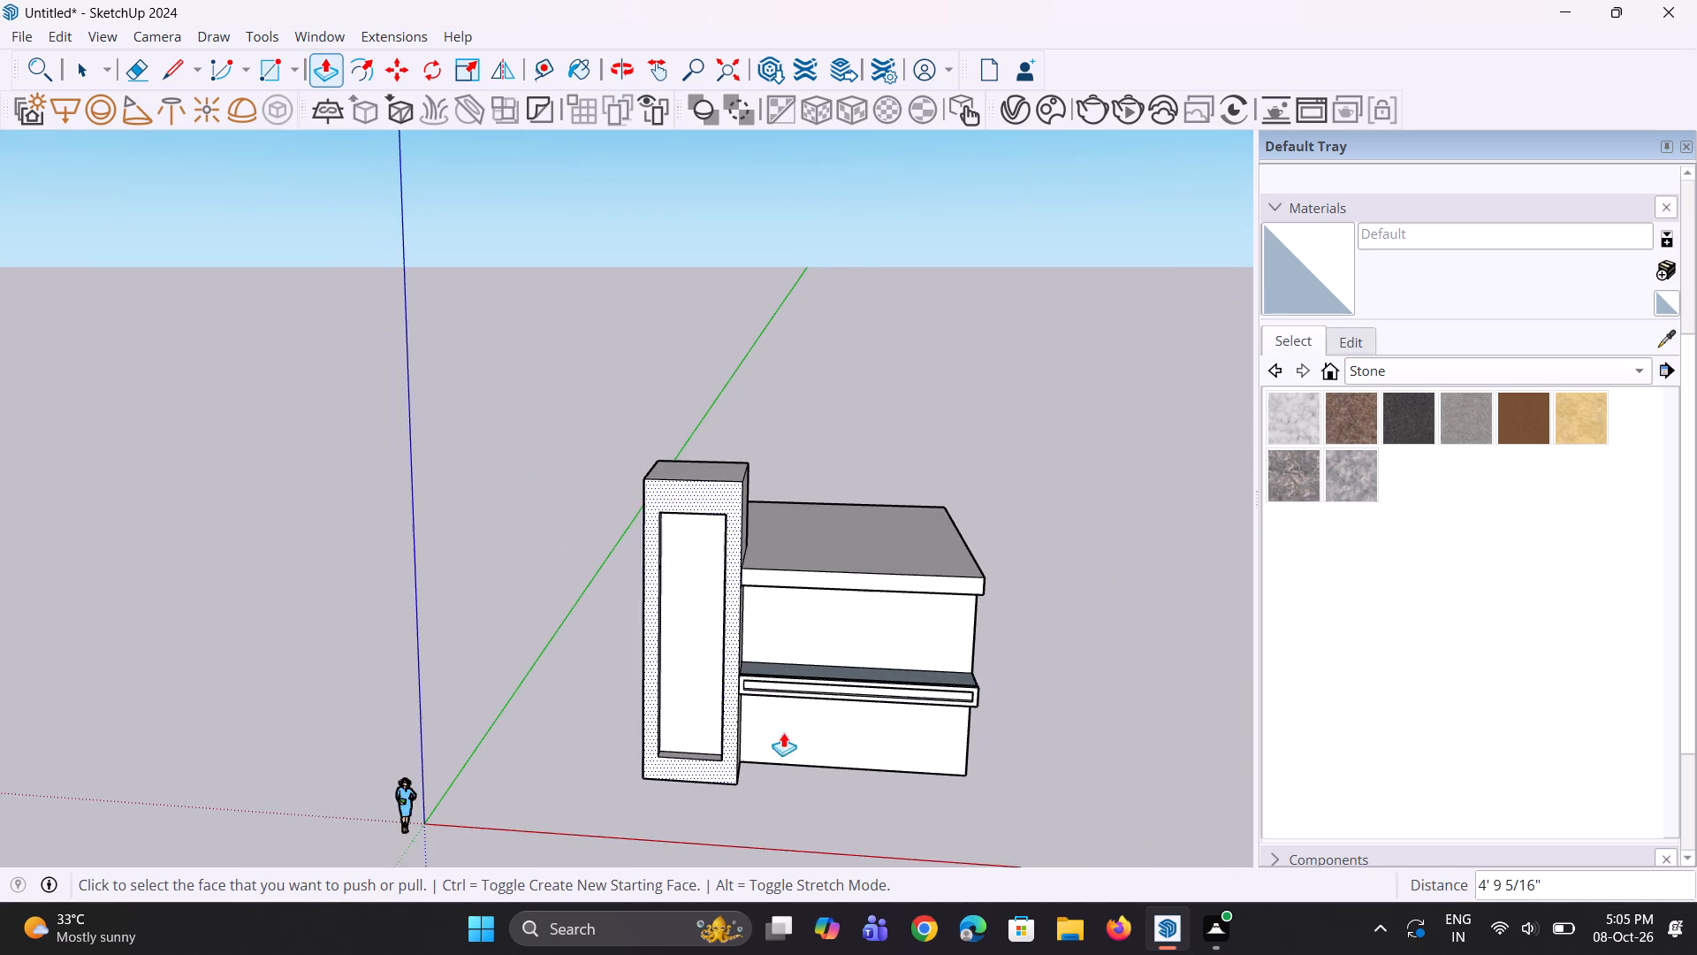
middle_click_drag(753, 722, 392, 721)
scroll(666, 731, "up", 3)
middle_click_drag(719, 739, 888, 697)
middle_click_drag(870, 655, 875, 653)
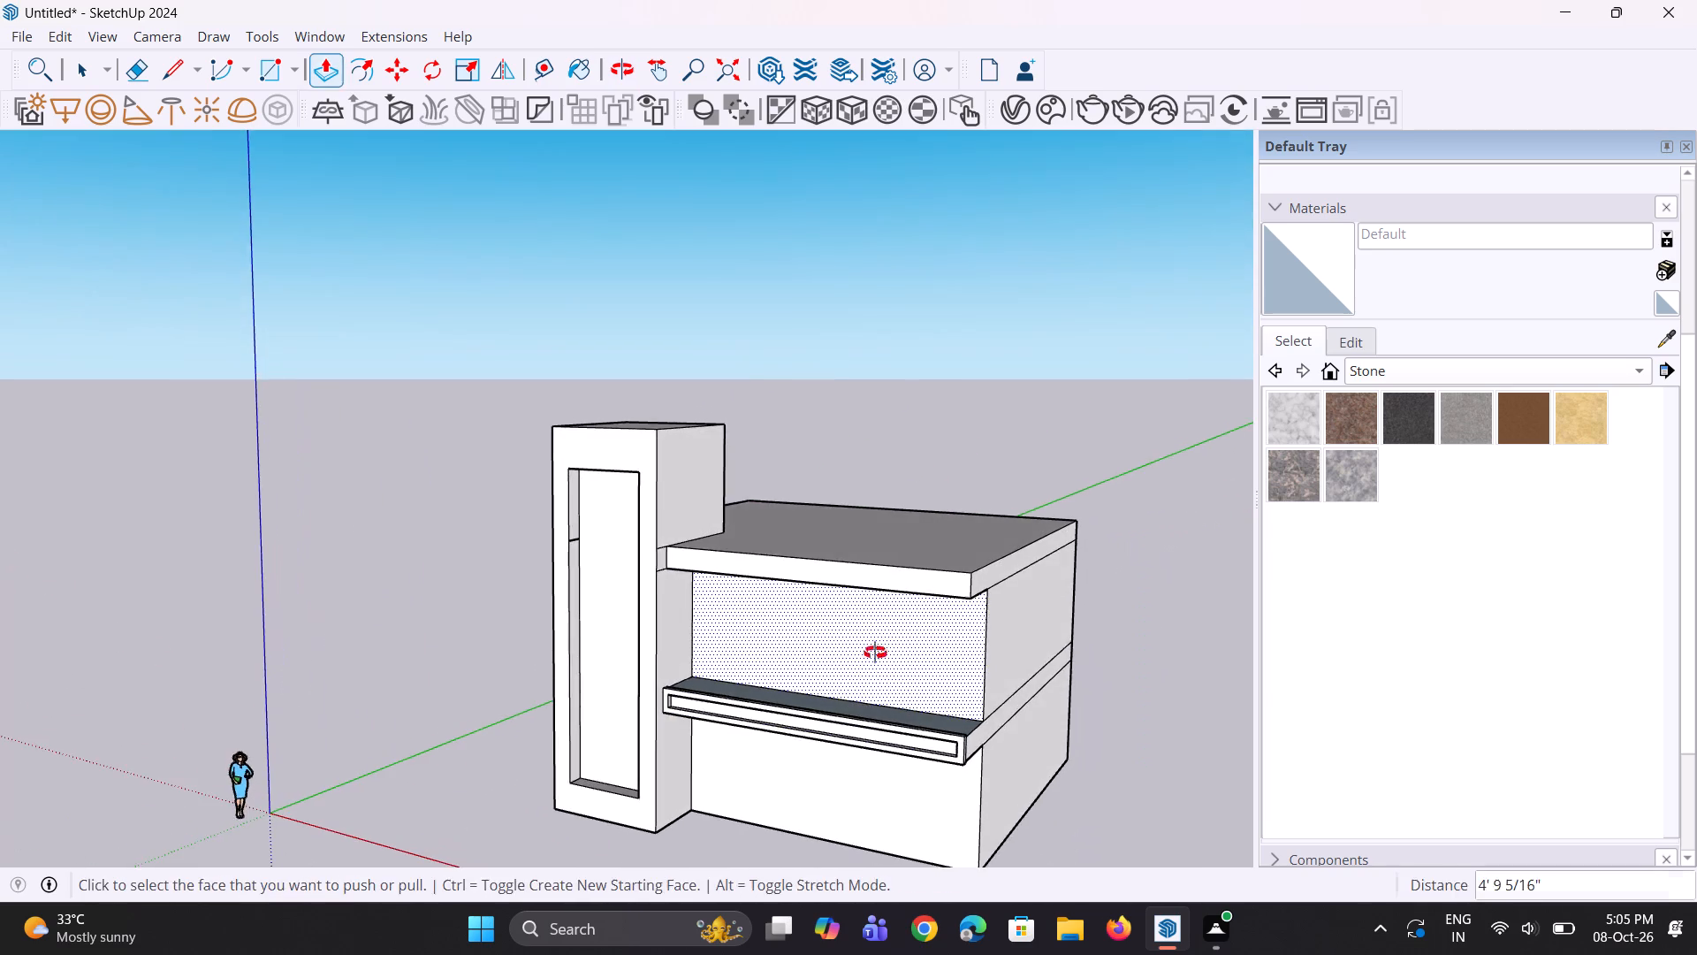
middle_click_drag(875, 653, 921, 573)
scroll(674, 530, "up", 6)
middle_click_drag(689, 550, 583, 630)
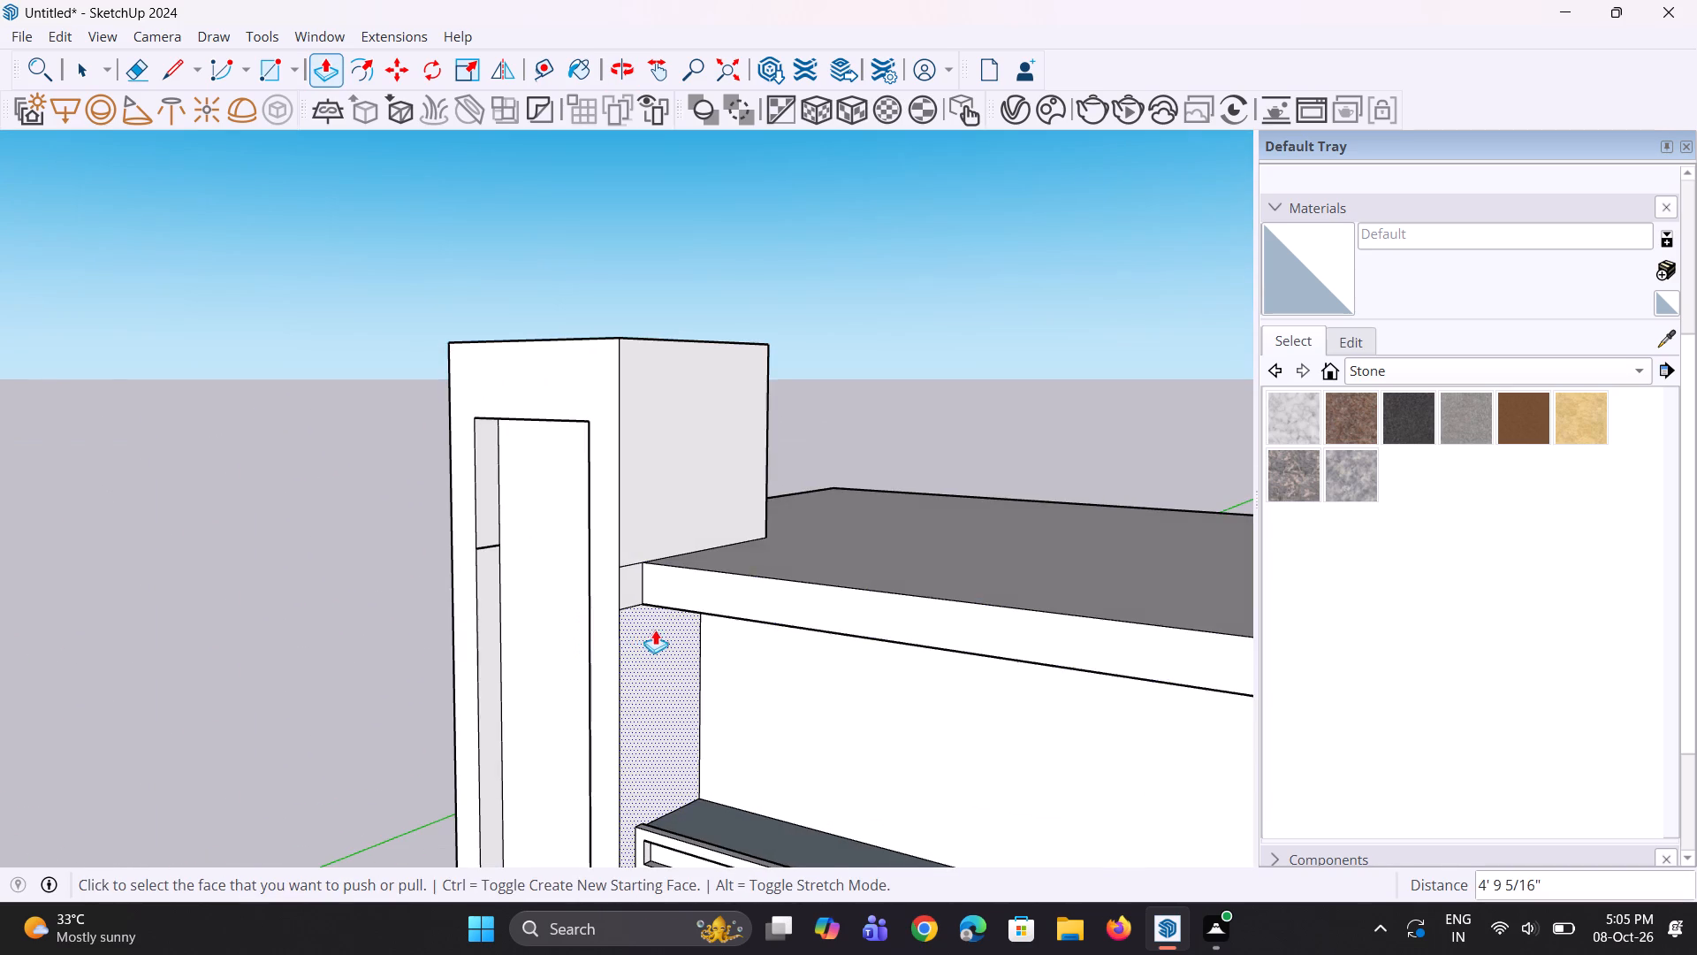
scroll(654, 630, "down", 3)
middle_click_drag(675, 638, 739, 644)
middle_click_drag(660, 624, 724, 618)
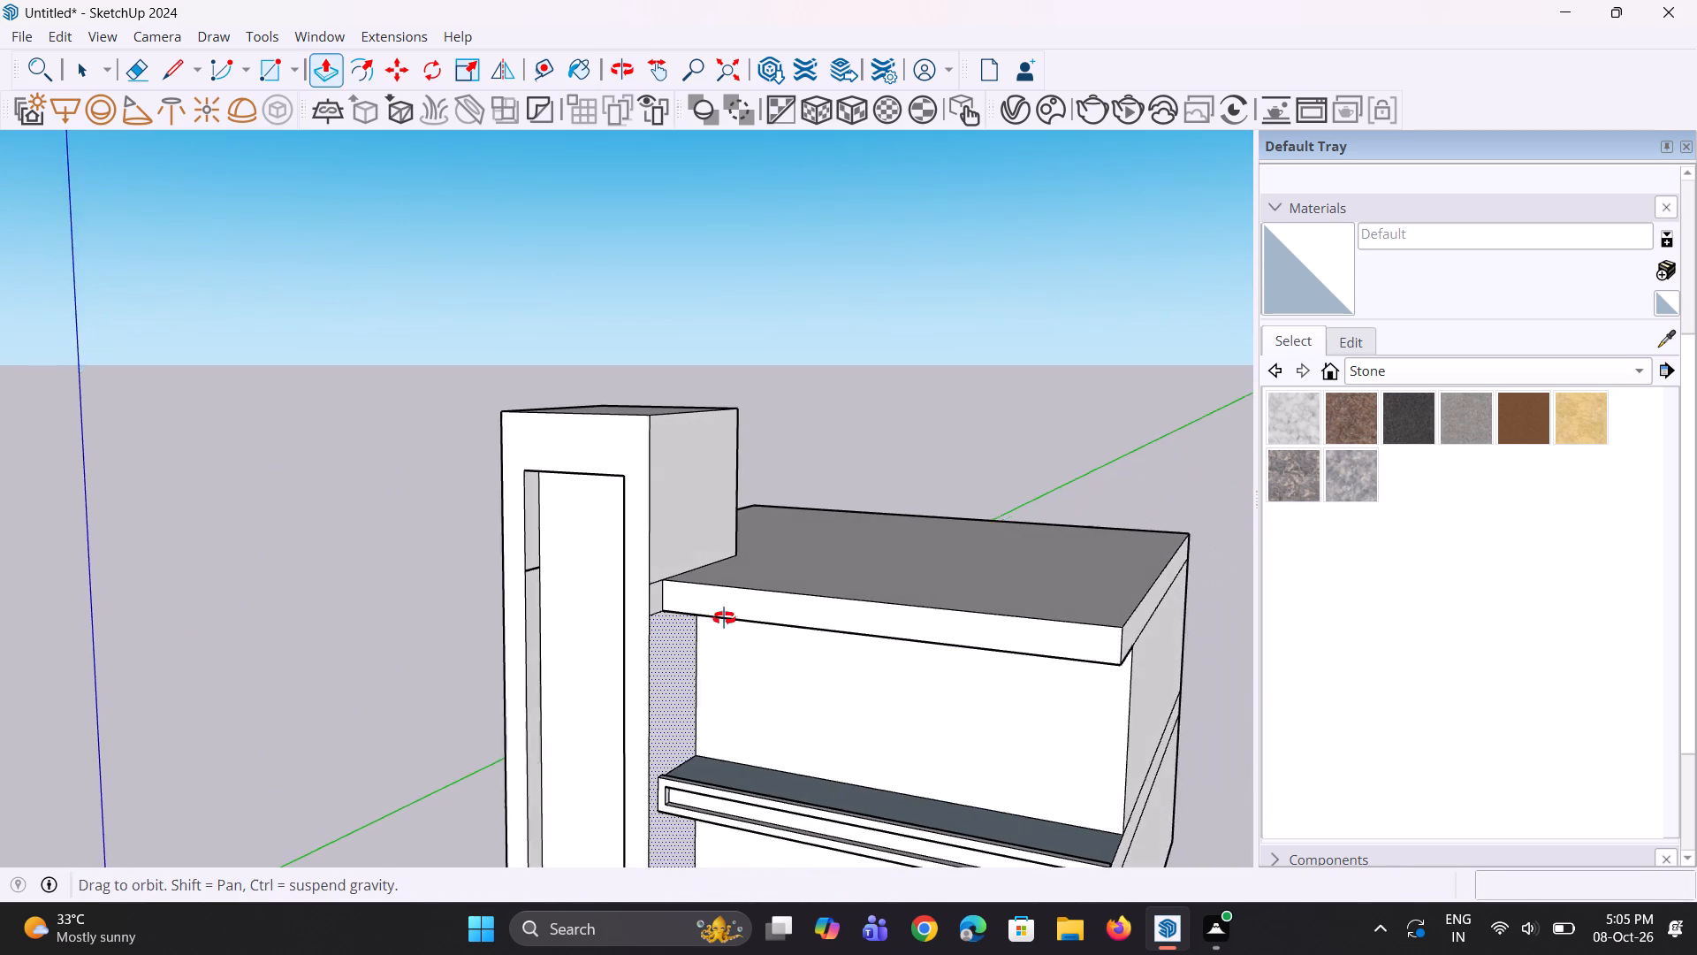
middle_click_drag(724, 618, 746, 601)
scroll(735, 592, "down", 3)
middle_click_drag(750, 600, 787, 592)
scroll(627, 537, "up", 4)
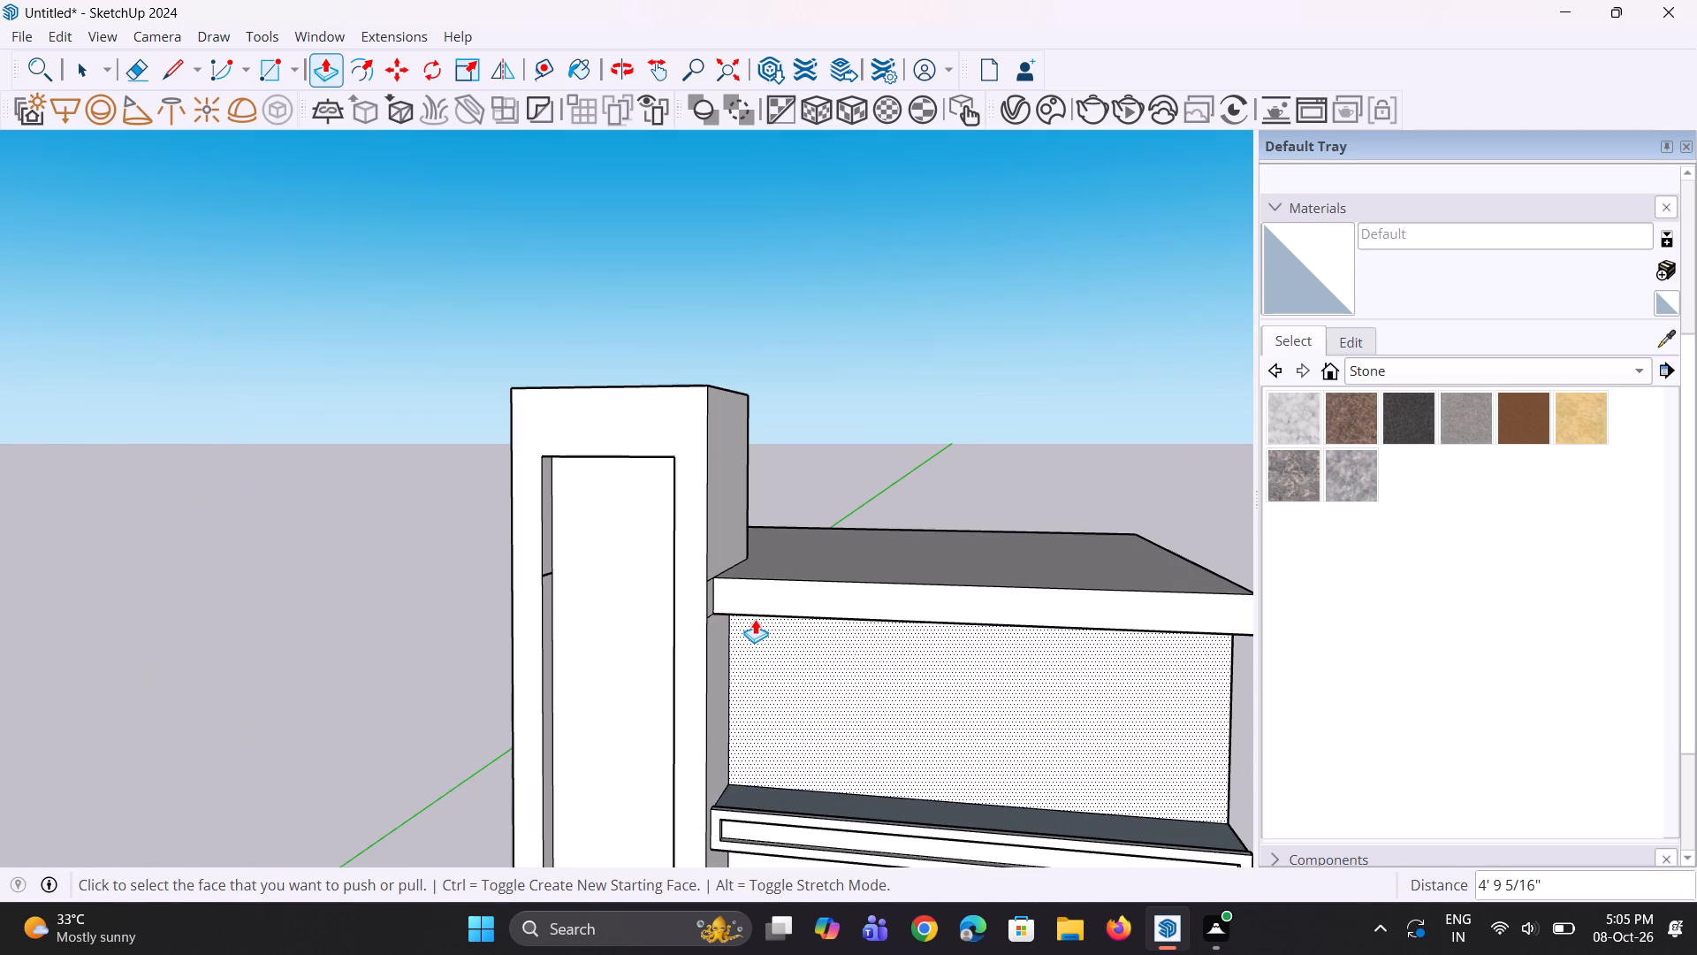
Copy the roof slab's top front edge about 8 7/8" back across the roof surface.
scroll(769, 586, "up", 1)
middle_click_drag(754, 607, 670, 771)
key("space")
middle_click_drag(750, 741, 707, 800)
scroll(712, 717, "up", 2)
left_click(725, 699)
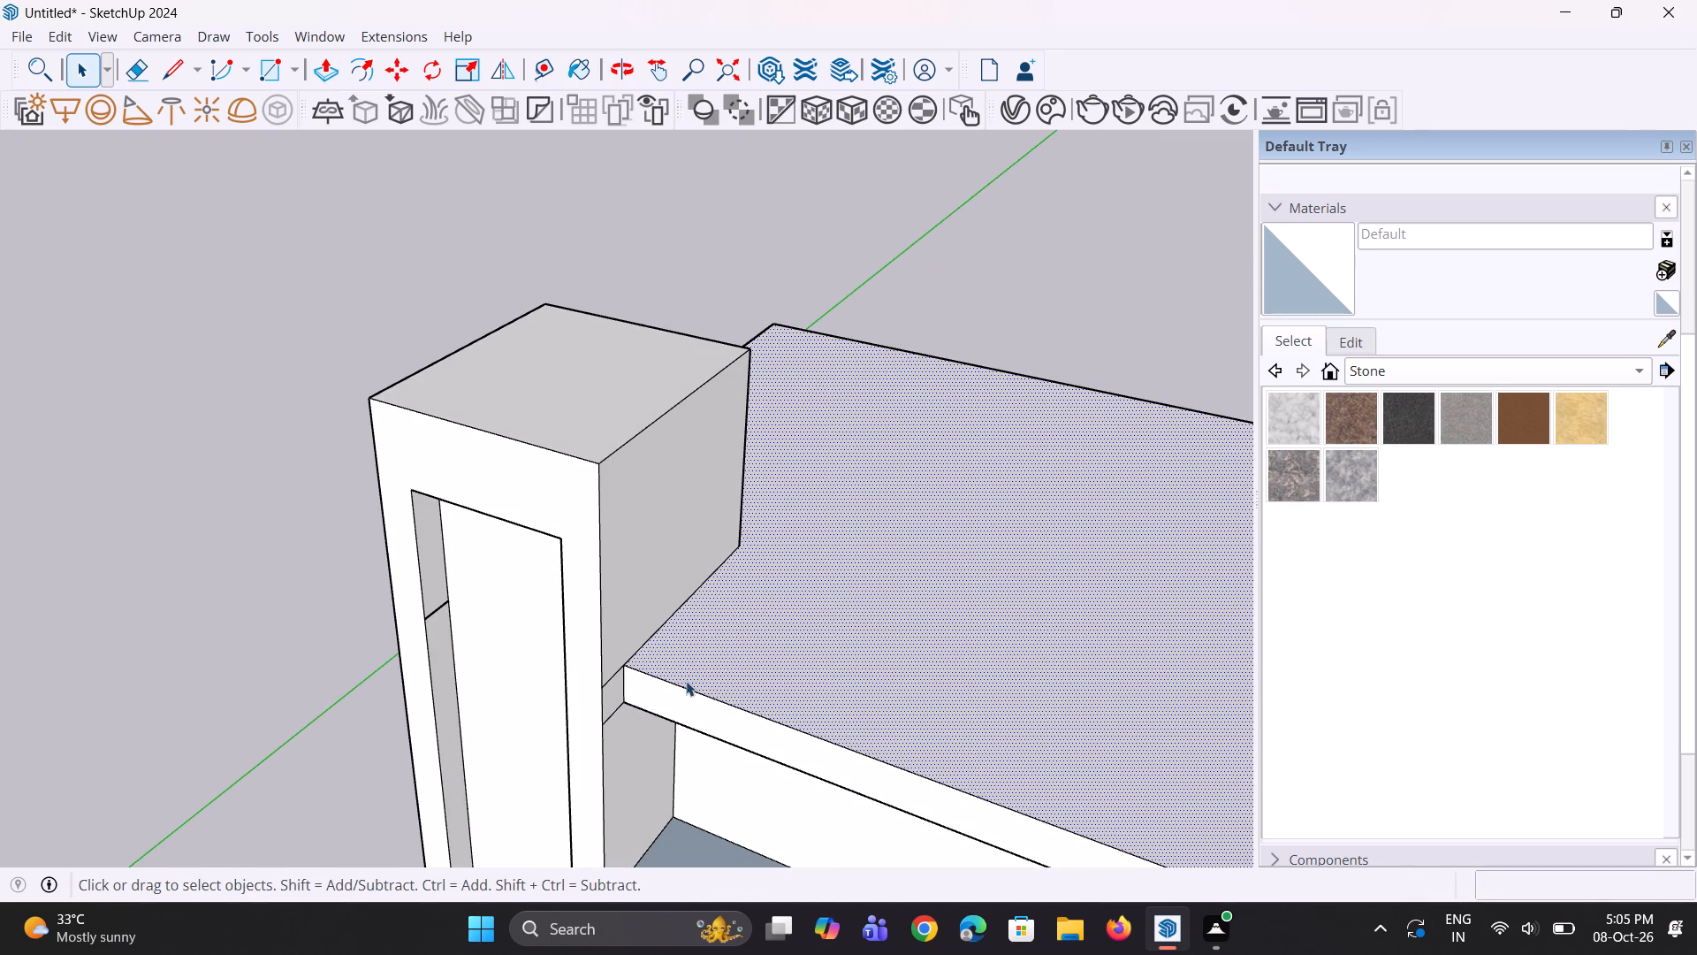
left_click(685, 688)
scroll(650, 671, "up", 3)
key("m")
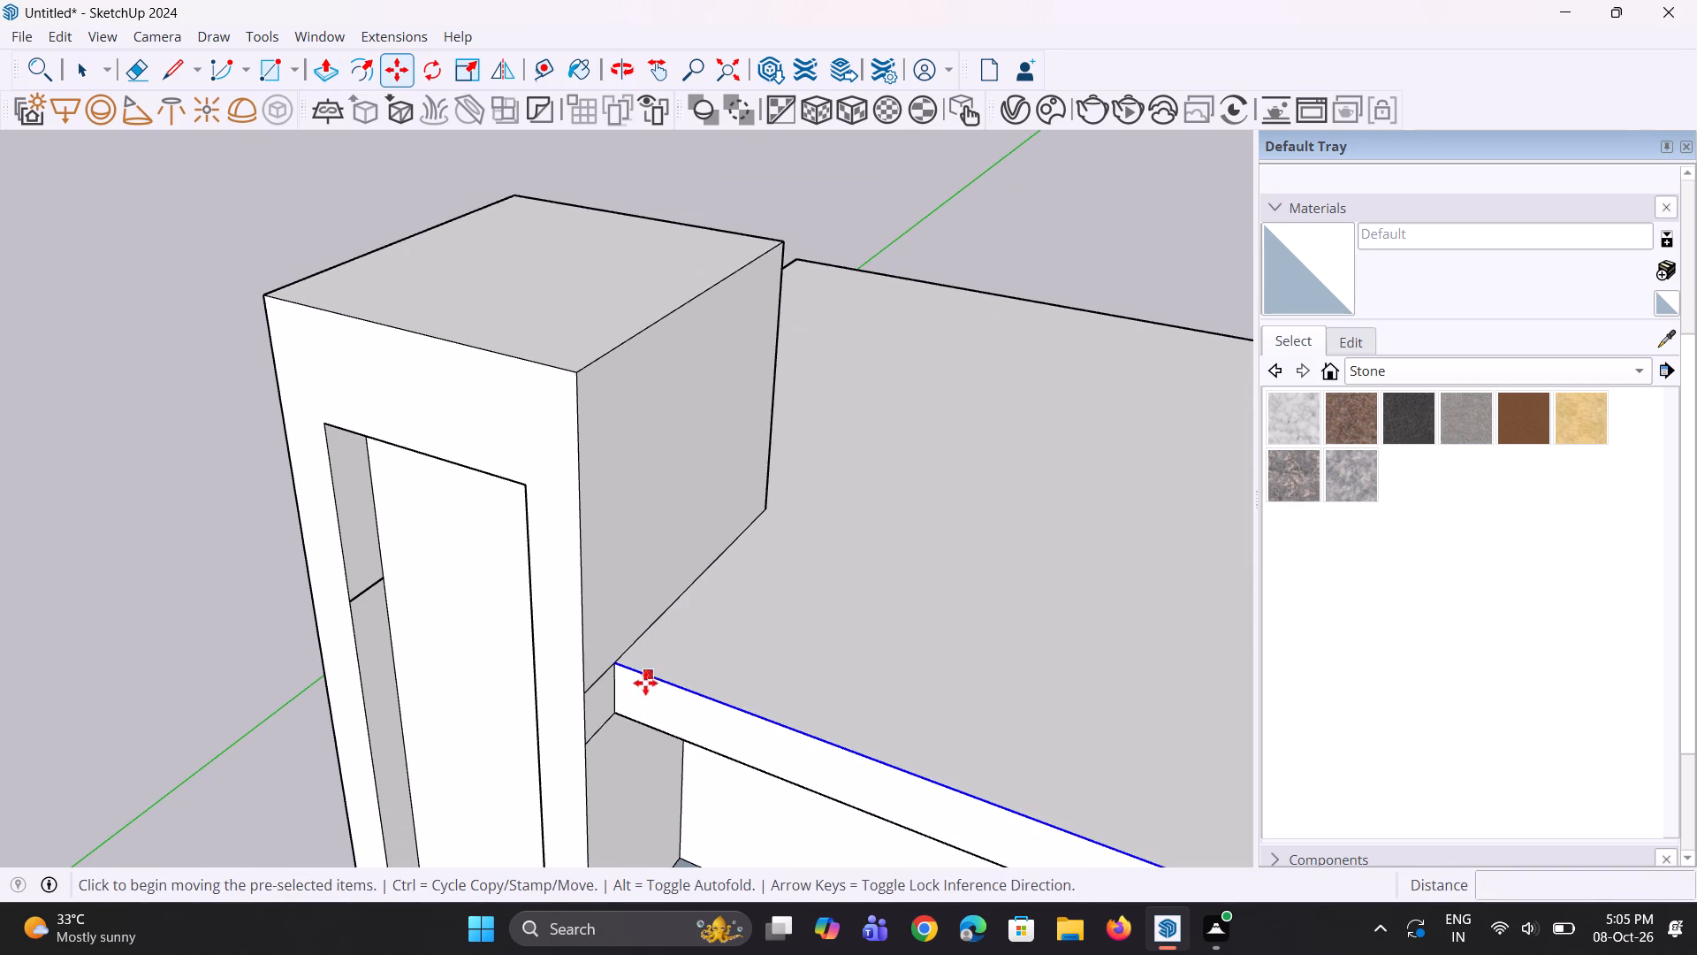
left_click(620, 661)
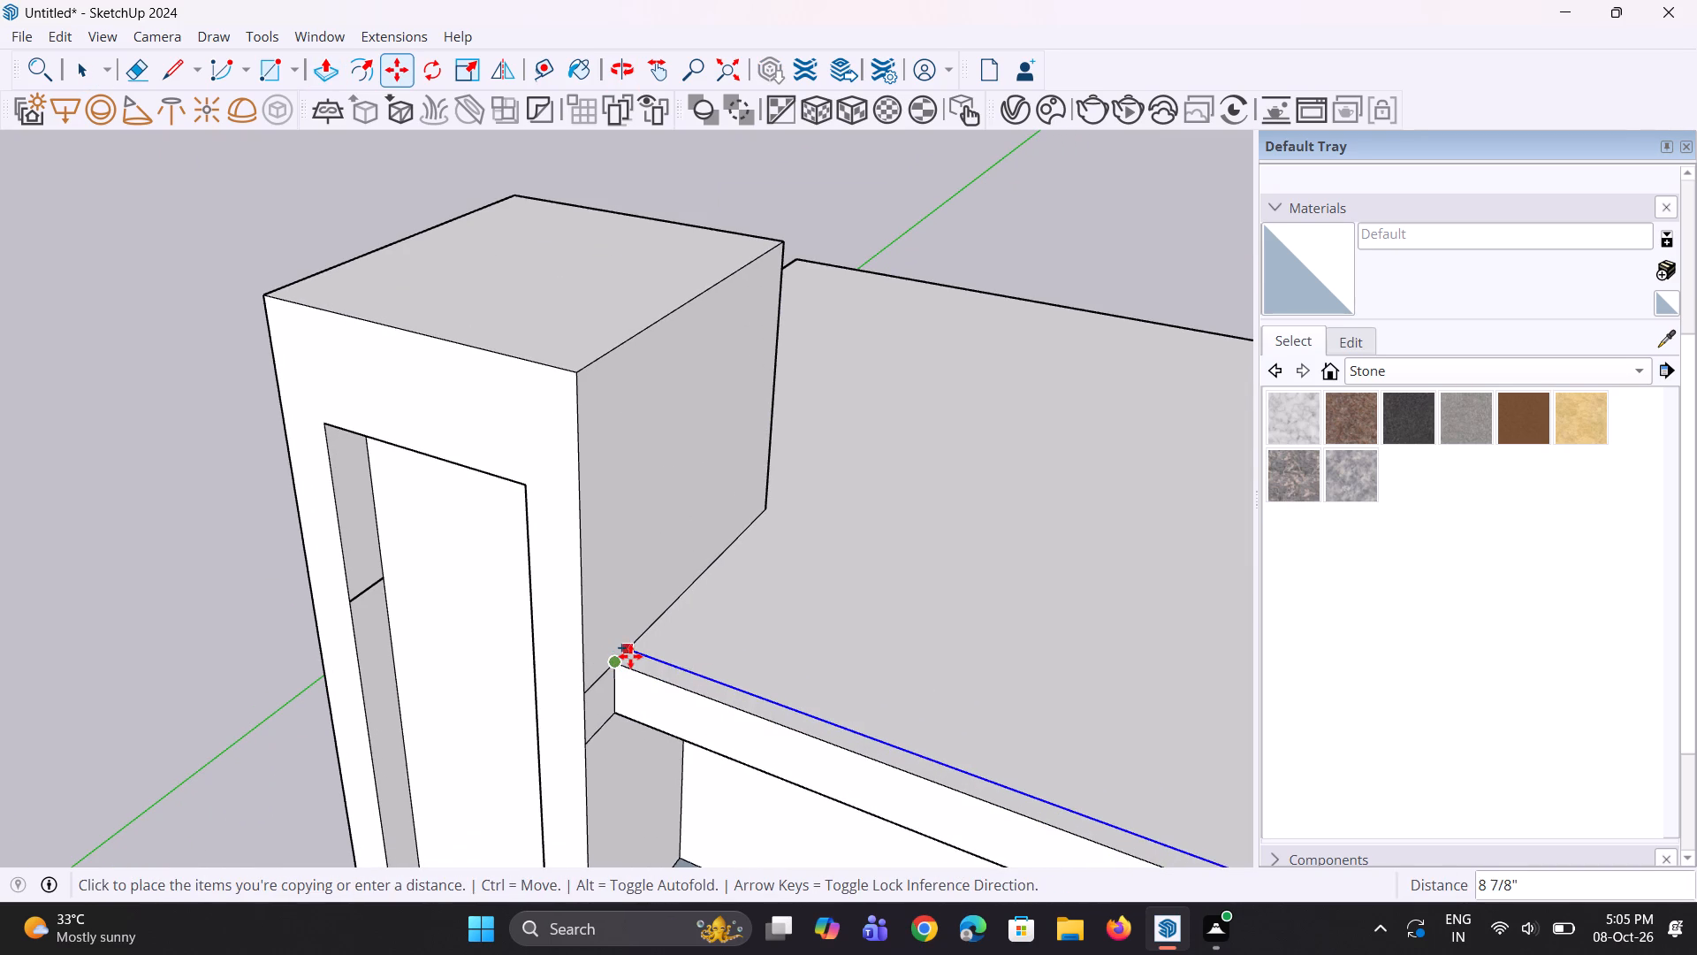
left_click(630, 656)
Copy the roof slab's bottom front edge about 8 7/16" back across the slab's underside.
scroll(643, 699, "down", 4)
middle_click_drag(651, 733, 746, 648)
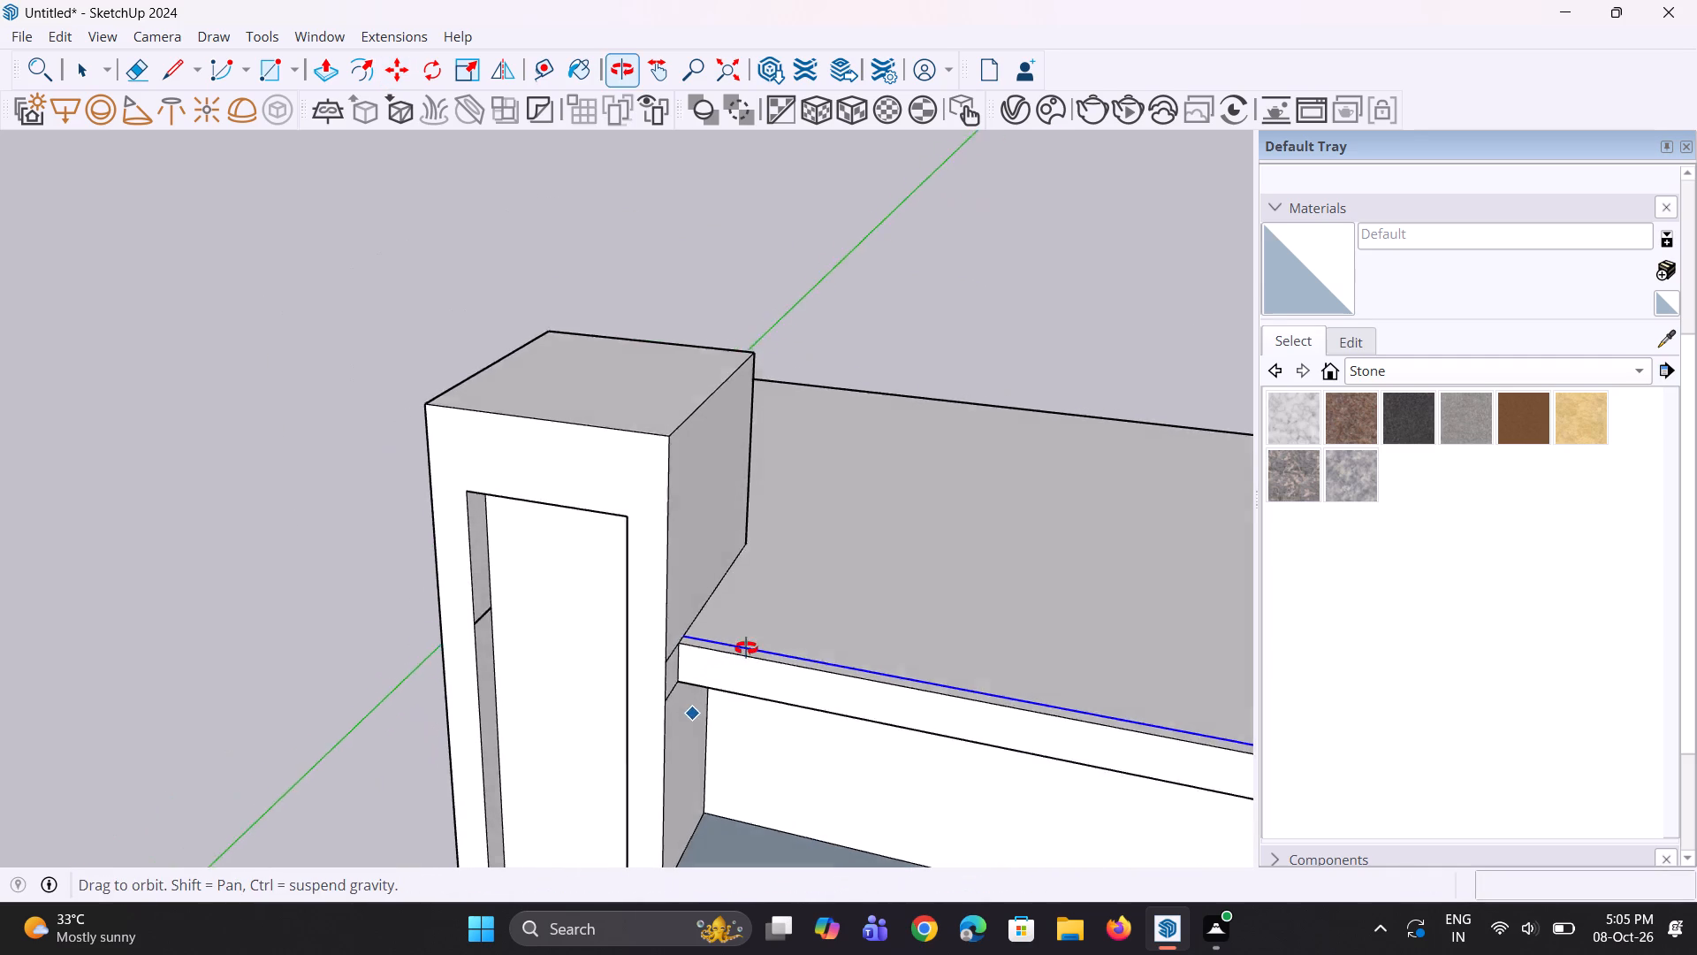
middle_click_drag(746, 648, 749, 638)
middle_click_drag(731, 711, 714, 631)
middle_click_drag(716, 629, 712, 579)
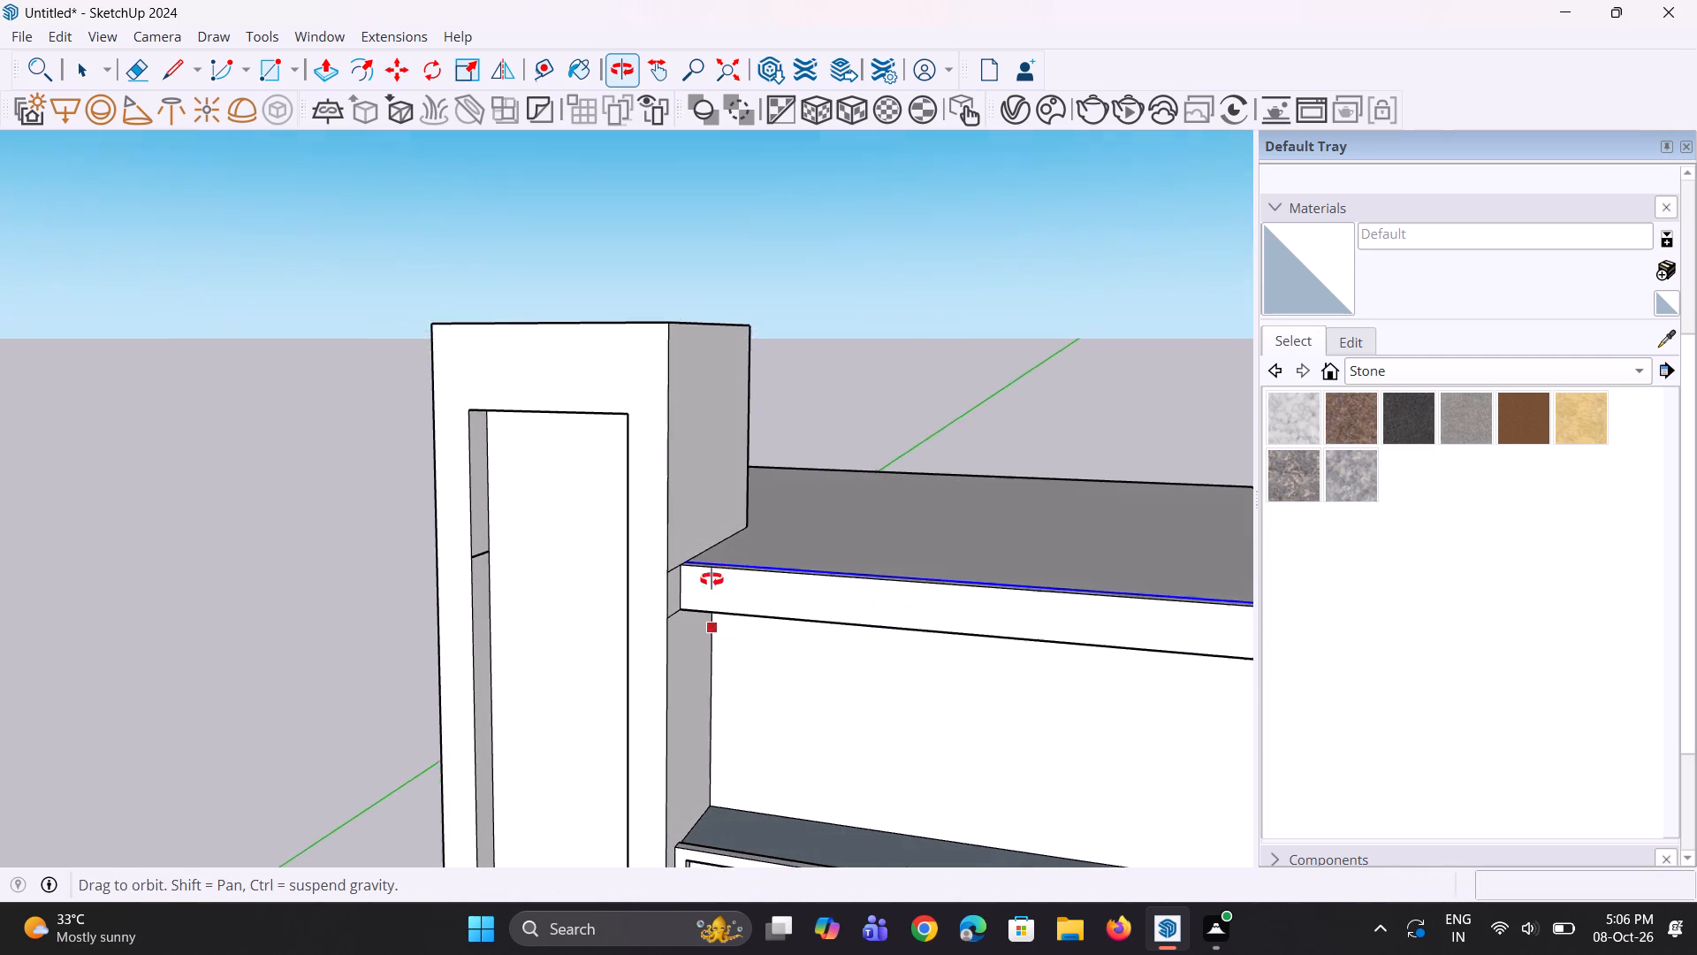
middle_click_drag(712, 579, 680, 380)
key("space")
key("space")
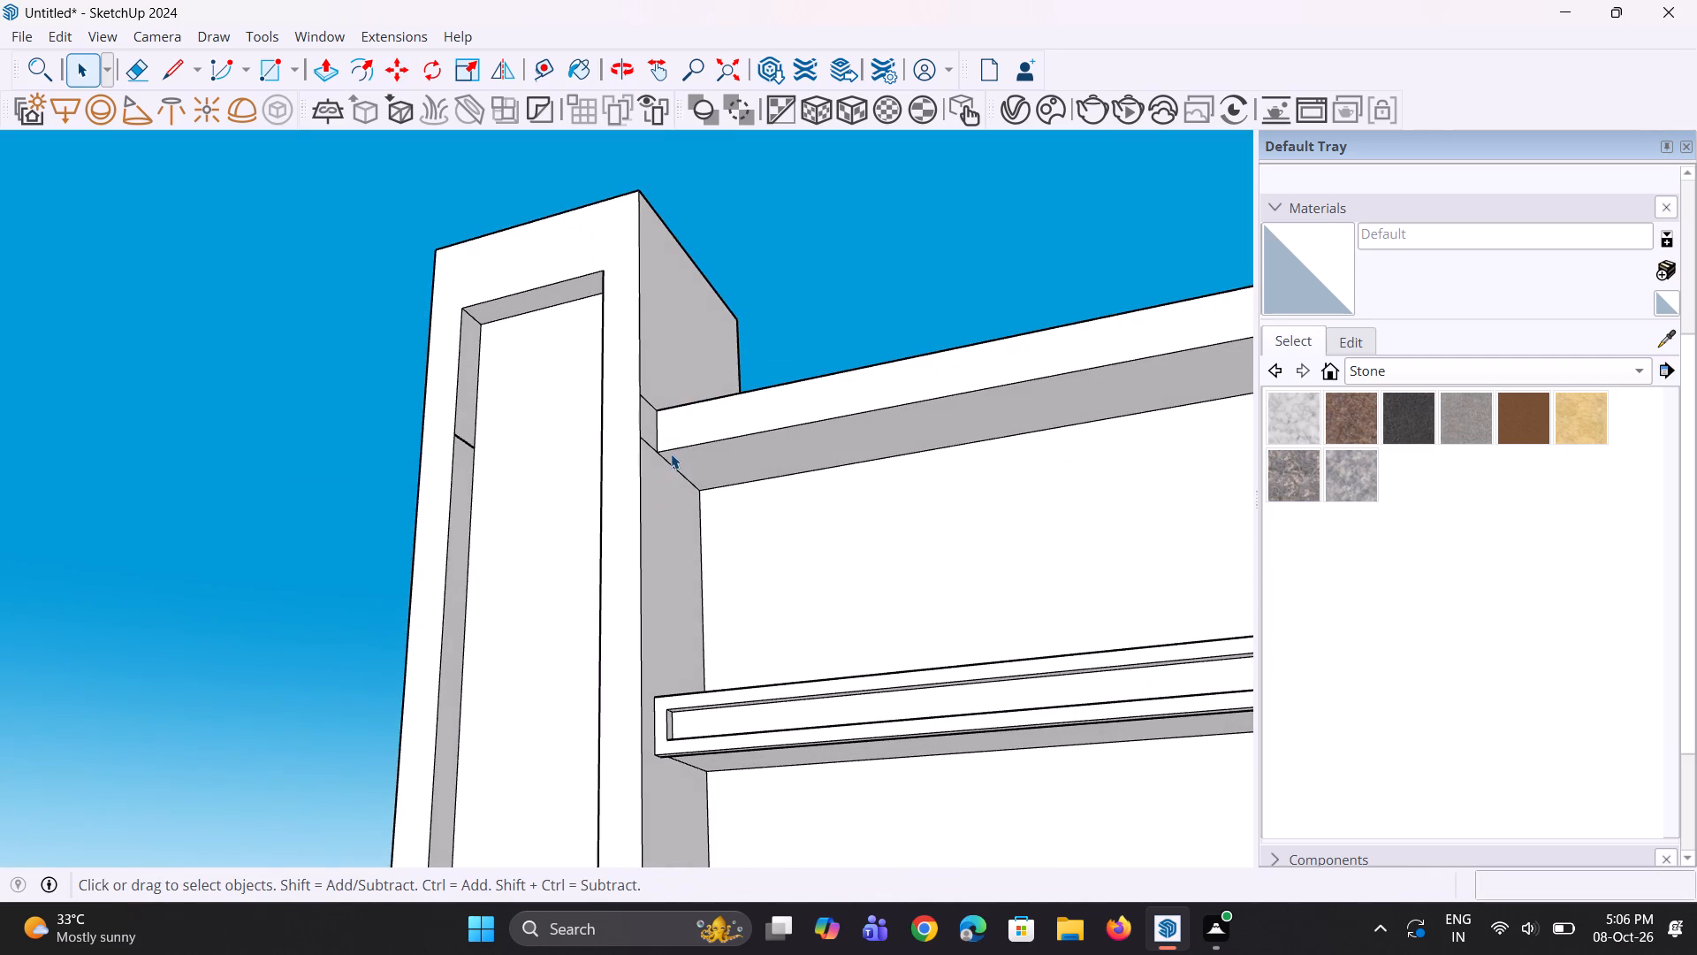
left_click(671, 454)
scroll(664, 463, "up", 2)
left_click(673, 449)
scroll(667, 446, "up", 3)
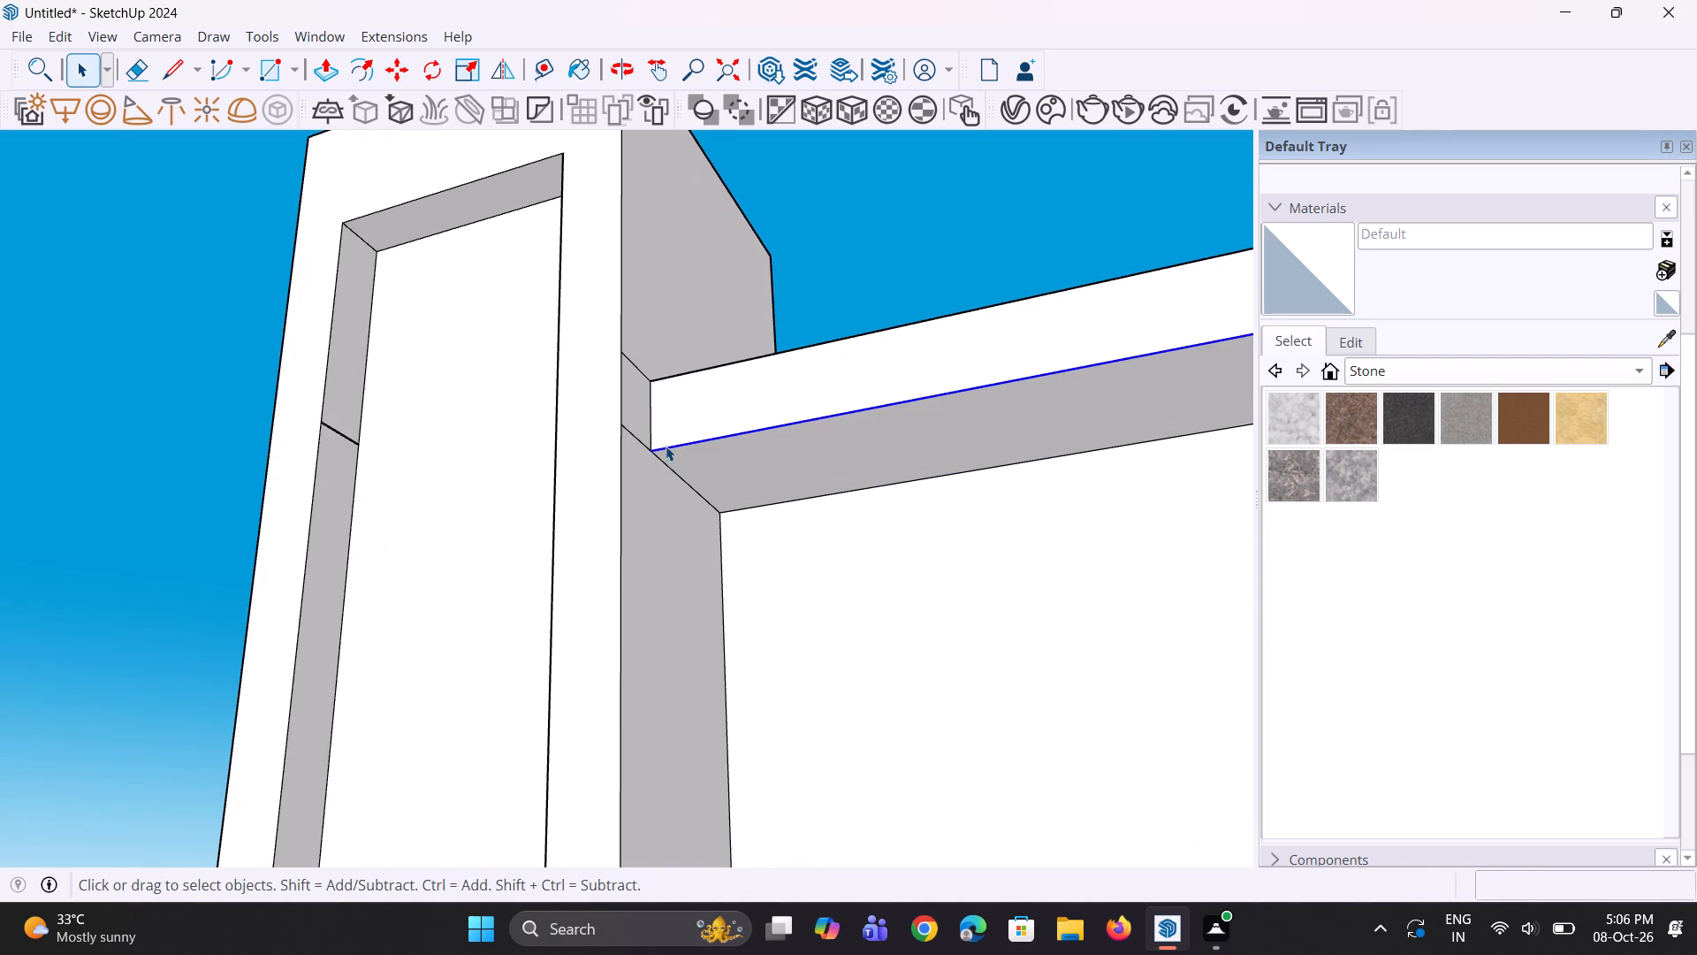
key("m")
left_click(653, 458)
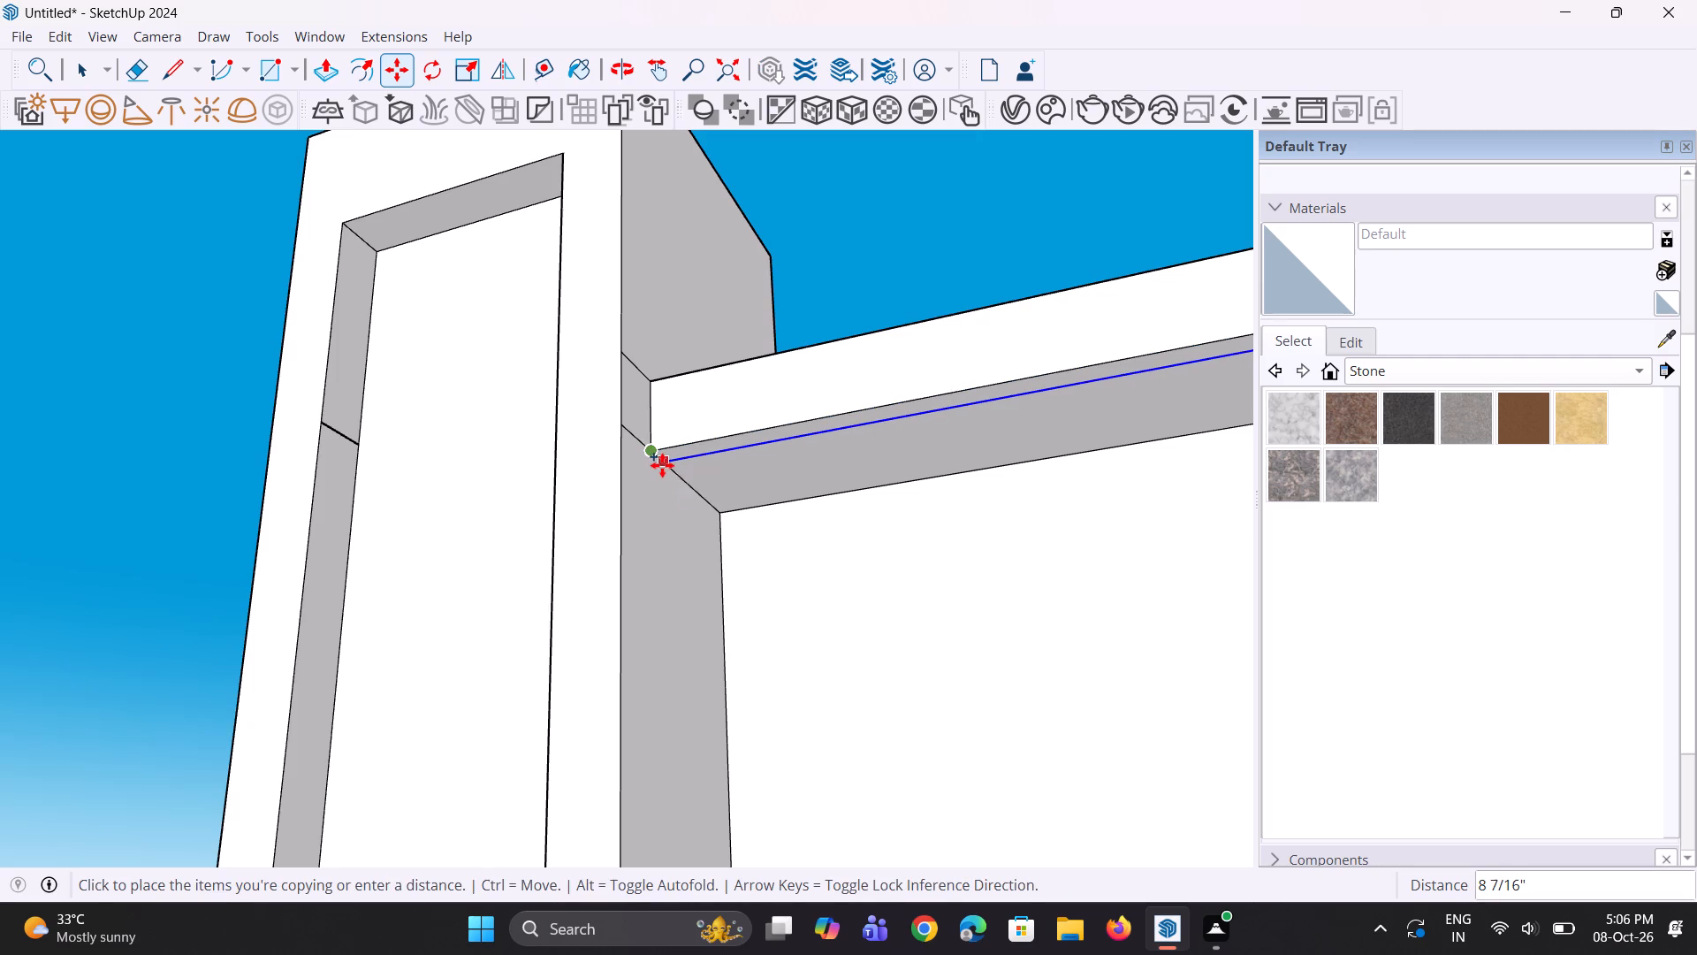
left_click(662, 465)
Push/Pull the narrow front strip on the roof slab's underside downward about 4 1/8".
middle_click_drag(685, 452, 634, 355)
scroll(666, 441, "up", 3)
key("space")
key("space")
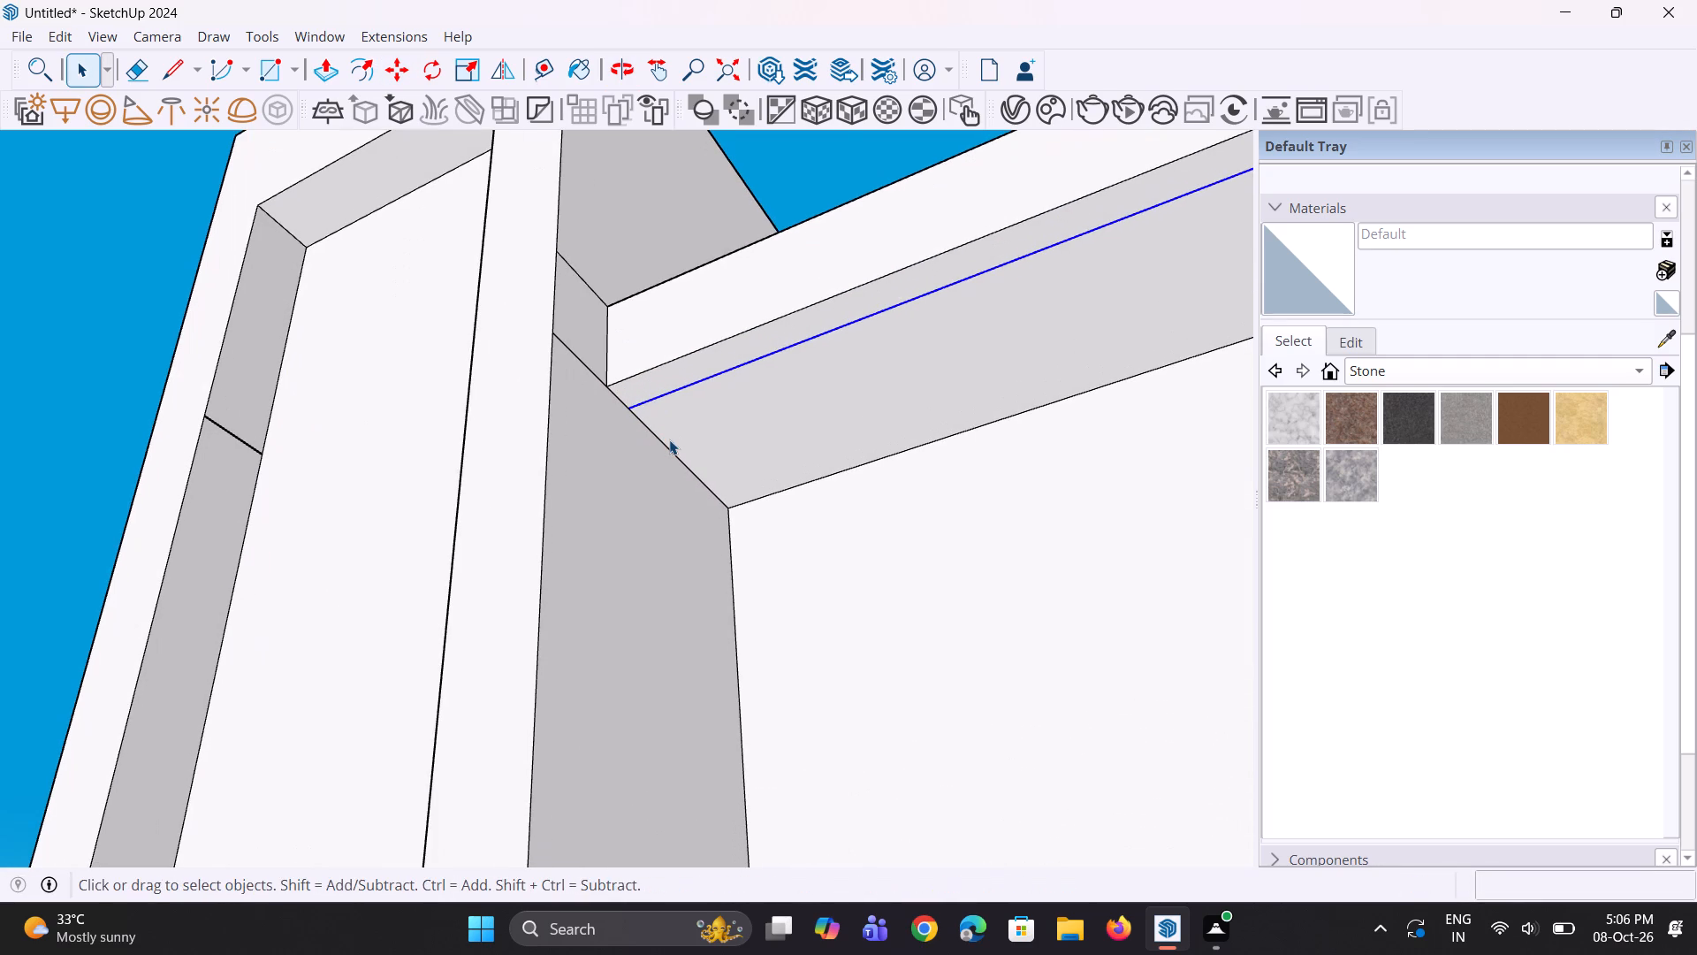
type("p")
left_click(657, 388)
left_click(658, 404)
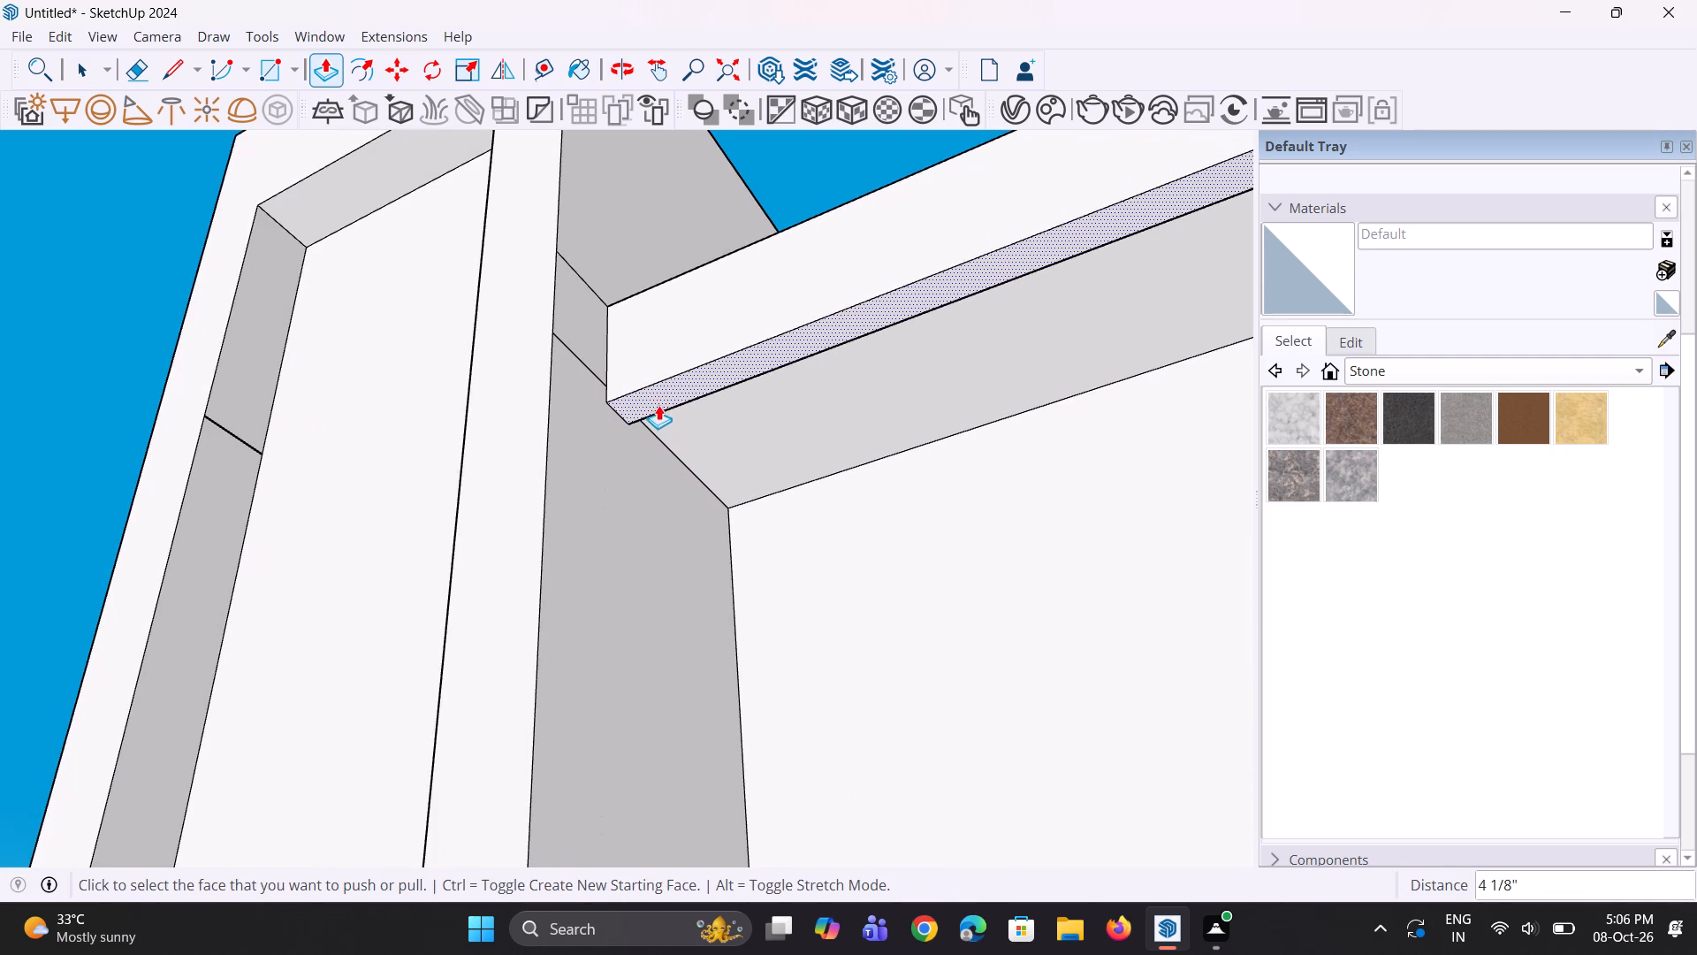
Repeat the Push/Pull on the narrow front strip of the roof slab's top surface to raise it by the same distance.
scroll(654, 459, "down", 7)
middle_click_drag(789, 456, 829, 823)
middle_click_drag(709, 328, 691, 586)
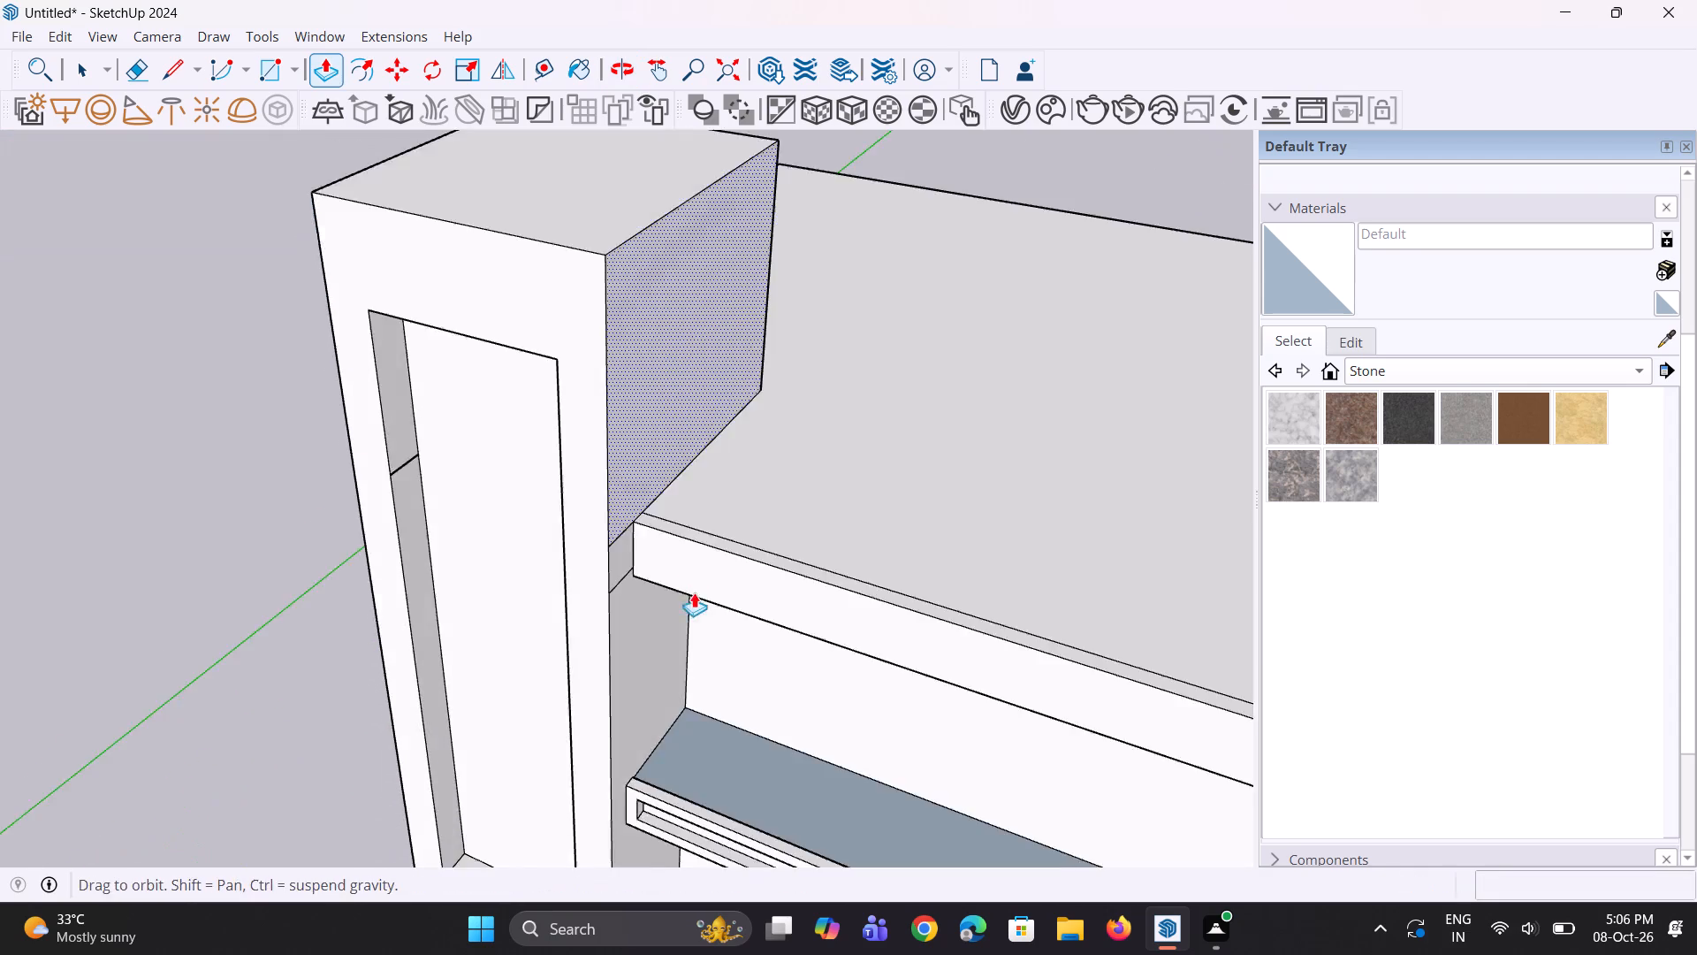
scroll(714, 603, "up", 3)
double_click(750, 587)
middle_click_drag(740, 616, 864, 420)
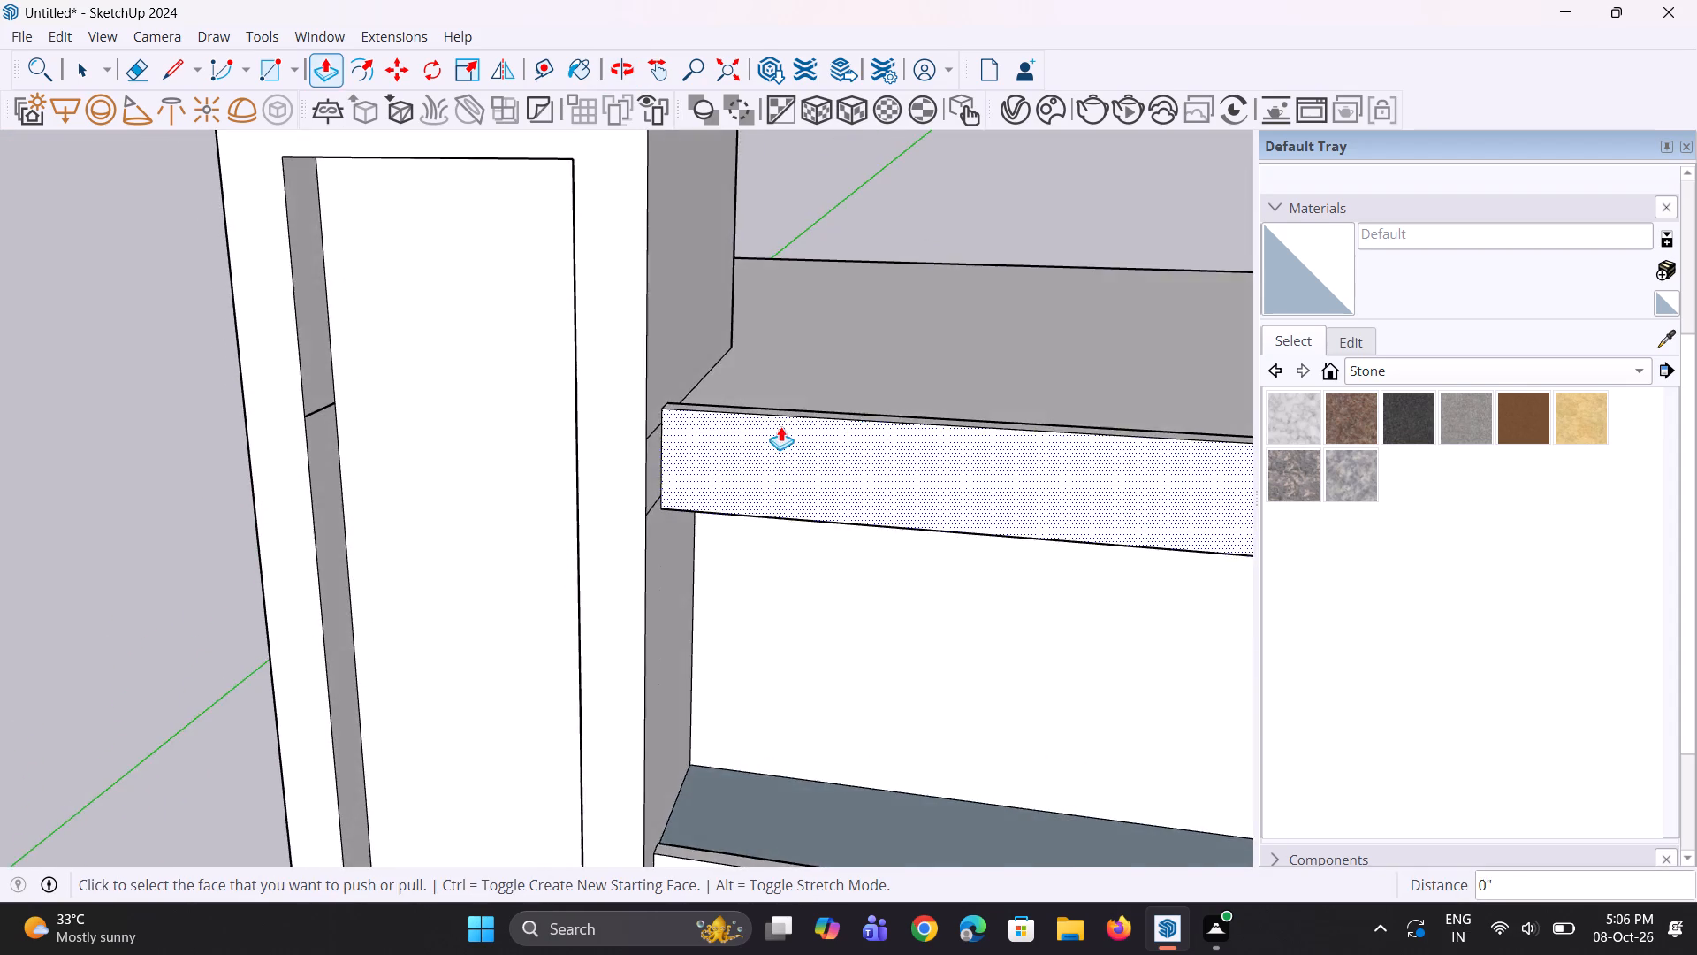
scroll(780, 427, "down", 7)
middle_click_drag(784, 447, 806, 428)
scroll(746, 507, "down", 5)
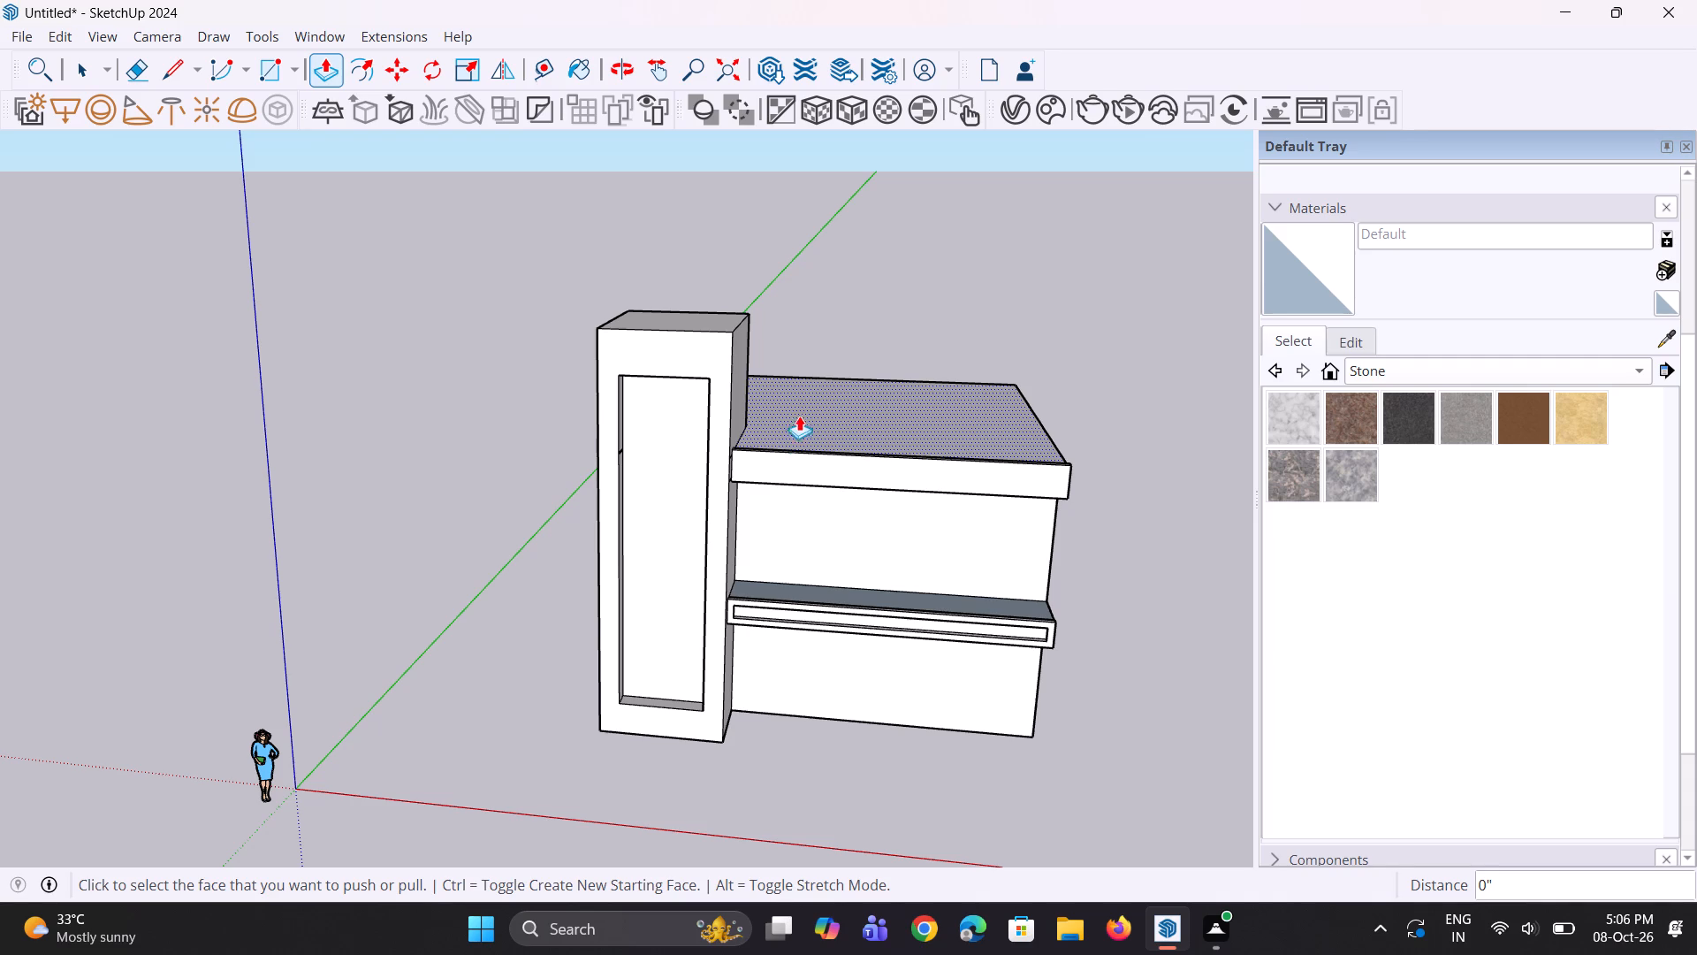
scroll(762, 483, "down", 2)
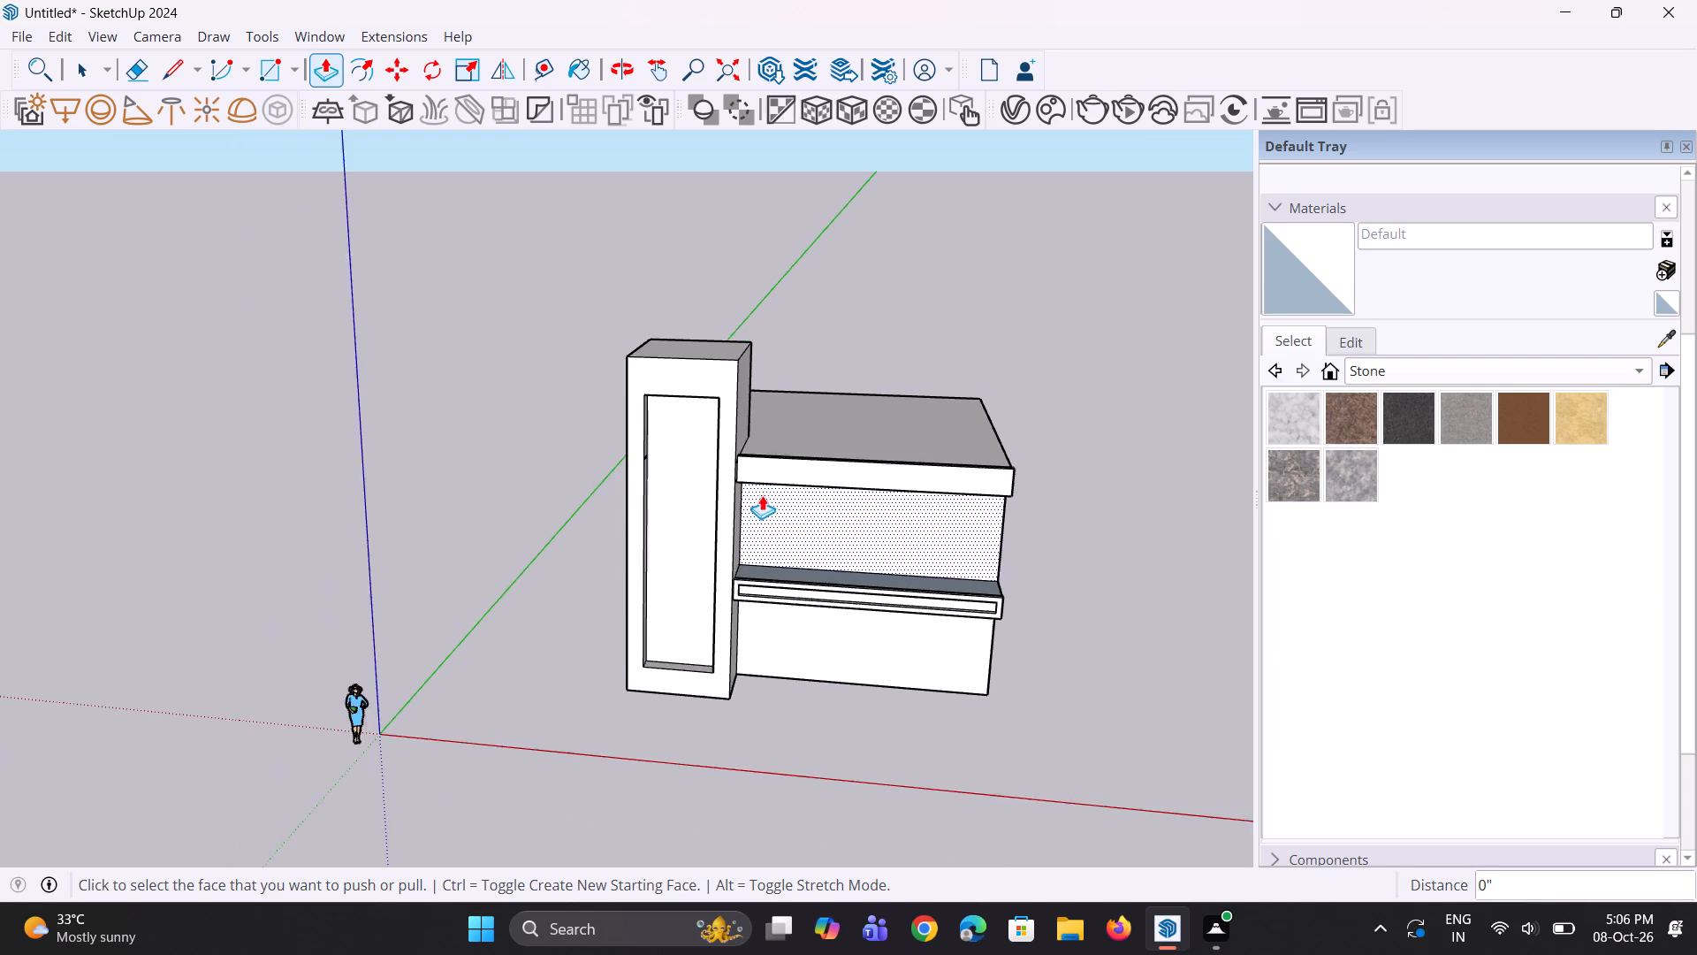
Push/Pull the narrow front strip on the roof slab's top surface upward 7".
middle_click_drag(761, 485, 777, 381)
scroll(750, 514, "up", 4)
middle_click_drag(768, 485, 714, 779)
scroll(714, 778, "up", 1)
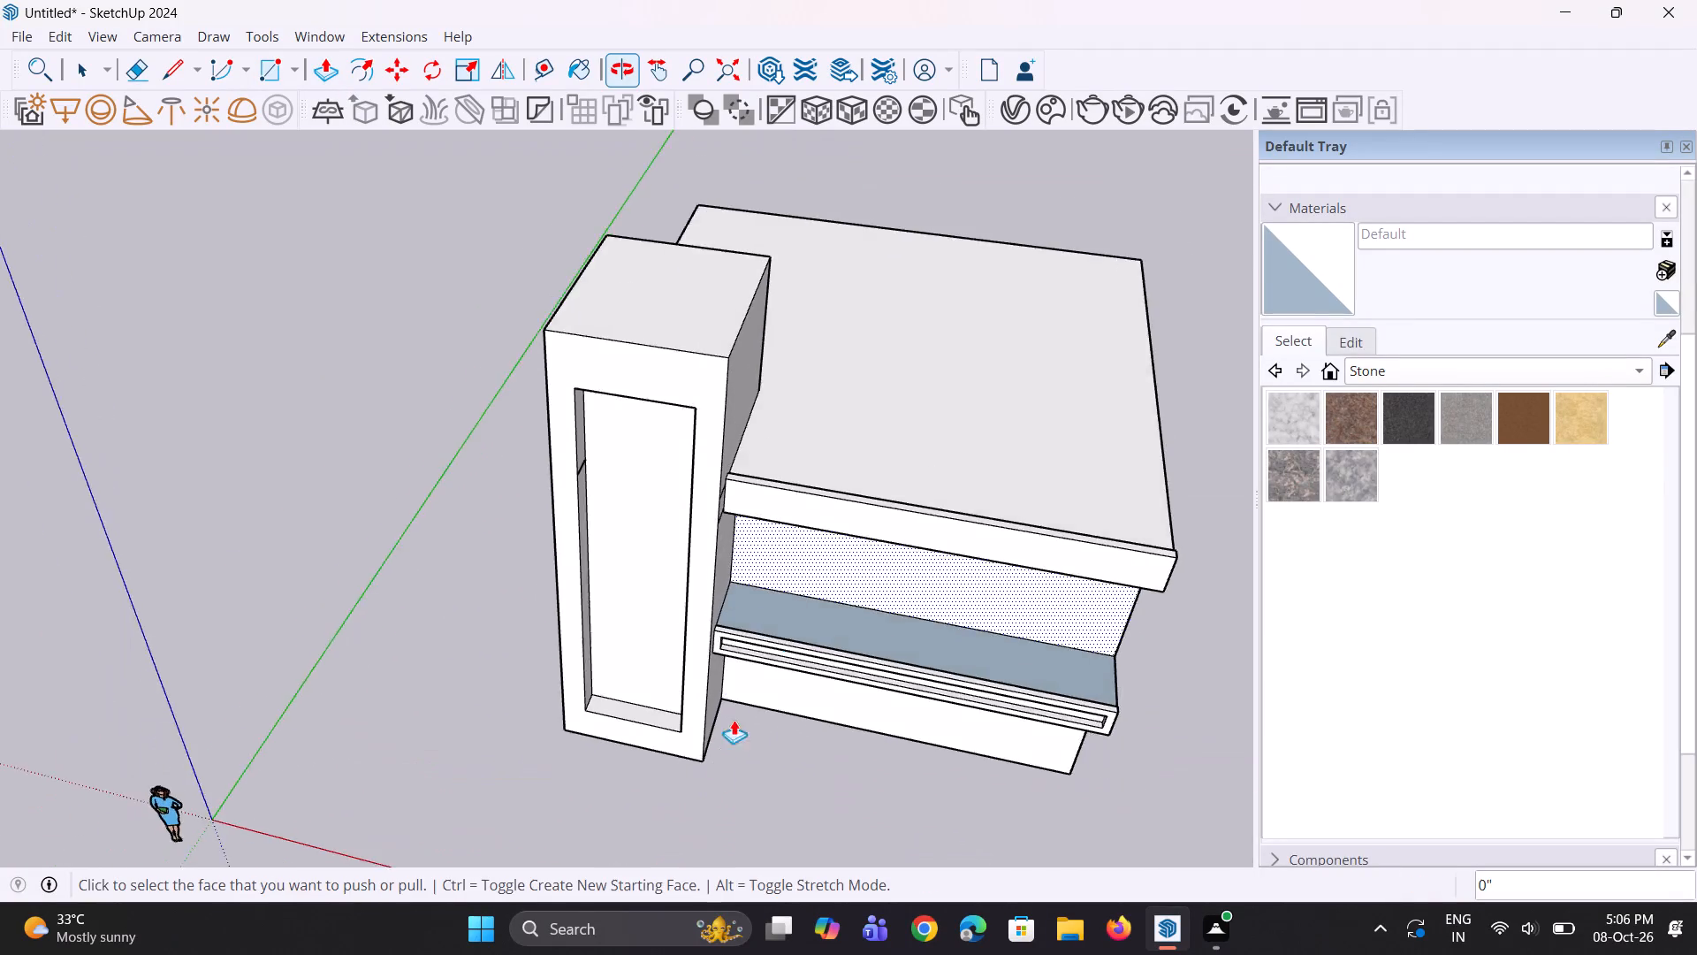
scroll(840, 539, "up", 4)
middle_click_drag(927, 506, 923, 569)
scroll(953, 496, "up", 3)
left_click(956, 495)
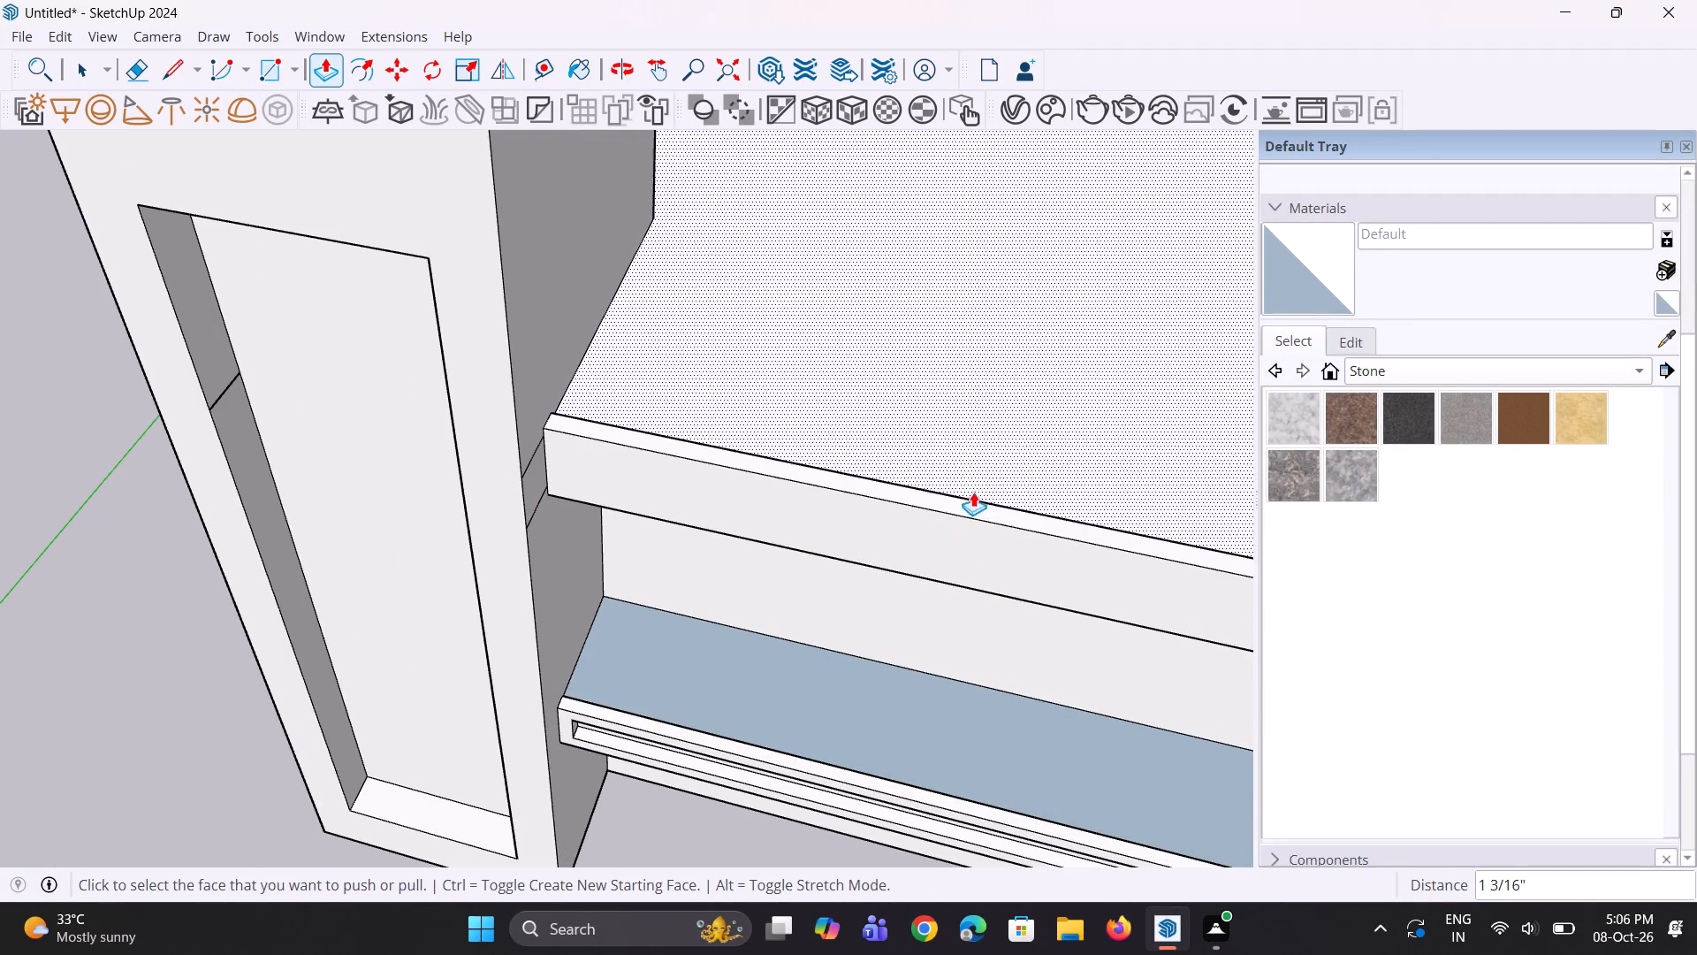
left_click(973, 505)
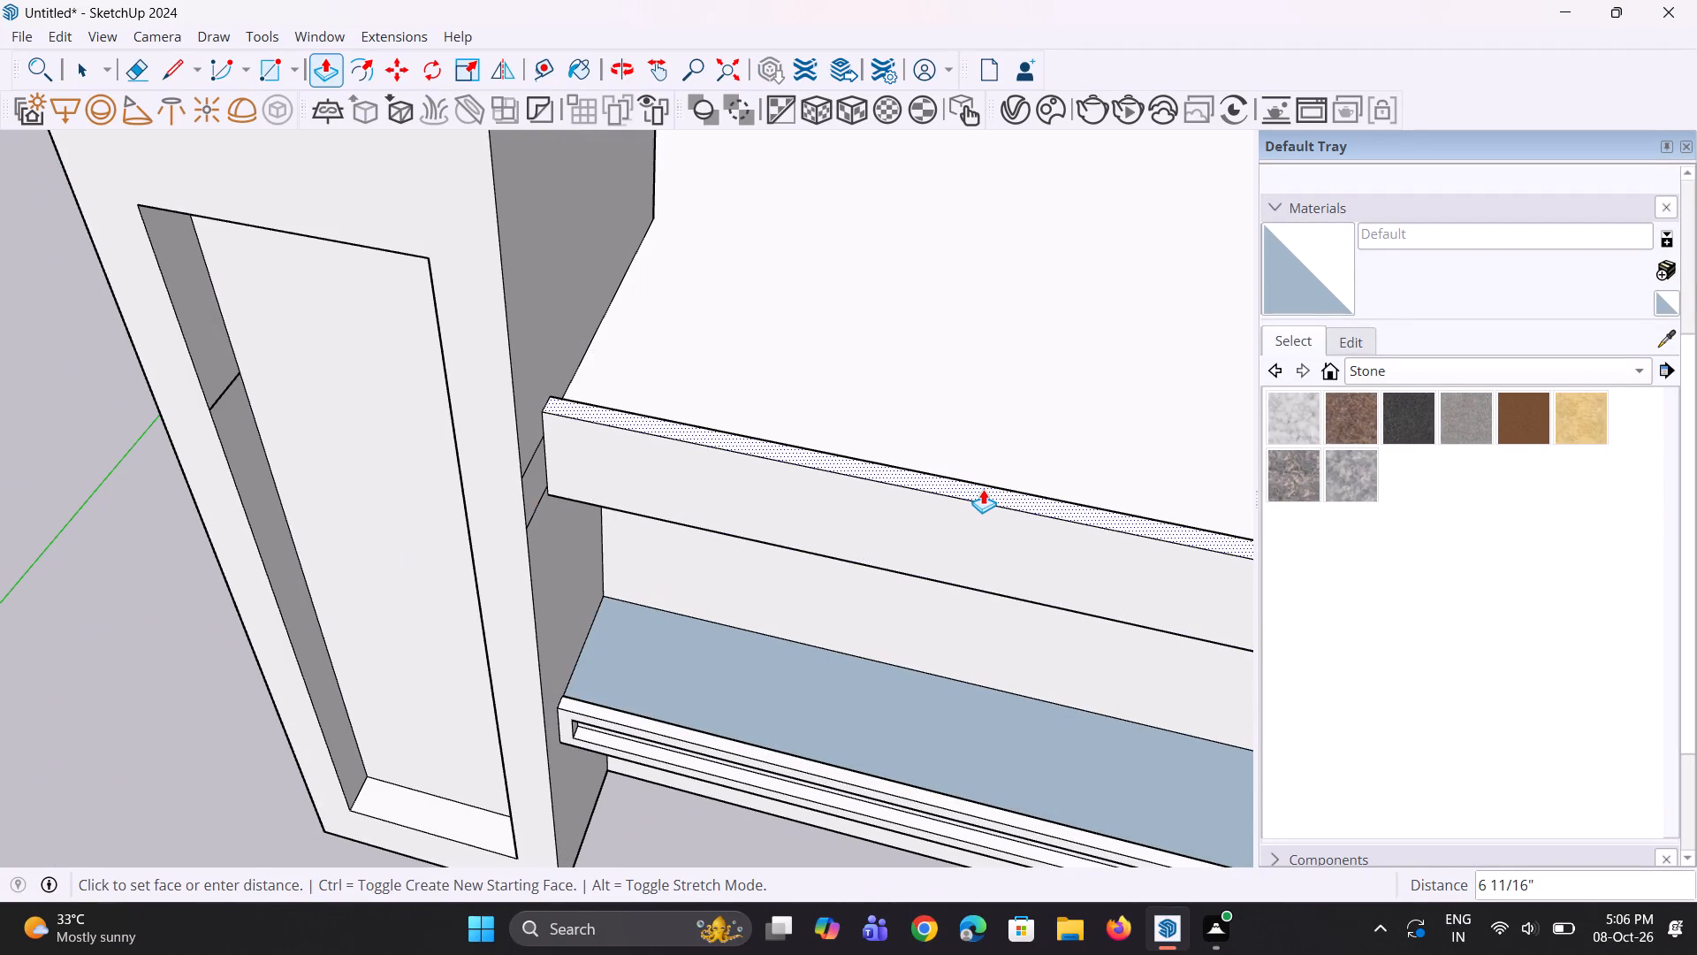
left_click(983, 488)
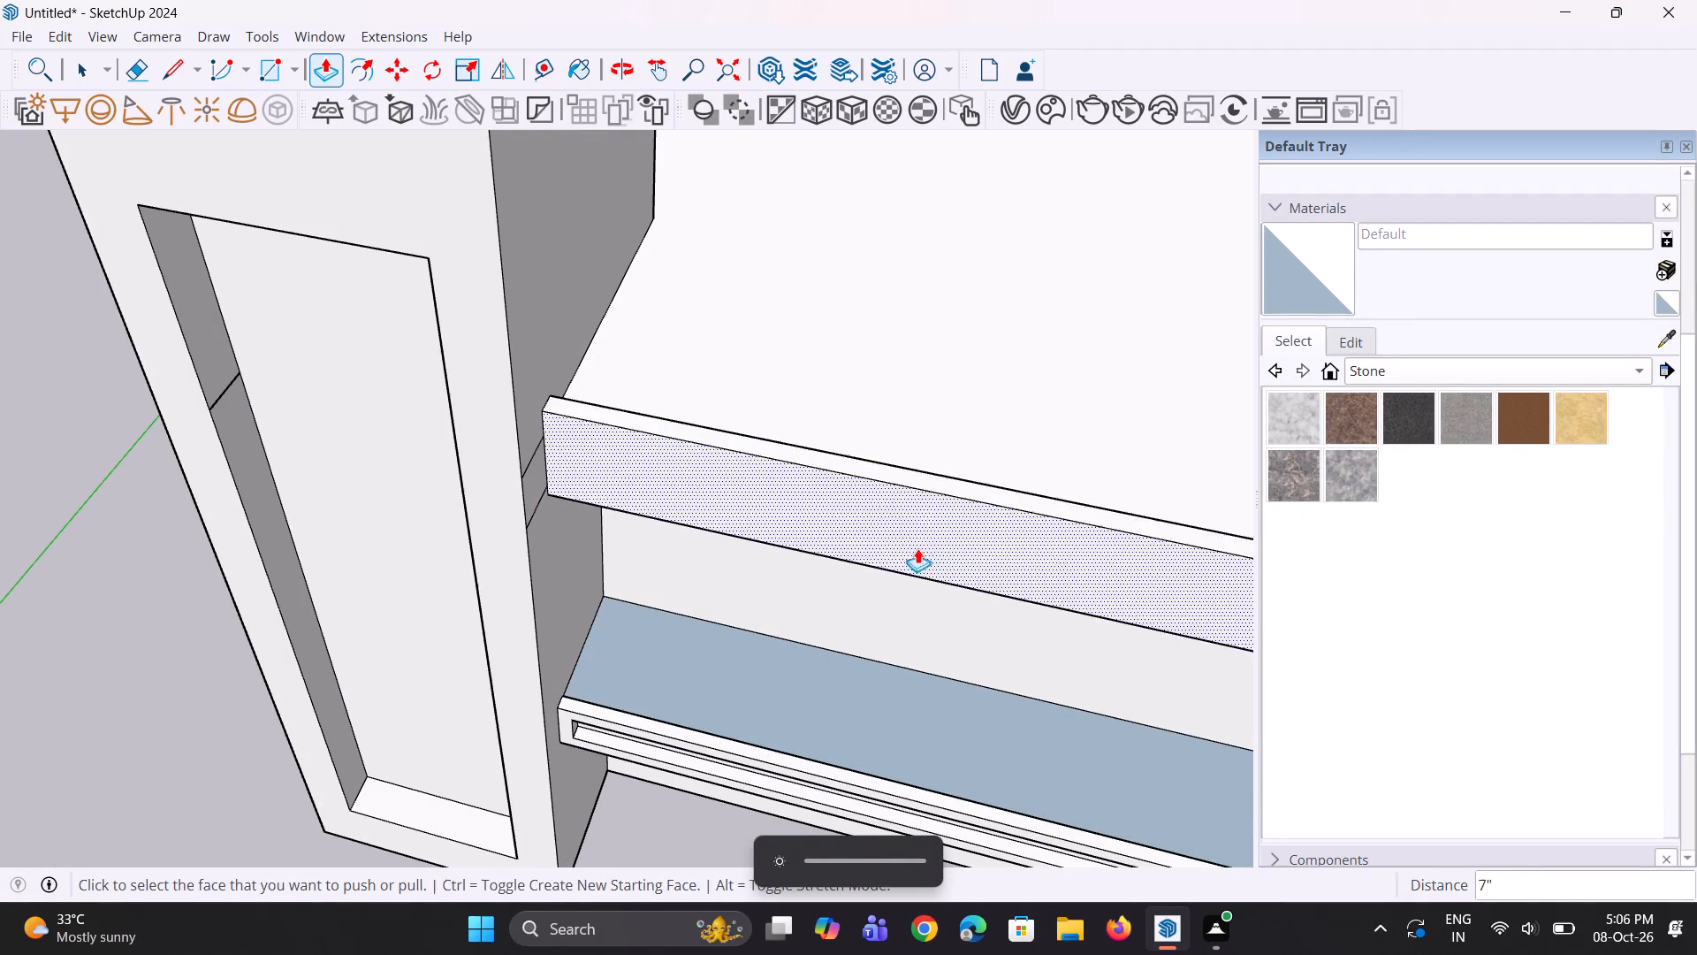
Push/Pull the narrow front strip on the roof slab's underside downward about 4 1/2".
scroll(917, 548, "up", 1)
middle_click_drag(917, 555, 1058, 337)
scroll(684, 440, "down", 4)
middle_click_drag(705, 473, 663, 257)
scroll(658, 307, "up", 3)
middle_click_drag(670, 336, 673, 273)
scroll(645, 326, "up", 4)
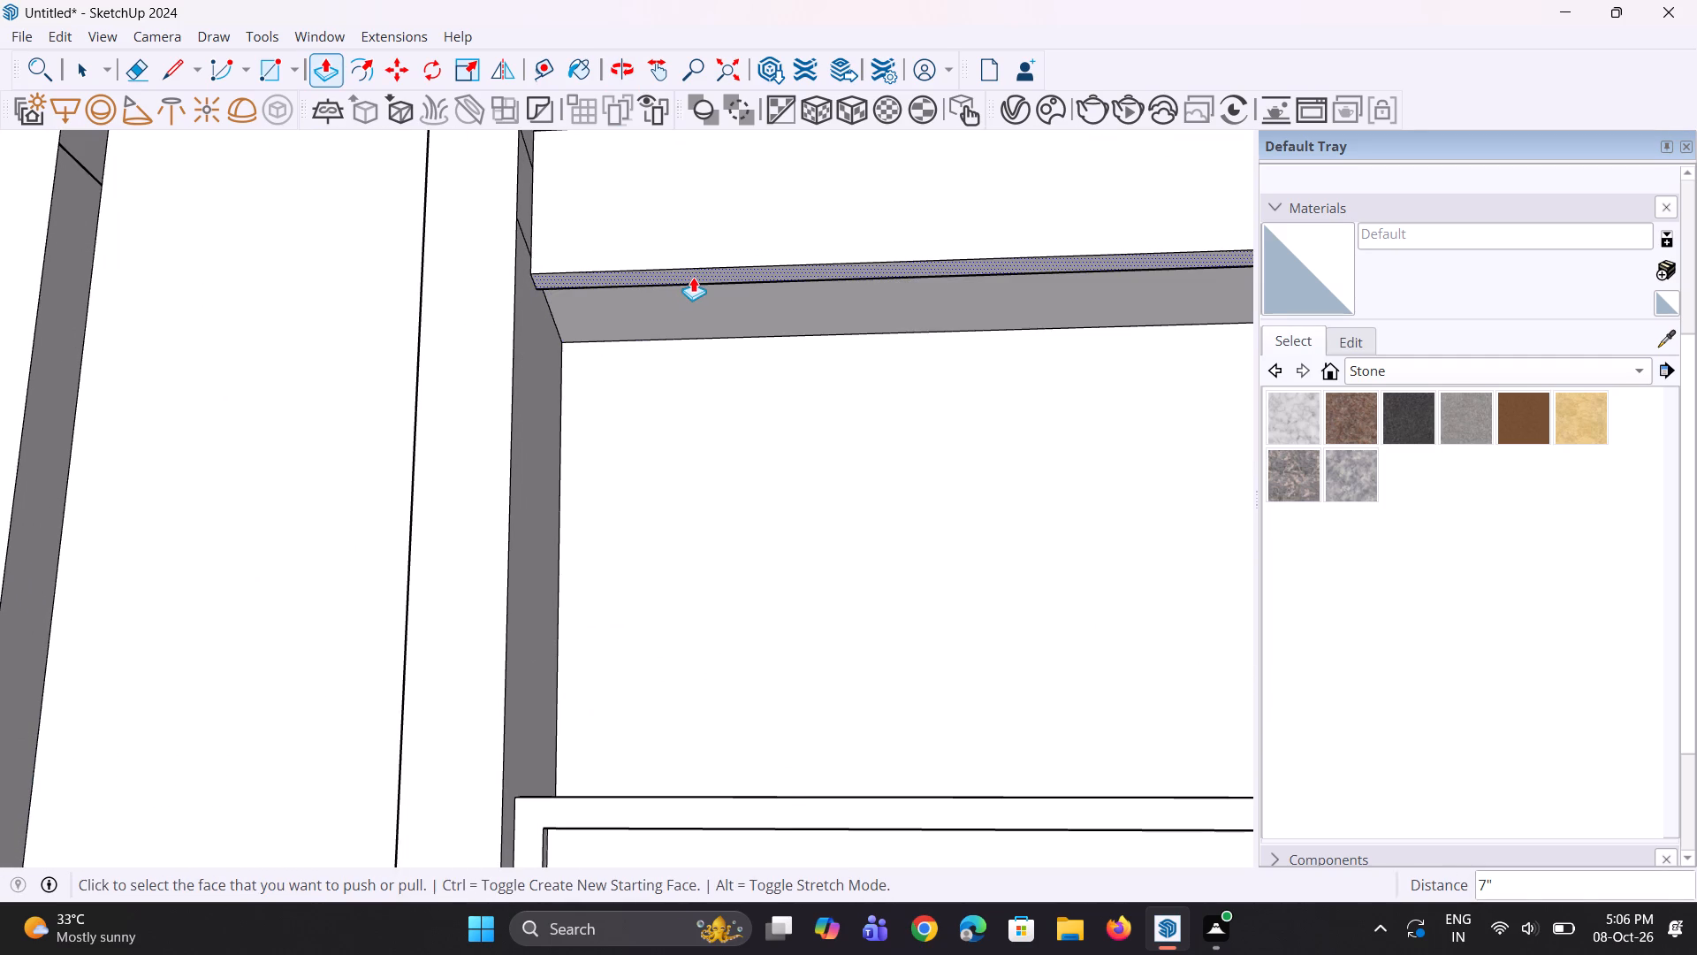
left_click(693, 277)
left_click(689, 296)
Draw a small rectangle on the roof slab's front face near the tower.
scroll(643, 372, "down", 7)
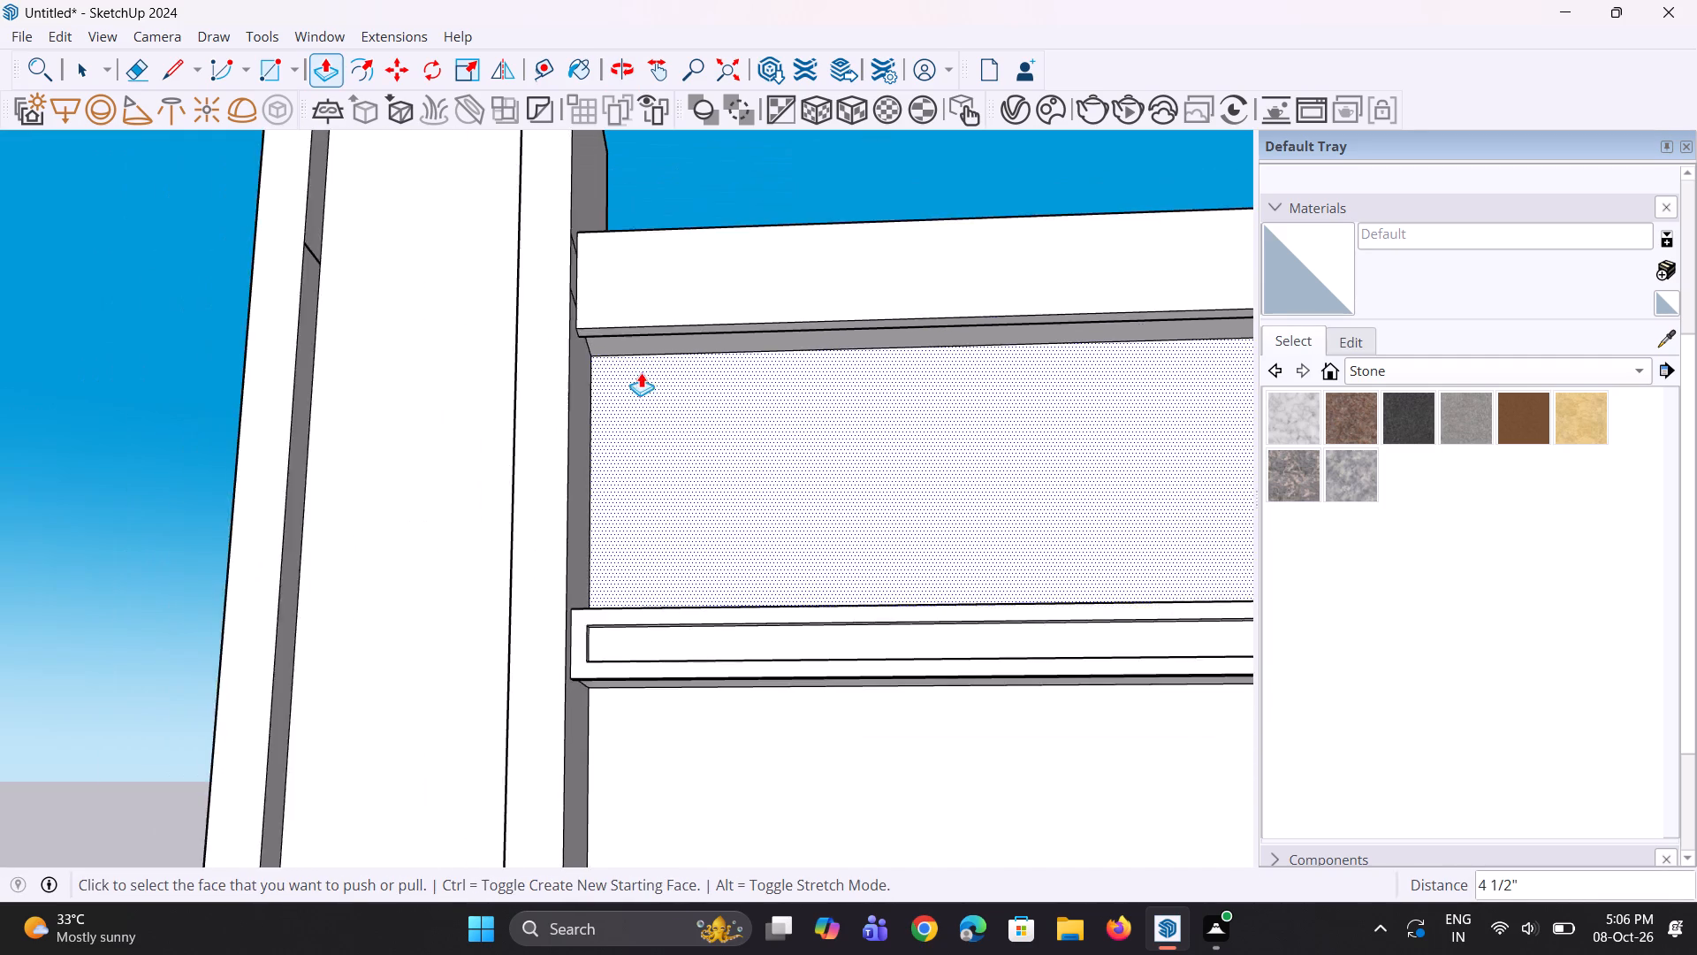
scroll(641, 372, "down", 2)
middle_click_drag(649, 396, 664, 520)
scroll(730, 419, "down", 3)
middle_click_drag(712, 394, 733, 400)
scroll(712, 248, "up", 4)
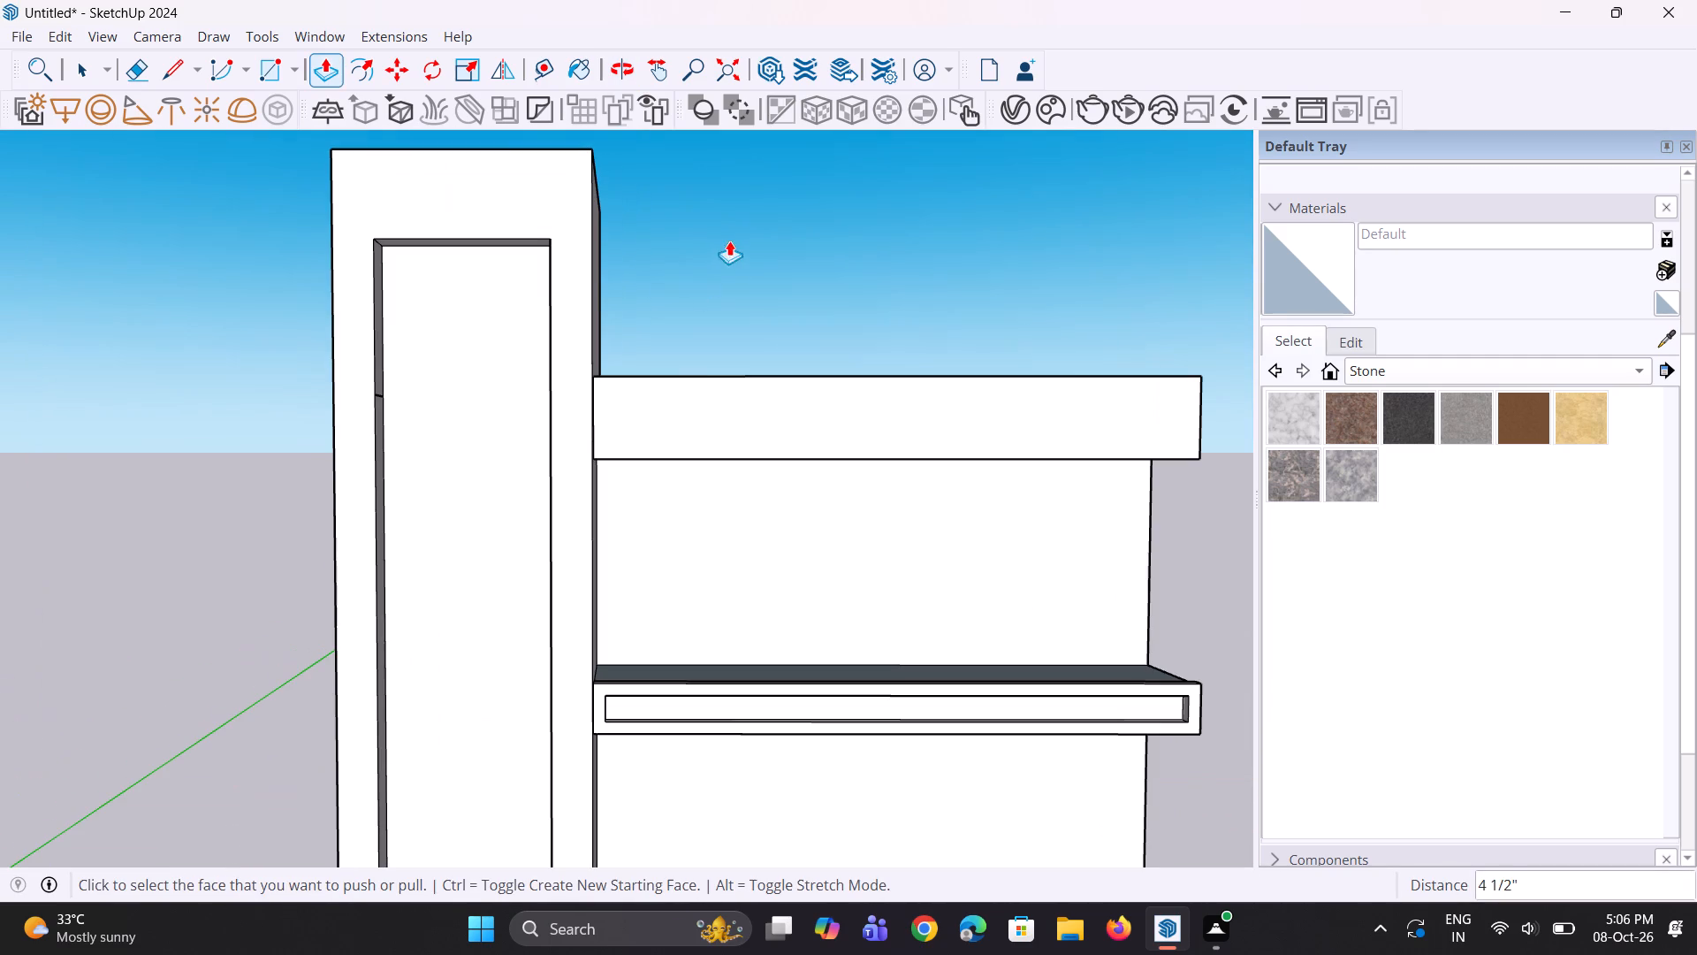
key("r")
scroll(647, 340, "up", 2)
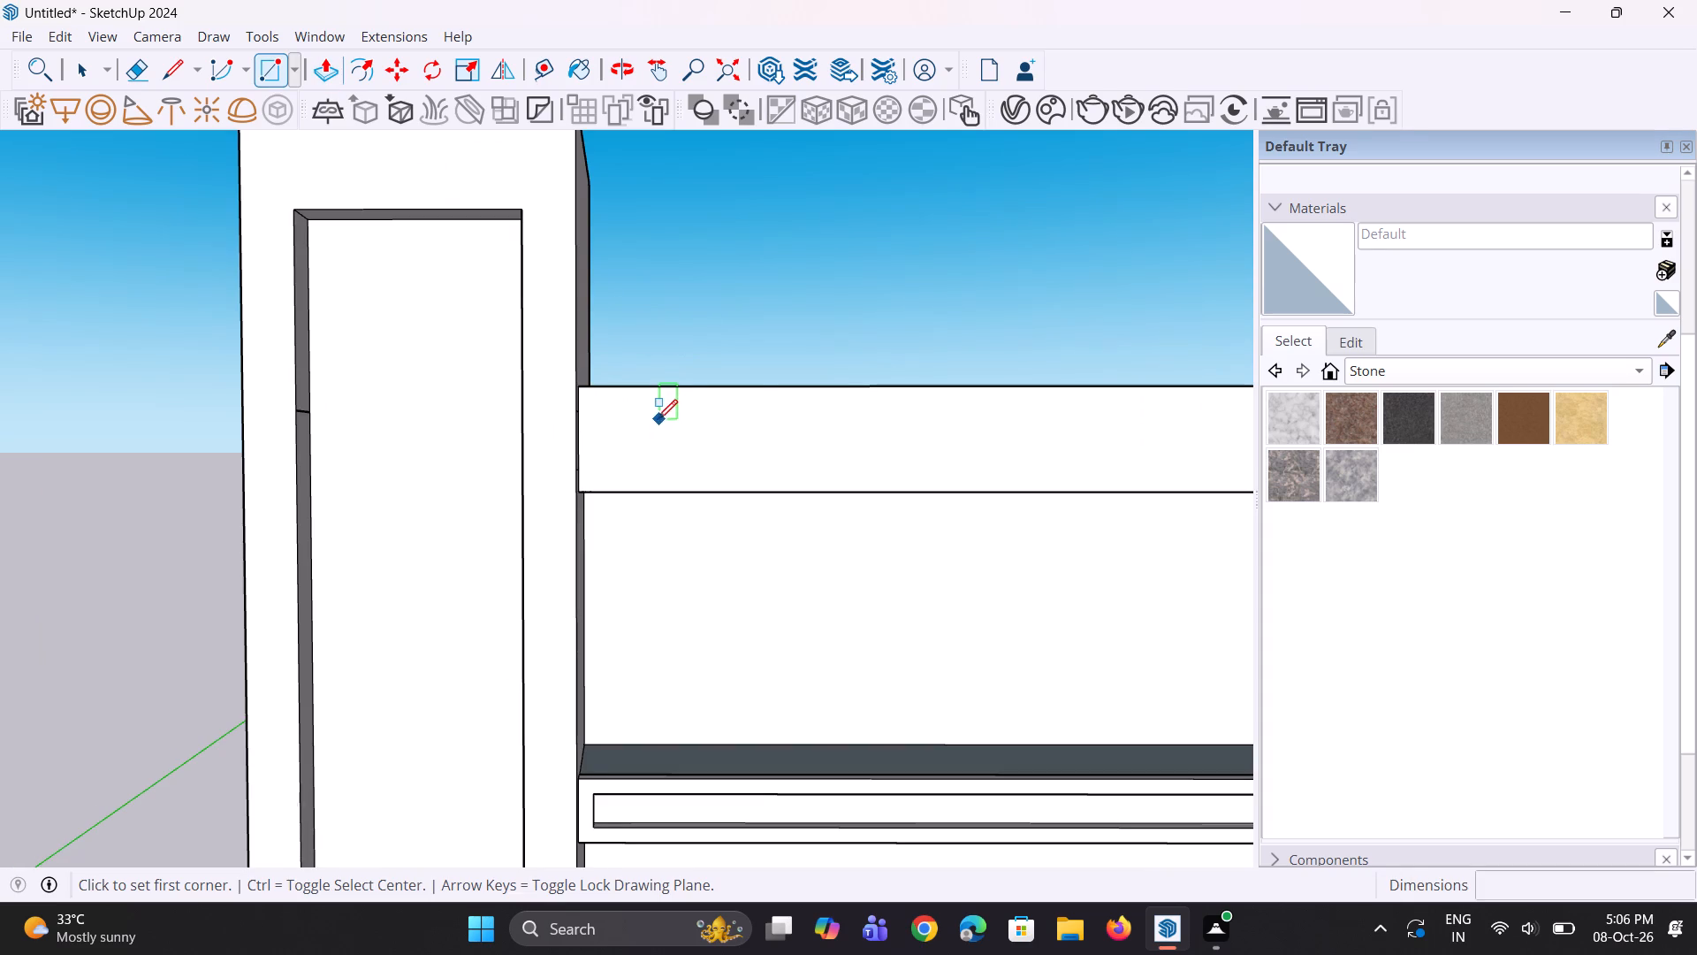
left_click(654, 427)
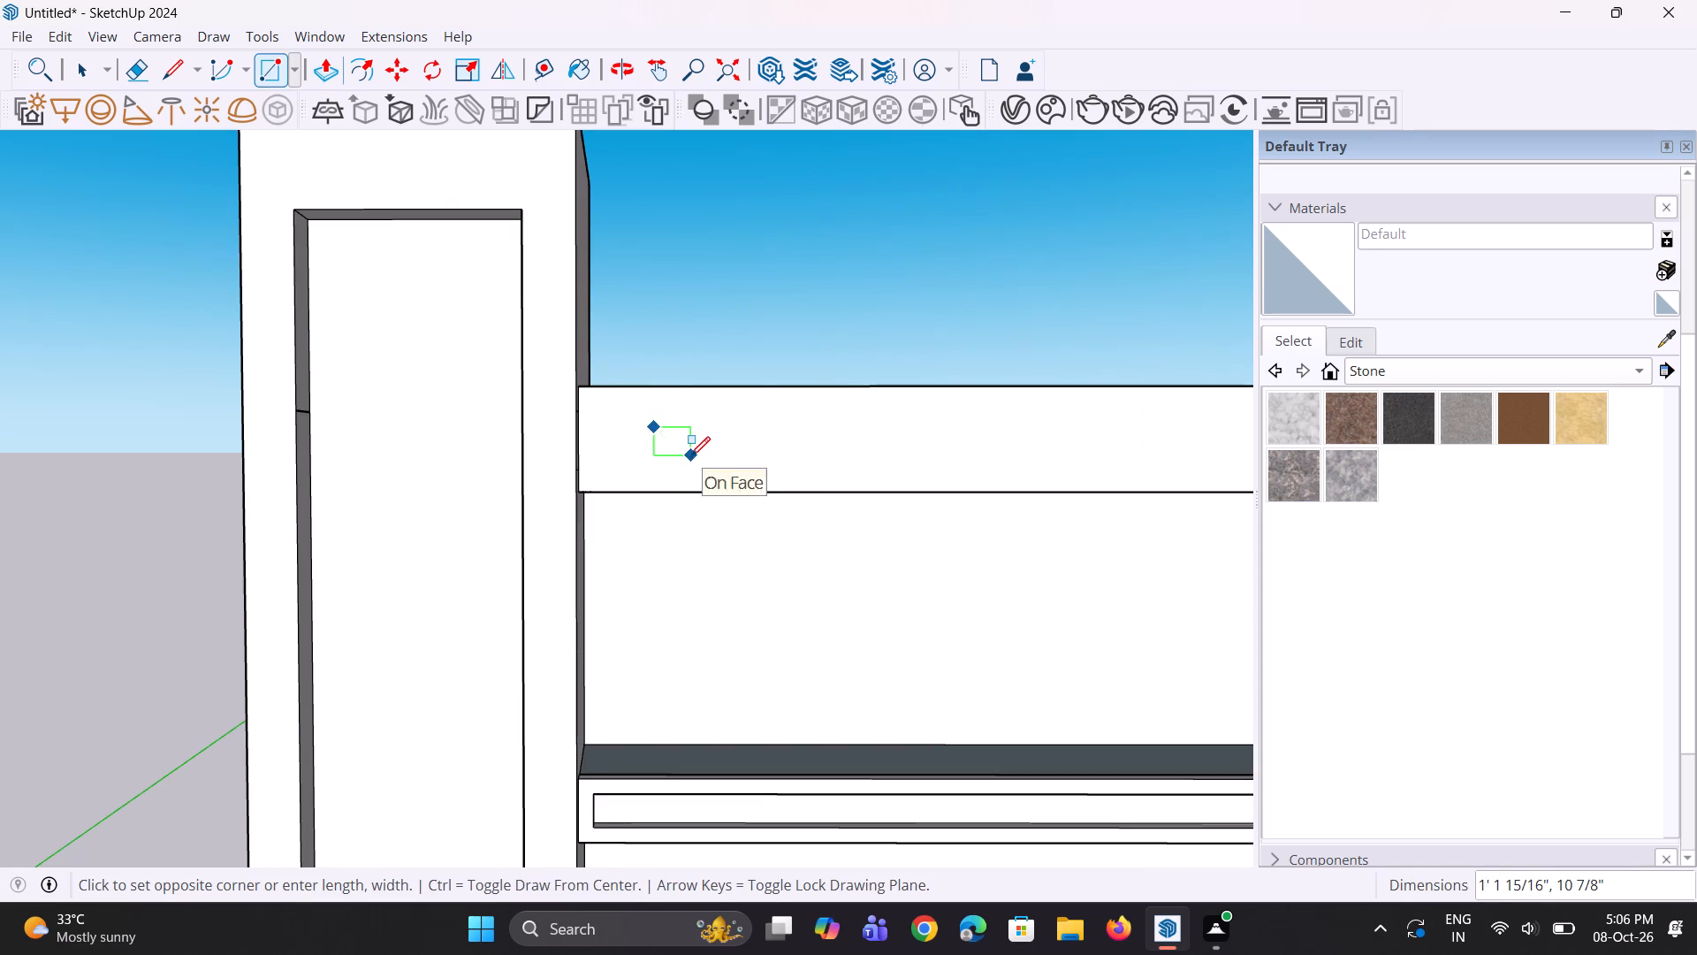
left_click(701, 458)
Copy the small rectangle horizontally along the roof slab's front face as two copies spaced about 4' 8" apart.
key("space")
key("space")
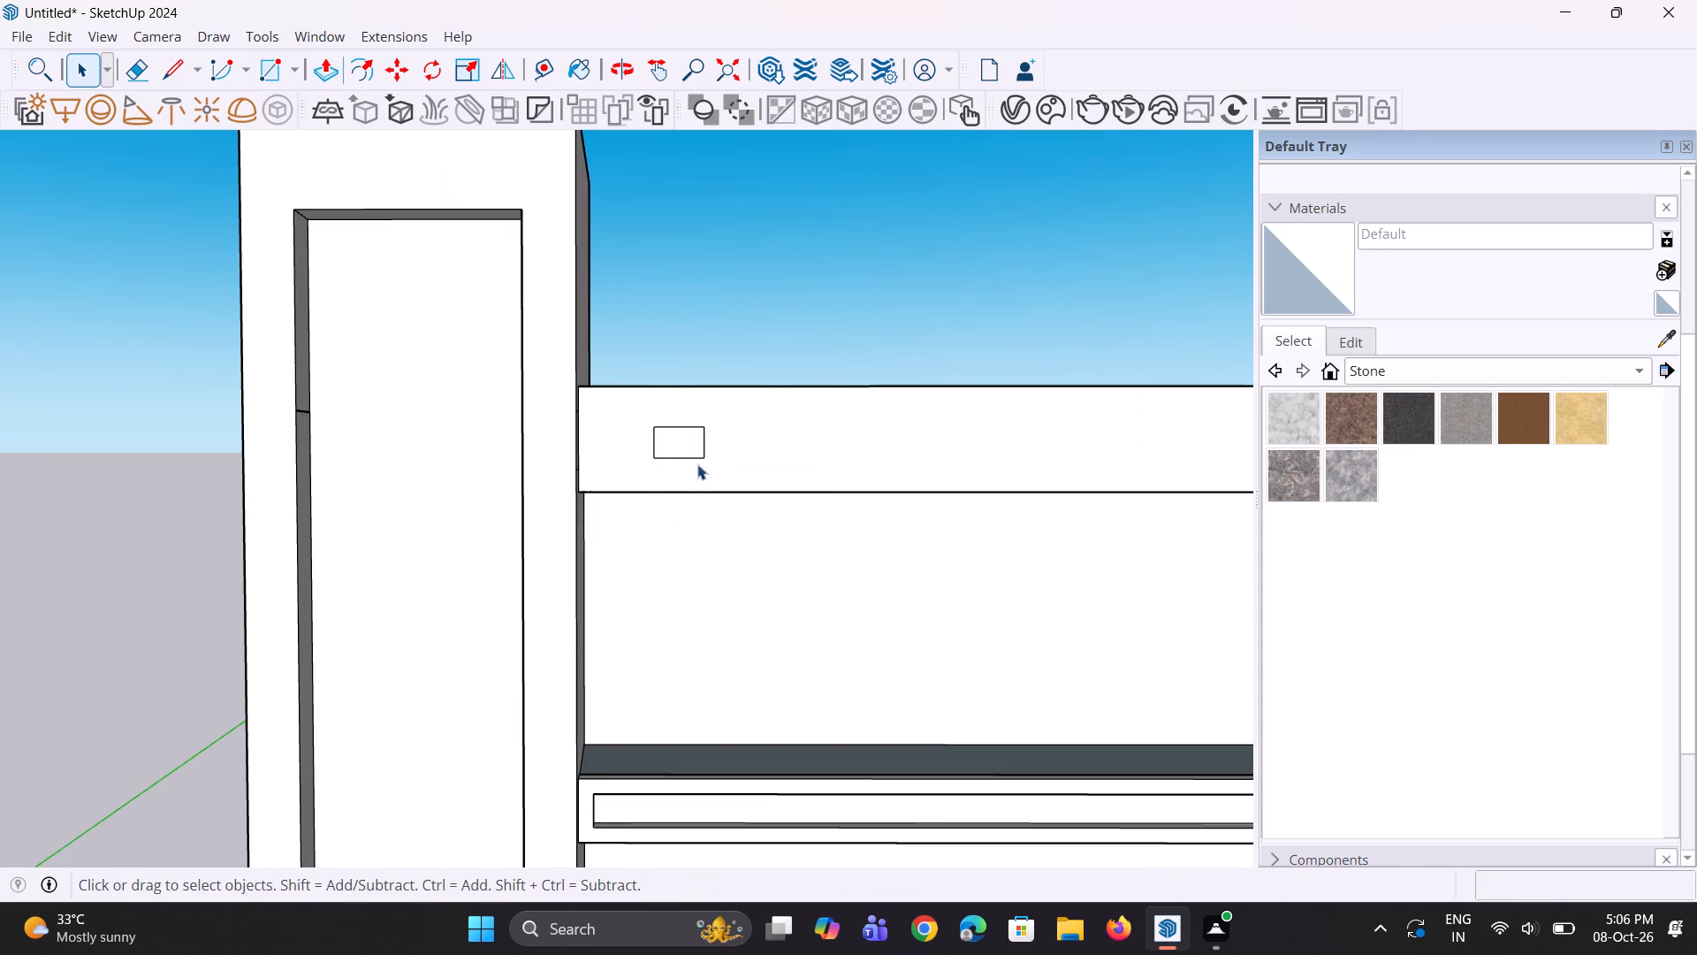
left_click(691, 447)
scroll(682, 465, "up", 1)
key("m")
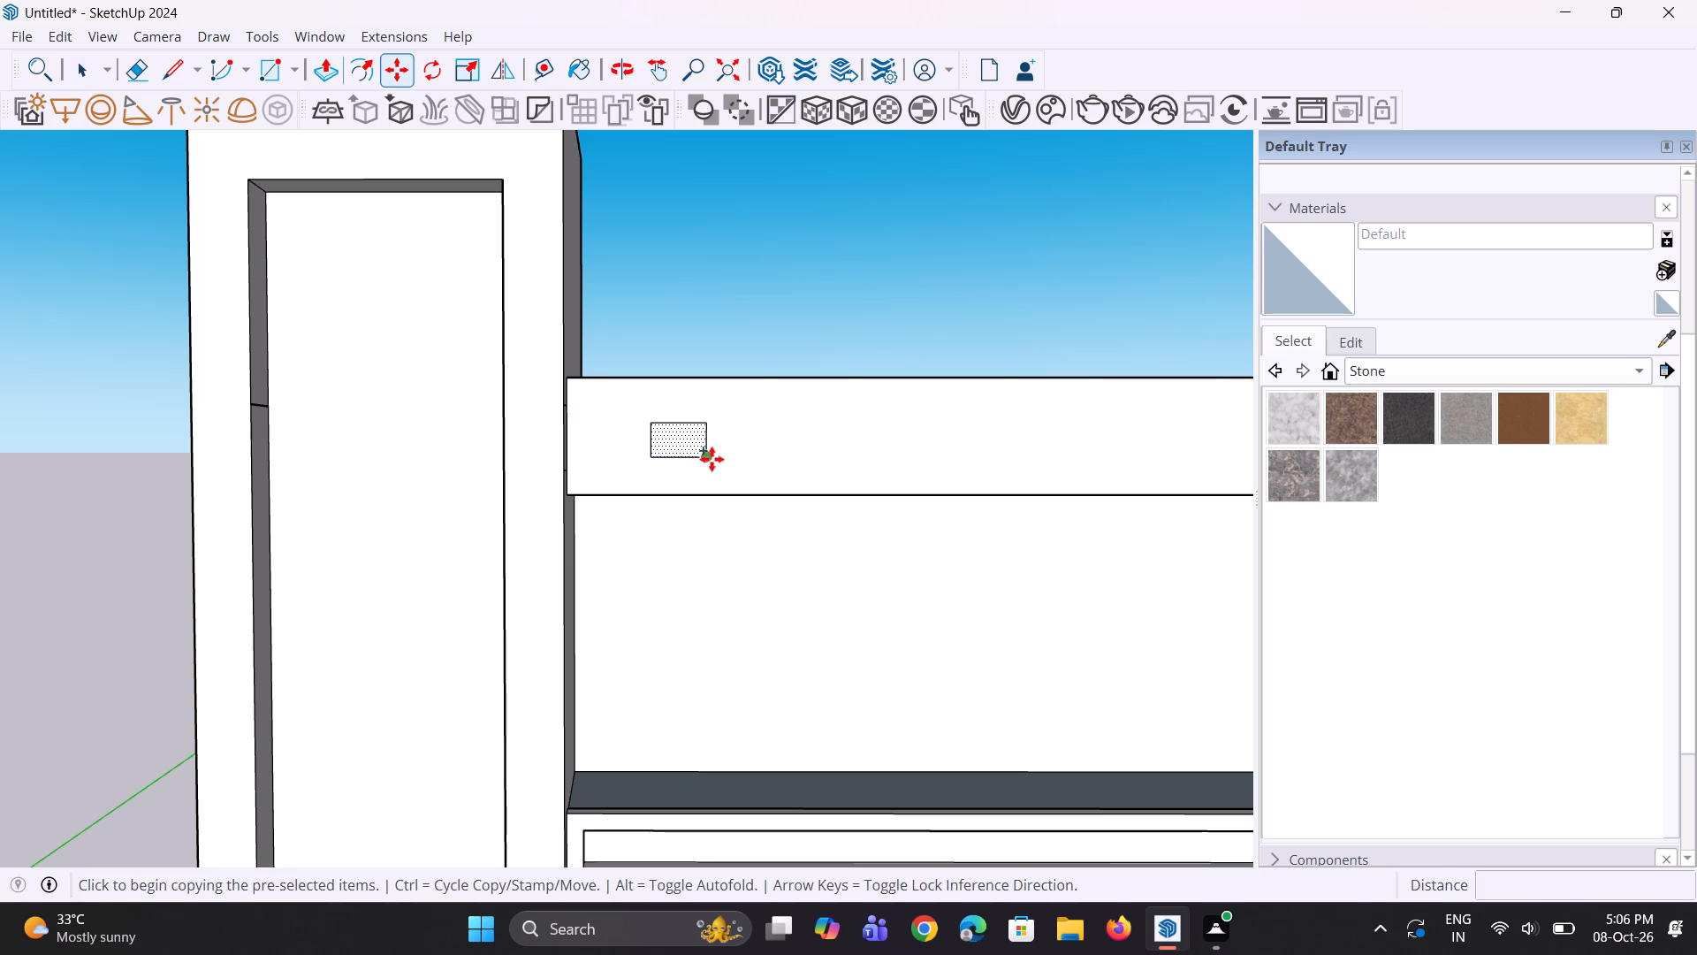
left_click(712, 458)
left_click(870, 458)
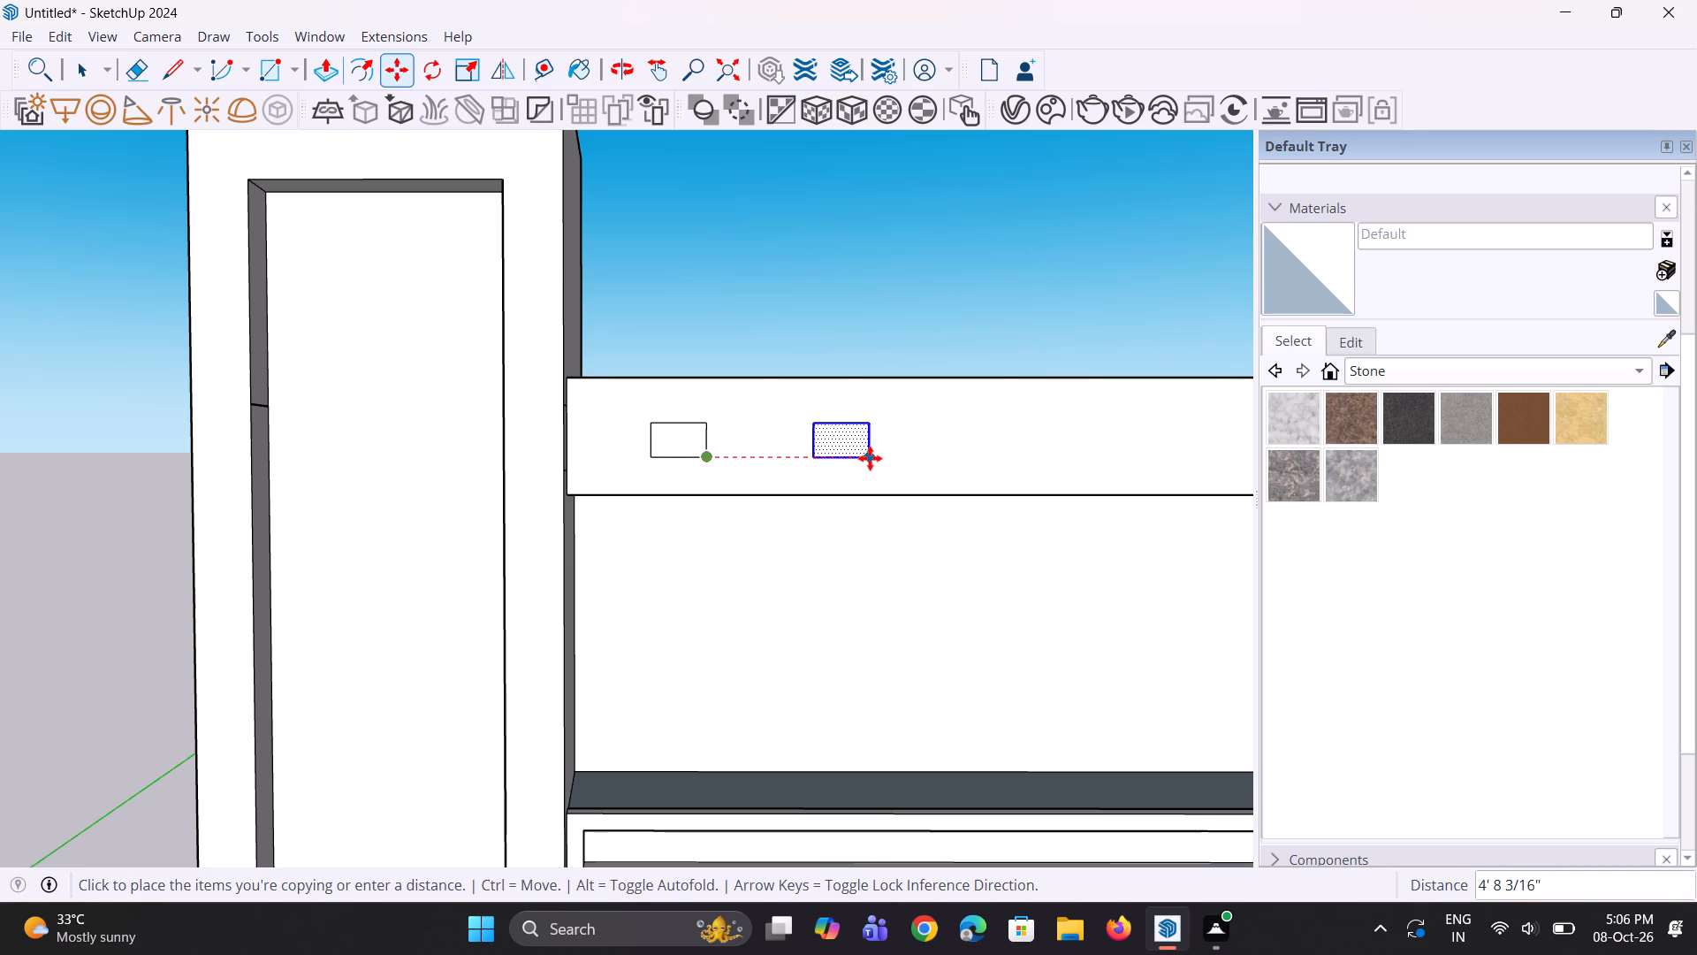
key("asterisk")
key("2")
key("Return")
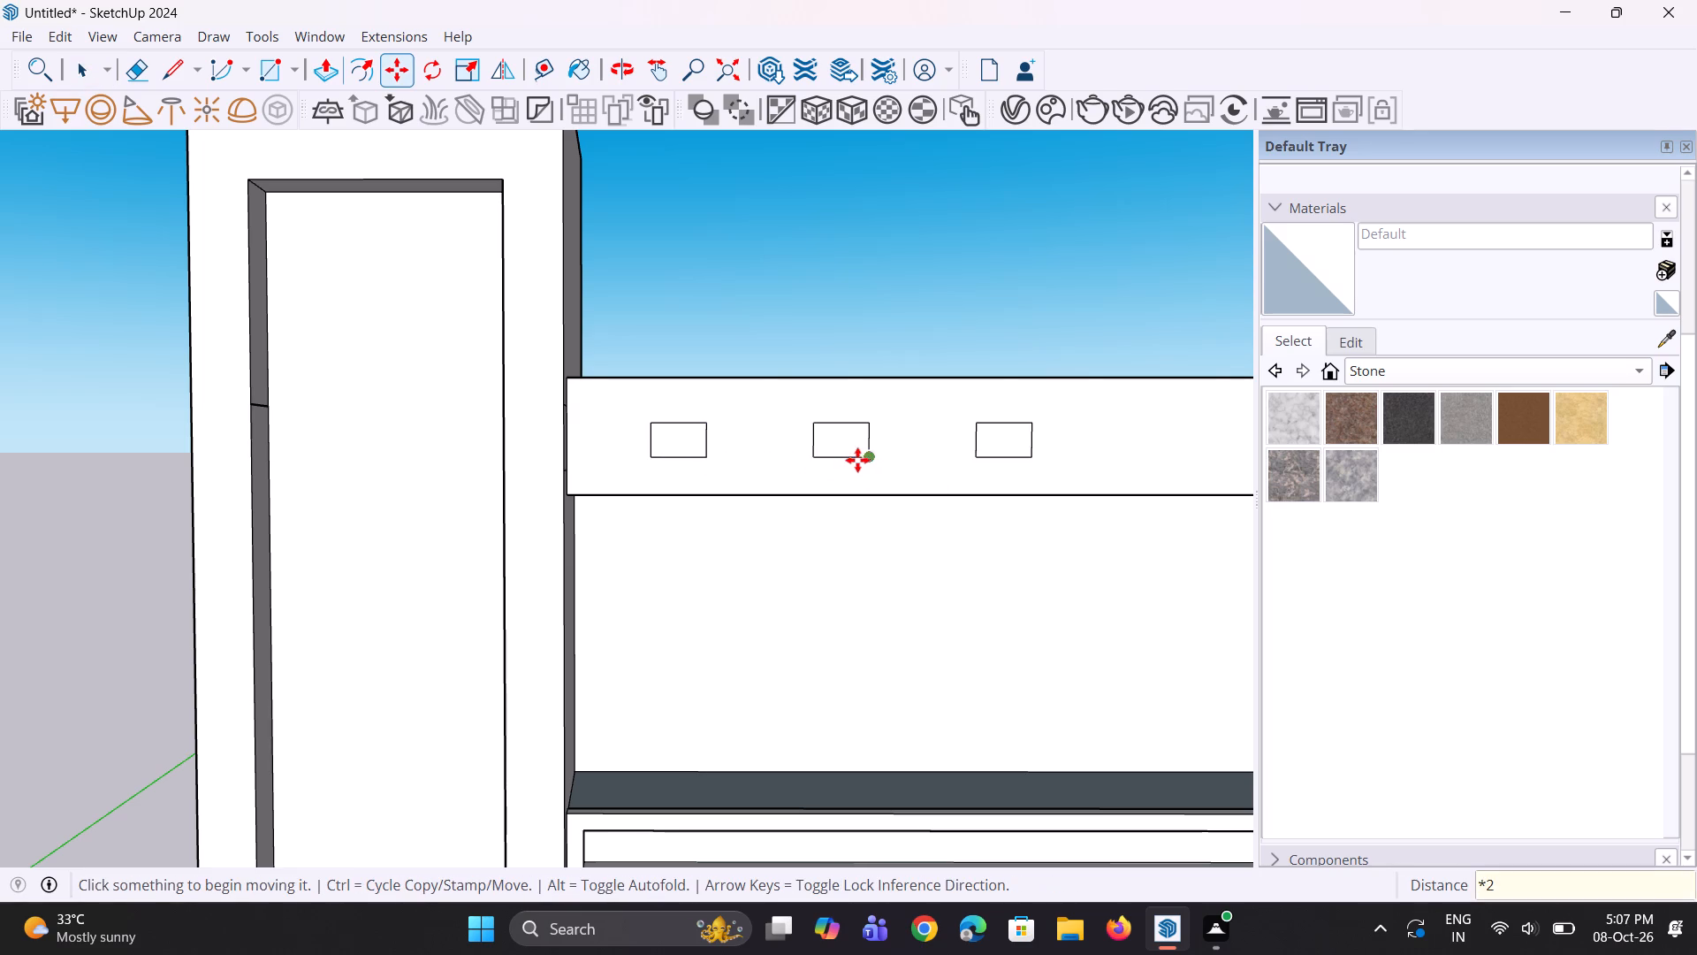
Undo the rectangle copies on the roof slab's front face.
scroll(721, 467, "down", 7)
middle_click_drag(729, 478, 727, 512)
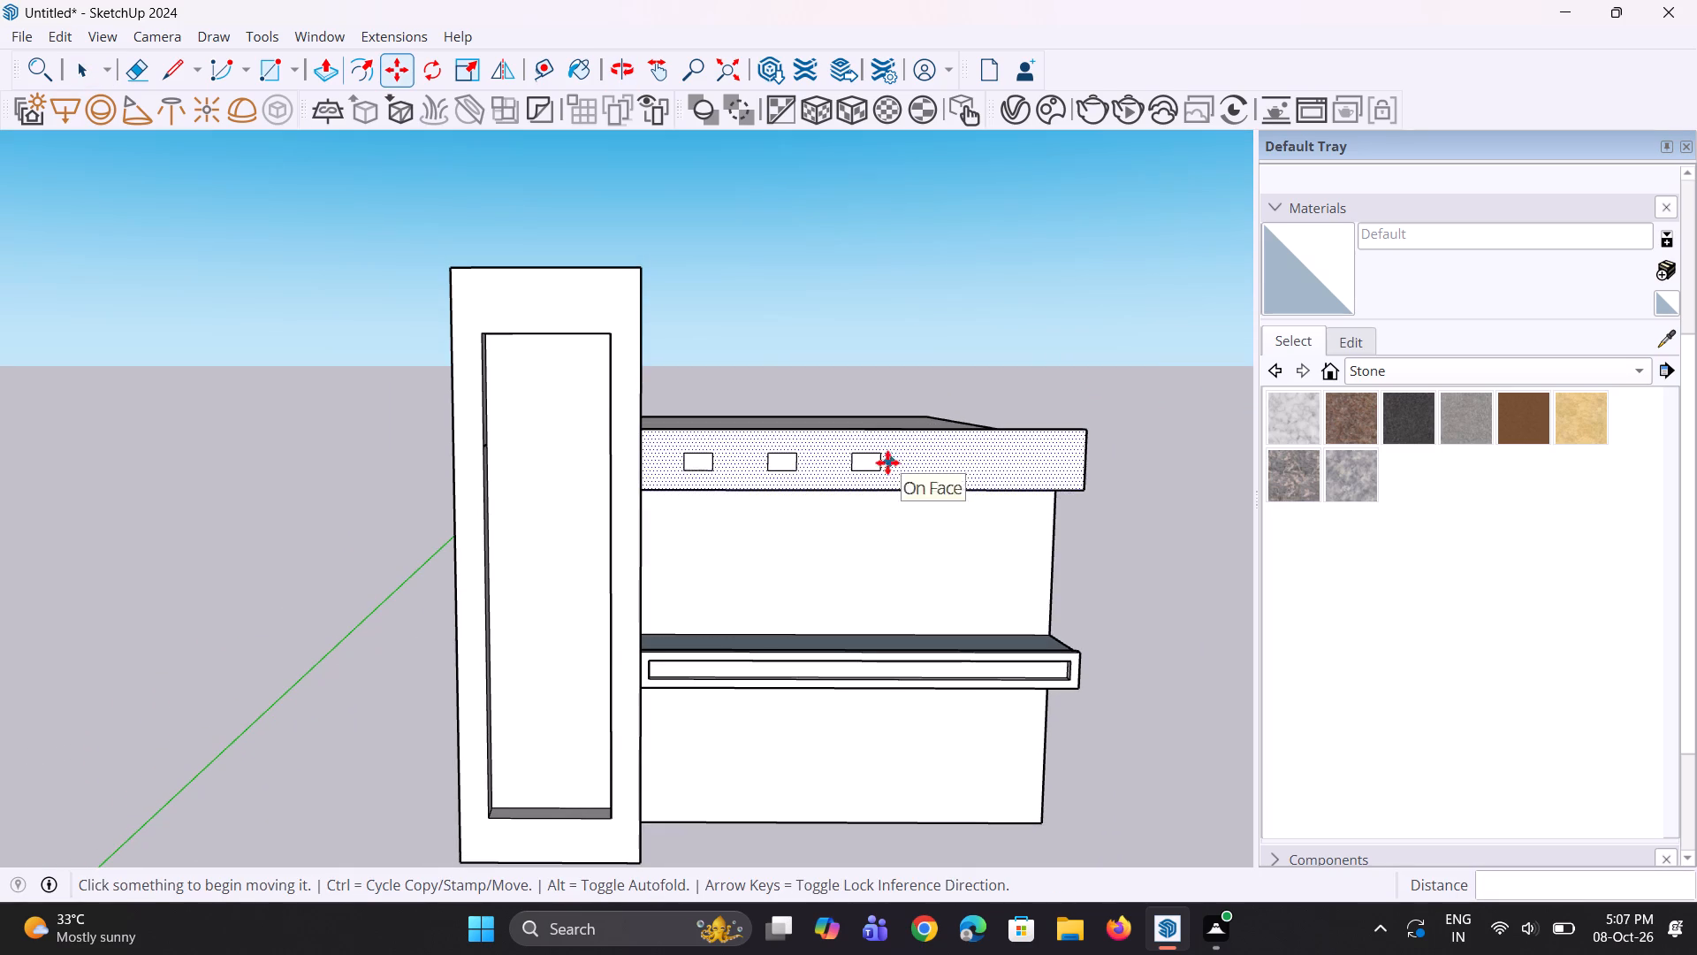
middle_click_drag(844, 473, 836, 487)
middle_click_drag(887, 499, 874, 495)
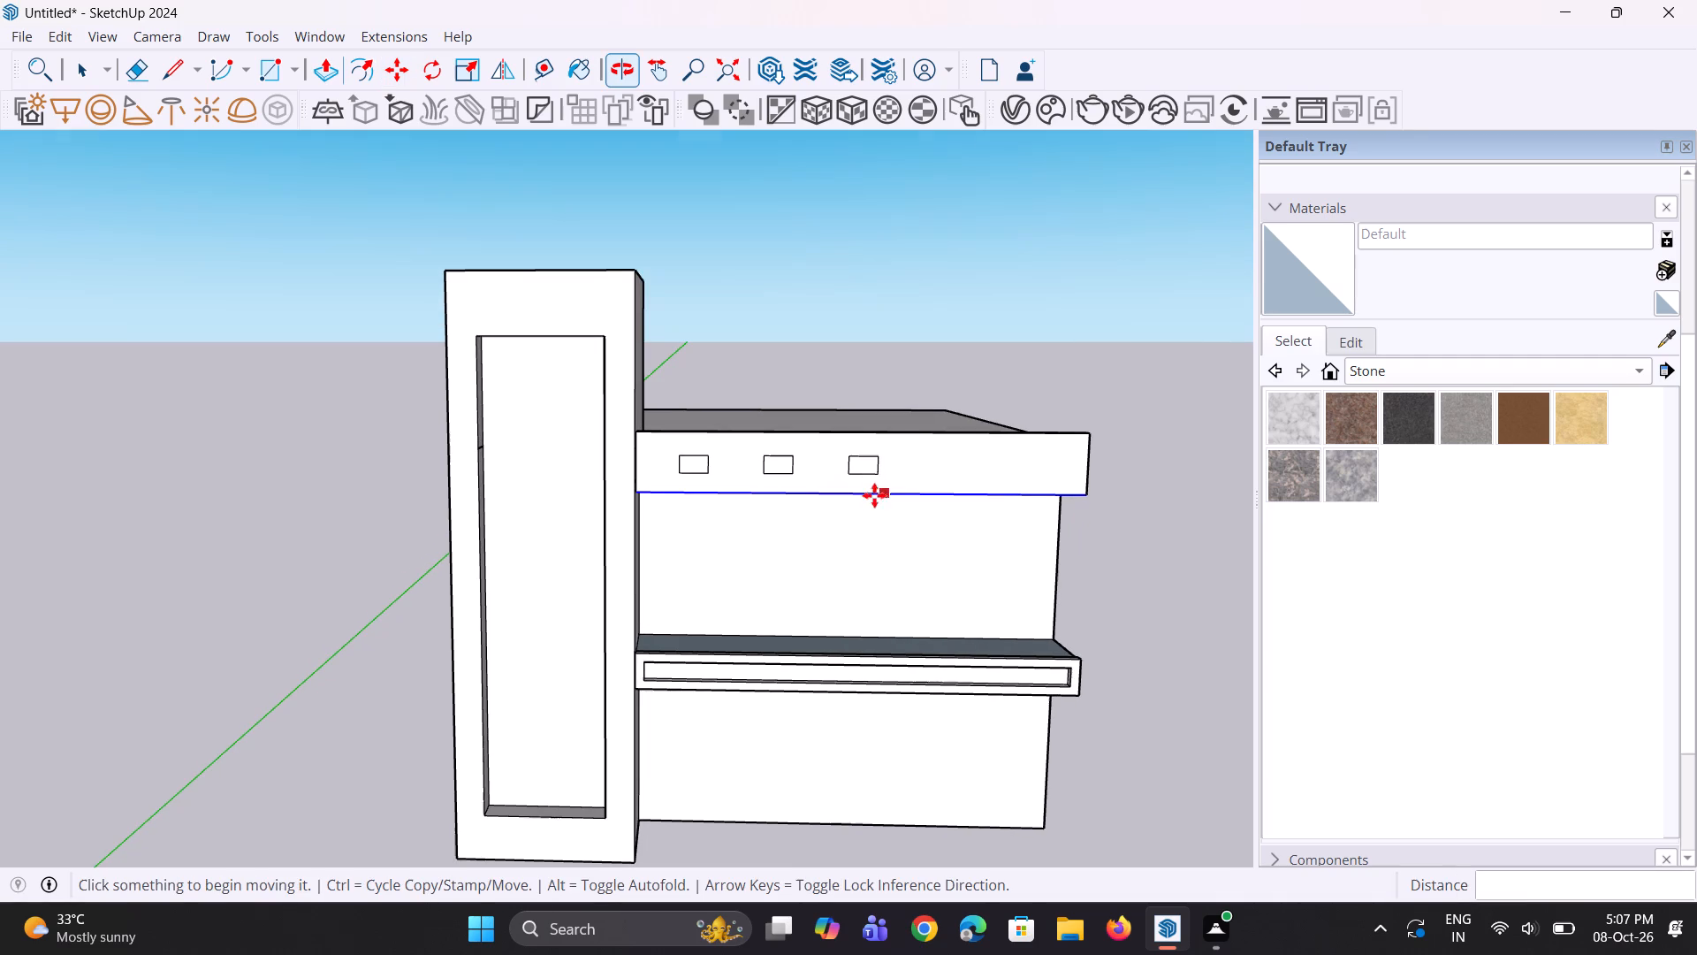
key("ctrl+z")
Move the small rectangle about 1' 4" horizontally toward the tower on the roof slab's front face.
scroll(701, 488, "up", 2)
key("space")
key("space")
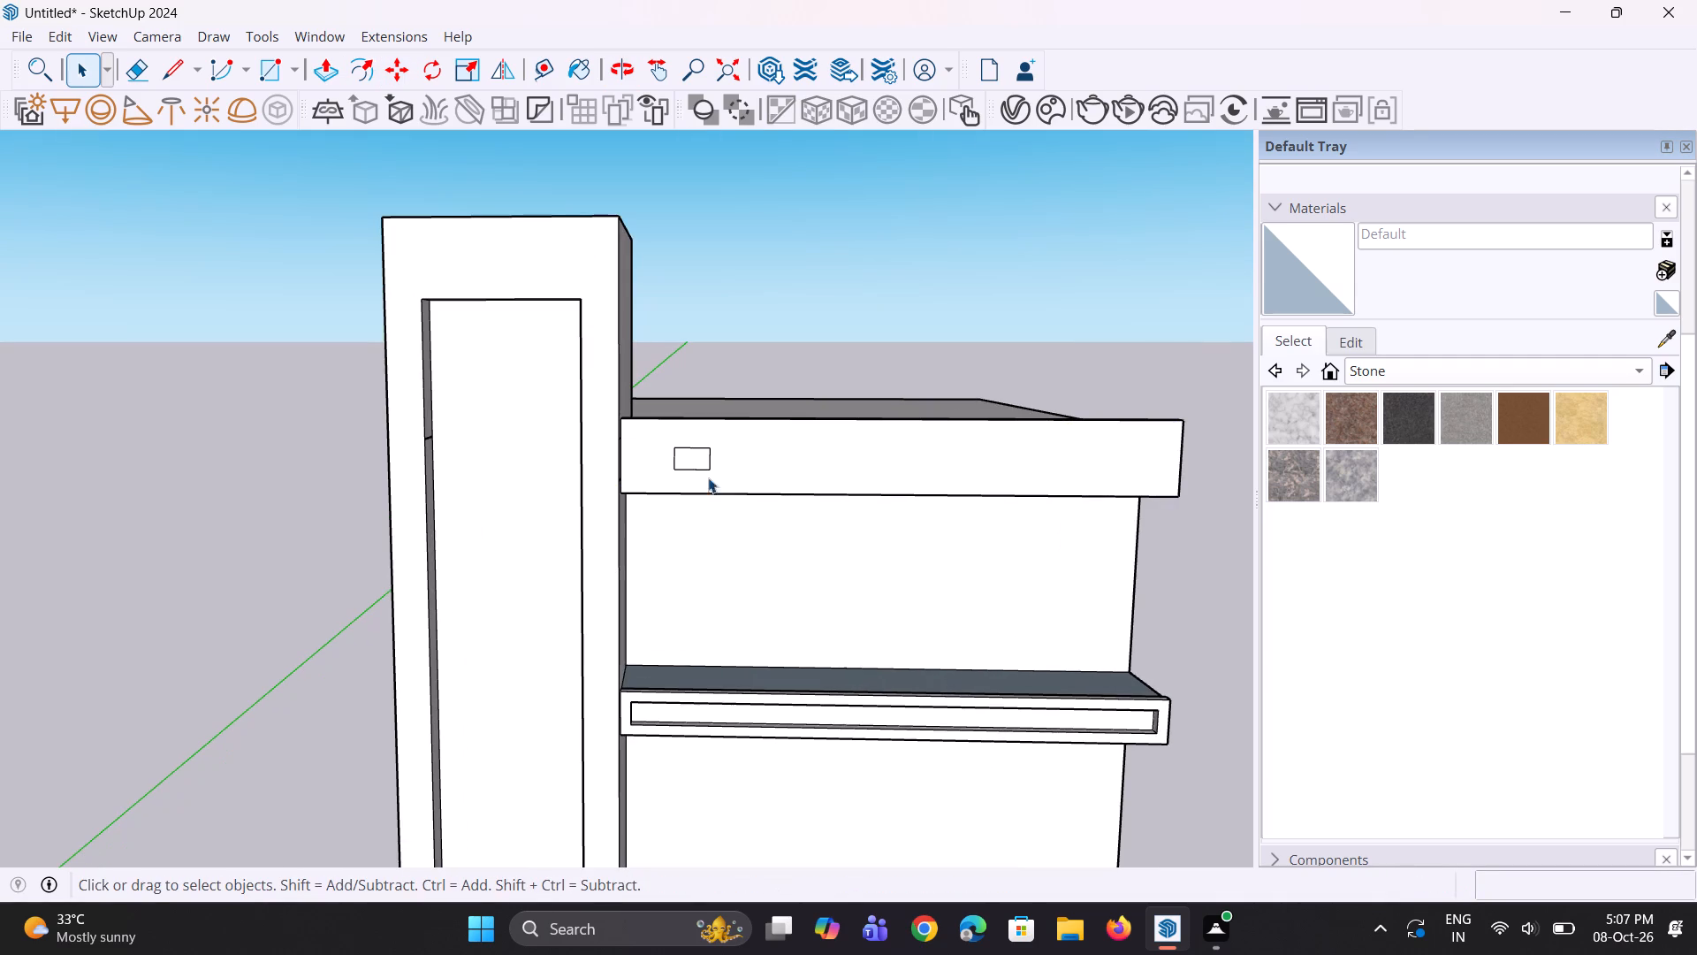
left_click(695, 461)
scroll(691, 464, "up", 5)
key("m")
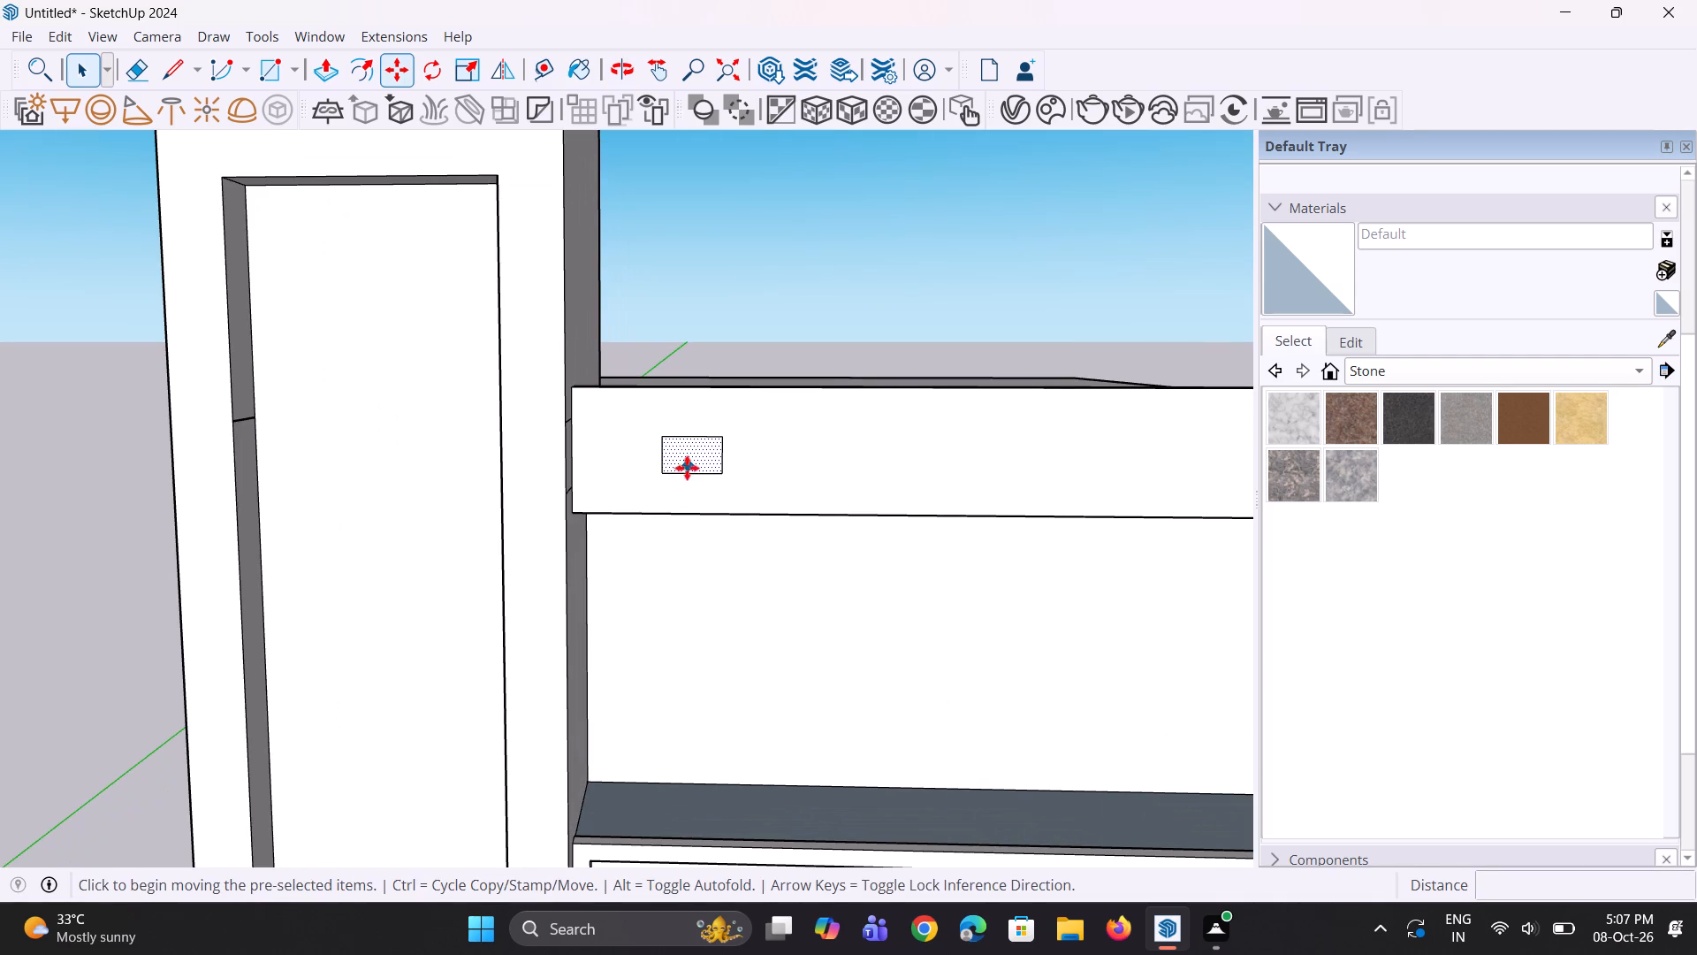
left_click(670, 470)
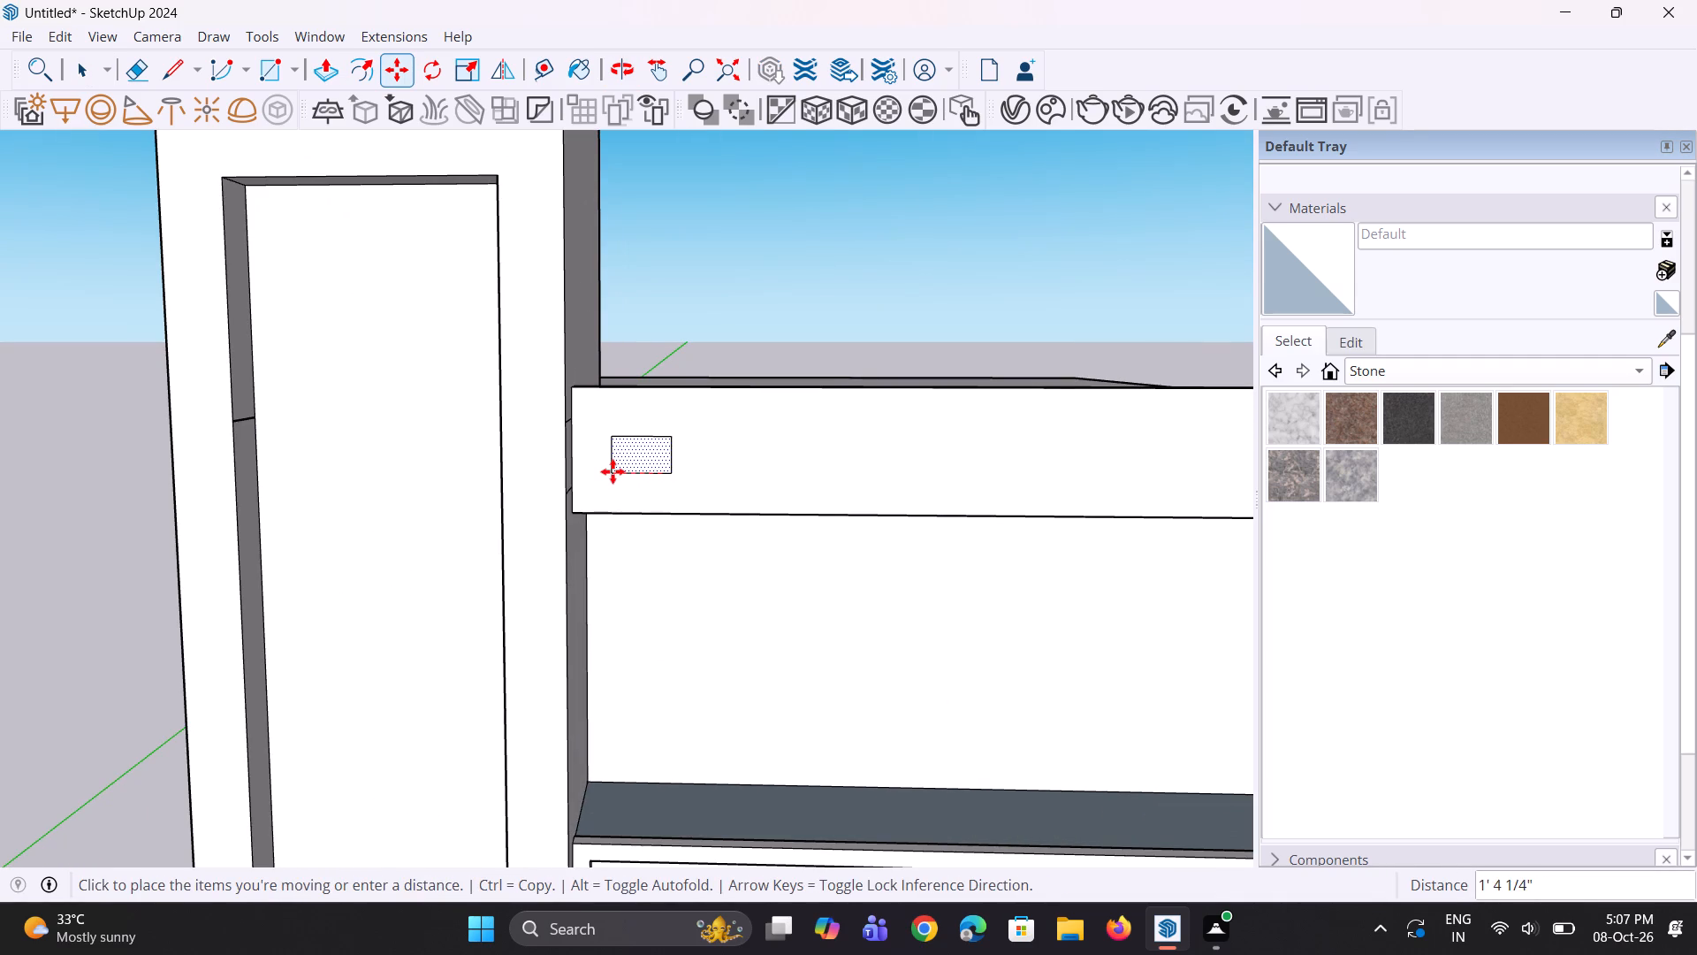
left_click(609, 472)
Copy the rectangle horizontally away from the tower as three copies spaced about 2' 7" apart.
key("m")
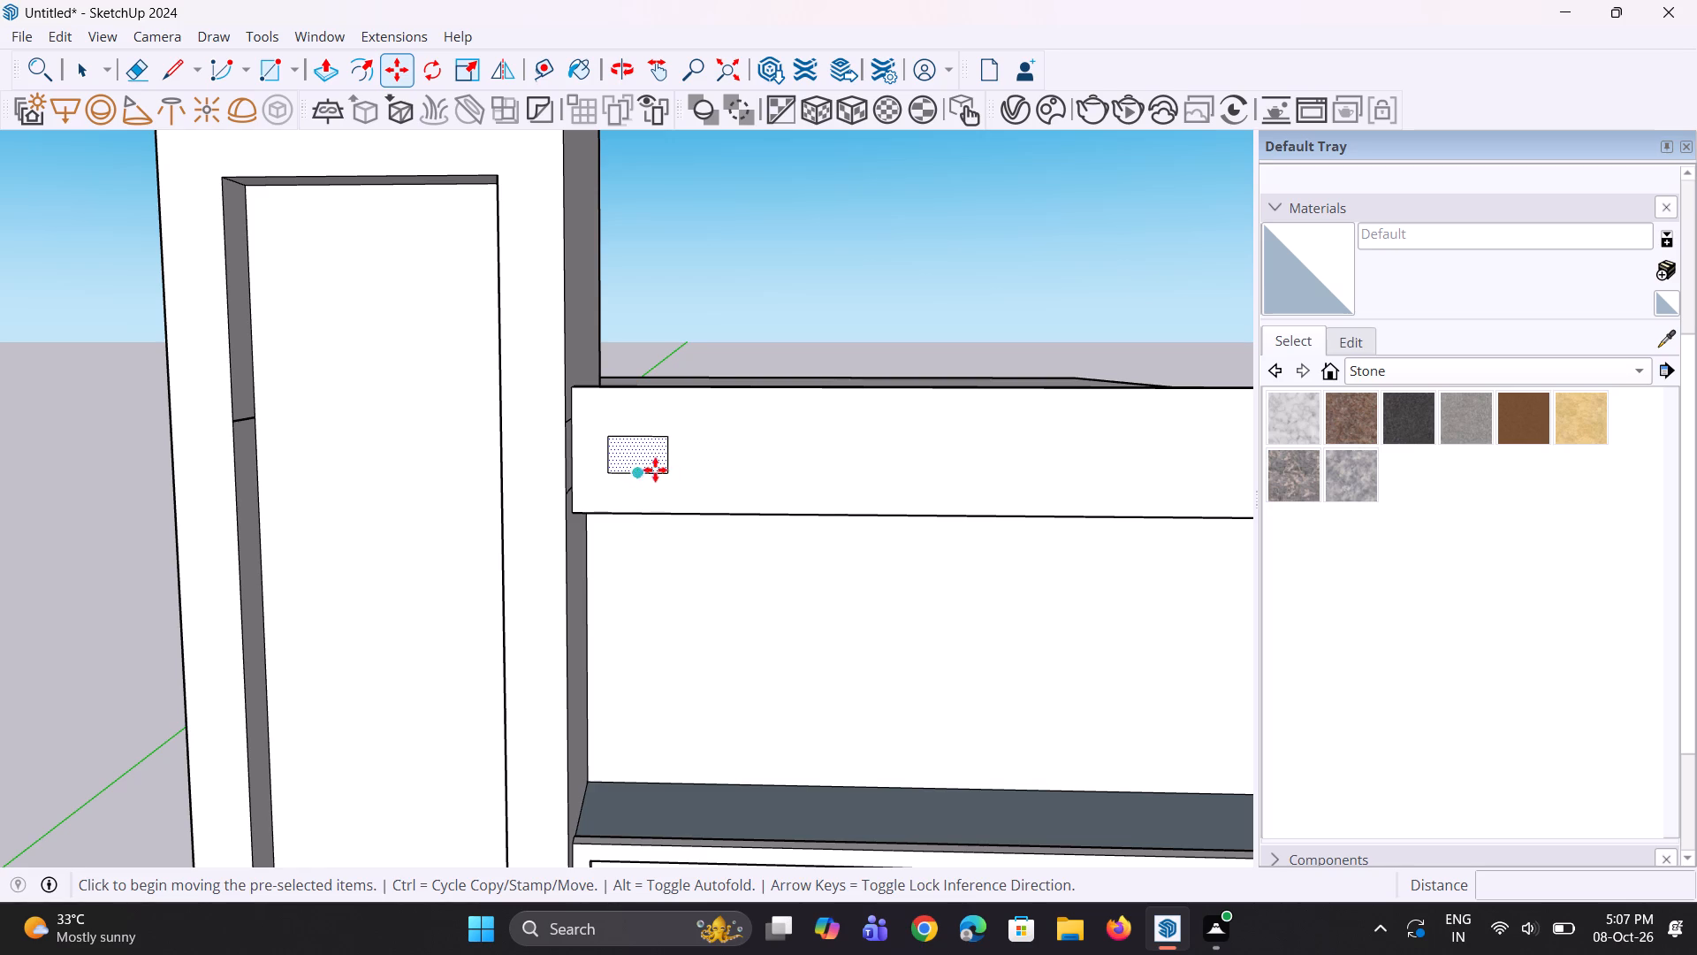
left_click(666, 467)
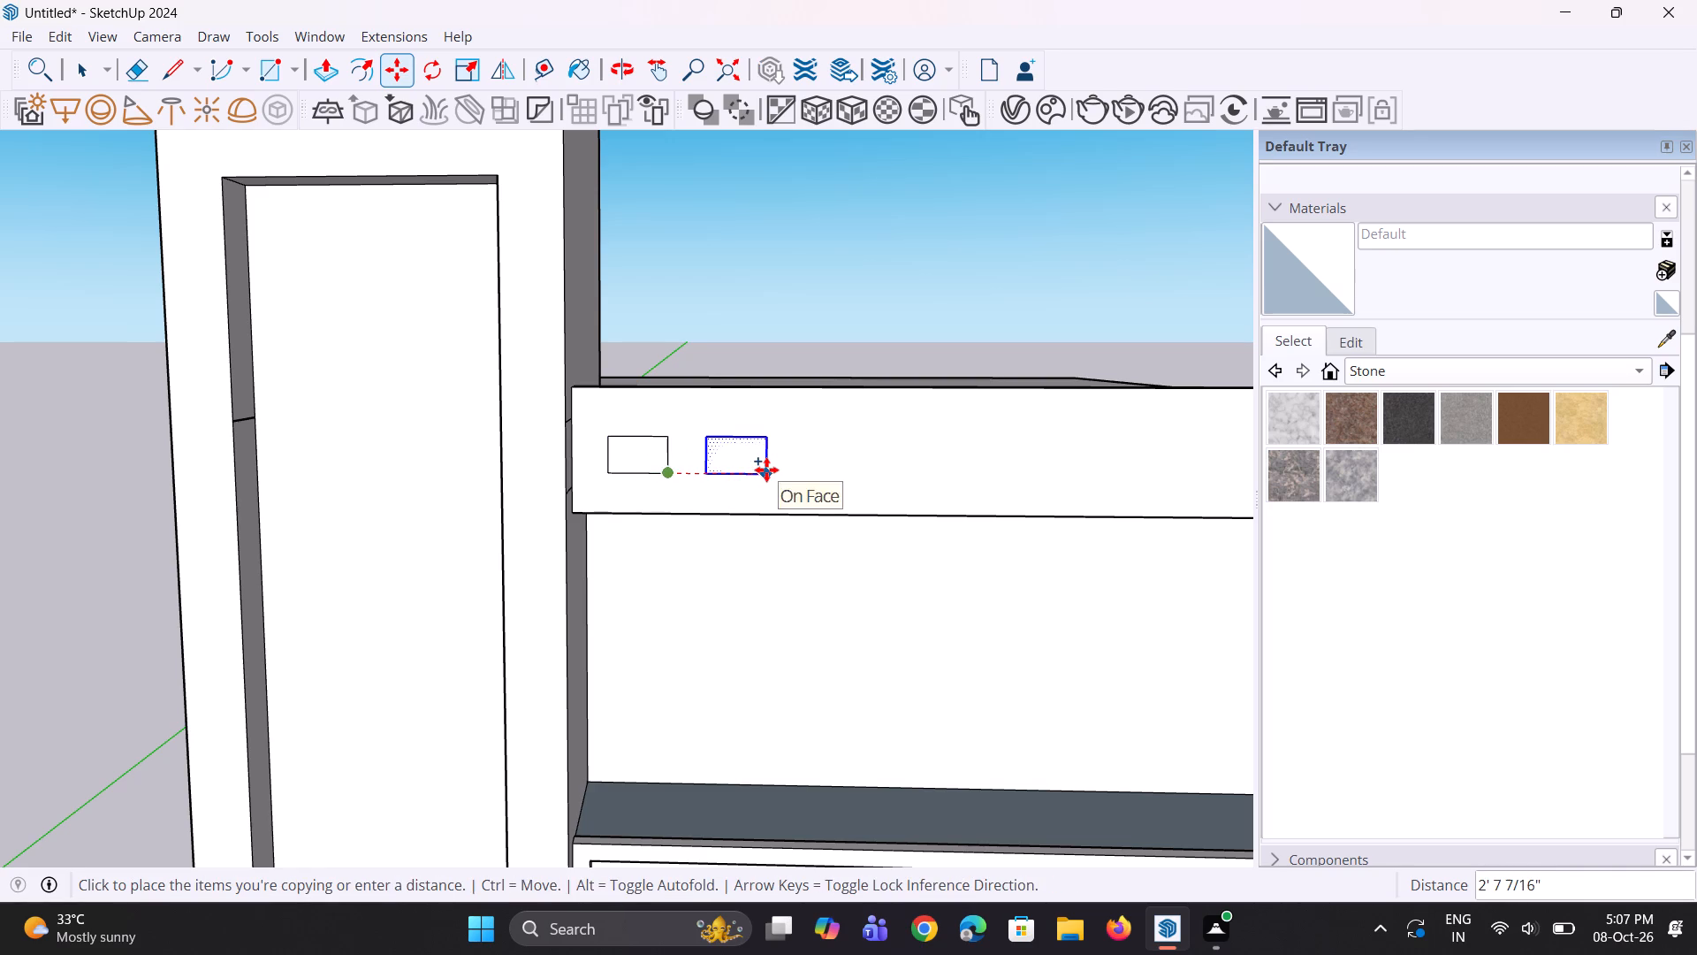
left_click(766, 470)
type("*3")
key("Return")
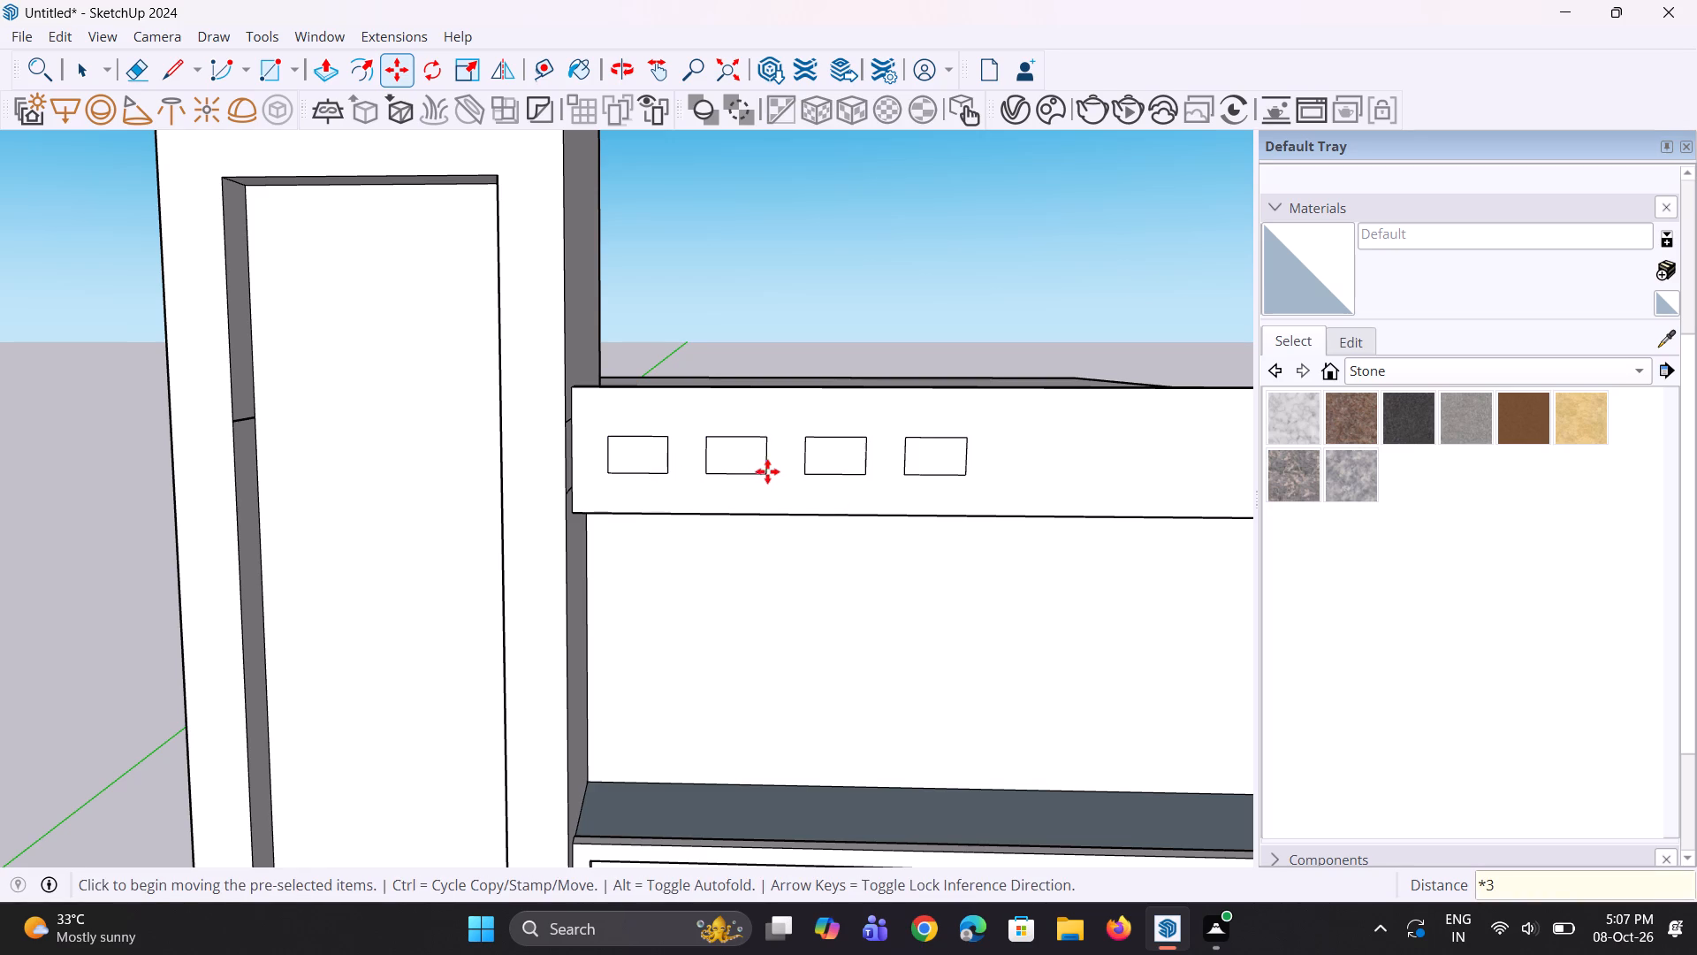
scroll(682, 487, "down", 4)
middle_click_drag(681, 492, 705, 470)
key("space")
key("space")
Draw a vertical line from bottom to top edge of the roof slab's front face, toward the end away from the tower.
middle_click_drag(740, 483, 716, 482)
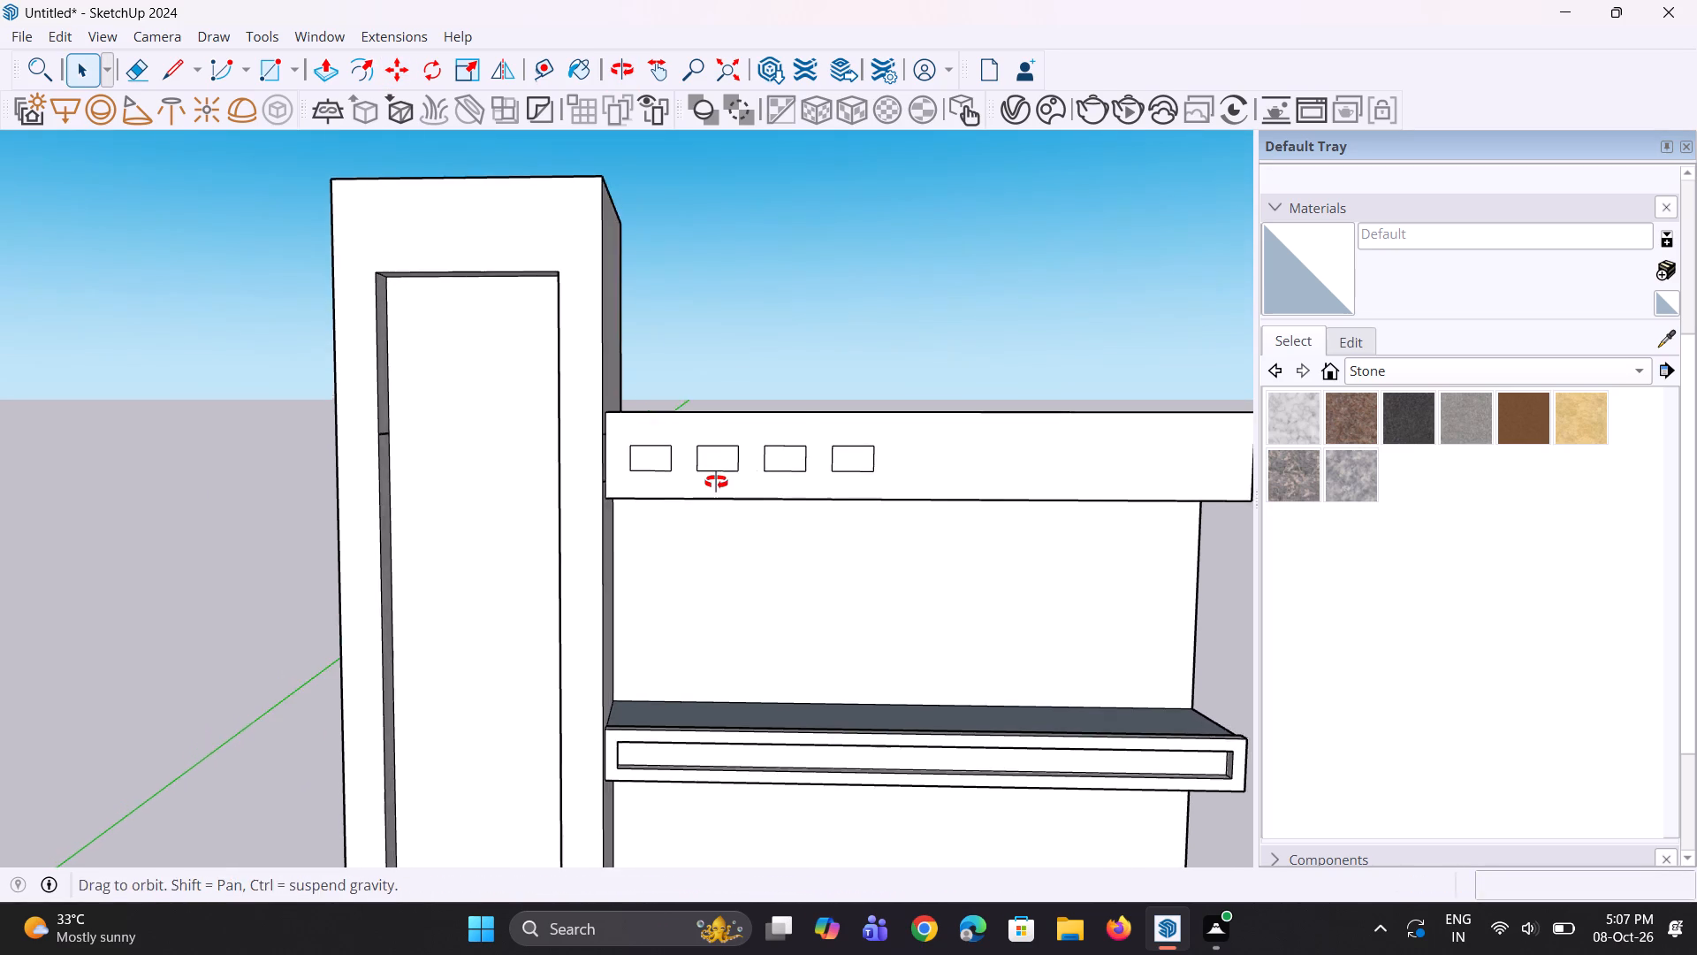
middle_click_drag(716, 482, 719, 484)
scroll(726, 496, "down", 8)
middle_click_drag(743, 525, 764, 538)
scroll(964, 492, "up", 3)
middle_click_drag(940, 493, 947, 524)
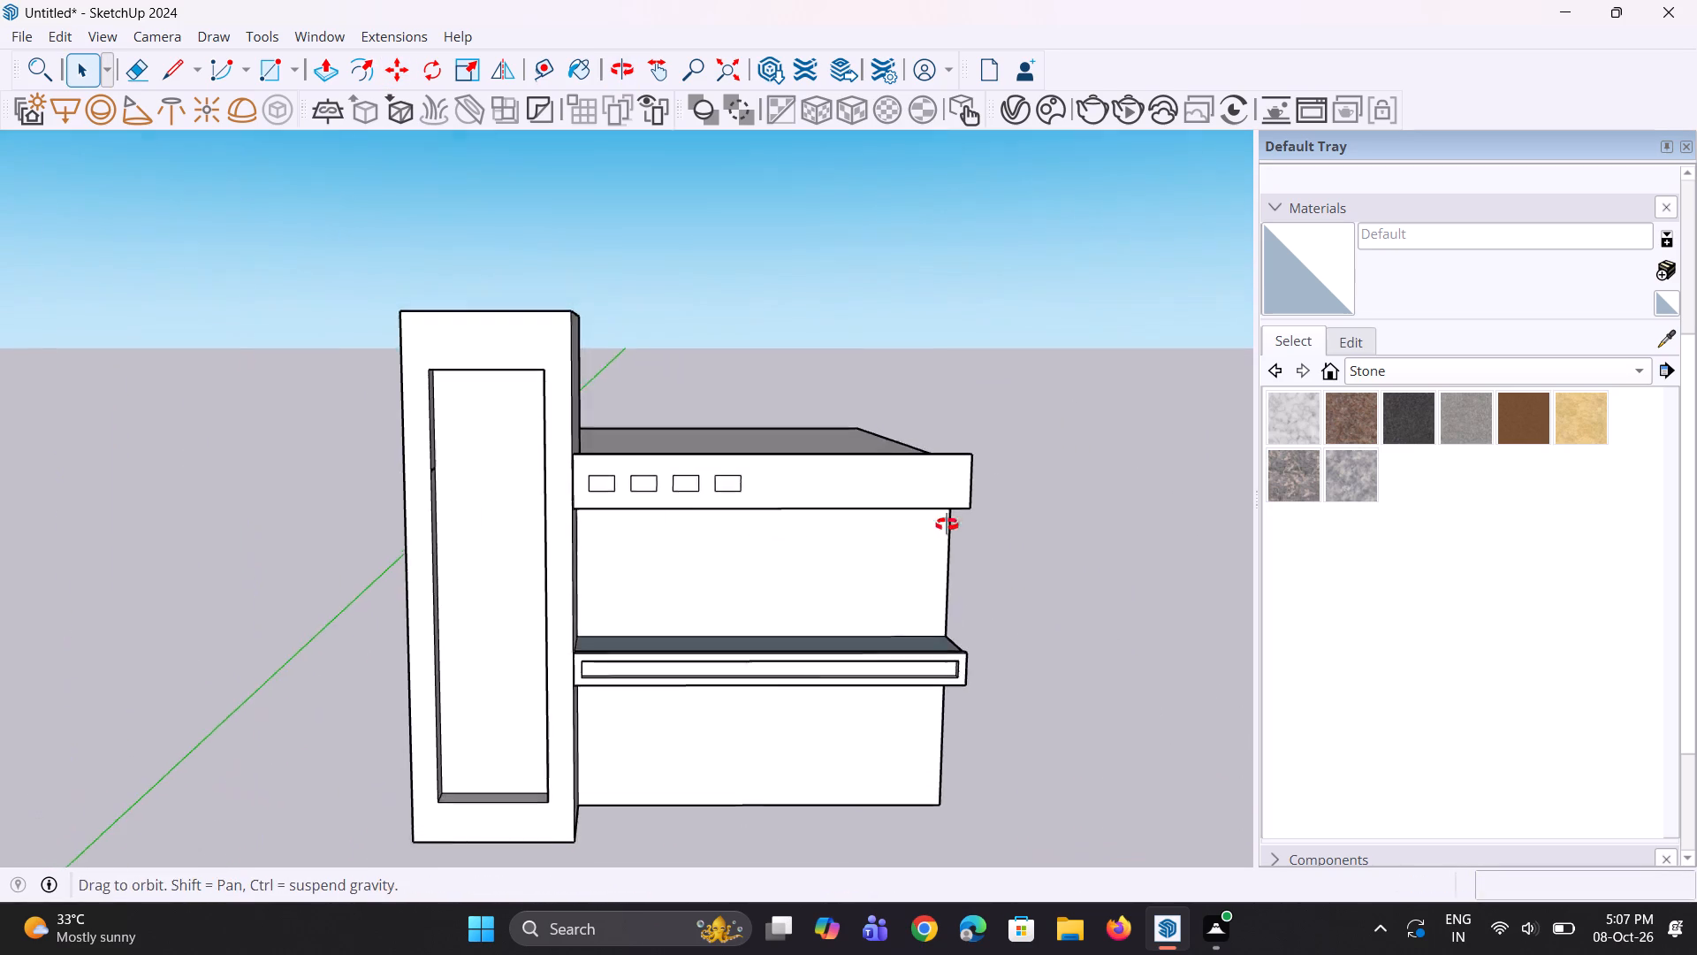
middle_click_drag(947, 524, 947, 539)
scroll(876, 502, "up", 3)
key("l")
middle_click_drag(901, 508, 902, 554)
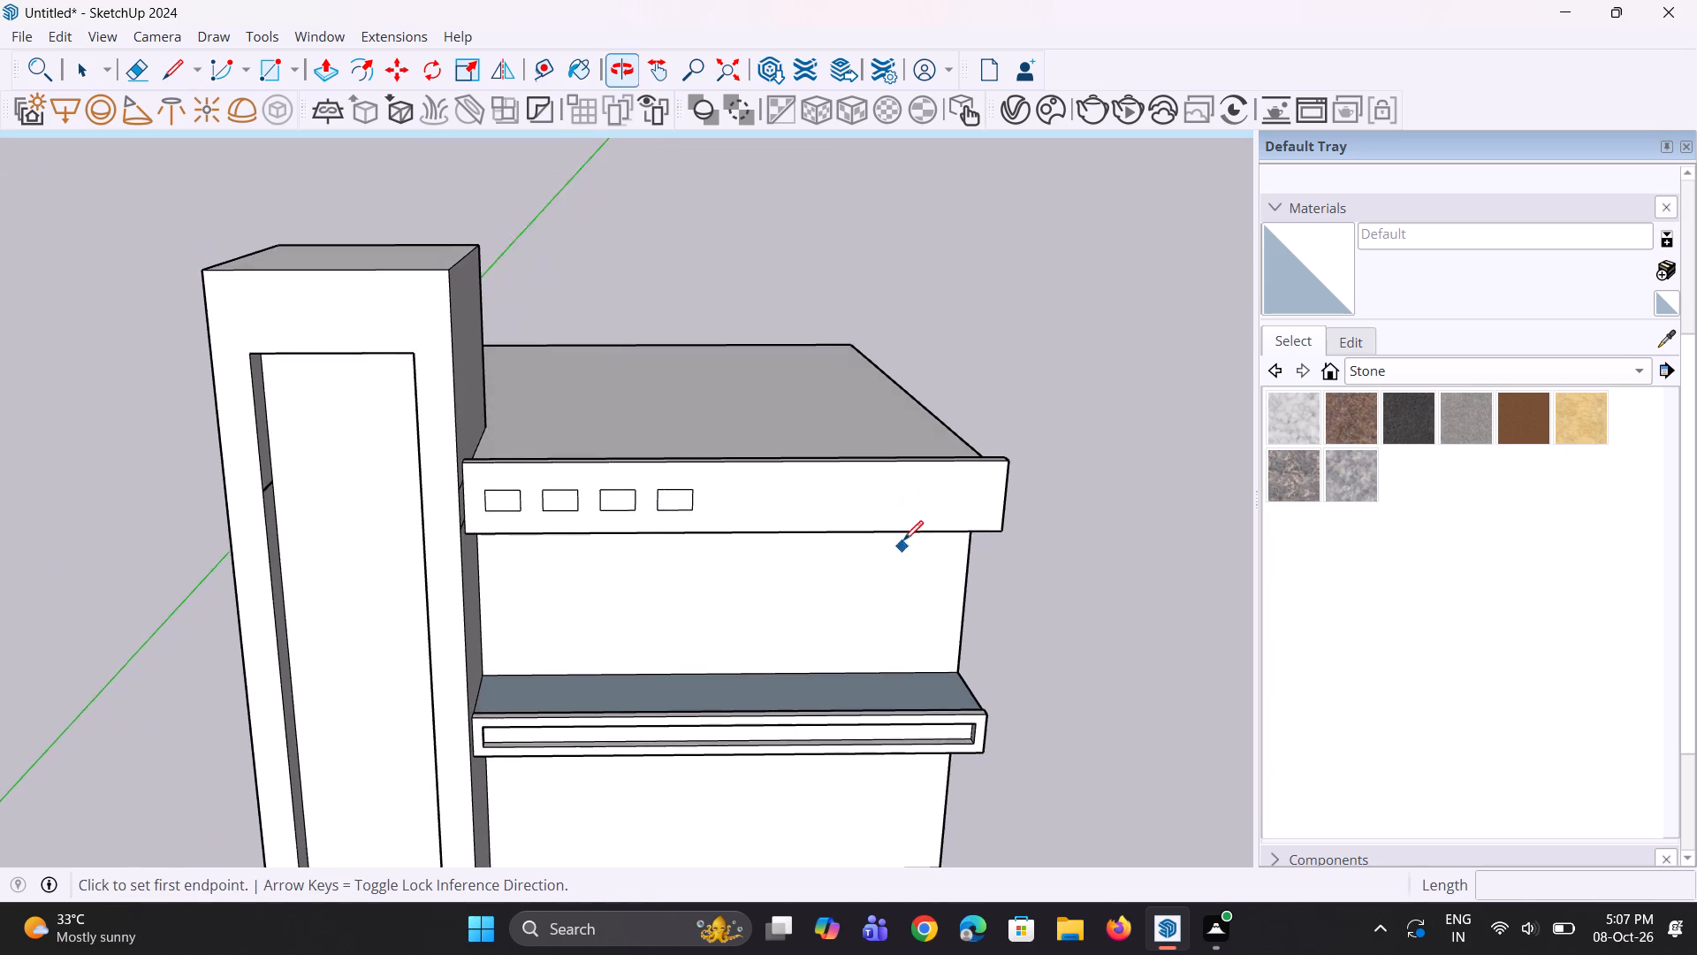
scroll(903, 533, "up", 1)
key("r")
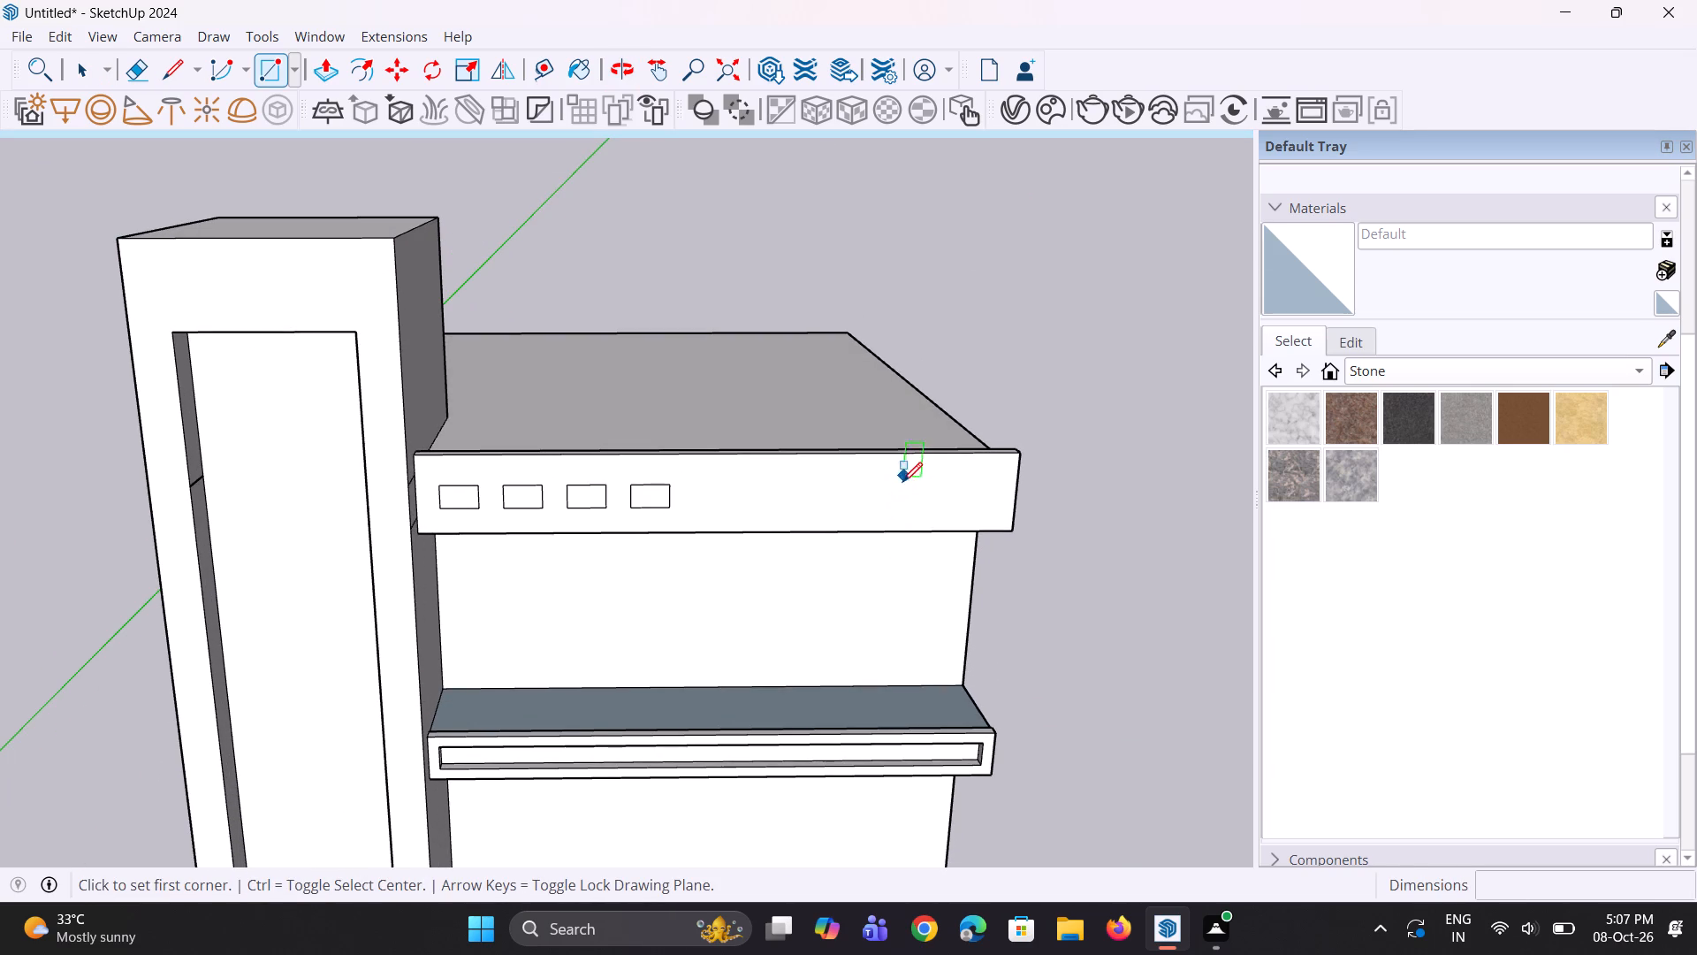
scroll(902, 521, "up", 1)
middle_click_drag(902, 520, 880, 531)
key("l")
scroll(885, 540, "up", 2)
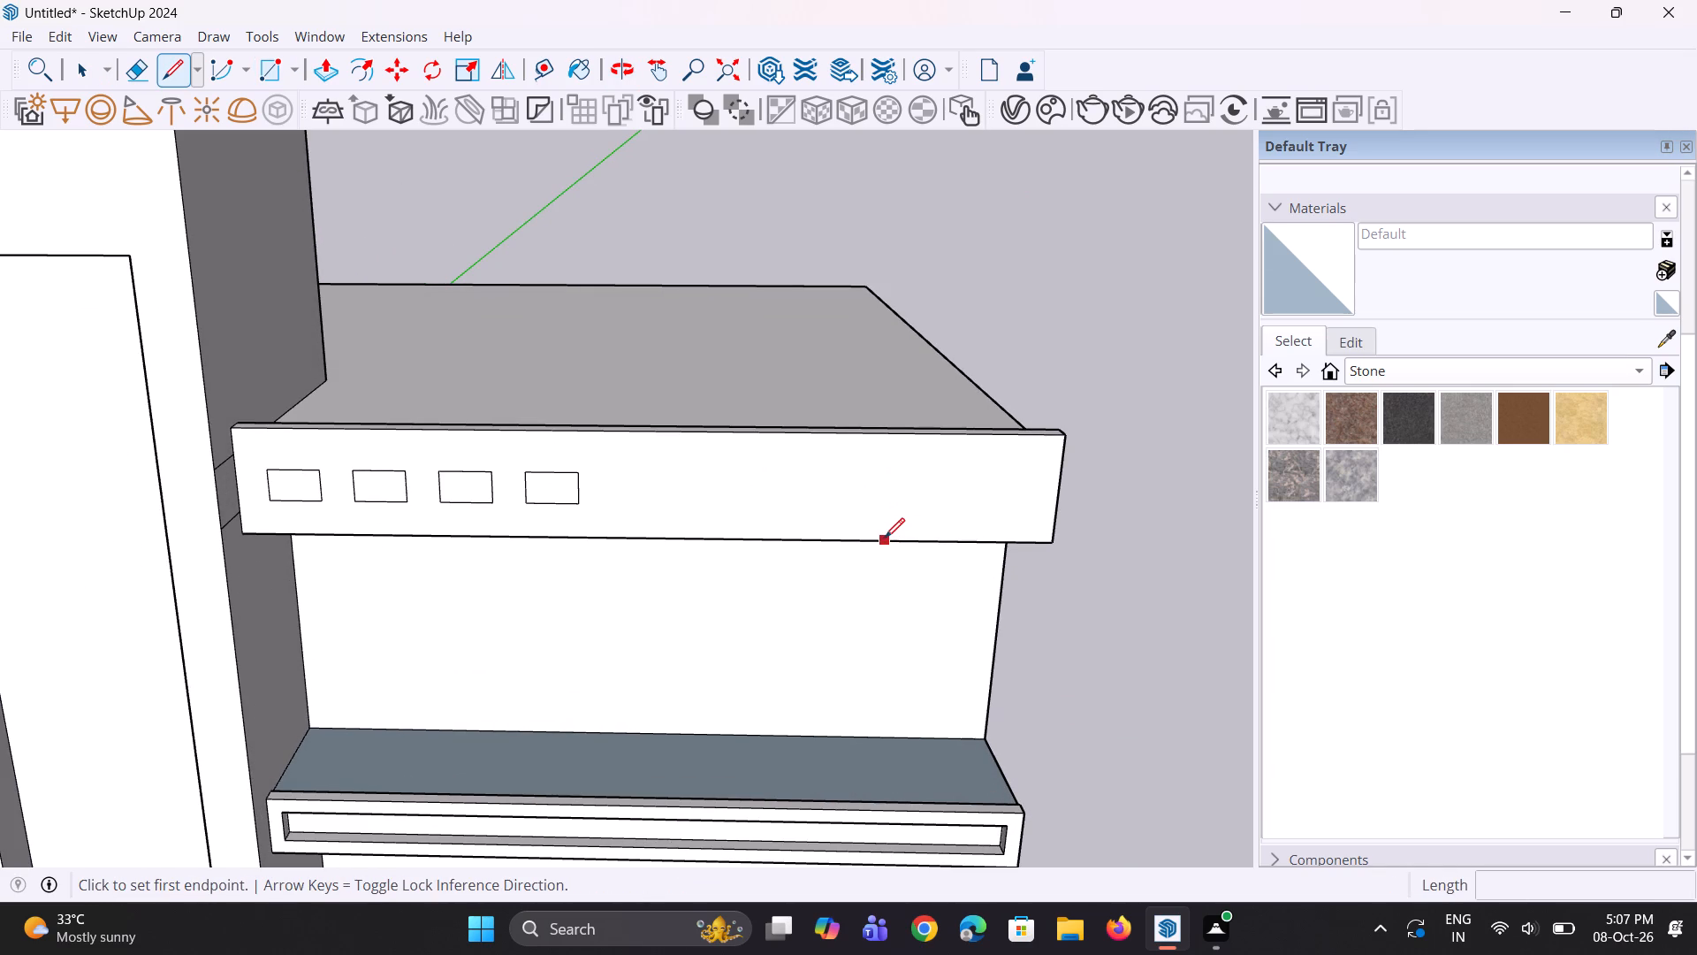
left_click(877, 538)
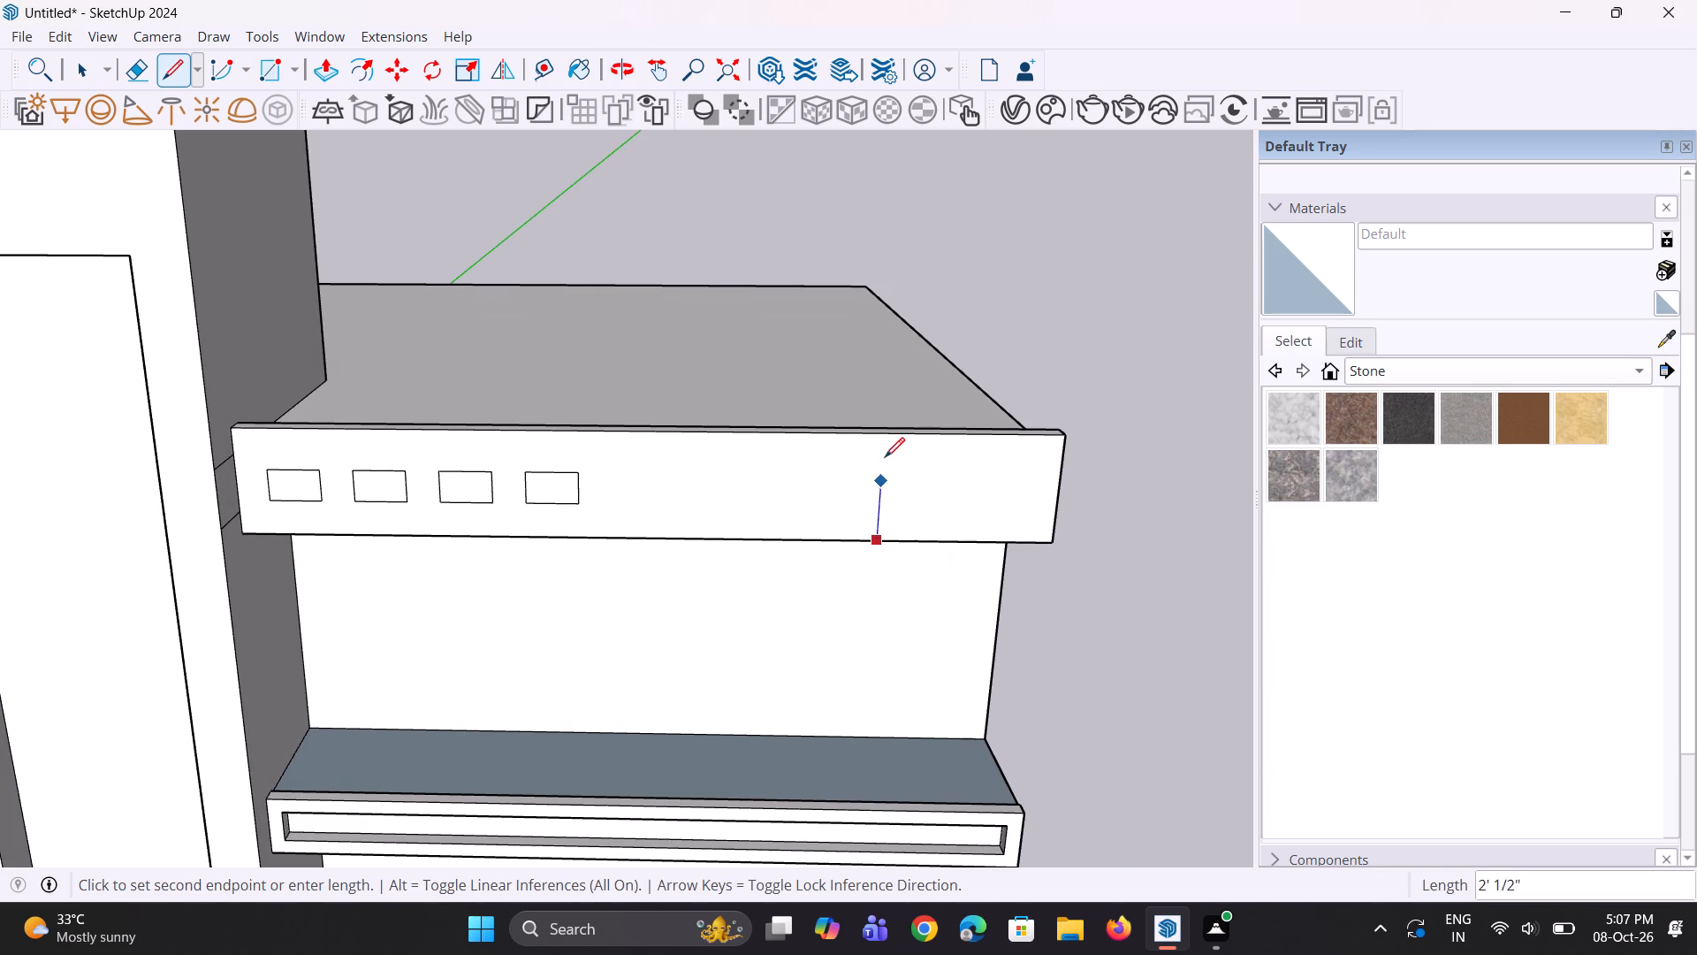
left_click(887, 433)
Continue the dividing line across the raised border's narrow top face and down its back face to the roof surface.
middle_click_drag(877, 459, 808, 652)
scroll(808, 652, "up", 1)
scroll(882, 514, "up", 2)
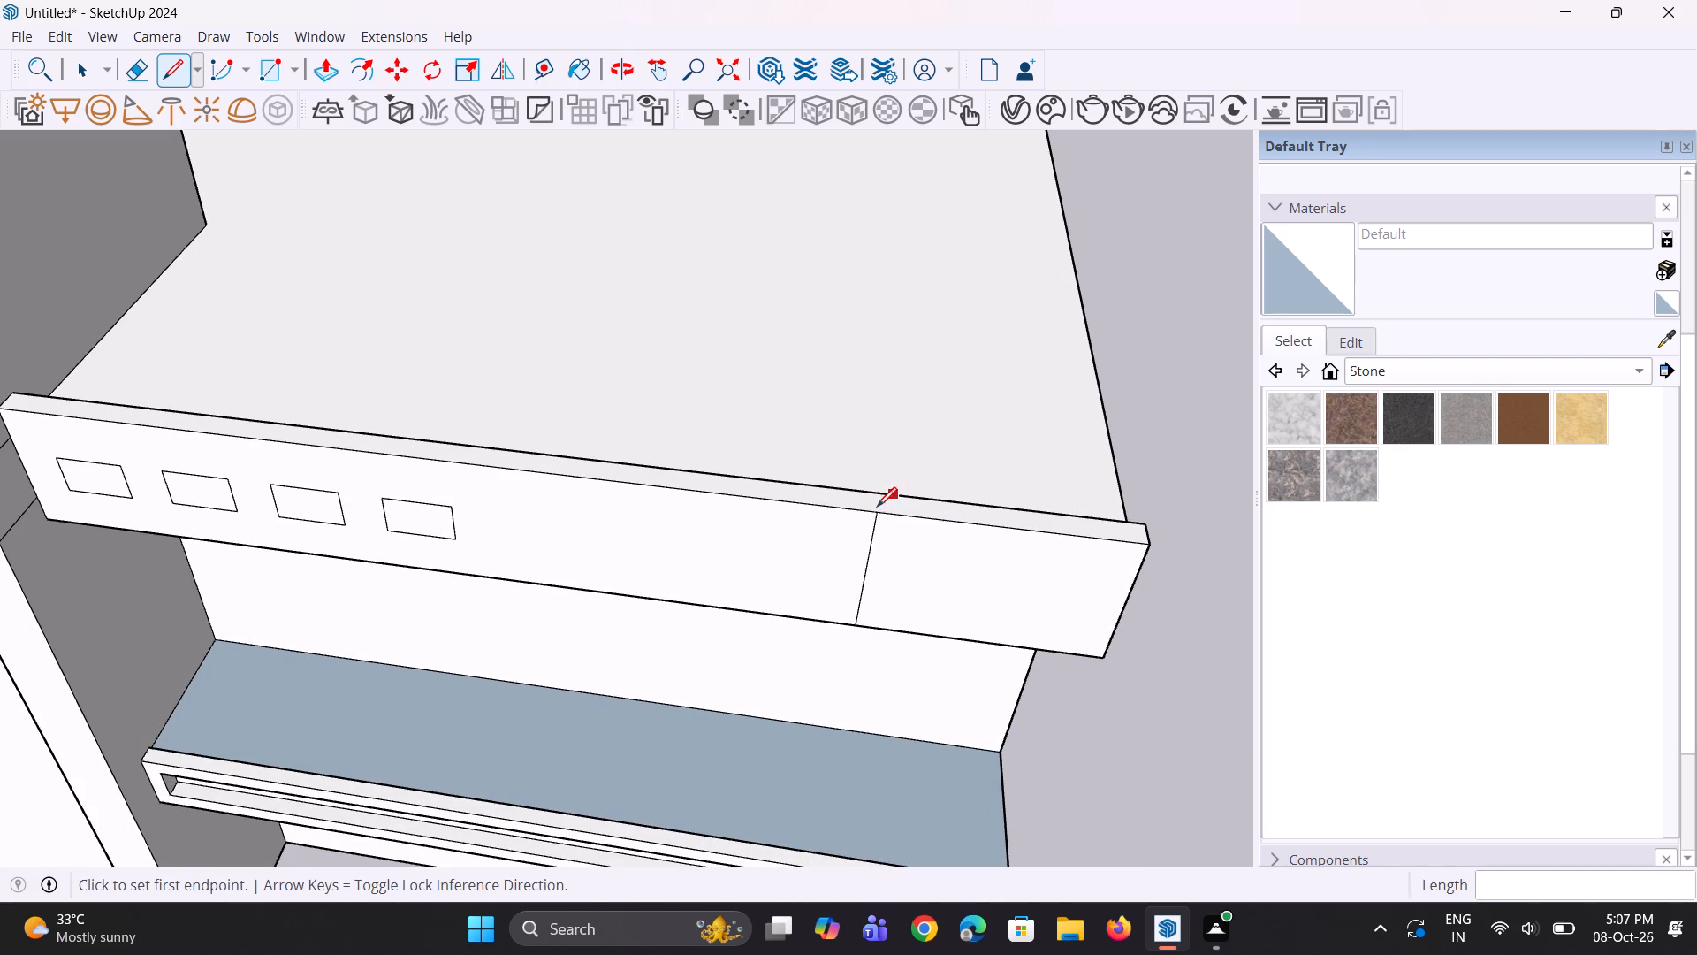
left_click(874, 509)
left_click(887, 496)
middle_click_drag(875, 531, 725, 546)
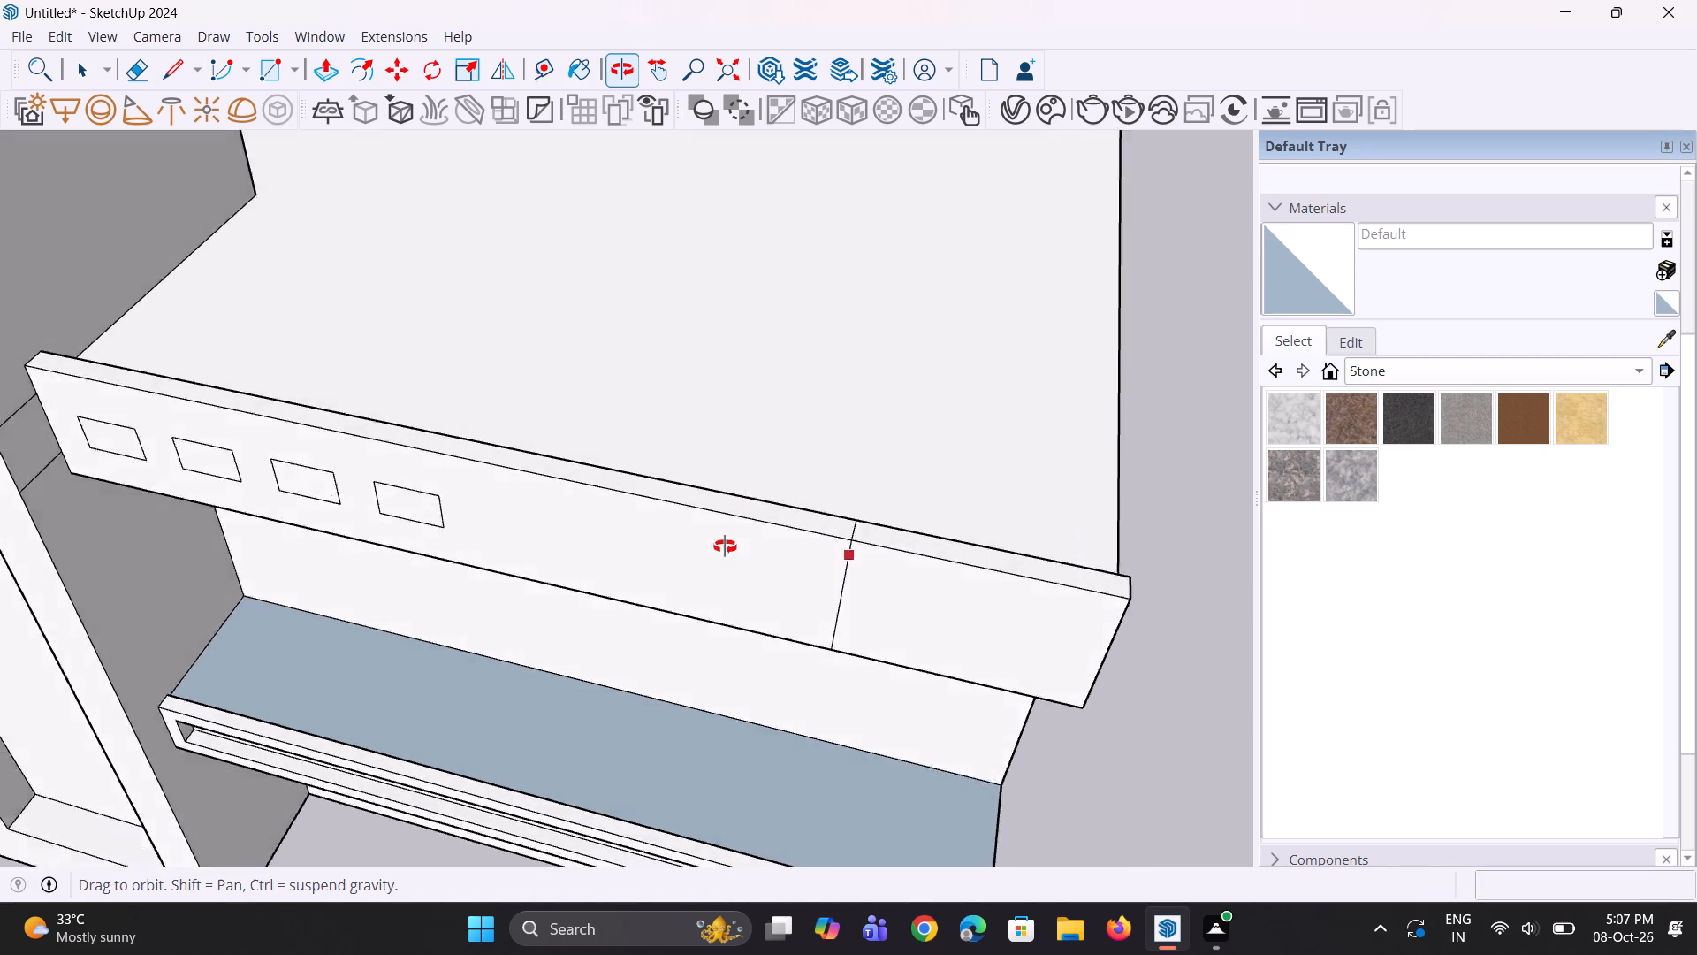
middle_click_drag(725, 546, 165, 409)
scroll(389, 438, "up", 3)
middle_click_drag(572, 542, 453, 471)
left_click(406, 397)
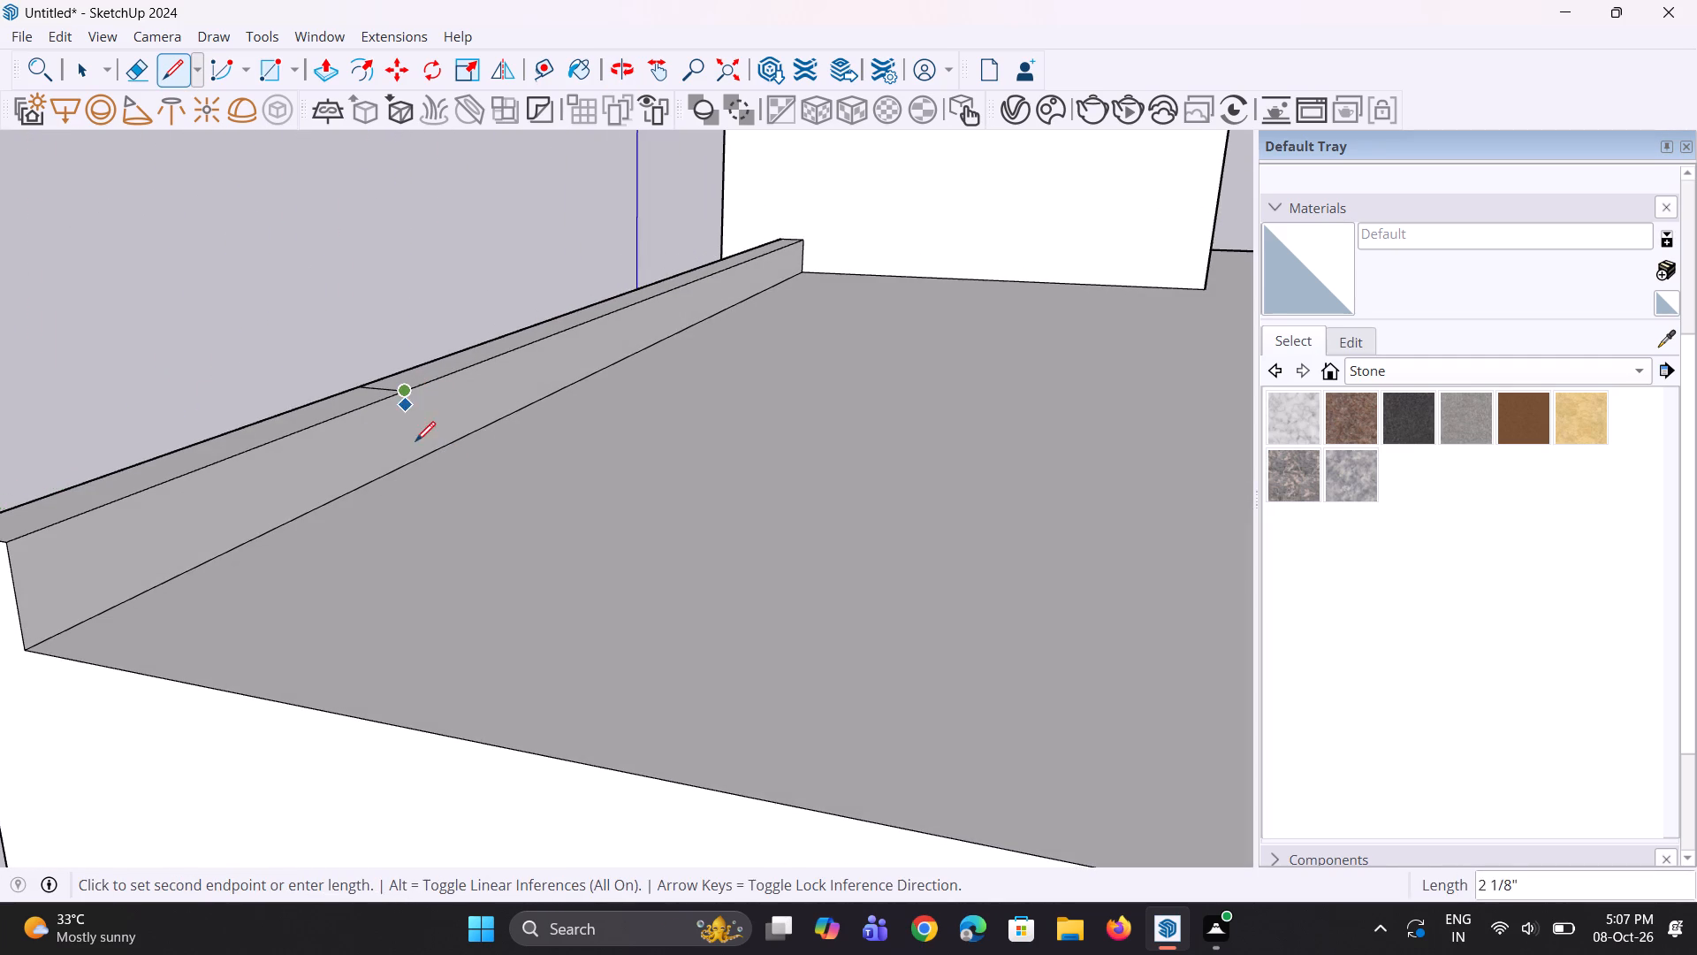
left_click(419, 465)
middle_click_drag(410, 528, 1235, 448)
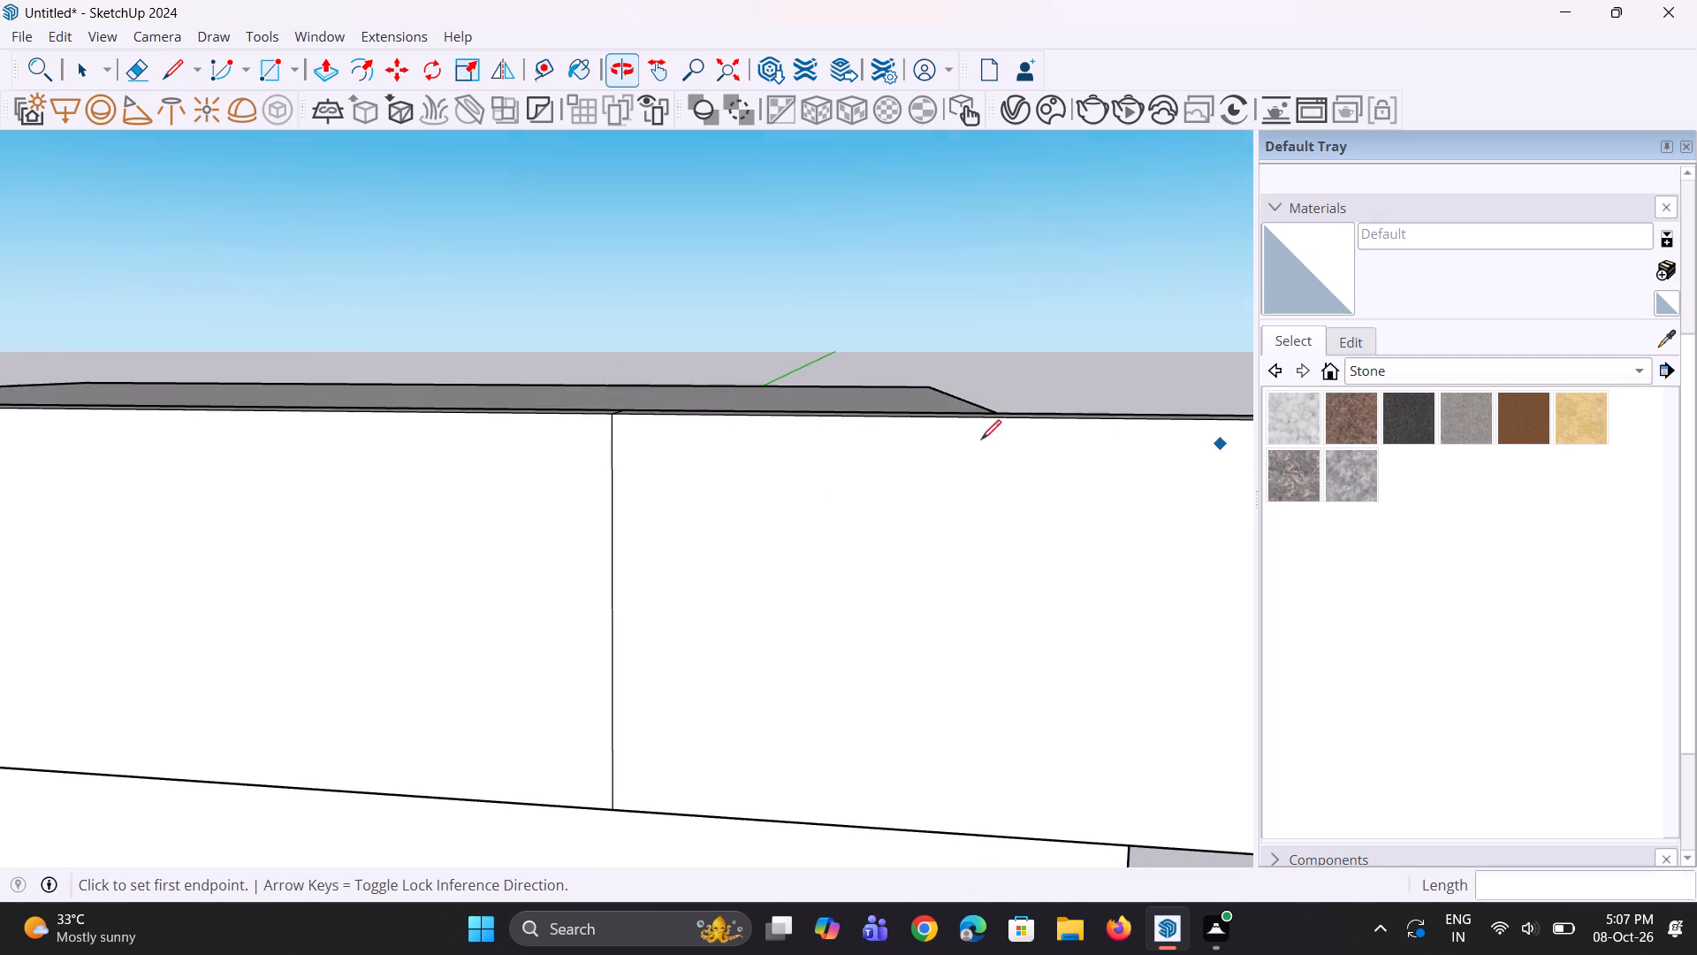
Push/Pull the top face of the divided end section of the raised border upward about 9 3/4".
scroll(819, 497, "down", 4)
middle_click_drag(942, 574, 953, 594)
key("p")
middle_click_drag(928, 569, 931, 629)
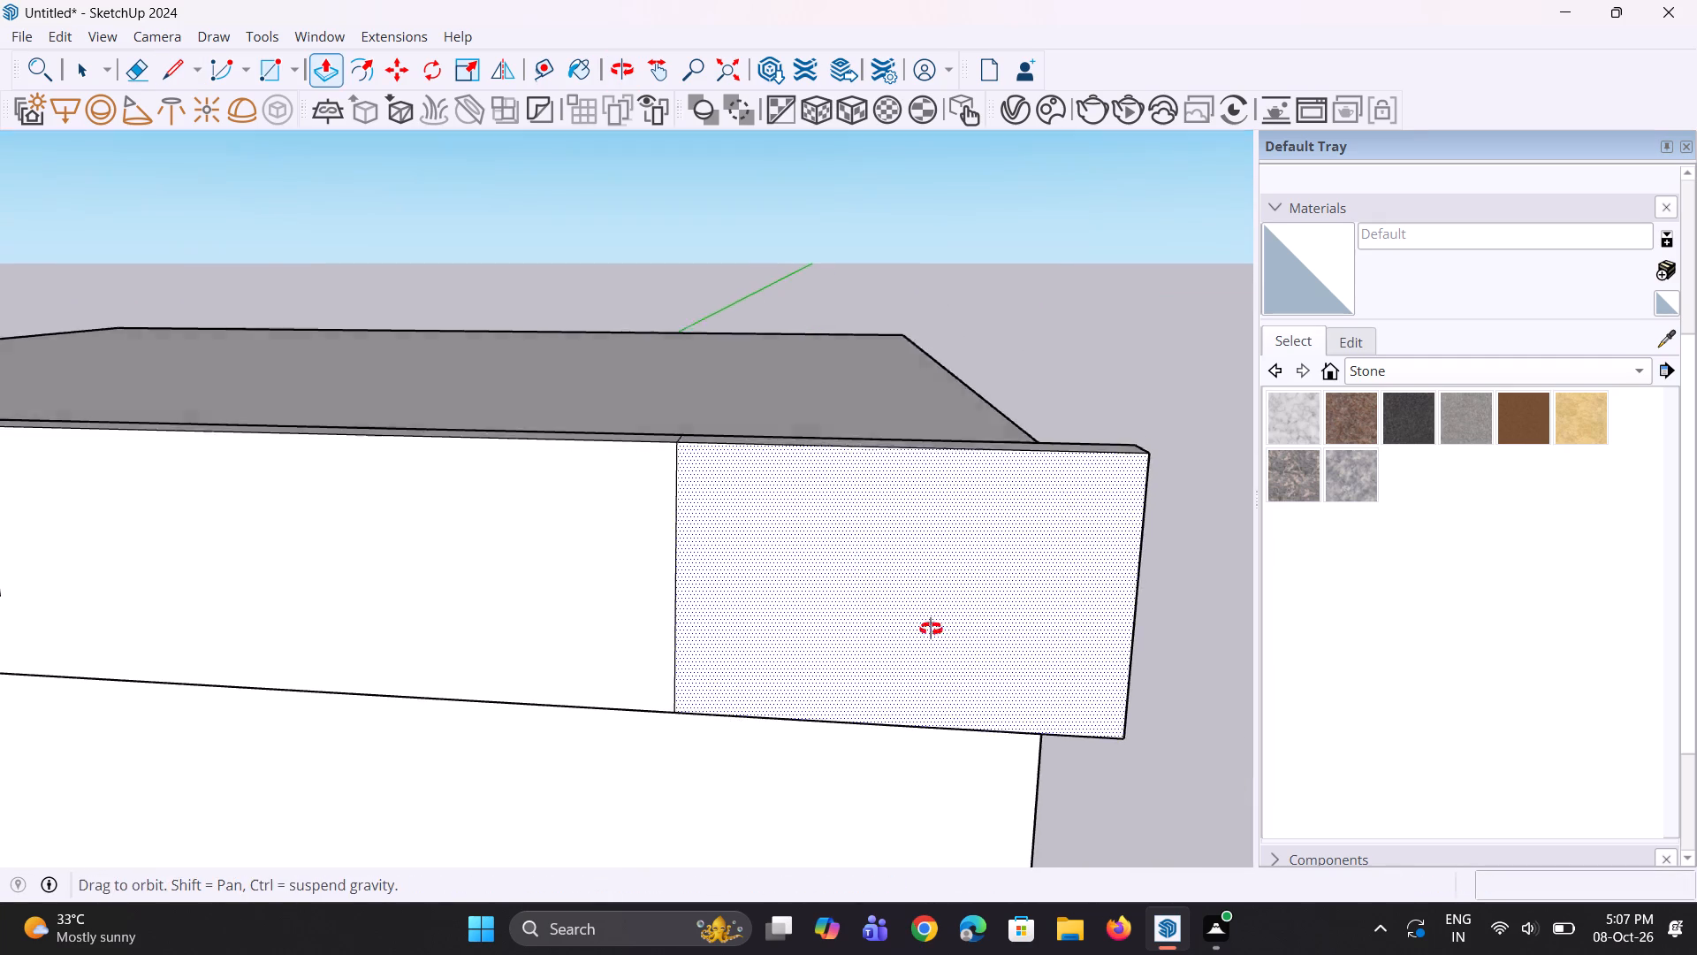
middle_click_drag(931, 629, 955, 724)
left_click(999, 455)
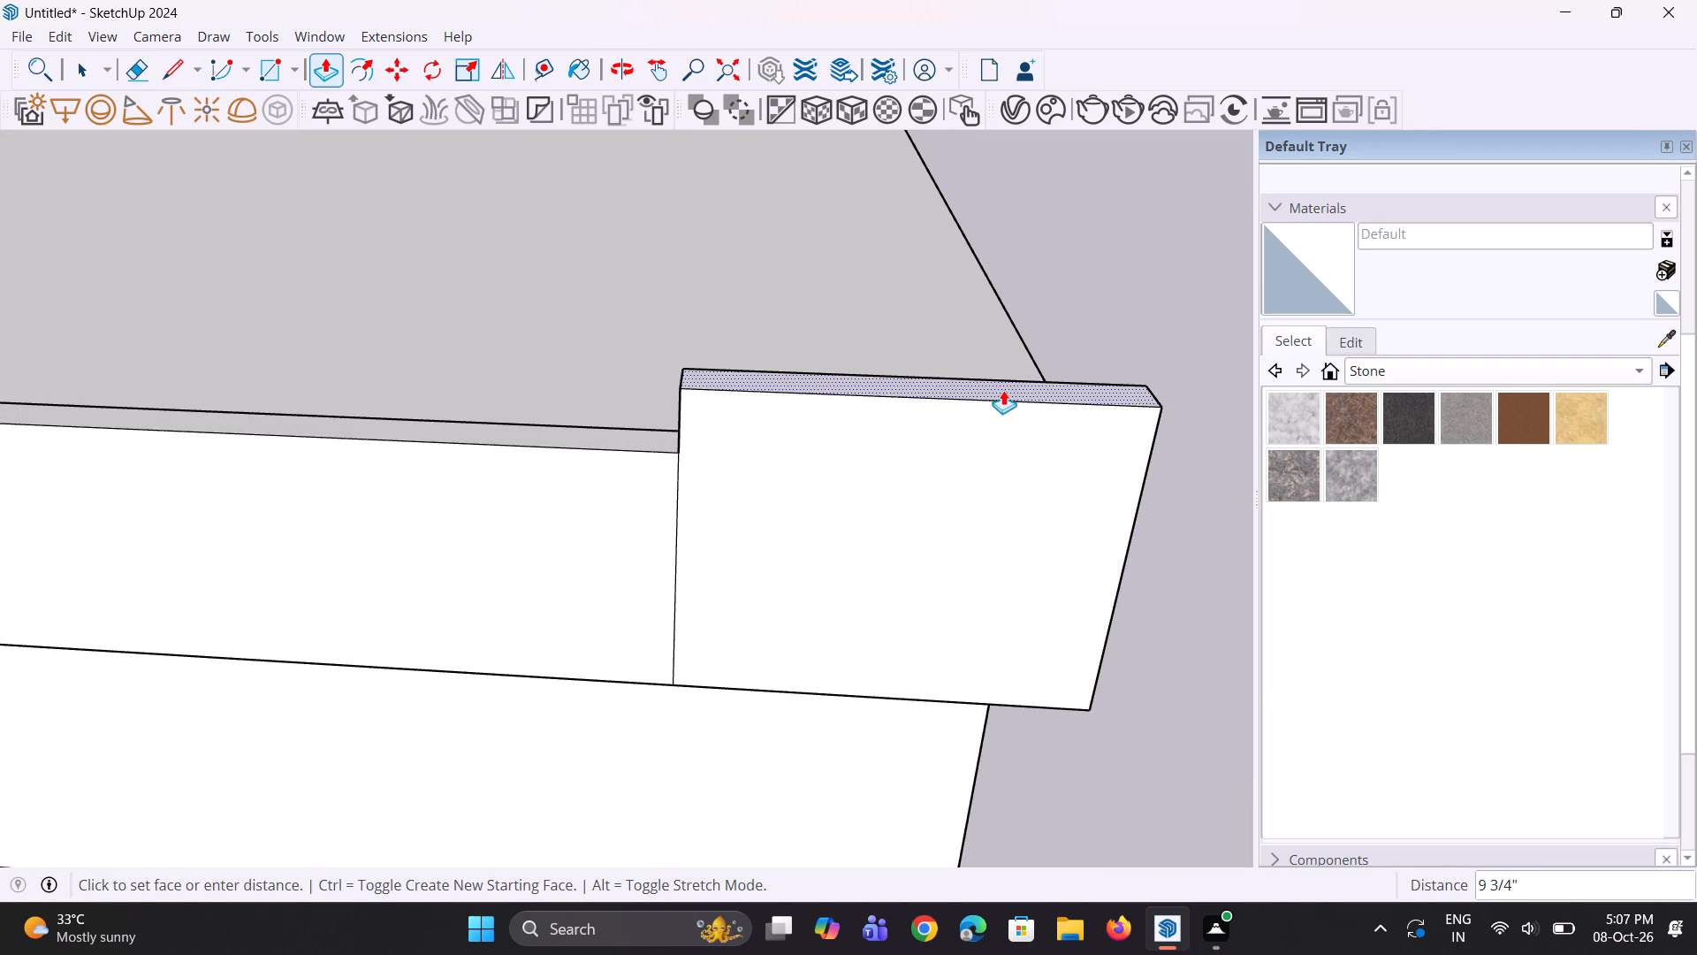
left_click(1003, 390)
Offset the raised end panel's front face inward by about 4 5/16" to form an outer border.
middle_click_drag(932, 550, 954, 426)
scroll(889, 459, "down", 4)
key("space")
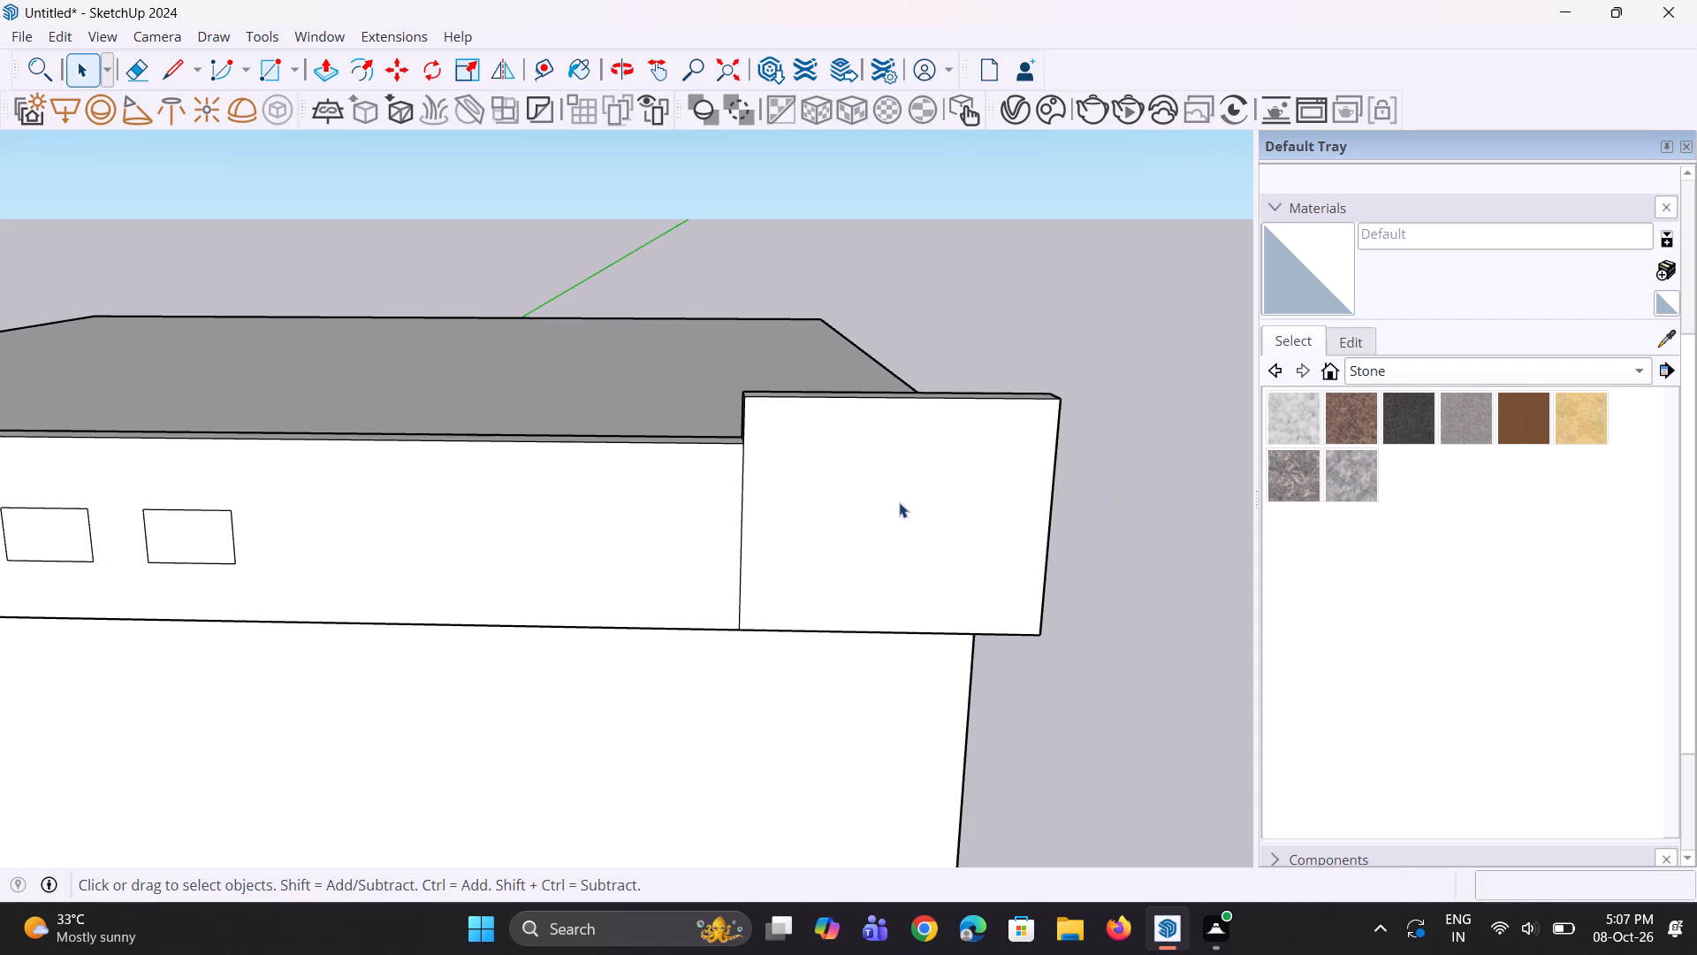
left_click(899, 502)
key("f")
left_click(899, 502)
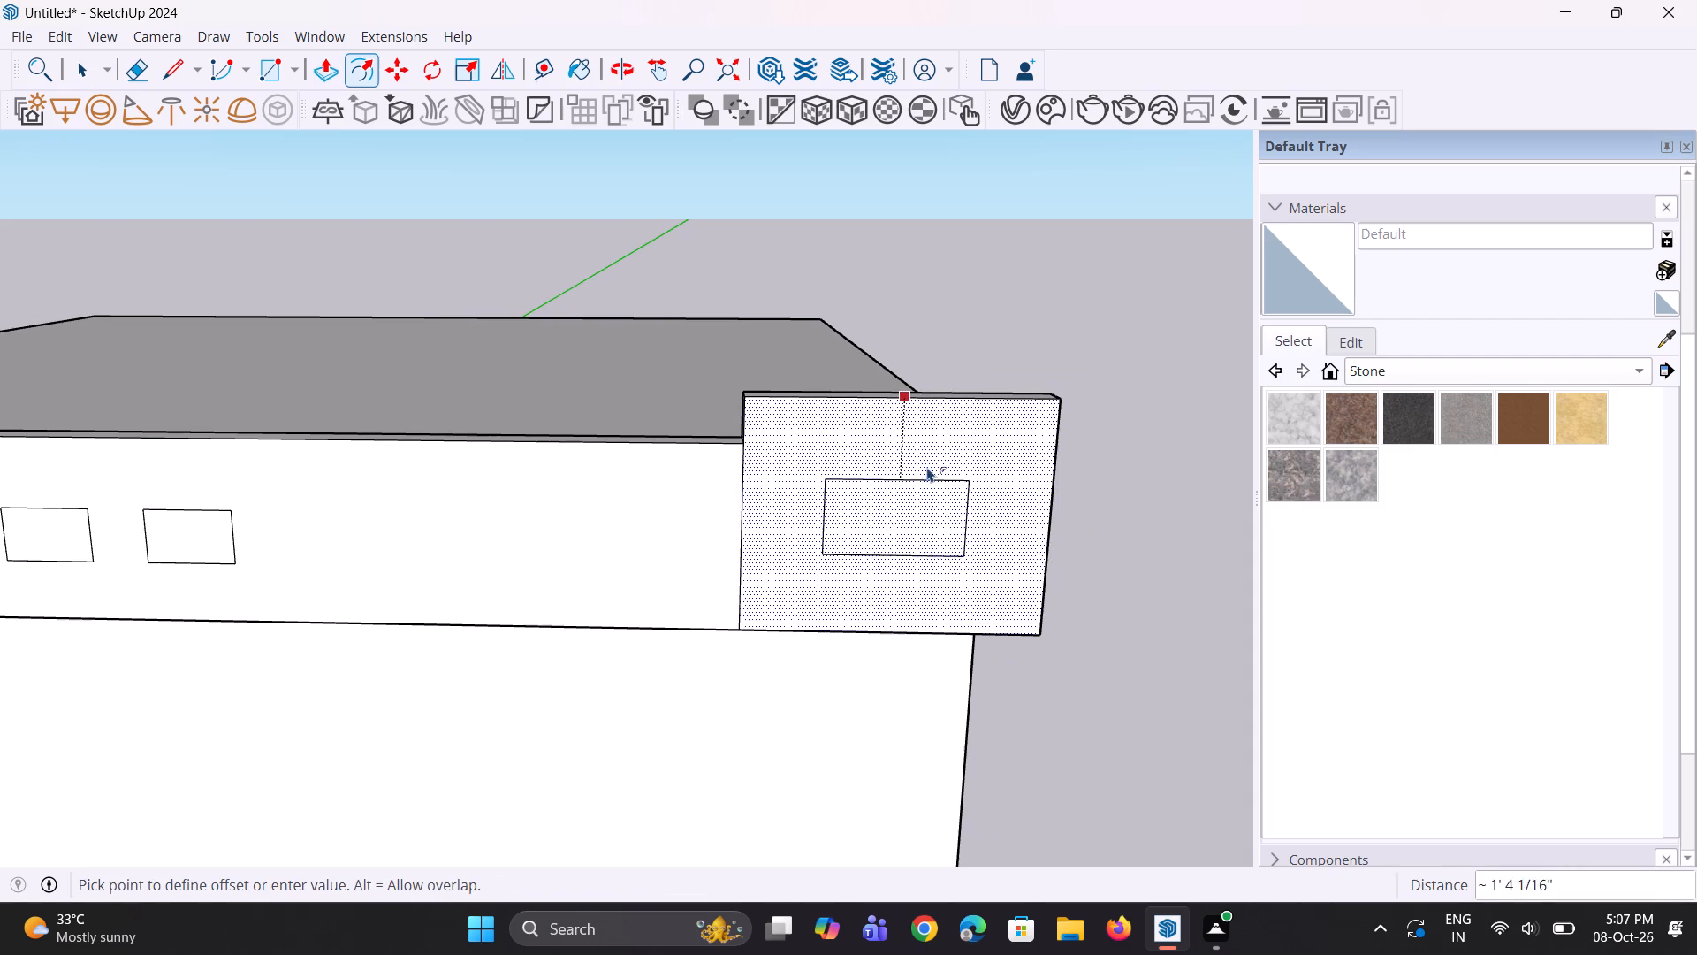
left_click(943, 419)
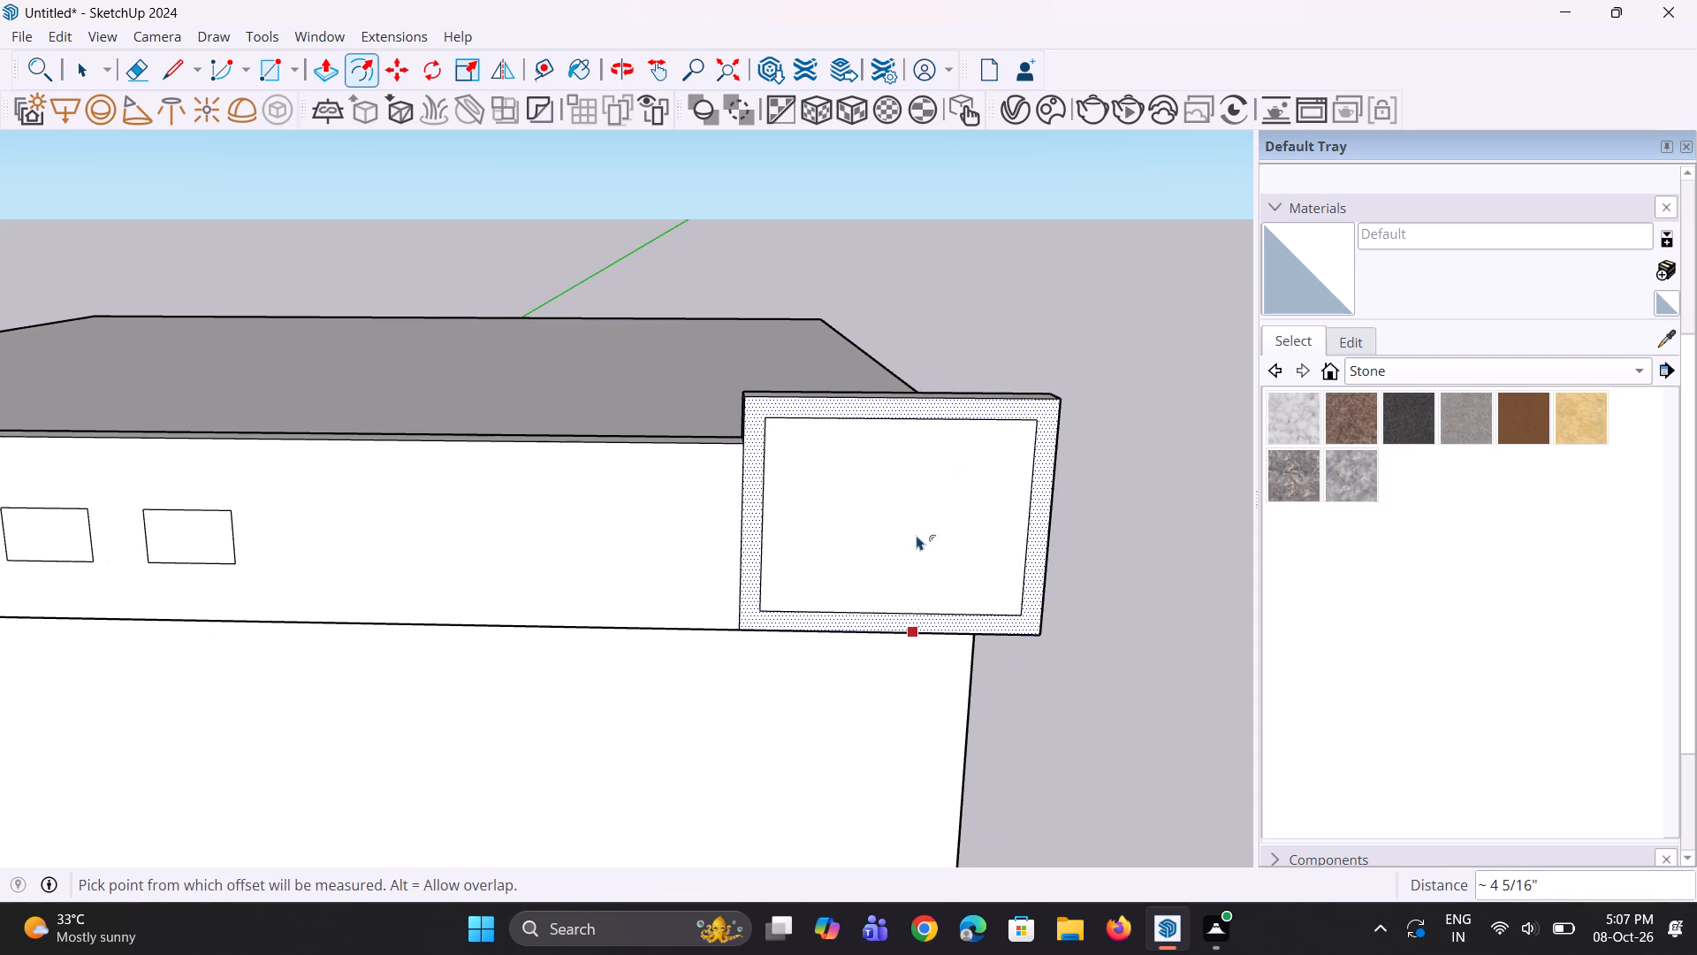
middle_click(917, 535)
key("space")
key("space")
Offset the end panel's inner face inward by about 6 5/8" to make a smaller nested rectangle.
left_click(973, 527)
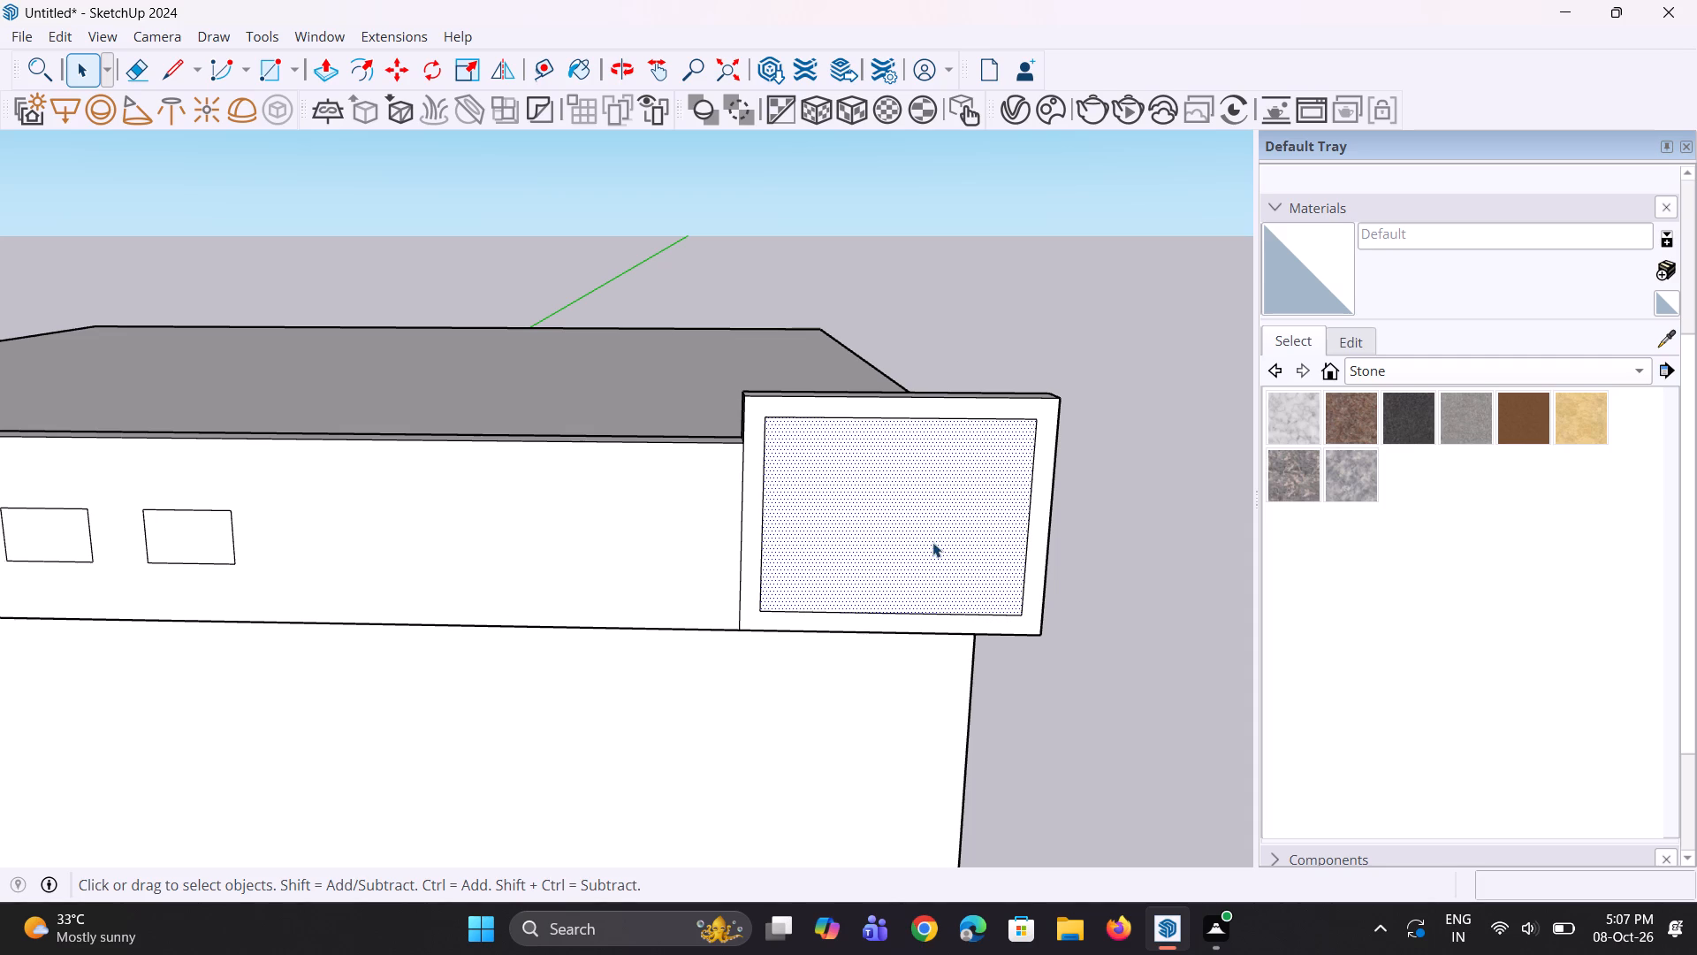
key("f")
left_click(903, 565)
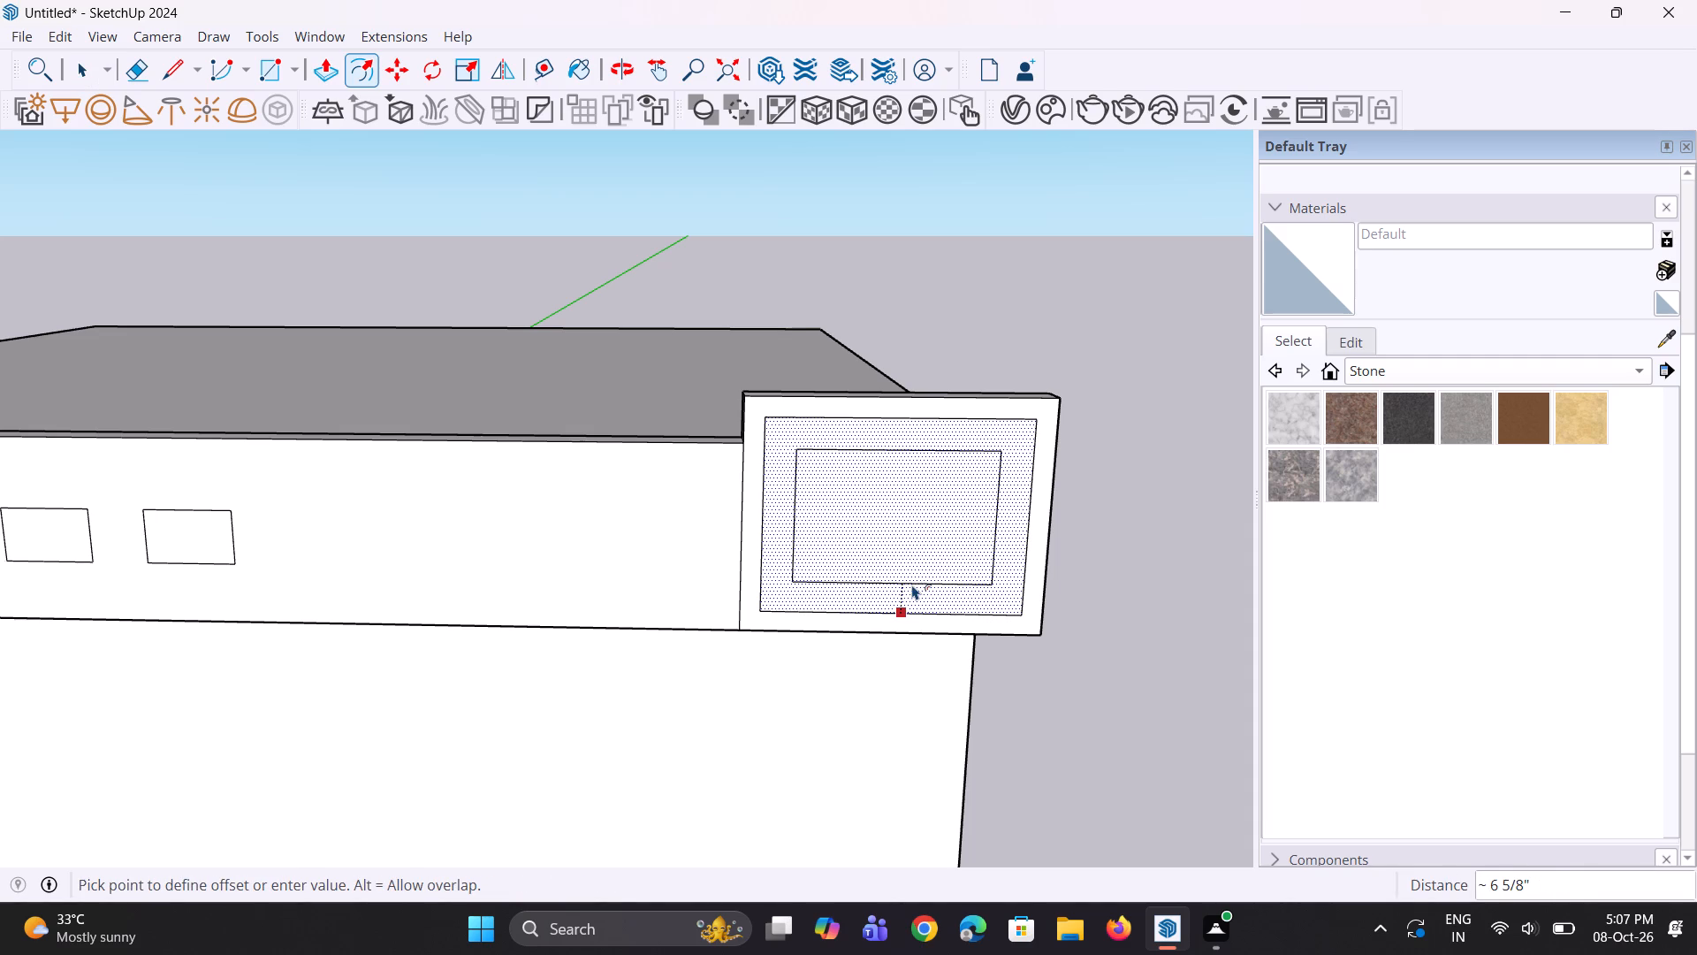
left_click(912, 584)
key("space")
Offset the innermost rectangle of the end panel slightly inward to form a thin frame line.
left_click(921, 571)
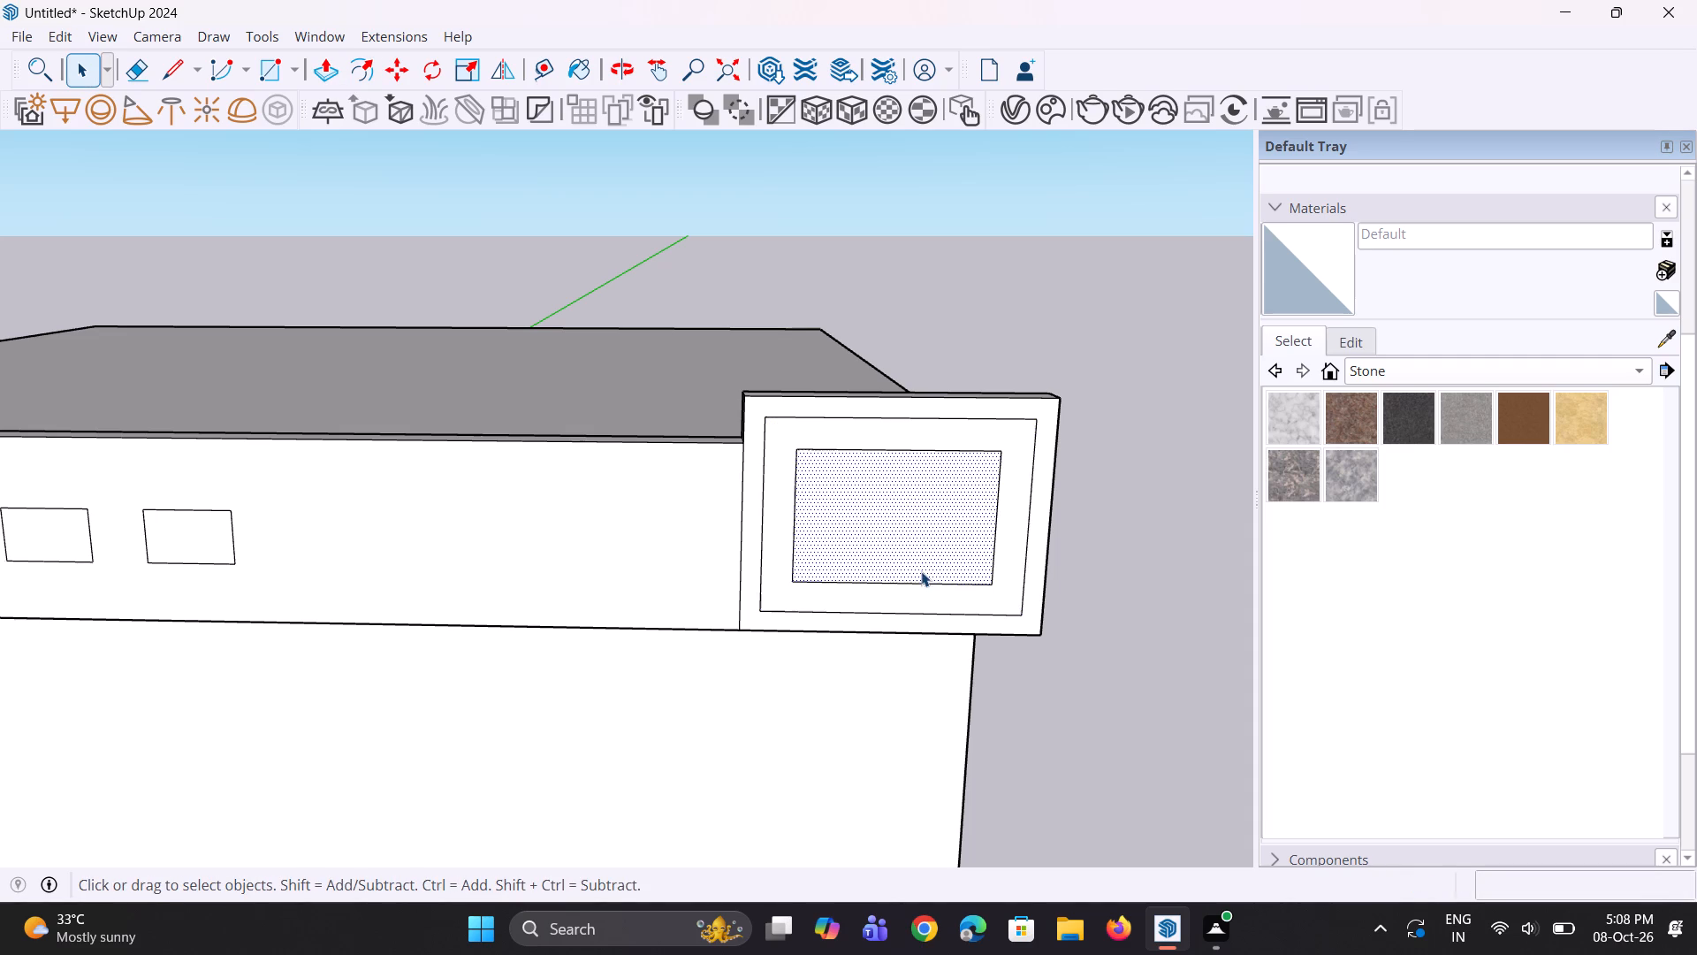
key("f")
left_click(910, 586)
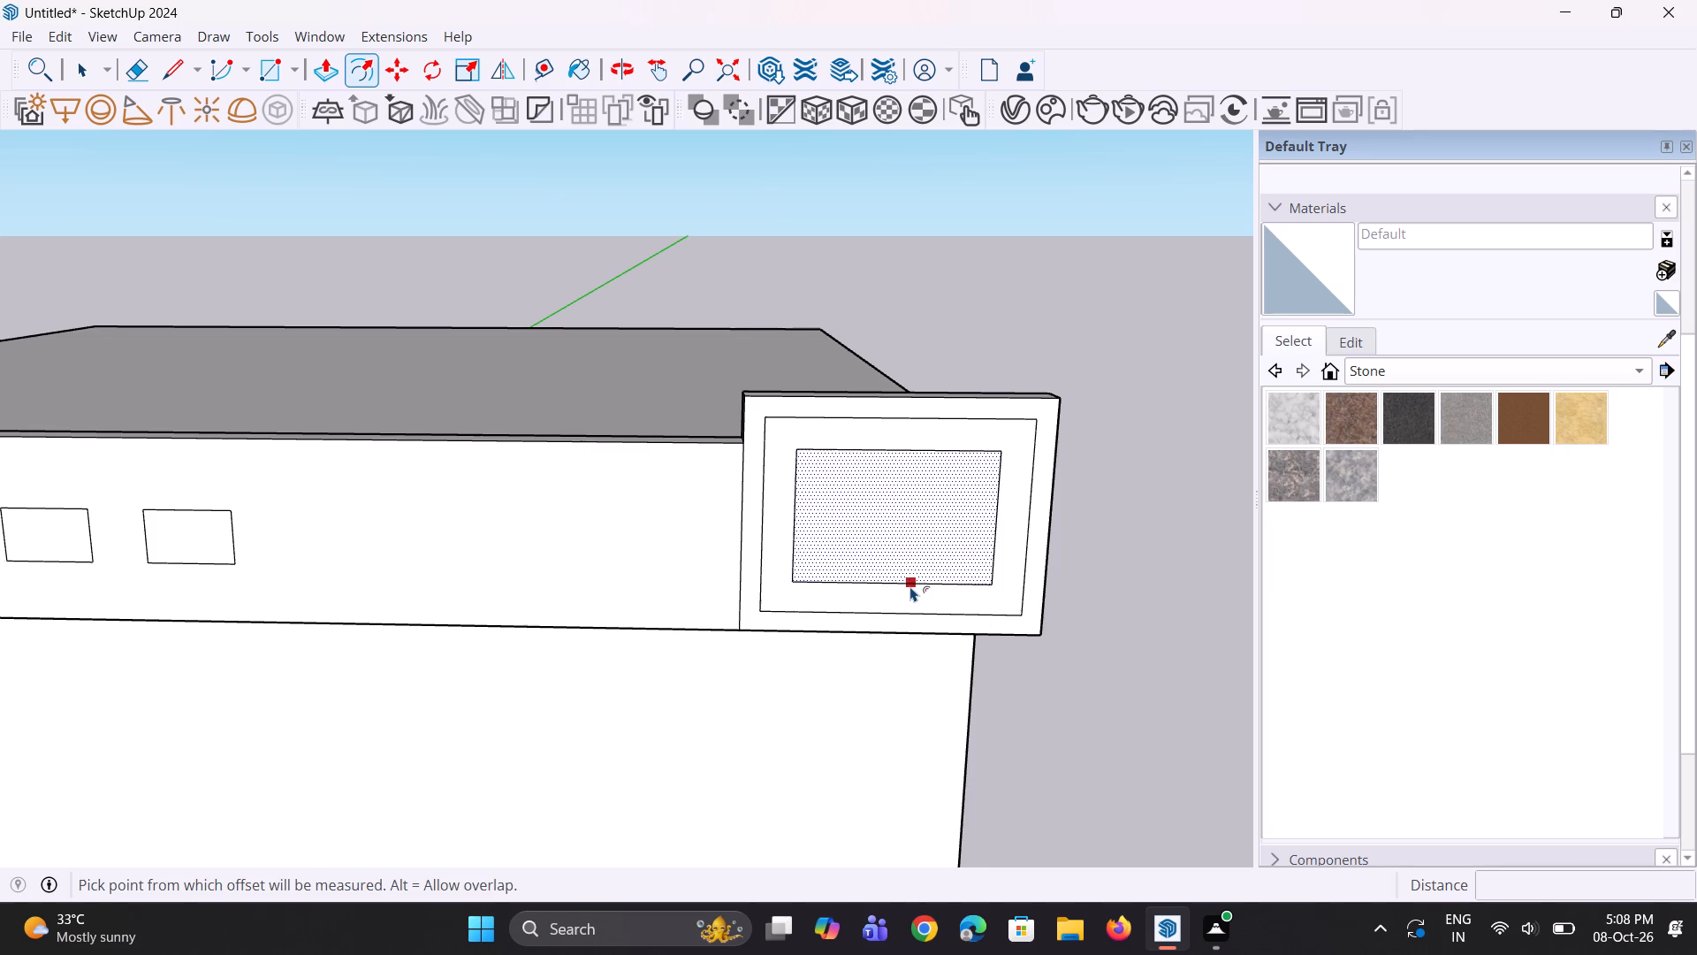
left_click(910, 578)
key("space")
key("space")
left_click(1084, 591)
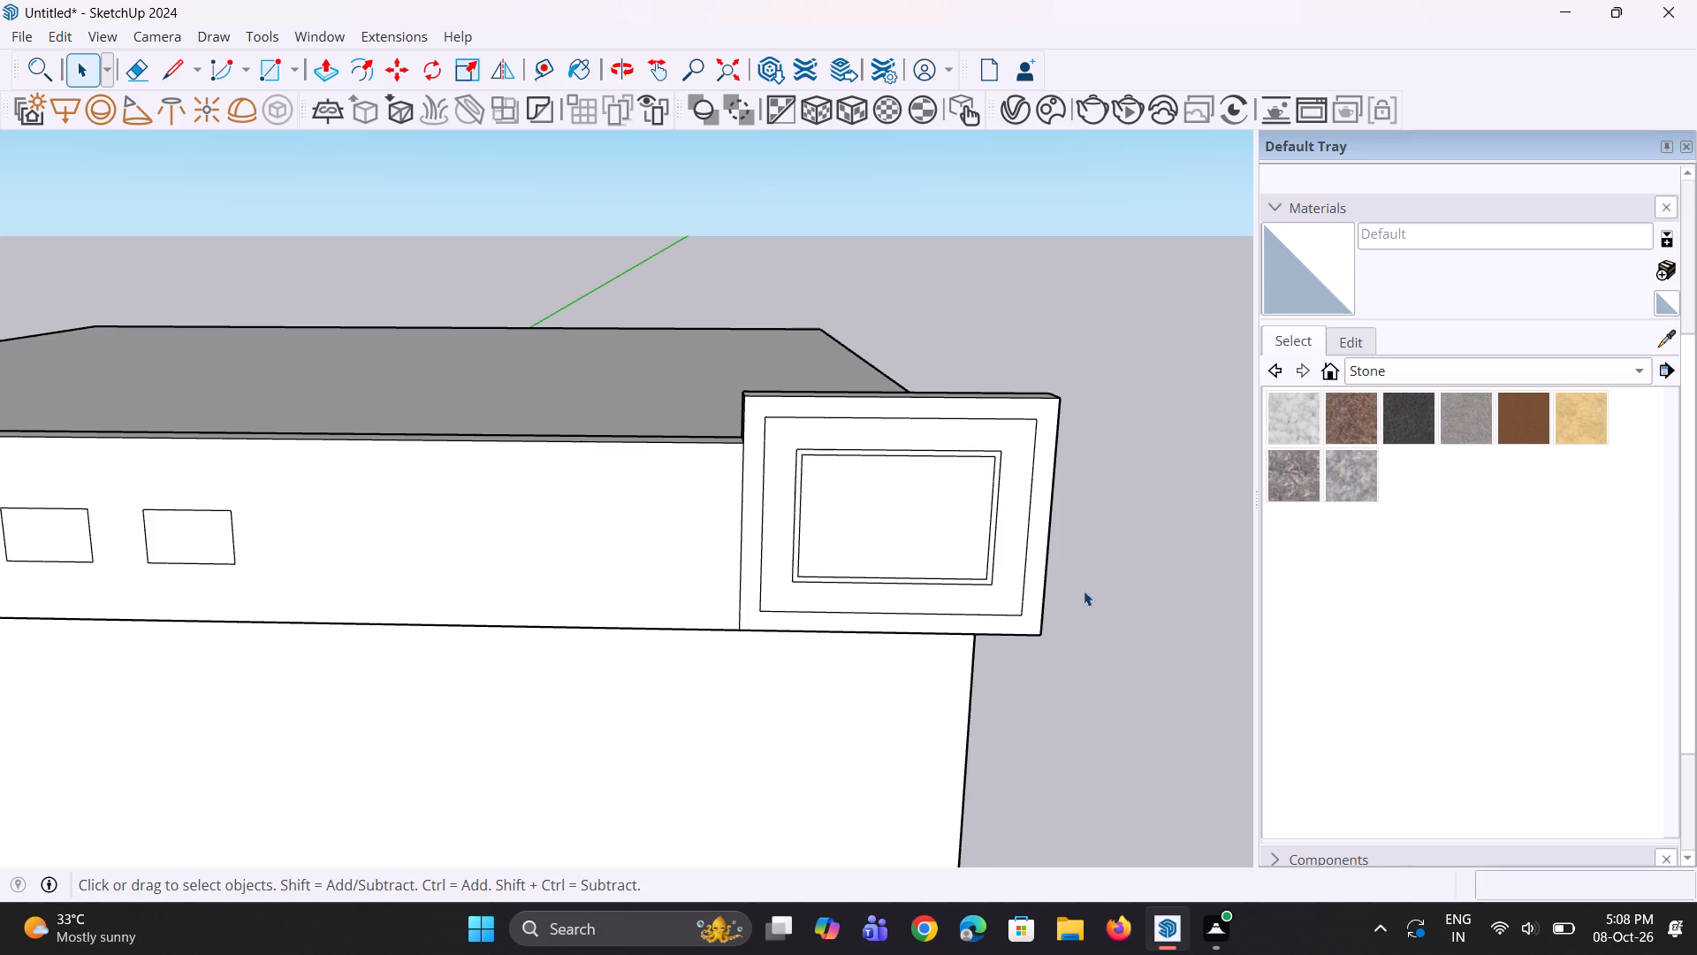
Examine the raised end panel, the parapet rectangles and the lower slab band from several angles.
scroll(810, 609, "down", 4)
middle_click_drag(757, 584, 709, 492)
scroll(706, 493, "down", 4)
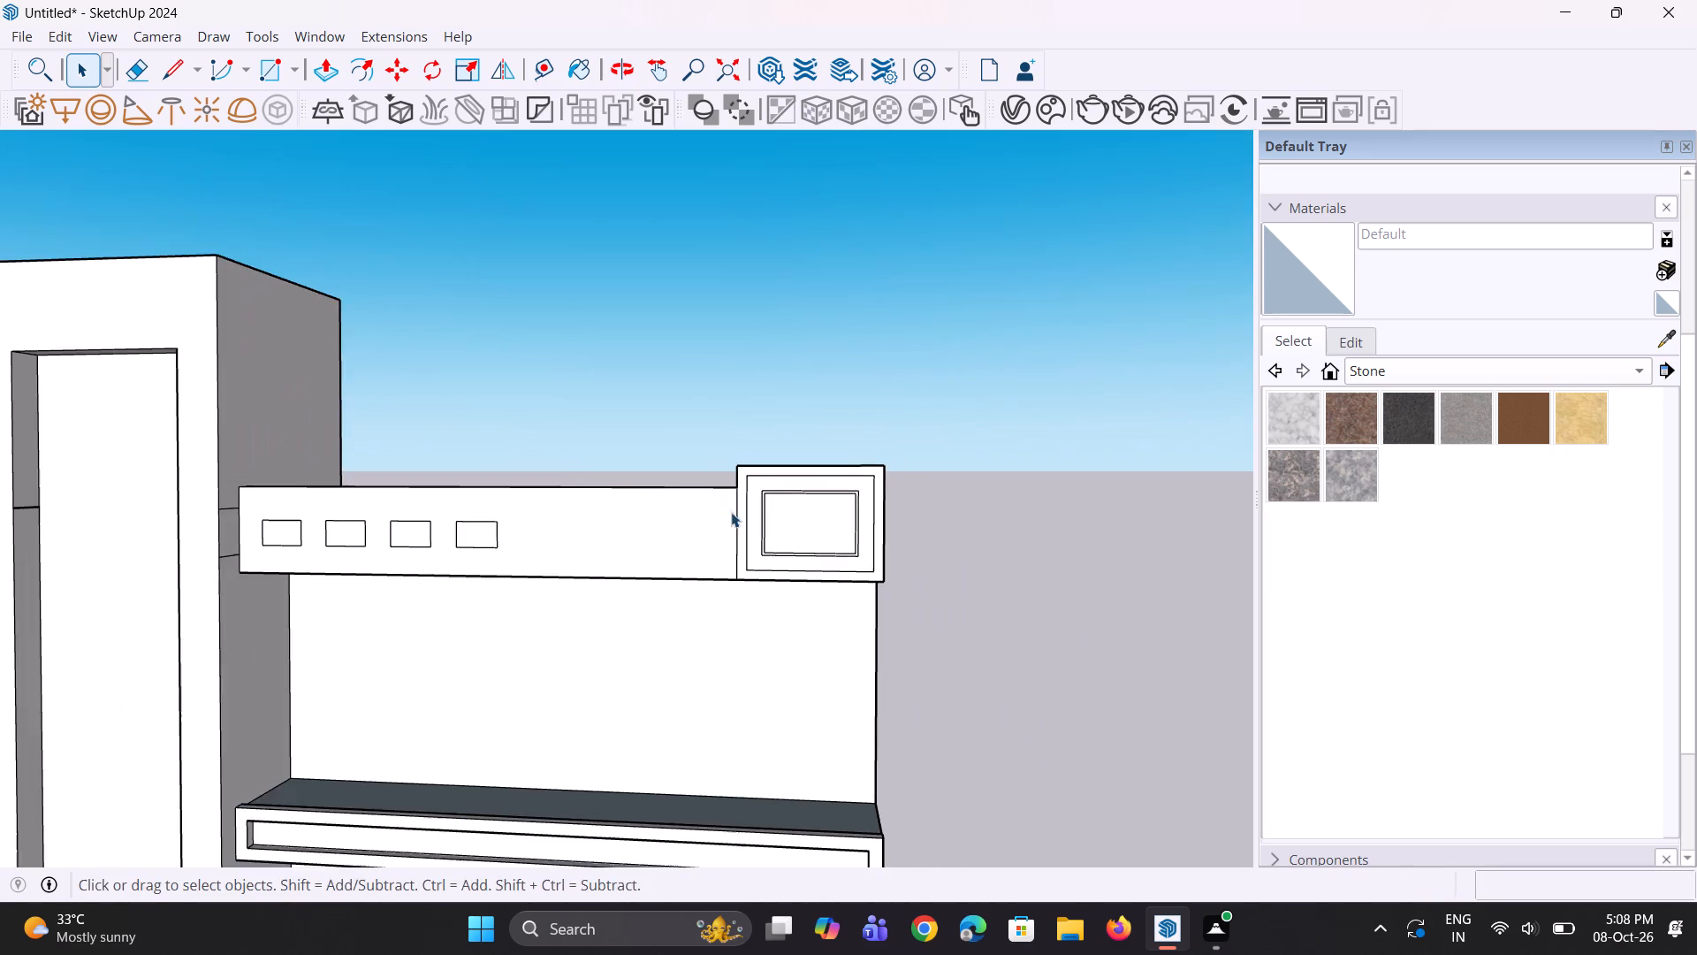
middle_click_drag(742, 528, 775, 560)
scroll(693, 514, "down", 4)
middle_click_drag(680, 525, 641, 531)
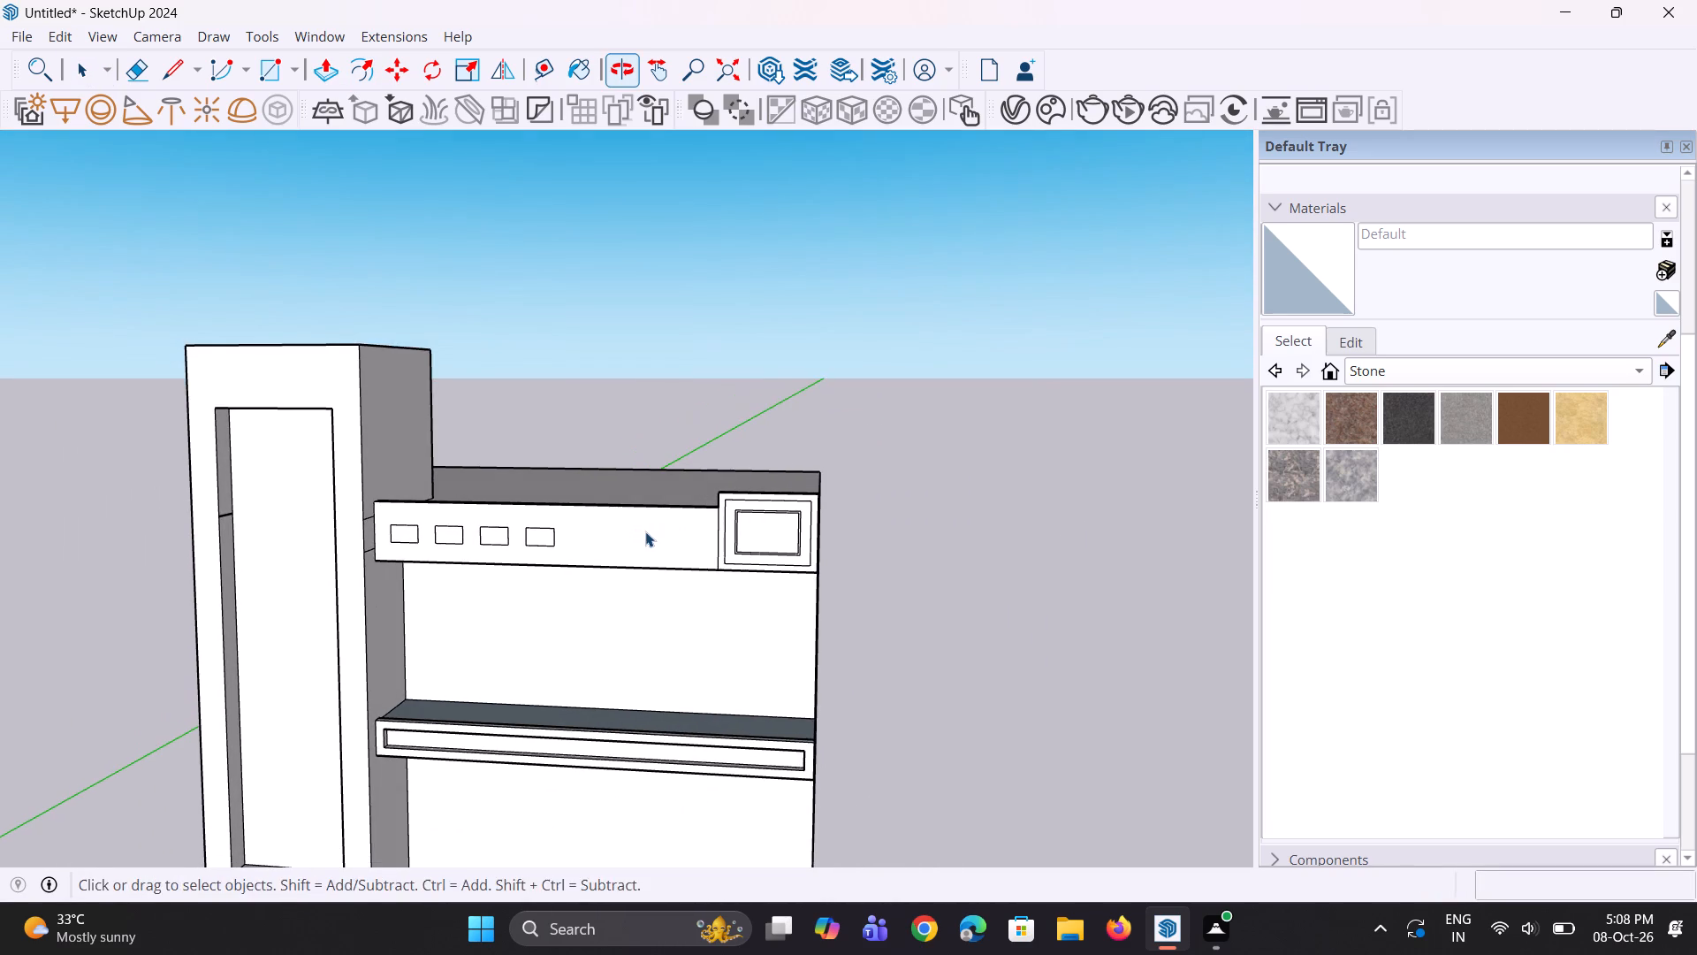
middle_click_drag(687, 546, 780, 532)
scroll(770, 585, "up", 2)
middle_click_drag(779, 581, 796, 607)
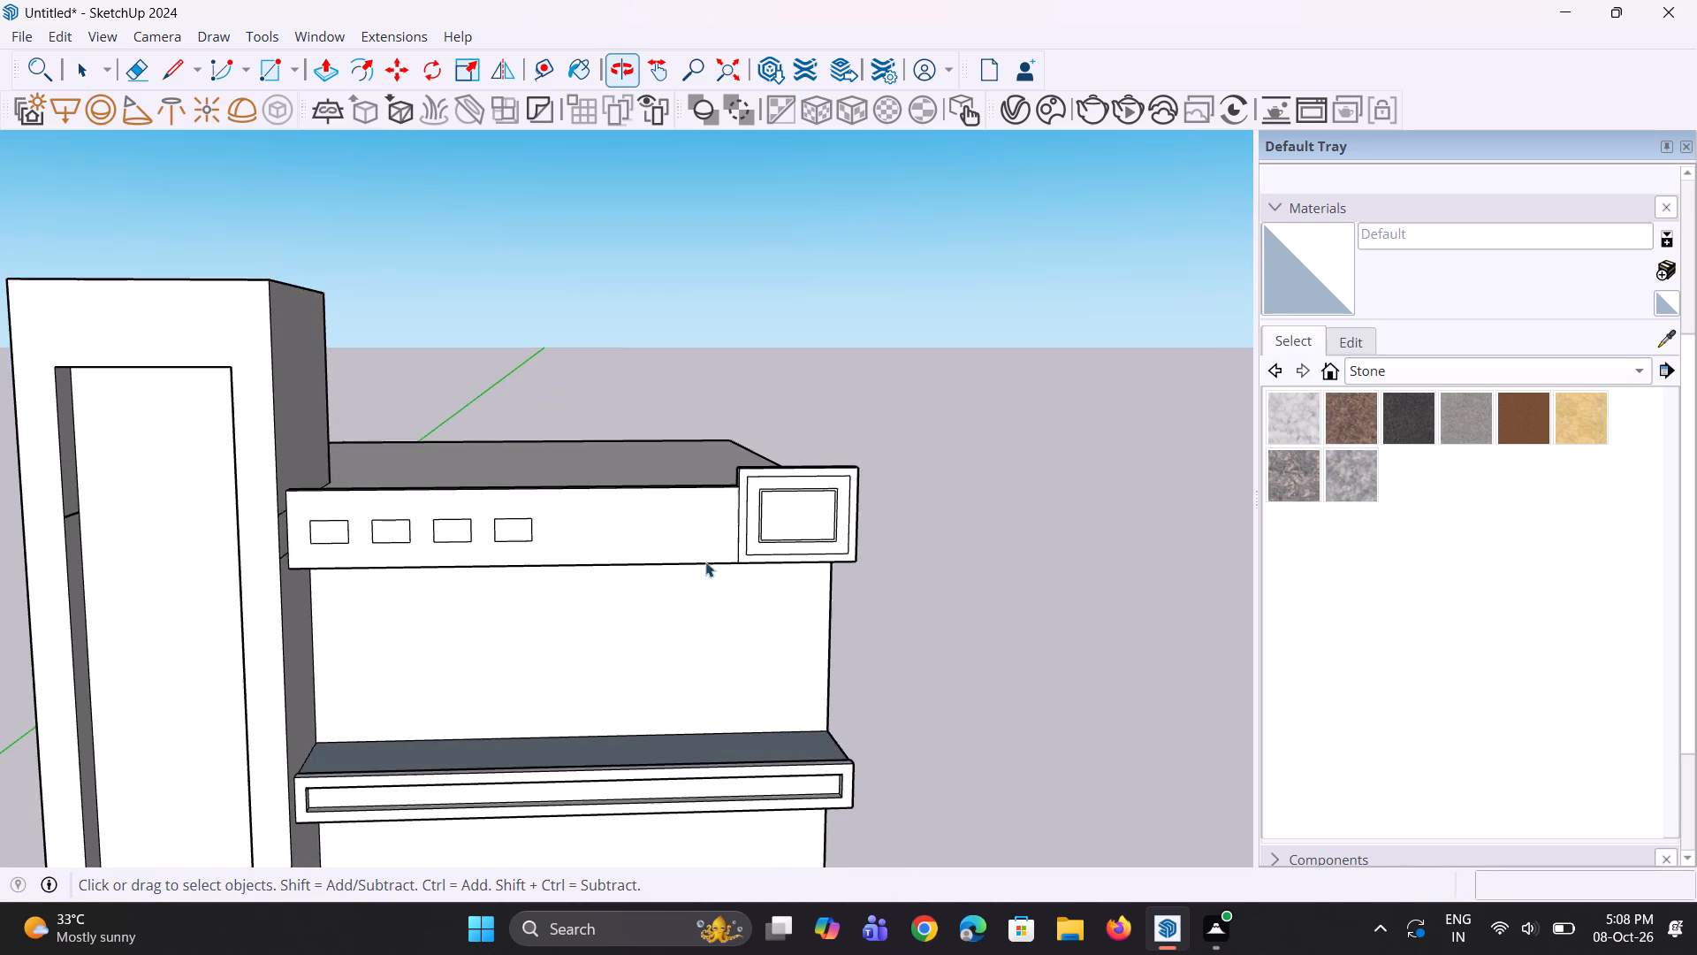
scroll(612, 540, "up", 2)
middle_click_drag(610, 540, 630, 532)
scroll(628, 517, "down", 3)
middle_click_drag(808, 536, 452, 500)
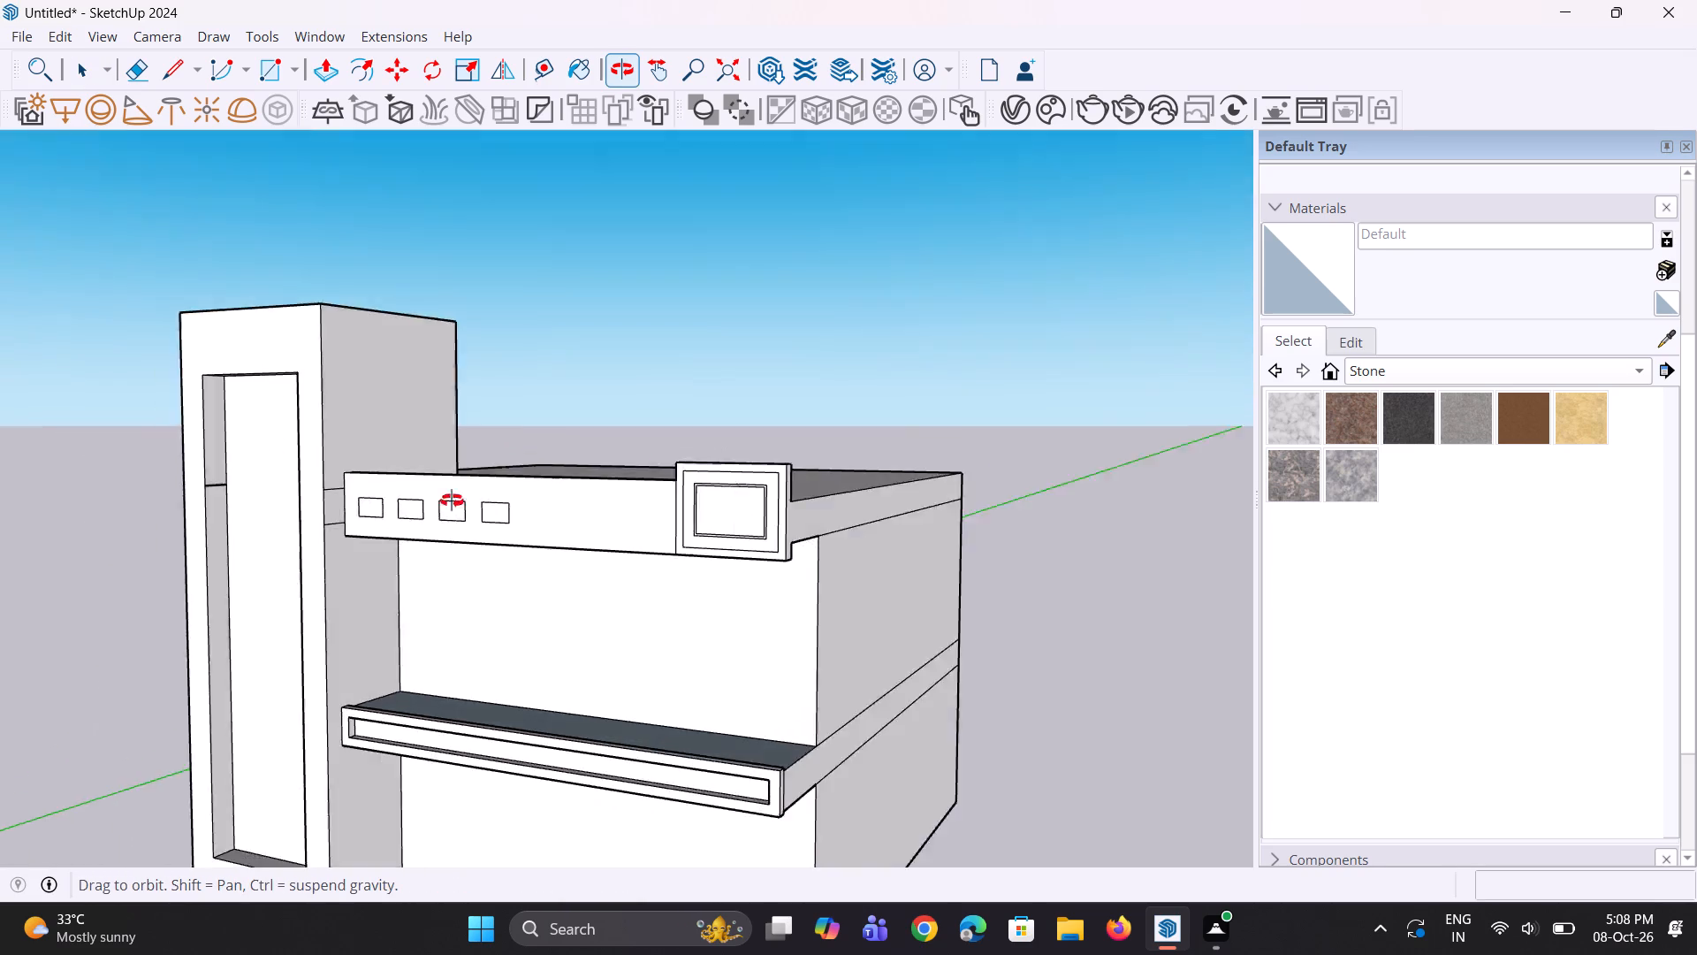
middle_click_drag(452, 500, 820, 572)
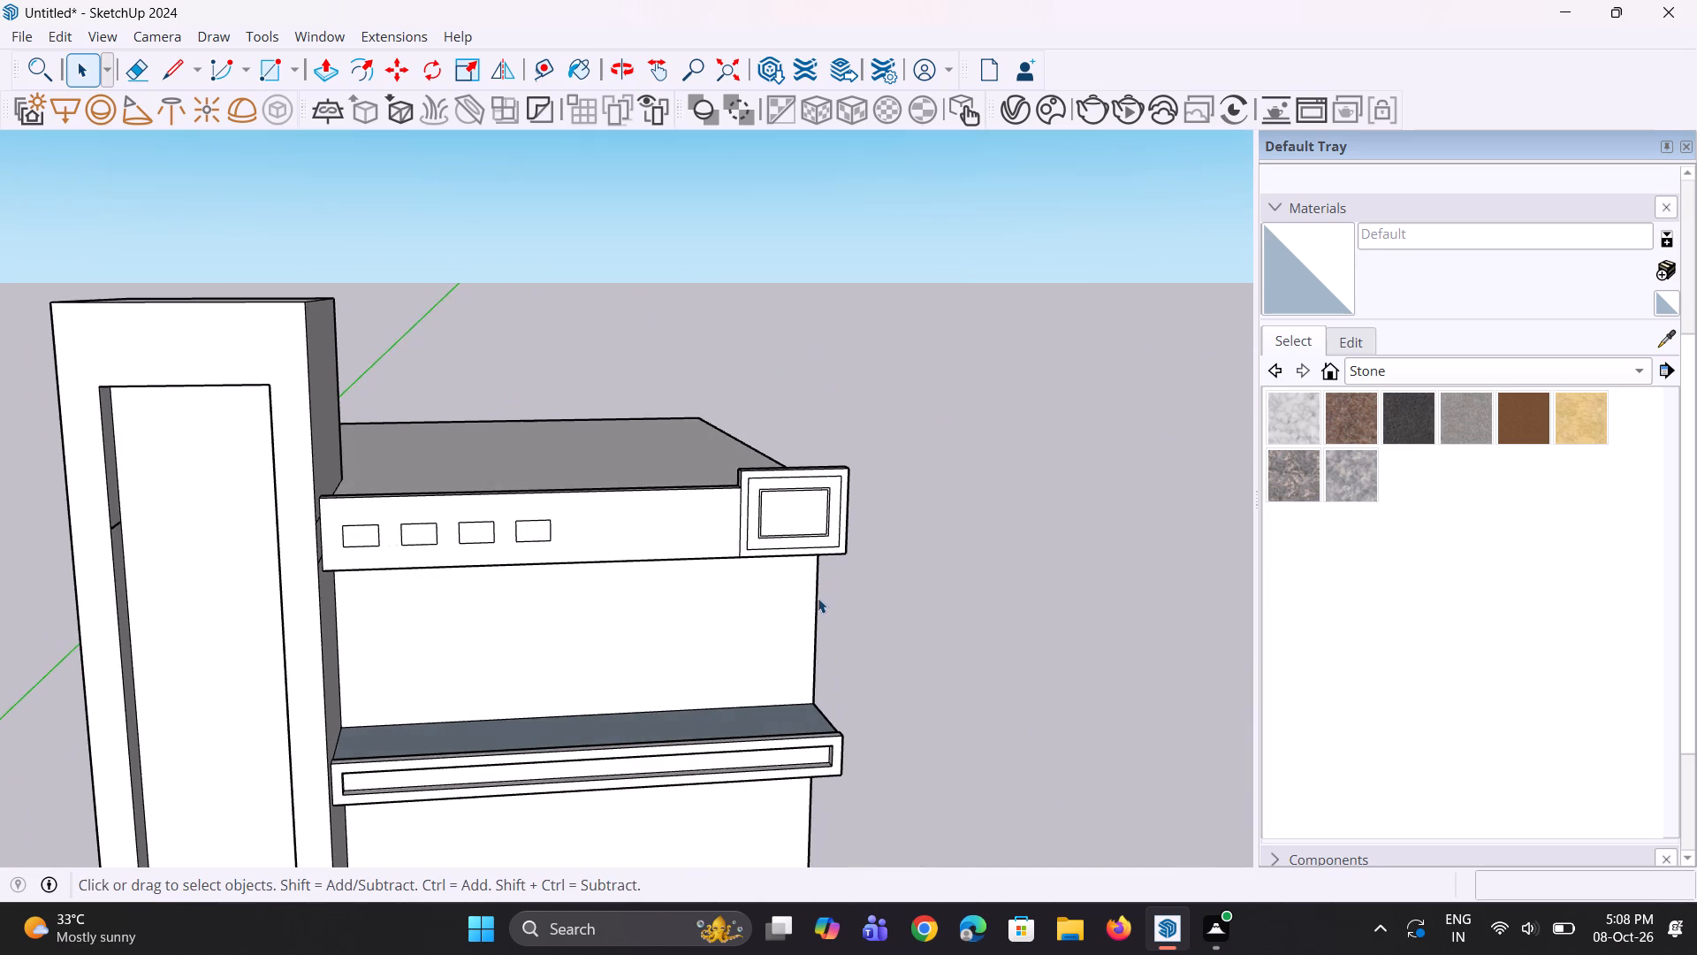
scroll(818, 602, "down", 1)
middle_click_drag(812, 613, 782, 720)
scroll(827, 746, "up", 7)
middle_click_drag(775, 732, 758, 751)
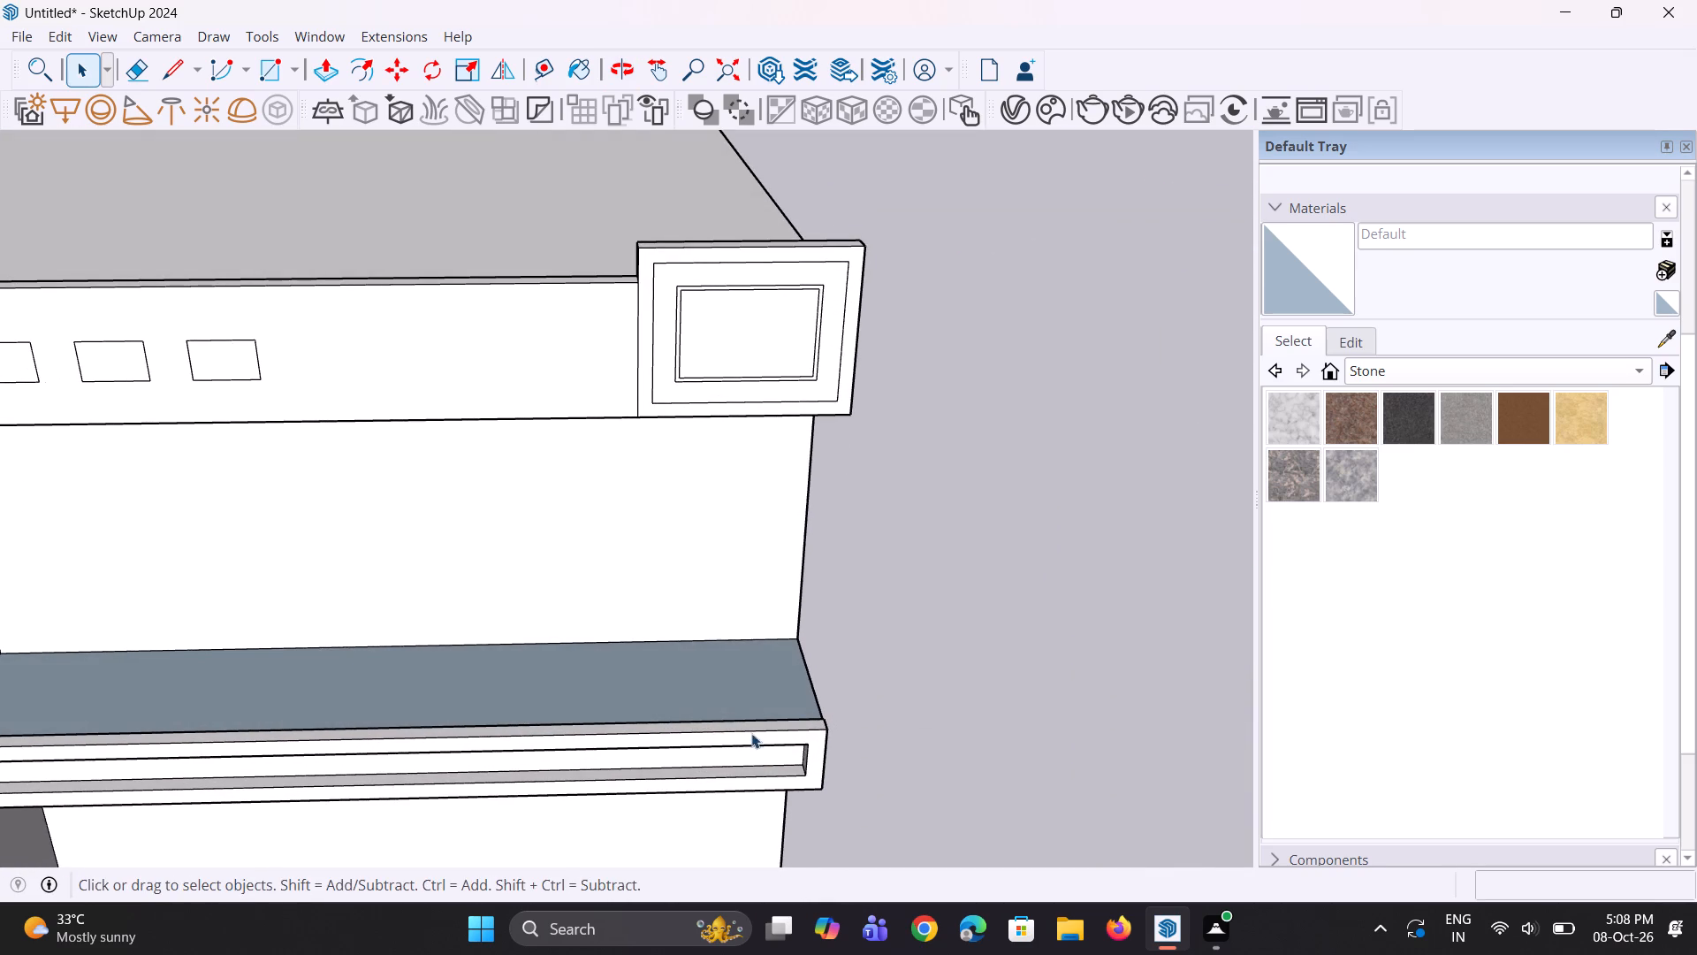
Draw a column base rectangle about 9 1/4" by 1' 3/4" on the lower slab's top, near the front corner away from the tower.
key("r")
scroll(780, 723, "up", 1)
middle_click_drag(725, 718, 582, 687)
scroll(696, 644, "down", 5)
middle_click_drag(739, 745, 719, 814)
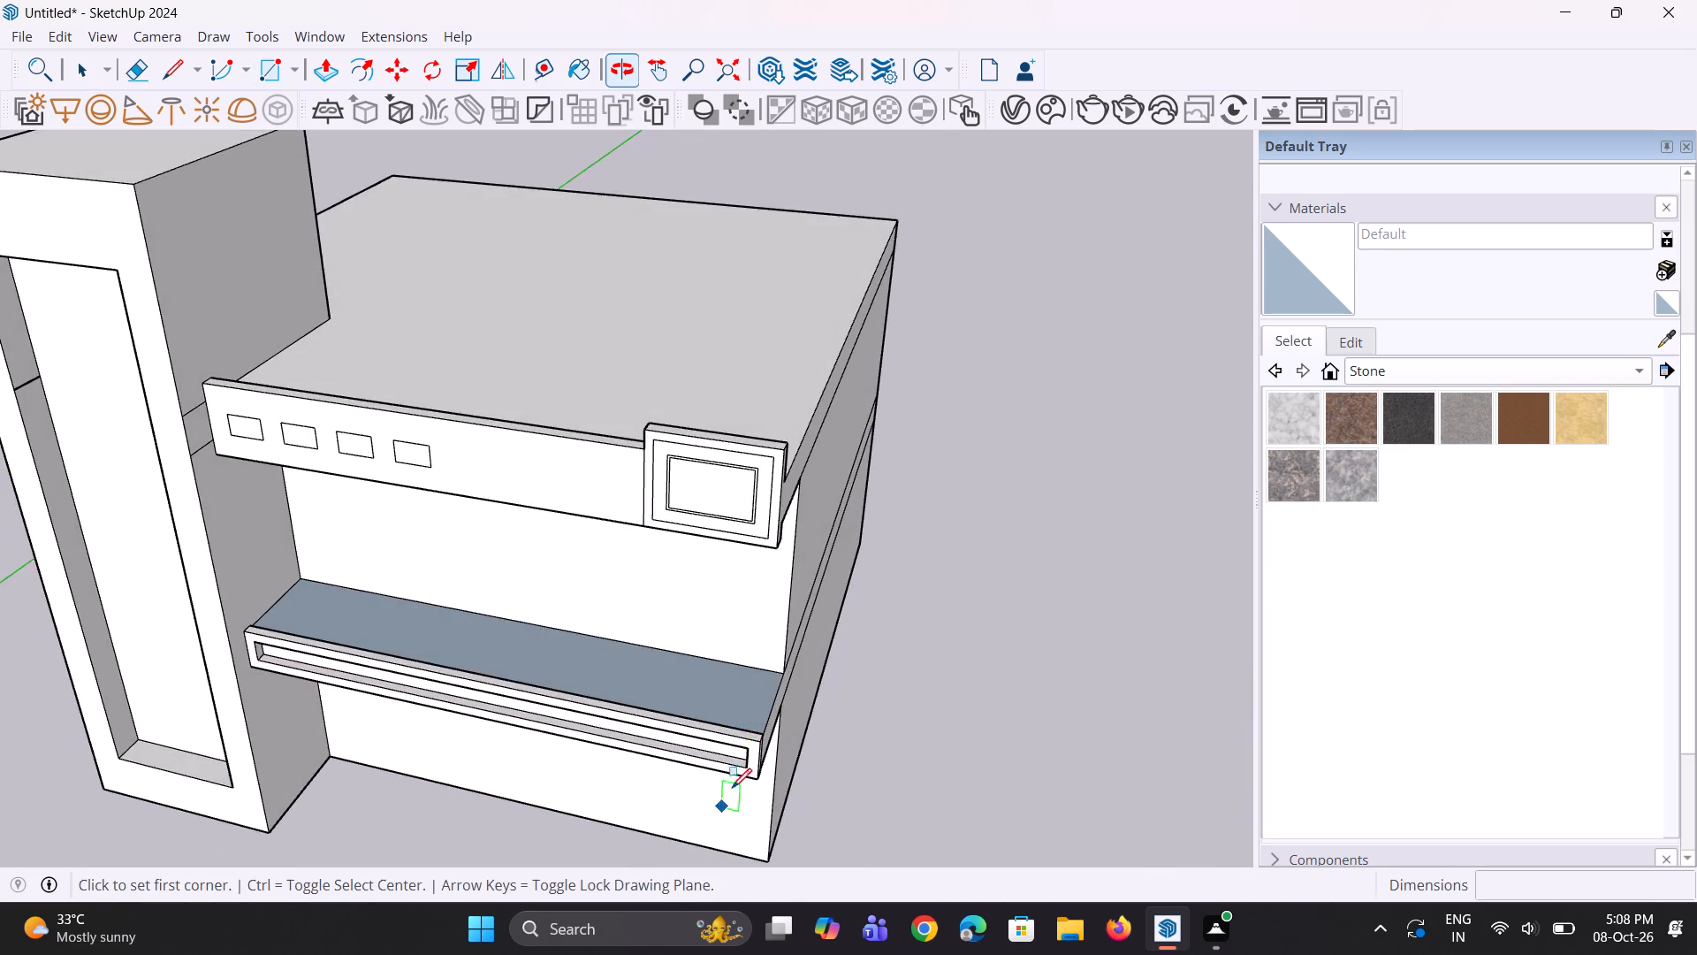
scroll(742, 745, "up", 12)
middle_click_drag(774, 717, 227, 519)
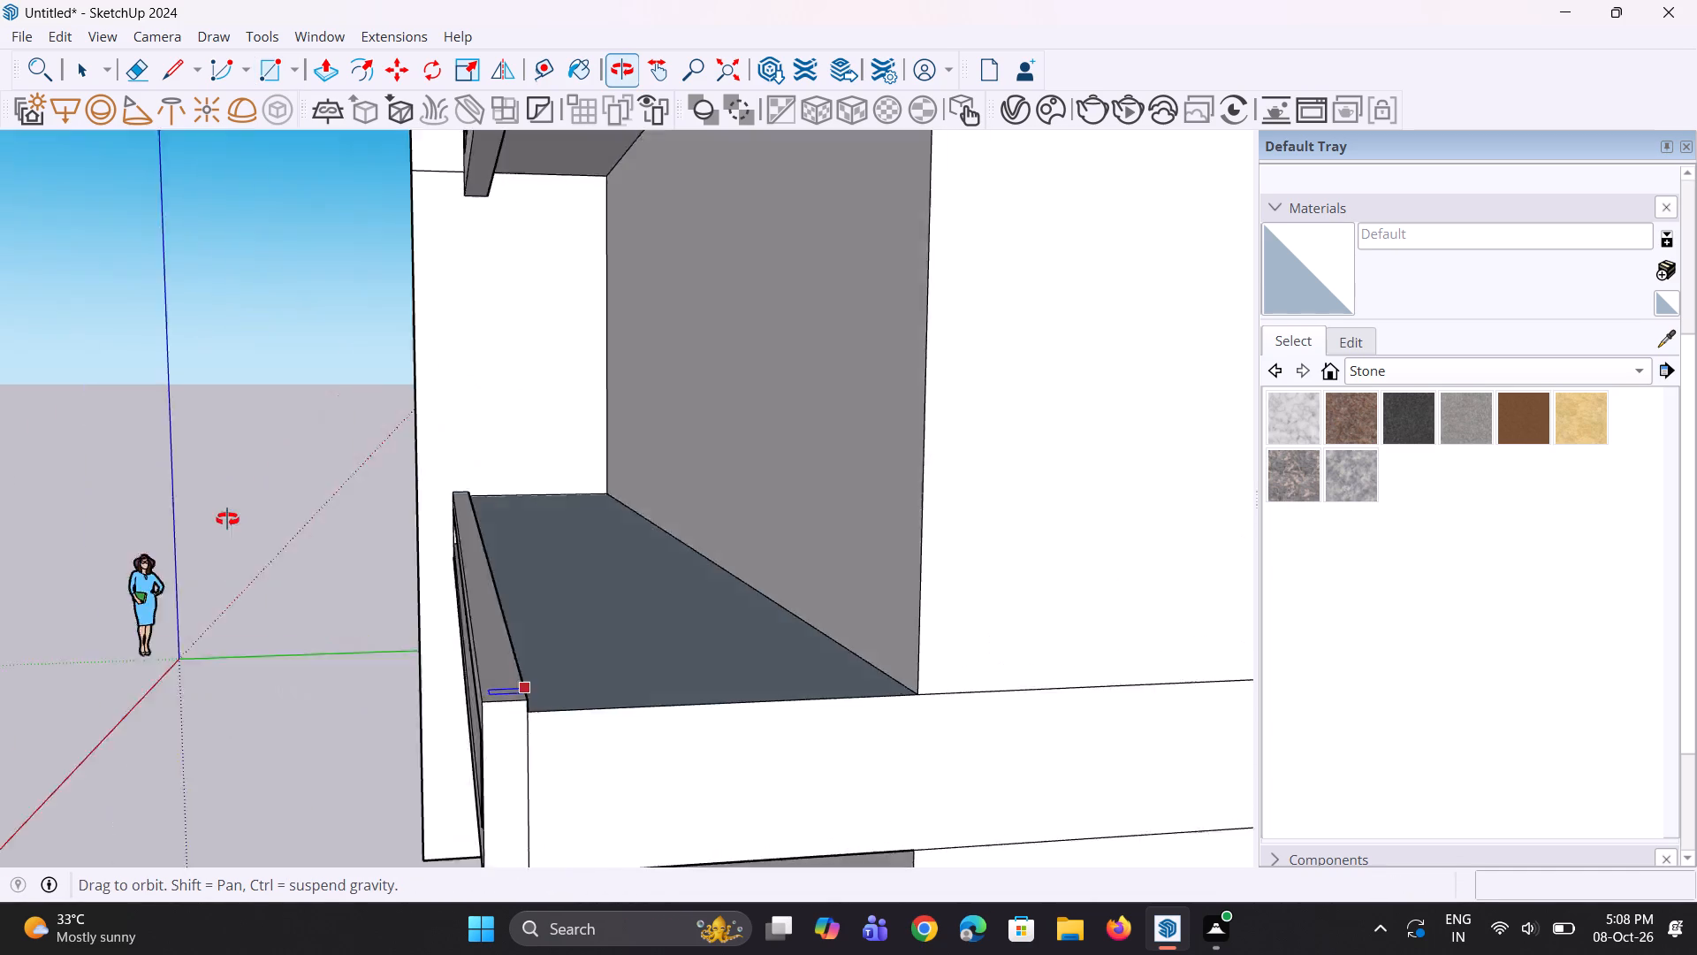
middle_click_drag(227, 519, 224, 522)
scroll(519, 648, "up", 2)
left_click(552, 672)
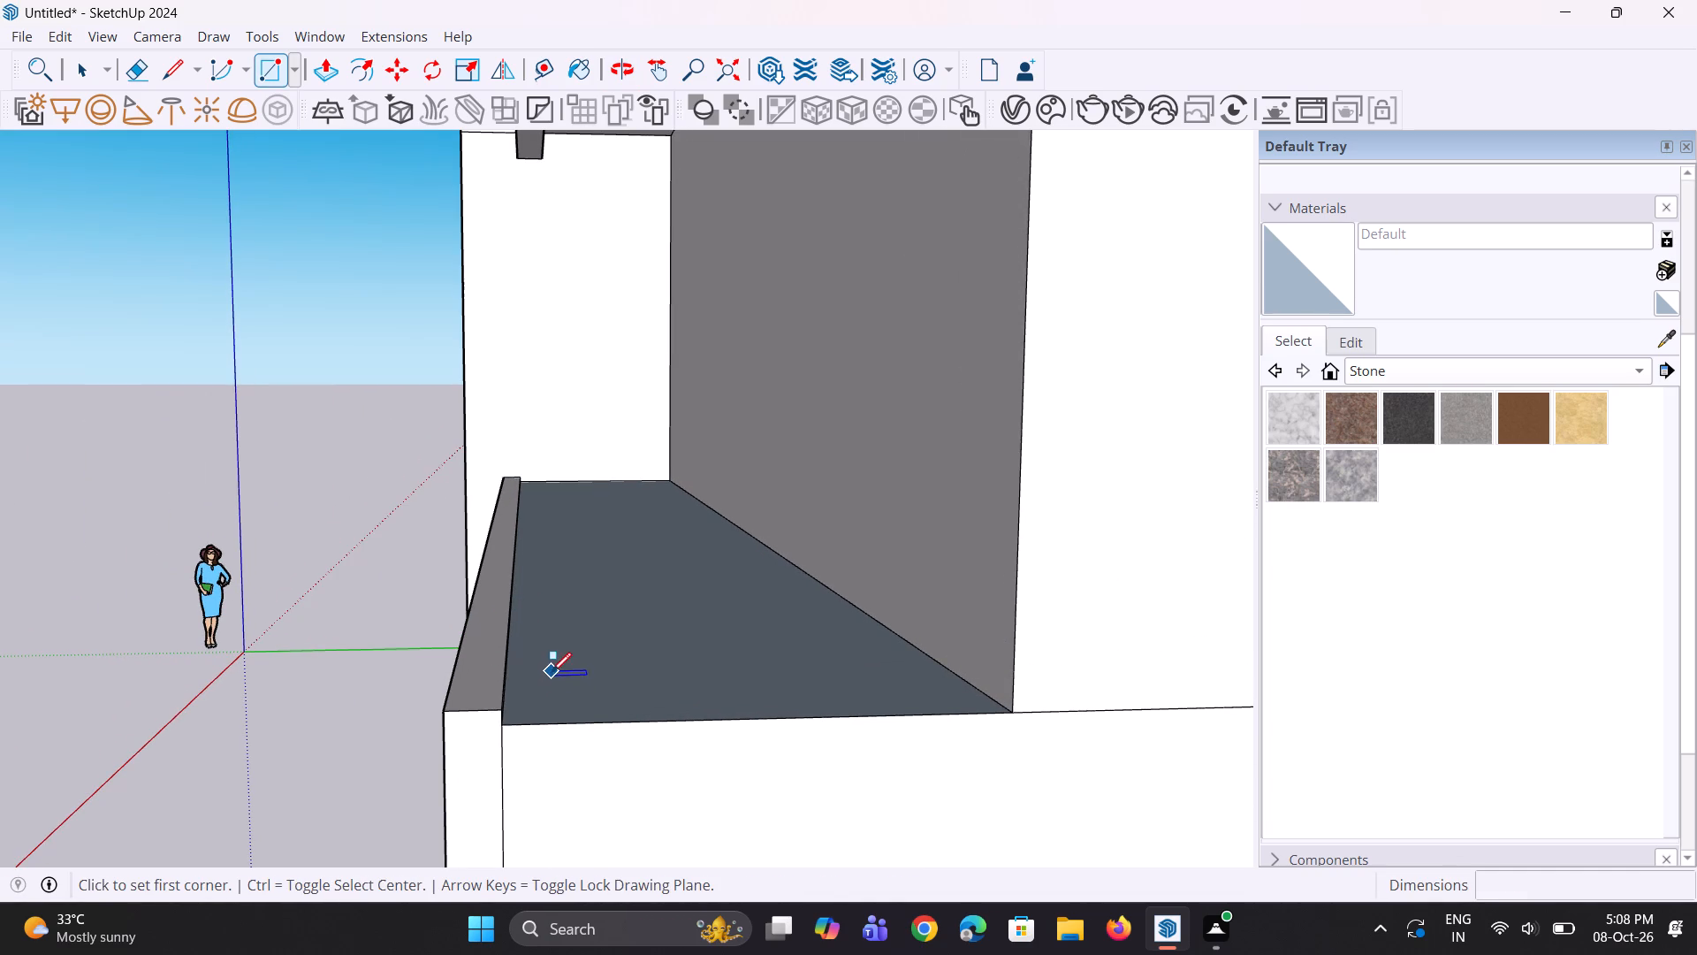
left_click(637, 699)
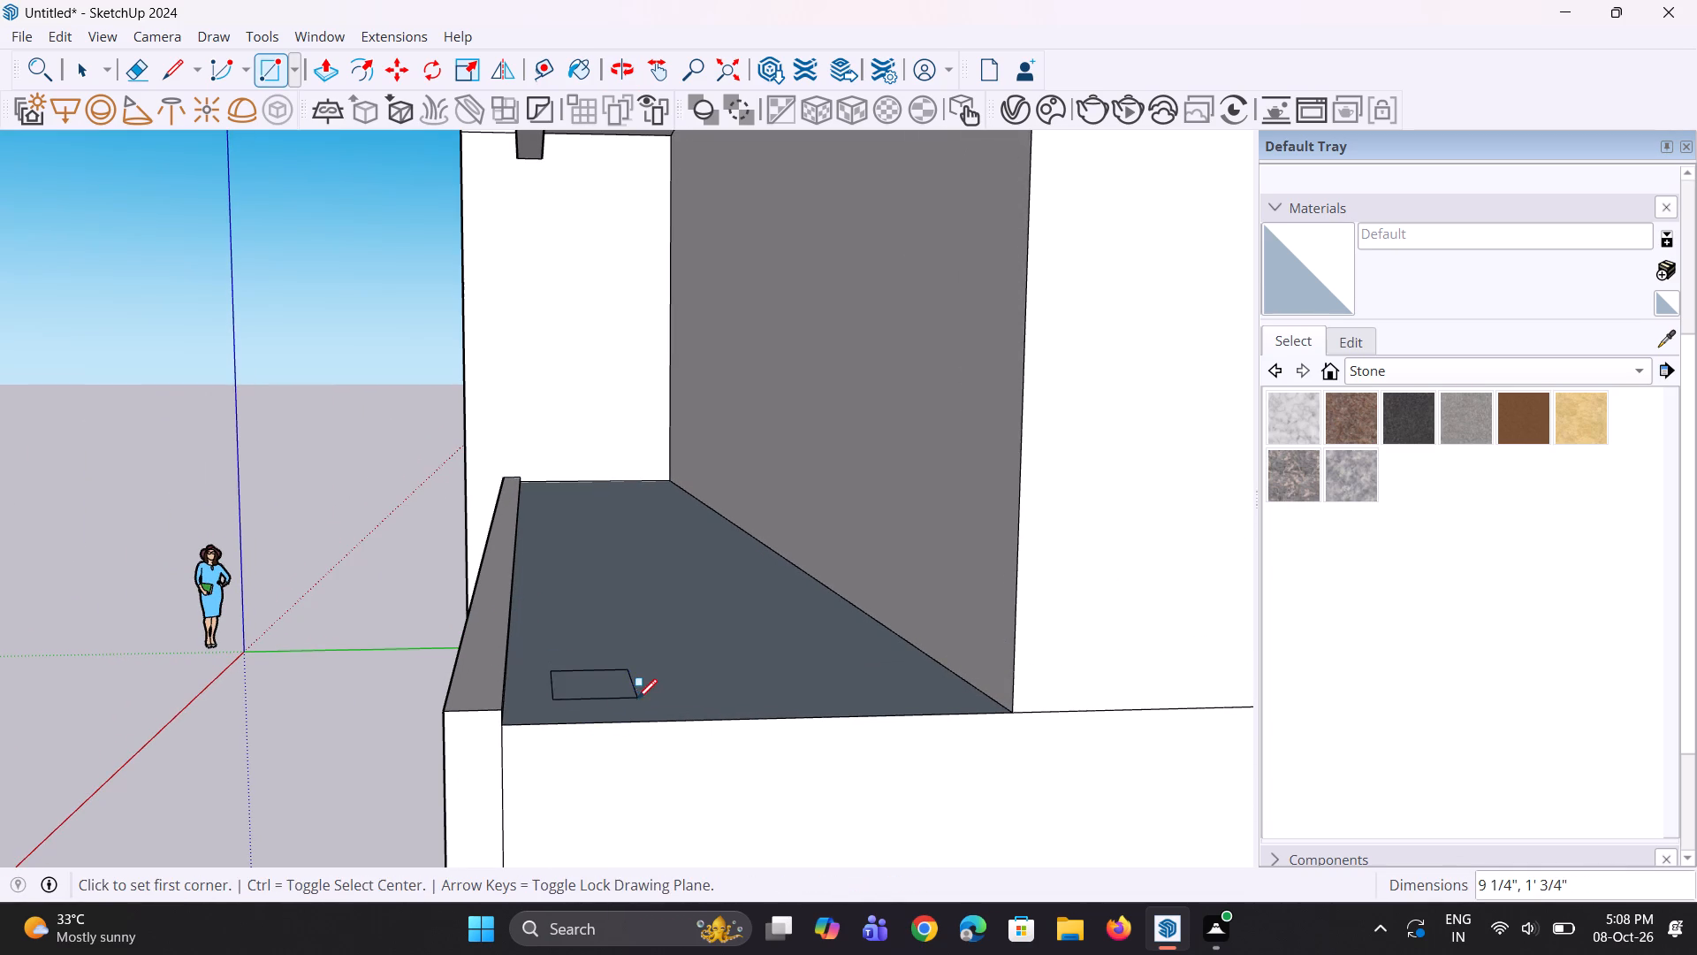
Push/Pull the column base rectangle up about 9' 3 3/8" to the bottom of the raised end panel.
middle_click_drag(522, 727, 803, 707)
scroll(653, 655, "down", 8)
middle_click_drag(526, 655, 724, 749)
scroll(876, 815, "up", 4)
key("p")
scroll(894, 676, "up", 1)
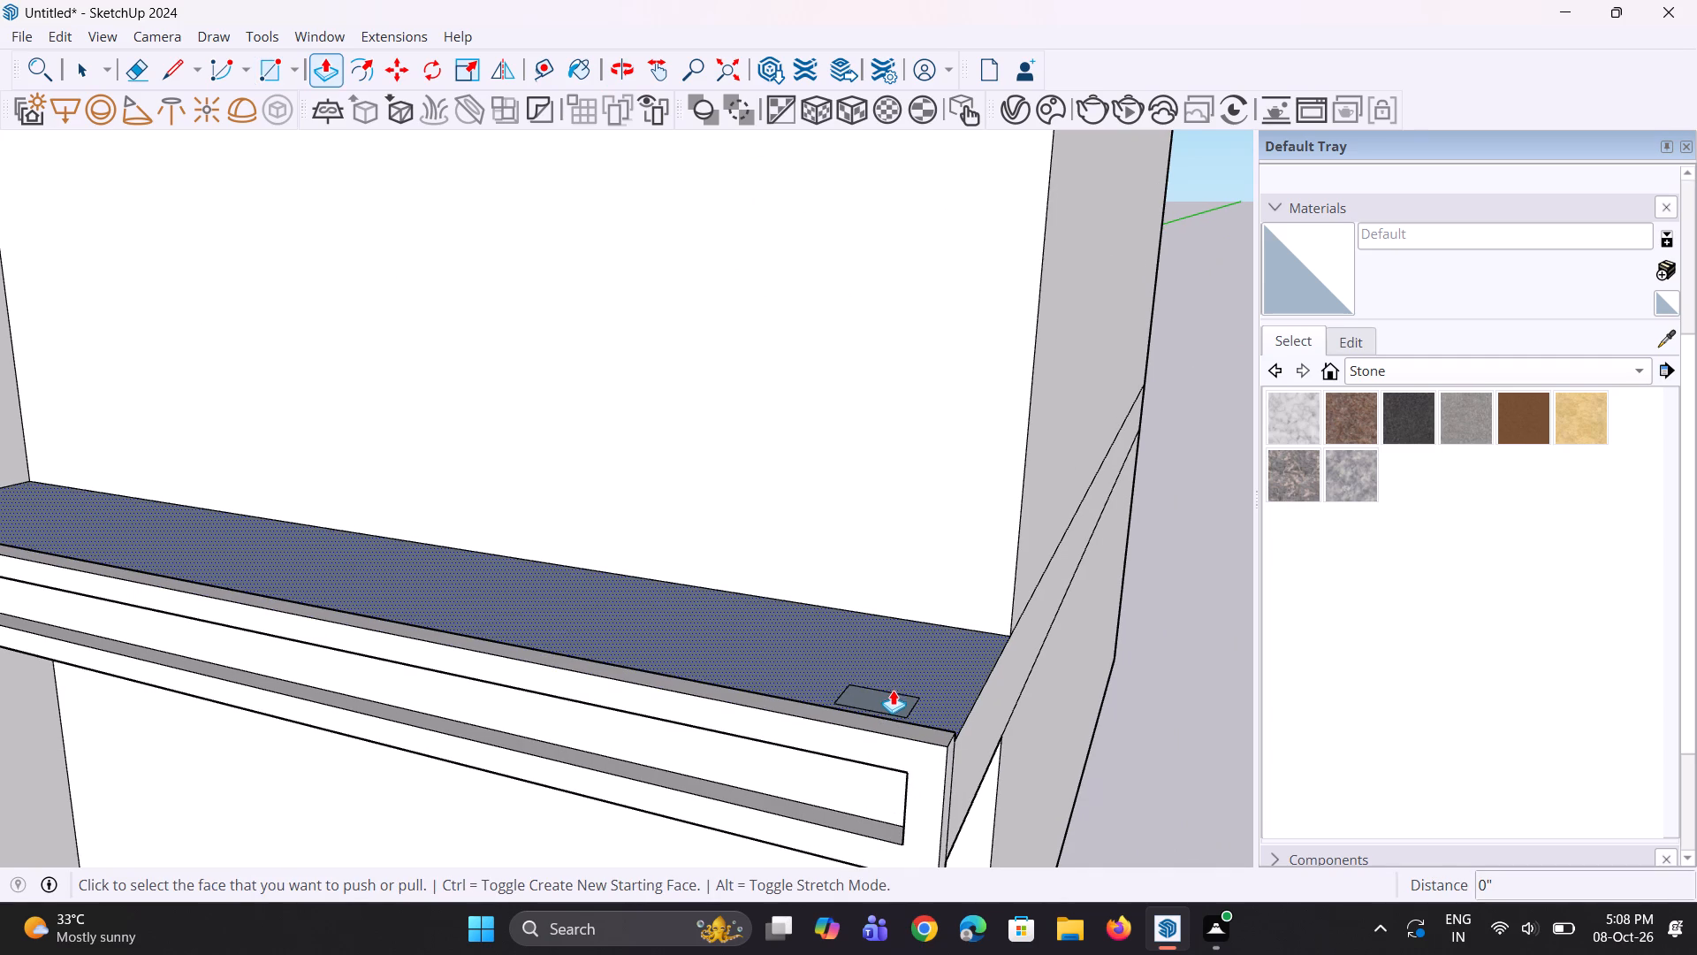
left_click(895, 700)
scroll(908, 623, "down", 7)
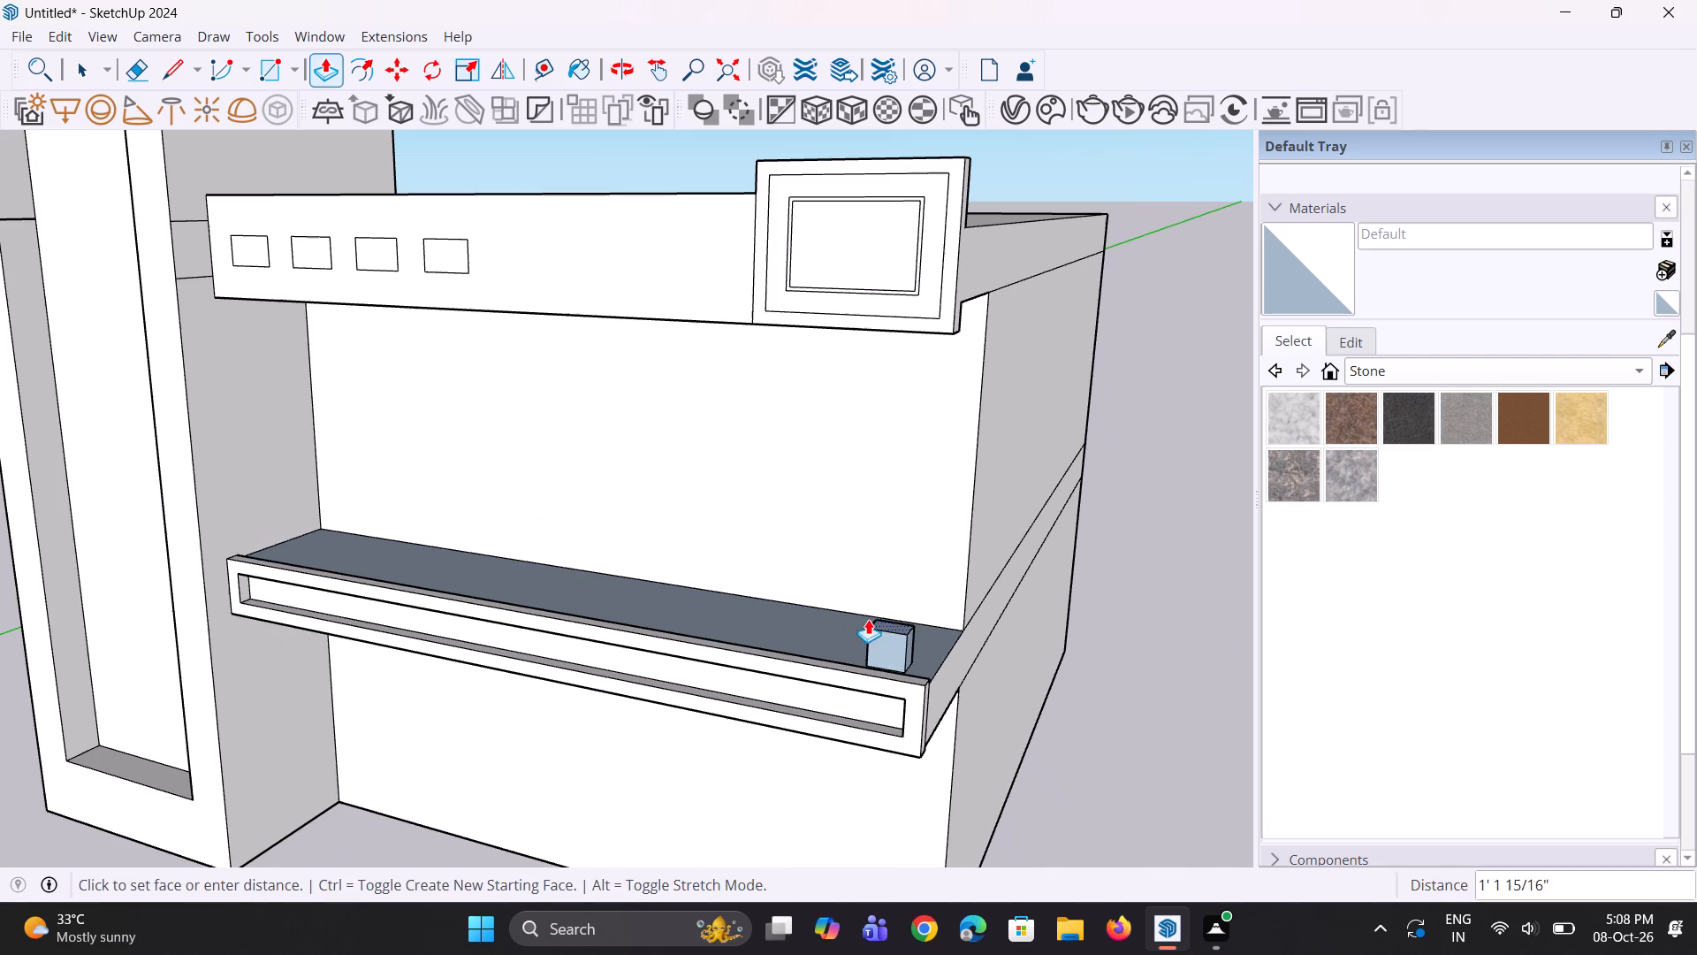
left_click(867, 331)
Push/Pull the column's back face about 6 3/4" toward the house wall.
middle_click_drag(915, 455, 707, 455)
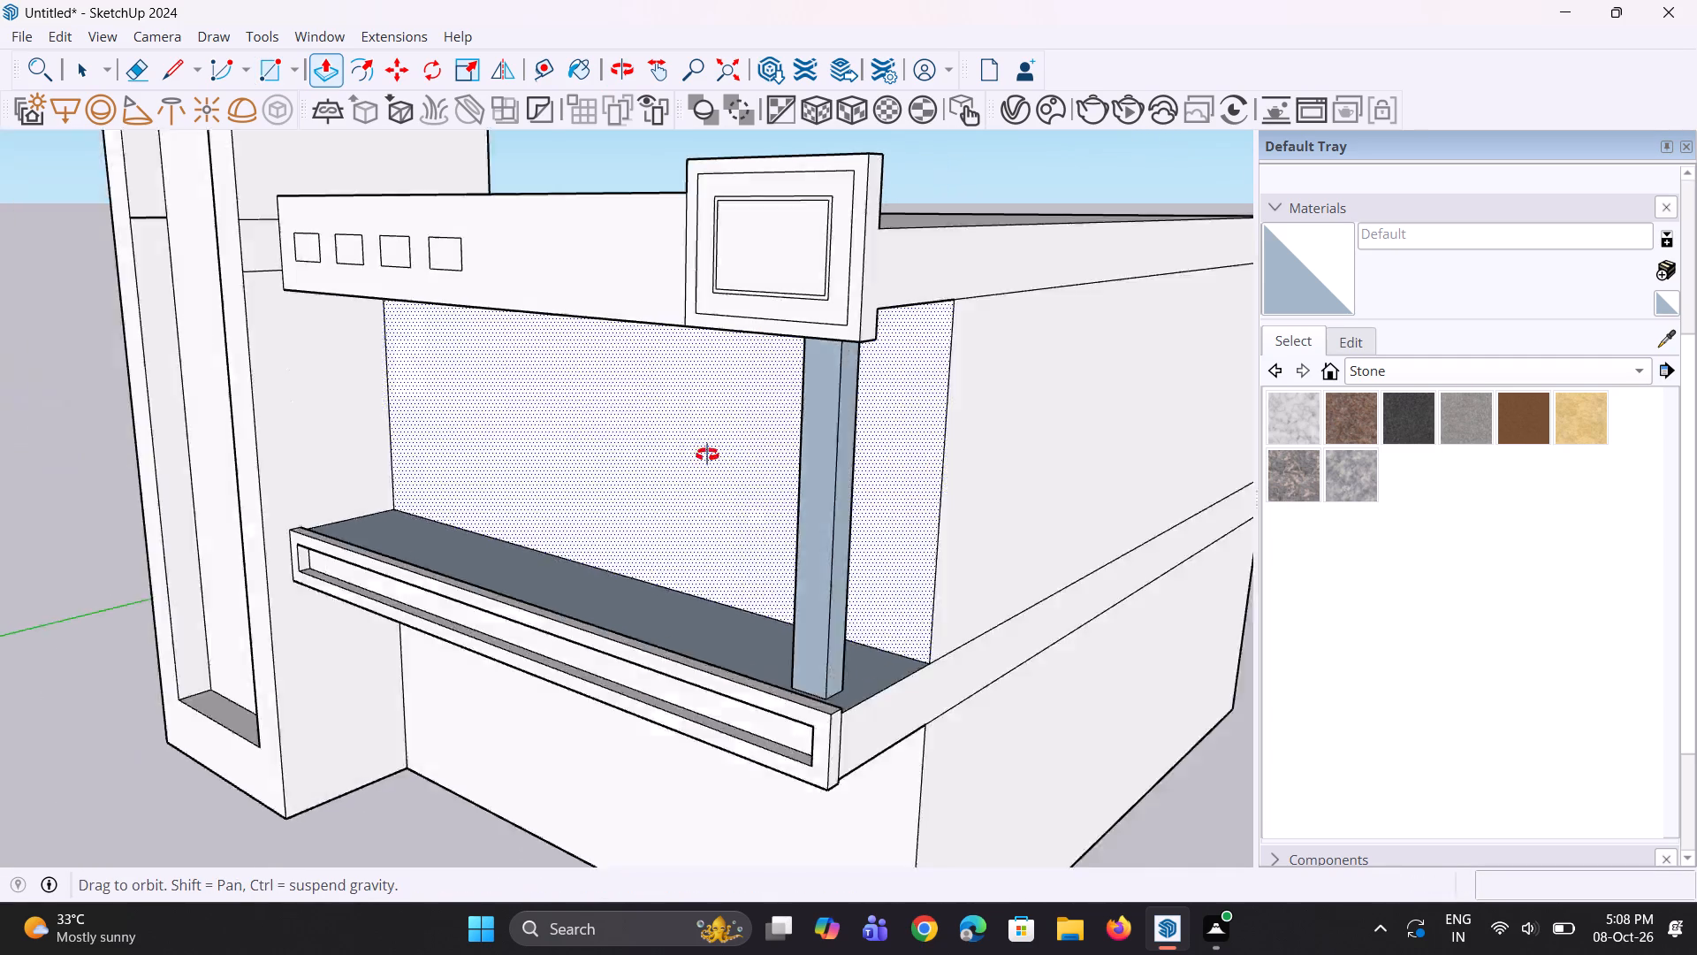
middle_click_drag(707, 455, 341, 428)
scroll(463, 381, "up", 3)
middle_click_drag(464, 389, 445, 442)
scroll(383, 327, "up", 3)
middle_click_drag(448, 374, 460, 377)
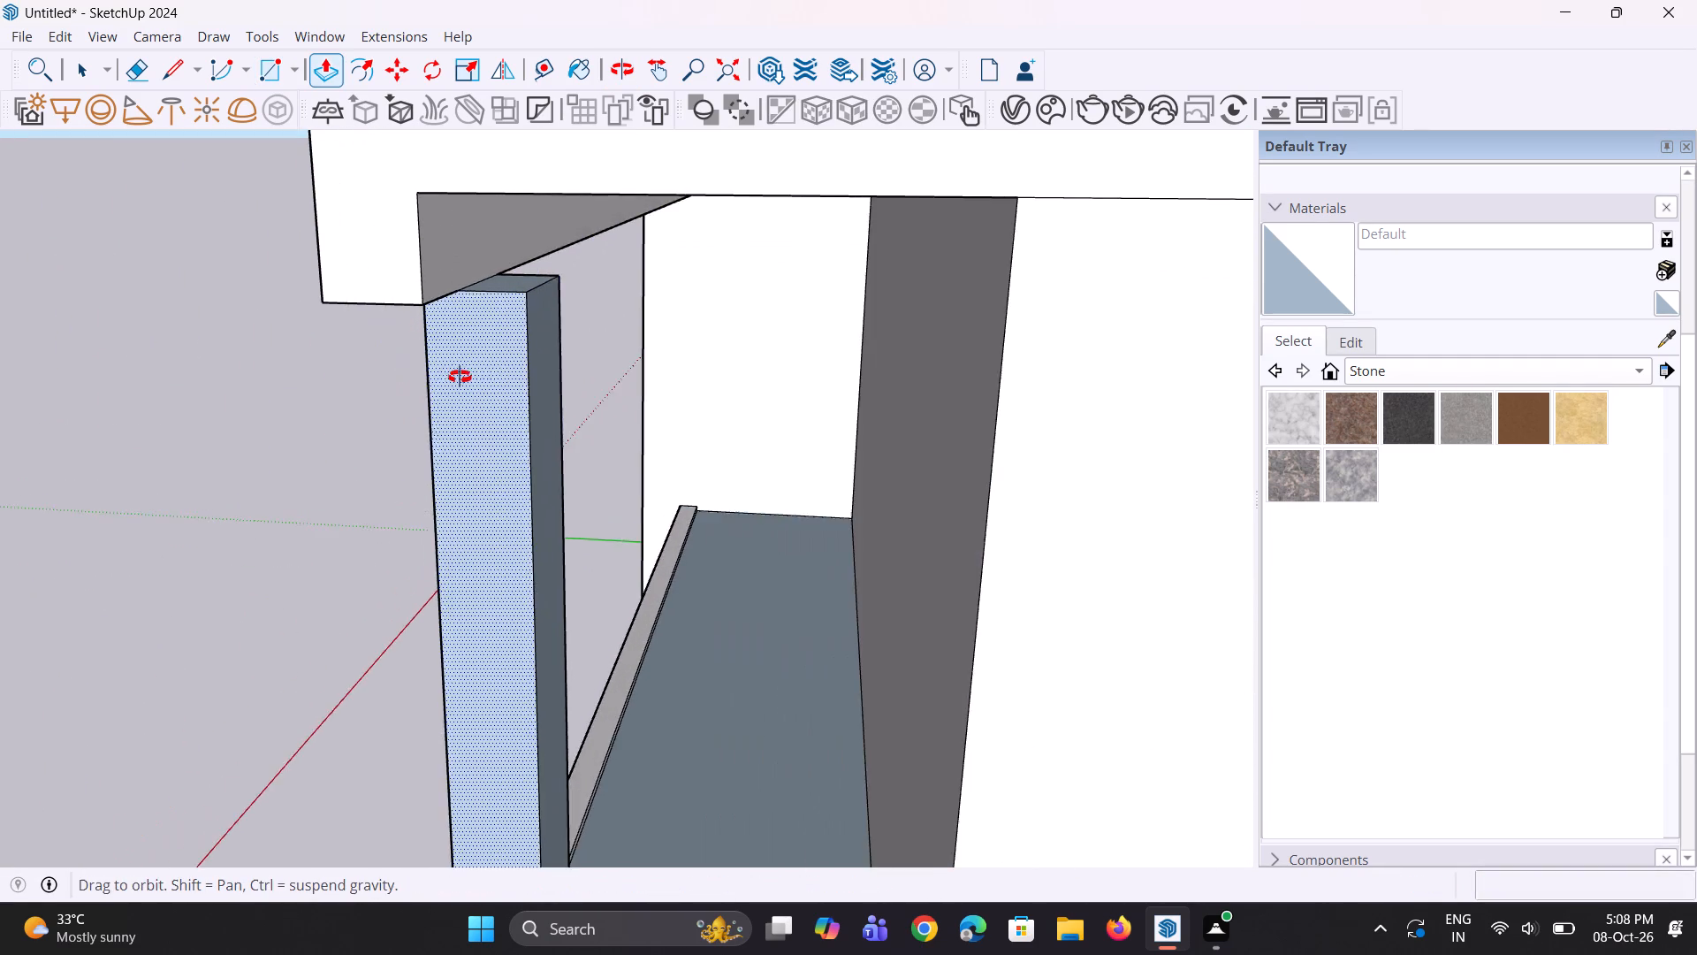
middle_click_drag(460, 377, 492, 378)
middle_click_drag(582, 424, 453, 391)
scroll(750, 443, "down", 3)
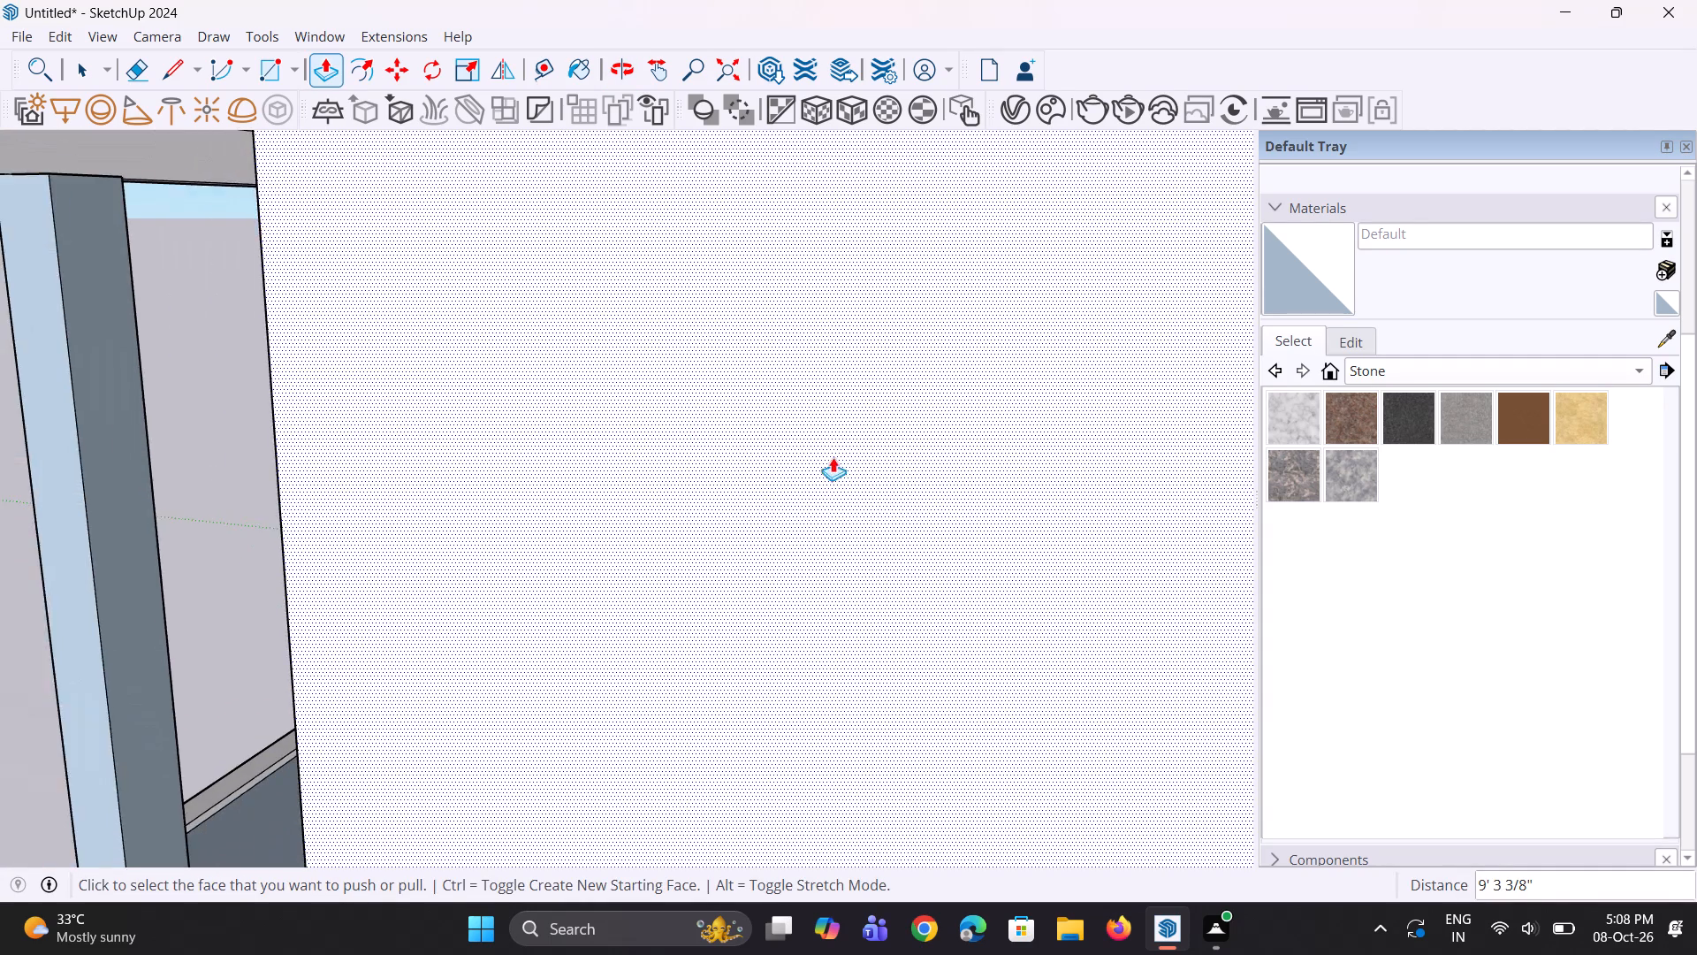
scroll(833, 457, "down", 5)
scroll(277, 421, "up", 2)
left_click(286, 400)
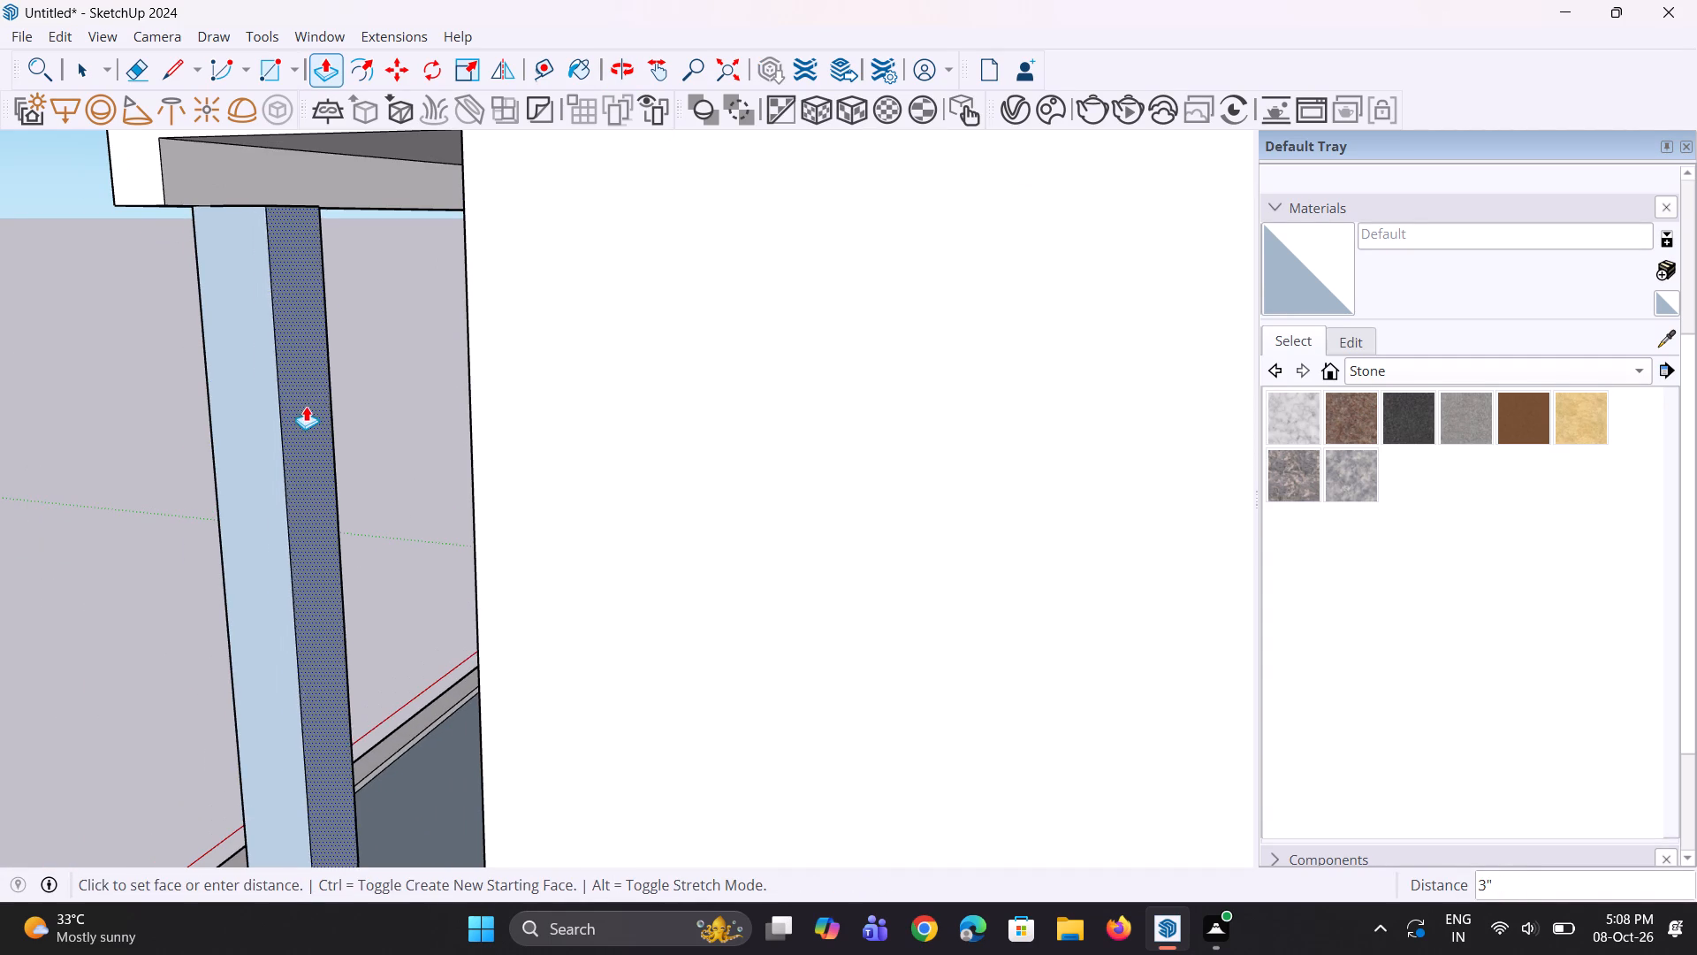
left_click(323, 414)
Push the column's front face back about 8 5/8", and pull it forward about 2 1/4".
middle_click_drag(209, 447, 676, 460)
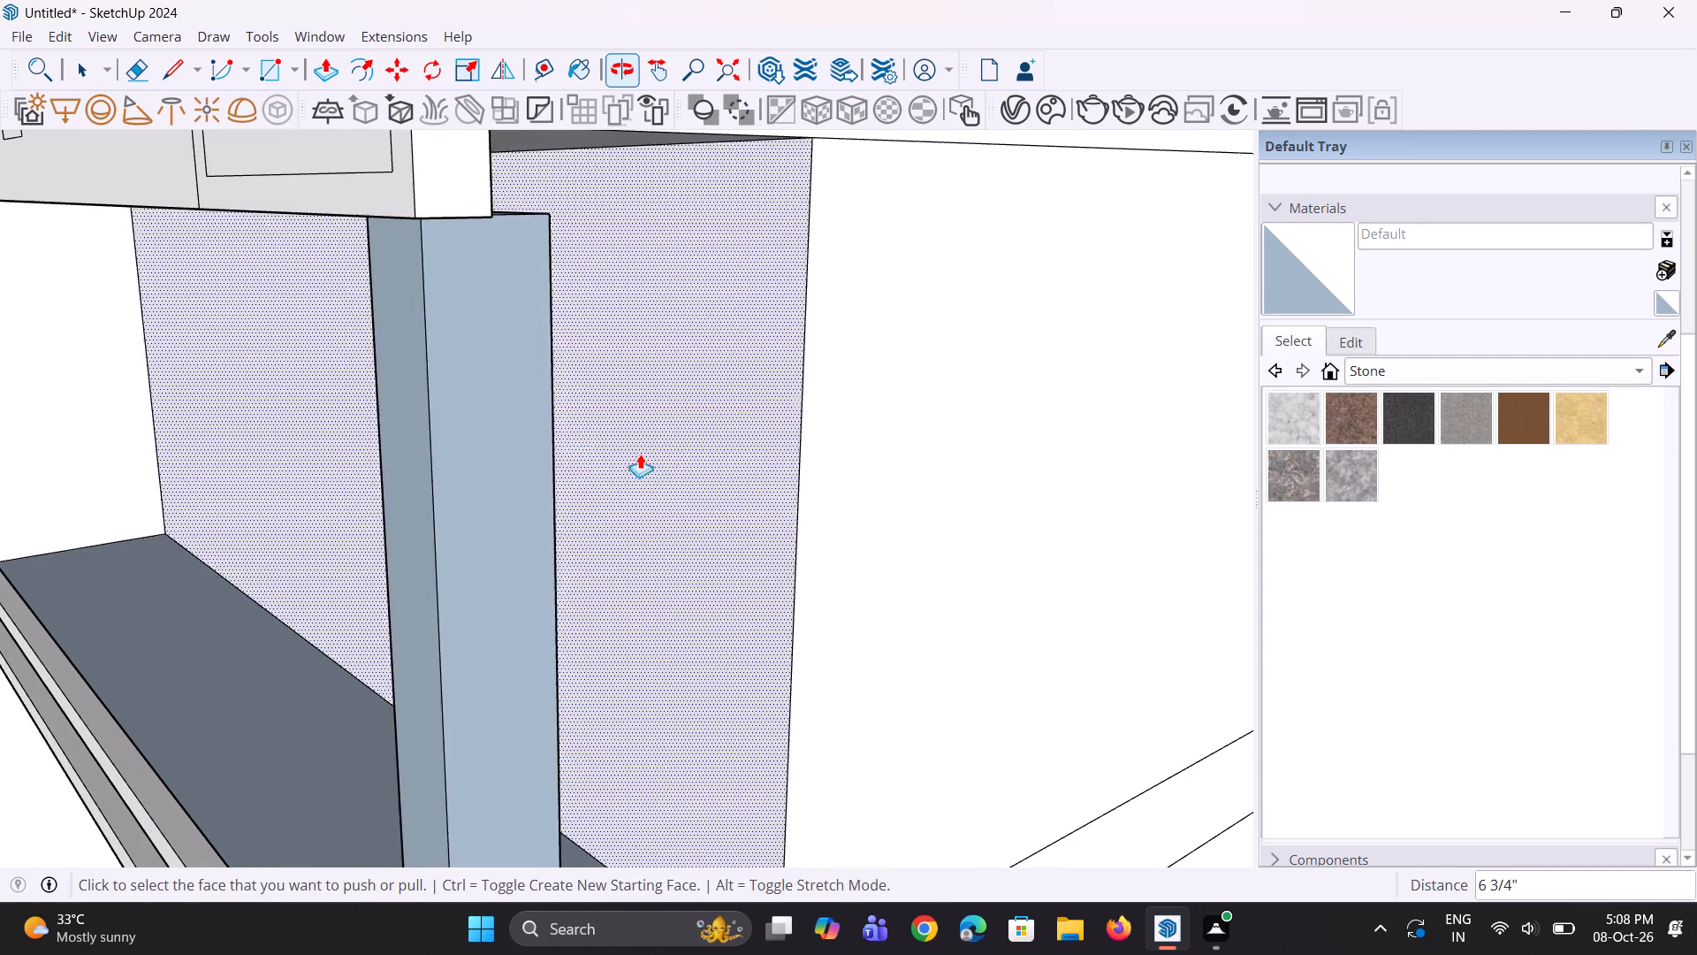
left_click(411, 409)
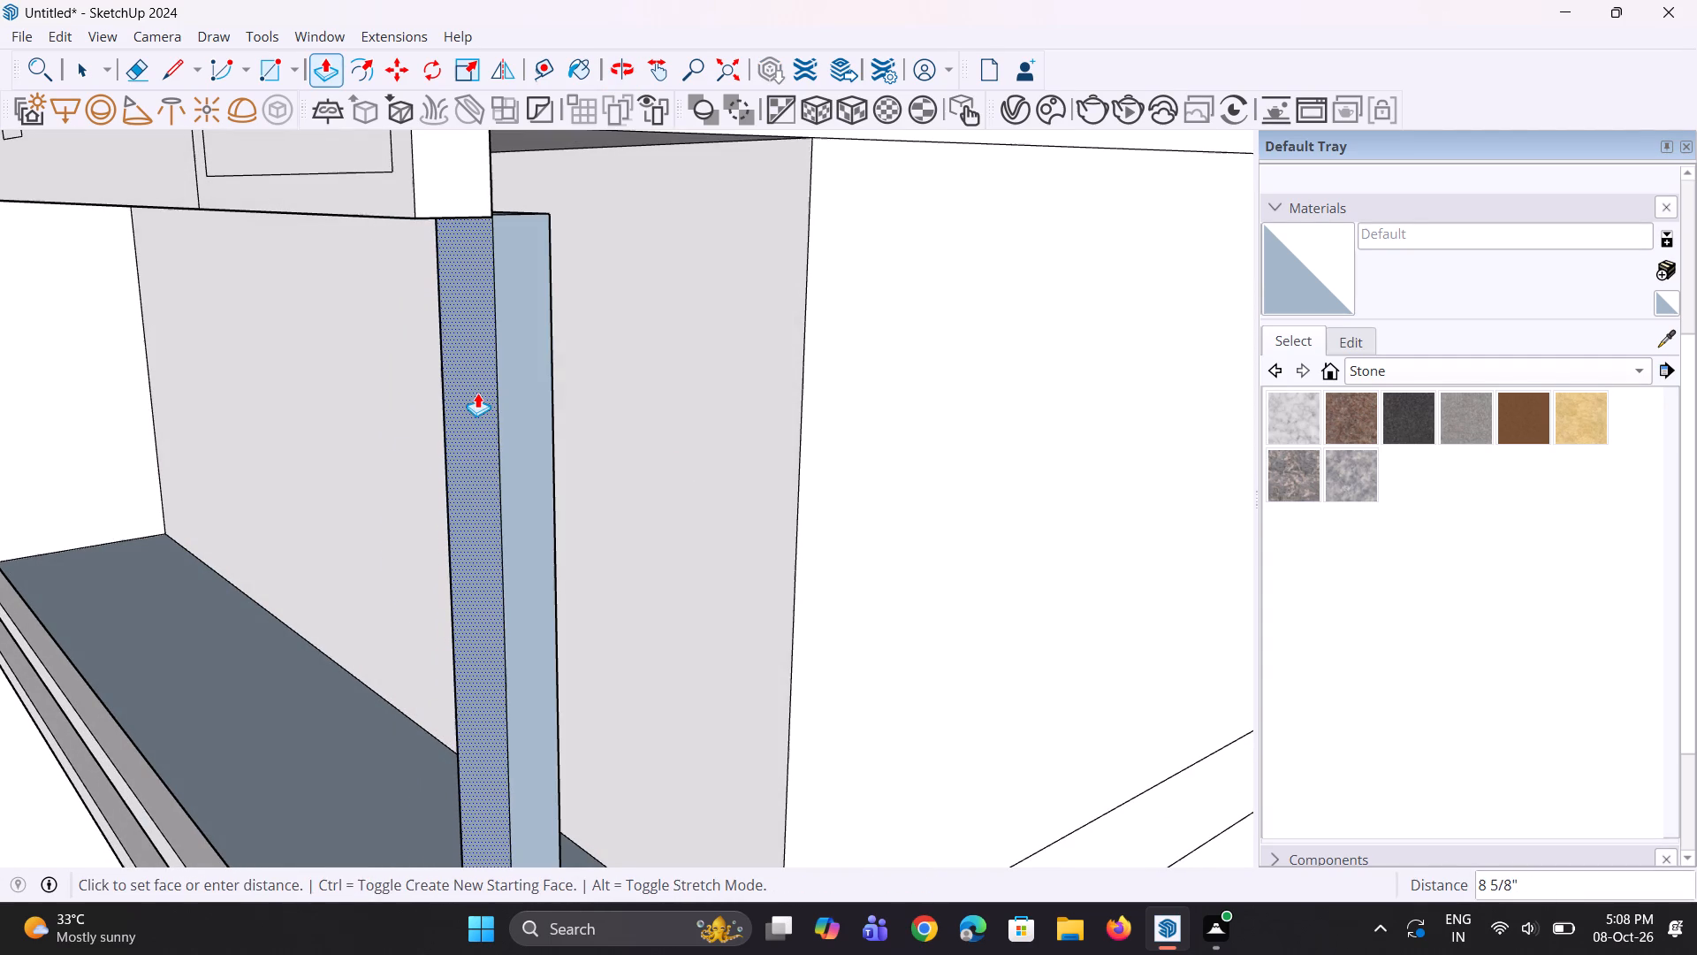
left_click(477, 393)
middle_click_drag(528, 378, 260, 459)
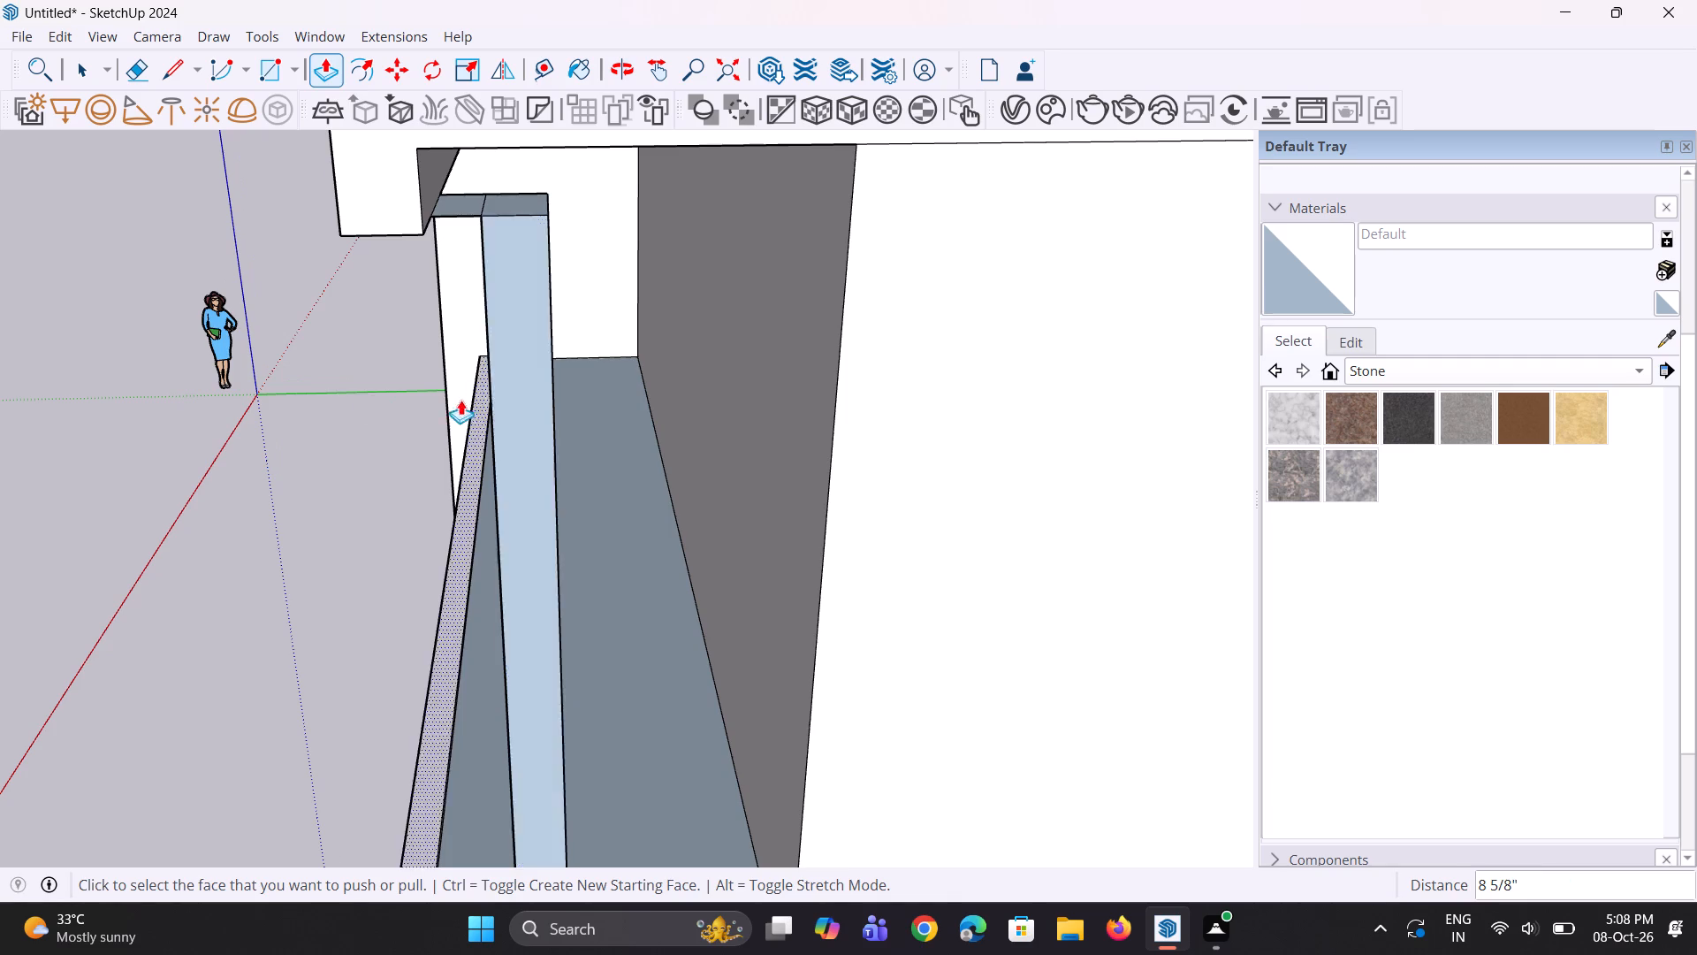
middle_click_drag(474, 416, 546, 403)
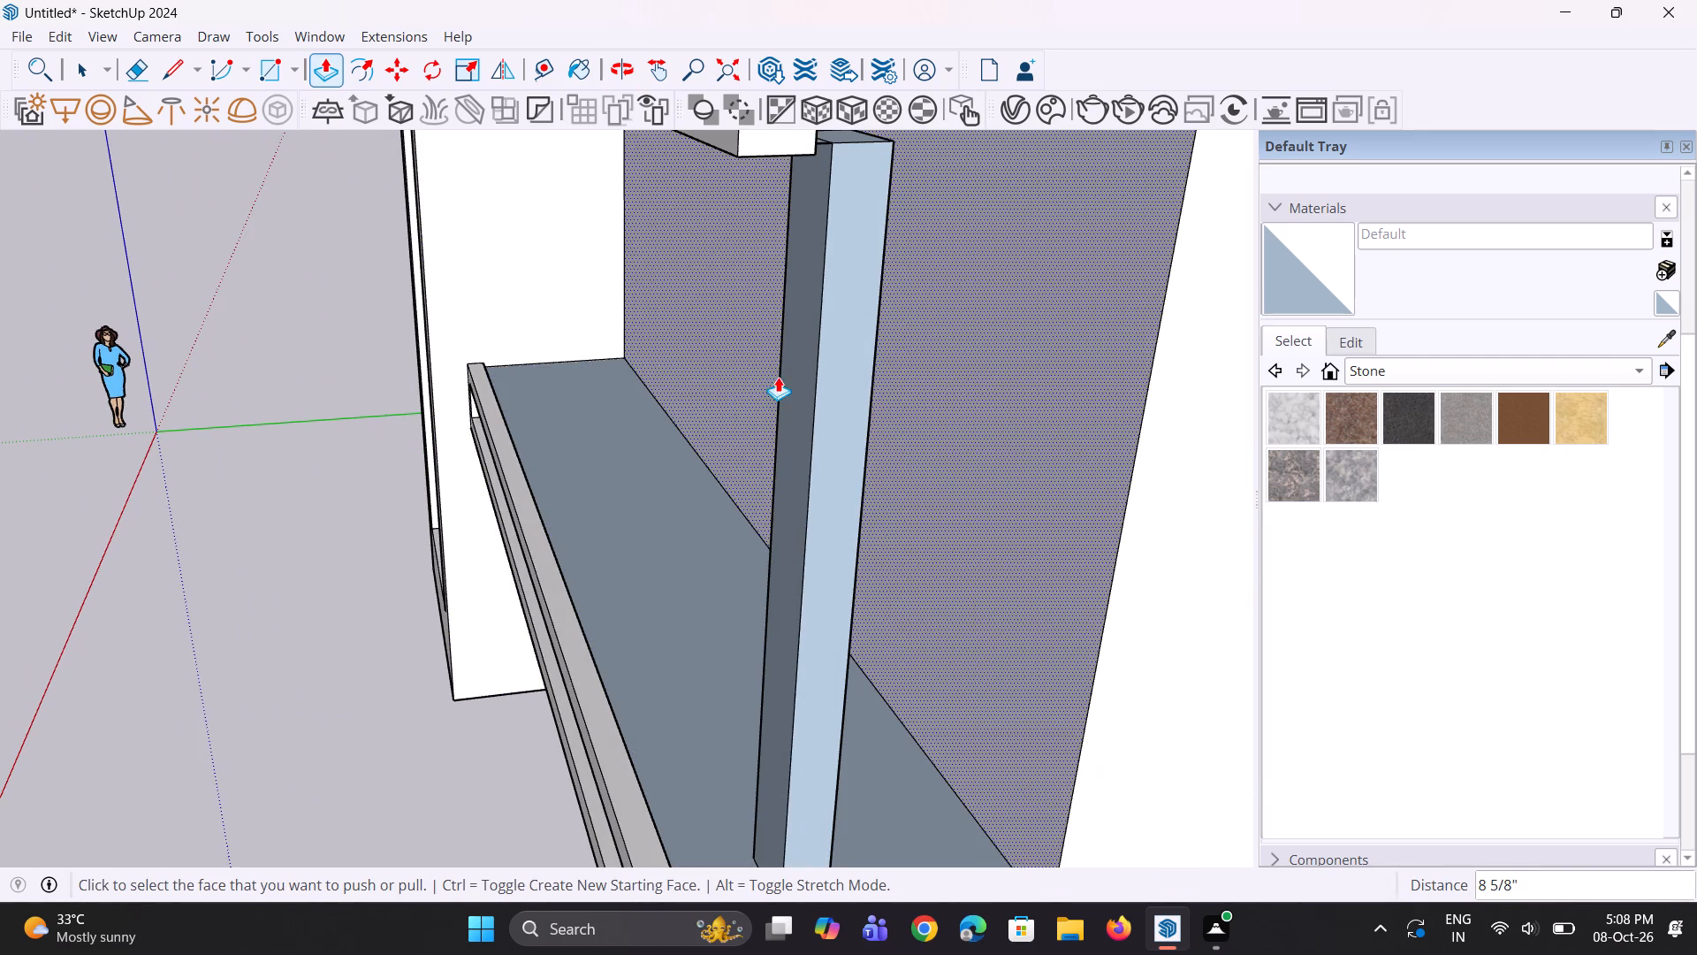
left_click(793, 378)
left_click(777, 381)
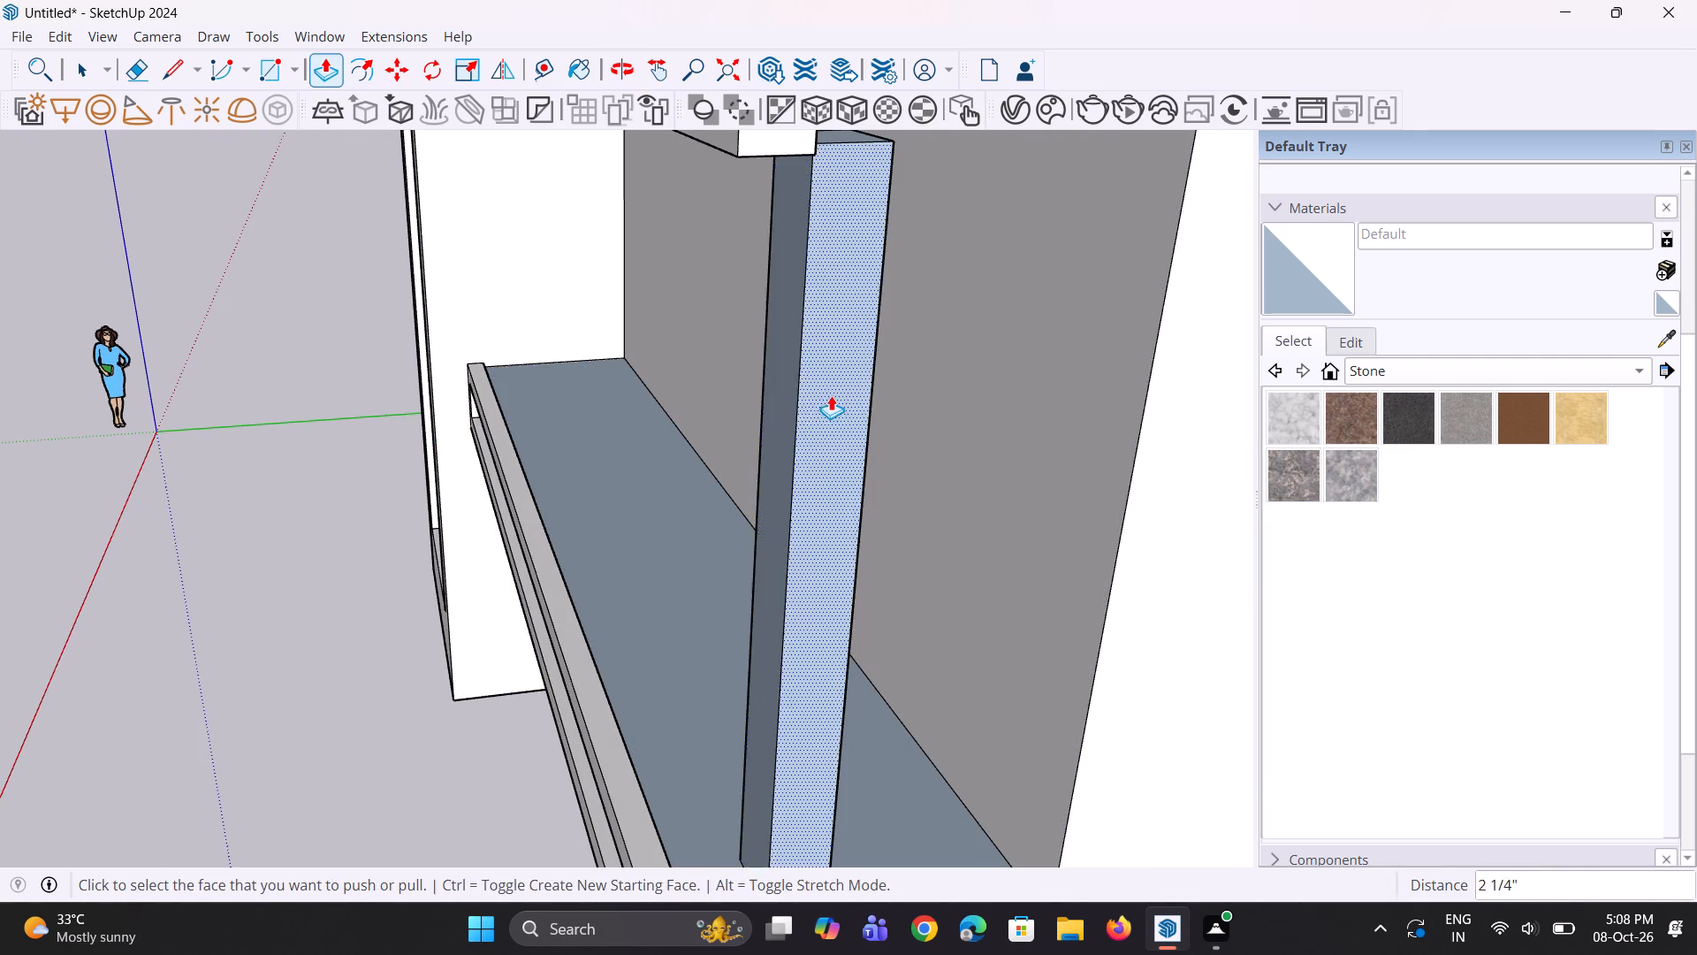
Push/Pull the column's front face forward about 3 1/4" to line up with the back of the roof border.
middle_click_drag(835, 401, 763, 447)
scroll(802, 436, "down", 4)
middle_click_drag(859, 424, 822, 411)
scroll(727, 280, "up", 3)
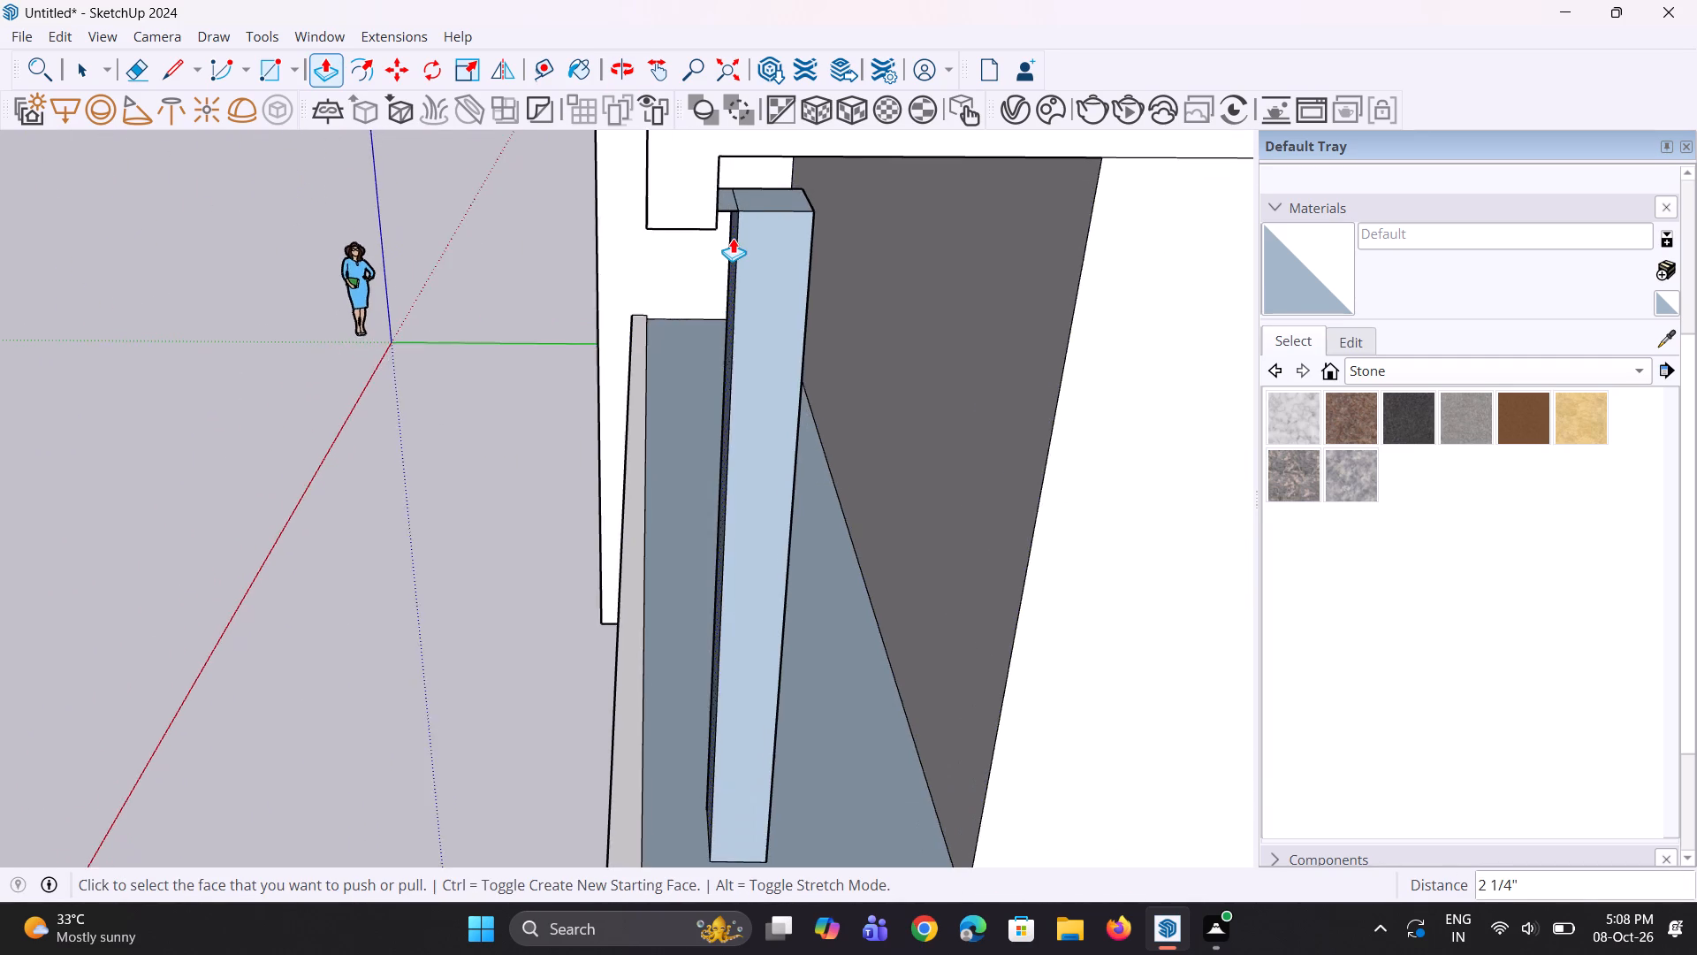
scroll(733, 238, "up", 5)
left_click(733, 233)
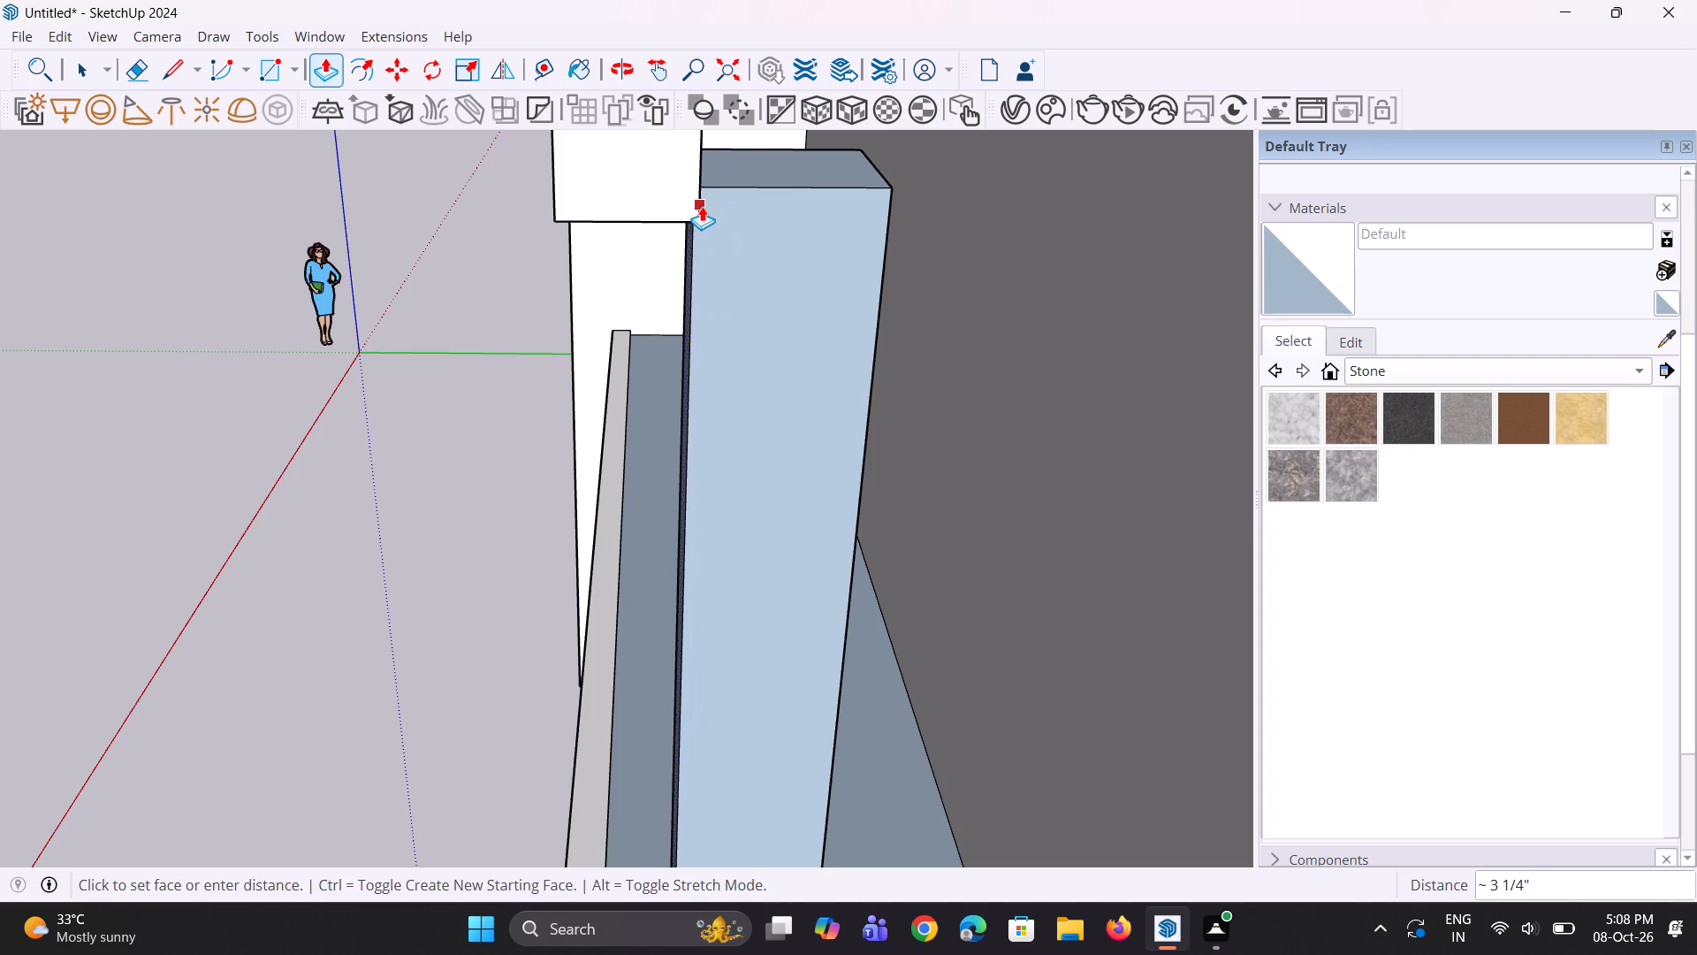
left_click(702, 206)
Push the column's back face forward, away from the house wall, to make the column thinner.
middle_click_drag(774, 321, 580, 308)
left_click(942, 332)
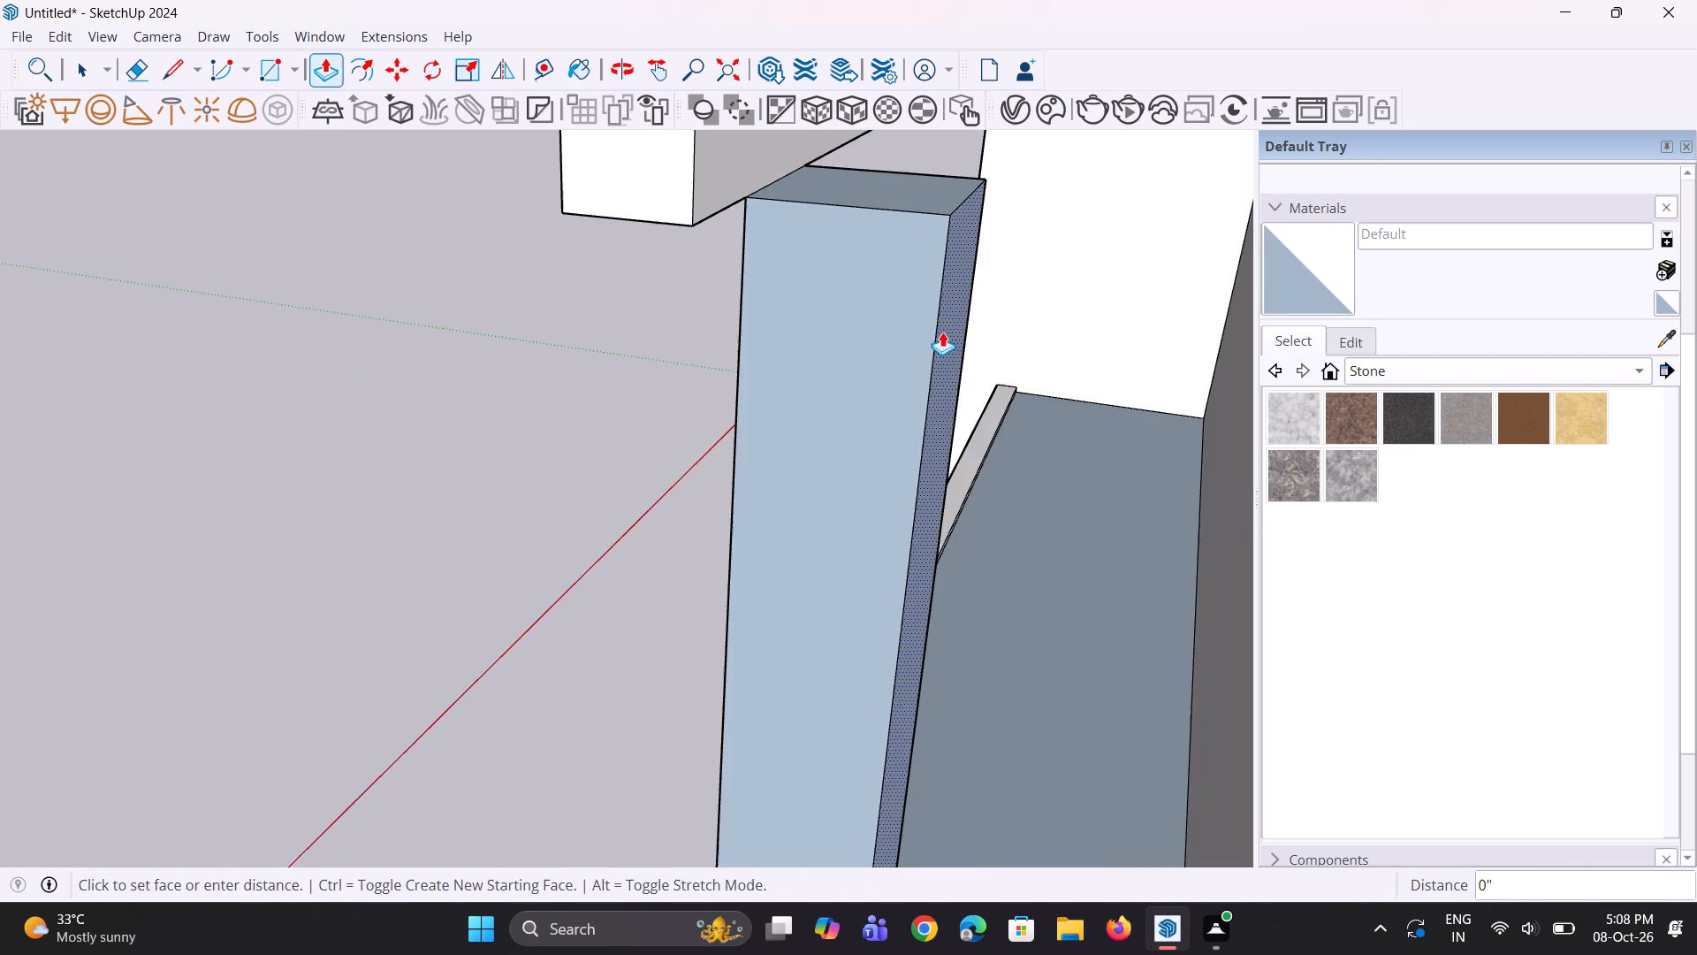
left_click(891, 311)
Push/Pull the column's top face up about 9 1/16" to meet the underside of the roof.
scroll(790, 389, "down", 4)
middle_click_drag(804, 383, 826, 353)
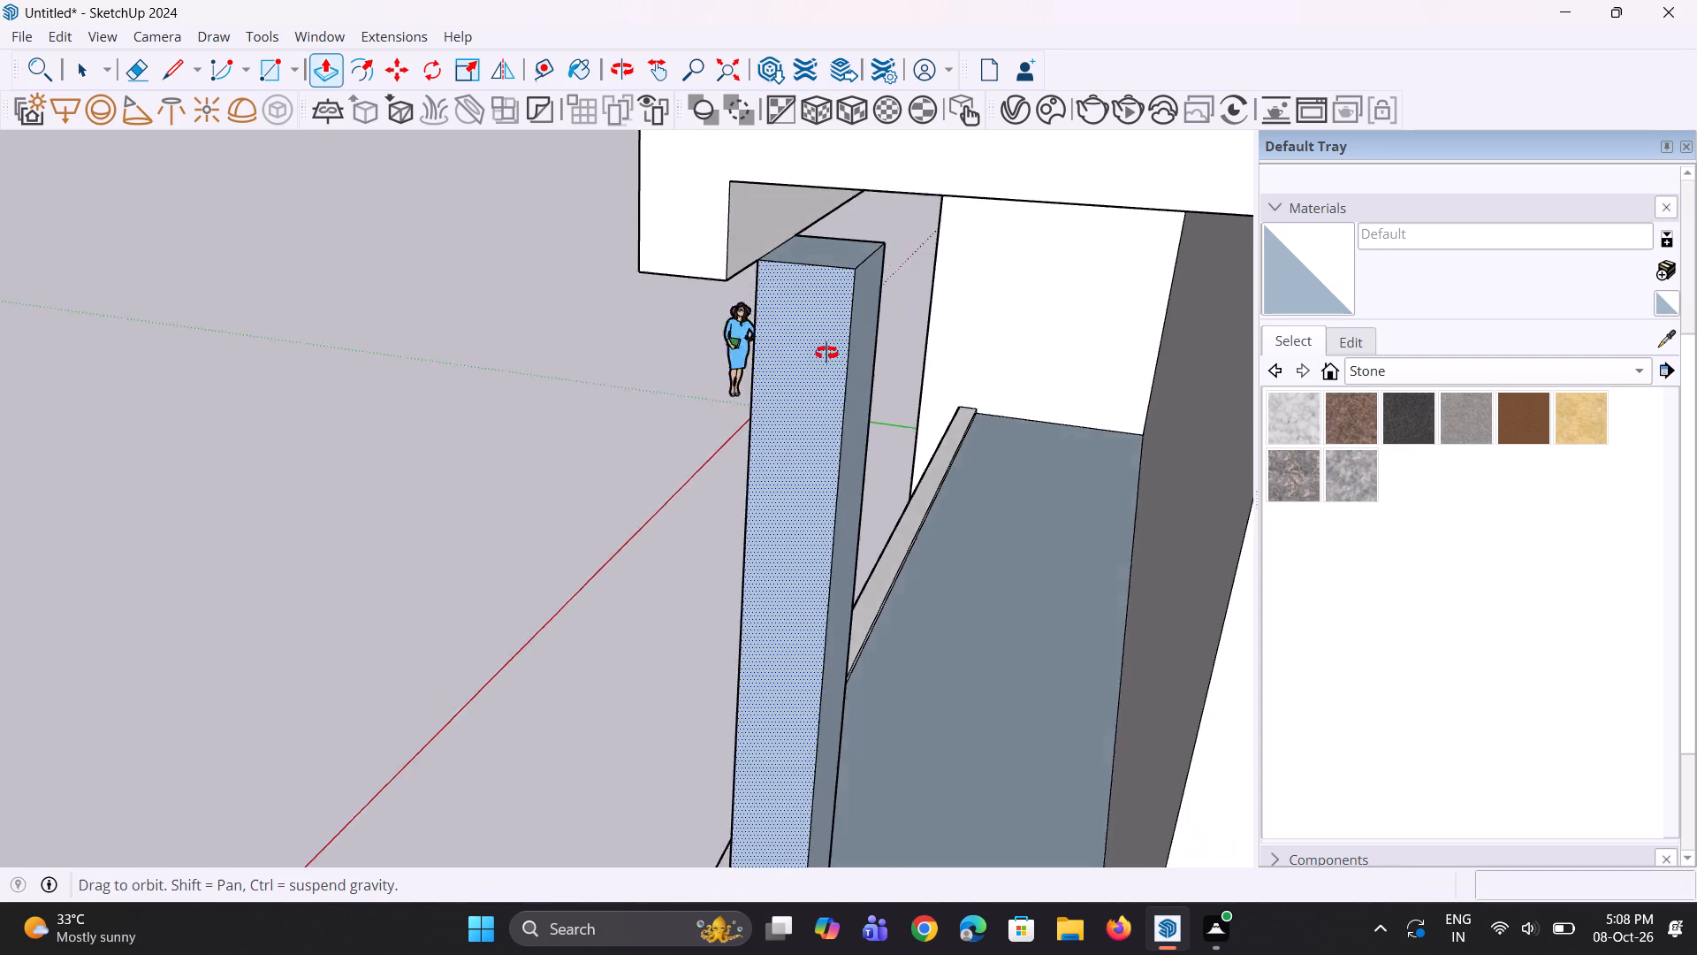
middle_click_drag(826, 353, 870, 247)
middle_click_drag(828, 292, 786, 453)
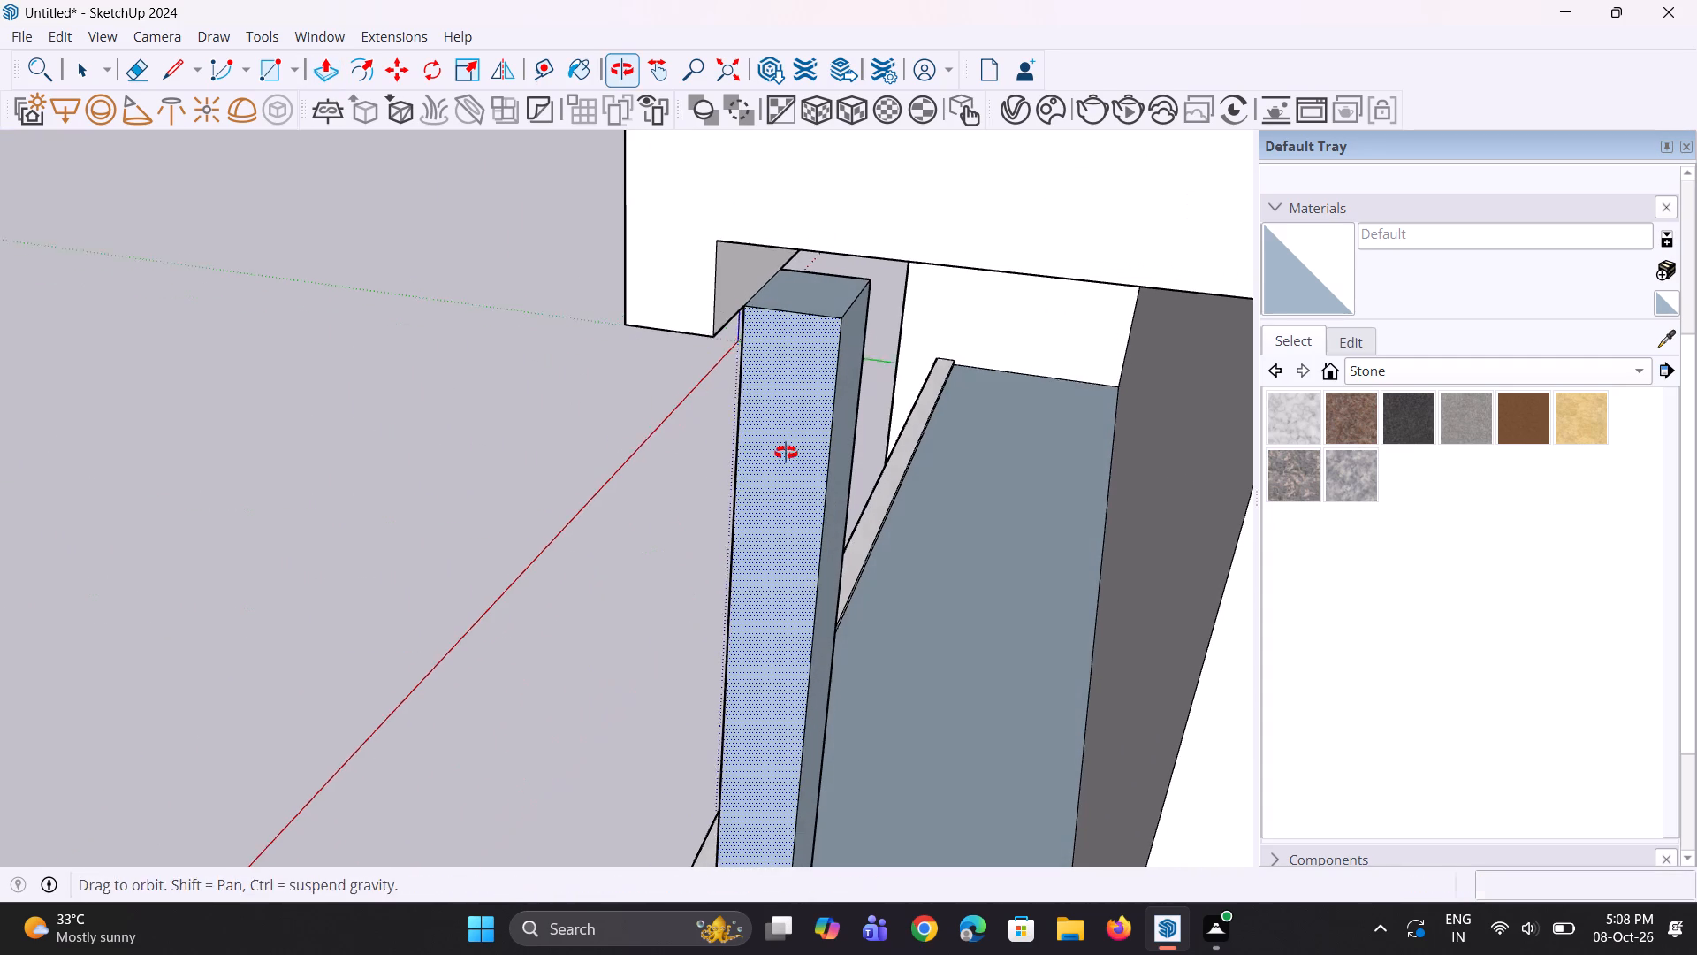
middle_click_drag(786, 453, 786, 451)
left_click(813, 302)
middle_click_drag(813, 302, 854, 226)
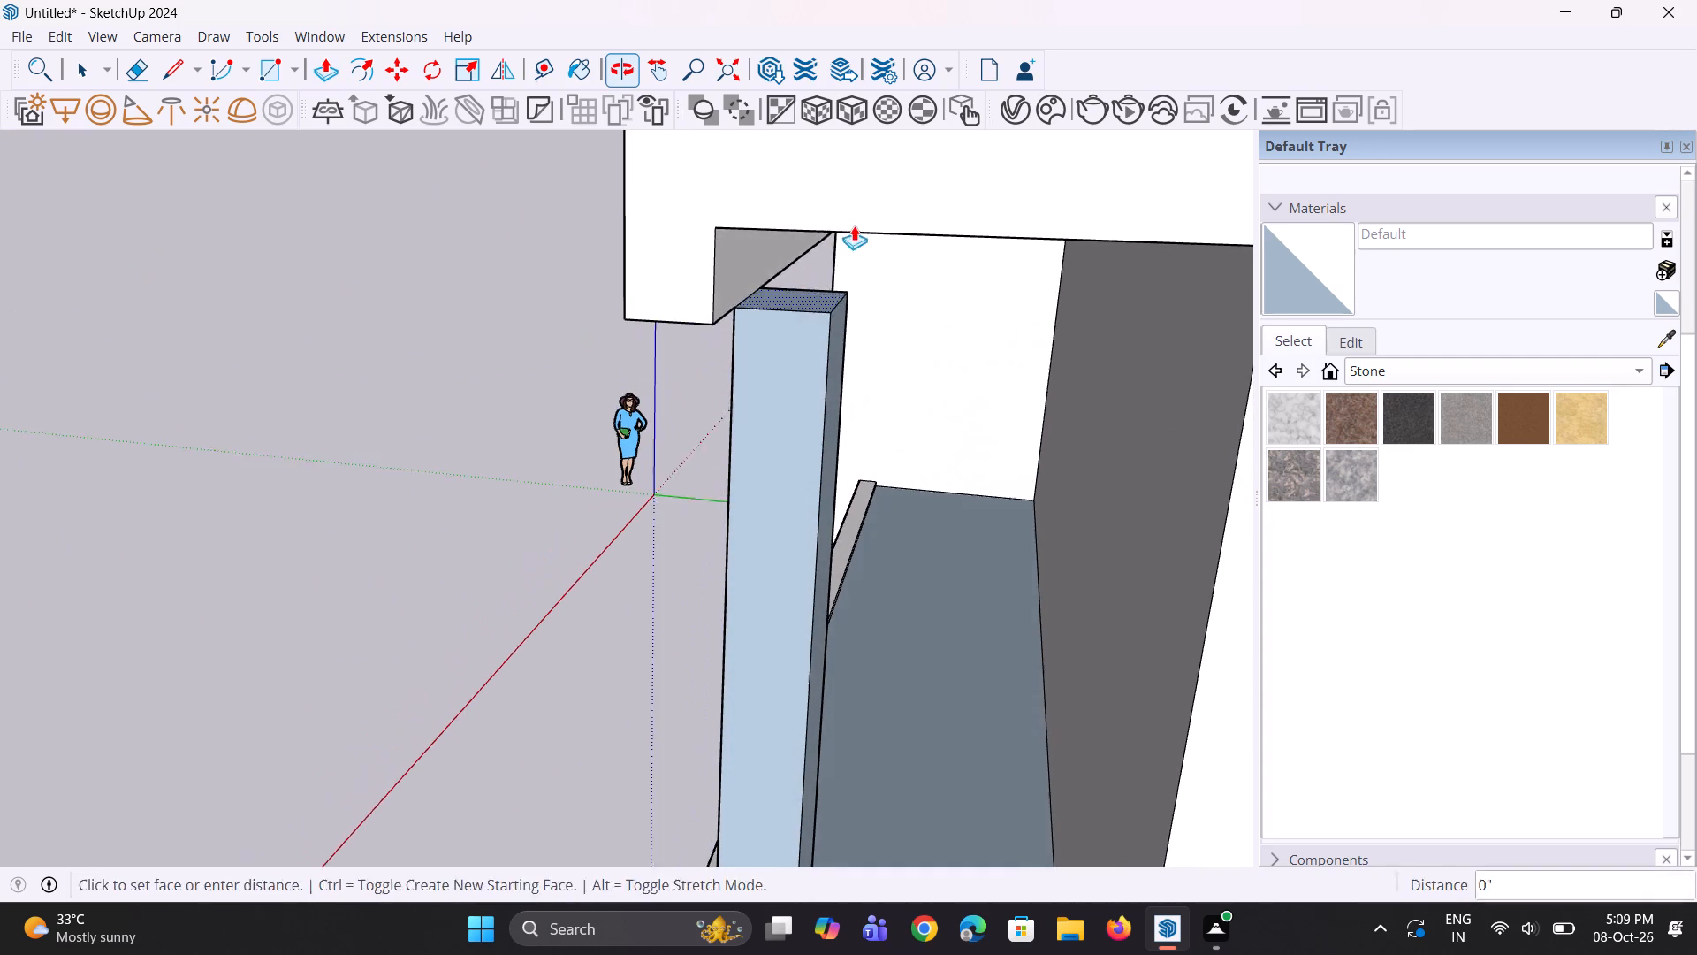
left_click(841, 212)
middle_click_drag(832, 350, 944, 288)
scroll(919, 355, "down", 2)
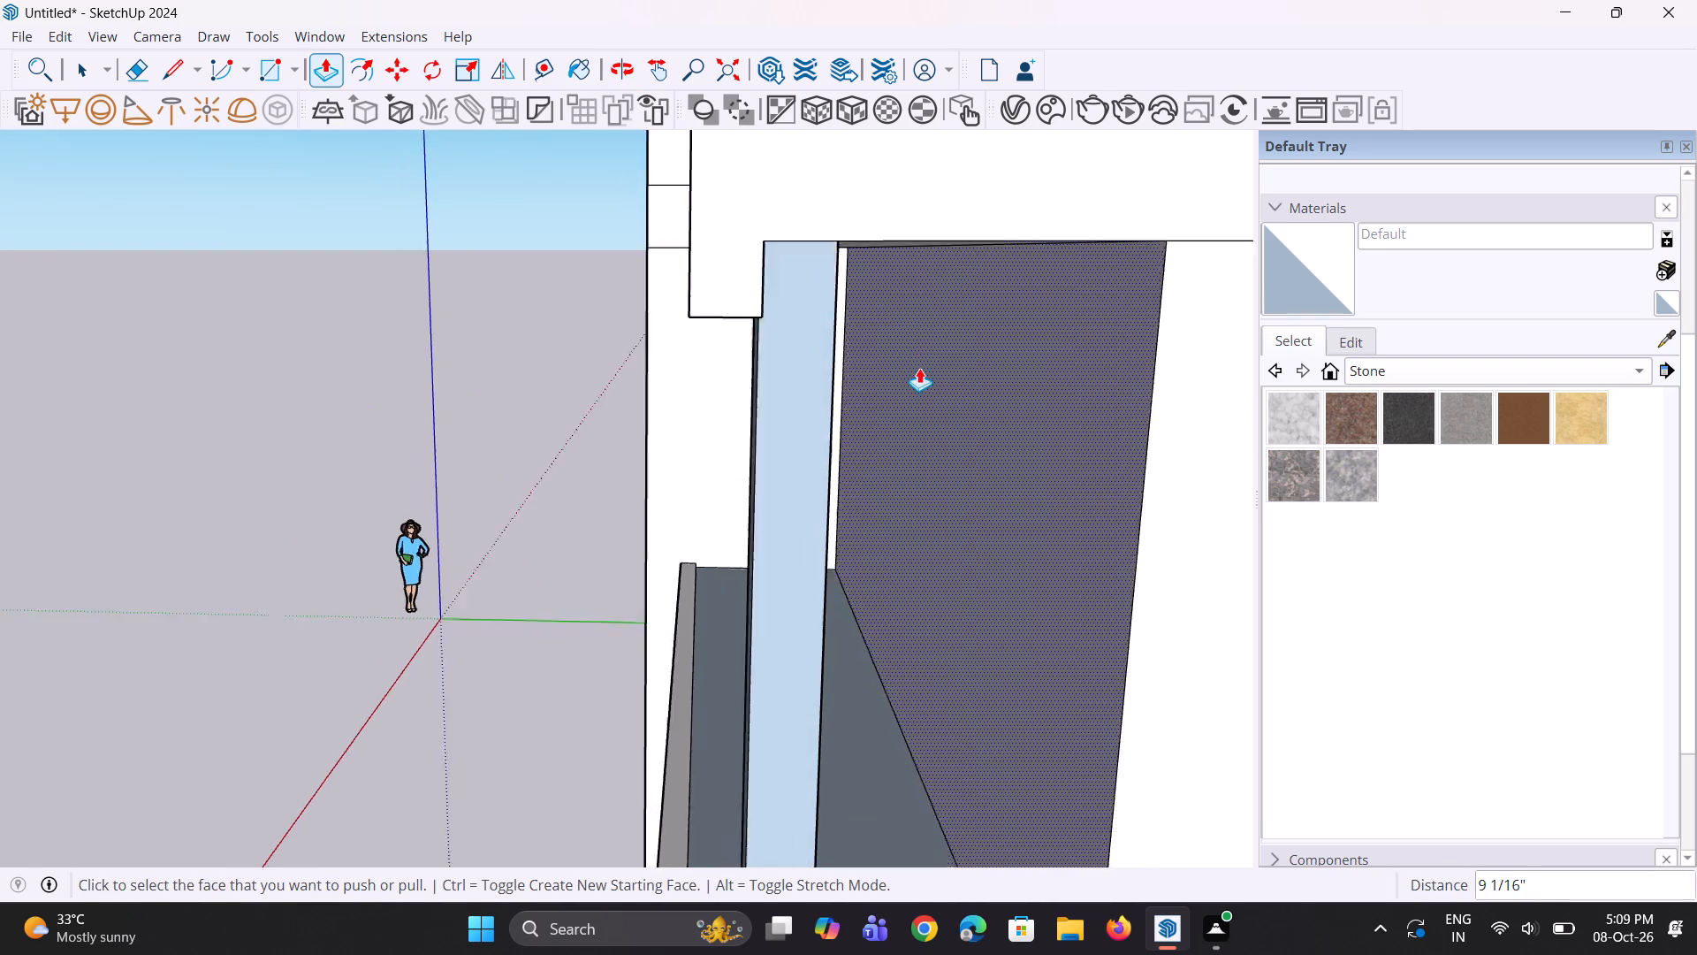
Push/Pull the column's outer side face, away from the tower, inward about 2 15/16" to narrow the column.
scroll(919, 368, "down", 7)
middle_click_drag(801, 437, 1123, 588)
middle_click_drag(1001, 563, 1101, 585)
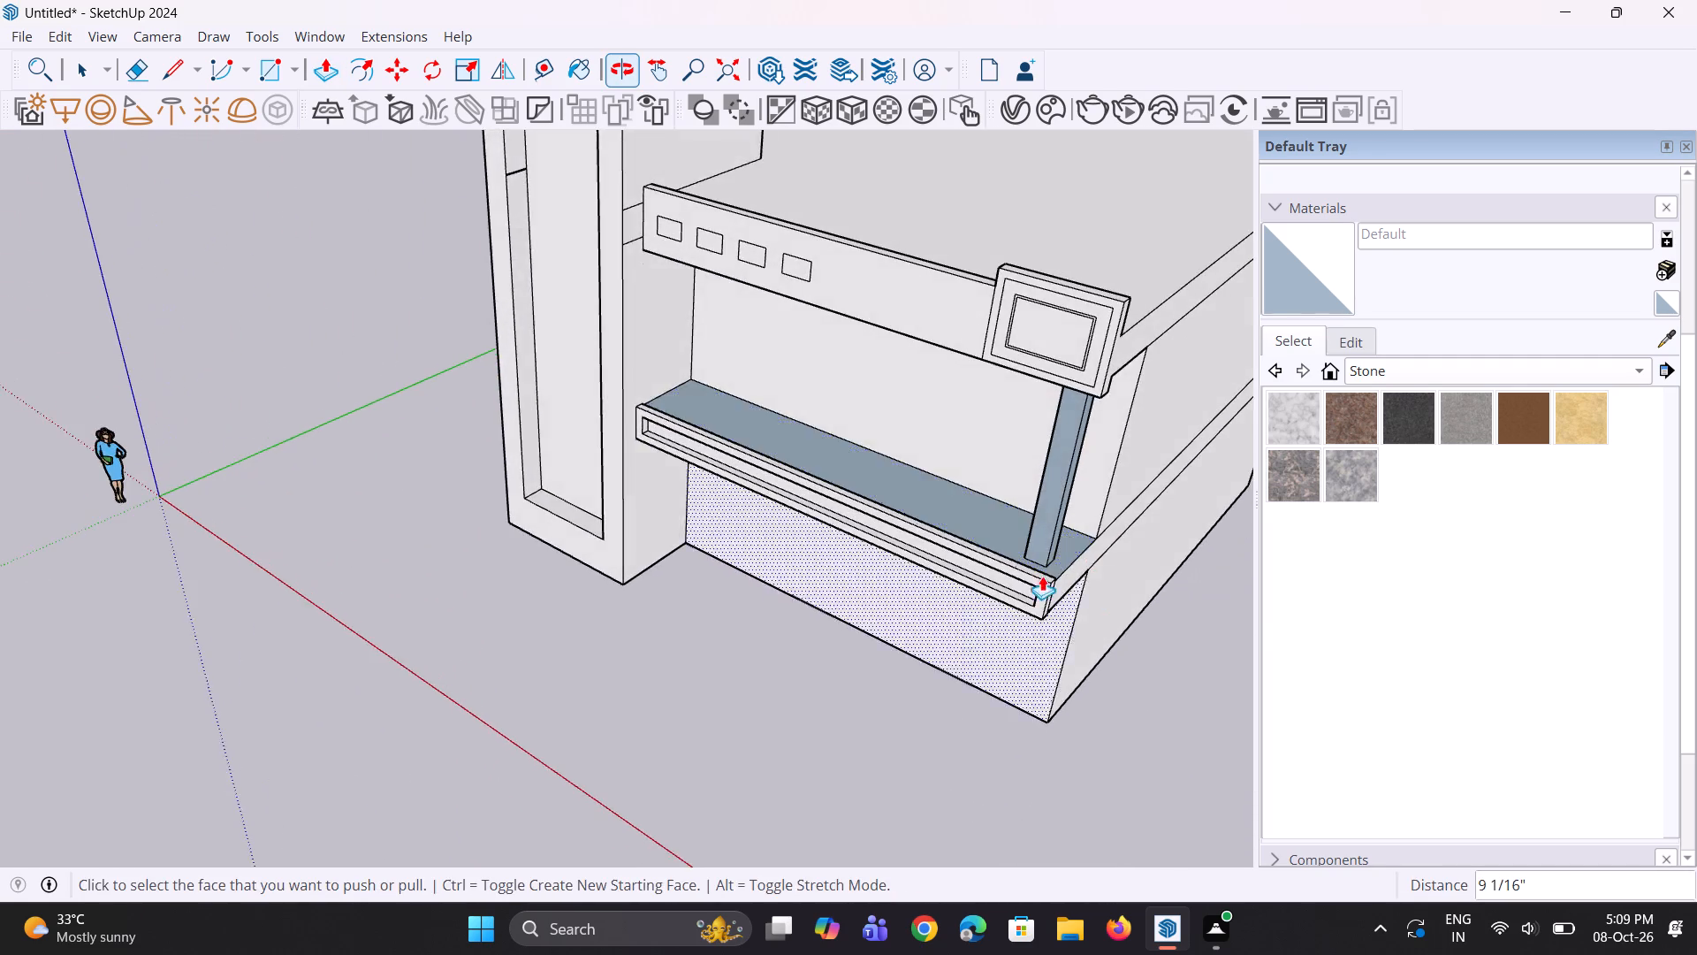
scroll(978, 548, "down", 3)
middle_click_drag(995, 528, 1002, 489)
scroll(1014, 498, "up", 7)
middle_click_drag(1115, 545, 1072, 533)
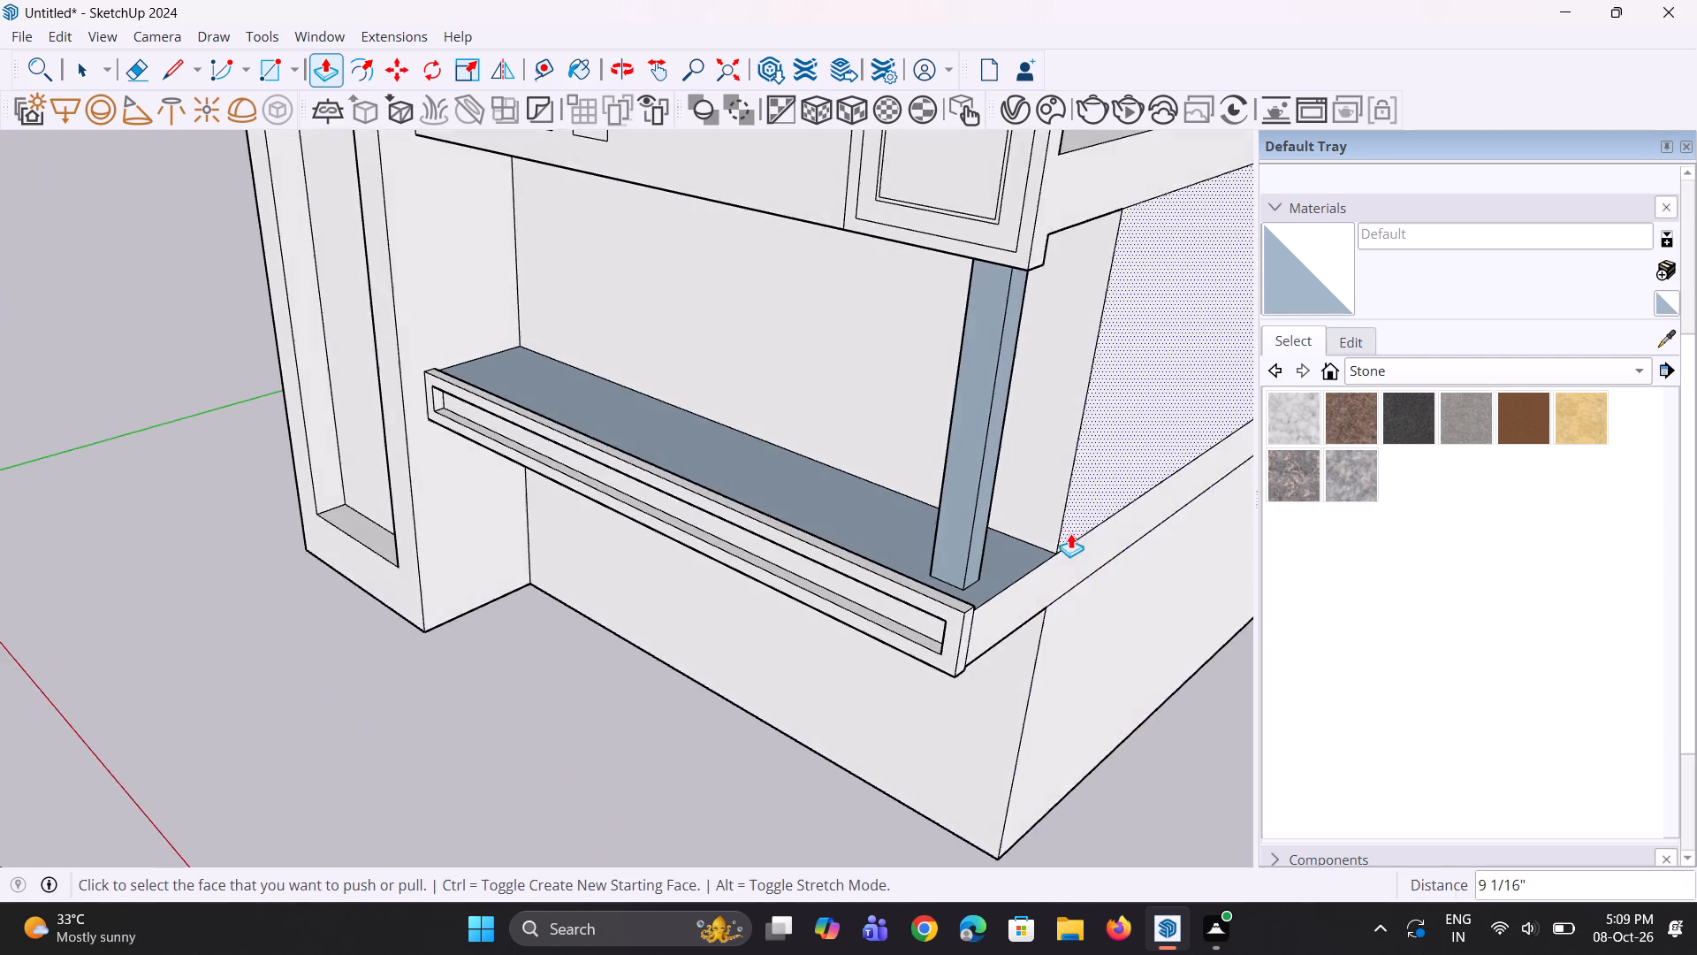
scroll(1081, 537, "up", 5)
left_click(930, 524)
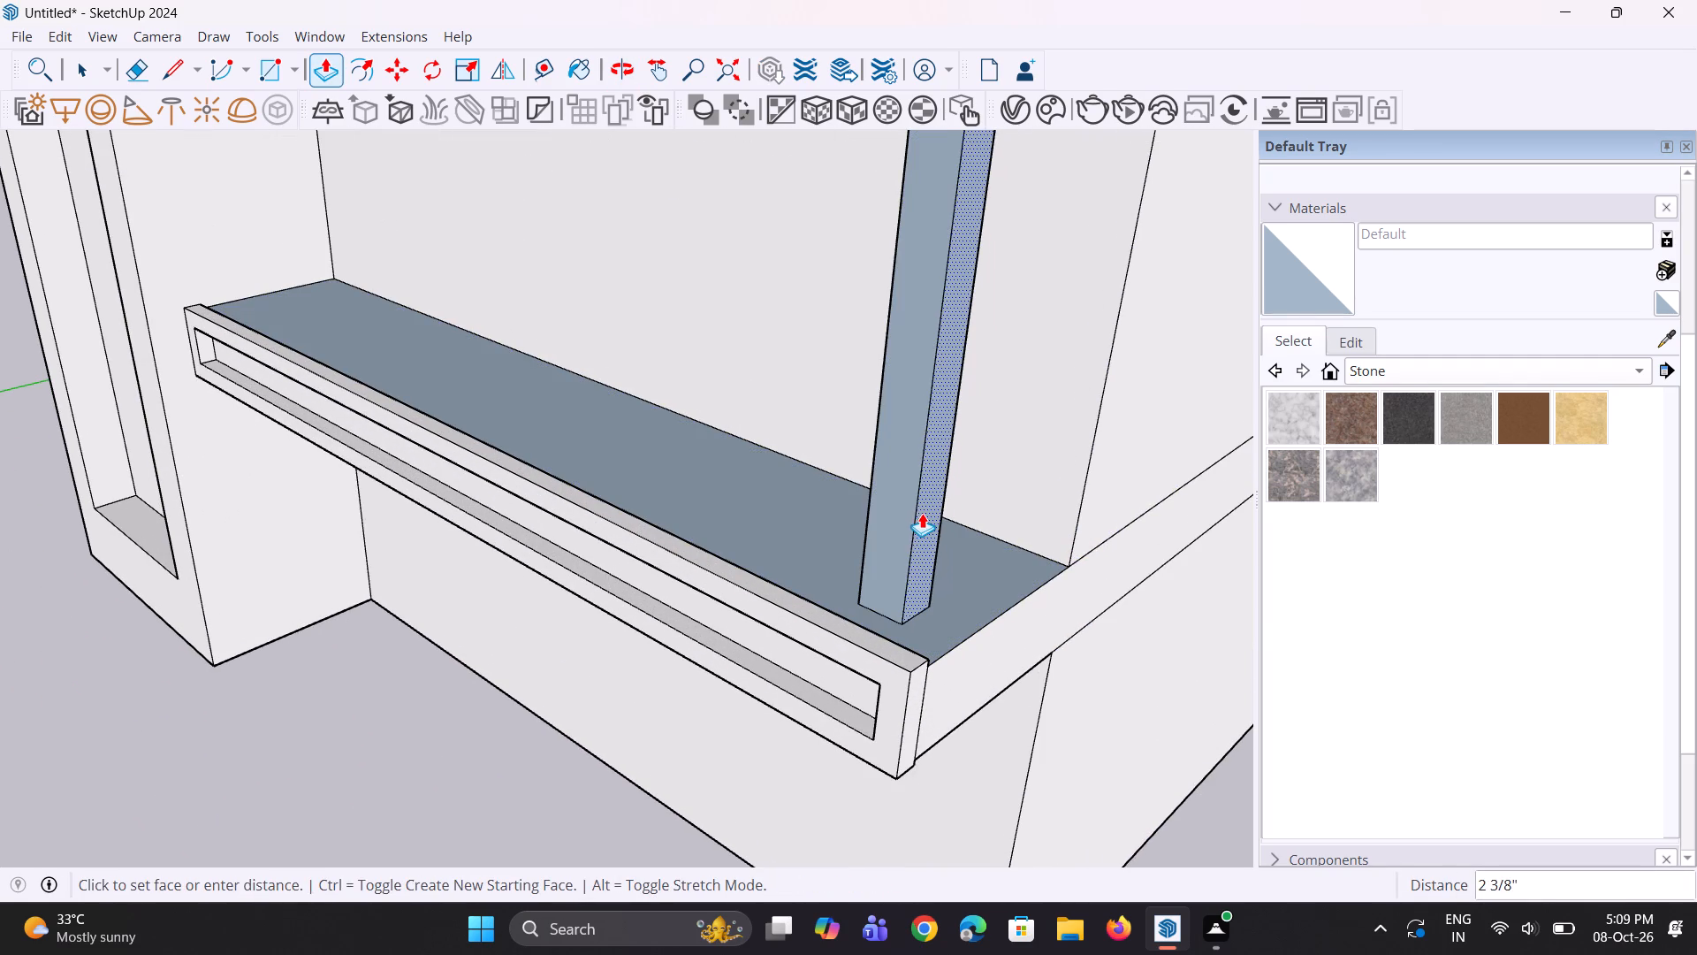
left_click(920, 510)
Push/Pull the recessed front panel of the lower slab band forward about 9 3/4" to make its recess shallower.
middle_click_drag(901, 631, 1049, 633)
scroll(961, 624, "down", 2)
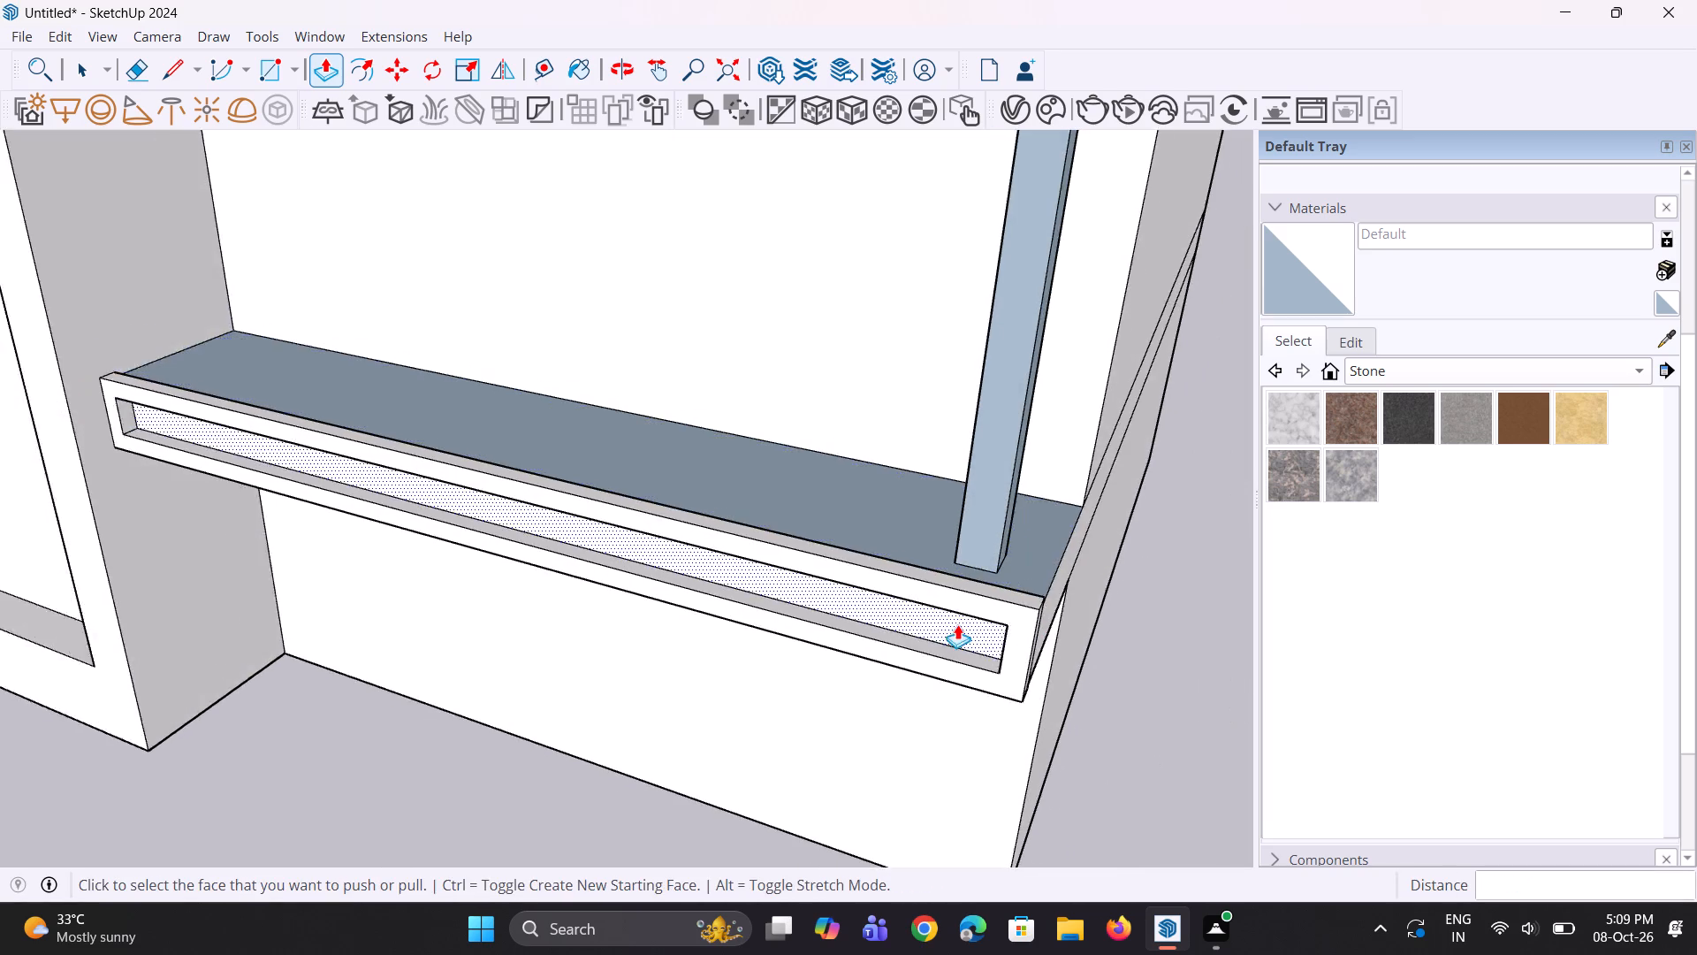
scroll(957, 624, "down", 6)
middle_click_drag(943, 599, 953, 541)
middle_click_drag(961, 583, 998, 600)
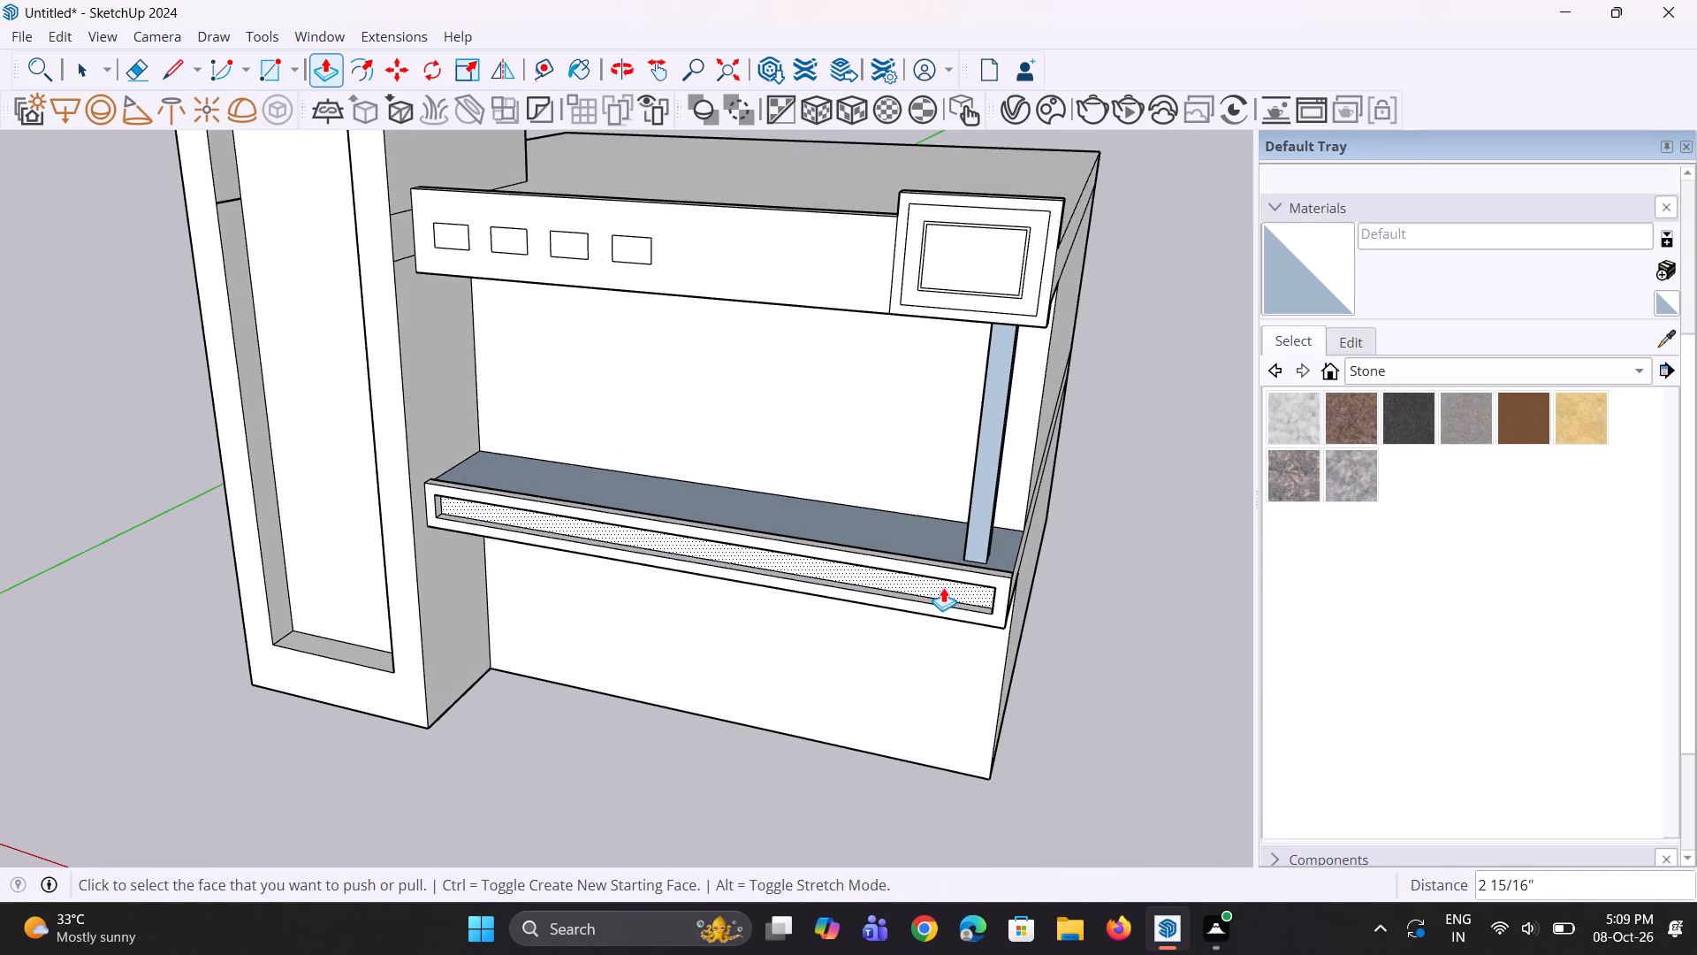
left_click_drag(942, 592, 947, 614)
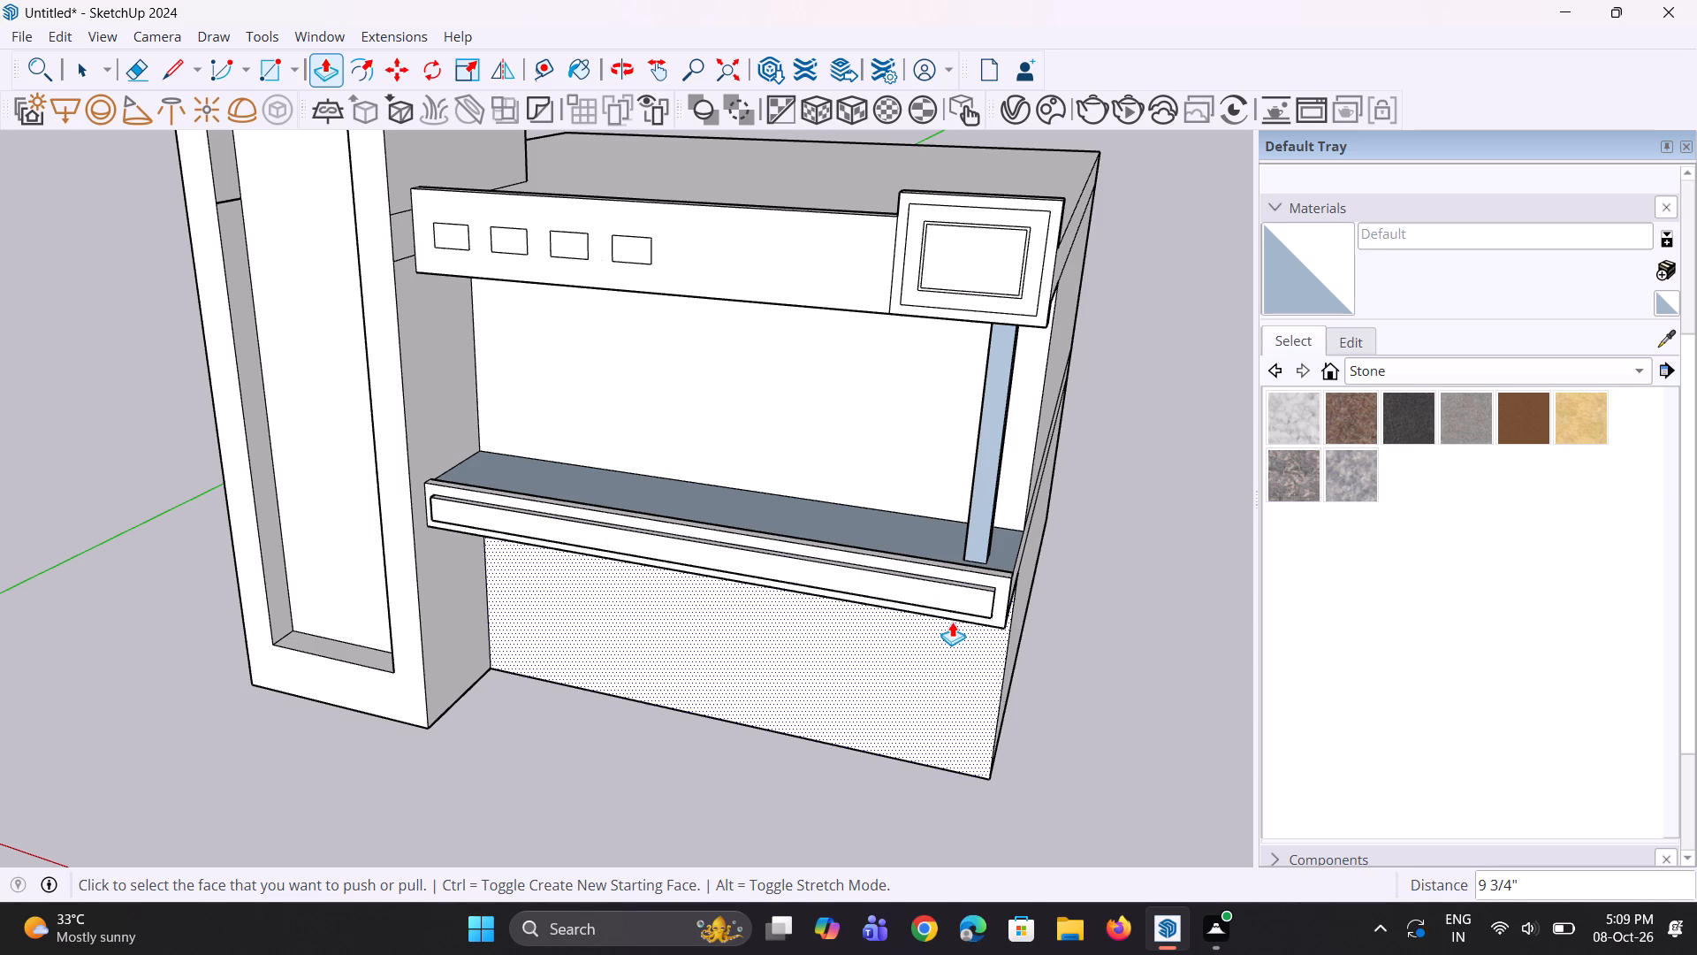
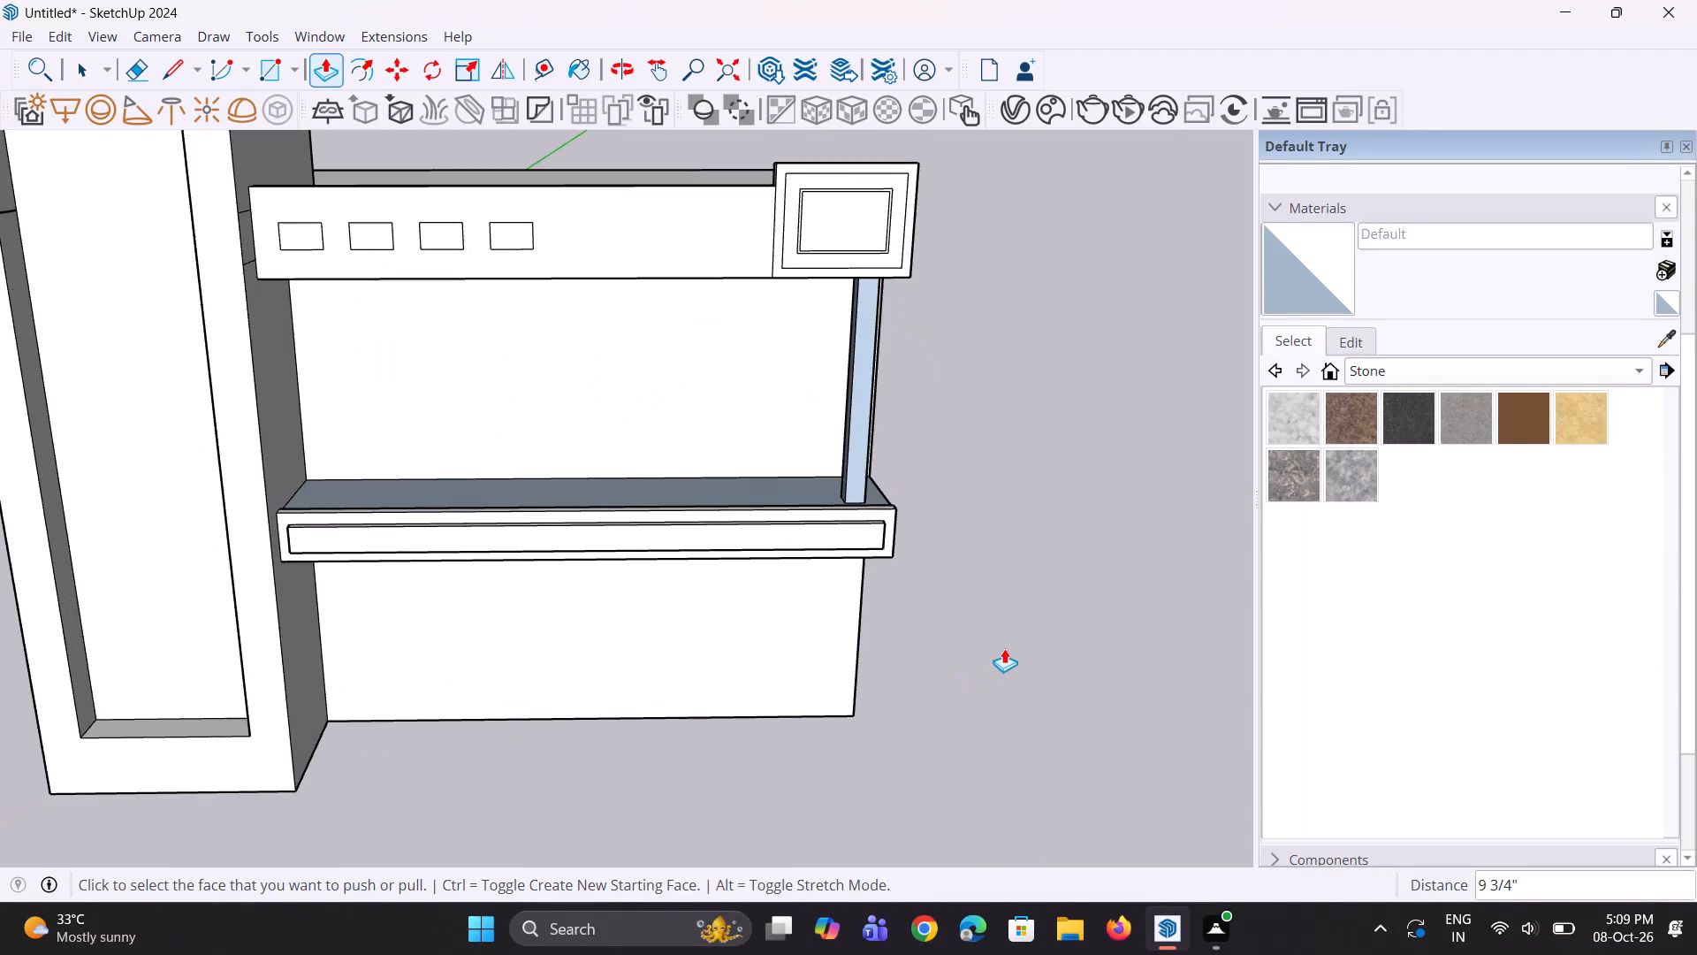
Draw a door rectangle about 3' 5" by 6' 11" on the upper-floor front wall, beside the column.
scroll(1001, 648, "up", 3)
middle_click_drag(947, 642, 947, 644)
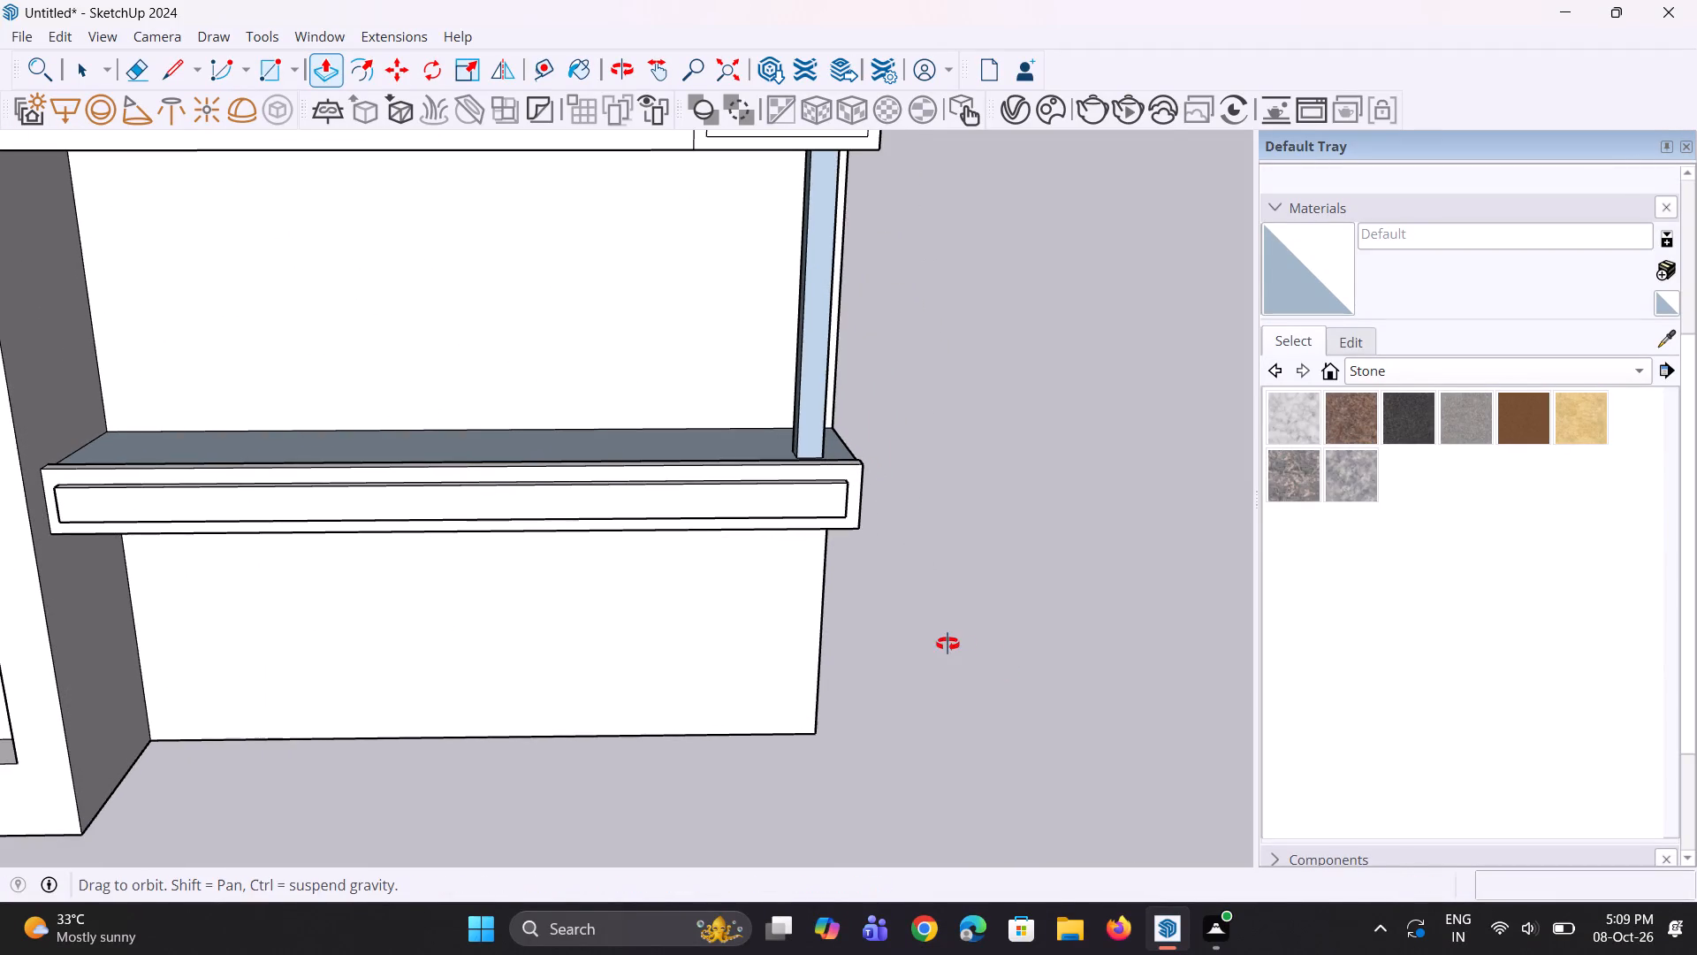
middle_click_drag(947, 644, 978, 675)
scroll(854, 634, "up", 3)
middle_click_drag(845, 627, 834, 684)
scroll(810, 684, "down", 9)
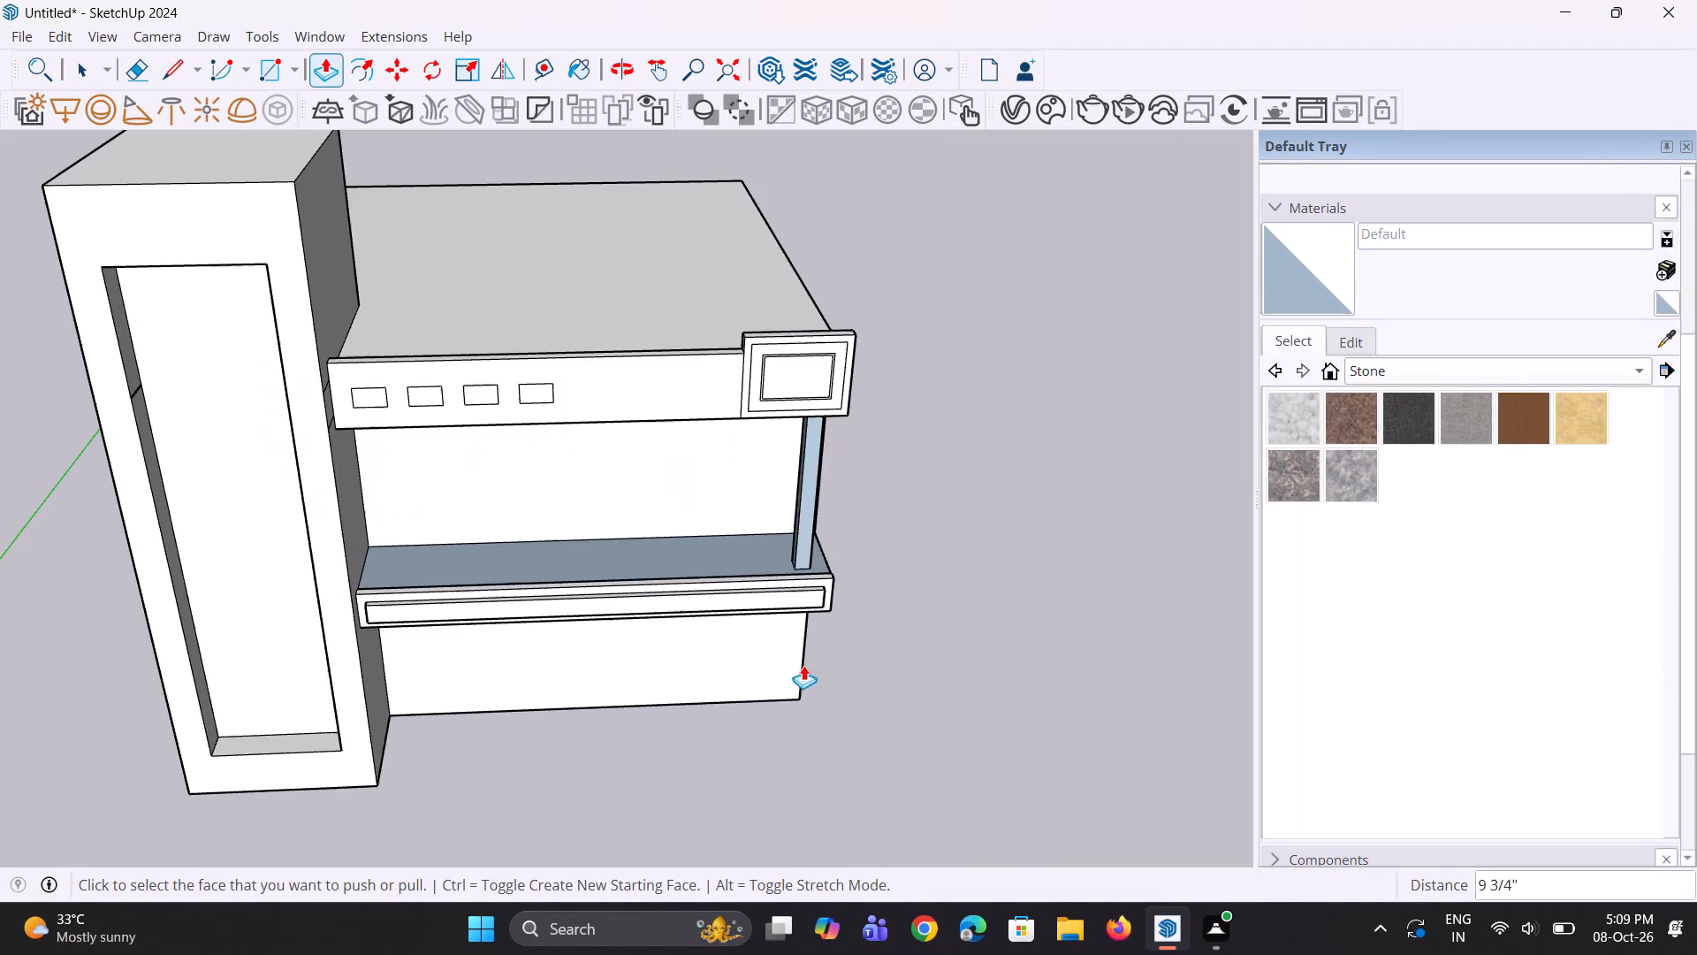
middle_click_drag(782, 588, 778, 491)
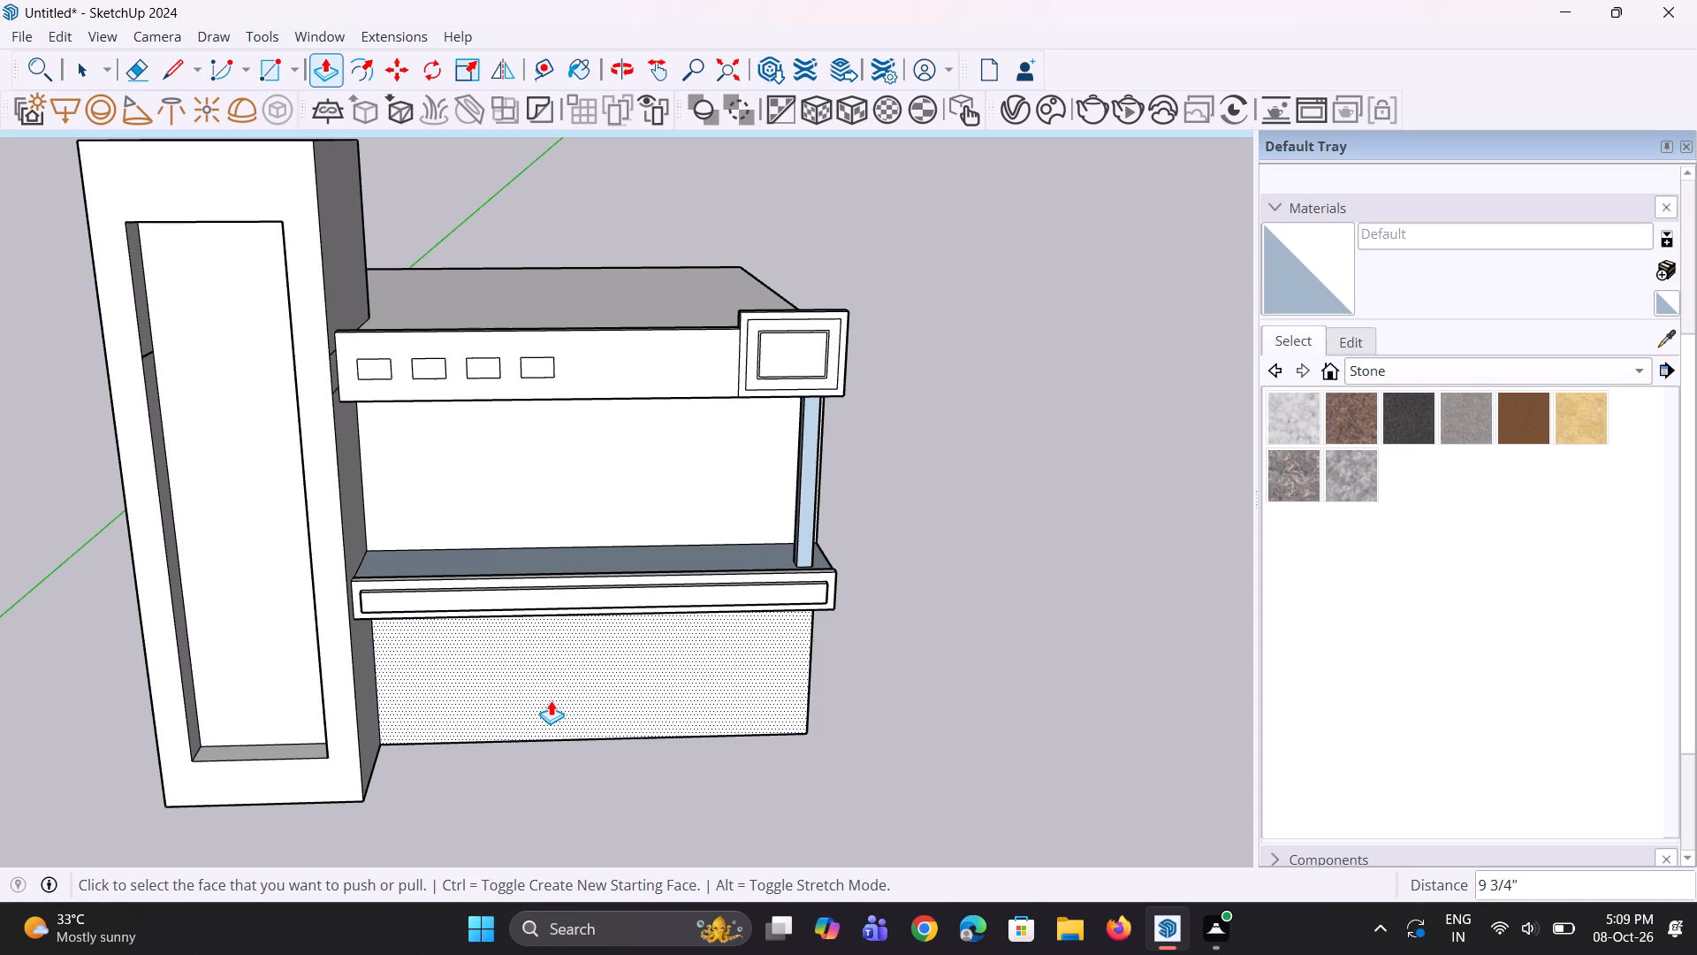
middle_click_drag(558, 632, 569, 637)
middle_click_drag(569, 637, 602, 657)
key("r")
middle_click_drag(624, 745, 631, 653)
scroll(759, 544, "up", 2)
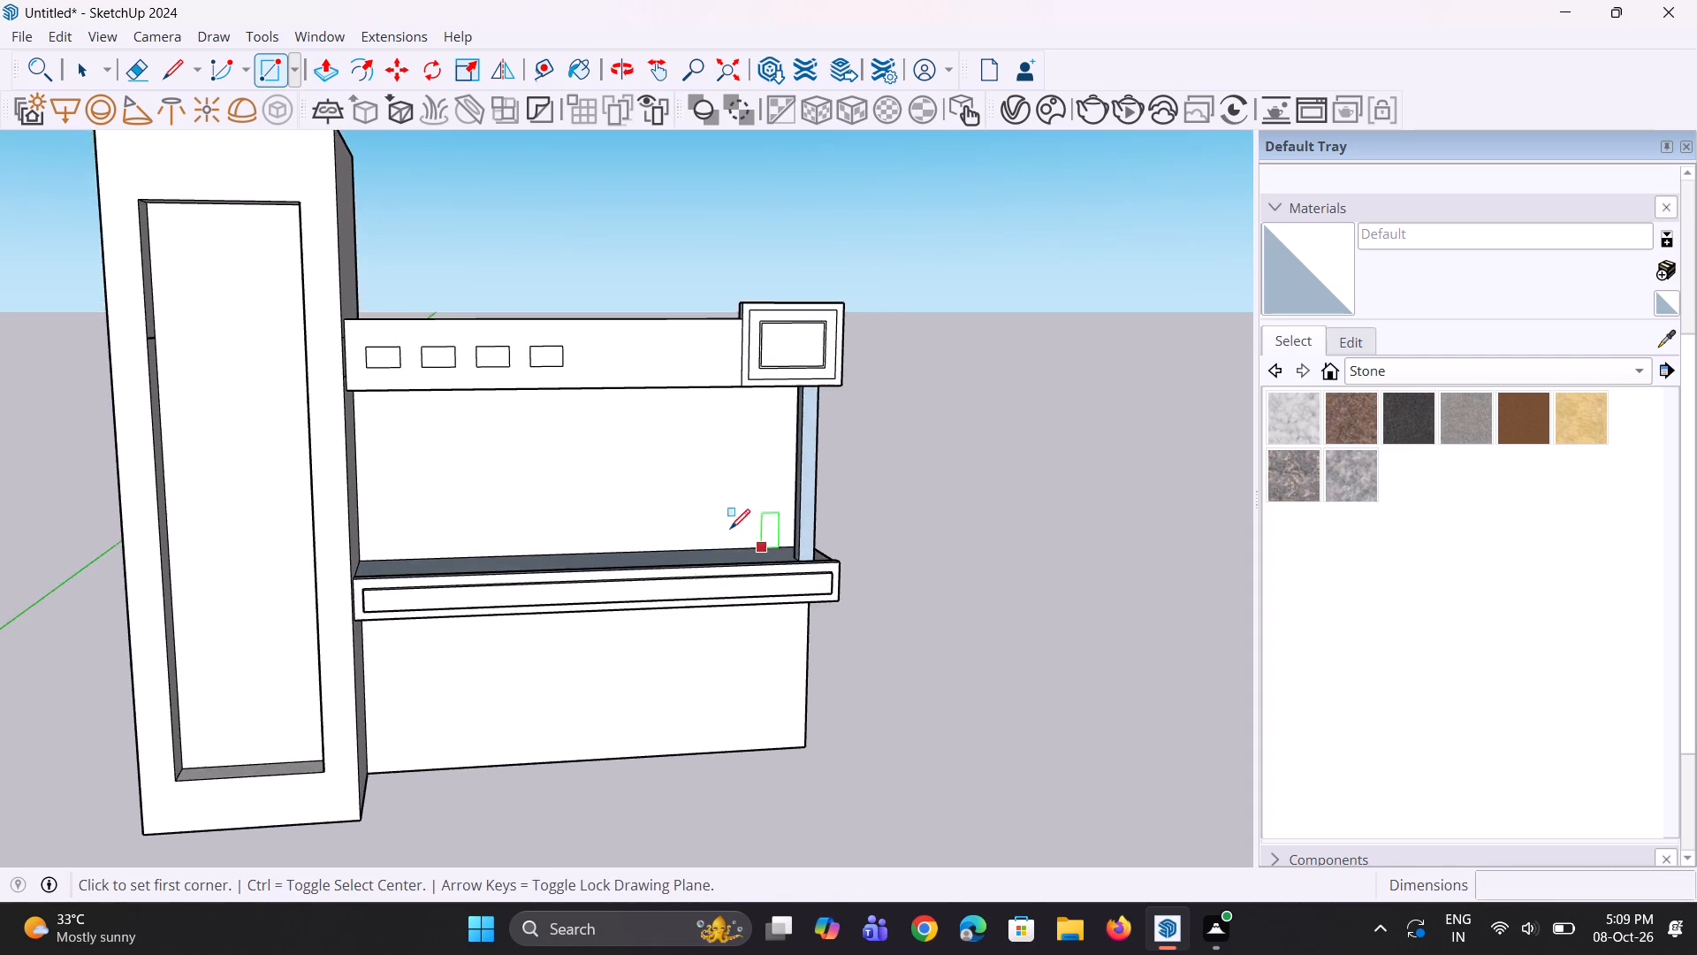
scroll(730, 529, "up", 4)
left_click_drag(666, 531, 678, 516)
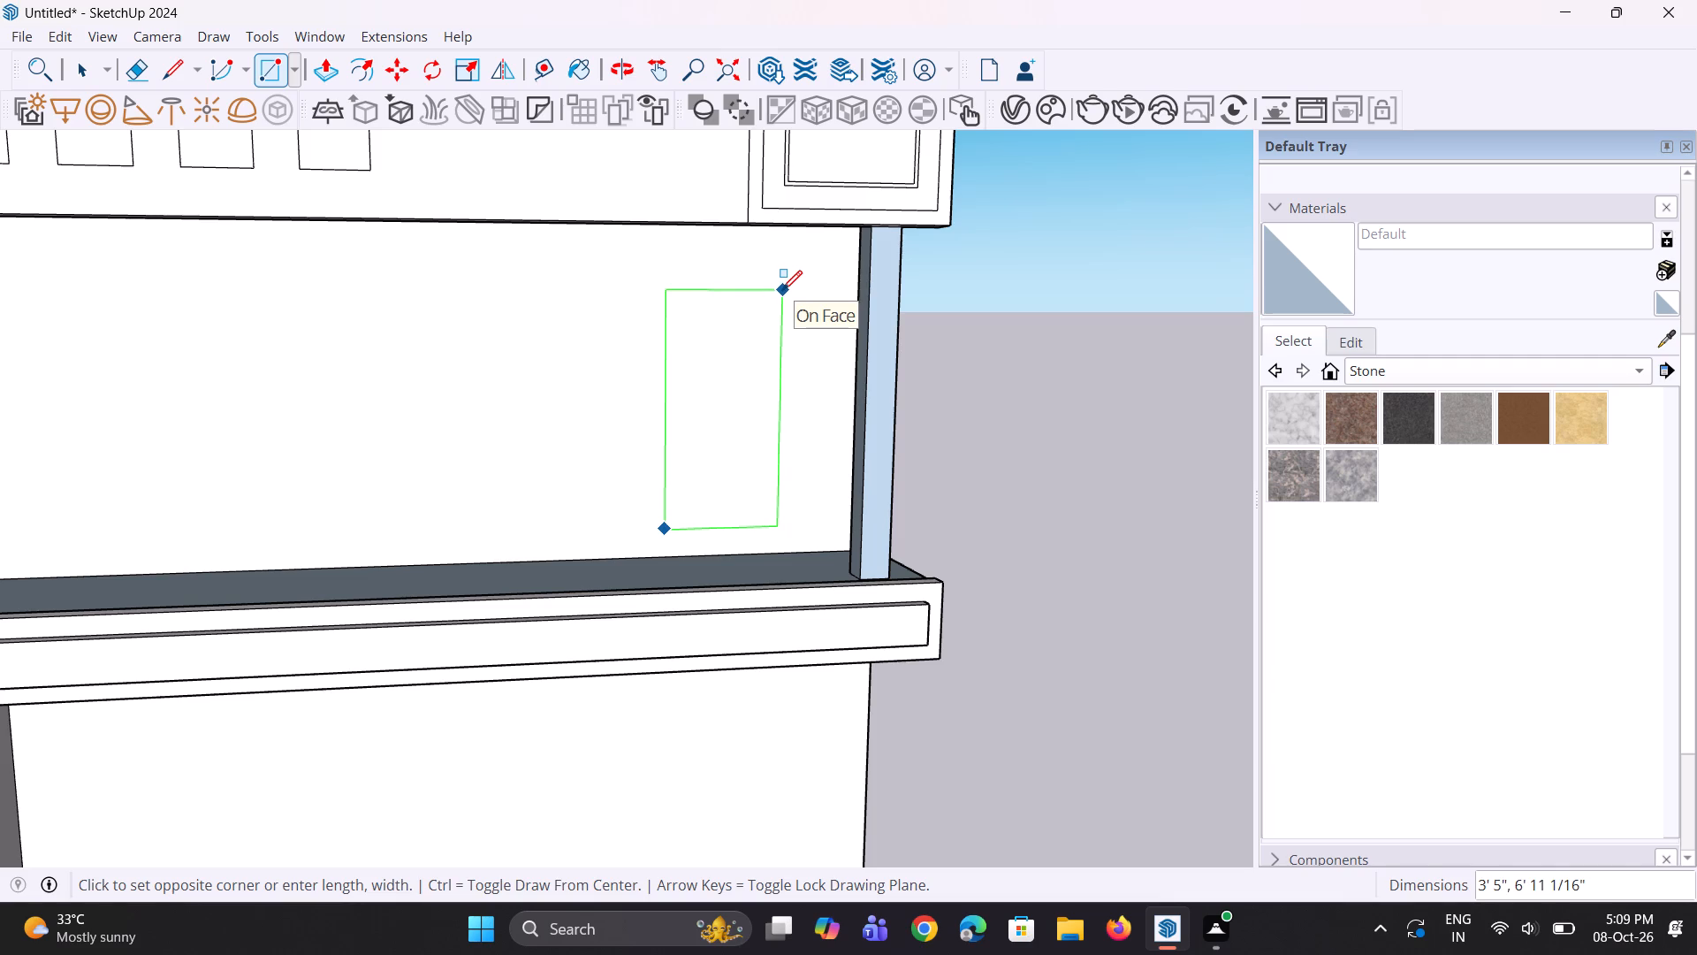
left_click(782, 288)
Move the upper-floor door rectangle horizontally about 1' 1" along the wall, away from the column.
middle_click_drag(775, 427, 671, 399)
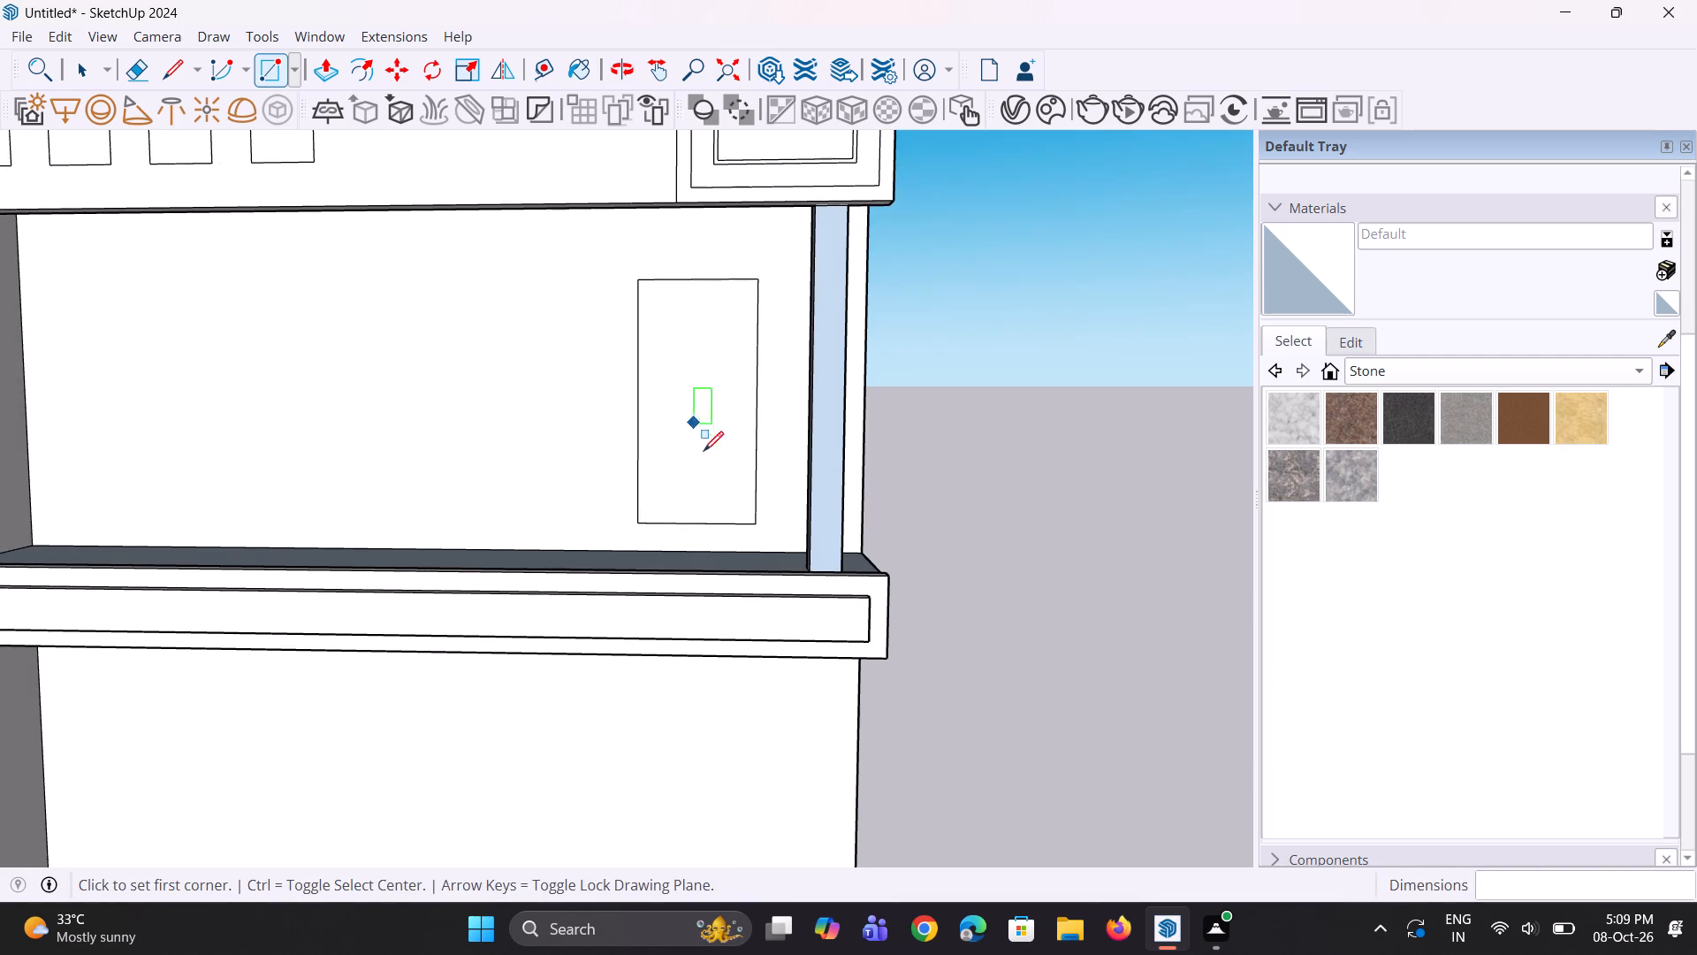
key("space")
left_click(707, 478)
middle_click_drag(712, 573, 750, 565)
scroll(595, 475, "up", 1)
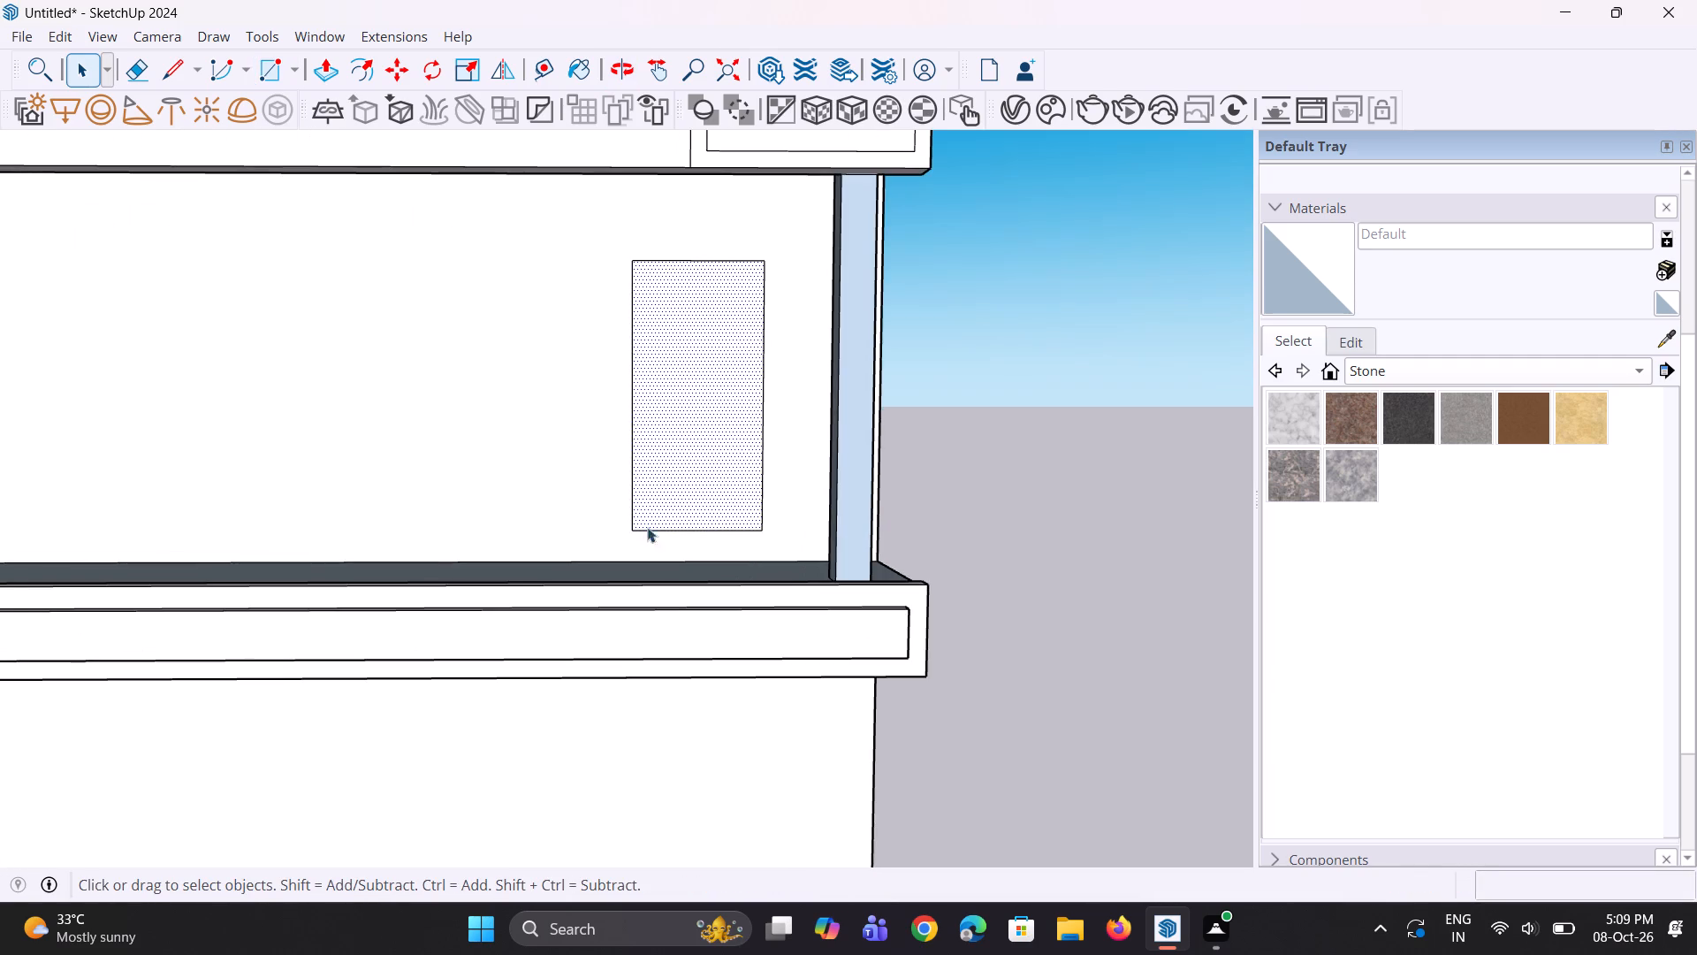
scroll(673, 592, "down", 3)
key("m")
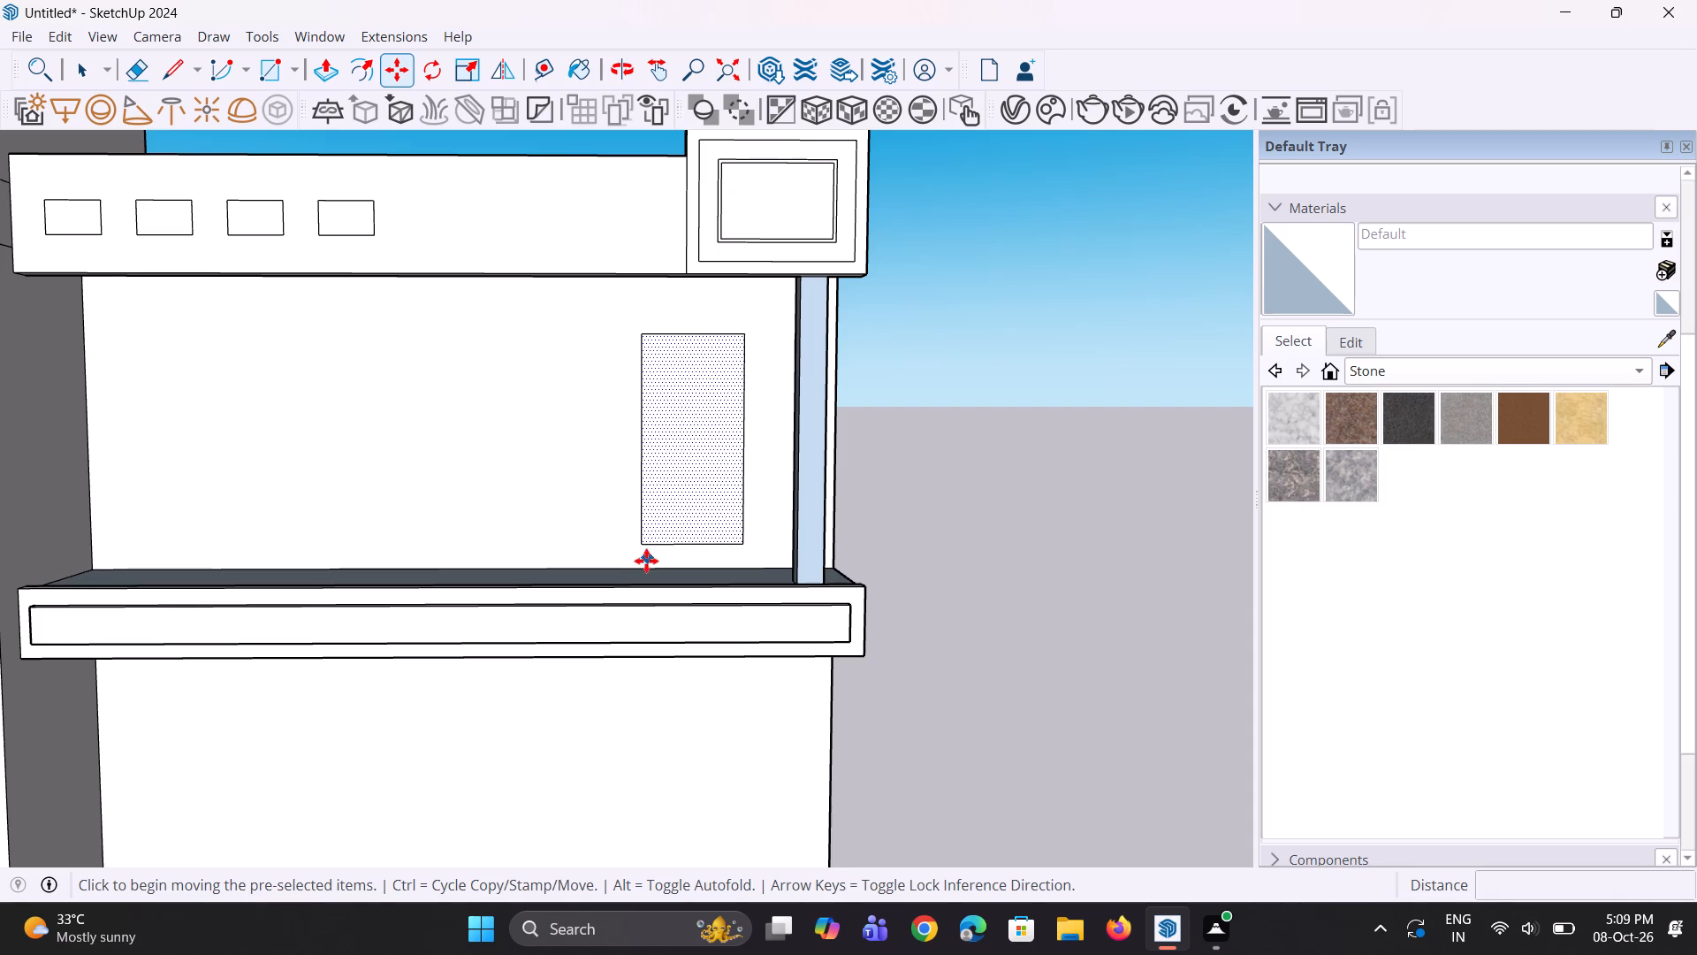
left_click(641, 546)
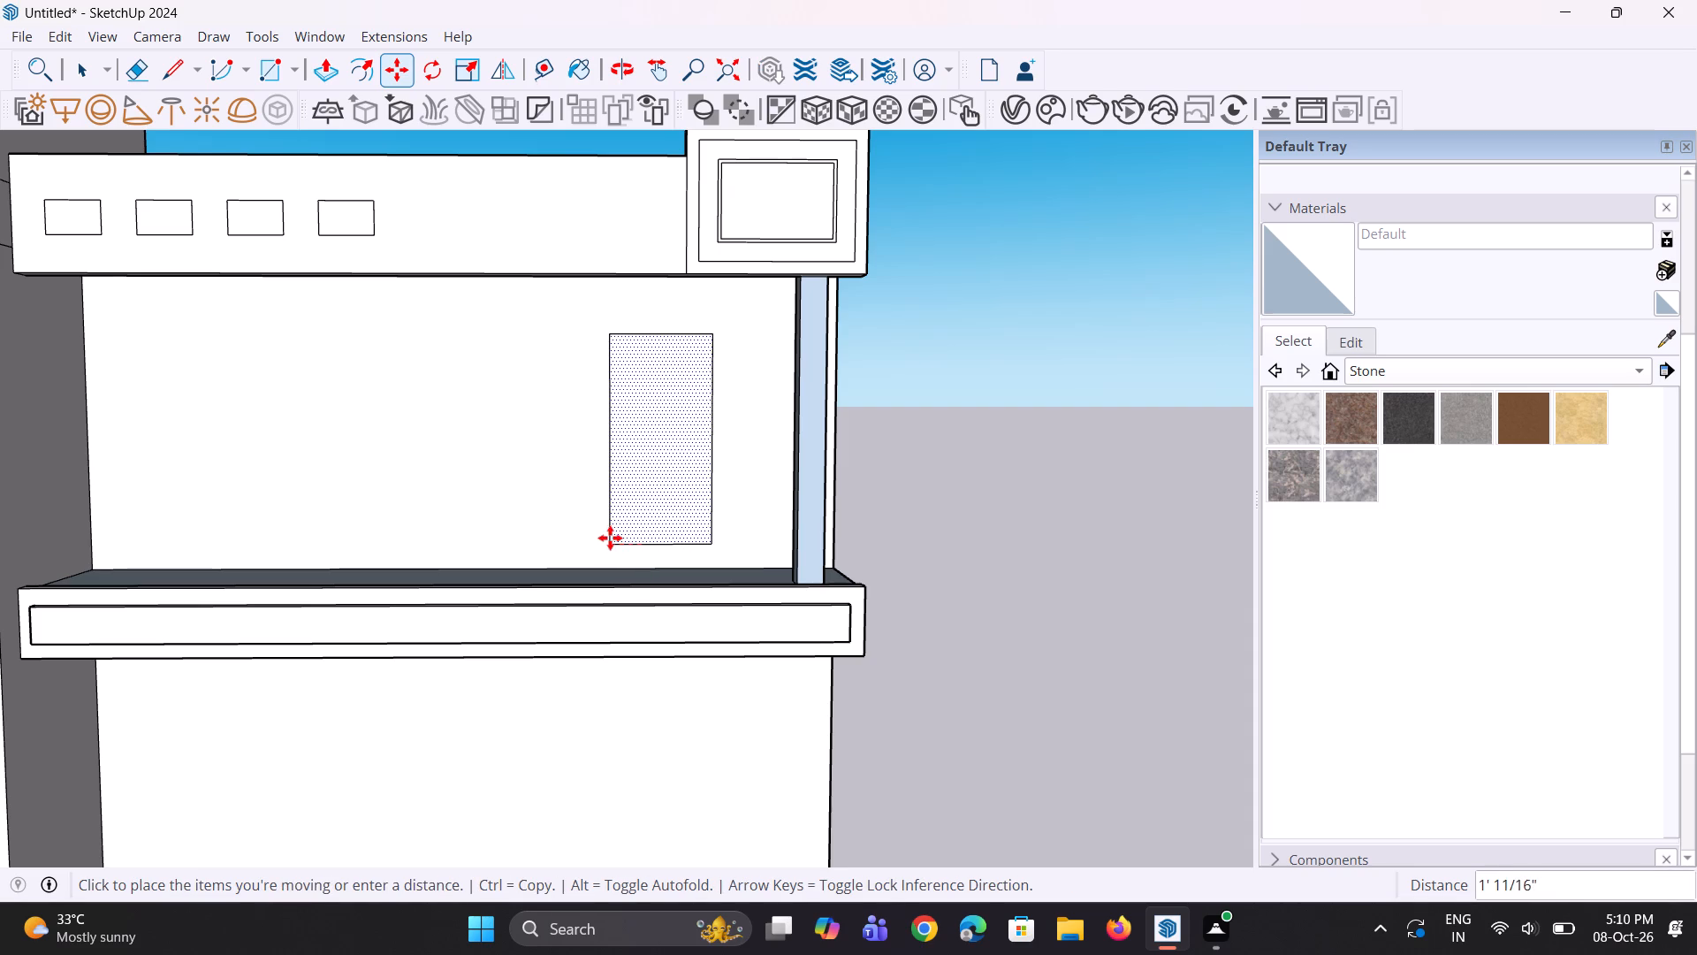
left_click(608, 538)
key("space")
key("space")
left_click(965, 525)
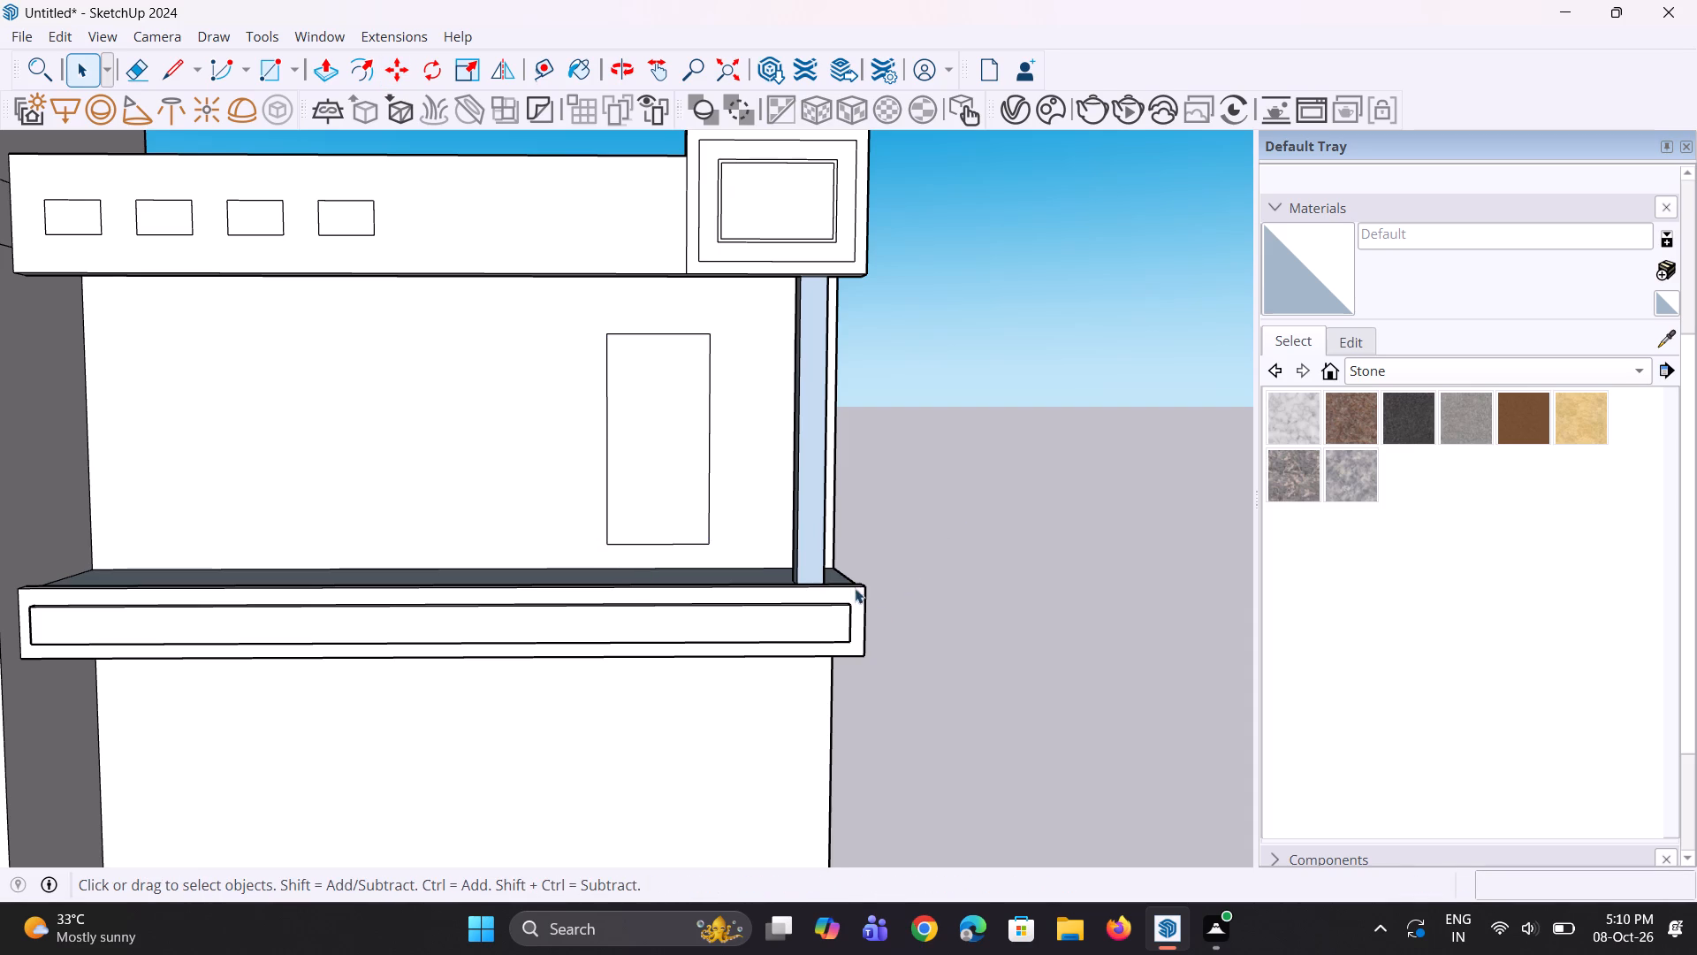
Move the door rectangle's tower-side vertical edge slightly toward the tower to widen the door.
middle_click_drag(858, 601, 894, 646)
scroll(899, 682, "down", 4)
middle_click_drag(895, 687, 912, 711)
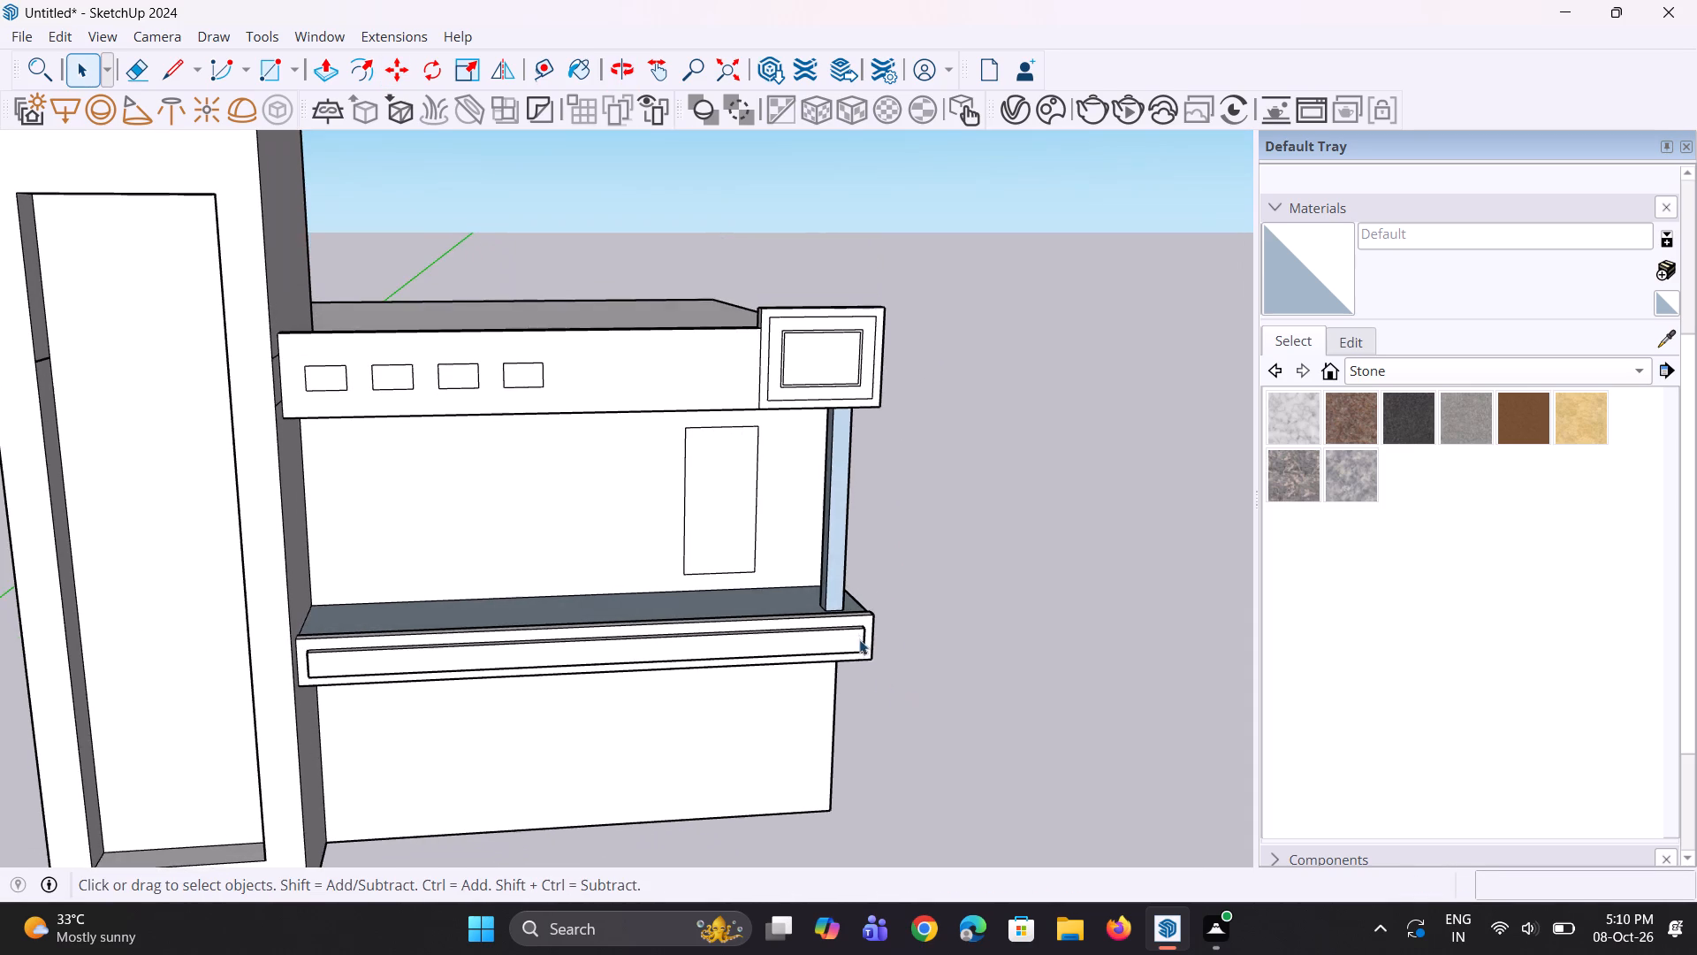
scroll(858, 635, "up", 2)
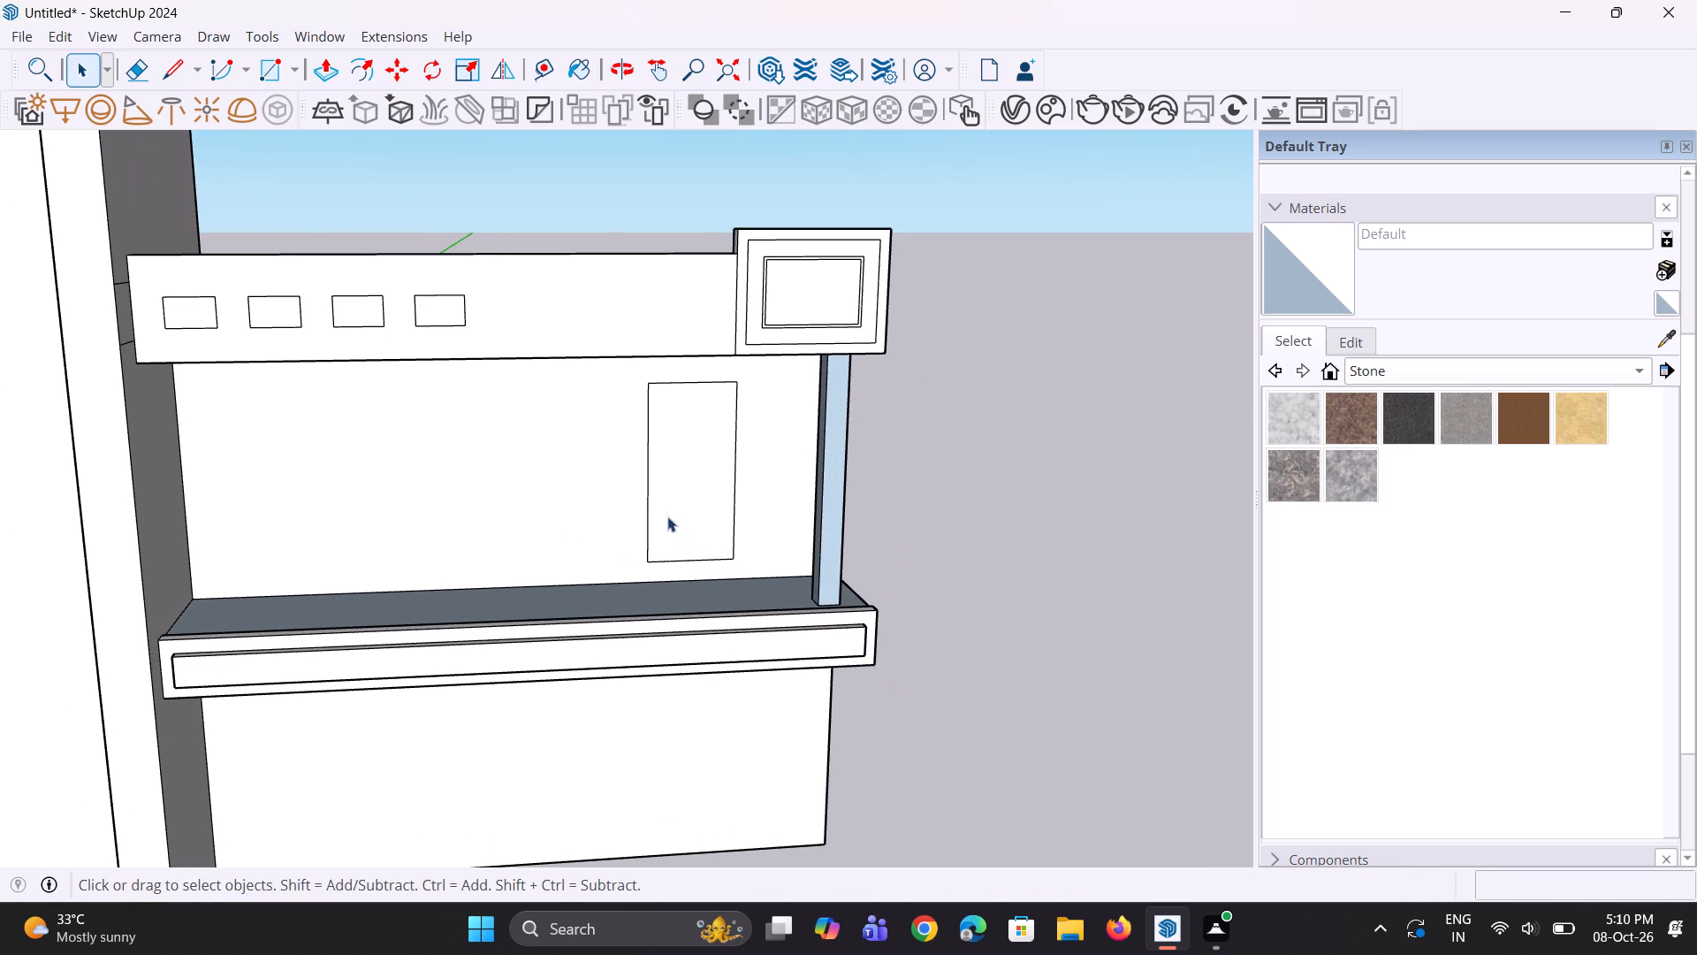
left_click(648, 505)
scroll(646, 561, "up", 2)
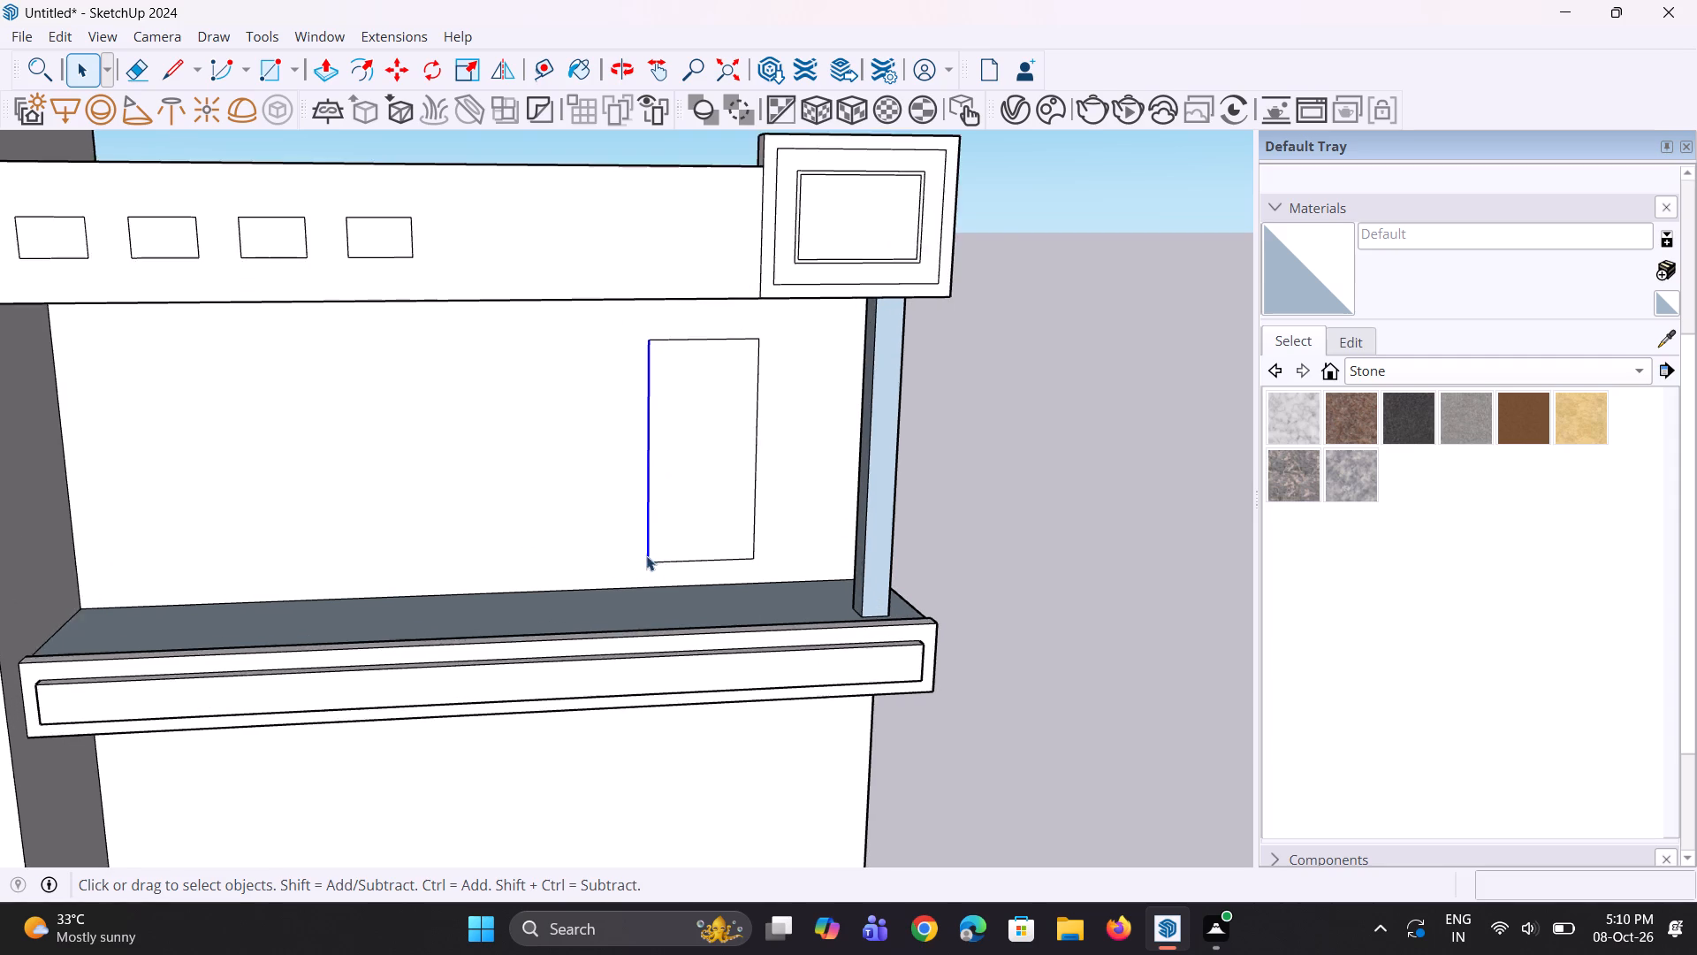
scroll(646, 555, "up", 3)
key("m")
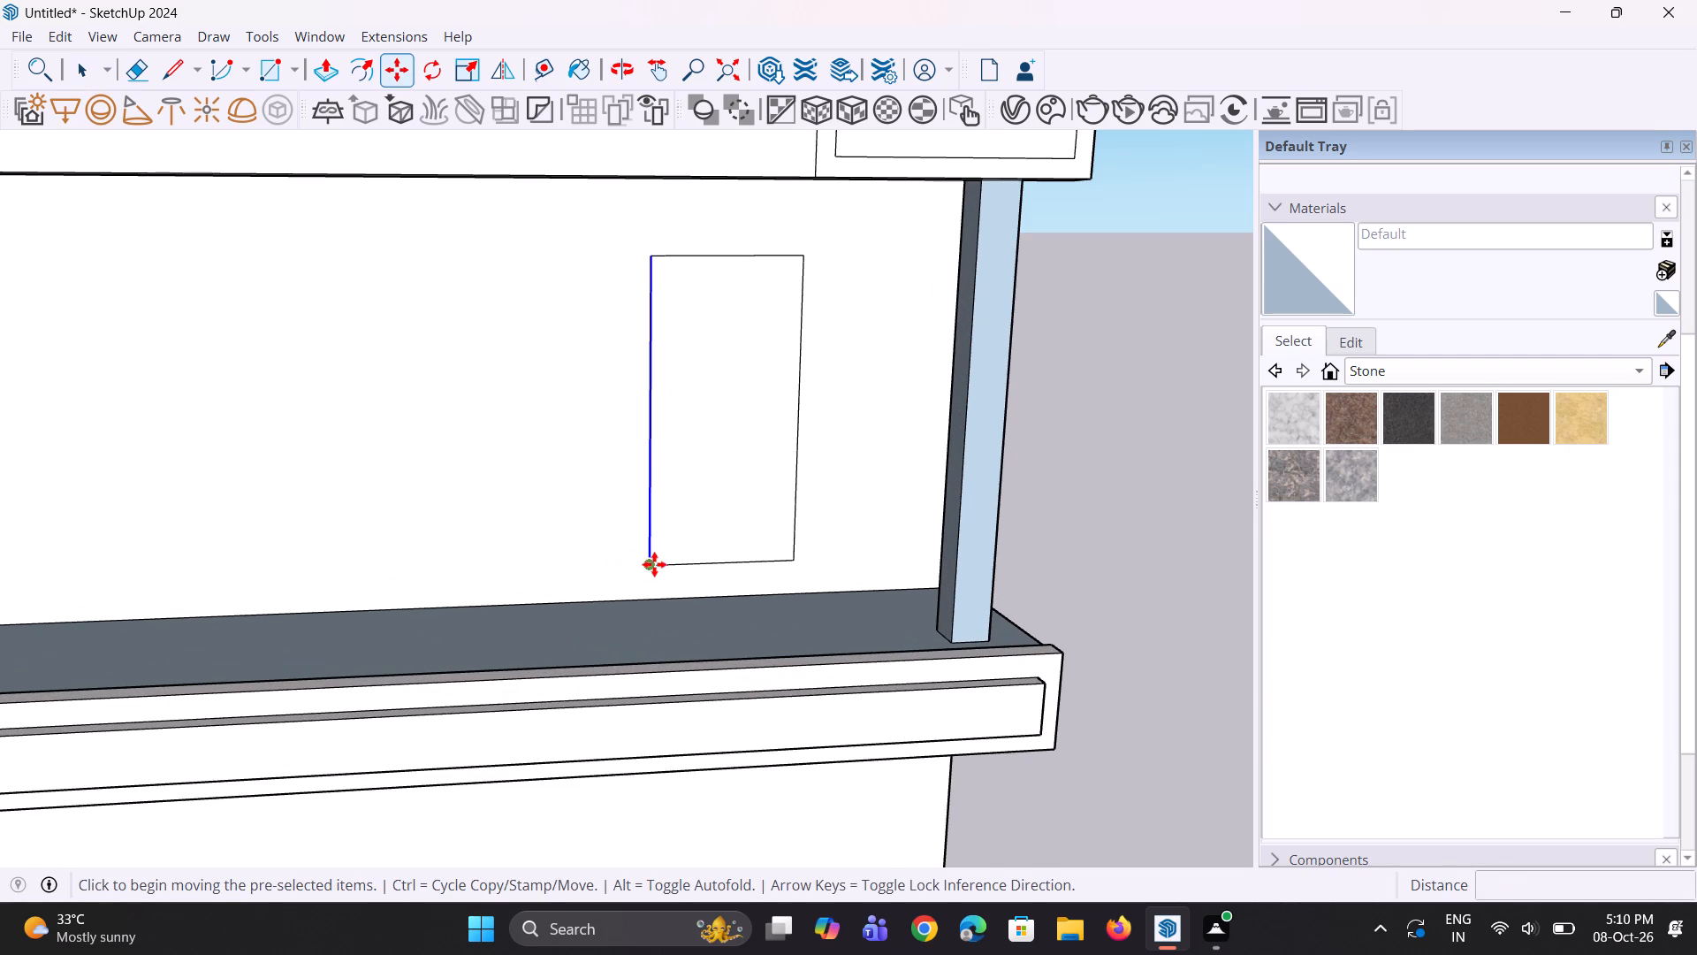
left_click(654, 565)
left_click(639, 562)
key("space")
key("space")
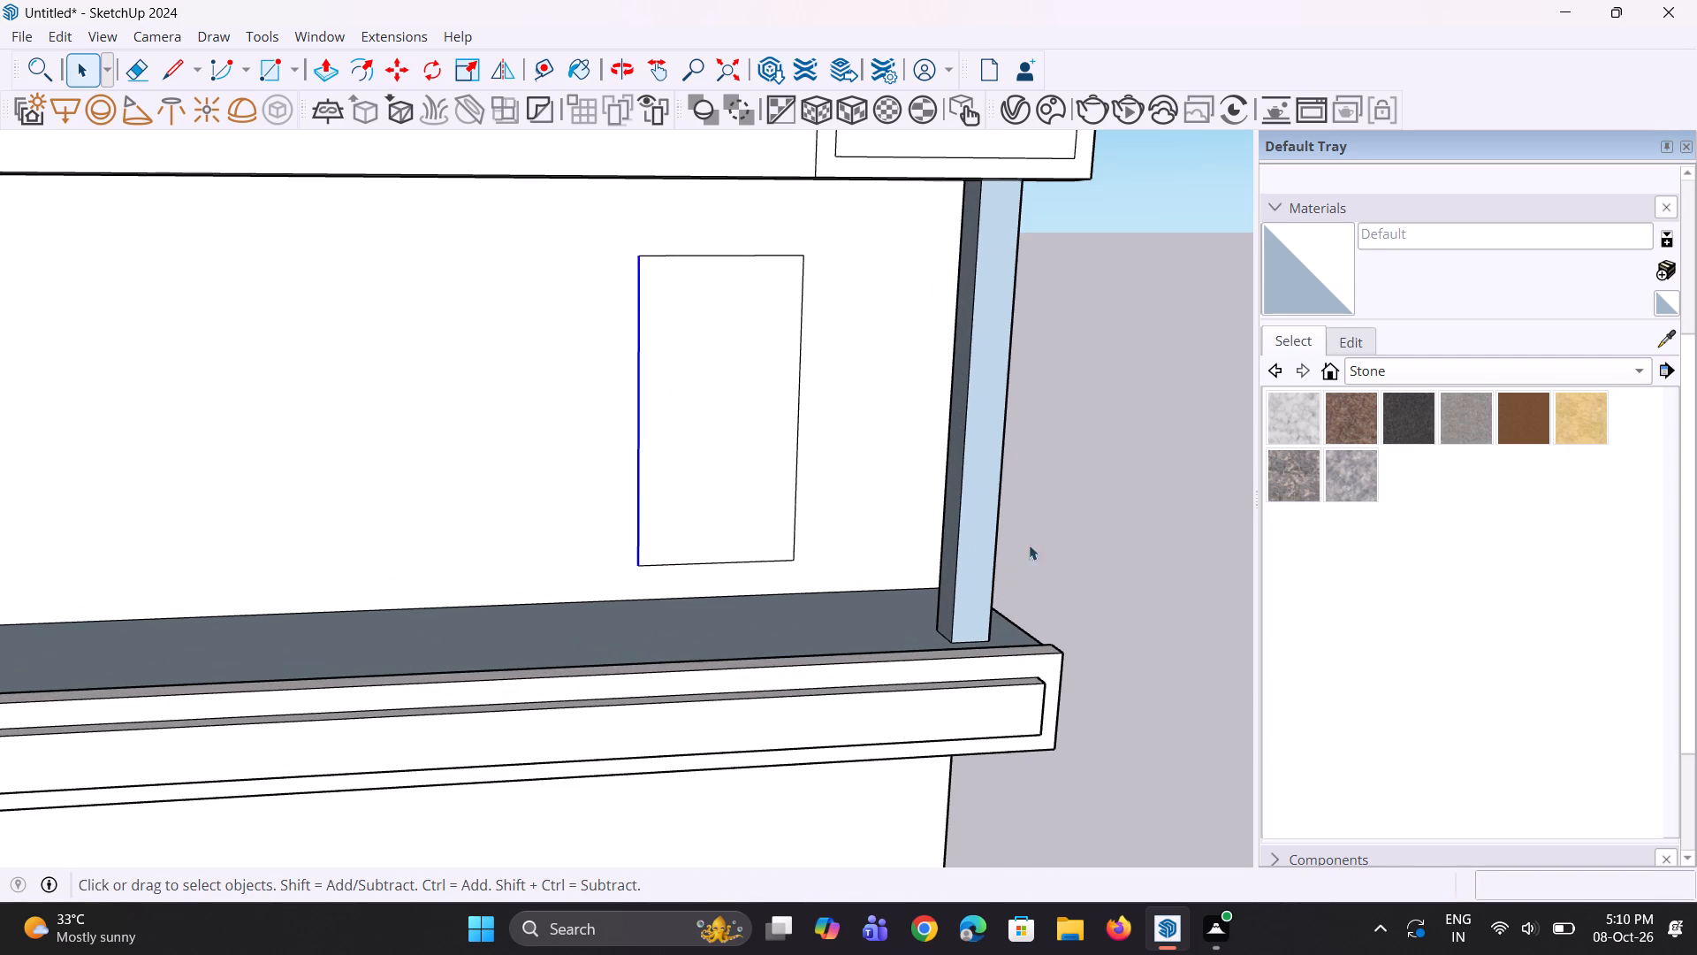
left_click_drag(1196, 522, 1170, 527)
Draw a window rectangle about 4' 2" by 5' 3" on the upper-floor wall between the tower and the door.
middle_click(602, 606)
key("r")
scroll(491, 471, "up", 1)
scroll(540, 518, "down", 5)
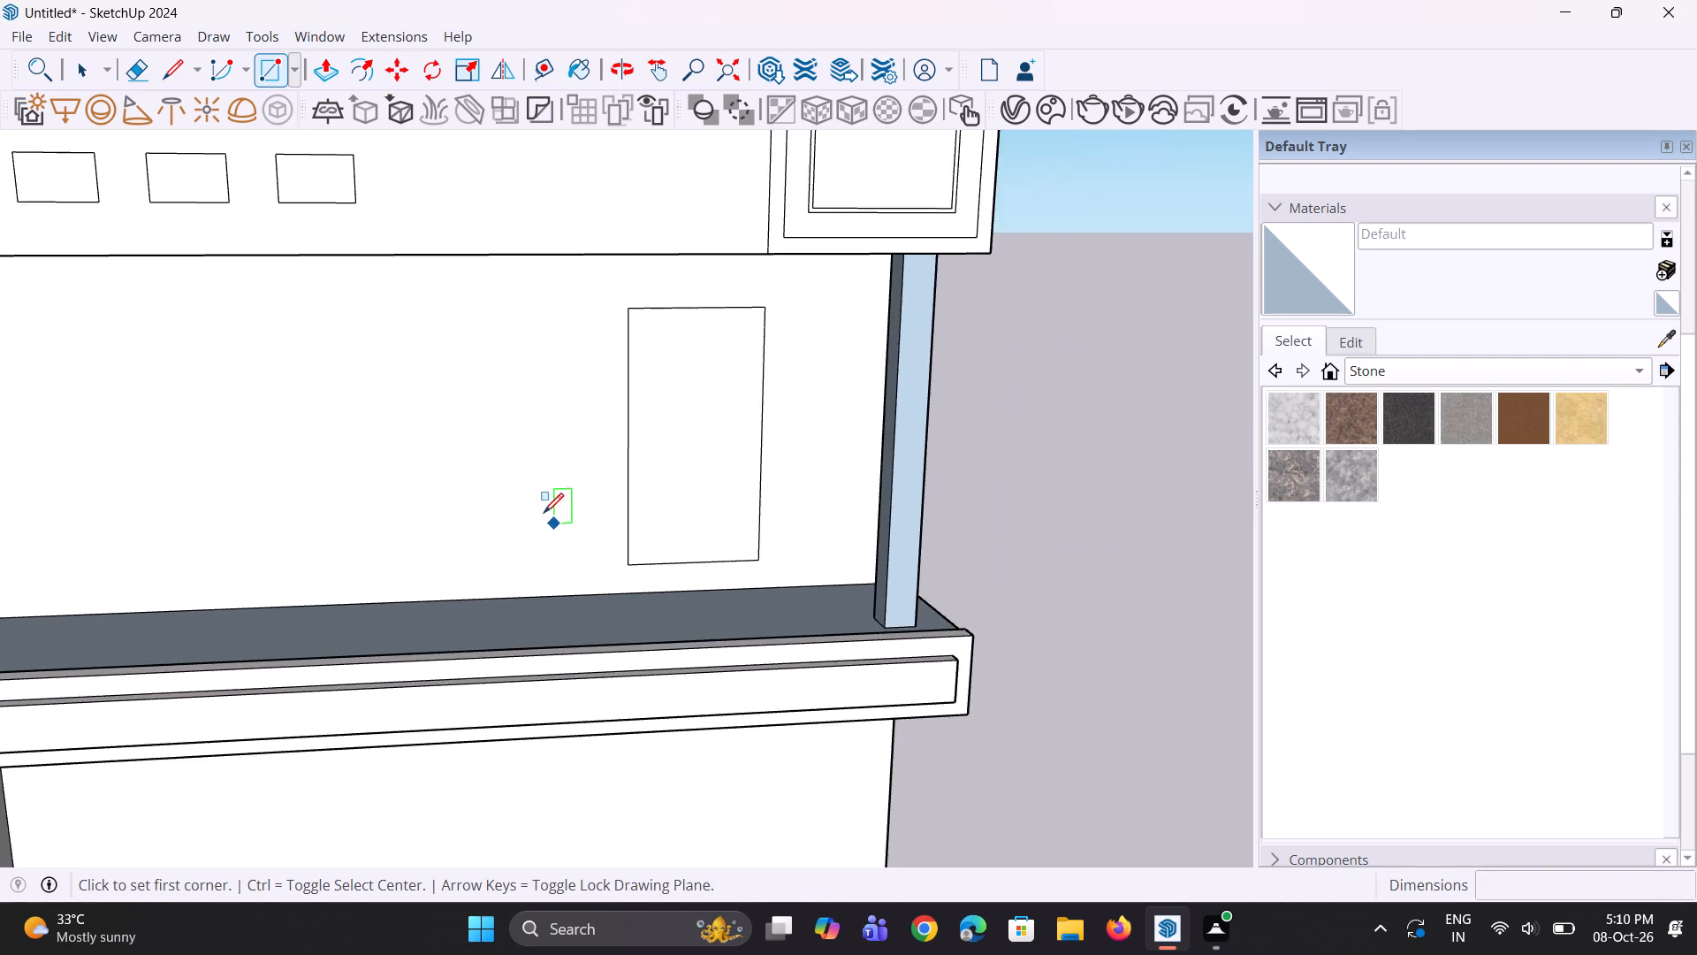
scroll(544, 513, "down", 2)
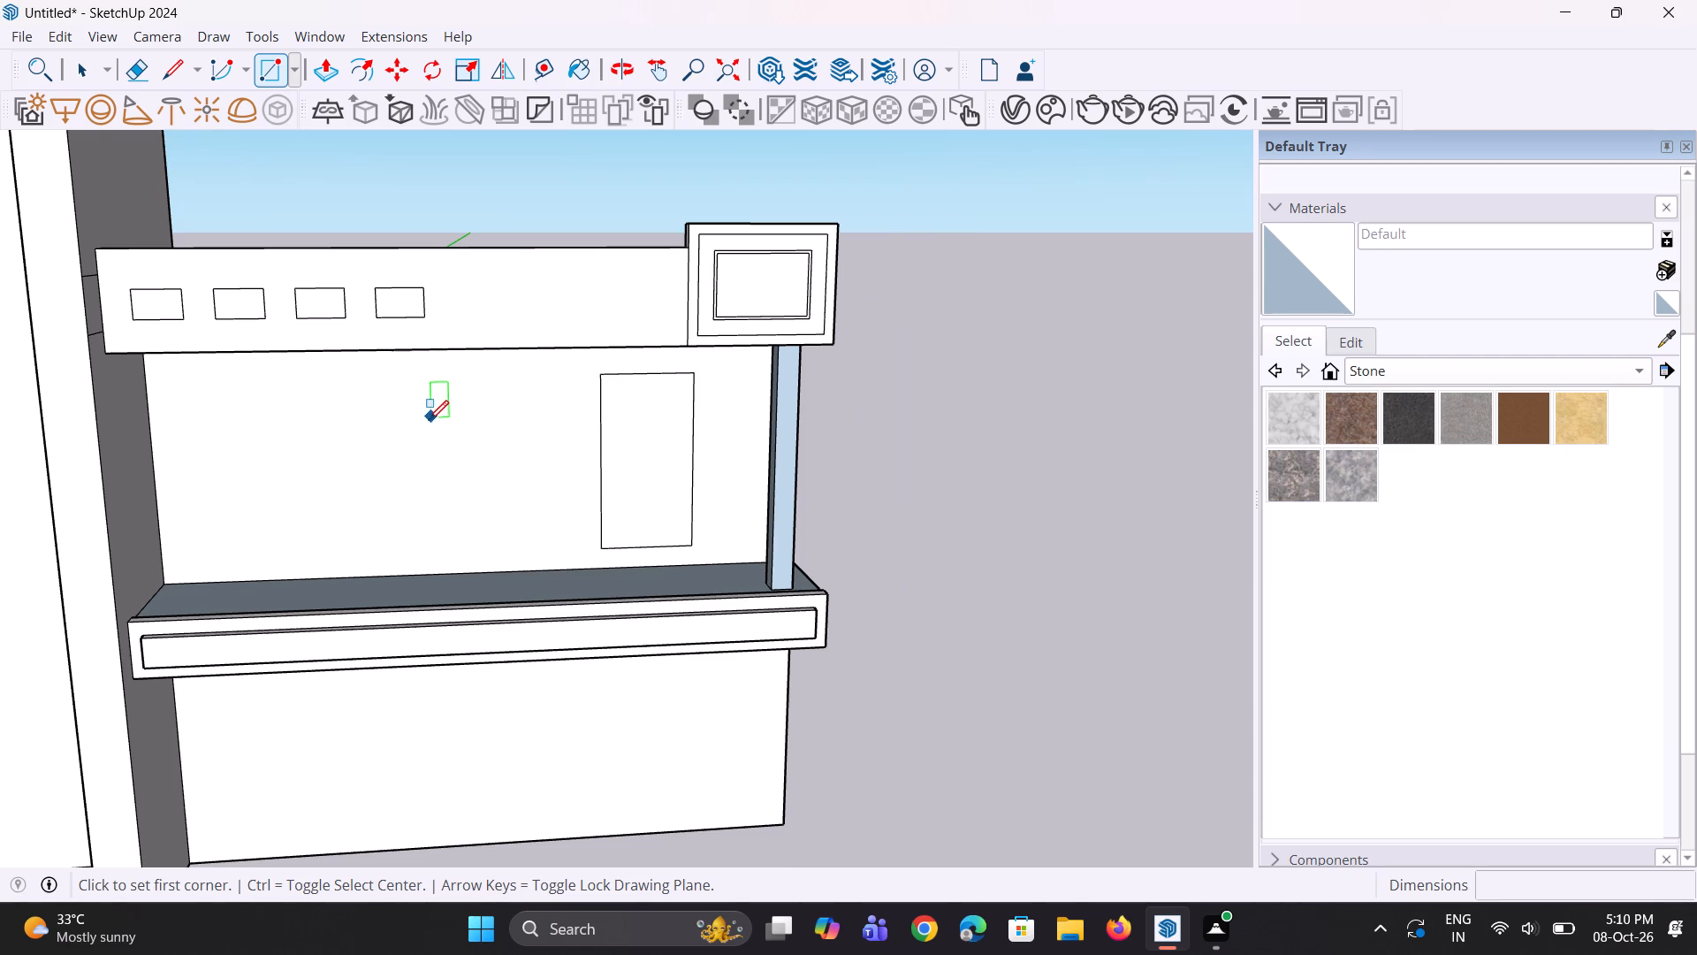
left_click(401, 425)
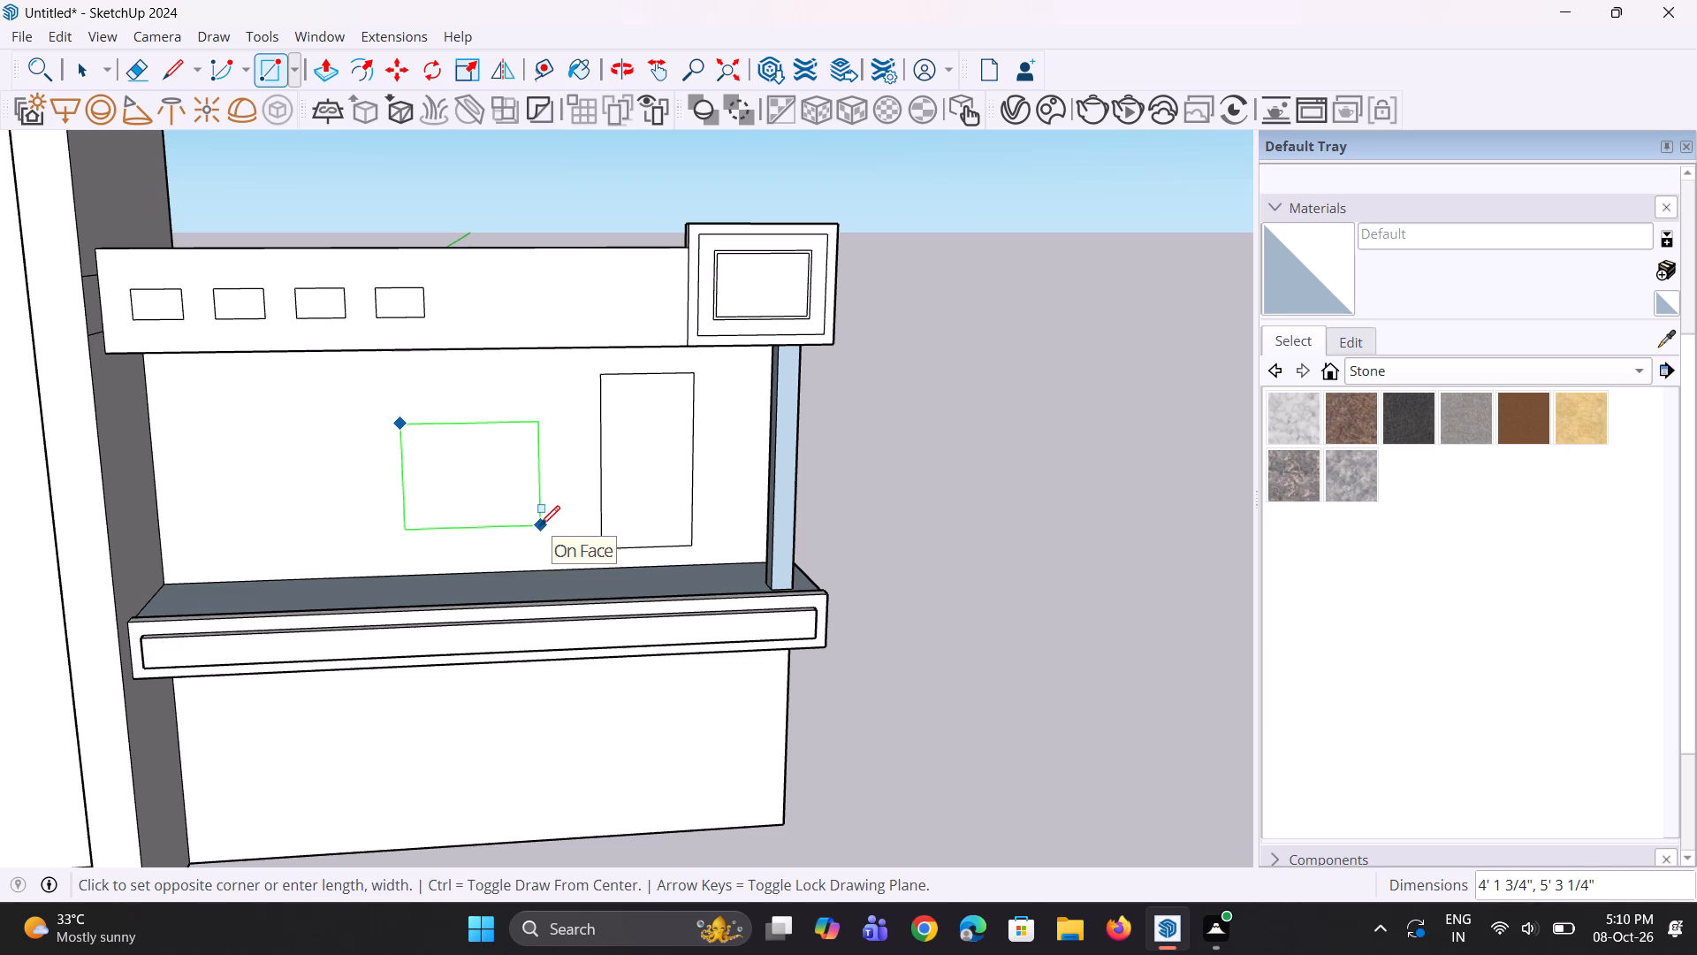
left_click(540, 525)
Move the upper-floor window rectangle straight up about 1' 1 7/16".
middle_click_drag(551, 543, 416, 605)
middle_click_drag(478, 515, 541, 448)
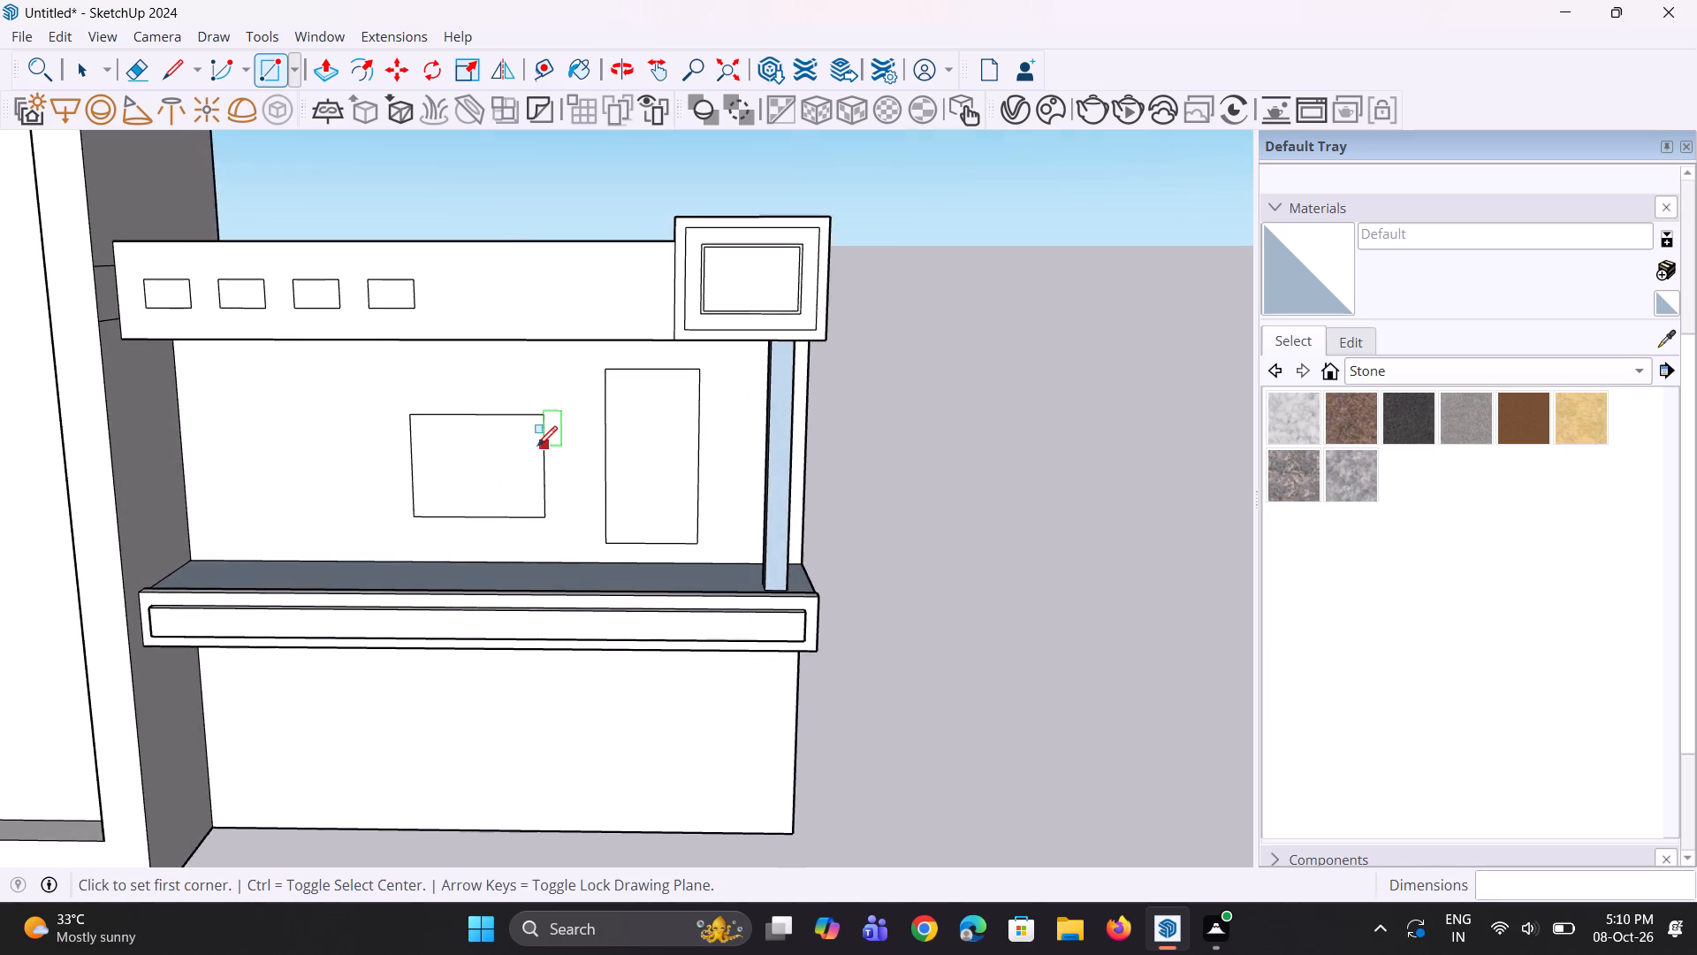
scroll(511, 445, "up", 2)
key("space")
left_click(503, 463)
key("m")
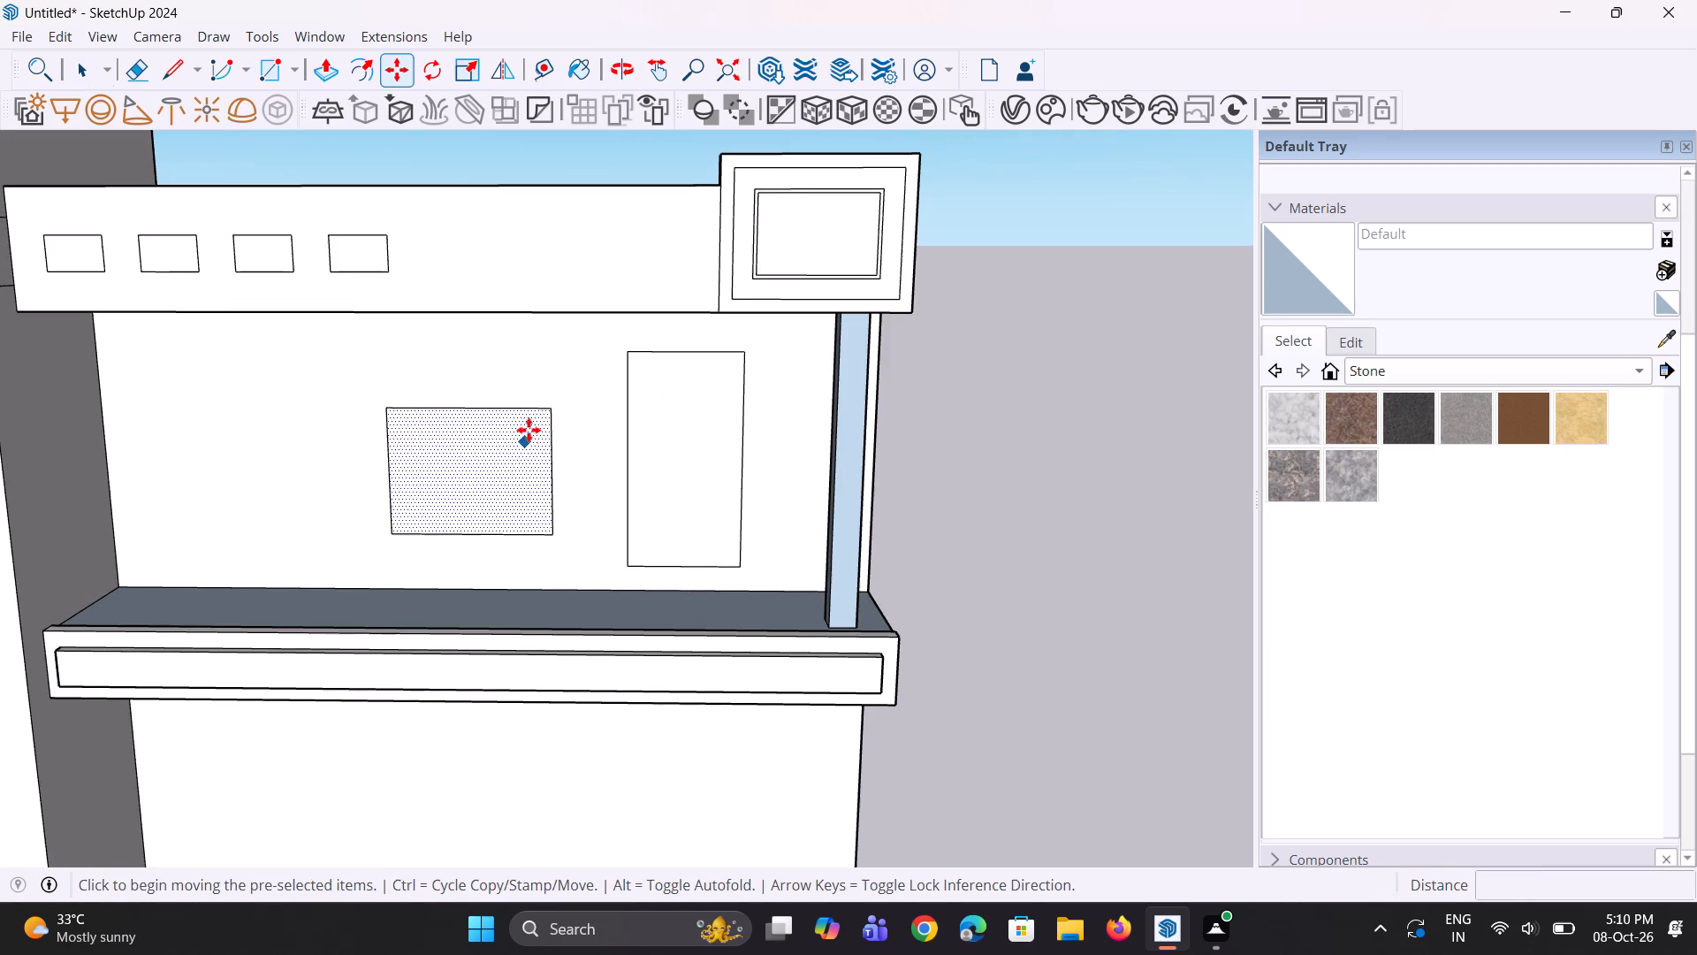
left_click(545, 406)
left_click(552, 373)
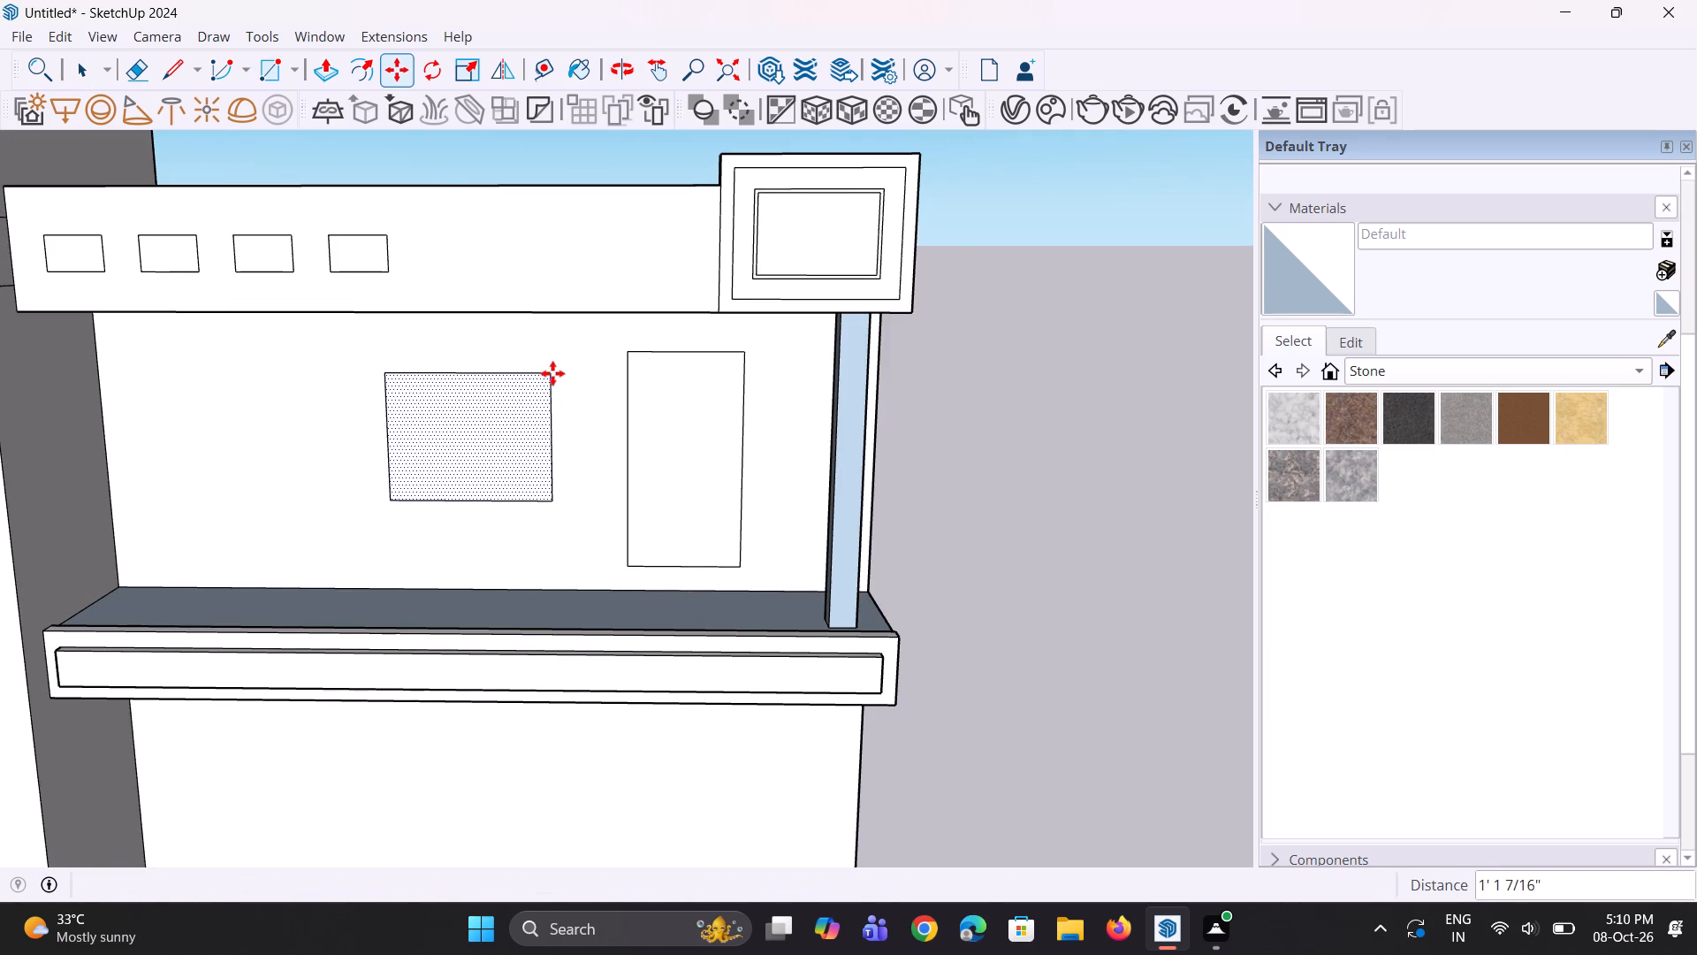
Move the upper-floor window rectangle about 2' 8 5/8" horizontally toward the tower.
middle_click_drag(482, 483, 569, 464)
scroll(452, 462, "up", 2)
left_click(449, 474)
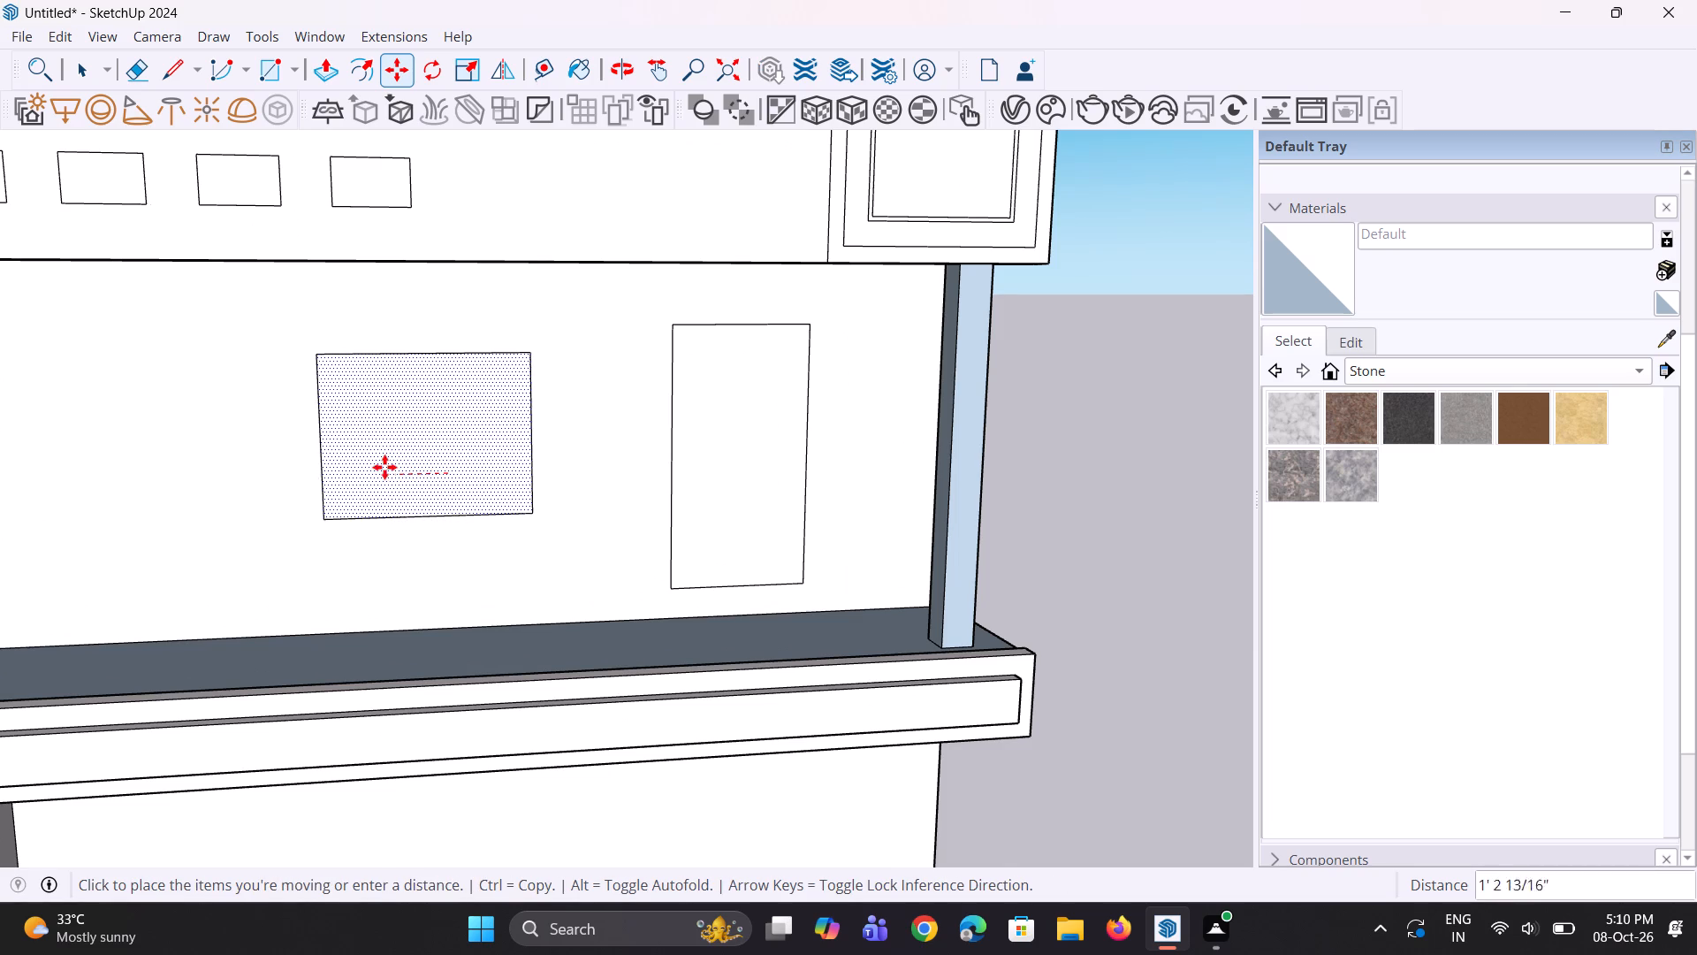
left_click(339, 466)
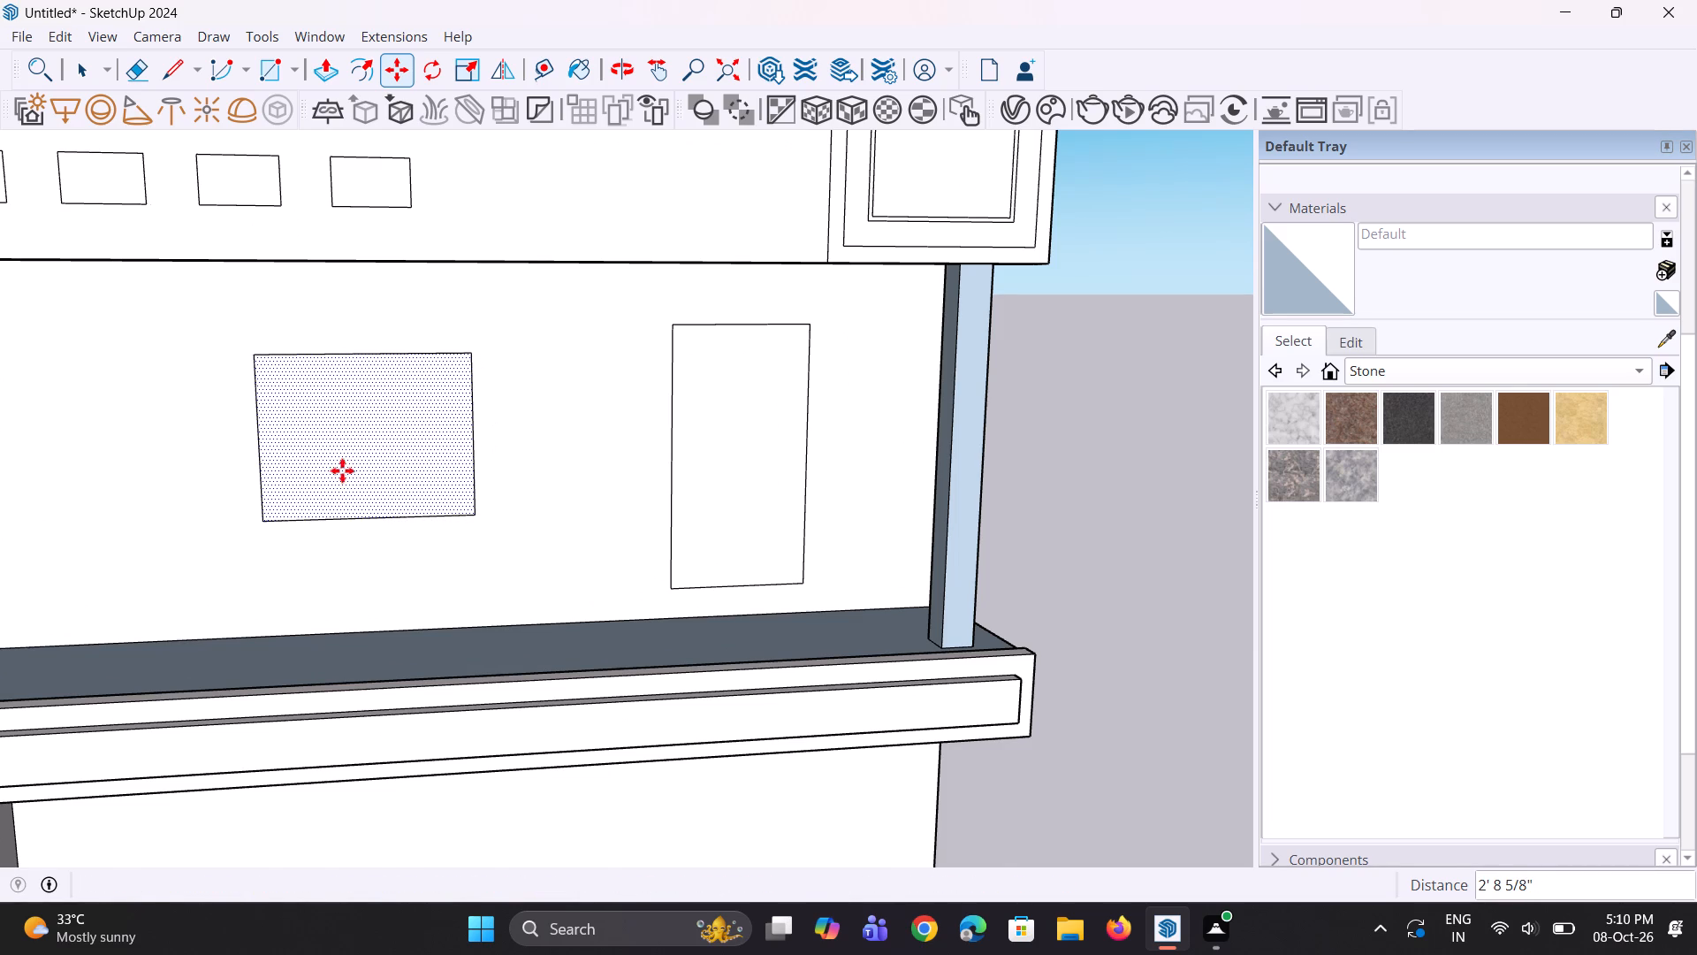
key("space")
scroll(387, 520, "down", 2)
key("space")
Copy the upper-floor door and window rectangles together straight down onto the ground-floor front wall.
middle_click_drag(423, 536, 393, 523)
scroll(393, 485, "right", 5)
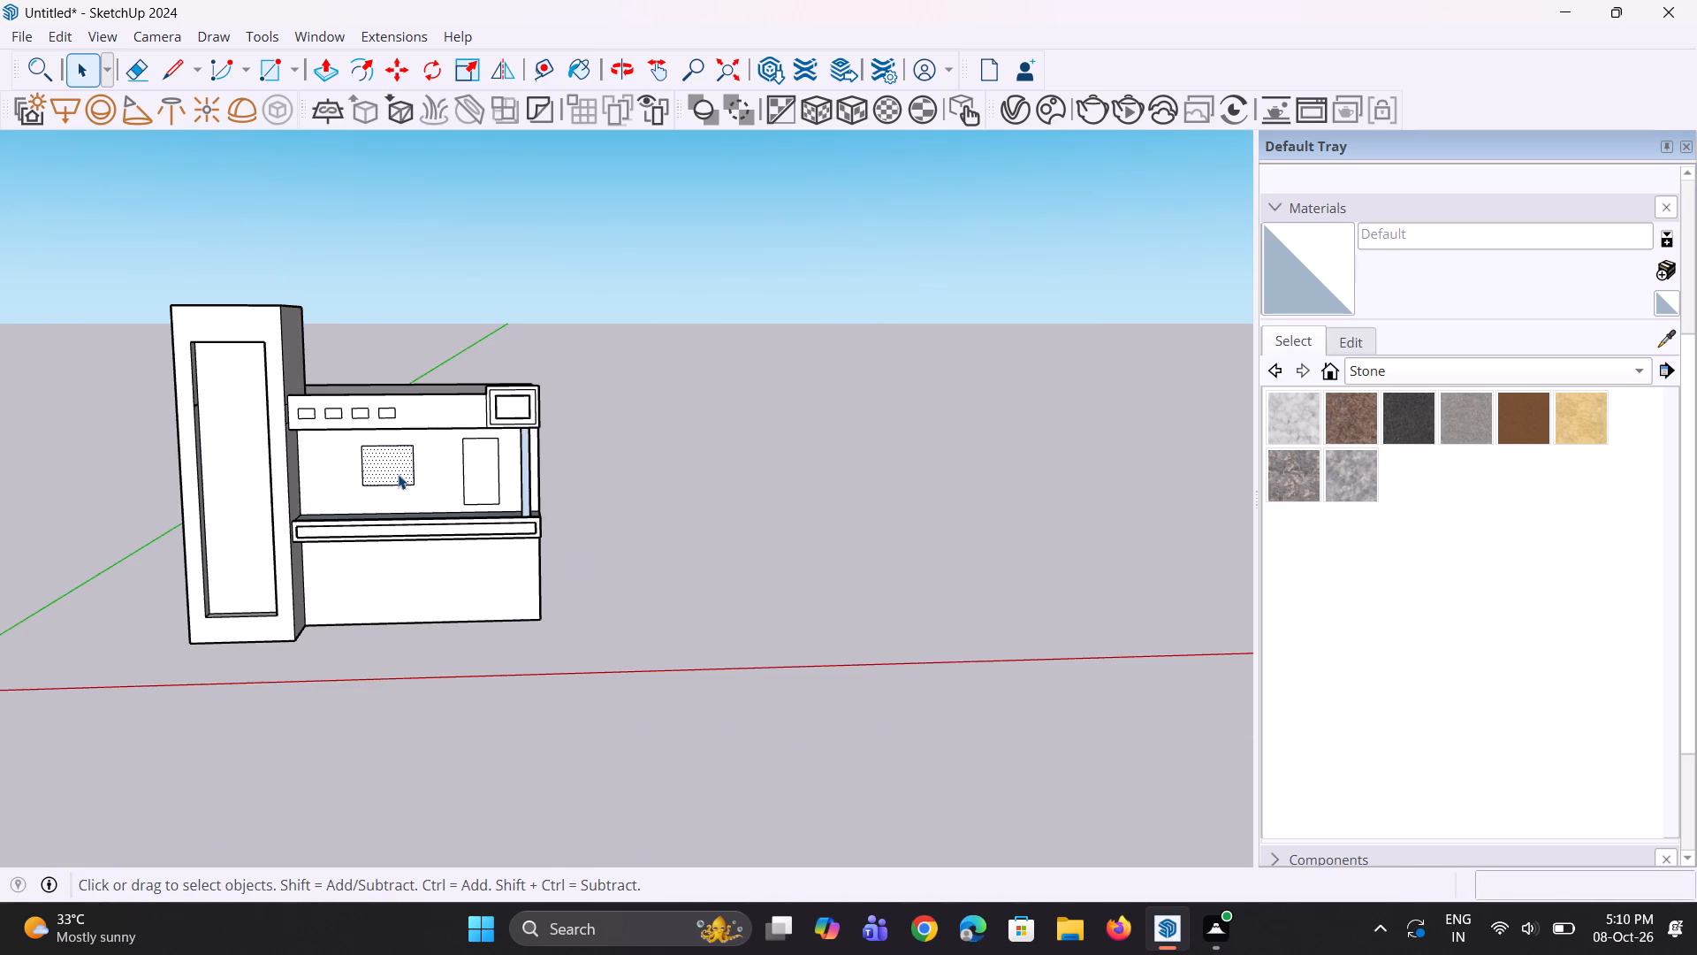
left_click(390, 464)
scroll(497, 484, "up", 2)
left_click(485, 485)
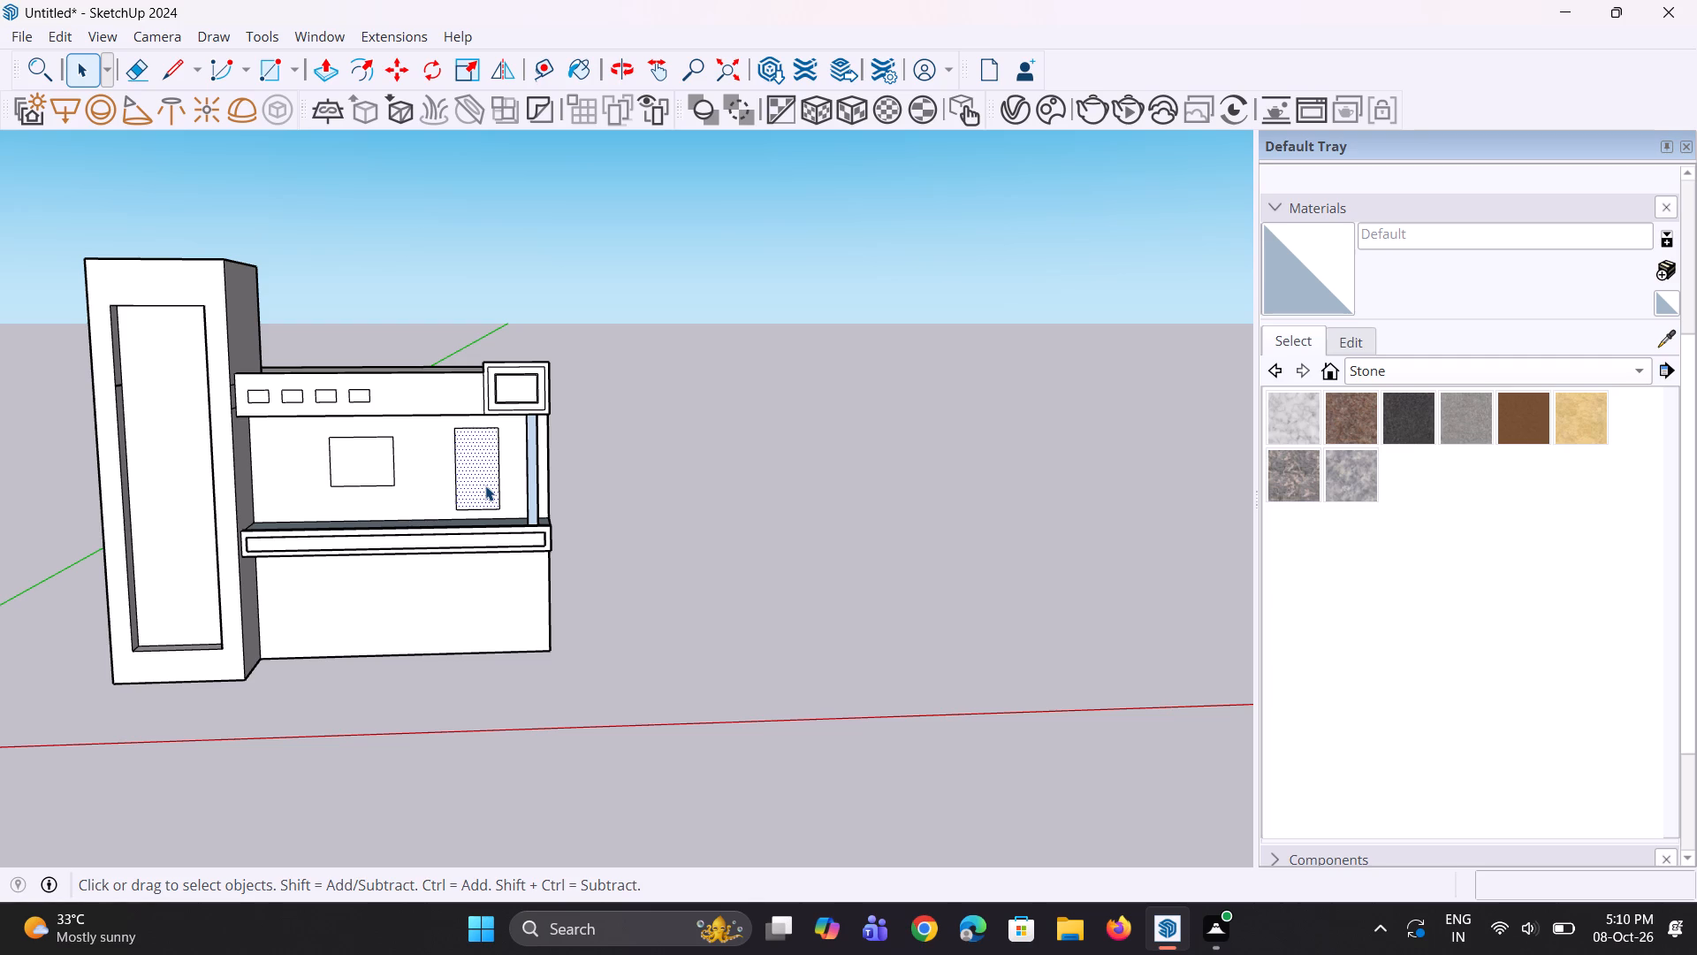
left_click(368, 479, "ctrl")
middle_click_drag(449, 612, 424, 546)
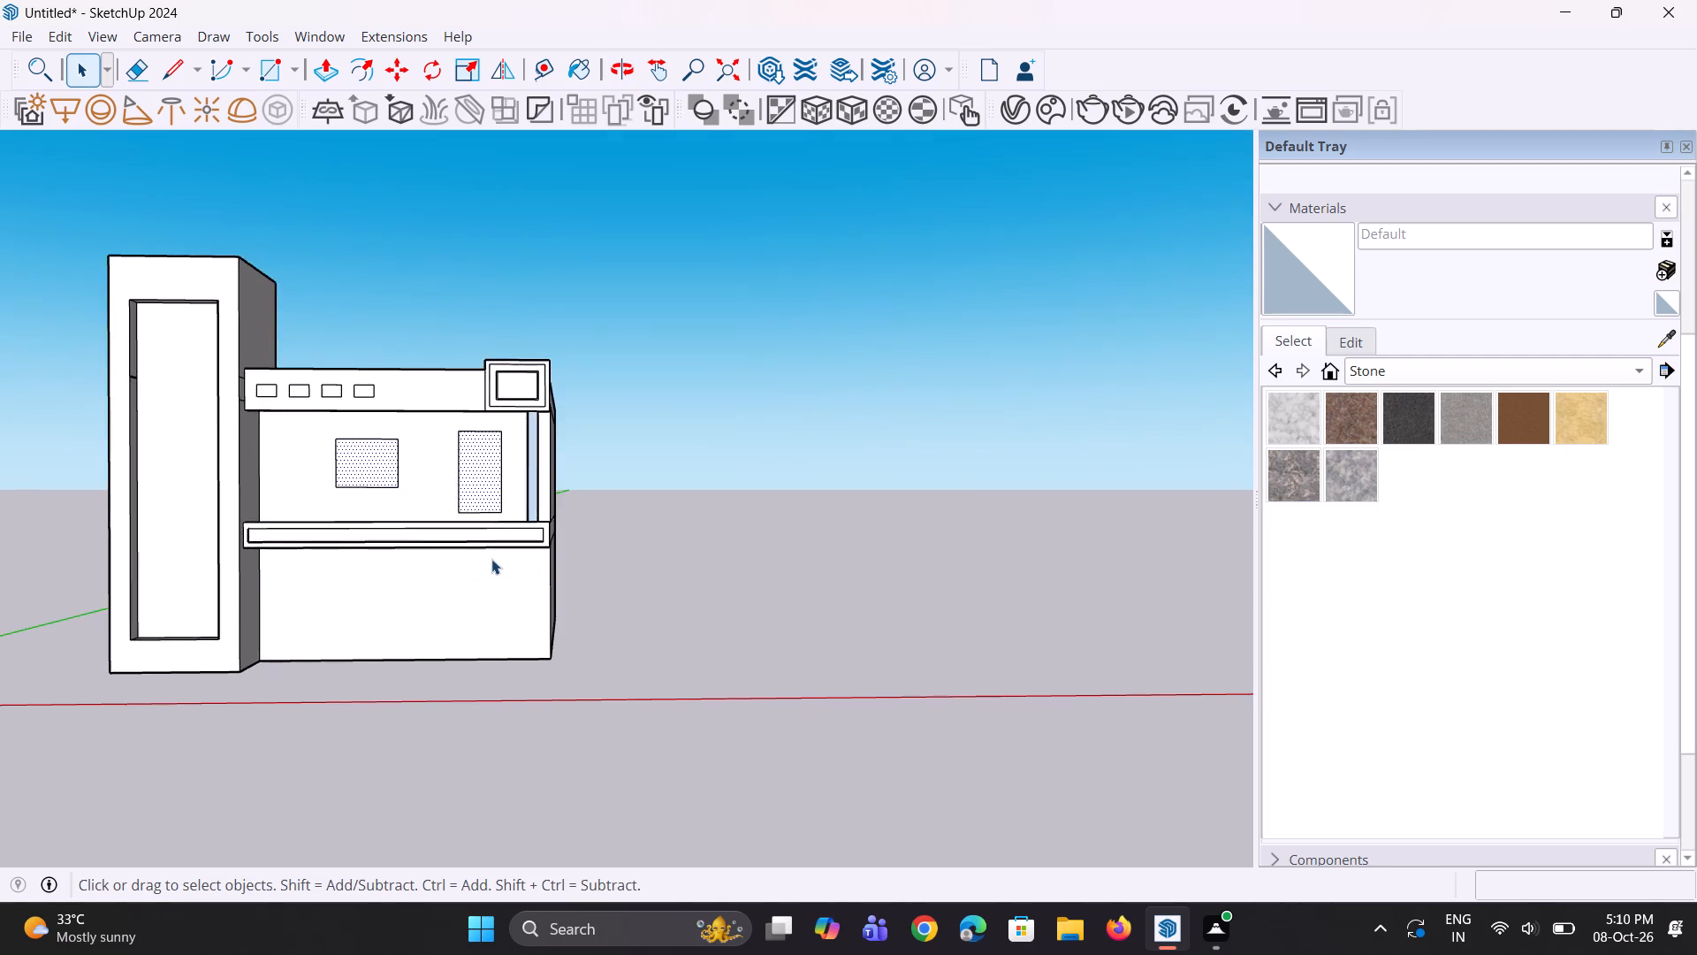
scroll(502, 559, "up", 2)
key("m")
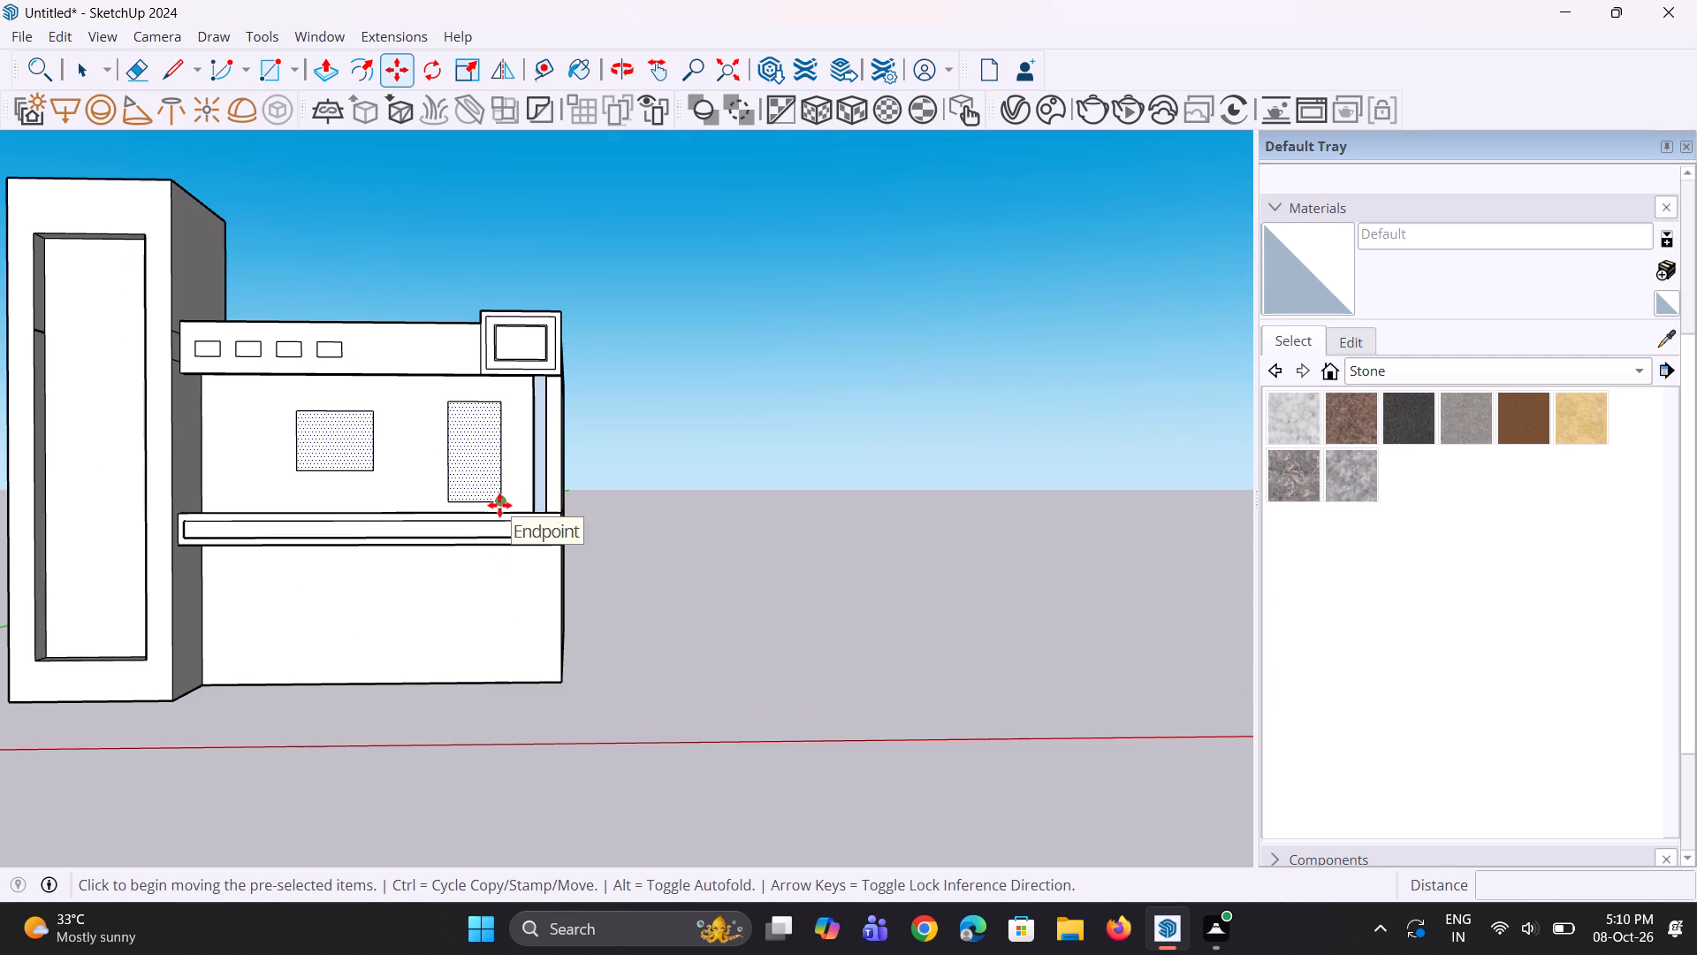
left_click(499, 505)
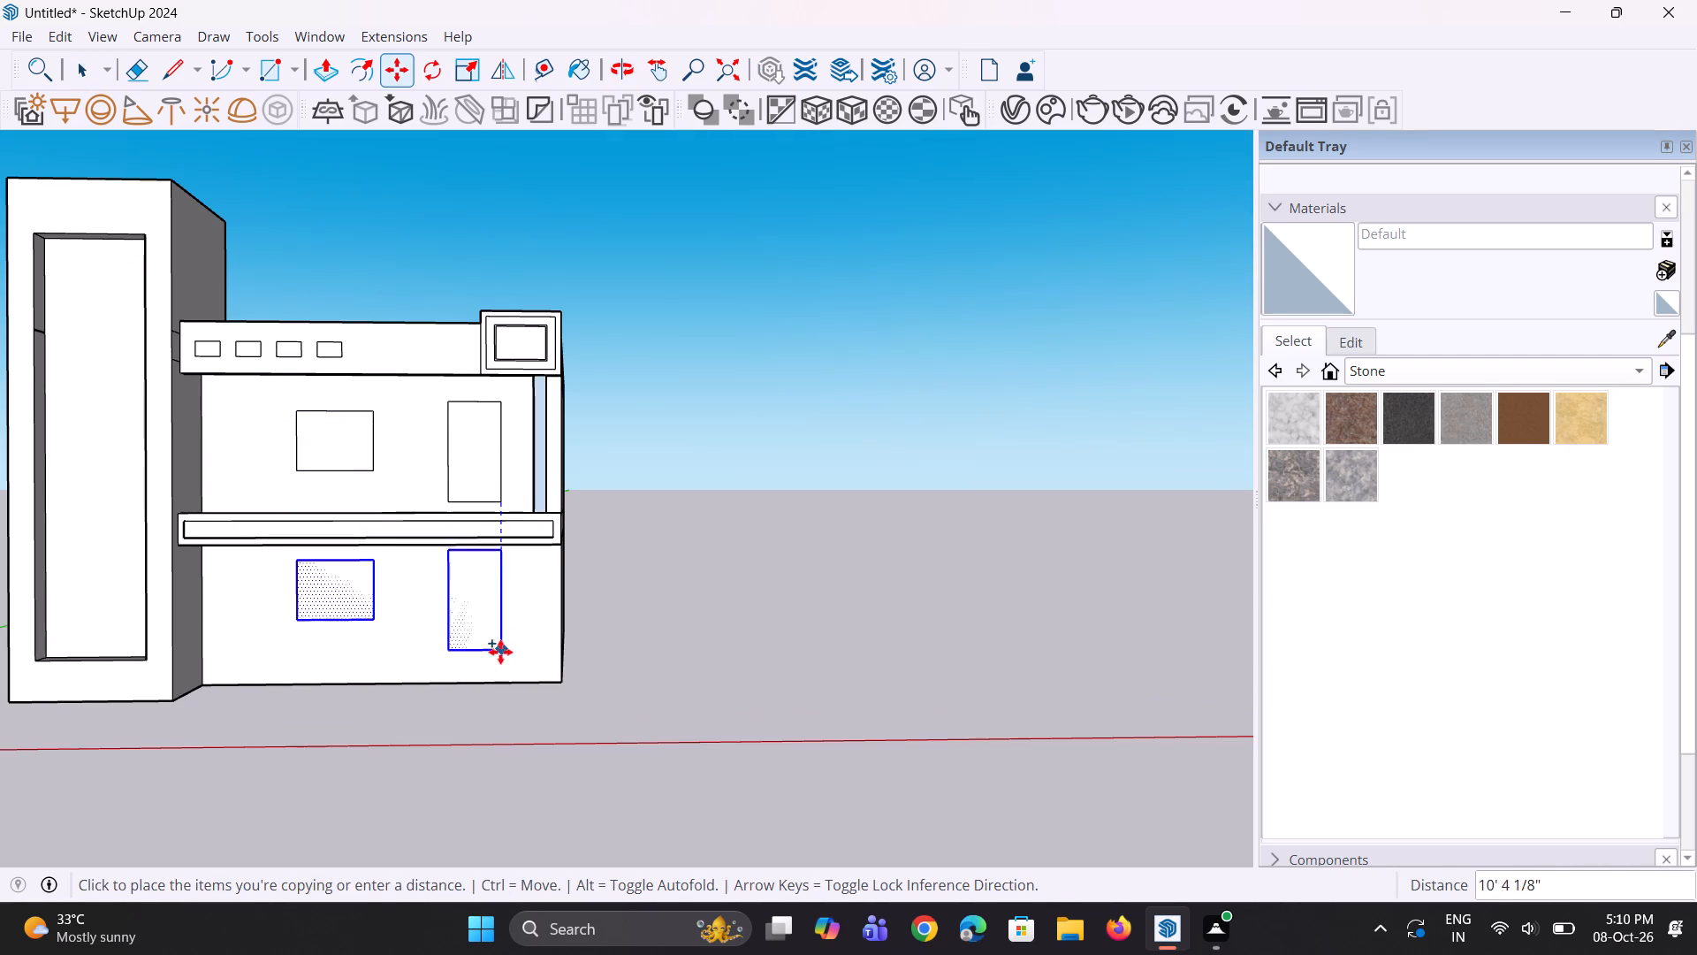
left_click(504, 665)
middle_click_drag(525, 676, 615, 689)
key("space")
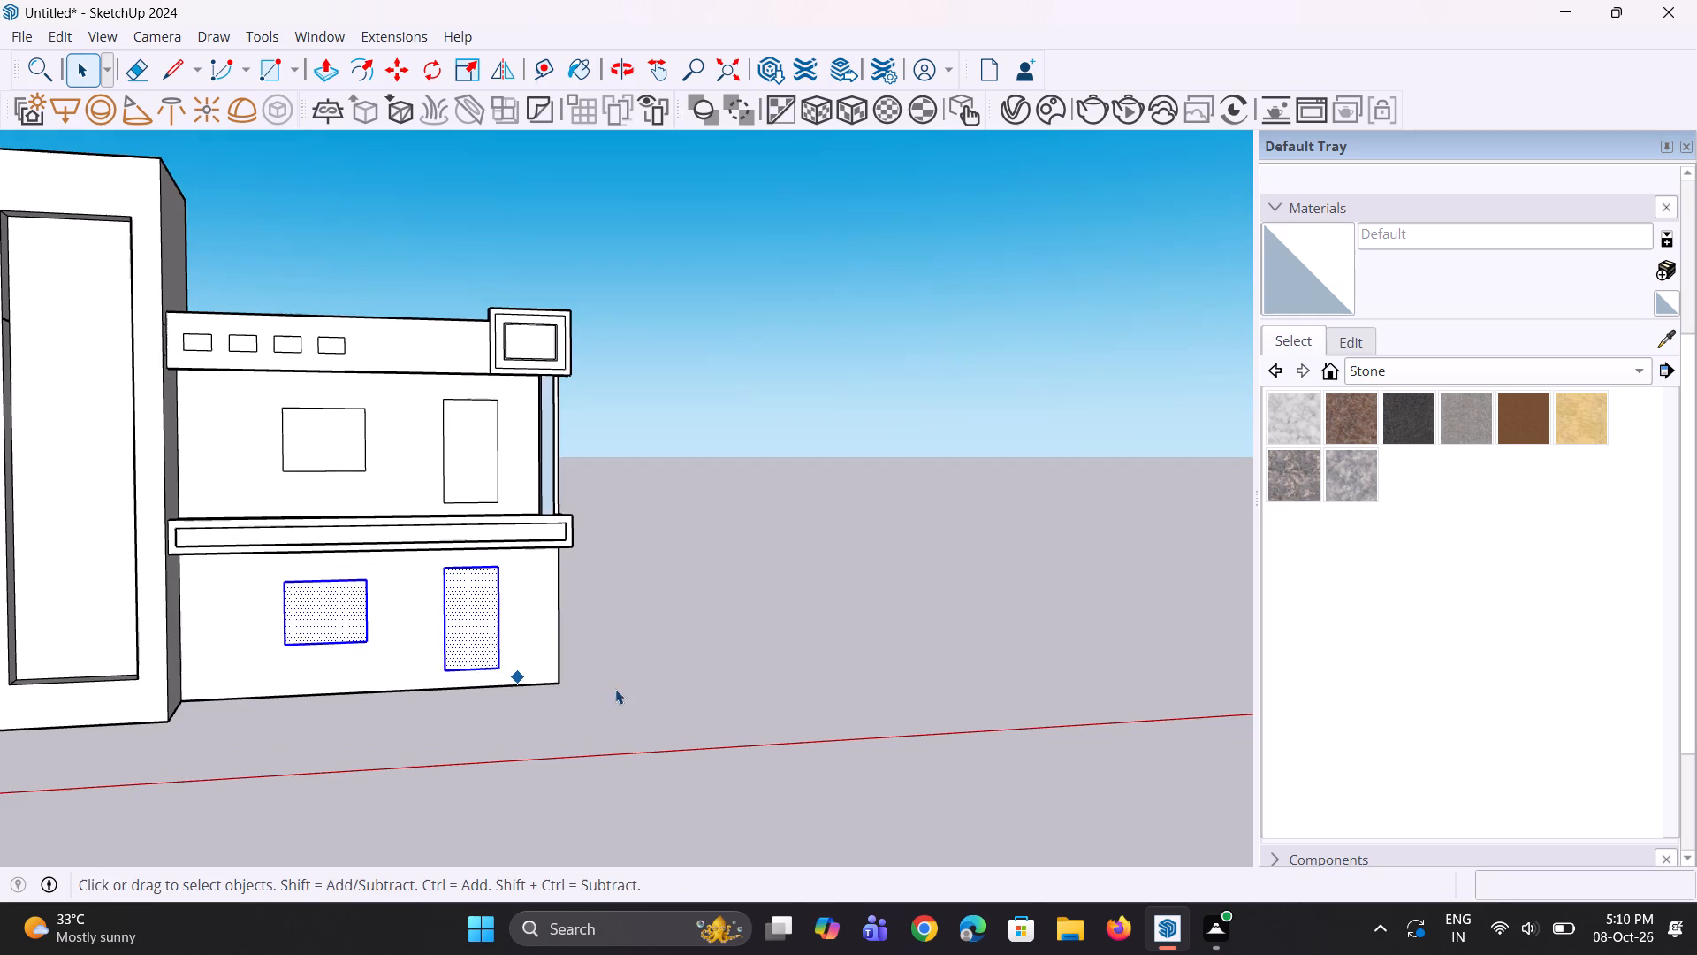
key("space")
left_click(654, 664)
Examine the front facade with the door and window outlines on both floors from several angles.
middle_click_drag(576, 684, 559, 728)
scroll(544, 698, "up", 1)
middle_click_drag(541, 699, 502, 707)
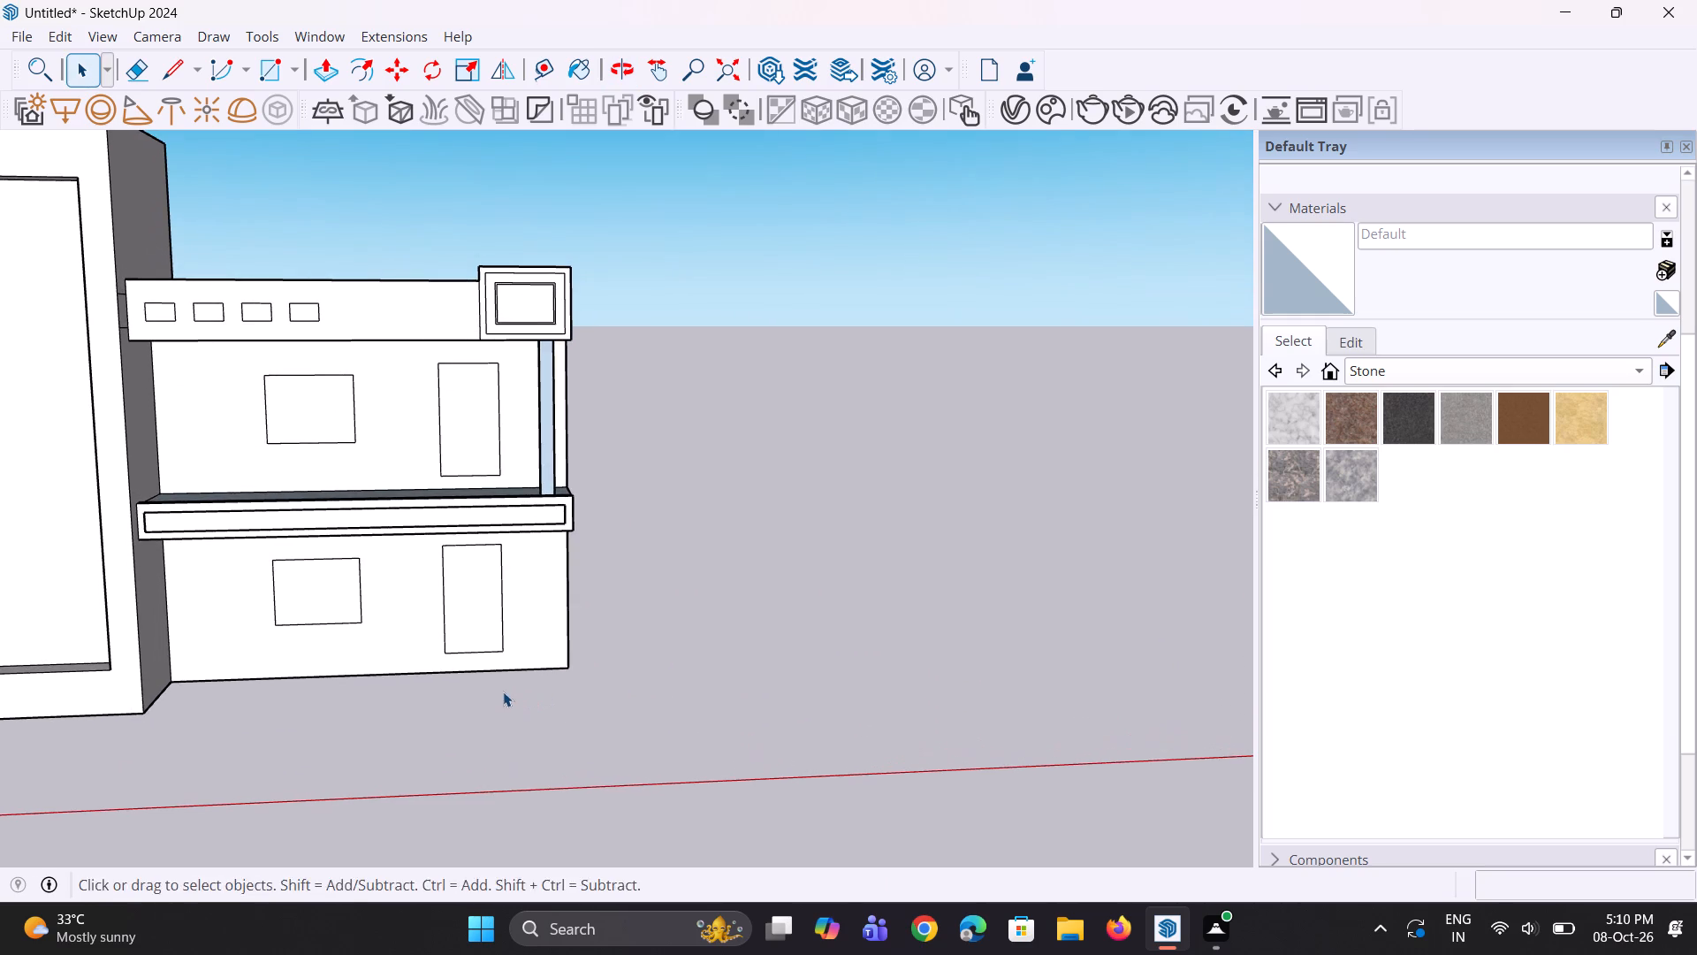
middle_click_drag(503, 691, 480, 680)
scroll(480, 680, "down", 4)
middle_click_drag(462, 668, 426, 691)
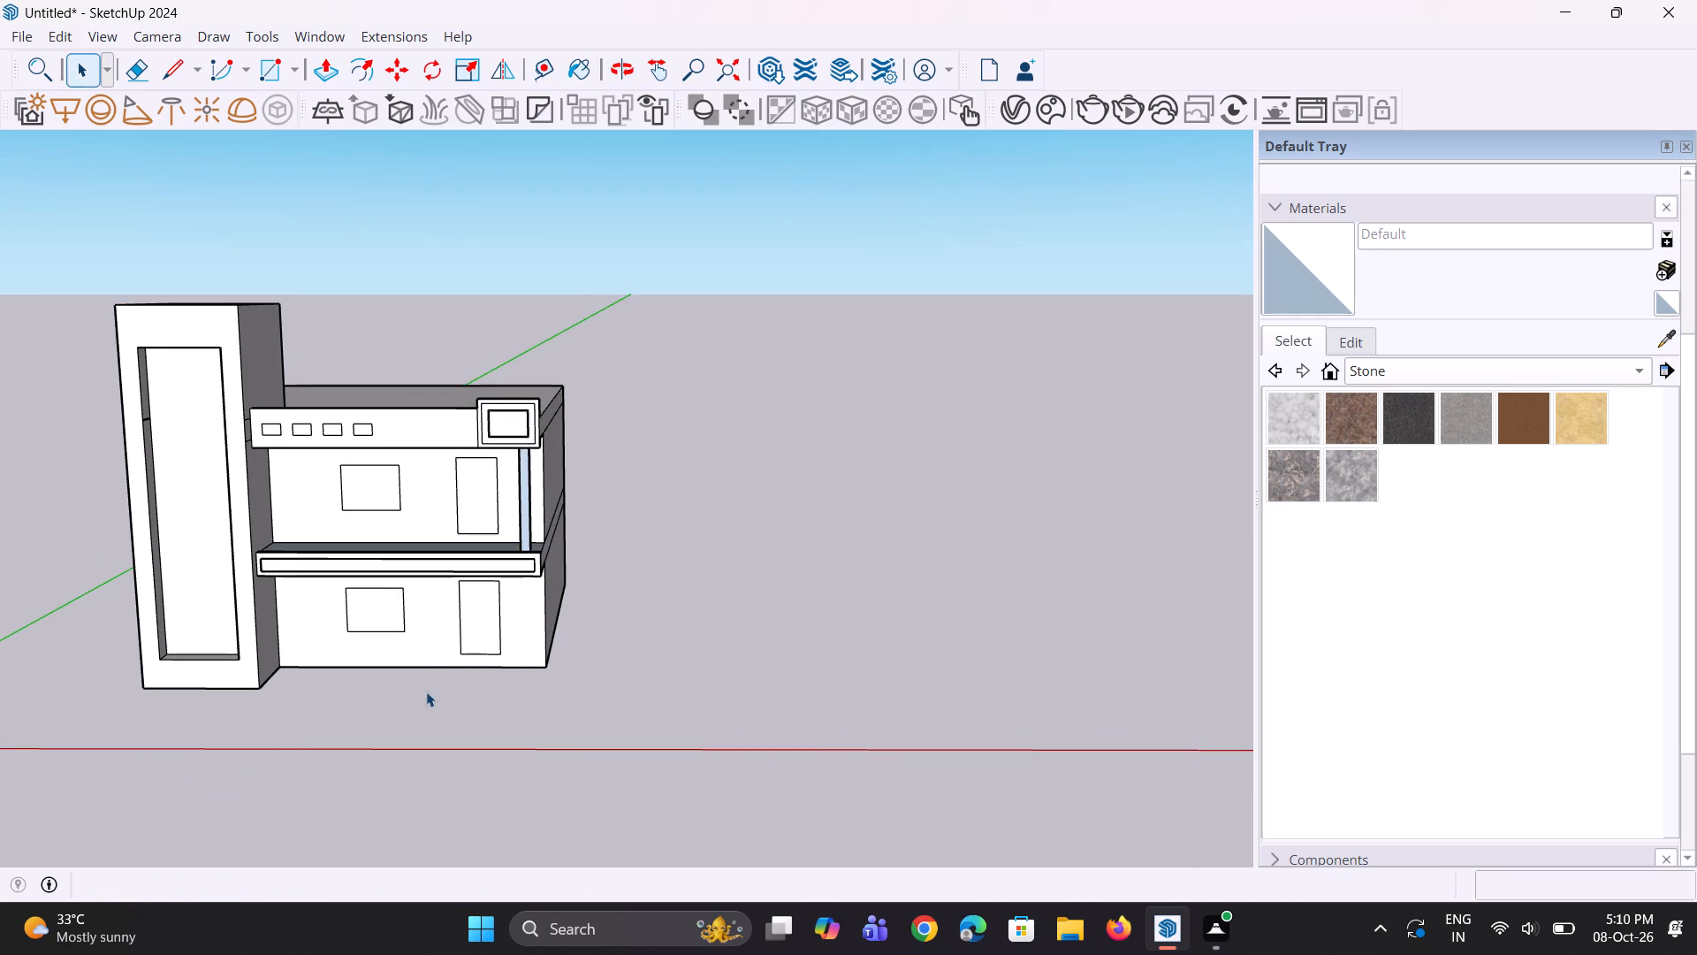
middle_click_drag(430, 692, 457, 673)
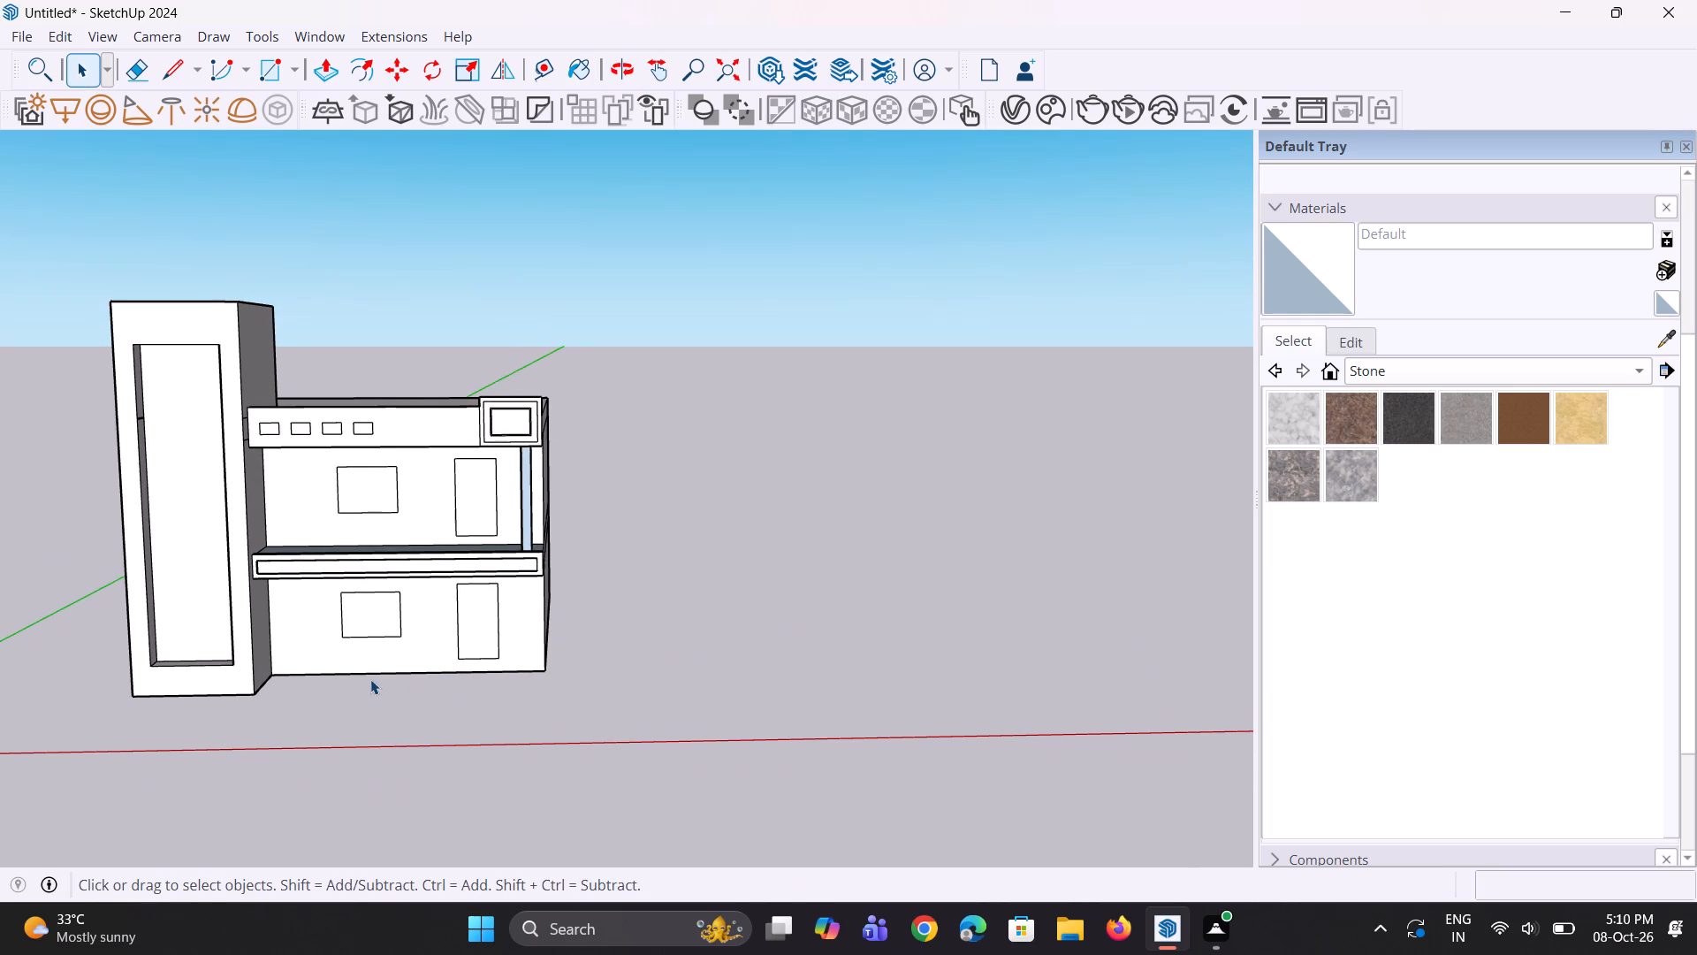
middle_click_drag(342, 658, 358, 665)
middle_click(397, 674)
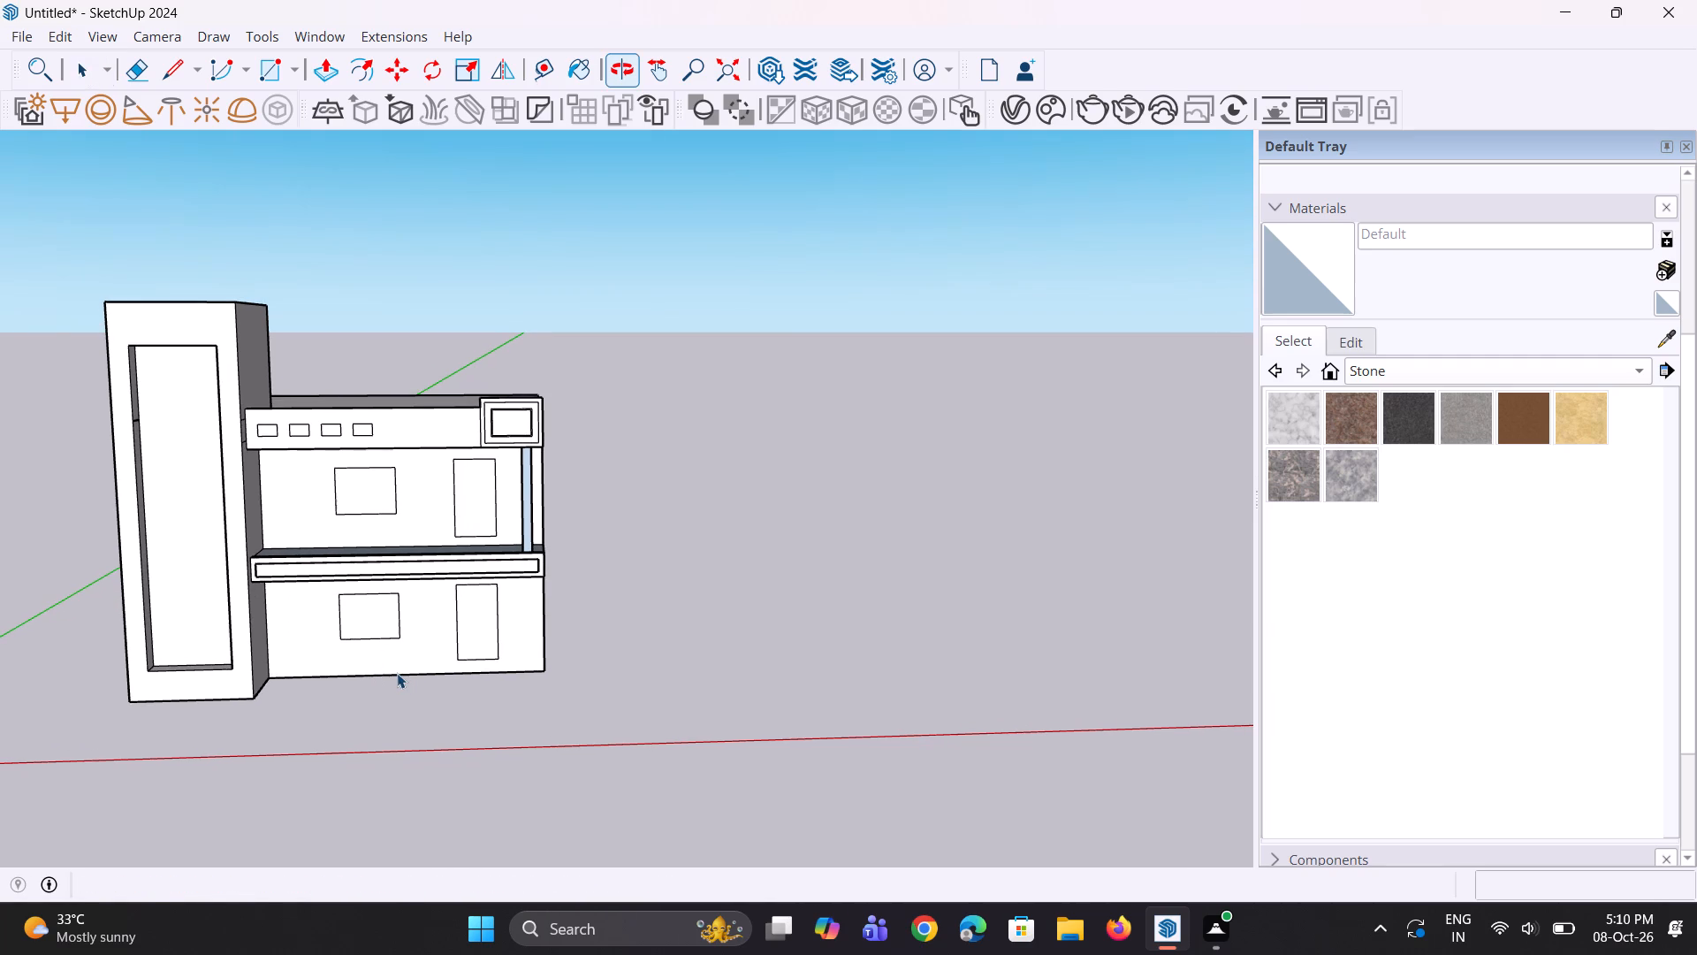
scroll(391, 673, "up", 2)
scroll(390, 678, "down", 3)
middle_click_drag(373, 684, 361, 720)
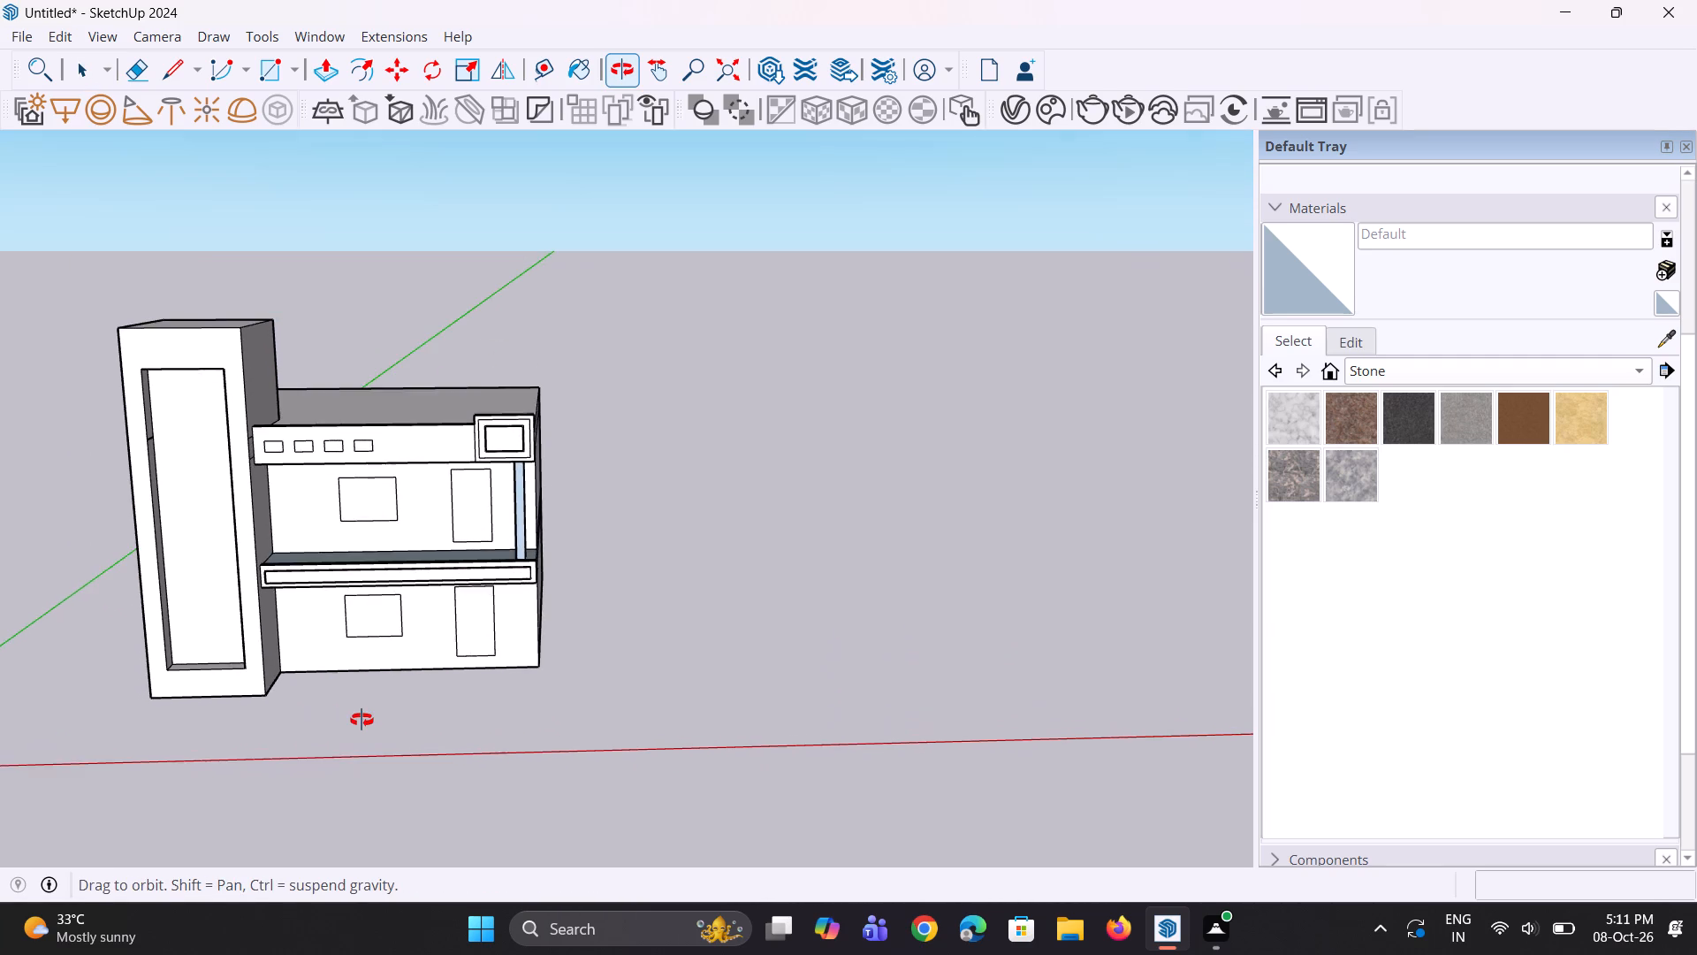
Erase the nested rectangle outlines from the front face of the raised corner block on the roof parapet.
middle_click_drag(361, 720, 375, 730)
middle_click_drag(397, 566, 488, 455)
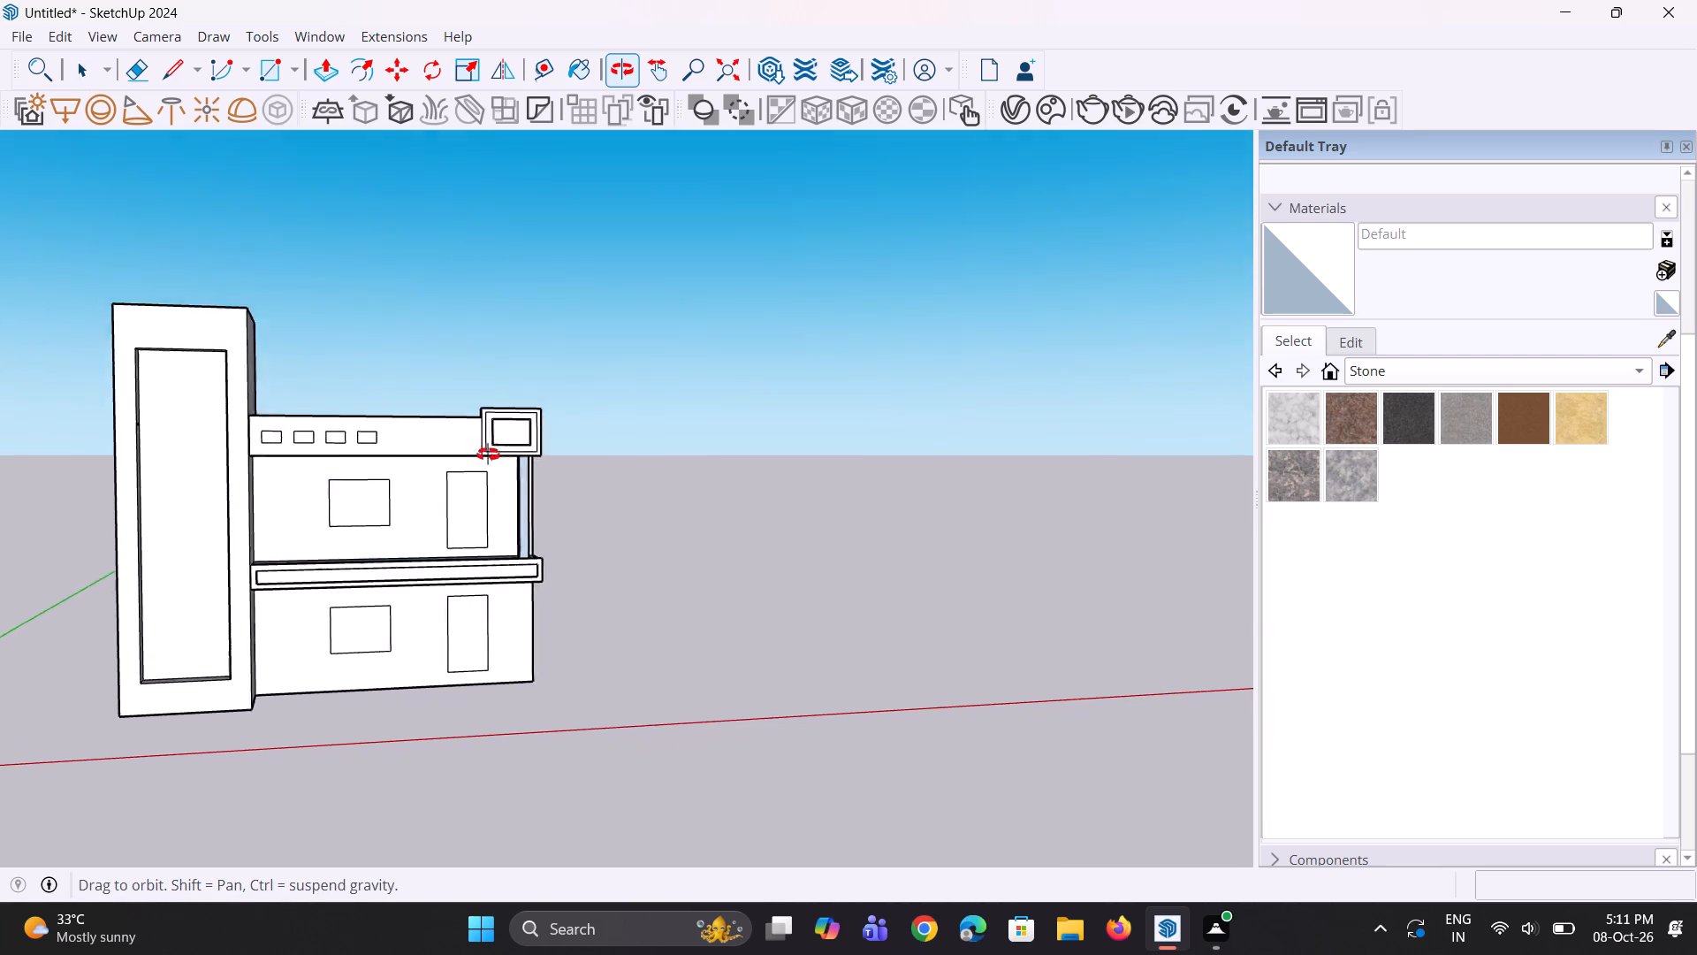
middle_click_drag(488, 455, 495, 726)
scroll(438, 508, "up", 3)
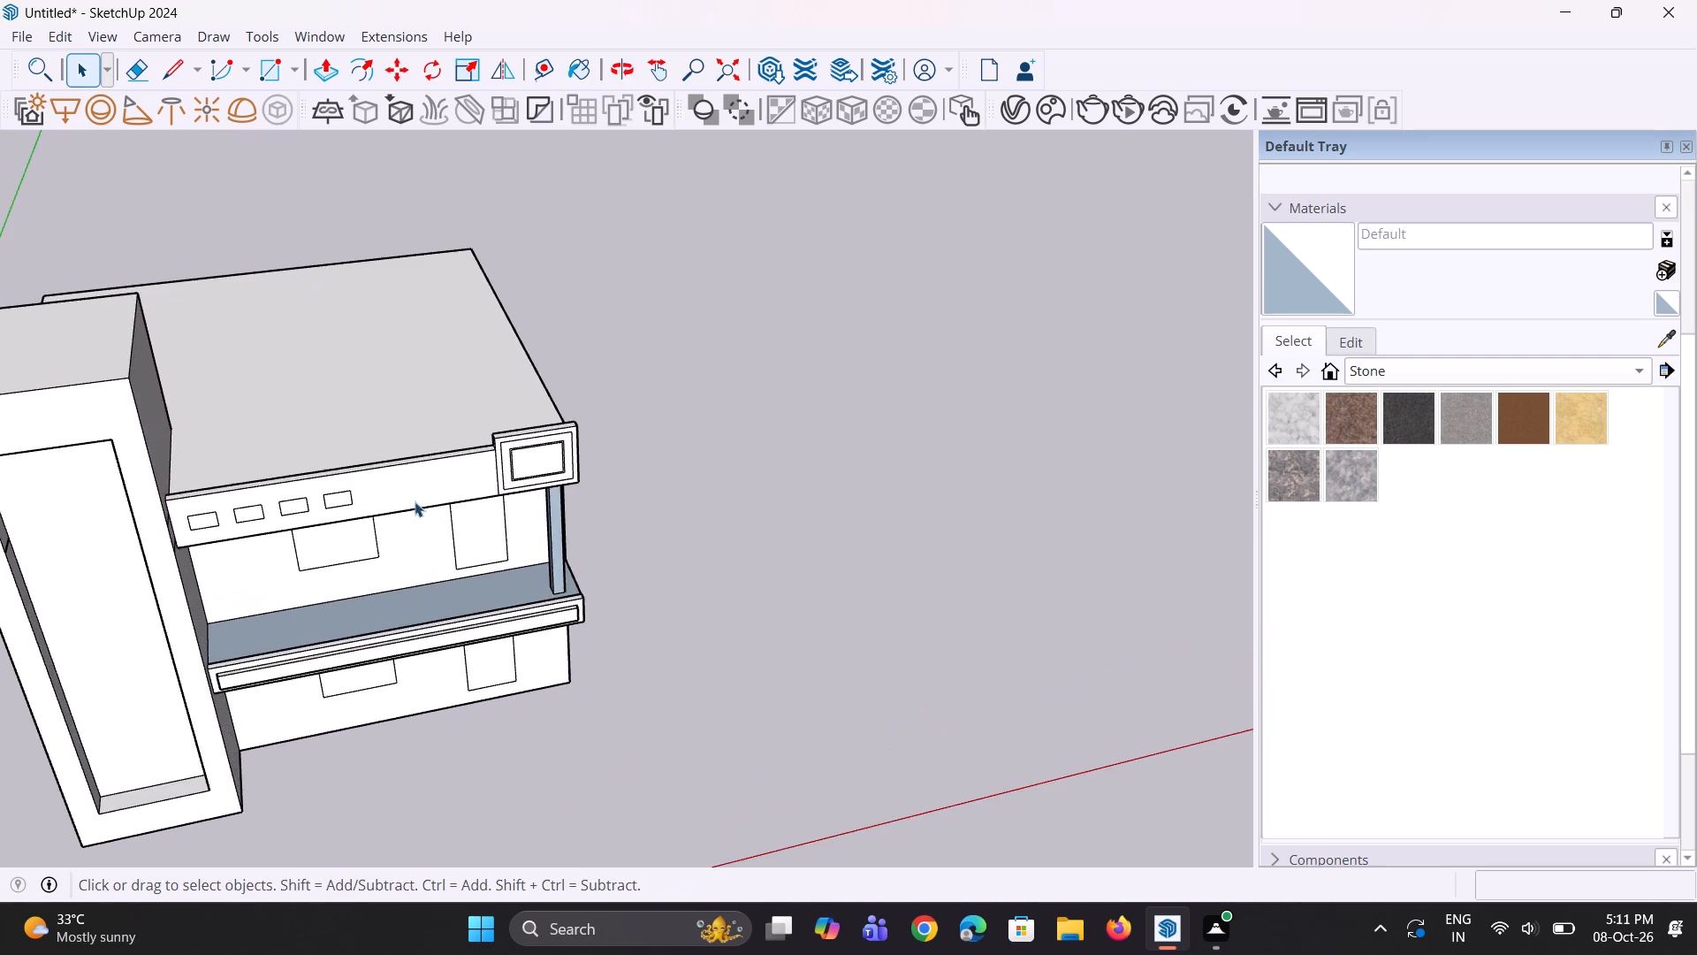
middle_click_drag(384, 493, 255, 467)
scroll(225, 424, "up", 4)
middle_click_drag(238, 430, 130, 424)
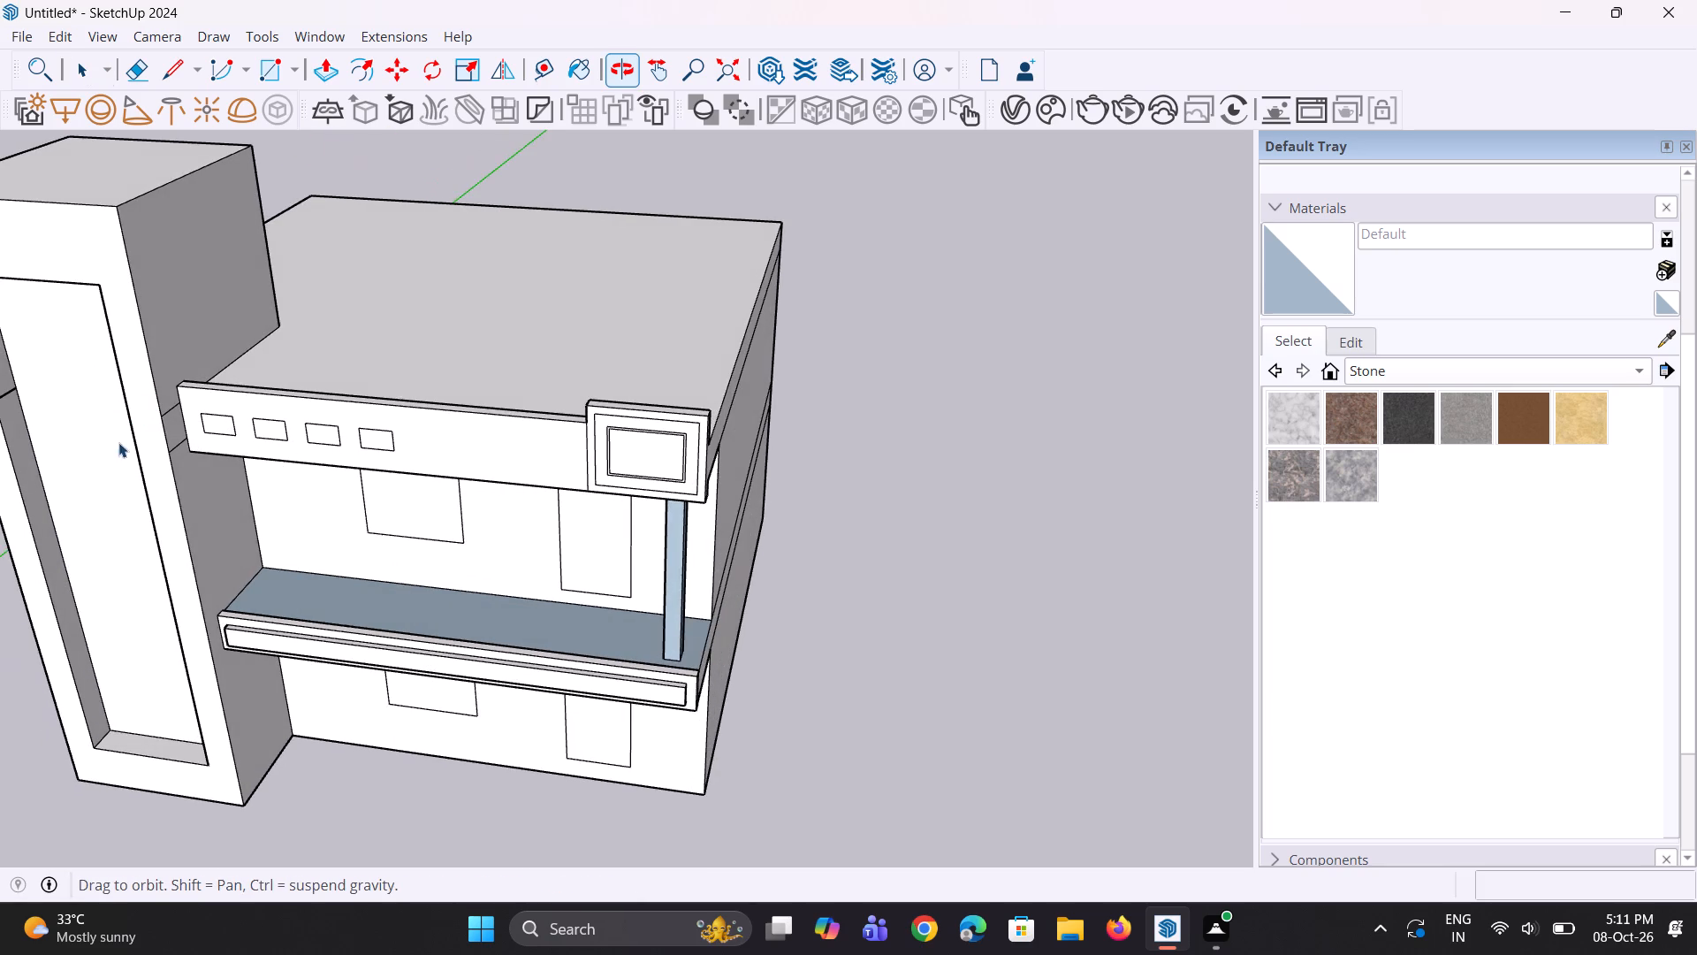
middle_click(116, 446)
scroll(417, 489, "down", 2)
middle_click_drag(424, 485, 438, 420)
scroll(517, 452, "up", 2)
scroll(608, 441, "up", 4)
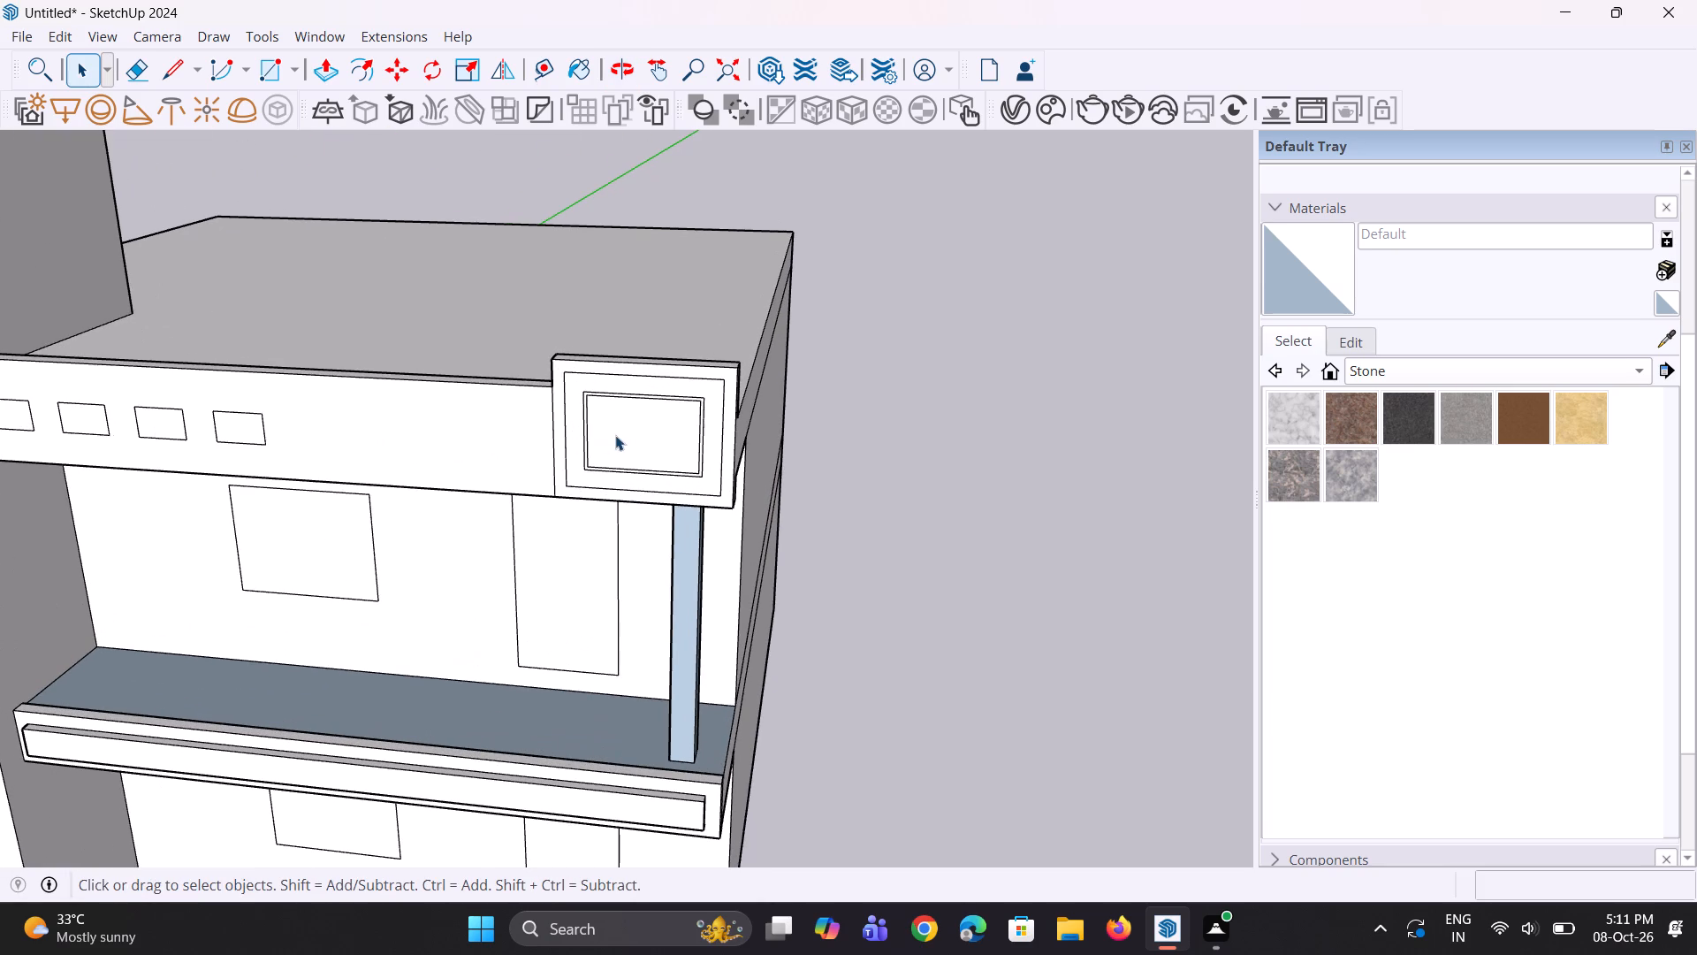
key("e")
left_click_drag(586, 407, 593, 377)
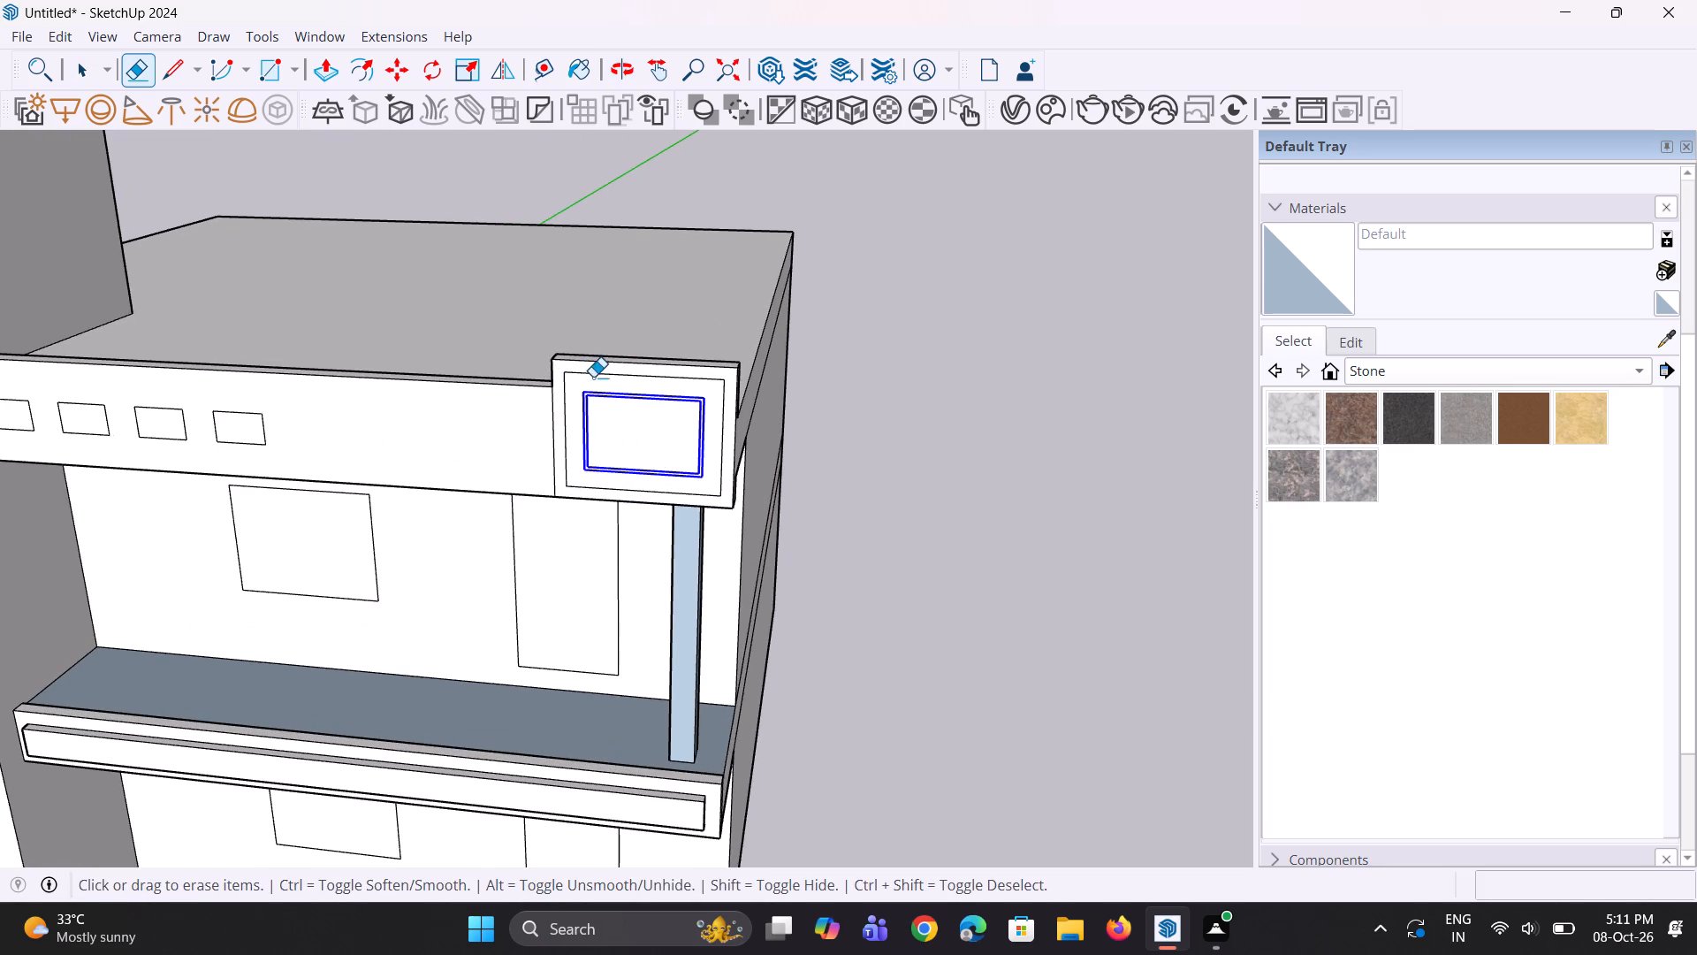
left_click_drag(593, 377, 704, 466)
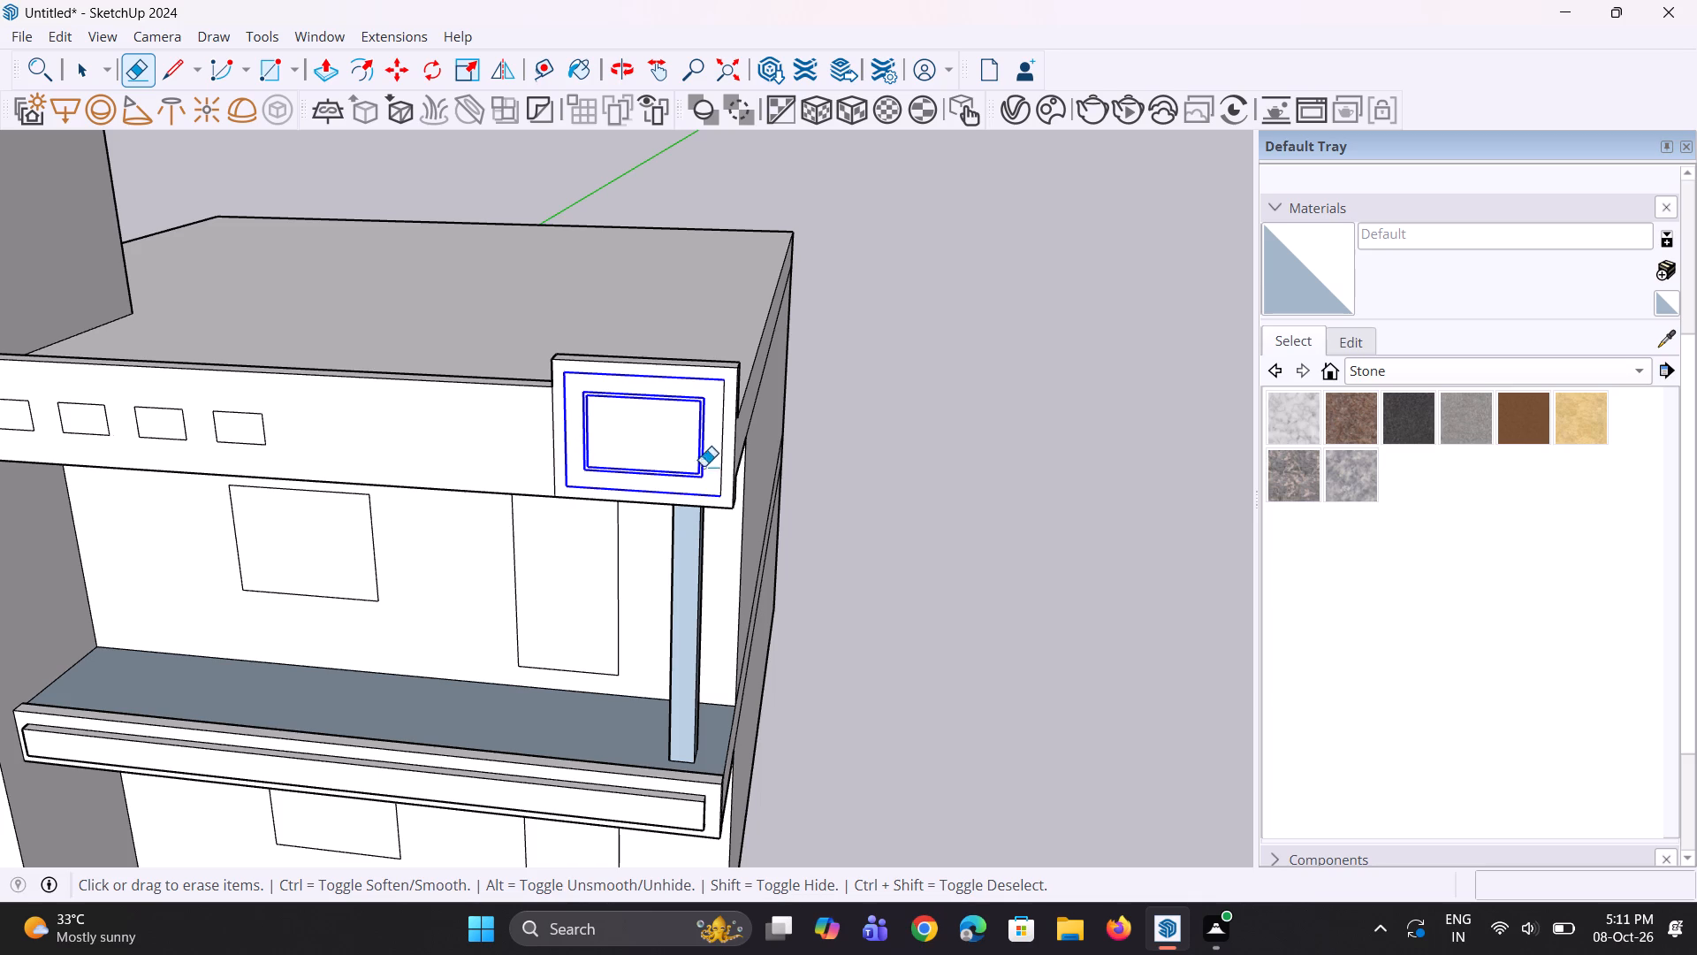
left_click_drag(704, 466, 722, 439)
Thicken the roof parapet inward by pulling its inner face over the roof, and pull the corner block's inner face by the same distance.
middle_click_drag(569, 493, 672, 470)
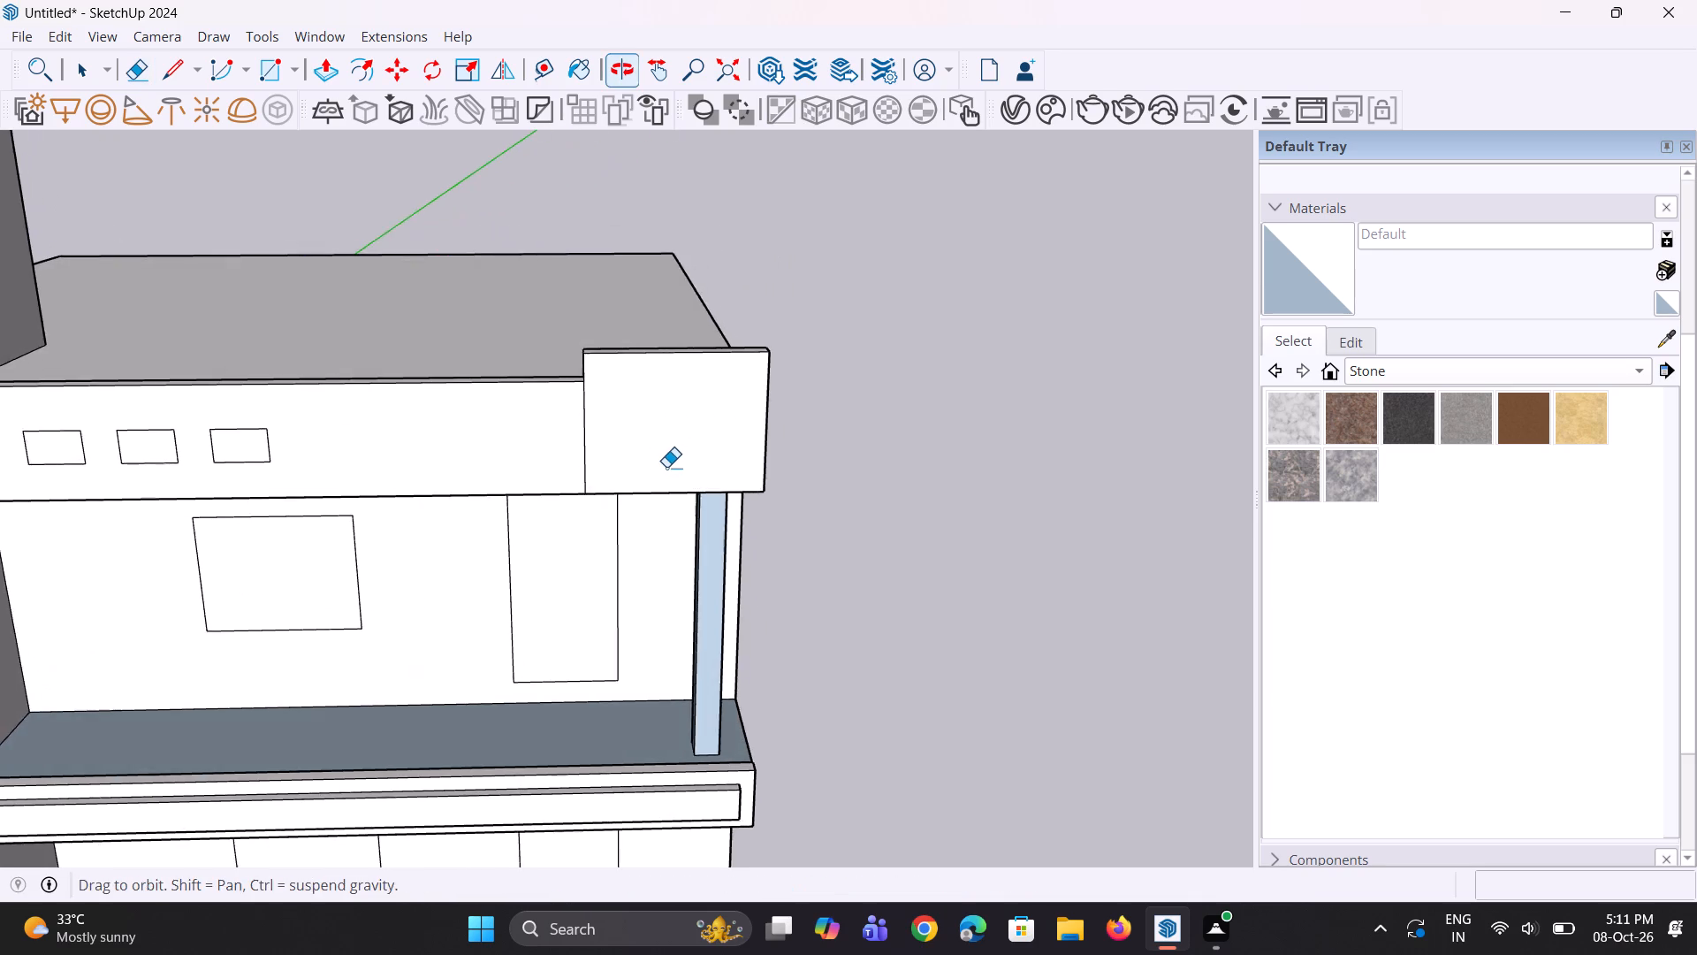
scroll(649, 467, "down", 4)
middle_click_drag(482, 462, 316, 482)
scroll(206, 362, "up", 2)
middle_click_drag(196, 392, 0, 523)
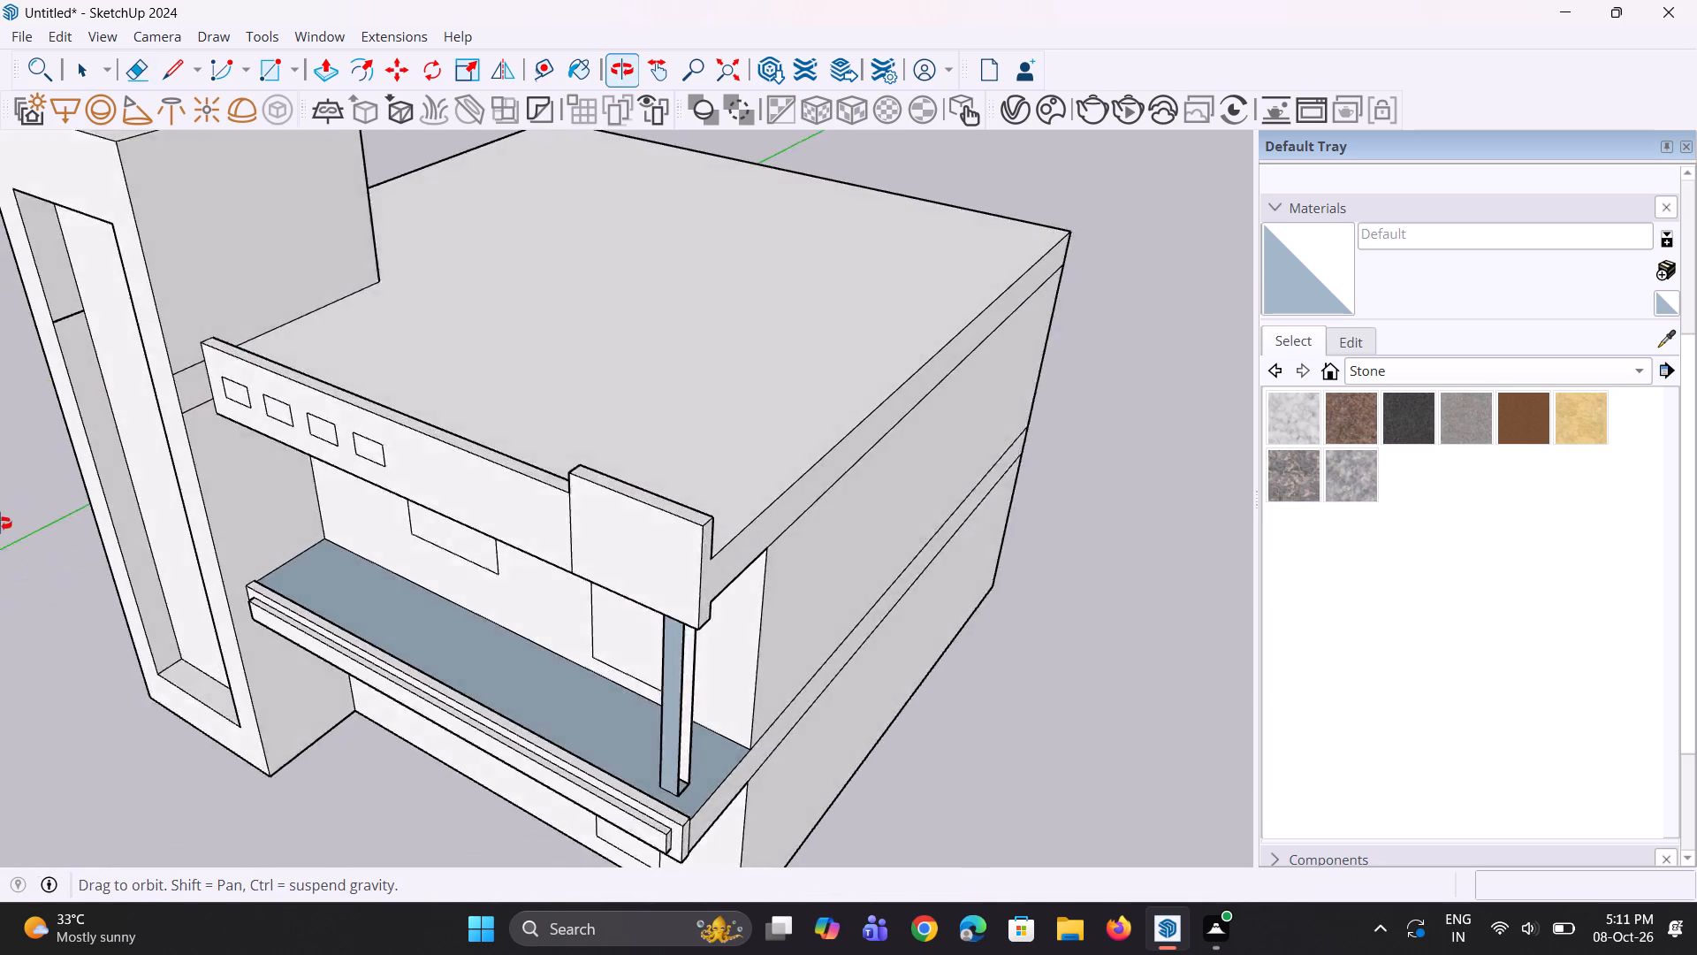
middle_click_drag(0, 523, 0, 525)
scroll(591, 410, "down", 3)
middle_click_drag(629, 529, 173, 548)
scroll(502, 405, "up", 4)
middle_click_drag(486, 429, 433, 406)
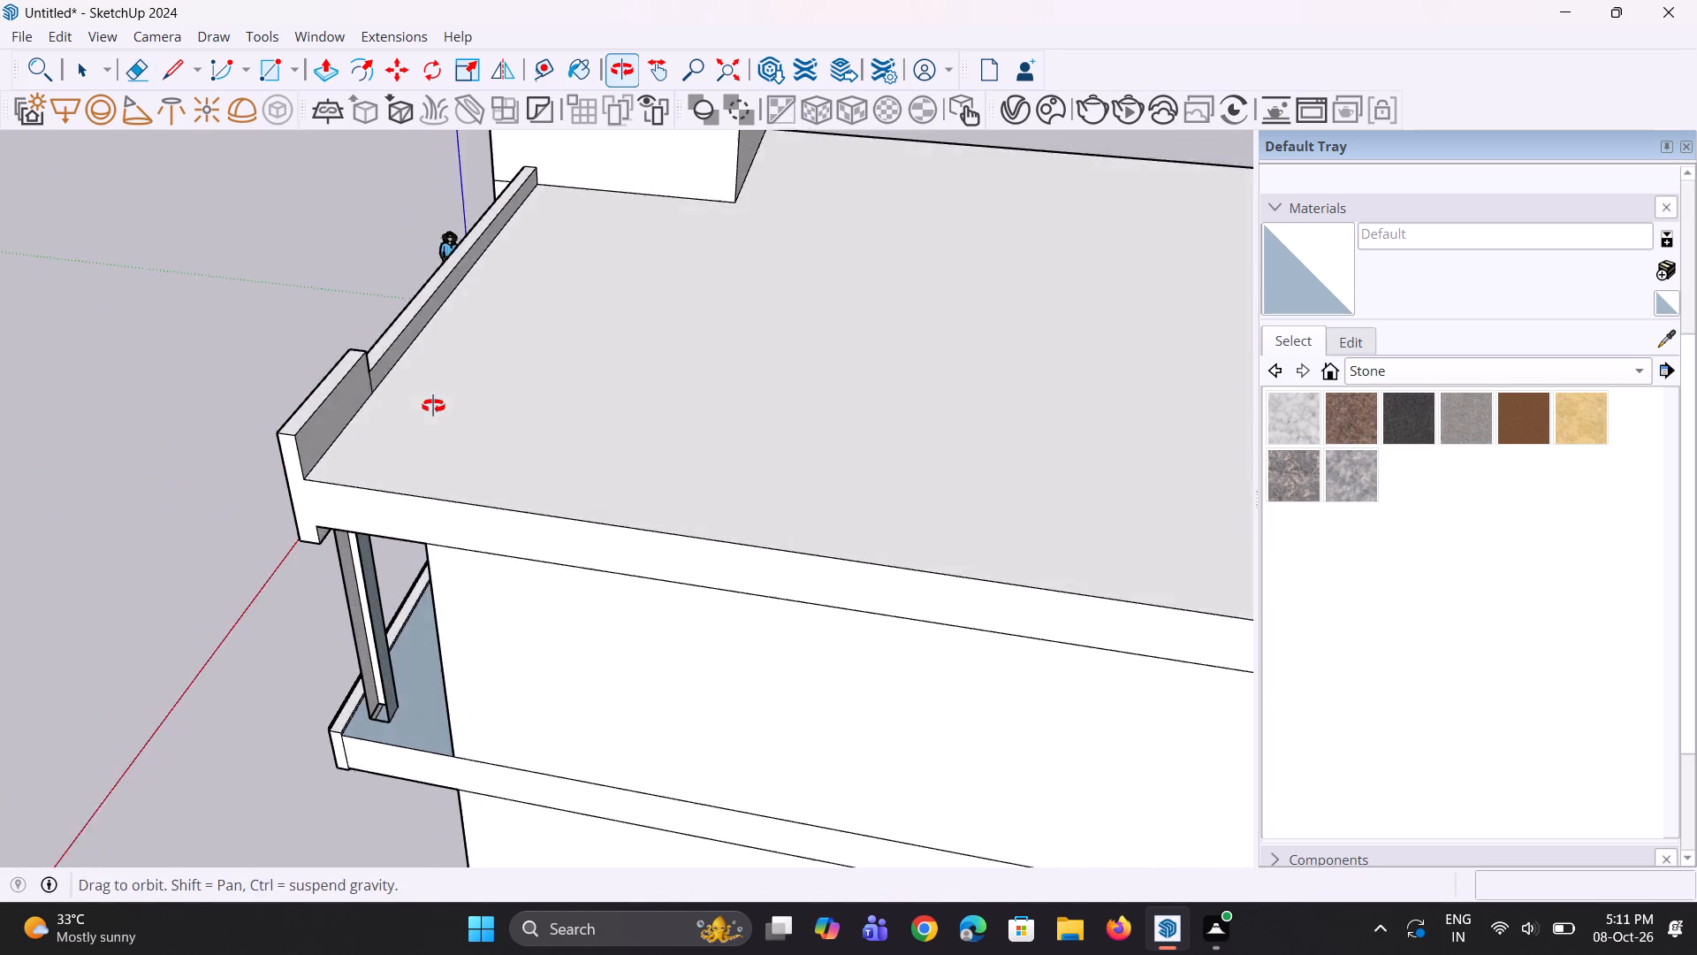
middle_click_drag(433, 406, 415, 392)
scroll(375, 357, "up", 3)
key("p")
left_click(400, 334)
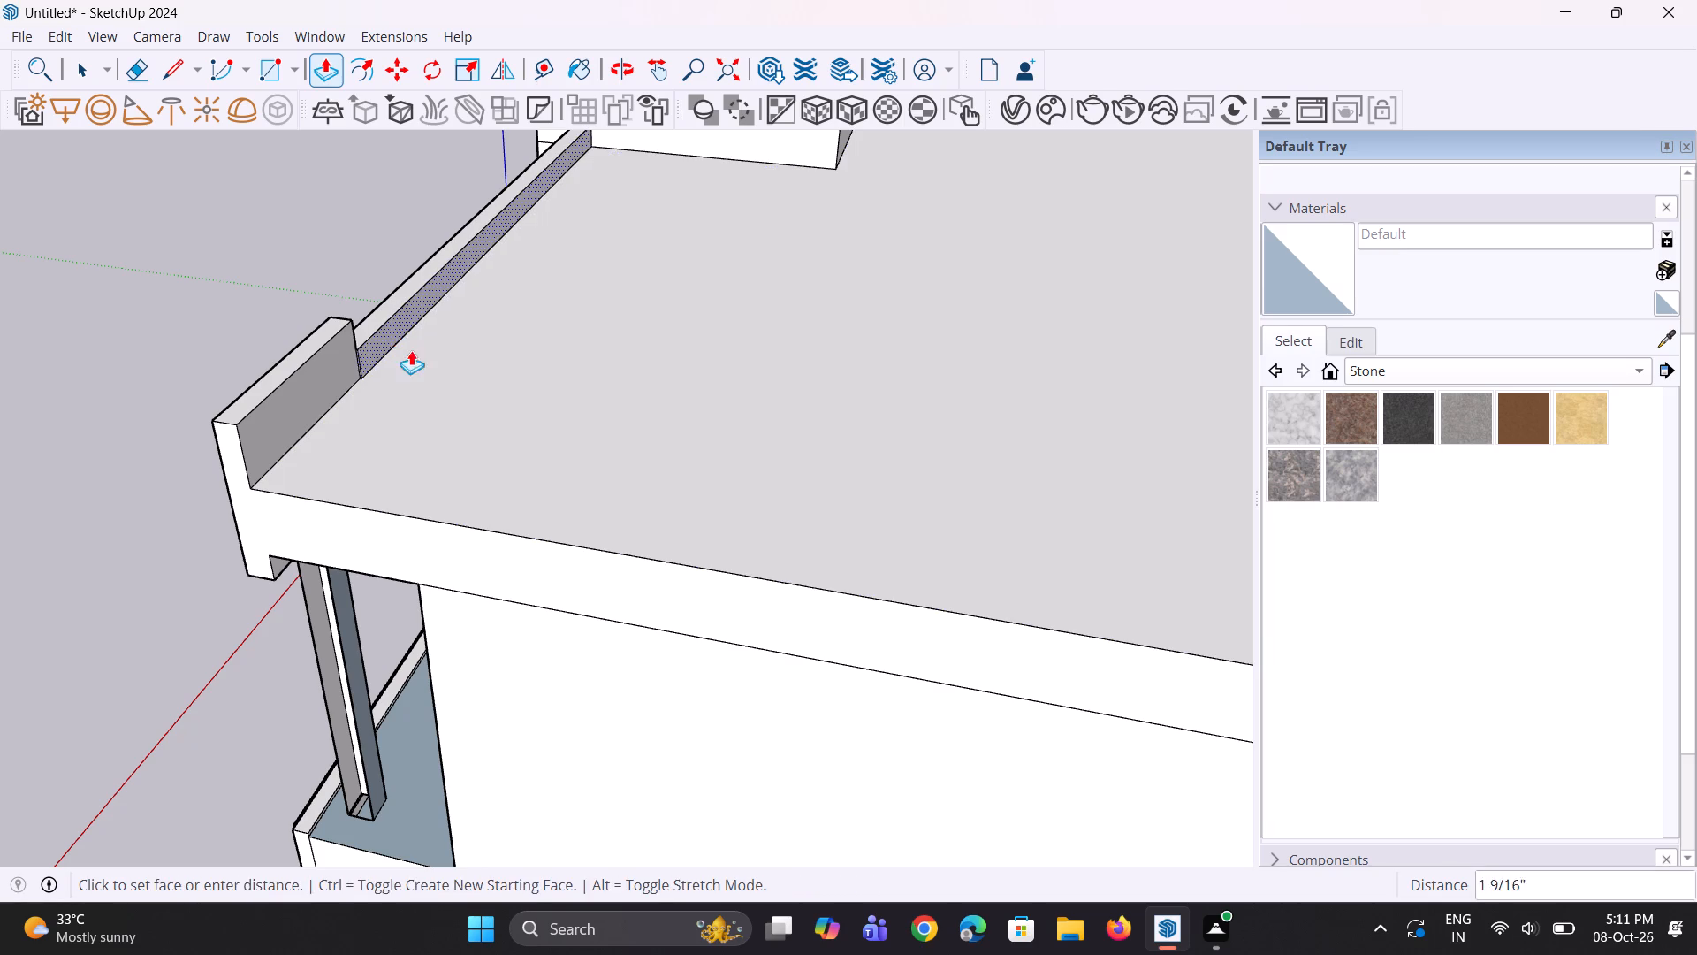
left_click(432, 384)
double_click(308, 400)
Examine the thickened parapet, the corner block and the tower's side wall from several angles.
middle_click_drag(372, 500, 625, 503)
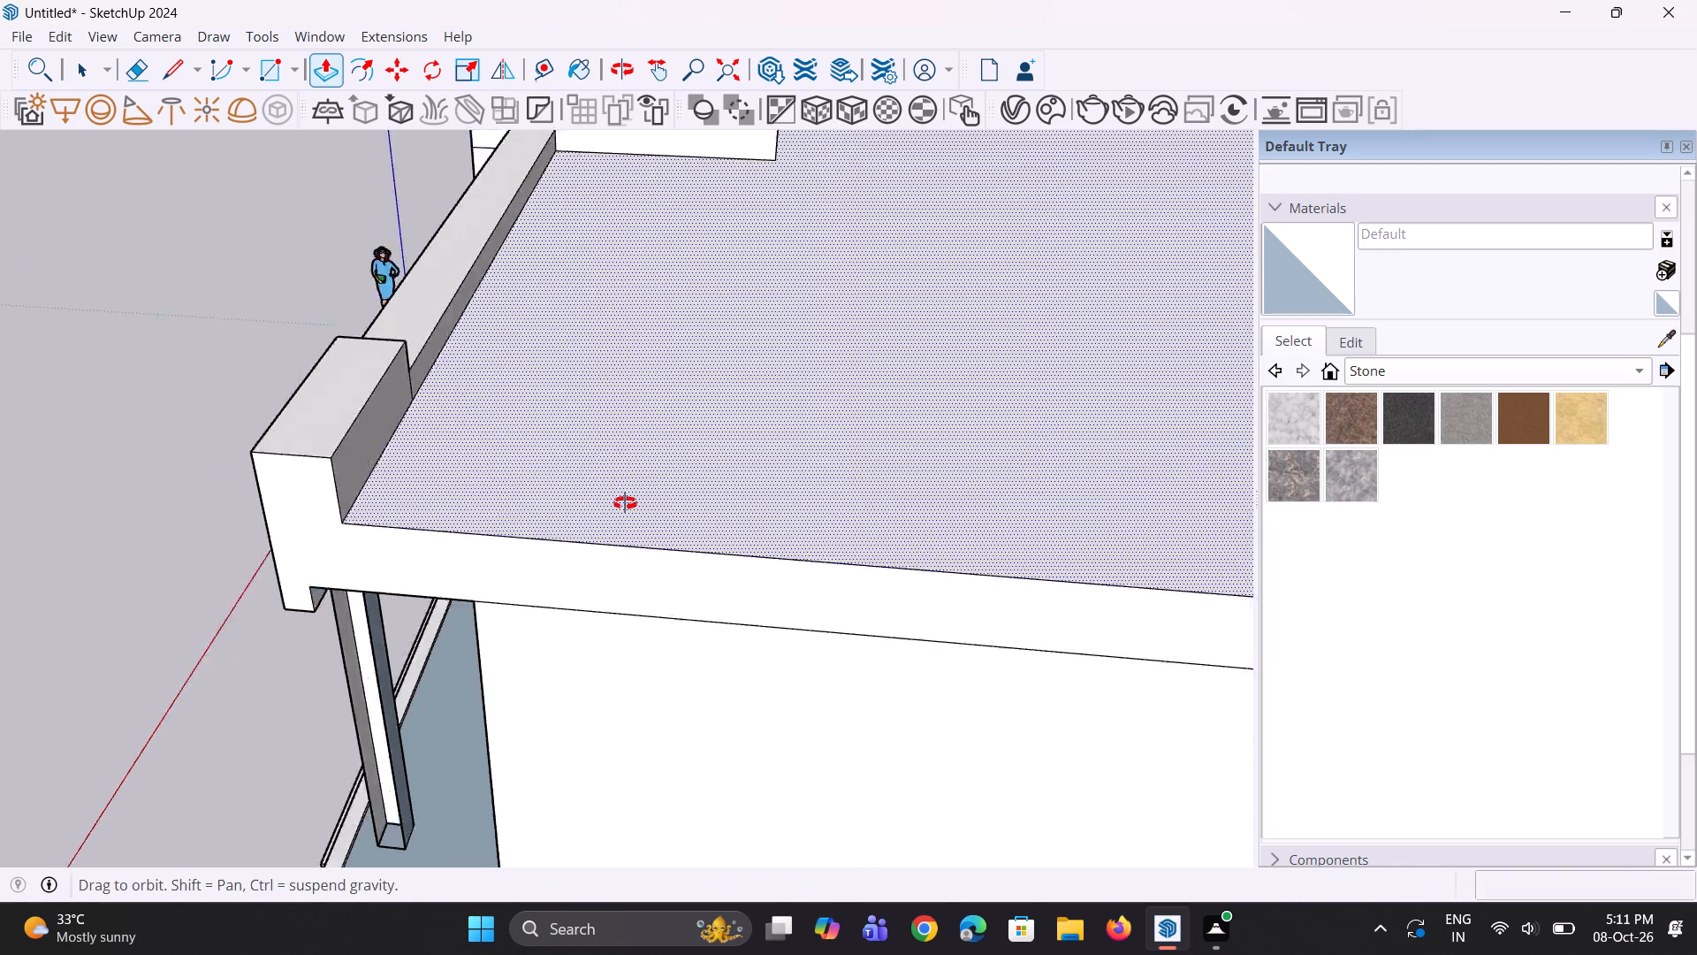
middle_click_drag(625, 503, 638, 503)
scroll(569, 481, "down", 4)
middle_click_drag(510, 510, 948, 477)
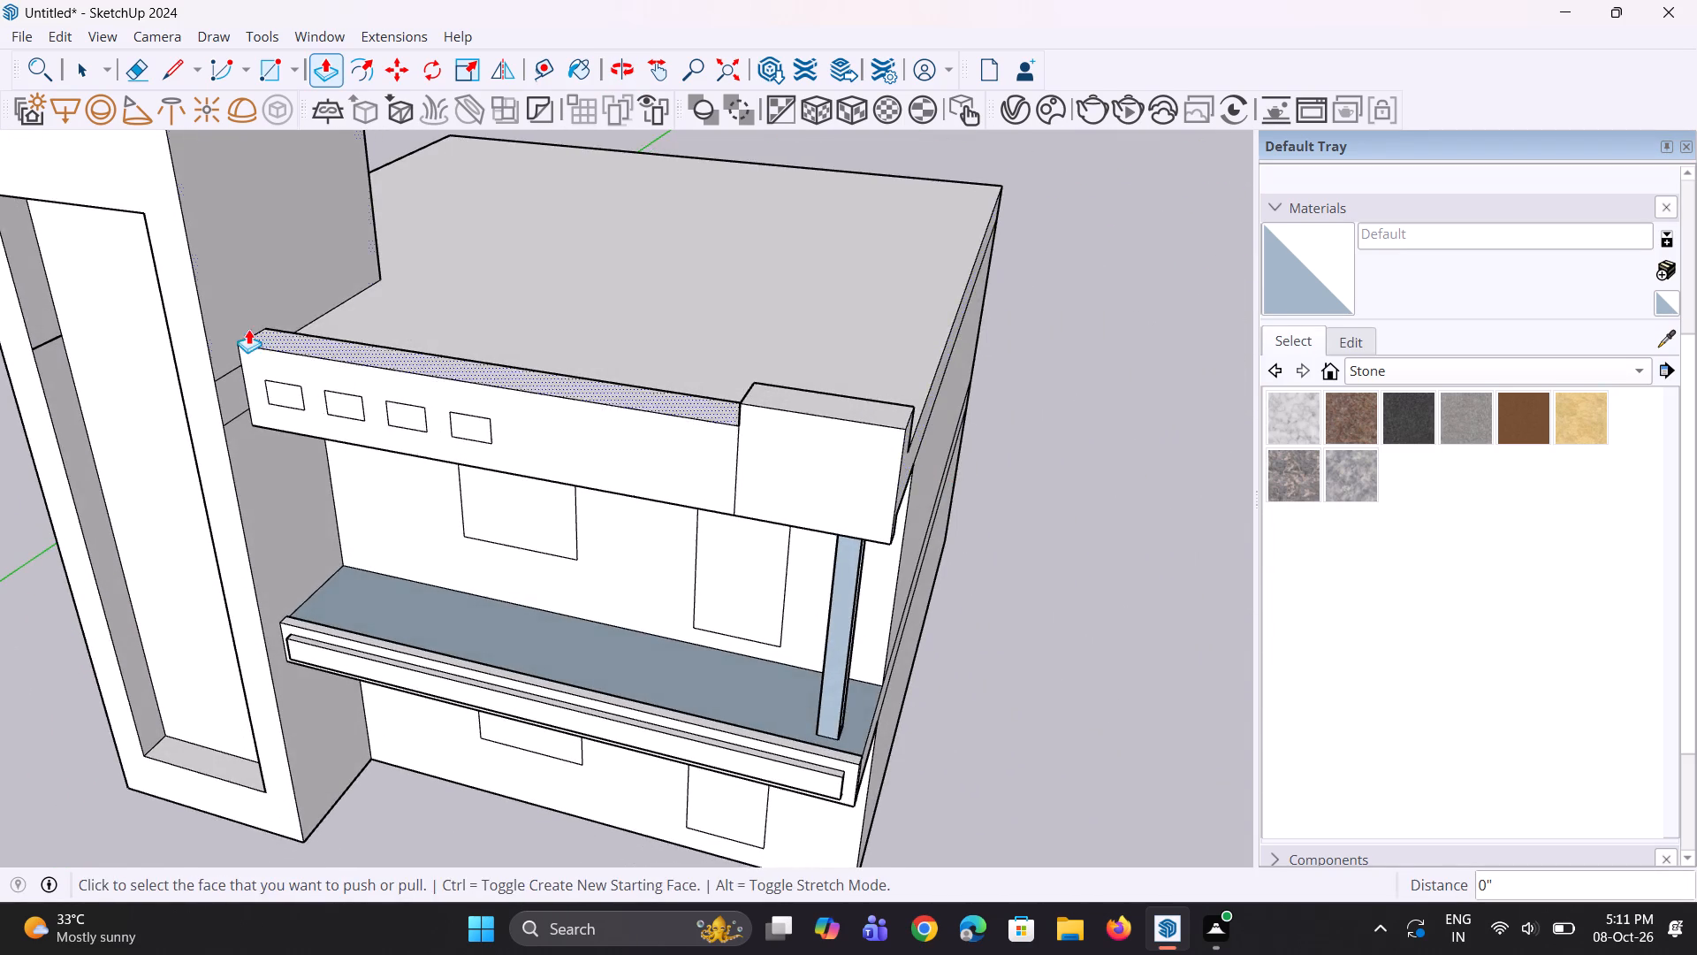
scroll(237, 326, "up", 1)
middle_click_drag(302, 362, 421, 378)
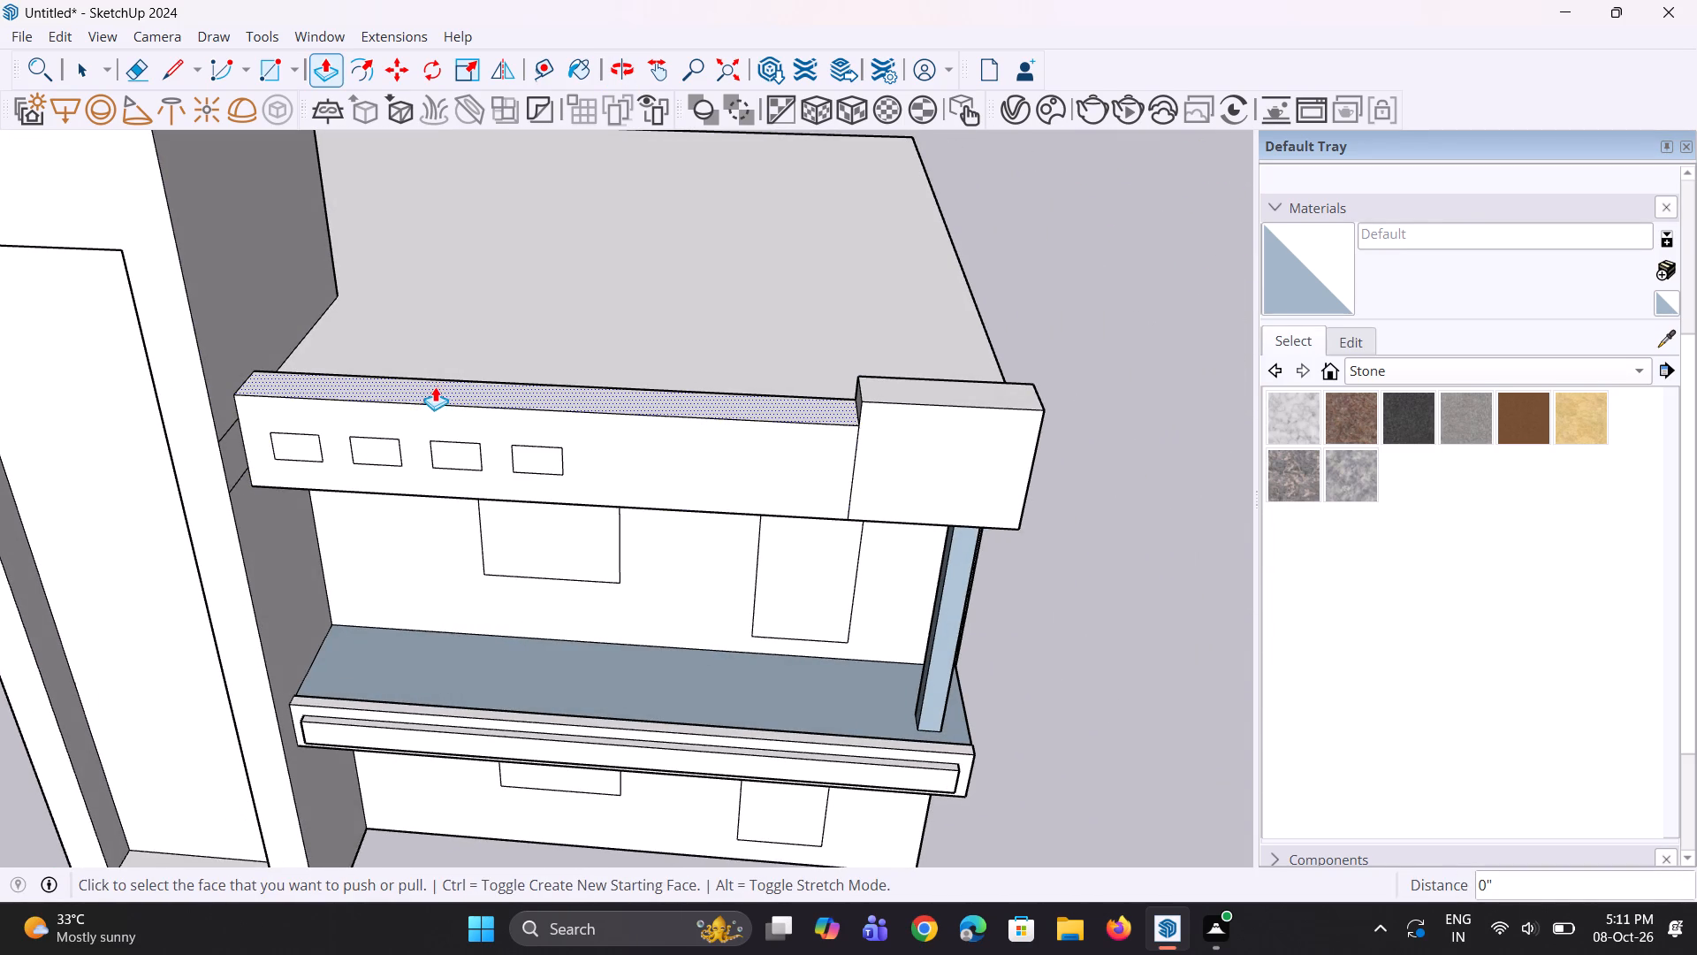
middle_click_drag(449, 420, 448, 376)
middle_click_drag(383, 401, 210, 436)
scroll(259, 297, "up", 1)
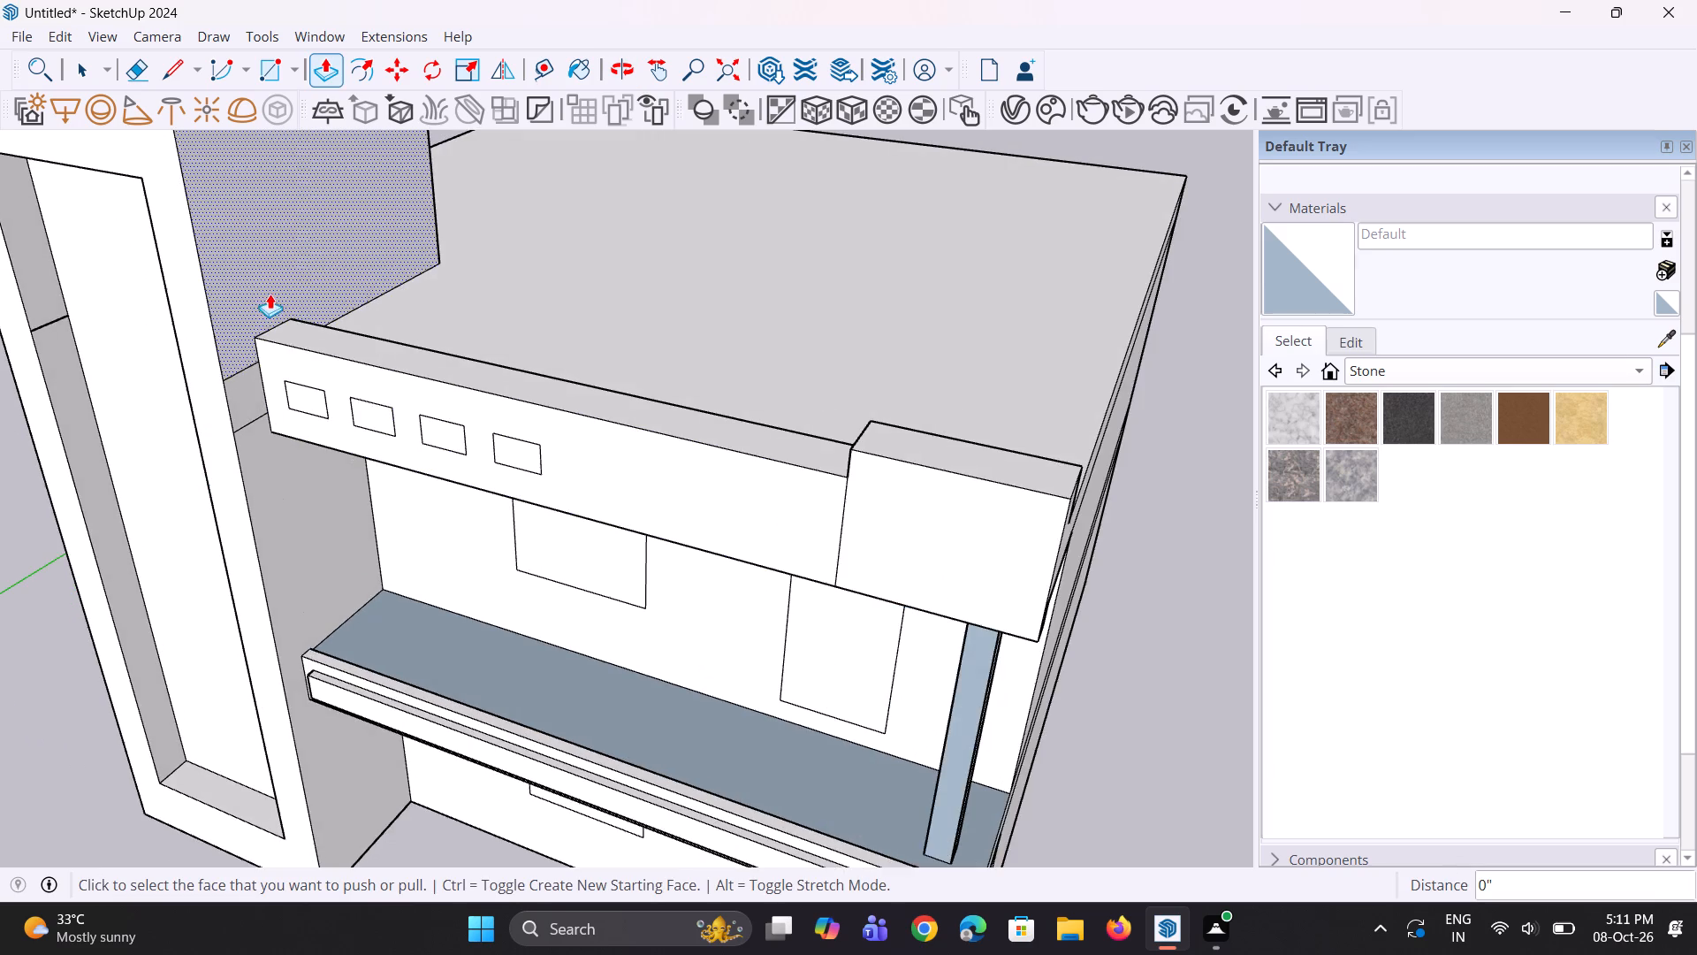
scroll(319, 355, "down", 8)
middle_click_drag(347, 372, 285, 350)
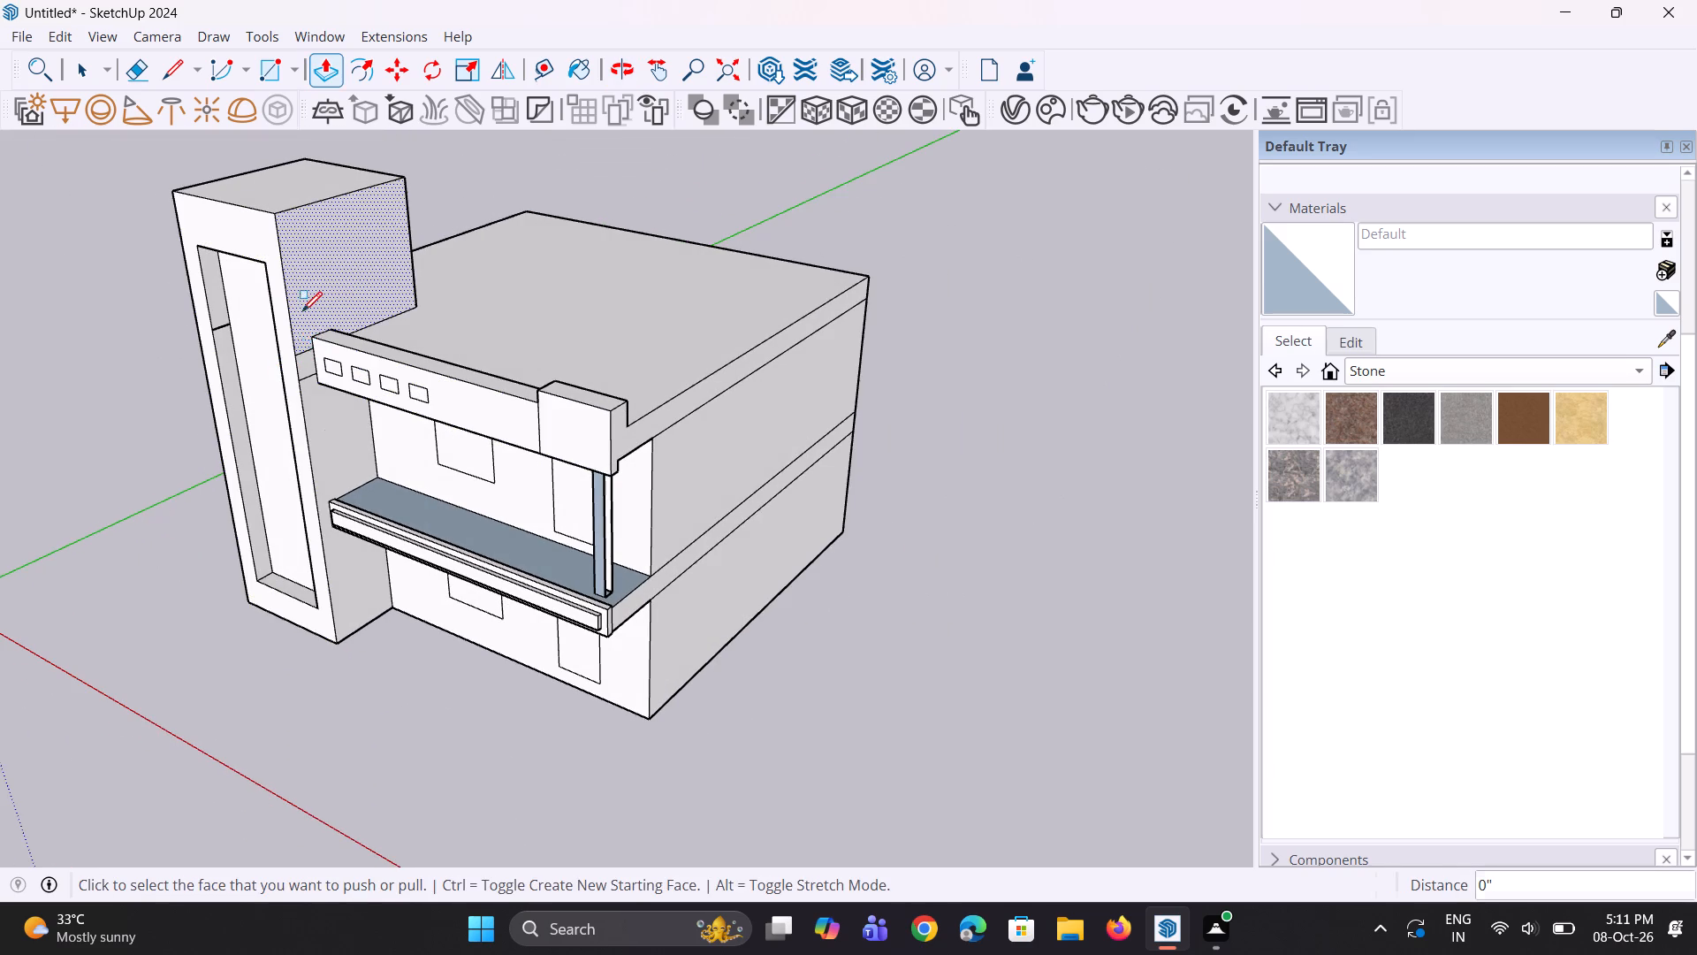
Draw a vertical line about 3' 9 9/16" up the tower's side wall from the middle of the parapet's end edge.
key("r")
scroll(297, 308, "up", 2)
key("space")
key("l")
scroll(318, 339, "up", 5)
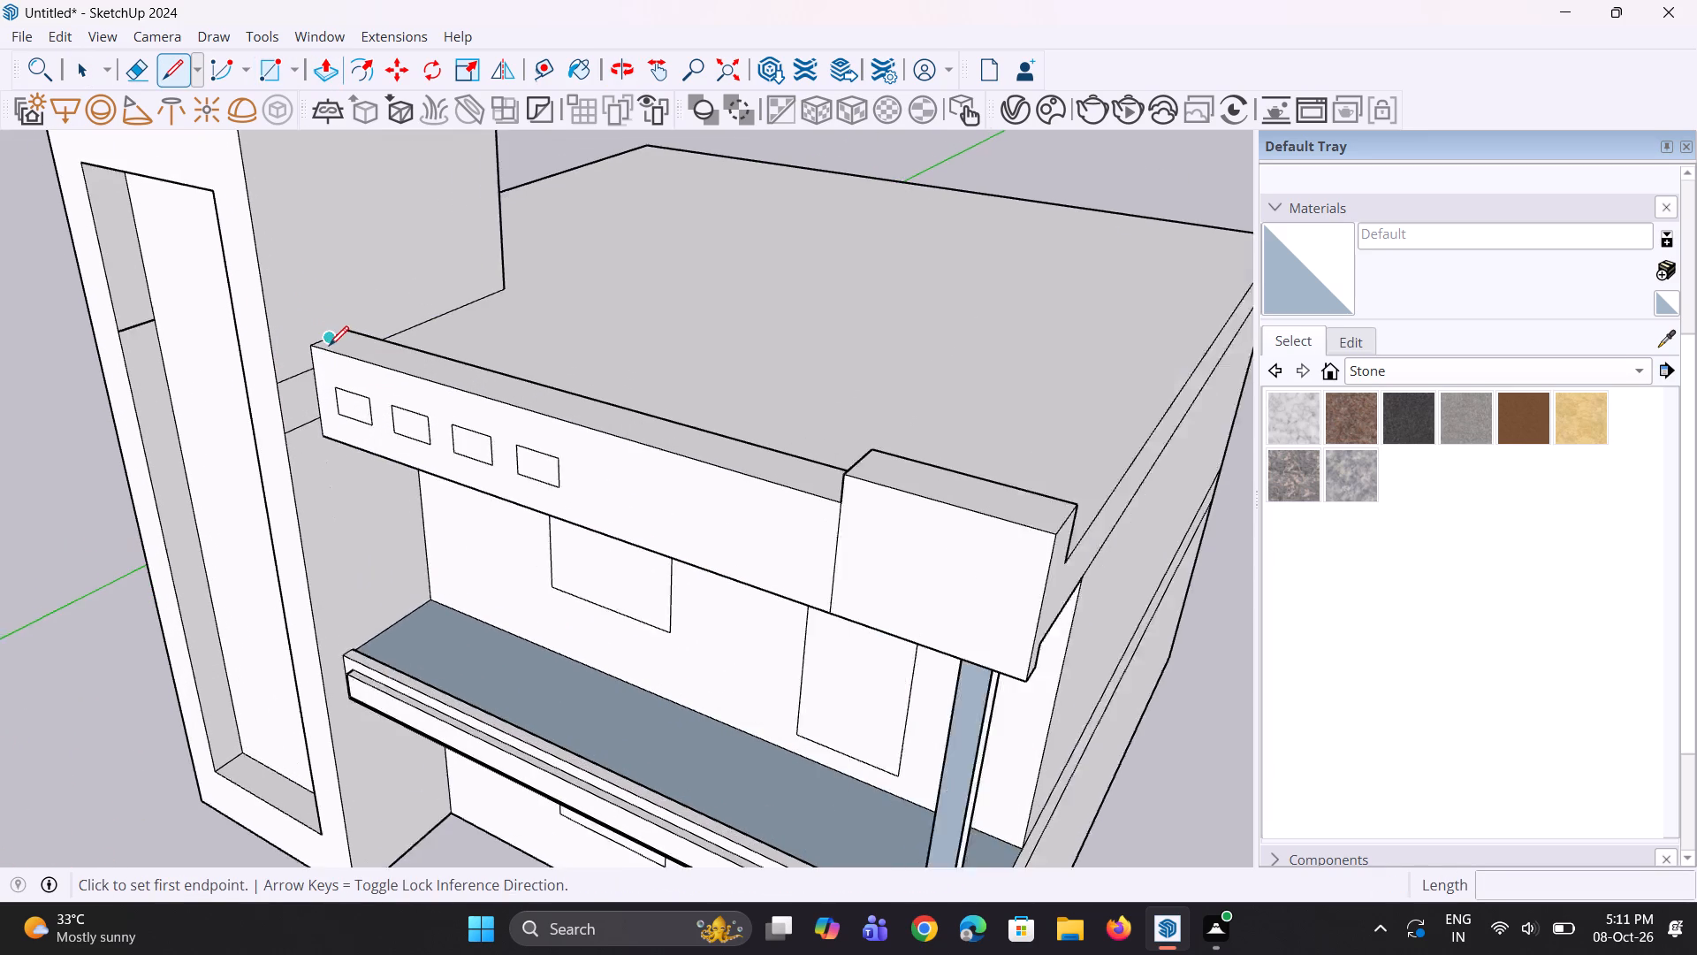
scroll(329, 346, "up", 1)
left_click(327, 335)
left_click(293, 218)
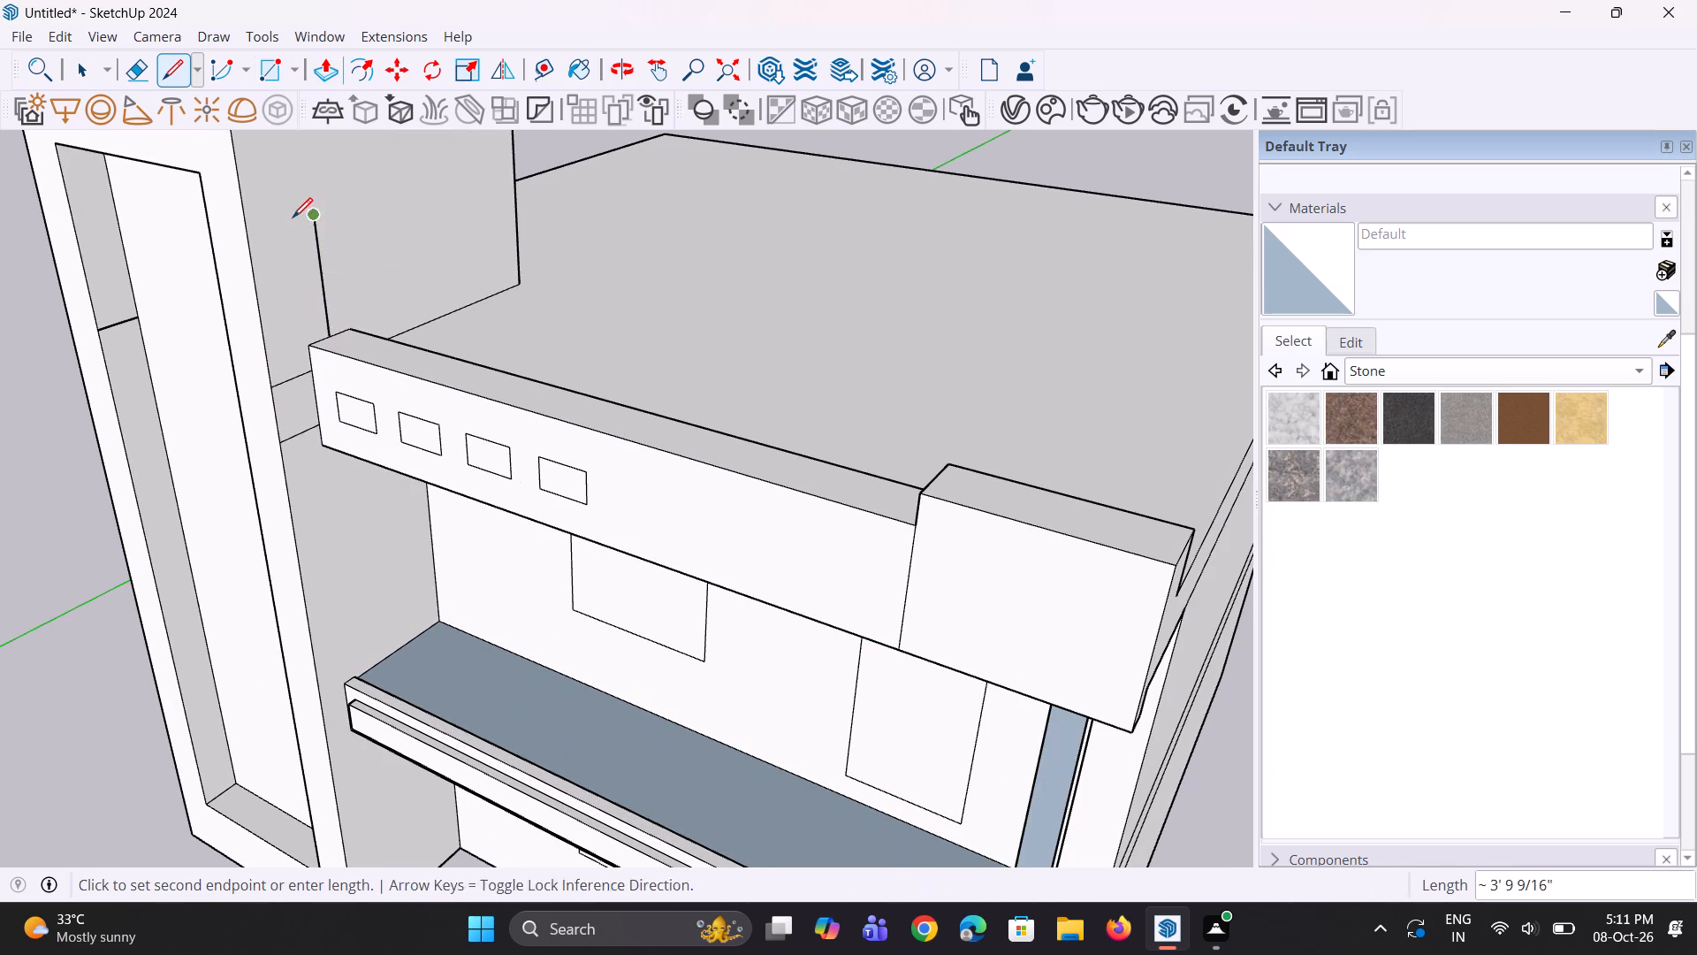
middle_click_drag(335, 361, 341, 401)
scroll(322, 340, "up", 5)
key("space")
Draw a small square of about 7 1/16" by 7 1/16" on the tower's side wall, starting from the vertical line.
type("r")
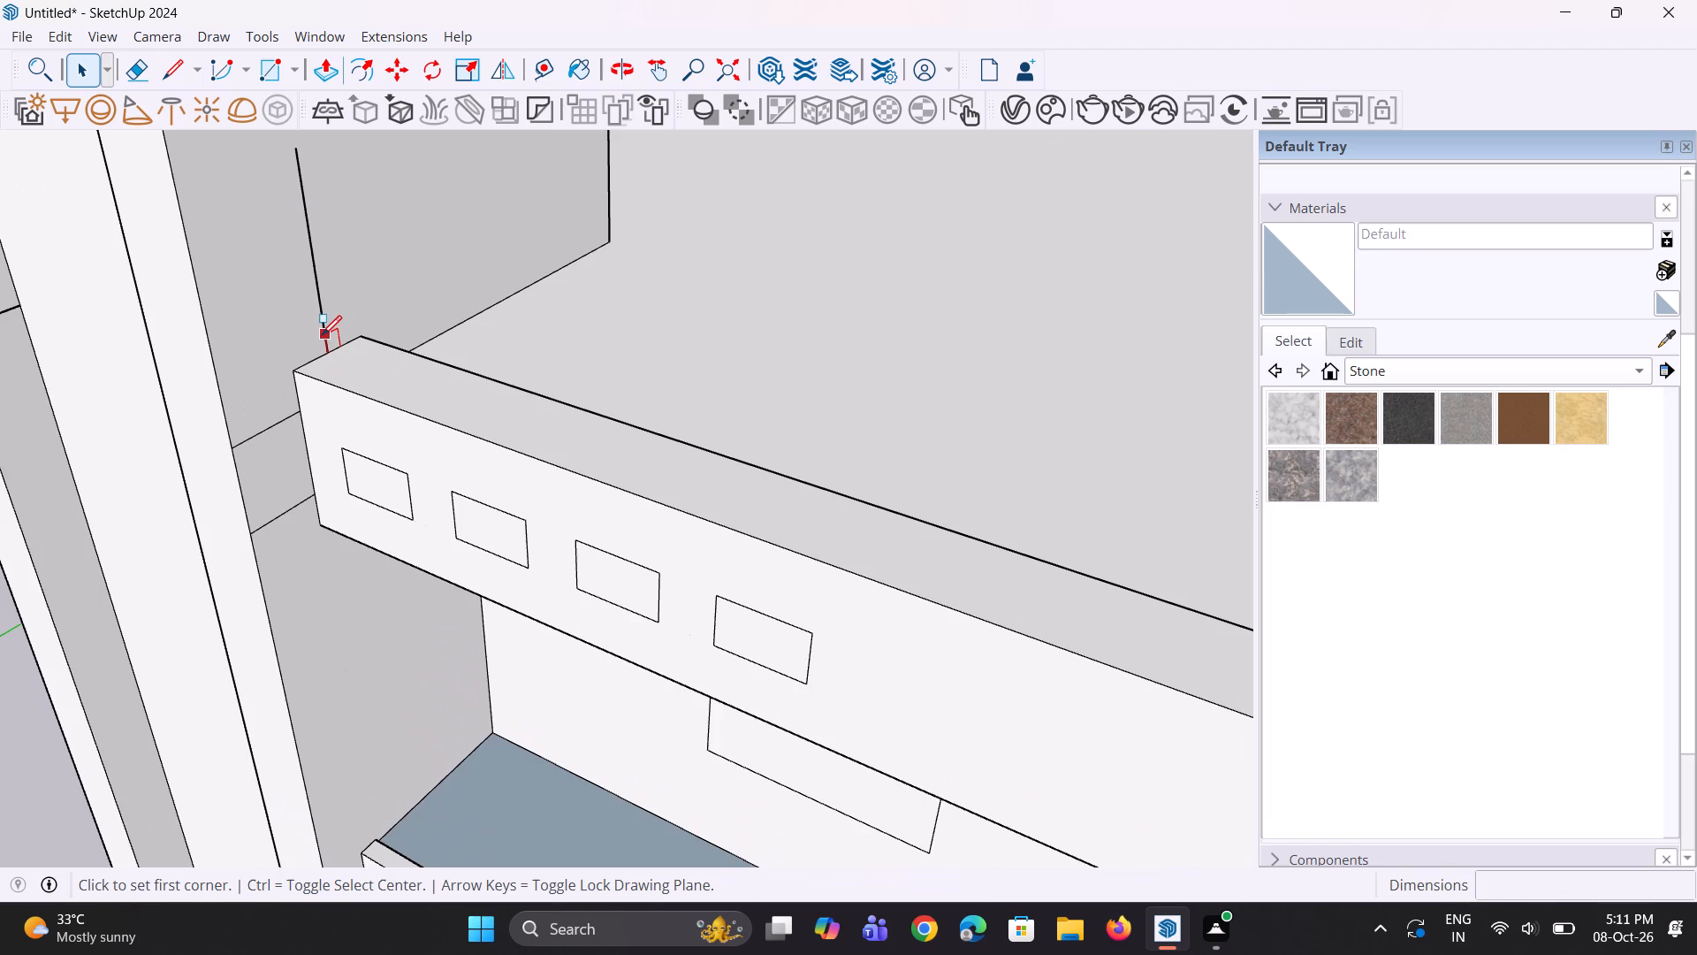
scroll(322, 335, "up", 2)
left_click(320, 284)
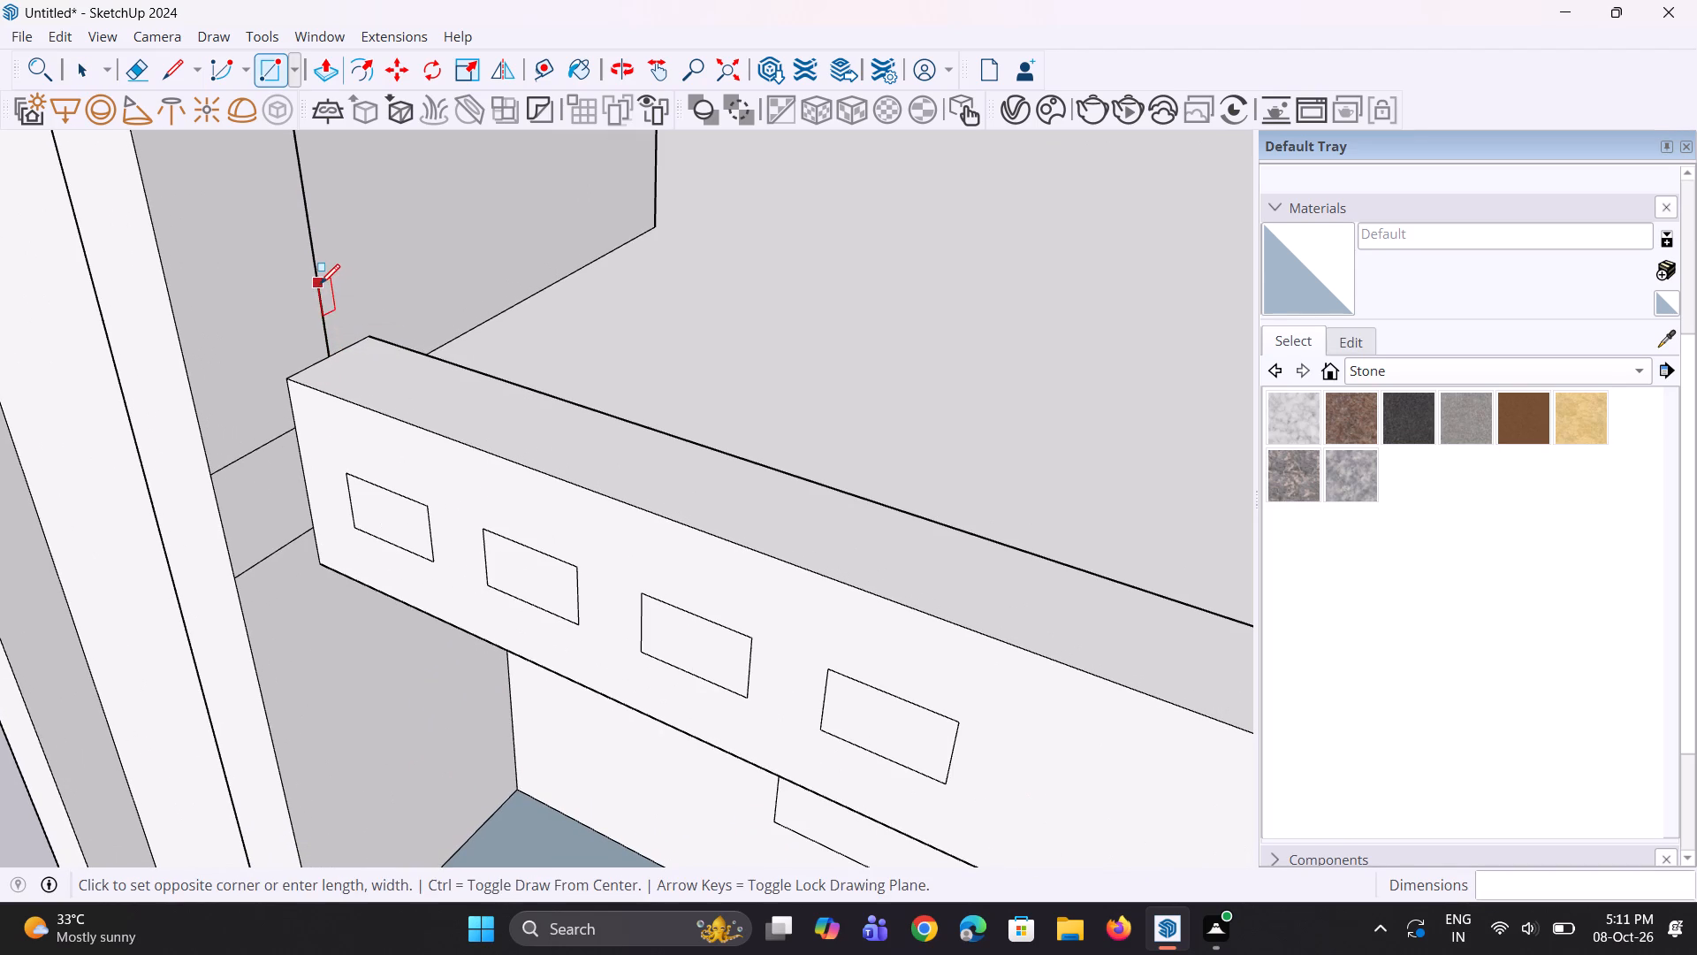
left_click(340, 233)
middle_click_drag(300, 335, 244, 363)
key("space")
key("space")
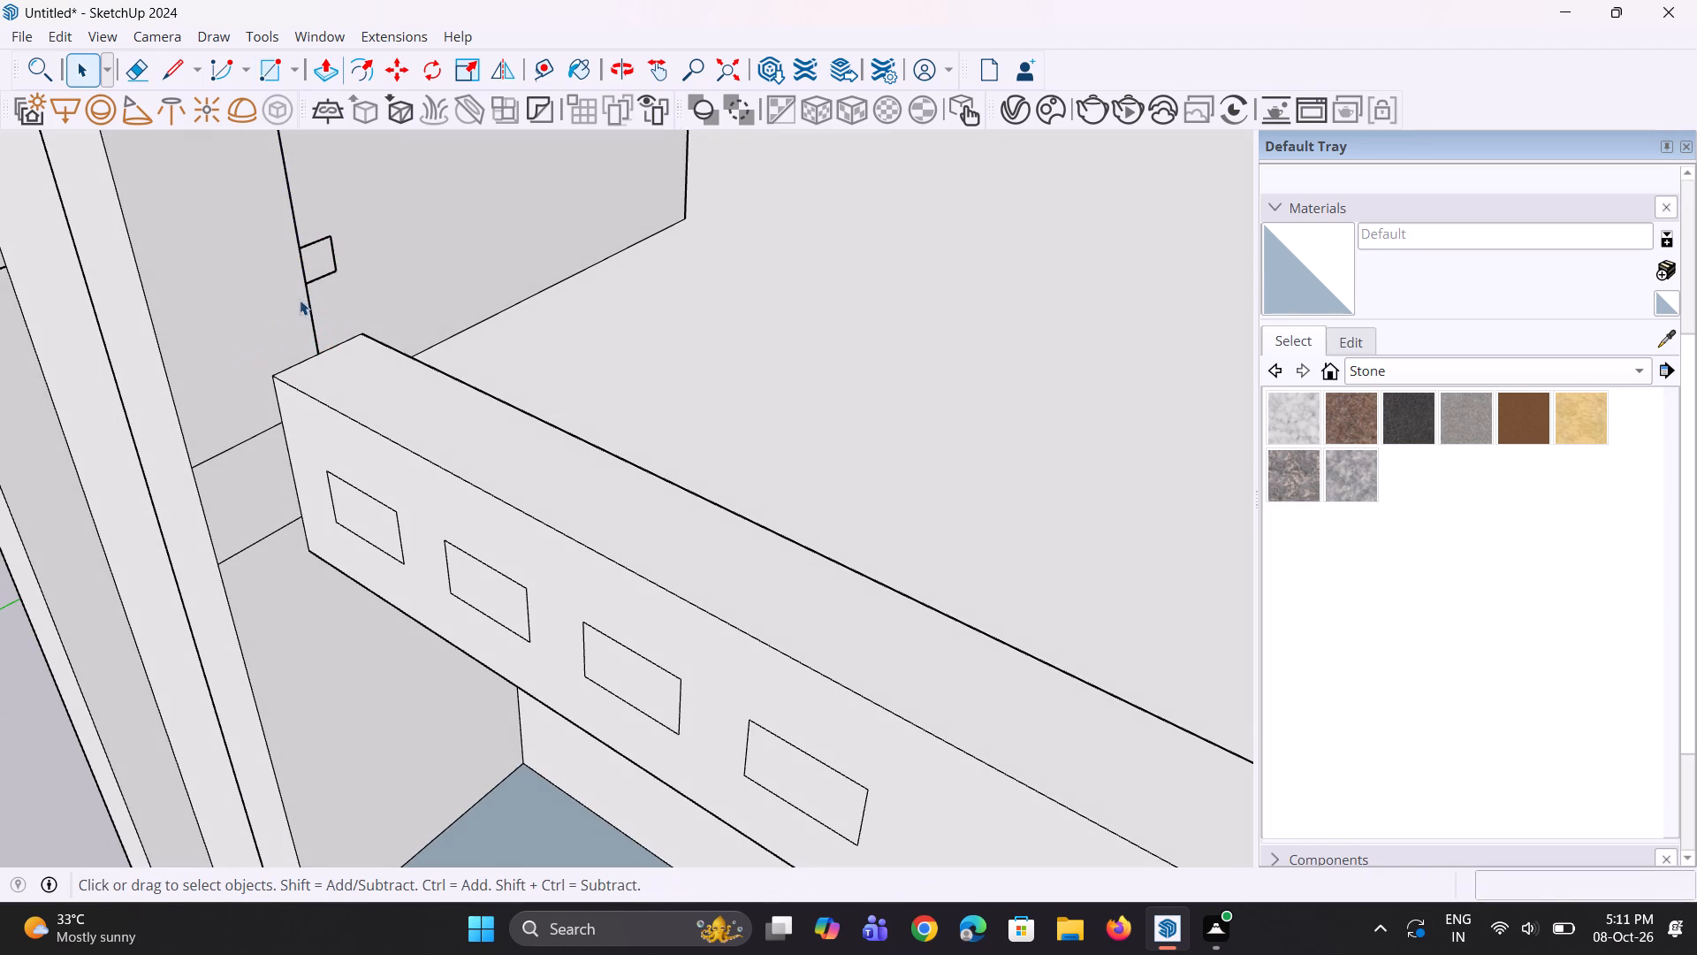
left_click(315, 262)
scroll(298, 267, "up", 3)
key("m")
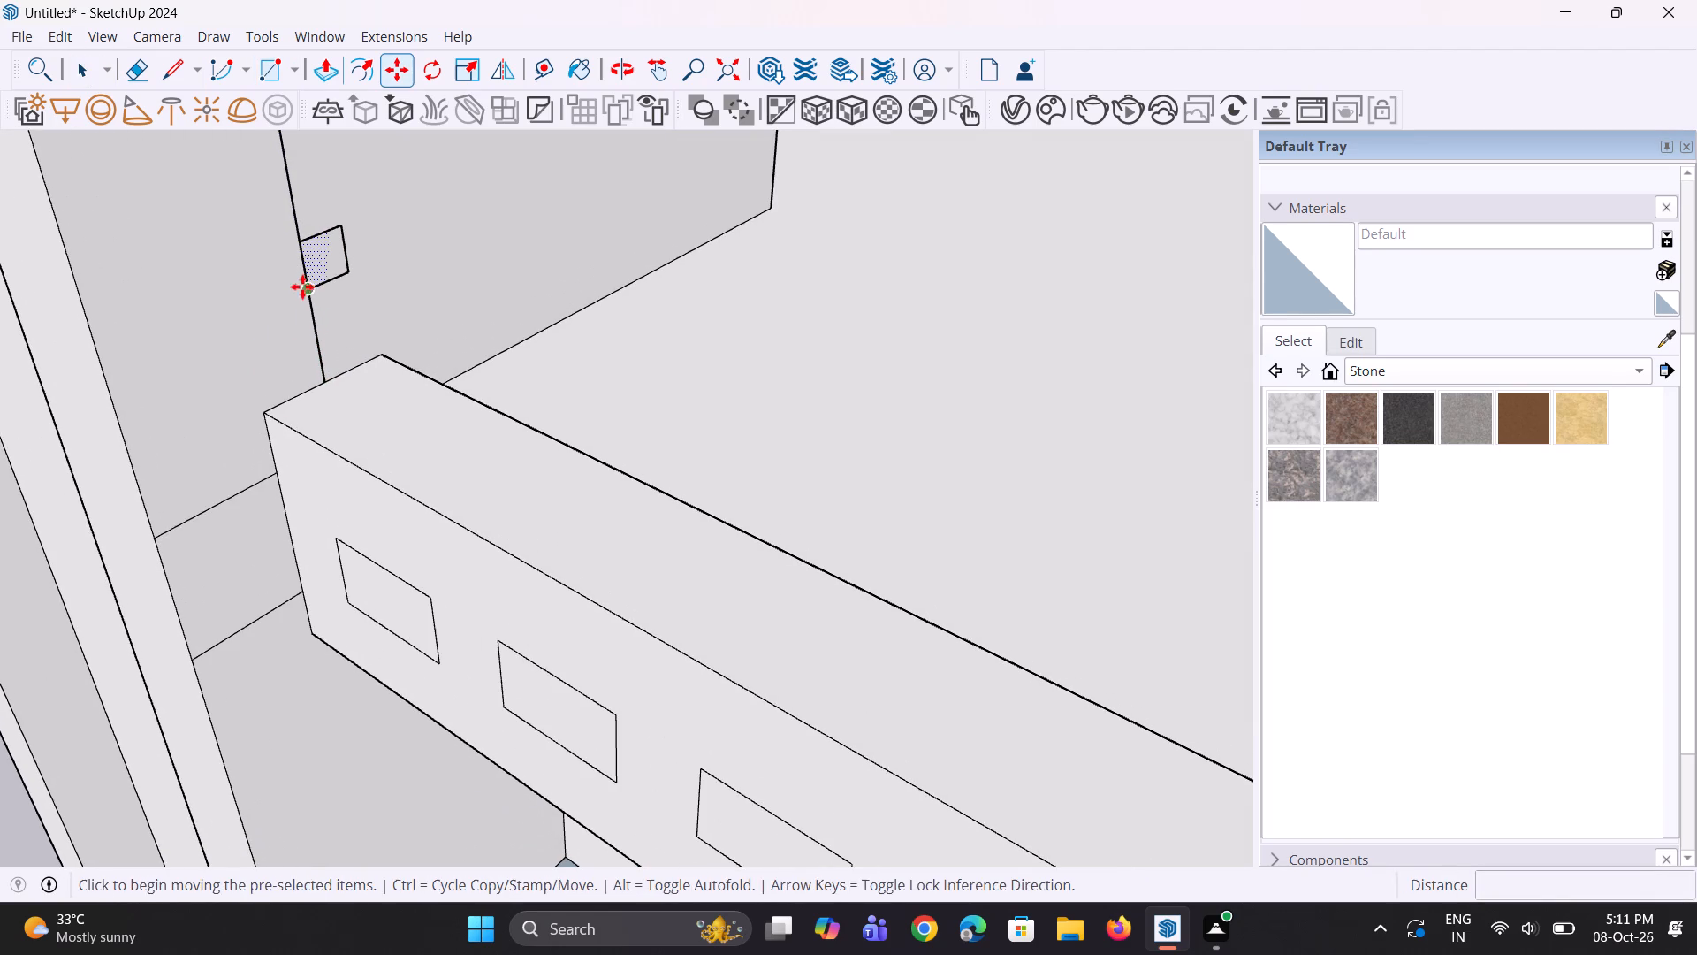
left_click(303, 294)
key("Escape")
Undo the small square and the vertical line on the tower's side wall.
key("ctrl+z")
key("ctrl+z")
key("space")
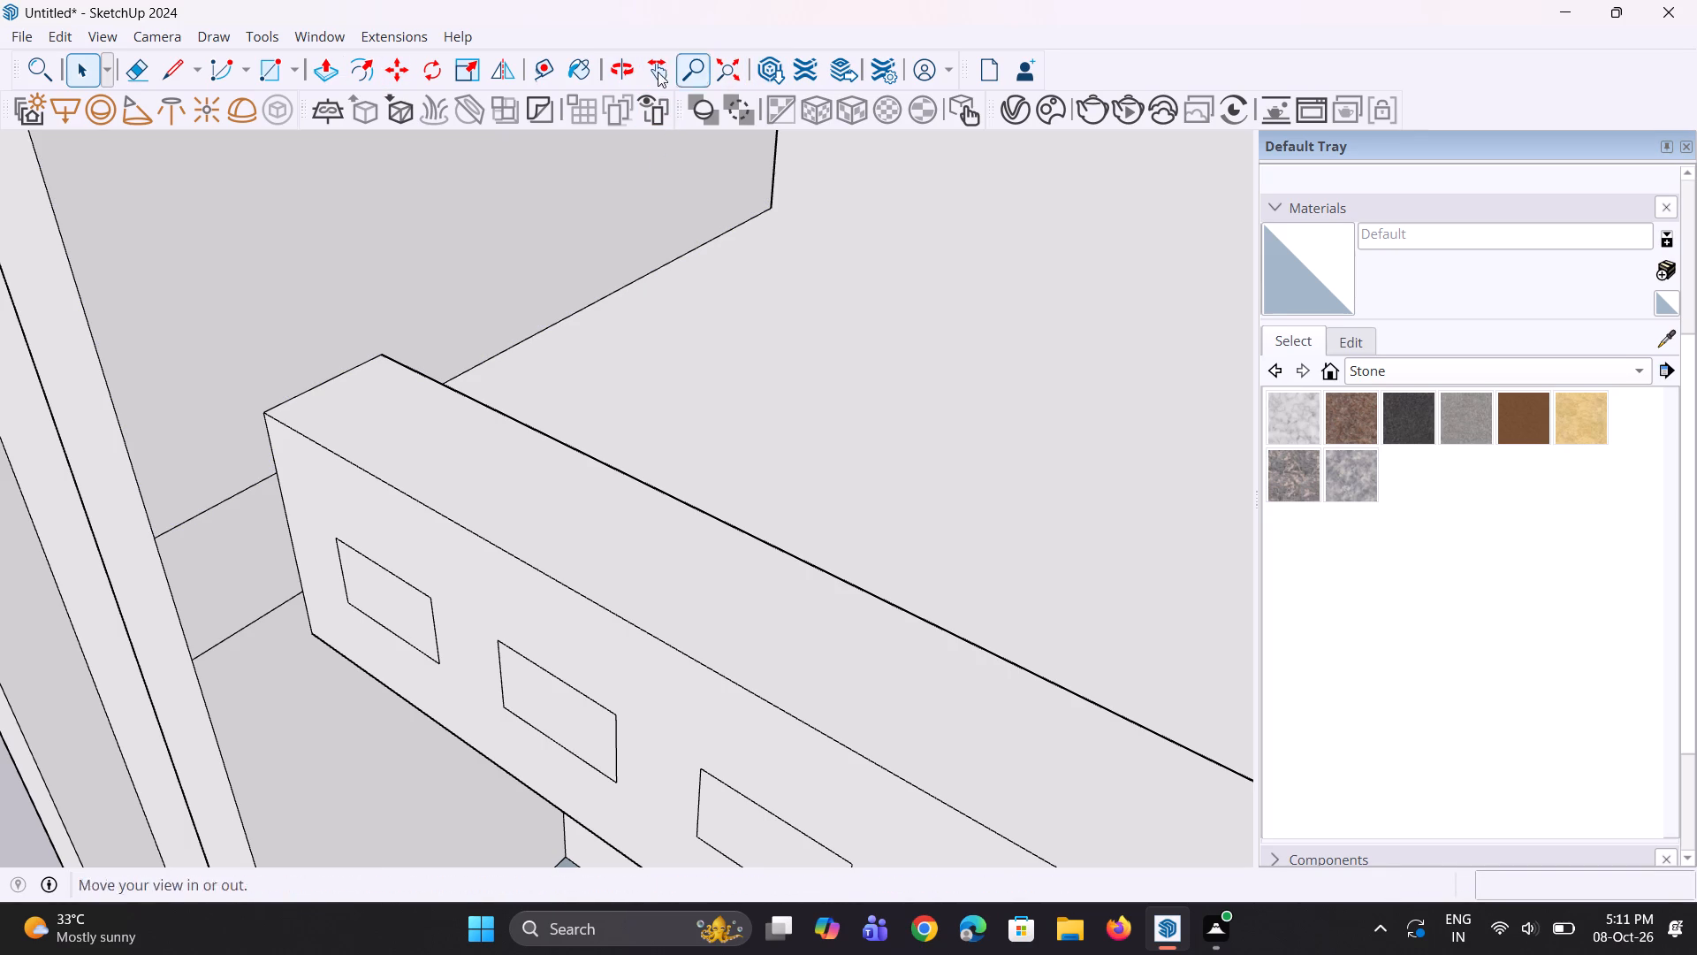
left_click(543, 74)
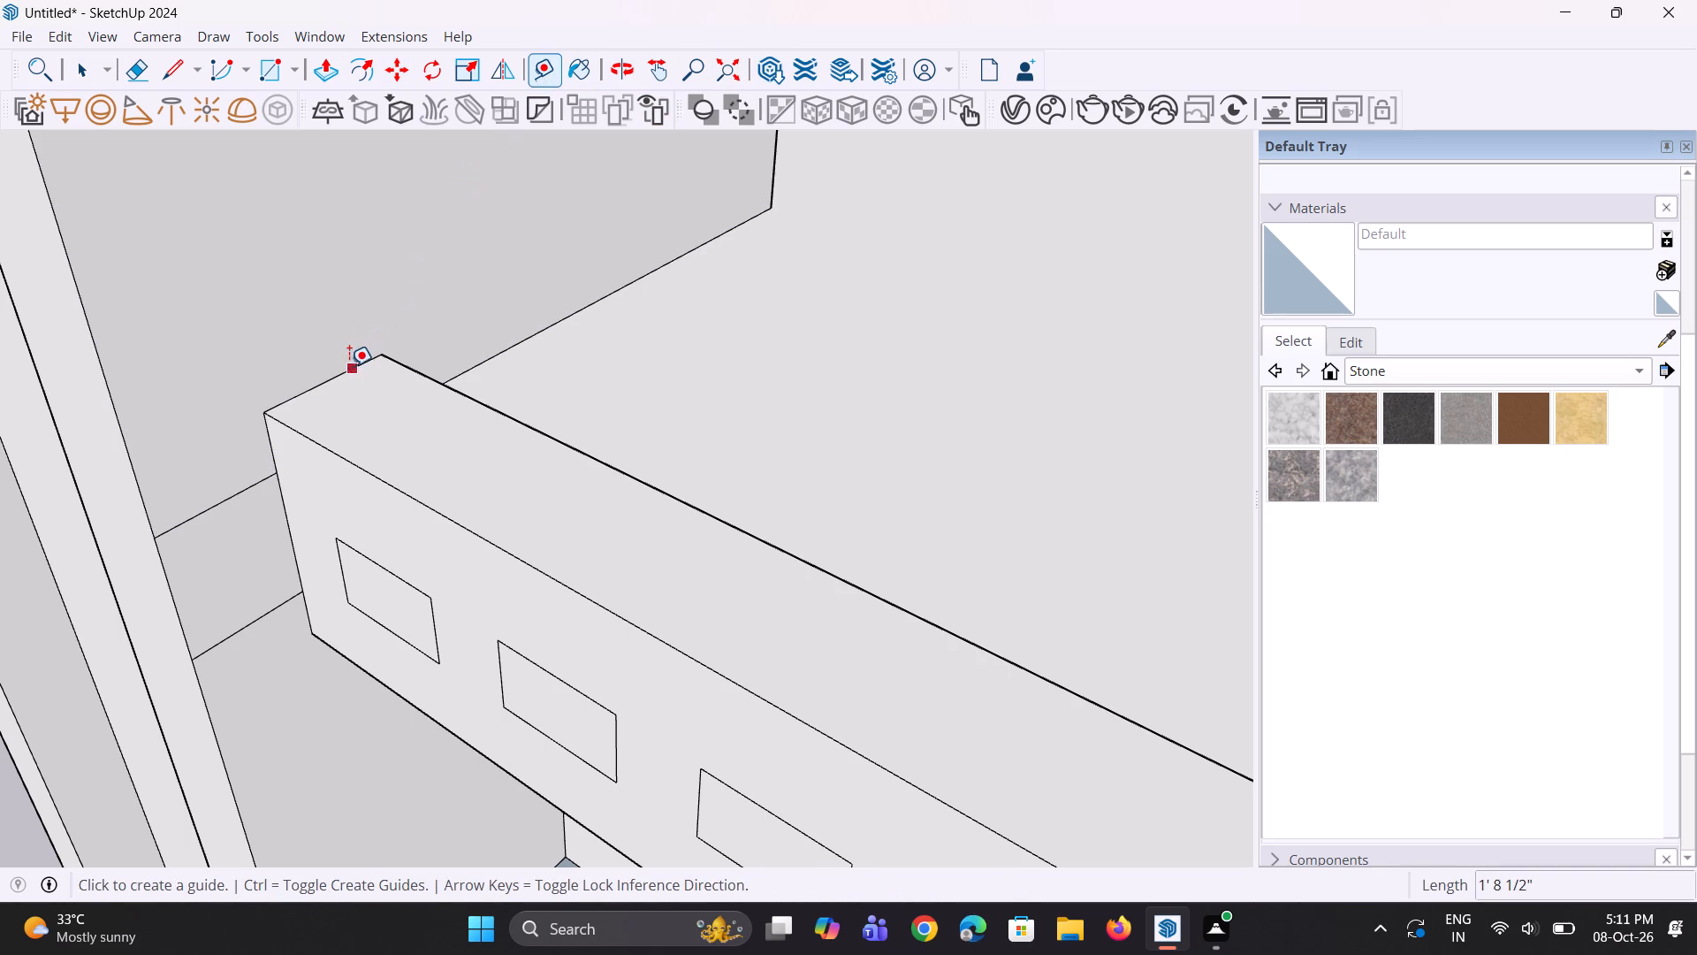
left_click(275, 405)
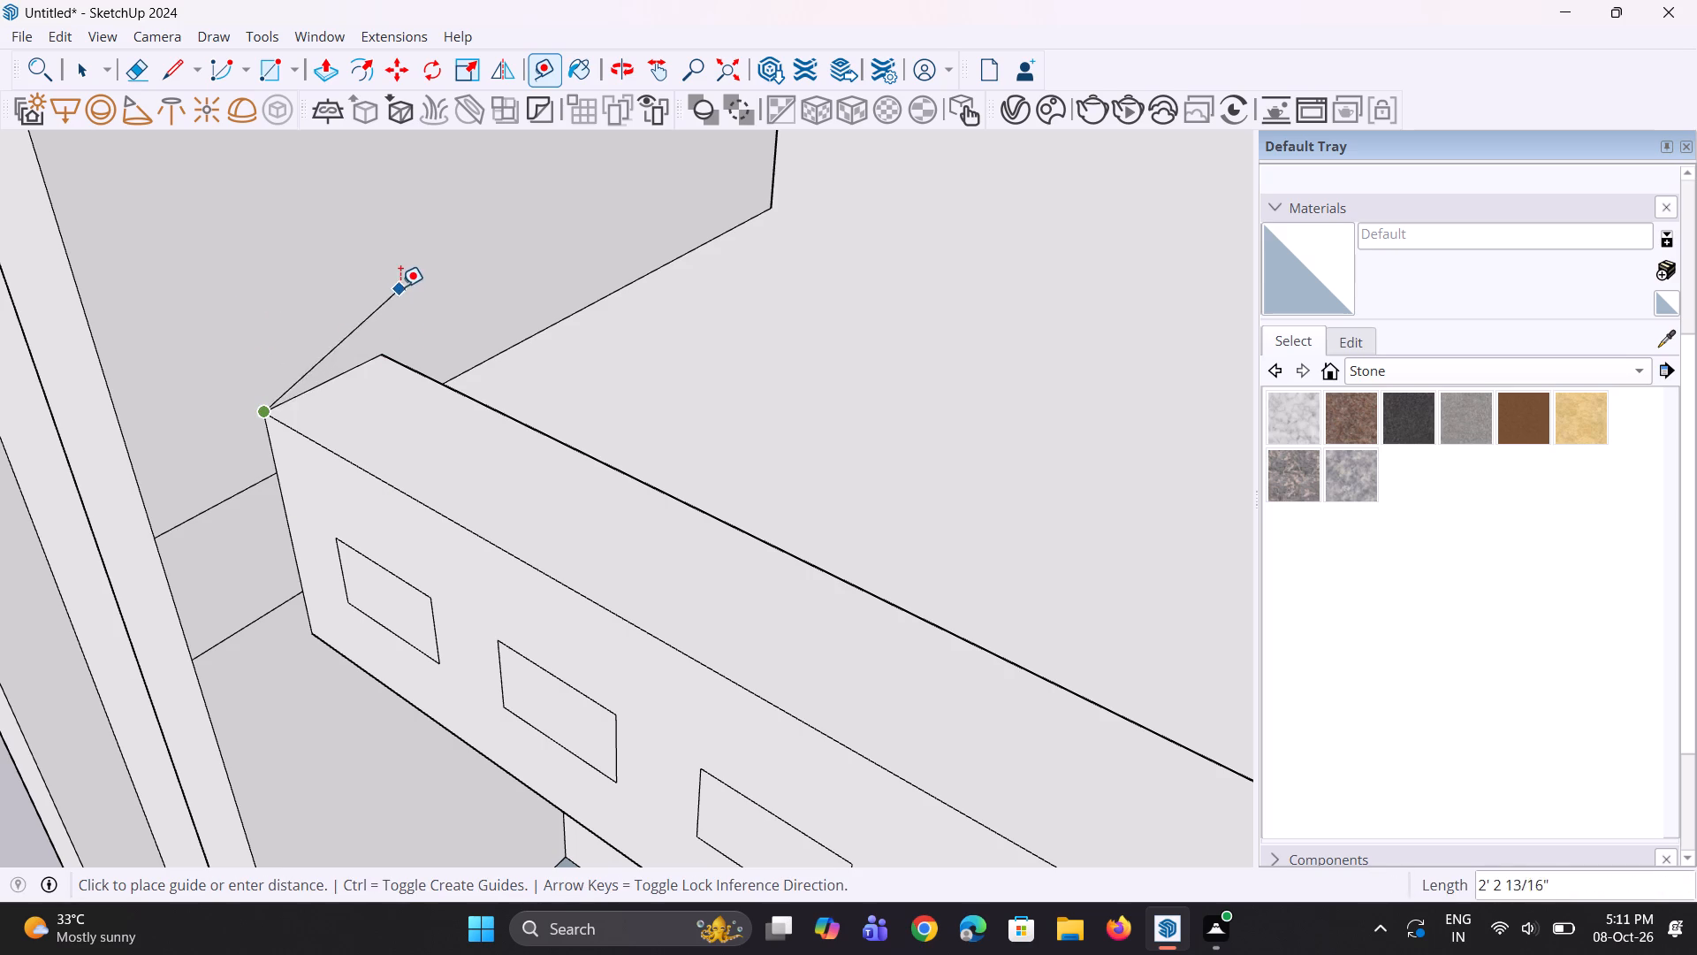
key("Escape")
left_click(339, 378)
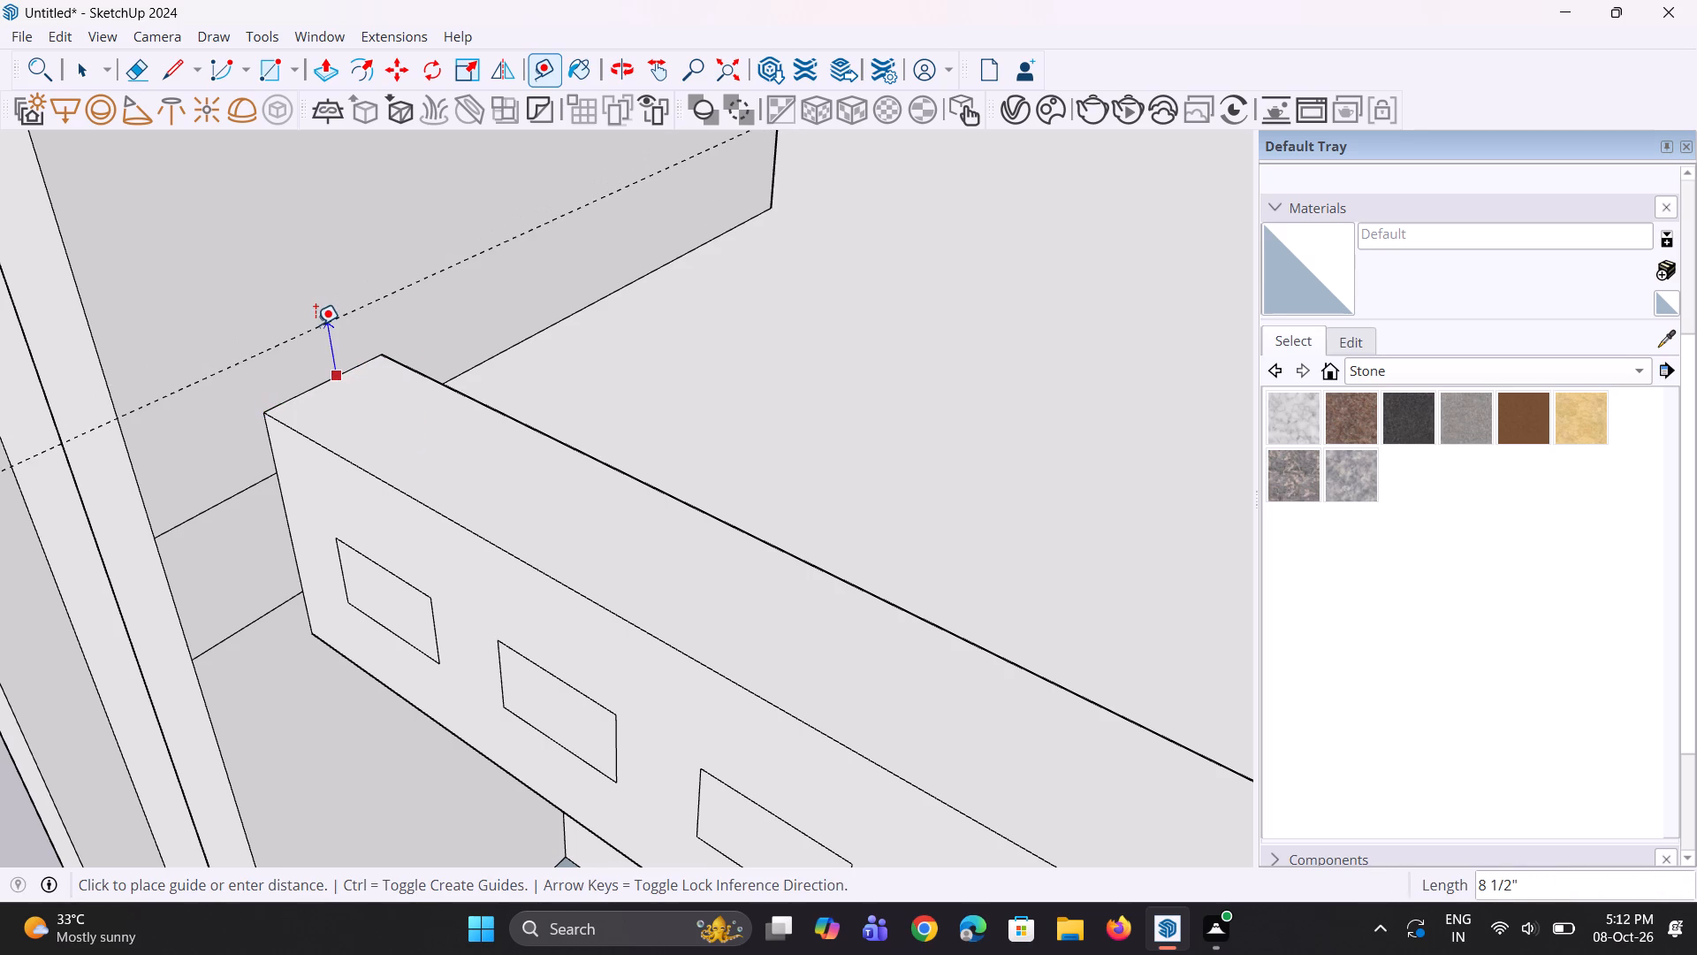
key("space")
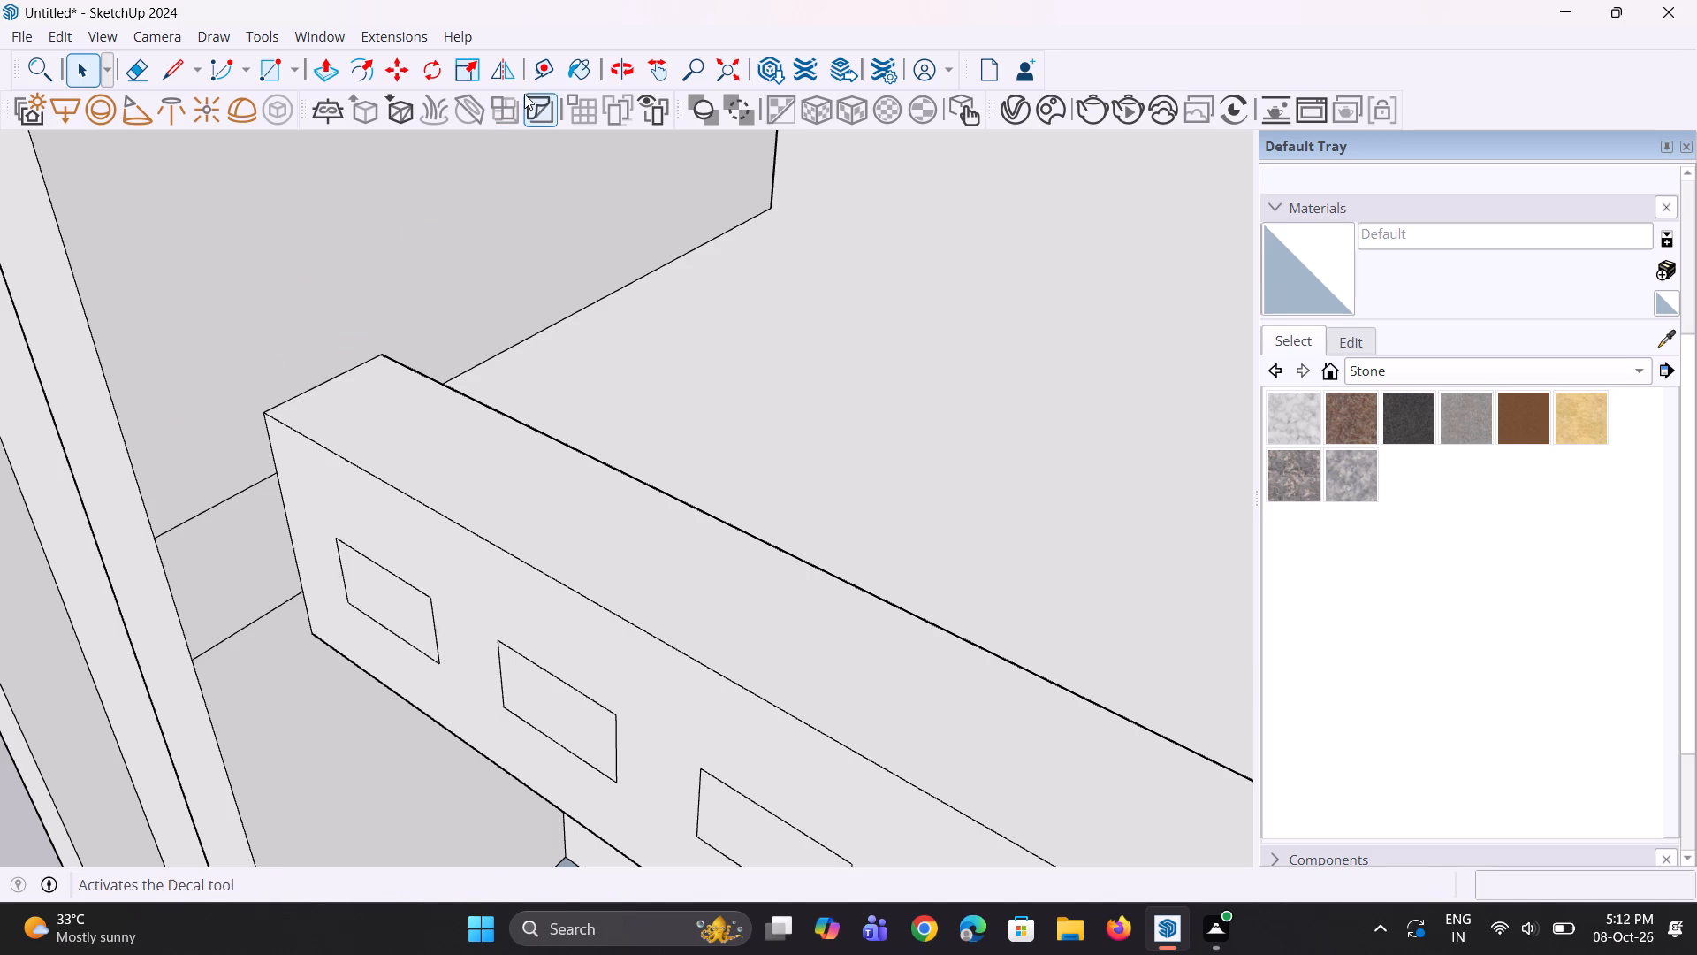
Place a vertical guide on the tower's side wall about 2' 3 3/4" from its front edge, through the middle of the parapet's end.
left_click(535, 67)
scroll(354, 480, "down", 3)
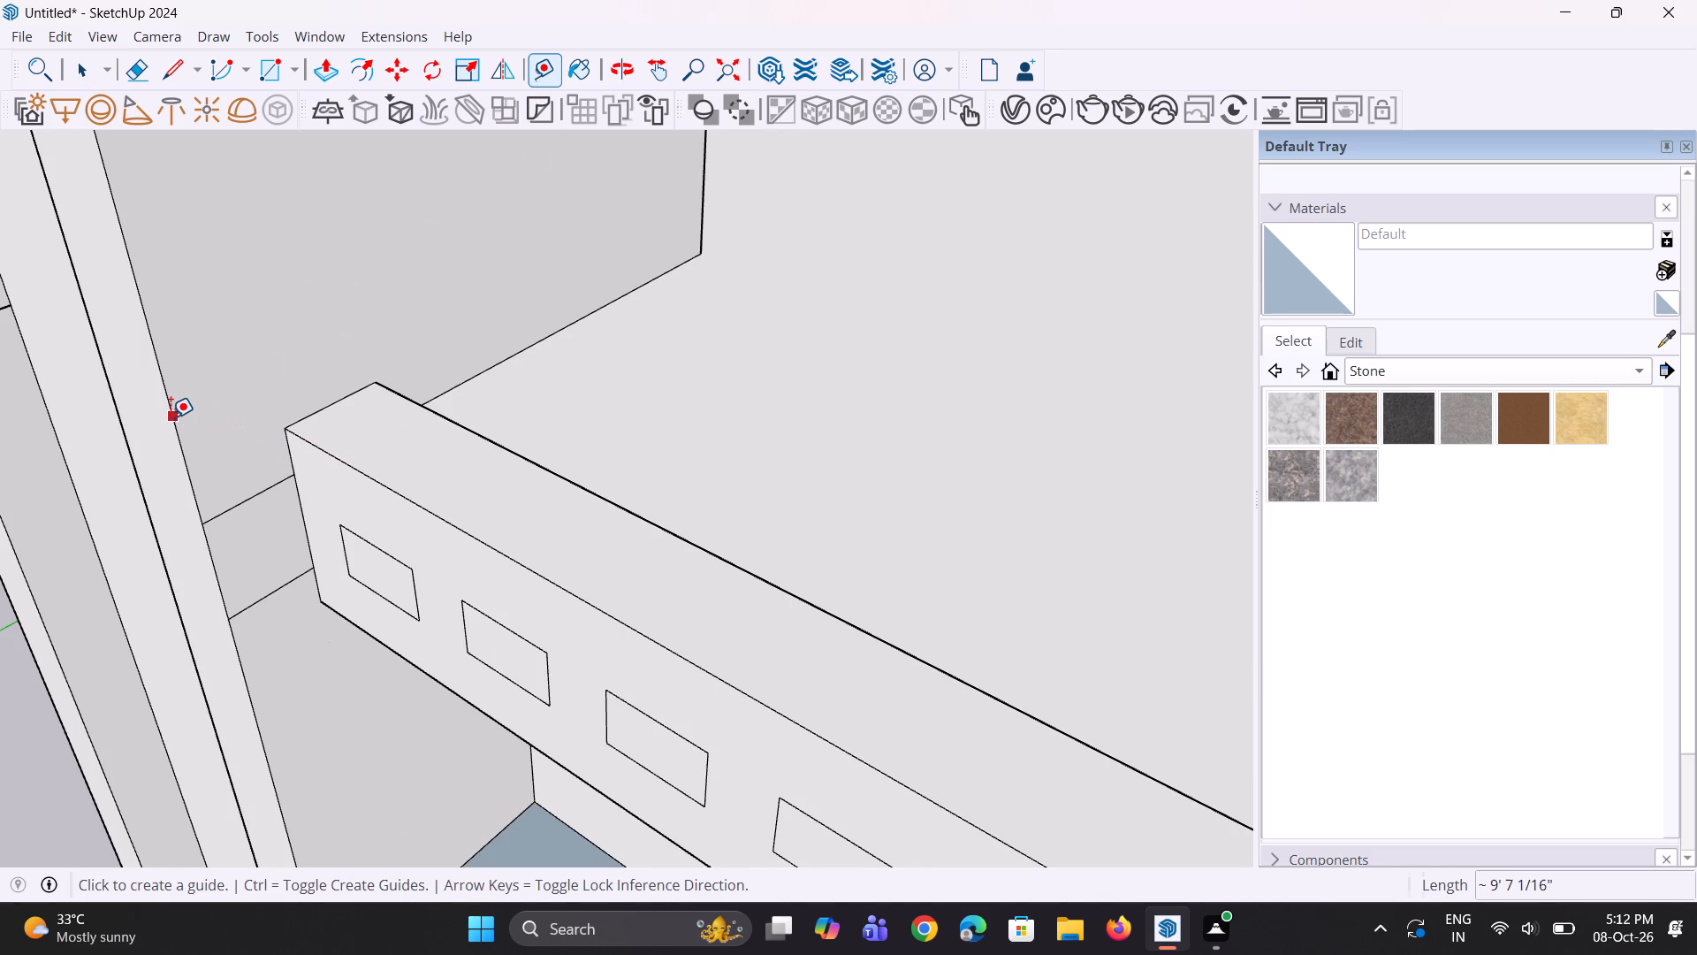
left_click(171, 417)
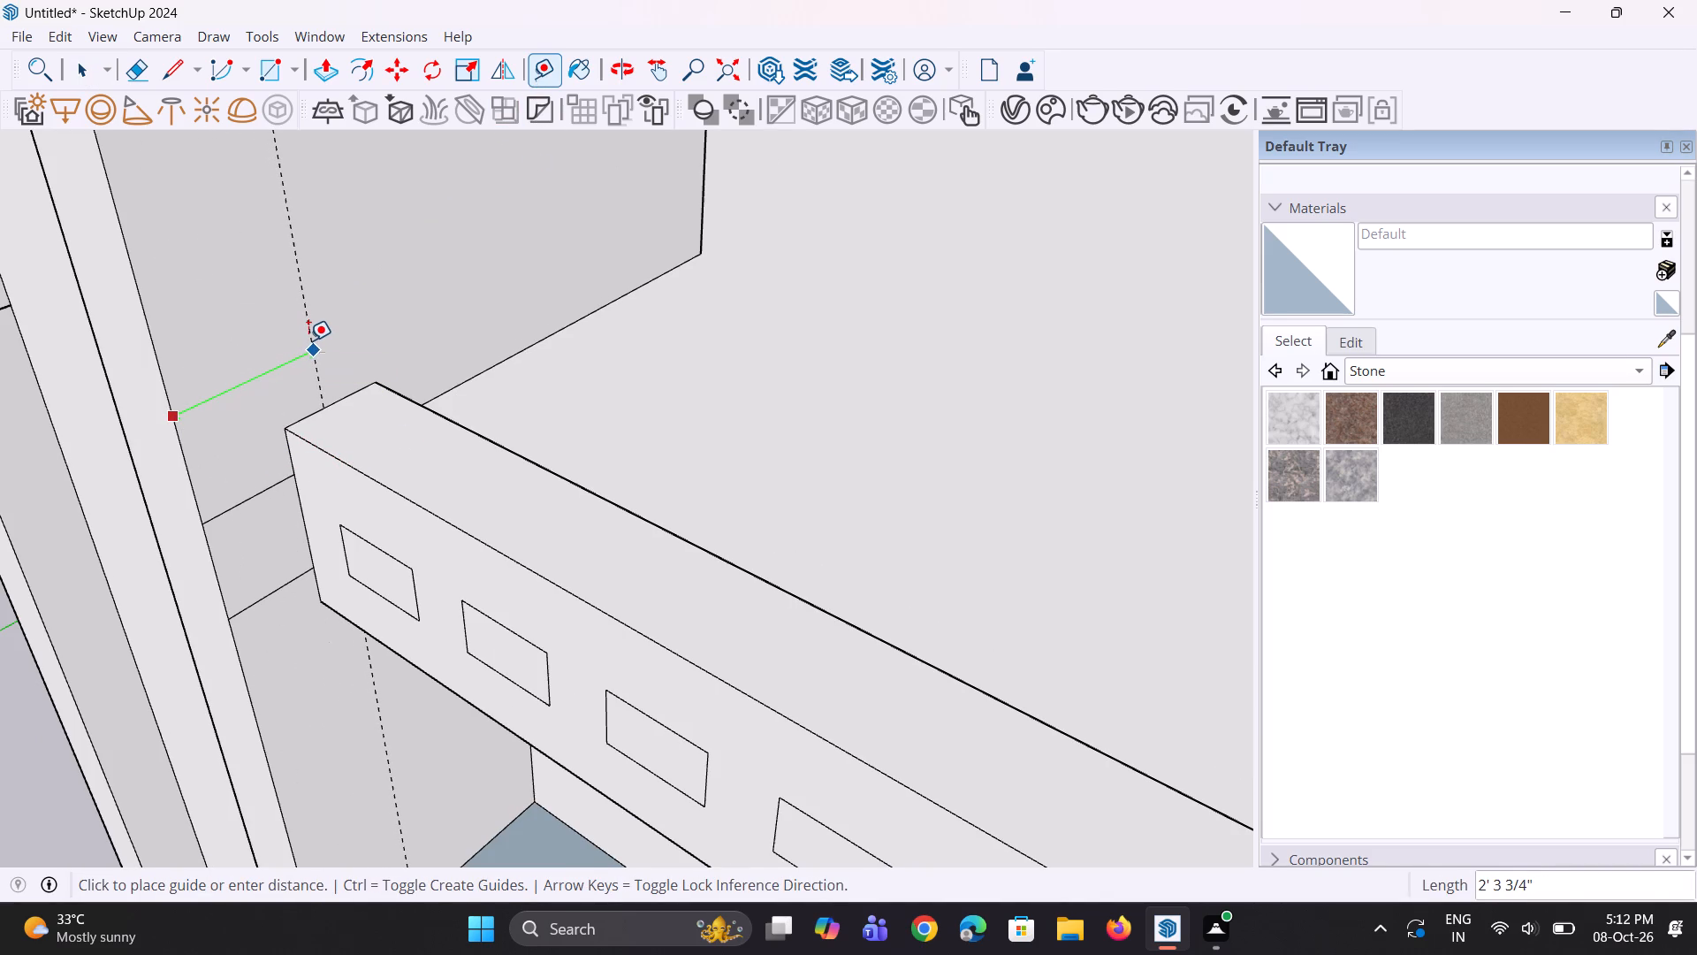
left_click(308, 340)
key("space")
key("space")
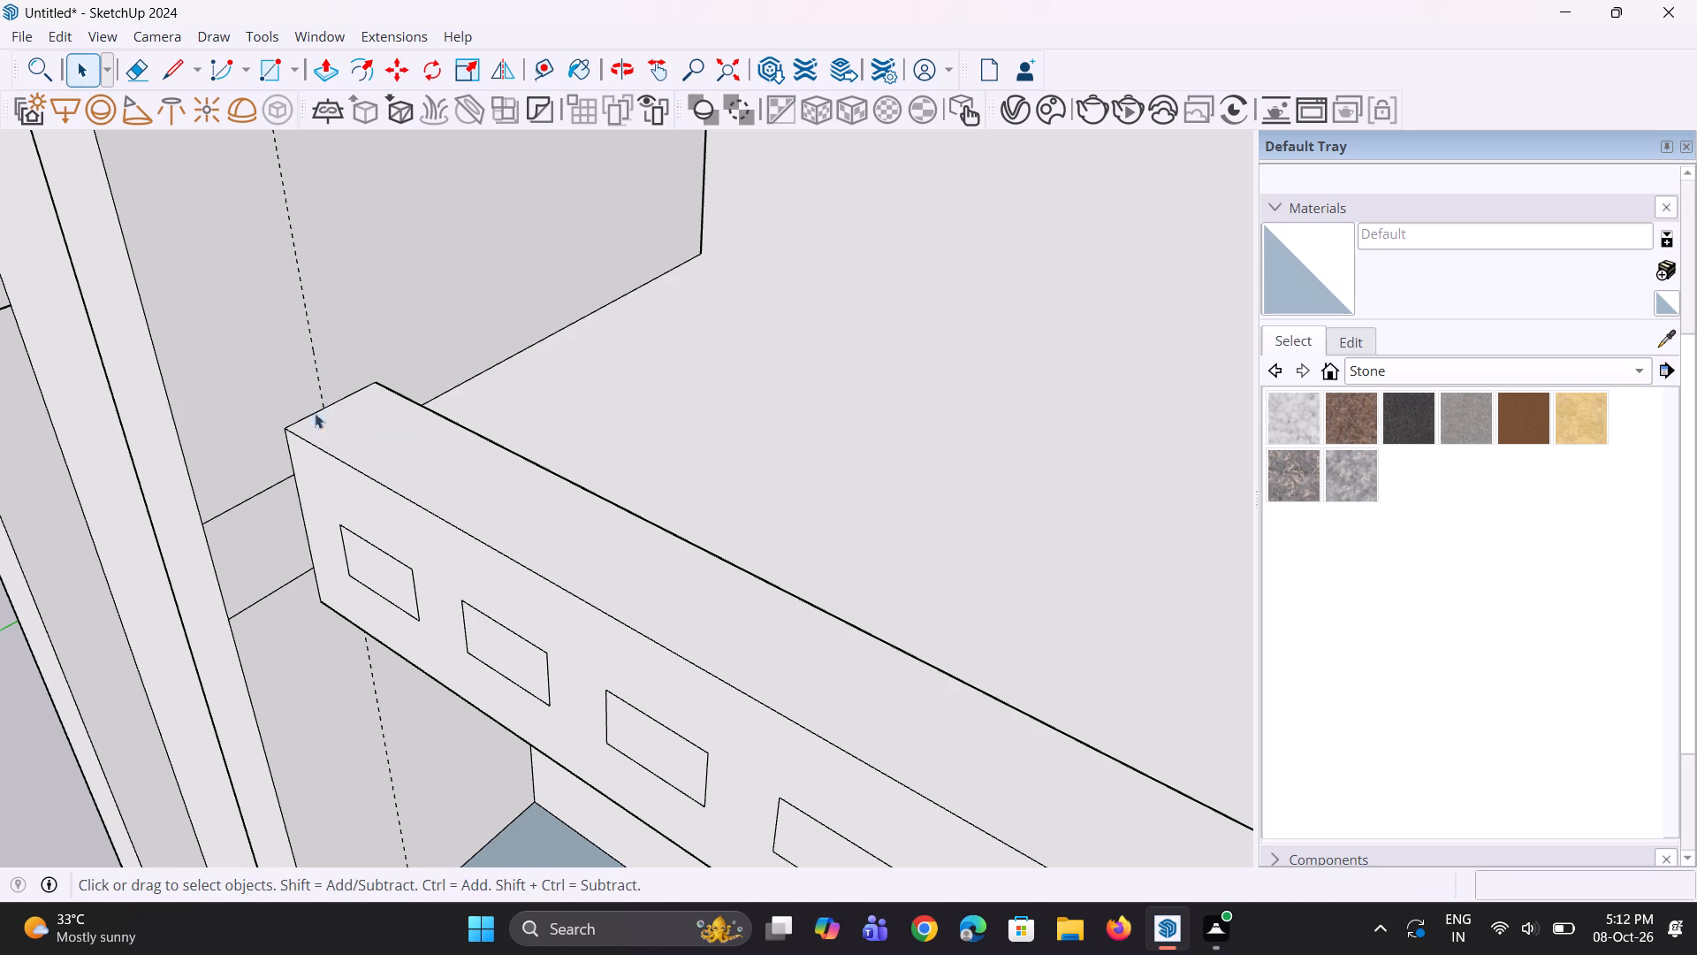
Draw a small rectangle on the tower's side wall just above the parapet, with one side on the vertical guide.
key("r")
scroll(316, 393, "up", 1)
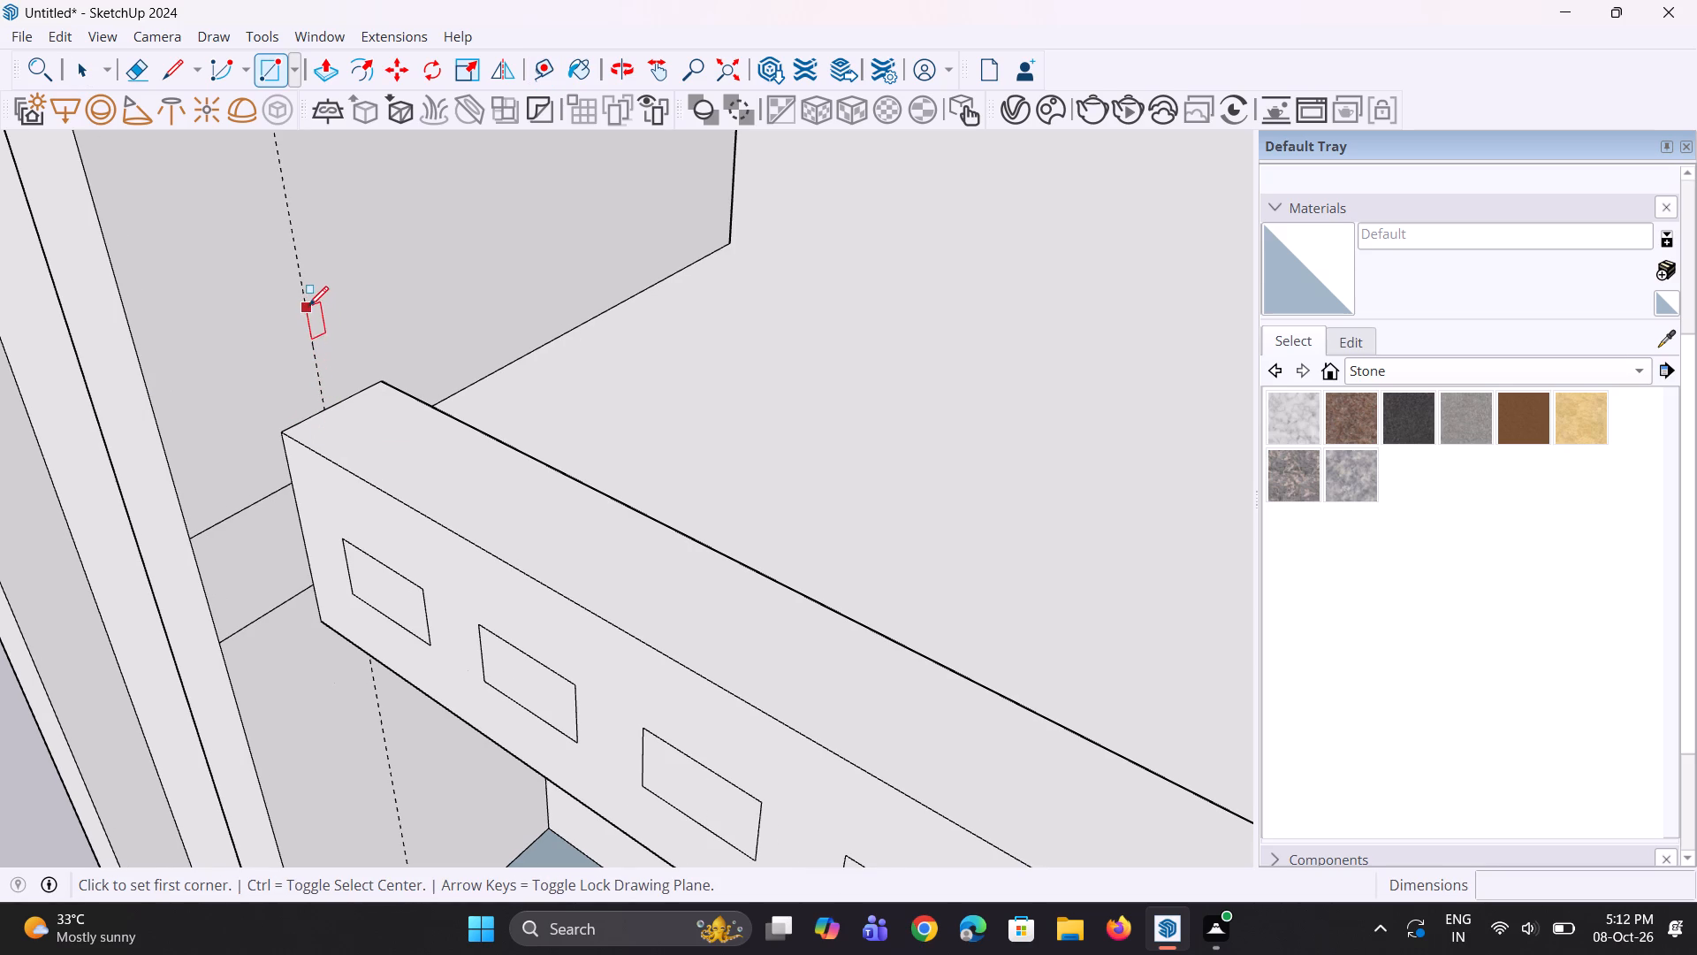
left_click(305, 302)
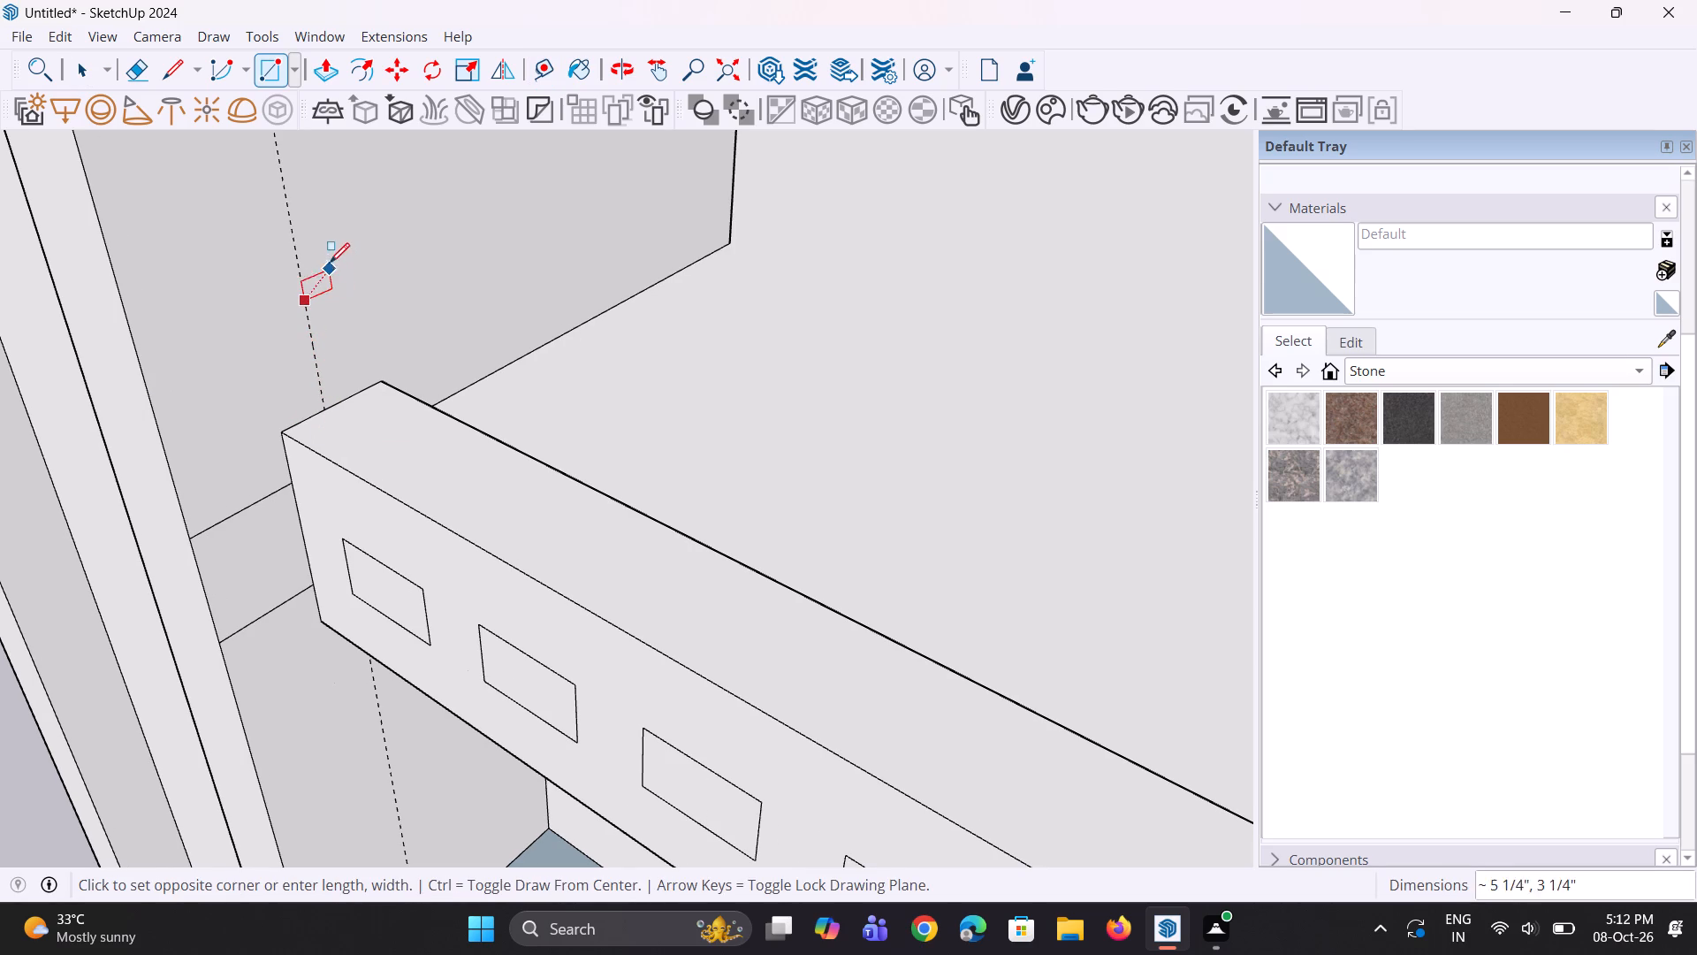
left_click(329, 250)
middle_click_drag(323, 328, 271, 372)
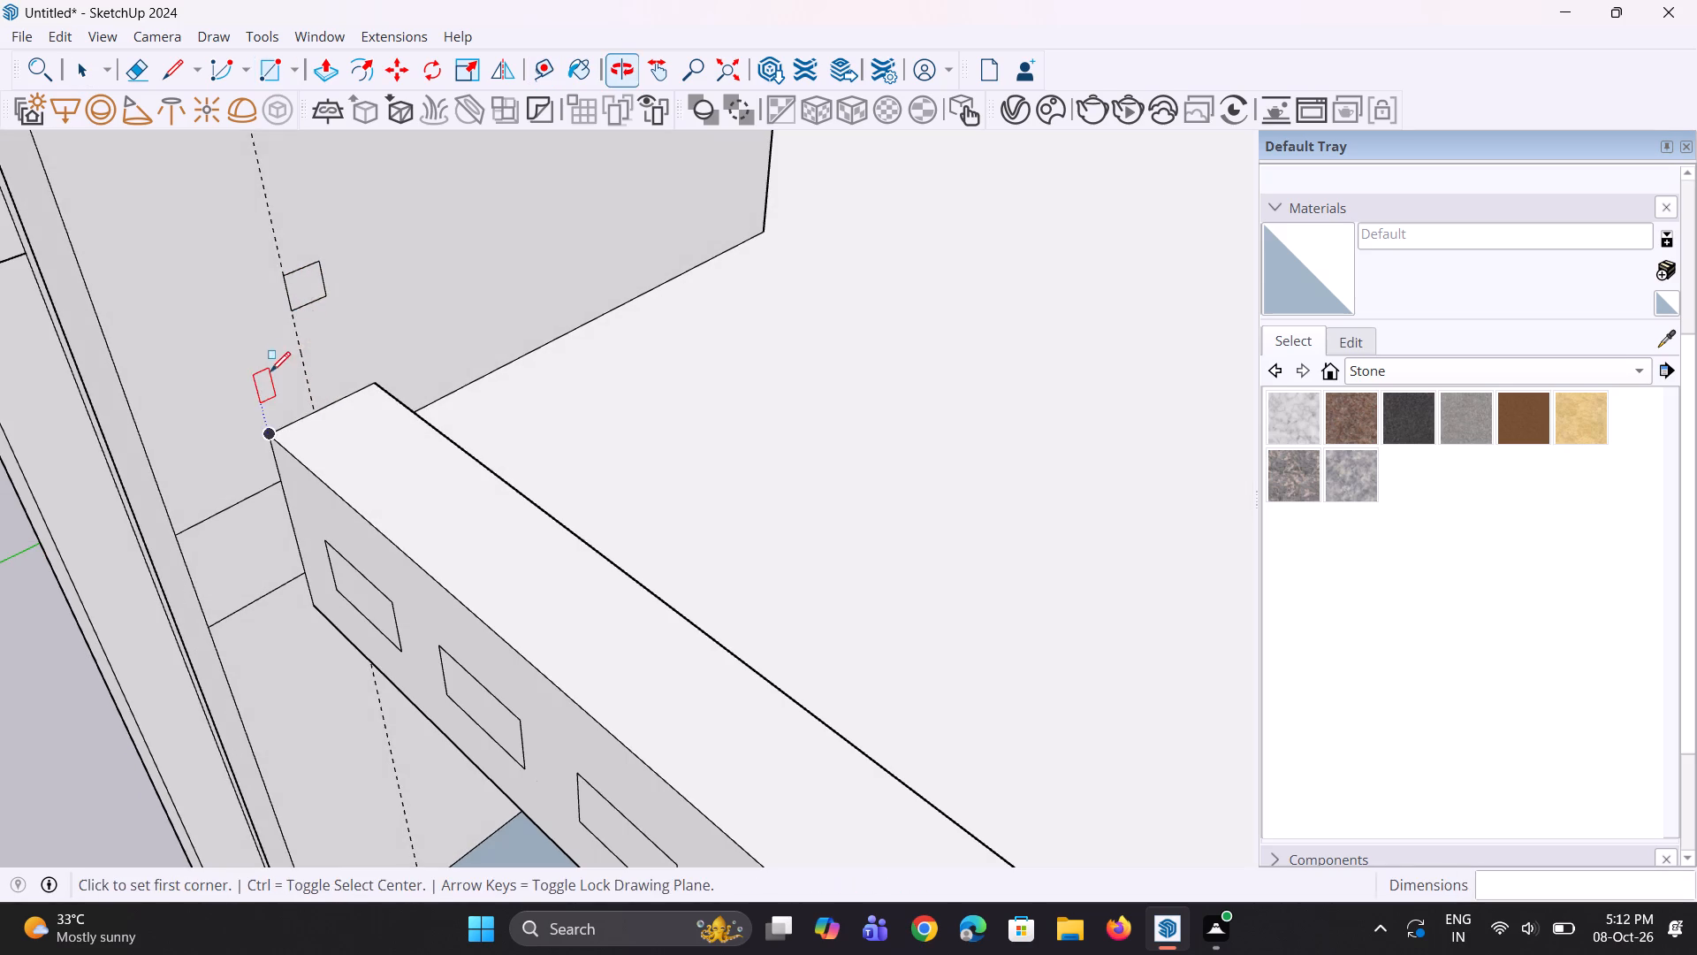
key("space")
key("space")
Move the small rectangle about 3 1/4" toward the tower's front edge to centre it on the guide, and lower it about 6 13/16".
left_click(307, 289)
key("m")
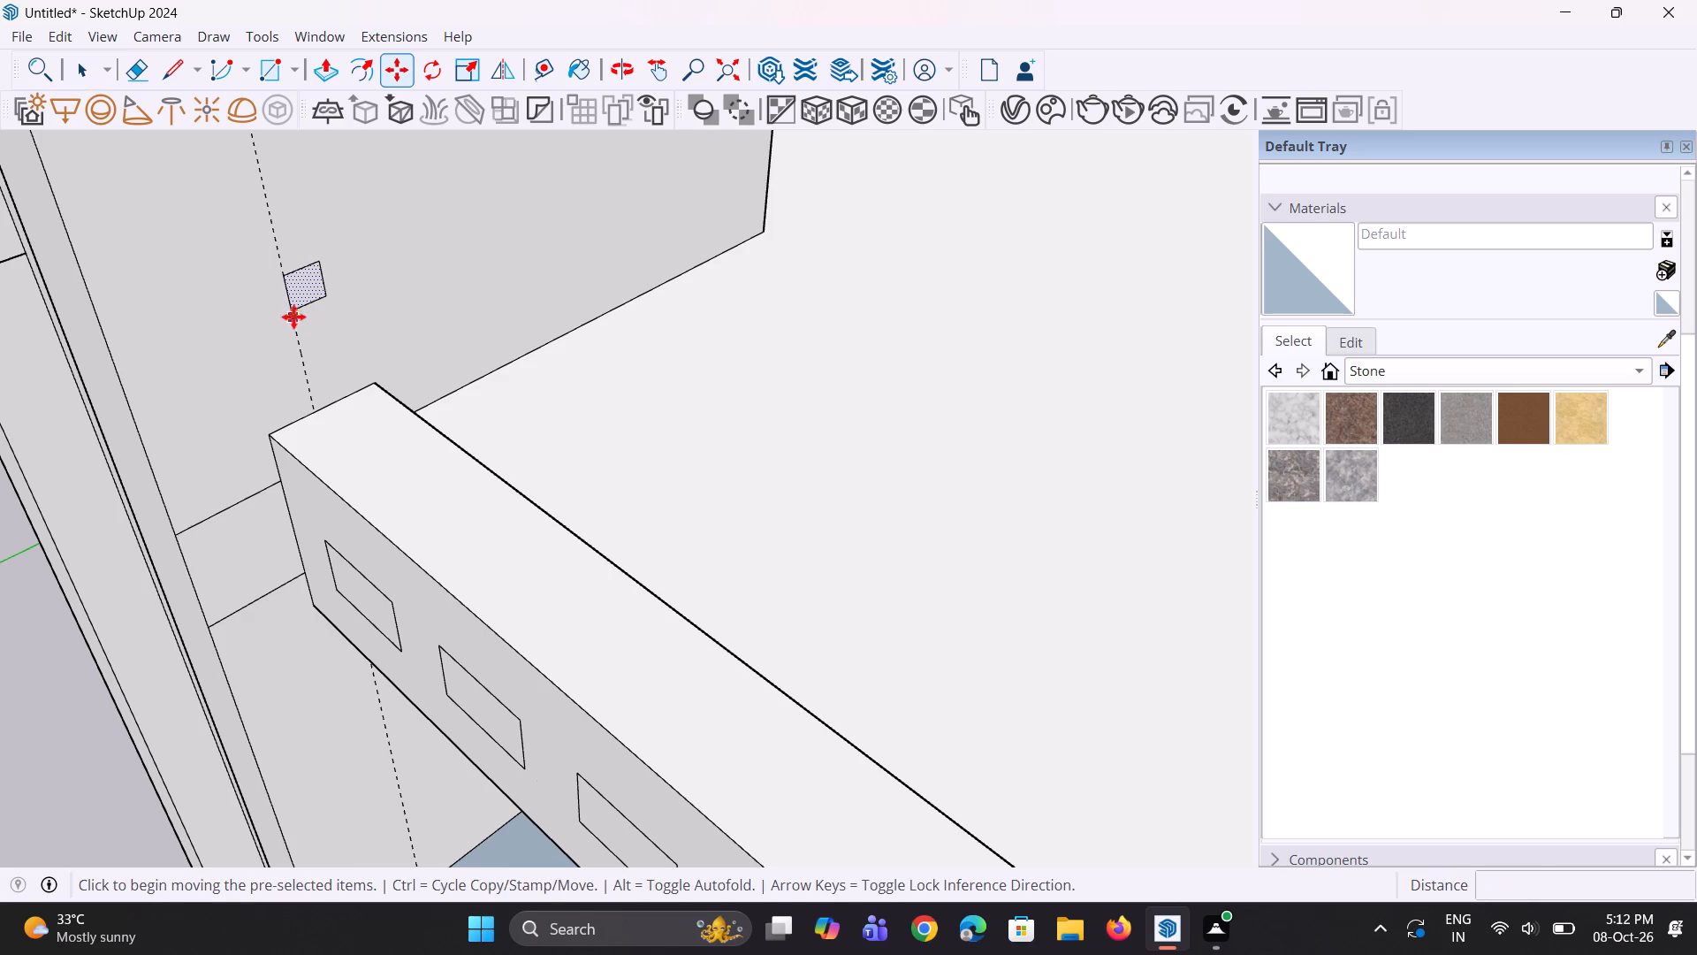
left_click(292, 315)
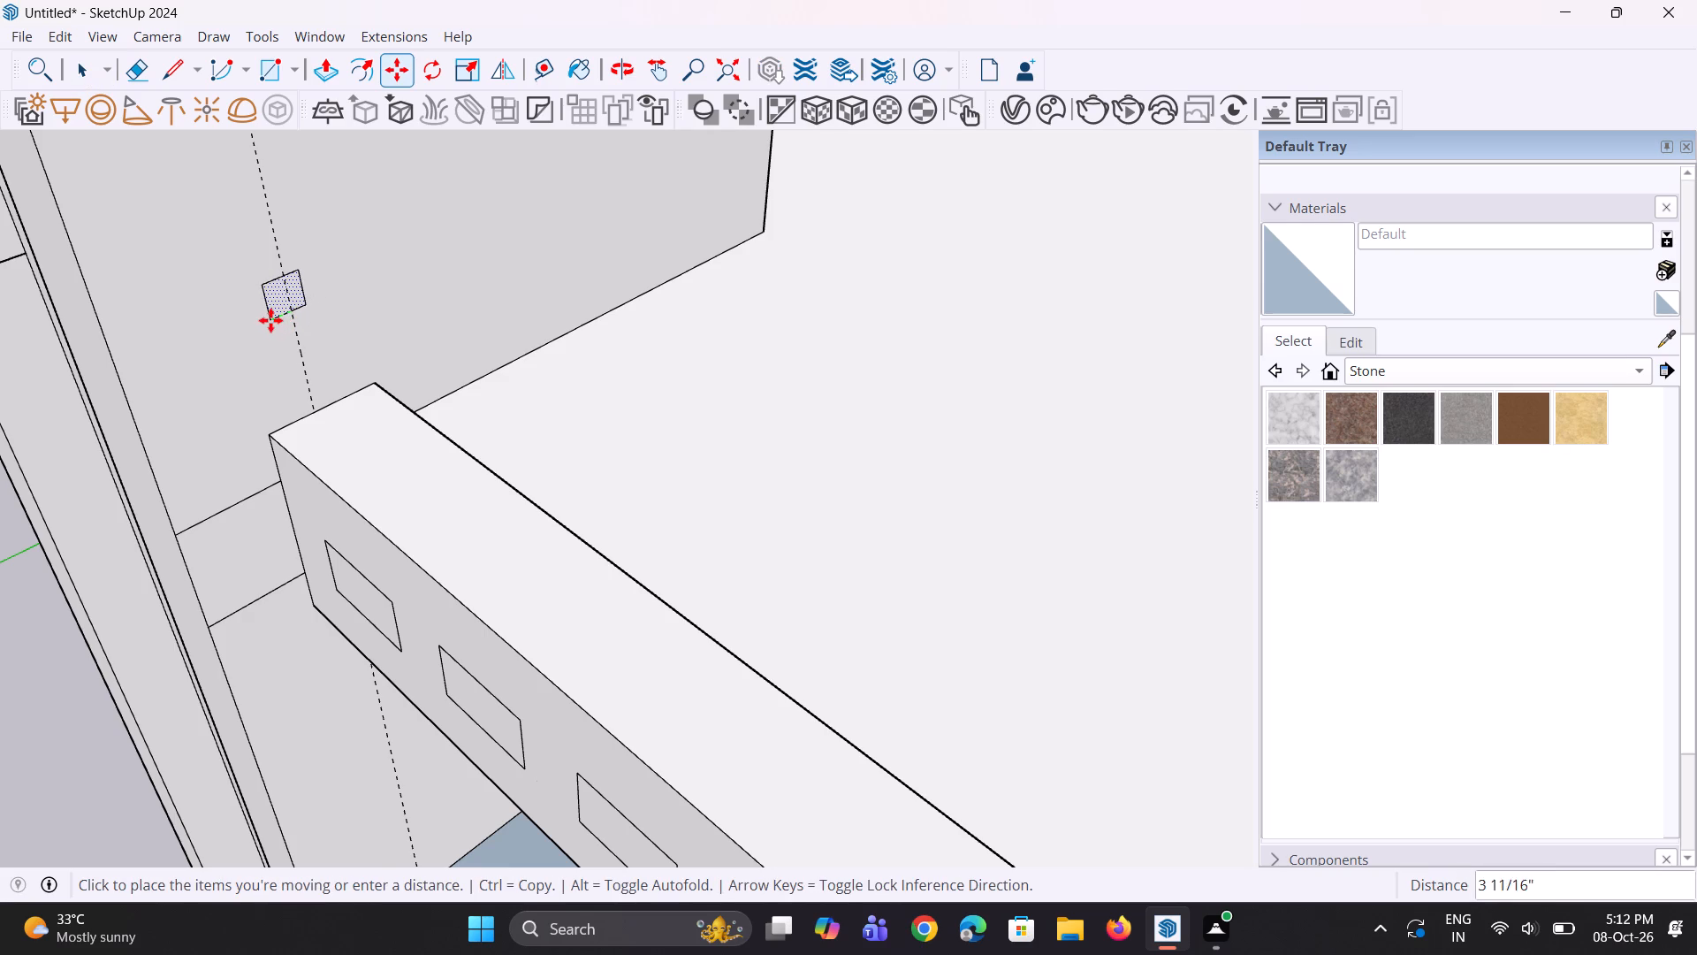
left_click(273, 318)
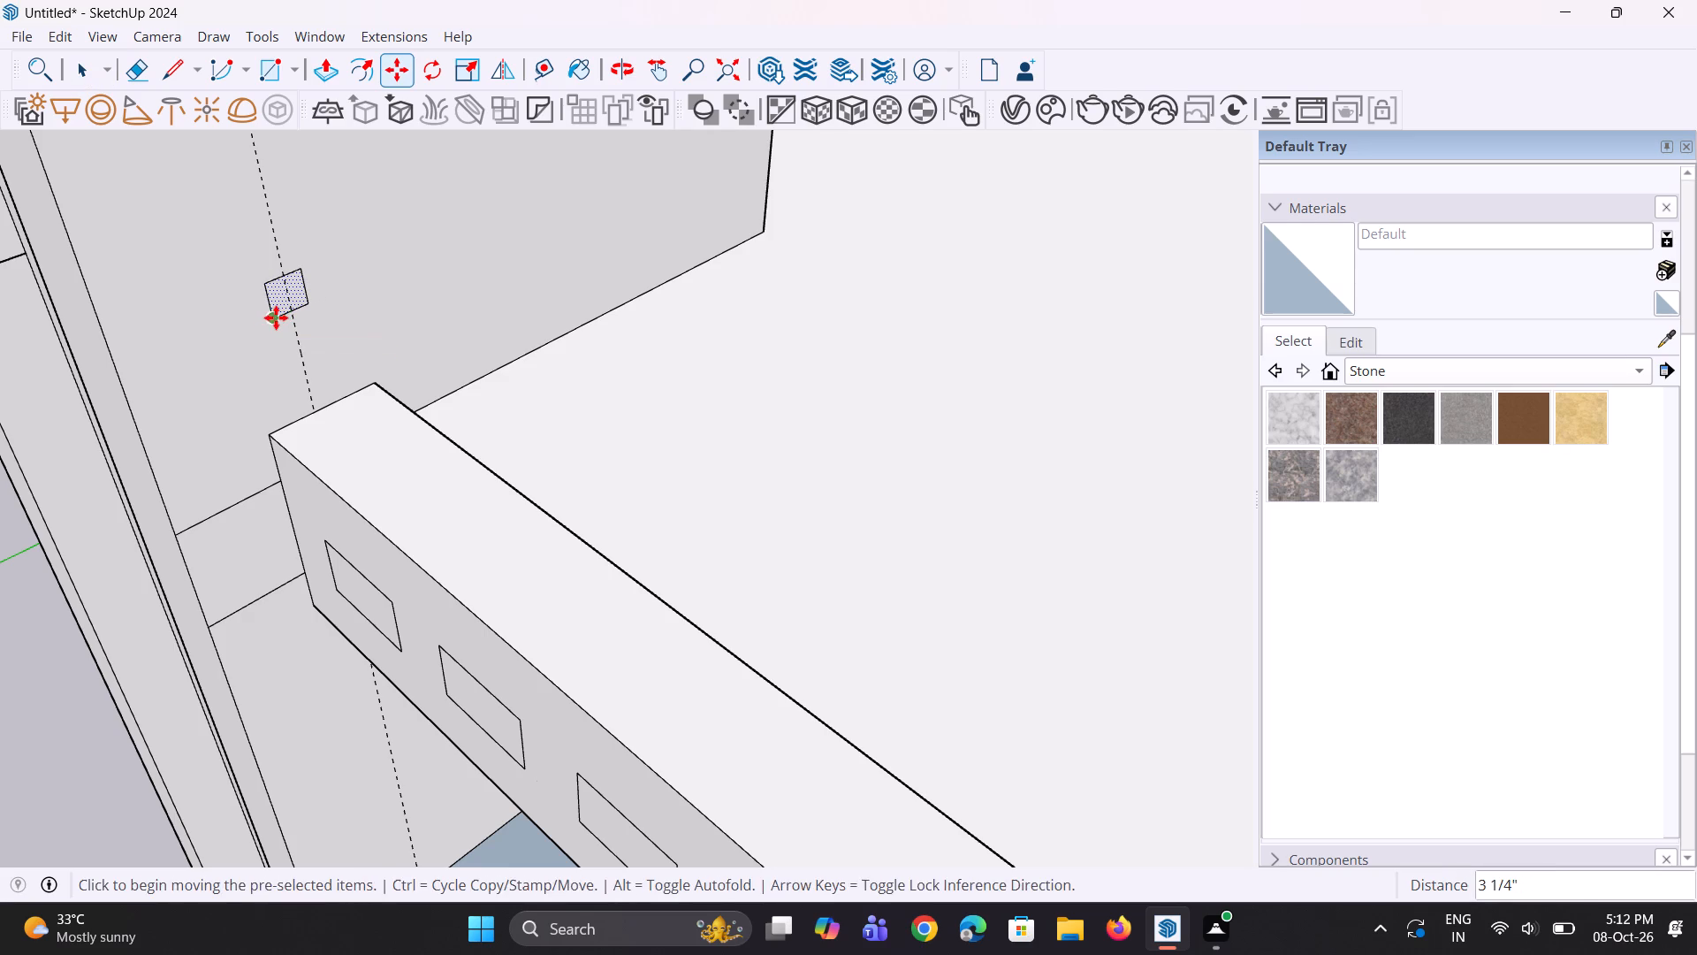
left_click(276, 317)
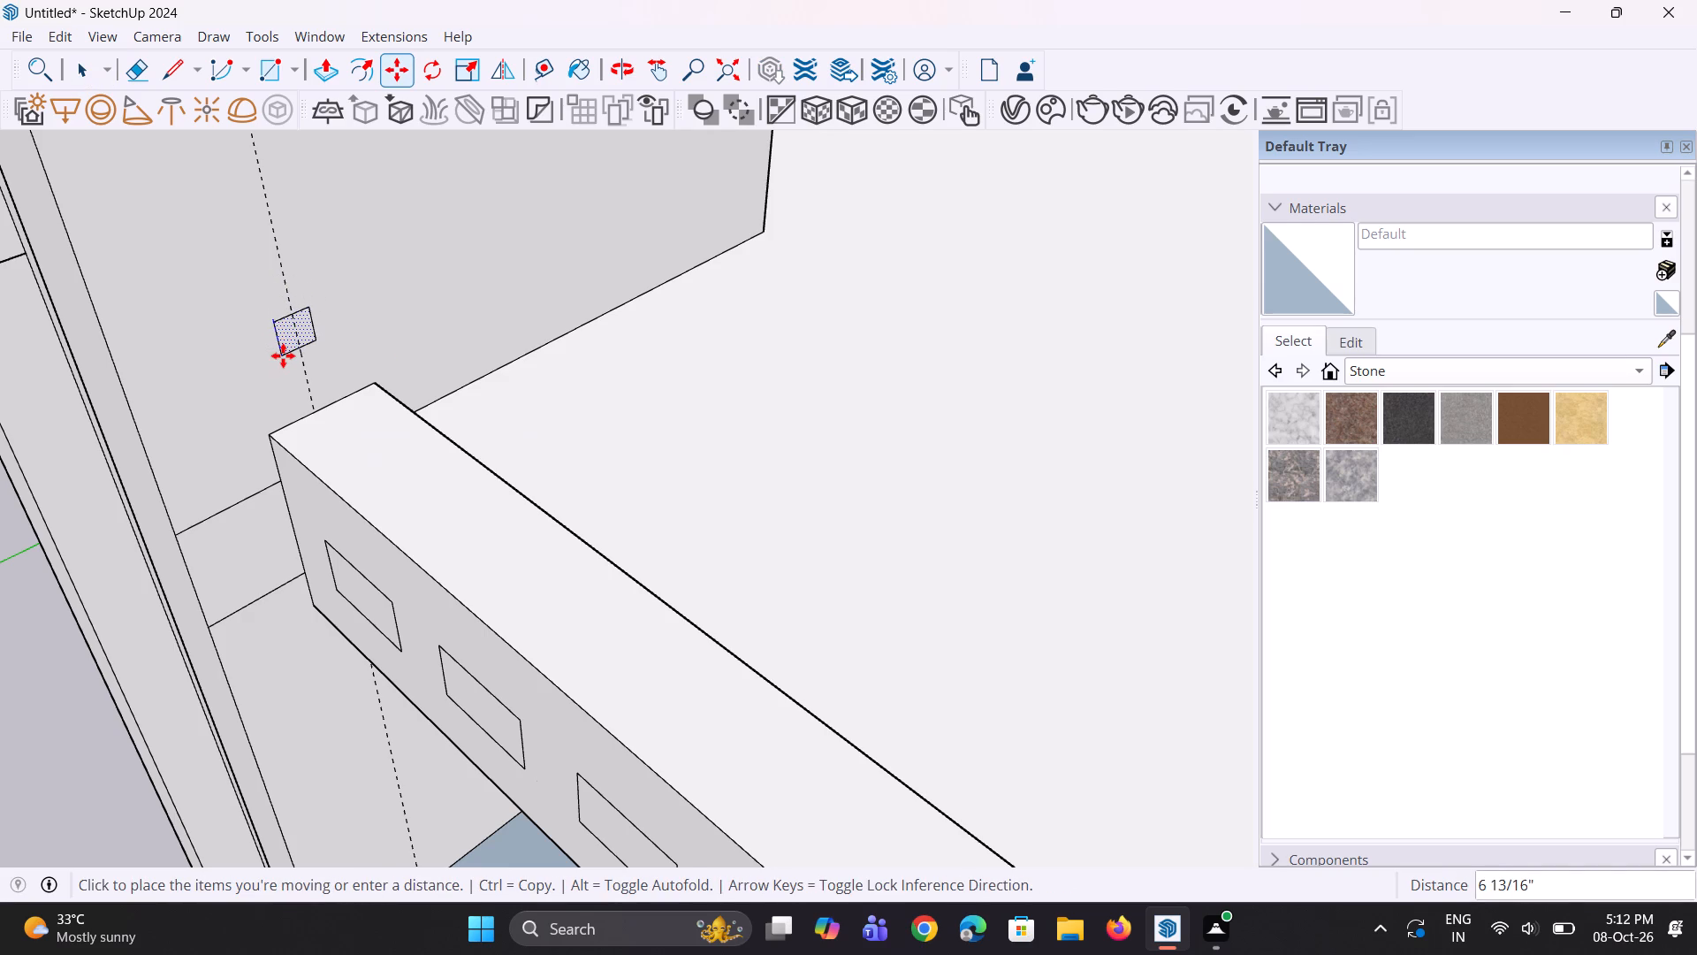
left_click(283, 355)
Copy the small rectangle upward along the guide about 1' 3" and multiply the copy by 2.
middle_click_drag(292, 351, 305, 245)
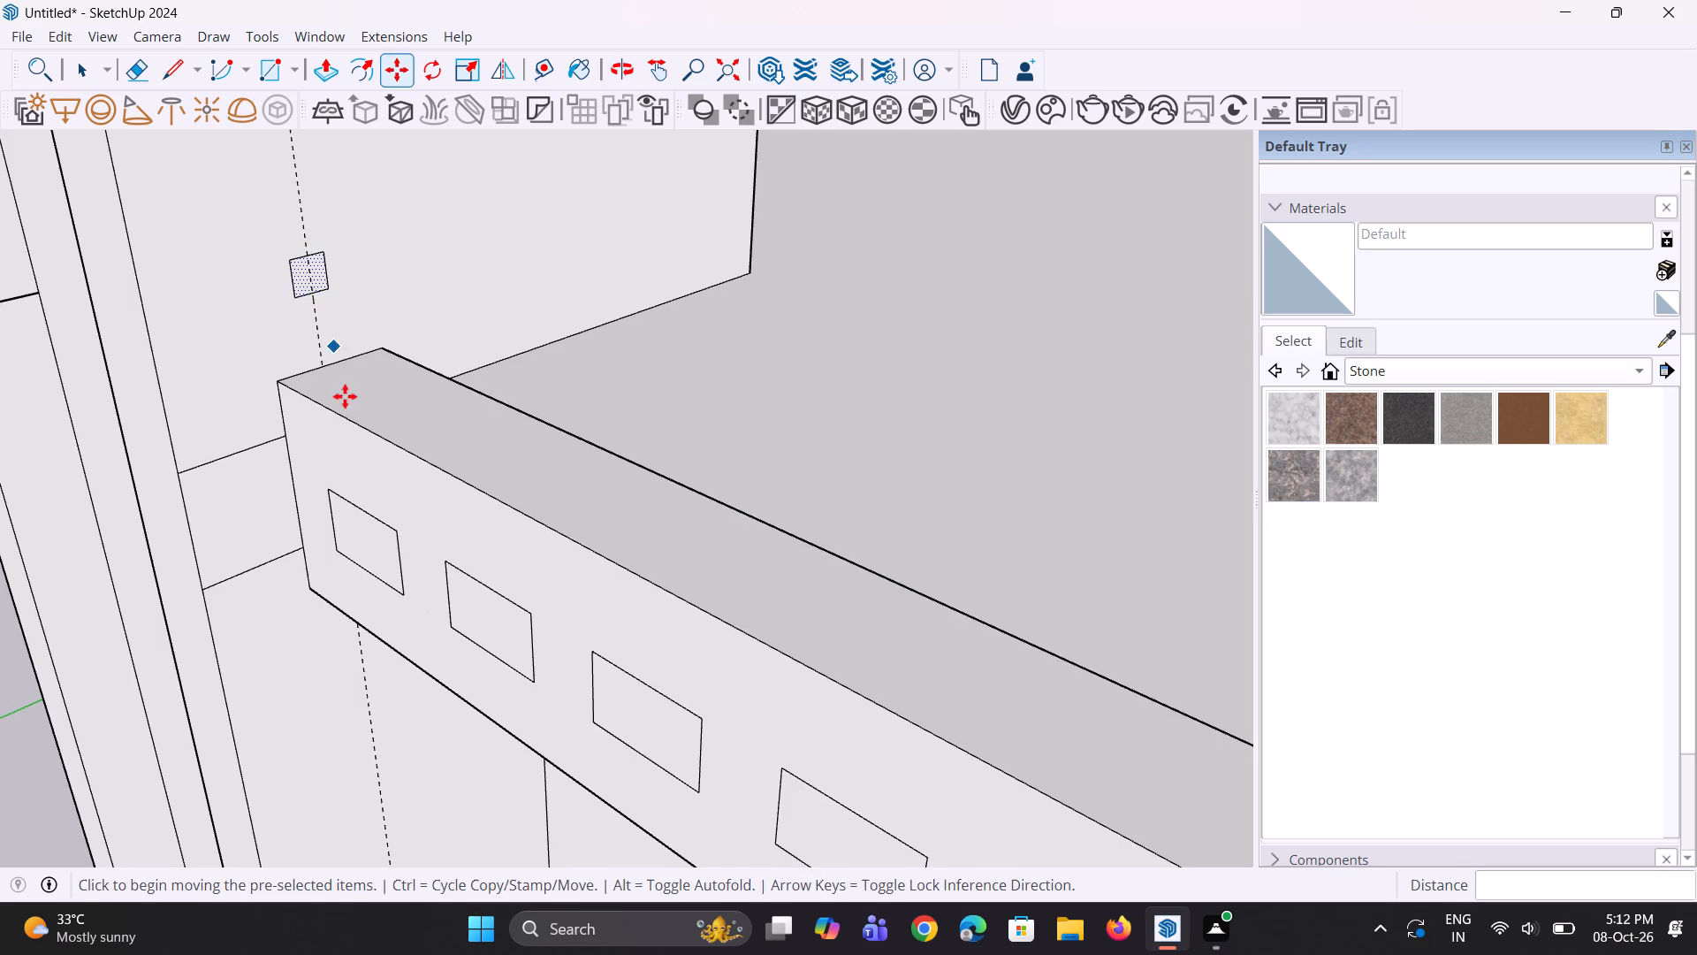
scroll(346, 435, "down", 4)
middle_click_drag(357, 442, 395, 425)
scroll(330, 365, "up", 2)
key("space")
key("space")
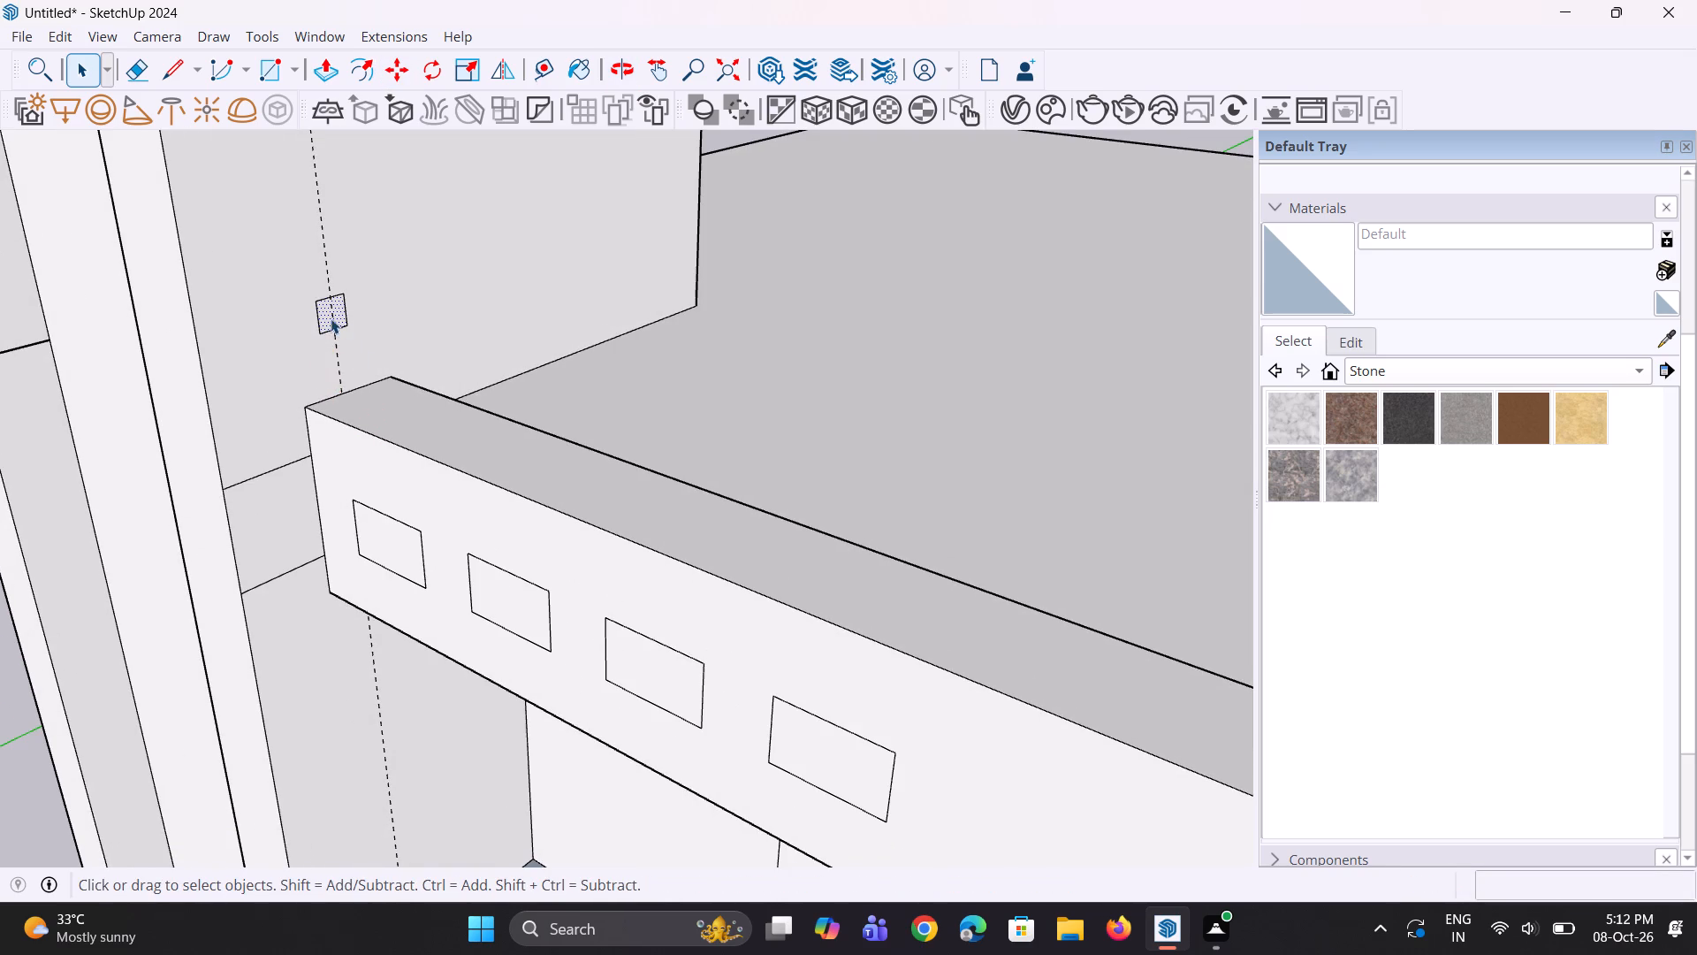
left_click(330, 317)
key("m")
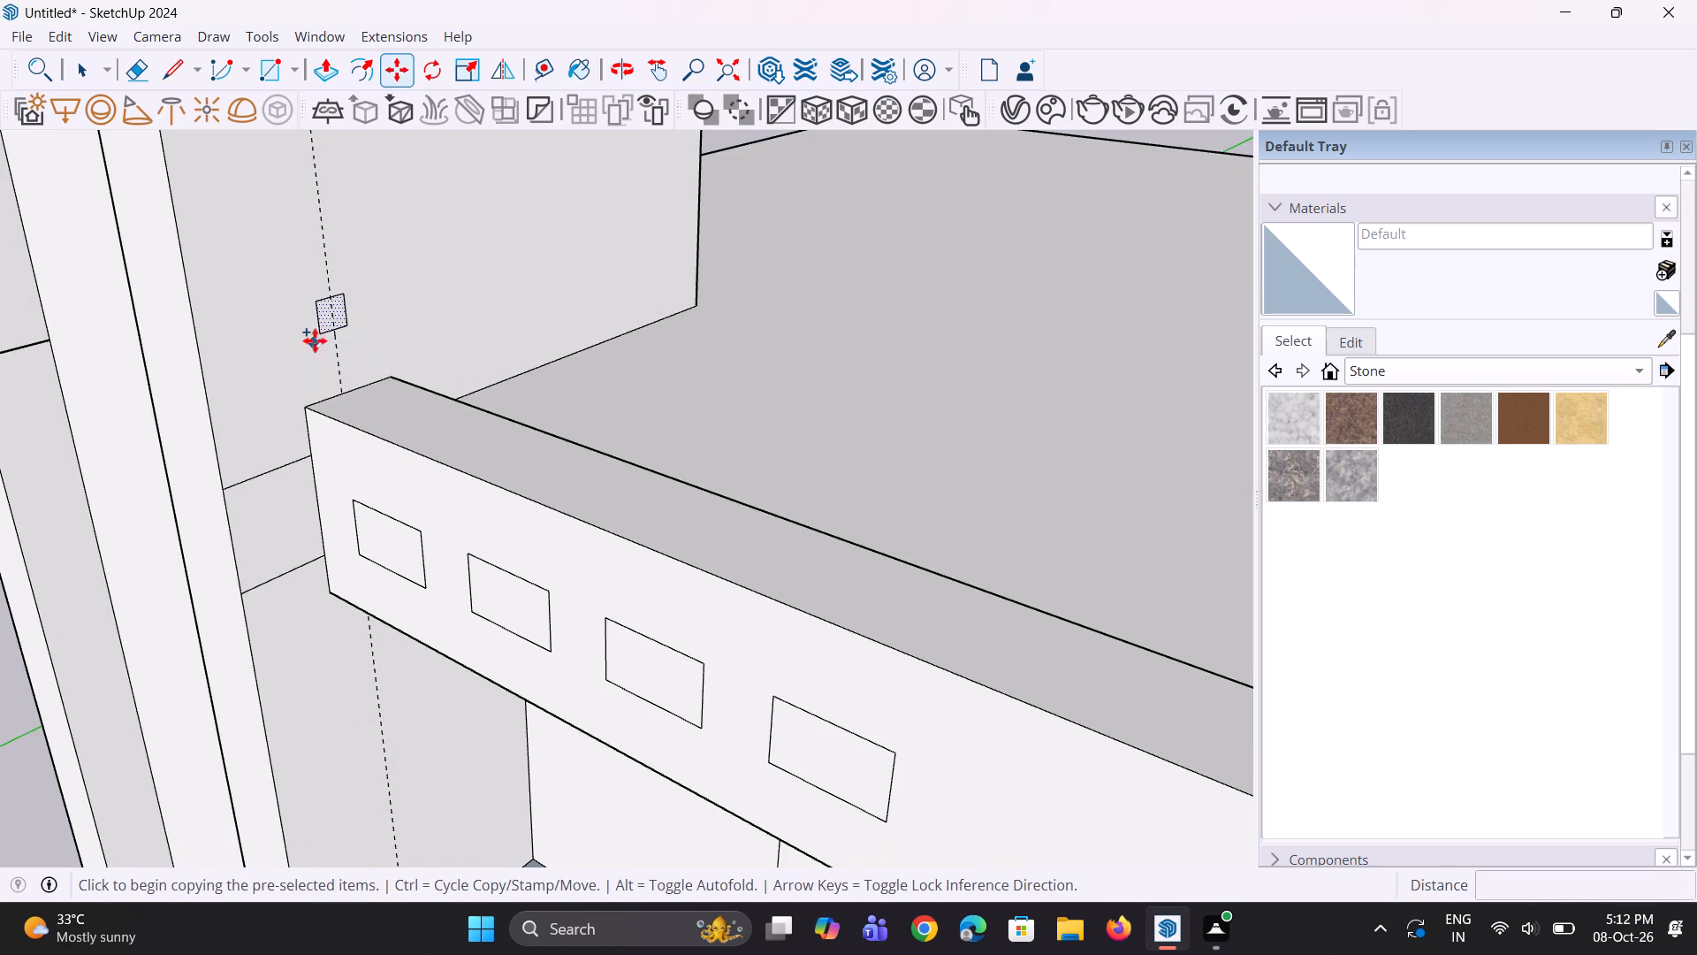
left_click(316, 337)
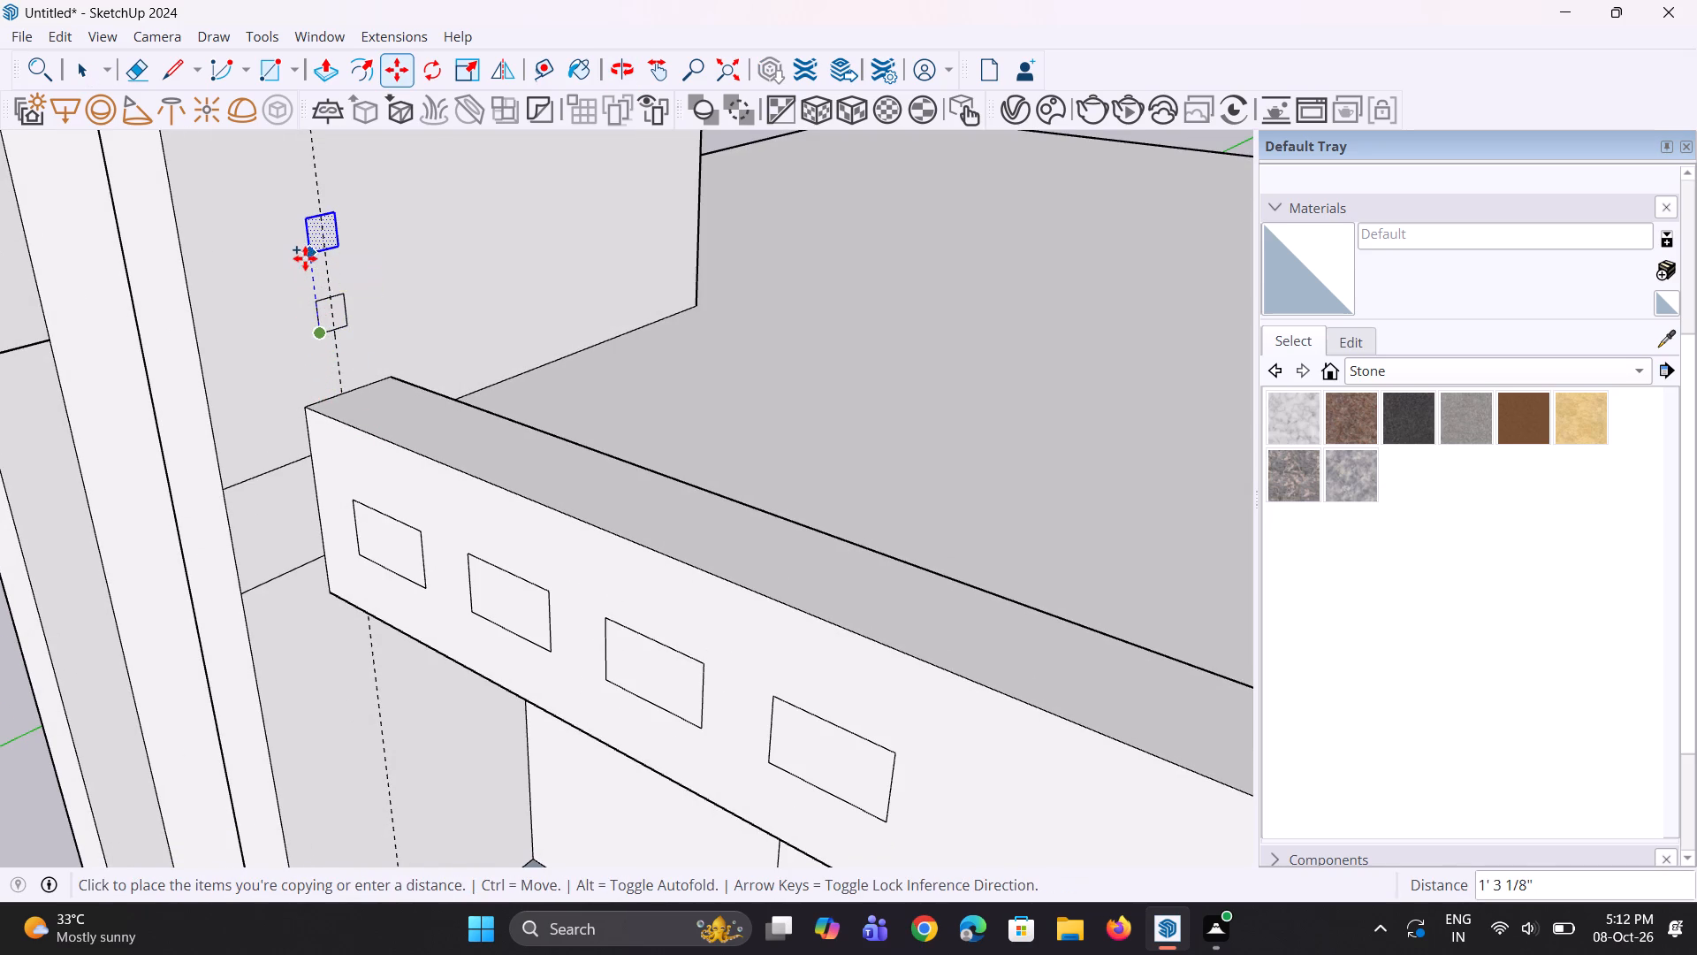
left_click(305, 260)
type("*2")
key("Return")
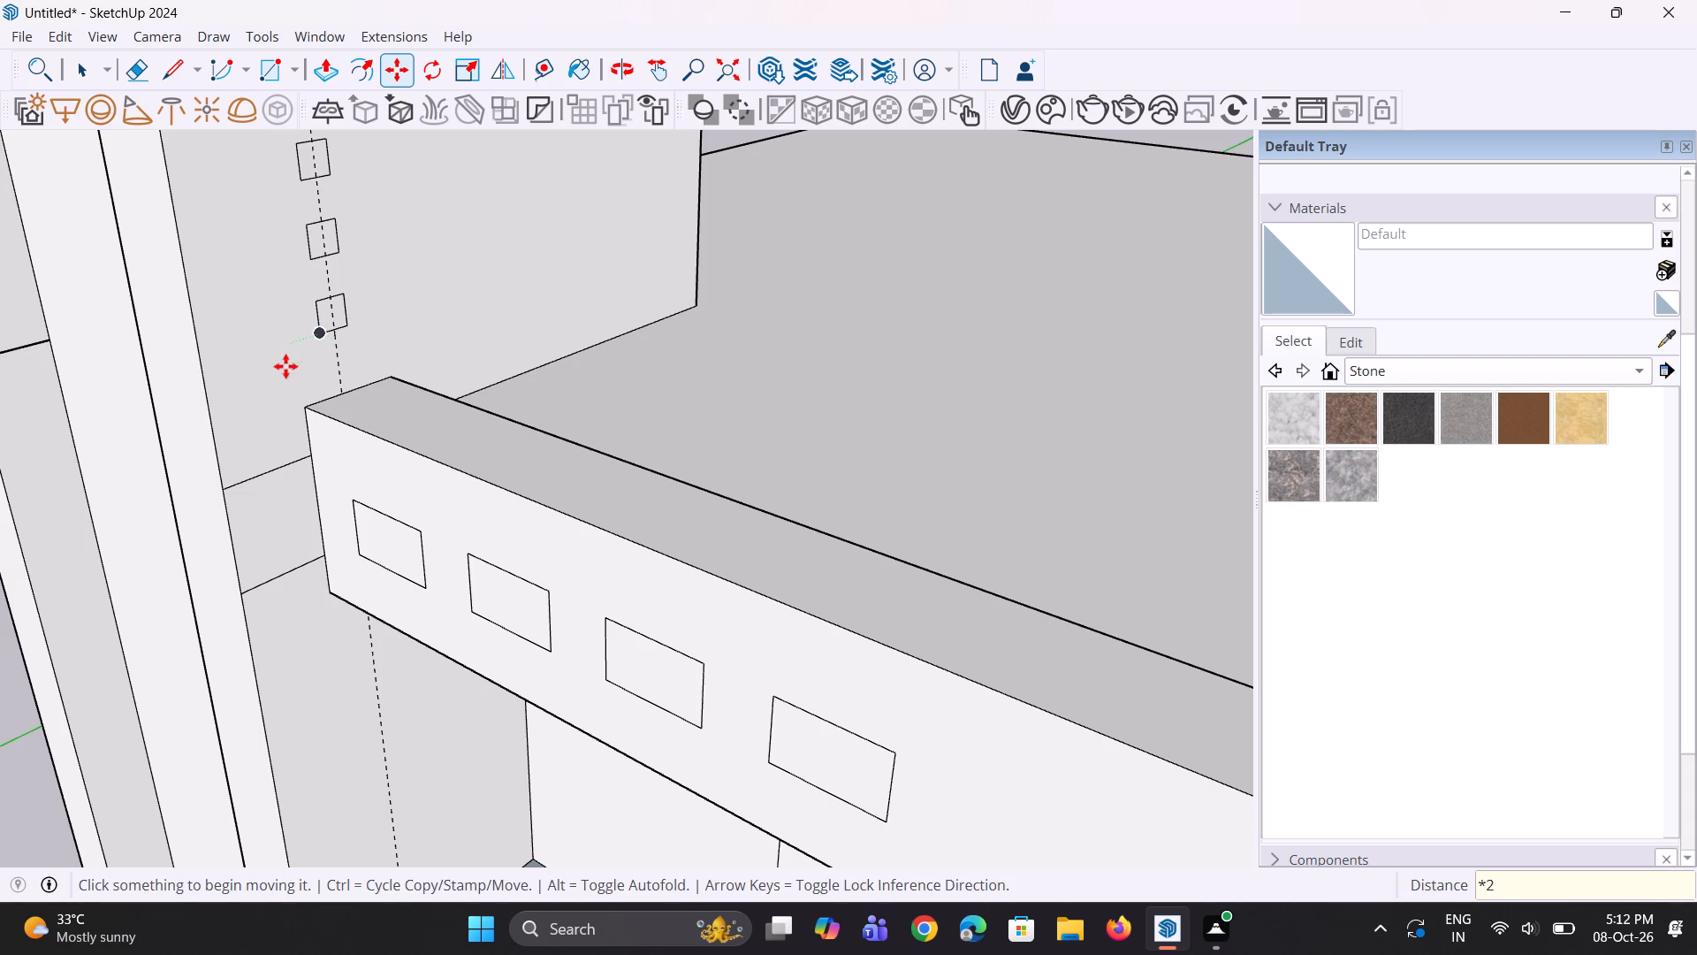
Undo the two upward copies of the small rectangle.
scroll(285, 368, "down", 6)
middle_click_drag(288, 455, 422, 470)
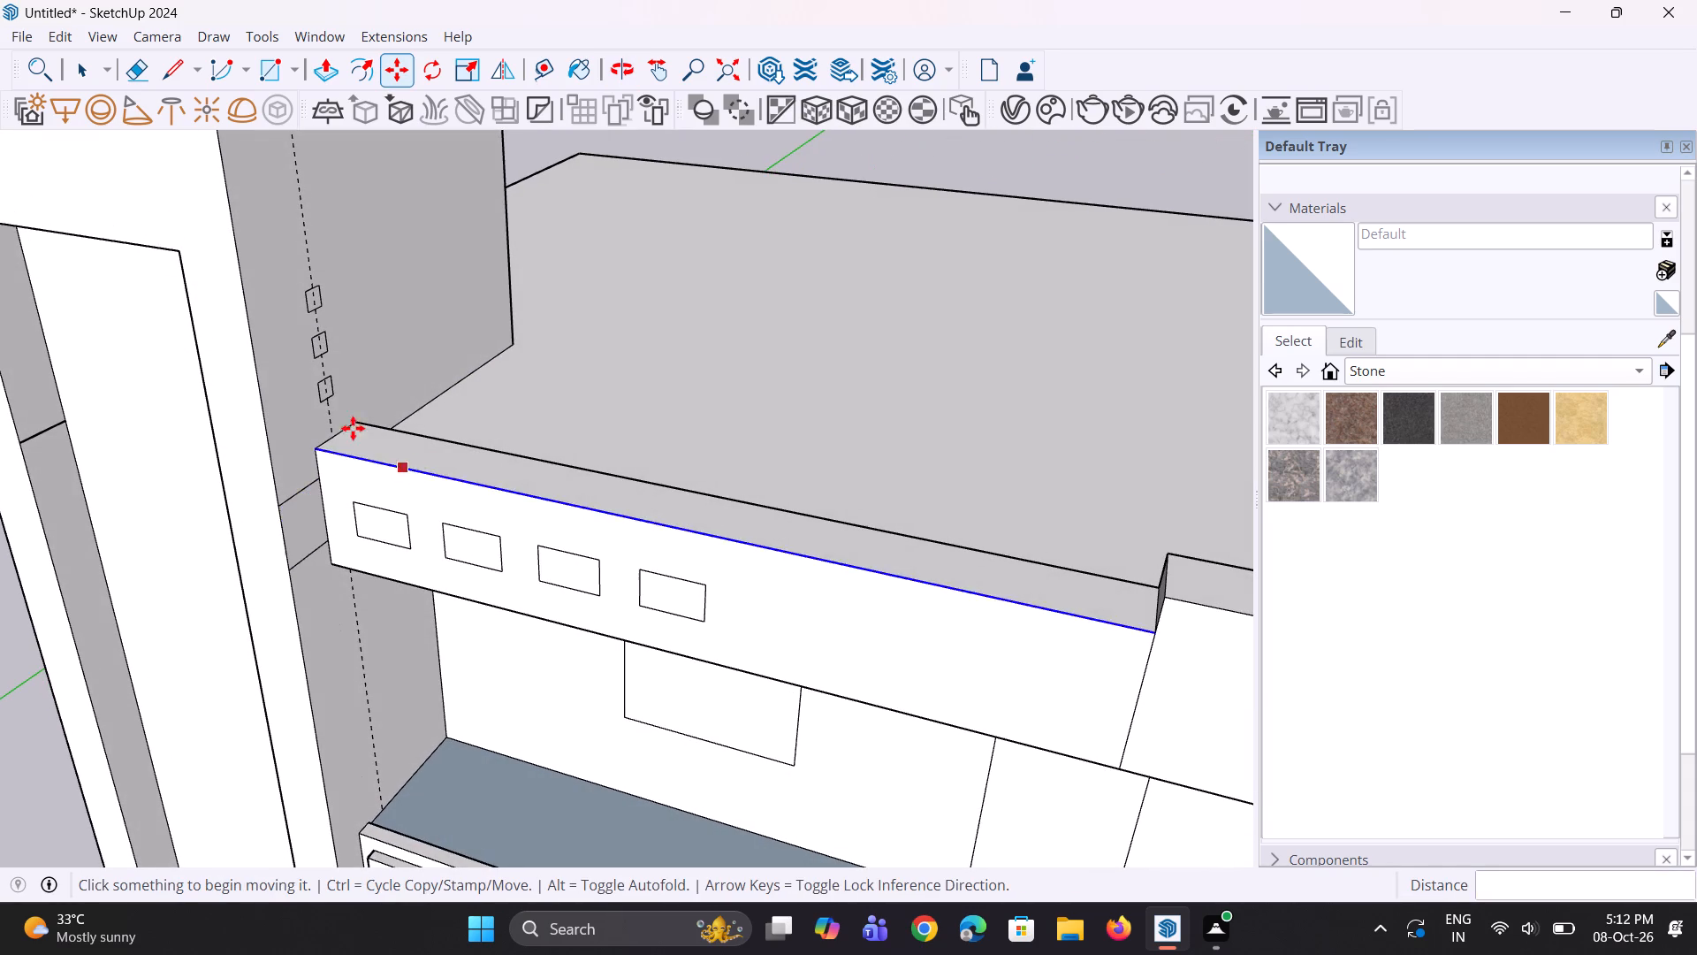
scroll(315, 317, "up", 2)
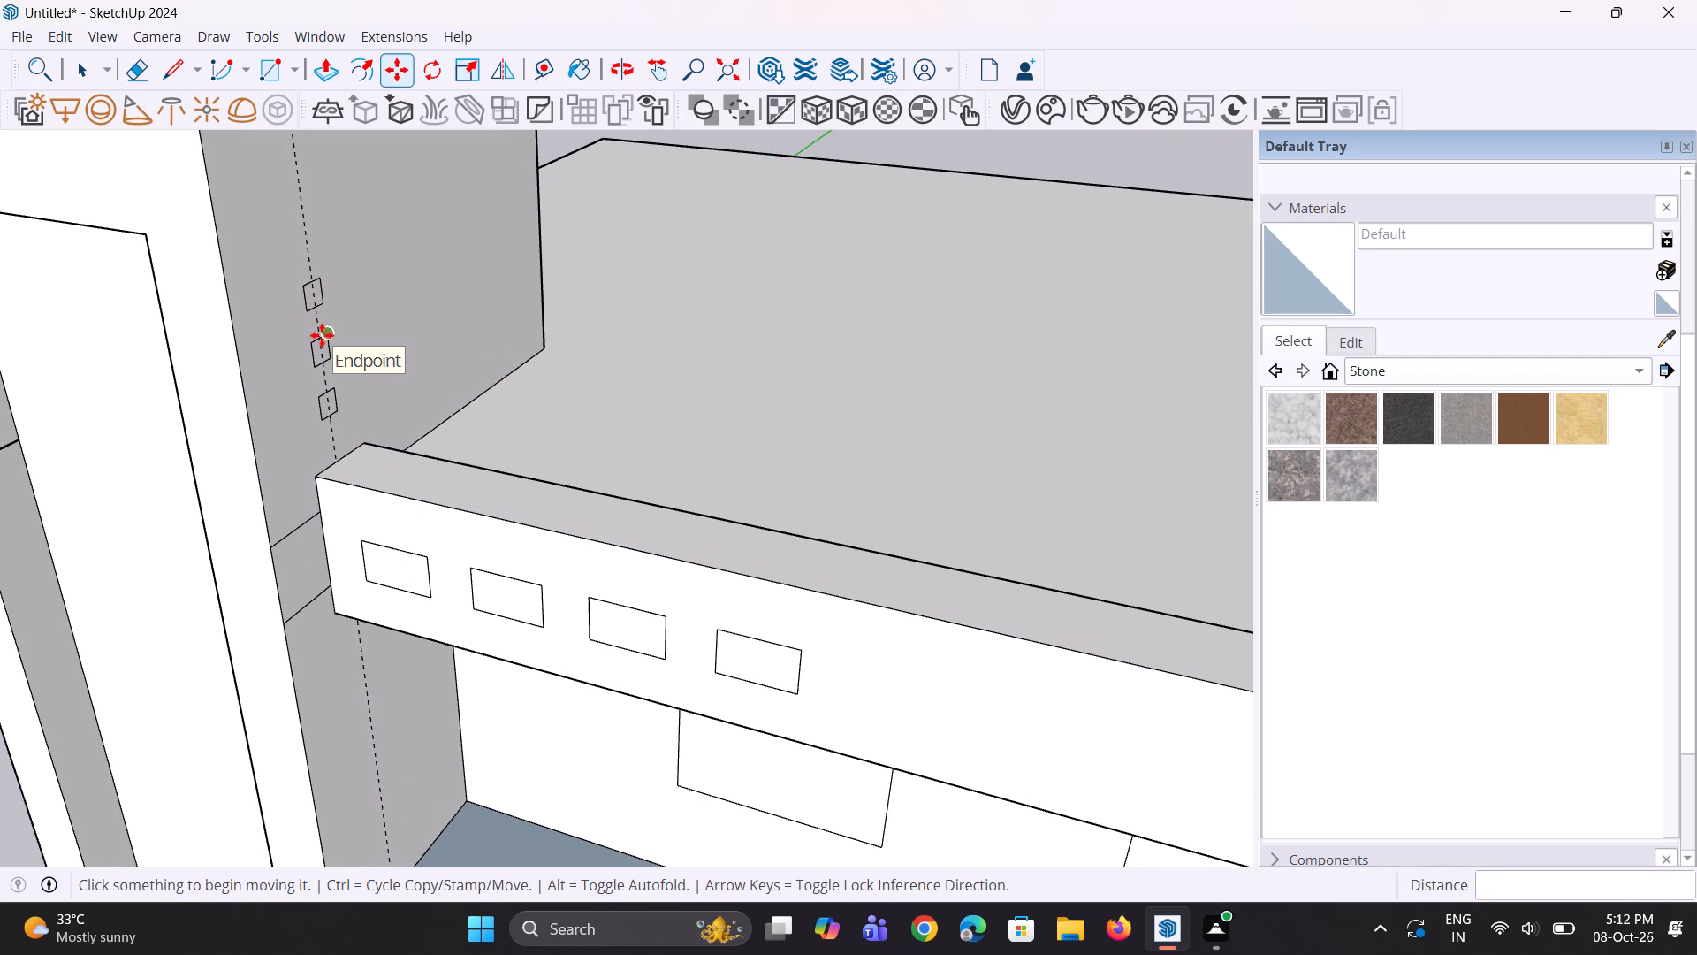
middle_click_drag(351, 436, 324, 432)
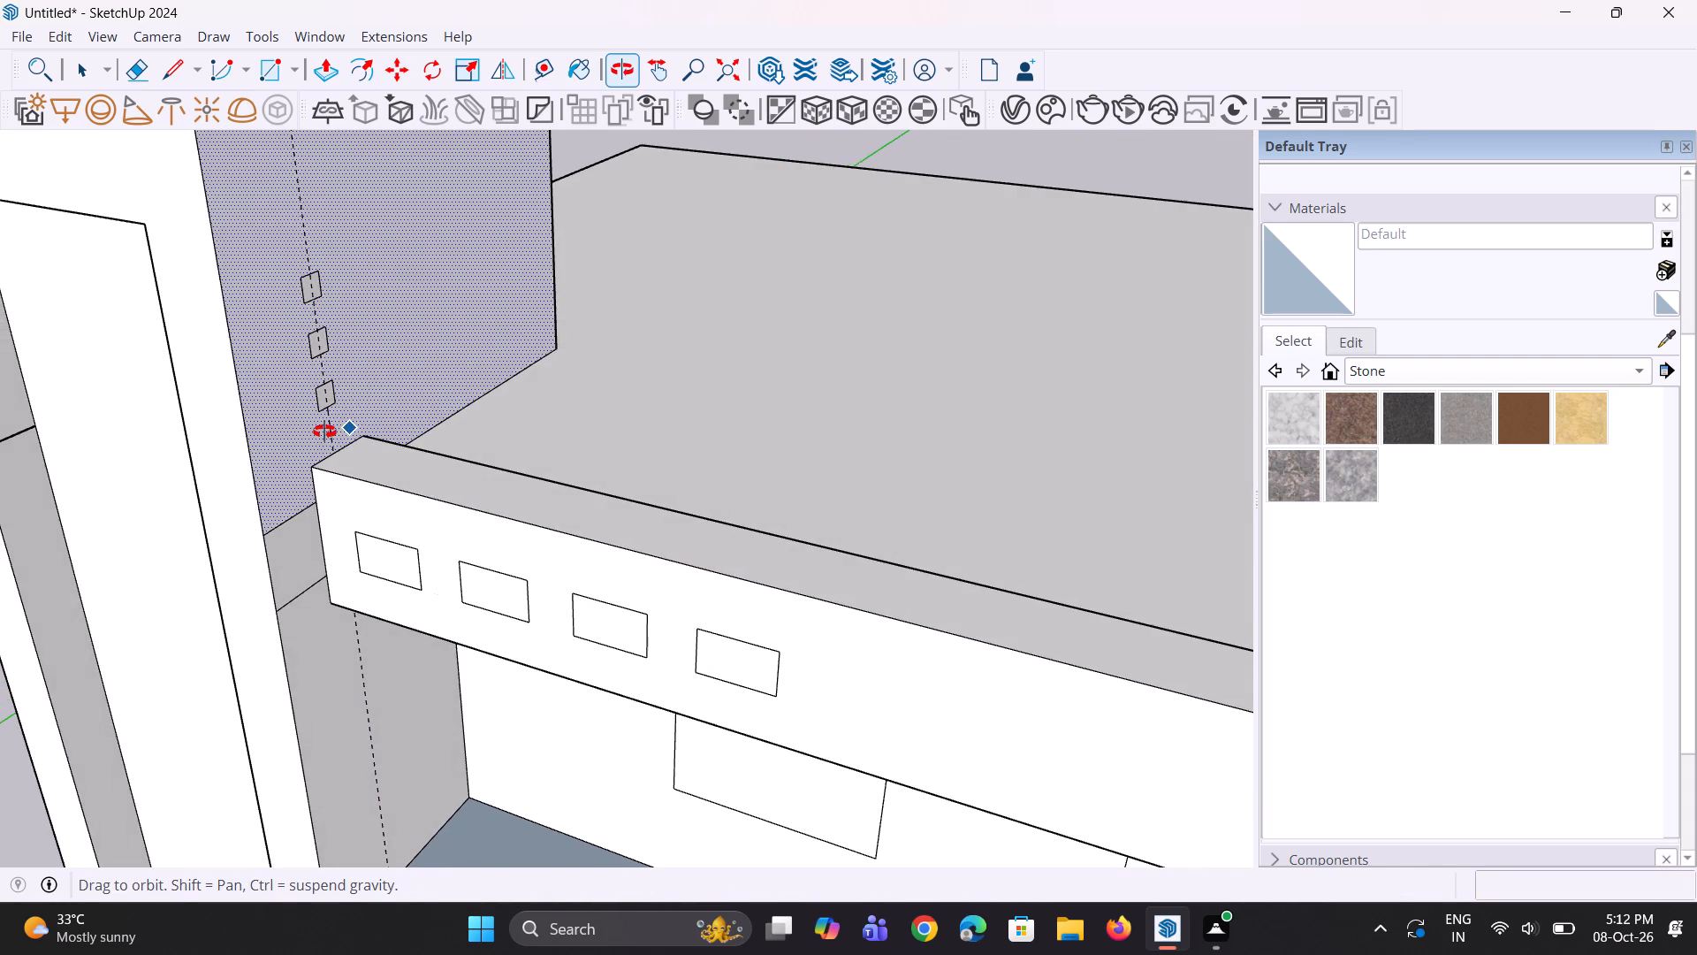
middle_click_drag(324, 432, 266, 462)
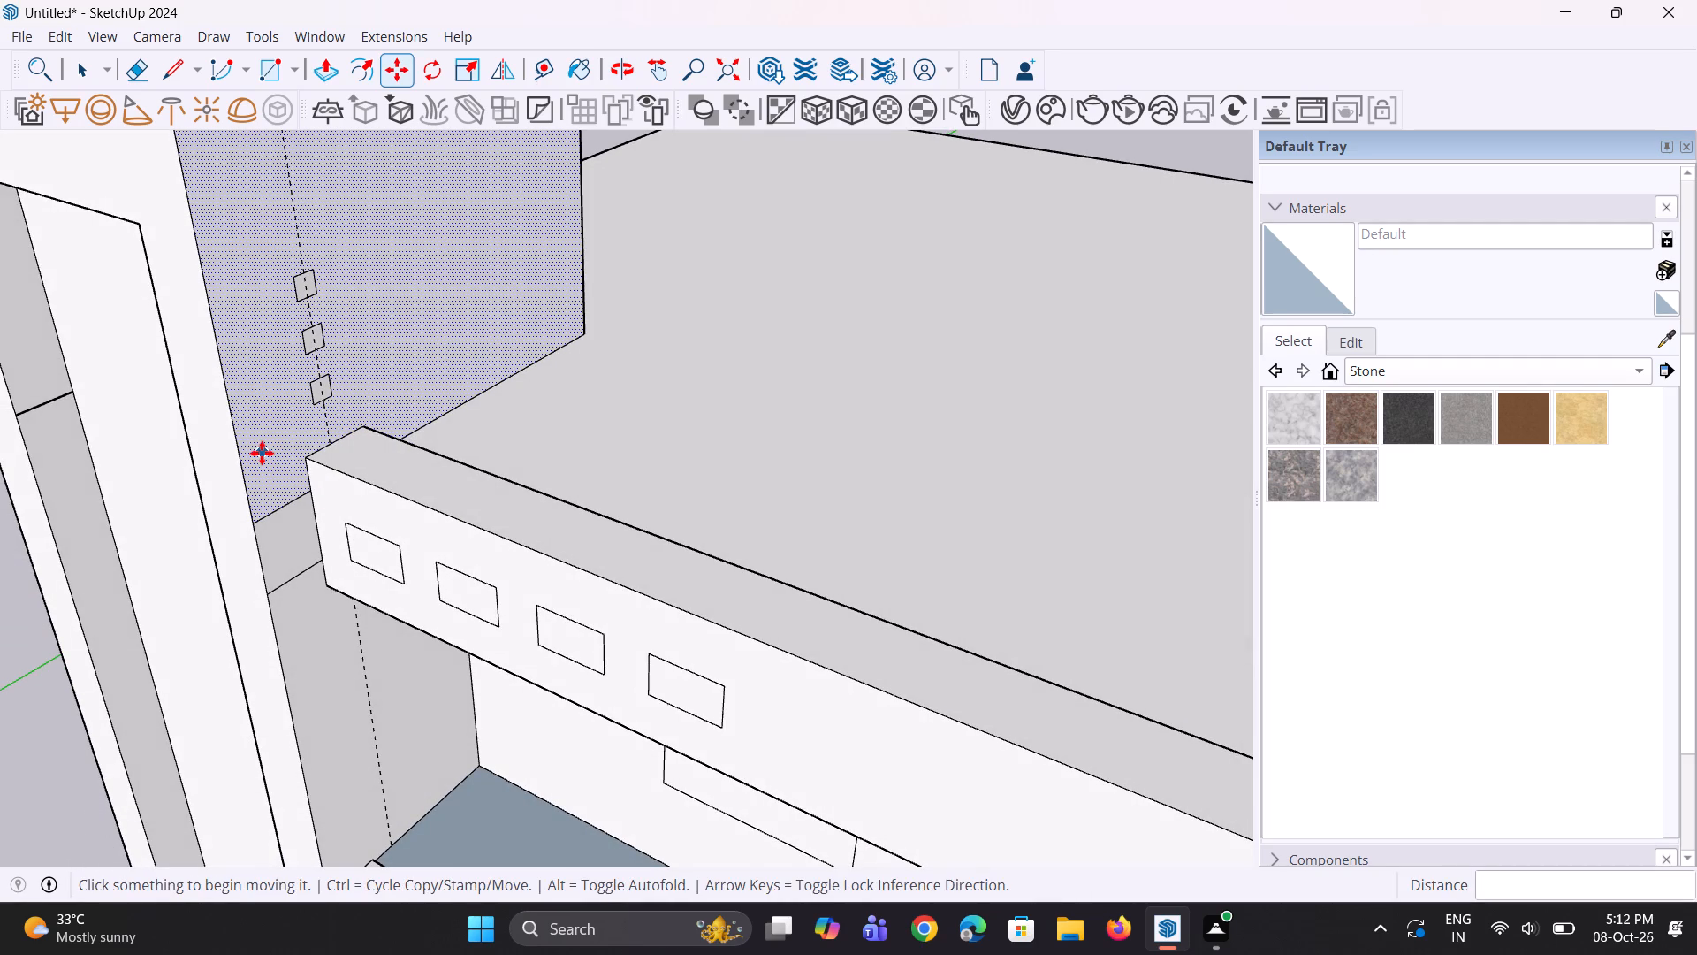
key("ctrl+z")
Move the small rectangle down along the guide by about 3 7/16", closer to the parapet.
scroll(216, 421, "up", 5)
middle_click_drag(287, 439, 293, 464)
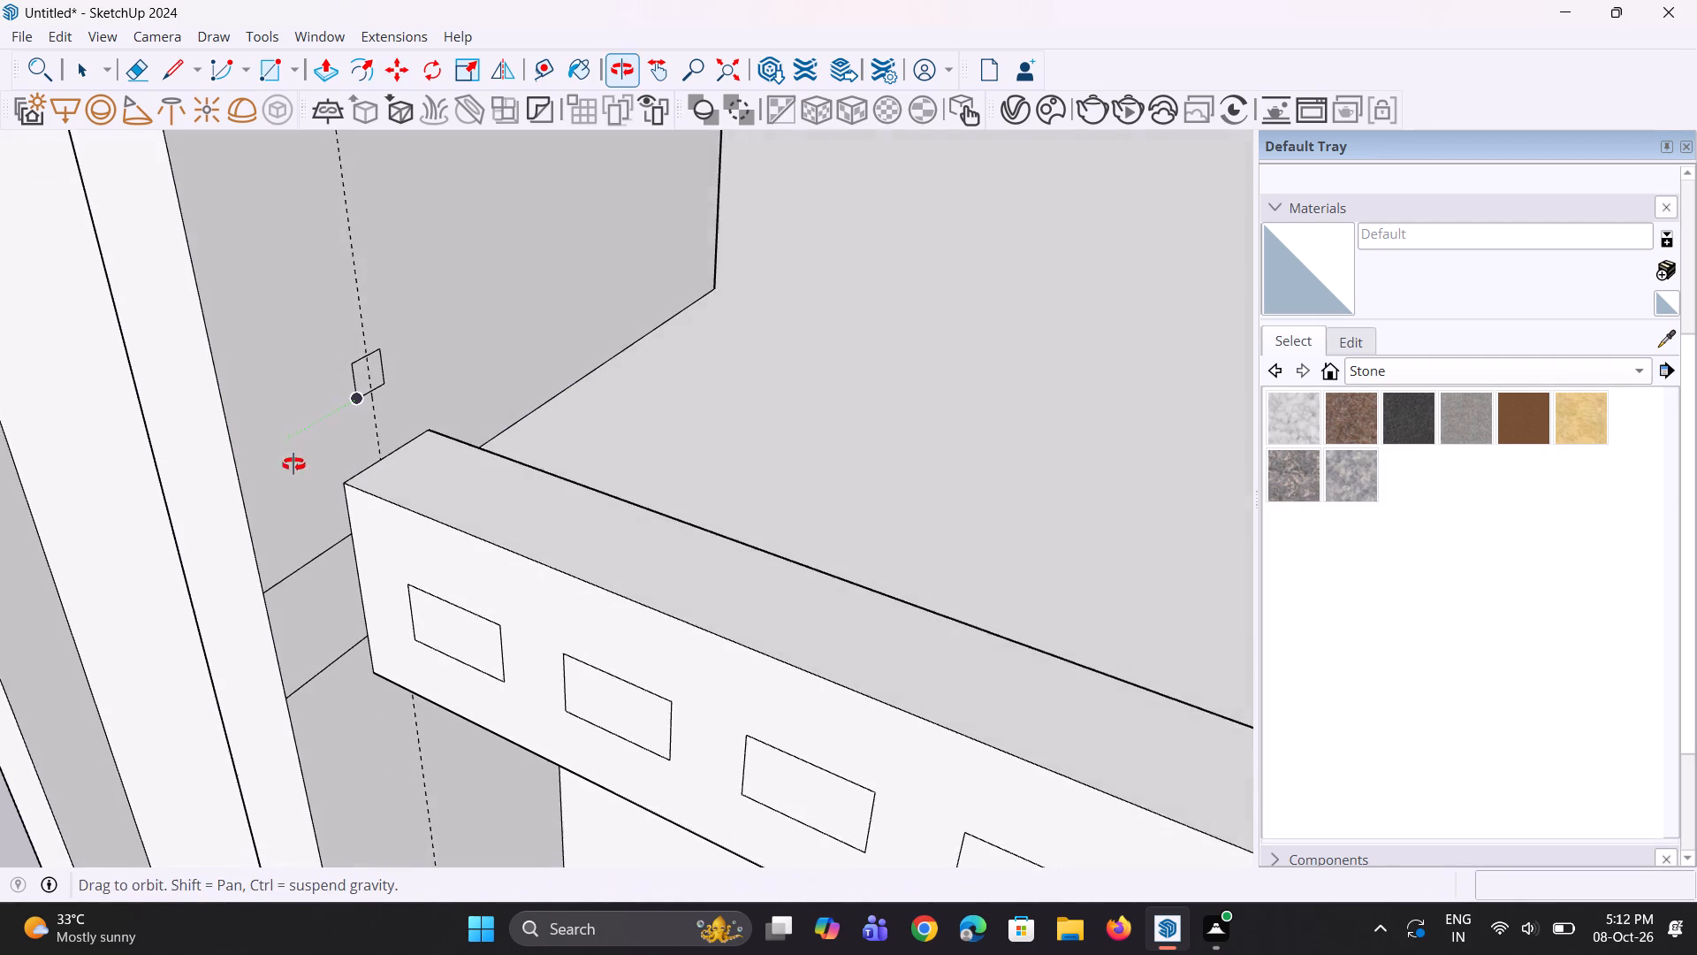
middle_click_drag(293, 464, 290, 470)
scroll(342, 419, "up", 1)
left_click(359, 403)
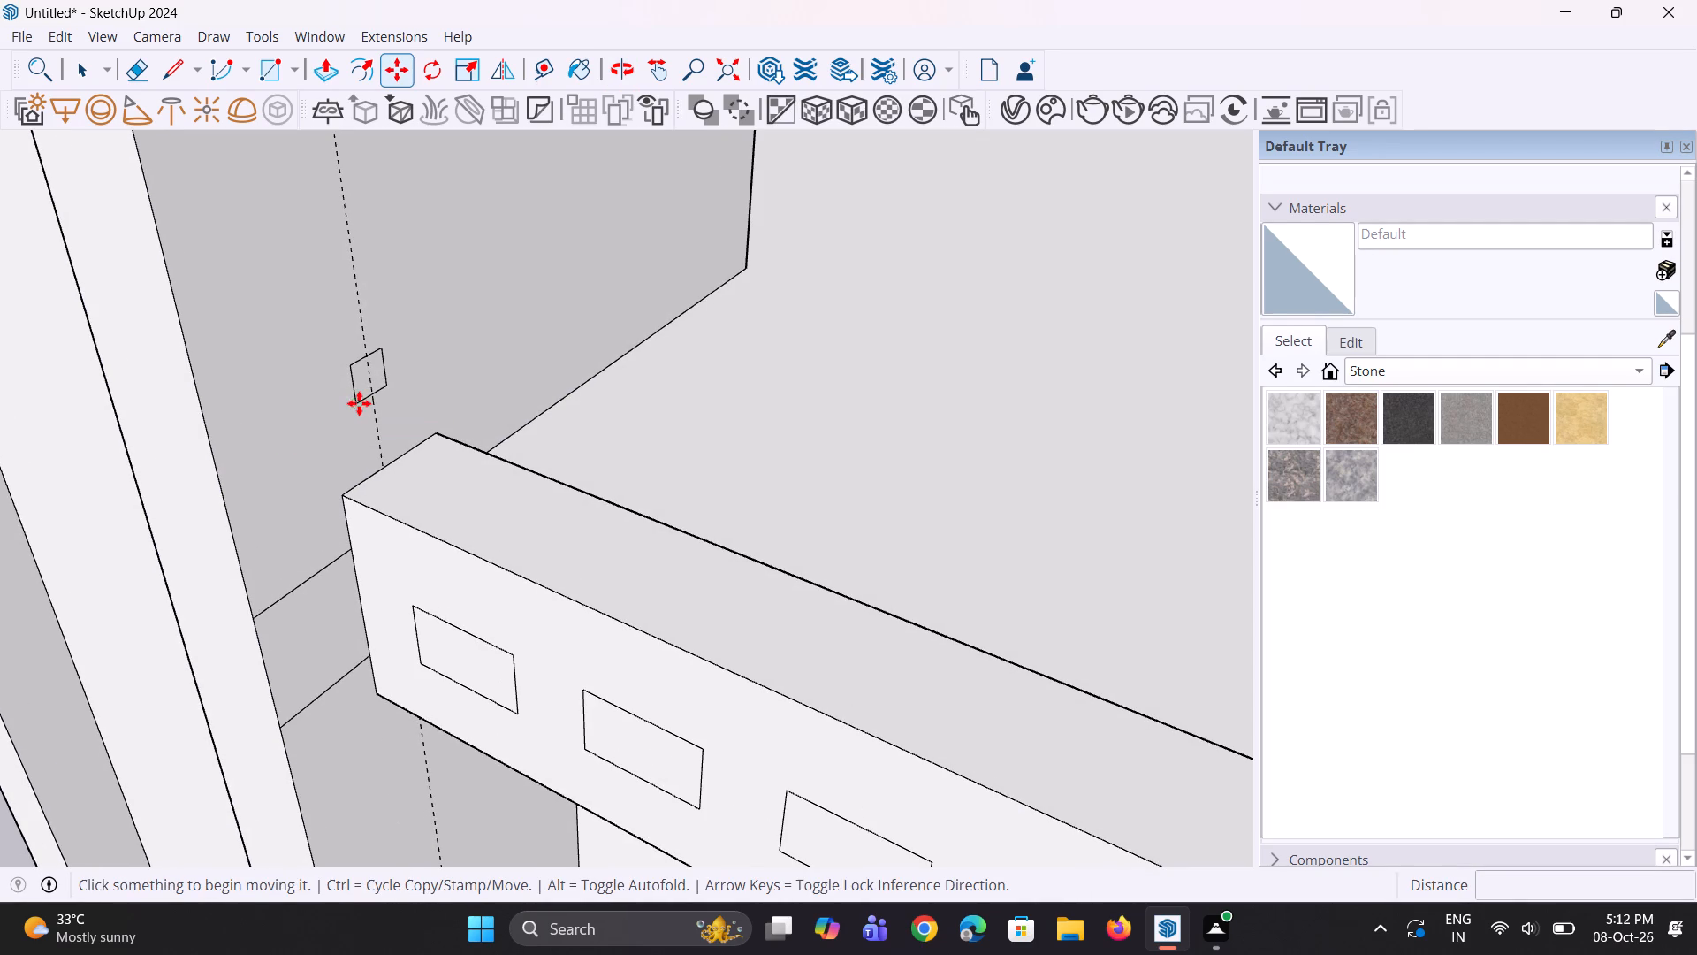
key("Escape")
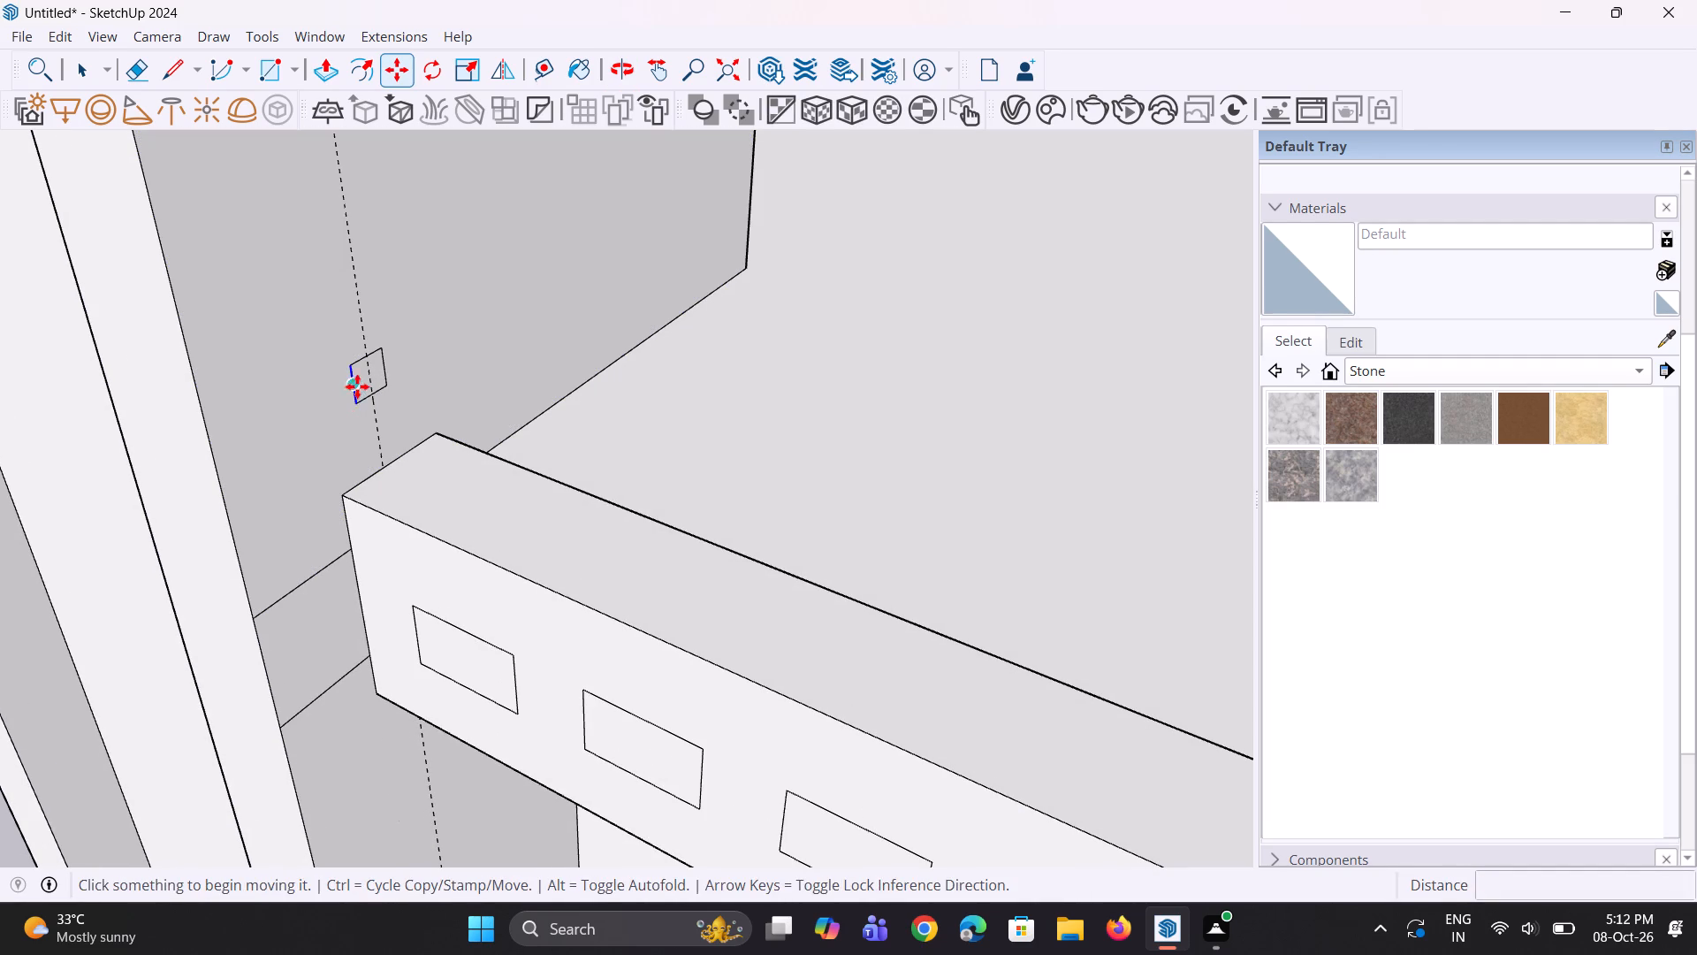
key("space")
left_click(361, 388)
key("m")
left_click(360, 402)
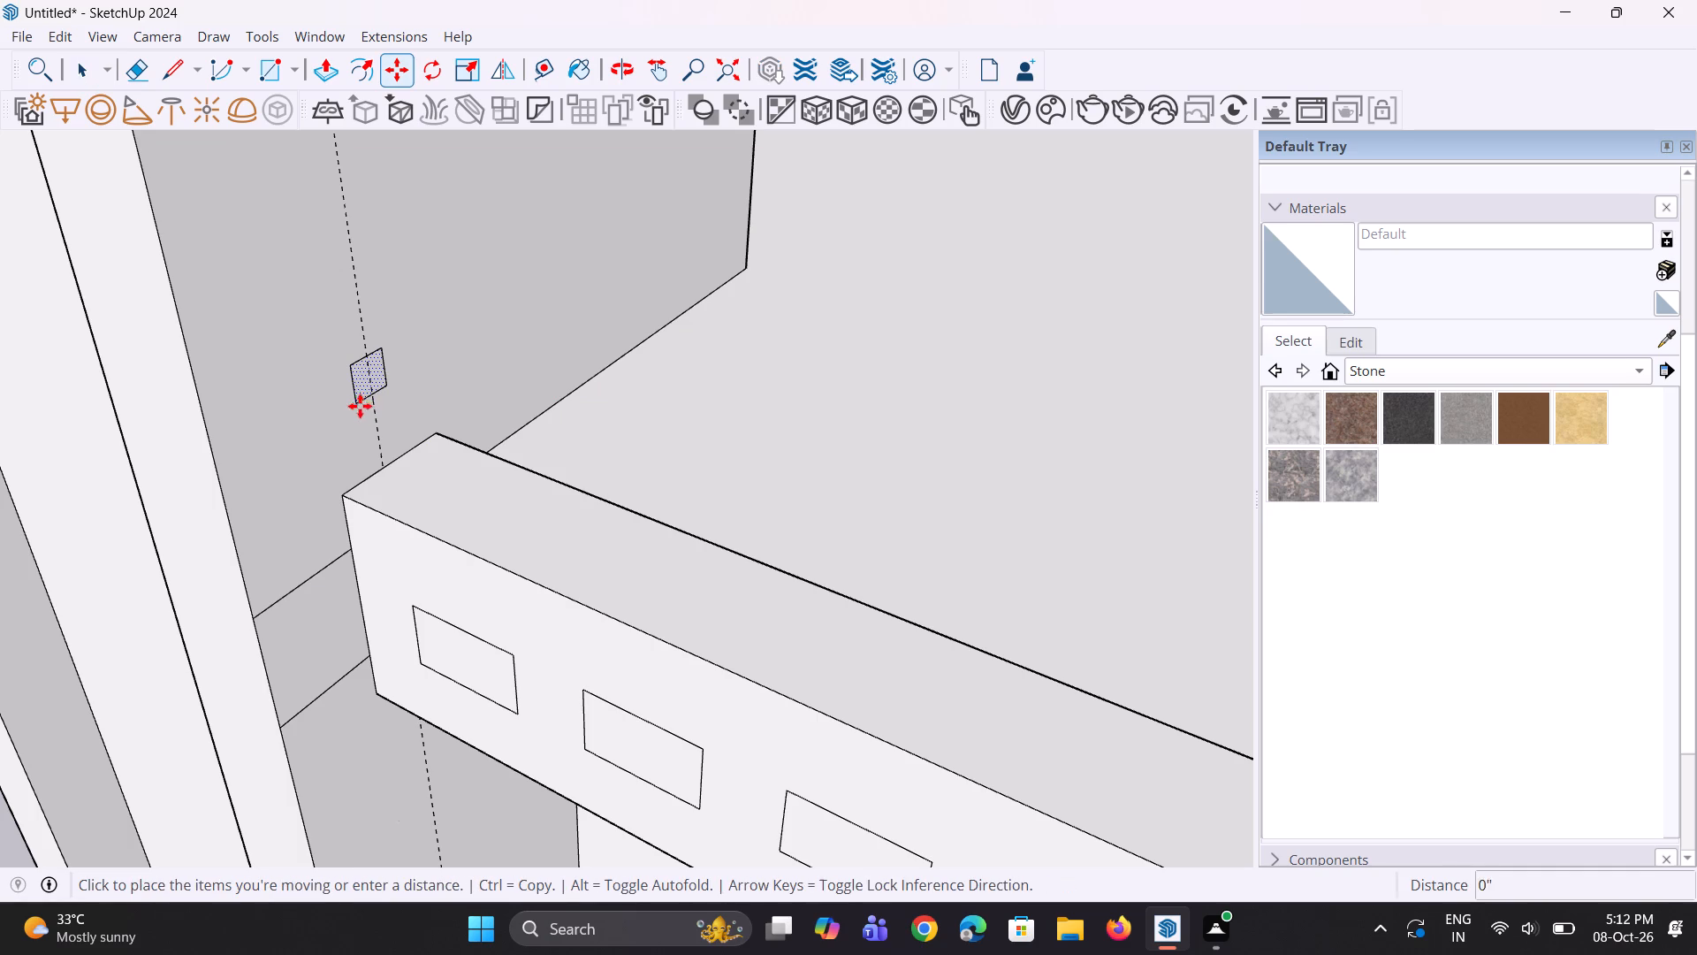
left_click(365, 424)
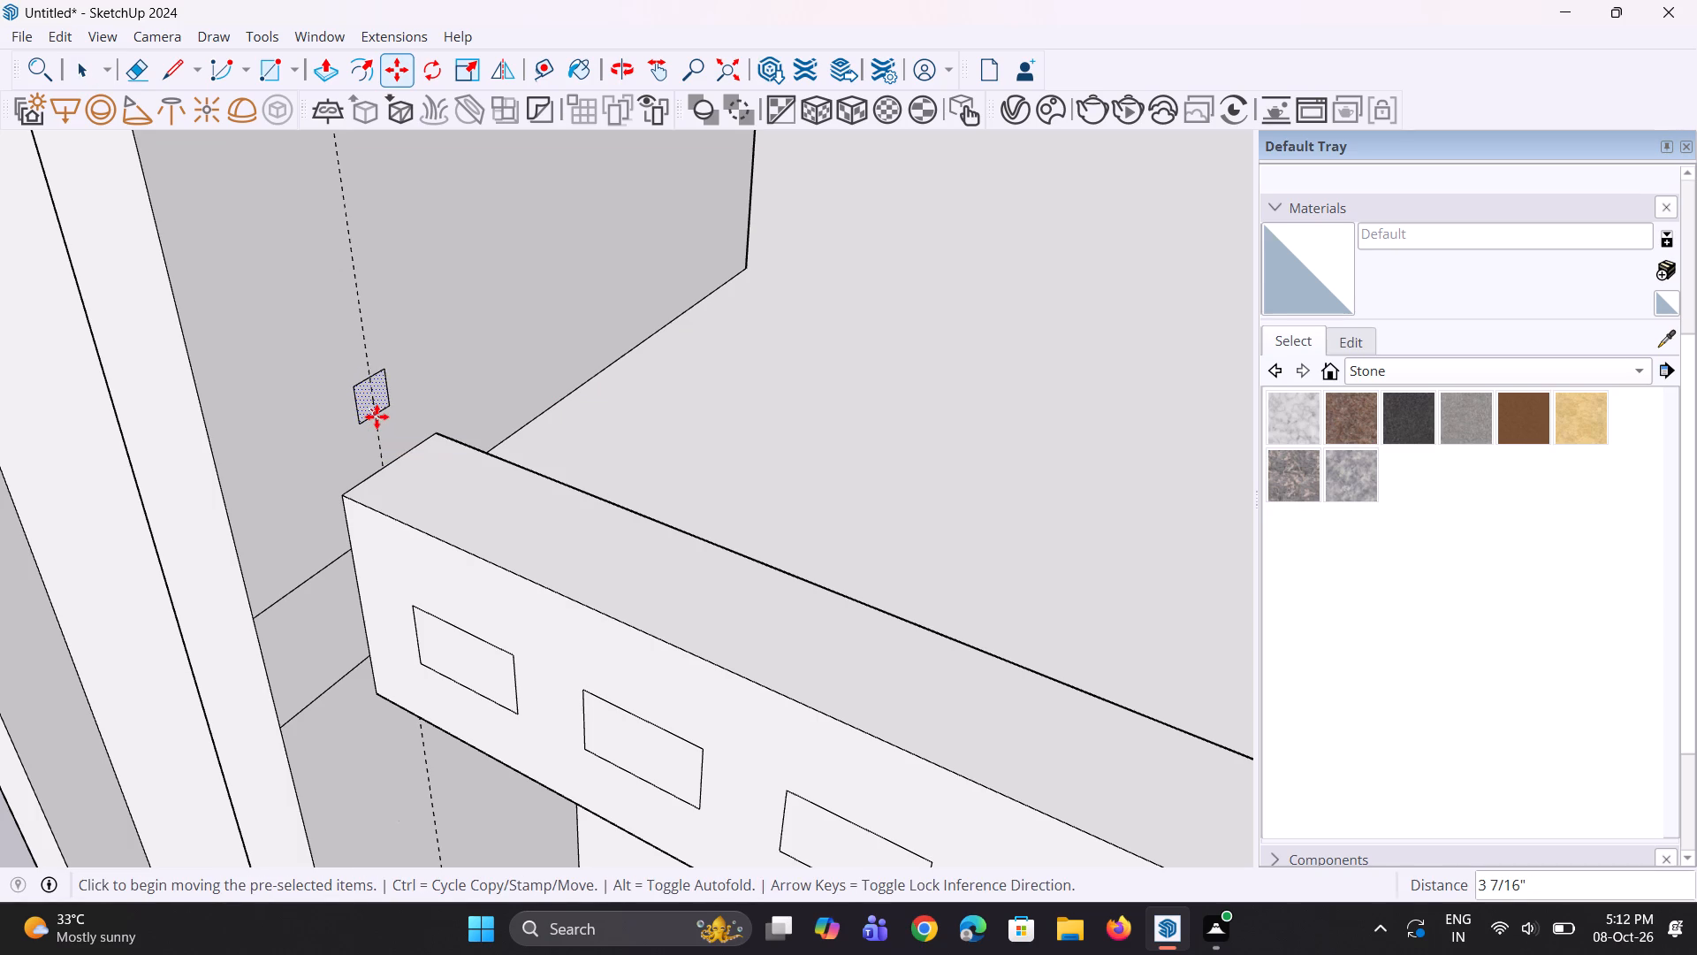
Copy the small rectangle upward along the guide at about 1' 15/16" spacing, making three copies.
key("m")
left_click(357, 386)
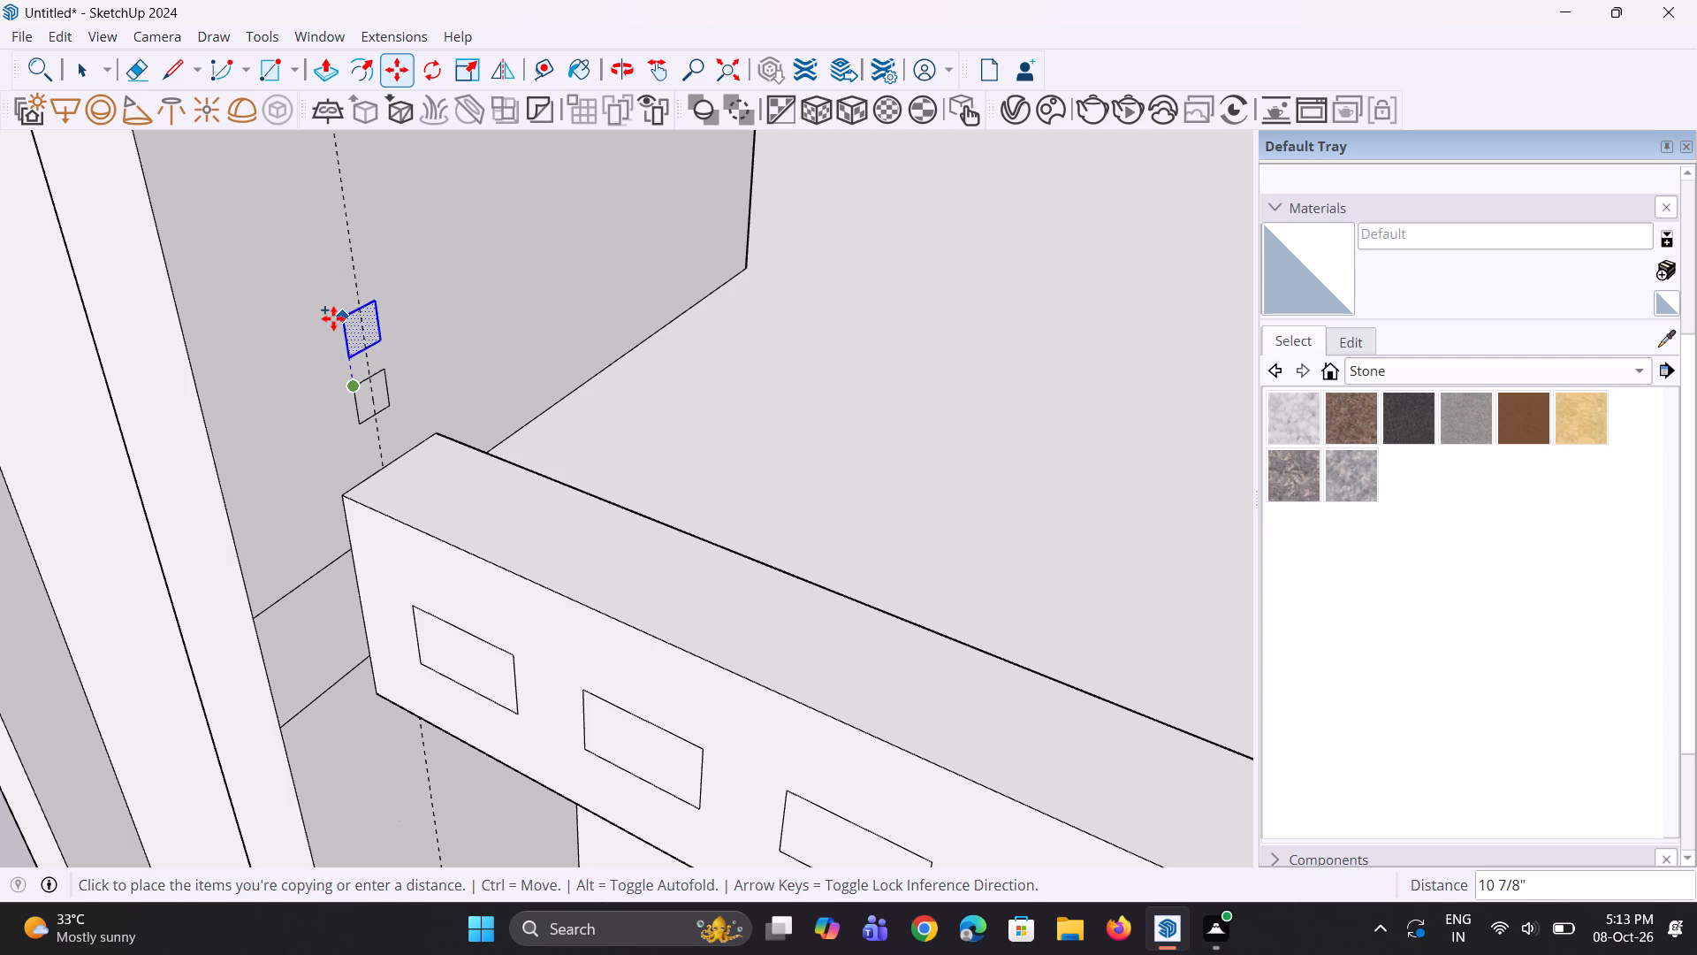
left_click(331, 316)
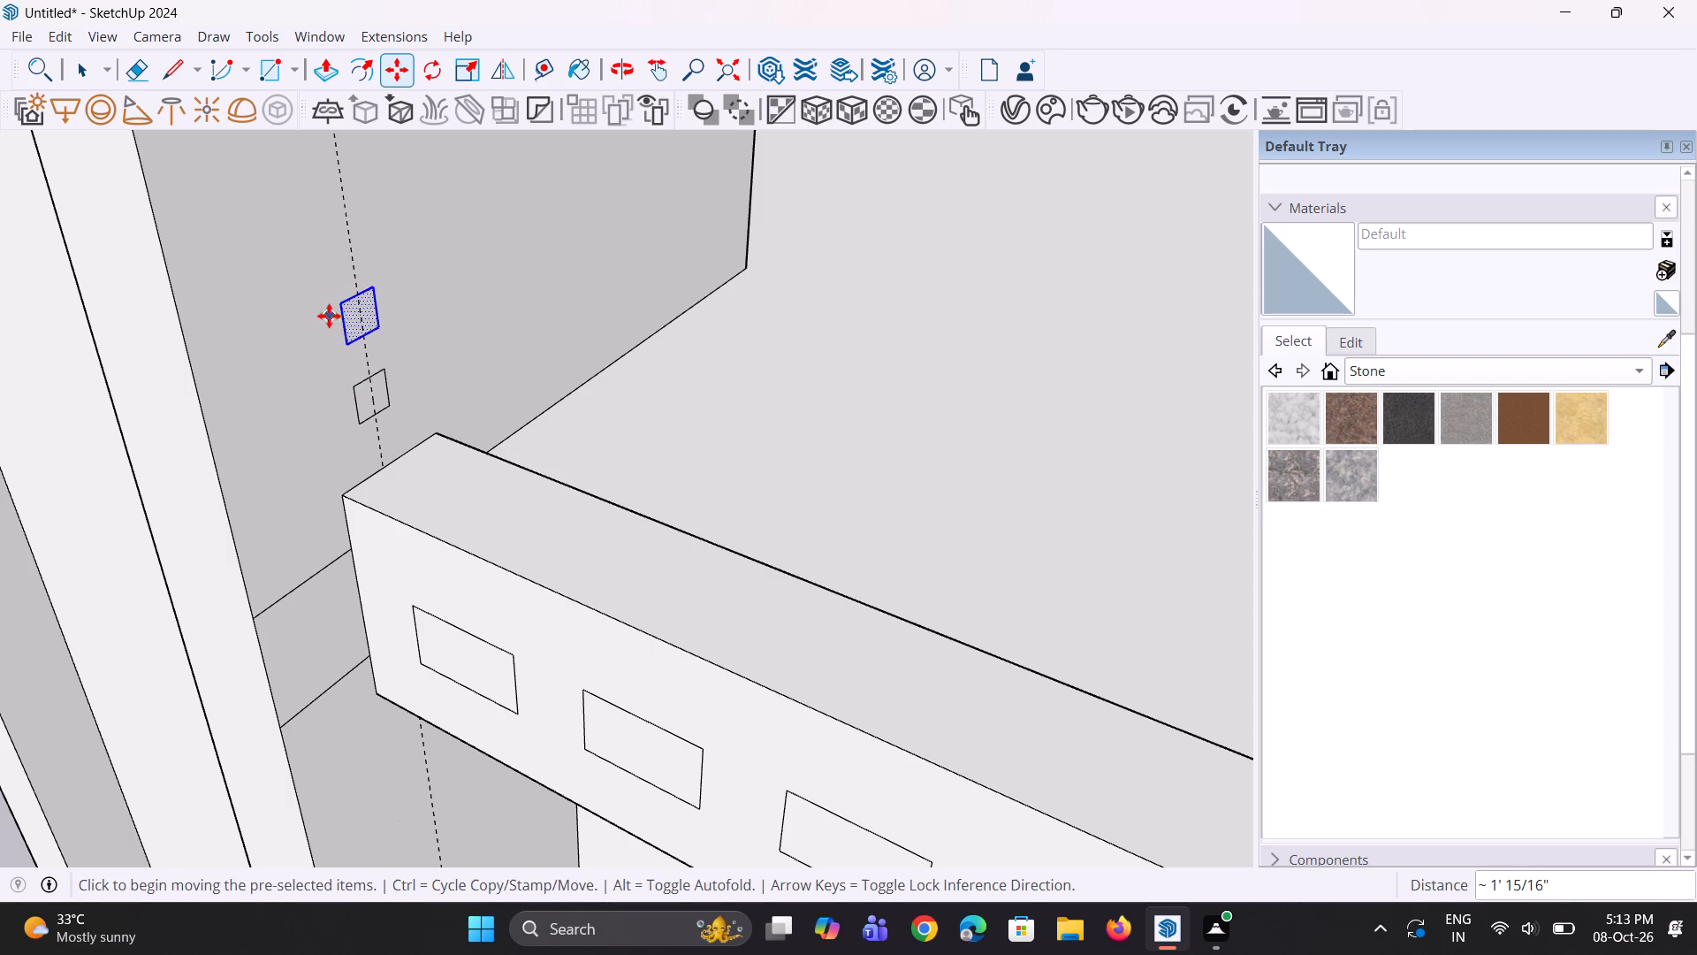
type("*3")
key("Return")
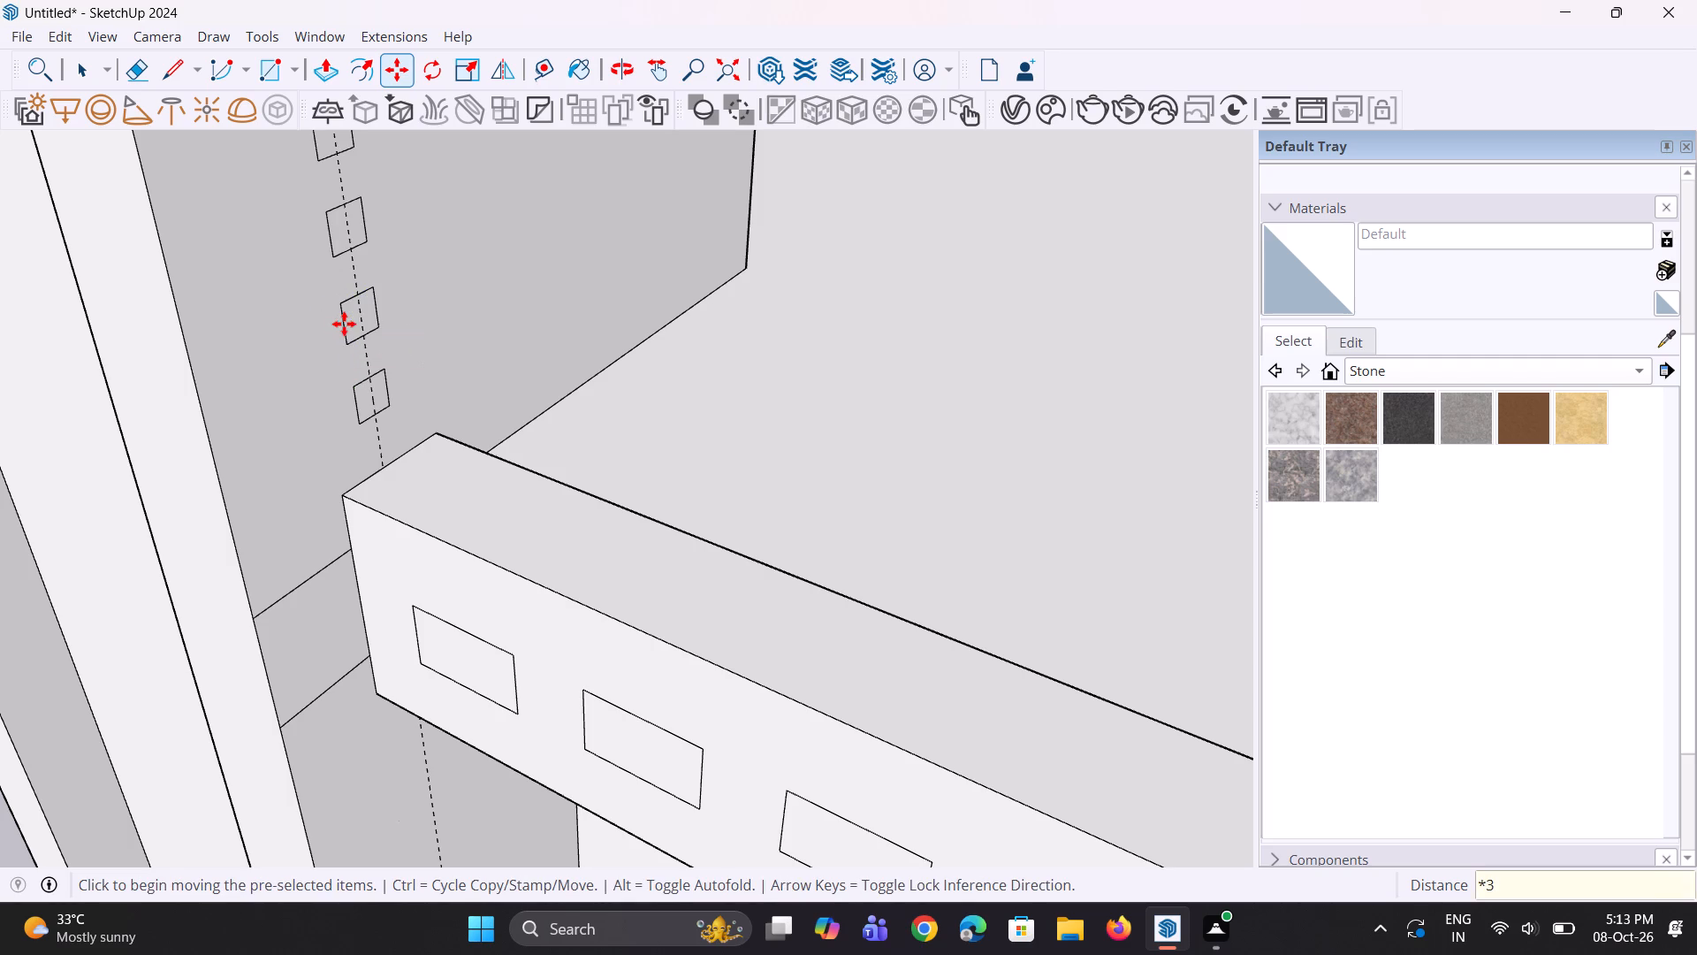
Extrude the lowest small rectangle into a rail about 19' 5 15/16" long, reaching the block at the parapet's far end.
scroll(437, 523, "down", 6)
middle_click_drag(436, 506, 527, 447)
scroll(498, 447, "up", 2)
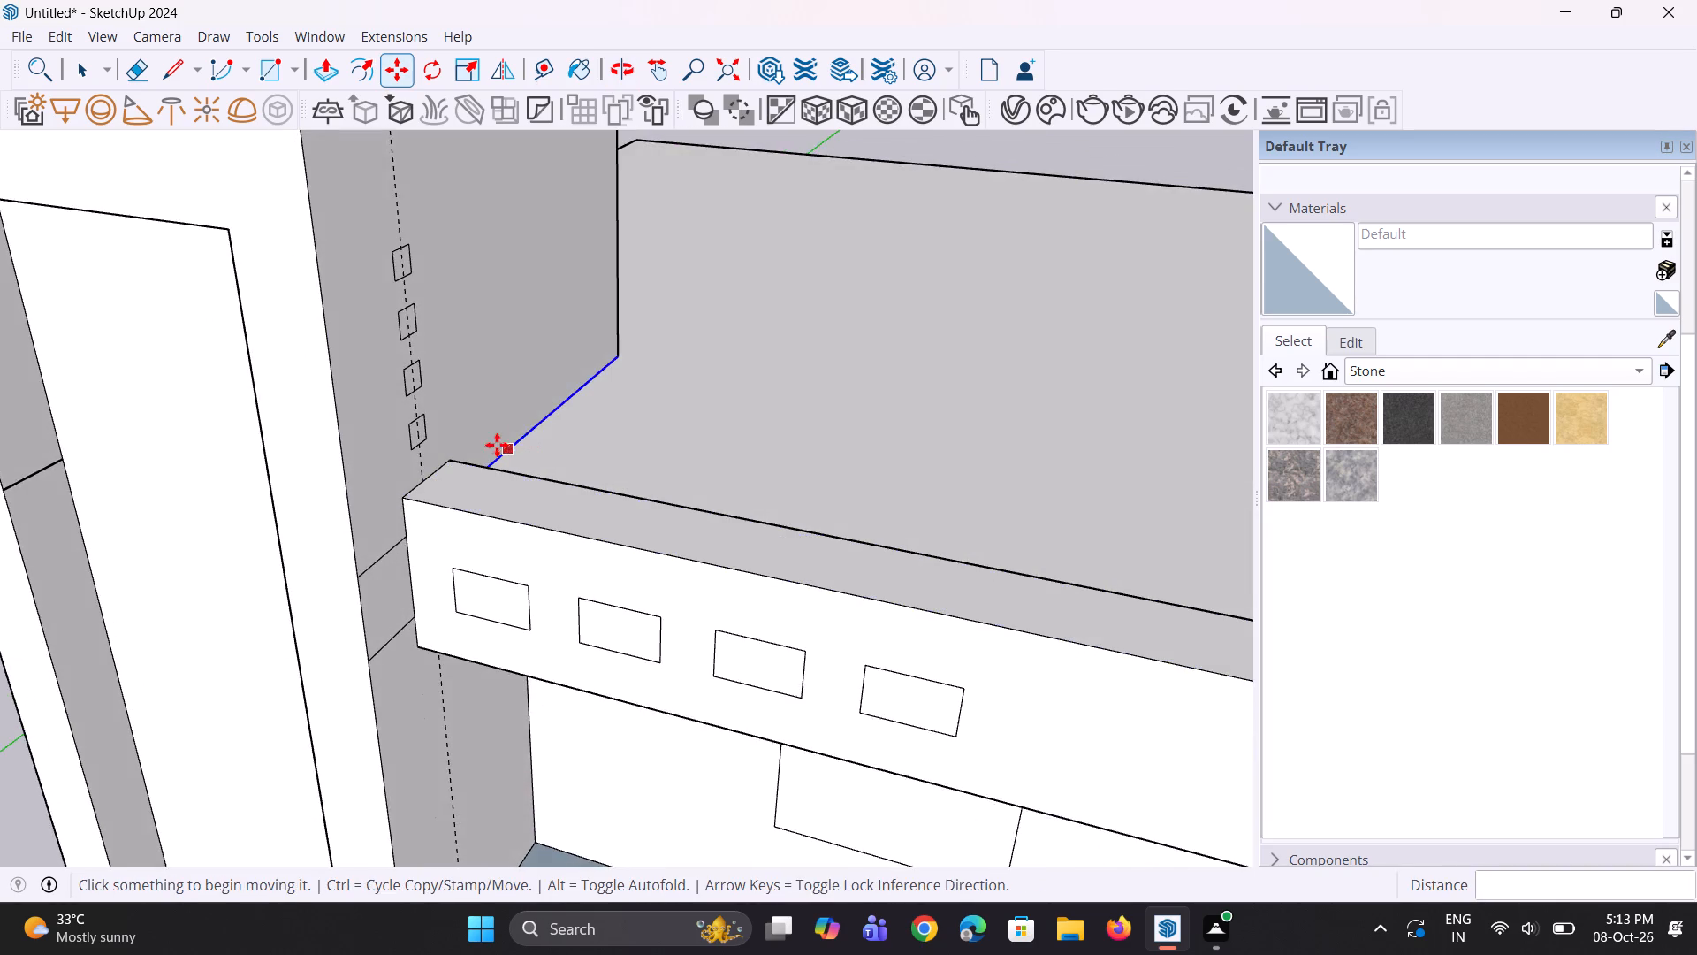
key("p")
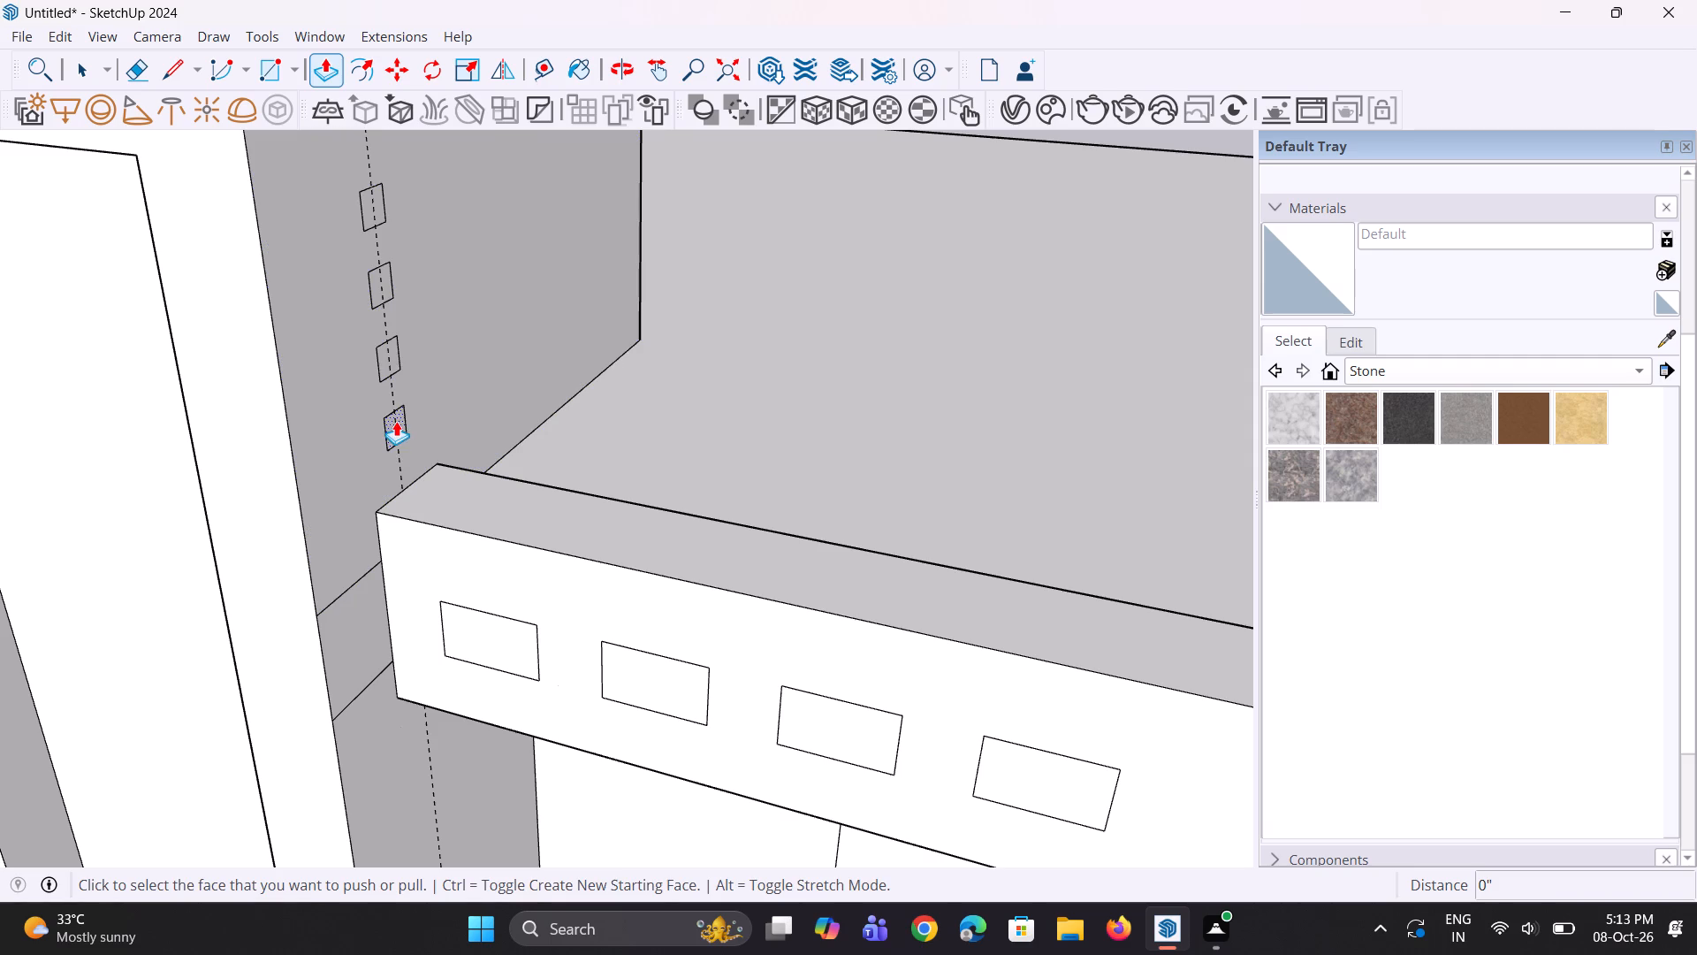
left_click(396, 421)
scroll(488, 462, "down", 13)
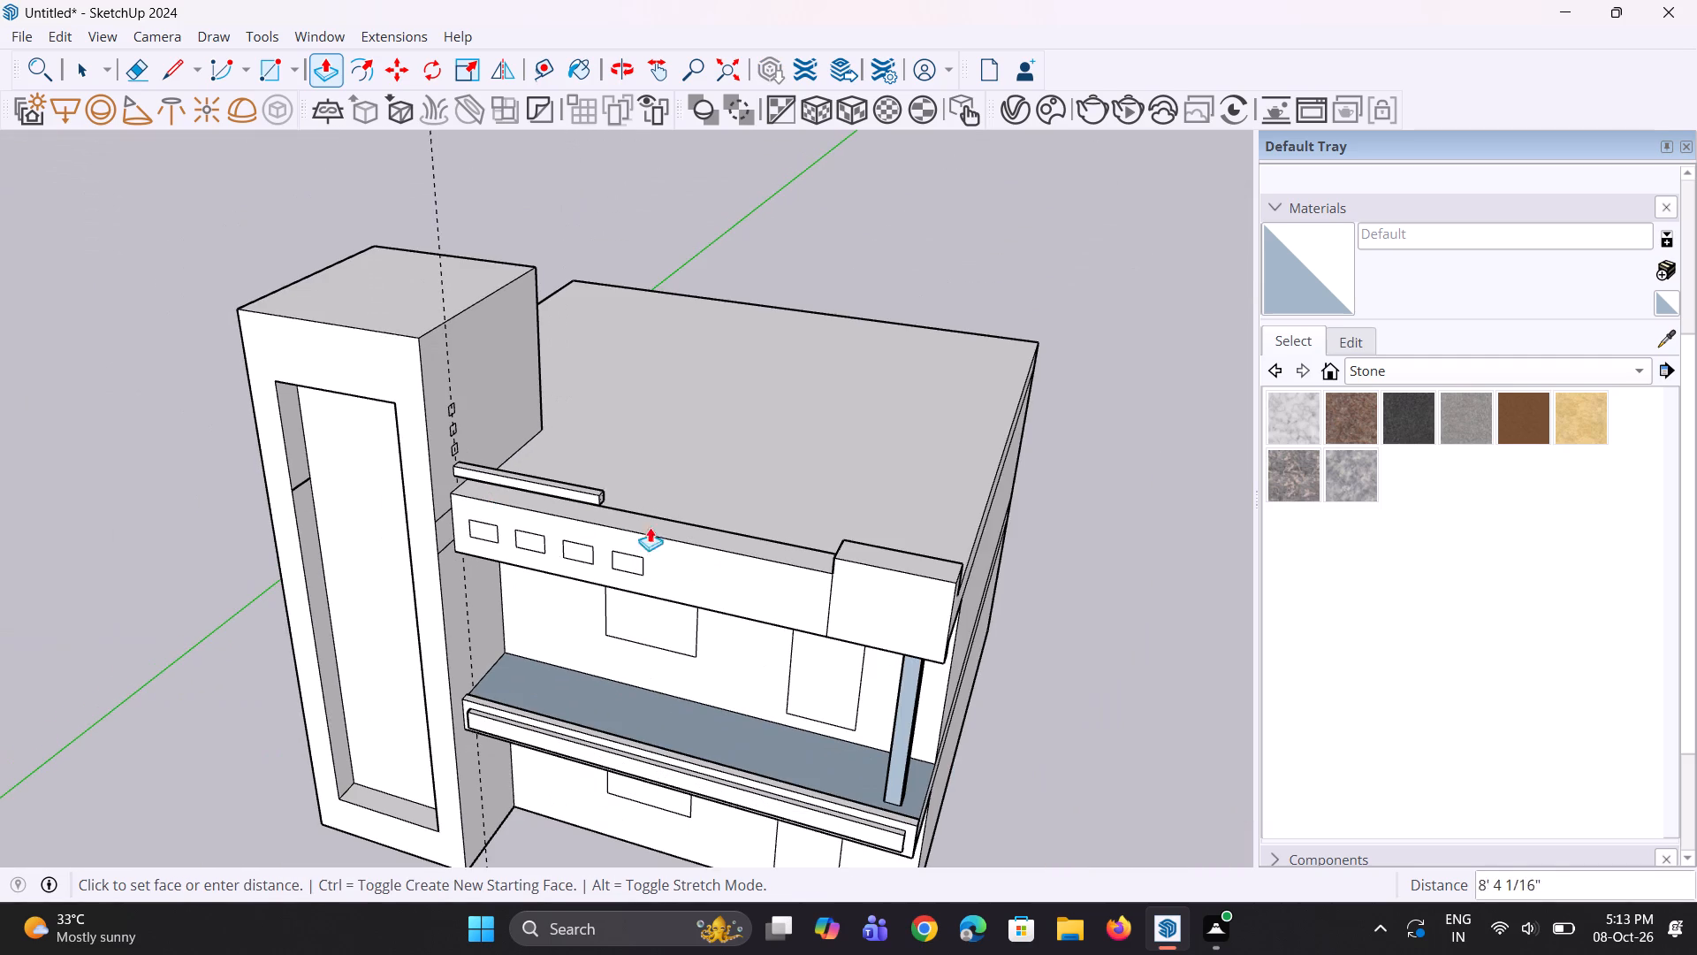
left_click(835, 563)
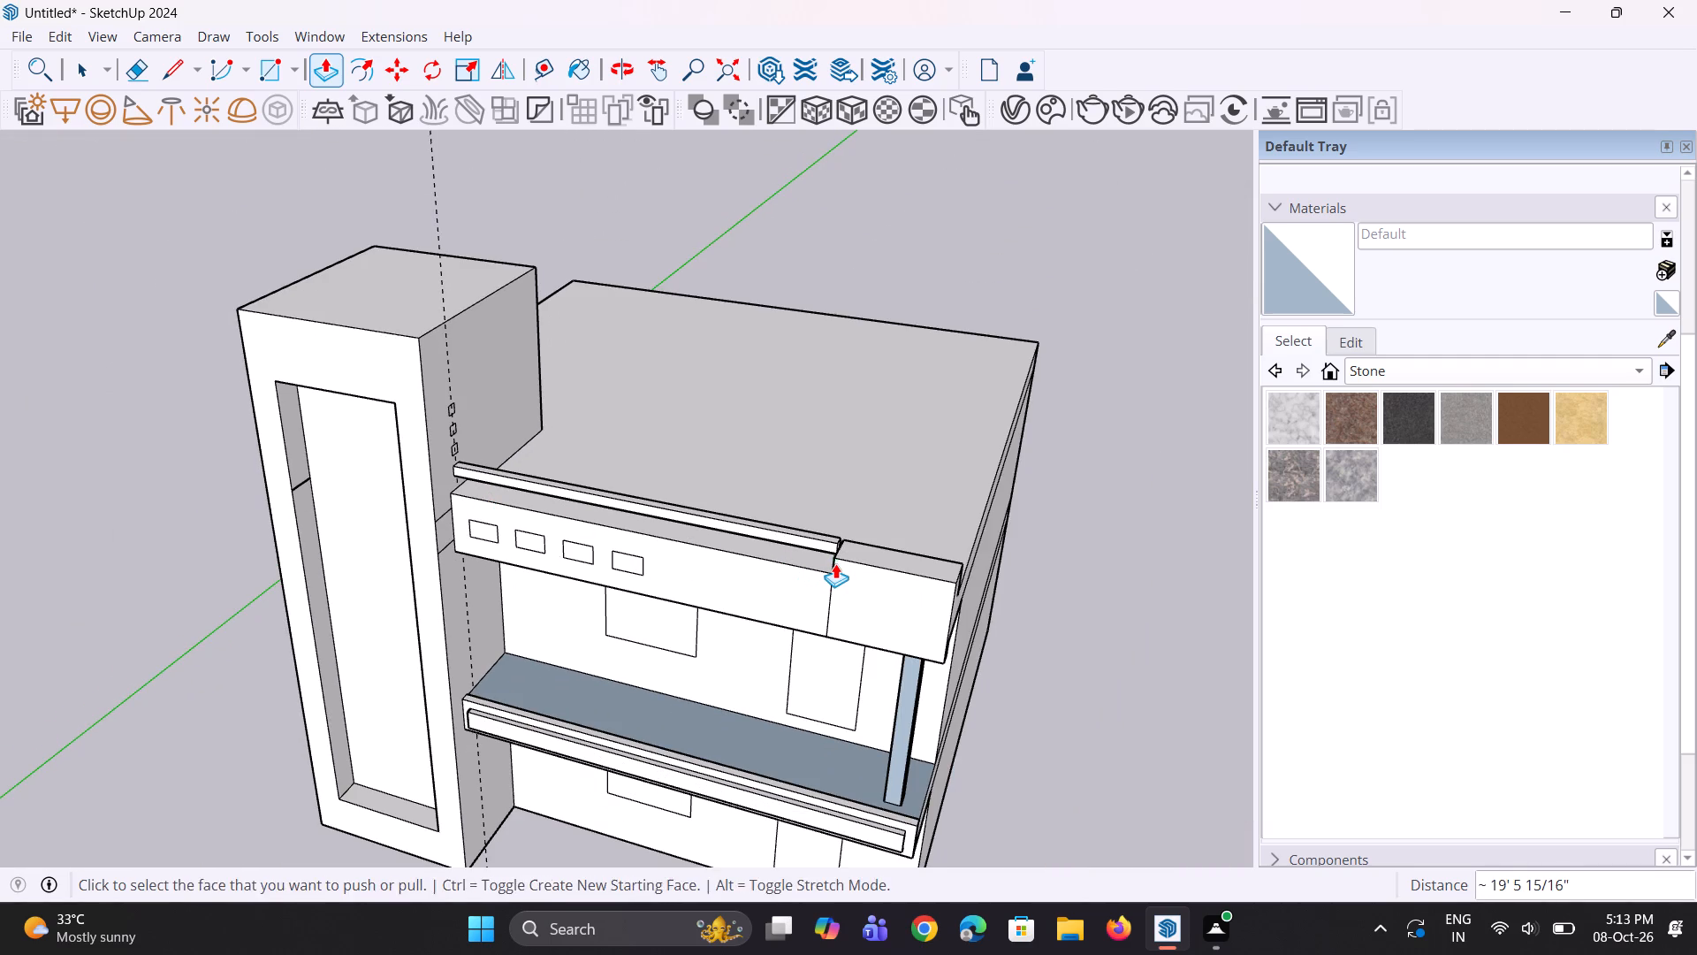
Raise the top of the block at the parapet's far end by about 4' 11 9/16".
middle_click_drag(855, 563, 823, 550)
left_click(850, 551)
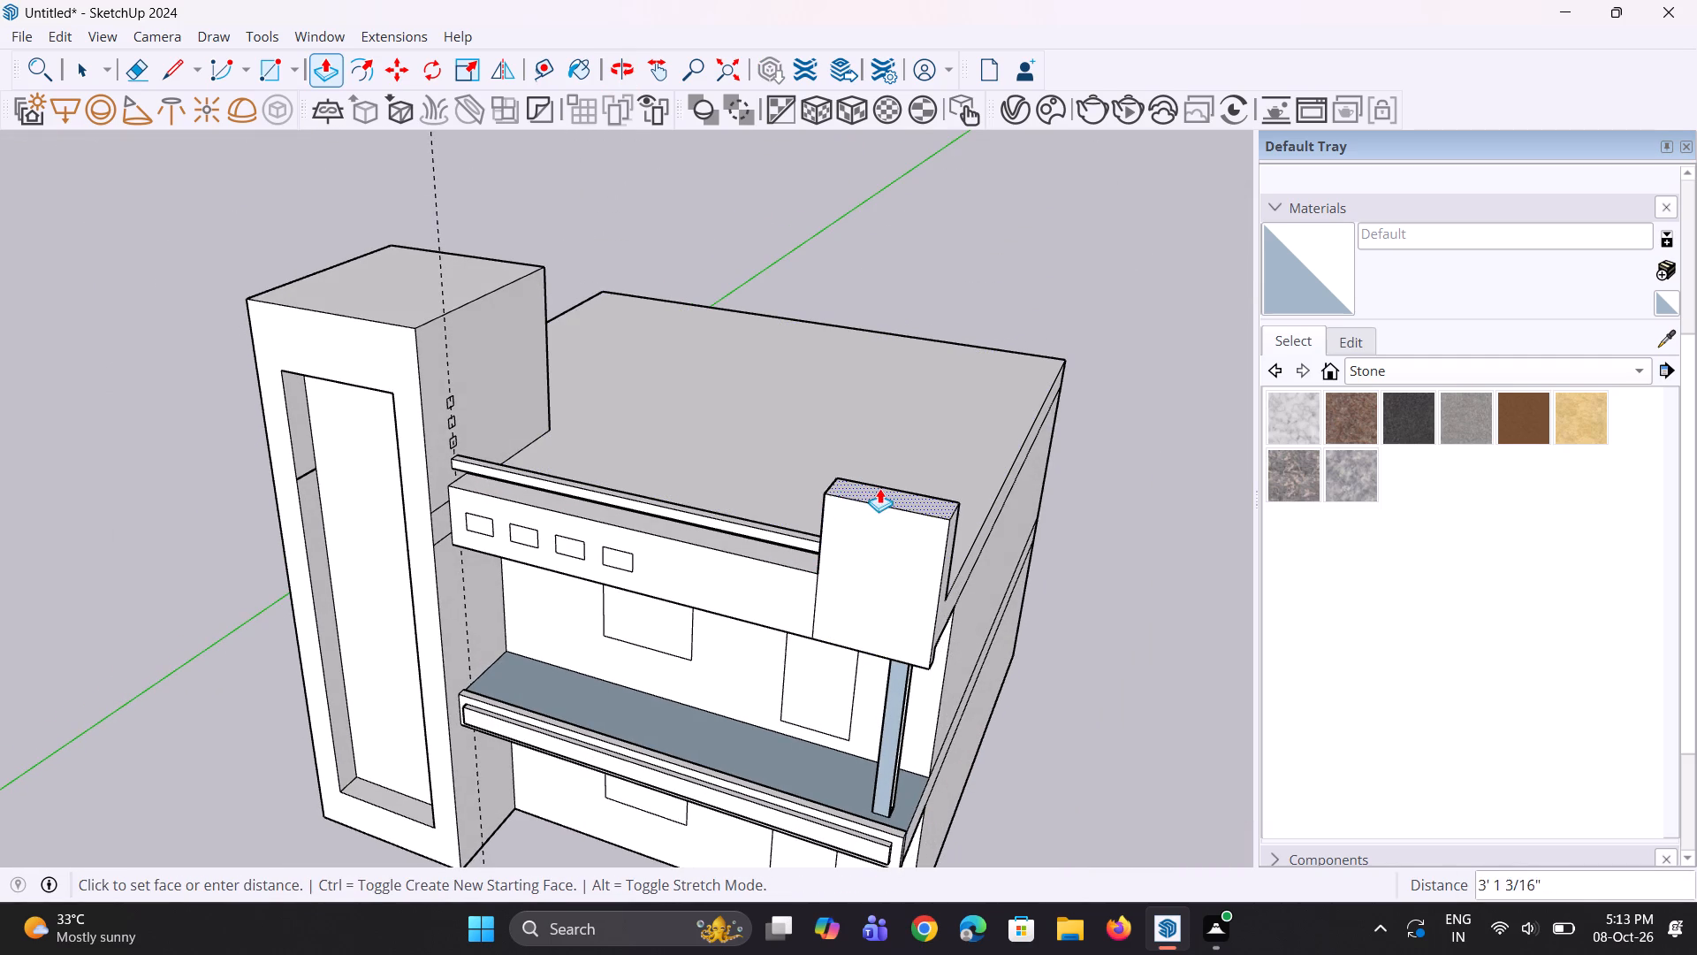
left_click(887, 451)
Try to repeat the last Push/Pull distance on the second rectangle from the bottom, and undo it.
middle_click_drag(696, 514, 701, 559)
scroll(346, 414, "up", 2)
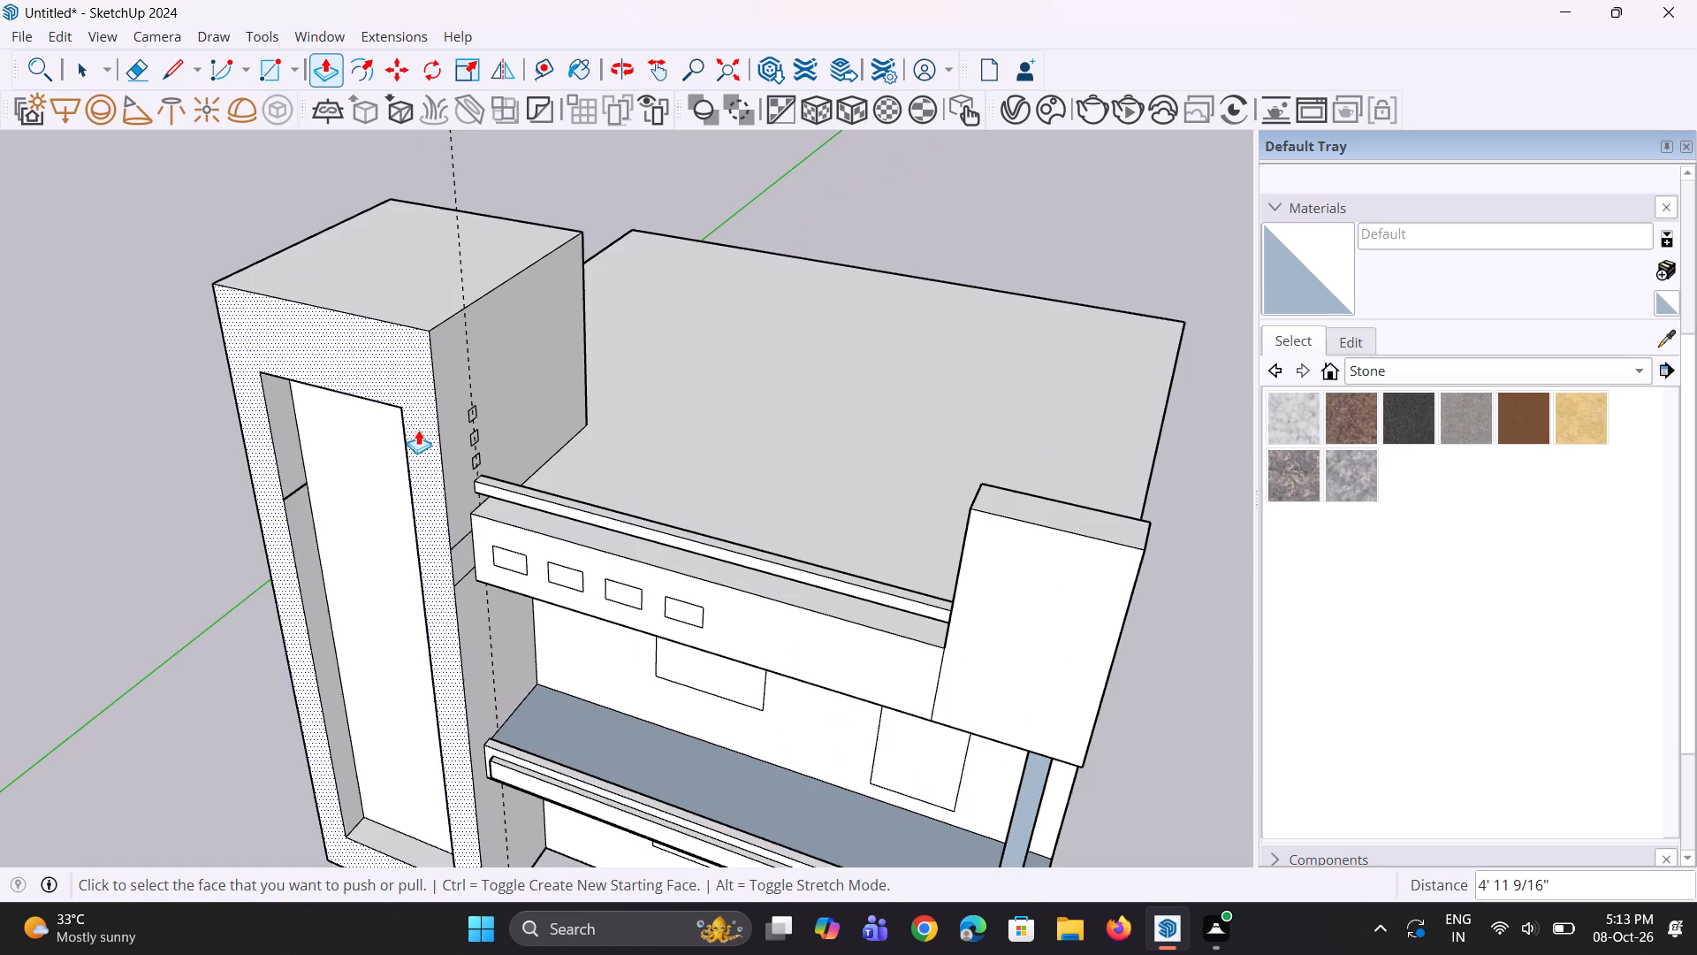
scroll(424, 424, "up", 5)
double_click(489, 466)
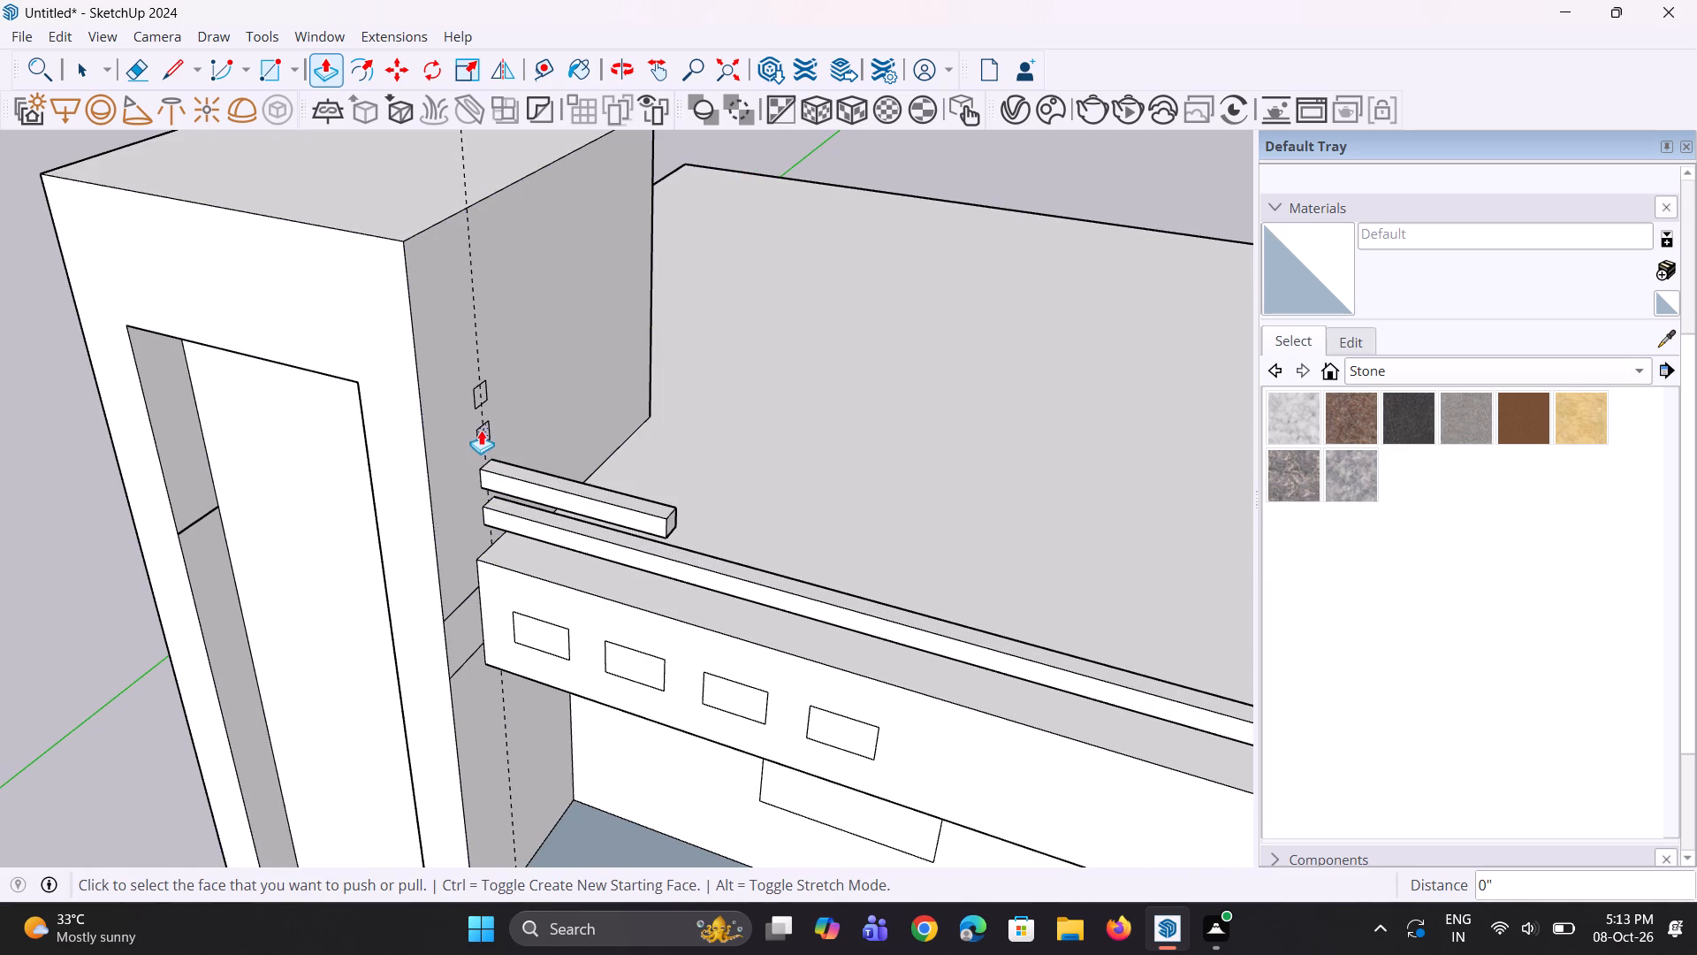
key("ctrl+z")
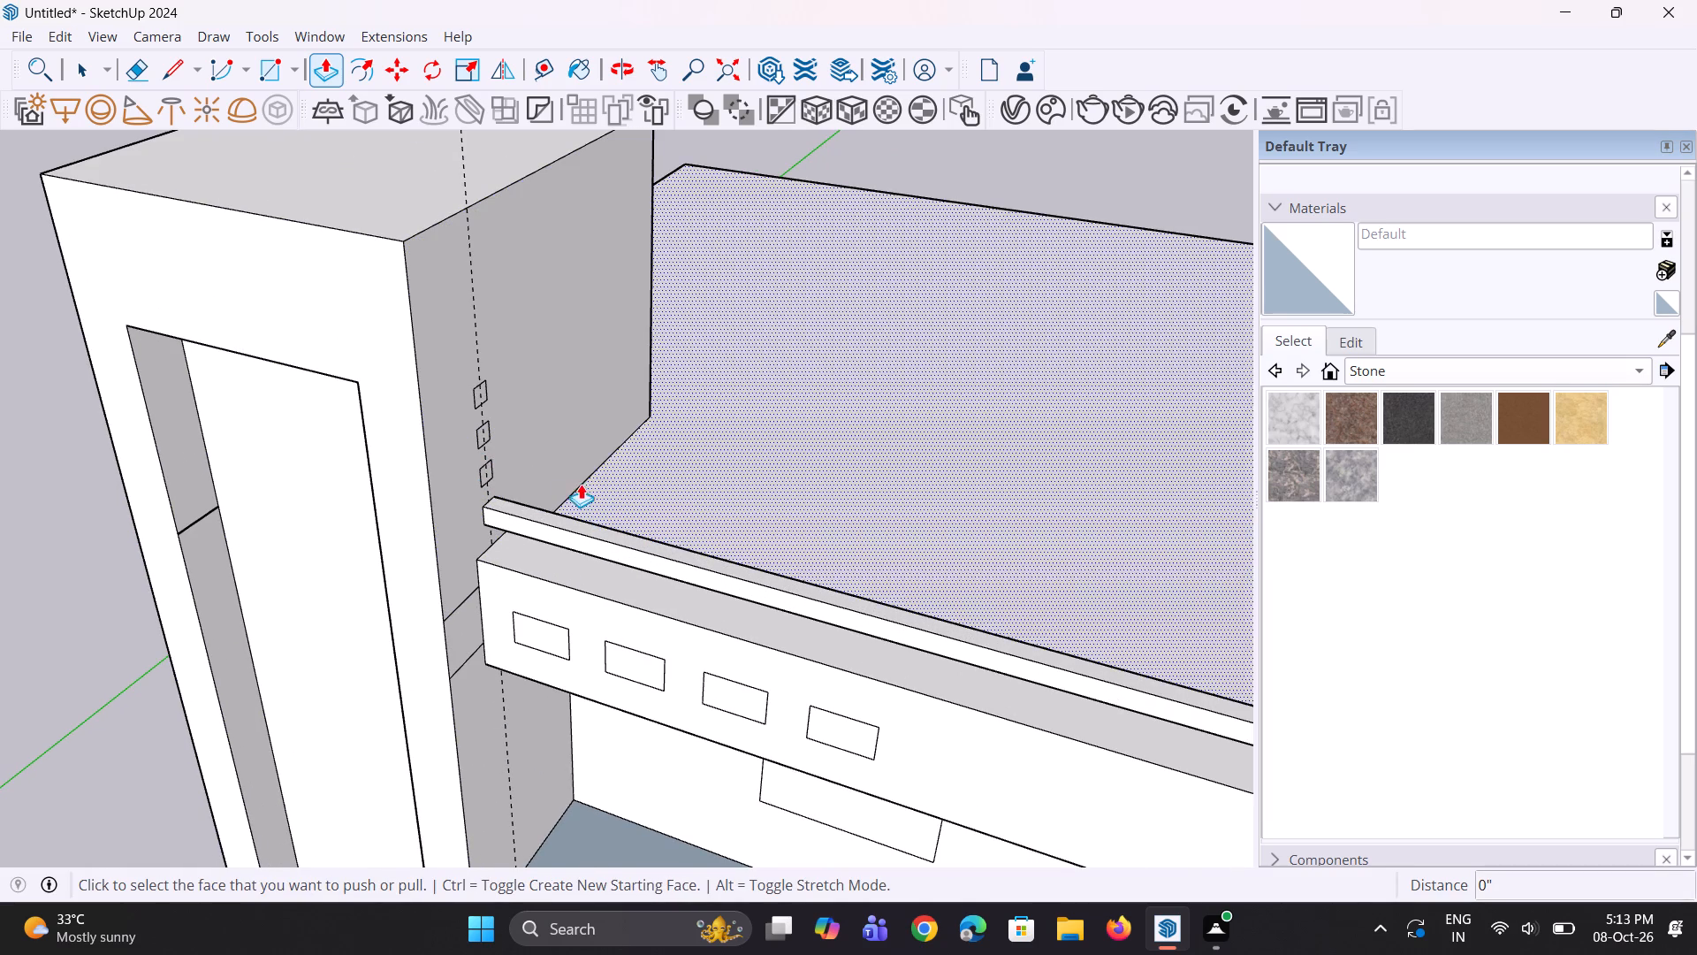
Extrude the second rectangle from the bottom about 19' 5 15/16" to the end block as another rail.
left_click(494, 464)
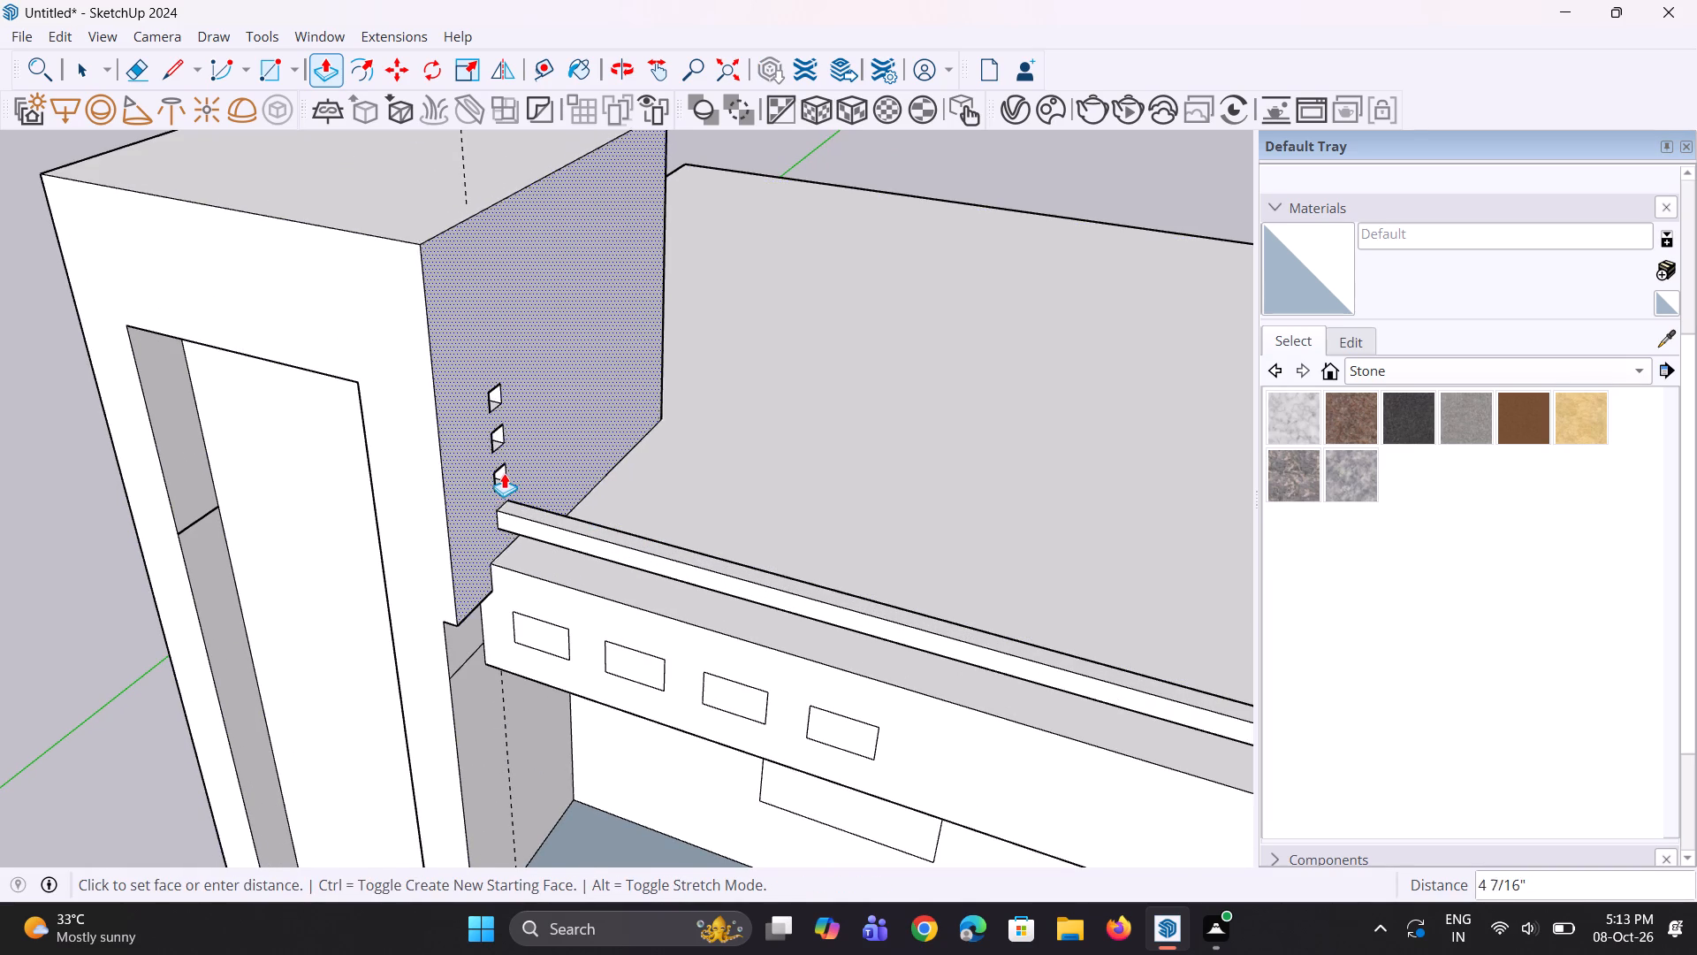
key("Escape")
scroll(493, 466, "up", 5)
left_click(486, 477)
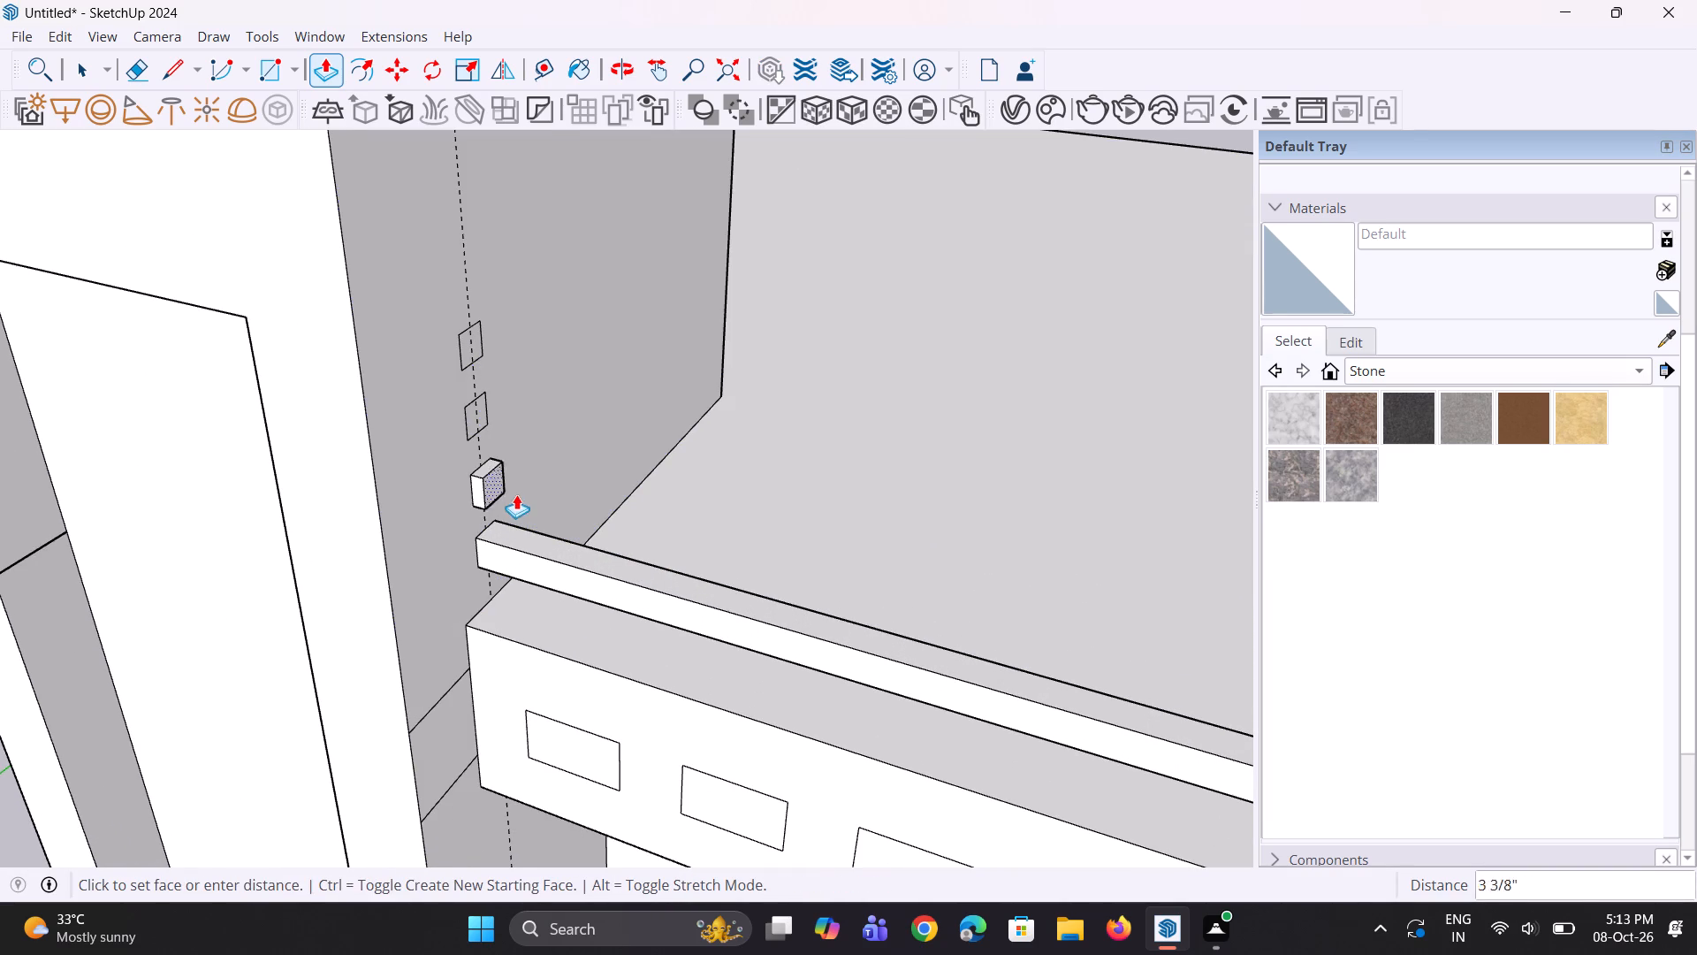
scroll(492, 500, "down", 11)
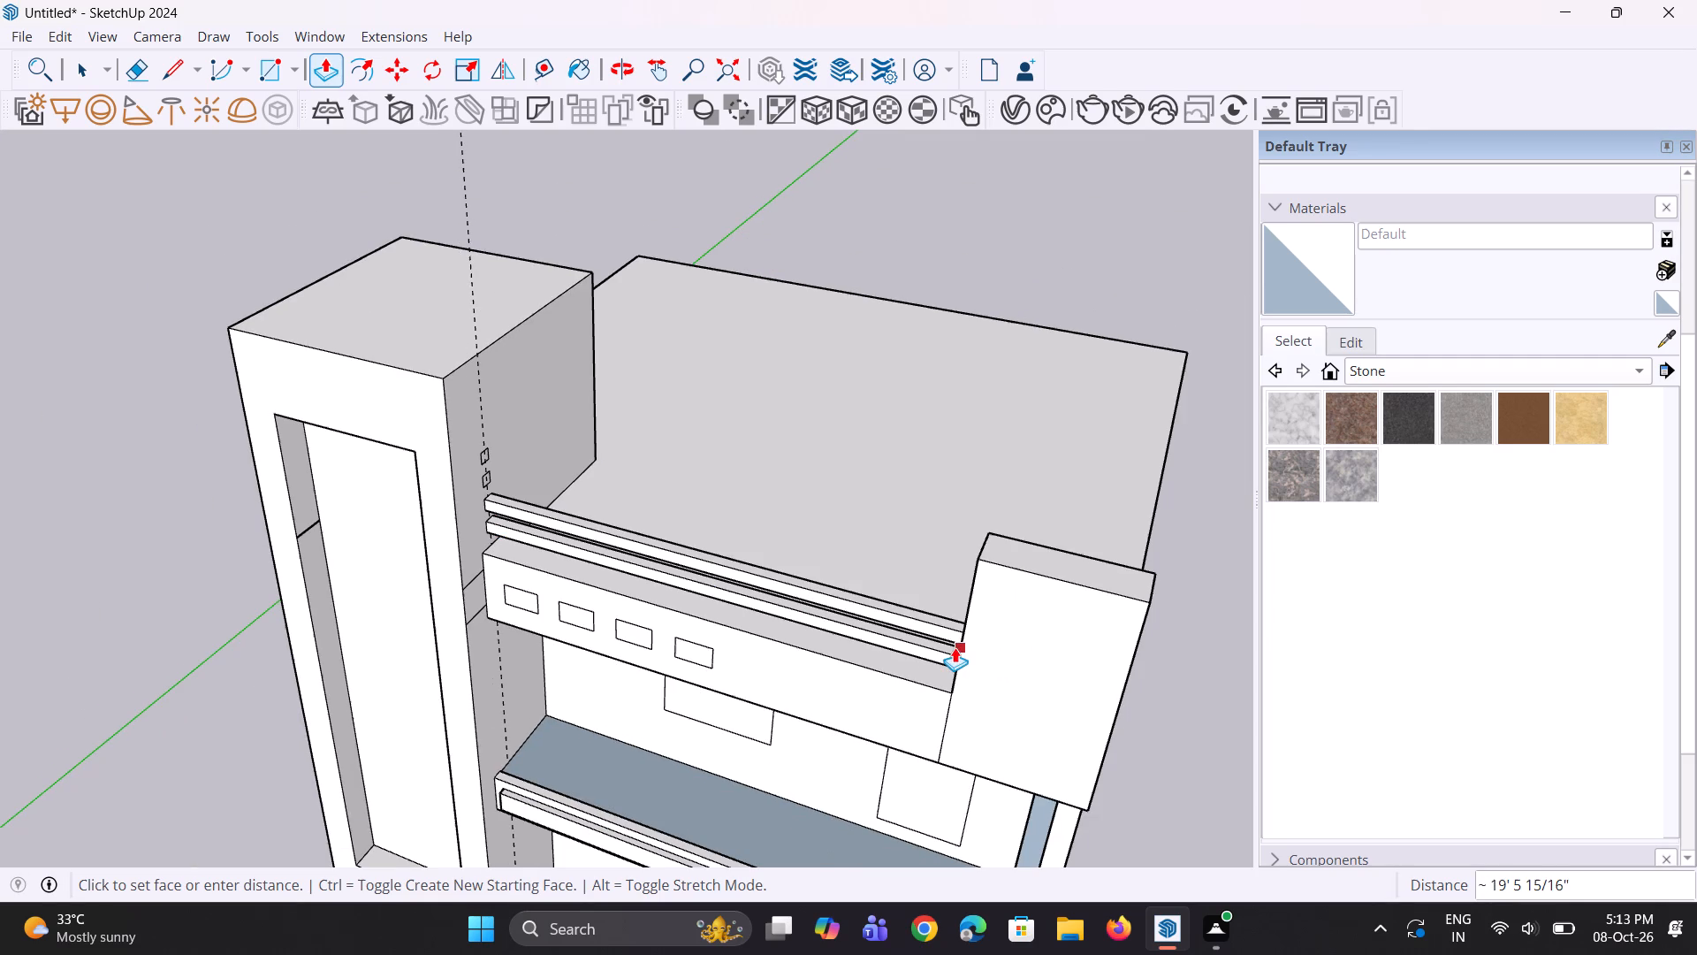
left_click(955, 647)
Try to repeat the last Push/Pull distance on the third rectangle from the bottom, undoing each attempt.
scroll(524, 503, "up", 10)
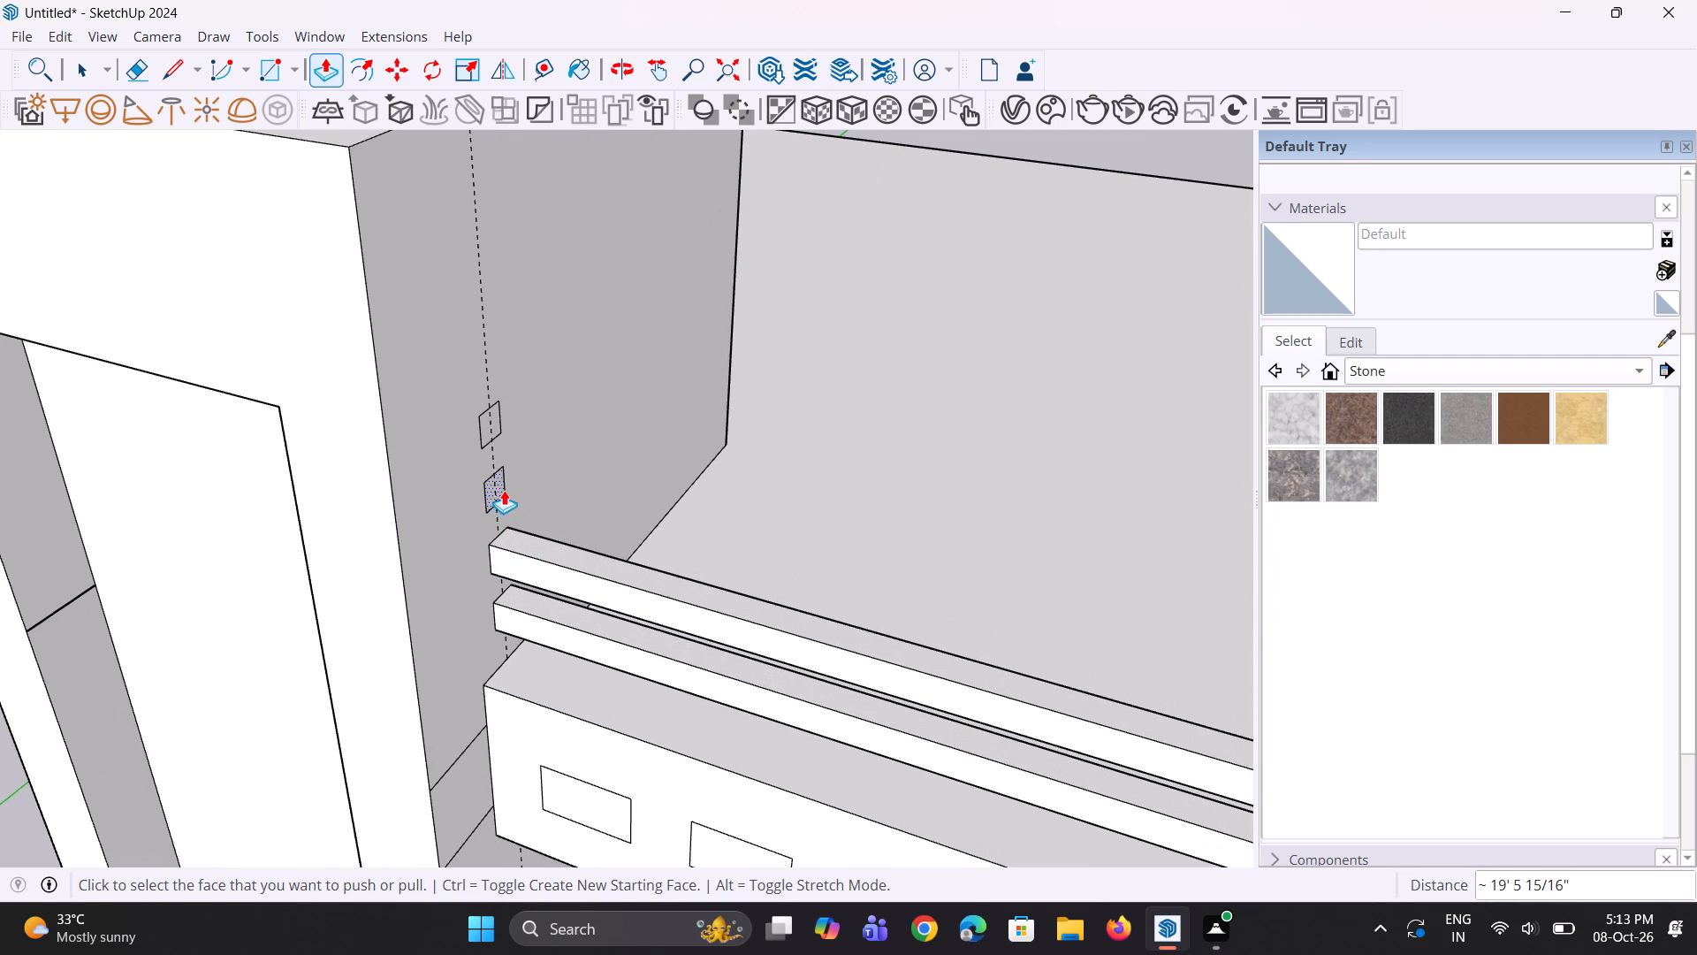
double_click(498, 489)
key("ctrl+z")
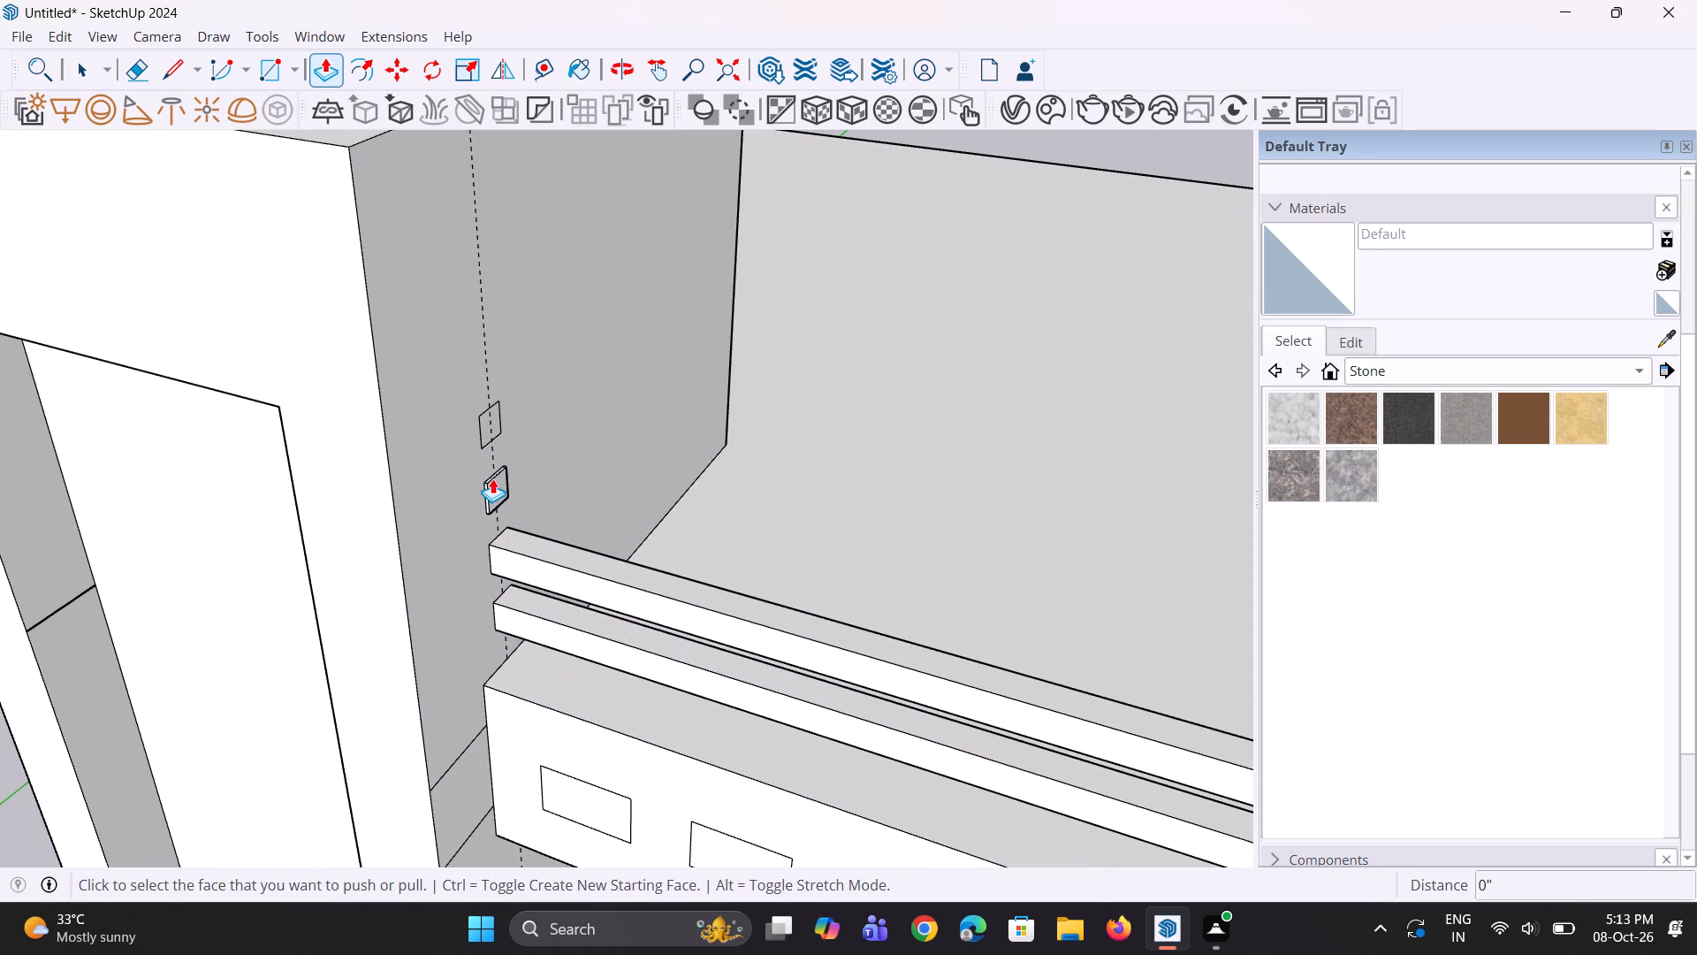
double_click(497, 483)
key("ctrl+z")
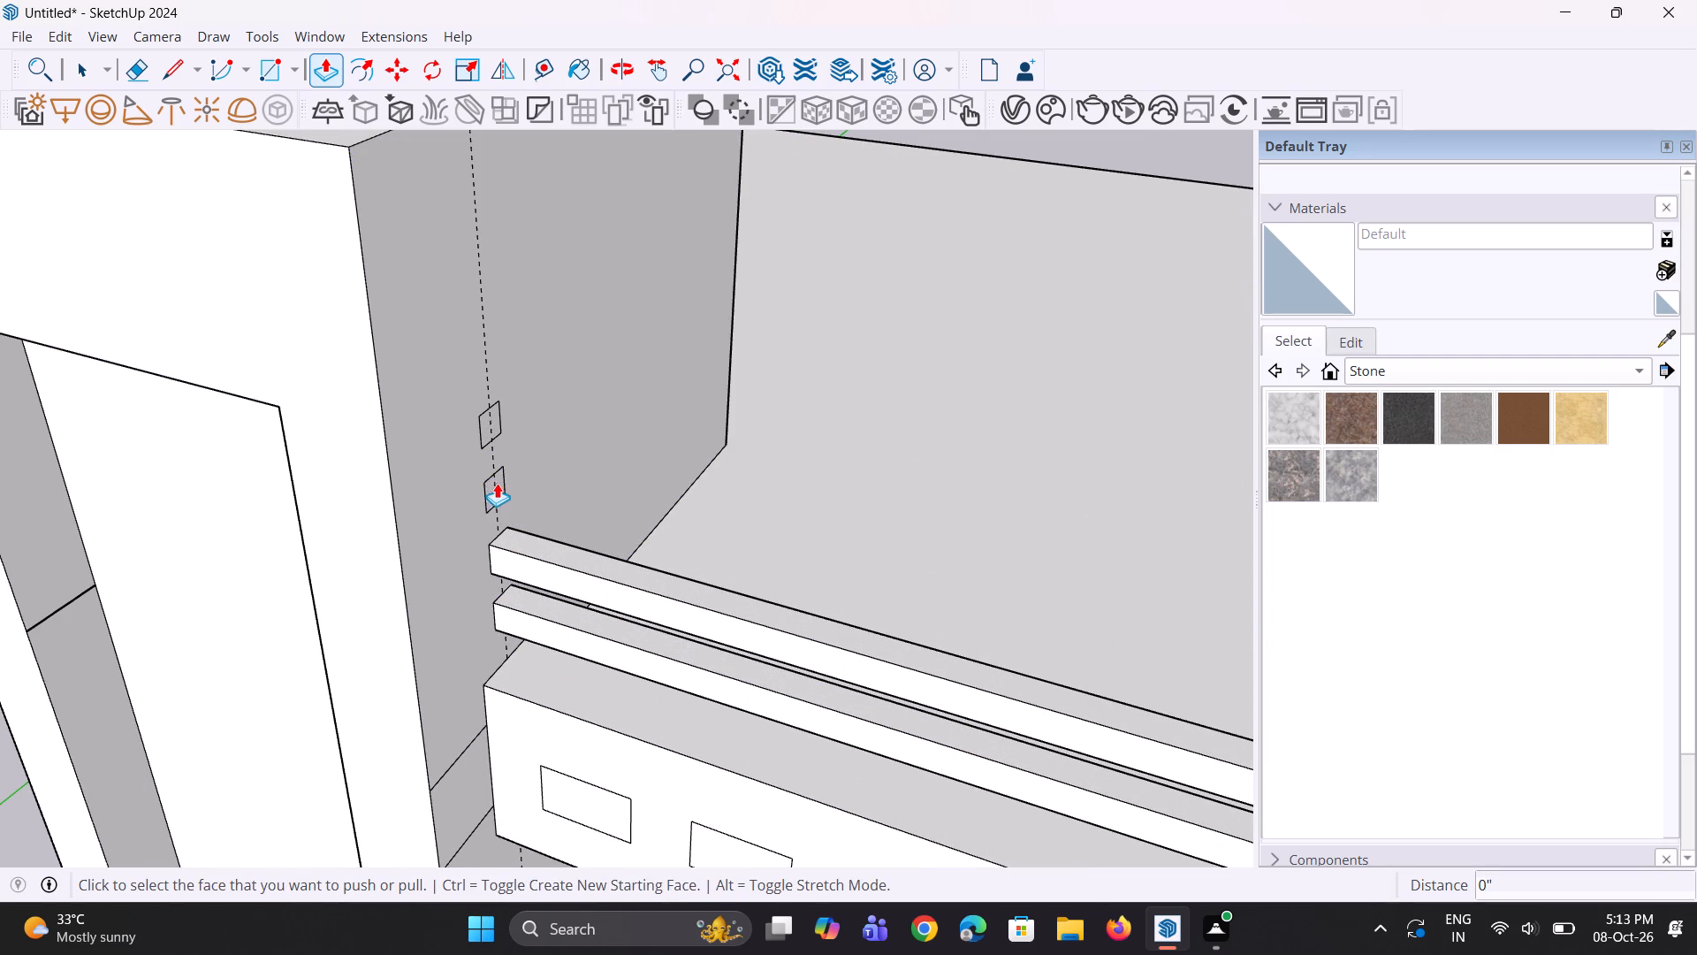
Extrude the third rectangle from the bottom about 19' 5 13/16" from the tower to the end block as a rail.
left_click(500, 483)
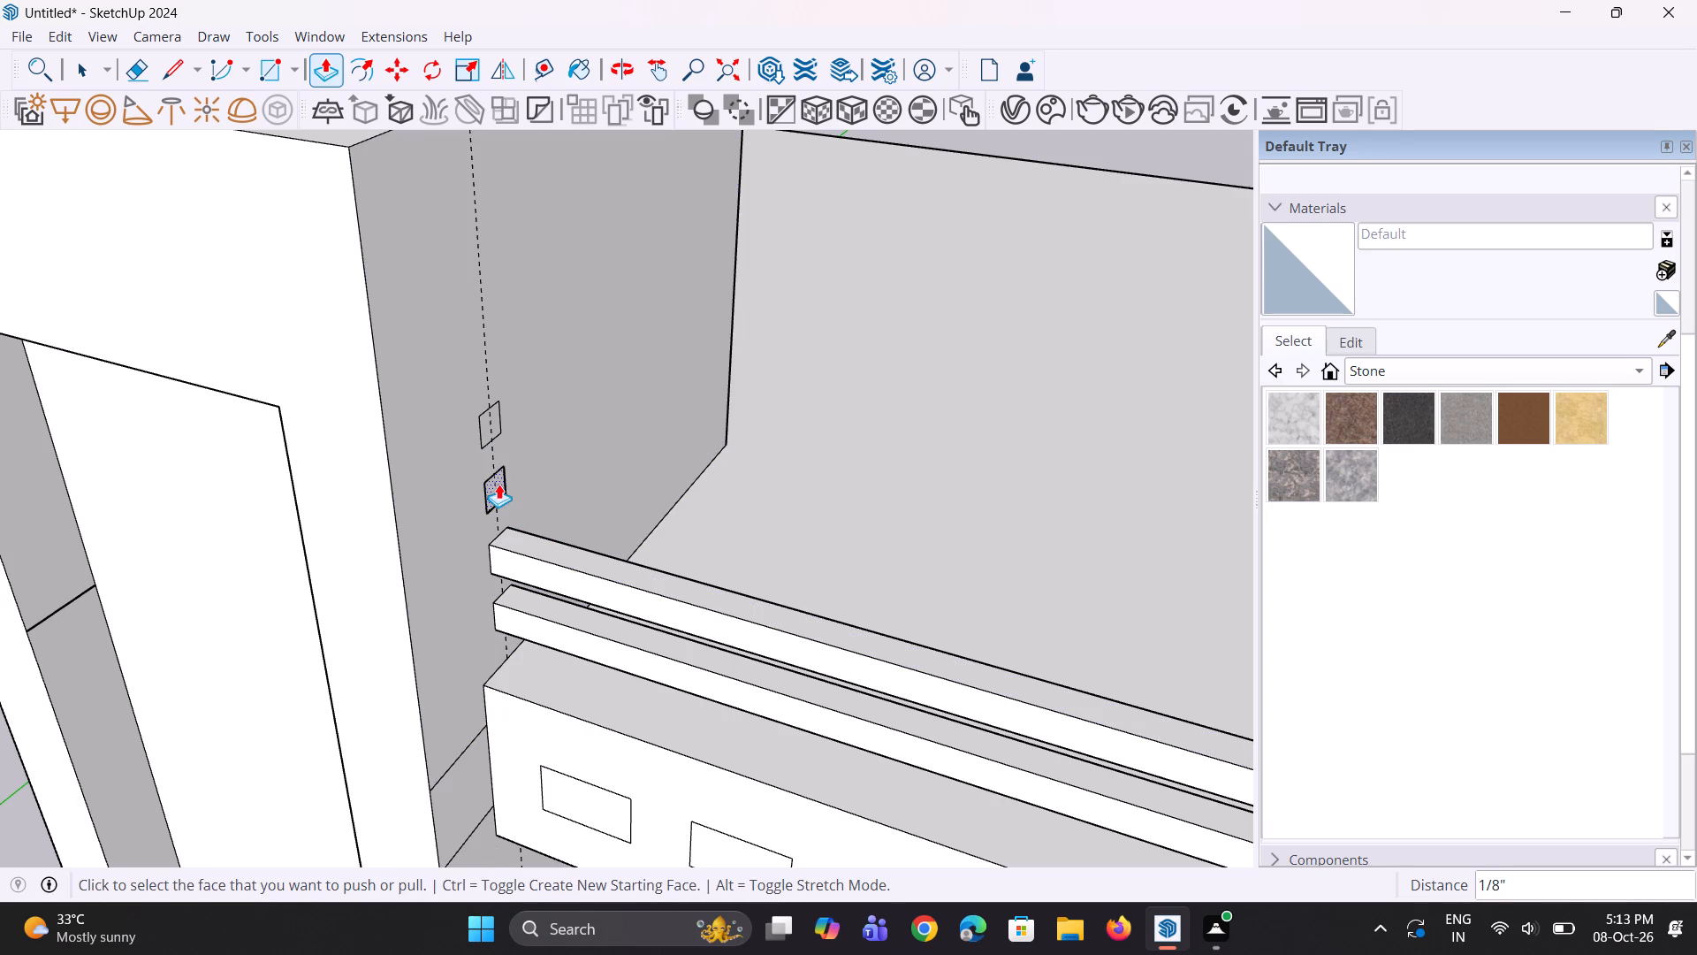
left_click(498, 484)
scroll(540, 546, "down", 11)
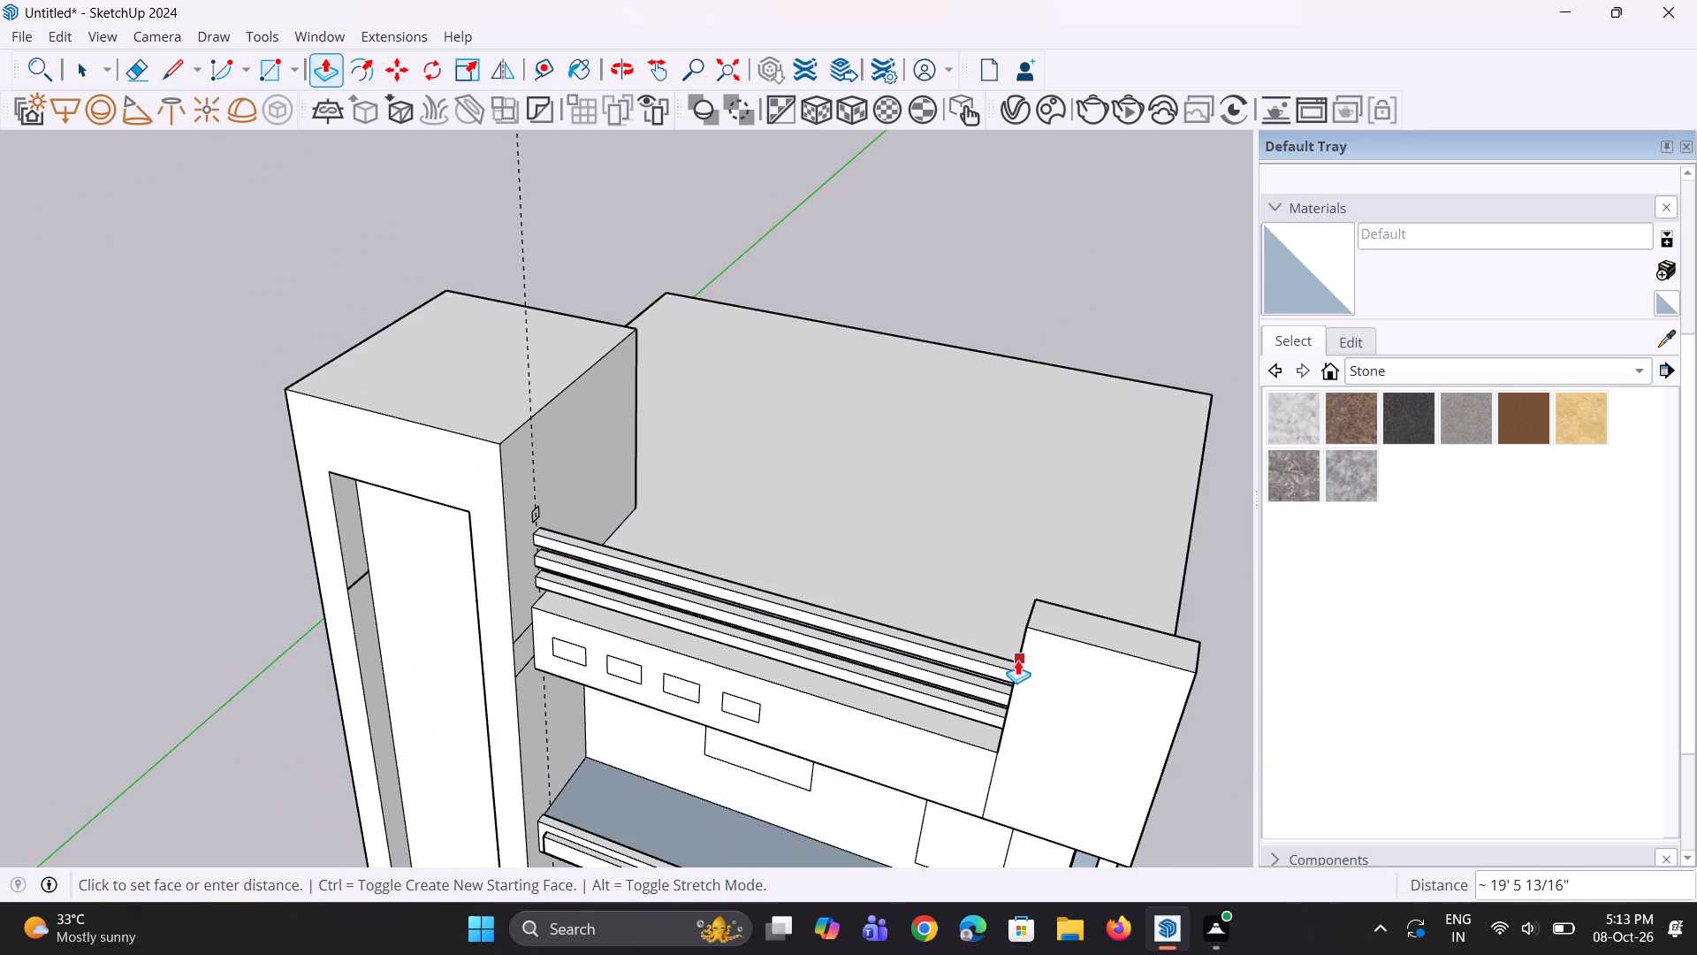
left_click(1017, 660)
Repeat the last Push/Pull distance on the topmost rectangle to form the fourth rail.
scroll(481, 518, "up", 8)
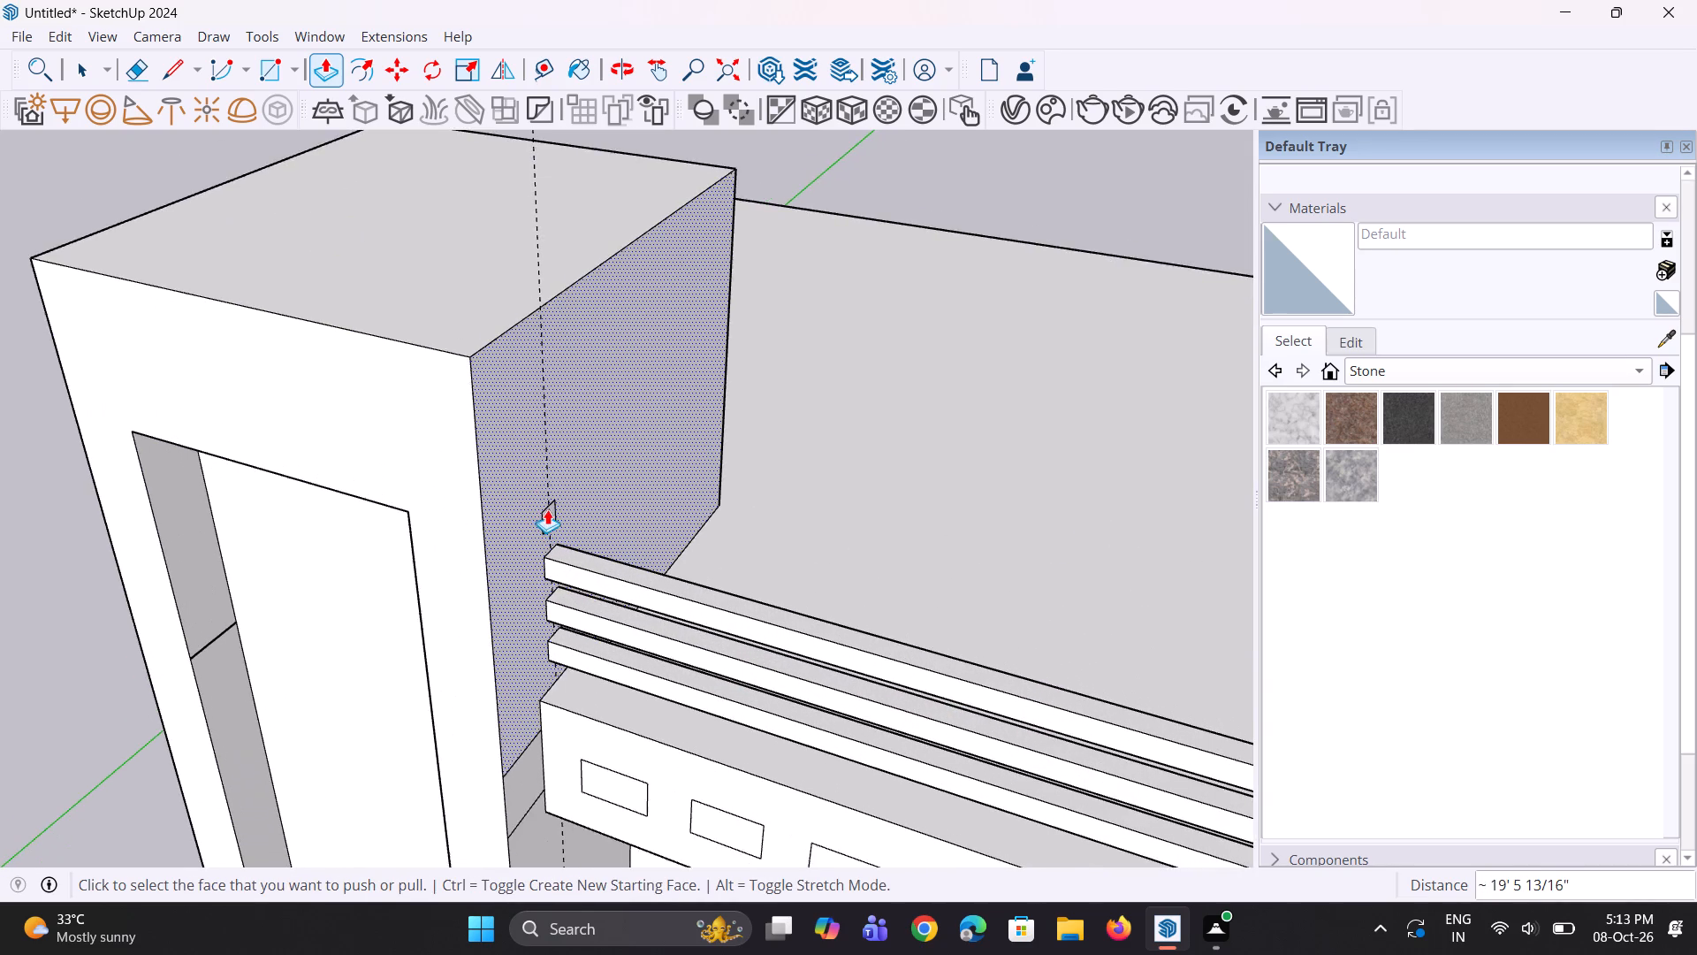
scroll(547, 509, "up", 2)
double_click(552, 513)
scroll(538, 520, "down", 9)
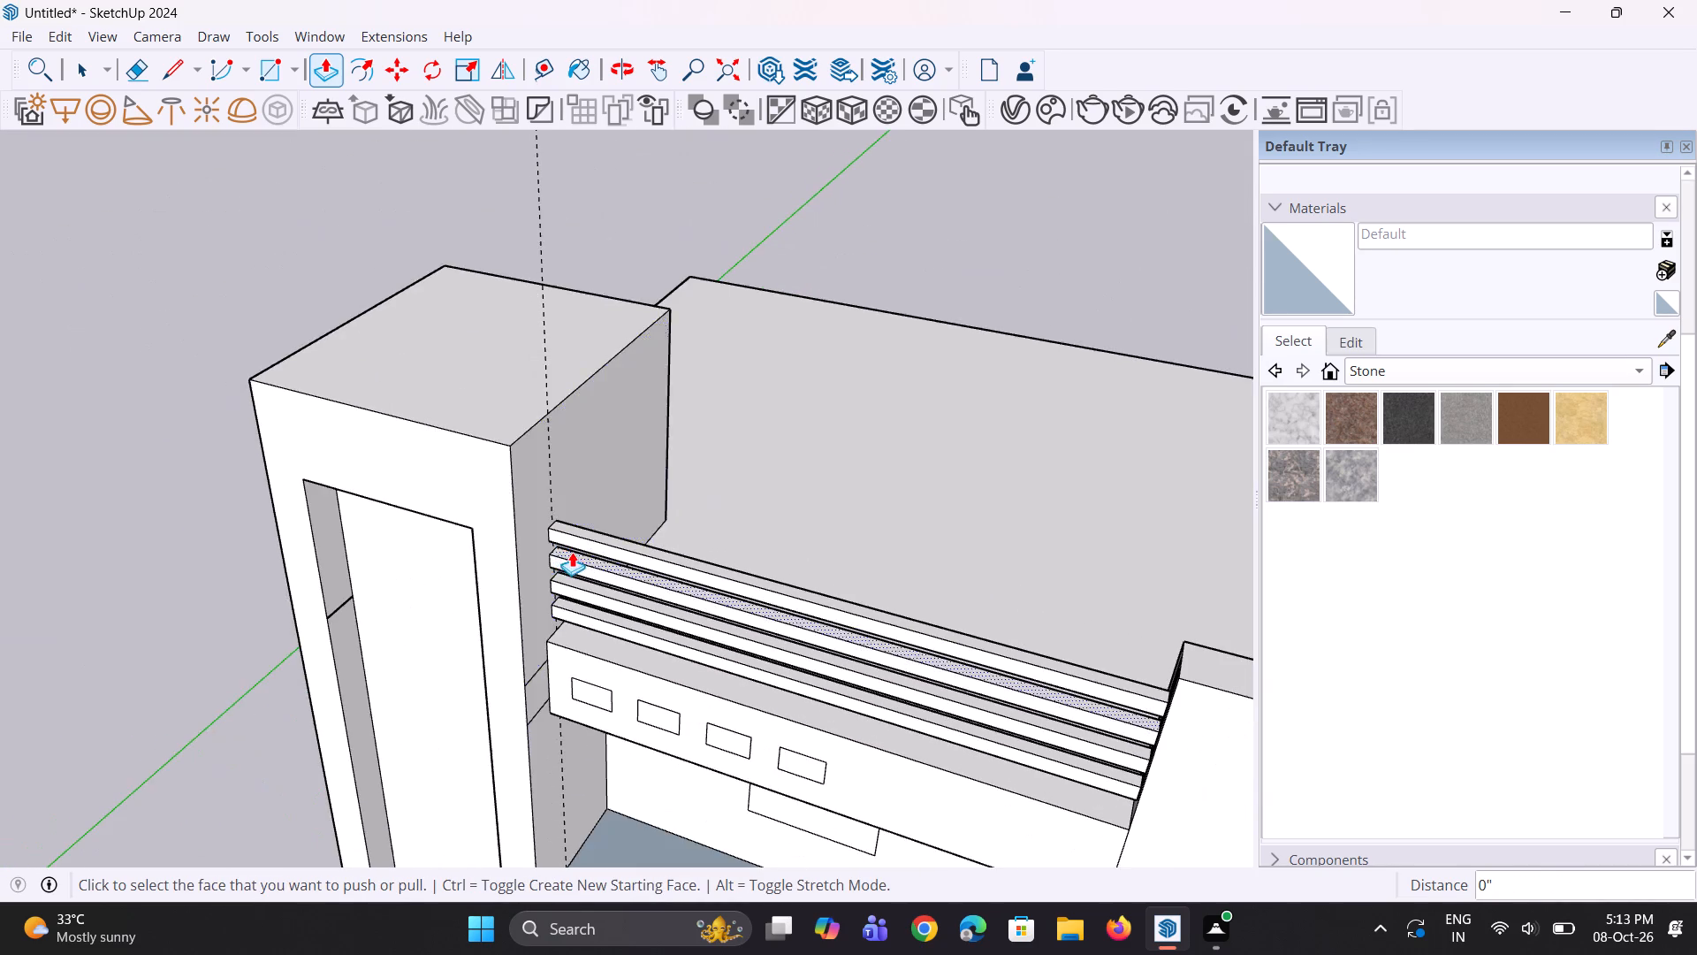
Erase the two stray vertical edges above the top rail on the end block's inner side face.
middle_click_drag(624, 592, 803, 515)
scroll(774, 530, "down", 3)
middle_click_drag(919, 589, 1202, 579)
scroll(1010, 424, "up", 3)
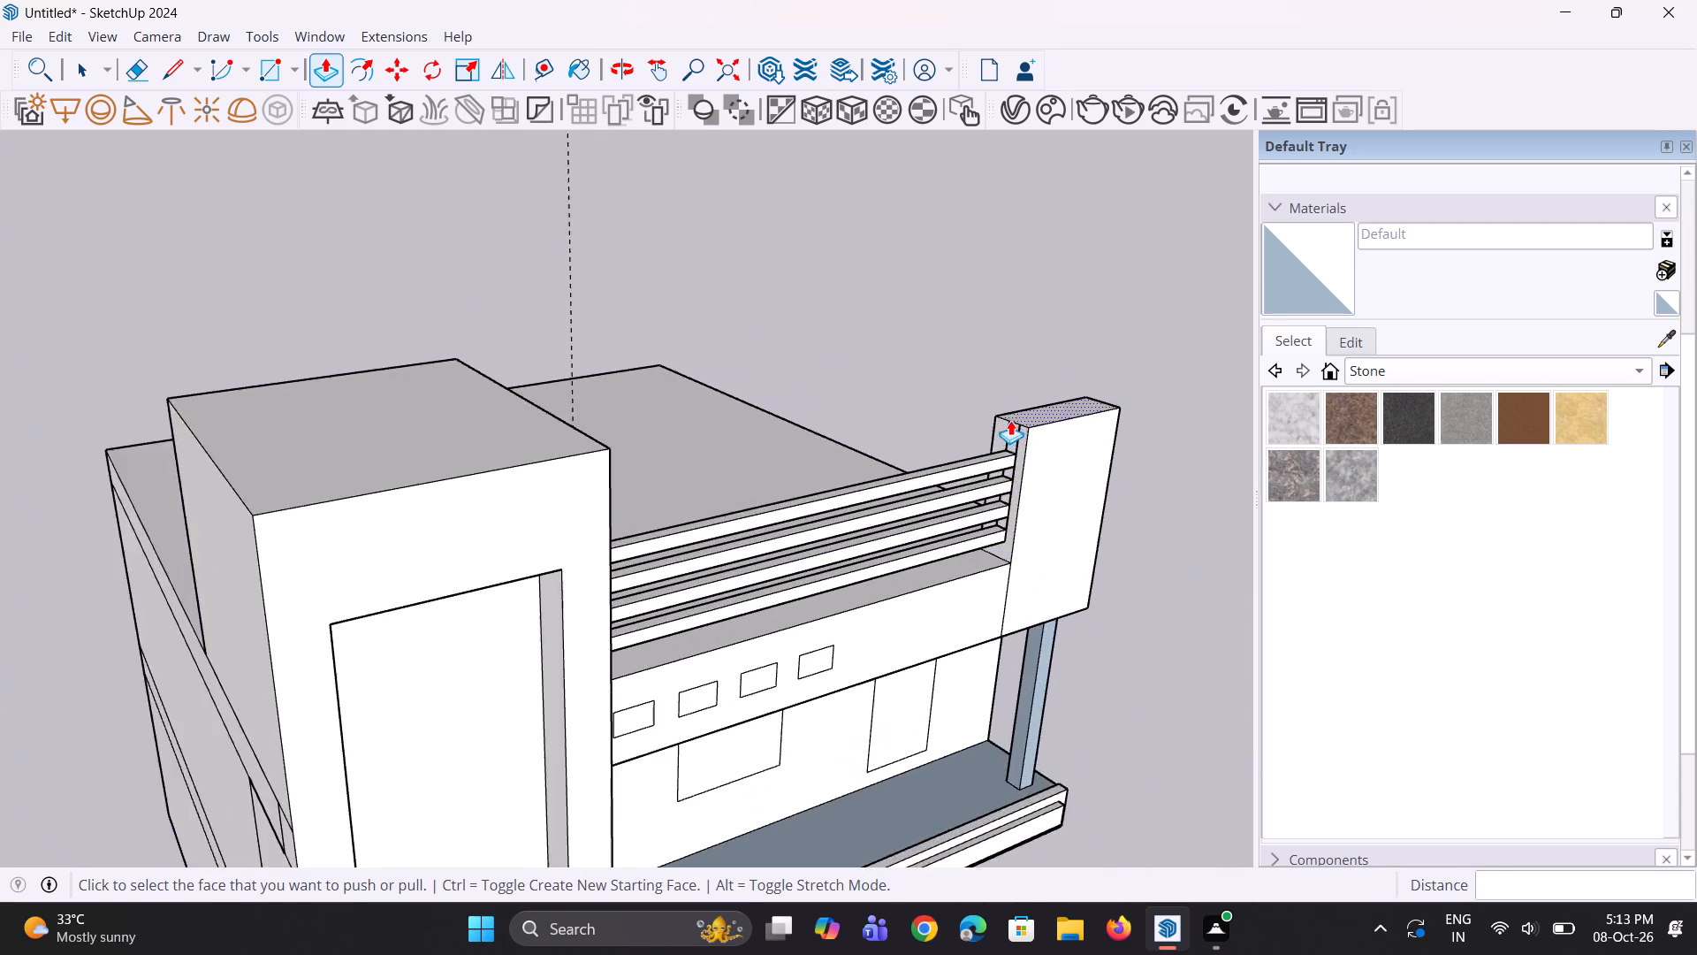
scroll(1010, 420, "up", 9)
middle_click_drag(948, 445, 979, 453)
scroll(1019, 440, "up", 7)
middle_click_drag(1032, 439, 1001, 416)
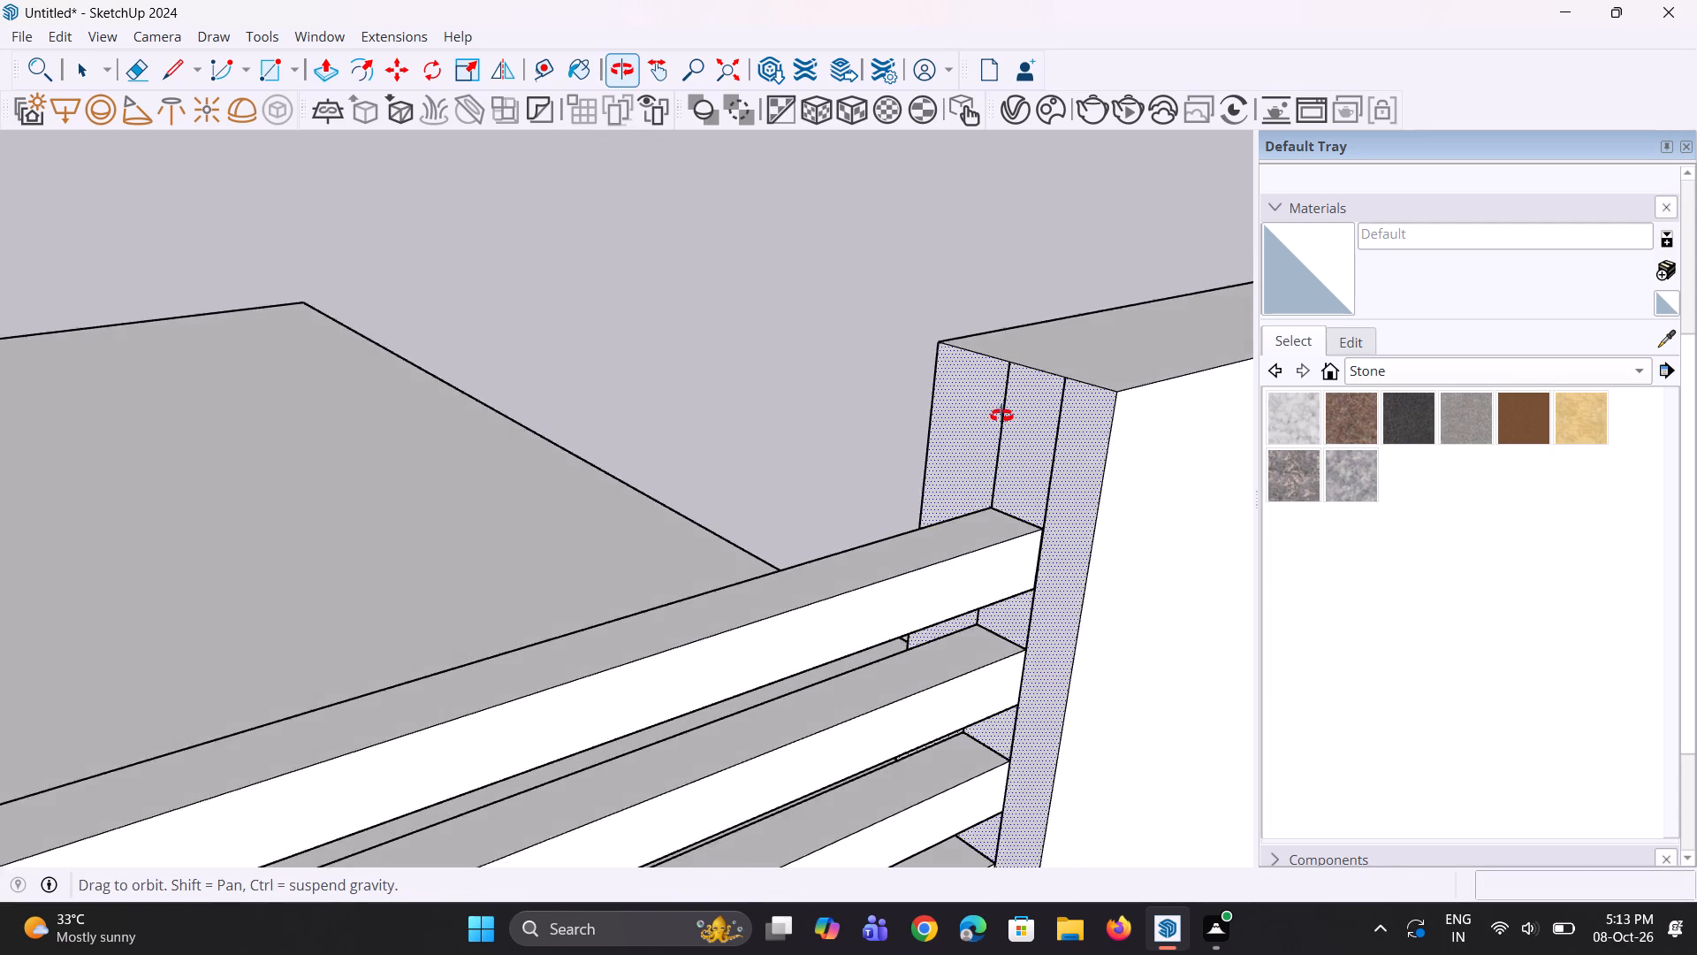
middle_click_drag(1001, 416, 963, 433)
scroll(963, 444, "down", 3)
type("we")
left_click(994, 439)
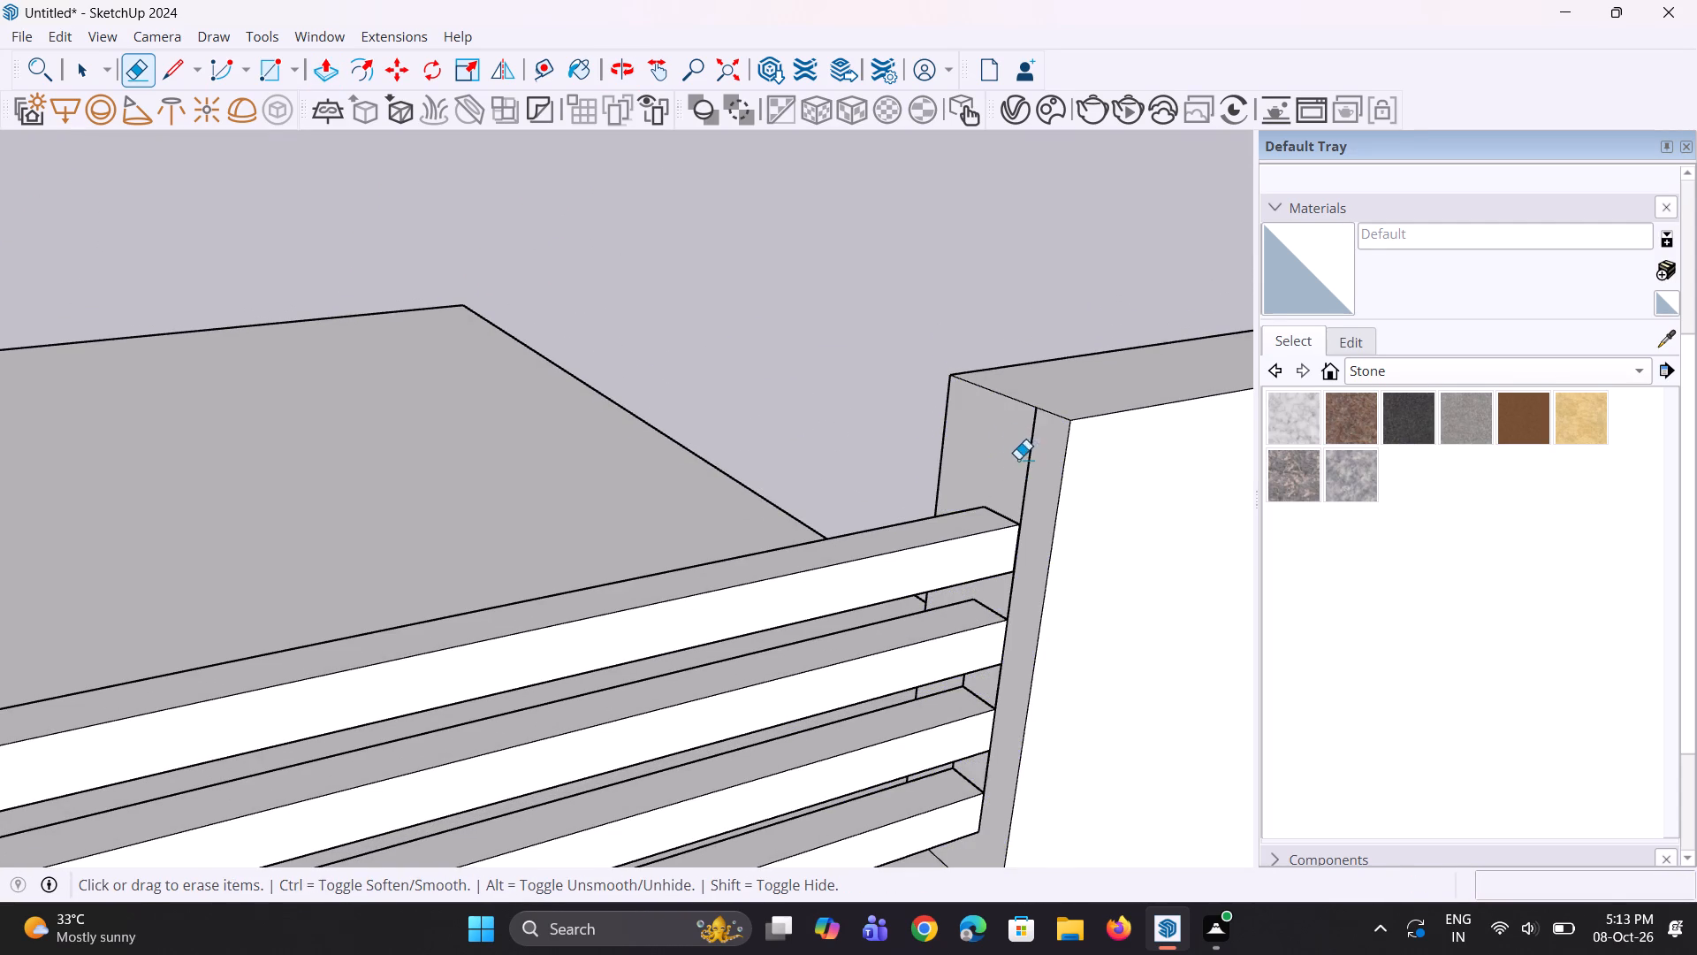
left_click(1029, 468)
Erase the leftover vertical edges in the gaps between the lower rails on the end block's inner side face.
middle_click_drag(1017, 617, 1002, 521)
scroll(953, 708, "up", 3)
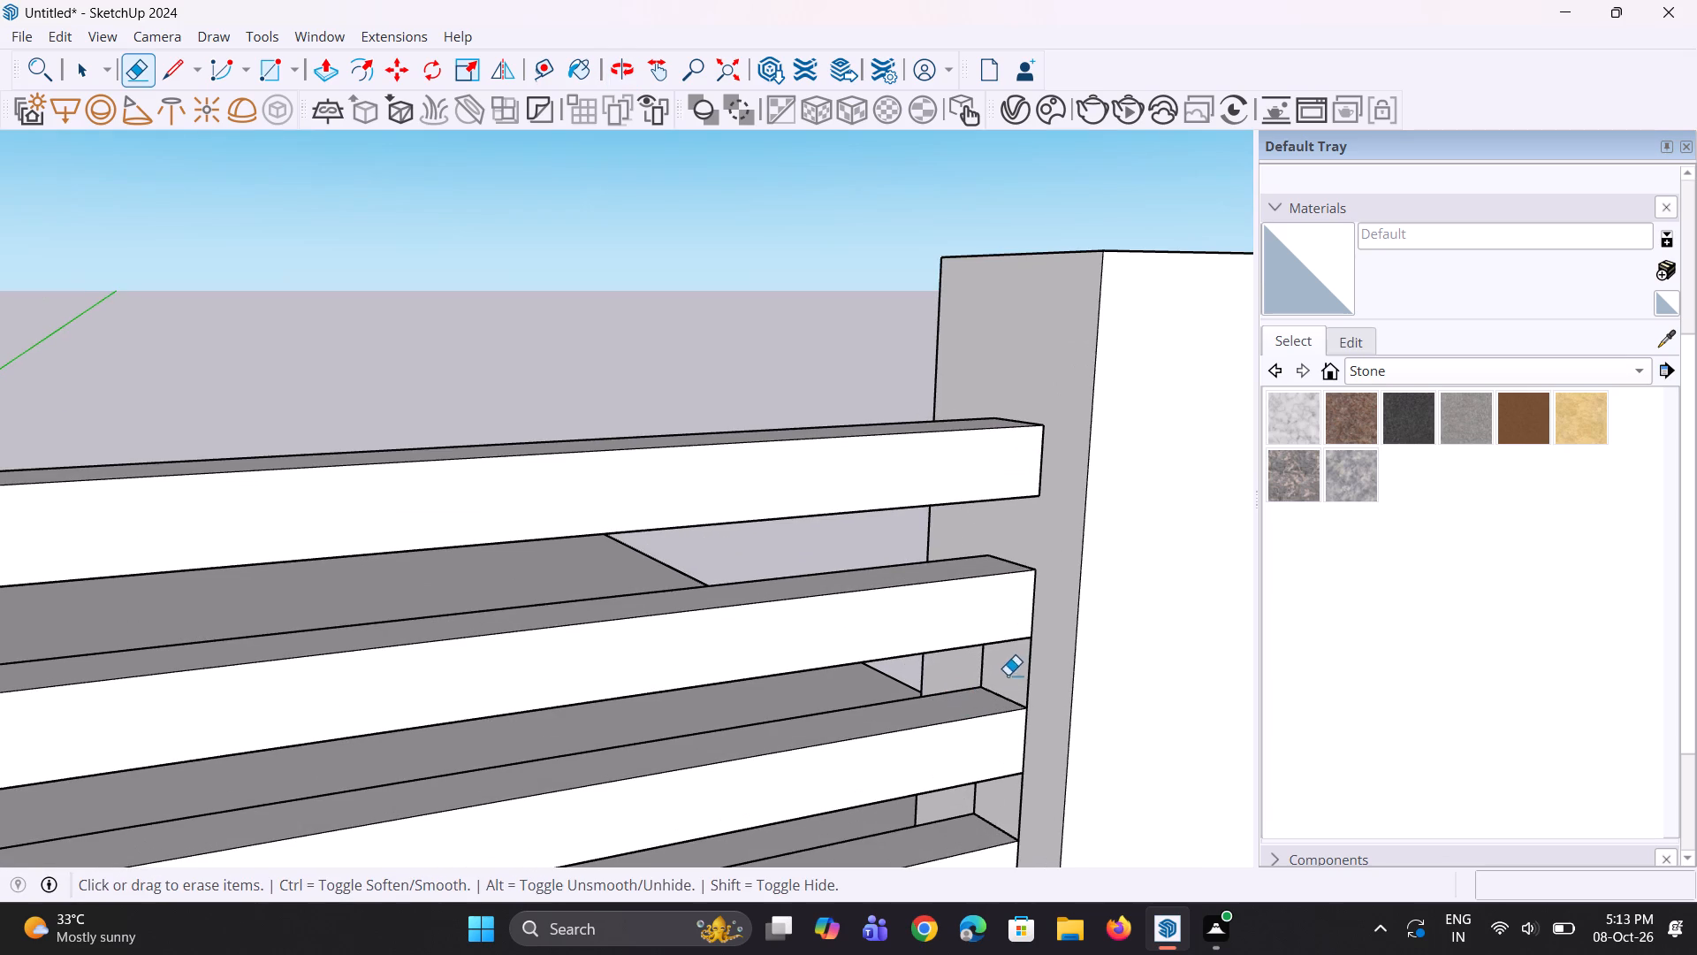
left_click(1029, 678)
left_click(978, 661)
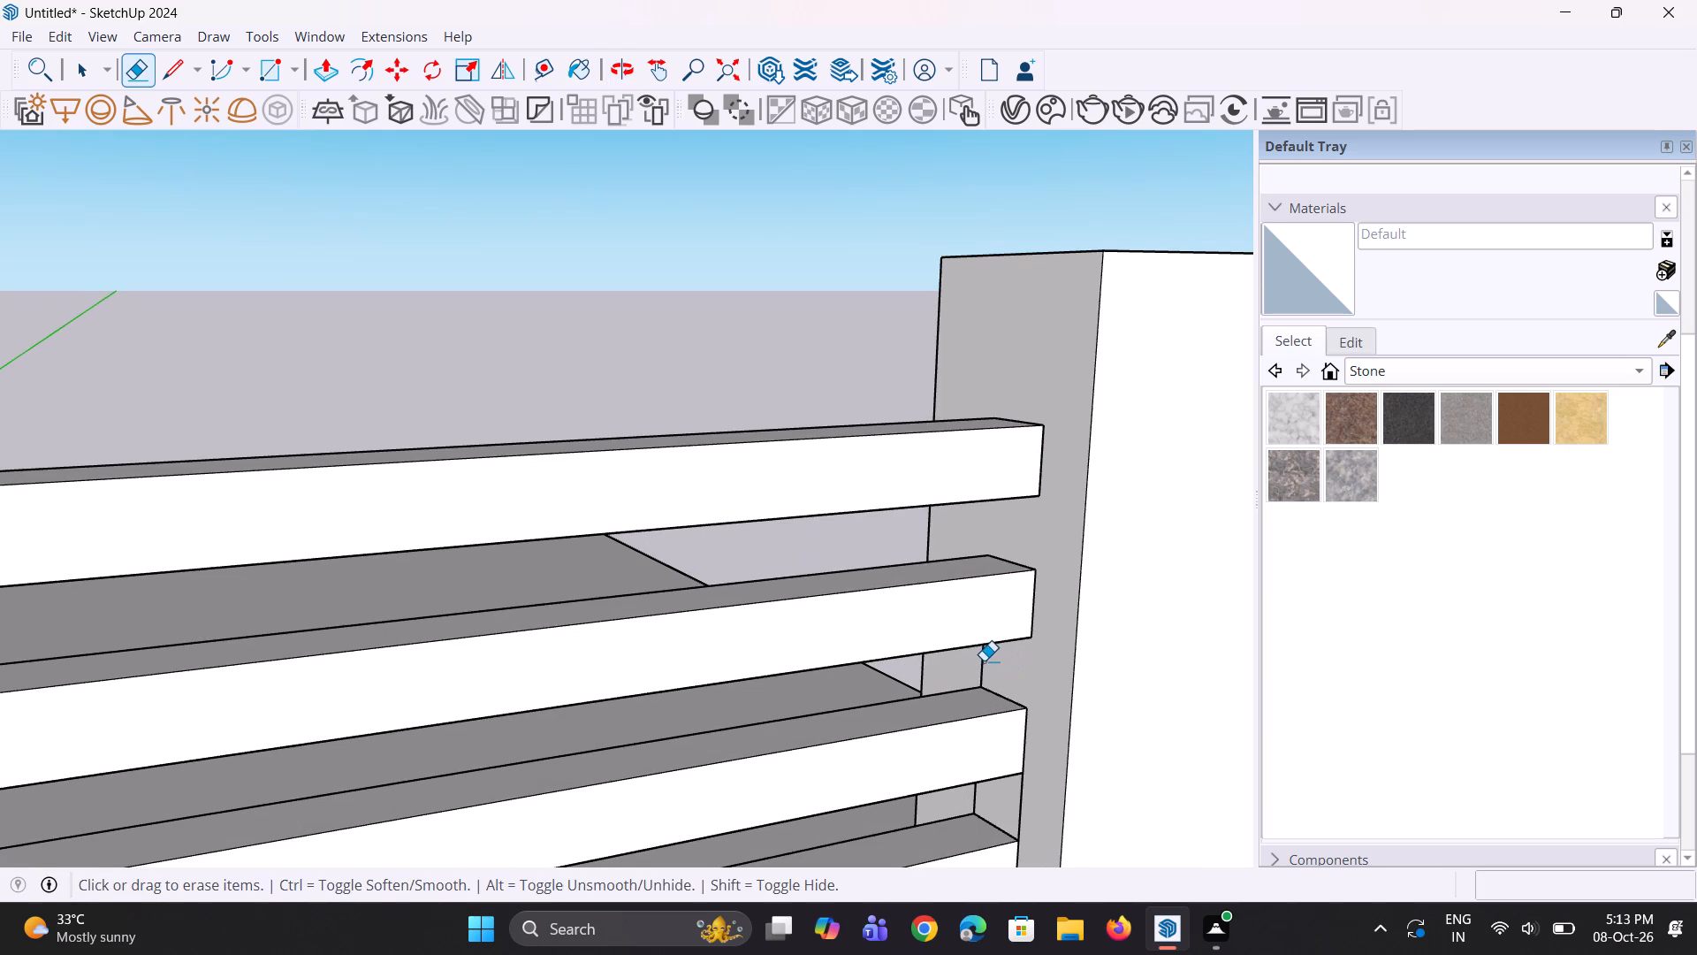
left_click(984, 661)
scroll(960, 600, "down", 8)
middle_click_drag(919, 727, 932, 651)
scroll(920, 703, "up", 4)
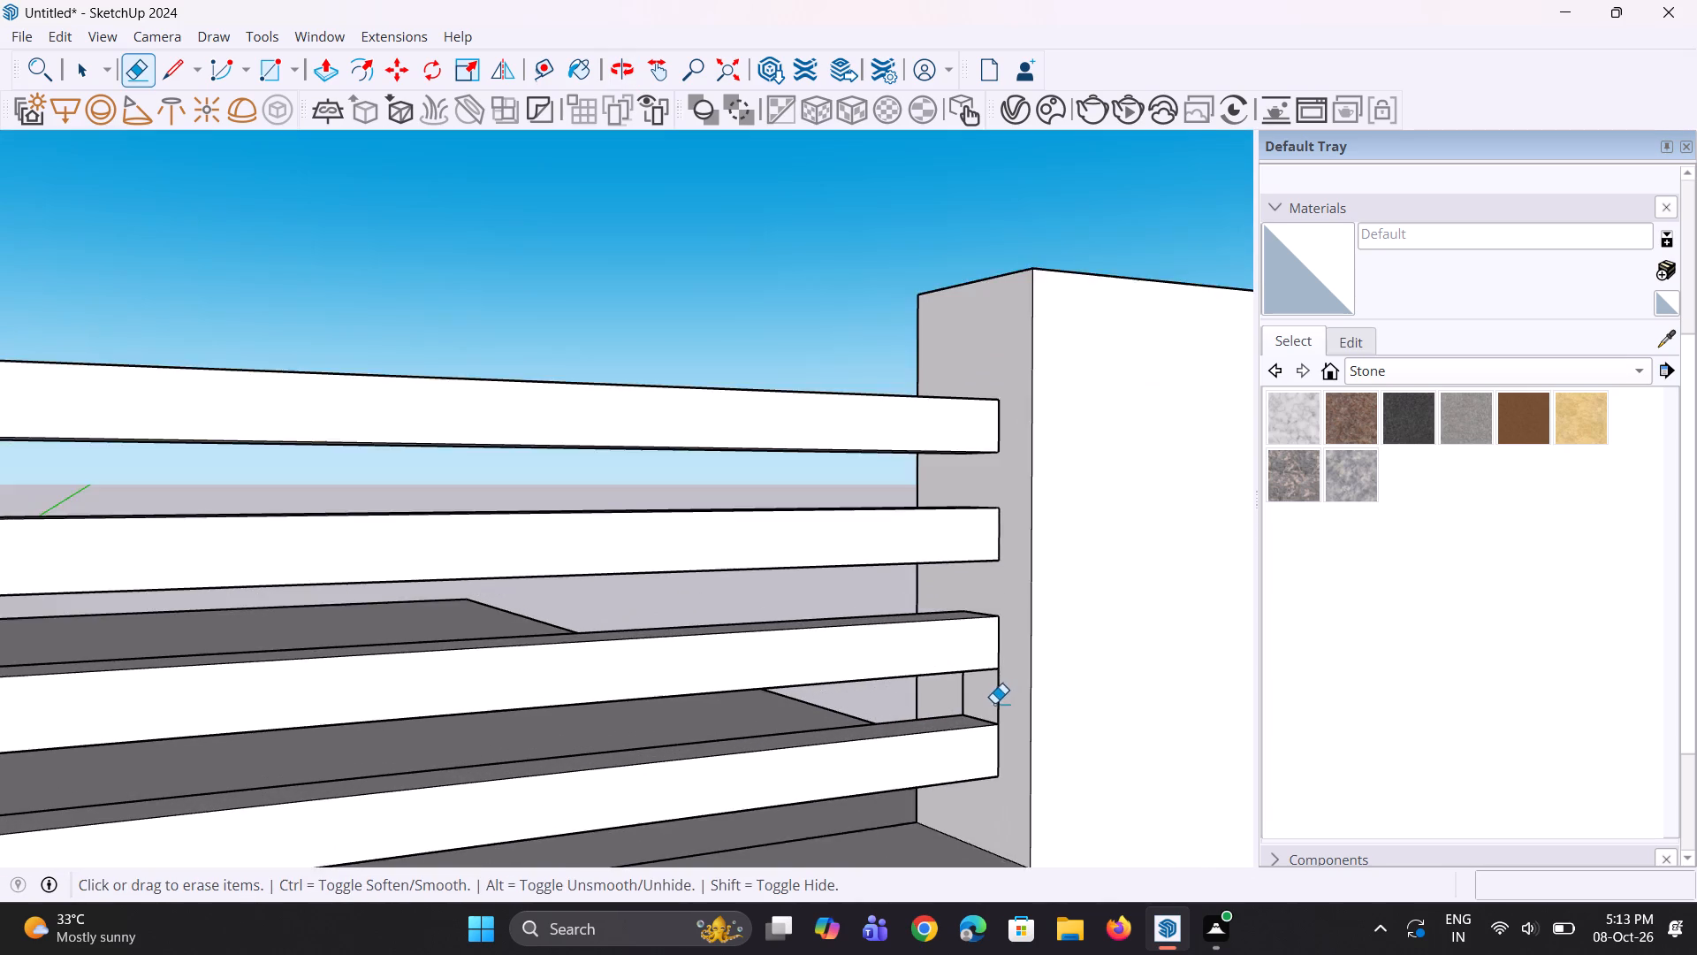
scroll(994, 703, "up", 3)
left_click(996, 706)
left_click(952, 692)
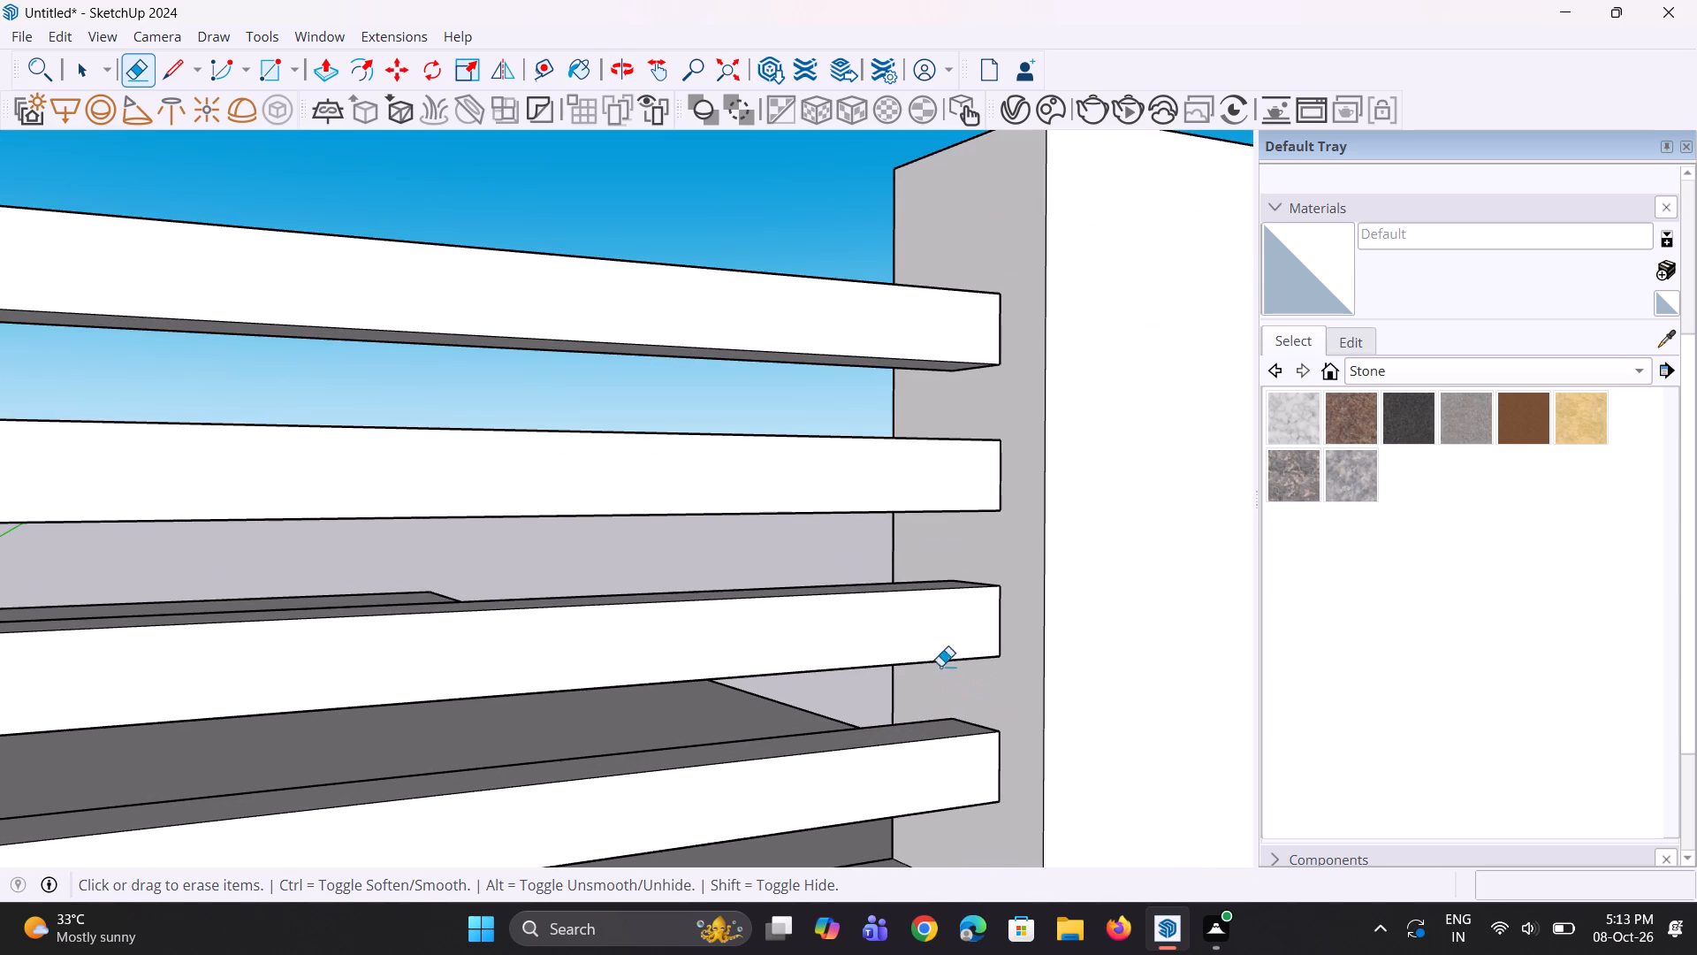
Erase the vertical edge separating the parapet's front face from the end block's front face.
scroll(878, 670, "down", 4)
scroll(787, 623, "down", 5)
middle_click_drag(804, 623, 791, 800)
scroll(755, 610, "down", 4)
middle_click_drag(772, 721, 610, 721)
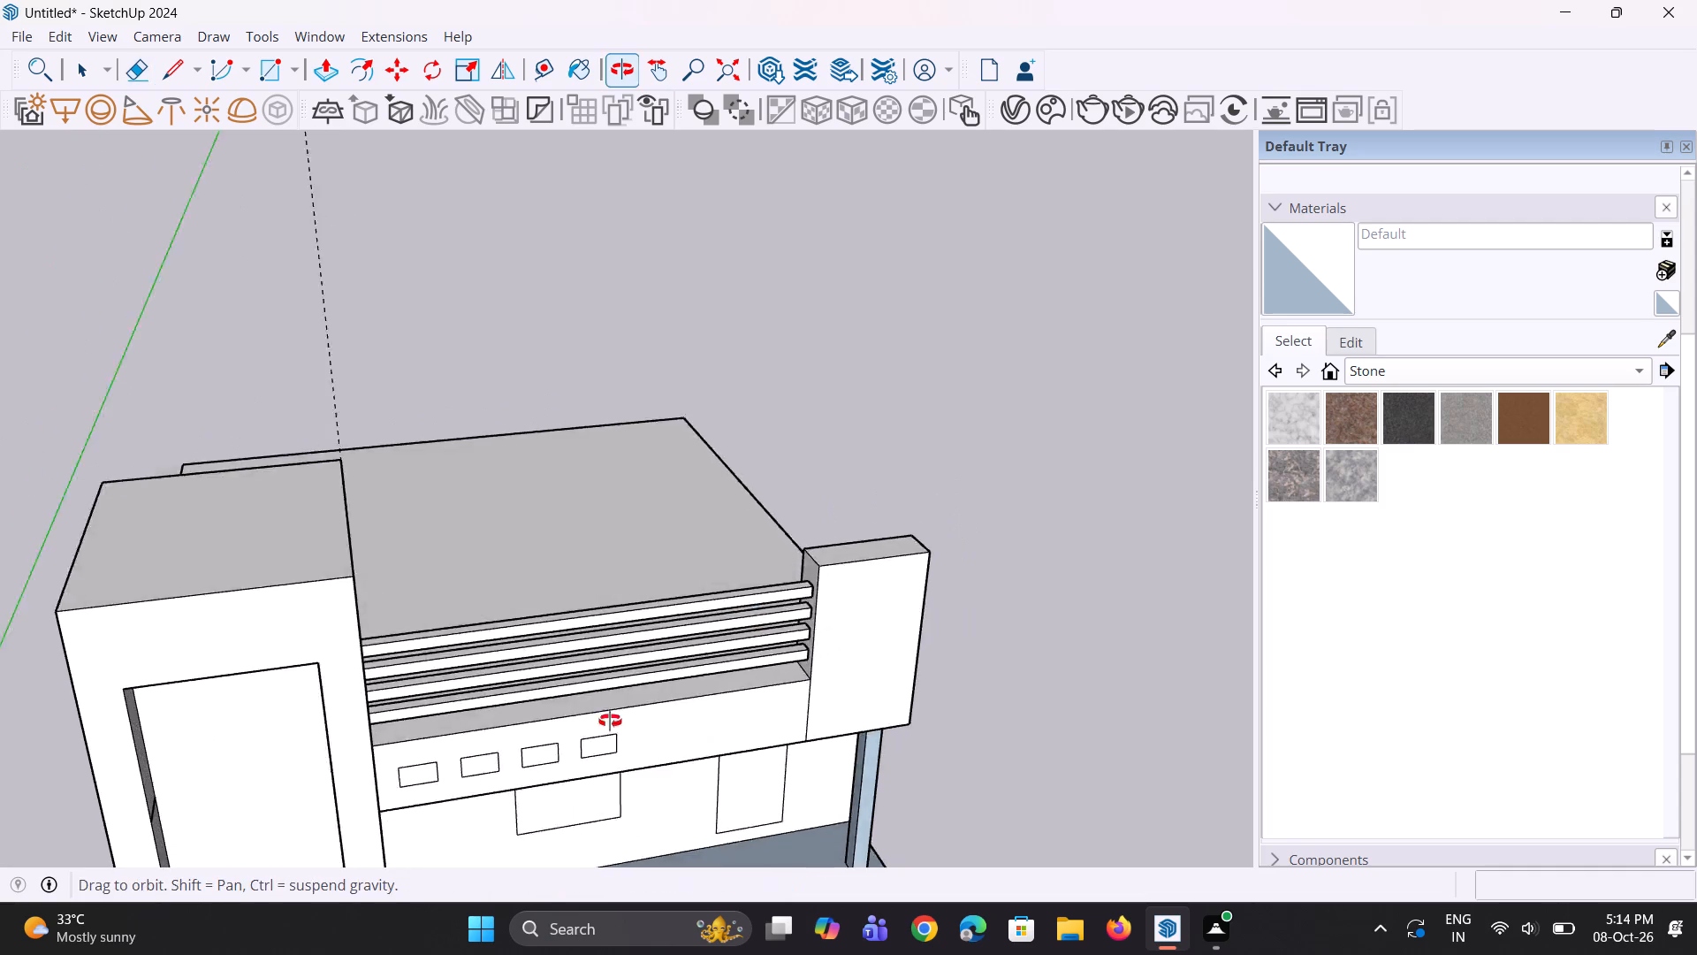
middle_click_drag(610, 721, 532, 698)
scroll(767, 655, "down", 4)
middle_click_drag(779, 756, 722, 686)
scroll(740, 694, "up", 3)
middle_click_drag(734, 710, 744, 714)
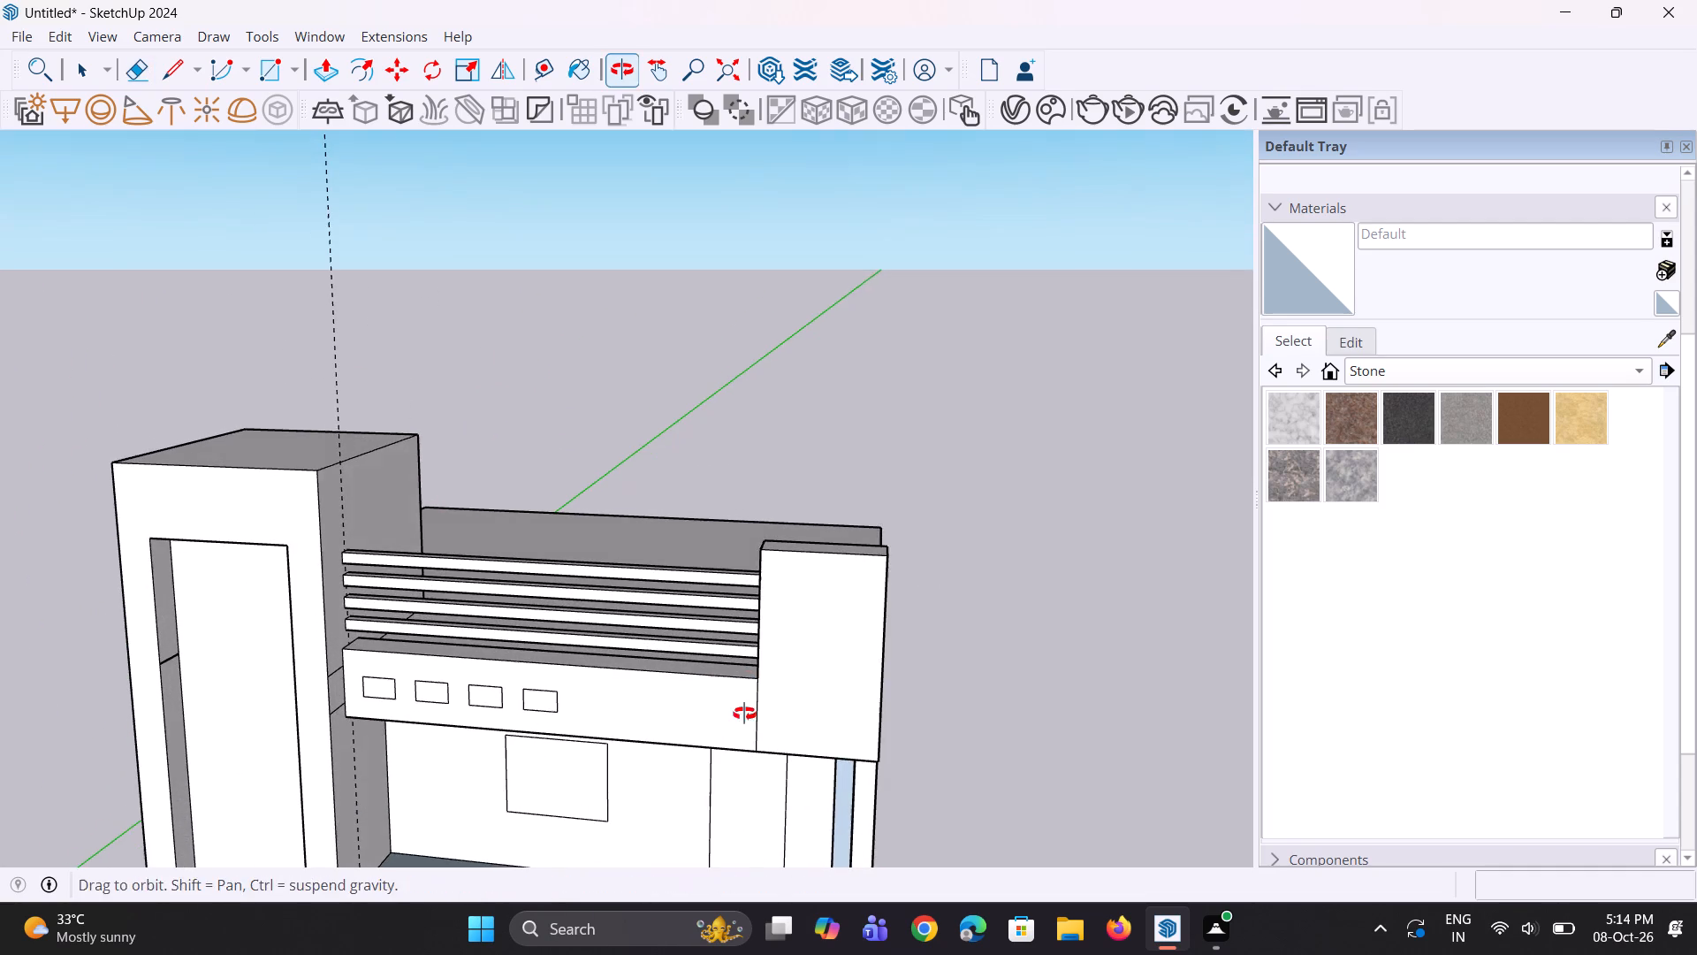
middle_click_drag(744, 714, 750, 714)
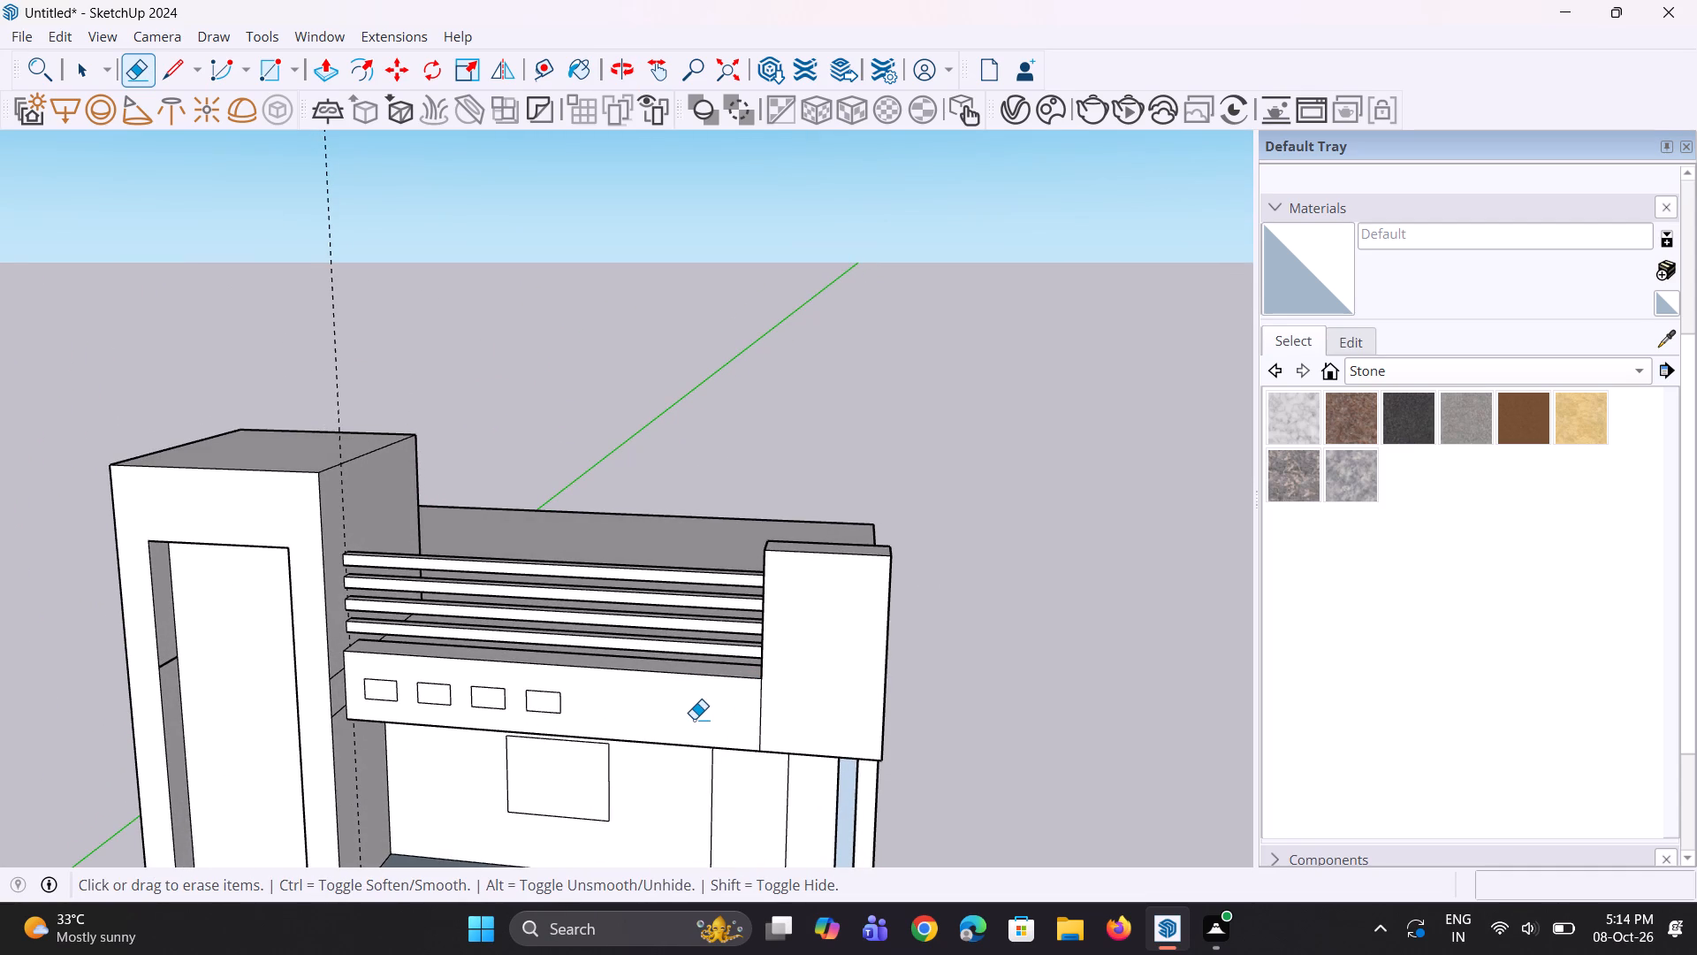
scroll(679, 779, "up", 1)
middle_click_drag(783, 767, 815, 684)
scroll(803, 682, "up", 1)
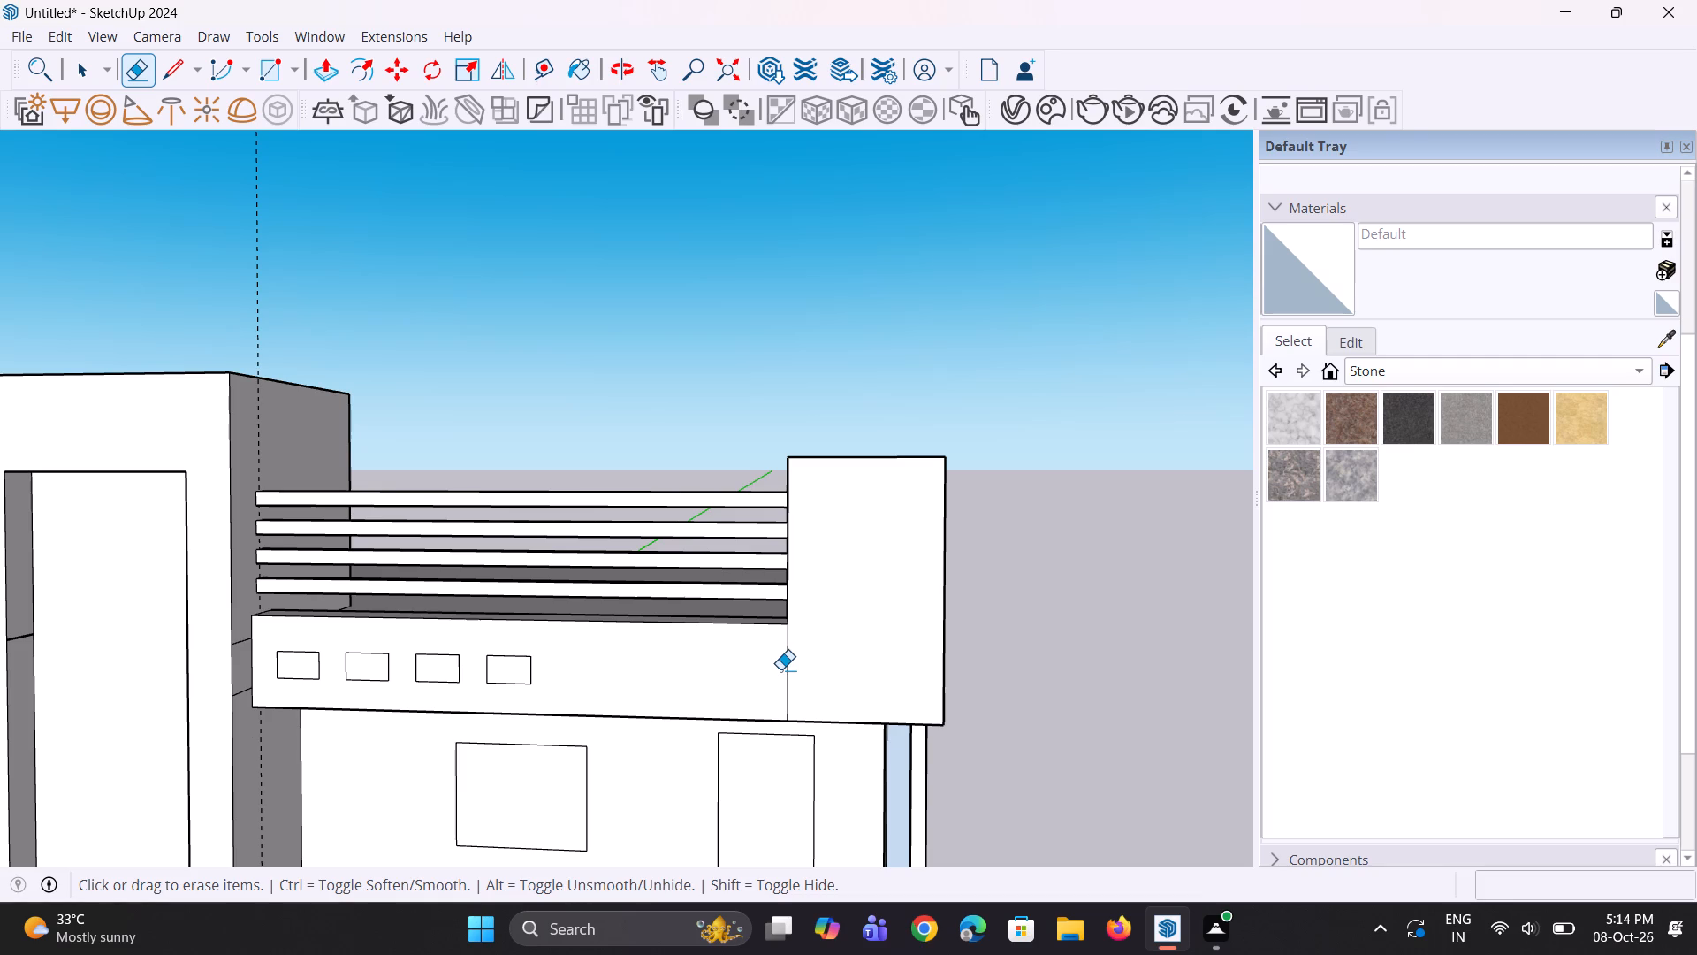
left_click(789, 670)
Lower the parapet's top face below the rails by about 4 7/16".
middle_click_drag(775, 699, 742, 731)
scroll(629, 619, "up", 2)
middle_click_drag(613, 646, 609, 680)
scroll(653, 668, "up", 3)
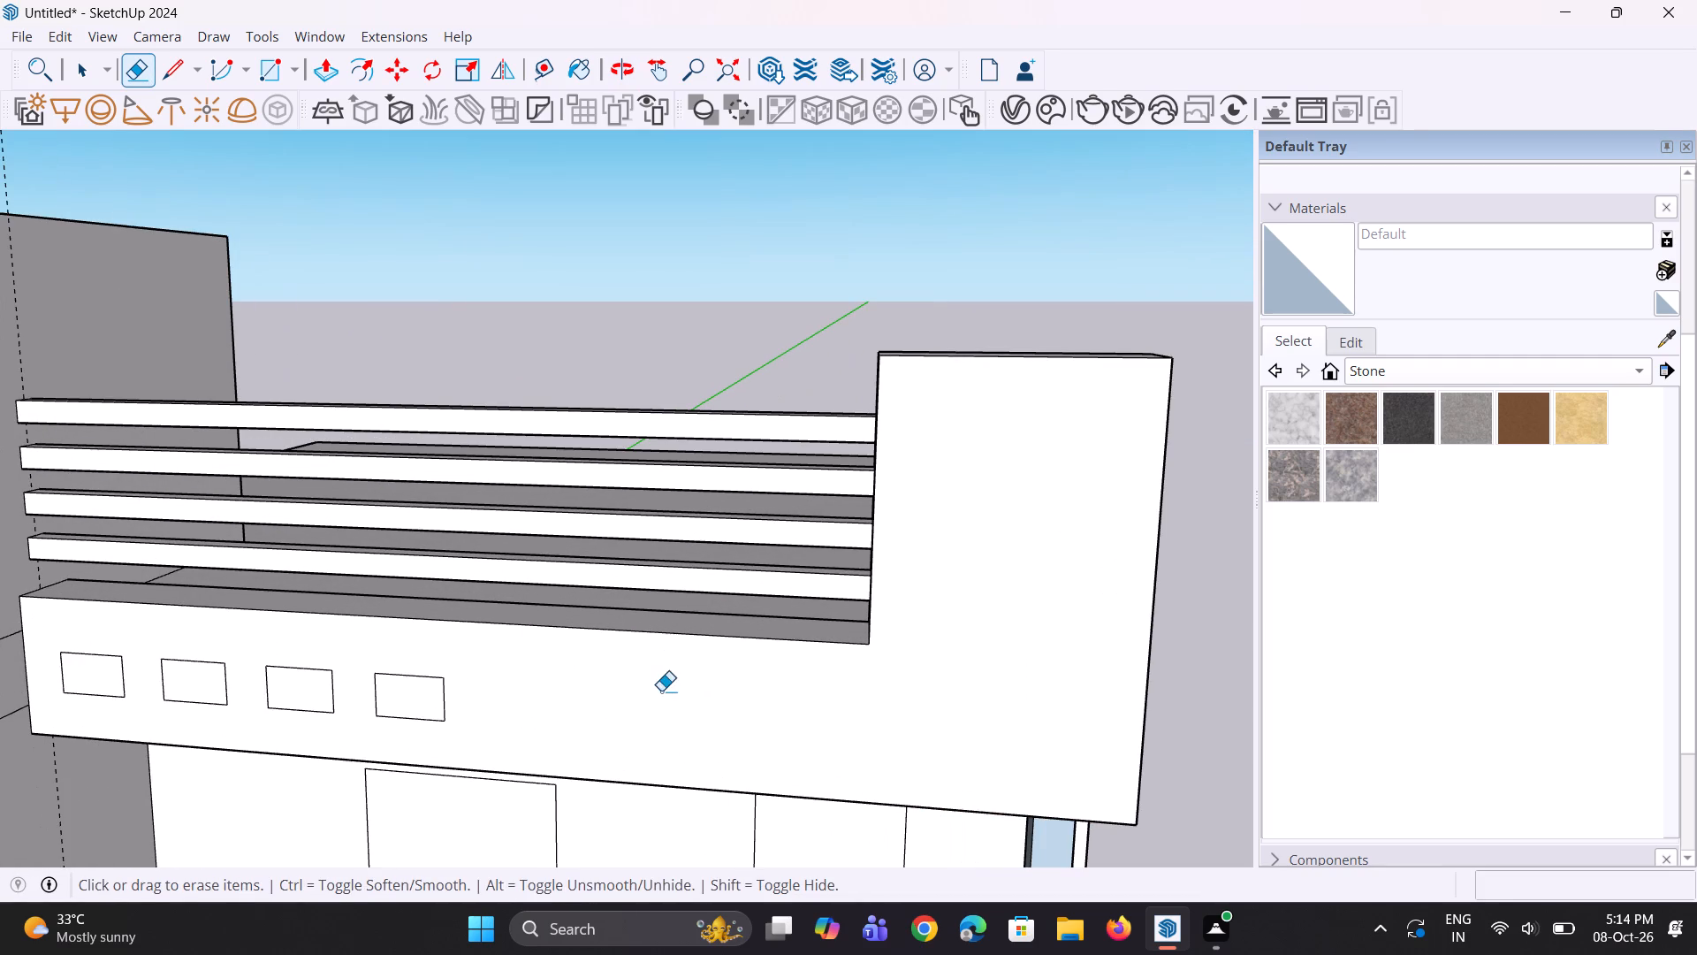
key("p")
left_click(703, 626)
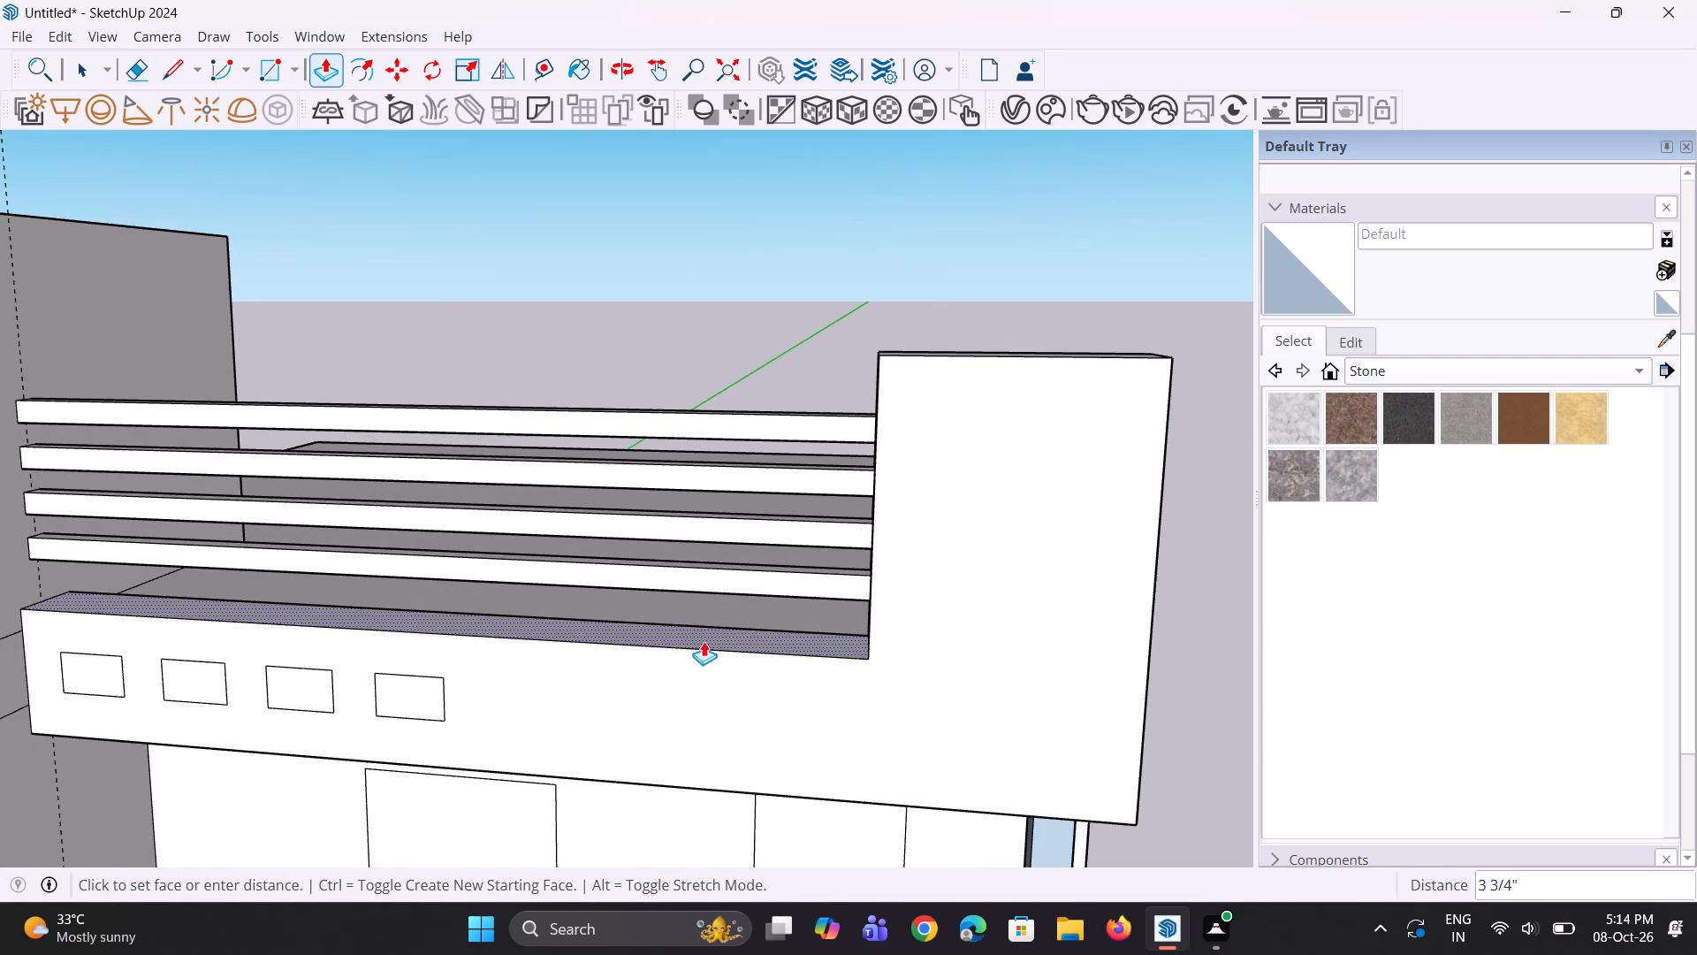
left_click(707, 643)
Lower the end block's top face by about 2 15/16".
middle_click_drag(822, 679, 912, 679)
scroll(846, 682, "down", 3)
middle_click_drag(856, 678, 846, 667)
scroll(907, 540, "up", 1)
scroll(772, 464, "up", 1)
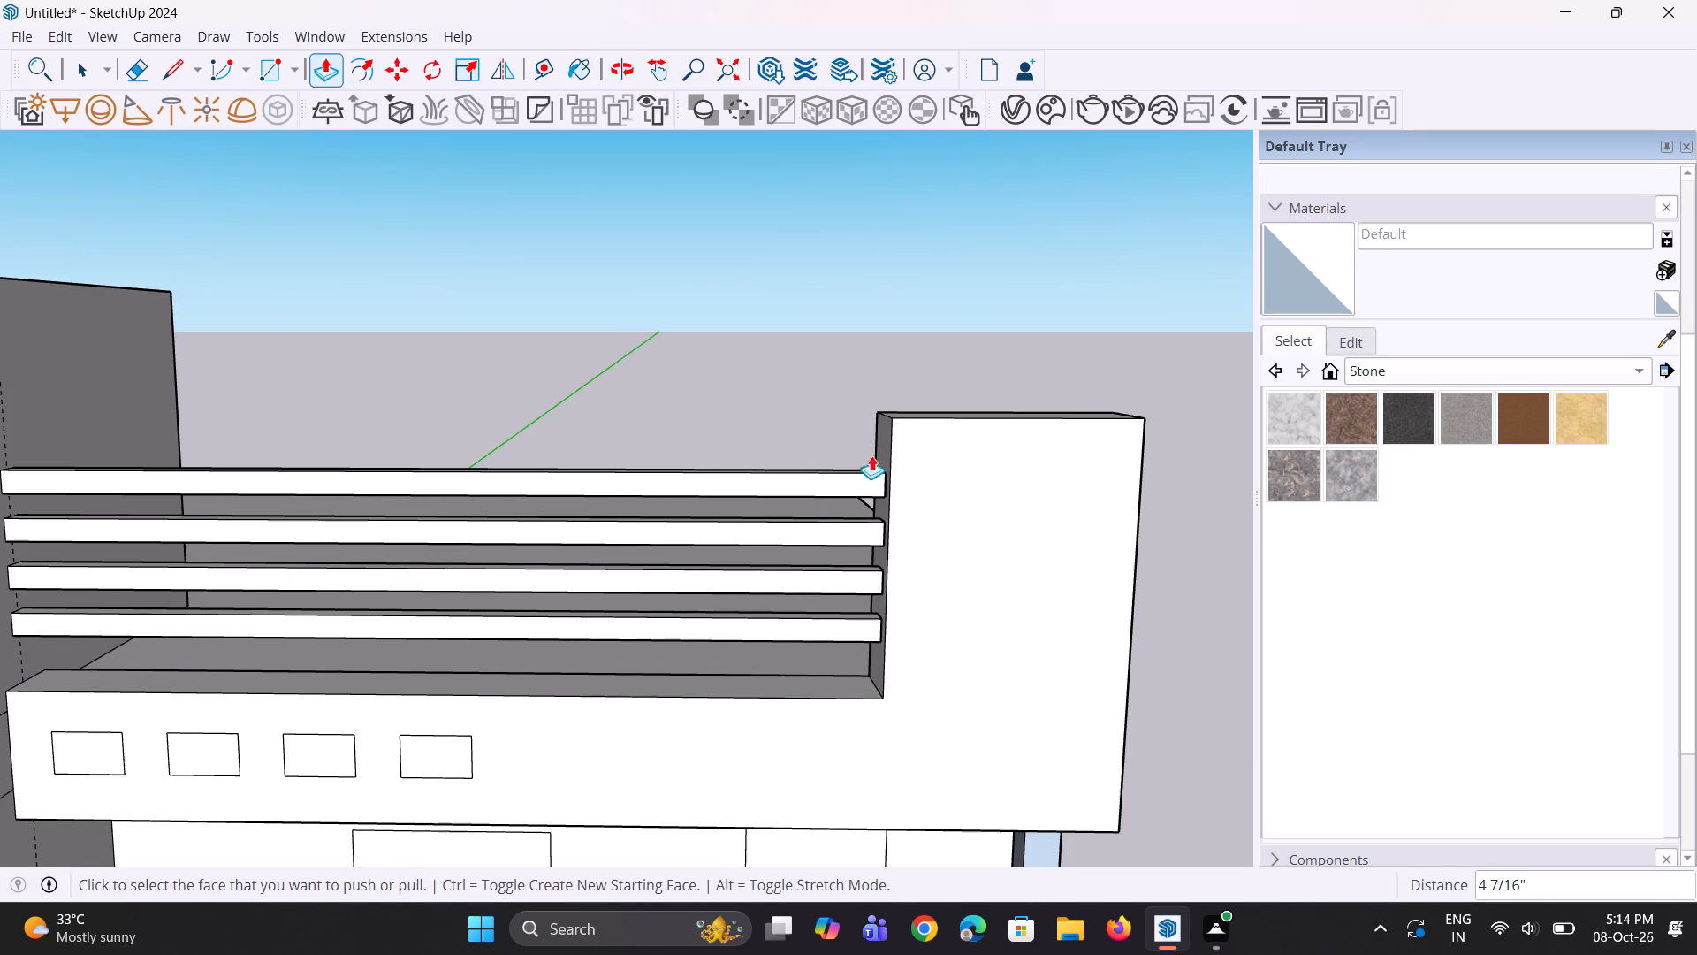
middle_click_drag(958, 446, 879, 651)
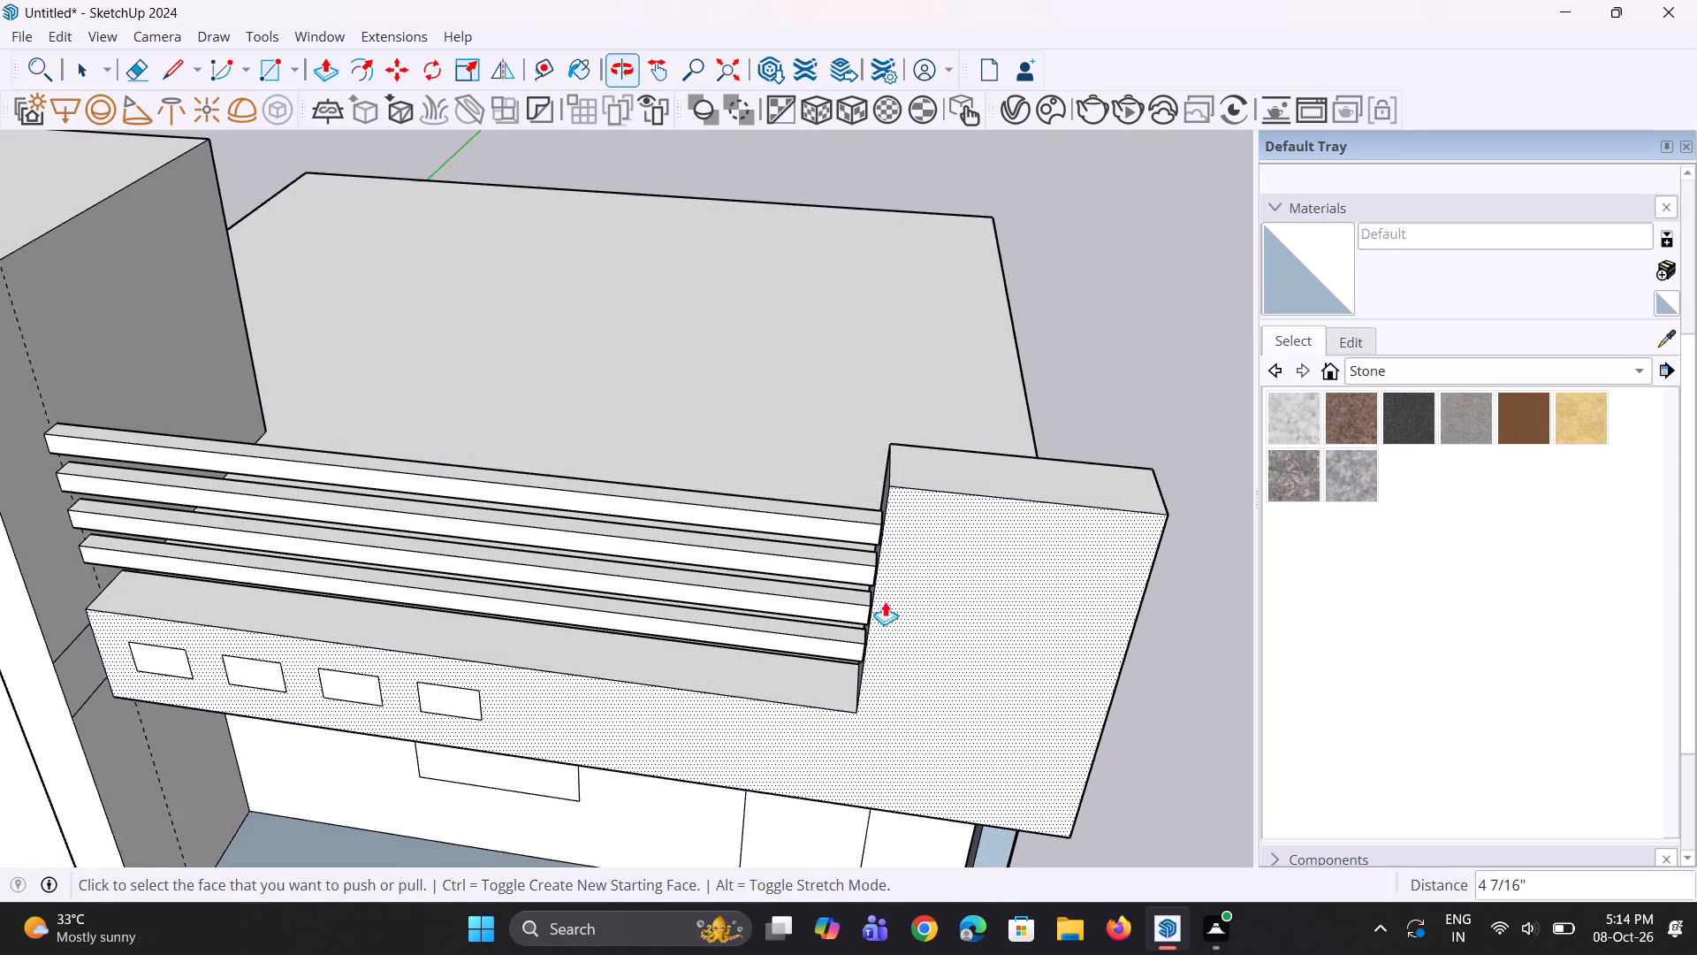
left_click(942, 484)
left_click(943, 495)
Push the underside of the parapet's front band up by about 2 3/8".
middle_click_drag(934, 665, 939, 662)
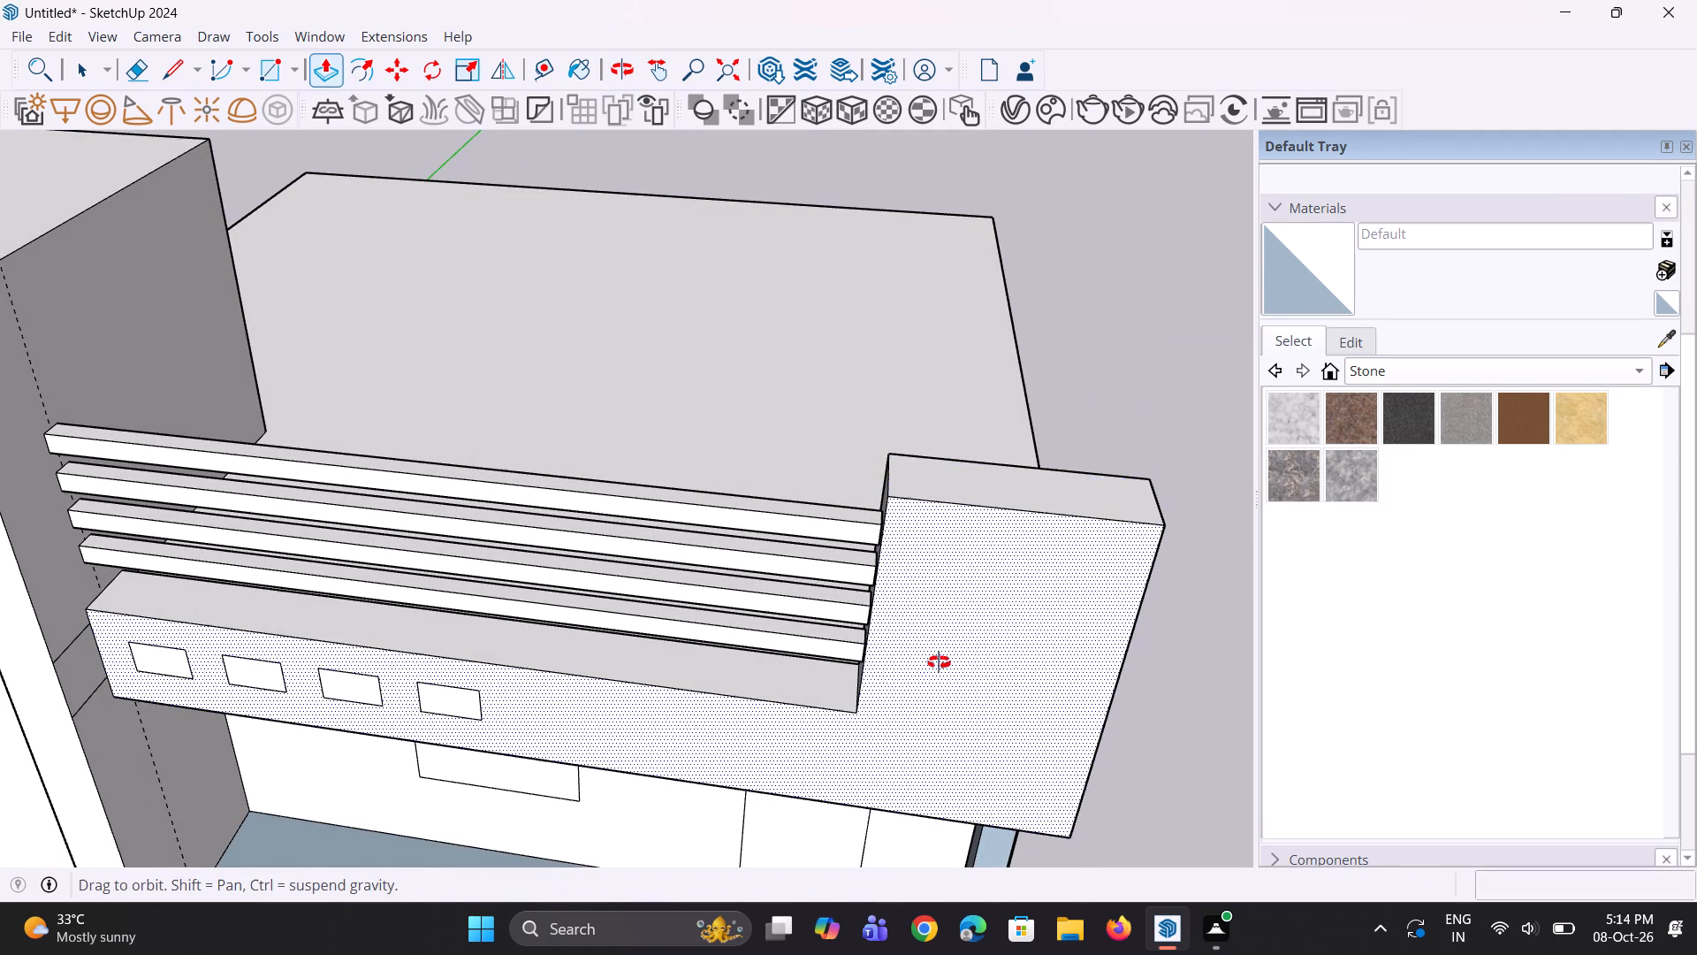
middle_click_drag(939, 662, 960, 448)
scroll(787, 500, "down", 4)
middle_click_drag(825, 676, 863, 488)
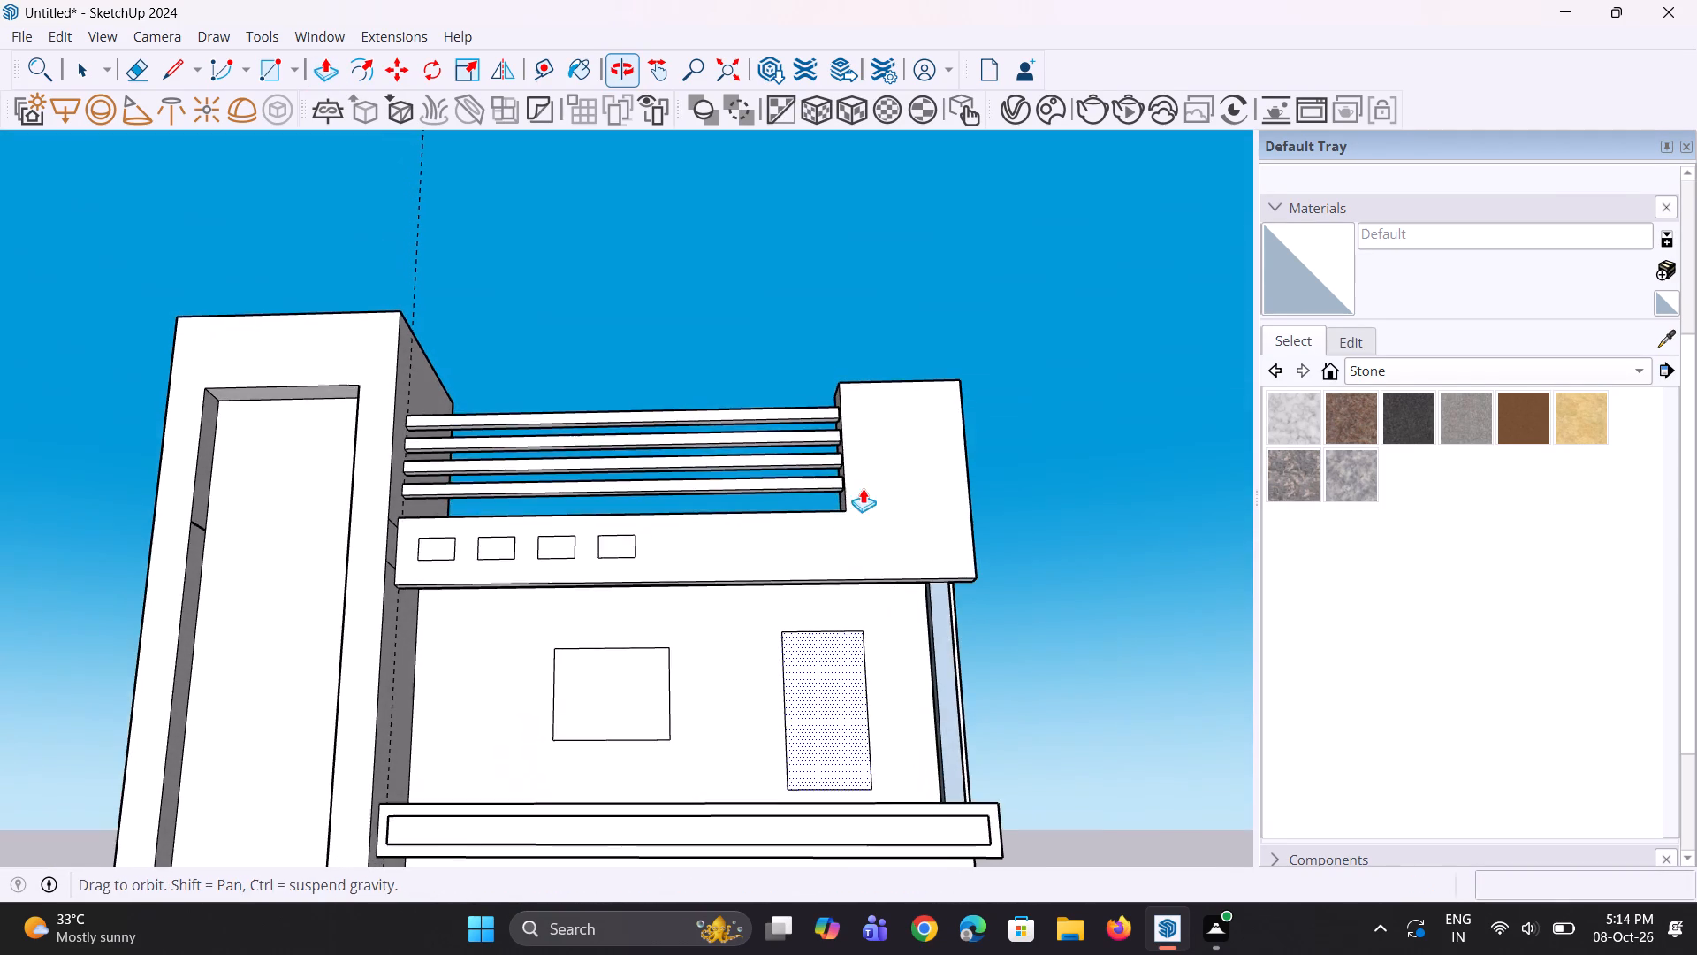
scroll(866, 636, "up", 2)
middle_click_drag(858, 595, 834, 503)
scroll(830, 548, "up", 3)
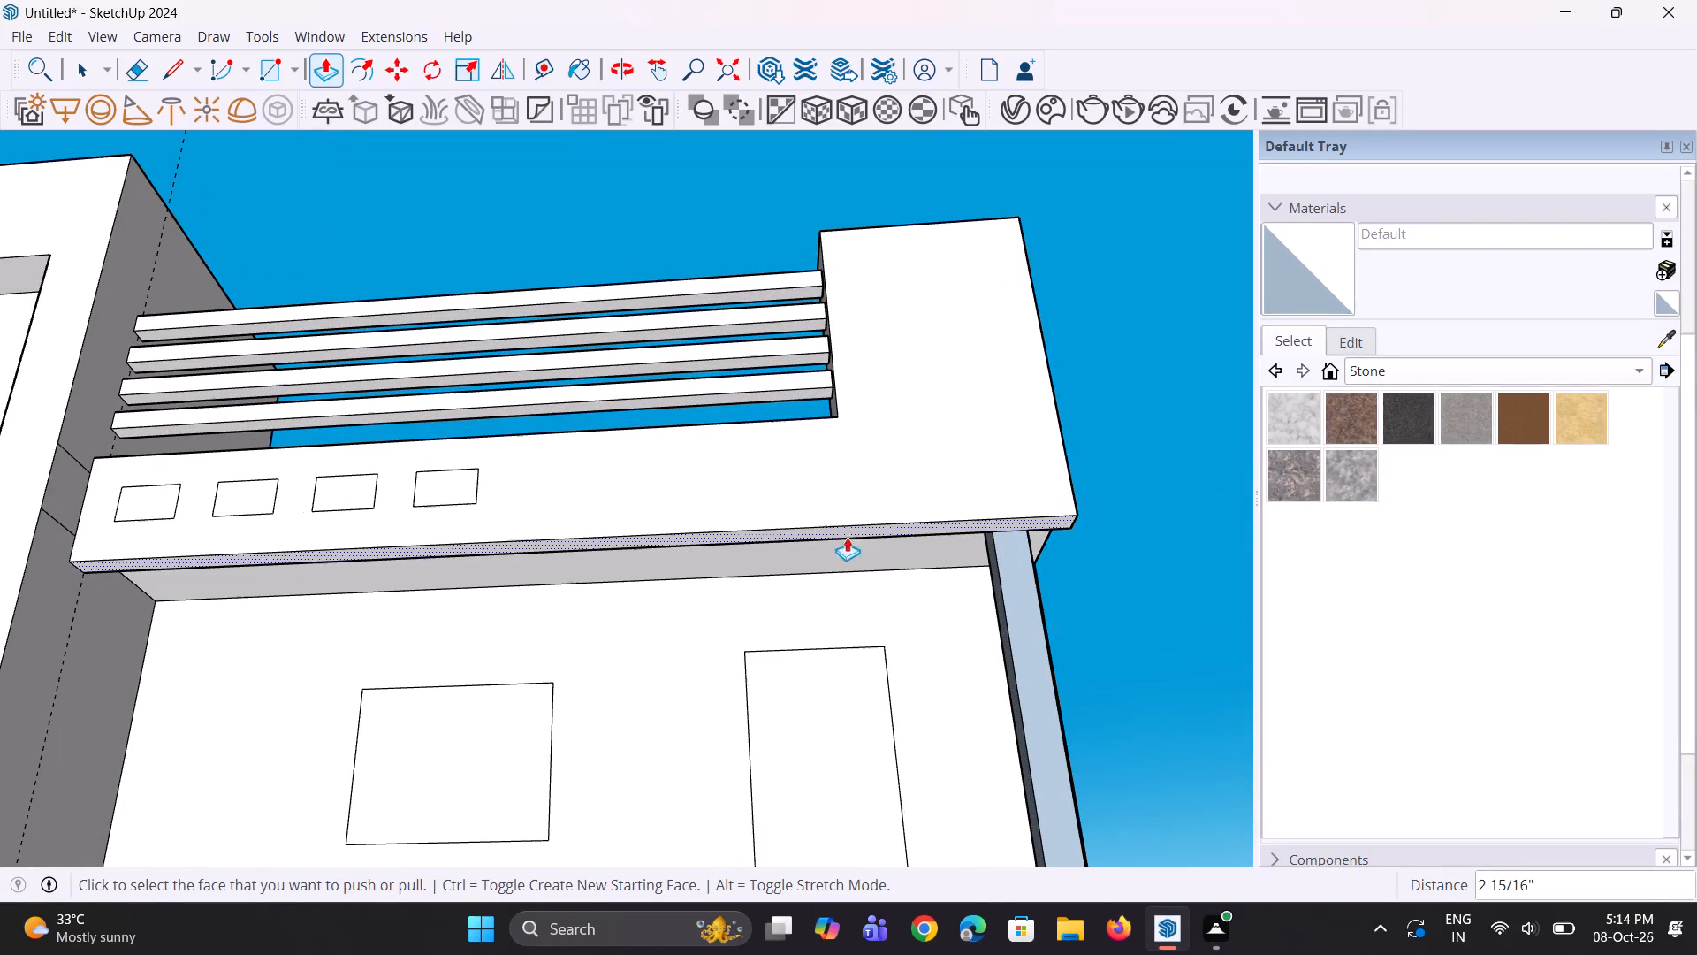
left_click(854, 529)
left_click(859, 521)
key("space")
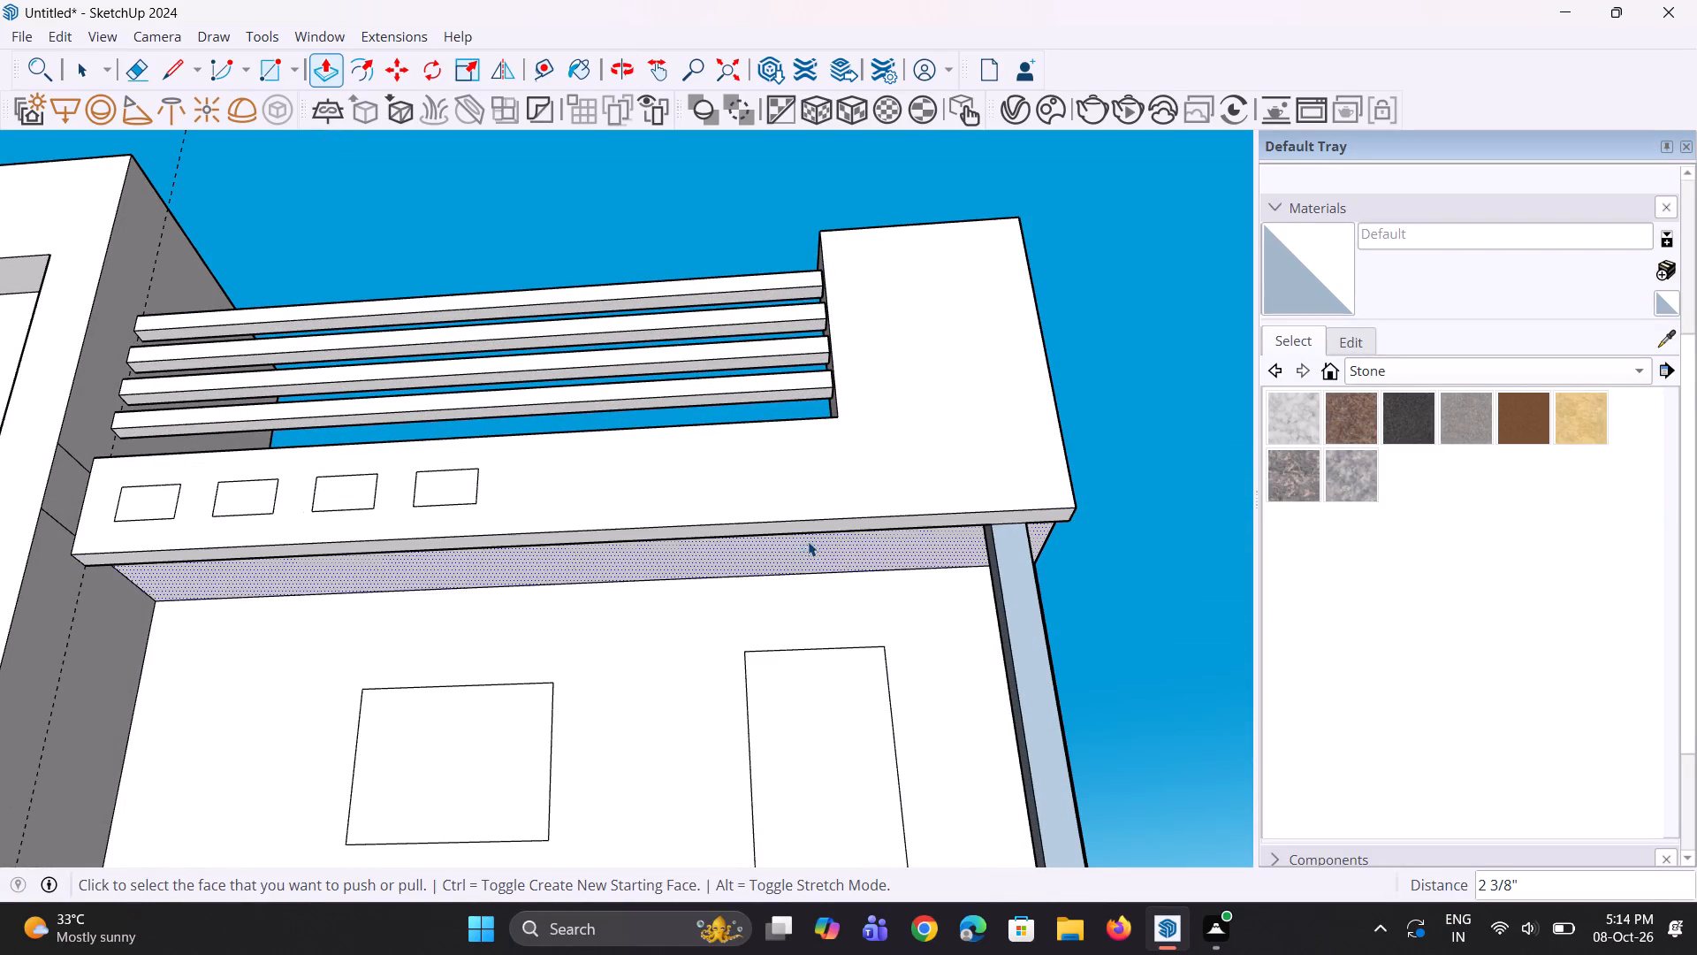
key("space")
Draw a vertical line about 2' 9 11/16" long from the parapet's top corner at the end block to its bottom edge.
scroll(687, 525, "down", 4)
middle_click_drag(468, 585, 488, 702)
scroll(325, 499, "up", 4)
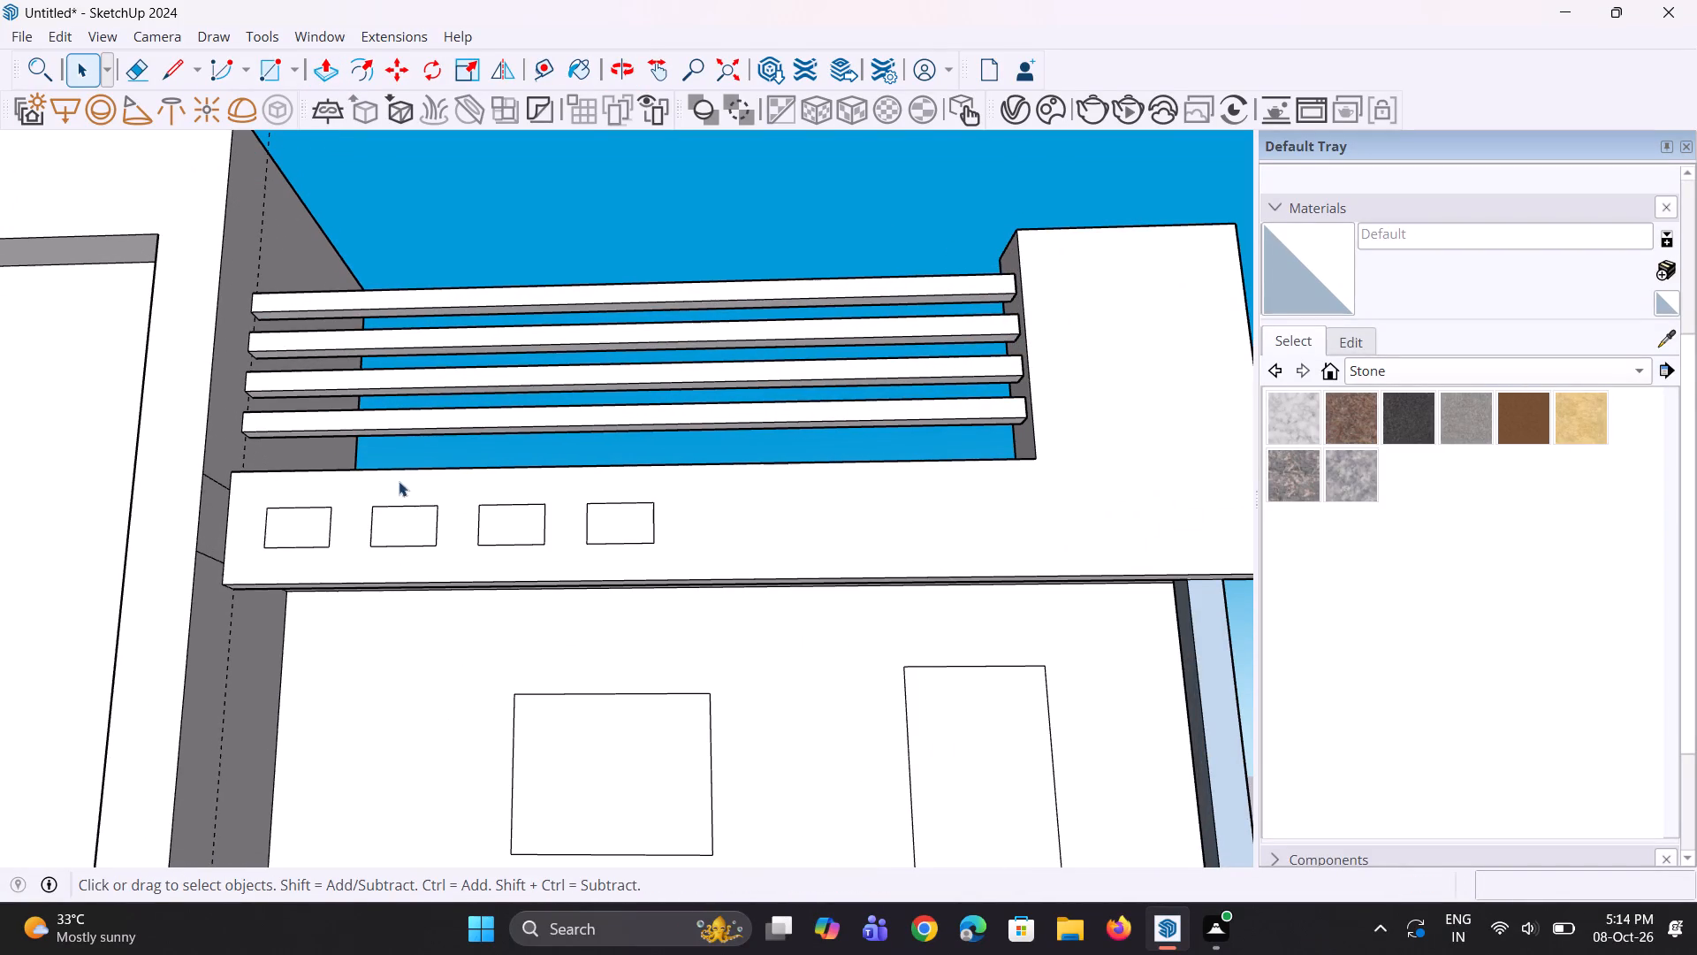
middle_click_drag(355, 506, 347, 506)
scroll(981, 547, "down", 3)
middle_click_drag(1032, 557, 1007, 569)
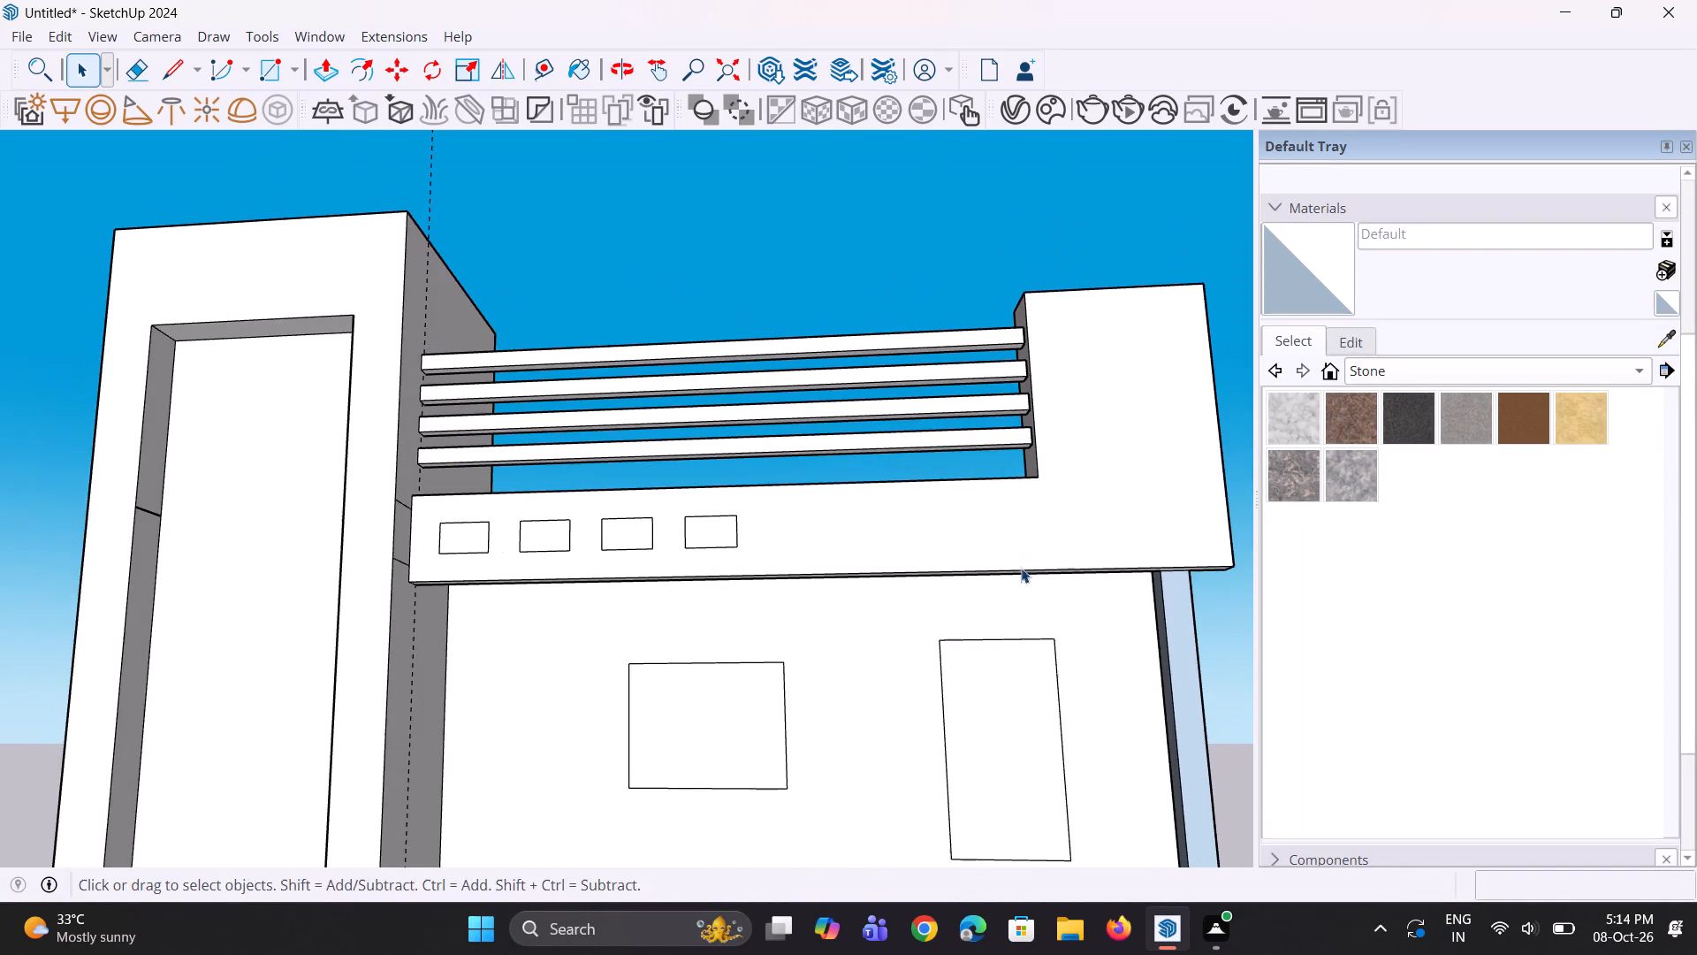
key("l")
scroll(1092, 521, "up", 2)
left_click(1031, 471)
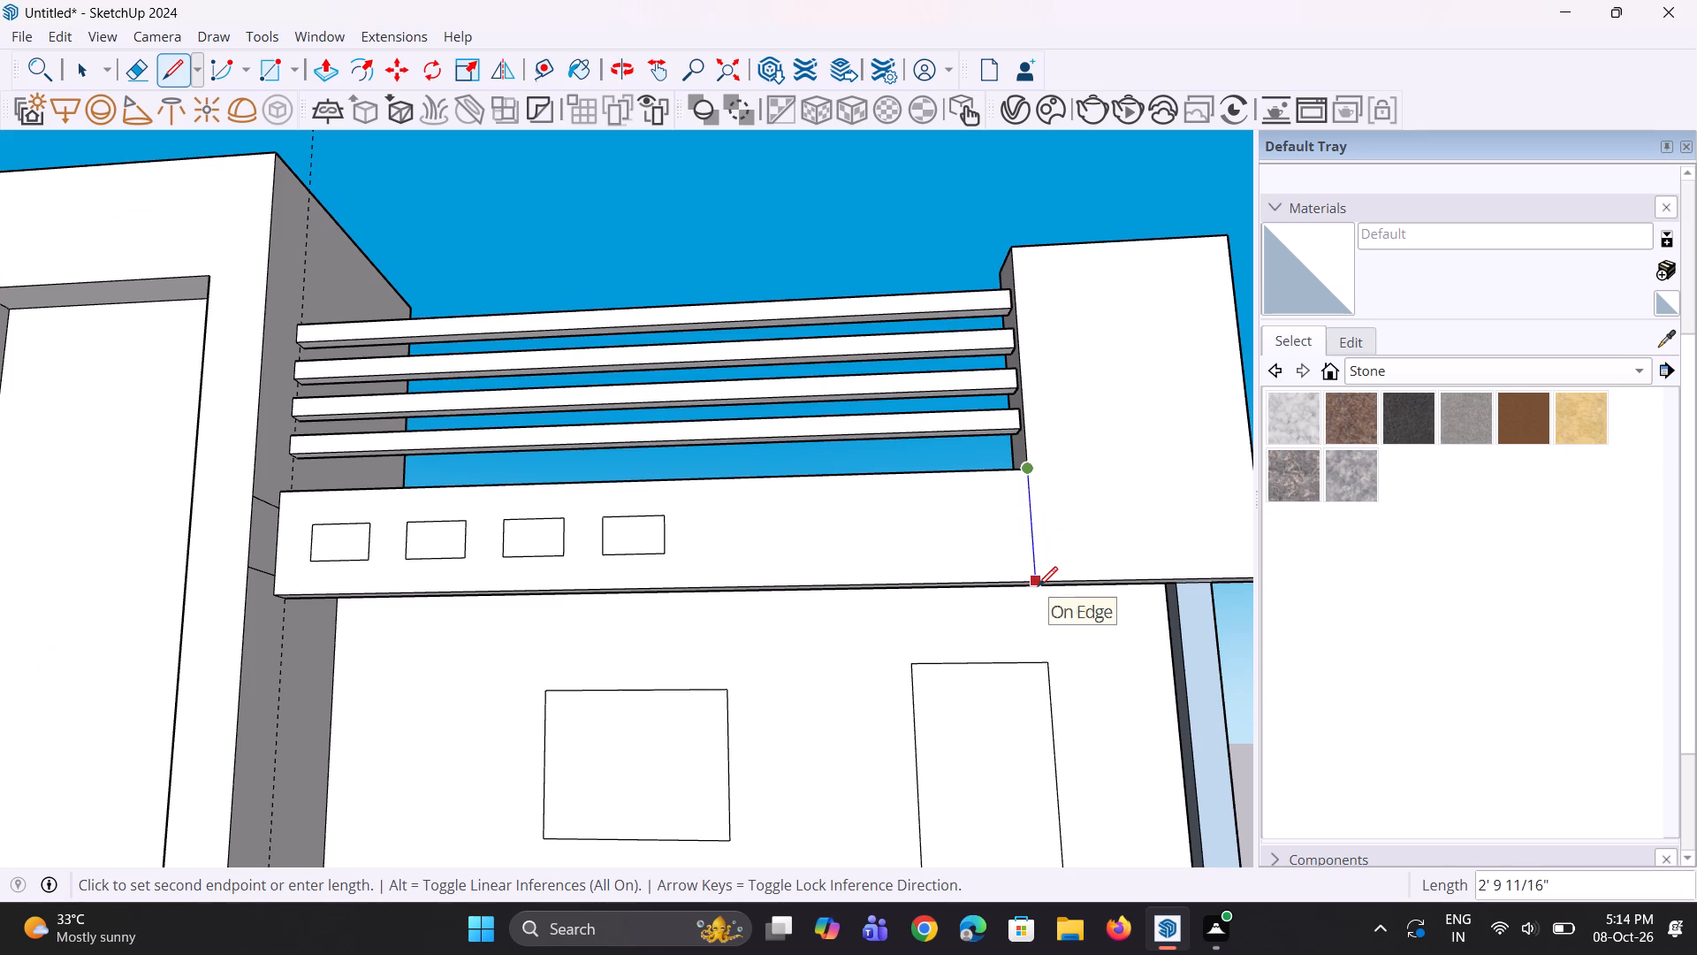
left_click(1038, 586)
key("space")
Offset the outline of the end block's front face inward by about 4 5/8".
scroll(961, 567, "down", 4)
middle_click_drag(1109, 533, 1112, 635)
scroll(1114, 555, "up", 2)
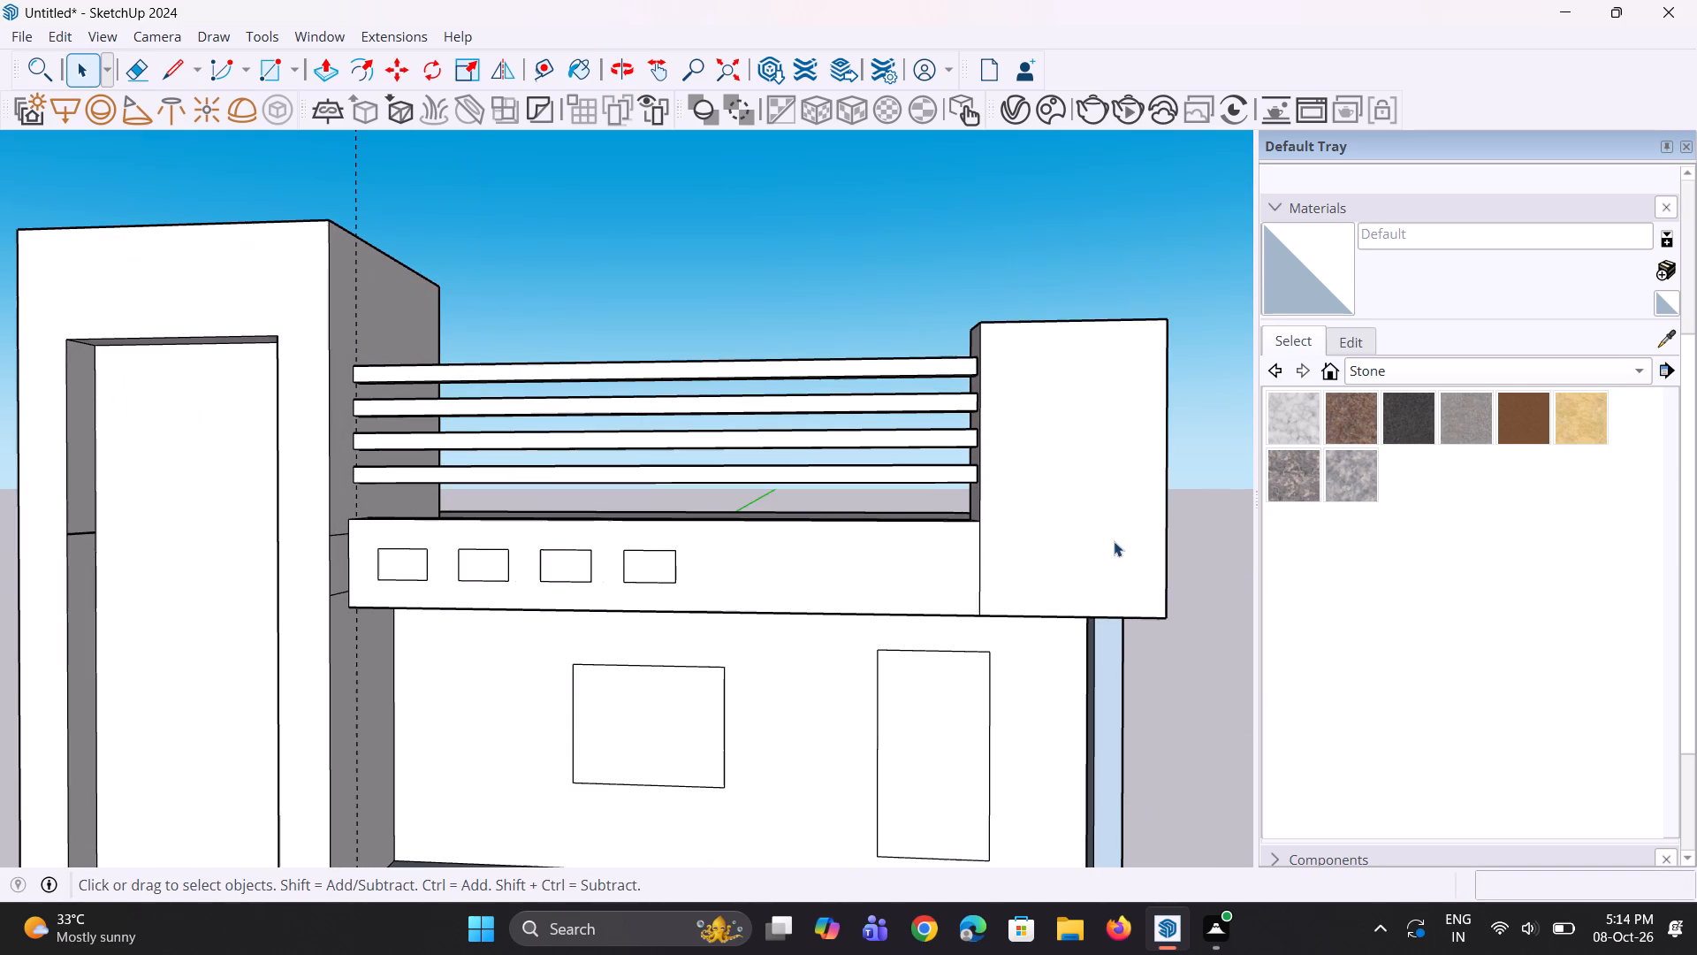
left_click(1107, 531)
key("f")
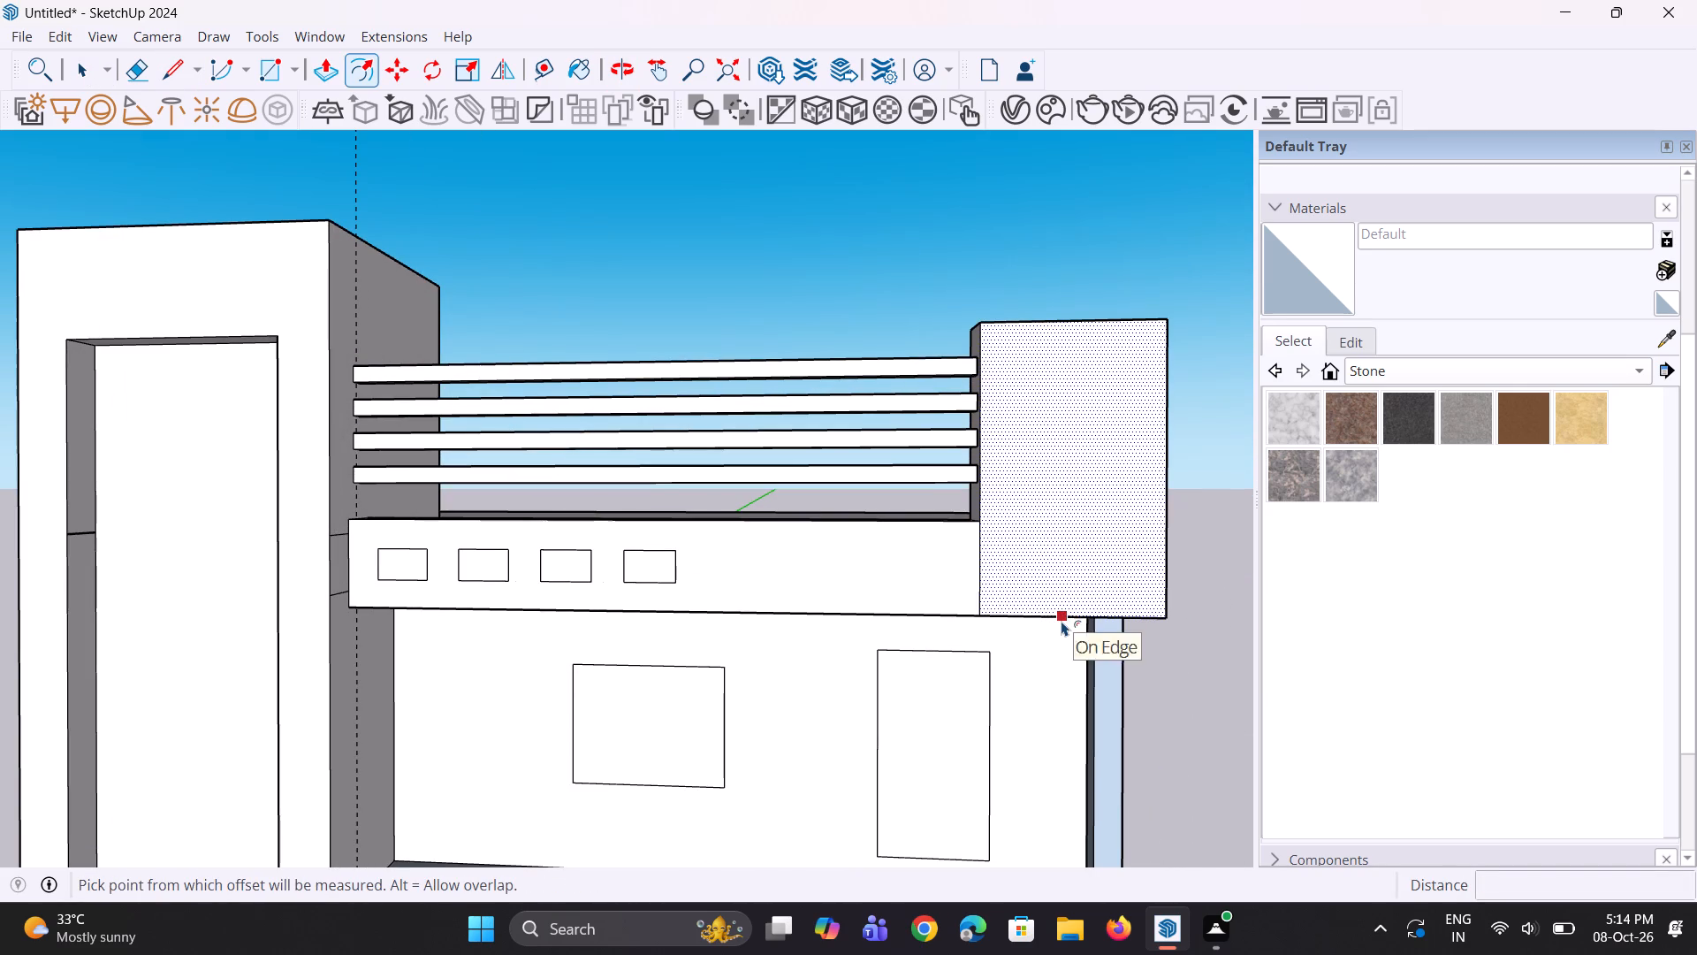
left_click(1062, 621)
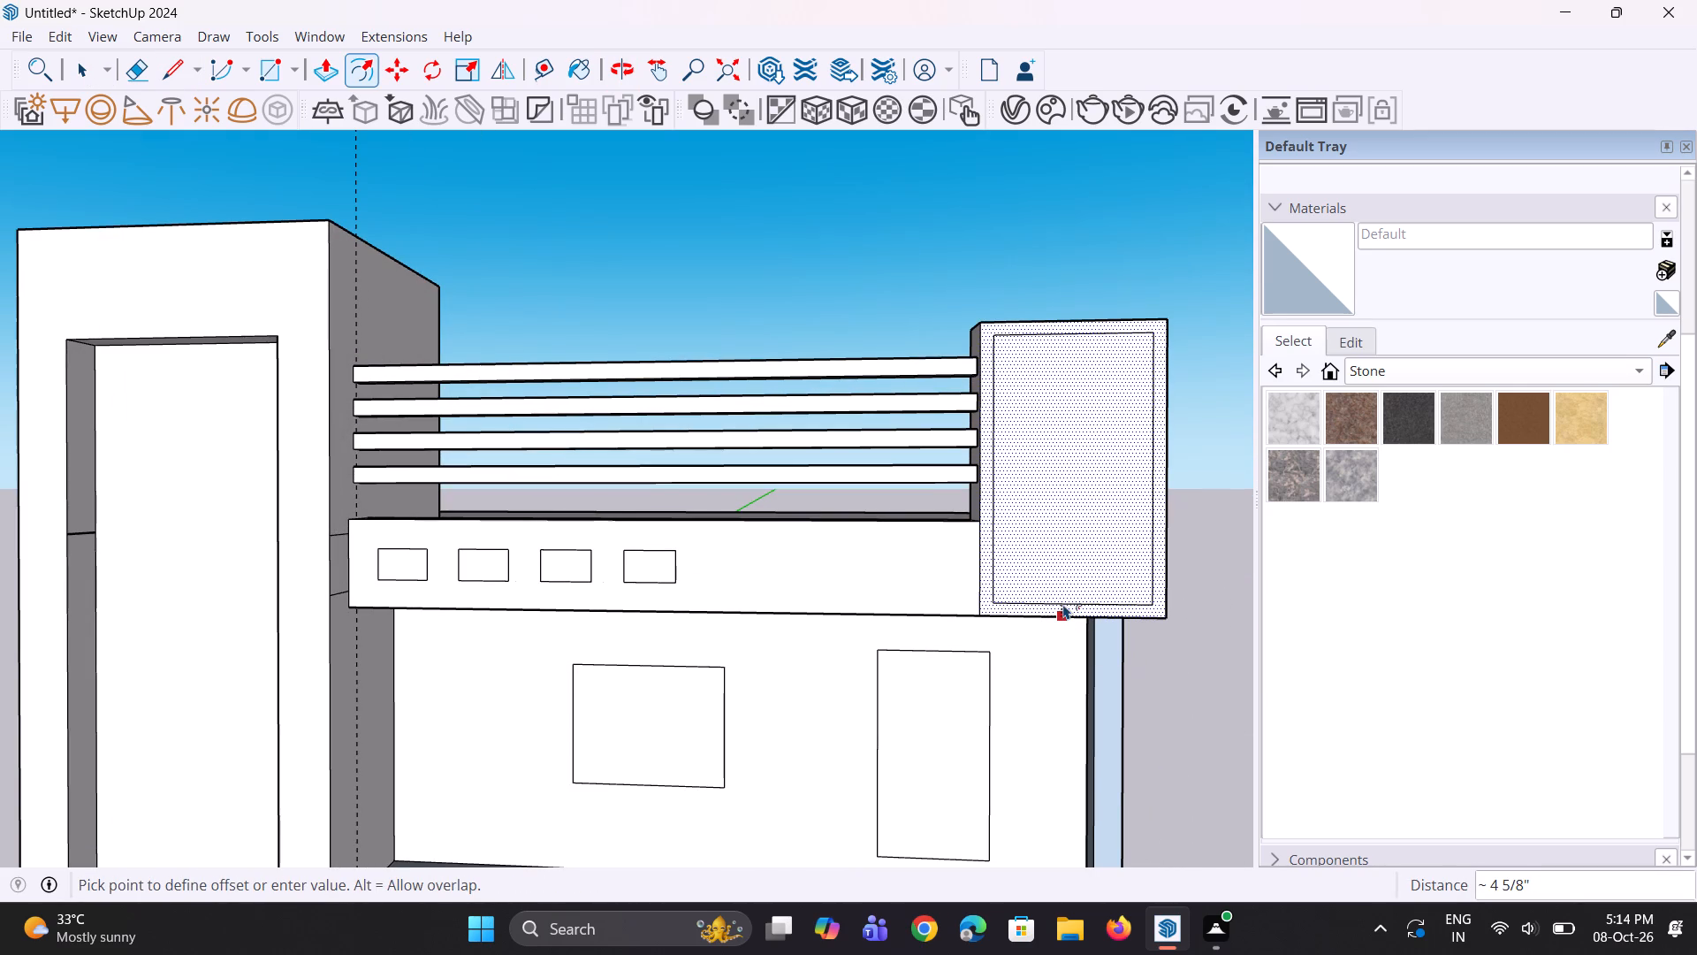
left_click(1063, 604)
key("space")
Offset the end block's inner panel face inward again by about 9 3/8".
left_click(1085, 548)
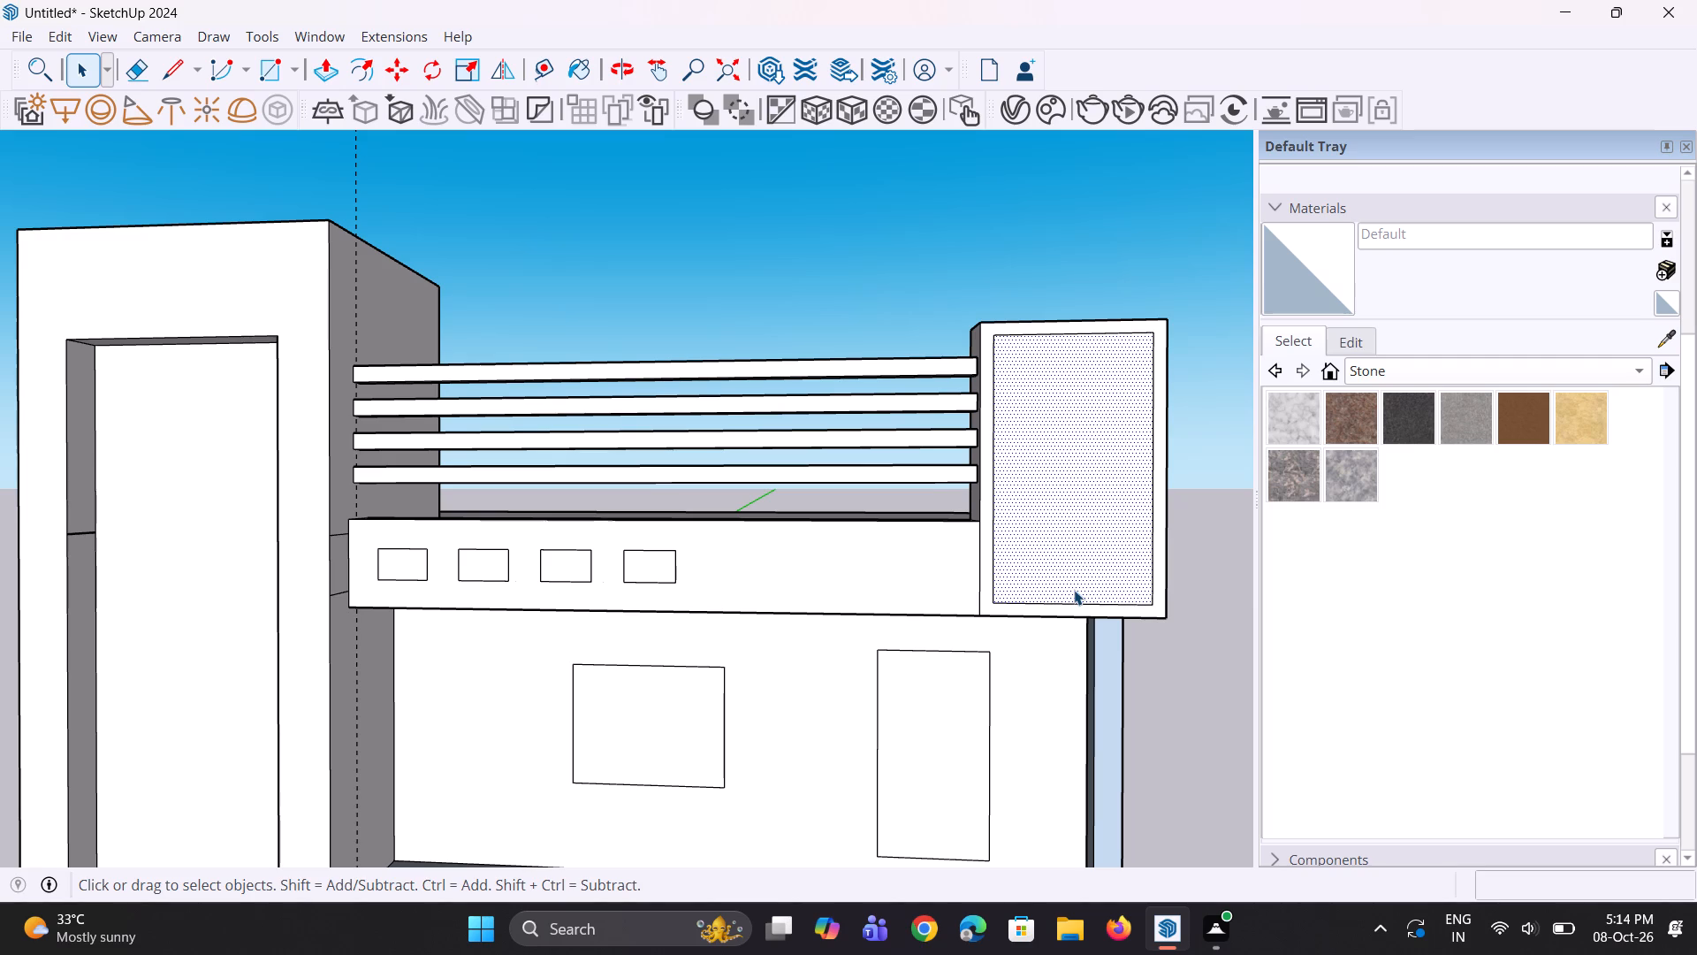
key("f")
left_click(1050, 595)
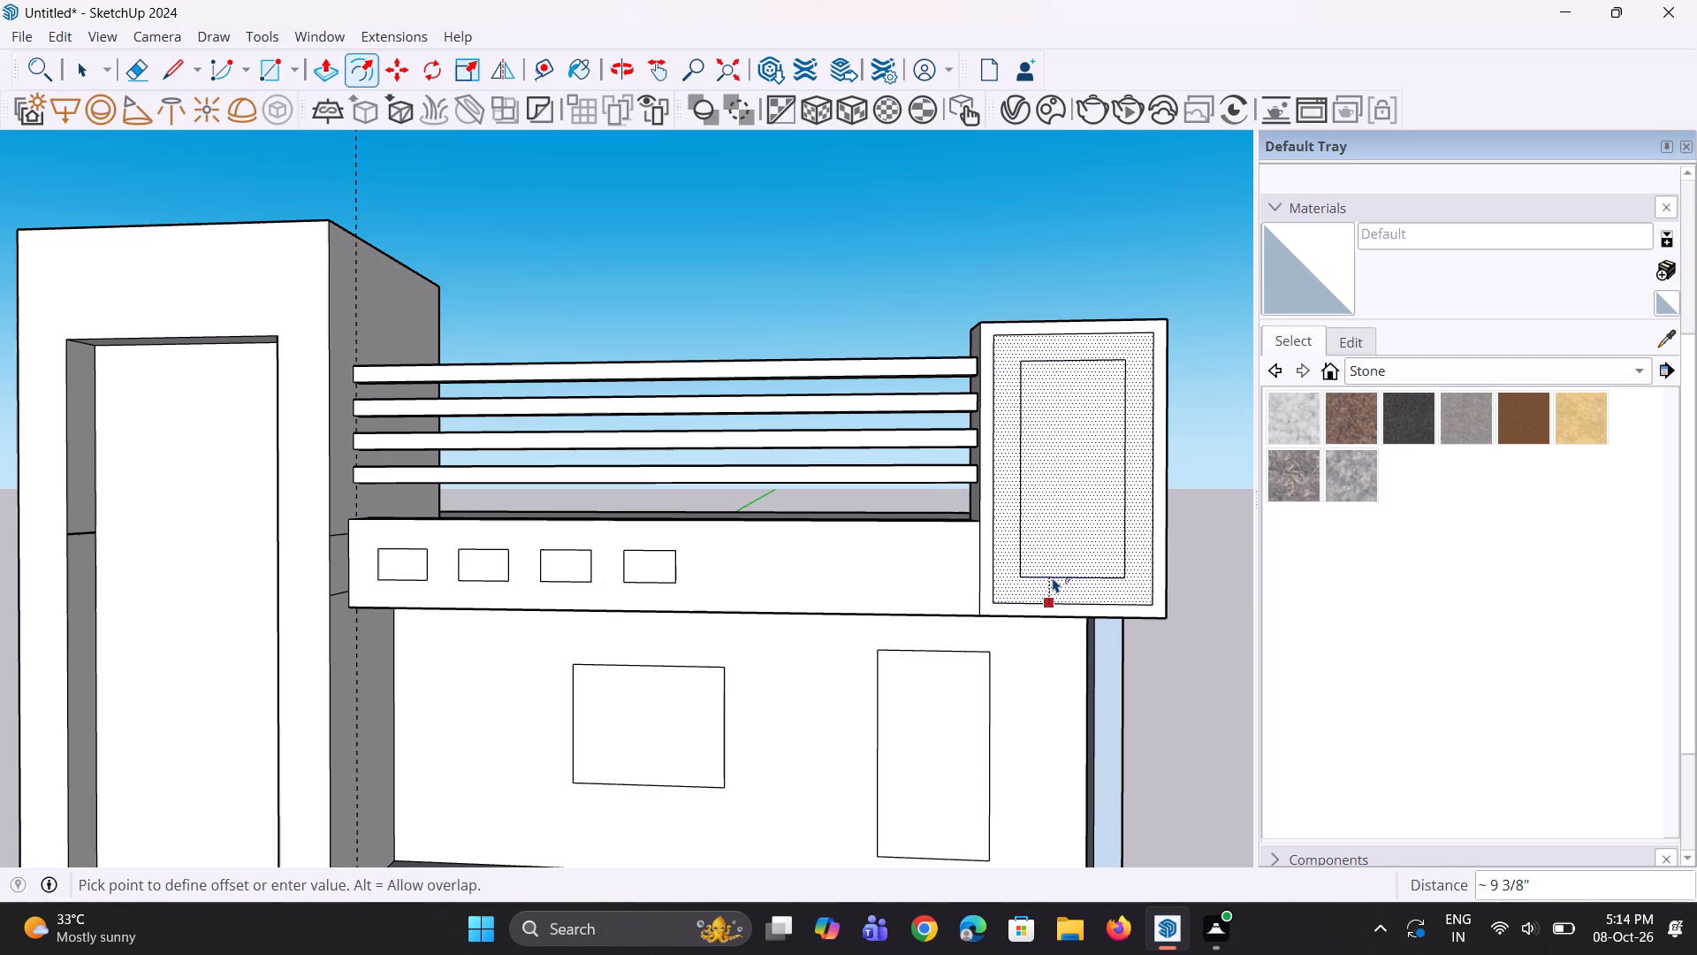
left_click(1053, 577)
key("space")
Offset the innermost panel's outline slightly outward to form a thin border around it.
left_click(1069, 573)
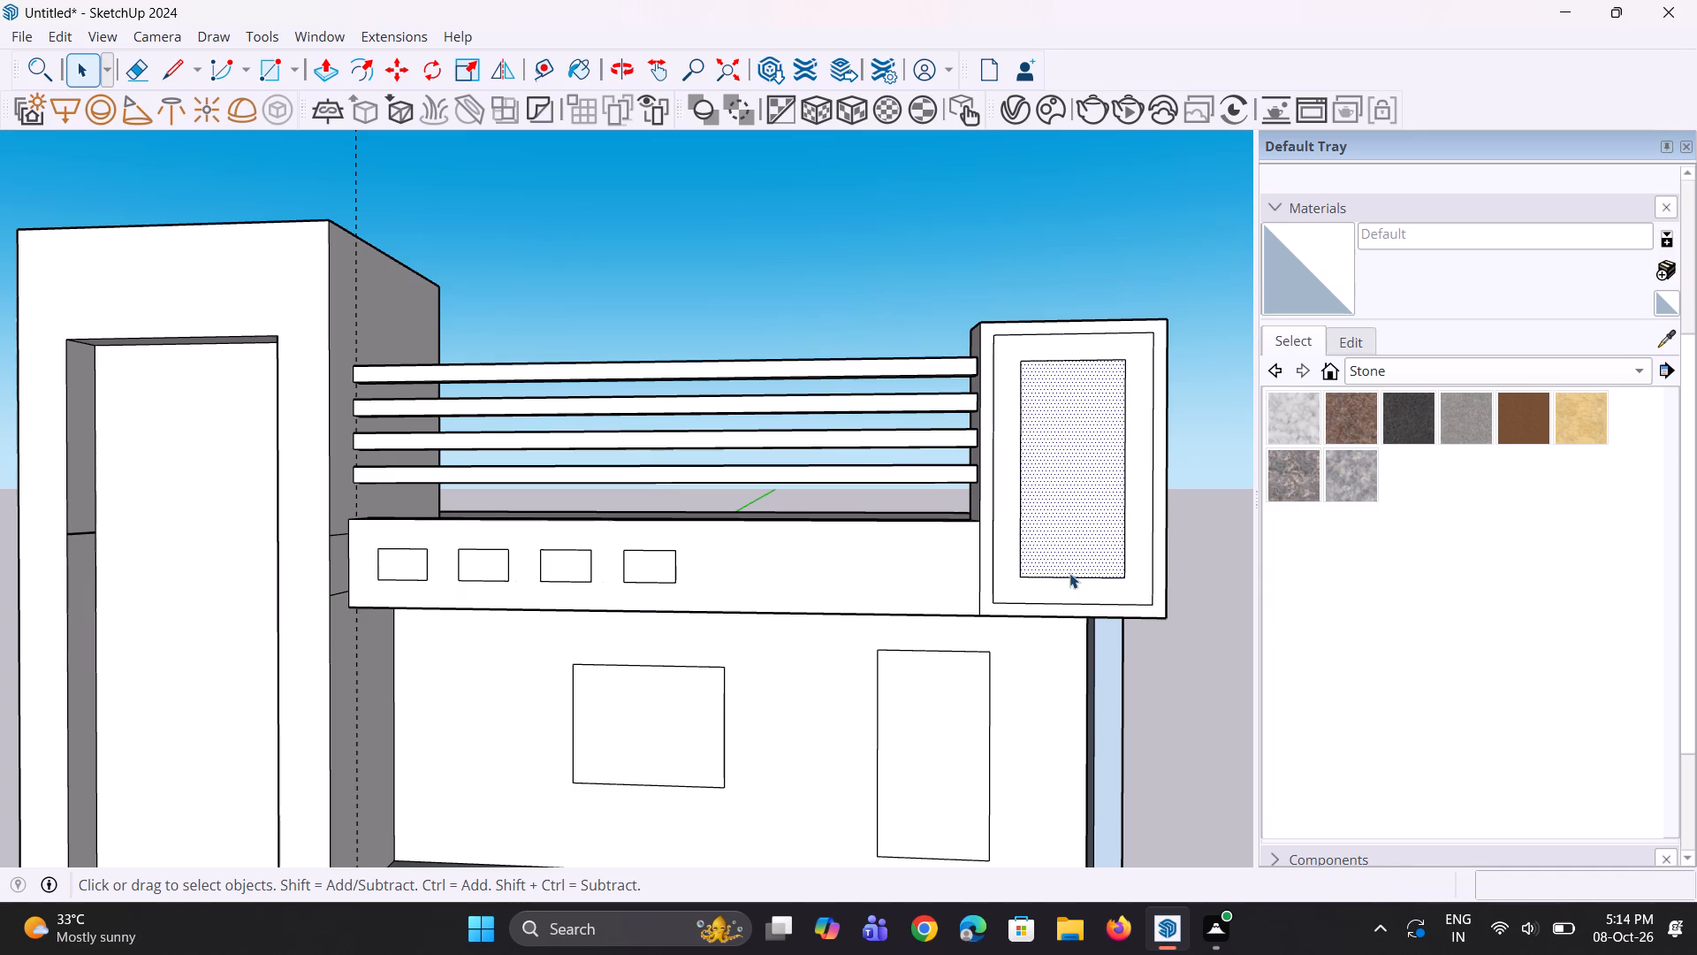
key("f")
left_click(1060, 592)
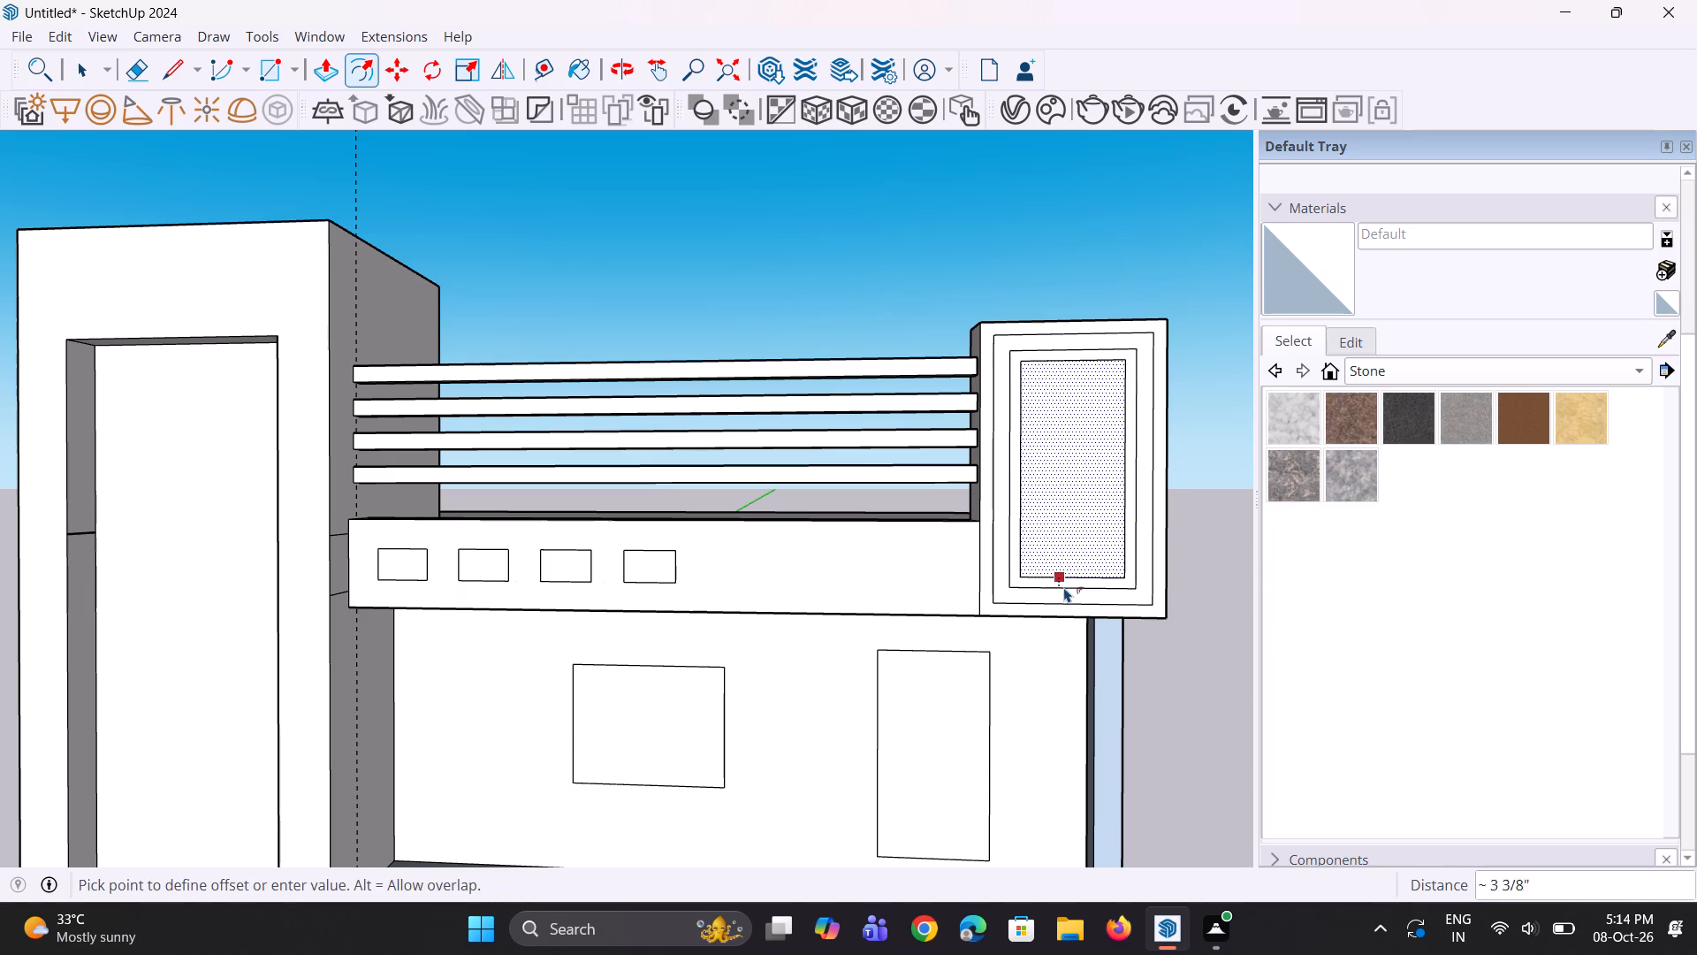
left_click(1065, 582)
middle_click_drag(1103, 630, 1098, 664)
key("space")
key("space")
left_click(1220, 605)
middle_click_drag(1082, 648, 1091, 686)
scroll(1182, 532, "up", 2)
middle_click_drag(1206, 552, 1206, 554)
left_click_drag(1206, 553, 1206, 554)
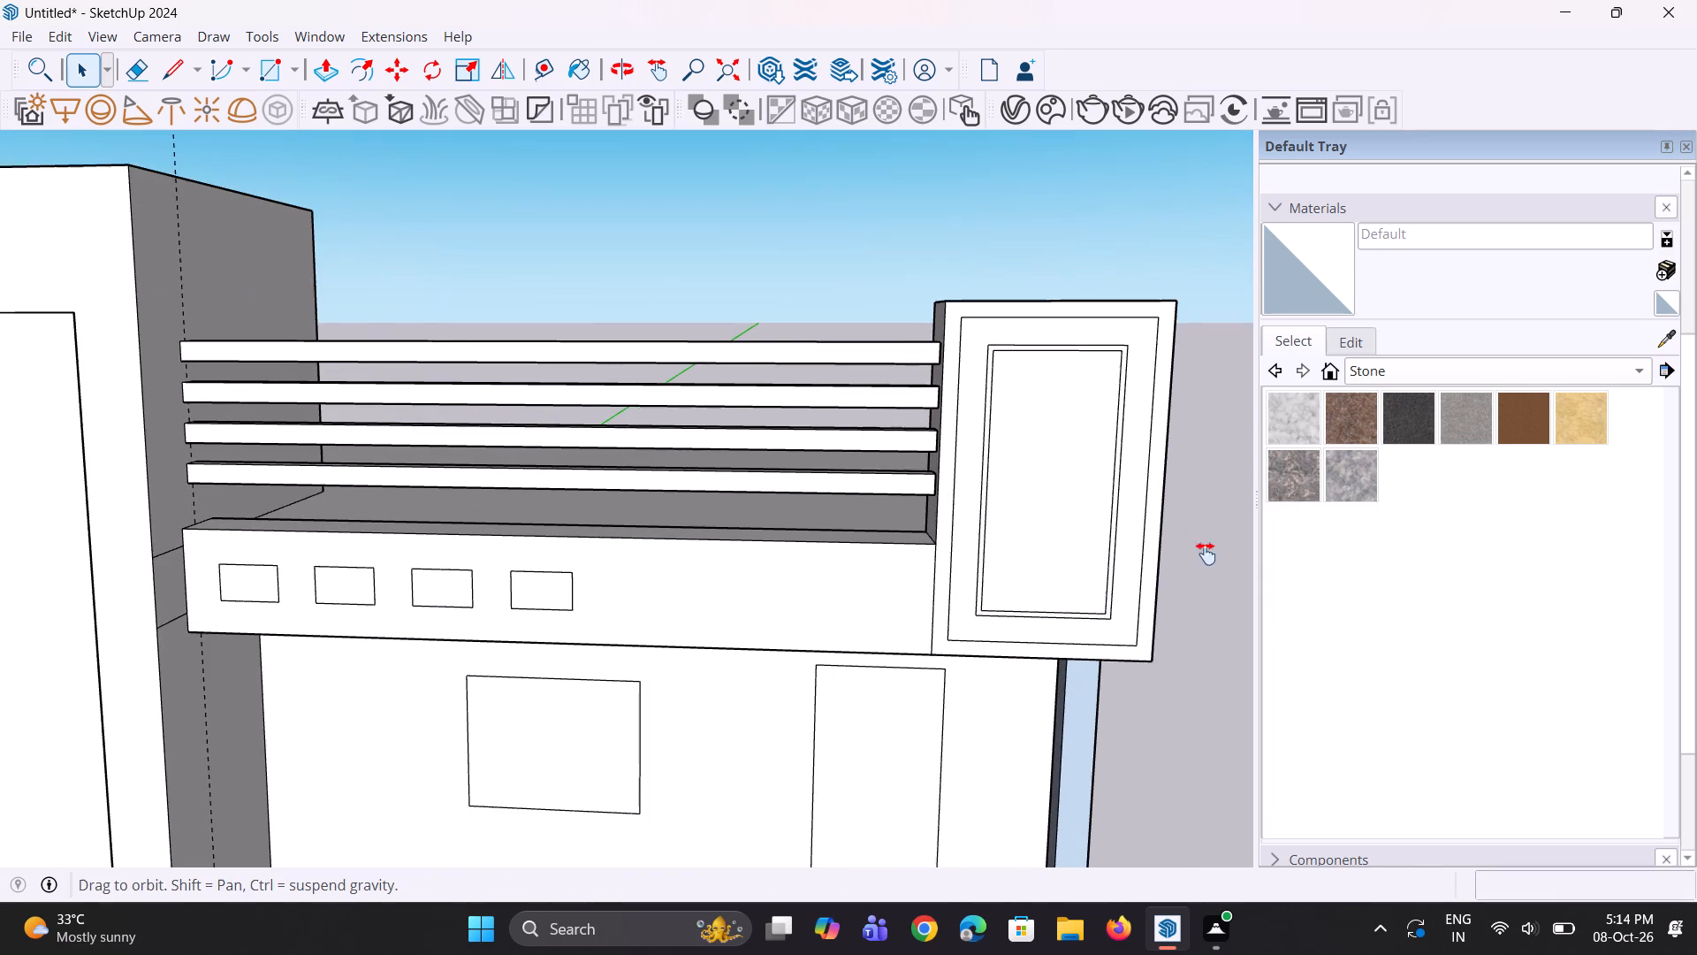
Push/Pull the outer frame of the end block's front face outward by about 5 5/16".
left_click_drag(1206, 554, 1176, 567)
middle_click_drag(1206, 554, 1126, 577)
scroll(1138, 570, "up", 3)
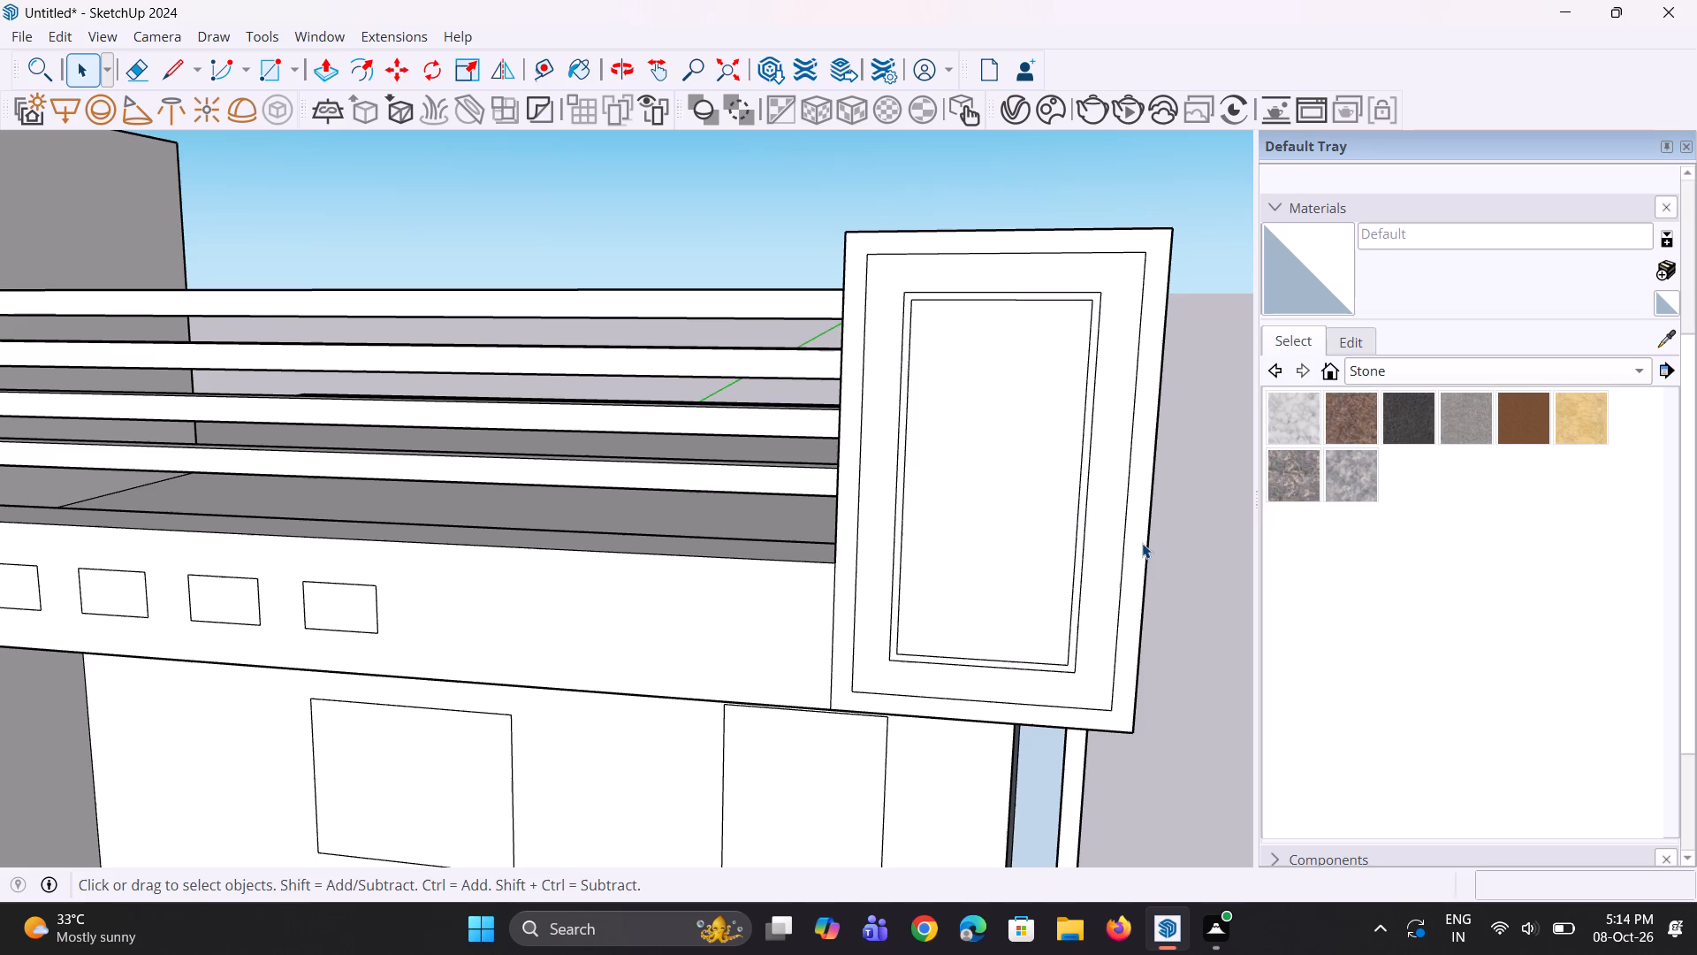
key("p")
left_click(1137, 550)
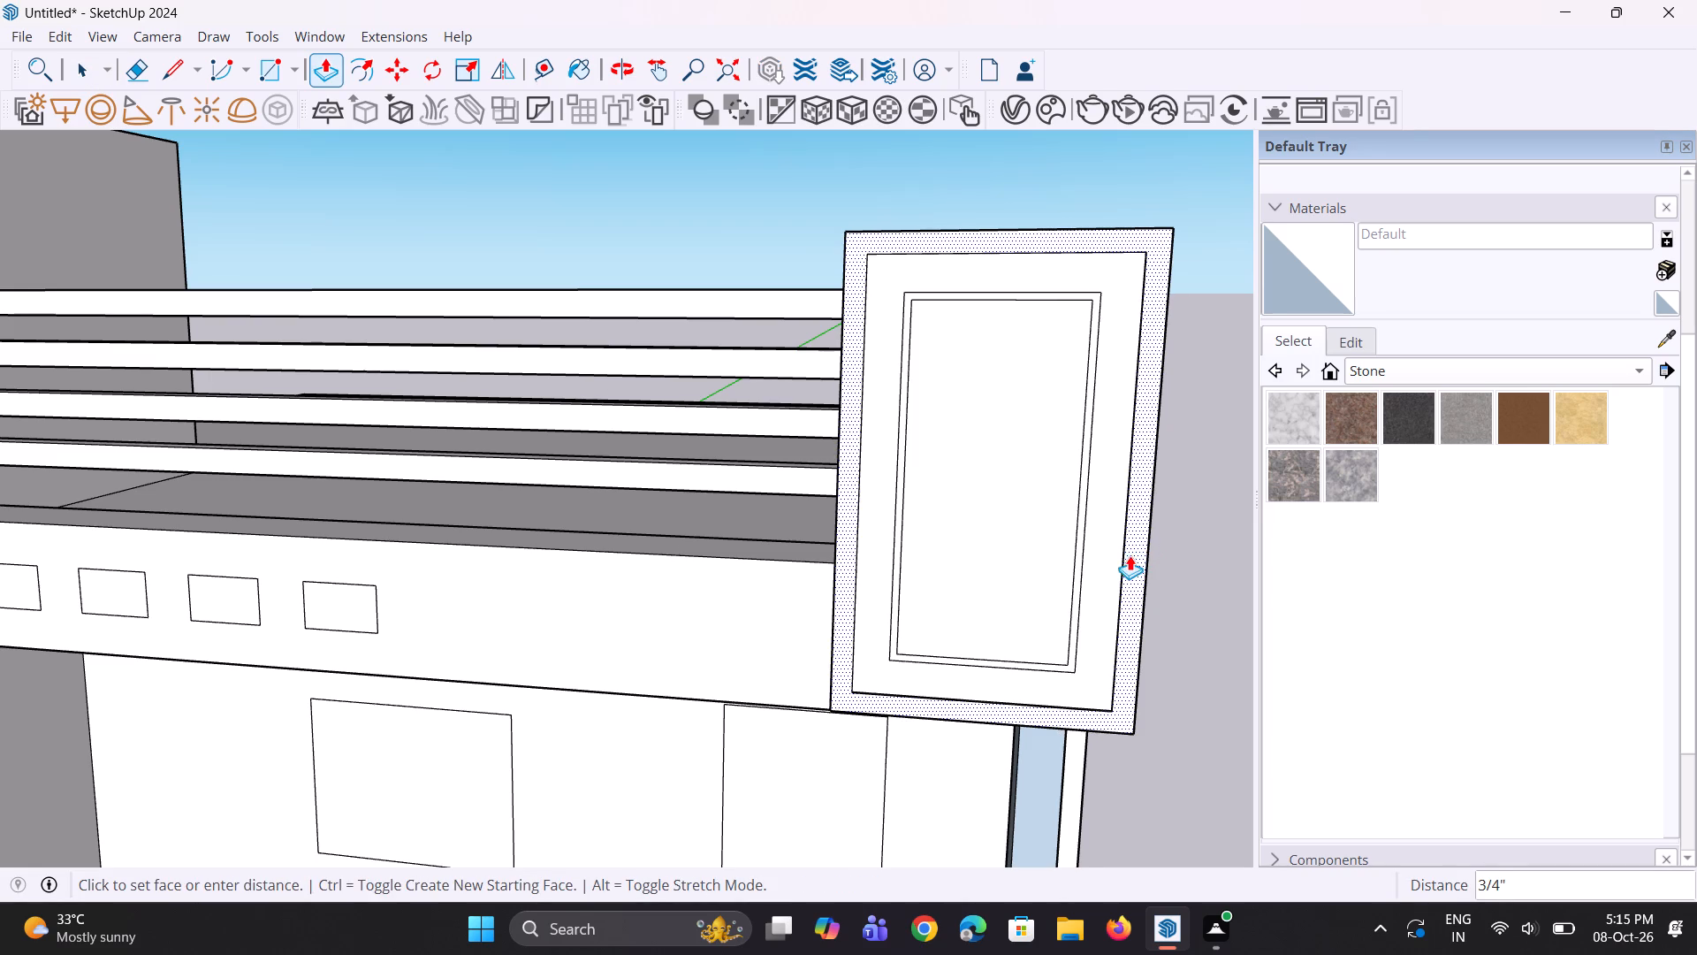
scroll(1113, 556, "down", 3)
middle_click_drag(1109, 574, 1076, 719)
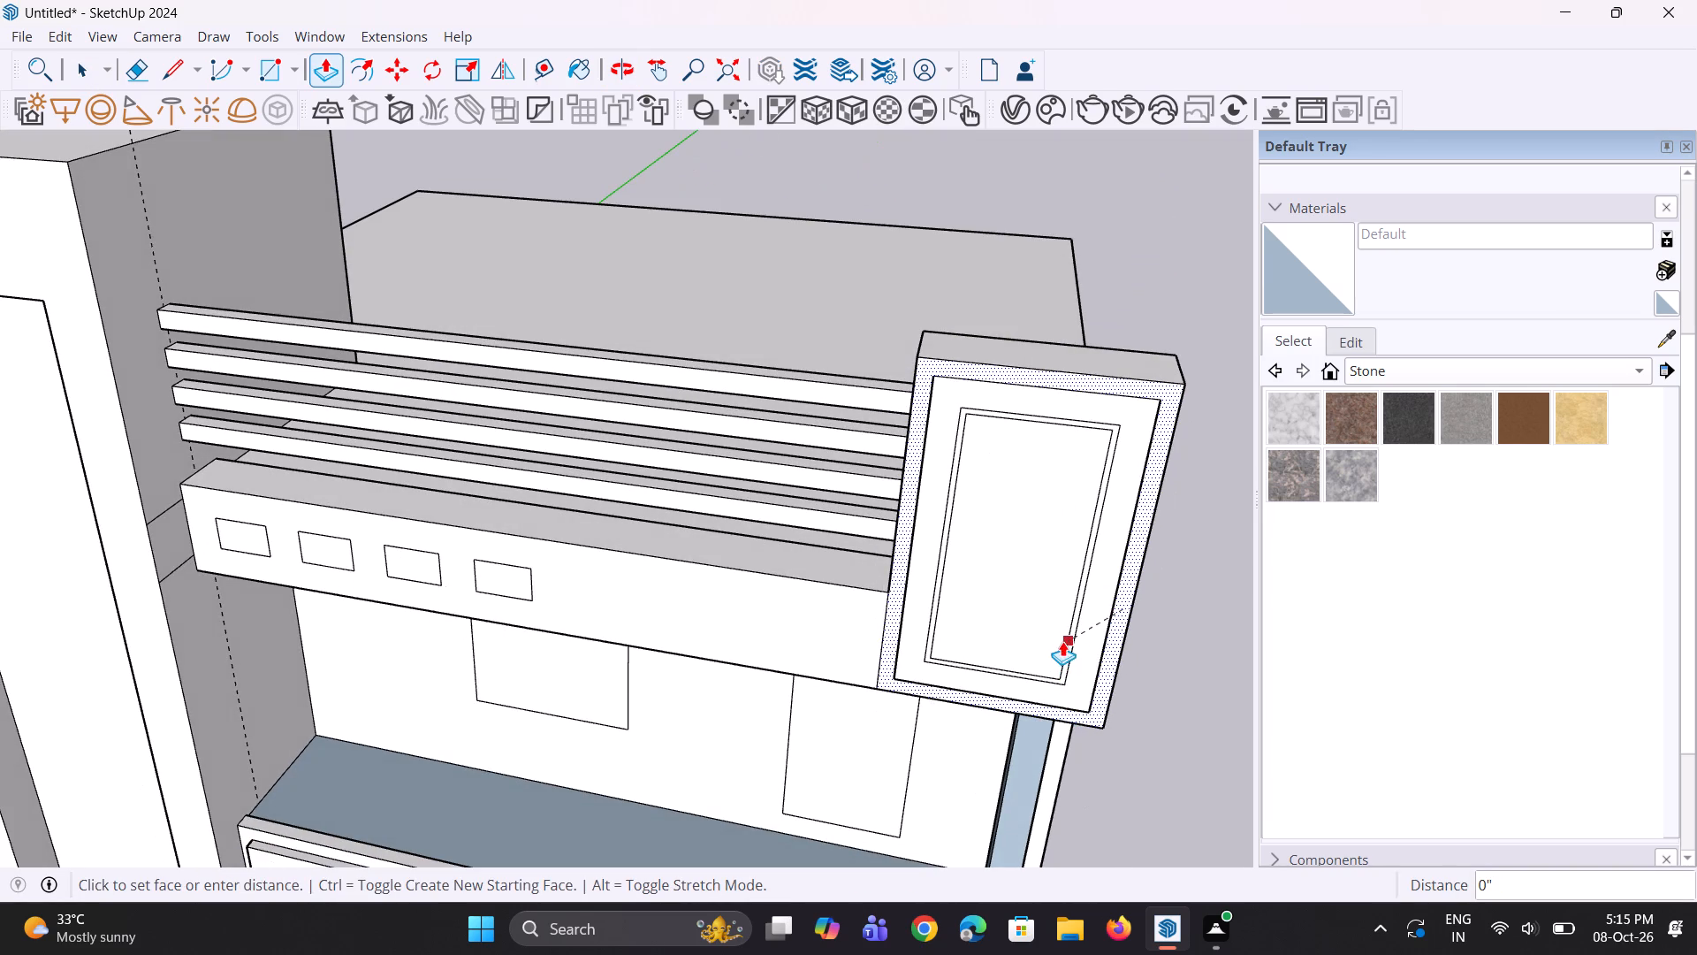
key("Escape")
left_click(1115, 615)
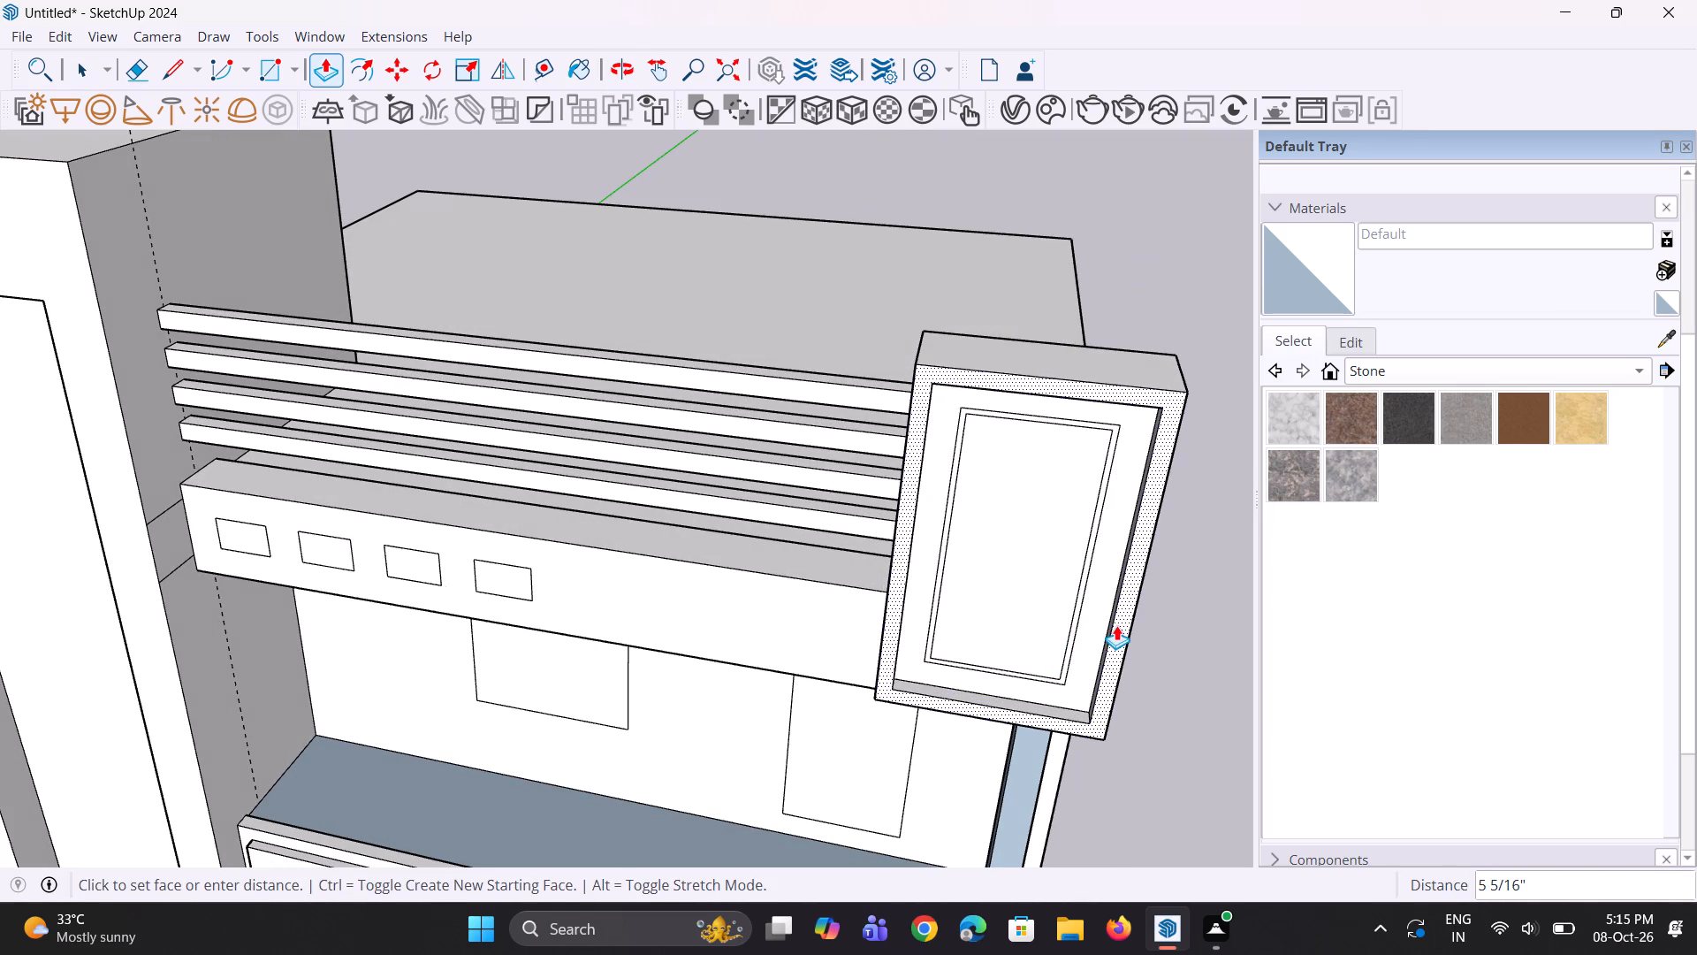
left_click(1117, 622)
Push/Pull the thin border around the end block's innermost panel outward by the same distance as the outer frame.
middle_click_drag(1058, 676, 1102, 549)
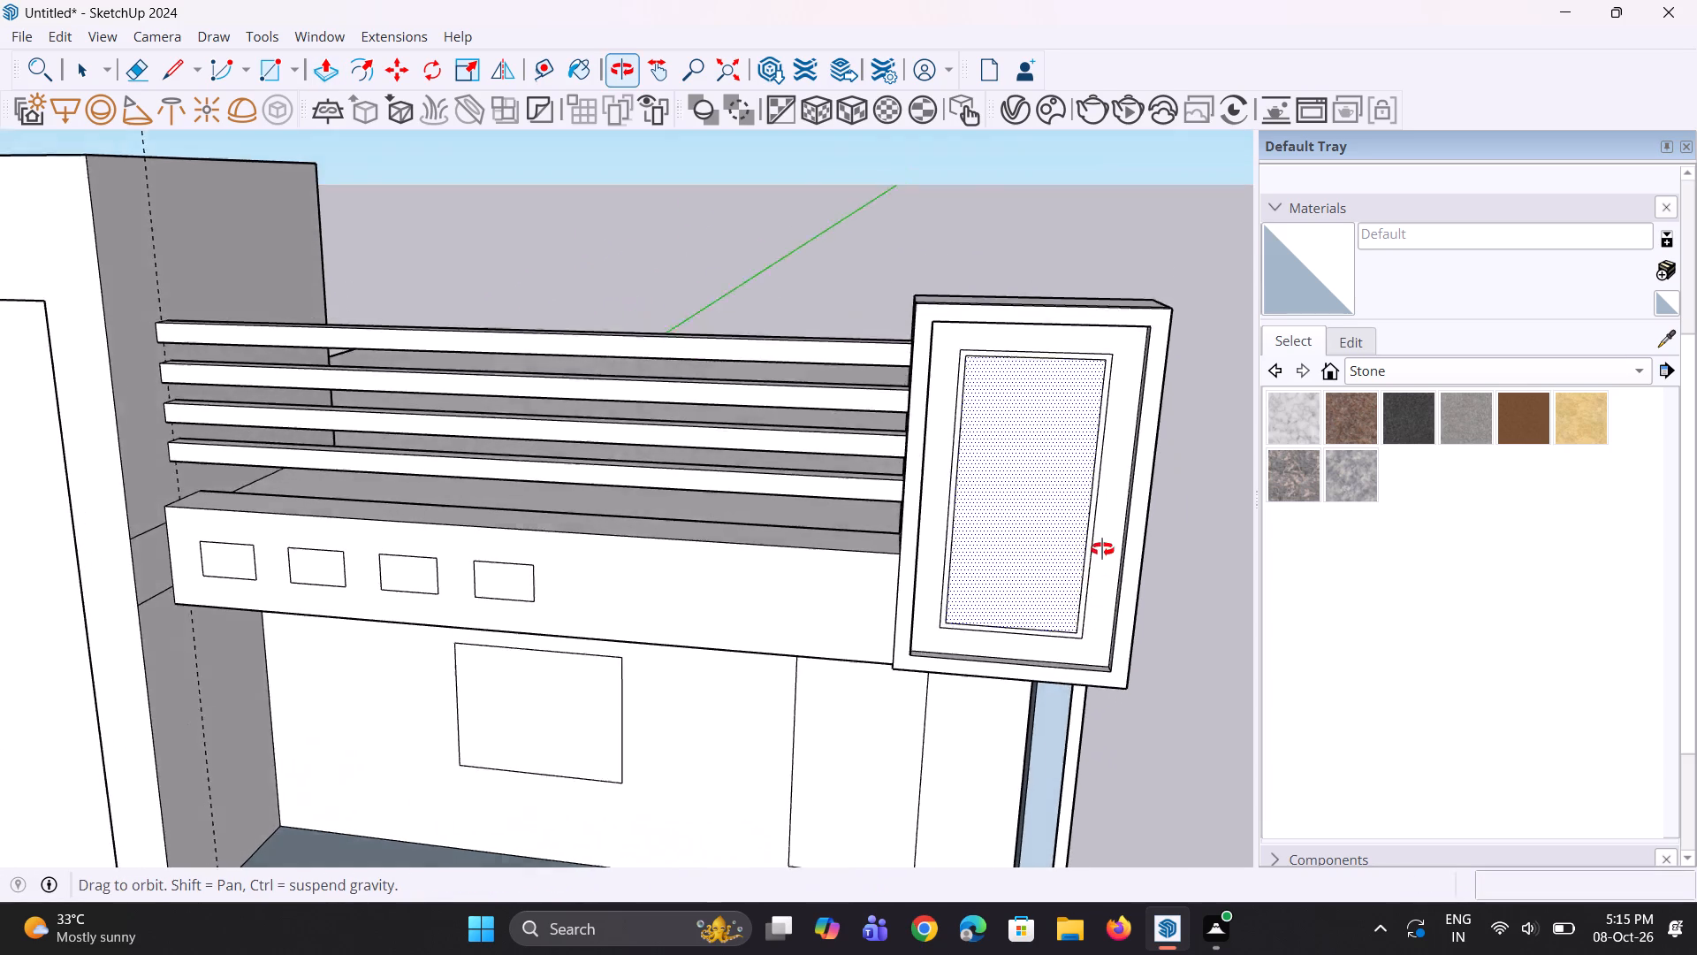
middle_click_drag(1102, 549, 1103, 546)
key("space")
key("space")
middle_click_drag(1001, 594, 1046, 581)
scroll(993, 607, "up", 8)
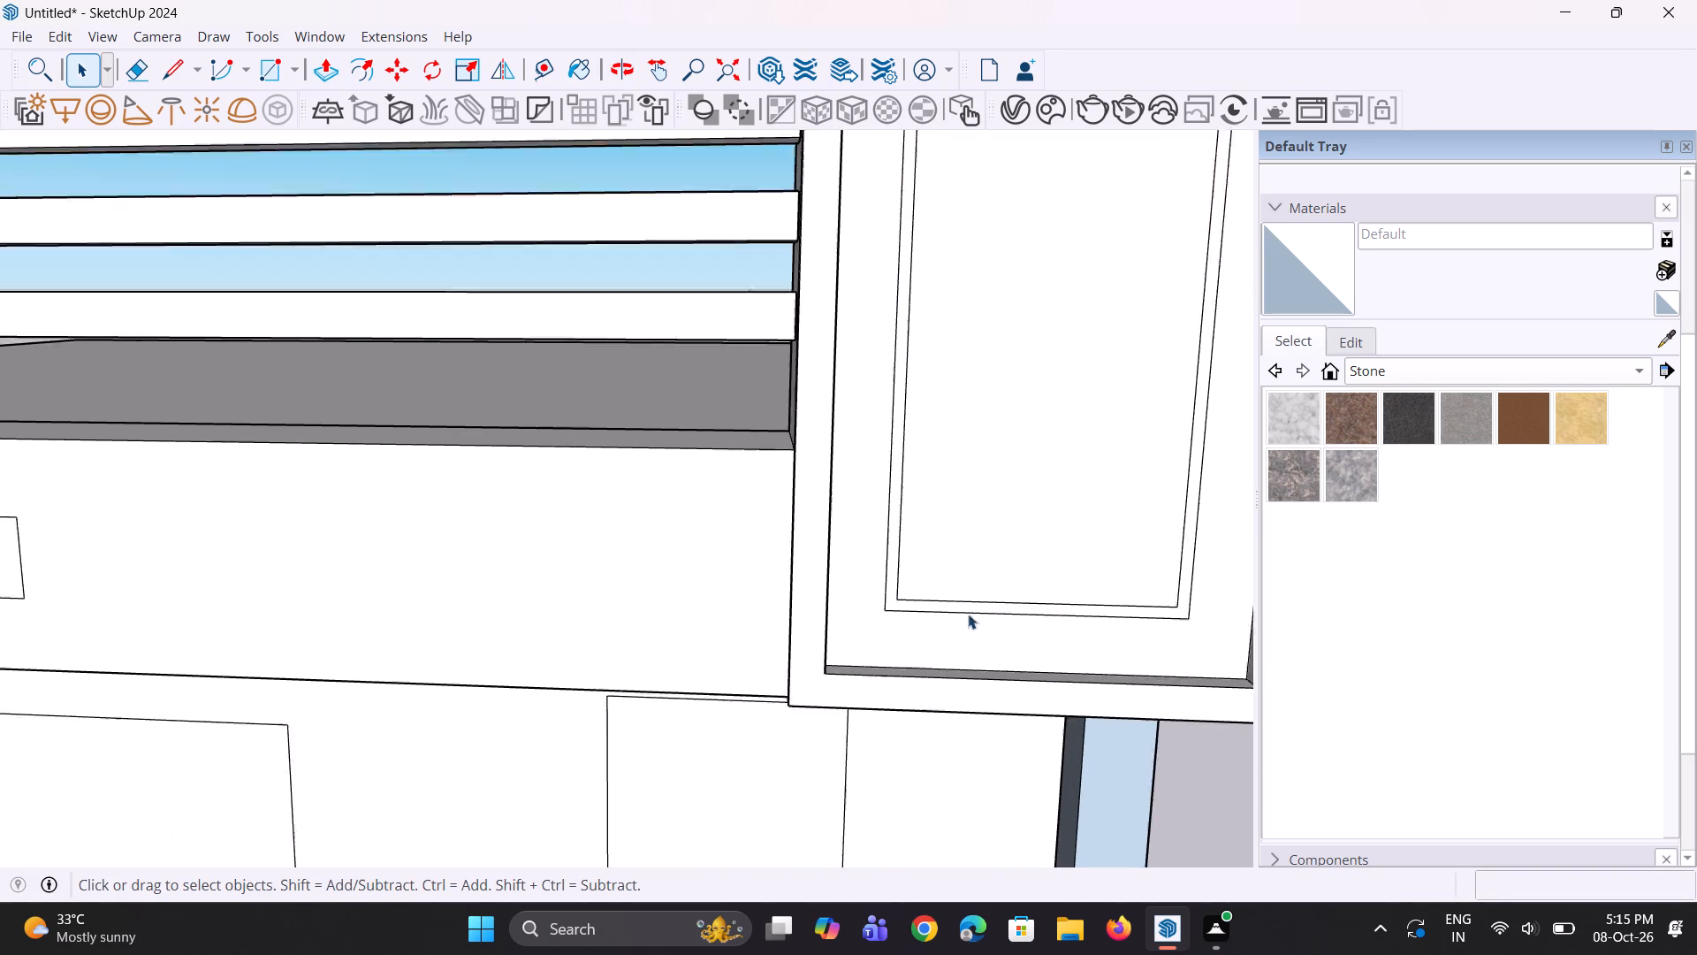
scroll(968, 614, "up", 1)
key("p")
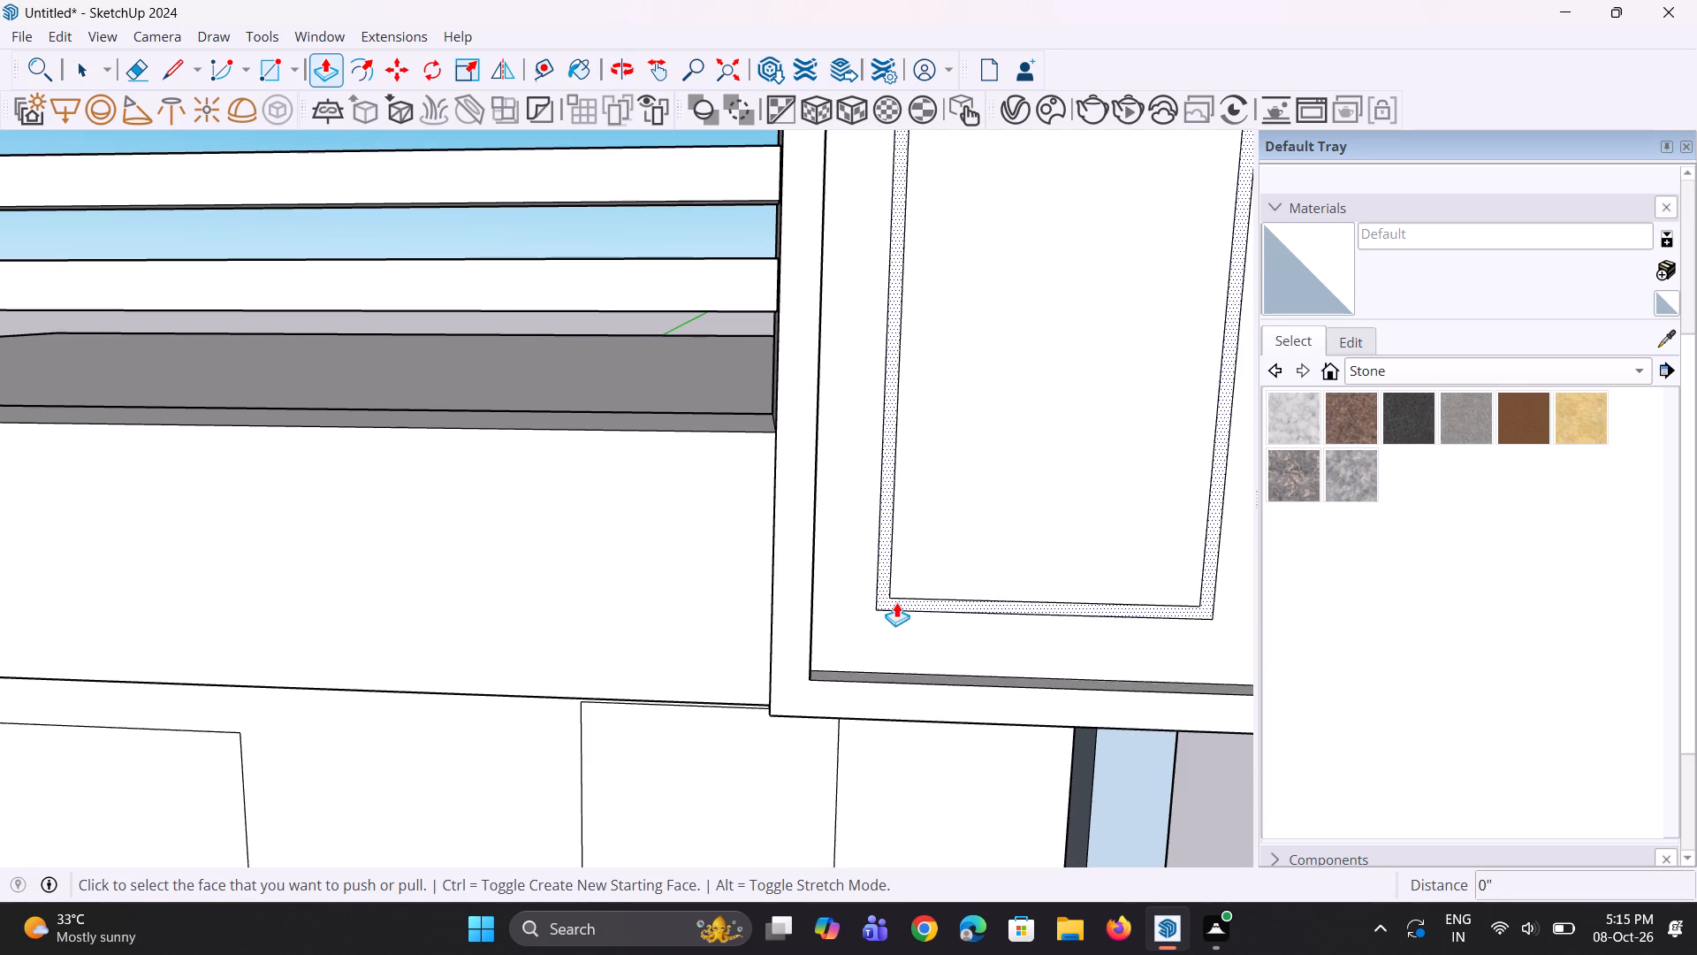
double_click(896, 602)
scroll(879, 639, "down", 8)
middle_click_drag(876, 638, 882, 576)
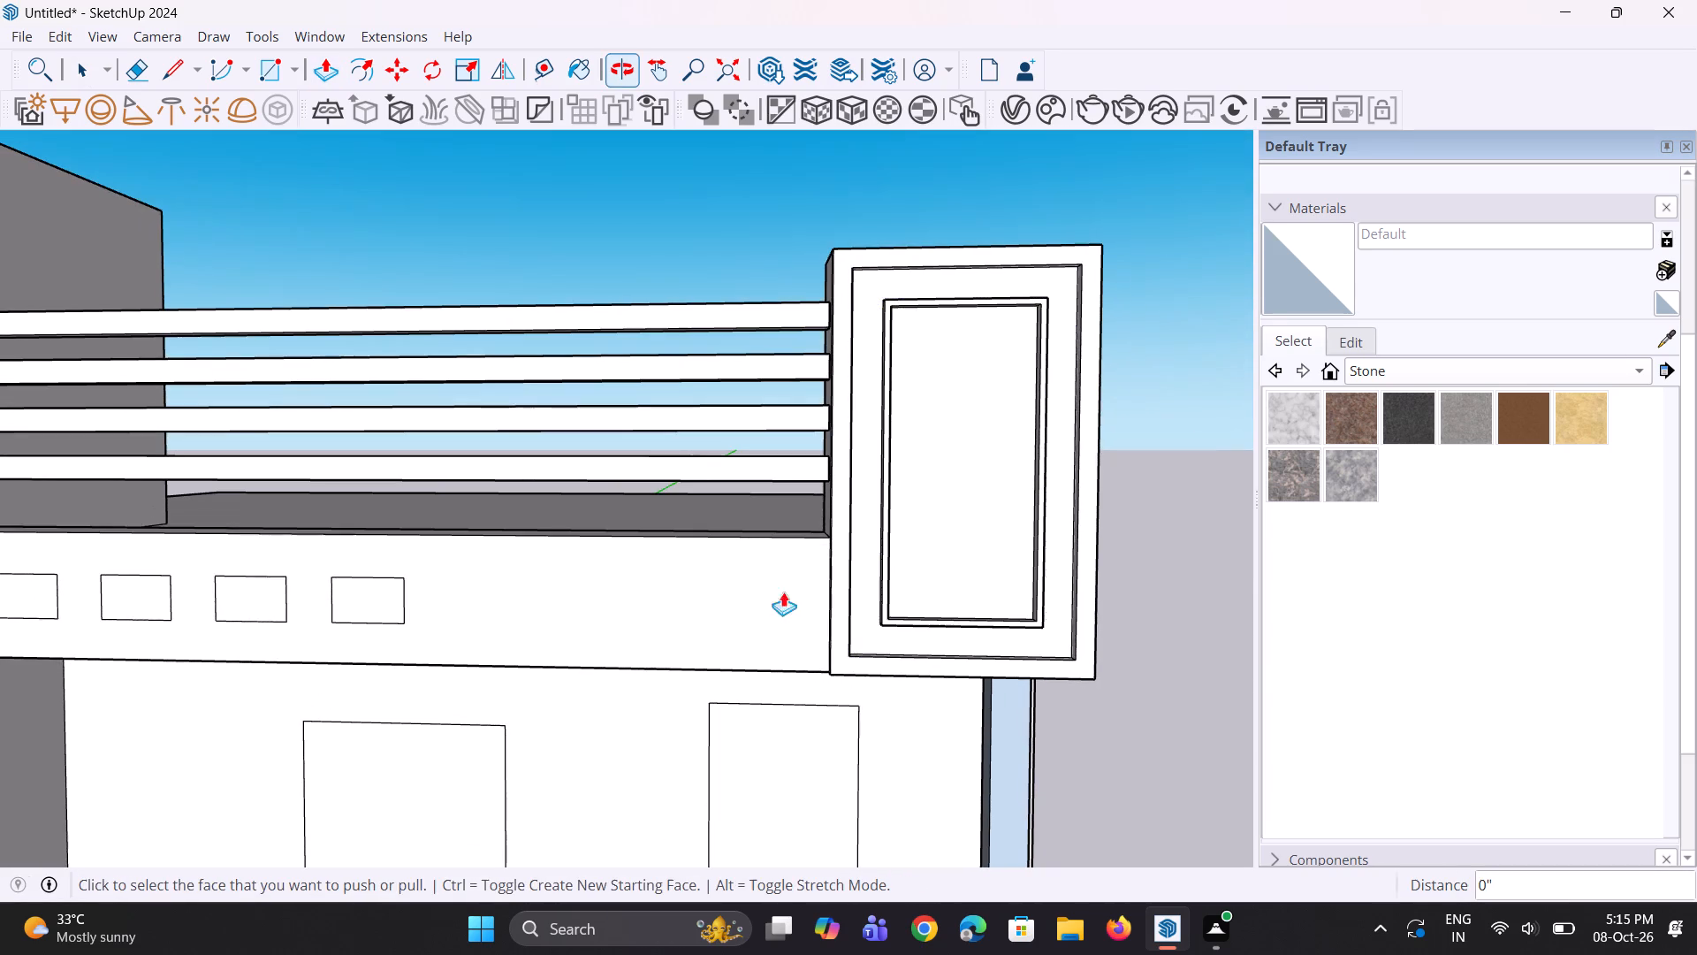
Push/Pull the four small rectangles on the parapet's front face outward by about 4 3/4" each.
left_click(399, 607)
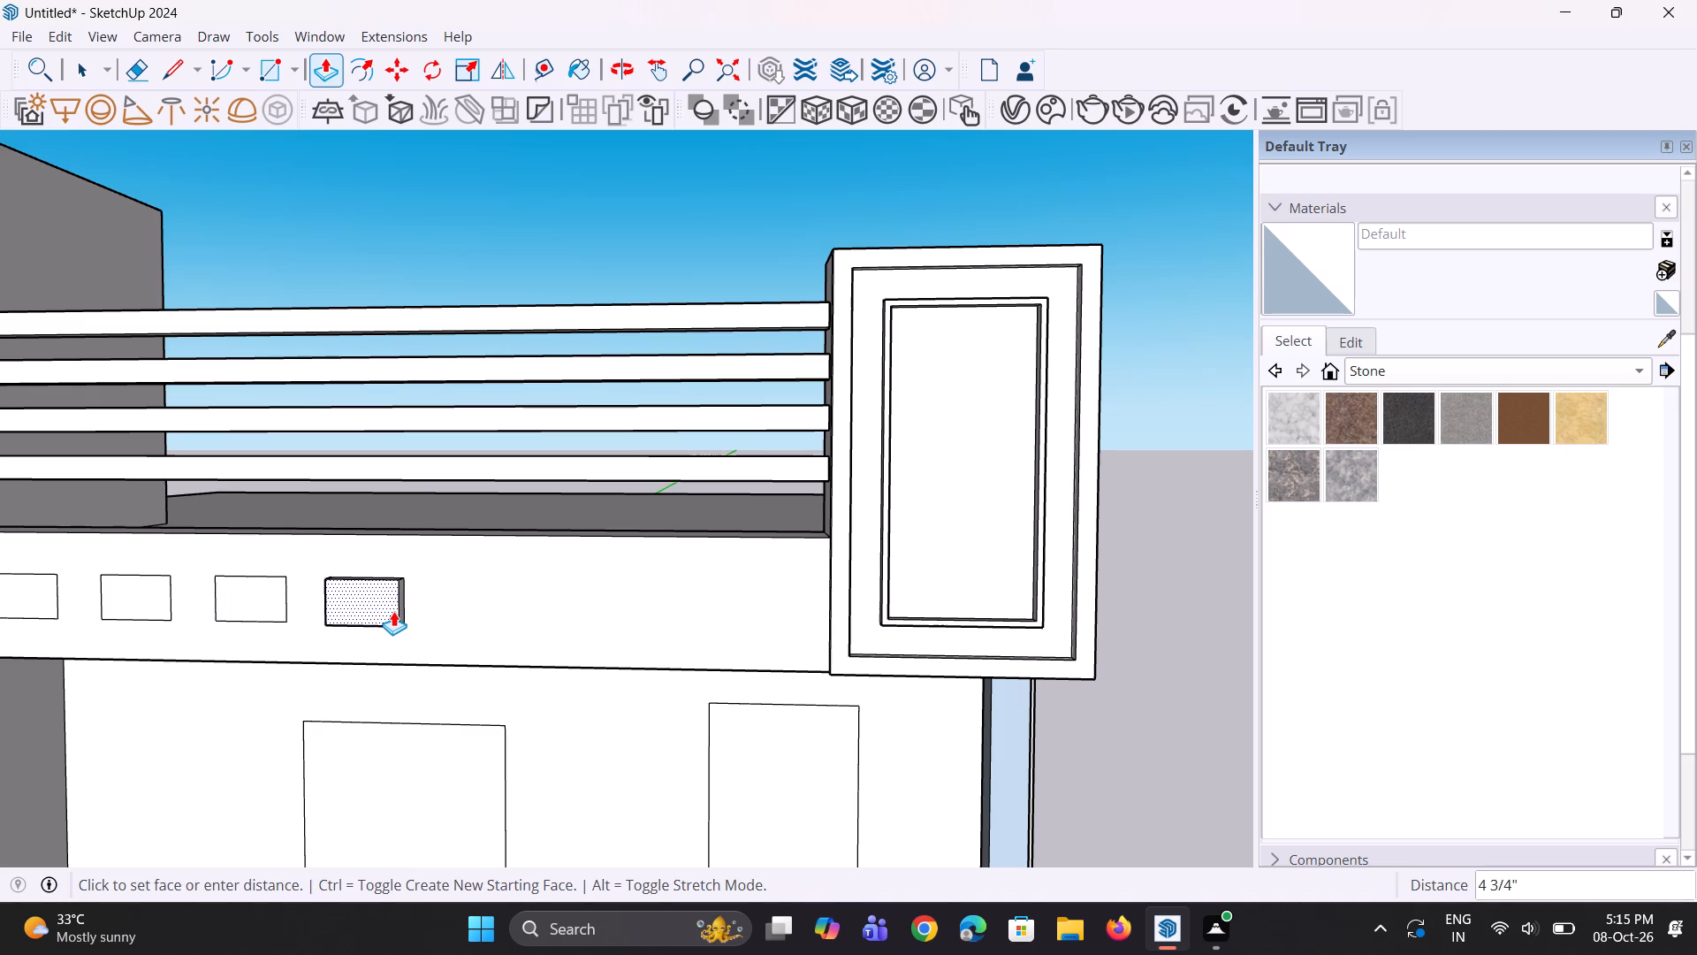
left_click(393, 611)
double_click(280, 600)
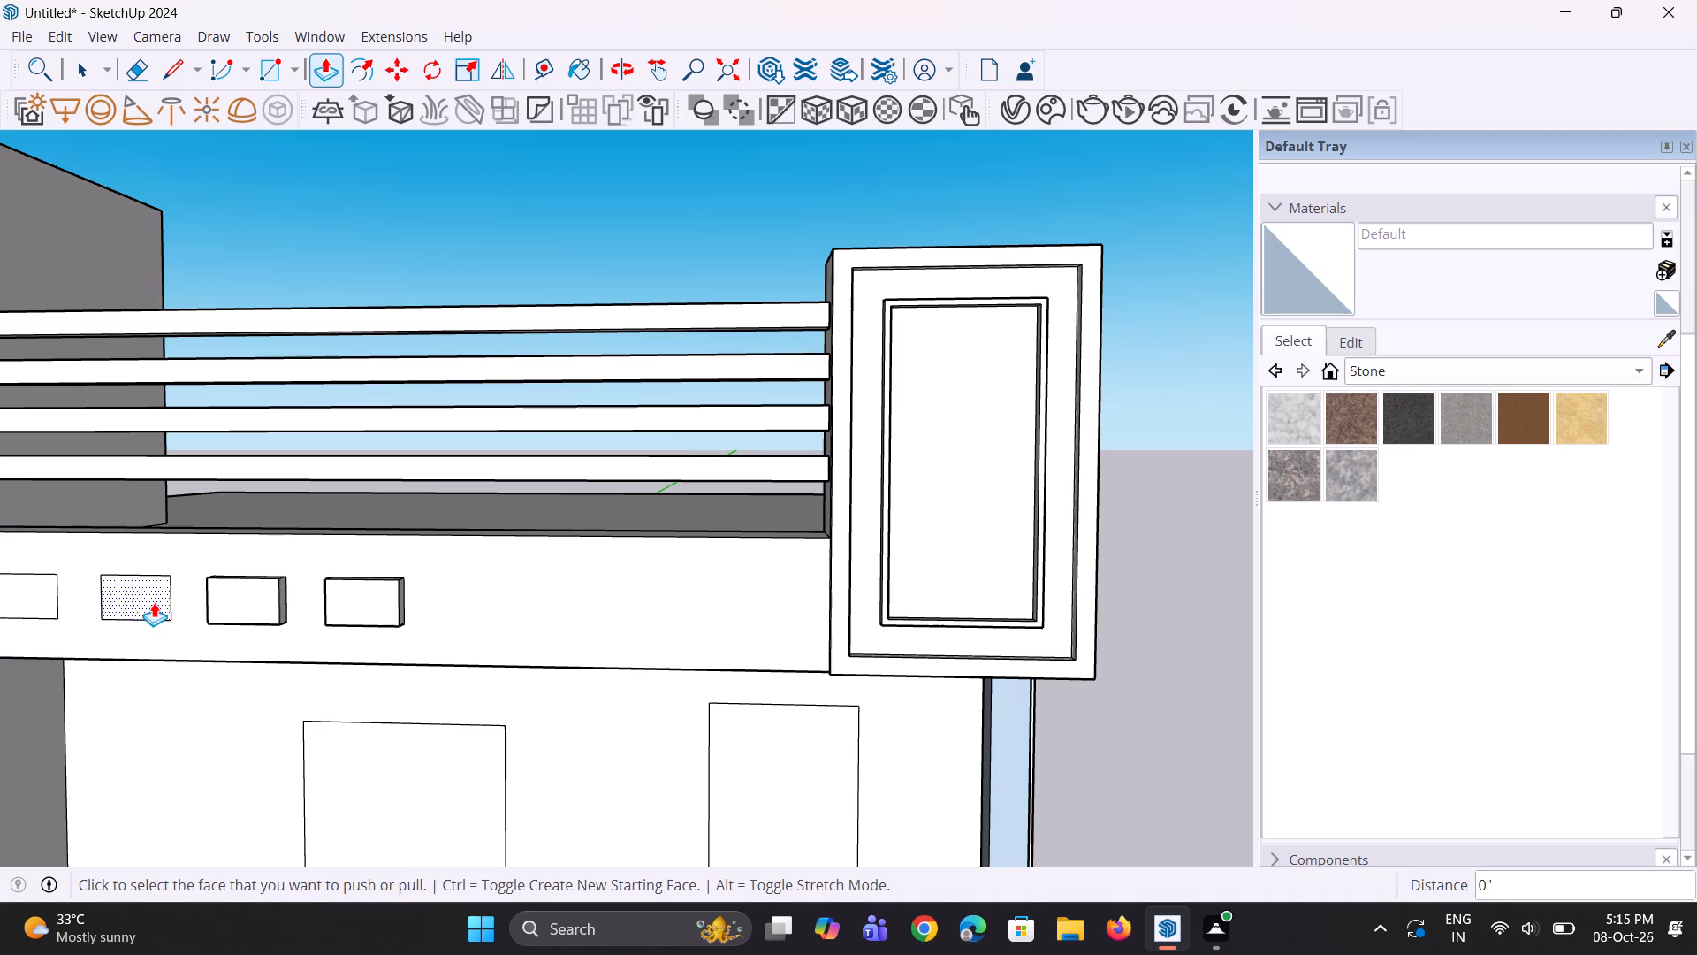
double_click(154, 602)
double_click(49, 597)
Examine the whole house front from higher and lower viewpoints.
scroll(463, 615, "down", 4)
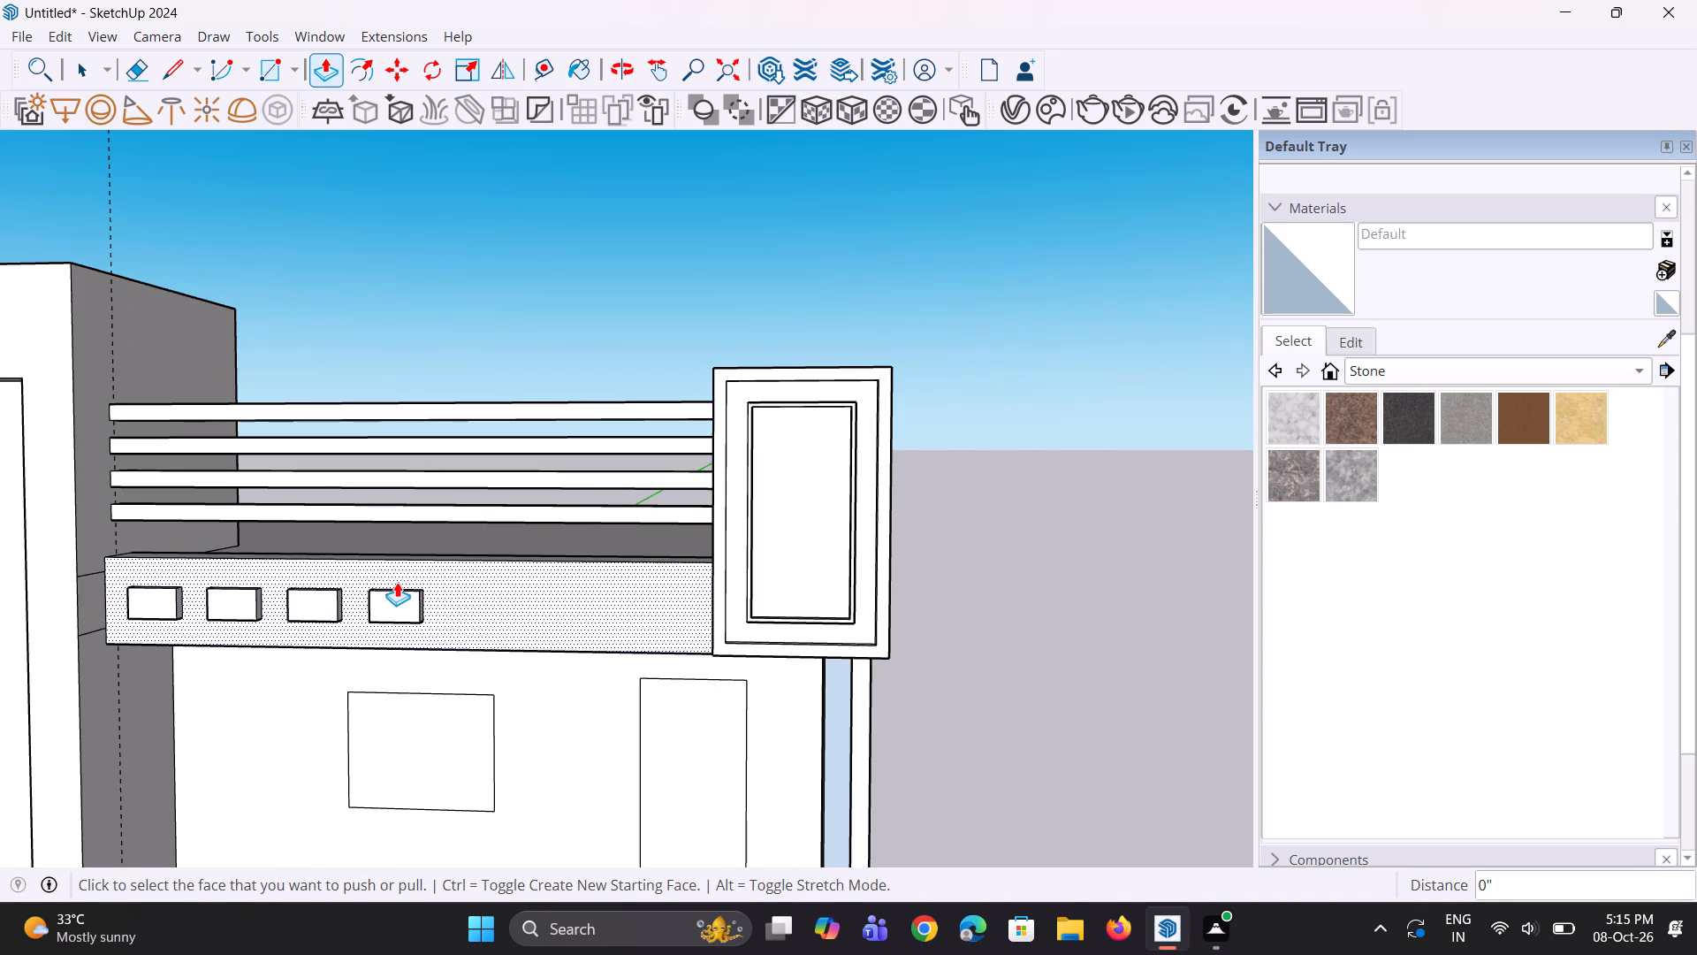
scroll(421, 543, "down", 4)
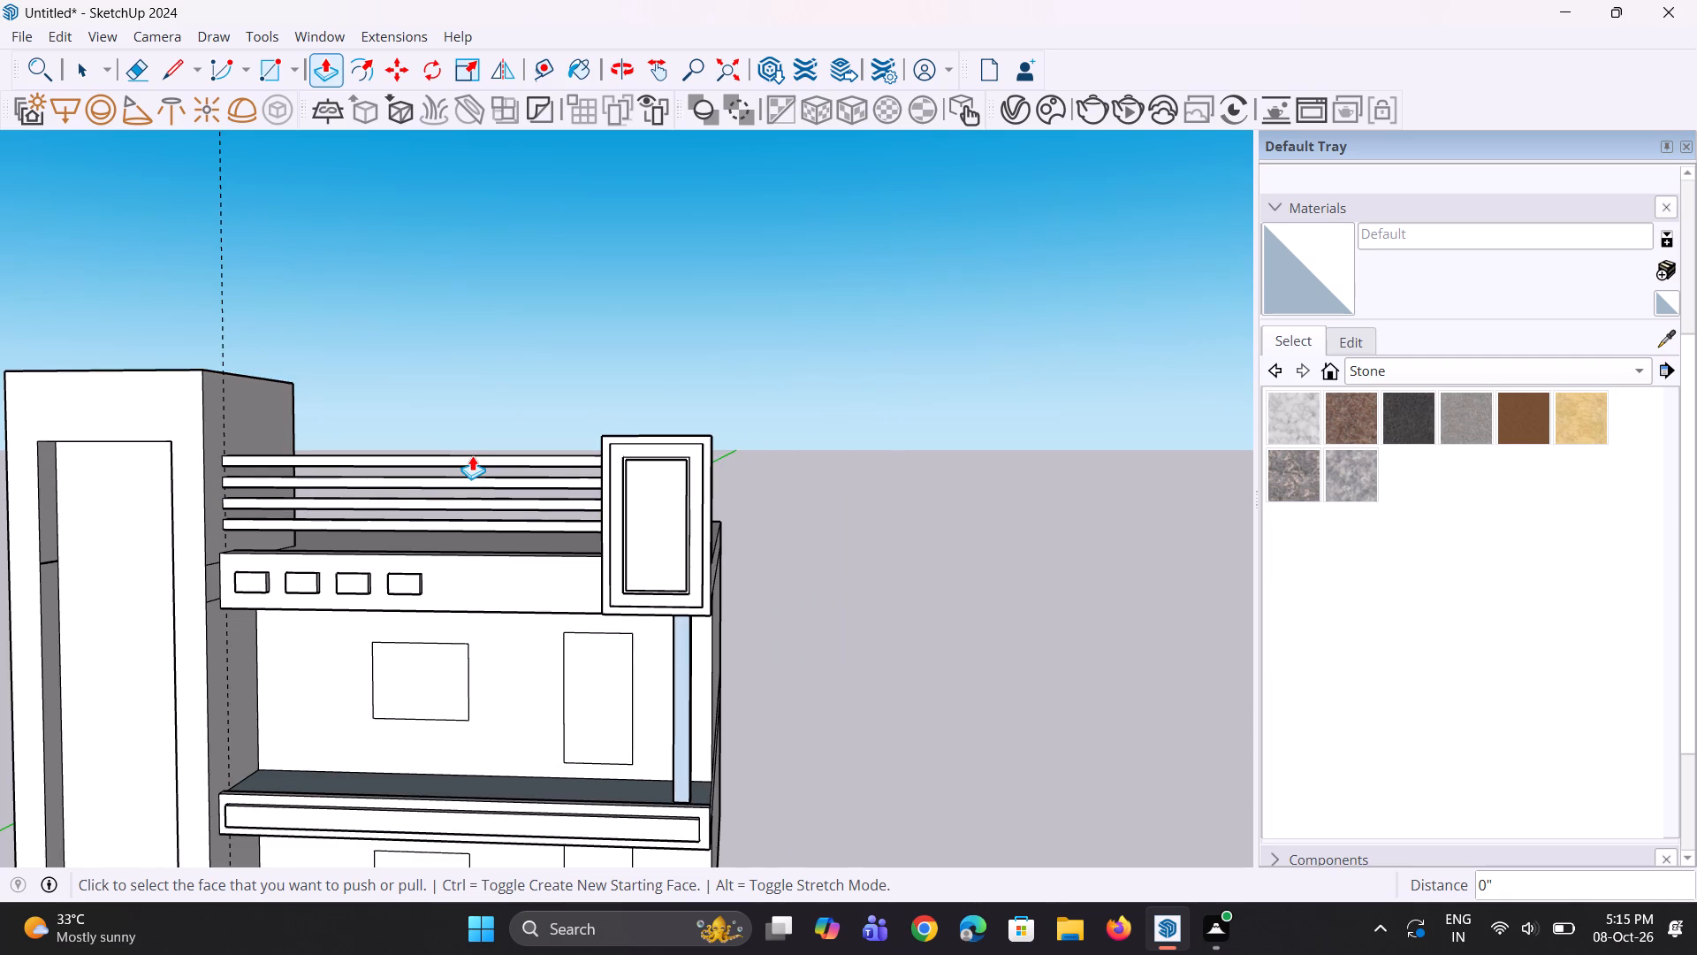
scroll(531, 544, "down", 5)
middle_click_drag(552, 613, 620, 673)
scroll(620, 673, "up", 1)
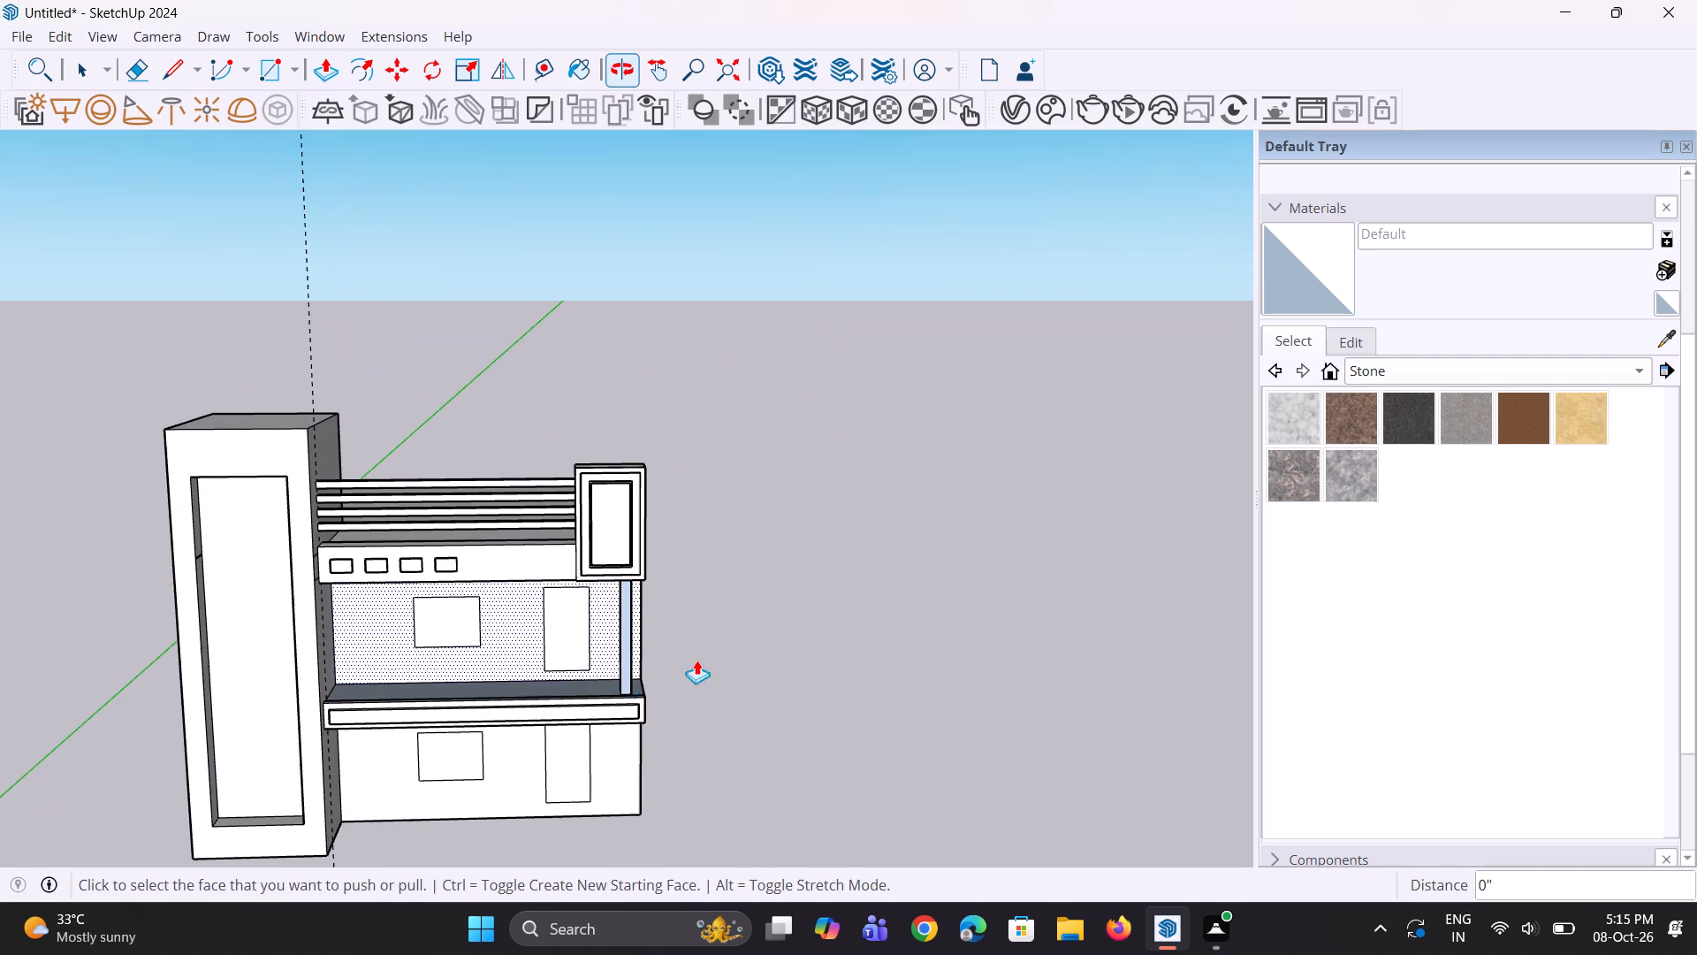
scroll(851, 629, "up", 2)
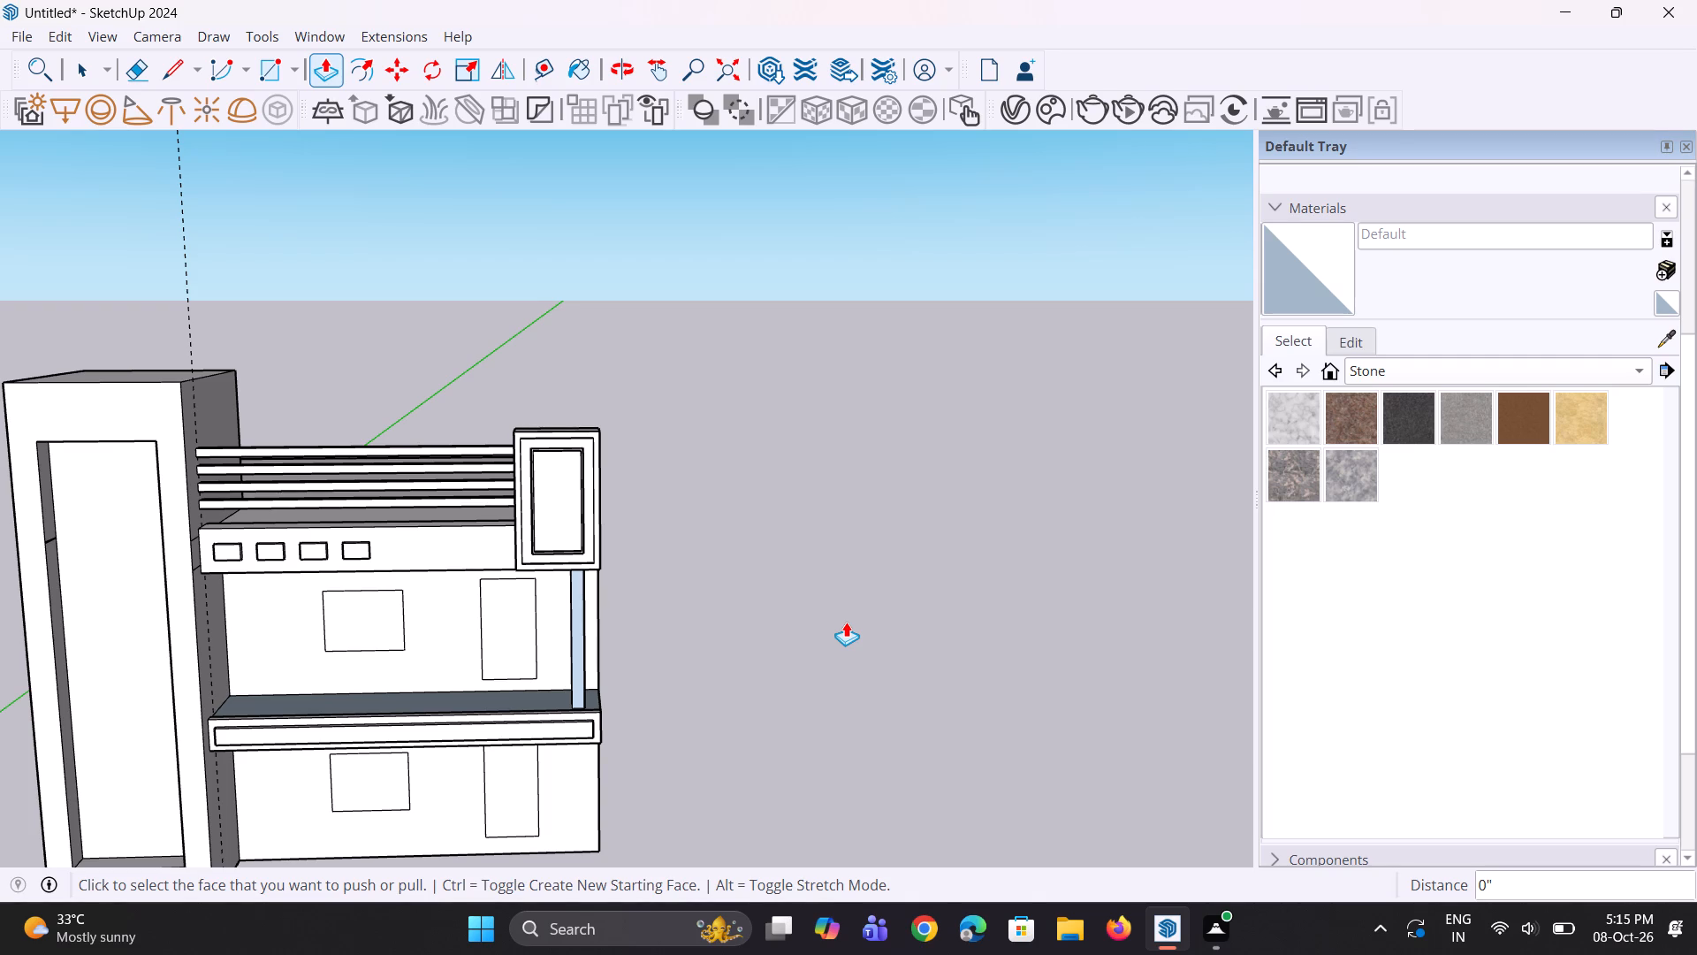
scroll(897, 527, "down", 4)
middle_click_drag(886, 559, 811, 562)
scroll(659, 625, "up", 3)
middle_click_drag(651, 592, 655, 561)
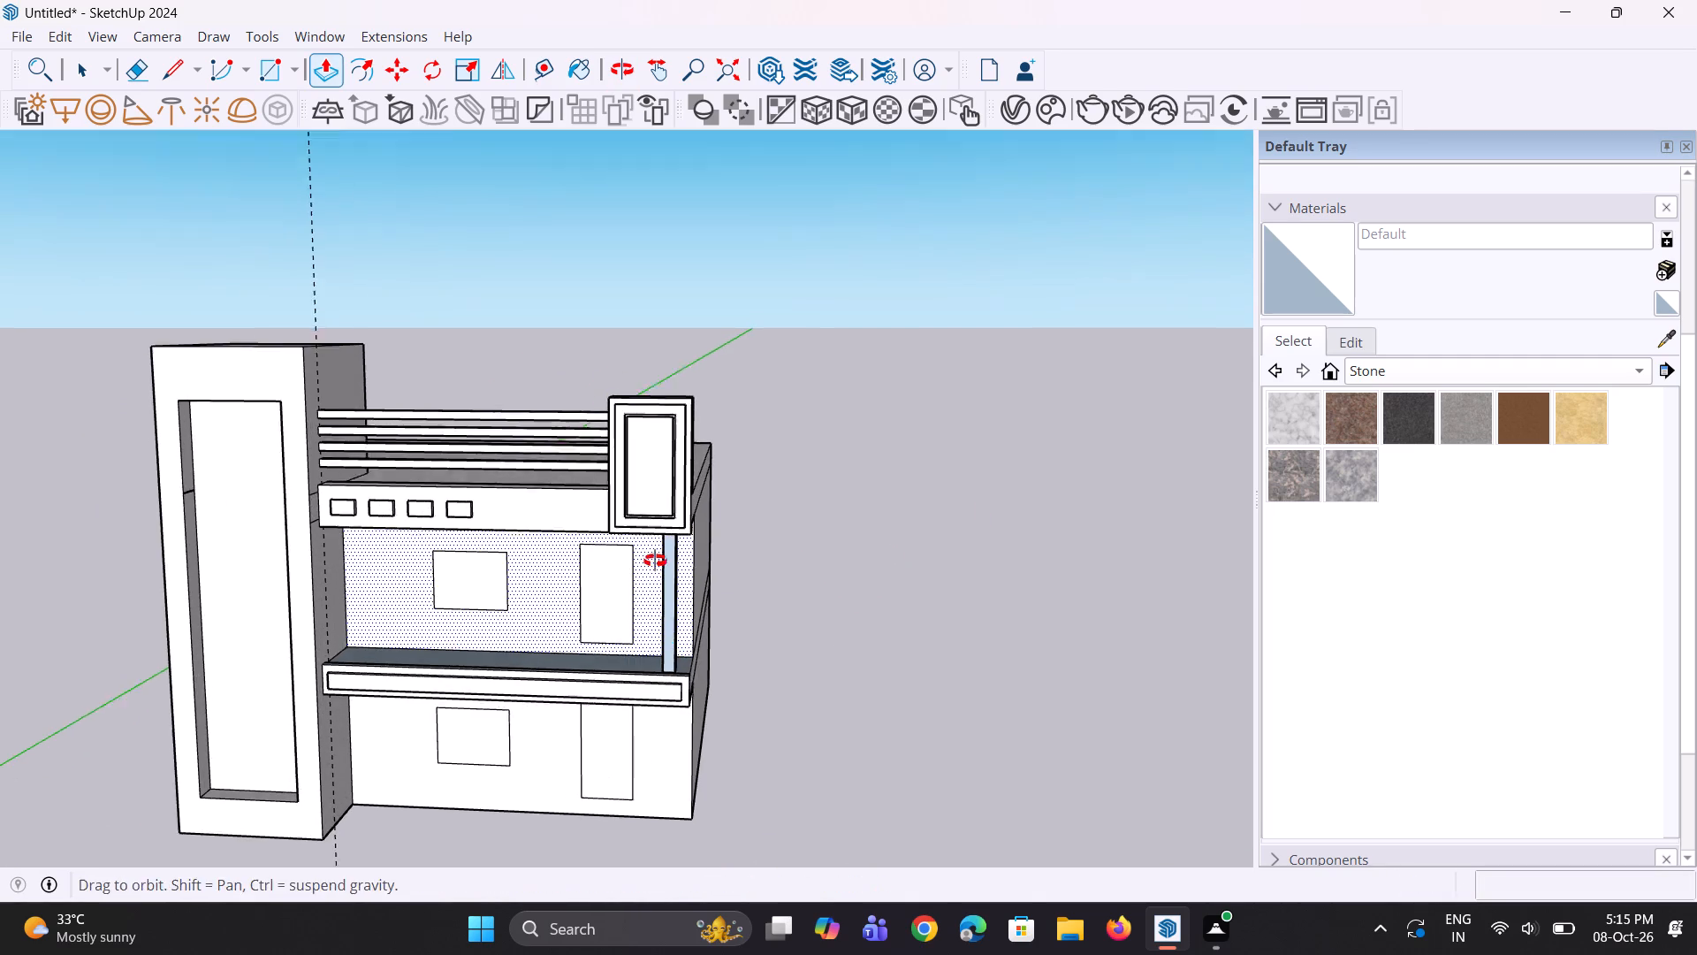
middle_click_drag(655, 561, 657, 560)
scroll(745, 513, "down", 2)
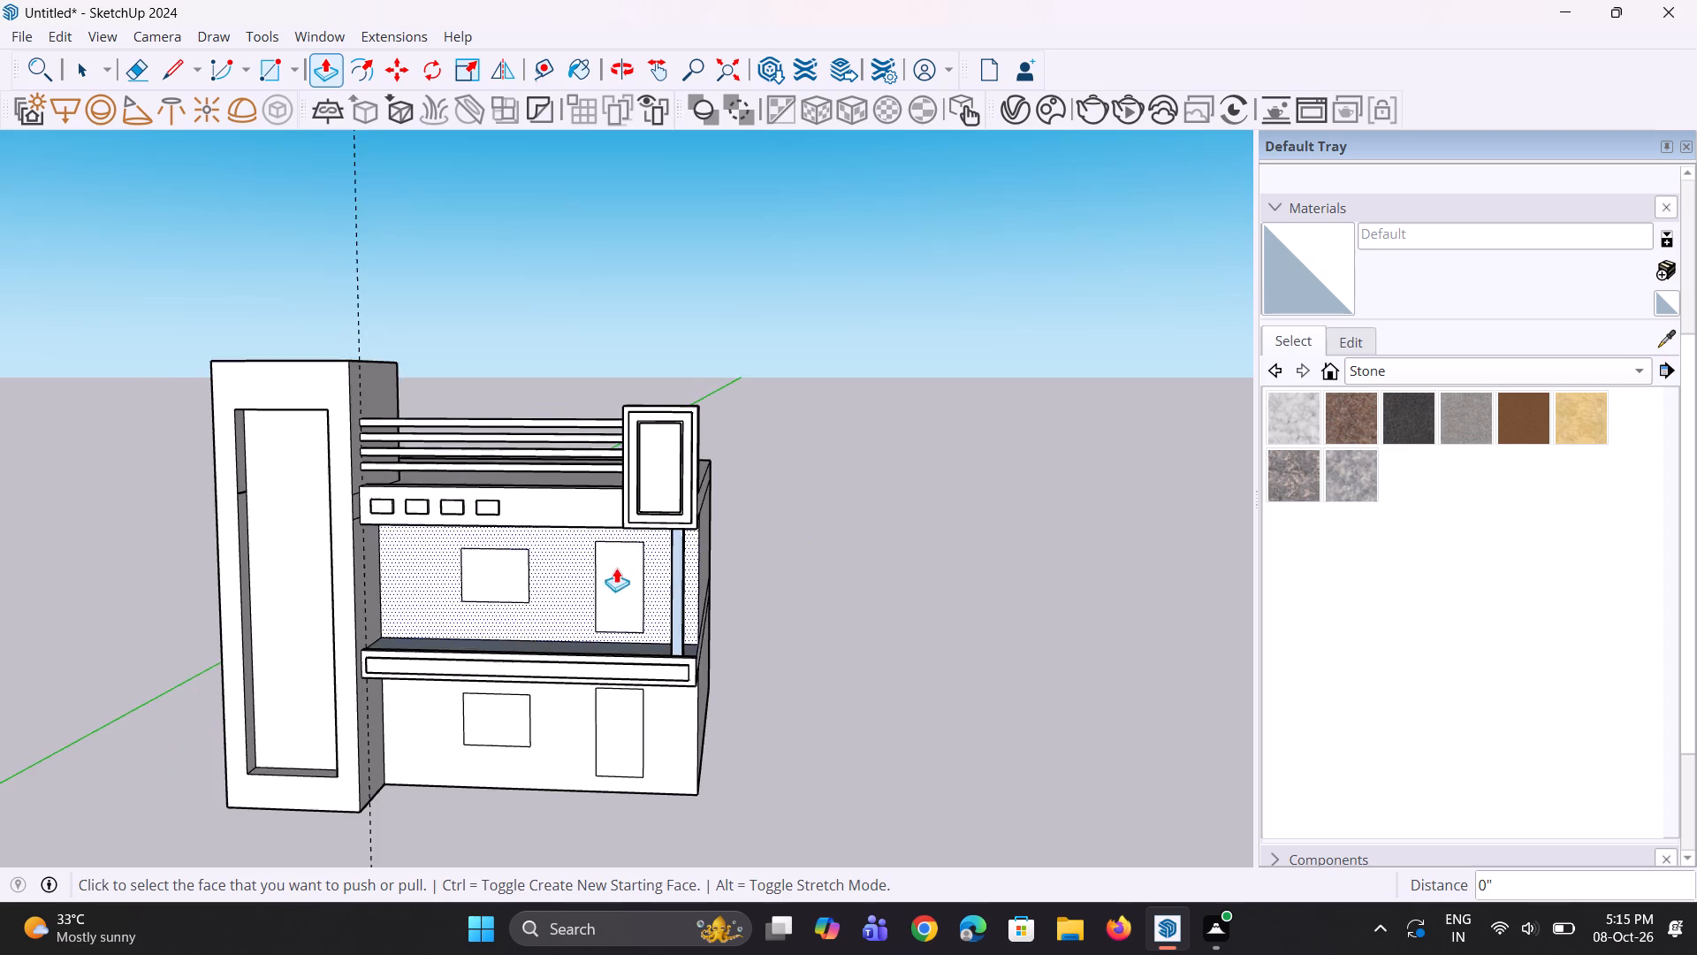
middle_click_drag(613, 569, 637, 369)
middle_click_drag(572, 487, 555, 577)
scroll(421, 578, "up", 2)
middle_click_drag(423, 573, 356, 609)
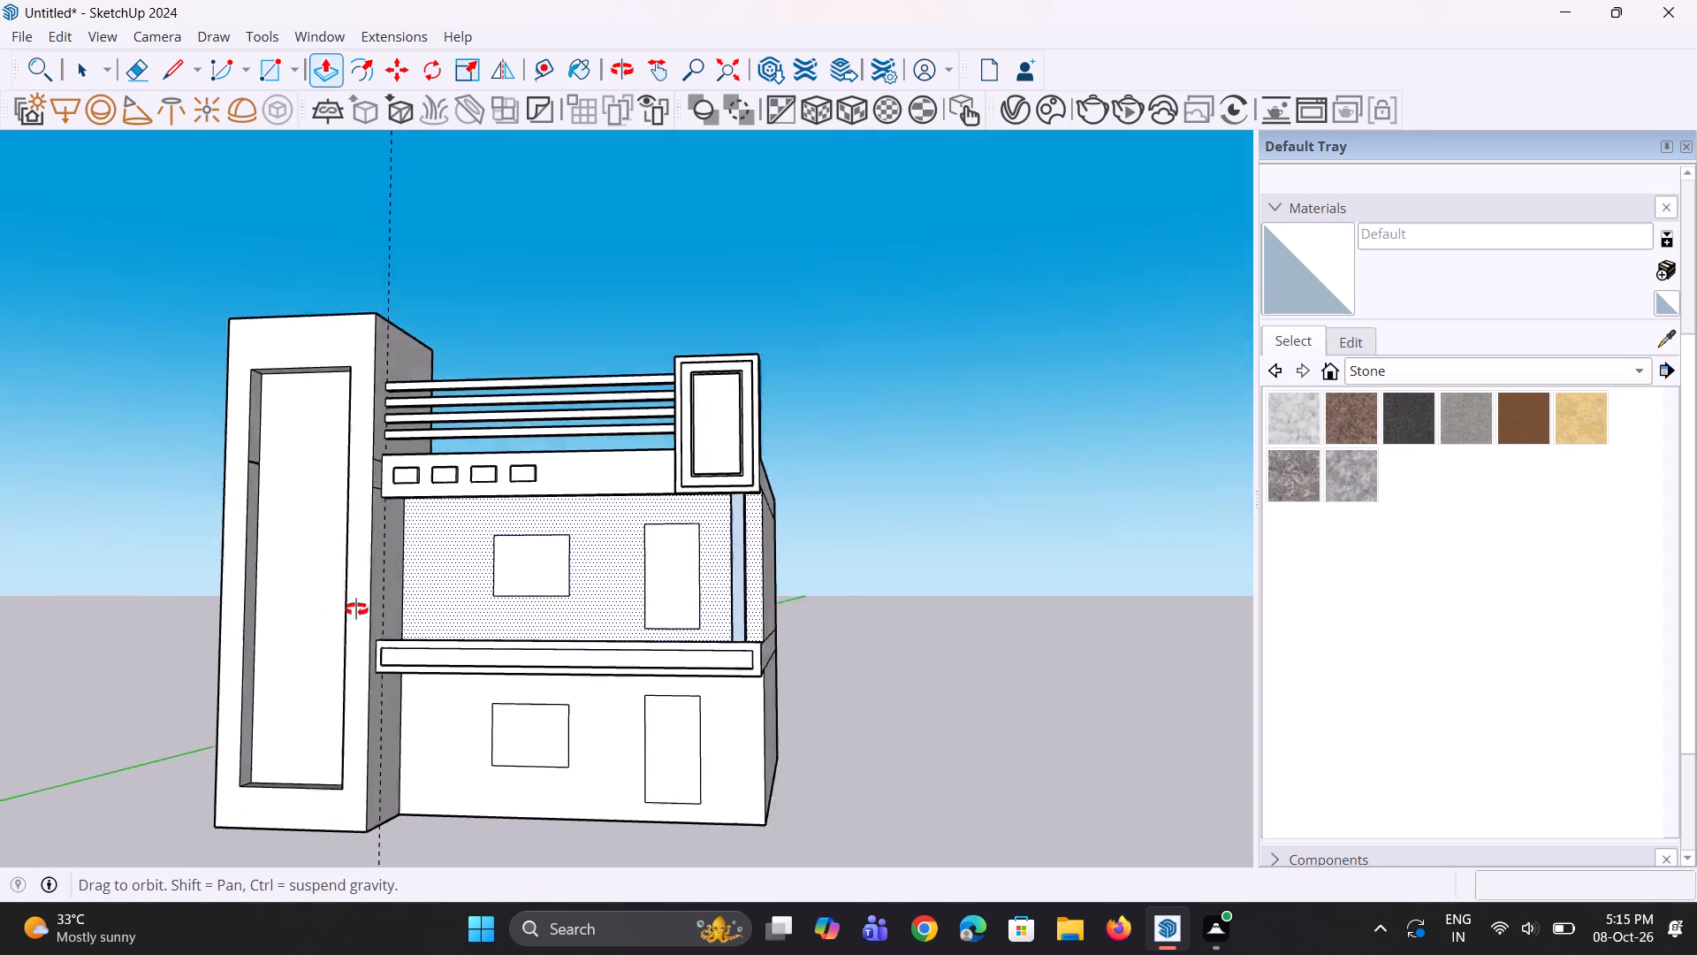
middle_click_drag(356, 609, 353, 605)
Delete all guide lines from the model.
left_click(77, 38)
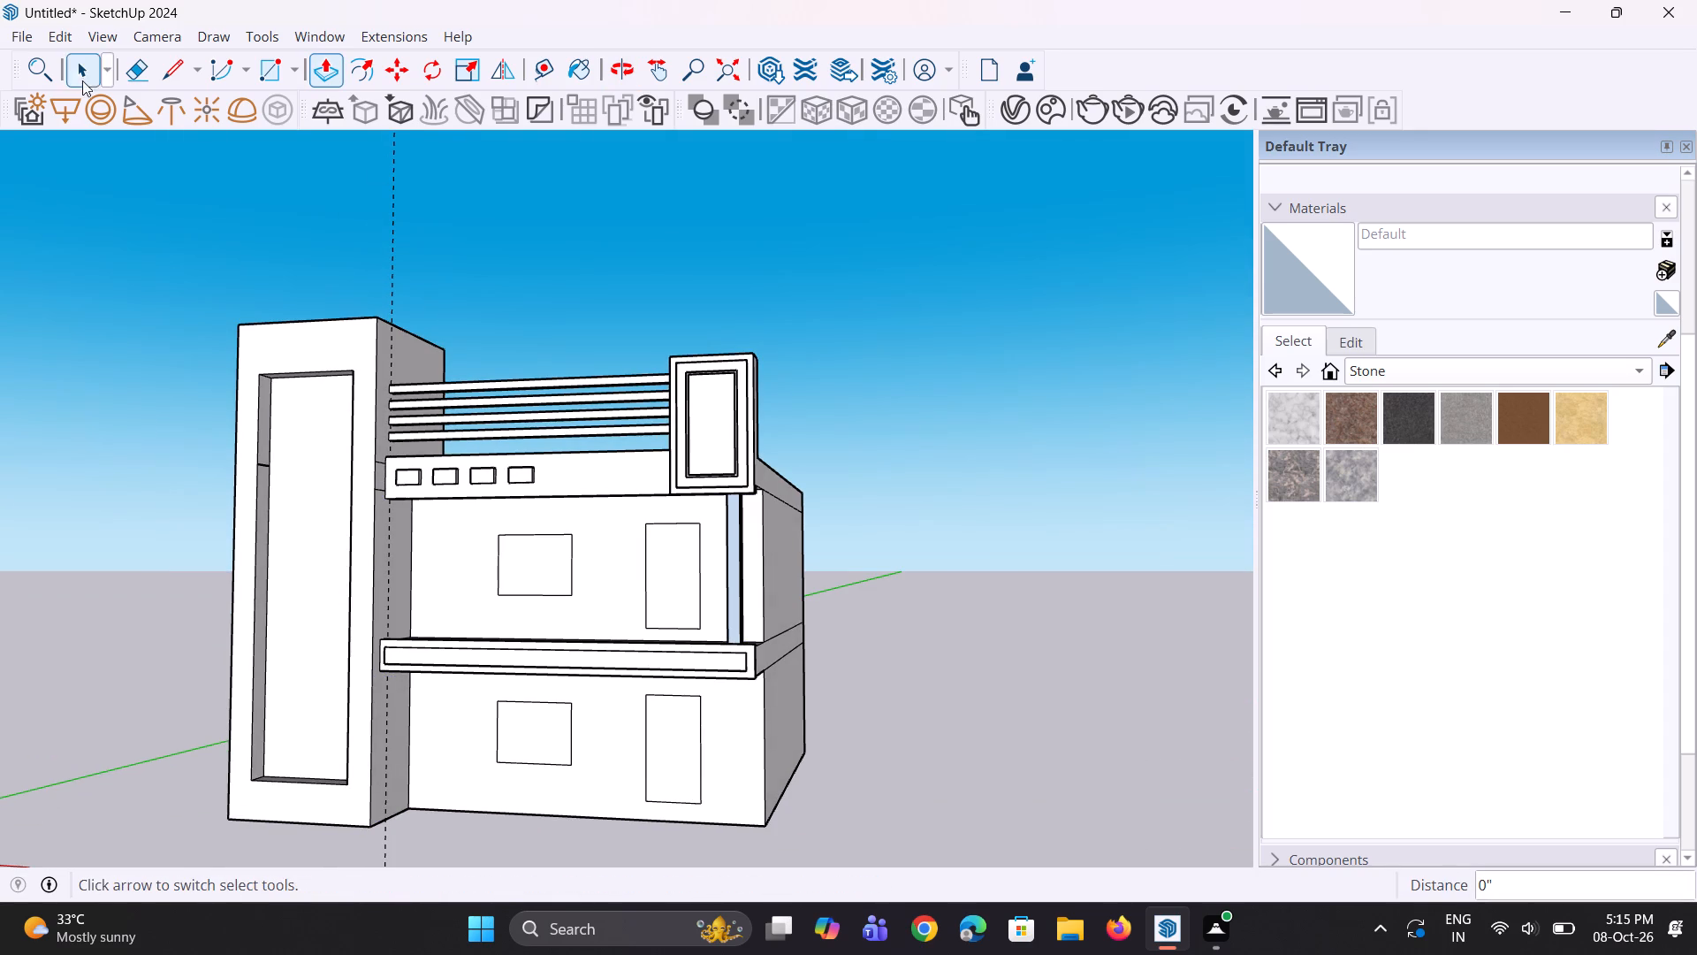
left_click(63, 33)
left_click(100, 257)
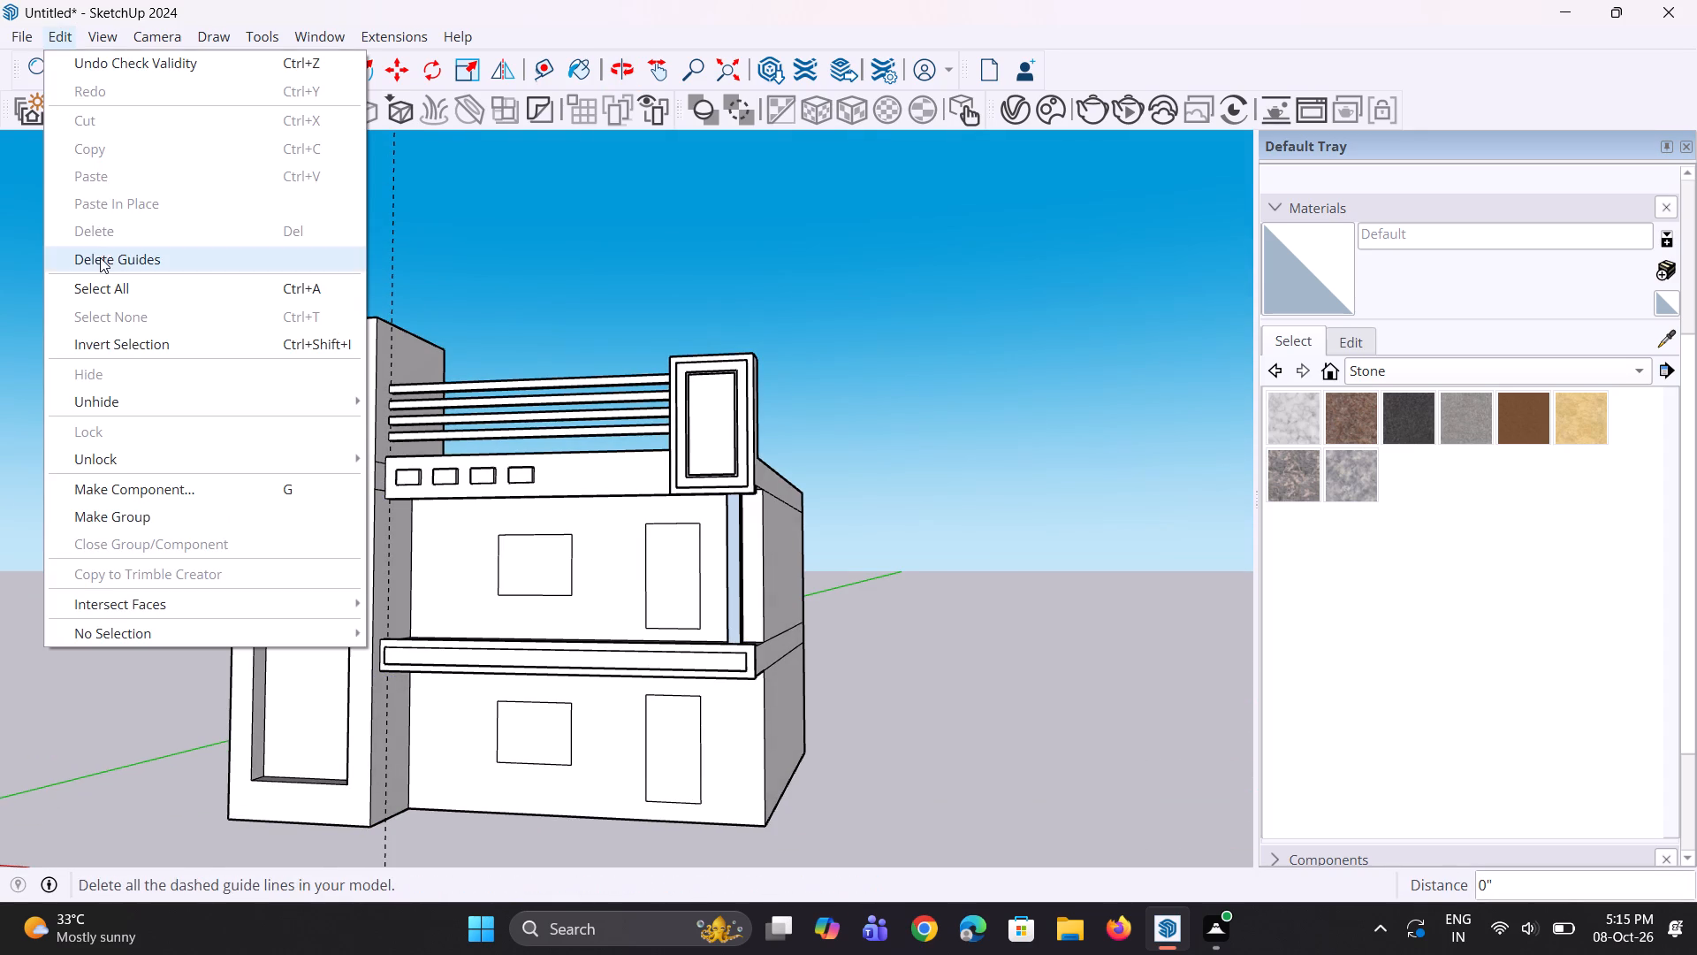
left_click(551, 318)
Examine the house from its side, including the roof edge, the balcony and the upper-floor column up close.
key("space")
key("space")
left_click(772, 286)
middle_click_drag(501, 442, 602, 442)
left_click(817, 508)
middle_click_drag(636, 561, 678, 635)
left_click(896, 577)
middle_click_drag(857, 612, 764, 614)
middle_click_drag(783, 612, 685, 614)
middle_click_drag(692, 615, 637, 615)
middle_click_drag(760, 613, 750, 613)
double_click(749, 603)
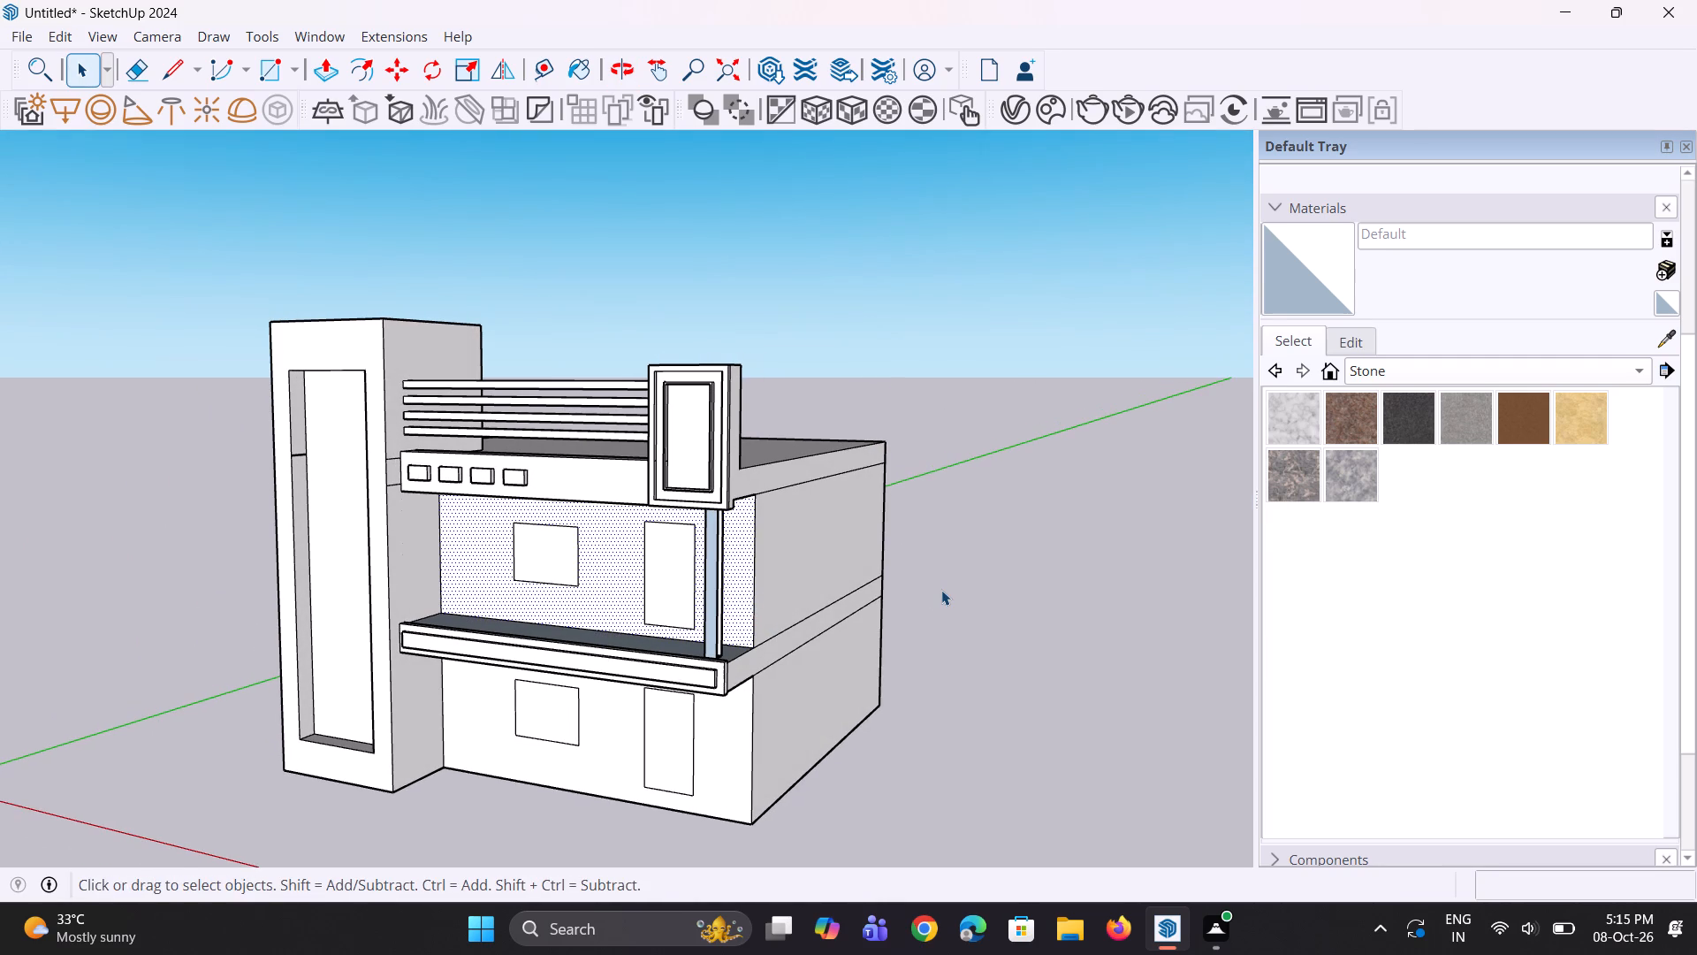
triple_click(941, 590)
key("space")
middle_click_drag(819, 607, 691, 625)
left_click(687, 640)
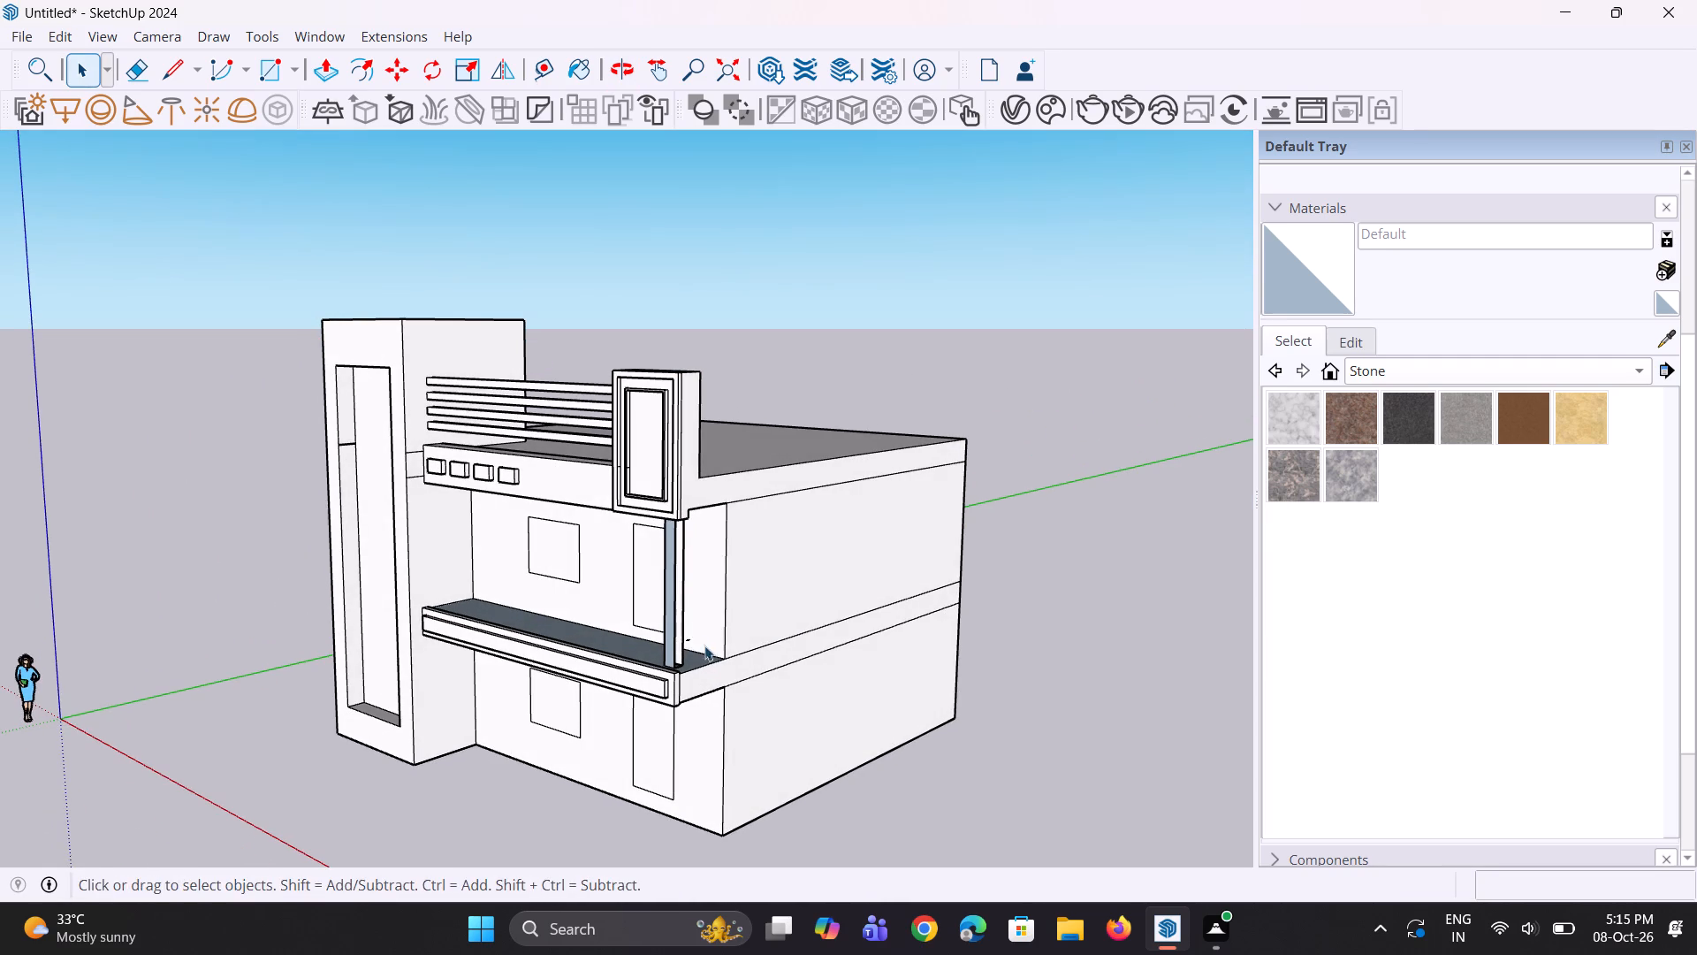
middle_click_drag(624, 638, 560, 638)
scroll(675, 626, "up", 5)
middle_click_drag(648, 572, 402, 502)
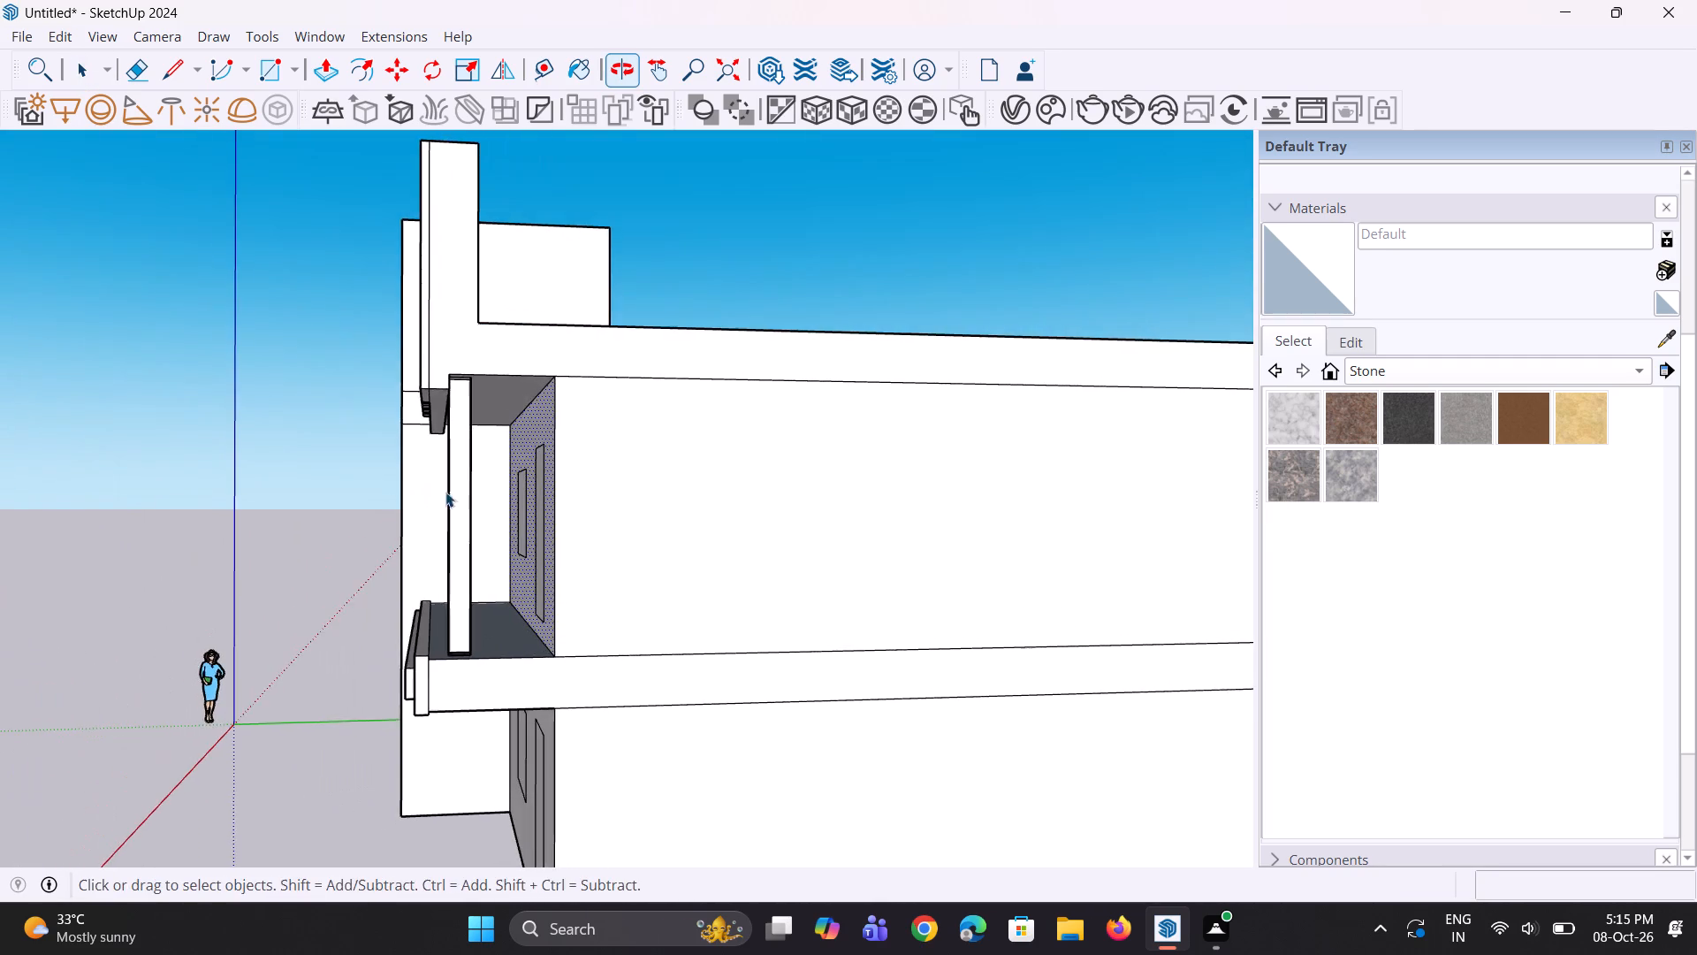
scroll(501, 474, "up", 5)
middle_click_drag(431, 517, 759, 551)
scroll(756, 532, "down", 5)
middle_click_drag(774, 540, 818, 559)
scroll(806, 623, "up", 3)
middle_click_drag(813, 638, 641, 634)
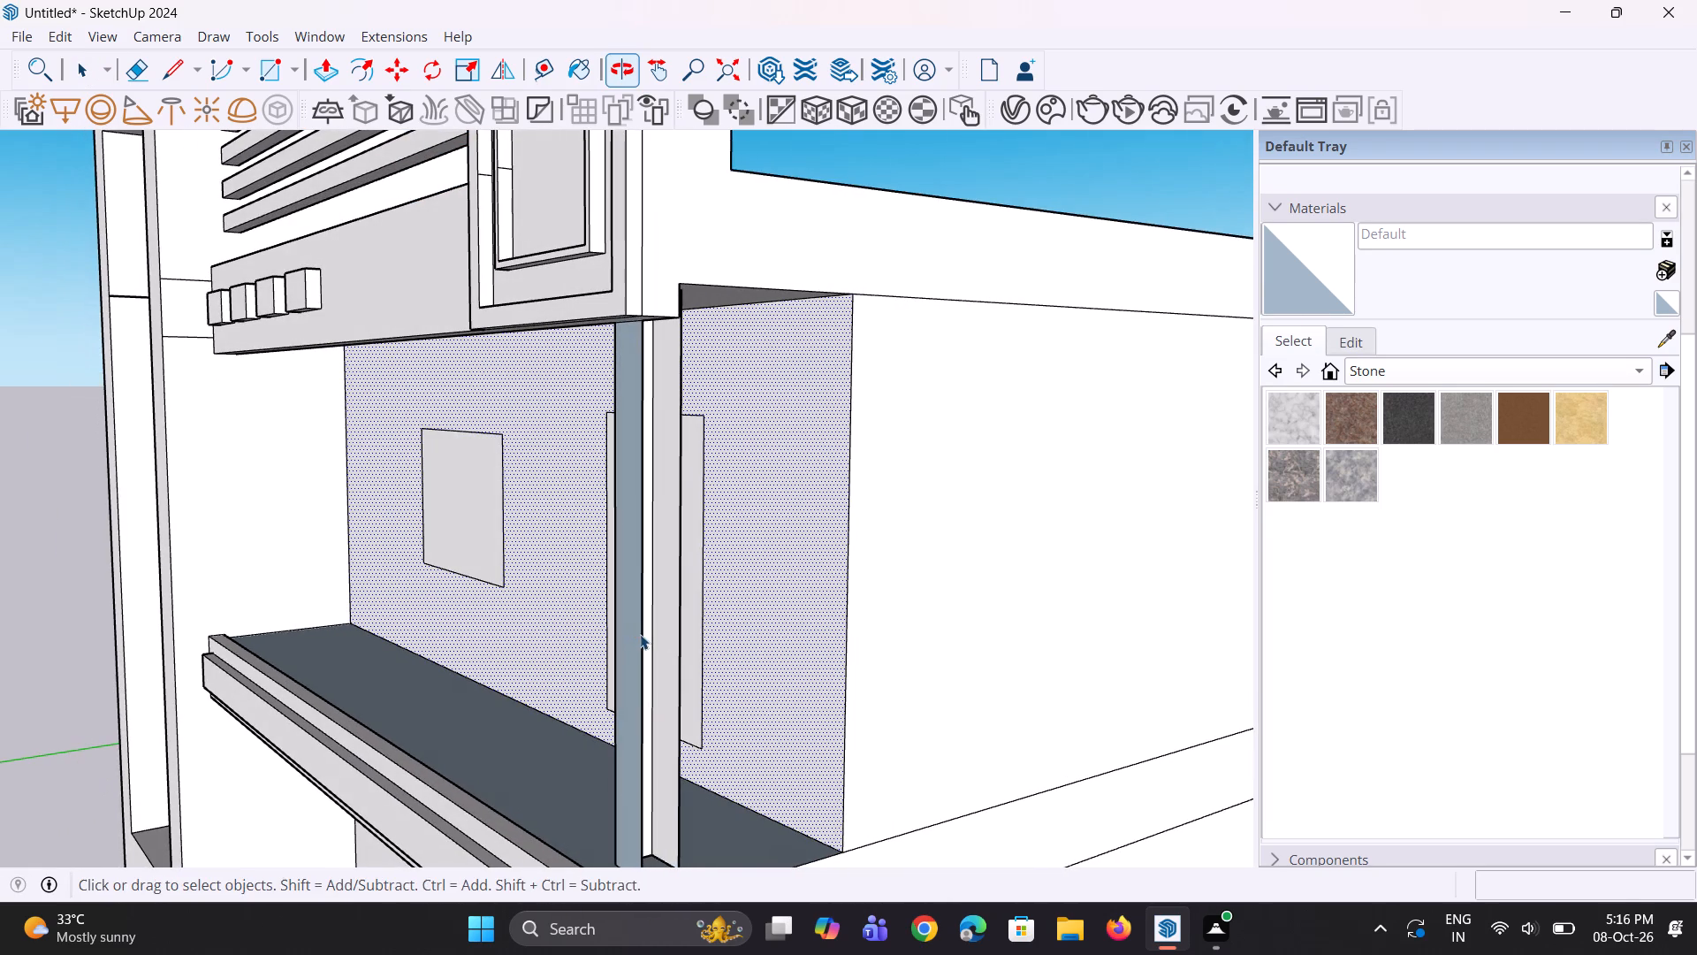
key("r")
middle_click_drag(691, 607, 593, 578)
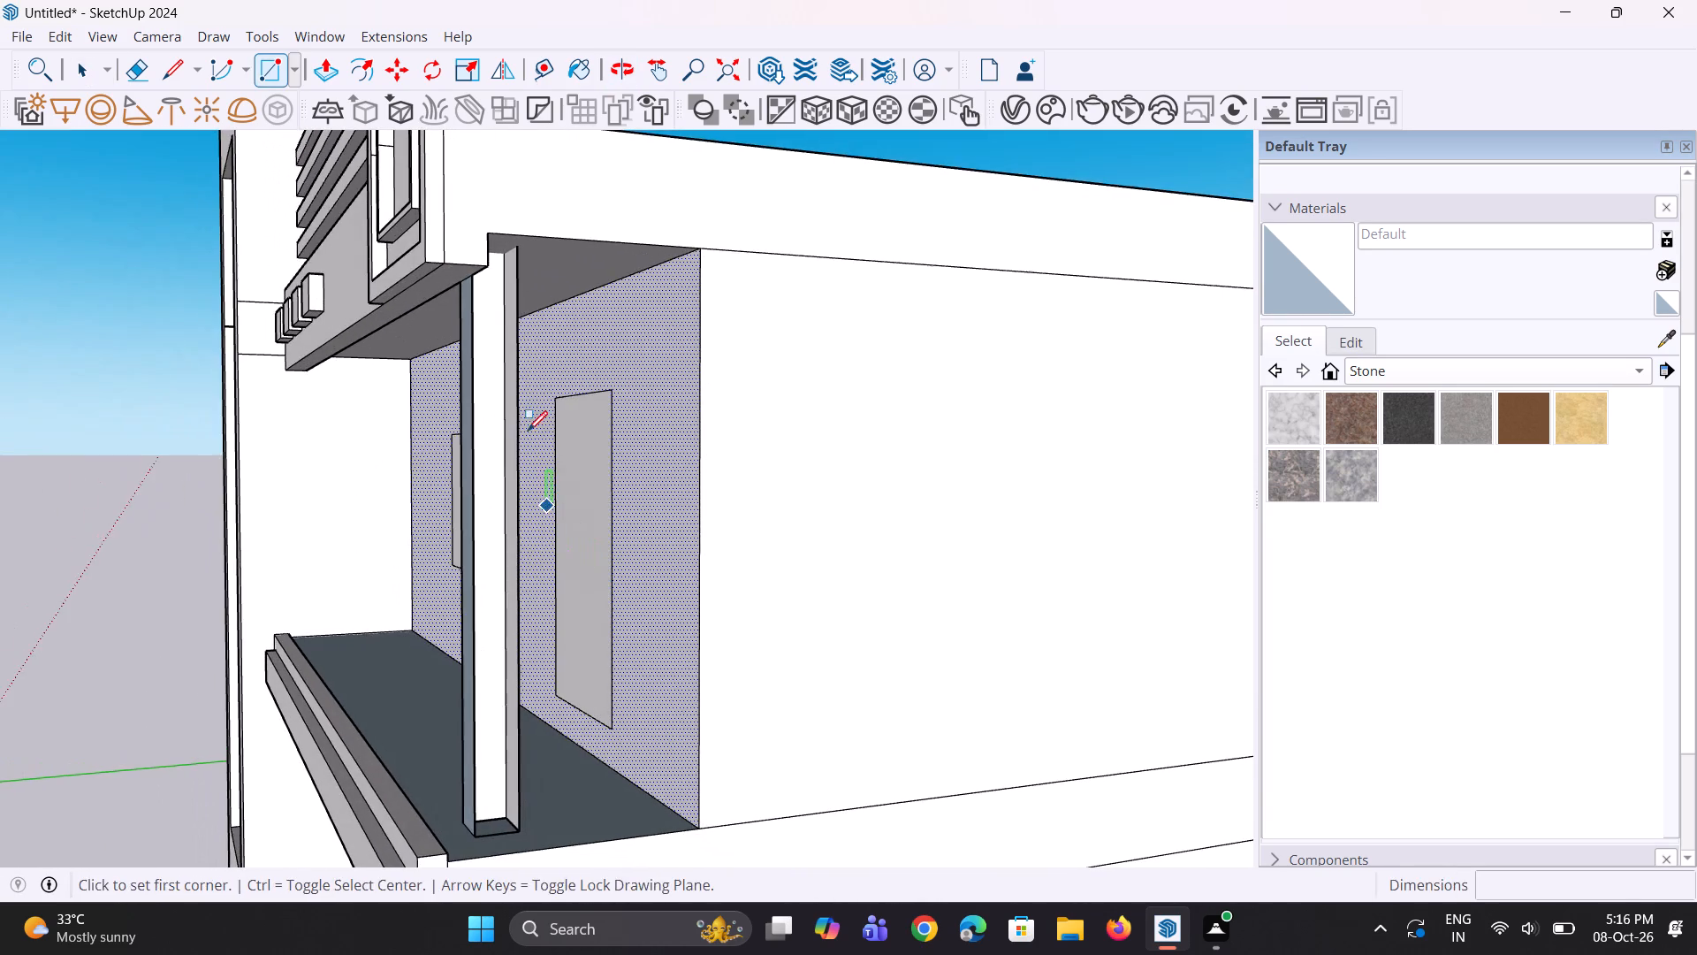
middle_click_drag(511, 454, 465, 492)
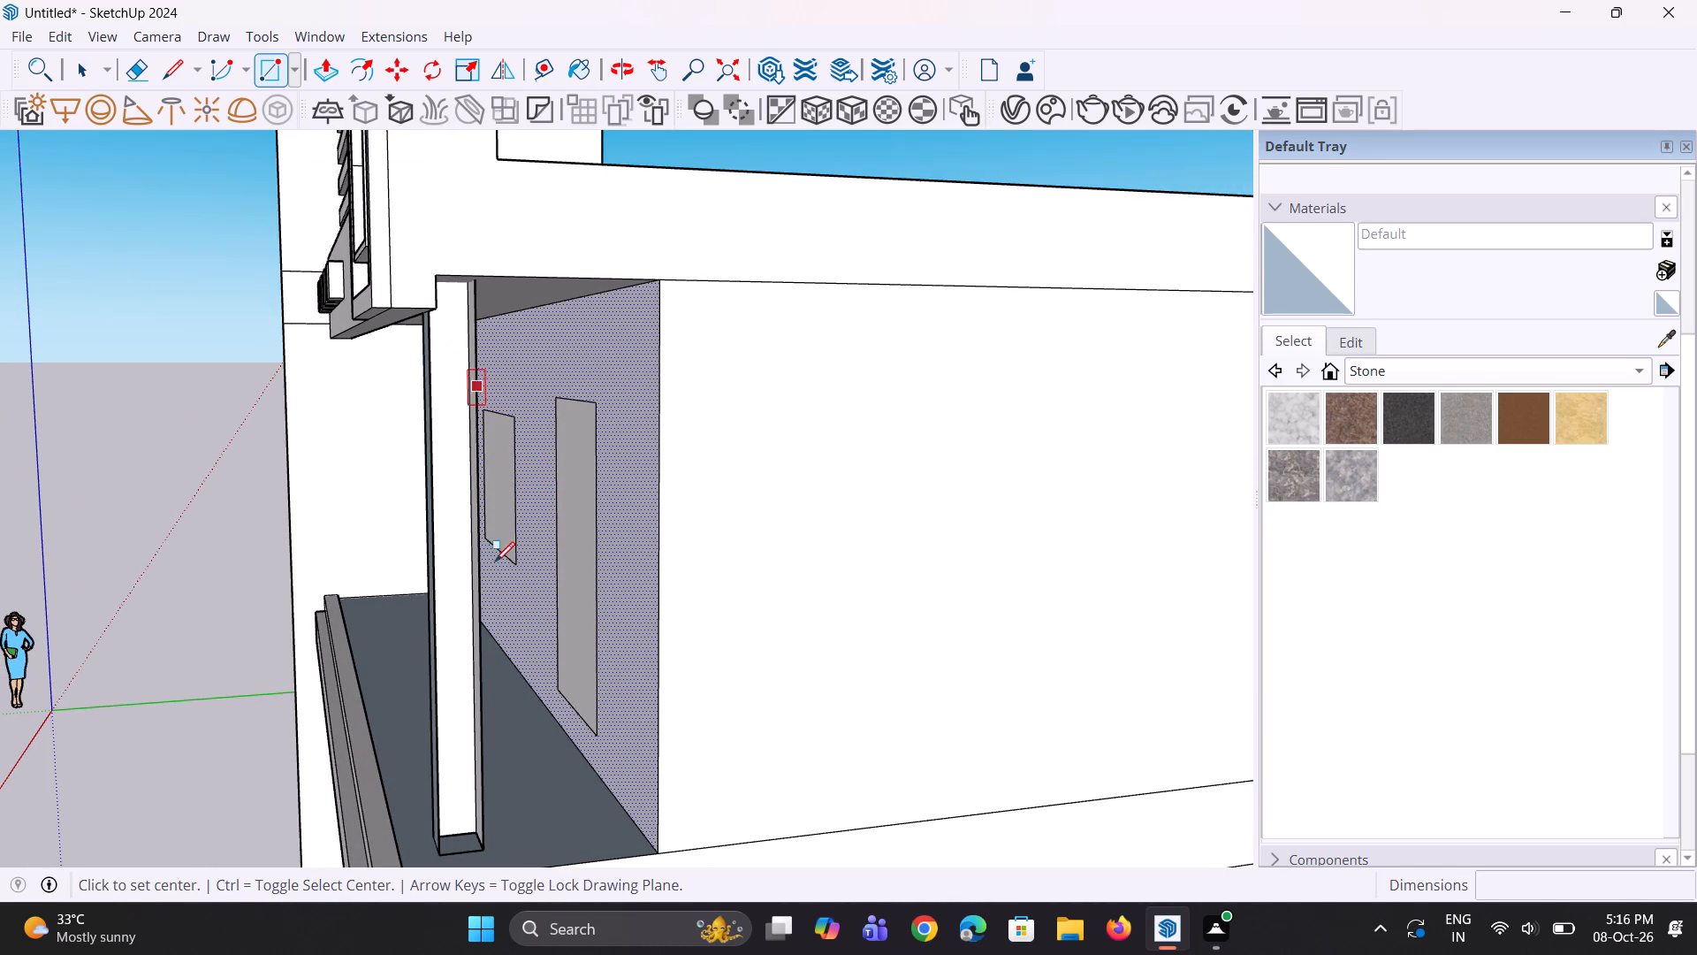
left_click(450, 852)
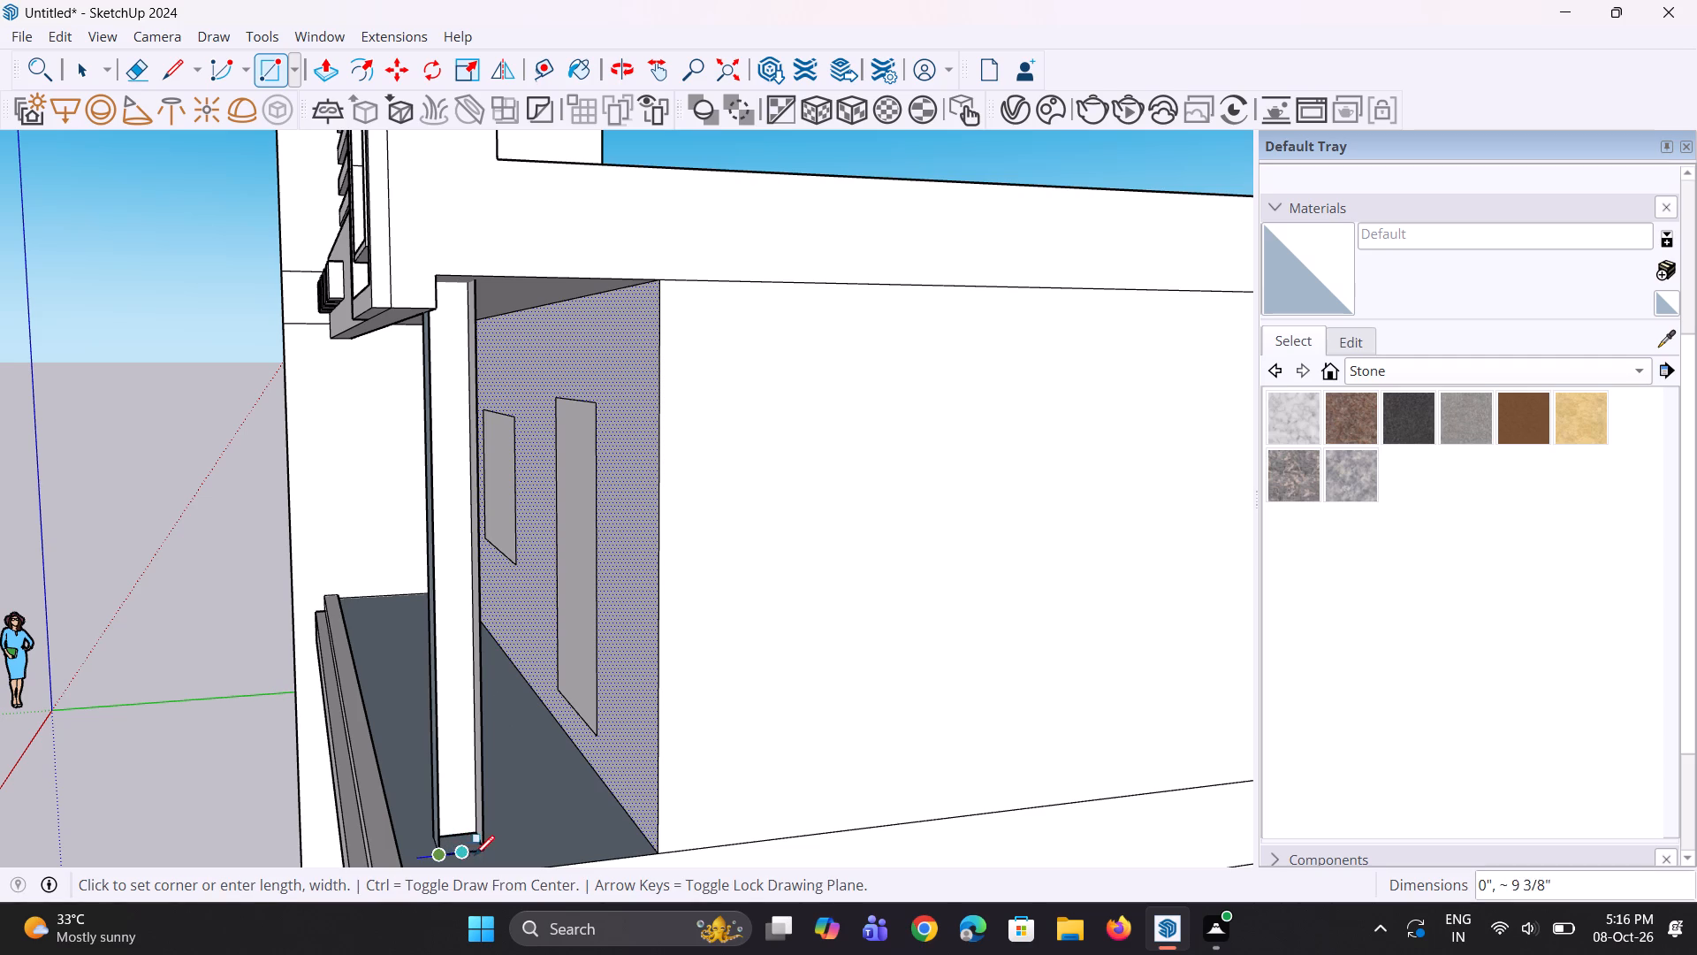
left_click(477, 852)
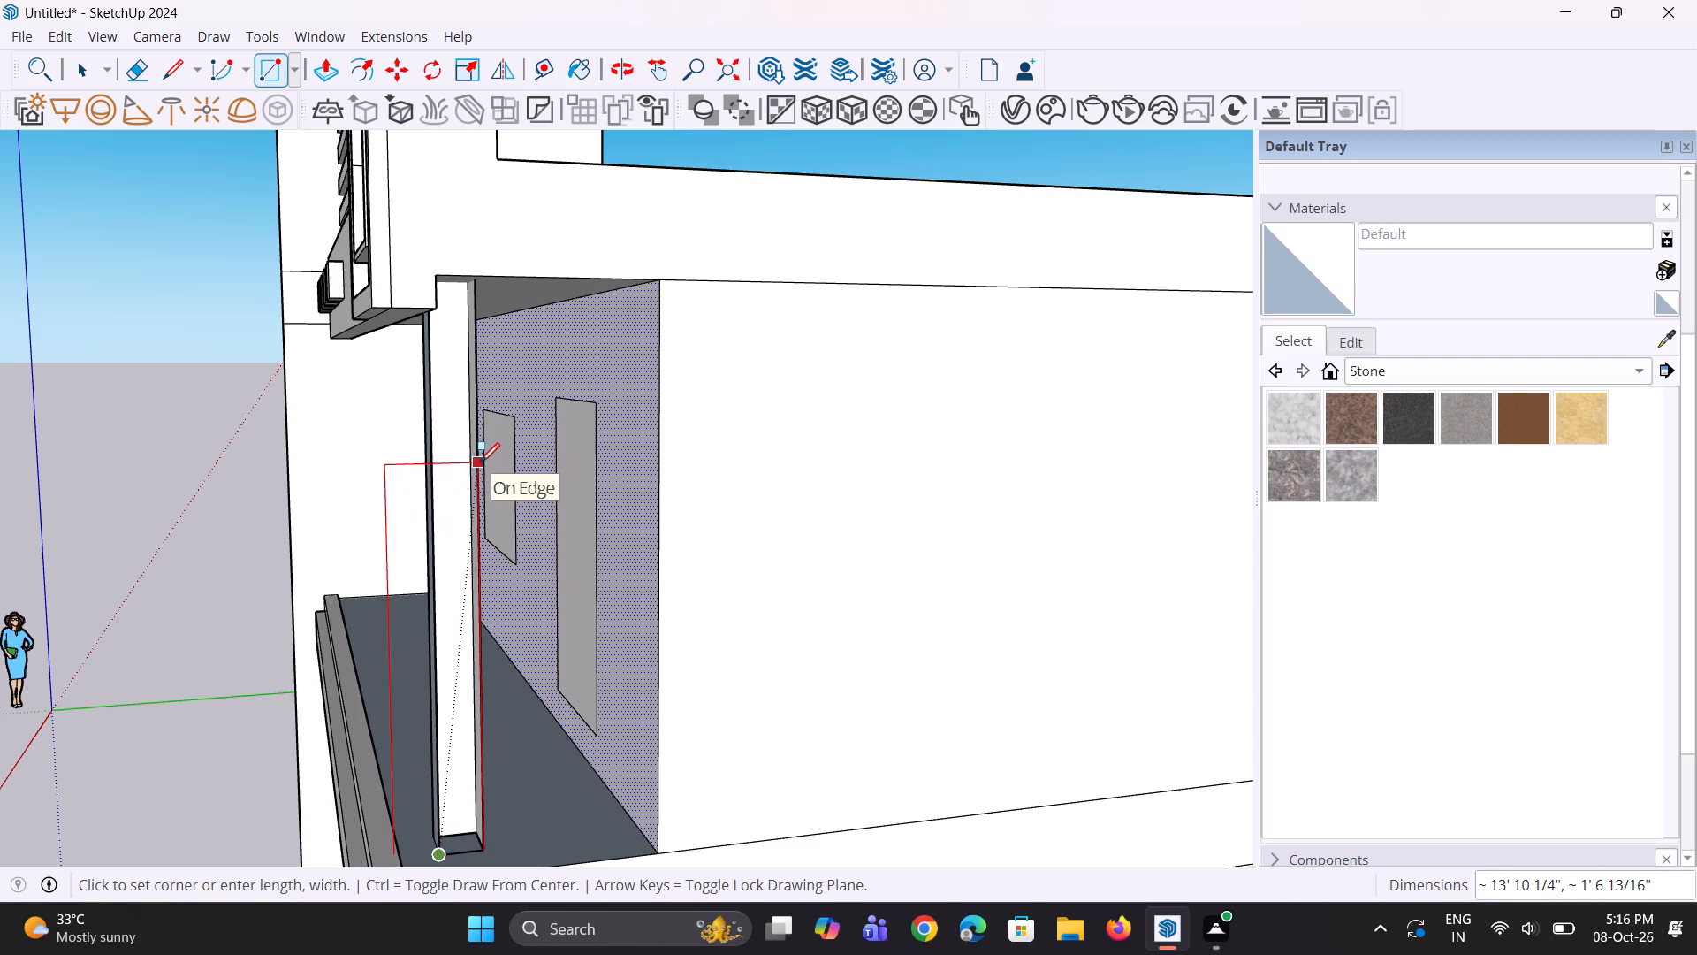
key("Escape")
Draw a vertical rectangle about 1' 6 13/16" wide centred on the column's bottom outer corner, rising partway up its side face.
scroll(462, 464, "down", 4)
middle_click_drag(457, 615, 426, 743)
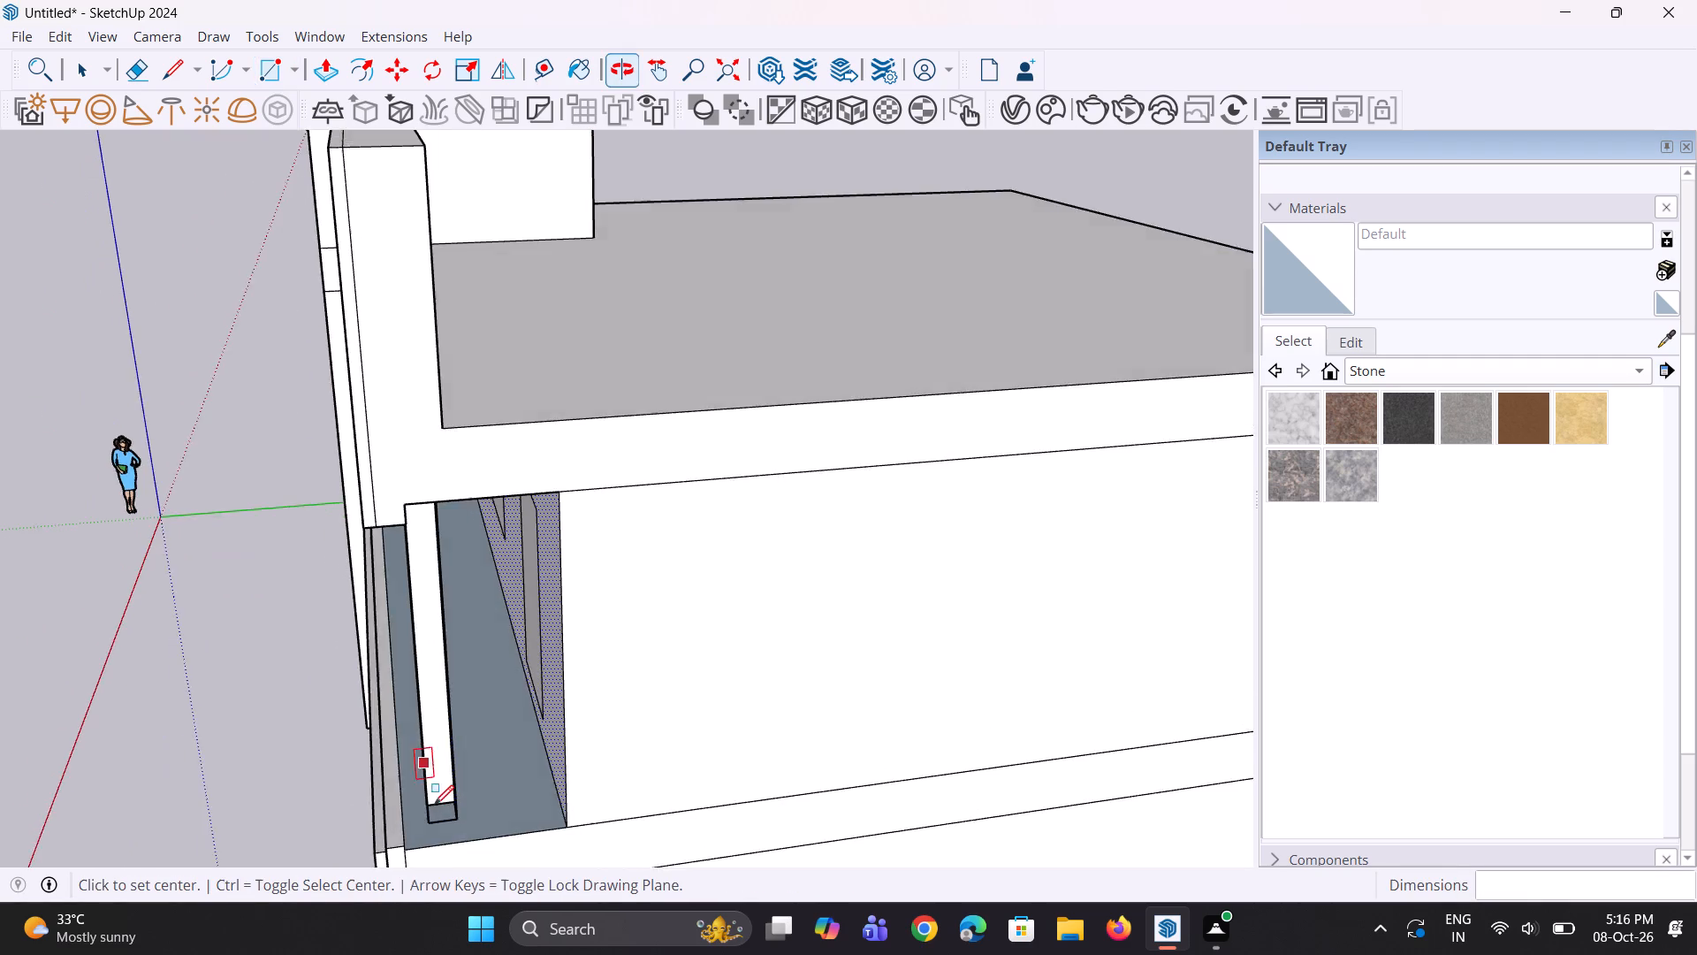
scroll(436, 807, "up", 8)
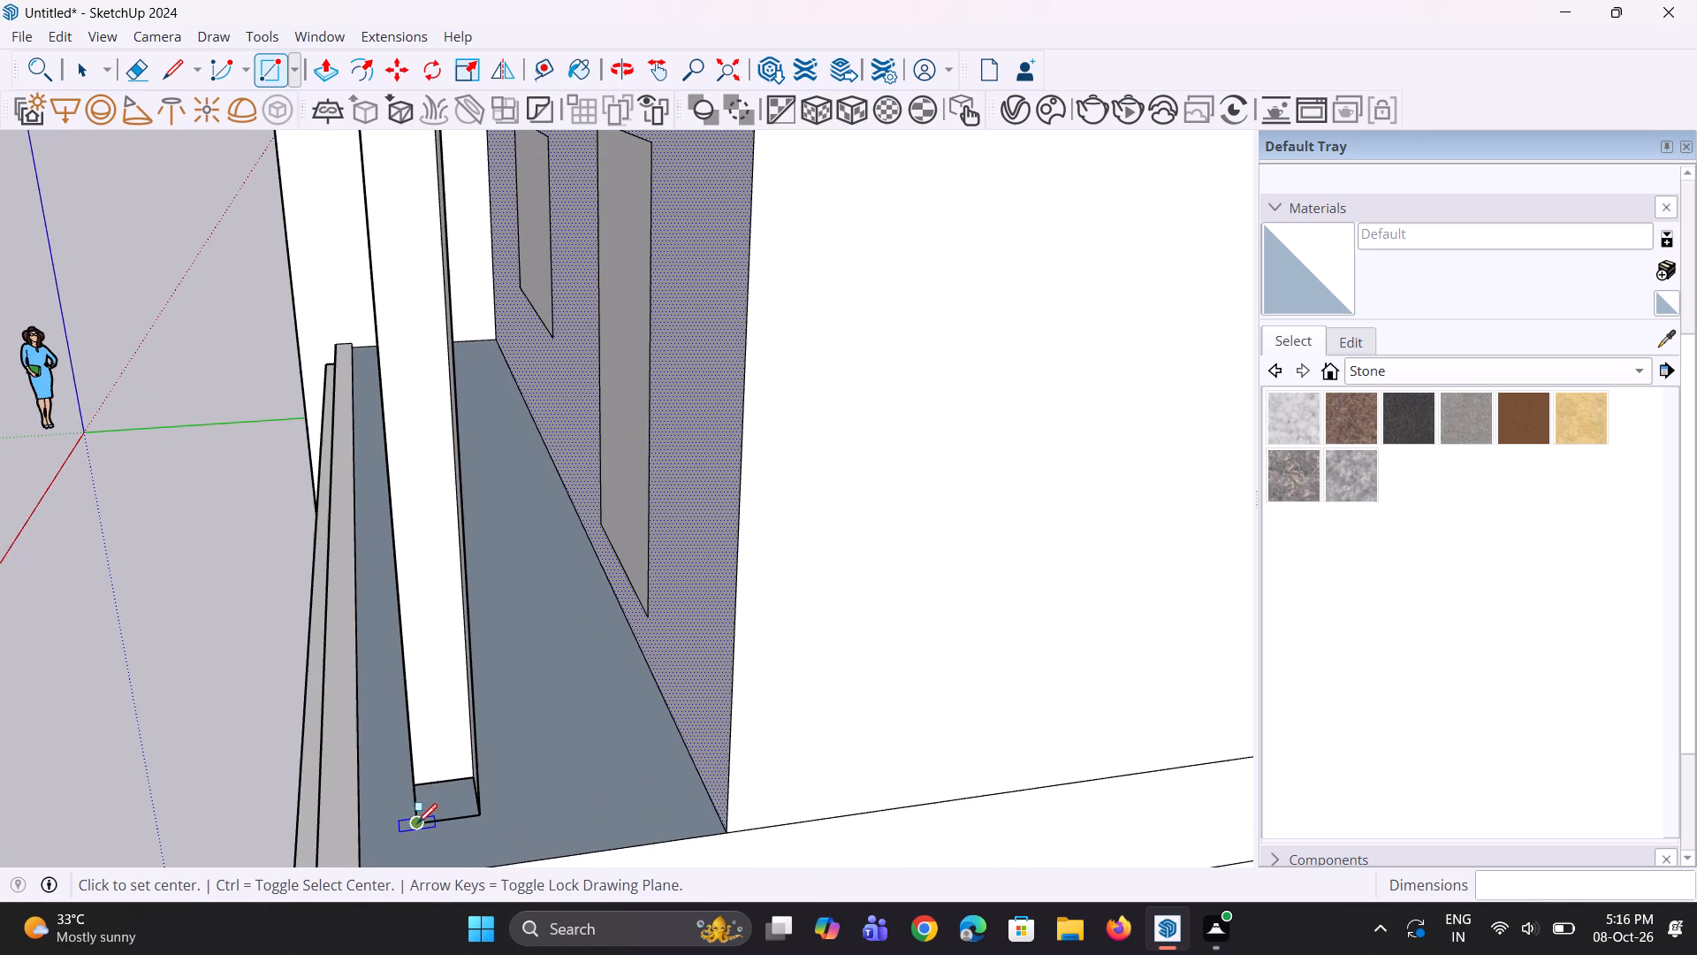
left_click(417, 823)
left_click(477, 810)
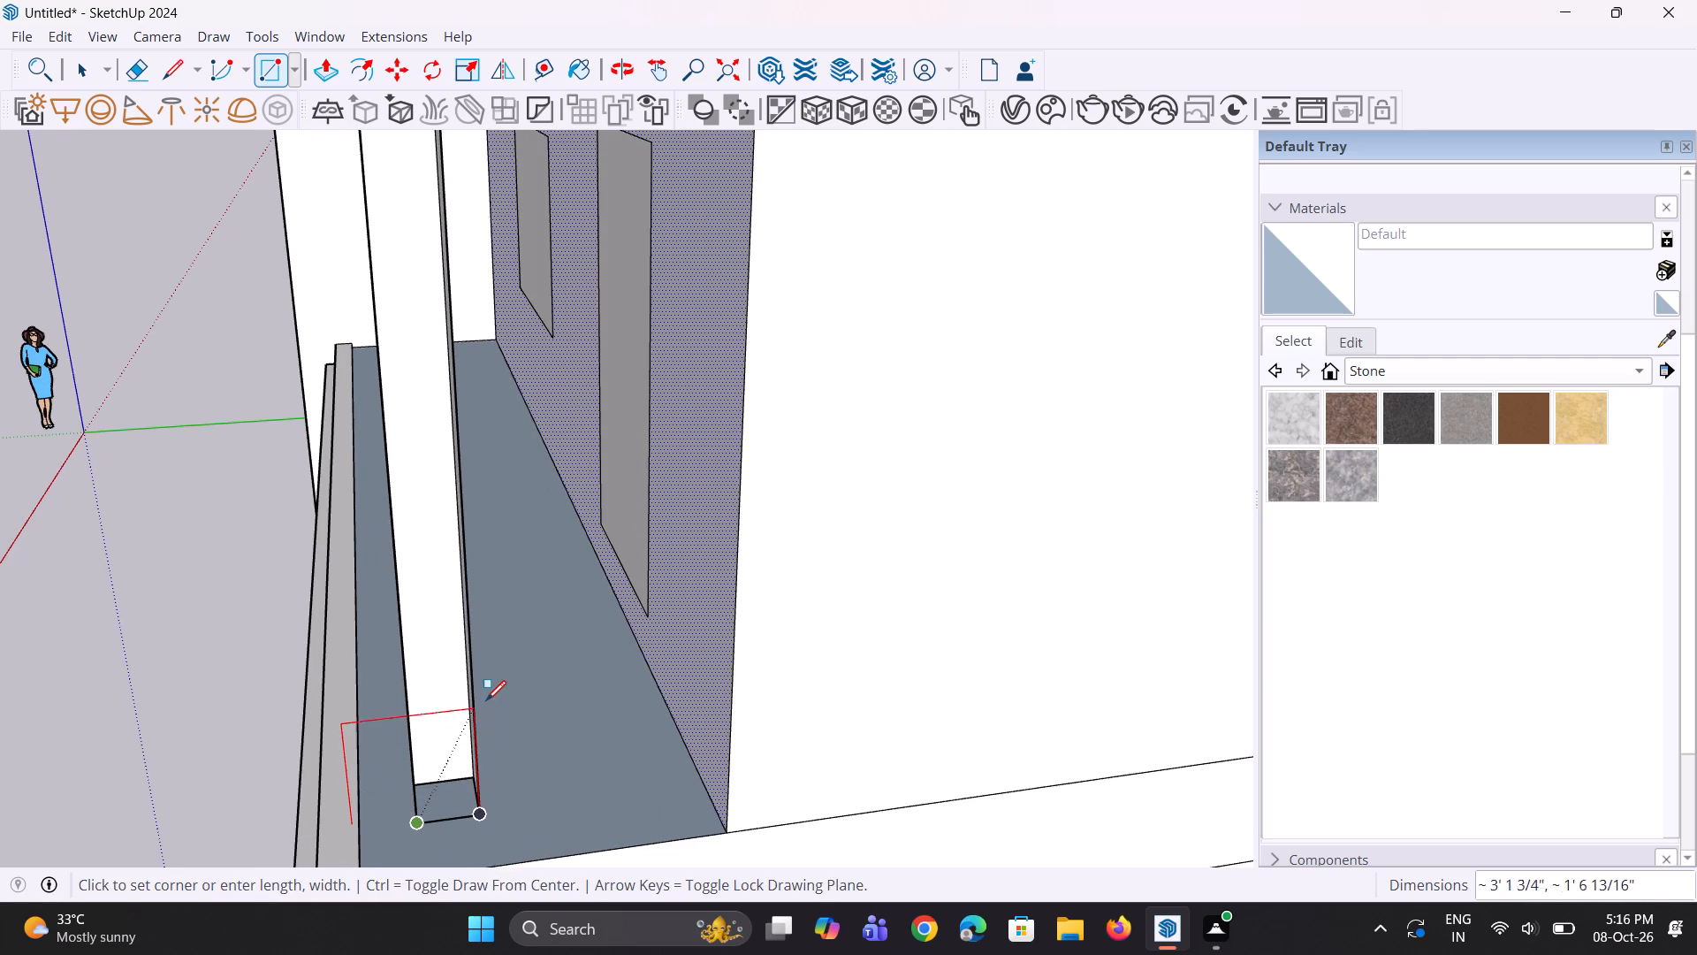
scroll(482, 621, "down", 4)
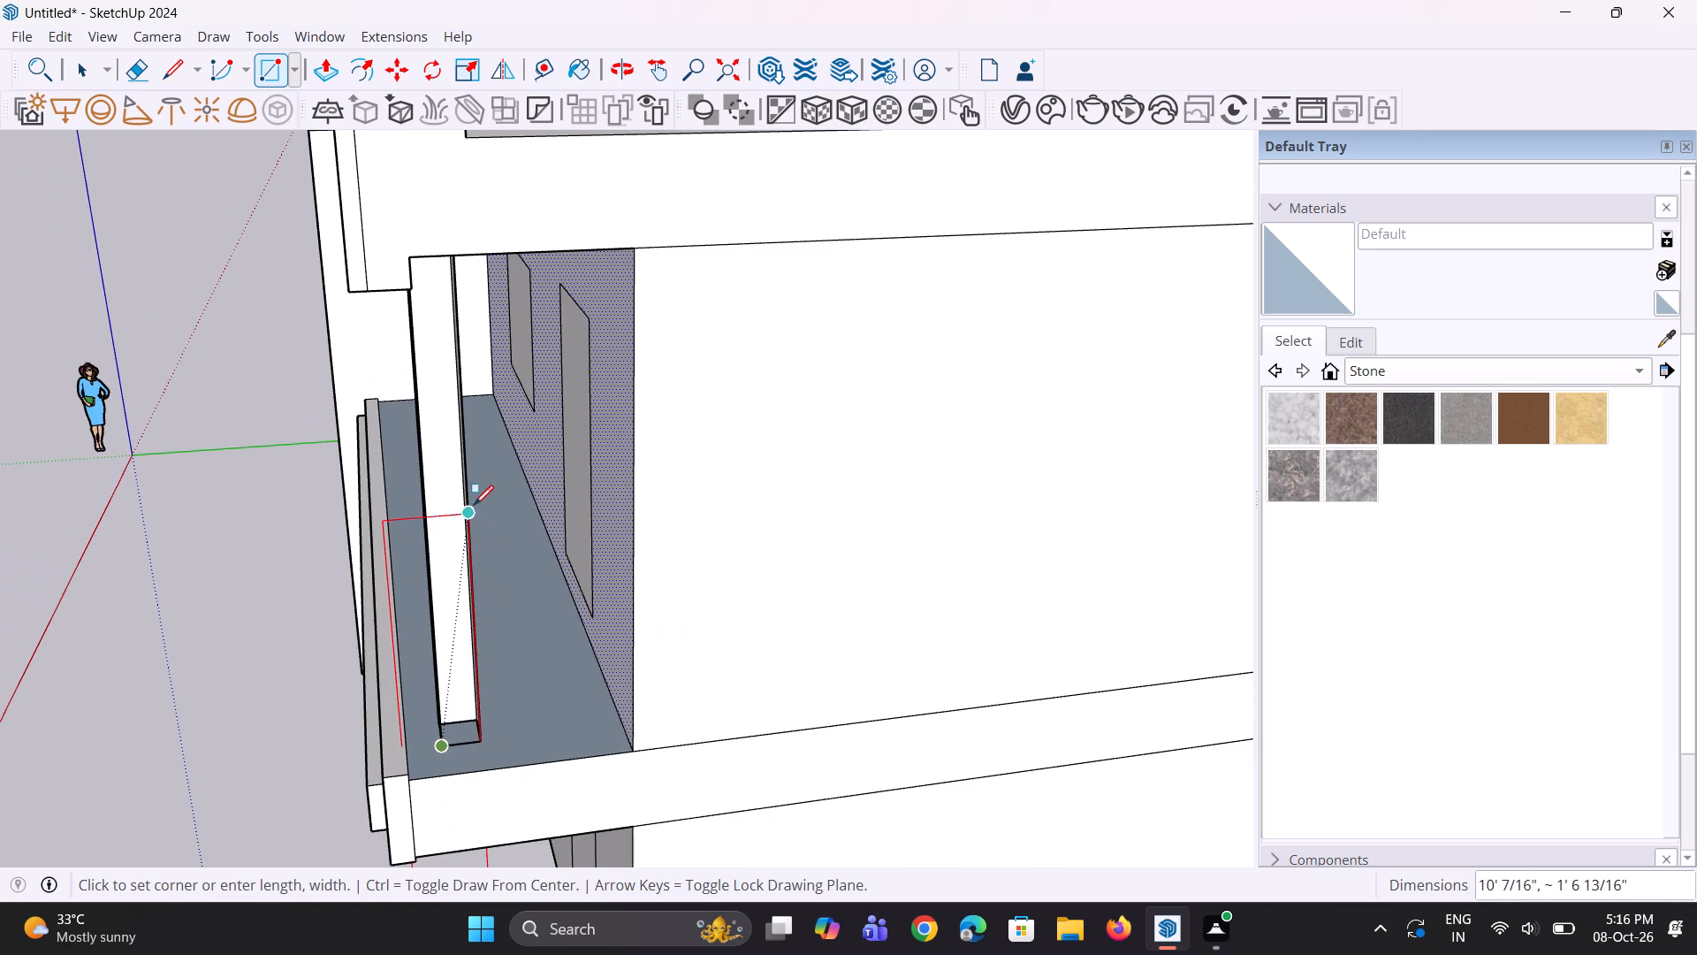
left_click(483, 453)
middle_click_drag(483, 591, 483, 628)
scroll(440, 603, "up", 2)
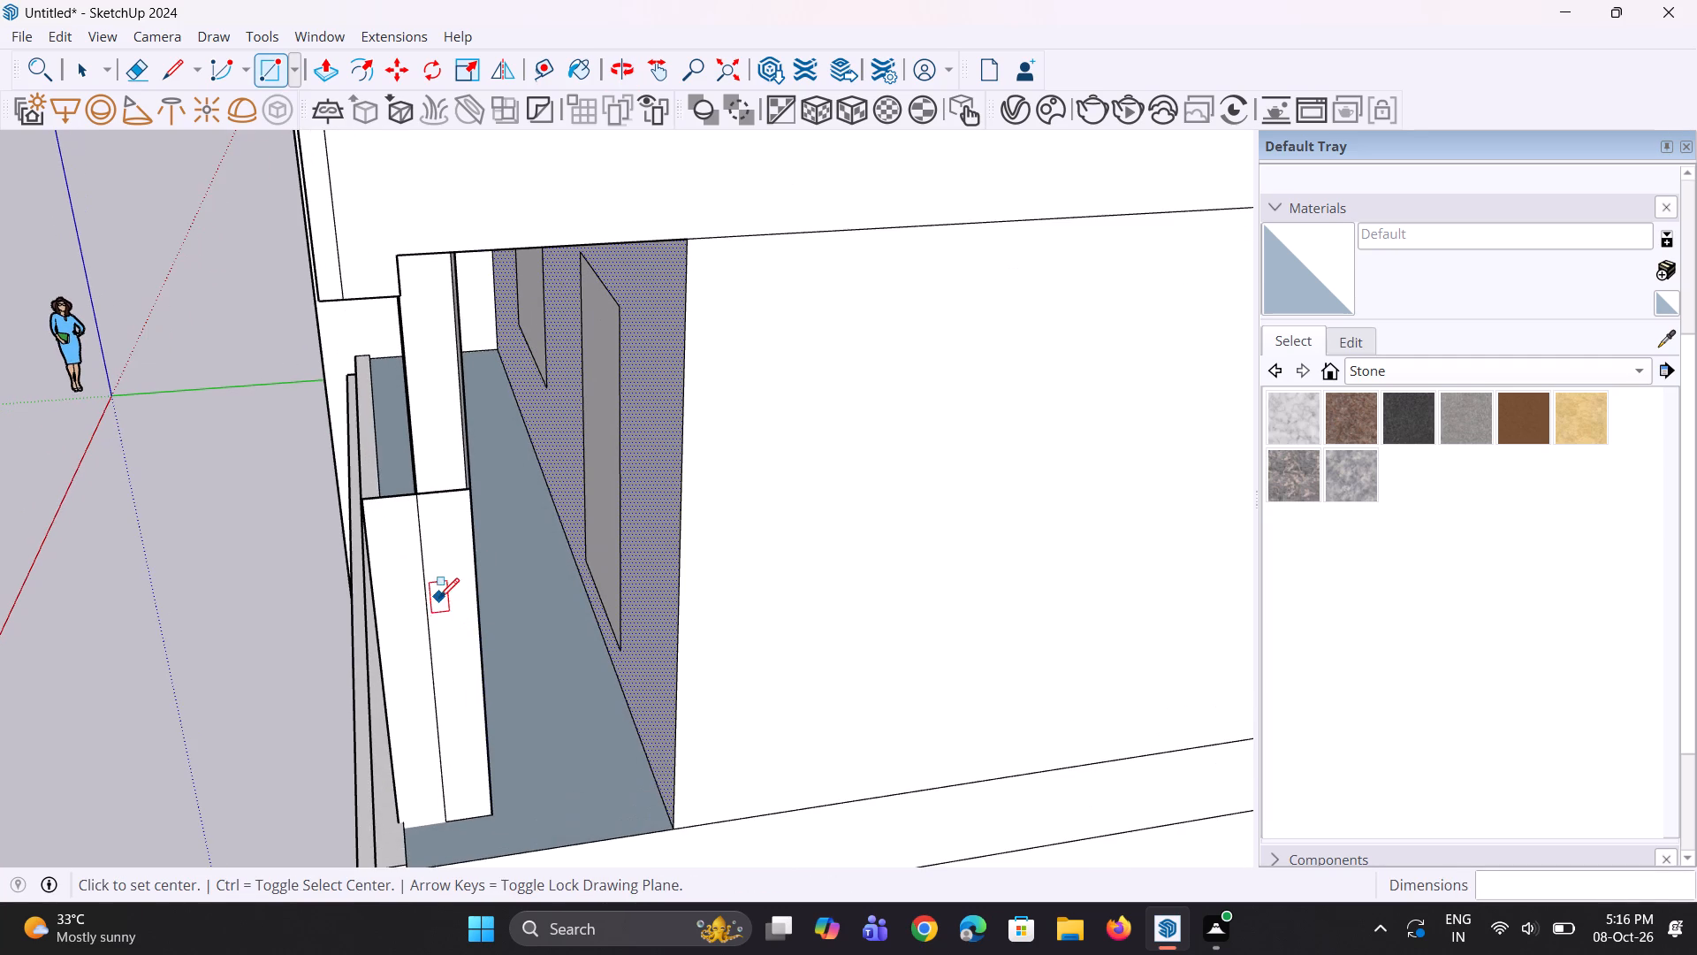
Erase the rectangle's top edge where it overhangs the side of the column.
key("e")
left_click(396, 573)
left_click(395, 497)
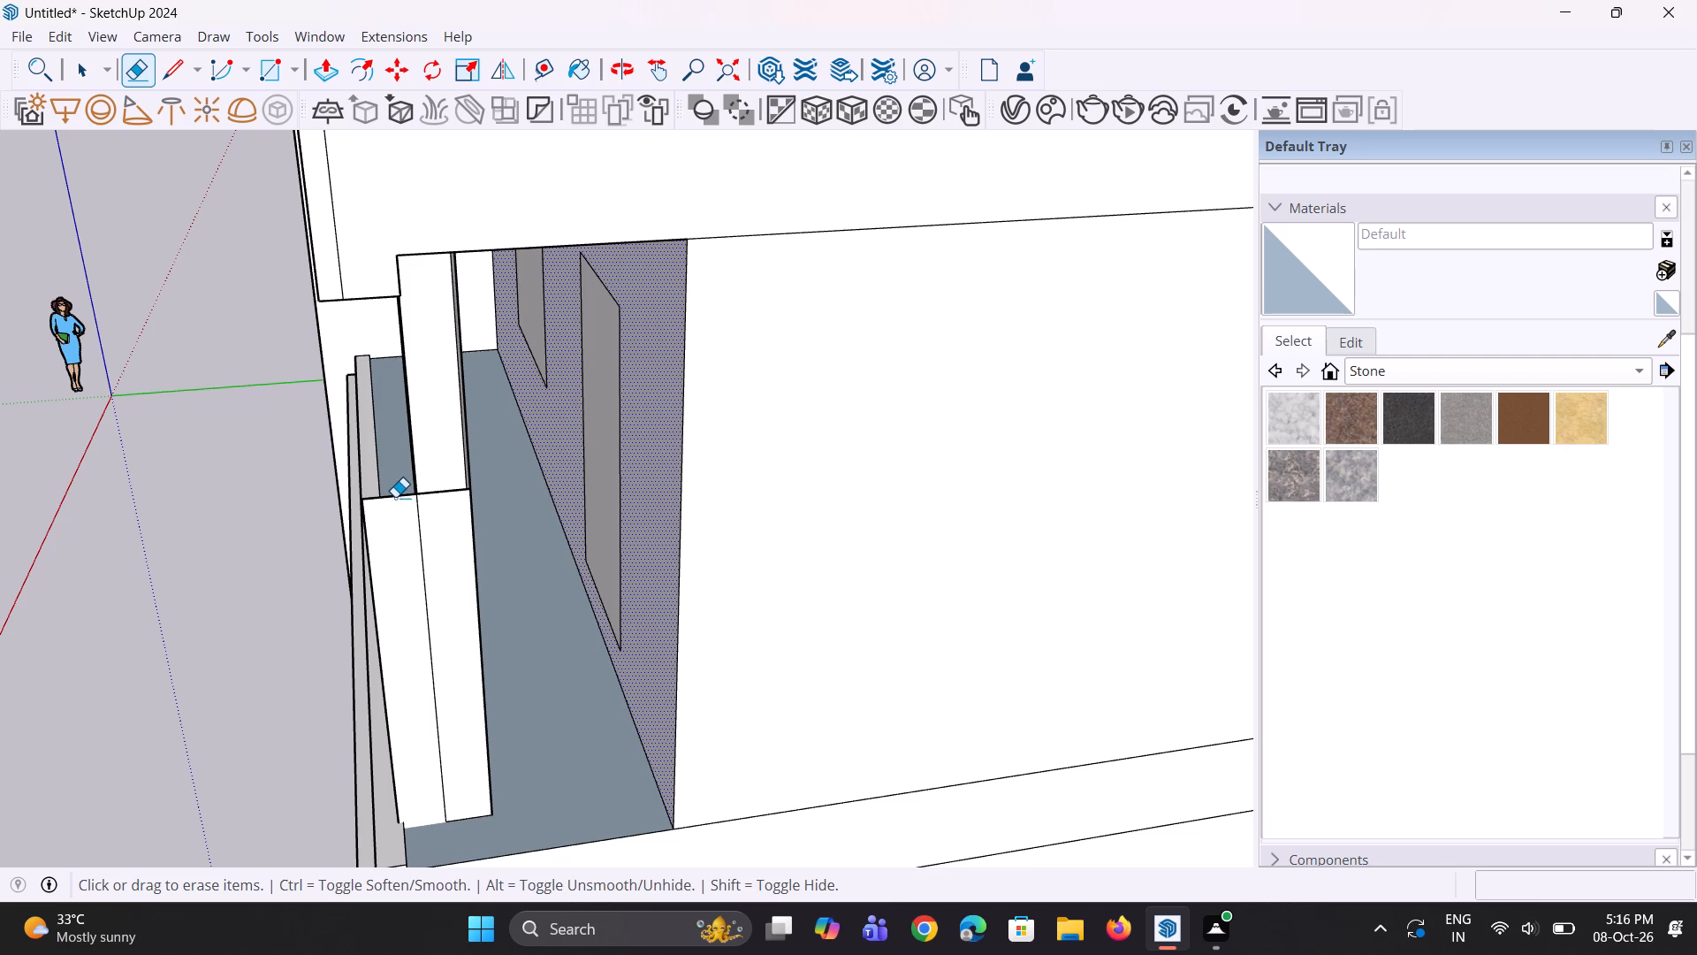
middle_click_drag(455, 576, 450, 536)
scroll(454, 554, "down", 3)
key("space")
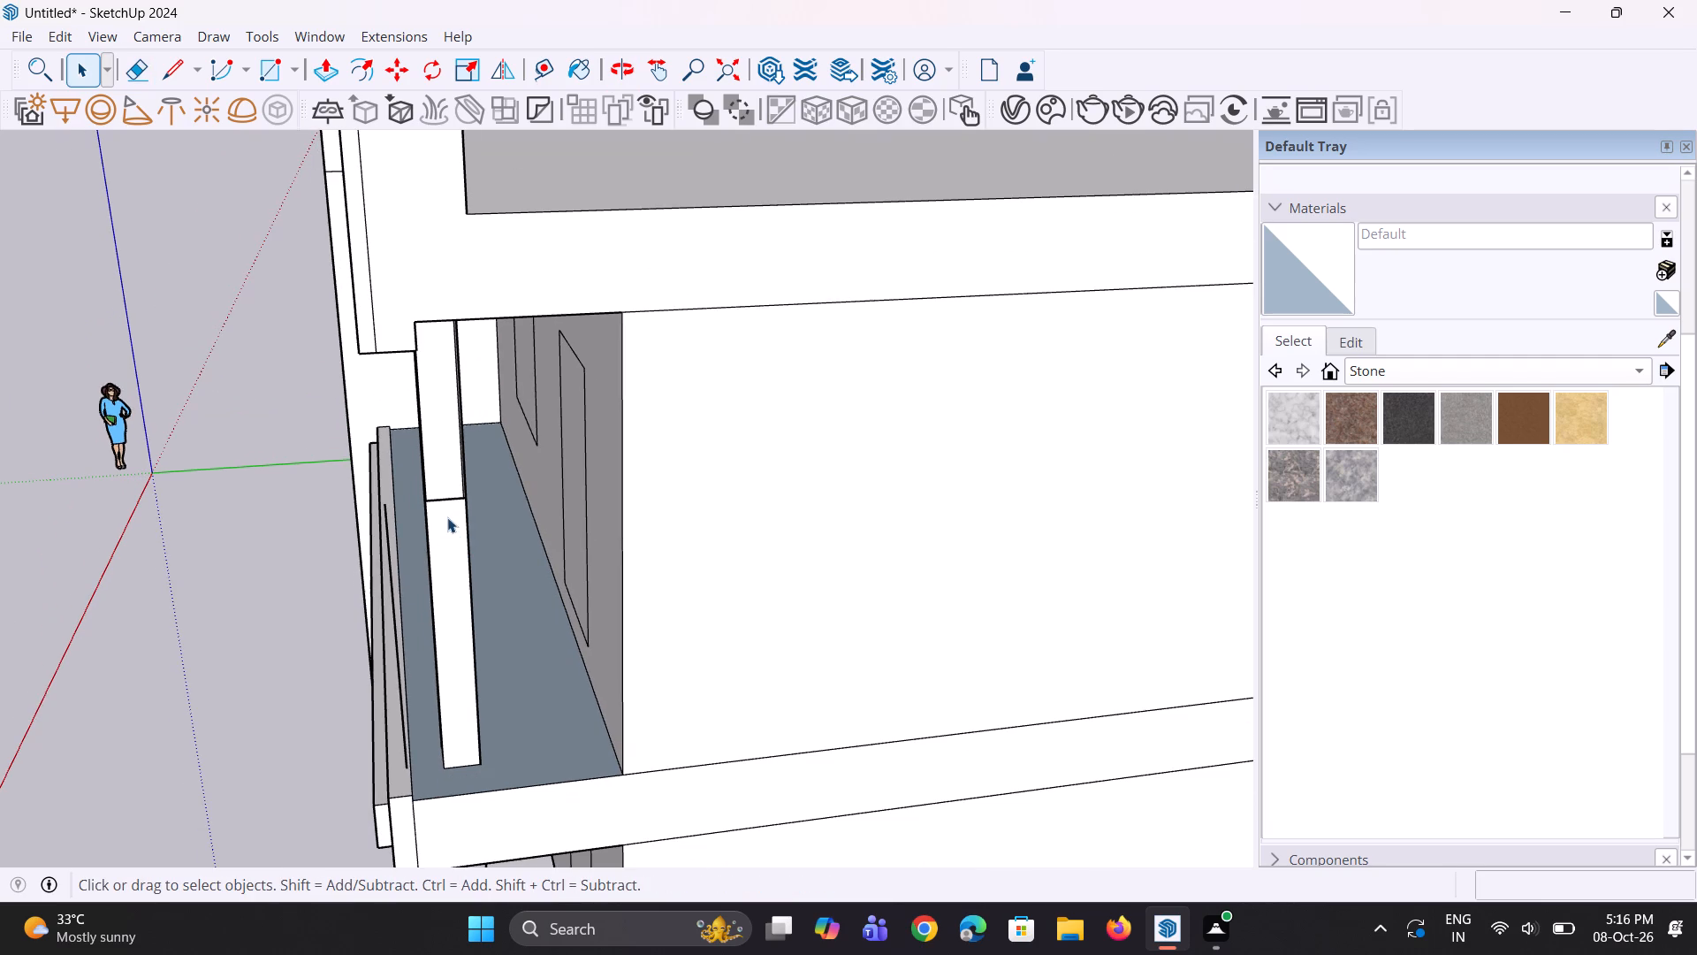
Move the horizontal edge on the upper-floor column's side face up about 3' 10" to the underside of the roof slab.
left_click(445, 500)
key("m")
left_click(467, 496)
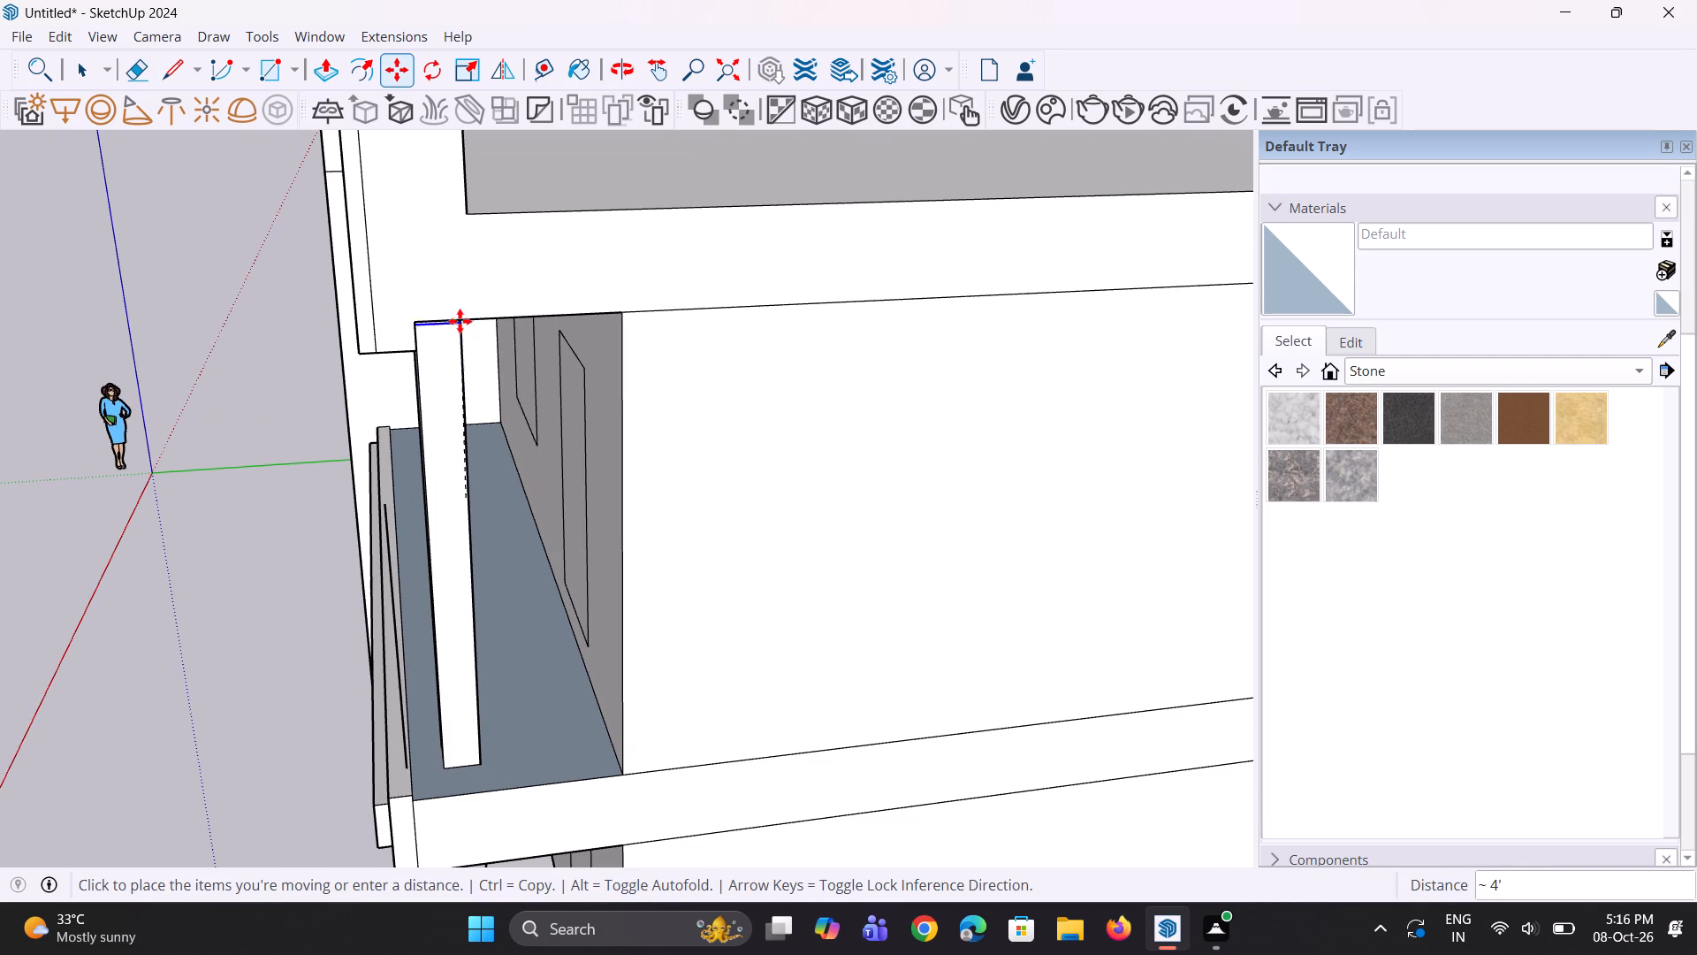
middle_click_drag(453, 328, 431, 192)
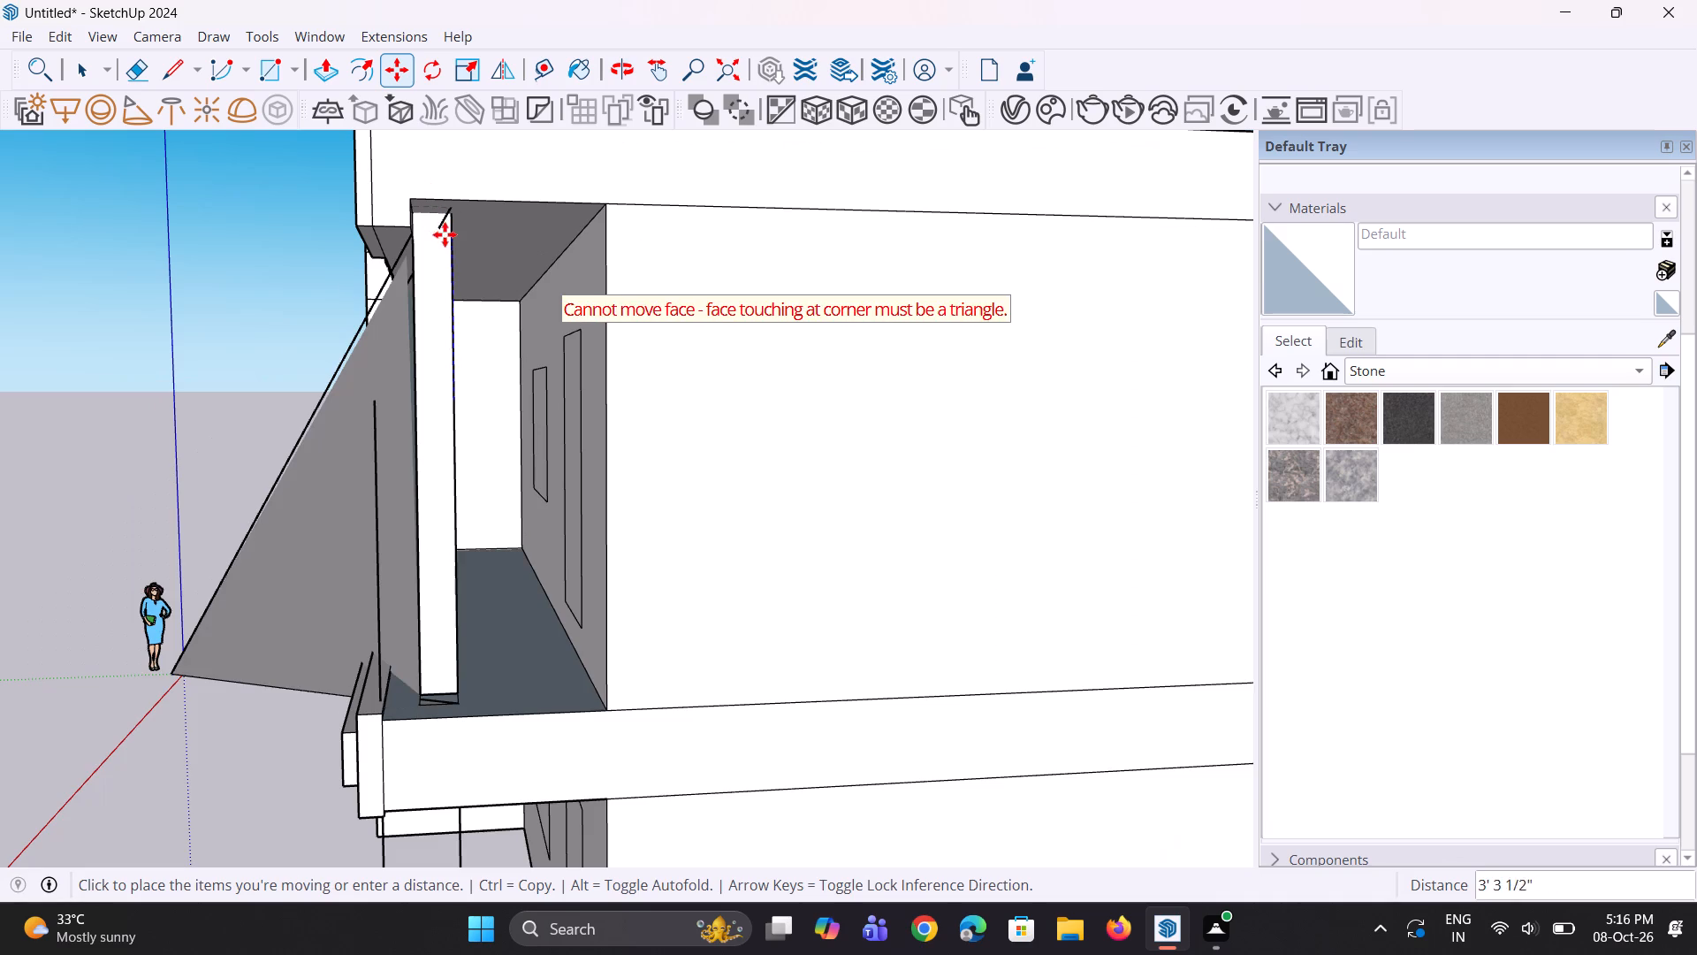
key("Escape")
middle_click_drag(469, 325, 470, 350)
scroll(453, 399, "up", 4)
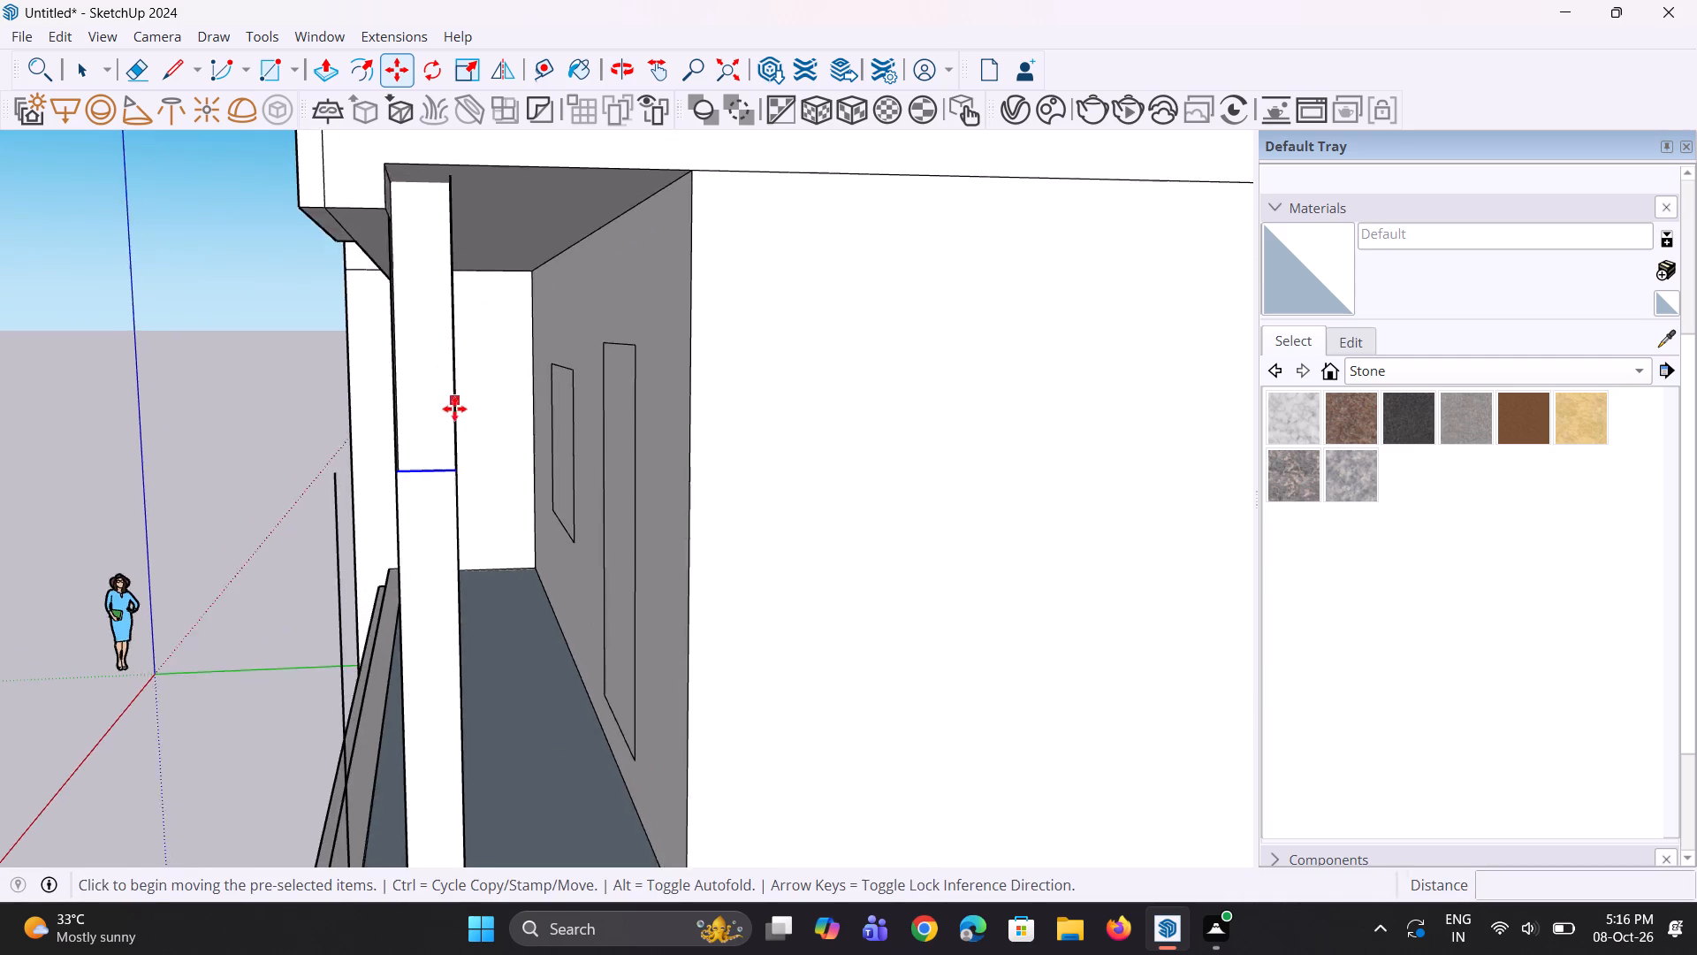
middle_click_drag(483, 472, 583, 500)
scroll(811, 589, "up", 2)
left_click(777, 553)
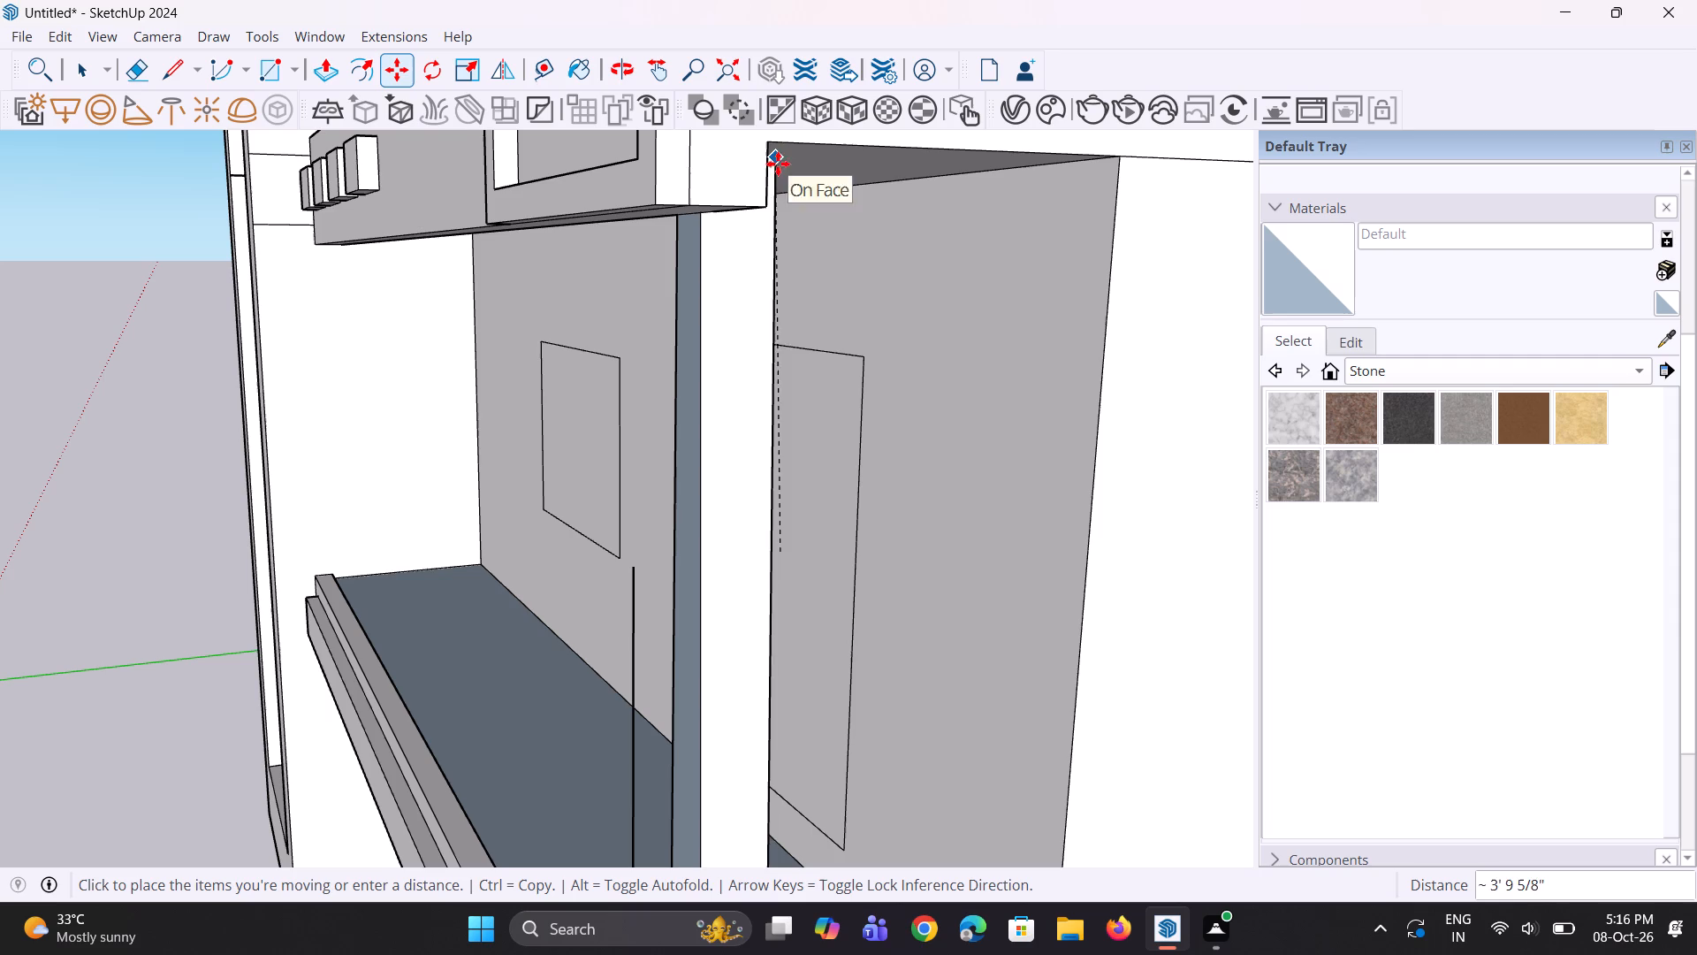
left_click(790, 160)
key("space")
key("space")
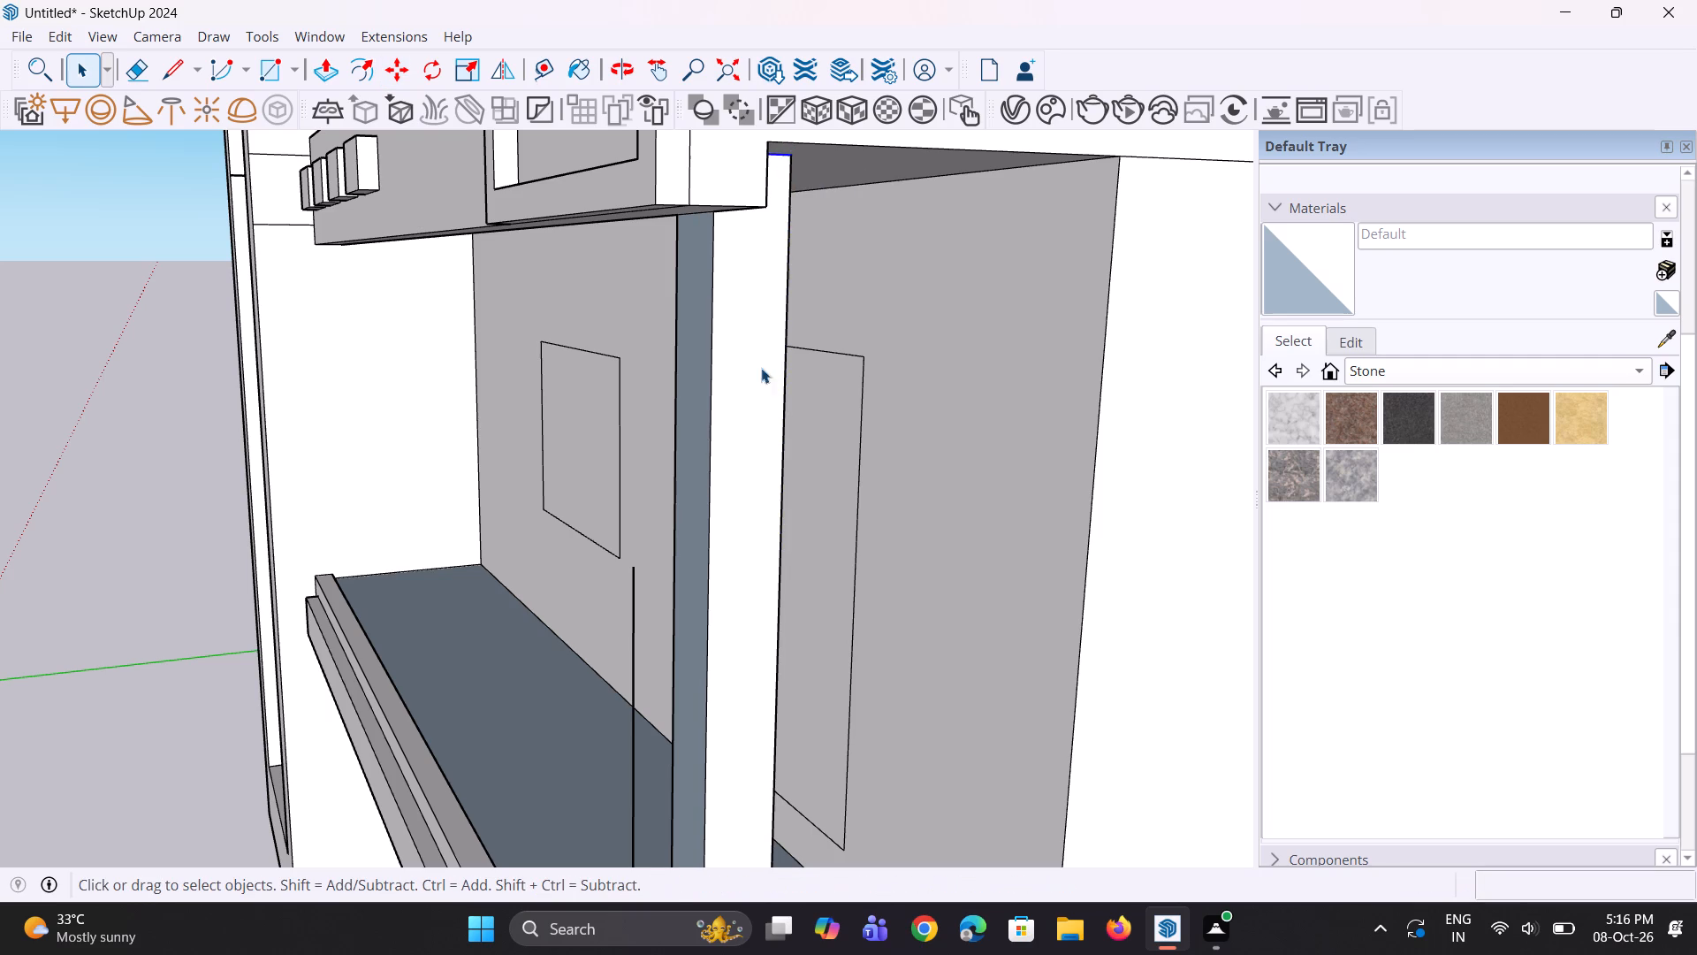
Delete the stray vertical line standing beside the upper-floor column at the balcony's front edge.
scroll(696, 397, "down", 7)
middle_click_drag(697, 403, 760, 447)
scroll(685, 684, "up", 1)
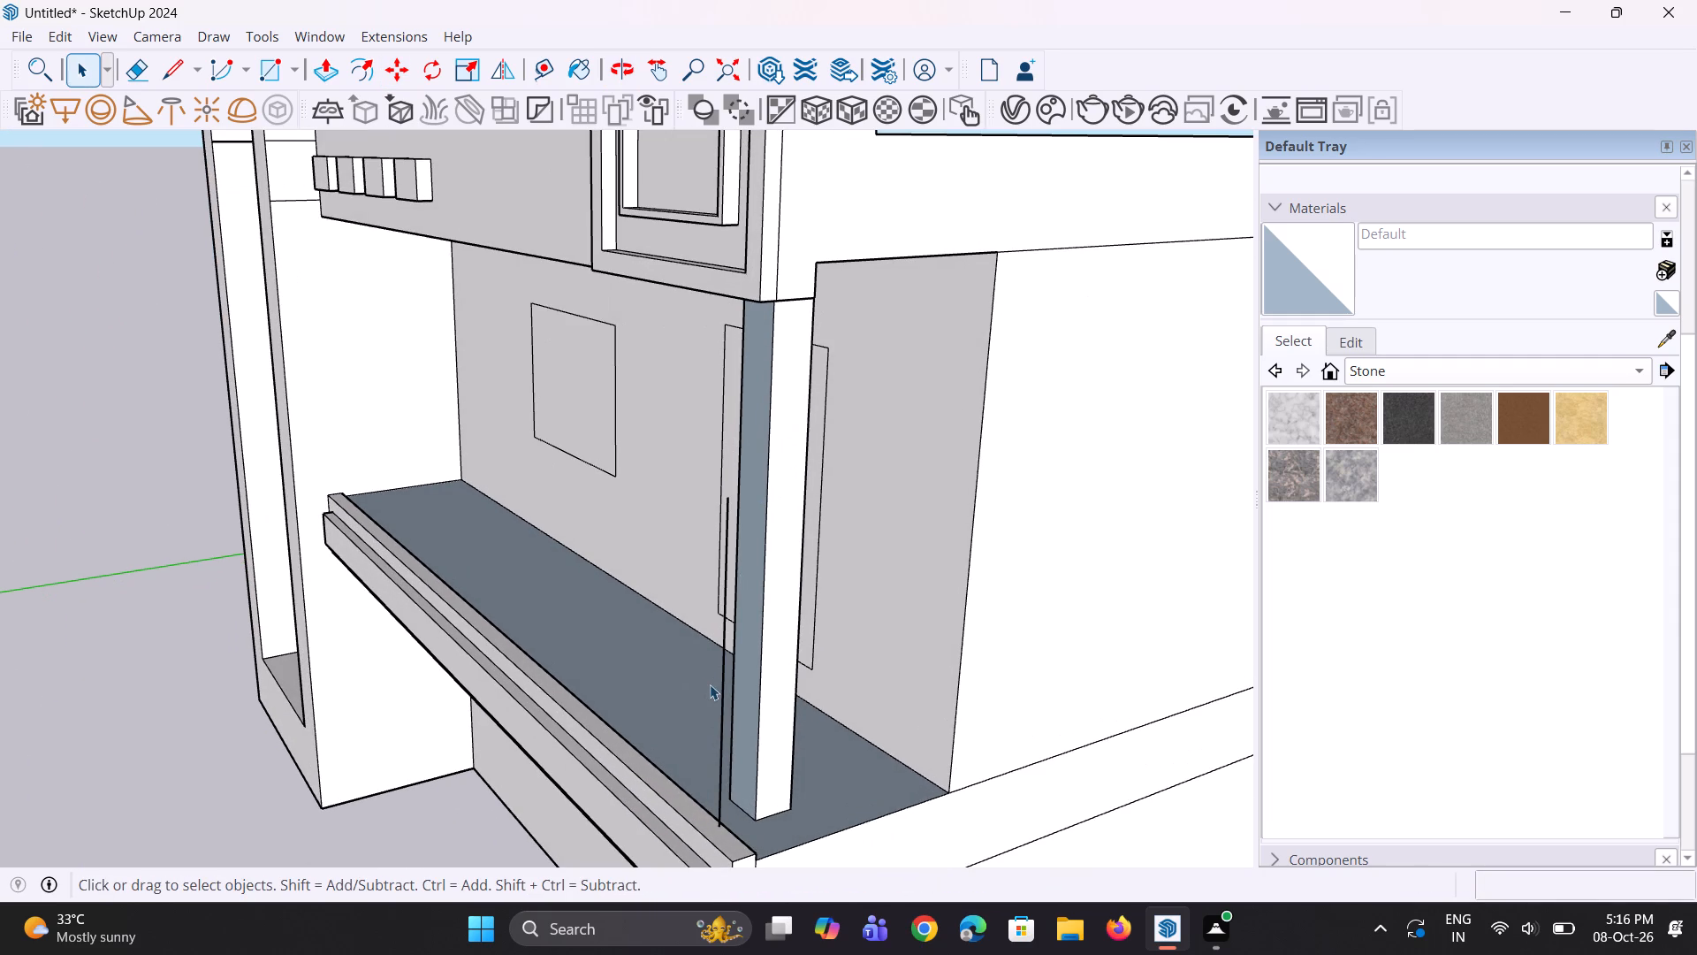
left_click(722, 697)
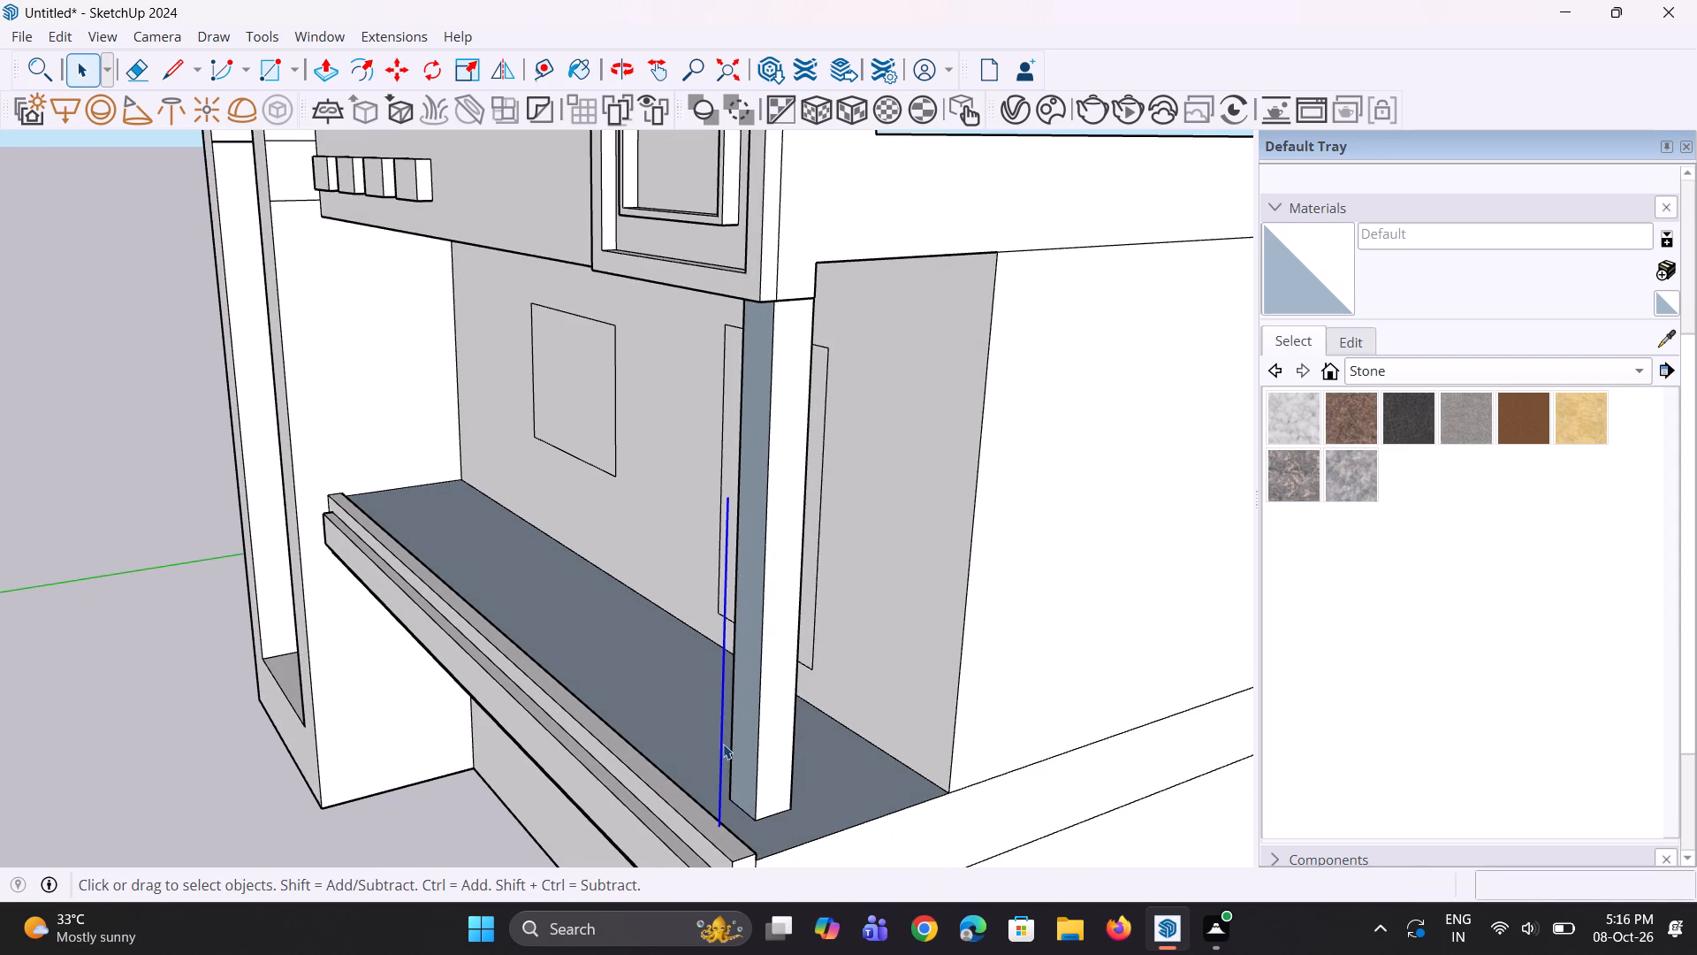
key("Delete")
scroll(704, 722, "down", 5)
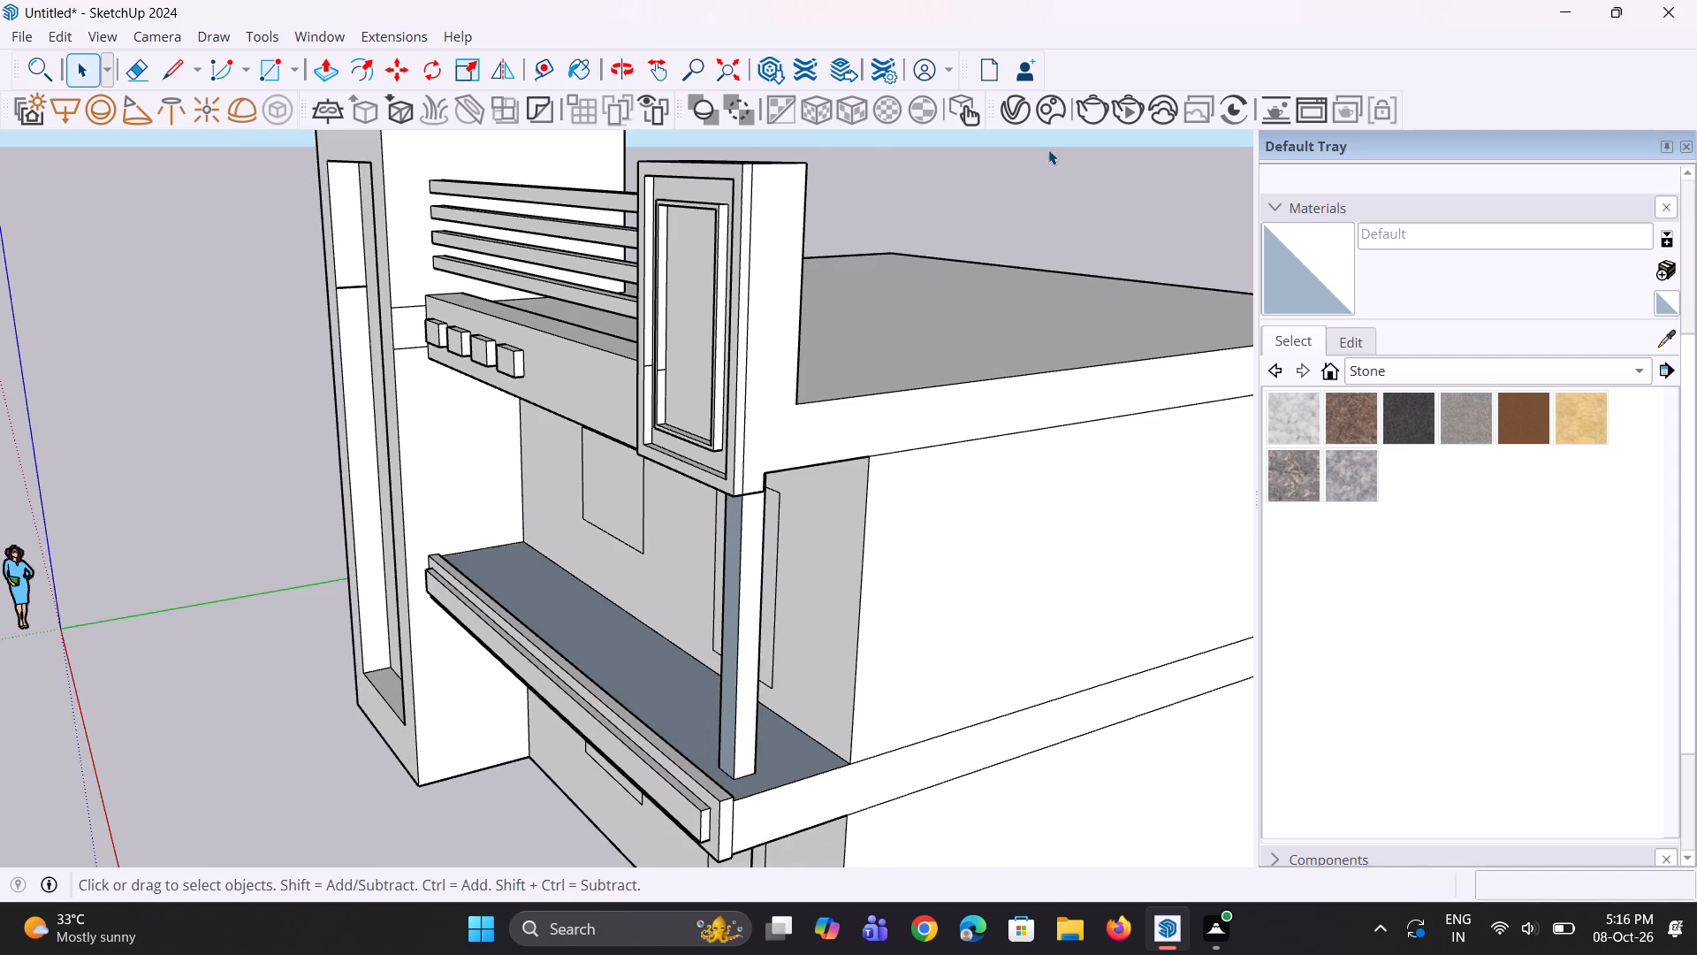
left_click(1046, 180)
middle_click_drag(463, 598, 820, 565)
scroll(710, 569, "down", 2)
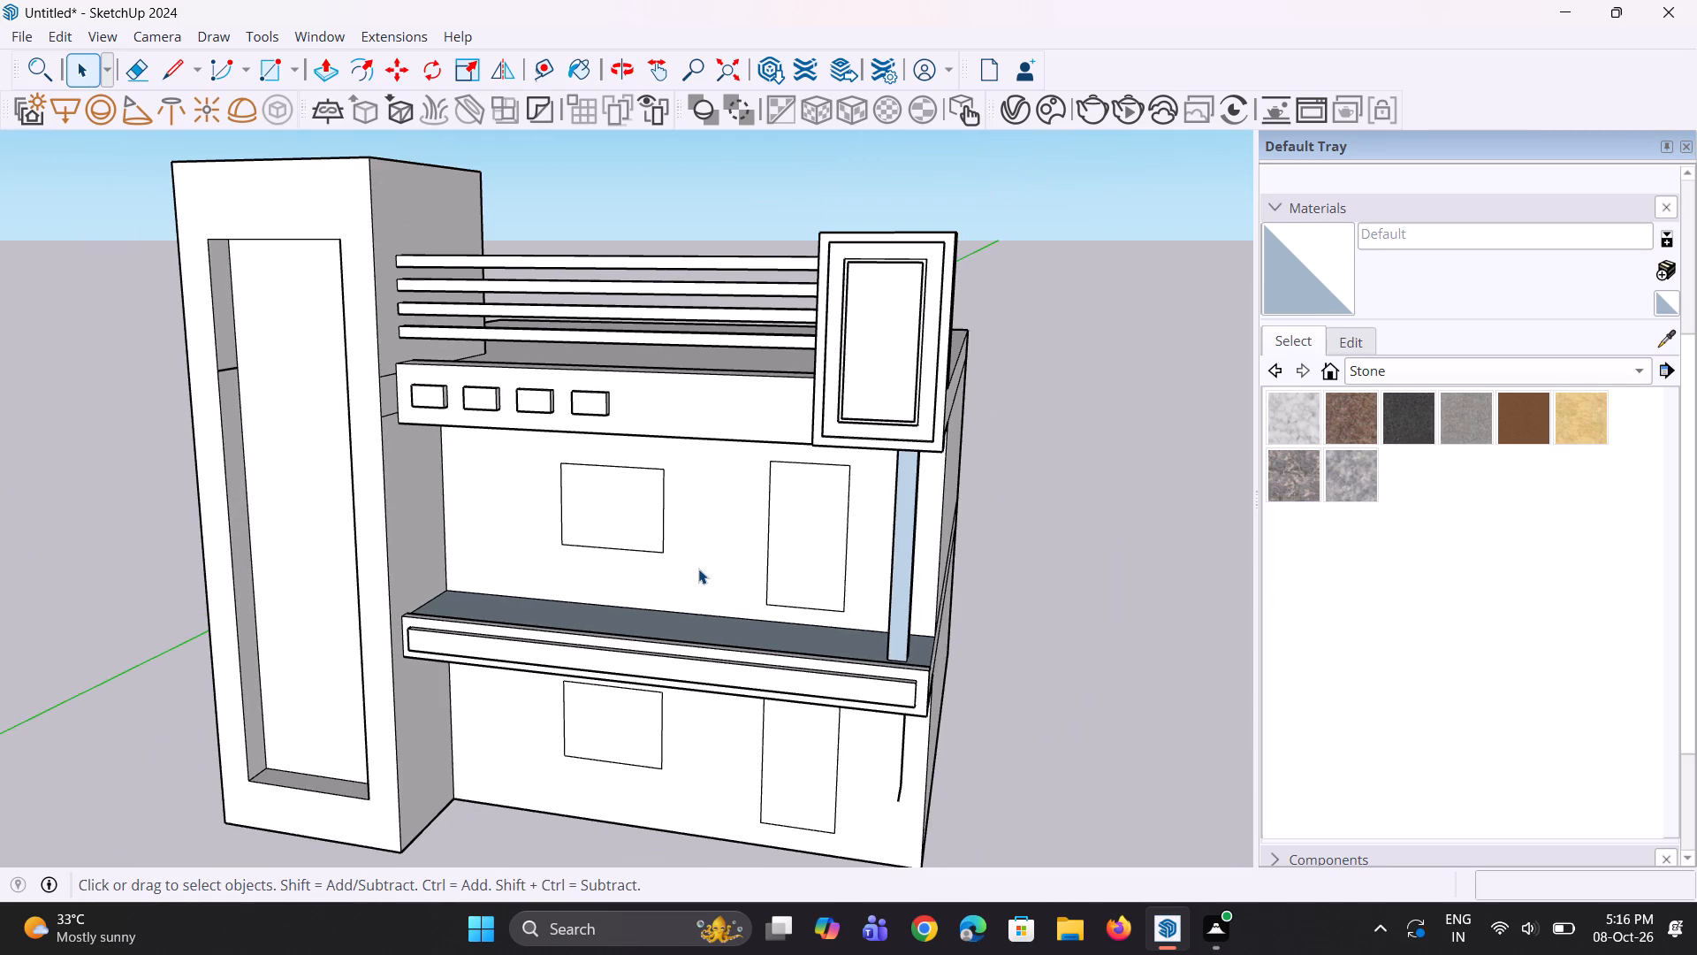
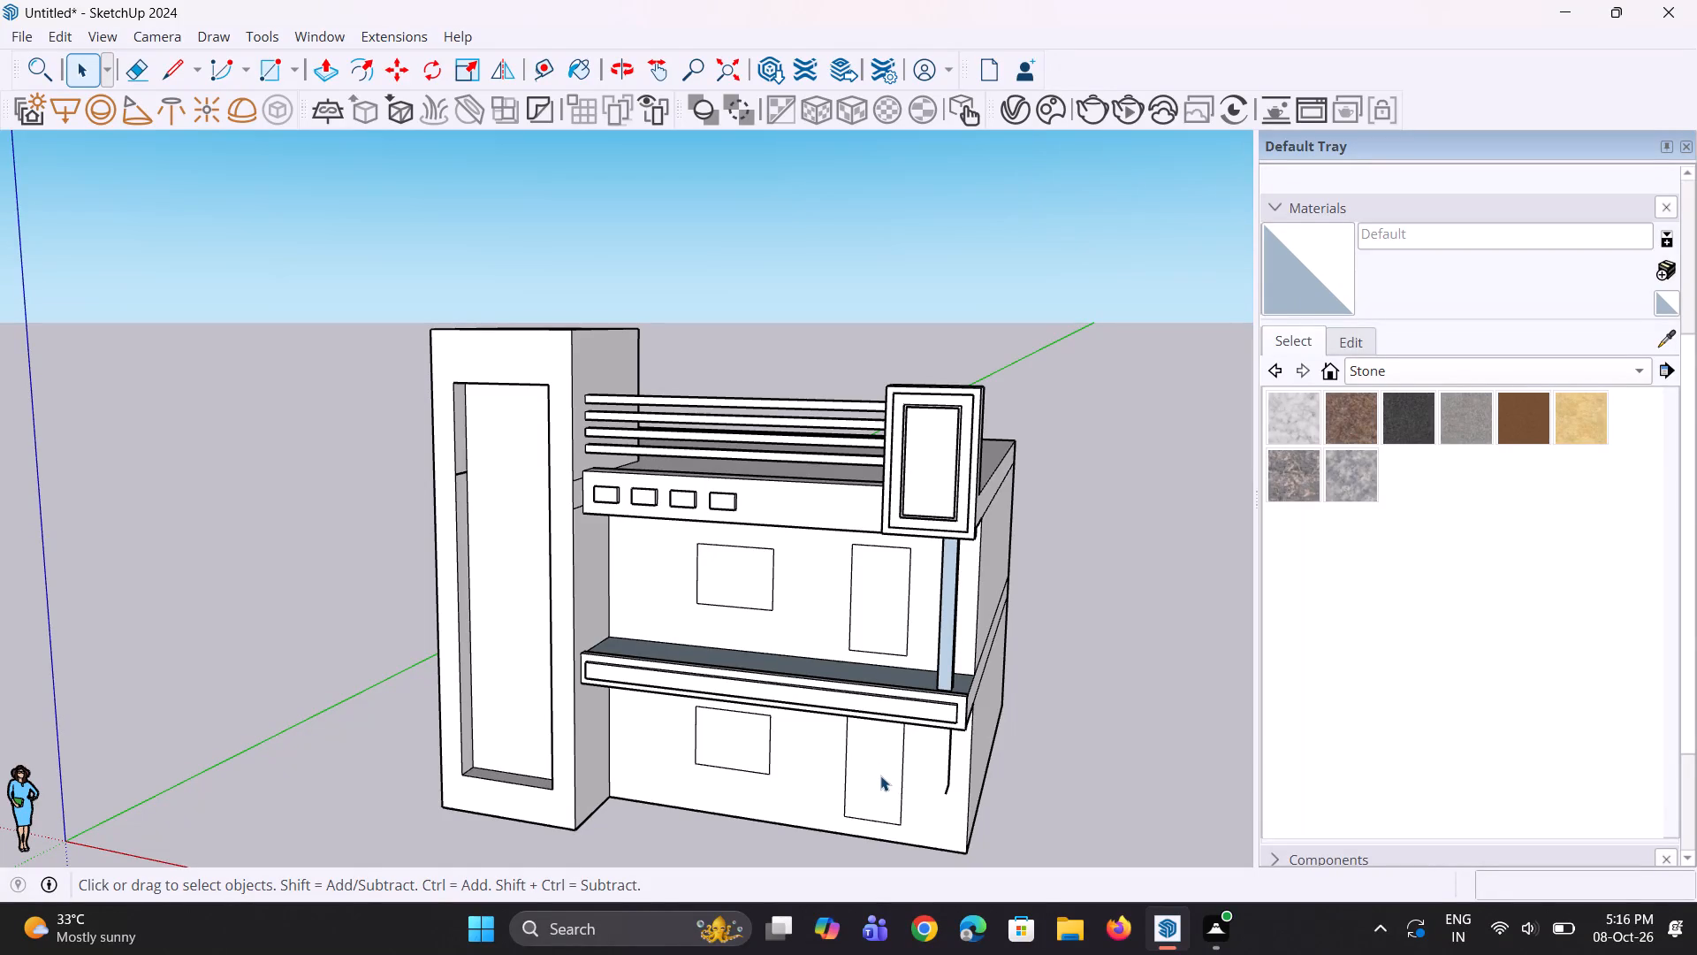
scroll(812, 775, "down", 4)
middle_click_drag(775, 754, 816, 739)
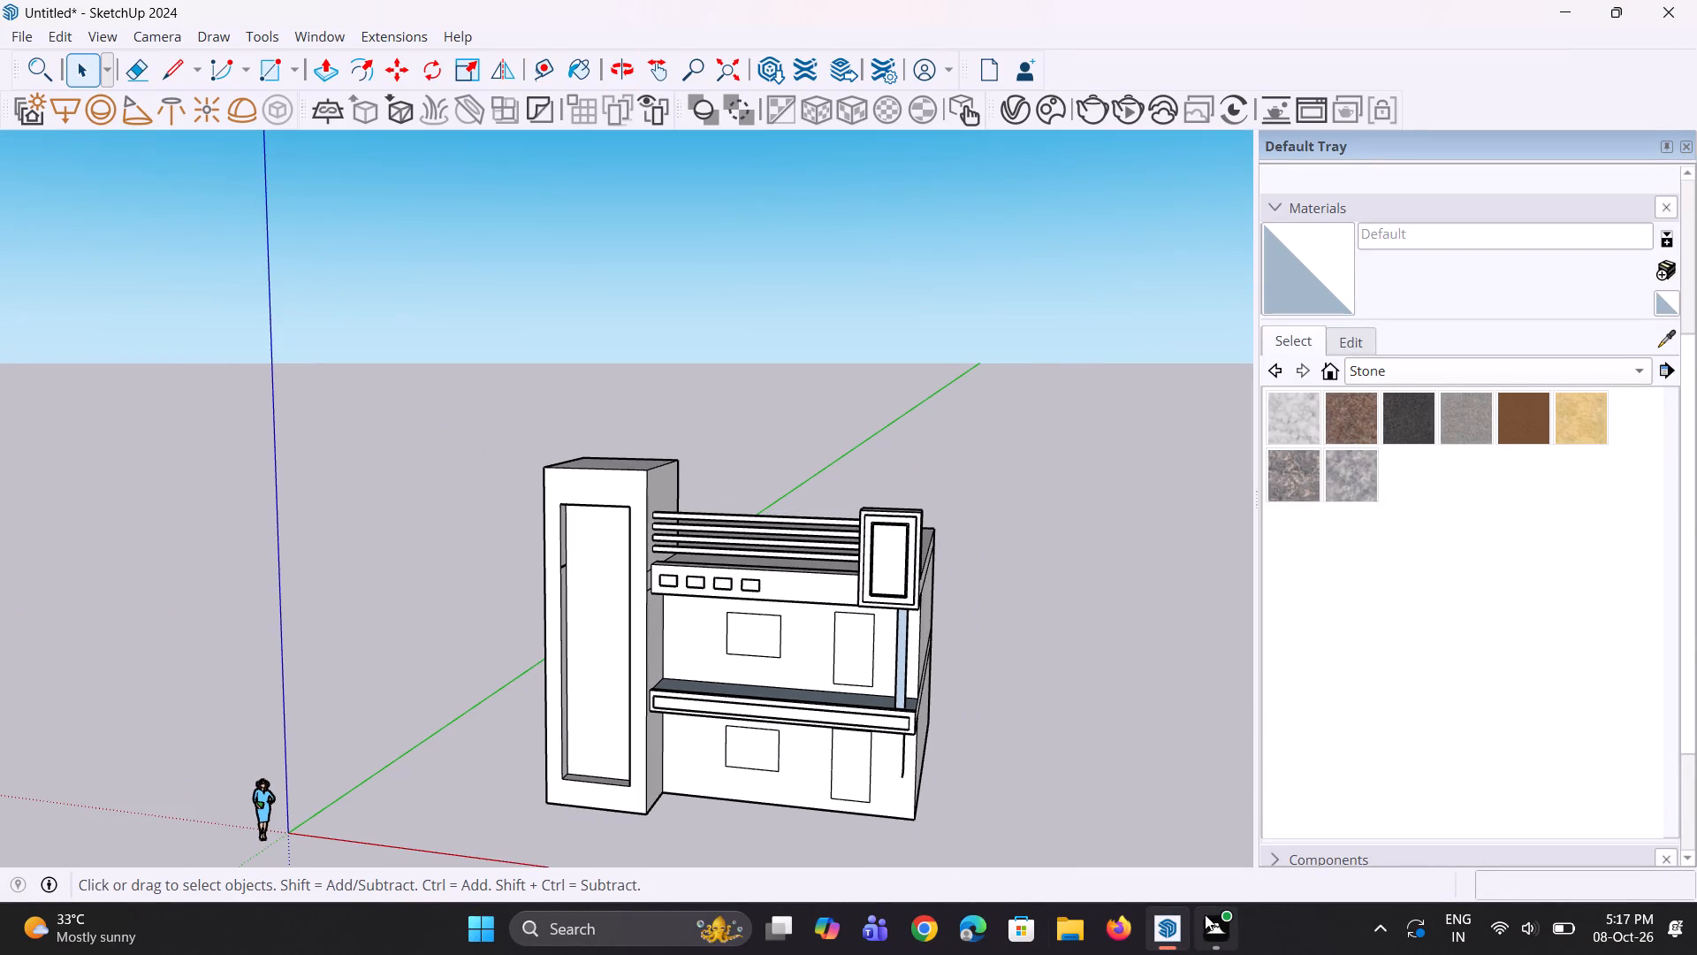
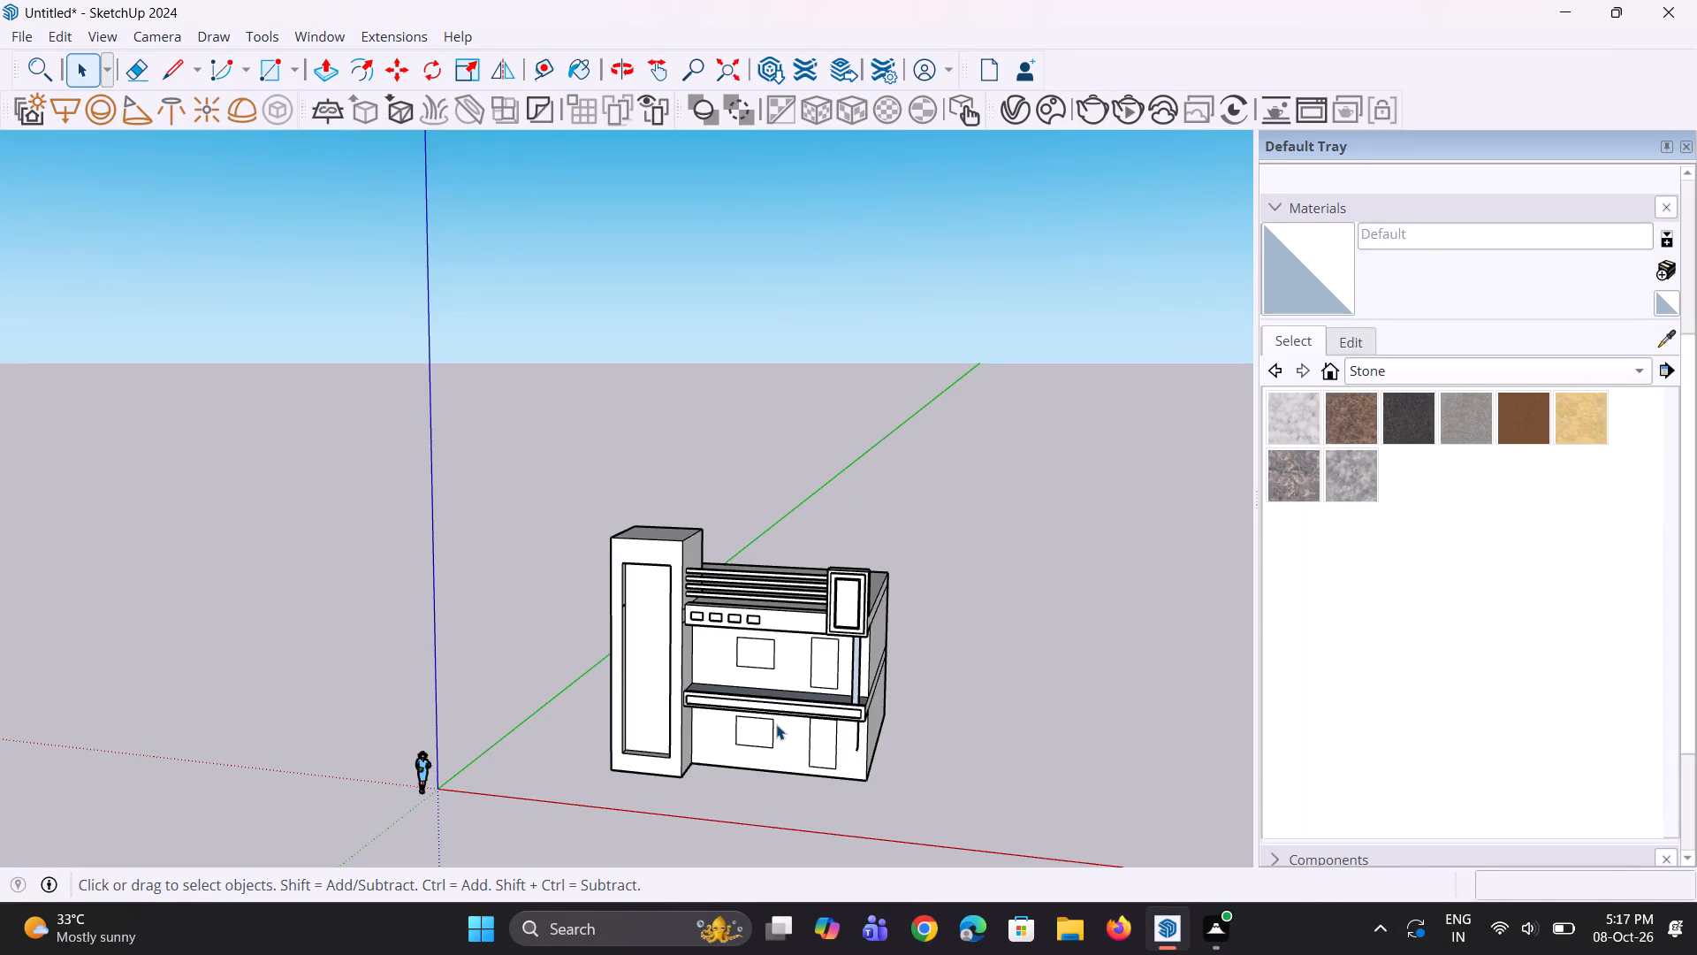
Delete the stray vertical edge and the short slanted edge hanging below the balcony slab under the column.
scroll(728, 733, "down", 3)
middle_click_drag(684, 757, 764, 746)
scroll(866, 752, "up", 6)
middle_click_drag(793, 822, 817, 785)
scroll(835, 757, "up", 6)
middle_click(855, 768)
scroll(856, 765, "up", 1)
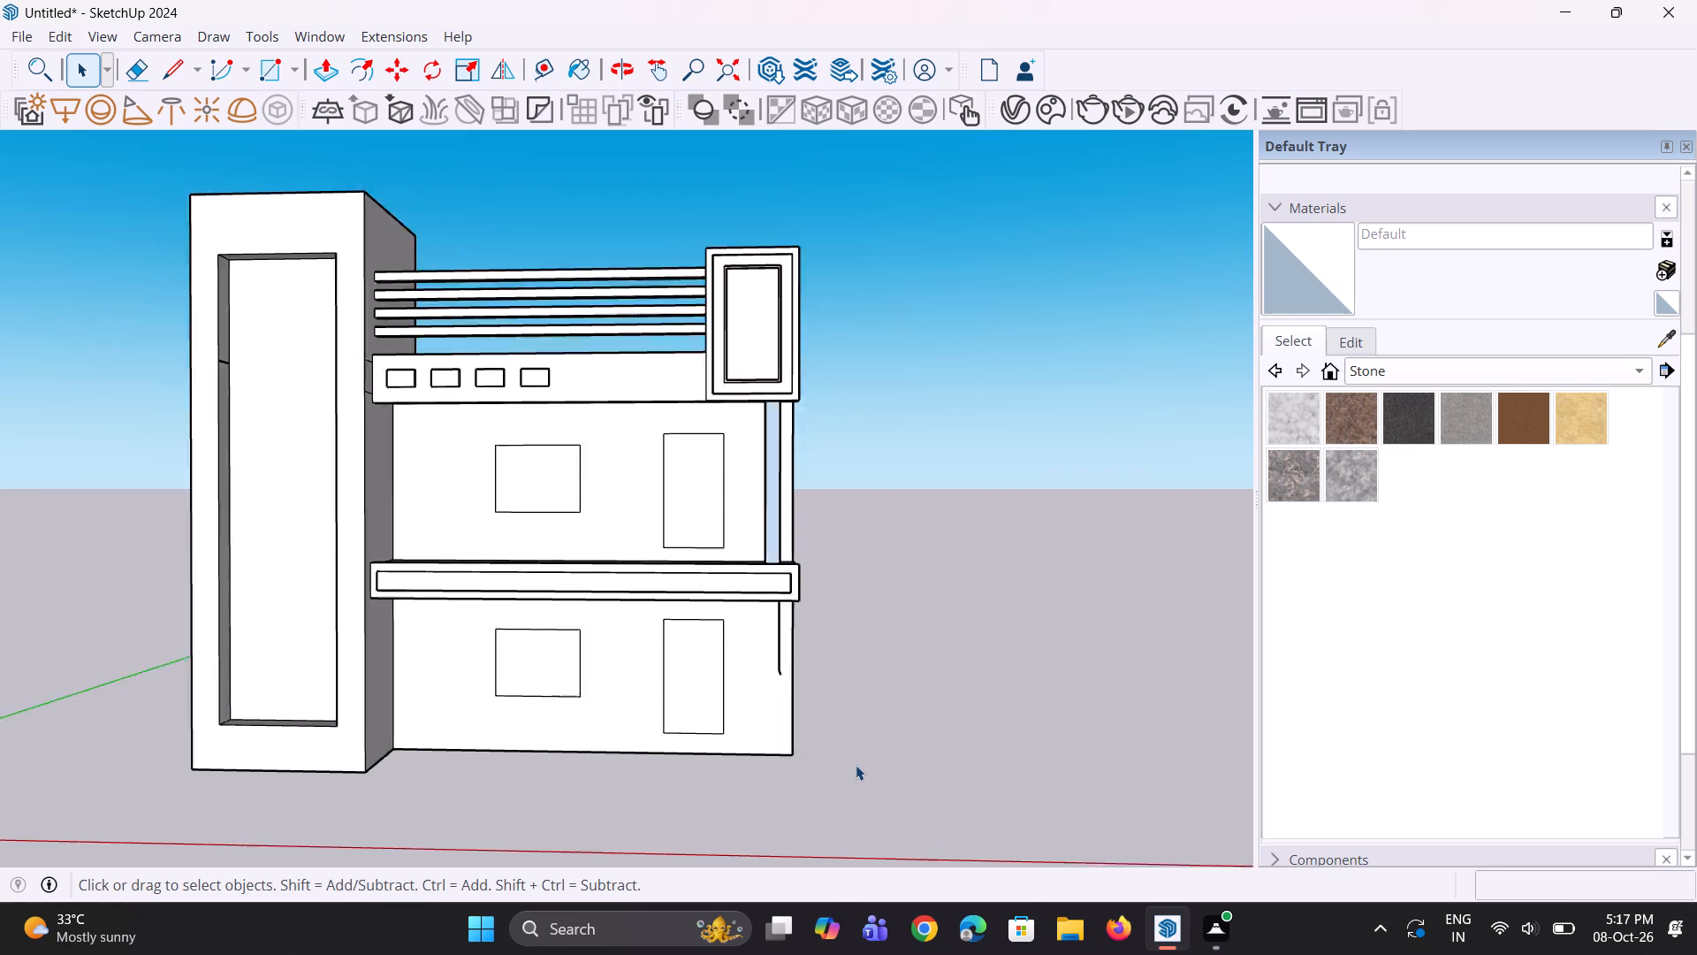
scroll(856, 765, "up", 2)
middle_click_drag(727, 729, 750, 792)
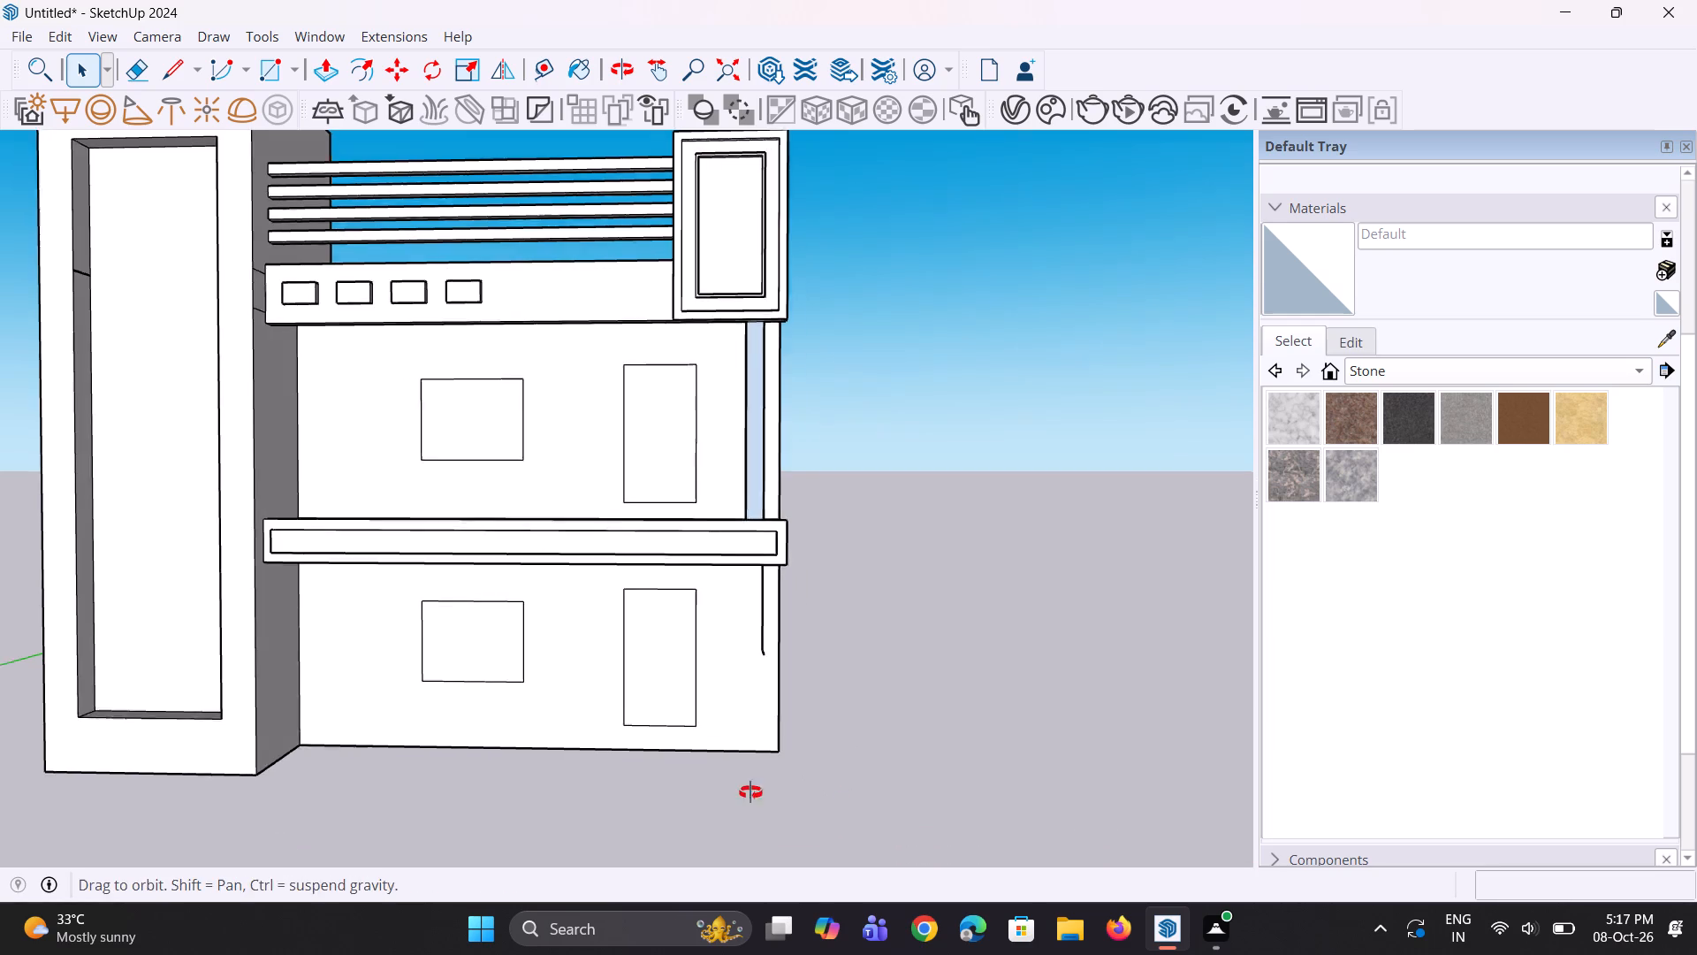
middle_click_drag(750, 792, 756, 792)
scroll(768, 678, "up", 3)
middle_click_drag(766, 661, 758, 633)
left_click(764, 626)
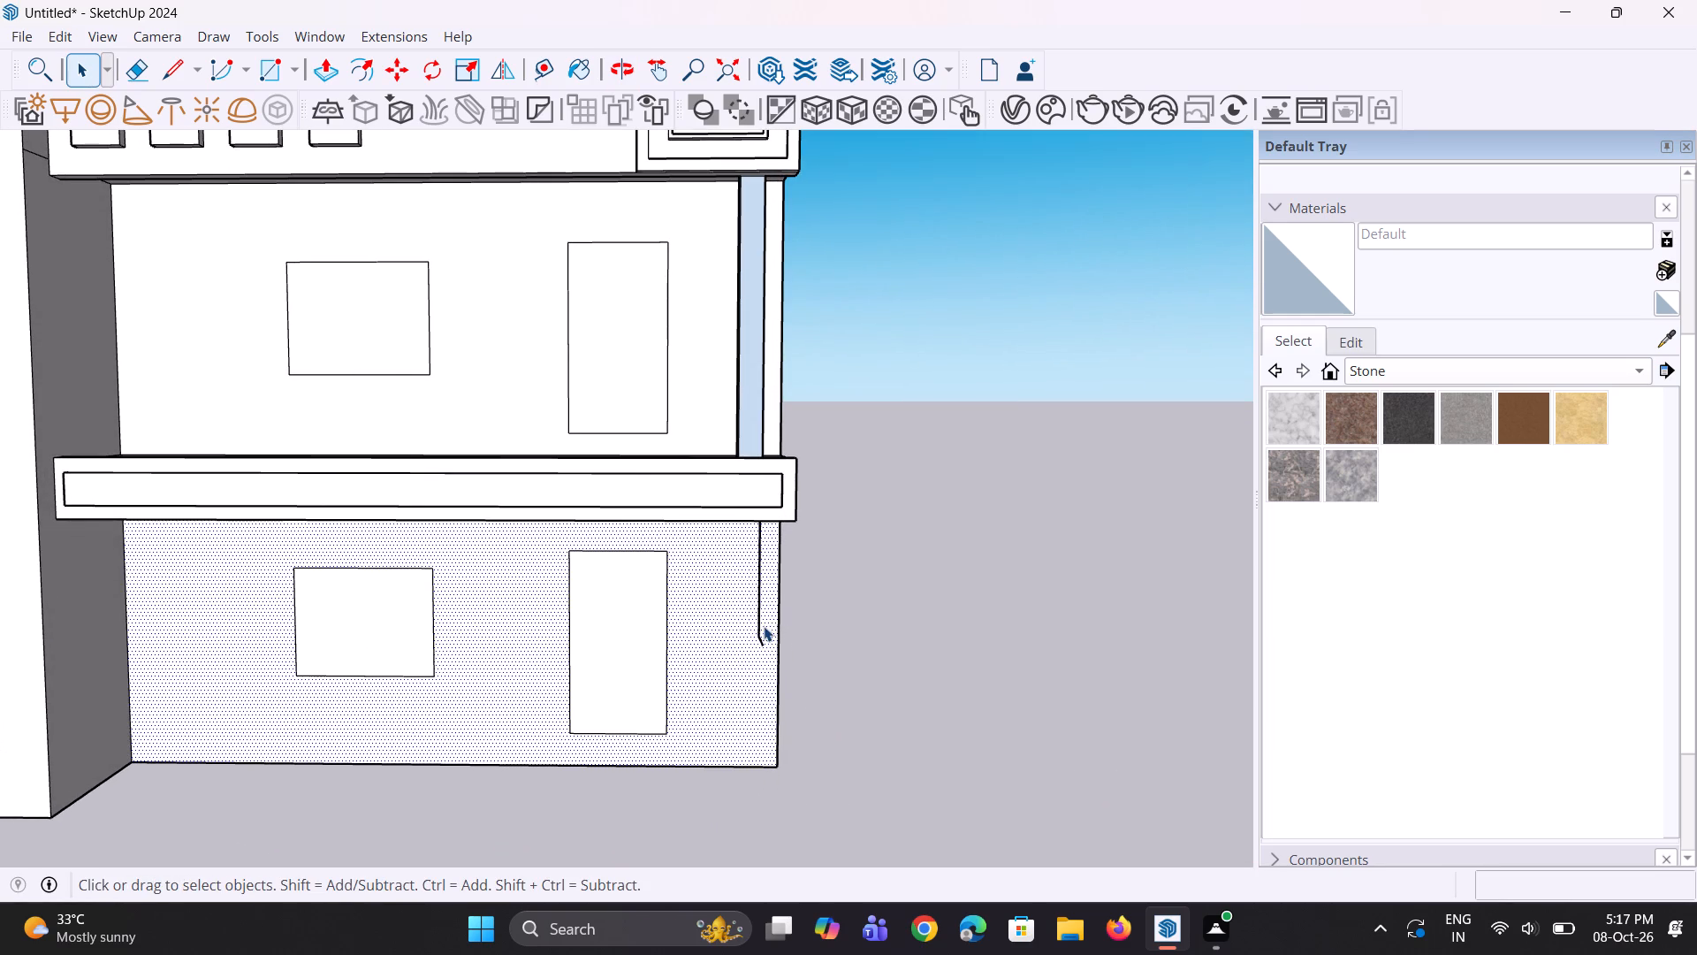
left_click(758, 630)
middle_click_drag(783, 645, 641, 672)
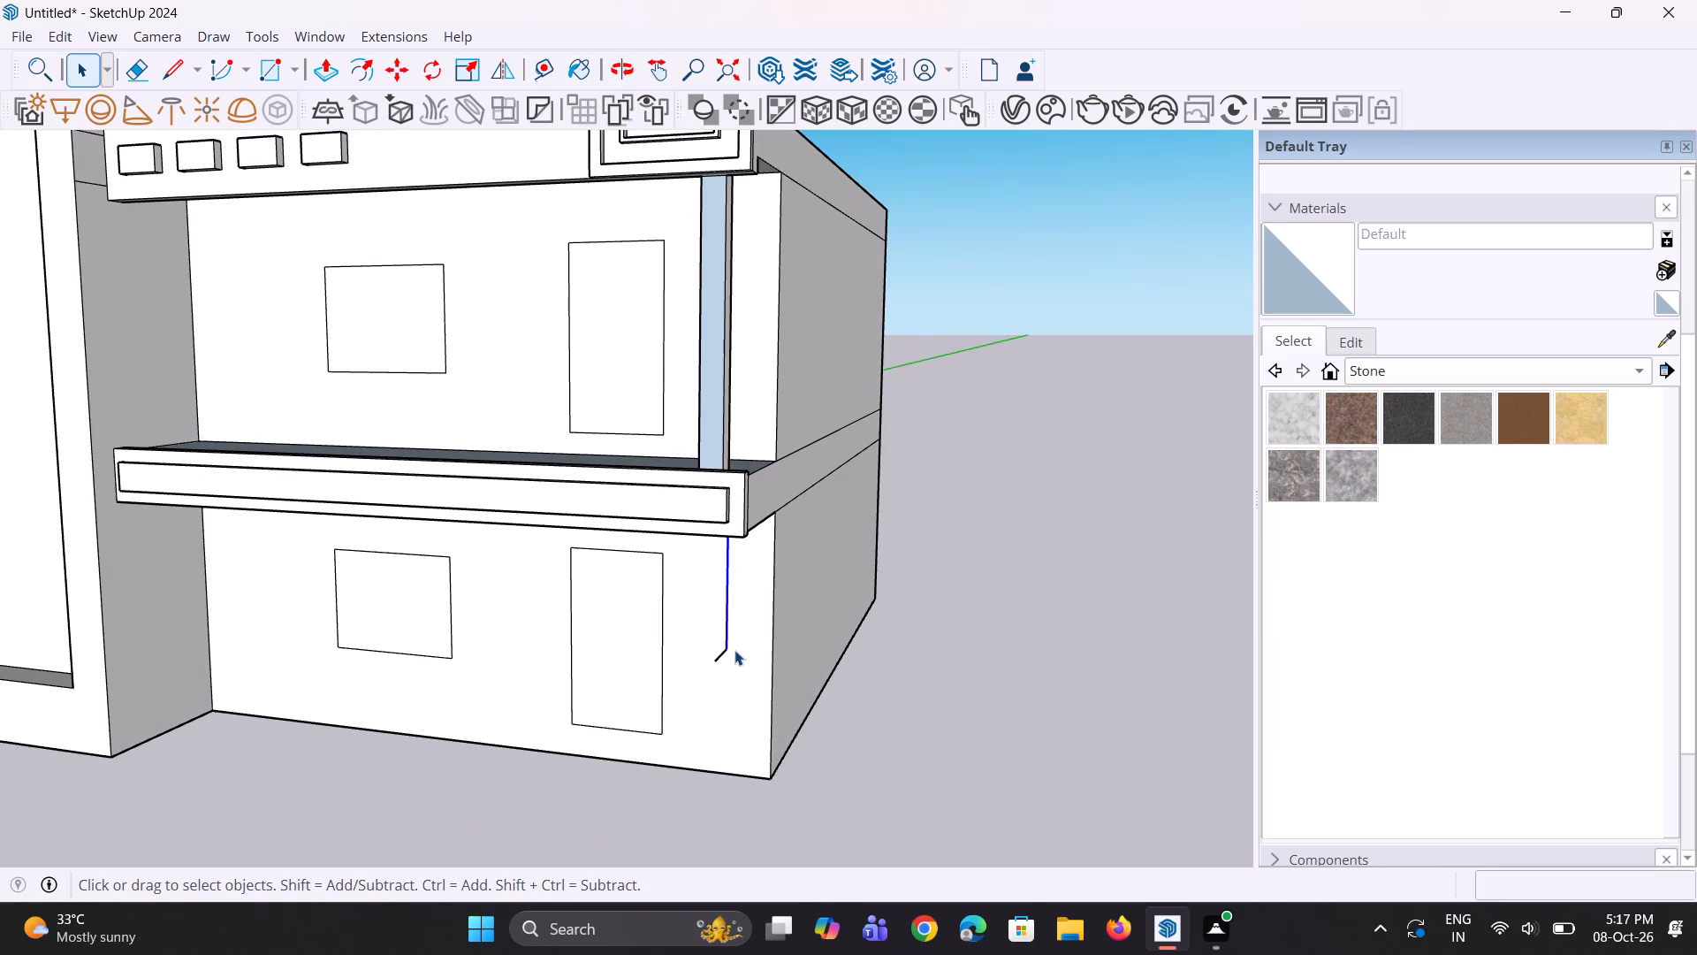
key("Delete")
left_click(718, 654)
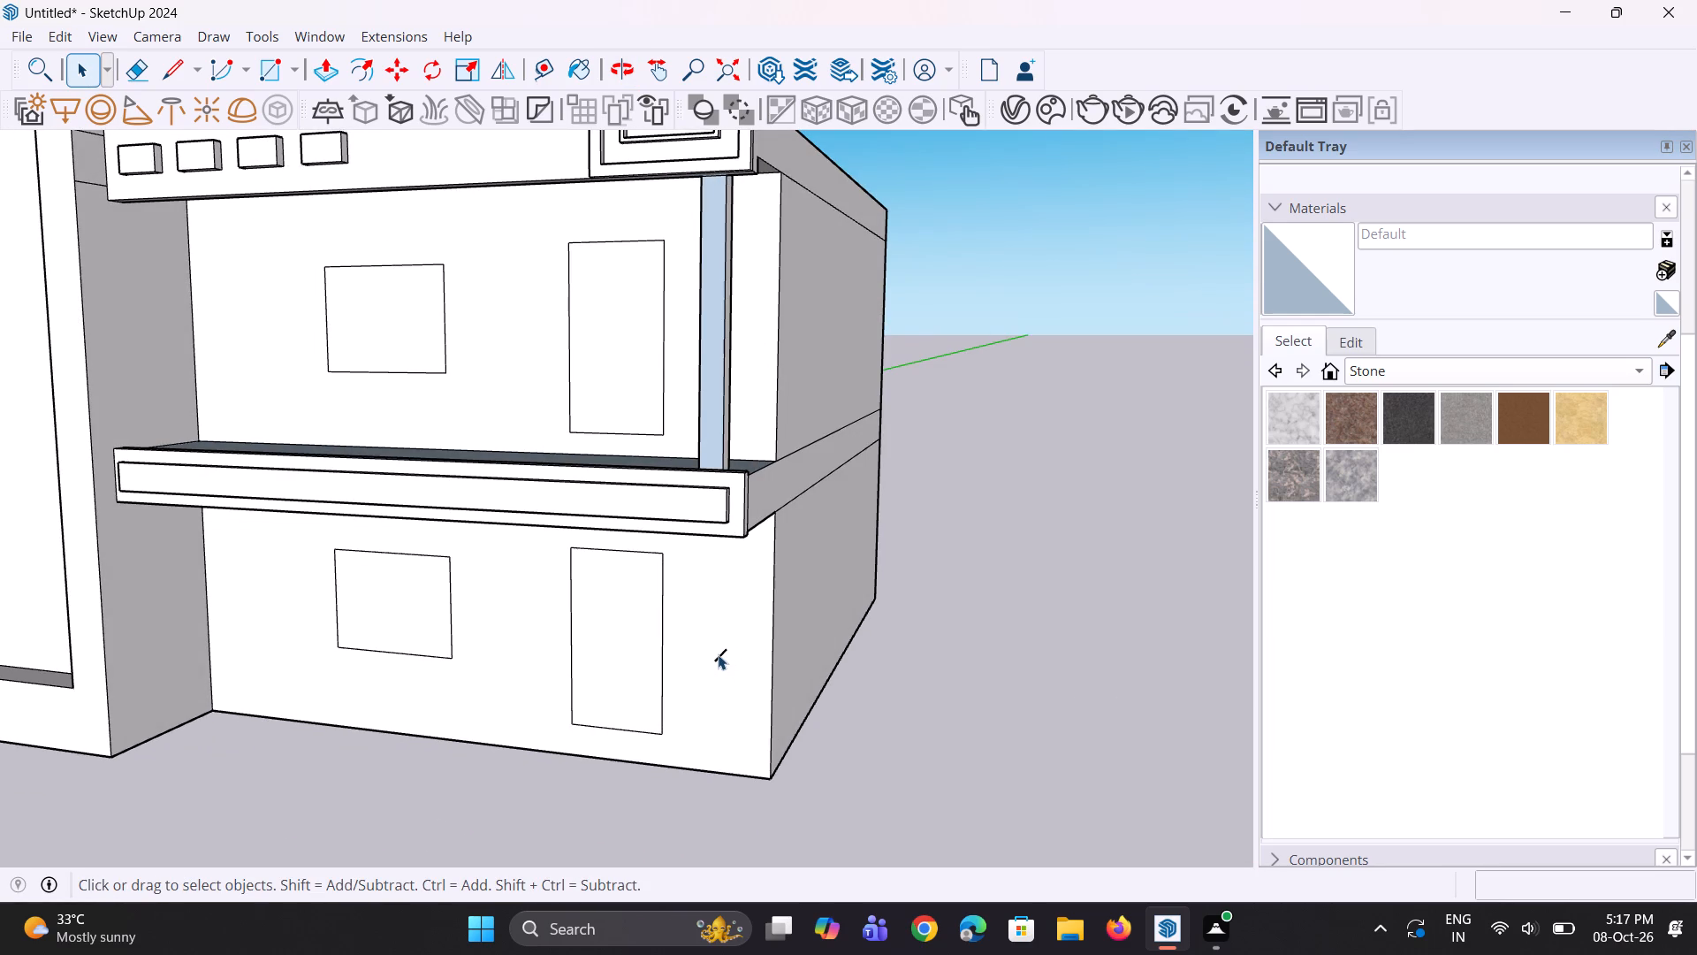
key("Delete")
Examine the house from the side and the front to check the column, balcony and tower.
scroll(689, 653, "down", 5)
middle_click_drag(683, 661, 288, 712)
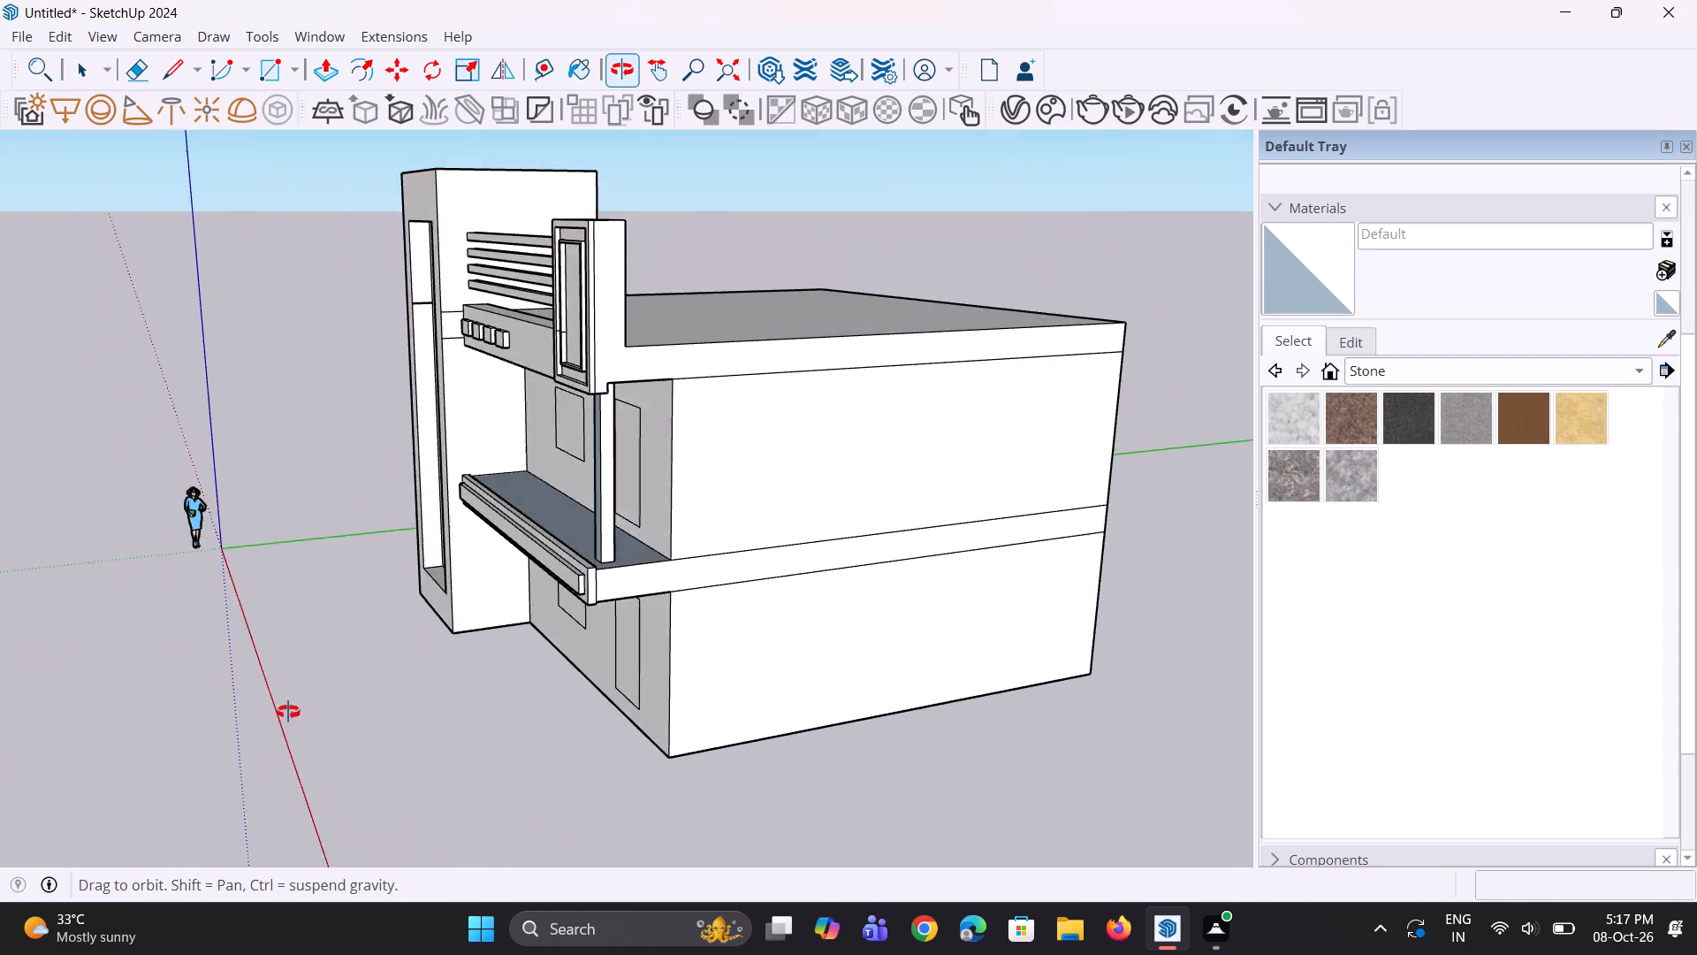
middle_click_drag(288, 712, 771, 692)
scroll(689, 630, "down", 3)
middle_click_drag(664, 621, 738, 625)
scroll(516, 496, "up", 2)
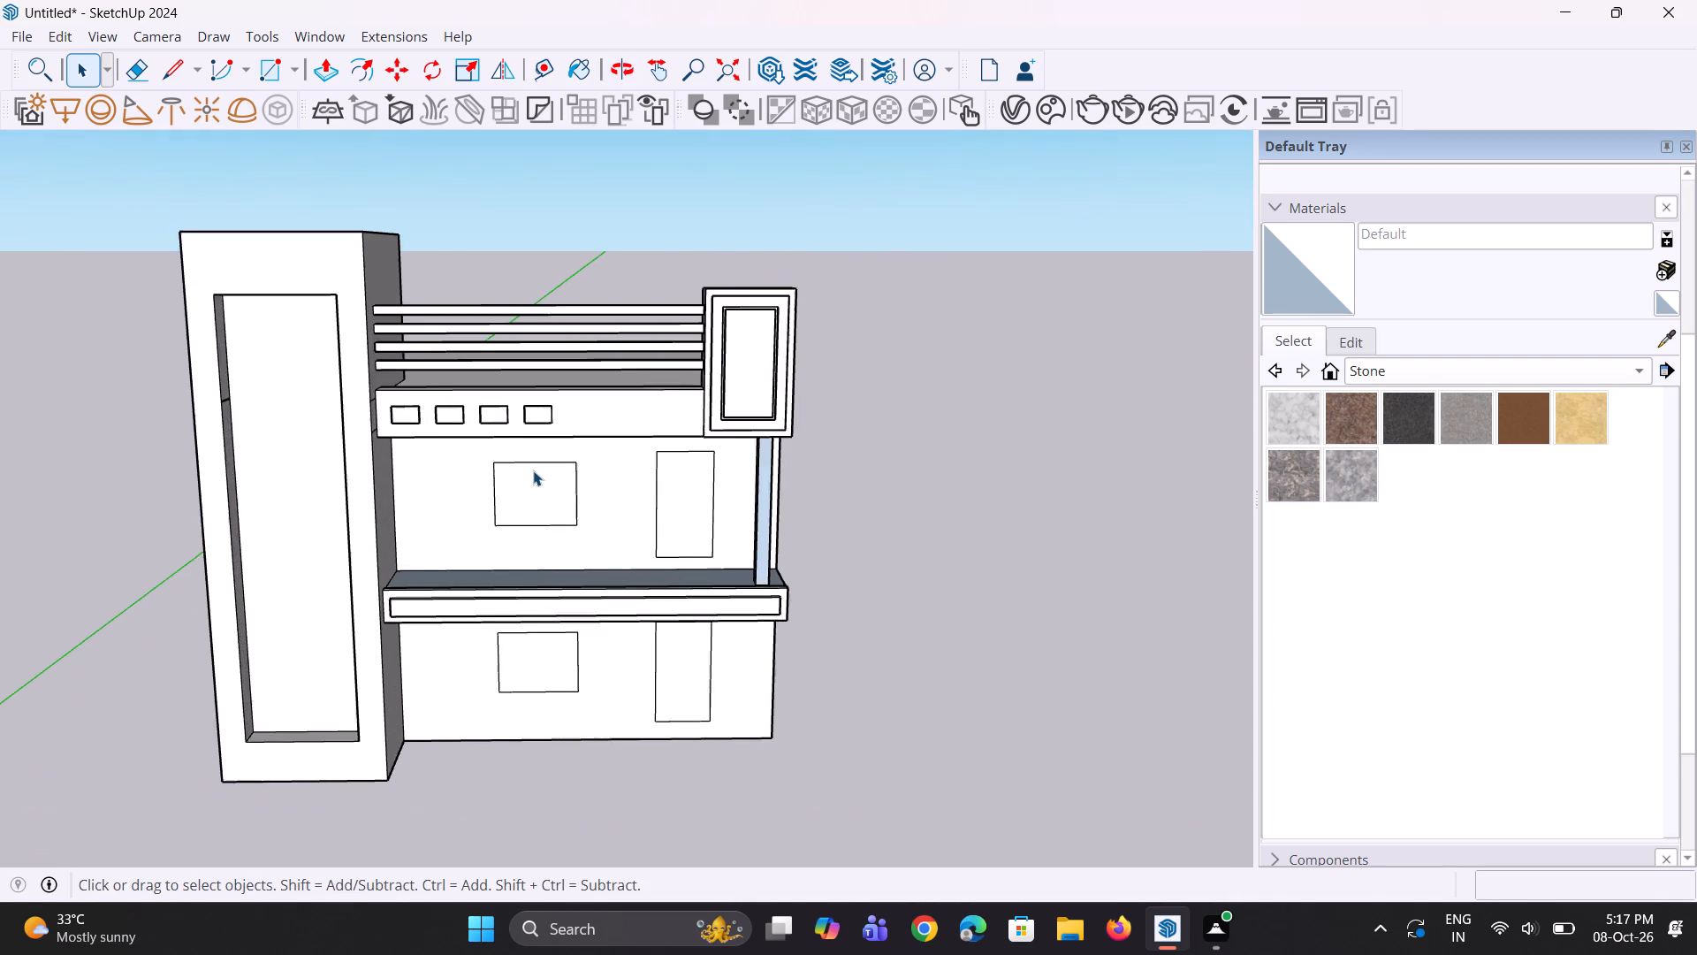
scroll(533, 470, "up", 2)
middle_click_drag(533, 472, 564, 469)
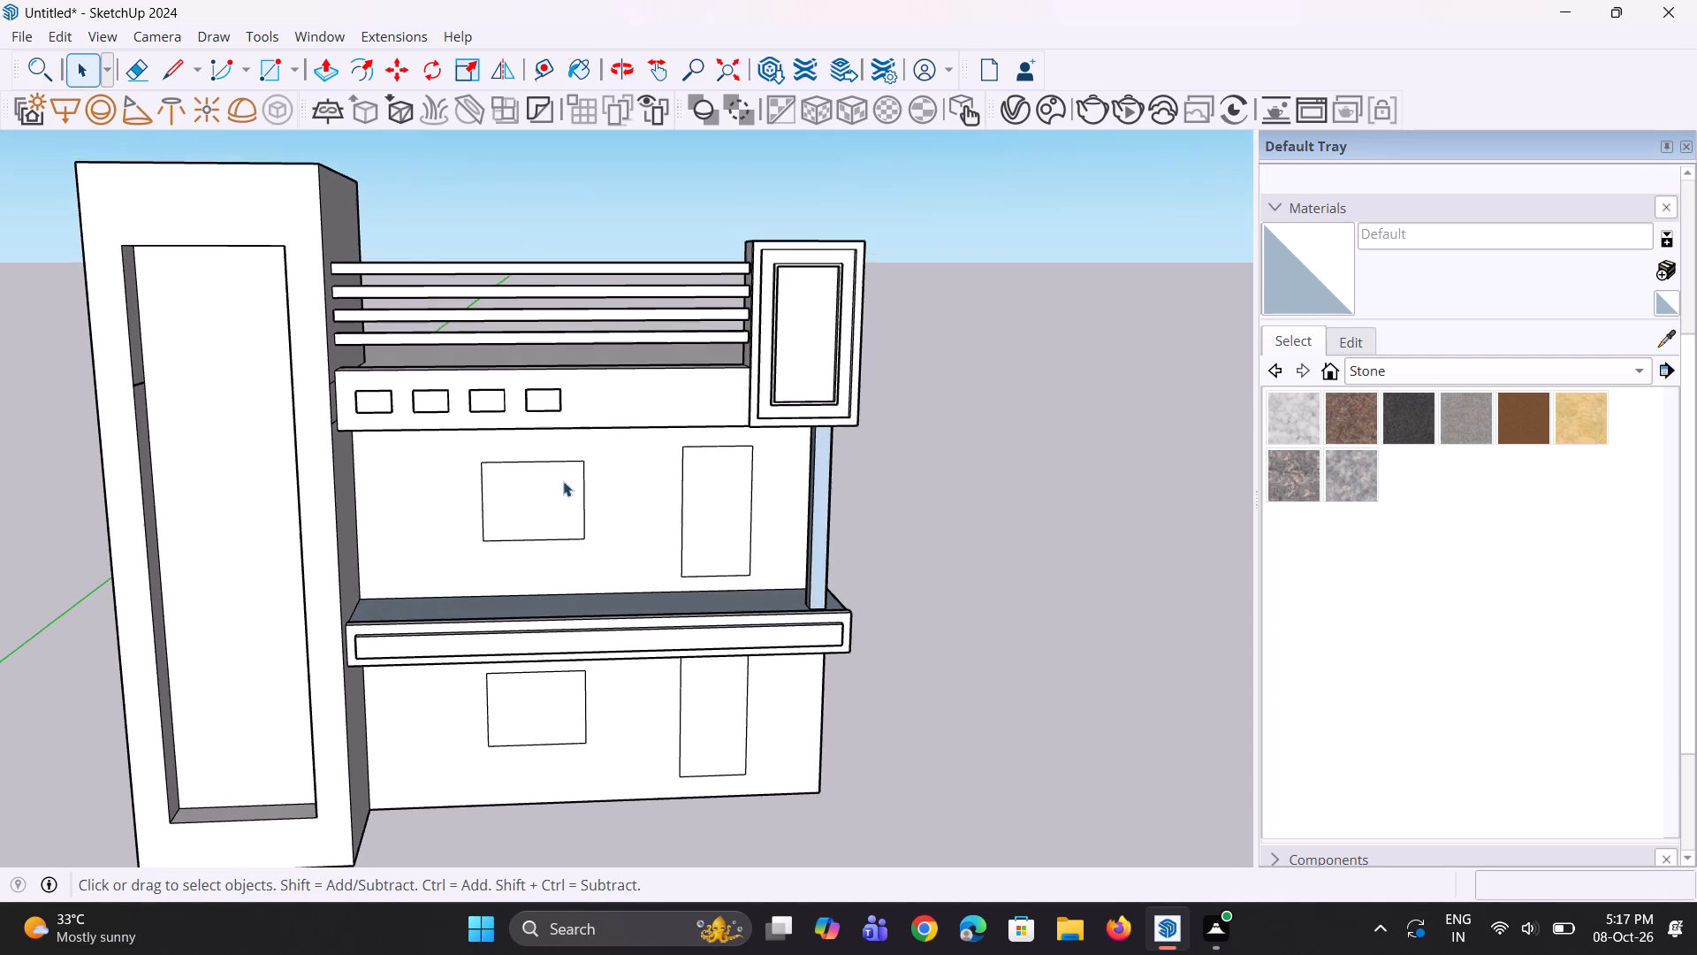
scroll(584, 437, "down", 5)
middle_click_drag(608, 456, 652, 429)
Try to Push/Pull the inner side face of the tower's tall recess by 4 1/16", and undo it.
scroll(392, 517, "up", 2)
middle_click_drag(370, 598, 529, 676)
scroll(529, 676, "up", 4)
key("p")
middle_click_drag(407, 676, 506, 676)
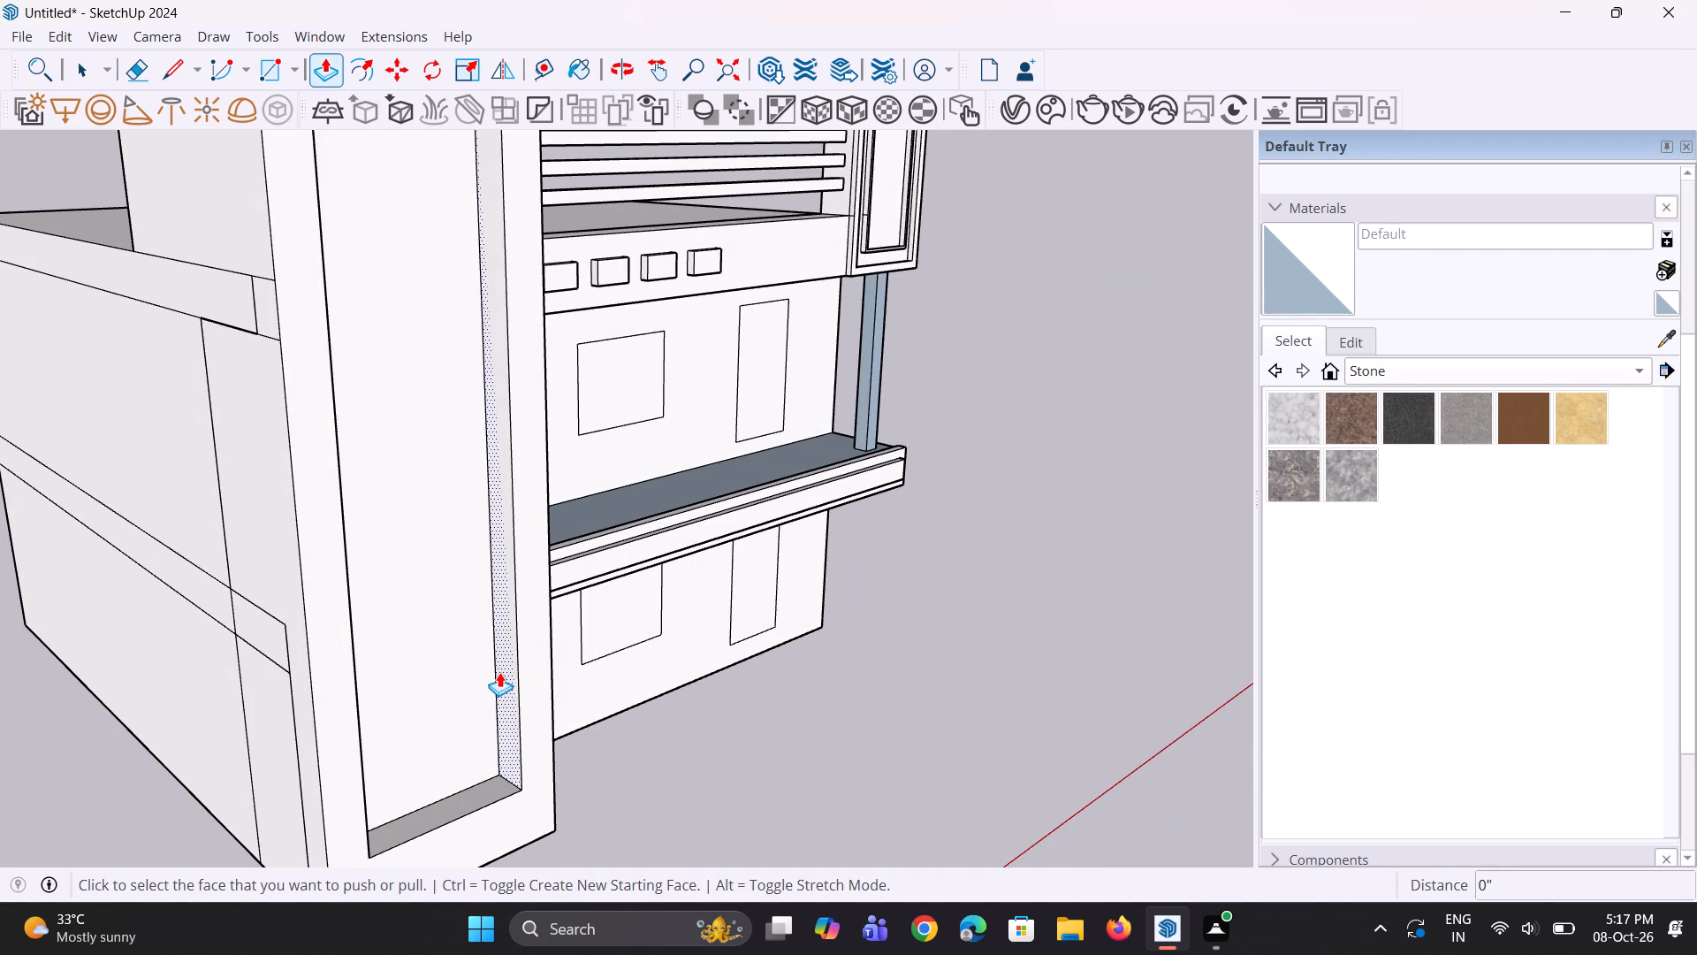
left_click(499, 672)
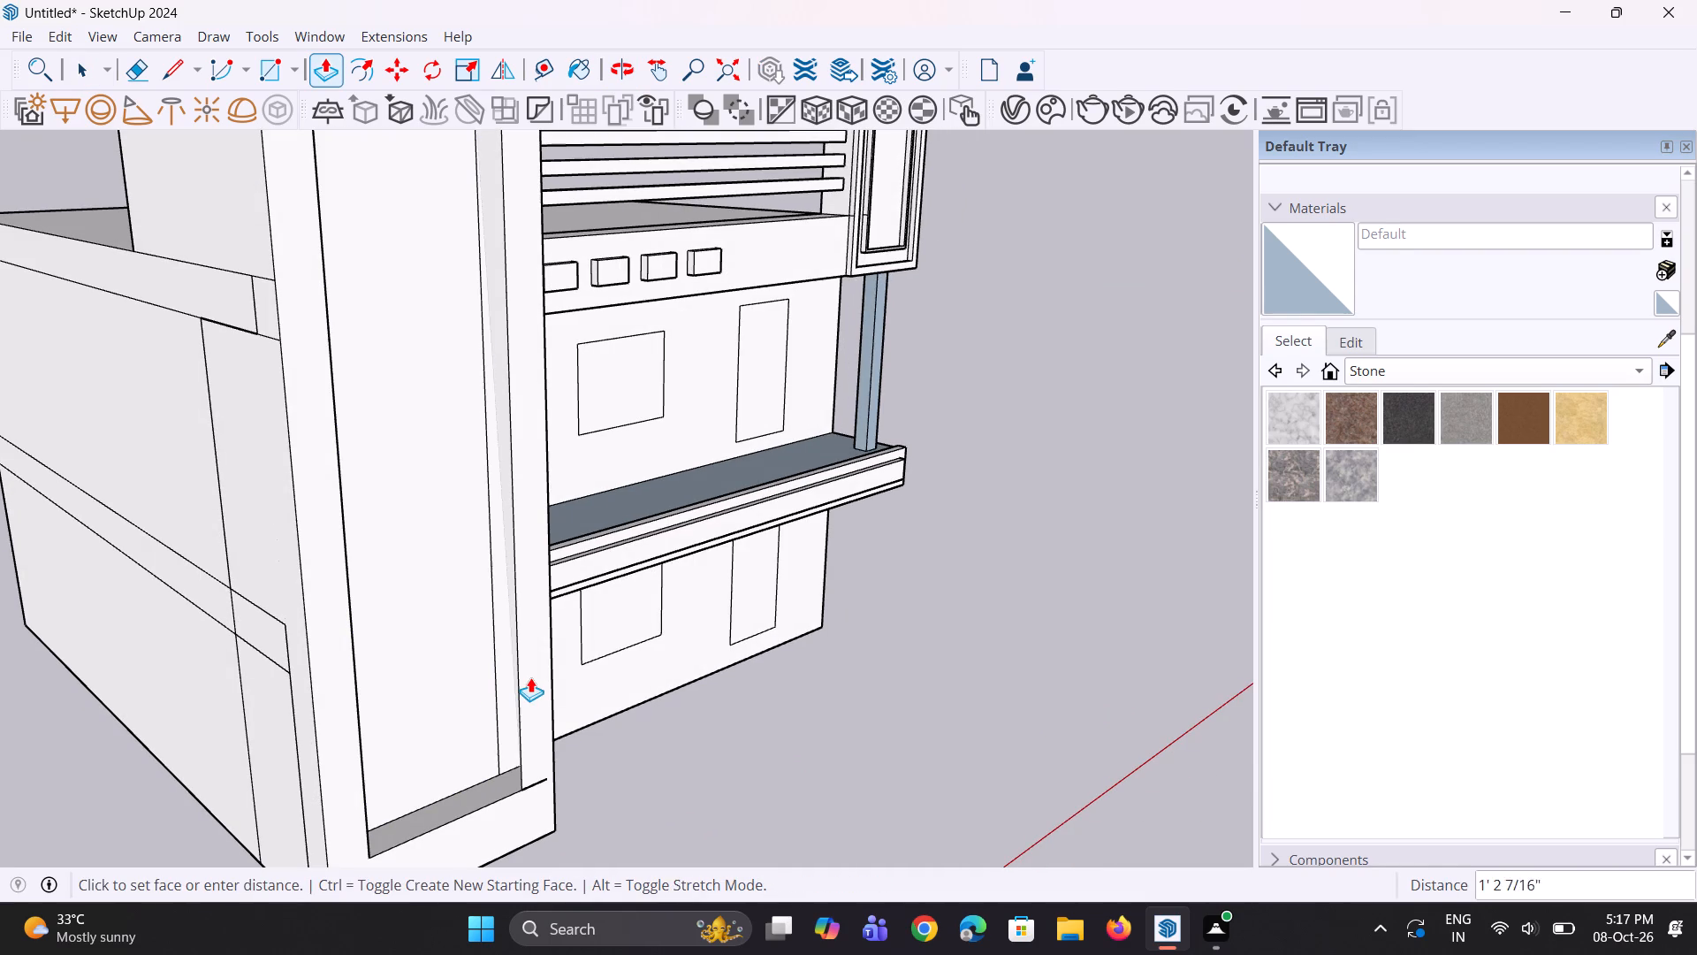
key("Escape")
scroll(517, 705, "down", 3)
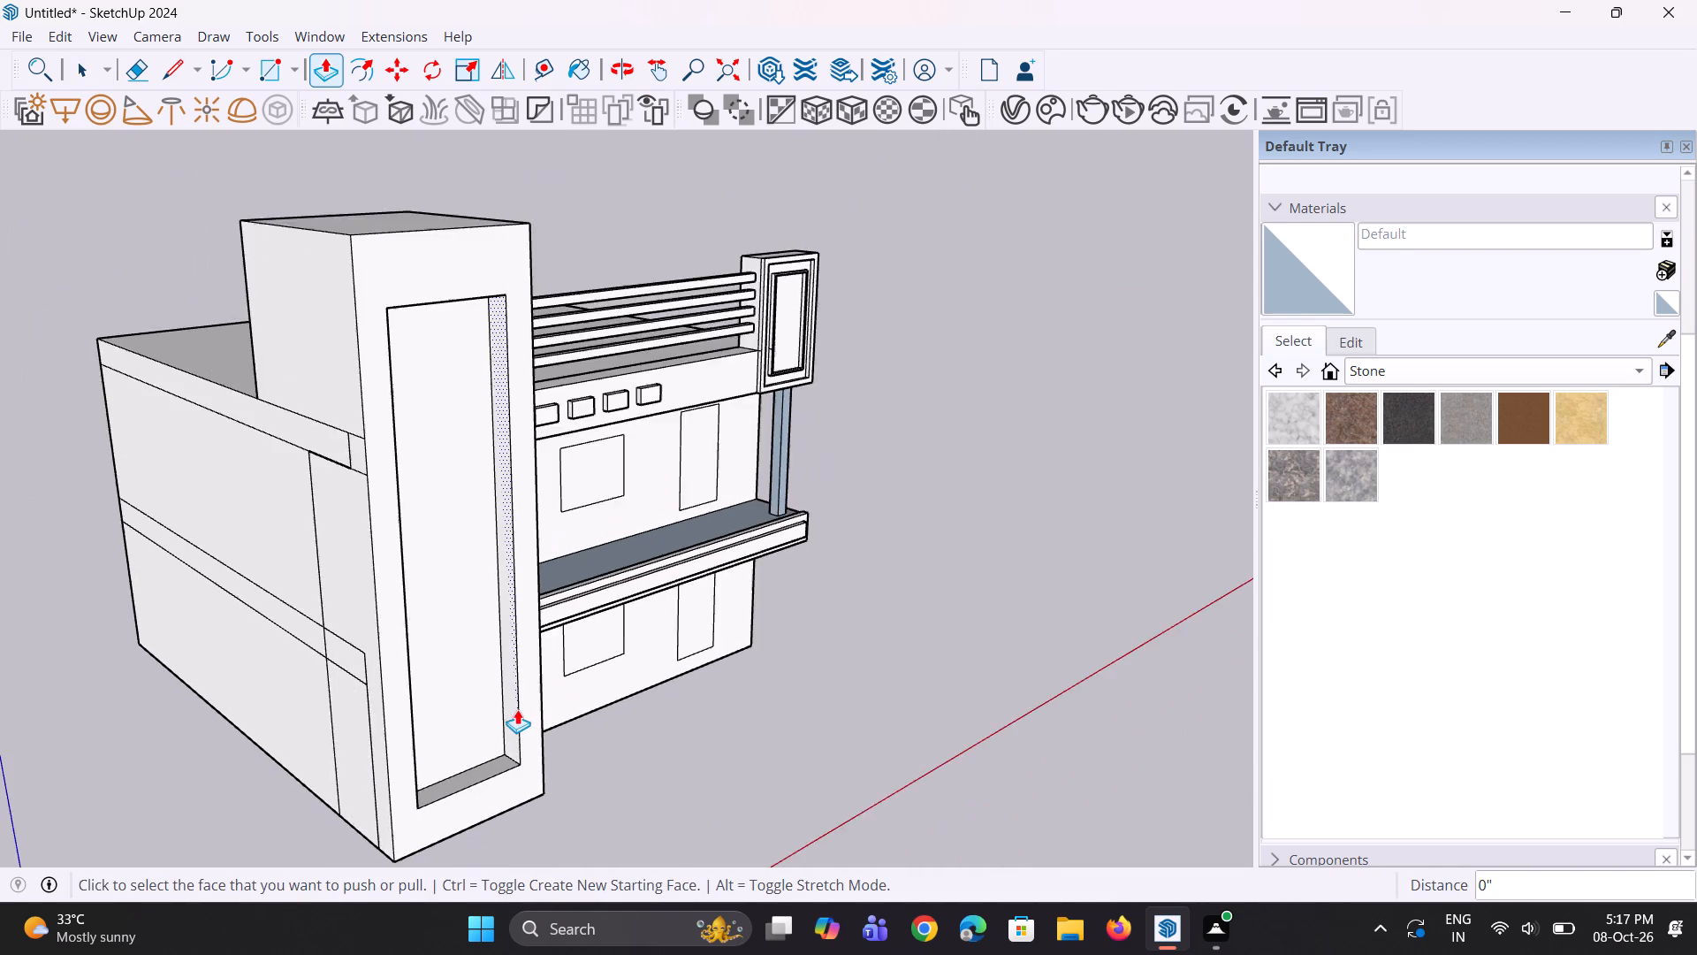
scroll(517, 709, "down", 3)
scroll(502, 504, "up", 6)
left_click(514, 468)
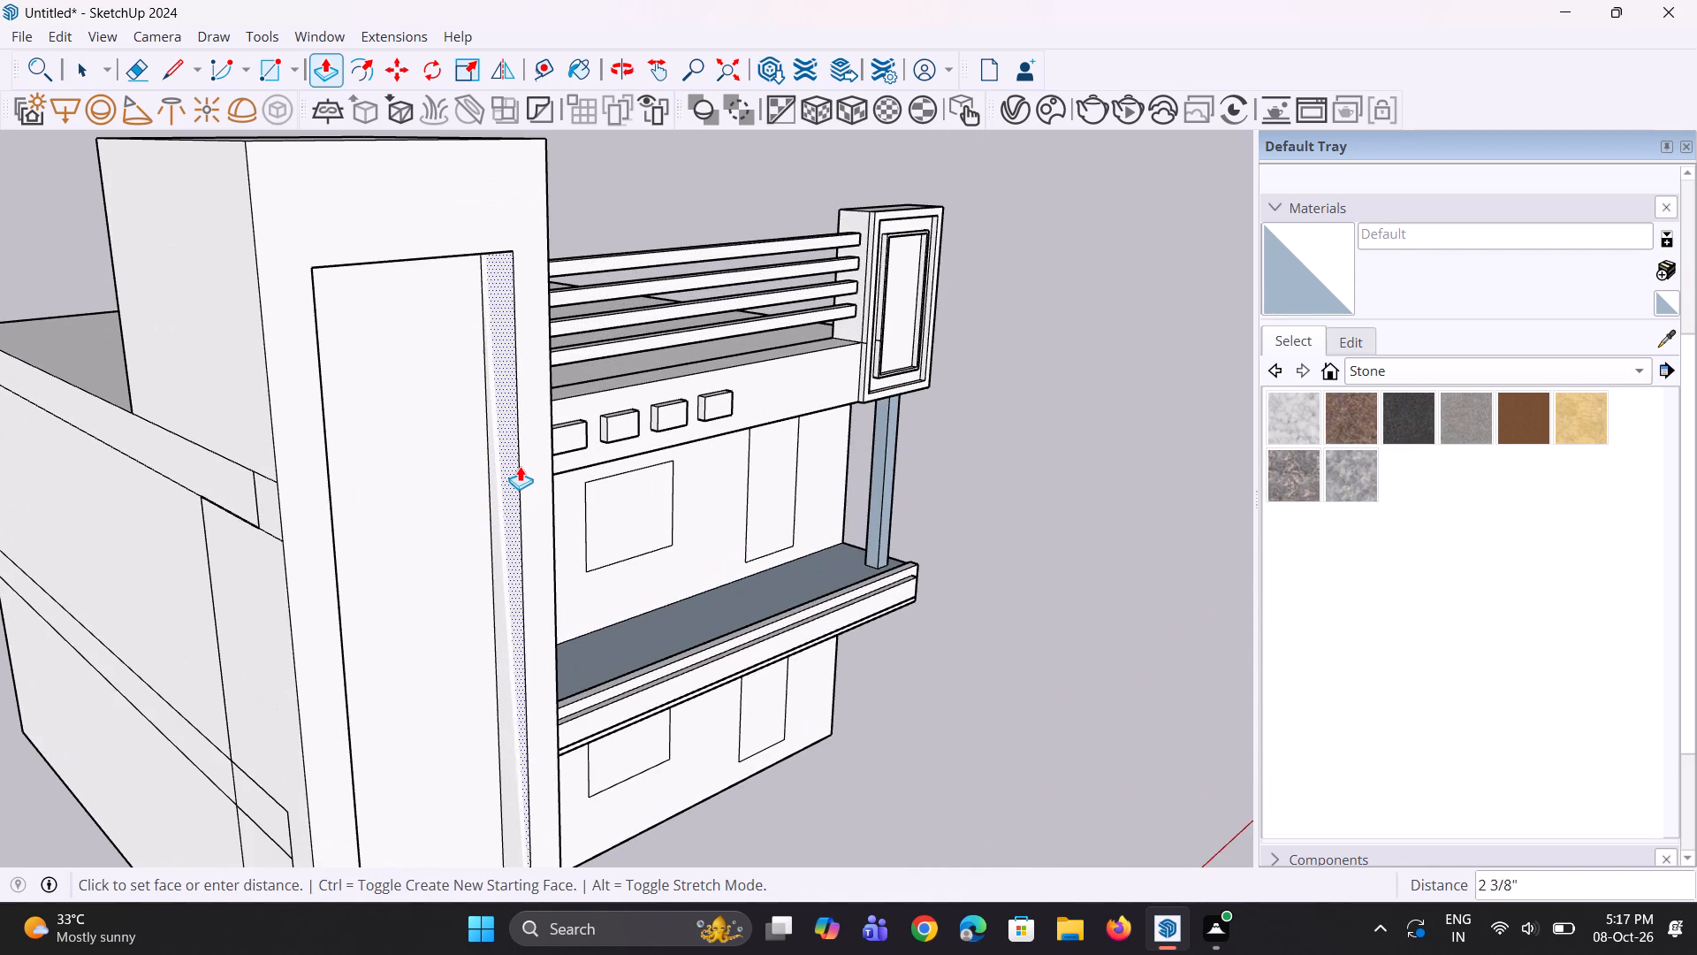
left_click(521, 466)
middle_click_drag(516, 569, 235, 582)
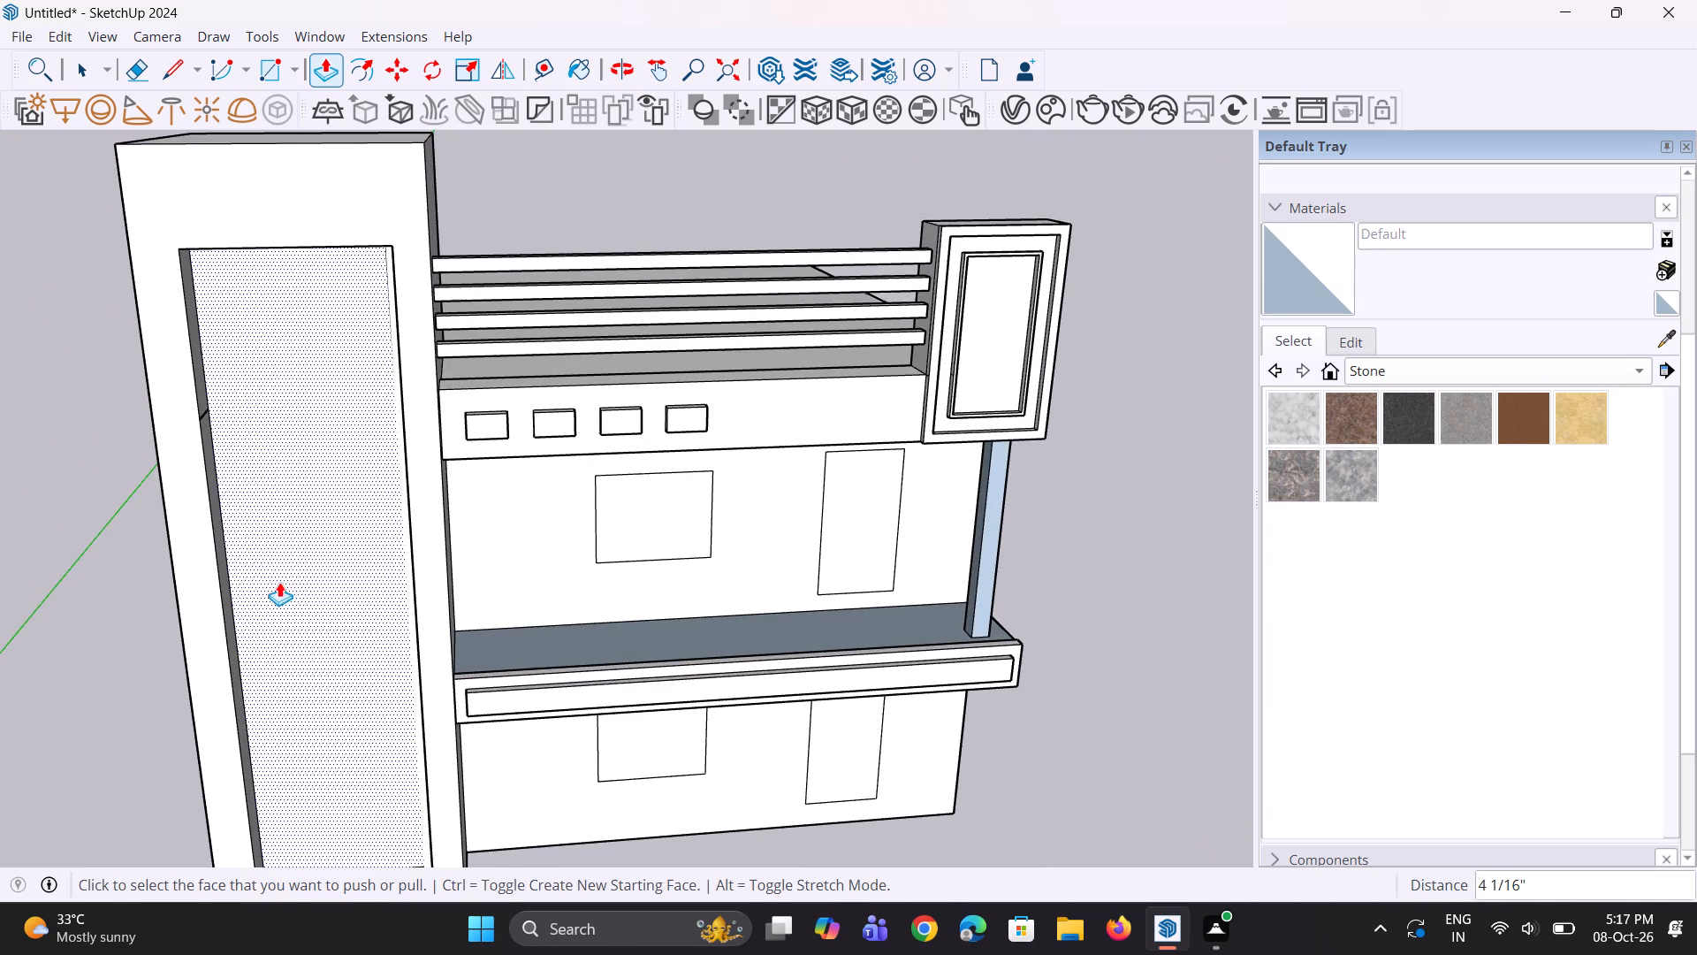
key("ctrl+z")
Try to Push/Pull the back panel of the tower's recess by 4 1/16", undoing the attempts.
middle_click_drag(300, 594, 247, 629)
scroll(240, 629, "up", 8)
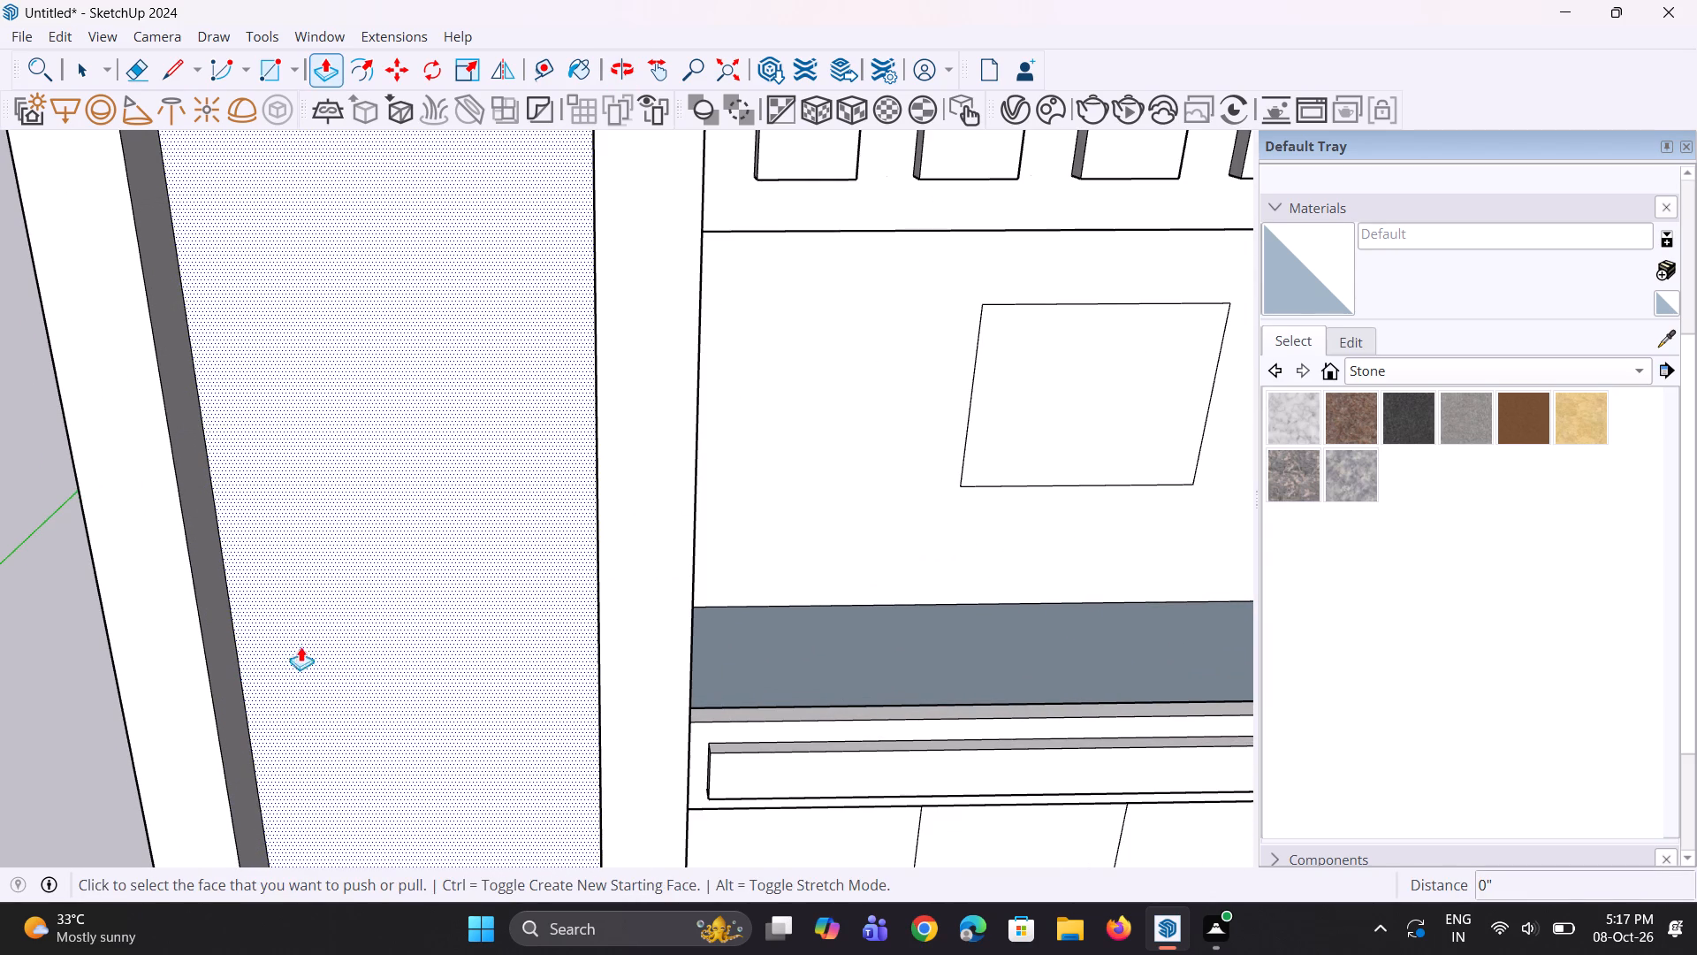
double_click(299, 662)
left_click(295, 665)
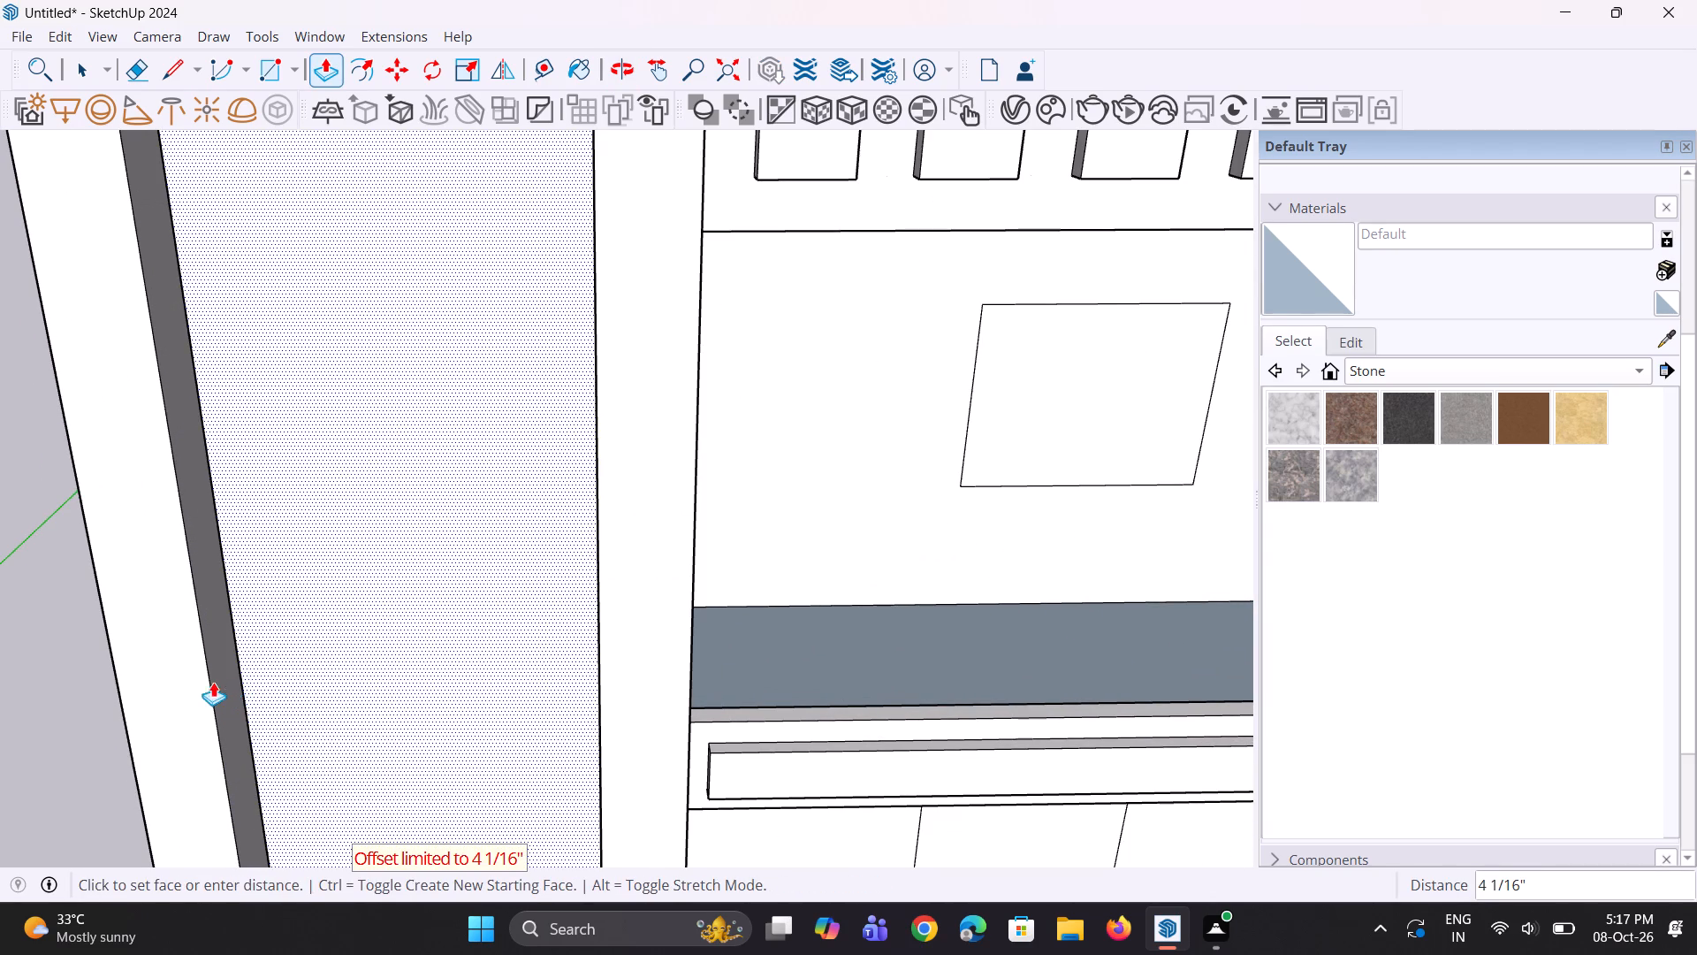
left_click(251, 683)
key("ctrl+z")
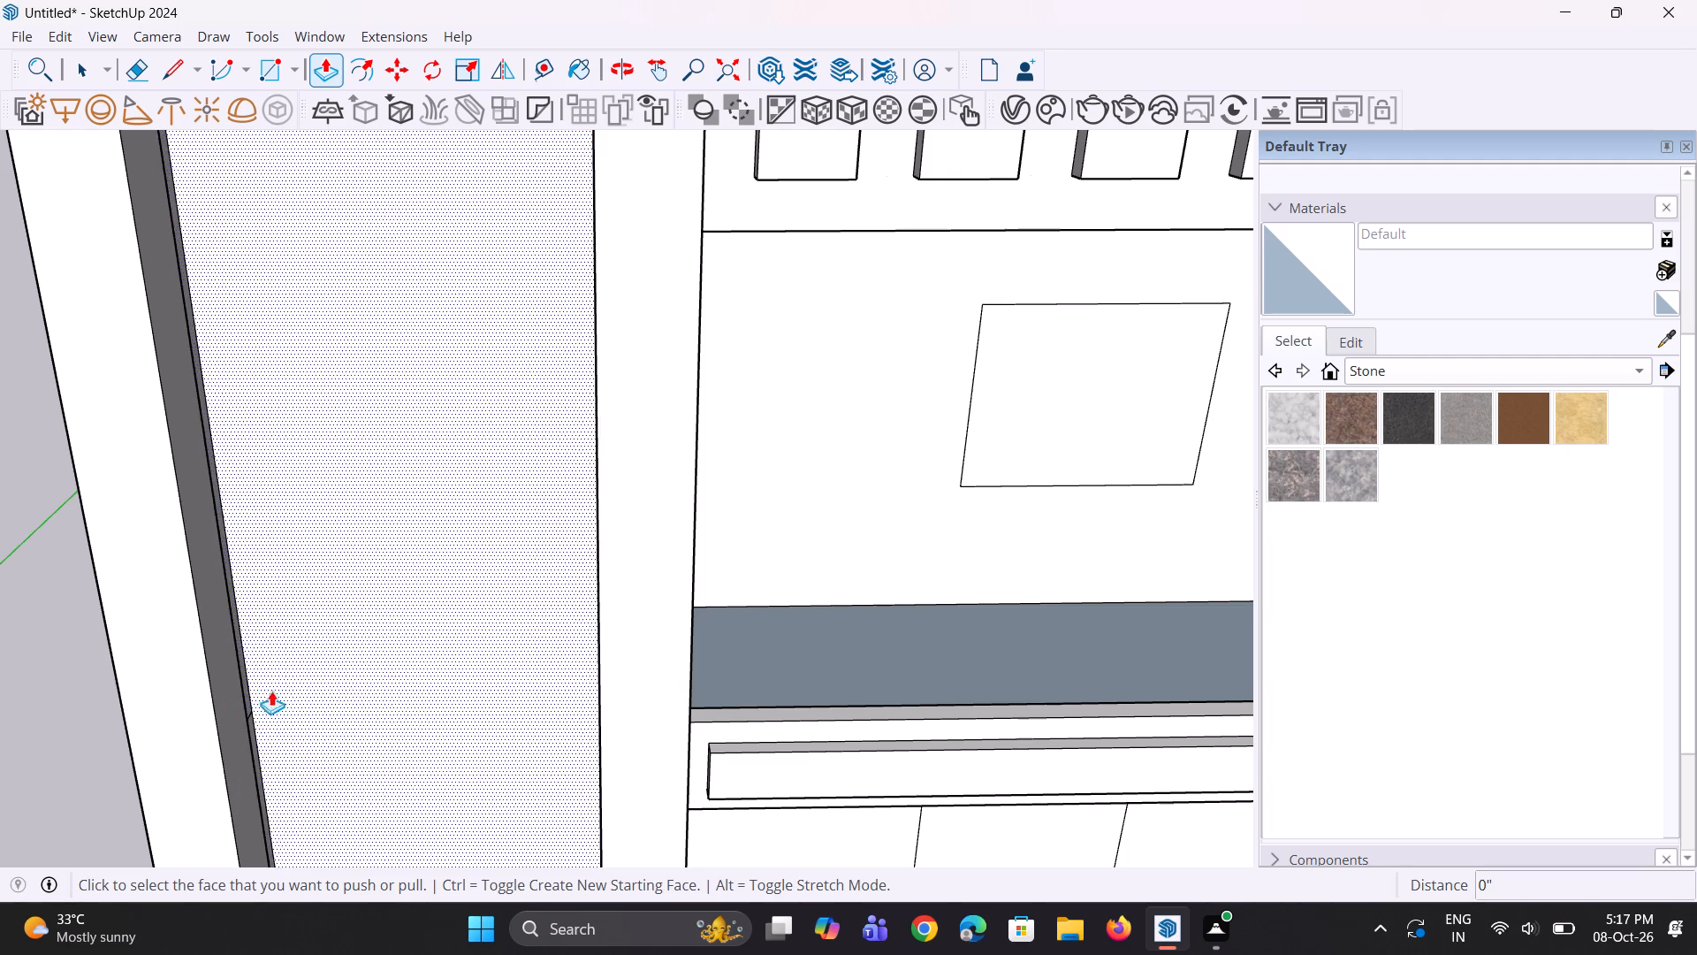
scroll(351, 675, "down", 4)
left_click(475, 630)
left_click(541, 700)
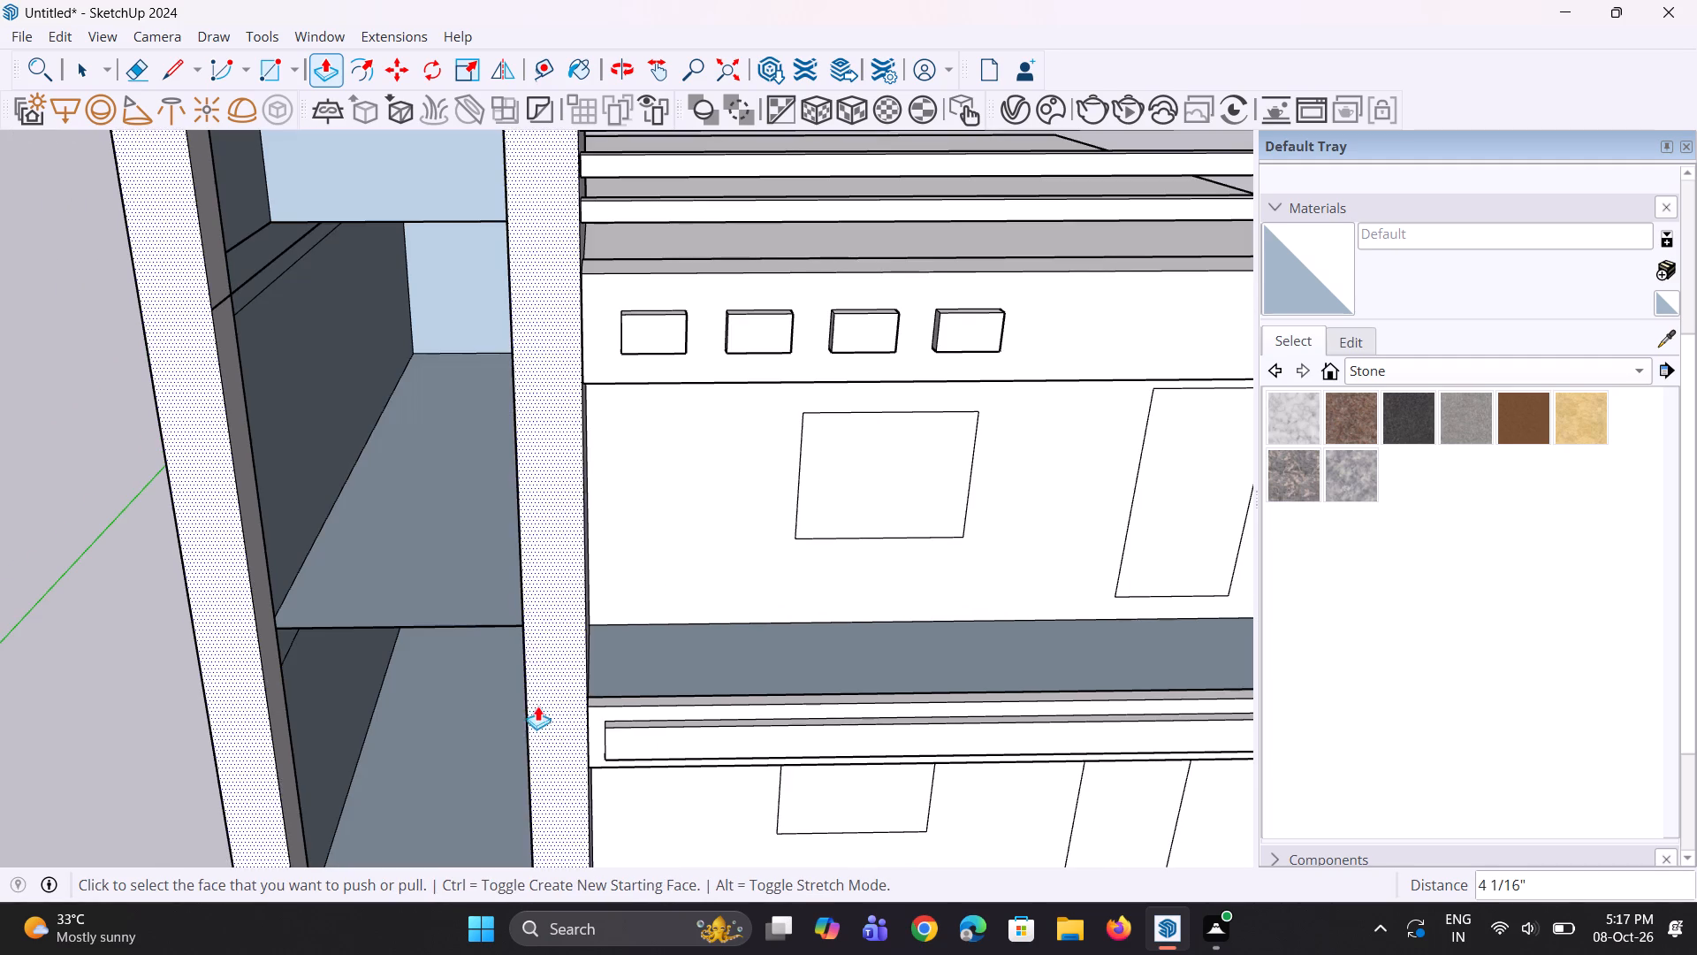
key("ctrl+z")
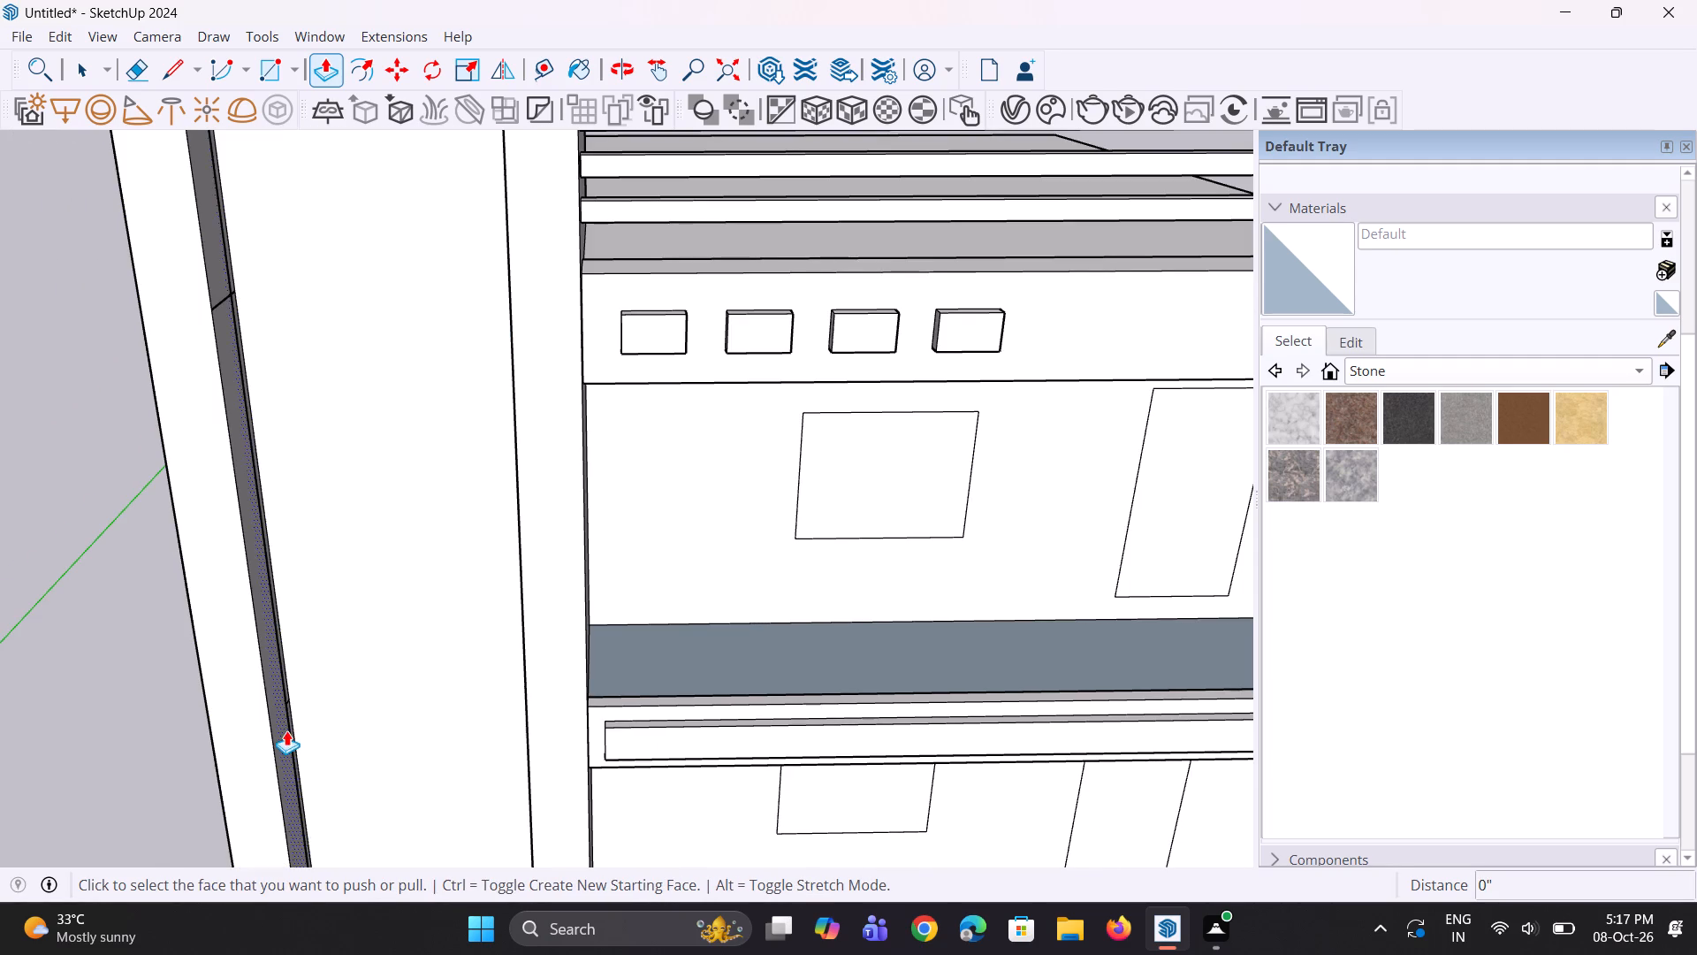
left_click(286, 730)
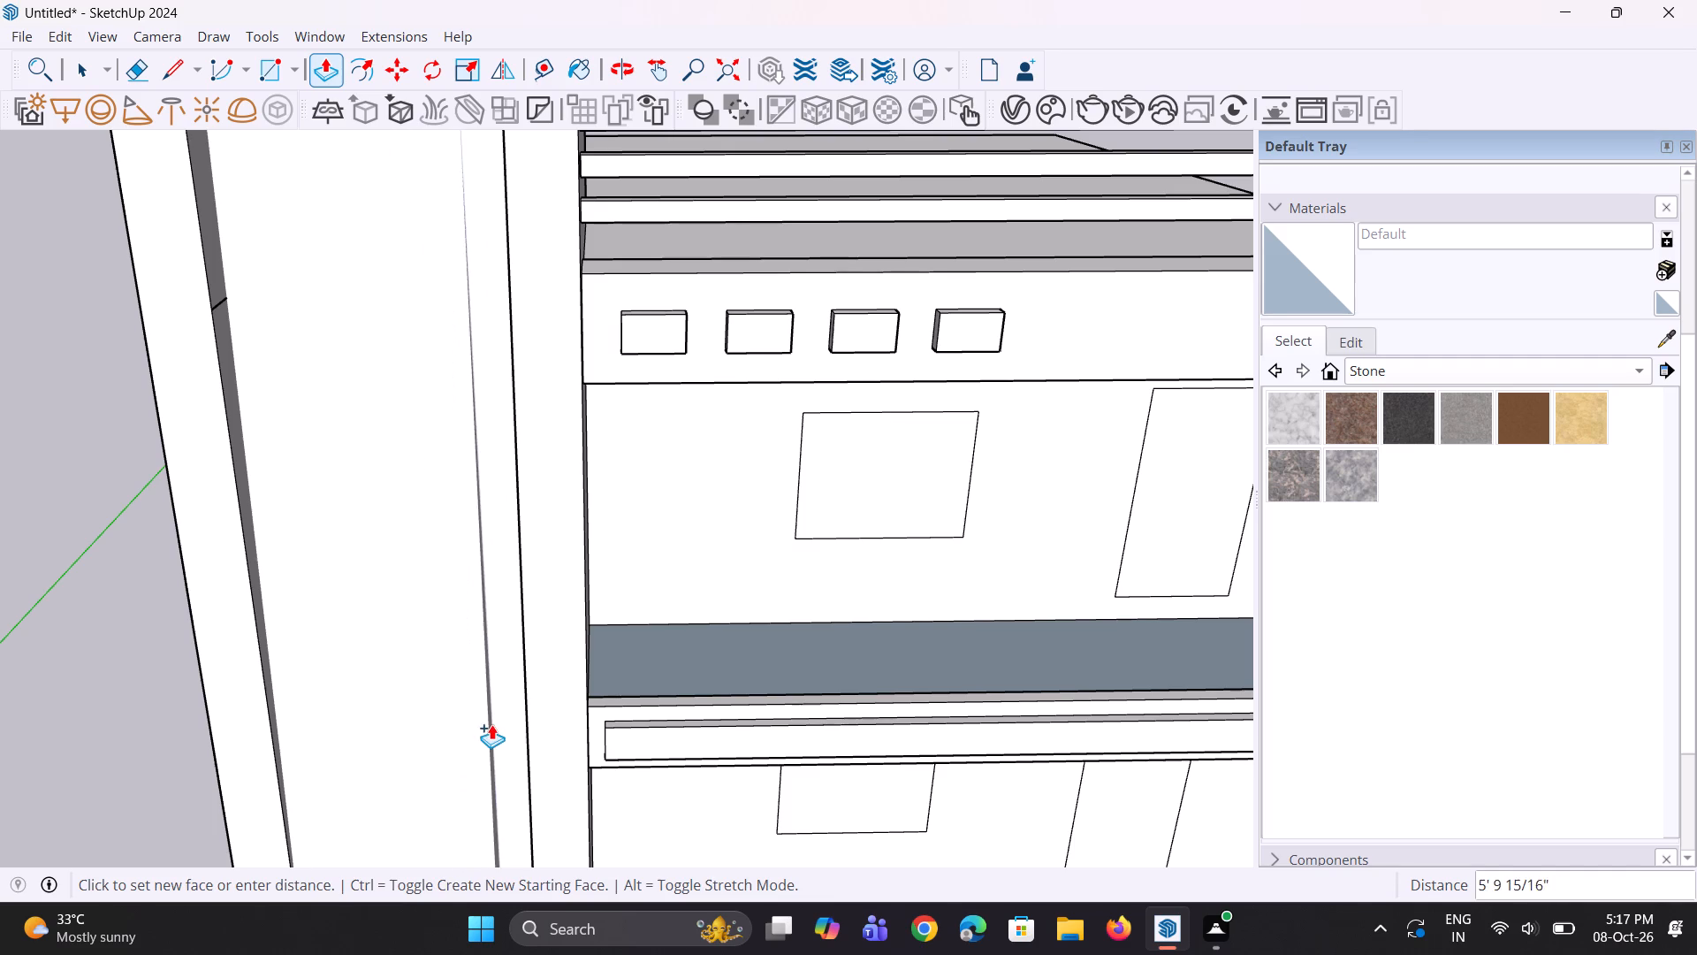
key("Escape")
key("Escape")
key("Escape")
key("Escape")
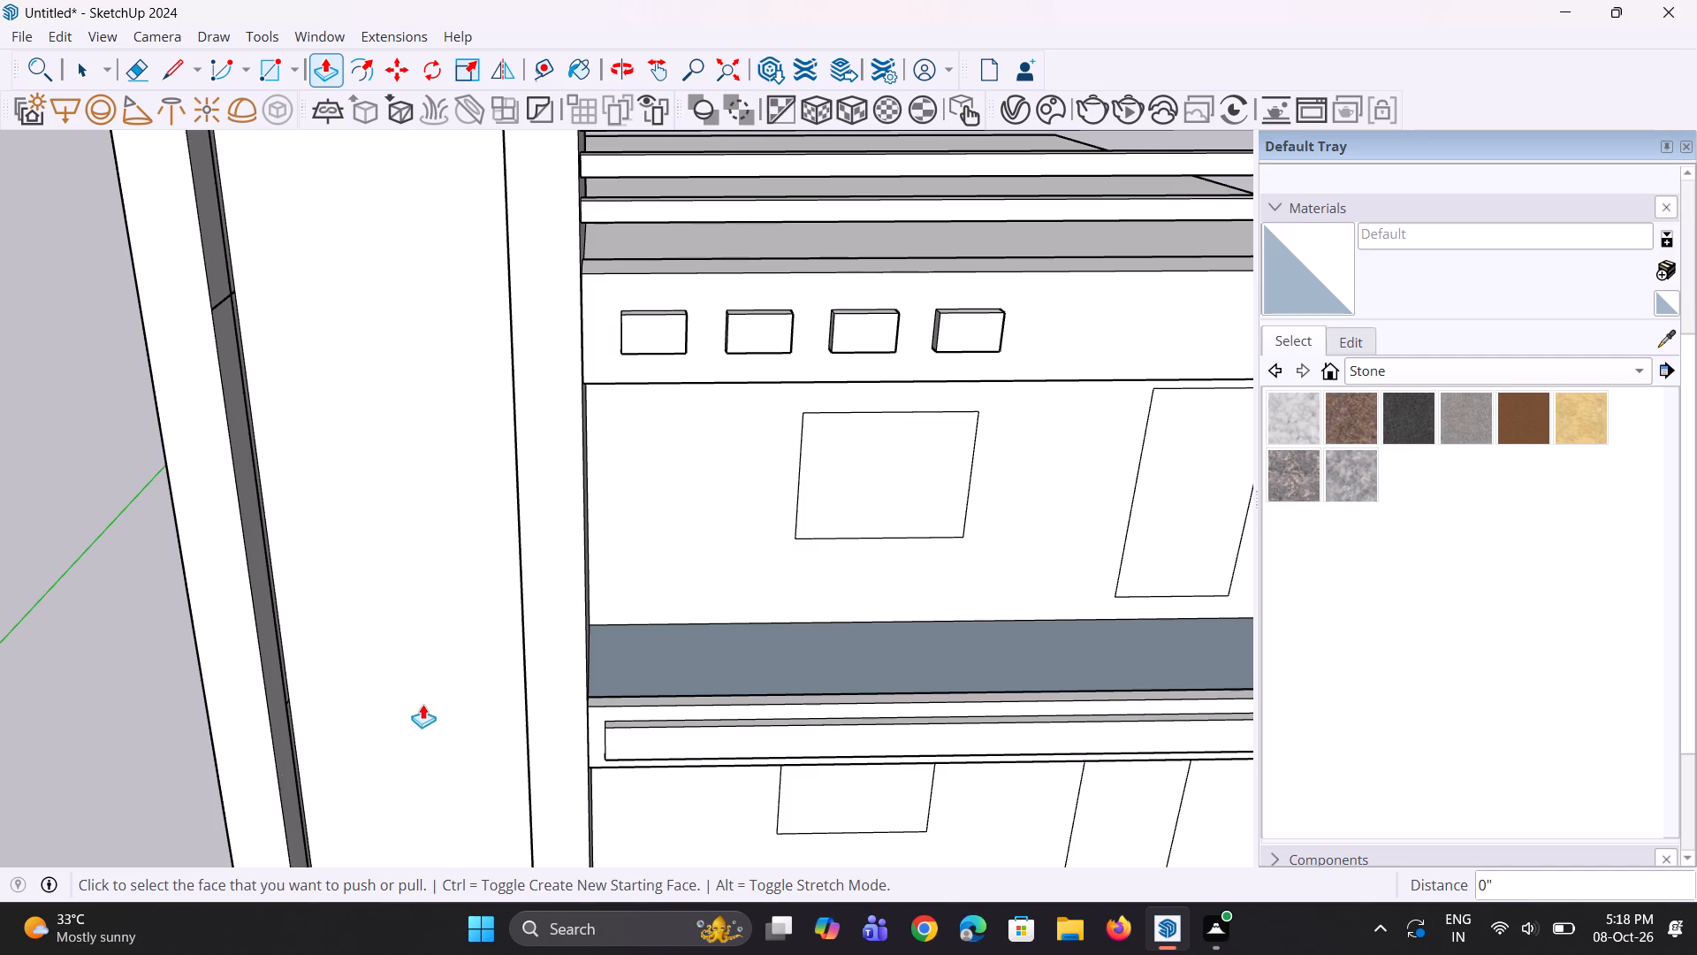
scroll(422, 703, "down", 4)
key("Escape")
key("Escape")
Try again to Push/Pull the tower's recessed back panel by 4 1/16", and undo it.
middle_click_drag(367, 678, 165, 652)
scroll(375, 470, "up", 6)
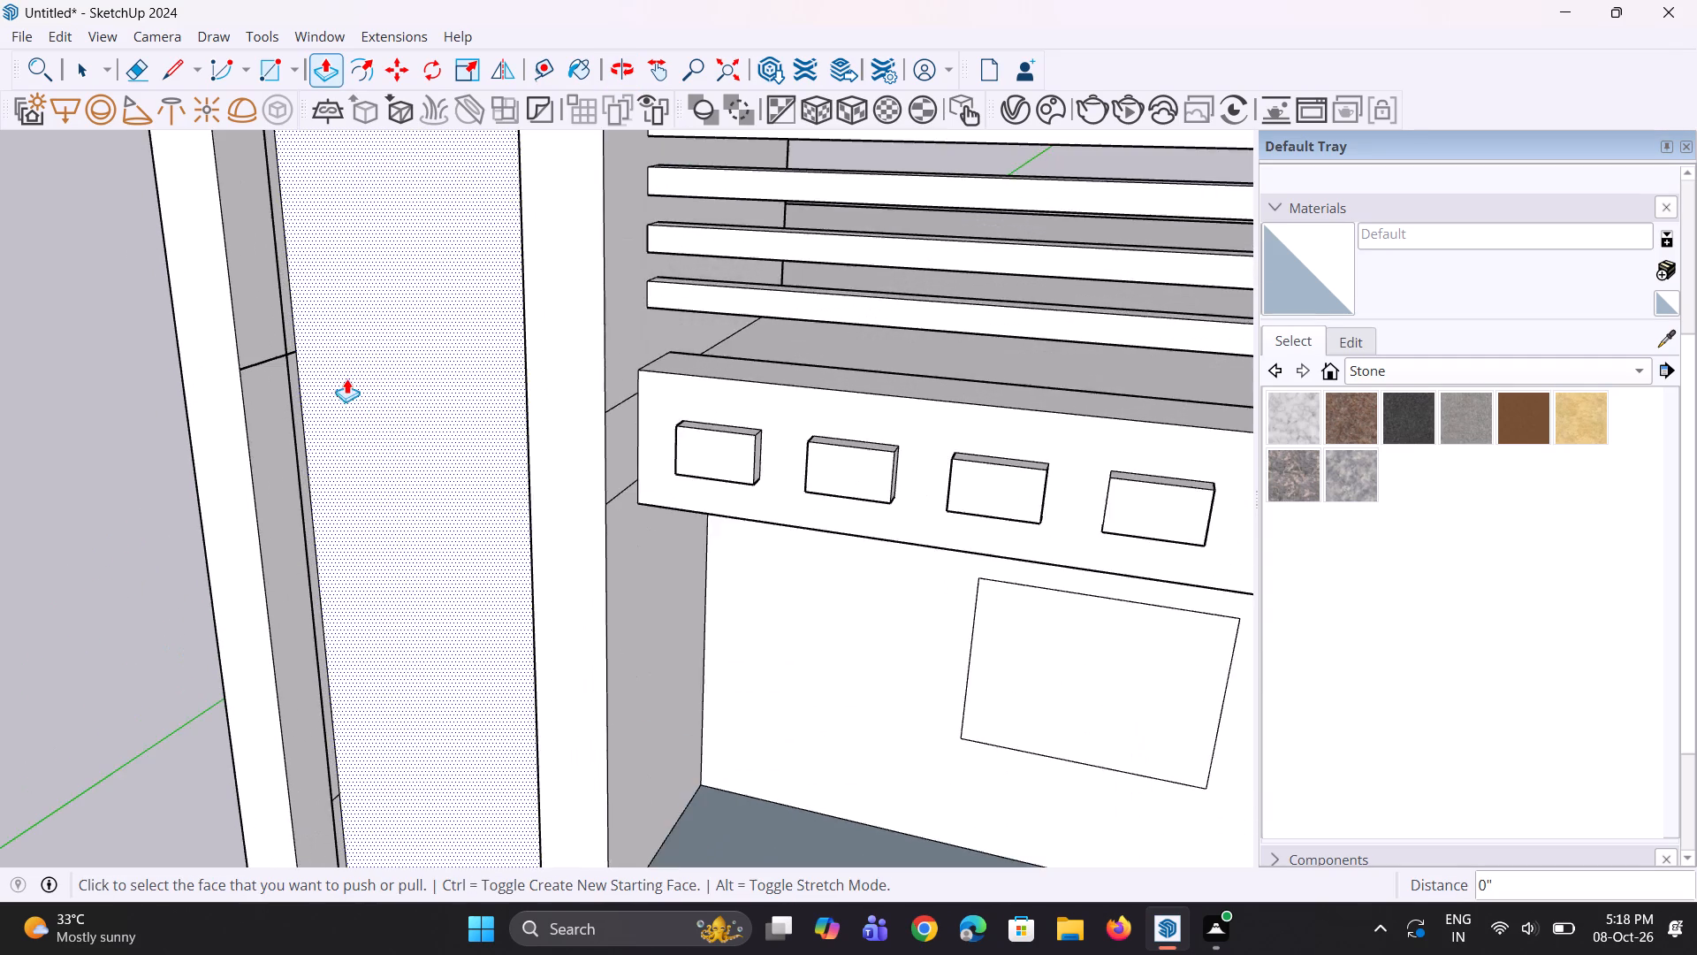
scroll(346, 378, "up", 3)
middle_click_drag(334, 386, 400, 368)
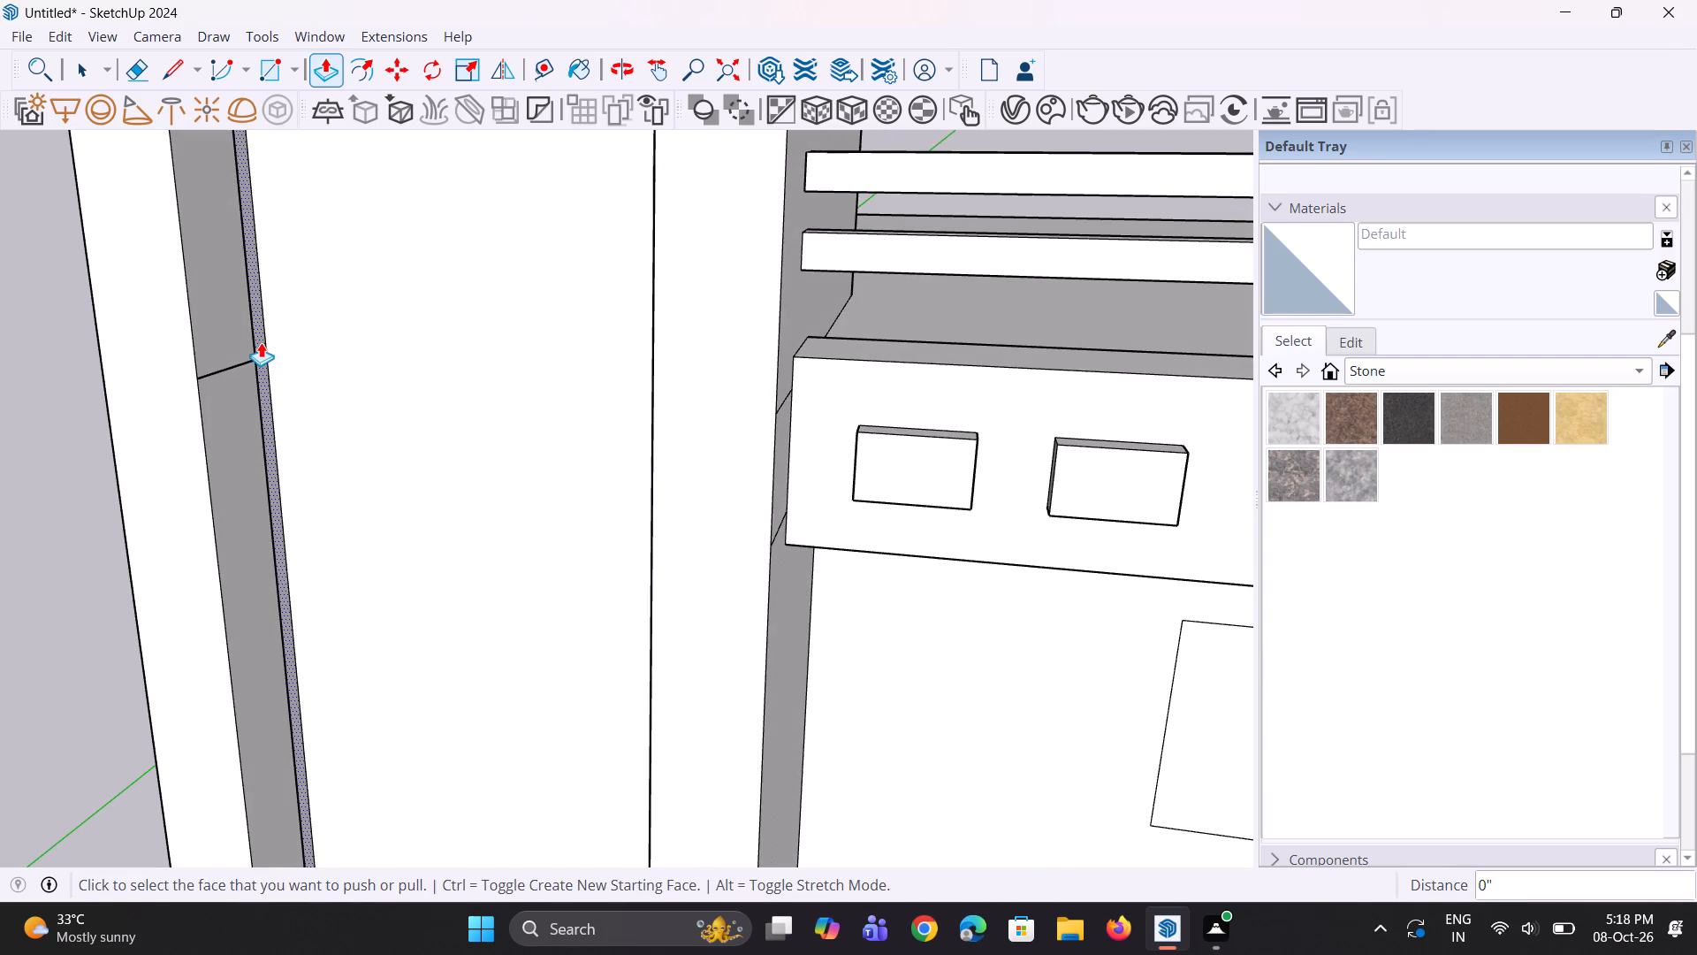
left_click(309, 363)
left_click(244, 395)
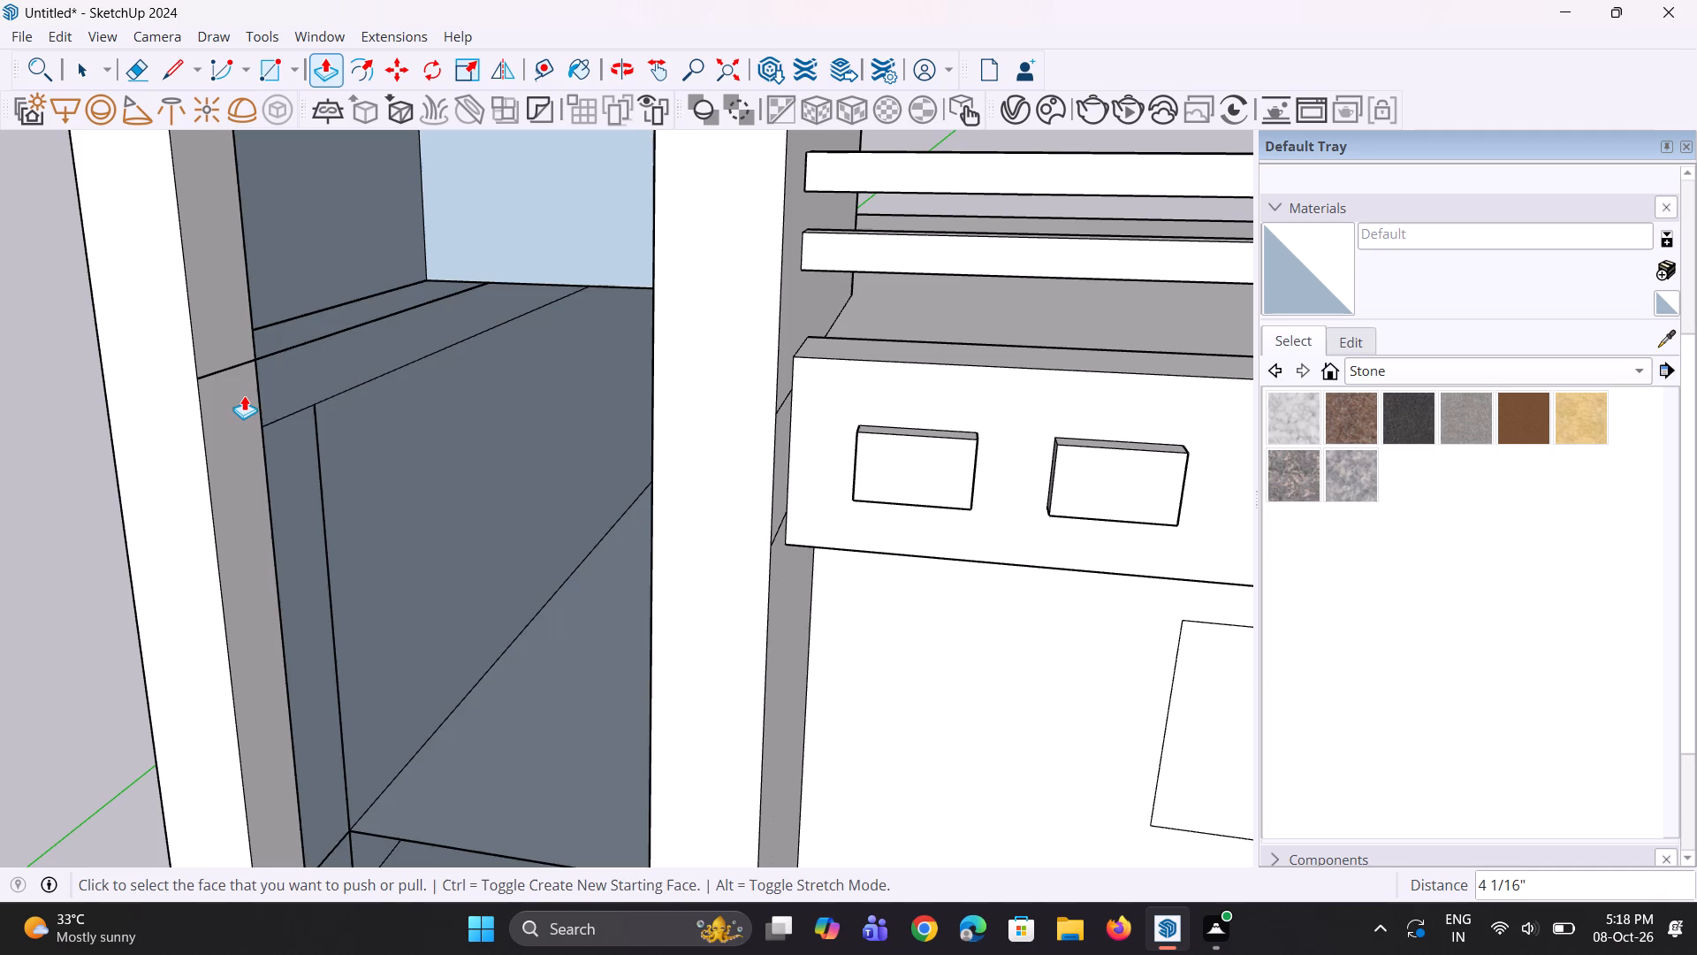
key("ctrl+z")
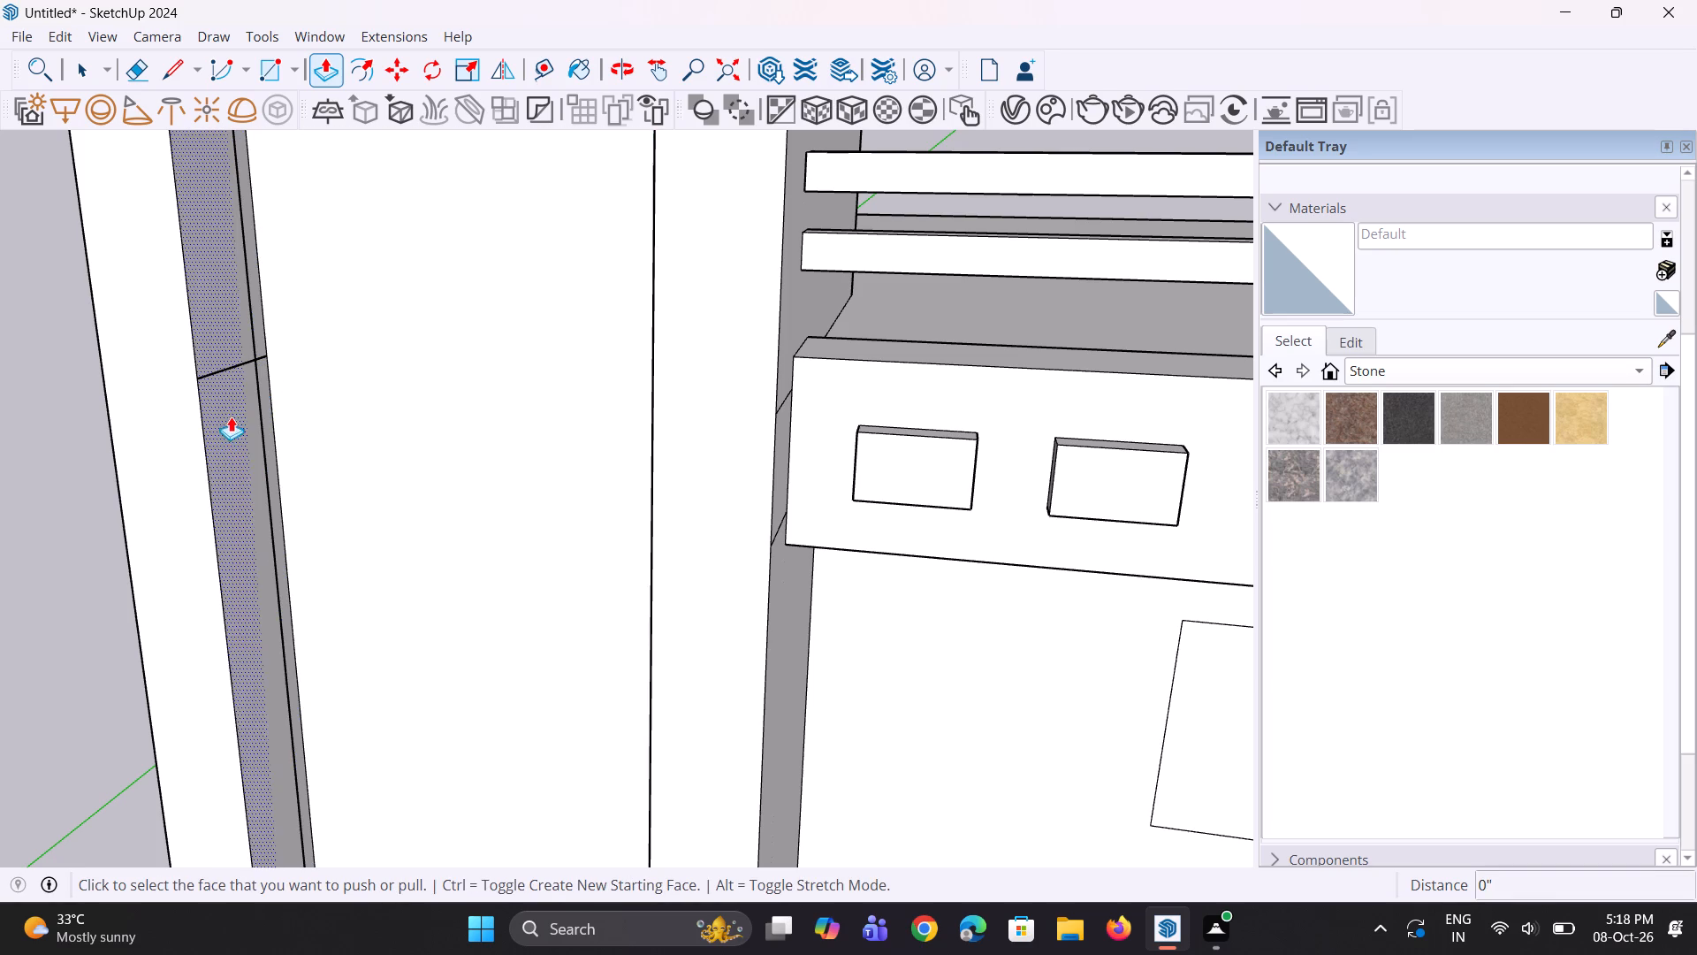
Erase the extra vertical edge running along the inner side of the tower's recess.
key("e")
scroll(244, 434, "up", 2)
left_click(264, 414)
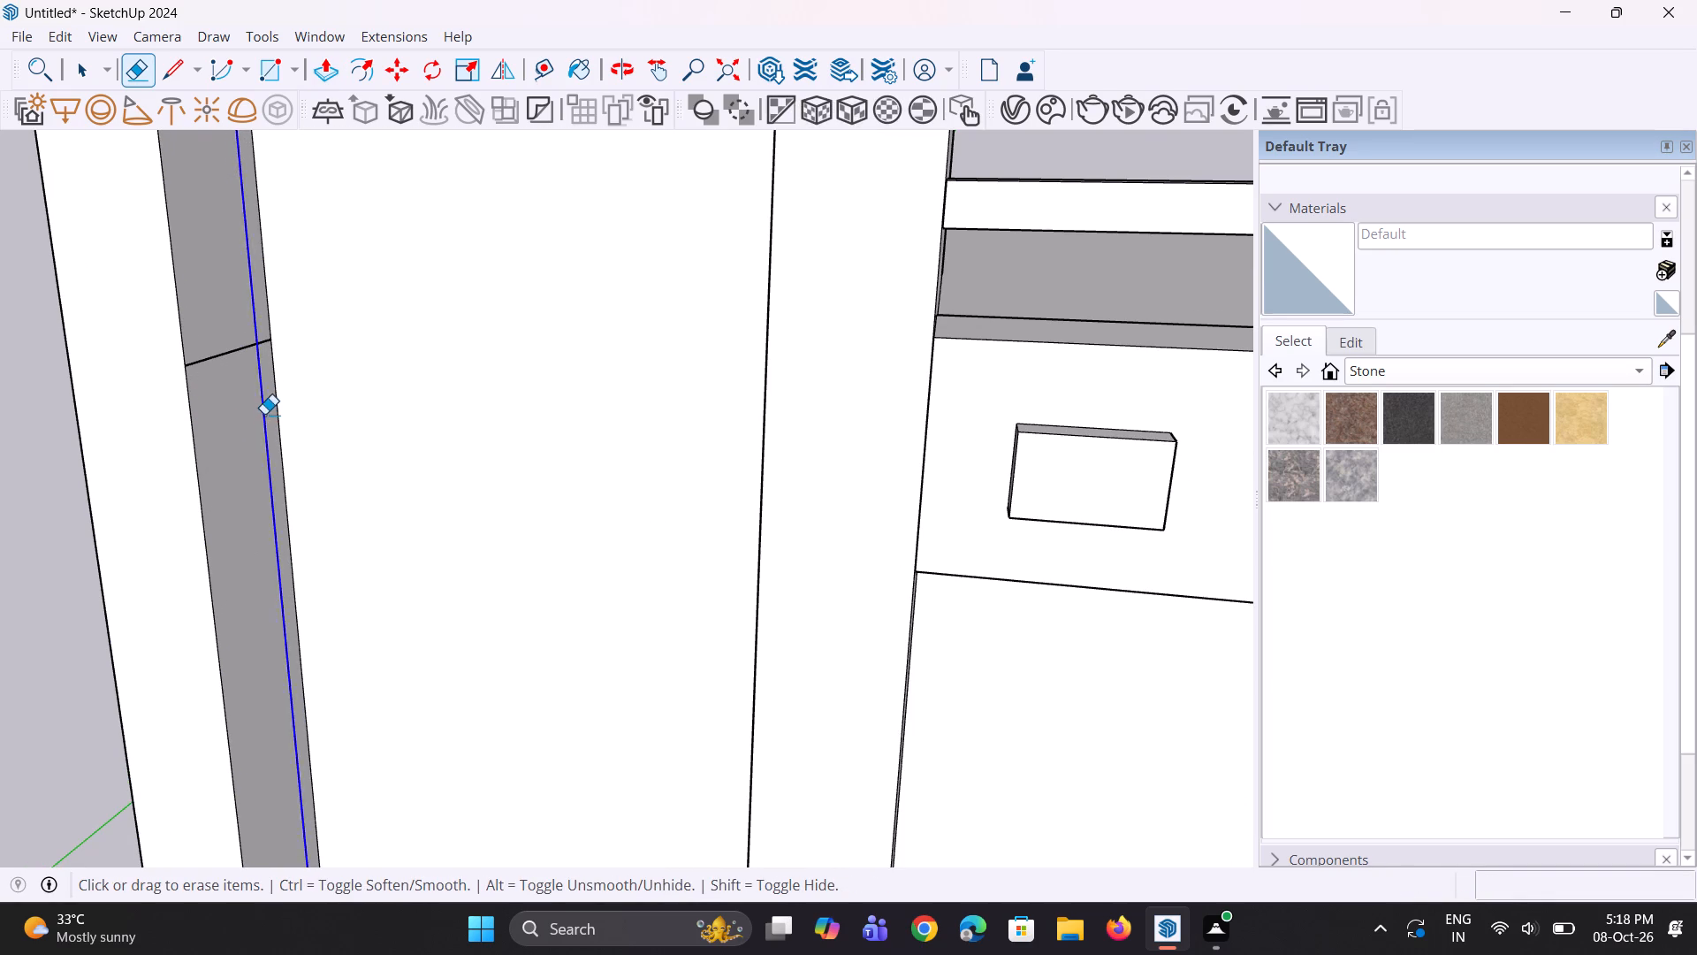
key("space")
Pull the tower's recessed back panel forward 4 1/16" and another 1' 6 5/8" until flush with the tower front.
key("p")
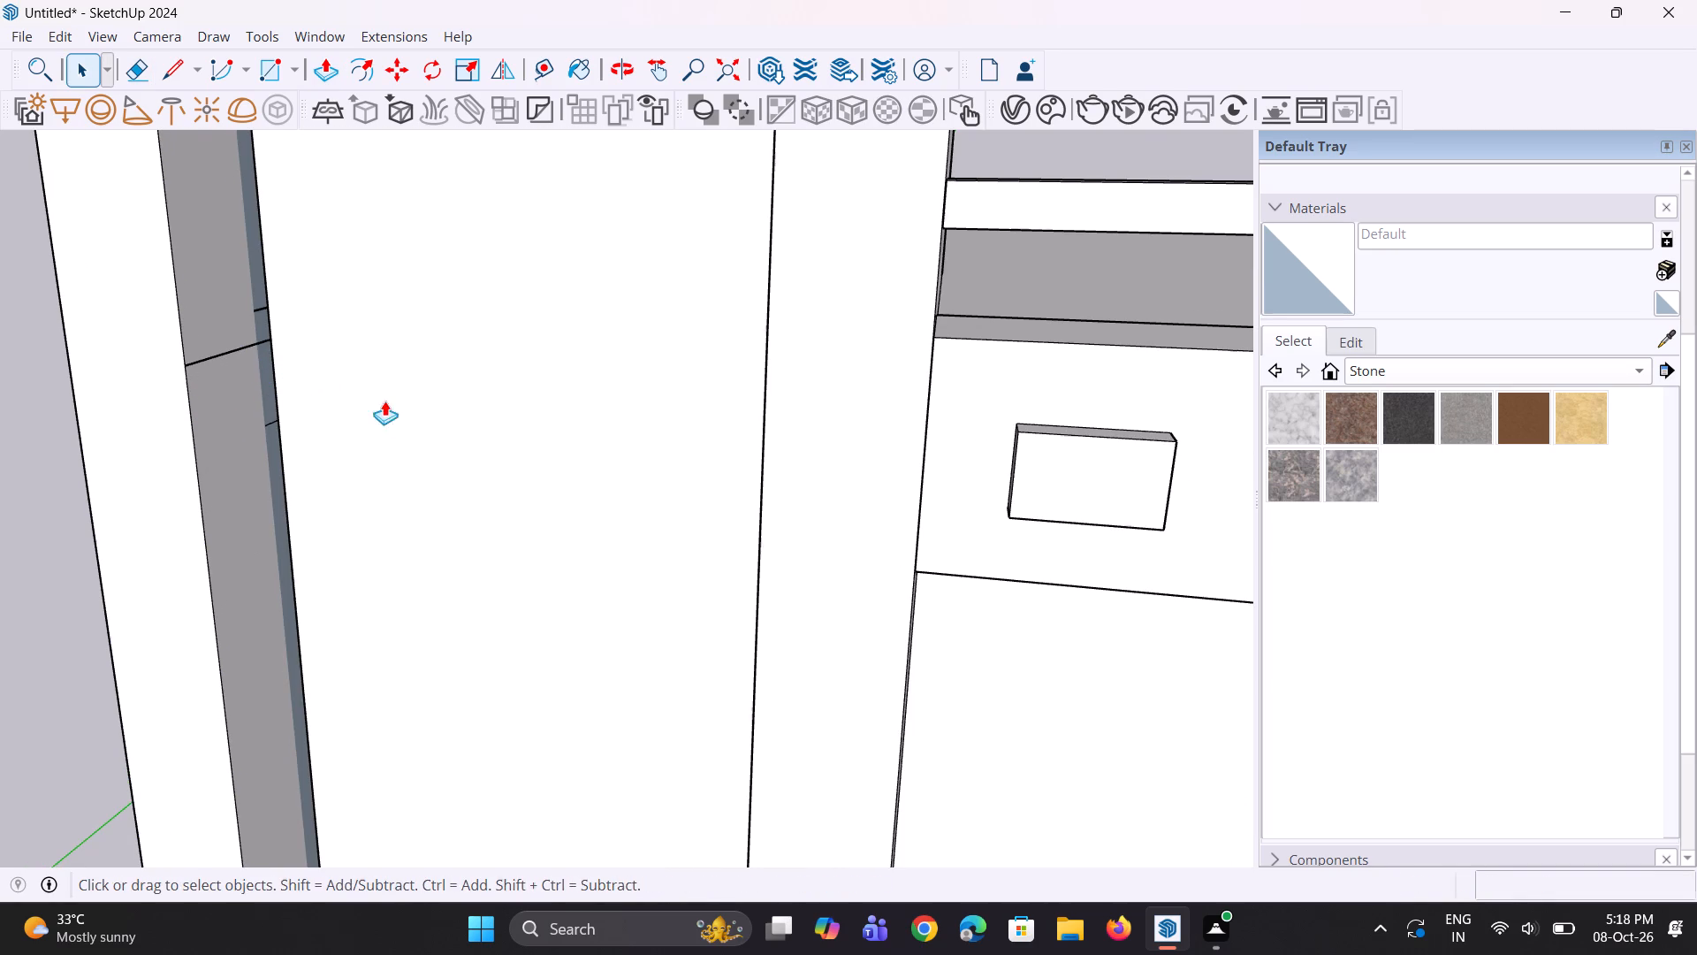
left_click(384, 401)
left_click(234, 398)
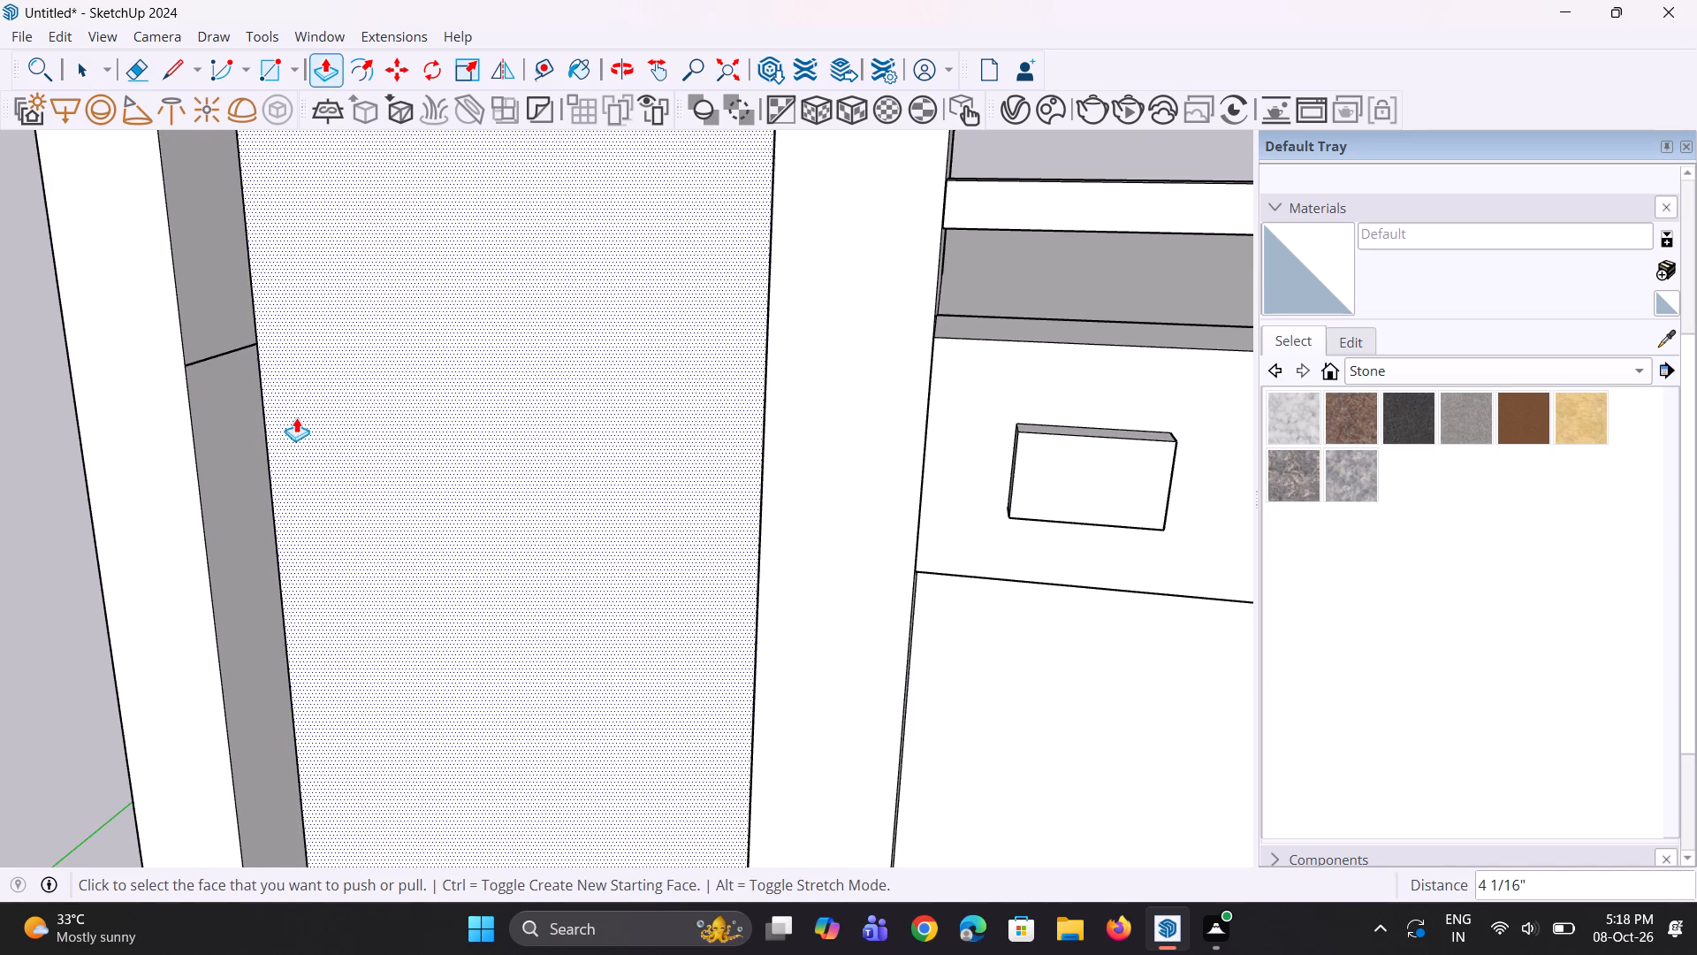
left_click(296, 417)
left_click(167, 395)
Erase the remaining rectangular outline of the filled recess so the tower front is one plain face.
middle_click_drag(361, 459, 406, 459)
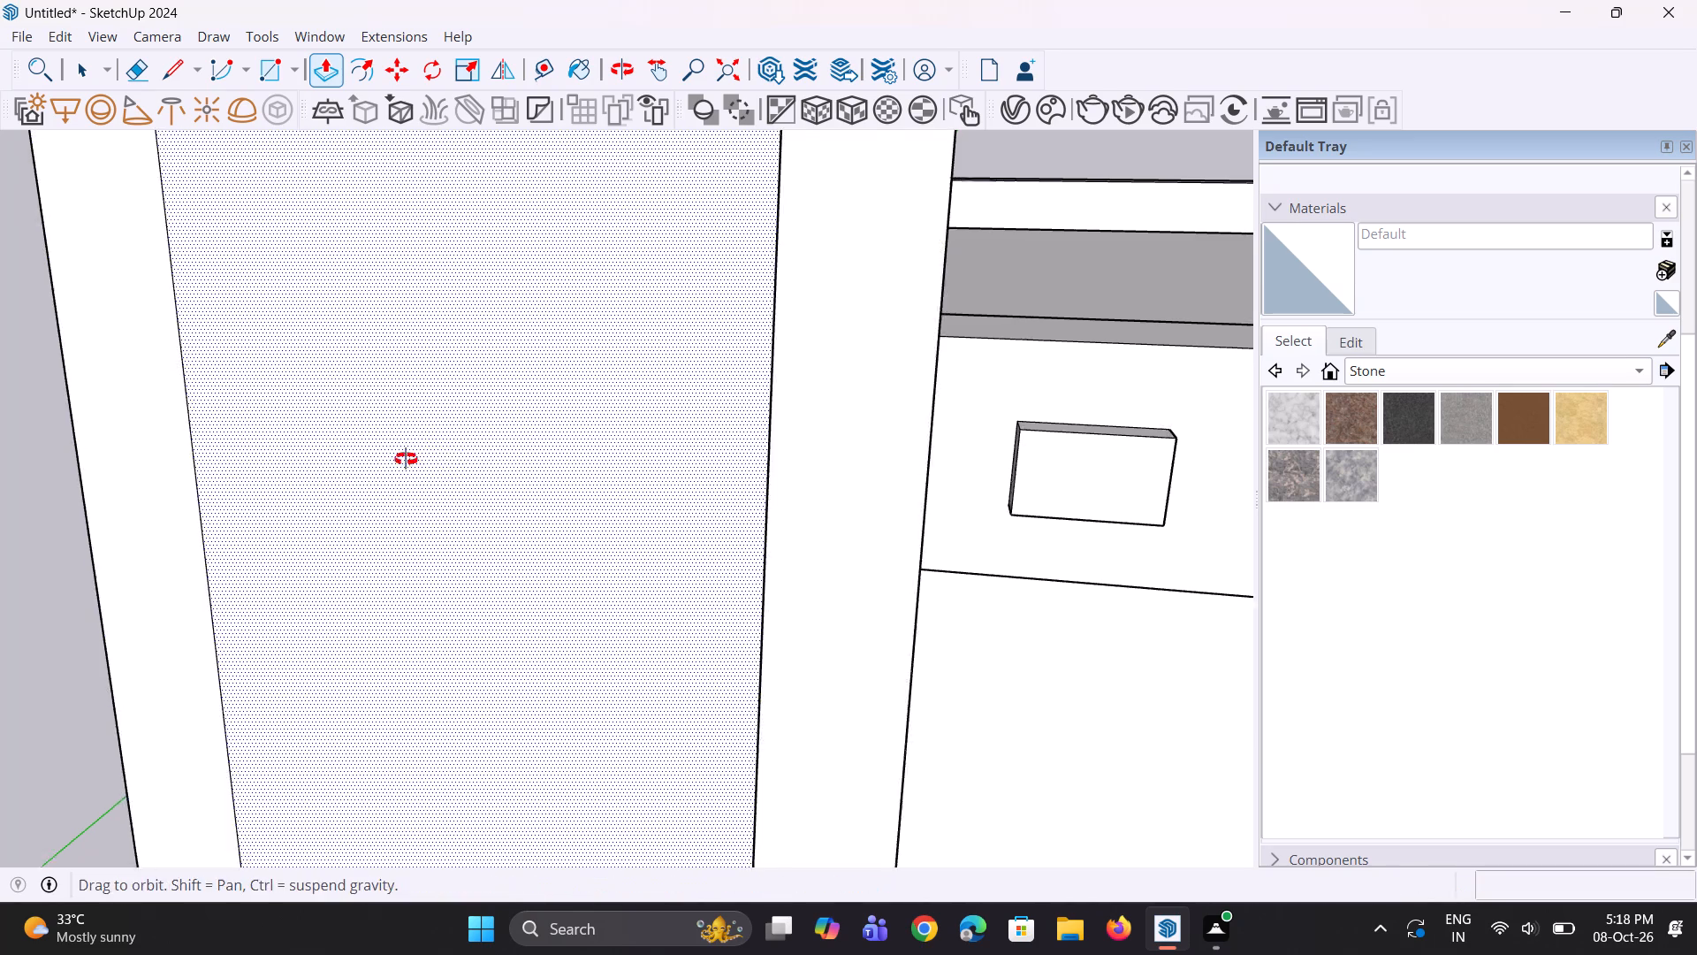
middle_click_drag(406, 459, 448, 450)
scroll(479, 447, "down", 10)
middle_click_drag(519, 440, 840, 348)
scroll(506, 403, "down", 4)
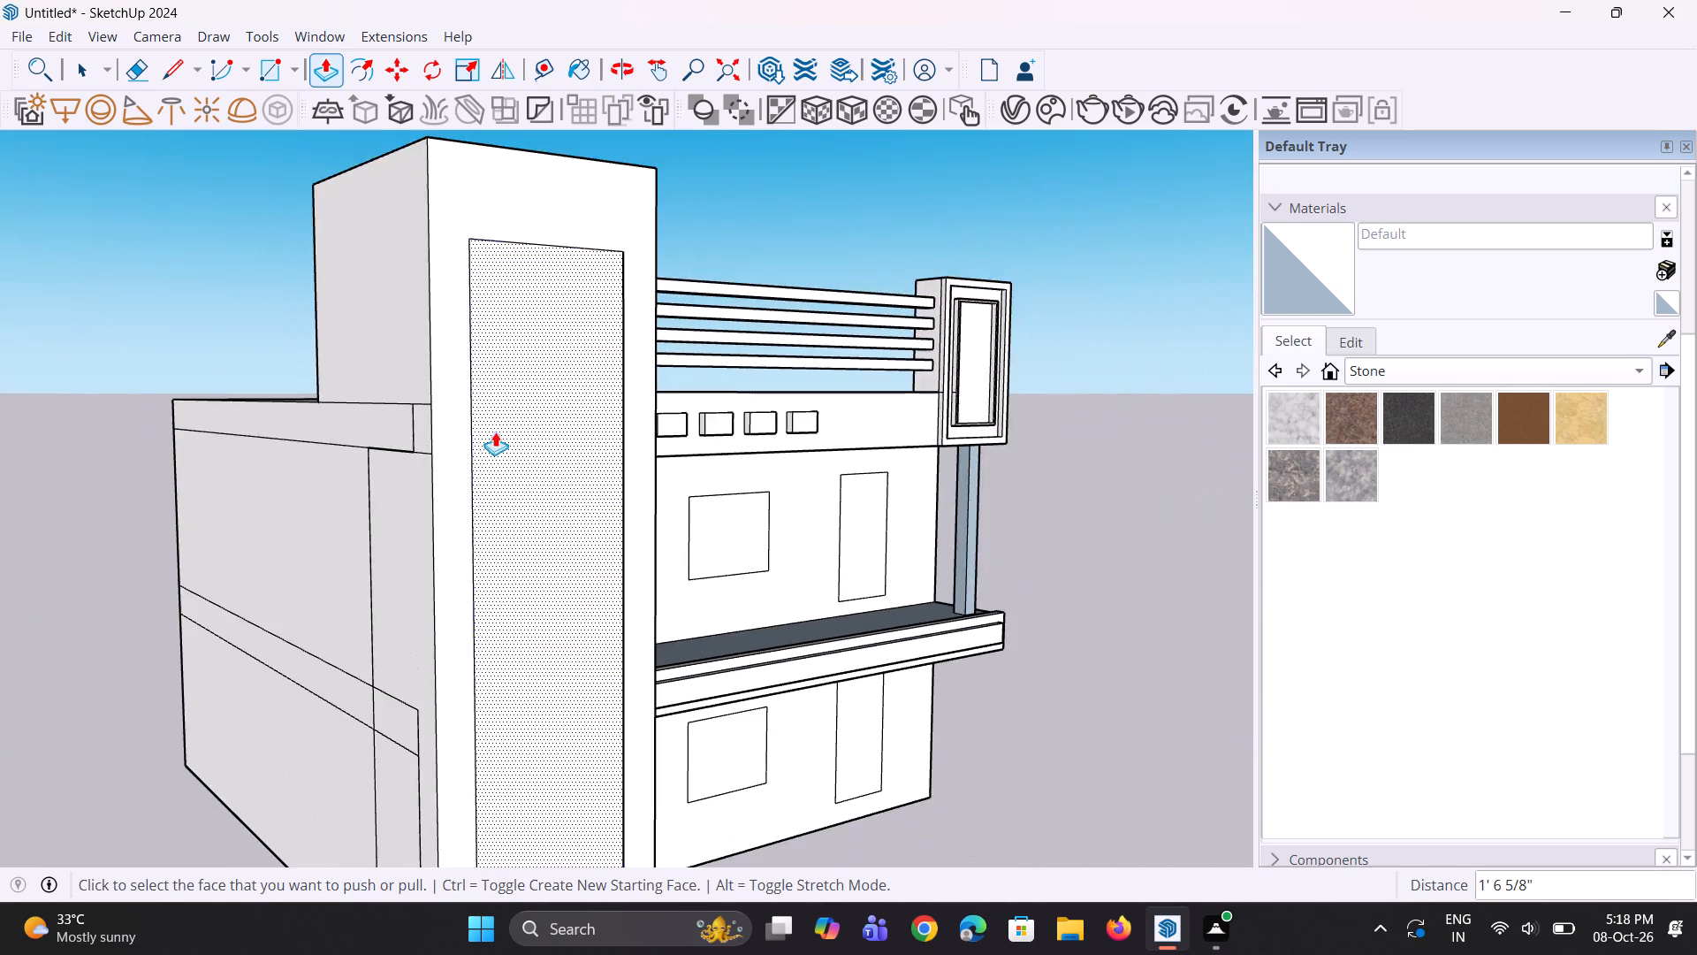
middle_click_drag(491, 447, 417, 536)
scroll(428, 587, "up", 3)
key("e")
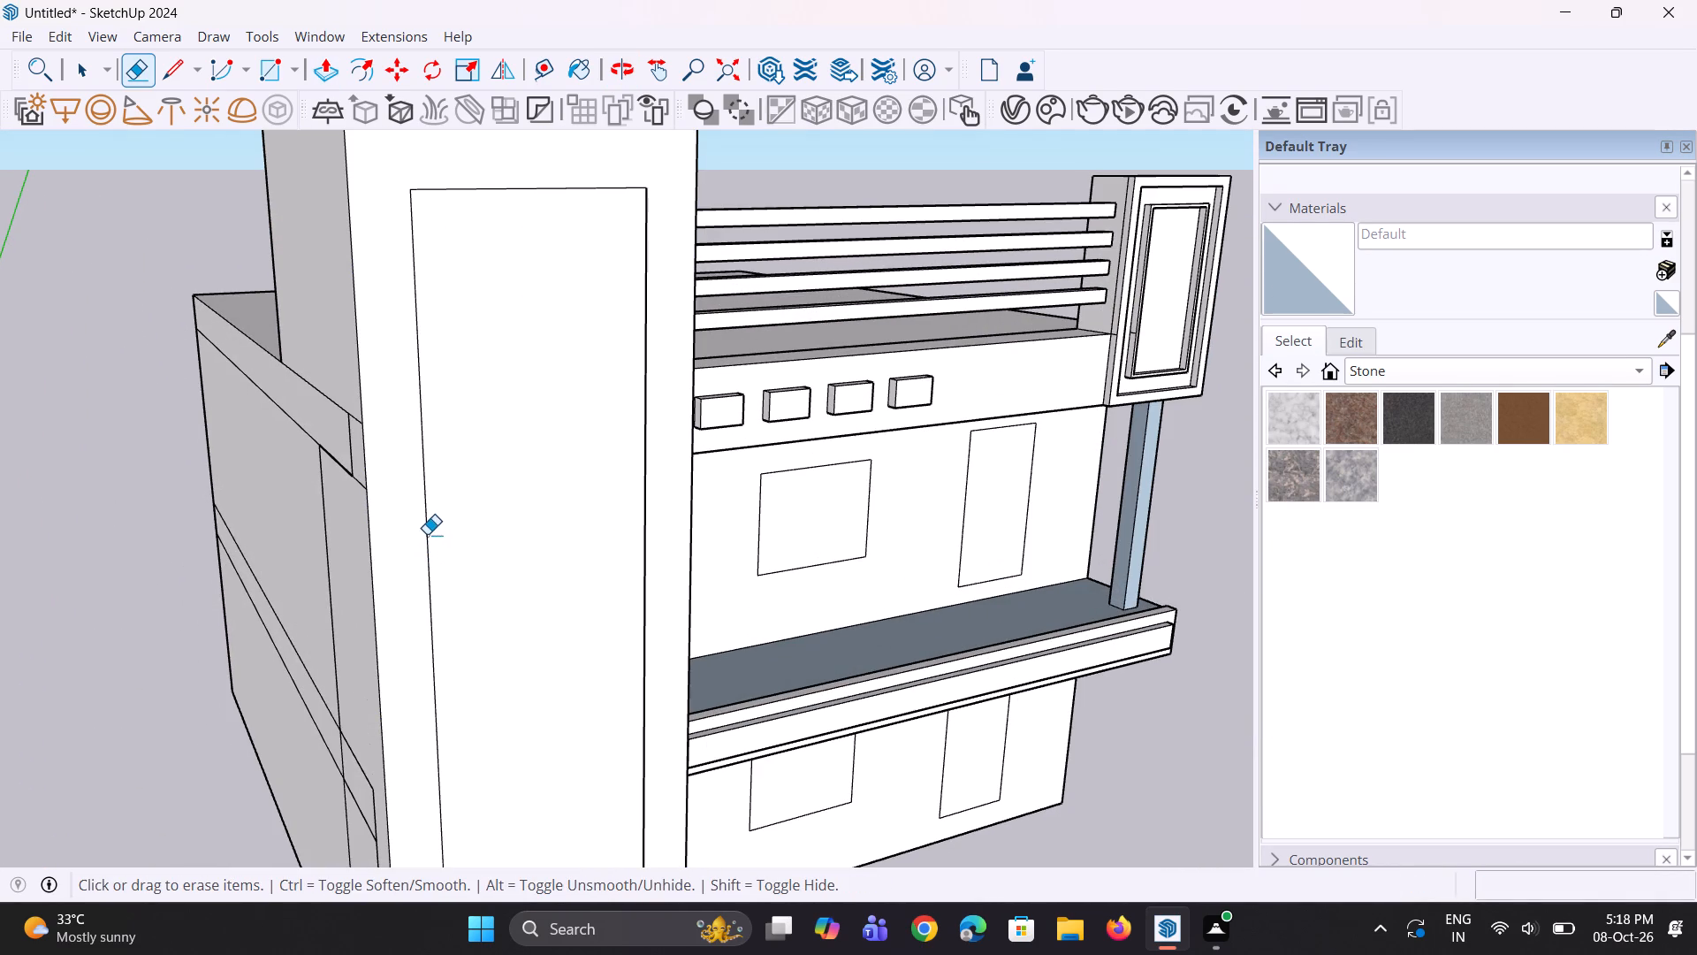
left_click(427, 534)
left_click(605, 193)
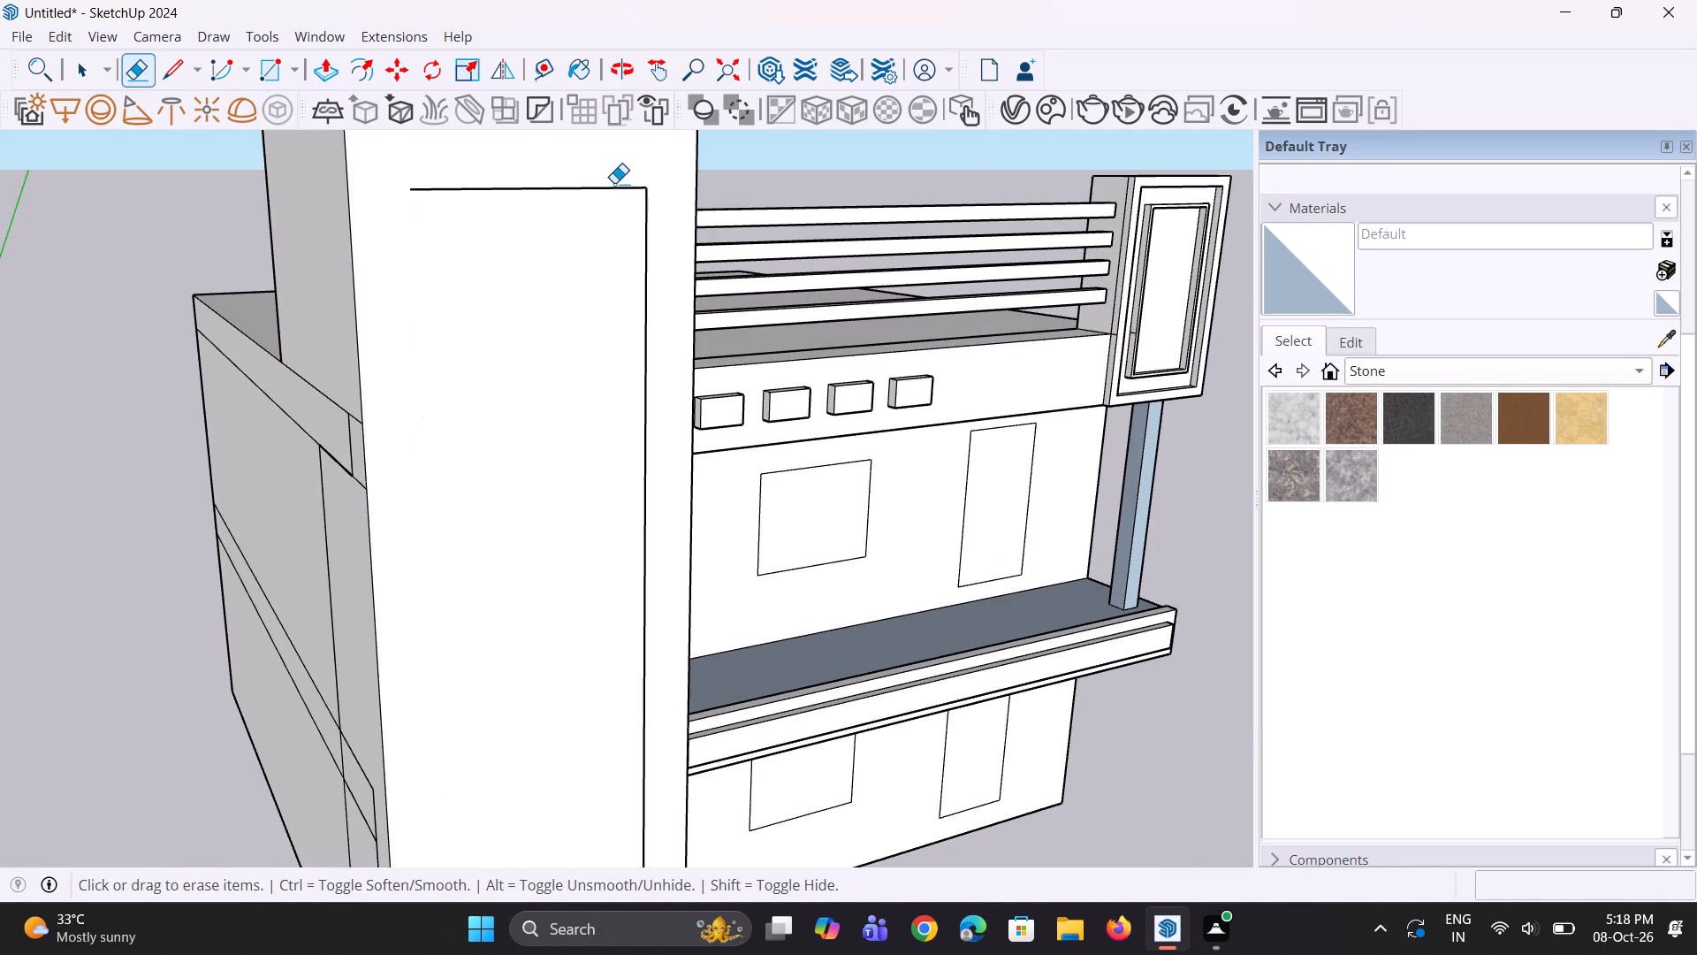
left_click(614, 187)
left_click(643, 231)
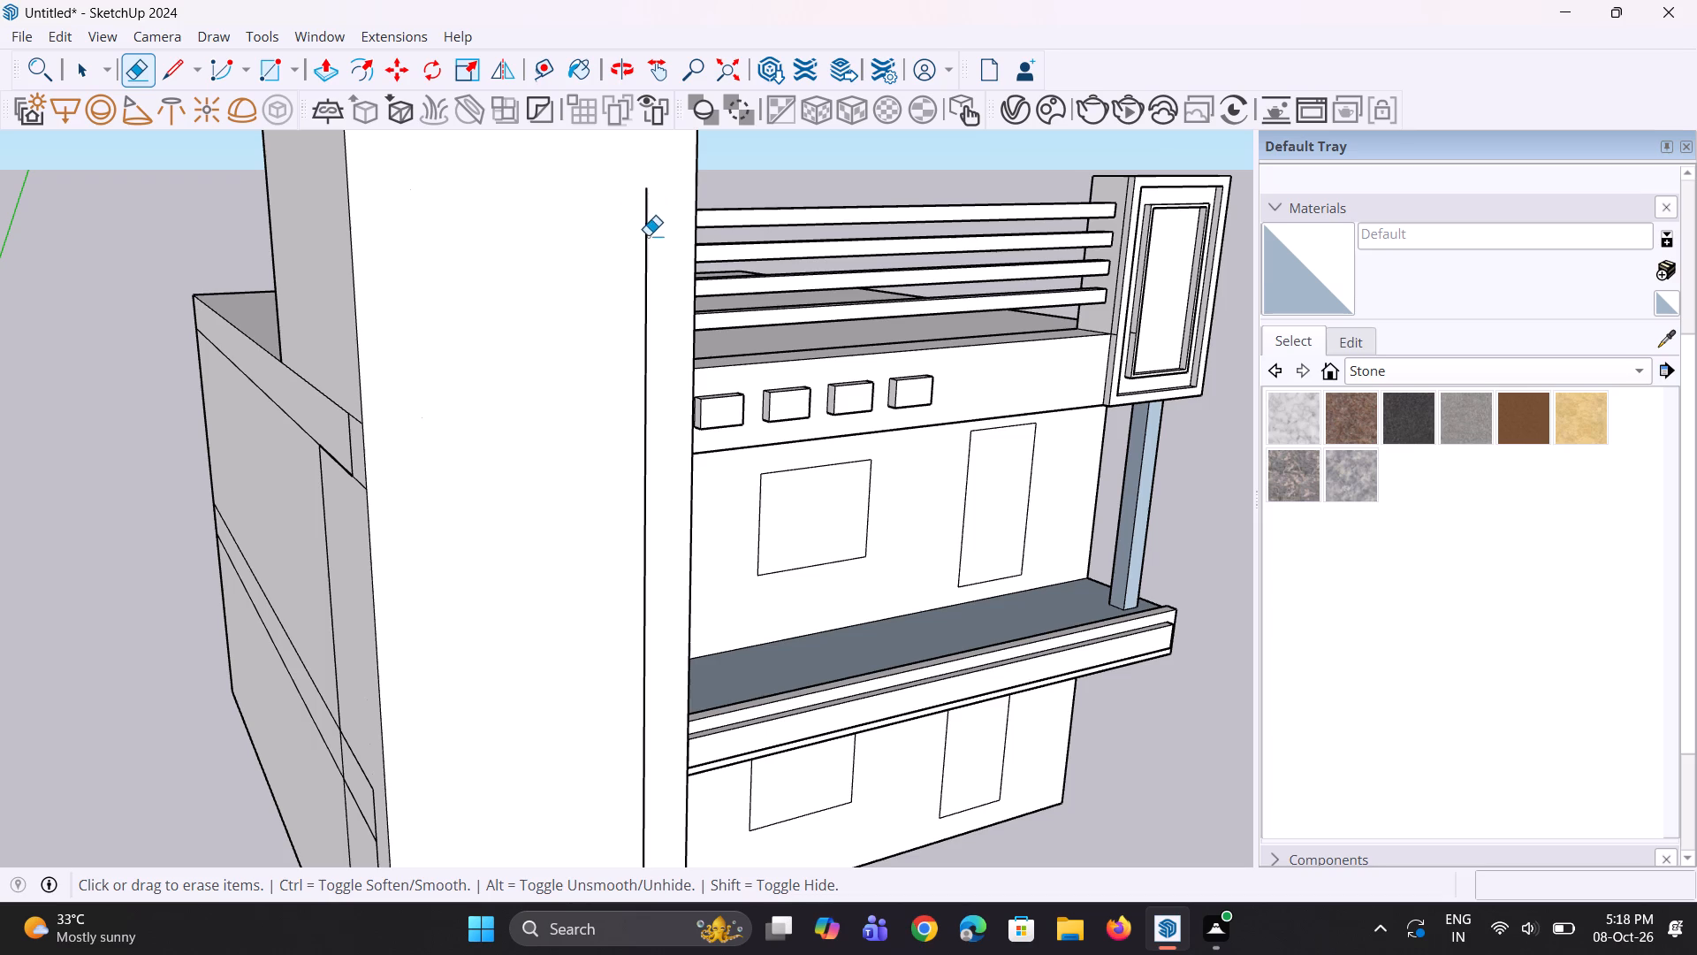
left_click(648, 235)
scroll(491, 285, "down", 10)
scroll(495, 512, "up", 6)
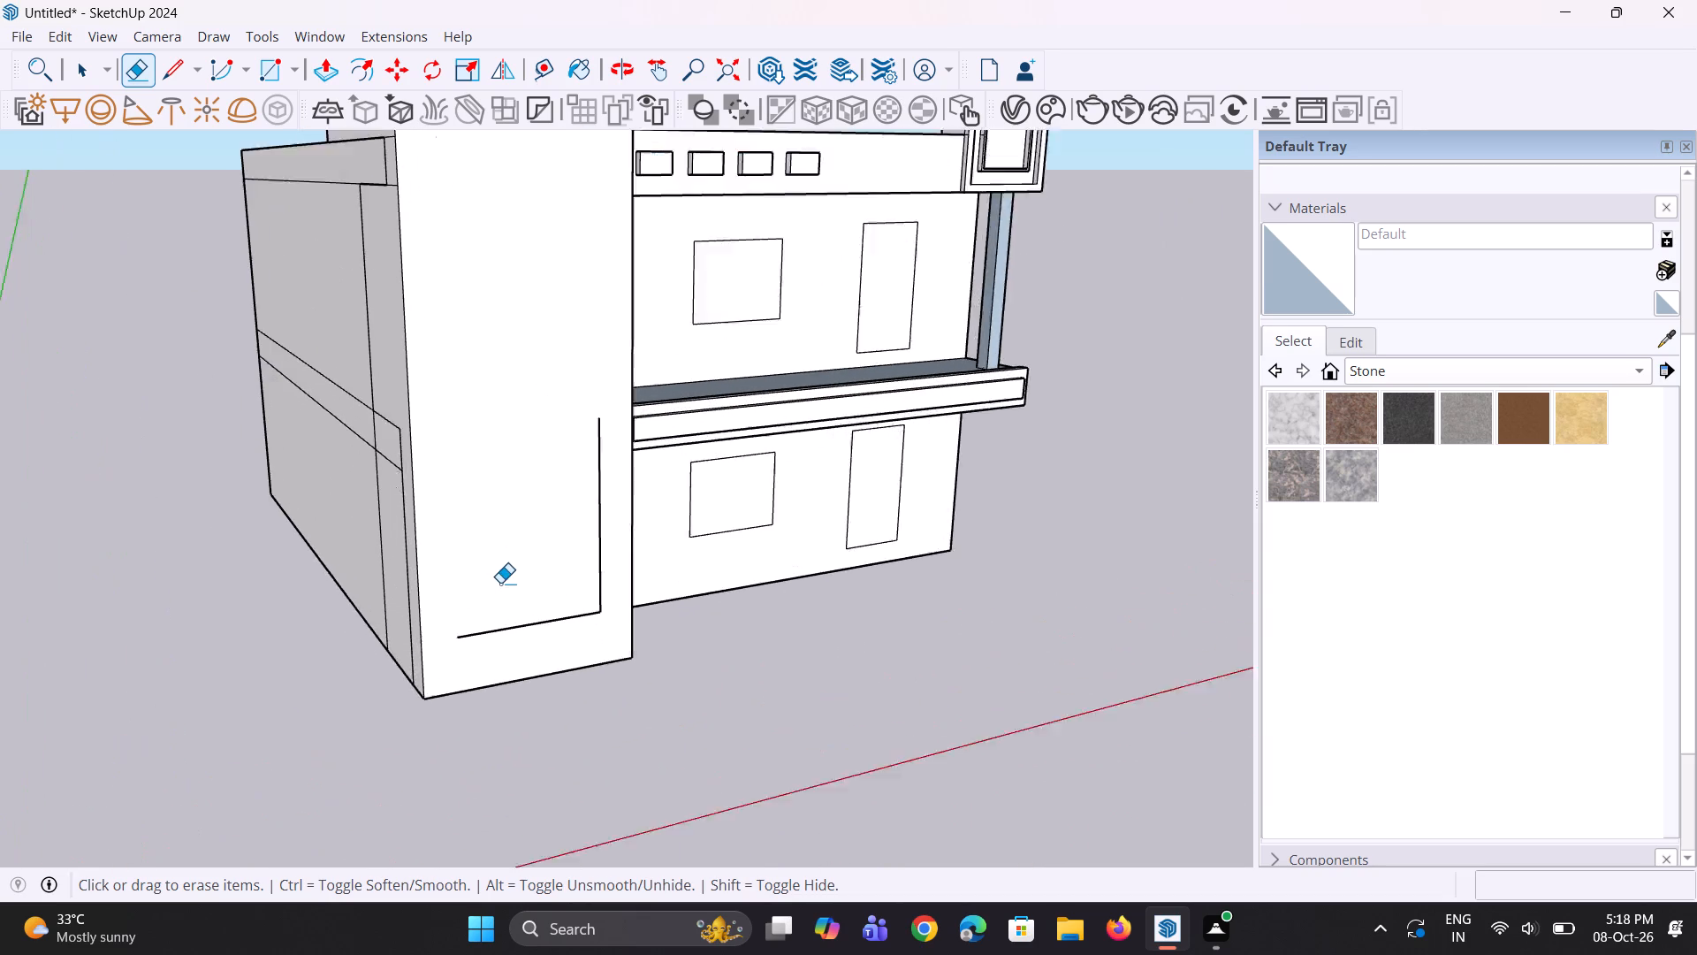
scroll(500, 583, "up", 1)
left_click(519, 638)
left_click(621, 570)
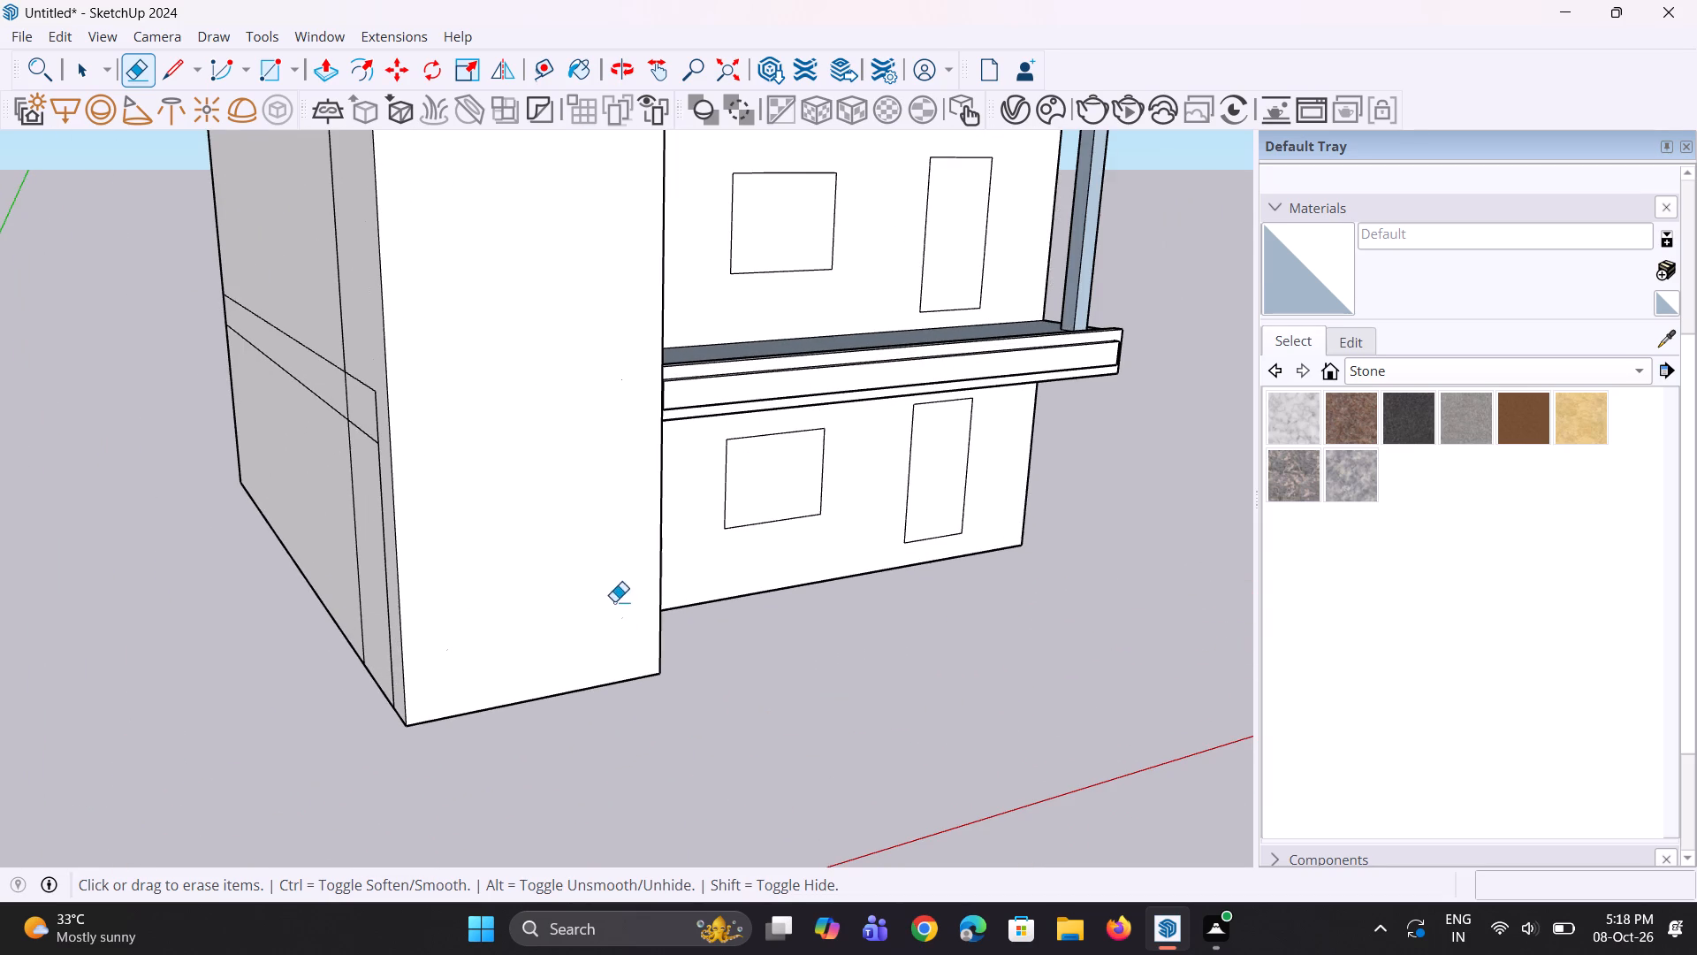
Examine the tower's plain front and the rest of the house facade from several angles.
middle_click_drag(613, 602, 559, 573)
key("space")
key("space")
key("space")
left_click(594, 732)
scroll(600, 737, "down", 2)
middle_click_drag(511, 680, 496, 674)
scroll(489, 671, "down", 2)
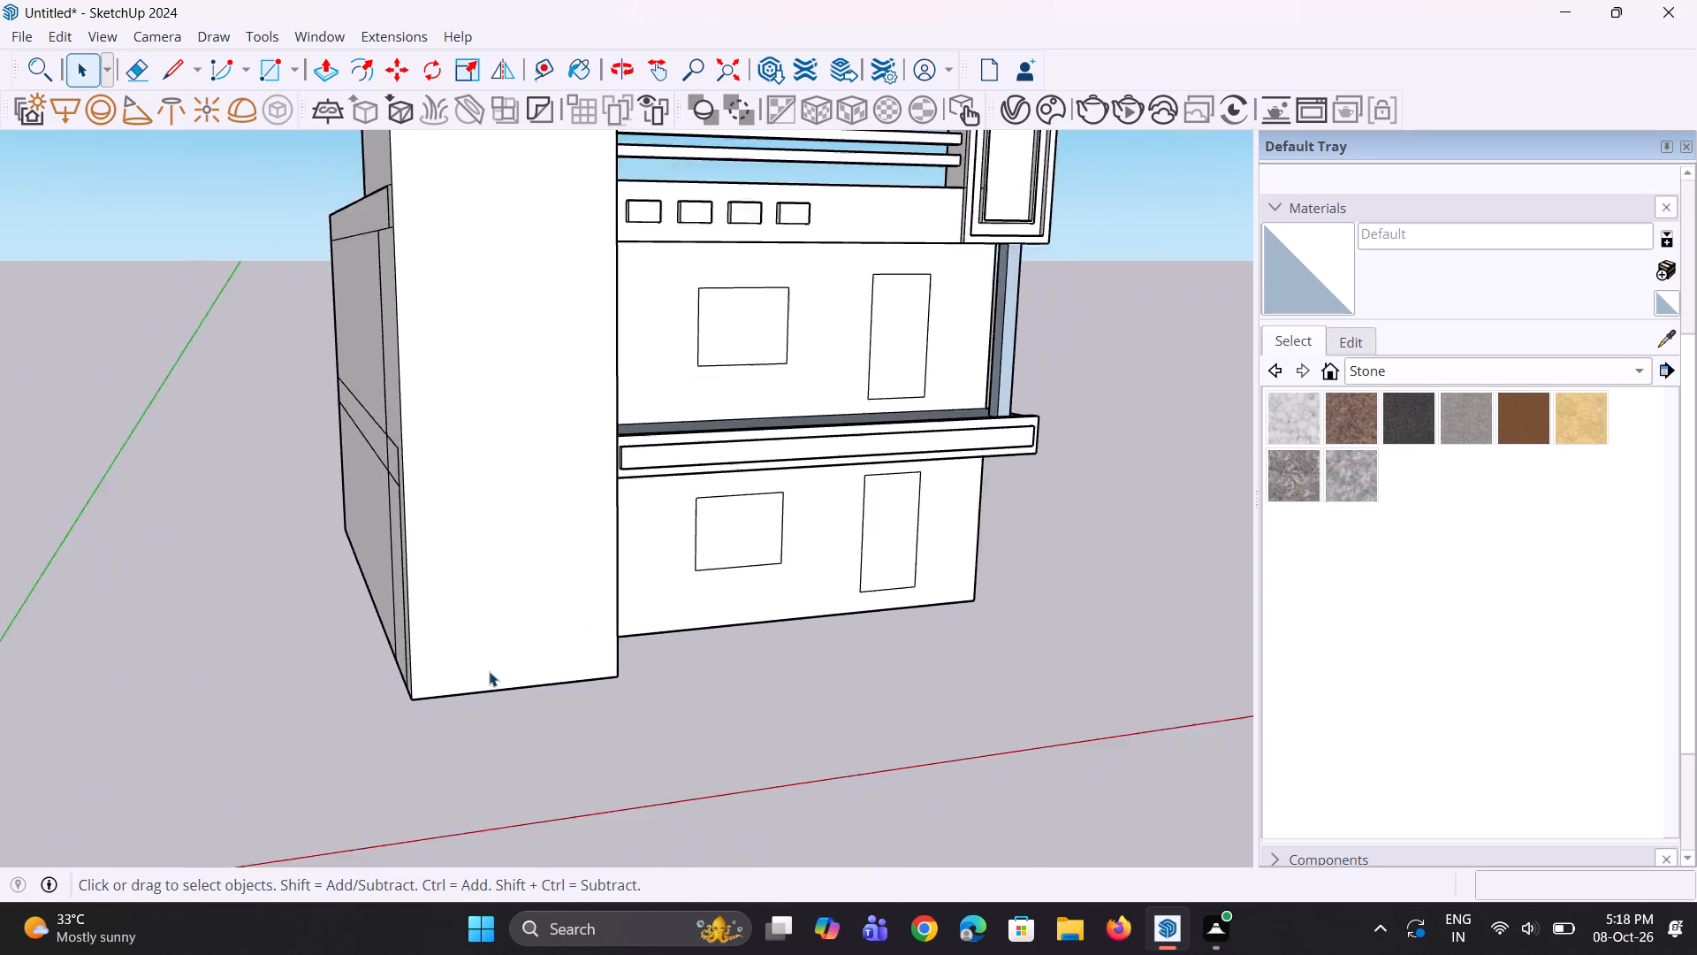
scroll(489, 671, "down", 2)
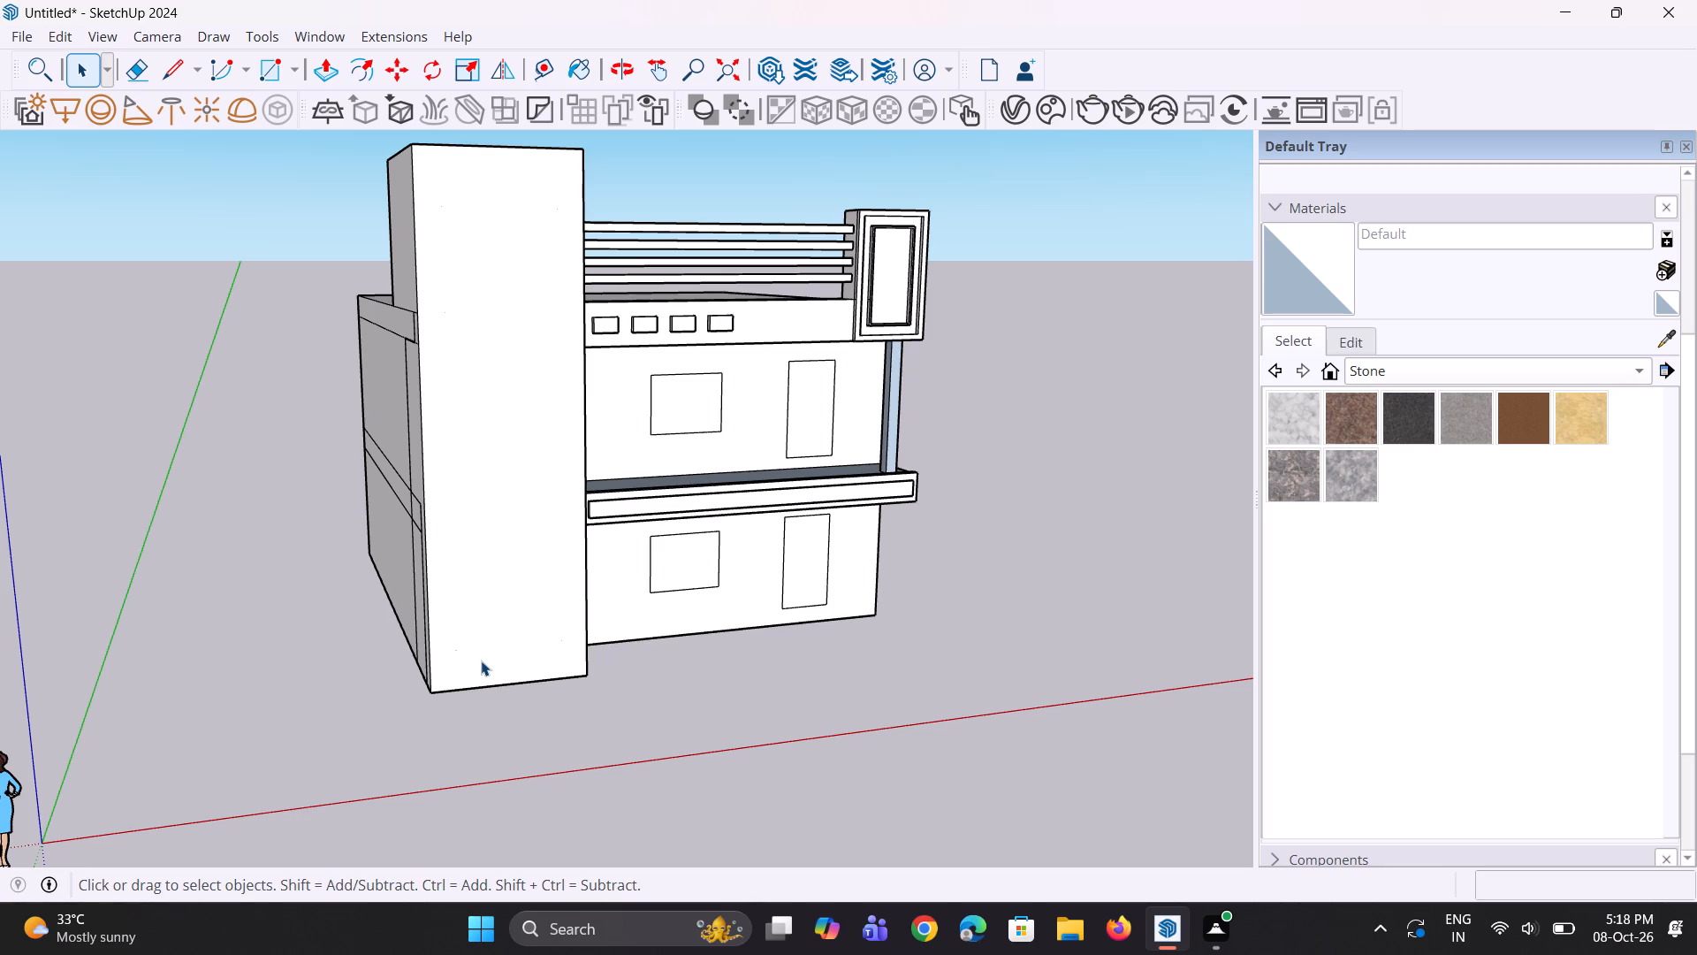
middle_click_drag(546, 649, 502, 667)
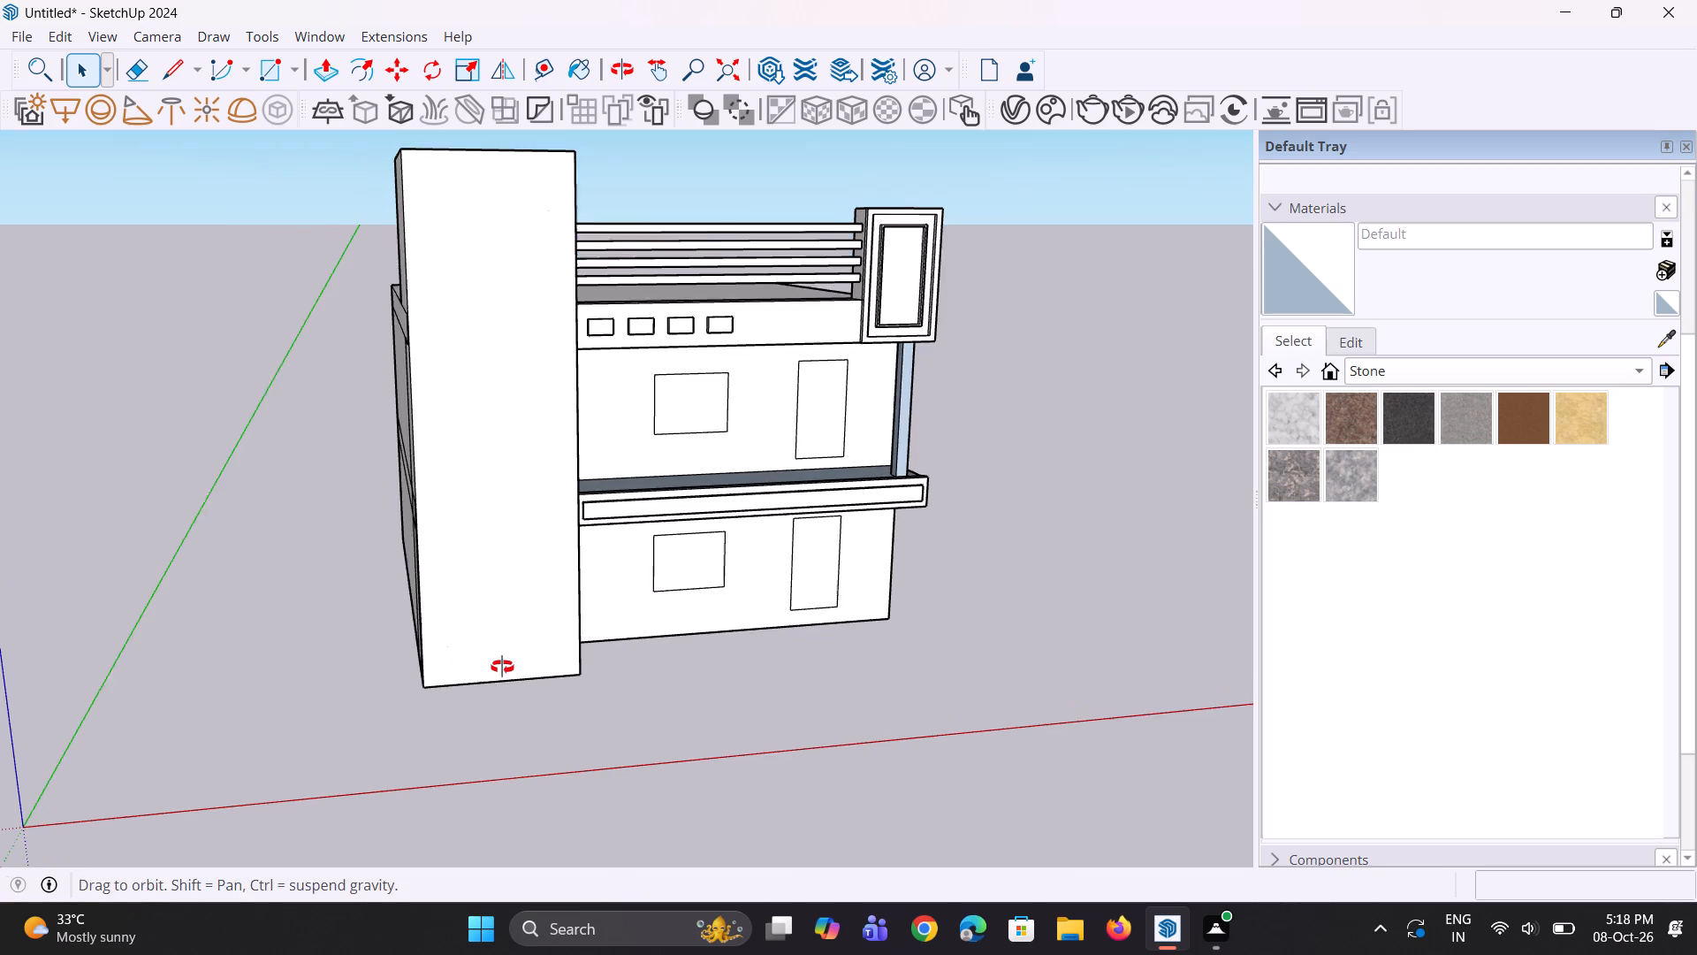
middle_click_drag(502, 667, 502, 668)
scroll(506, 477, "up", 1)
middle_click_drag(555, 562, 622, 616)
scroll(563, 610, "down", 3)
scroll(556, 528, "down", 1)
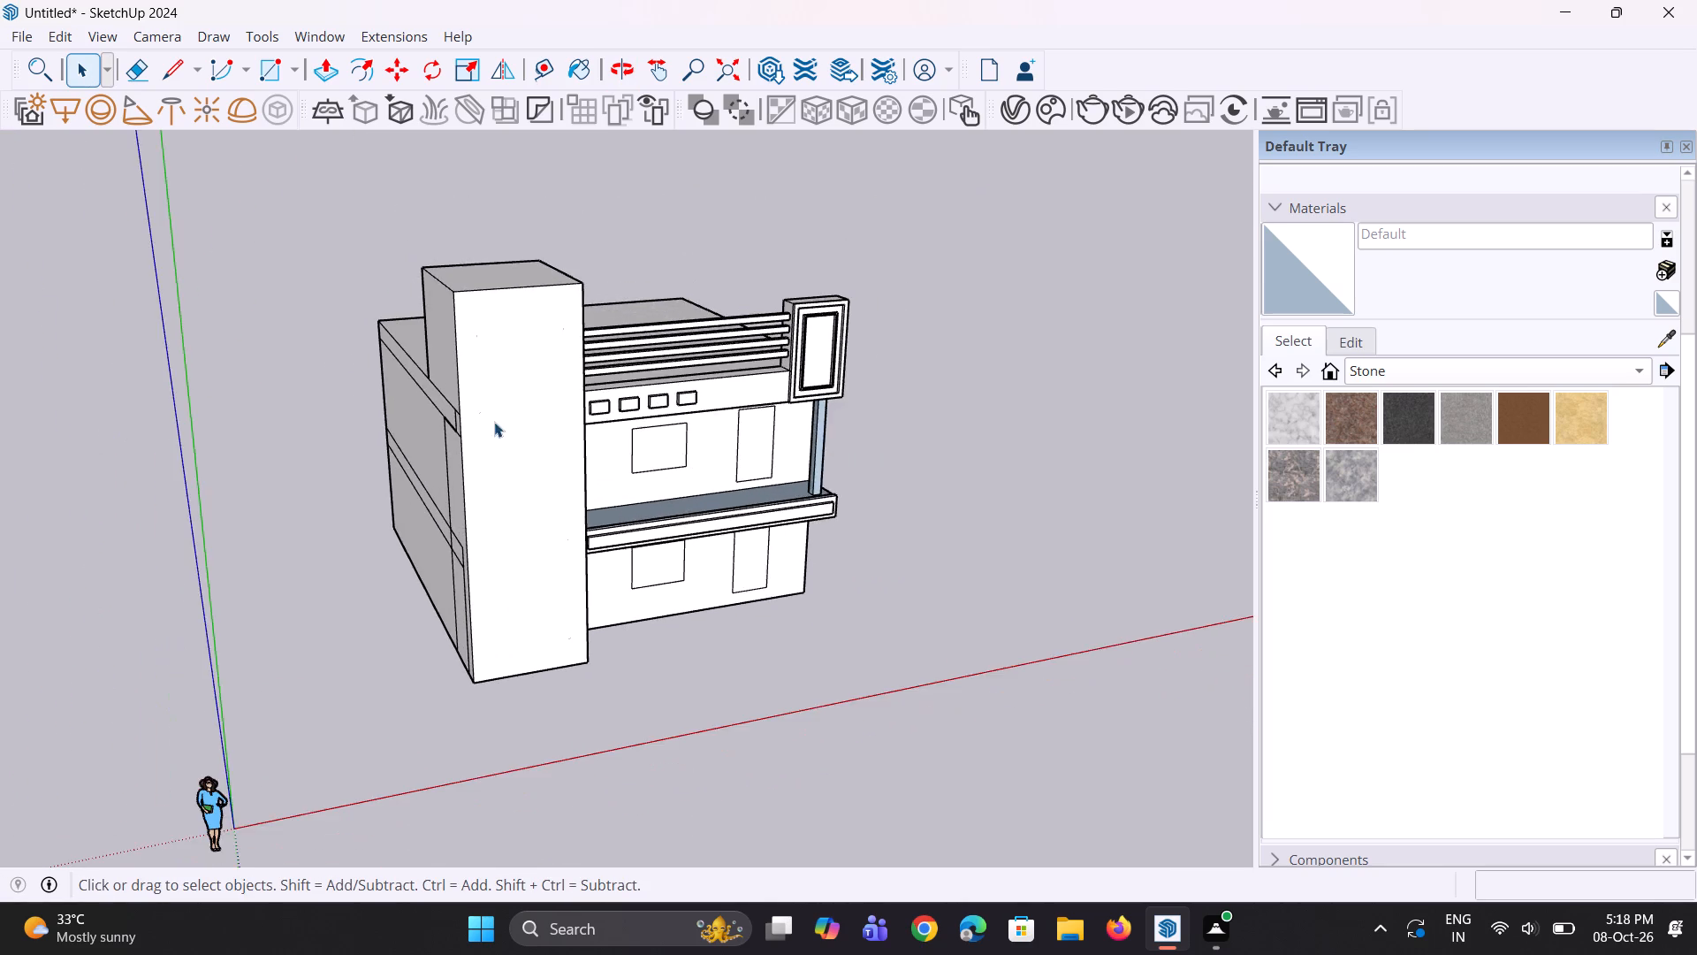
Copy all segments of the tower front's outer vertical edge about 10 1/4" inward across the front face.
scroll(465, 372, "up", 5)
left_click(460, 368)
scroll(460, 378, "up", 2)
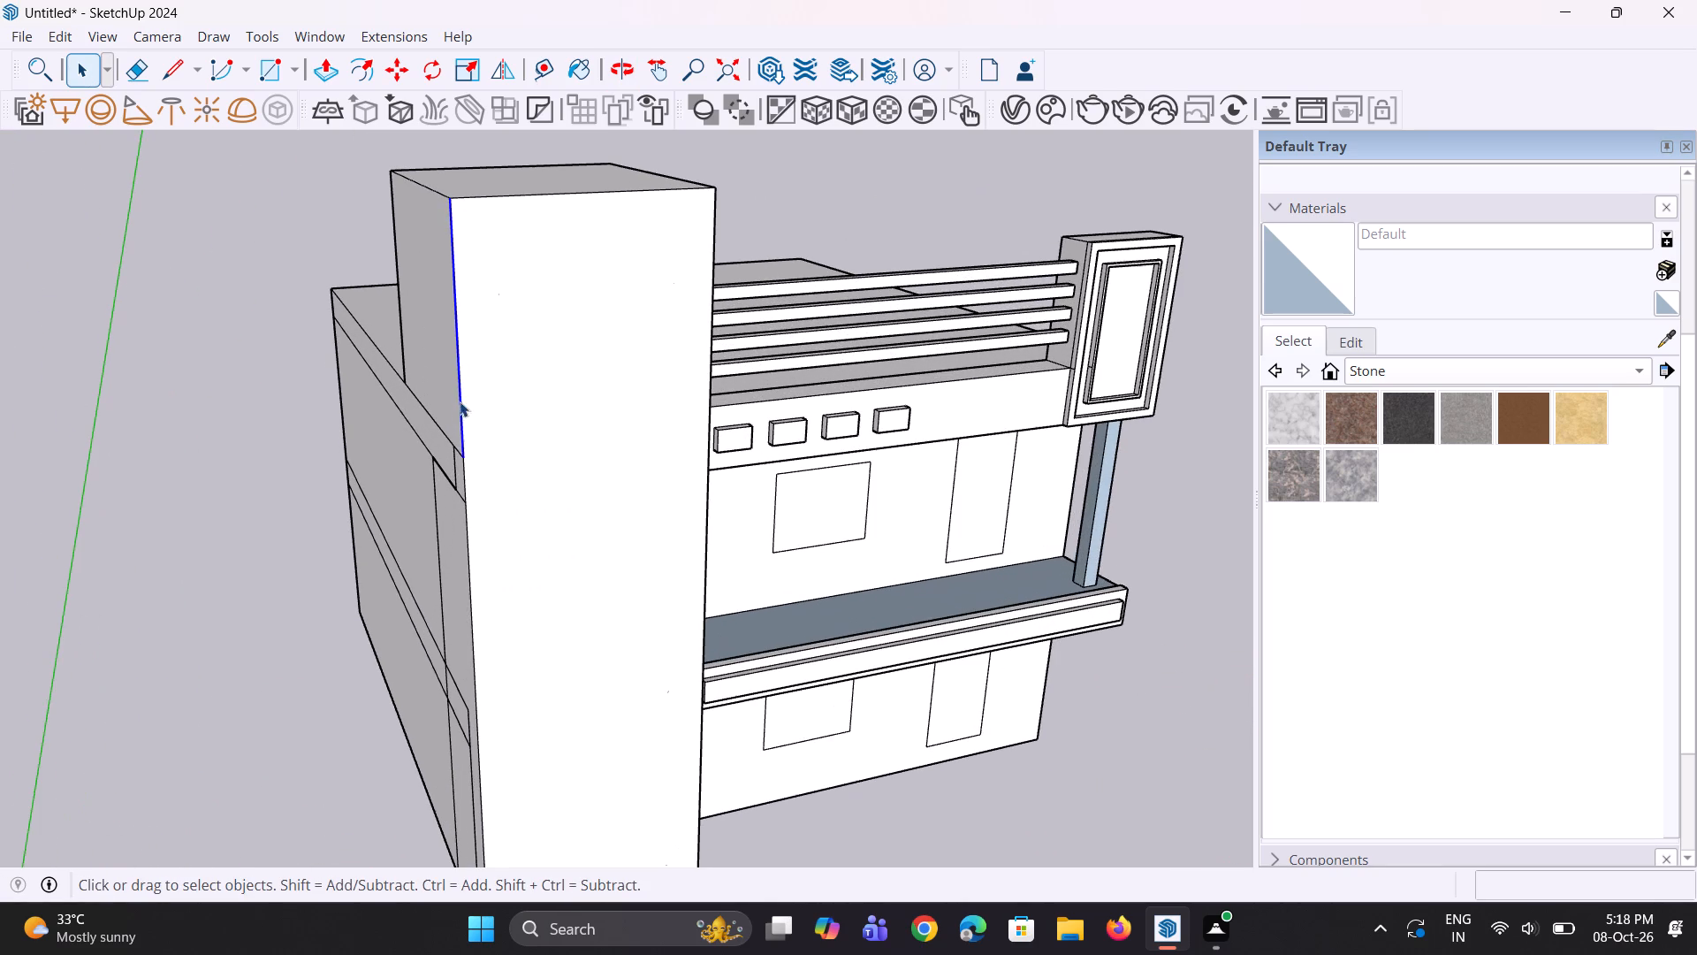
left_click(471, 507, "ctrl")
scroll(469, 493, "up", 2)
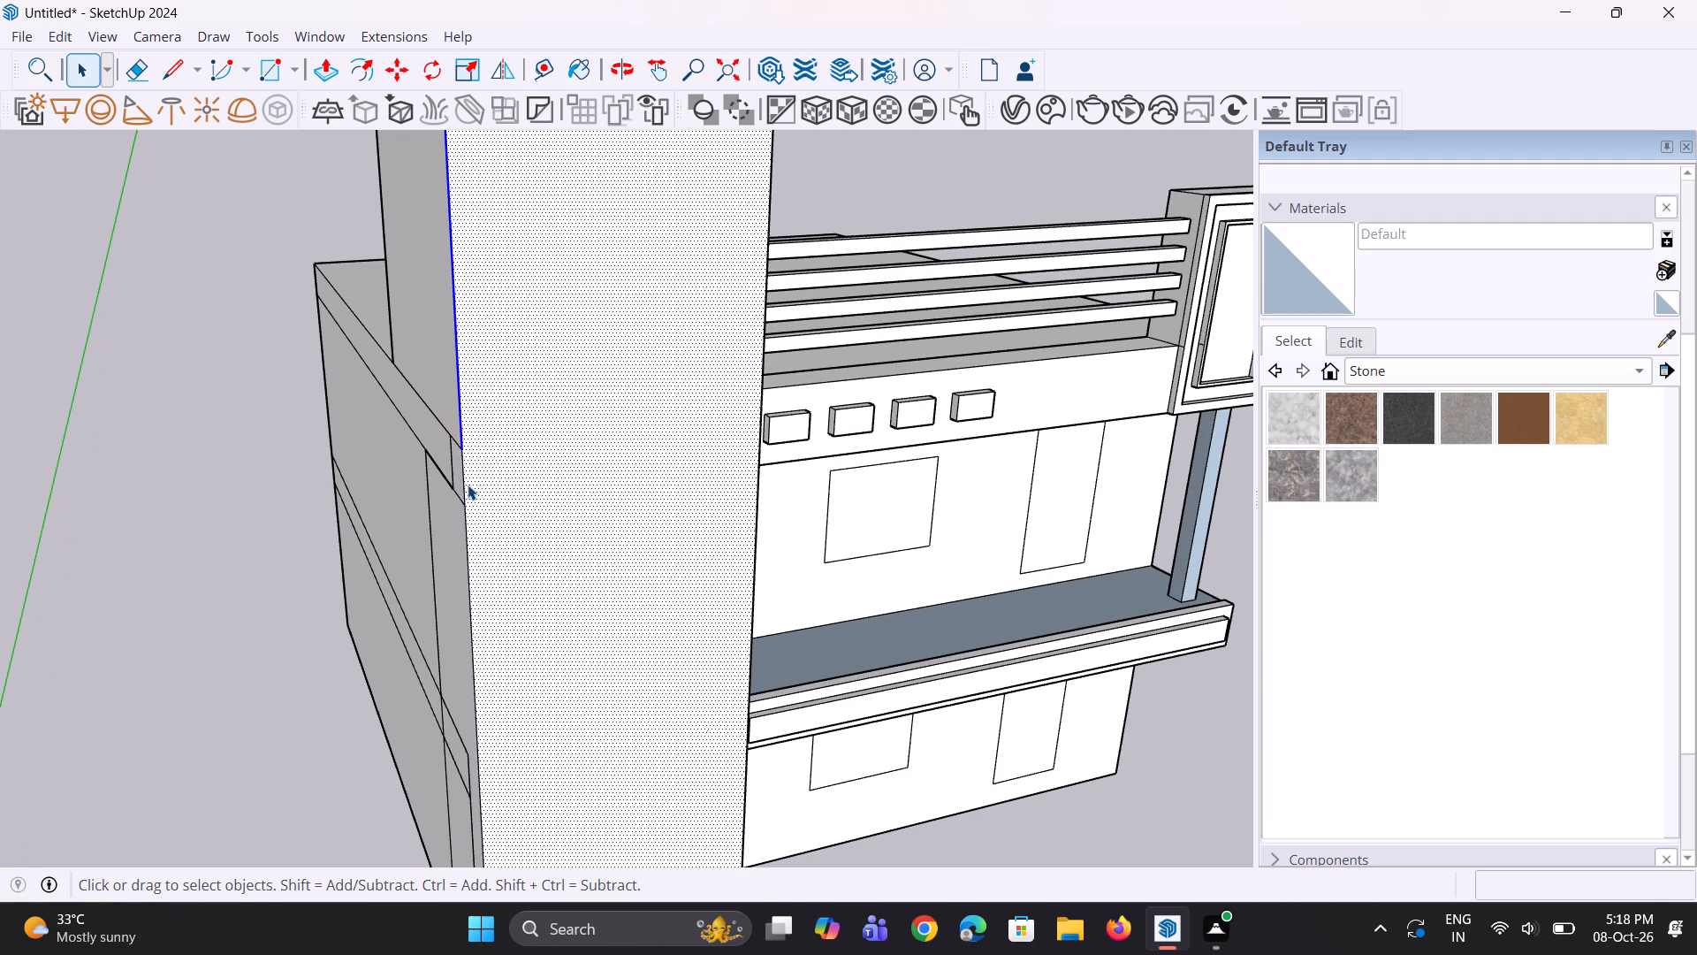
left_click(468, 485)
scroll(471, 447, "up", 2)
left_click(460, 414, "ctrl")
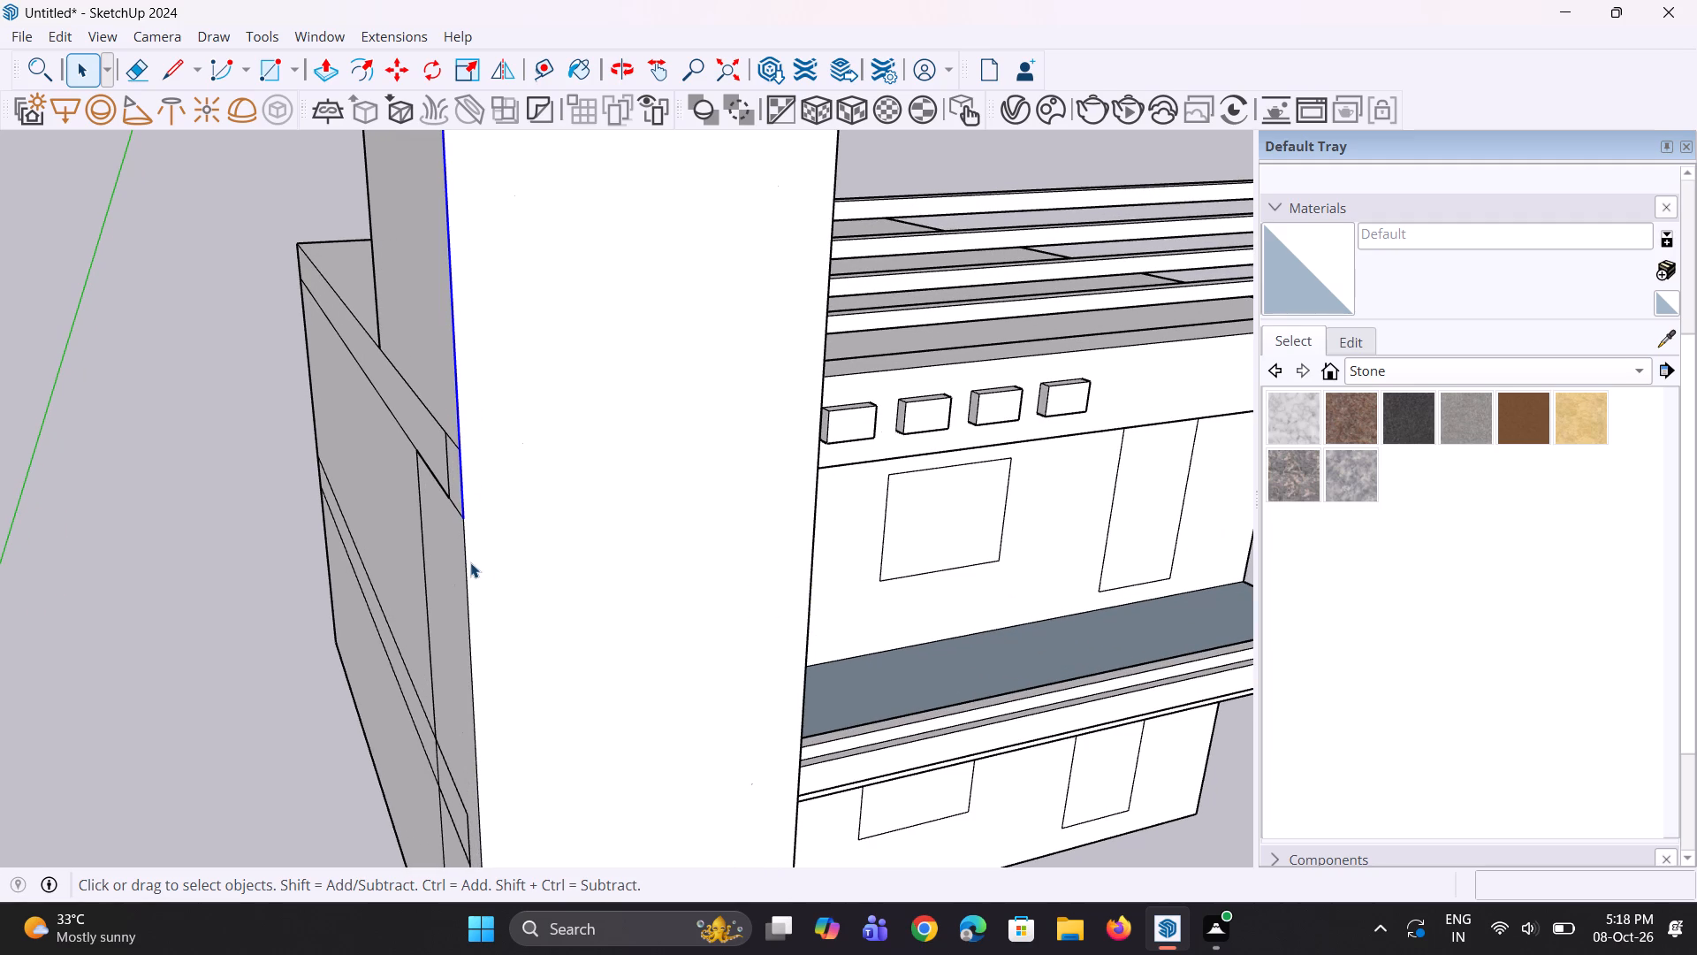
left_click(467, 566, "ctrl")
scroll(484, 492, "down", 4)
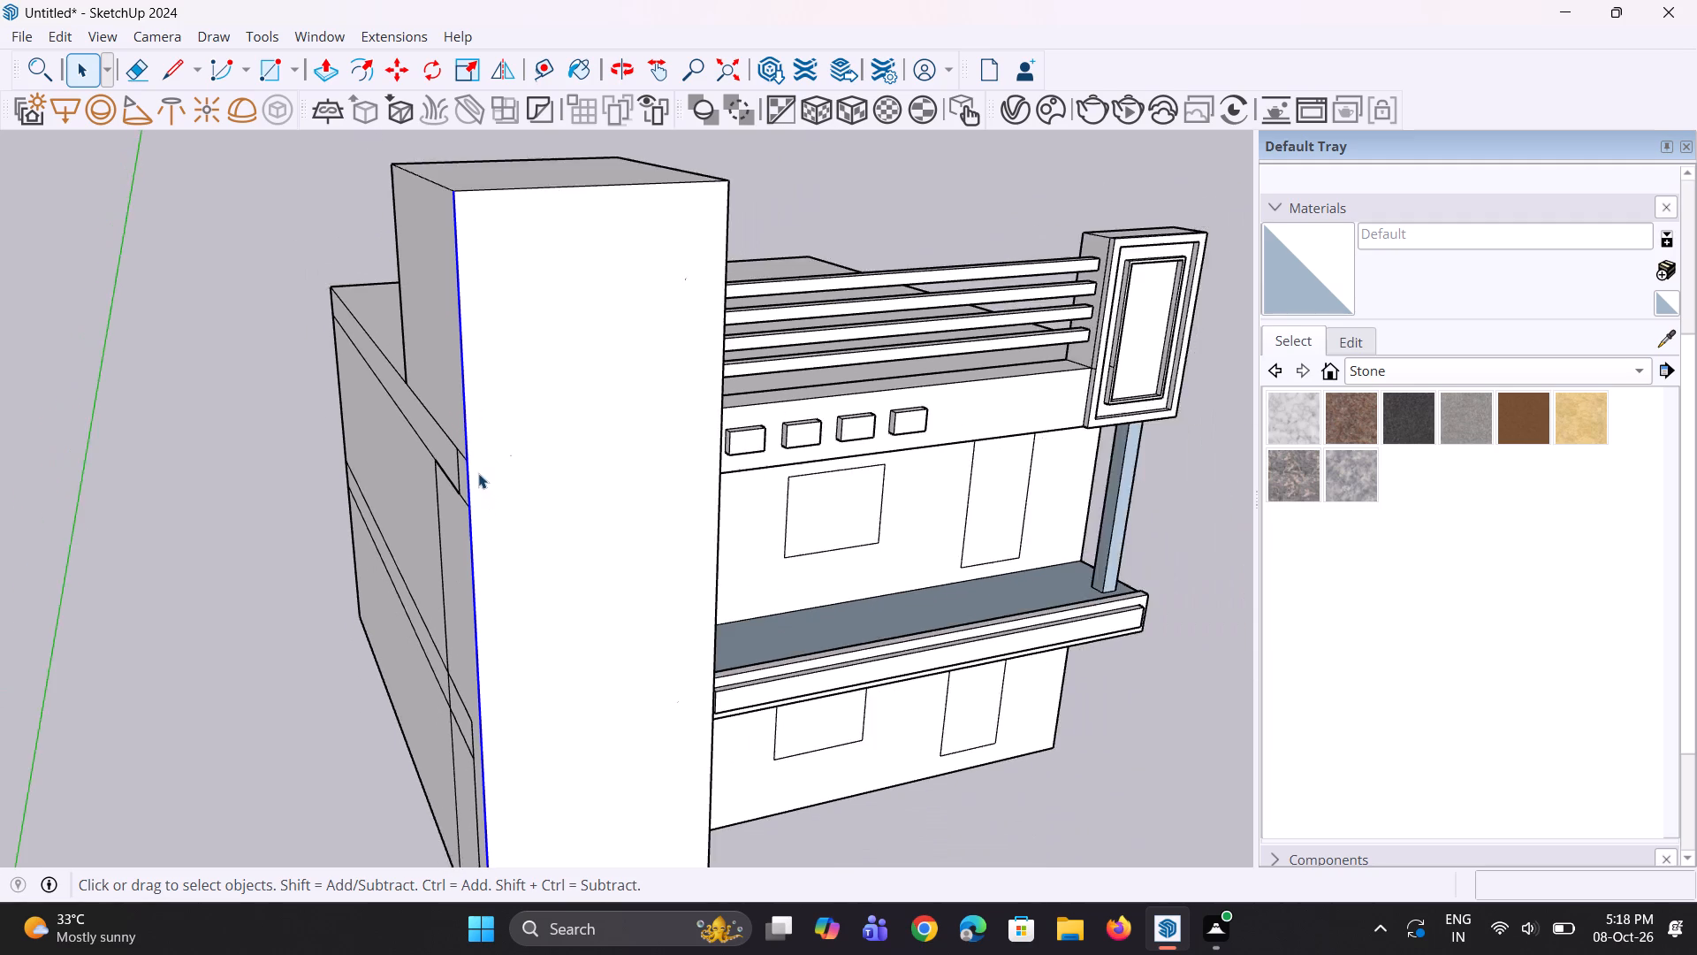
scroll(478, 473, "down", 3)
key("m")
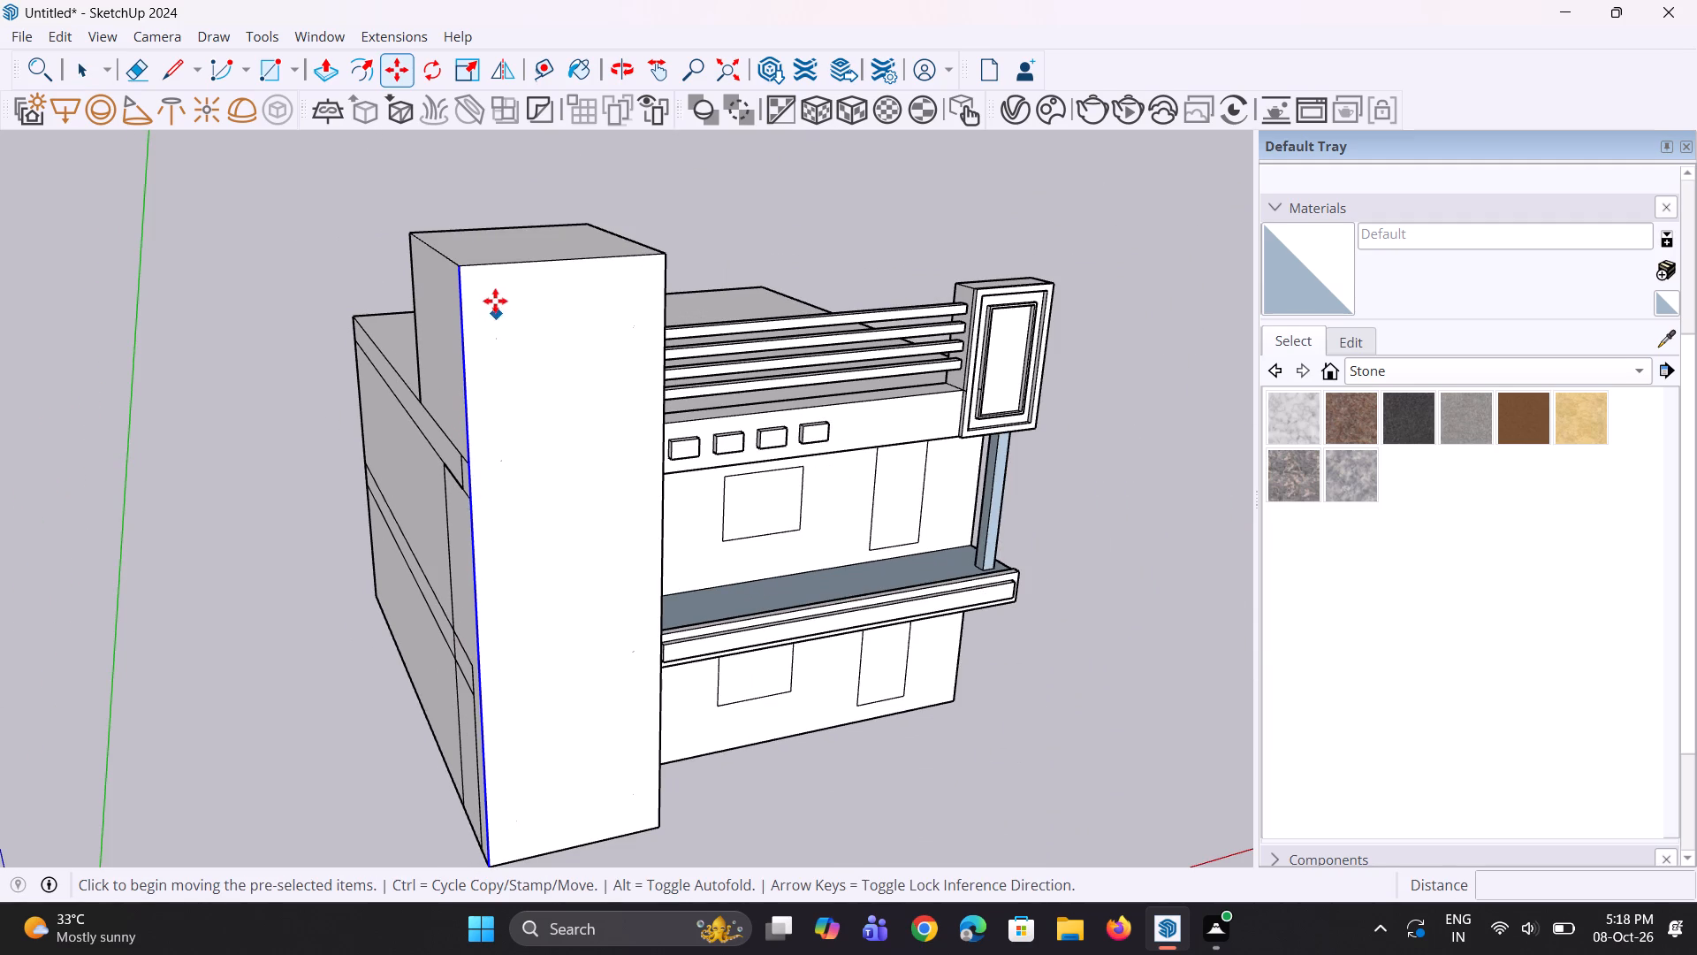
left_click(465, 266)
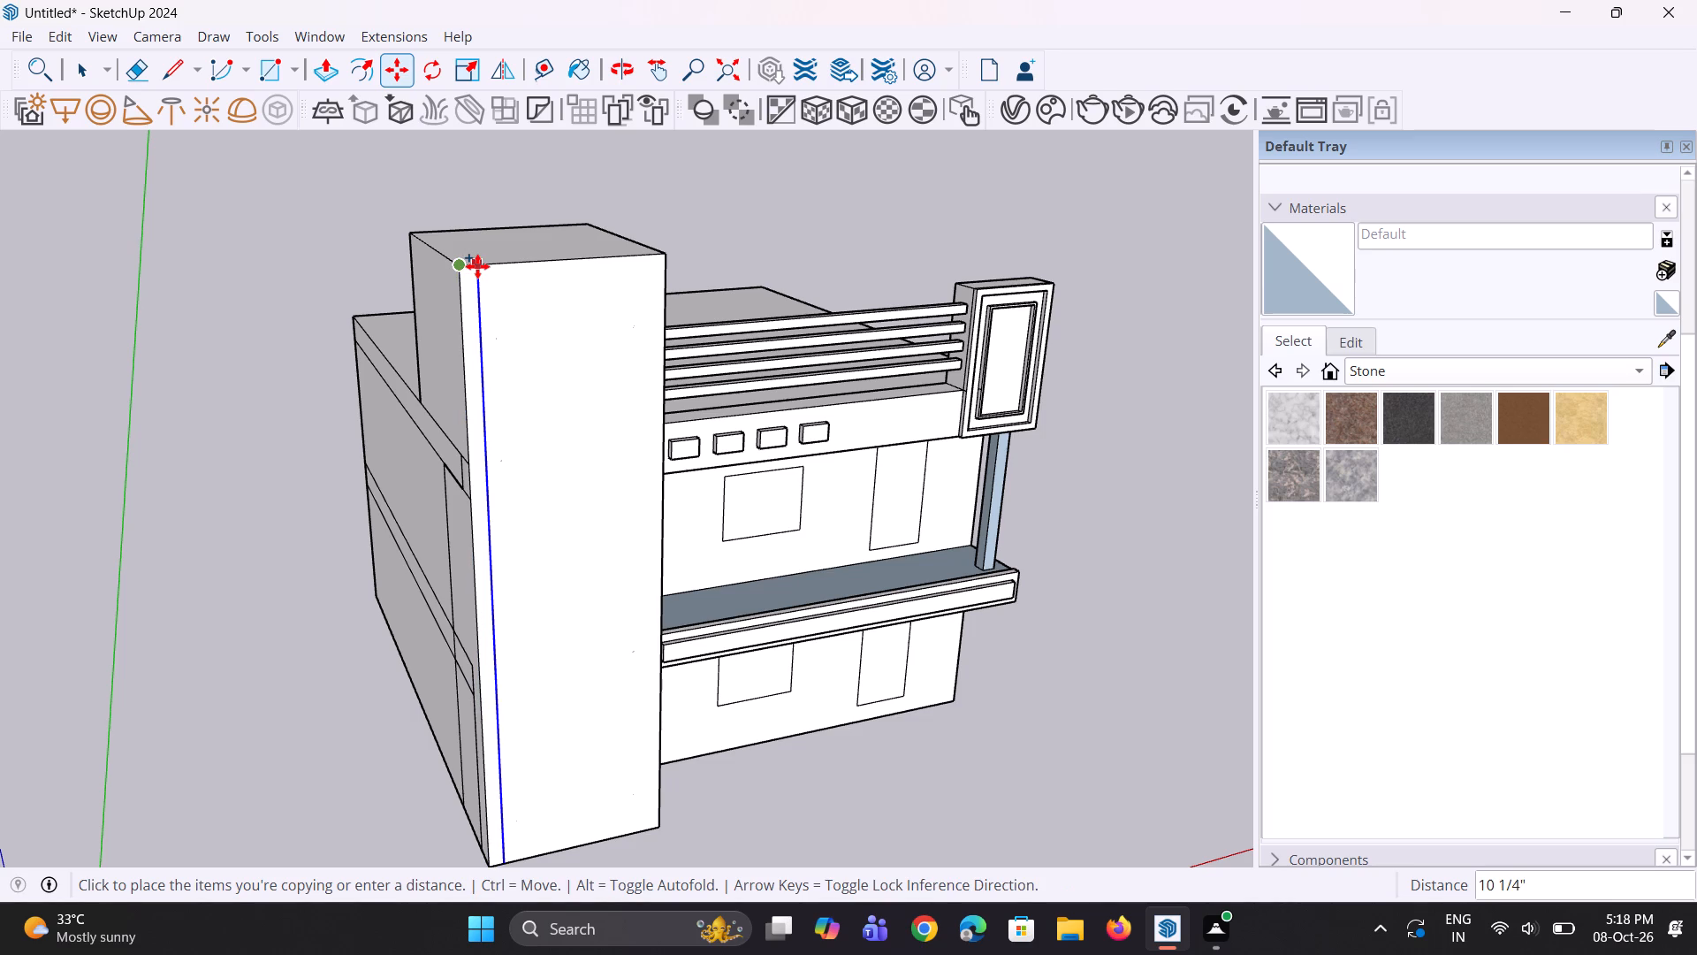
left_click(477, 266)
Copy the tower front's top edge, from the new vertical line to the inner corner, about 8 15/16" downward.
middle_click_drag(492, 318, 480, 394)
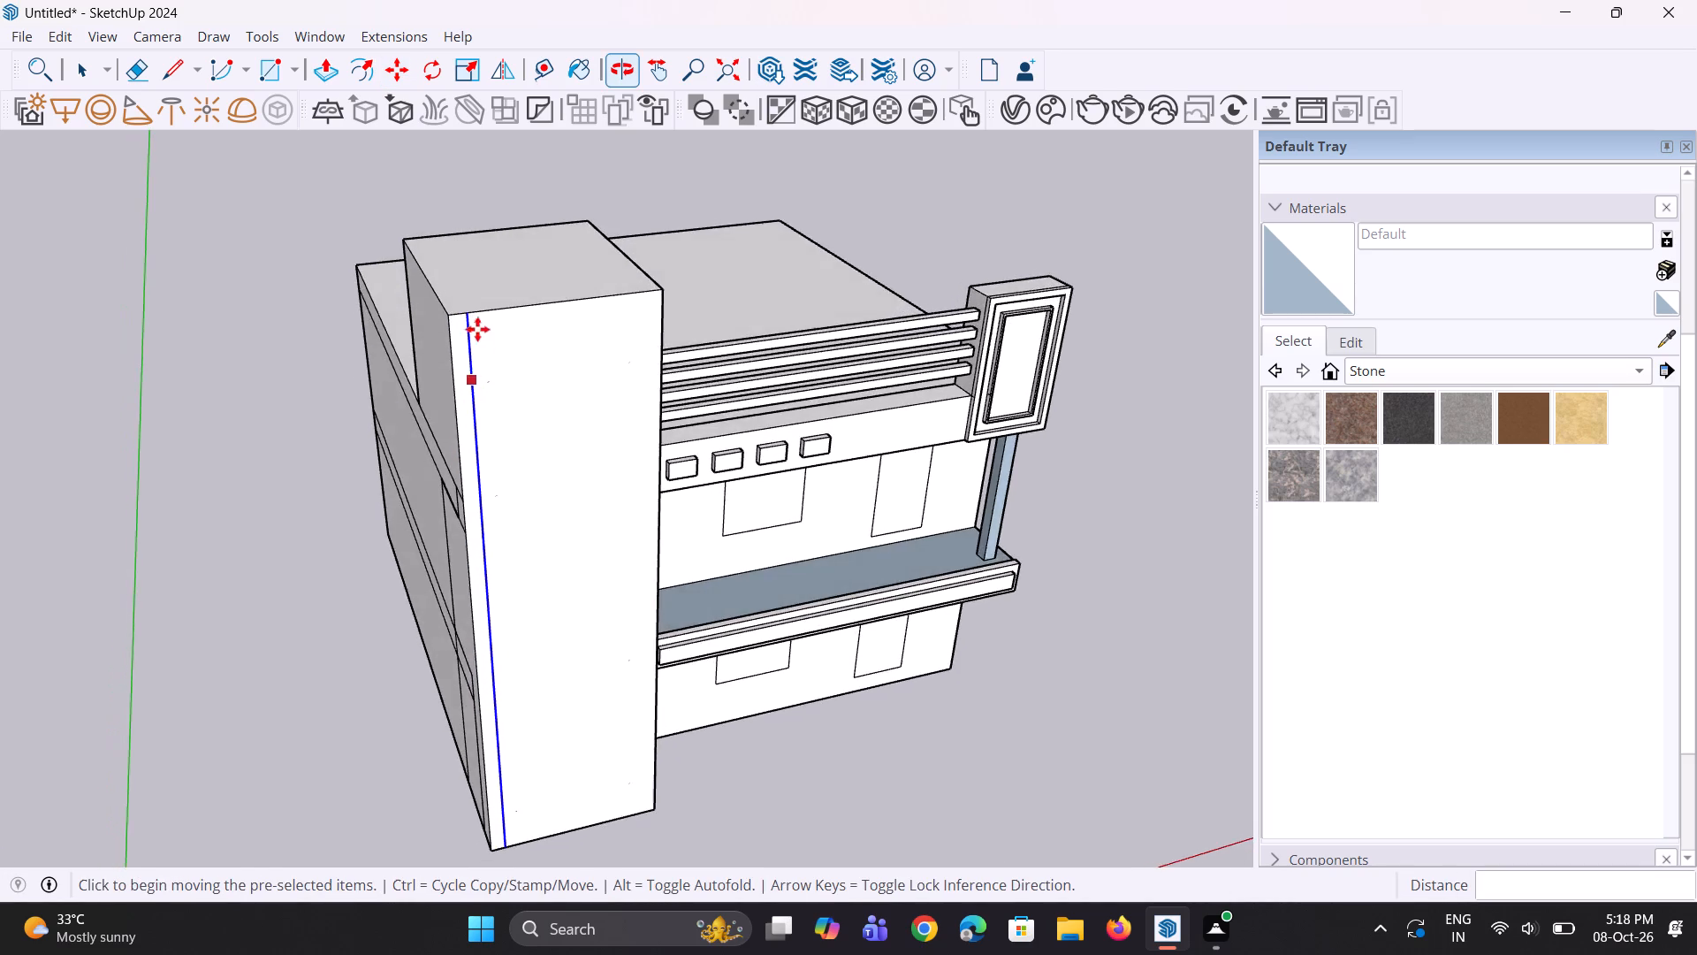
scroll(477, 322, "up", 7)
middle_click_drag(495, 349, 465, 320)
key("space")
key("space")
left_click(483, 263)
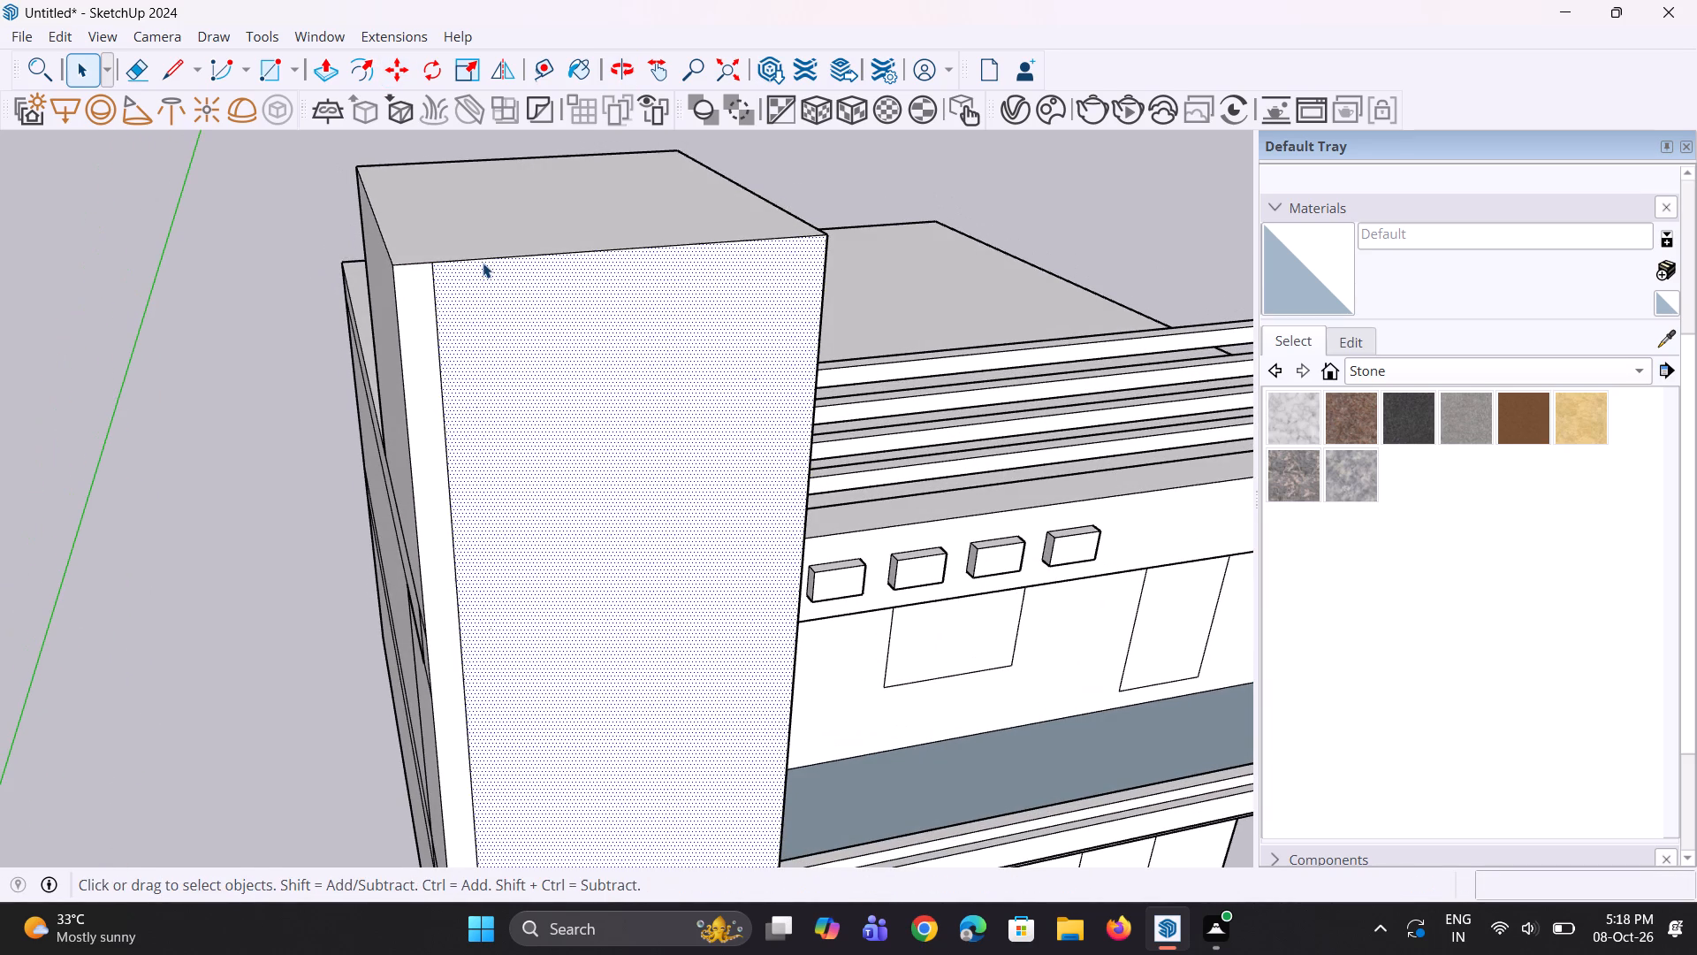
left_click(485, 257)
key("m")
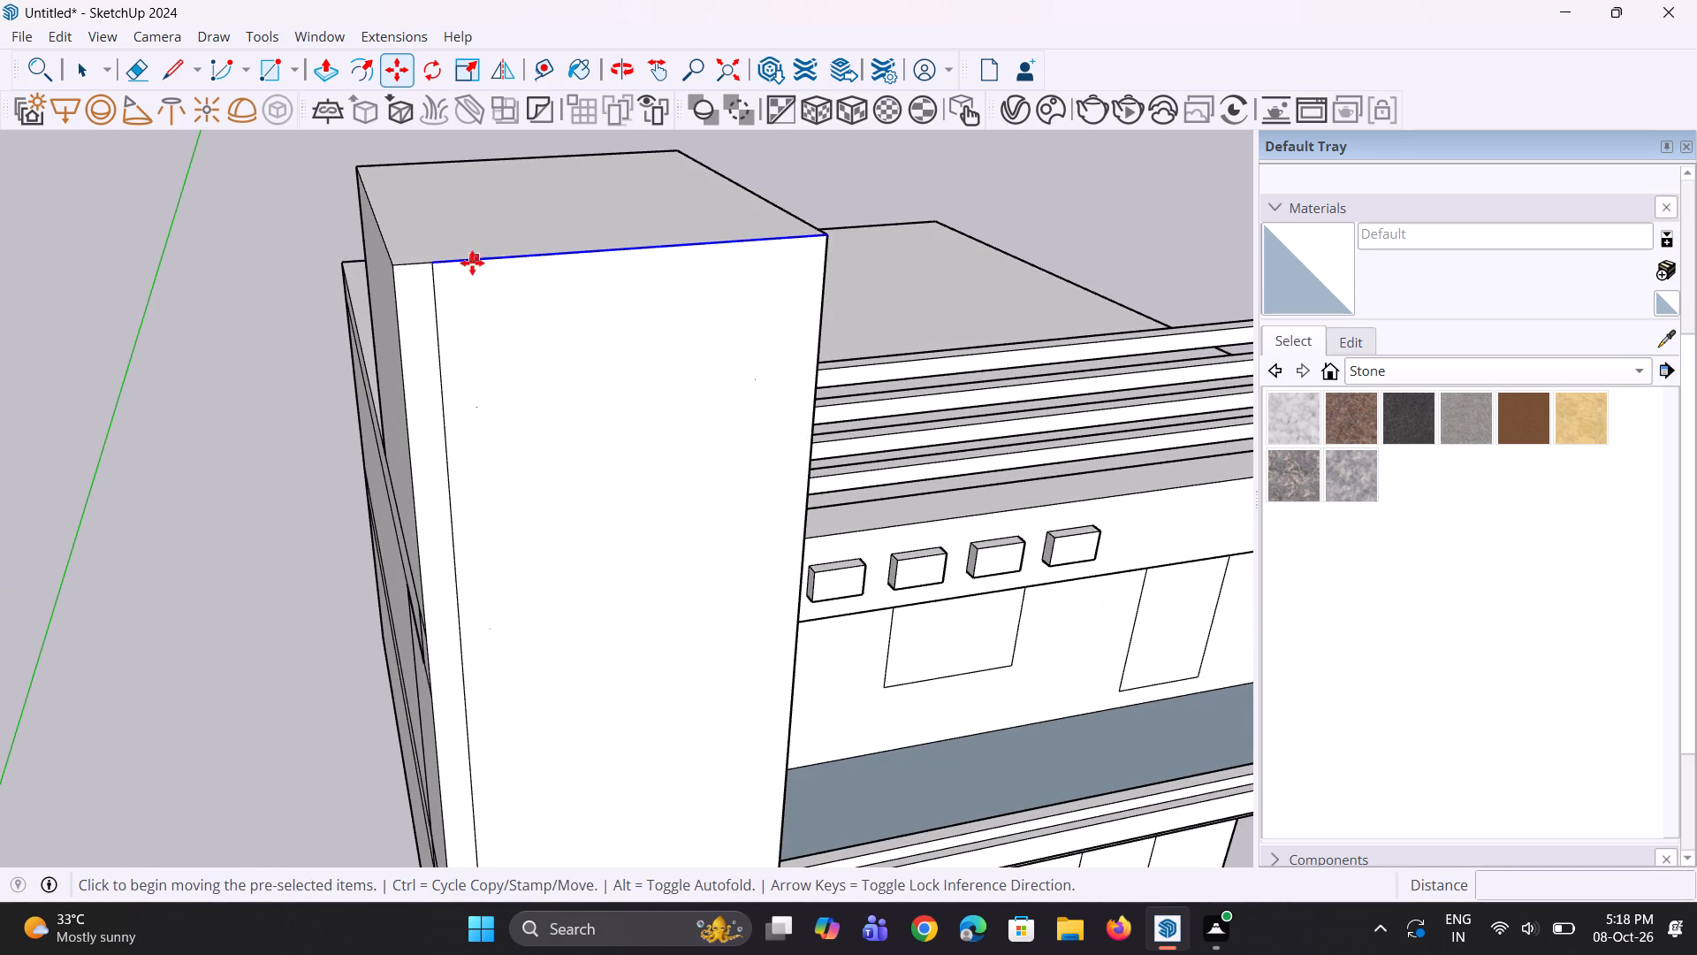
left_click(441, 266)
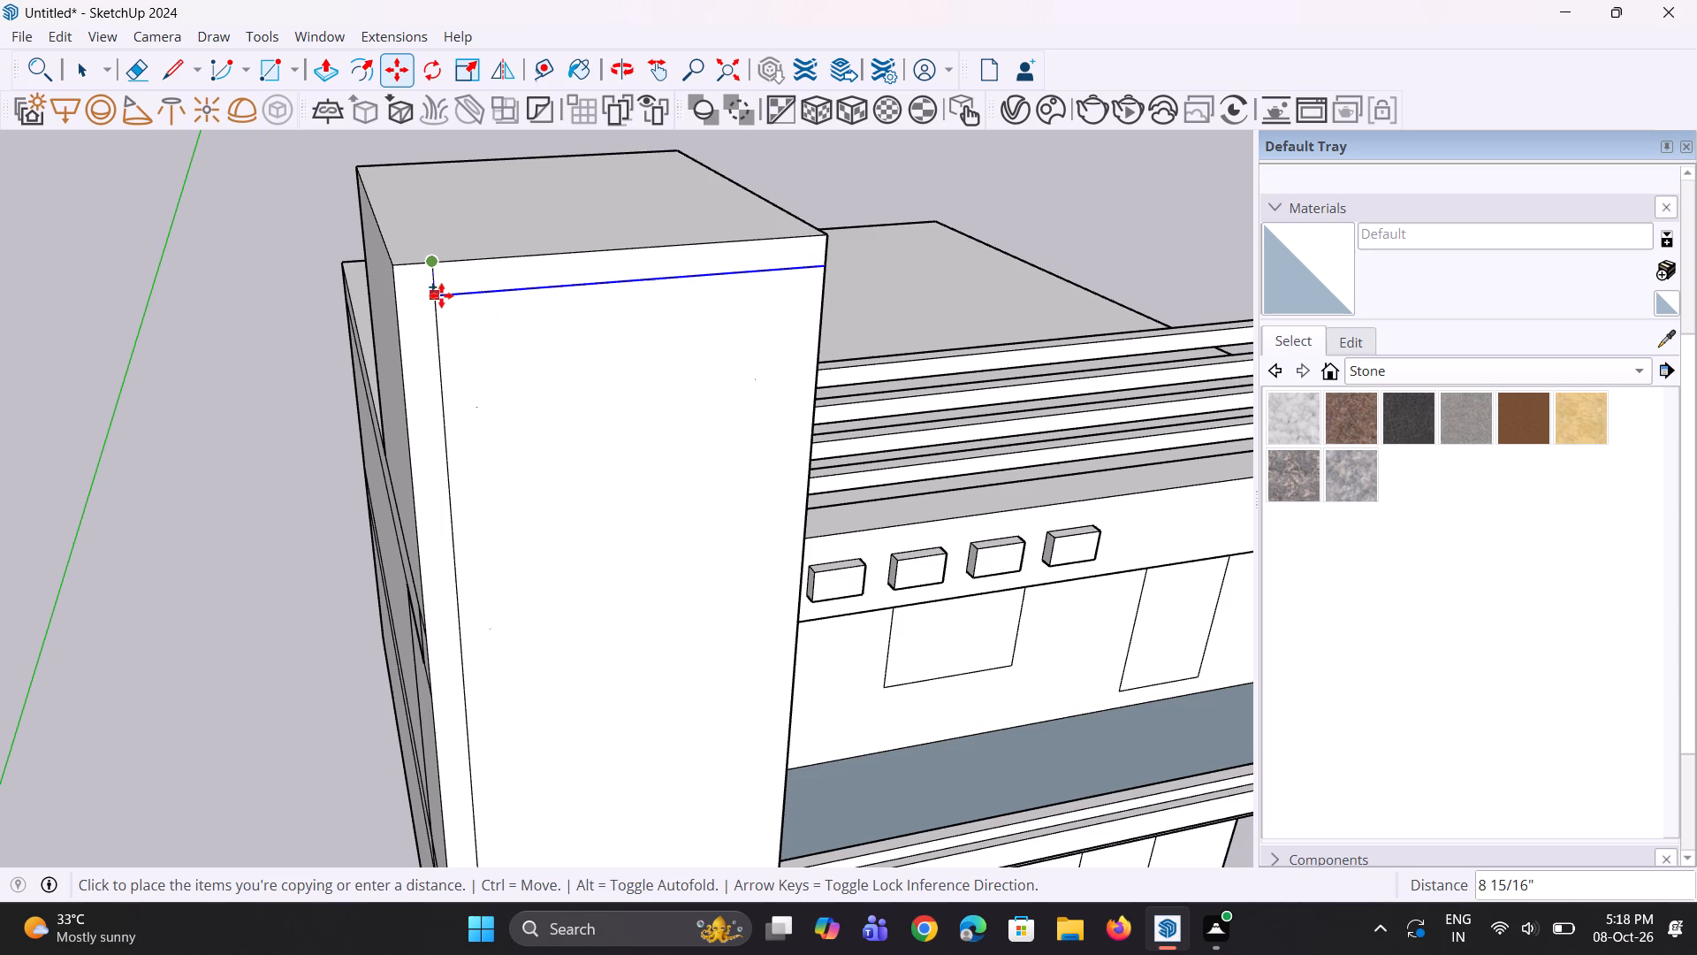
left_click(441, 295)
key("space")
key("space")
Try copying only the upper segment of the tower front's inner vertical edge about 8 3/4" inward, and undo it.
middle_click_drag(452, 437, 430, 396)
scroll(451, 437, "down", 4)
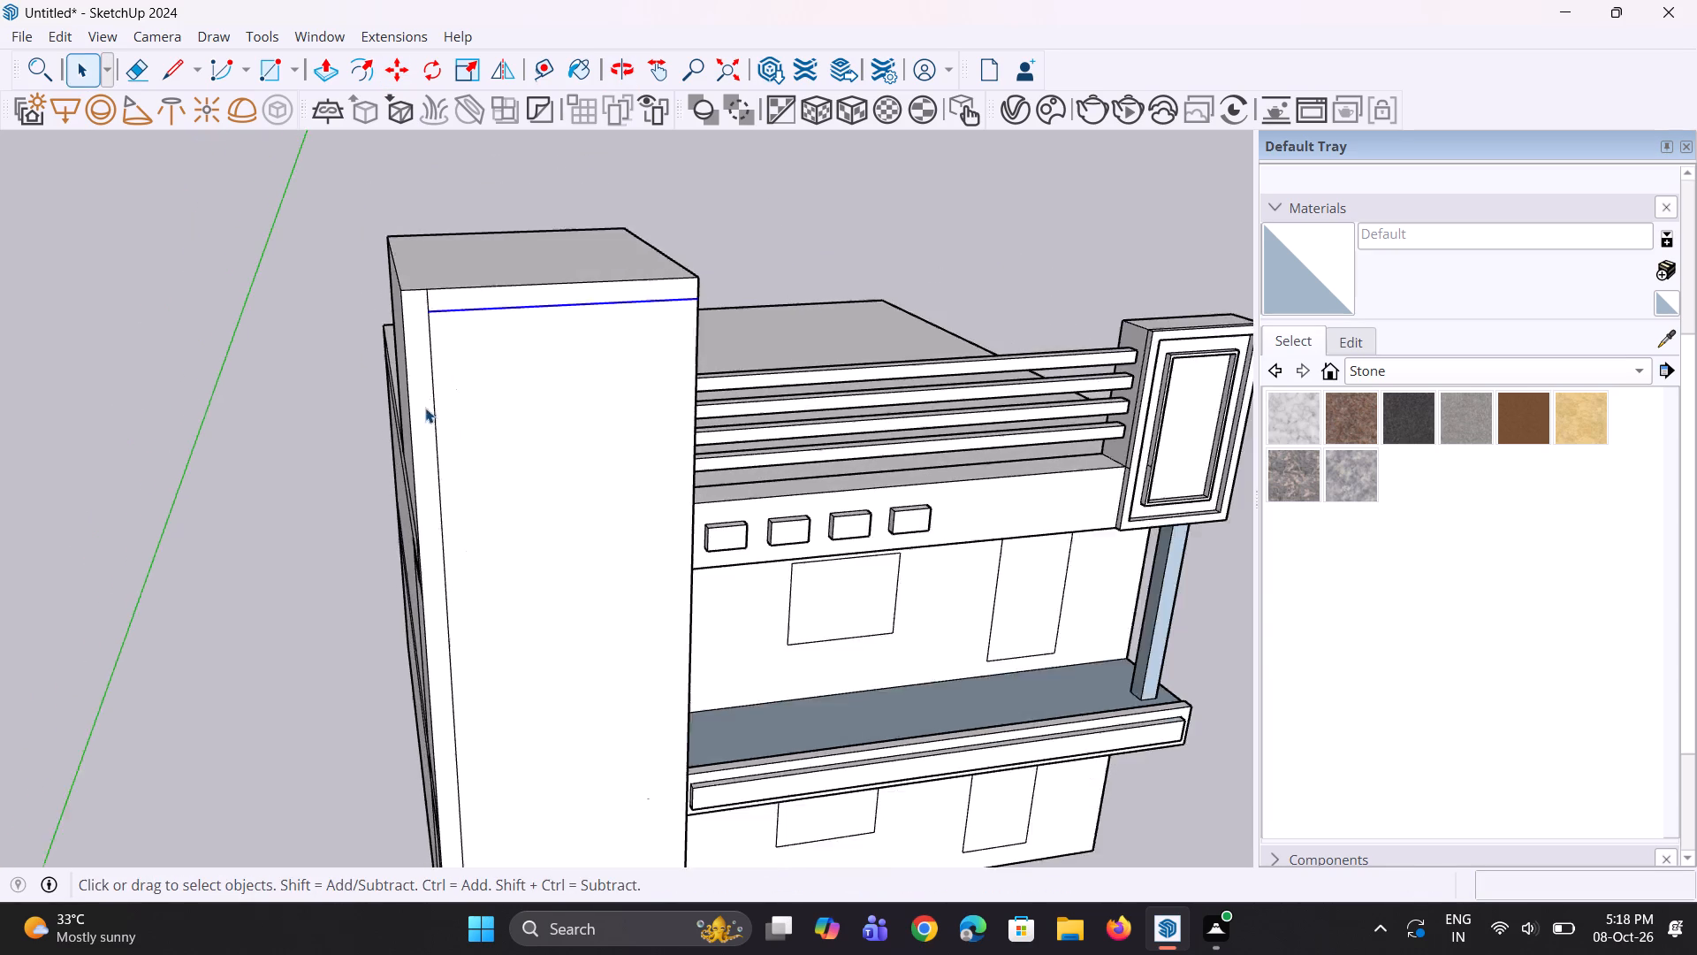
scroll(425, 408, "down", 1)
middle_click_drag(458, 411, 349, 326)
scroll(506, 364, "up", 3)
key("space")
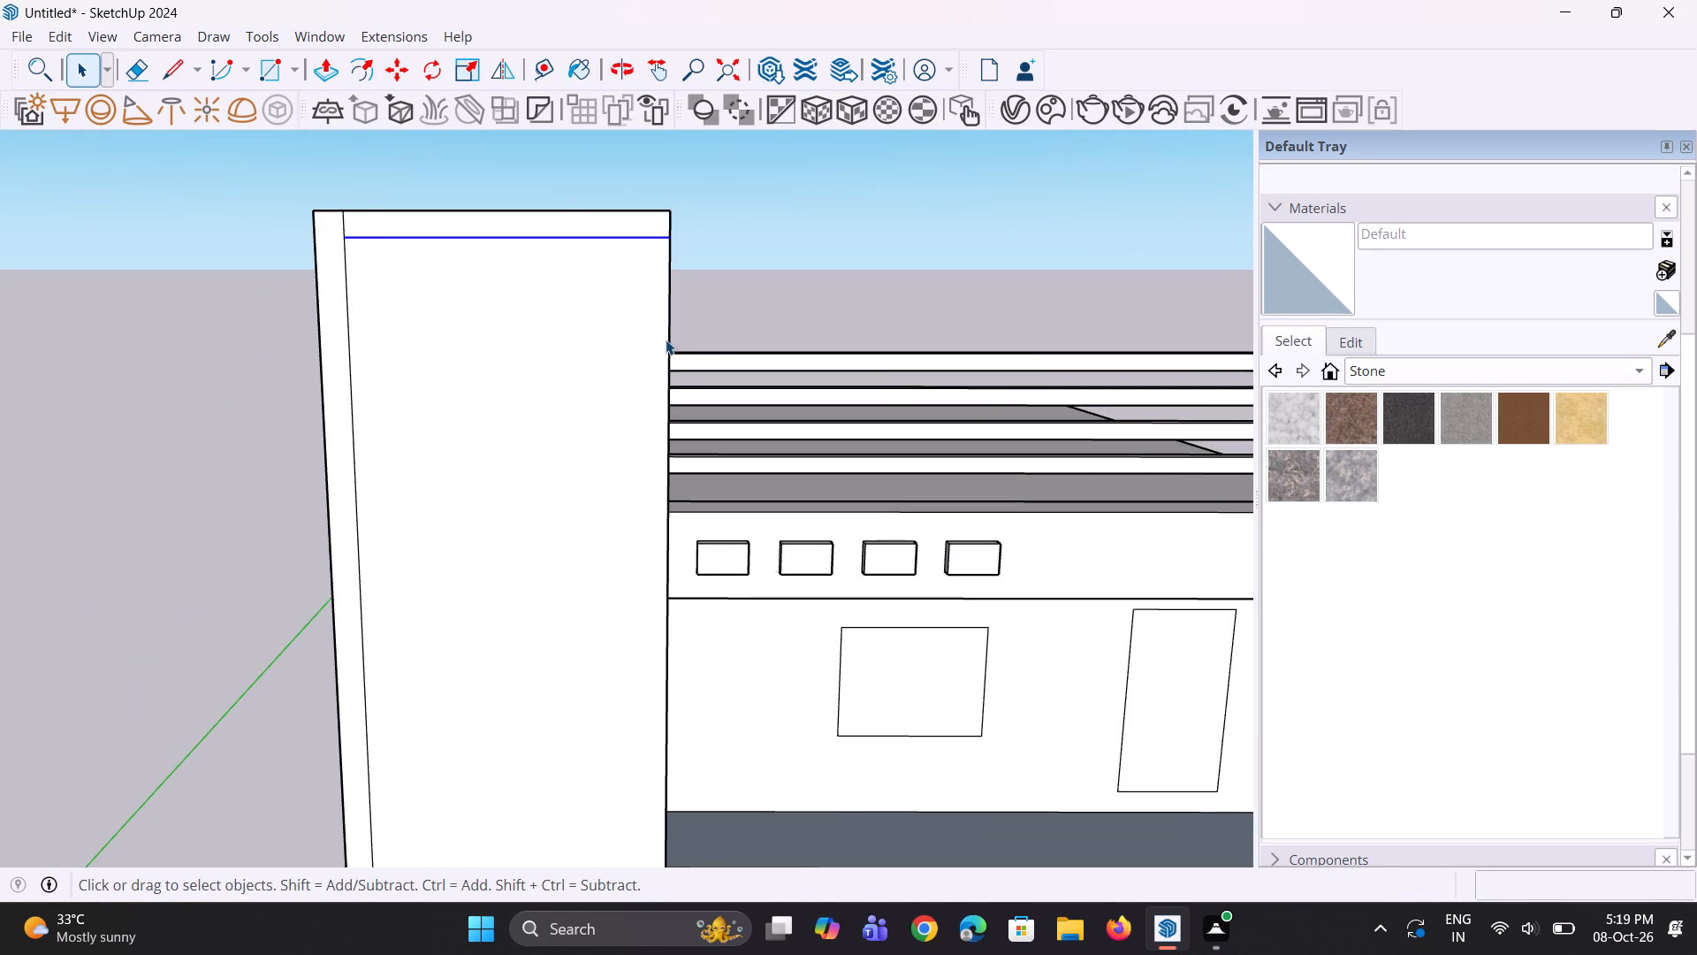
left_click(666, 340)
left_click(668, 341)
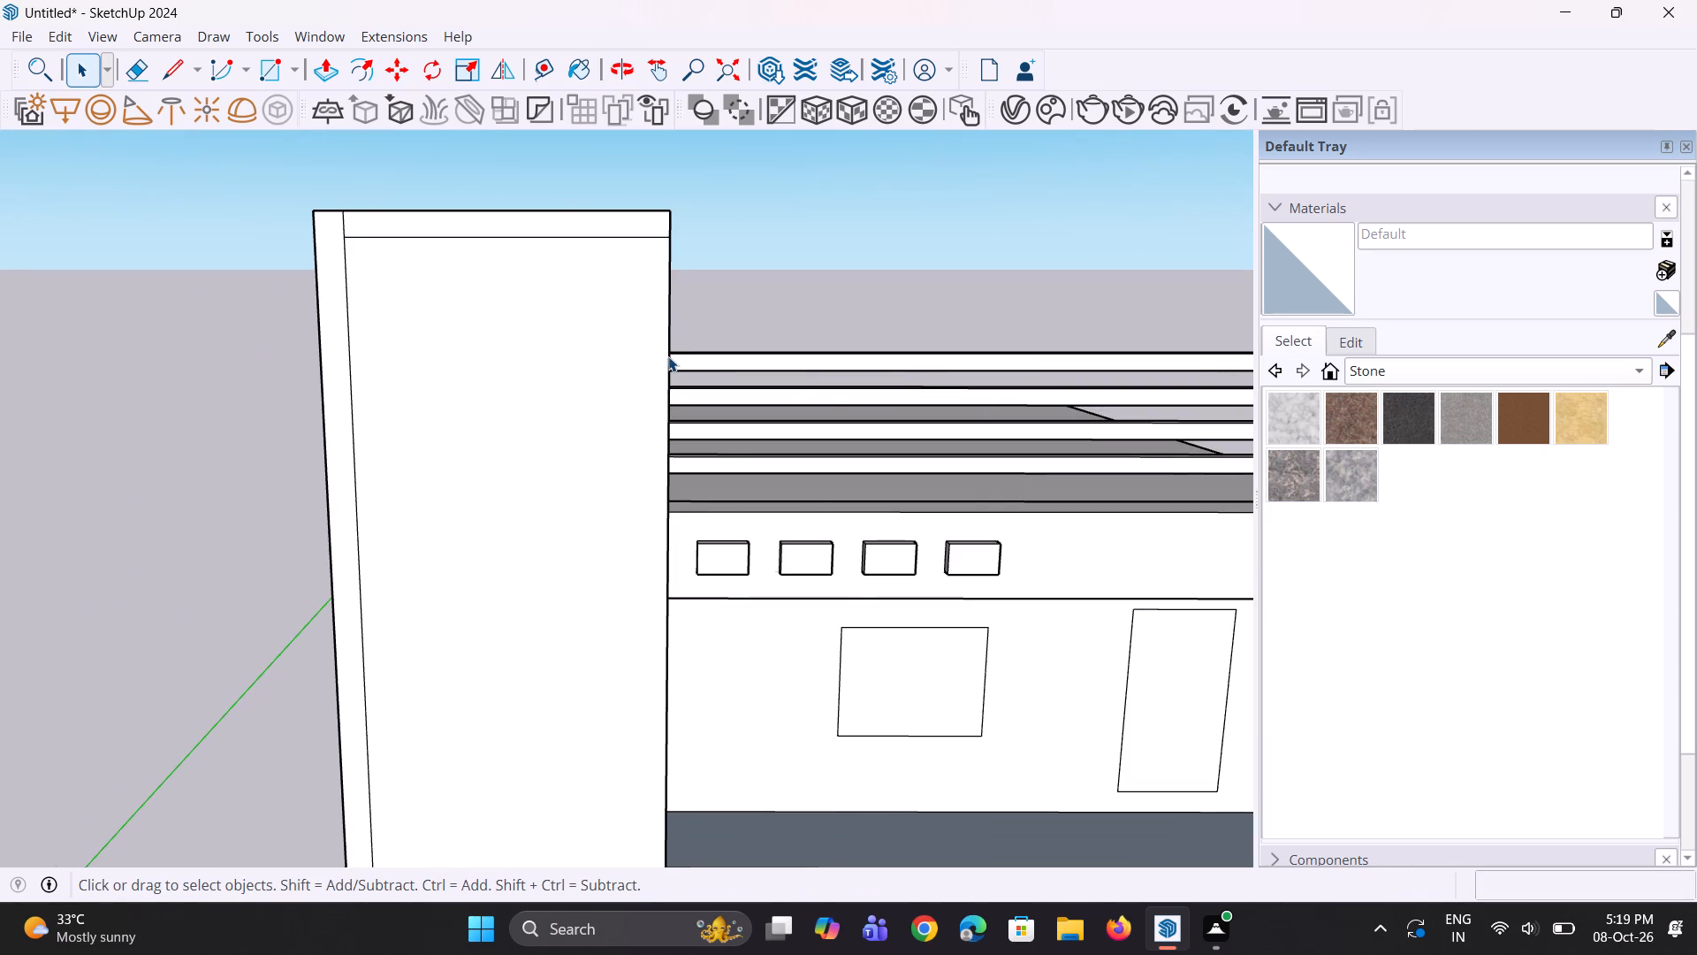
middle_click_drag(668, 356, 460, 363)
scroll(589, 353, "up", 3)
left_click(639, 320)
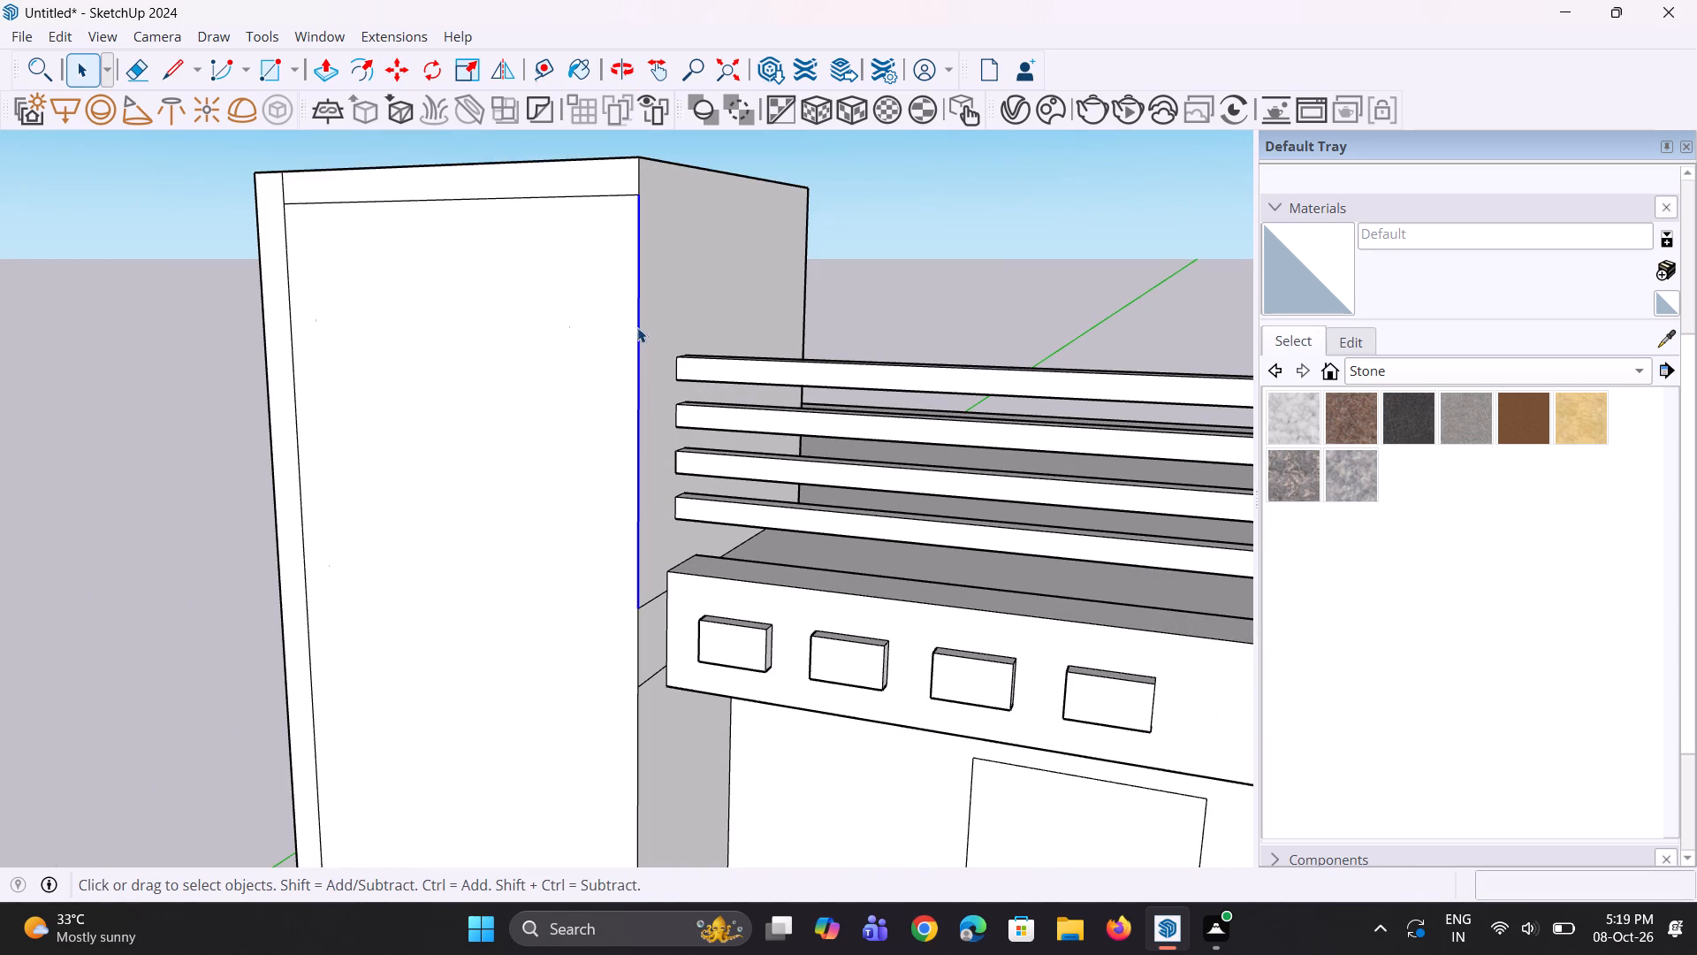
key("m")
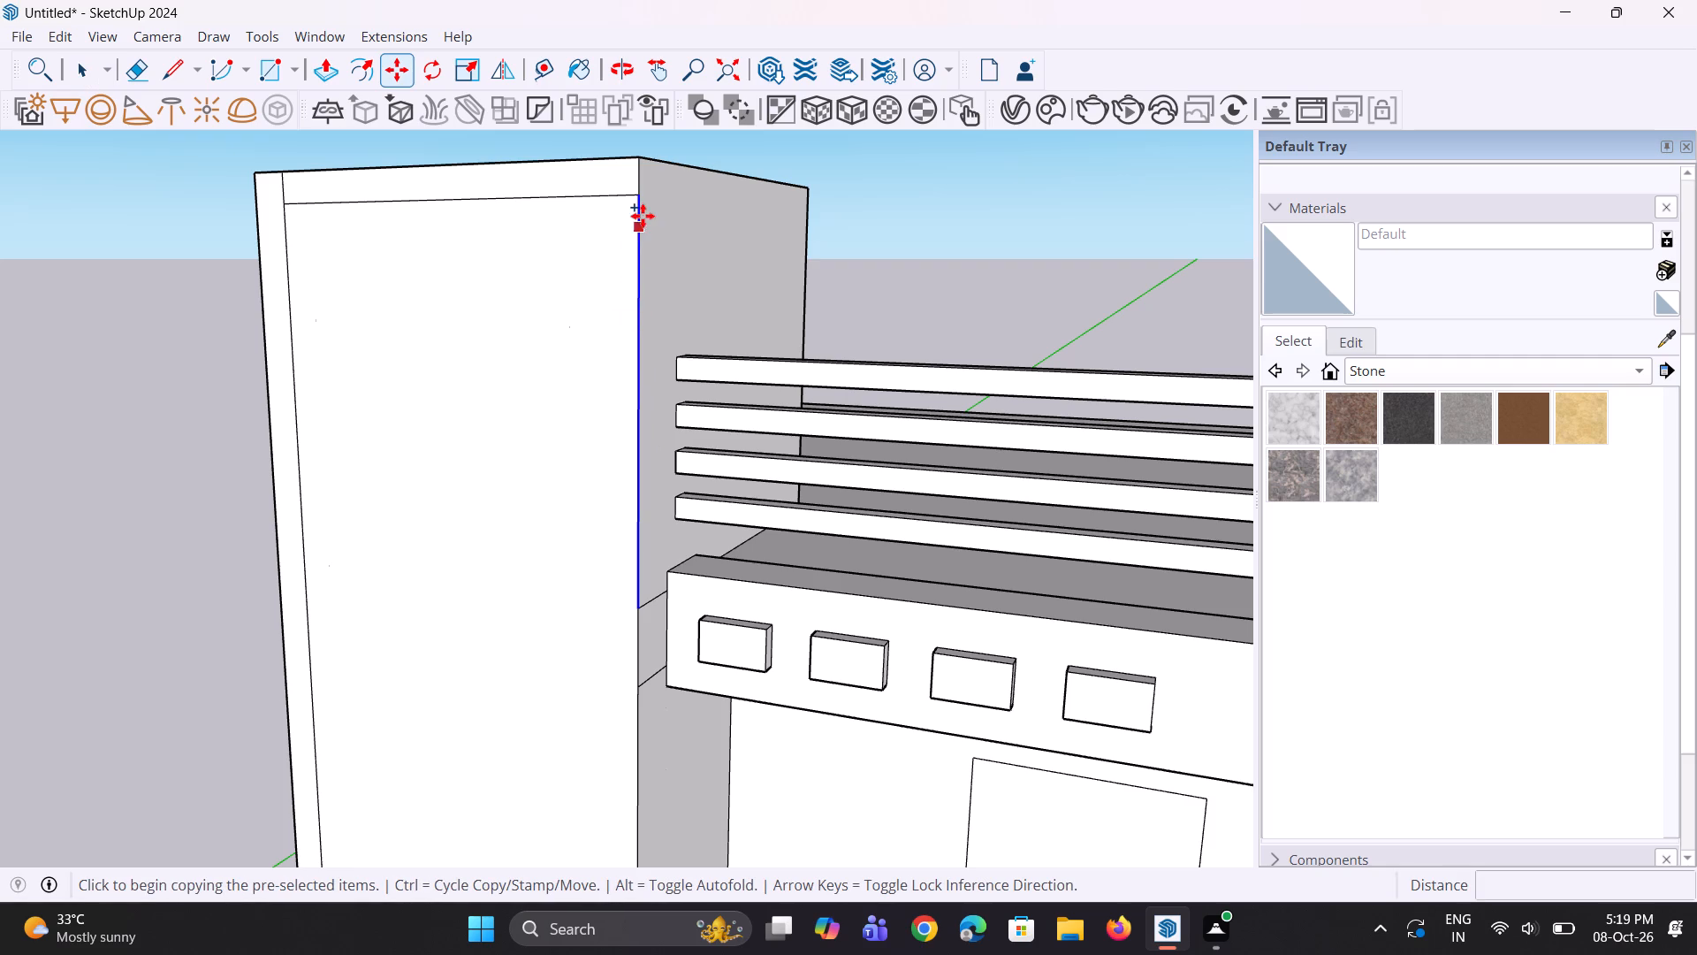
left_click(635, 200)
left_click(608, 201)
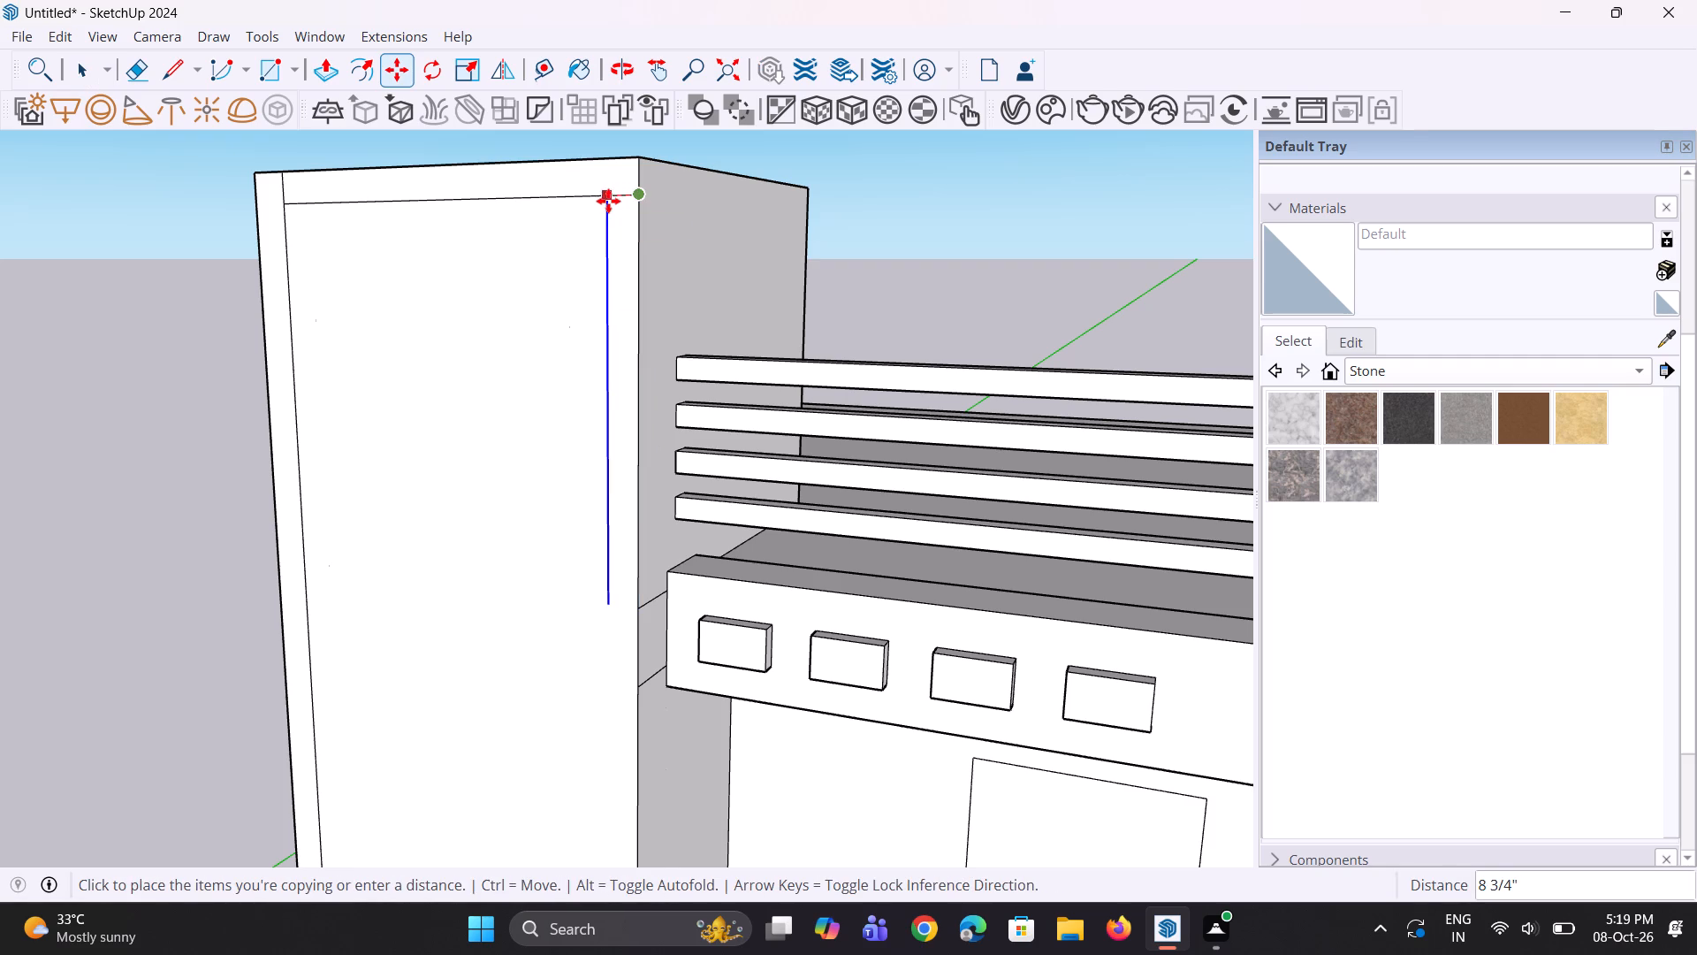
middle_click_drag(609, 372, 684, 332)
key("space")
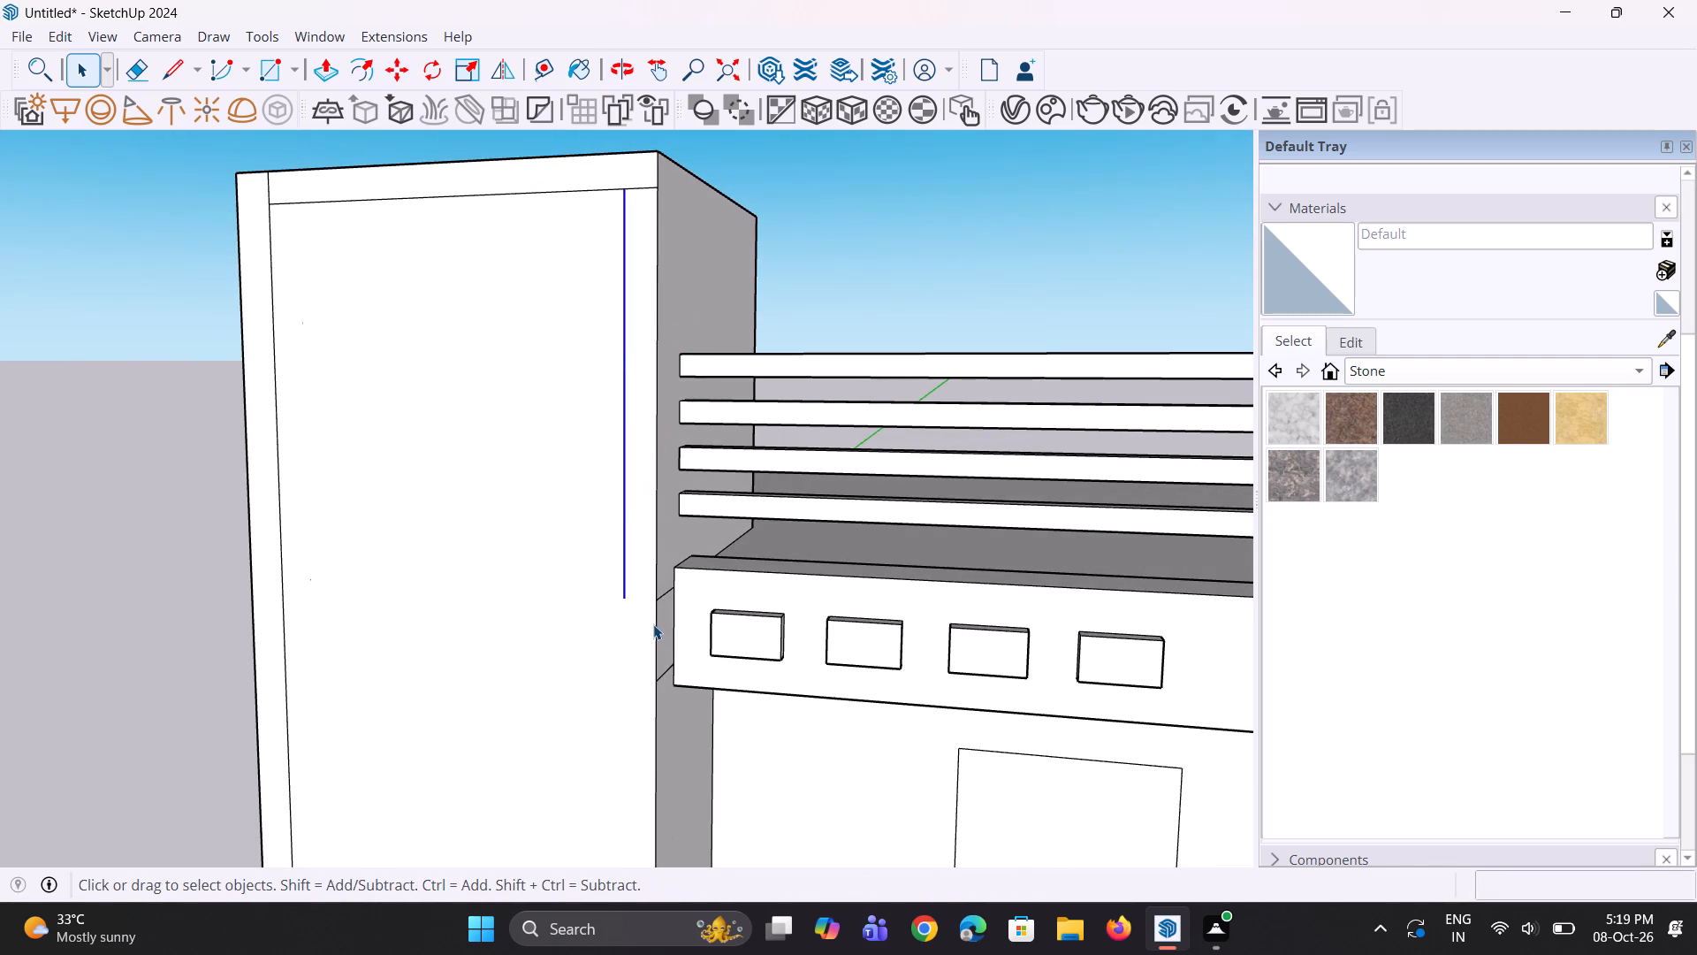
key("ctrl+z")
Copy all segments of the tower front's inner vertical edge, below the top border line, a short distance inward along that line.
left_click(658, 548)
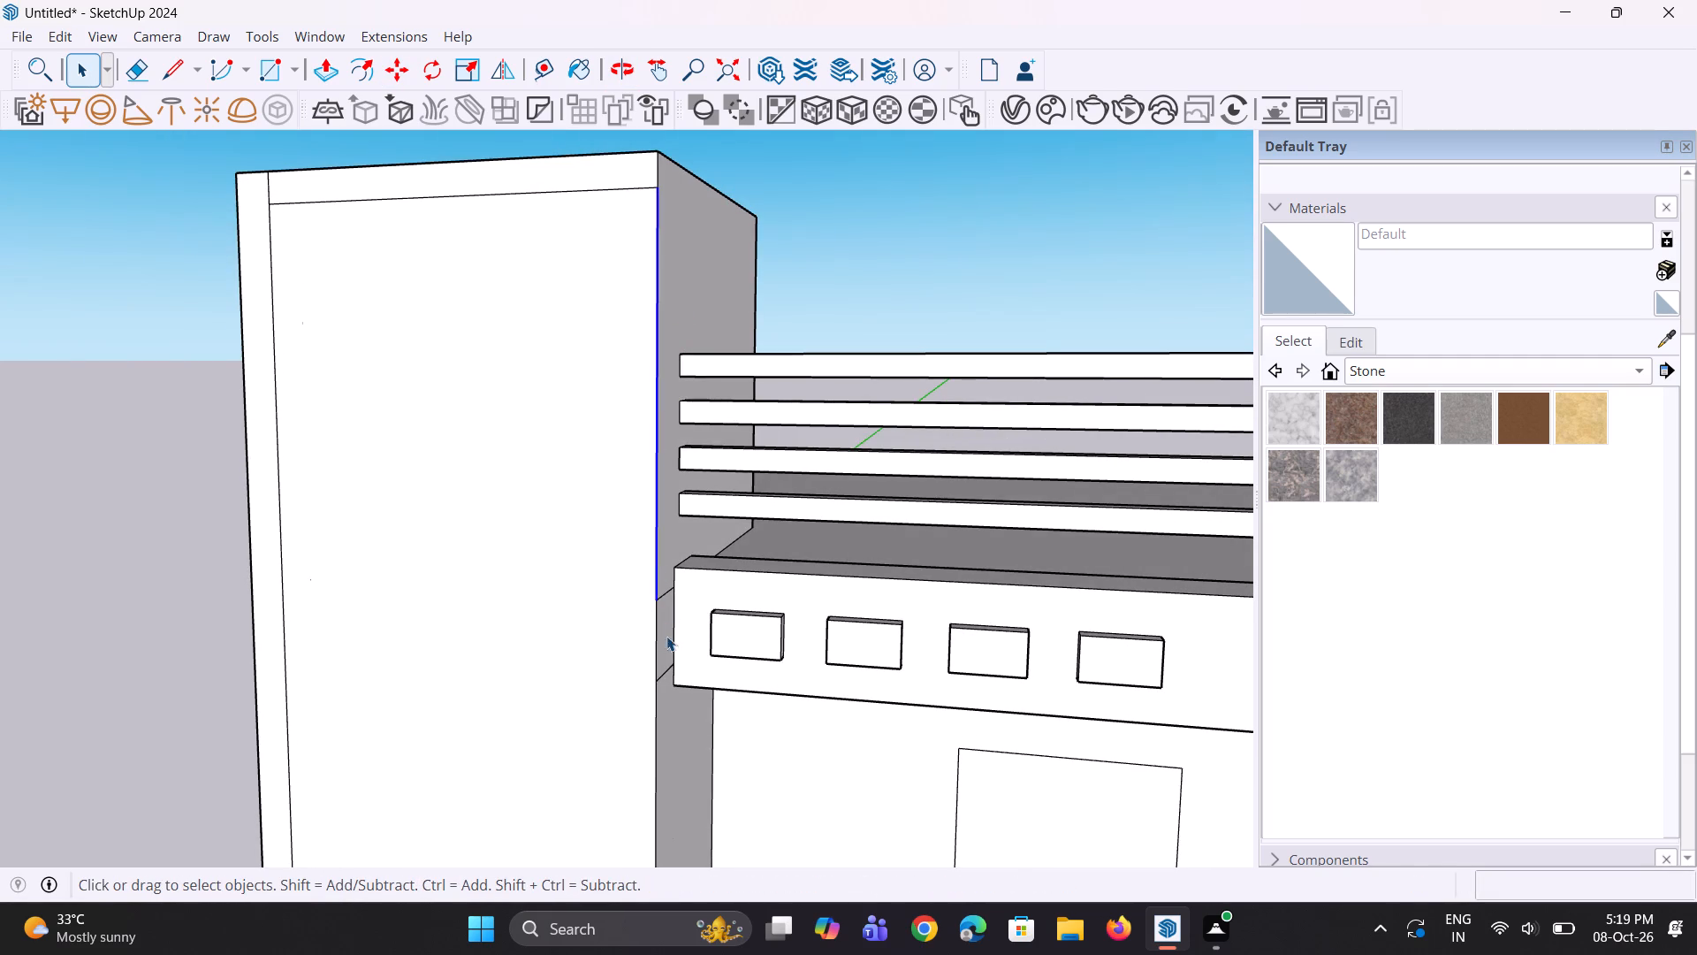
left_click(658, 636, "ctrl")
scroll(642, 503, "down", 8)
scroll(673, 796, "up", 3)
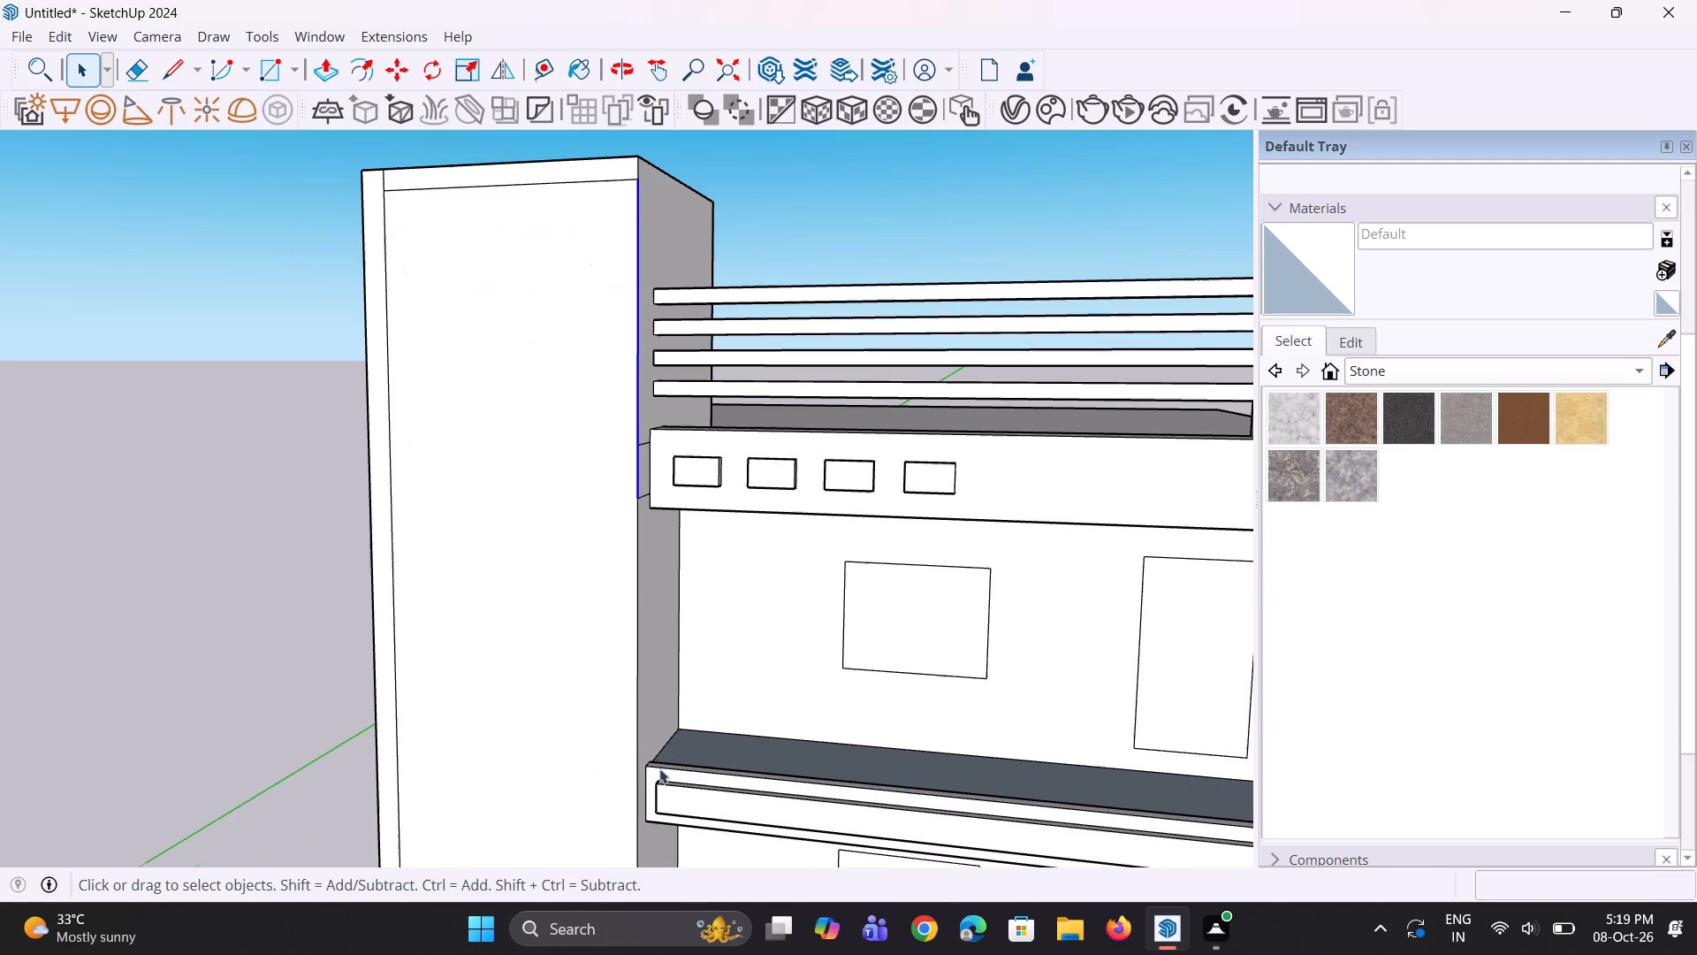
left_click(635, 651, "ctrl")
scroll(637, 540, "down", 8)
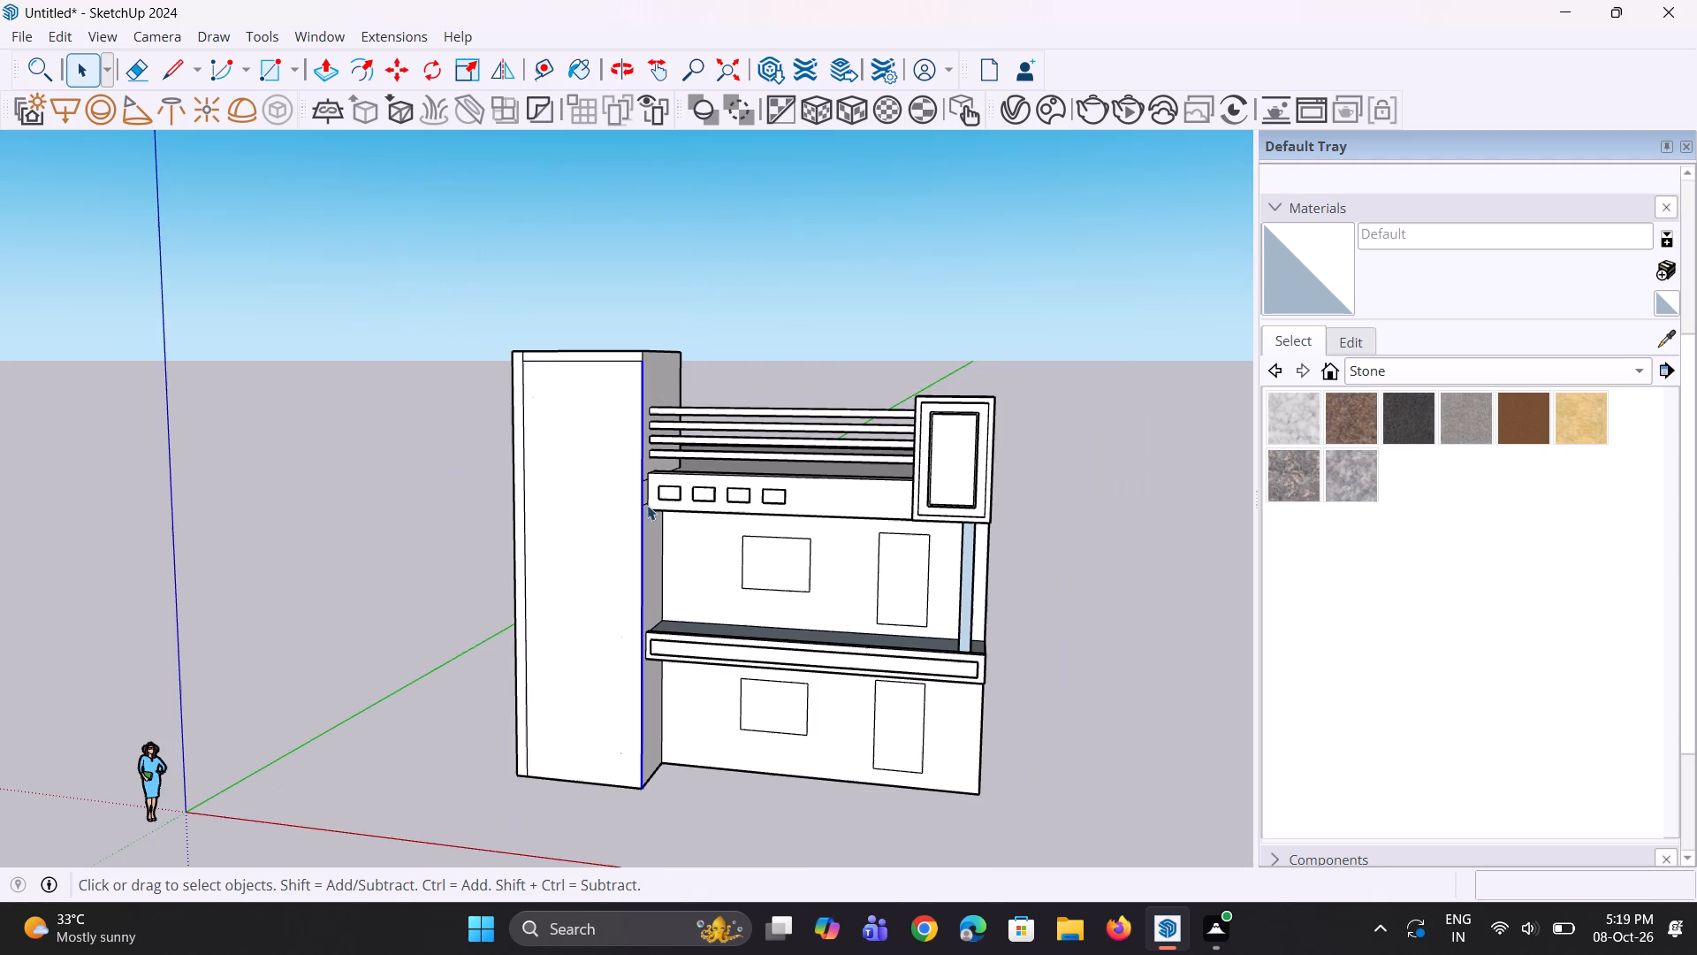
middle_click_drag(640, 547, 655, 627)
scroll(607, 370, "up", 6)
middle_click_drag(668, 409, 725, 430)
scroll(726, 429, "up", 2)
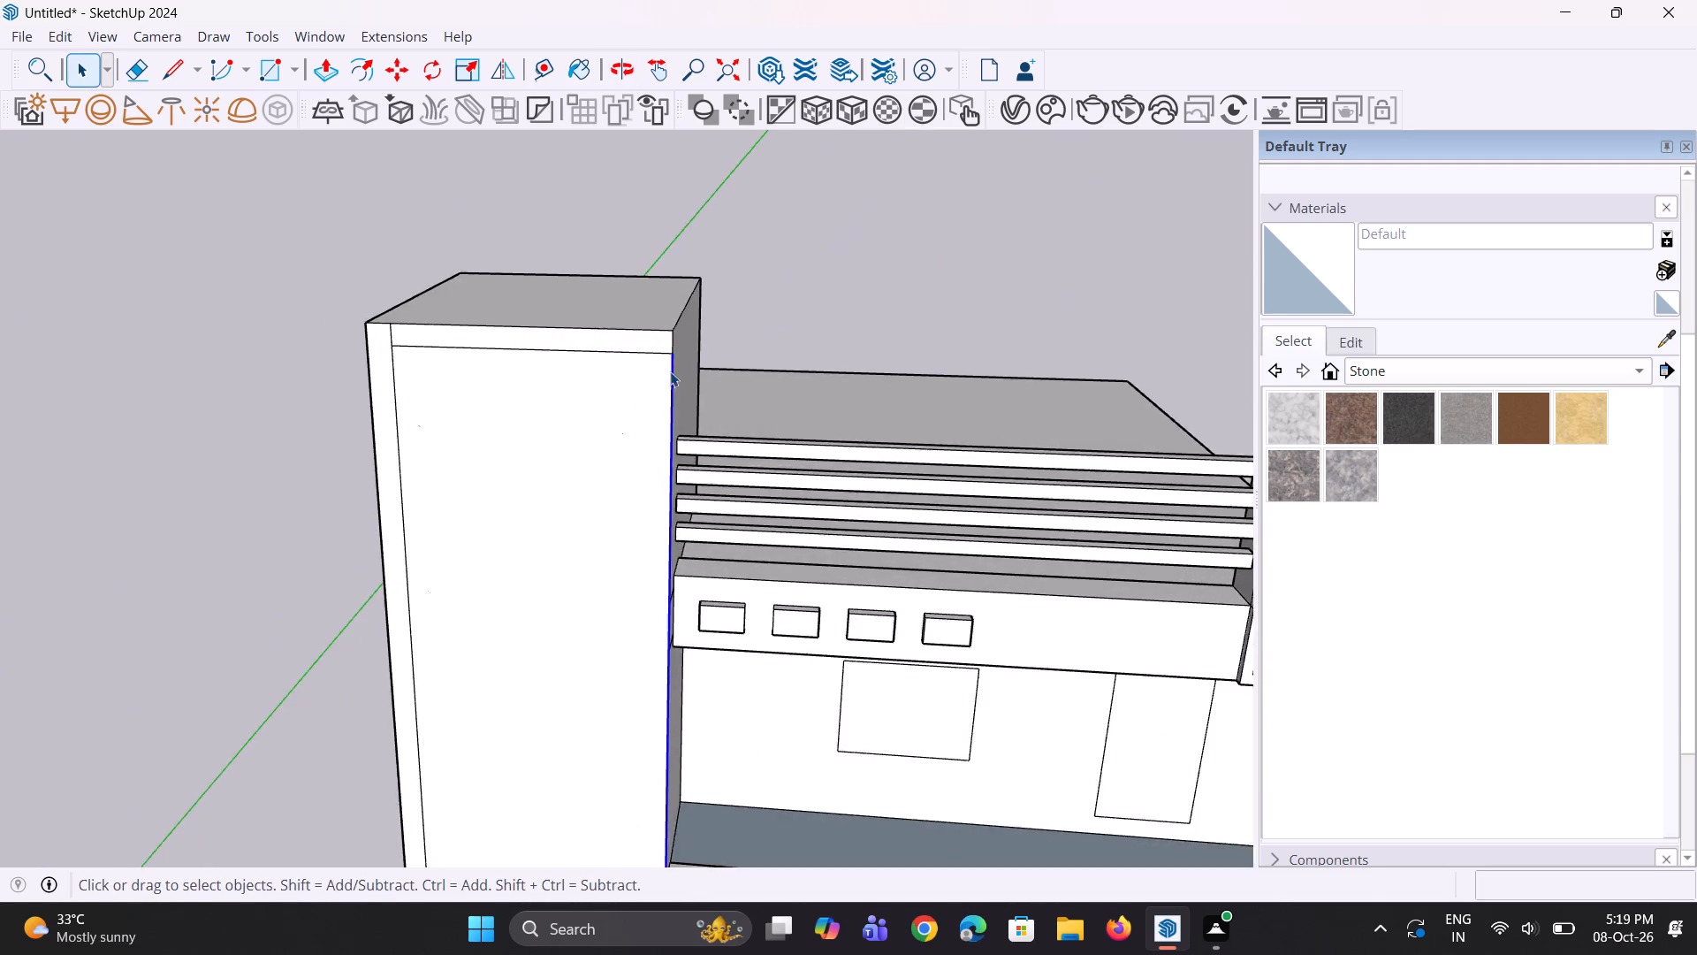
scroll(670, 371, "up", 3)
key("l")
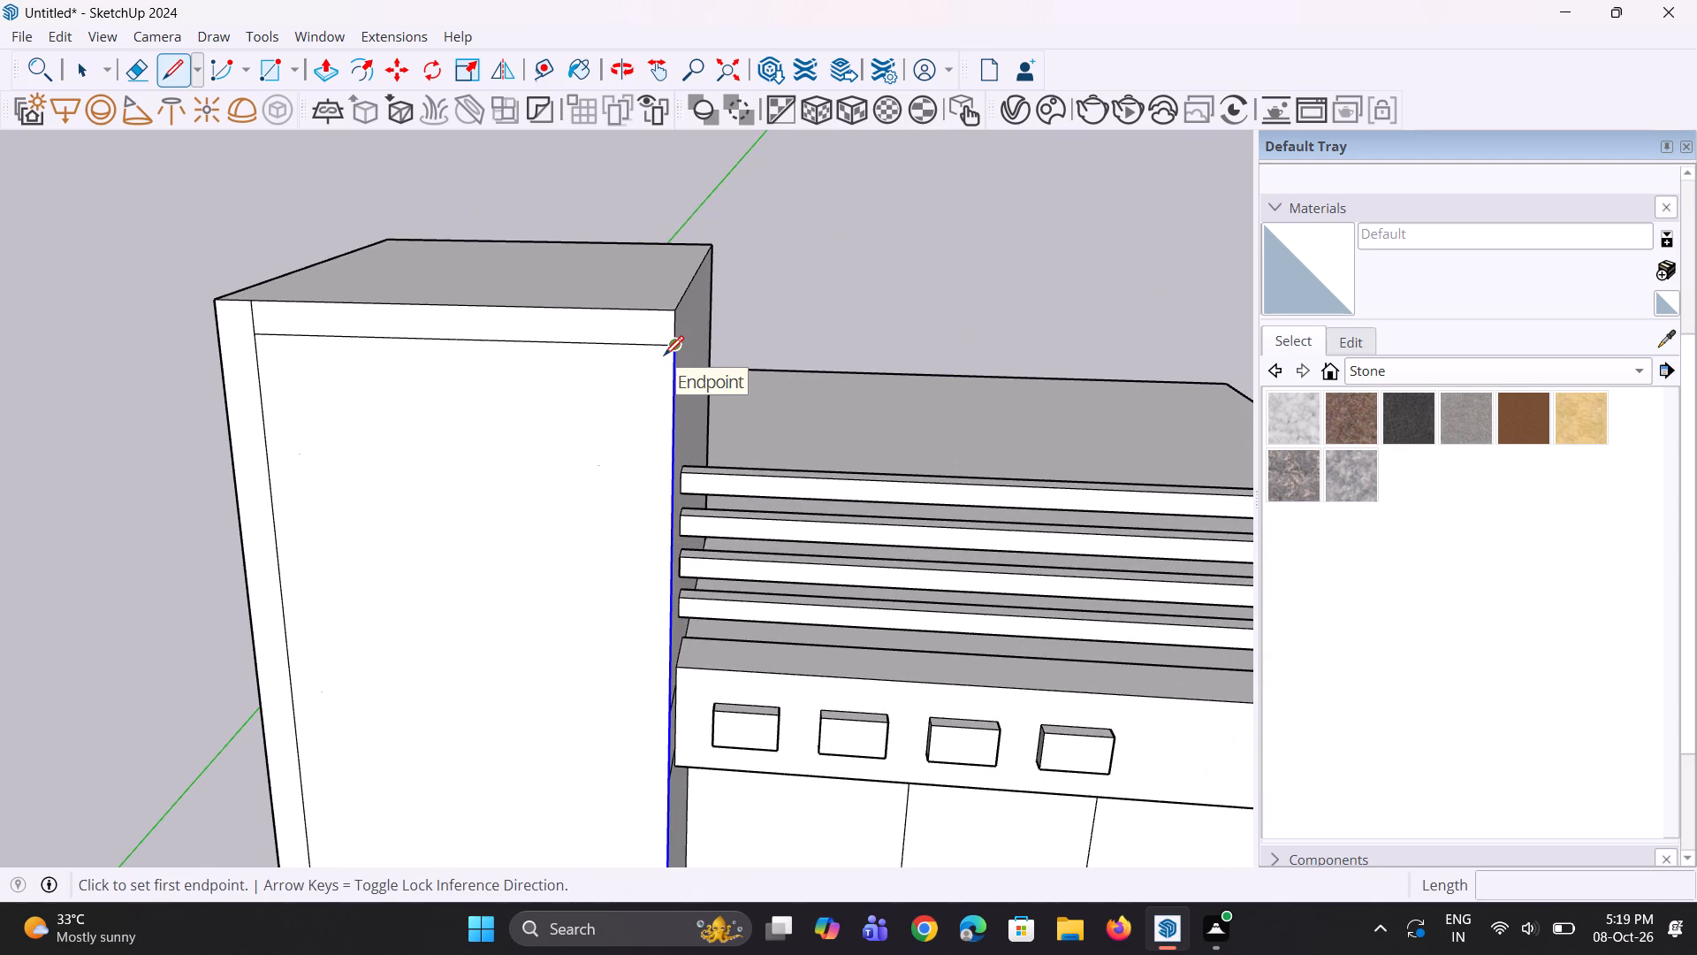
key("m")
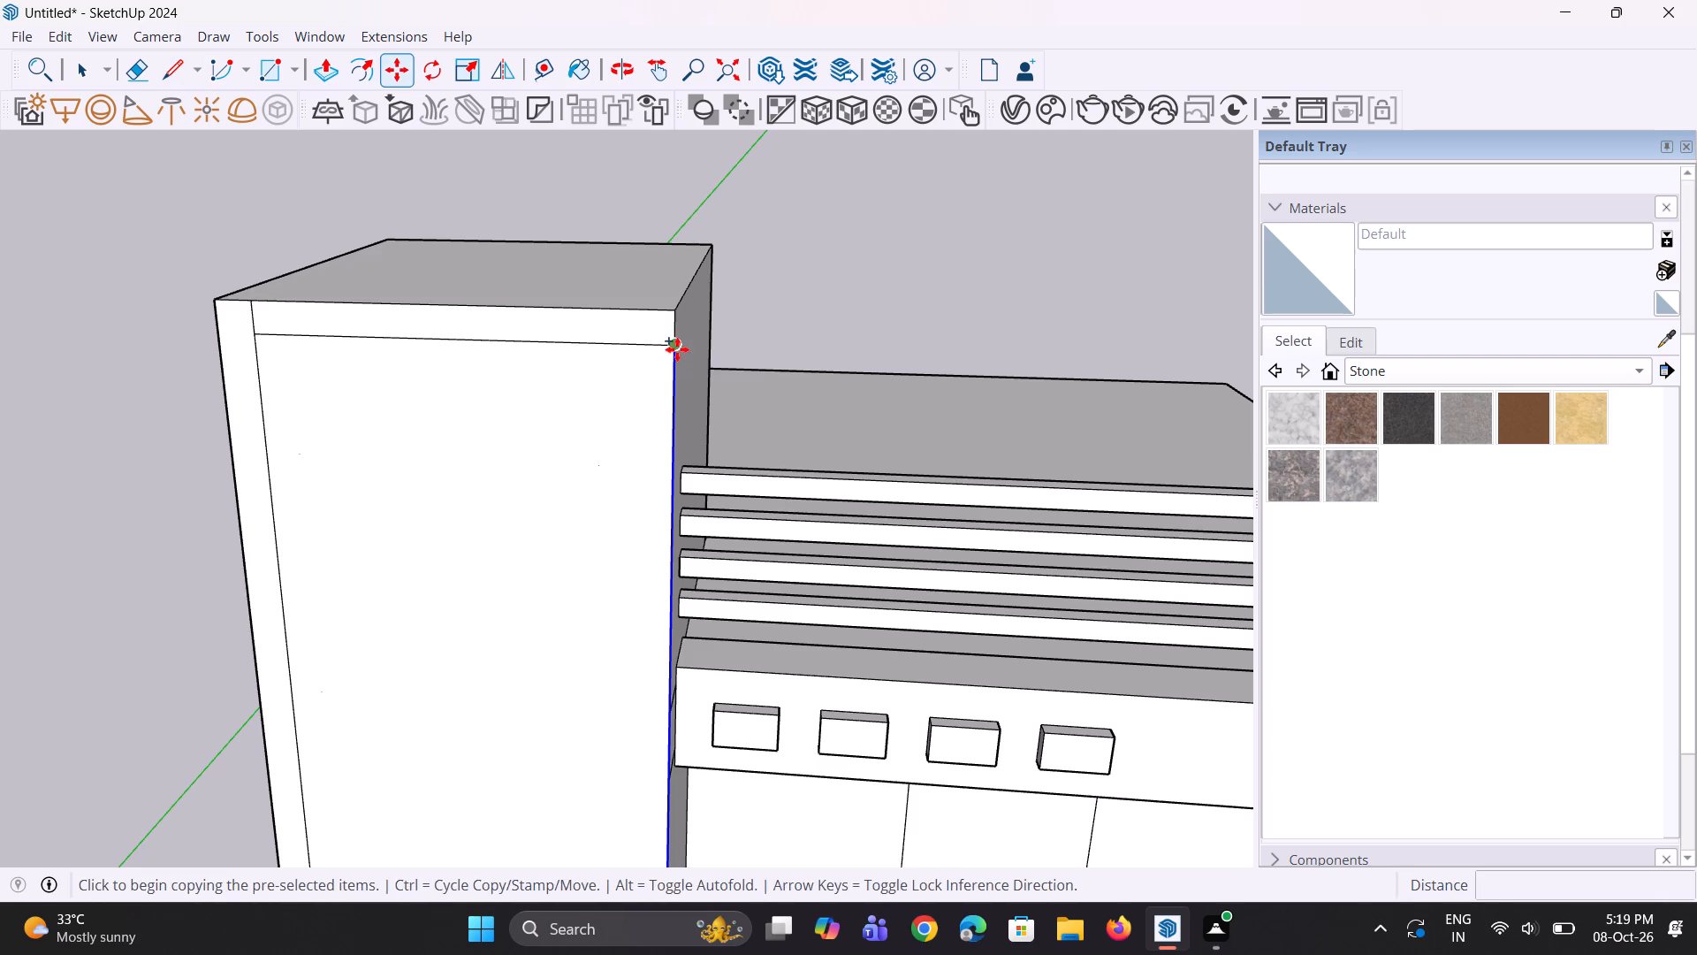
left_click(677, 349)
left_click(640, 345)
scroll(667, 331, "down", 1)
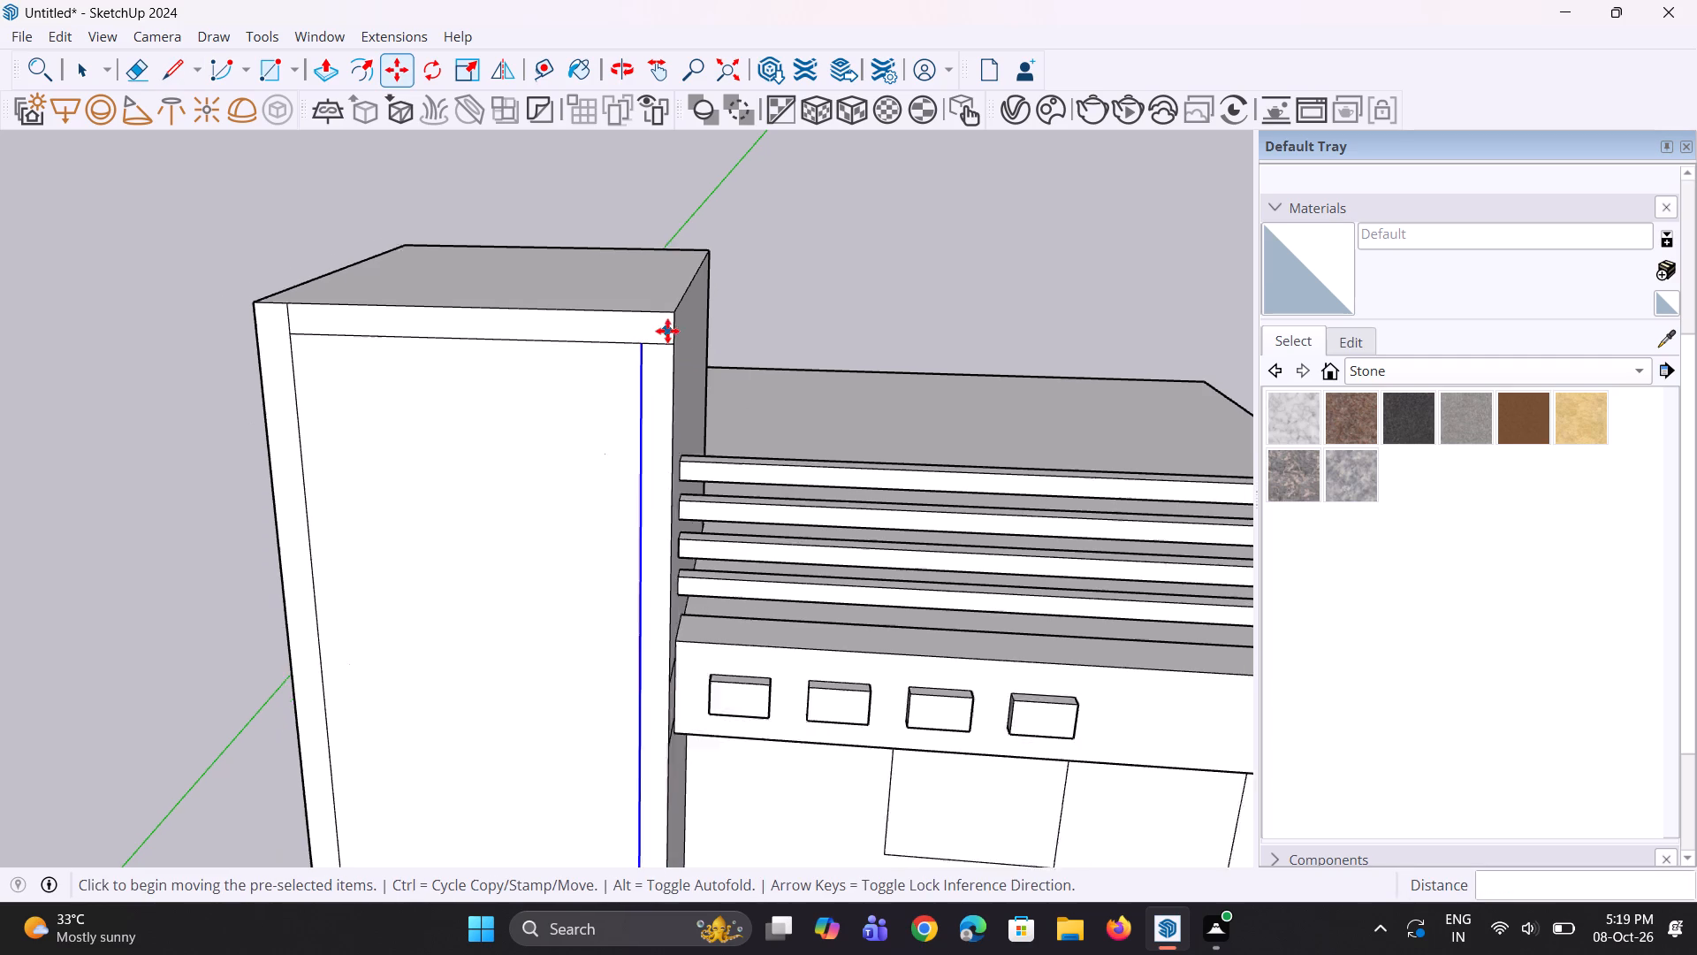
scroll(667, 331, "down", 10)
middle_click_drag(578, 838, 605, 774)
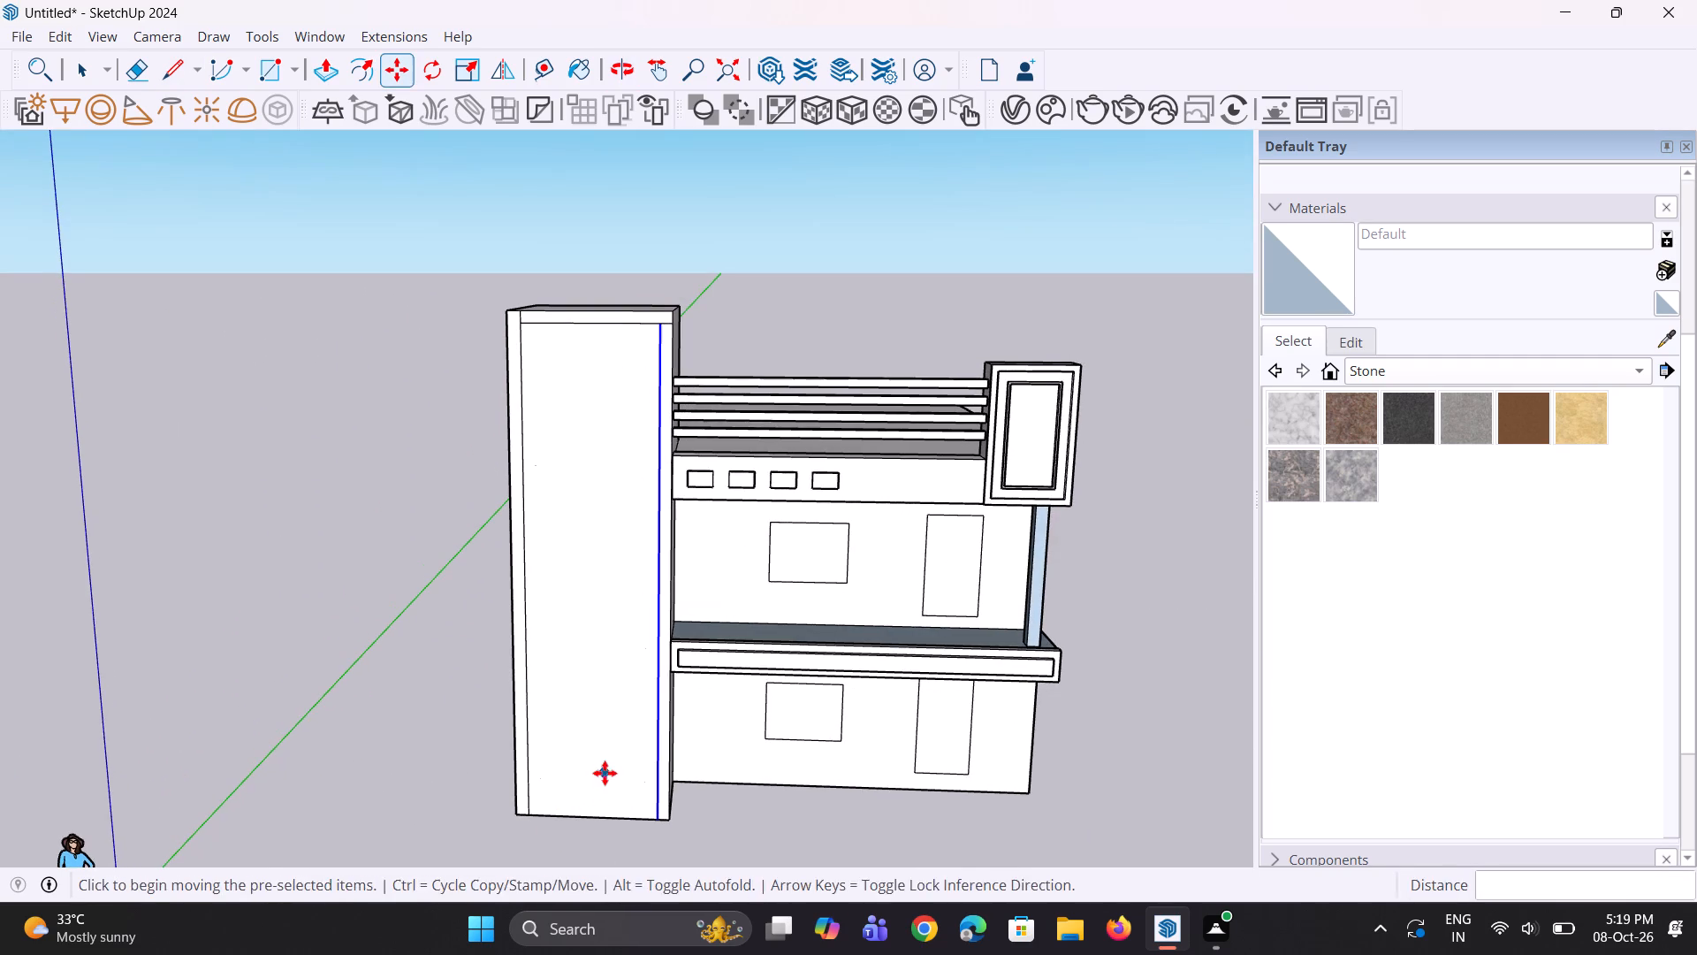
key("space")
key("space")
Copy the tower front's bottom edge between the two vertical border lines about 10 3/4" upward.
scroll(600, 731, "down", 7)
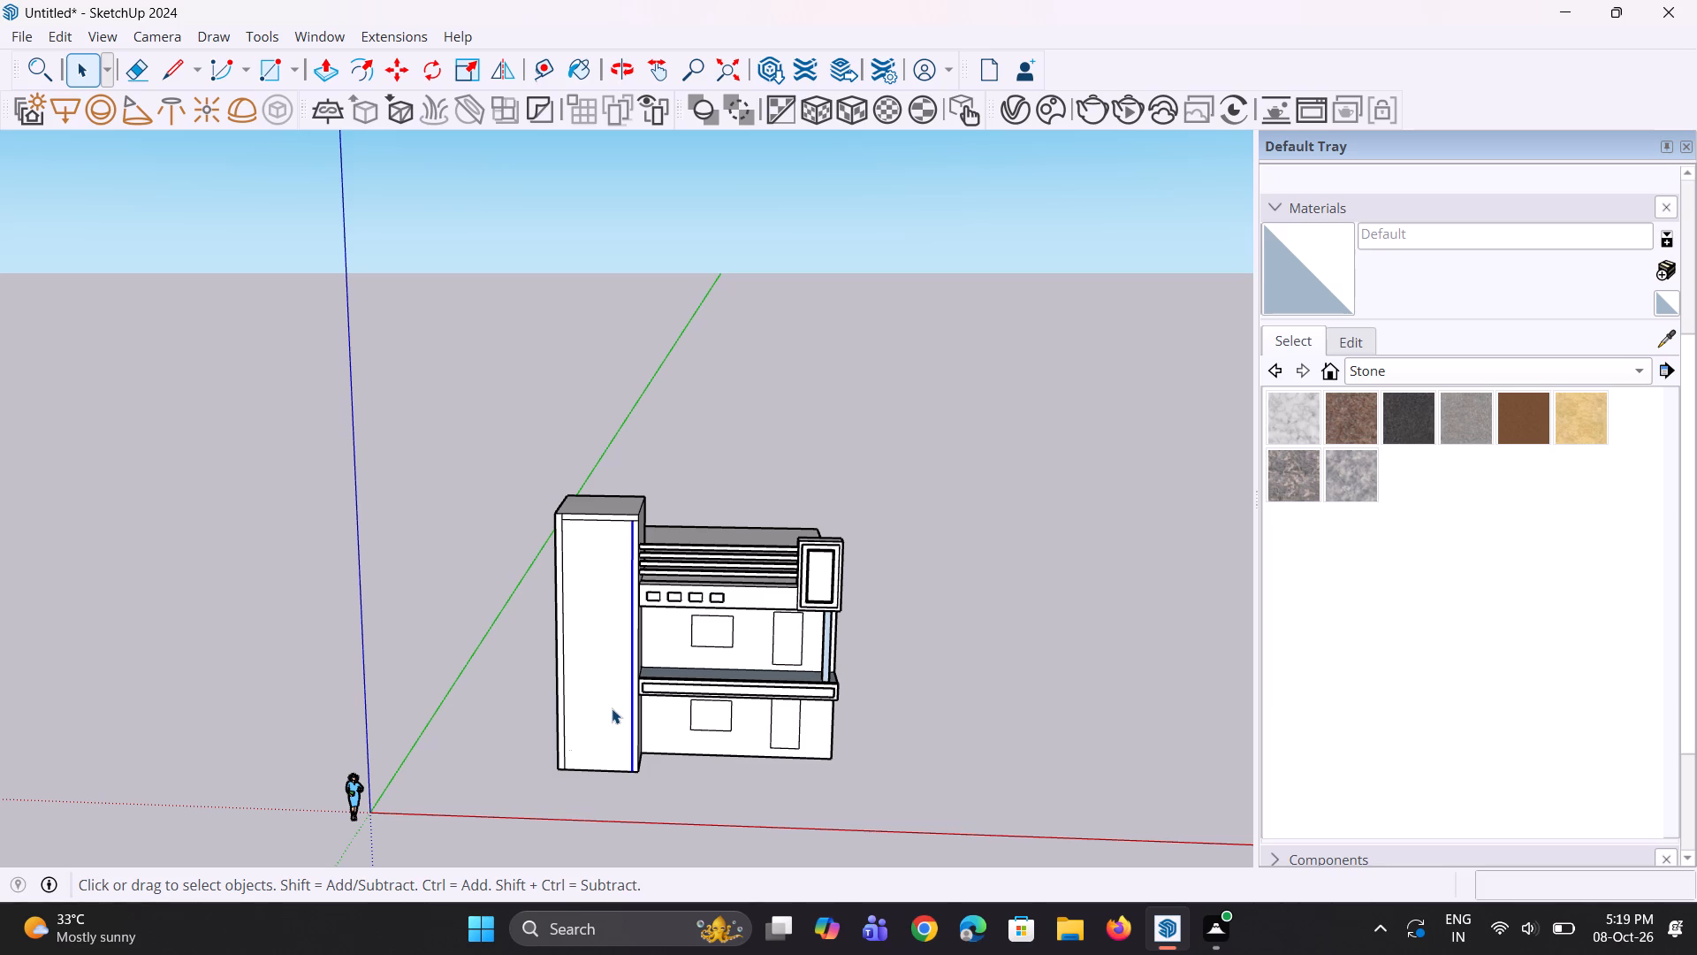
scroll(600, 776, "up", 2)
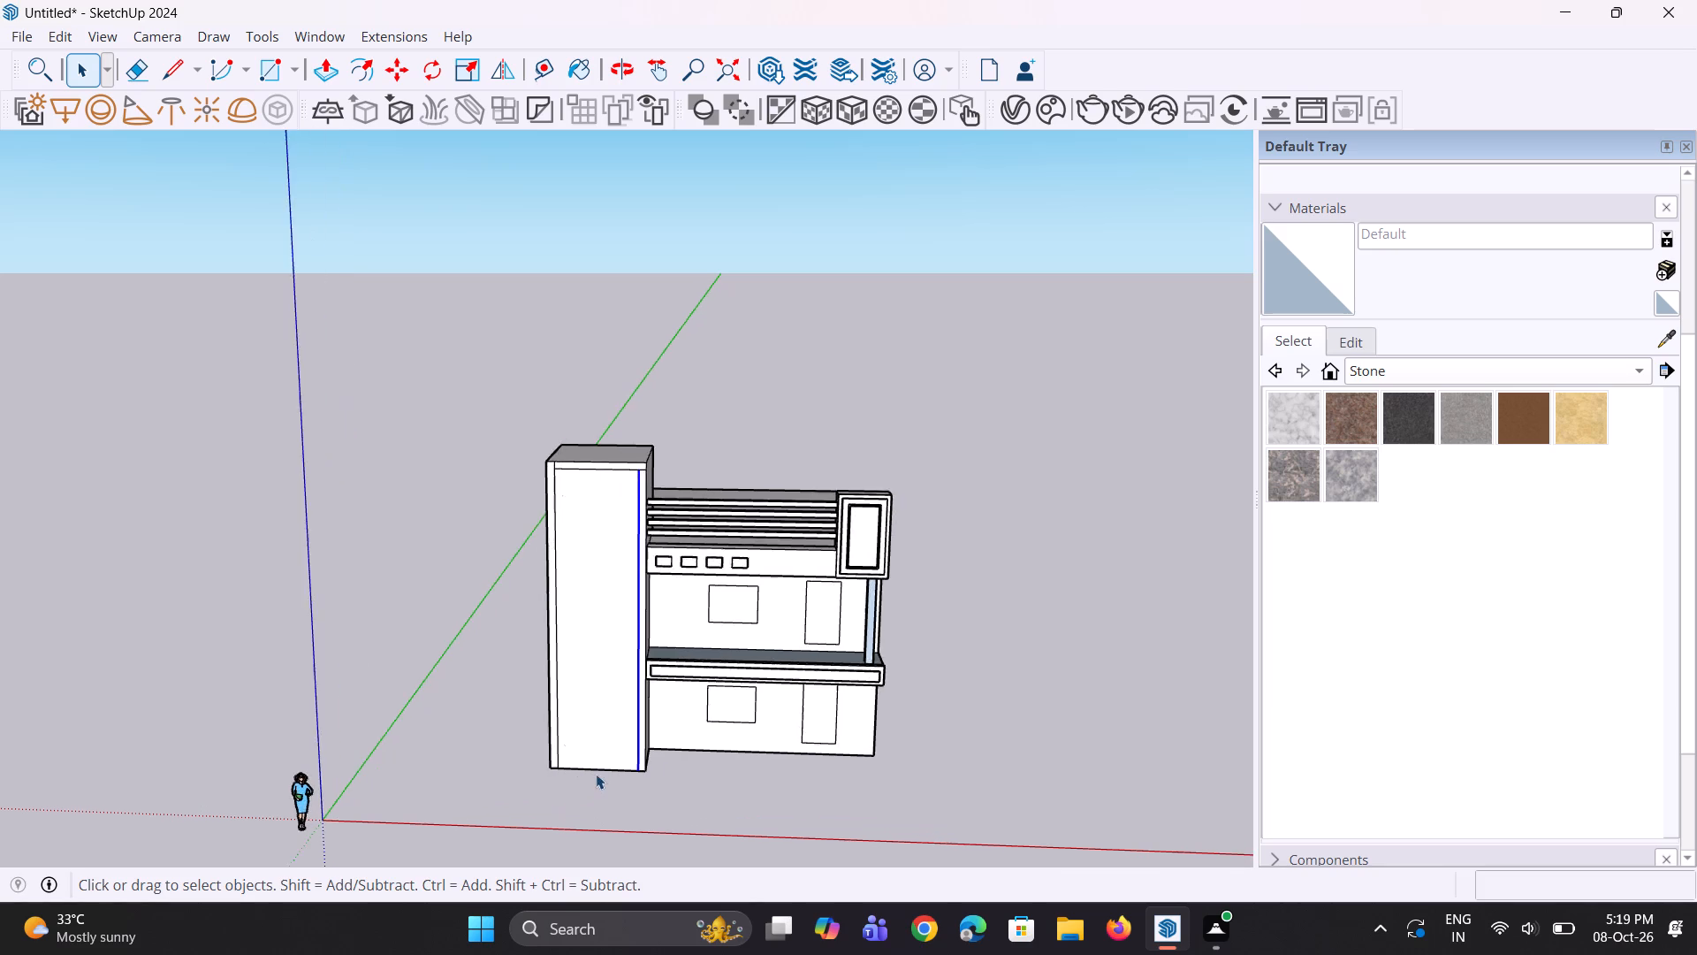
scroll(596, 774, "up", 3)
left_click(597, 769)
scroll(604, 769, "up", 3)
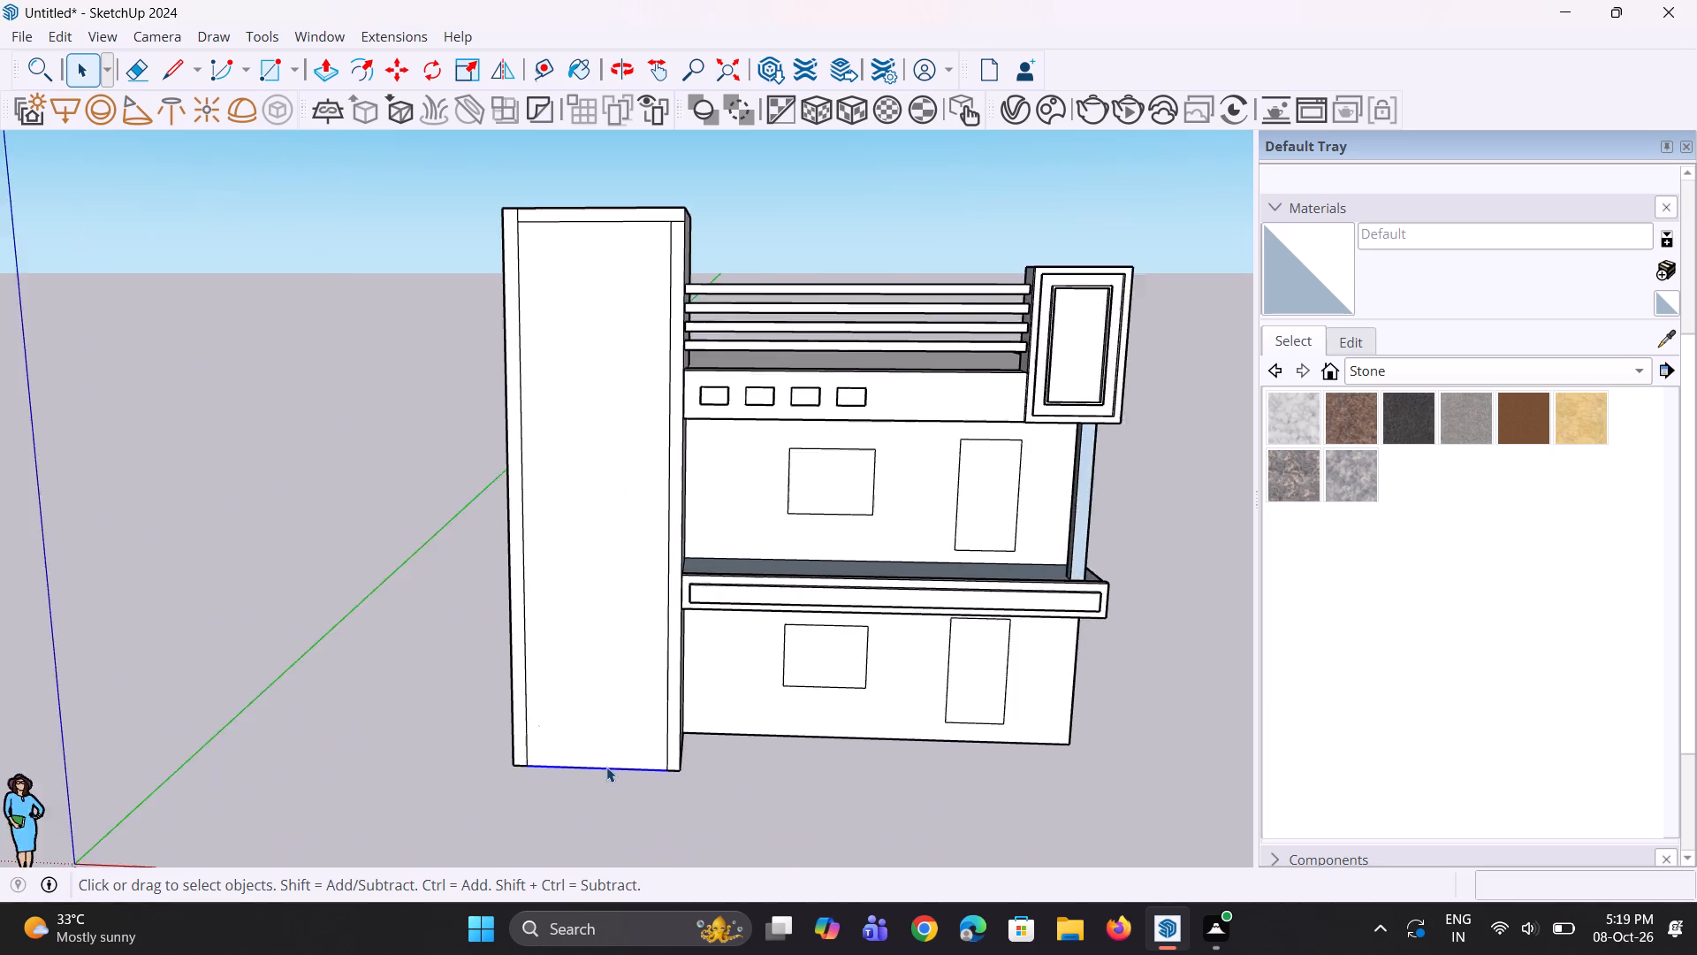
scroll(606, 767, "up", 4)
key("m")
scroll(664, 771, "up", 2)
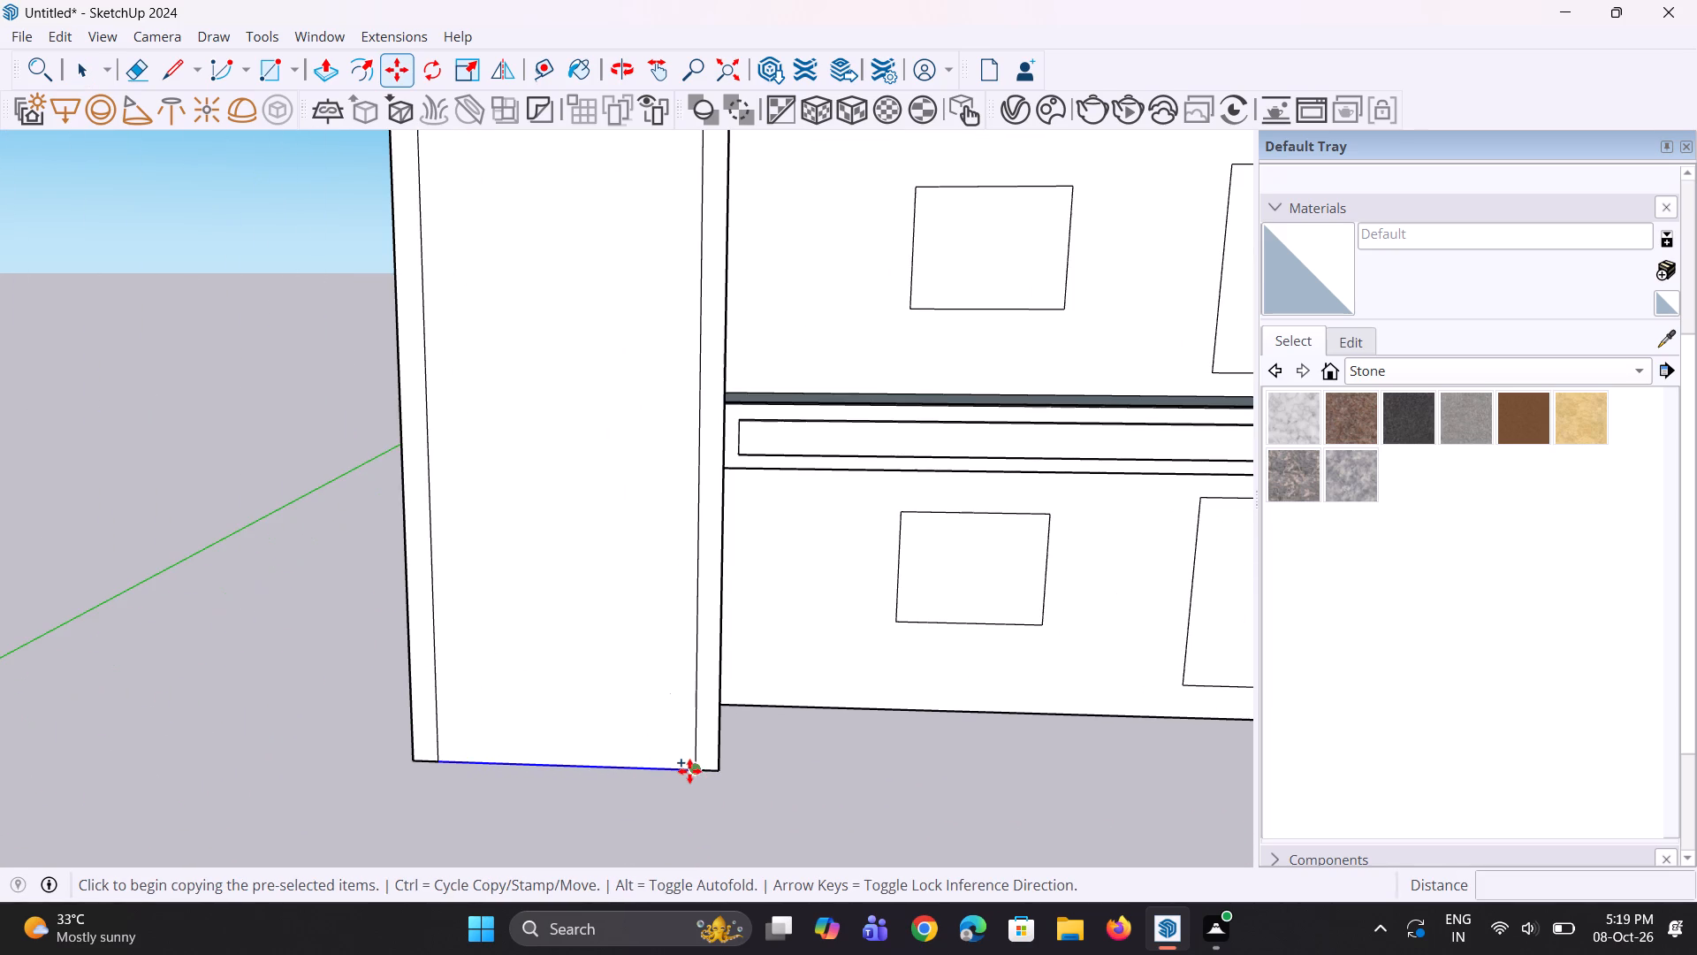
left_click(689, 771)
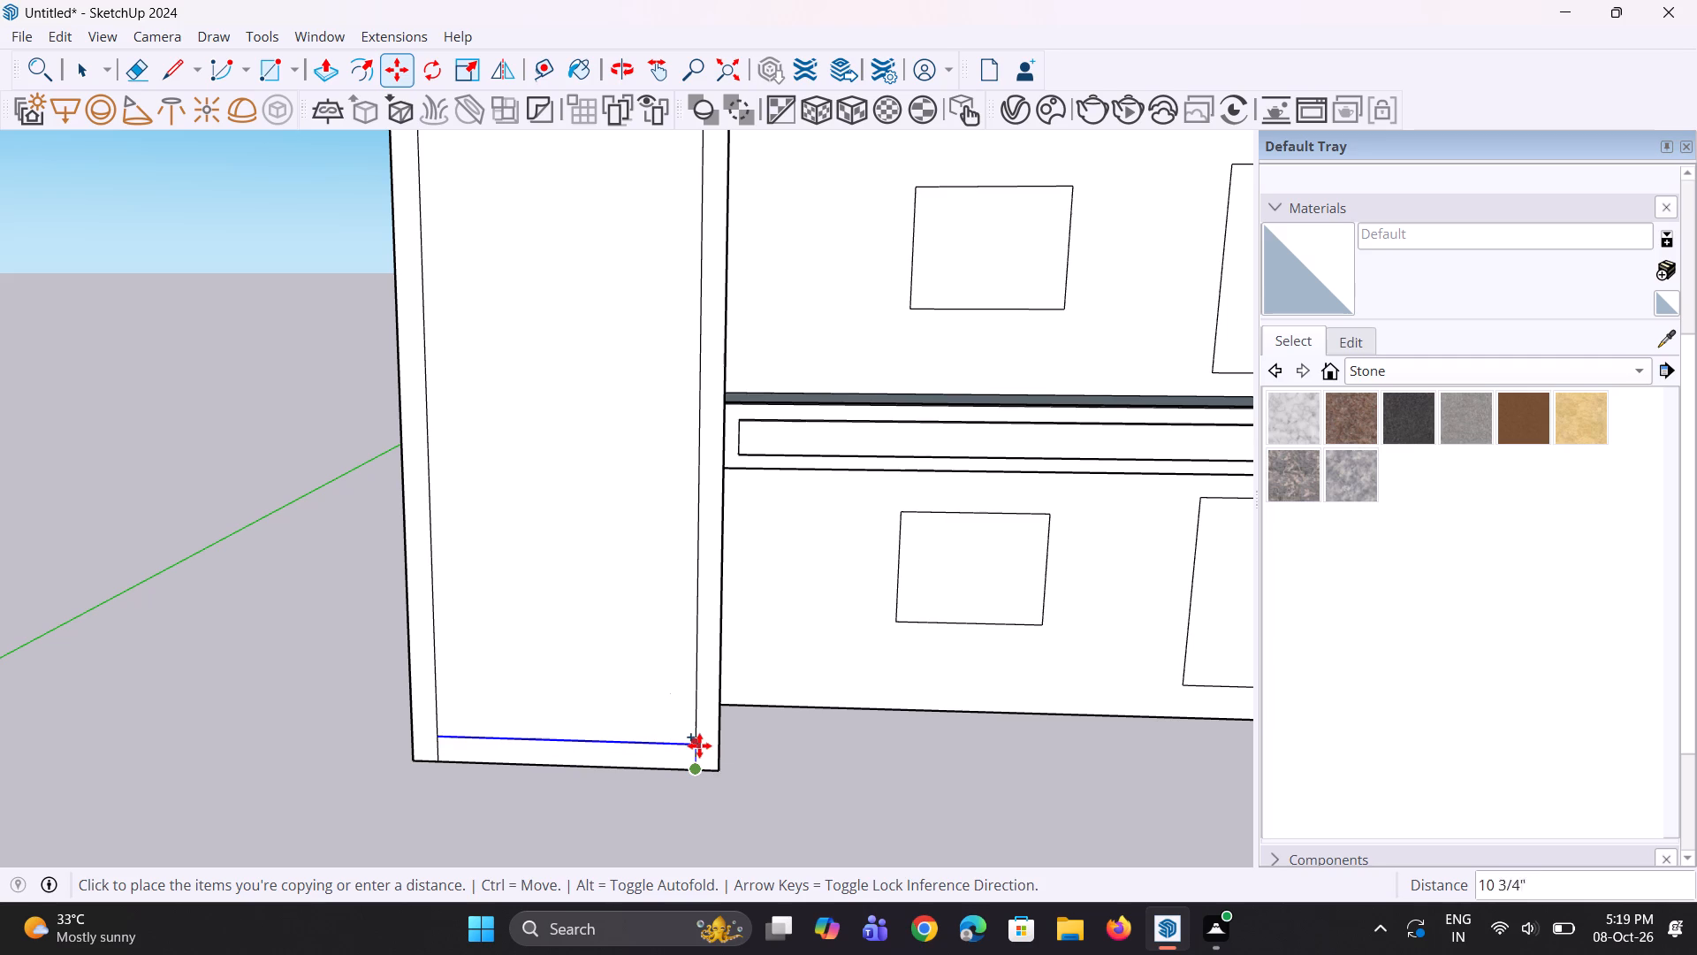
left_click(699, 745)
key("space")
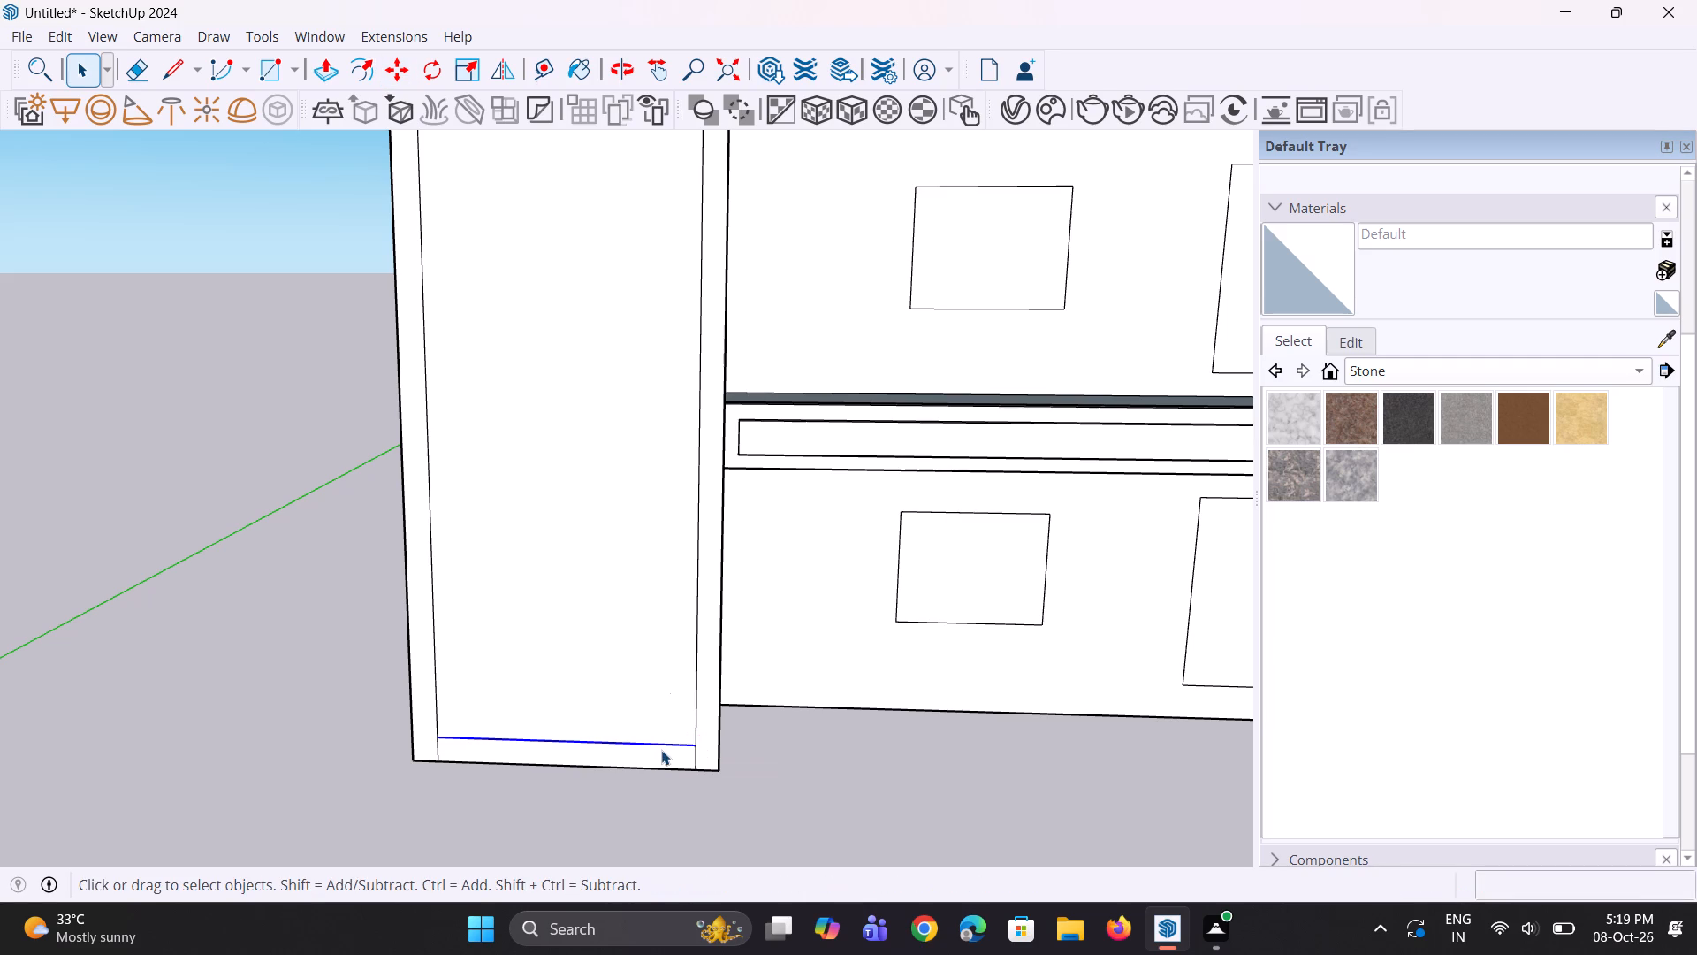
Erase the four leftover border line ends at the corners of the tower front, leaving a clean rectangular inner panel.
key("e")
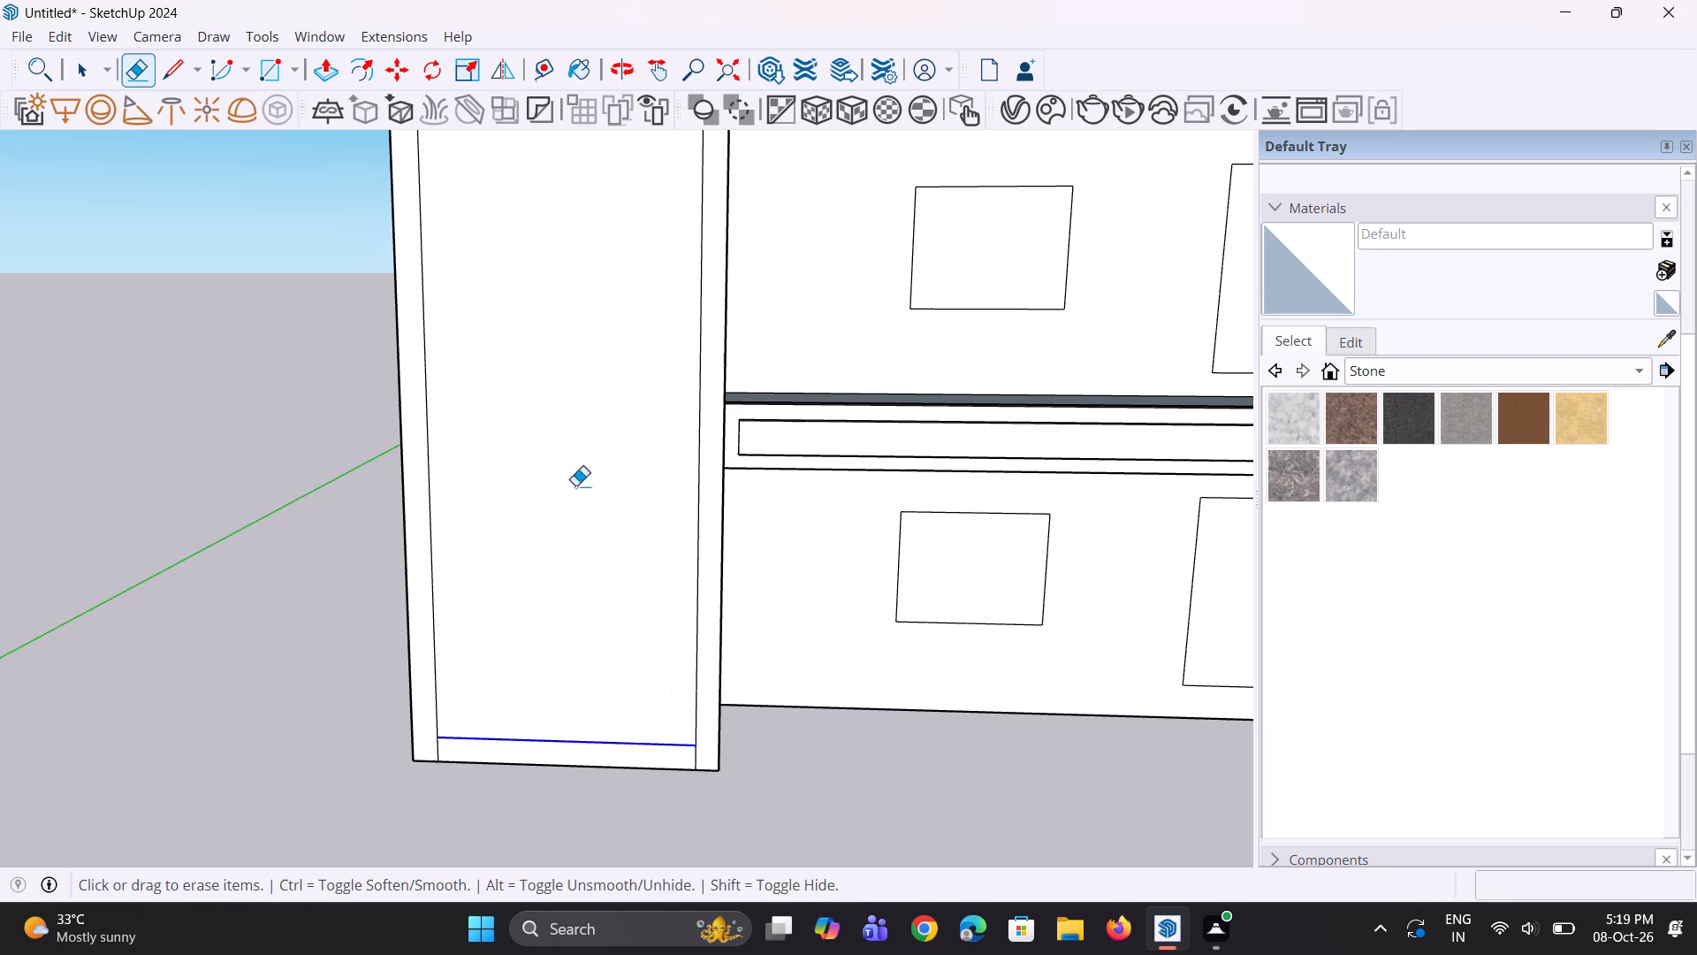
scroll(454, 727, "up", 2)
left_click(432, 756)
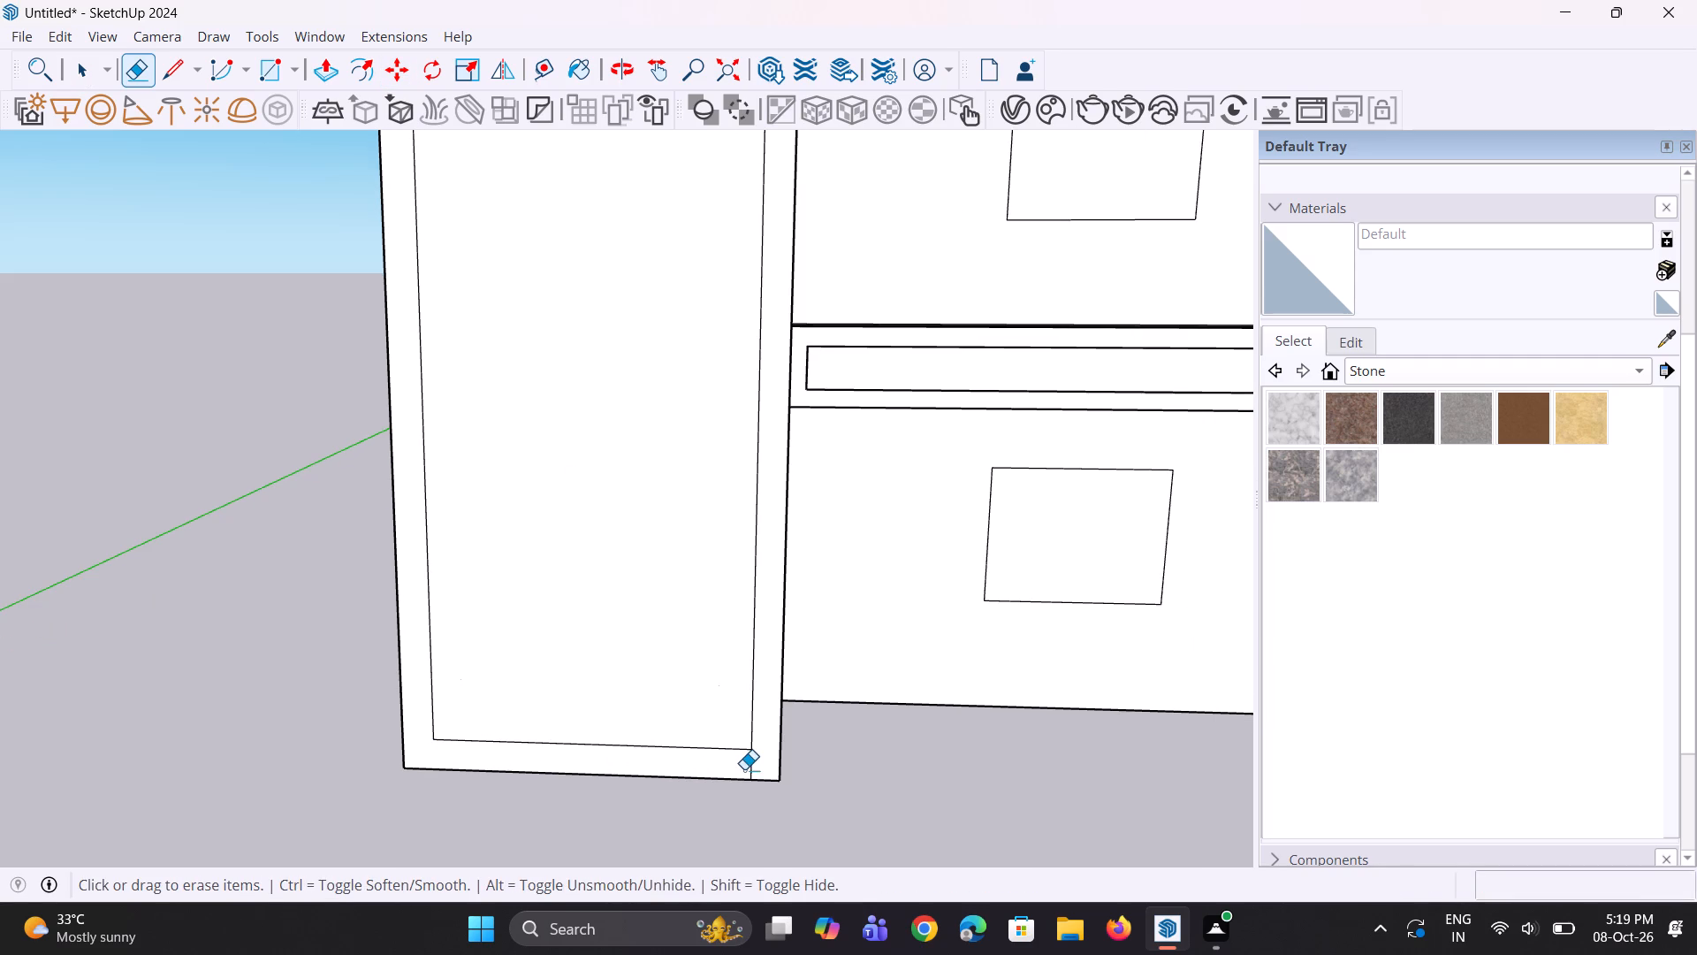
left_click(749, 769)
scroll(748, 828, "down", 11)
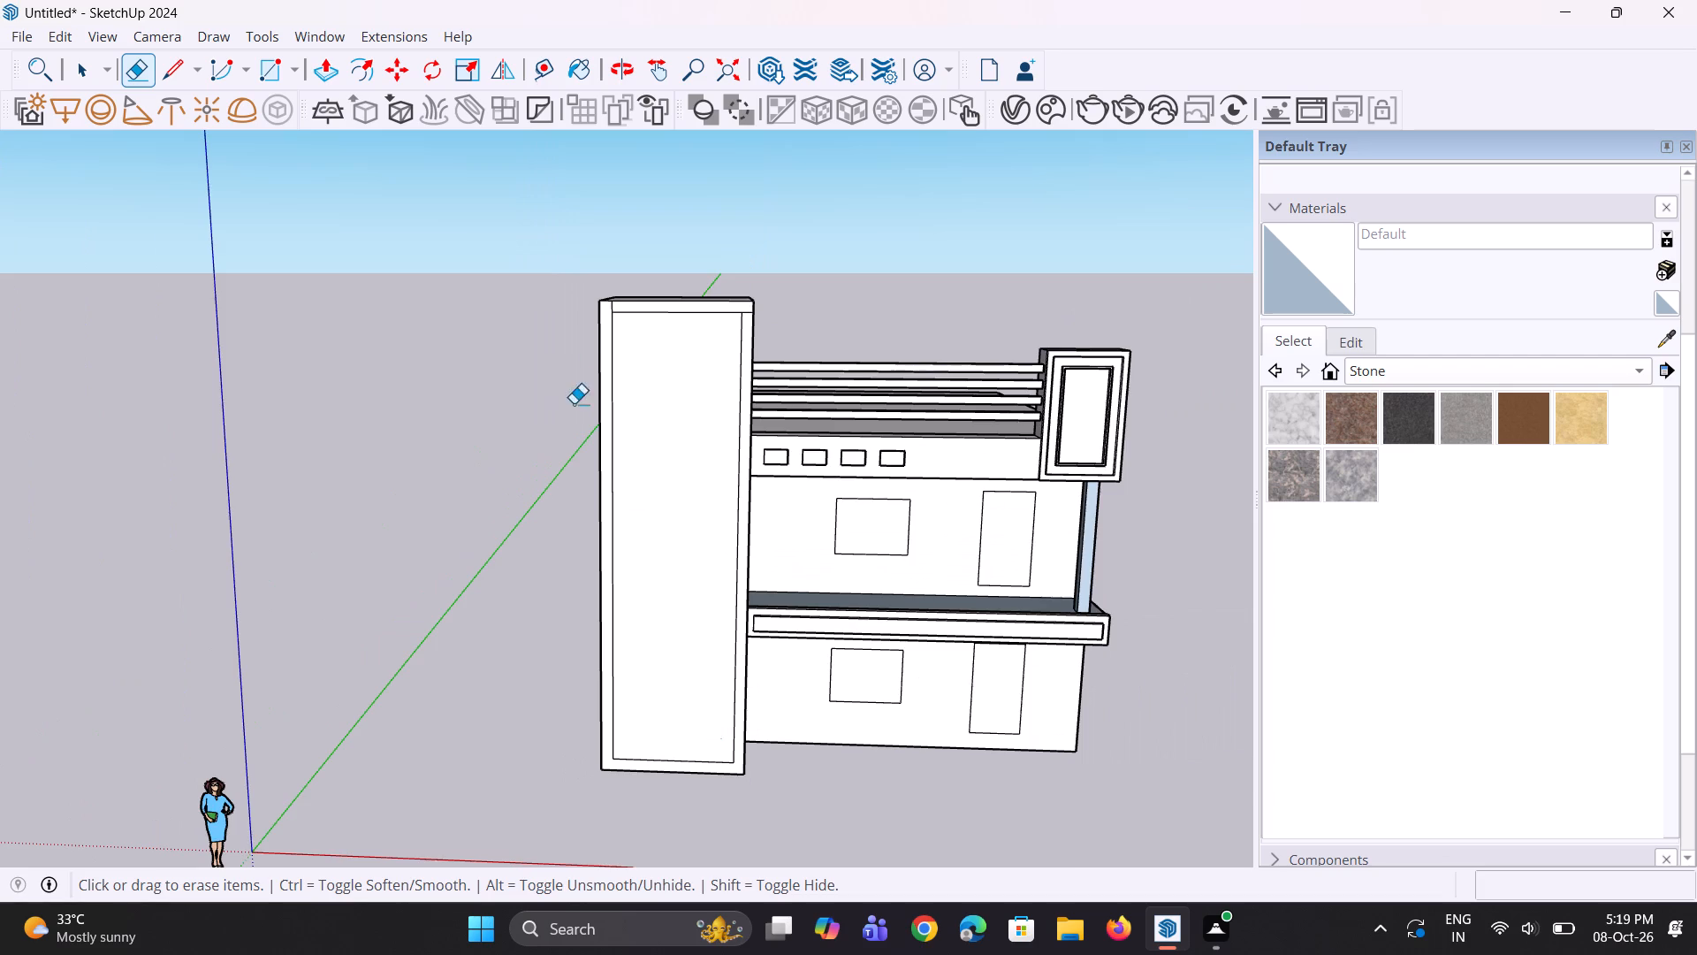
scroll(617, 312, "up", 6)
left_click(604, 305)
scroll(817, 308, "up", 2)
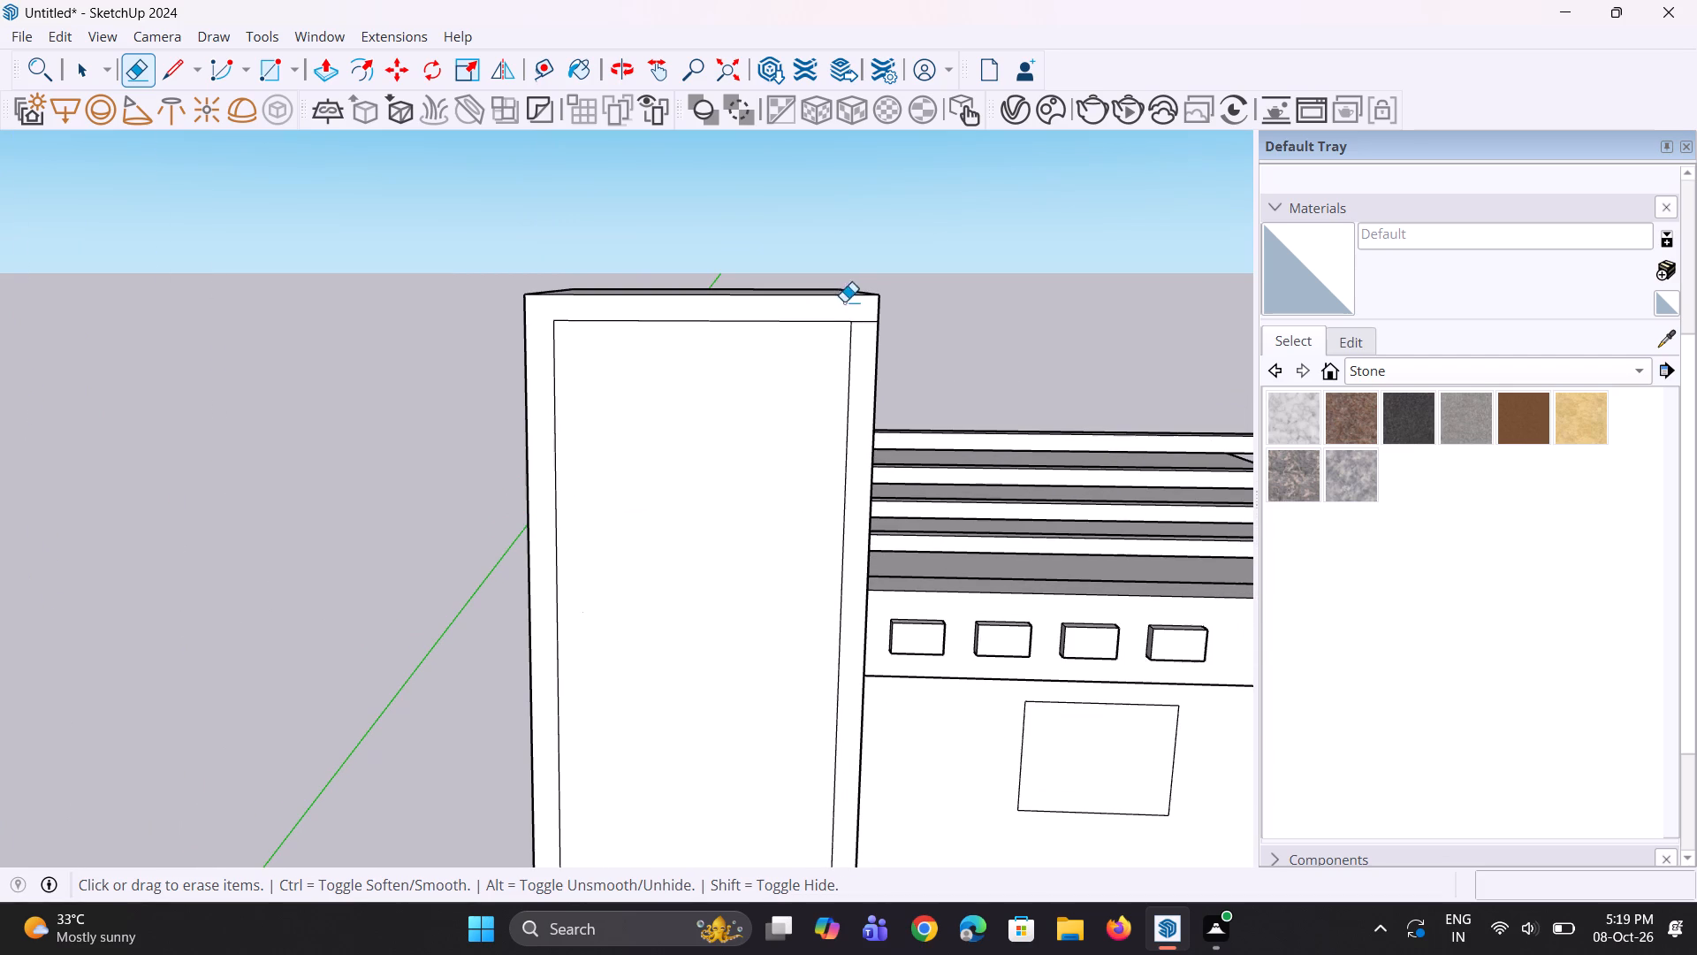
left_click(864, 322)
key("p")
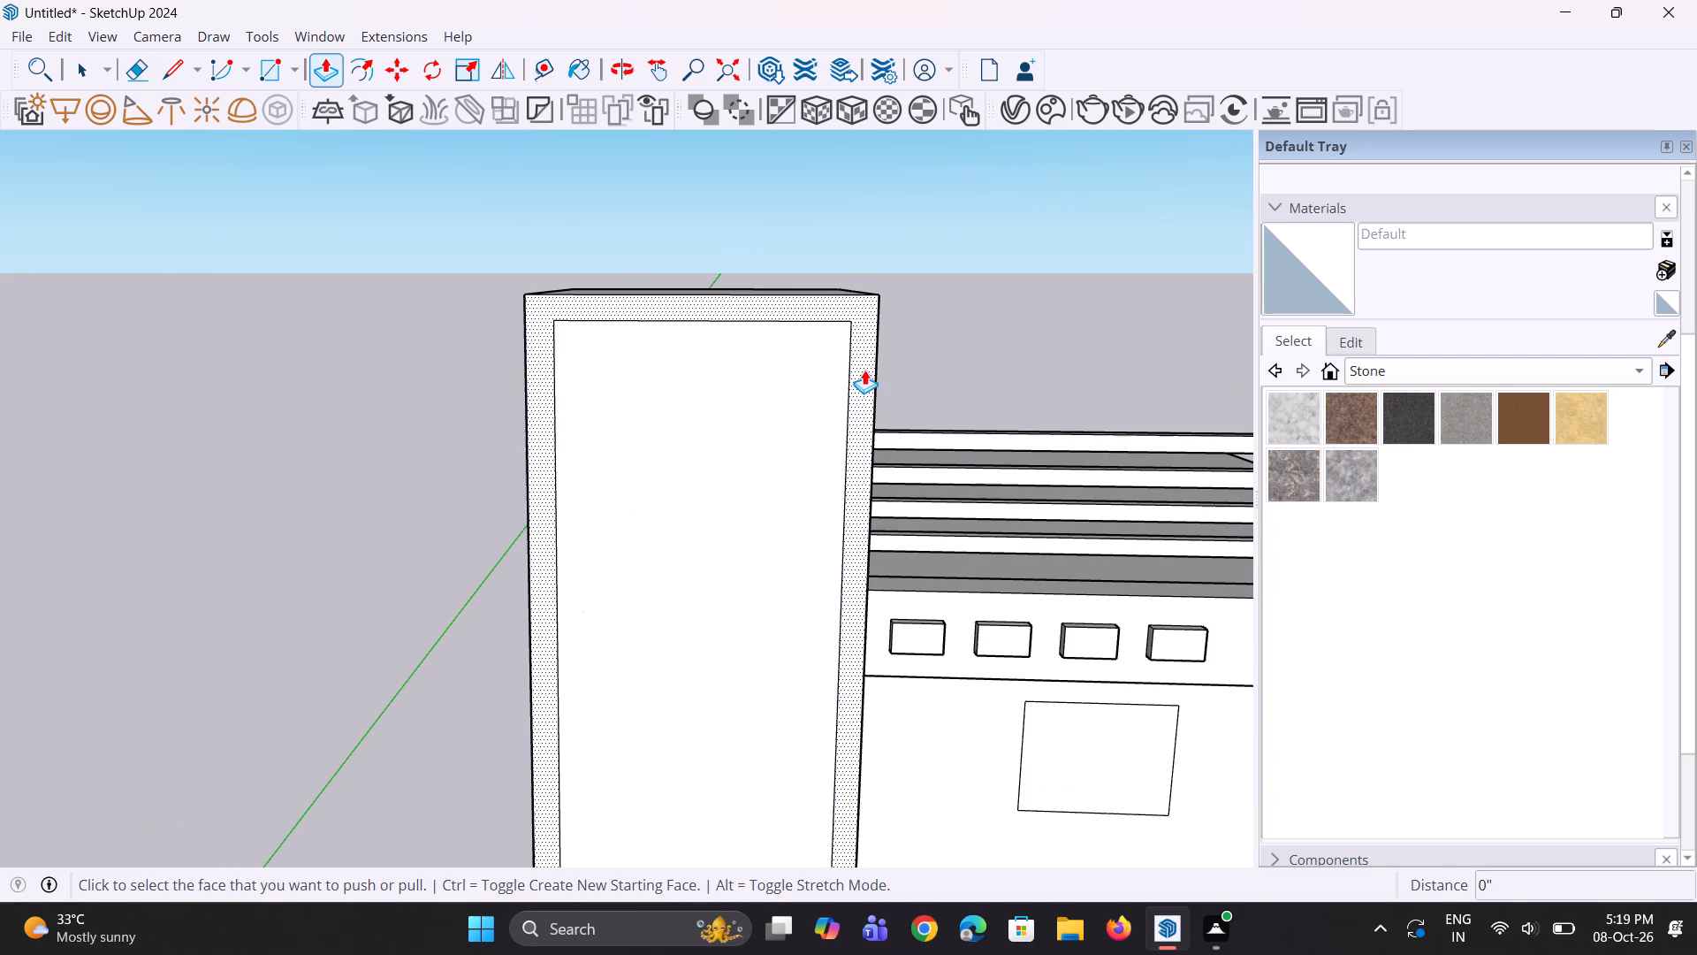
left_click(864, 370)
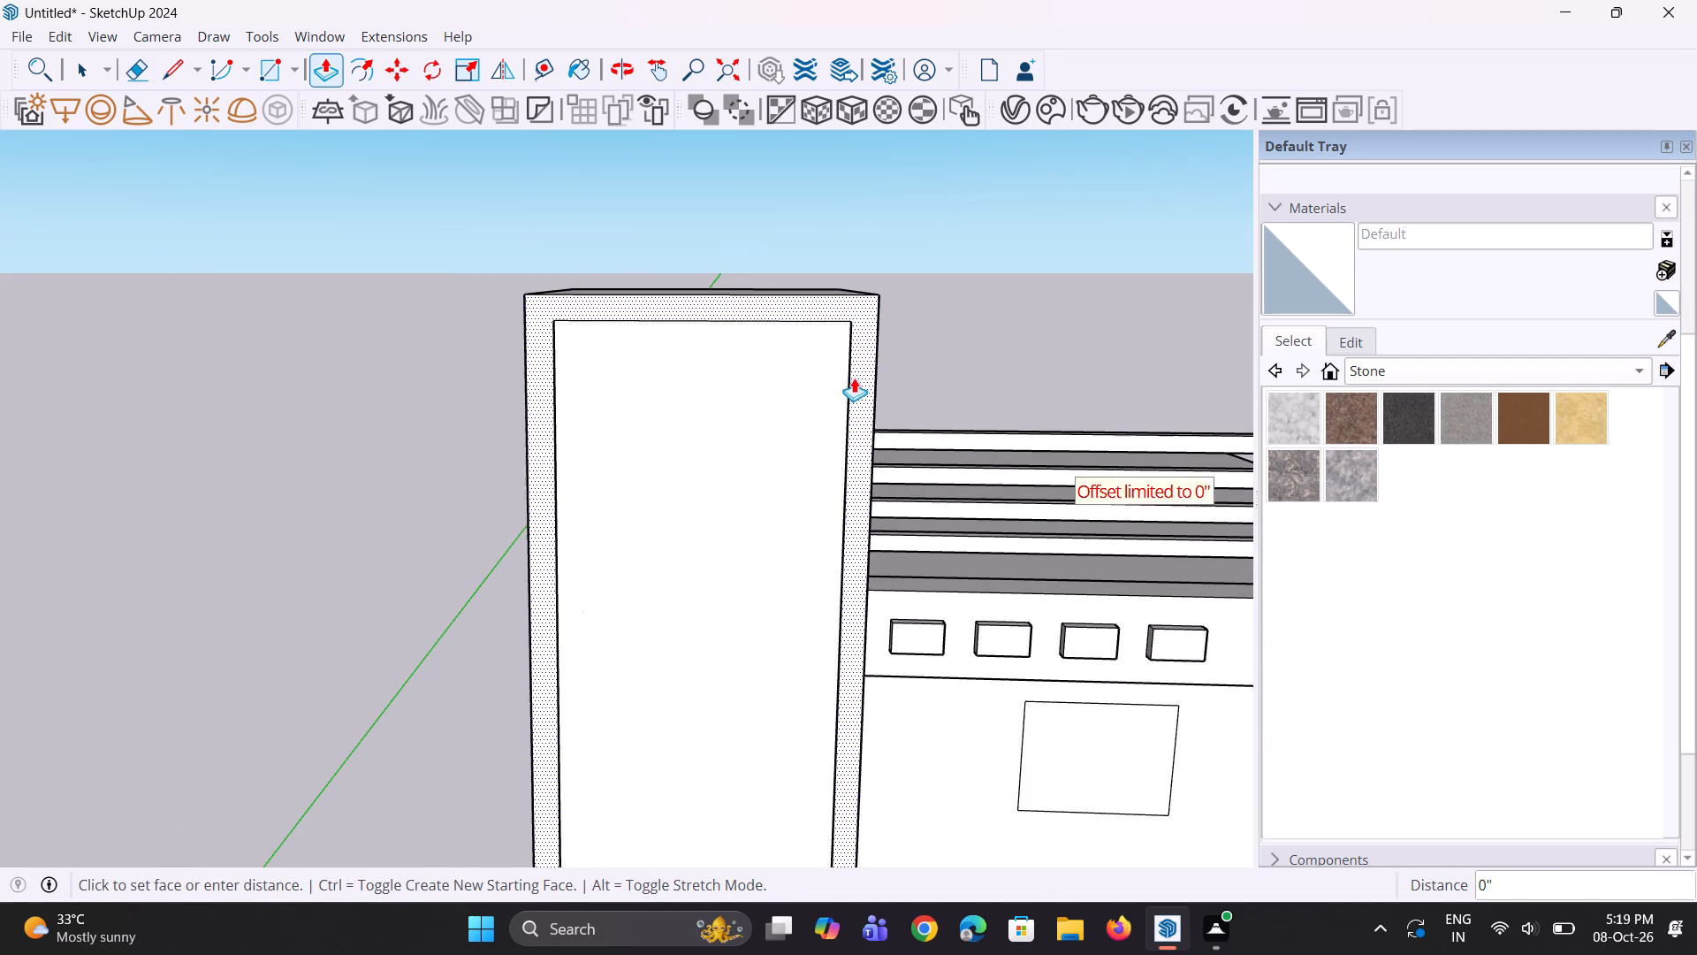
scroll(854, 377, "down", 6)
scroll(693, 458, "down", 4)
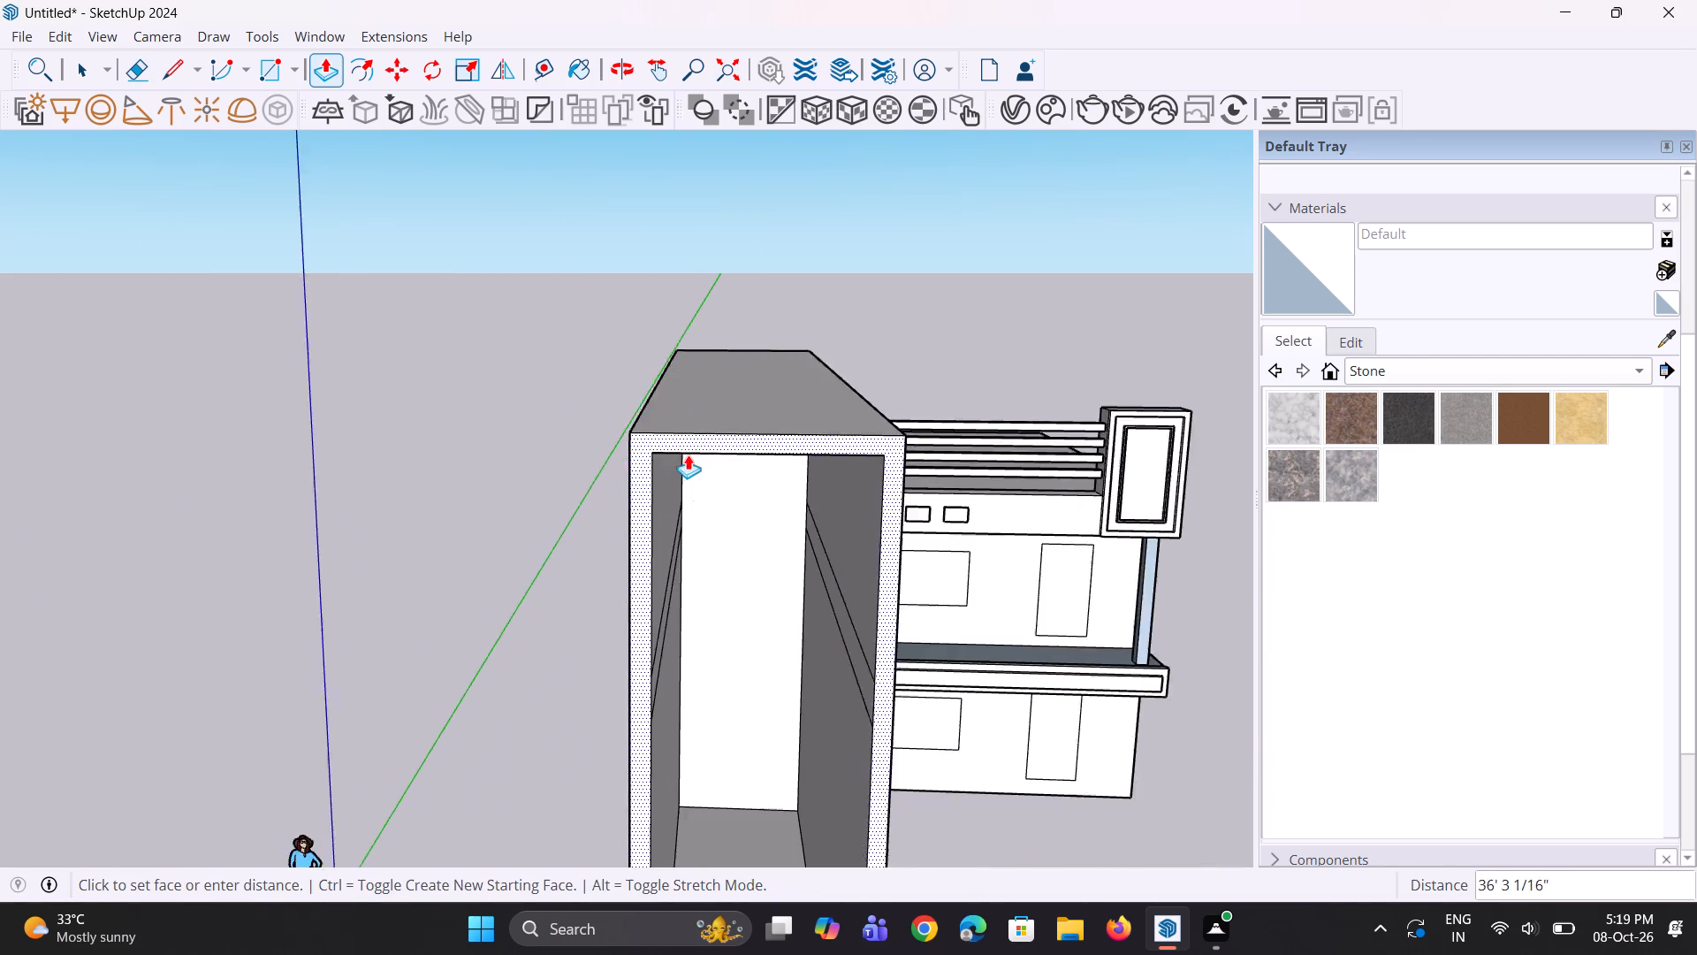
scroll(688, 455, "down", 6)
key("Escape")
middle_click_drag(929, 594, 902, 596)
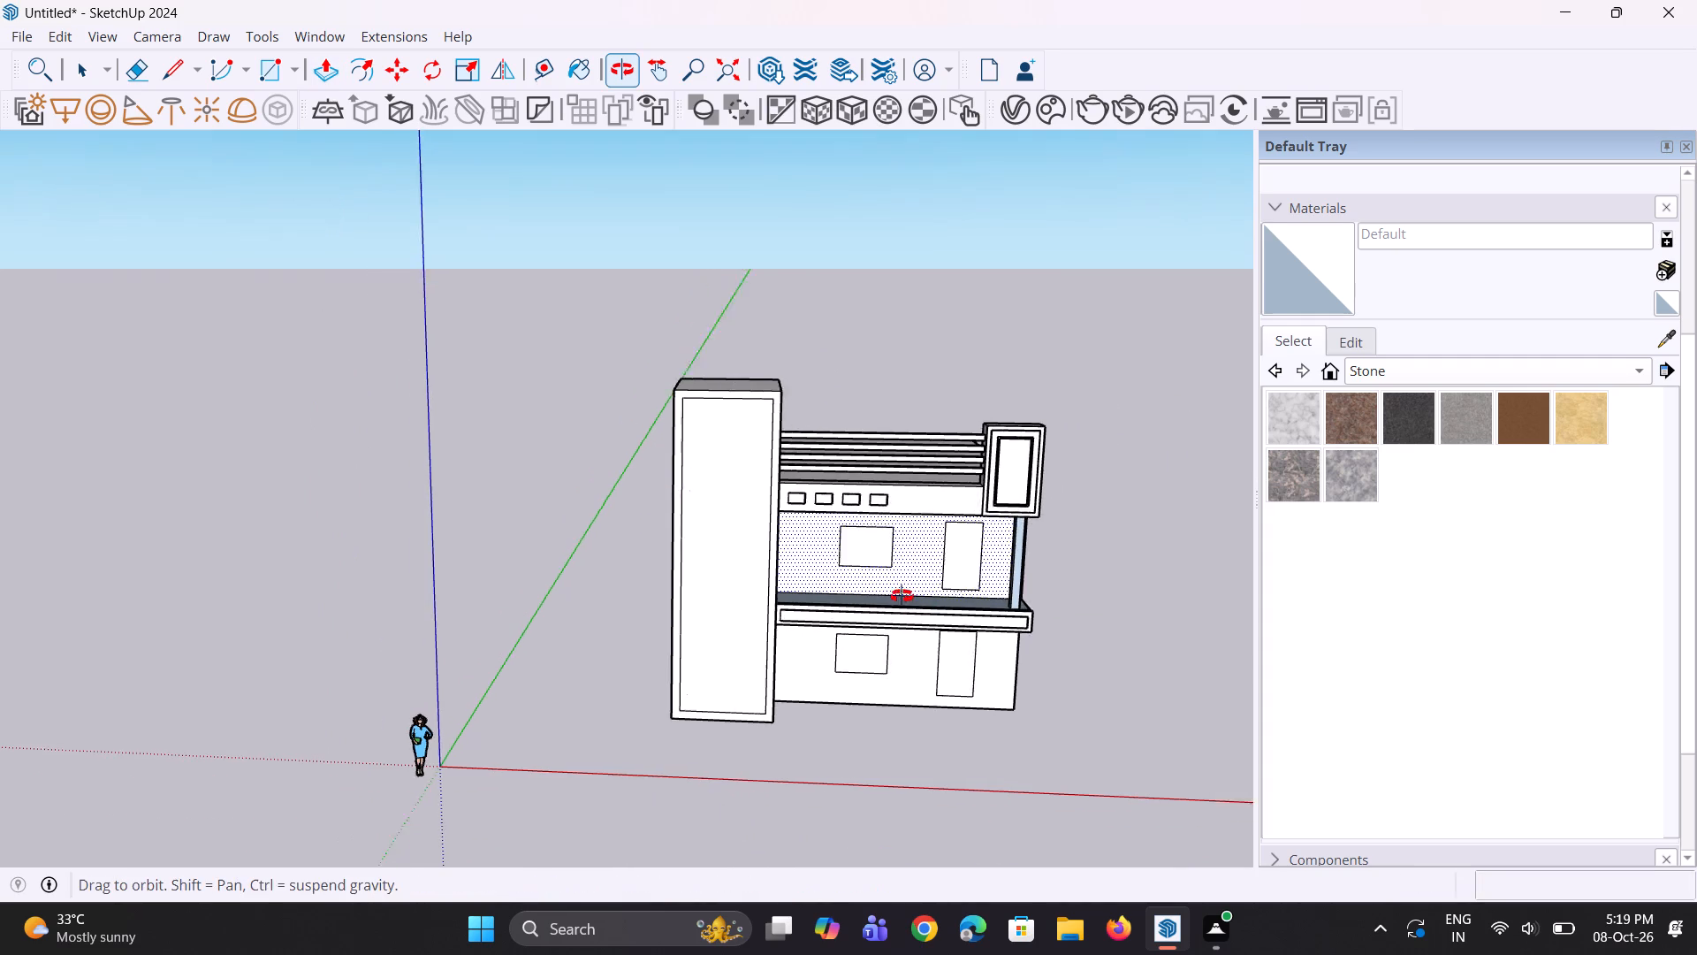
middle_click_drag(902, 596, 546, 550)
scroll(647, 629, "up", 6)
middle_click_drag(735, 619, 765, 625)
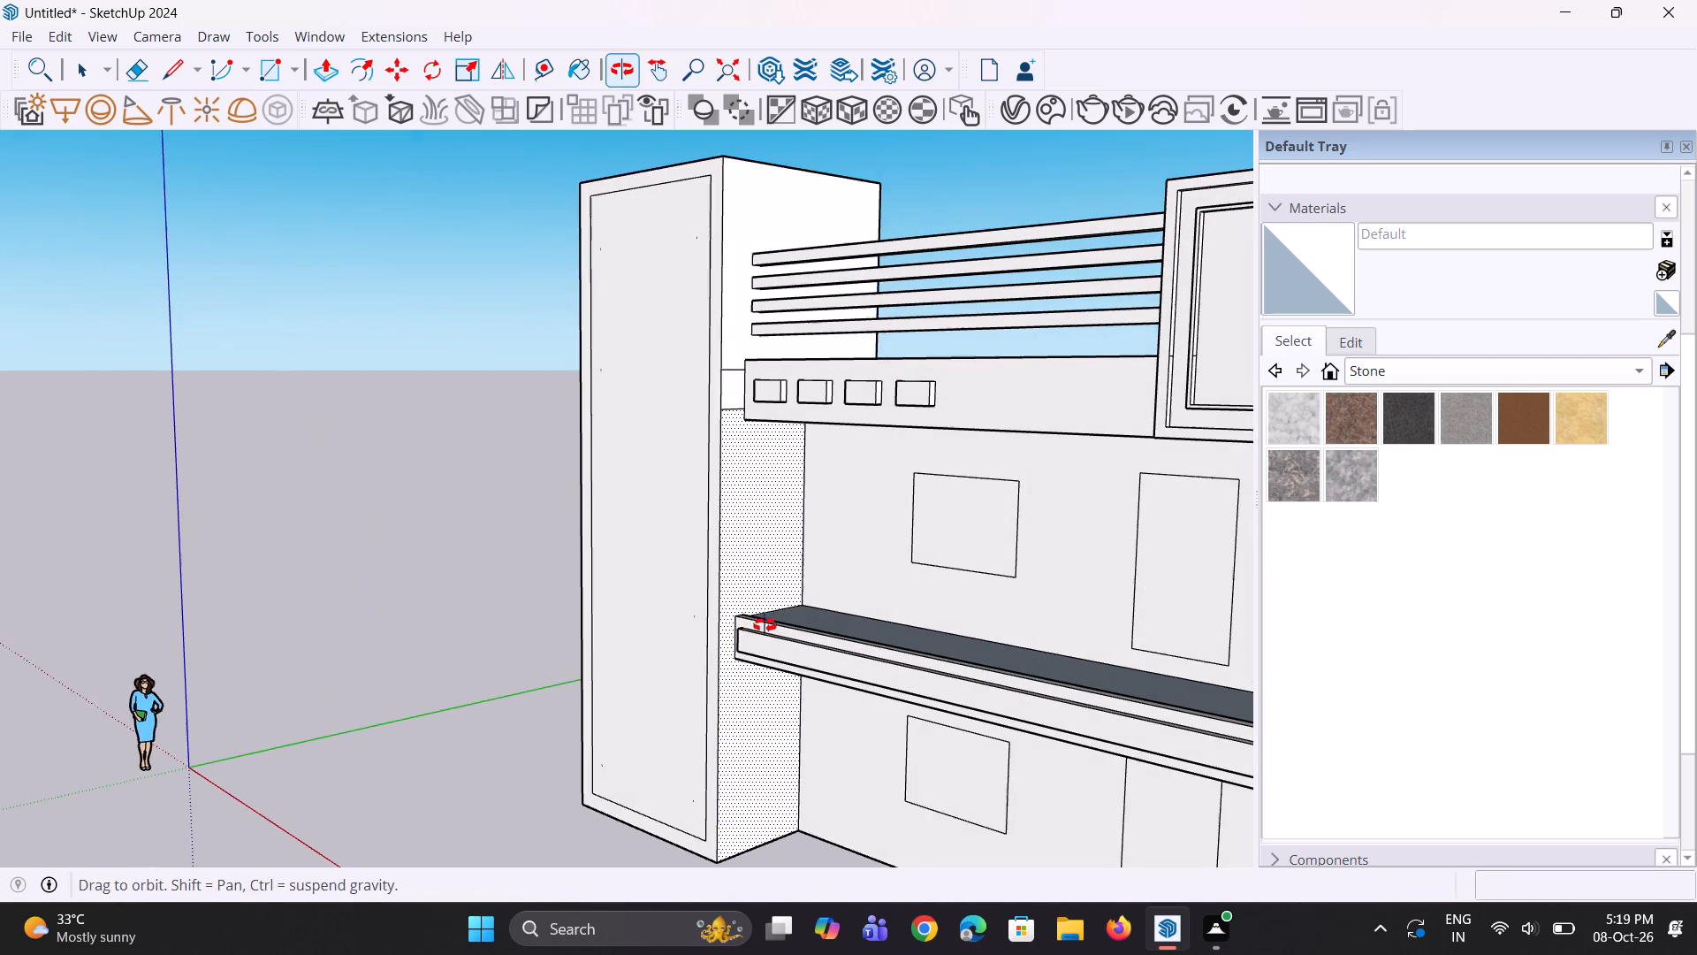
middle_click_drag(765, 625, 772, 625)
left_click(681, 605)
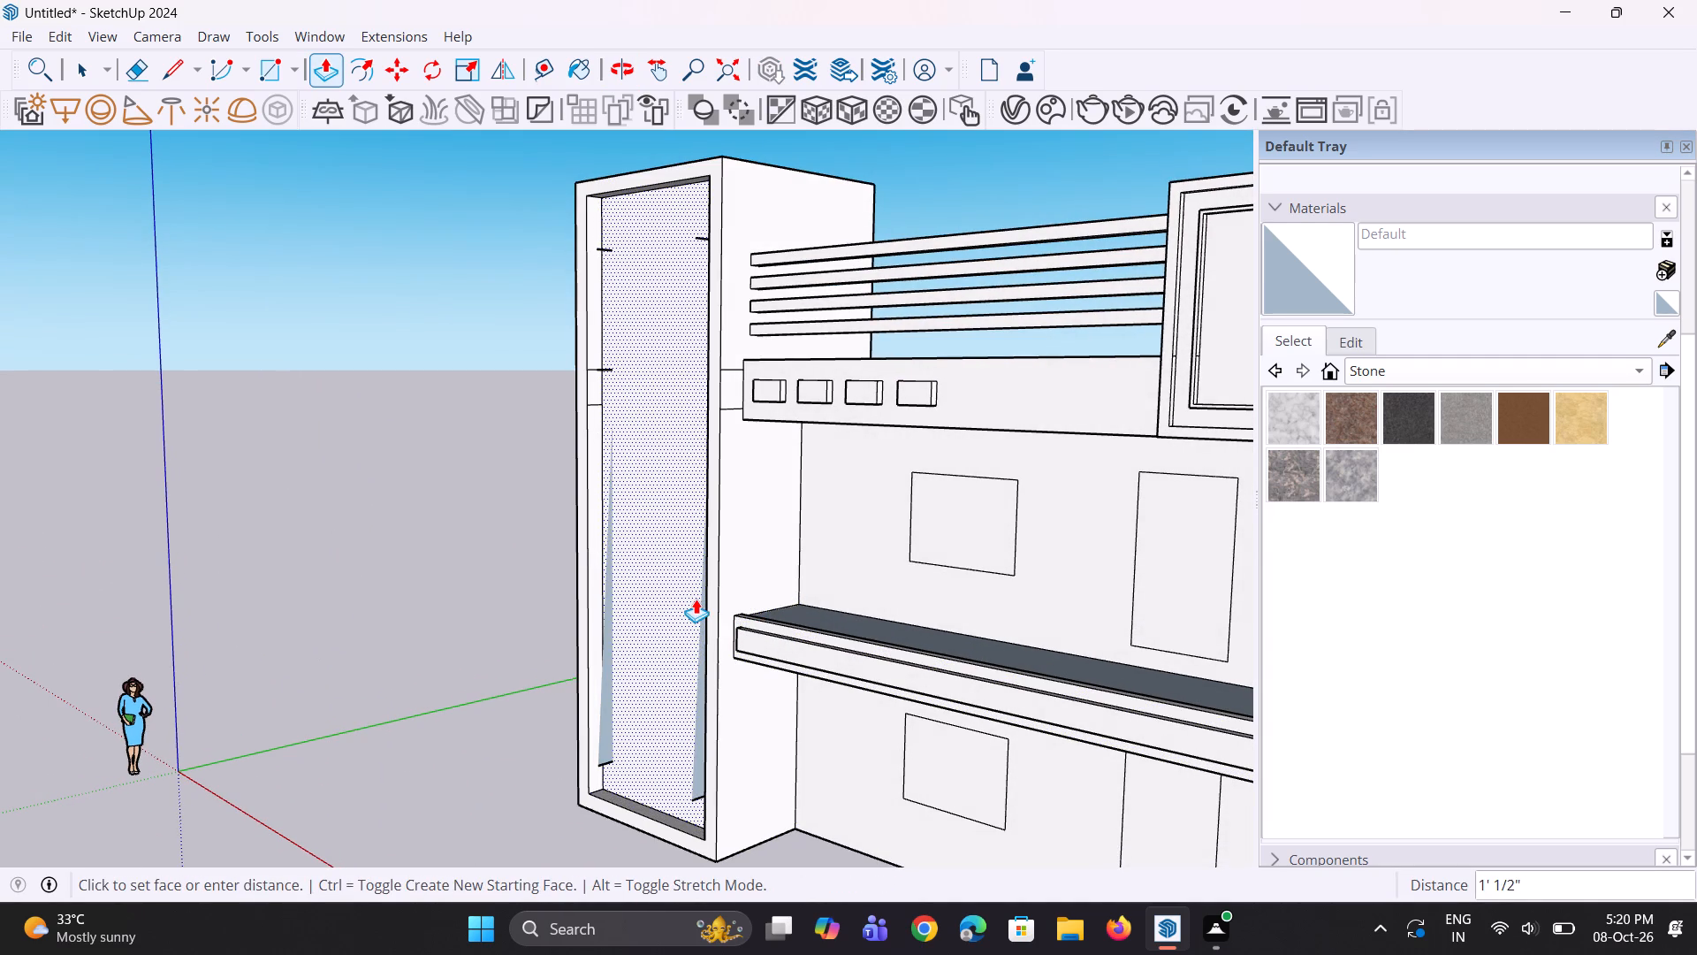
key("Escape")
Push the inner panel of the tower front inward about 3' 2 3/4" to form a framed recess.
middle_click_drag(674, 629, 755, 667)
middle_click_drag(682, 661, 765, 662)
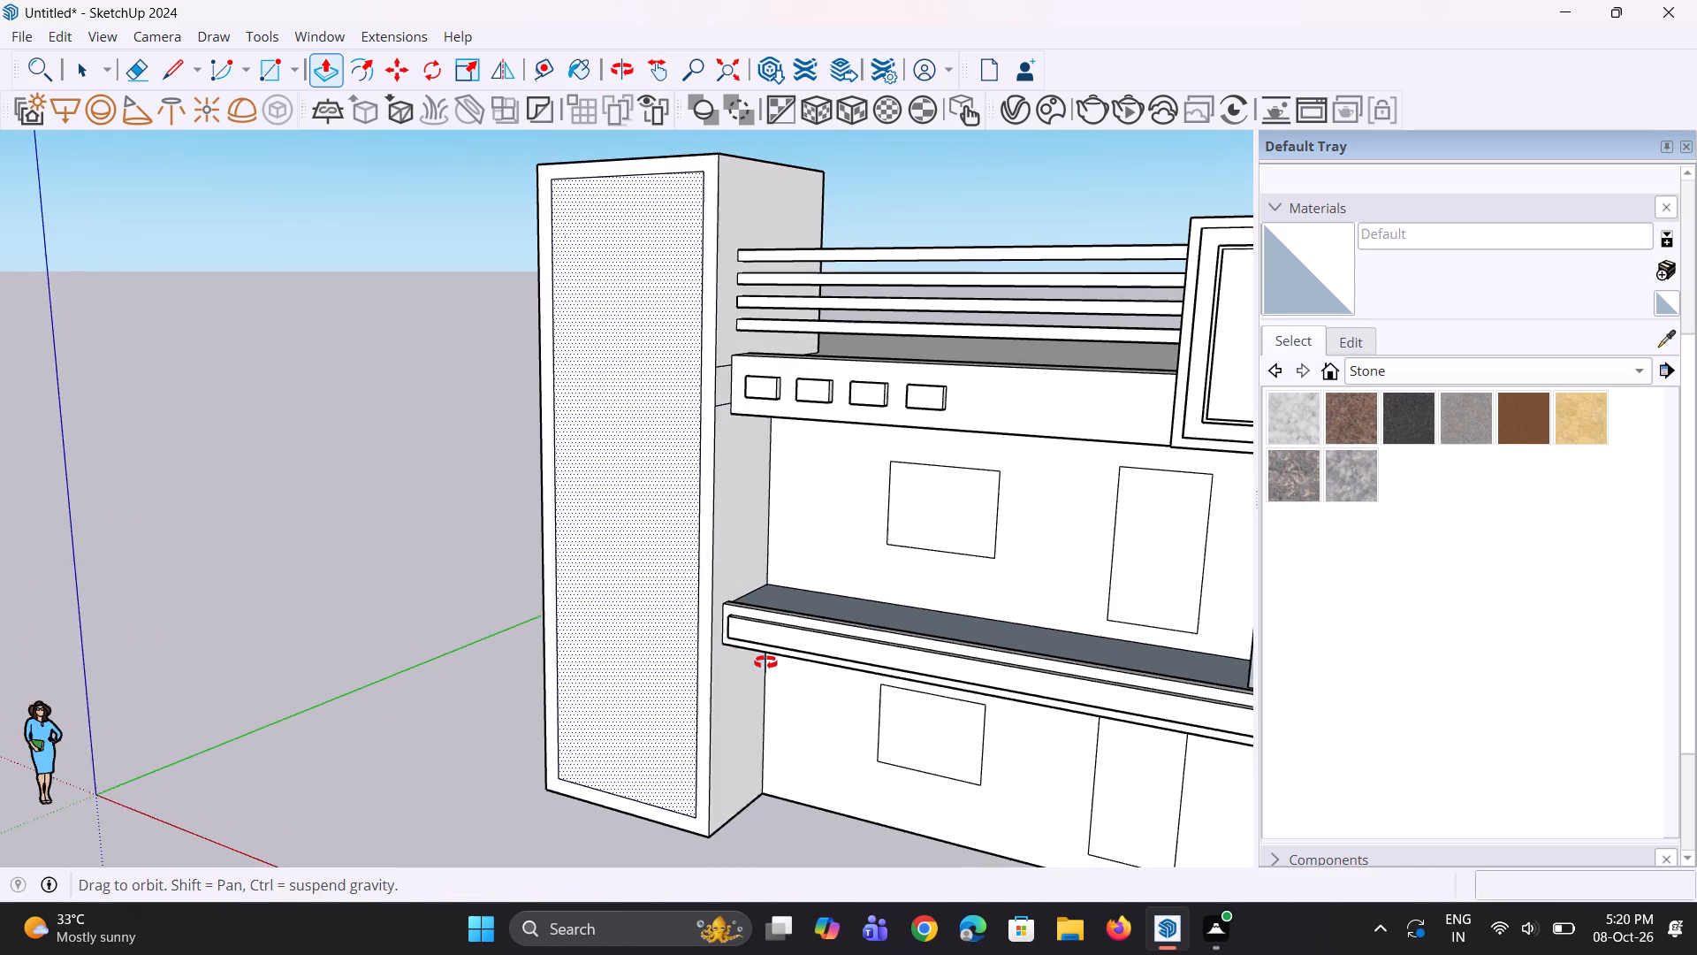
middle_click_drag(765, 662, 1046, 630)
middle_click_drag(562, 609, 963, 623)
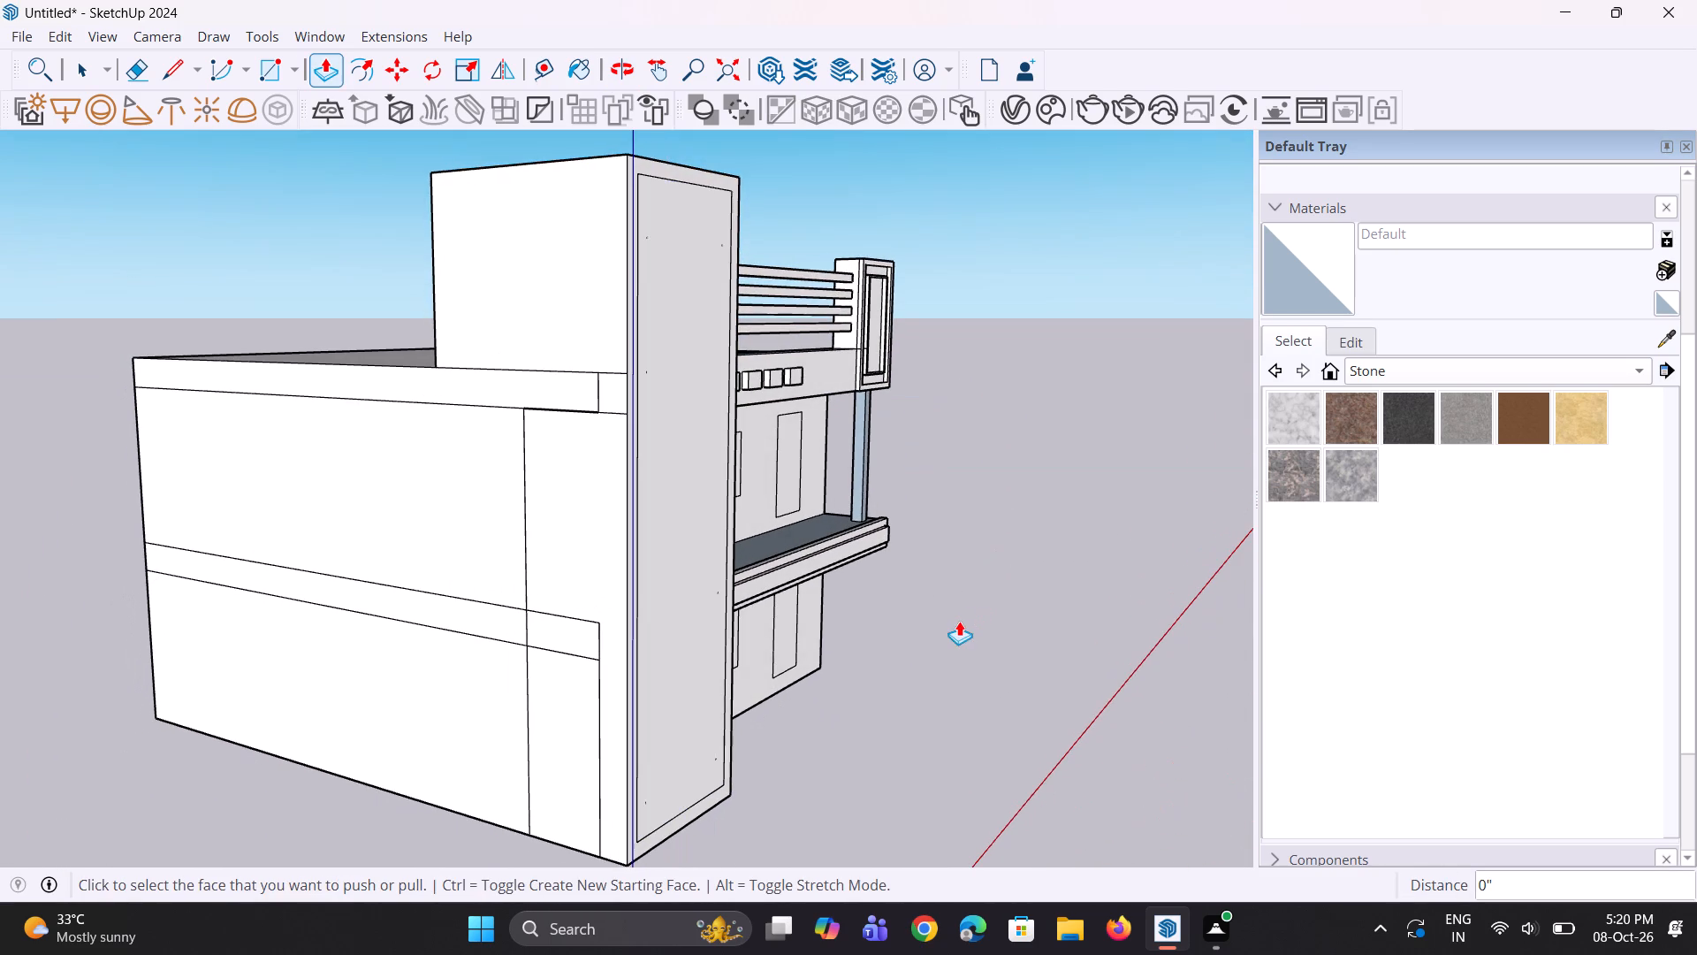
key("Escape")
middle_click_drag(771, 608, 623, 626)
left_click(619, 627)
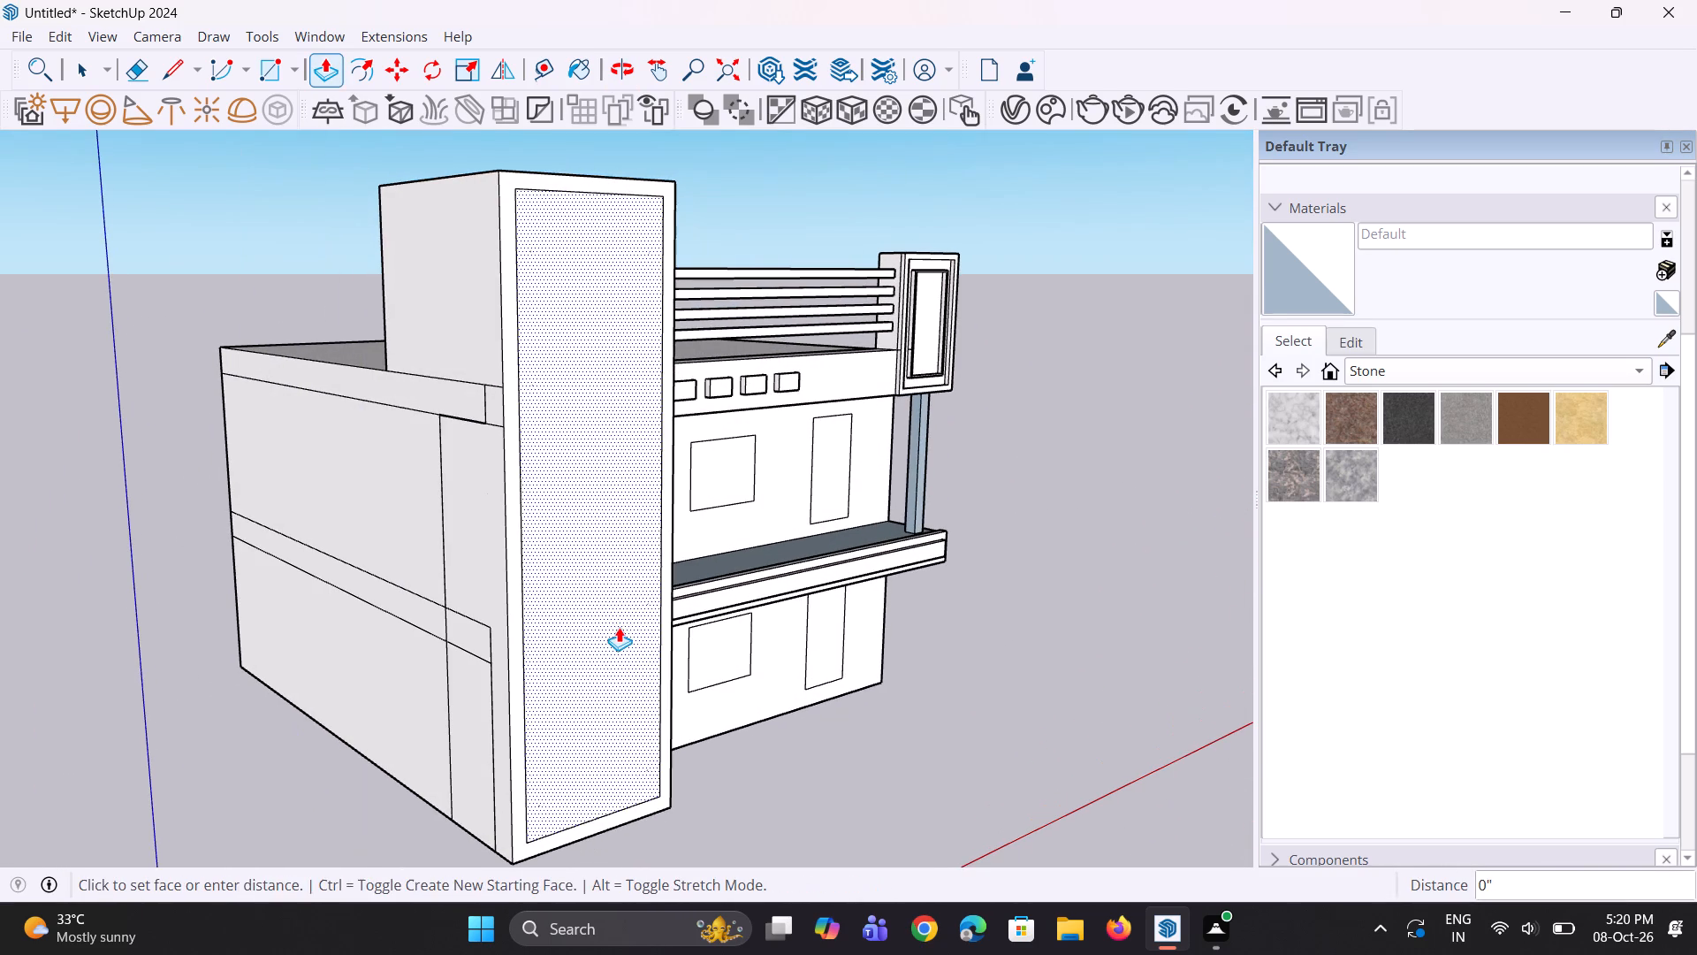
left_click(595, 577)
Erase the upper part of the stray vertical edge on the outer side of the tower recess, undoing the last extra erasure.
middle_click_drag(619, 627, 355, 694)
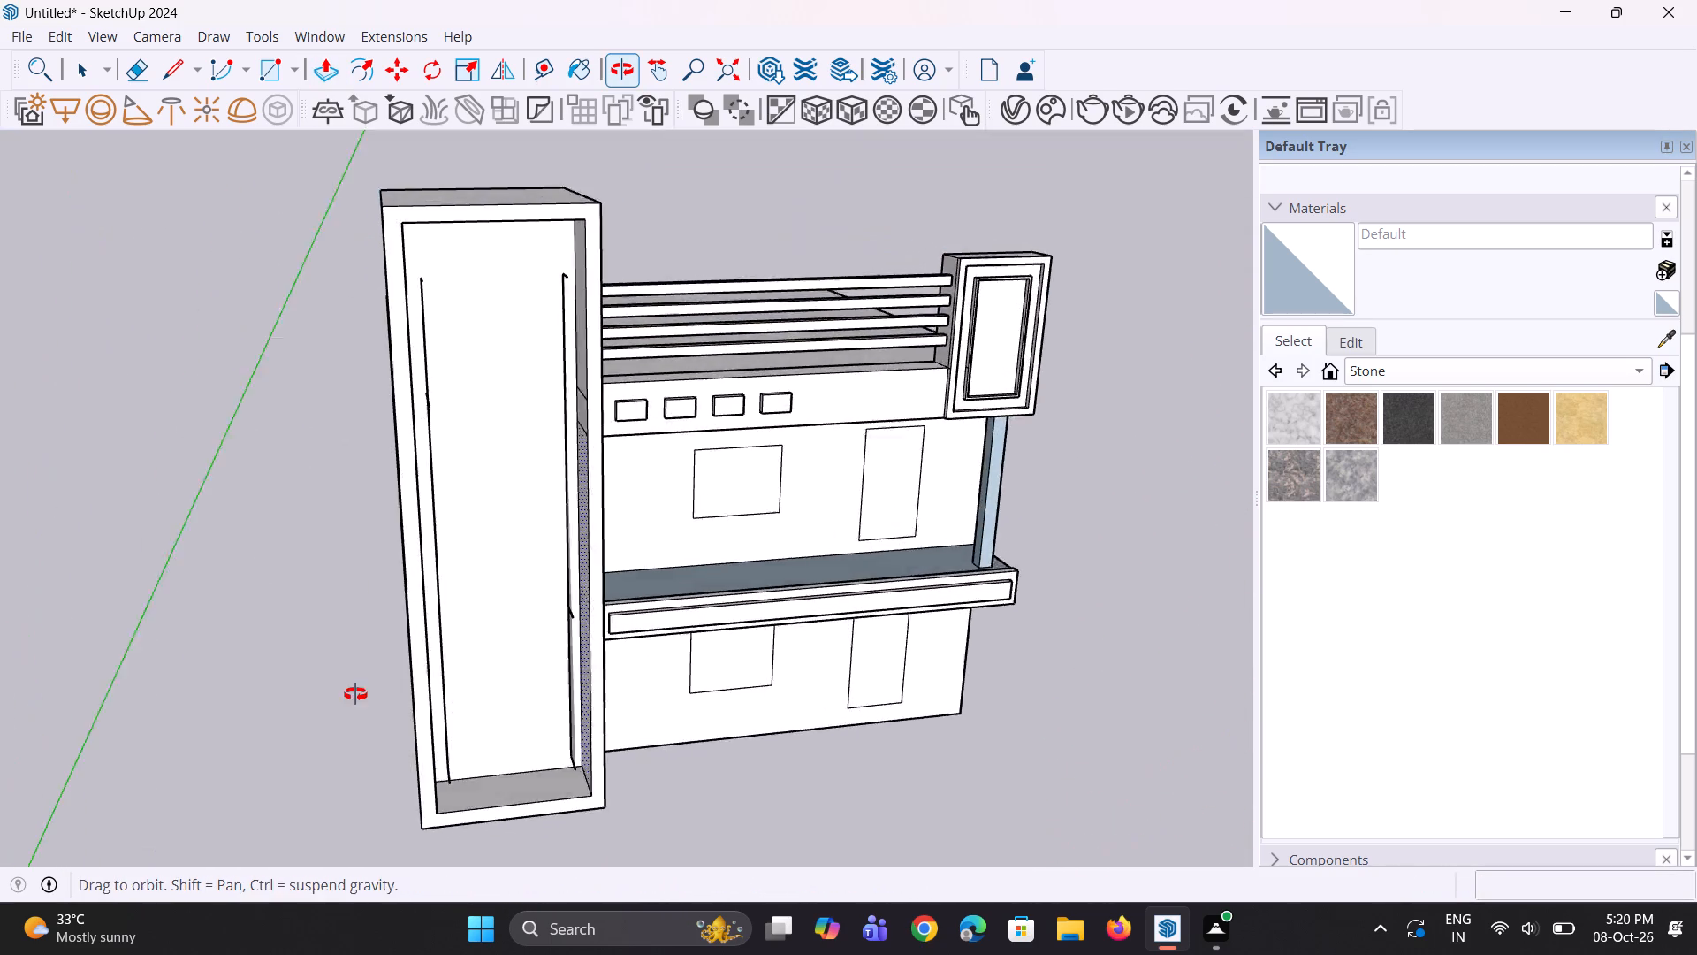
middle_click_drag(355, 694, 350, 689)
middle_click_drag(468, 576, 365, 596)
scroll(423, 432, "up", 5)
middle_click_drag(418, 427, 231, 455)
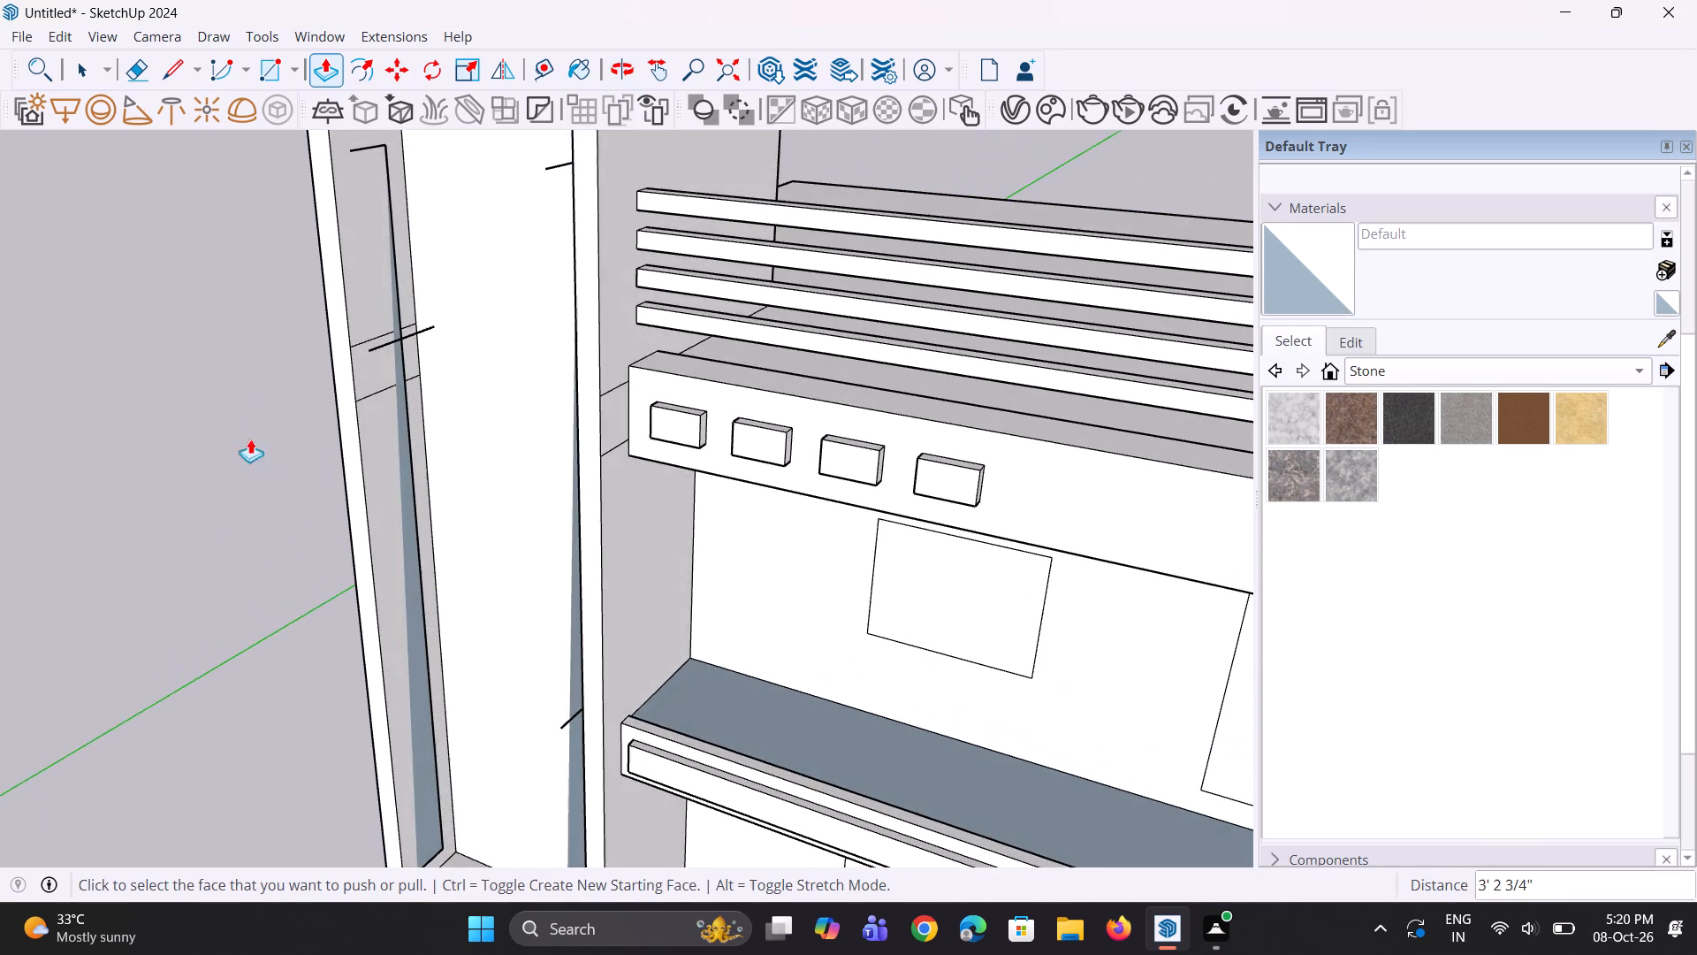
scroll(354, 418, "up", 2)
key("e")
left_click(416, 354)
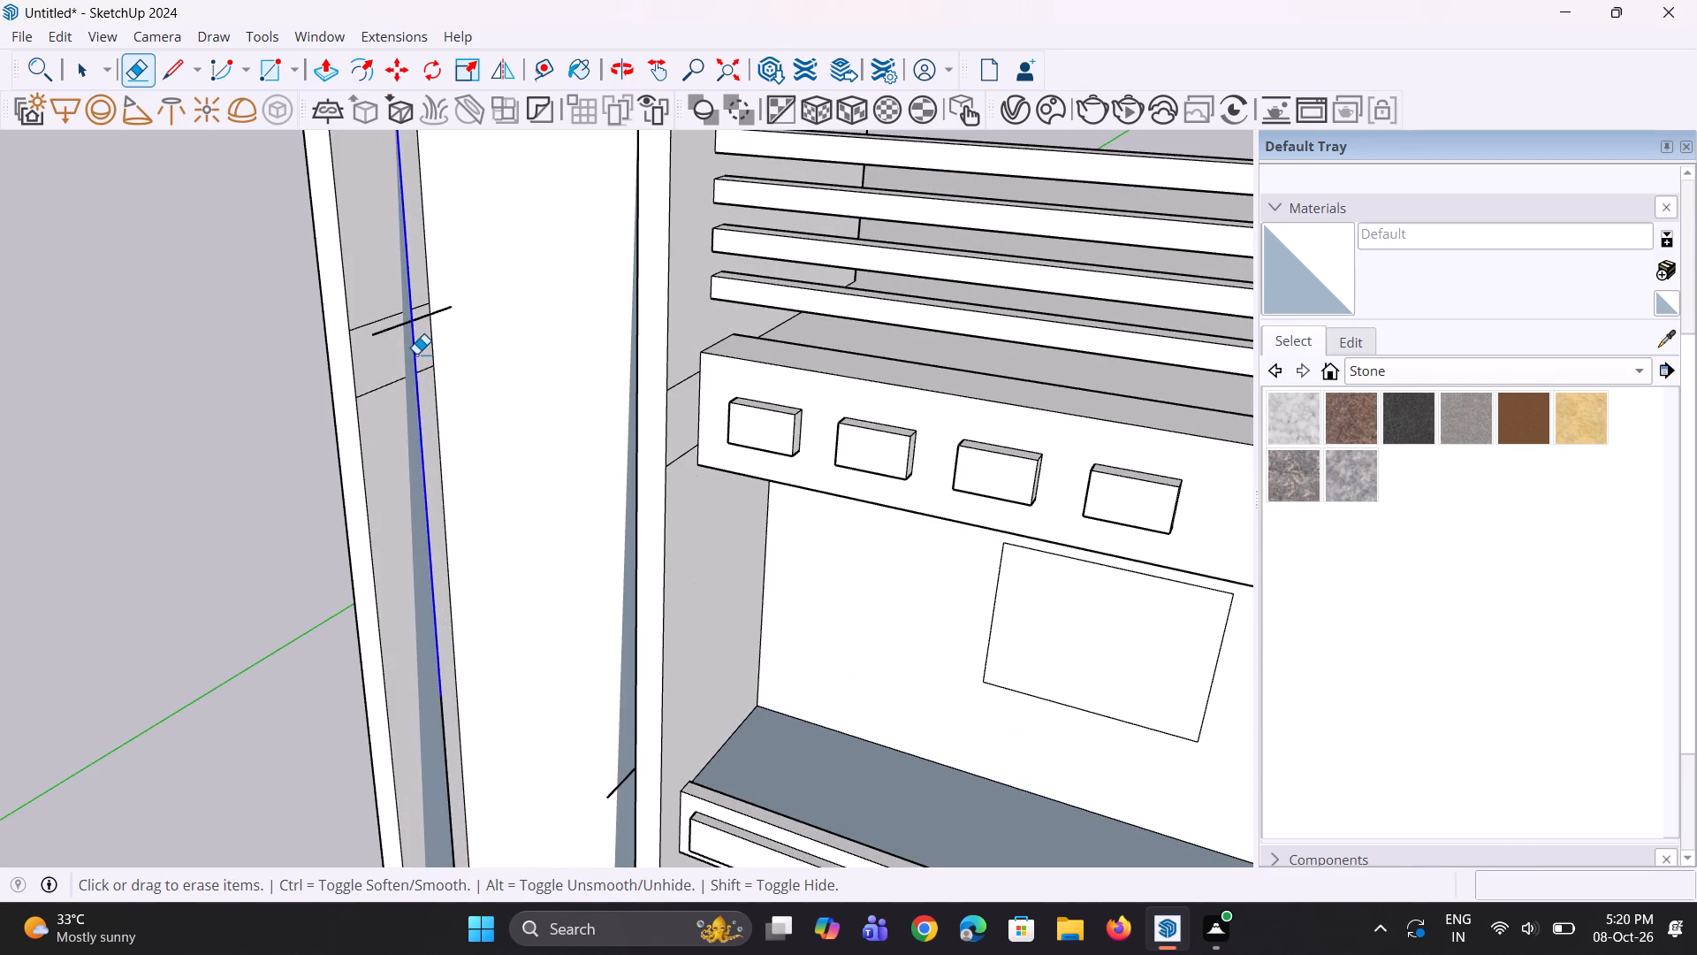
left_click(412, 338)
left_click(407, 329)
left_click(406, 319)
left_click_drag(402, 303, 404, 316)
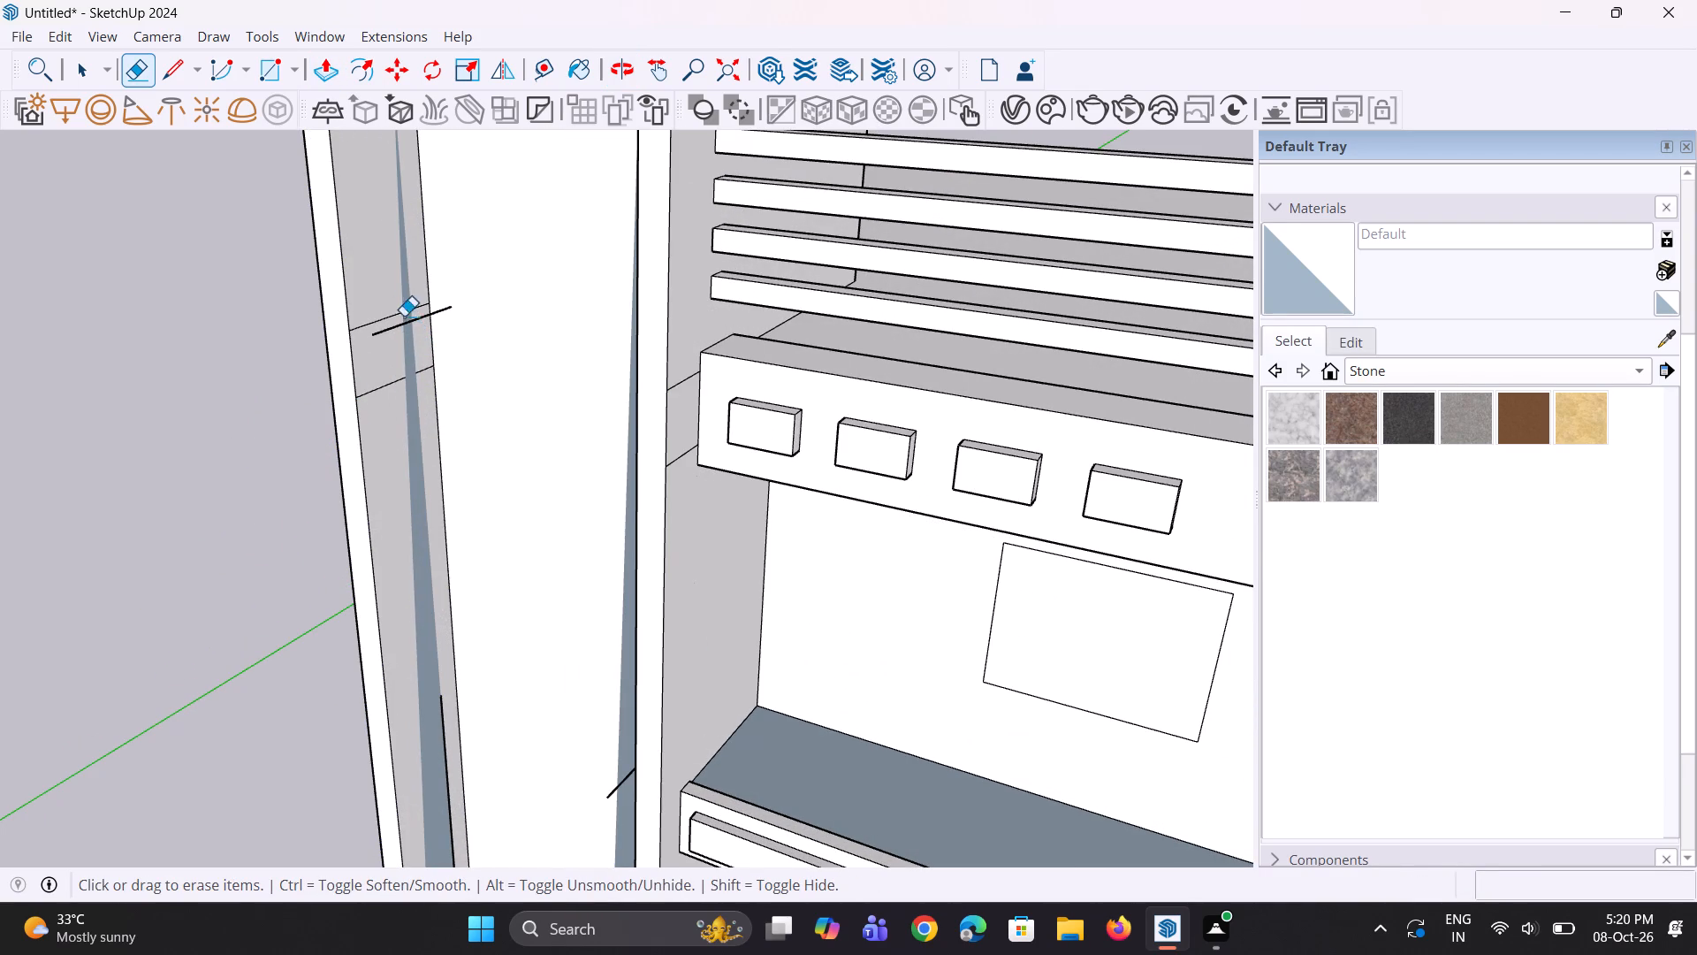
left_click_drag(404, 316, 424, 381)
key("ctrl+z")
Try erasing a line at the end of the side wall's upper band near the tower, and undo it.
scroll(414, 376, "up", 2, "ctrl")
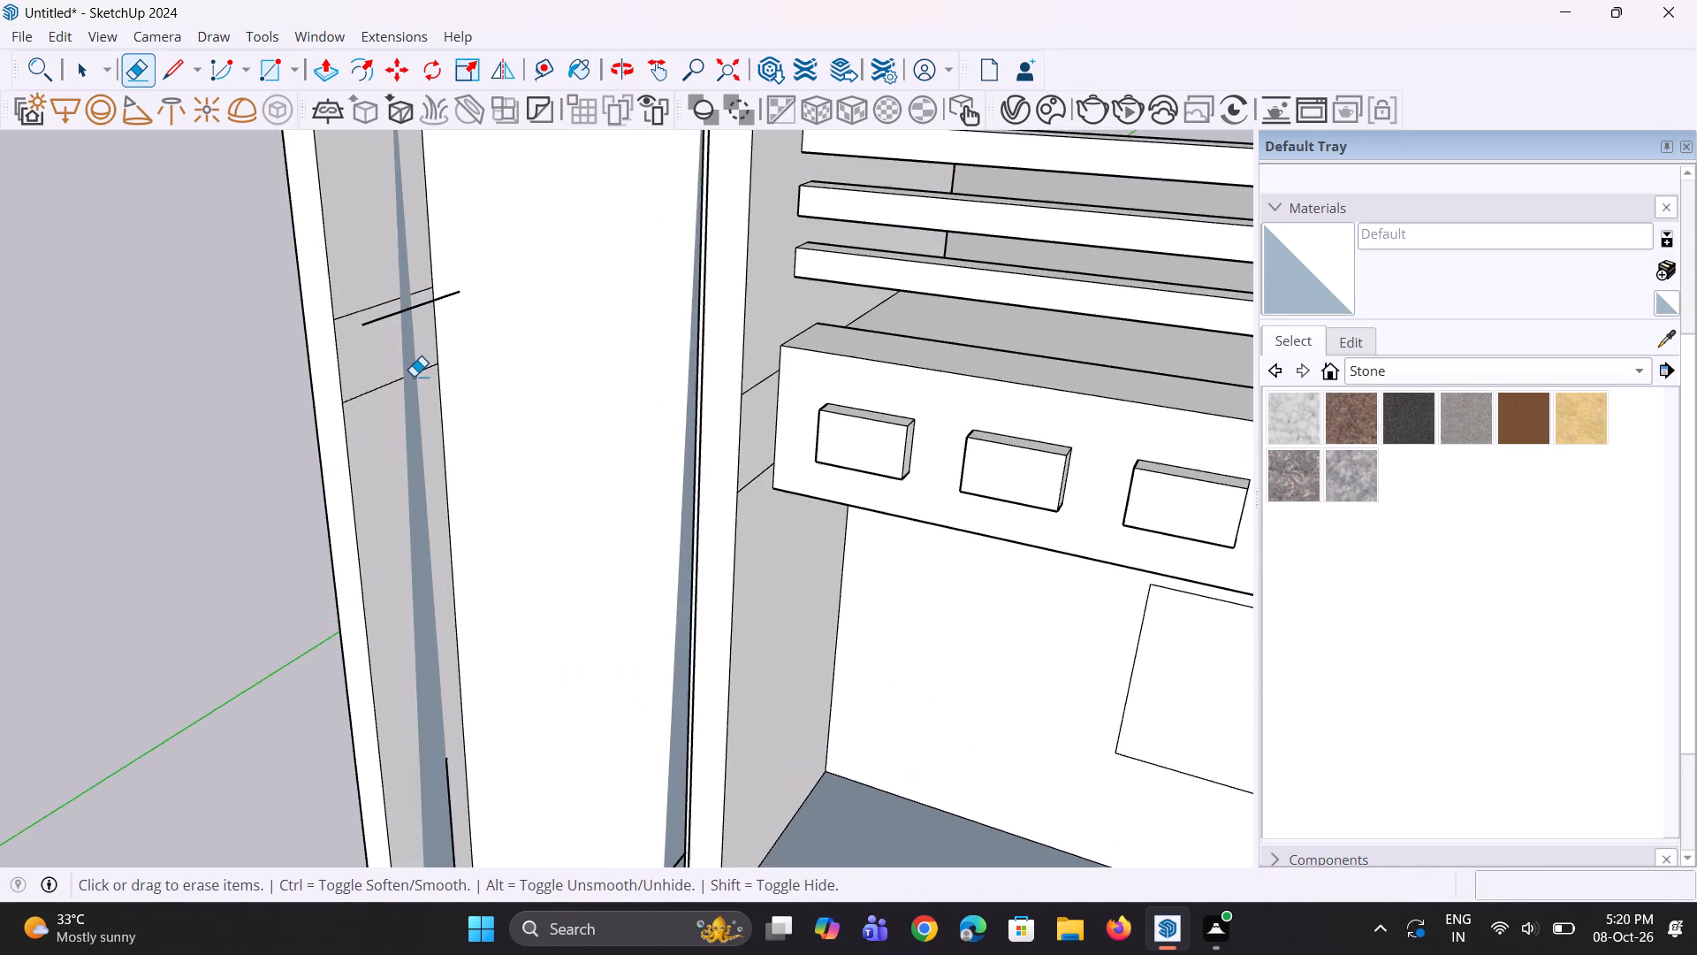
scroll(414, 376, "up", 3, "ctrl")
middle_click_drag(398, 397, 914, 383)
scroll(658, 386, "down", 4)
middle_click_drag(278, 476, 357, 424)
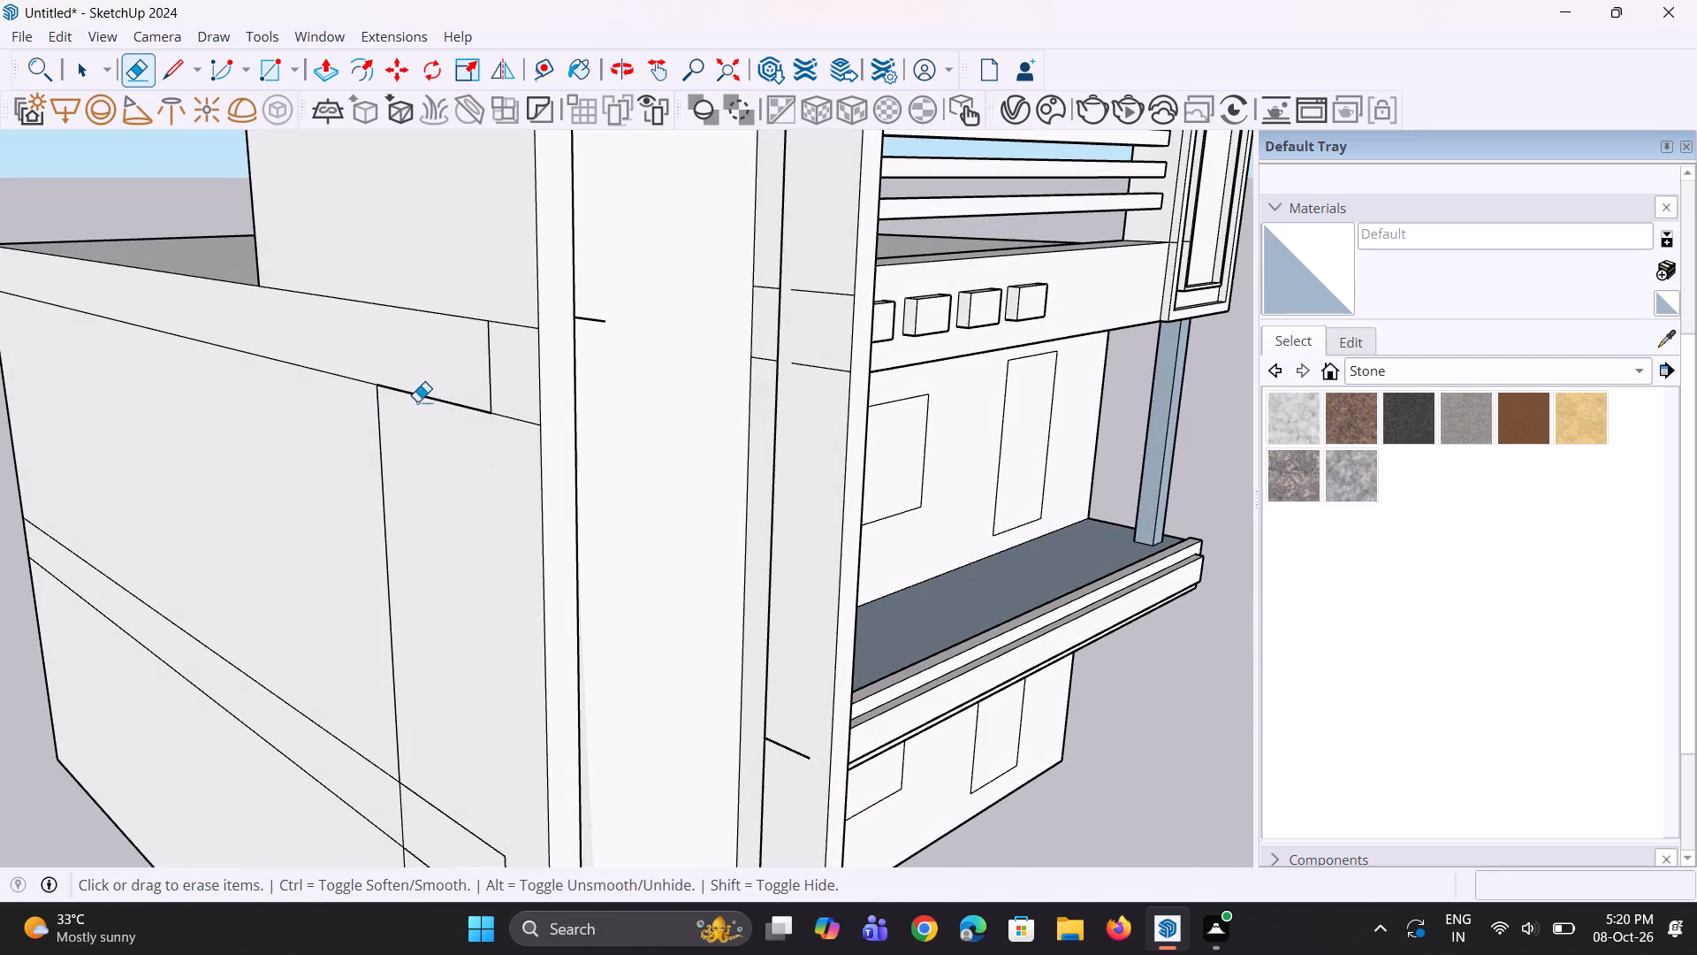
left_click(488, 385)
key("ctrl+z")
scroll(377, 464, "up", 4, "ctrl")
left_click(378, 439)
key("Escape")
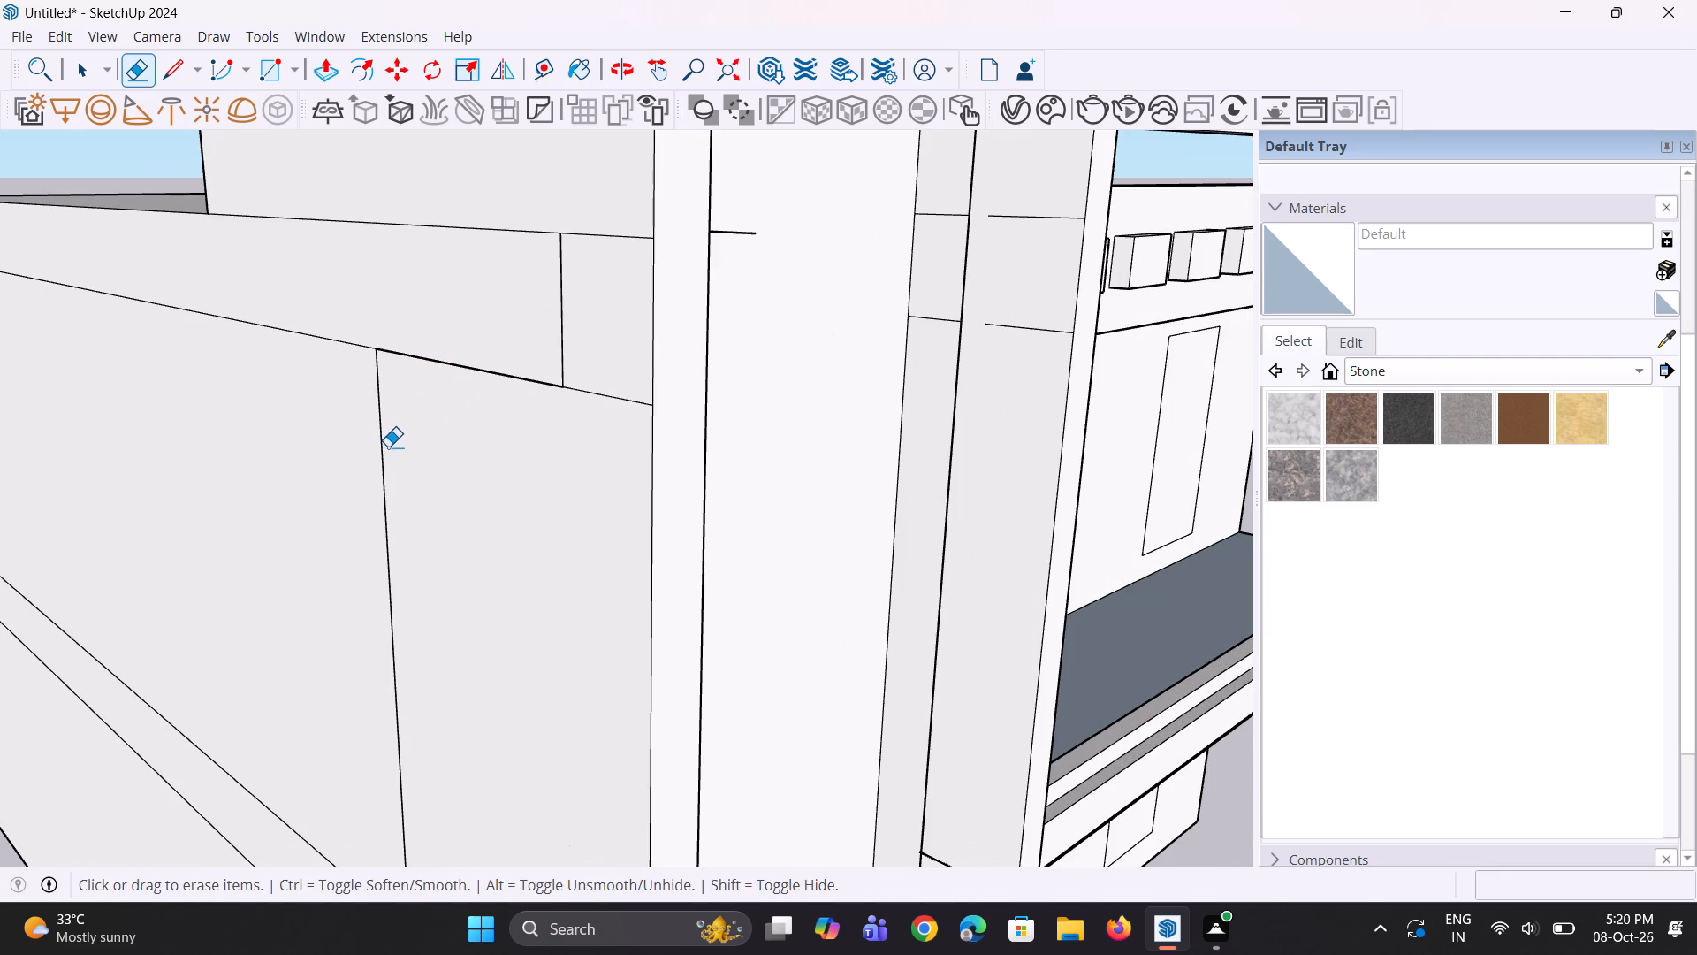
Push/pull the side wall's upper band, its small end face beside the tower and the tower side face above by about 1/16".
key("p")
left_click(477, 361)
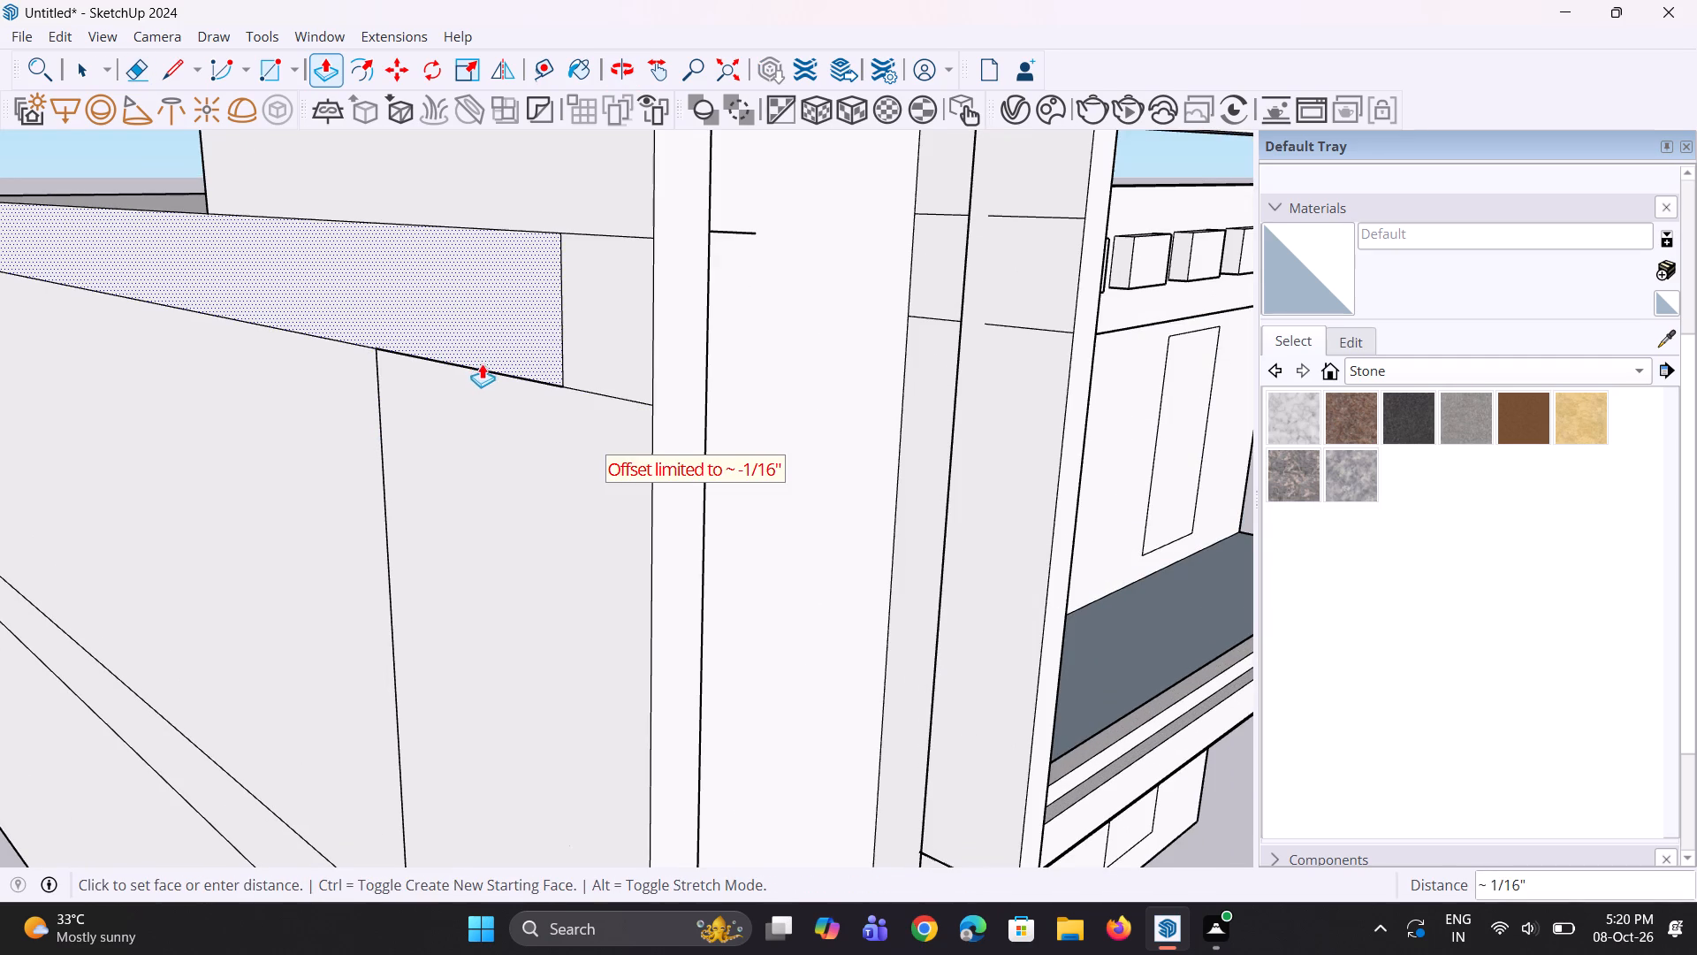
left_click(475, 364)
double_click(621, 333)
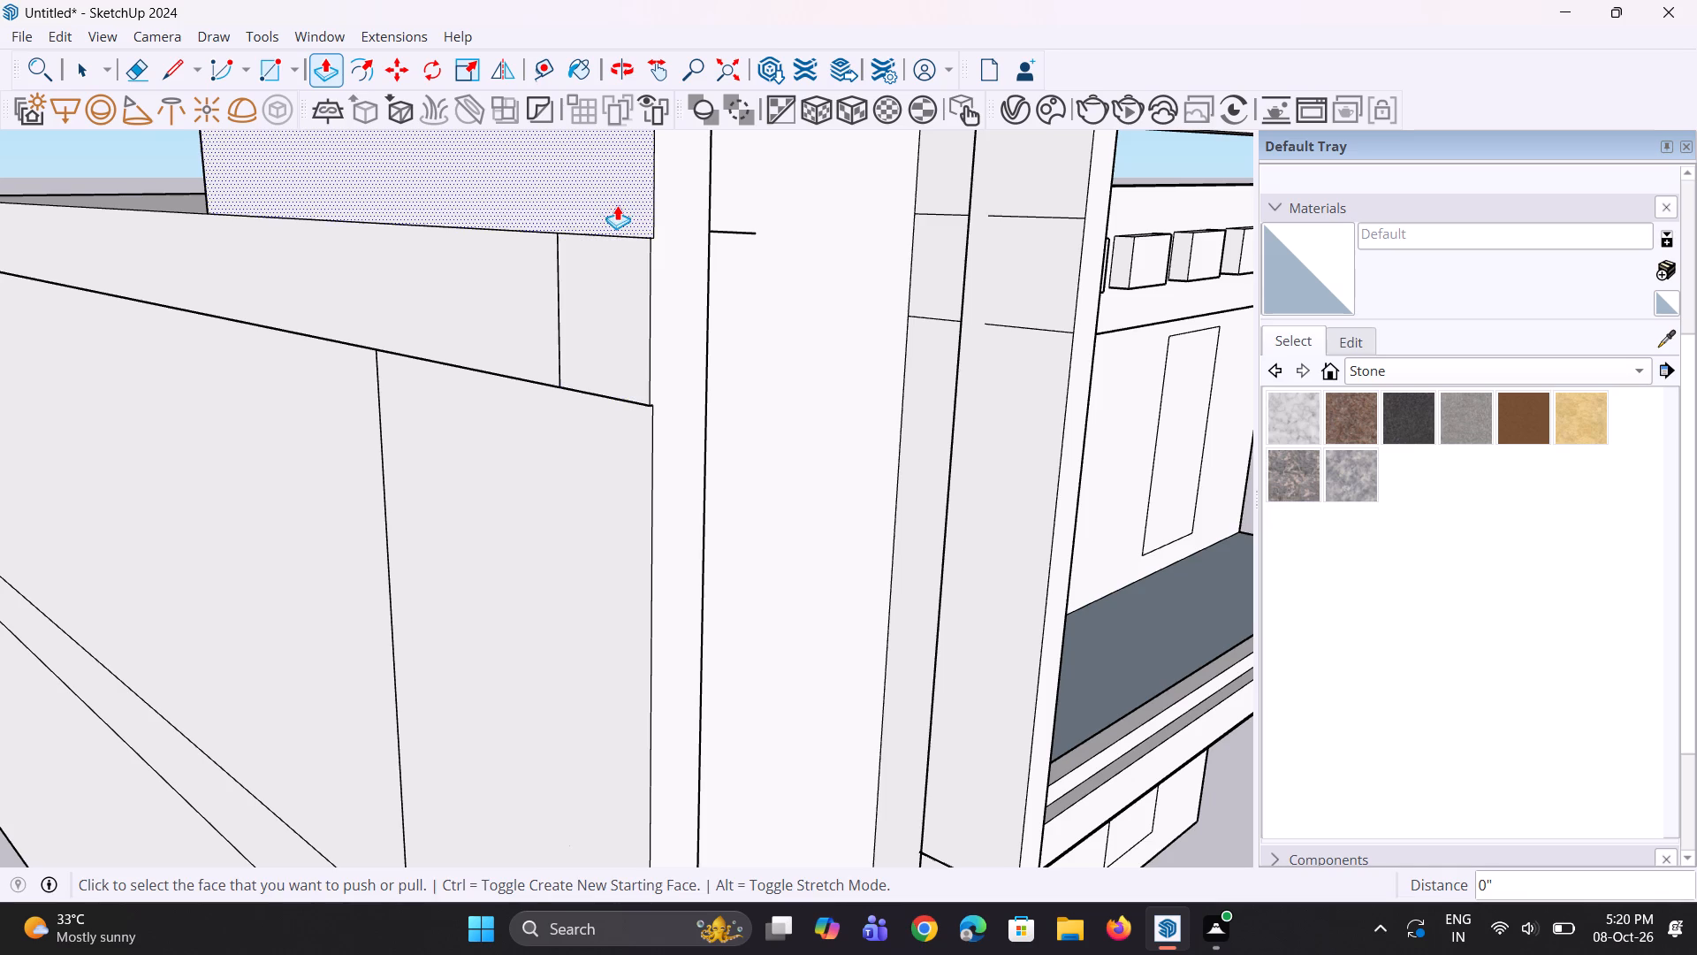
double_click(617, 200)
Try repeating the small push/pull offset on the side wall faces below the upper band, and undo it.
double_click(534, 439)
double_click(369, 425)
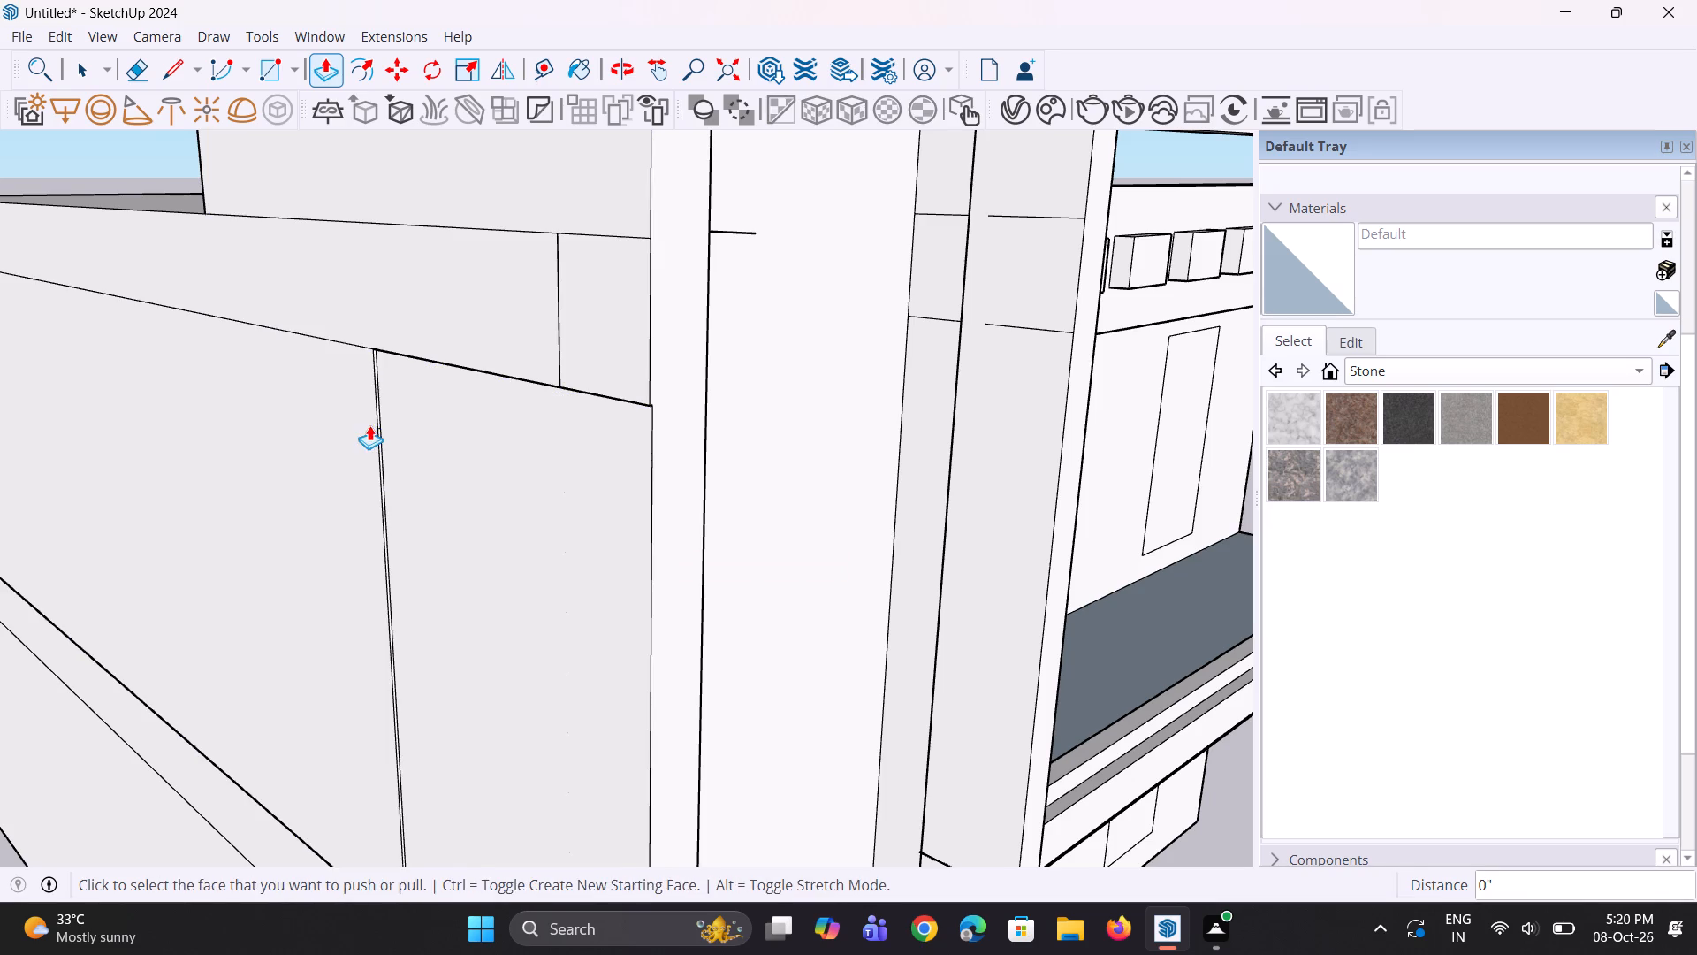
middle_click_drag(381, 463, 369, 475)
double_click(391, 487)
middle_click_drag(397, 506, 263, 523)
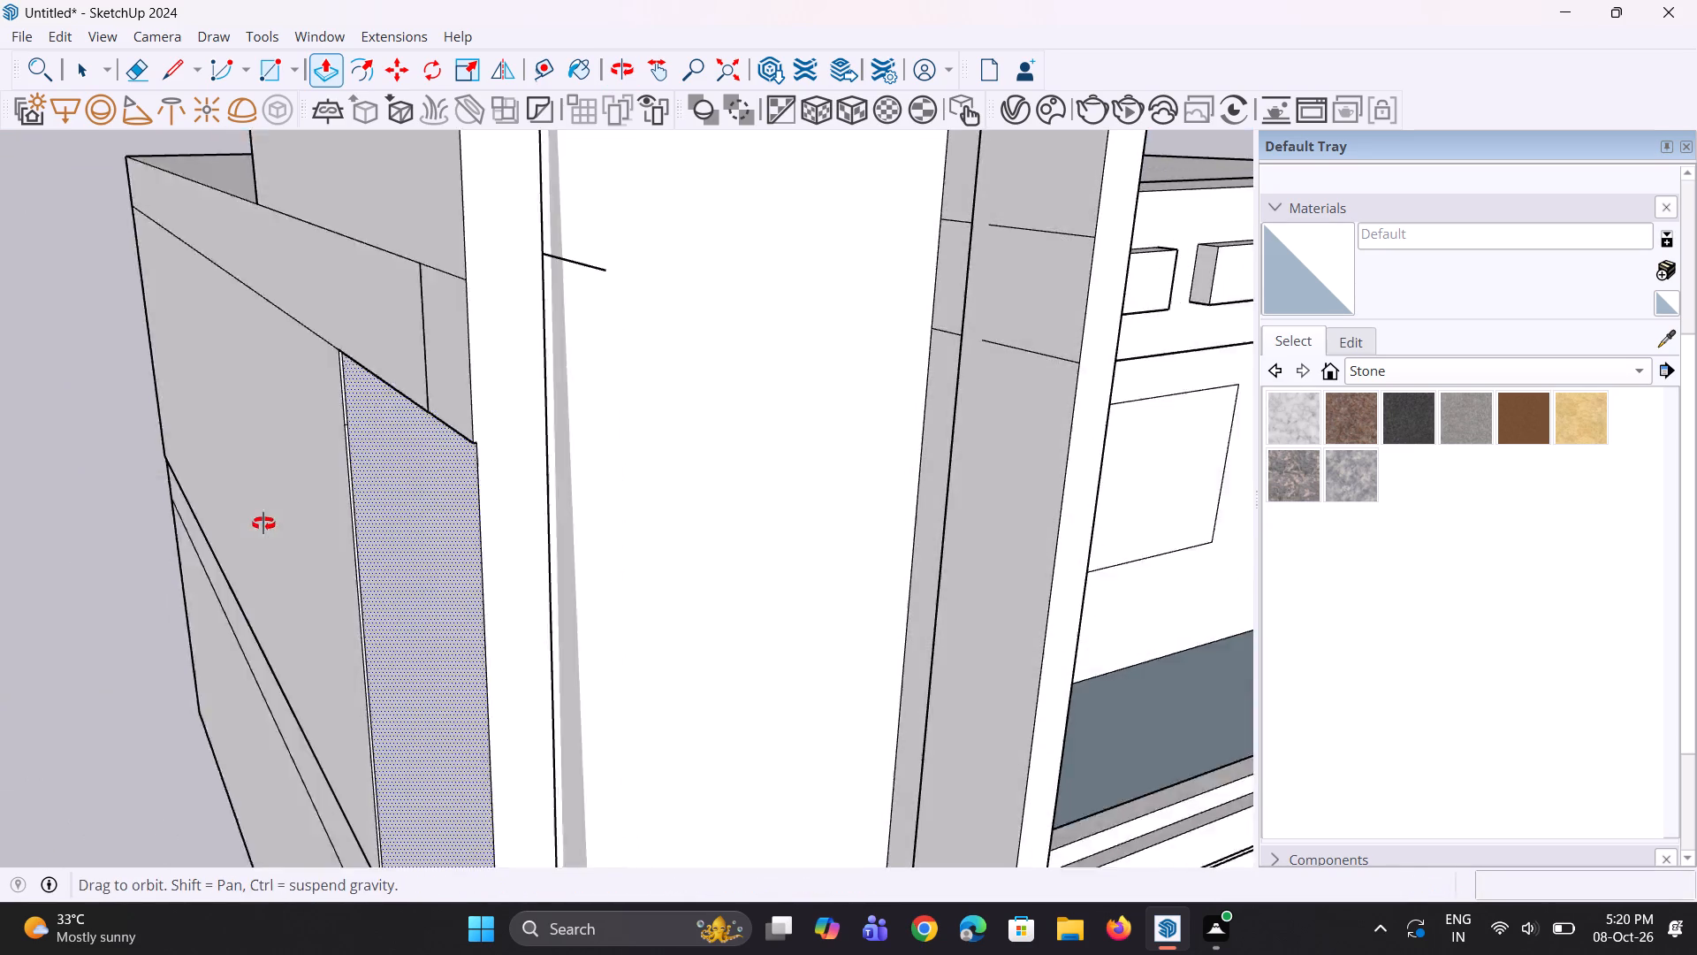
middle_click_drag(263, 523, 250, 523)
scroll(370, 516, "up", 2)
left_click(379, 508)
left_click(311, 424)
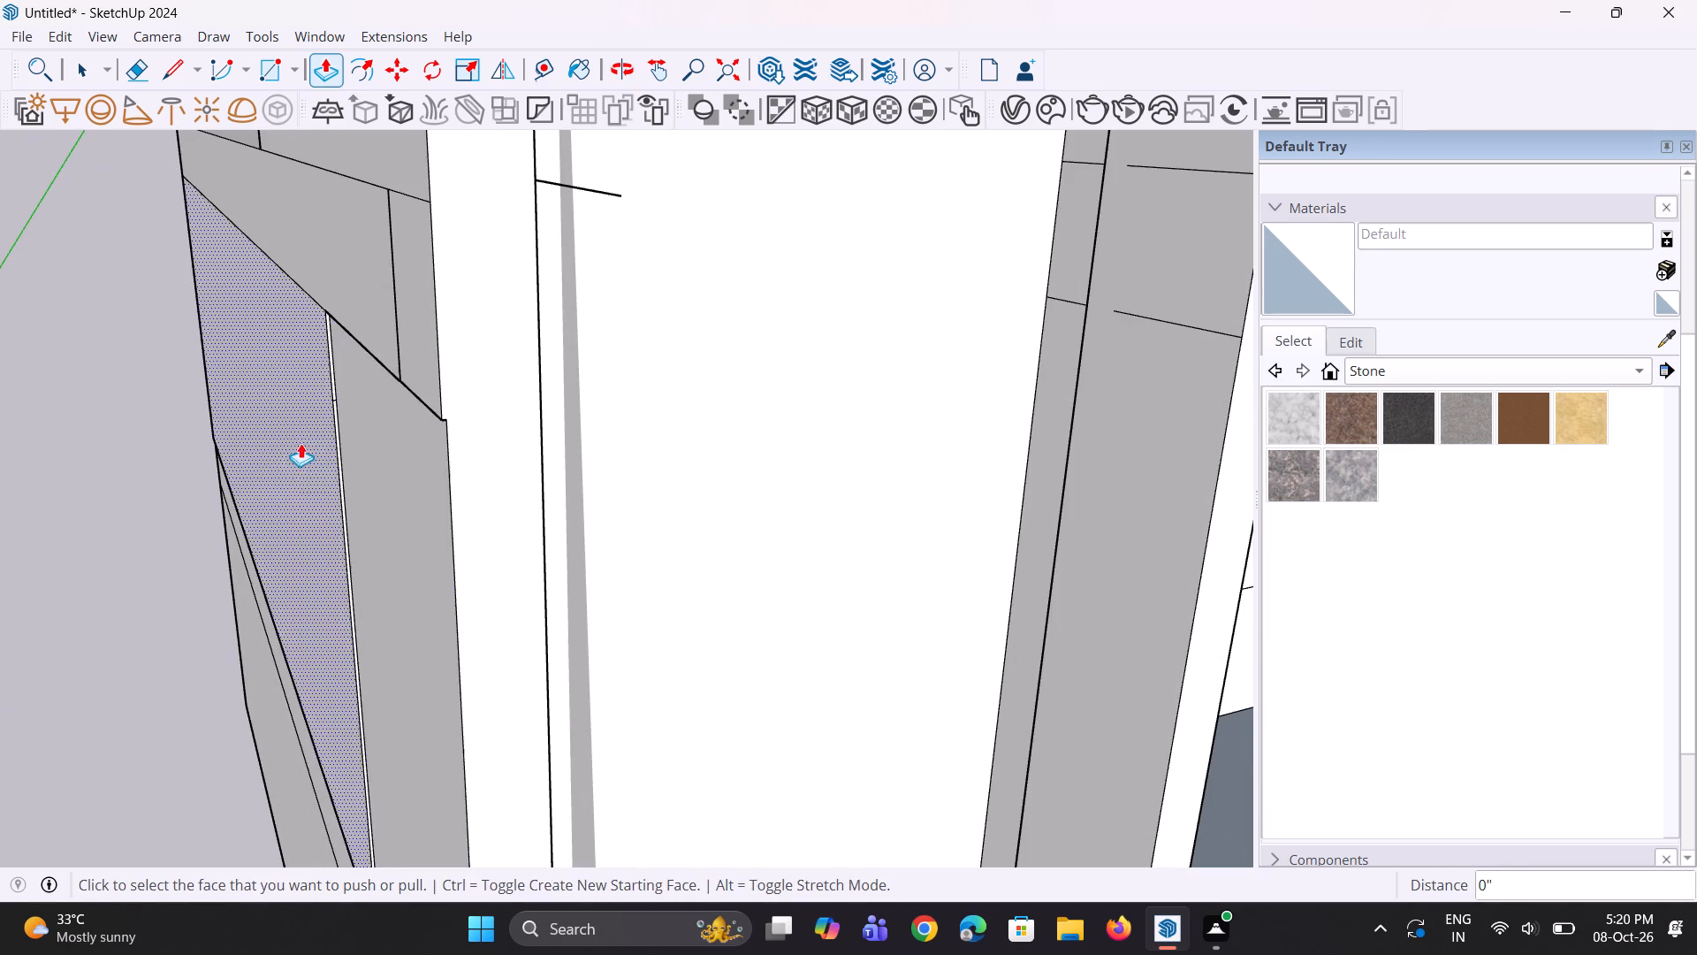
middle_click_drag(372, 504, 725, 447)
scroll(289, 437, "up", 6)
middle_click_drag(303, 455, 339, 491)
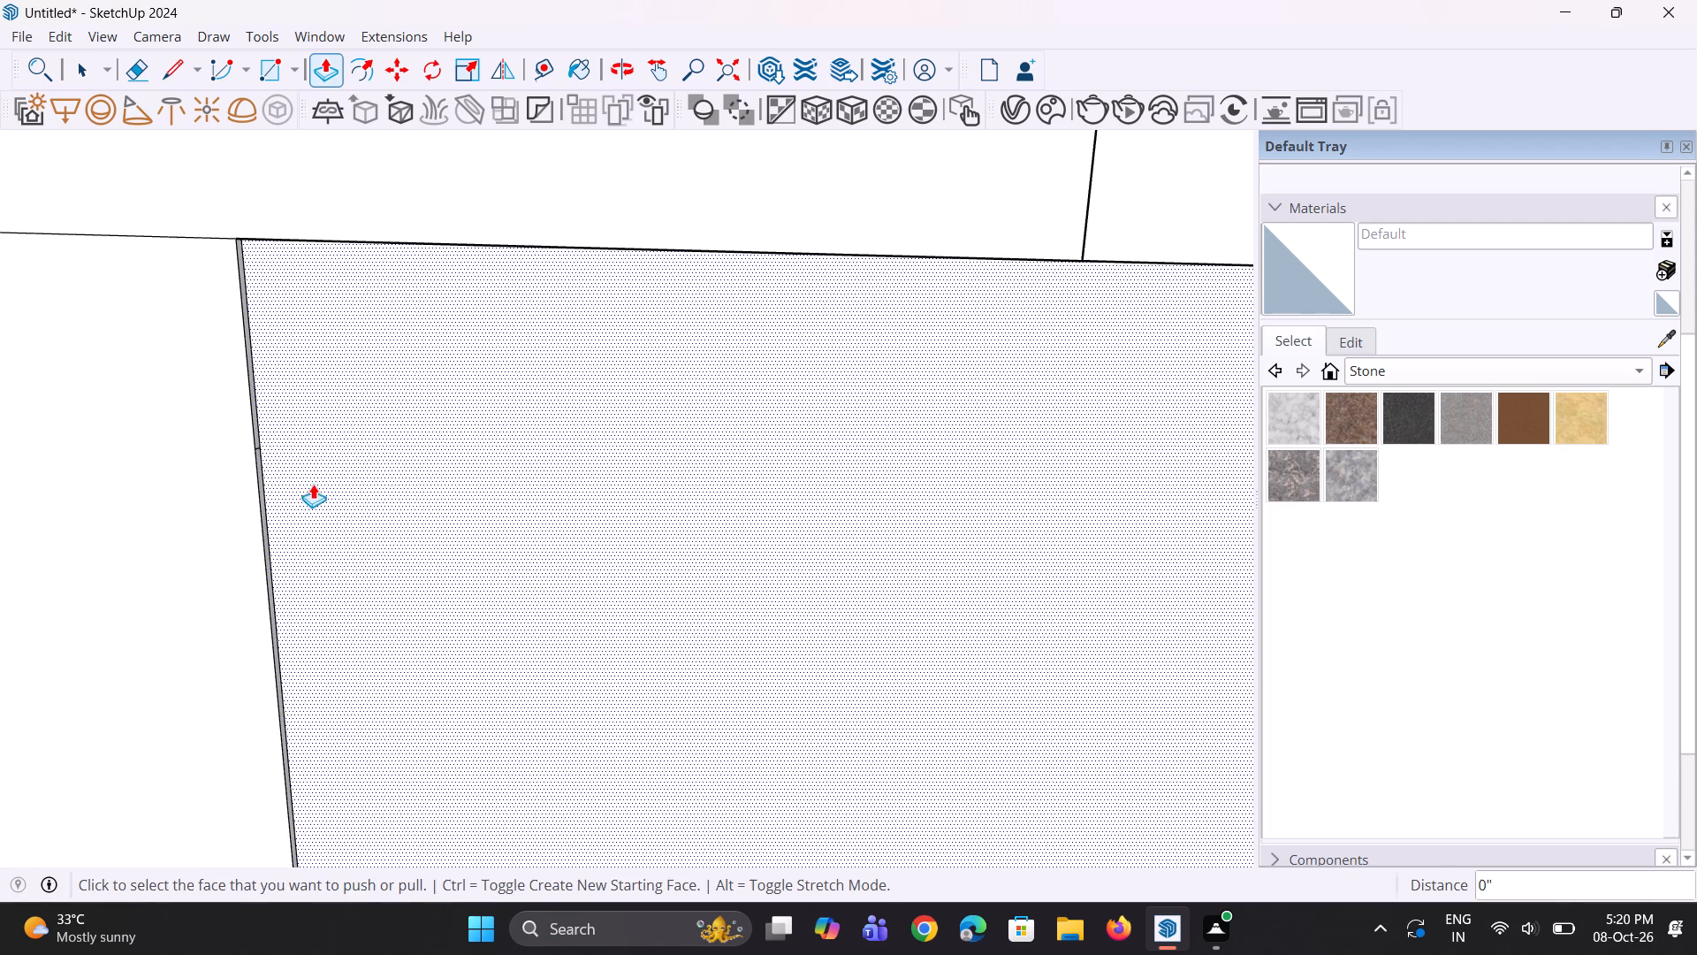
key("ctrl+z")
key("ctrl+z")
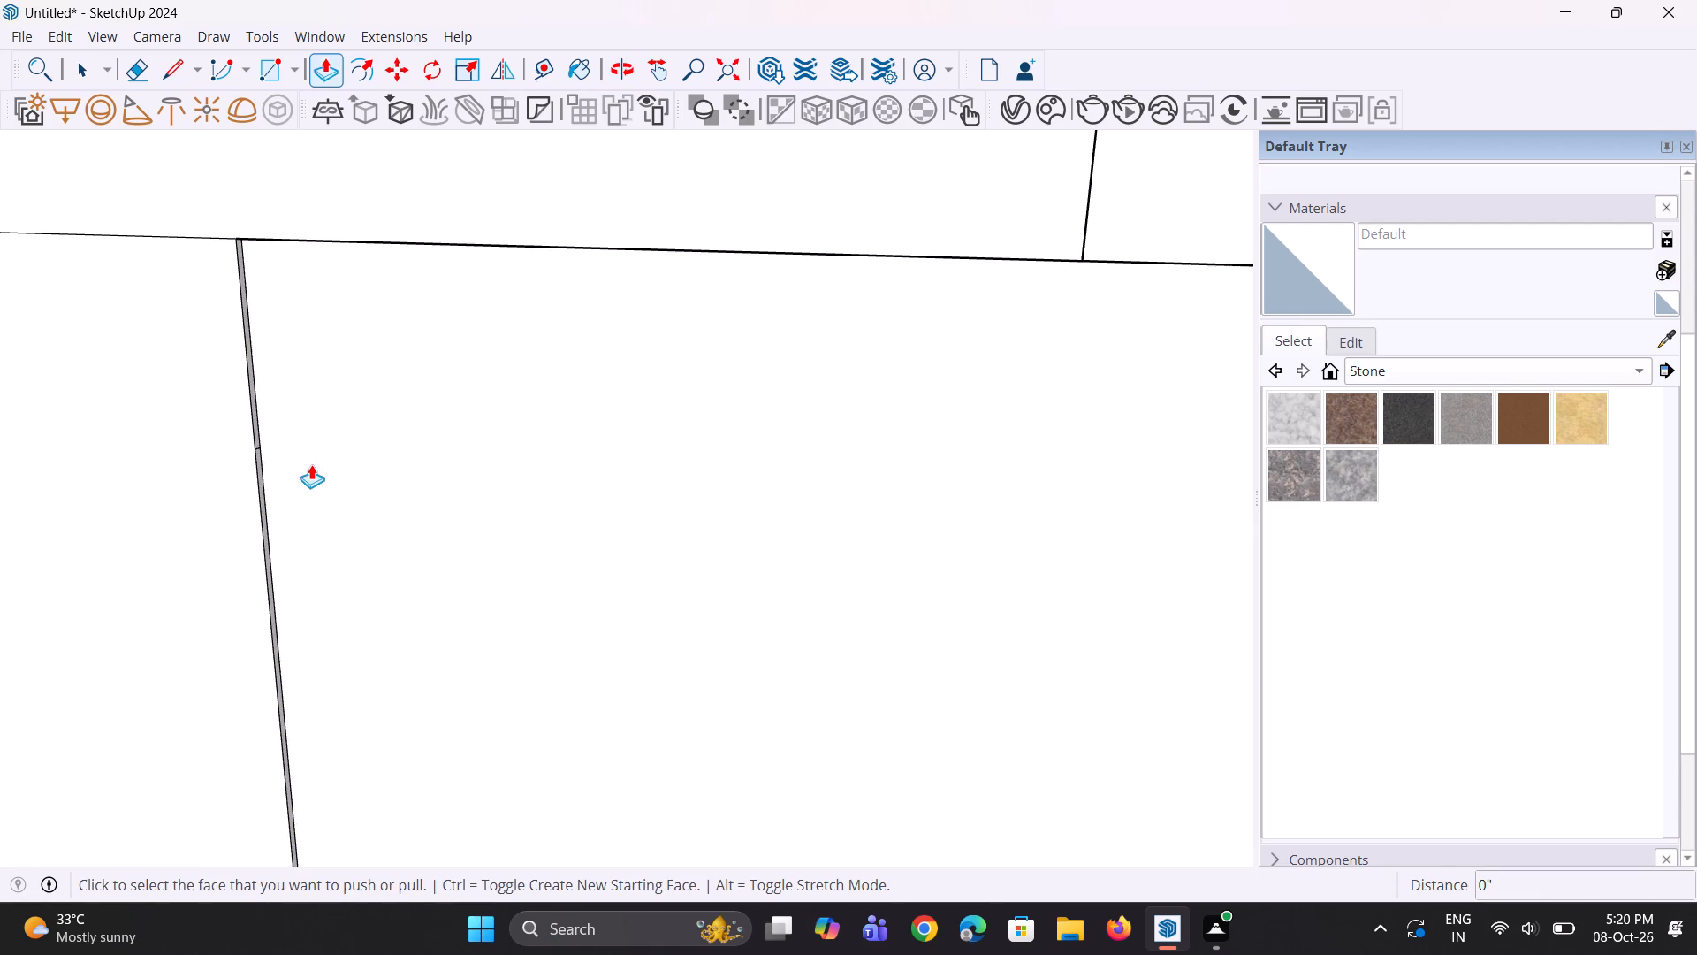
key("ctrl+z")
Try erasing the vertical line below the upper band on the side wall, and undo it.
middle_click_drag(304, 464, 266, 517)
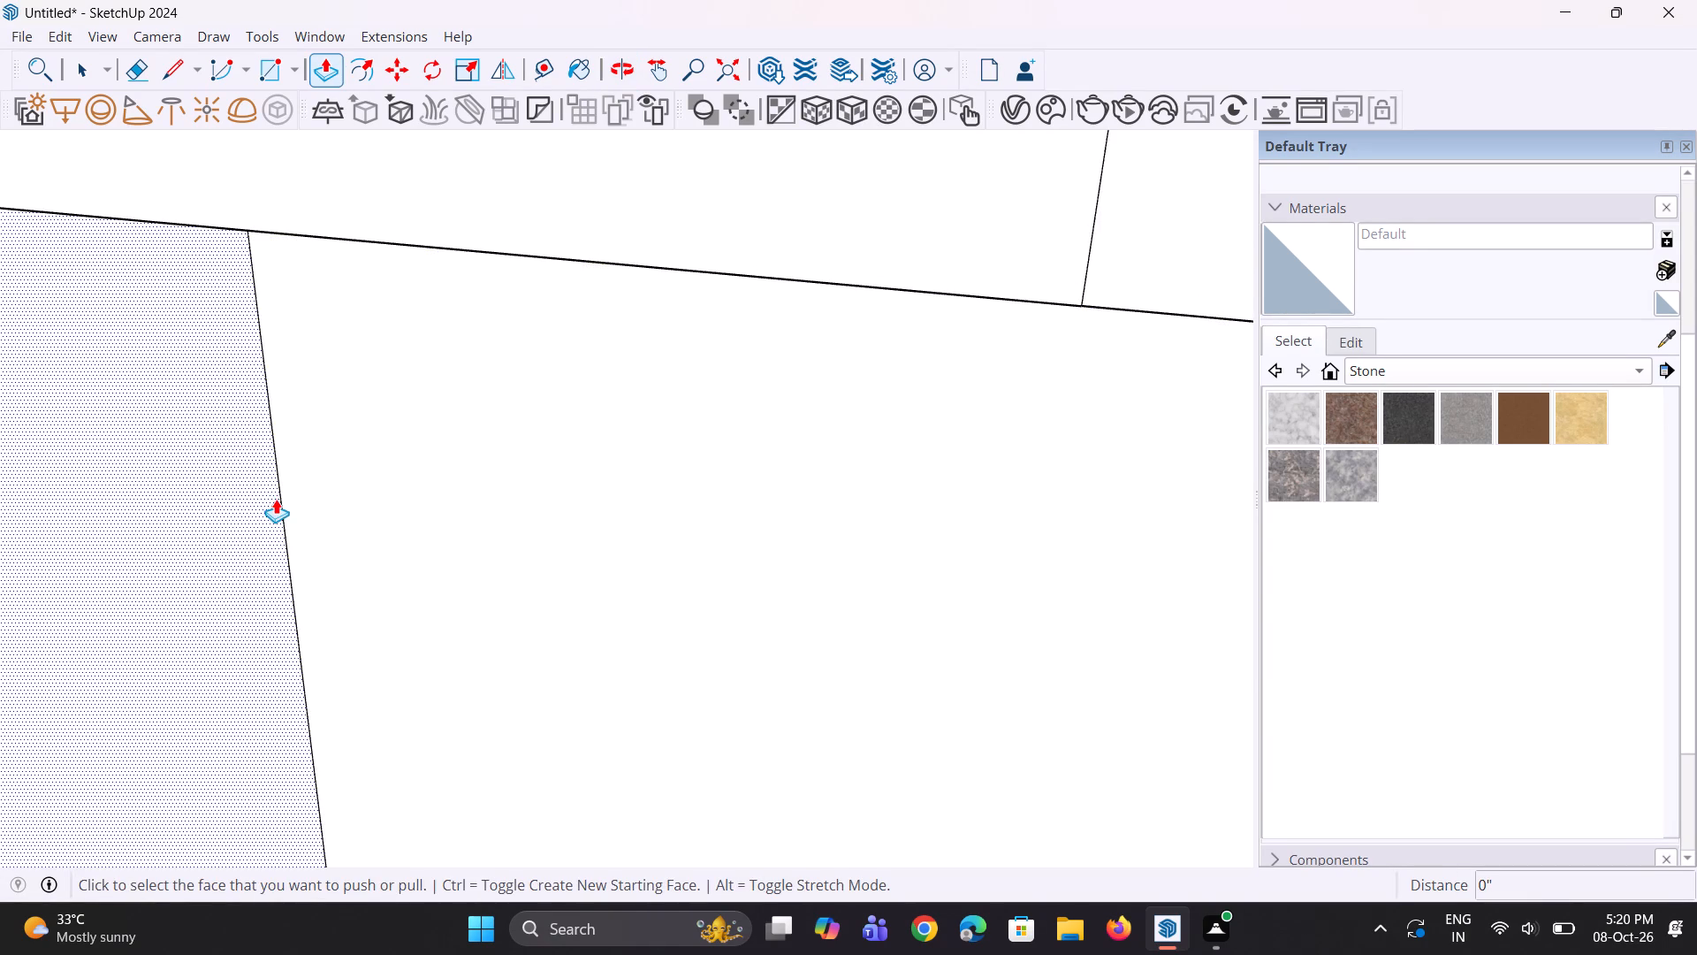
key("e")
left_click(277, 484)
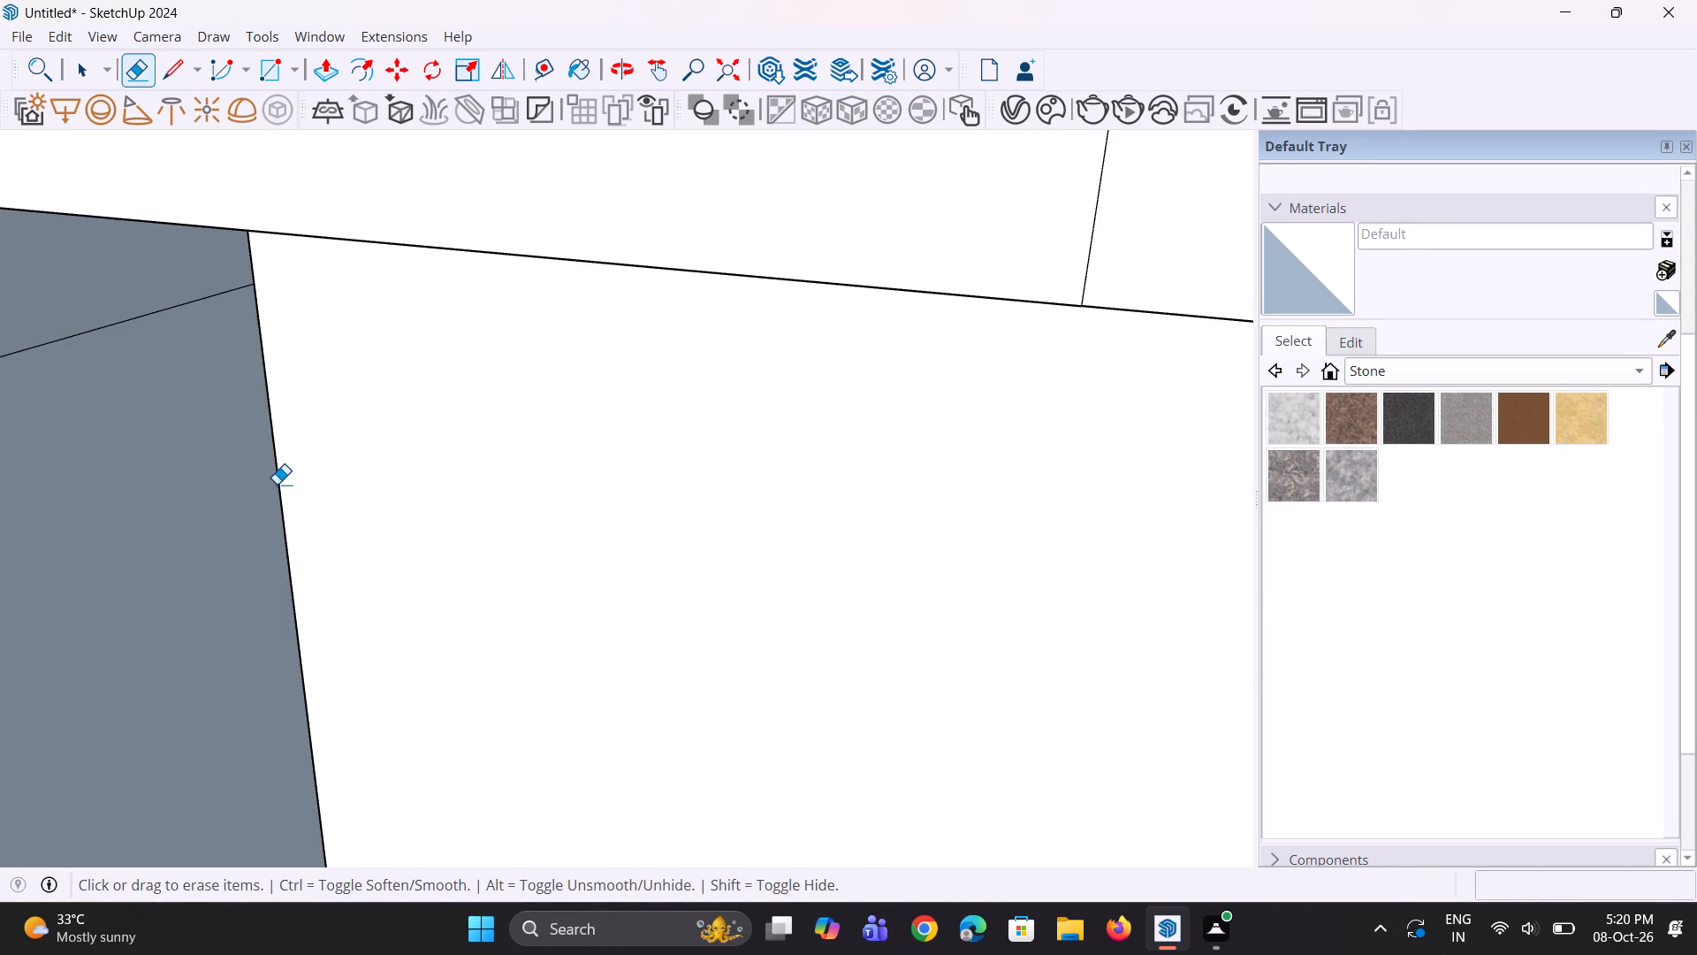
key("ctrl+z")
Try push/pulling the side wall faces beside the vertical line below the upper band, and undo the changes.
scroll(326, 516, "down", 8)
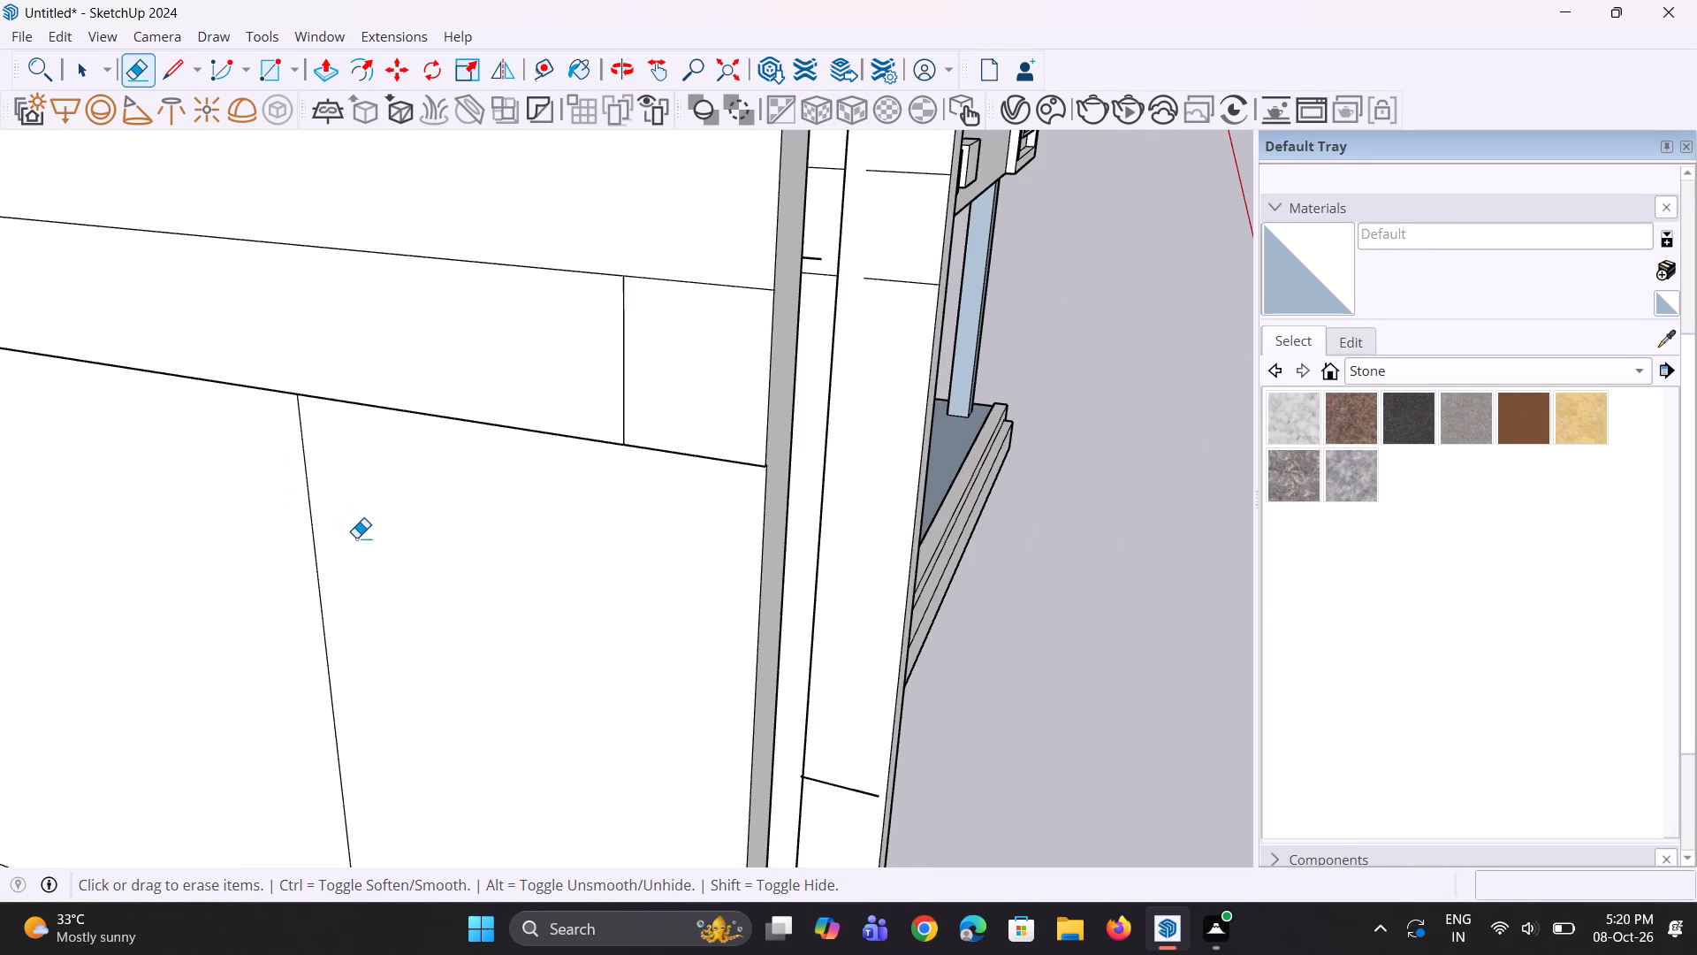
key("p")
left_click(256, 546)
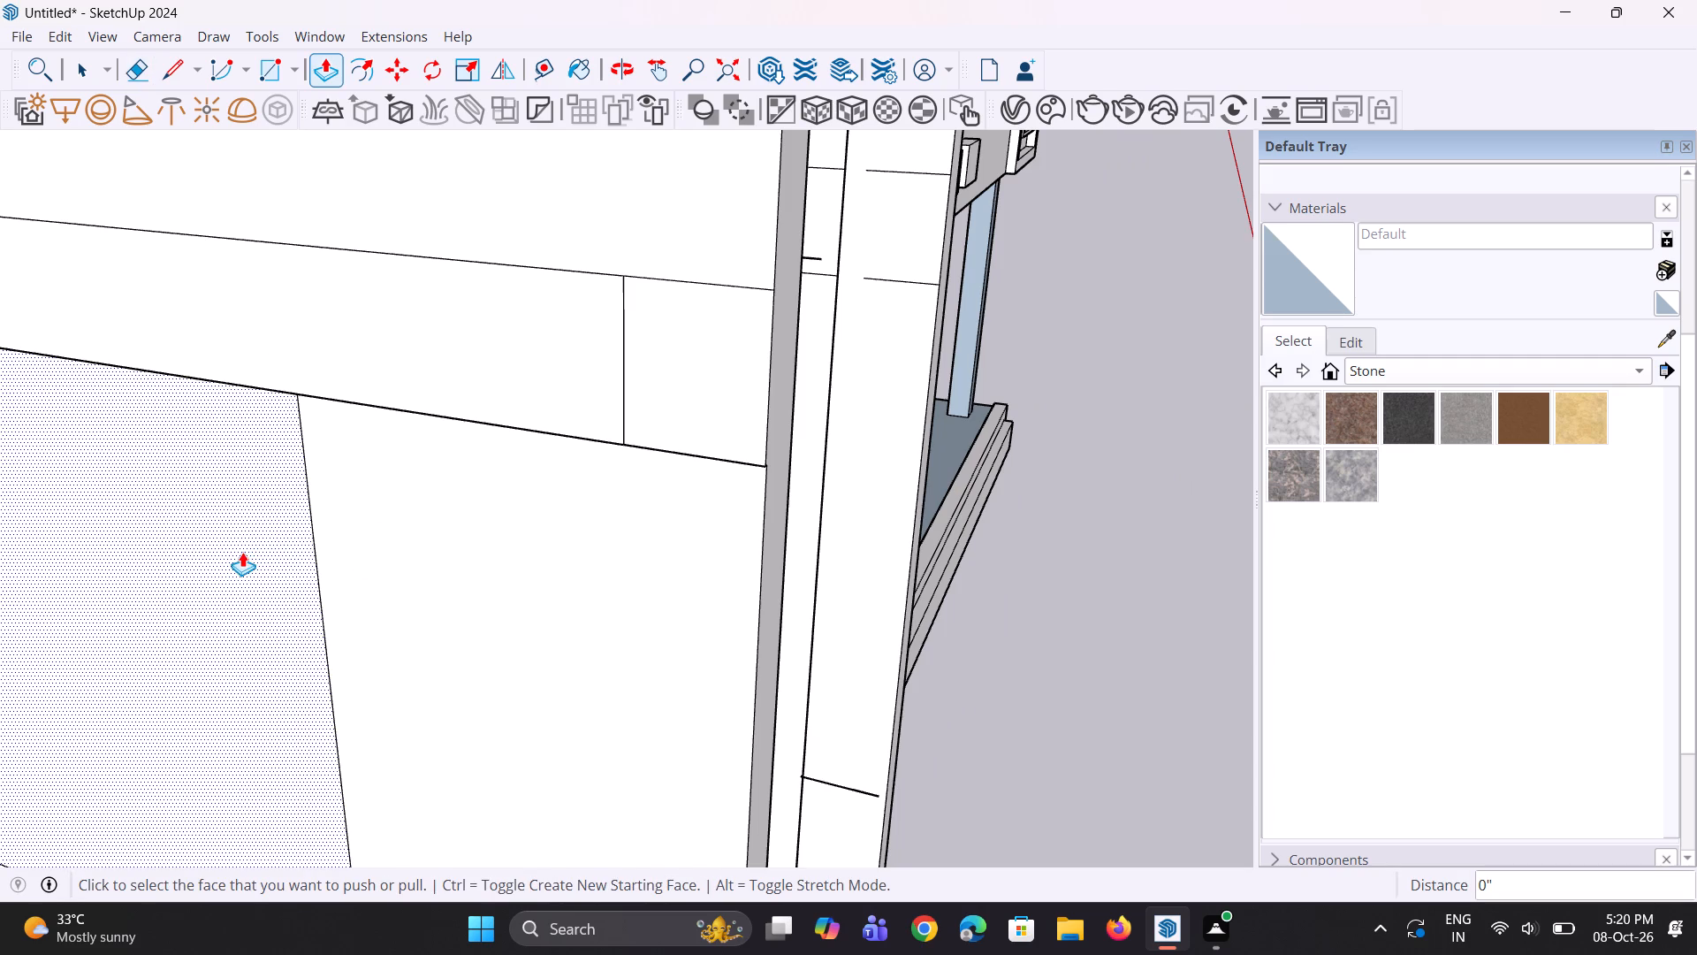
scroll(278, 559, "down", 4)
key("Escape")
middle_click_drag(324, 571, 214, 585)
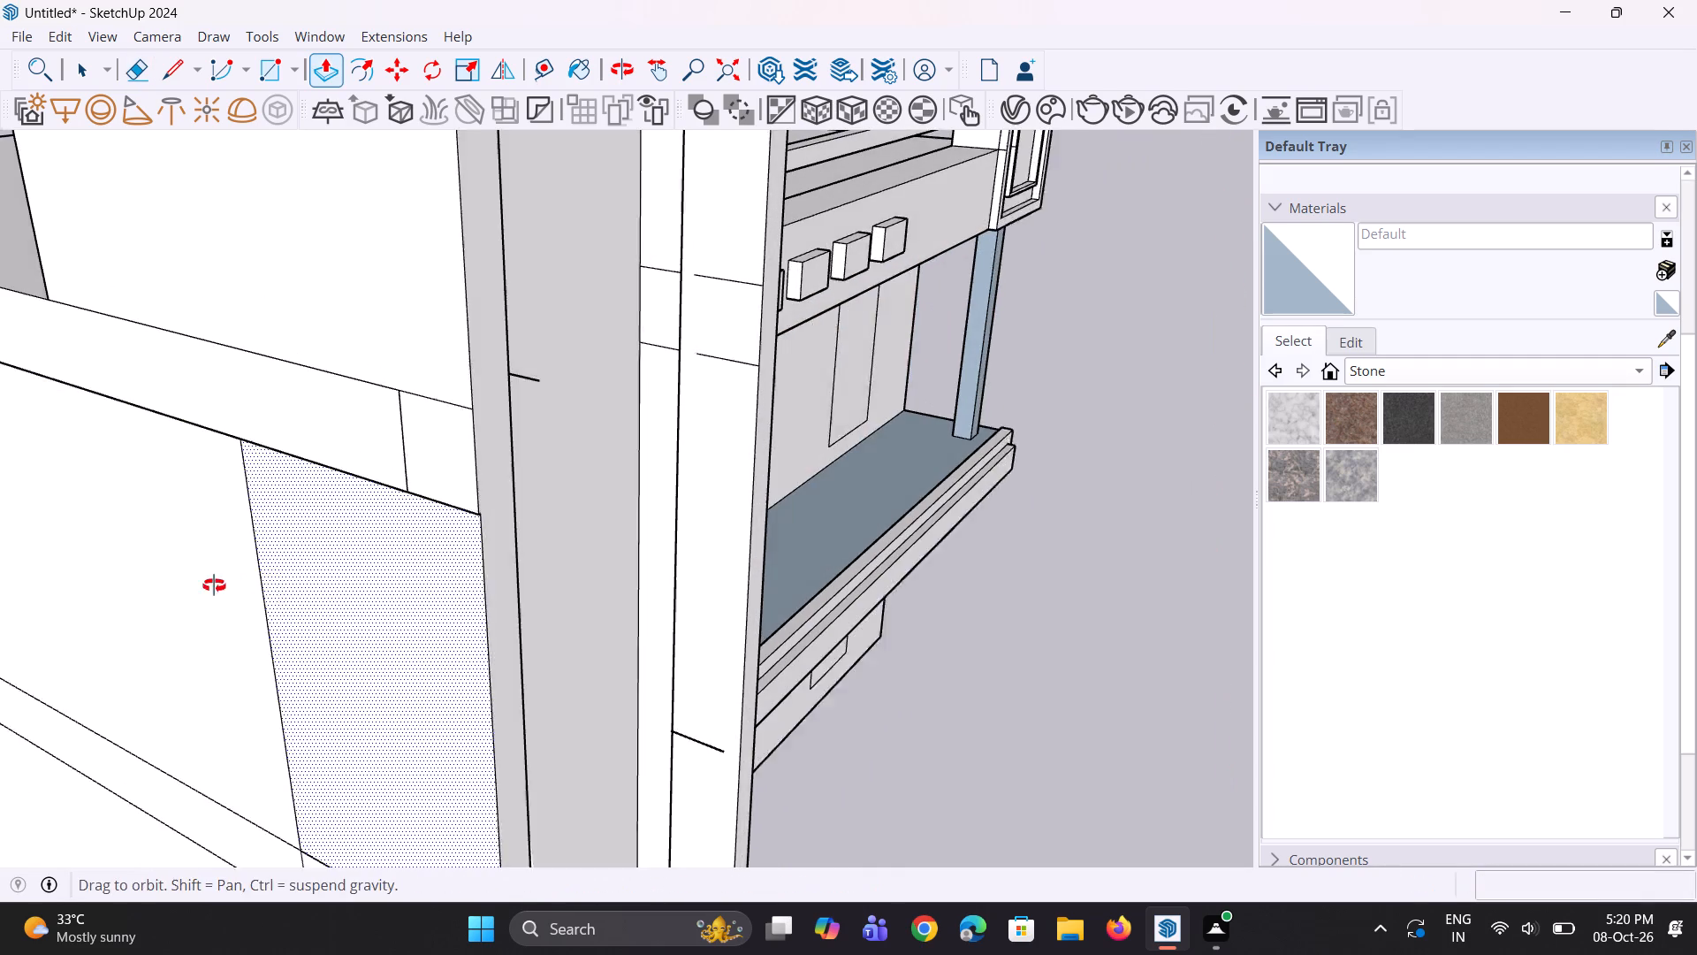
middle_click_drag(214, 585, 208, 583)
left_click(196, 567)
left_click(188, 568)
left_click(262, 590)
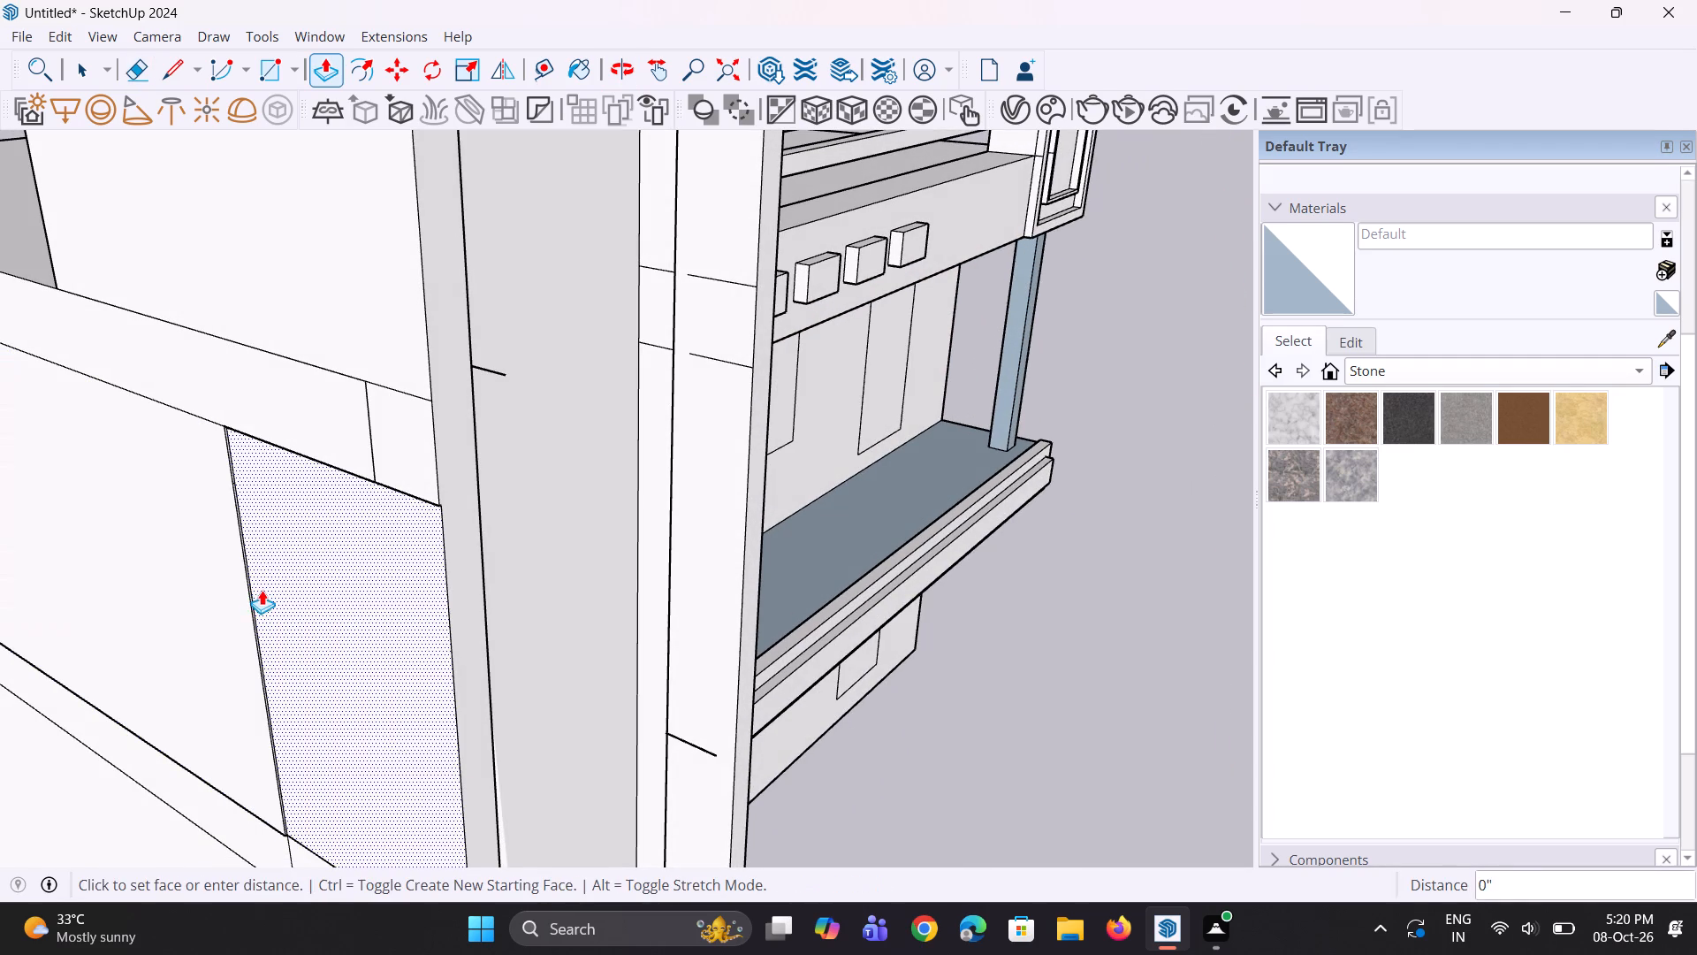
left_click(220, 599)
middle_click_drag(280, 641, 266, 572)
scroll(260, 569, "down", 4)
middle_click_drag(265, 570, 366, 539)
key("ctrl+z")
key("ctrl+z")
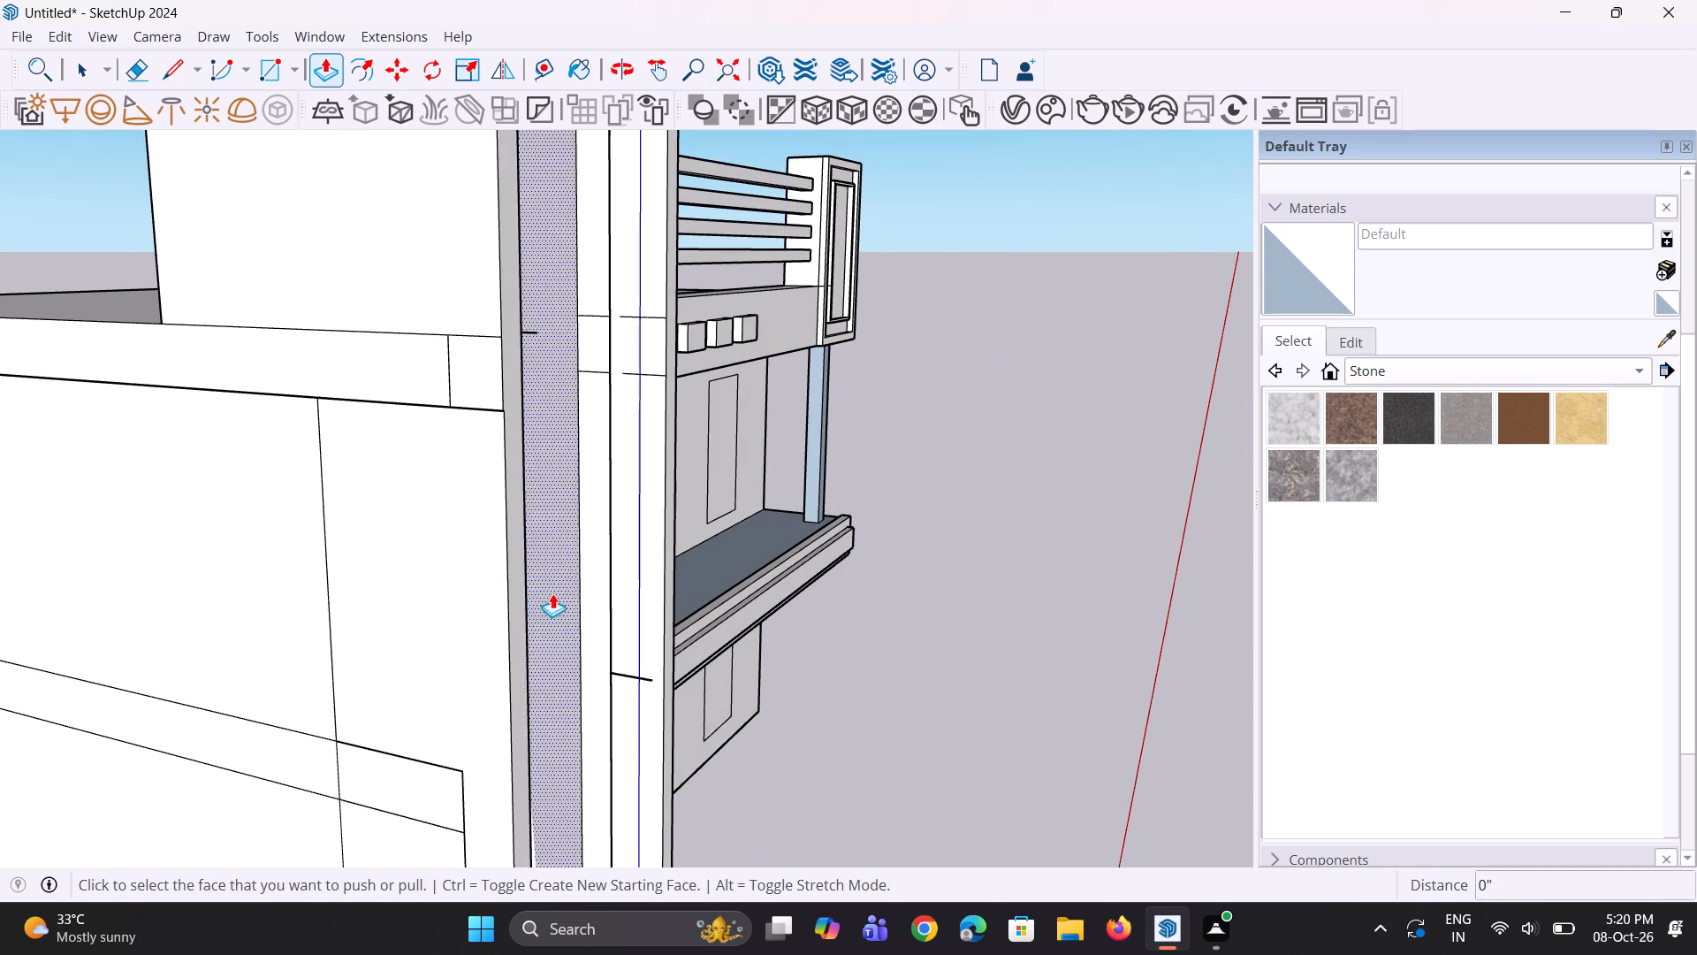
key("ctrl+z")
Delete the short stray line crossing the tower recess's inner side face farthest from the balcony, near the horizontal band lines.
middle_click_drag(593, 613, 65, 661)
scroll(171, 598, "down", 5)
middle_click_drag(179, 615, 82, 654)
scroll(262, 477, "up", 2)
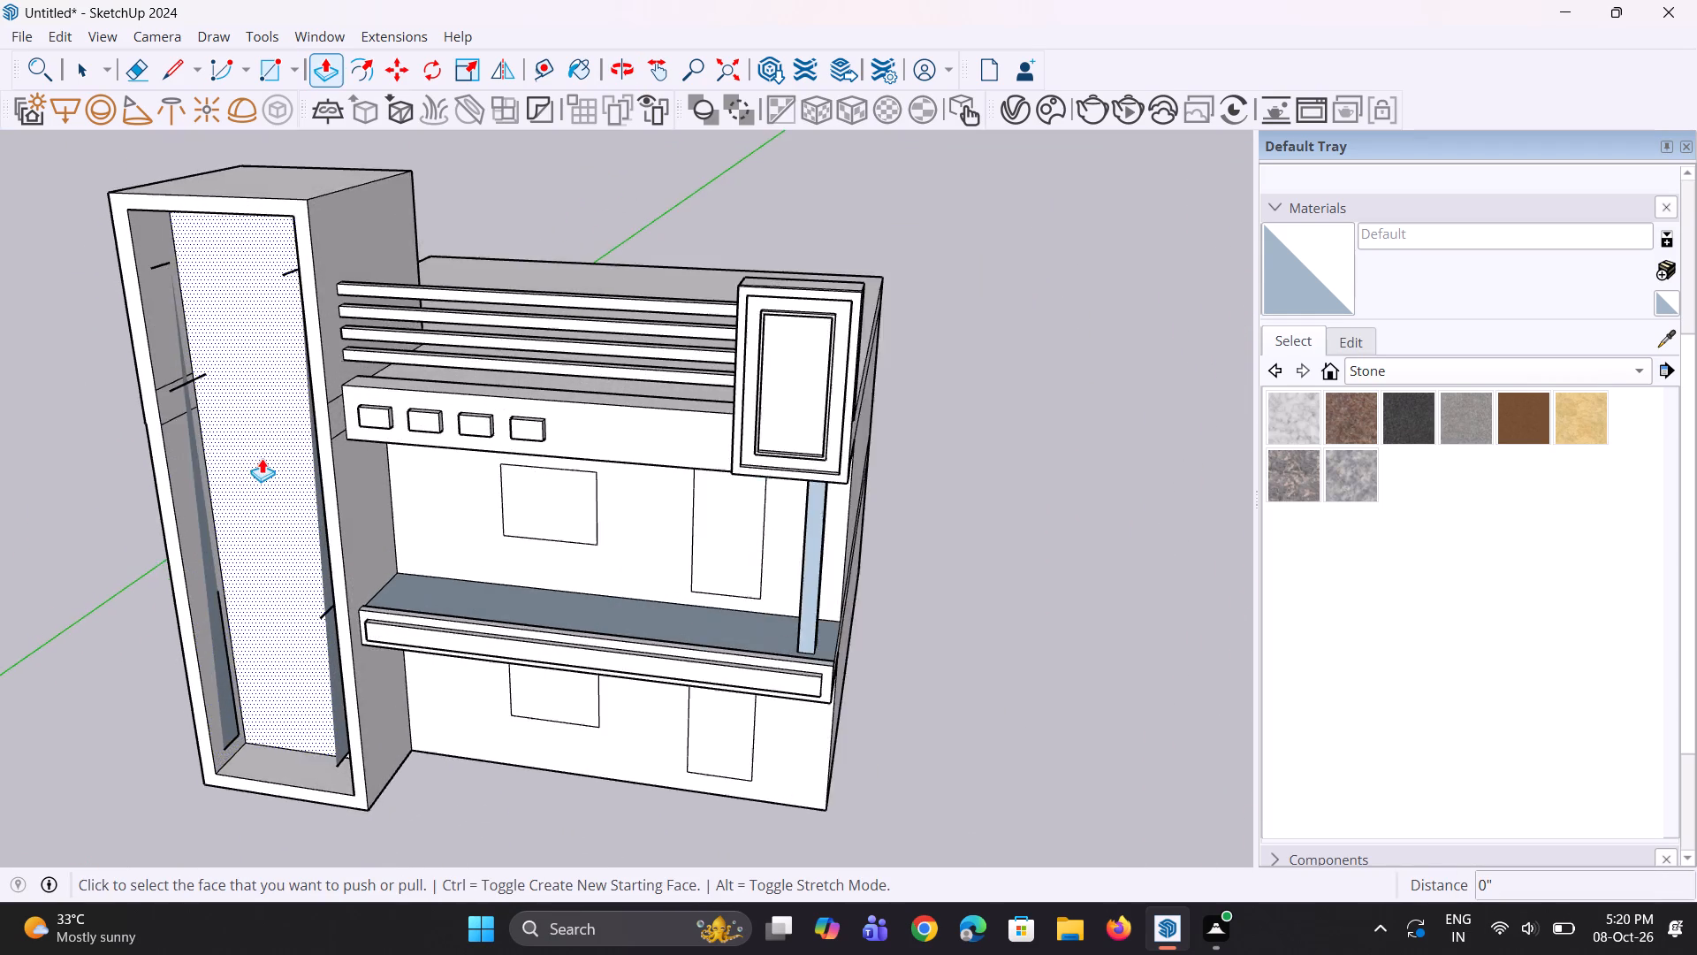
scroll(262, 458, "up", 4)
middle_click_drag(232, 464, 203, 576)
scroll(178, 391, "up", 1)
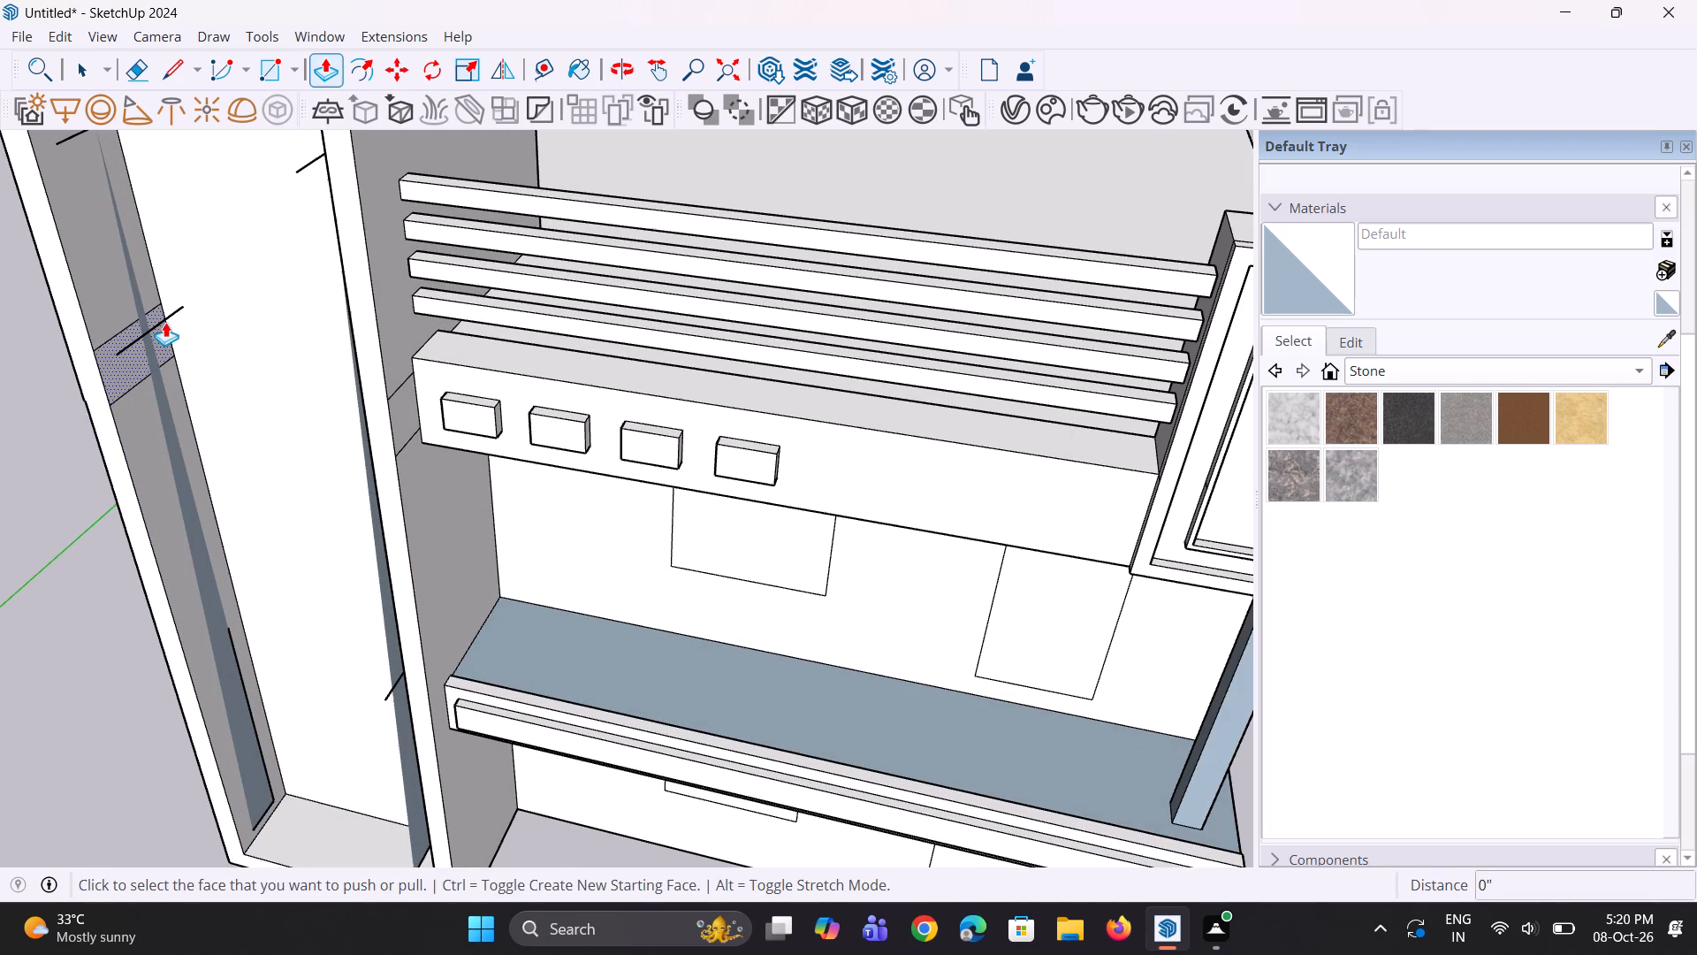
key("space")
key("space")
key("e")
left_click(133, 351)
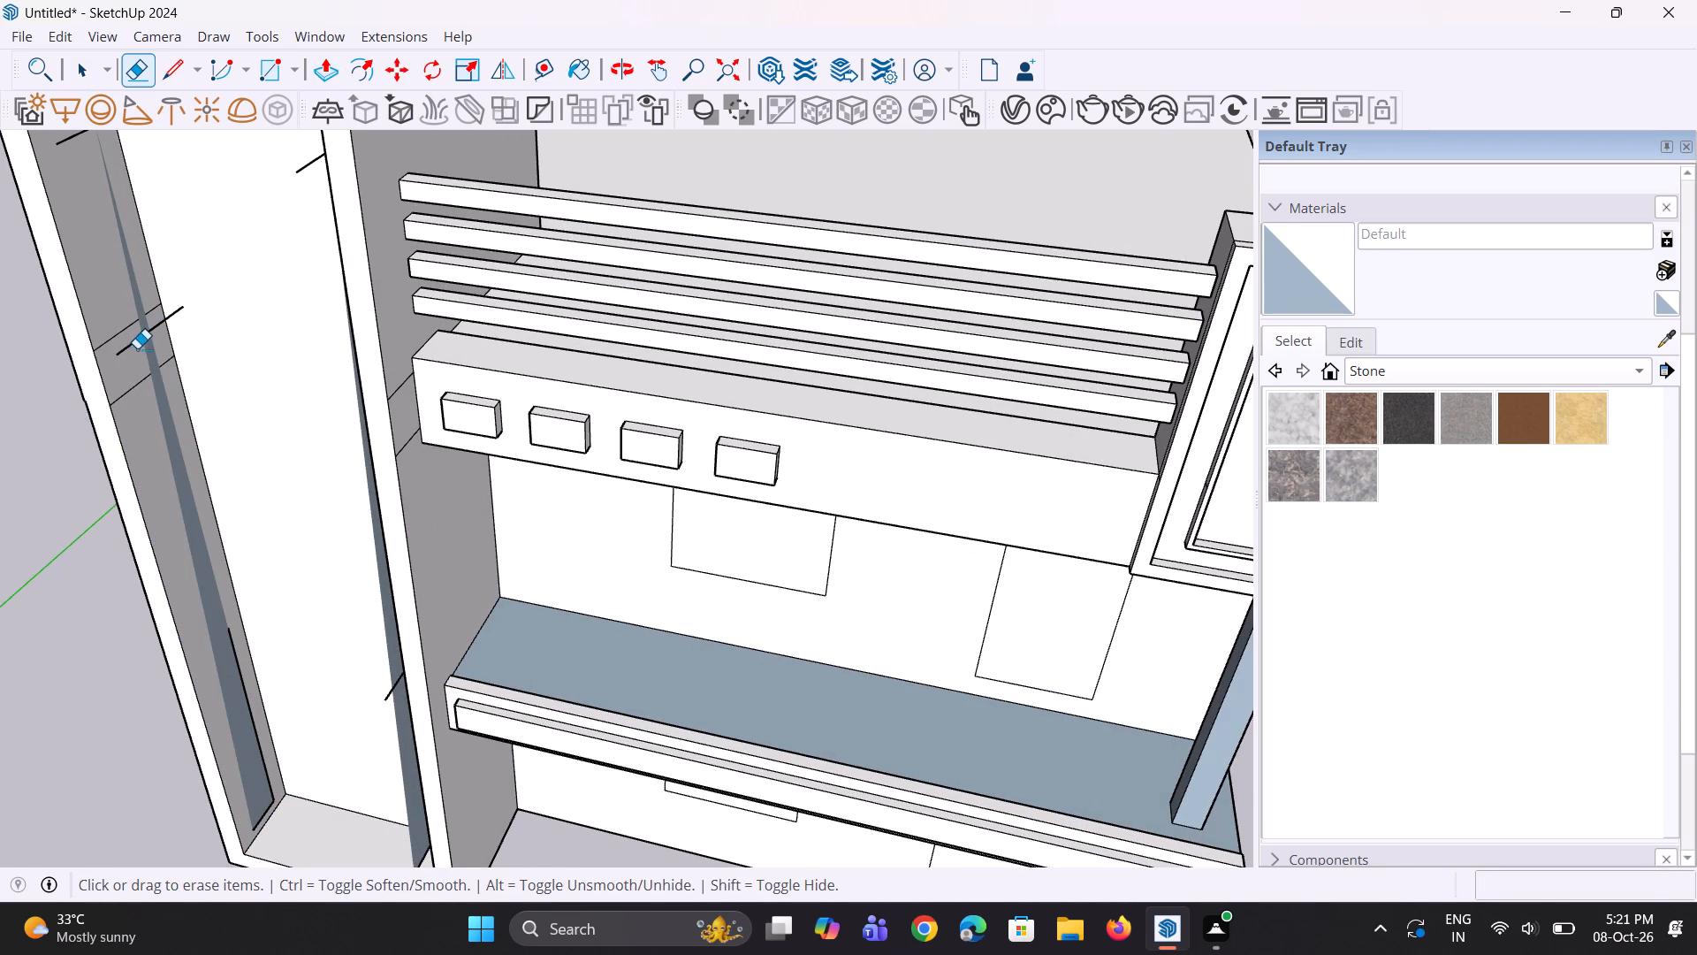
left_click(141, 345)
left_click(143, 332)
left_click(148, 339)
key("space")
scroll(133, 373, "up", 1)
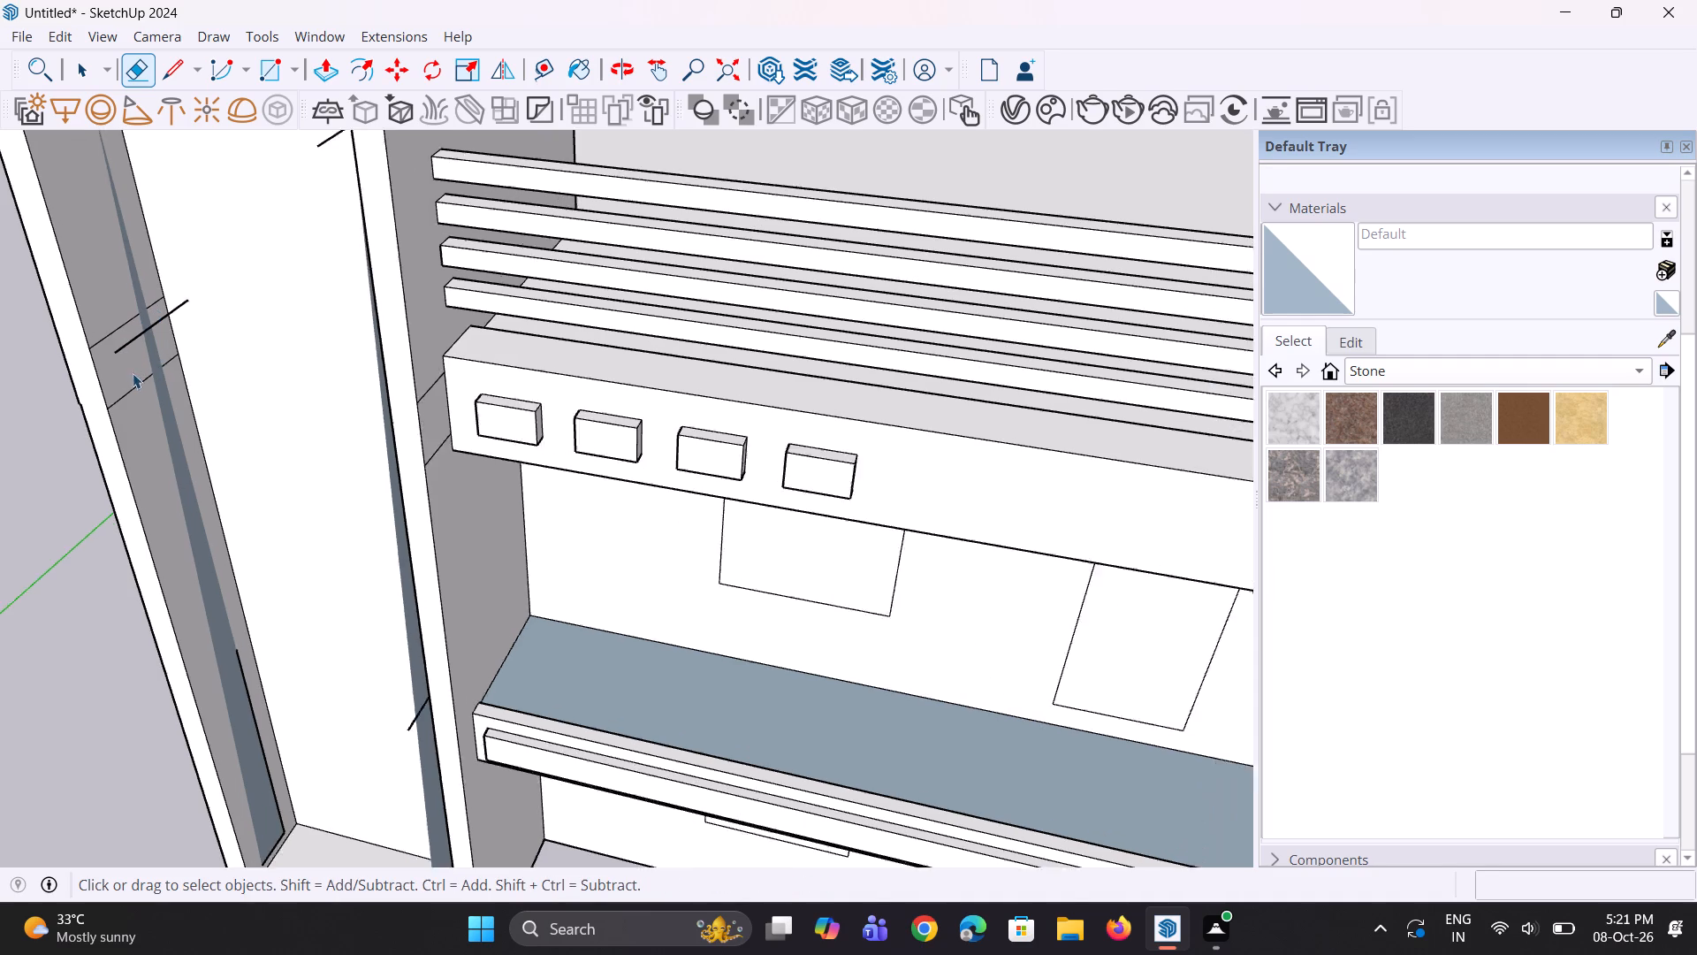
scroll(133, 373, "up", 5)
left_click(150, 311)
left_click(150, 311)
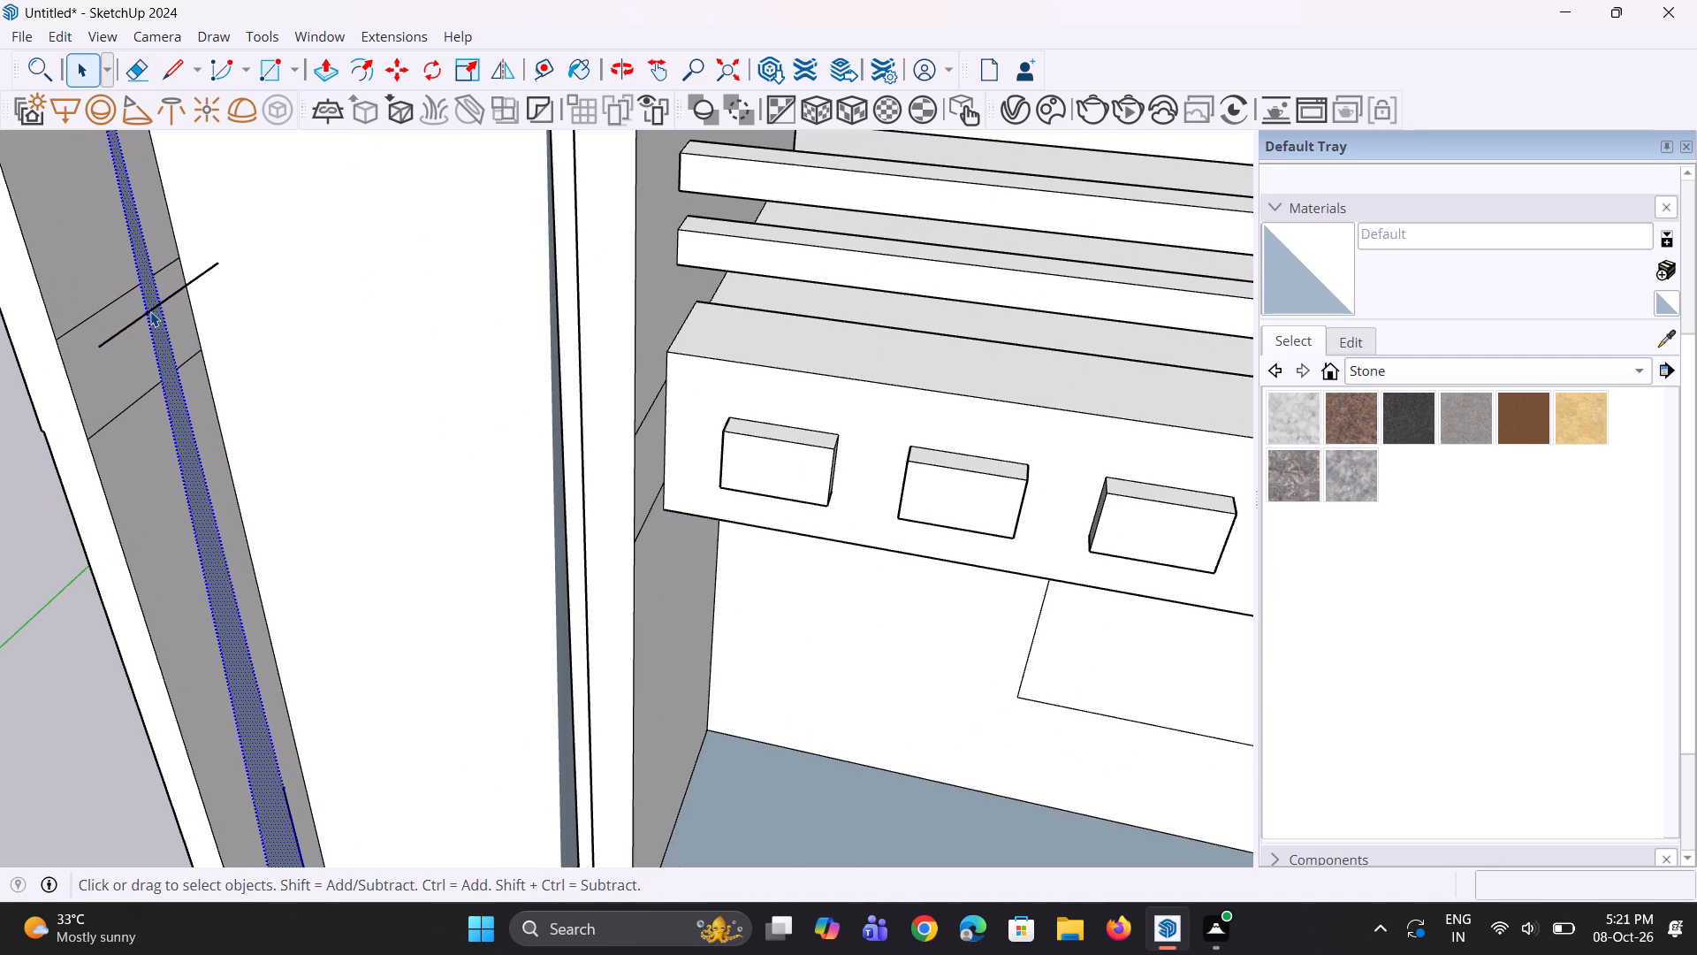
middle_click_drag(164, 329, 354, 328)
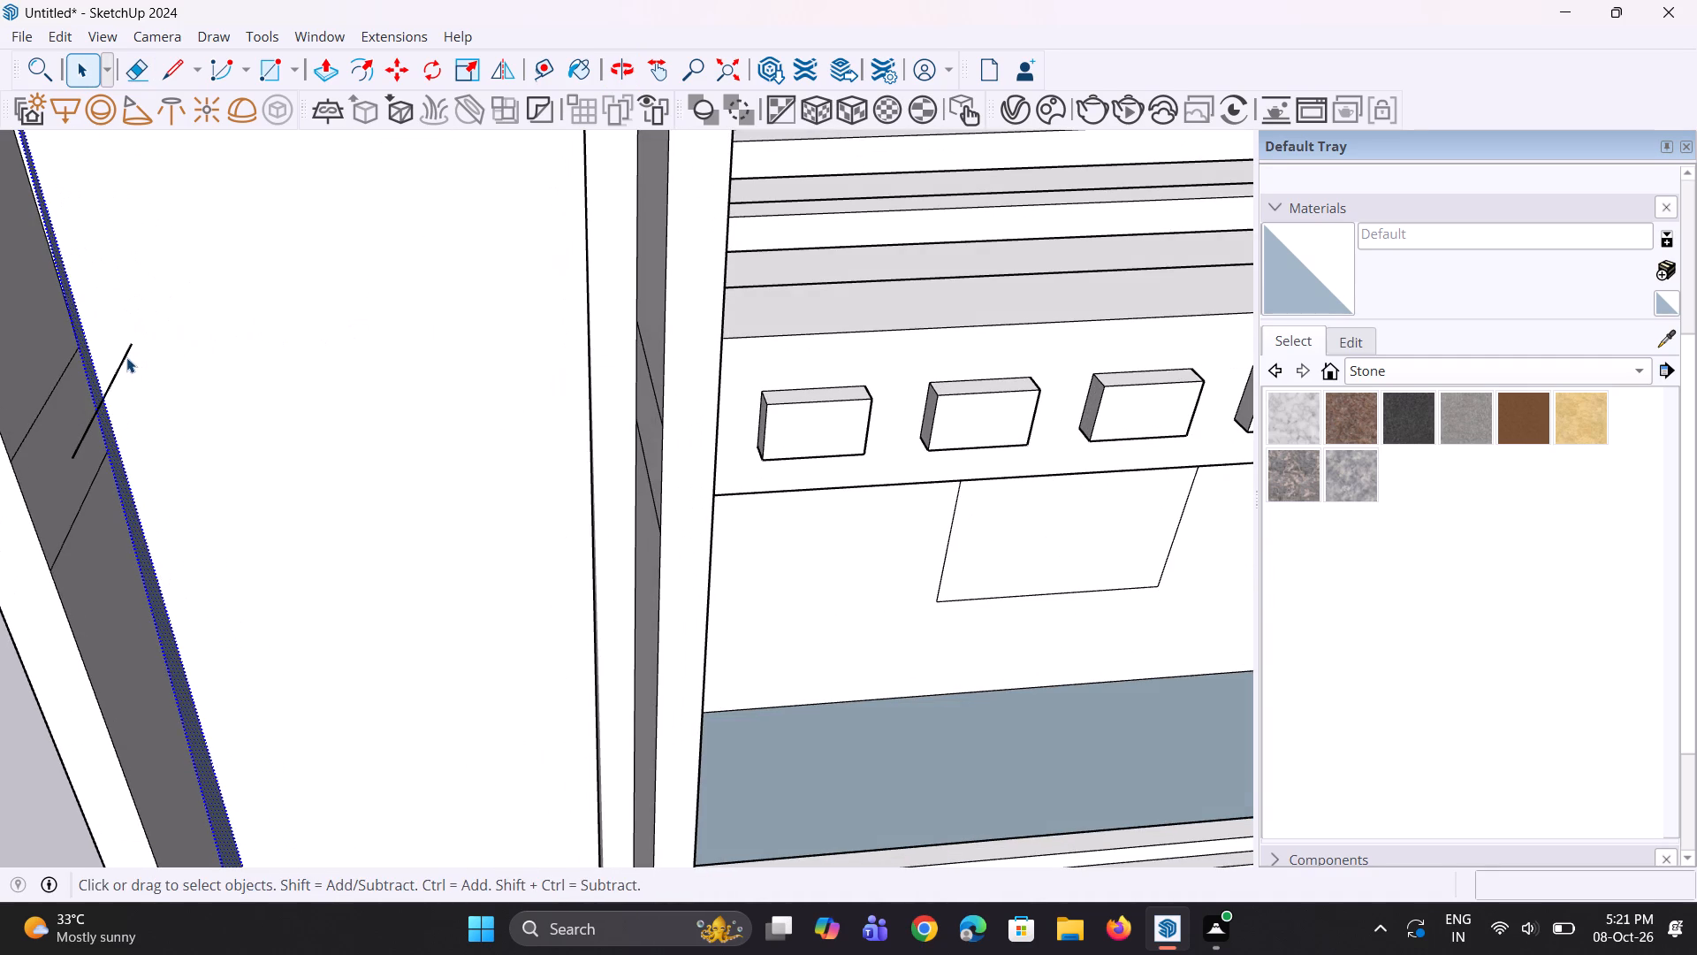
left_click(123, 354)
double_click(124, 359)
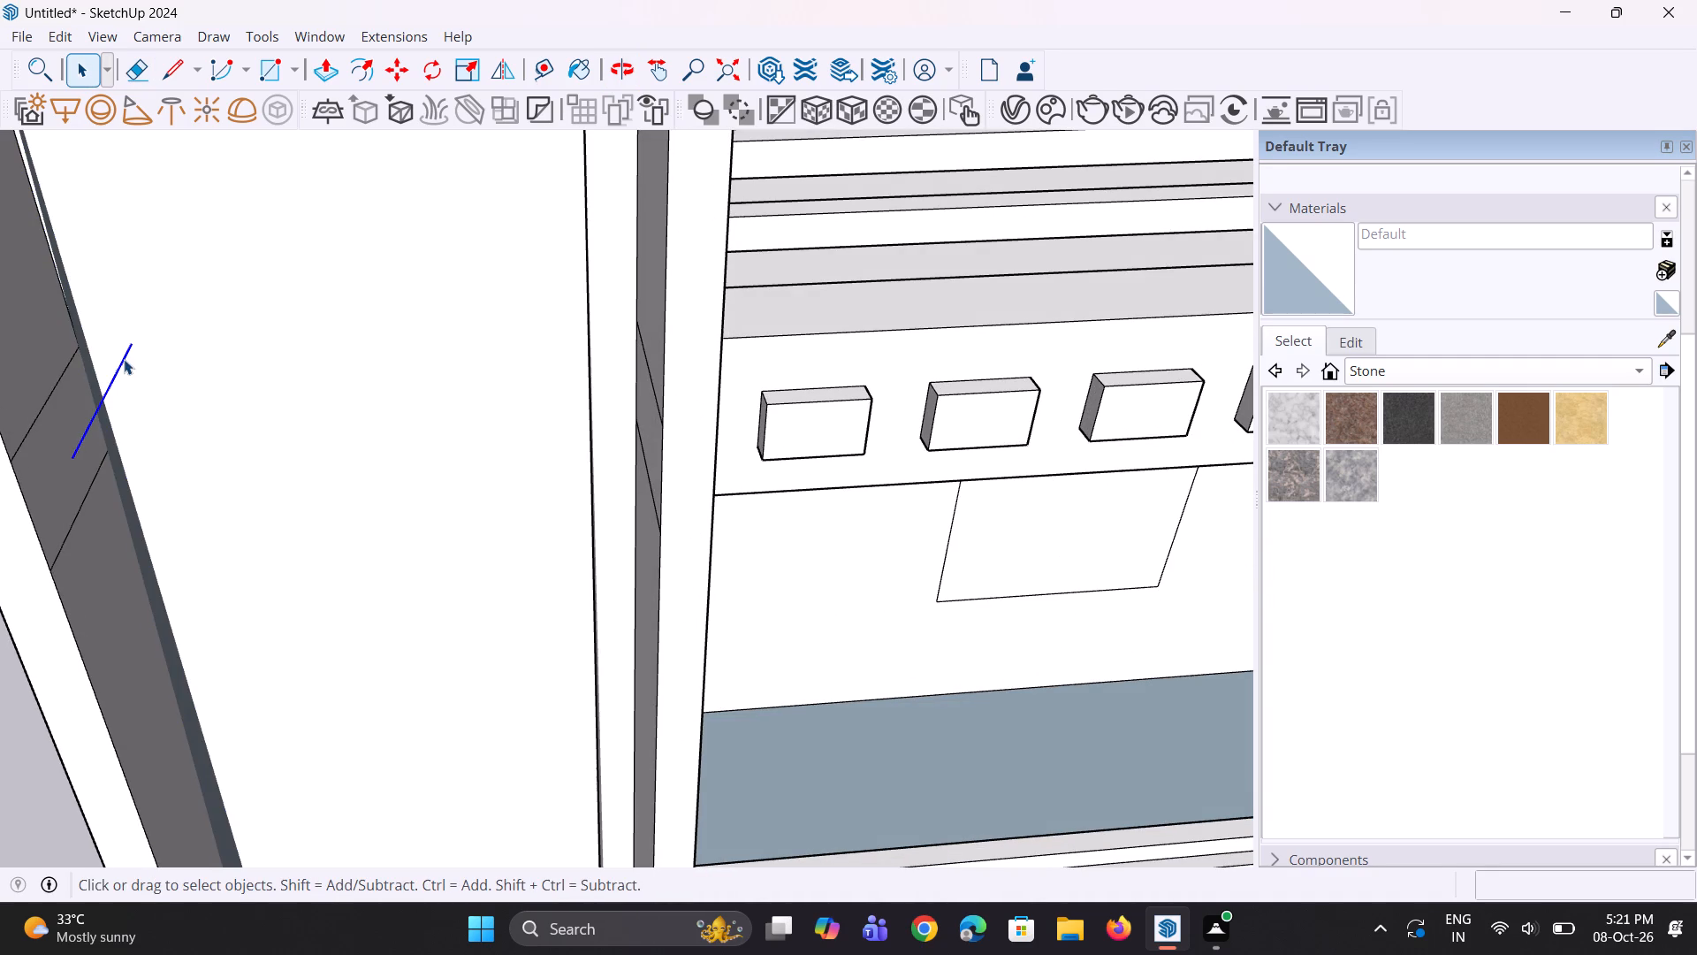
key("Delete")
Delete the long vertical edge running along the inner side face of the recess next to the balcony.
scroll(170, 437, "down", 4)
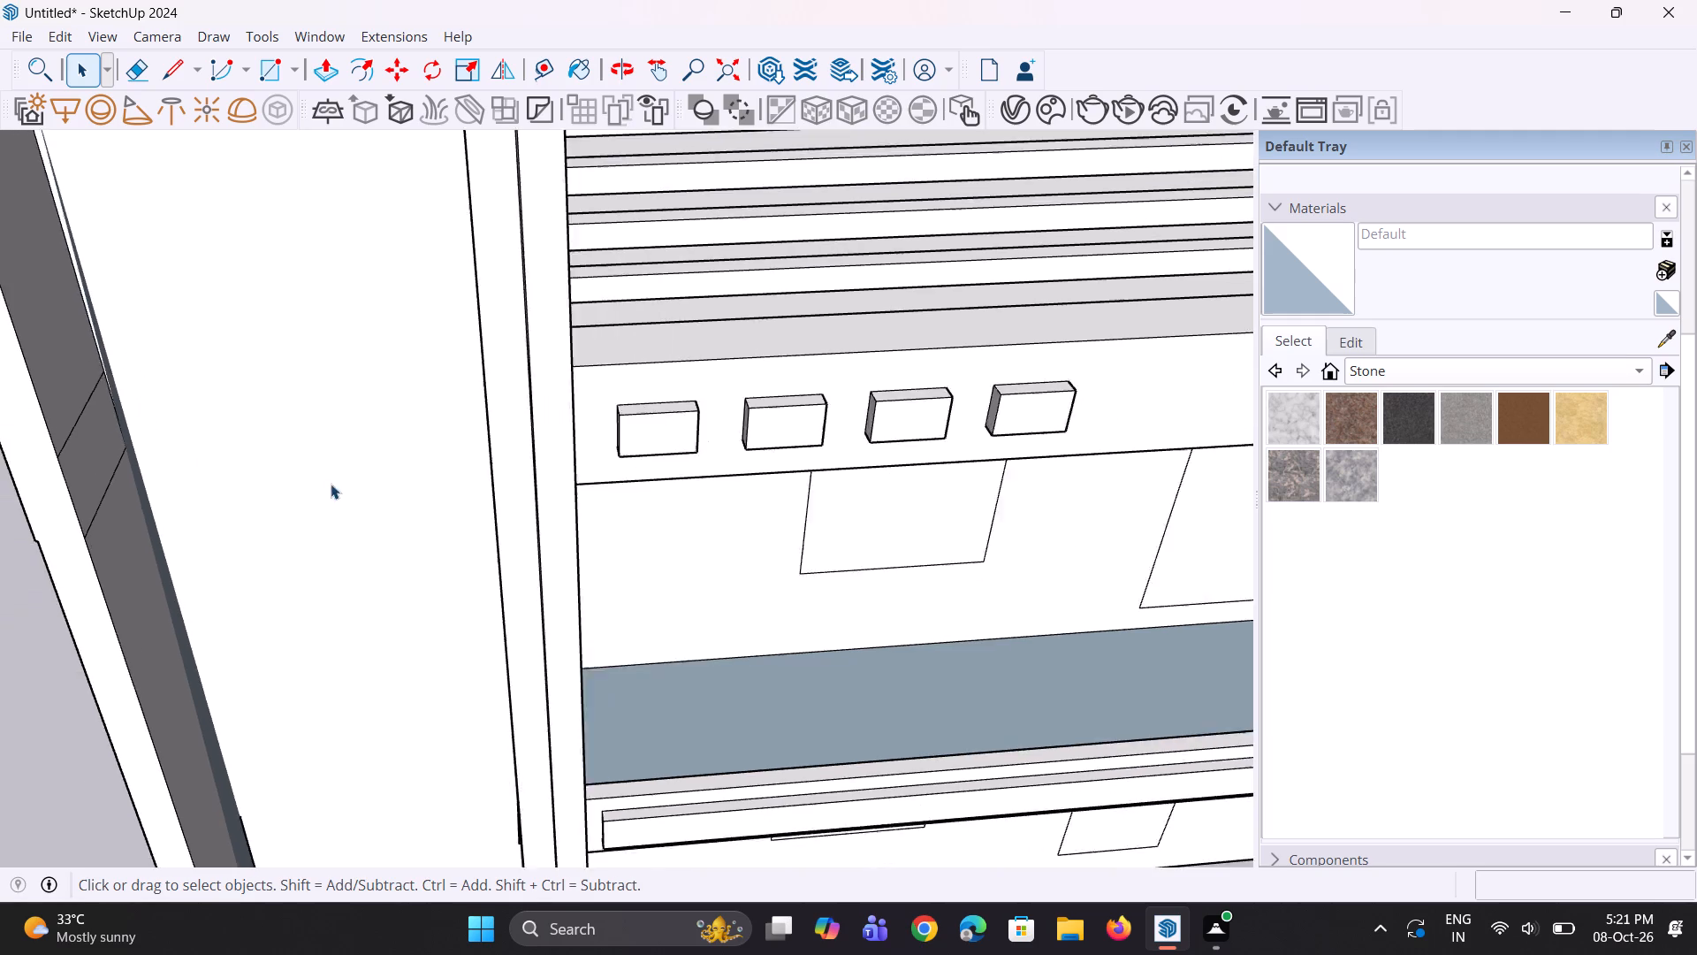
middle_click_drag(362, 467, 675, 369)
left_click(541, 399)
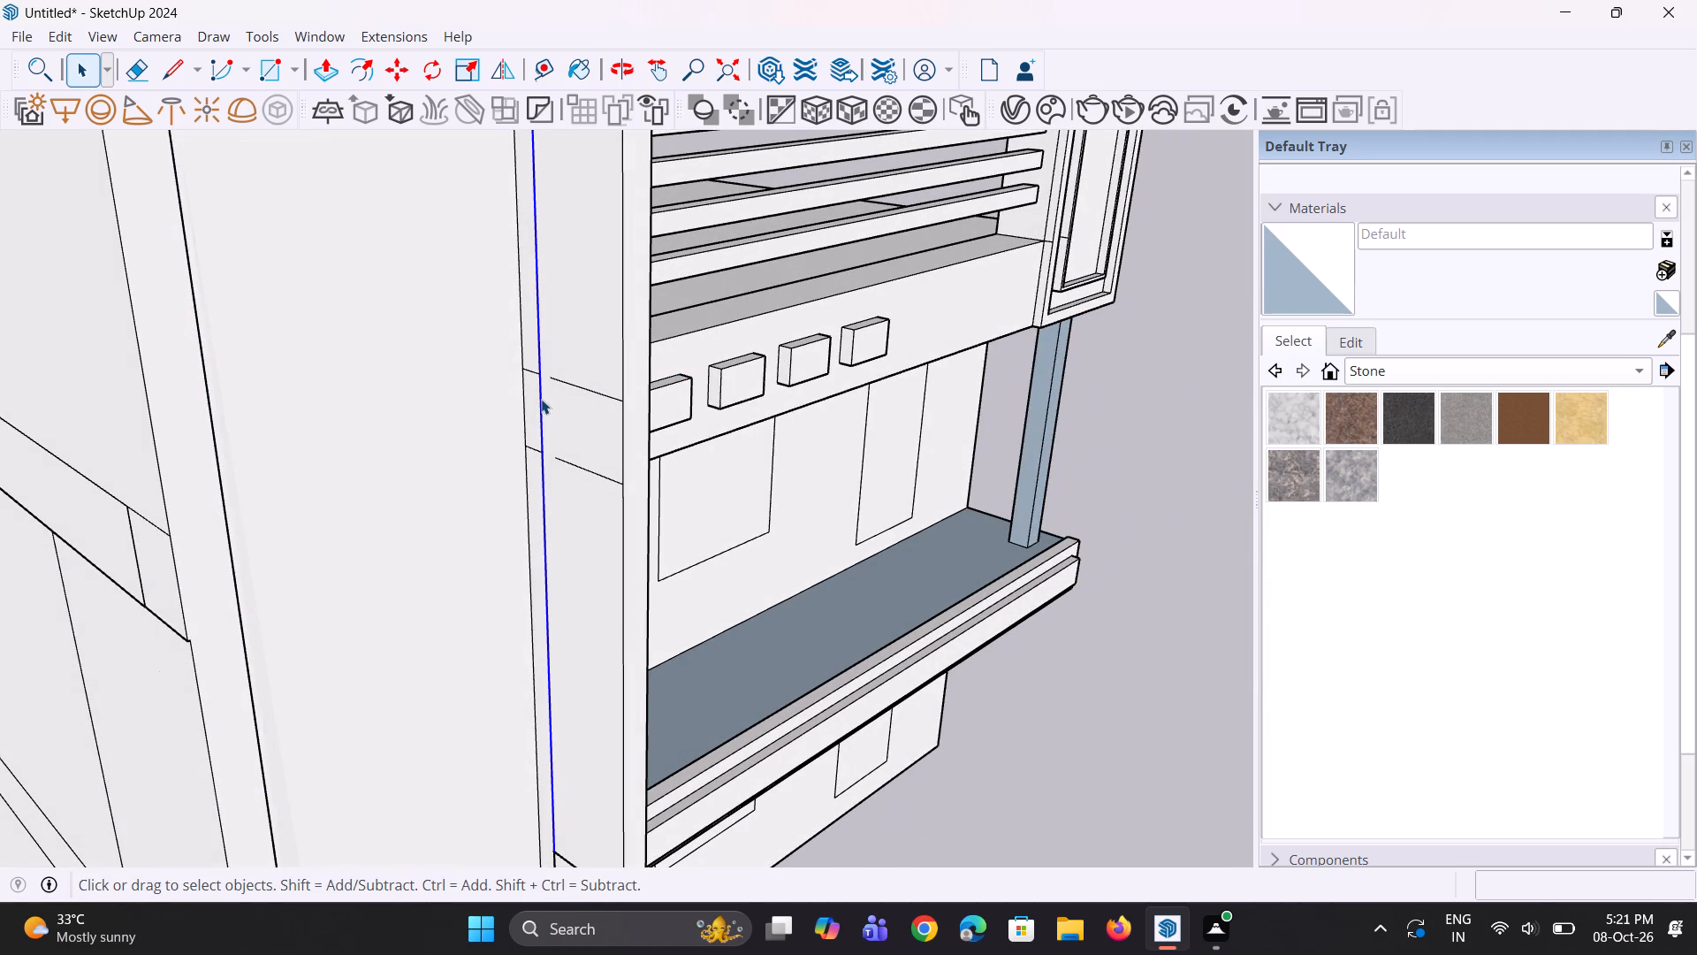
key("Delete")
Delete the two short stray lines near the top of the tower recess, one on each side.
scroll(559, 447, "down", 2)
middle_click_drag(560, 450, 419, 504)
scroll(425, 516, "down", 4)
scroll(271, 364, "up", 5)
left_click(235, 349)
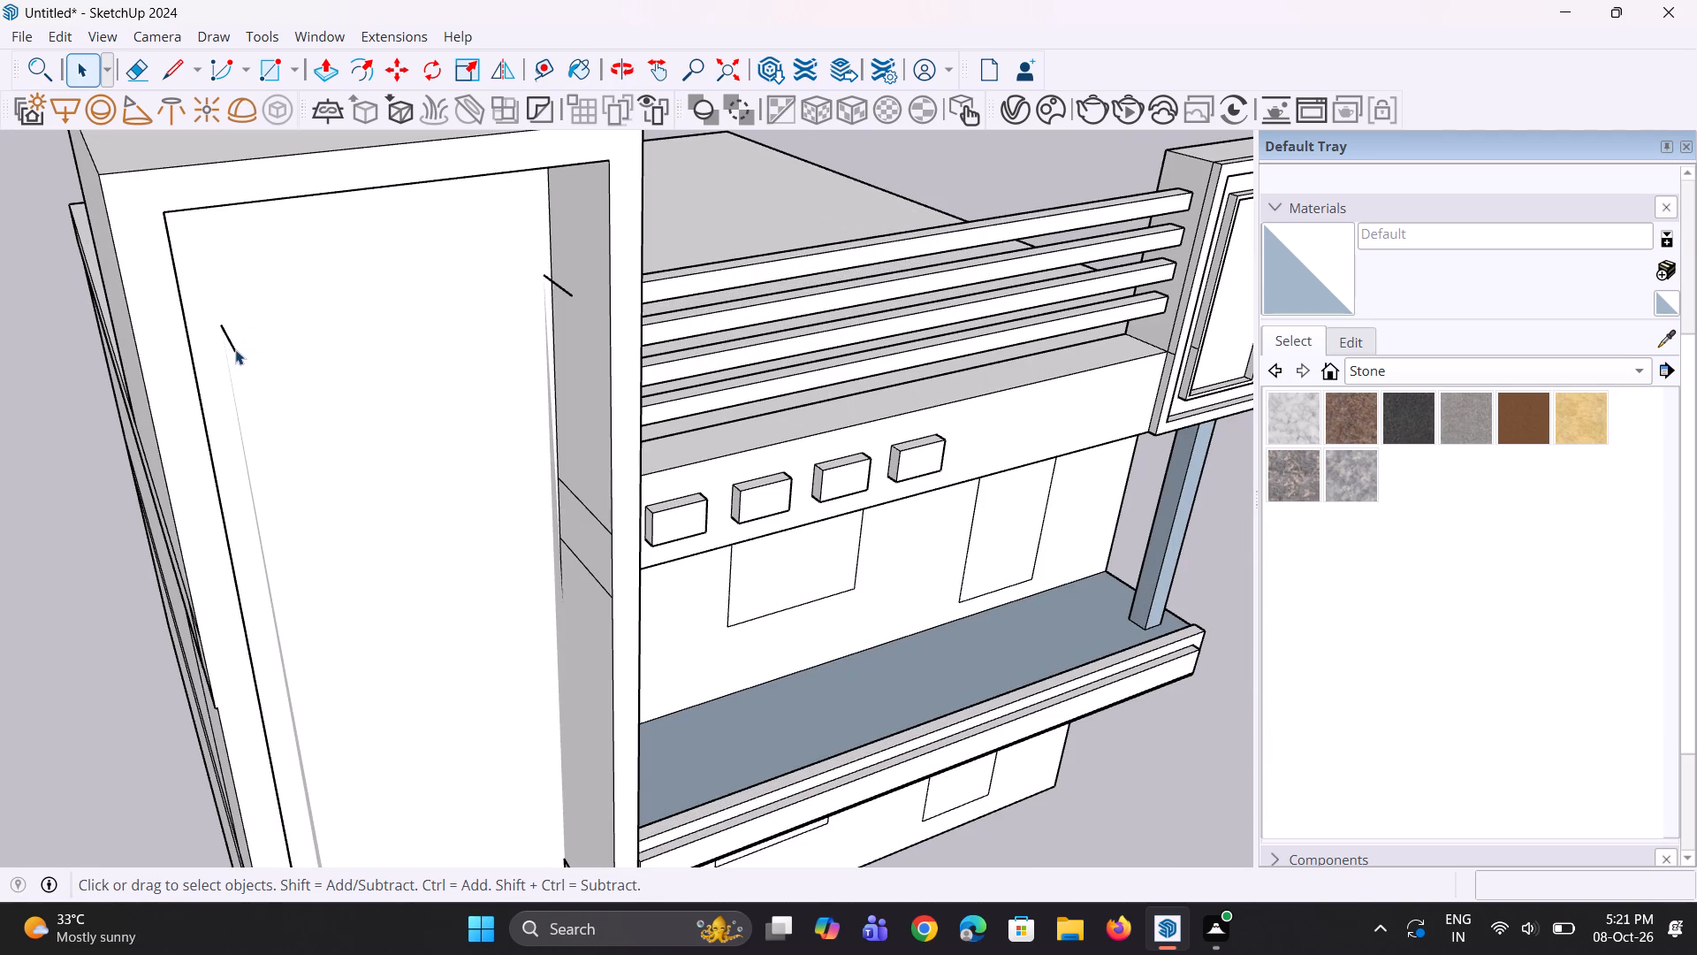
key("Delete")
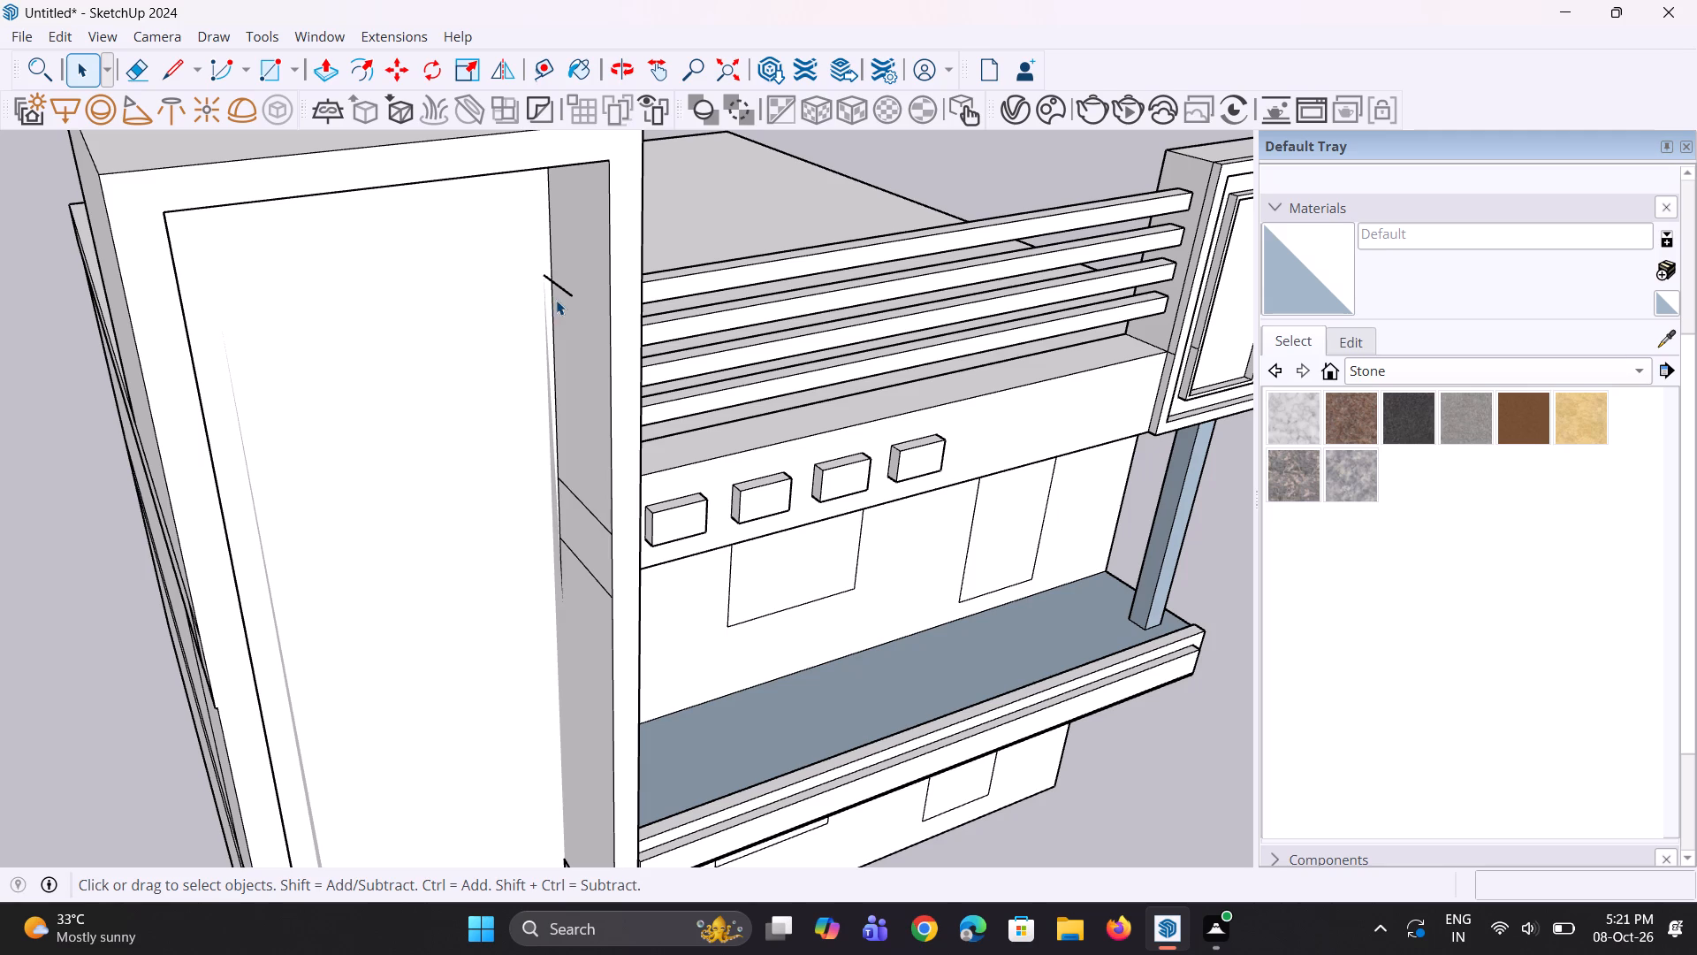
left_click(571, 297)
key("Delete")
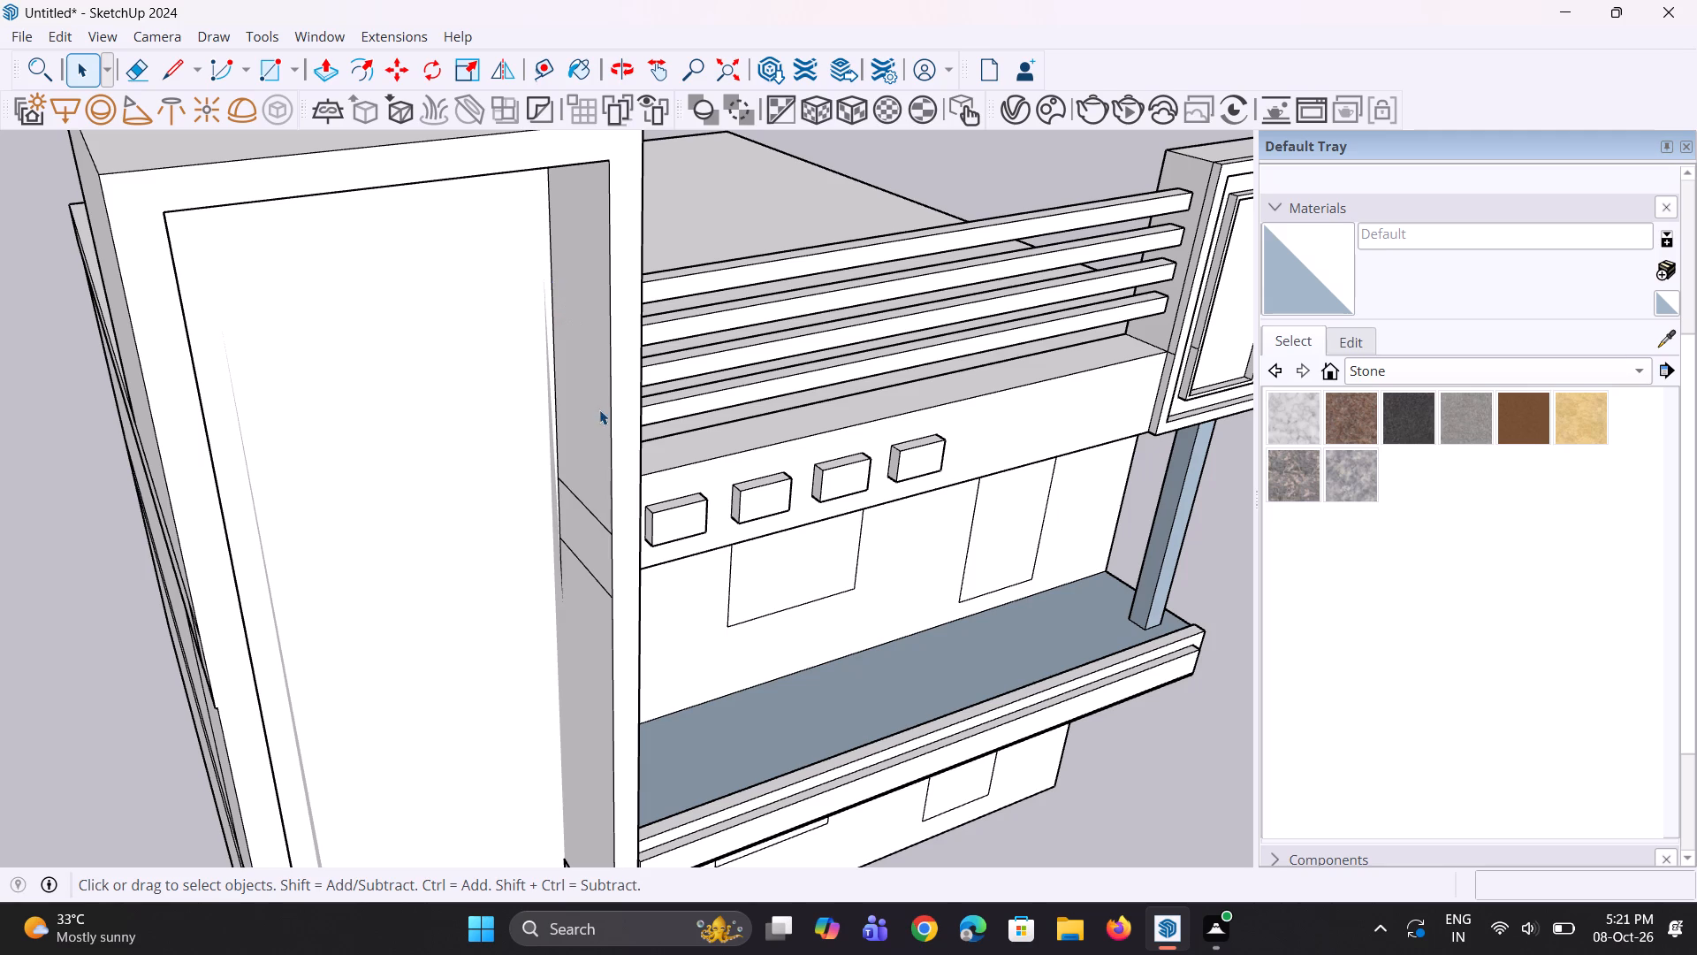
Delete the thin vertical strip face inside the recess on the side away from the balcony, along with its leftover vertical edge.
middle_click_drag(510, 554, 296, 484)
scroll(299, 484, "down", 5)
middle_click_drag(277, 502, 221, 557)
scroll(285, 738, "up", 4)
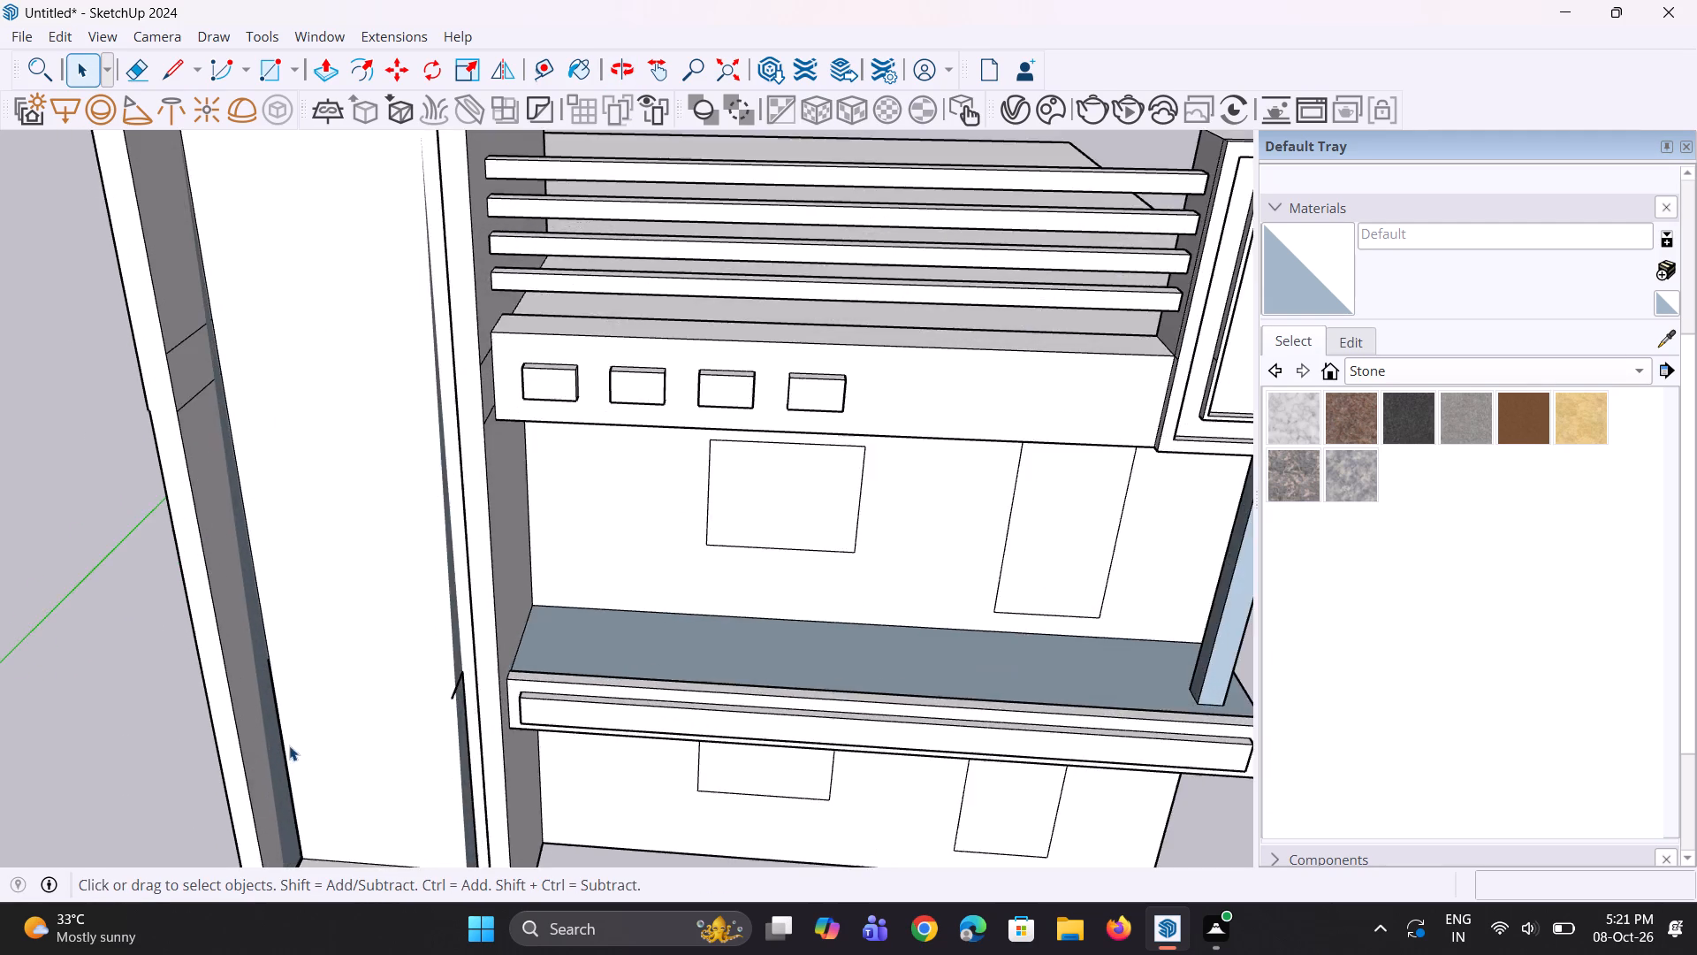
scroll(289, 745, "up", 7)
left_click(268, 668)
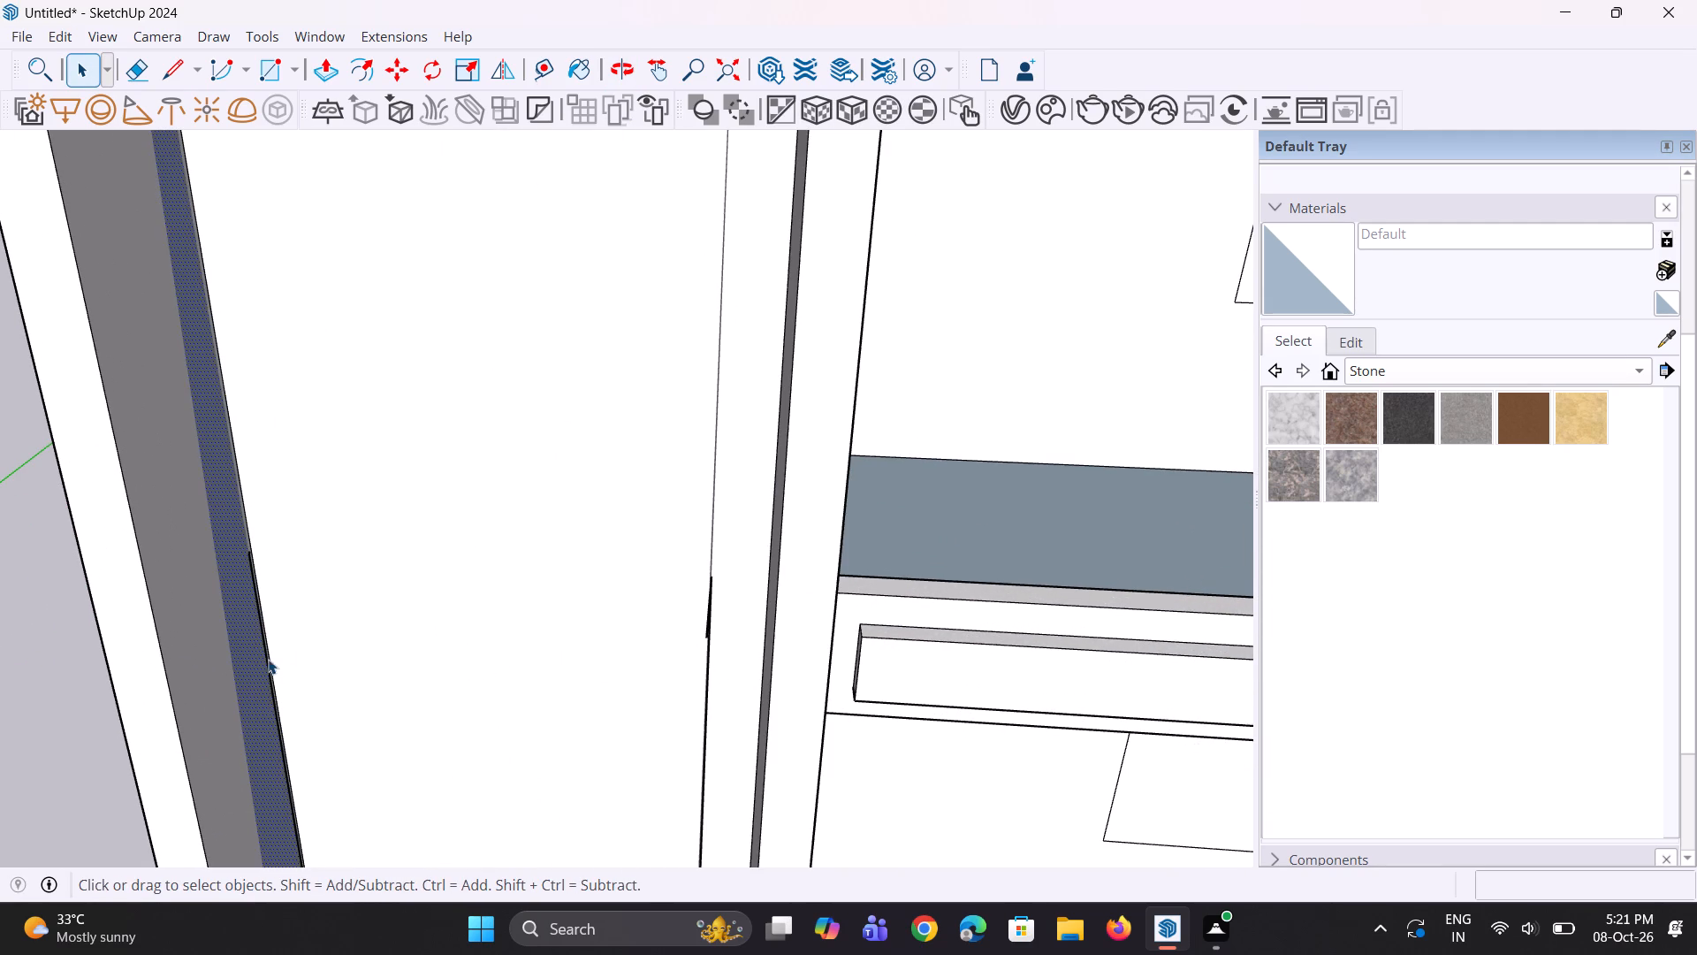
middle_click_drag(268, 659, 376, 569)
scroll(252, 592, "up", 6)
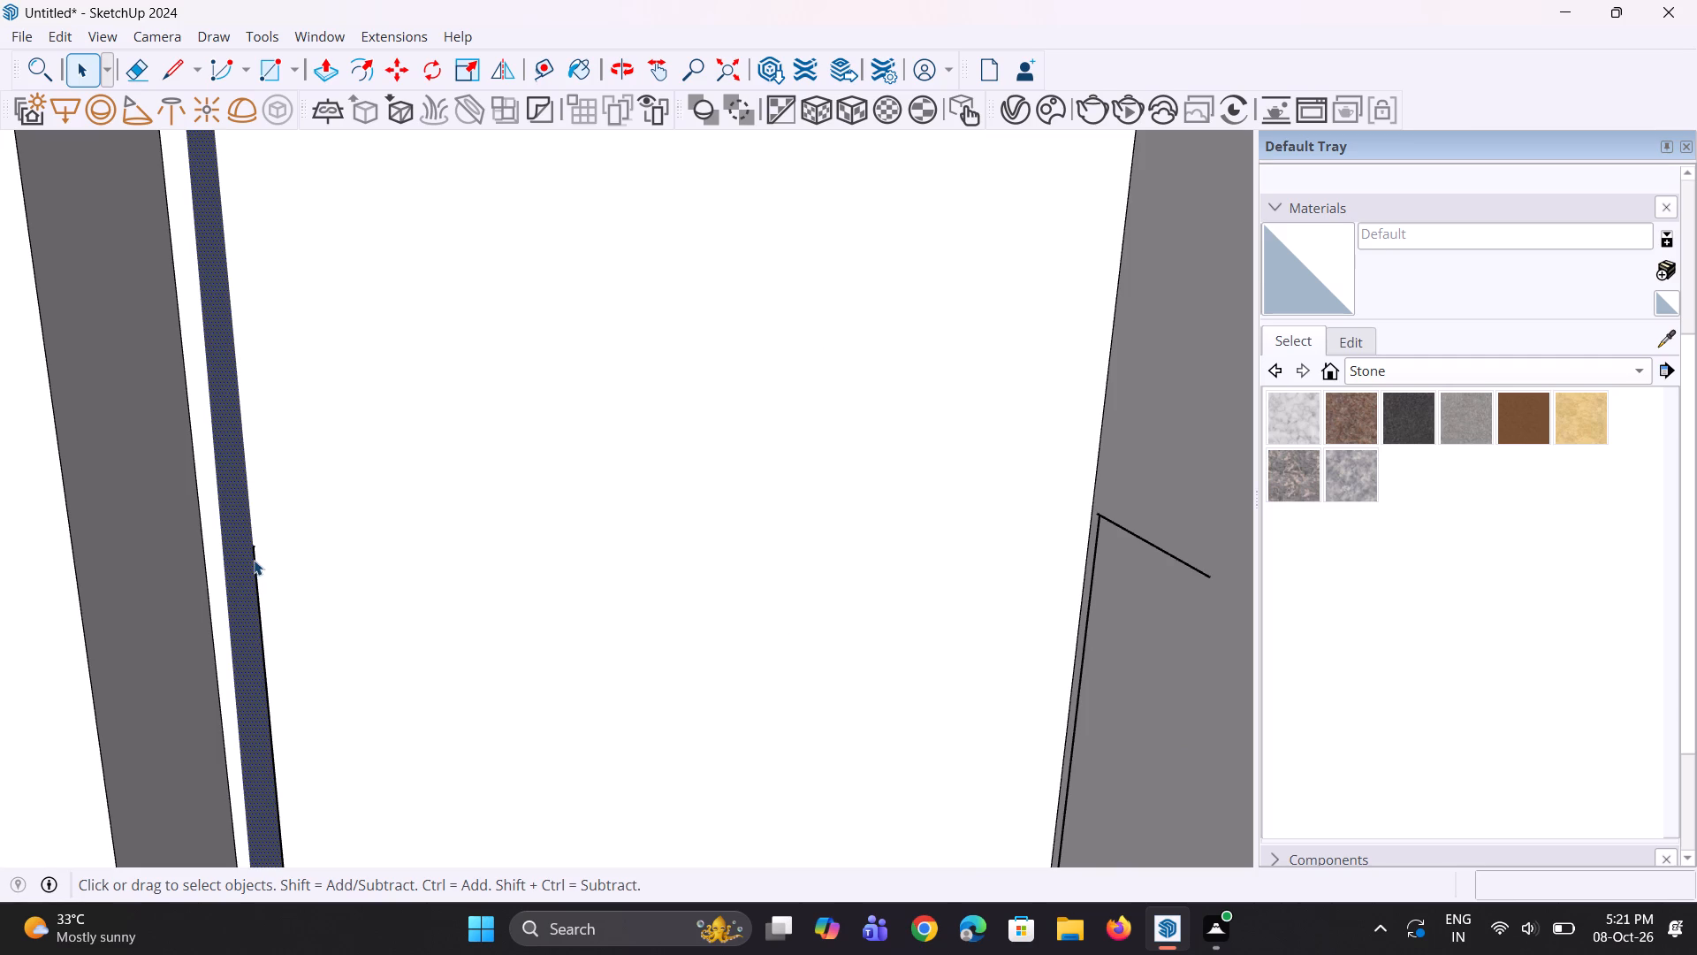
left_click(254, 560)
left_click(253, 559)
double_click(255, 554)
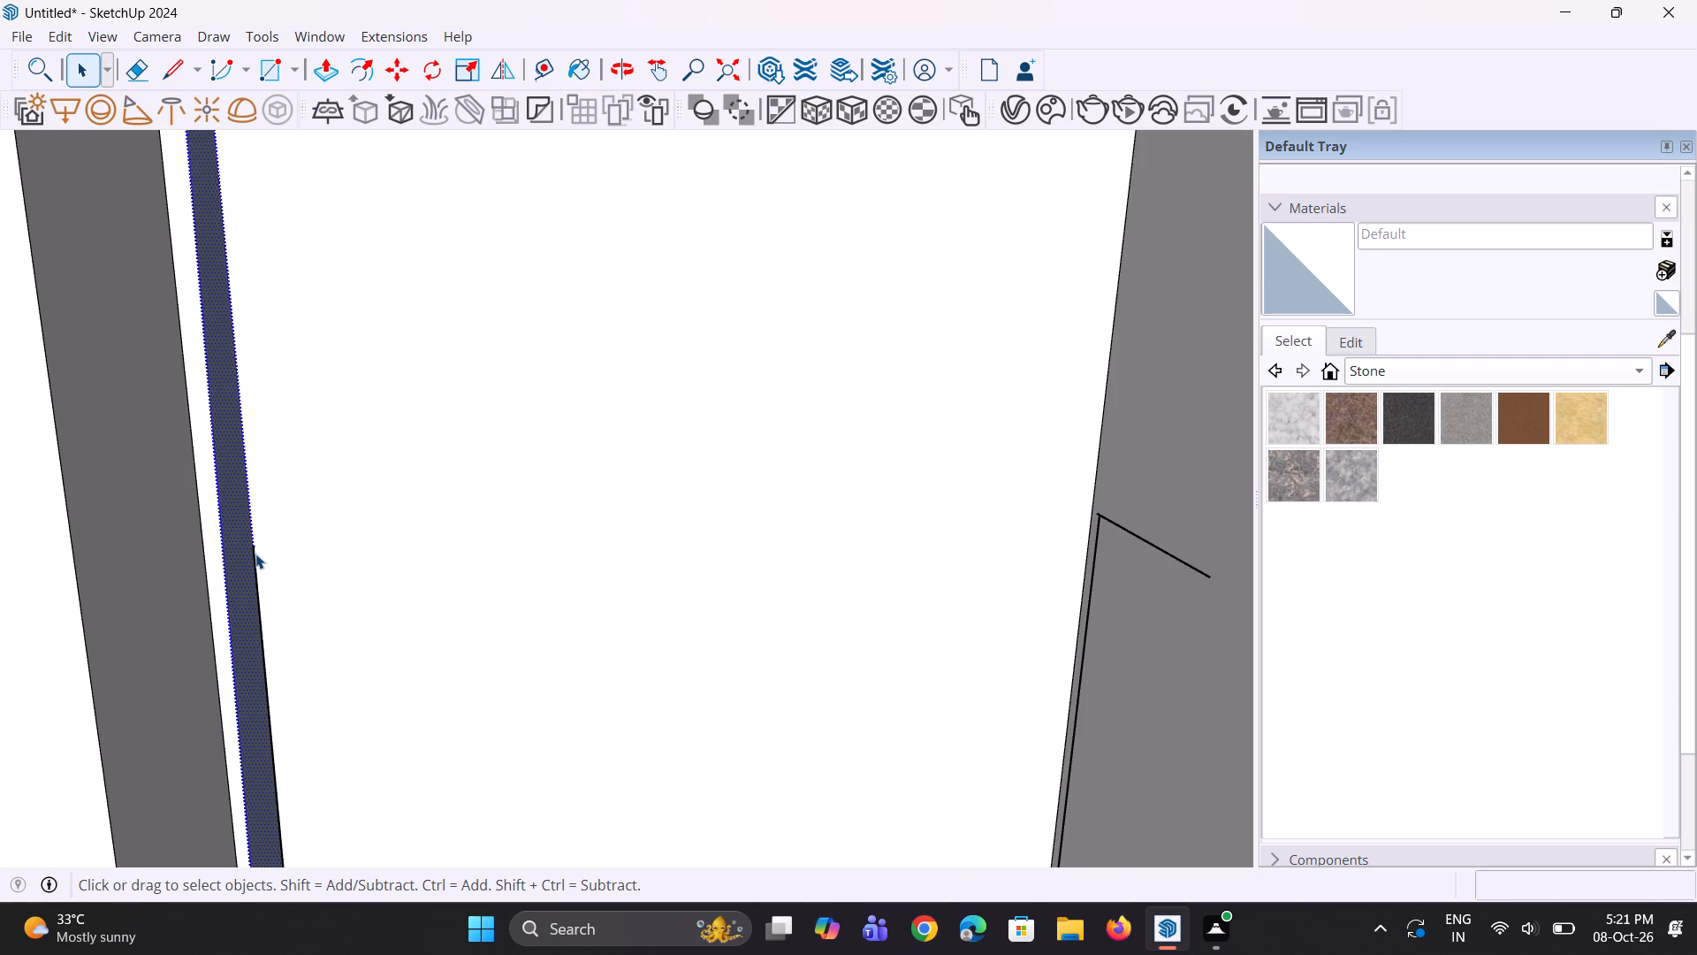
middle_click_drag(255, 573, 17, 580)
scroll(210, 557, "up", 3)
scroll(240, 581, "down", 3)
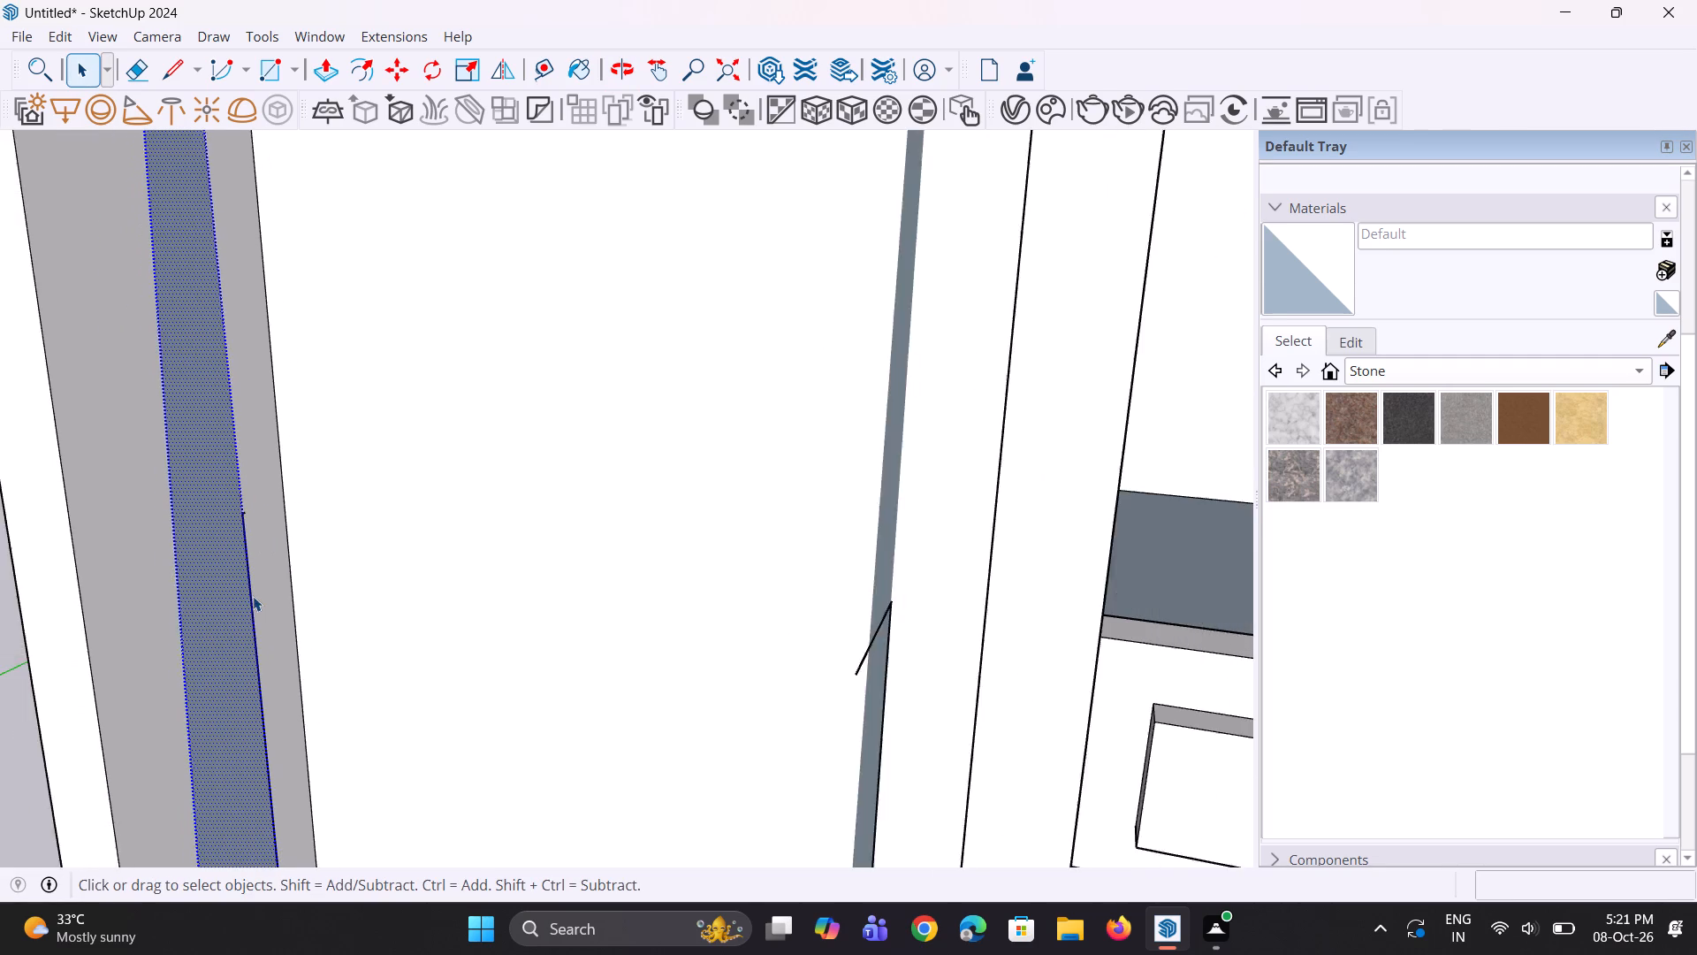
scroll(253, 596, "down", 7)
key("Delete")
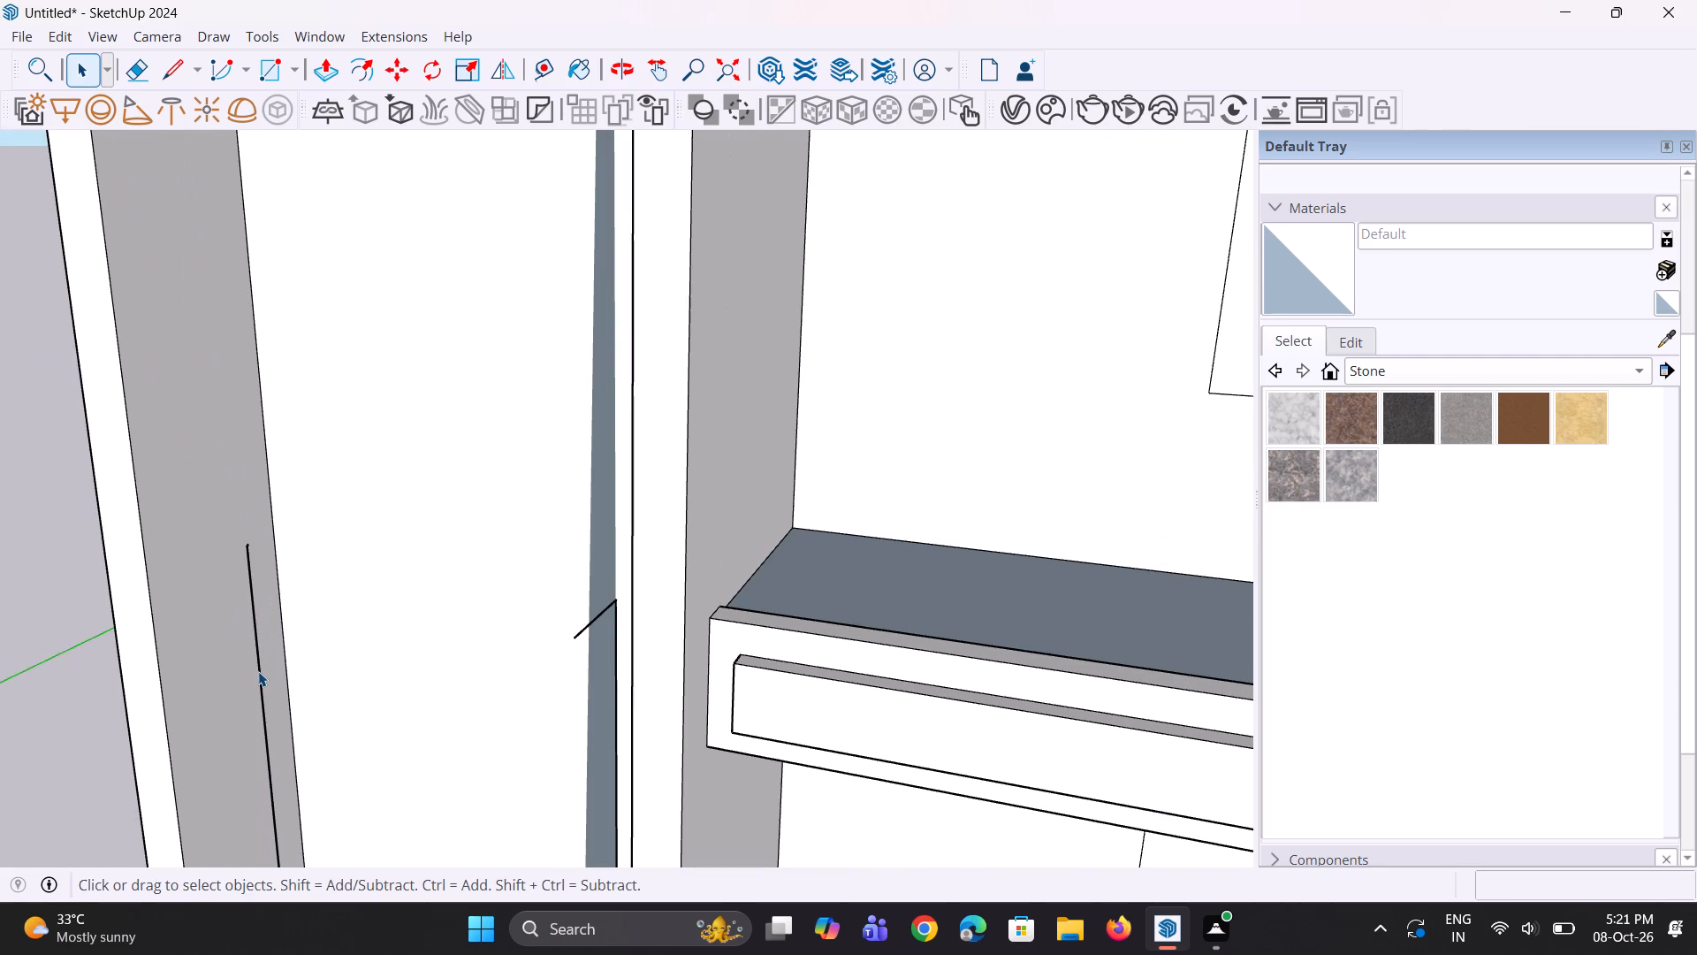
left_click(258, 671)
key("Delete")
Delete the tiny leftover edge fragment on the recess's inner side face away from the balcony.
scroll(270, 652, "down", 5)
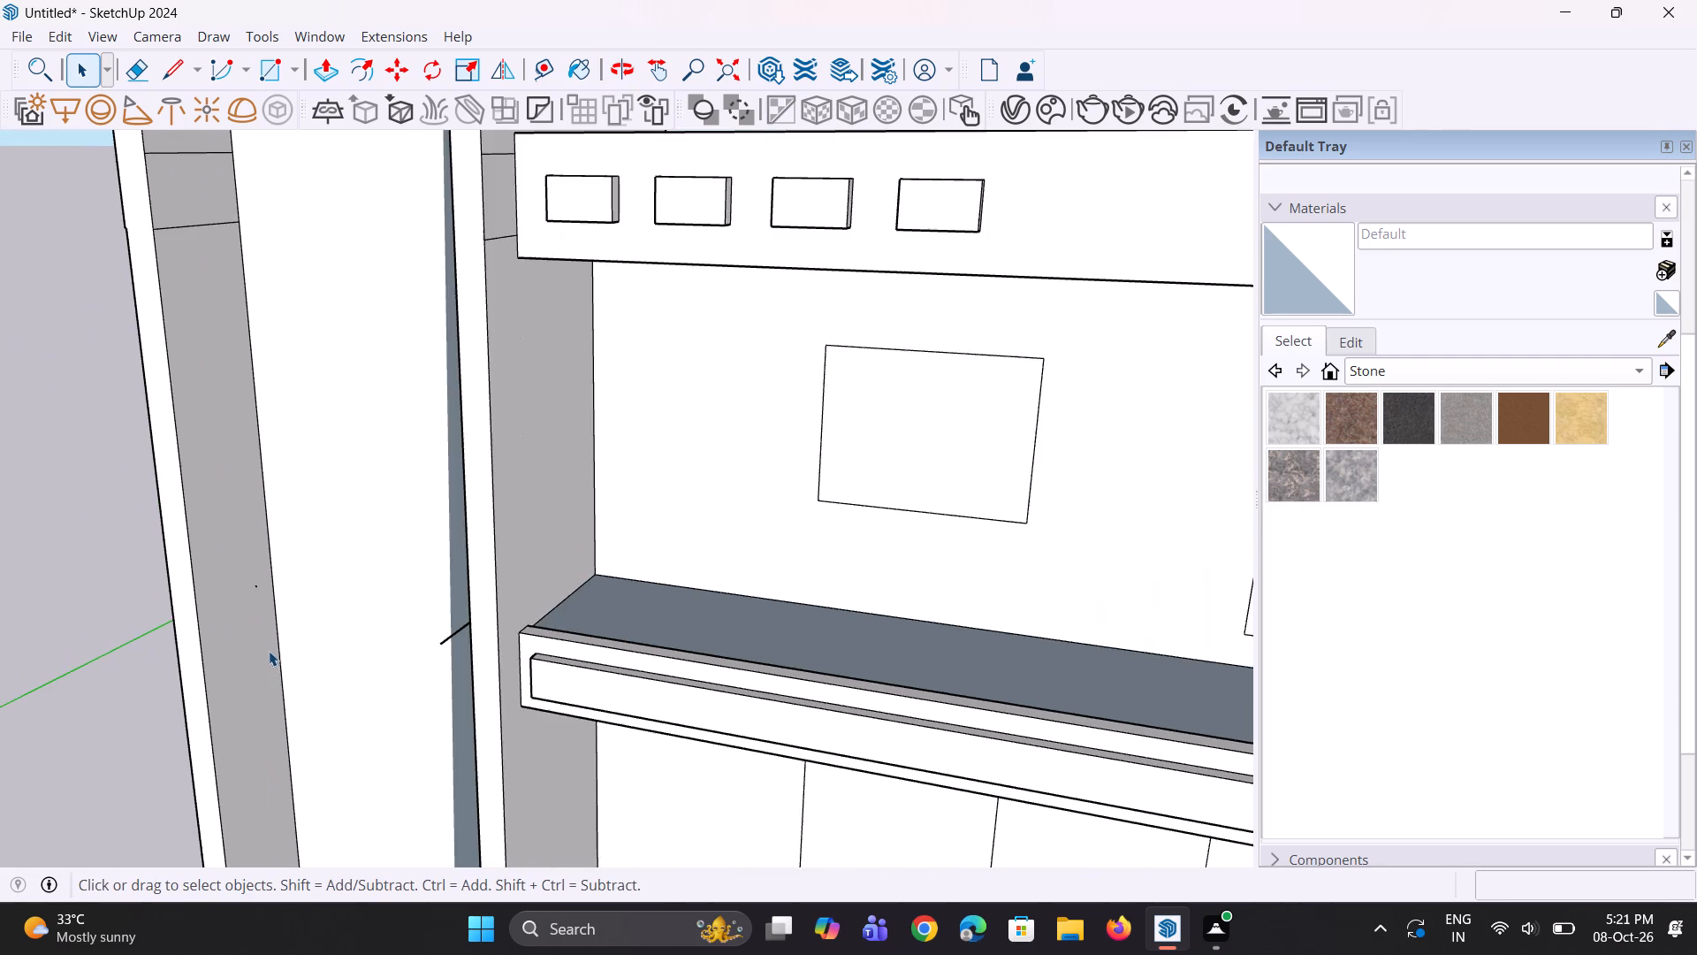
middle_click_drag(270, 650, 344, 658)
left_click_drag(207, 575, 236, 635)
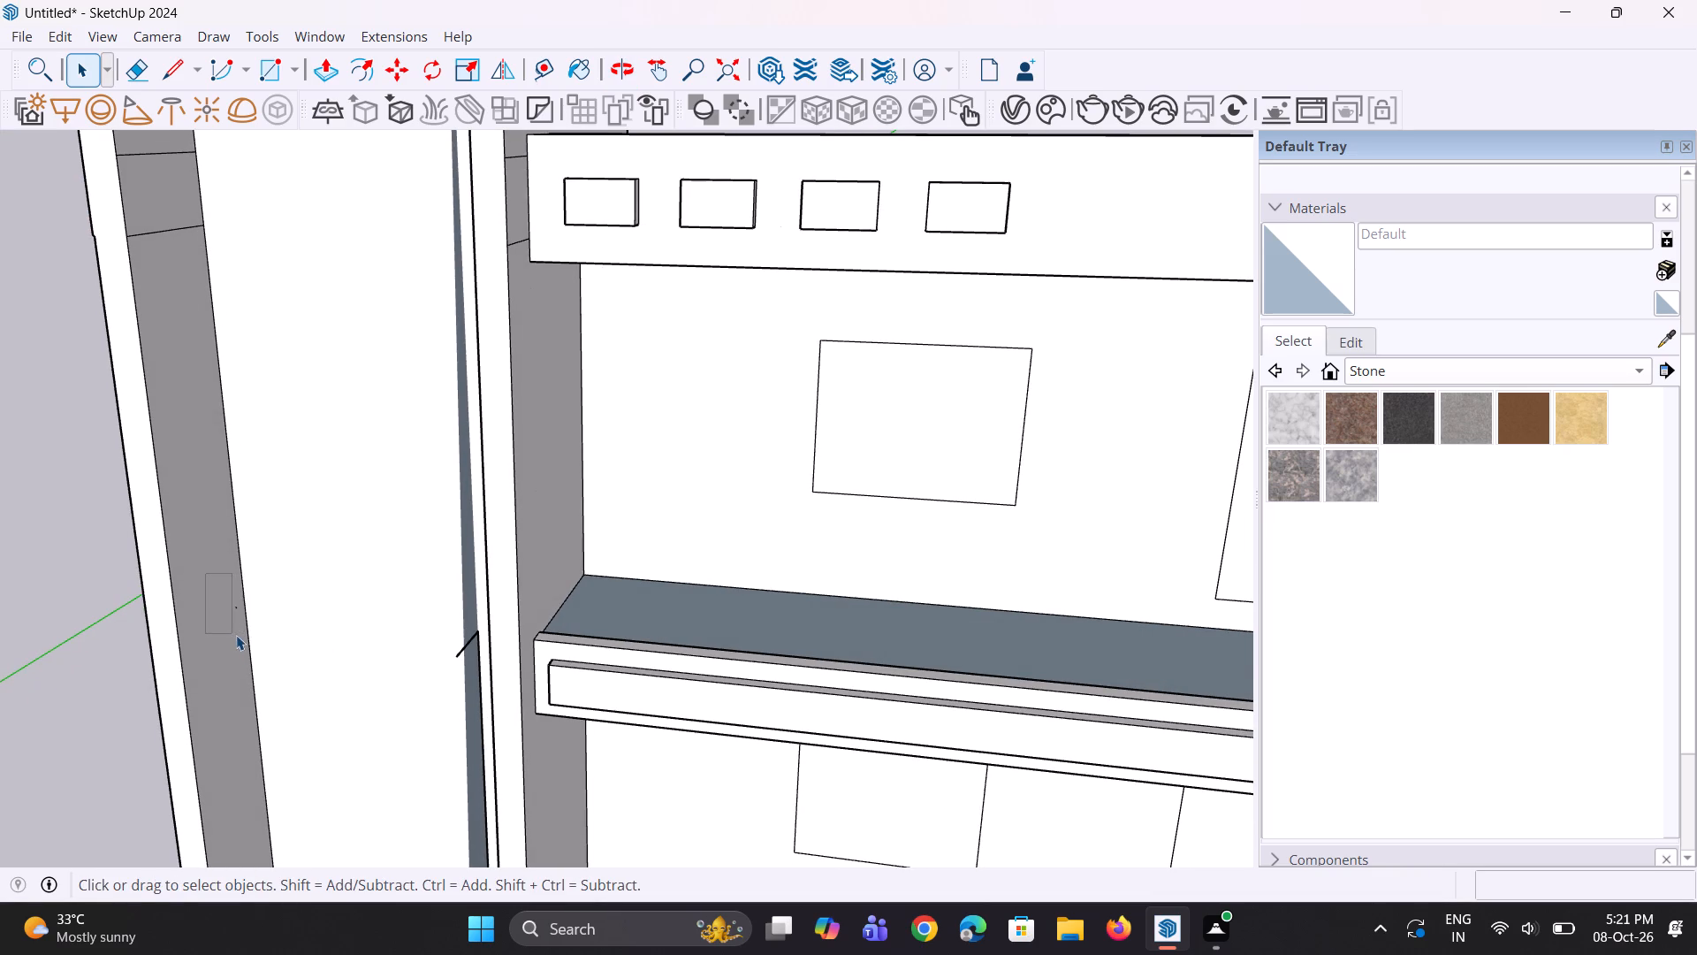
left_click_drag(236, 635, 244, 637)
middle_click_drag(213, 638, 41, 644)
scroll(237, 570, "up", 2)
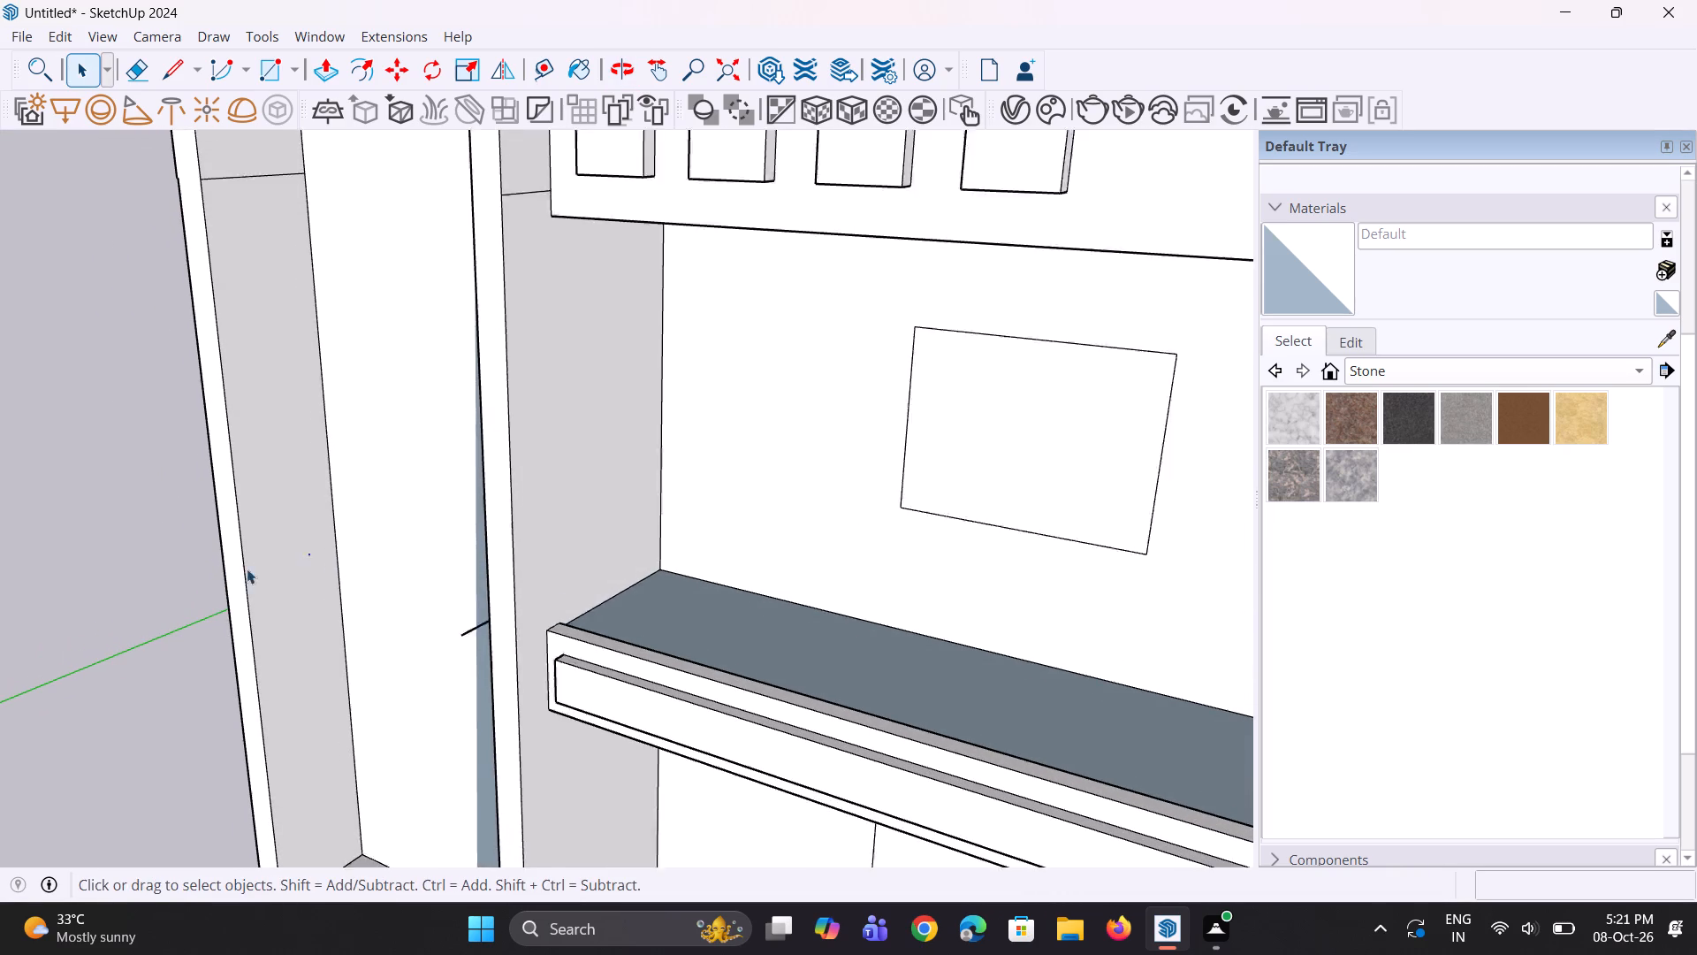
left_click_drag(273, 511, 335, 603)
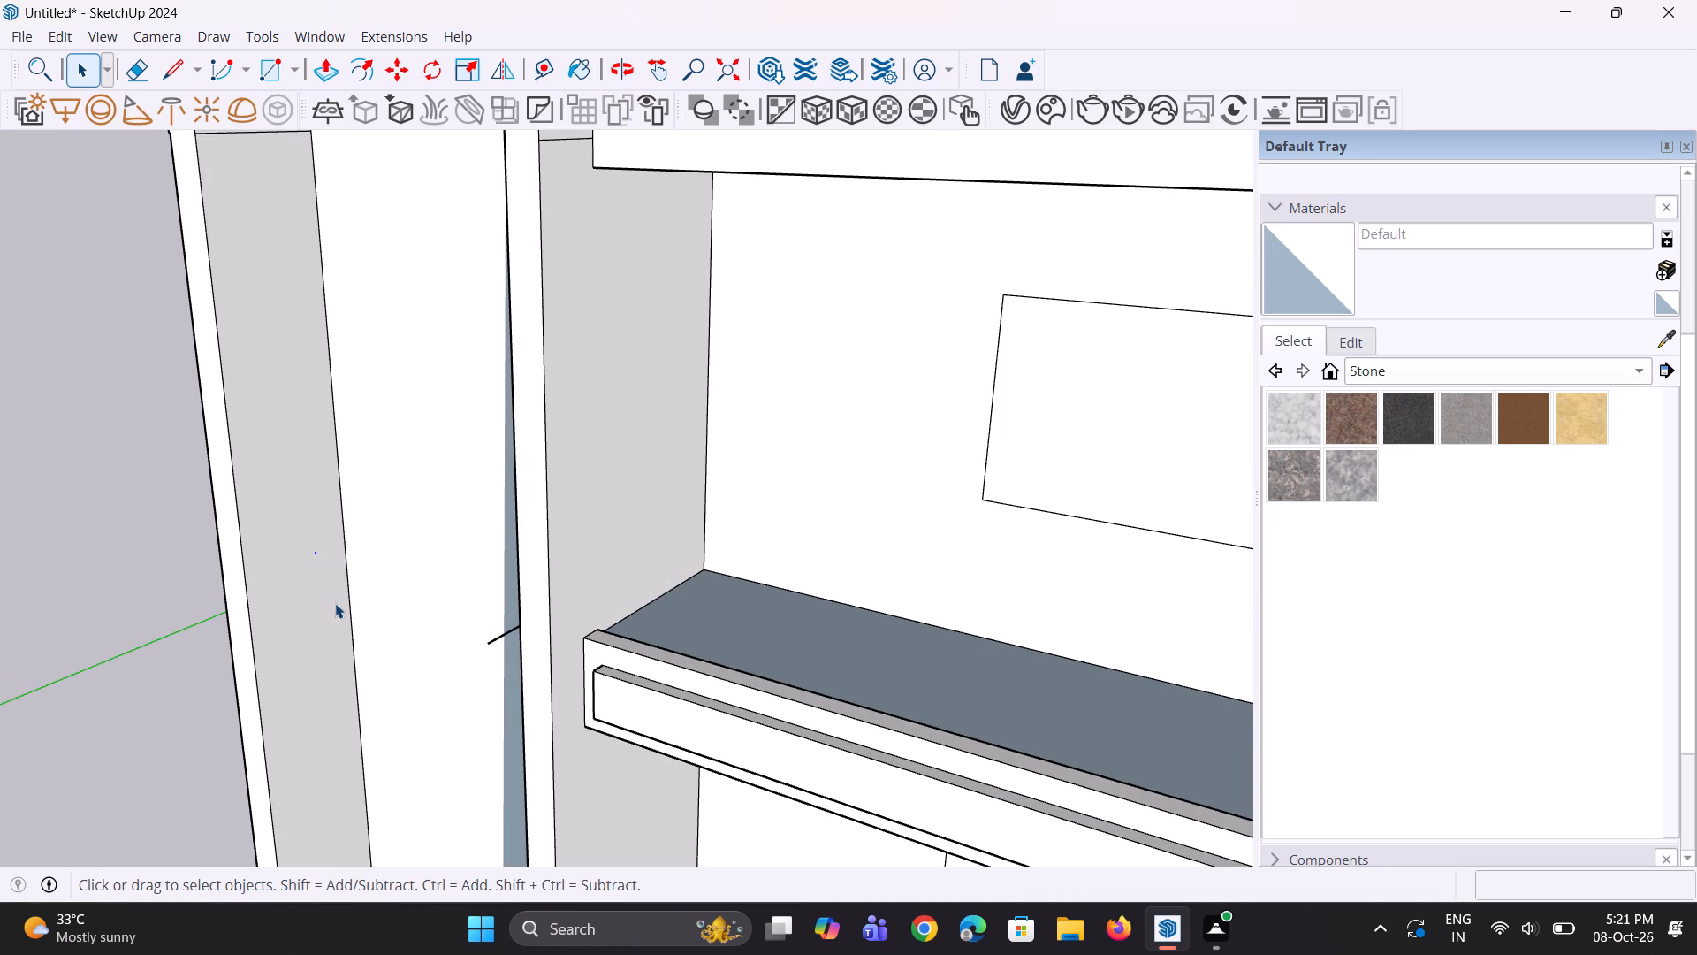
key("Delete")
Delete the stray slanted and vertical lines on the lower balcony-side face of the recess, including their tiny leftover fragment.
middle_click_drag(298, 607, 806, 632)
middle_click(806, 632)
middle_click_drag(806, 633, 798, 633)
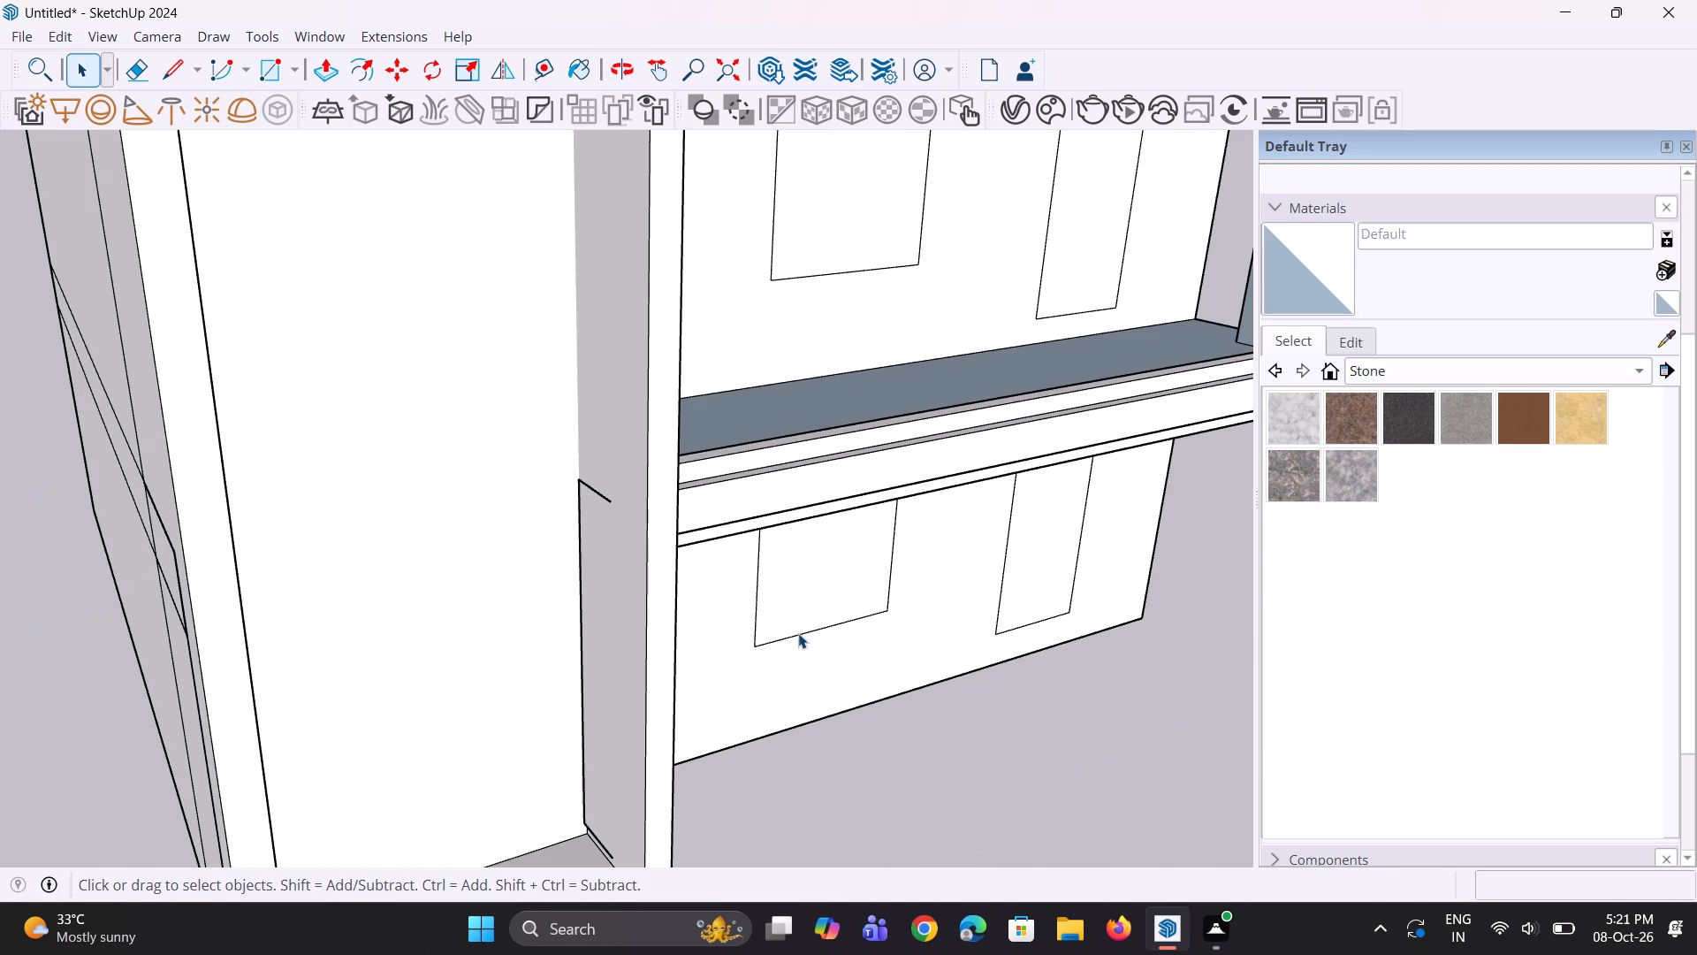
middle_click_drag(798, 633, 792, 631)
left_click(608, 500)
key("Delete")
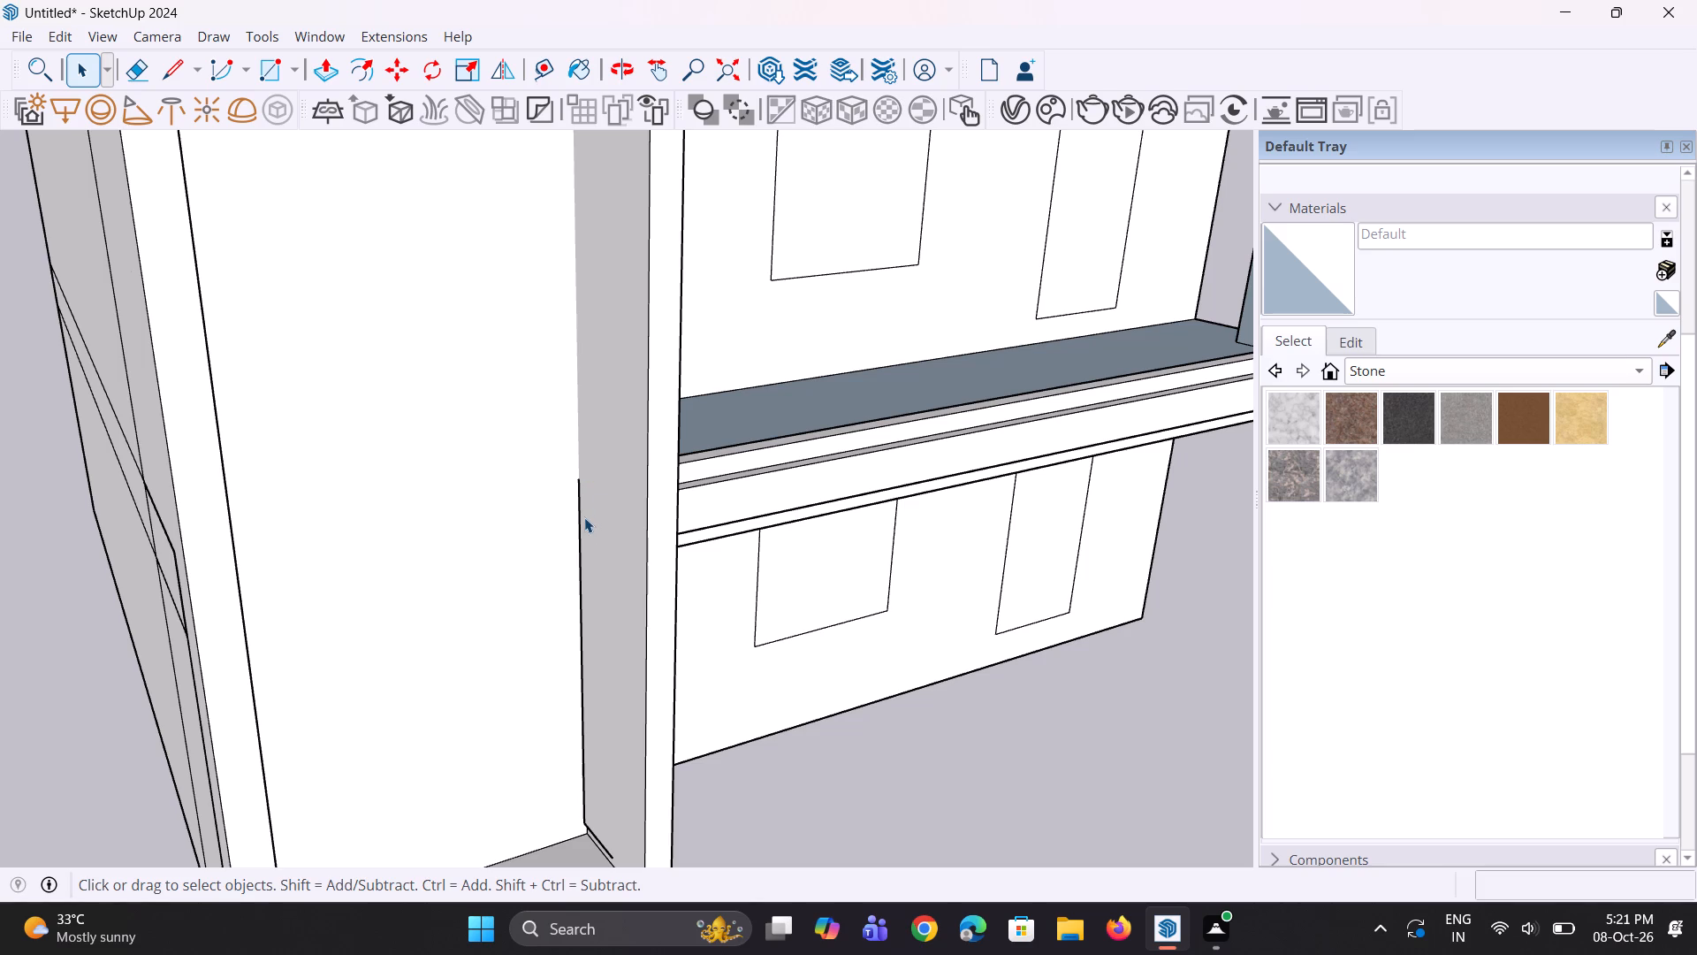
left_click(578, 513)
key("Delete")
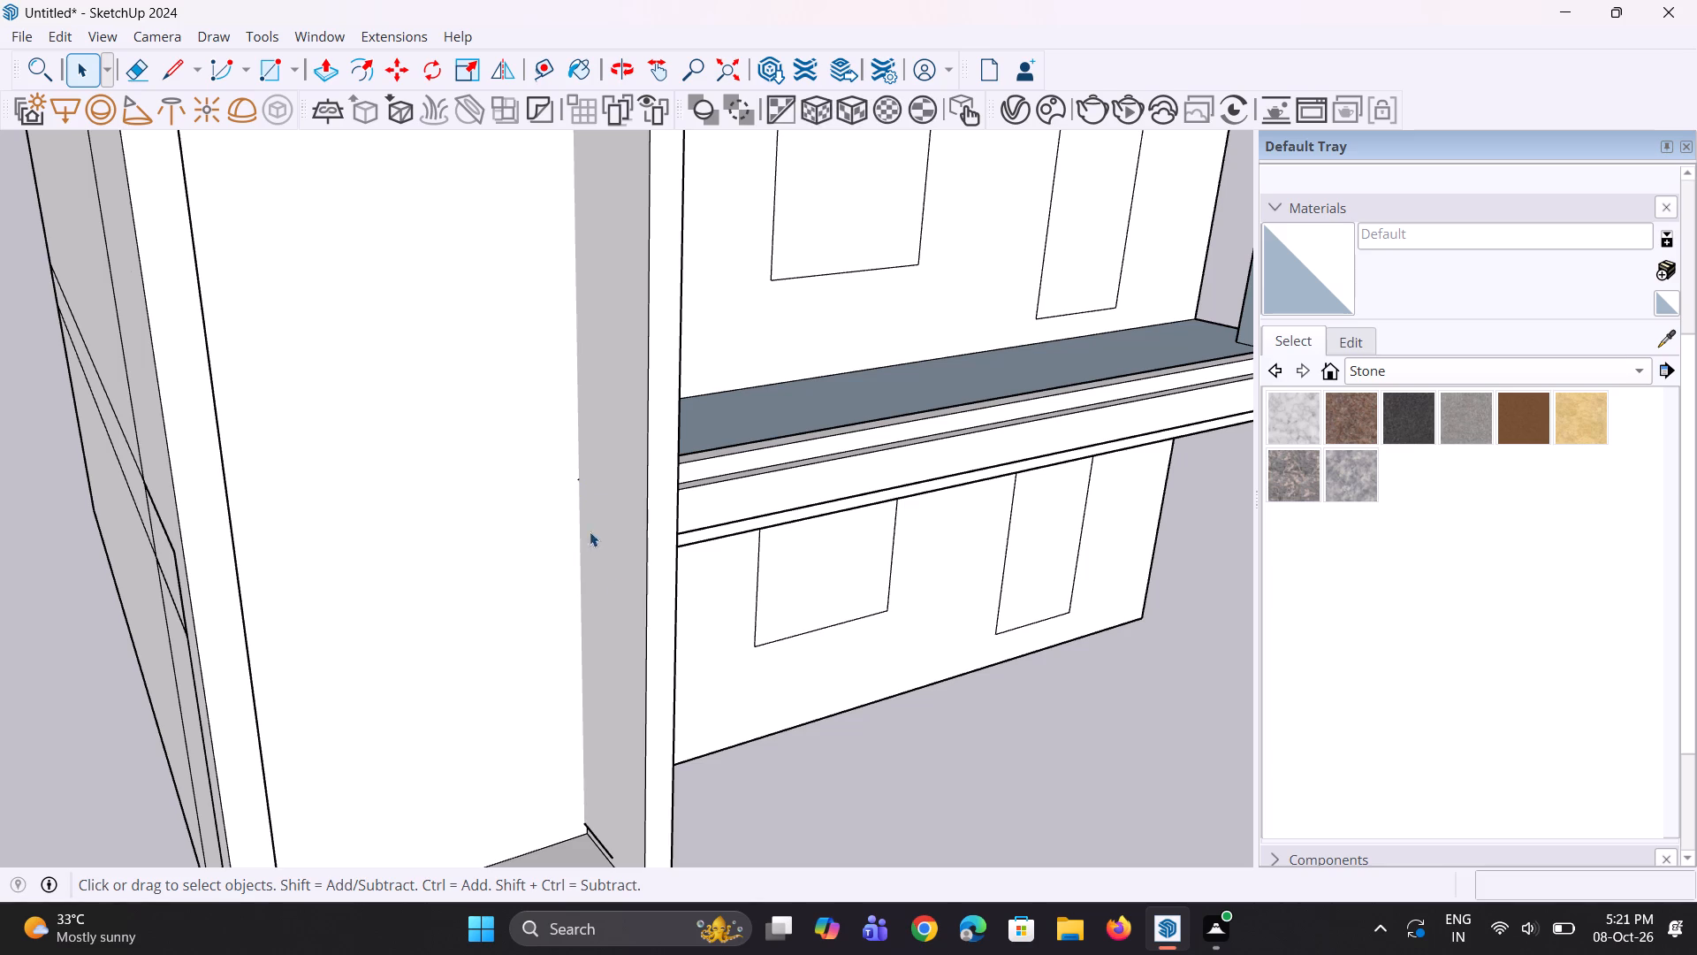
middle_click_drag(617, 592, 613, 544)
scroll(559, 468, "up", 7)
left_click_drag(560, 402, 617, 470)
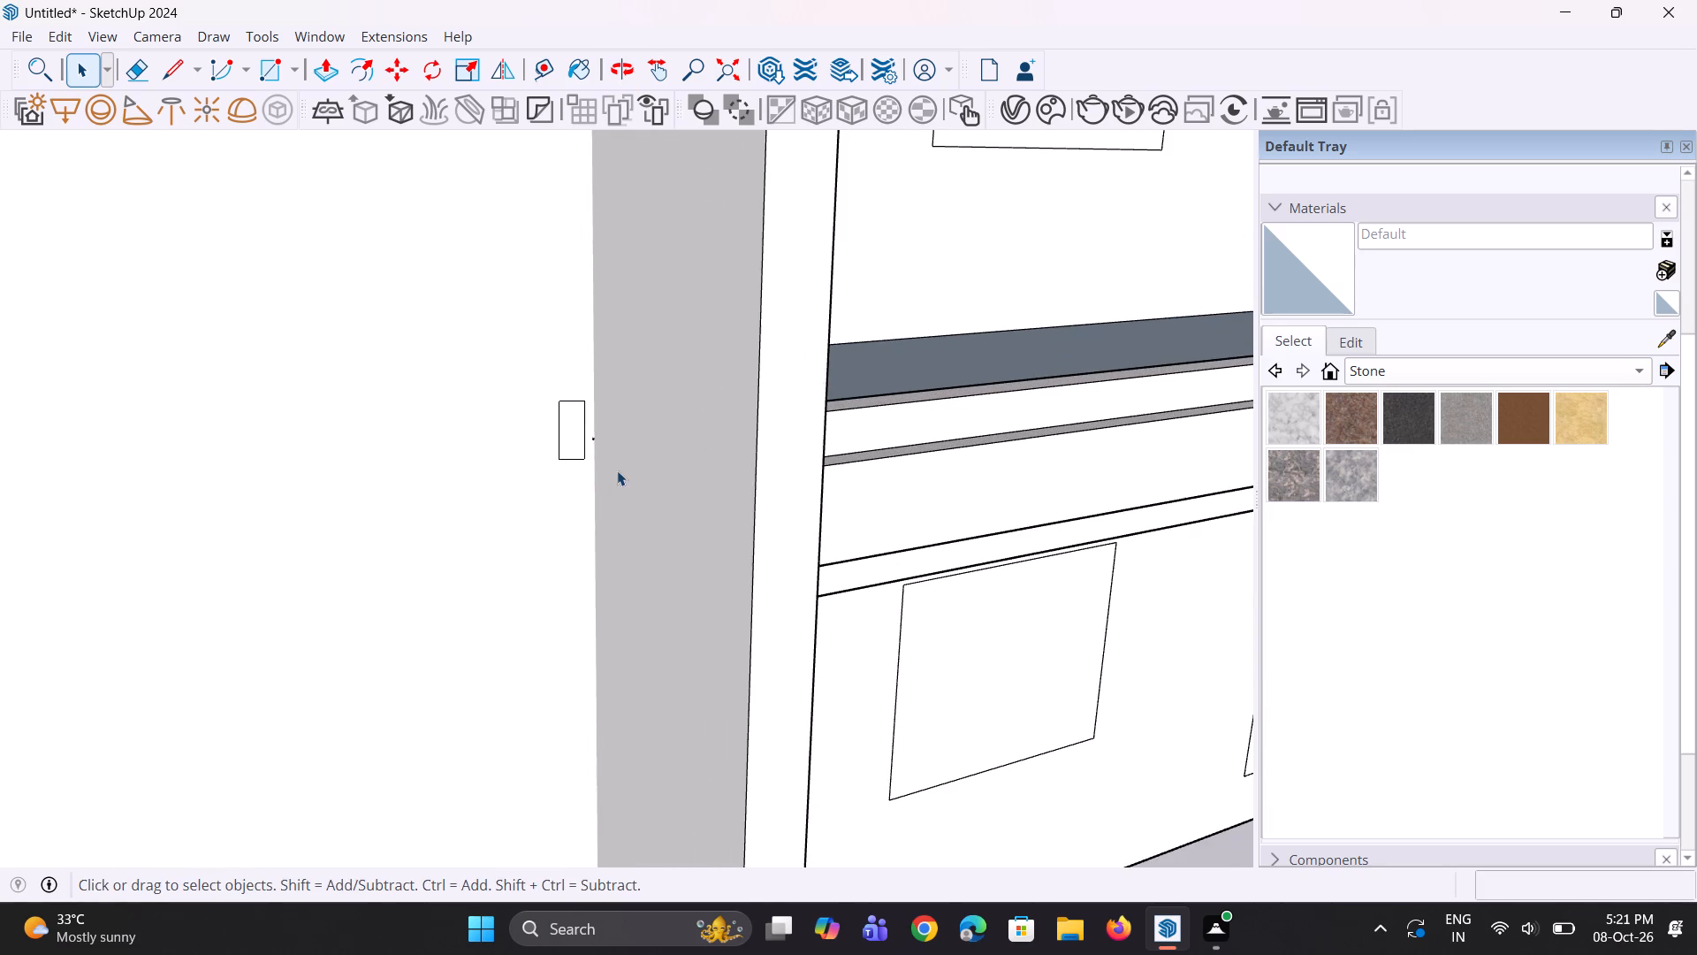
left_click_drag(617, 470, 622, 471)
key("Delete")
Delete the short stray line at the recess's bottom inner corner on the balcony side.
scroll(613, 525, "down", 12)
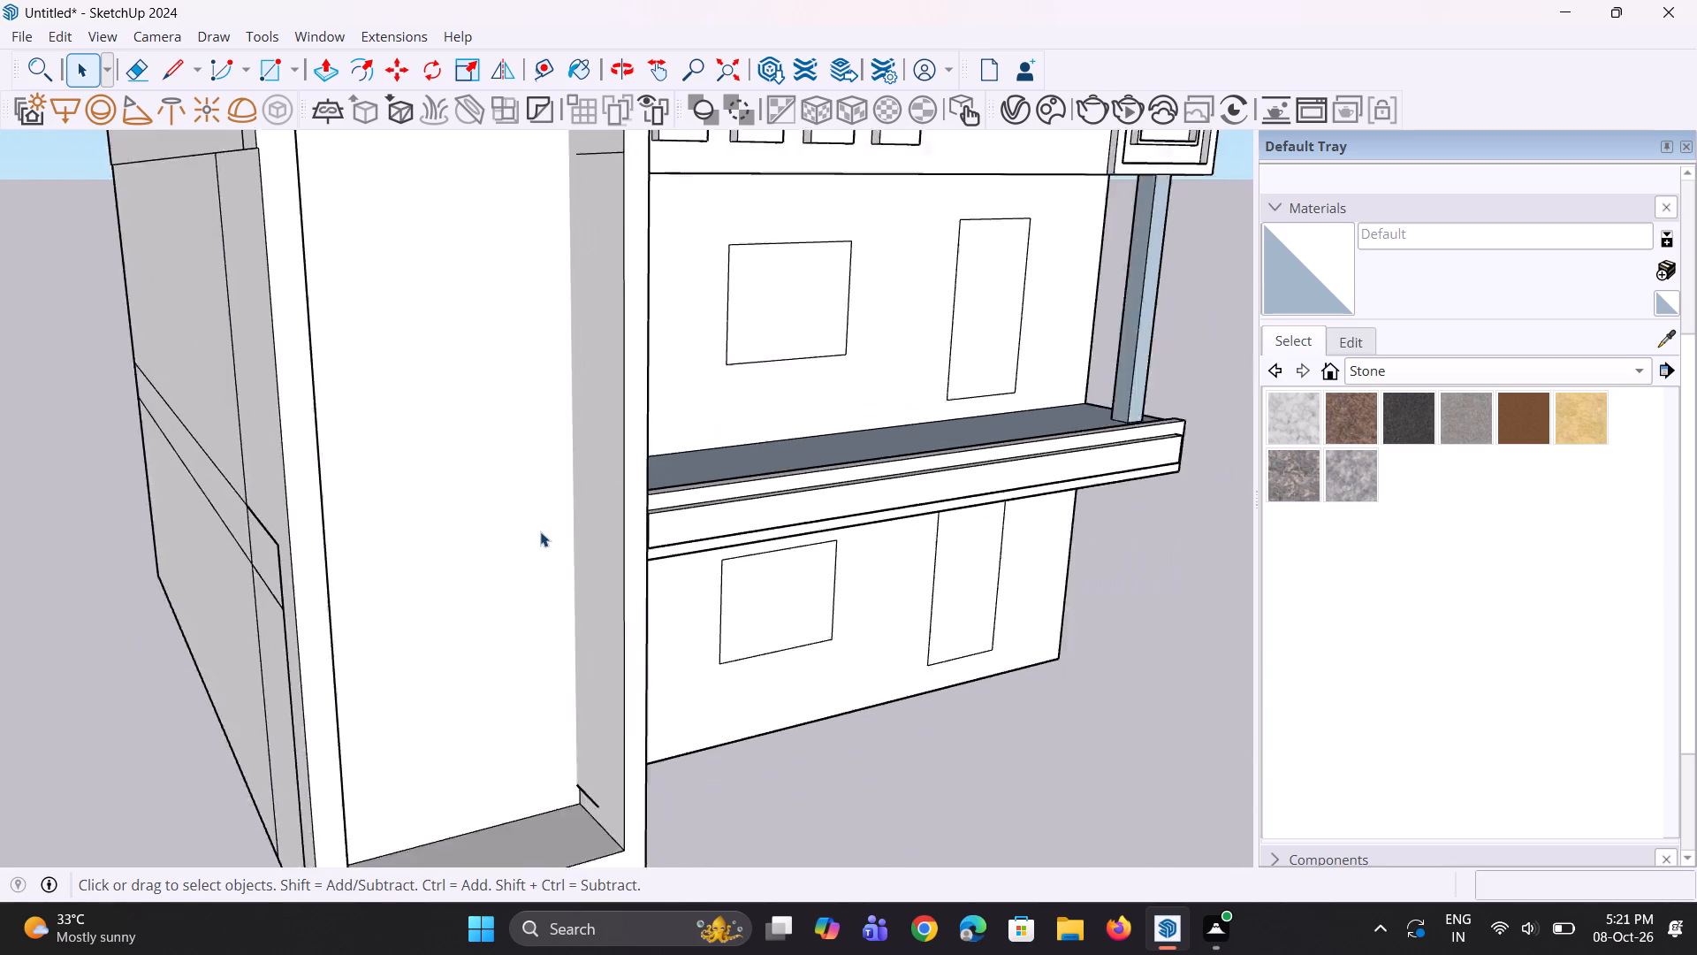
scroll(540, 531, "down", 1)
middle_click_drag(543, 595, 552, 653)
scroll(590, 771, "up", 3)
left_click(585, 759)
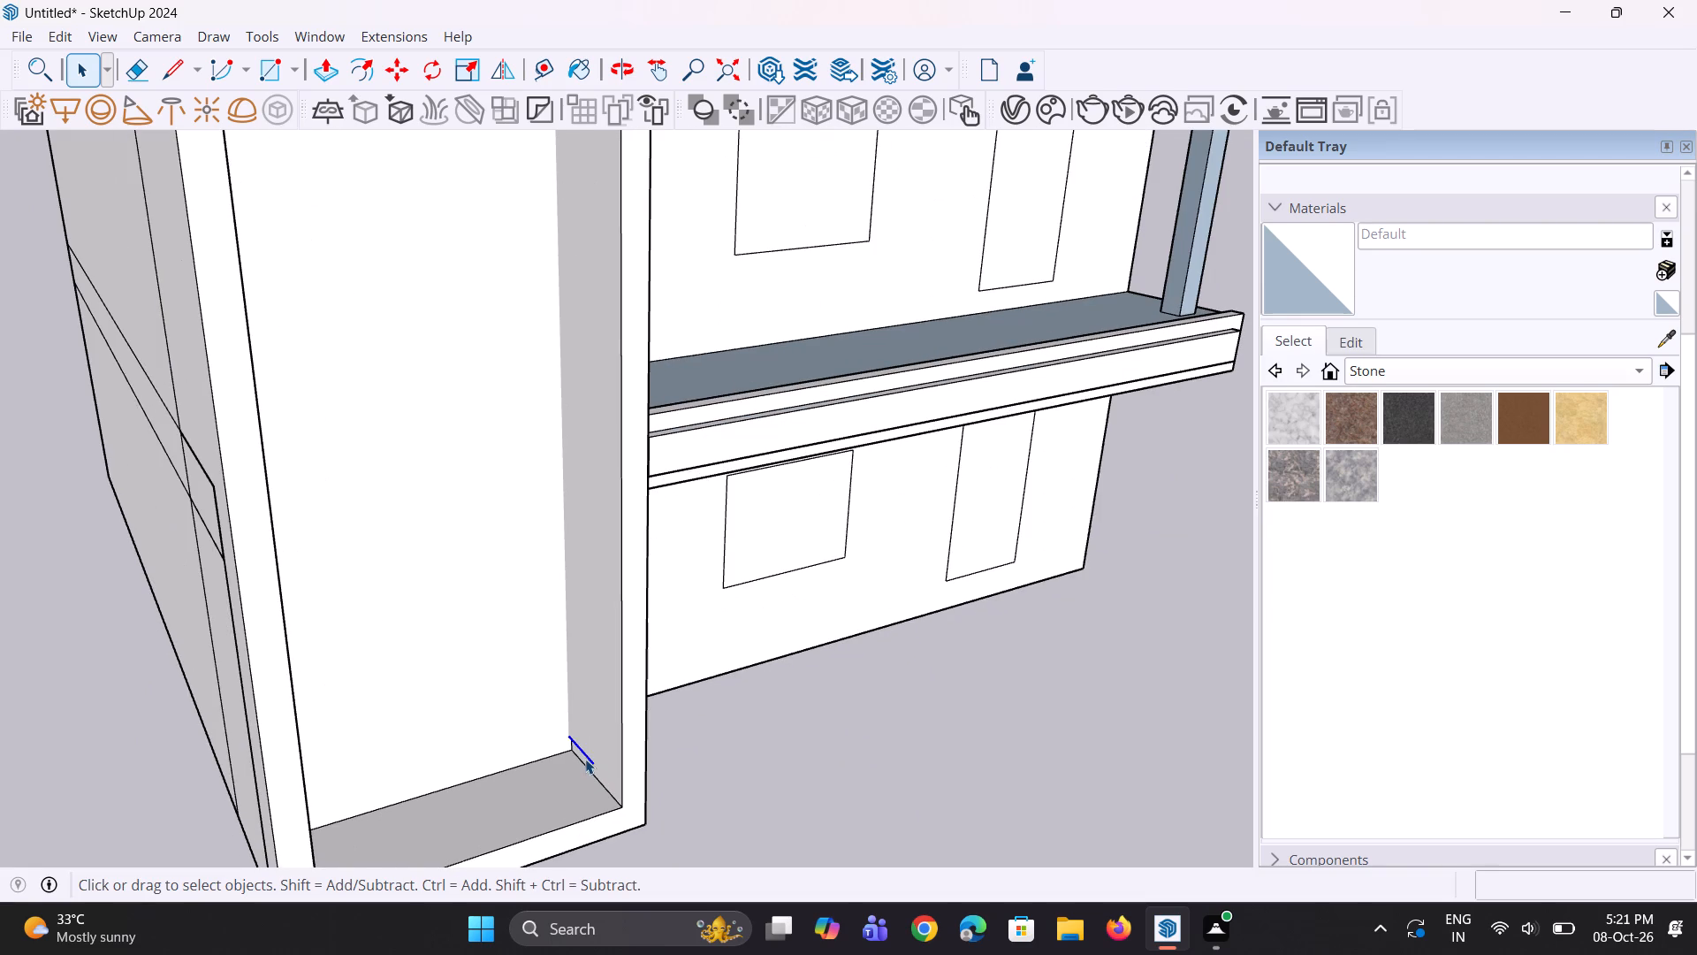
key("Delete")
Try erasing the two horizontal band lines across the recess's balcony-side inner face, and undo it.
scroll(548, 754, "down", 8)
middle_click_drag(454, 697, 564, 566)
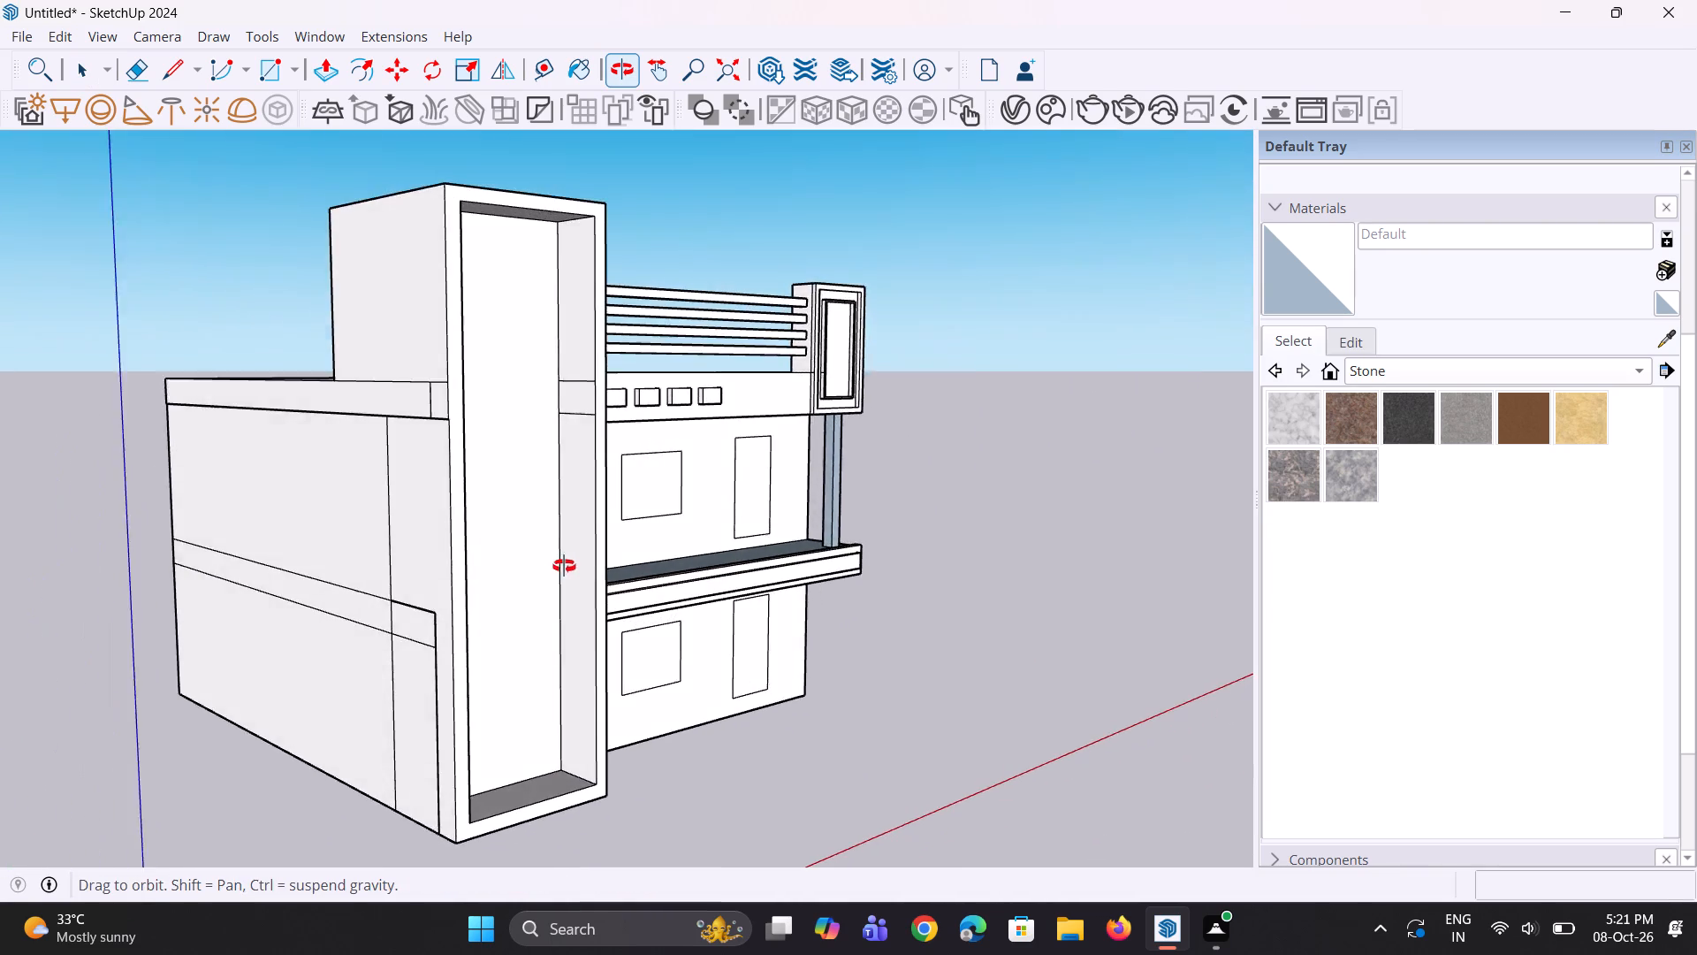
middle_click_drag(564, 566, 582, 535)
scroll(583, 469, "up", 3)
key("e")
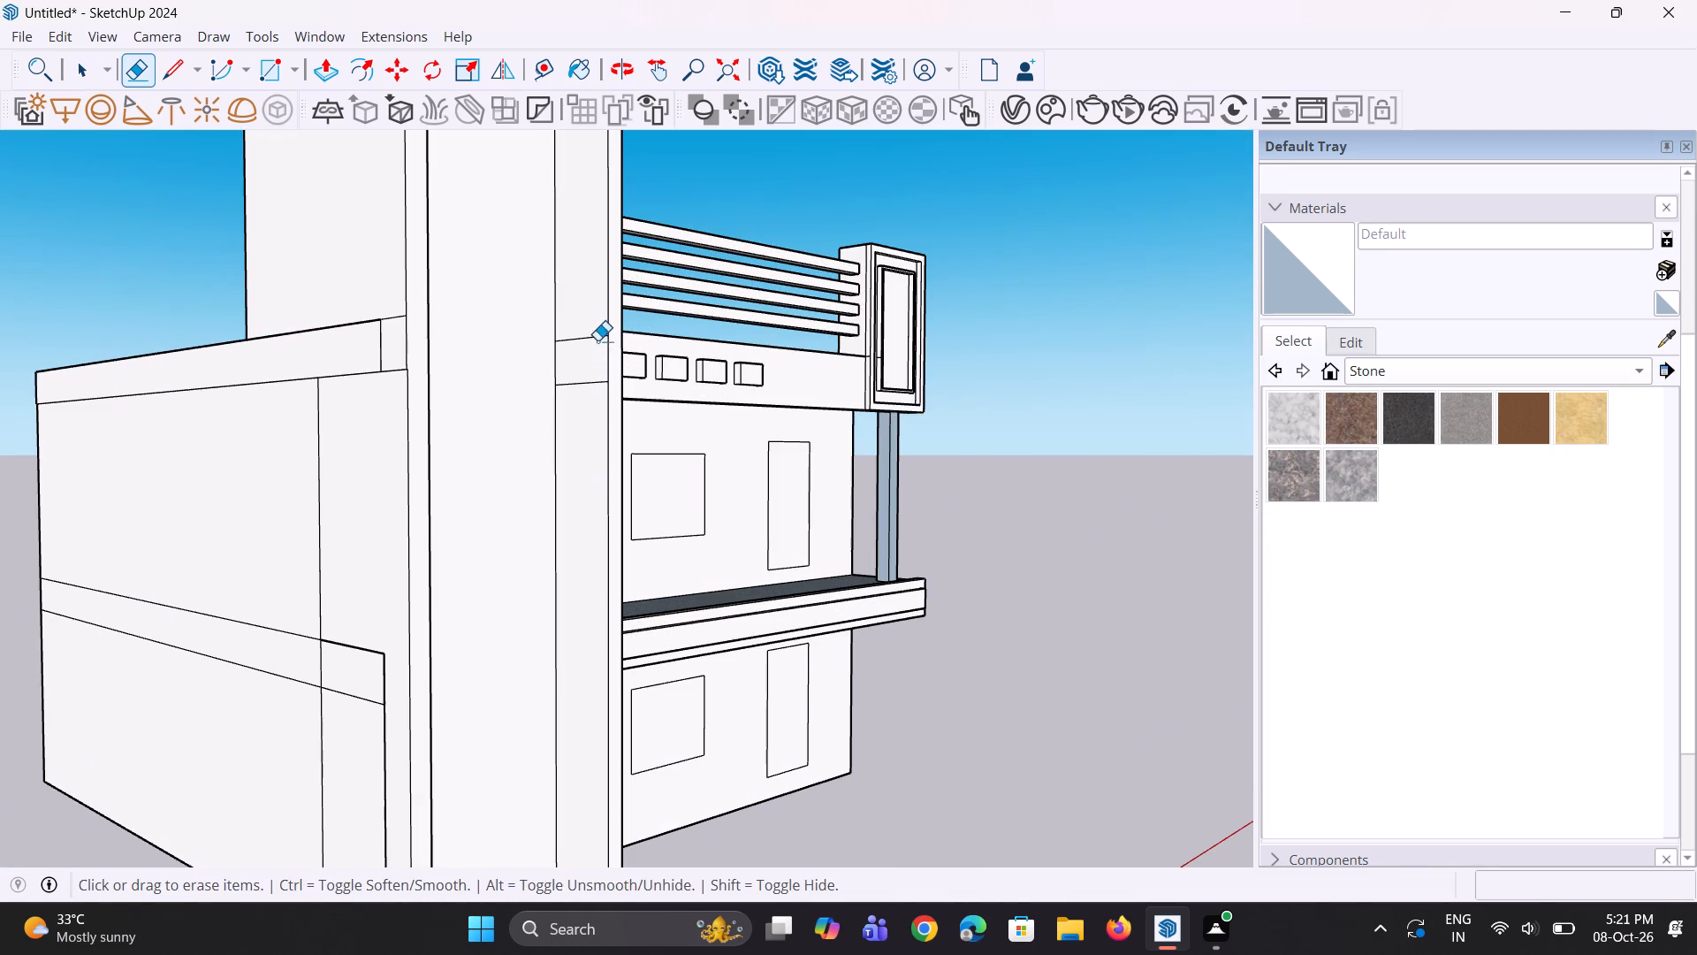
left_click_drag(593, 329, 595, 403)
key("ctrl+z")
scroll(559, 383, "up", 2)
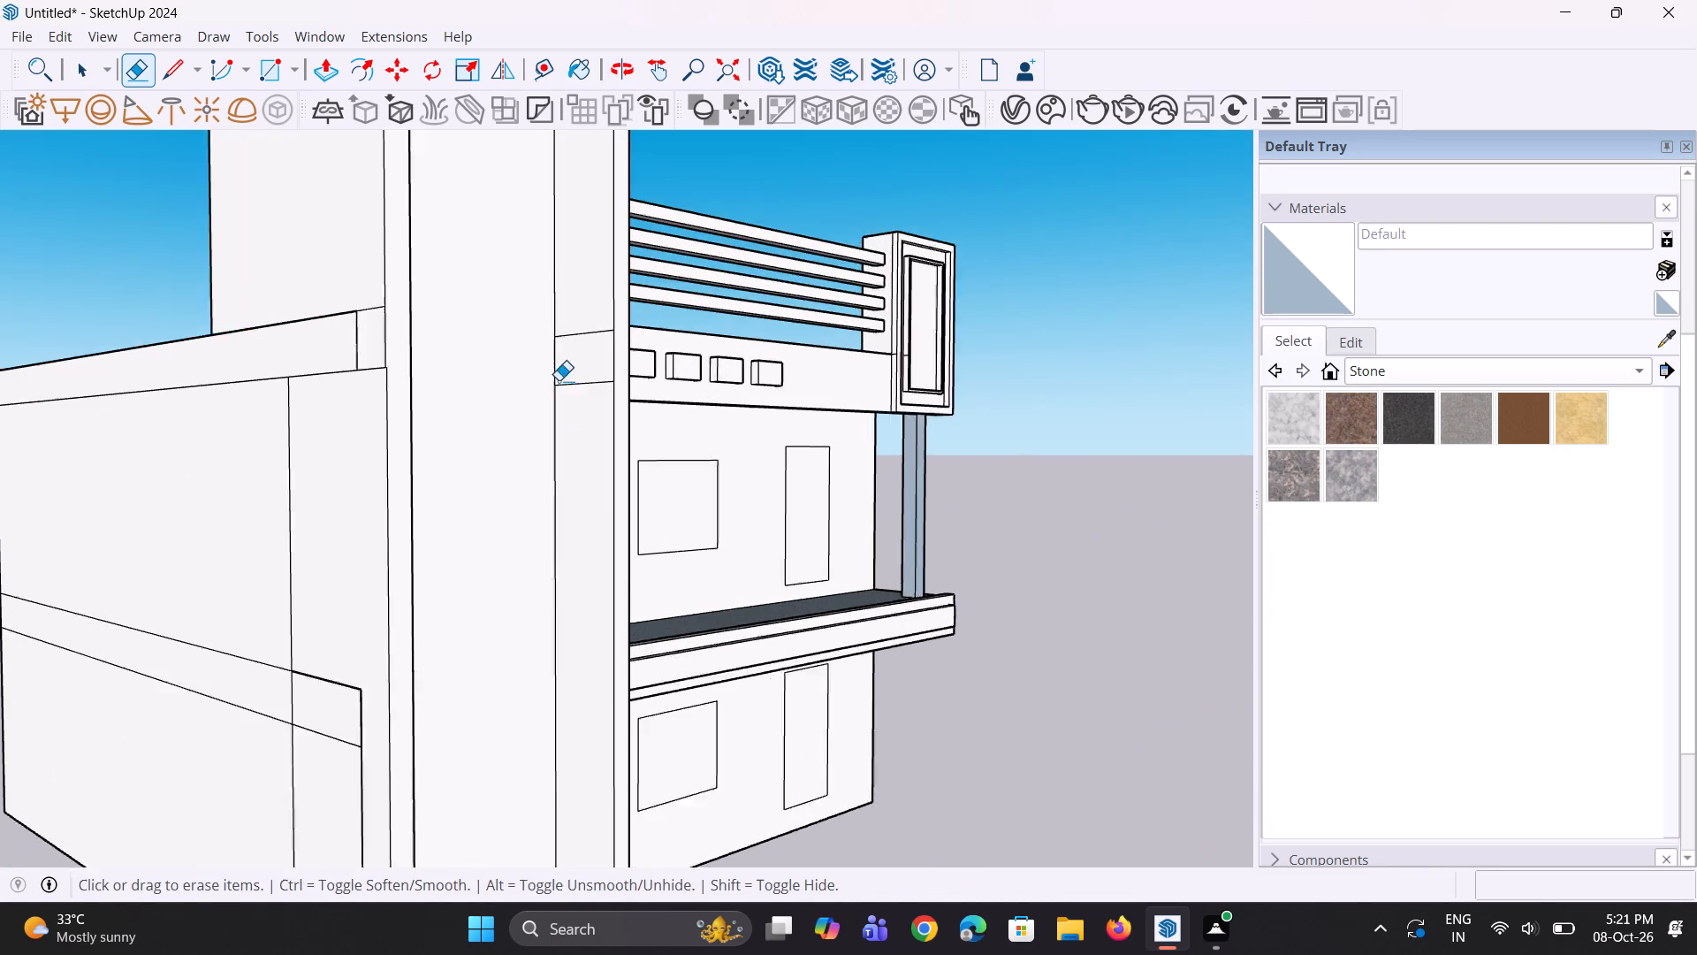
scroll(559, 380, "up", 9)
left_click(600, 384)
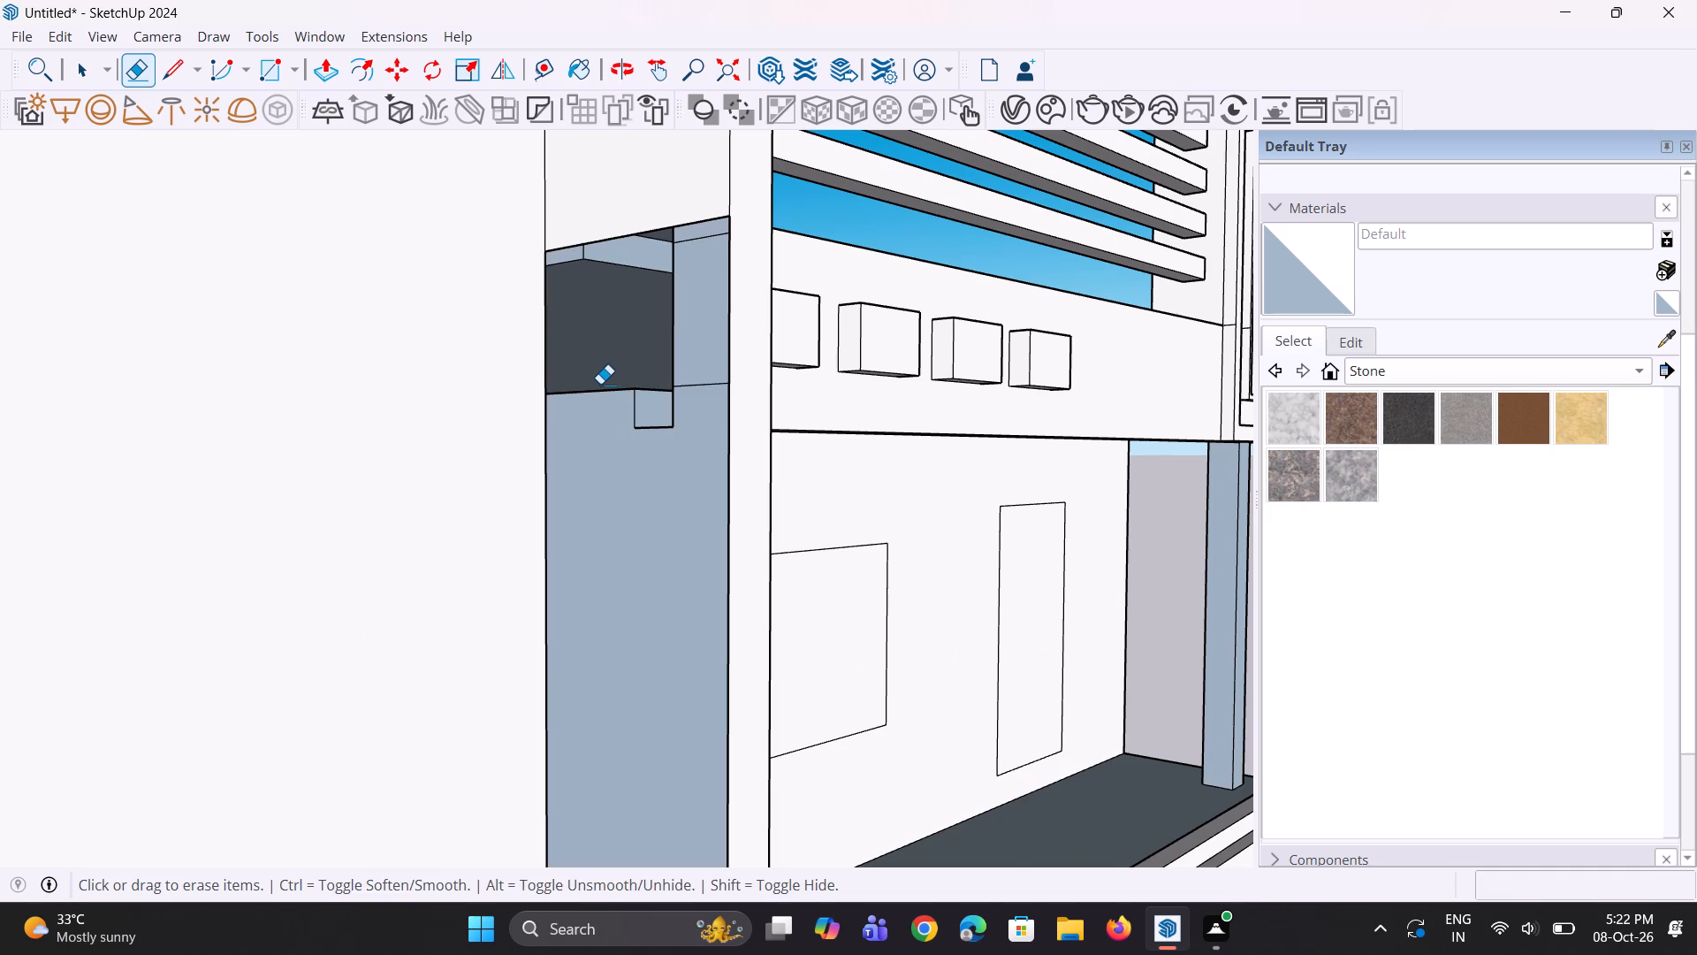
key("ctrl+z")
Push/pull the recess's balcony-side upper inner face by 1 7/16" and repeat the same offset on the band and lower faces below it.
middle_click_drag(615, 400, 493, 528)
scroll(488, 529, "down", 4)
middle_click_drag(445, 496, 423, 516)
scroll(428, 516, "down", 4)
right_click(435, 516)
middle_click_drag(422, 508, 427, 476)
left_click(425, 480)
key("p")
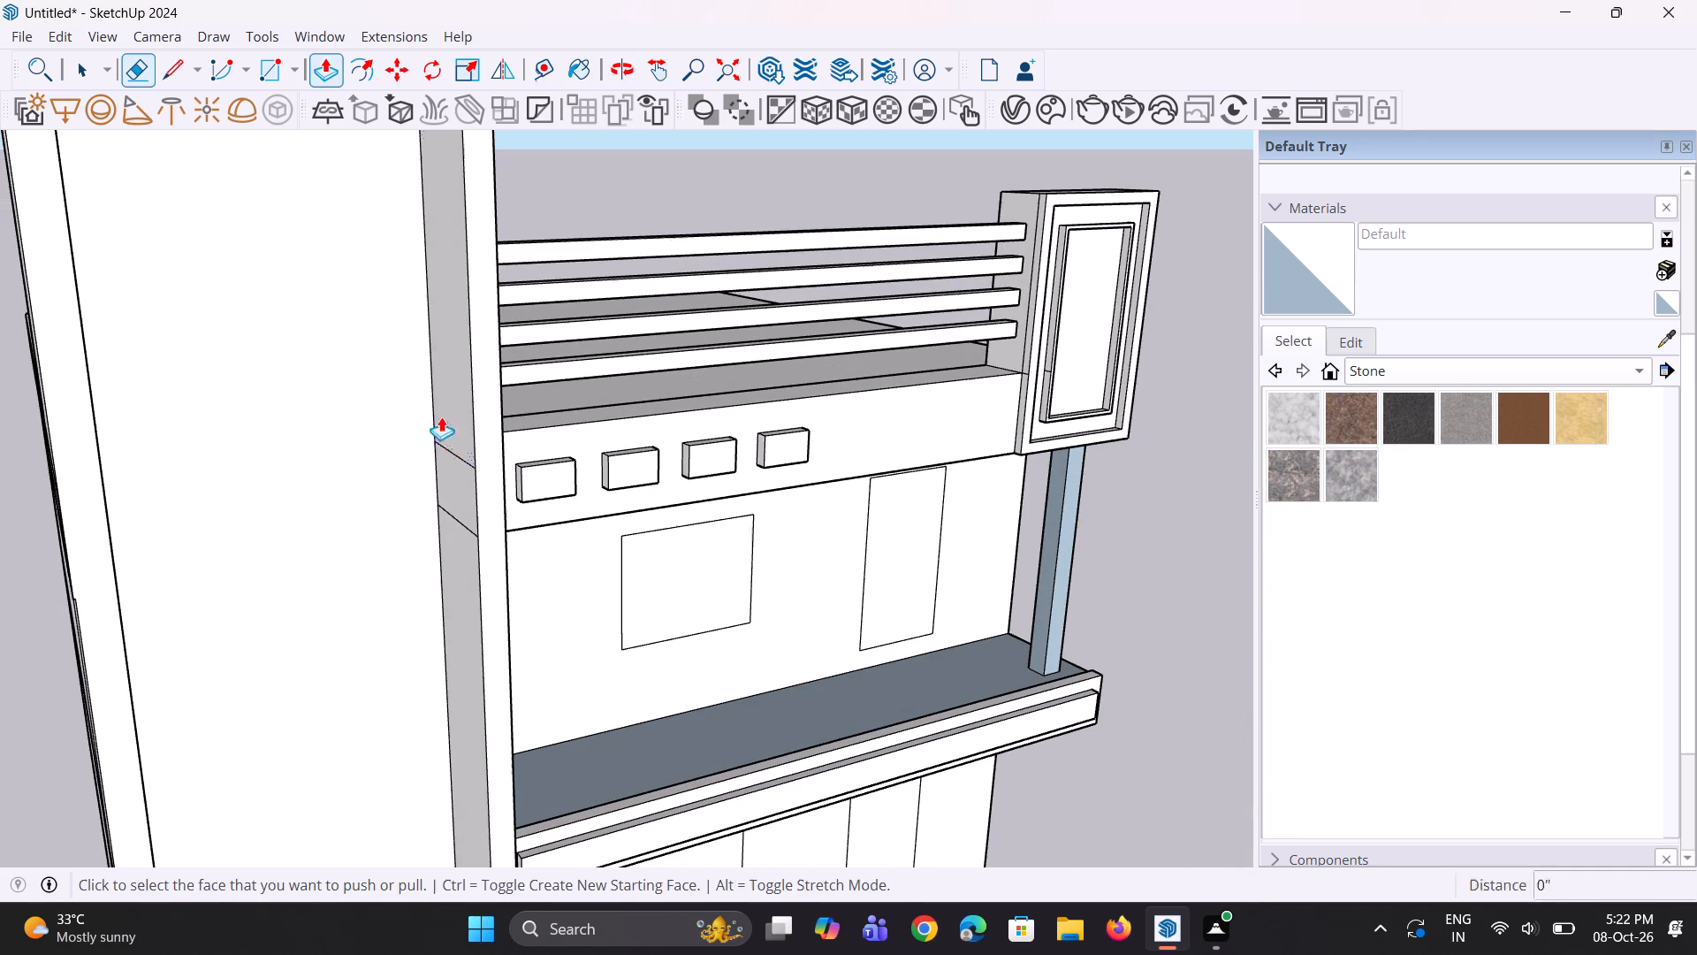
left_click(444, 404)
left_click(439, 404)
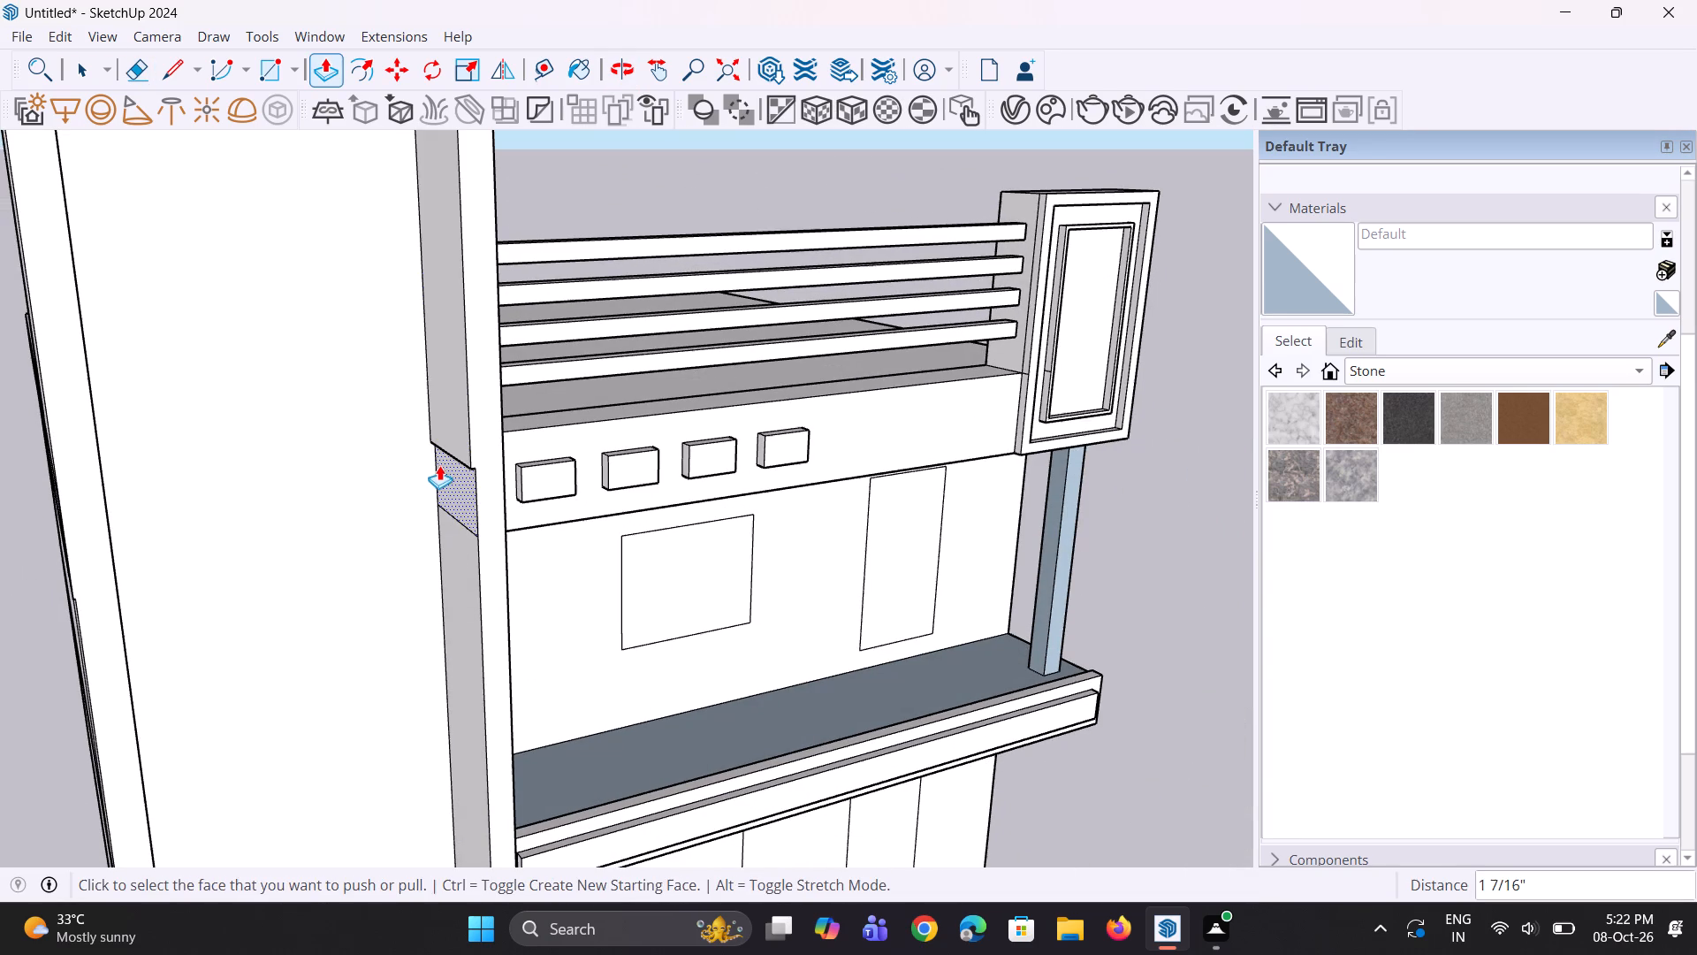
double_click(440, 467)
double_click(448, 536)
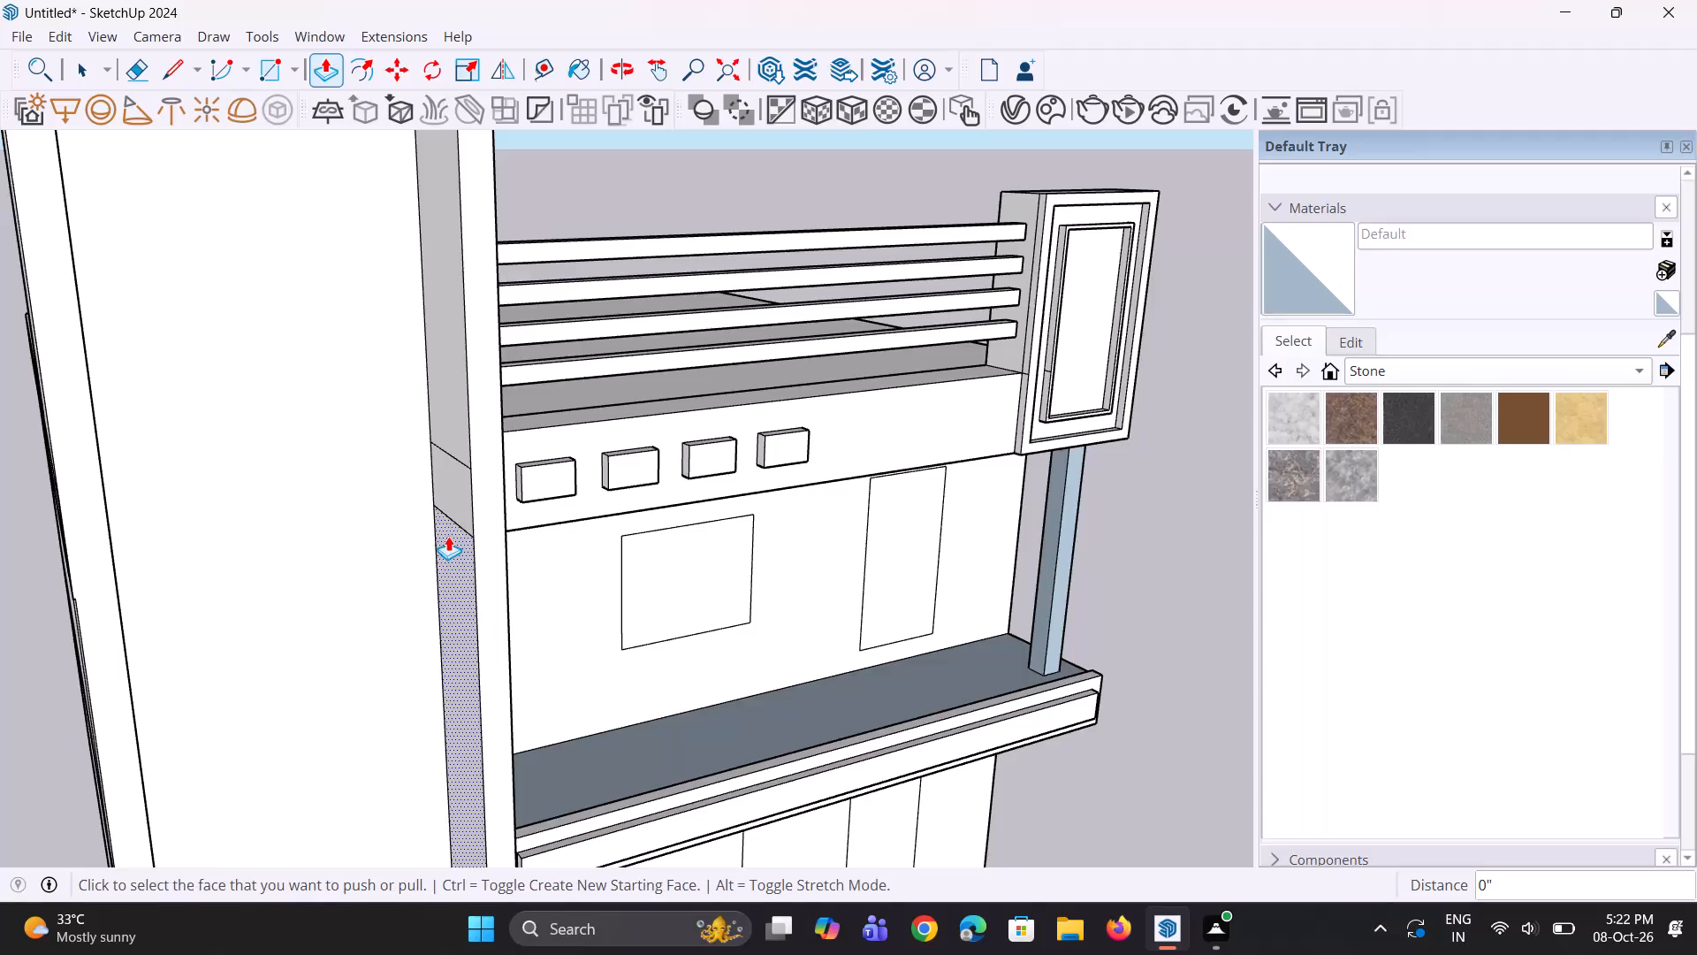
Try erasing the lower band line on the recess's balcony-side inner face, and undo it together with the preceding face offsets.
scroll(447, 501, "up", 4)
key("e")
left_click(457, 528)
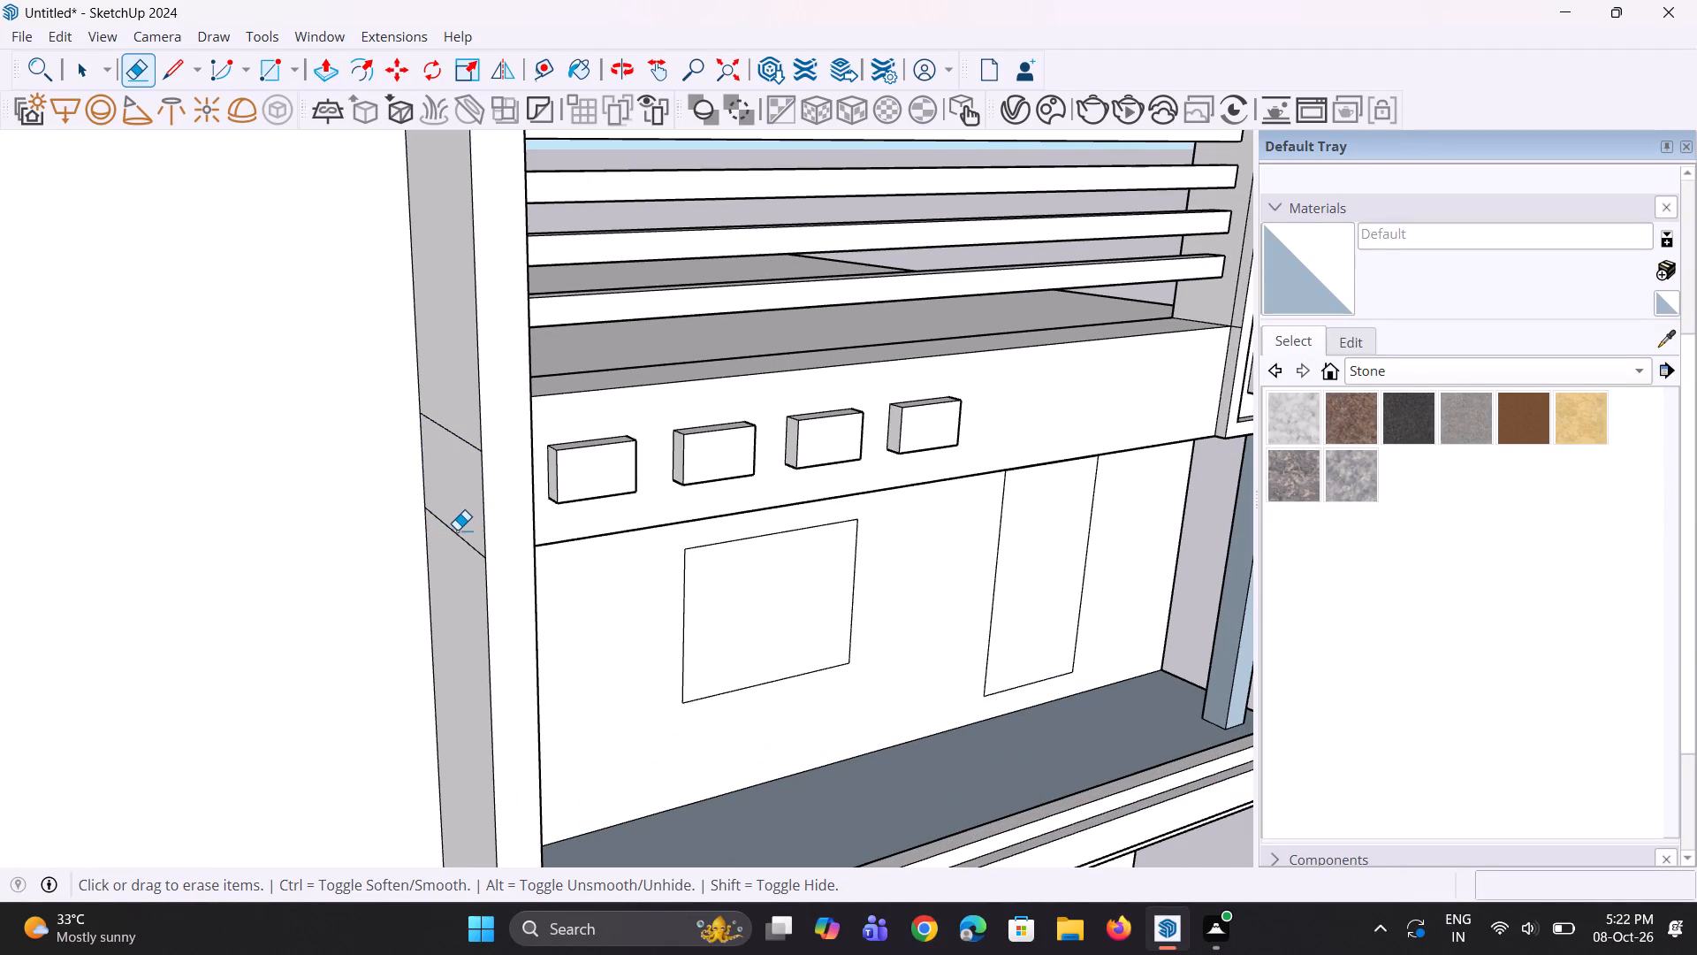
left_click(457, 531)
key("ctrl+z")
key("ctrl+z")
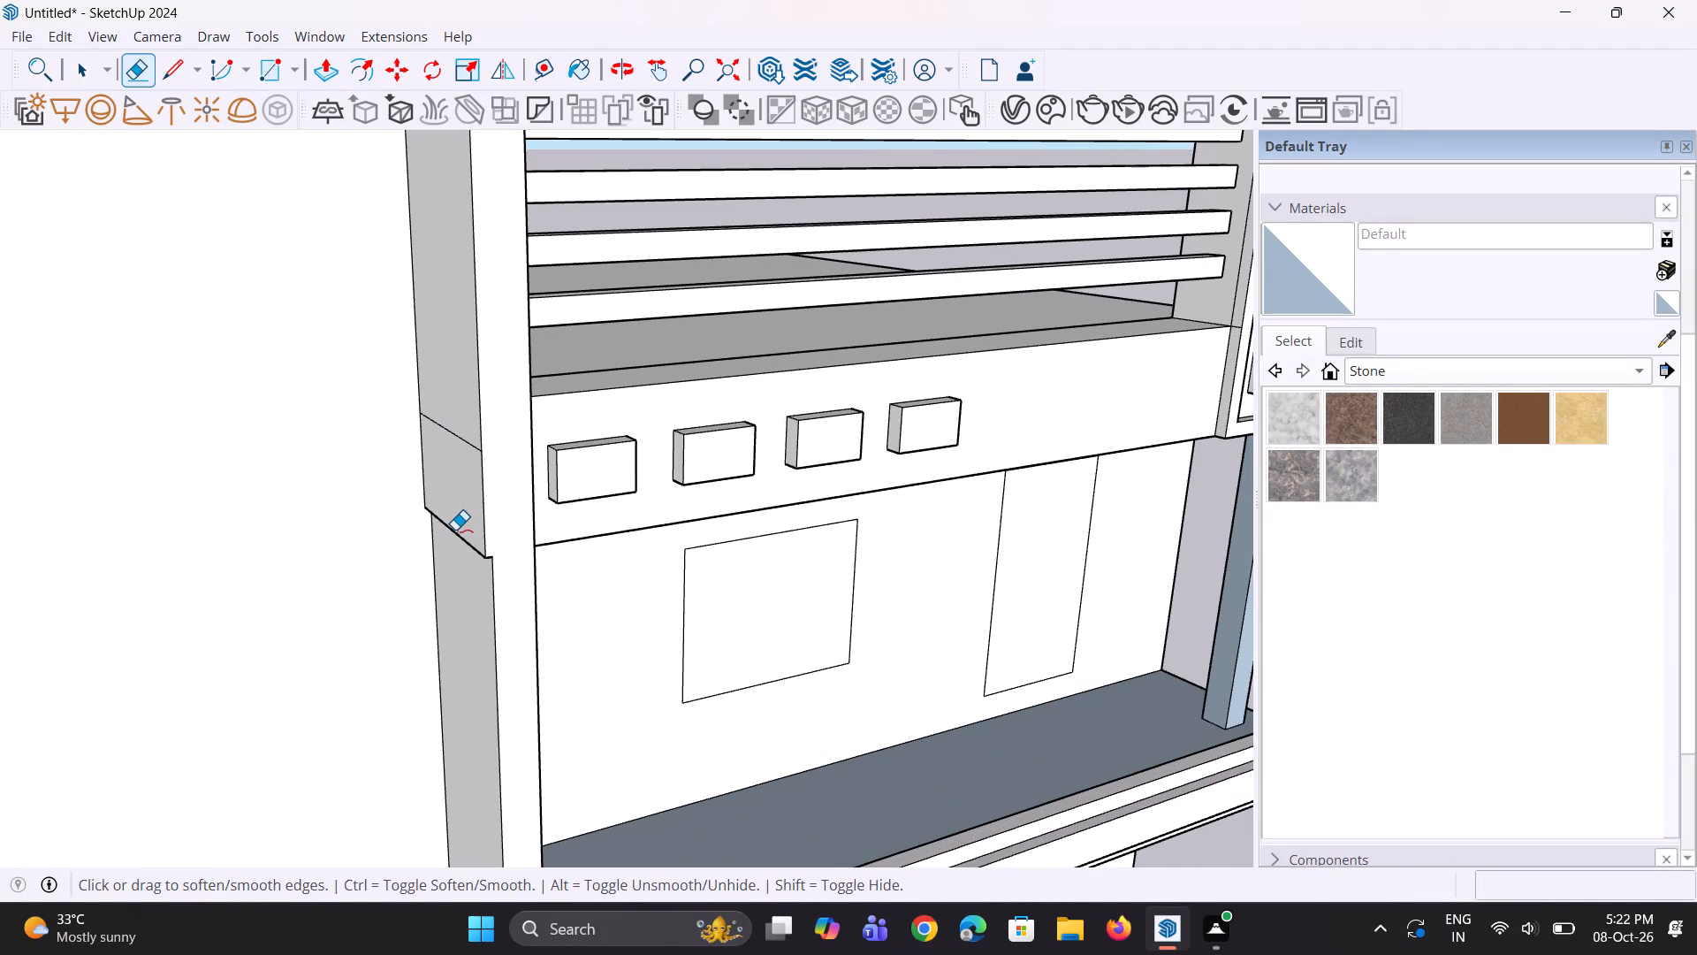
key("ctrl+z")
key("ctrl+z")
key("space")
Push/pull the recess's balcony-side upper inner face by about 2" and repeat the same offset on the band and lower faces.
key("p")
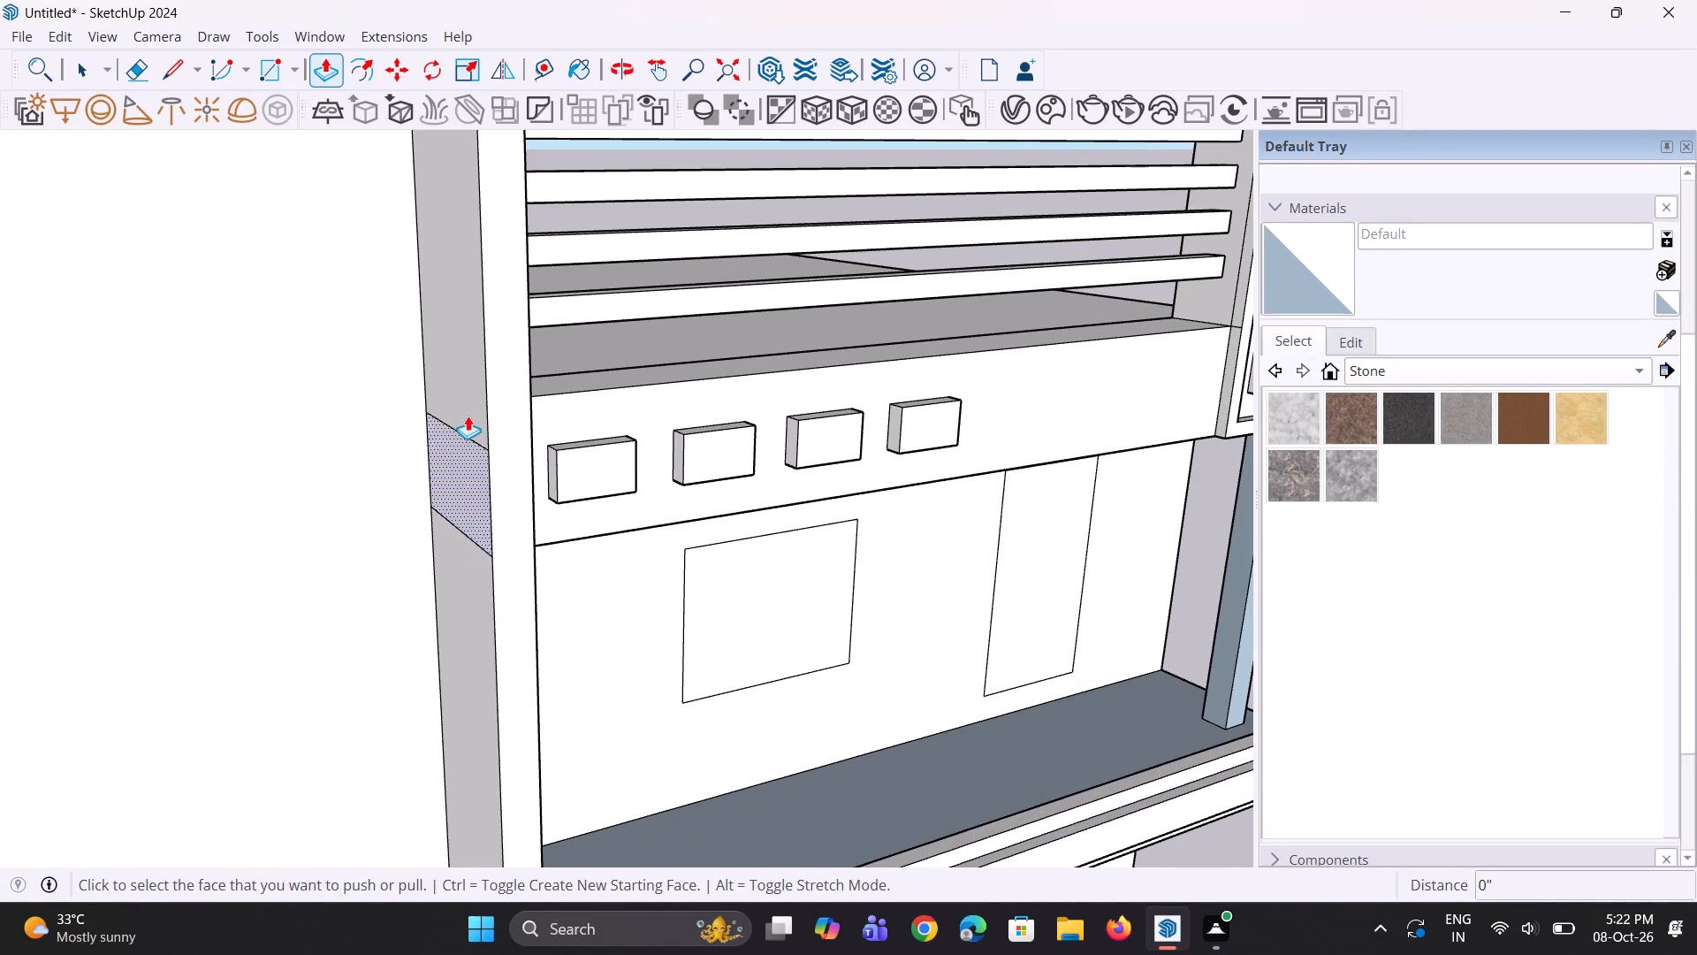
left_click(468, 416)
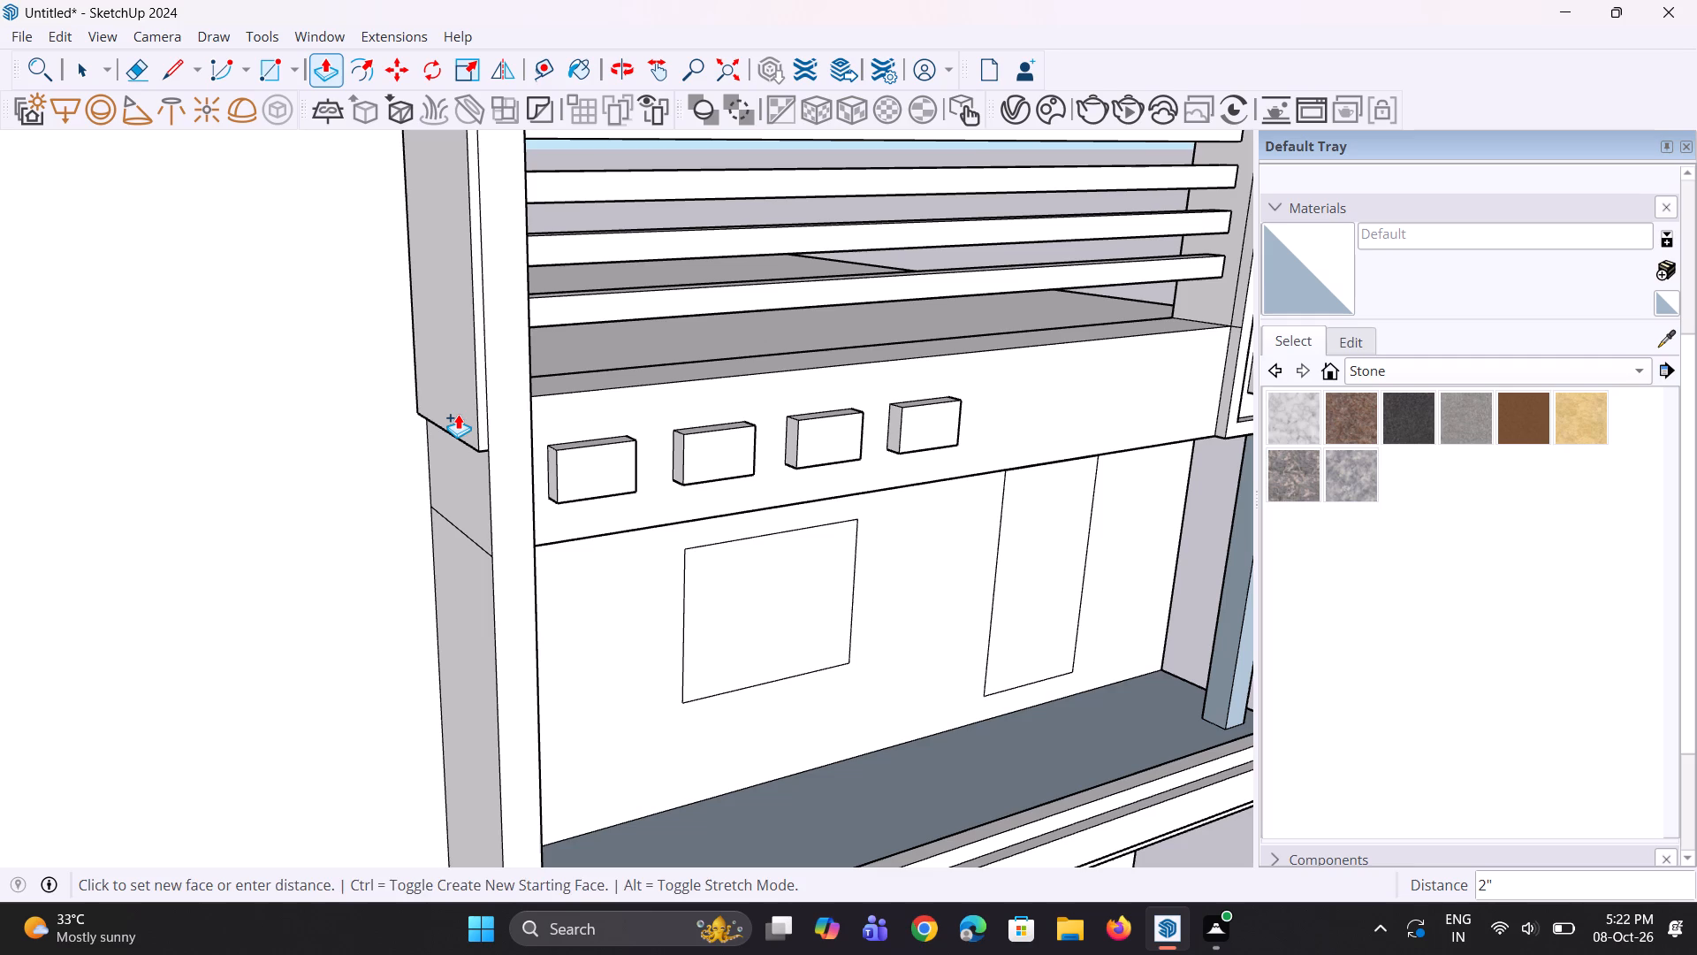
left_click(458, 414)
double_click(461, 459)
double_click(477, 578)
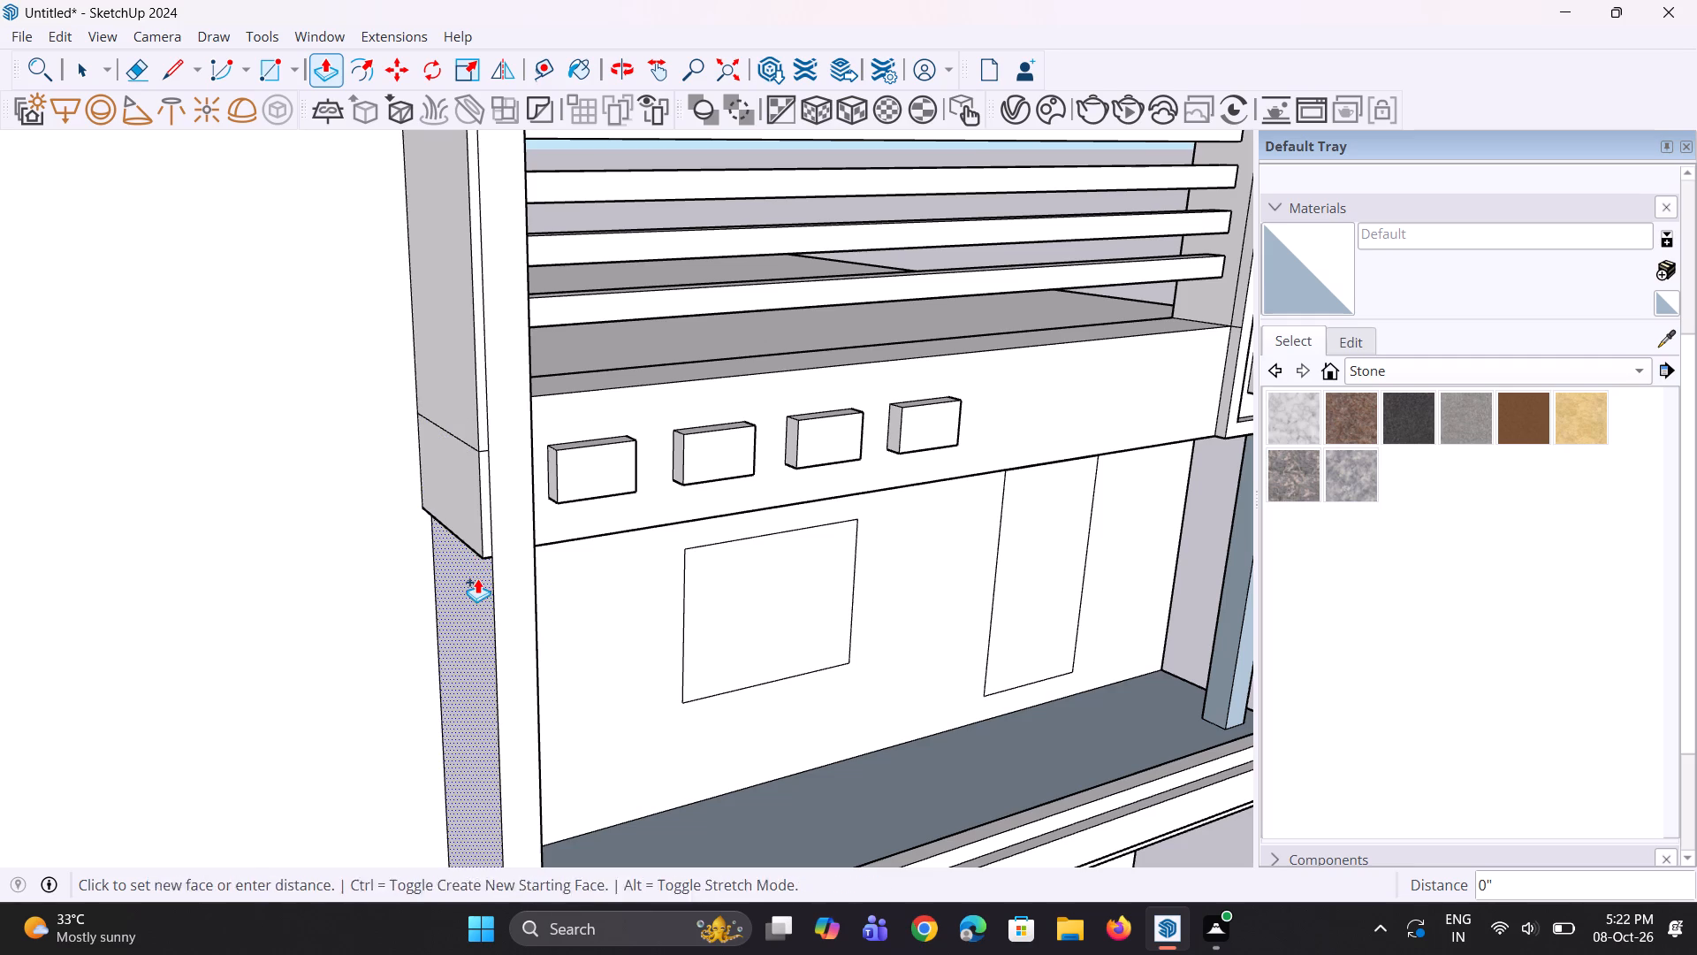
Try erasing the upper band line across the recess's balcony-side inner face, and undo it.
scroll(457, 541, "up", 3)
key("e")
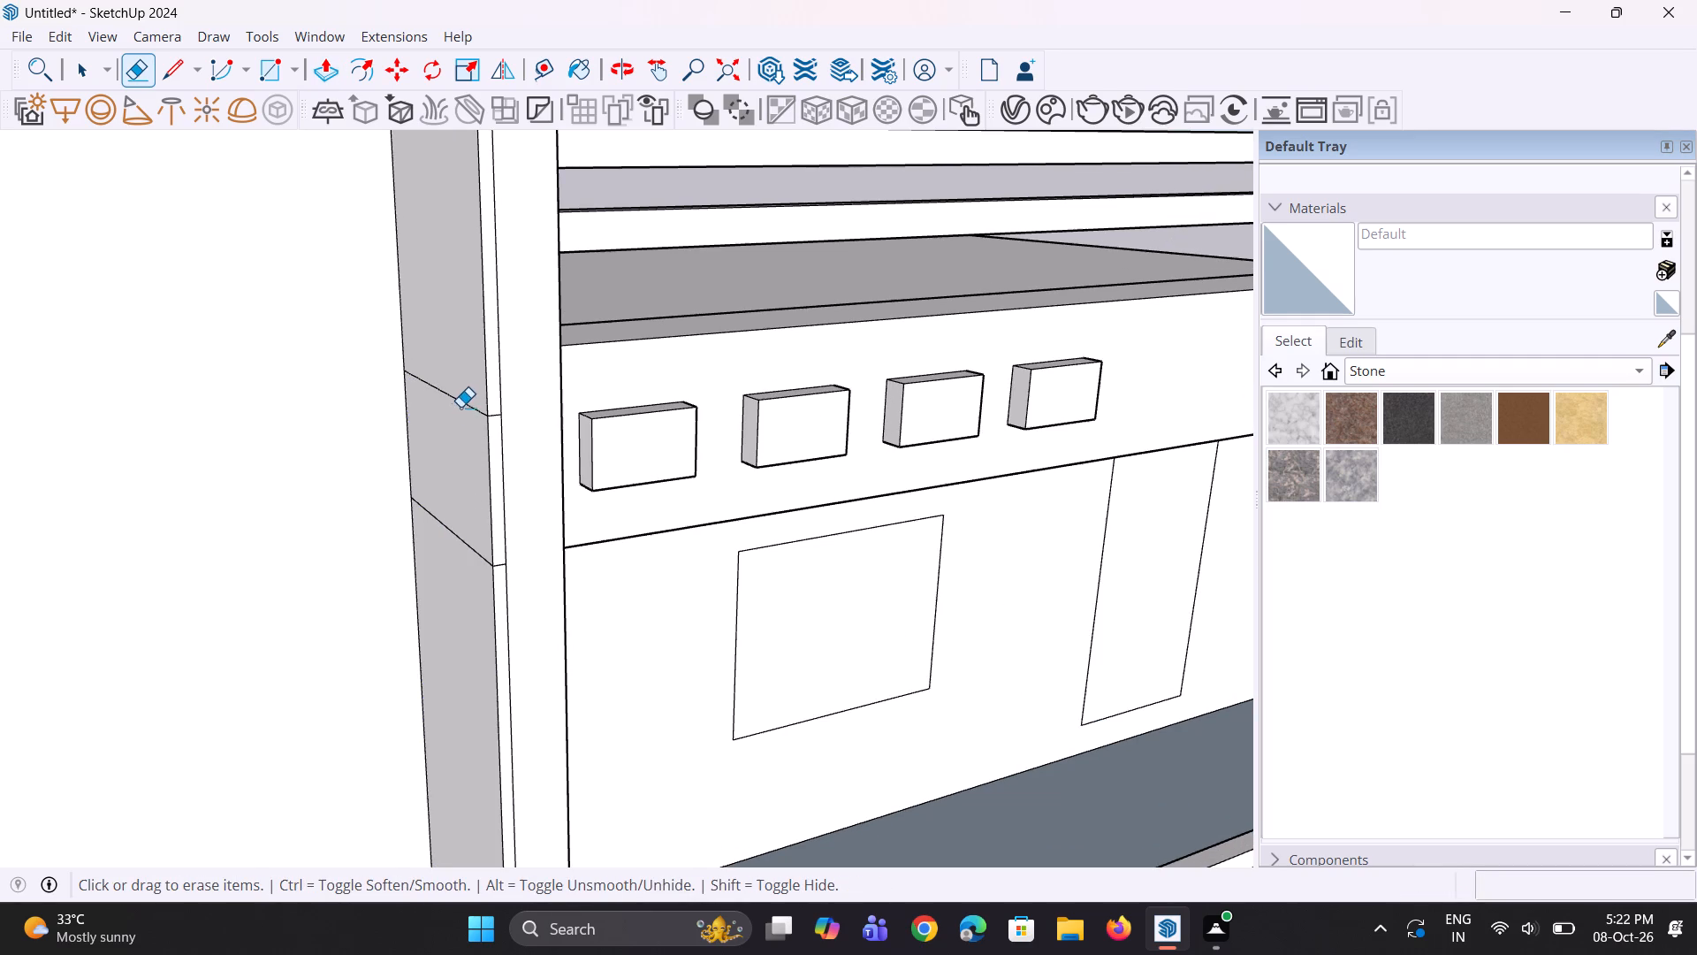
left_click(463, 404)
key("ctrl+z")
Erase the two short horizontal lines crossing the narrow front strip beside the recess, undoing the accidental removal of the inner face's lower band line.
middle_click_drag(423, 490, 489, 493)
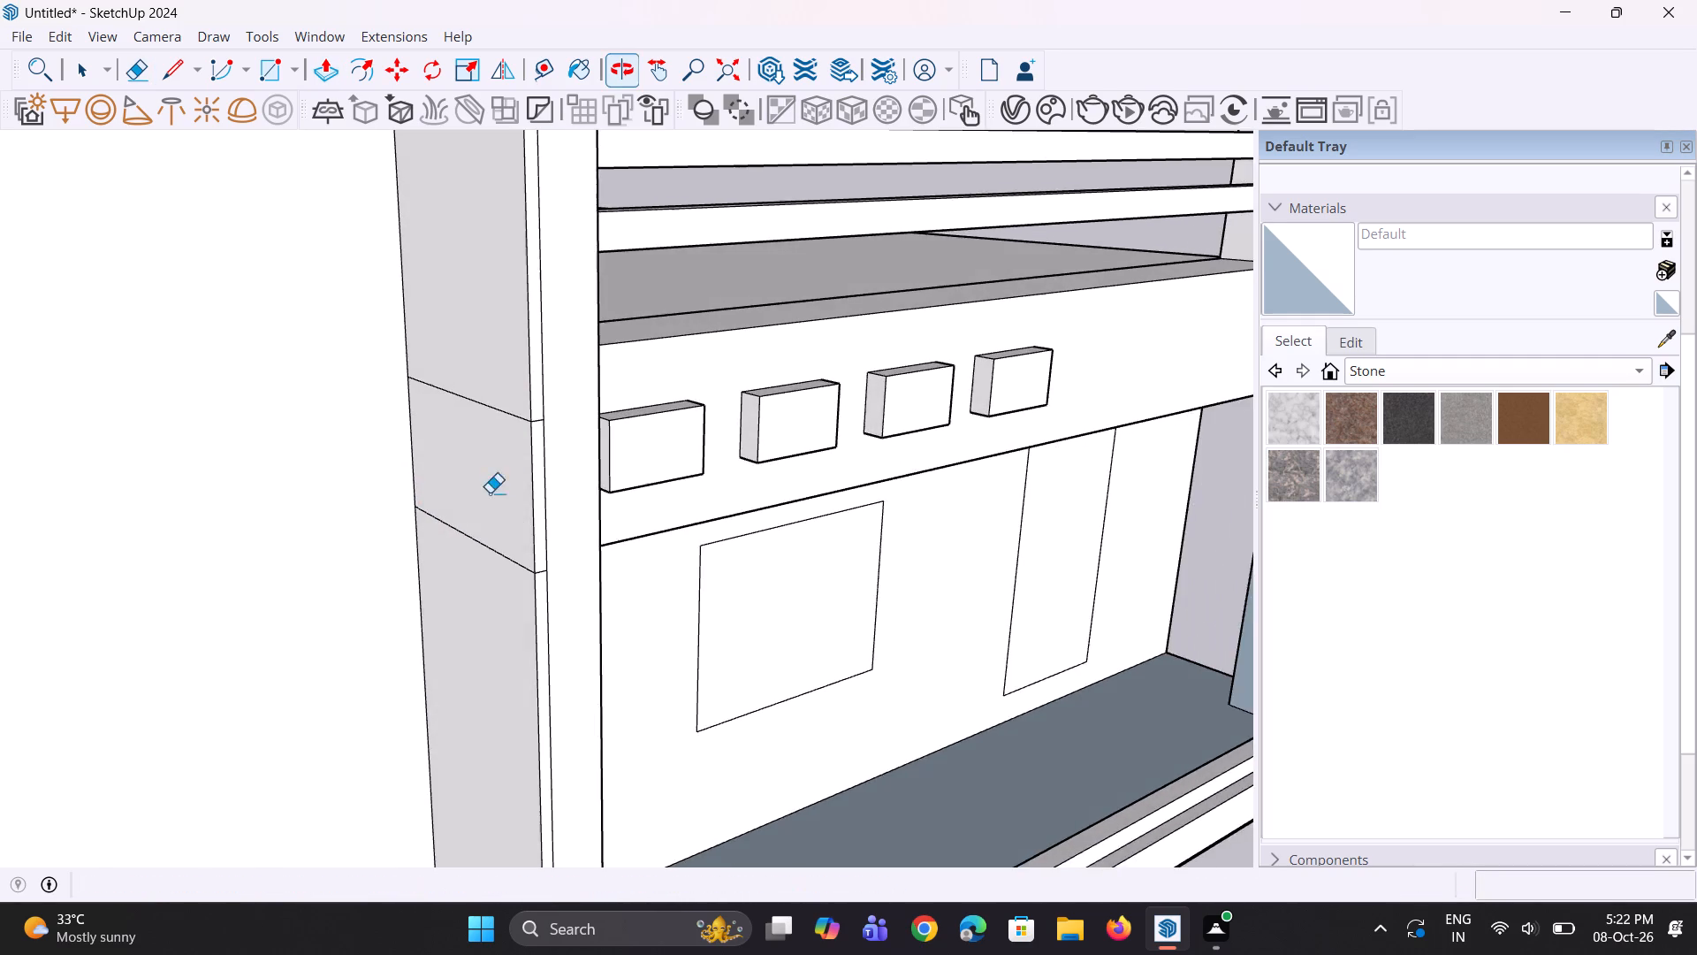
scroll(564, 443, "up", 10)
left_click(521, 405)
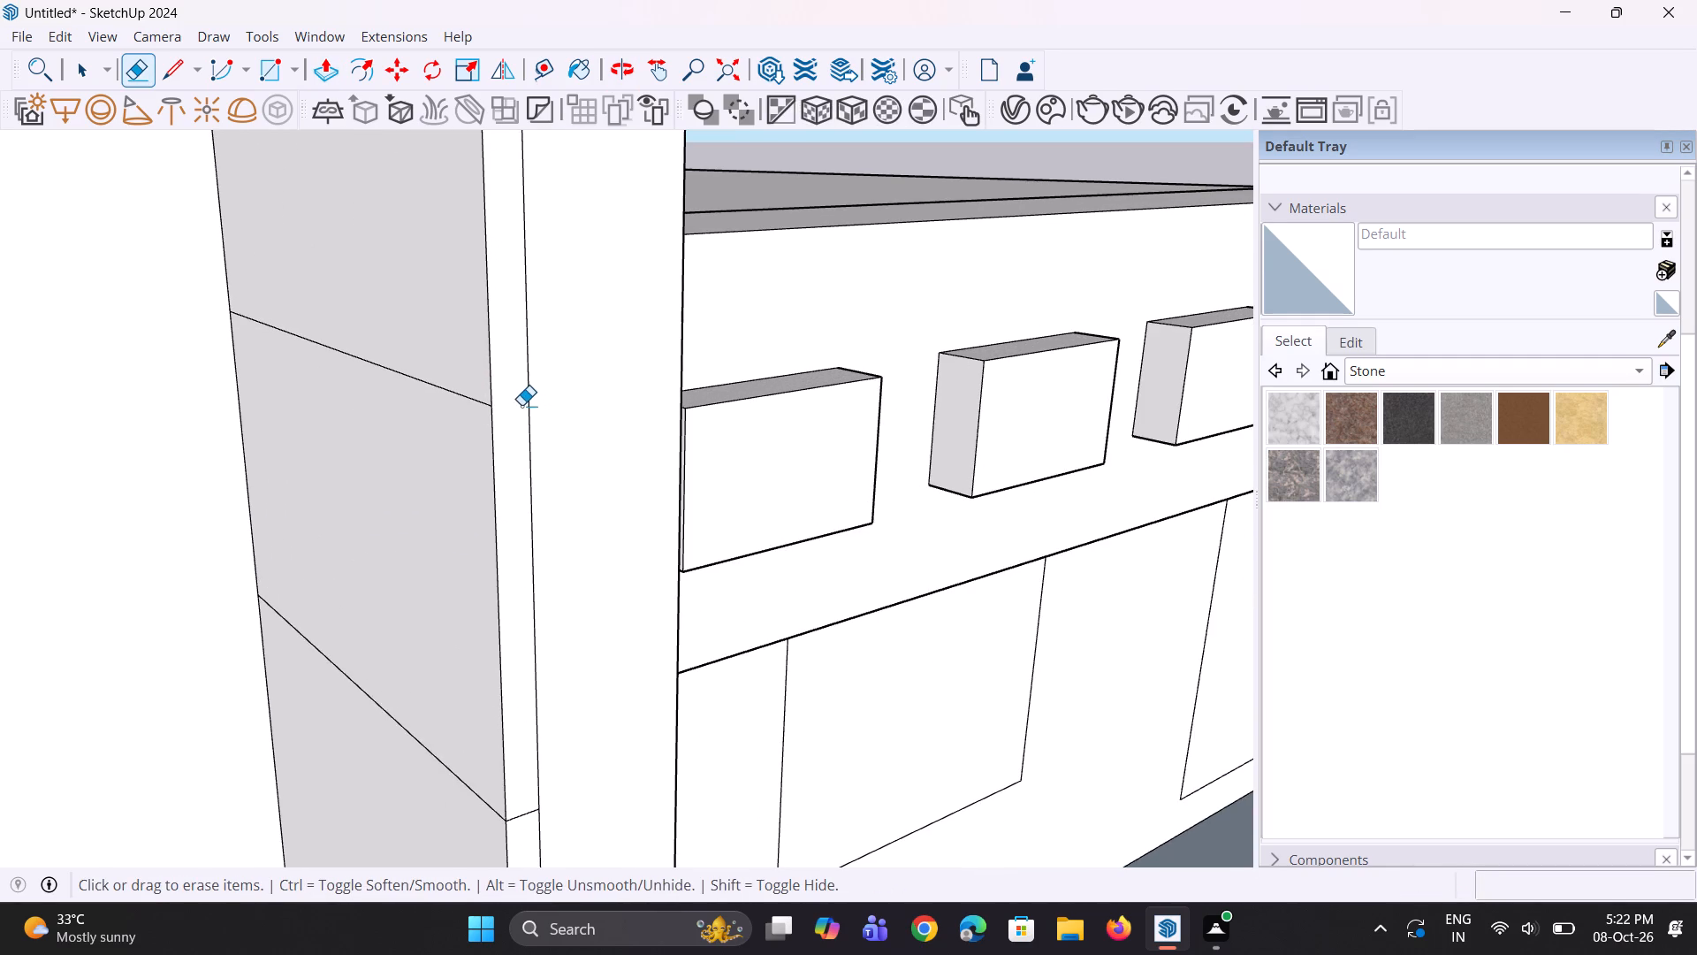
left_click(532, 817)
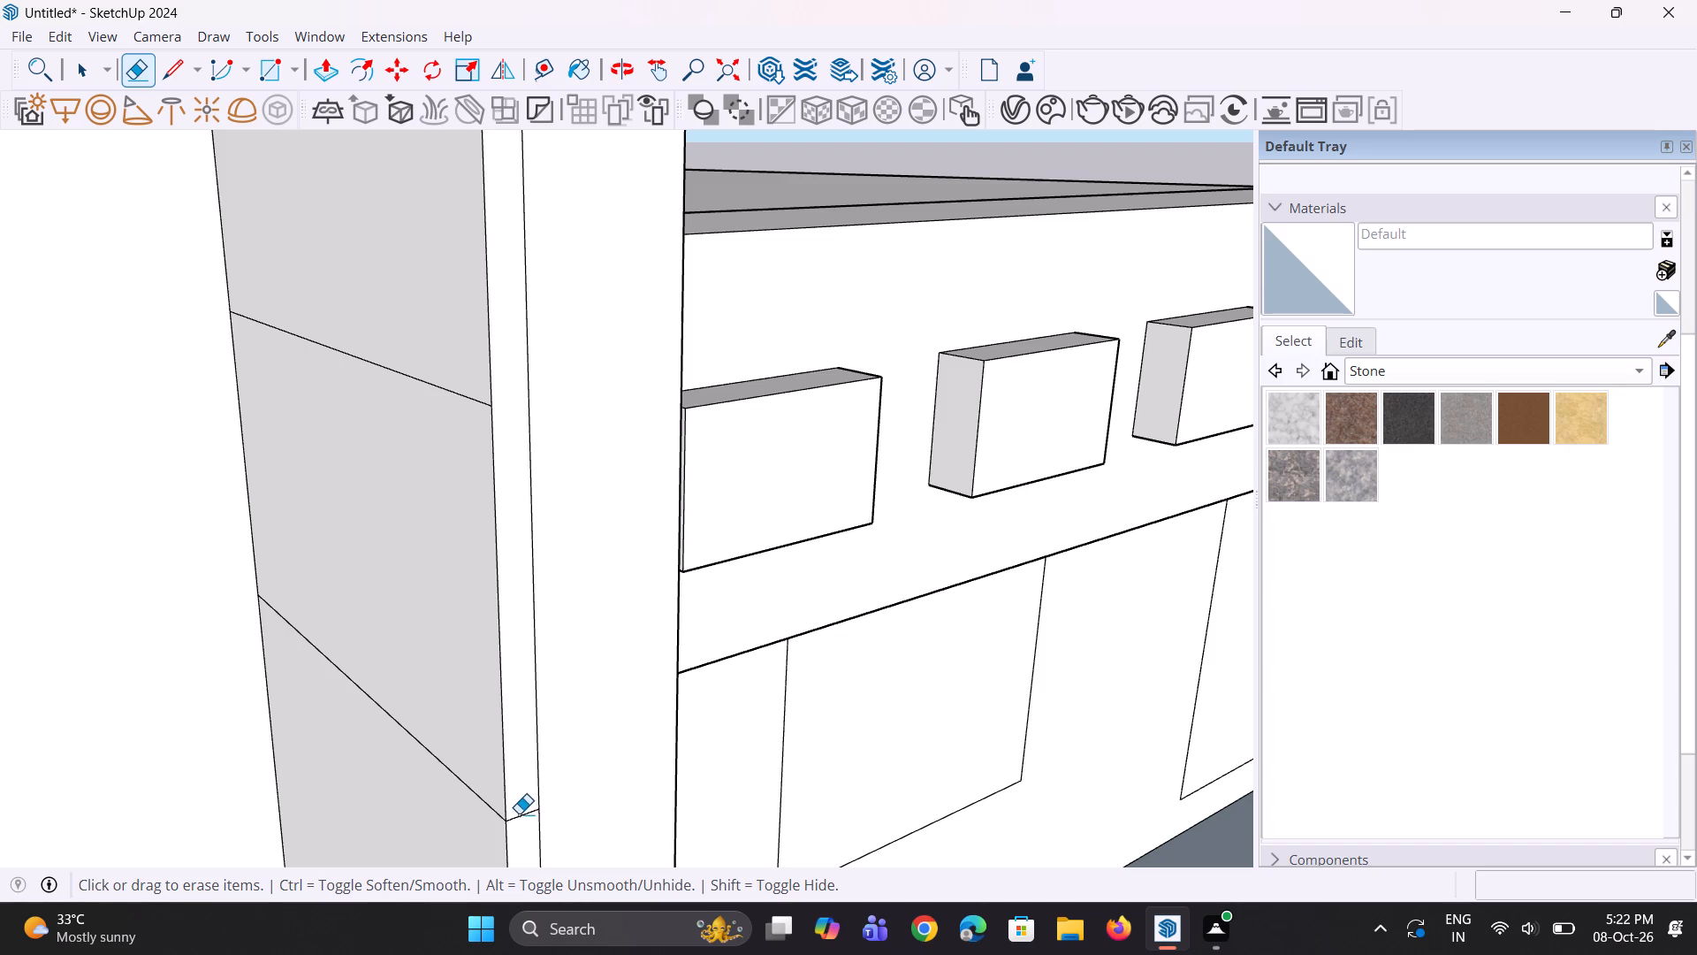
left_click(523, 817)
left_click(491, 809)
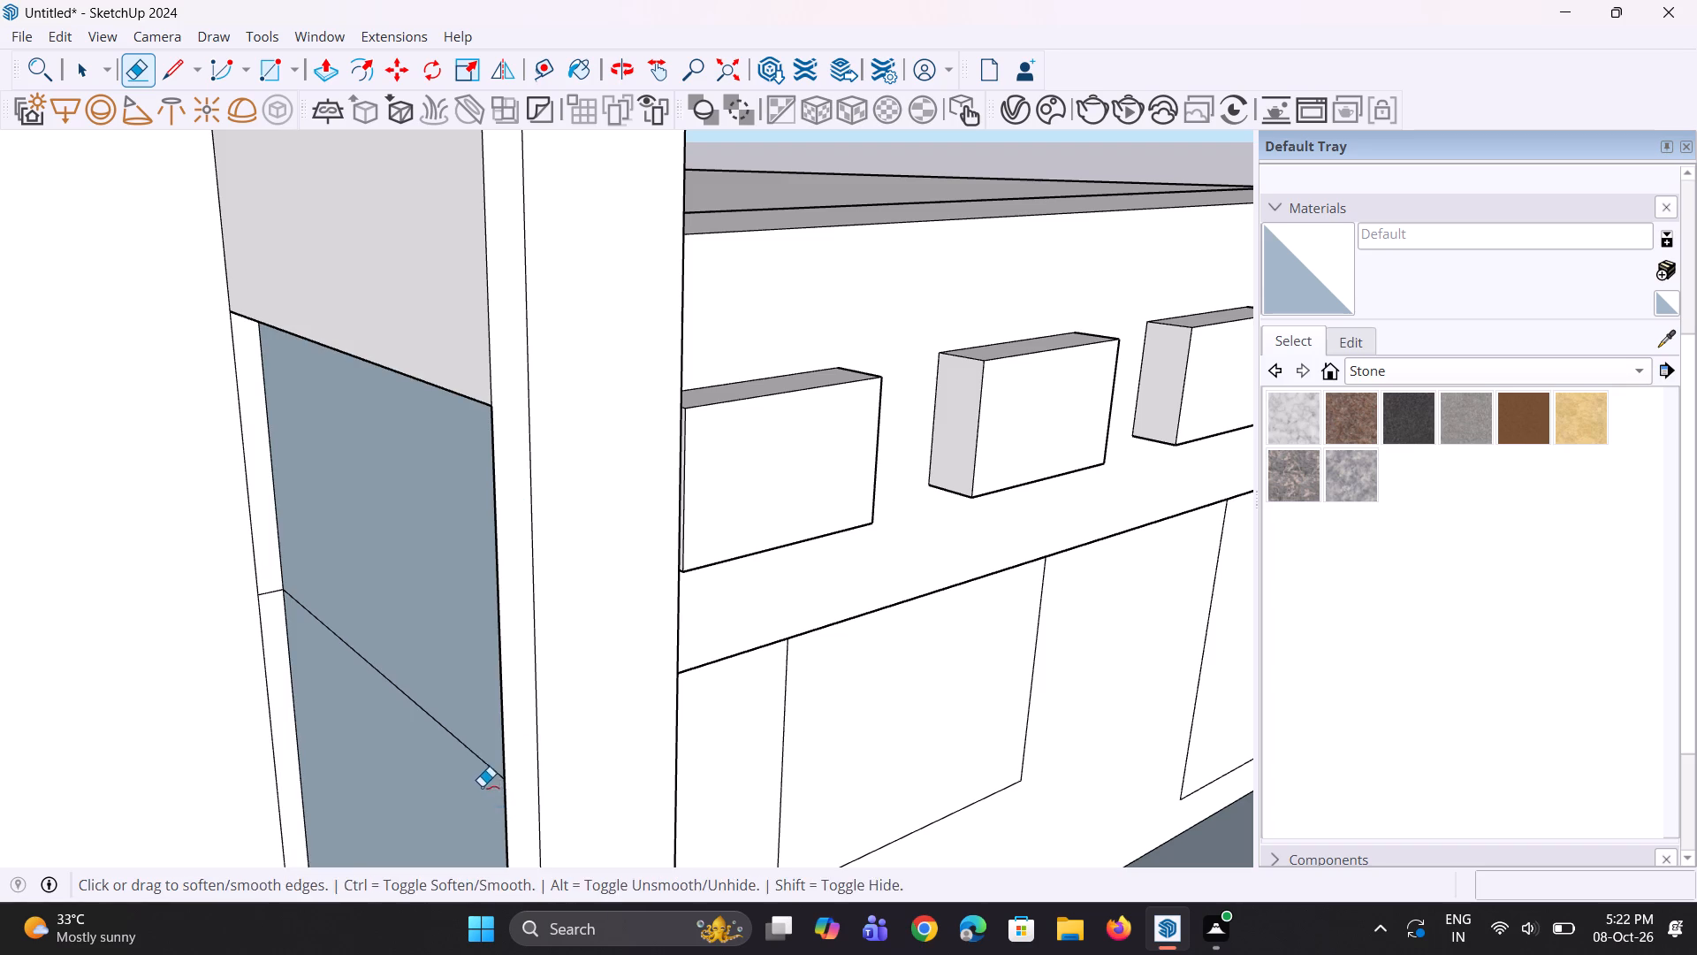
key("ctrl+z")
Erase the middle, upper and lower segments of the leftover vertical line on the front frame, on the recess's balcony side.
scroll(468, 672, "down", 14)
middle_click_drag(481, 675, 400, 665)
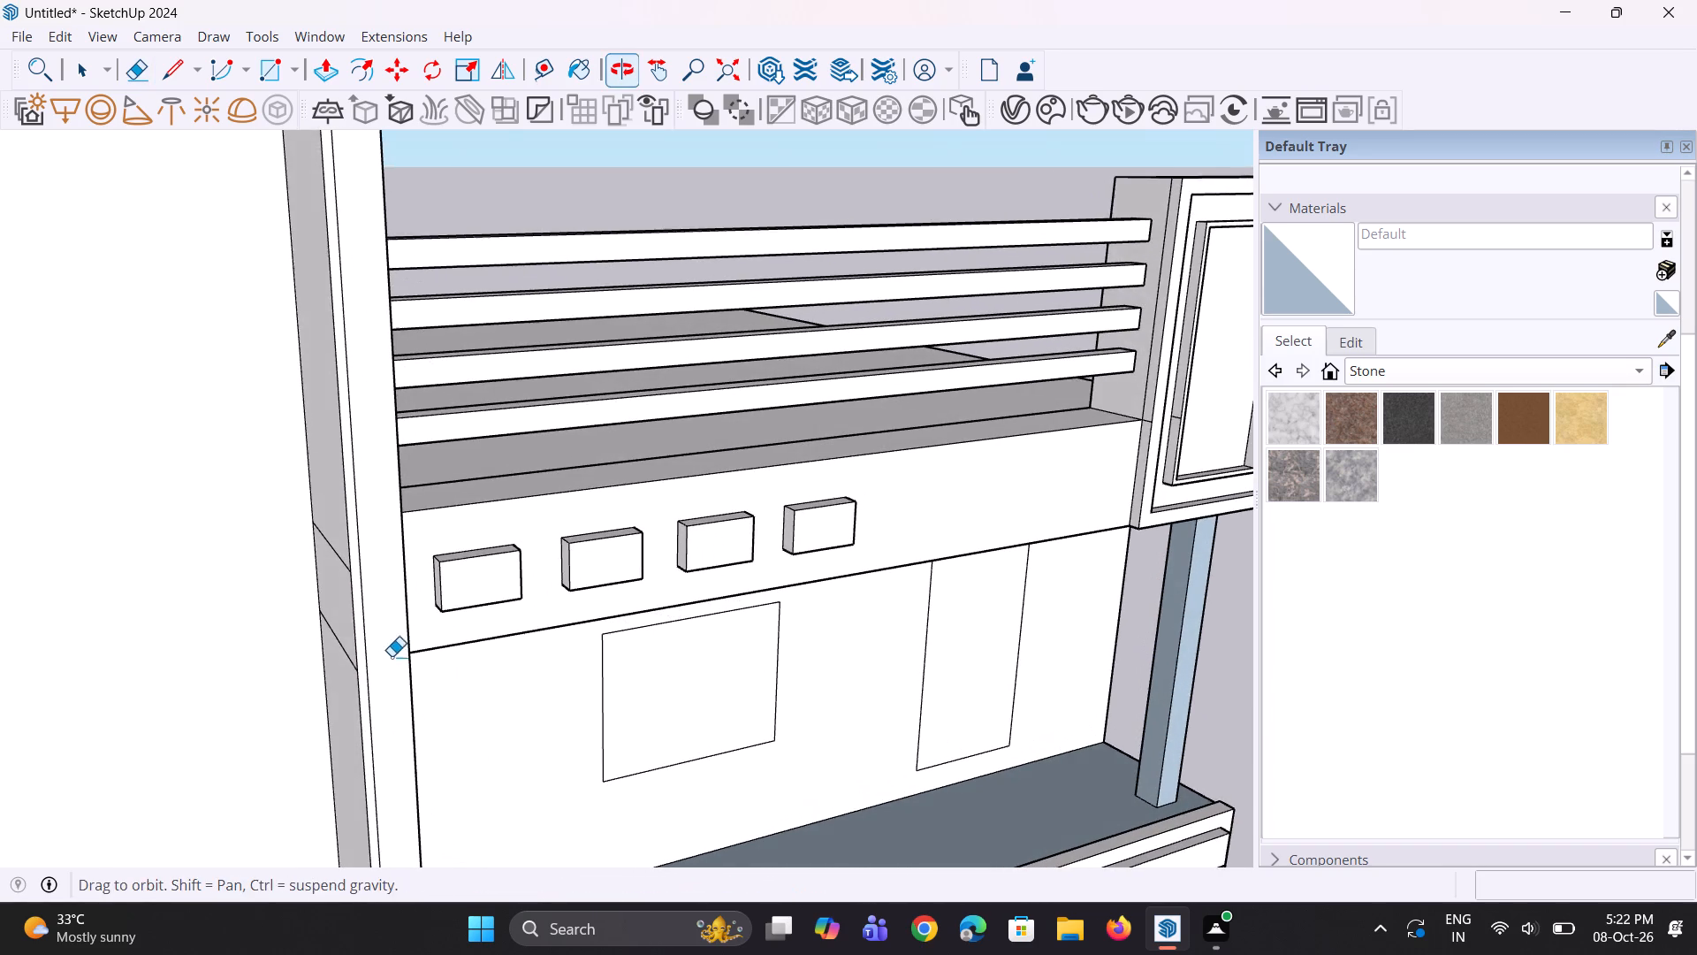
left_click(366, 617)
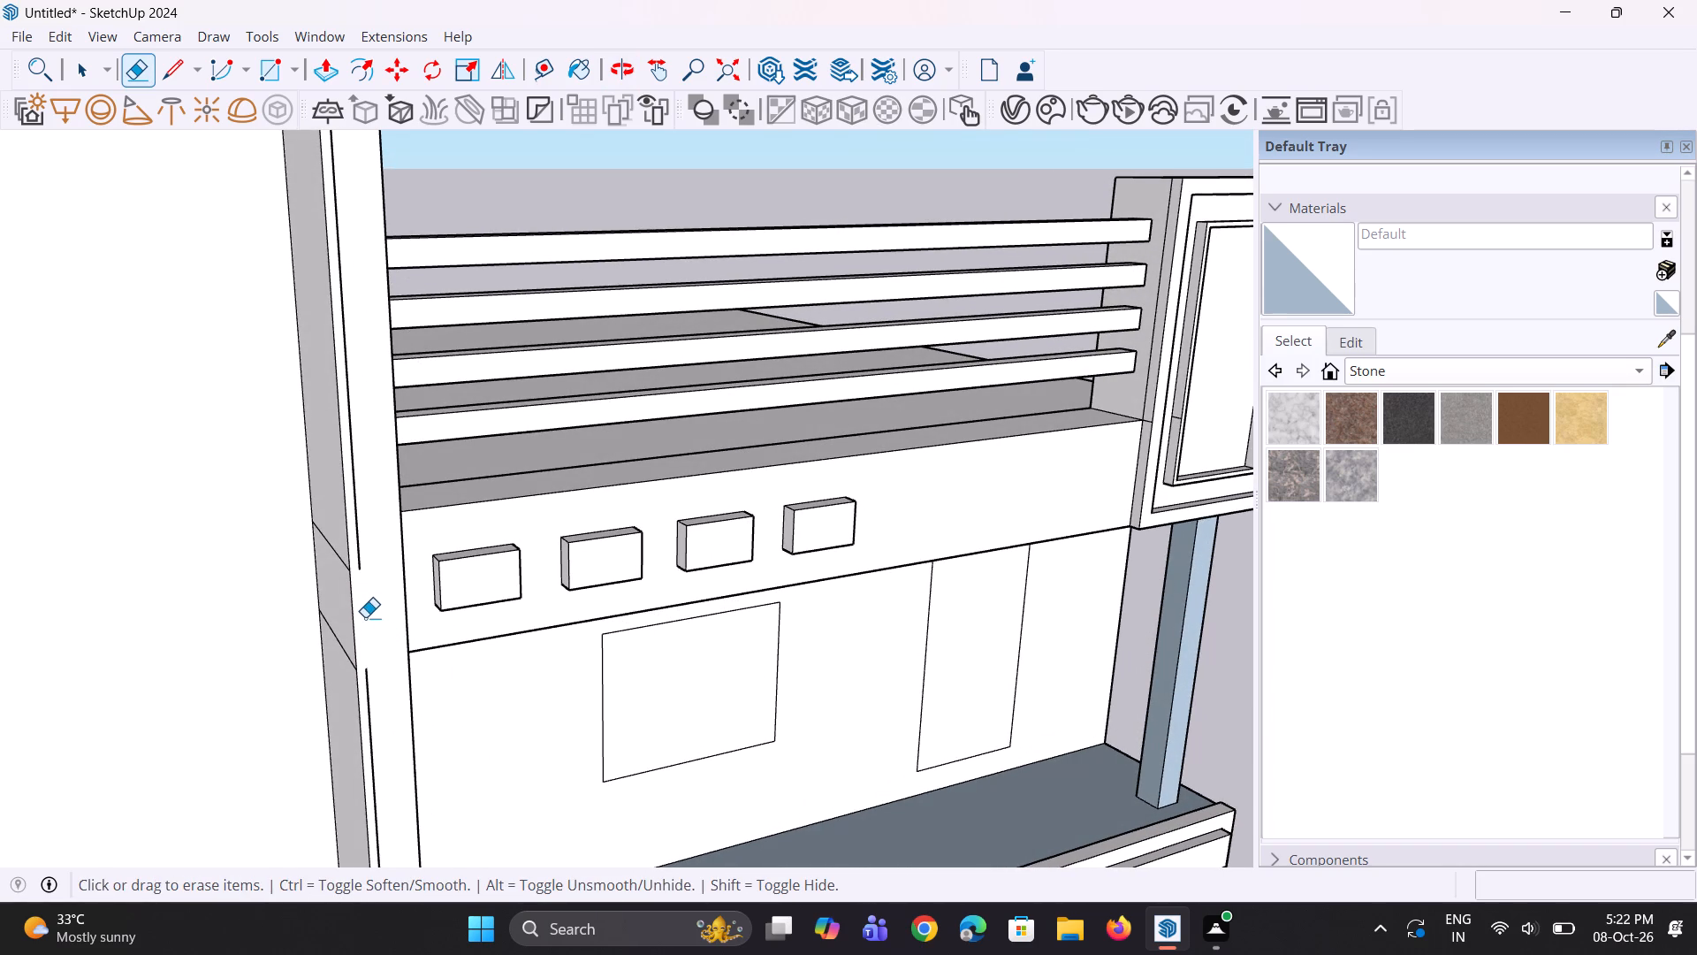
left_click(362, 564)
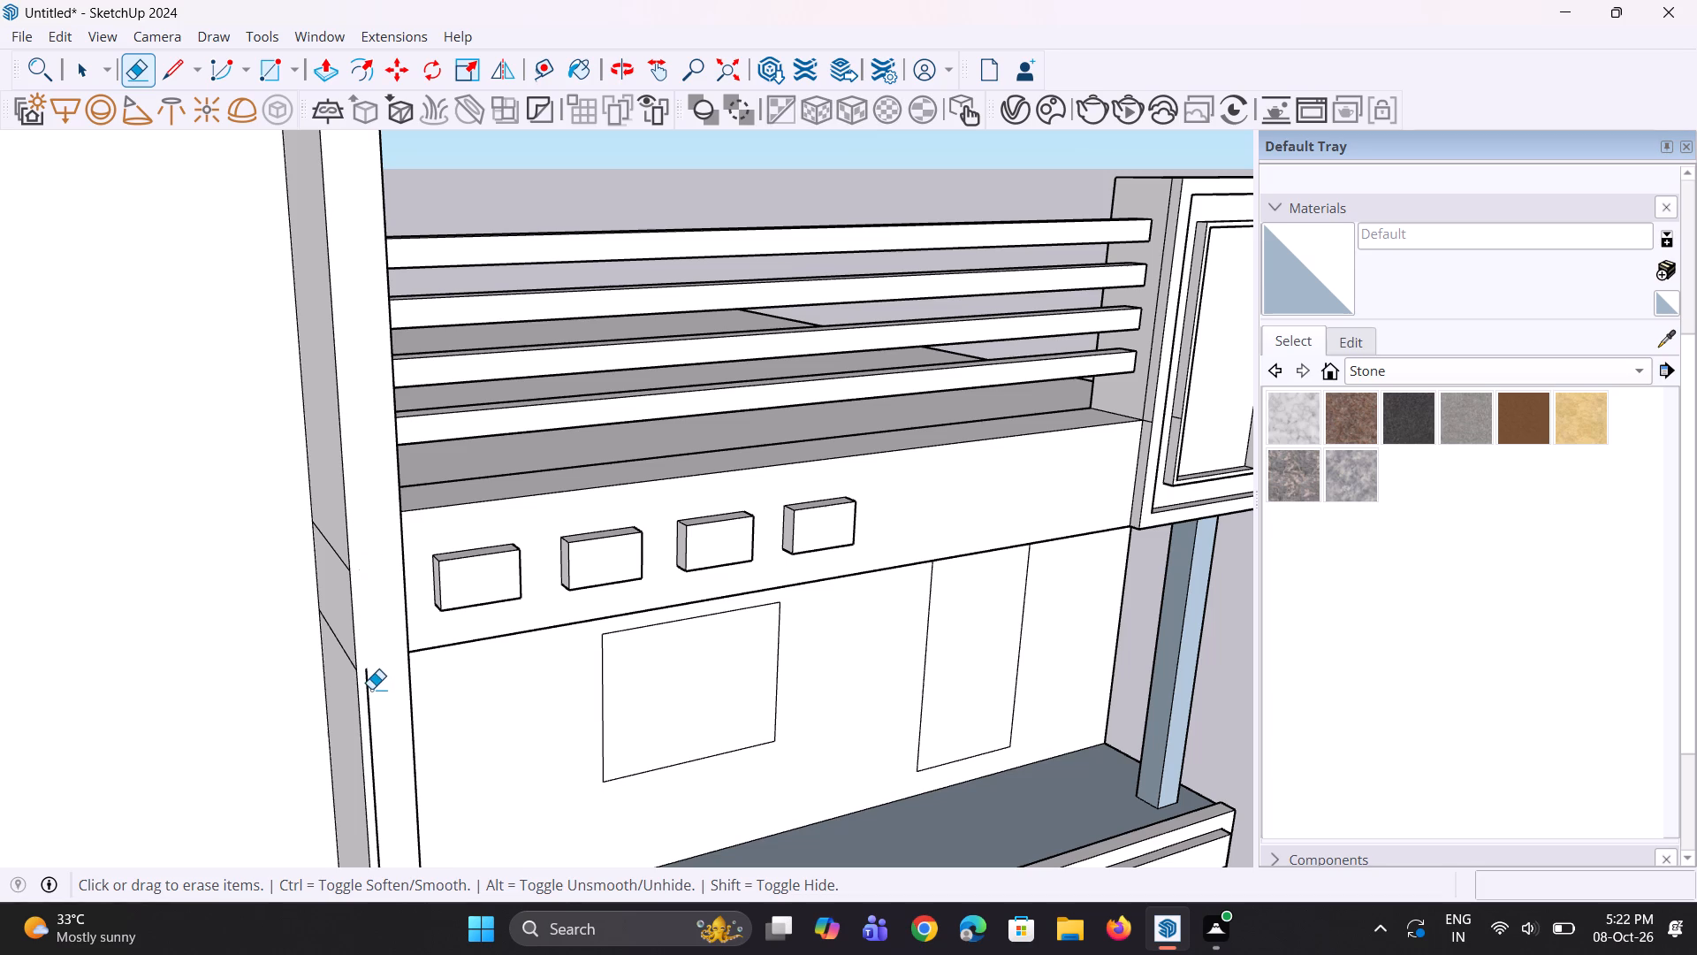
left_click(371, 689)
left_click(367, 693)
Erase the recess's front outline edges meeting at its top balcony-side corner.
scroll(385, 600, "down", 6)
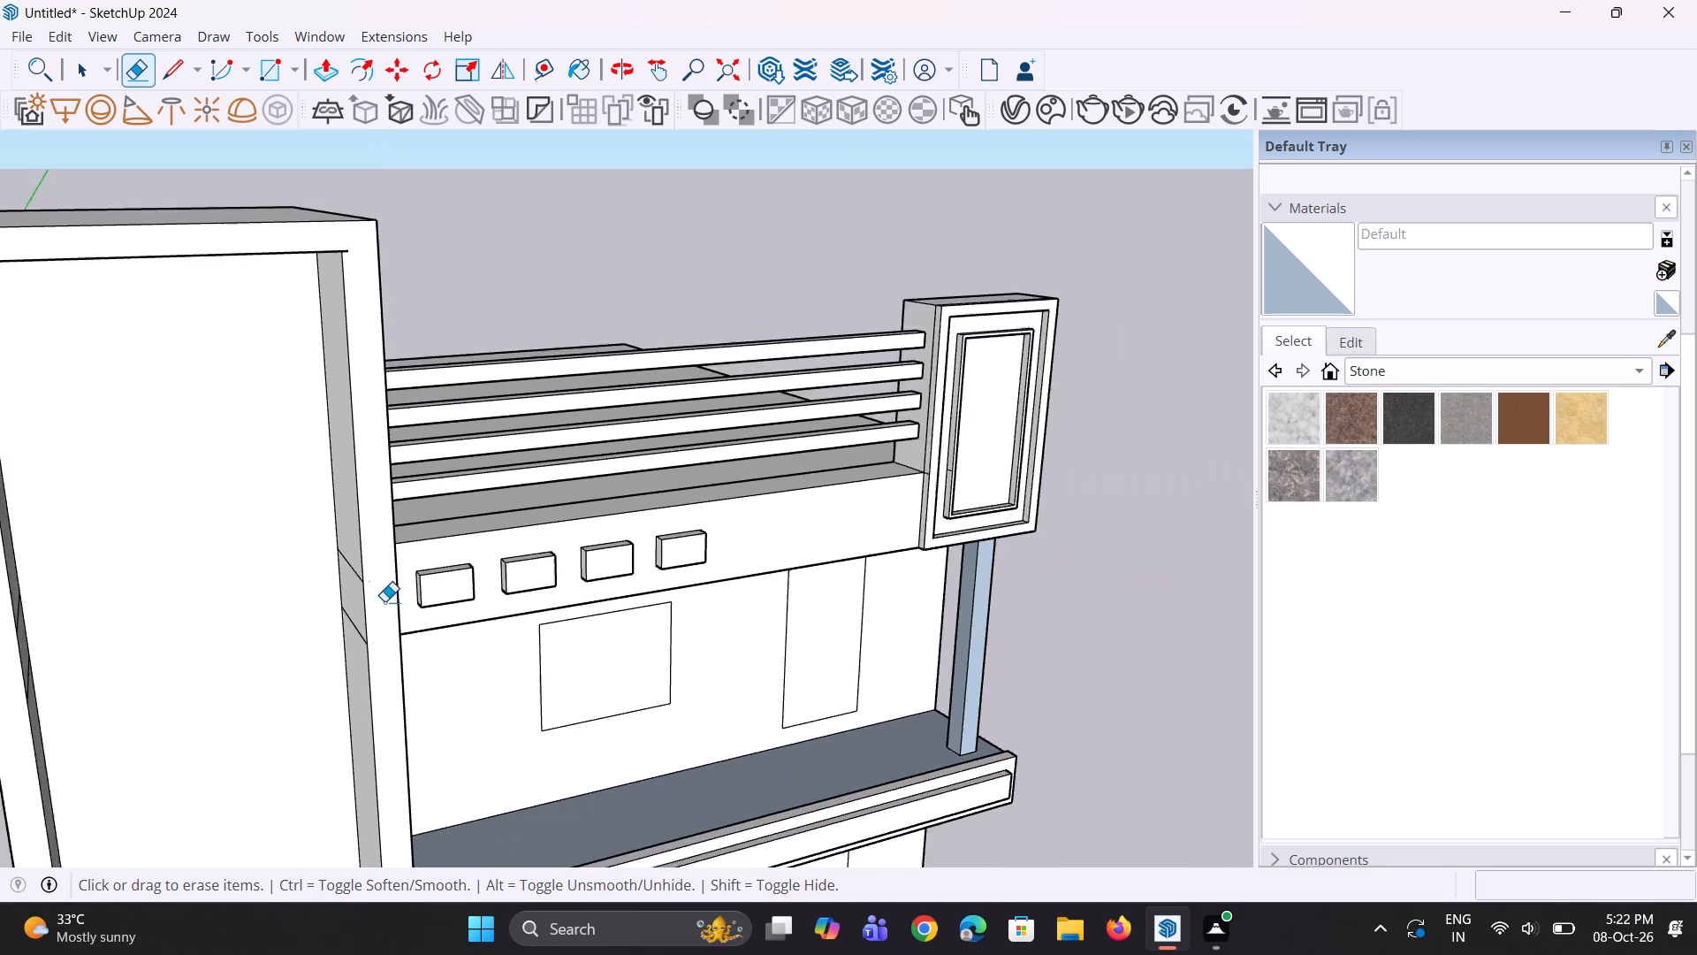
scroll(384, 601, "down", 7)
middle_click_drag(383, 572, 373, 529)
scroll(361, 428, "up", 8)
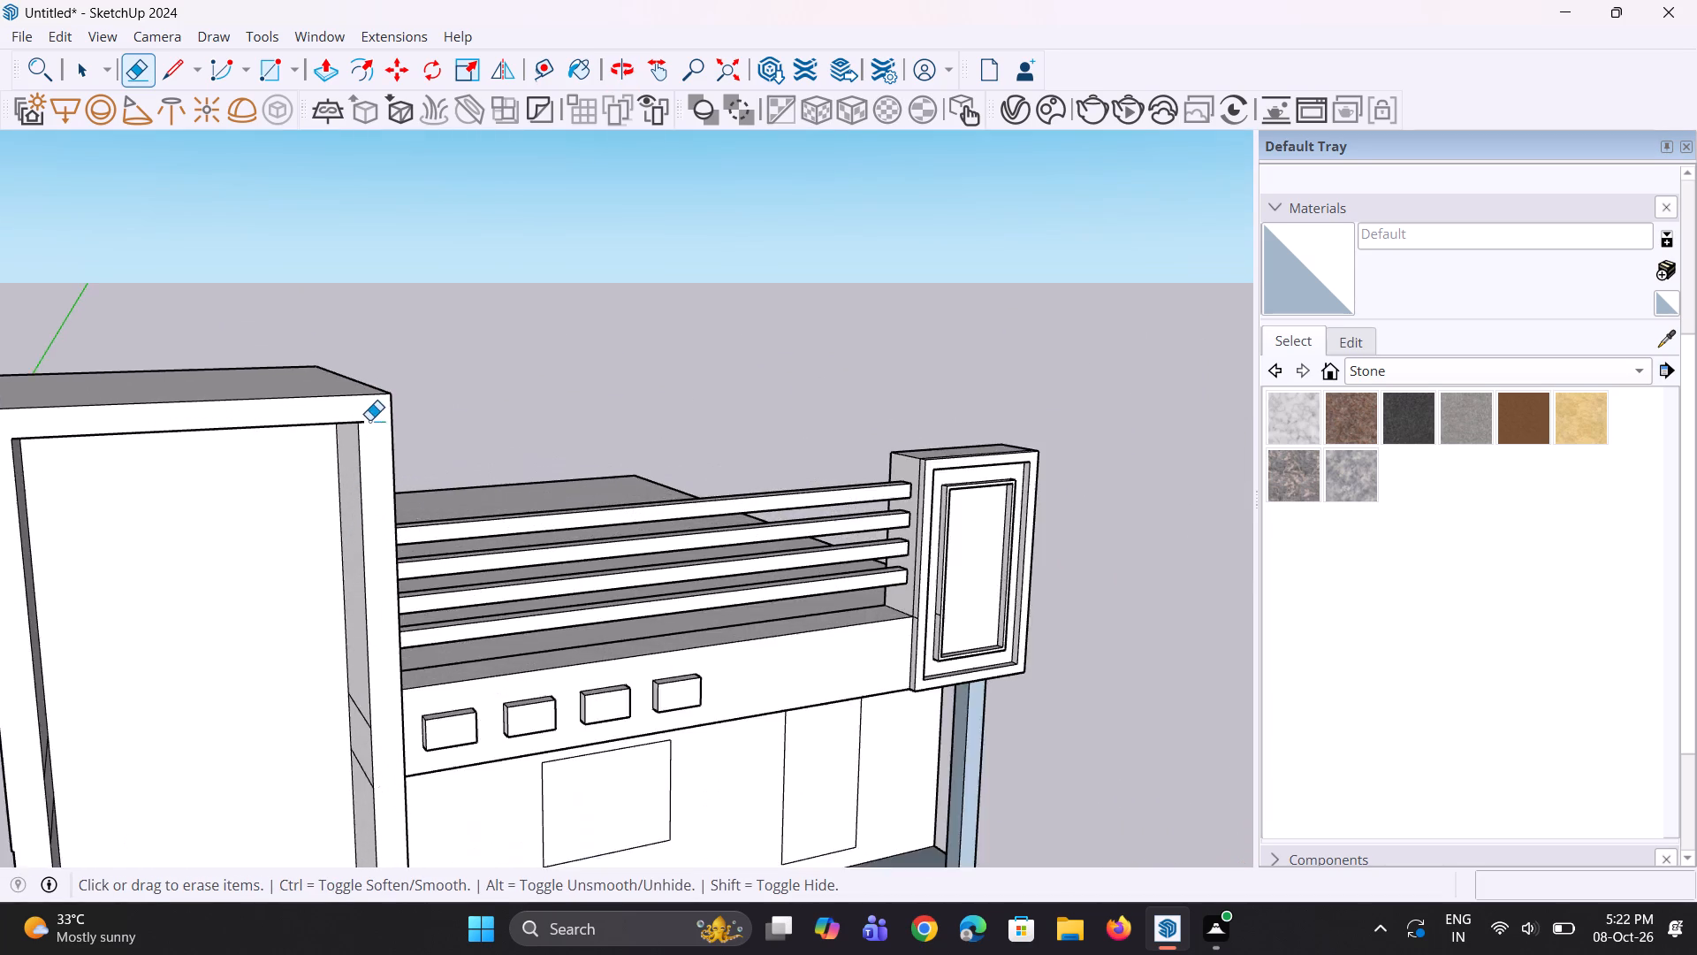
scroll(369, 420, "up", 7)
left_click(358, 427)
left_click(344, 428)
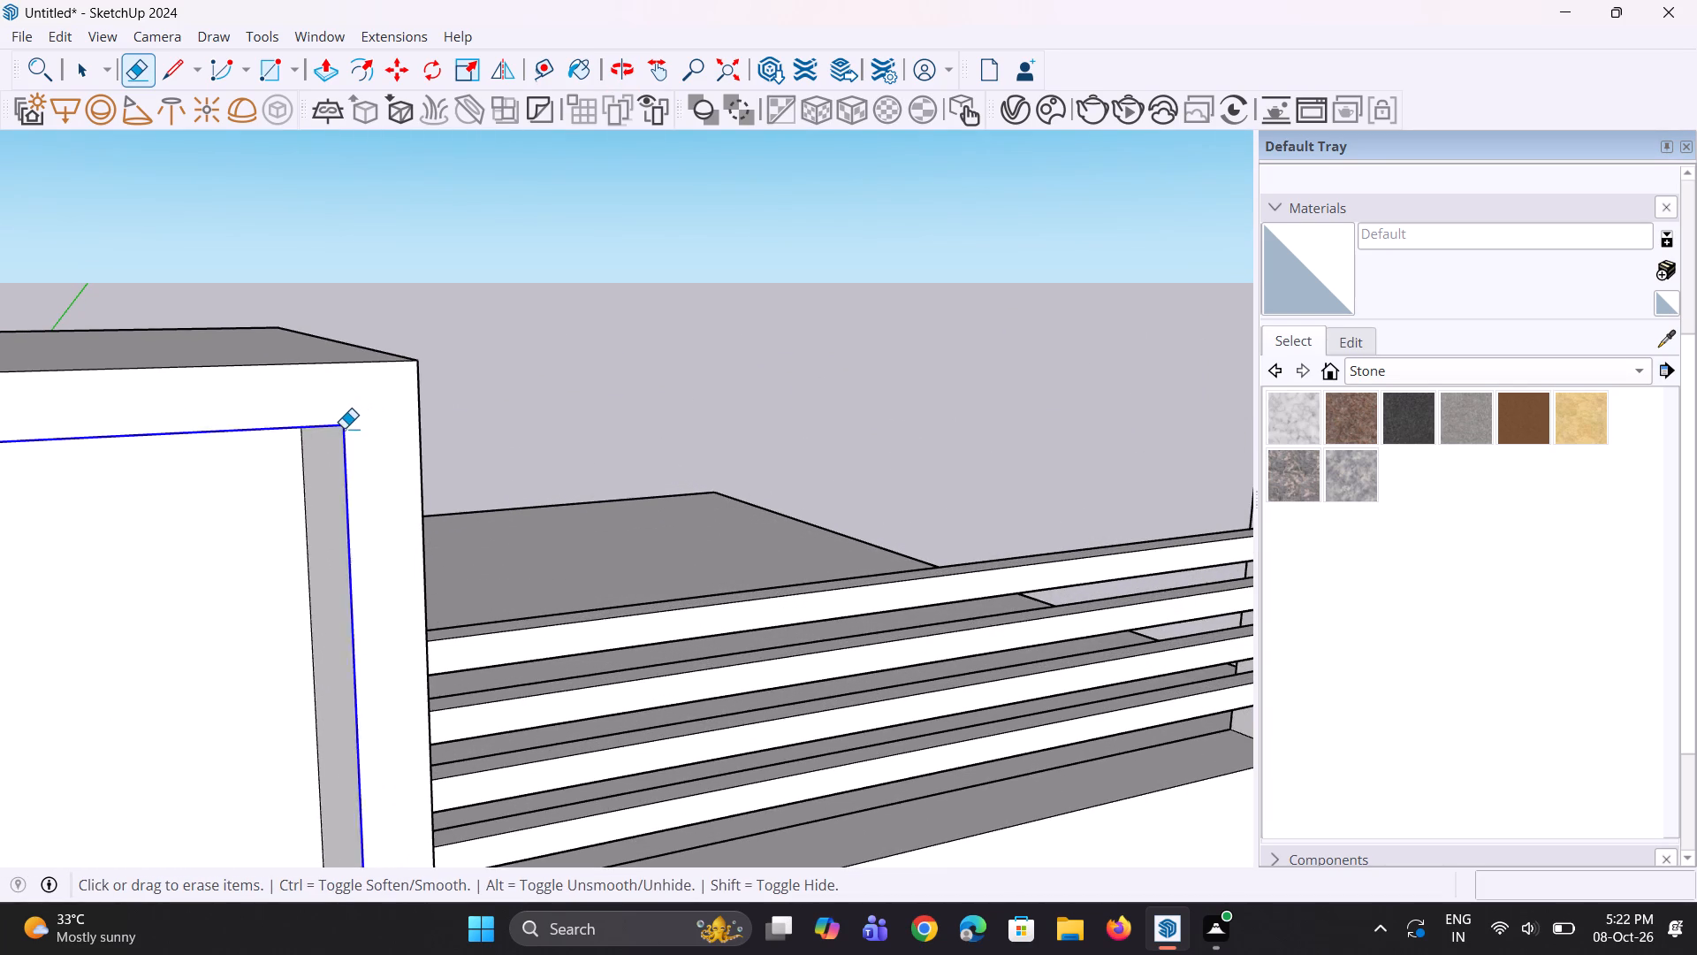
Erase the remaining recess outline segments along both sides and the bottom of the tower front, including the tiny leftover fragments.
scroll(386, 444, "down", 15)
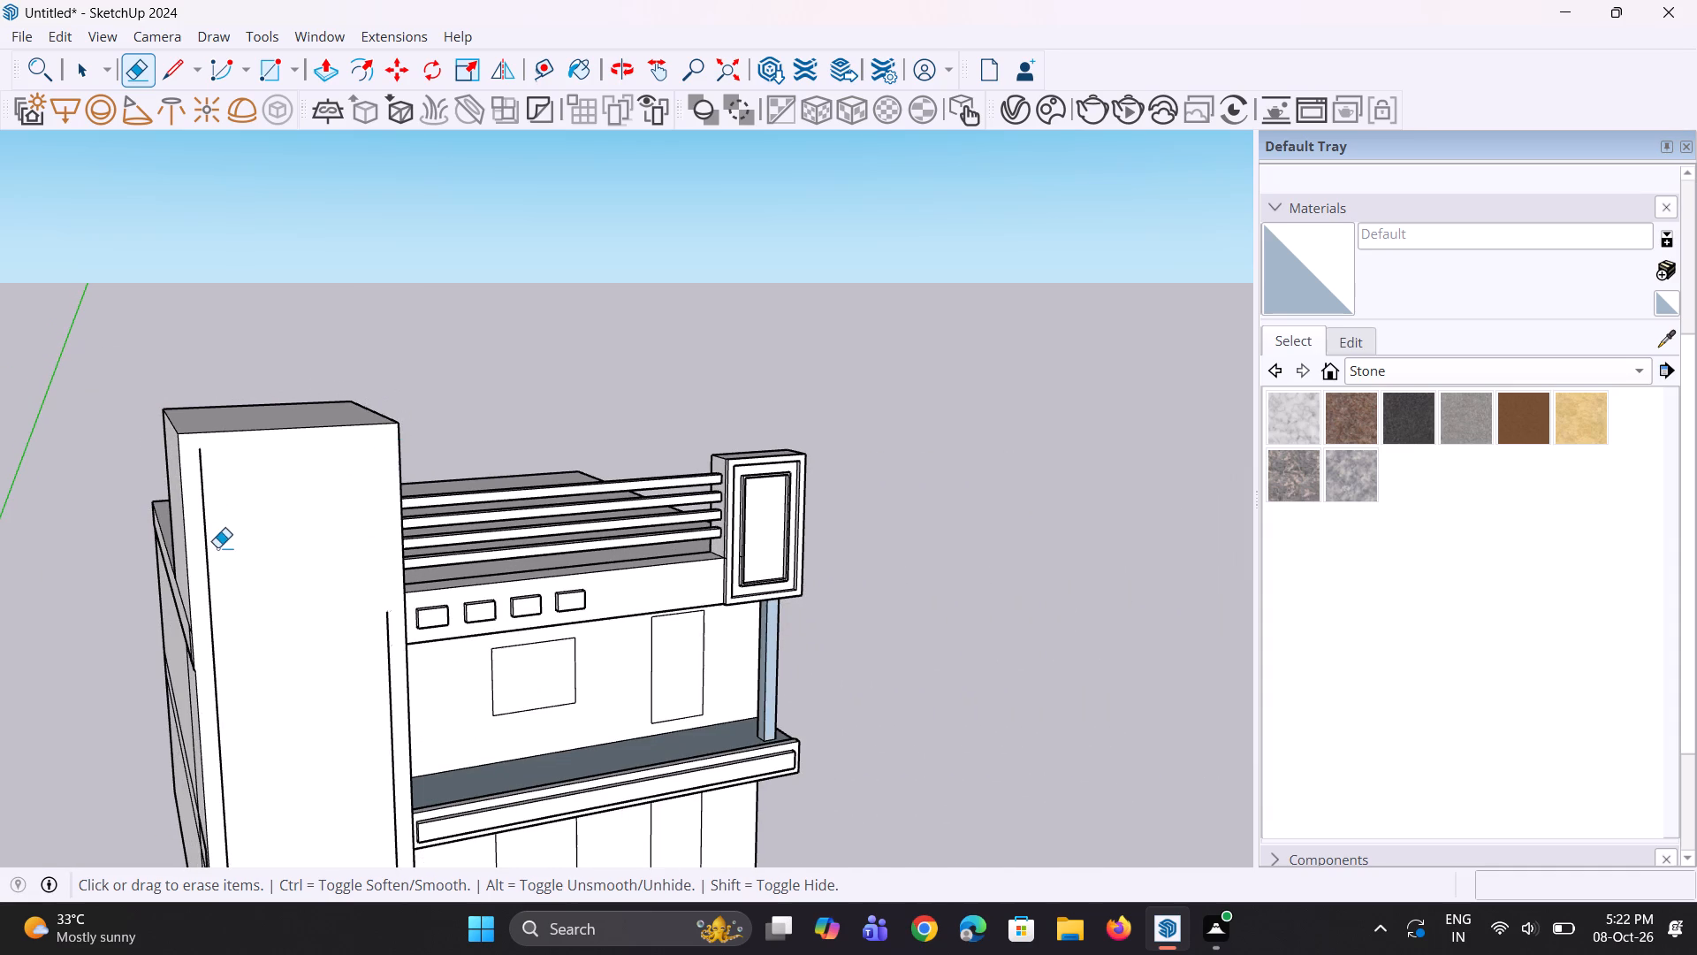
left_click(205, 504)
scroll(221, 577, "down", 4)
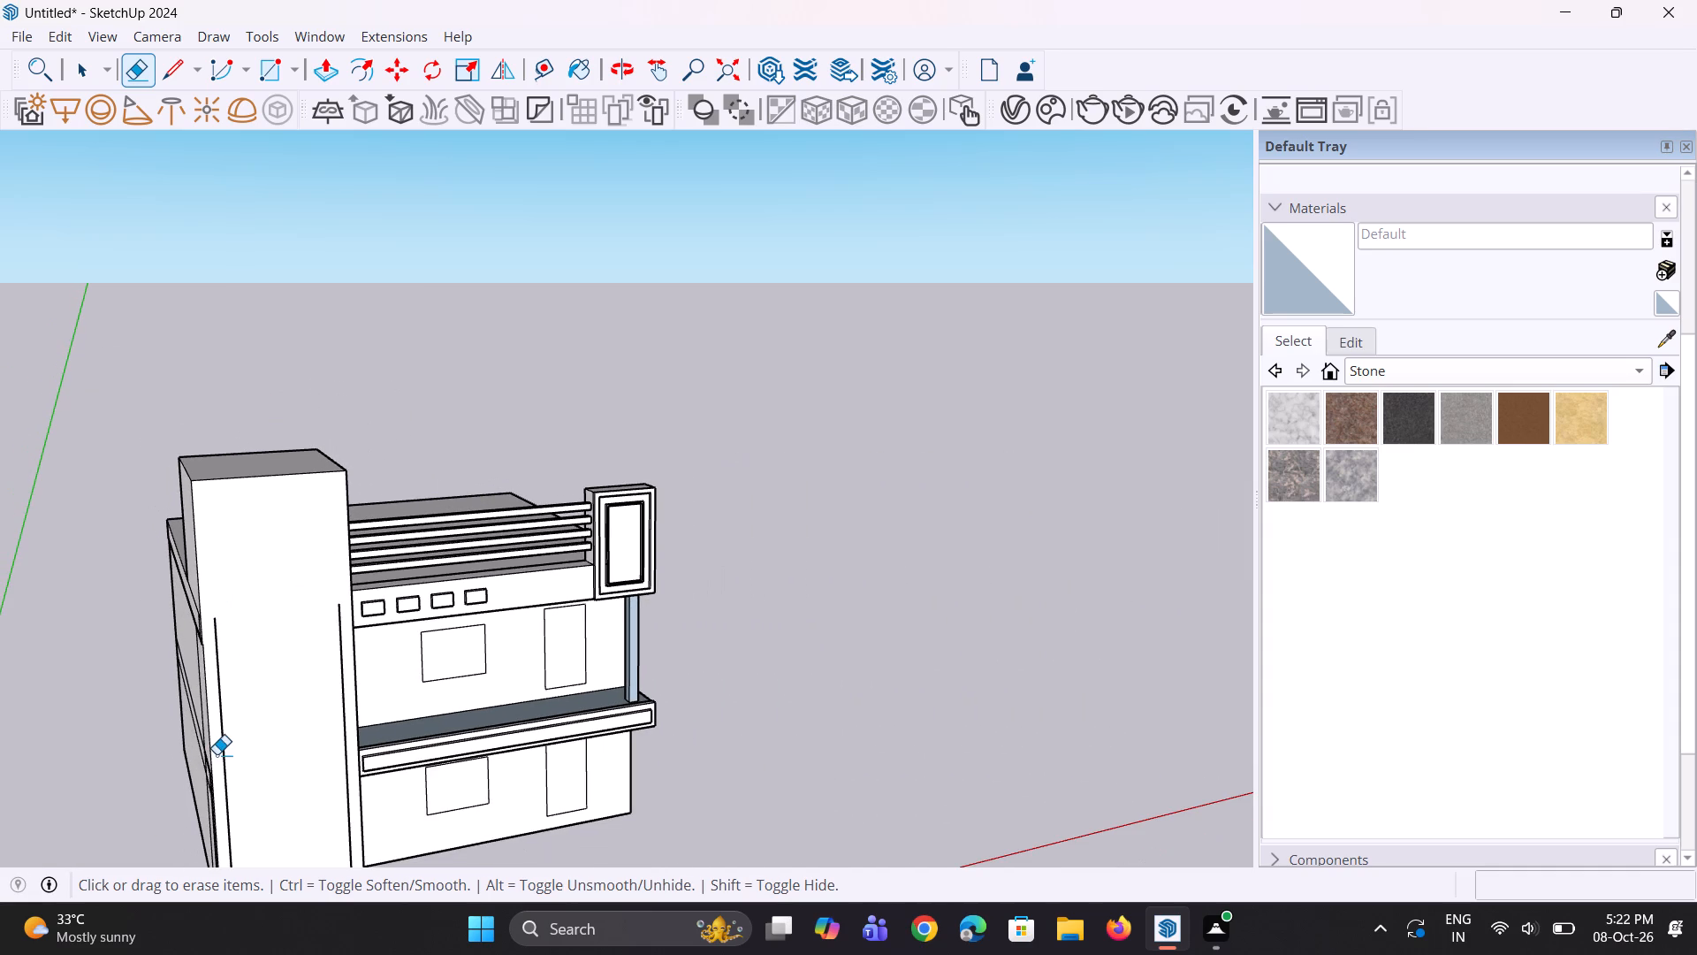
left_click(222, 733)
scroll(244, 643, "down", 1)
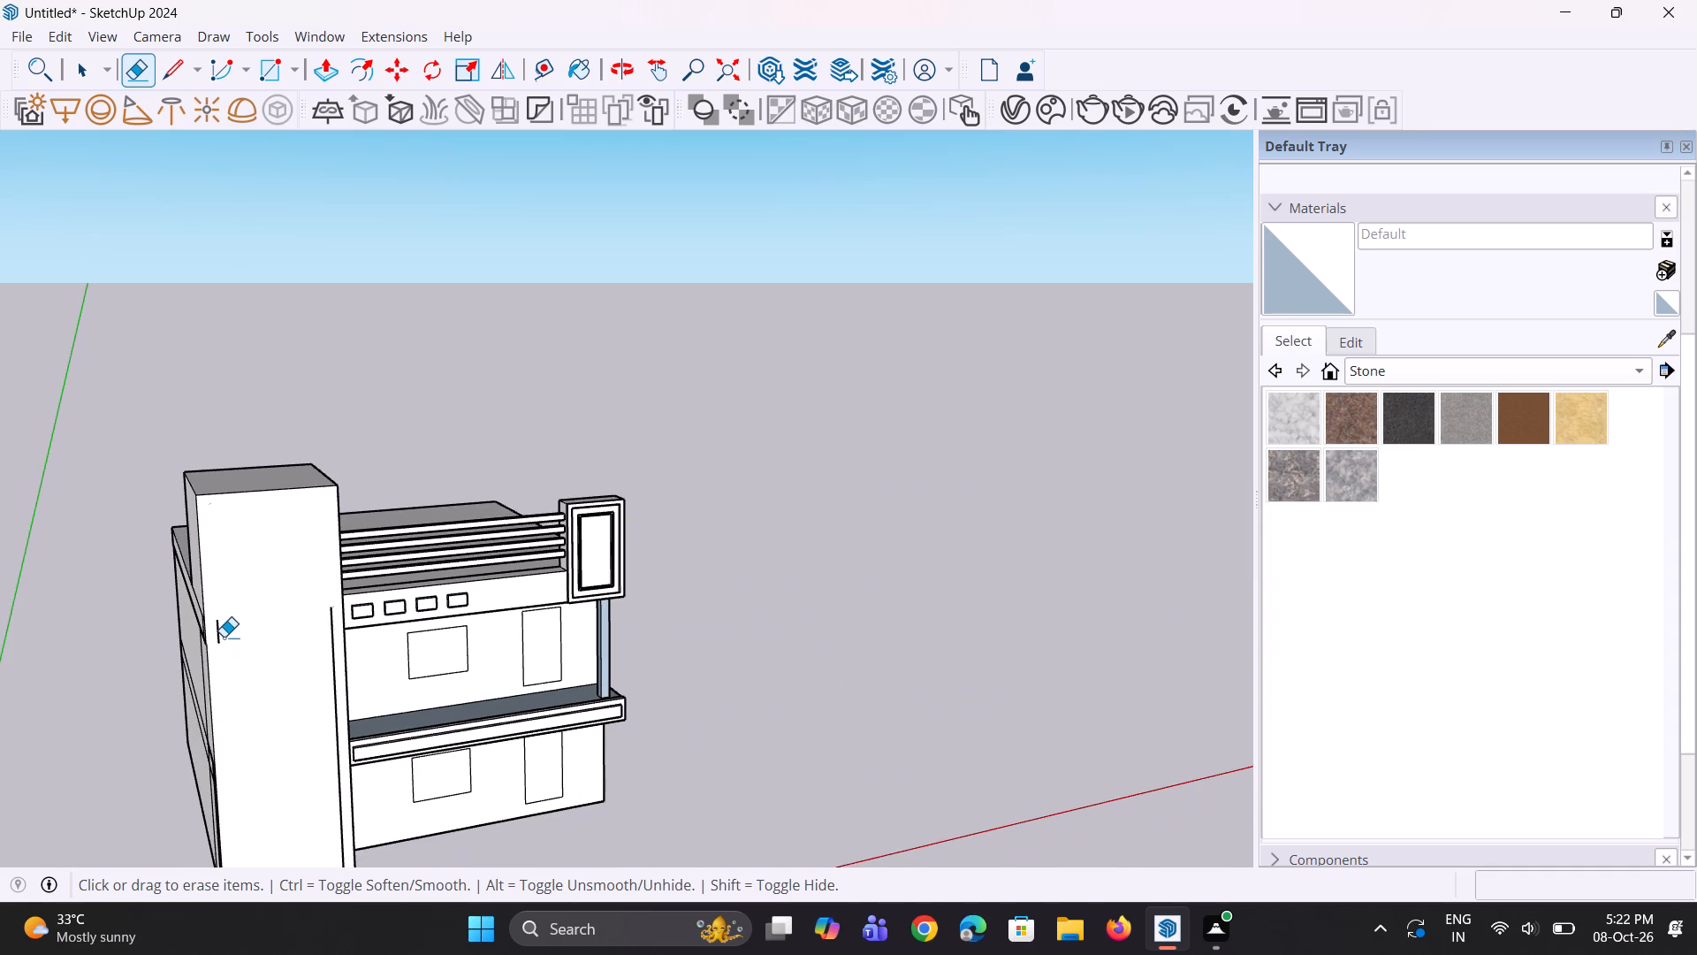
left_click(224, 637)
left_click(219, 637)
scroll(228, 621, "down", 4)
scroll(301, 824, "up", 4)
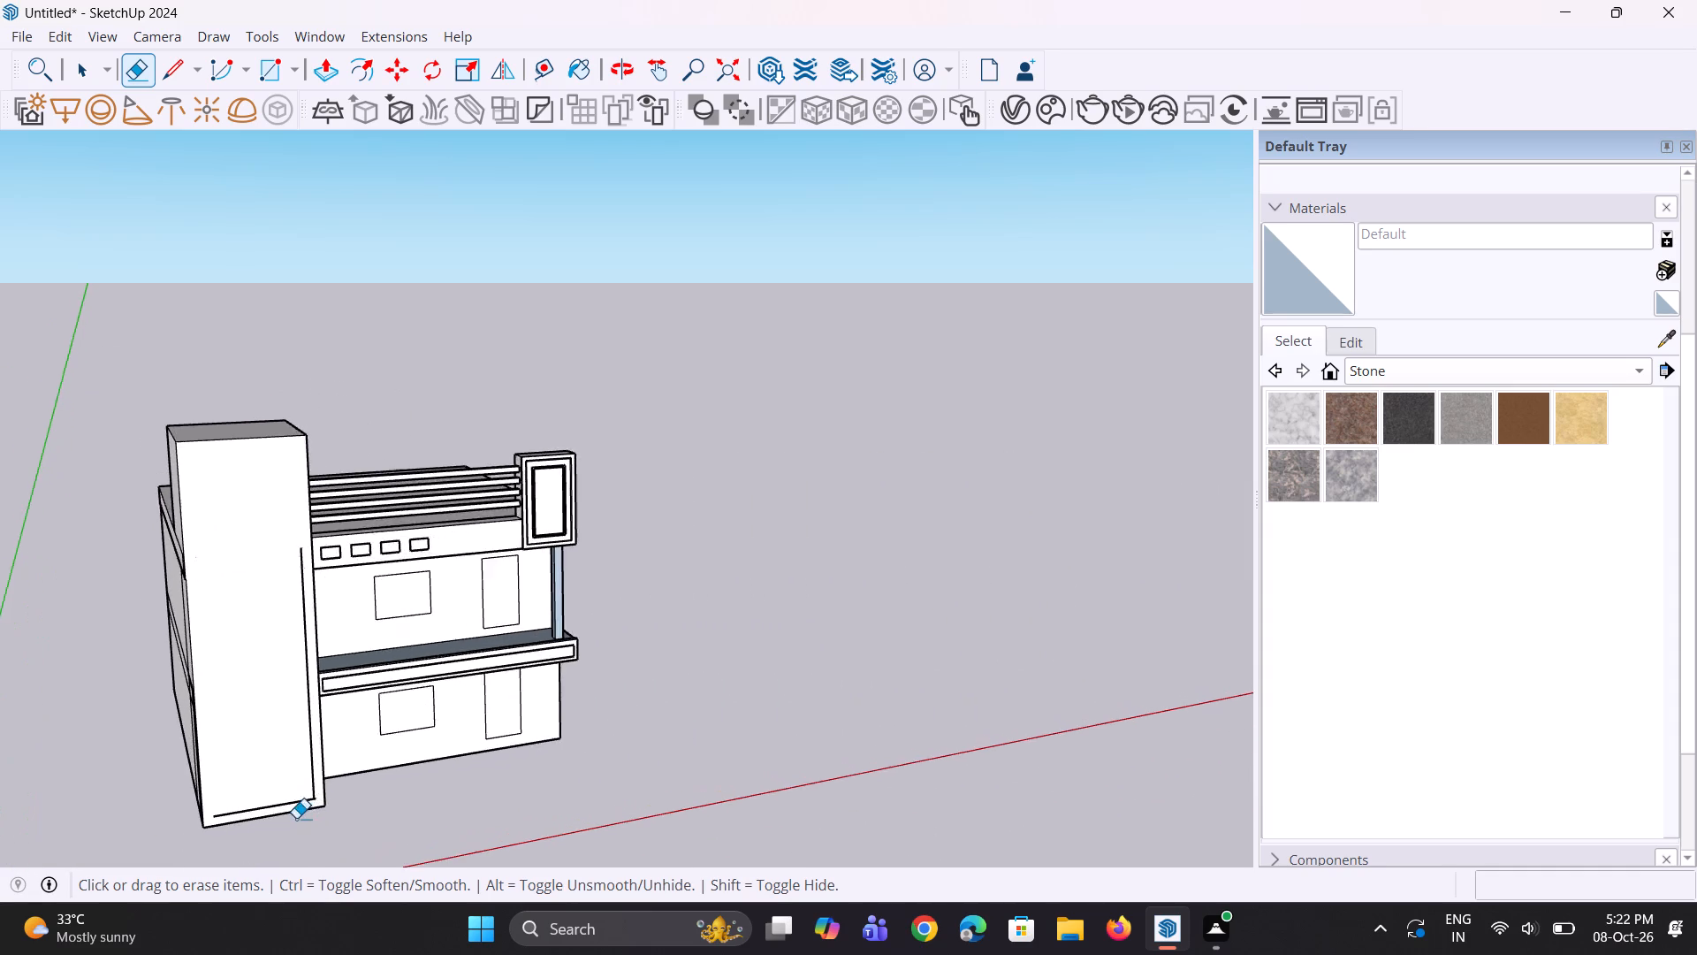
scroll(296, 818, "up", 4)
left_click(284, 804)
left_click(325, 758)
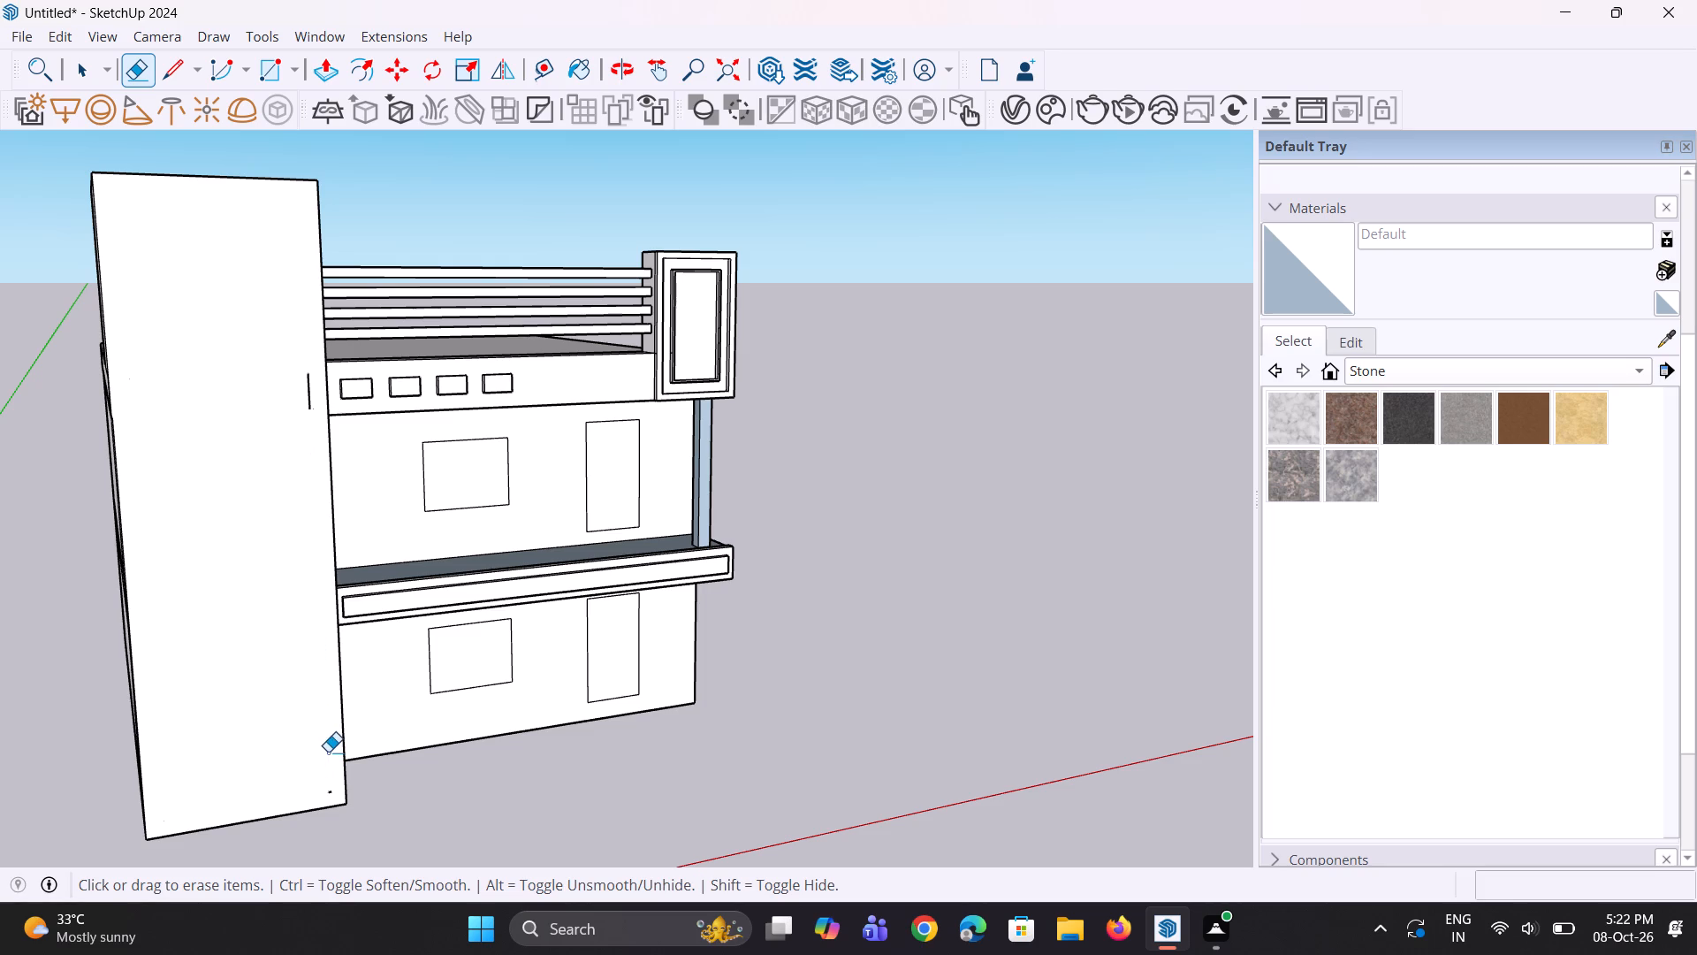
left_click(310, 401)
left_click(331, 794)
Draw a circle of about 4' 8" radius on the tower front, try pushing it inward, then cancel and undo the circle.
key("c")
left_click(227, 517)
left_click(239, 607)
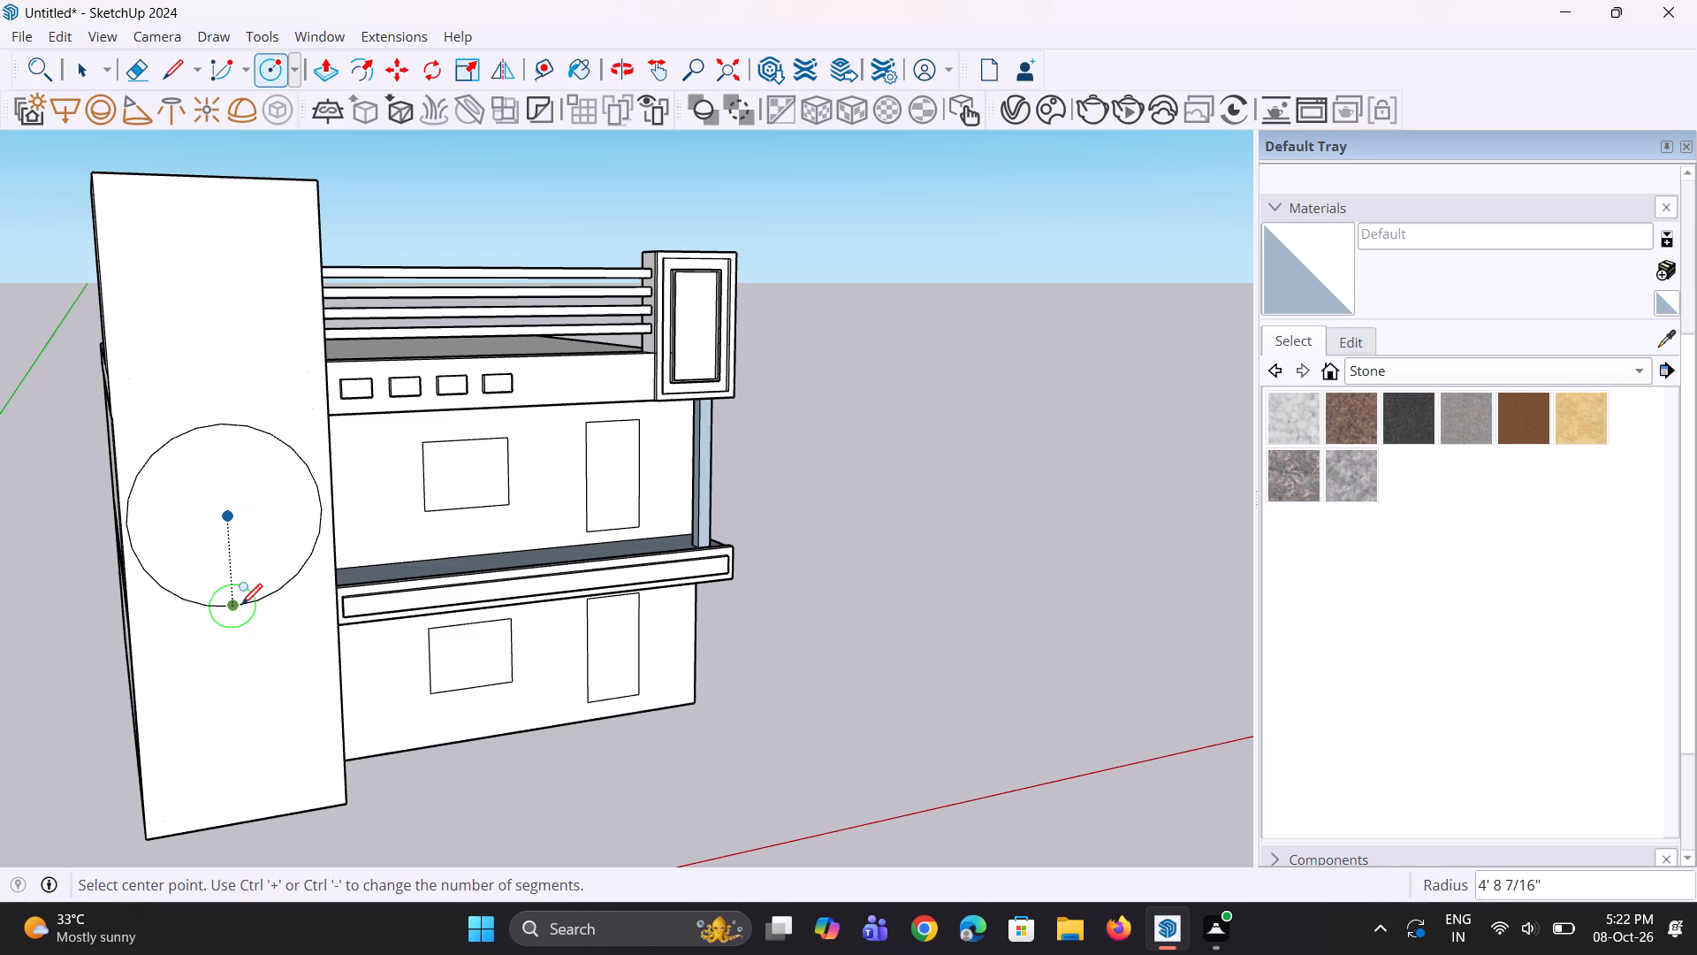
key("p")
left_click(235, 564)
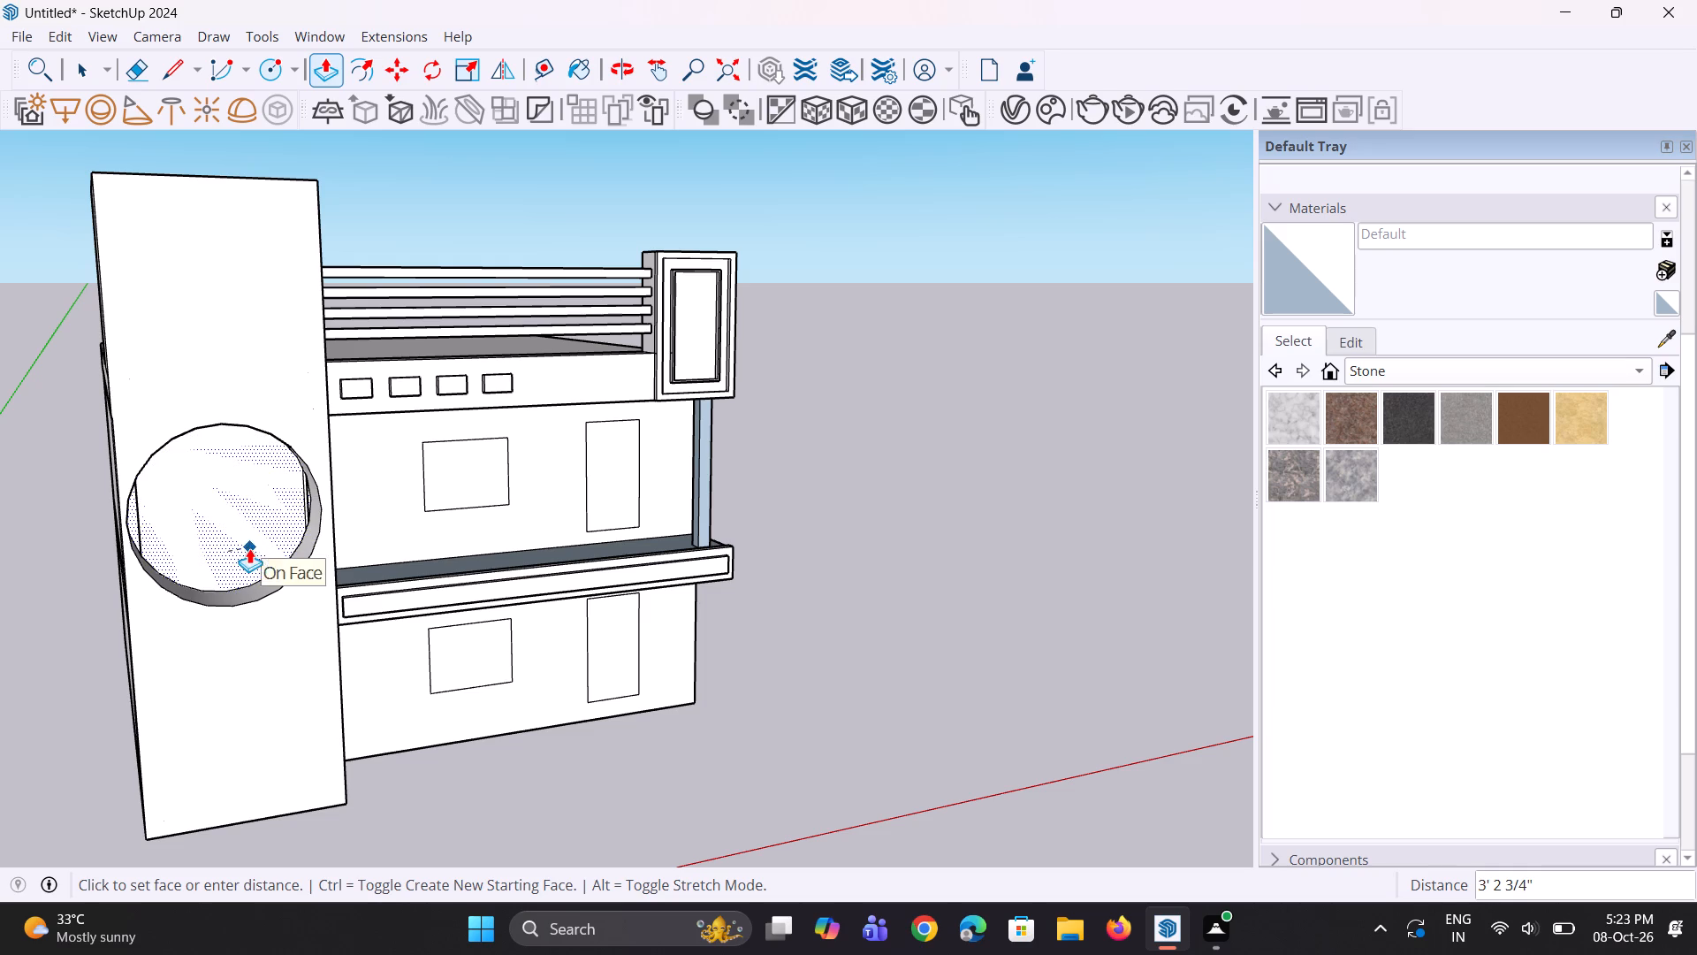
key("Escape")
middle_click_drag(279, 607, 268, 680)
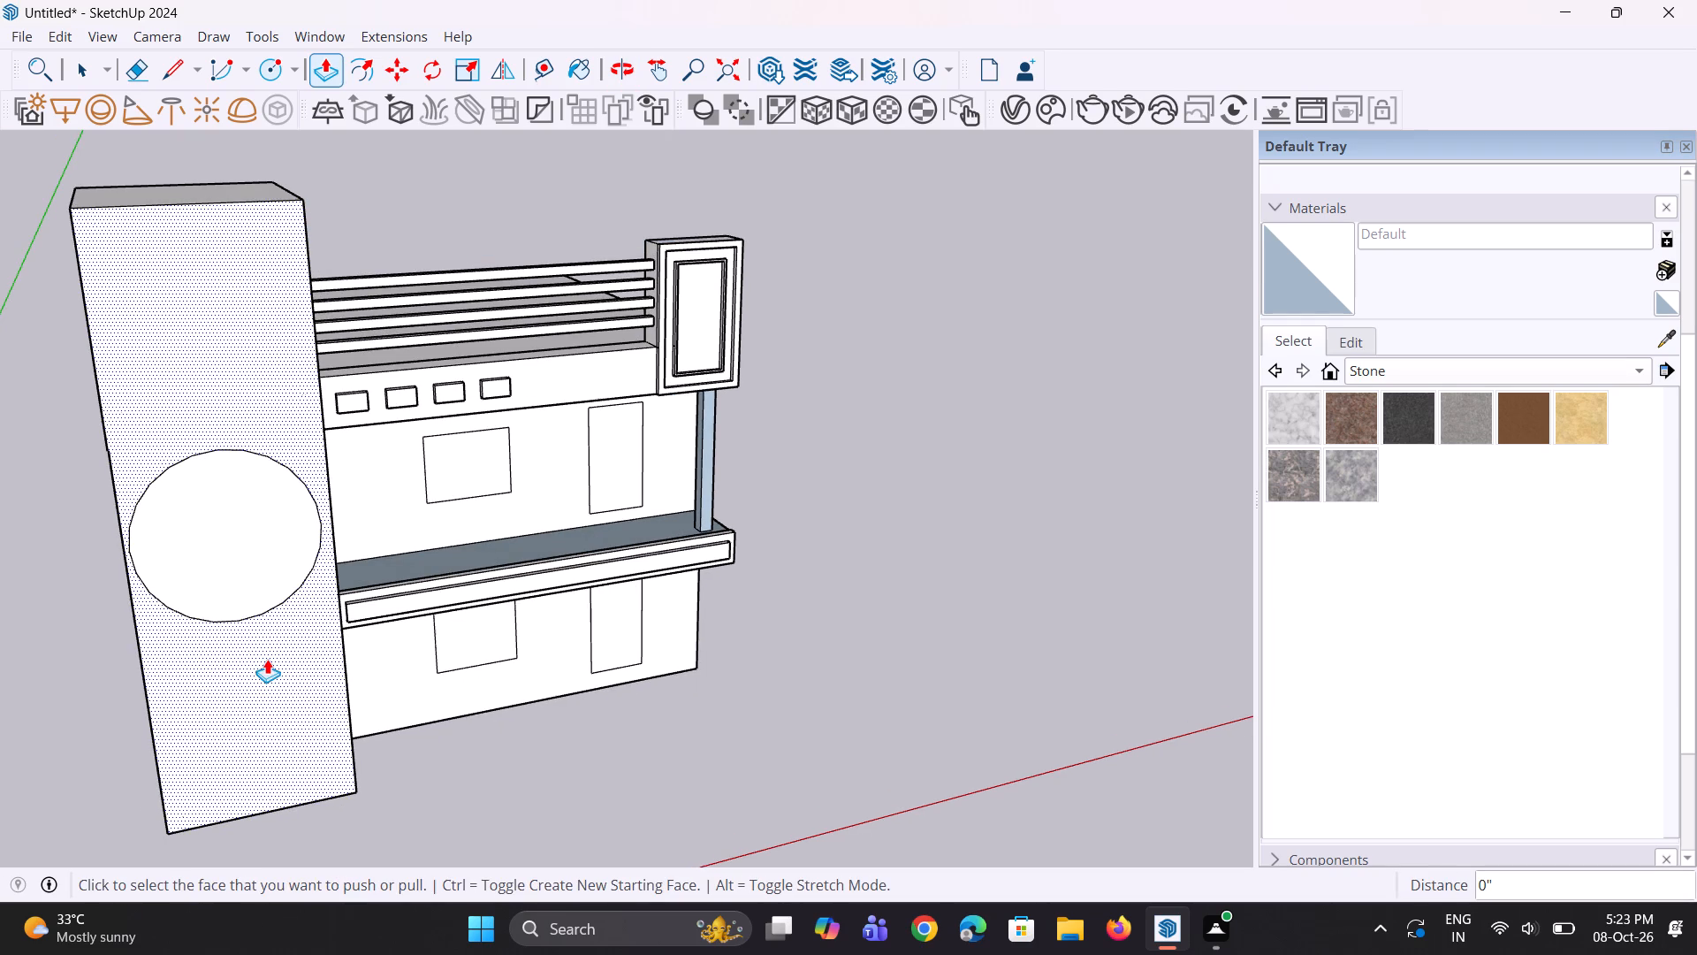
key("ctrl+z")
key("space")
Examine the cleaned tower front and its adjoining side walls from several angles.
middle_click_drag(275, 619, 302, 560)
scroll(293, 551, "down", 5)
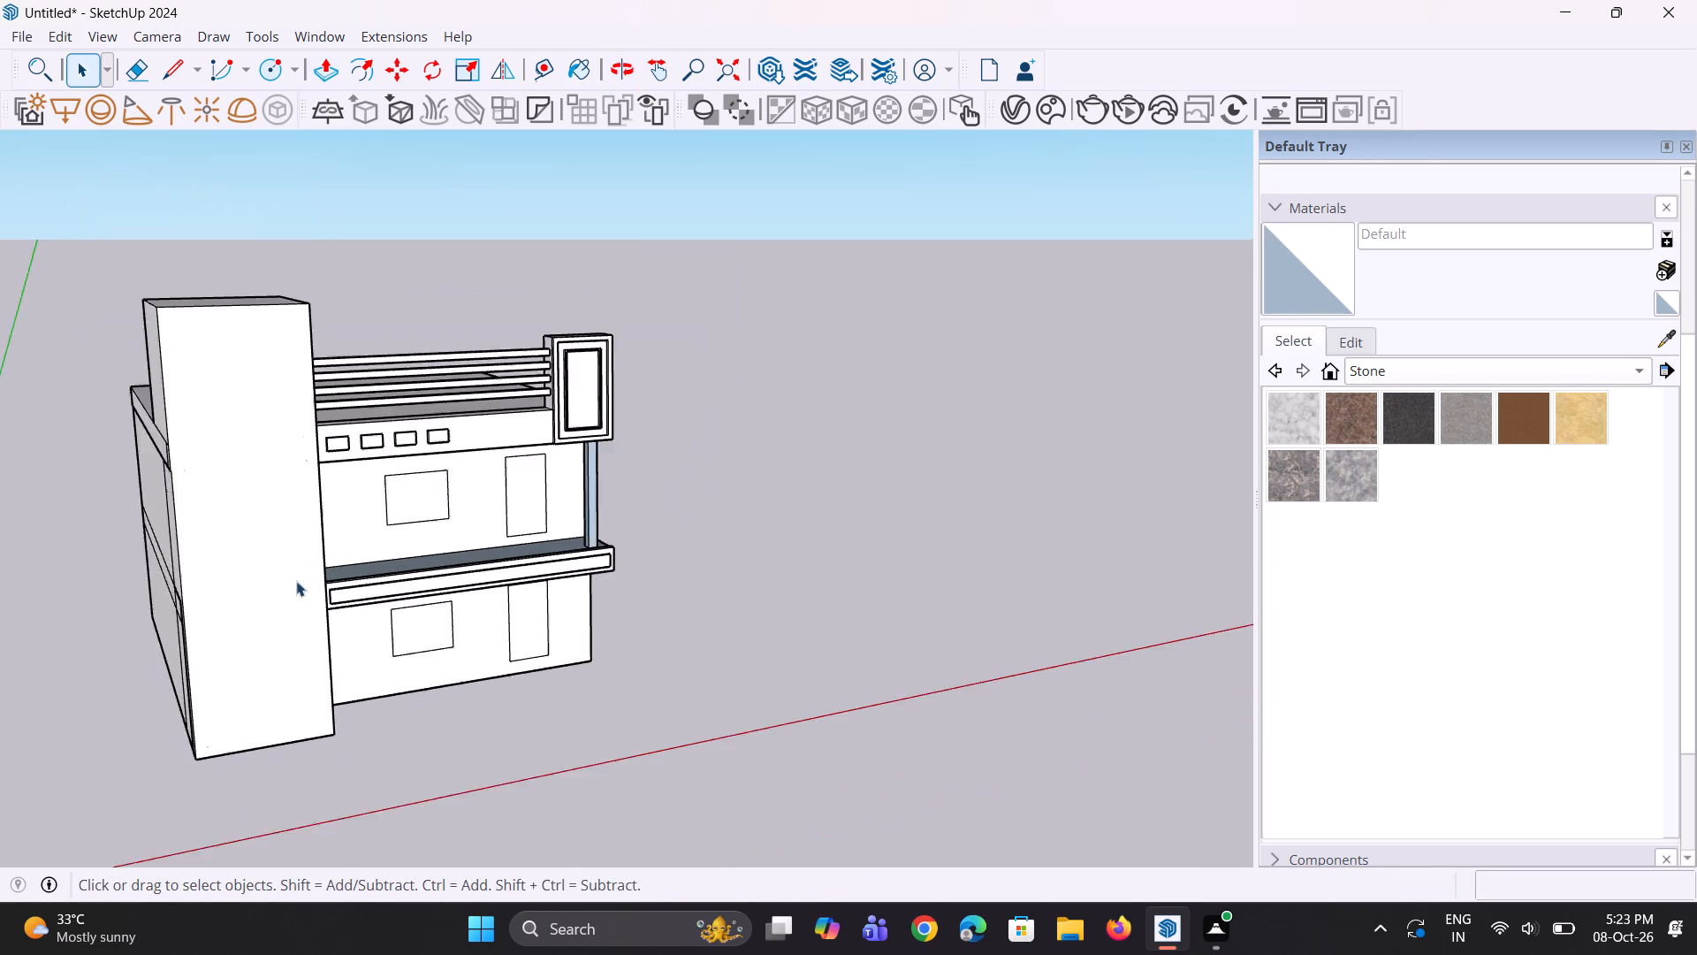
middle_click_drag(254, 563, 240, 531)
scroll(216, 509, "up", 1)
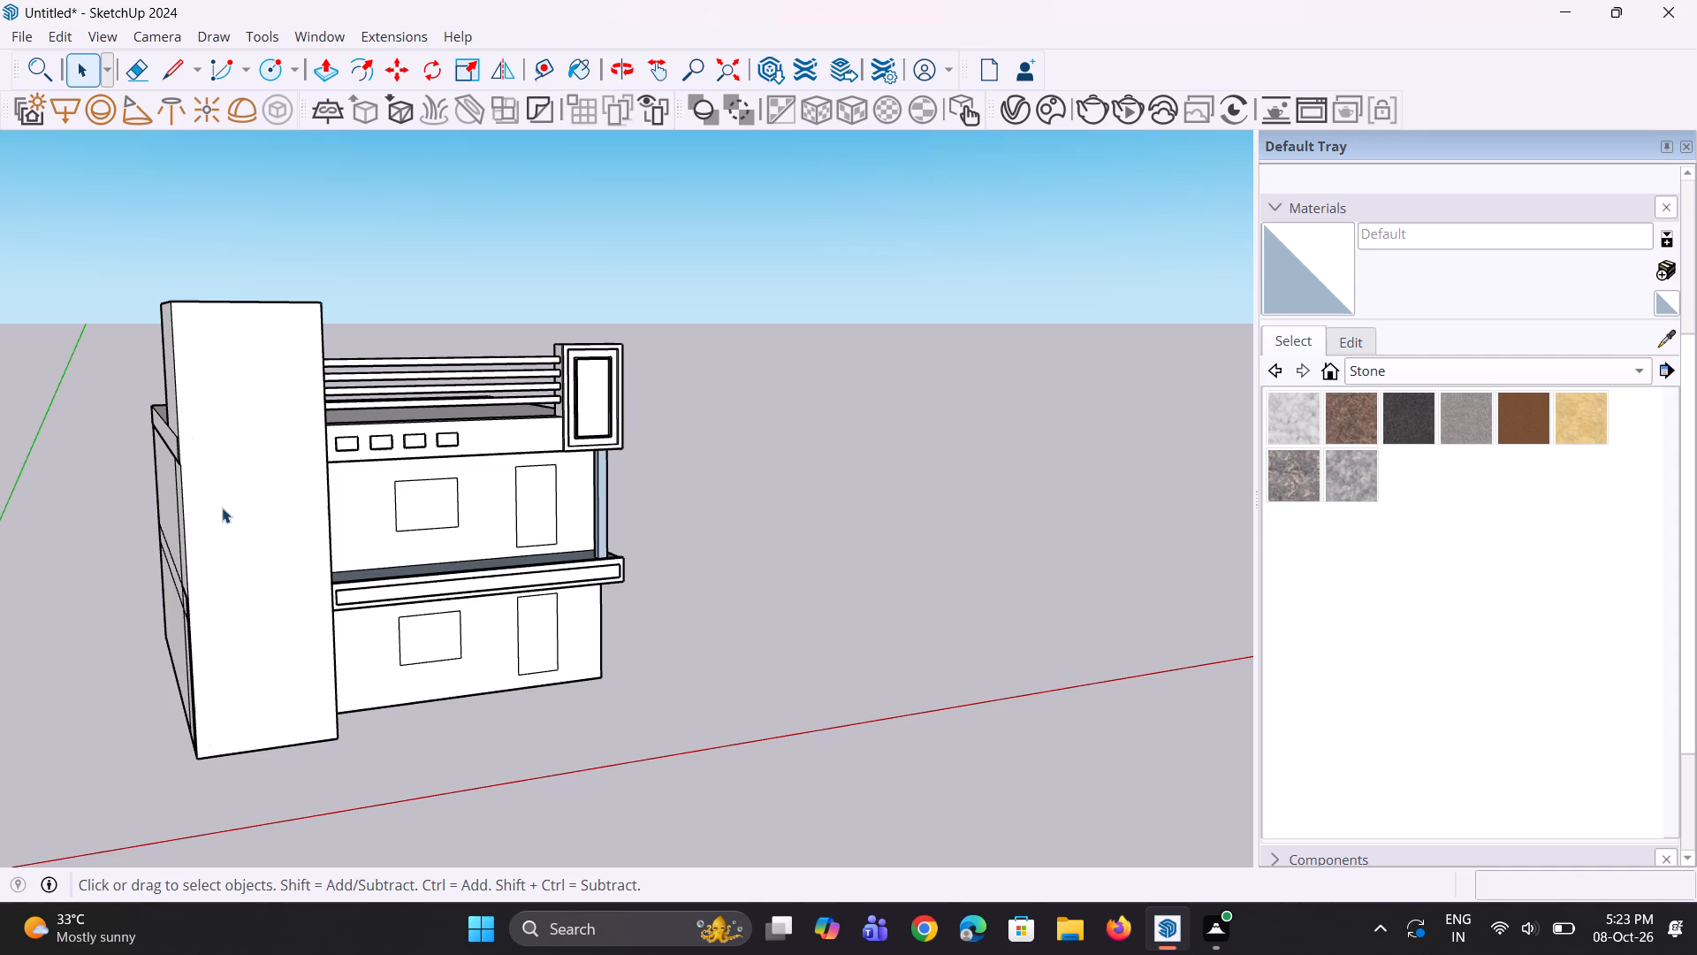
middle_click_drag(253, 544, 271, 554)
scroll(234, 472, "up", 2)
middle_click_drag(215, 467, 319, 461)
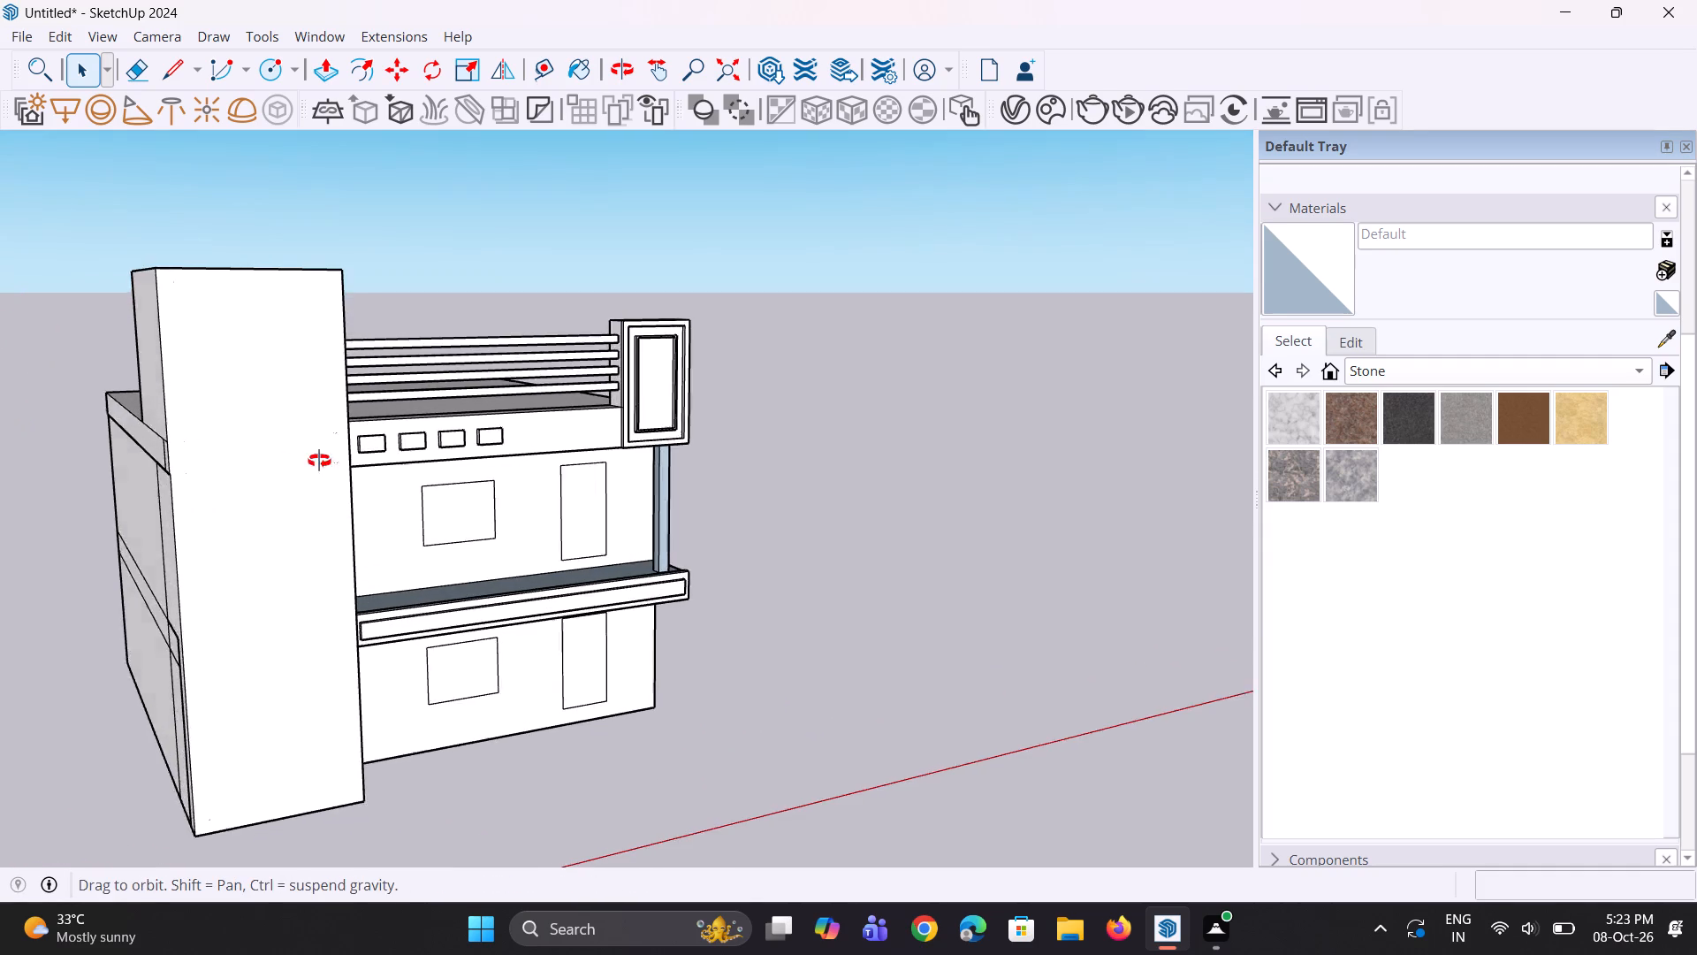
middle_click_drag(319, 461, 481, 454)
scroll(302, 550, "up", 2)
middle_click_drag(321, 493, 404, 484)
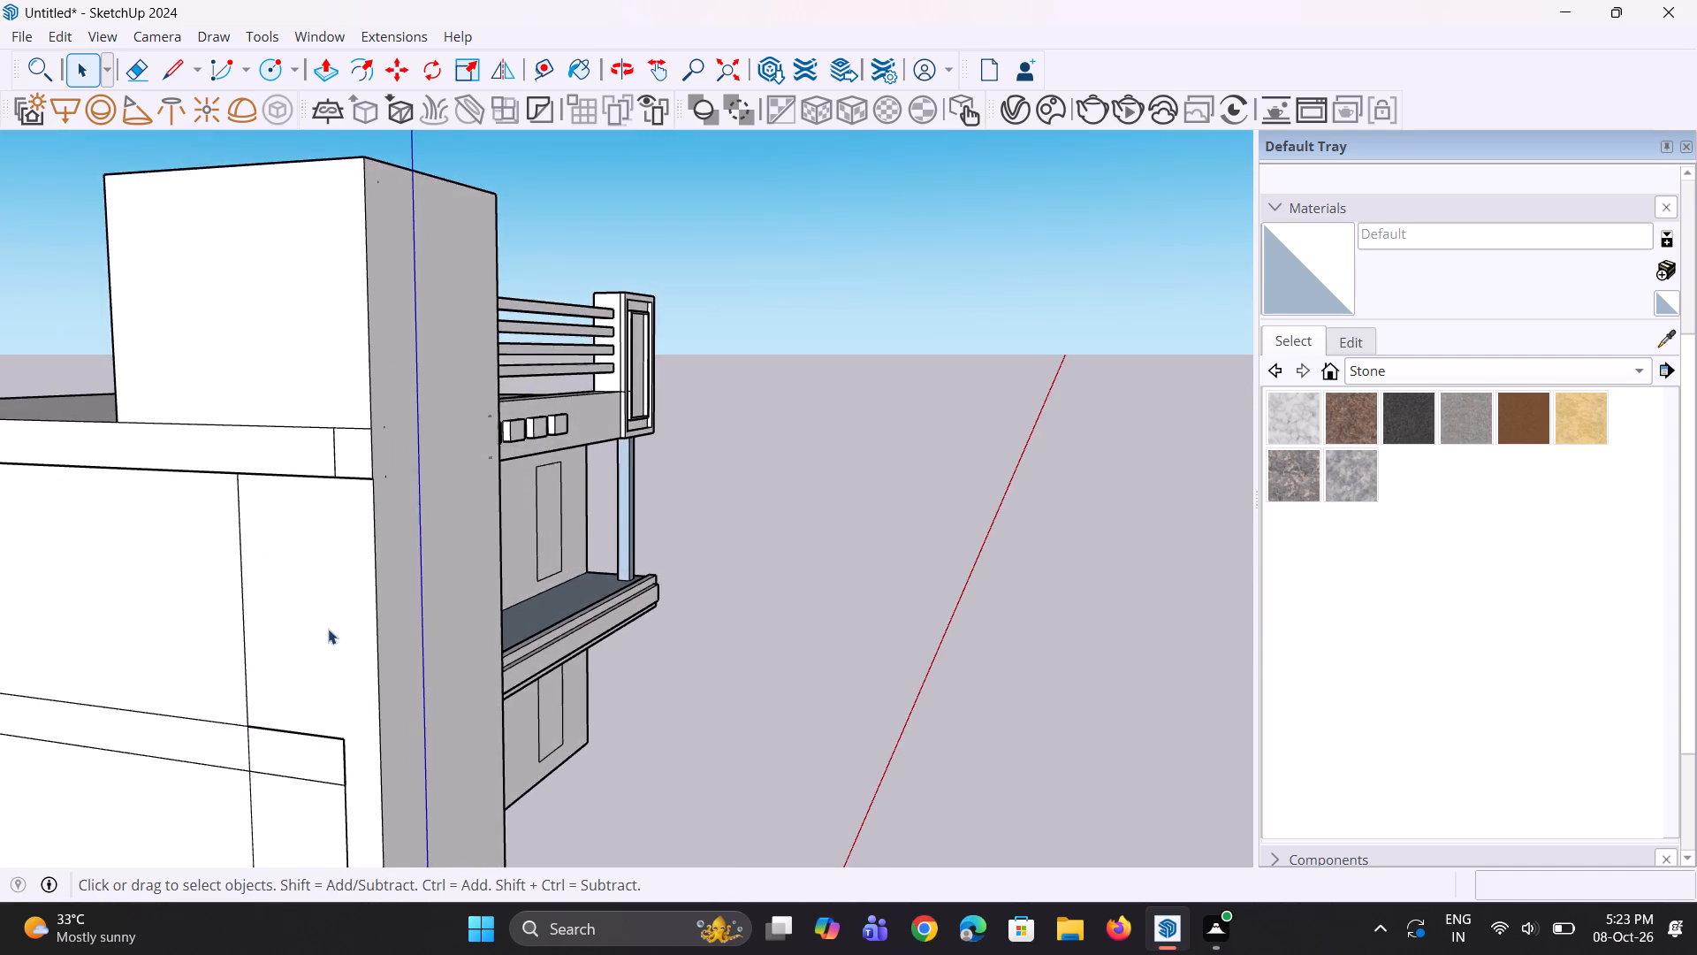
scroll(328, 629, "down", 4)
Offset the outline of the tower's full-height front face inward to form a narrow border around an inner panel.
middle_click_drag(332, 636, 232, 622)
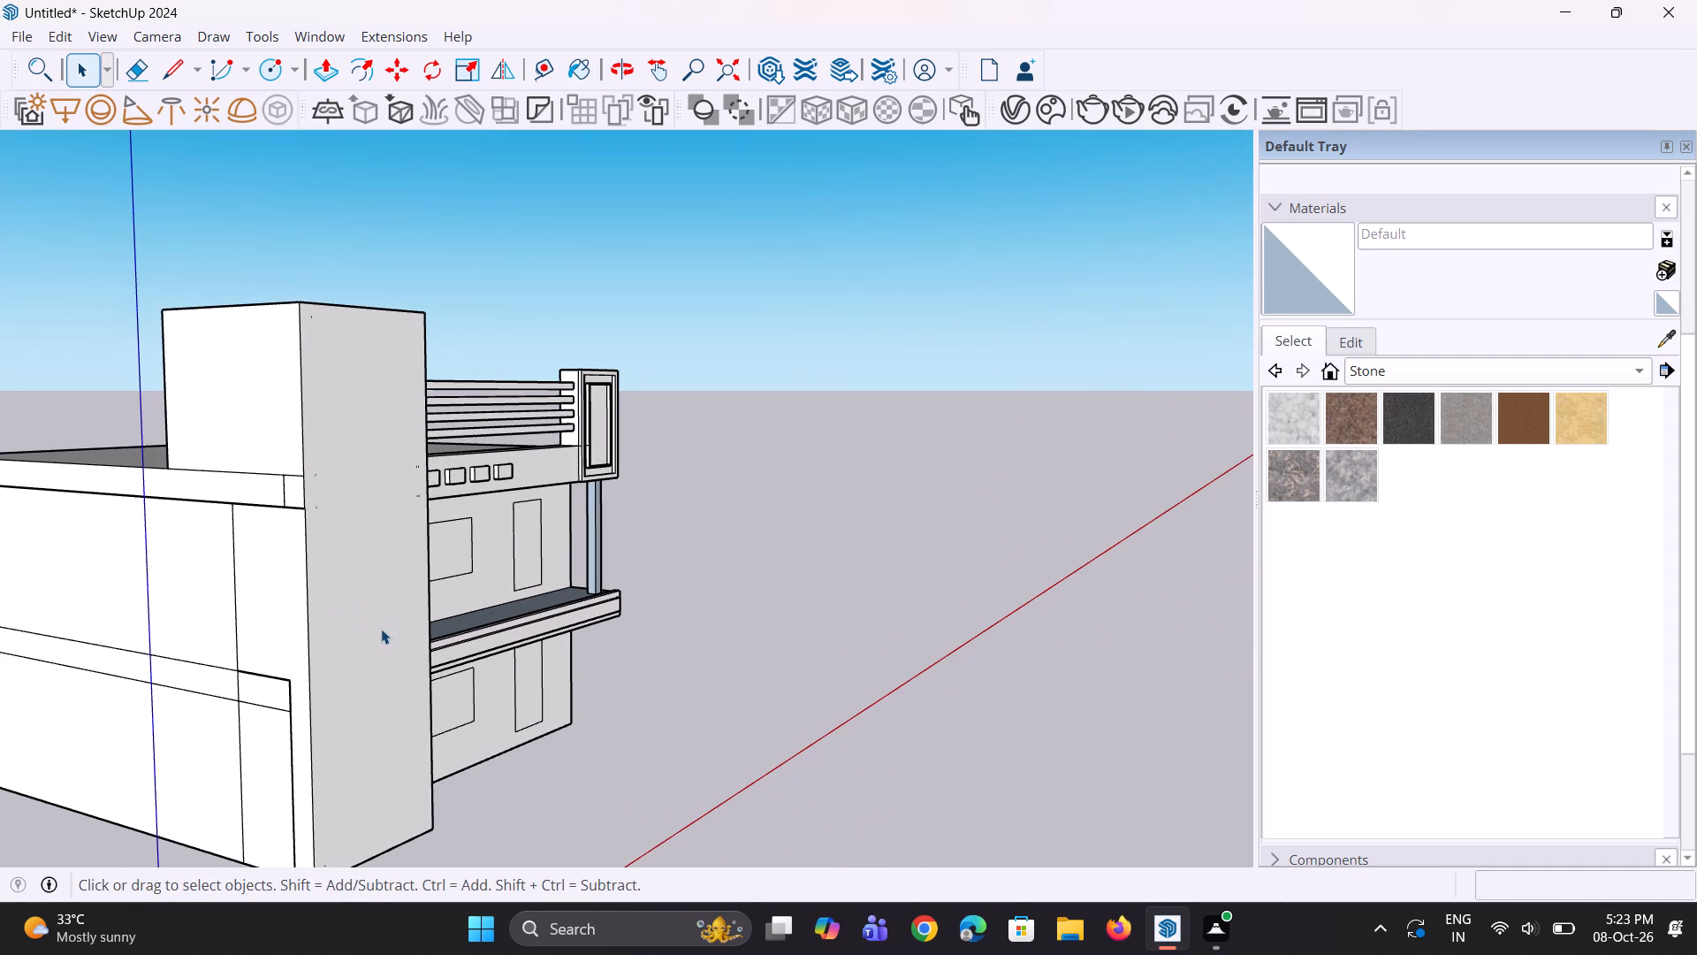
left_click(387, 628)
middle_click_drag(407, 745, 217, 738)
key("f")
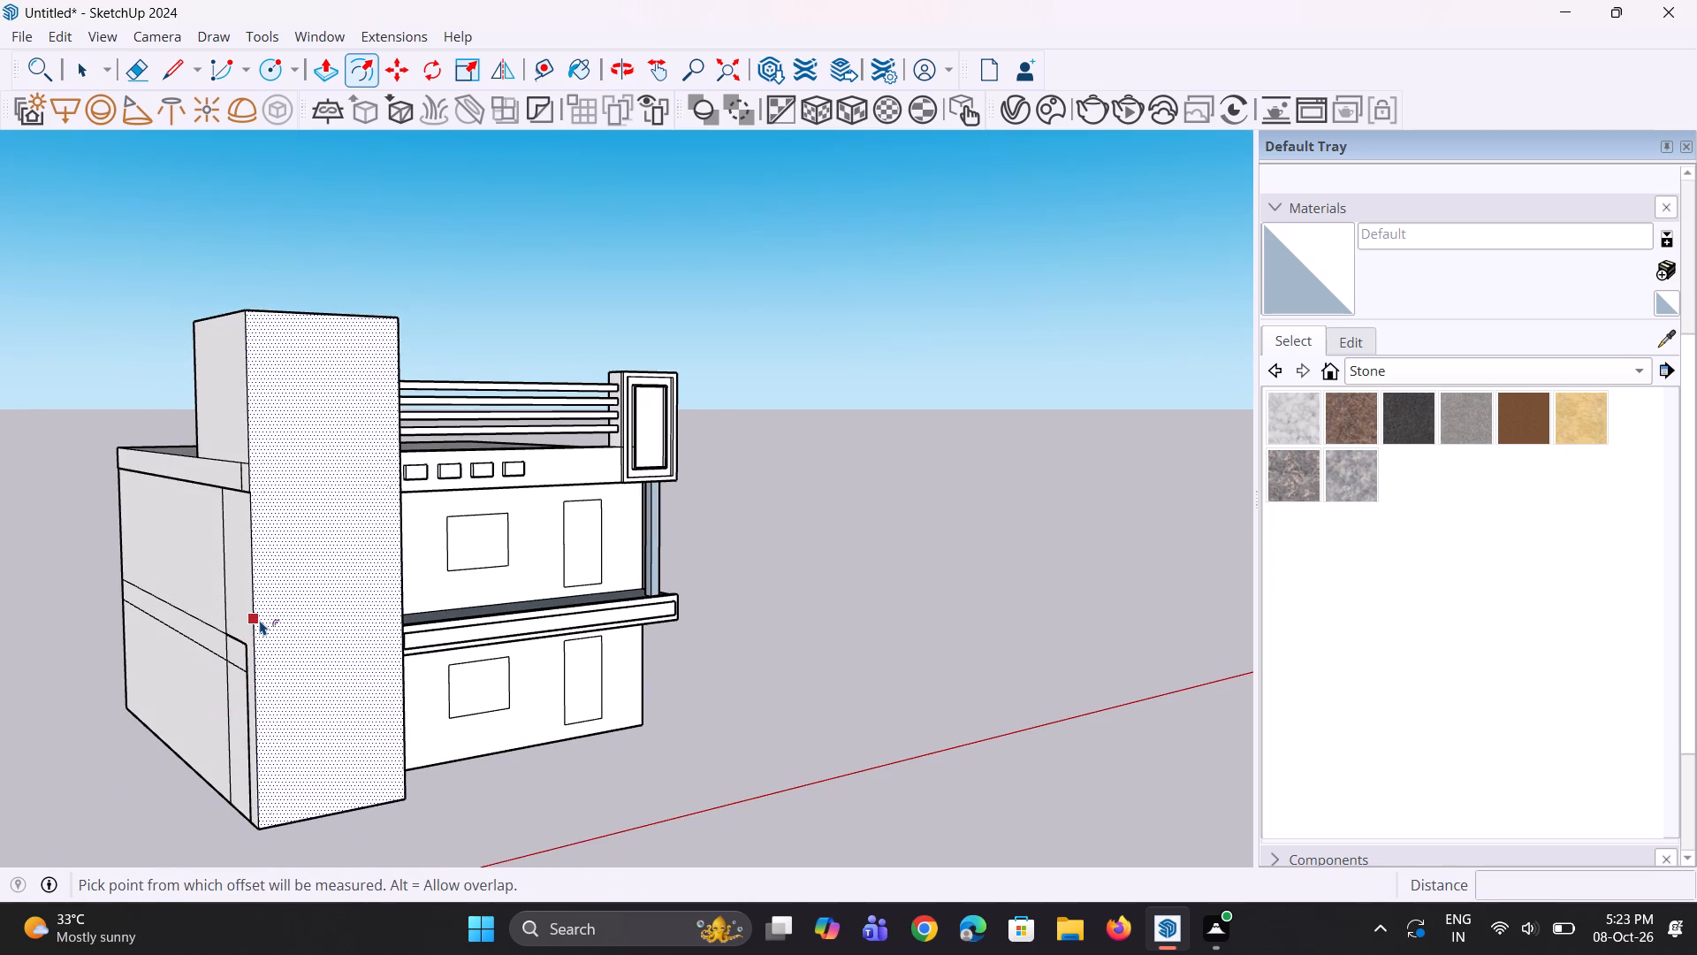
left_click(260, 620)
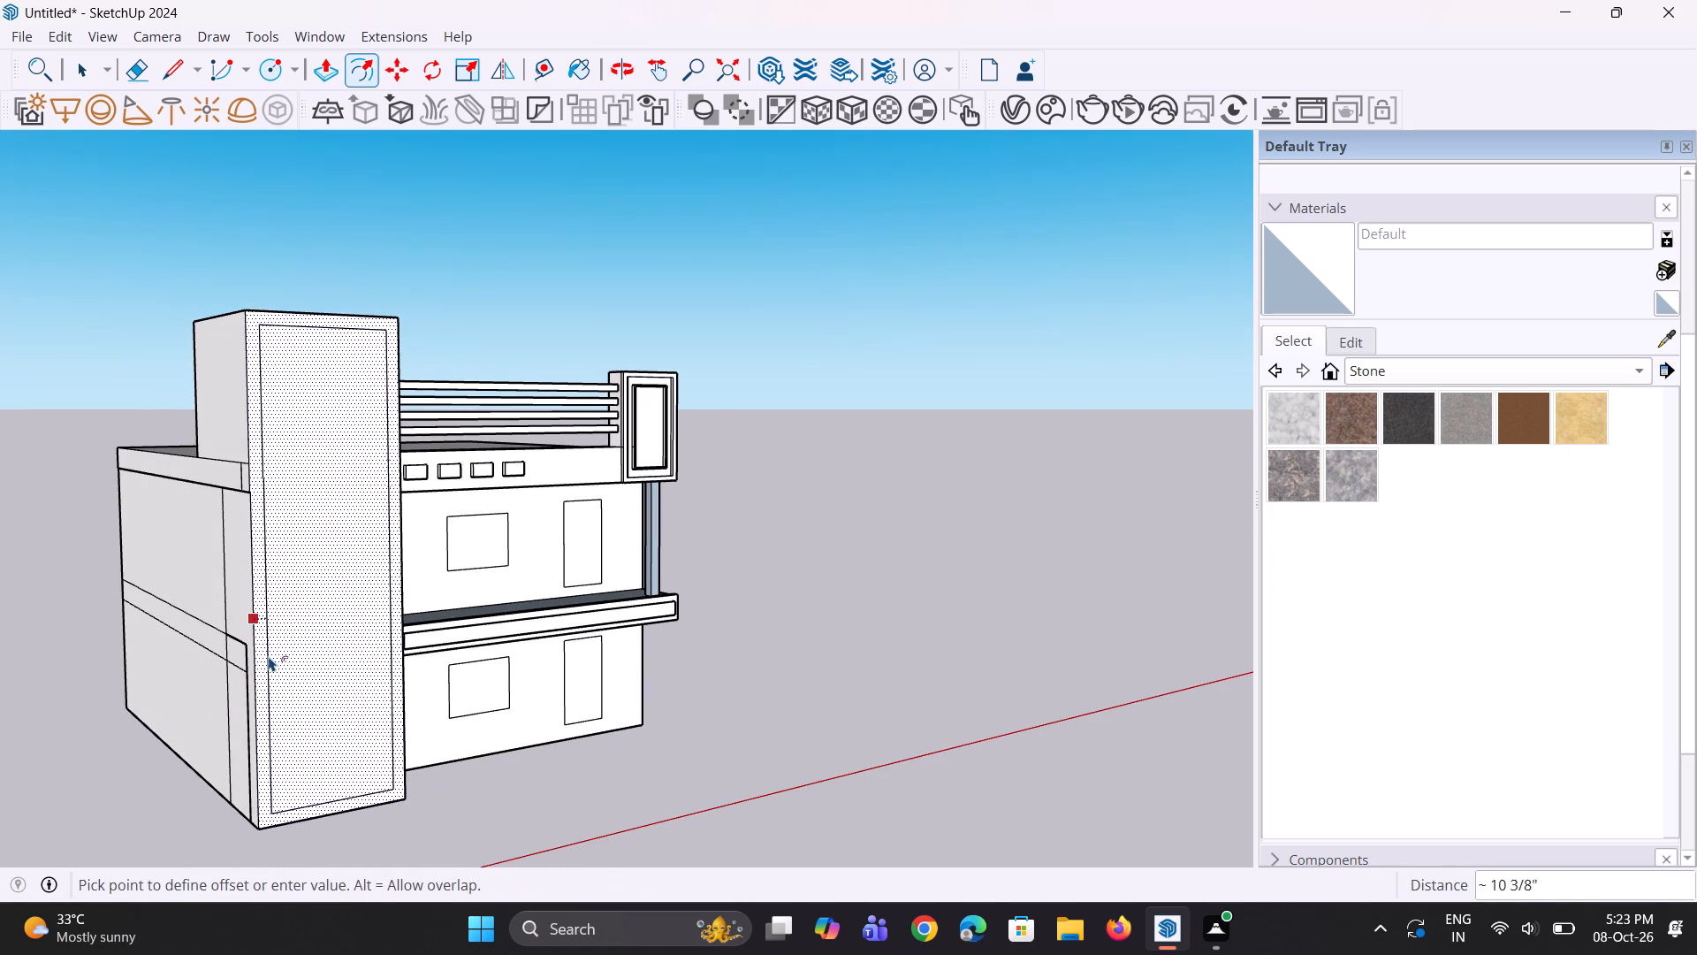
left_click(271, 678)
Push the tower front's inner panel inward about 5' 2 3/4" to form a full-height recess.
middle_click_drag(384, 690, 133, 785)
scroll(438, 312, "up", 2)
middle_click_drag(376, 439, 264, 475)
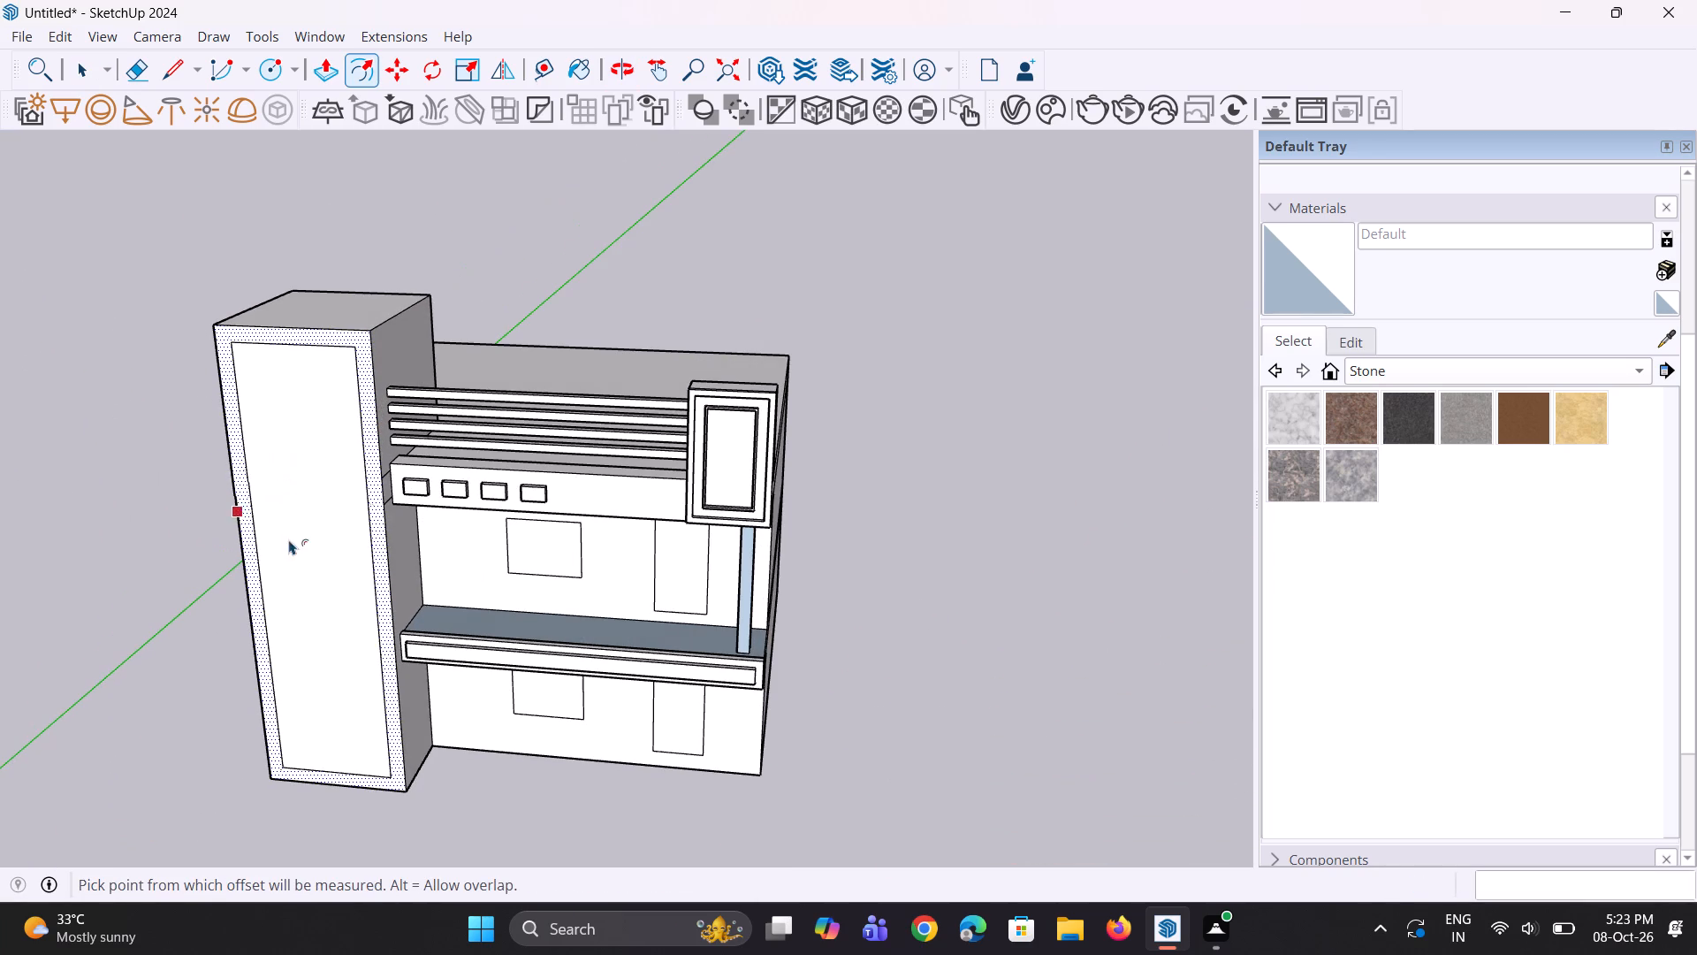
key("space")
key("space")
left_click(133, 696)
scroll(334, 576, "up", 1)
left_click(334, 576)
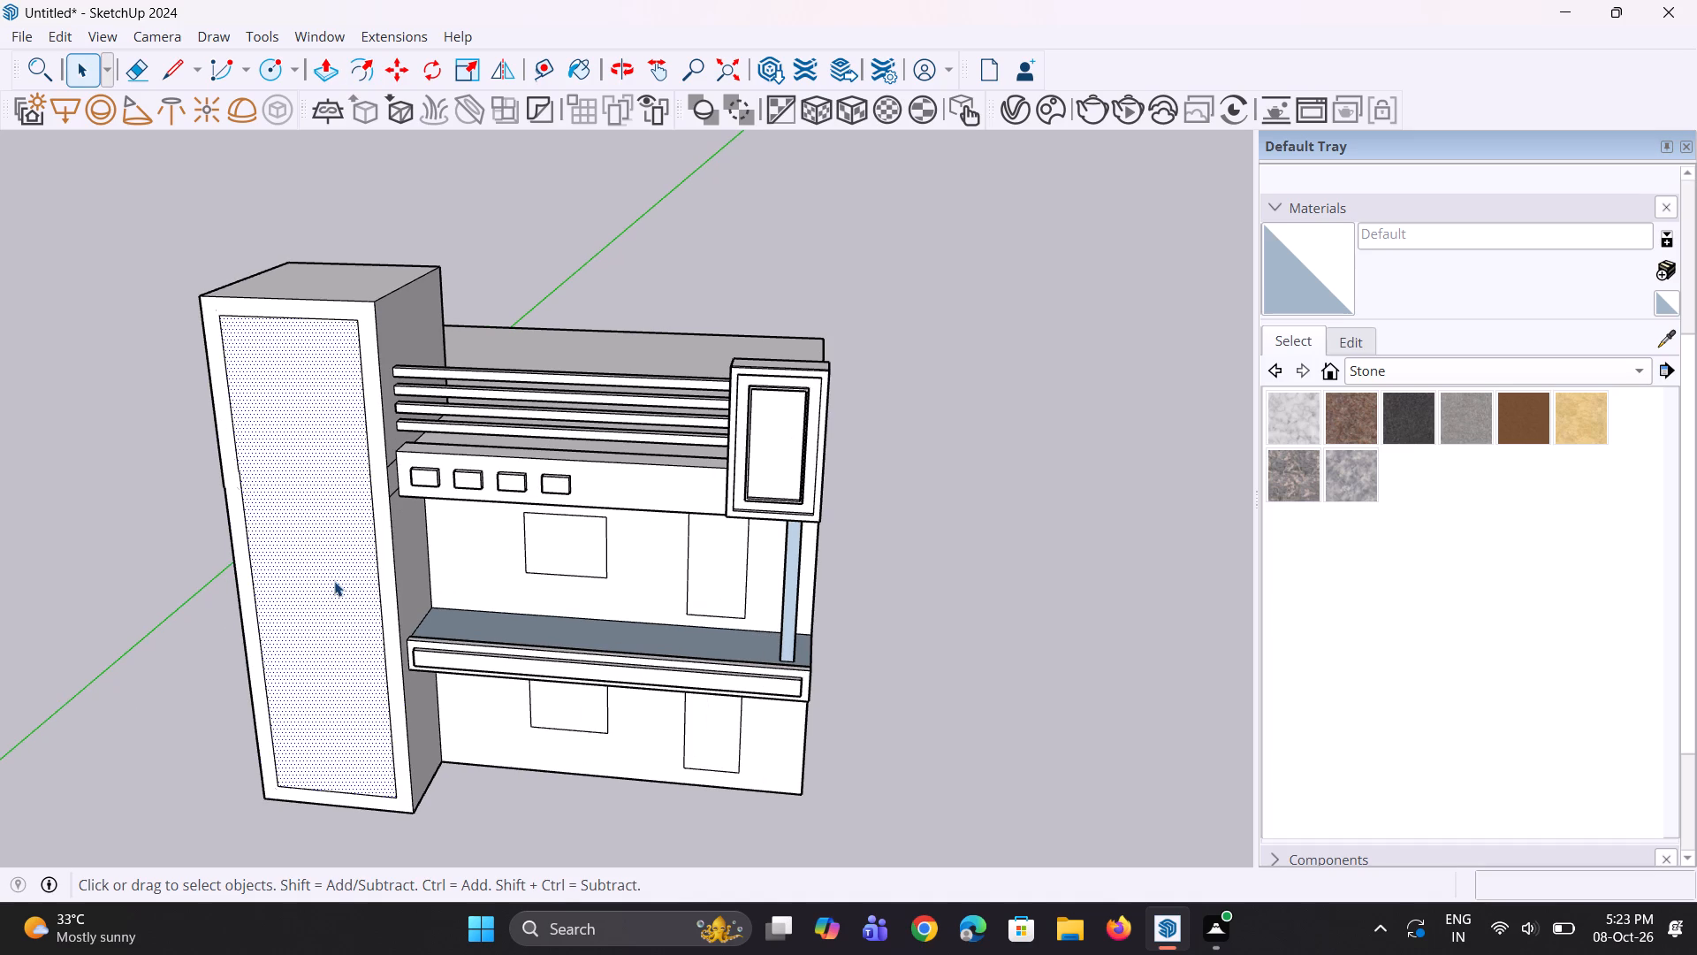
key("p")
left_click(320, 582)
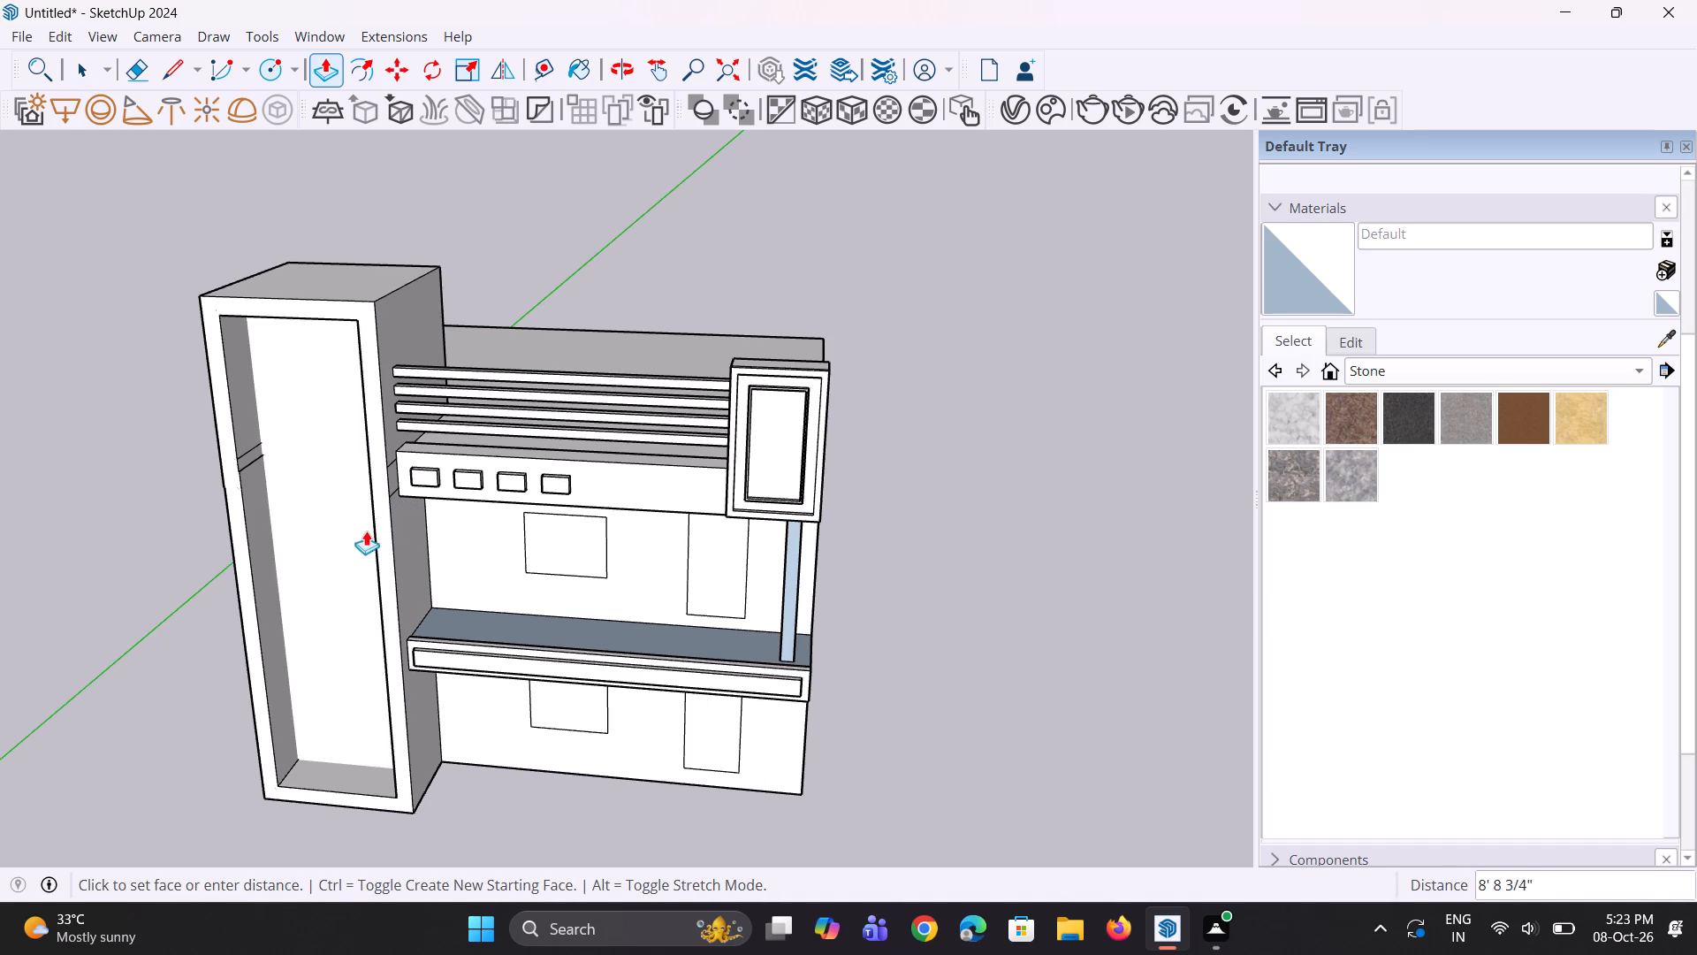
left_click(348, 545)
middle_click_drag(339, 687, 381, 668)
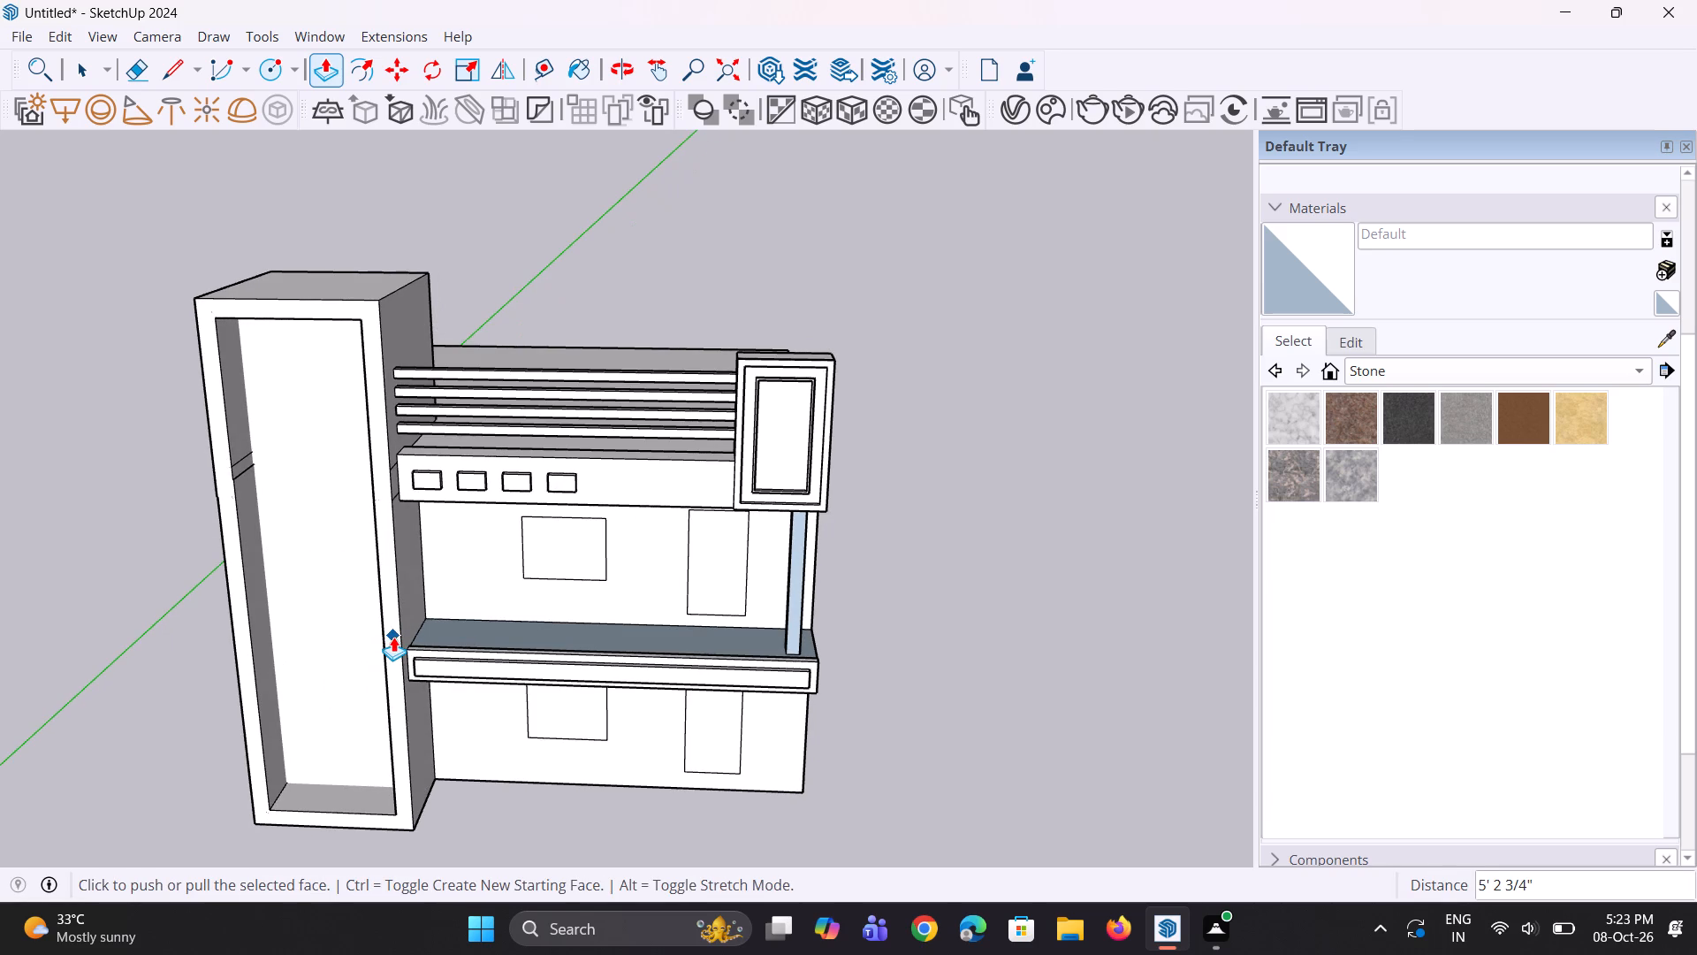
key("space")
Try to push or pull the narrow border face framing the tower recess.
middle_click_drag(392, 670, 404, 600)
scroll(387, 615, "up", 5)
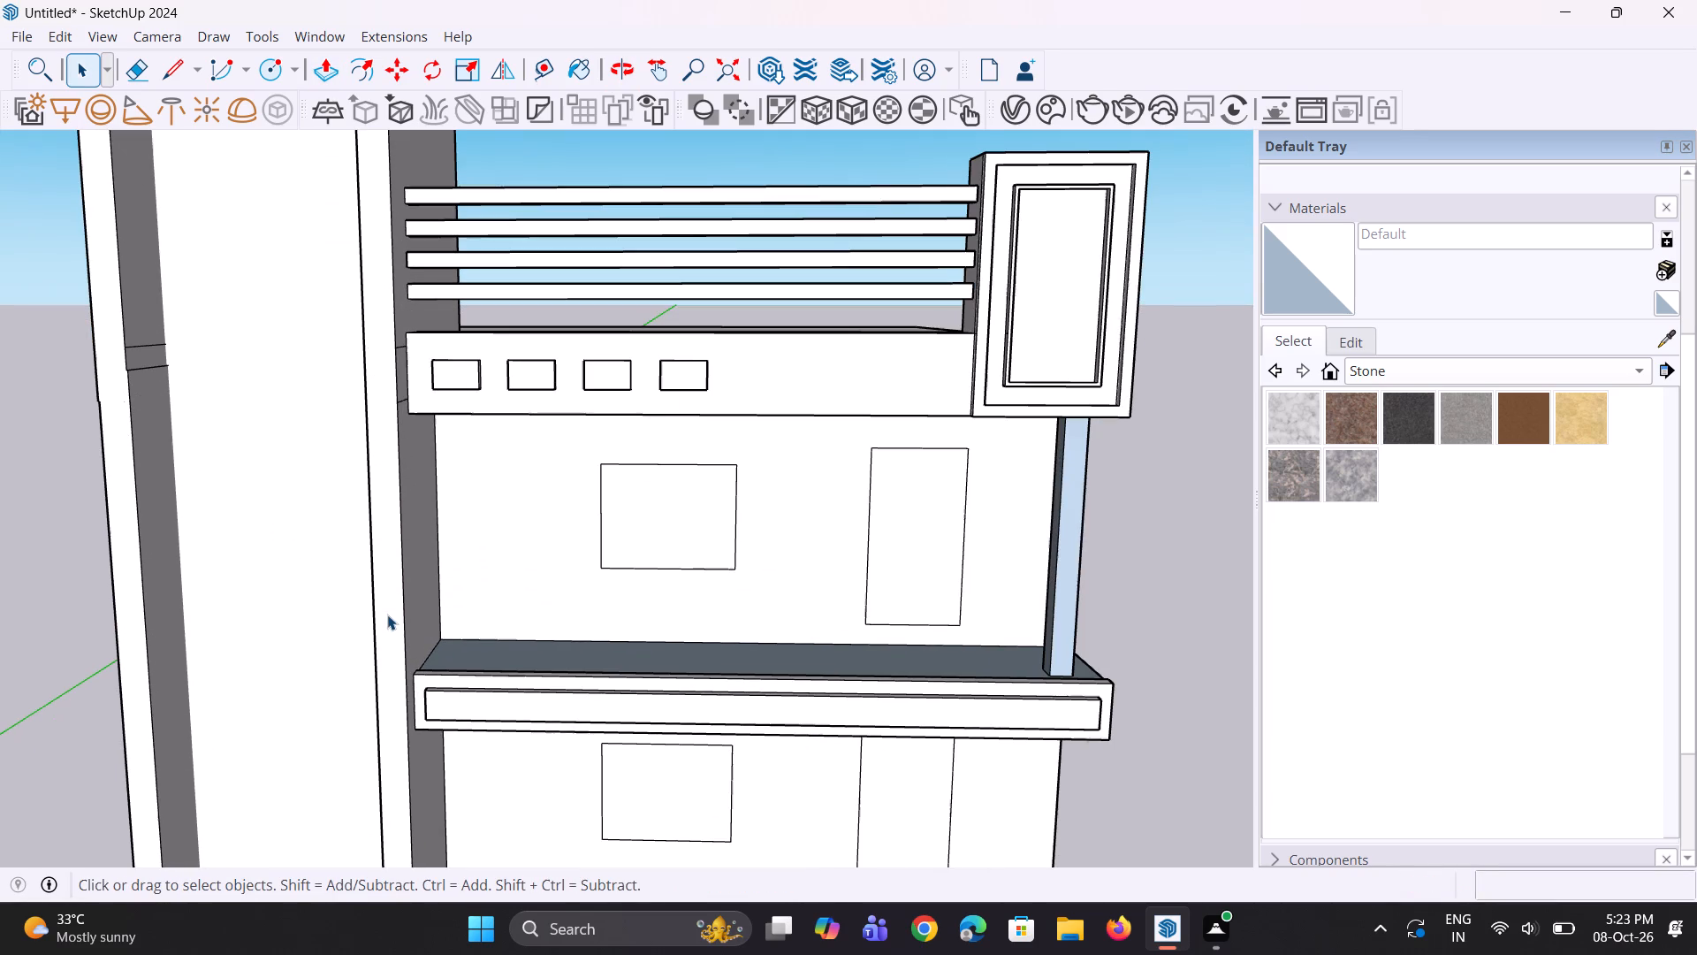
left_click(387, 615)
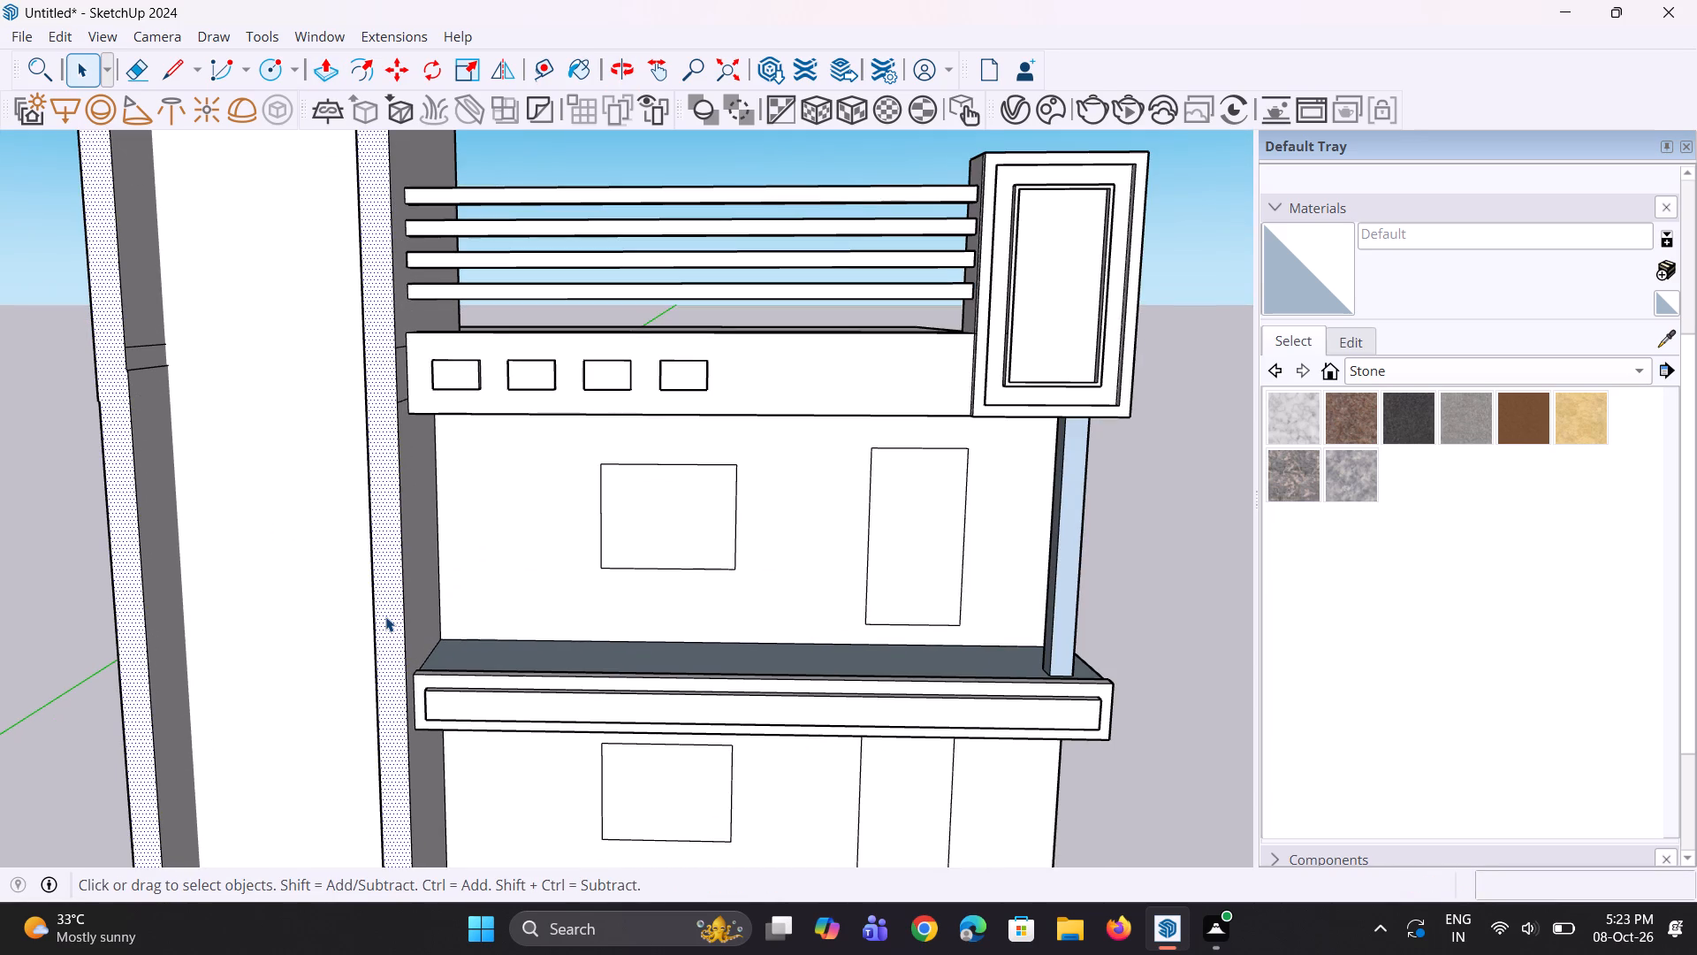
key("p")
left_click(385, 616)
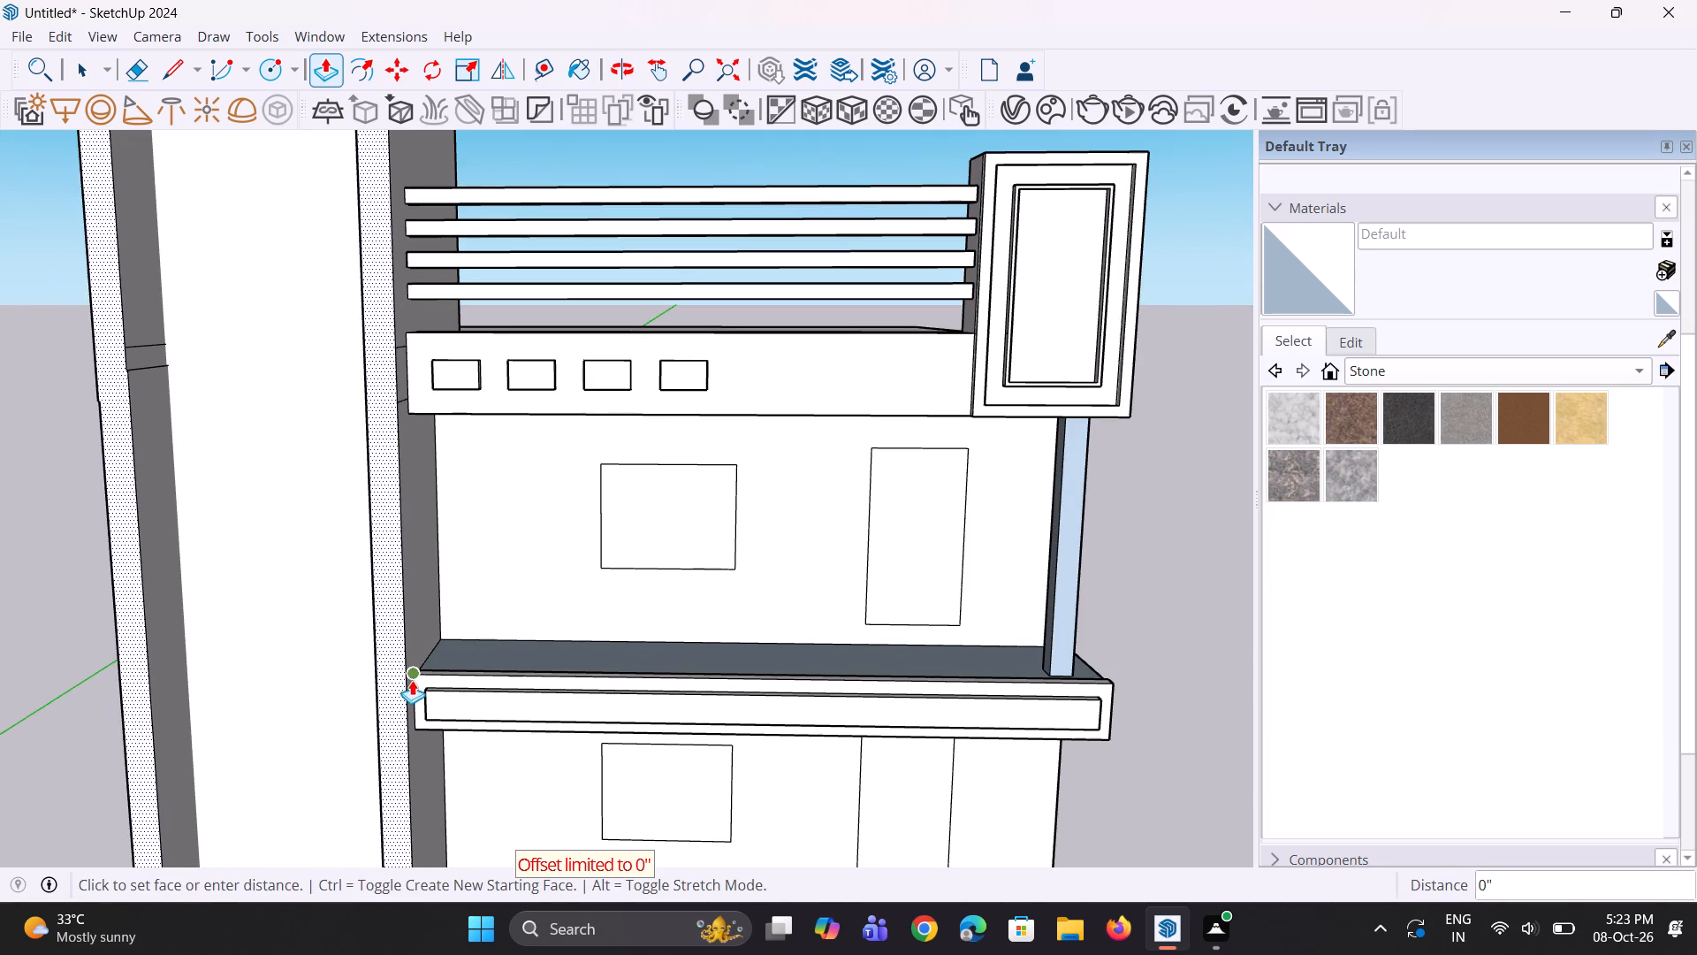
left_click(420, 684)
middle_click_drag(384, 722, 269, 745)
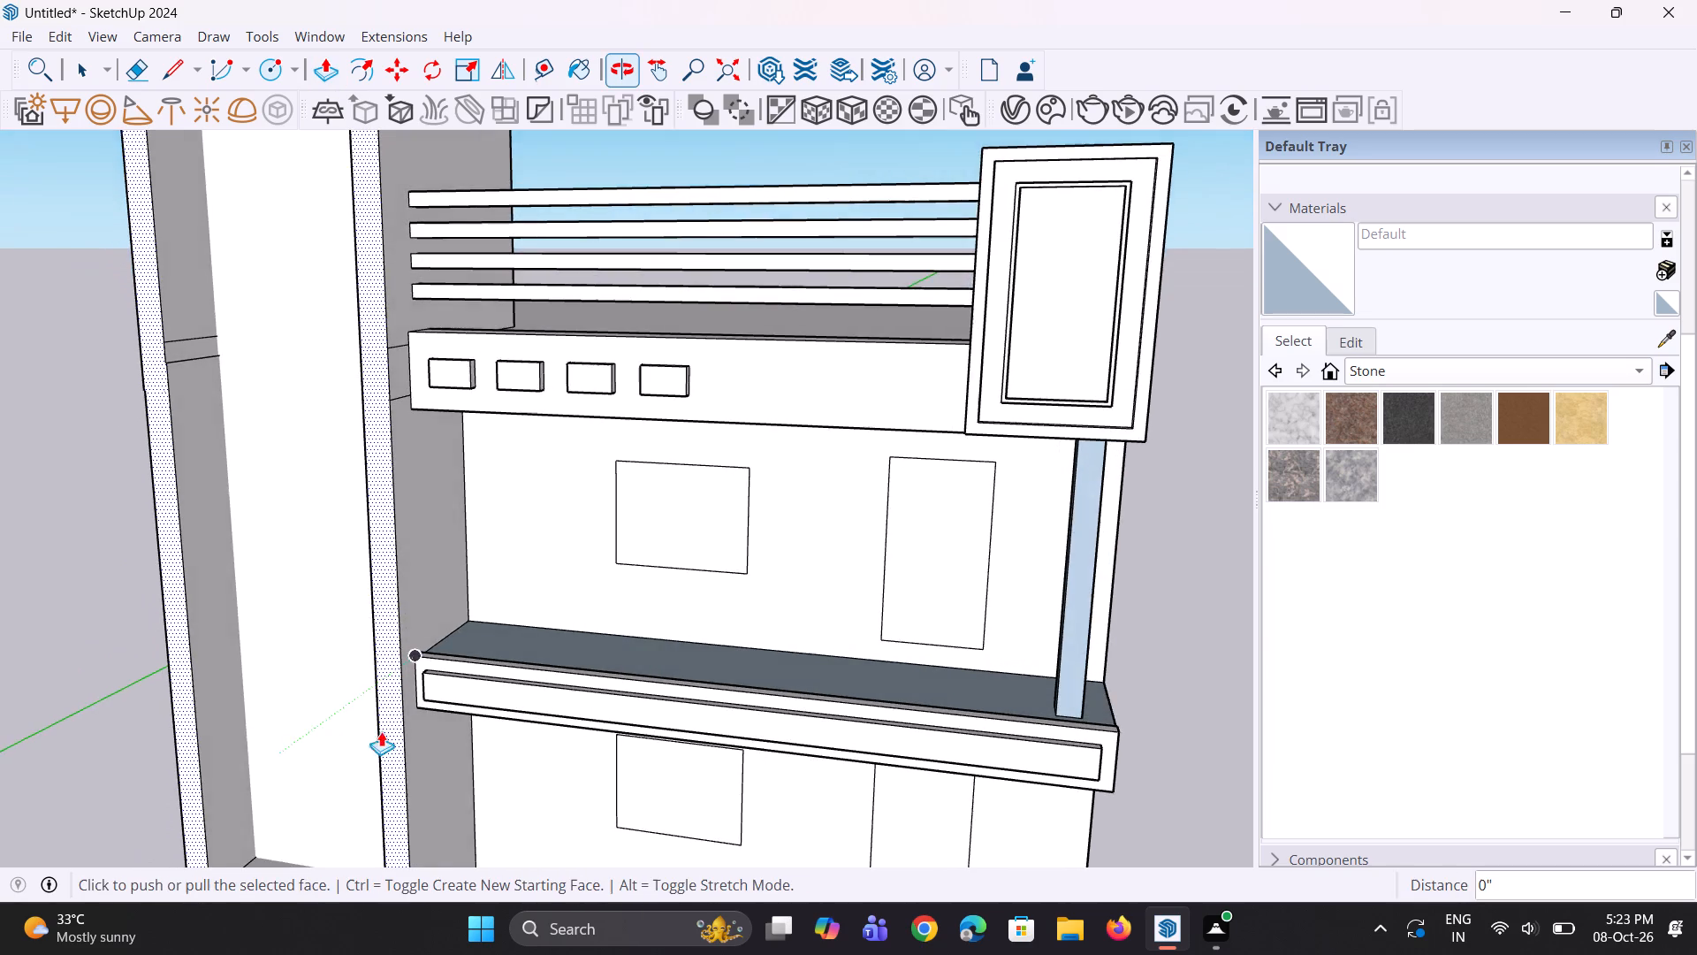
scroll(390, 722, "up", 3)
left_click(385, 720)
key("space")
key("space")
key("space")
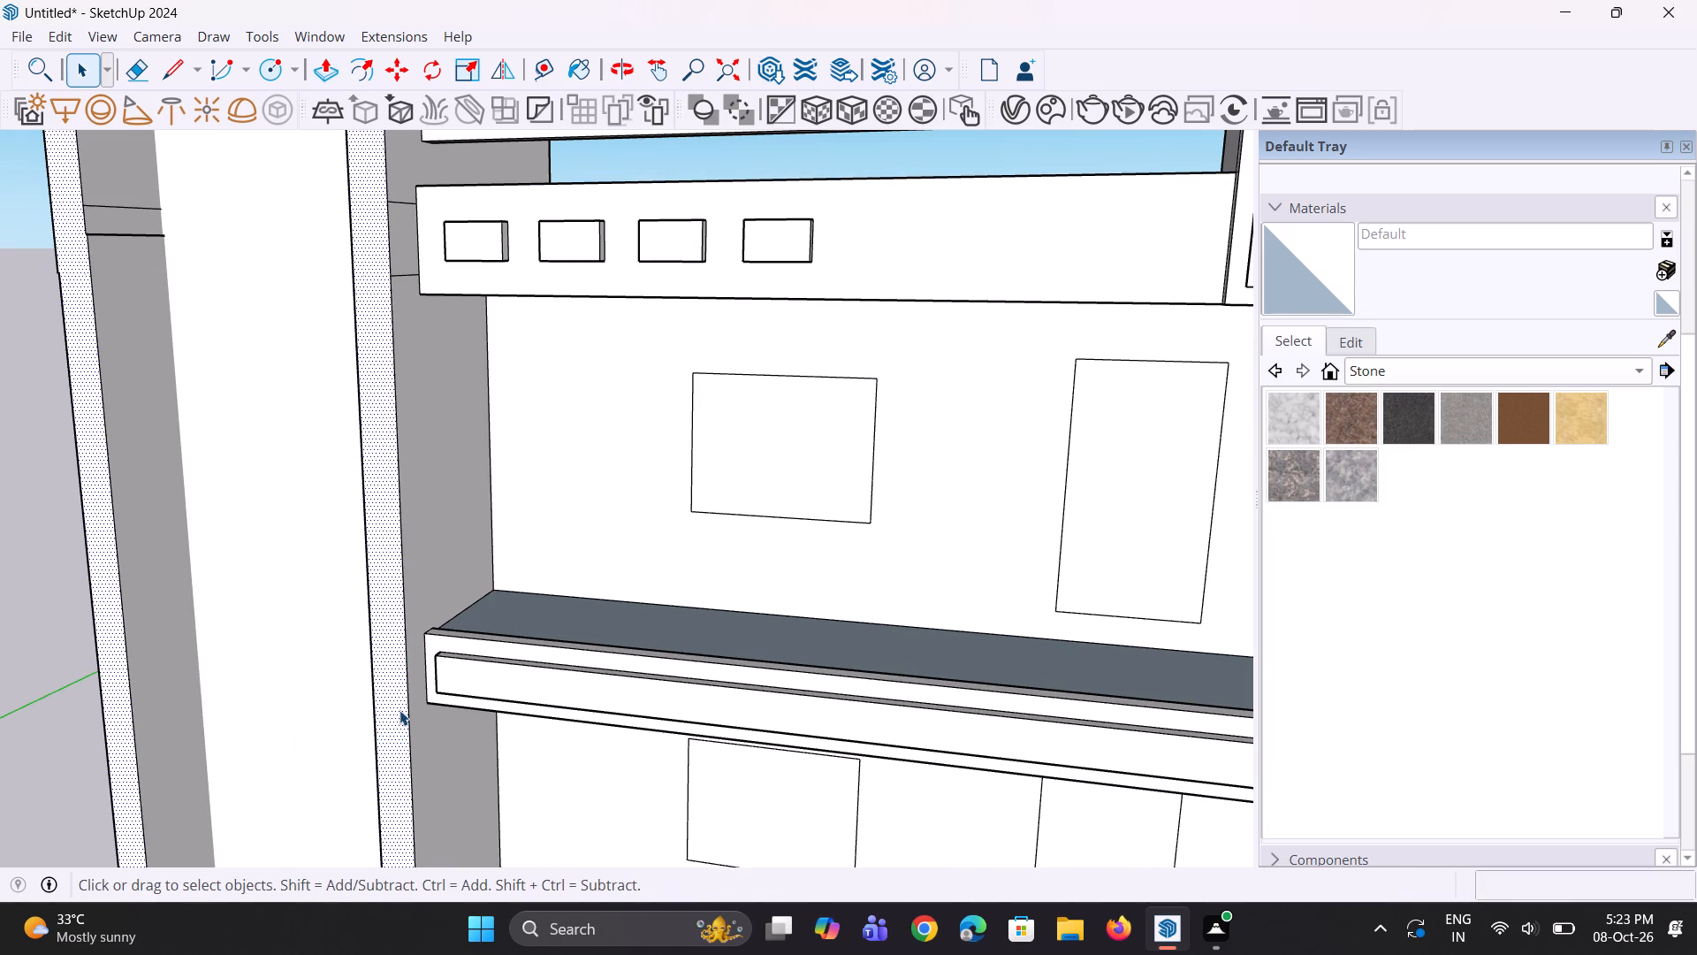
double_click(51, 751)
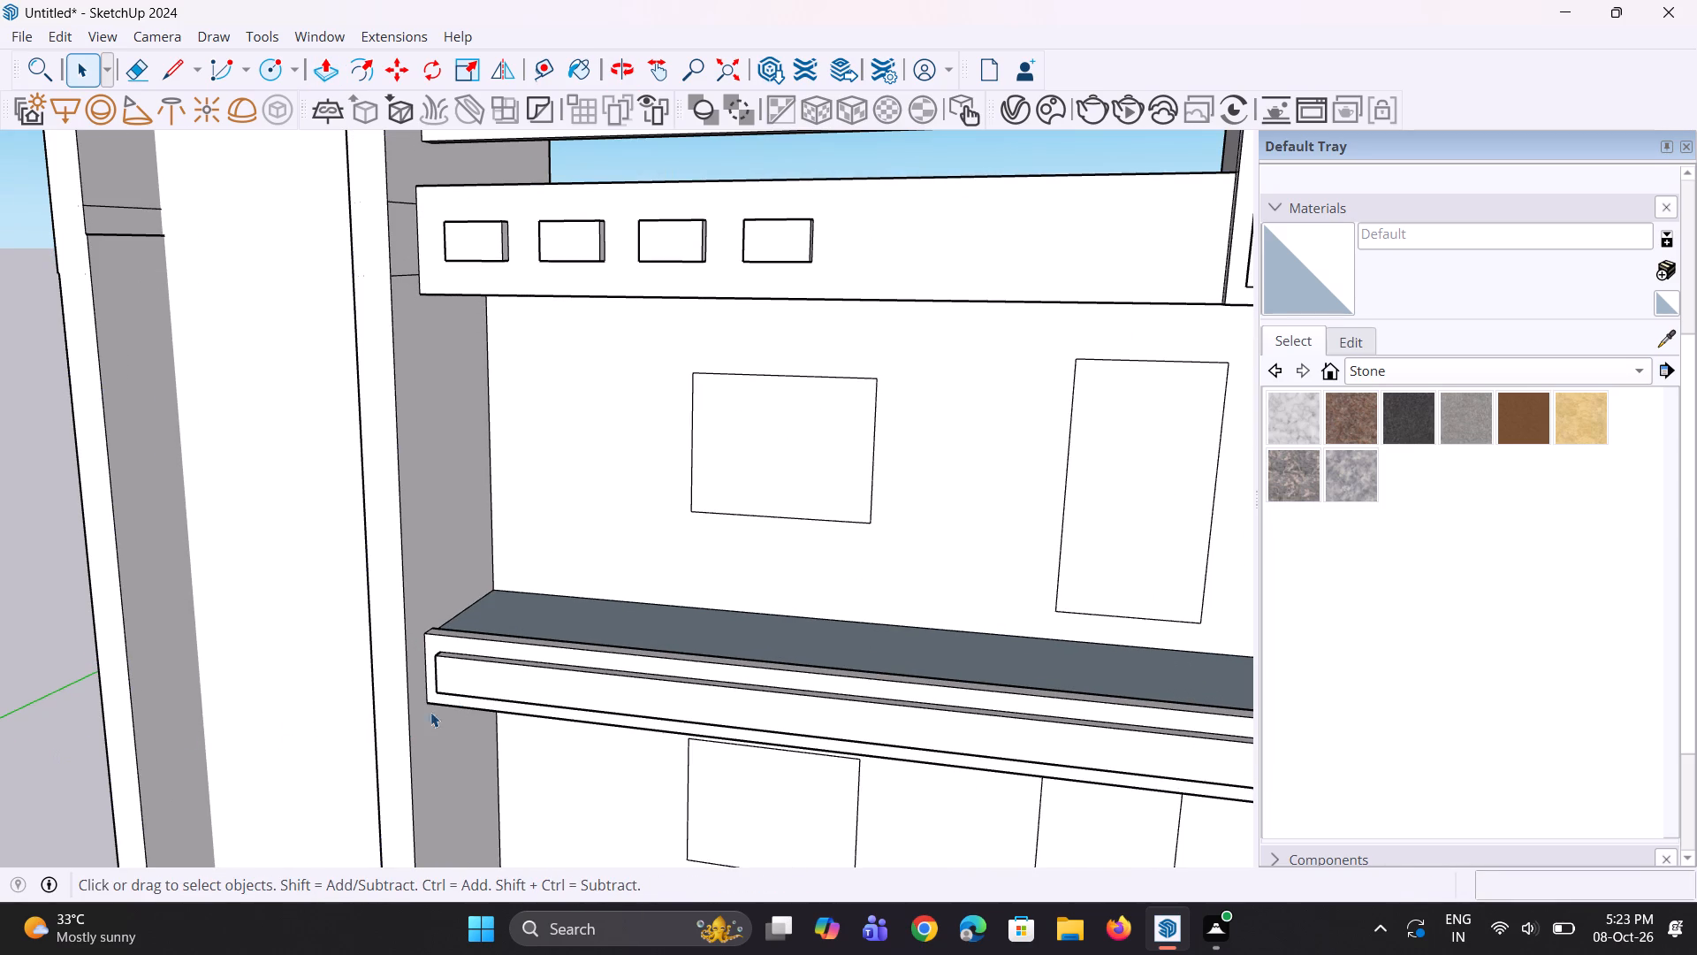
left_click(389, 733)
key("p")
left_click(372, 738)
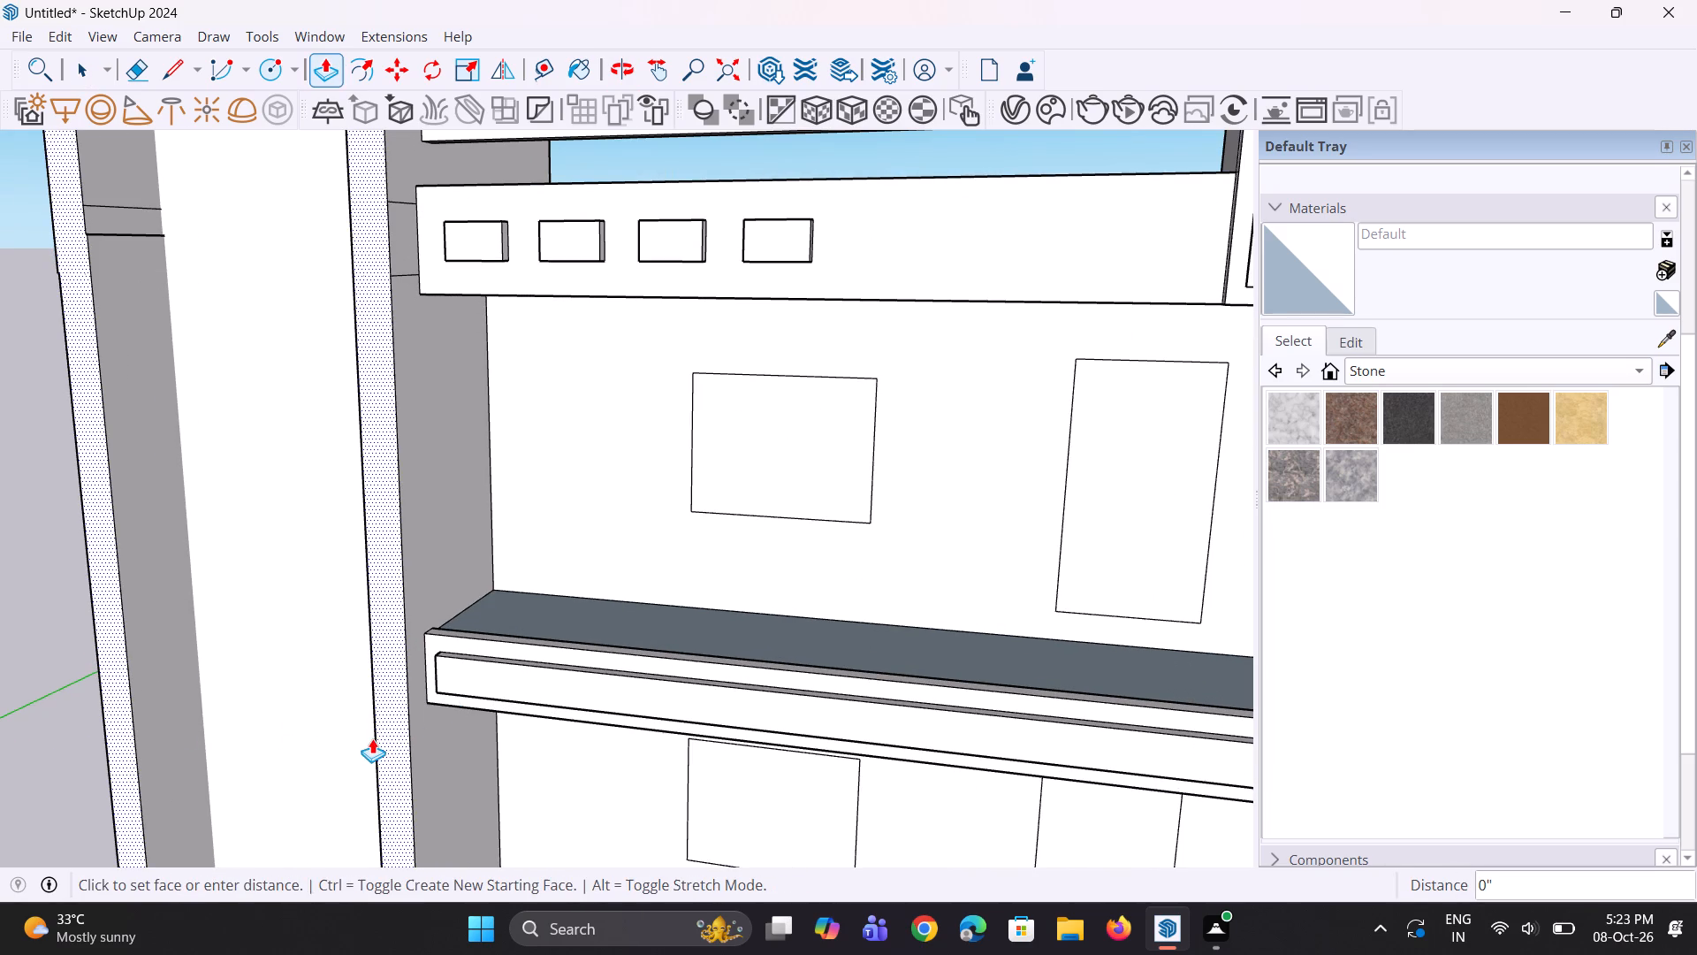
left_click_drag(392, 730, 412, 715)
Erase the upper seam on the recess's inner side wall, try erasing the ledge line below it, and undo that second erasure.
scroll(412, 715, "down", 5)
middle_click_drag(399, 713, 506, 670)
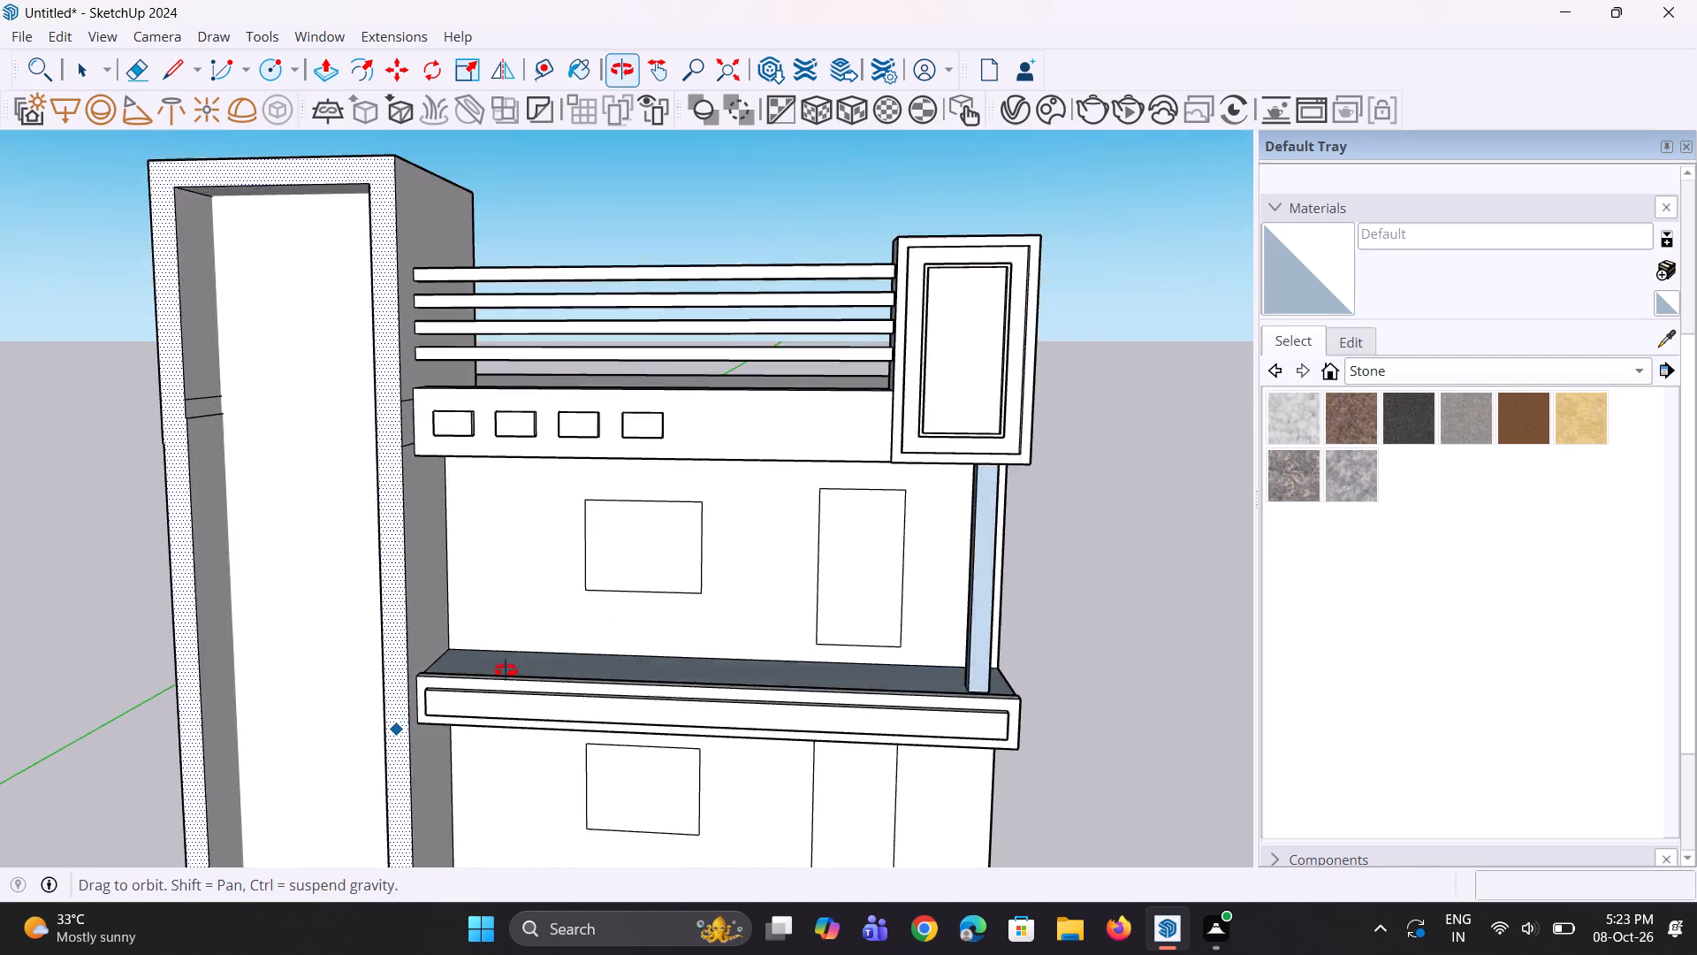
middle_click_drag(506, 670, 508, 670)
scroll(423, 641, "down", 10)
middle_click_drag(355, 677, 304, 791)
scroll(344, 551, "up", 8)
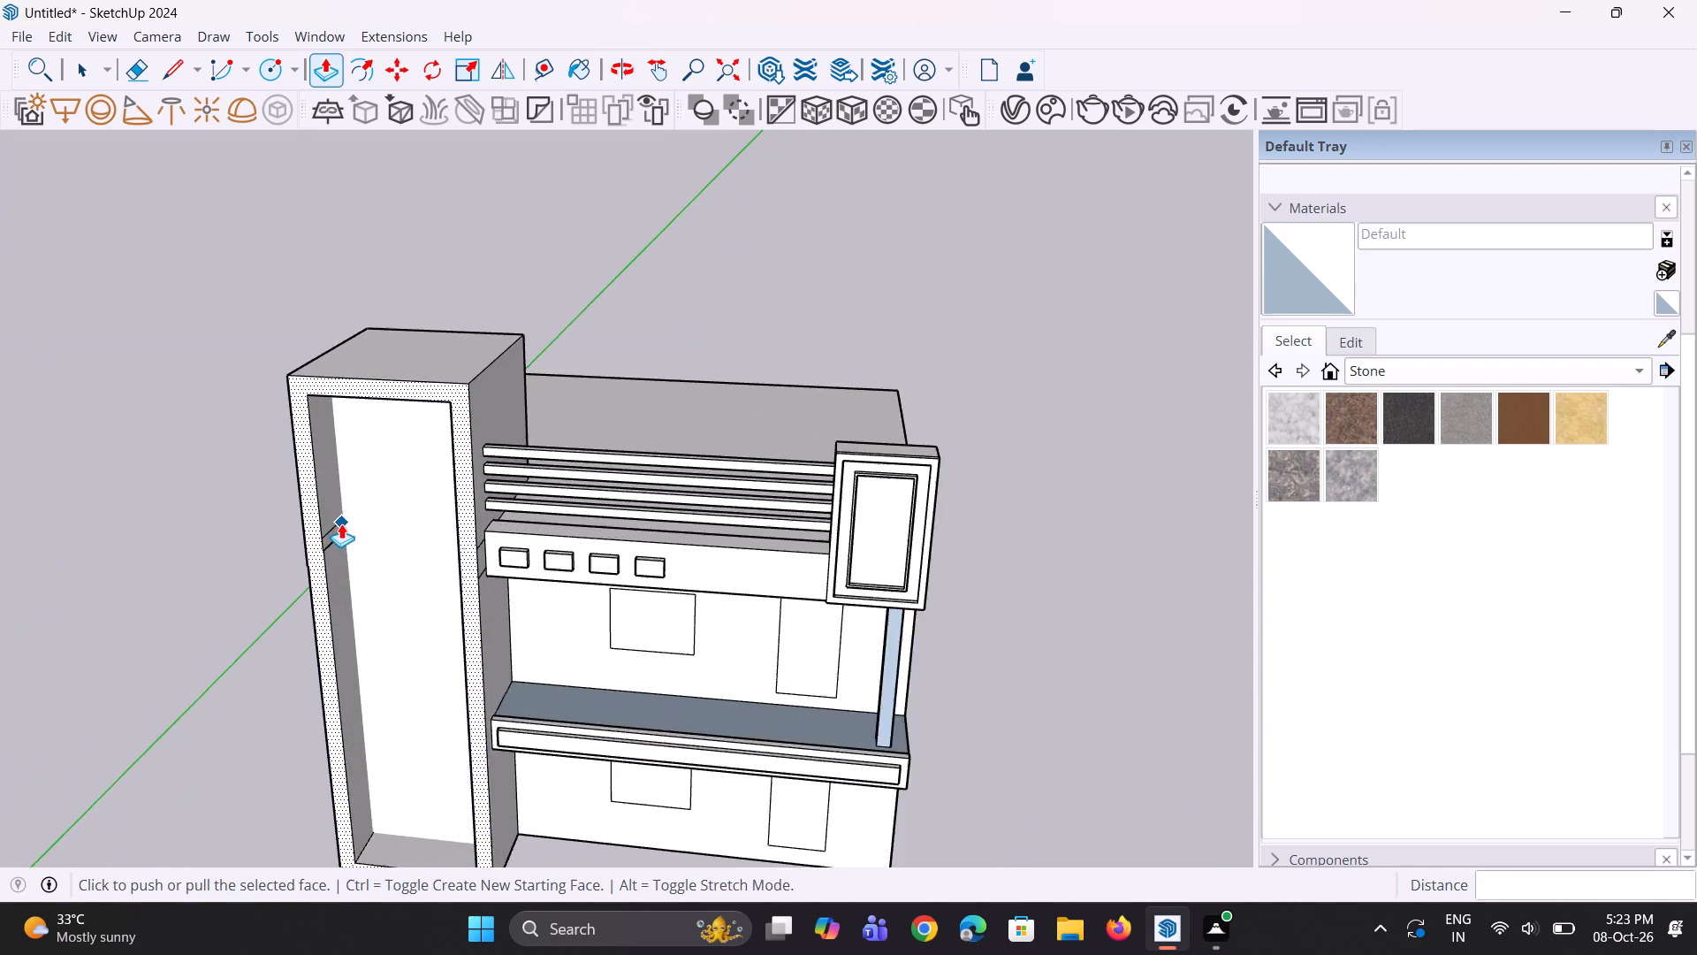
scroll(341, 523, "up", 4)
middle_click_drag(339, 546, 317, 550)
scroll(322, 530, "up", 10)
key("e")
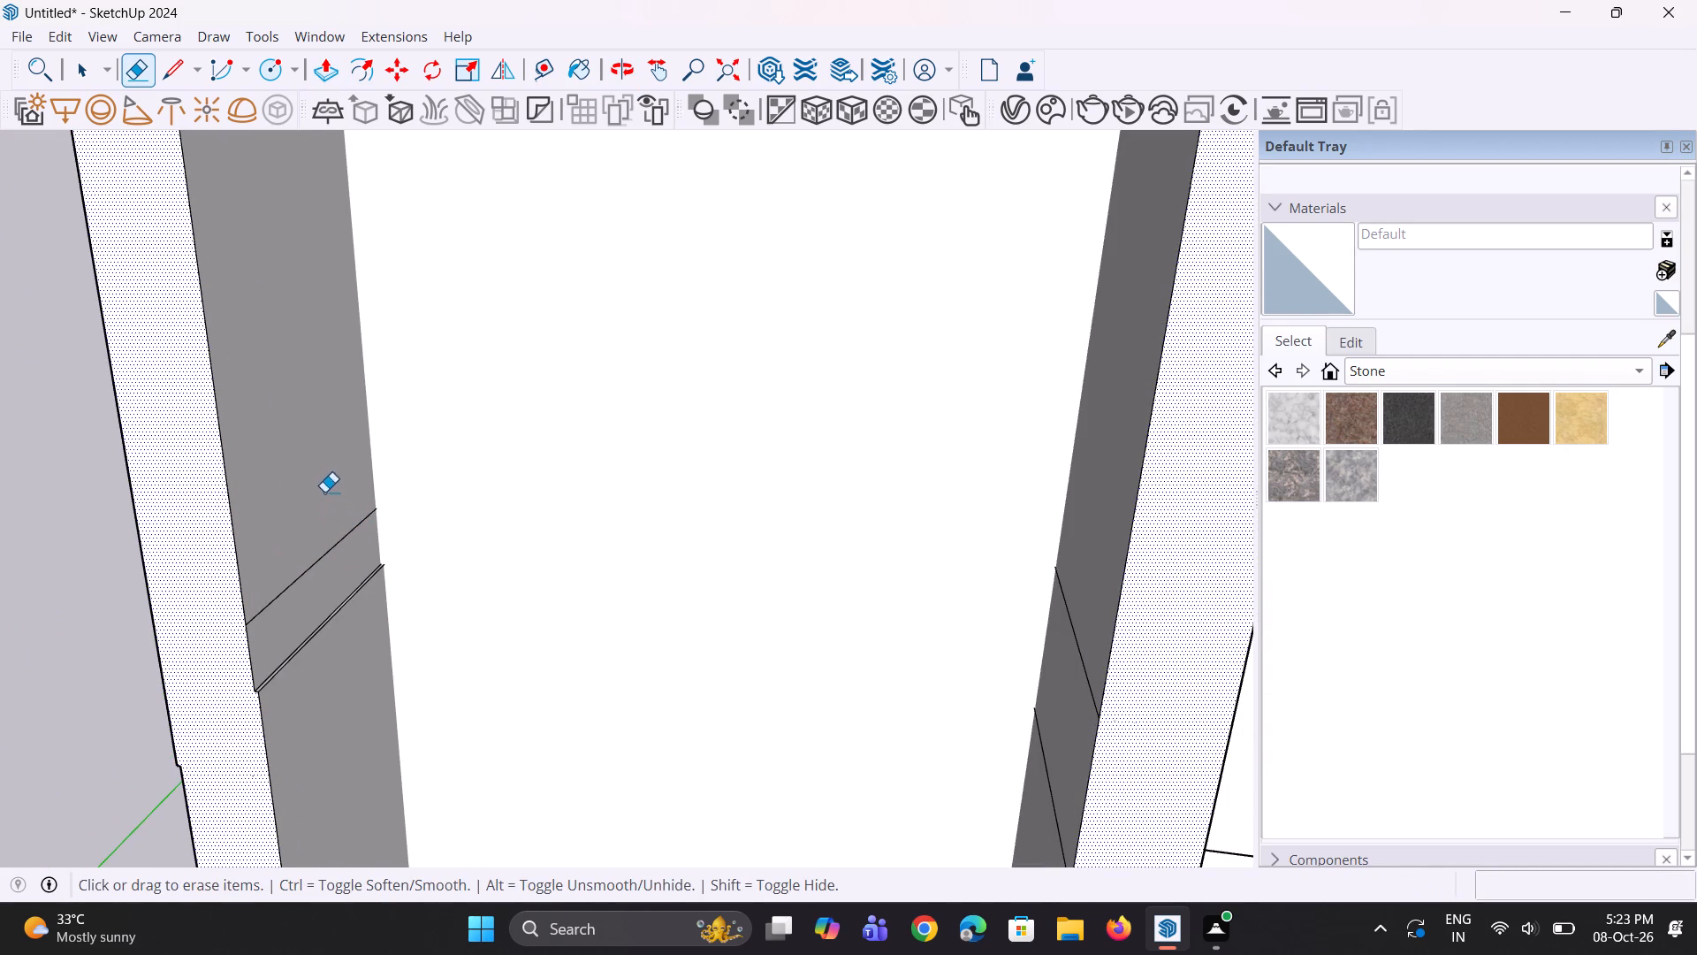
left_click(329, 548)
left_click(327, 623)
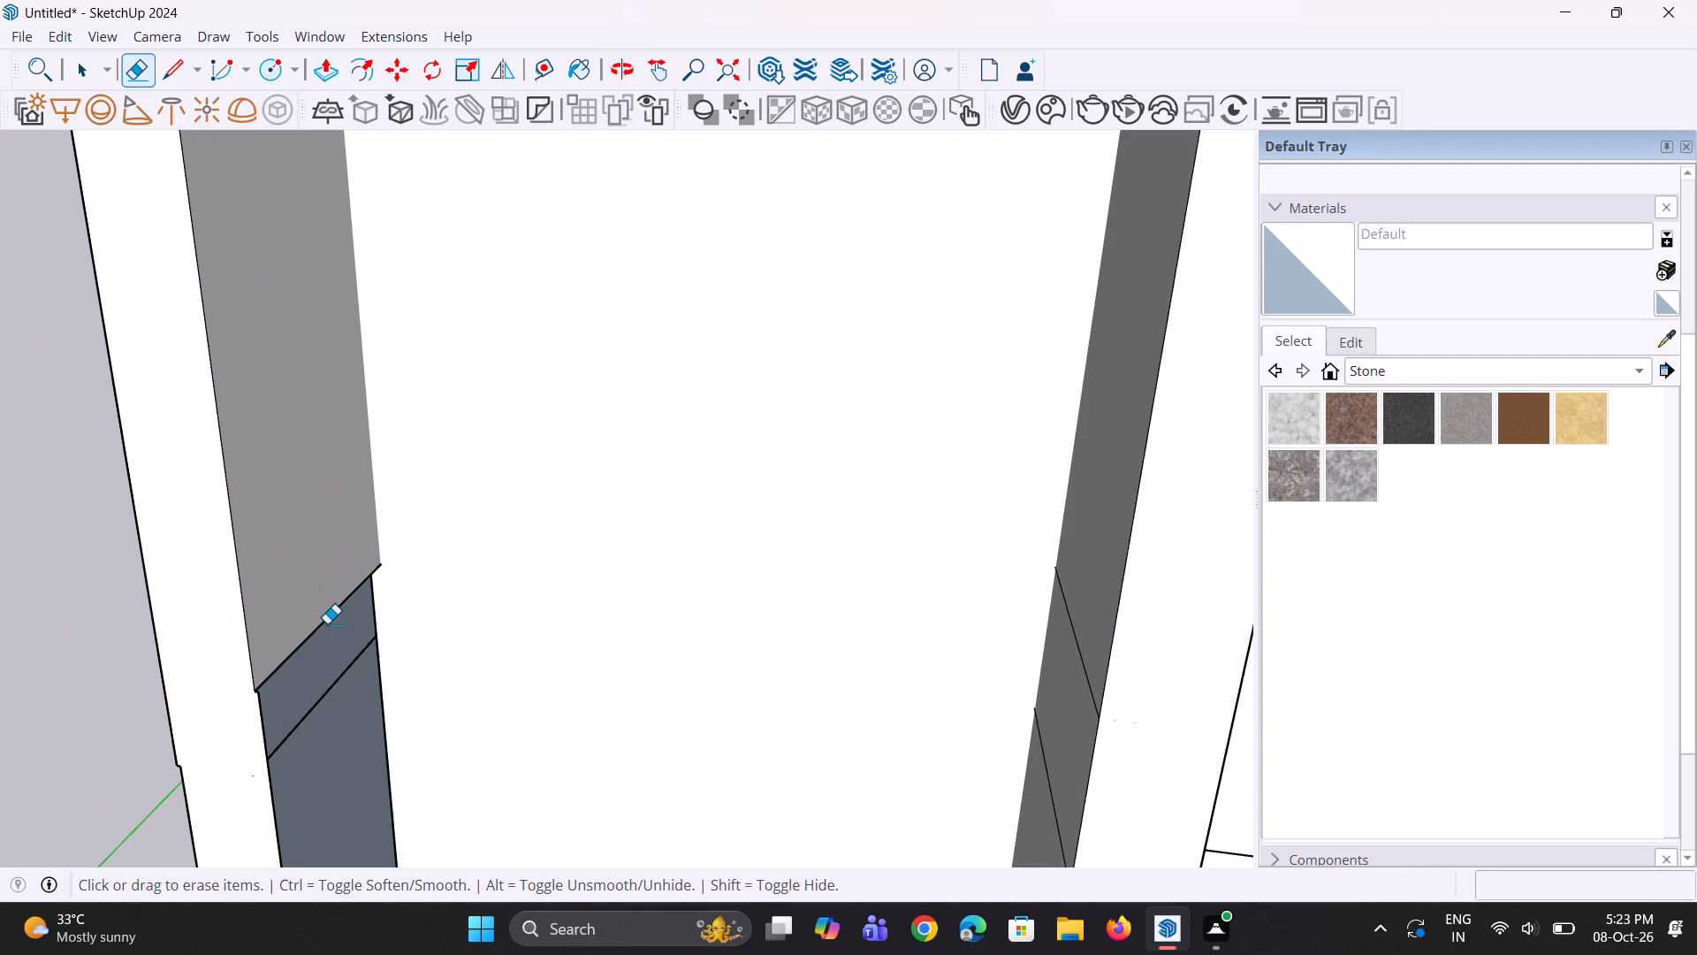
key("ctrl+z")
Push the thin ledge face on the recess's inner side wall down to the recess floor.
scroll(326, 644, "up", 1)
middle_click_drag(327, 644, 306, 593)
scroll(287, 643, "up", 9)
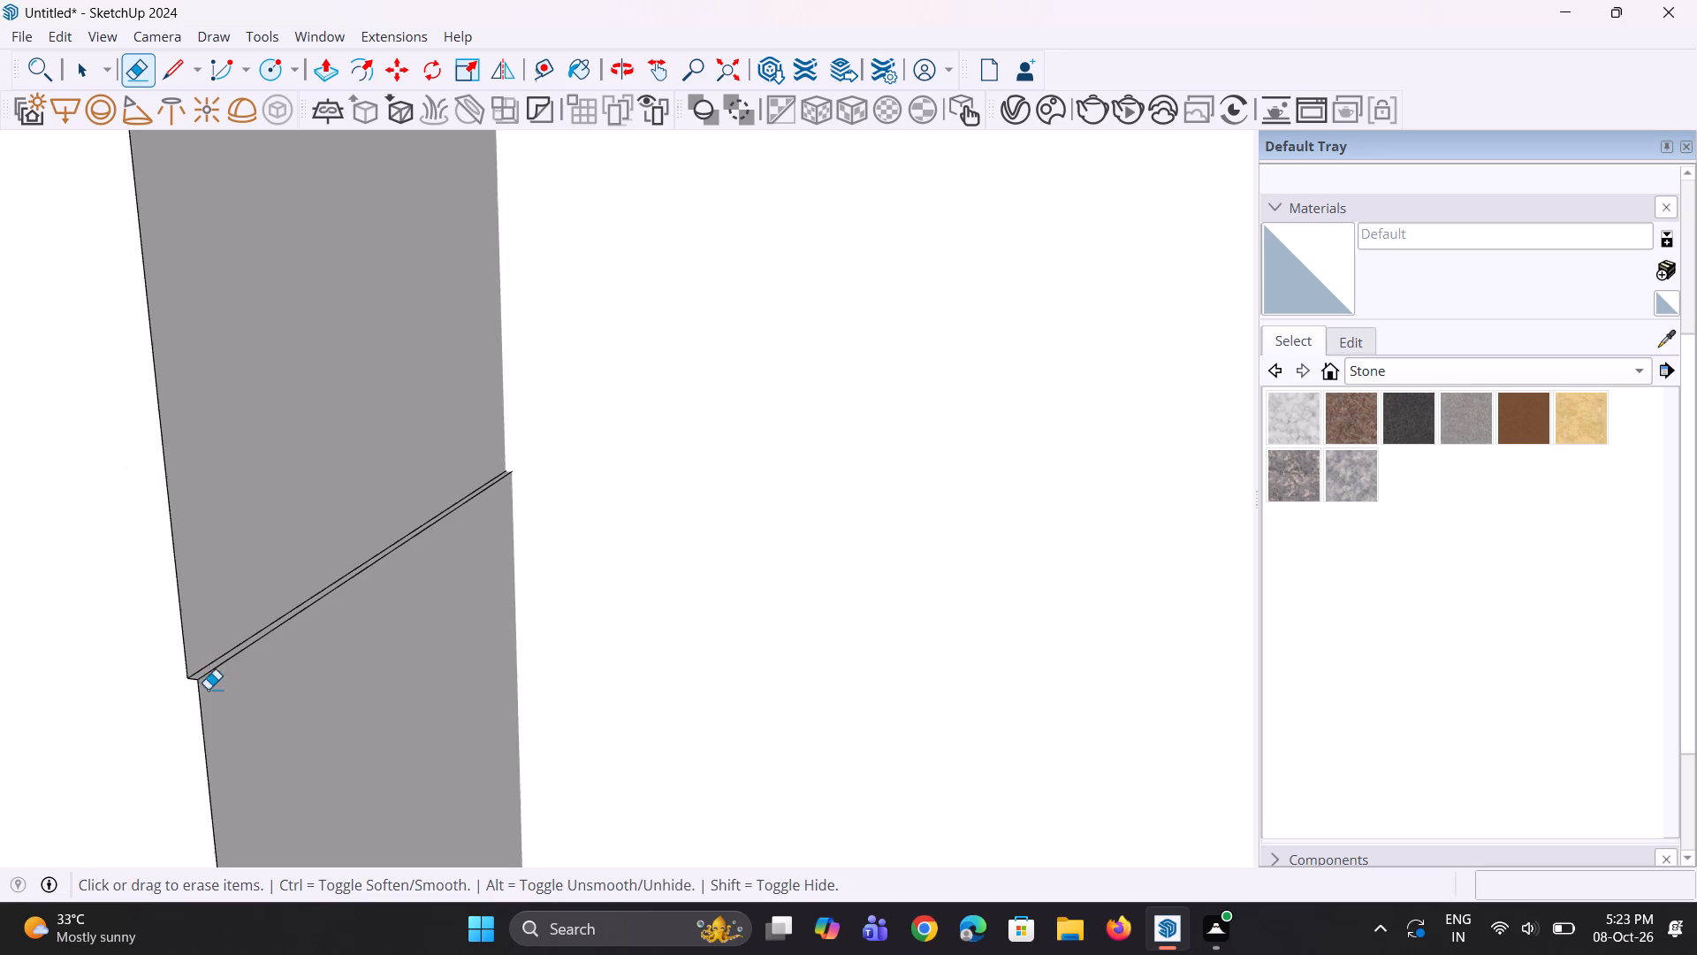
scroll(208, 689, "up", 4)
middle_click_drag(209, 691, 306, 740)
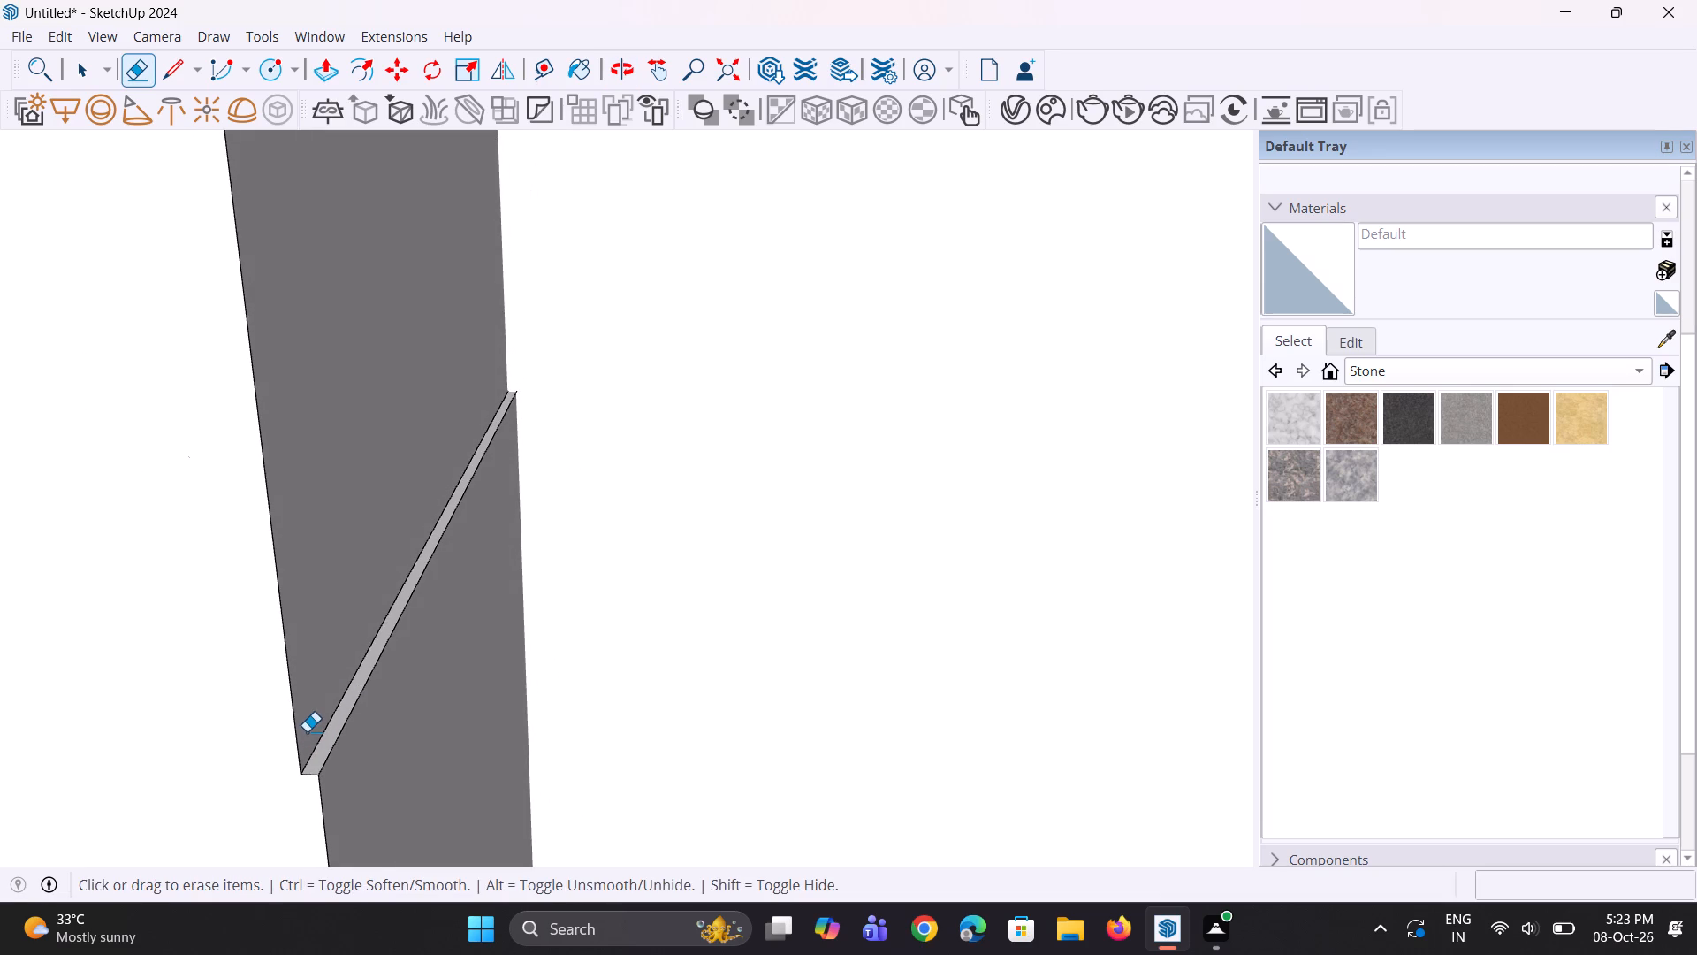
key("p")
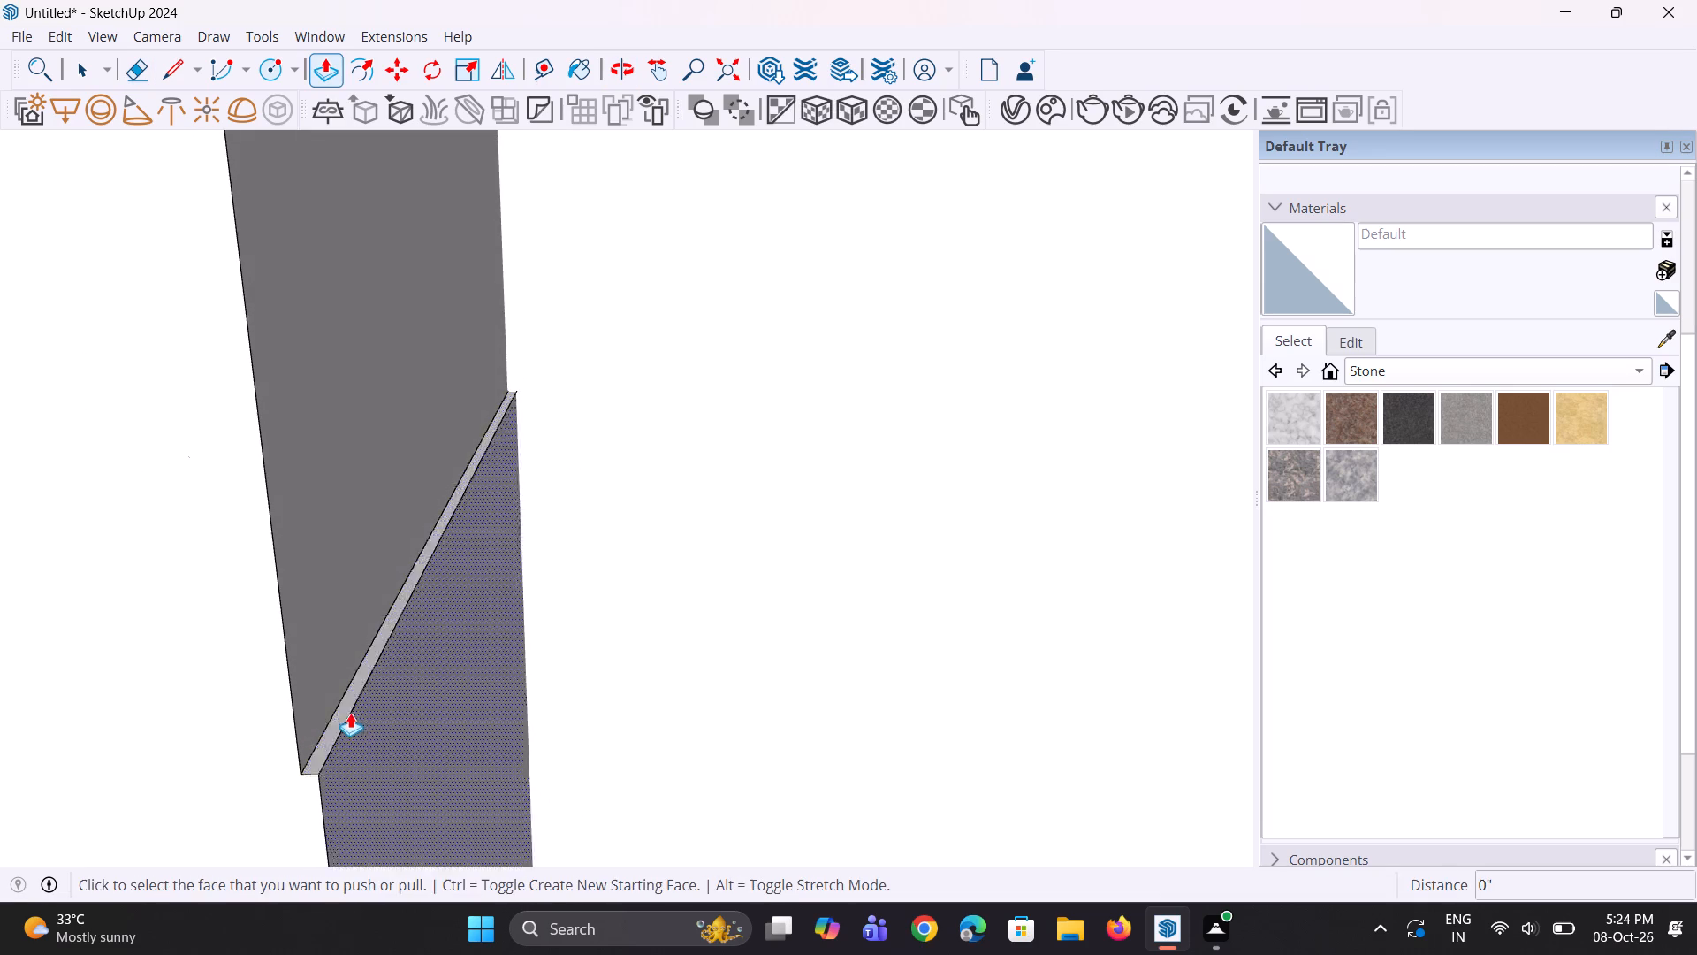
left_click(345, 707)
scroll(358, 742, "down", 10)
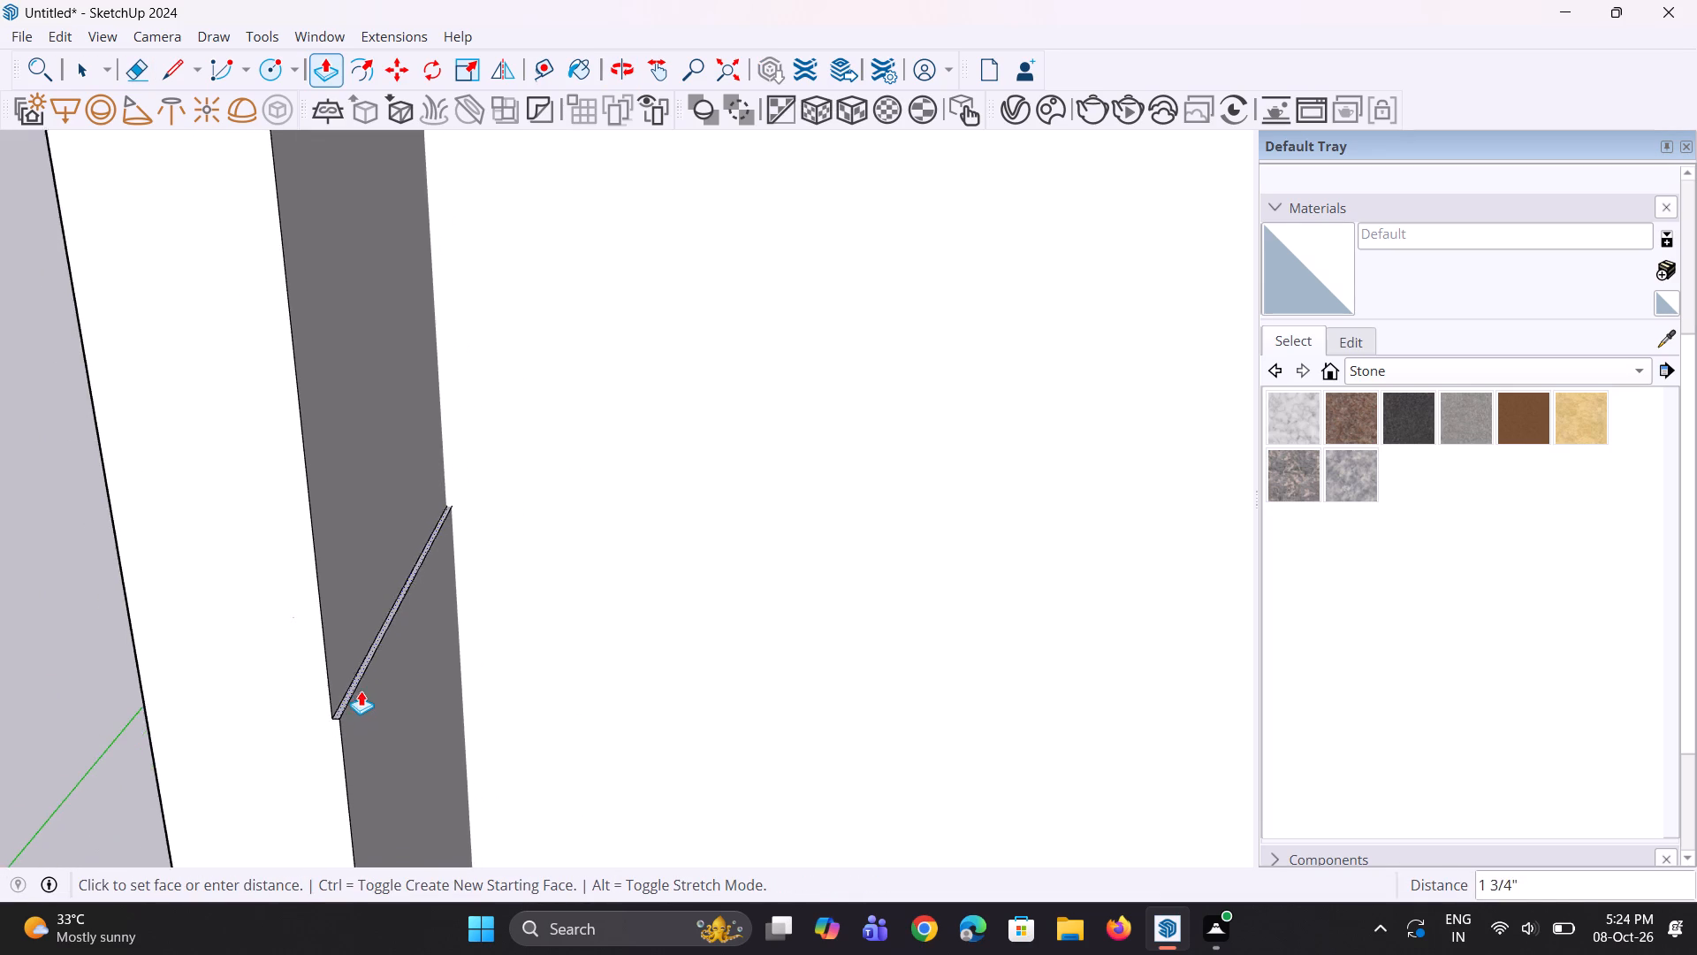
scroll(361, 691, "down", 2)
scroll(369, 658, "down", 20)
scroll(369, 658, "down", 2)
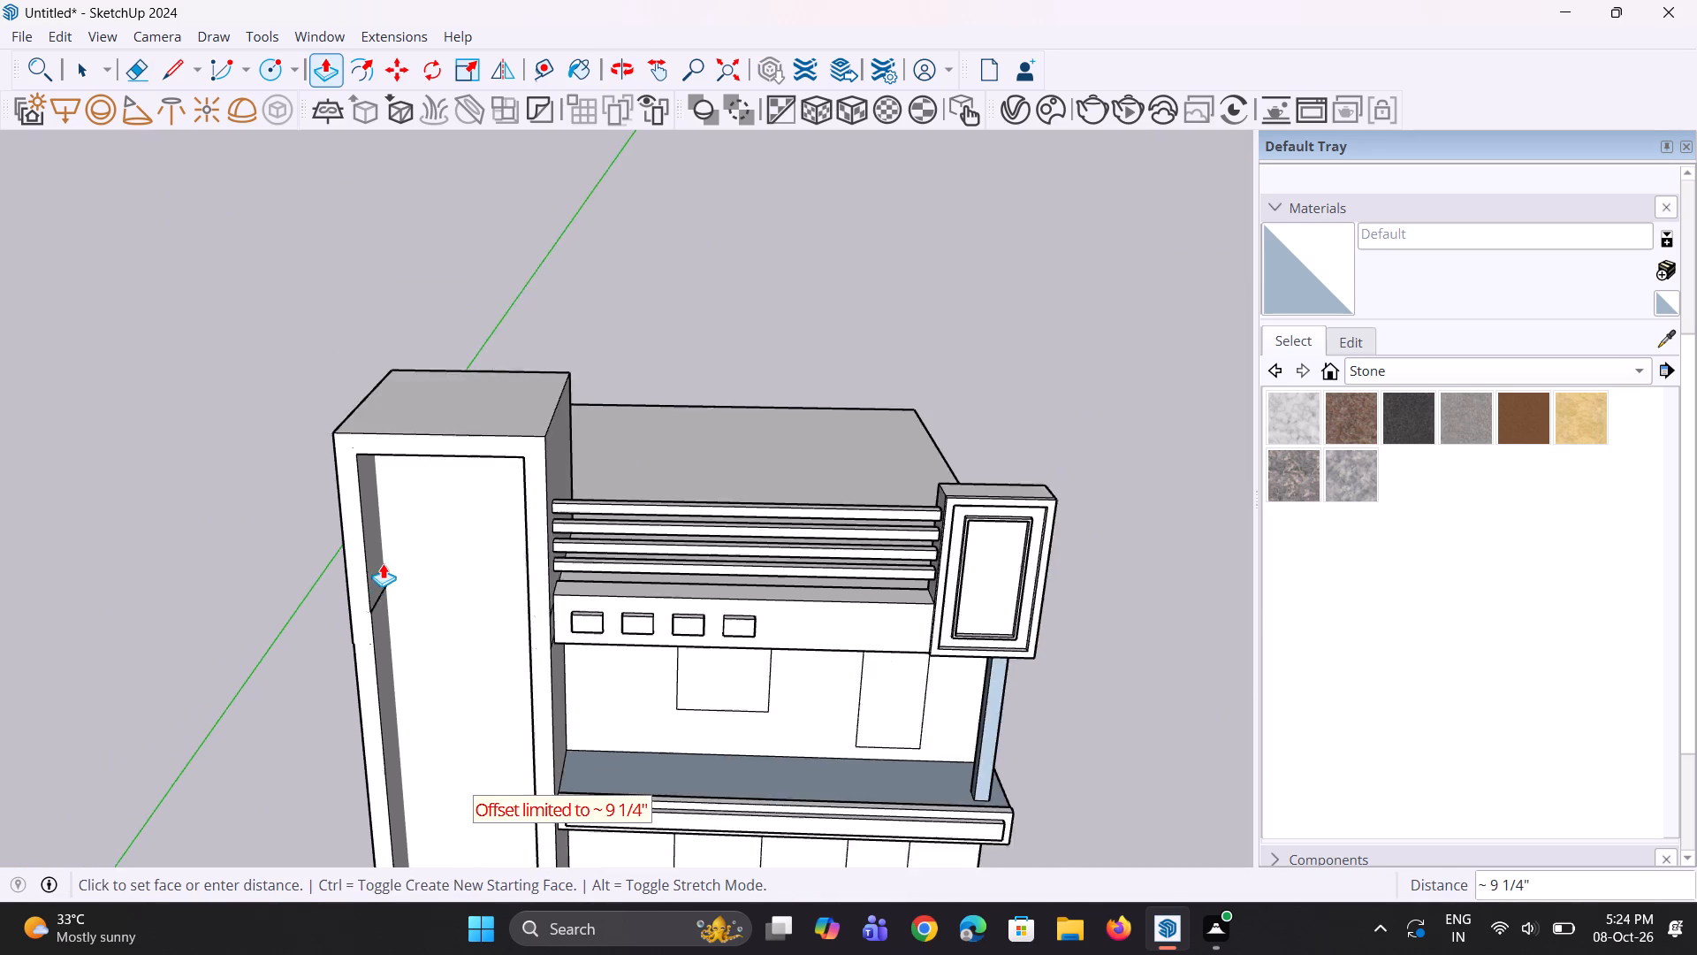
scroll(383, 563, "down", 6)
scroll(370, 729, "up", 8)
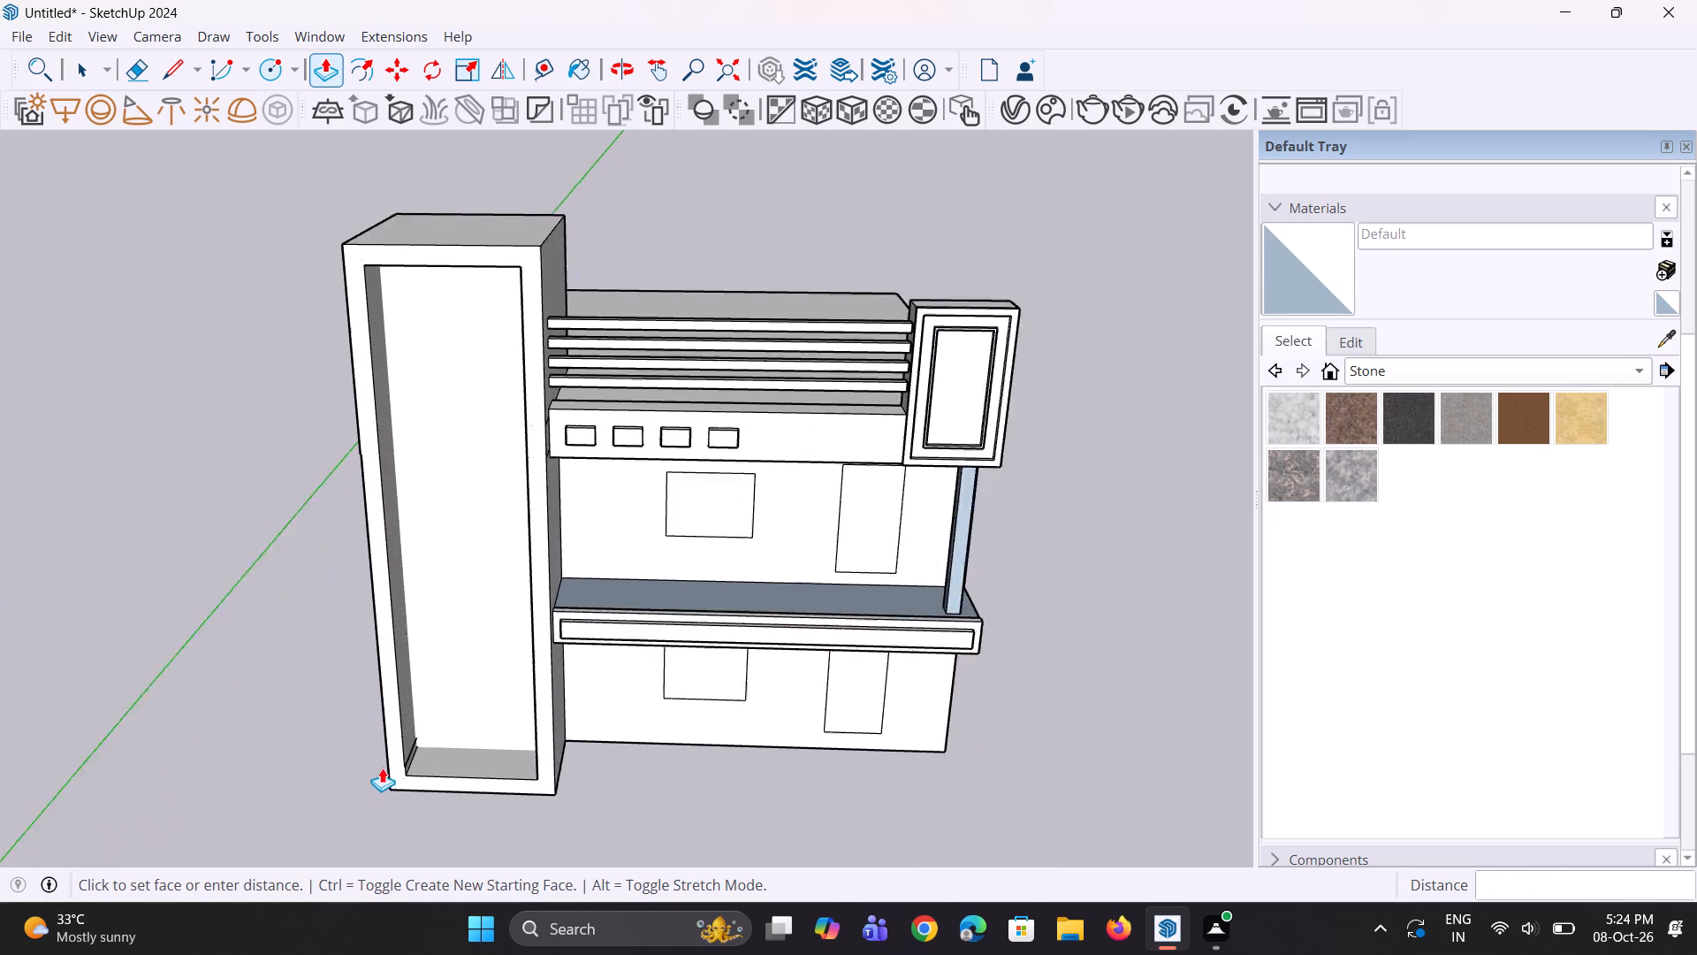
scroll(382, 768, "up", 4)
left_click(396, 796)
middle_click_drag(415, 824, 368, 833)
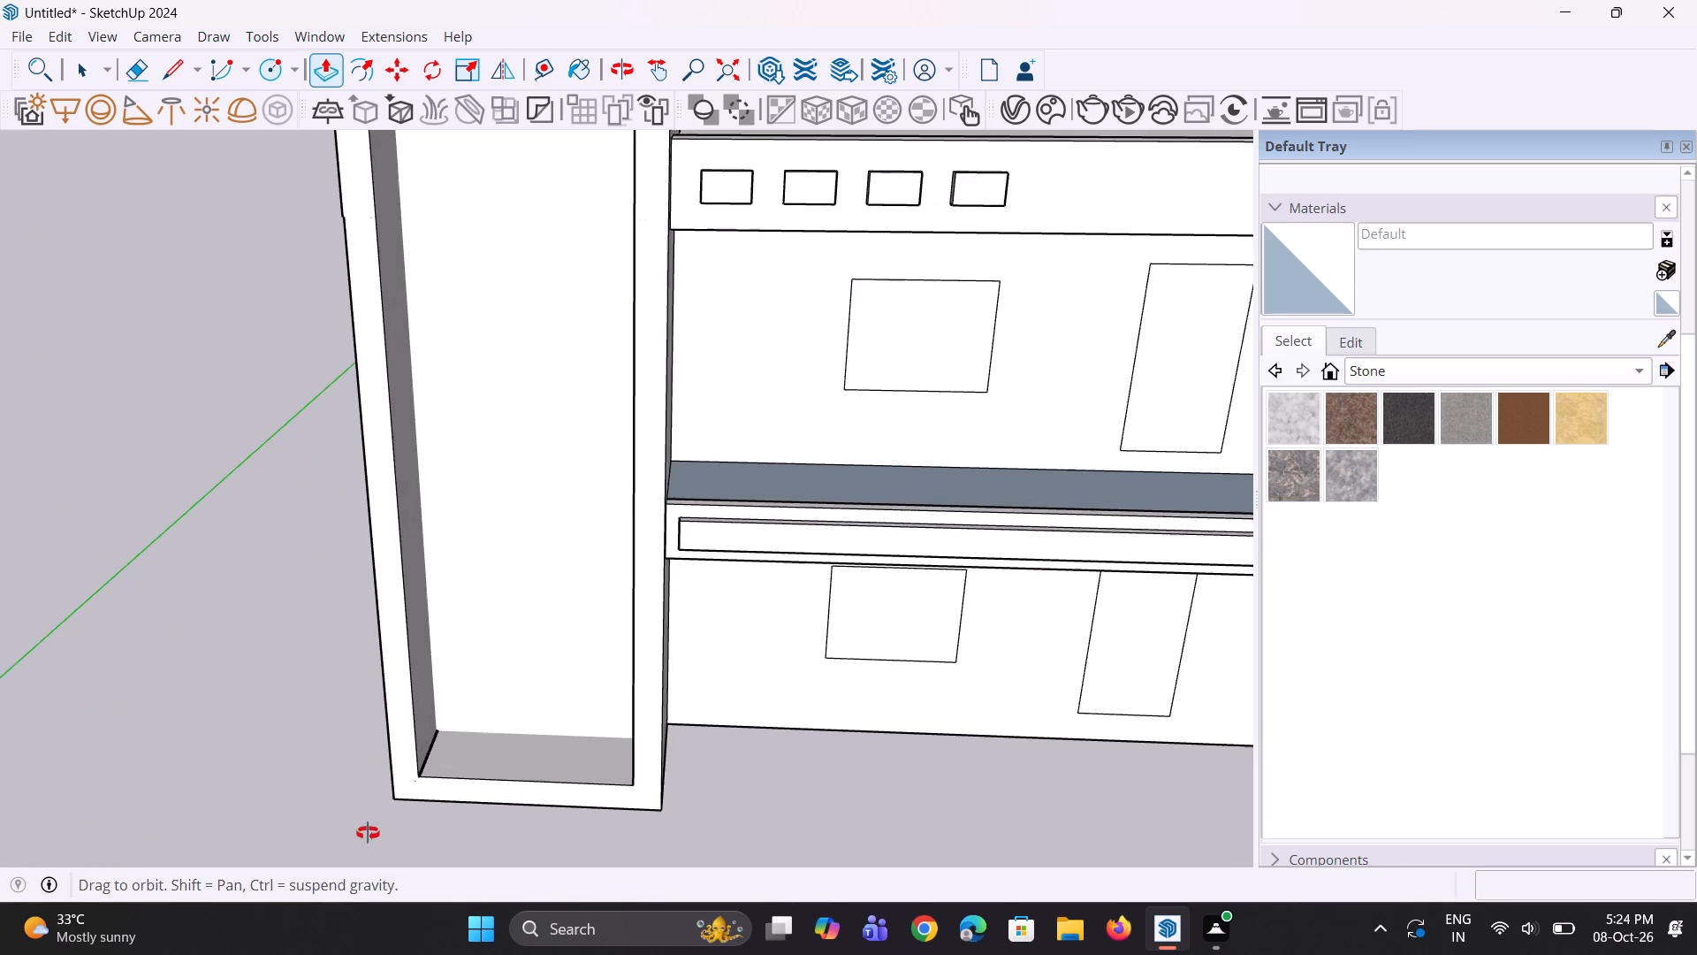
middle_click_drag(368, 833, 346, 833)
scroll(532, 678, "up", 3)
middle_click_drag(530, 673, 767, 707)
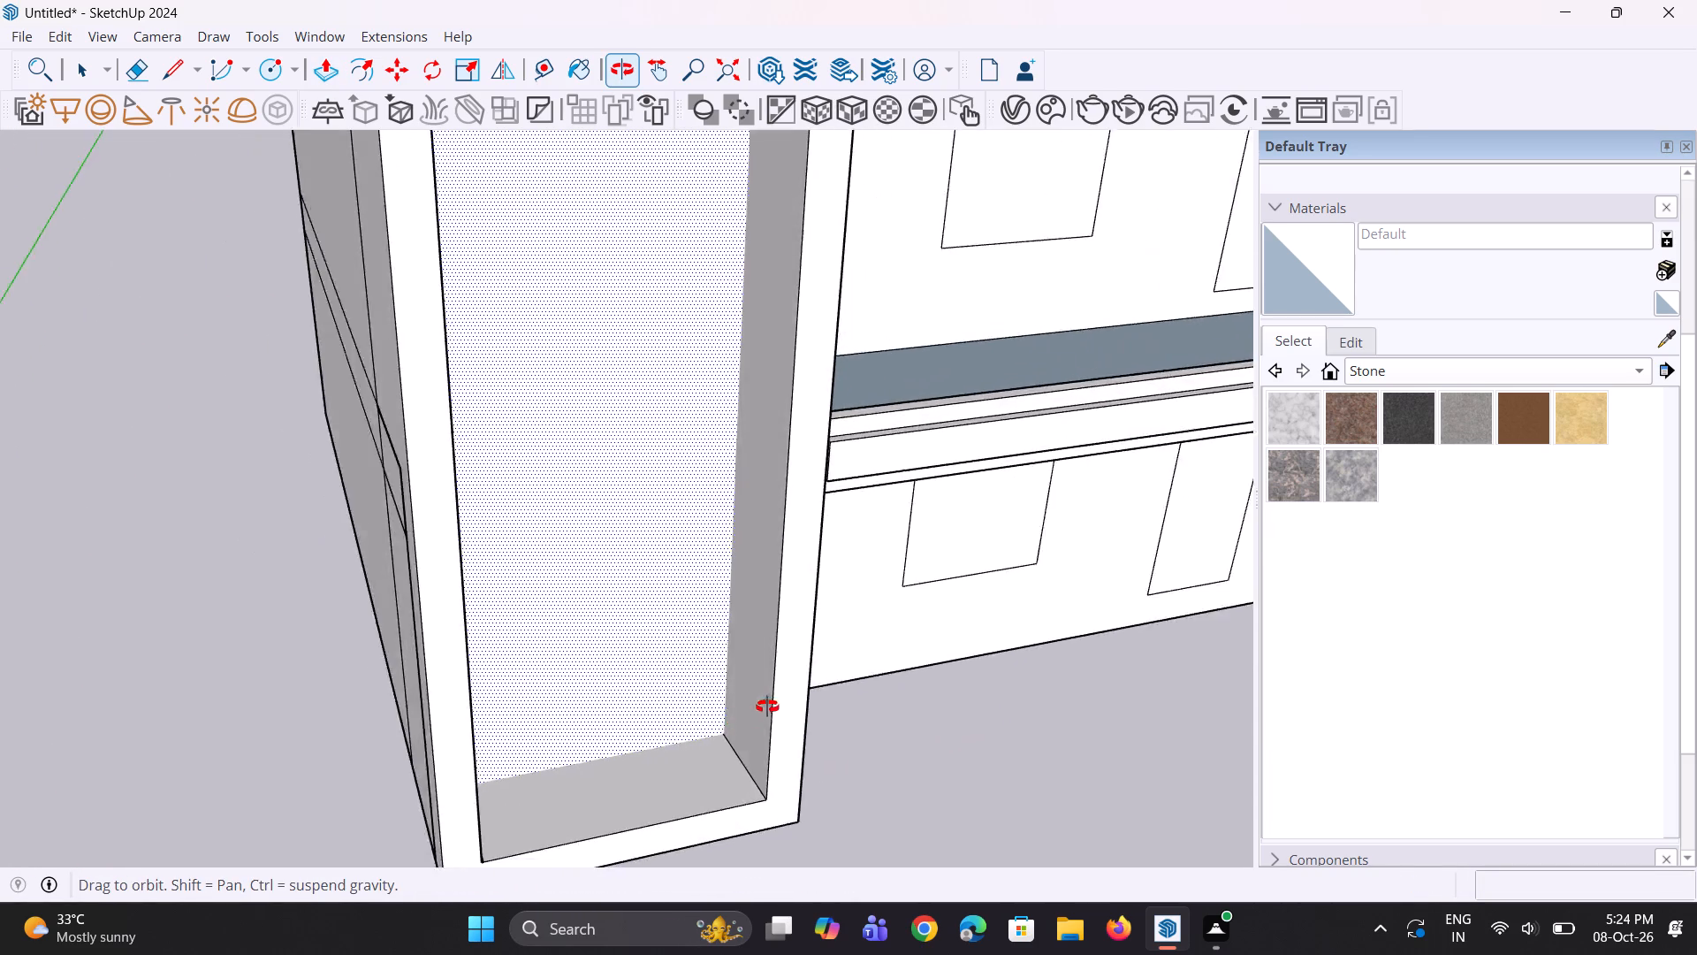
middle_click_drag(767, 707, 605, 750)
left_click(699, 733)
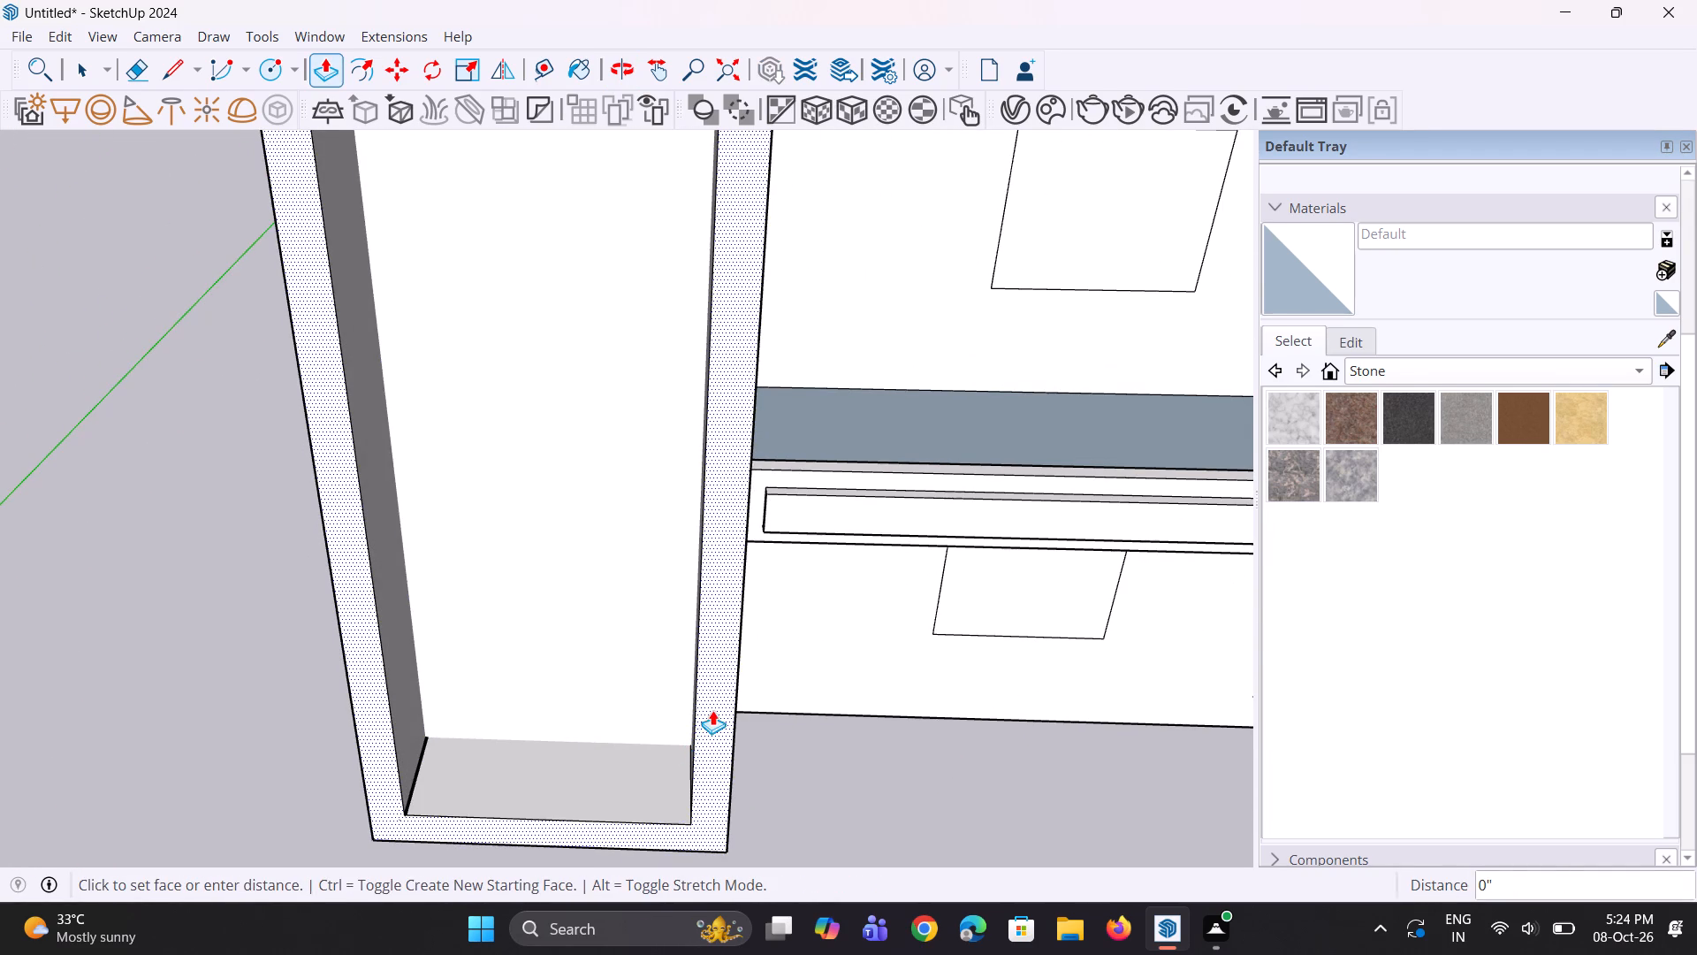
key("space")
Erase the doubled edge where the recess's side wall meets its floor, and undo the repeated erasure.
scroll(519, 751, "up", 7)
key("e")
left_click(363, 806)
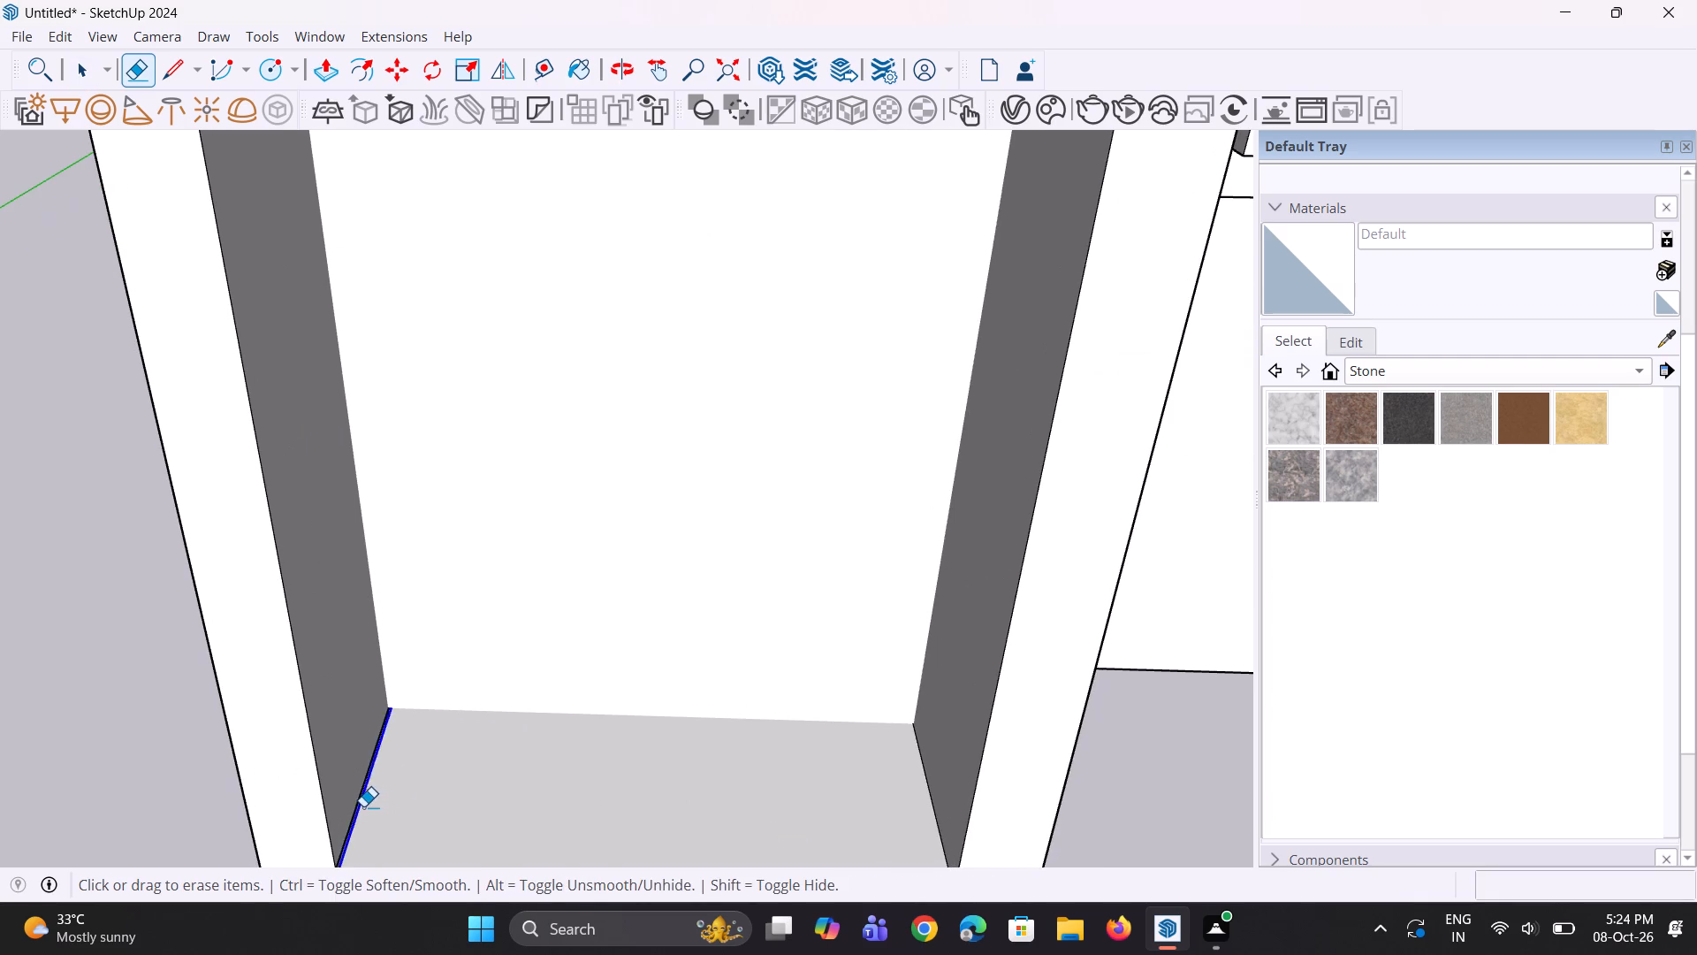
left_click(360, 804)
key("ctrl+z")
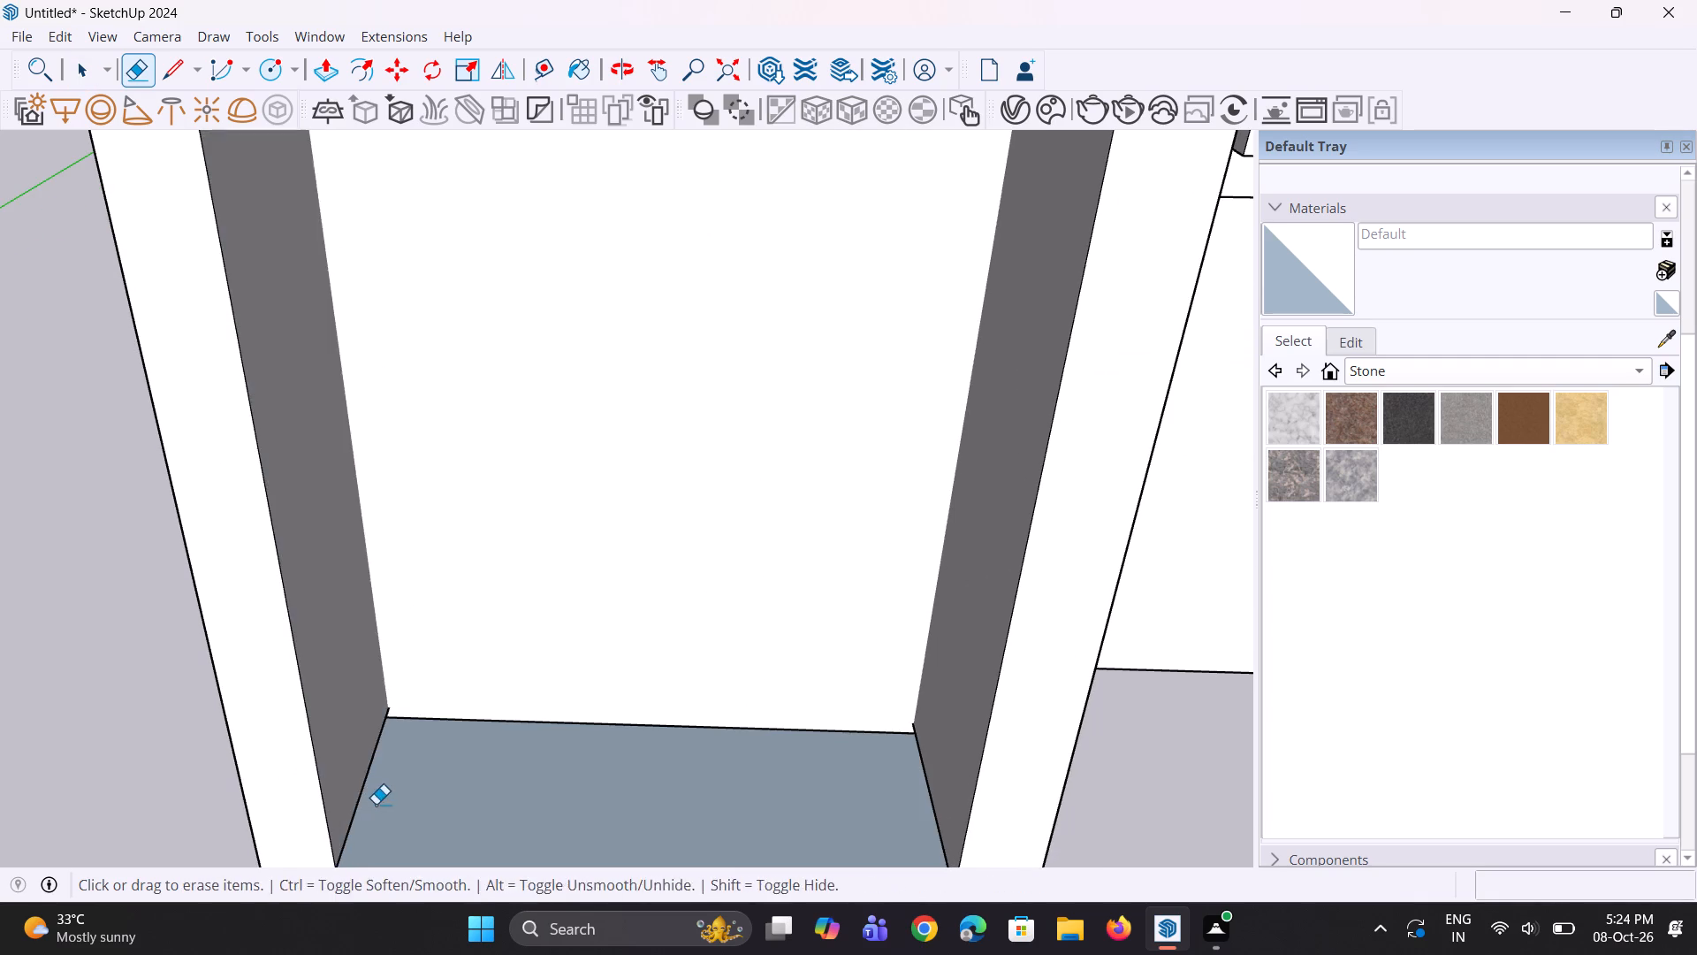
Delete the short leftover edge segment at the recess's inner bottom corner.
middle_click_drag(380, 797, 357, 755)
scroll(355, 760, "up", 17)
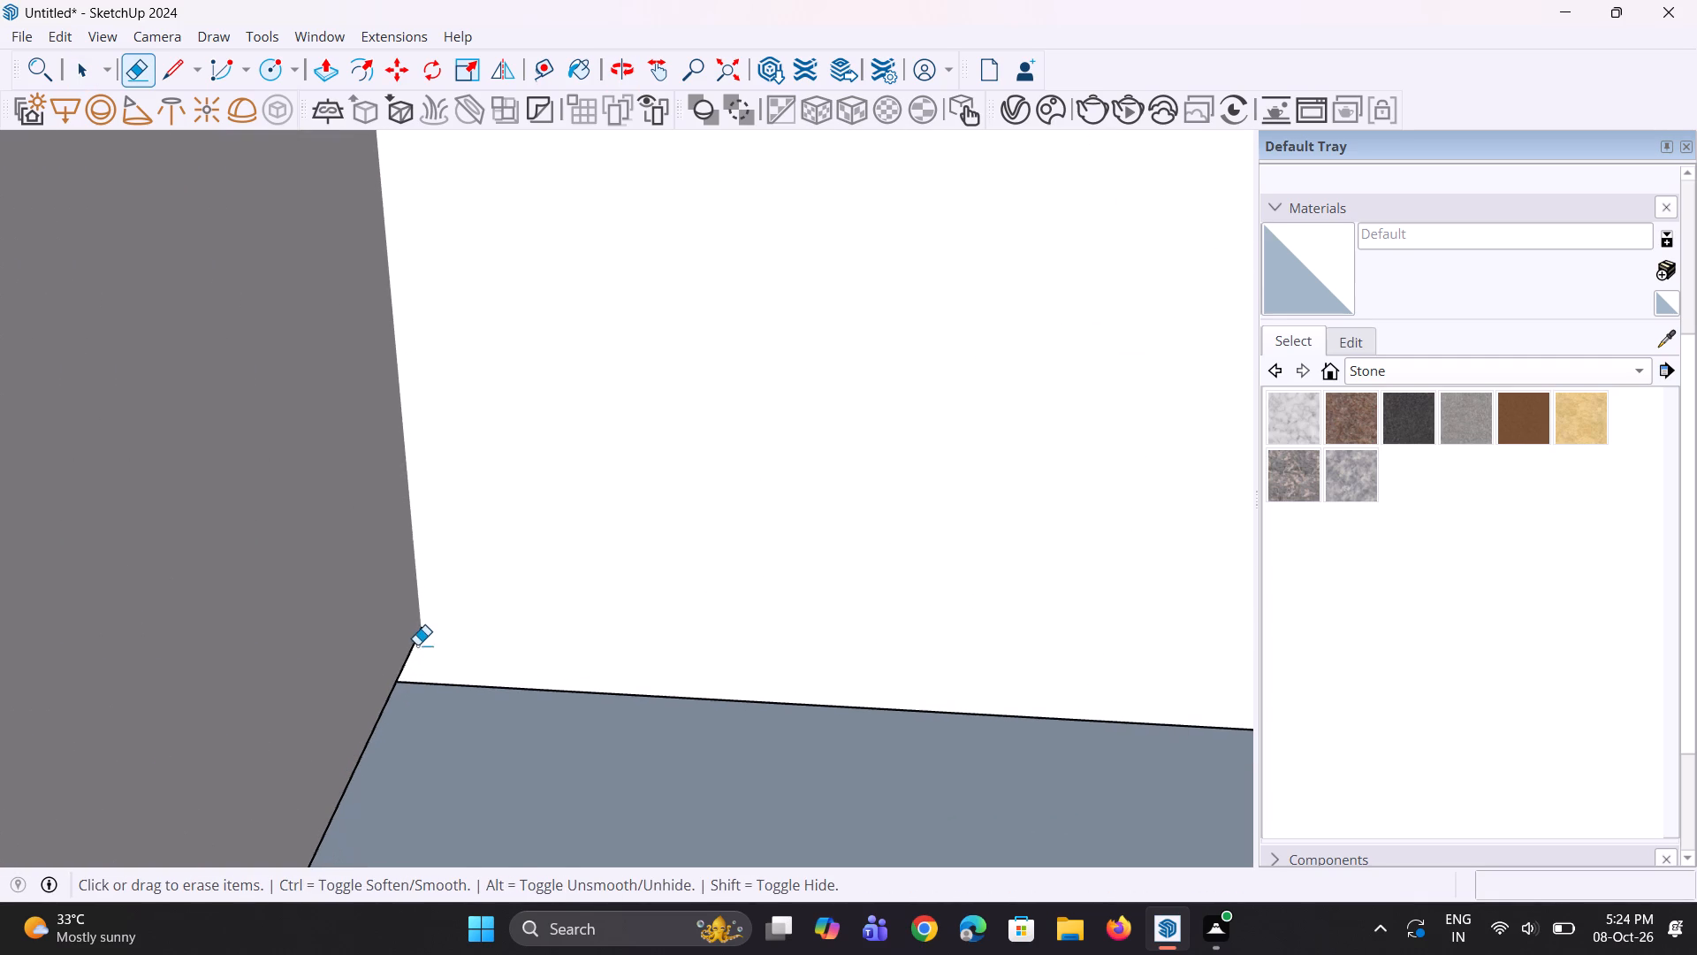
key("c")
key("space")
key("space")
key("space")
left_click(408, 653)
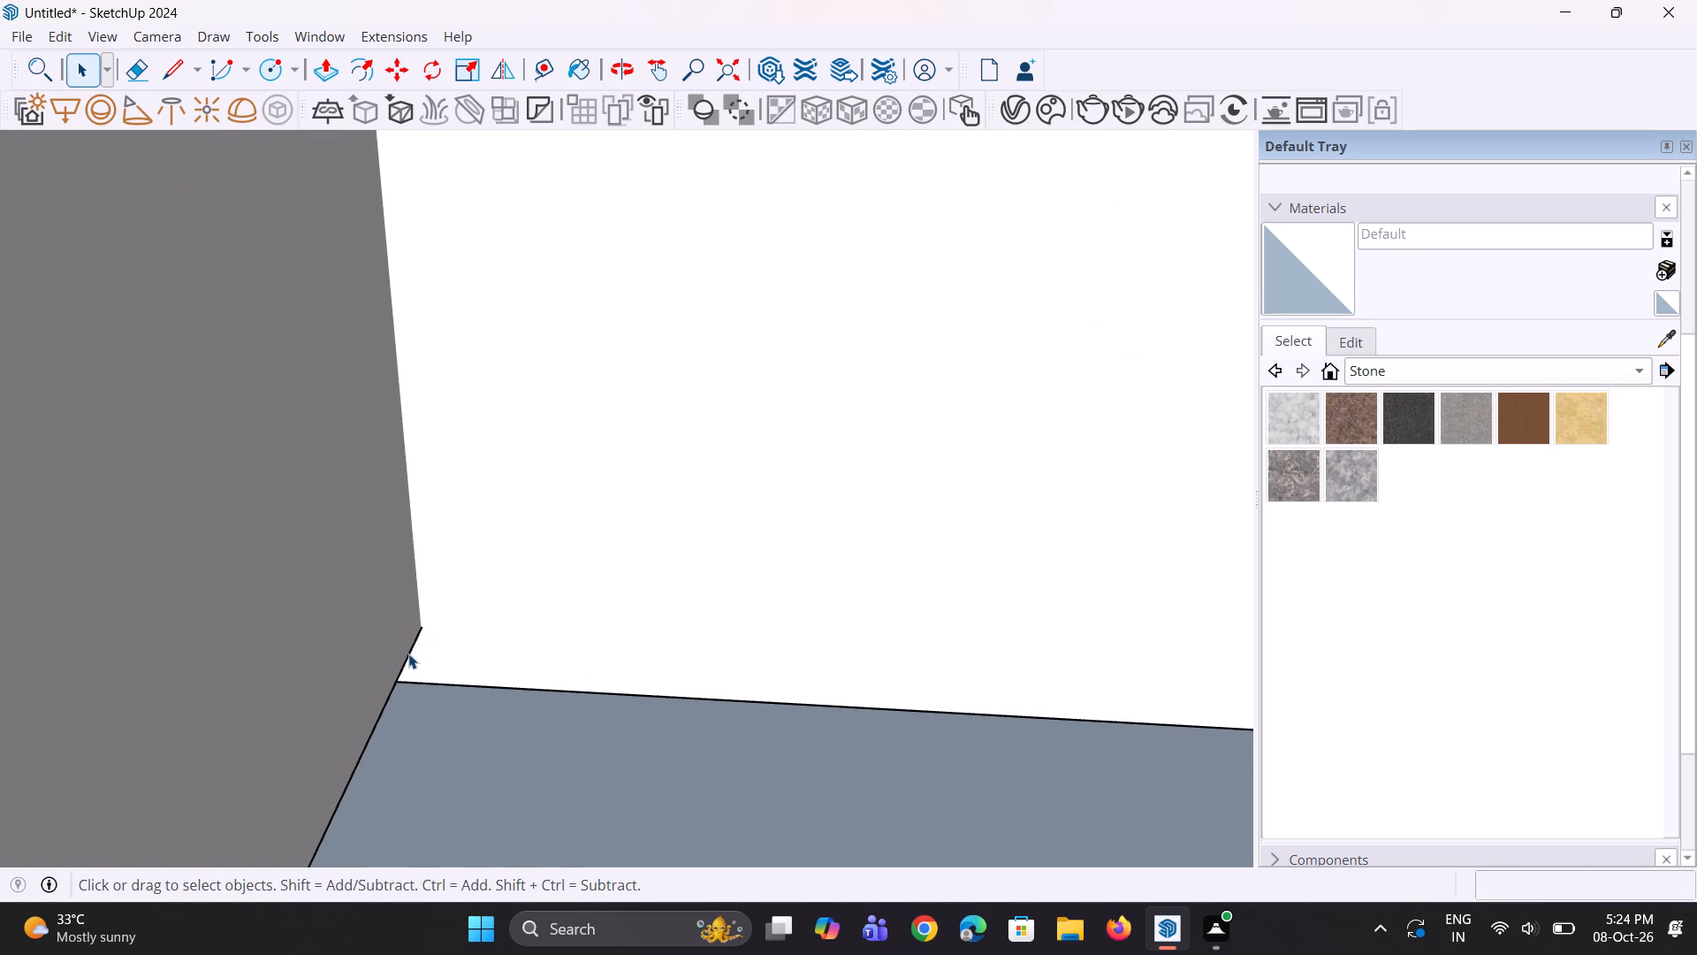
key("Delete")
Examine the recess's floor and inner side wall from several angles.
scroll(401, 648, "down", 9)
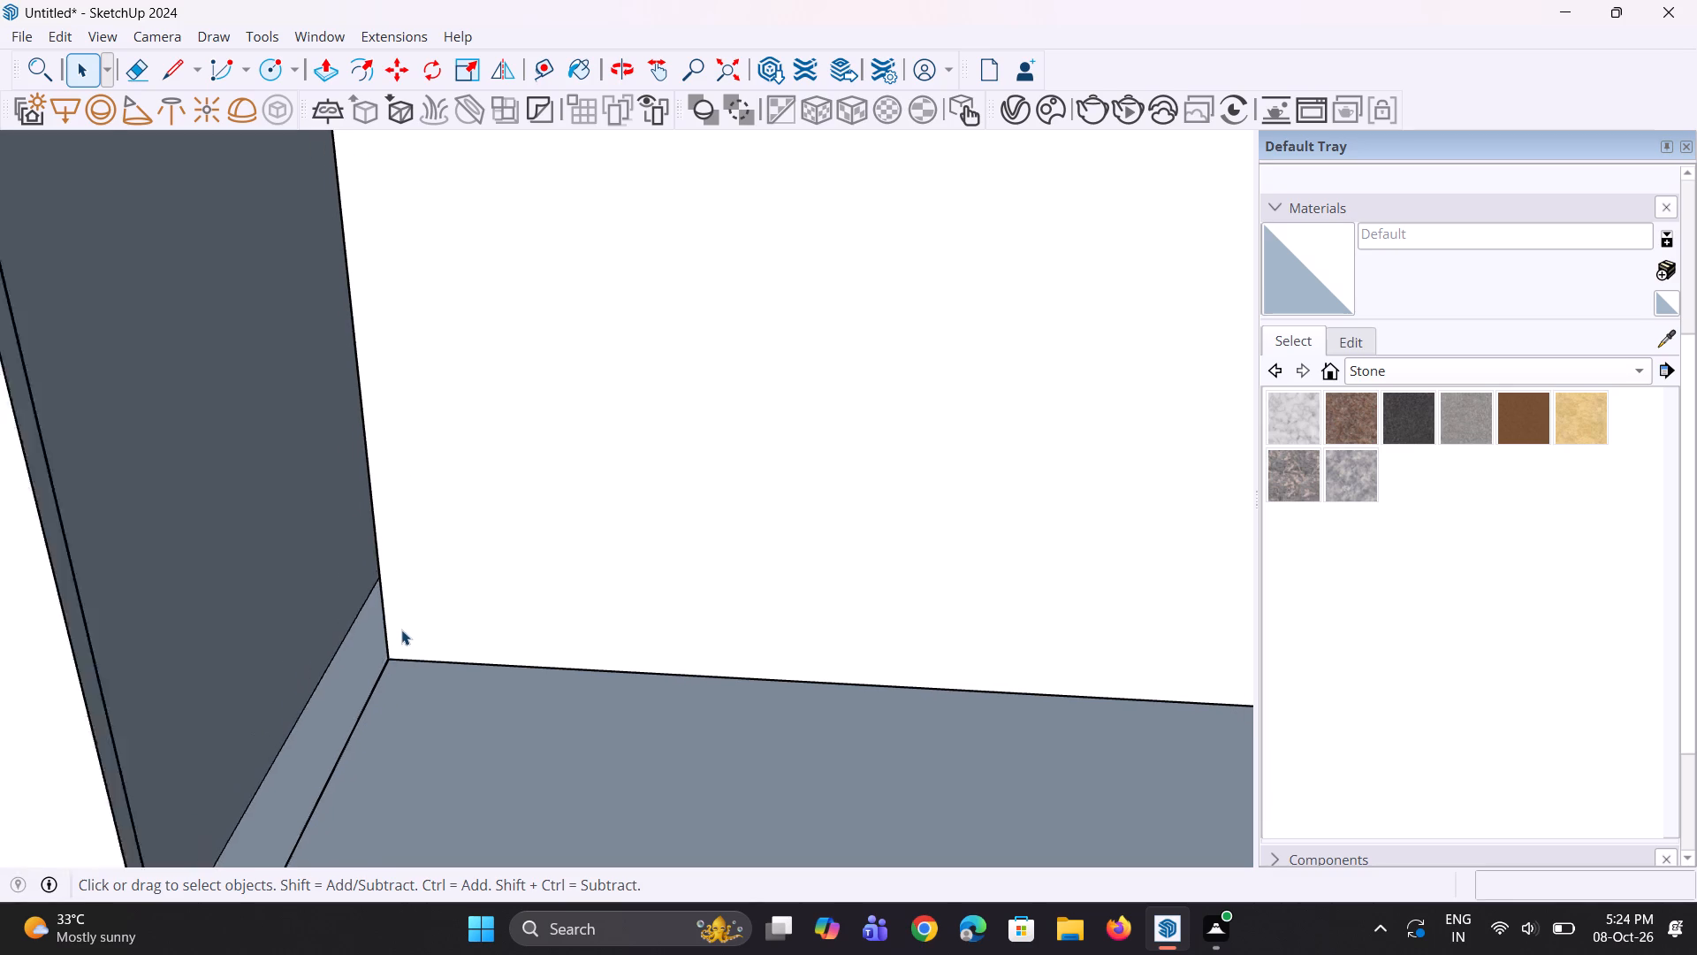
scroll(401, 630, "down", 13)
middle_click_drag(541, 714, 393, 718)
scroll(407, 649, "up", 4)
middle_click_drag(410, 655, 232, 727)
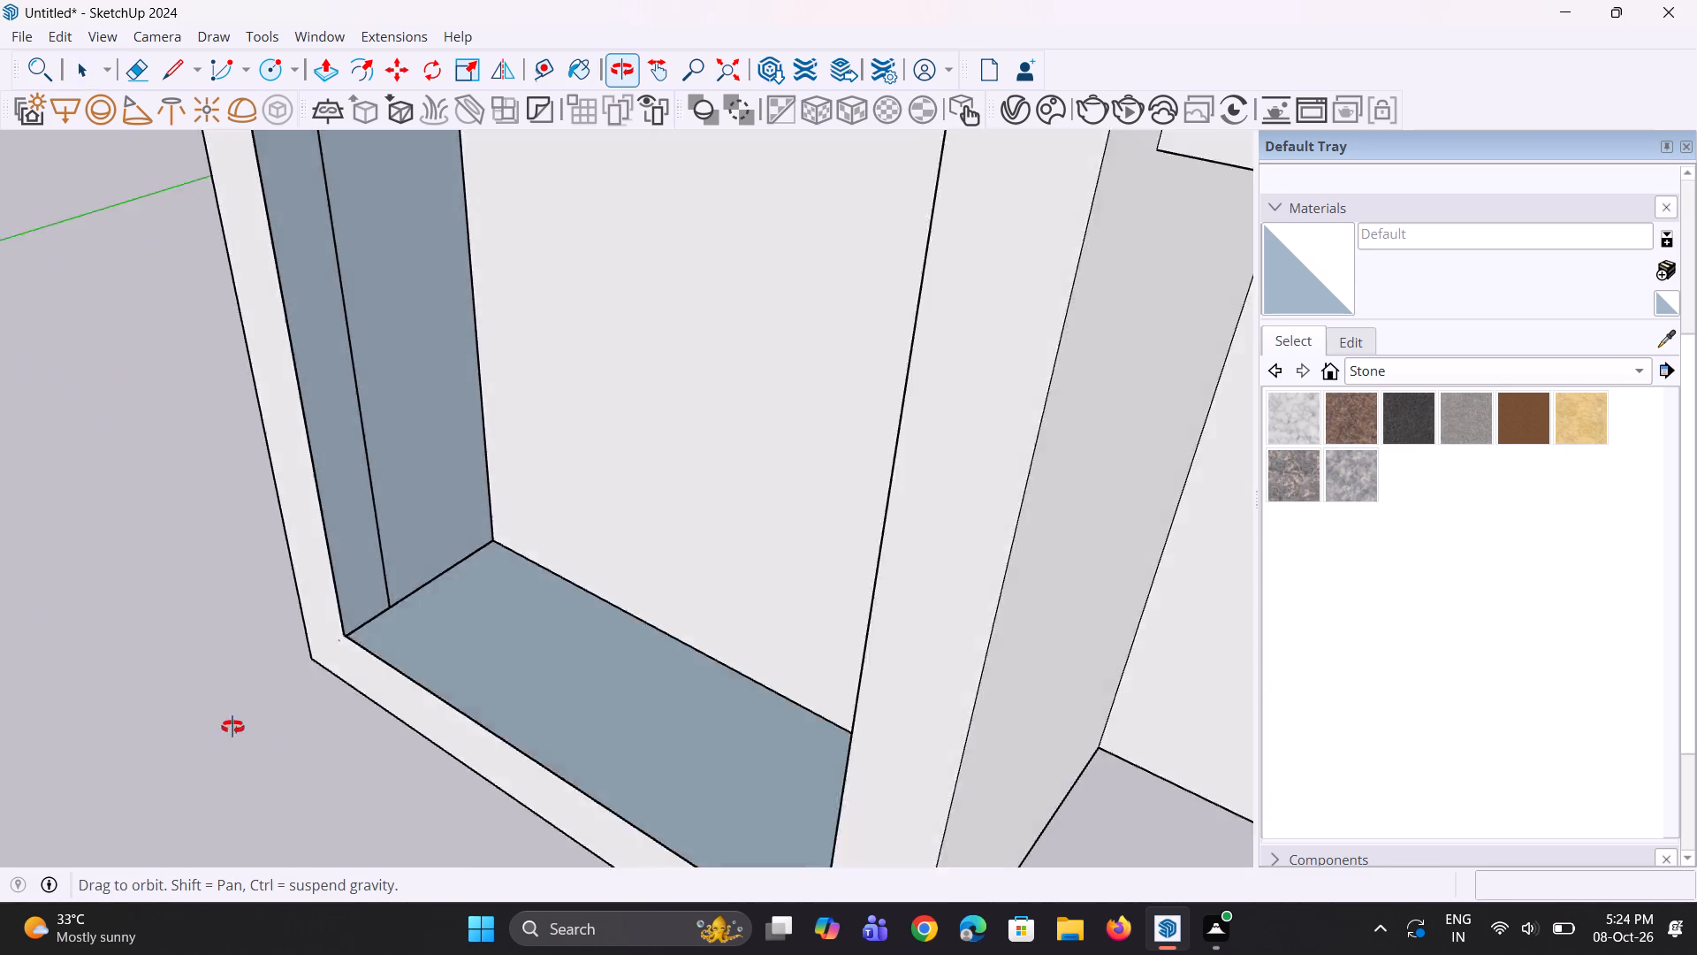
middle_click_drag(232, 727, 125, 669)
scroll(328, 586, "down", 4)
scroll(424, 594, "down", 5)
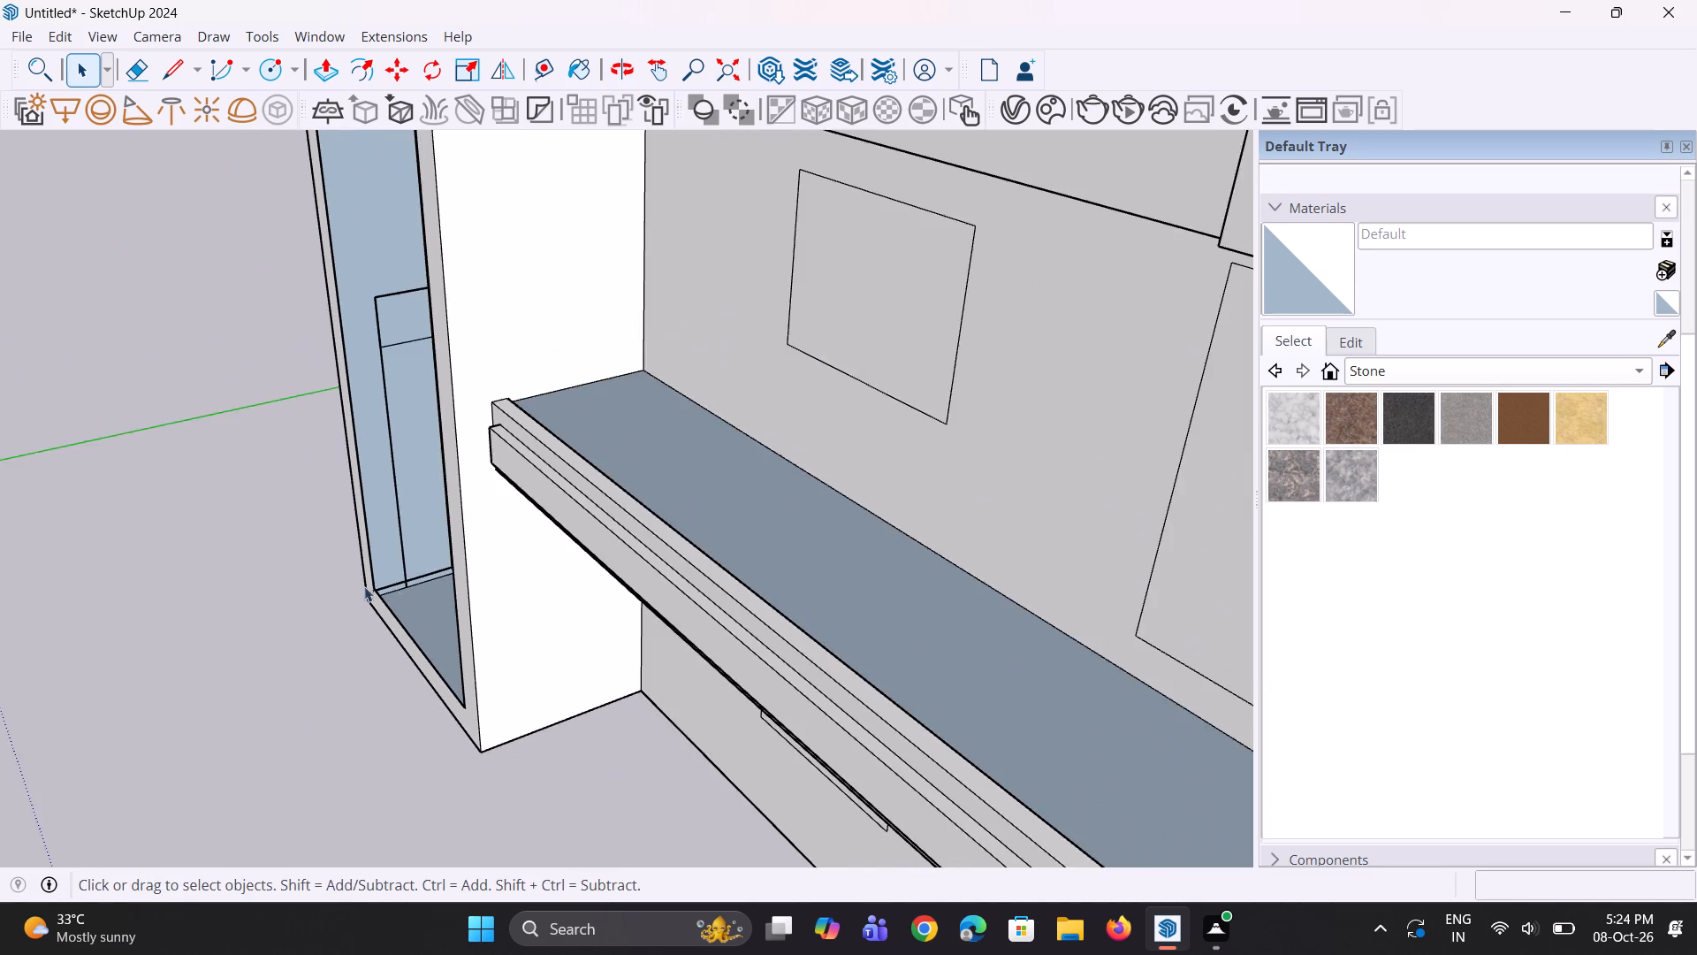
middle_click_drag(360, 585, 575, 627)
scroll(389, 427, "up", 1)
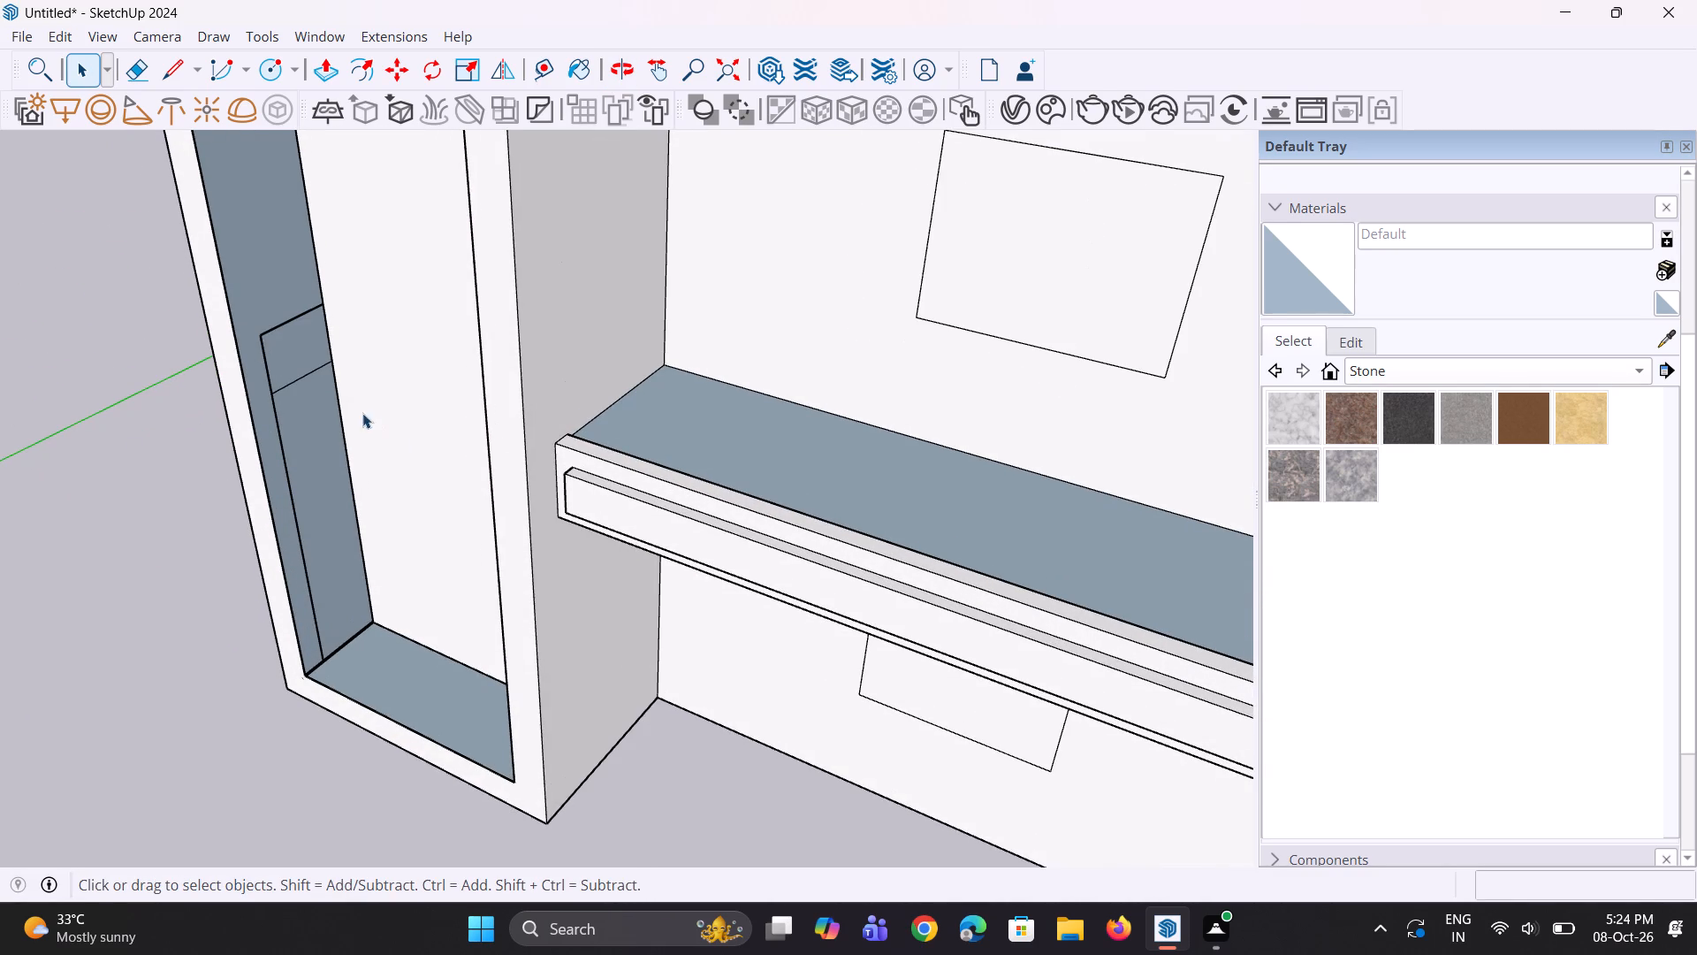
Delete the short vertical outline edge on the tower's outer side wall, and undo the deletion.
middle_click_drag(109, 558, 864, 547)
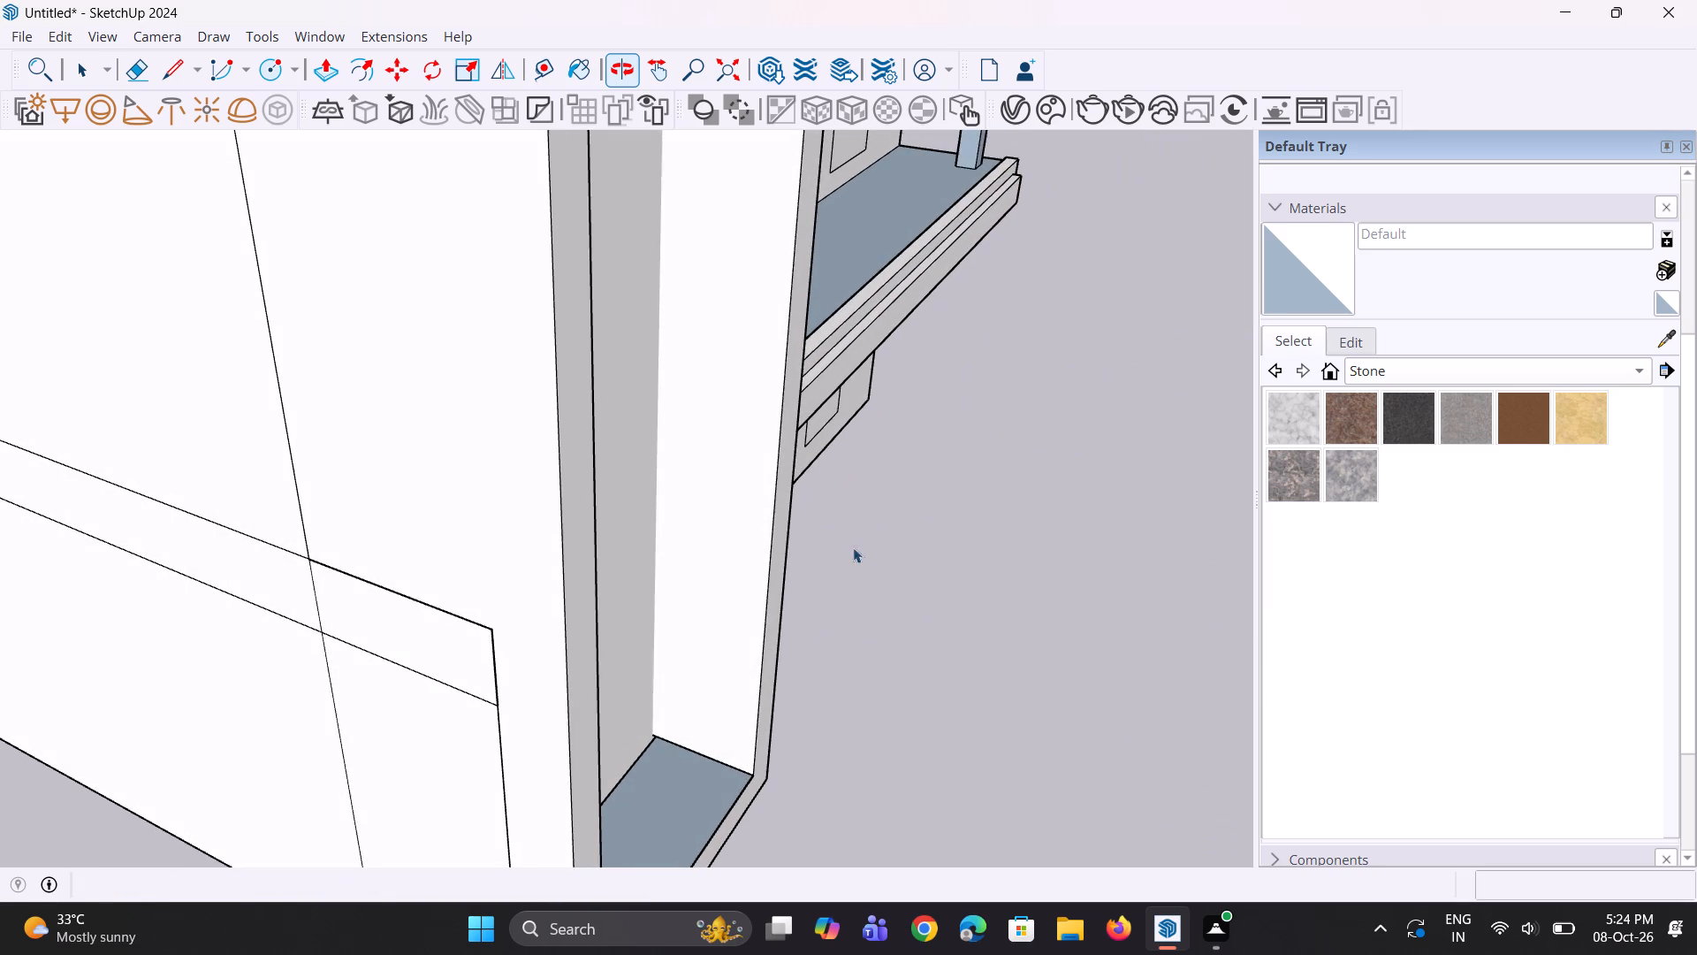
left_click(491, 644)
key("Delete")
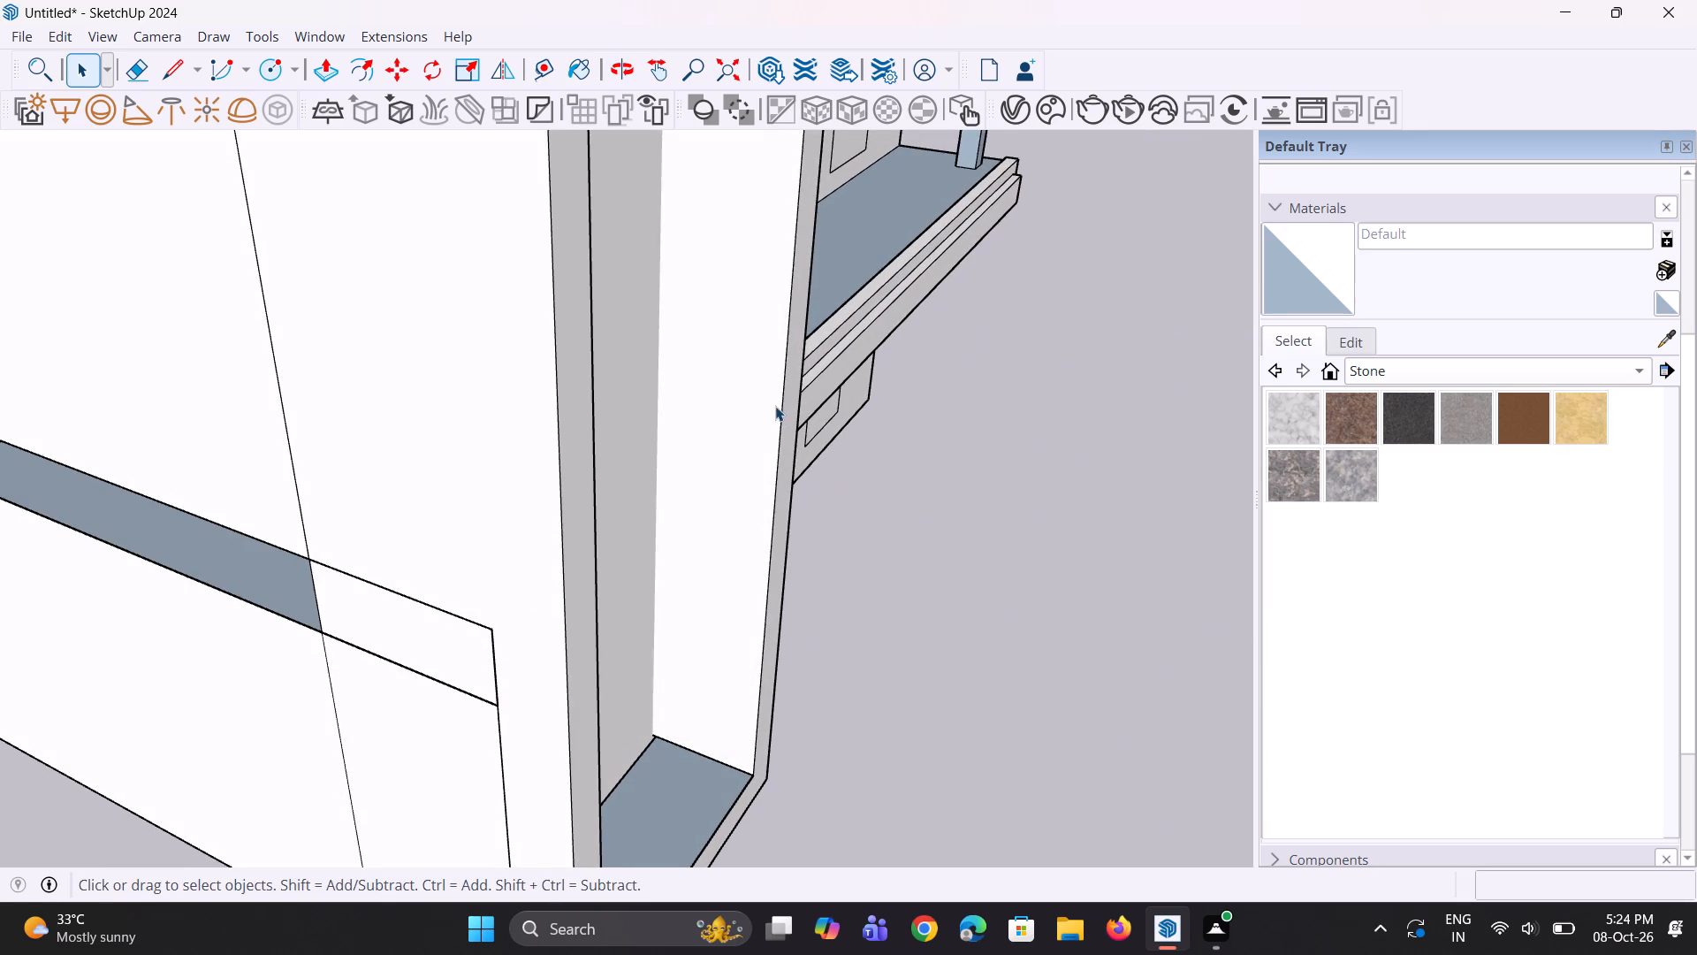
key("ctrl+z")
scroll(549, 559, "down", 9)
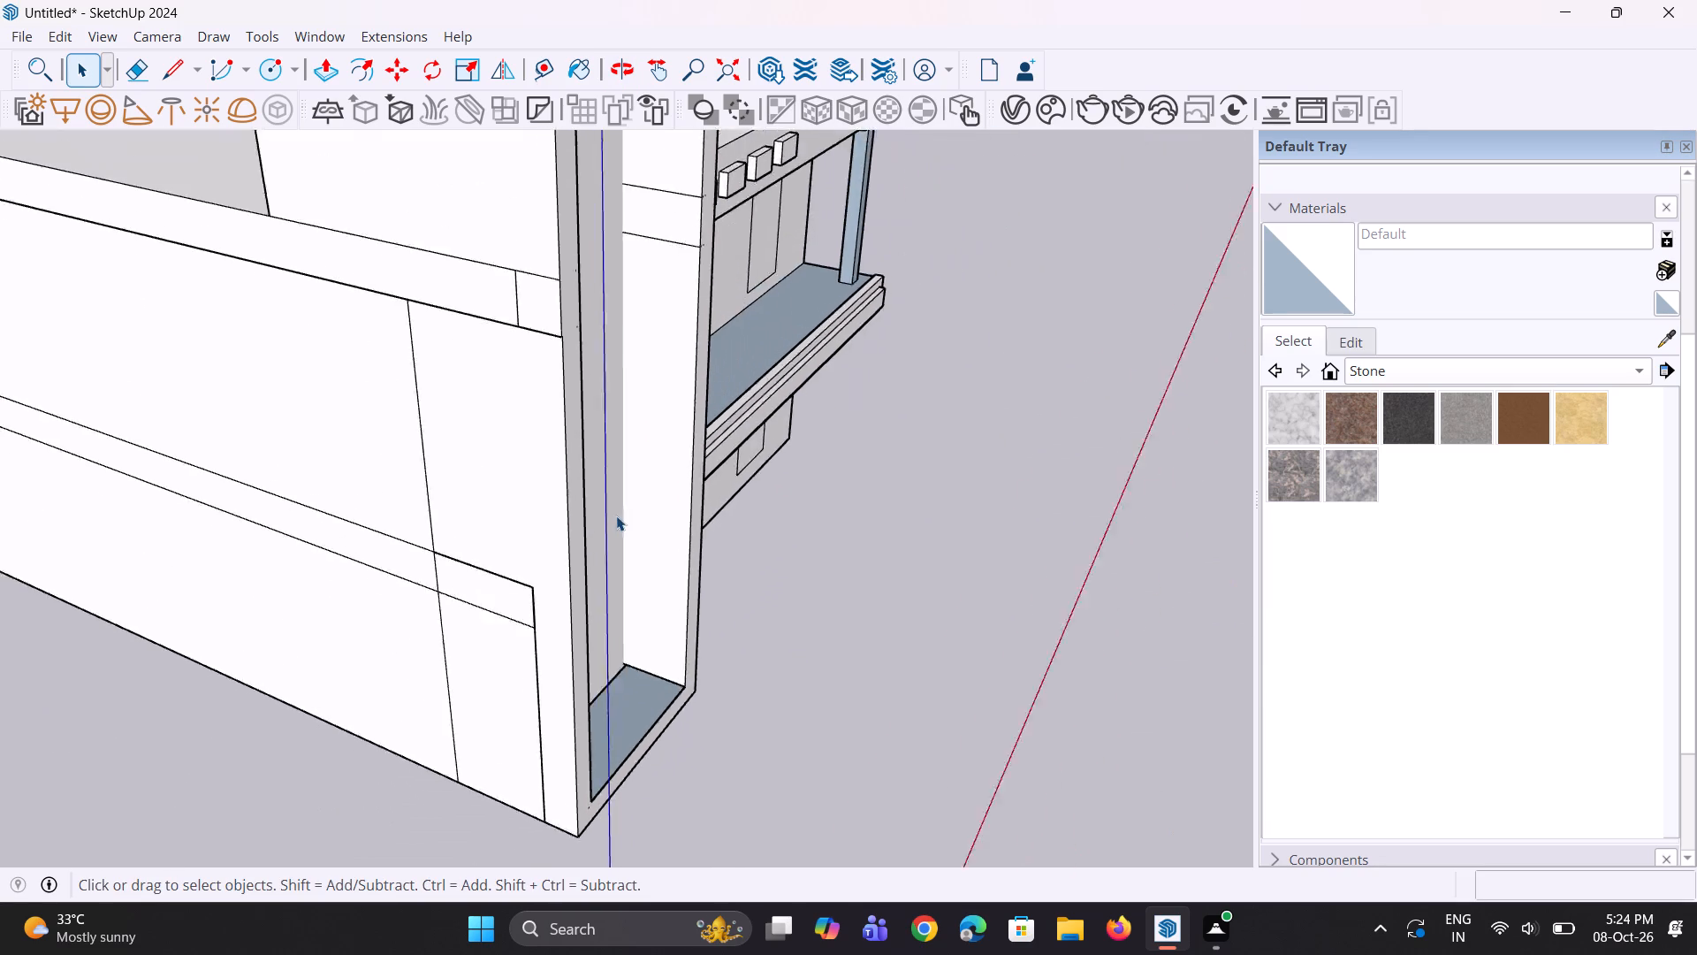
Erase the two long horizontal band lines across the house's outer side wall, up to the vertical line near the tower.
scroll(616, 516, "down", 2)
scroll(132, 524, "up", 7)
middle_click_drag(338, 507, 364, 455)
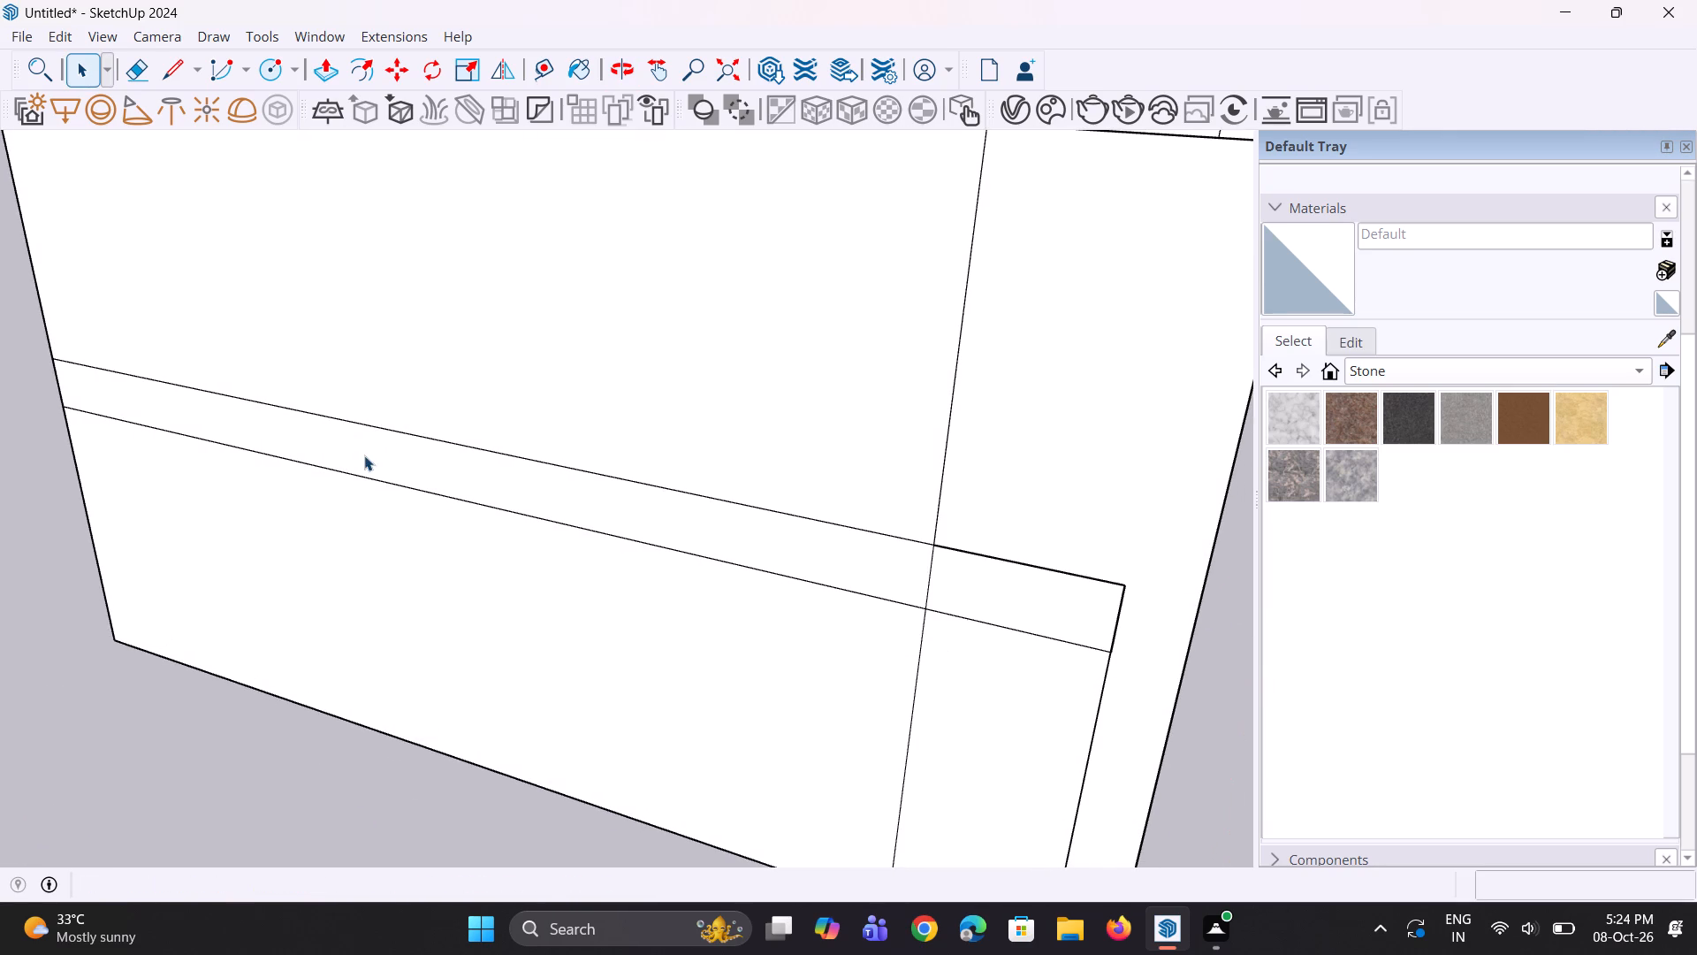
key("e")
left_click_drag(430, 409, 427, 522)
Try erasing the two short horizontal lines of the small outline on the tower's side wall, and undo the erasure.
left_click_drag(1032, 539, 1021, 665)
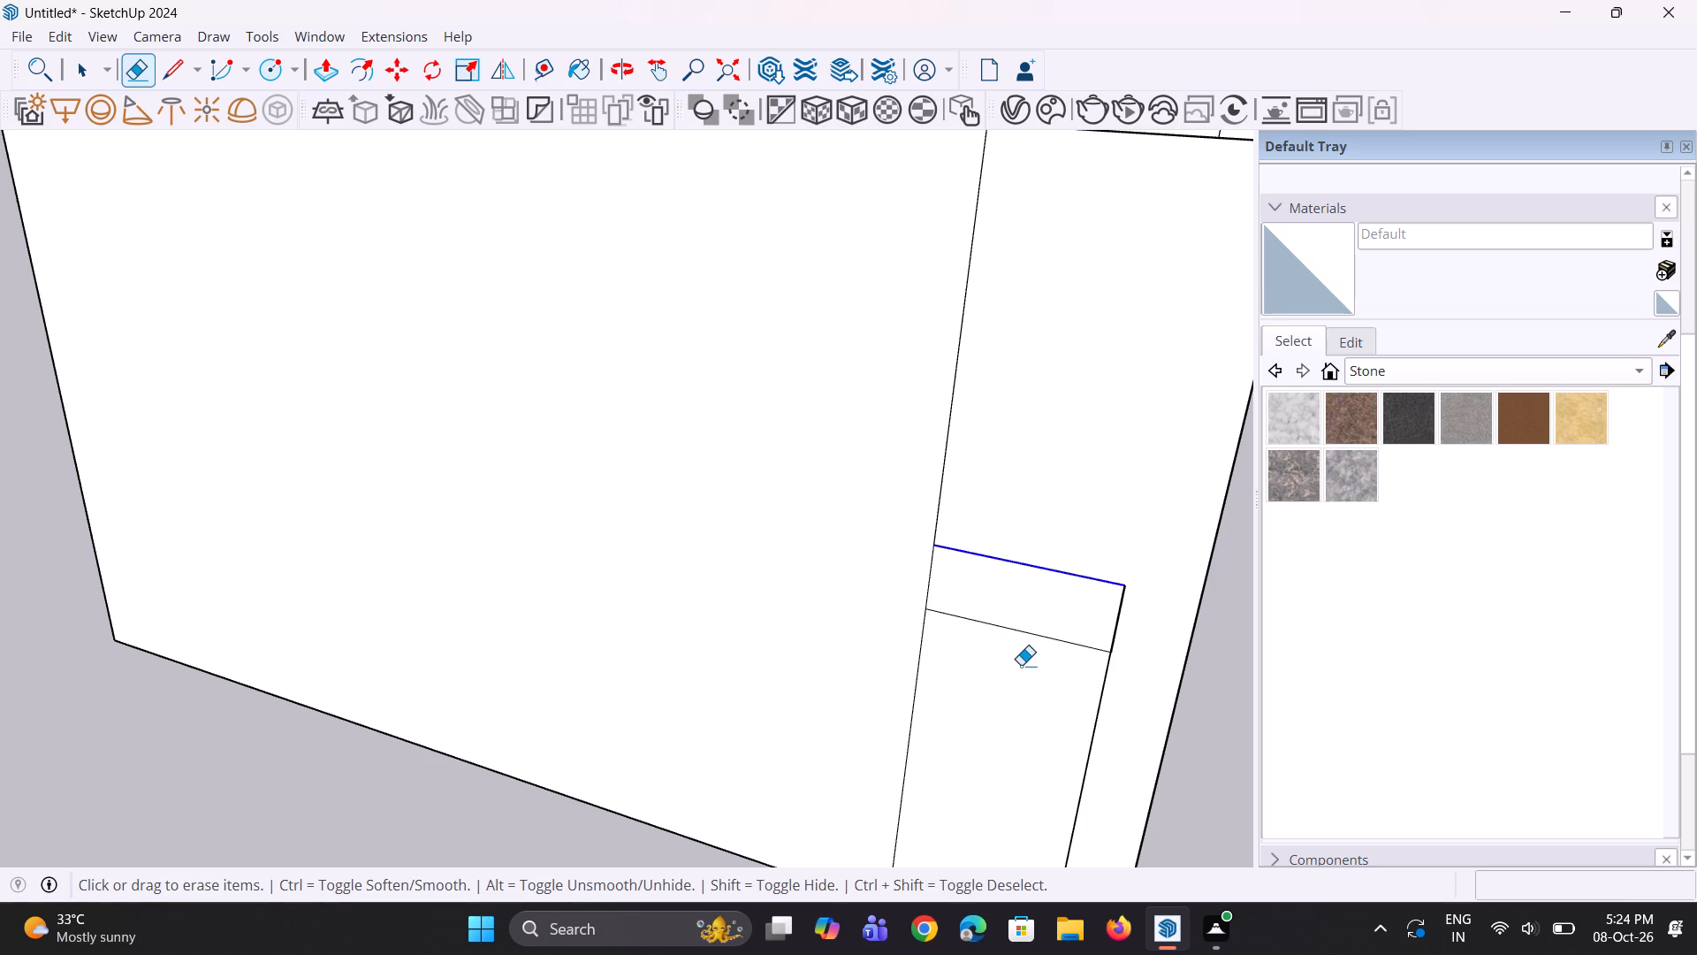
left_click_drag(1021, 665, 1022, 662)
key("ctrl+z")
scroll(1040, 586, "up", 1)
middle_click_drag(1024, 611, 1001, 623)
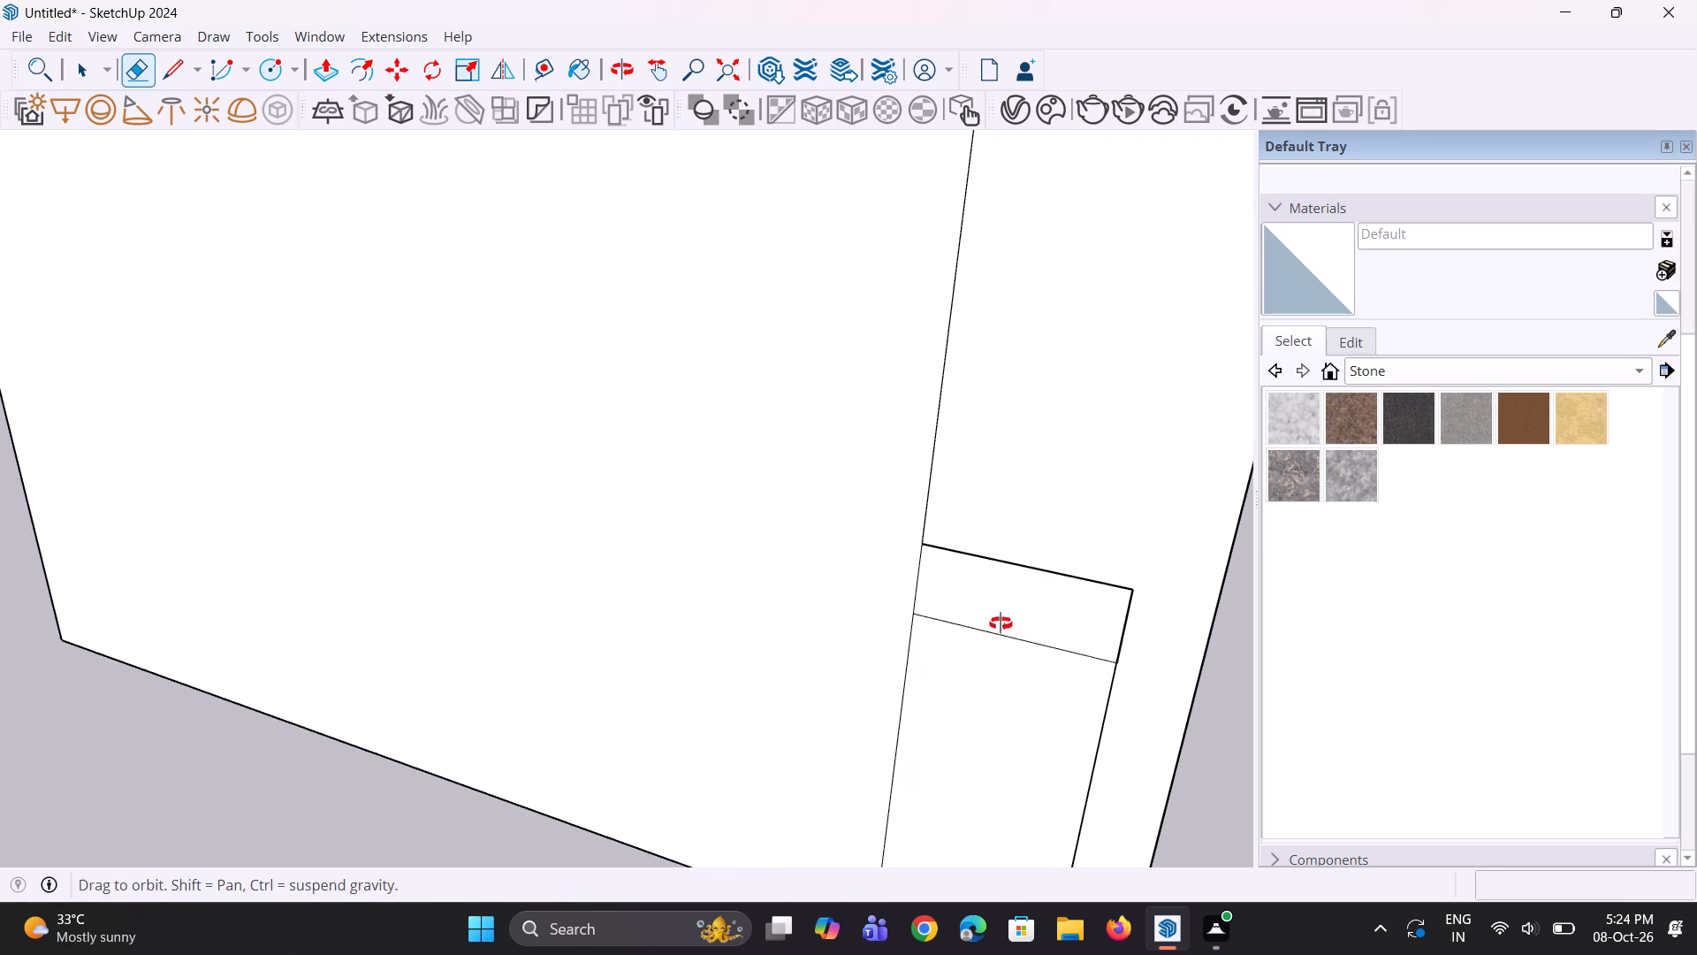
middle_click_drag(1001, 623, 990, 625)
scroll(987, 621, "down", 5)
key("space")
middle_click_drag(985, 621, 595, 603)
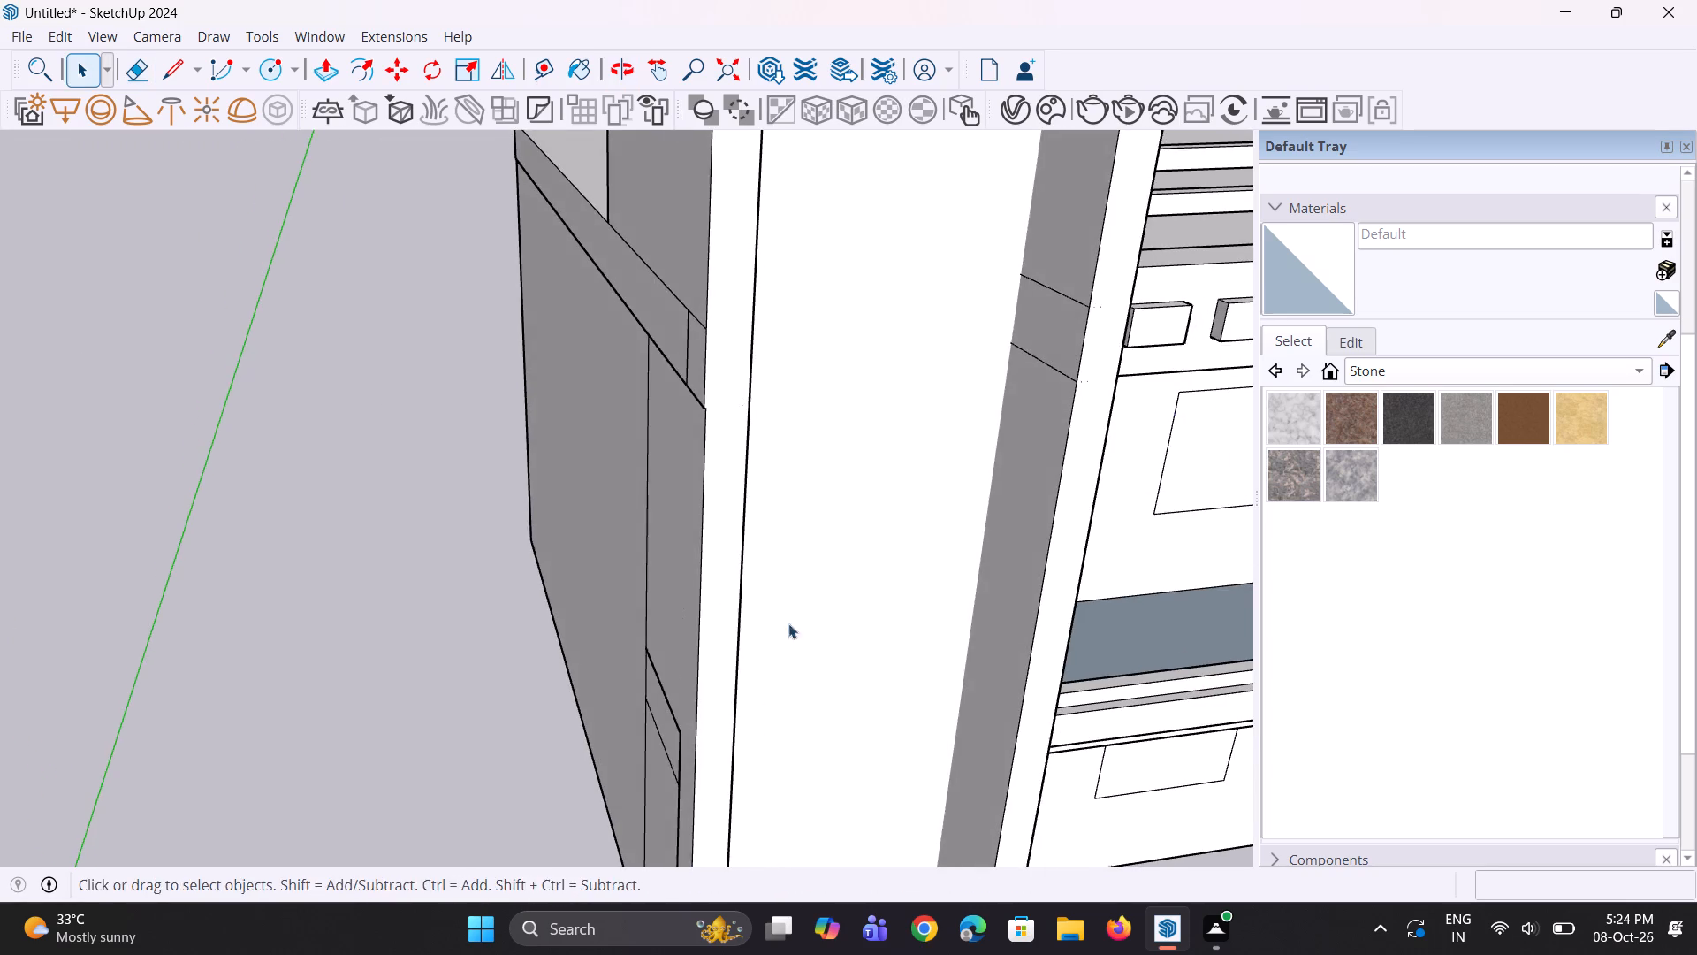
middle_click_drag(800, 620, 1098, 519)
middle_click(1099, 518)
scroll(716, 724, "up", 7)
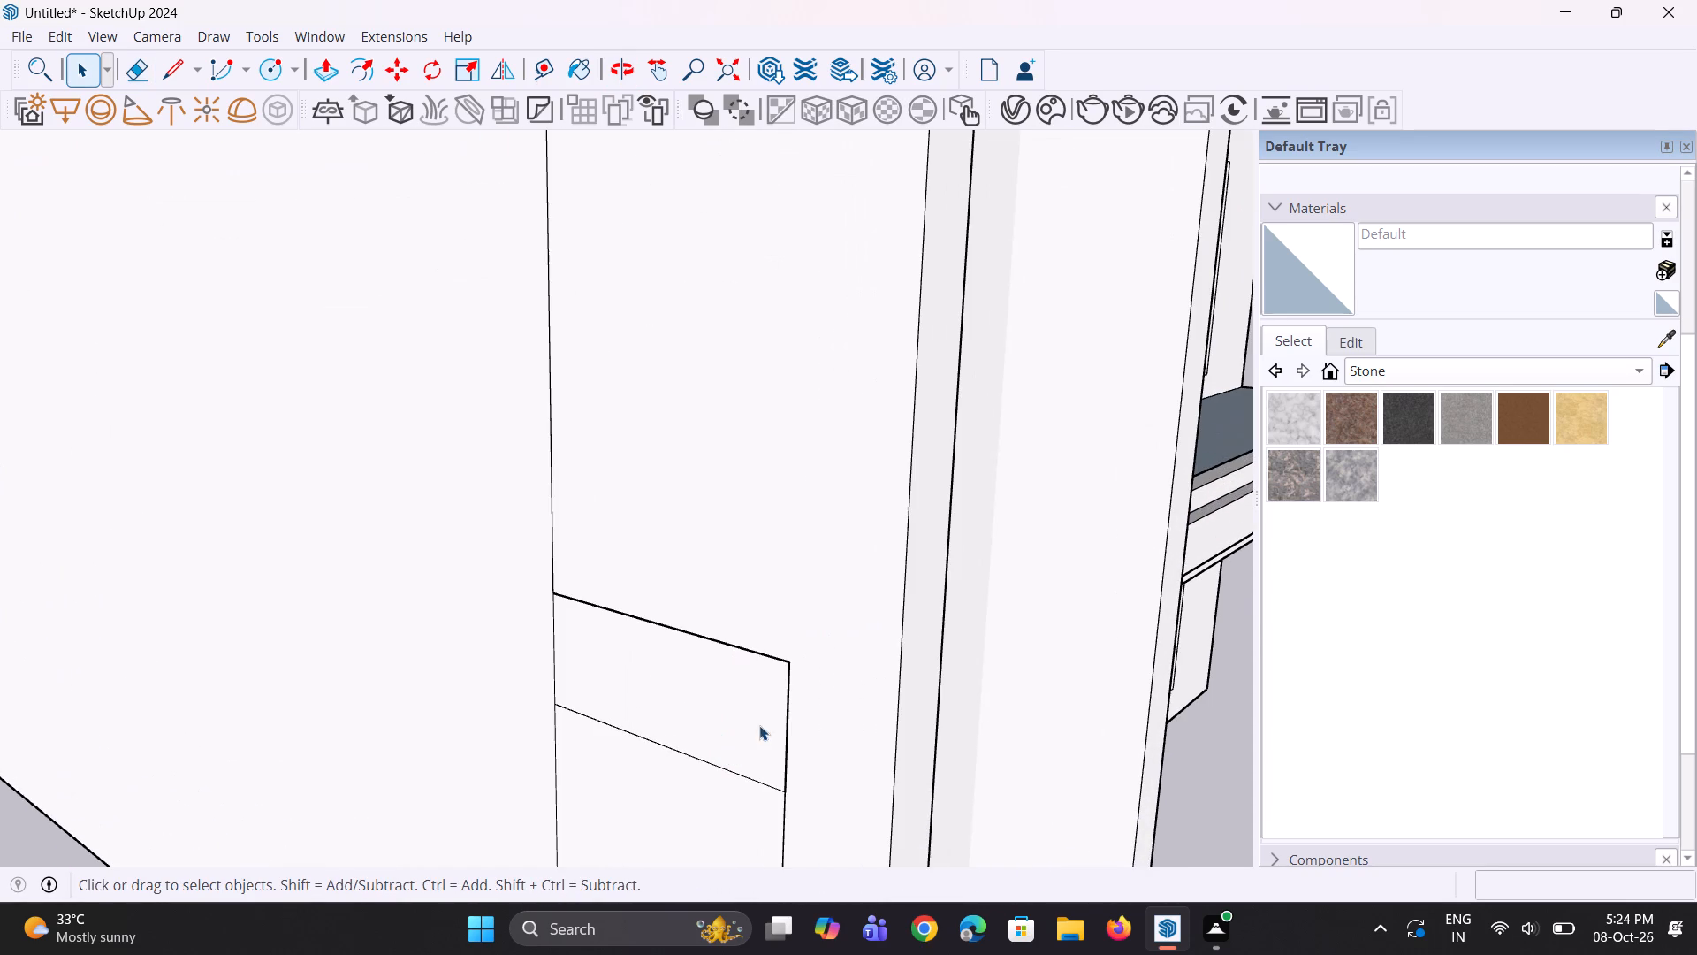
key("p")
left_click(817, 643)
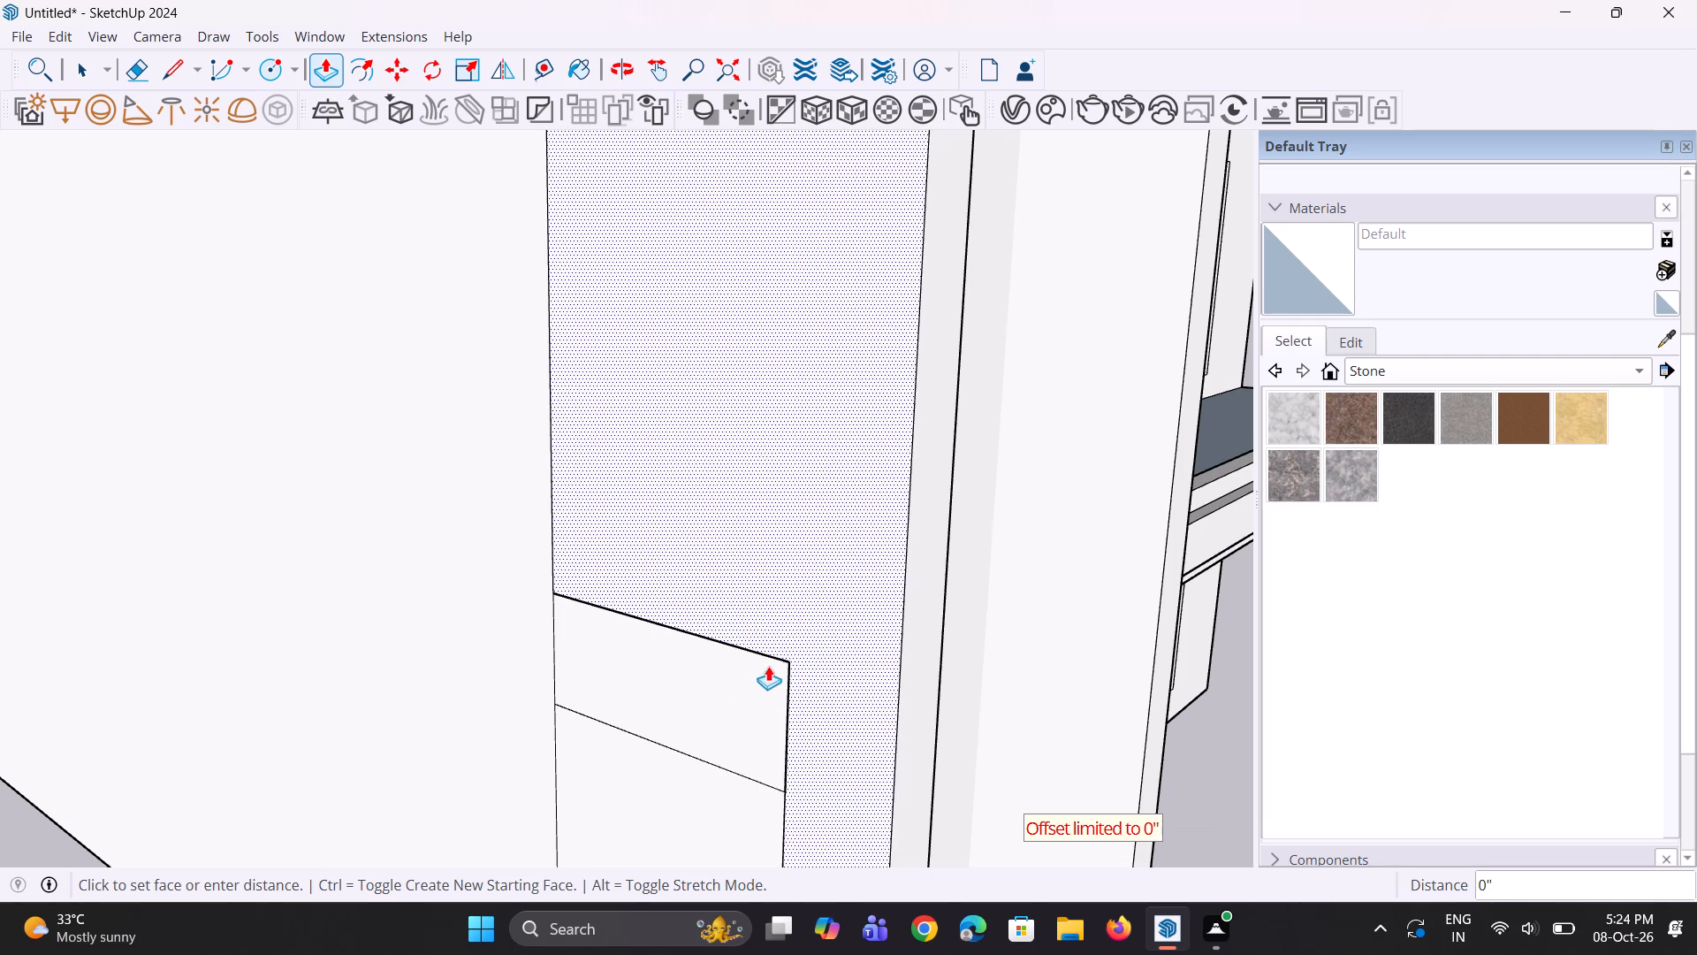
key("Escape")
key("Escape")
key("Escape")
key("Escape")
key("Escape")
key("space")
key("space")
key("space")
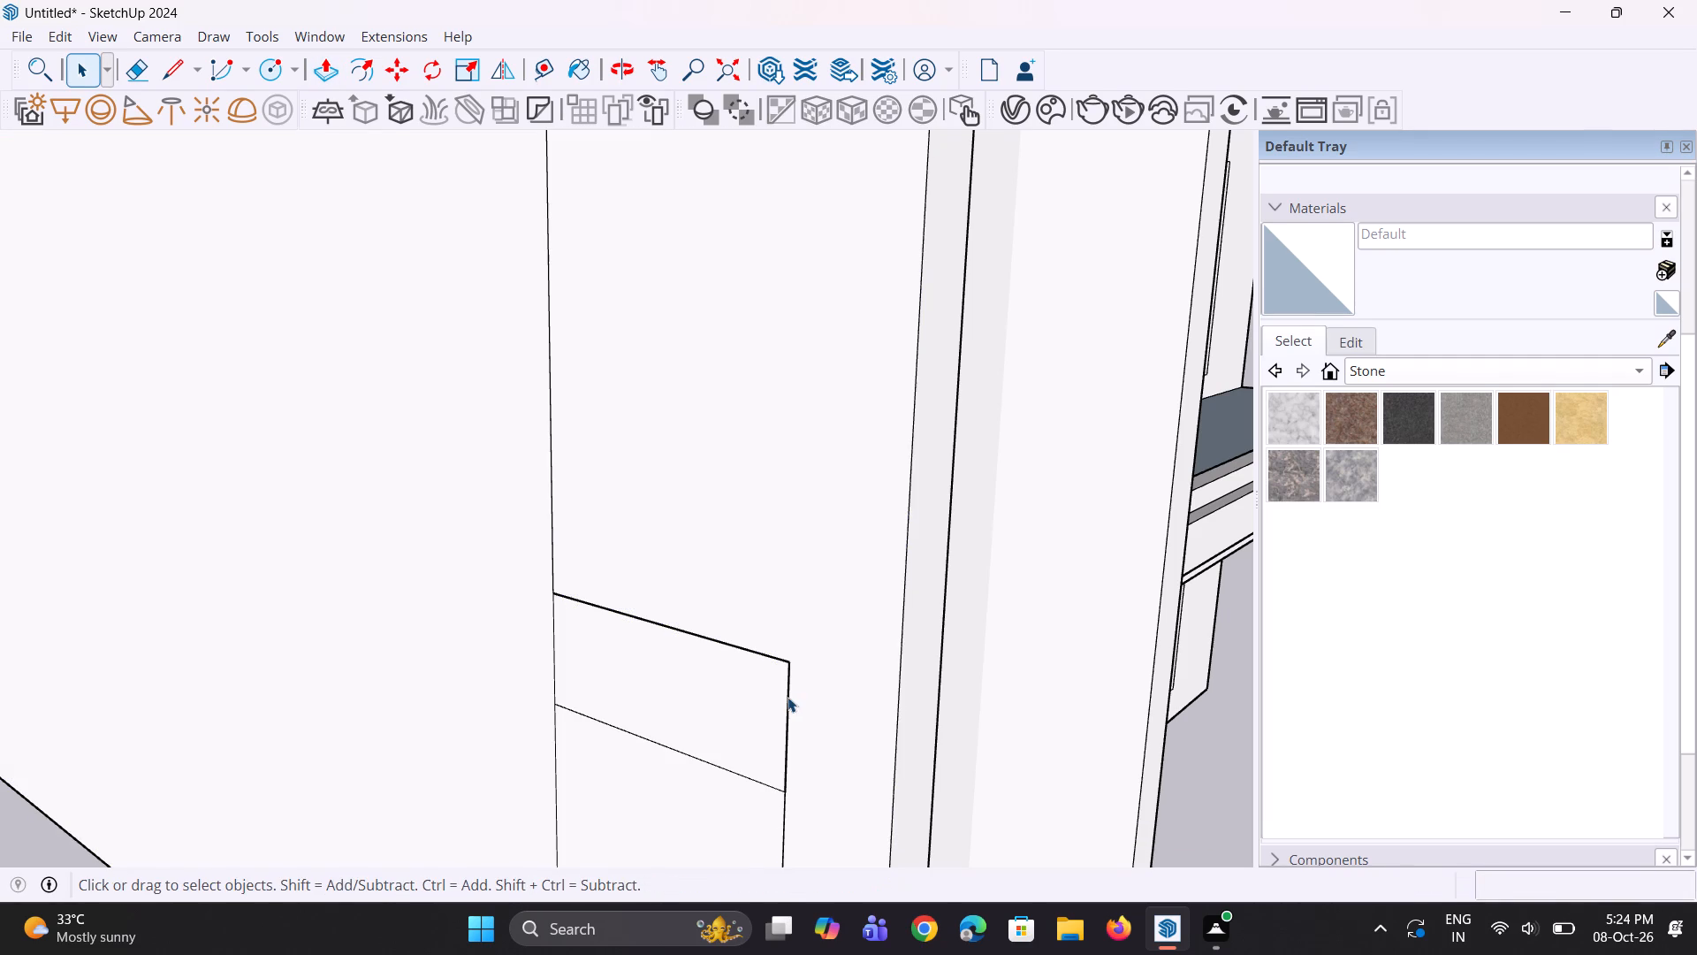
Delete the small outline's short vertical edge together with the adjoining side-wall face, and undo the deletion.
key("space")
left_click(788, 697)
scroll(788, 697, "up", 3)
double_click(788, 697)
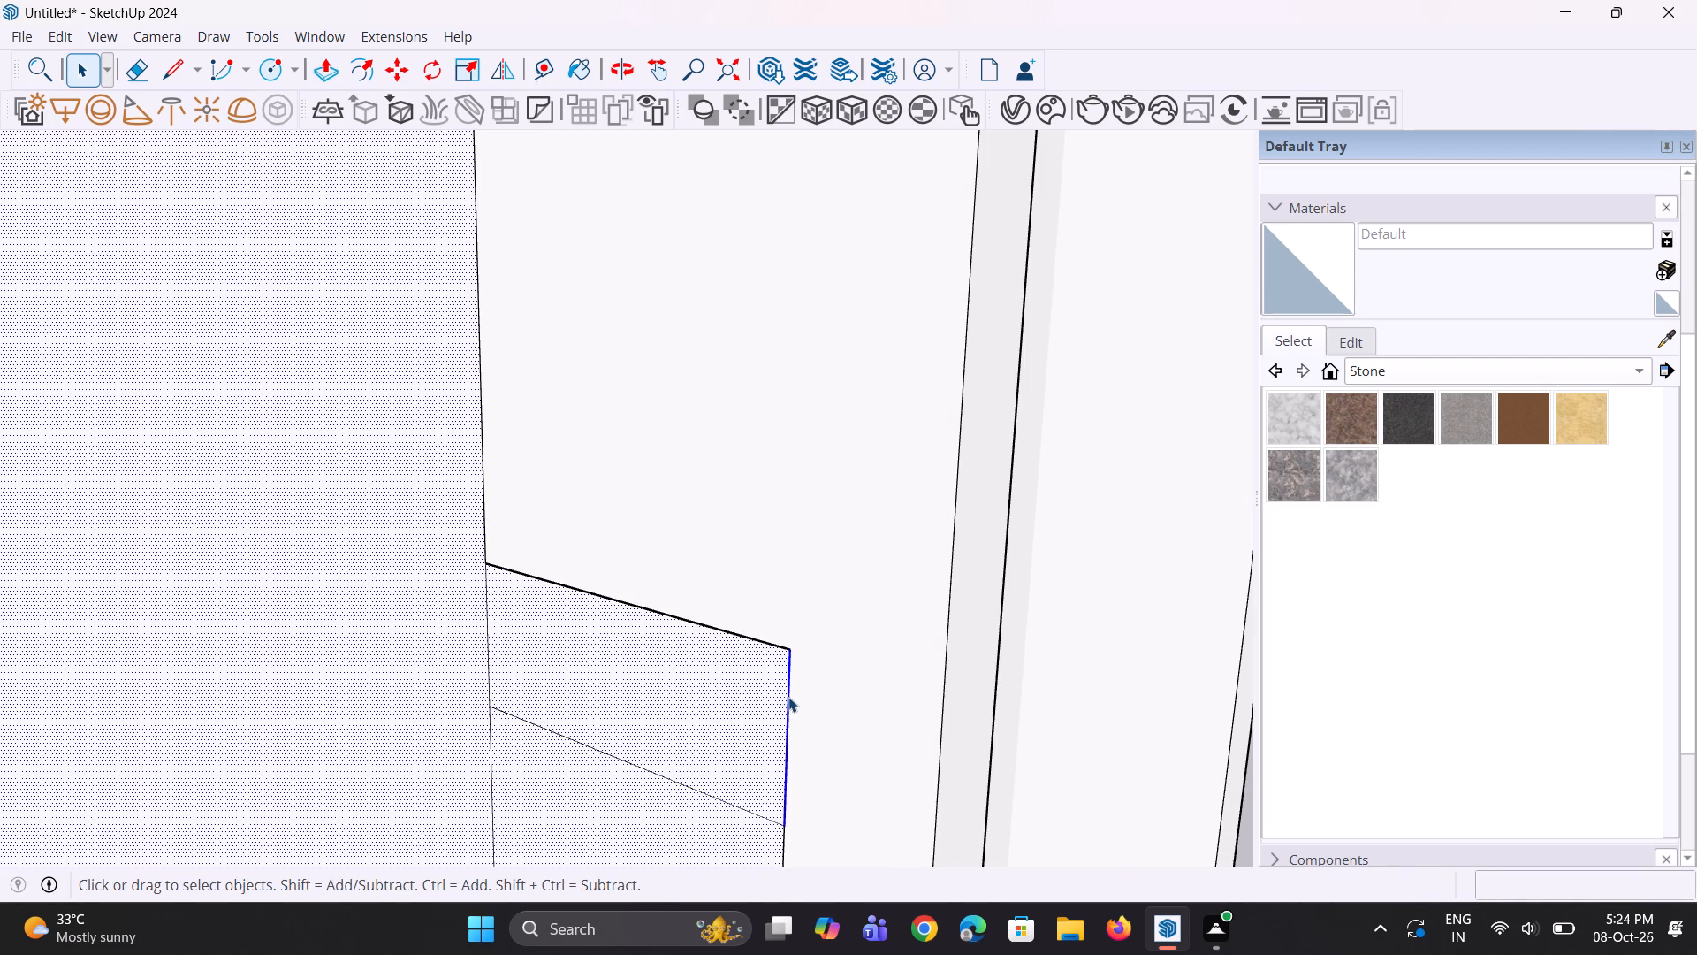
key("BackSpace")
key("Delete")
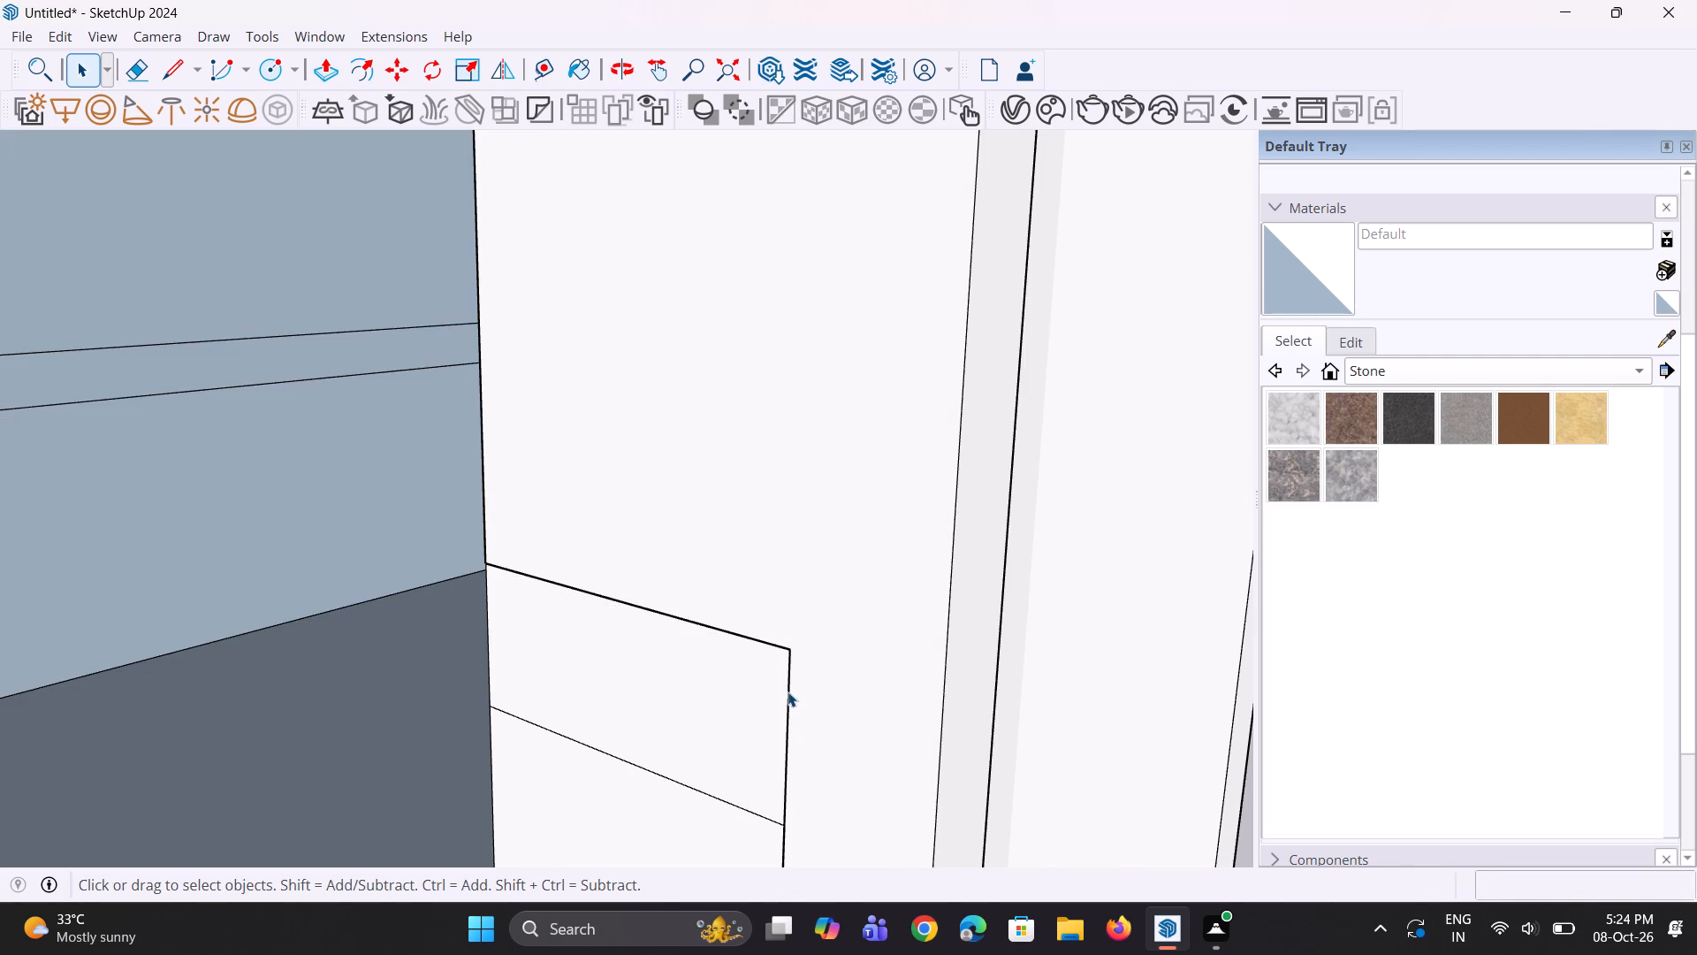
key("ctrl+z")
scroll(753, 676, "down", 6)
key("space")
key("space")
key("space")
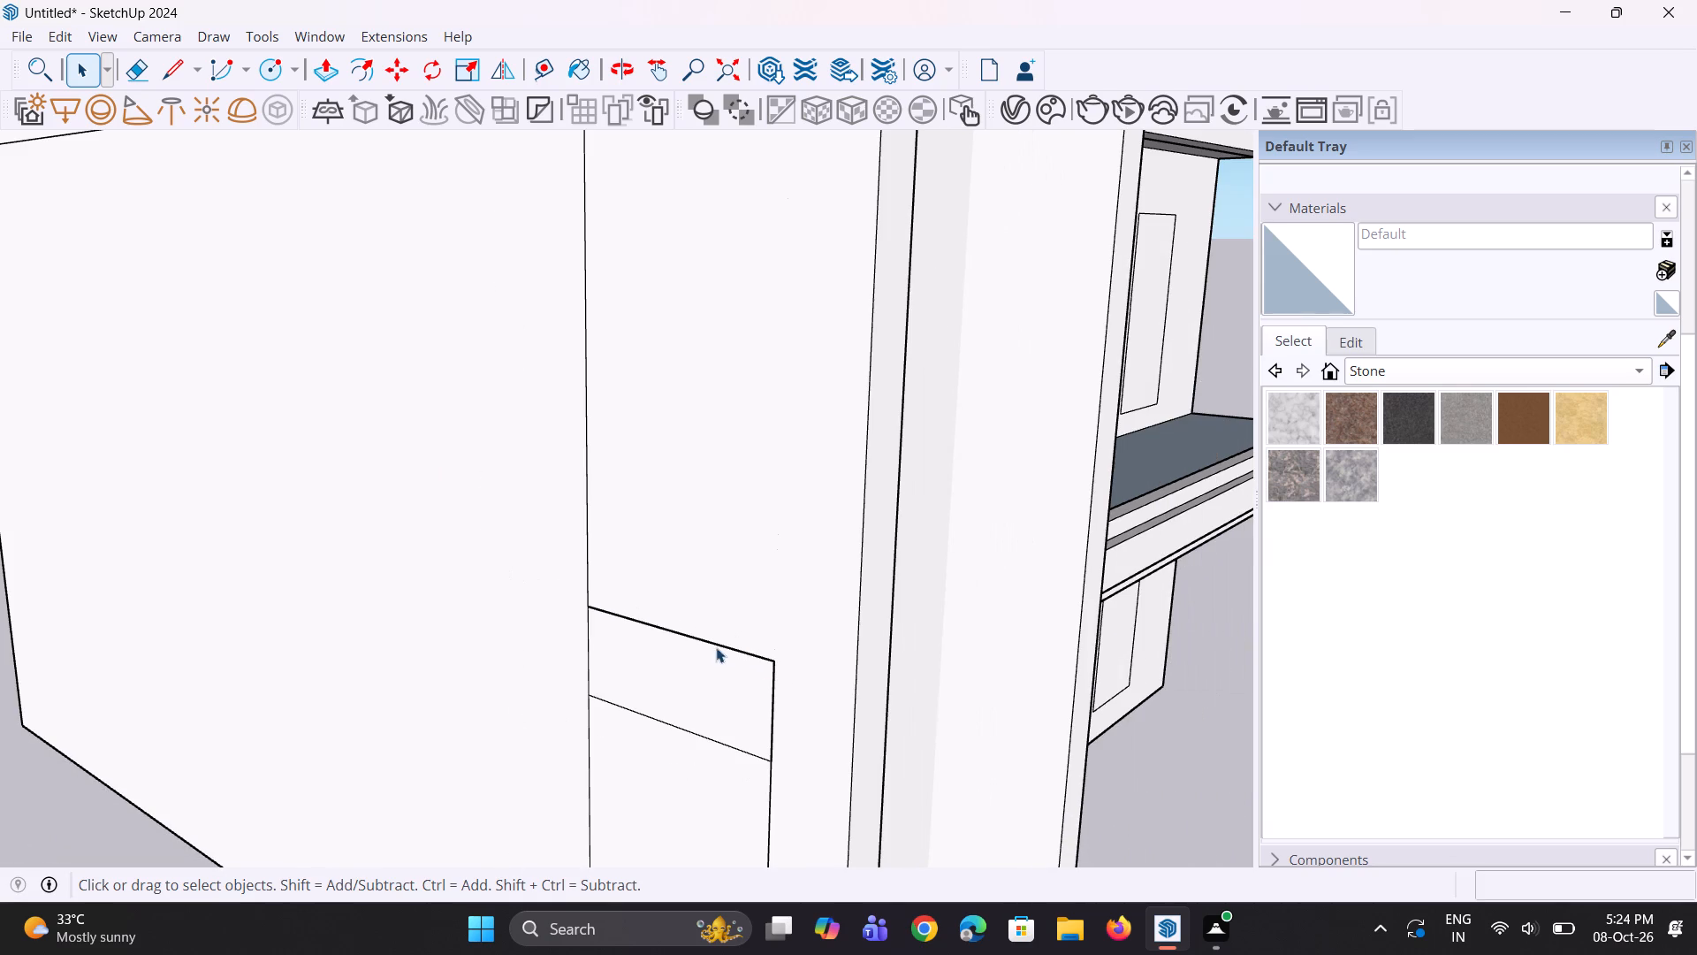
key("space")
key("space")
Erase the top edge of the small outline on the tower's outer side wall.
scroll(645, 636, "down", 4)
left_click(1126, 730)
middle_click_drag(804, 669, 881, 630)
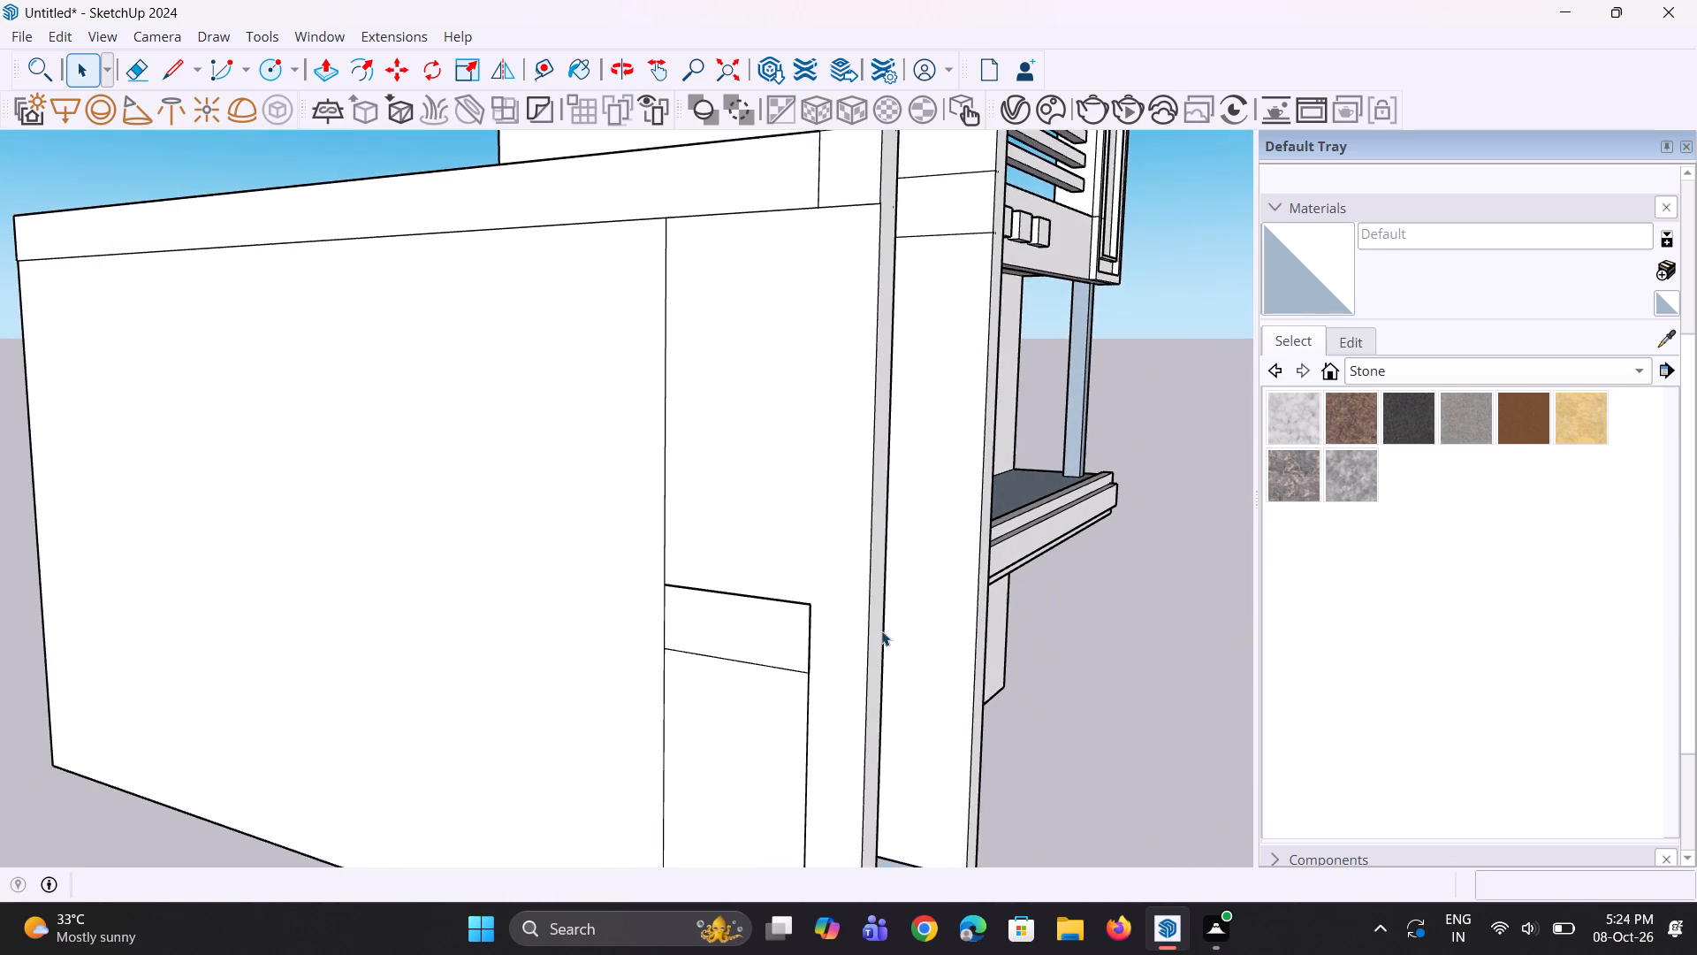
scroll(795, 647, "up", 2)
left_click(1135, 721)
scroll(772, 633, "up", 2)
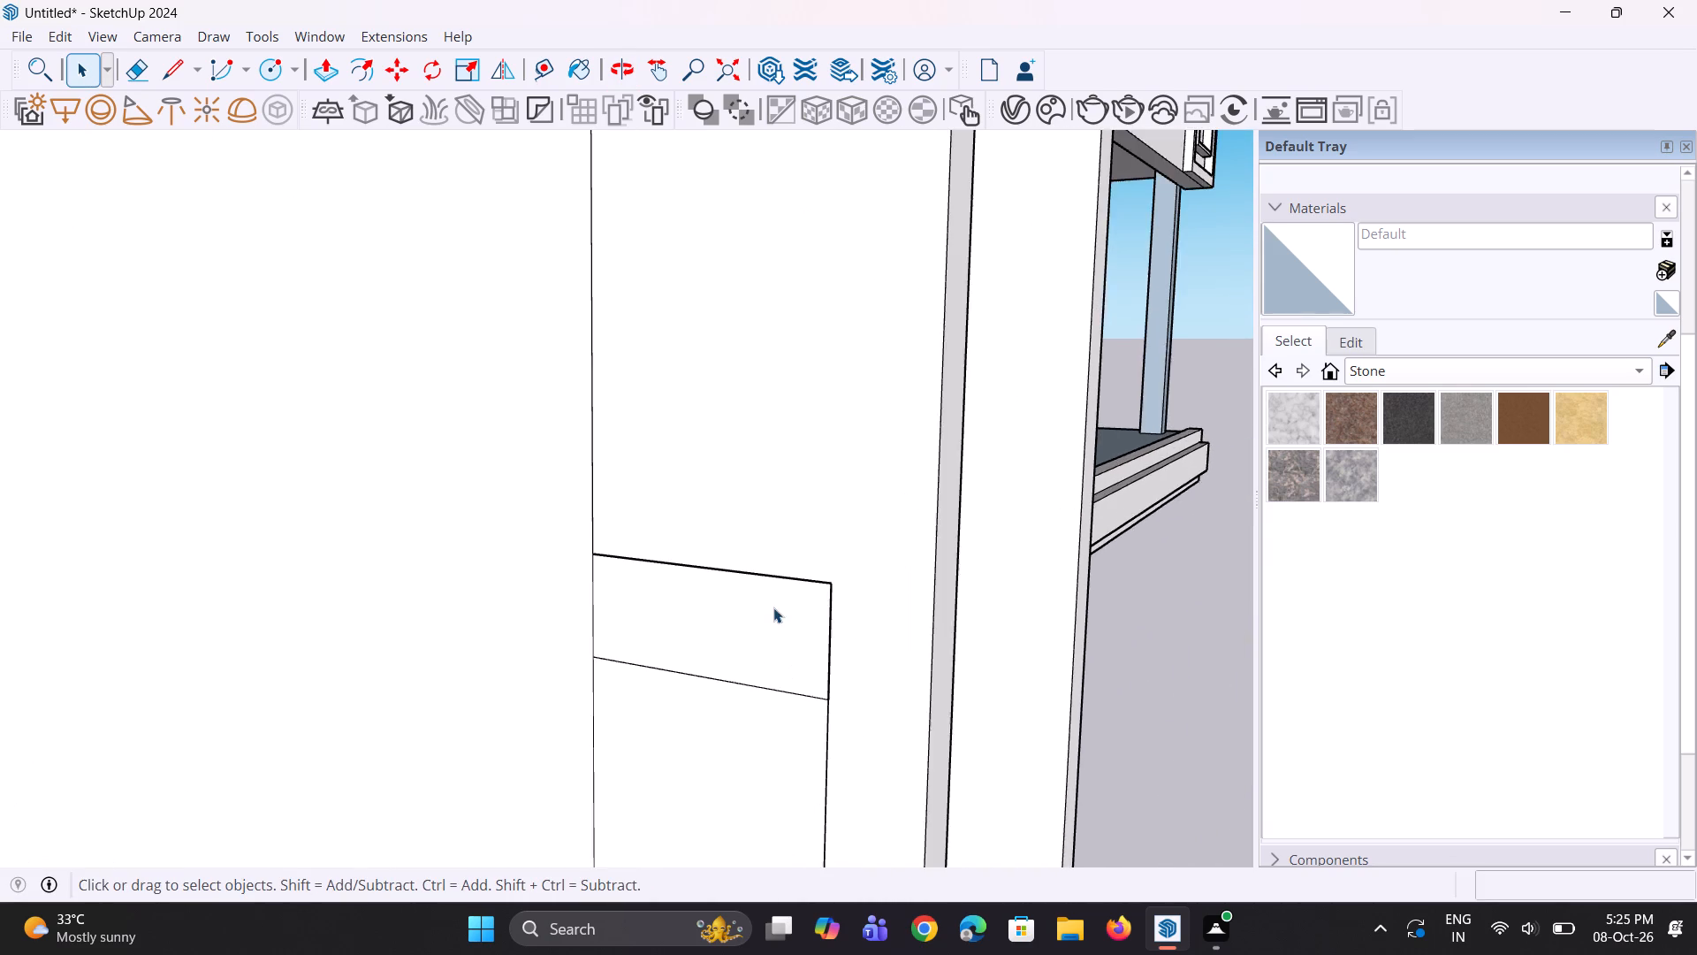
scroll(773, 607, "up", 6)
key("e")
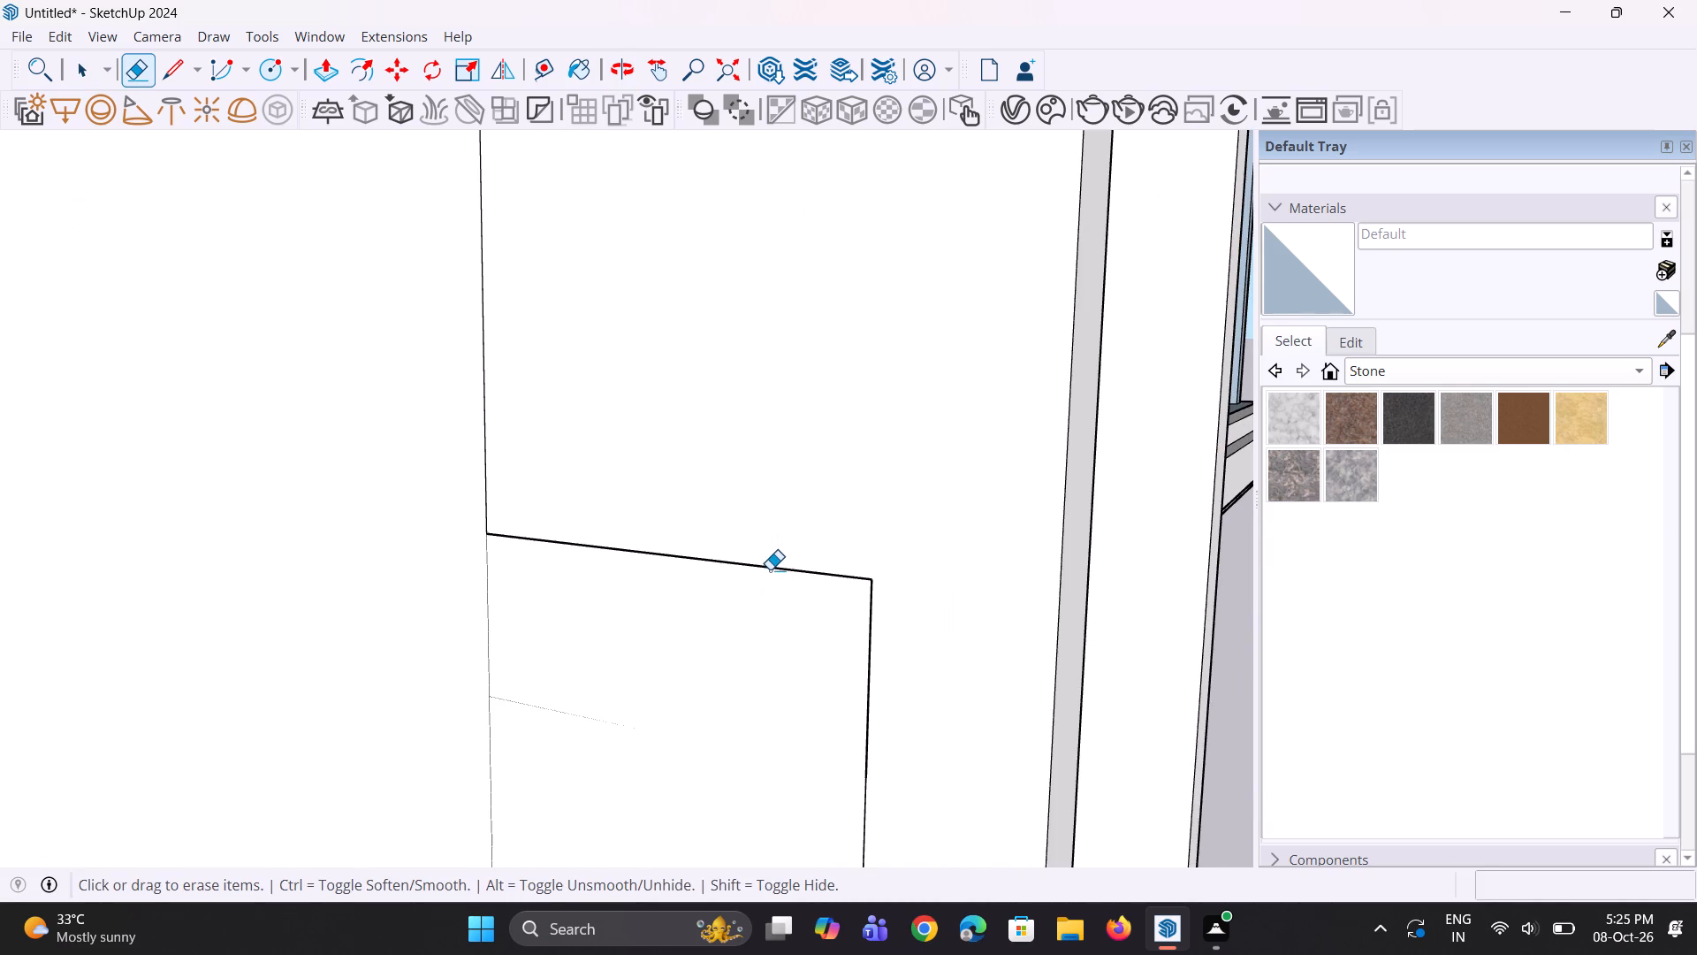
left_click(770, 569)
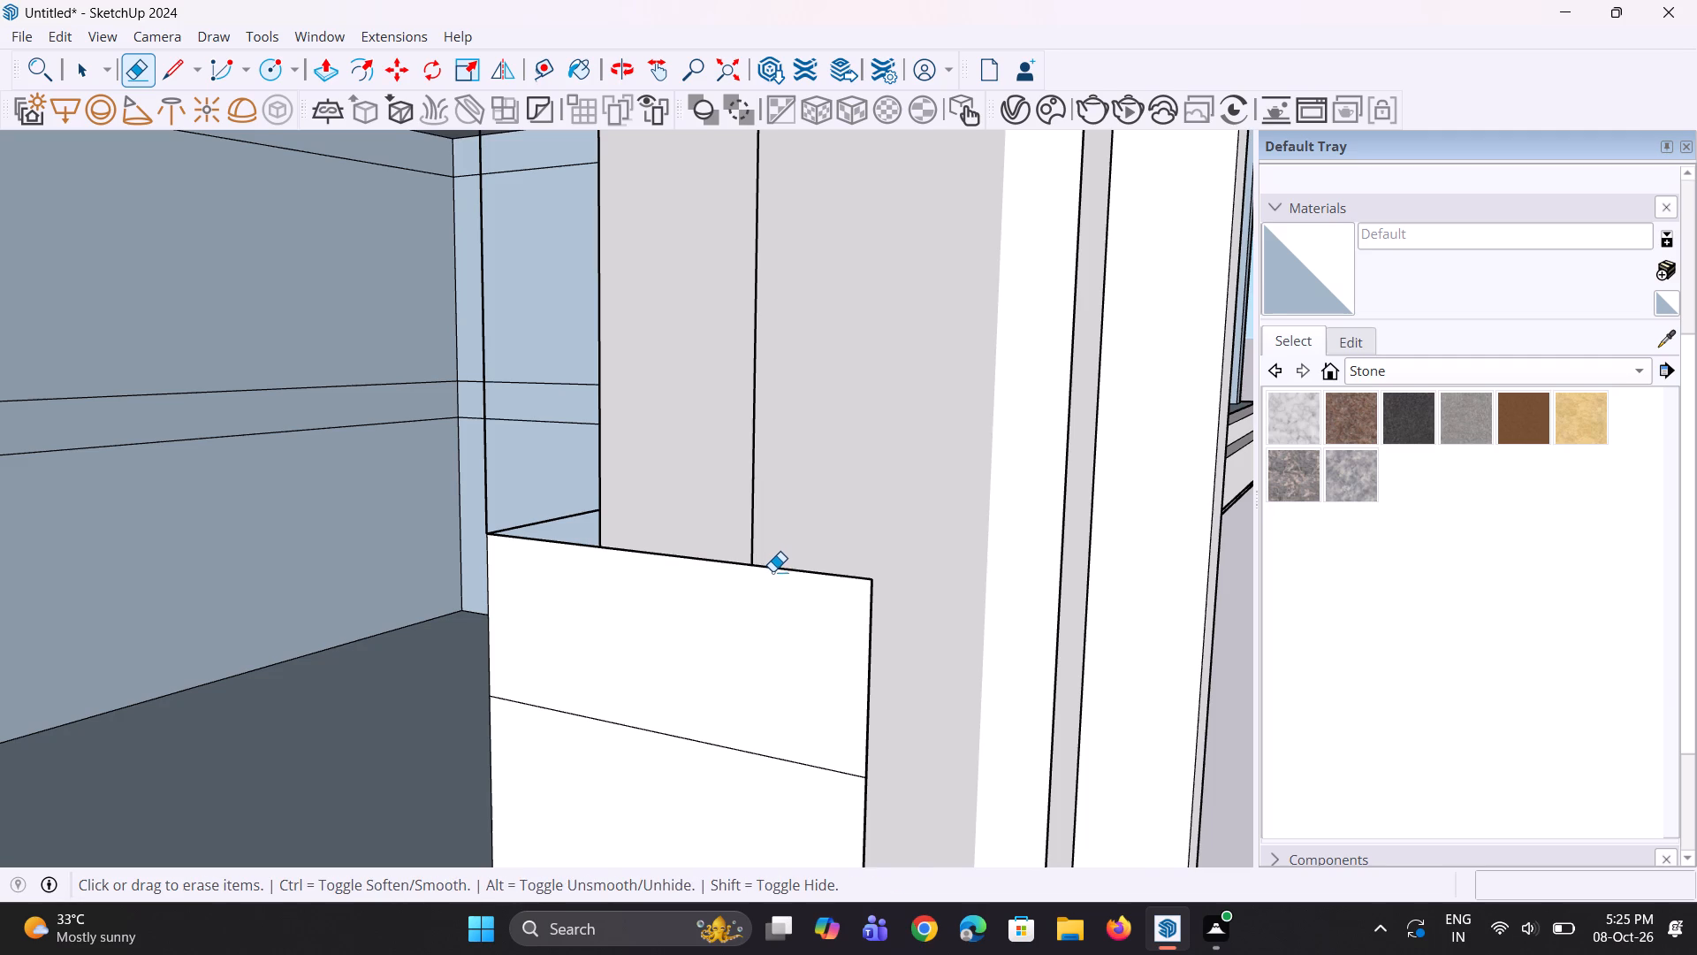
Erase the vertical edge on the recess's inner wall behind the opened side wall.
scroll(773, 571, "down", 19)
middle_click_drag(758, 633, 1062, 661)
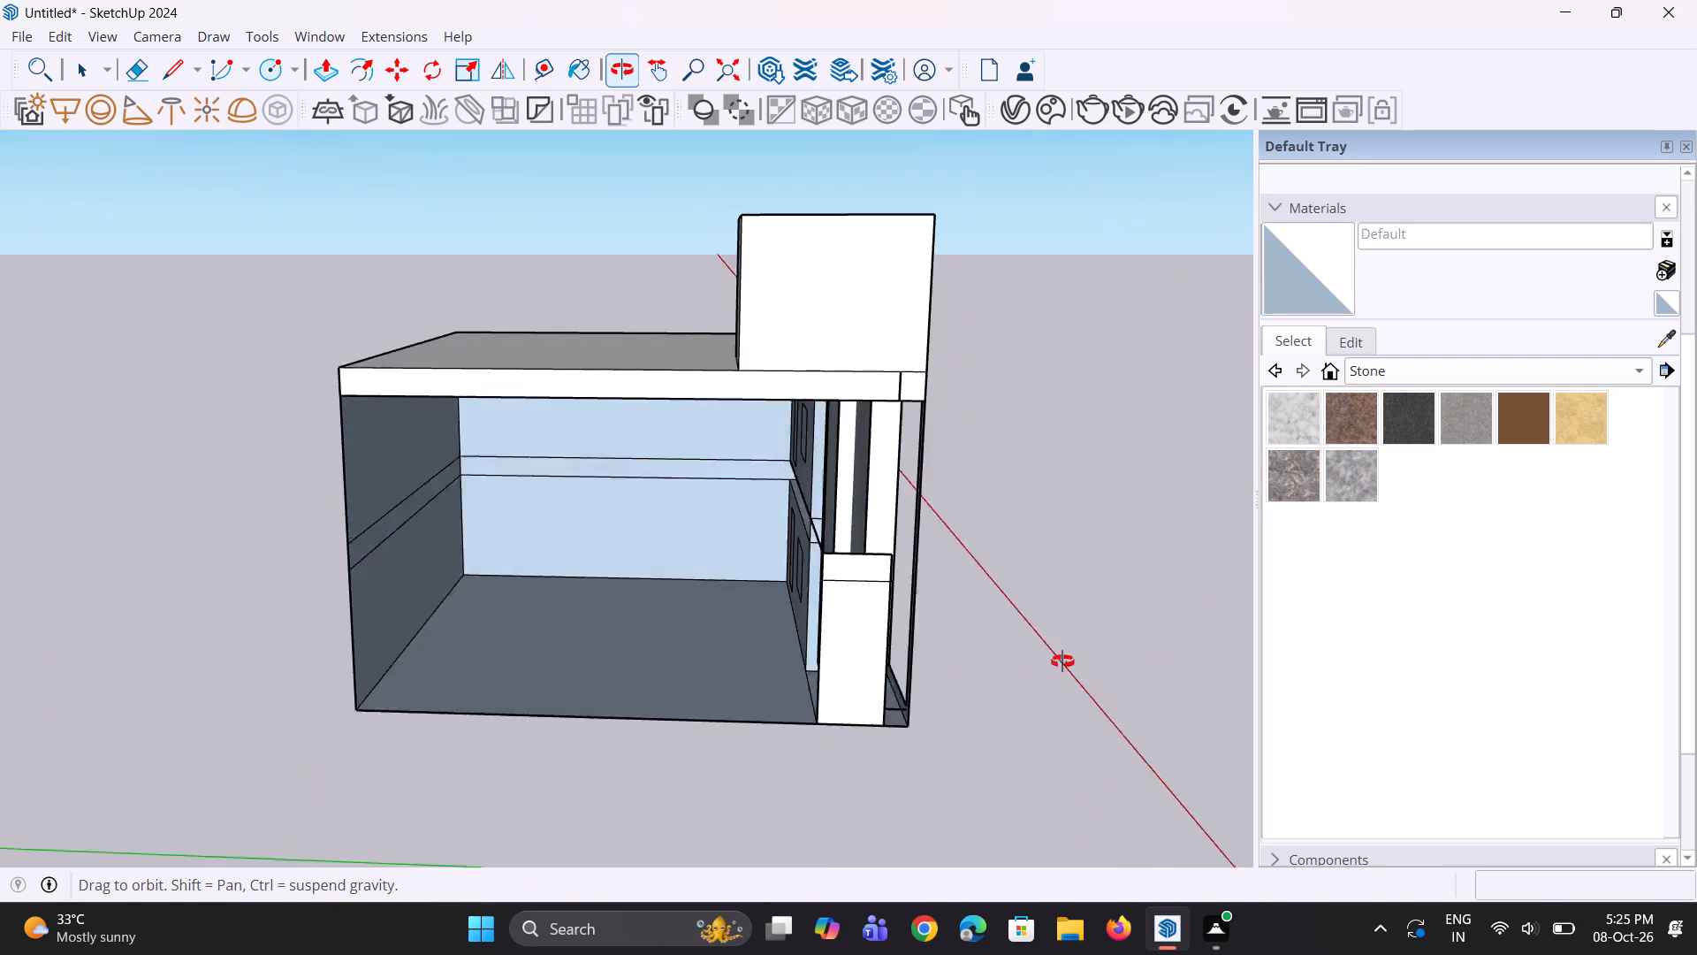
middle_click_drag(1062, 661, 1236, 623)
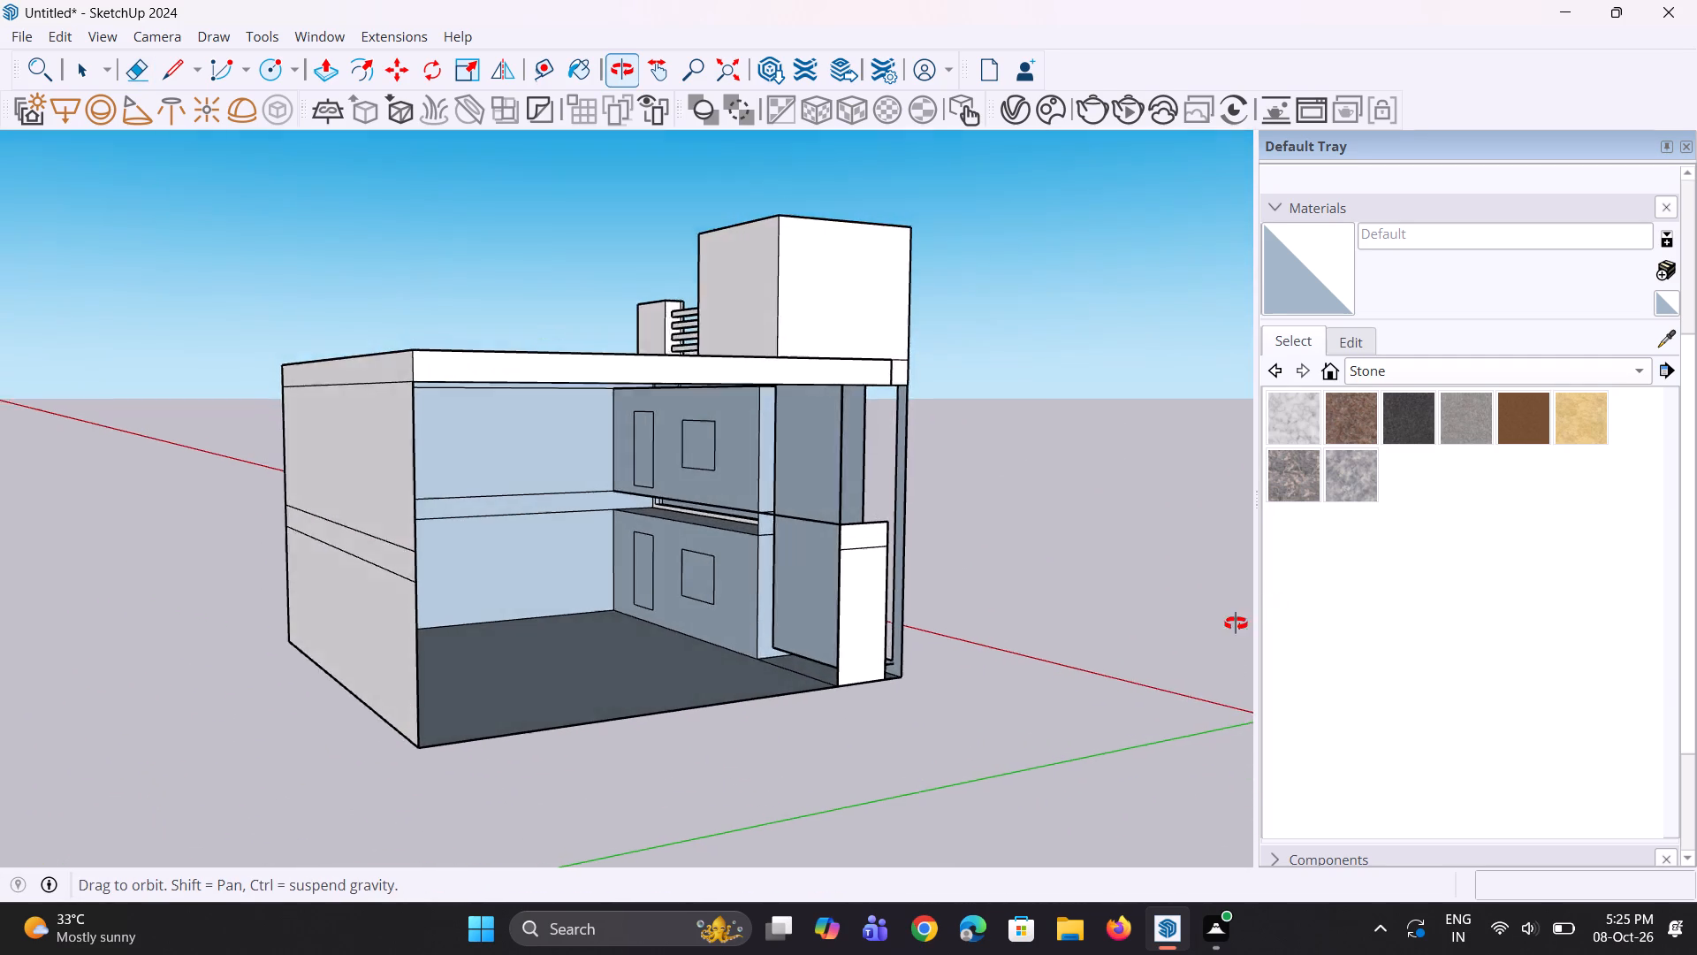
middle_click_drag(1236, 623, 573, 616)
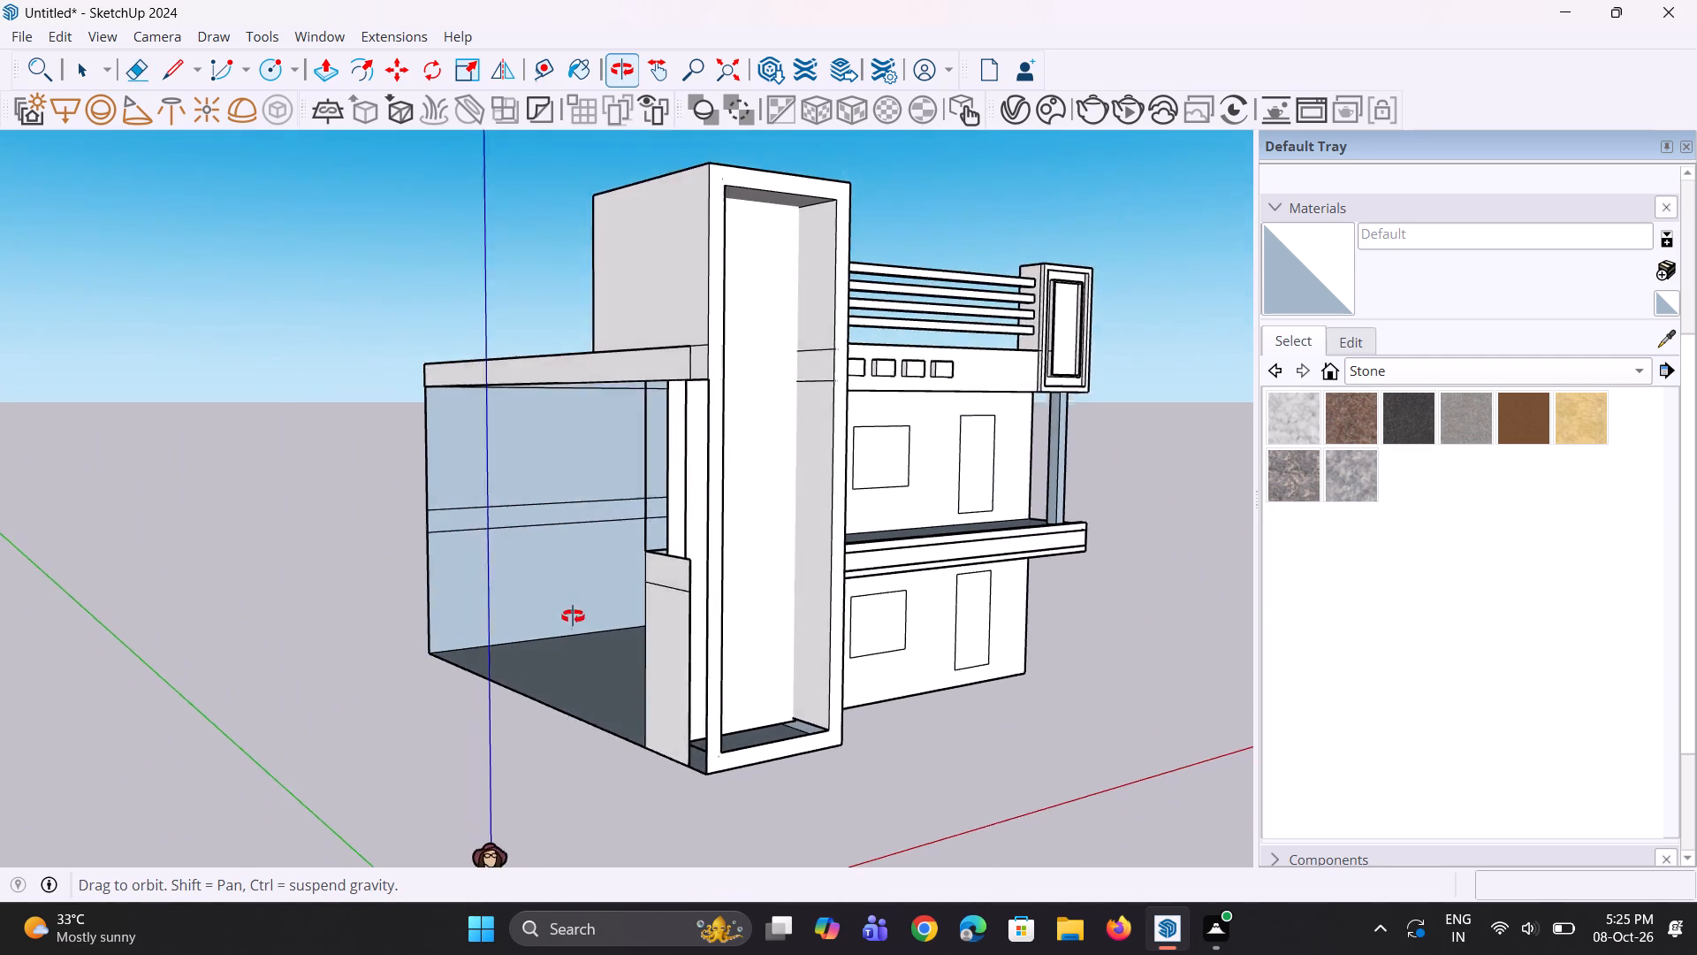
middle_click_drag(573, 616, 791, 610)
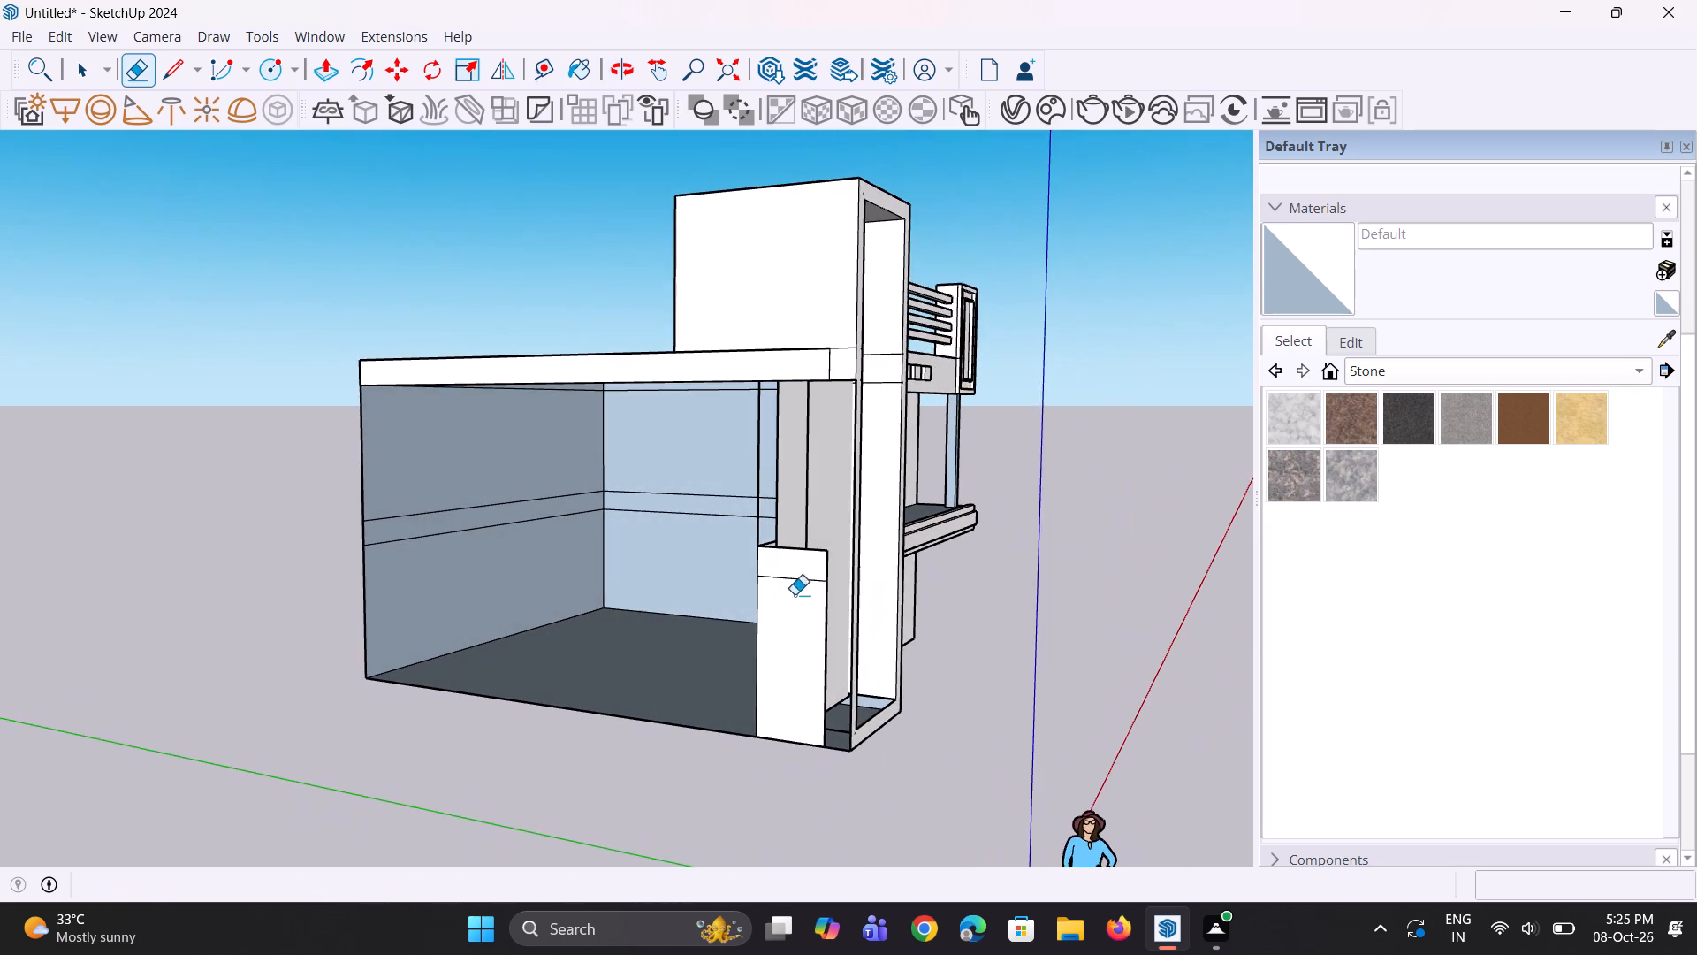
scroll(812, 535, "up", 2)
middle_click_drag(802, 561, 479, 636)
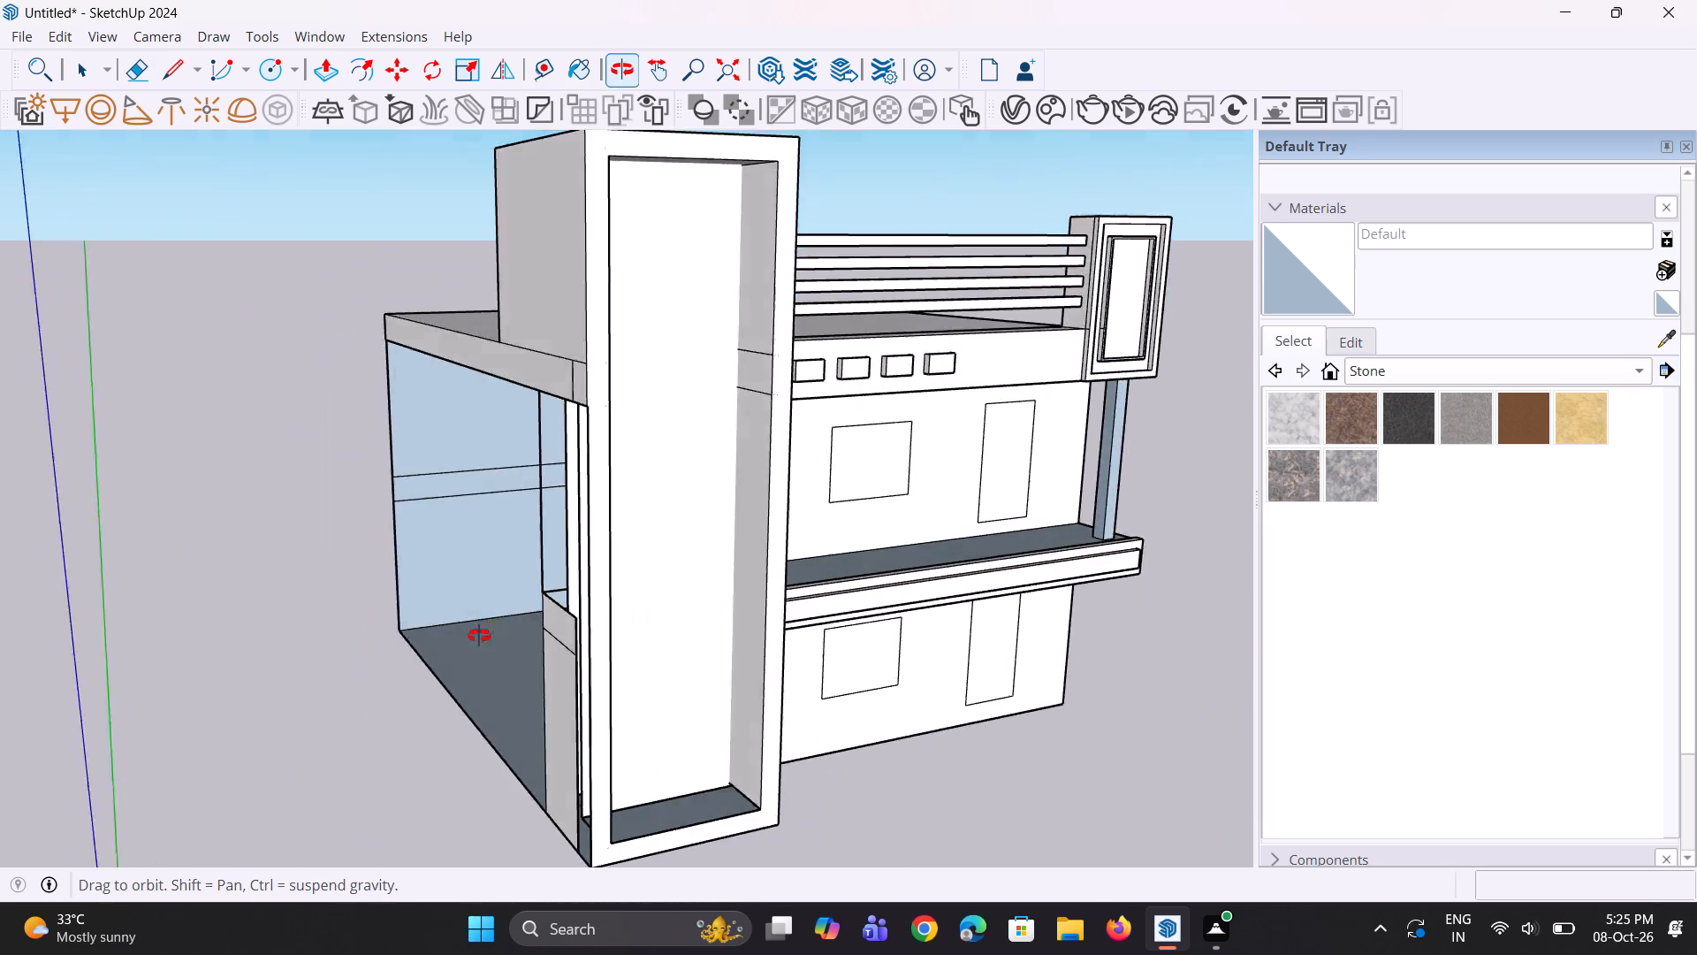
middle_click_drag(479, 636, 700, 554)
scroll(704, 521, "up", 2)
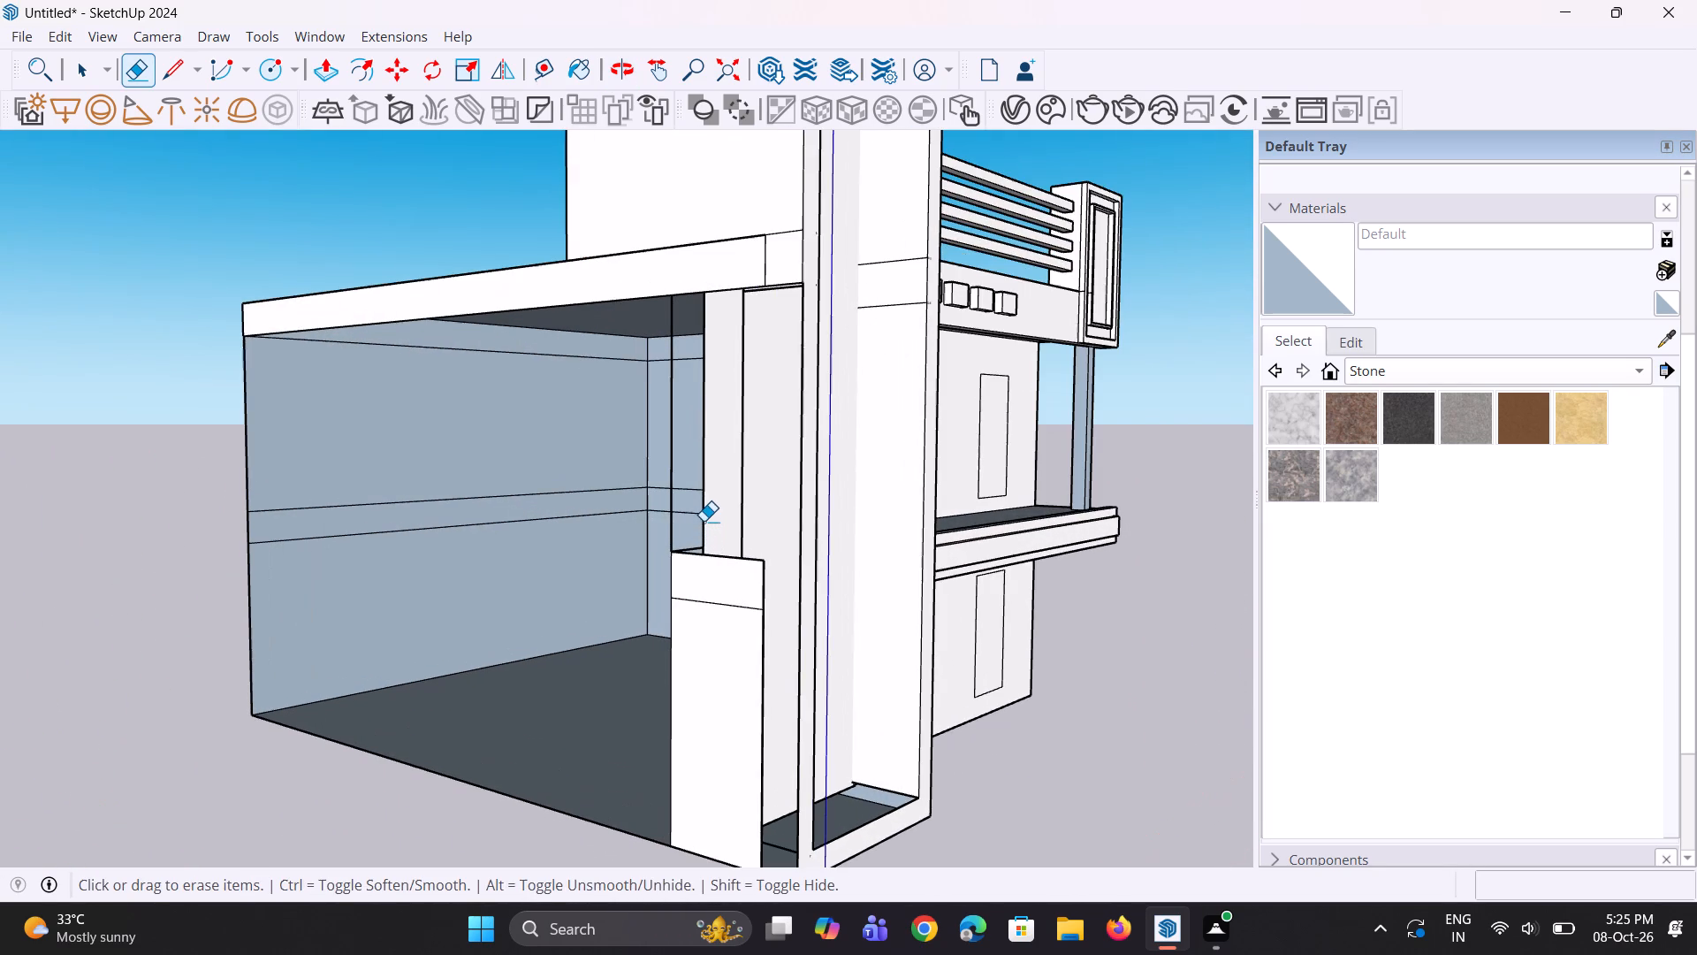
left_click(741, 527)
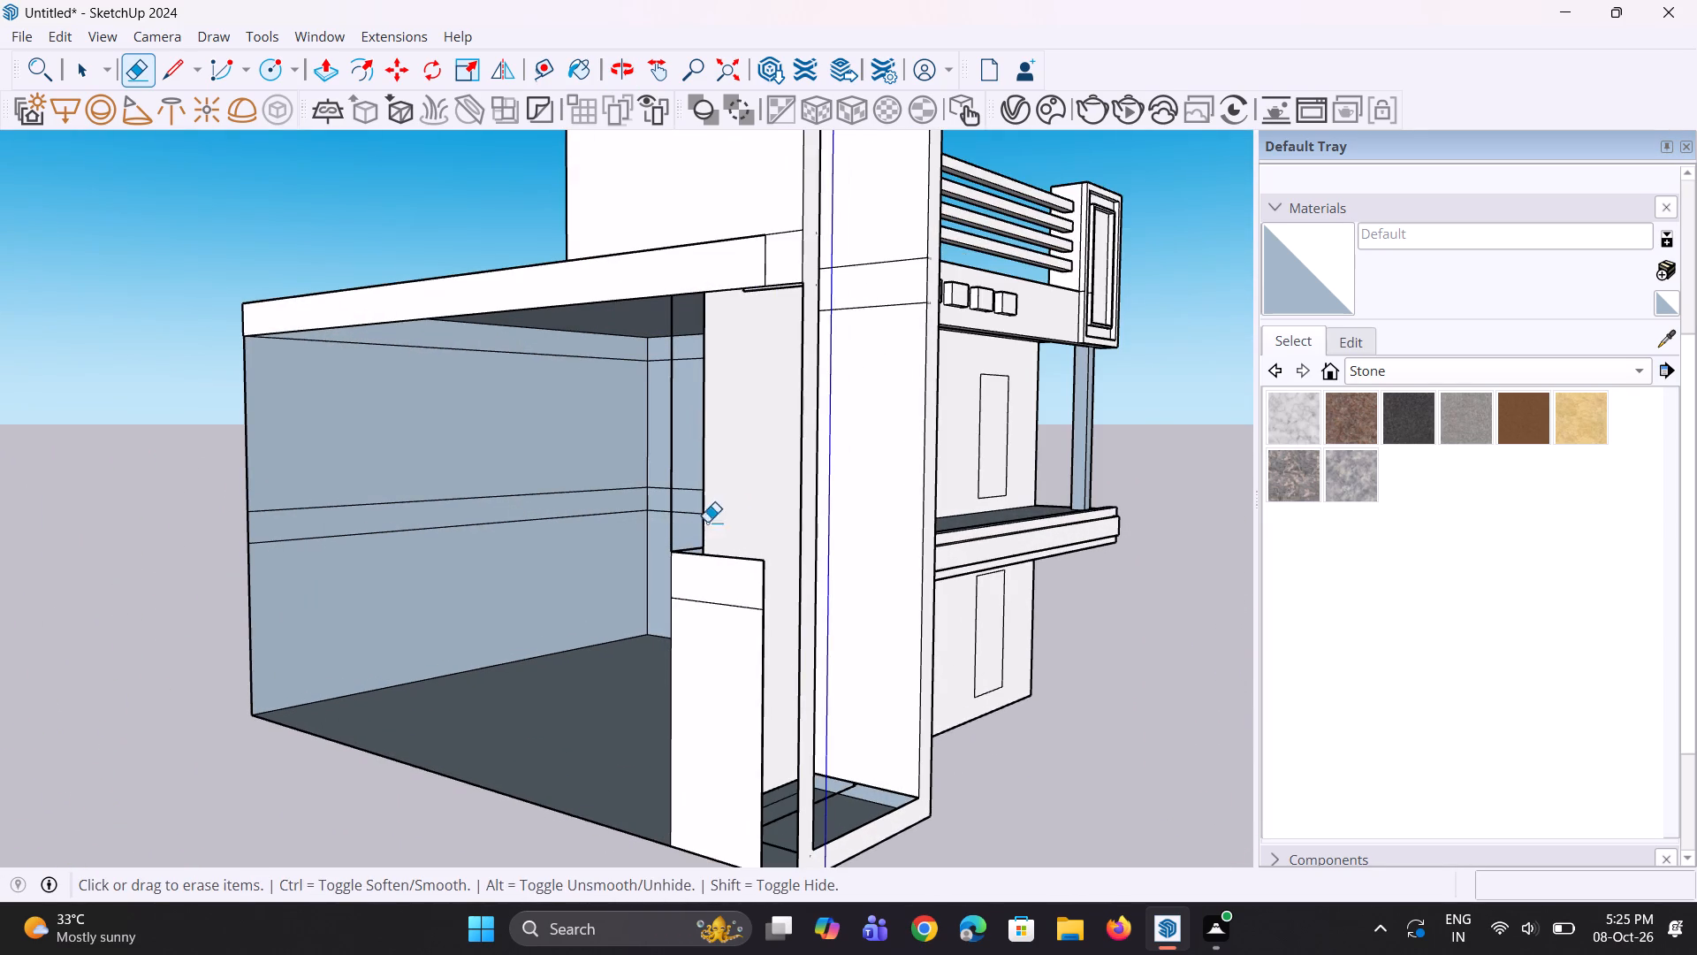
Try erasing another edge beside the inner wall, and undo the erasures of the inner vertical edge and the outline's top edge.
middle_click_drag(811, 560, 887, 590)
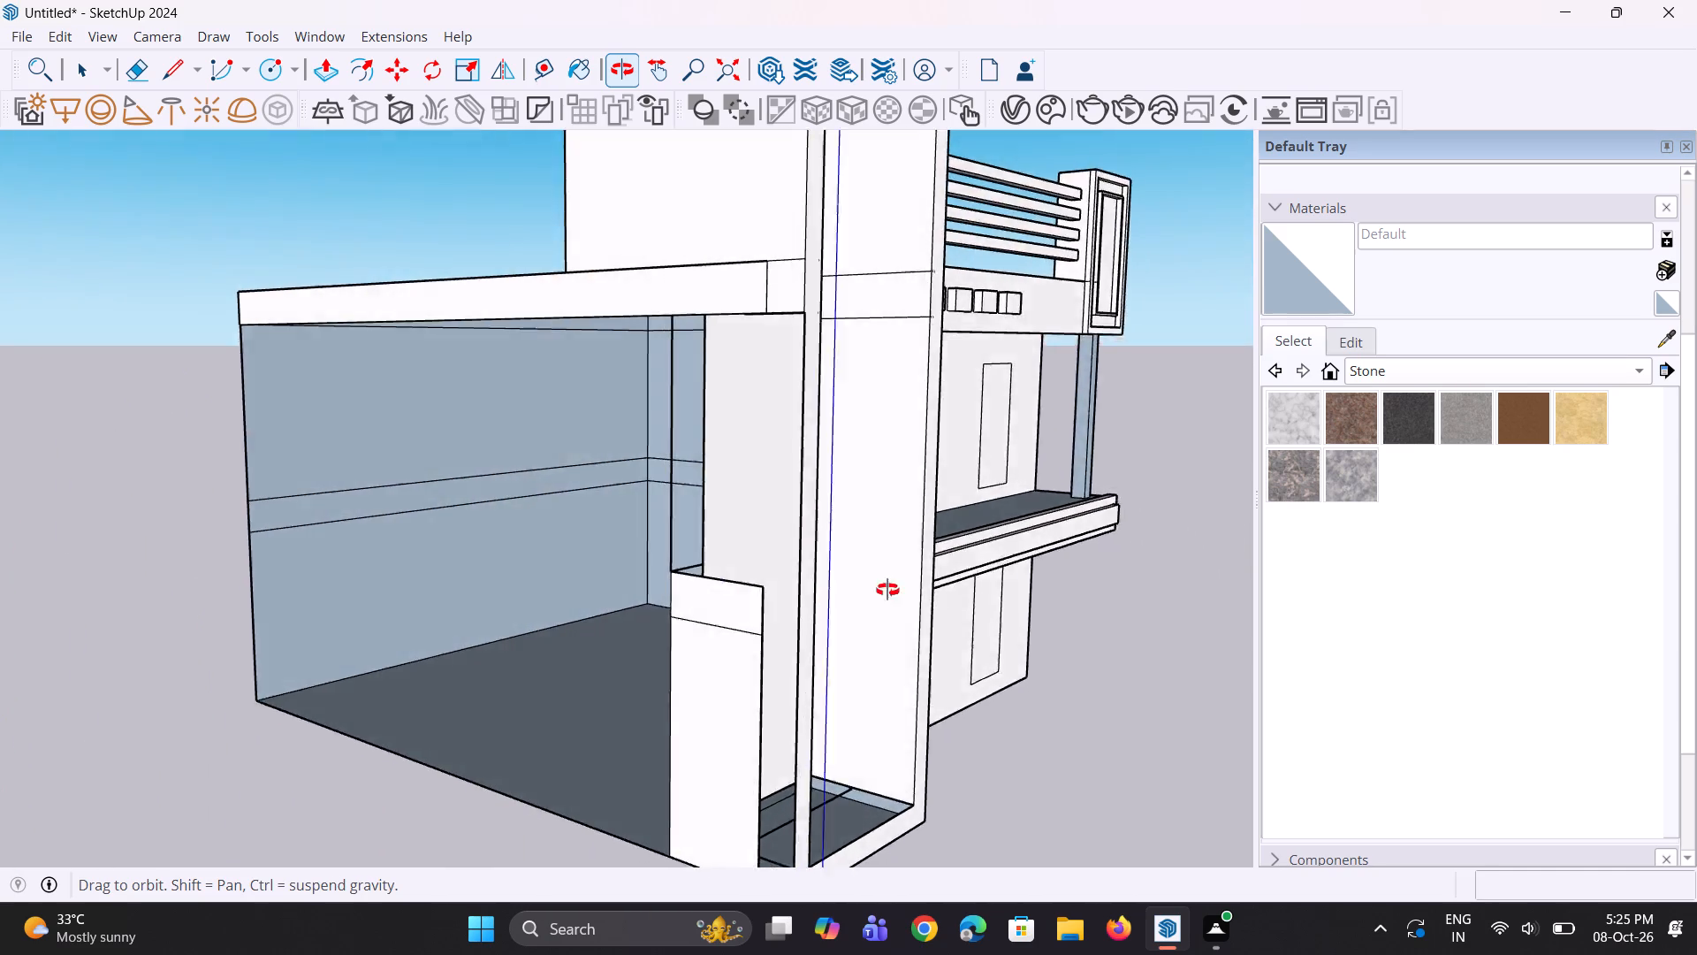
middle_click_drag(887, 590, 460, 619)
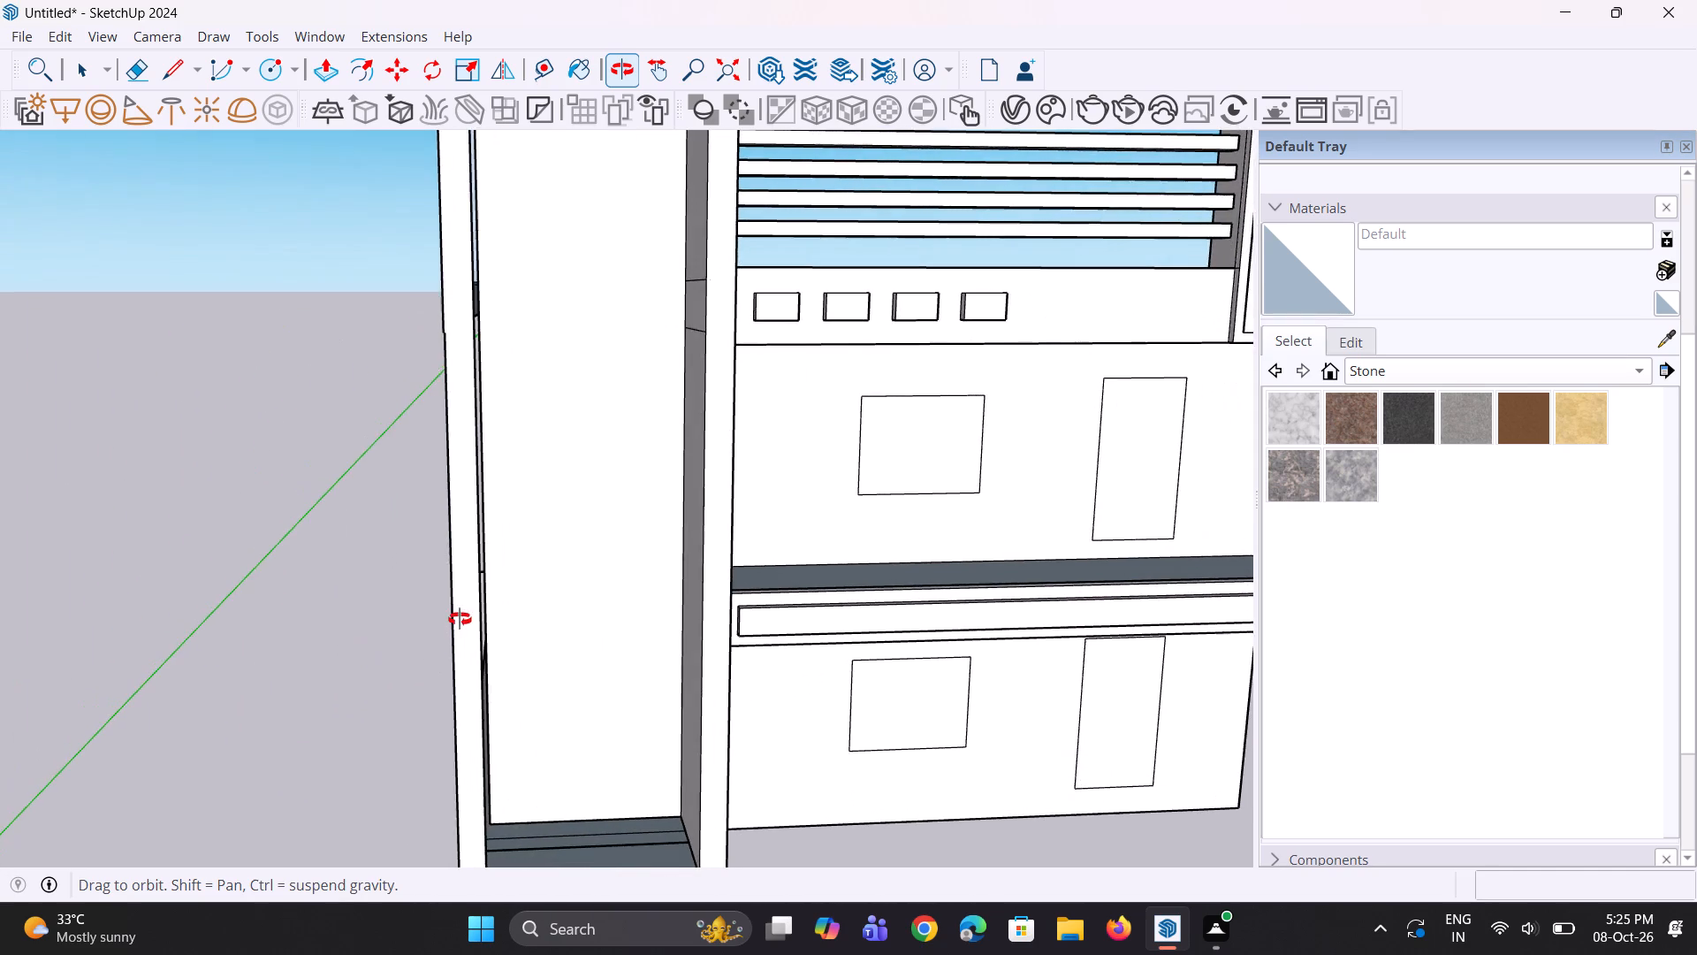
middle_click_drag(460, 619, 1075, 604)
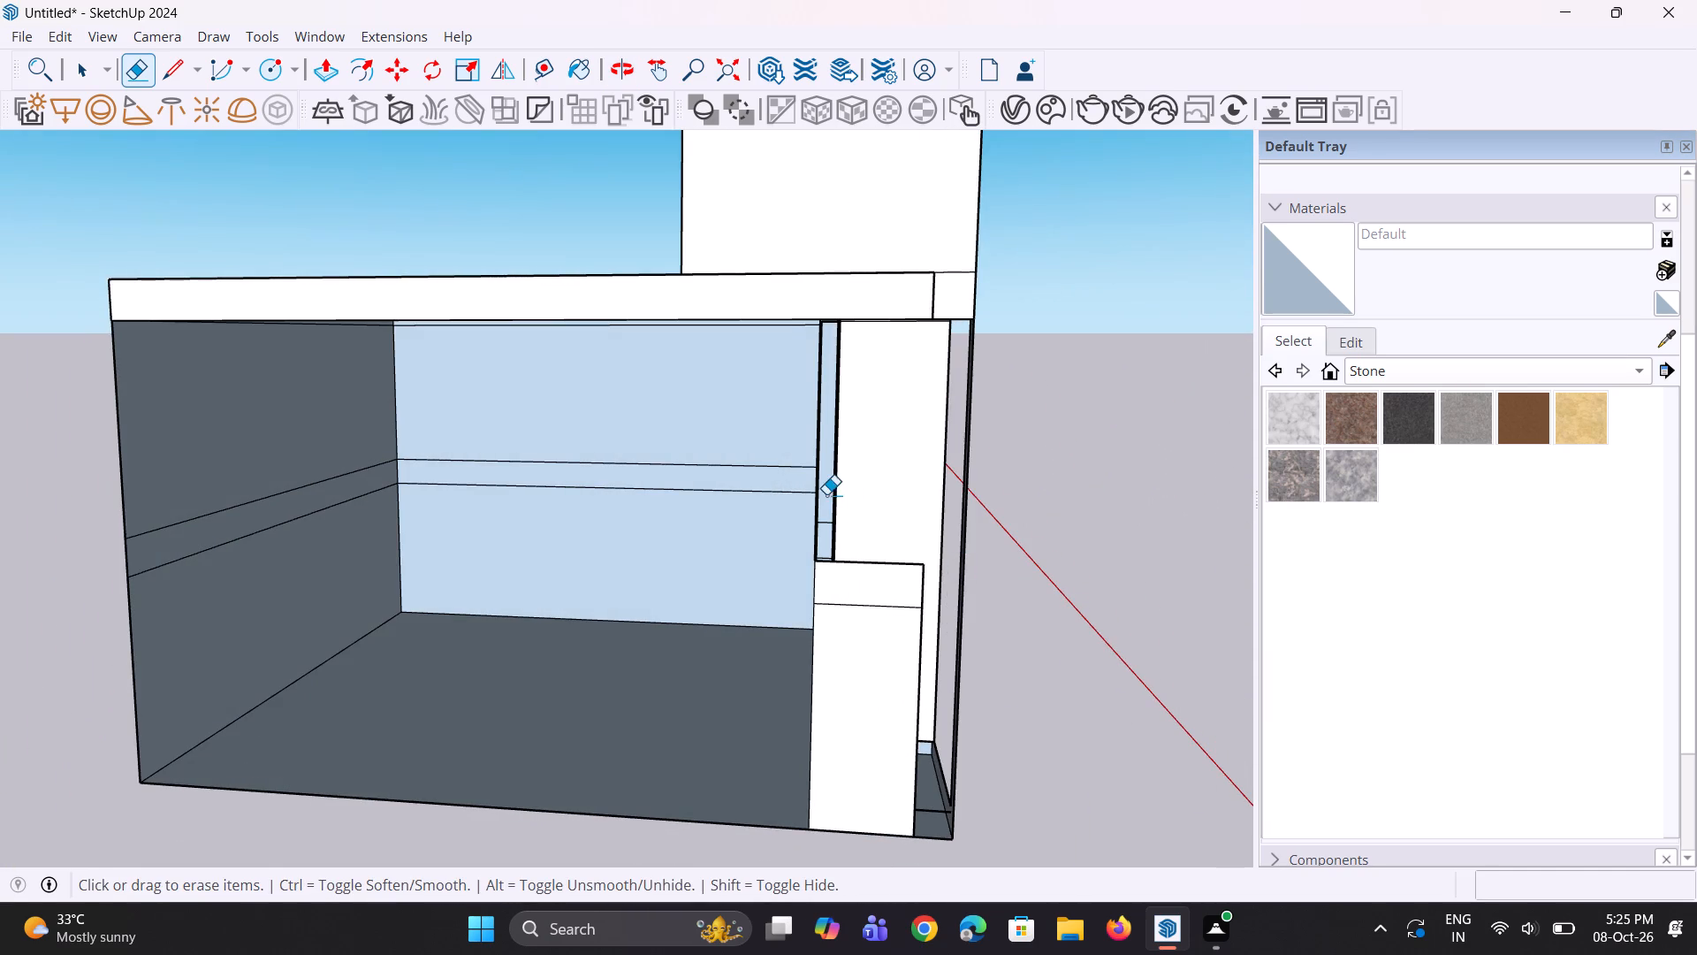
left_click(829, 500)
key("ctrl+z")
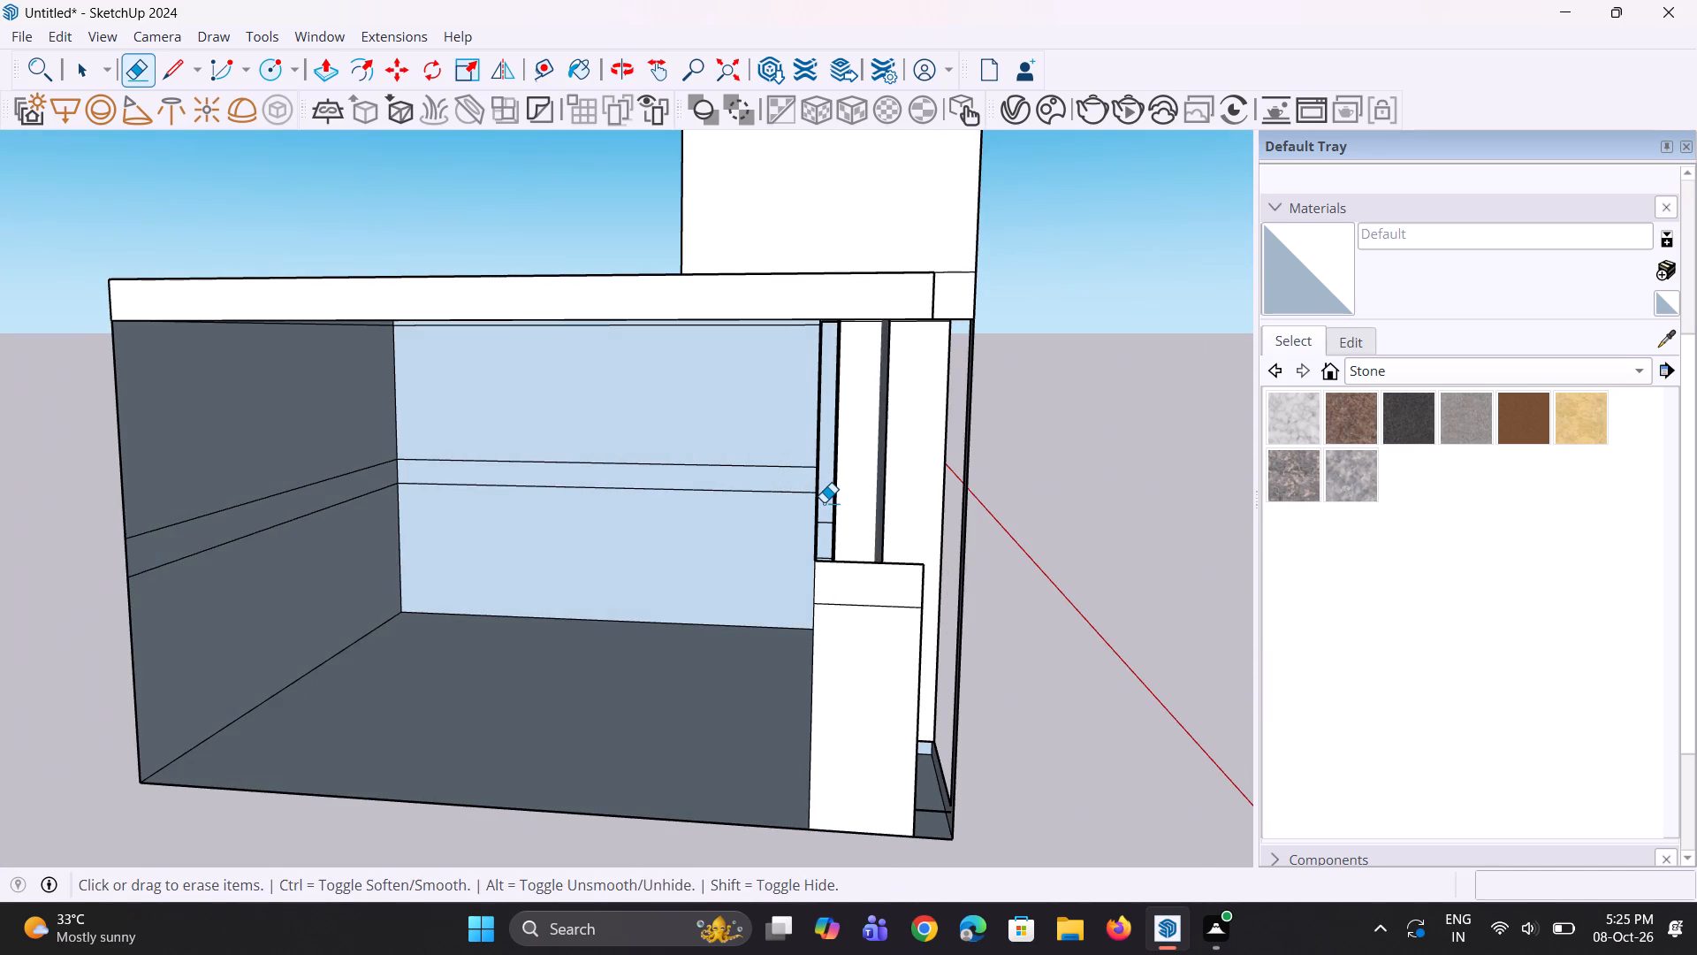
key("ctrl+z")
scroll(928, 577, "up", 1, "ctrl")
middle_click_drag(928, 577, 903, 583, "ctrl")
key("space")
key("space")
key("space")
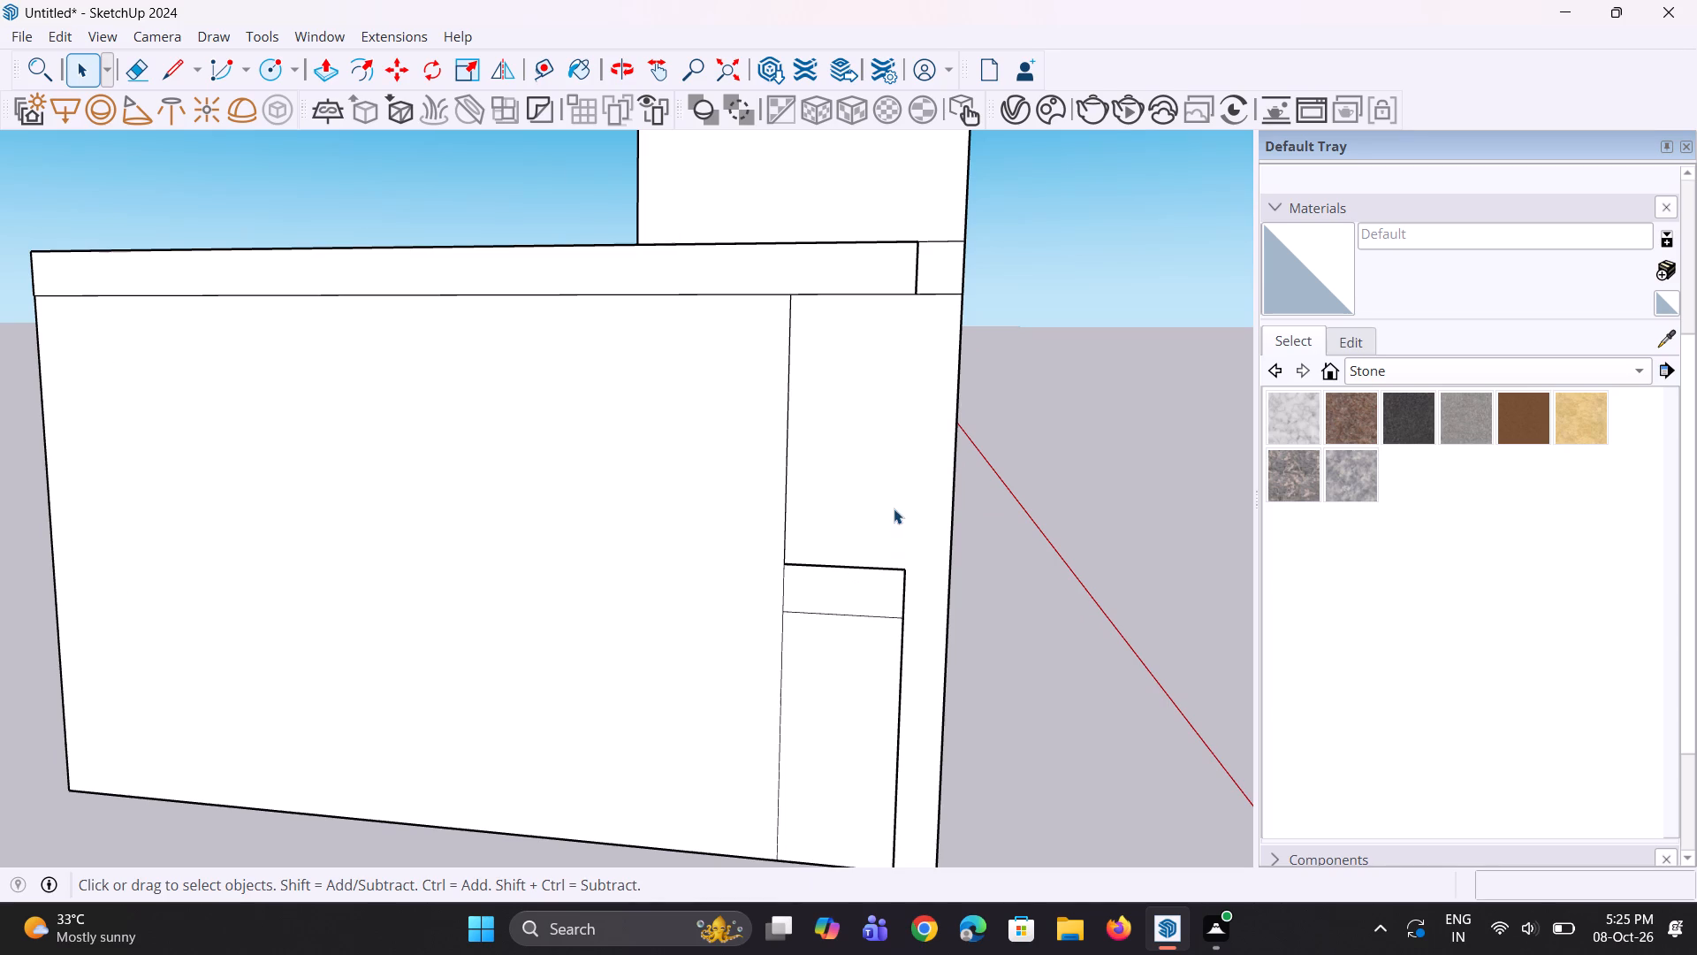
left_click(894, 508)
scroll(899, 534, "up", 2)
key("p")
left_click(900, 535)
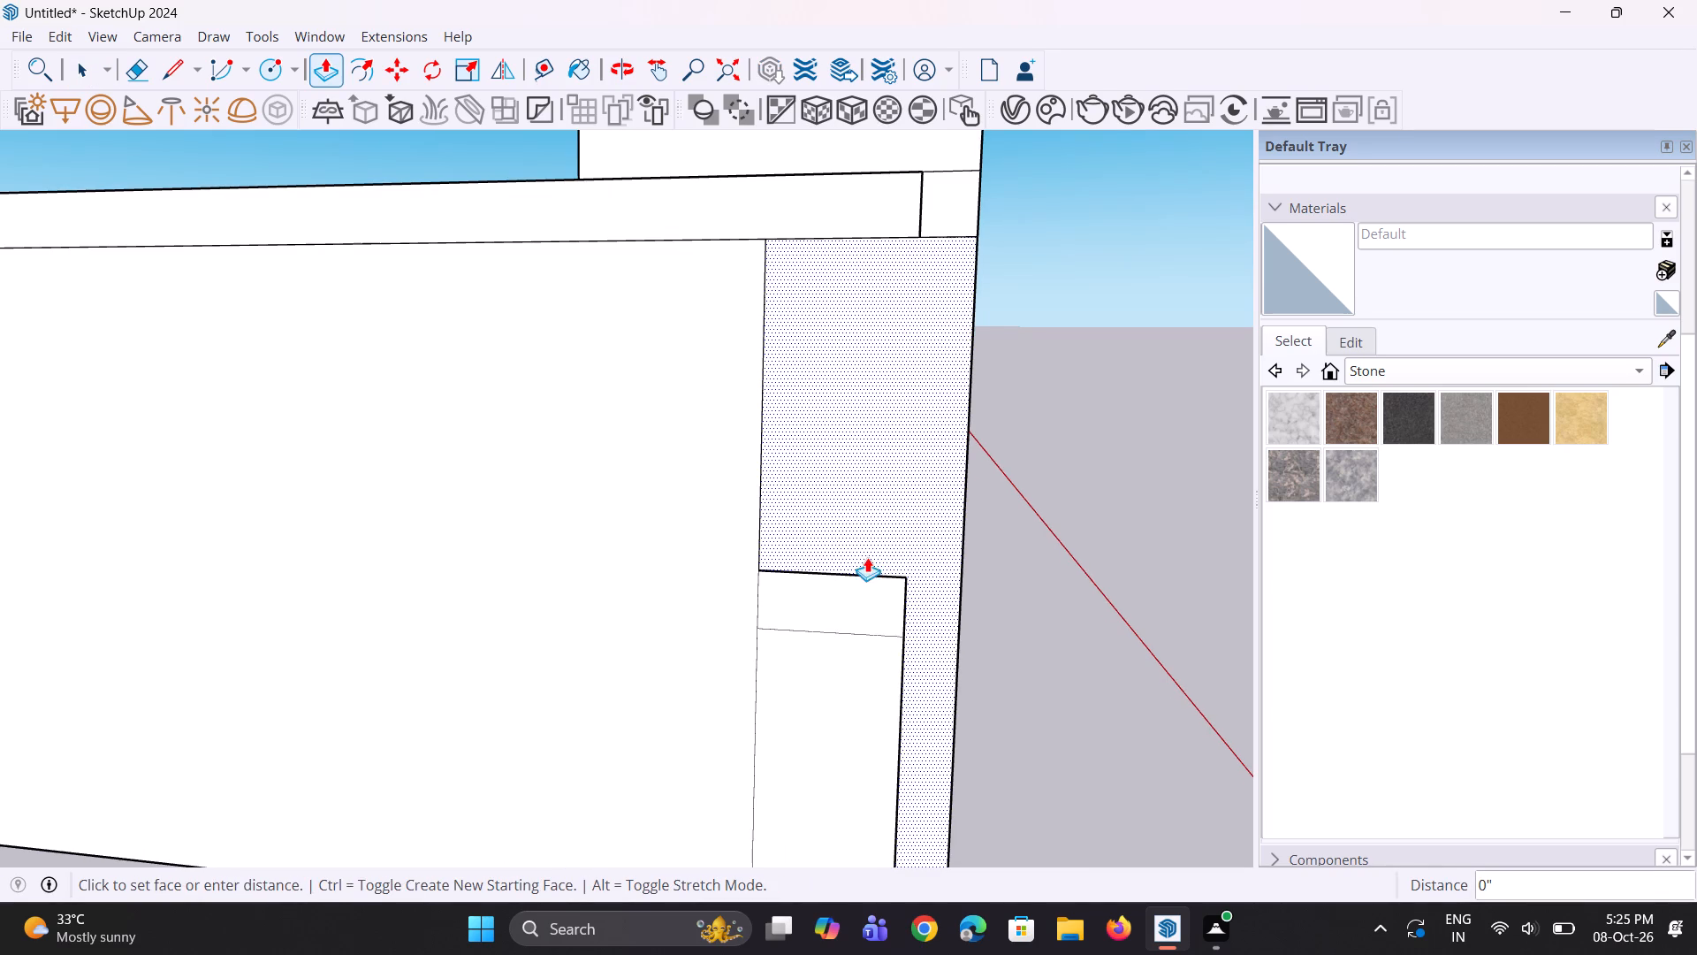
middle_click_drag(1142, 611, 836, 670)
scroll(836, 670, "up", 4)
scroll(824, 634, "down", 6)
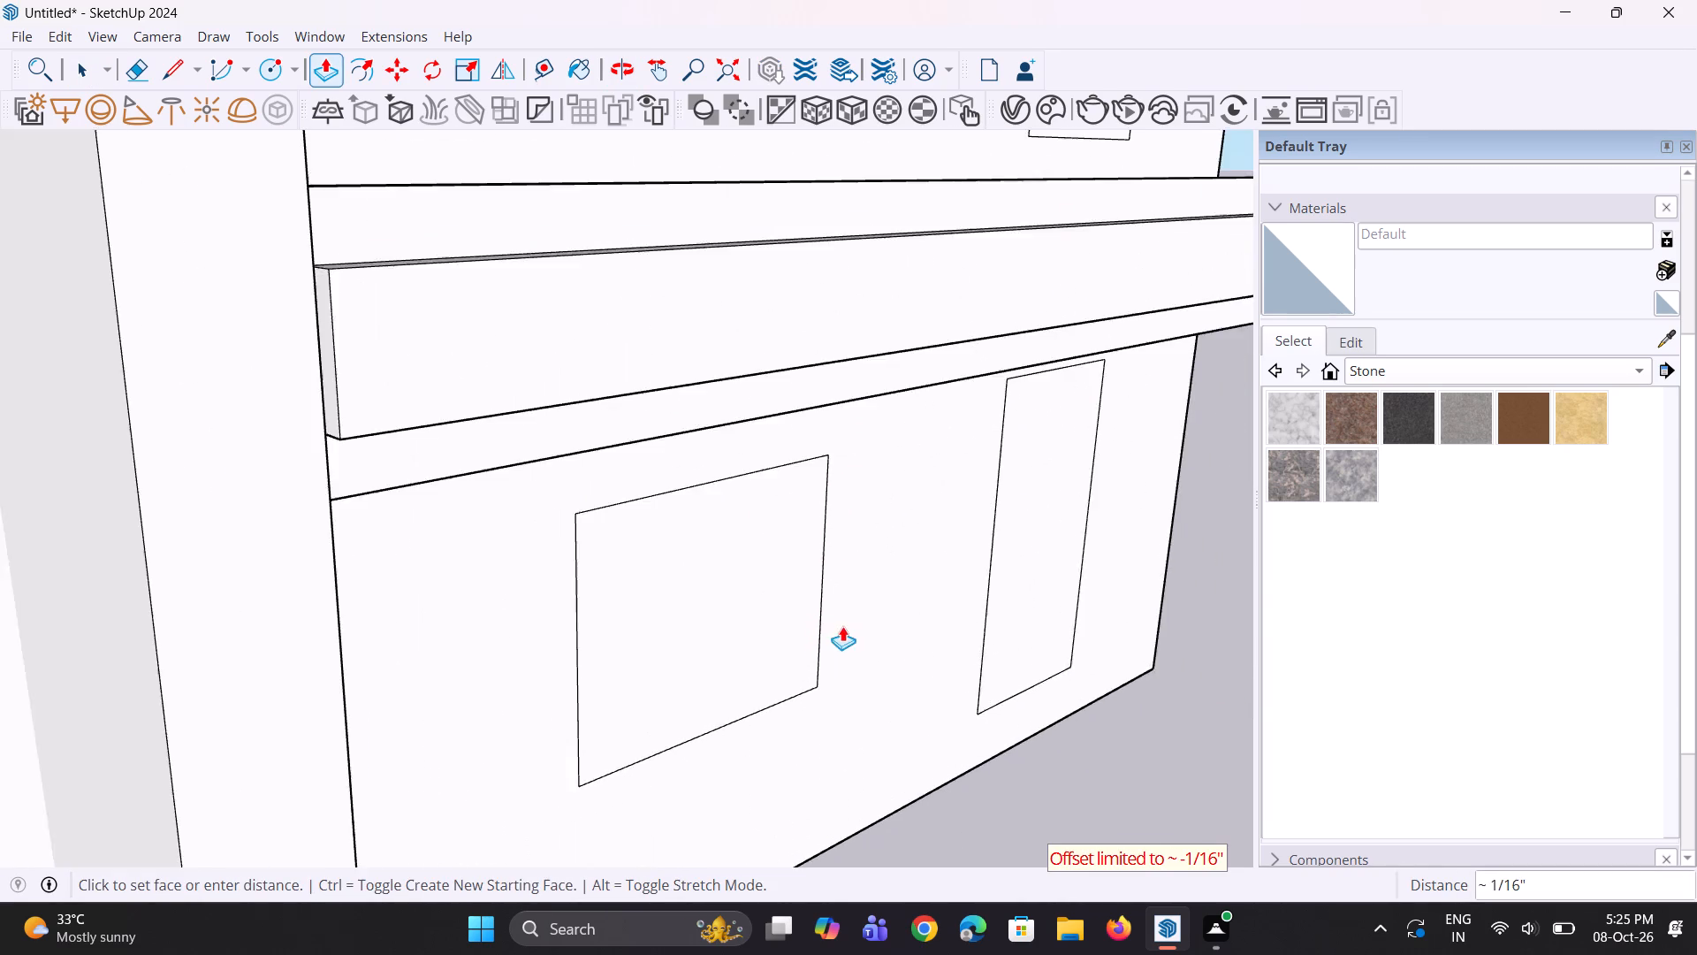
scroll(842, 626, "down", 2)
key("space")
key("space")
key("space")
Review the whole house exterior from the tower's front corner.
middle_click_drag(845, 585, 852, 577)
scroll(858, 622, "down", 10)
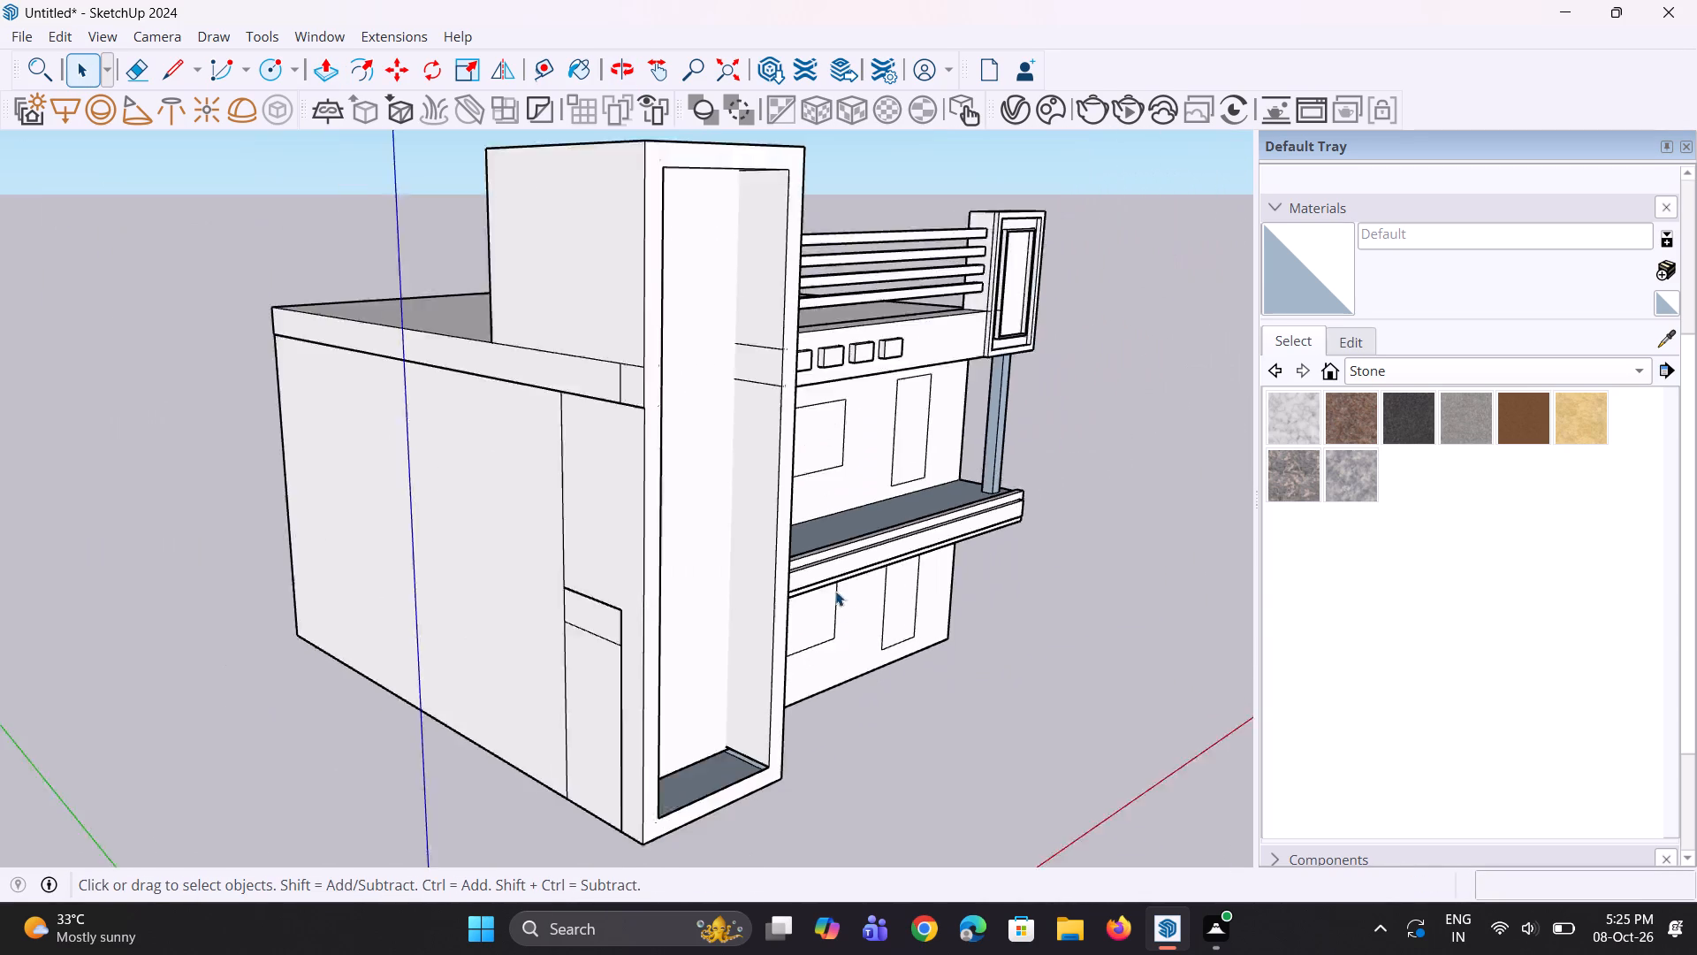
scroll(835, 591, "down", 5)
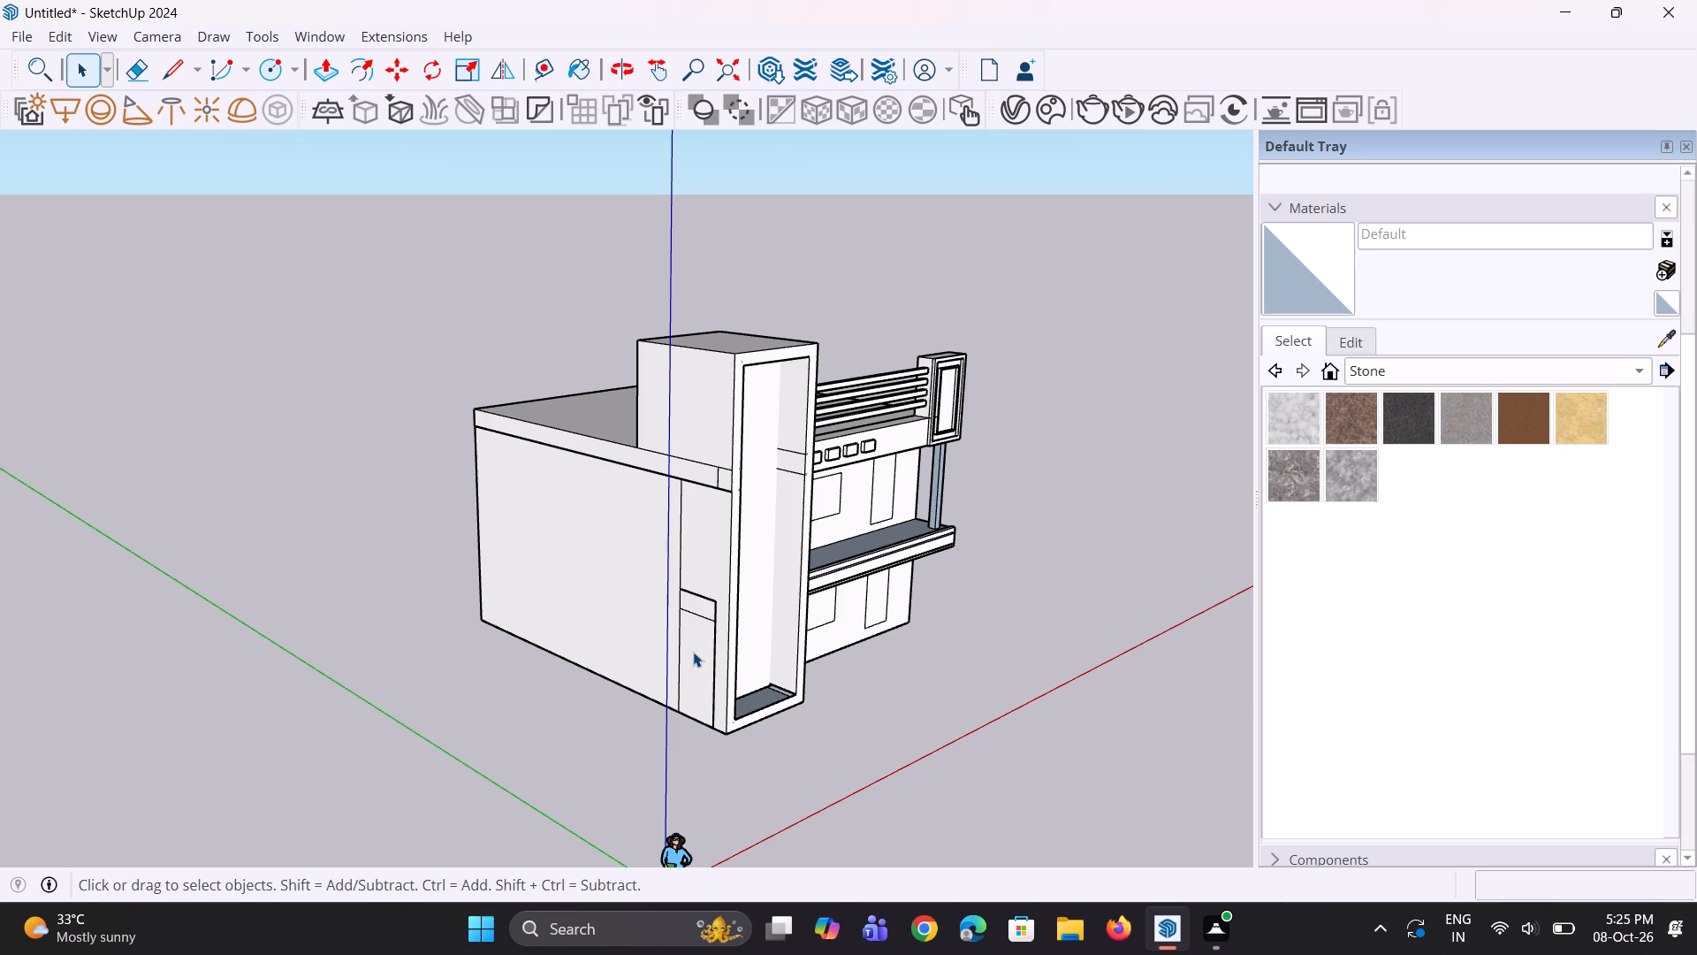
scroll(698, 607, "down", 3)
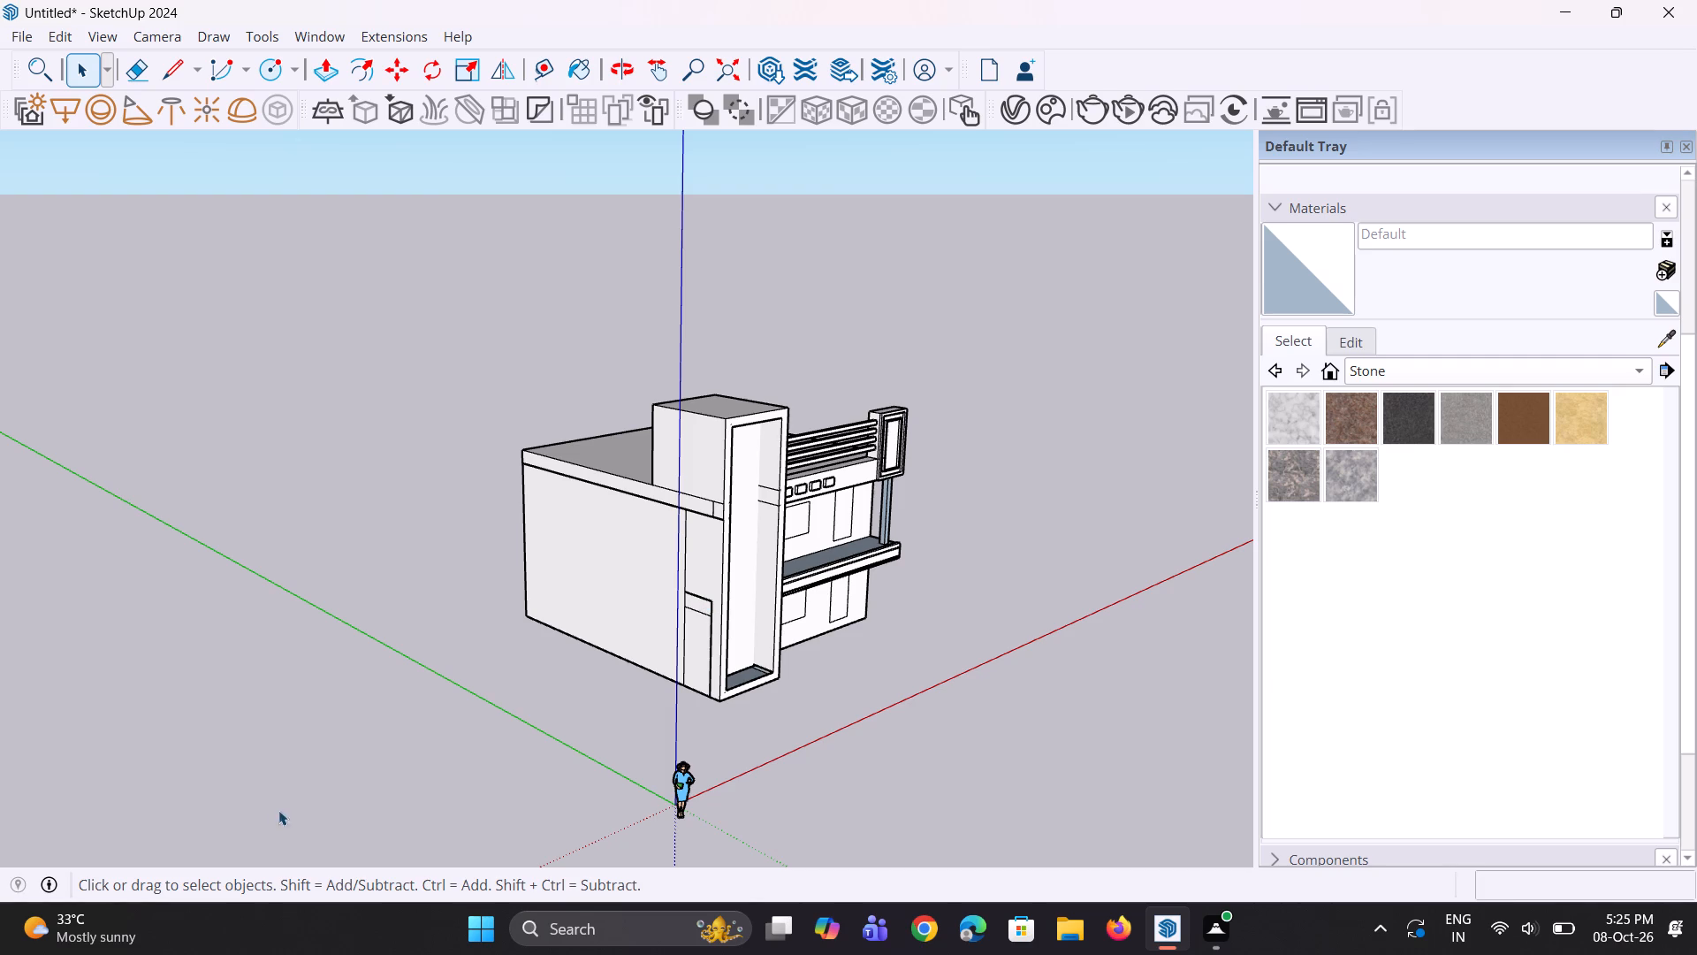
key("space")
left_click(893, 696)
key("space")
middle_click_drag(815, 716, 811, 771)
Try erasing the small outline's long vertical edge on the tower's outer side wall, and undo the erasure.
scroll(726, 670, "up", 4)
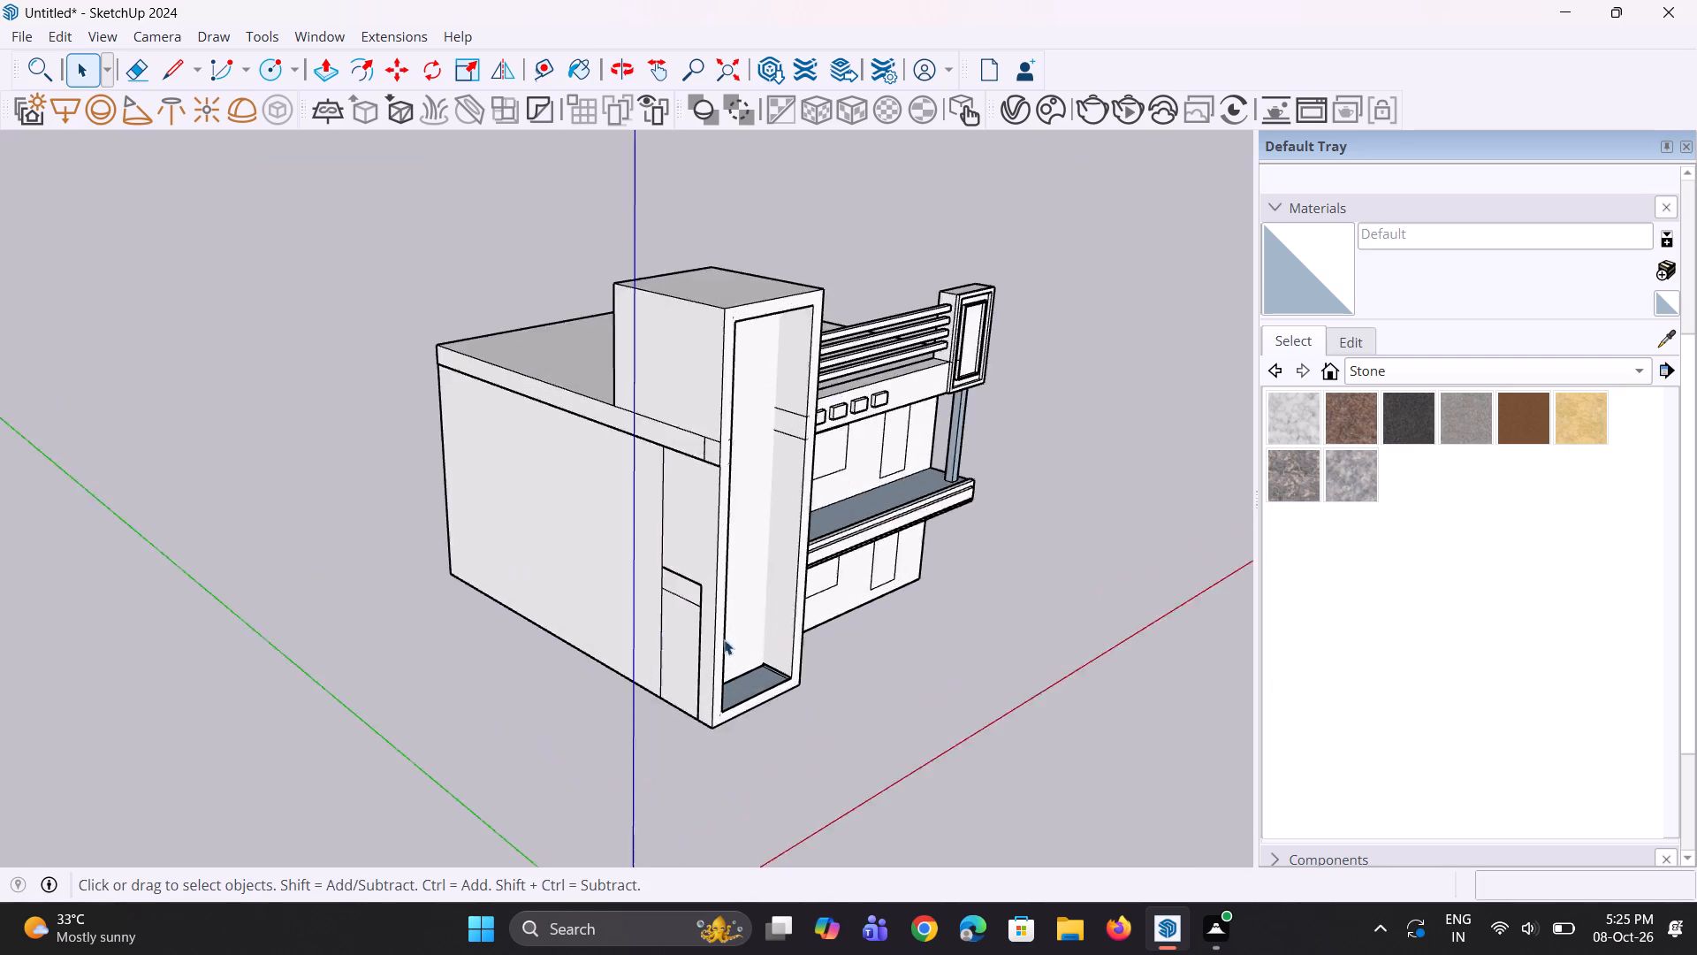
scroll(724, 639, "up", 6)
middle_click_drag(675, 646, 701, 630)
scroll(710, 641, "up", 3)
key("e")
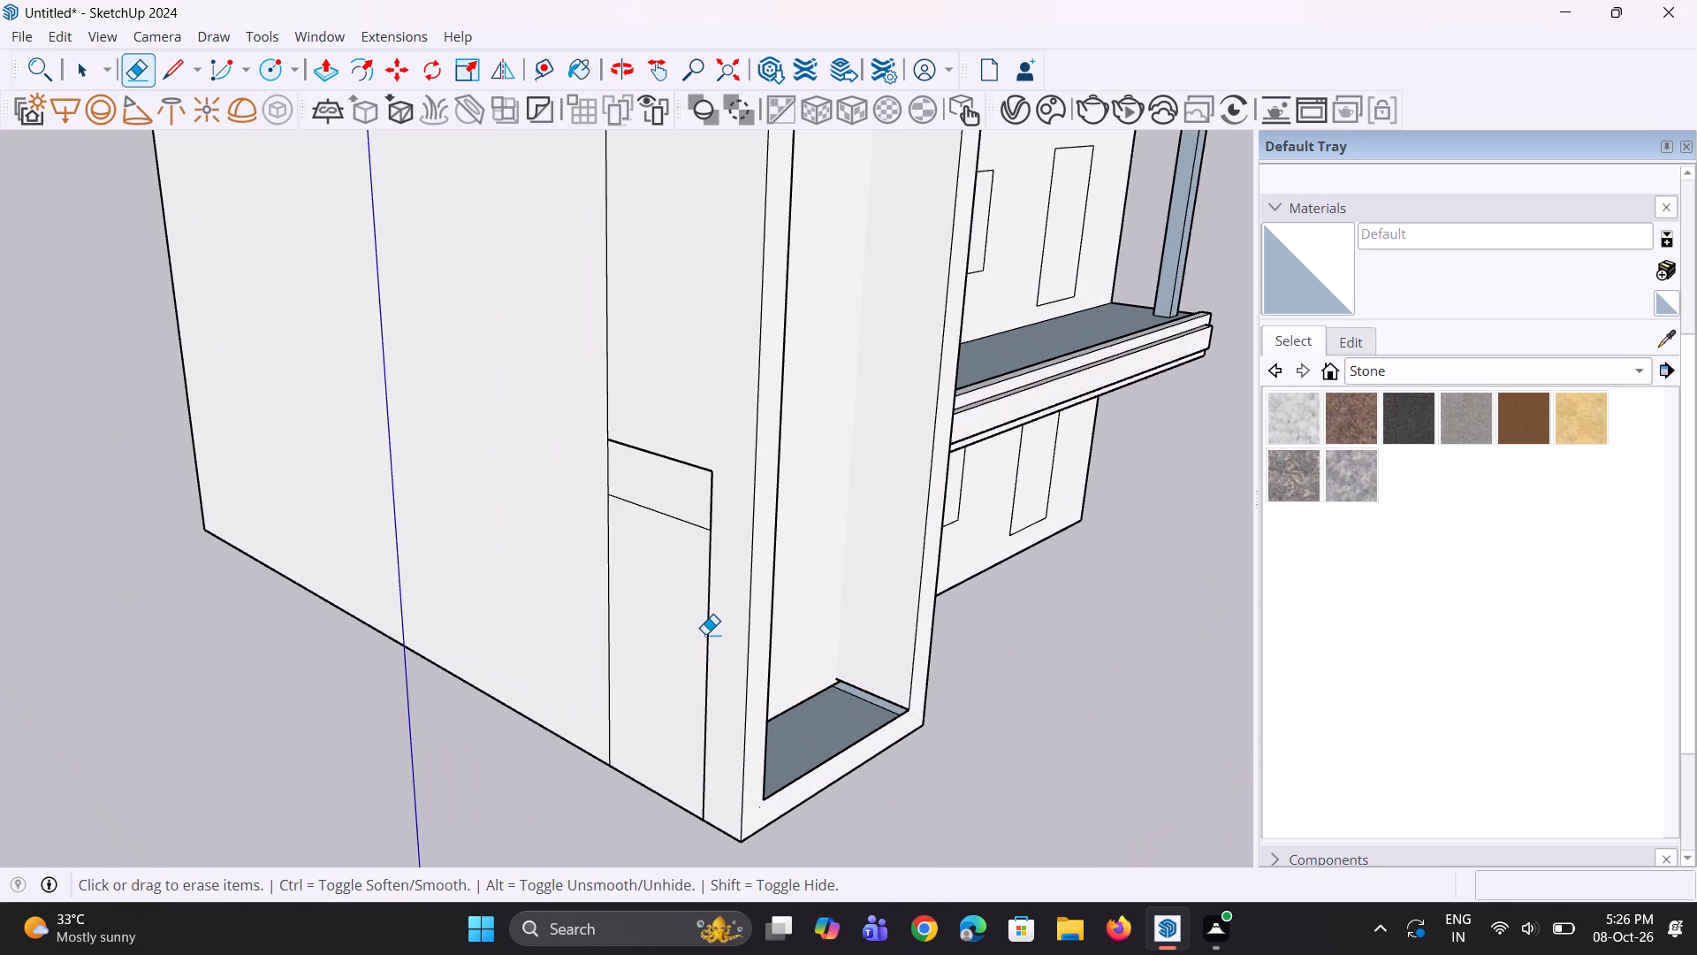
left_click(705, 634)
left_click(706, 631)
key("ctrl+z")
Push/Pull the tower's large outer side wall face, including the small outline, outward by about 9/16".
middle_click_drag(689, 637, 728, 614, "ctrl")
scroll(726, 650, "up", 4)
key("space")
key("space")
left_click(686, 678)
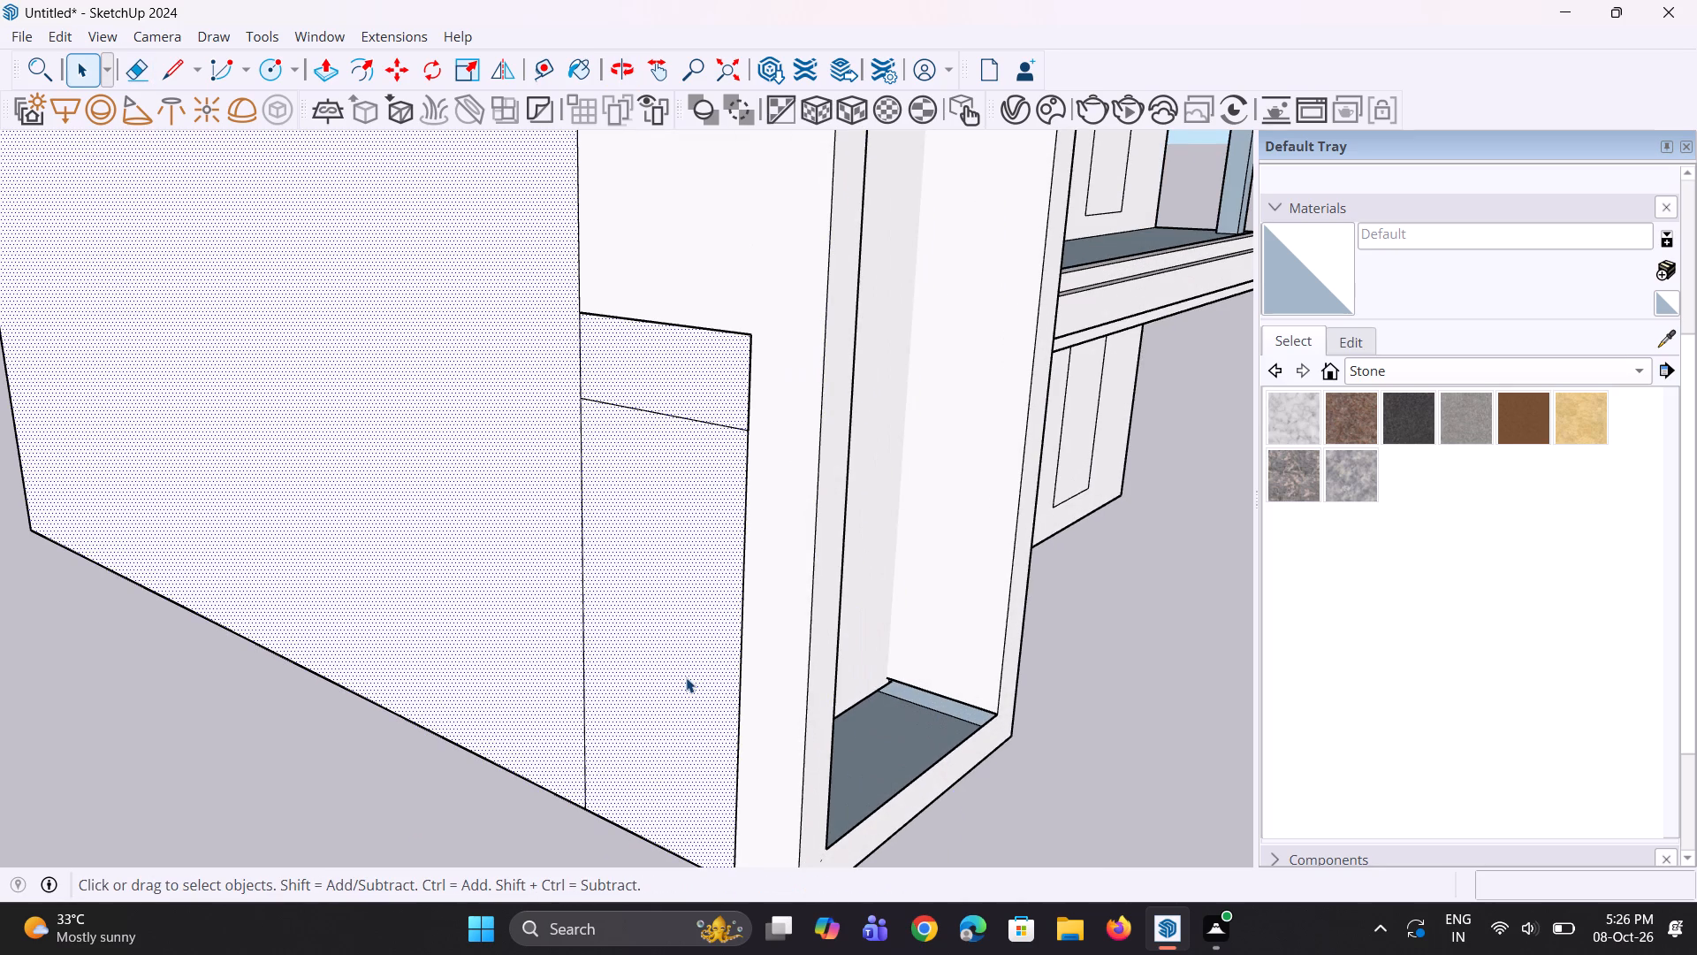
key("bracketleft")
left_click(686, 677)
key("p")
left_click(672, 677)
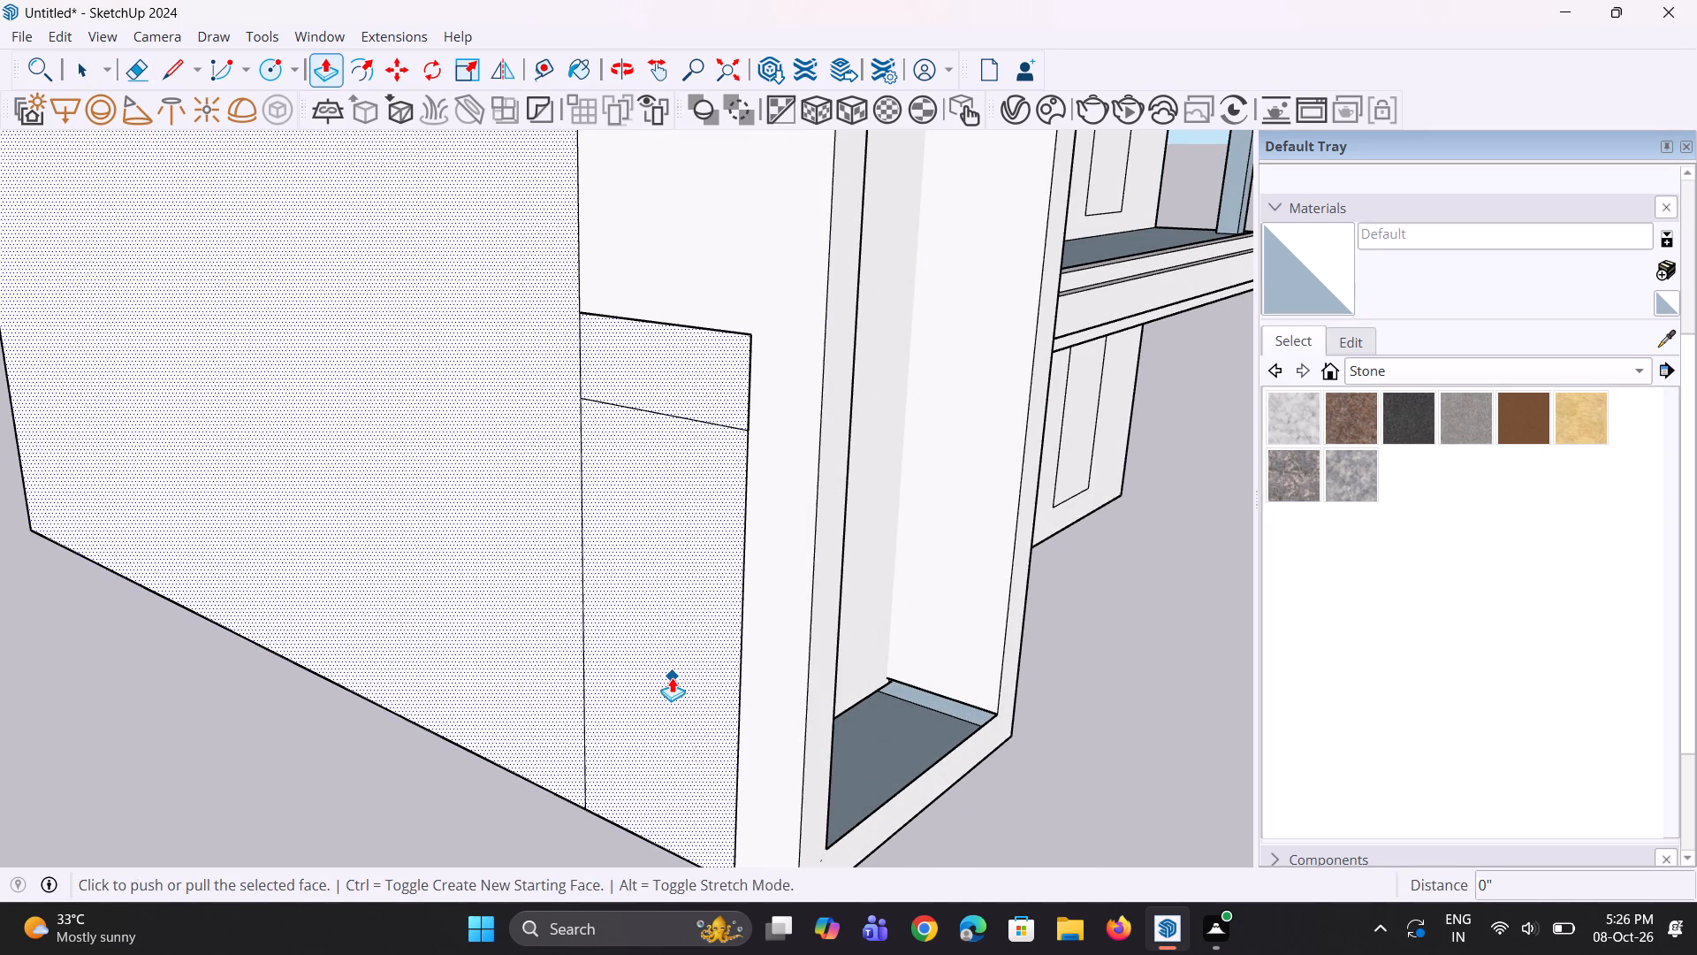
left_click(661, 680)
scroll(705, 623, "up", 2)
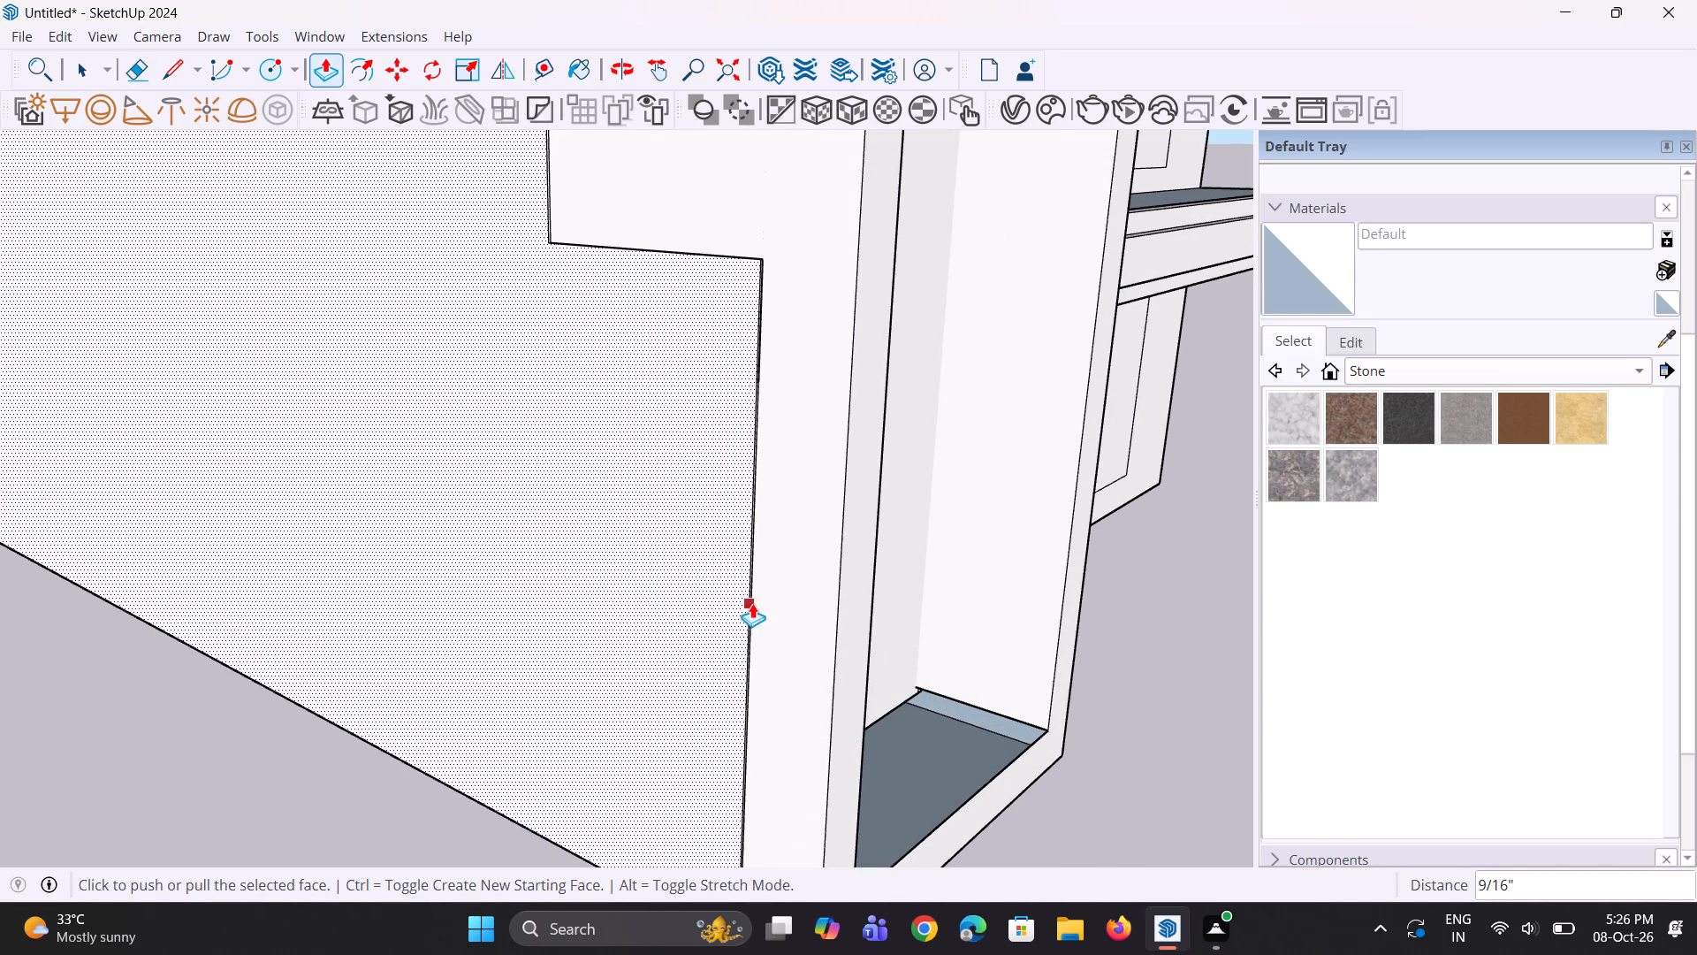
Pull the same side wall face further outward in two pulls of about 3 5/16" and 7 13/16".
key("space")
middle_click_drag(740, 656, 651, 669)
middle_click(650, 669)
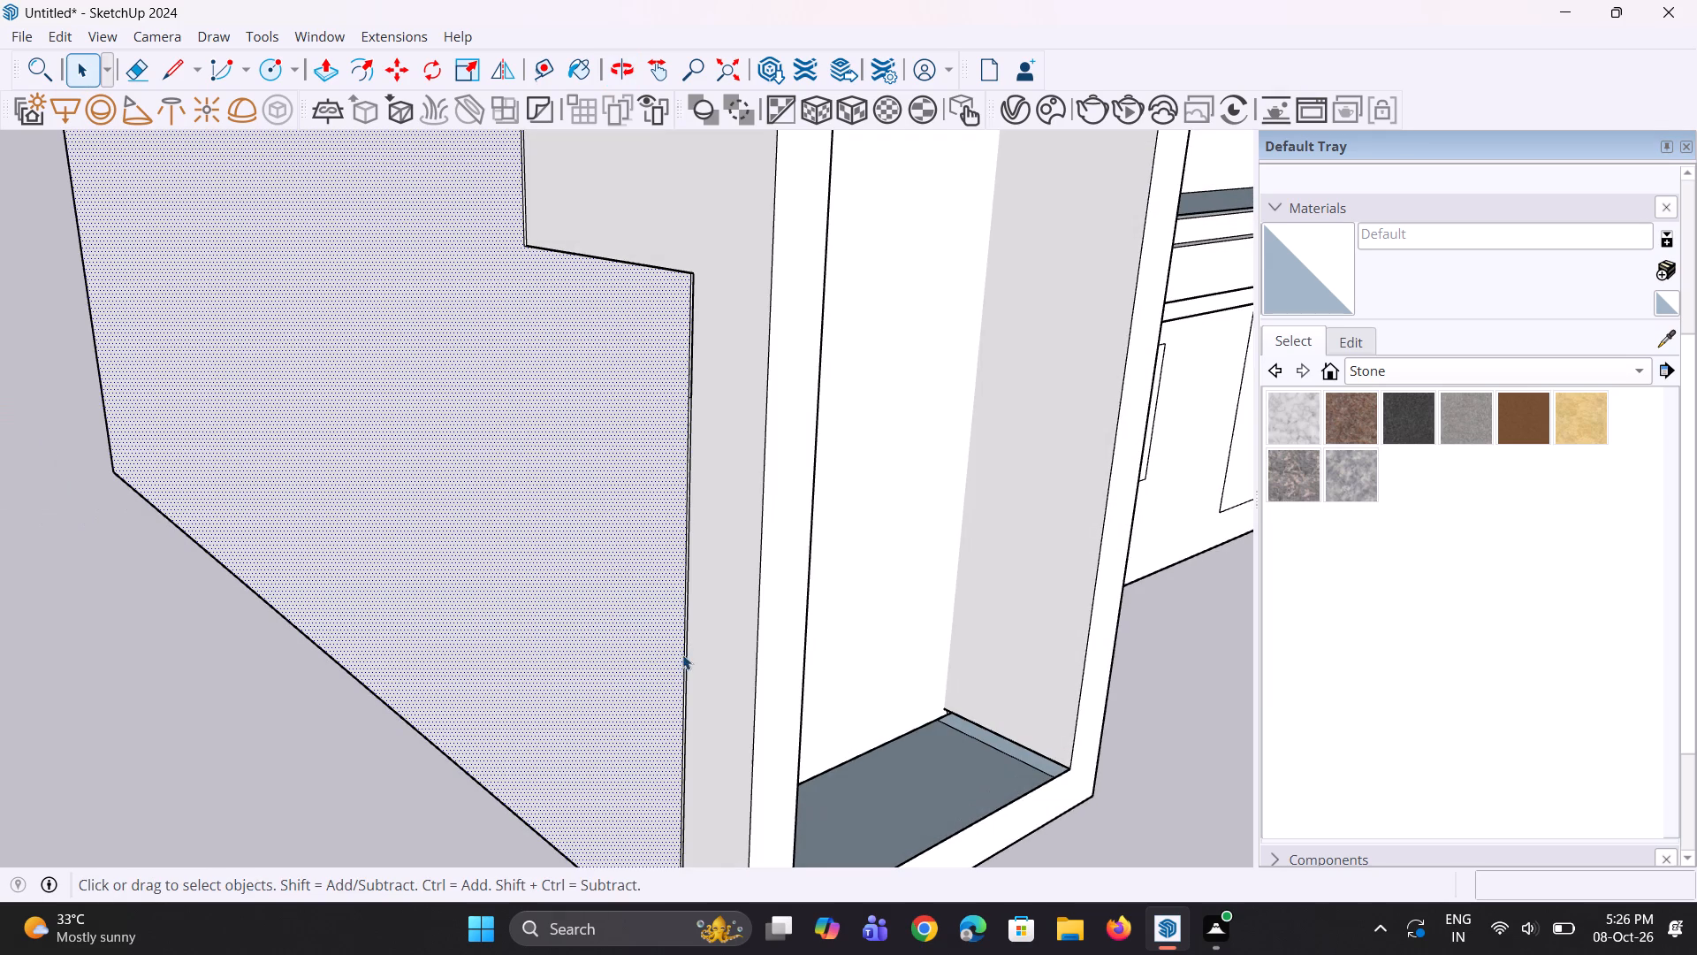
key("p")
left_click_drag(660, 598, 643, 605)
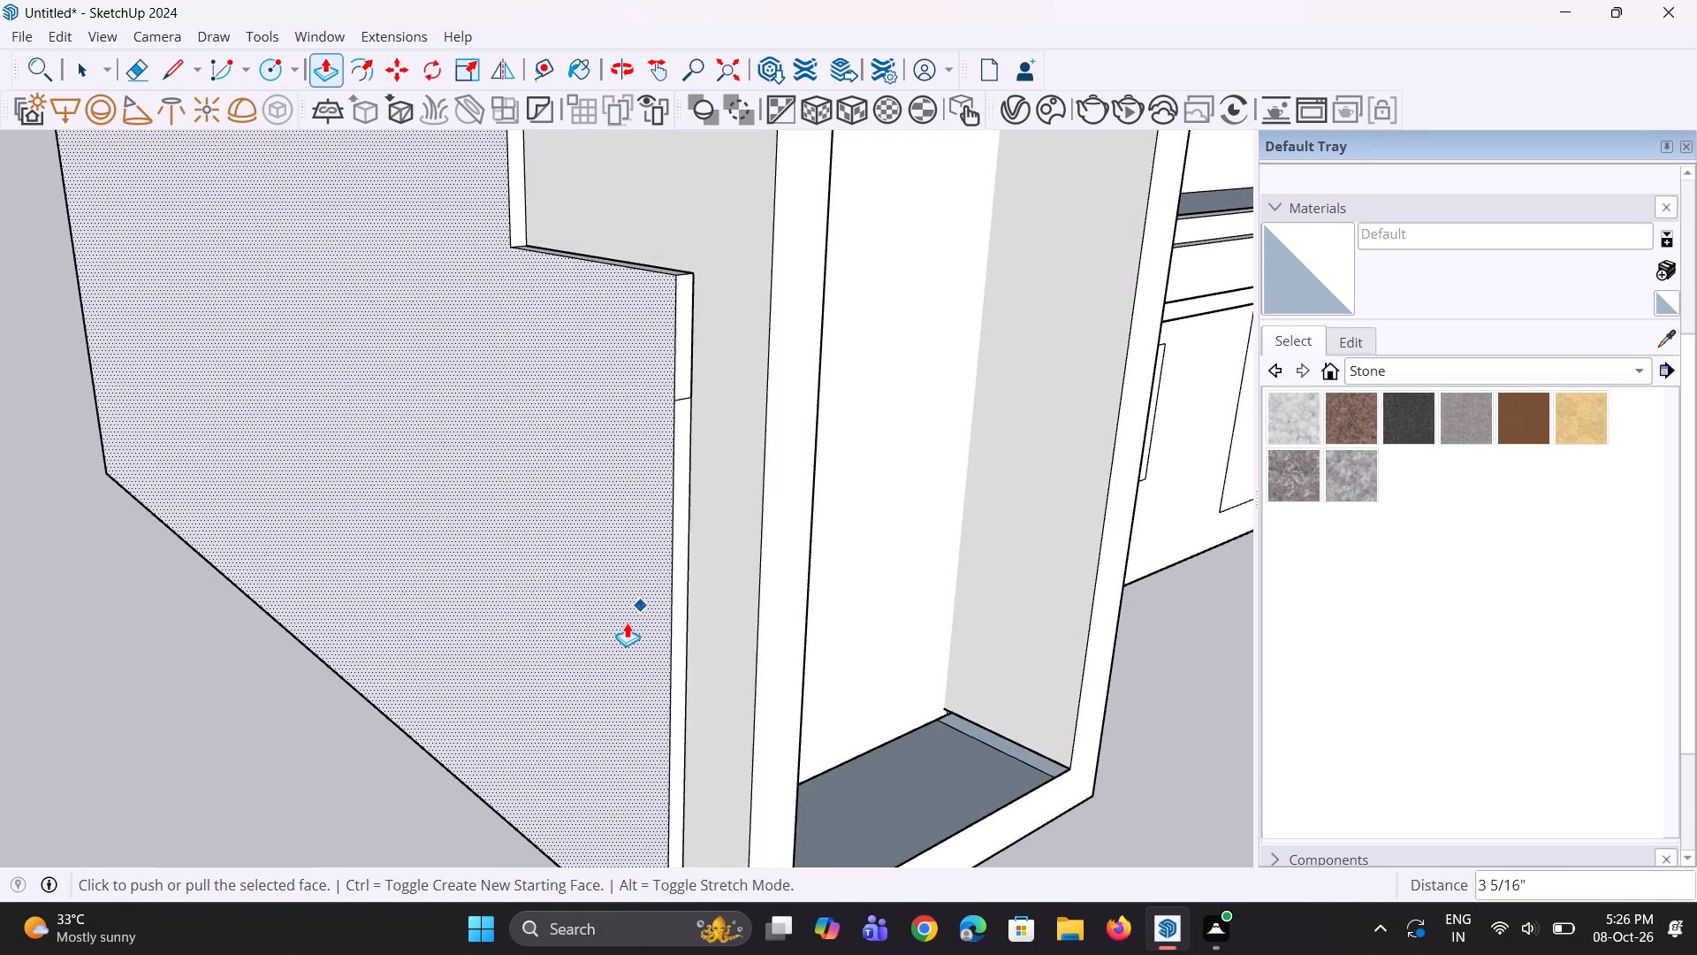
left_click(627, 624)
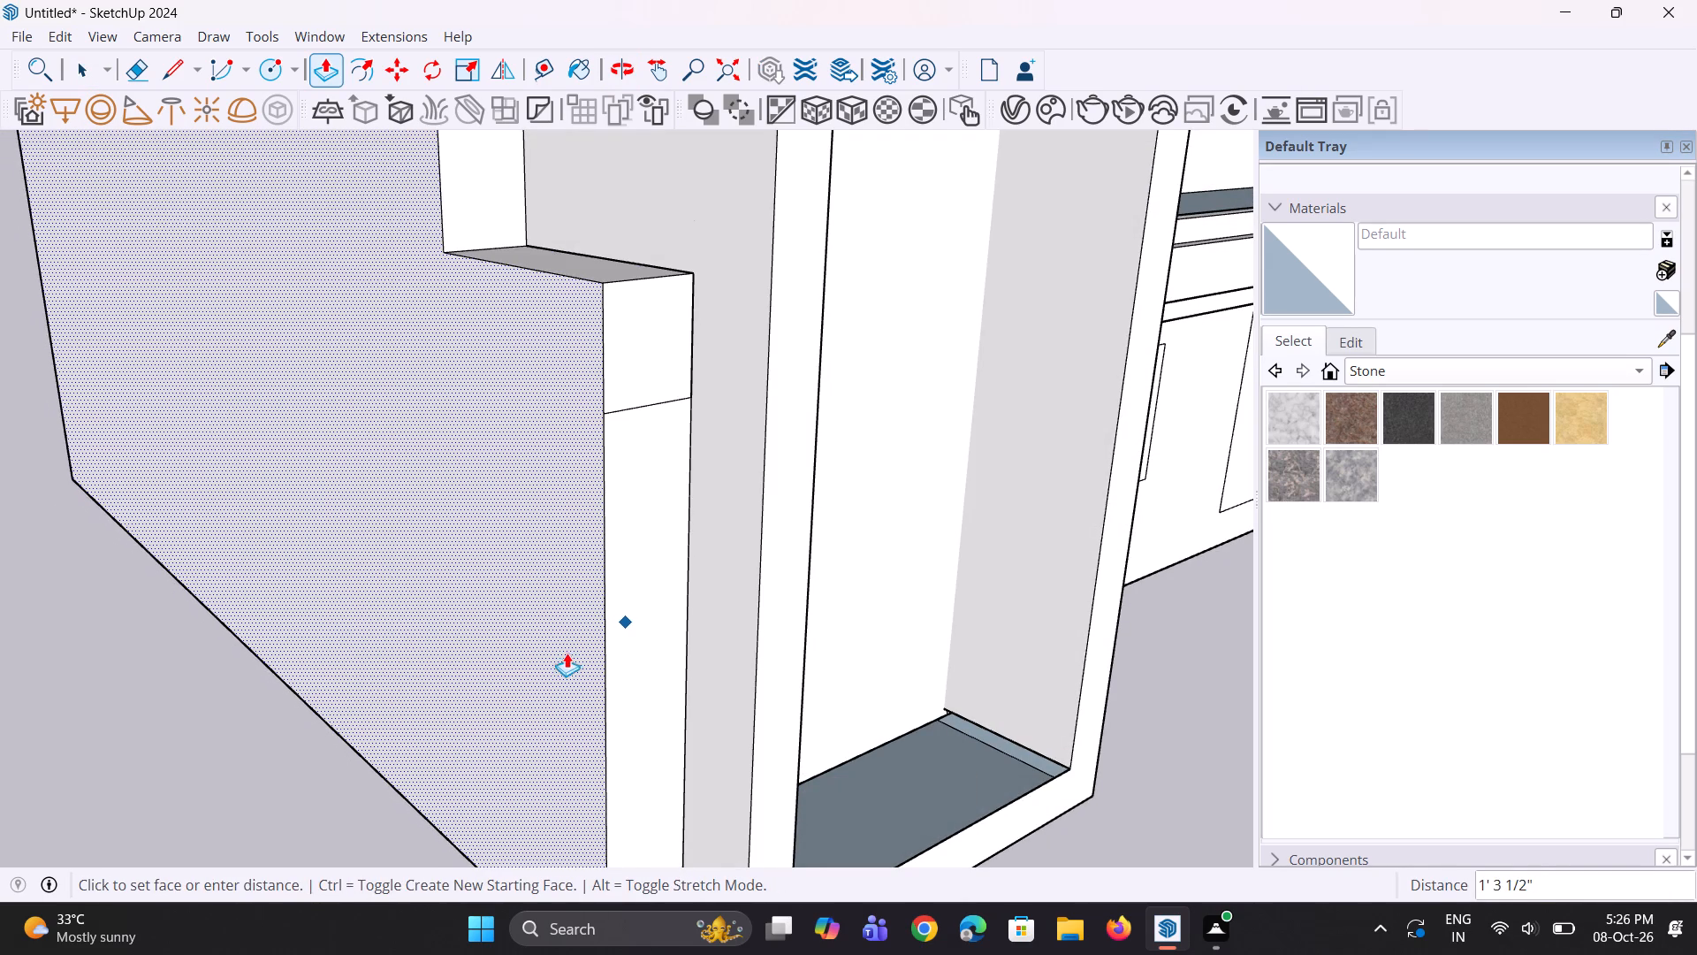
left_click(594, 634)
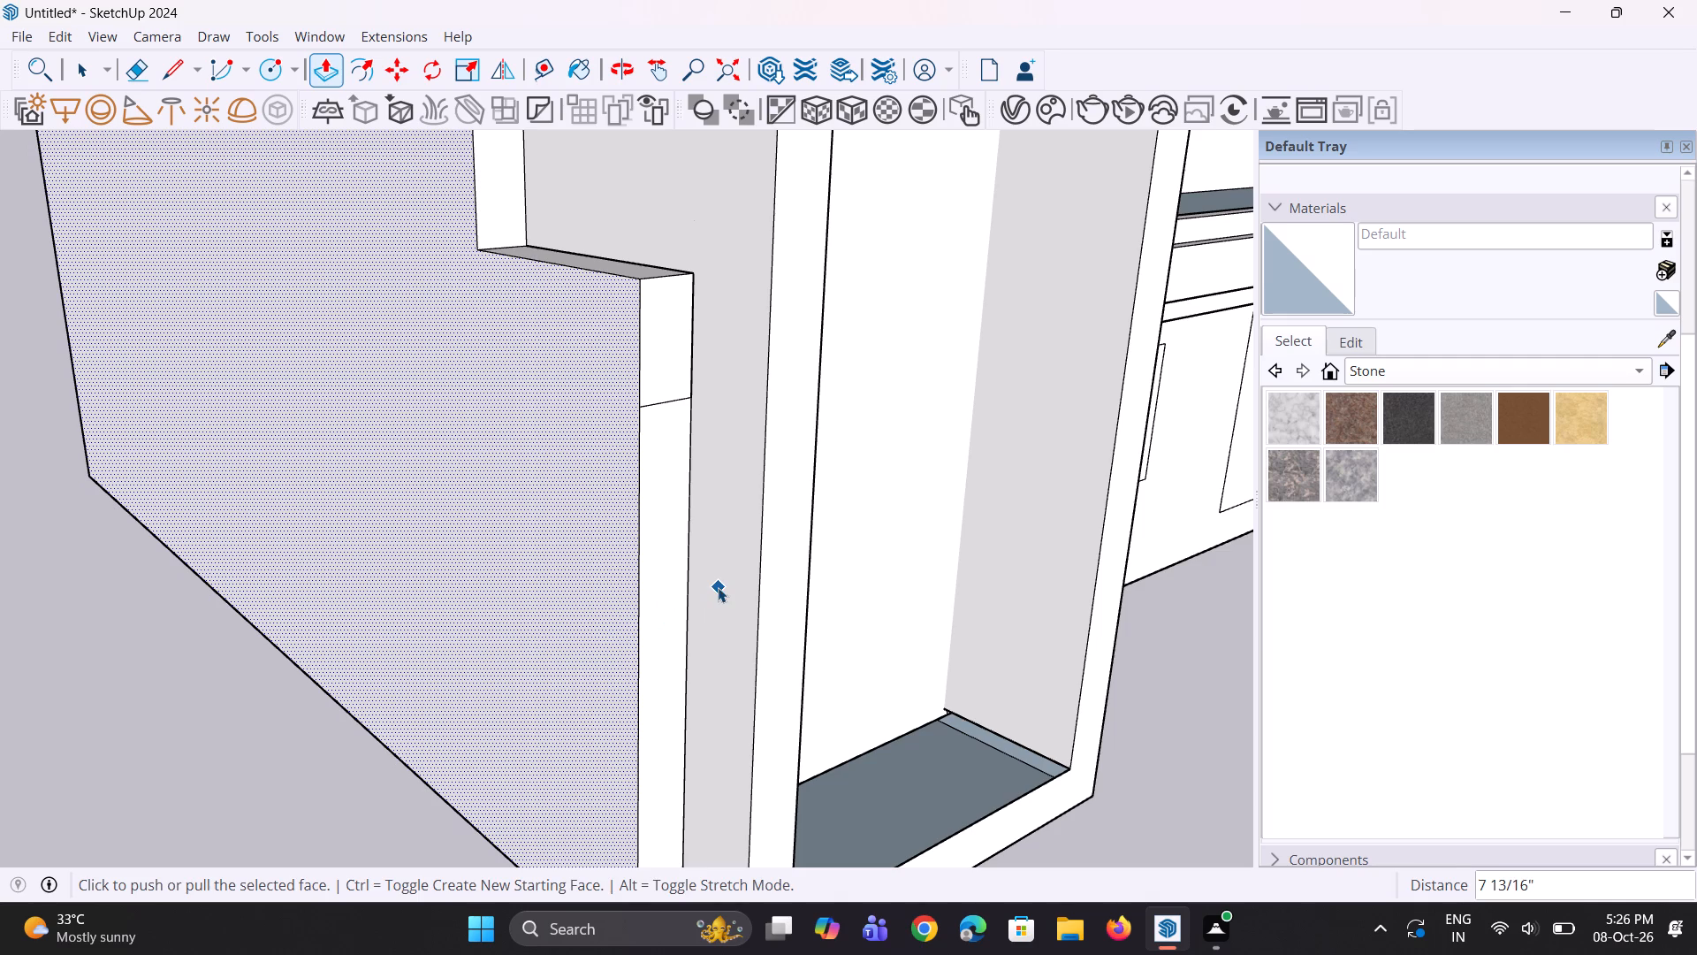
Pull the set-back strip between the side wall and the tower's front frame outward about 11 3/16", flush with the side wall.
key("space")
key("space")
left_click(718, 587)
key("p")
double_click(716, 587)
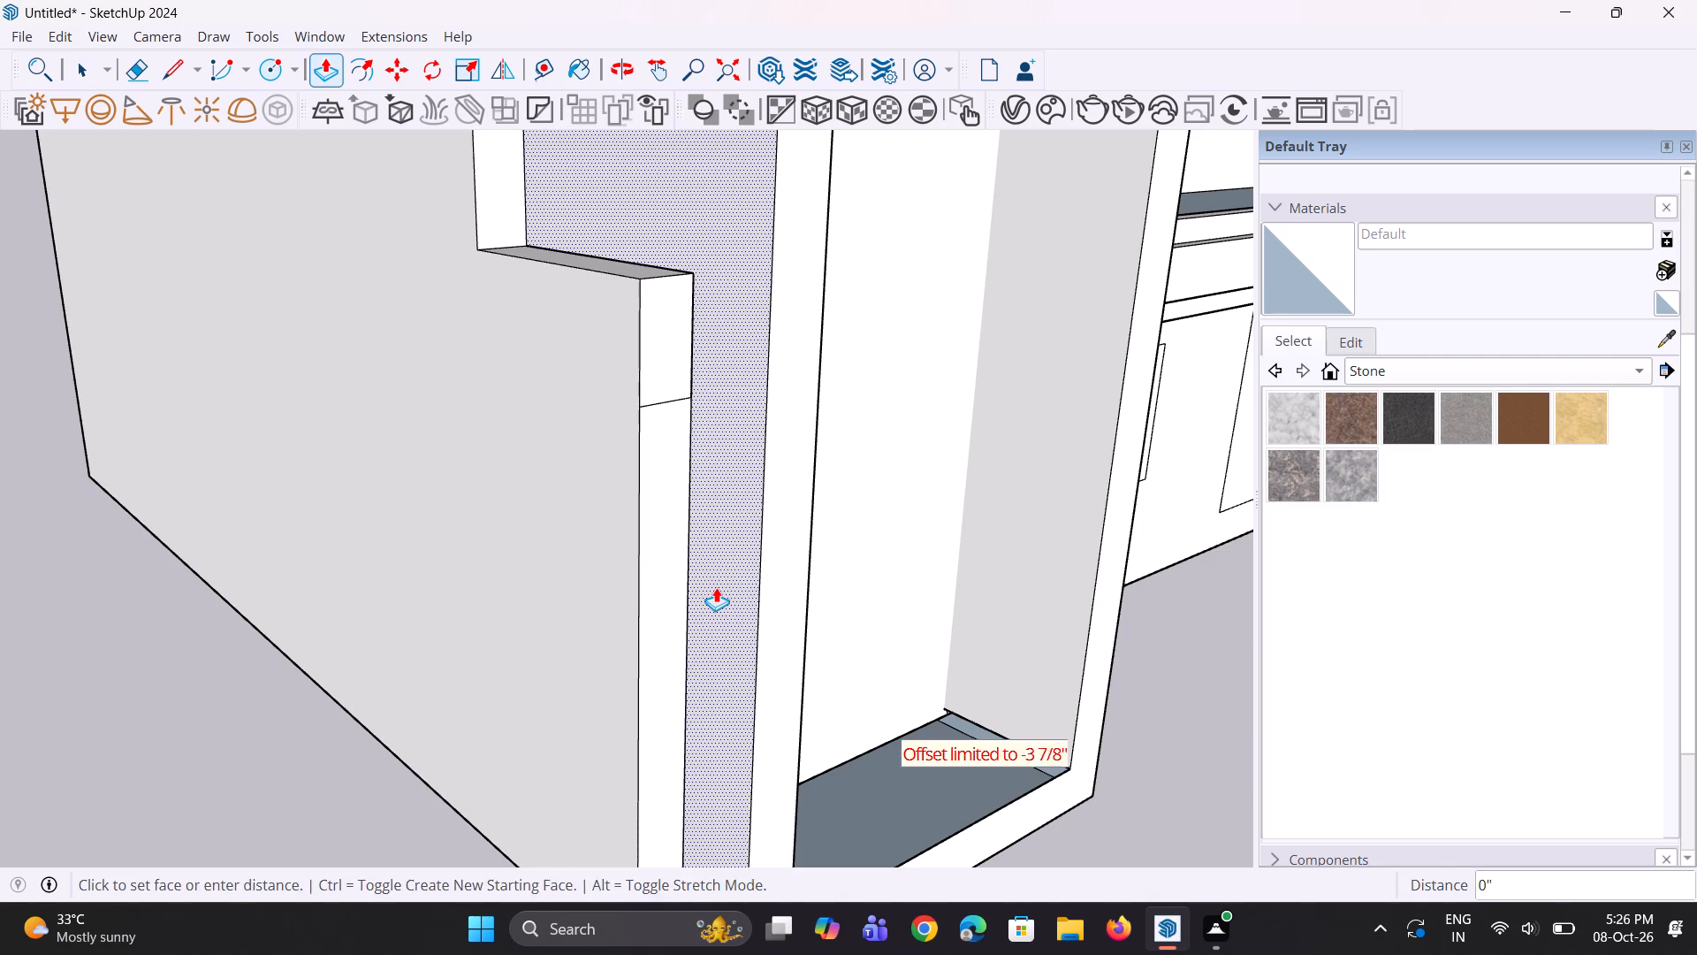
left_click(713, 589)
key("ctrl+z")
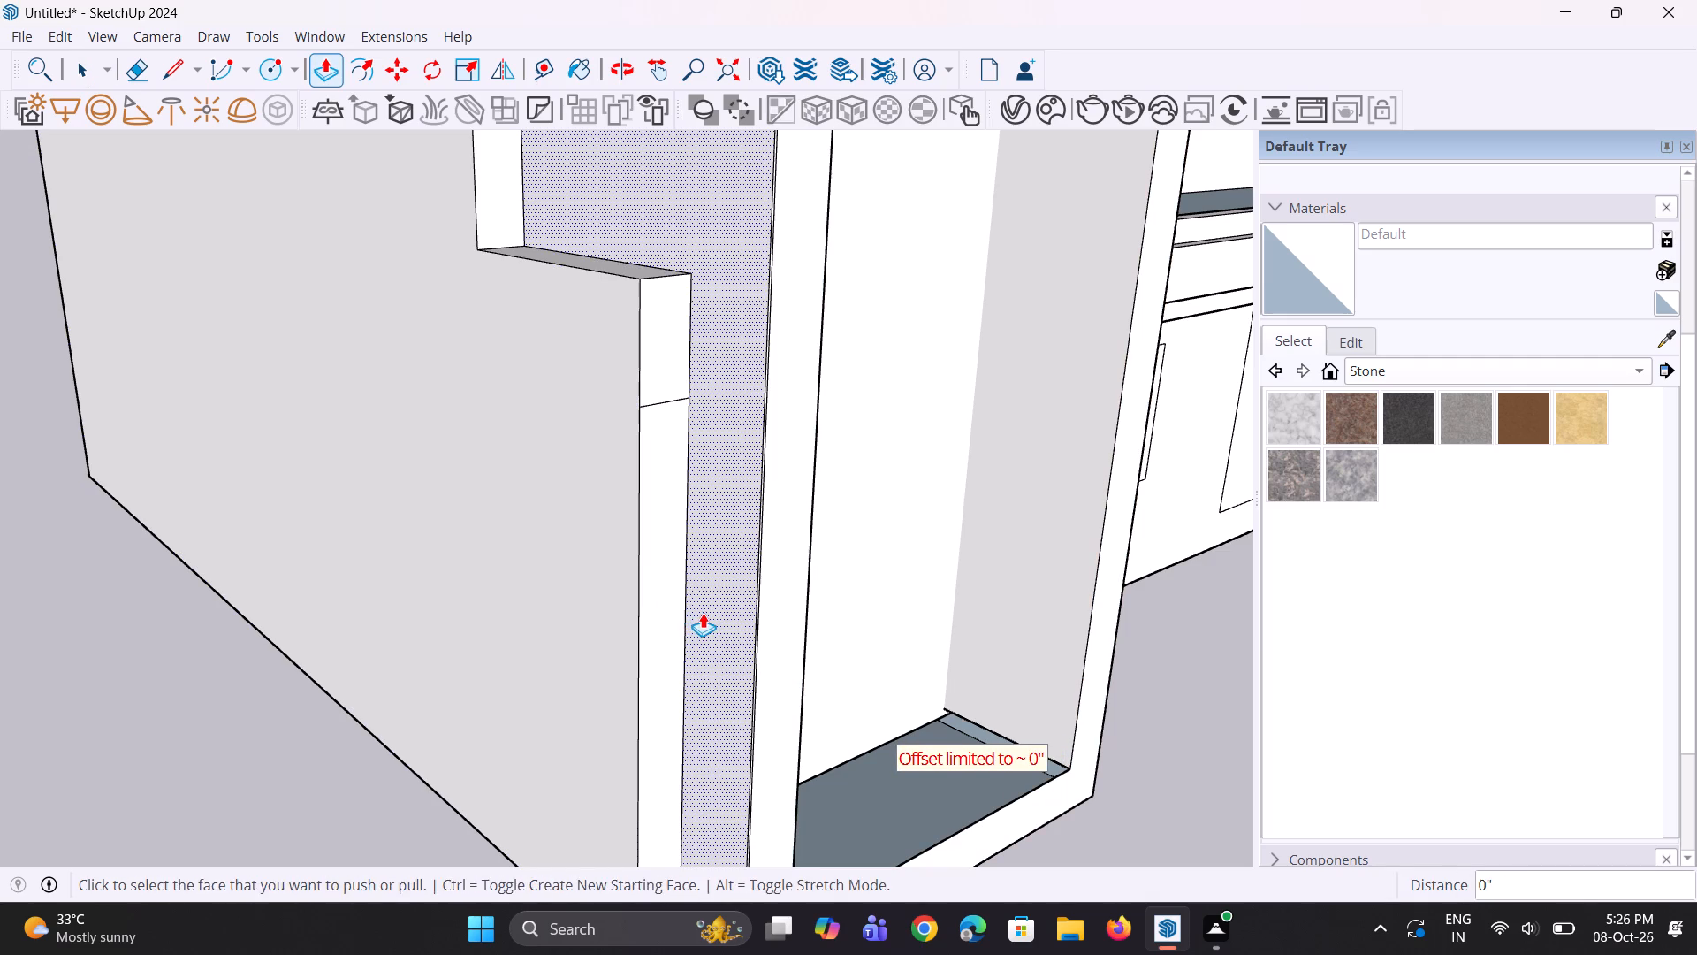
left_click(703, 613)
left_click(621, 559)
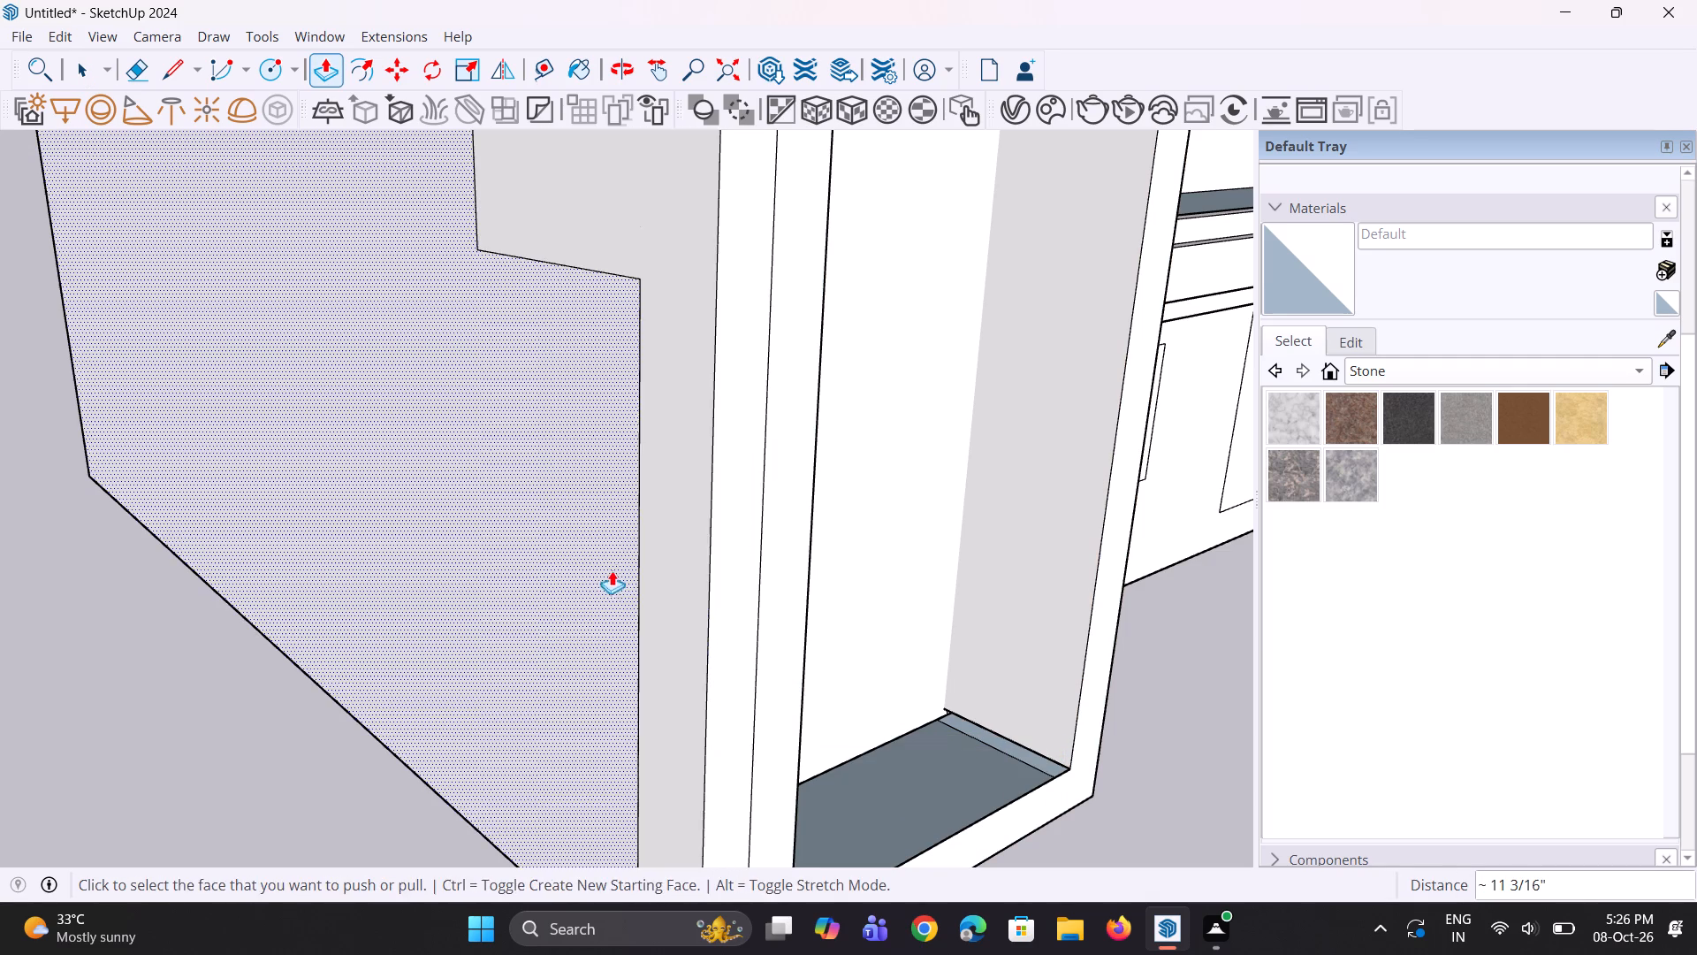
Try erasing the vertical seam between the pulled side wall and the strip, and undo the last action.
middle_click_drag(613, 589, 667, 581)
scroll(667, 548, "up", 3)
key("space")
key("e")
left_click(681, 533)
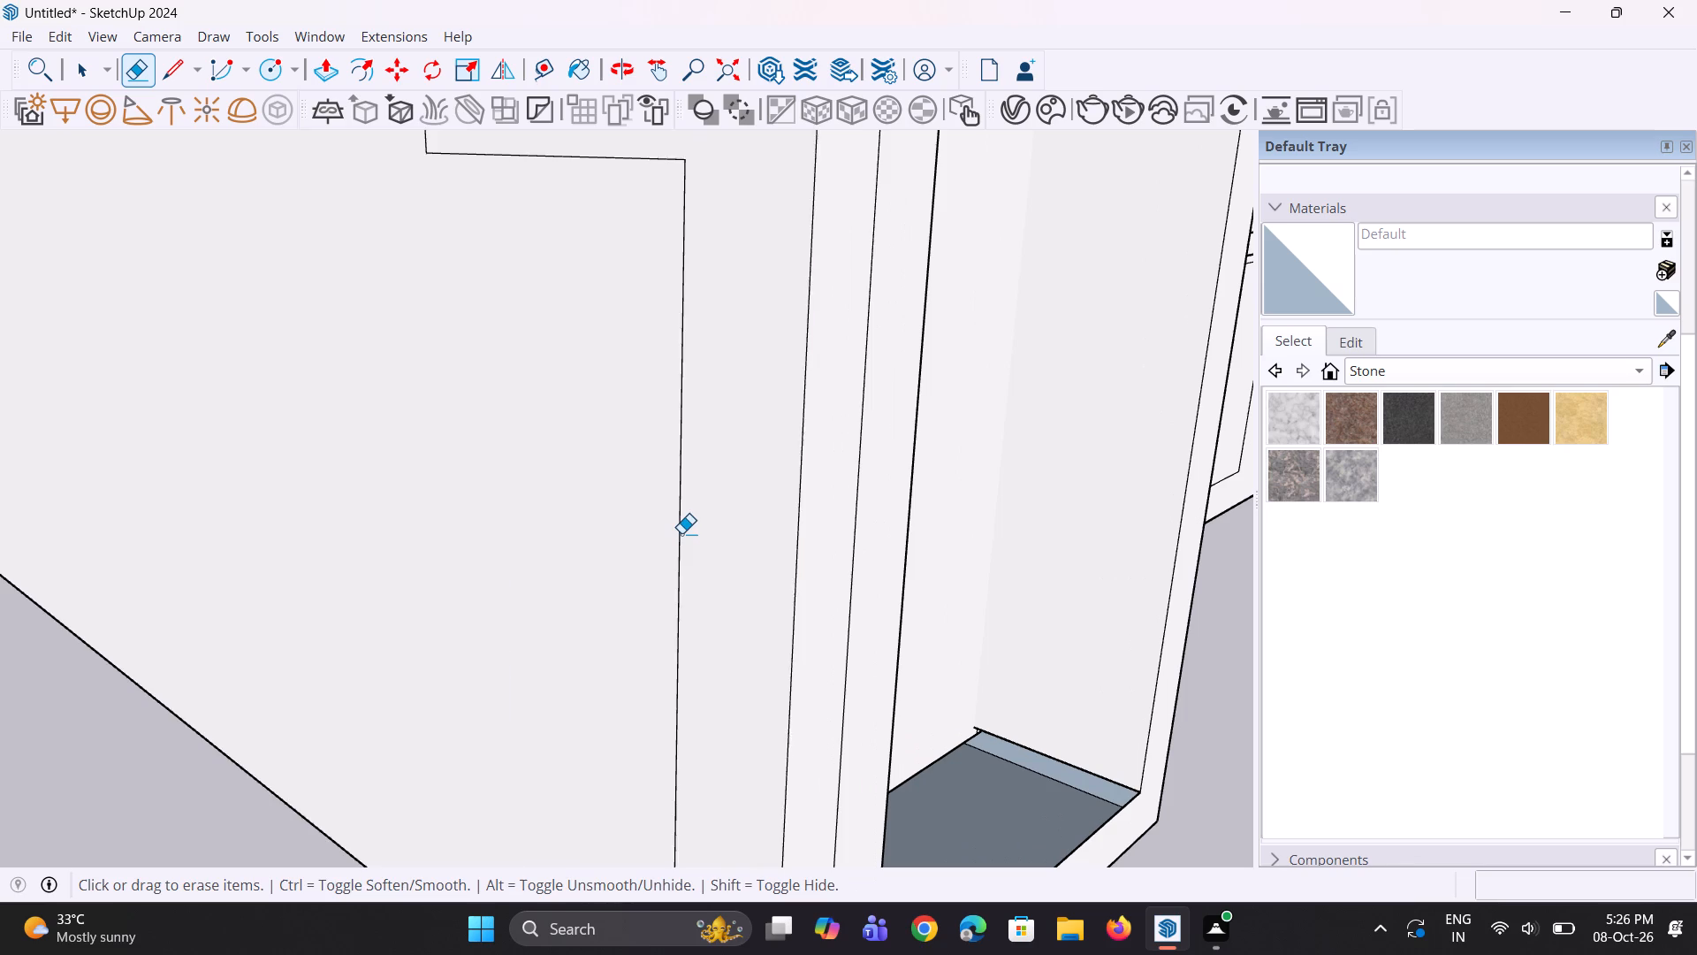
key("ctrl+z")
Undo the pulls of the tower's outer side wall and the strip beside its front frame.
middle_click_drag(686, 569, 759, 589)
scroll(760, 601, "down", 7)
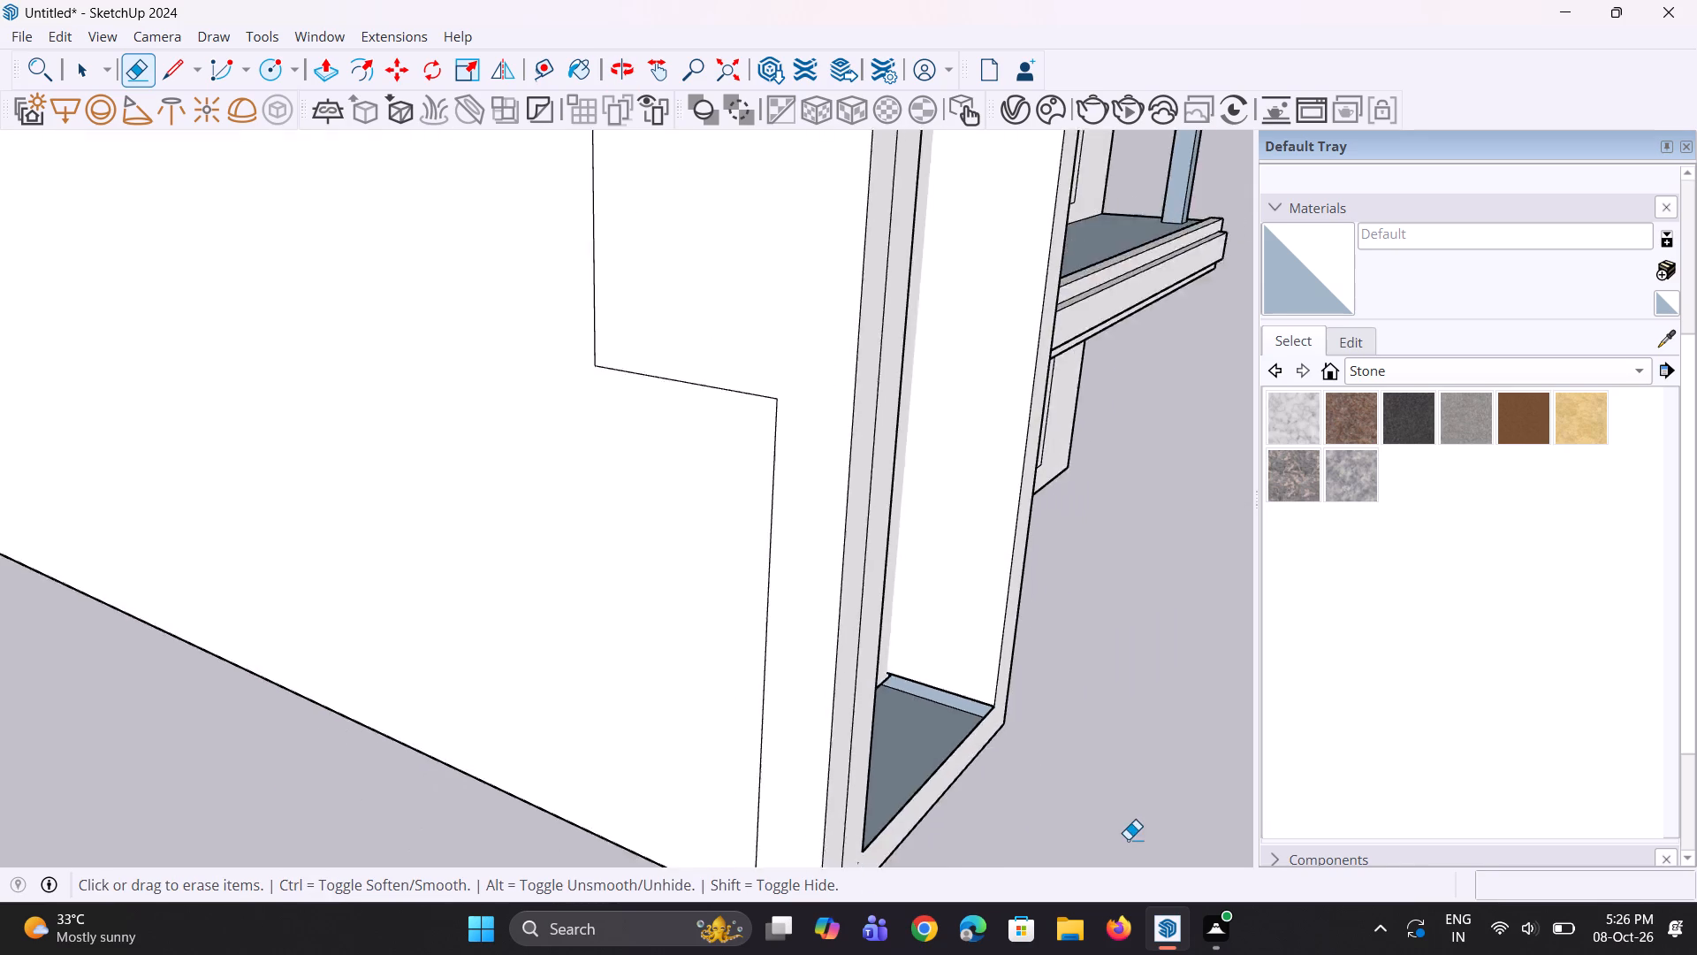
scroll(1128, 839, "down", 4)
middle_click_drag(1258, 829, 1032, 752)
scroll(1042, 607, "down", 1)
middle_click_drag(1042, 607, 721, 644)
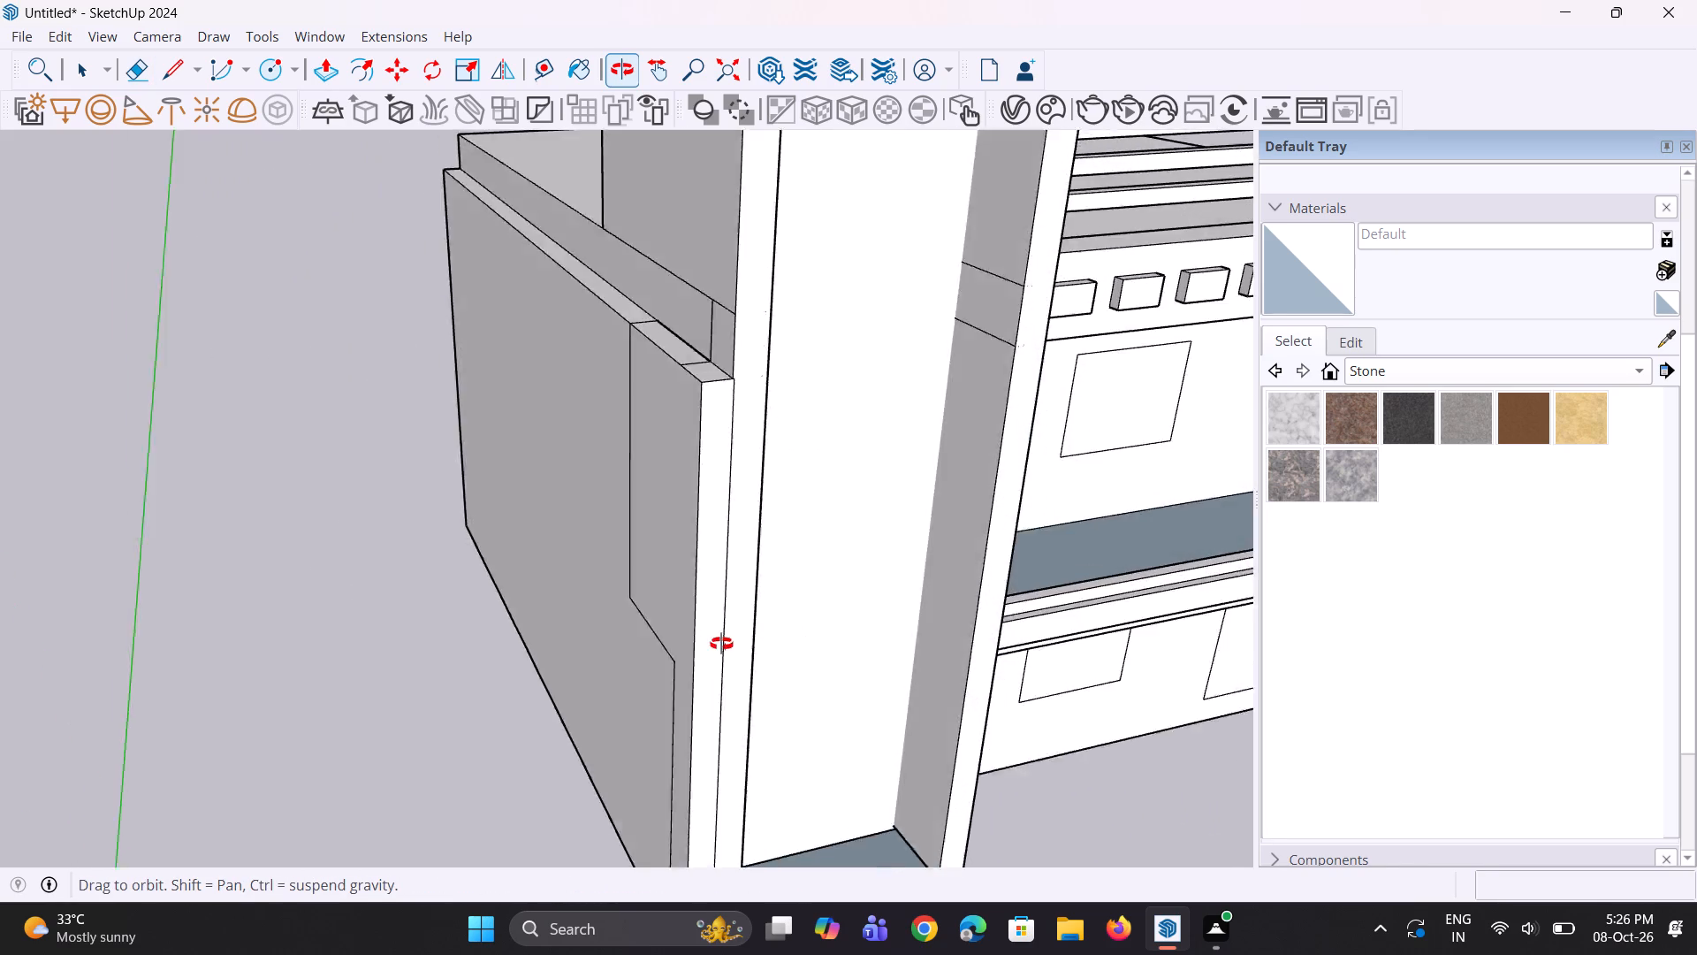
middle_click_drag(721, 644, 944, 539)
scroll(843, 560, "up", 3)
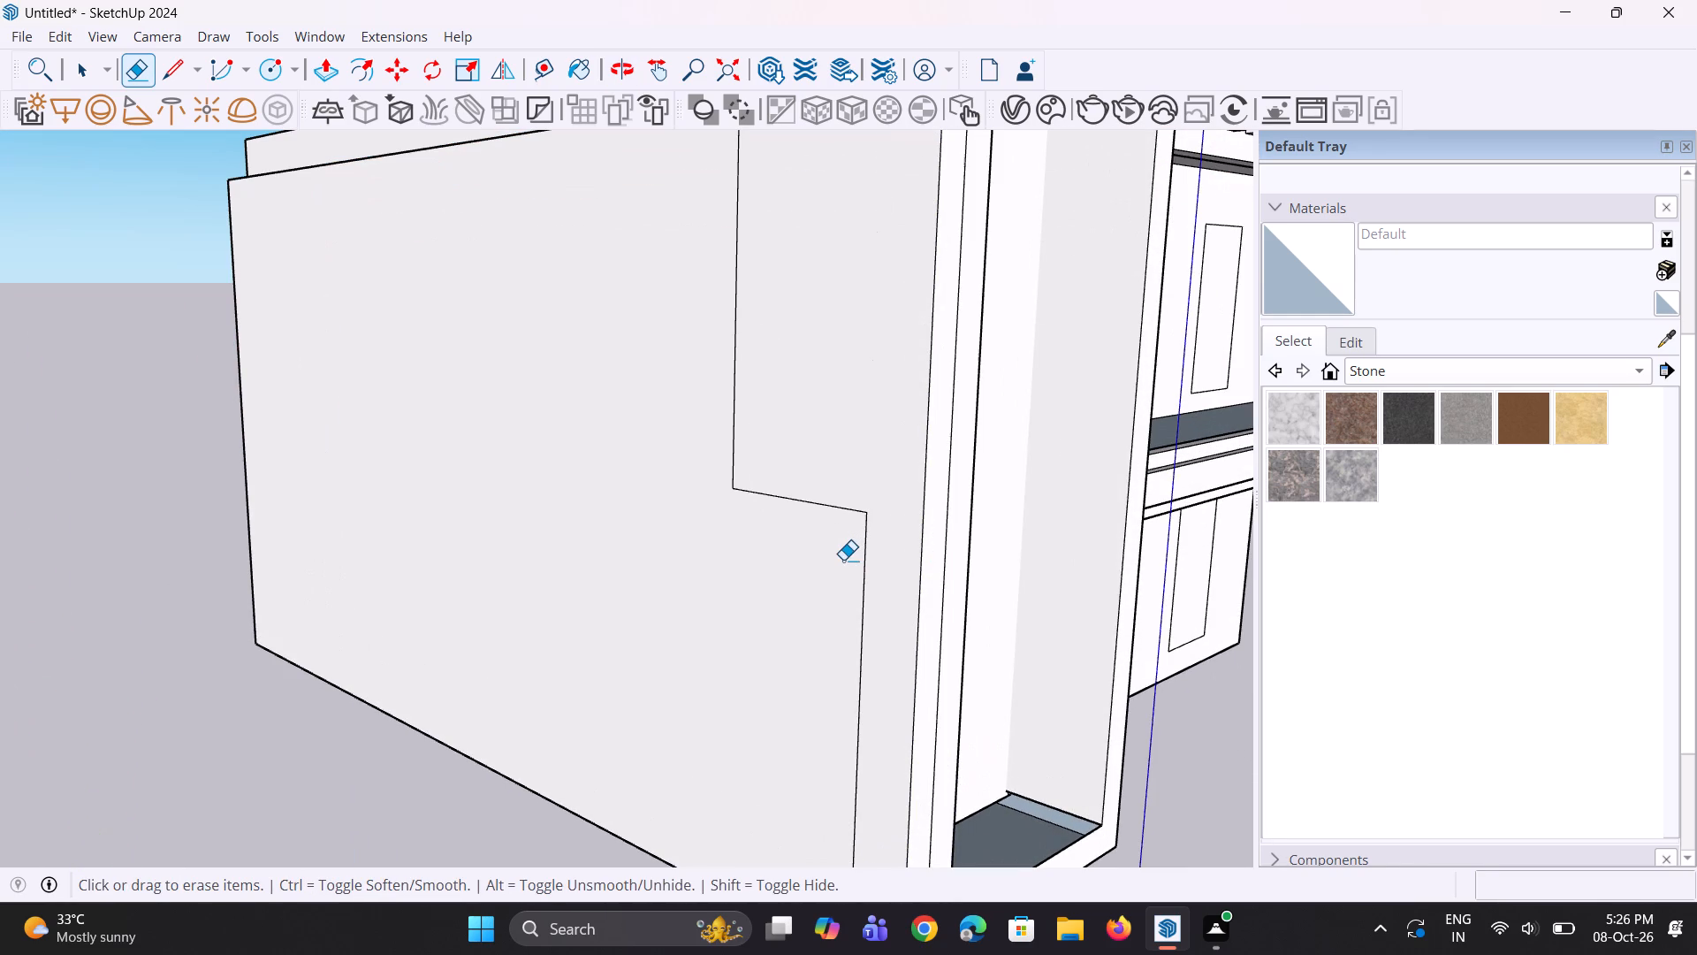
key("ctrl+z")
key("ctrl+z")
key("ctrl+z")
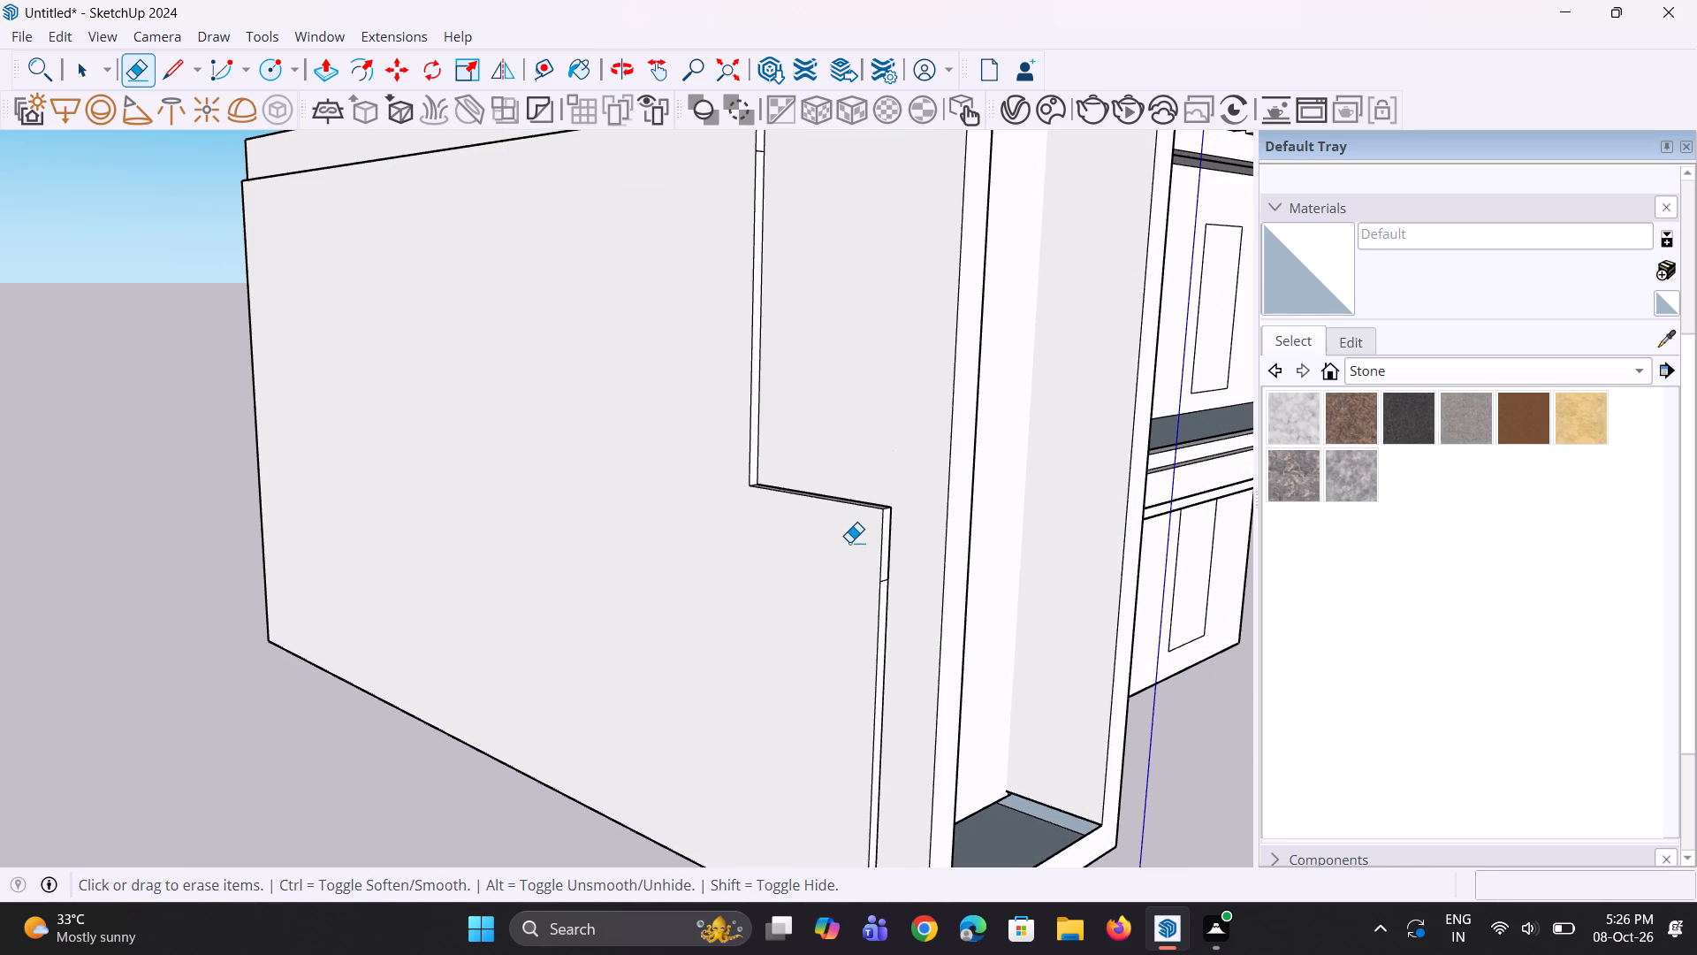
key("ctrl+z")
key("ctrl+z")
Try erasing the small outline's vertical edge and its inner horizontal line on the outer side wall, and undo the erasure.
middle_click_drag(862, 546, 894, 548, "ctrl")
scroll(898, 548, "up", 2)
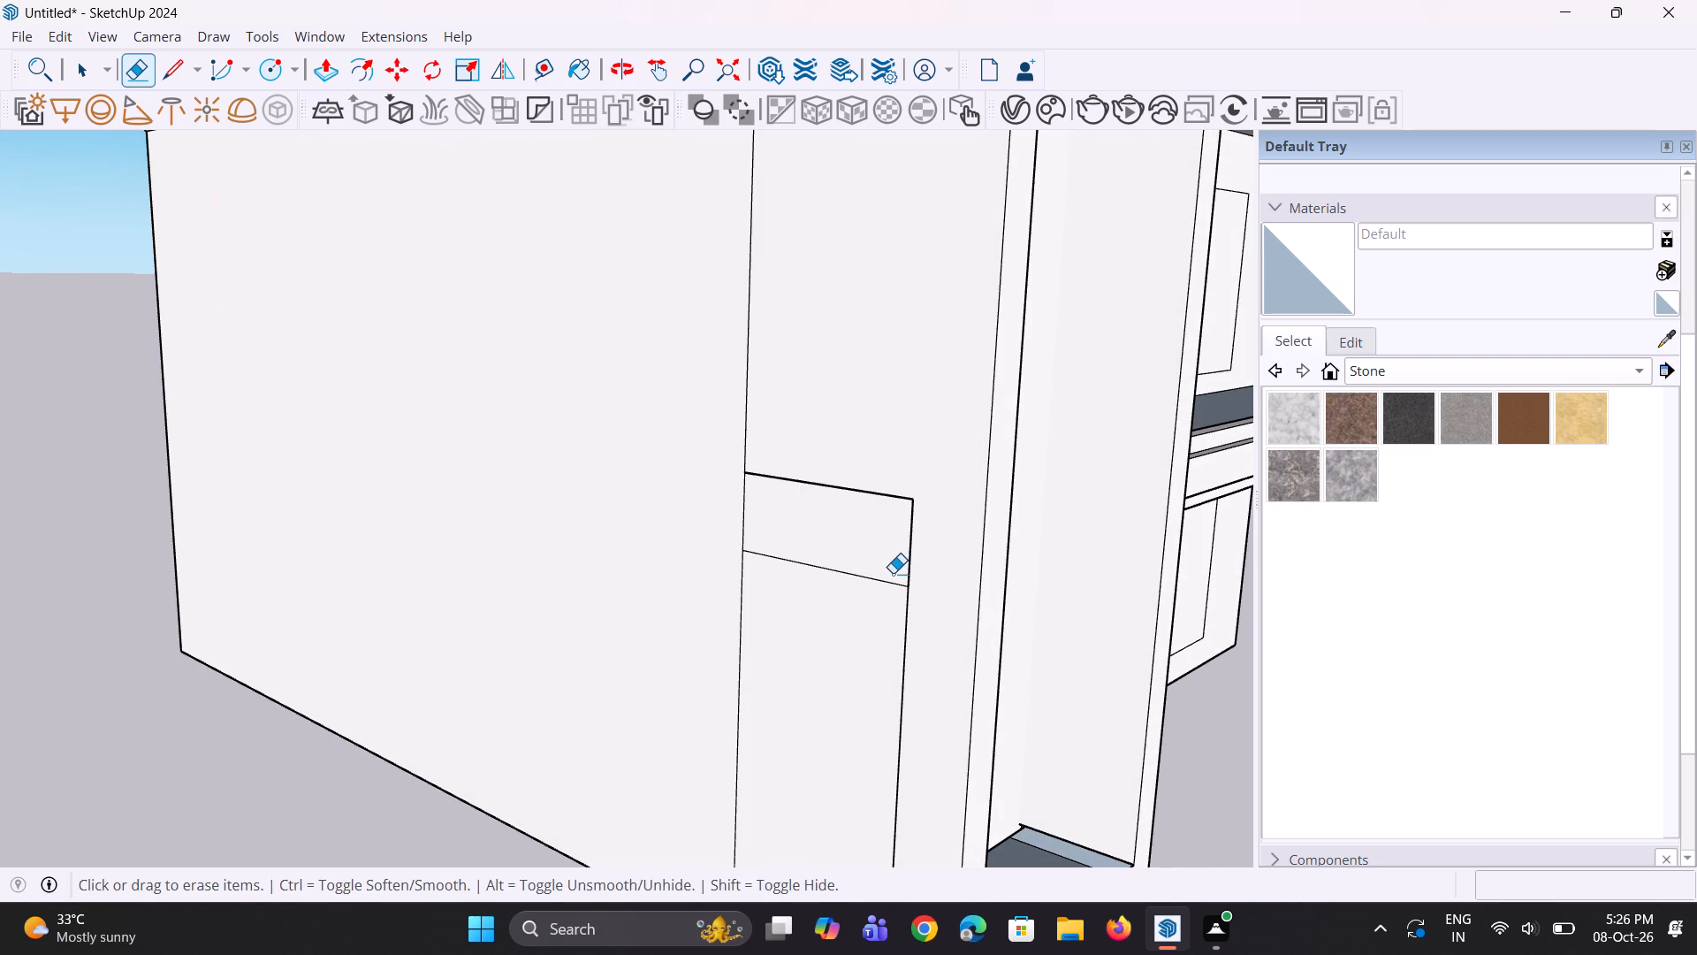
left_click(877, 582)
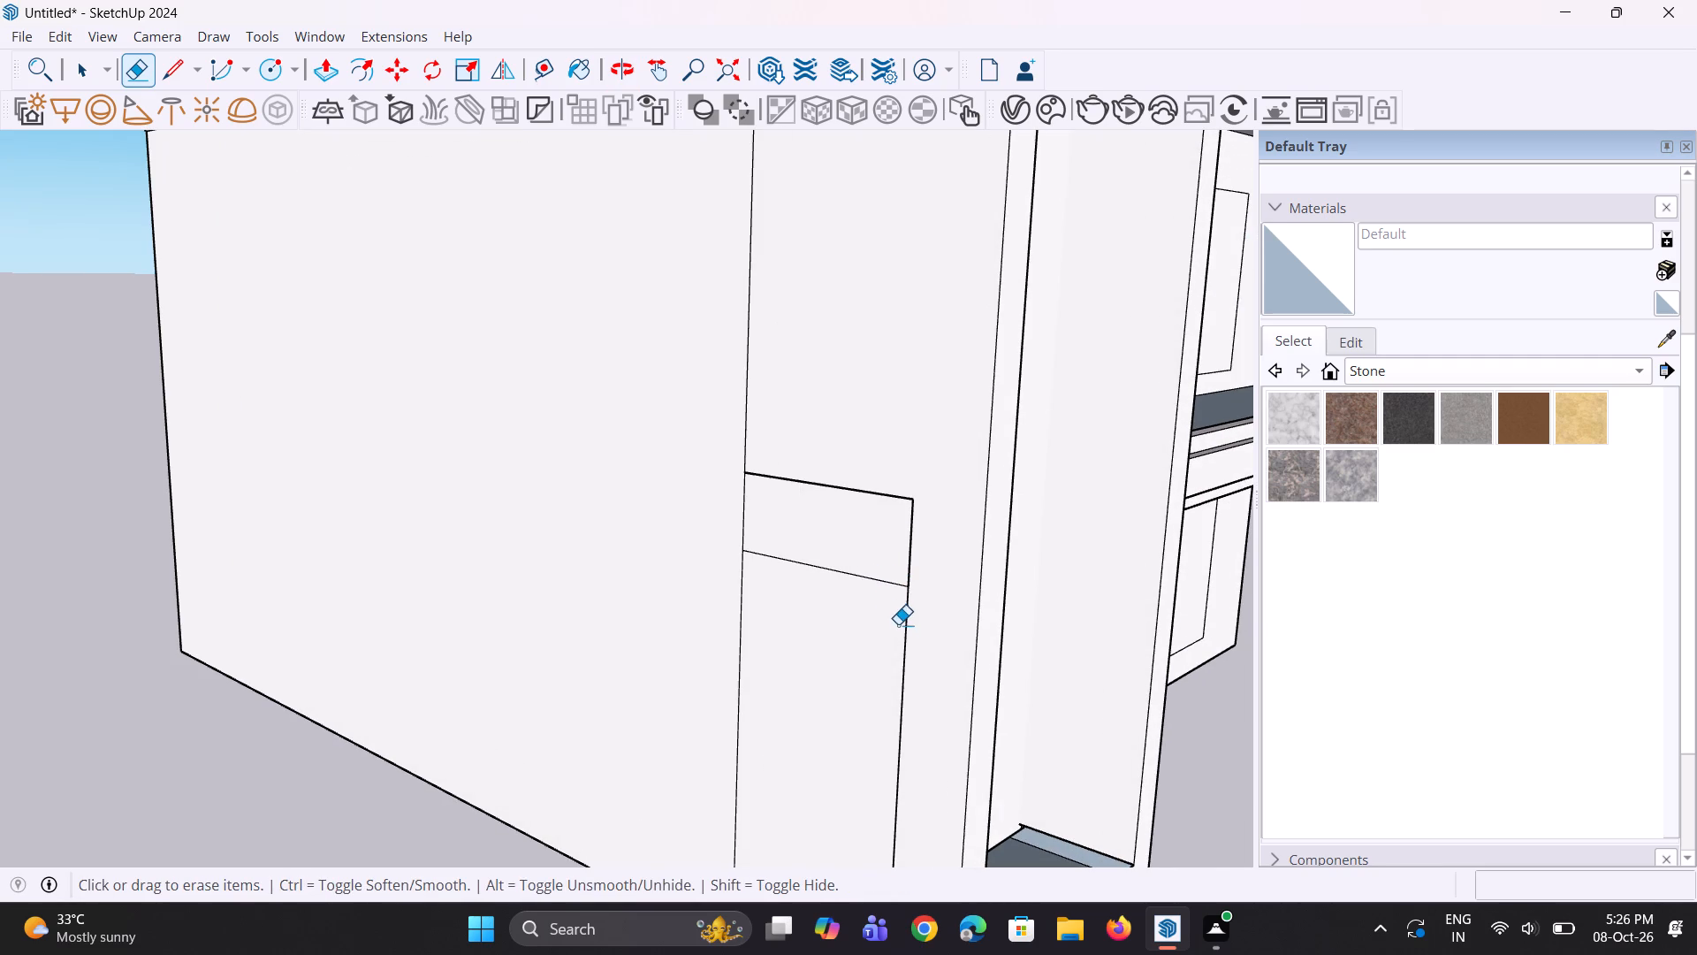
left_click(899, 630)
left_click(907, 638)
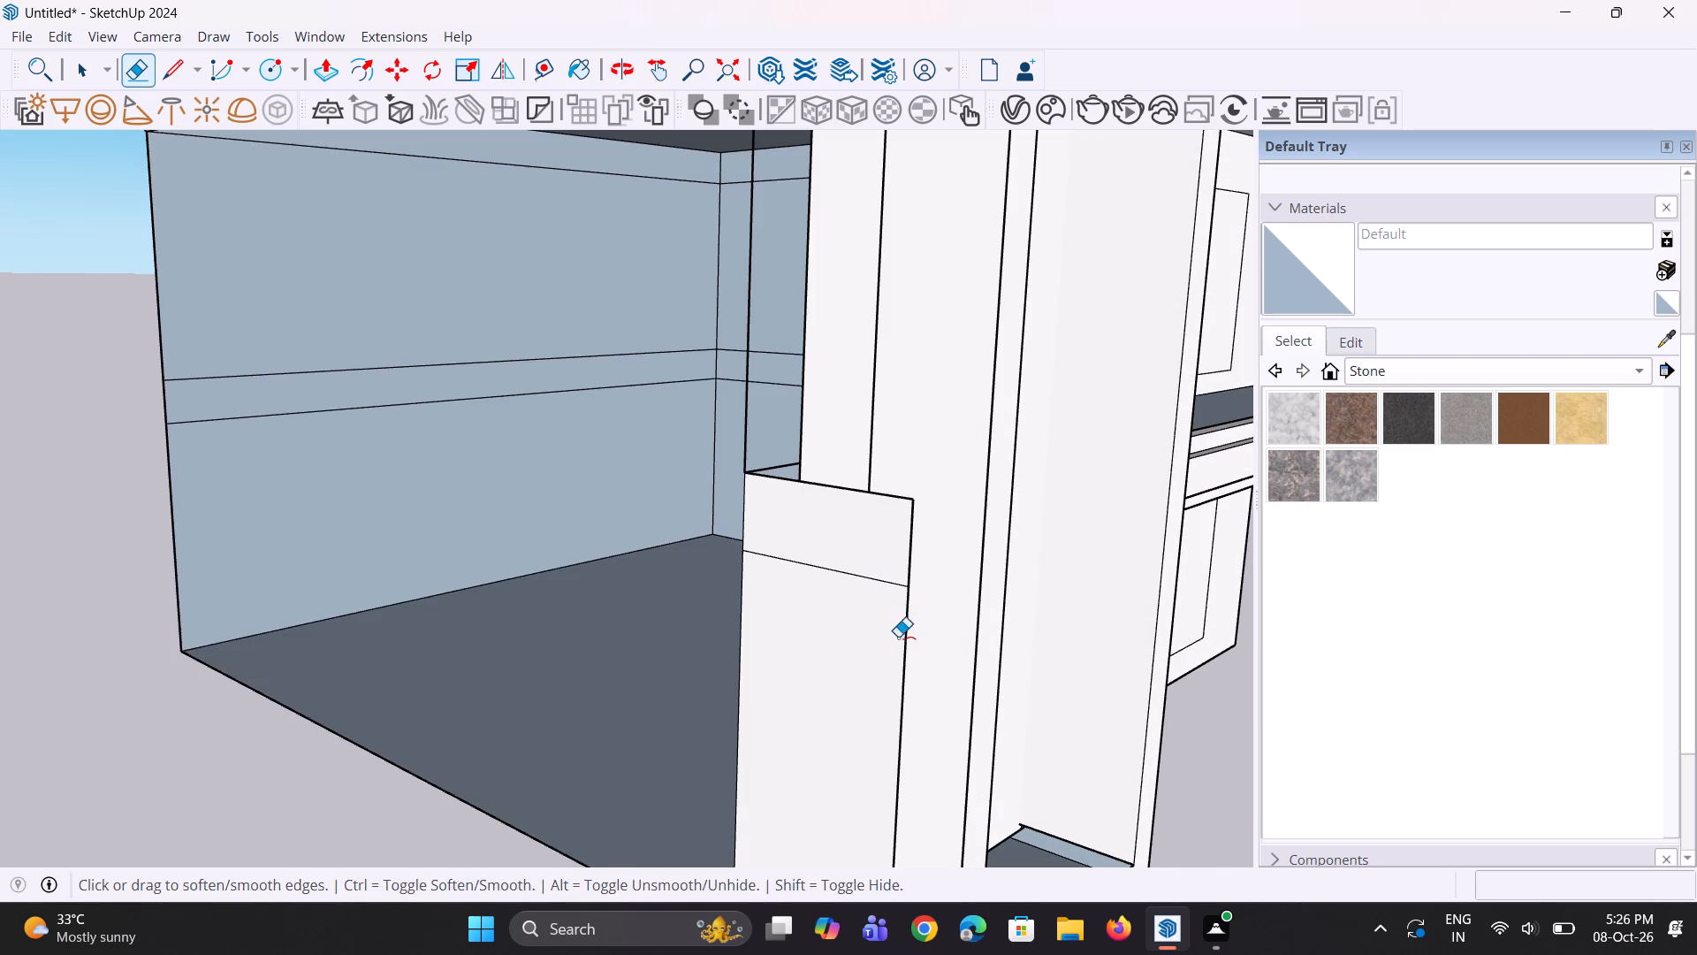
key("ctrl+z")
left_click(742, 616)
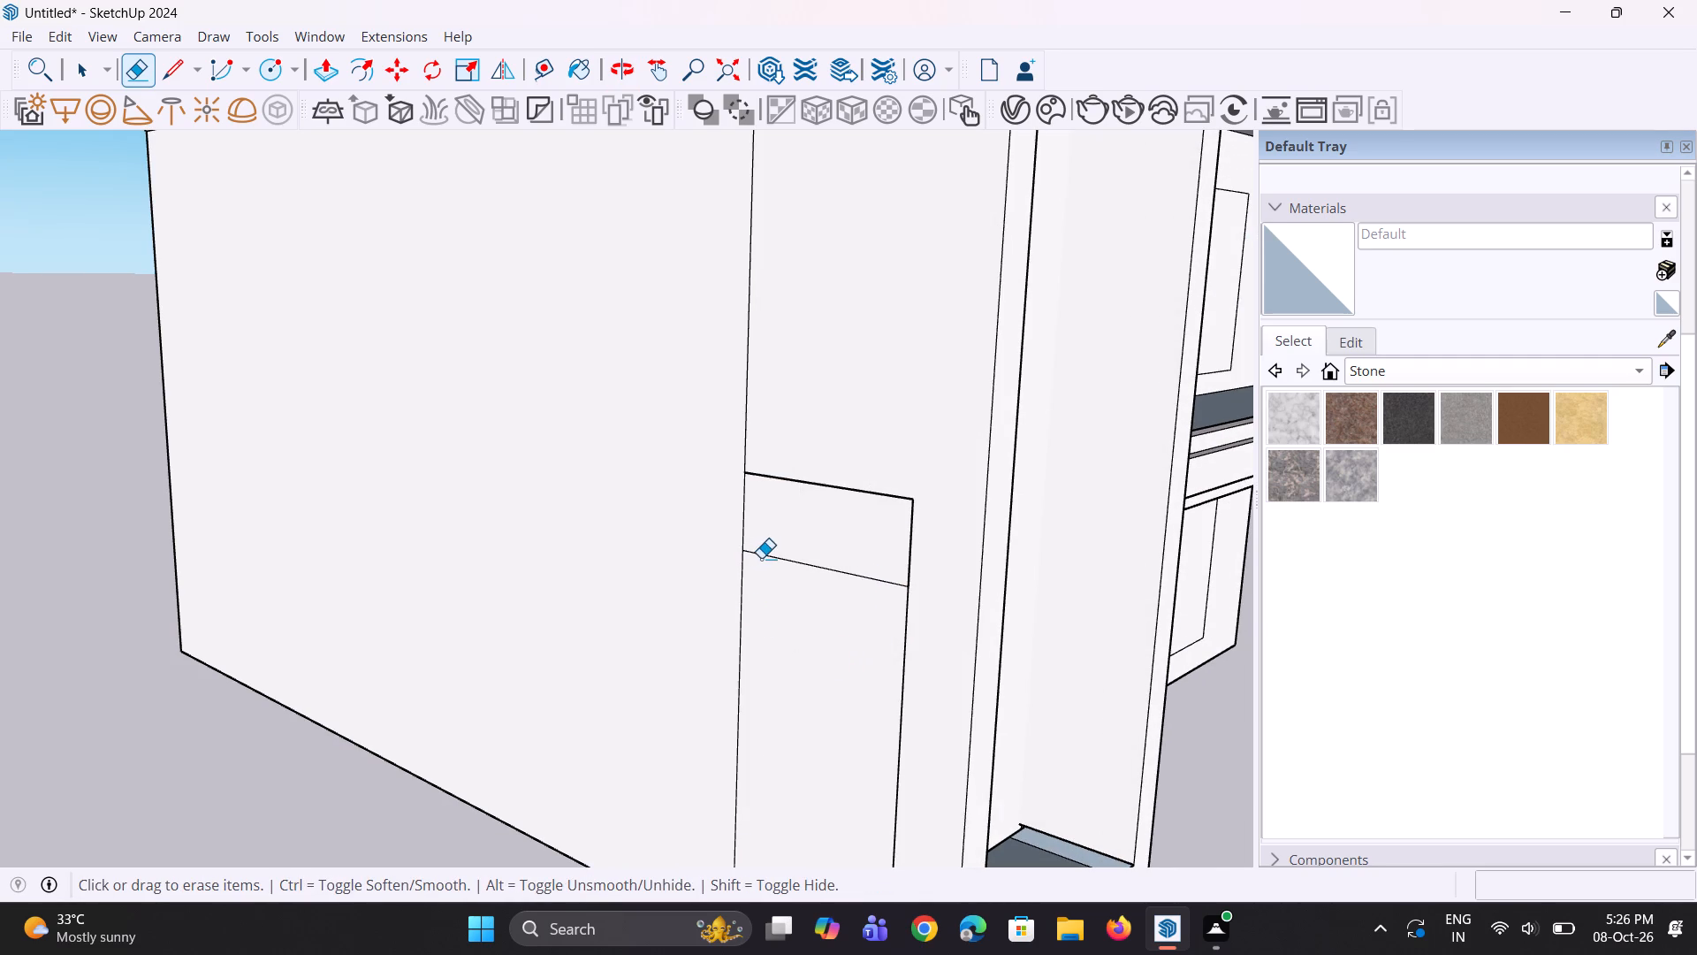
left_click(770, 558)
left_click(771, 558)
Examine the tower's side wall, front recess and the adjoining facade from several angles.
middle_click_drag(889, 618, 772, 626)
scroll(776, 620, "up", 1)
scroll(790, 591, "down", 5)
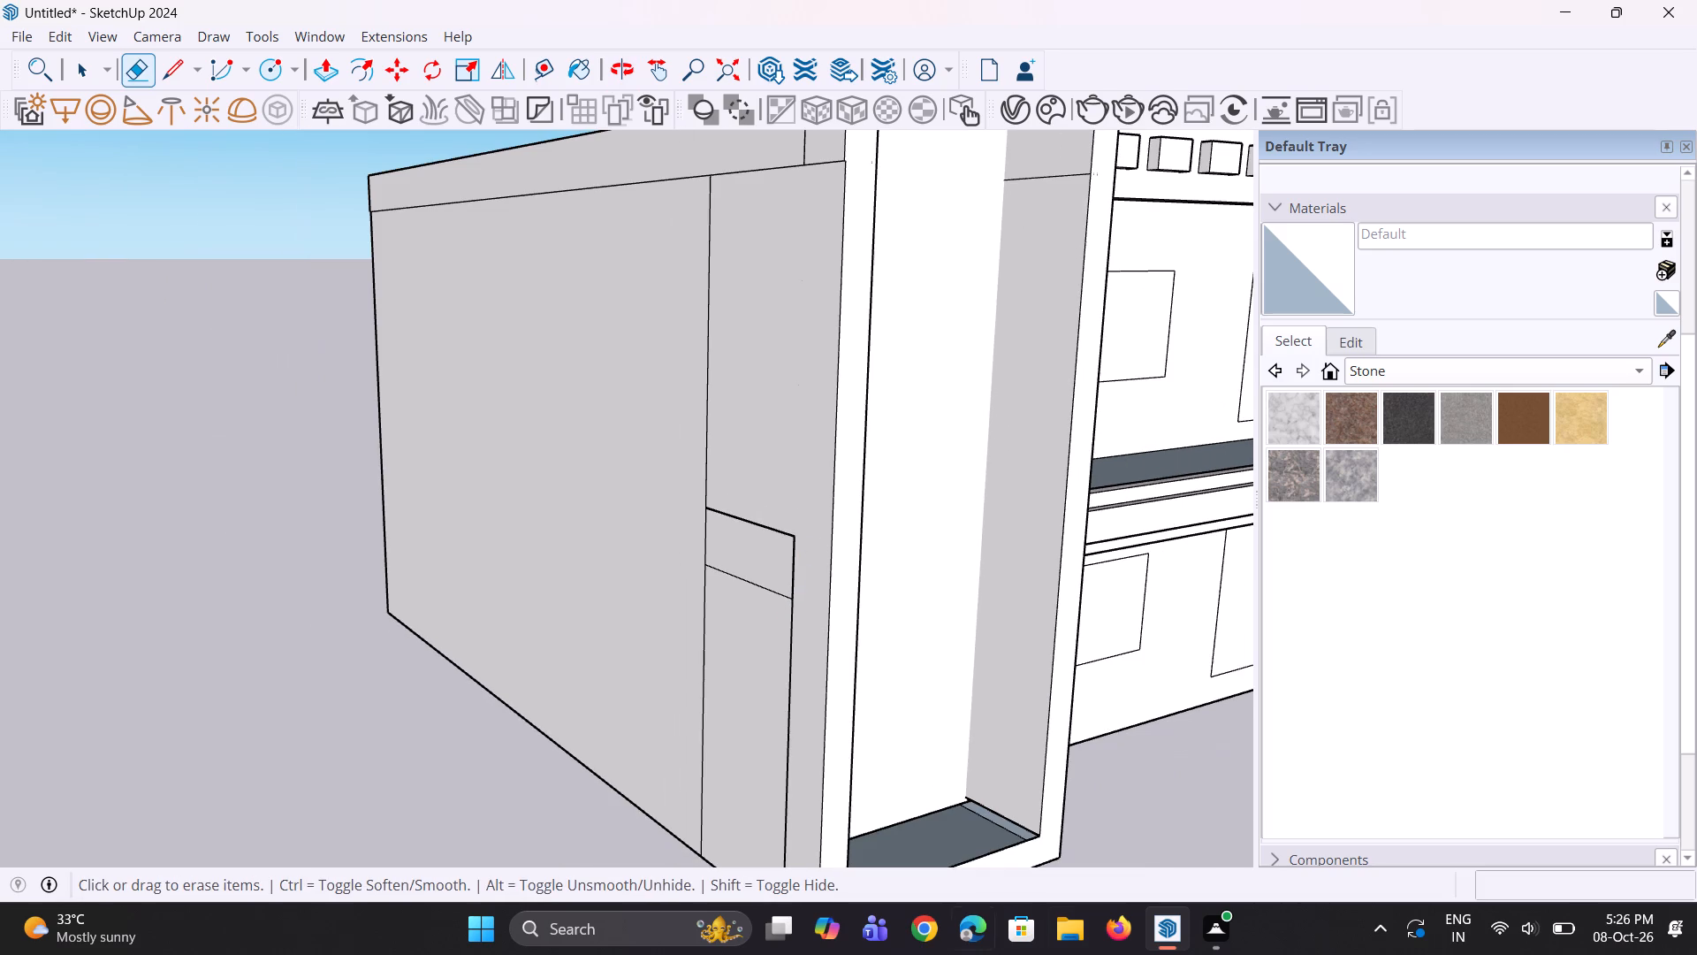
key("space")
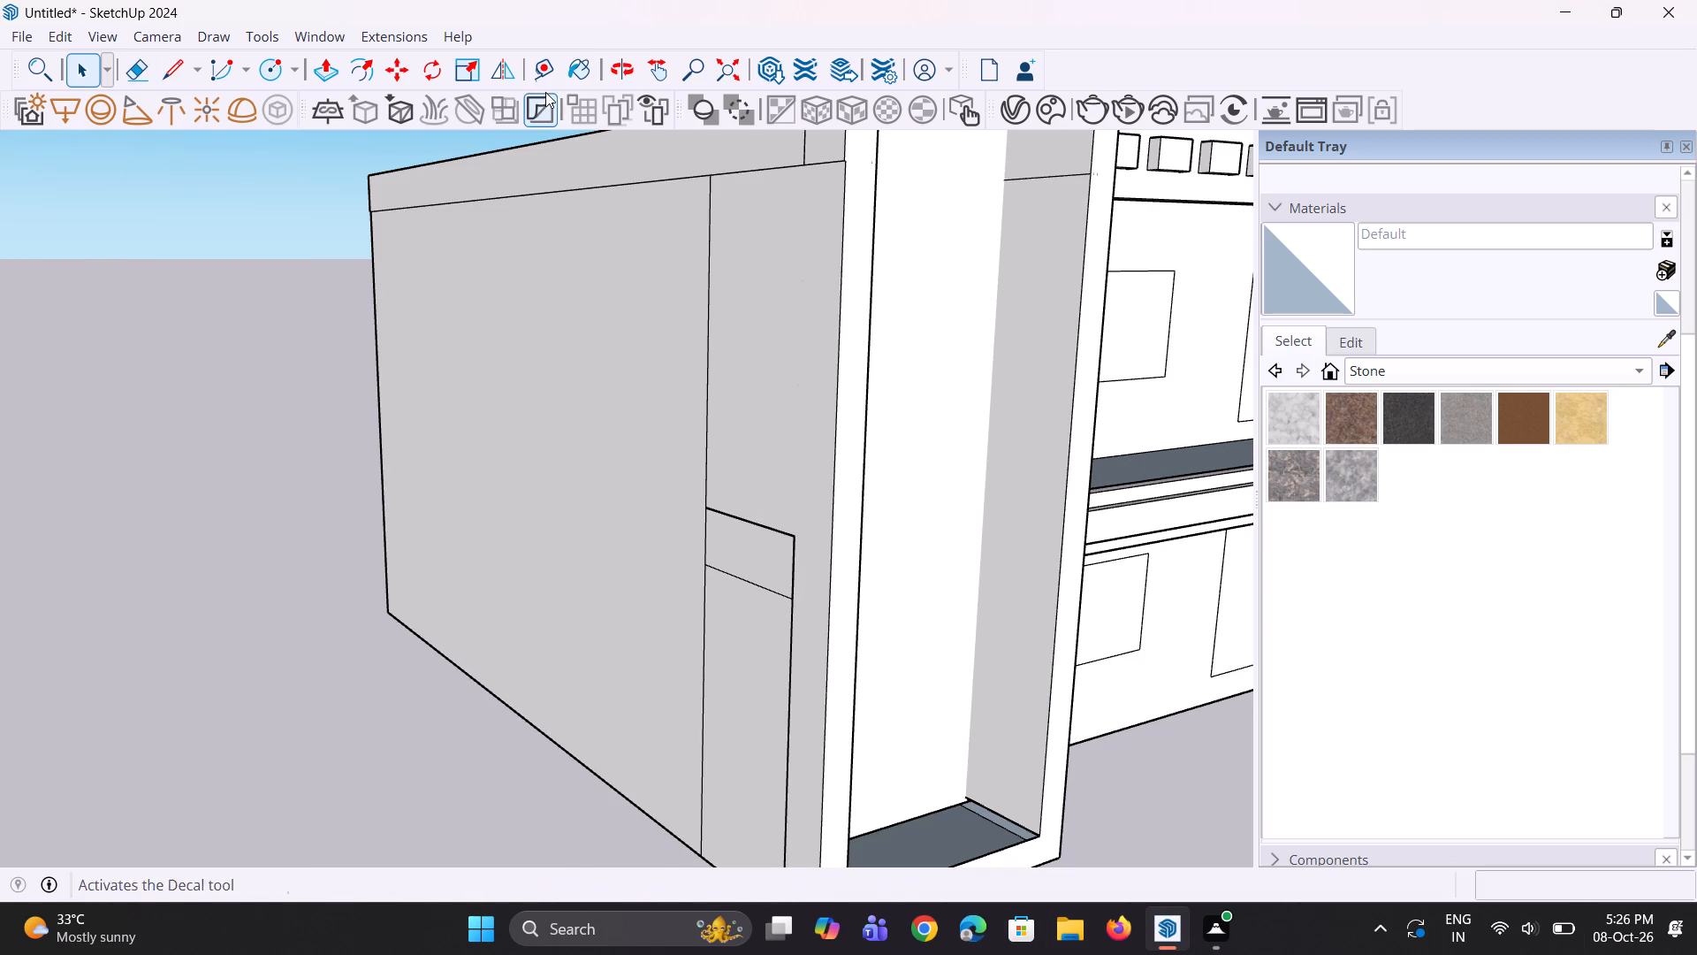
scroll(544, 92, "down", 5)
scroll(439, 341, "down", 3)
left_click(335, 436)
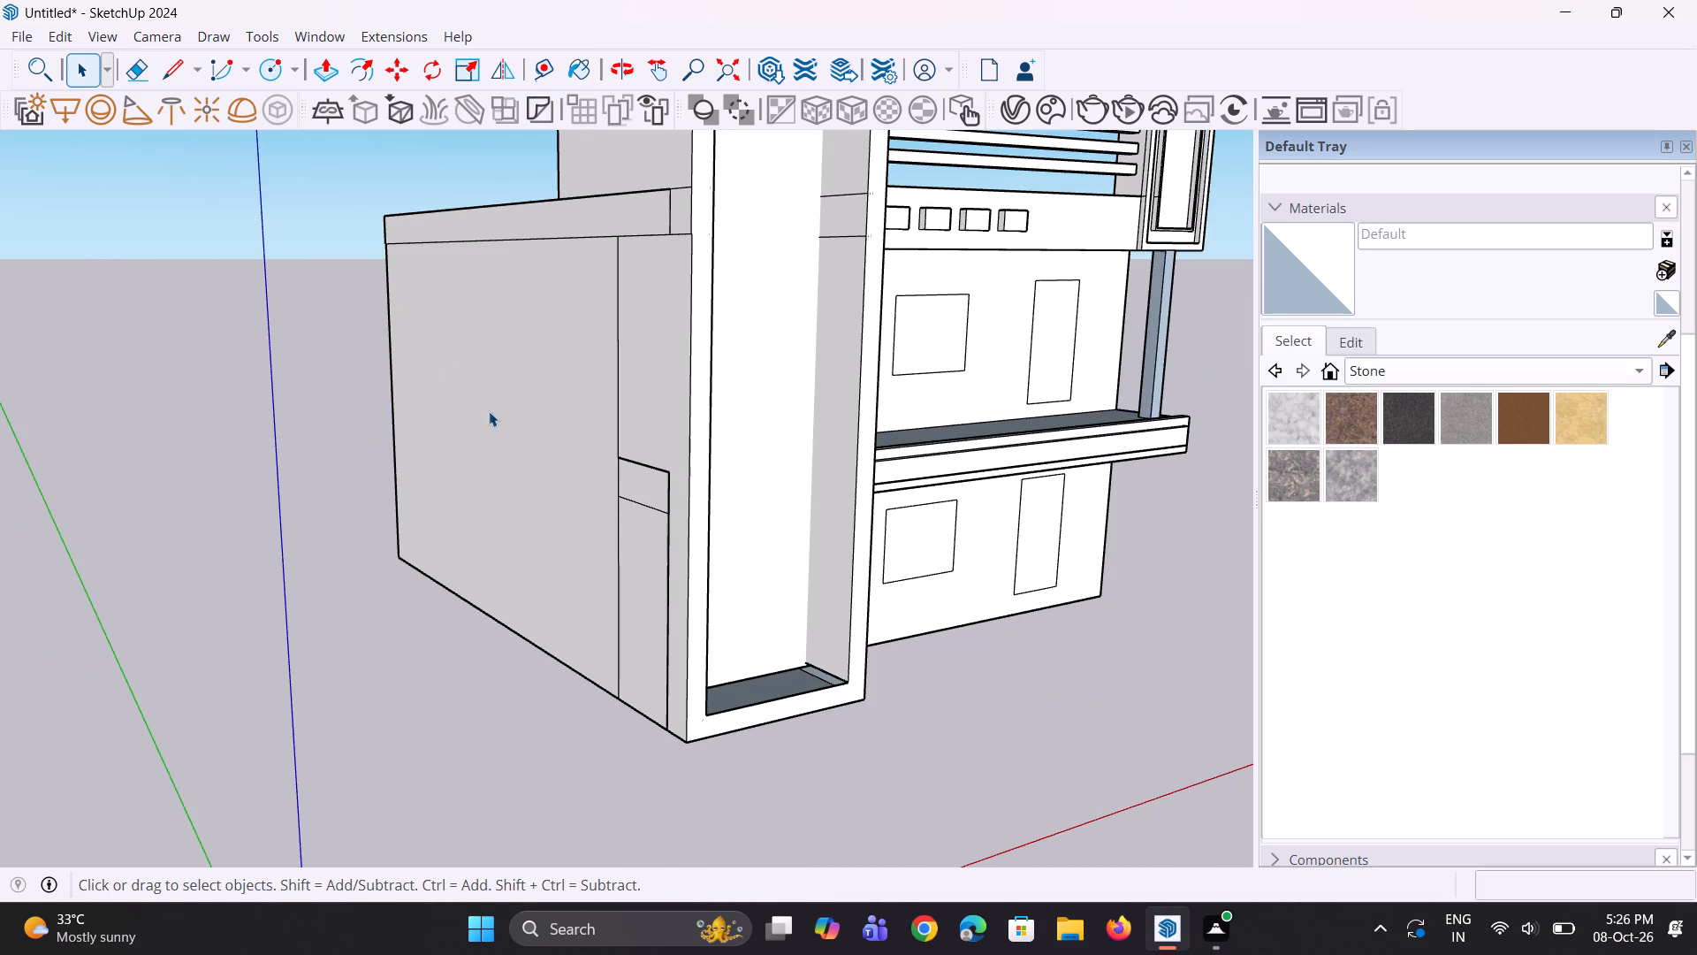
middle_click_drag(489, 411, 455, 418)
scroll(531, 405, "down", 4)
middle_click_drag(610, 367, 384, 393)
scroll(357, 378, "up", 3)
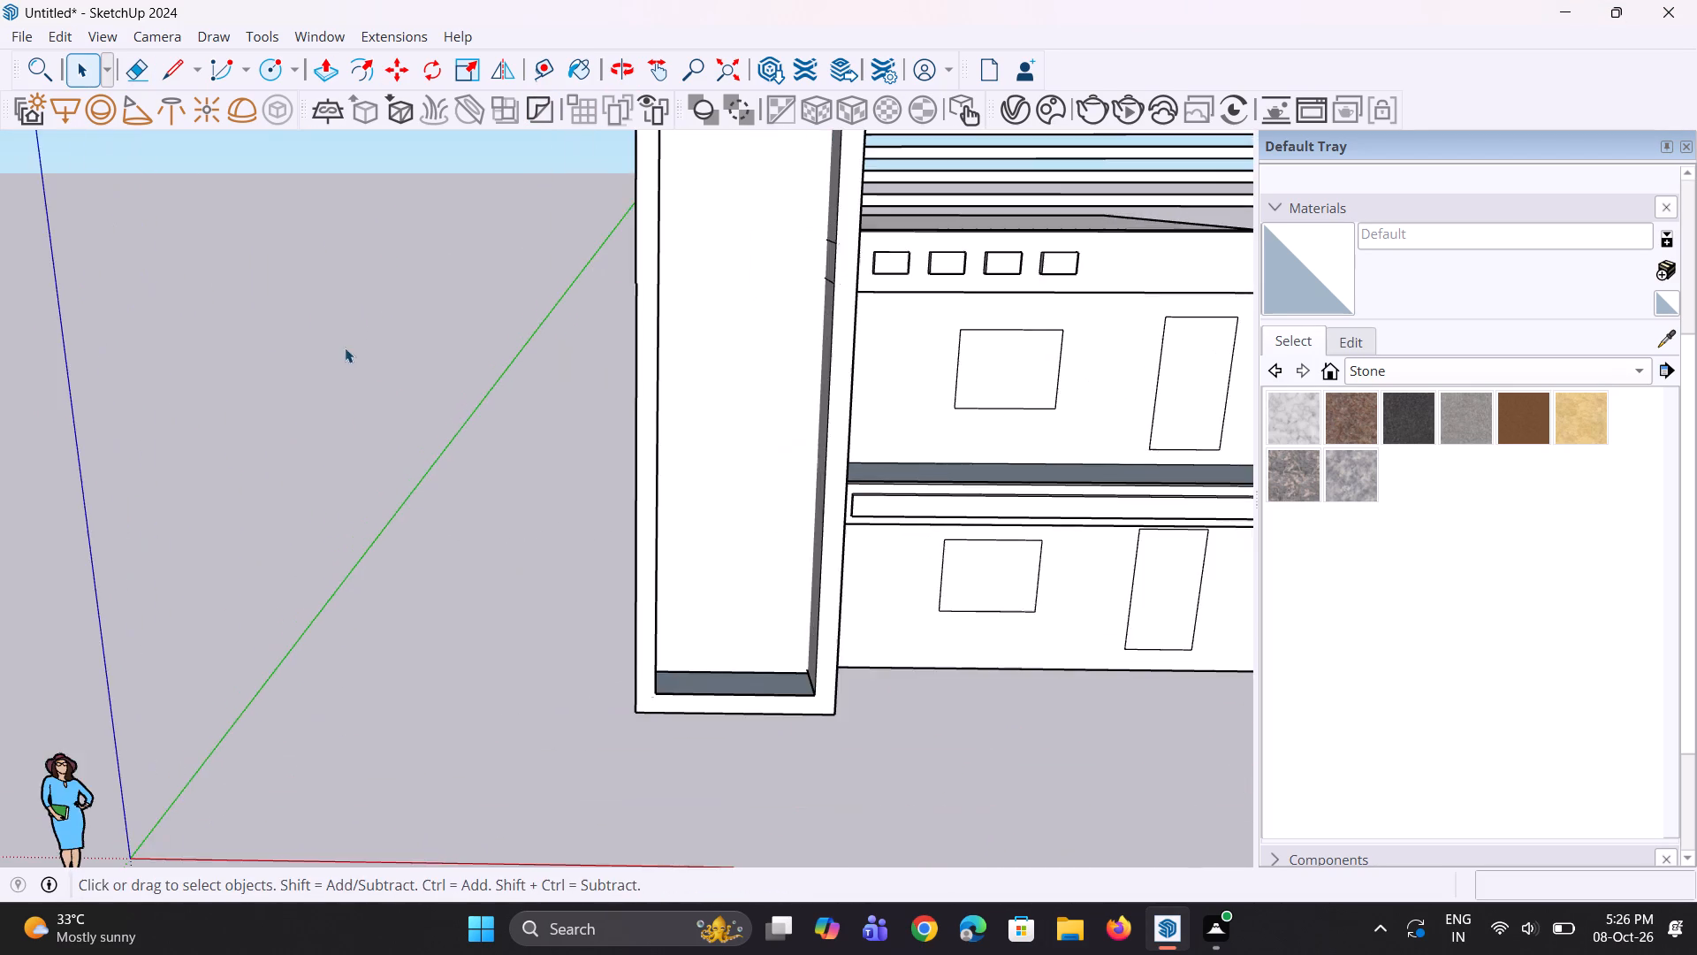
middle_click_drag(351, 348, 526, 370)
scroll(631, 386, "up", 1)
scroll(775, 406, "down", 3)
middle_click_drag(786, 408, 810, 409)
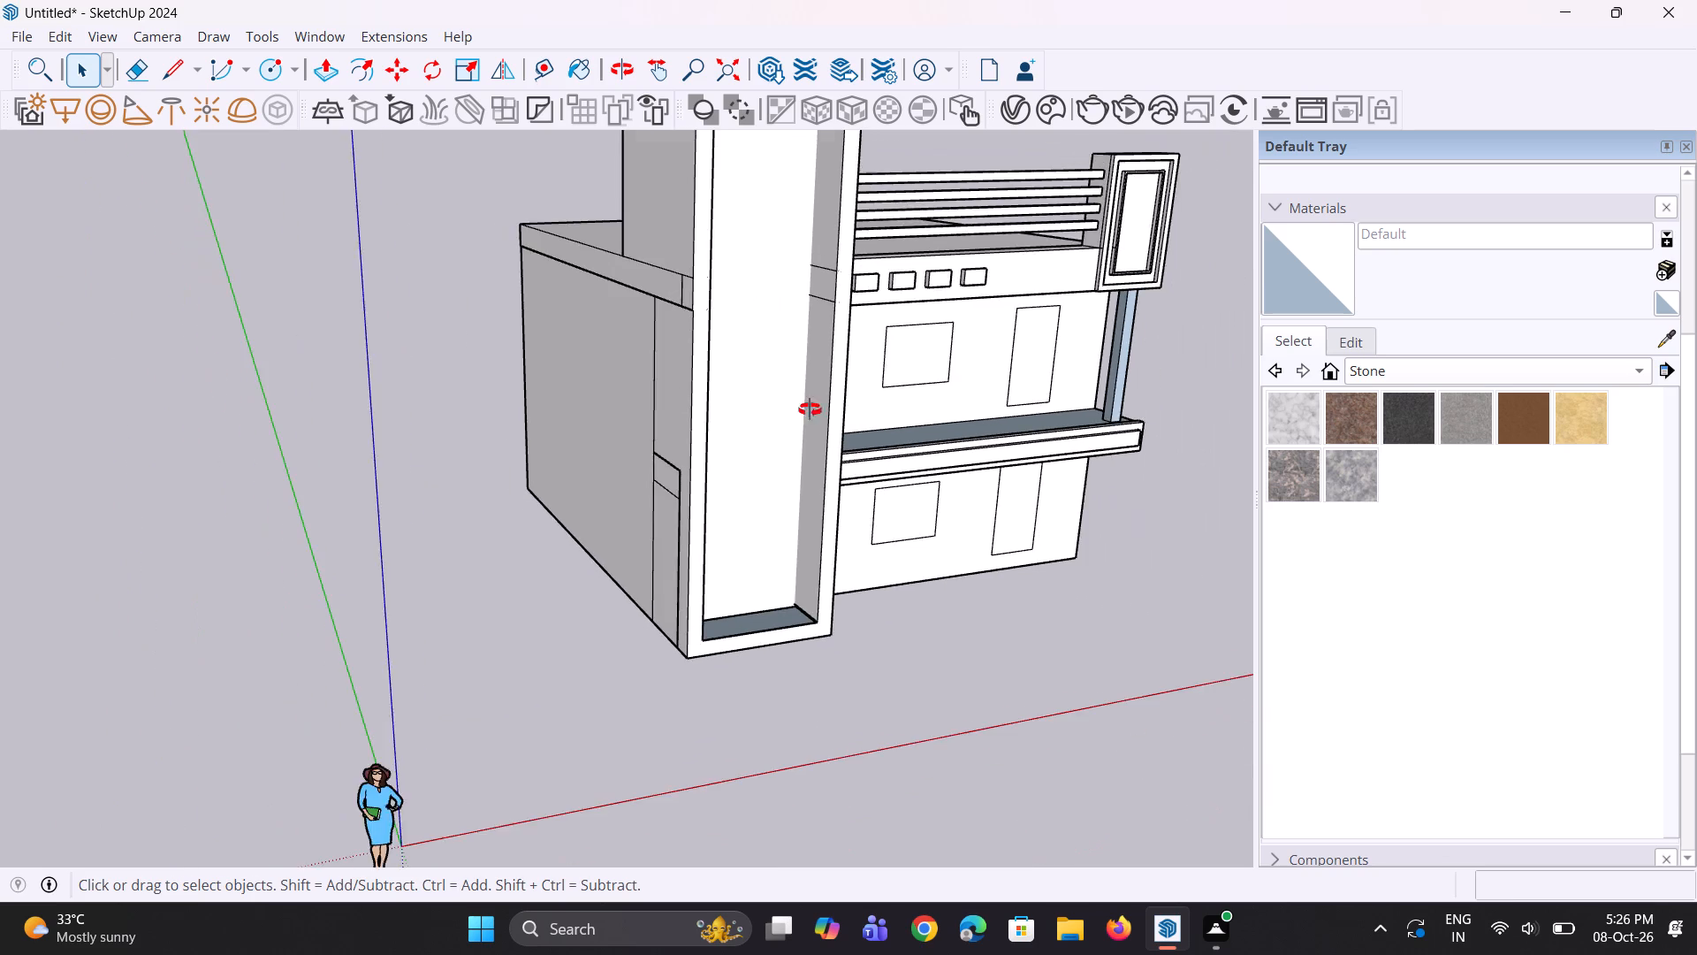
middle_click_drag(810, 409, 830, 389)
scroll(832, 367, "up", 2)
middle_click_drag(832, 363, 763, 372)
scroll(633, 378, "up", 2)
middle_click_drag(613, 403, 705, 403)
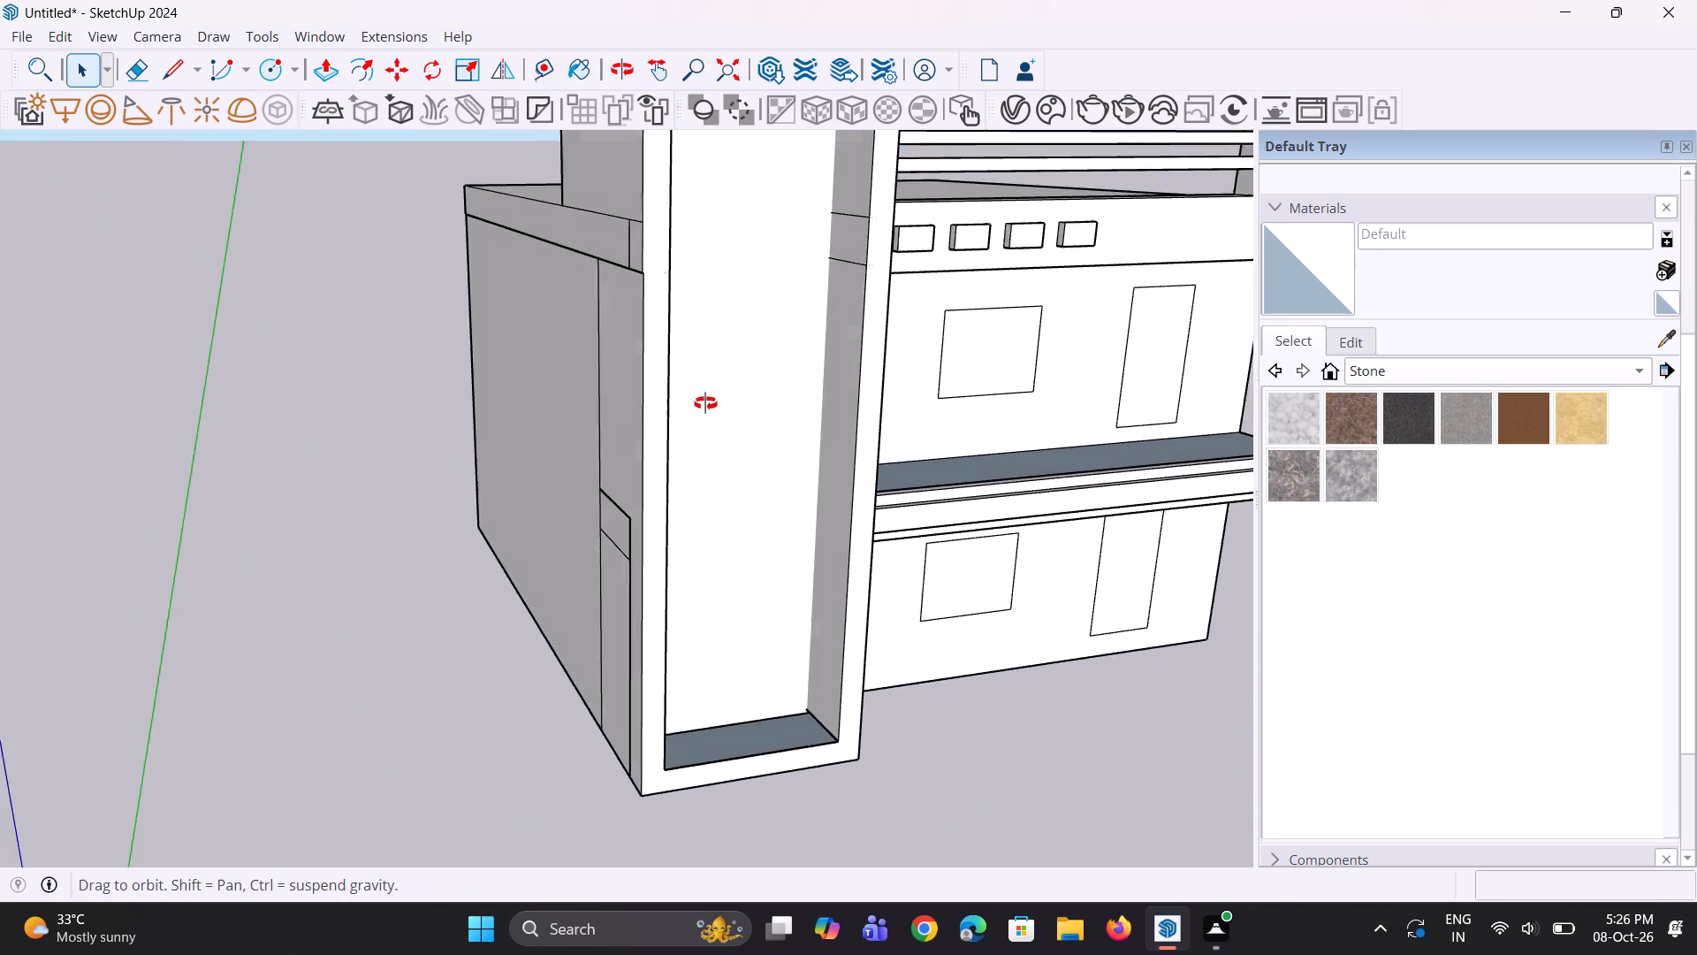
middle_click_drag(705, 403, 757, 376)
scroll(675, 409, "up", 1)
middle_click_drag(723, 393, 696, 424)
scroll(580, 534, "up", 4)
middle_click_drag(449, 432, 434, 428)
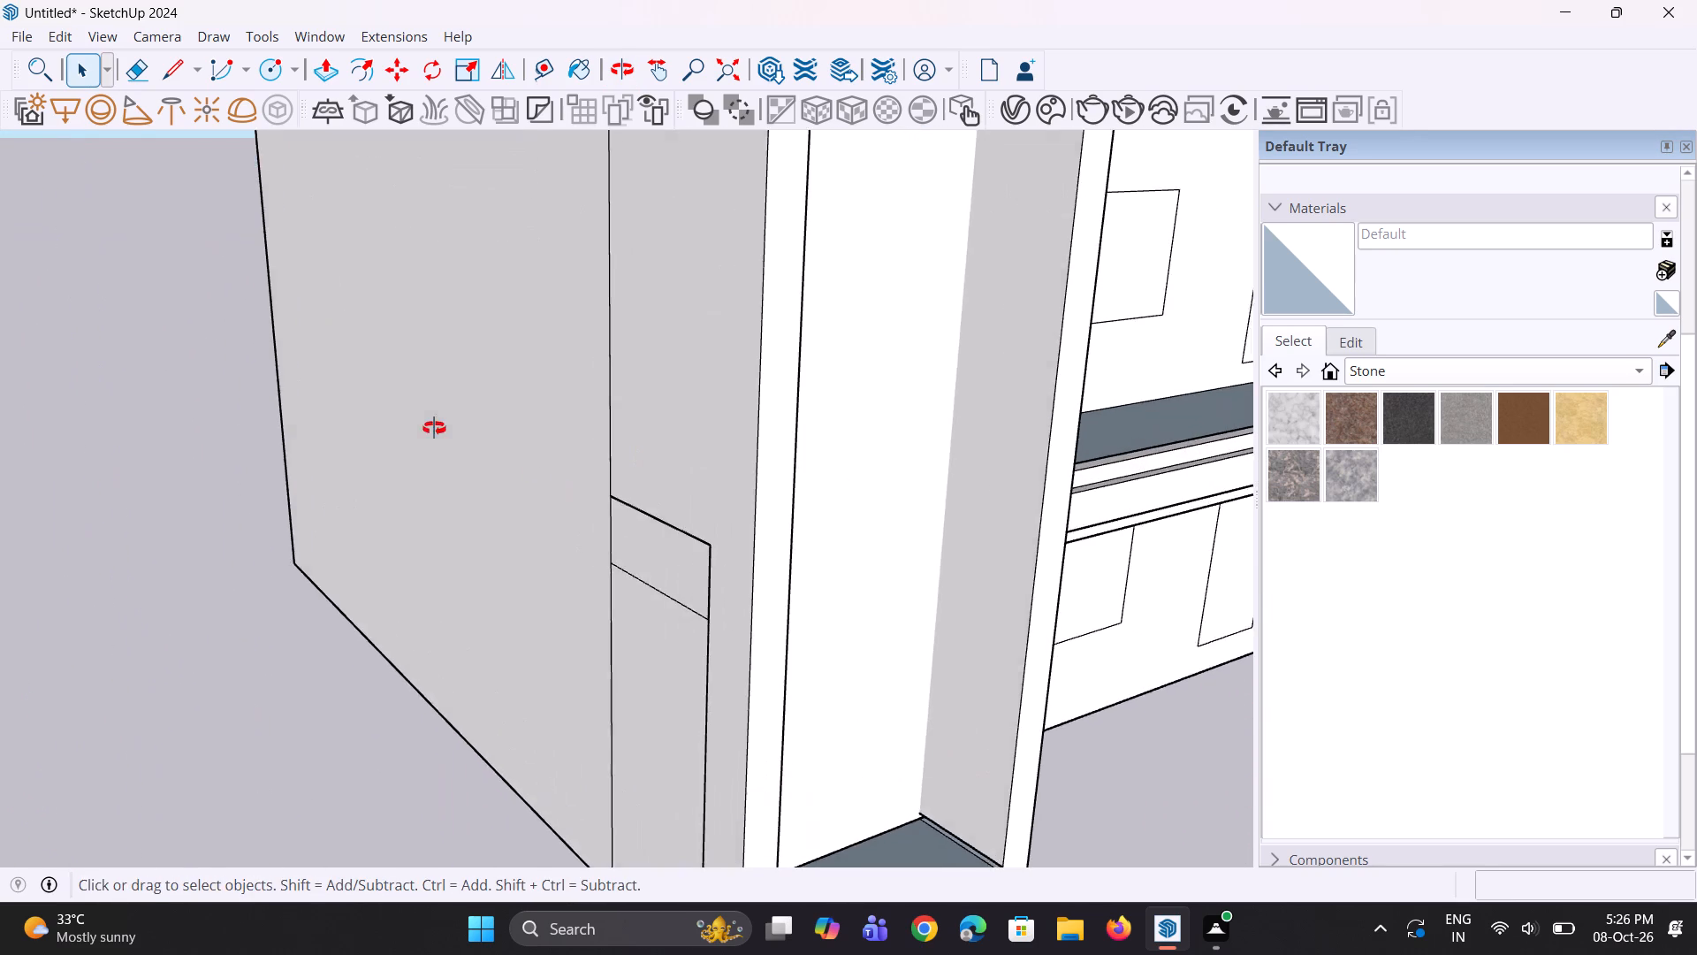
middle_click_drag(434, 428, 432, 428)
scroll(1033, 332, "down", 5)
middle_click_drag(986, 330, 856, 416)
scroll(861, 401, "down", 2)
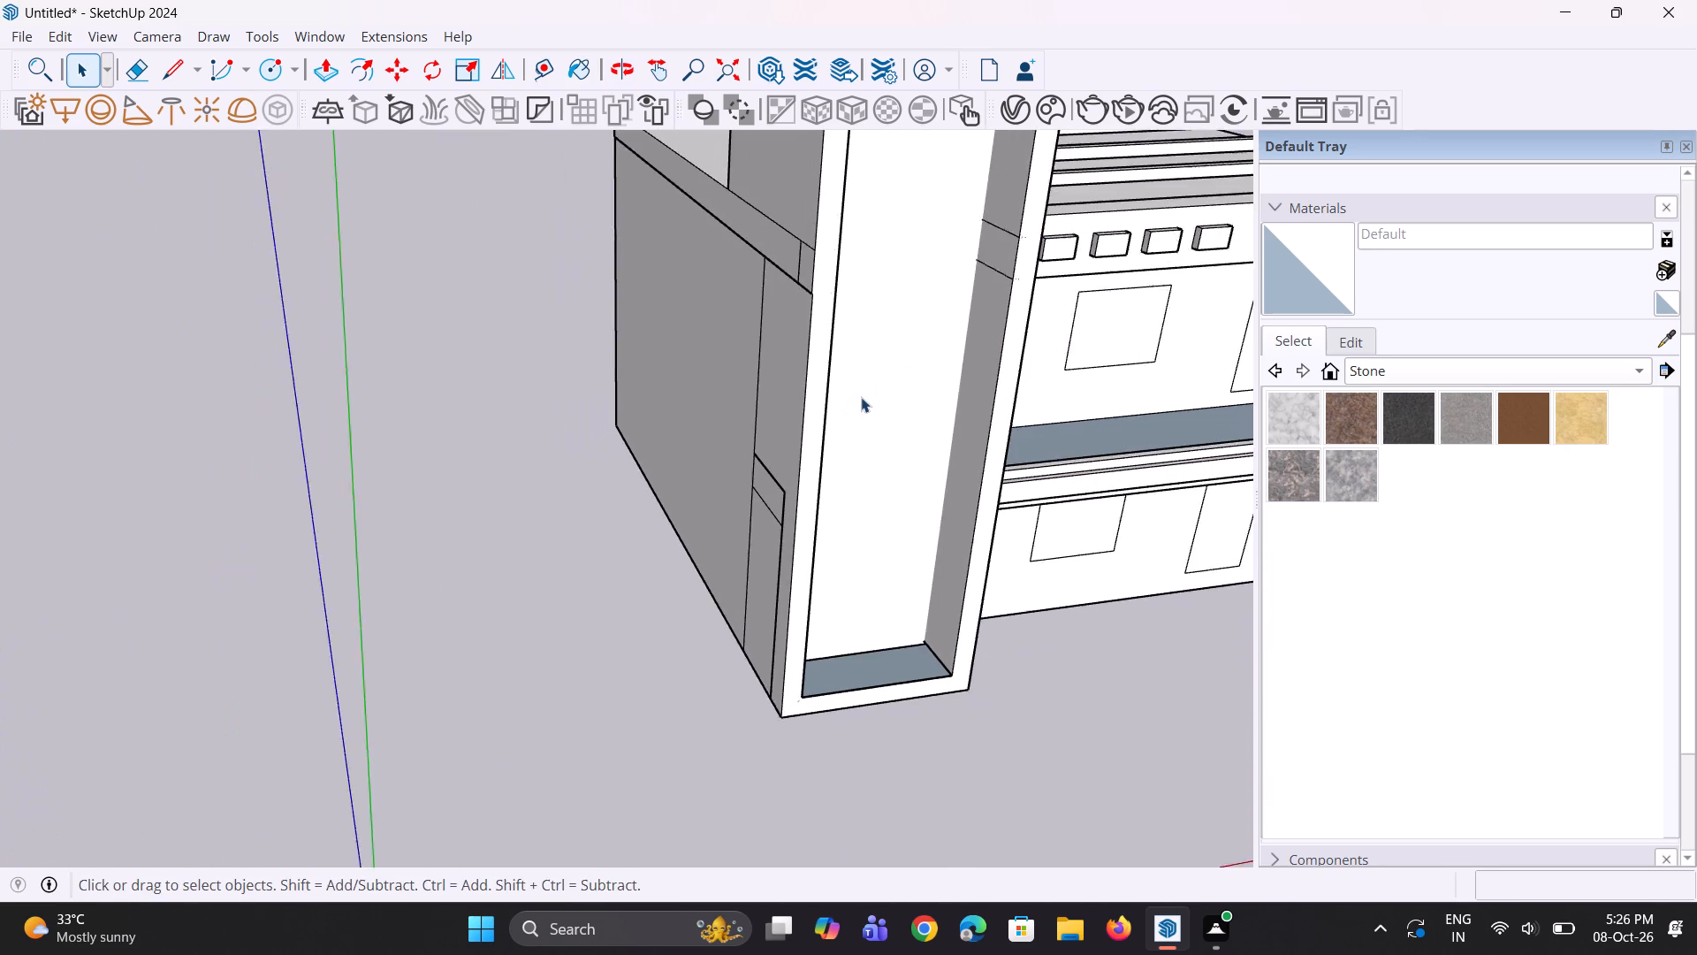
scroll(861, 397, "down", 2)
middle_click_drag(872, 372, 853, 350)
scroll(939, 358, "up", 3)
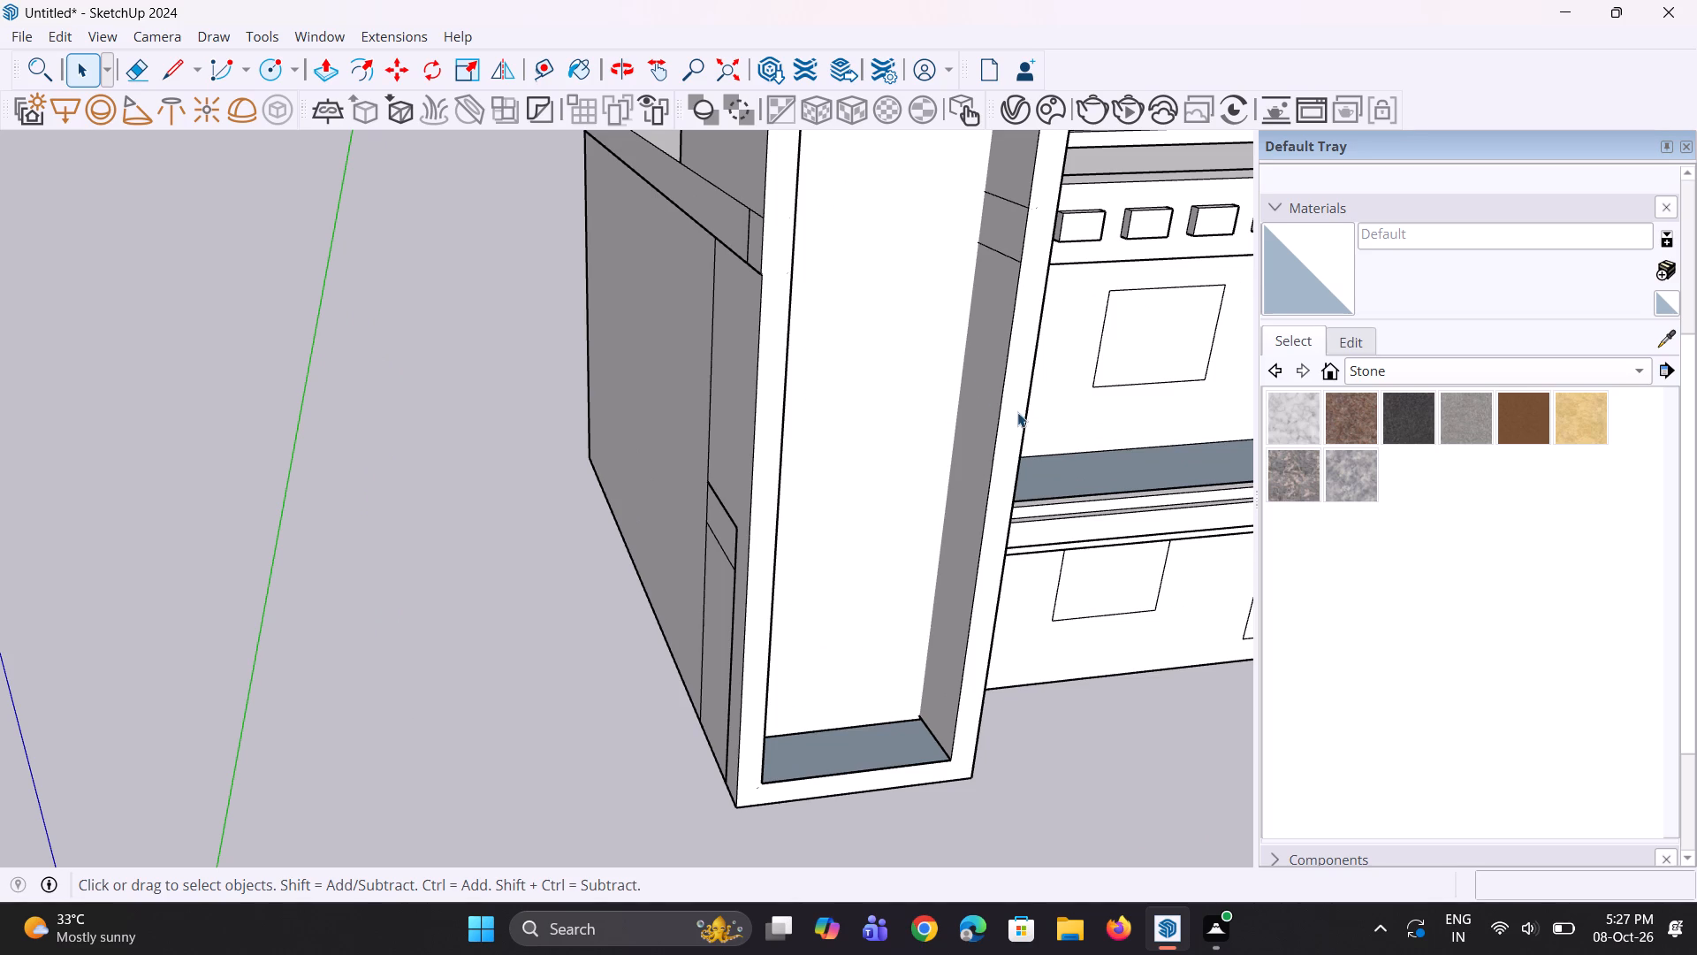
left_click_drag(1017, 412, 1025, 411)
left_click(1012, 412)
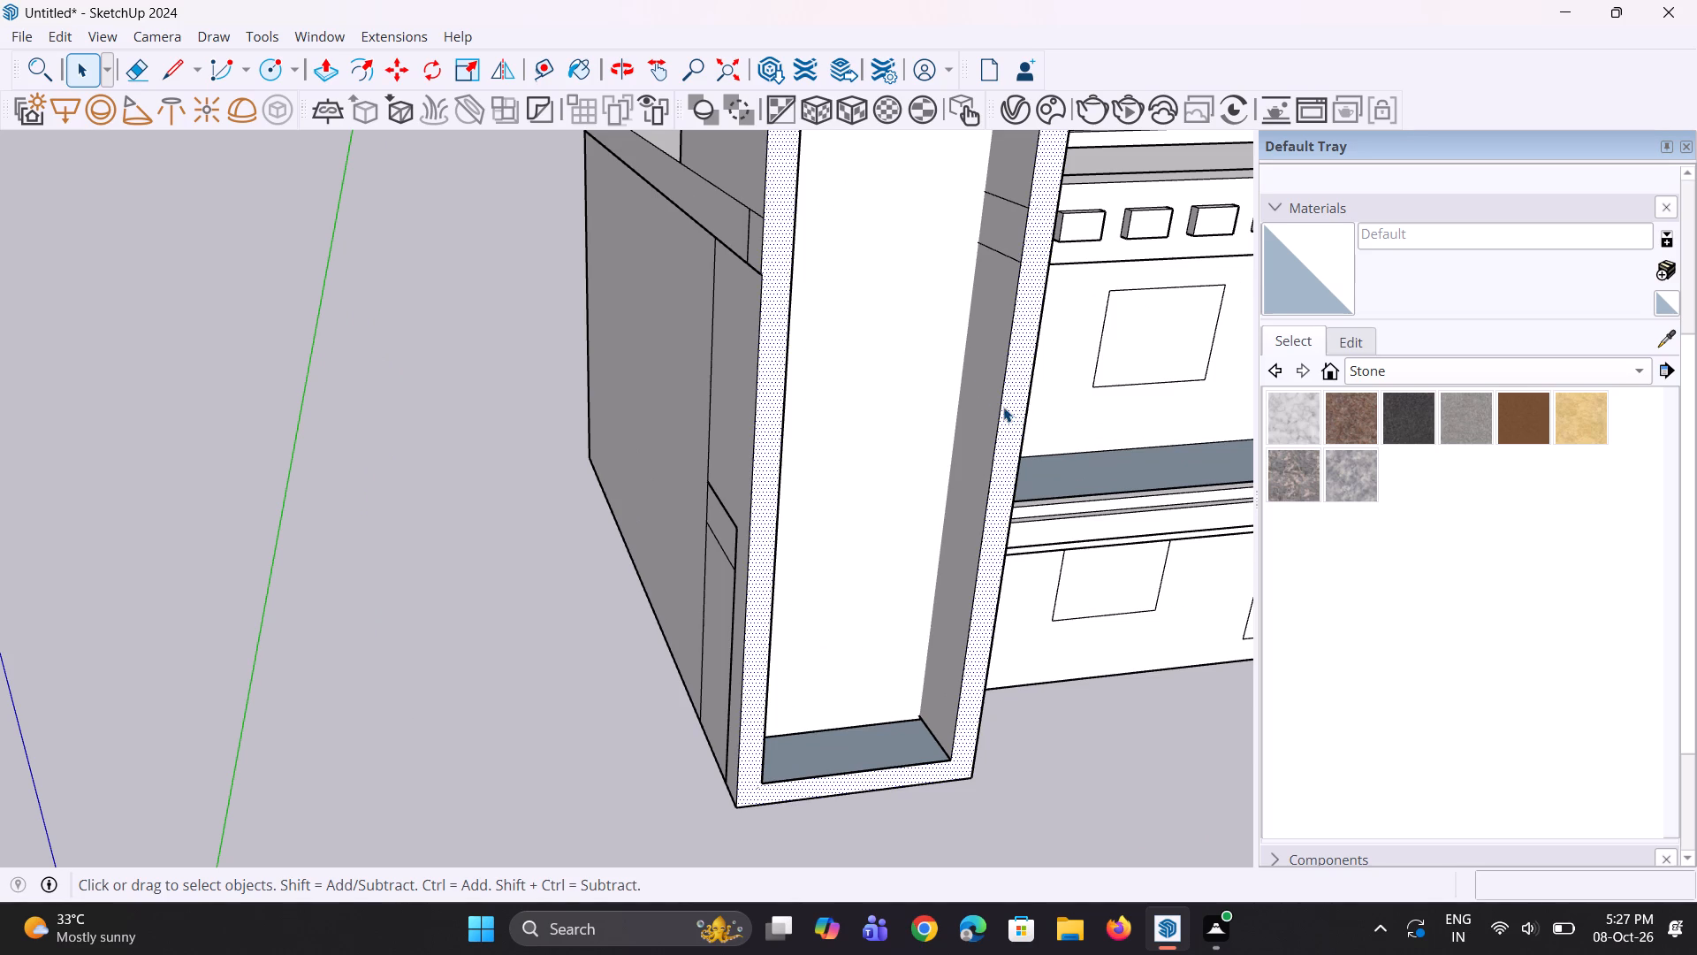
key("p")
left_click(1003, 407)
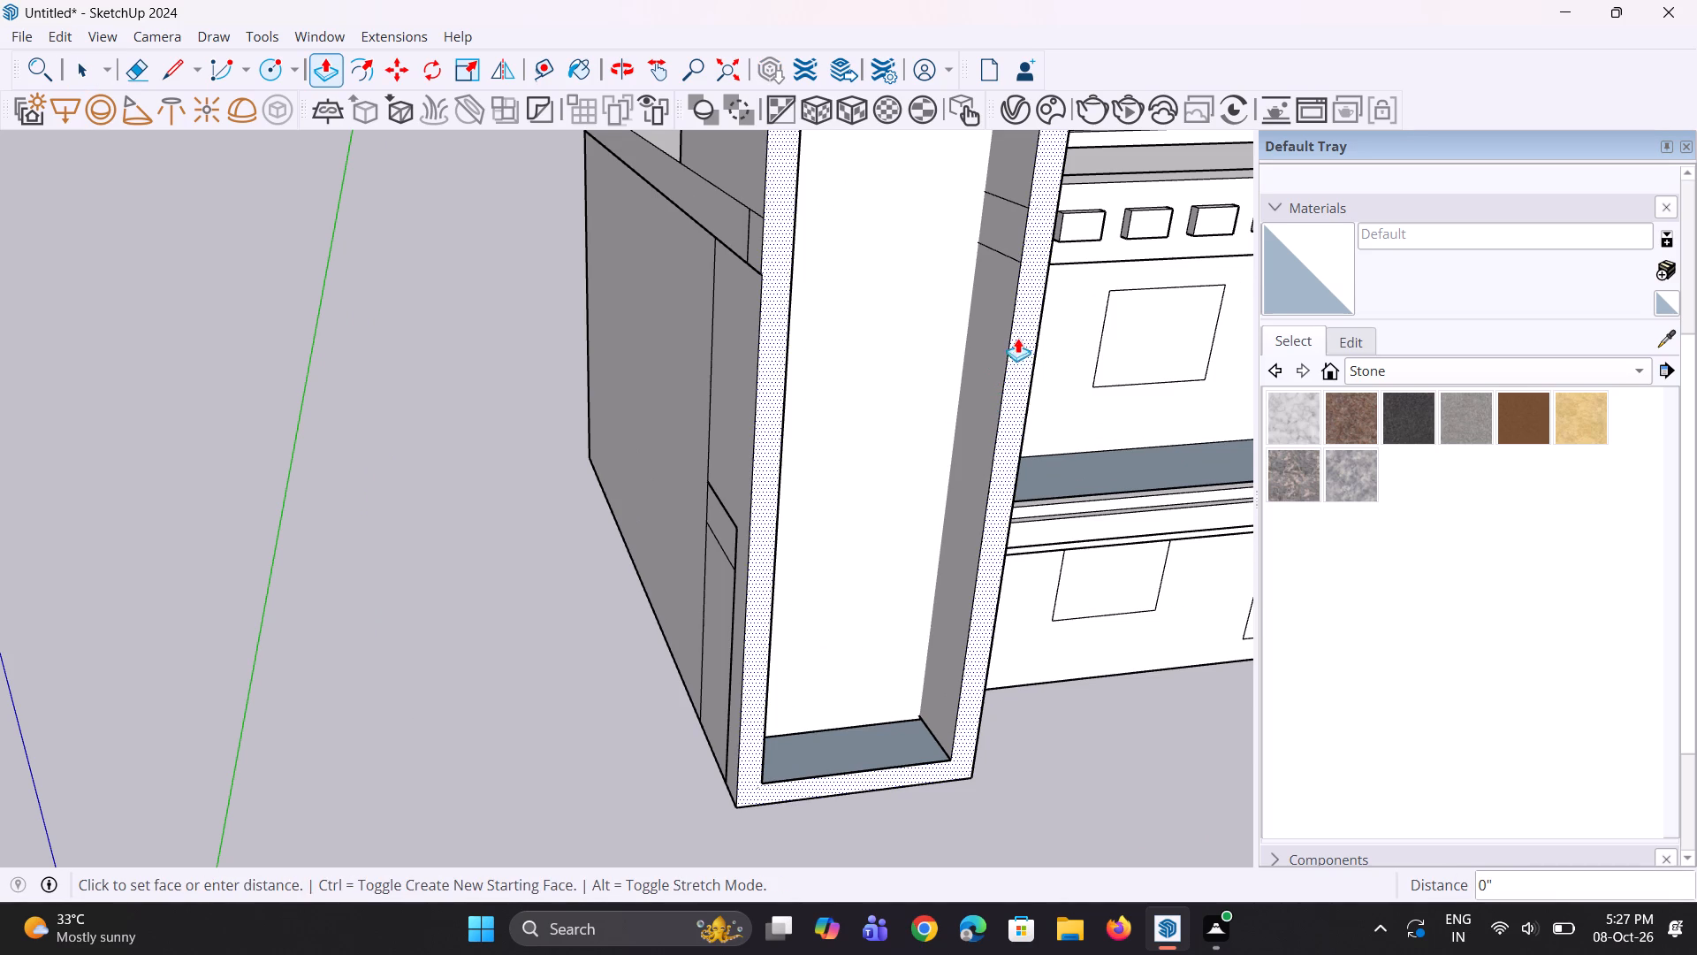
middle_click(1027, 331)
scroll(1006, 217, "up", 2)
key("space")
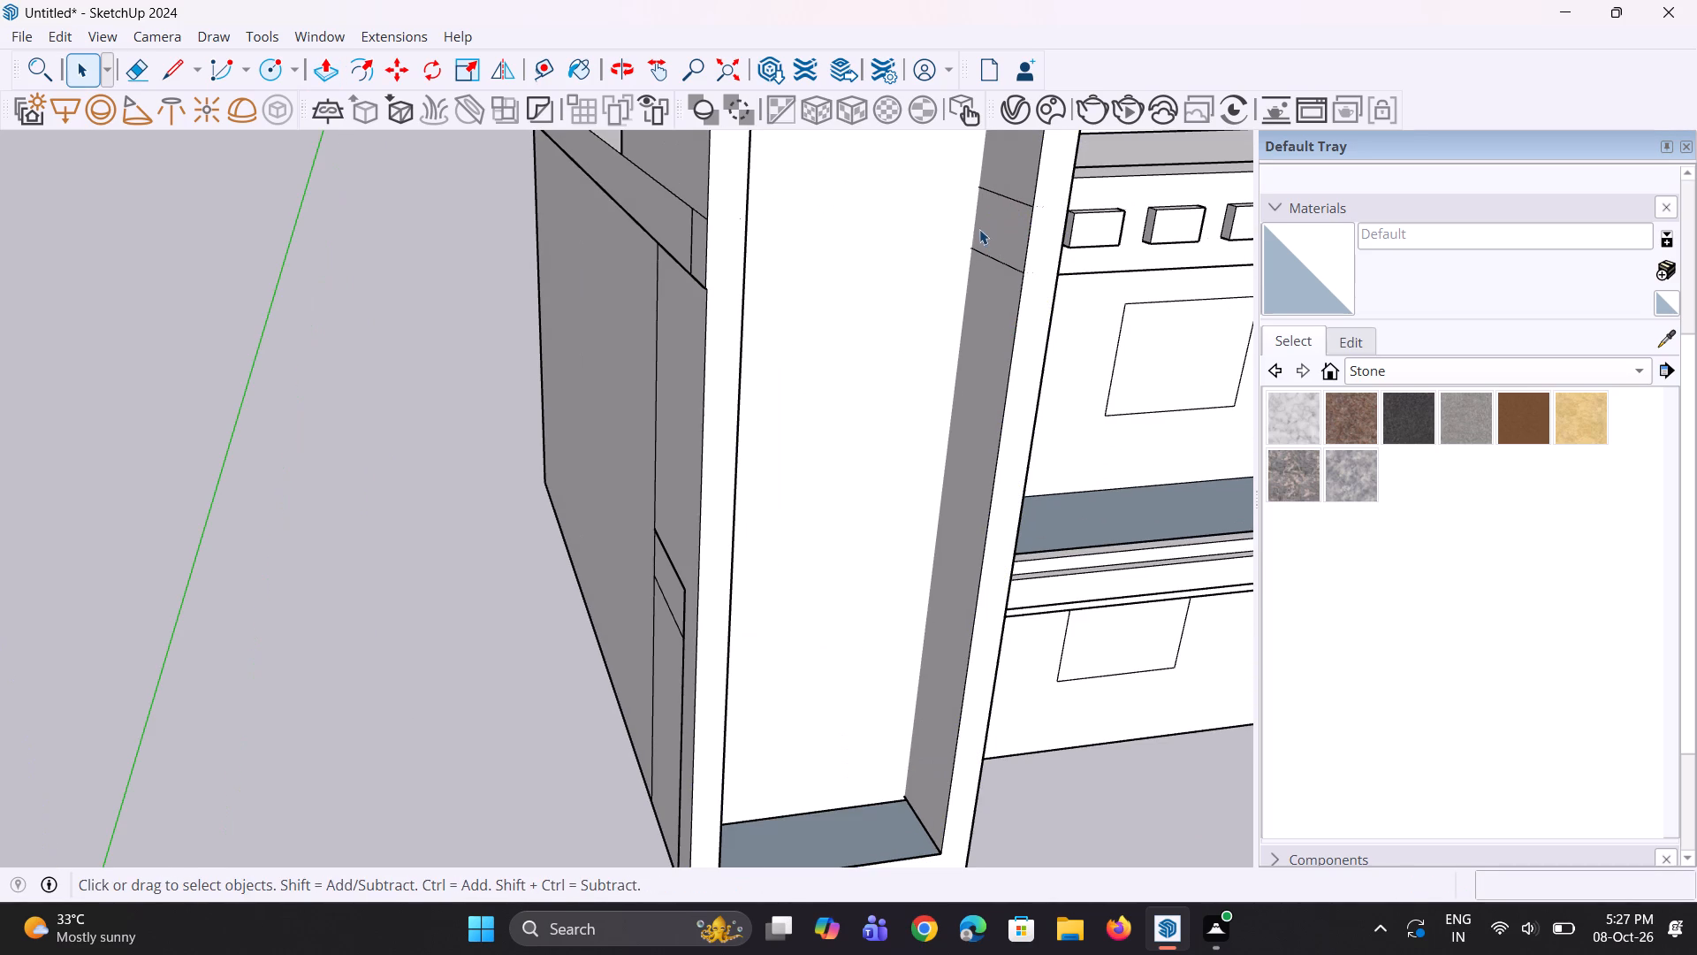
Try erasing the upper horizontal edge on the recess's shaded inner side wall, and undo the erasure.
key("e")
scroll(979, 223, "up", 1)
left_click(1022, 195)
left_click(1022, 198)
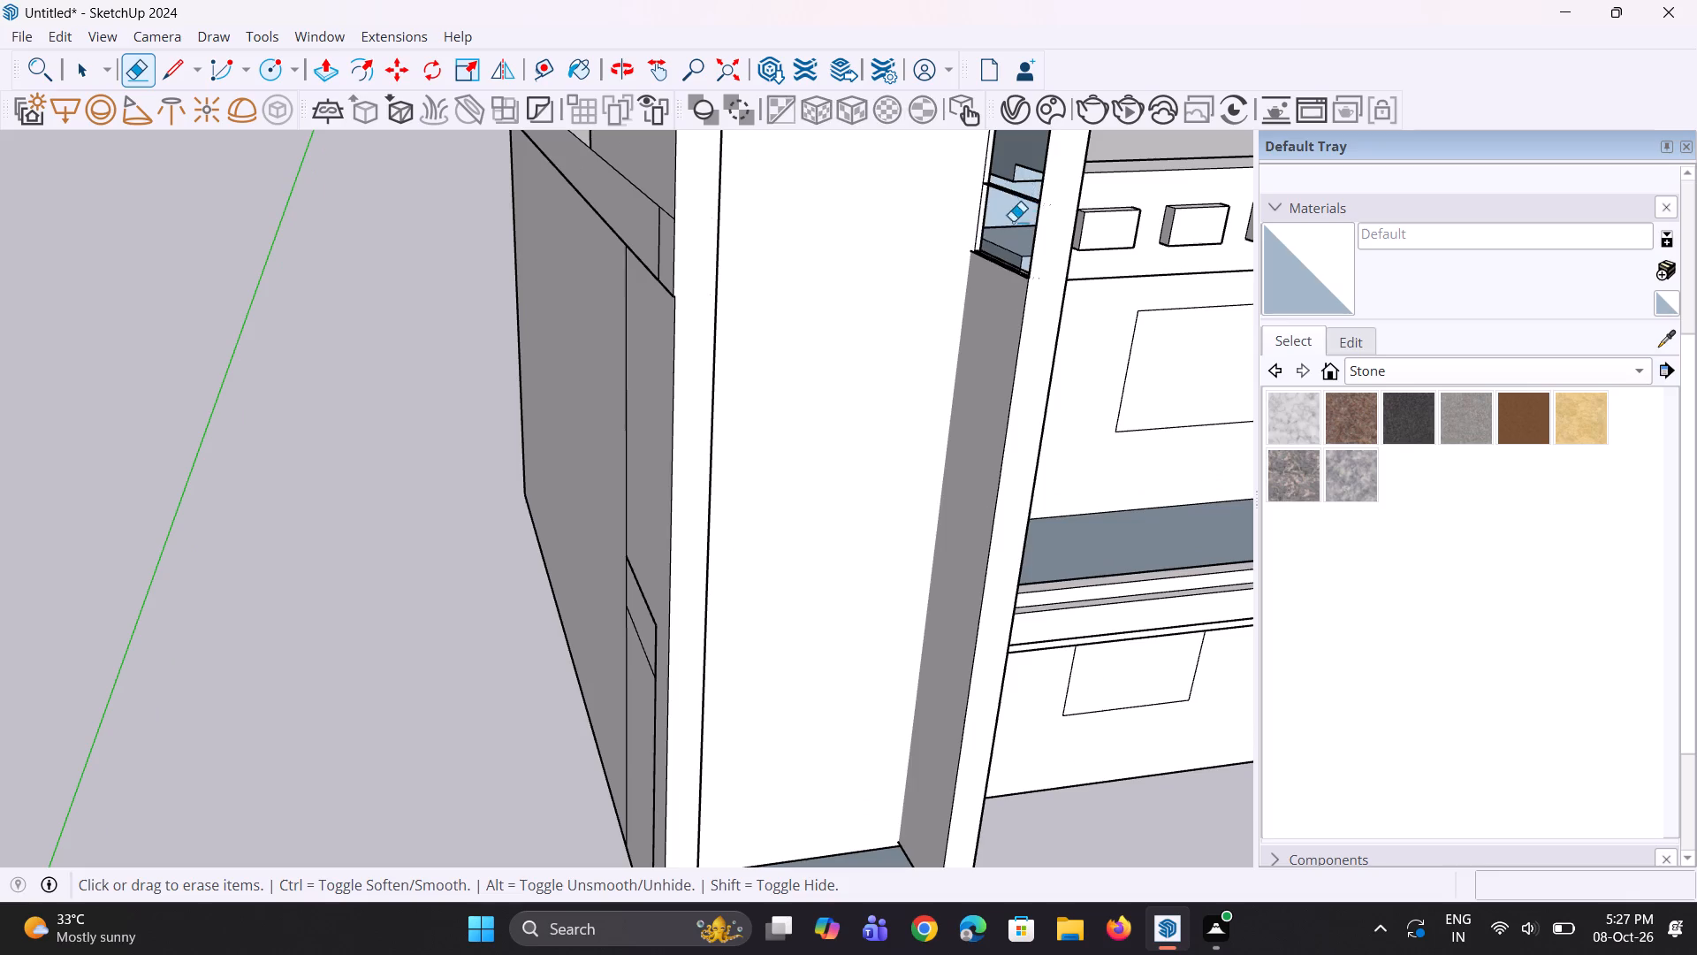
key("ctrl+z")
Erase the upper of the two horizontal edges on the recess's shaded inner side wall.
middle_click_drag(973, 302, 1059, 304)
scroll(981, 334, "down", 4)
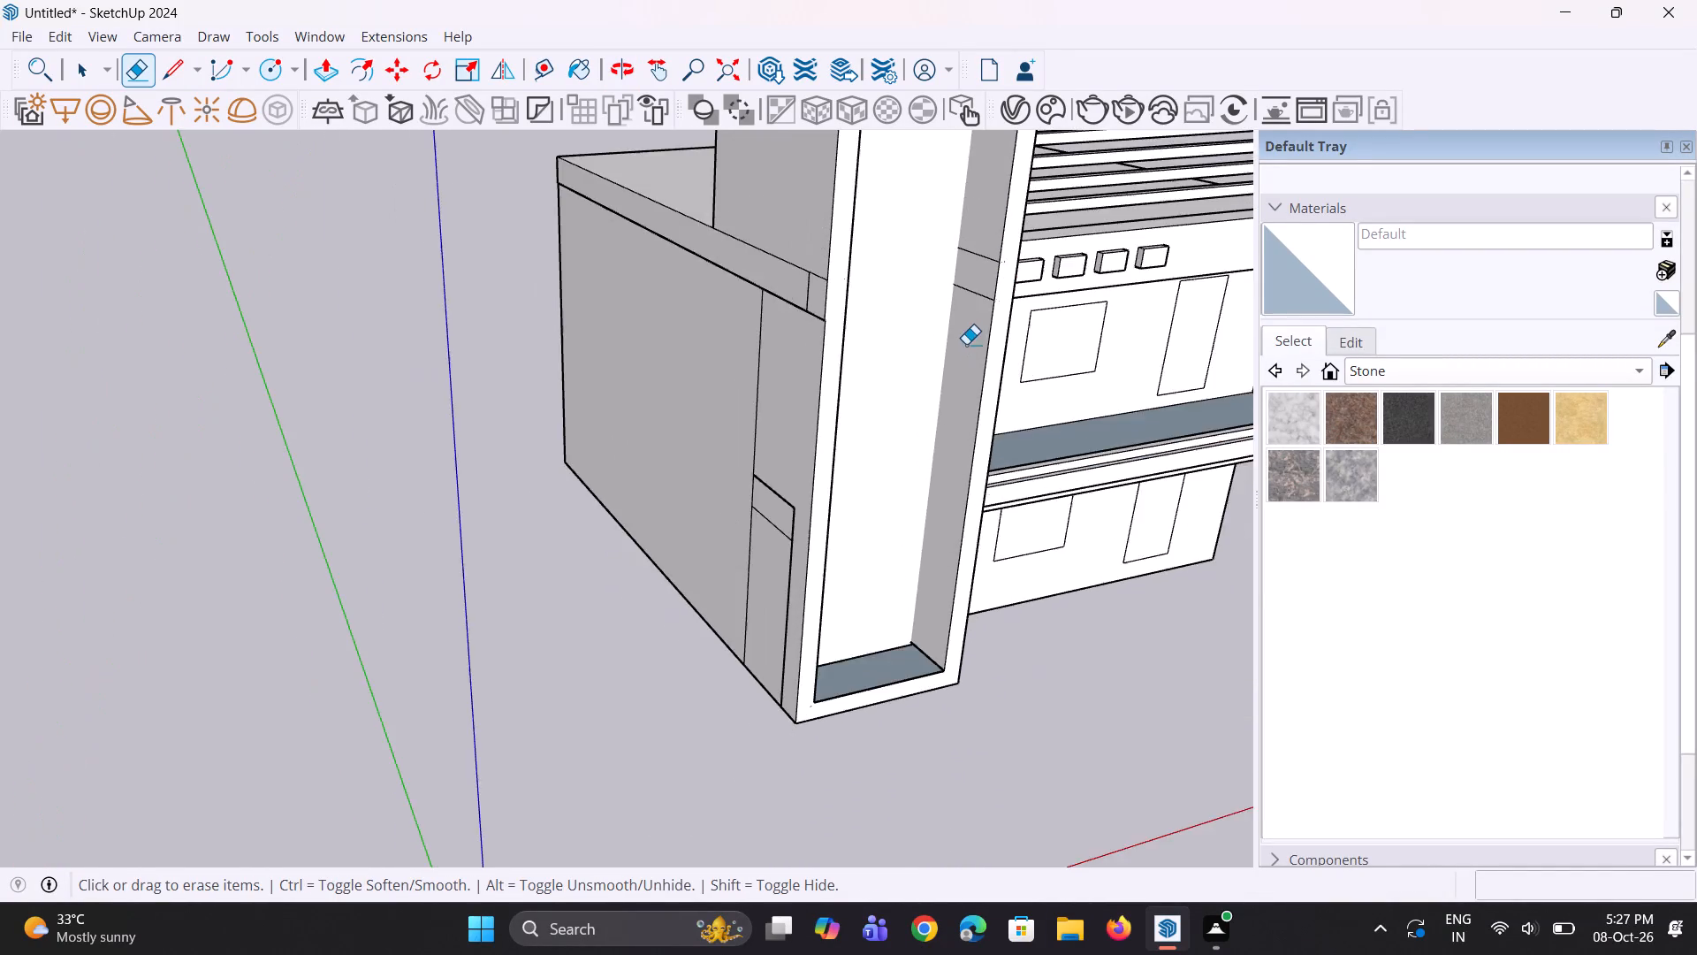
scroll(966, 344, "down", 7)
middle_click_drag(963, 229, 983, 73)
scroll(887, 402, "up", 12)
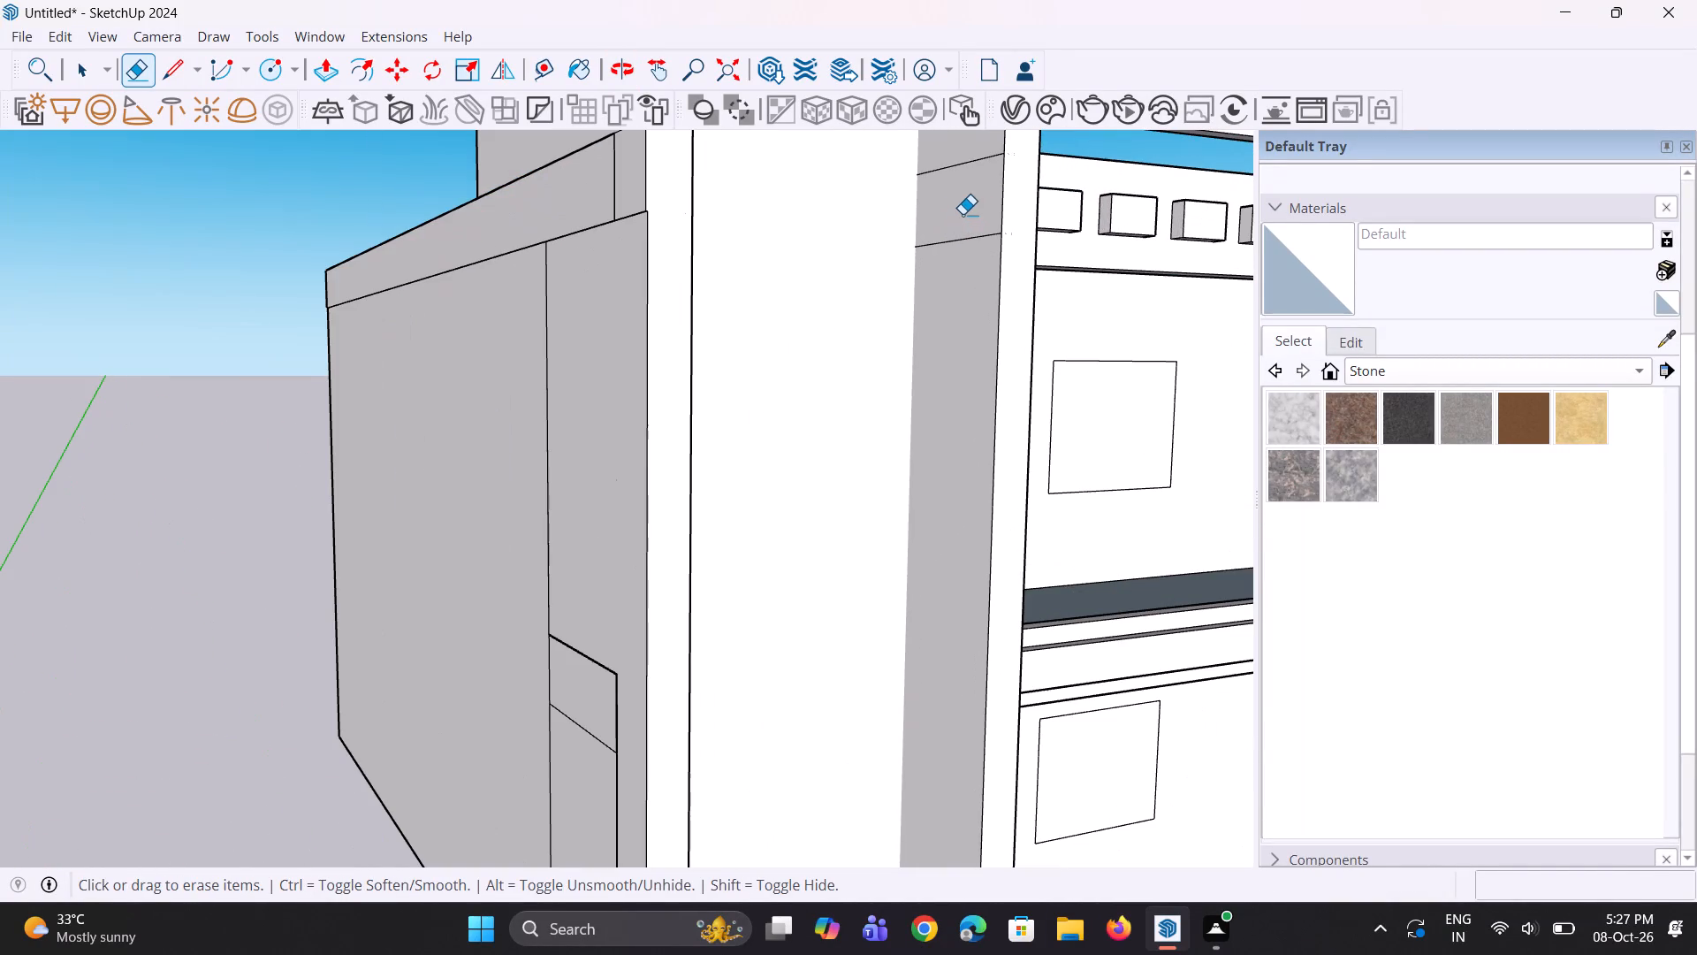
left_click(975, 161)
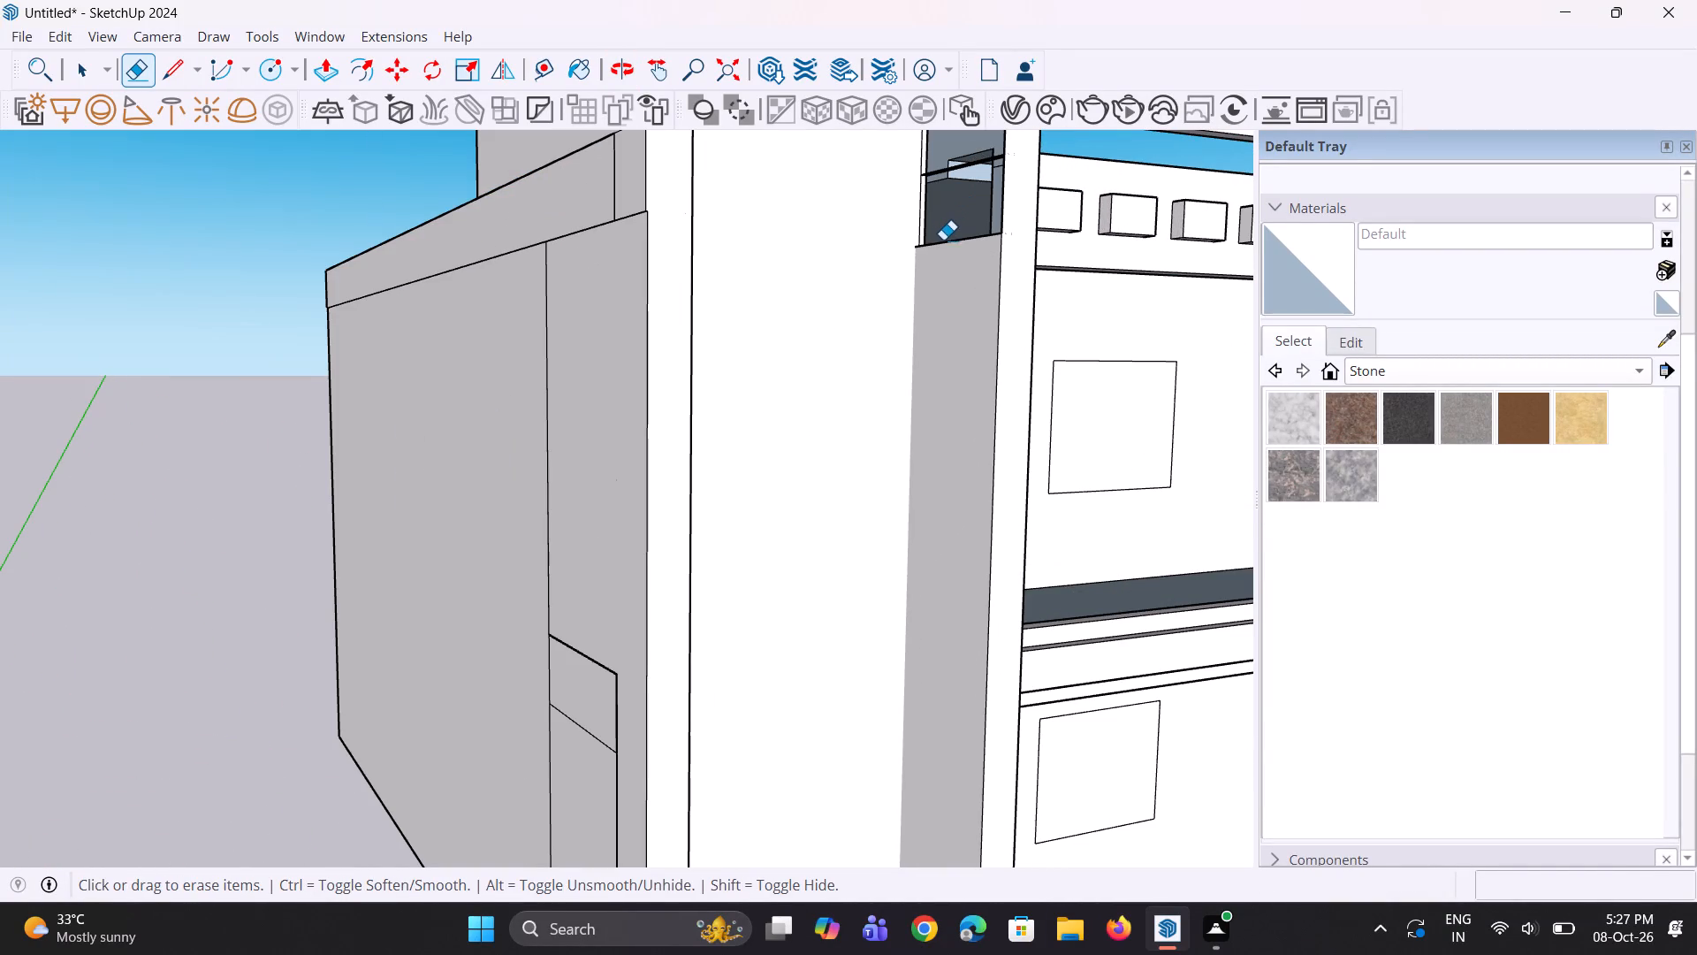
Delete the two closely spaced pairs of horizontal edges crossing the recess's shaded inner side wall near the upper opening.
left_click(943, 241)
middle_click_drag(955, 258, 977, 498)
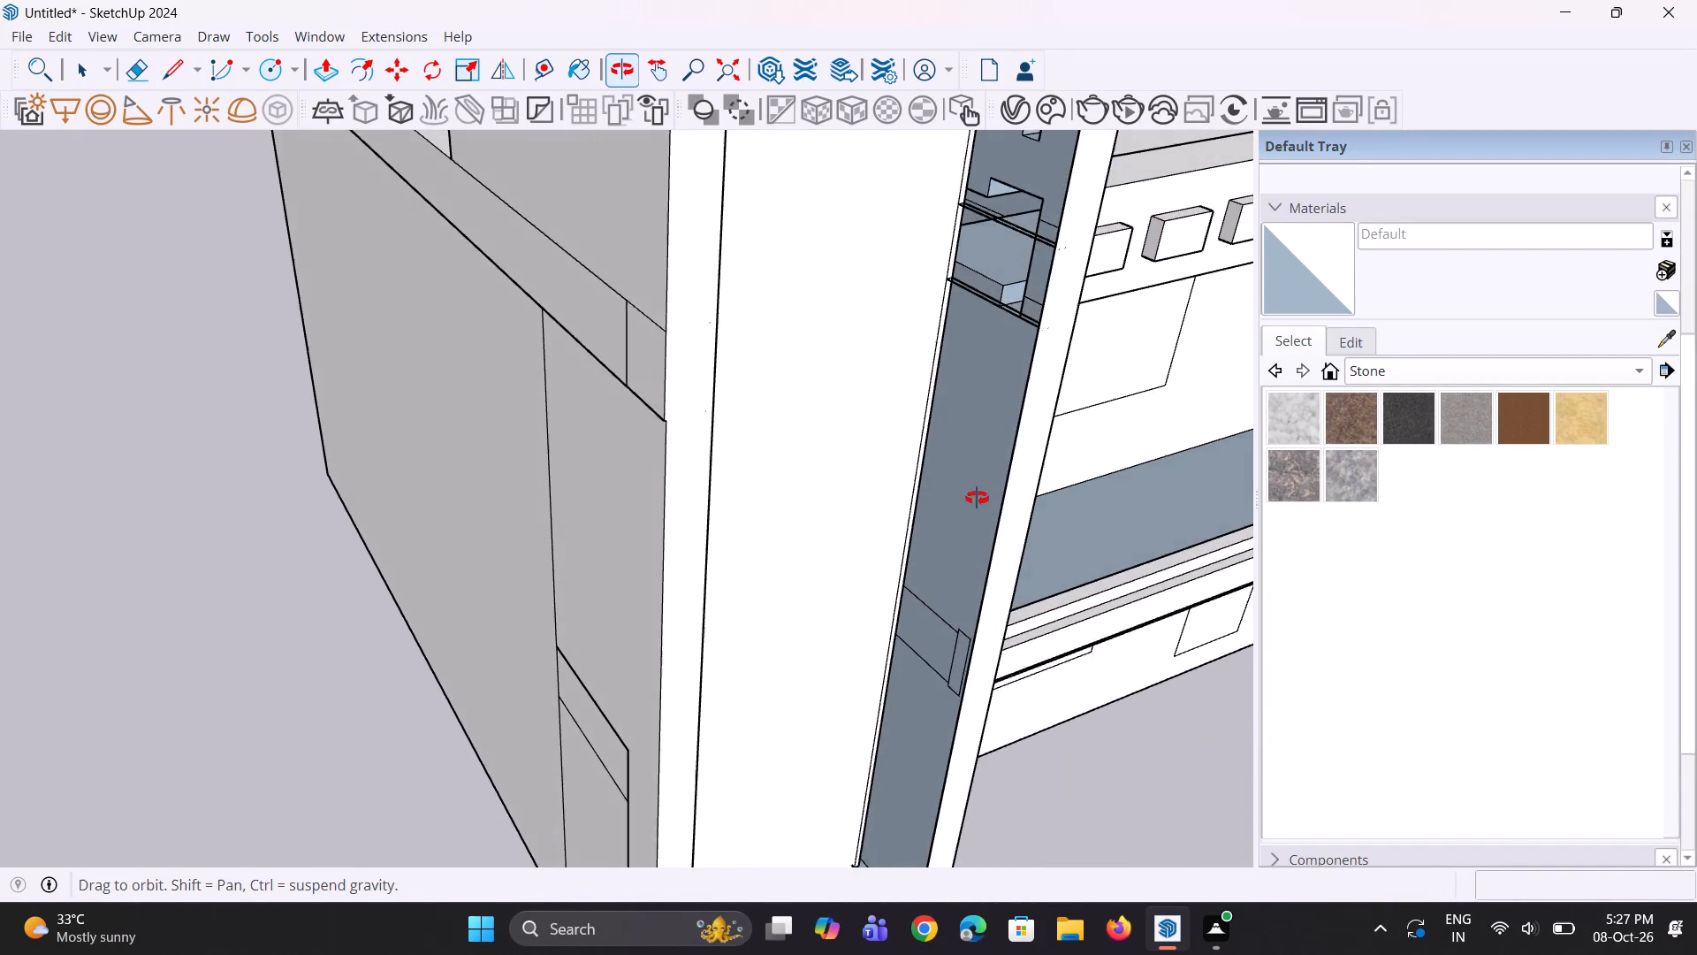
middle_click_drag(977, 498, 979, 505)
key("space")
key("space")
left_click(1030, 251)
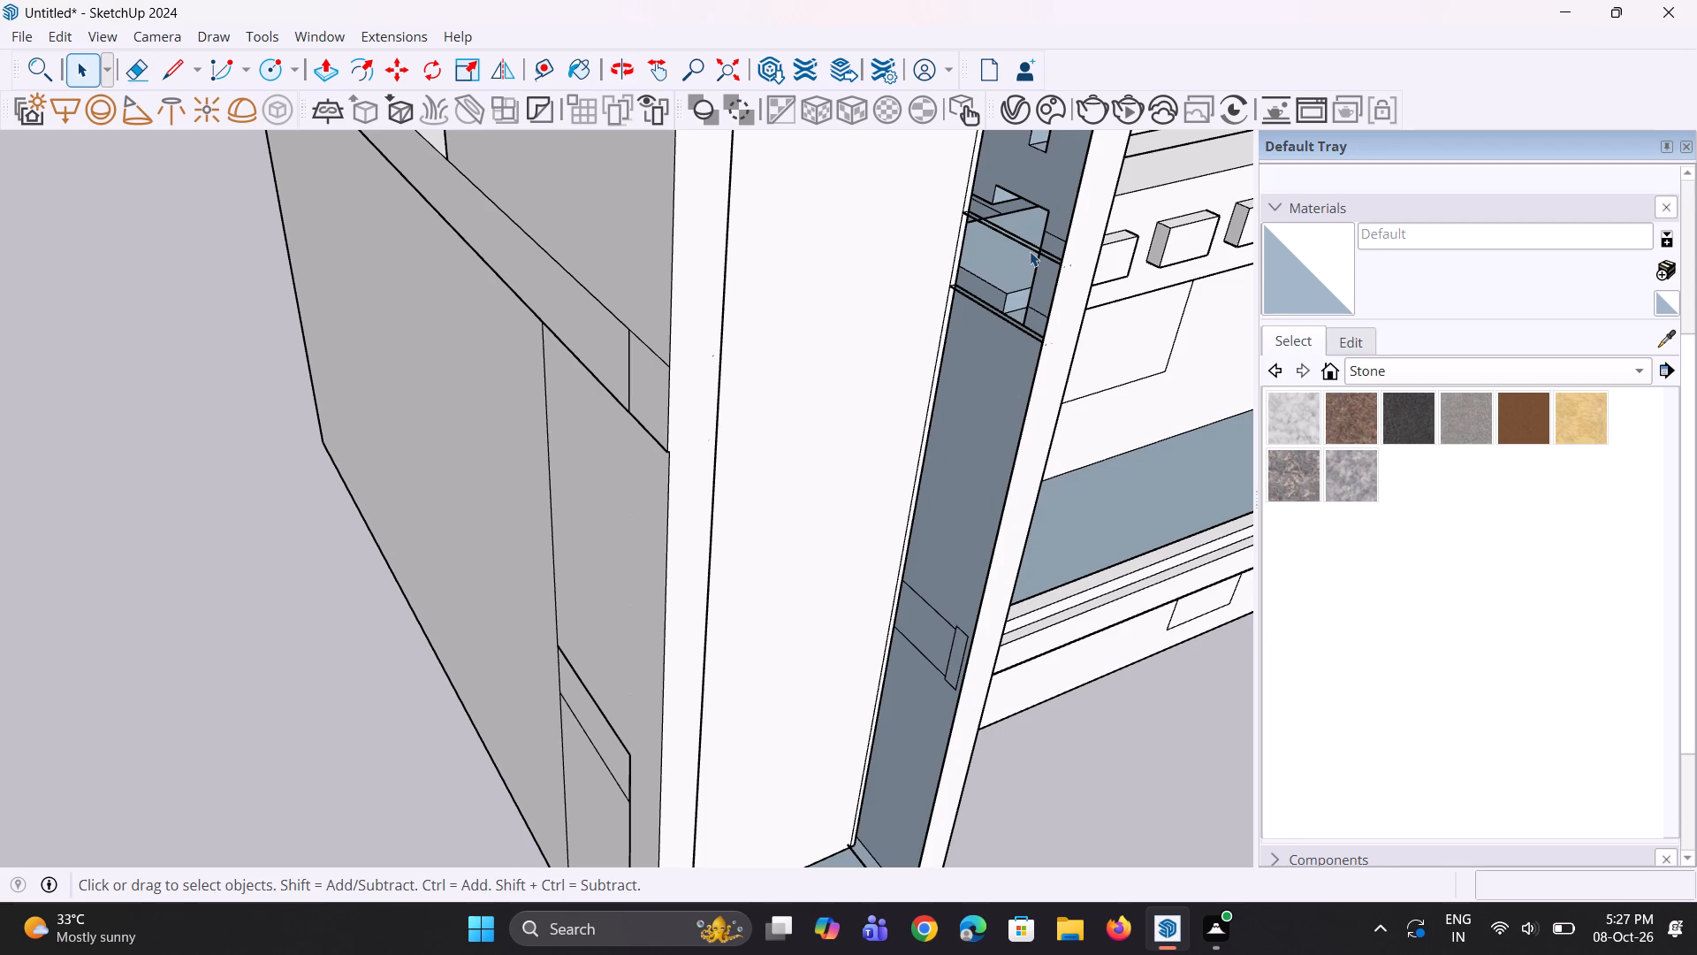
key("Delete")
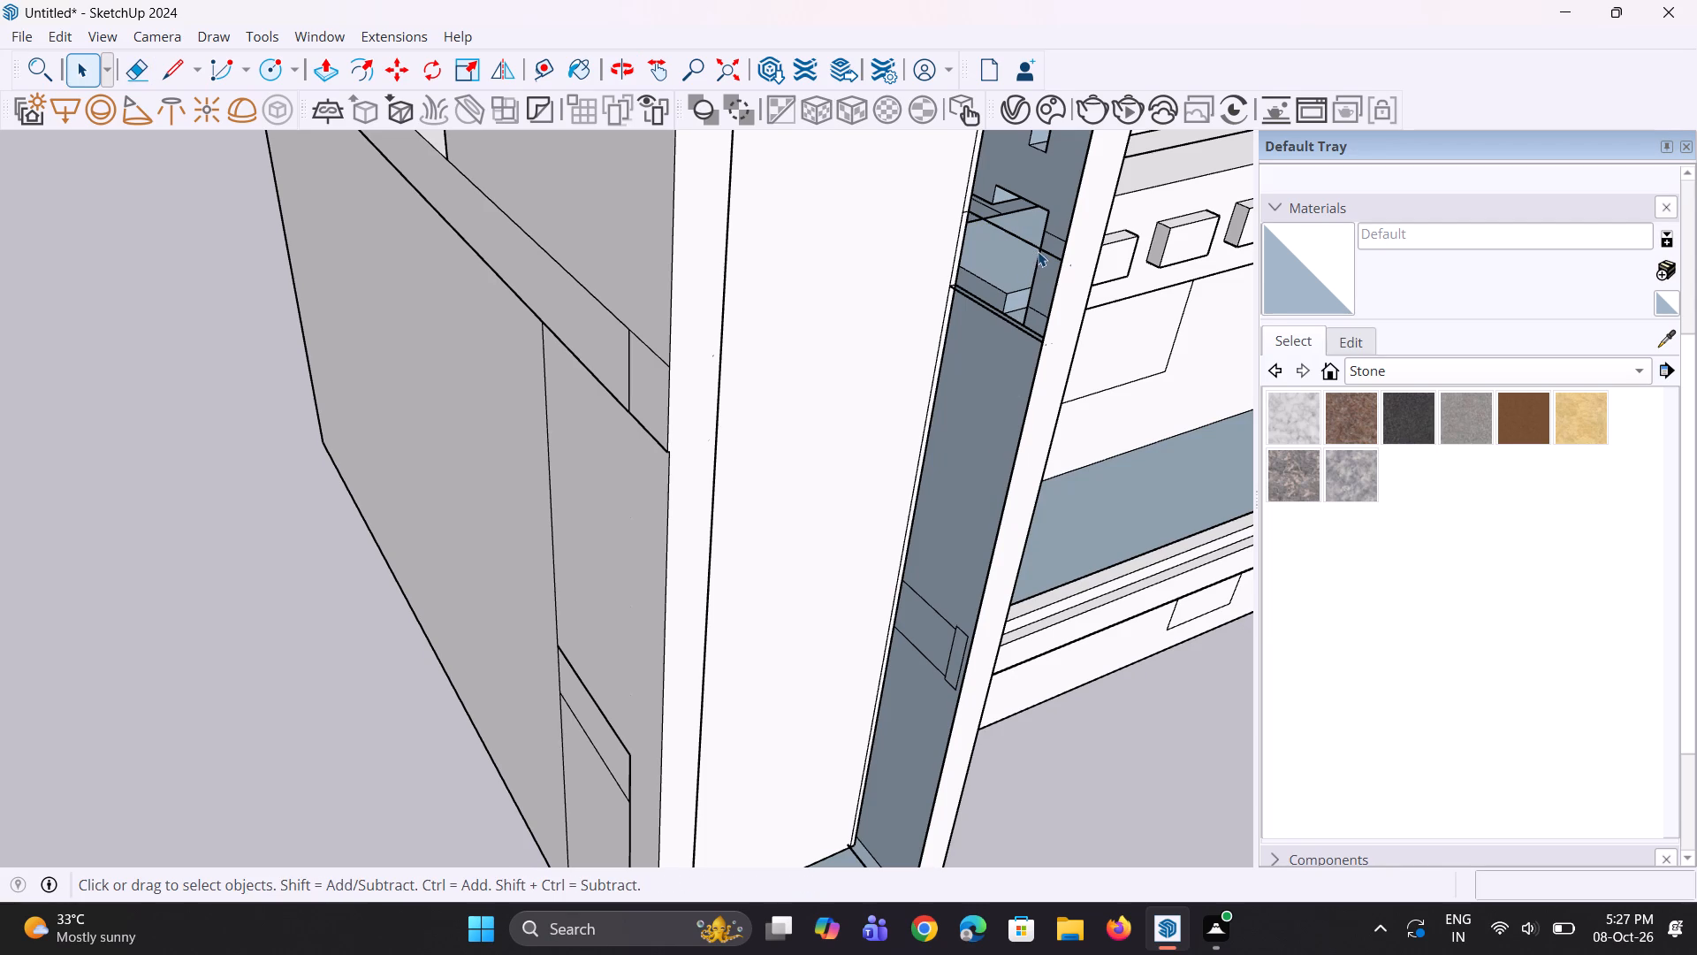
left_click(1038, 251)
key("Delete")
left_click(1025, 332)
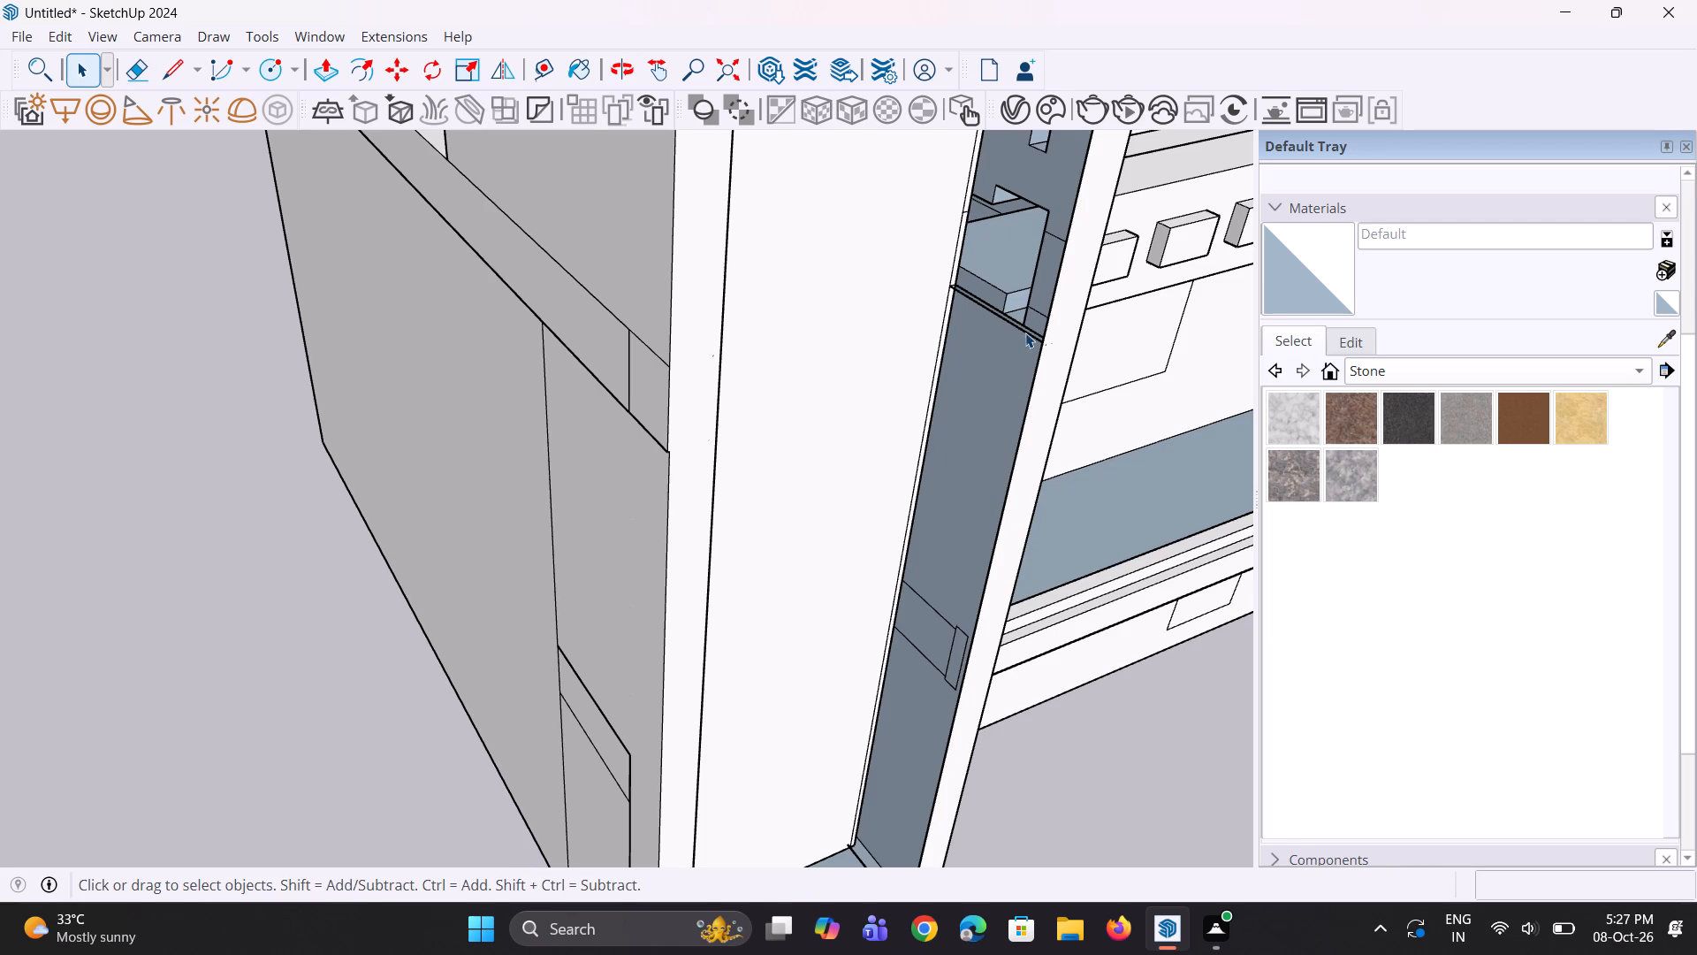
key("Delete")
left_click(1033, 332)
key("Delete")
Erase the upper small outline and its neighbouring horizontal edges on the recess's opposite, outer side wall.
scroll(922, 438, "down", 4)
middle_click_drag(918, 455, 928, 377)
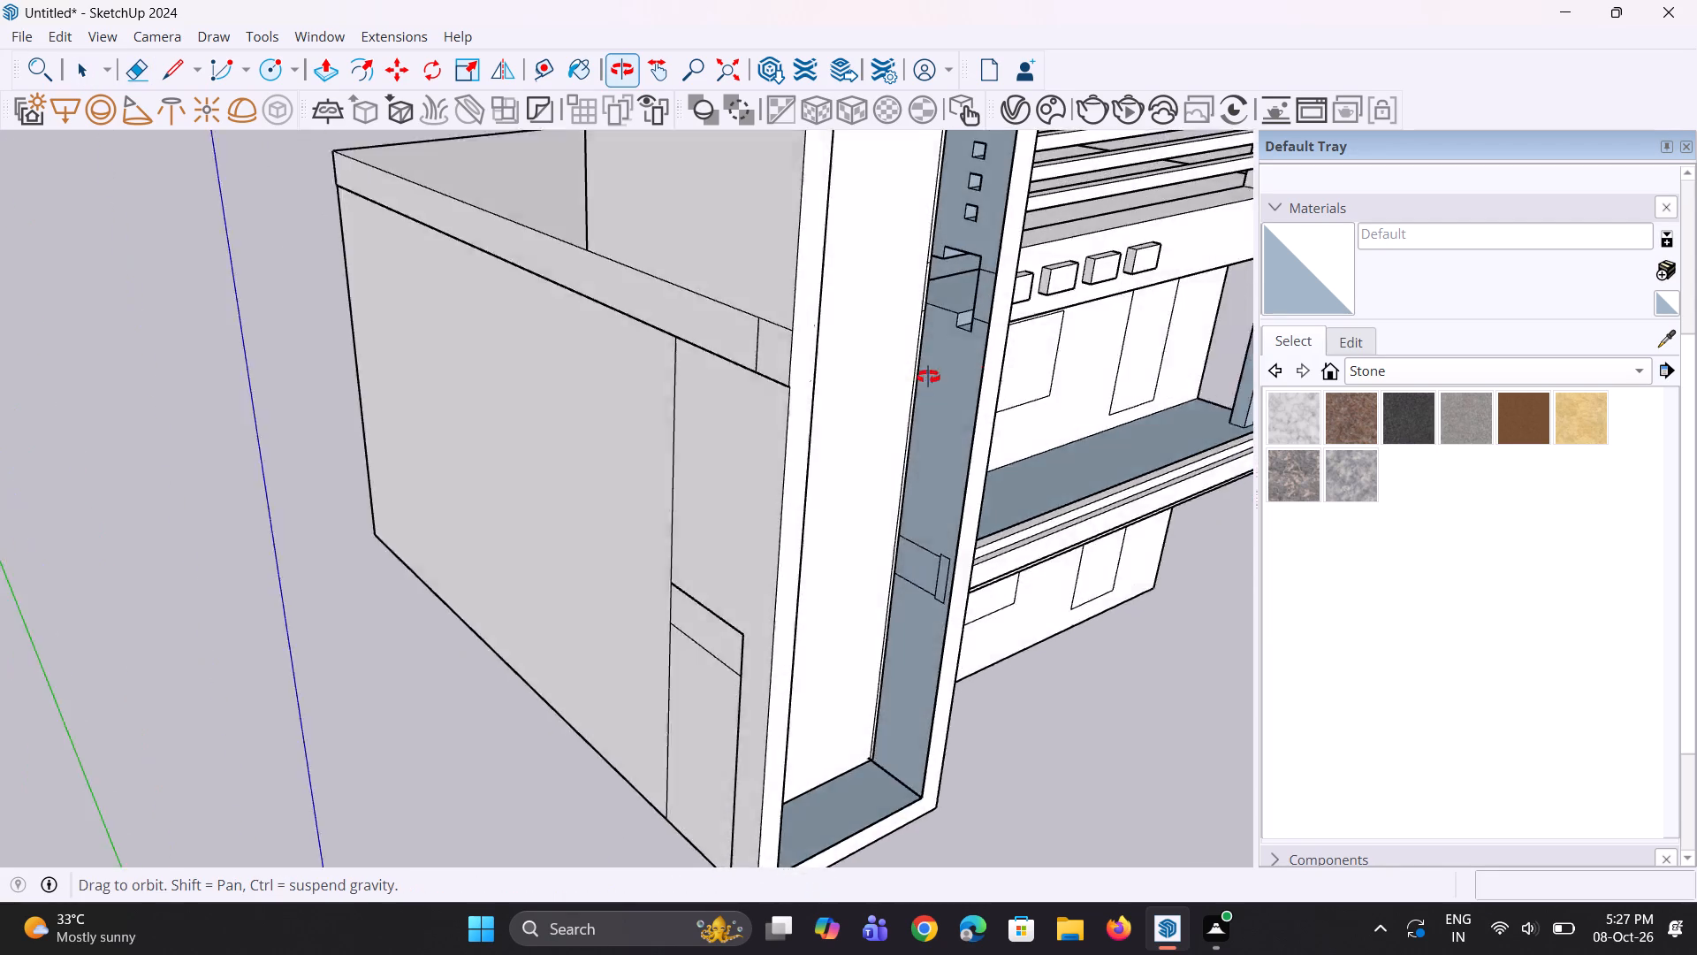
middle_click_drag(928, 377, 421, 422)
middle_click(421, 422)
scroll(540, 395, "up", 3)
left_click_drag(544, 285, 547, 408)
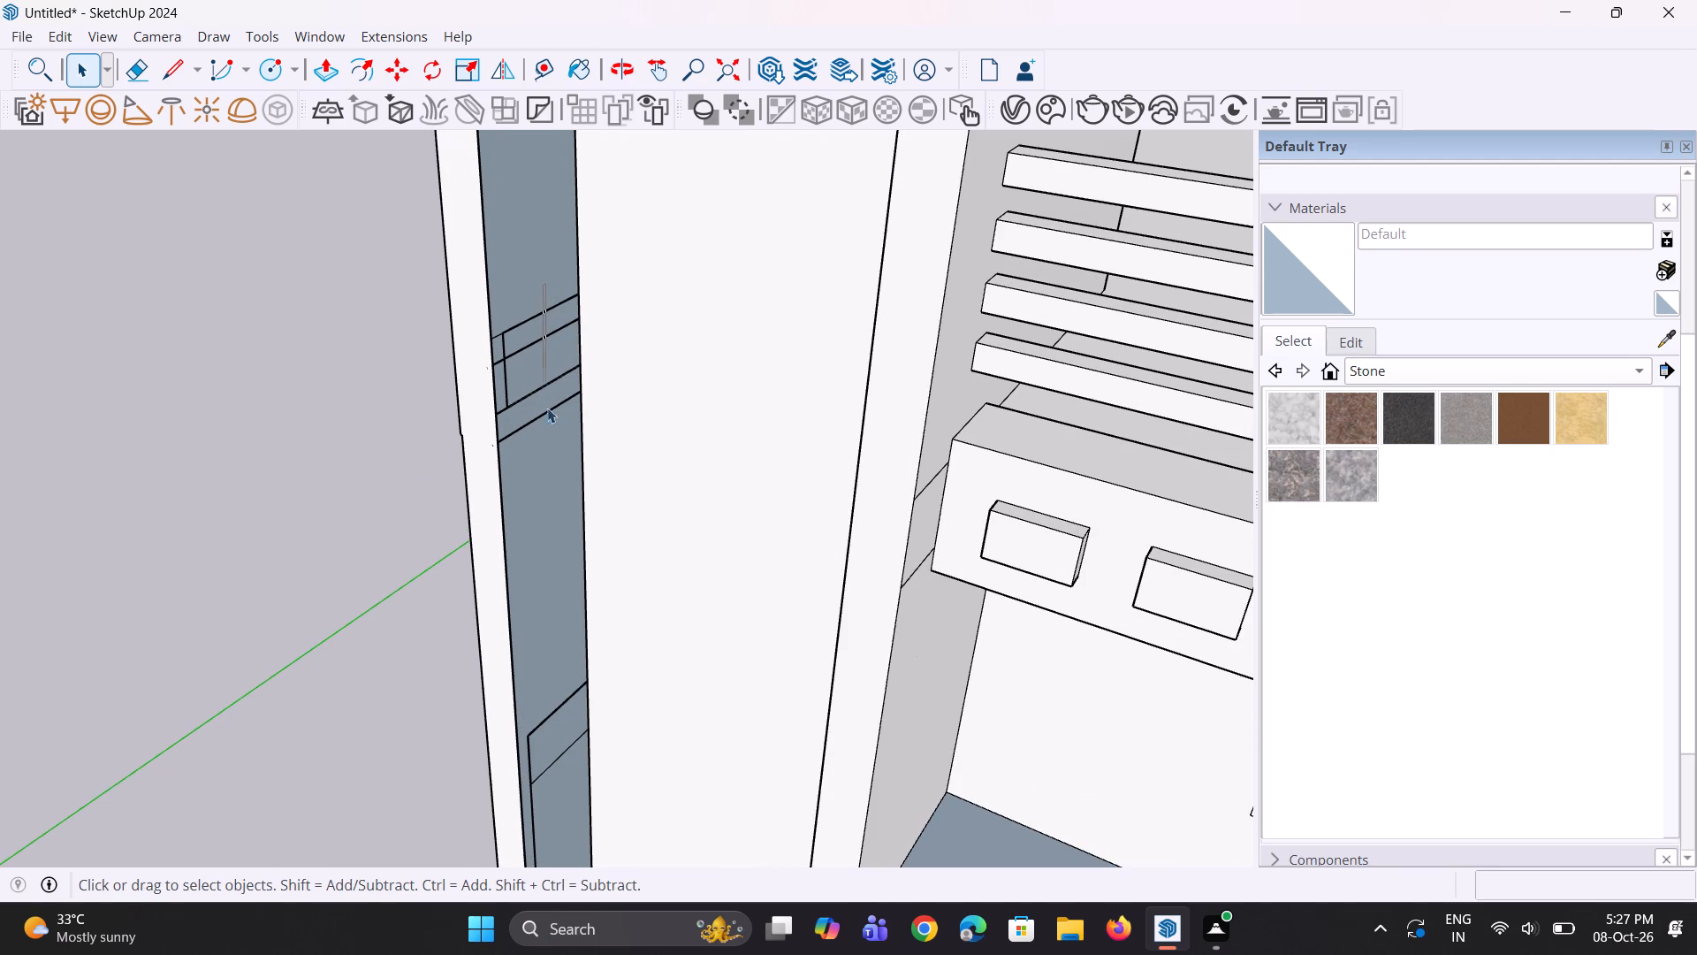
left_click_drag(547, 408, 549, 431)
key("e")
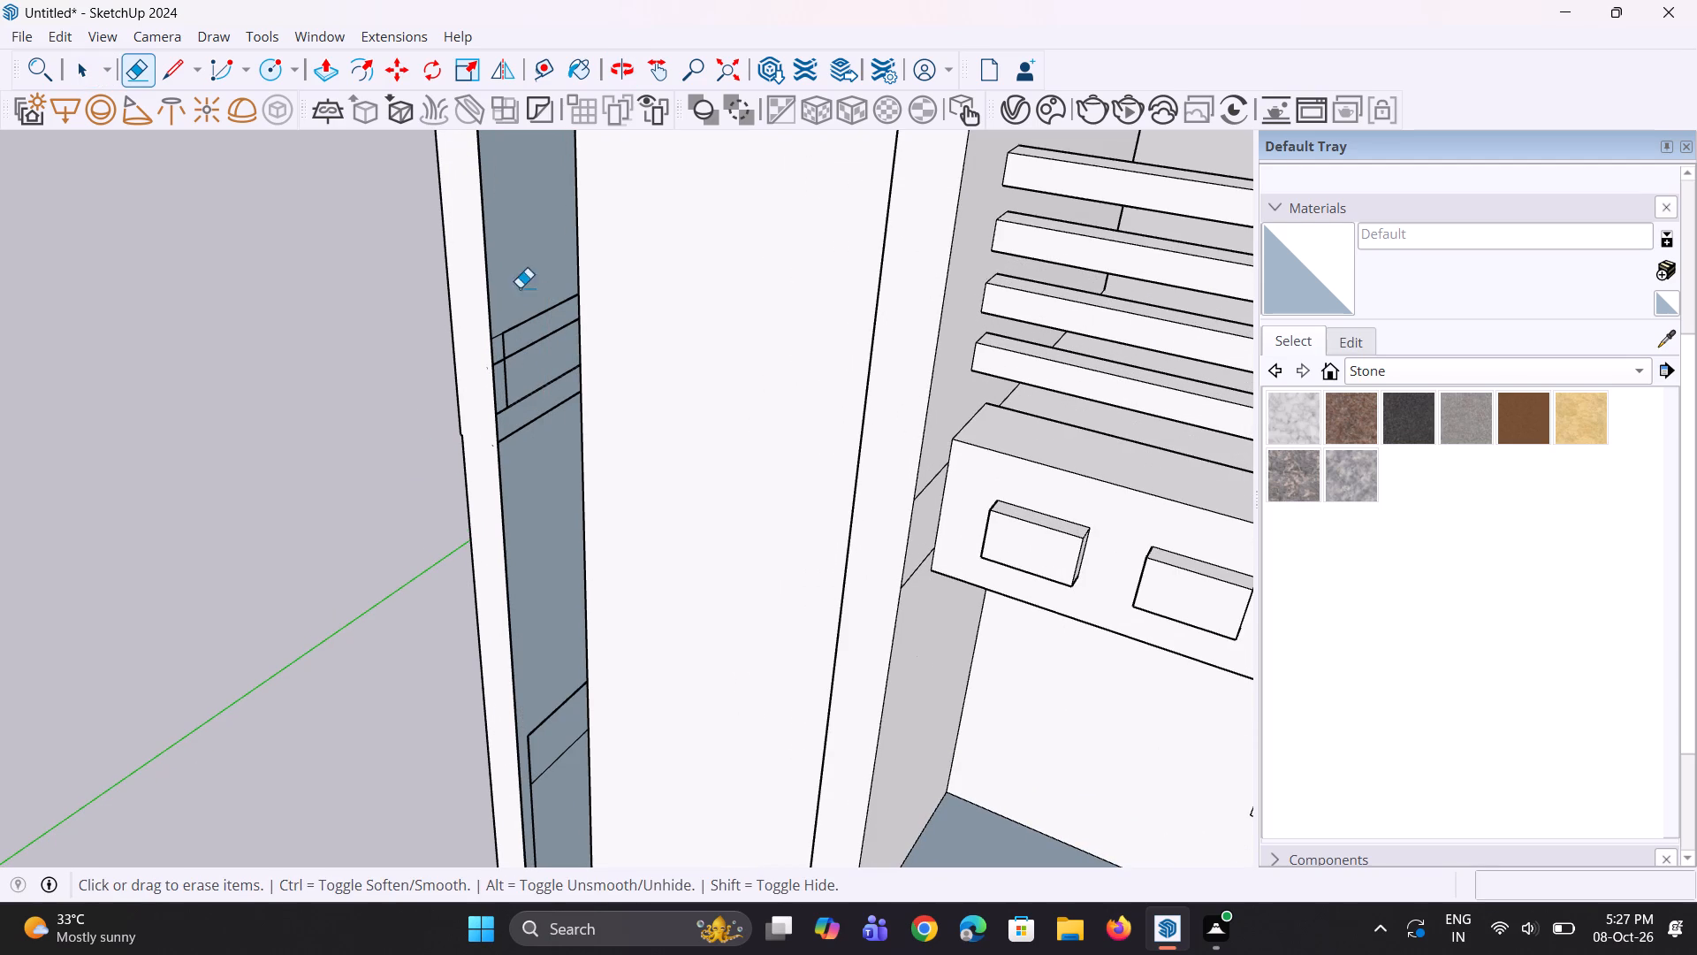
left_click_drag(520, 287, 539, 412)
left_click_drag(516, 293, 520, 409)
left_click_drag(502, 335, 512, 400)
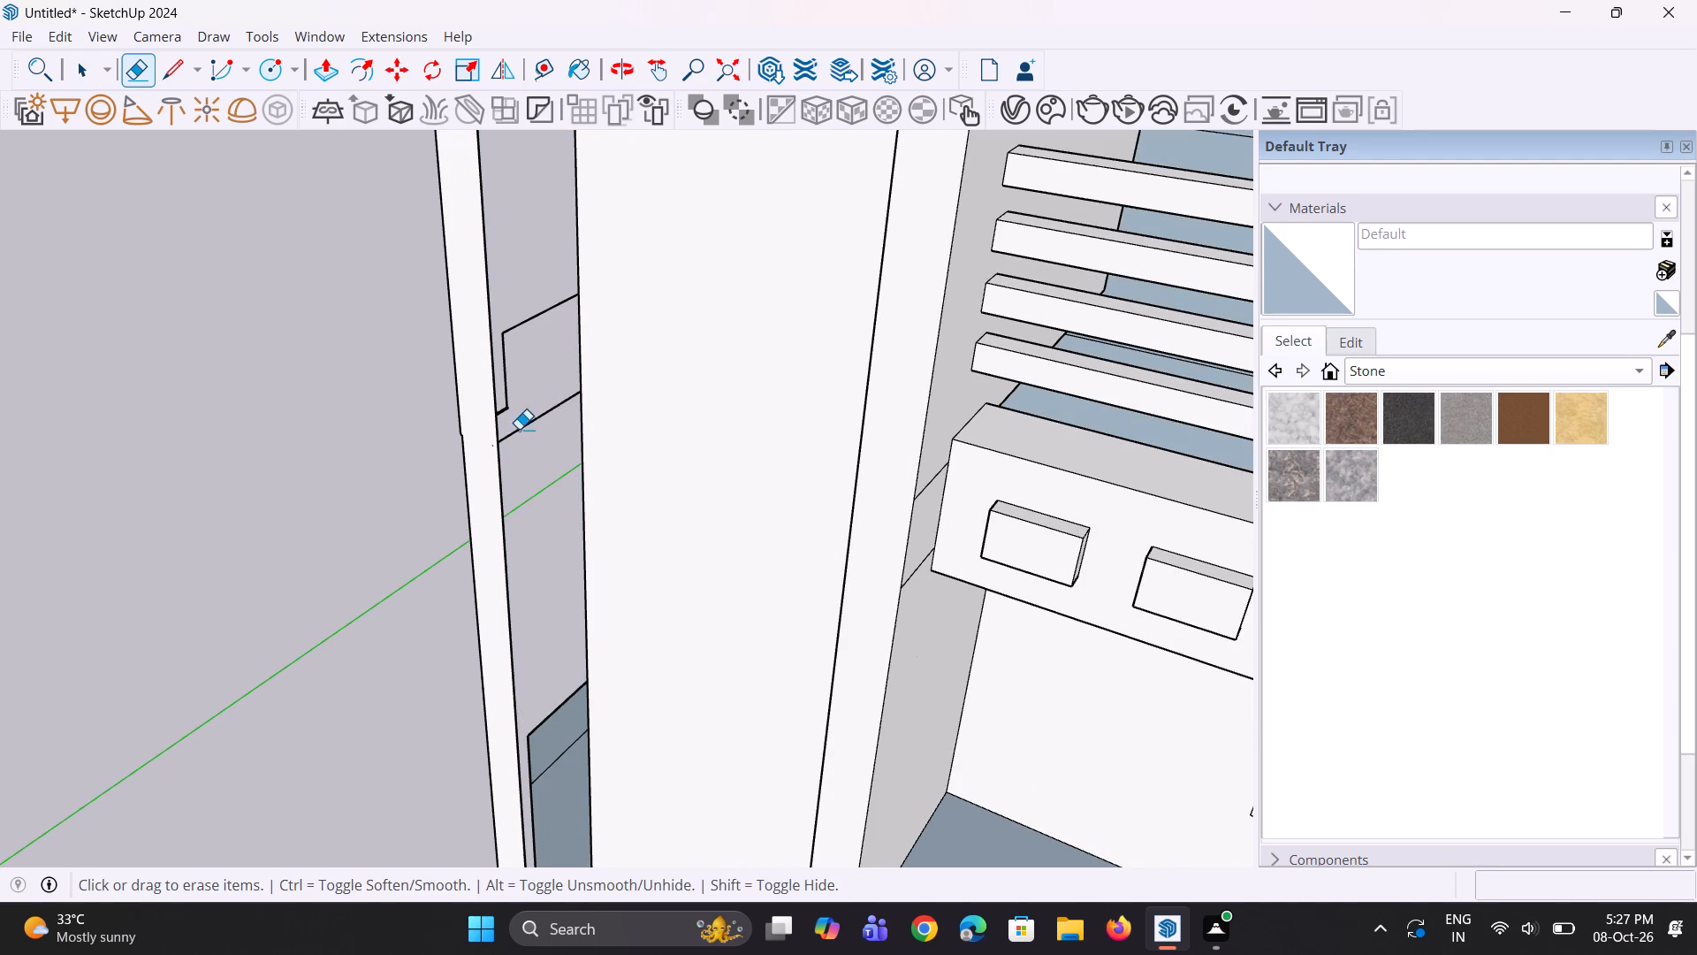
left_click(505, 397)
left_click(505, 407)
left_click(540, 318)
left_click(542, 419)
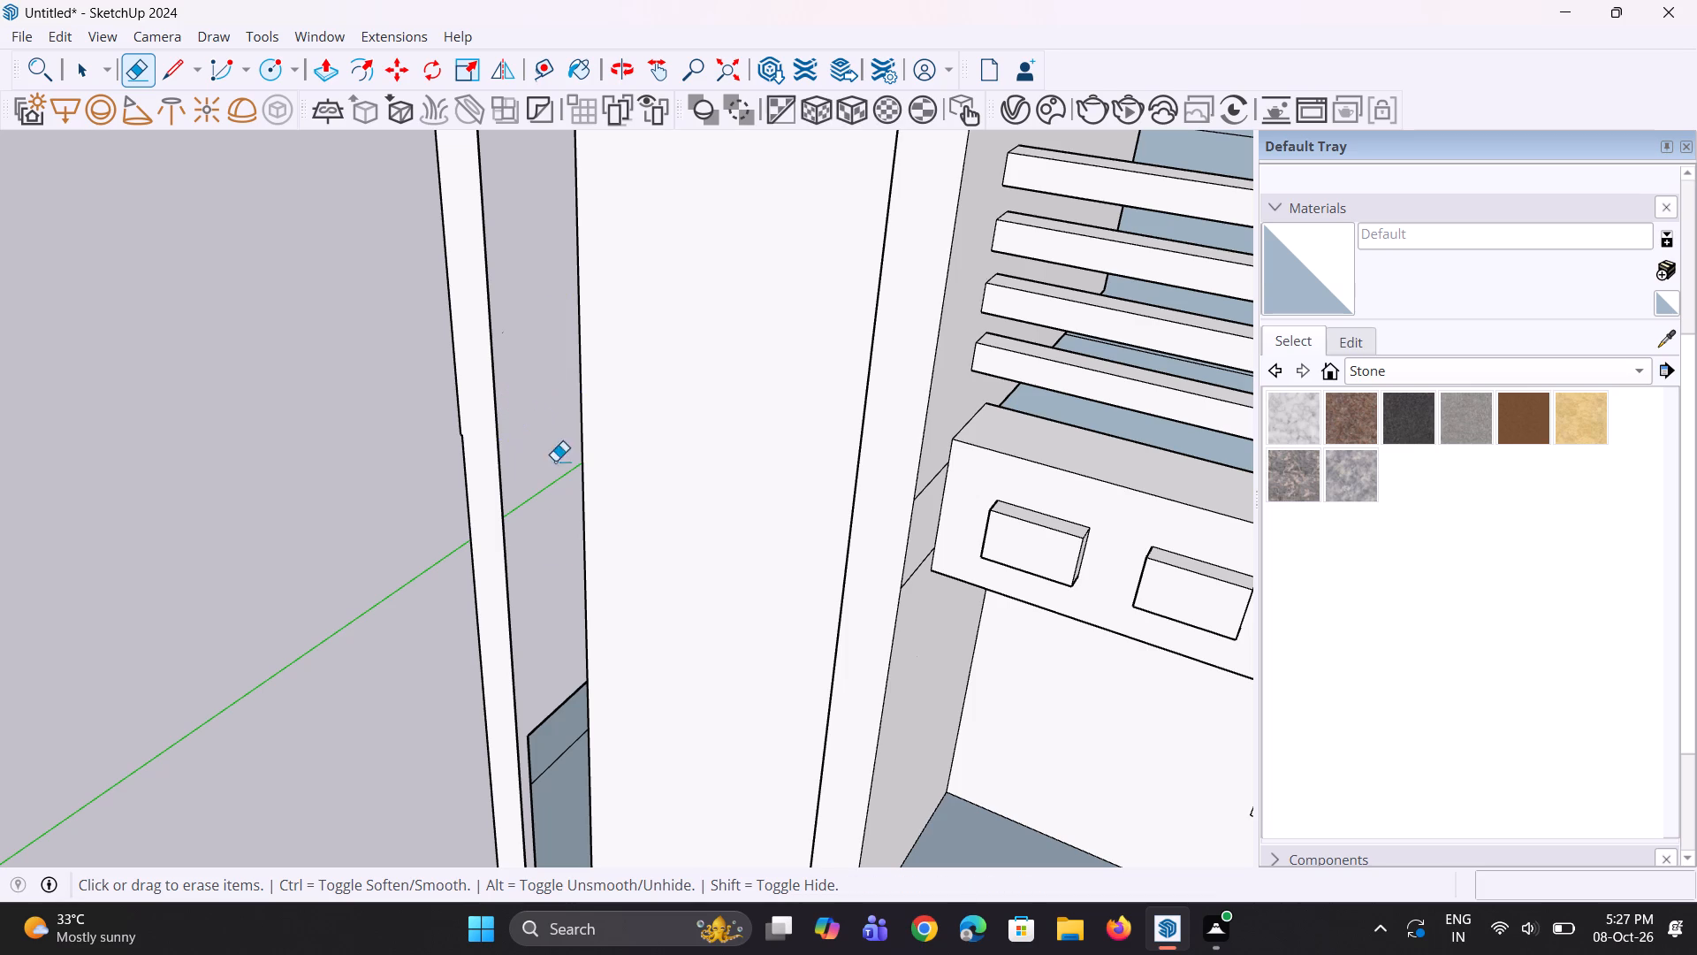
Erase the lower outline's two horizontal edges and its vertical edge on the recess's outer side wall.
left_click(567, 708)
left_click(568, 706)
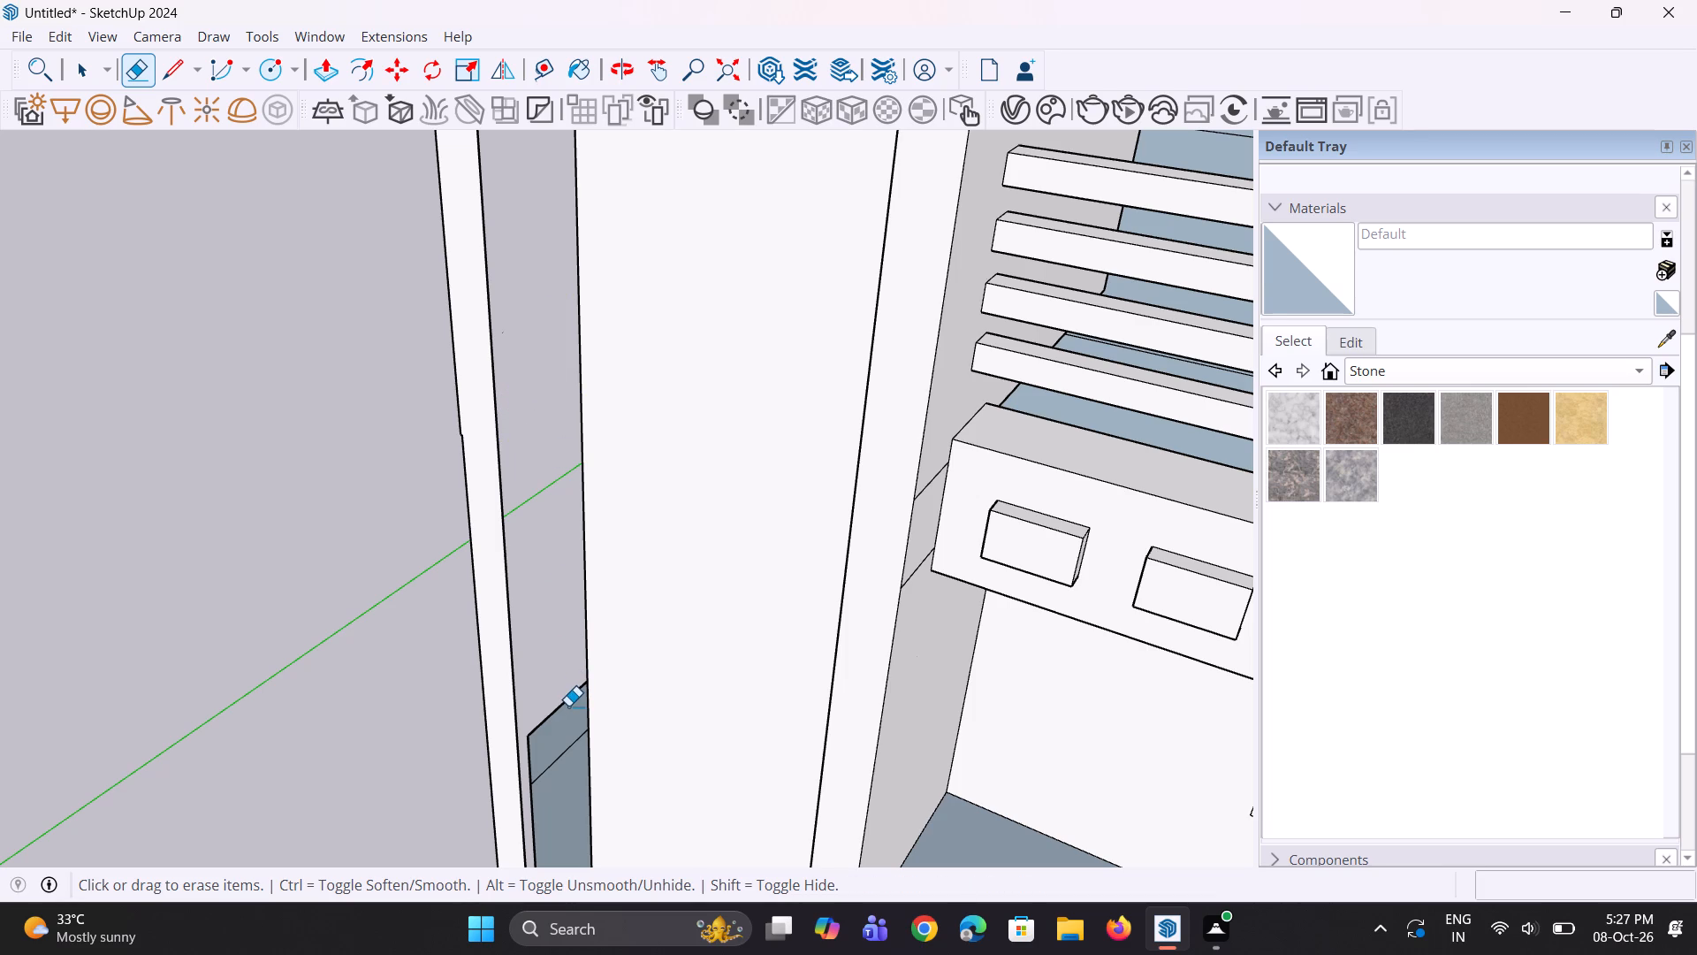
left_click(563, 705)
scroll(578, 531, "down", 8)
scroll(606, 753, "up", 6)
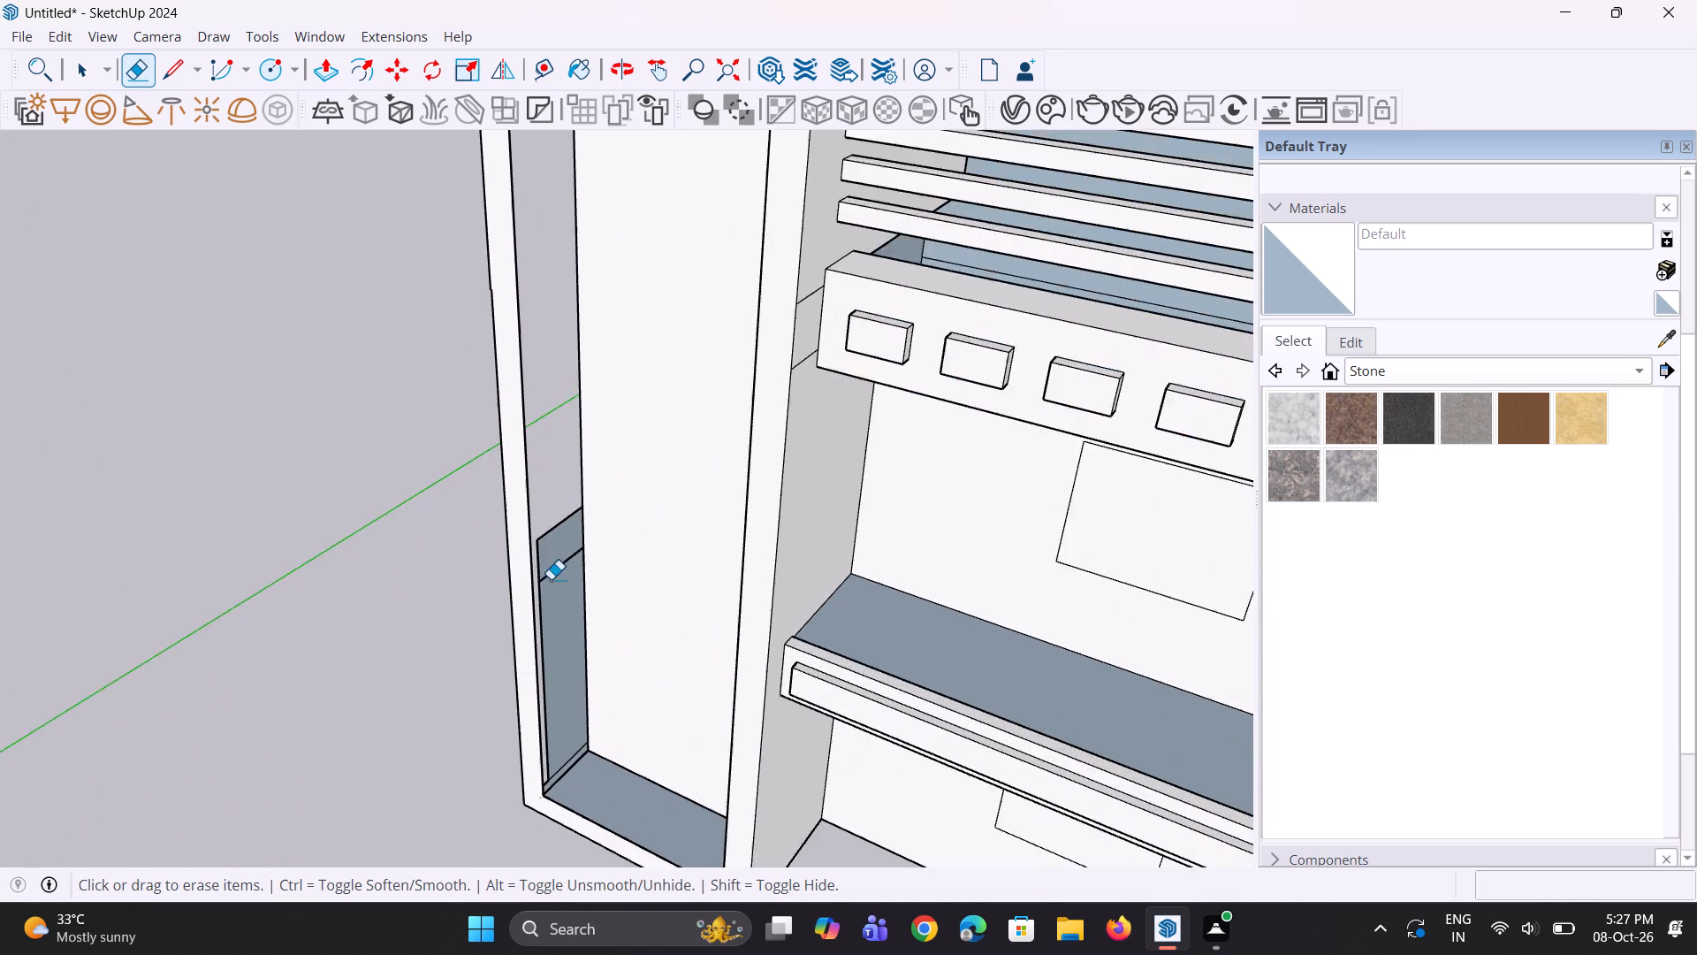
scroll(551, 579, "up", 2)
left_click(556, 511)
left_click(561, 572)
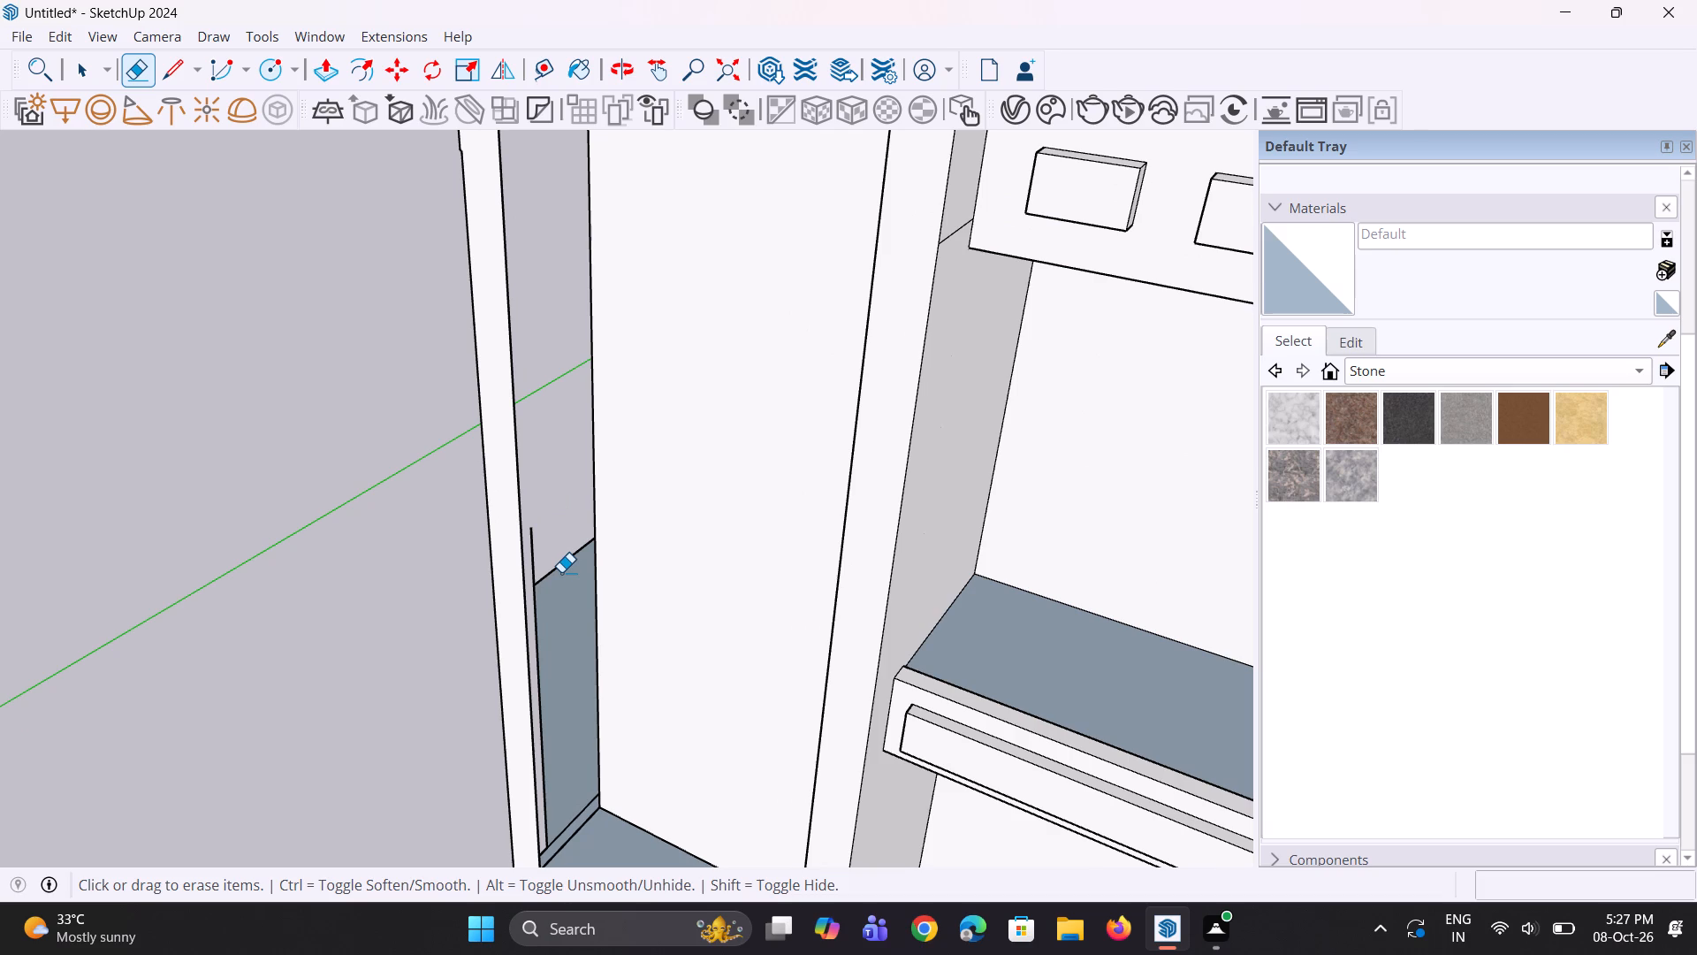
left_click(554, 571)
left_click(536, 562)
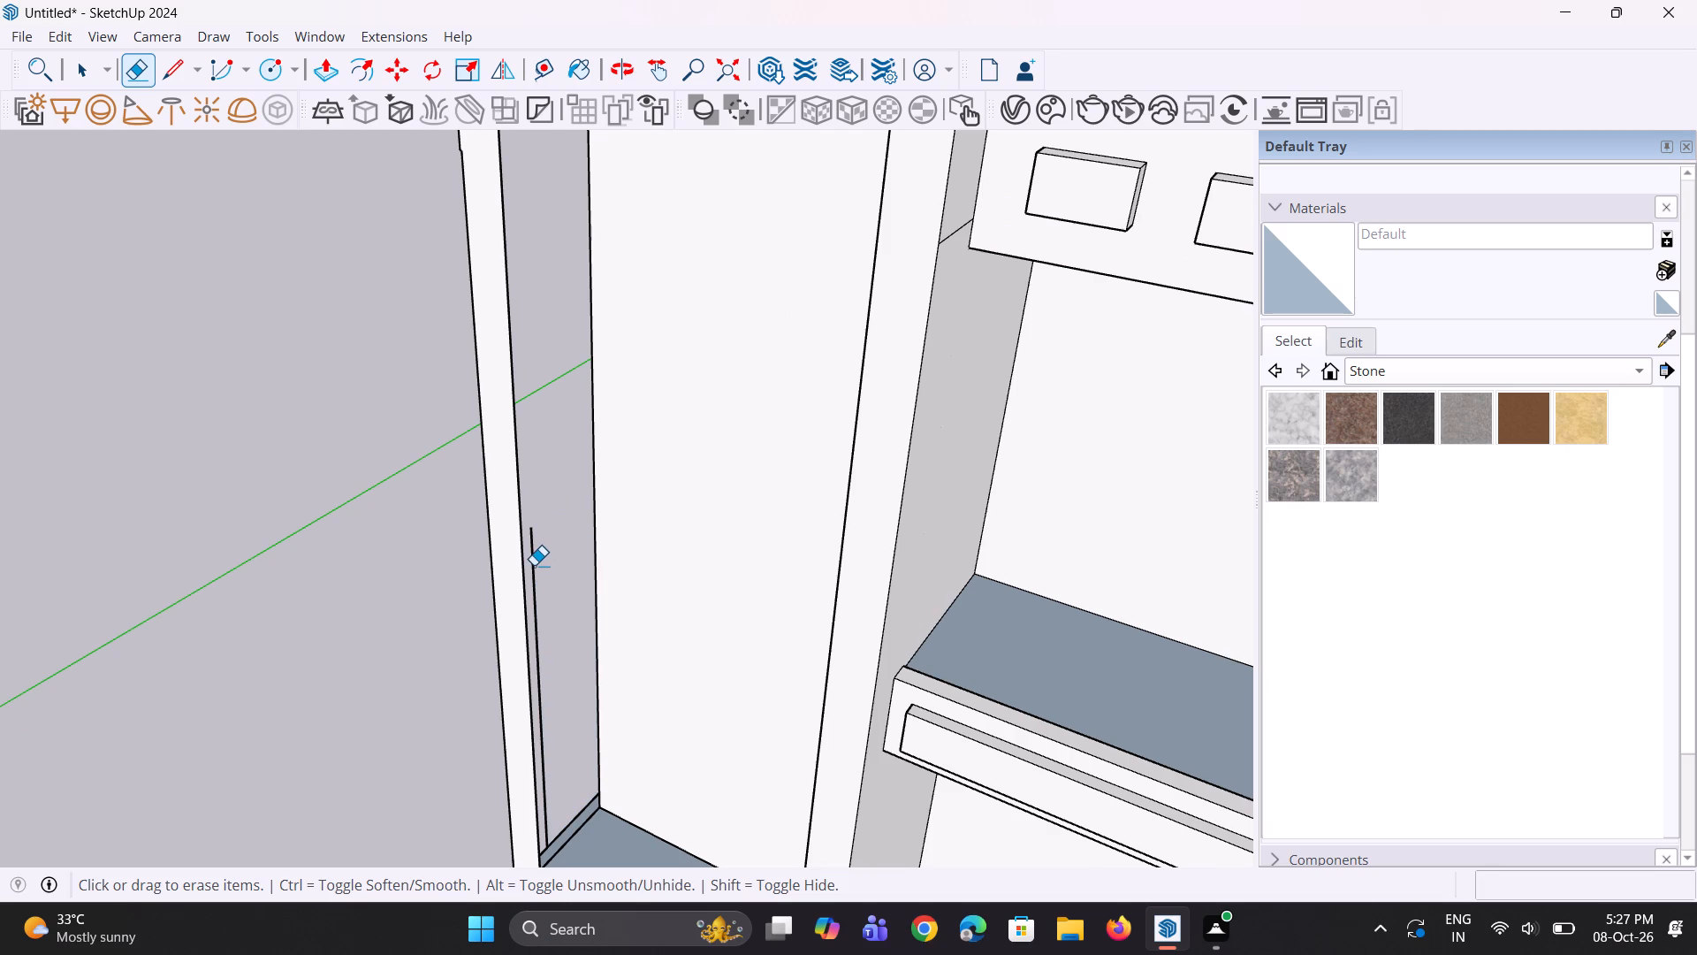
left_click(534, 565)
left_click(534, 567)
left_click(536, 585)
left_click(536, 593)
Erase the edge of the narrow strip along the base of the recess's outer side wall.
scroll(562, 594, "down", 2)
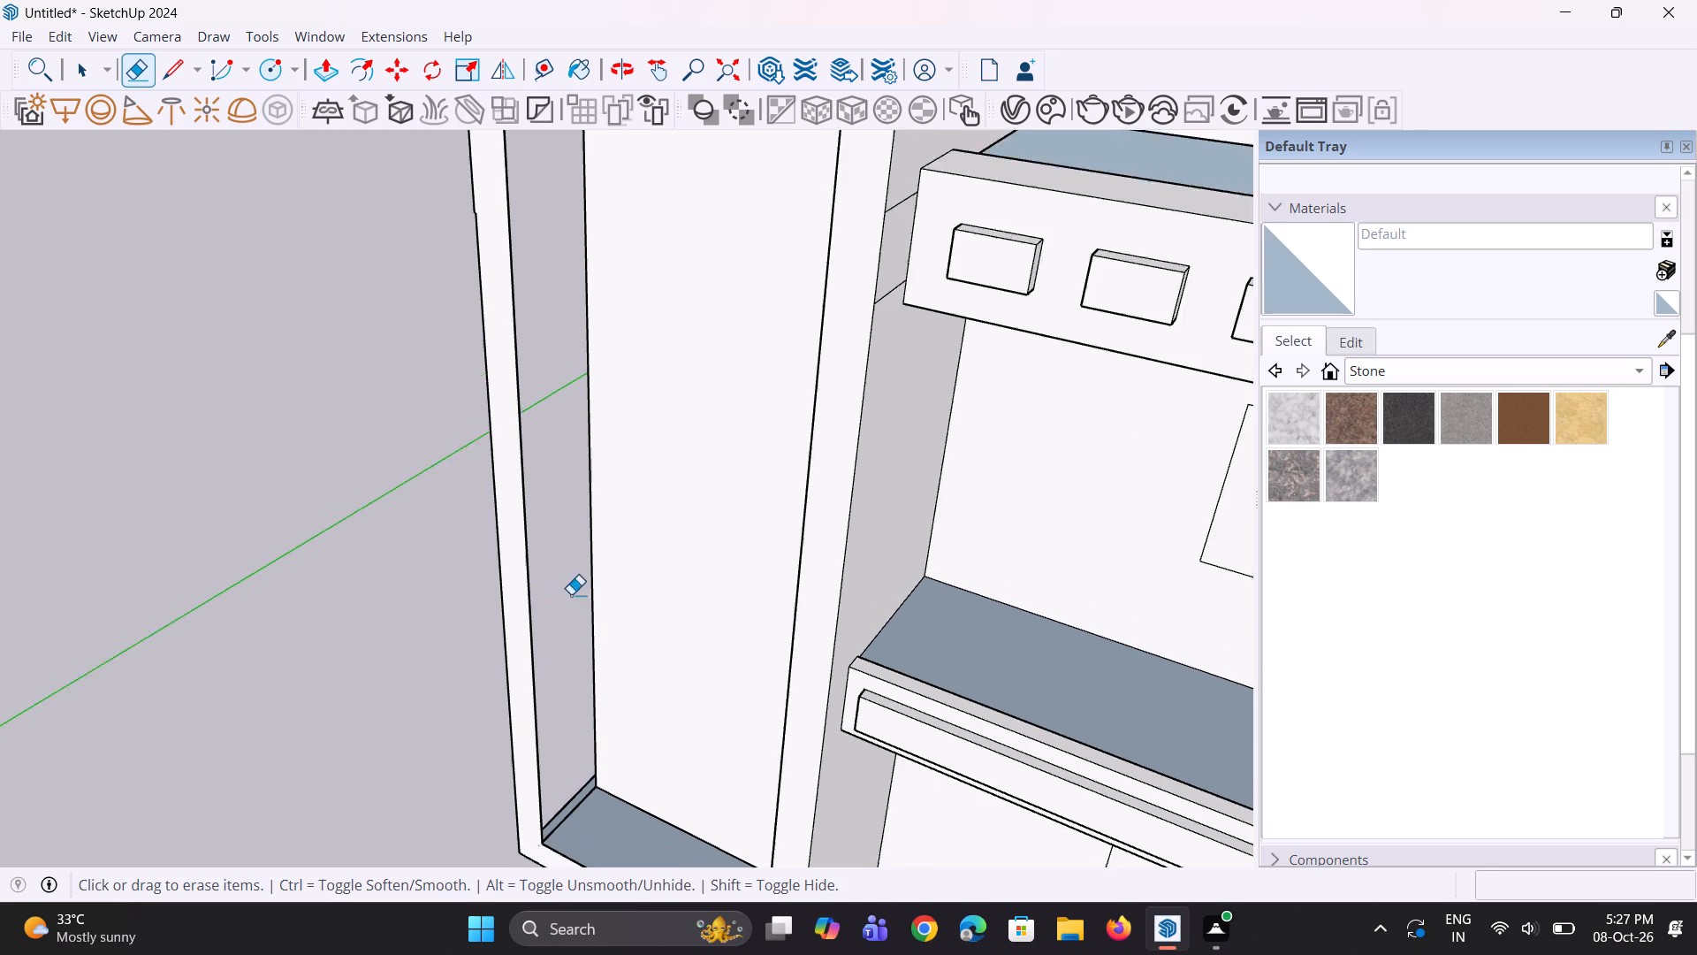
scroll(571, 594, "down", 2)
scroll(582, 762, "up", 14)
left_click(588, 784)
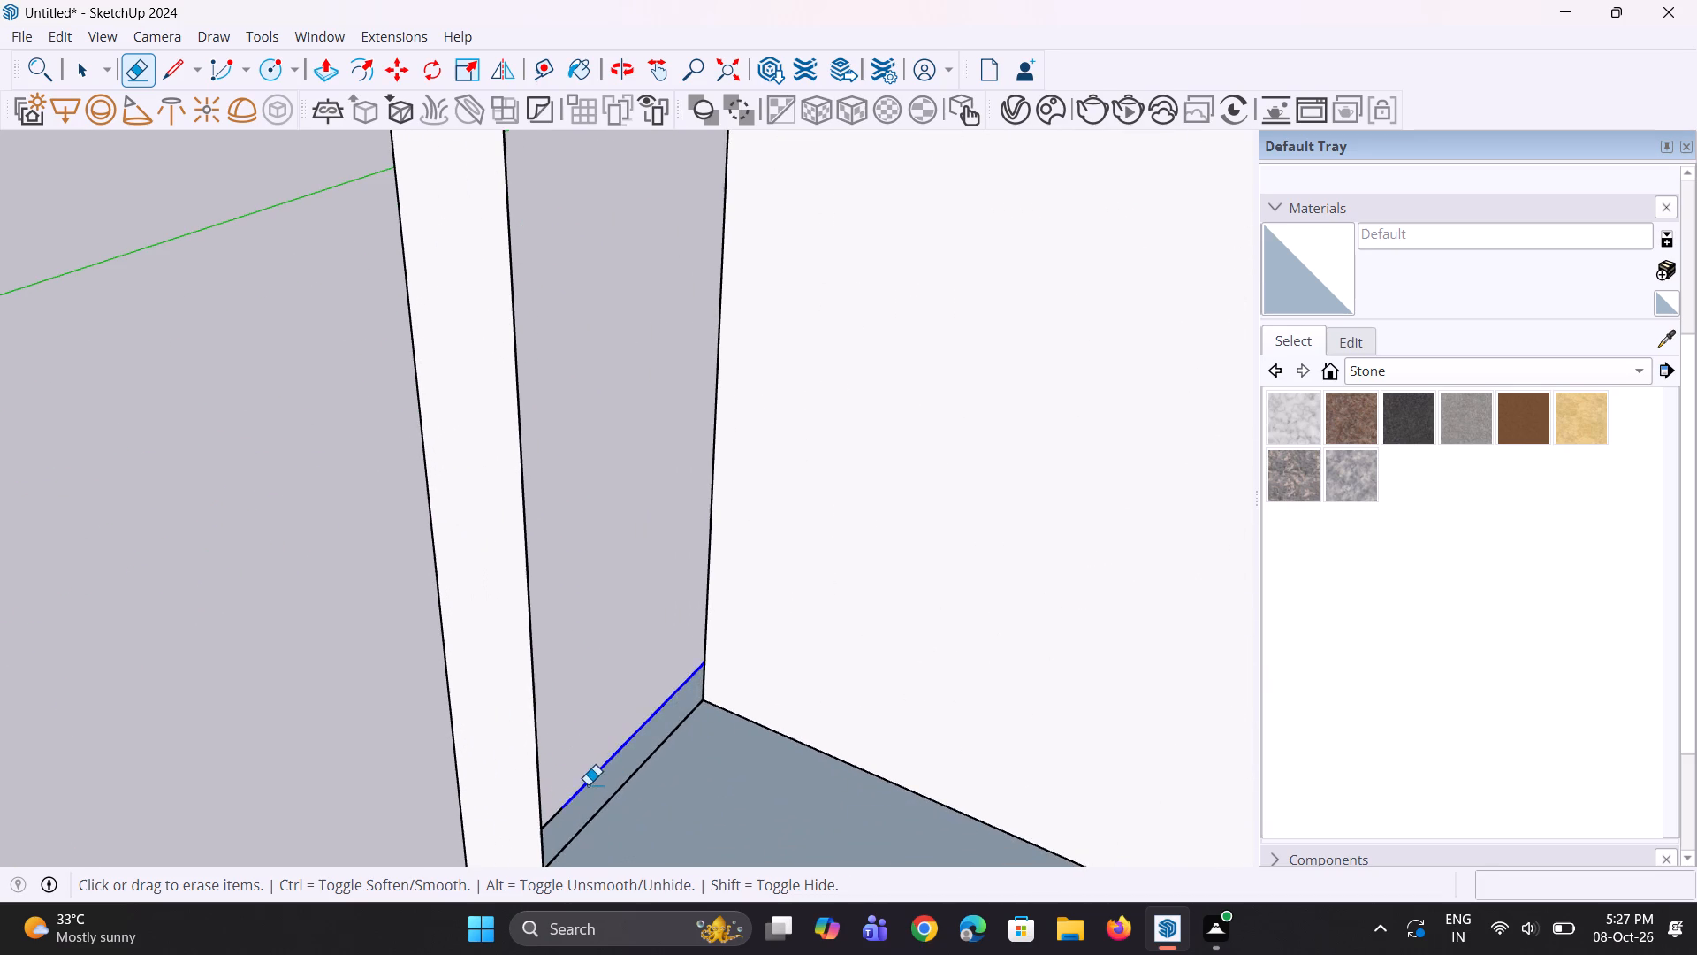
left_click(556, 812)
Examine the tower's recess, open side walls and adjoining facade from several angles.
scroll(630, 705, "down", 6)
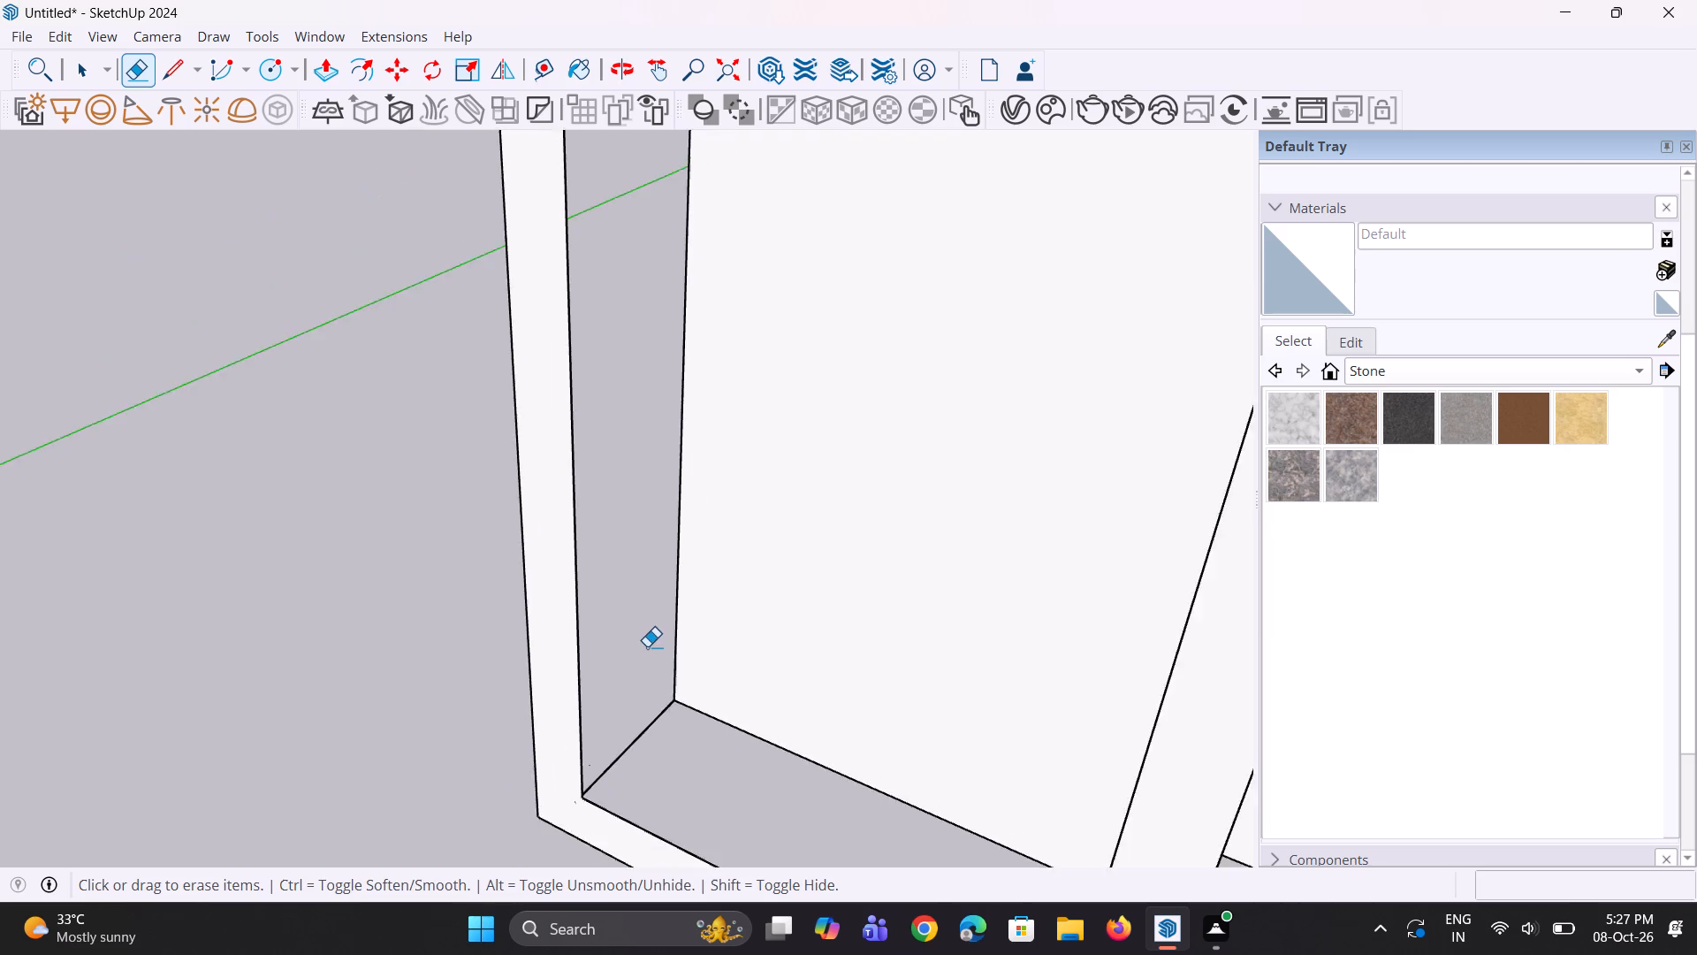
scroll(647, 646, "down", 4)
middle_click_drag(517, 676, 816, 547)
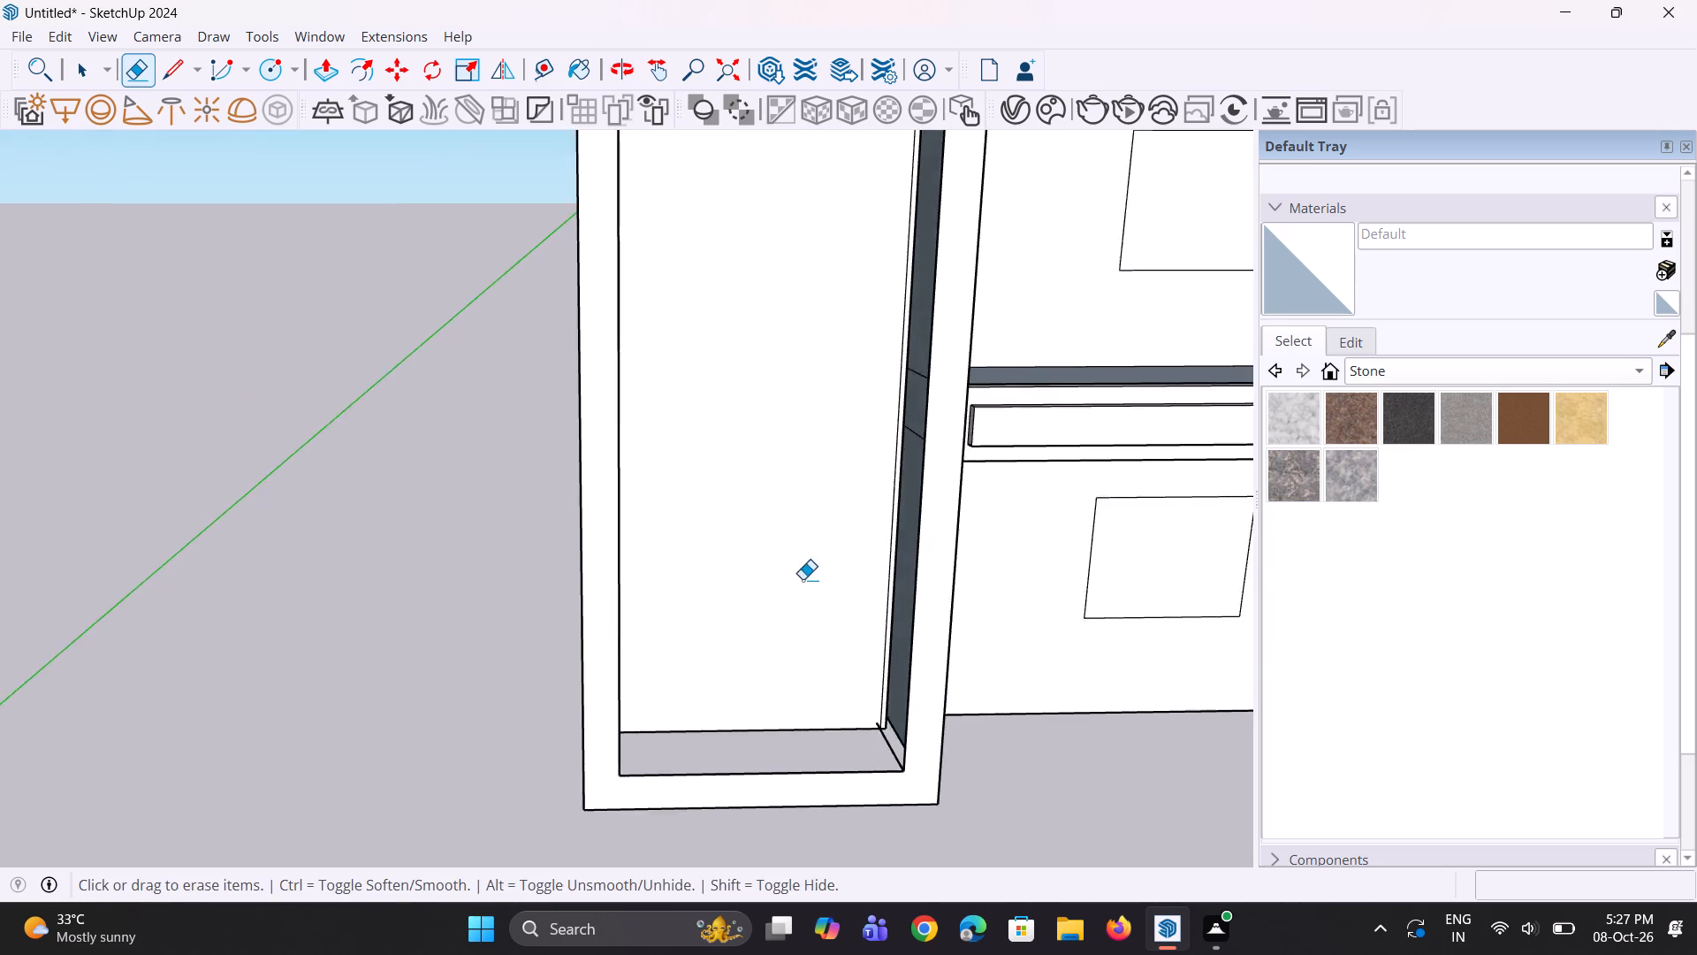
scroll(803, 579, "down", 5)
middle_click_drag(491, 603, 938, 563)
scroll(572, 533, "down", 8)
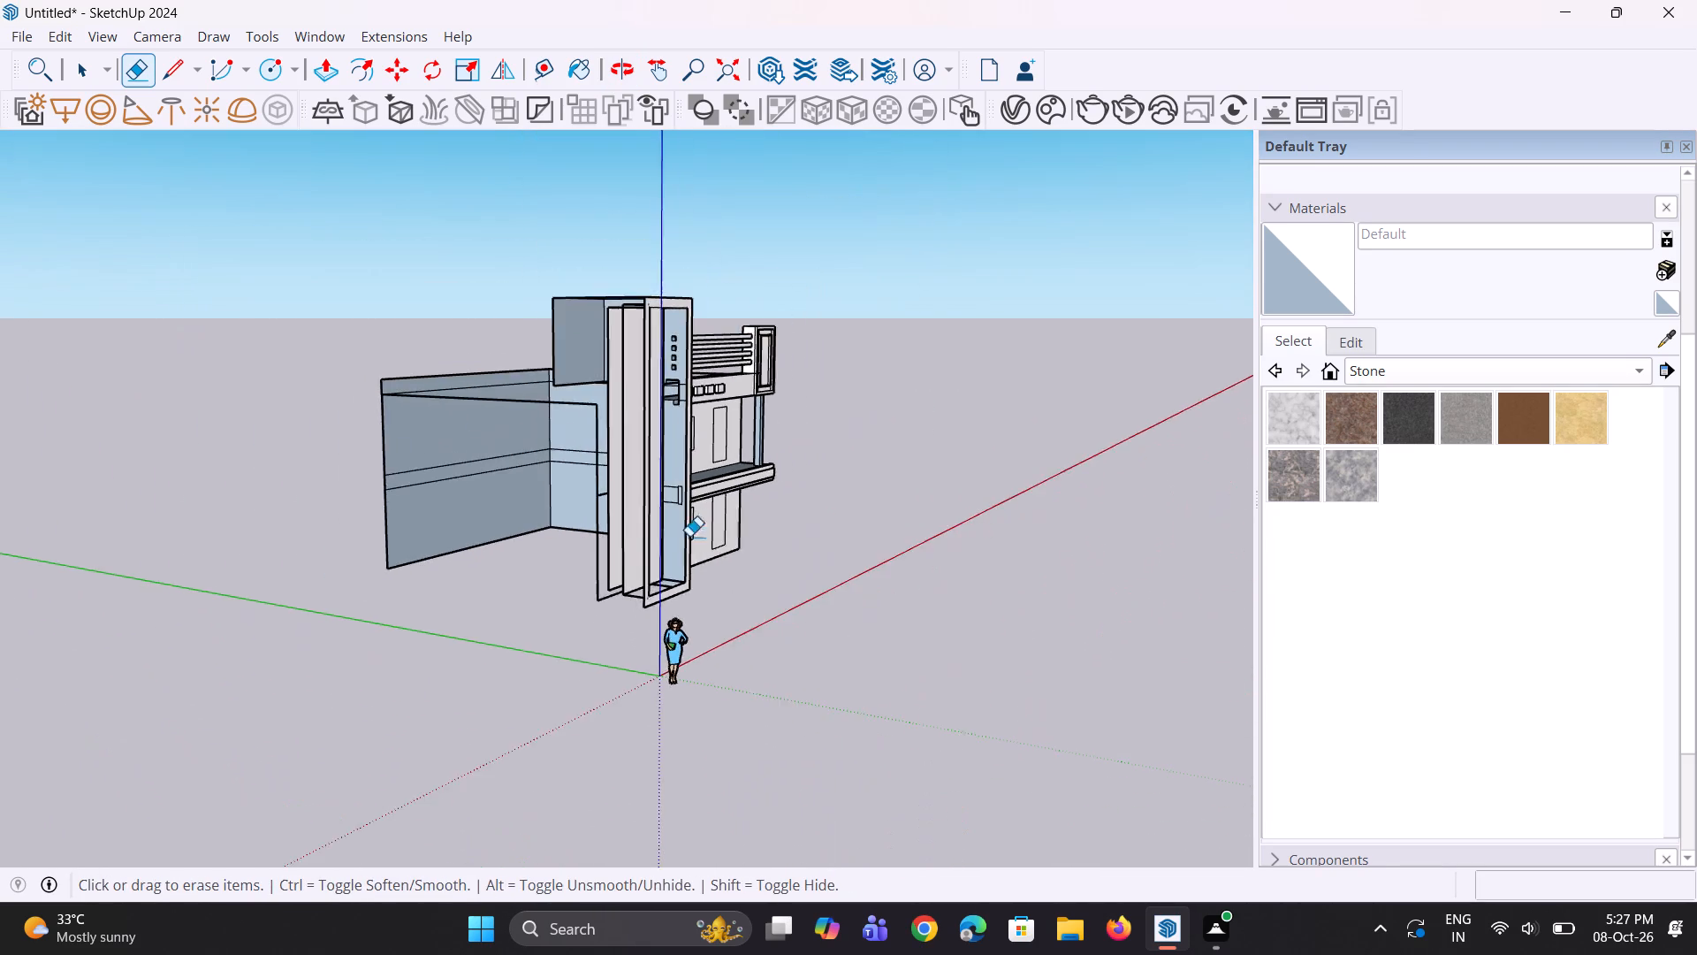
middle_click_drag(696, 531, 567, 551)
scroll(651, 495, "up", 7)
middle_click_drag(664, 437, 701, 532)
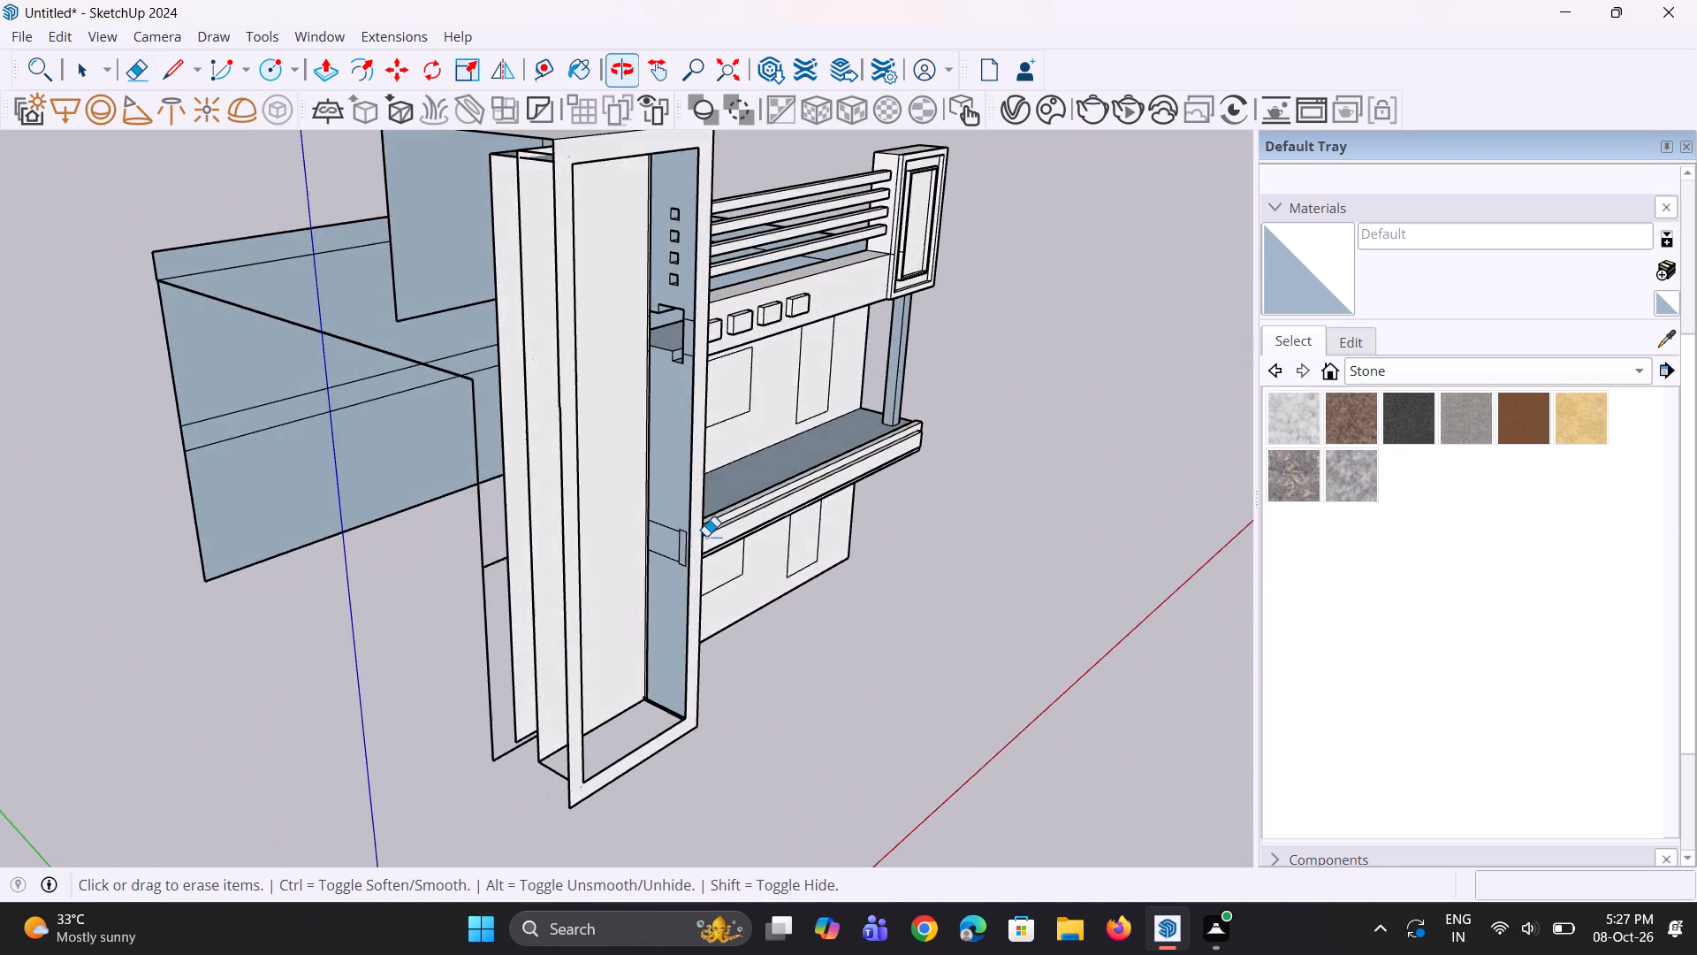
scroll(670, 551, "up", 2)
middle_click_drag(670, 534, 739, 541)
scroll(659, 499, "down", 6)
middle_click_drag(685, 466, 677, 341)
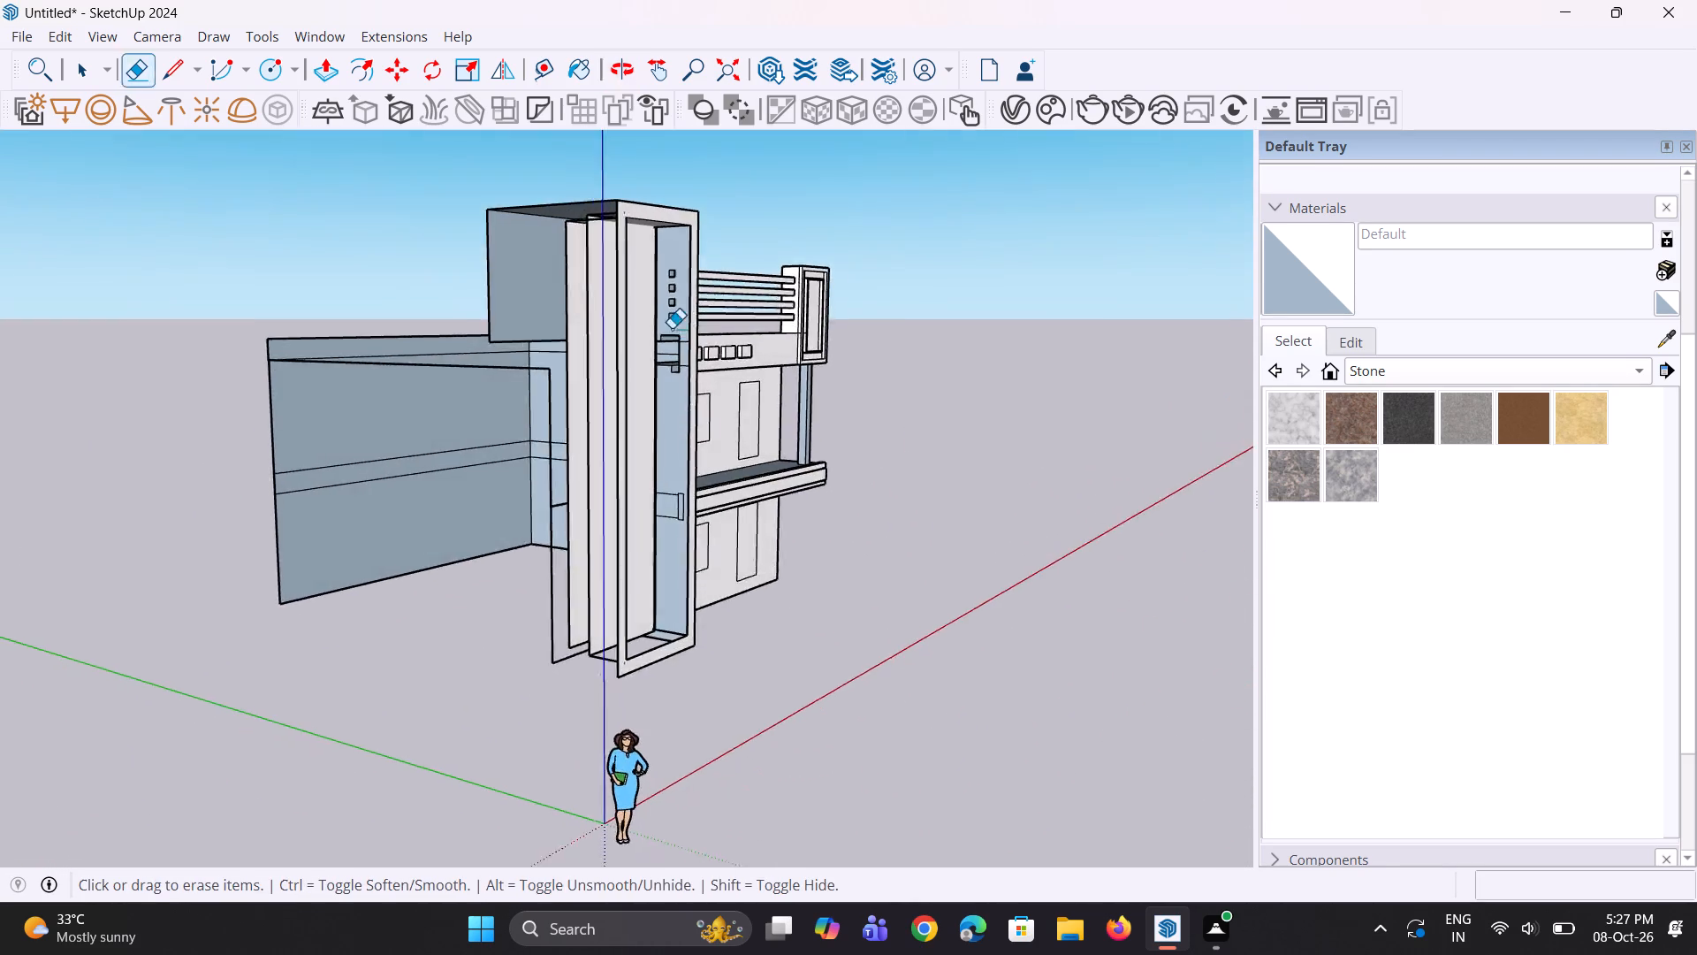
Erase the extra vertical edge beside the recess's back corner, next to the wall with the four square openings.
scroll(682, 317, "up", 2)
key("r")
scroll(658, 188, "up", 4)
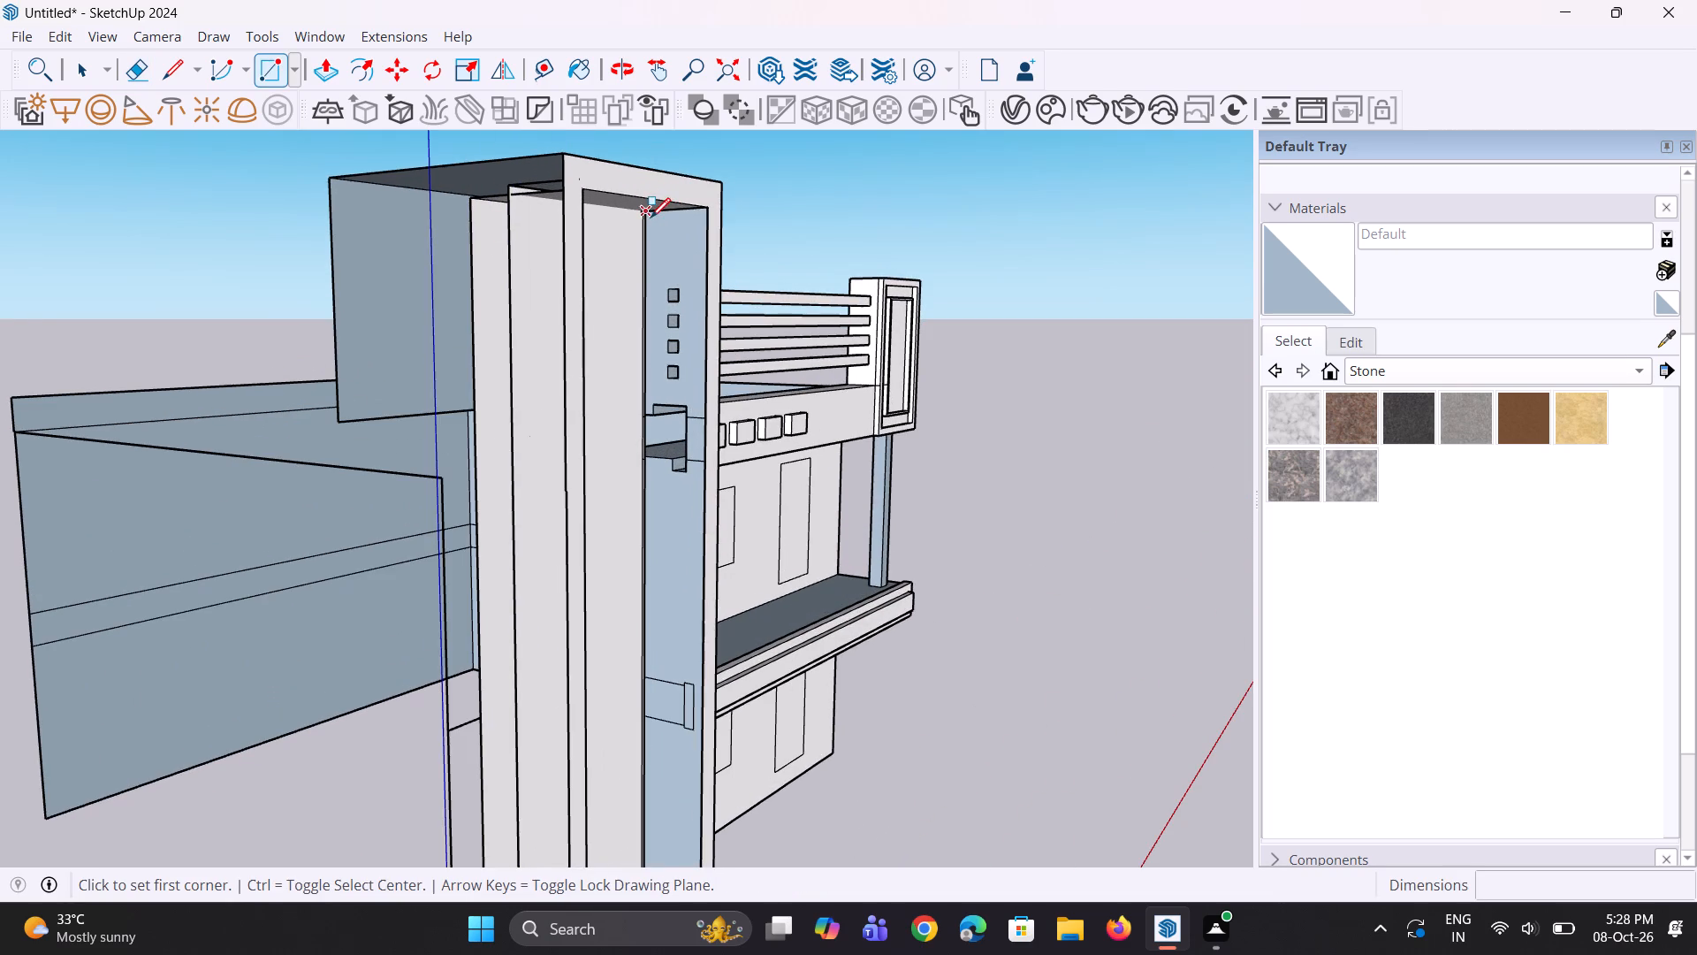
scroll(642, 273, "up", 13)
middle_click_drag(654, 193, 626, 243)
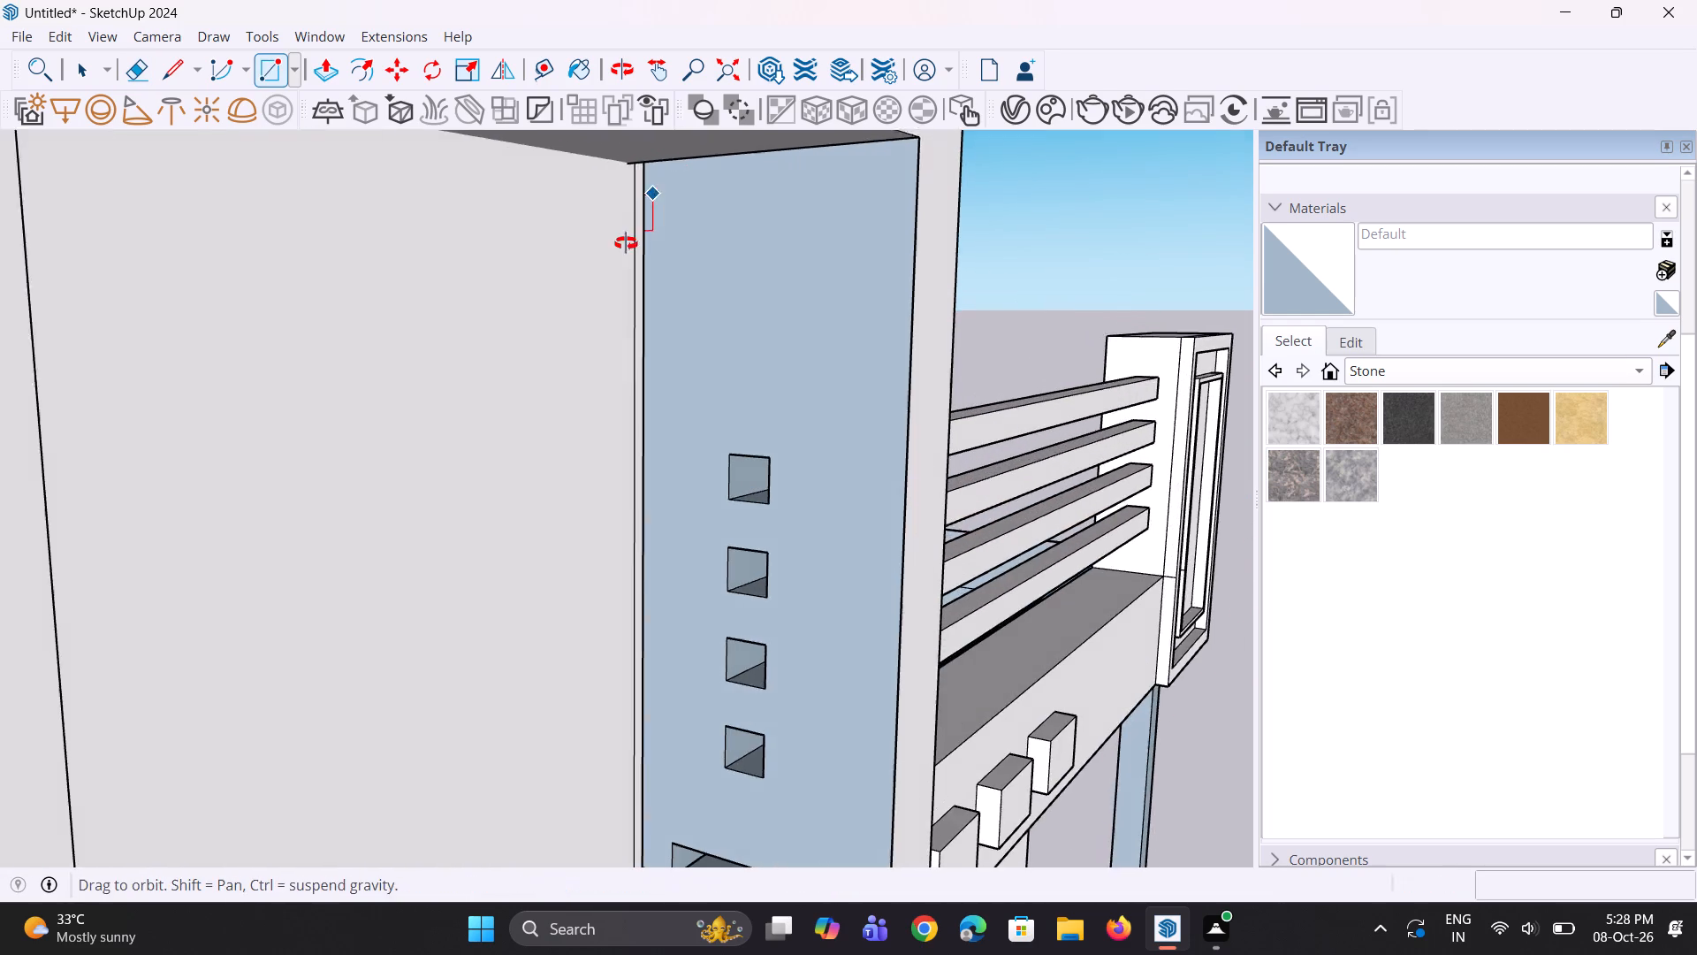
middle_click_drag(626, 243, 614, 252)
key("e")
scroll(621, 364, "up", 2)
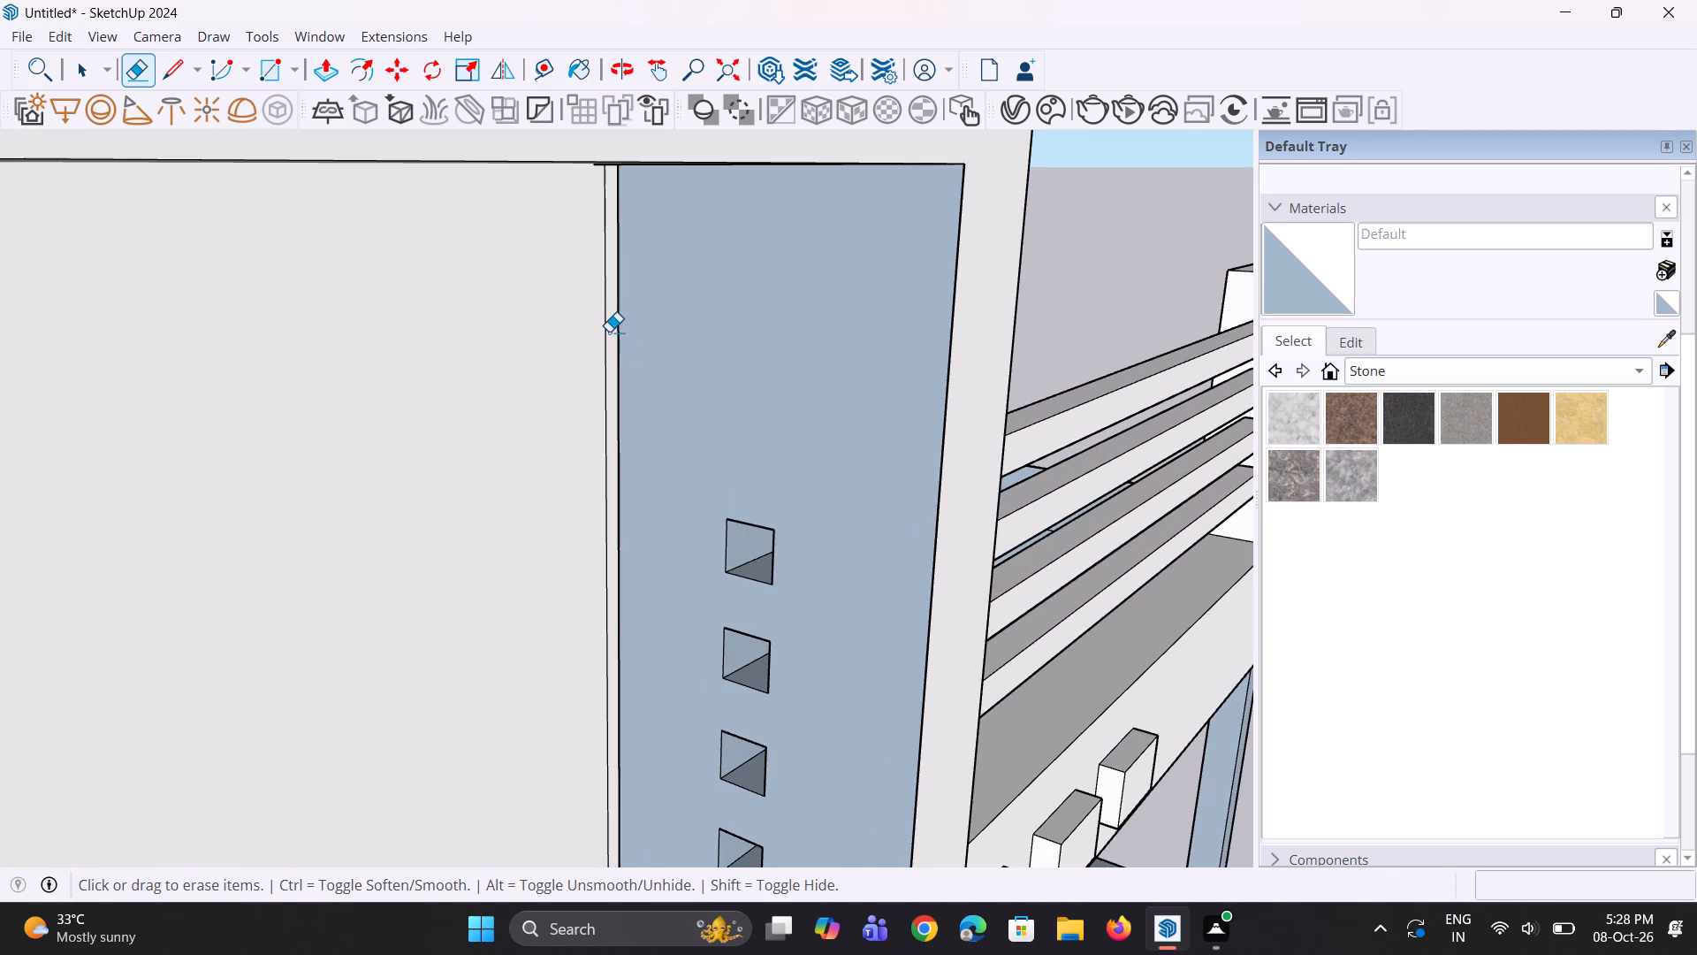
left_click(607, 331)
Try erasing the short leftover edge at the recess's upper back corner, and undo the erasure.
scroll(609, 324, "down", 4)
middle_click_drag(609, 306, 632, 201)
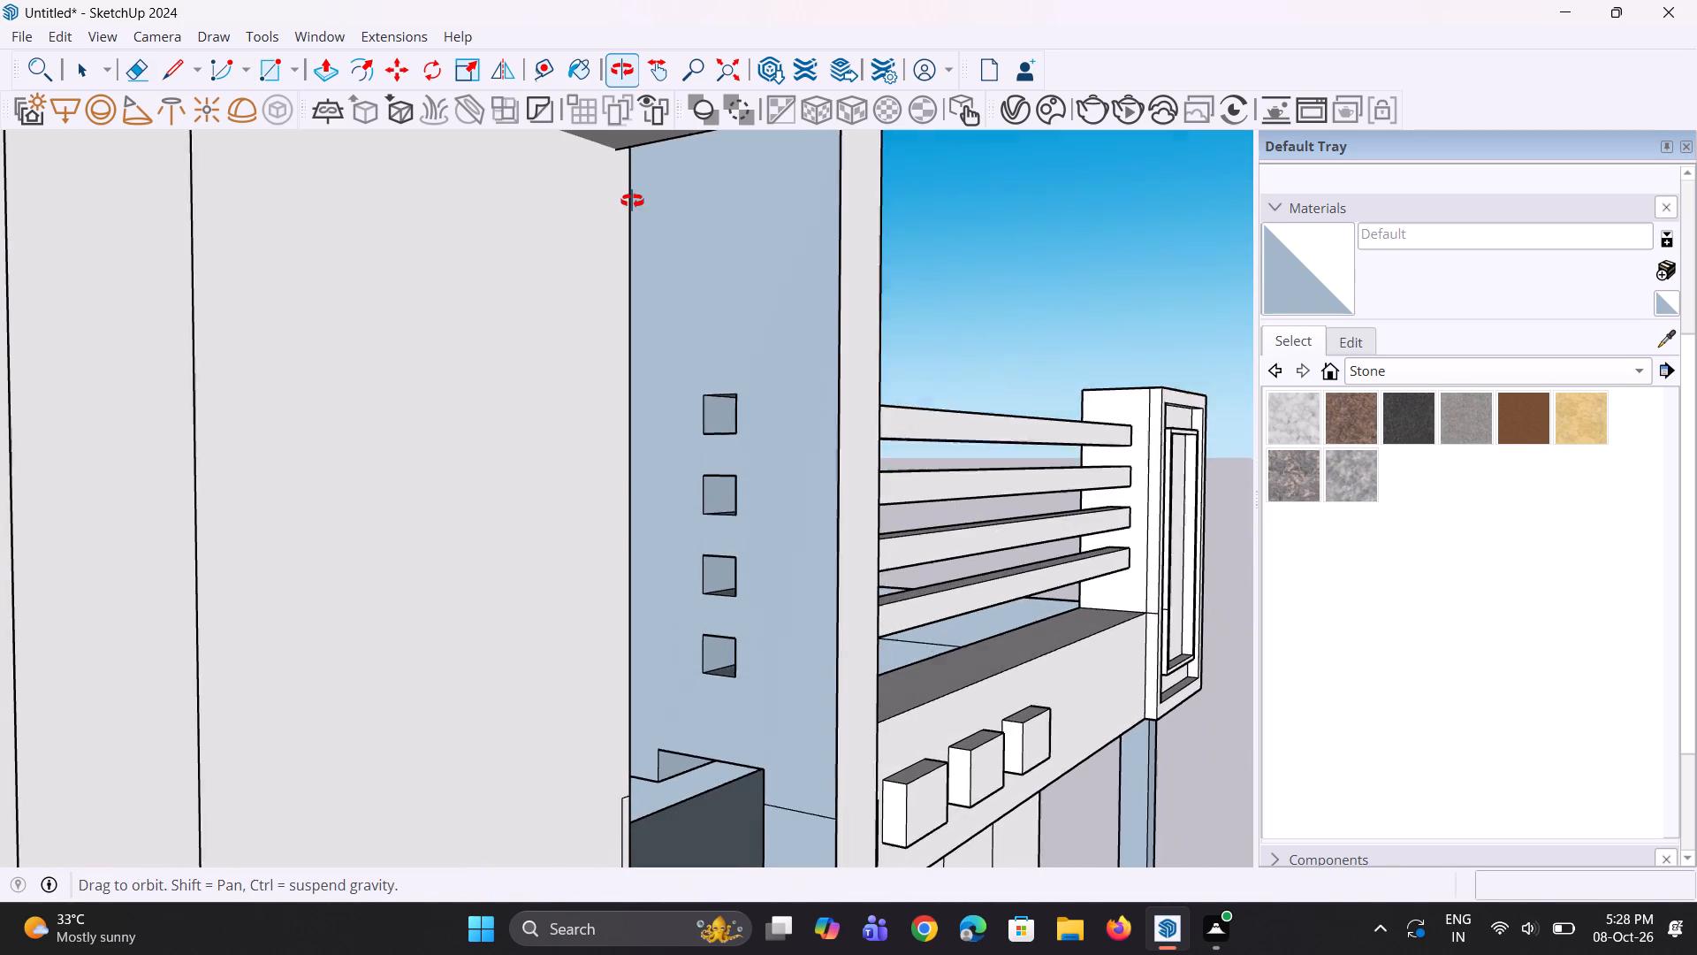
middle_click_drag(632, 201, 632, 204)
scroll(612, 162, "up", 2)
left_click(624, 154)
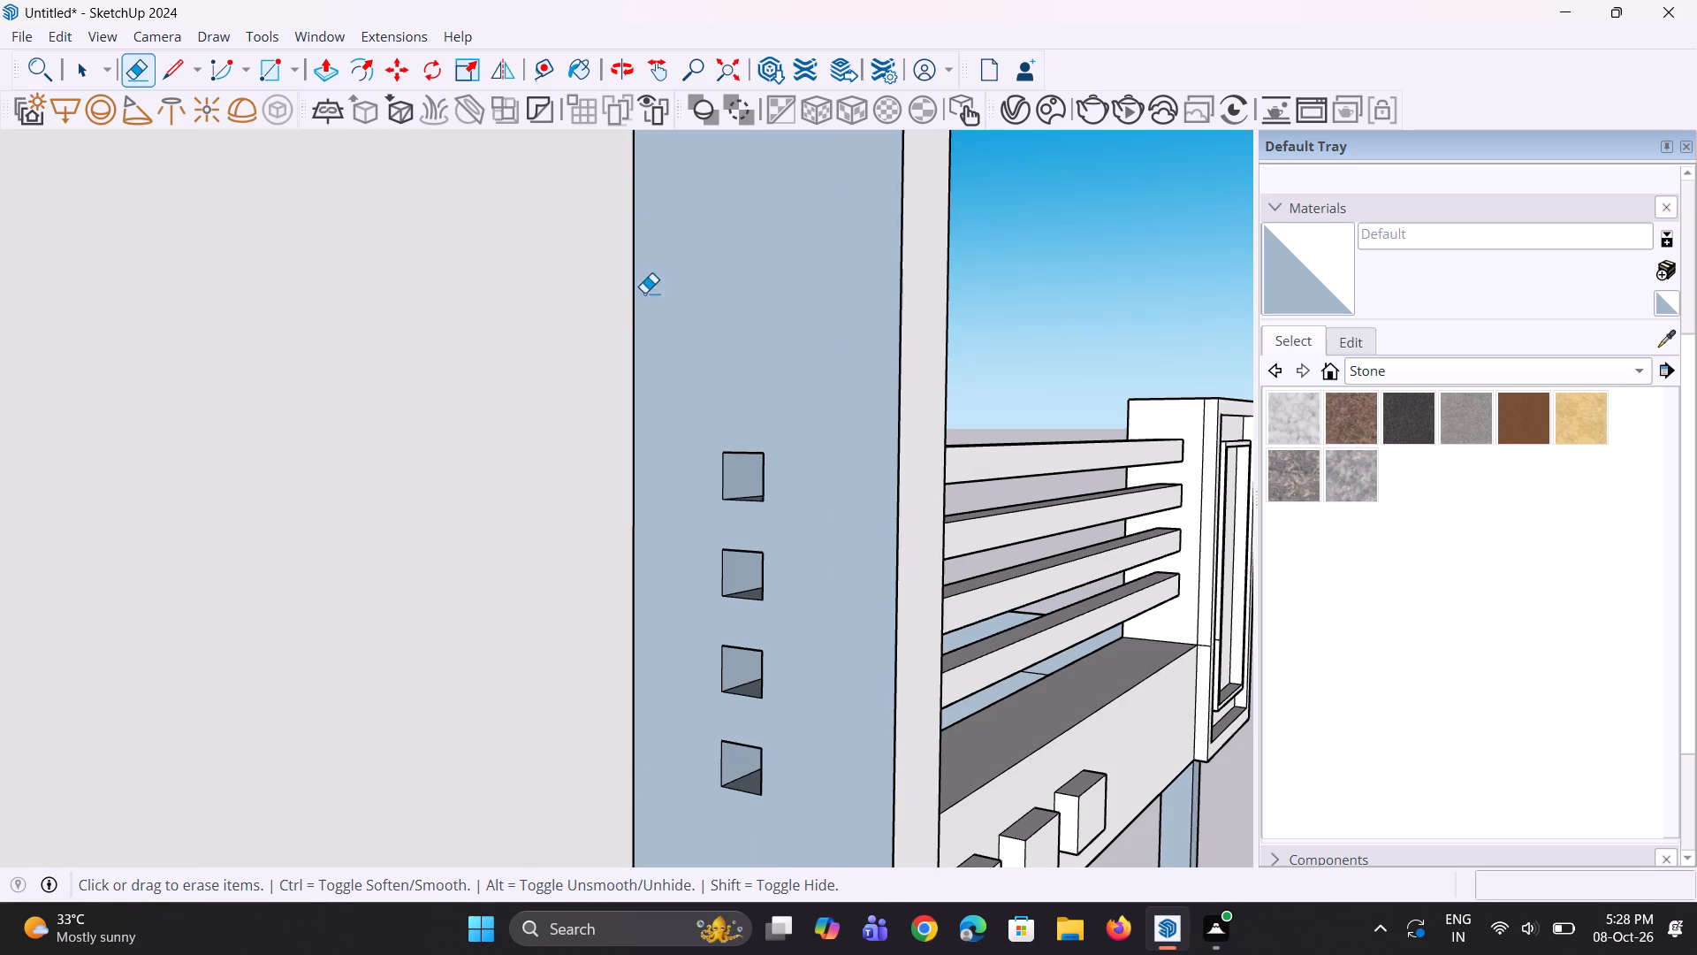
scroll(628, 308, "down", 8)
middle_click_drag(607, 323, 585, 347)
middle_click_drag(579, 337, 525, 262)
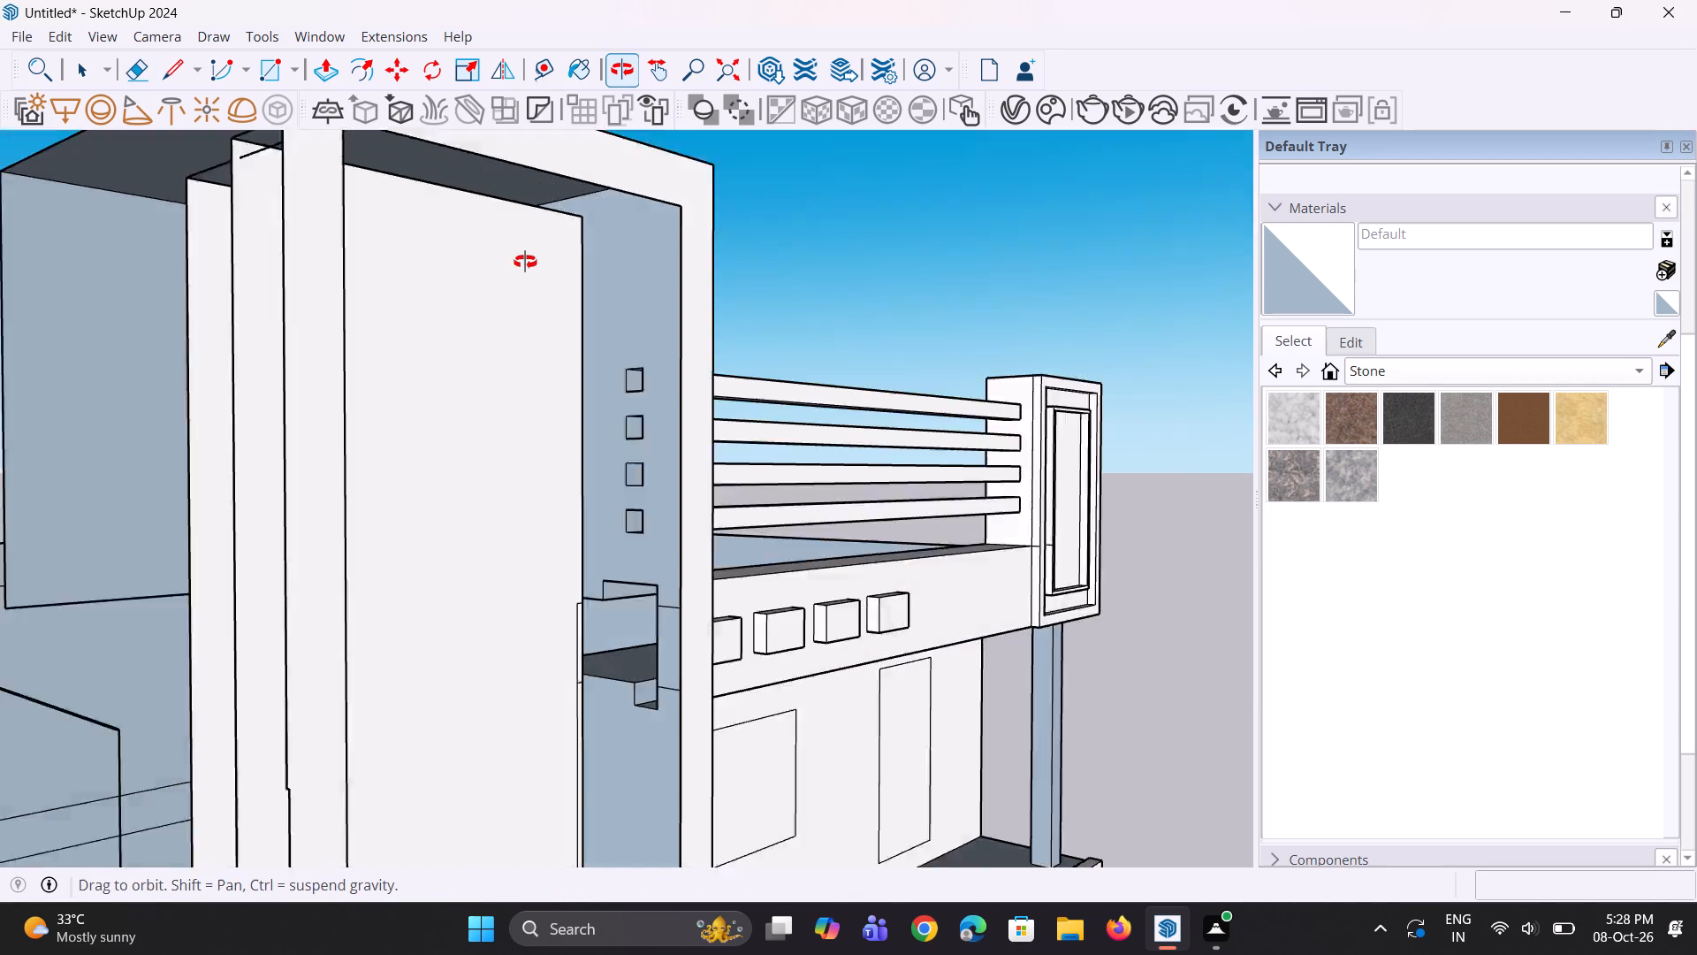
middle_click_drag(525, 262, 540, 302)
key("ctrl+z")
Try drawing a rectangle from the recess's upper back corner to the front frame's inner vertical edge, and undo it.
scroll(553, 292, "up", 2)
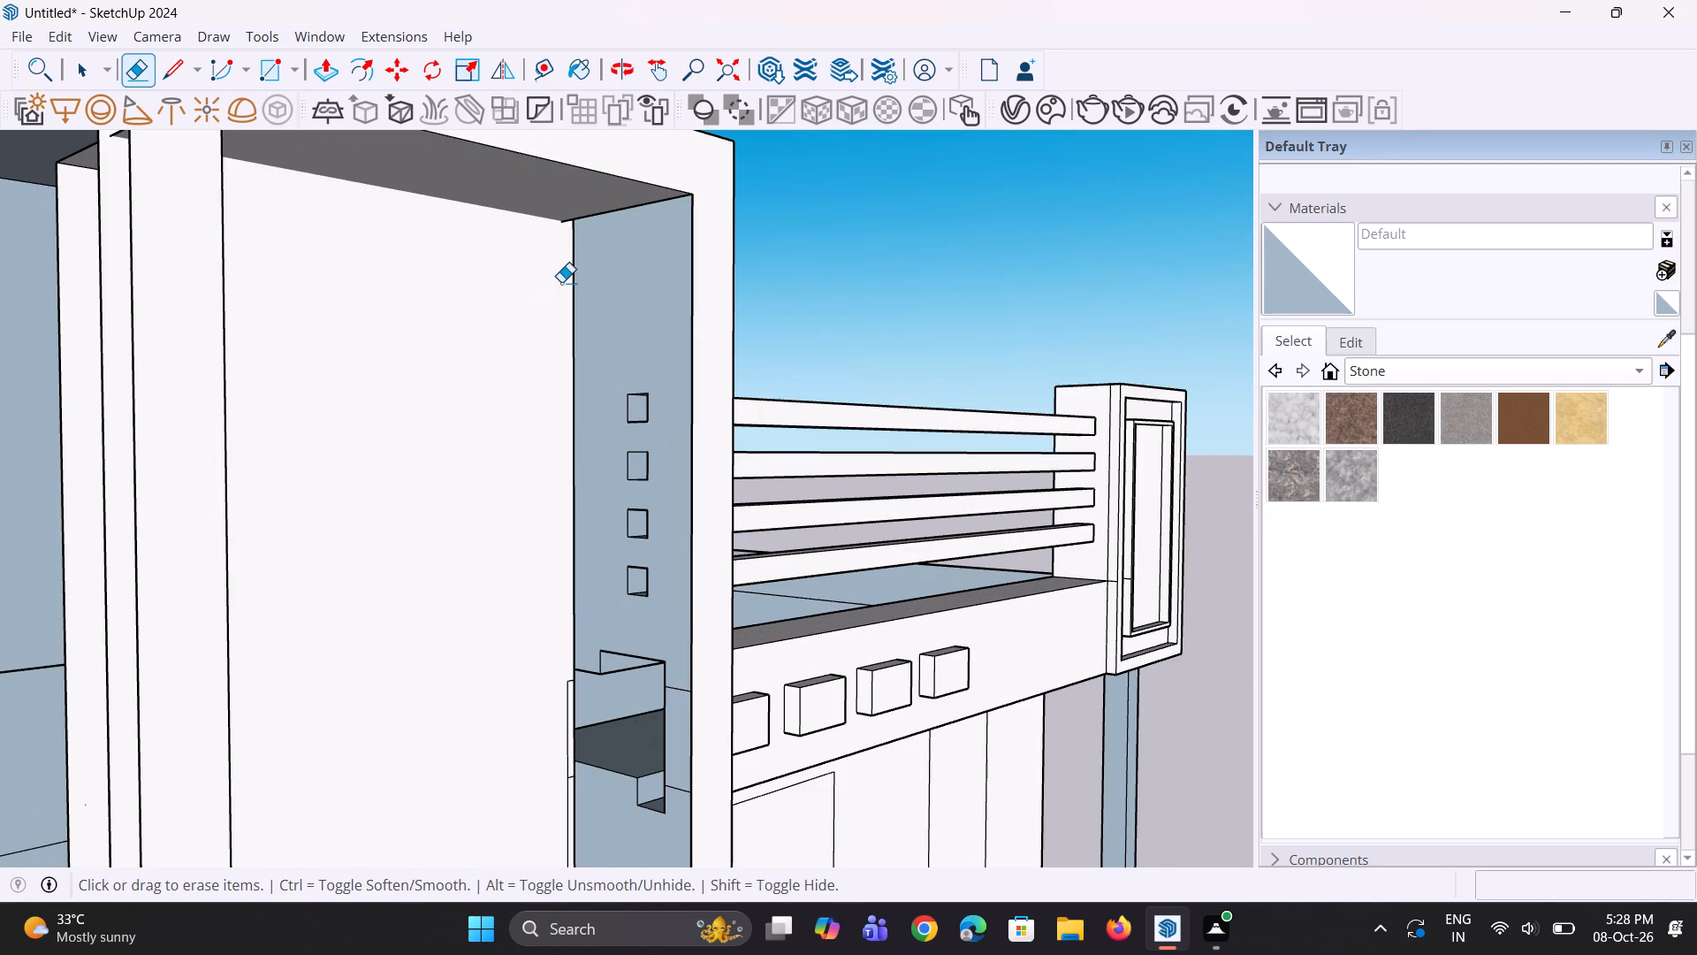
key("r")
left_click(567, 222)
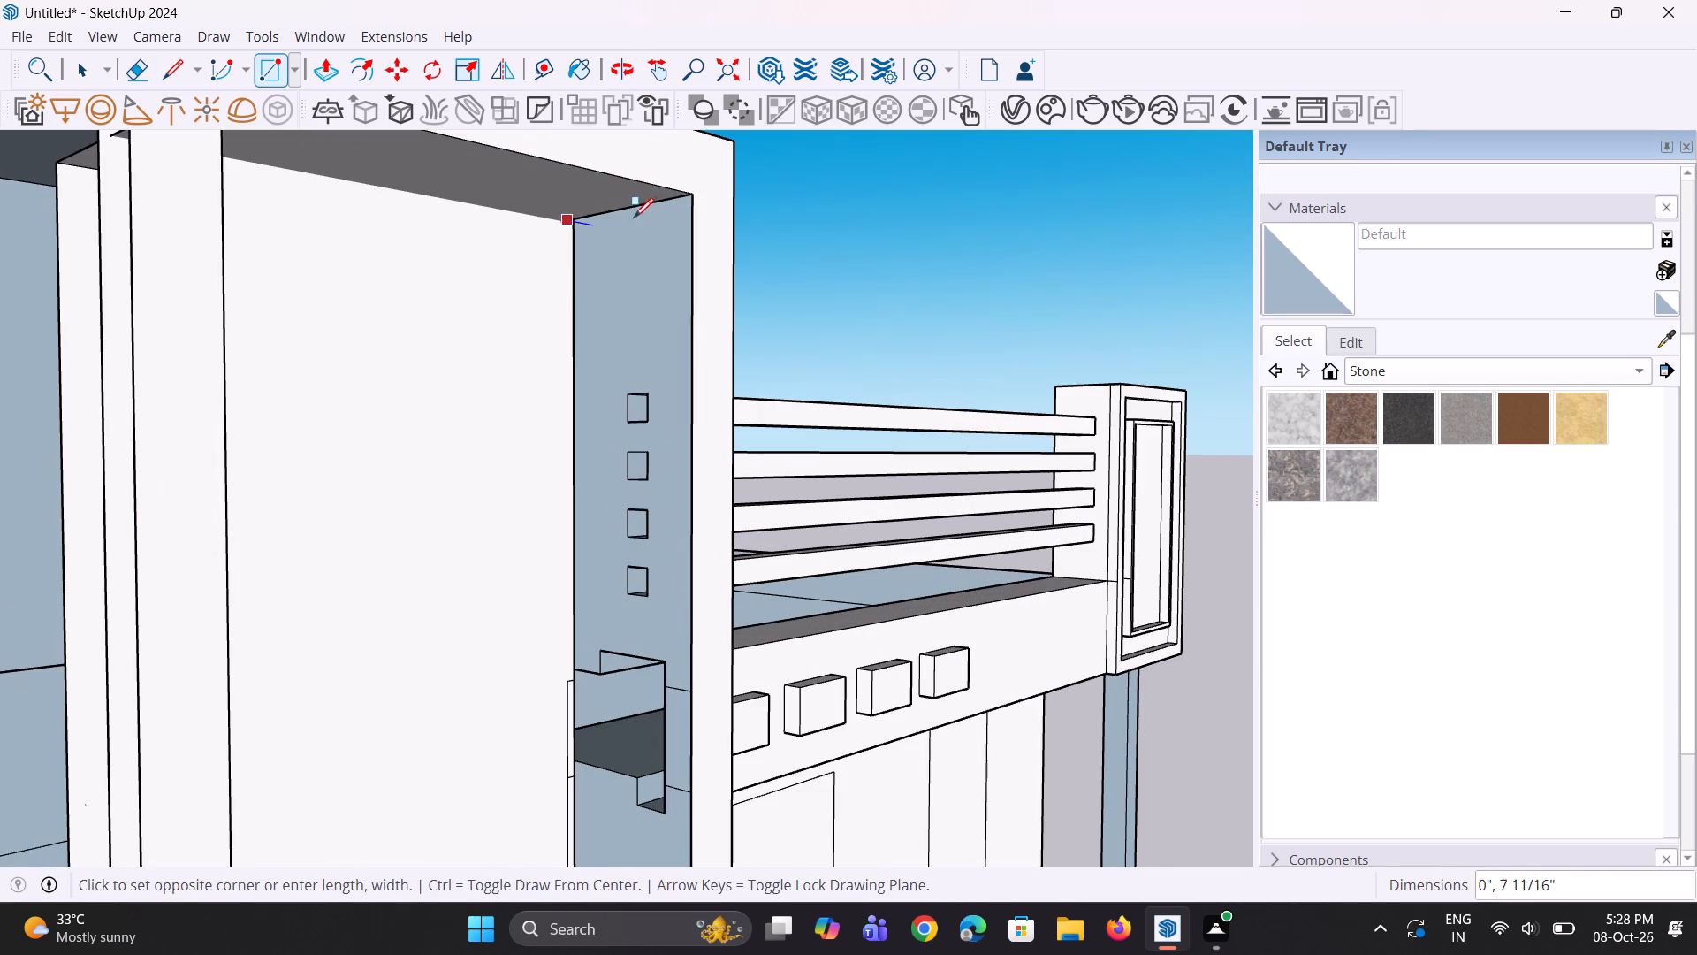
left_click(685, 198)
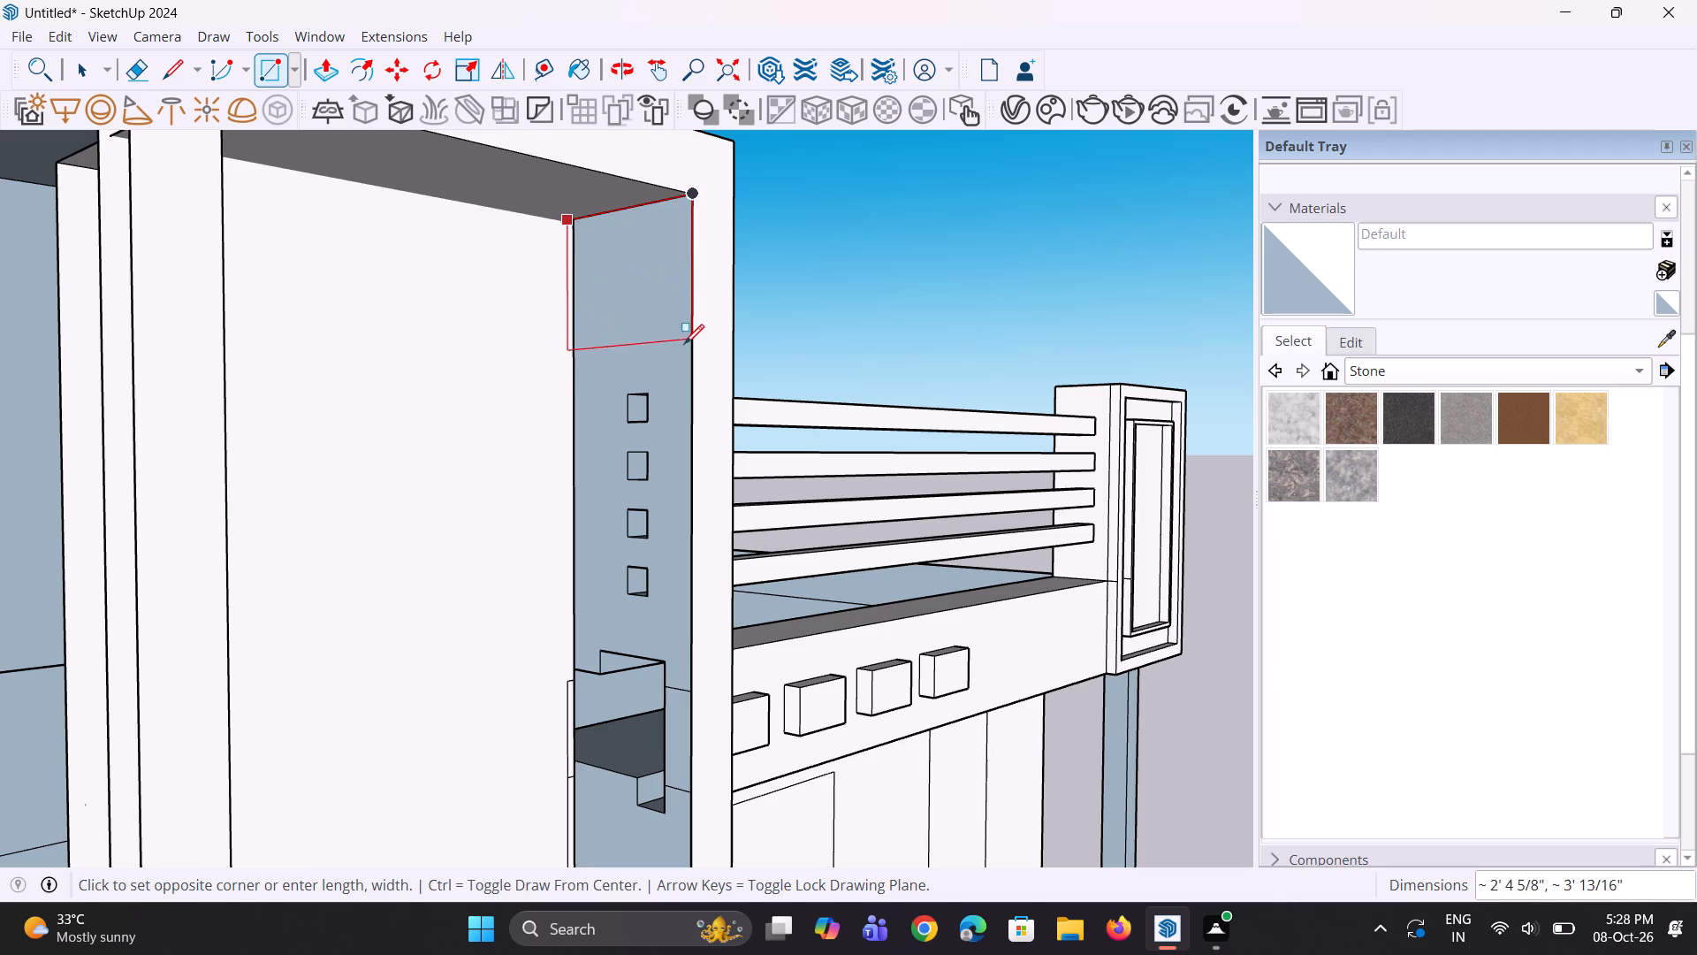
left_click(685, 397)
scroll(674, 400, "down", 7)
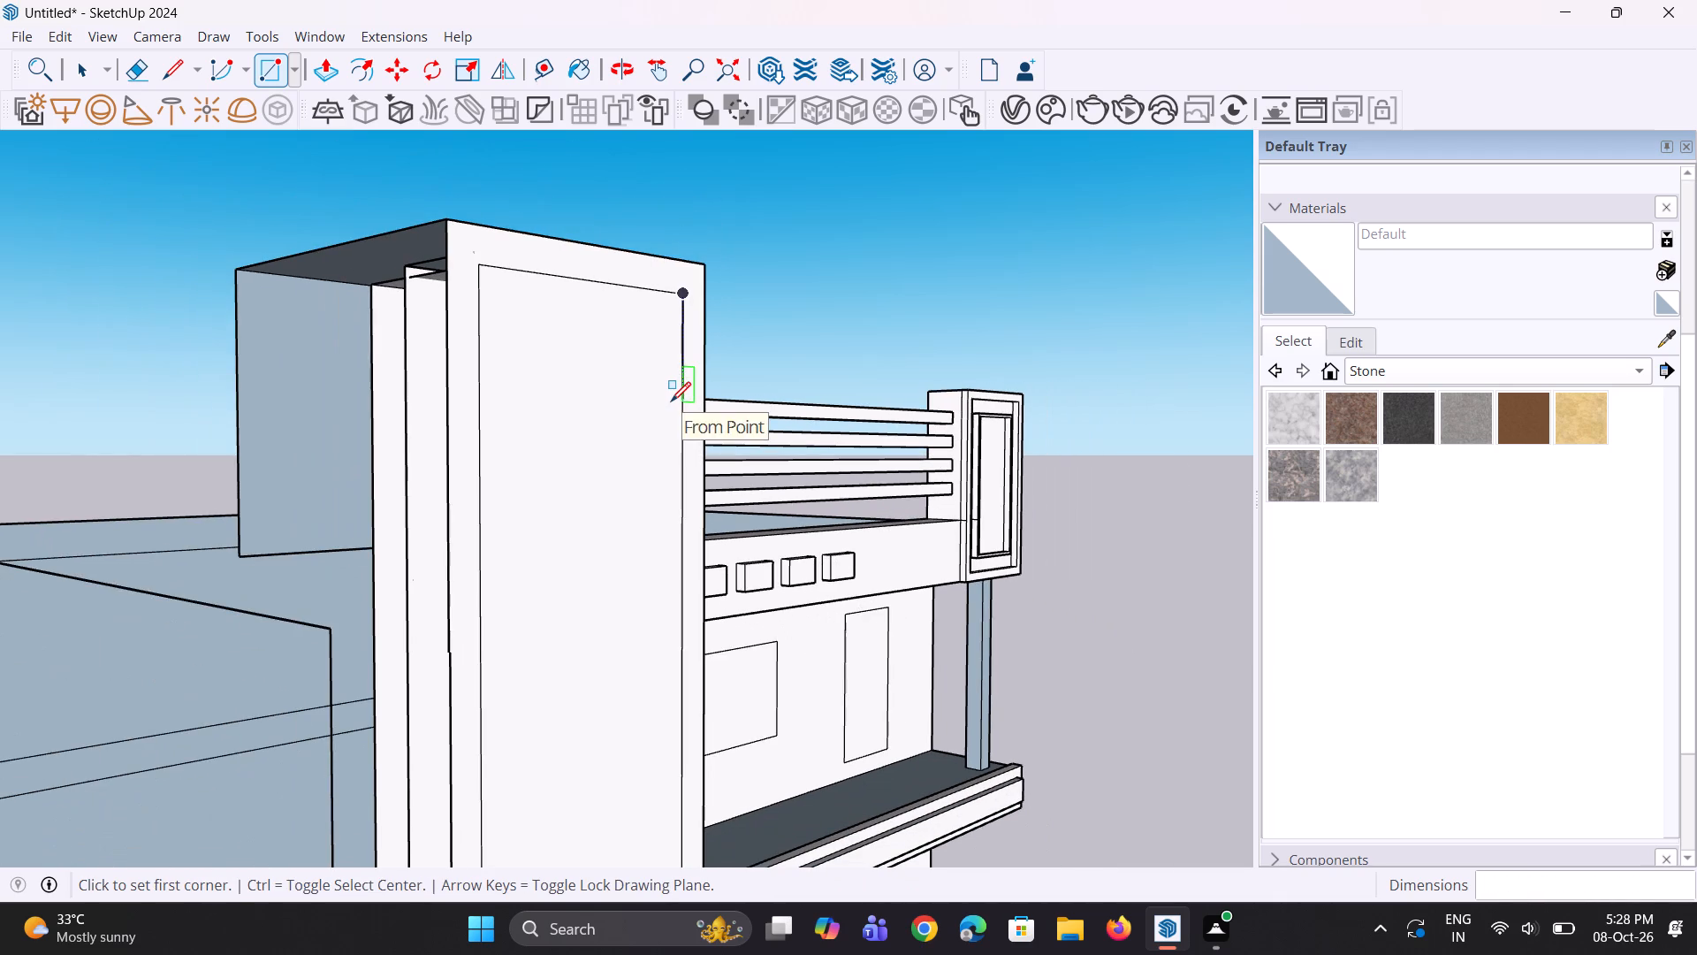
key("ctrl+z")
Draw a thin rectangle about 3' 2 3/4" by 3 9/16" between the recess's upper back corner and the front frame.
scroll(678, 350, "up", 2)
left_click(605, 297)
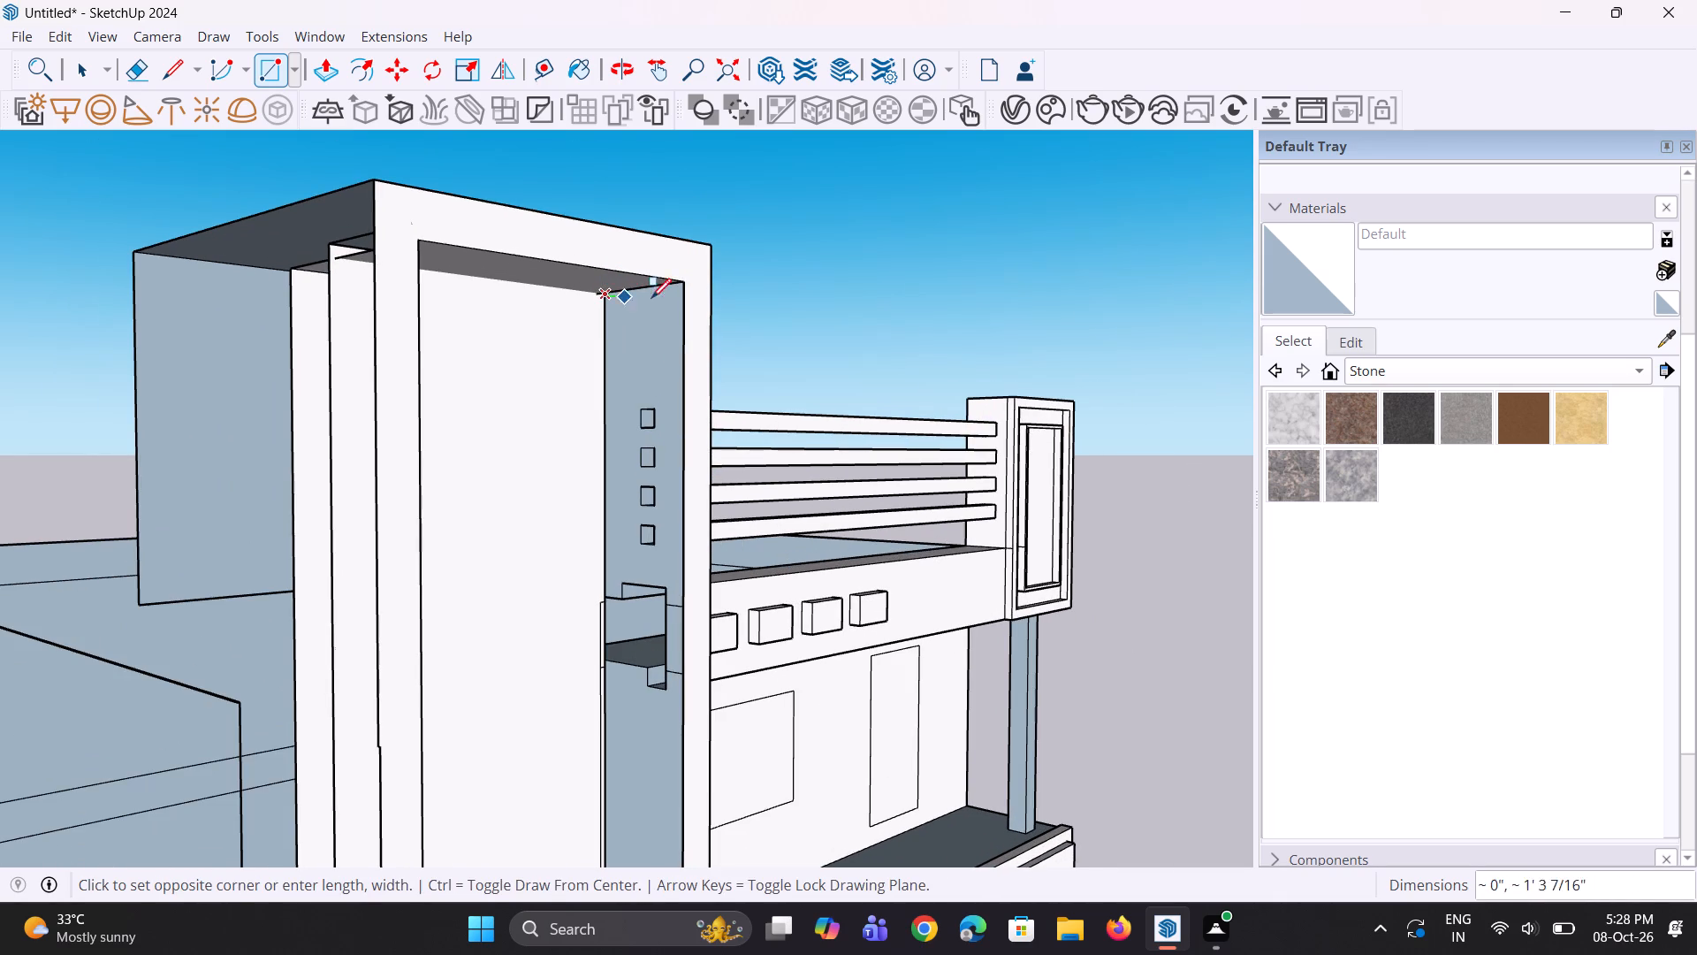
left_click(673, 292)
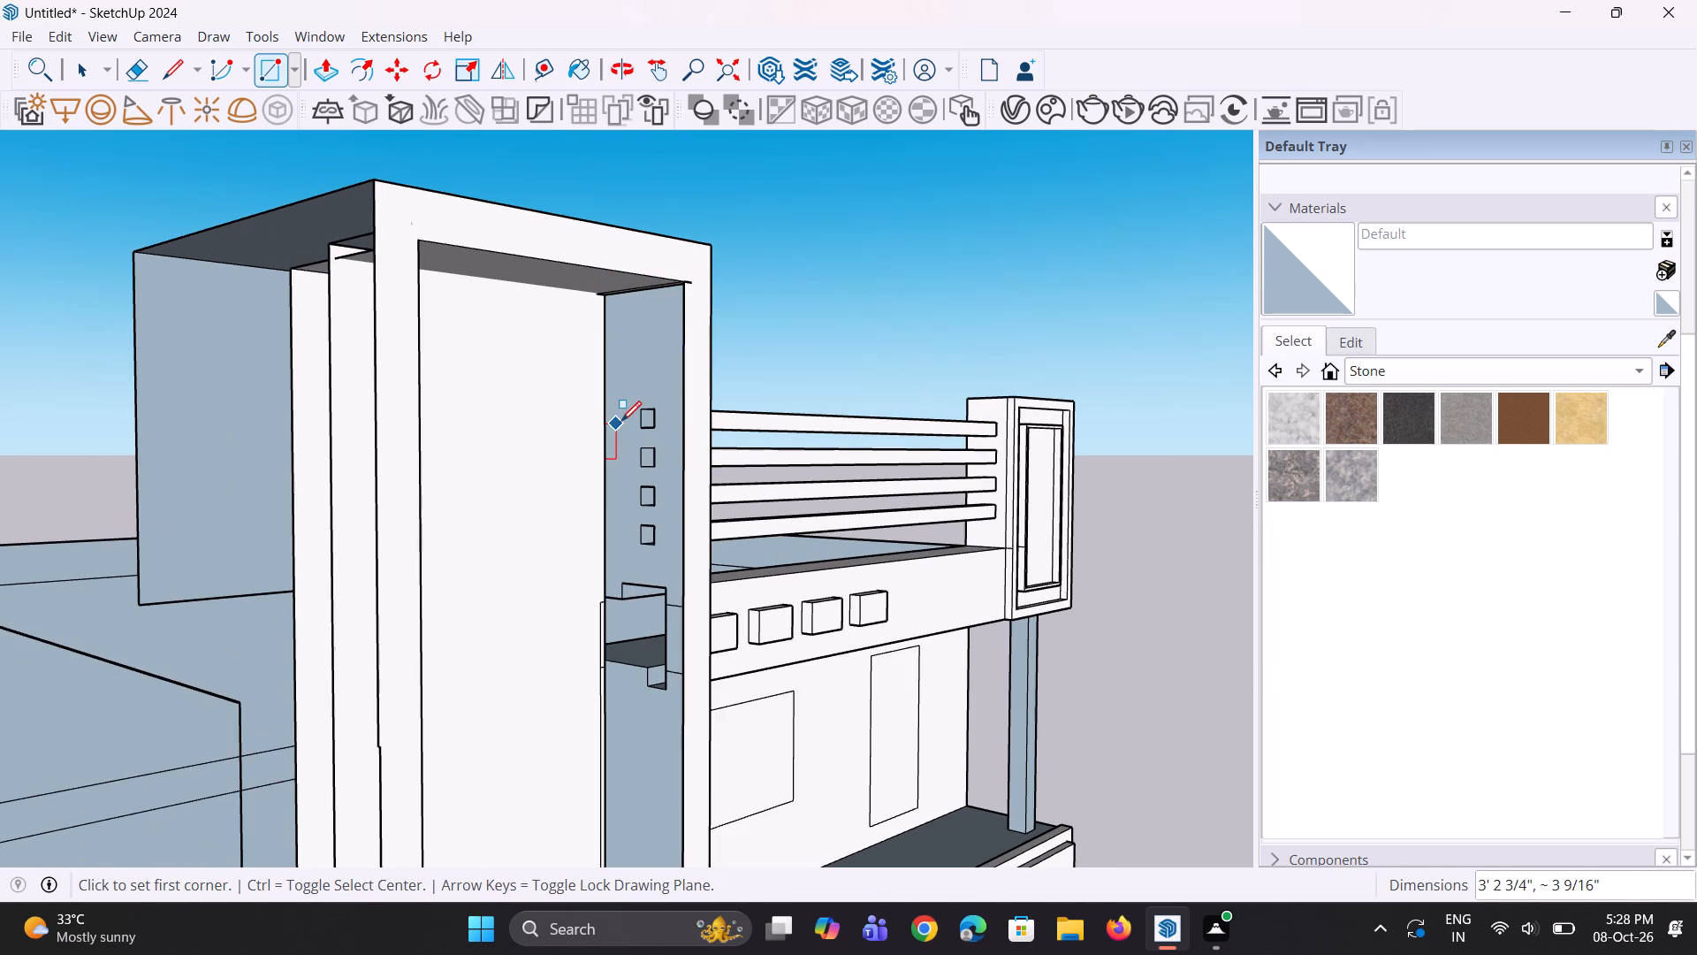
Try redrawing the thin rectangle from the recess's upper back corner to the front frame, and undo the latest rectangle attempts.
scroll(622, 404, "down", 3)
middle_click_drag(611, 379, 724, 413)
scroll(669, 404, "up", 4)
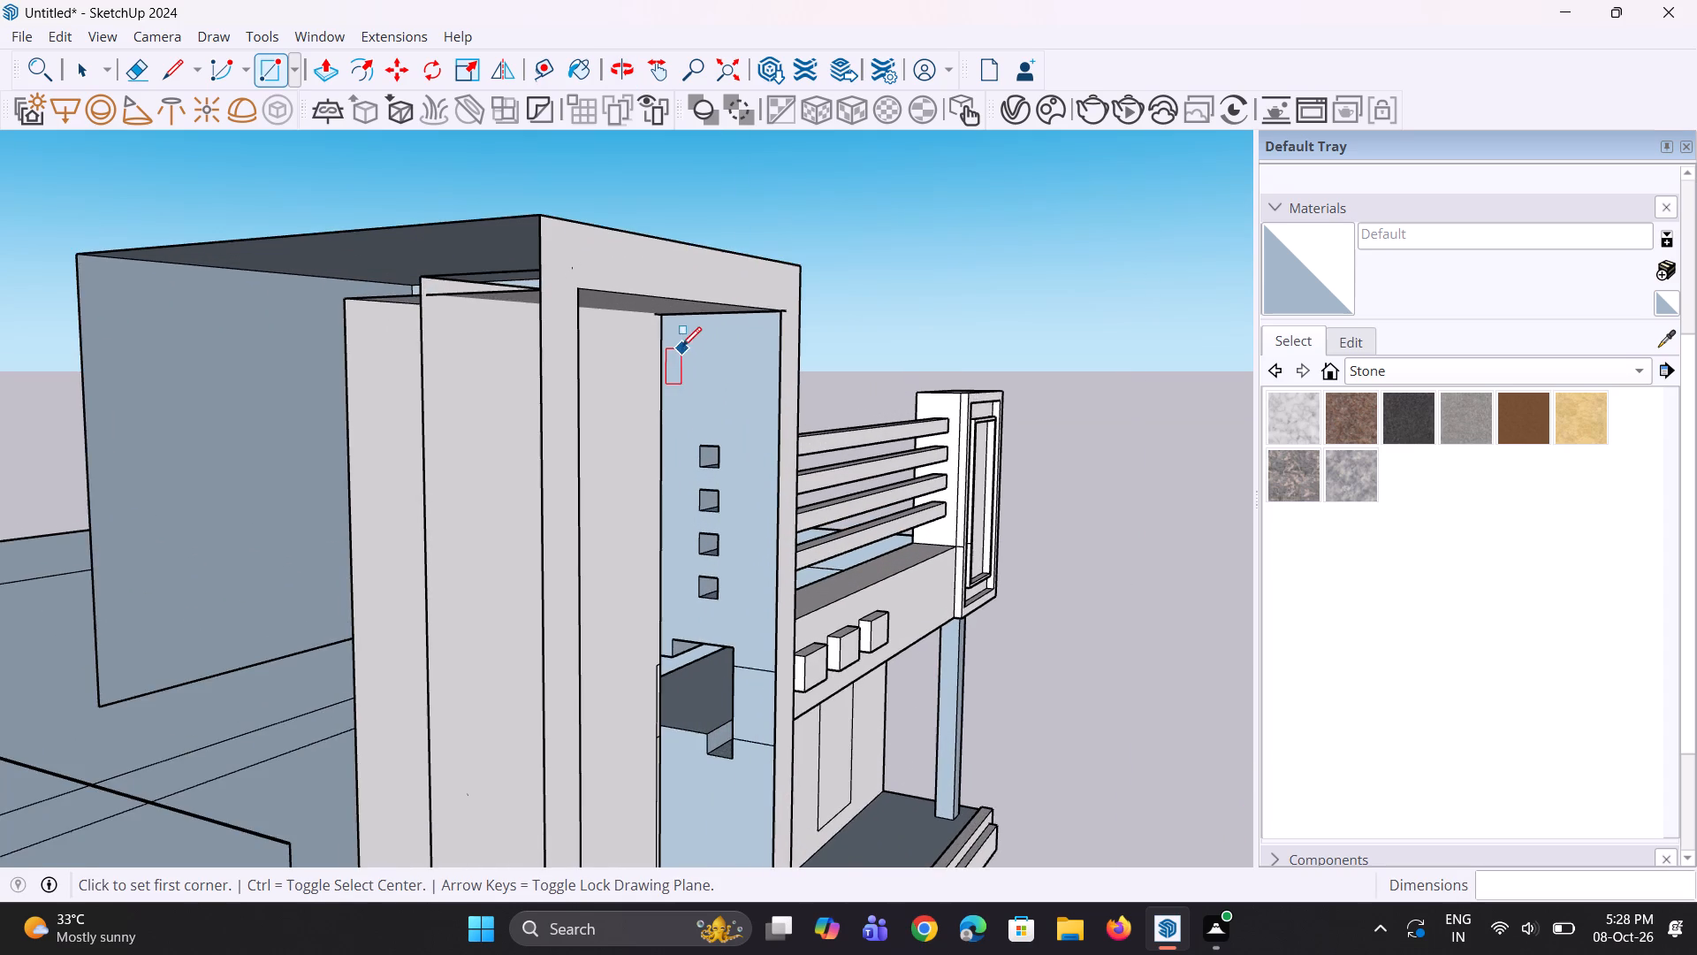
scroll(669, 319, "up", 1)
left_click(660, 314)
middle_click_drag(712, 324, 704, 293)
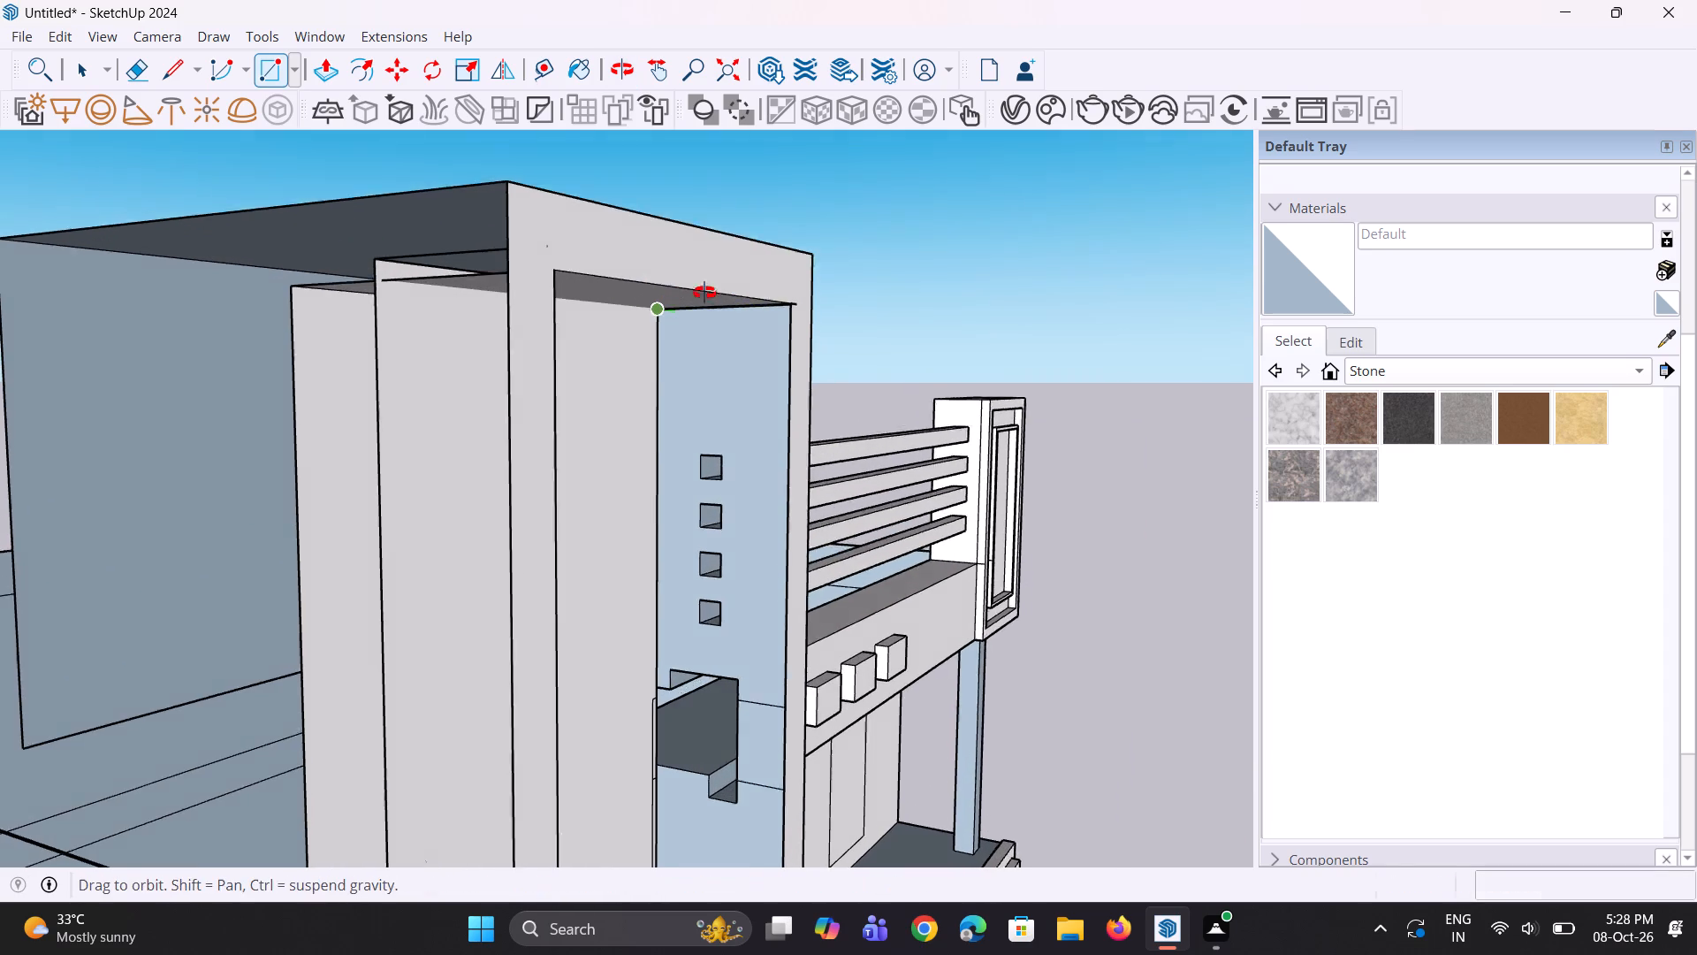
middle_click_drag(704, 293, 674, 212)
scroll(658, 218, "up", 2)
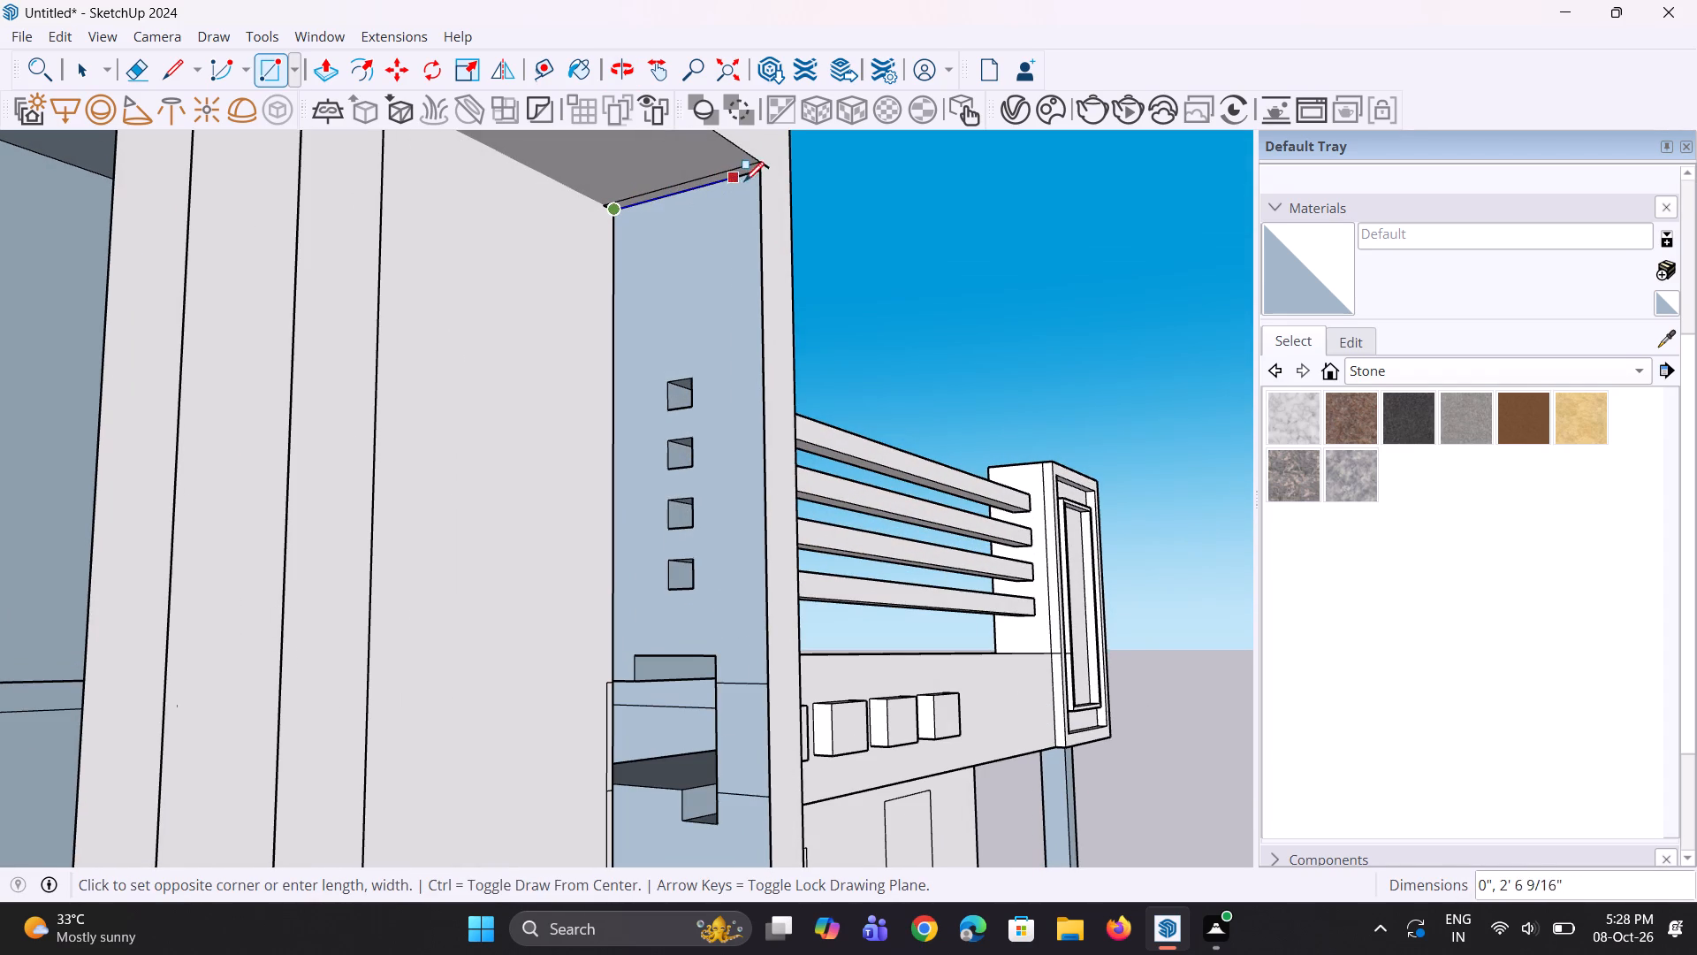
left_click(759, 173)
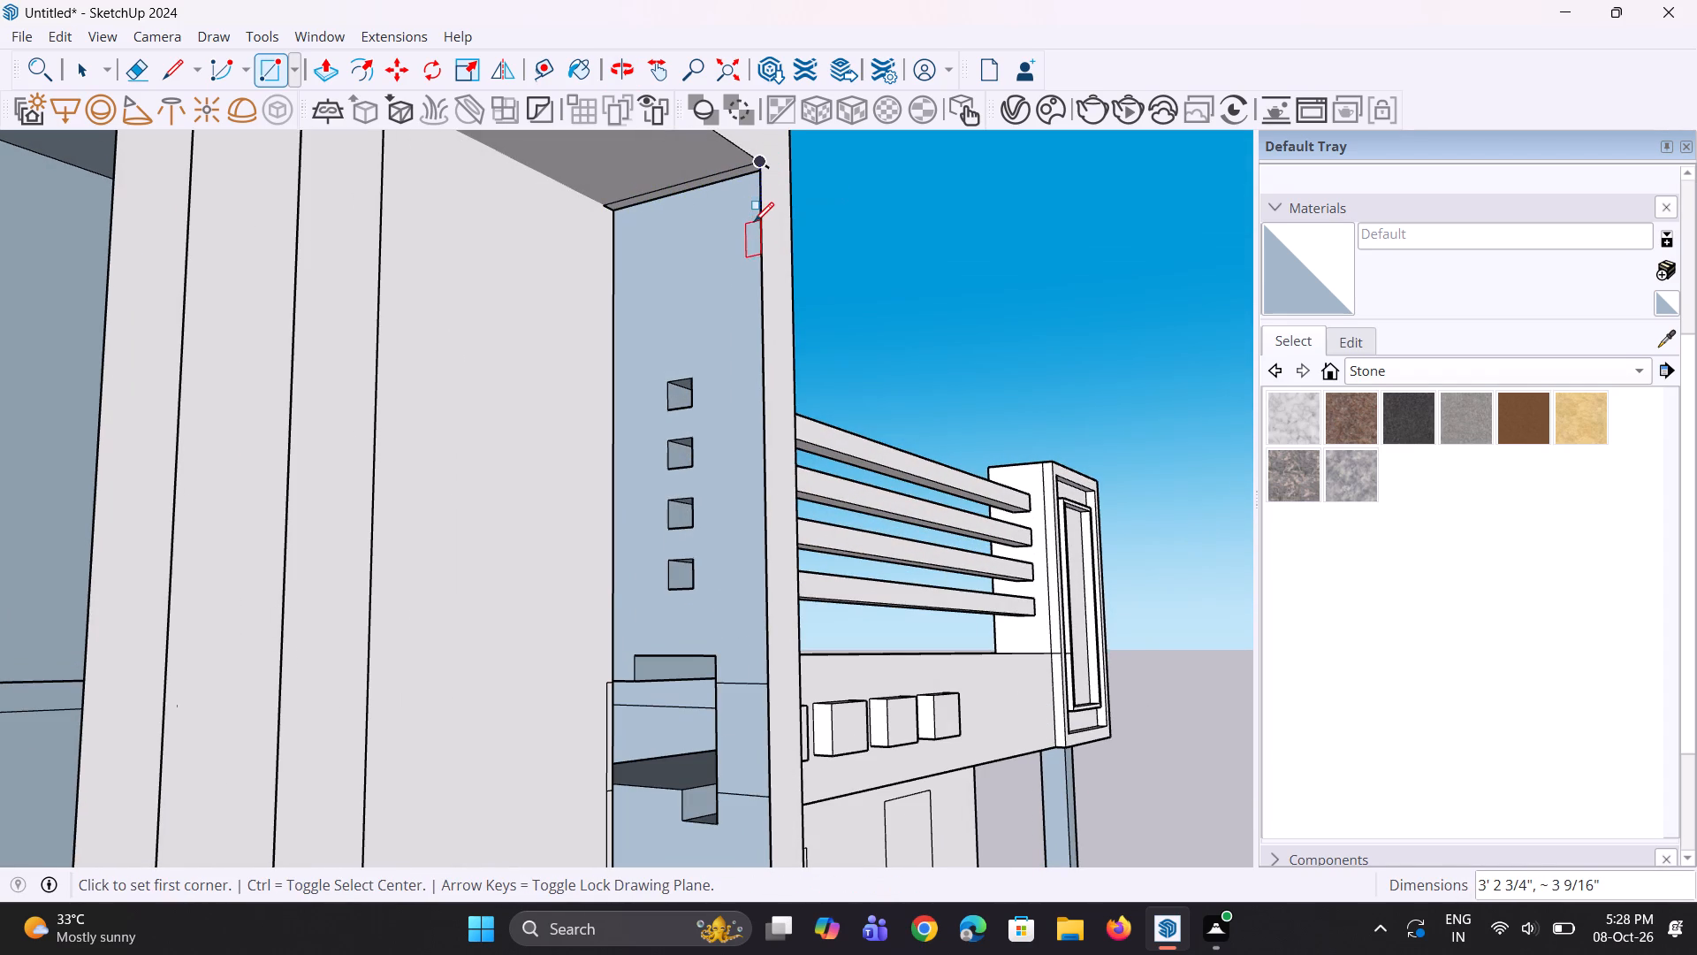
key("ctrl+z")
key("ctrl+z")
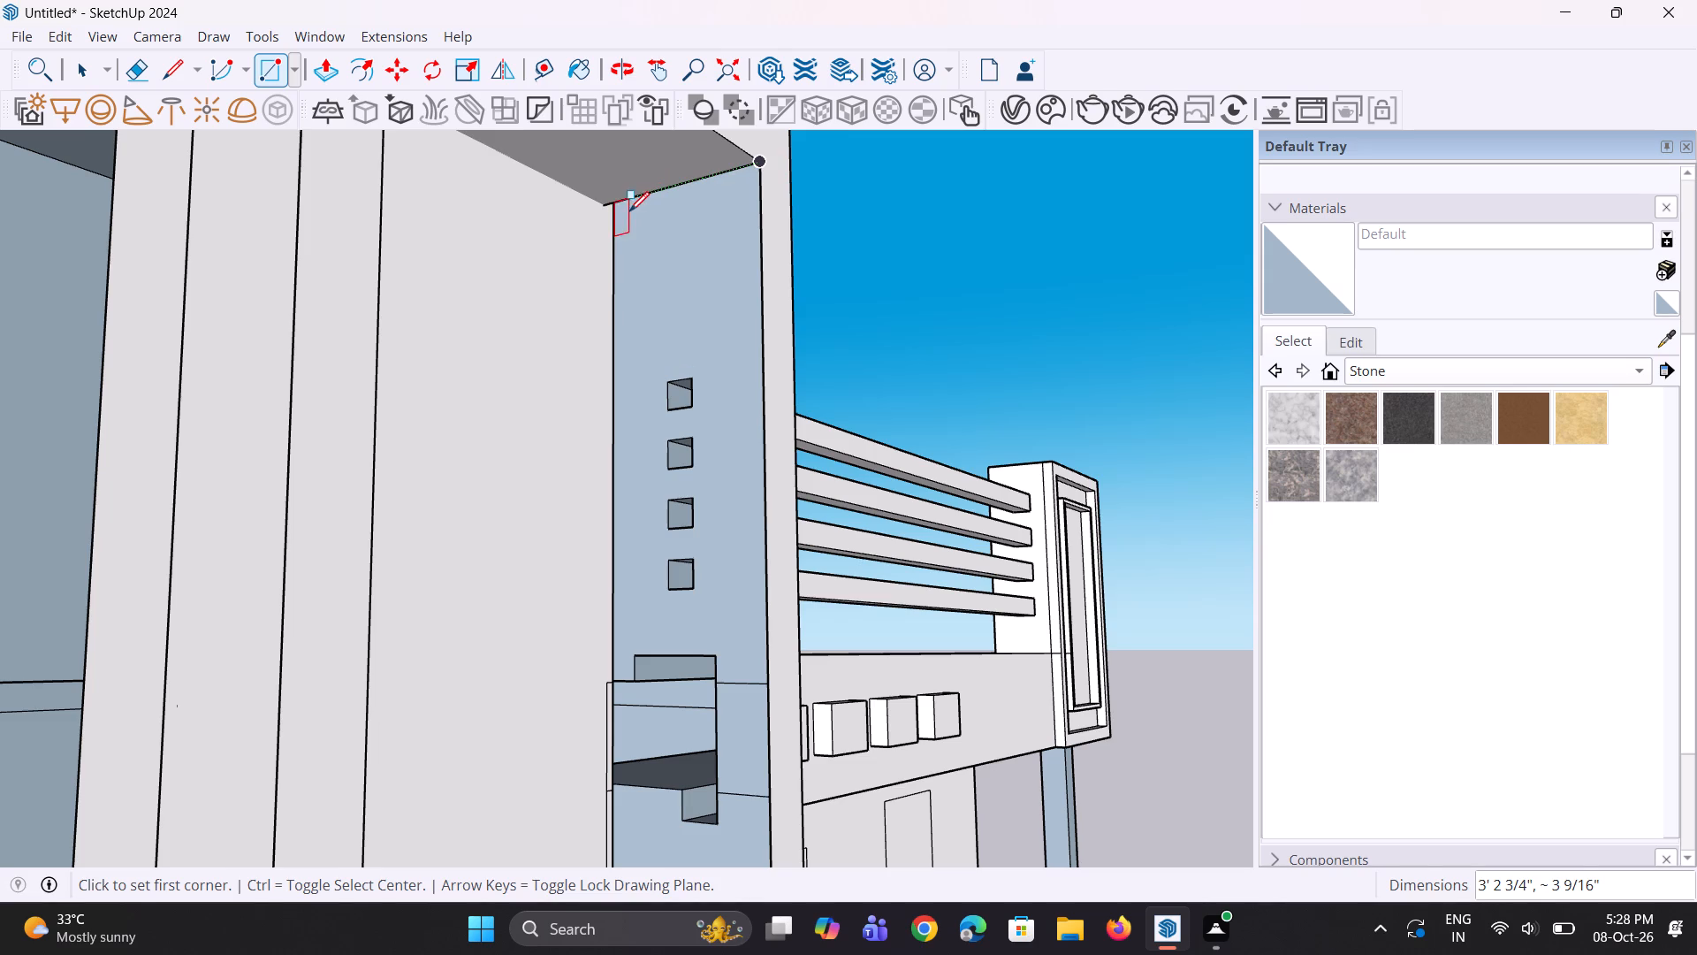
Draw a thin rectangle about 3' by 3 3/8" across the top of the recess's side opening, from the back corner to the front frame.
middle_click_drag(683, 254, 676, 300)
scroll(630, 264, "up", 2)
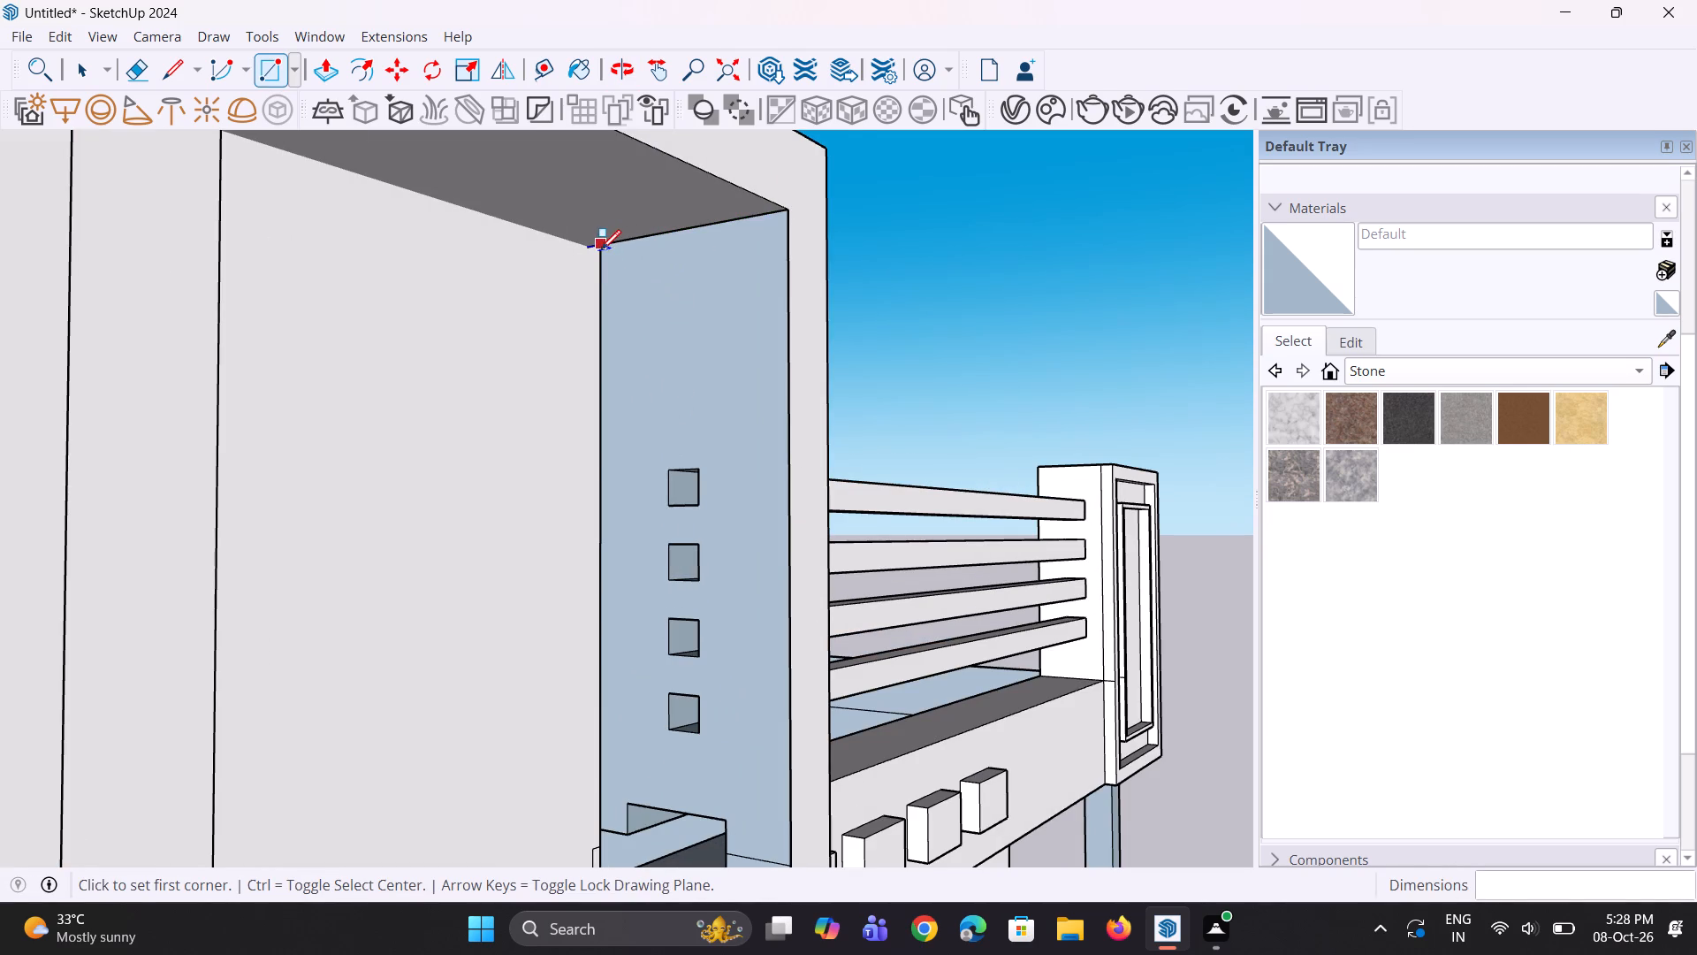
left_click(601, 249)
left_click(781, 210)
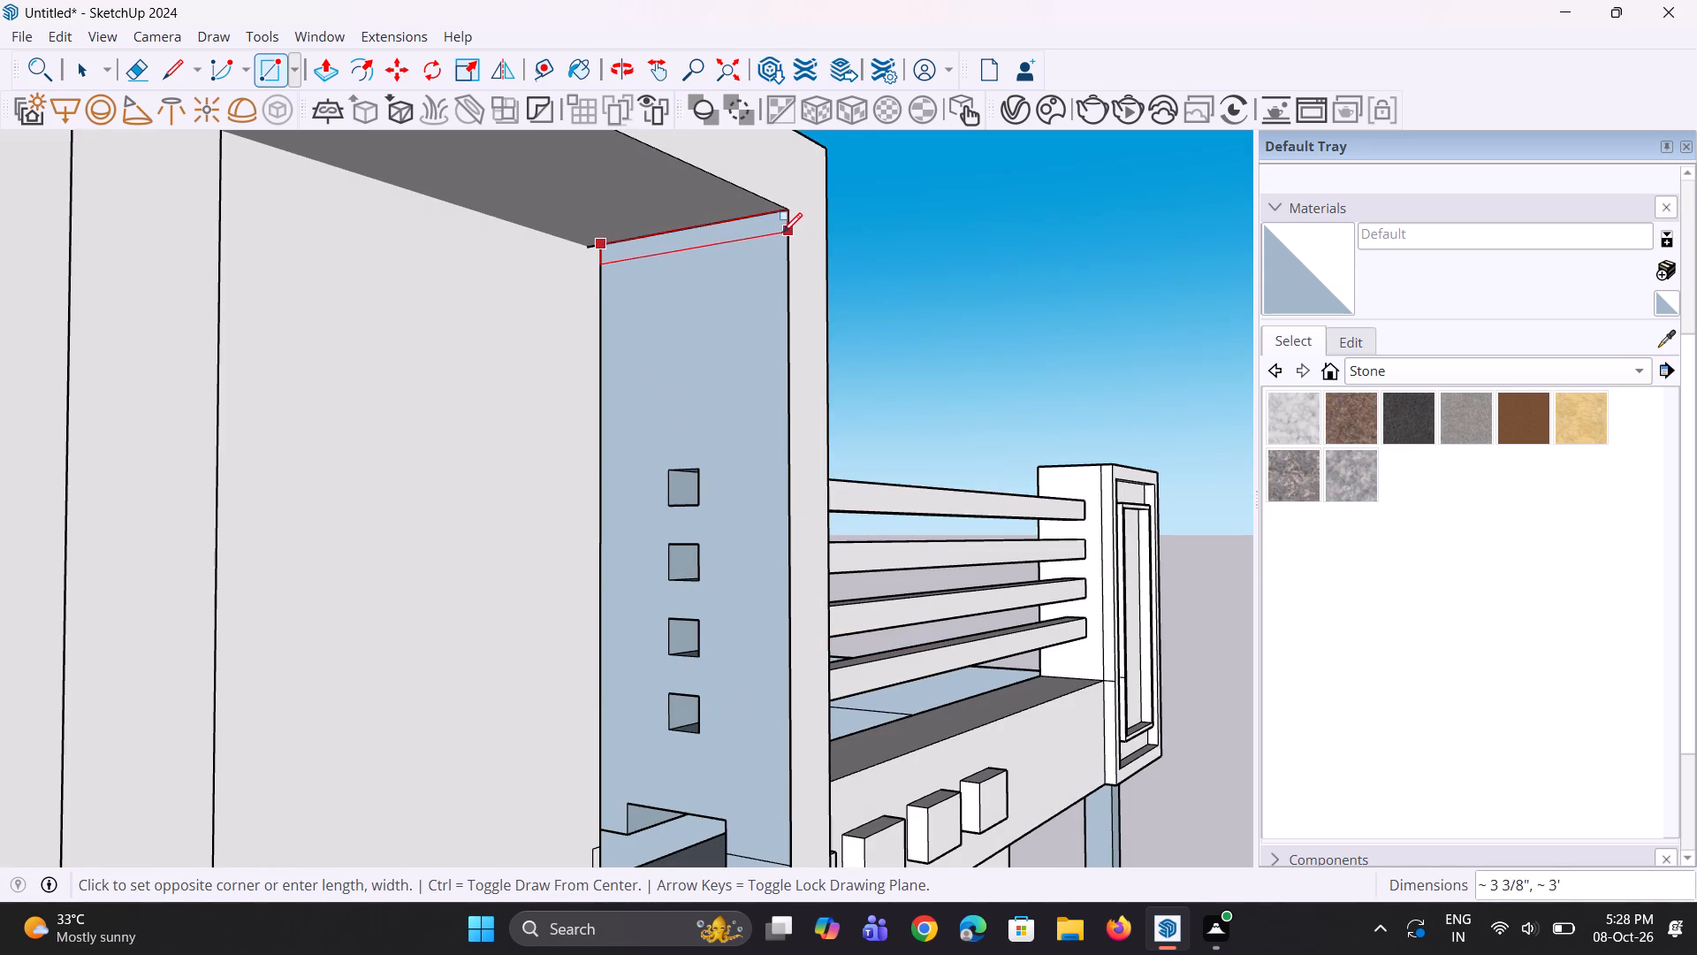
left_click(782, 235)
key("space")
Pull the thin top strip into the recess by about 8 3/16".
middle_click_drag(721, 284, 678, 259)
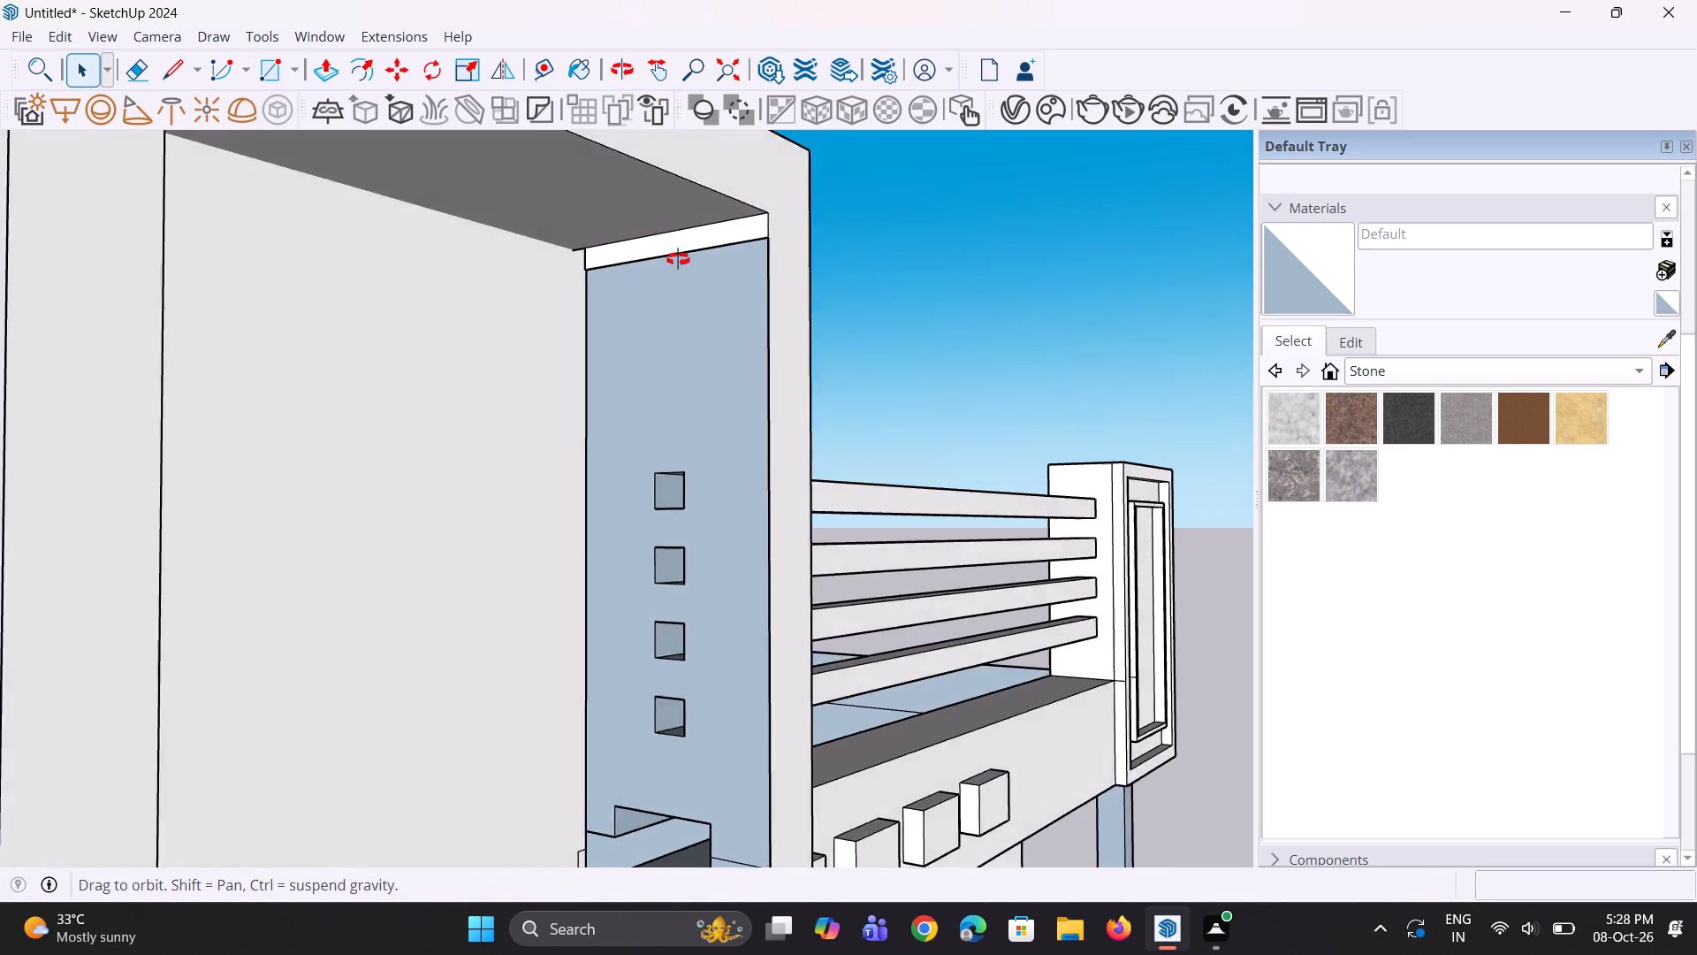
middle_click_drag(678, 259, 660, 239)
key("p")
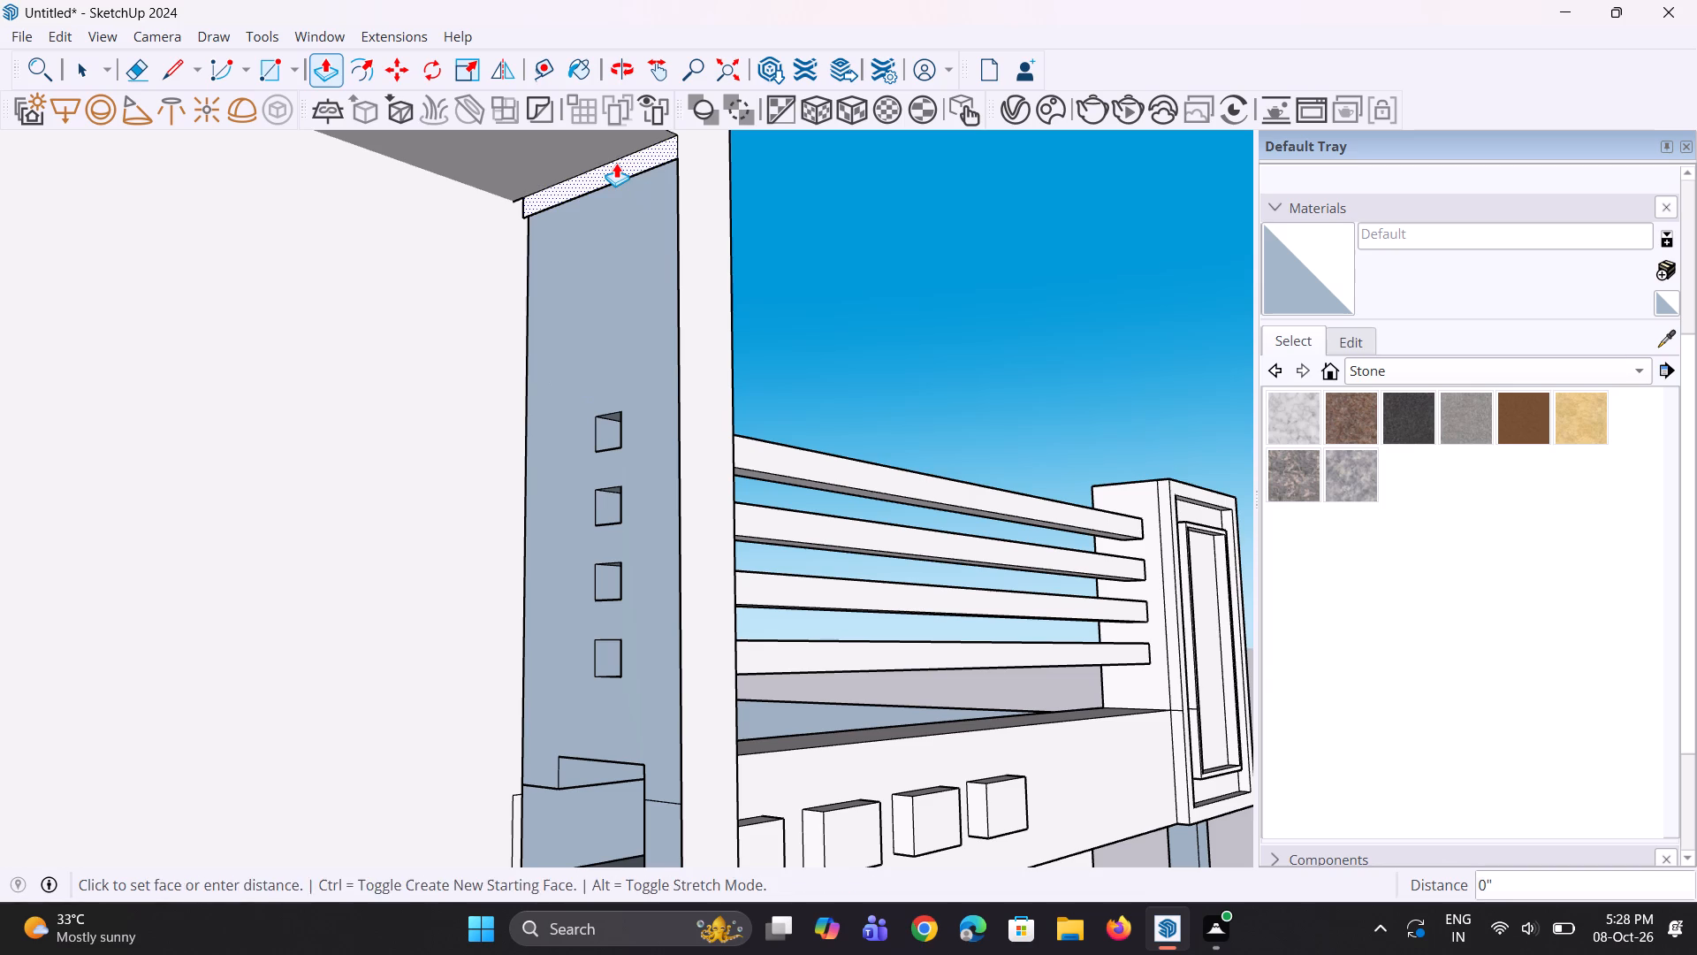
left_click(616, 163)
left_click(609, 164)
left_click(567, 159)
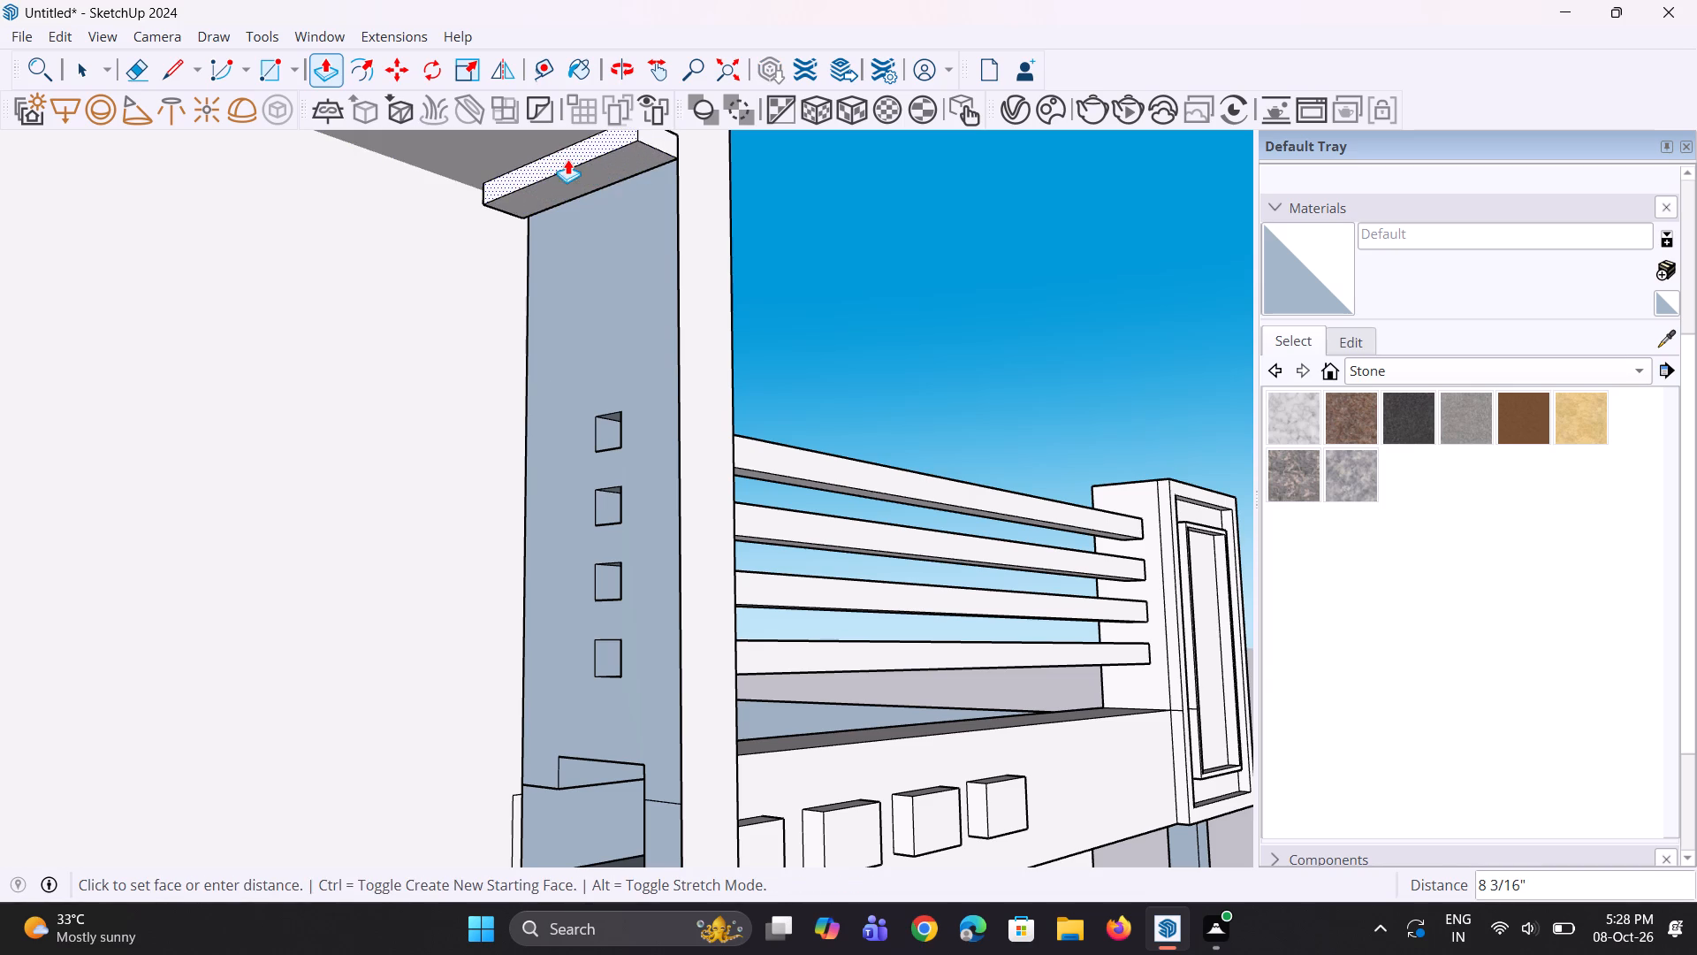
Pull the strip's underside about 30' 9 3/4" down to the recess's base to form a full-height side wall.
left_click(601, 166)
scroll(622, 319, "down", 6)
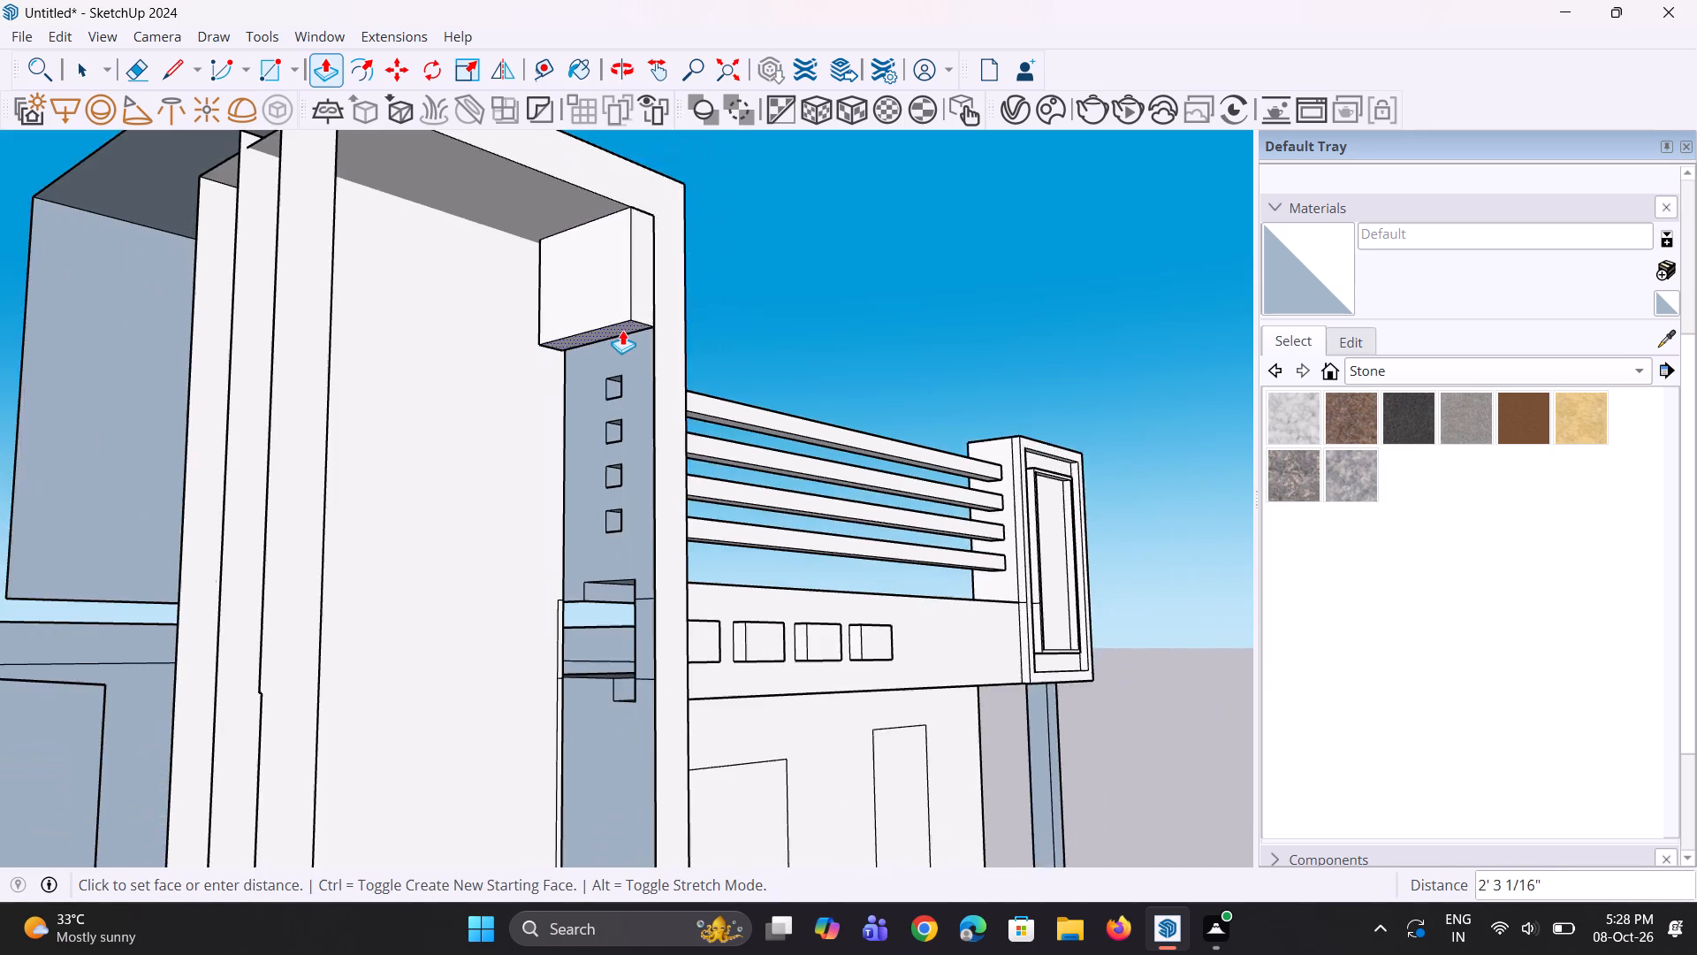
scroll(622, 330, "down", 5)
scroll(671, 571, "down", 6)
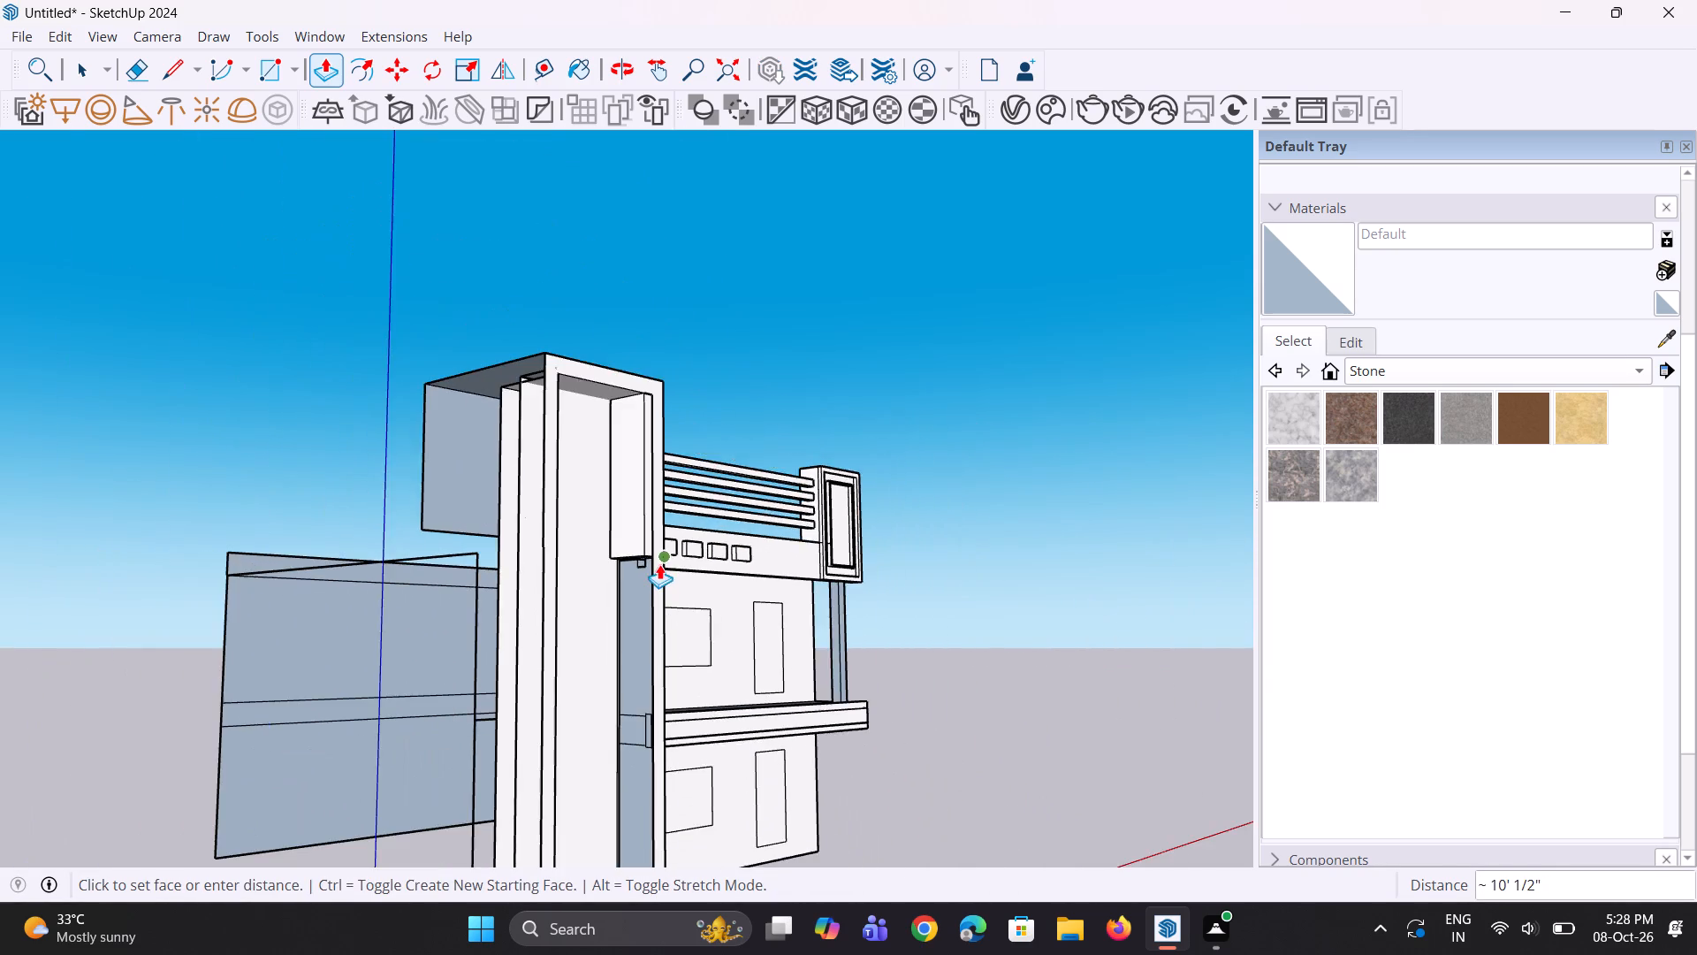
scroll(658, 562, "down", 6)
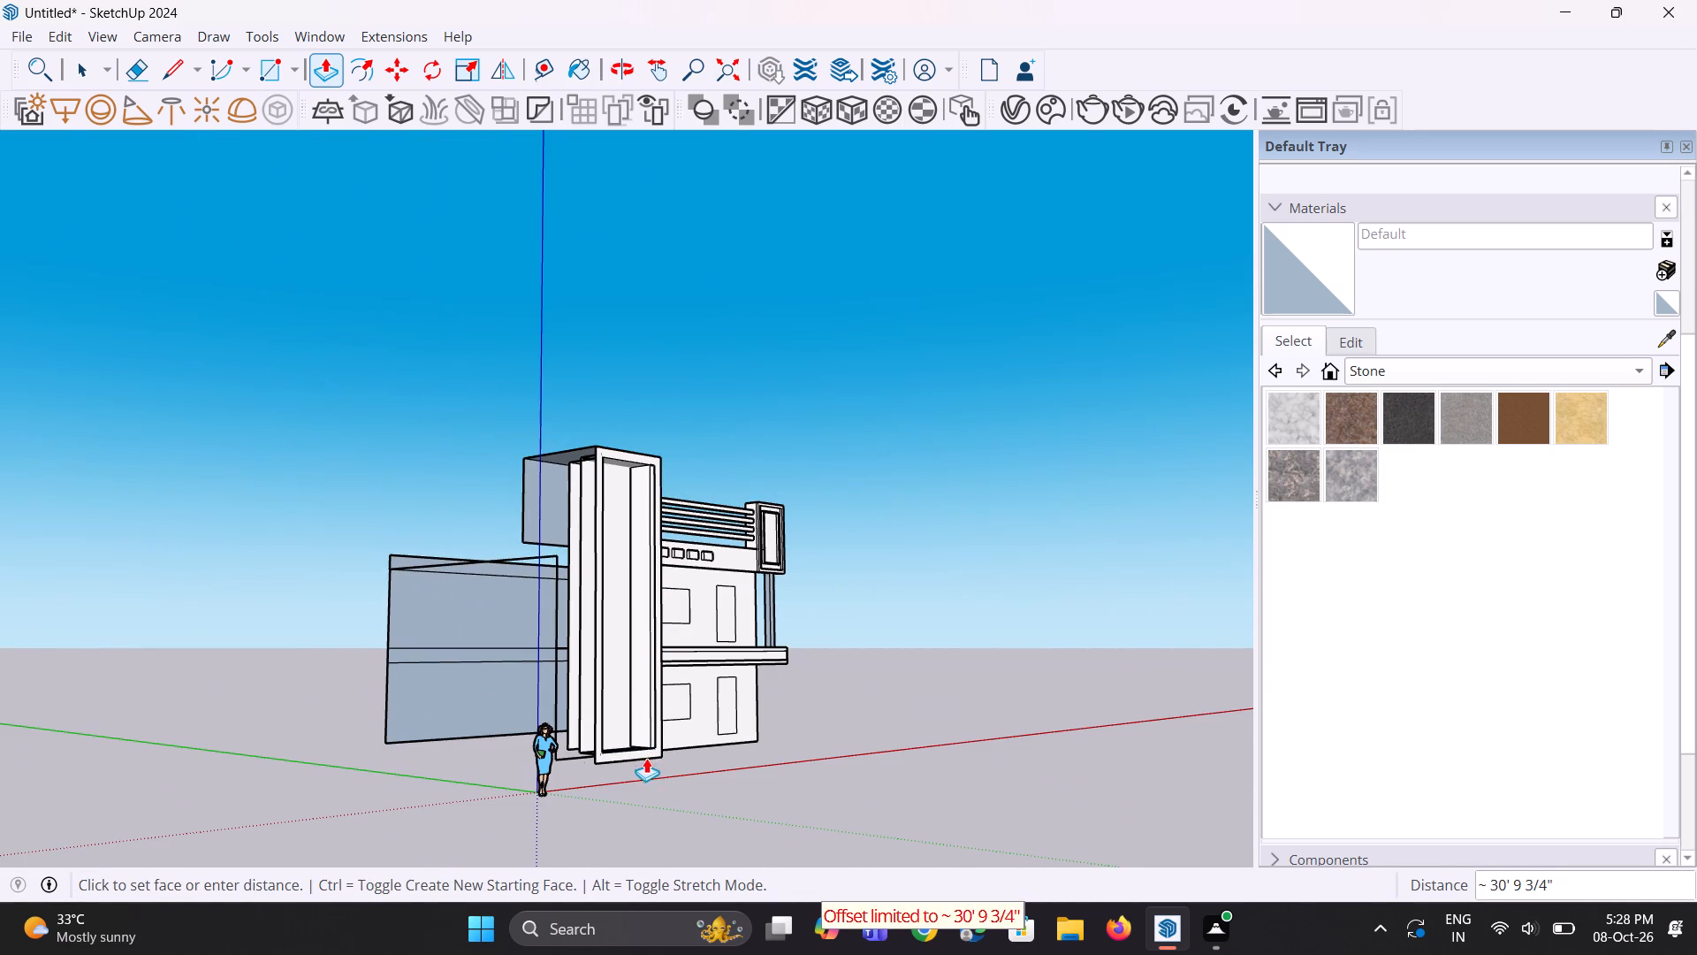
left_click(618, 754)
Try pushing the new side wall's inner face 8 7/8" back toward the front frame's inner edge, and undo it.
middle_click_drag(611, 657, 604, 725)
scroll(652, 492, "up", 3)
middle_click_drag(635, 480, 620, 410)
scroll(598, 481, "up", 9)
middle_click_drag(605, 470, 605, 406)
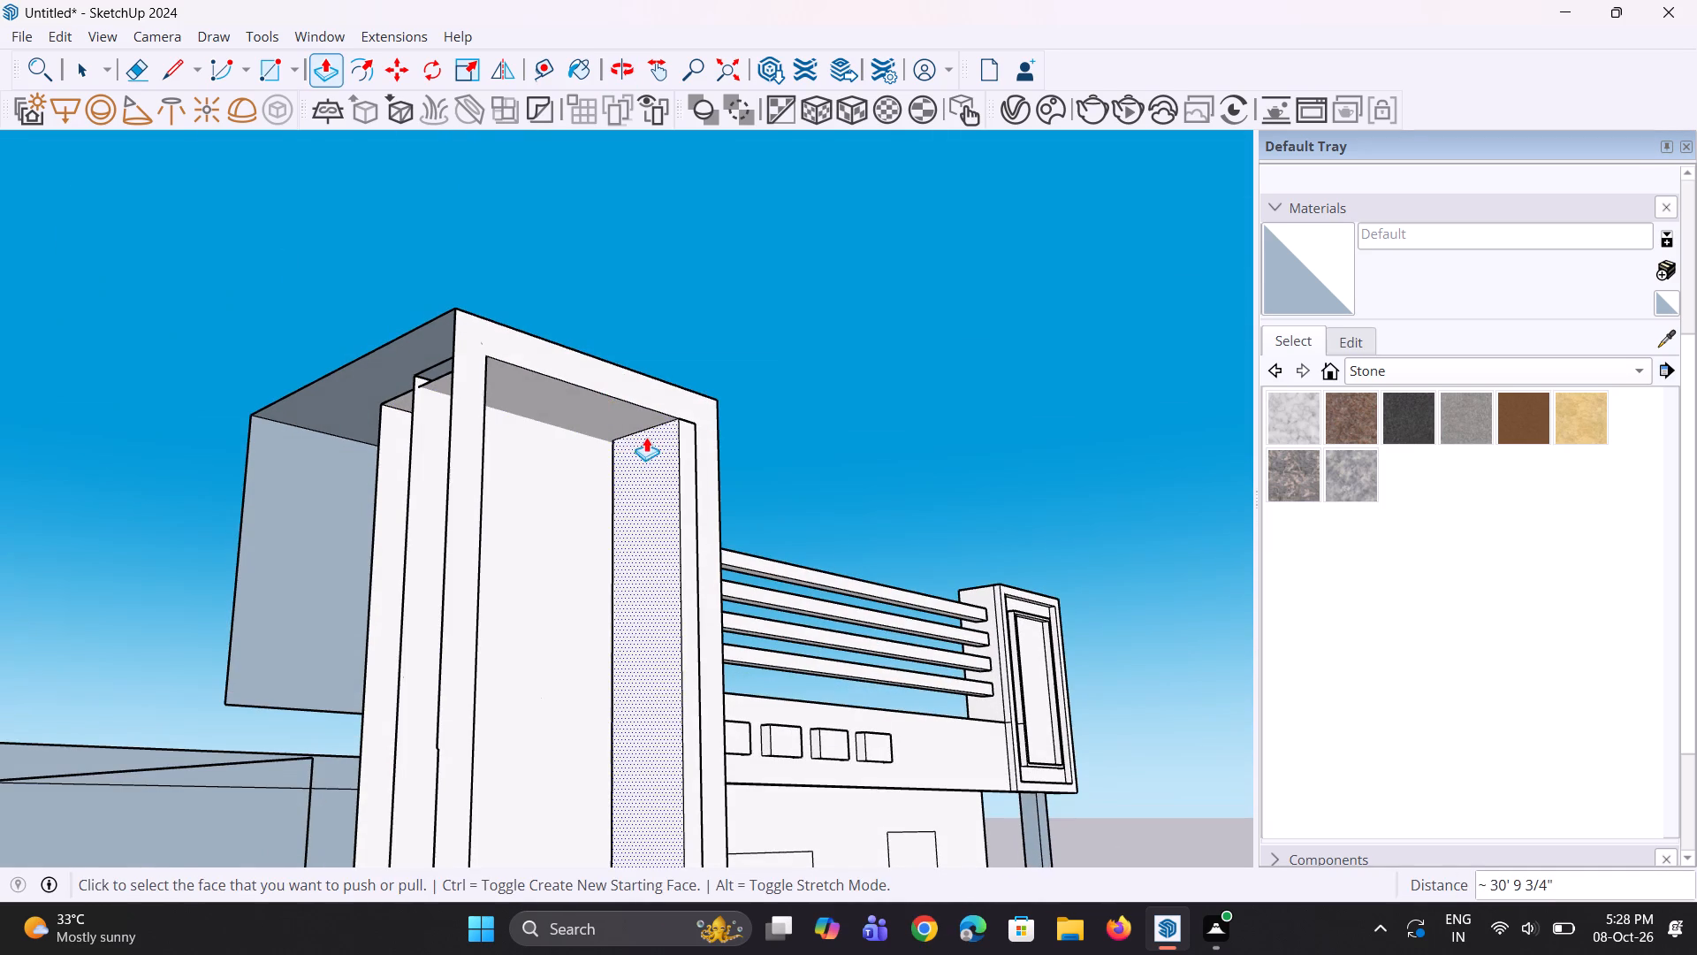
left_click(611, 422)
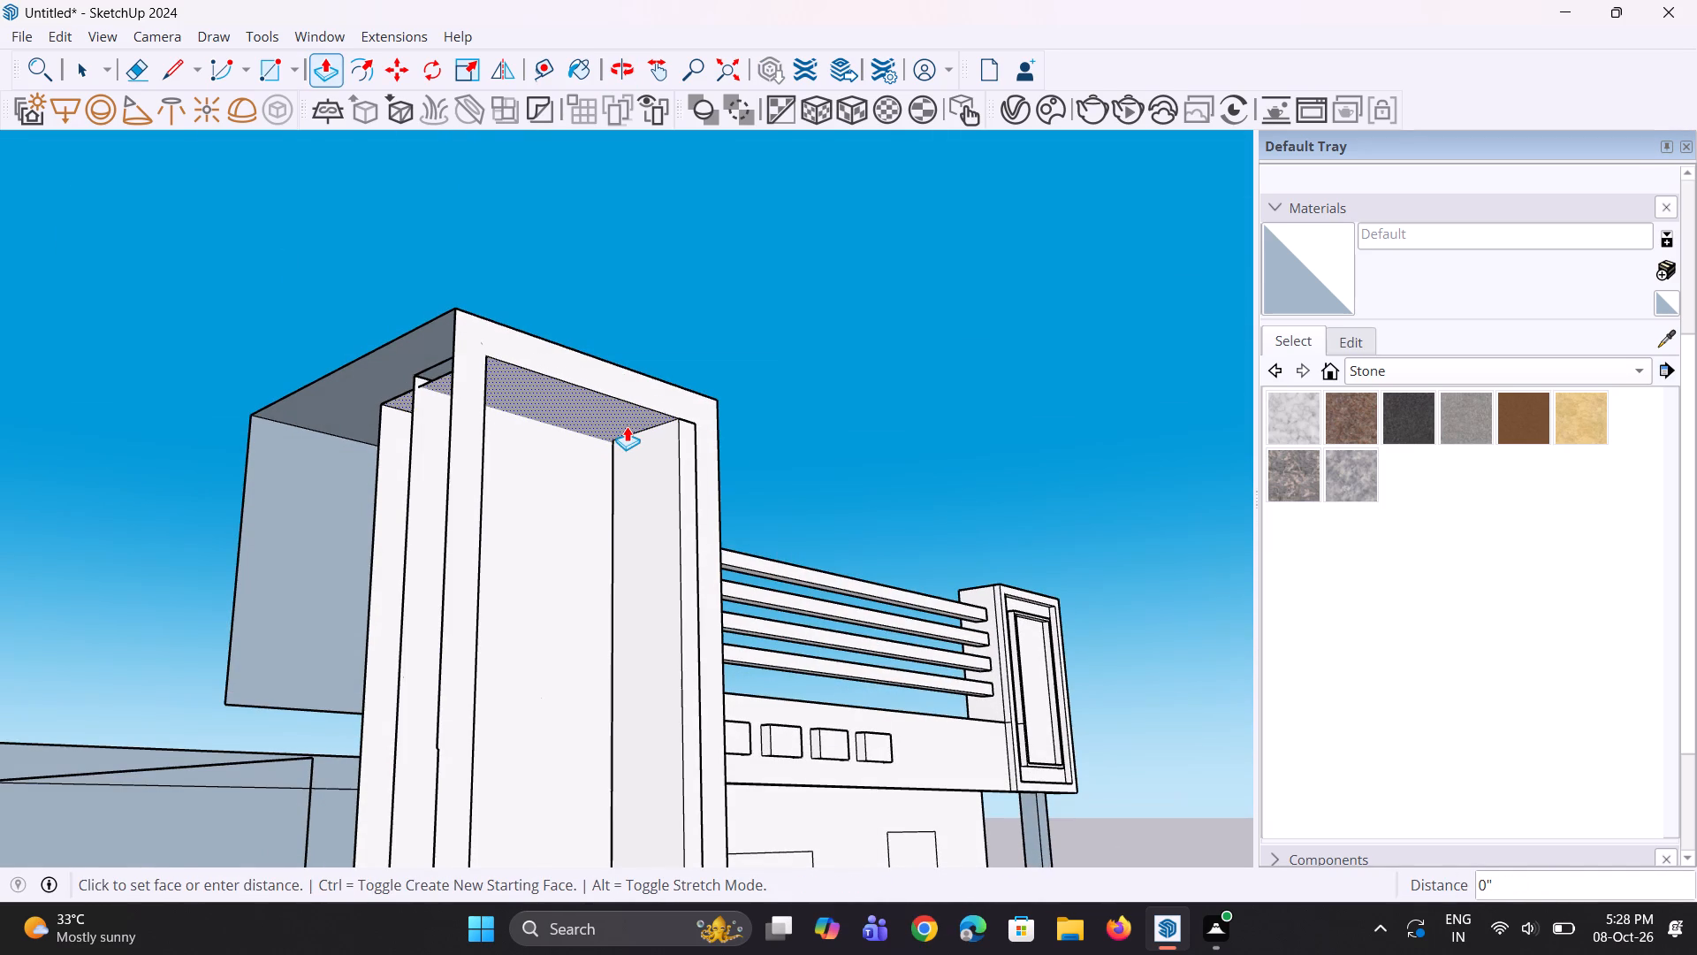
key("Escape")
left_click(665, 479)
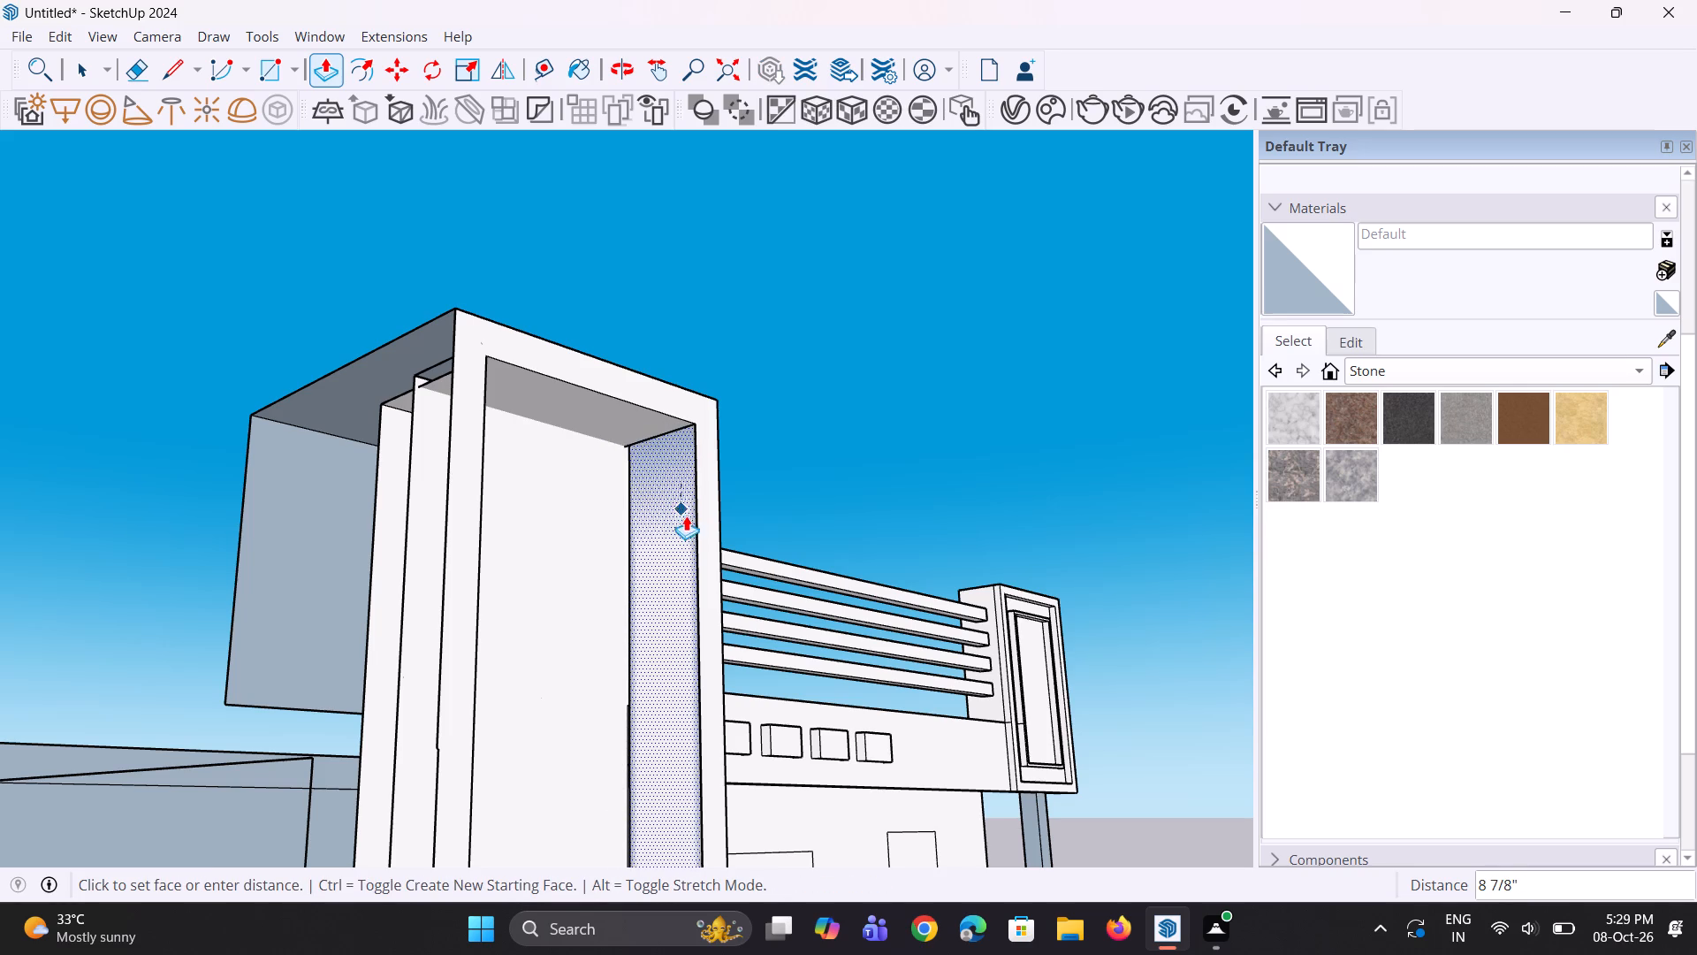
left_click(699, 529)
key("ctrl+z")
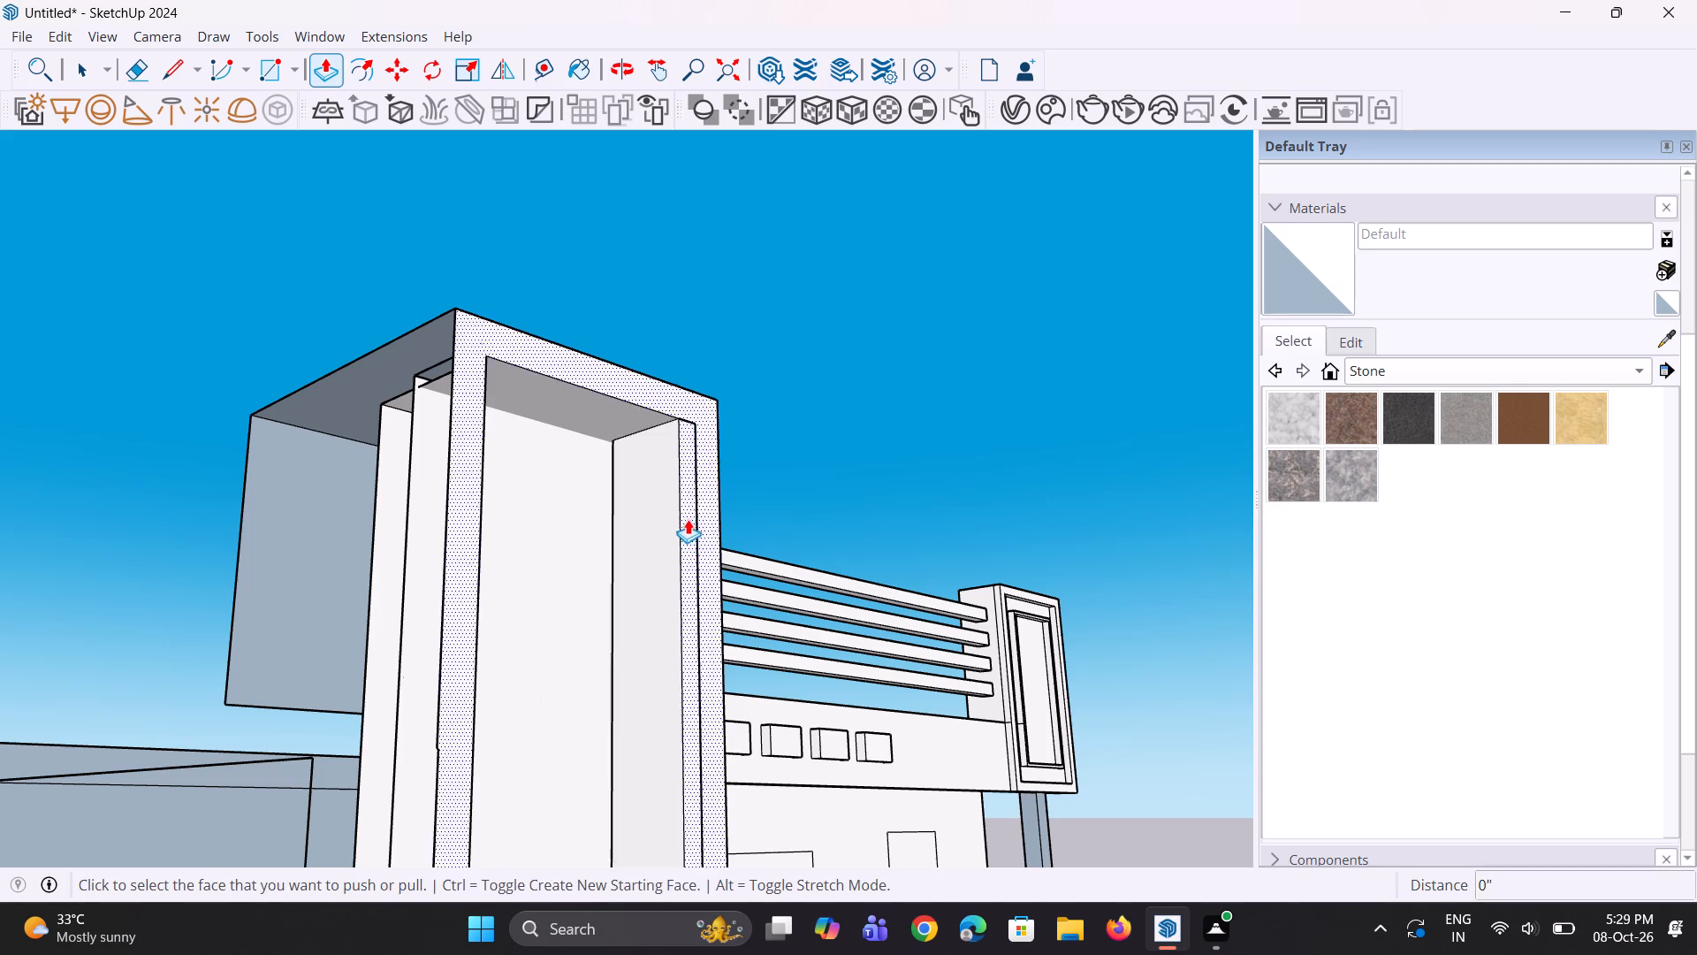
Erase the upper vertical edge and short top edge between the new side wall's front face and the tower's front frame.
scroll(686, 518, "down", 3)
middle_click_drag(691, 523, 550, 562)
scroll(614, 561, "up", 2)
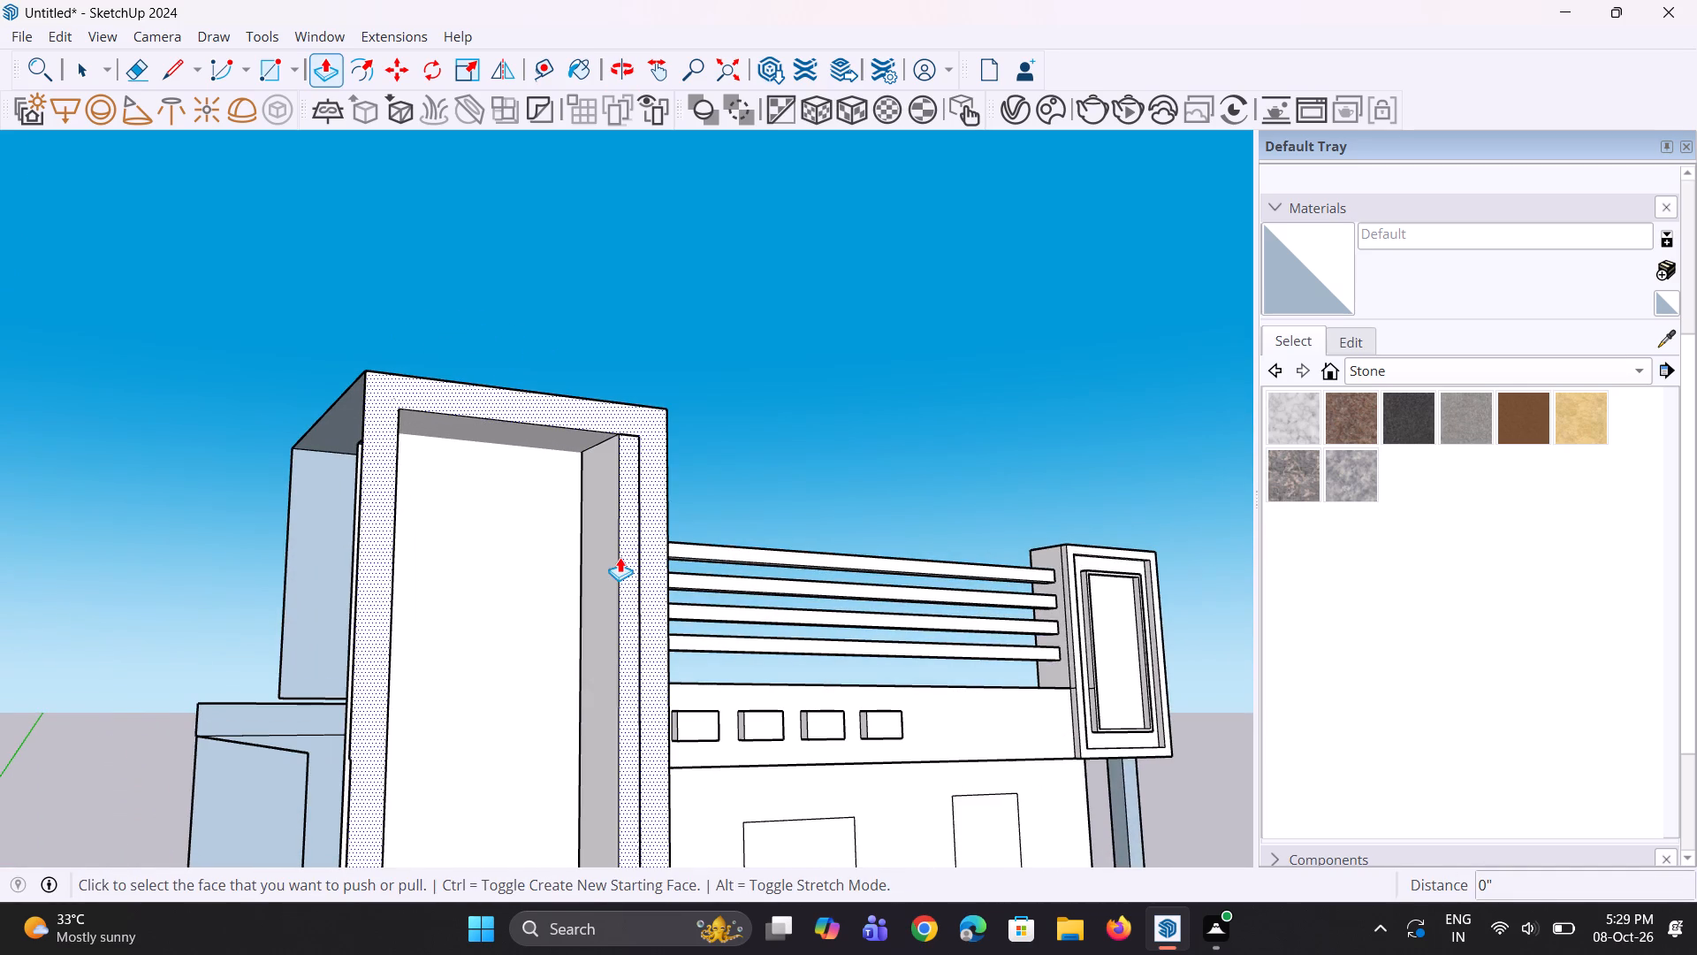
scroll(599, 549, "up", 1)
middle_click_drag(635, 569, 610, 590)
scroll(646, 567, "up", 4)
key("space")
key("e")
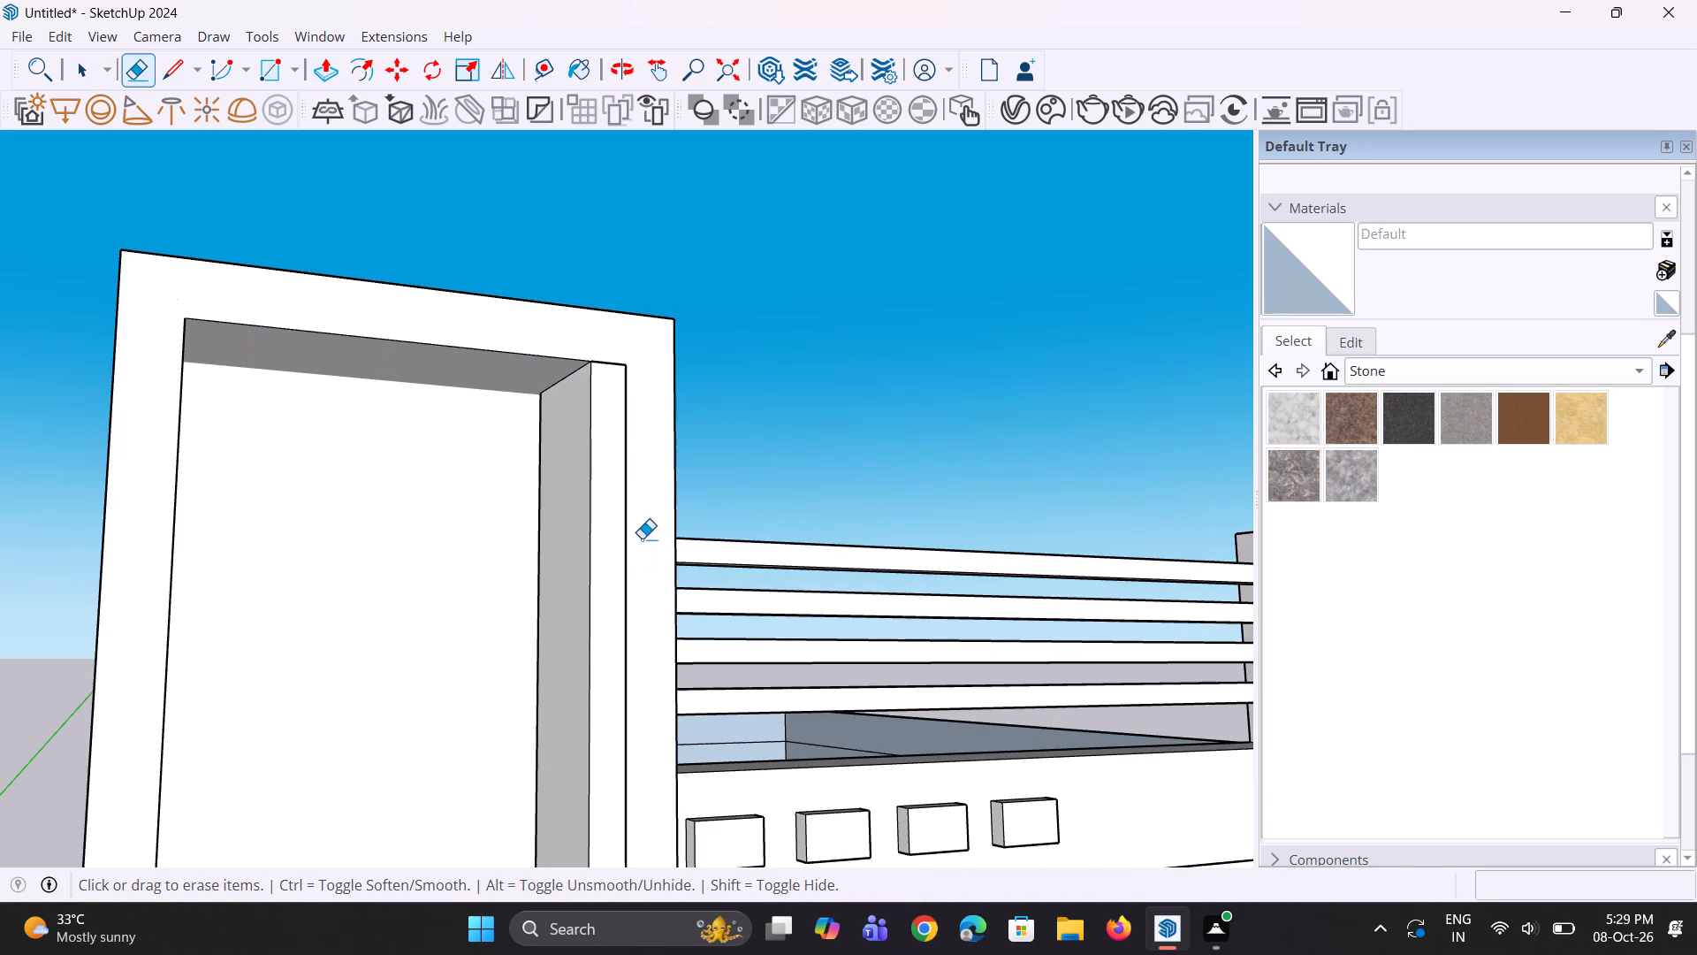
left_click(629, 531)
left_click(628, 530)
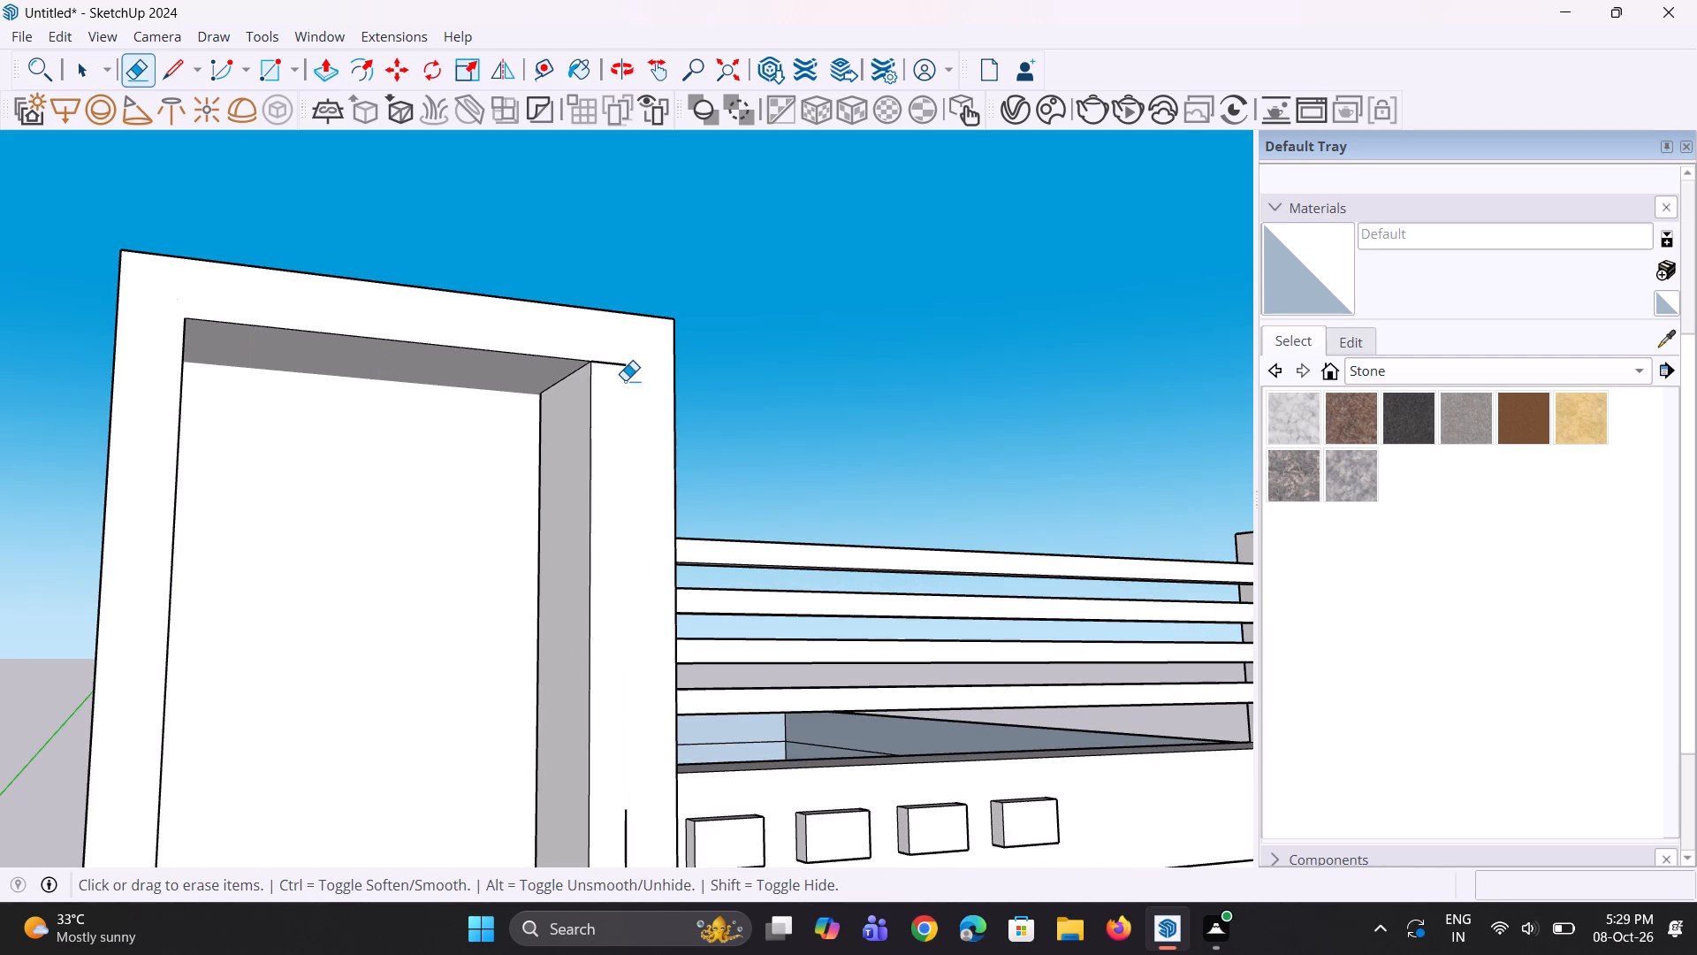
left_click(620, 364)
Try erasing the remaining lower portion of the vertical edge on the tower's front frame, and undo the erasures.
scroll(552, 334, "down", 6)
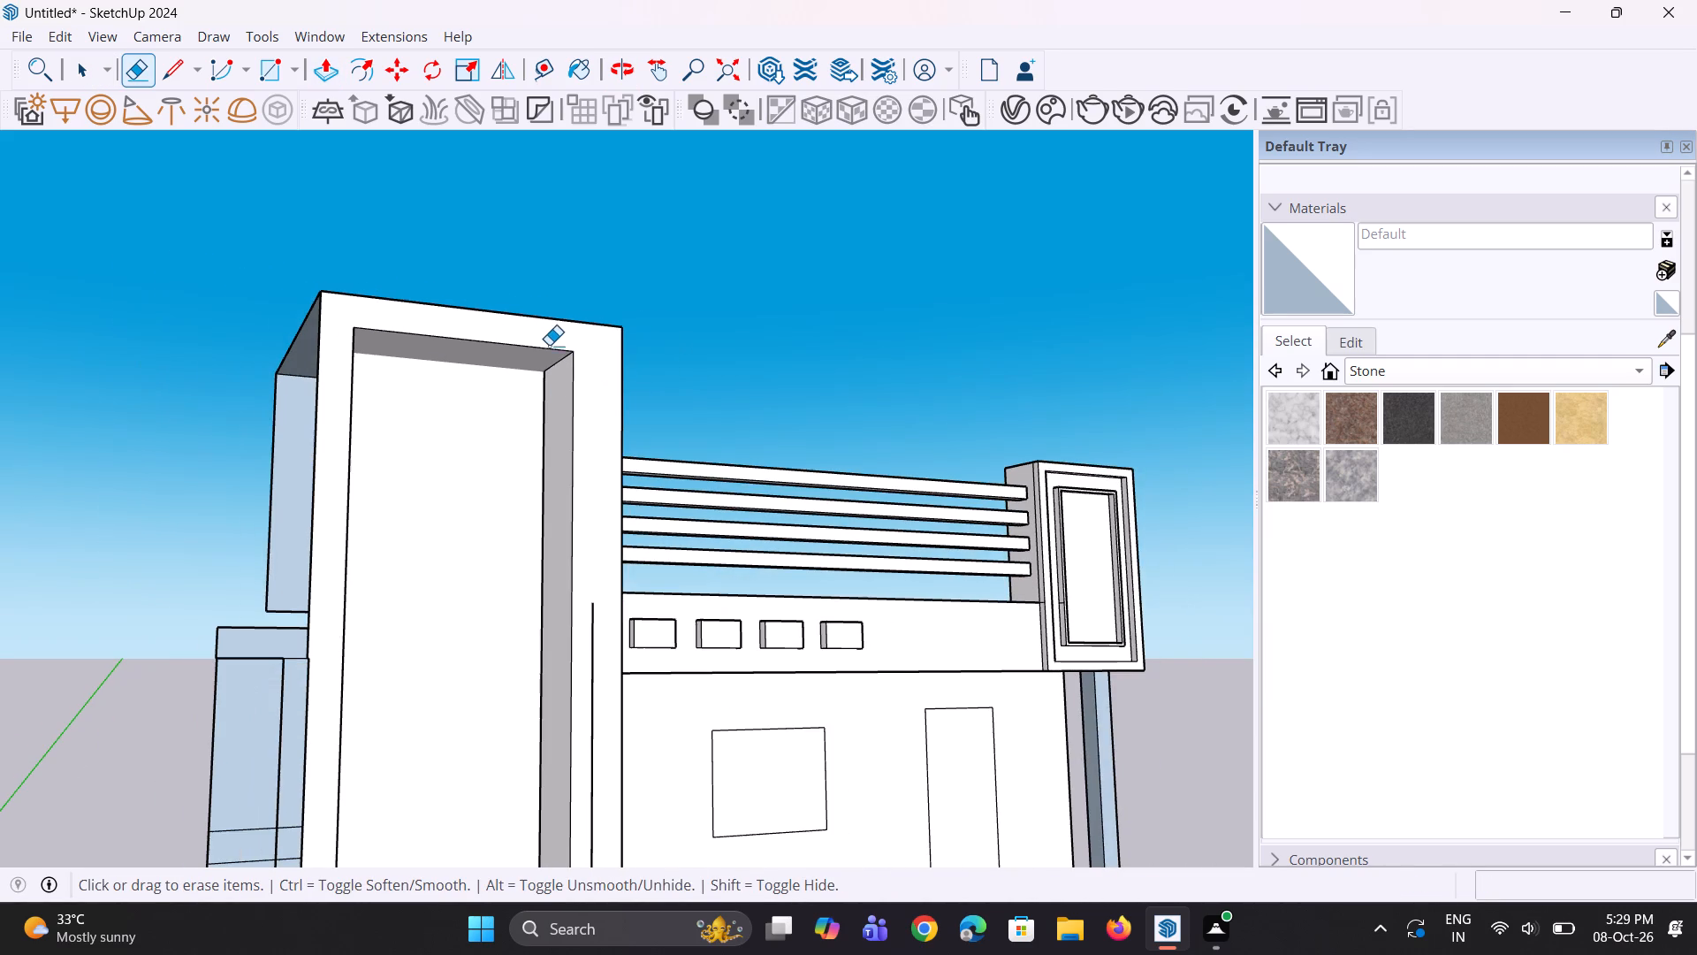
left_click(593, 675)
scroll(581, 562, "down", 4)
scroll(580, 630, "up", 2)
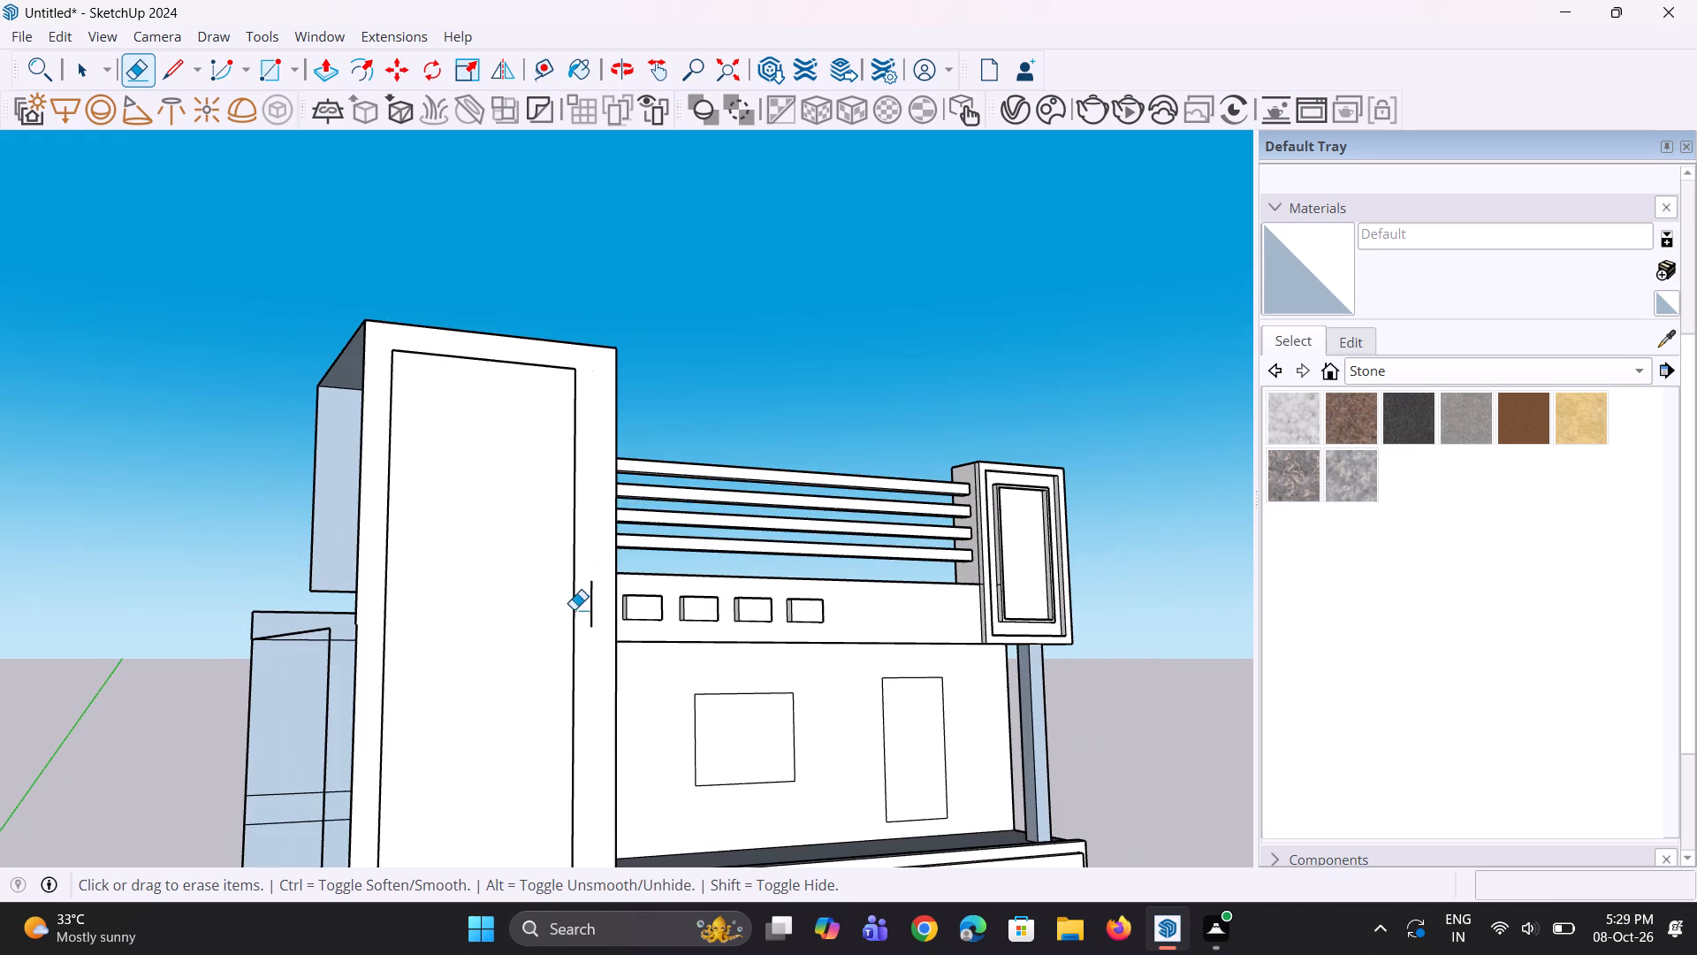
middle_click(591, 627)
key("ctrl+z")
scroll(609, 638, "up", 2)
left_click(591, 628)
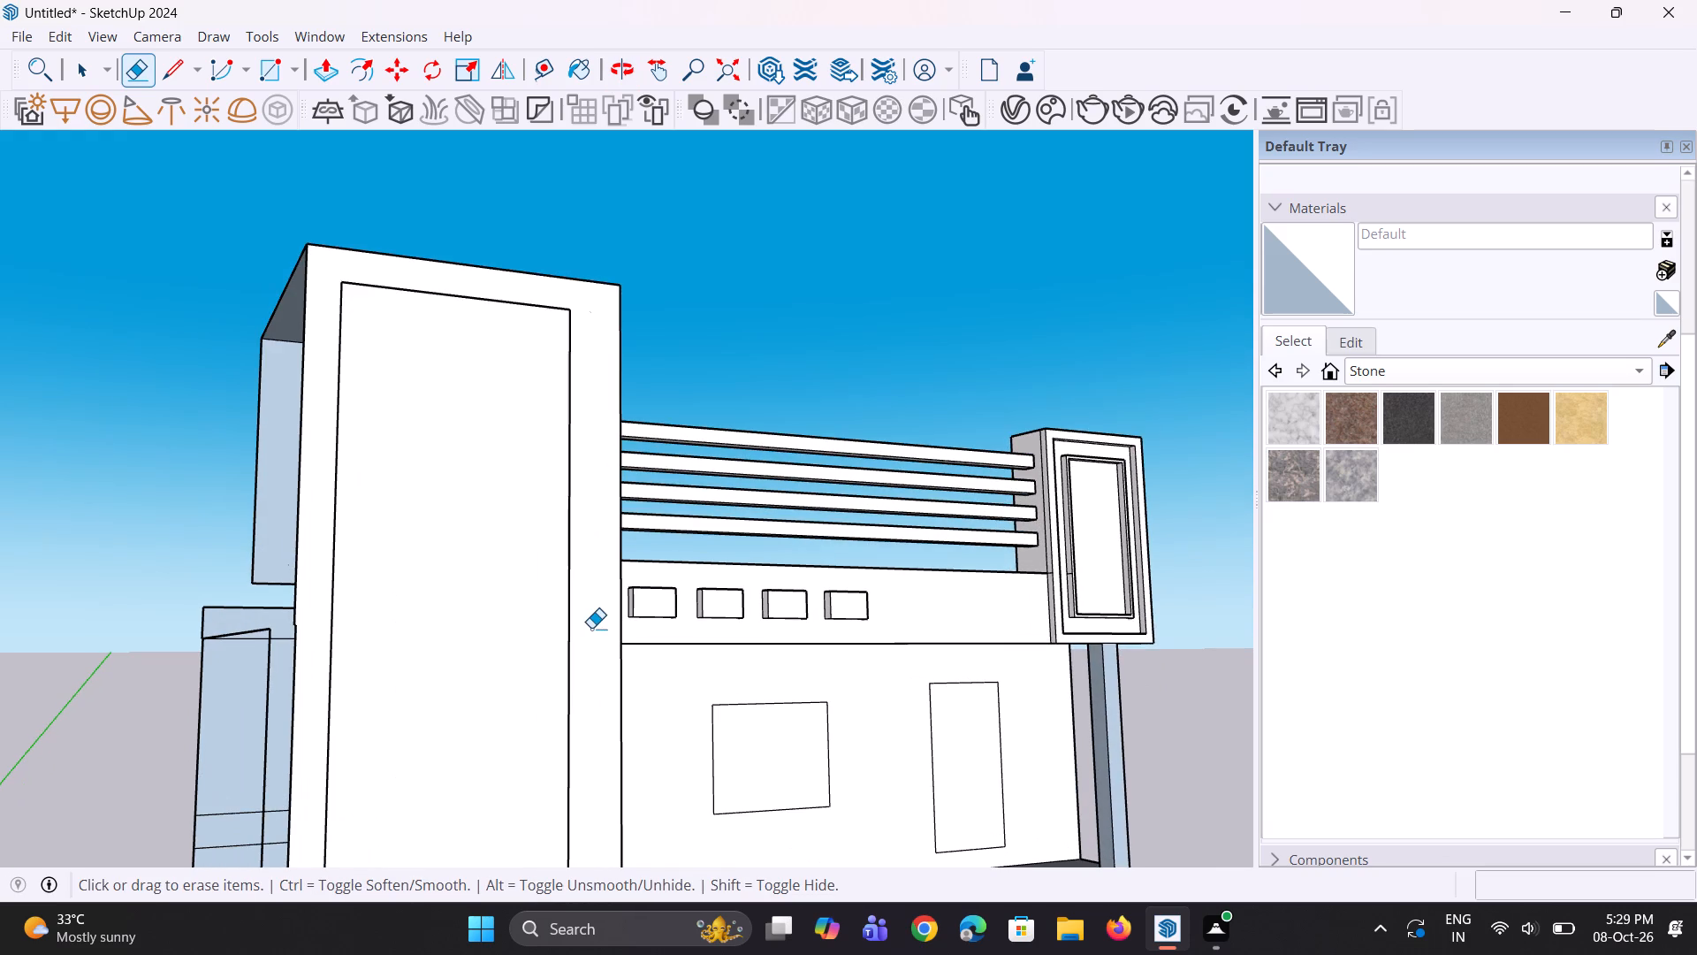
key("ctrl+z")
Draw a rectangle about 2' 2 15/16" by 7' 4 7/8" on the tower's underside, starting at the opening's front corner.
scroll(582, 577, "down", 14)
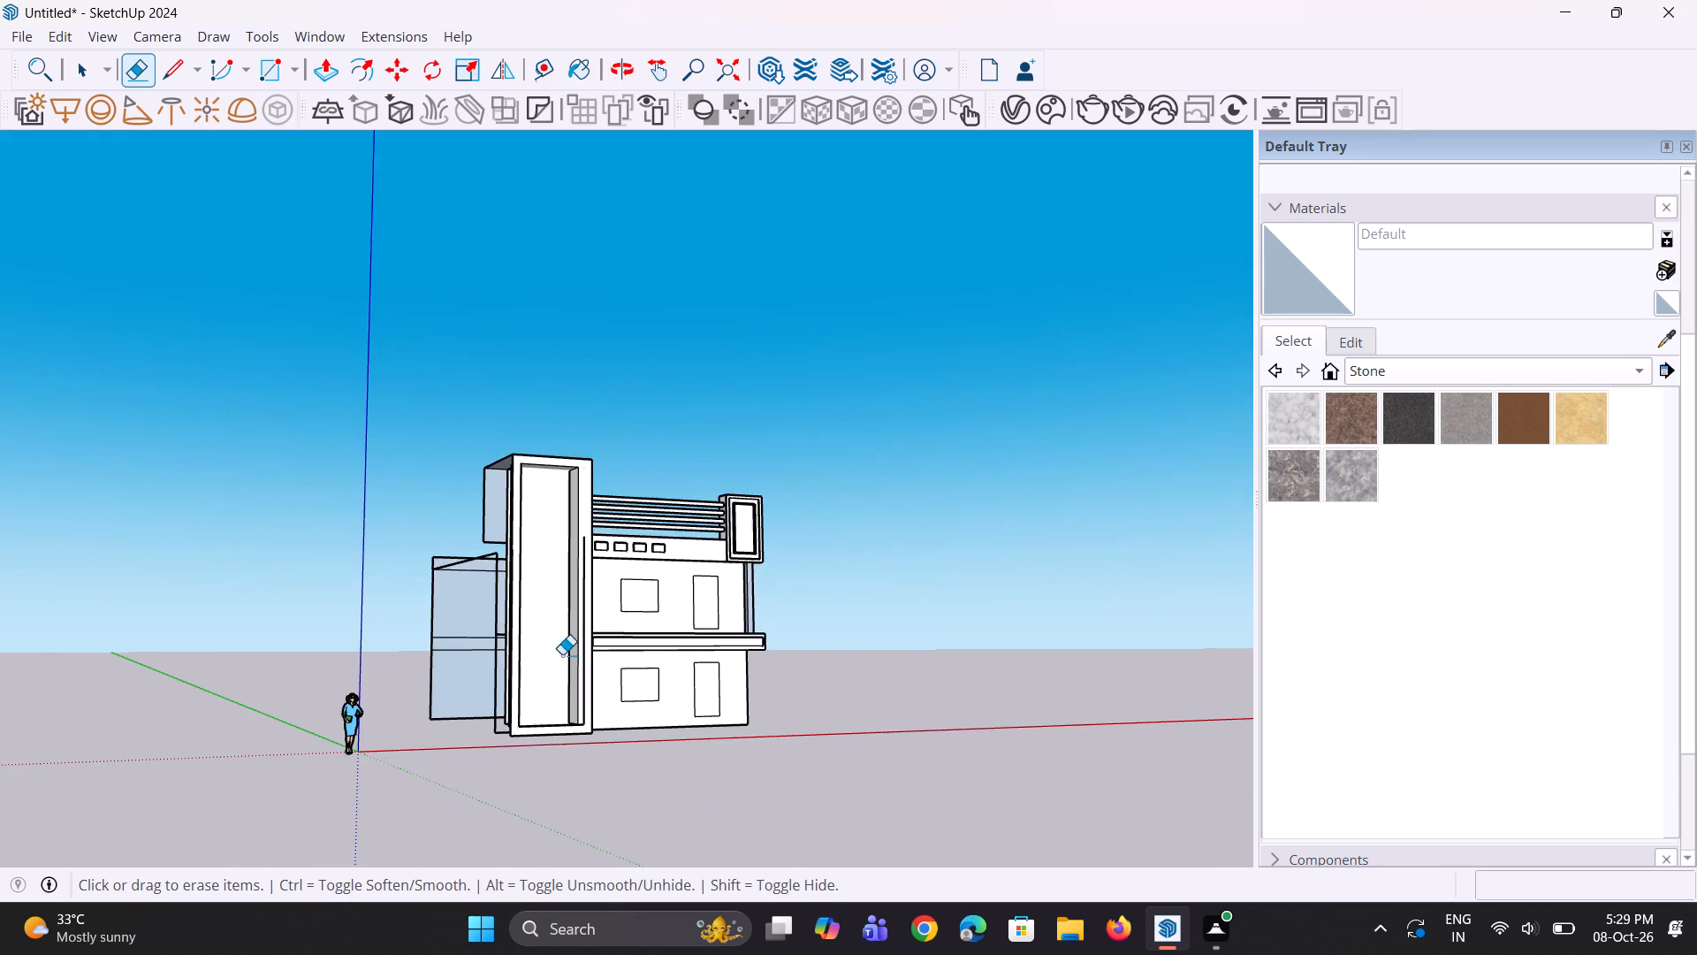
middle_click_drag(547, 758, 575, 783)
scroll(604, 756, "up", 10)
middle_click_drag(546, 753, 624, 818)
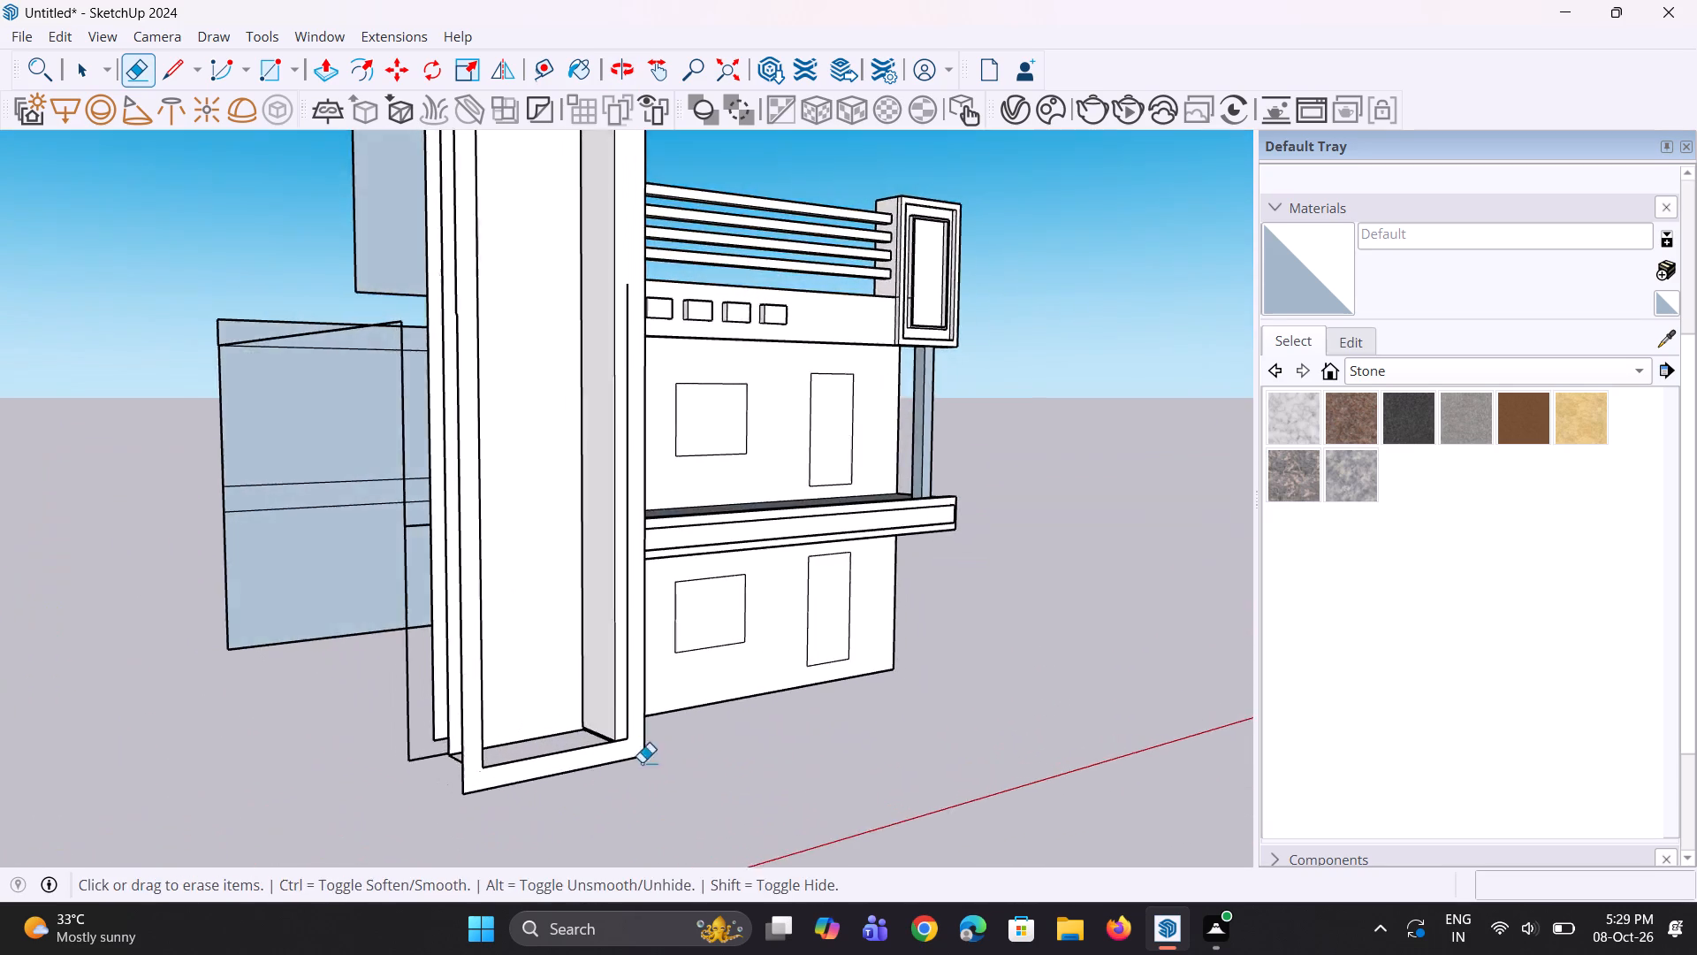
scroll(616, 726, "up", 3)
middle_click_drag(597, 753, 567, 823)
scroll(533, 791, "up", 3)
middle_click_drag(533, 776, 324, 798)
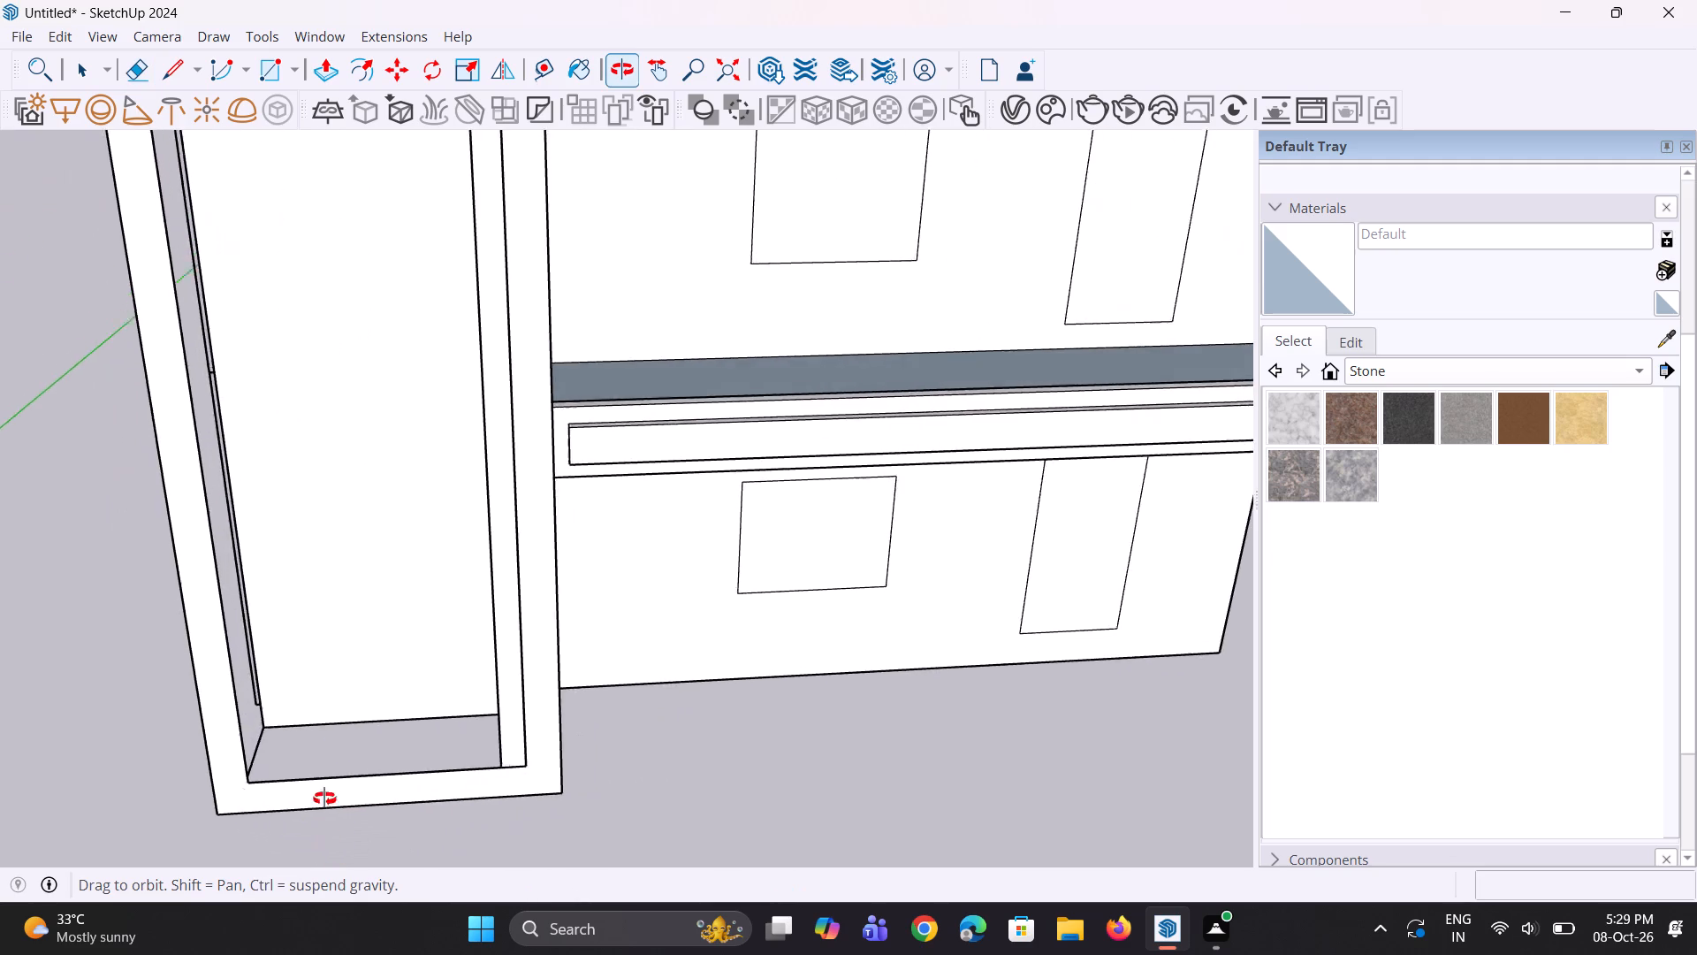
middle_click_drag(324, 798, 892, 333)
scroll(809, 385, "down", 4)
middle_click_drag(794, 401, 813, 374)
key("r")
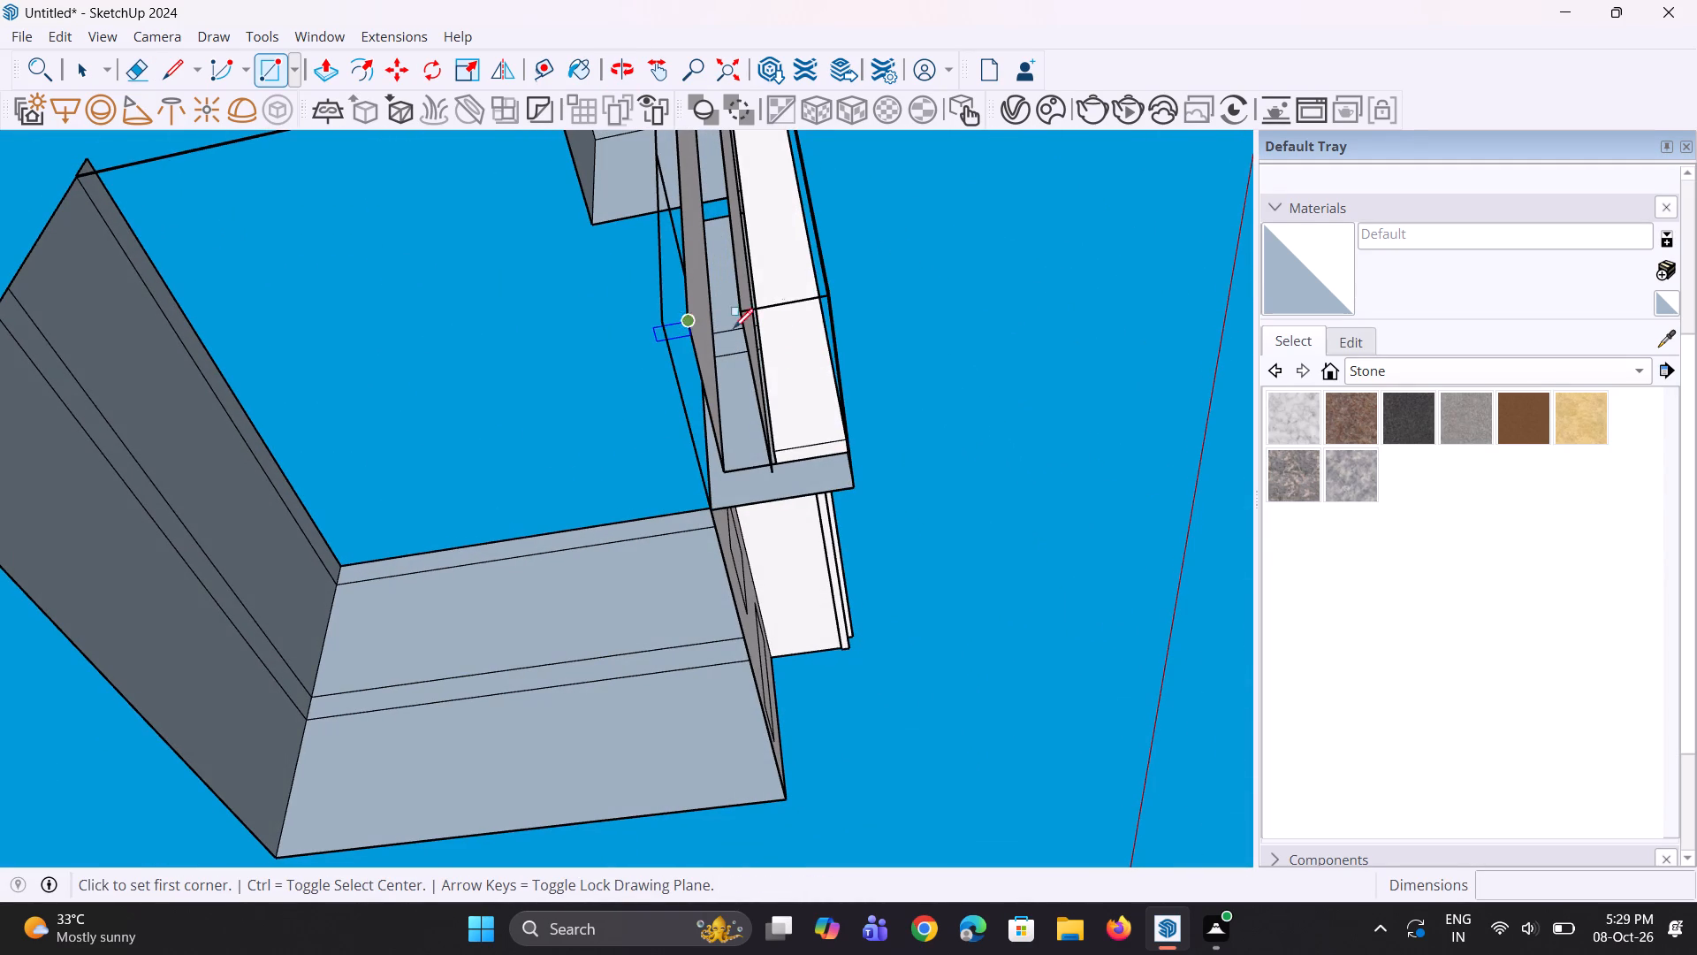
left_click(826, 296)
left_click(847, 455)
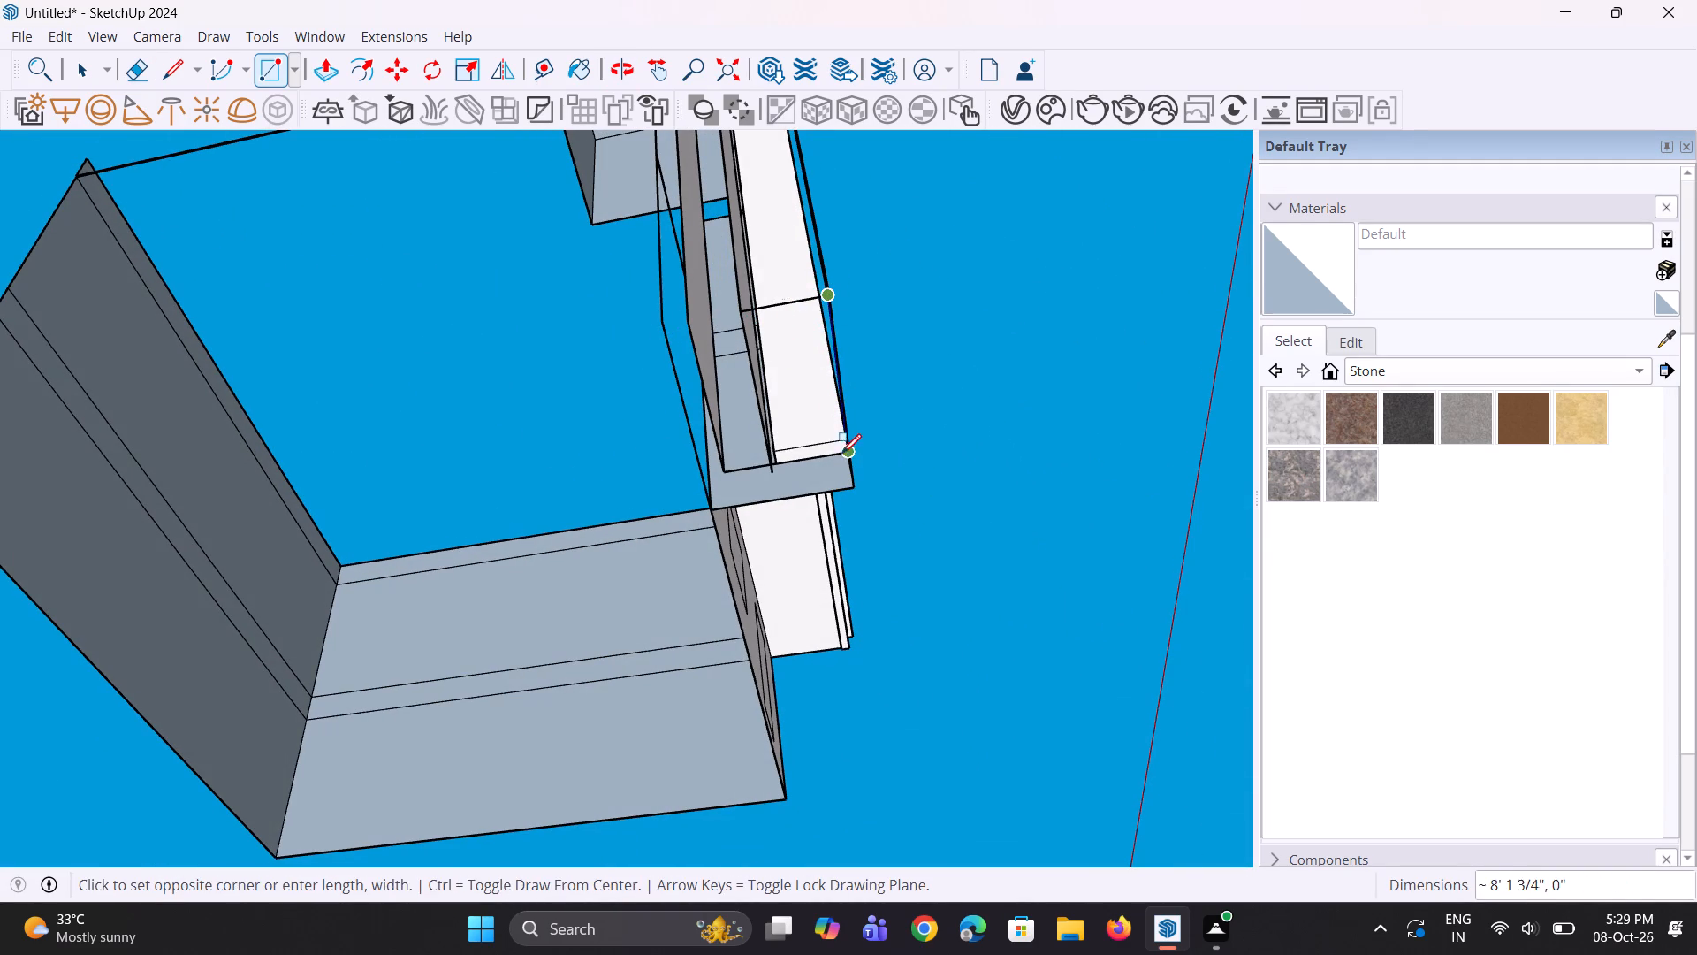
left_click(794, 453)
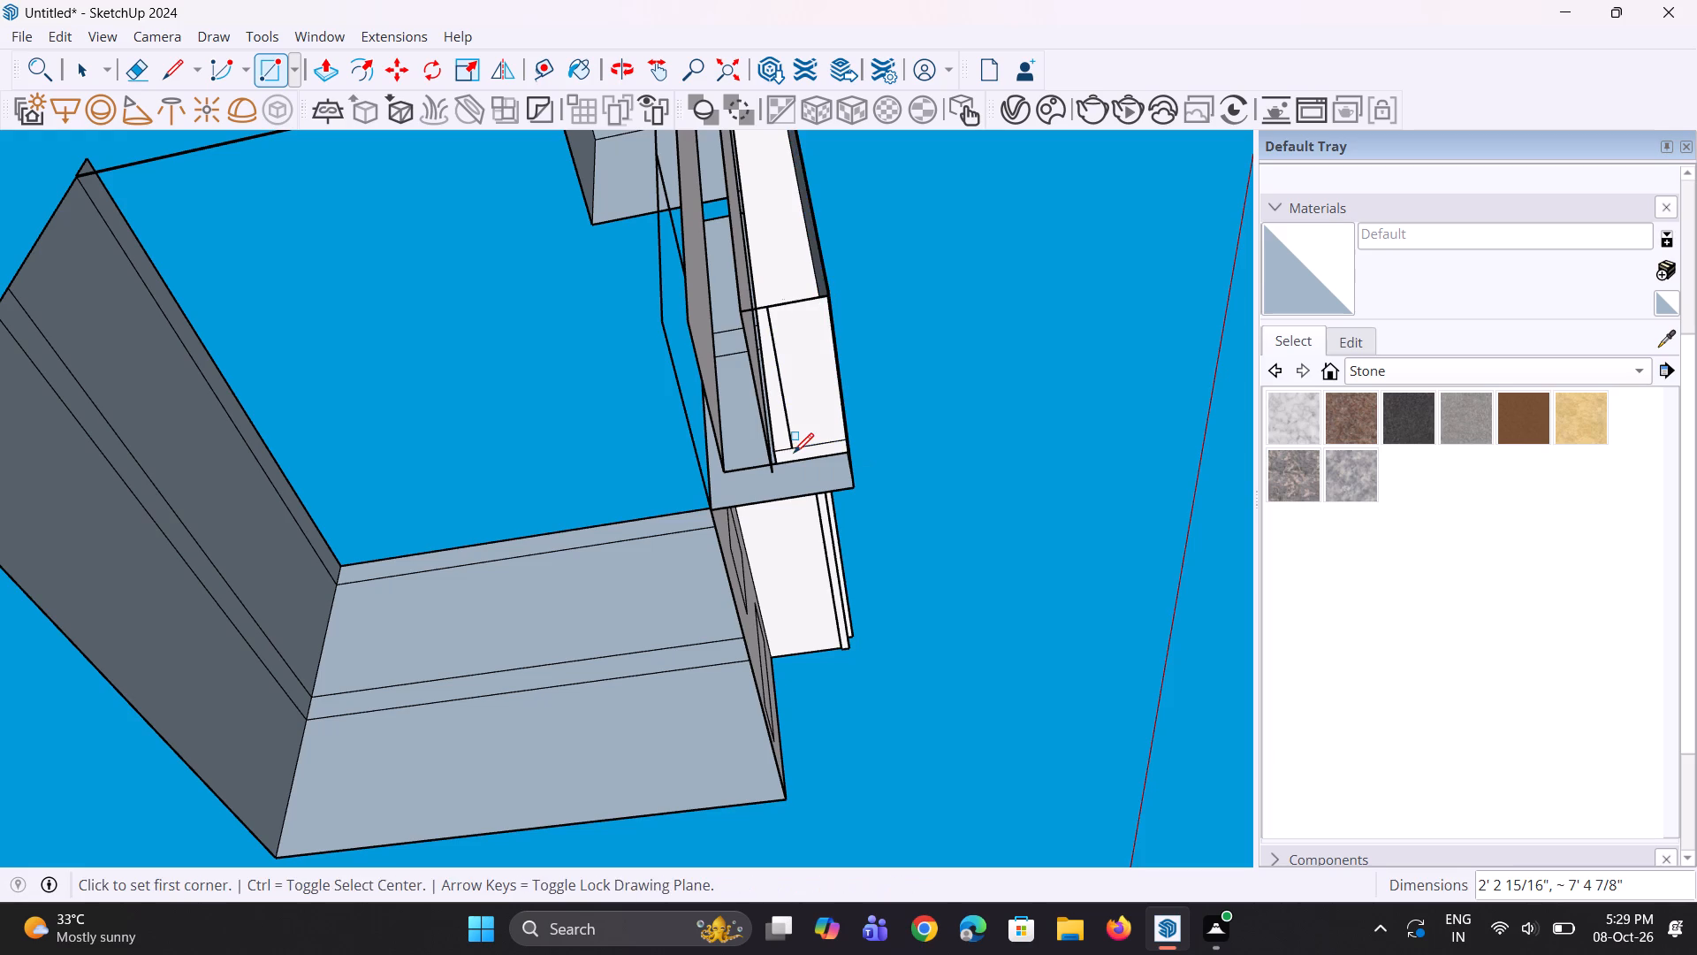
Pull the new rectangle on the tower's underside 11 9/16" into a block.
middle_click_drag(799, 450, 803, 461)
key("p")
left_click(813, 414)
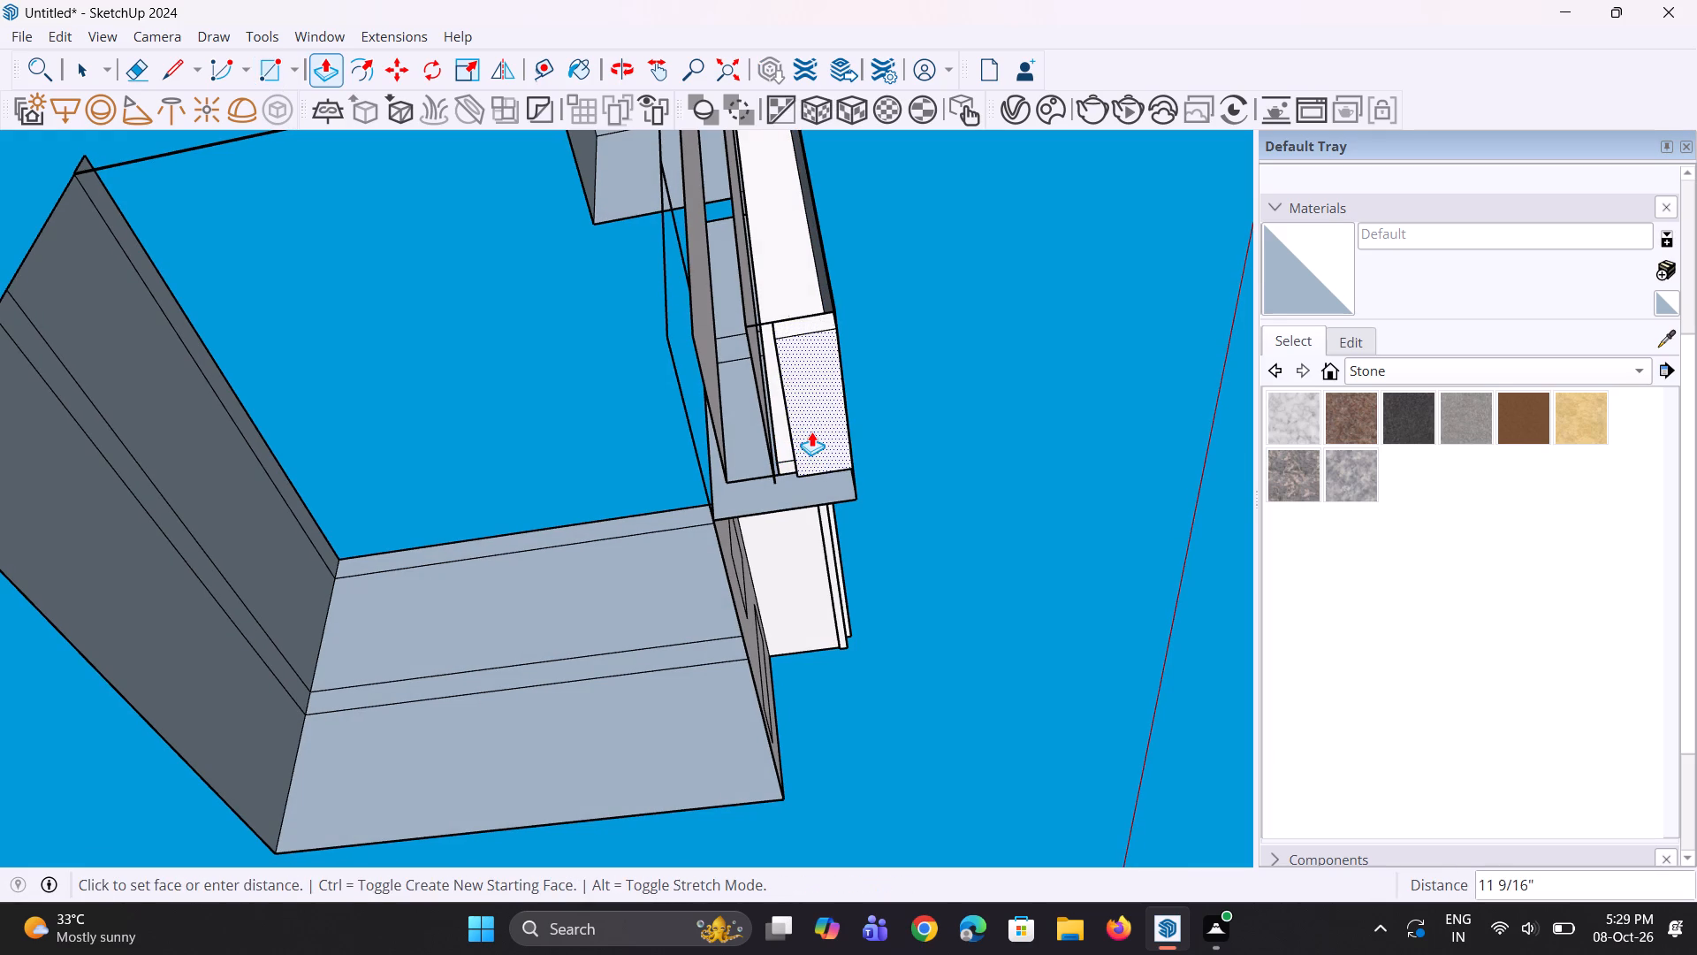
left_click(811, 432)
Extend the underside block's inner side face toward the tower's rear in stages, including a pull of 9 1/8".
middle_click_drag(765, 454, 958, 466)
scroll(958, 470, "up", 1)
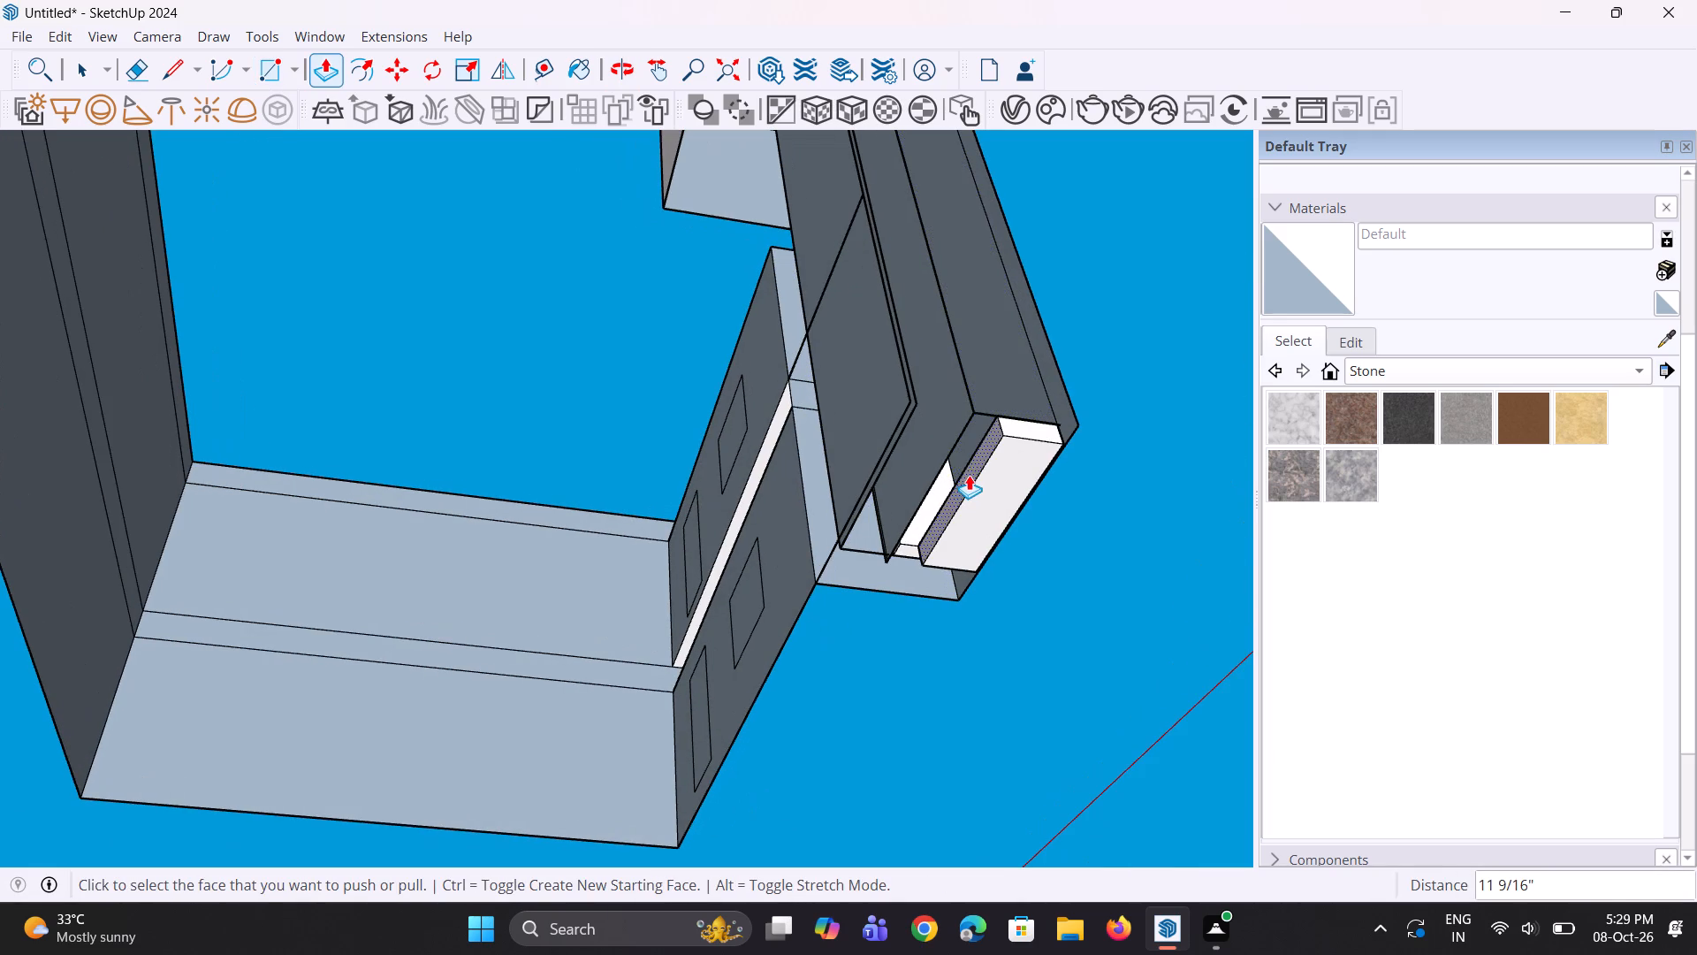
left_click(969, 475)
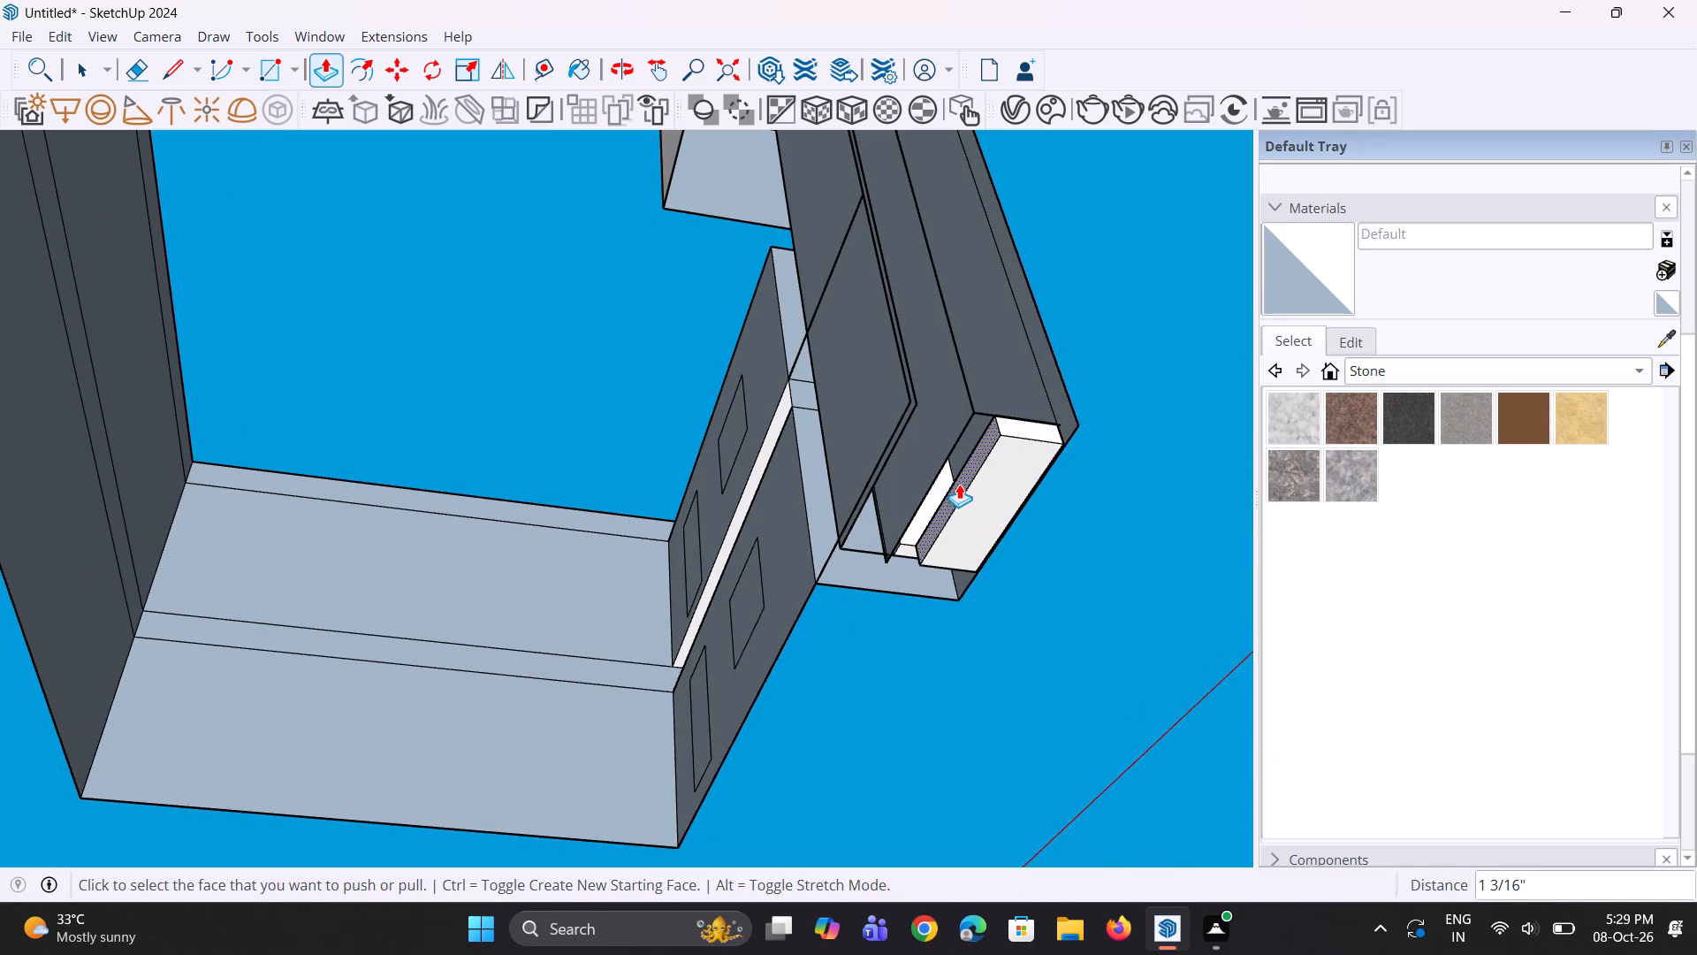
left_click(959, 484)
left_click(952, 491)
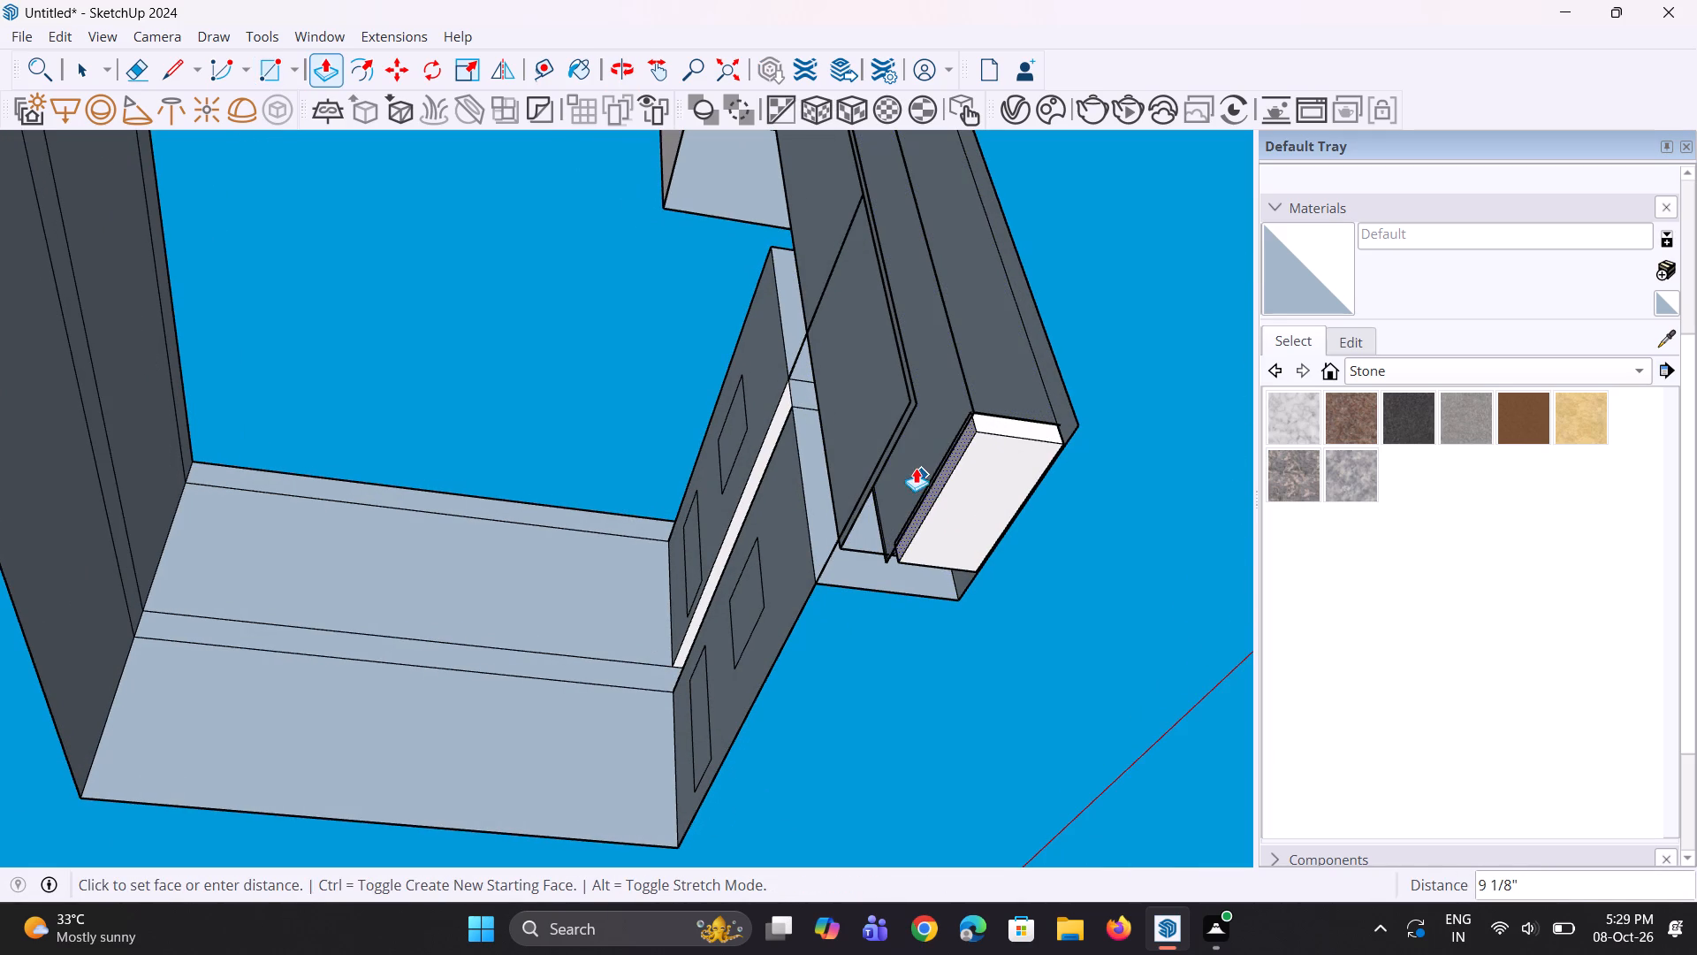
left_click(904, 452)
middle_click_drag(939, 499, 1001, 561)
scroll(988, 574, "up", 2)
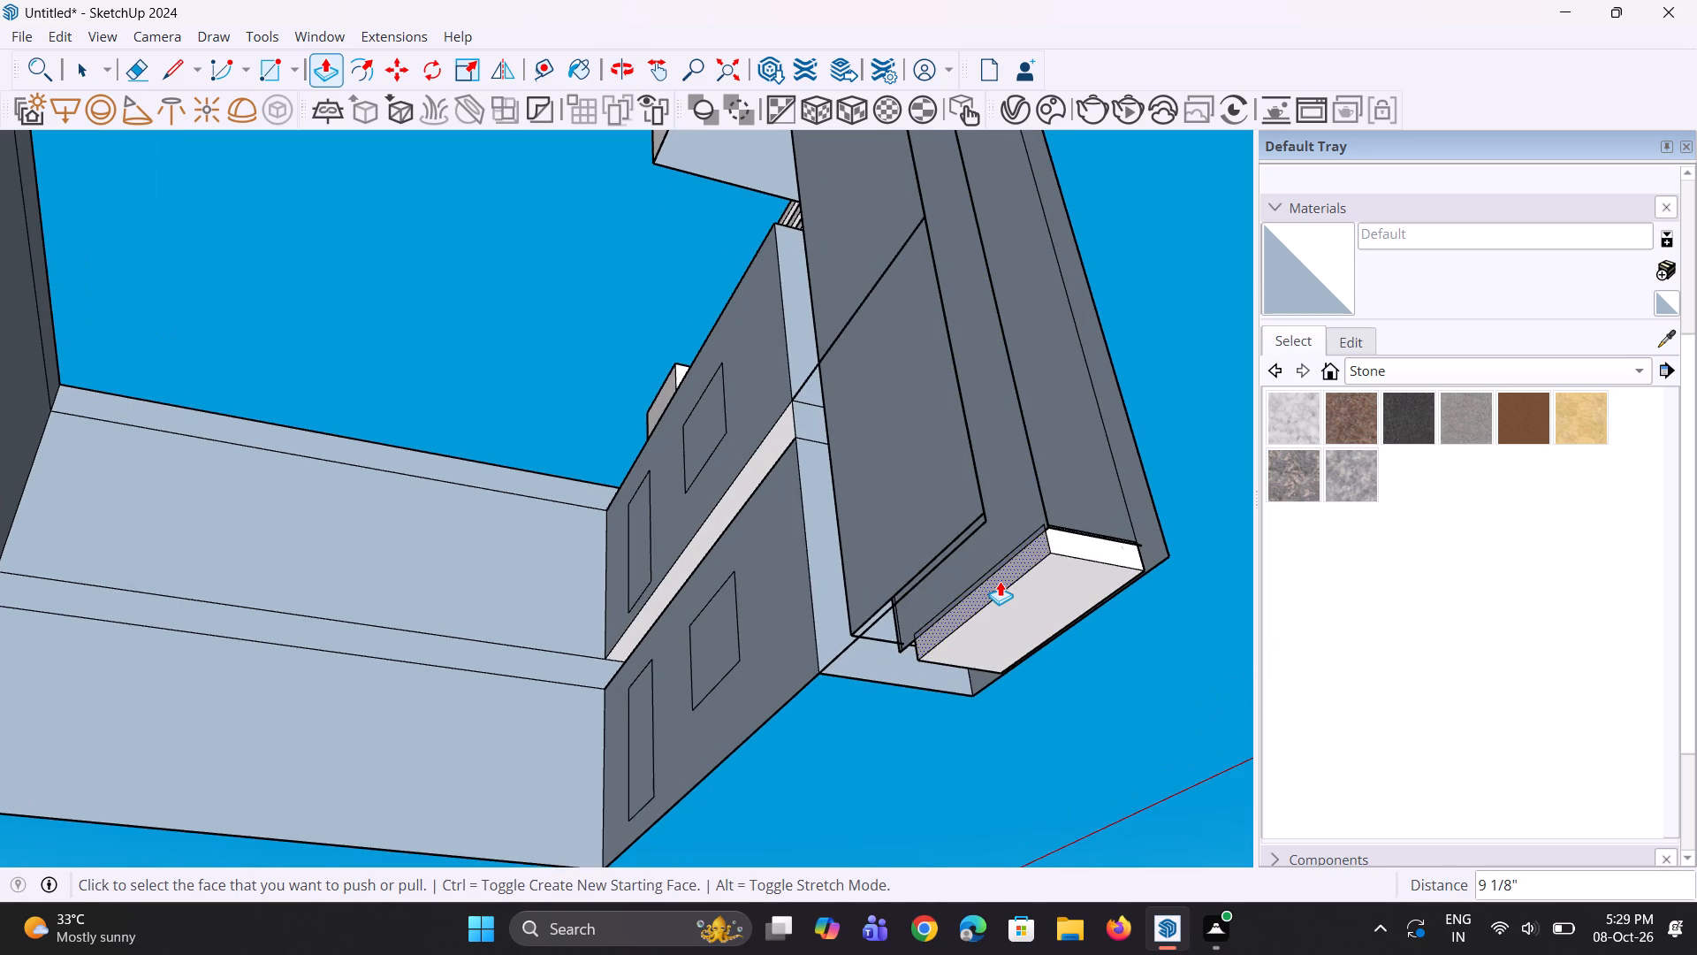
left_click(1001, 581)
left_click(946, 538)
Push/pull the underside block's bottom face by about 1/4".
scroll(1001, 580, "down", 3)
middle_click_drag(985, 567, 938, 413)
left_click(966, 423)
left_click(964, 460)
left_click(964, 453)
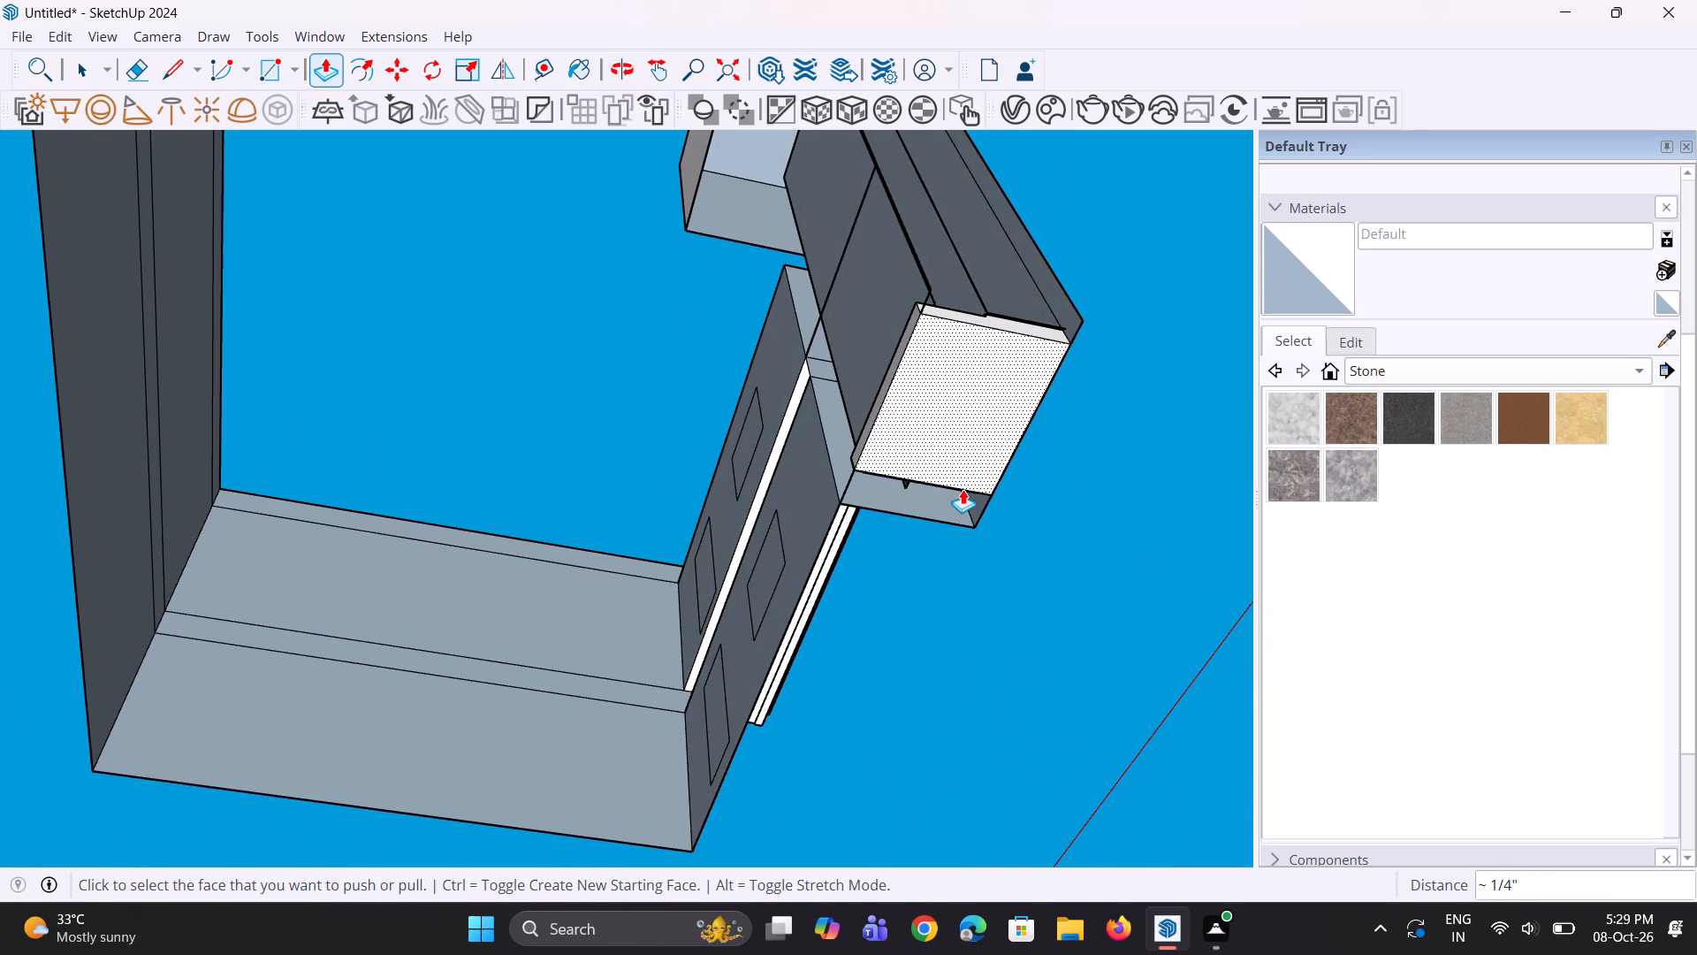
Push/pull the underside block's bottom face in stages, finishing with 4 3/8" referenced to the tower's lower corner.
left_click(963, 478)
left_click(958, 496)
middle_click_drag(984, 428, 976, 490)
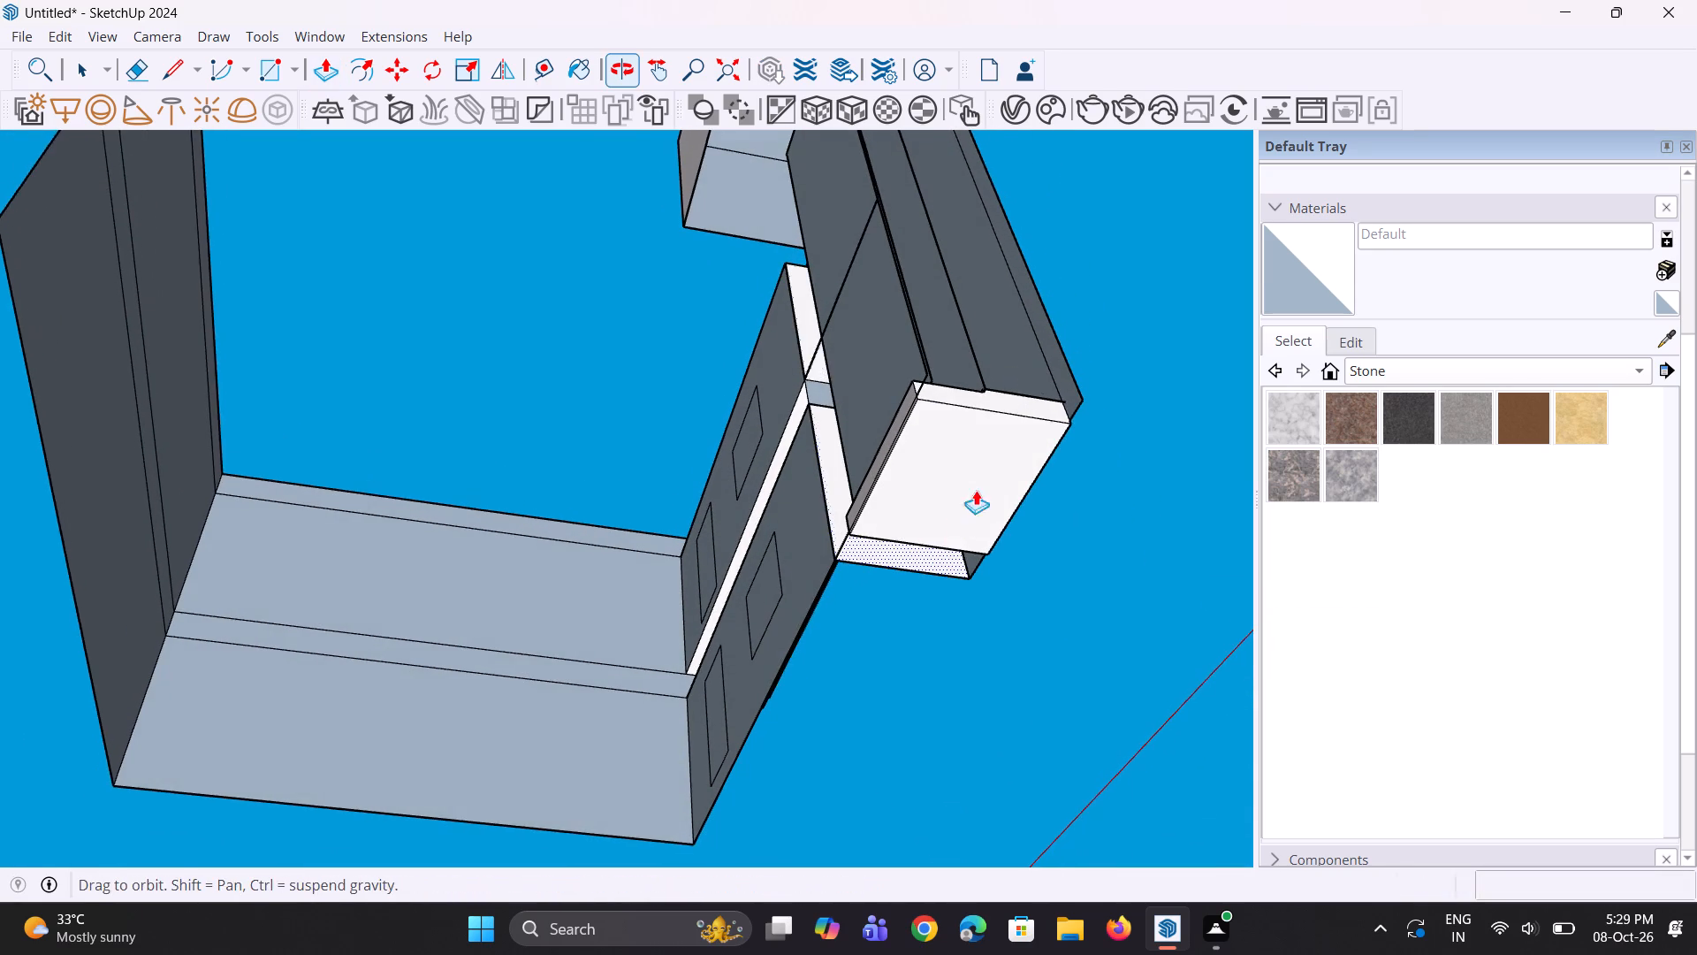
middle_click_drag(976, 490, 976, 489)
scroll(953, 529, "up", 1)
key("ctrl+z")
left_click_drag(960, 514, 960, 522)
left_click(960, 537)
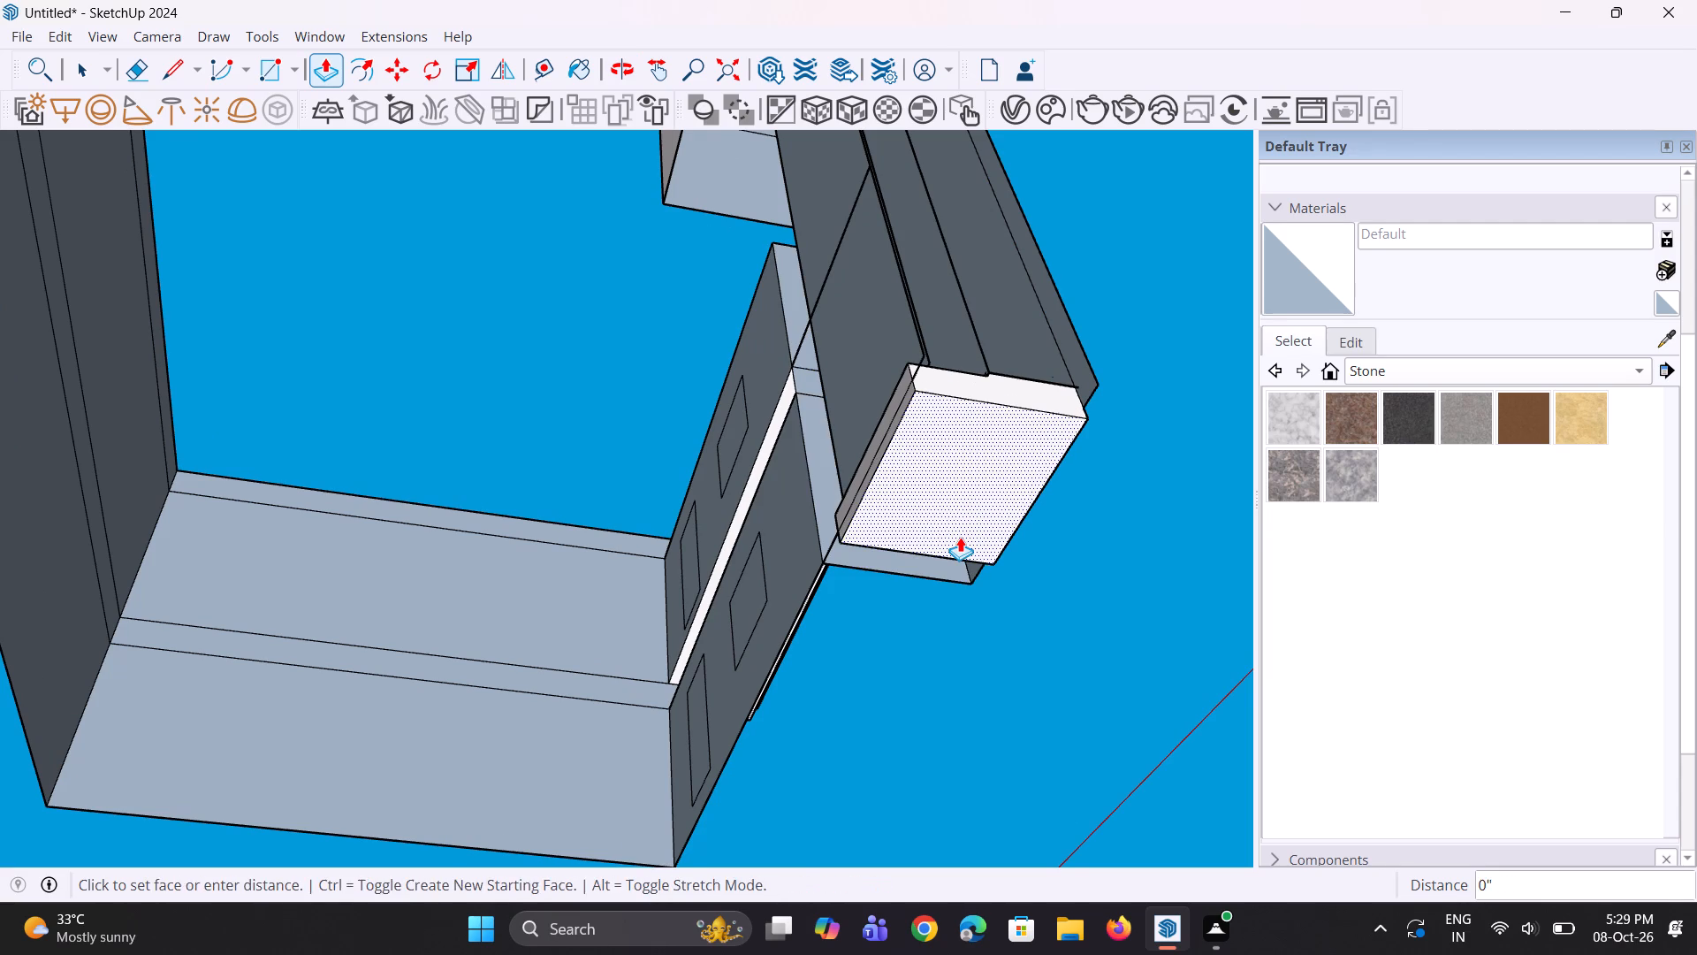
middle_click_drag(976, 486, 953, 538)
left_click(947, 566)
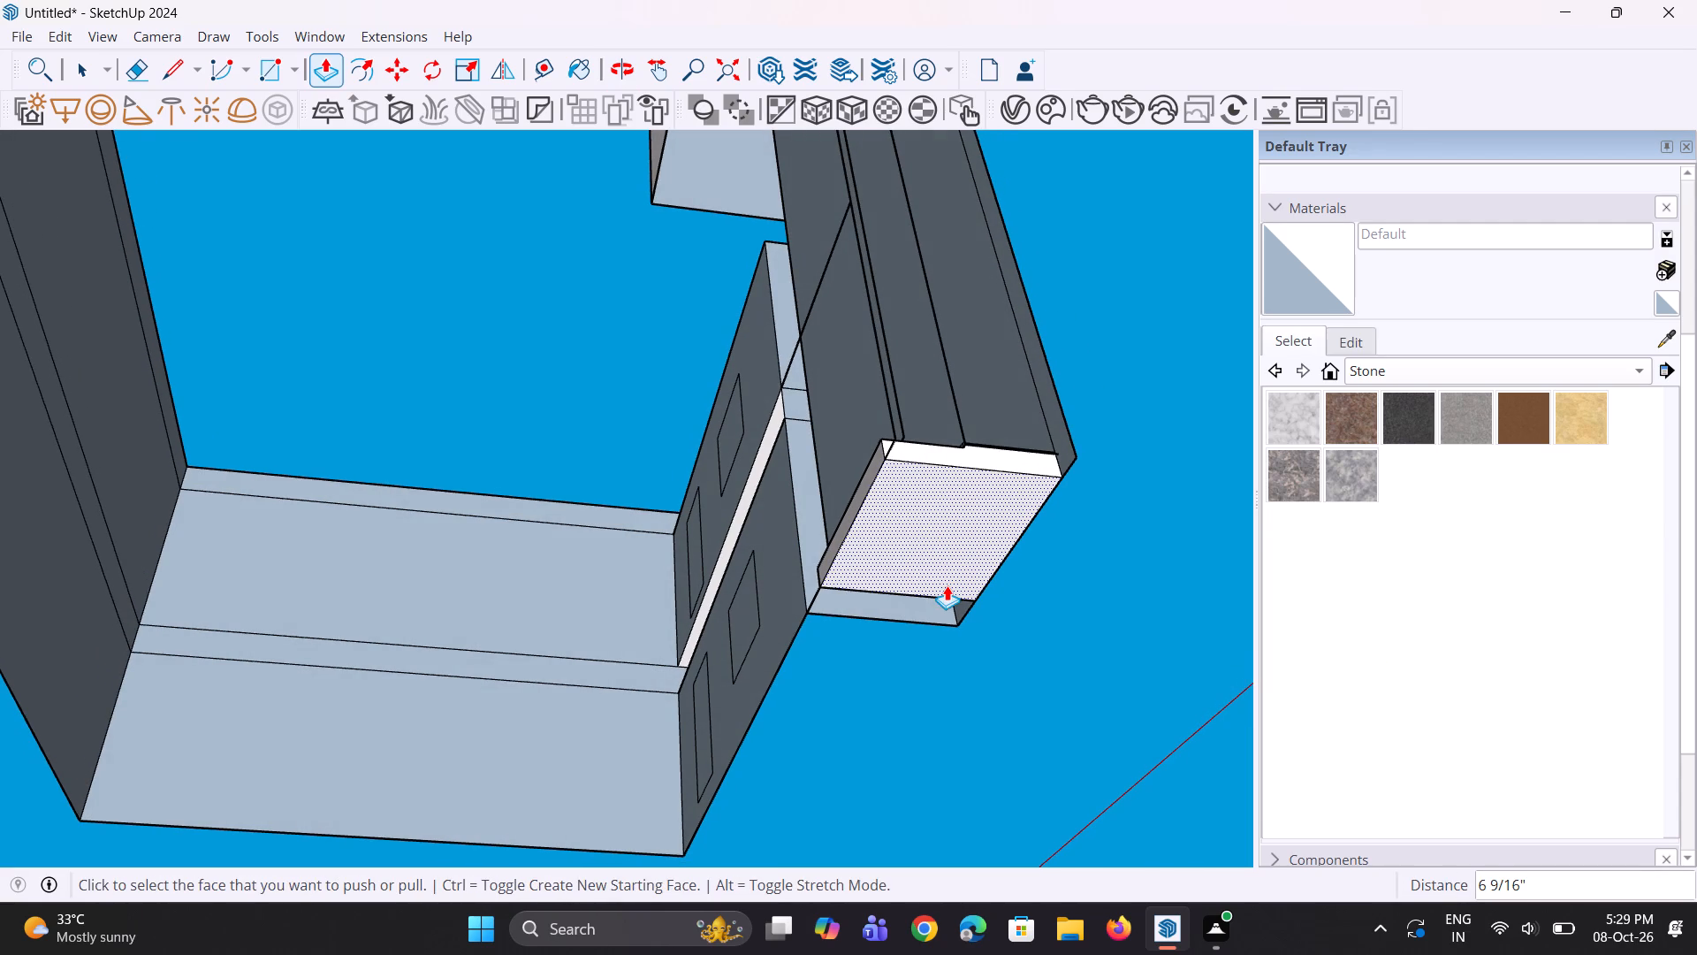
left_click_drag(944, 546, 943, 561)
left_click(942, 580)
middle_click(987, 482)
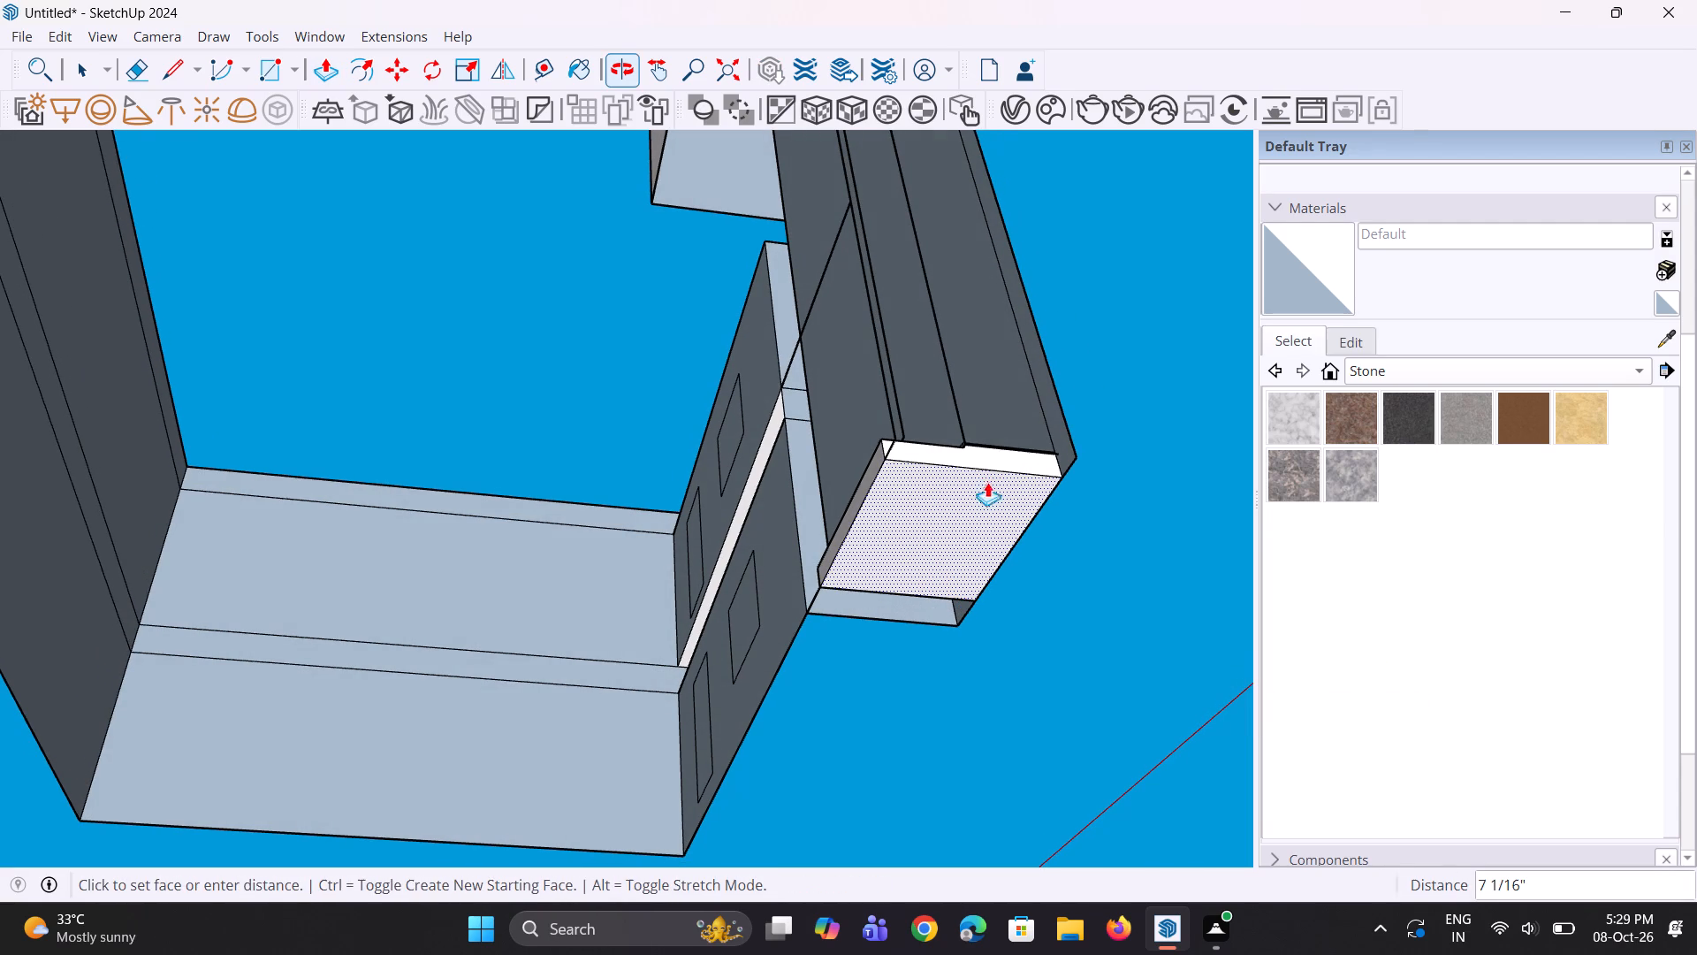
left_click(973, 539)
left_click_drag(970, 561, 969, 573)
left_click(968, 589)
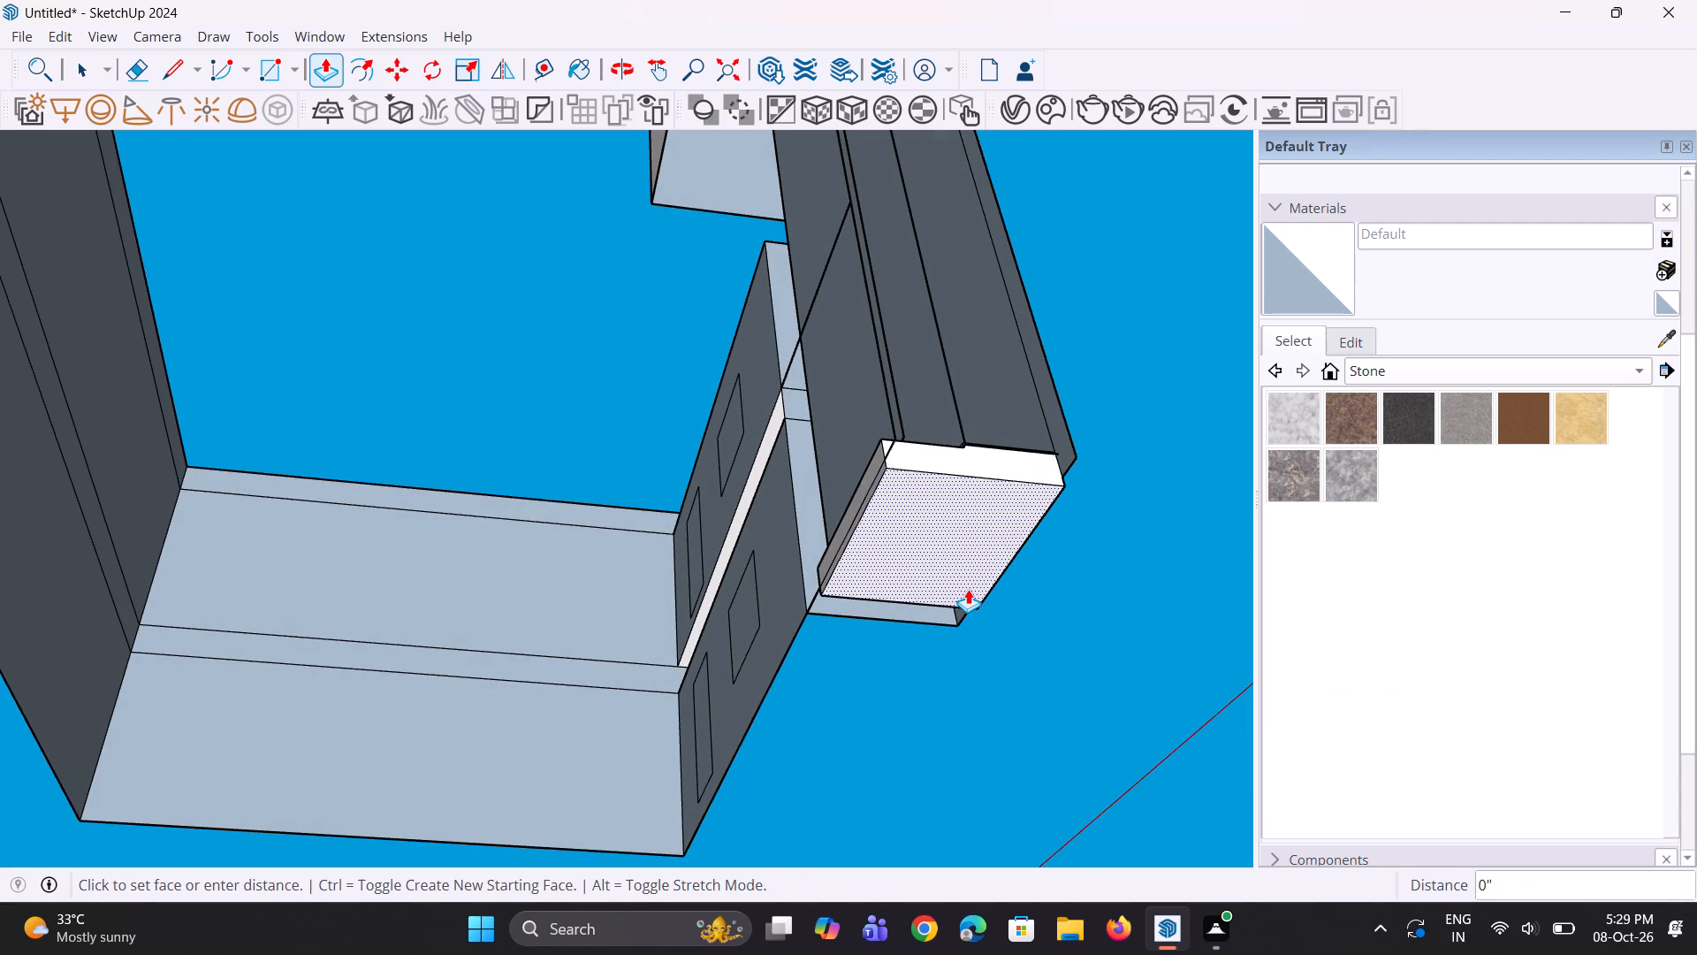
left_click(805, 613)
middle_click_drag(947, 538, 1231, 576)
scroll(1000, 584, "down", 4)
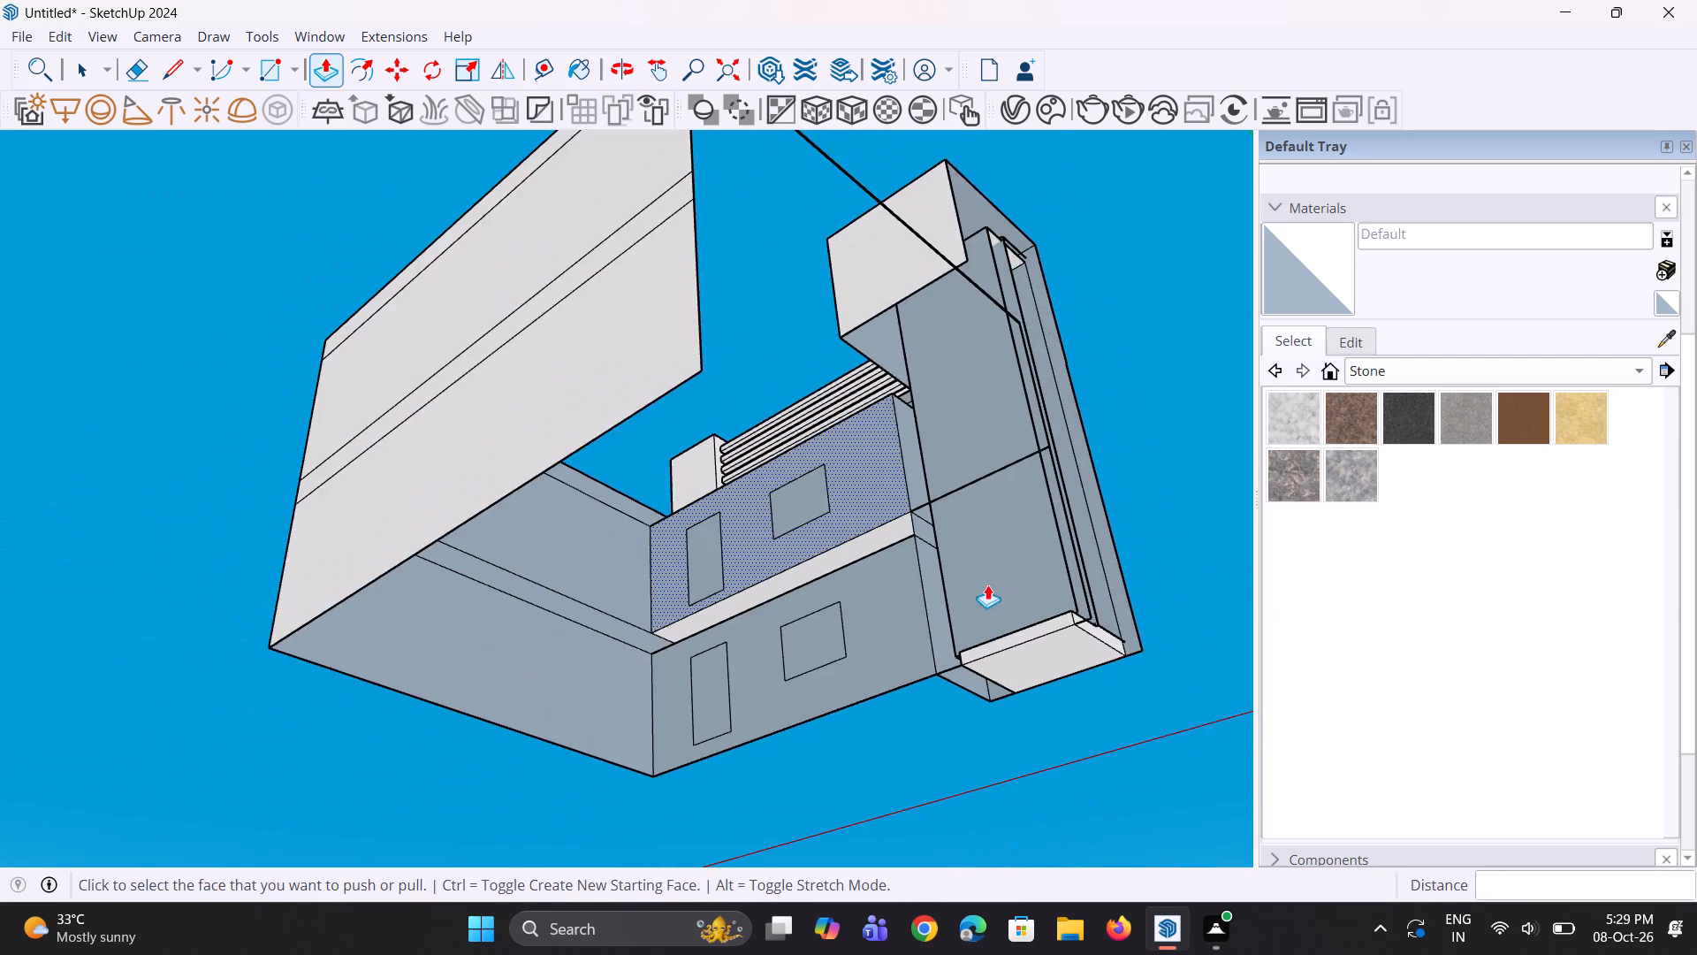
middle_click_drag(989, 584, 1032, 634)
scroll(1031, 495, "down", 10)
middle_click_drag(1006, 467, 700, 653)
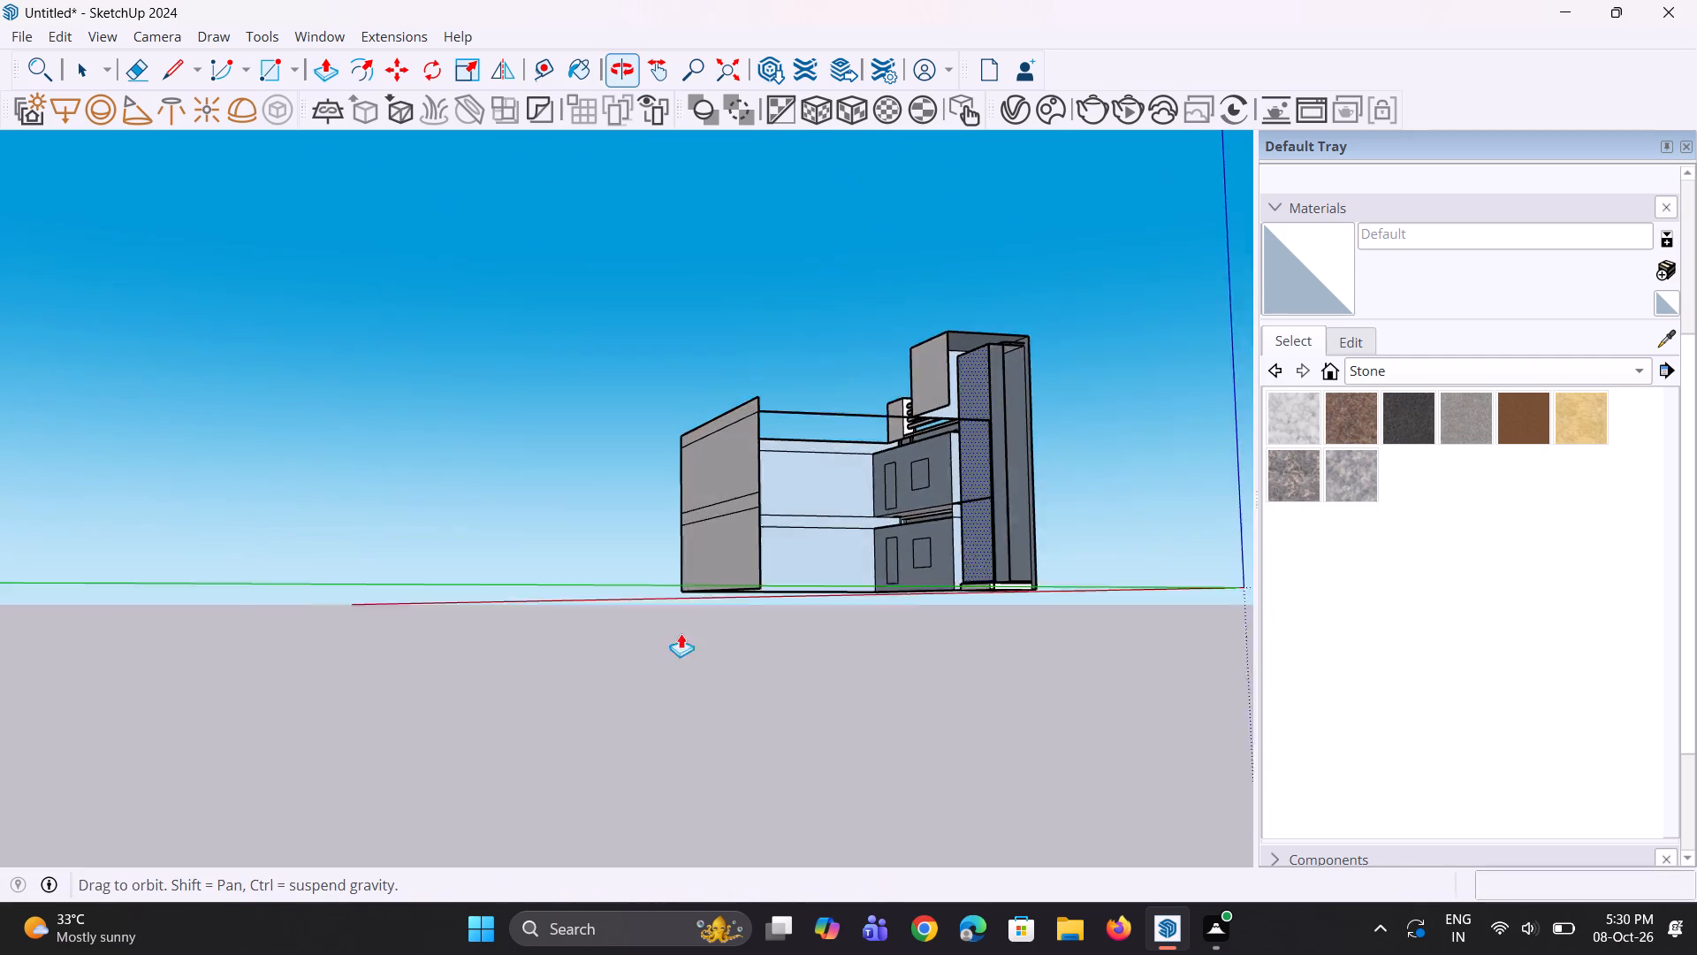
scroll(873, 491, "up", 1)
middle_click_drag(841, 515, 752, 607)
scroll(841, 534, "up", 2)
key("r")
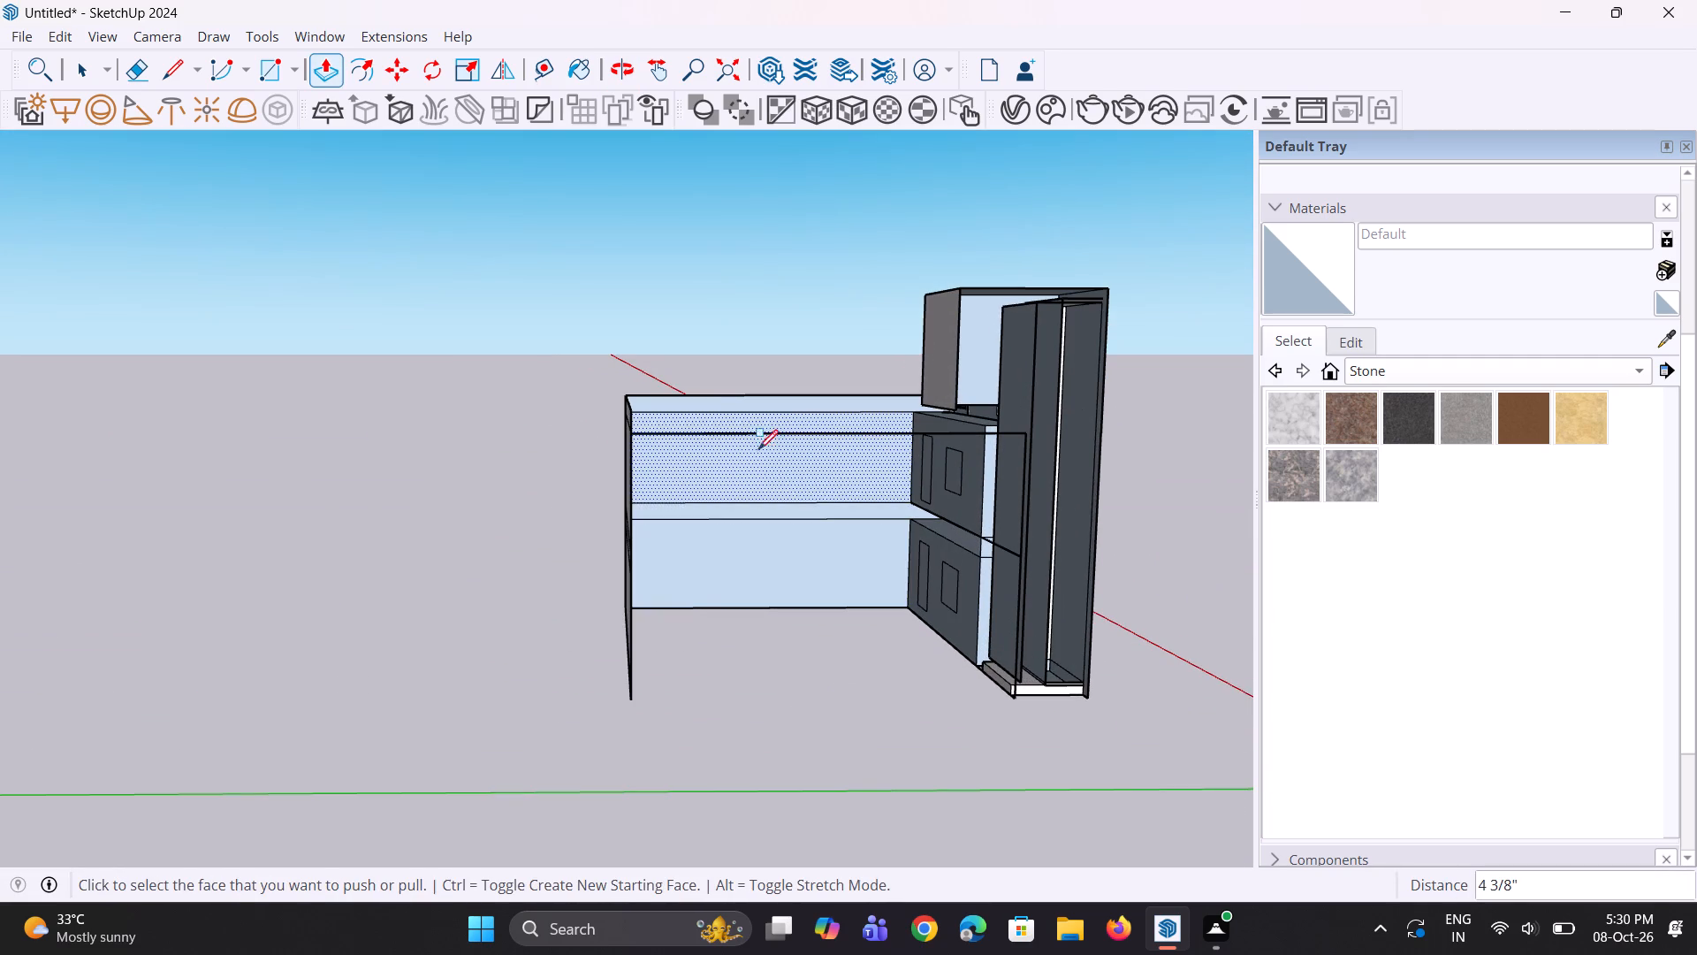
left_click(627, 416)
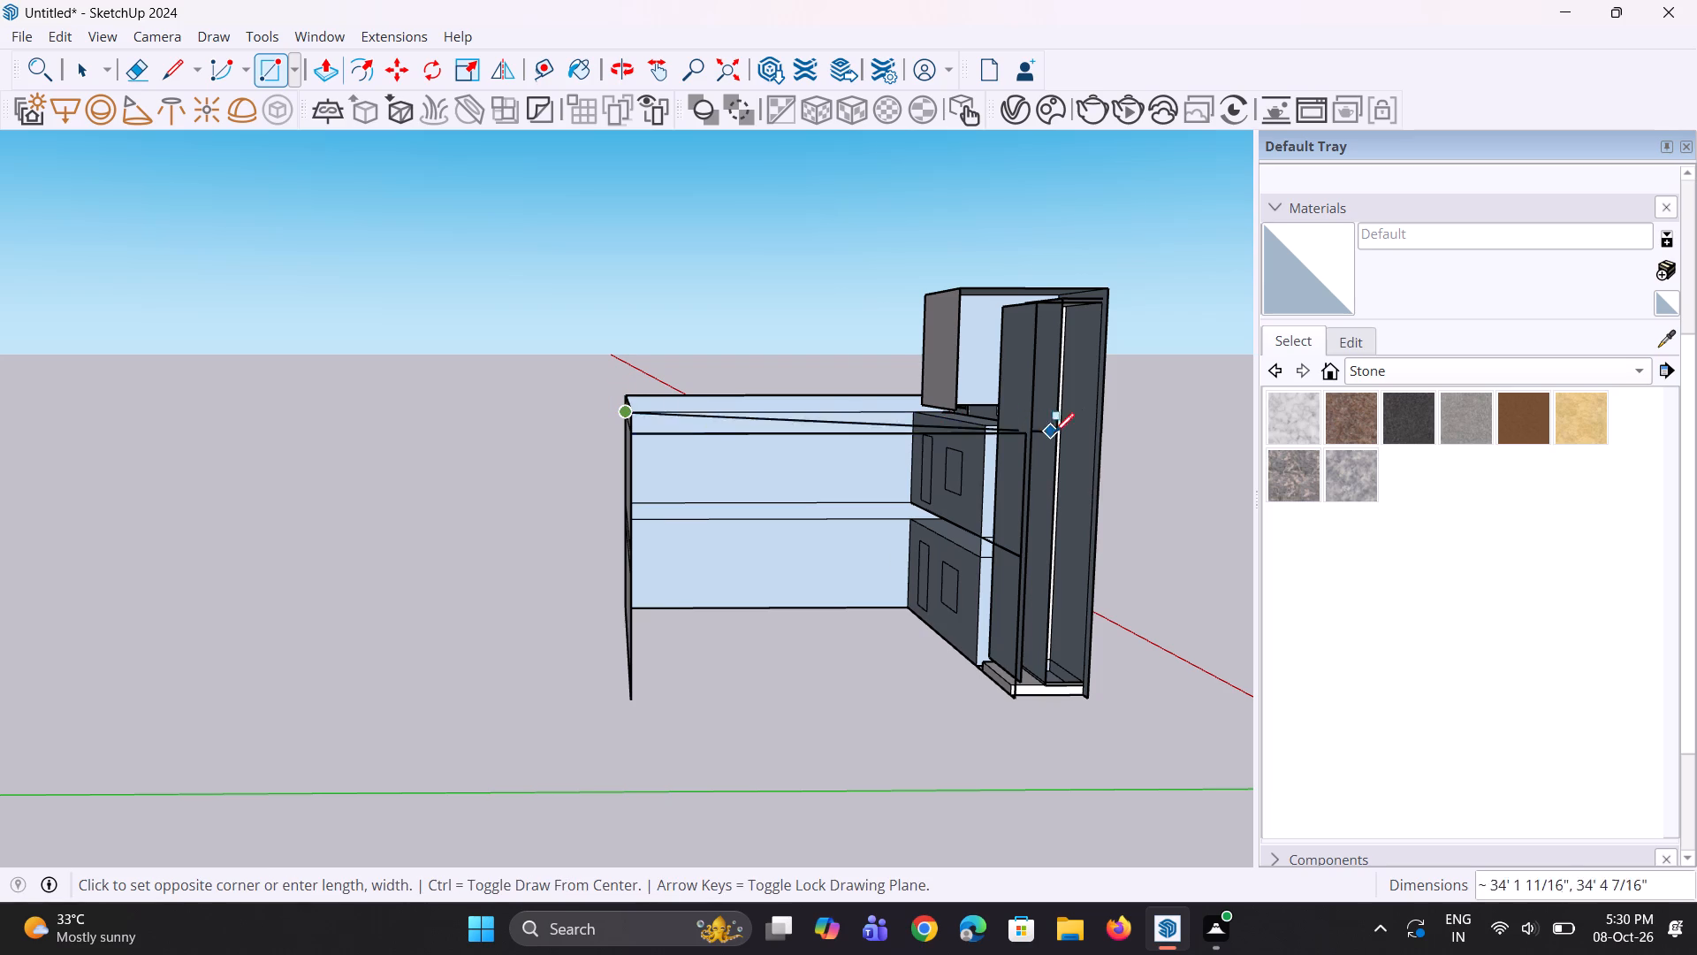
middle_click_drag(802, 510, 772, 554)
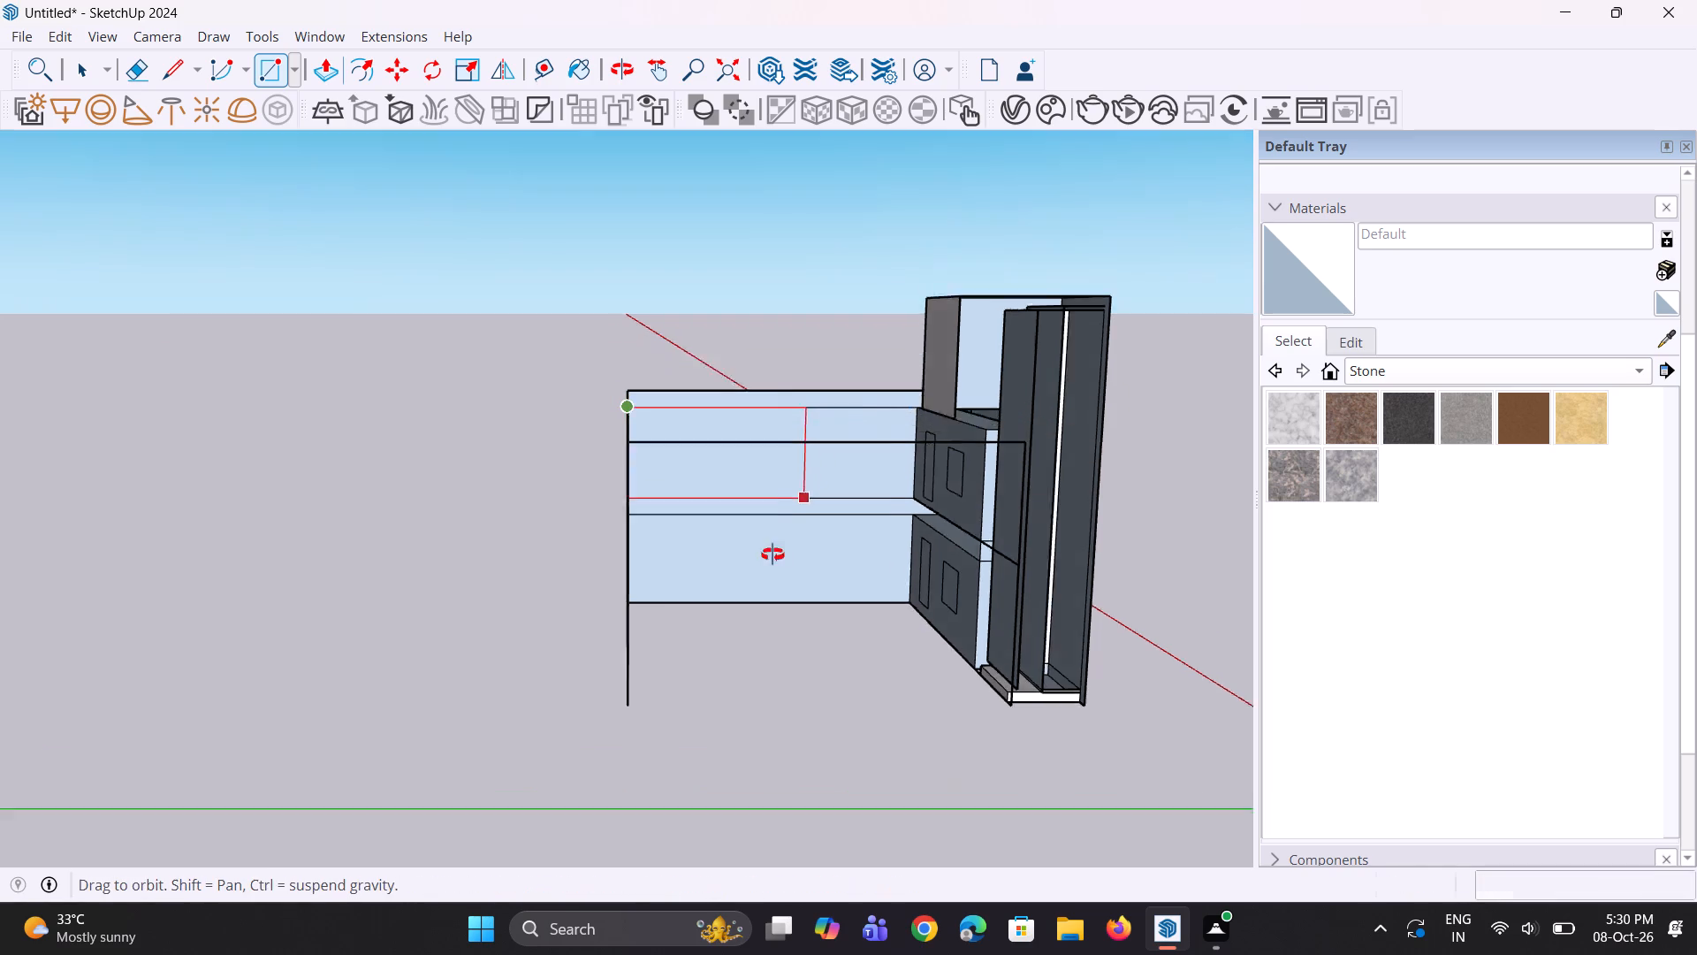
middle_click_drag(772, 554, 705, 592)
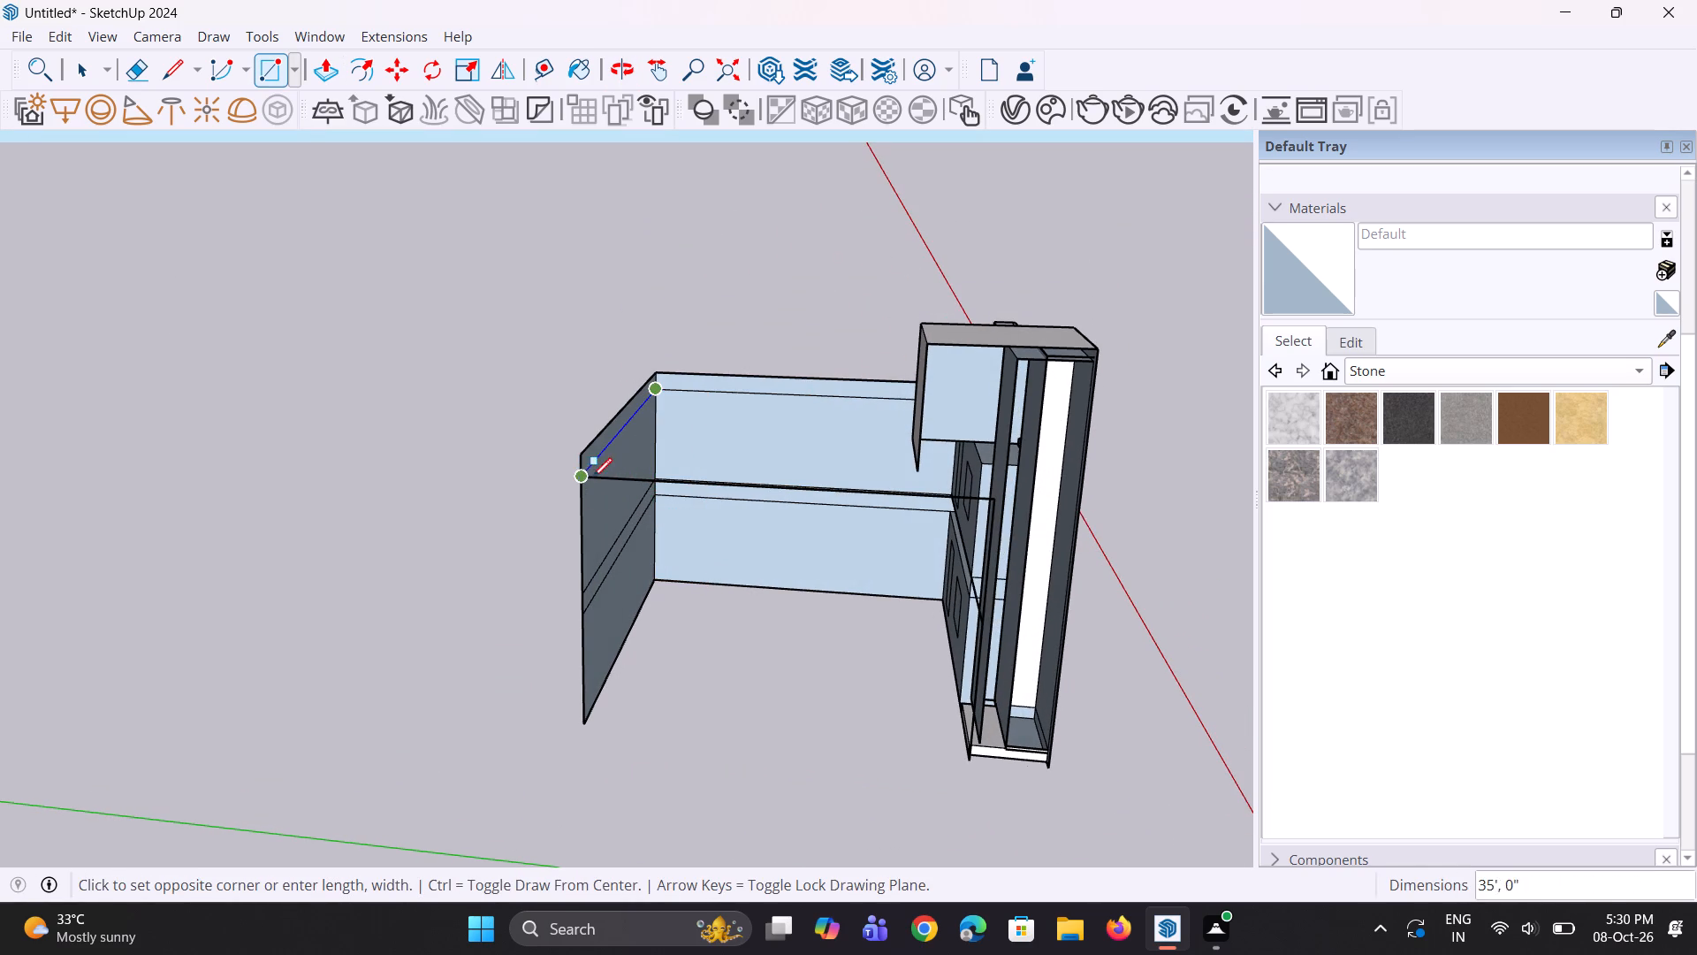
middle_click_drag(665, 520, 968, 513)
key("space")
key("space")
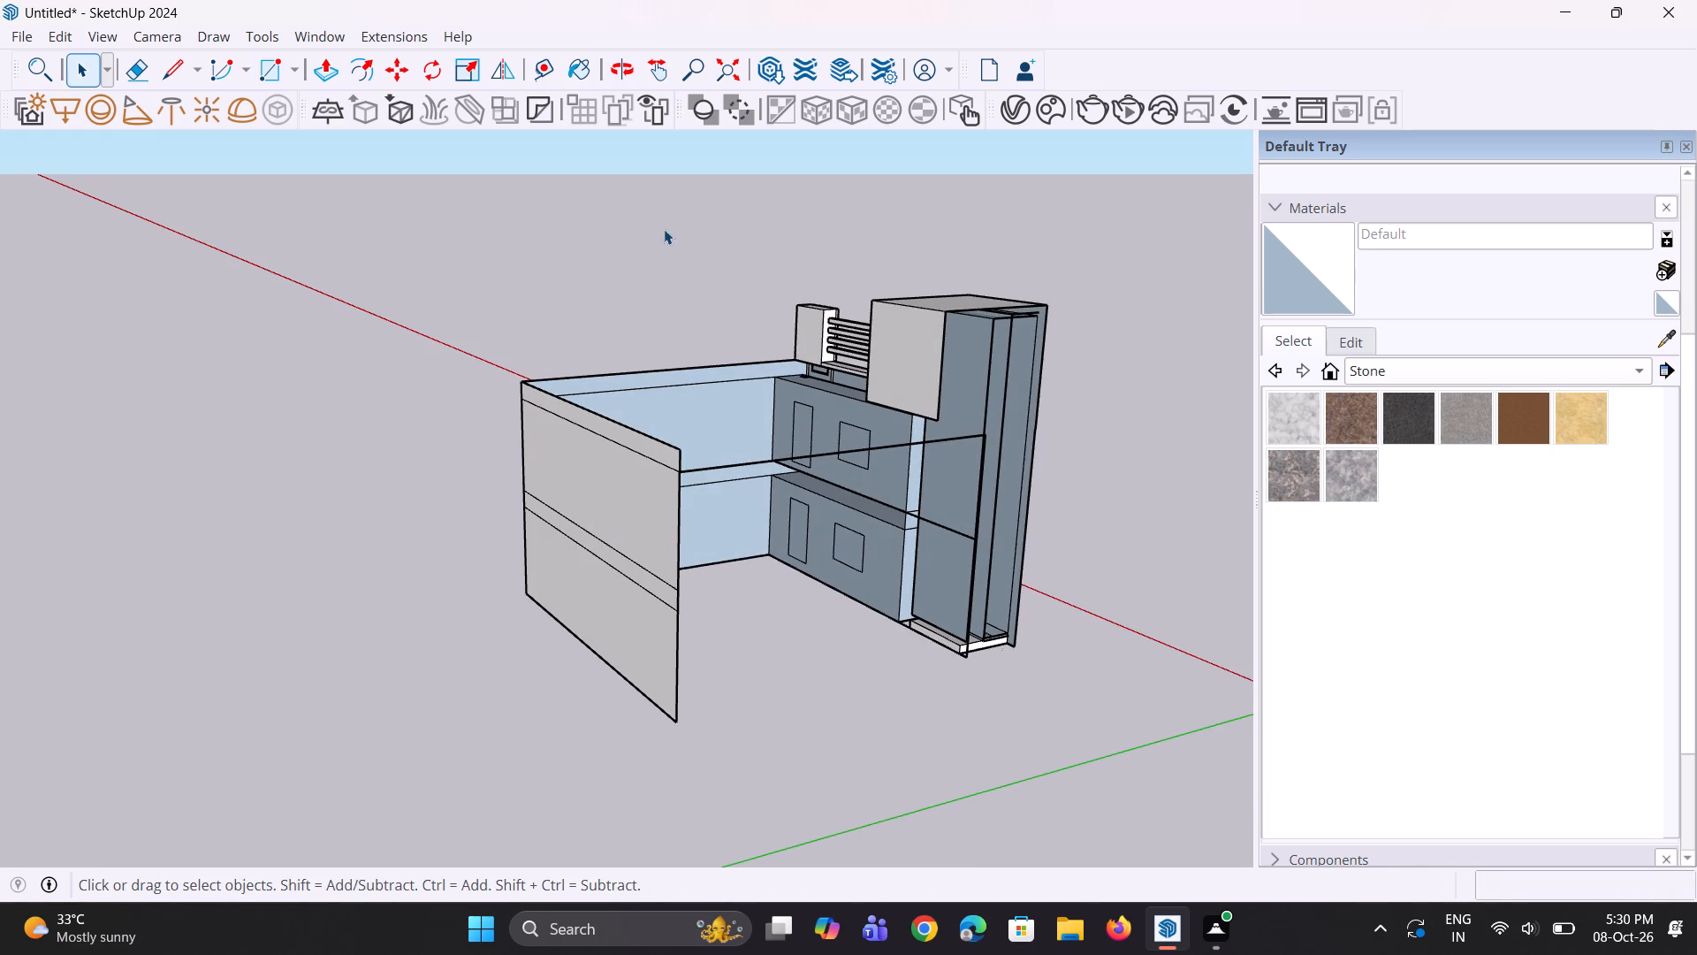
Pull all four horizontal bands of the rear wall outward 1' 3" to give it thickness.
key("p")
left_click(633, 472)
left_click(620, 473)
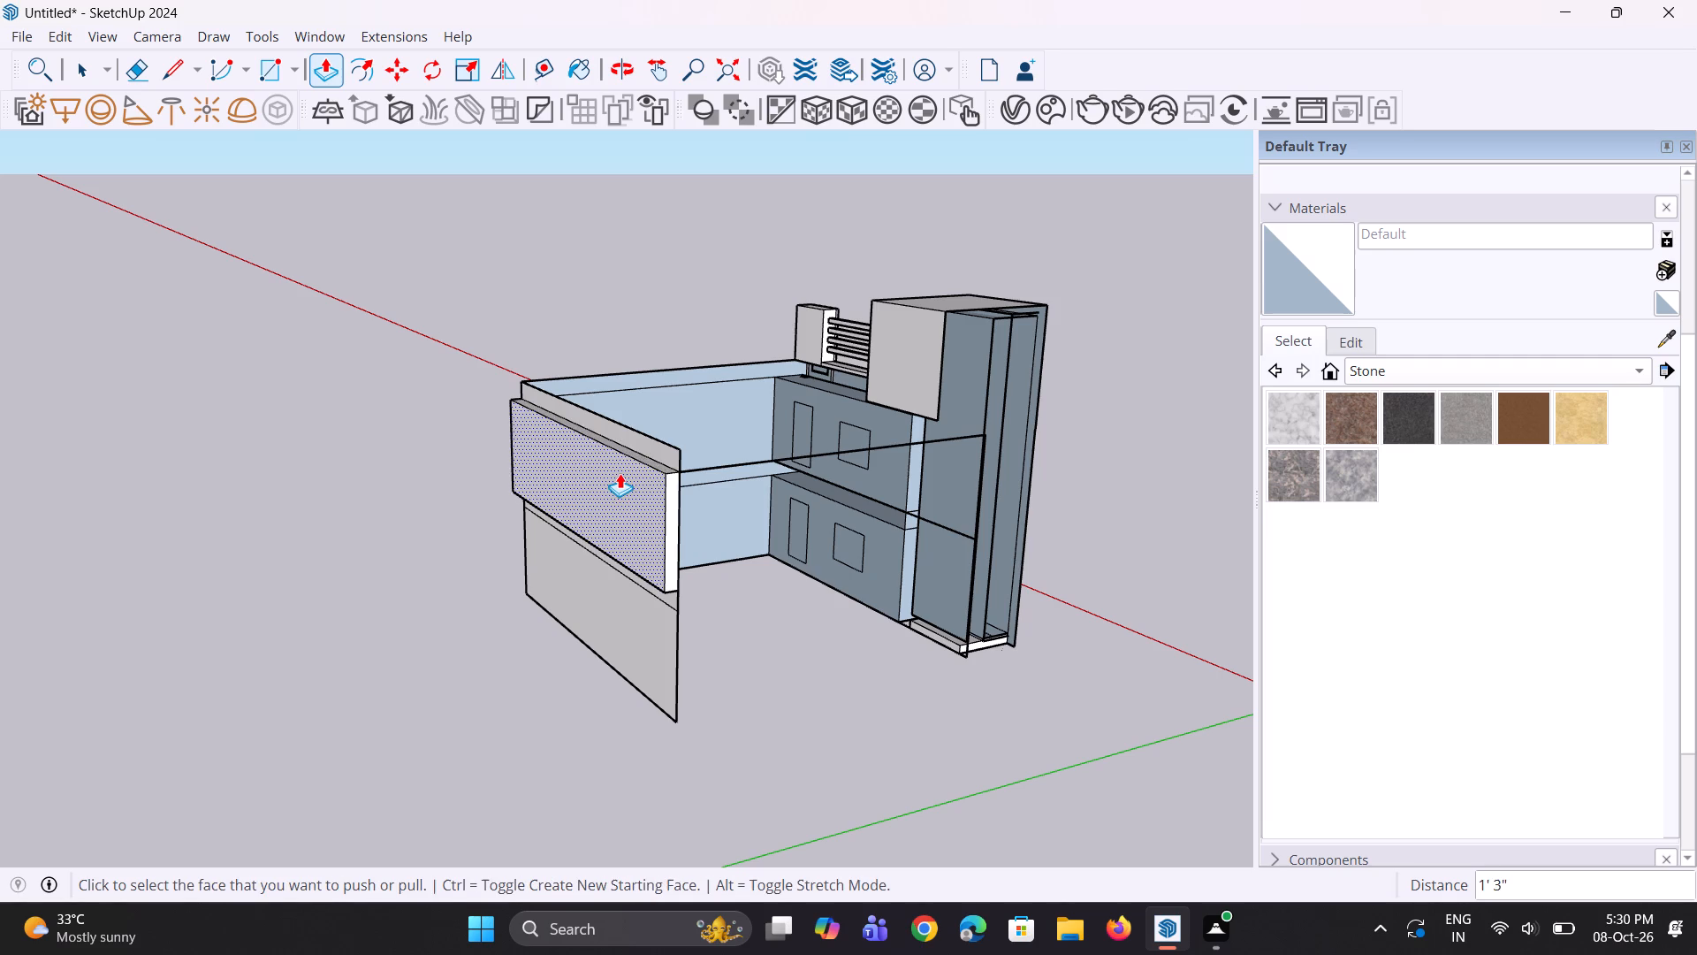
left_click(661, 443)
left_click(645, 498)
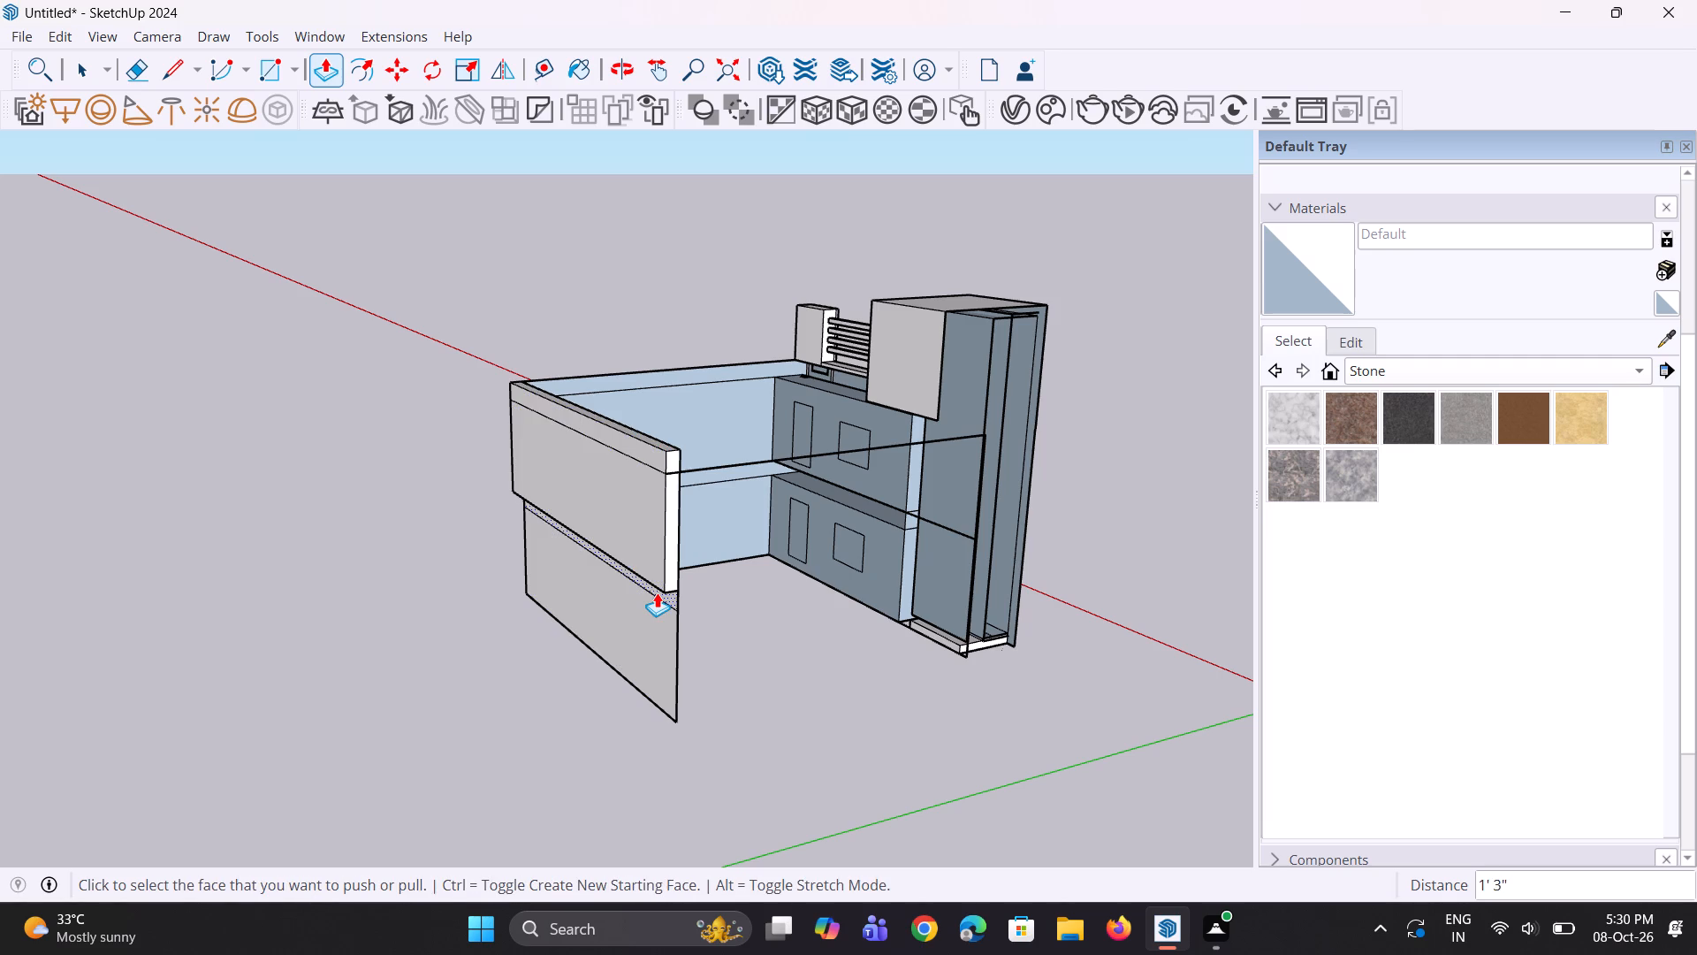
double_click(657, 592)
double_click(647, 638)
middle_click_drag(695, 632, 632, 626)
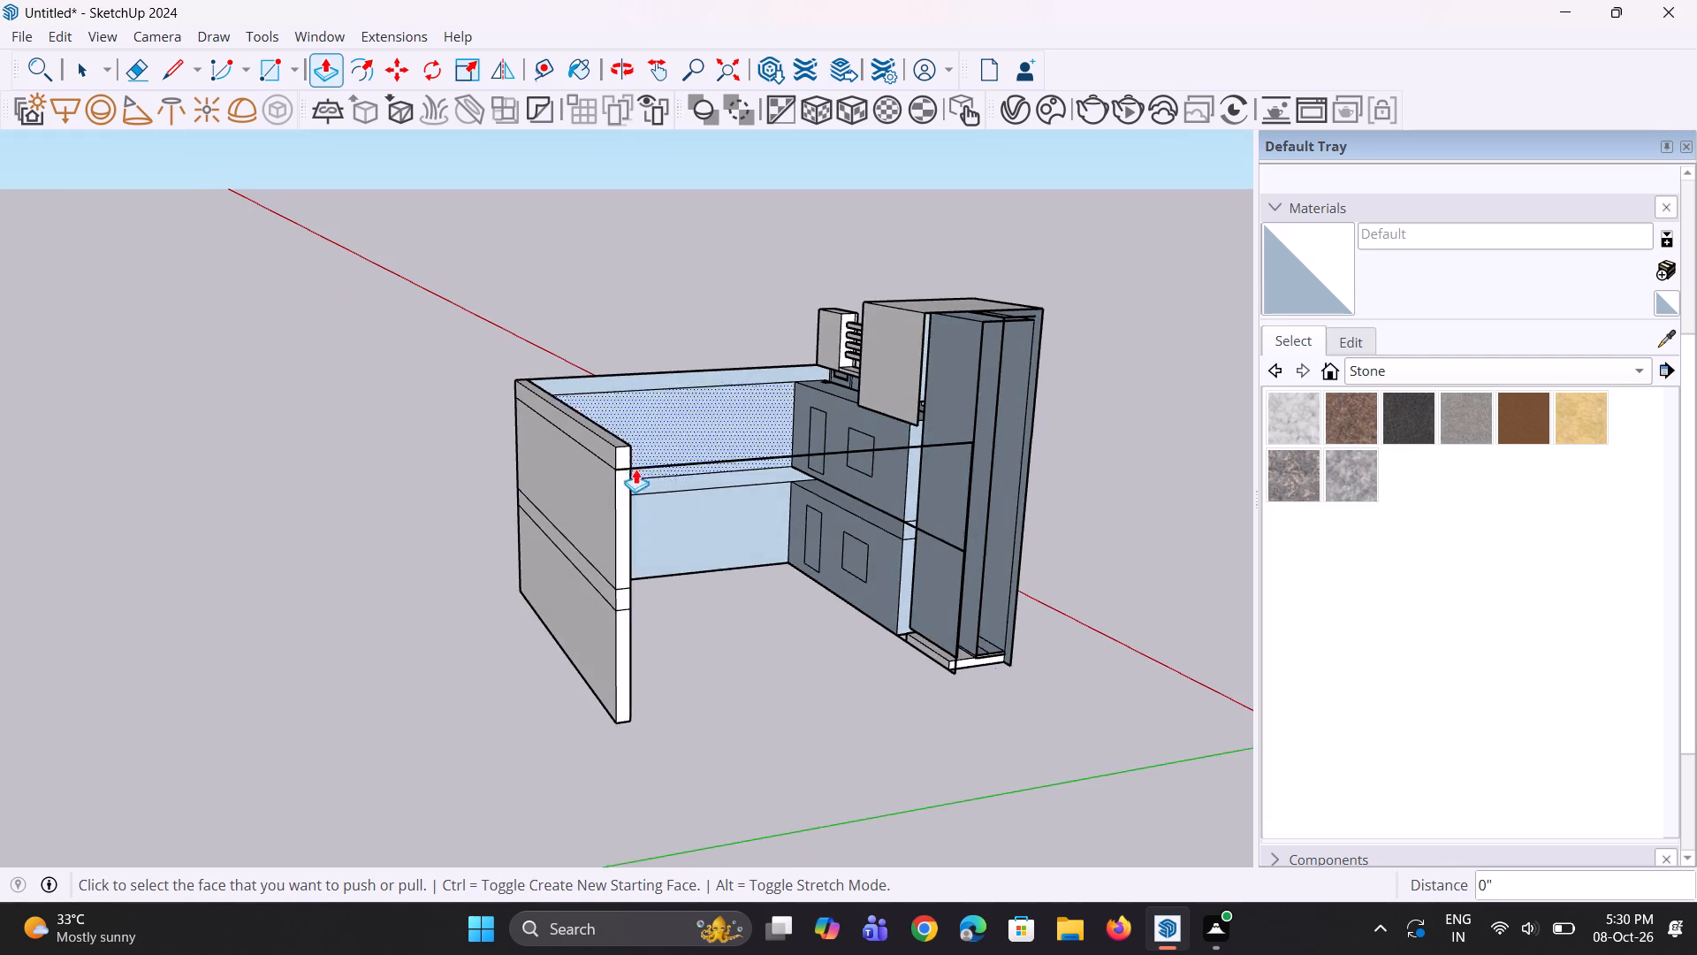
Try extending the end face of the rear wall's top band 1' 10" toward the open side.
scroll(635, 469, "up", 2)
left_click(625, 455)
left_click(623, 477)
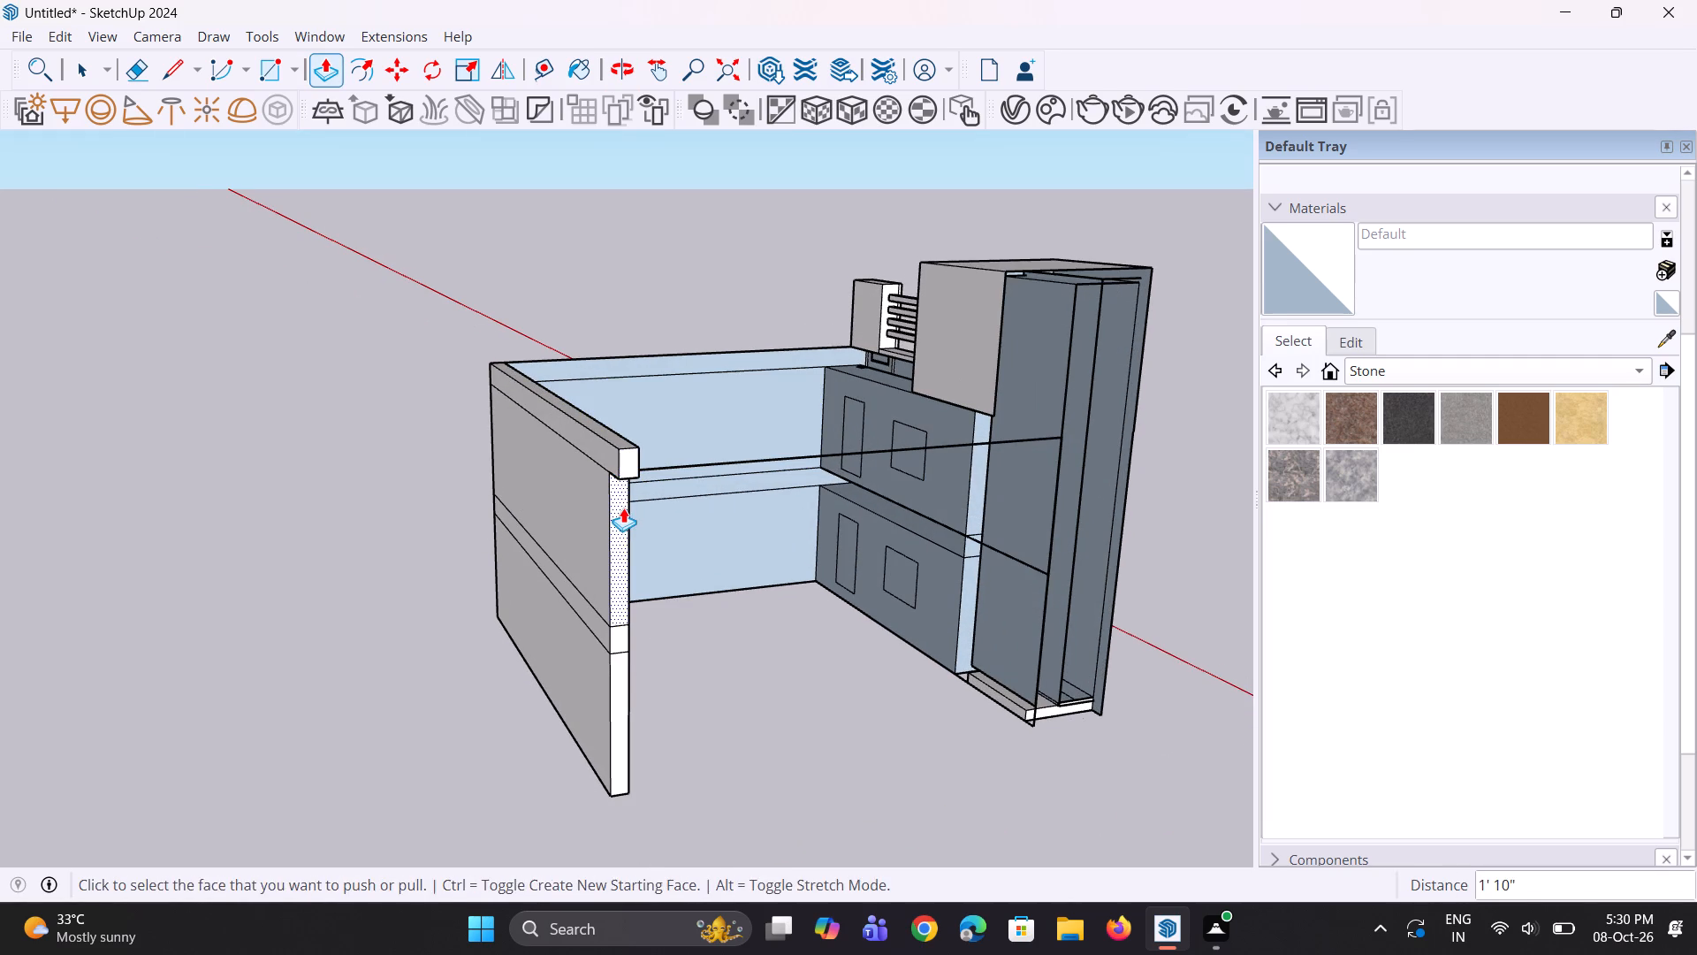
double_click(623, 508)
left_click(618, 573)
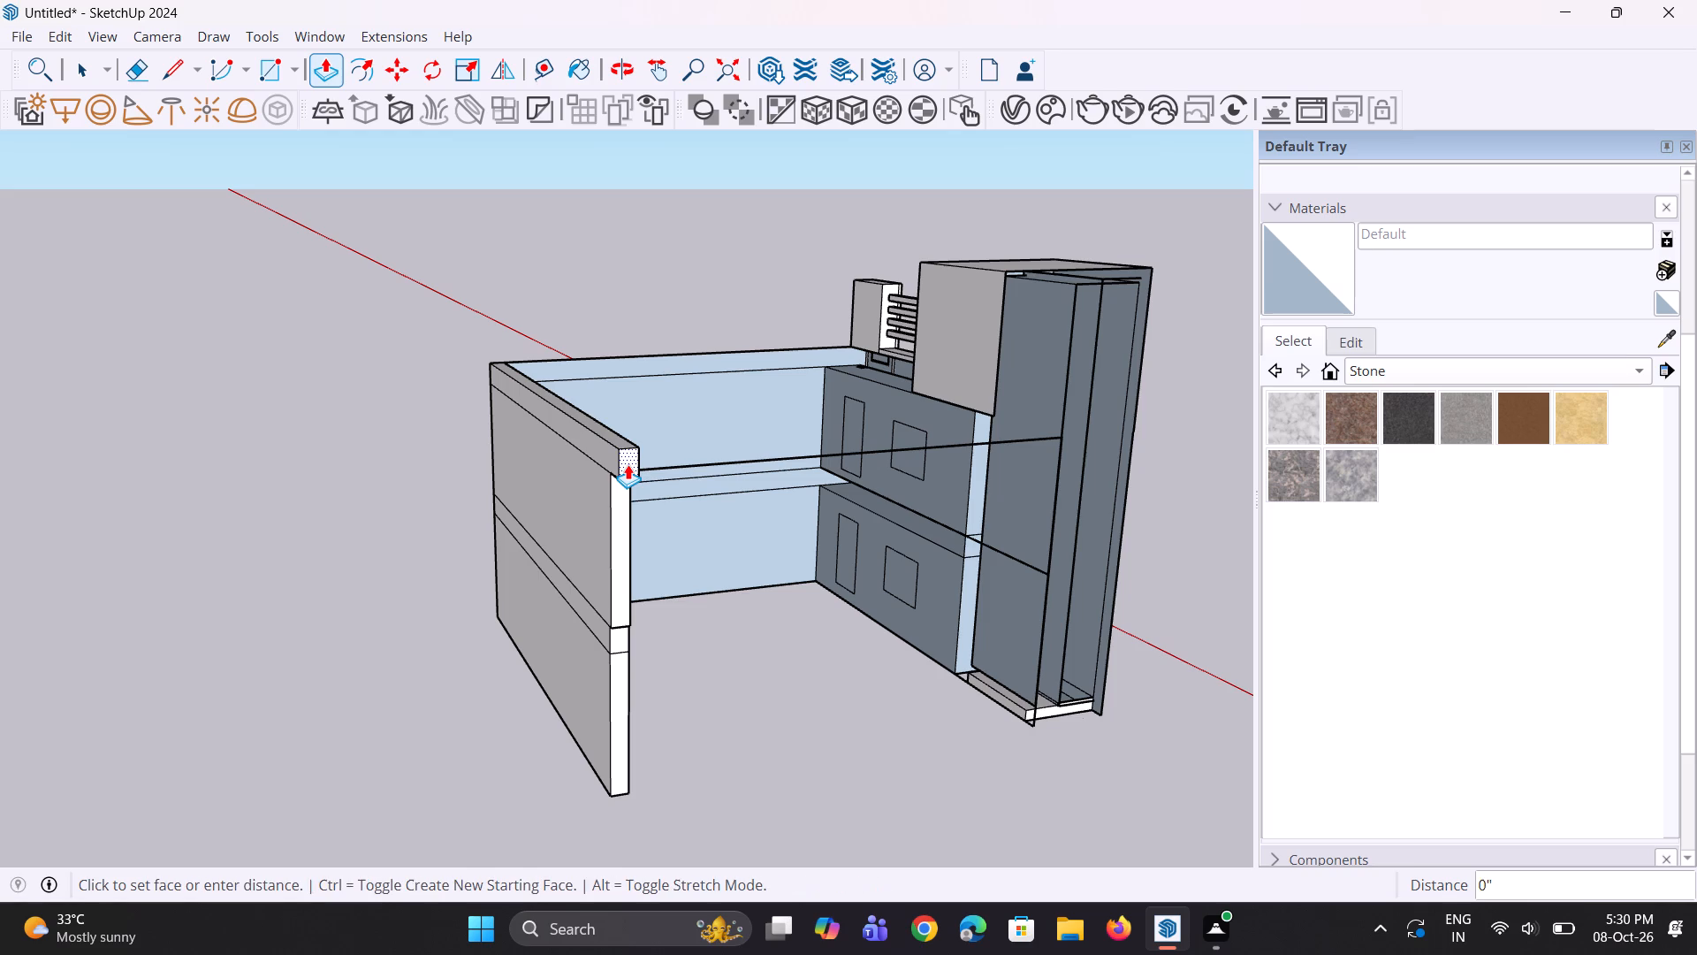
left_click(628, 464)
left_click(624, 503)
Extend the end faces of all four rear wall bands 2' 1" toward the open side.
left_click(625, 495)
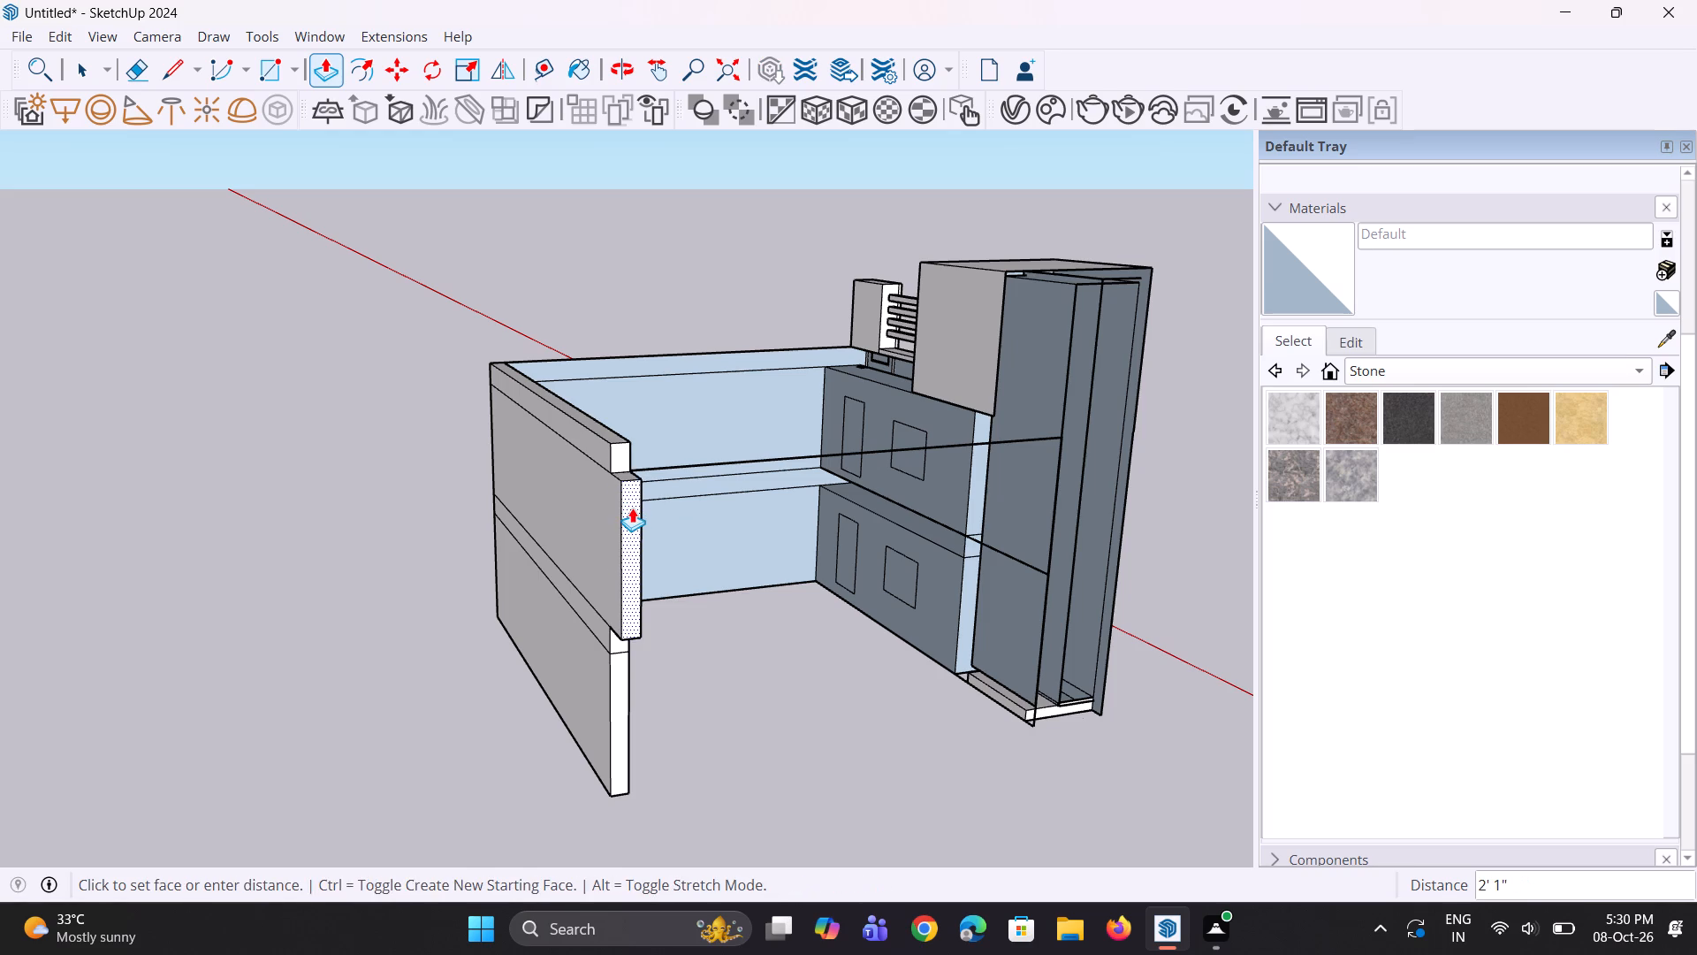
left_click(632, 508)
left_click(626, 460)
left_click_drag(633, 516, 636, 540)
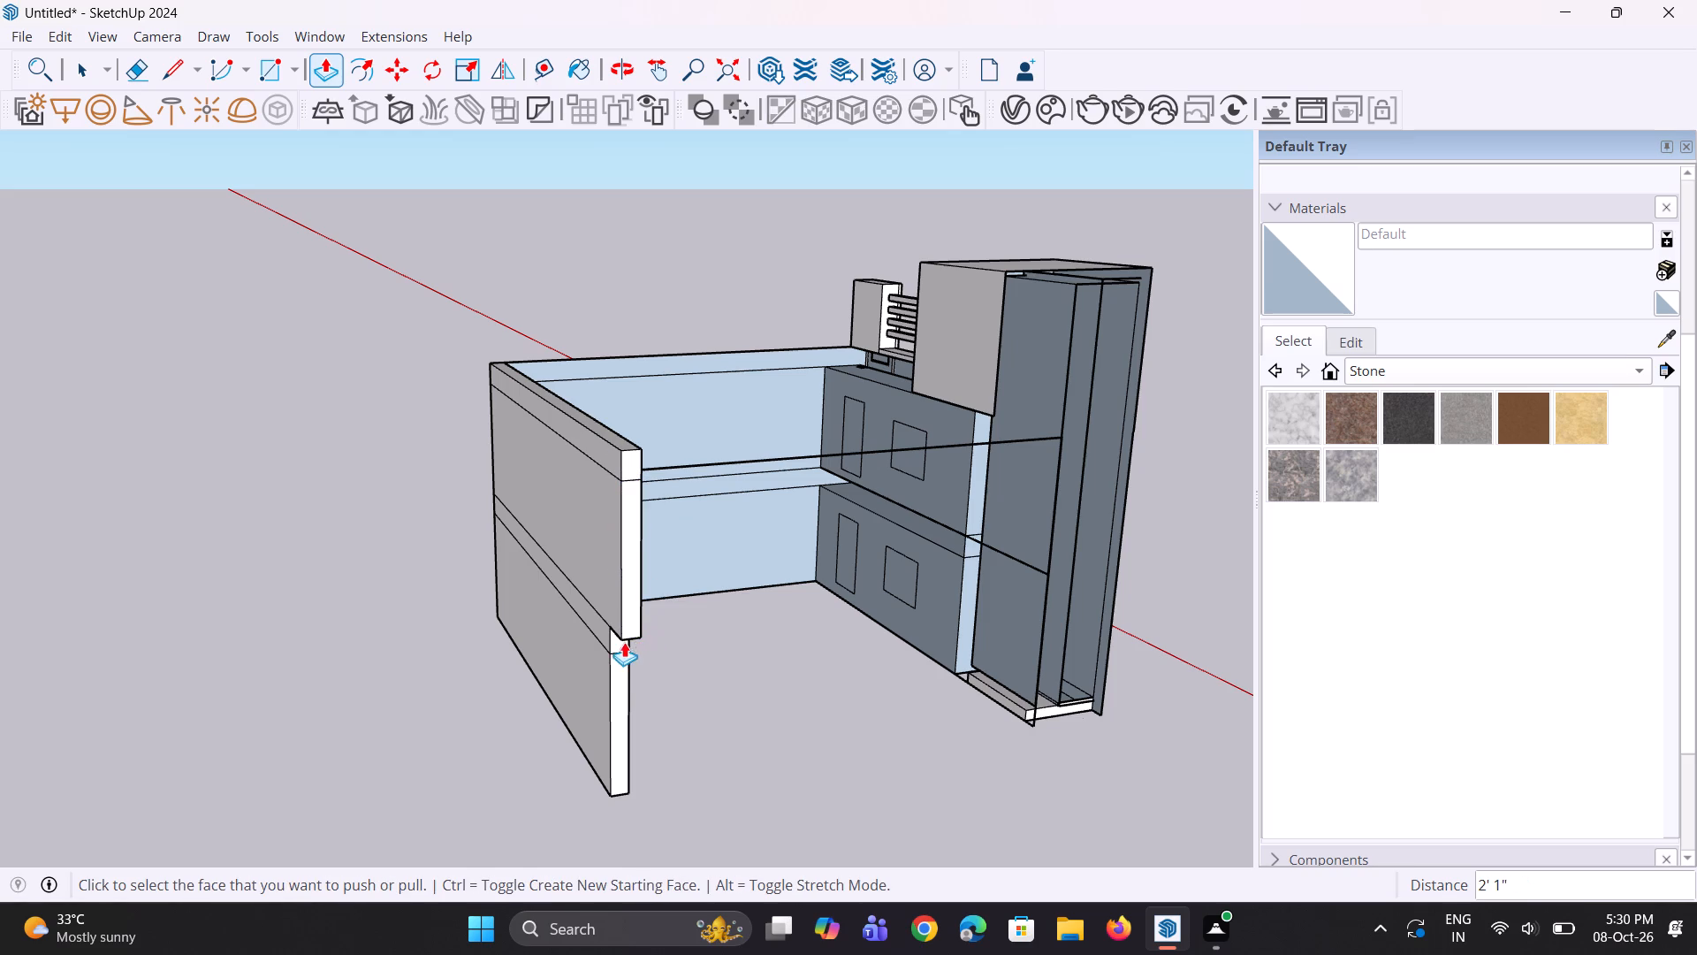
double_click(621, 641)
double_click(626, 698)
Pull the inner faces of the top and upper-storey end strips across the open side toward the tower.
middle_click_drag(765, 637, 589, 653)
scroll(765, 637, "down", 1)
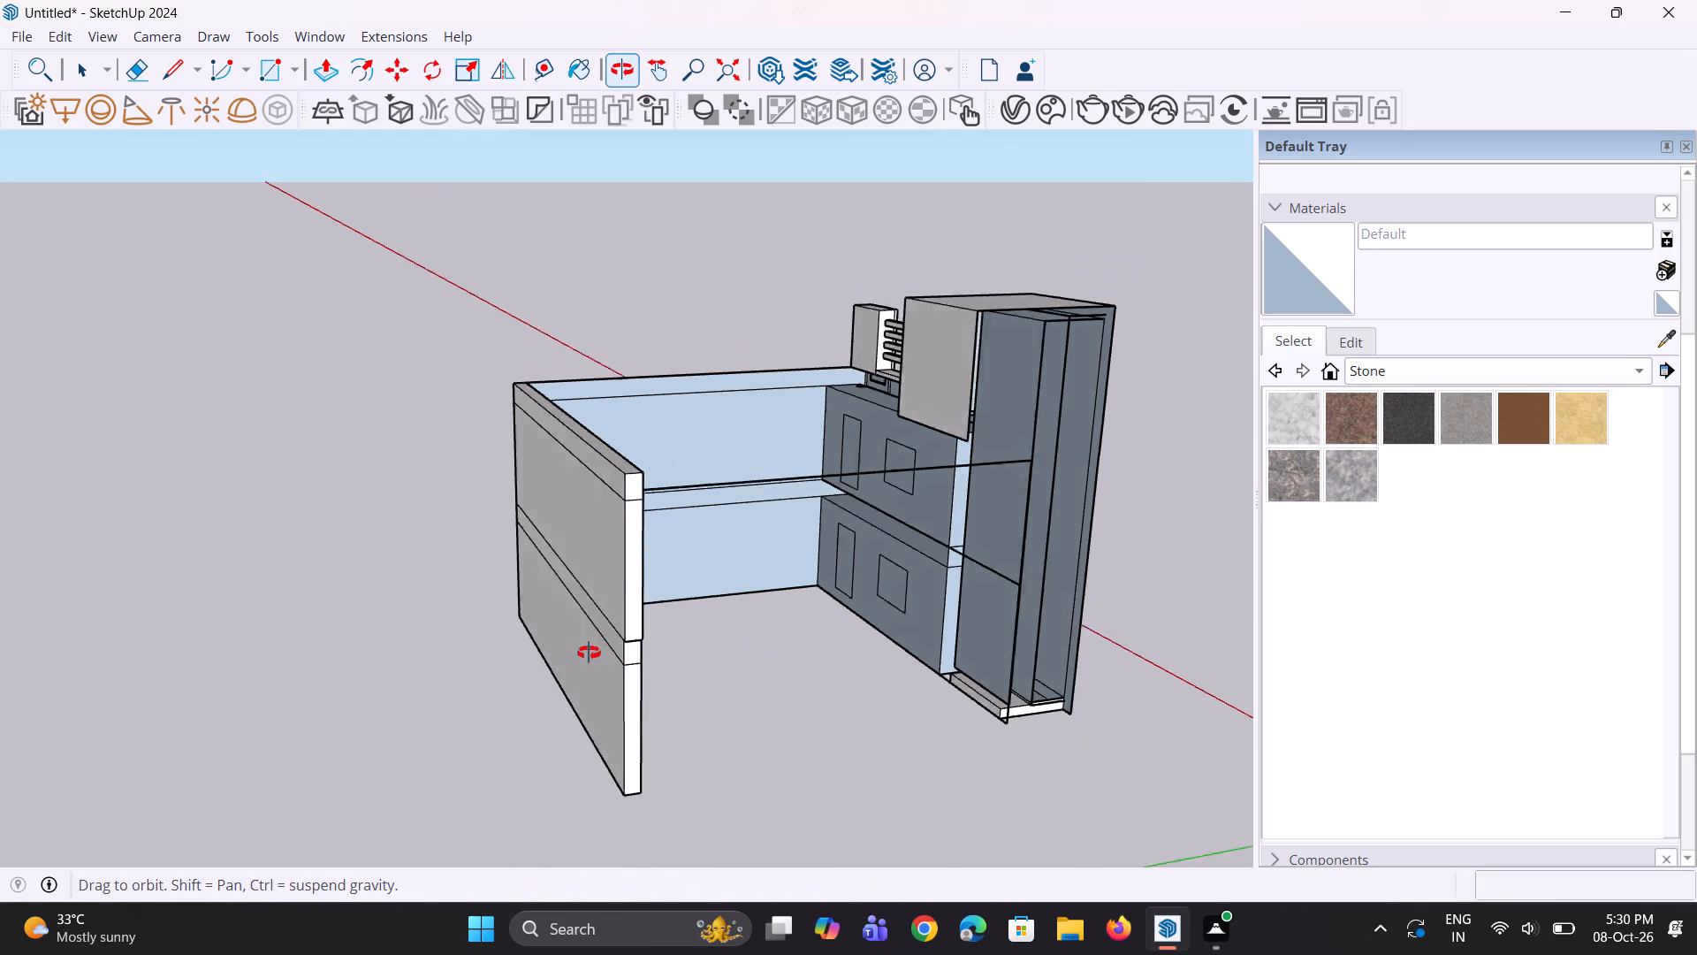
middle_click_drag(589, 653, 325, 649)
scroll(347, 539, "up", 1)
left_click(358, 435)
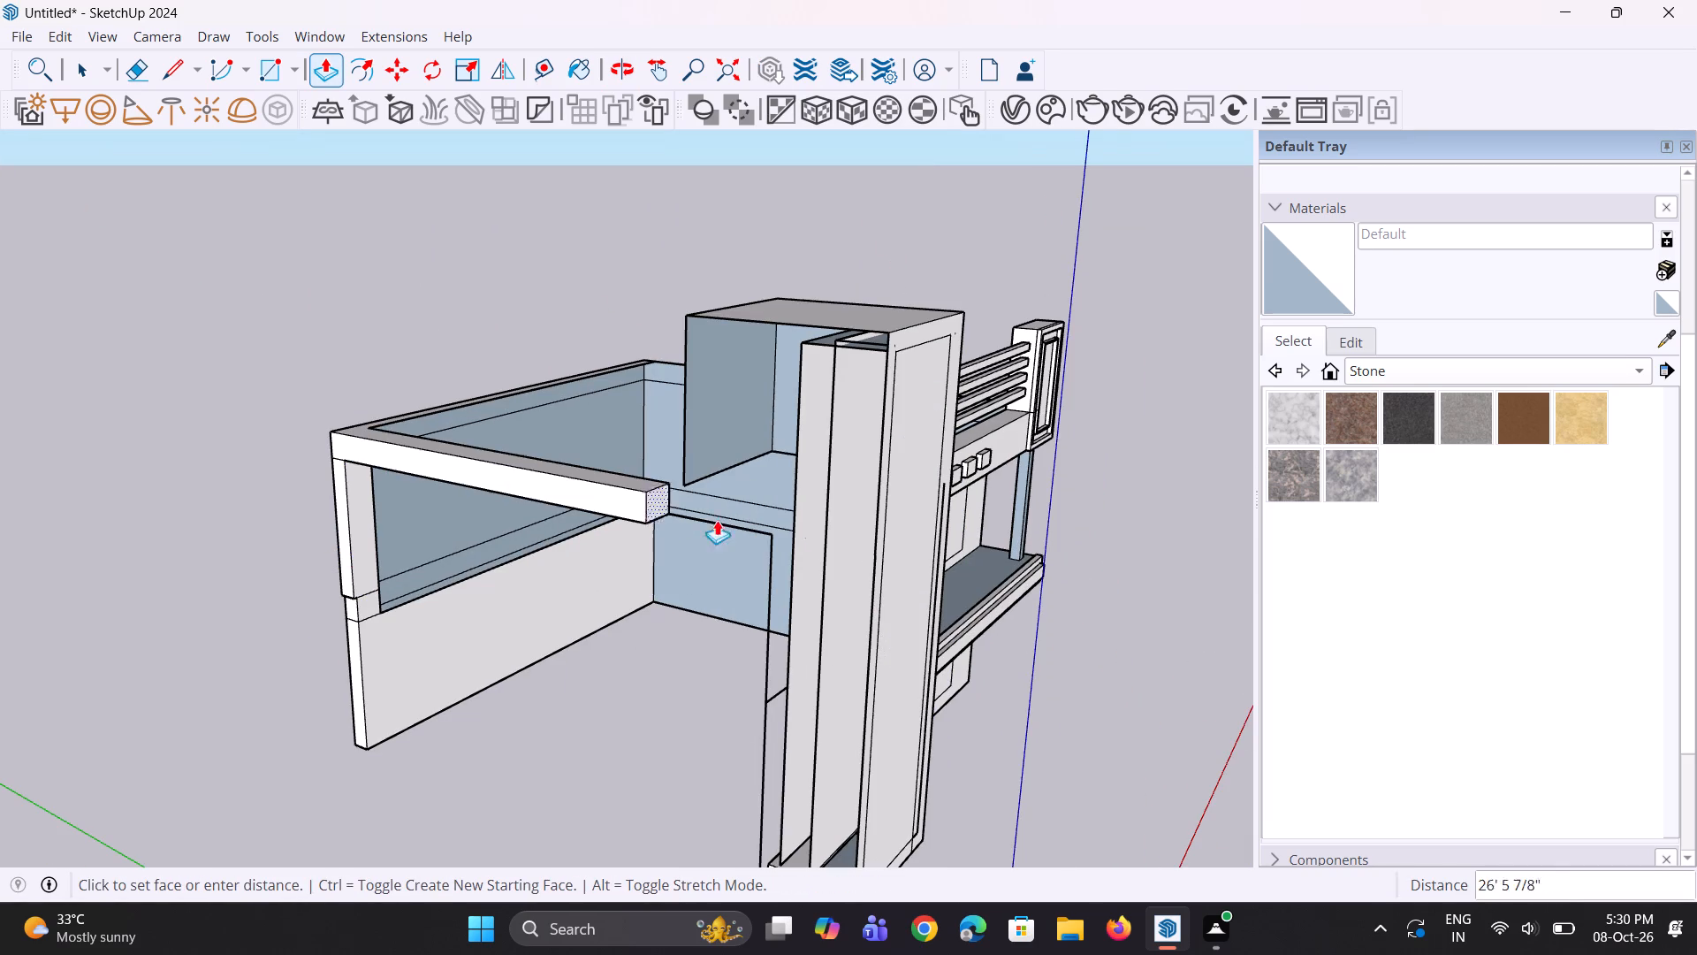
left_click(804, 479)
double_click(369, 518)
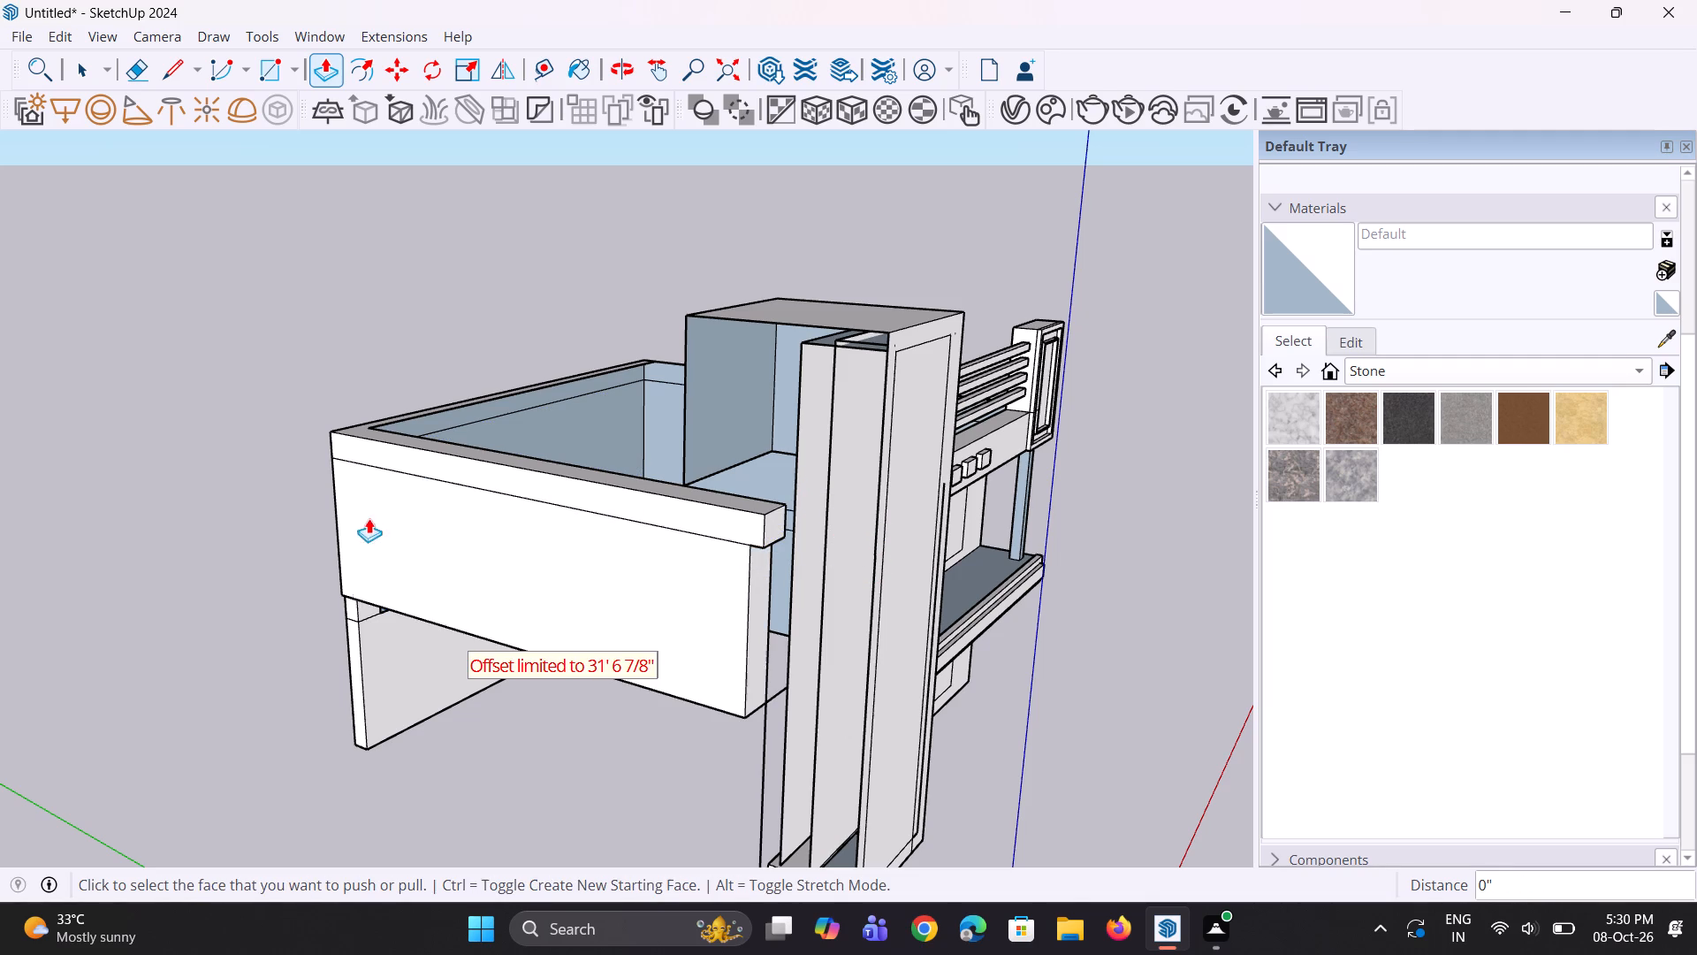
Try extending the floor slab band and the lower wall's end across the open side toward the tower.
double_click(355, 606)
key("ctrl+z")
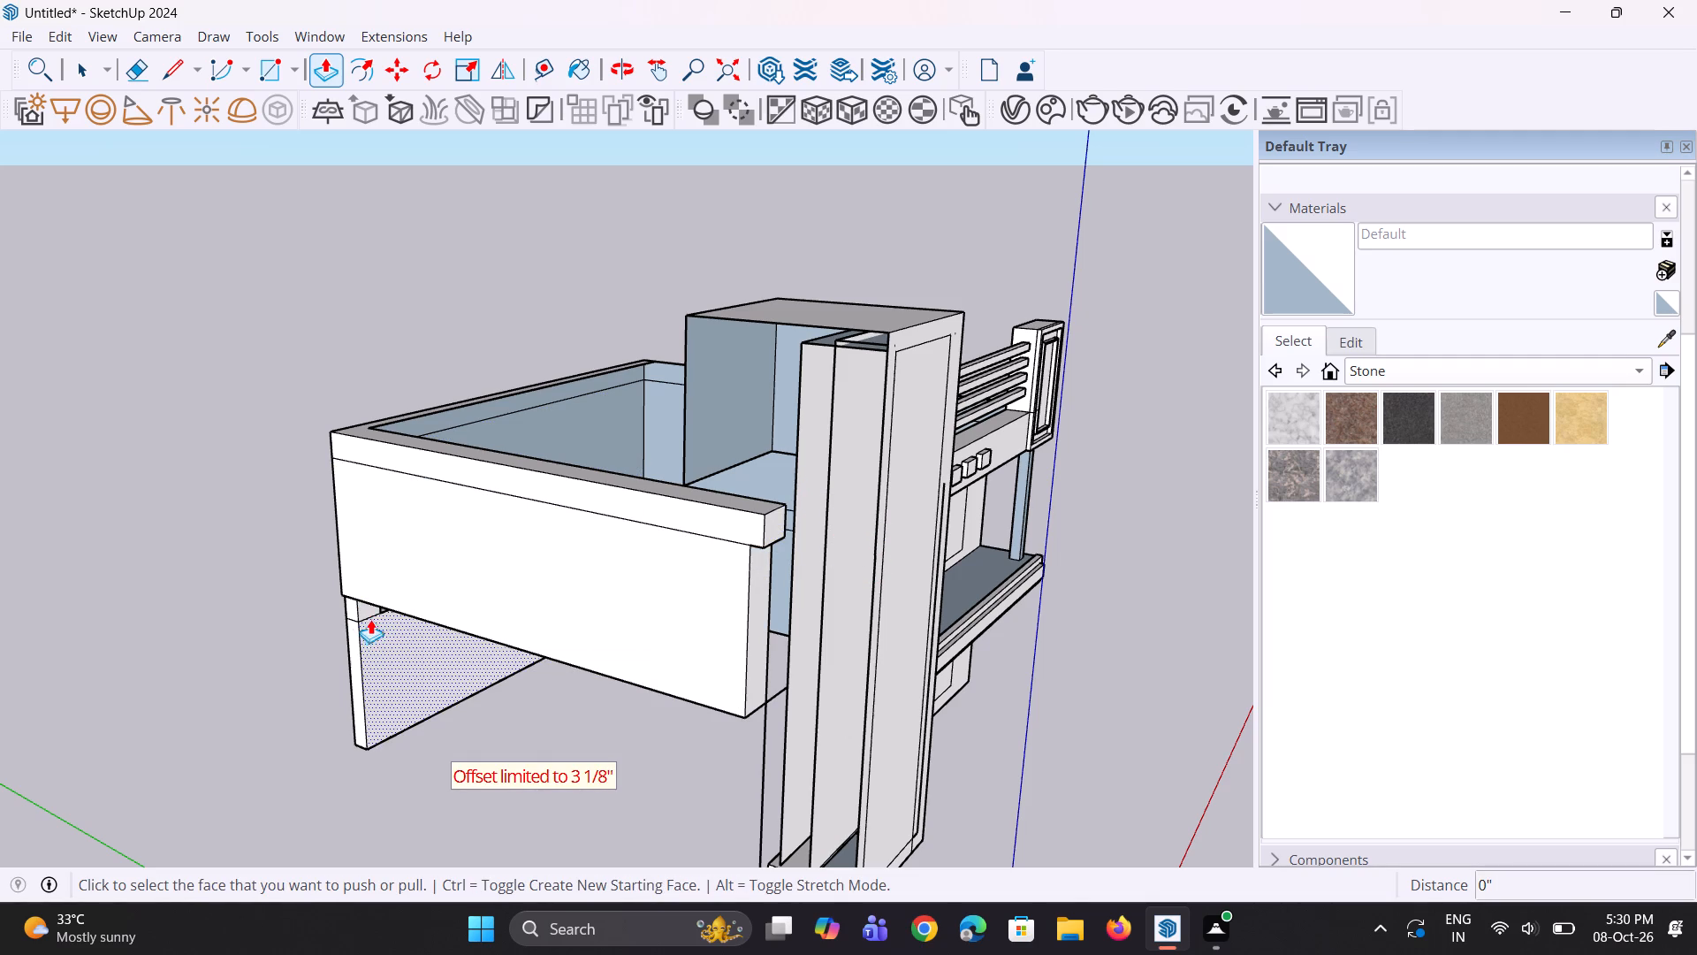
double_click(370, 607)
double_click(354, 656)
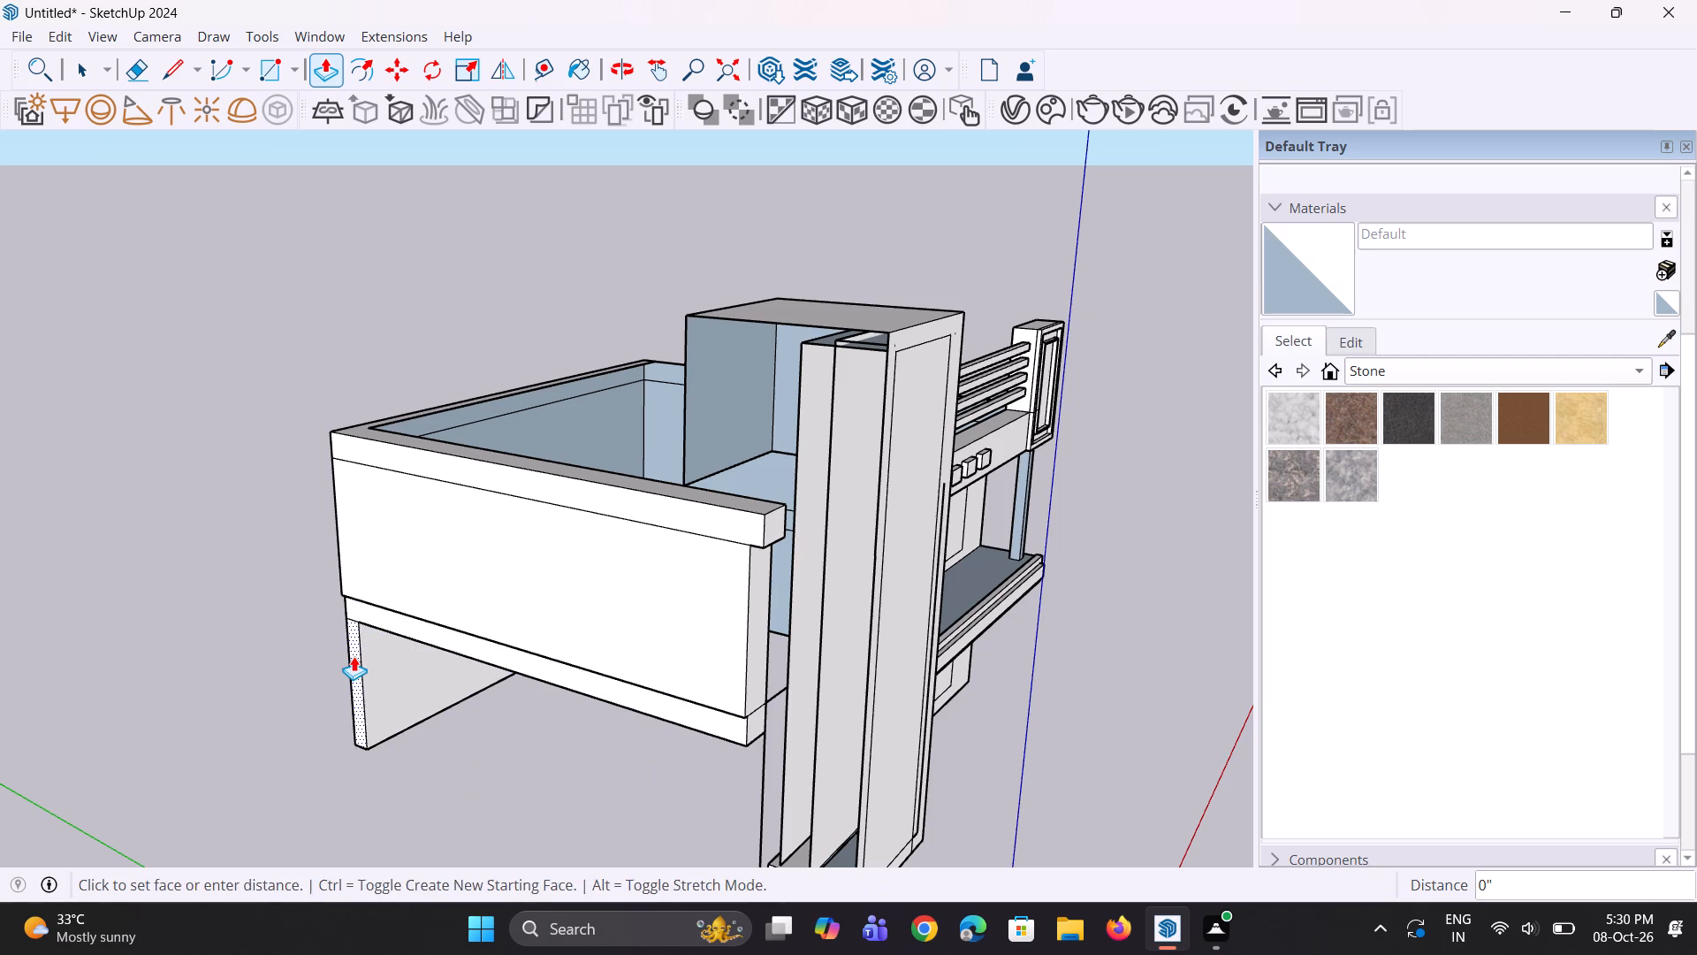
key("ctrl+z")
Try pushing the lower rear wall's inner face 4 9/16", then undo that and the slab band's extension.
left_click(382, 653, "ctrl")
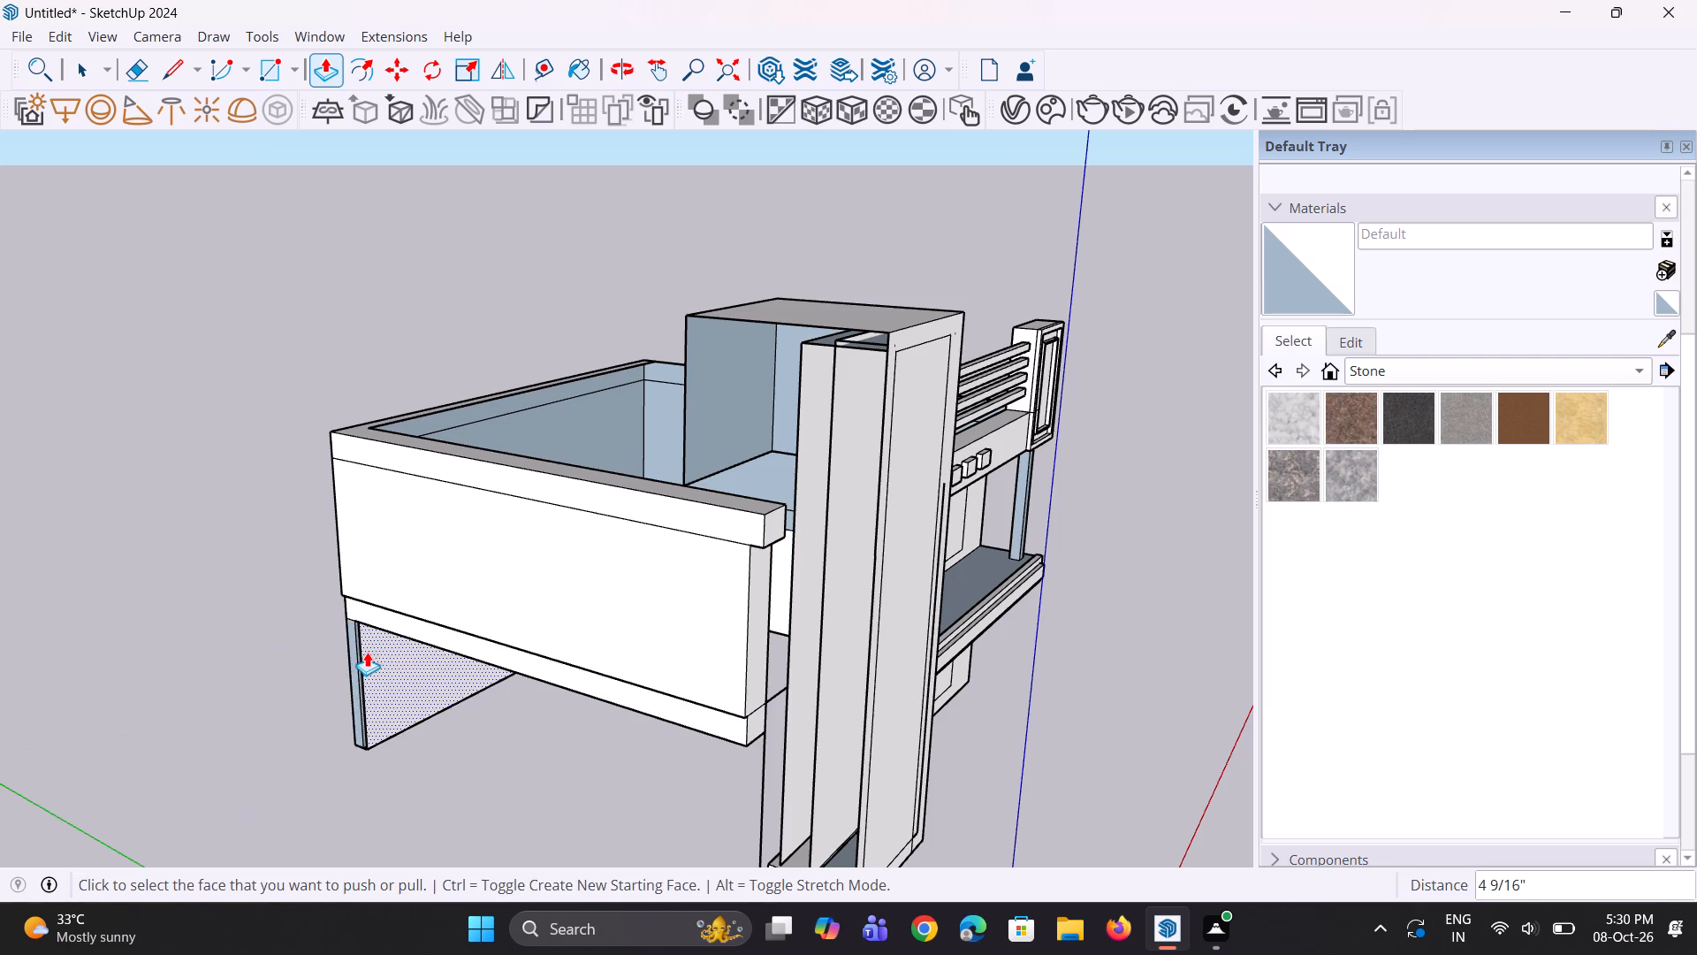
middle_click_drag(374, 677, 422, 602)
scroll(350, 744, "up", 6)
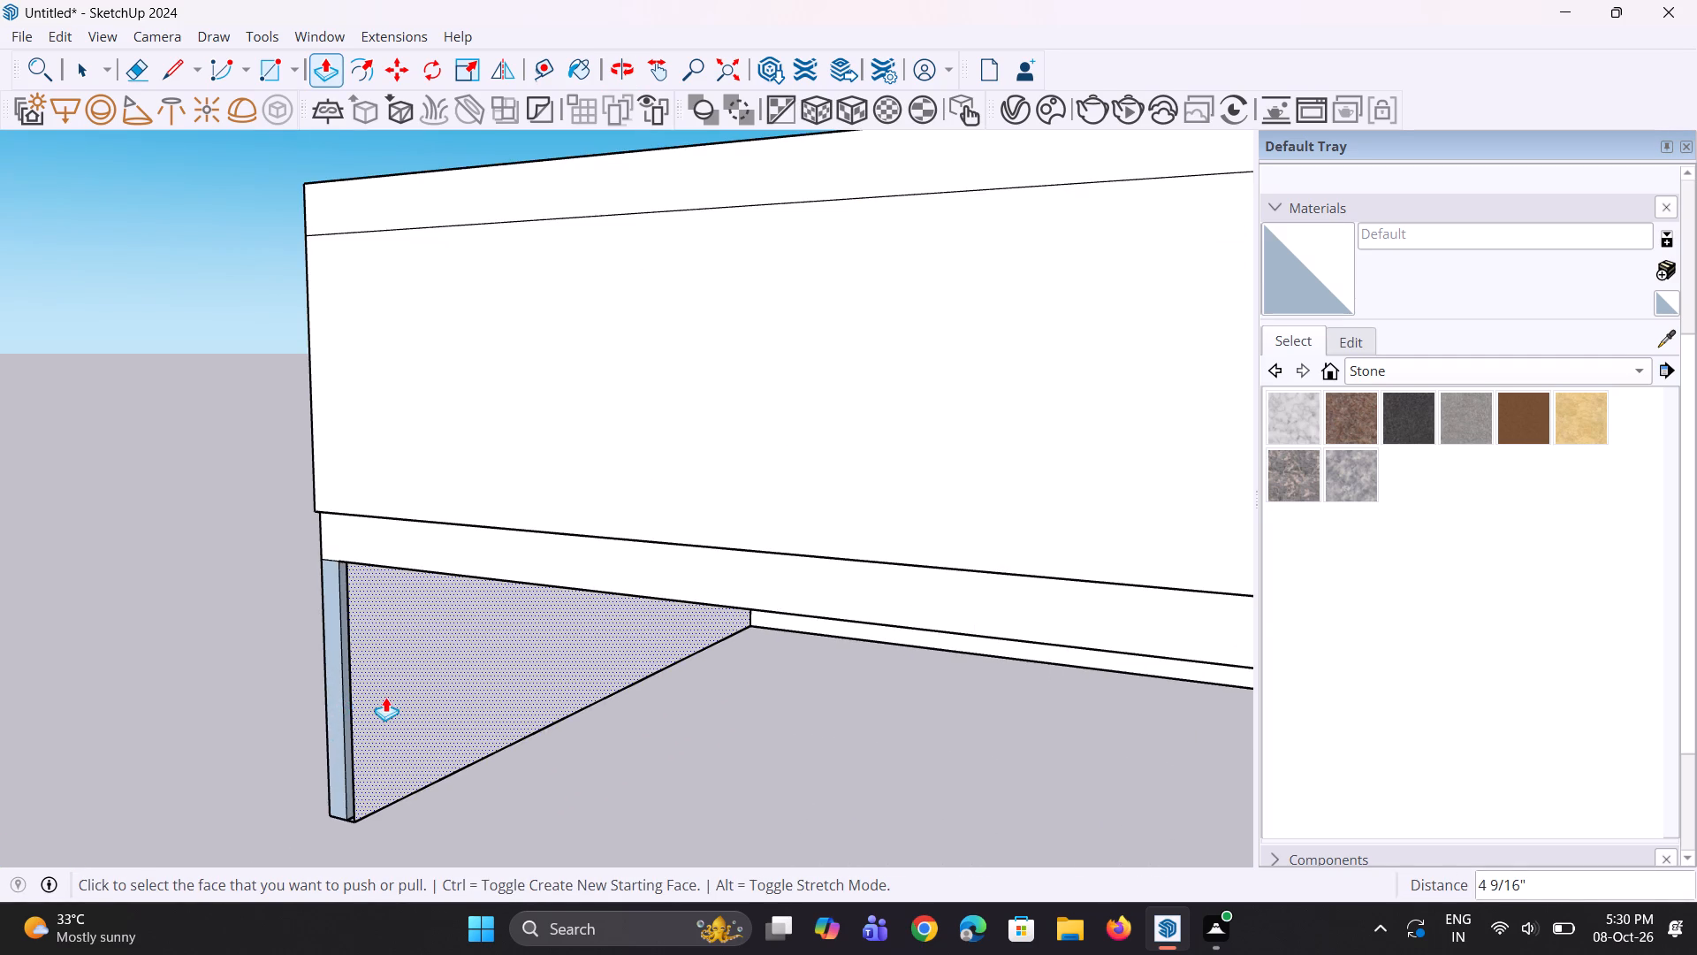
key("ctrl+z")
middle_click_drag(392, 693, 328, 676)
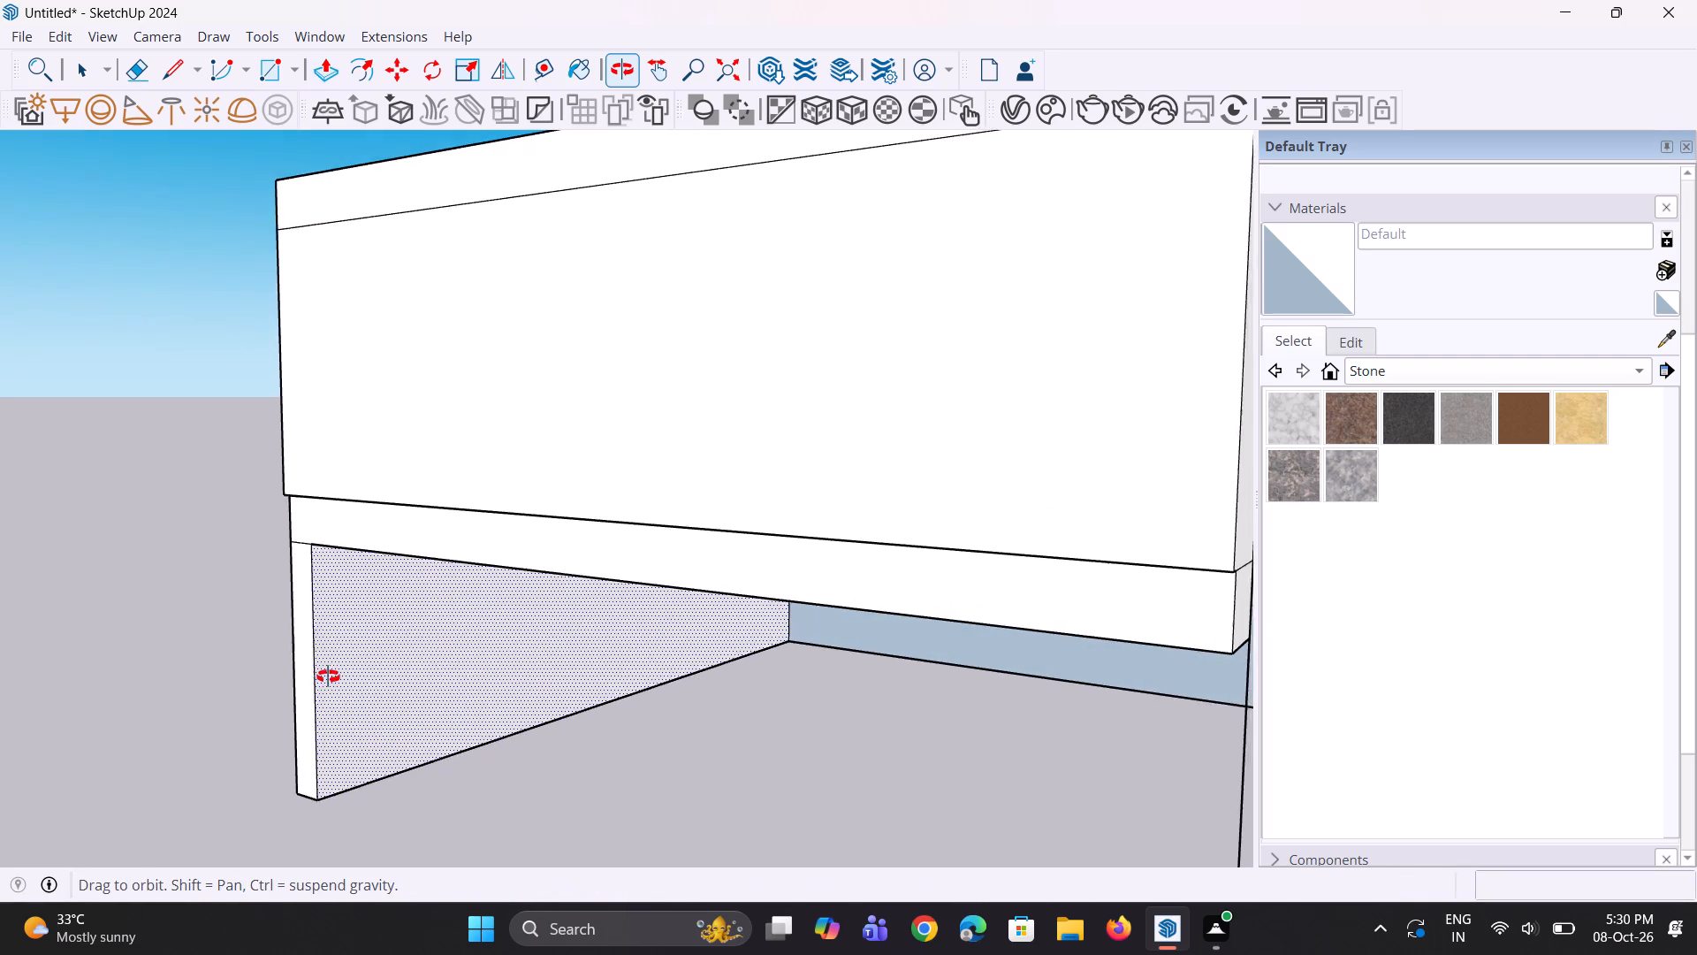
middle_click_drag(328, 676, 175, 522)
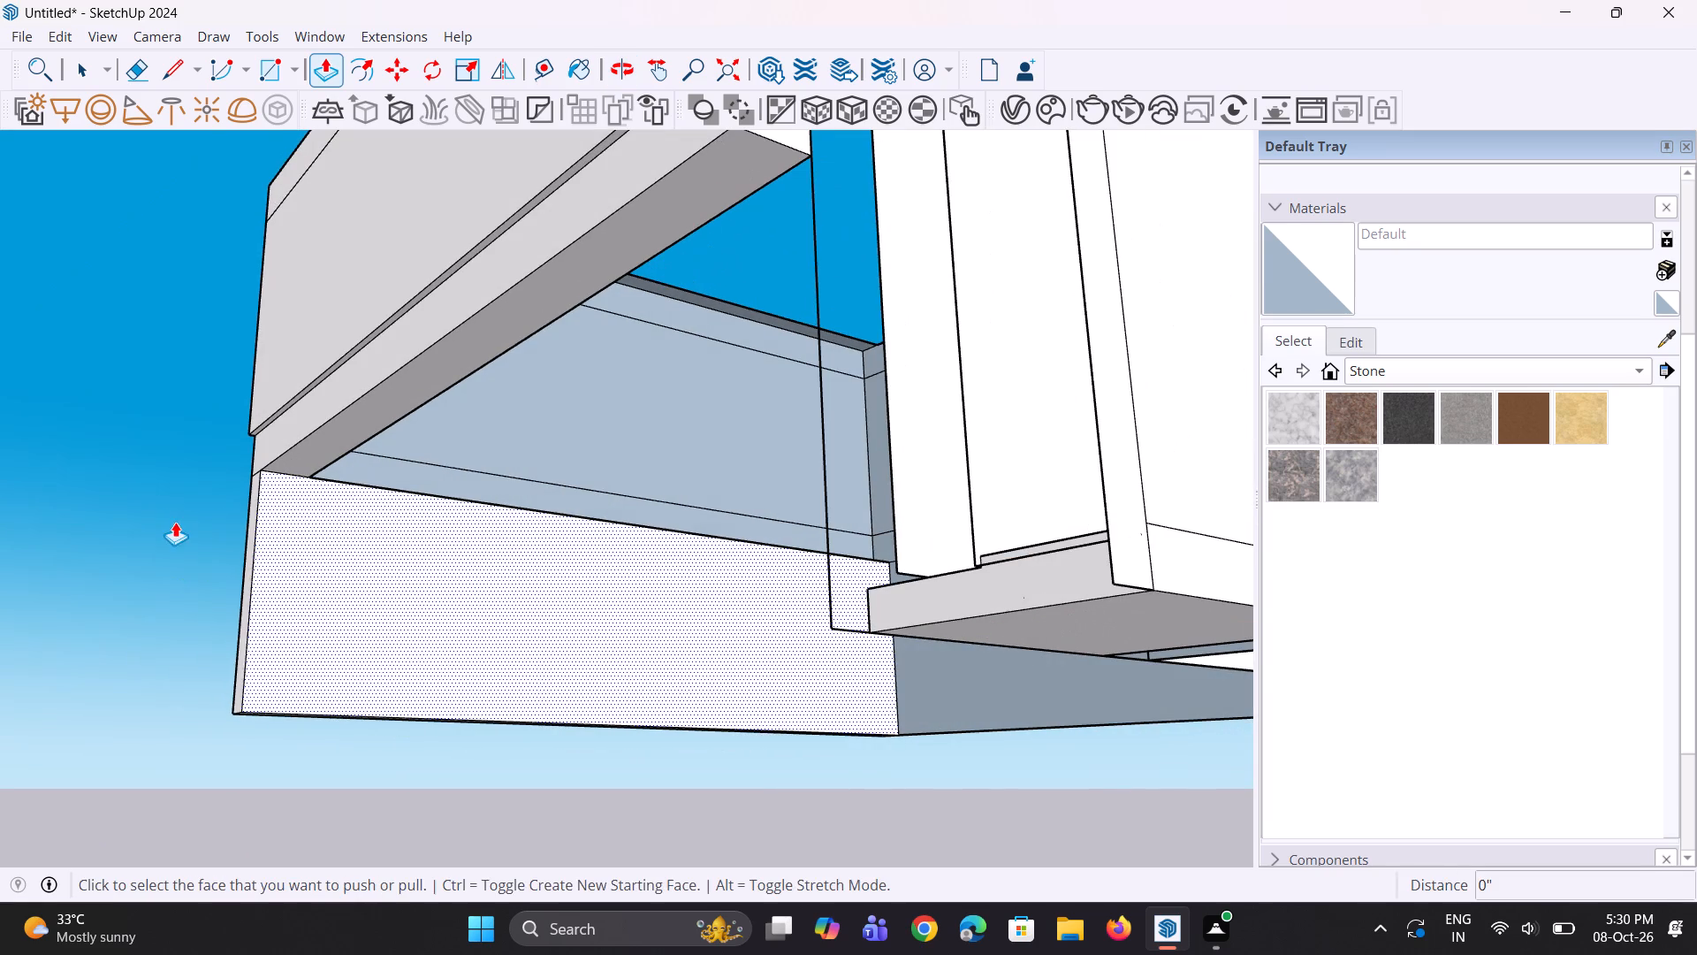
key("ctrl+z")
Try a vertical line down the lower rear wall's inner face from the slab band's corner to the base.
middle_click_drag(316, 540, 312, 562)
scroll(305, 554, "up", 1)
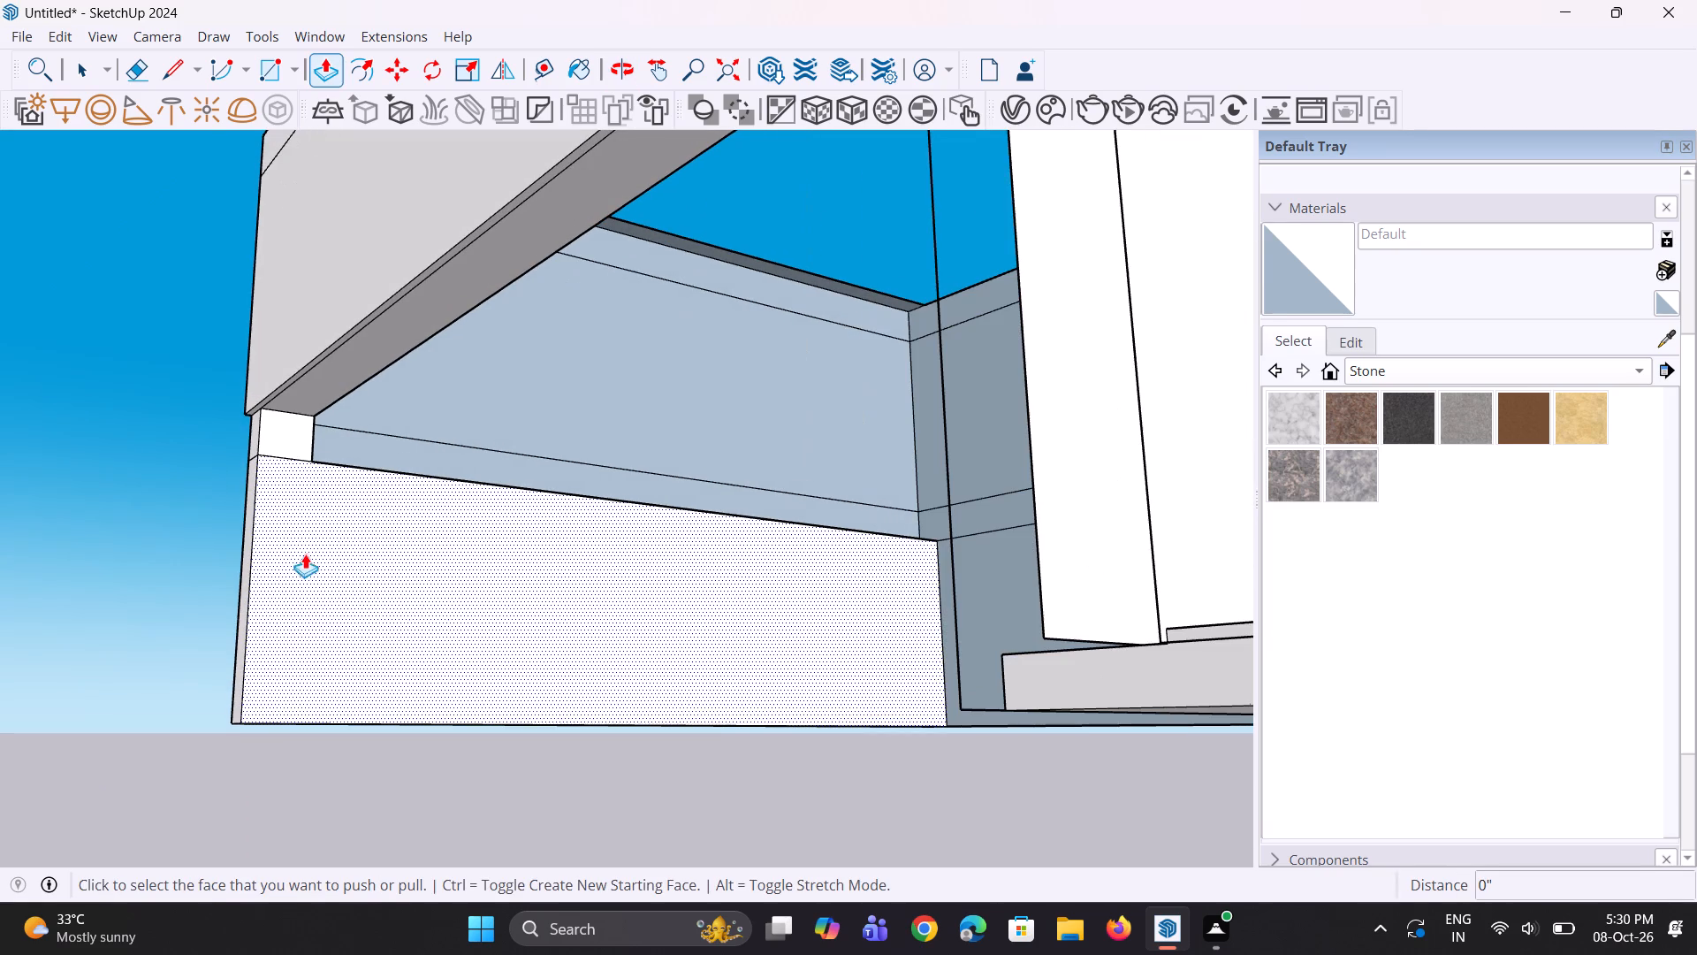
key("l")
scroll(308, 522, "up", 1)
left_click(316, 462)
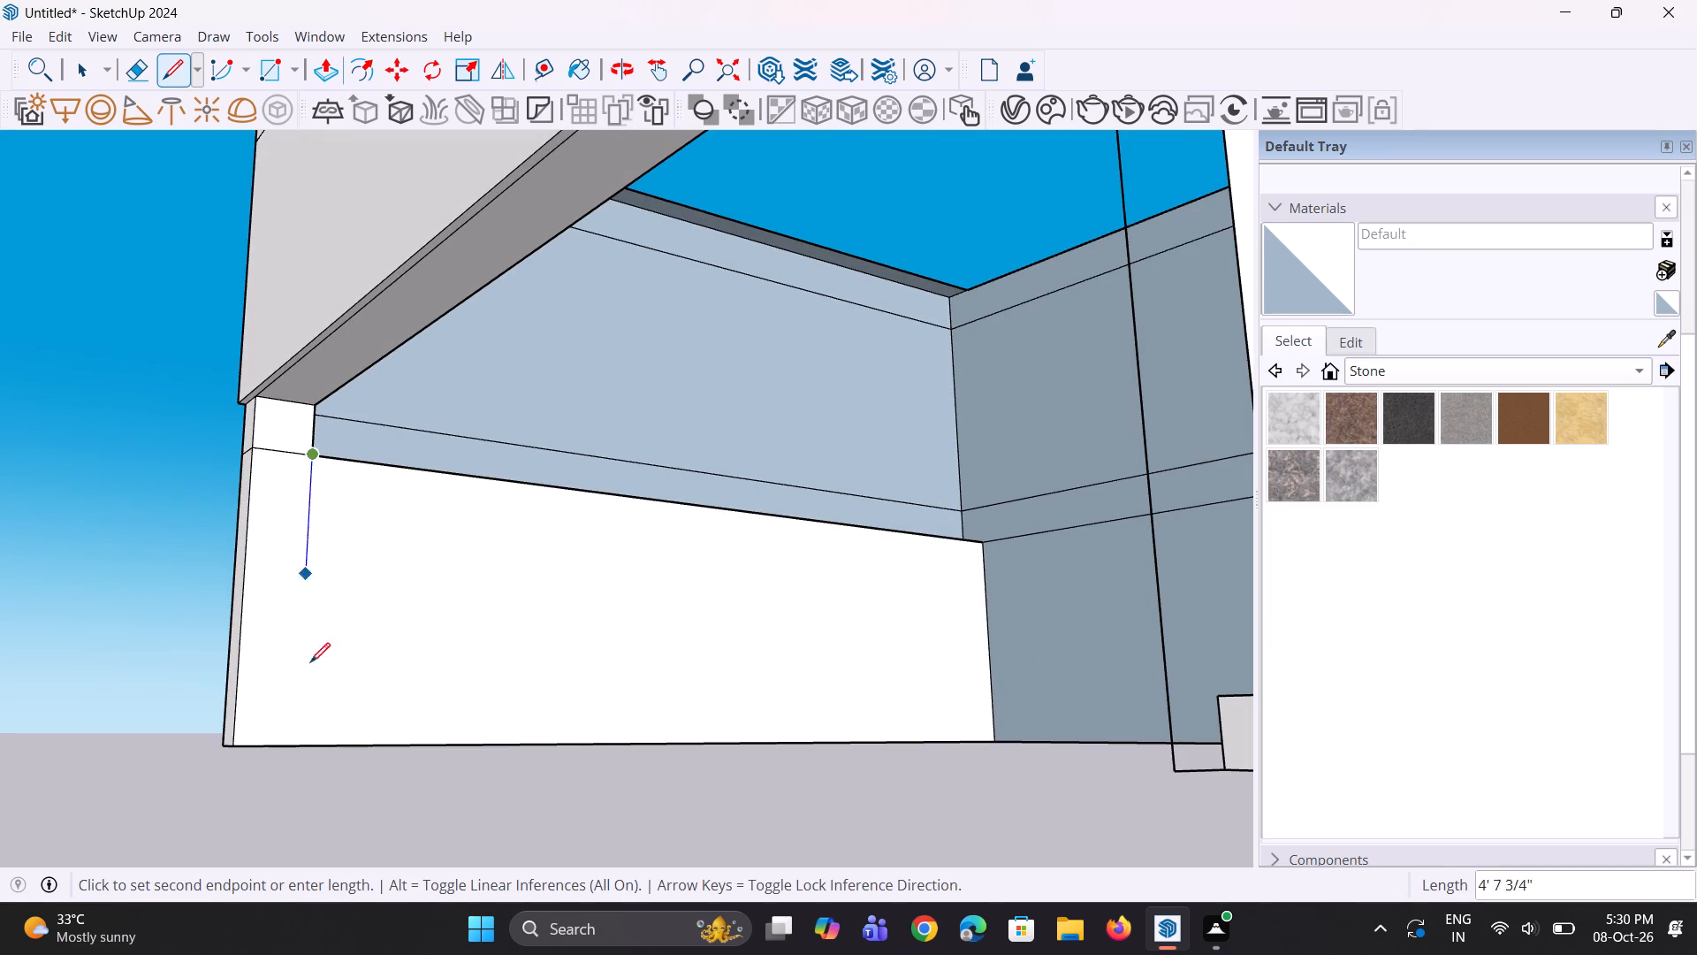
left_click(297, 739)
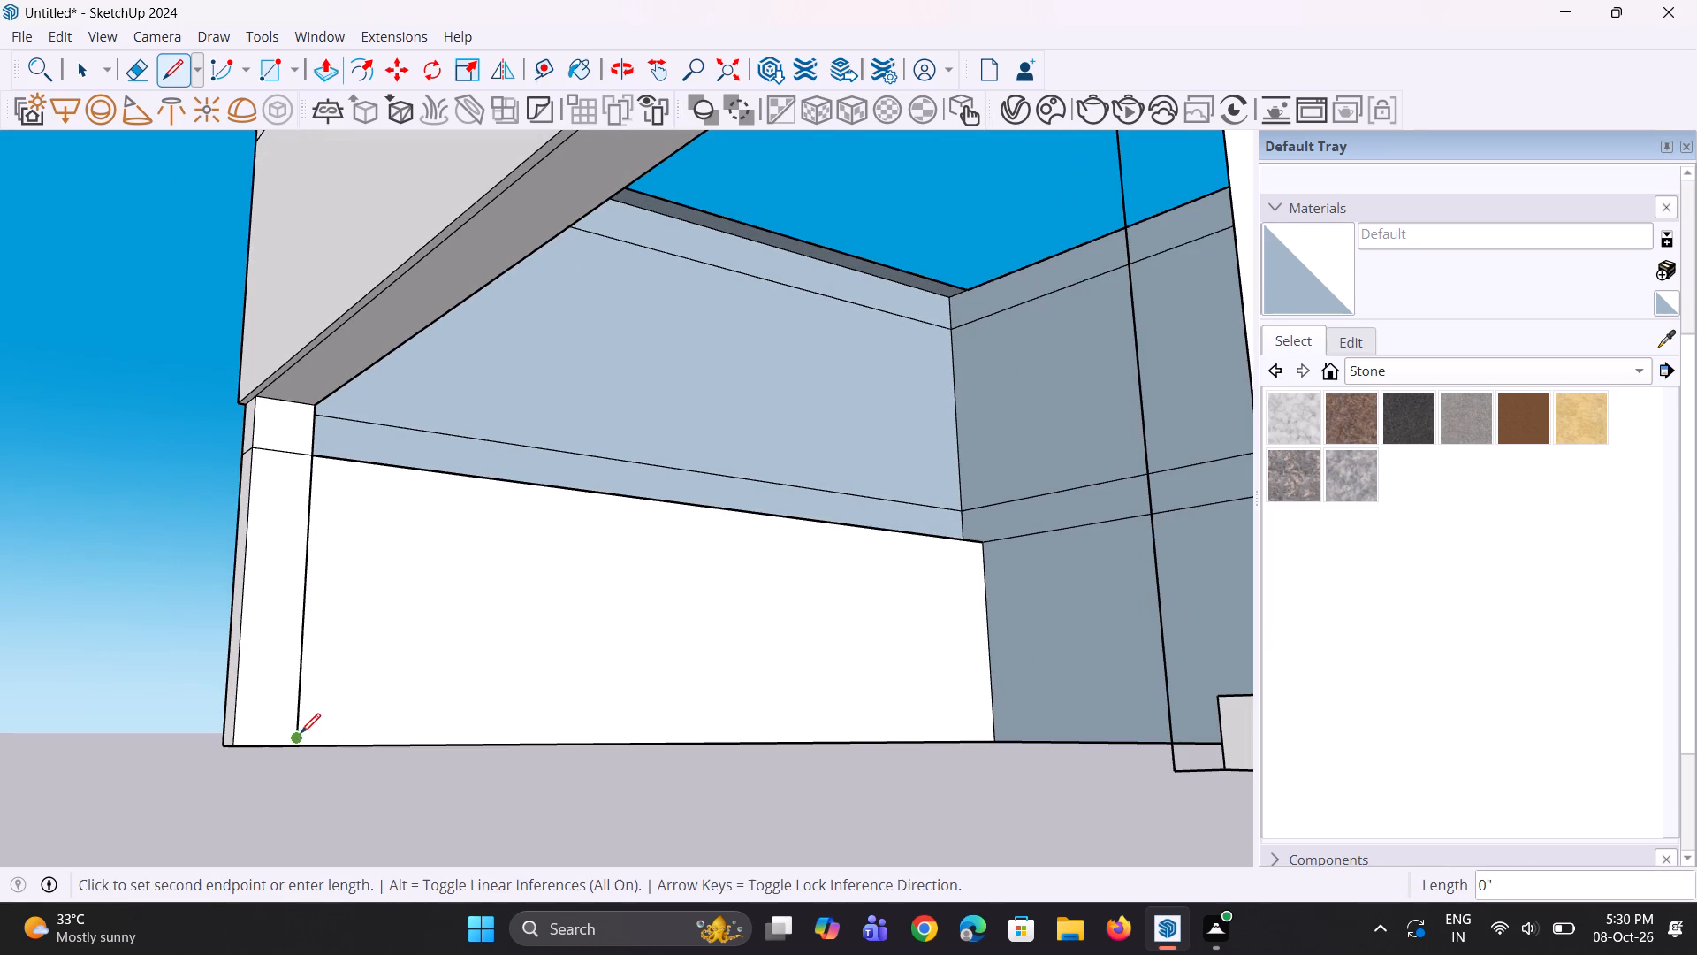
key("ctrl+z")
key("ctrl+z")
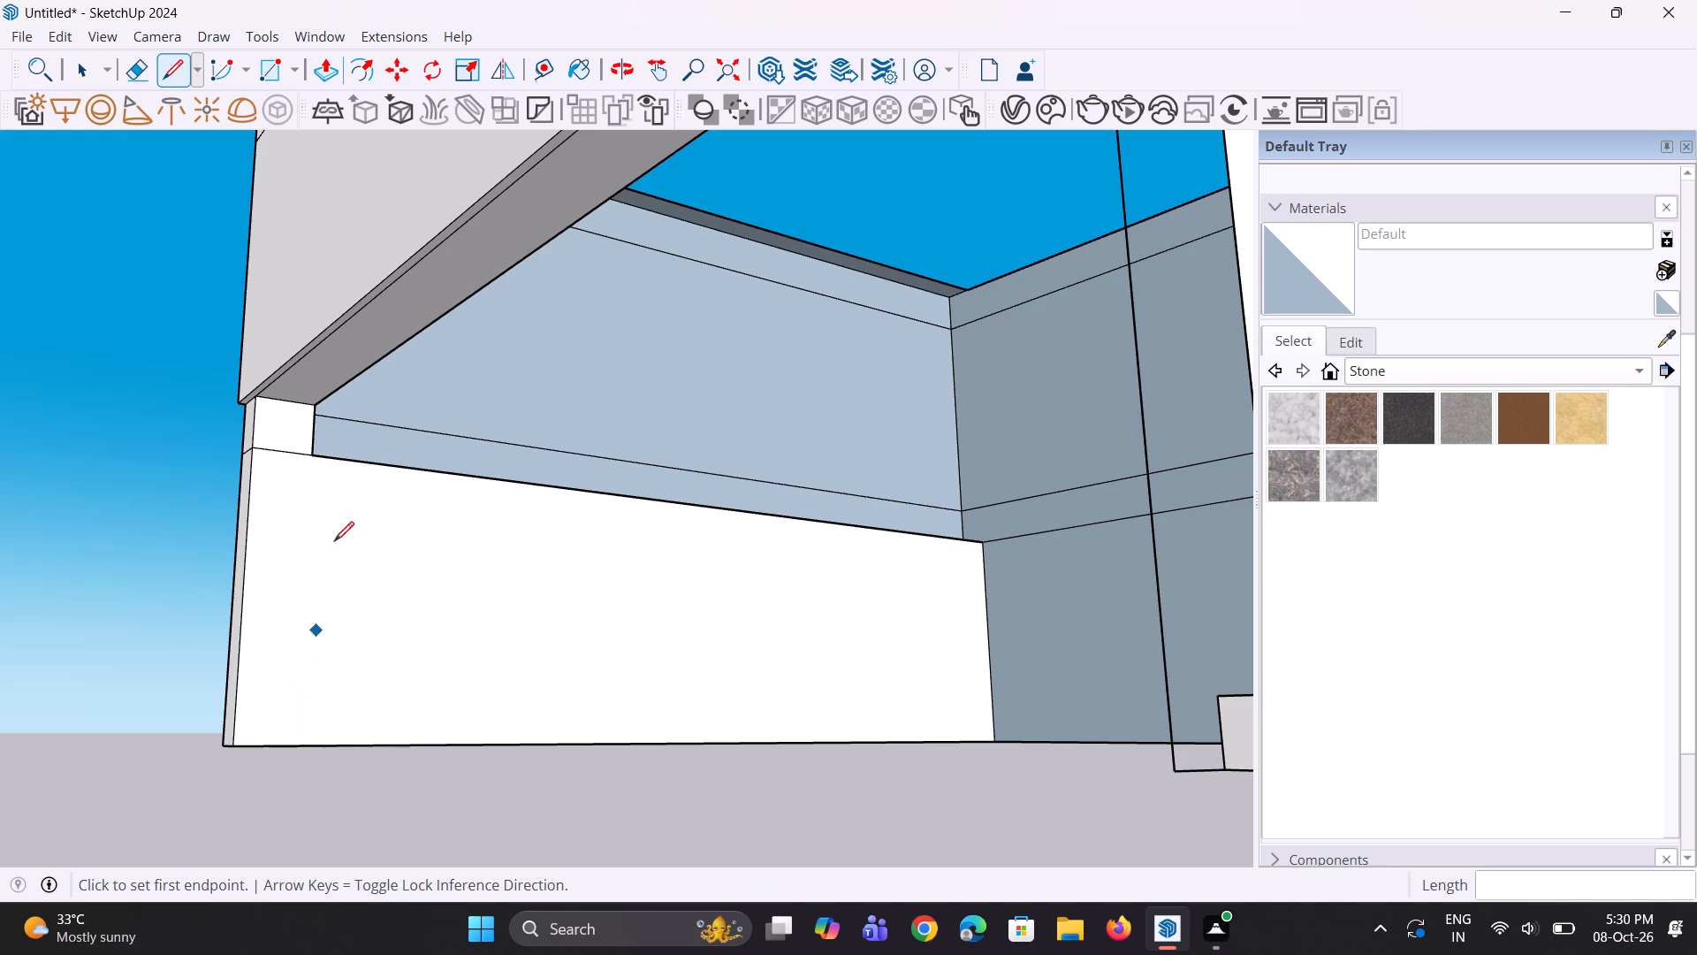
Draw a vertical line about 9' 7" long on the lower rear wall's inner face, from the slab band's corner to the base.
left_click_drag(315, 456, 314, 501)
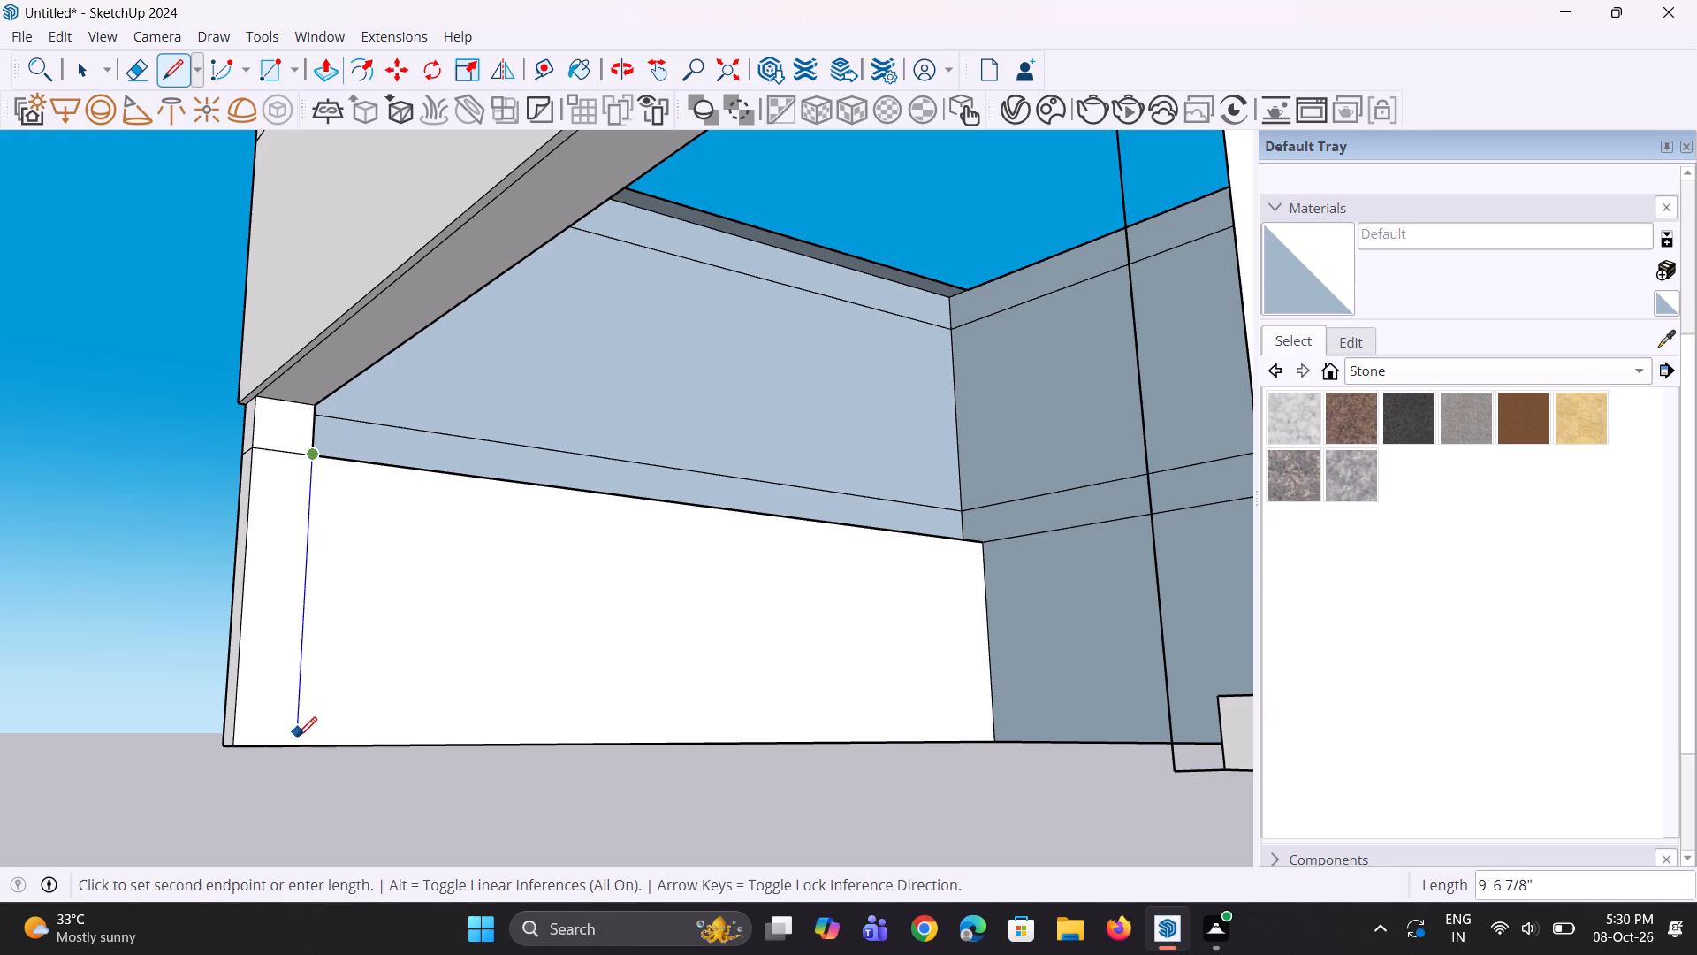
left_click(297, 740)
Extend the floor slab band's end across the open side to the upper wall's end, then the lower wall's end the same distance.
key("p")
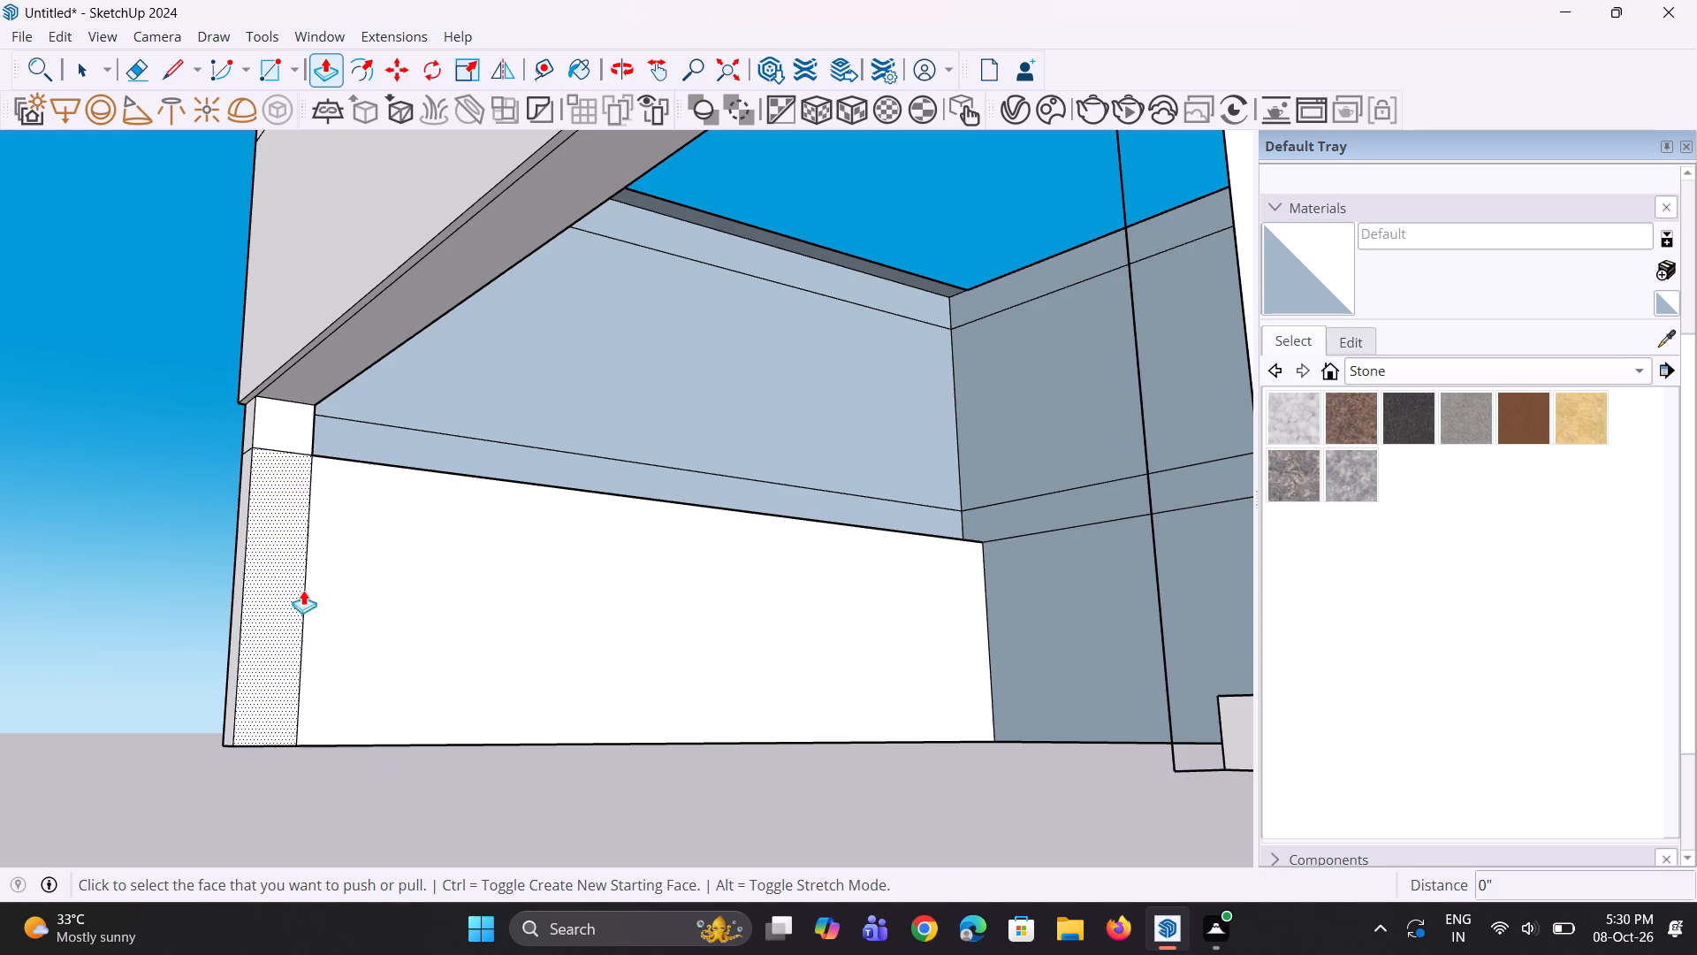
double_click(288, 429)
left_click(288, 429)
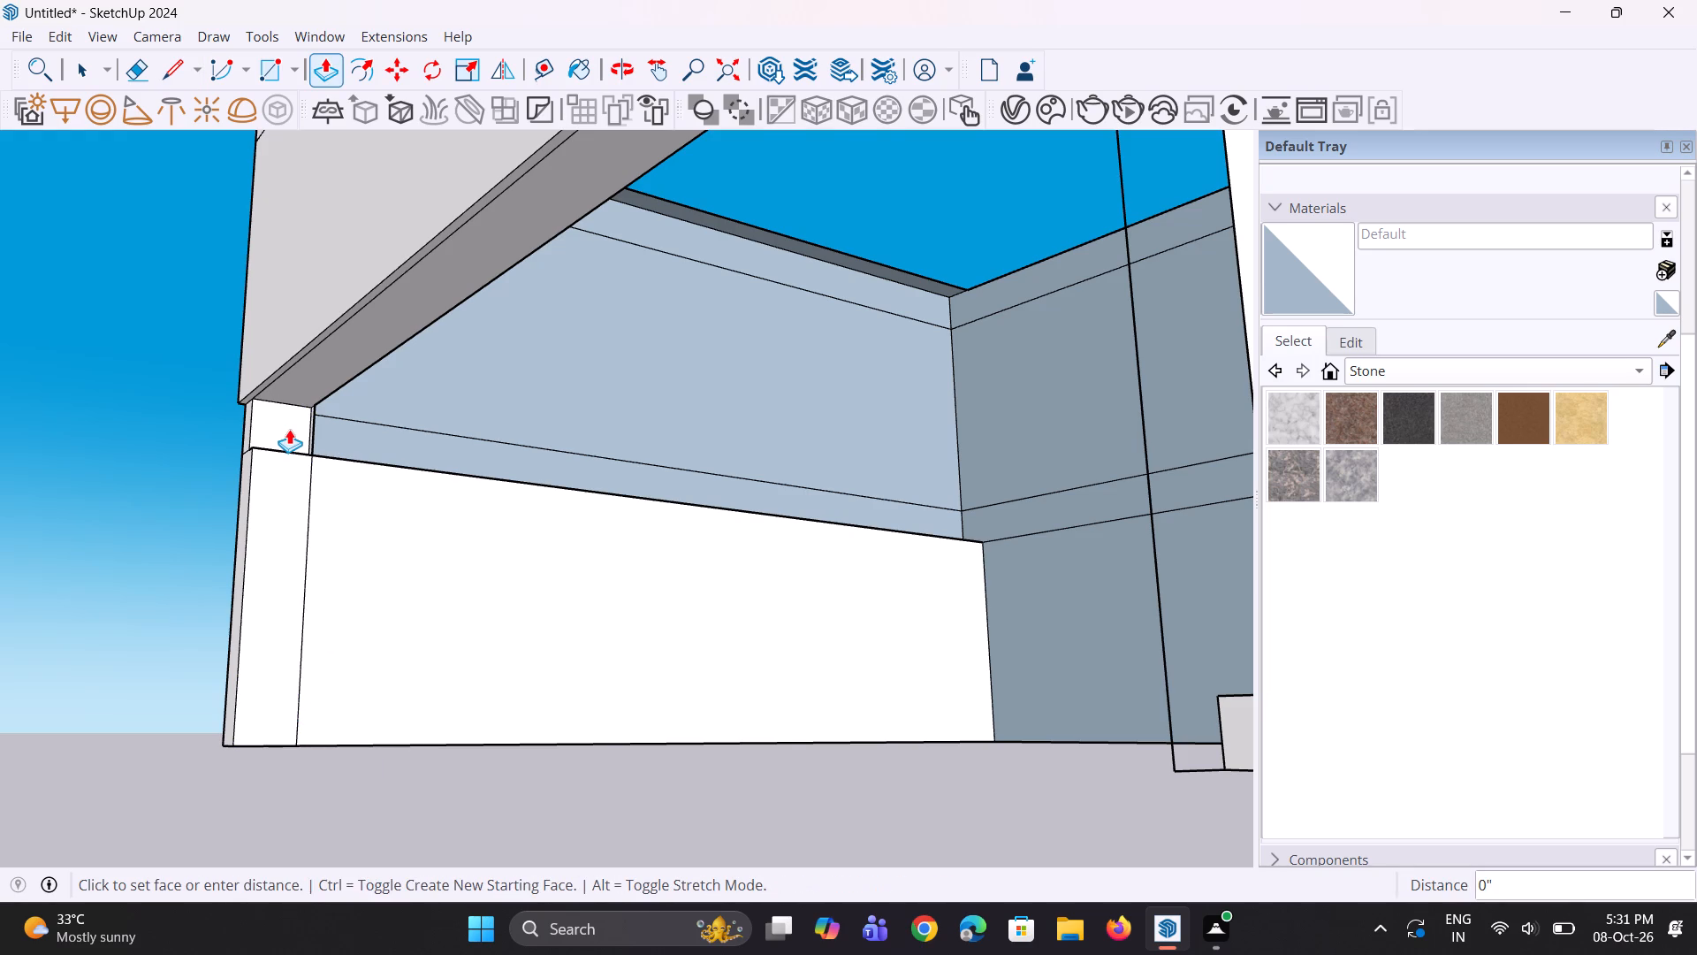
key("ctrl+z")
left_click_drag(291, 429, 299, 429)
left_click(295, 416)
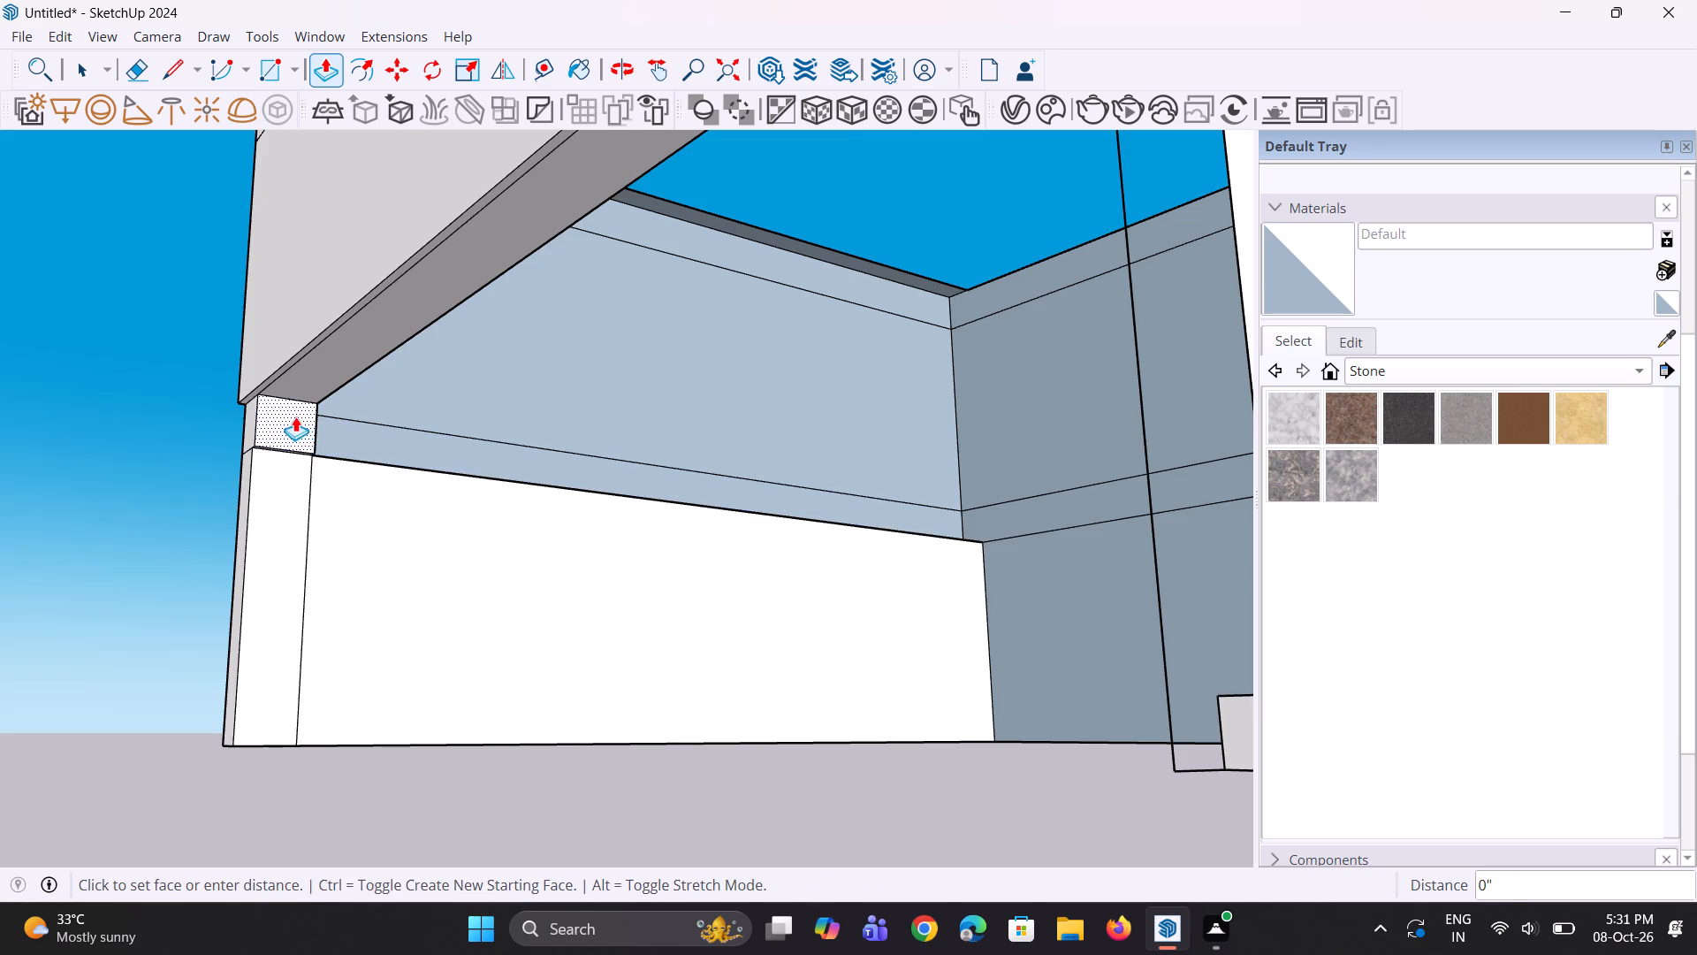
scroll(344, 426, "down", 9)
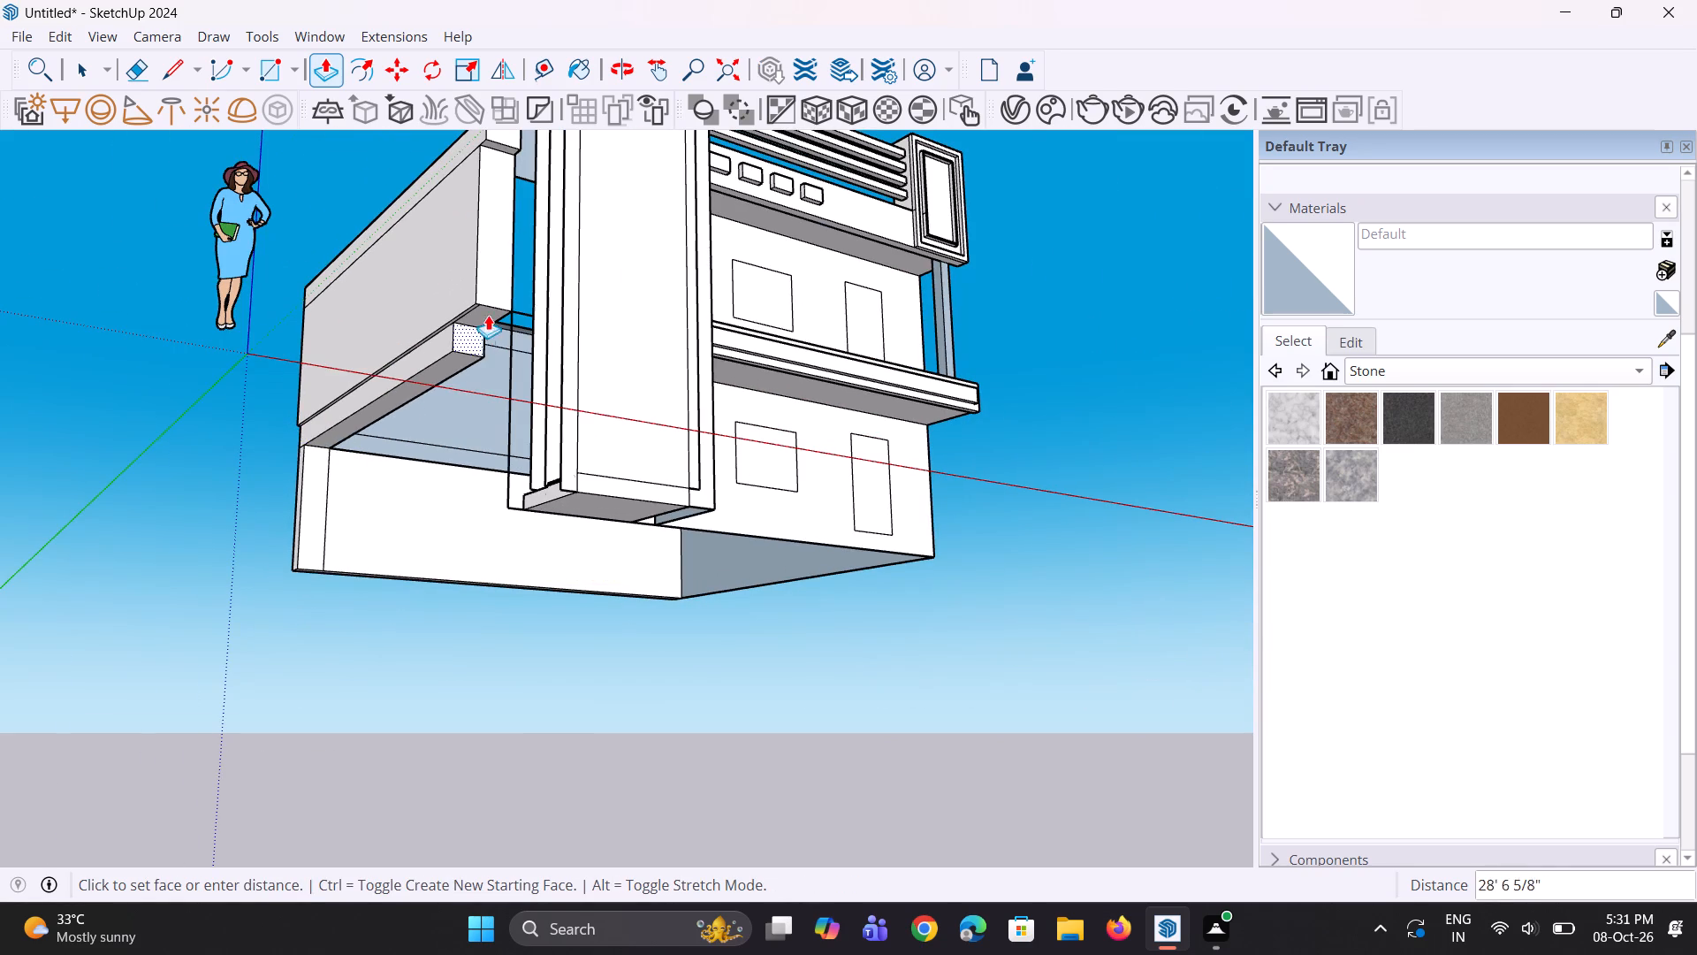
left_click(497, 289)
double_click(316, 497)
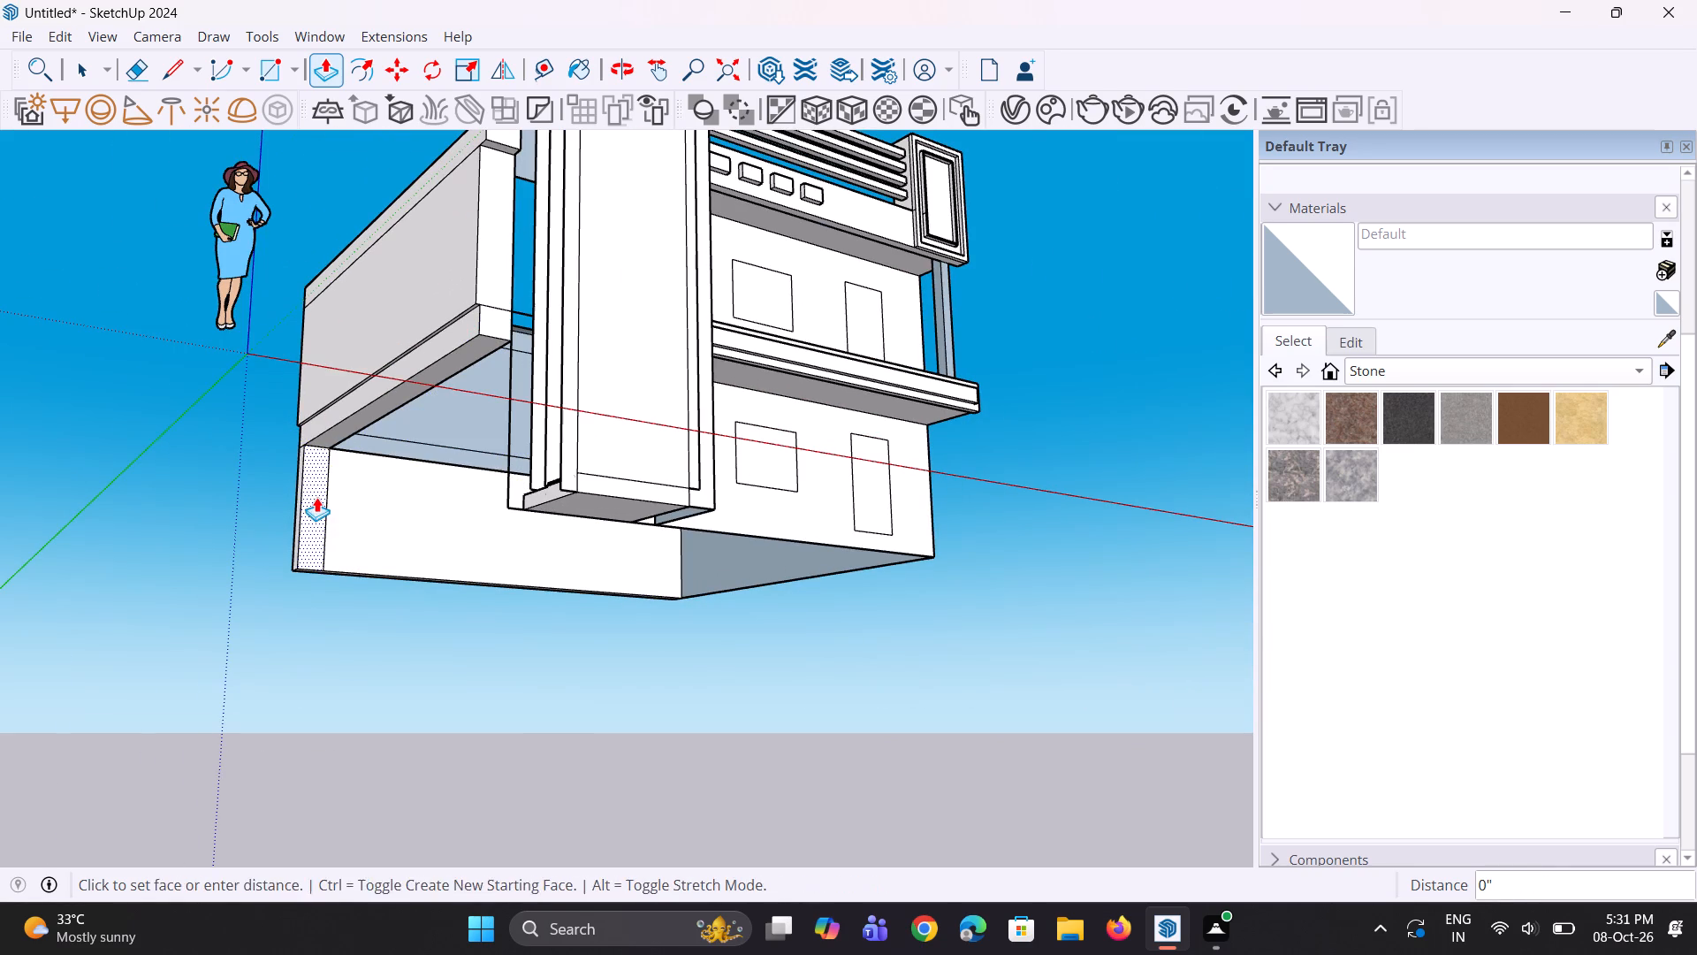
Pull the narrow ledge under the upper side wall's outer face down 1' 9 11/16" over the slab band.
middle_click_drag(354, 425, 390, 509)
scroll(437, 397, "up", 2)
middle_click_drag(439, 388, 443, 162)
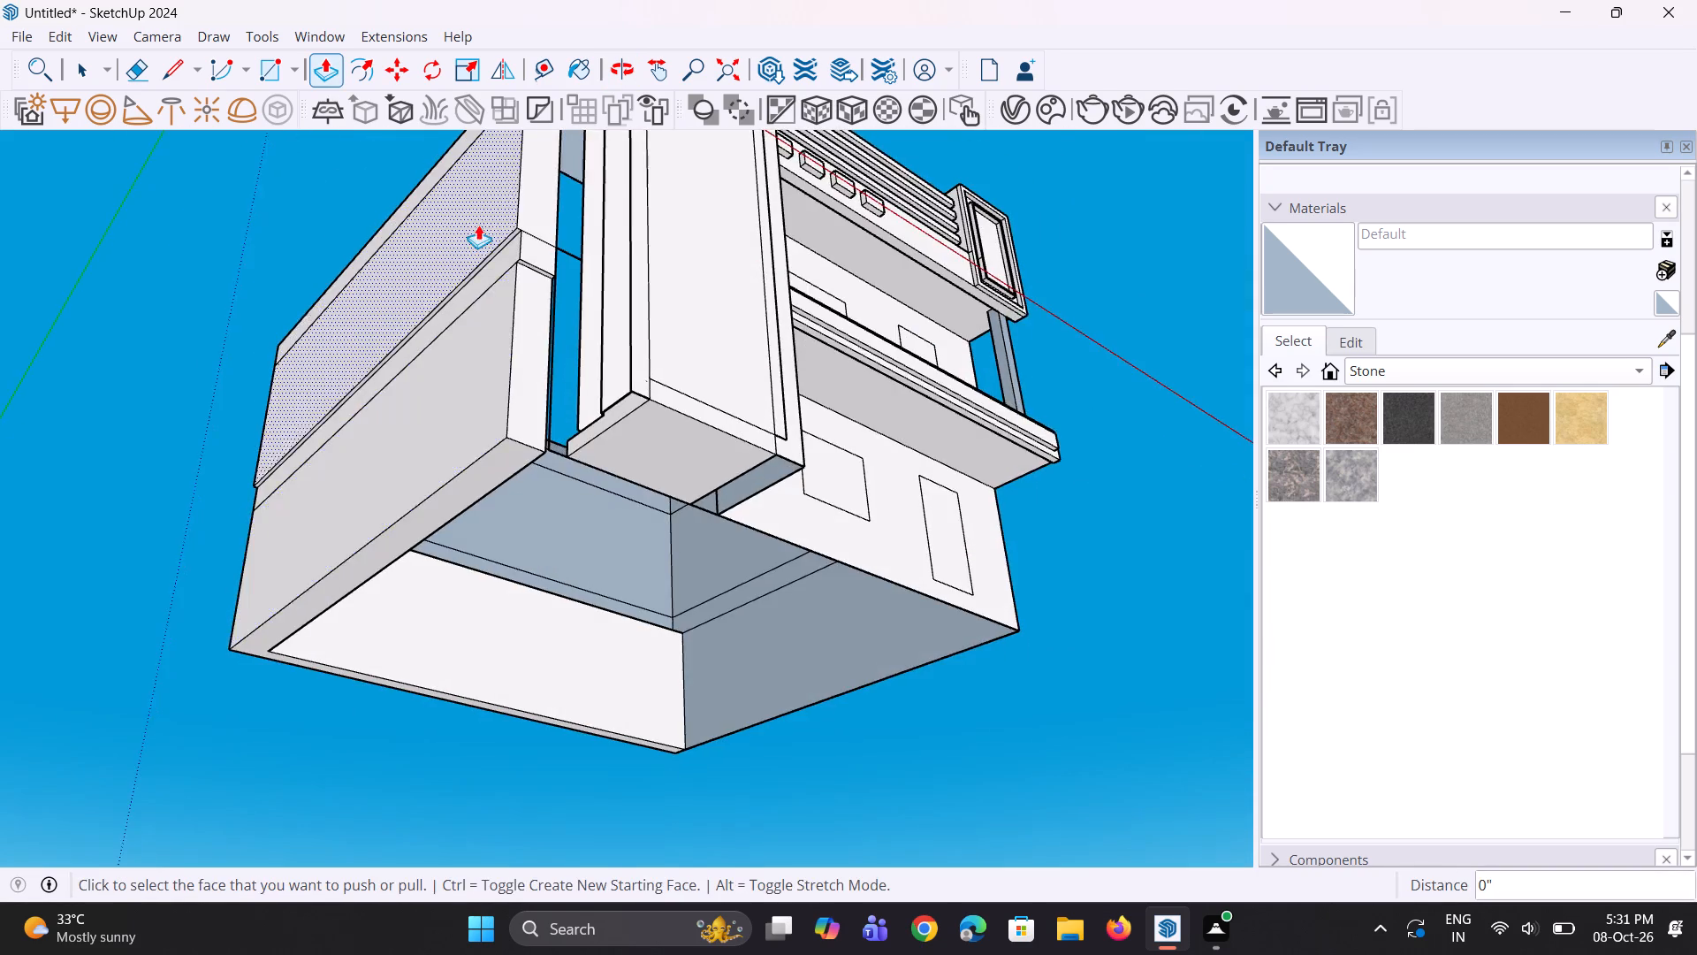
scroll(478, 225, "up", 6)
left_click(524, 234)
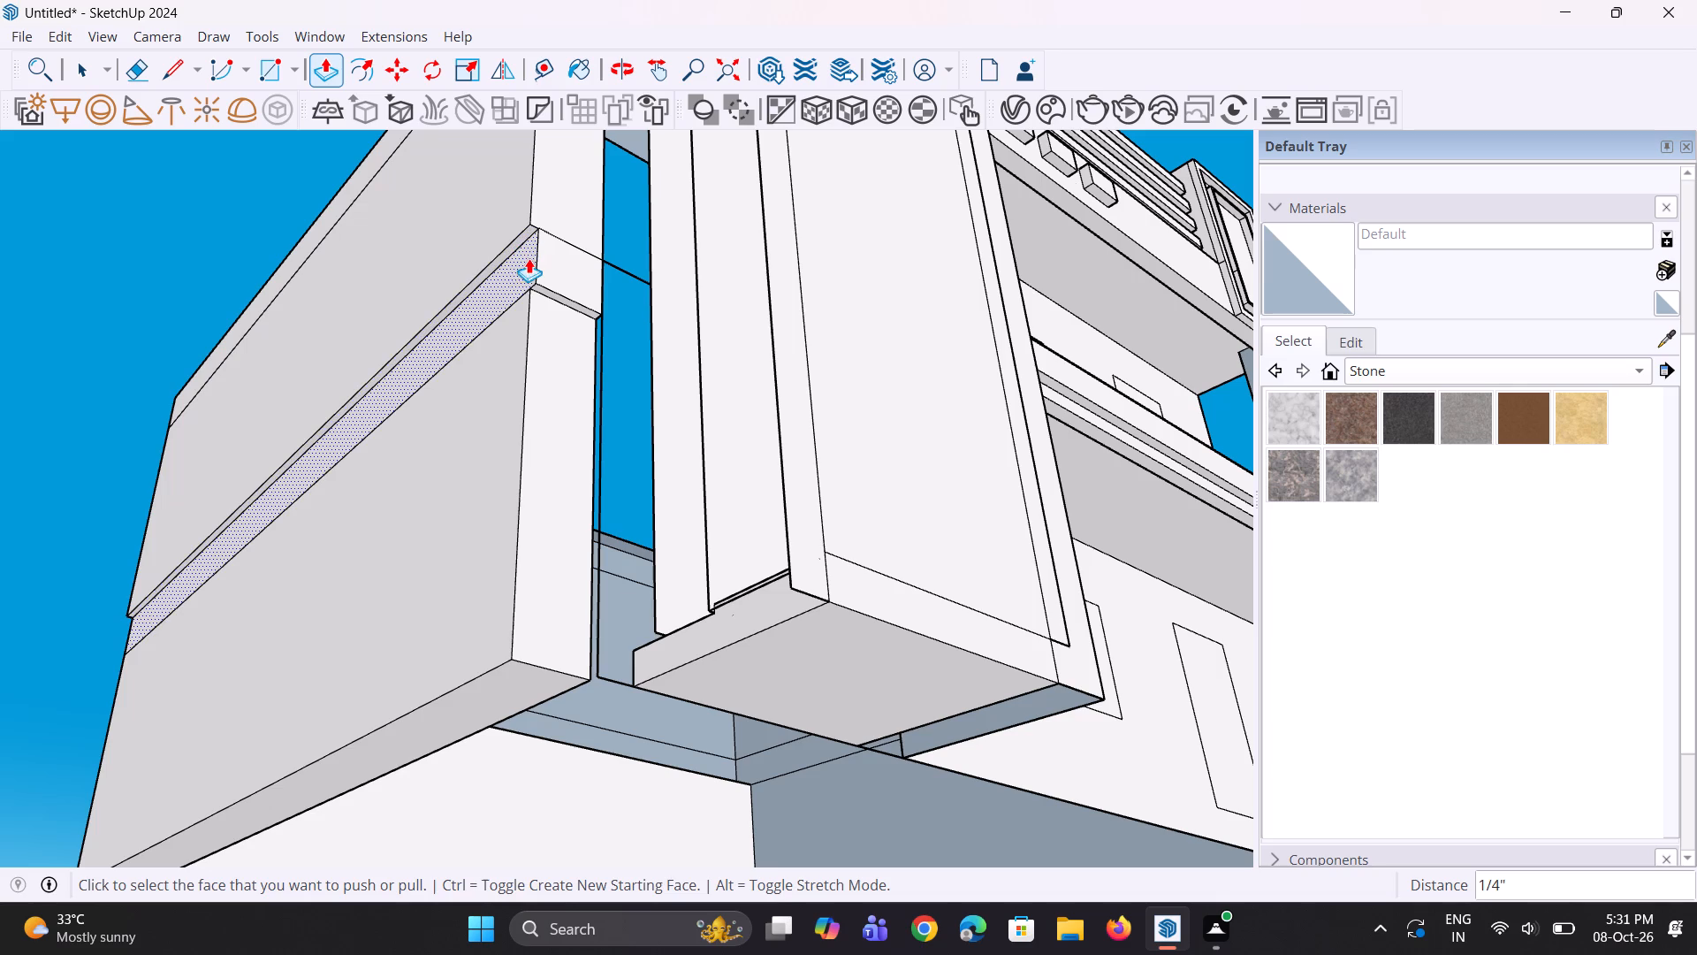
left_click(525, 241)
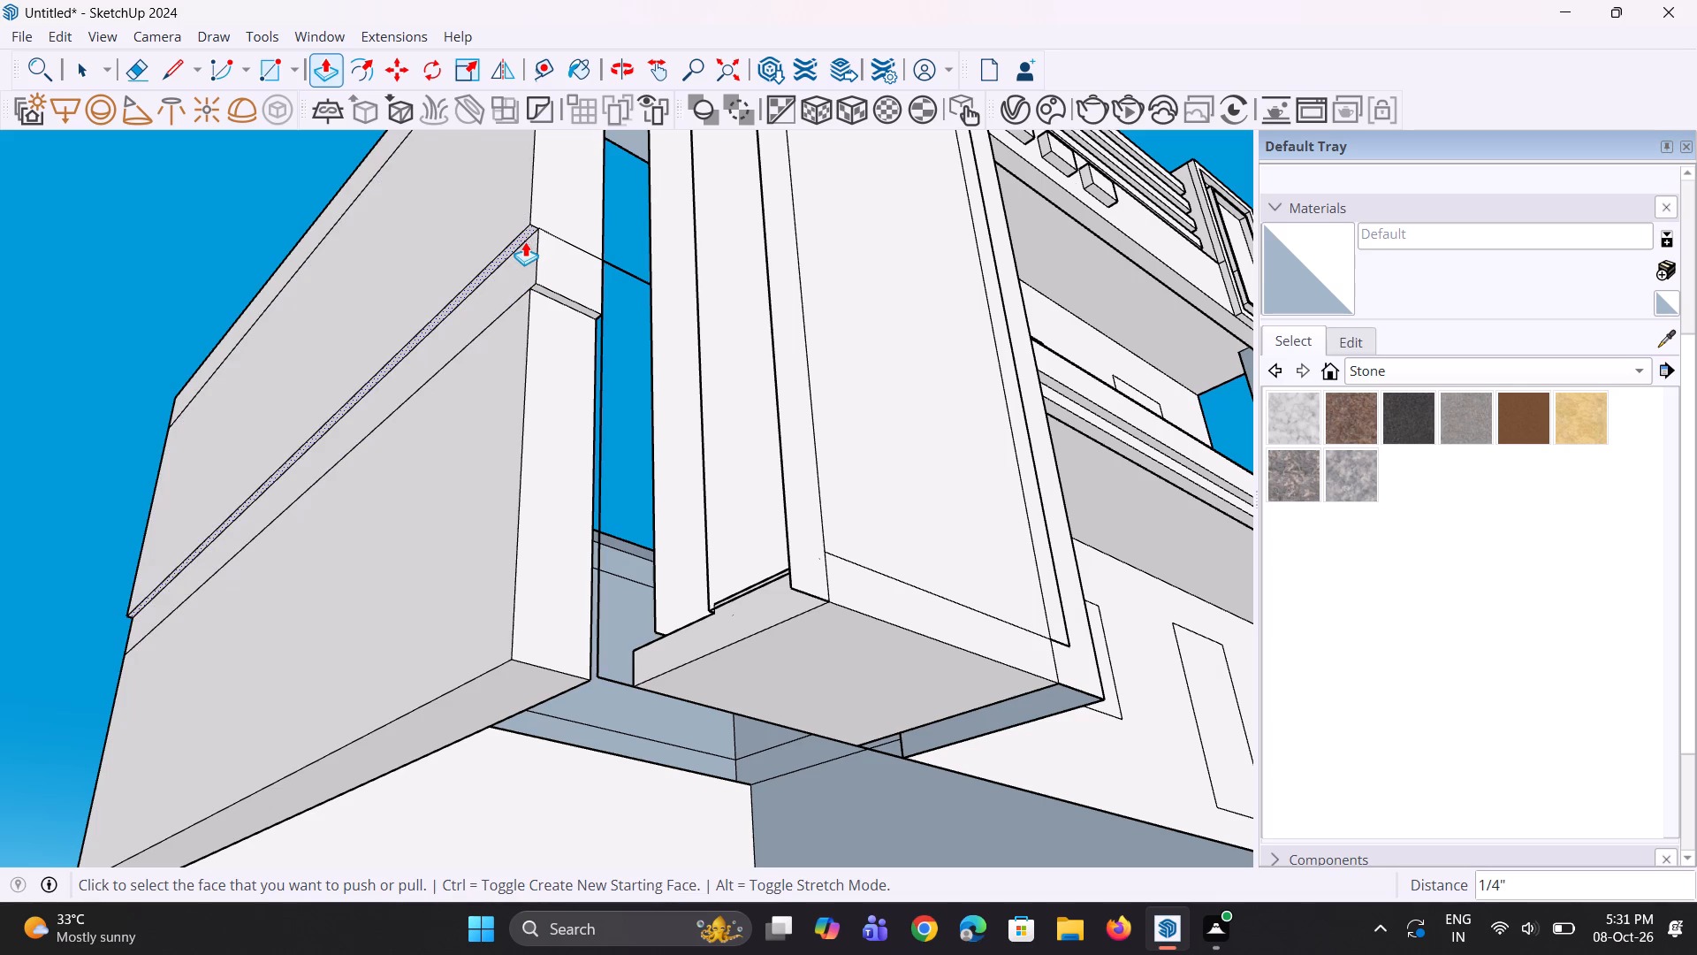
left_click(531, 326)
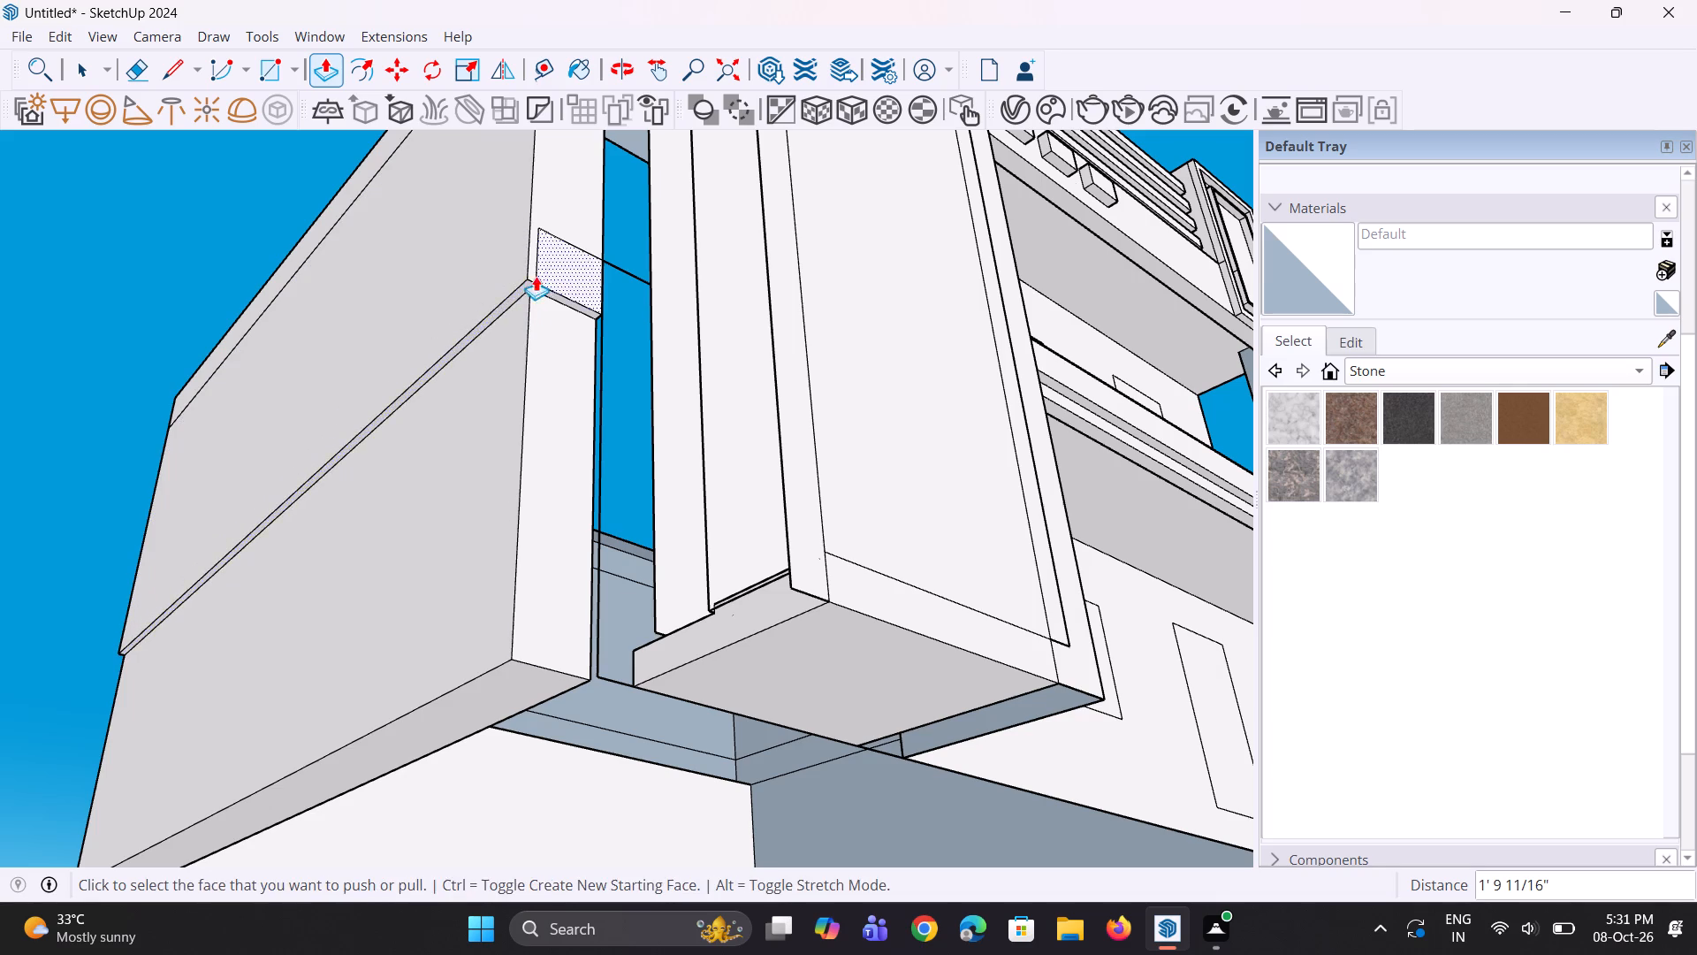
Pull the ledge above the lower side wall's end face down 10' to the wall's base.
middle_click_drag(536, 276, 480, 447)
middle_click_drag(513, 482, 521, 356)
scroll(513, 391, "up", 2)
left_click(513, 391)
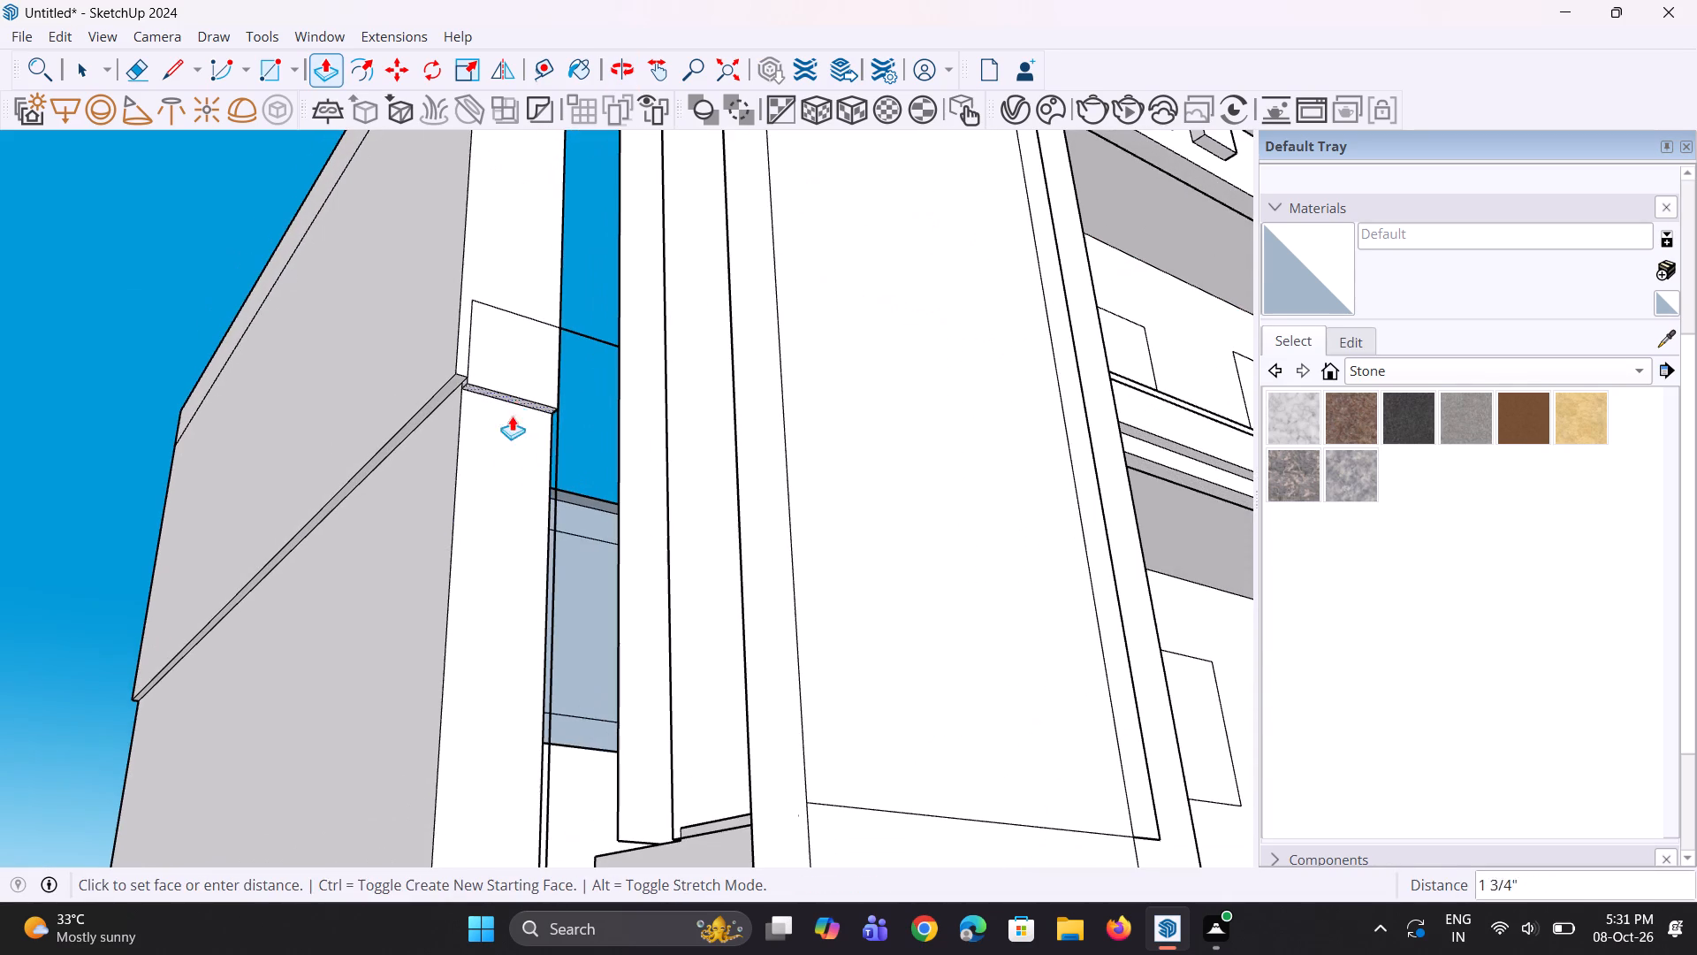
scroll(482, 518, "down", 4)
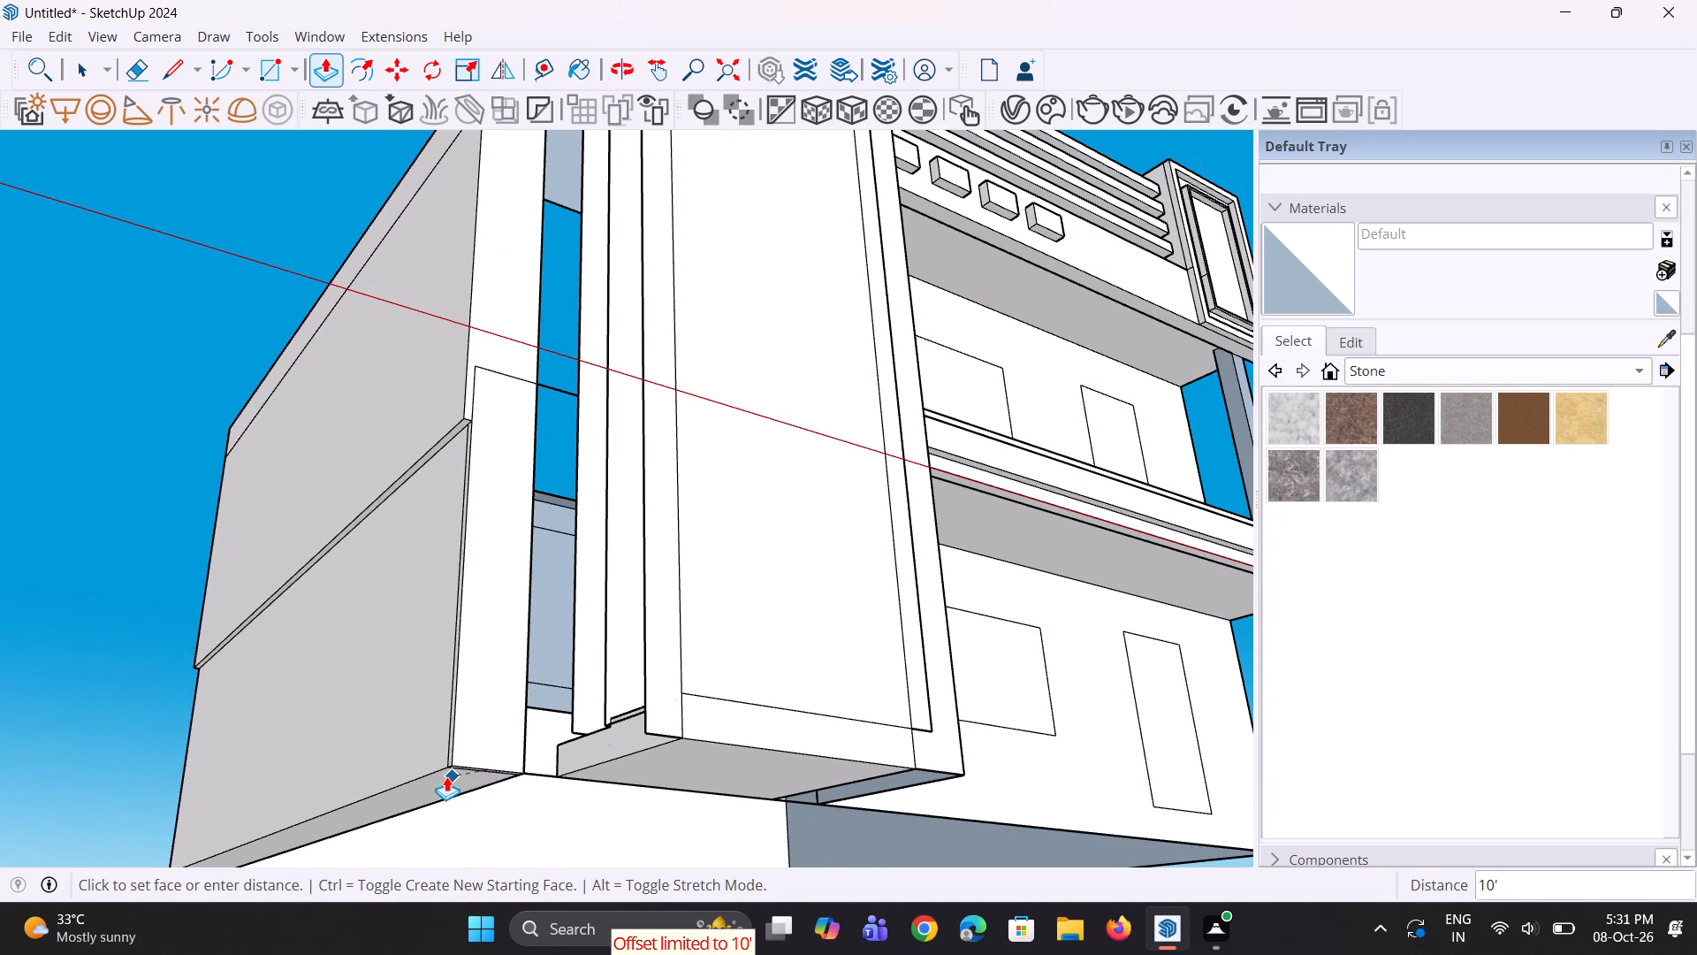
left_click(442, 777)
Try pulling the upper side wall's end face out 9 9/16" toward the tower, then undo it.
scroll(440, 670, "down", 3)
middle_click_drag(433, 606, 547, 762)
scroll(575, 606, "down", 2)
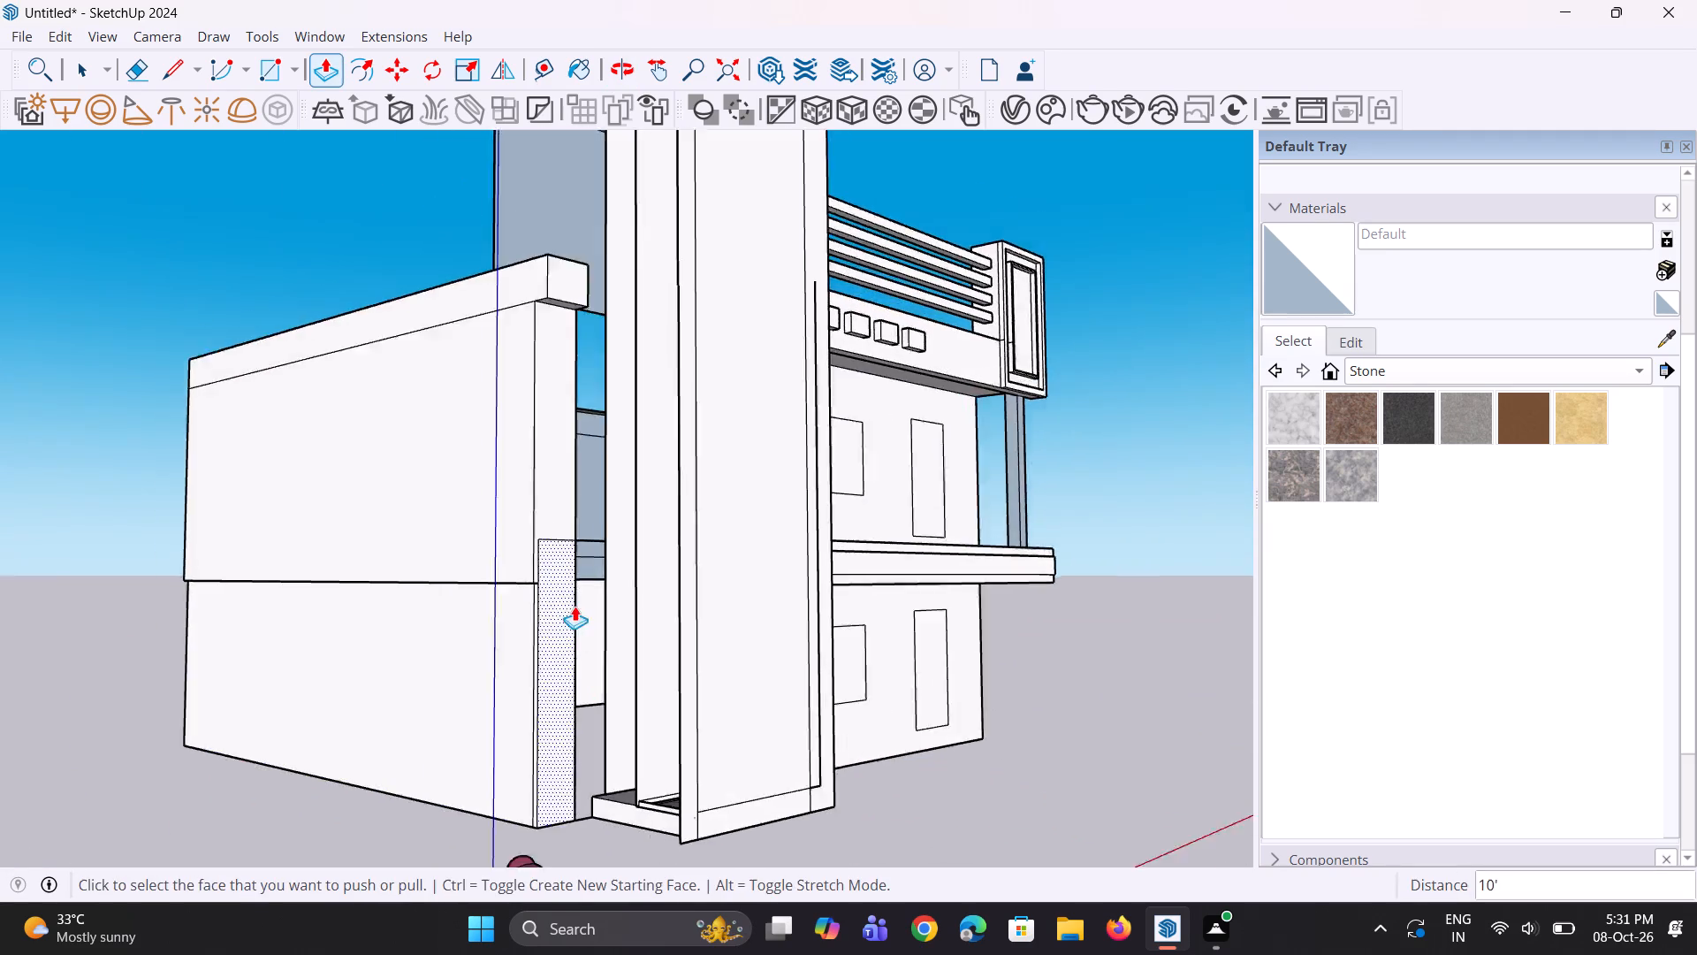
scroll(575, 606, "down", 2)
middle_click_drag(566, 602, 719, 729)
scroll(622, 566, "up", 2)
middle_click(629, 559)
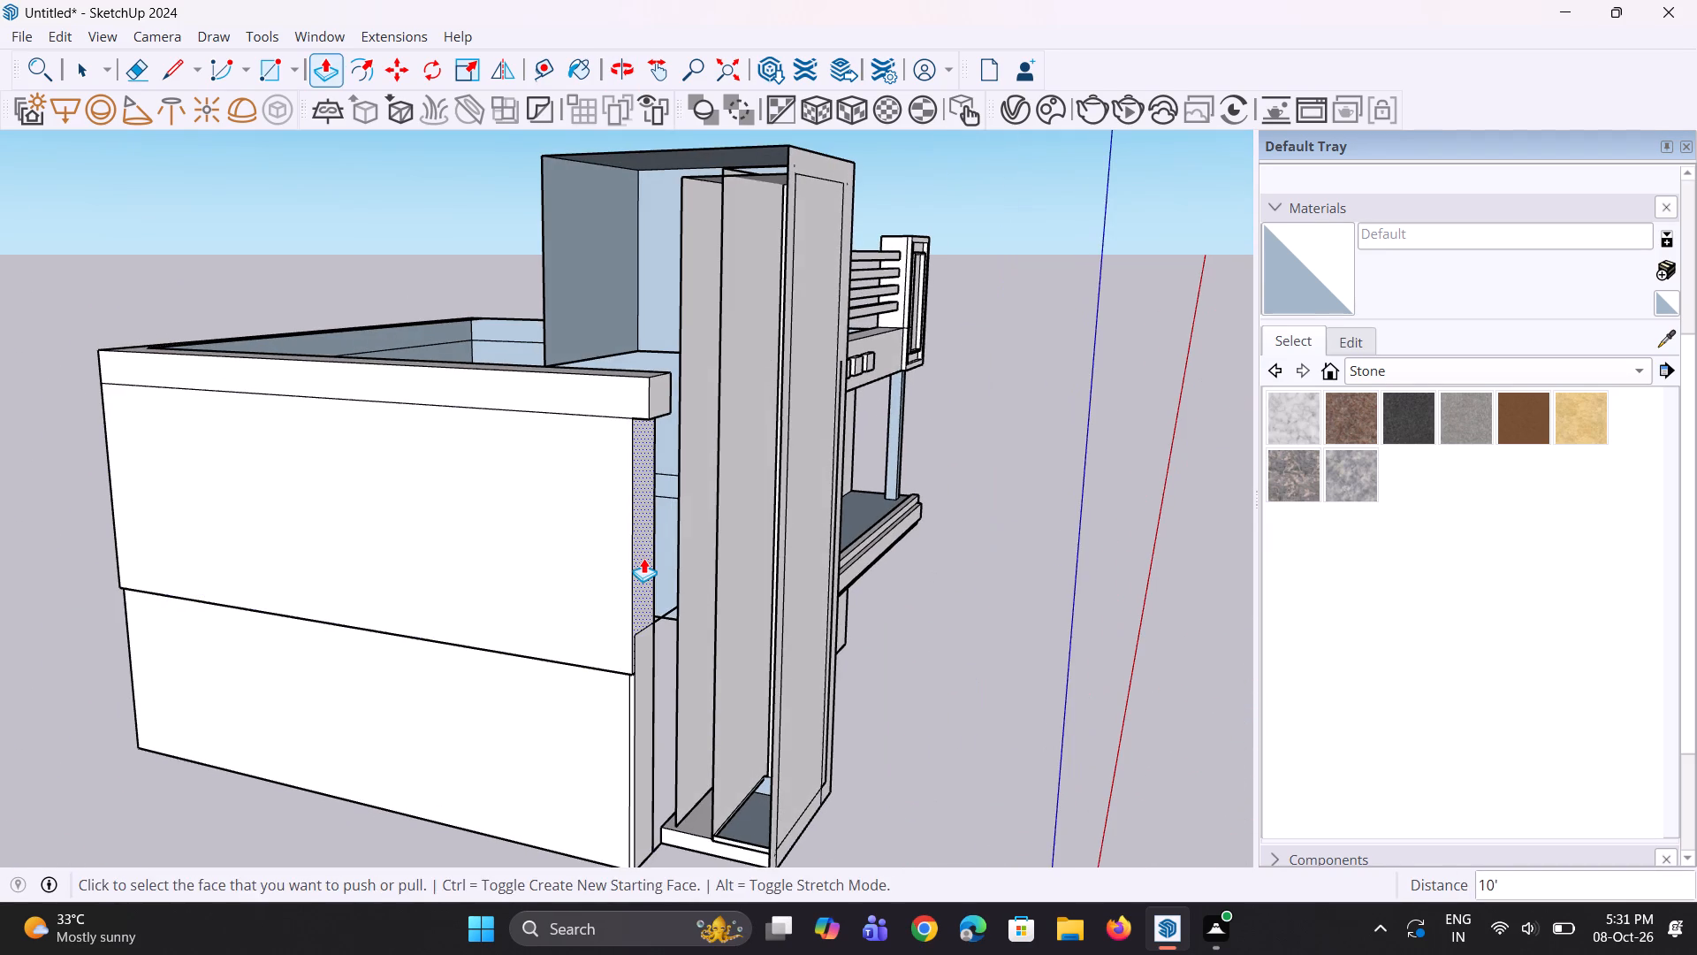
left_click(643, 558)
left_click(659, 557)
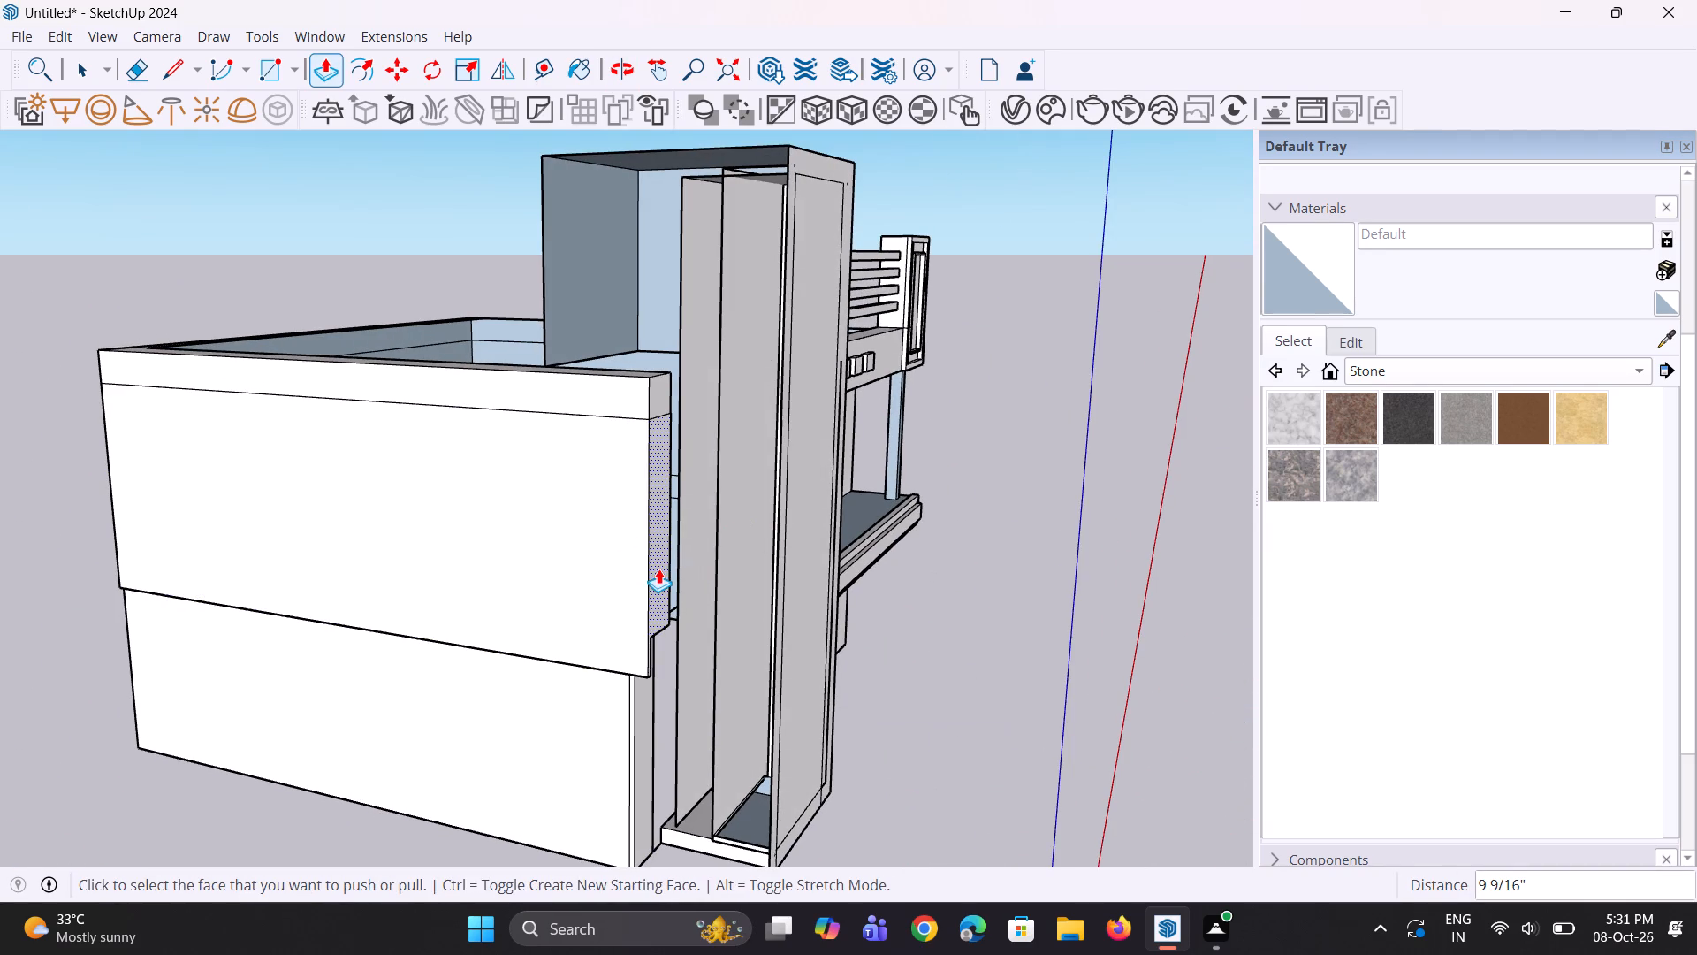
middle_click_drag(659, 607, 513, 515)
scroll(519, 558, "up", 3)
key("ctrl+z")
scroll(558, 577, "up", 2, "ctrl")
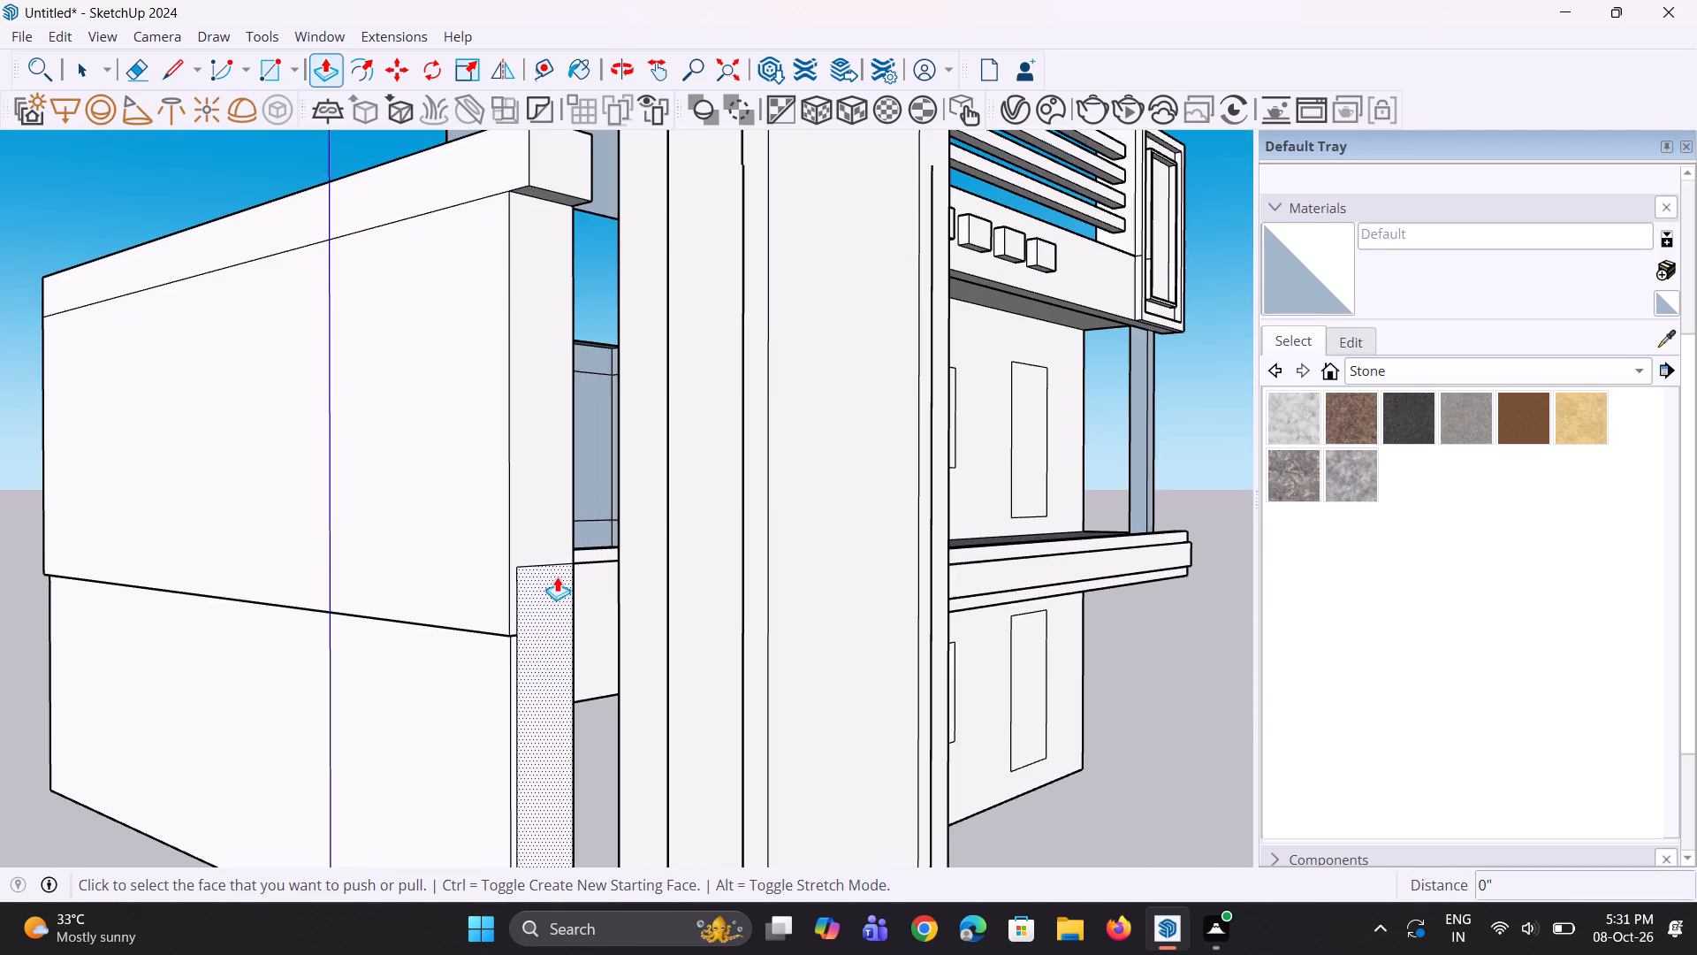
Erase the leftover vertical and horizontal edges at slab level on the side wall's end face.
middle_click_drag(557, 577, 522, 559)
scroll(490, 590, "up", 2)
key("e")
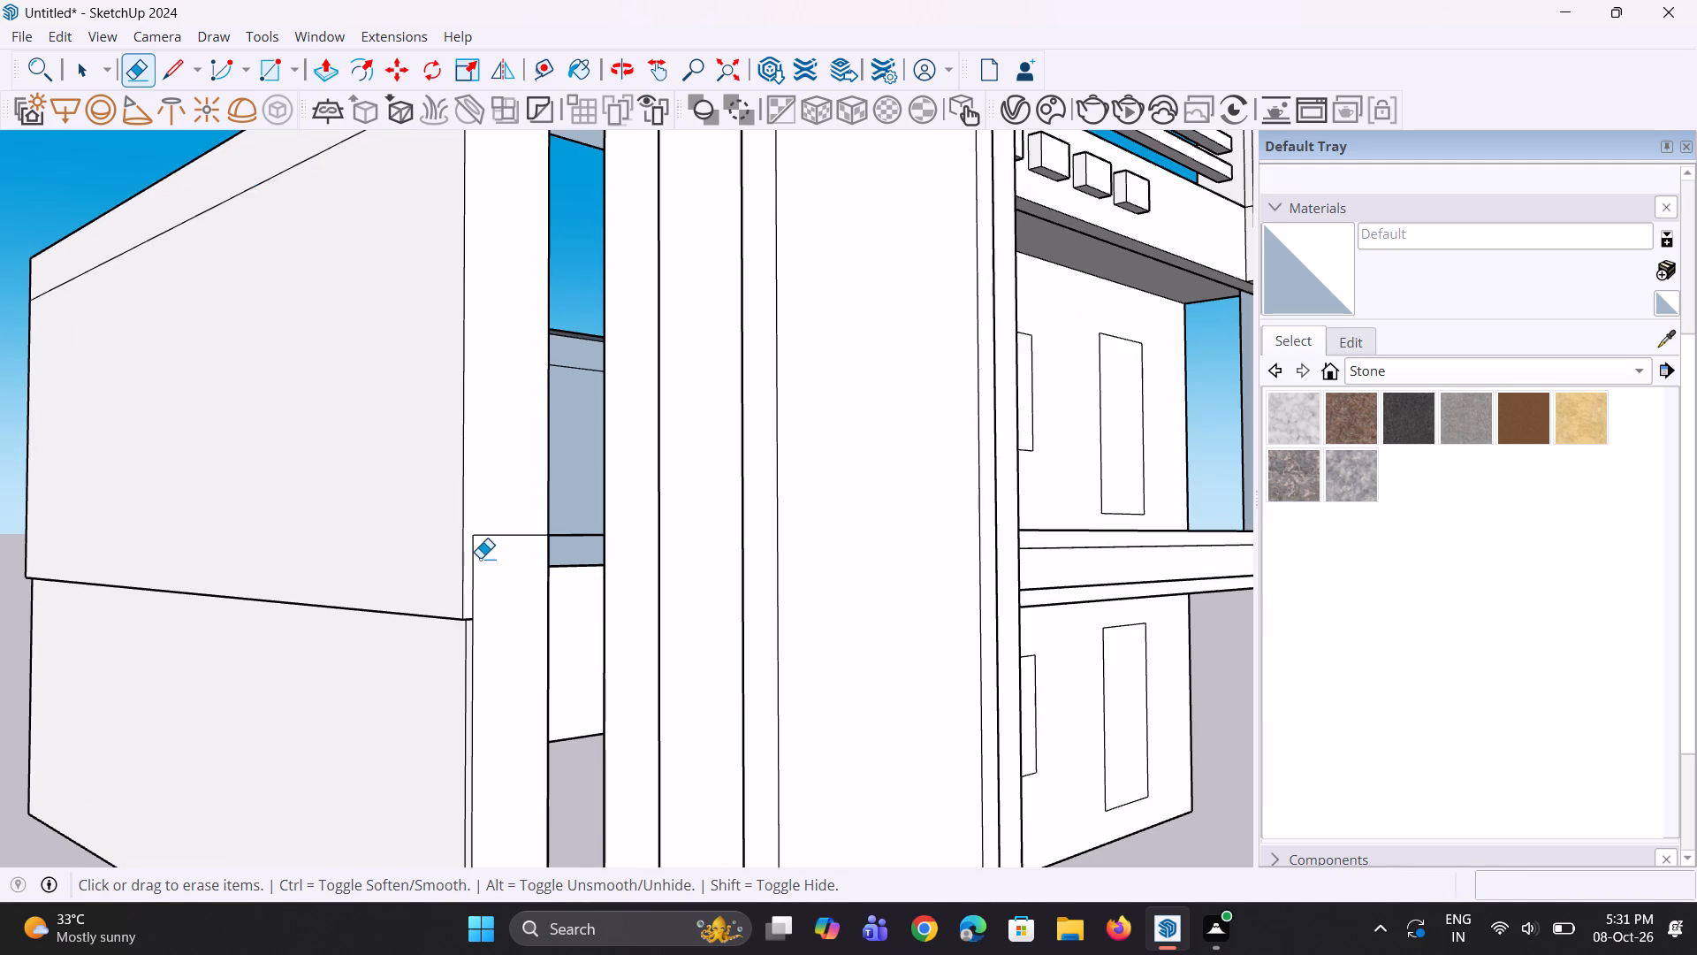
left_click(474, 556)
left_click(506, 541)
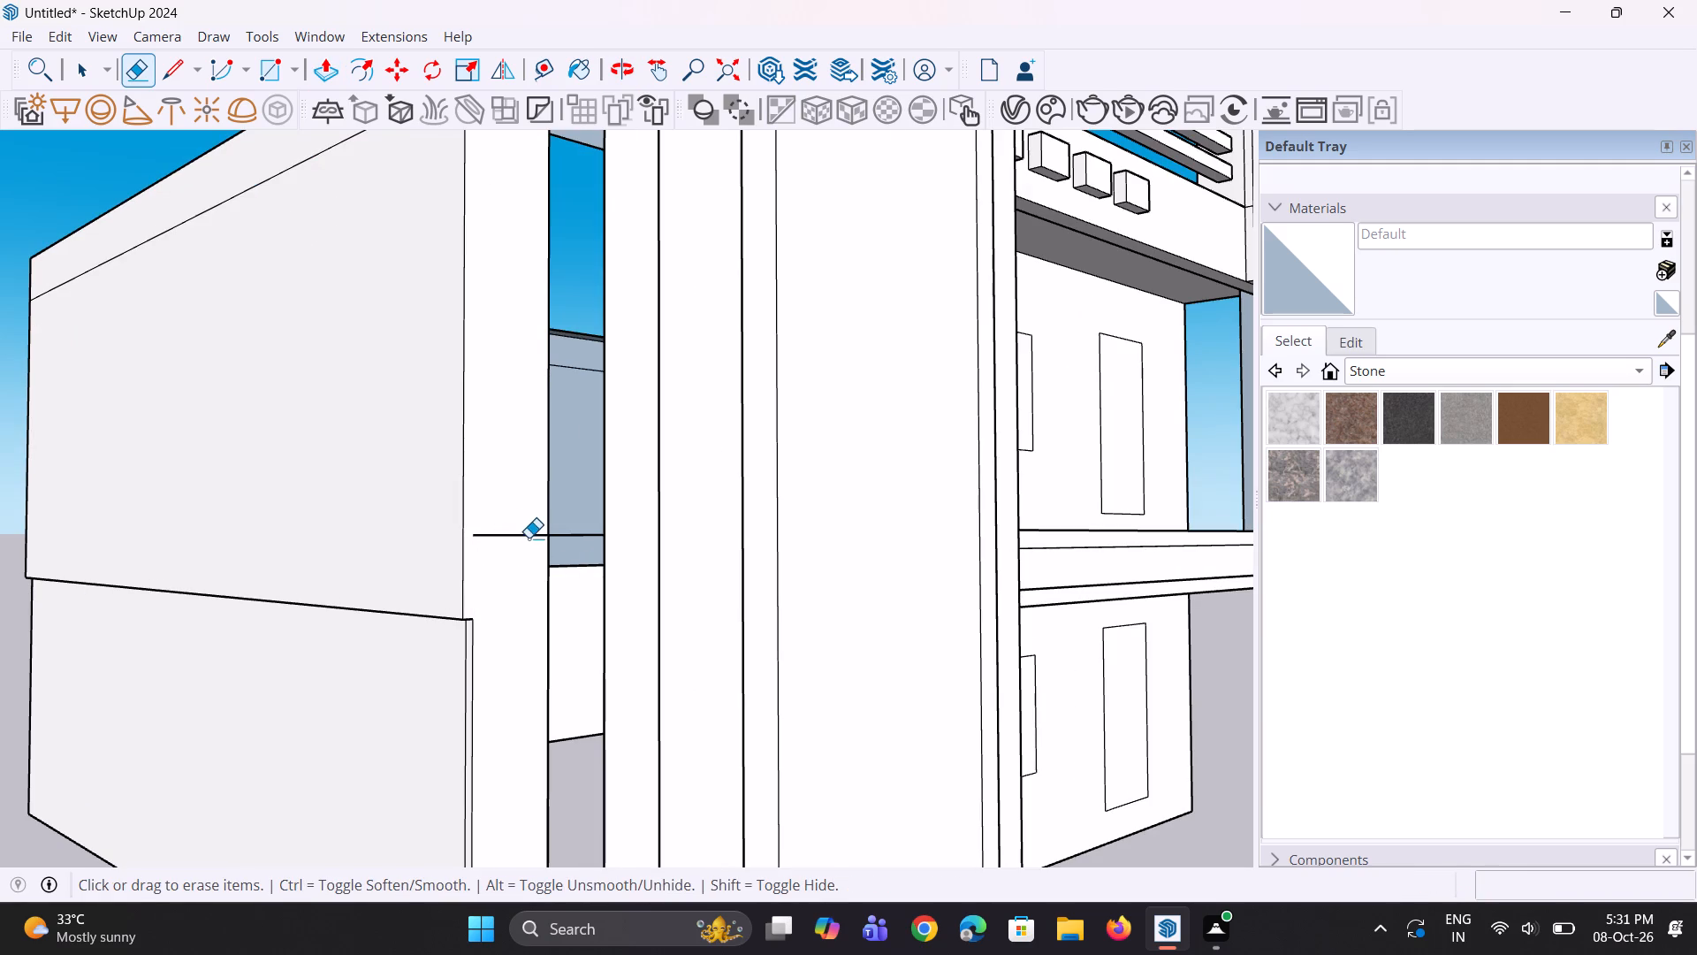
left_click(529, 538)
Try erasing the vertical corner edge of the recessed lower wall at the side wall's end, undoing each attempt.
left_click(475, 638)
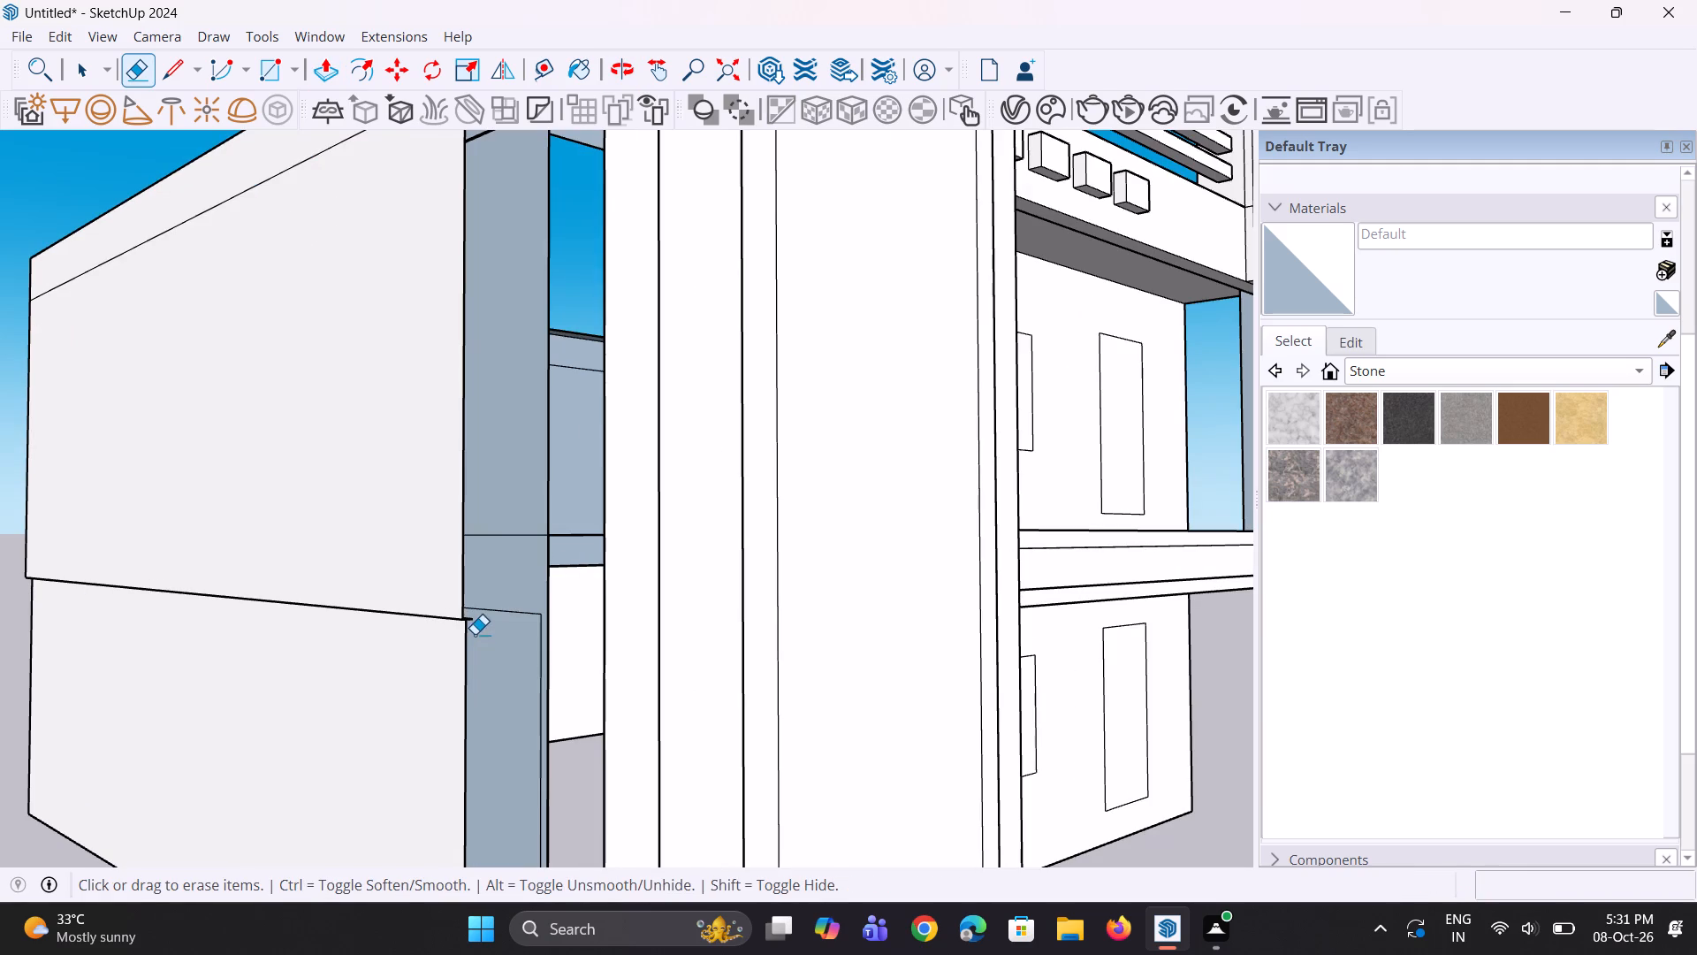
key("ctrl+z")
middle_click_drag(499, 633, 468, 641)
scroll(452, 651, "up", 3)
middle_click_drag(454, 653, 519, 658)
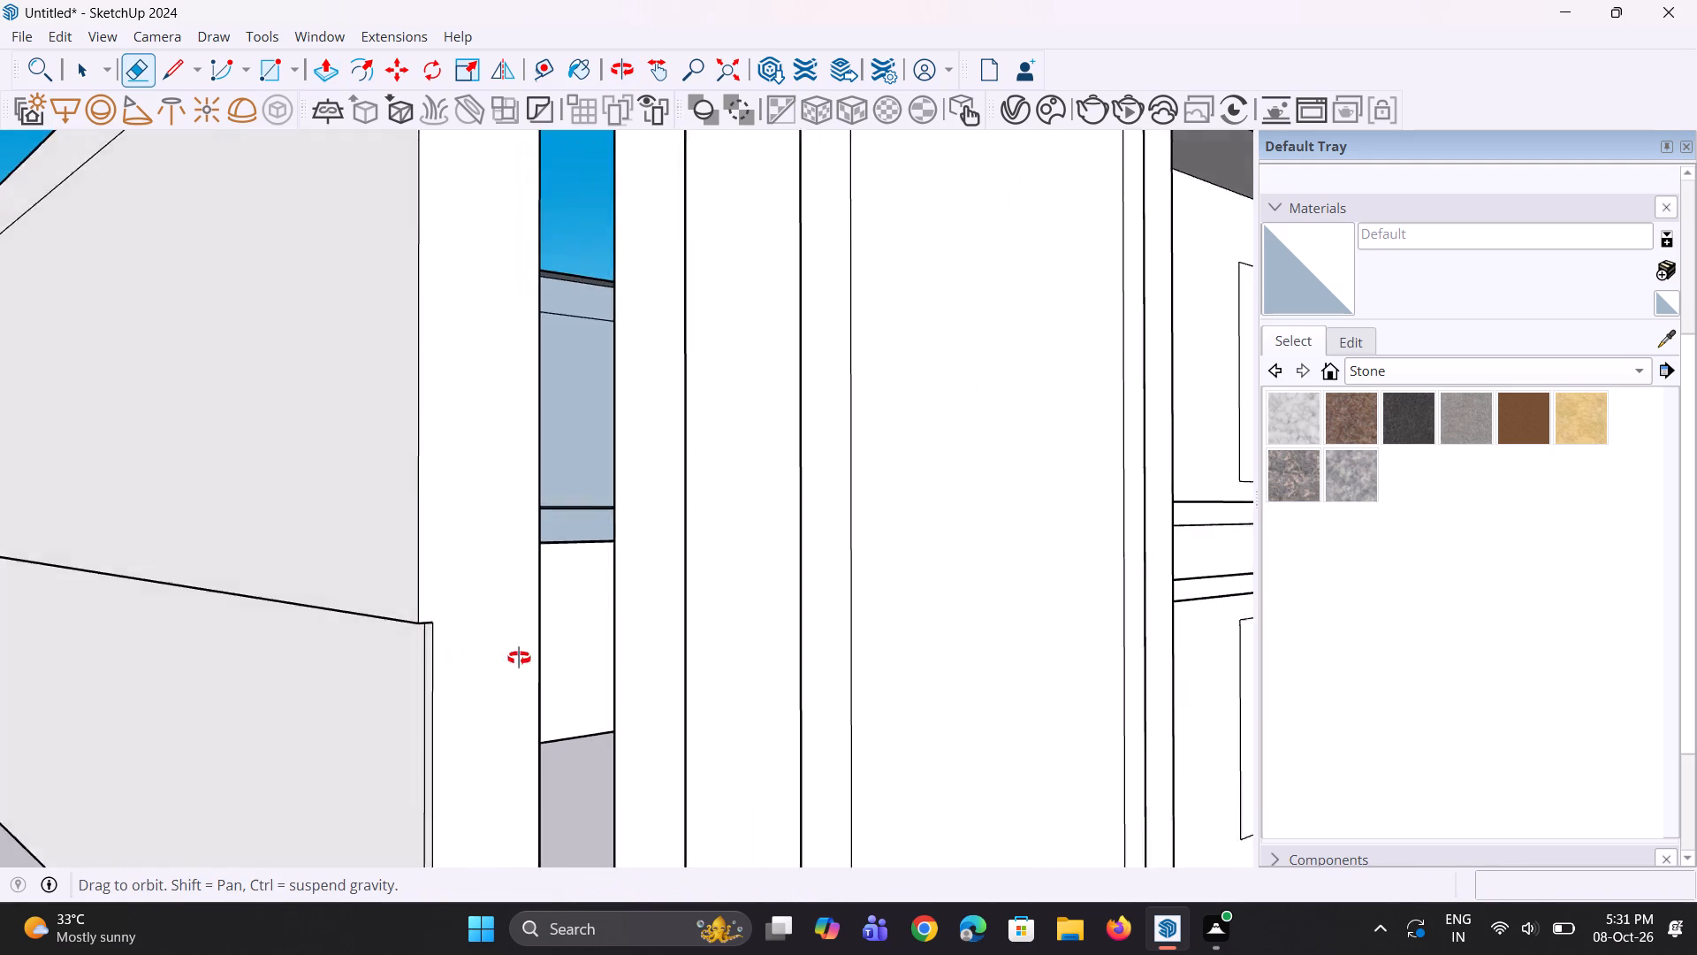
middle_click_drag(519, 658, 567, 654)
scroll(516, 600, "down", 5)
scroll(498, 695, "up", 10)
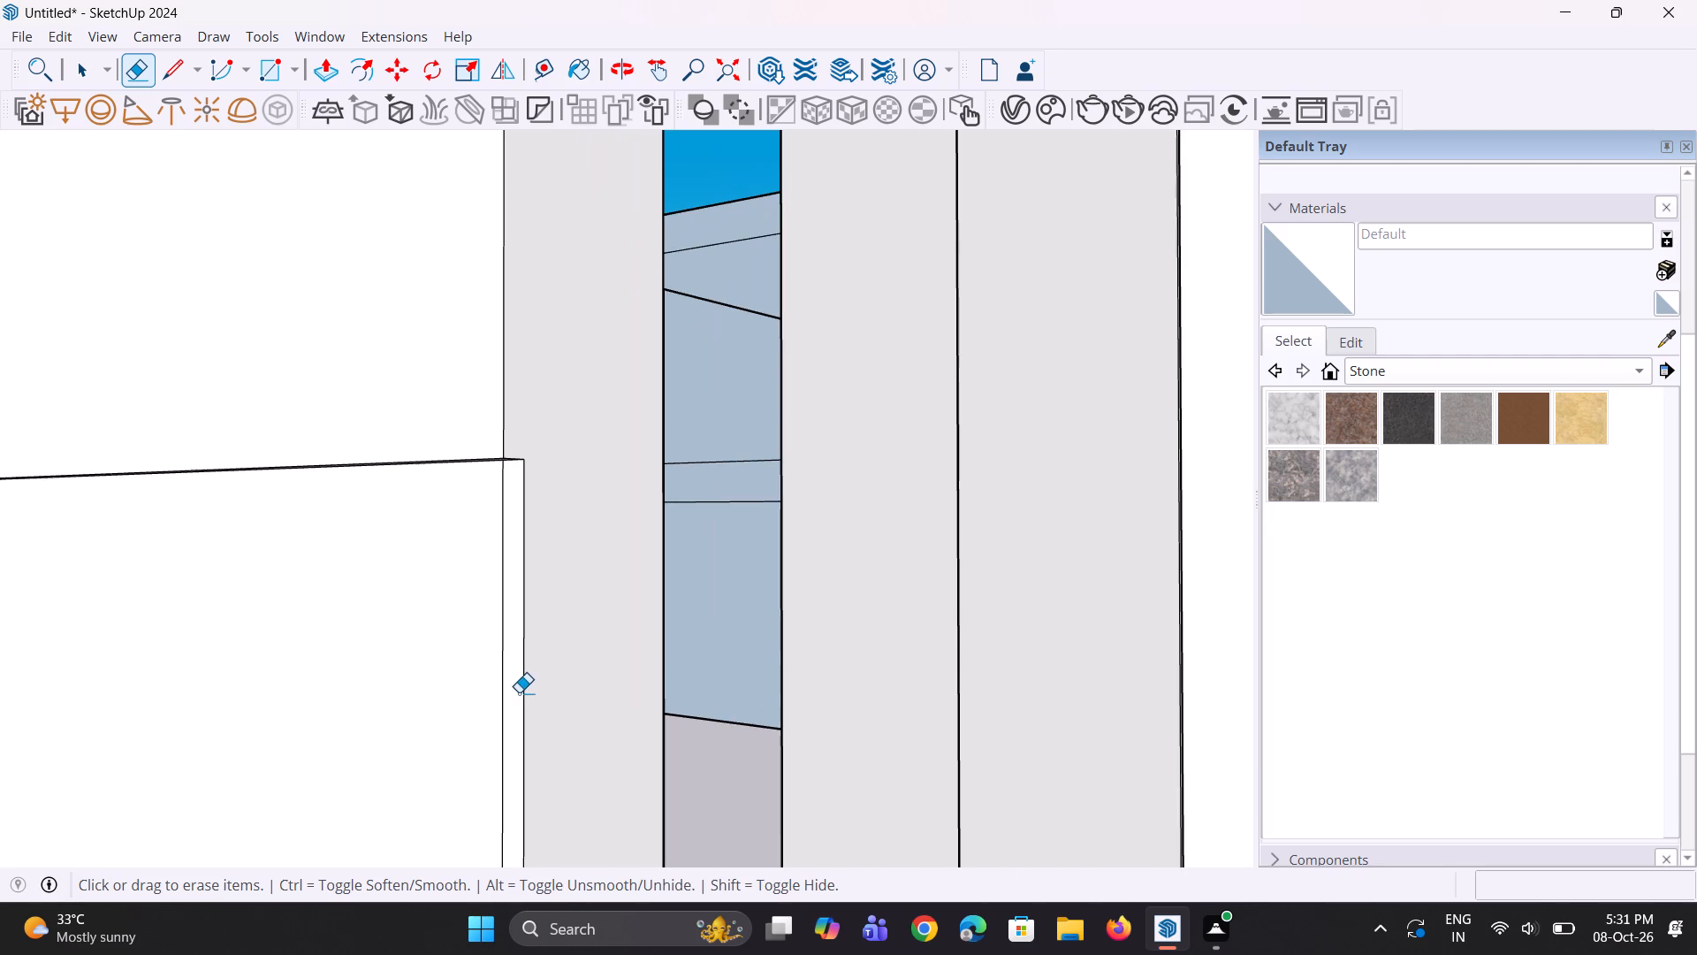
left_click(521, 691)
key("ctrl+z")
Pull the lower side wall's outer face and the narrow strip beside its end out flush with the upper wall.
middle_click_drag(500, 488, 332, 515)
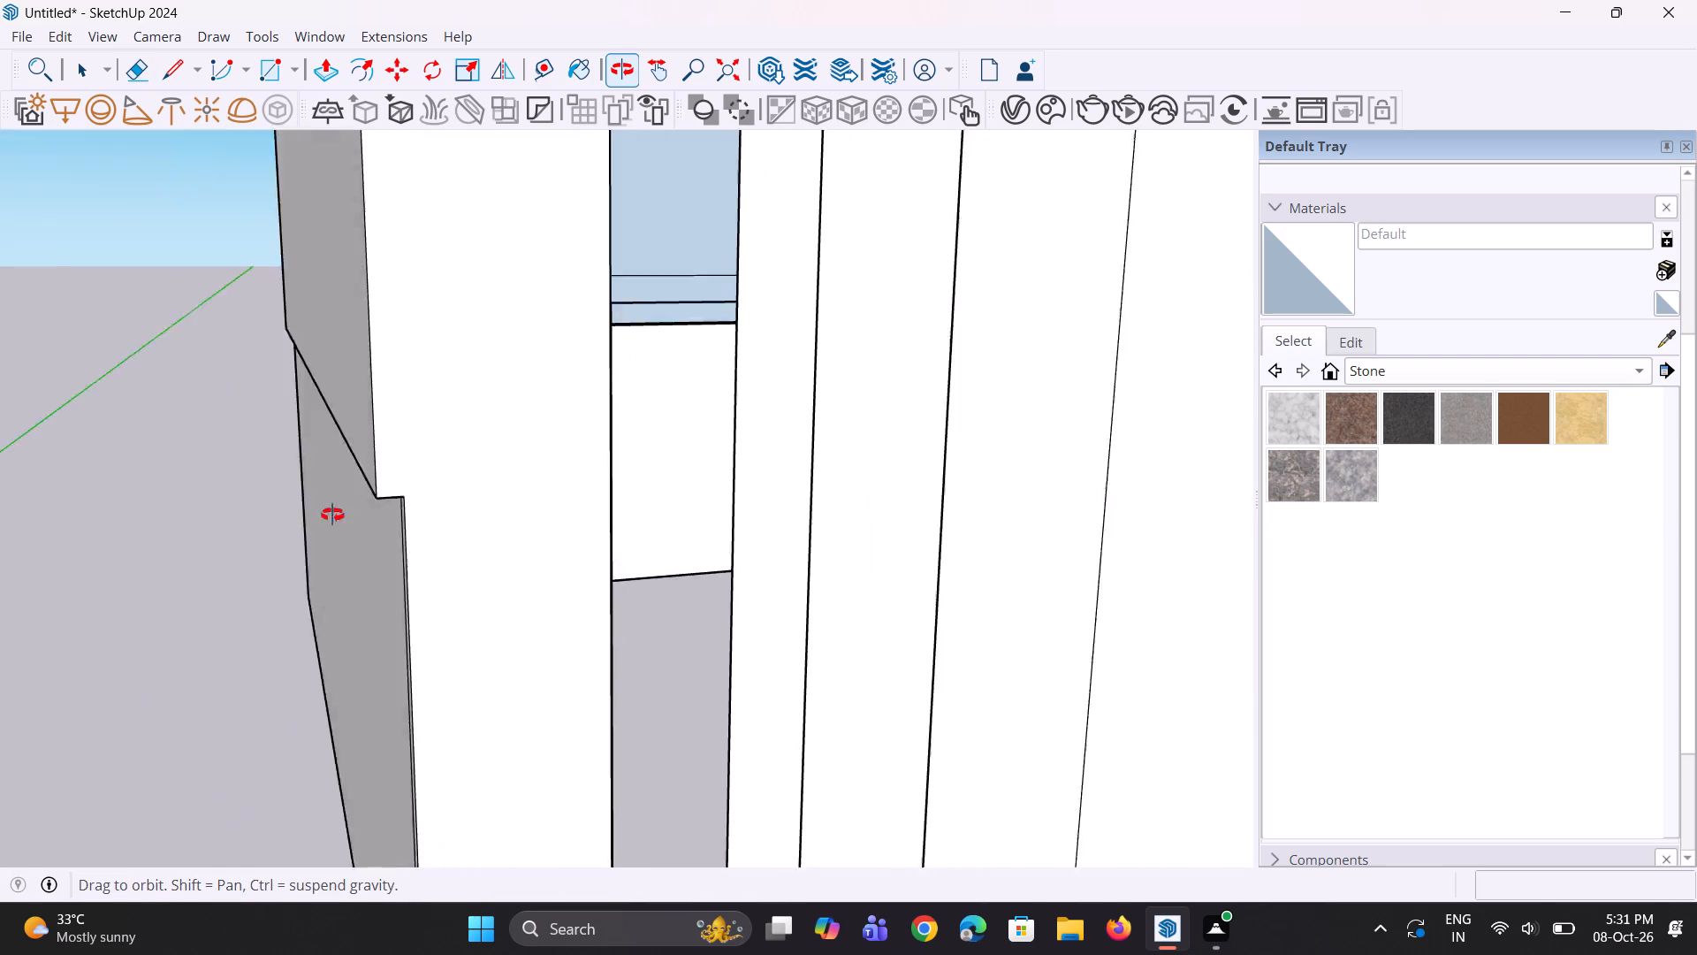
middle_click_drag(332, 515, 430, 470)
key("space")
key("p")
left_click(426, 559)
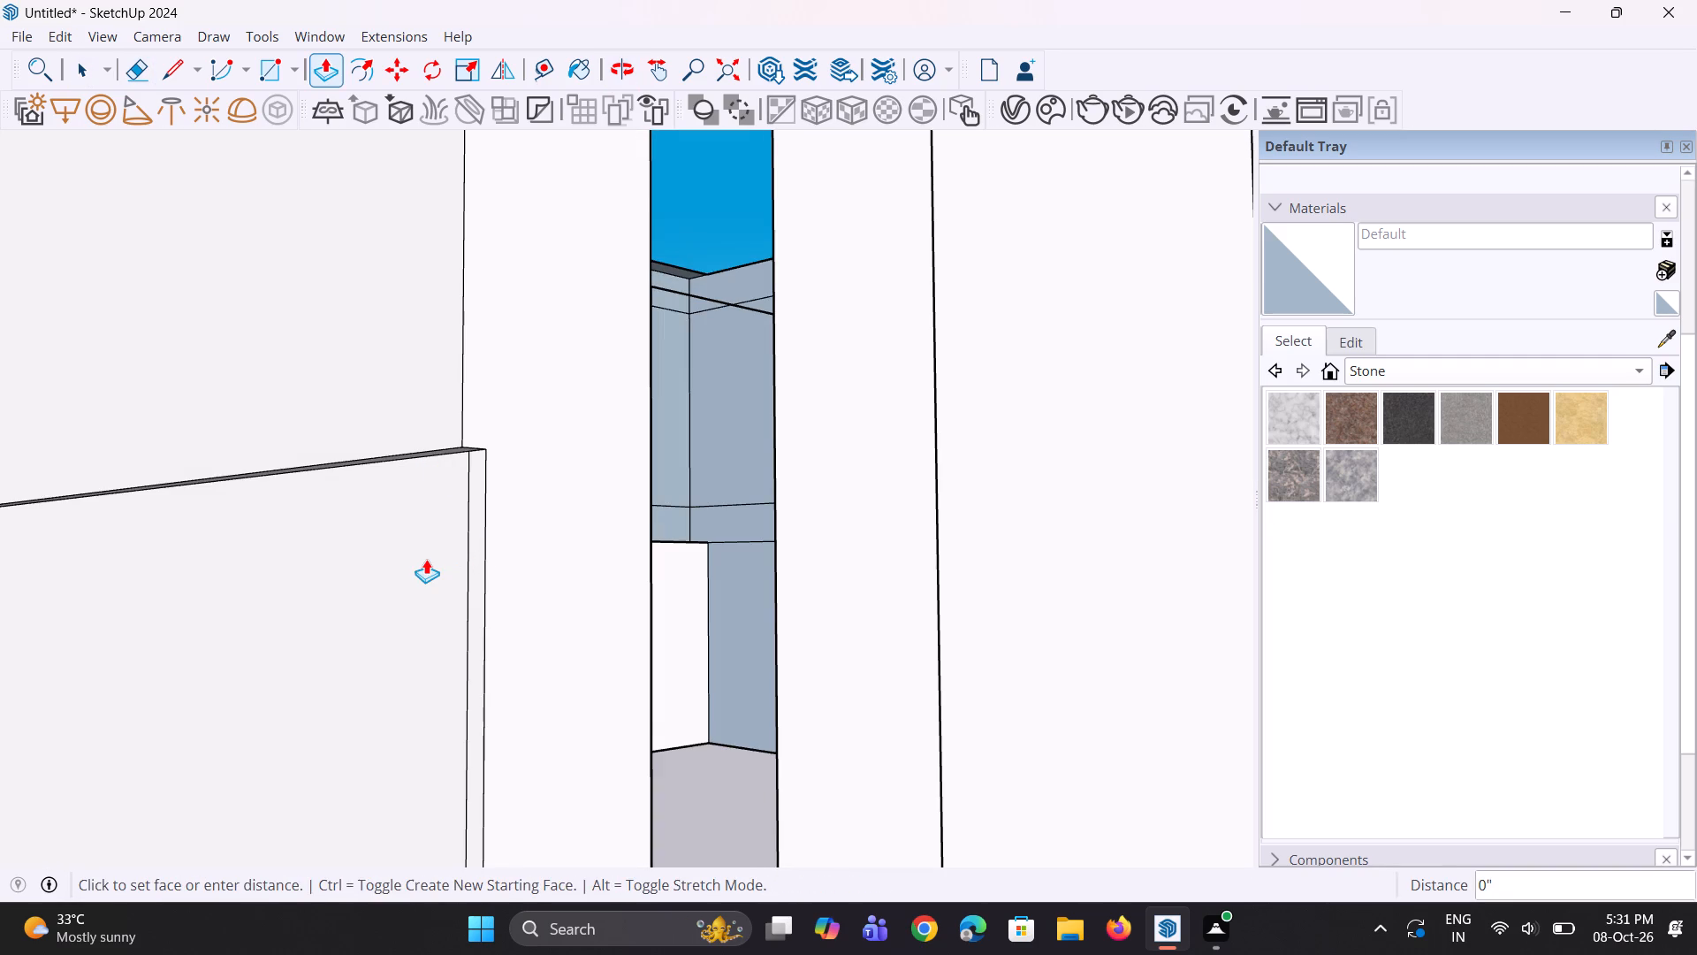
left_click(403, 424)
double_click(477, 512)
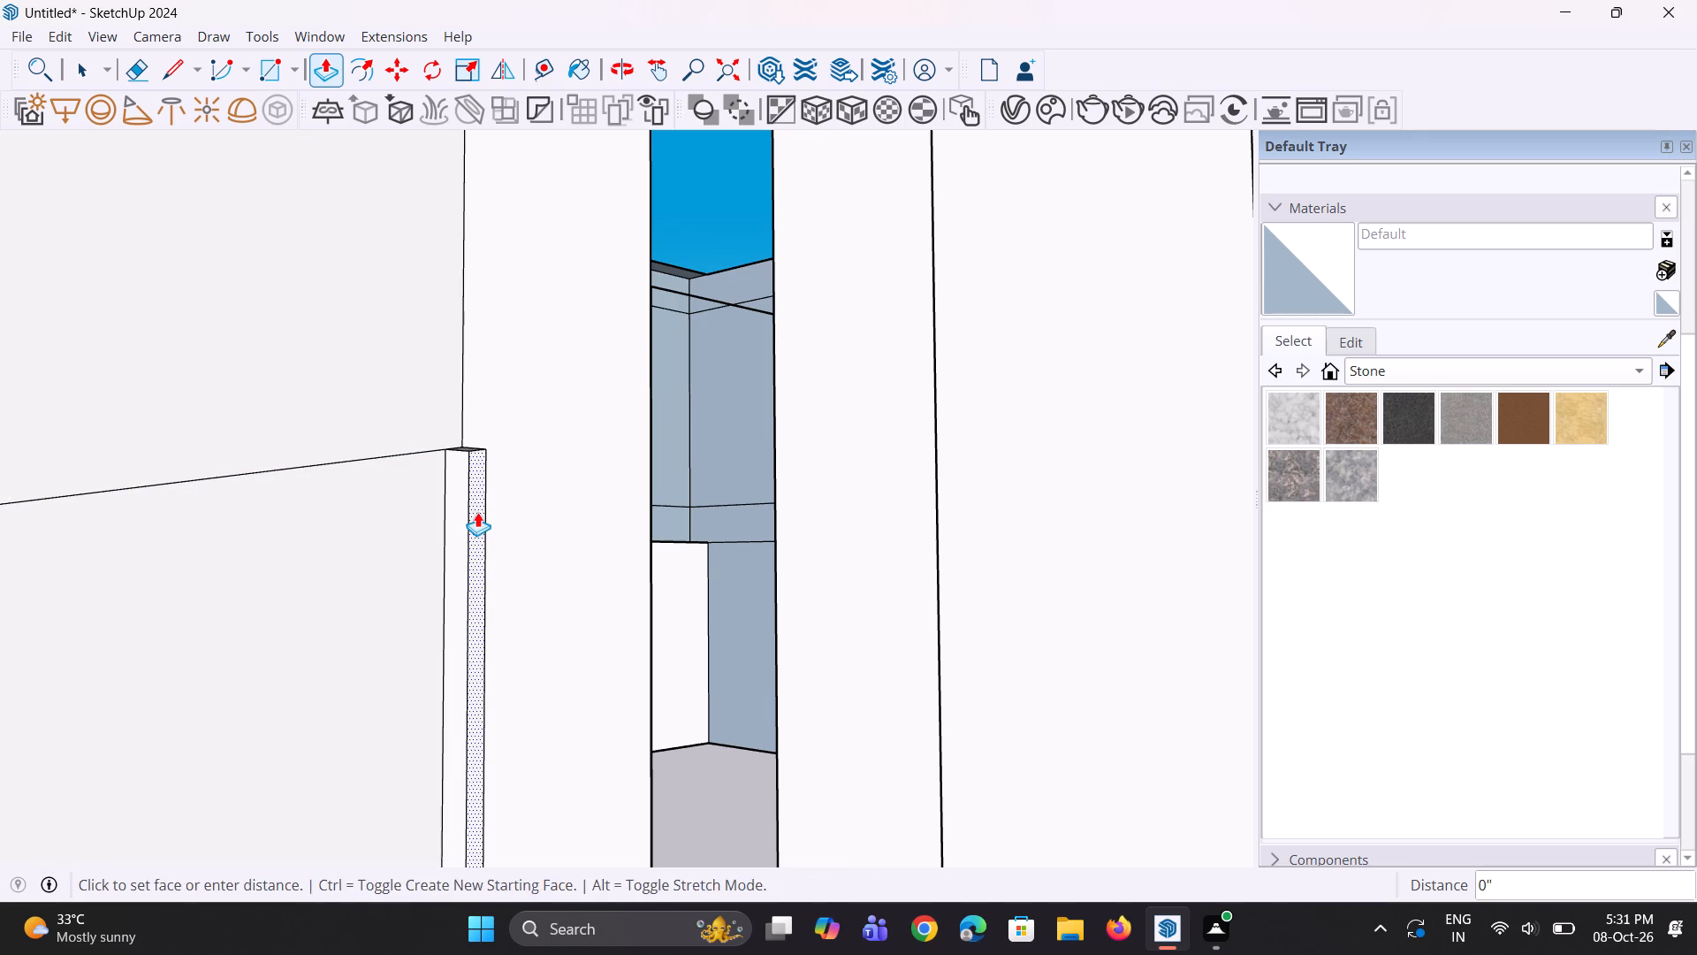
middle_click_drag(422, 521, 443, 547)
scroll(492, 547, "up", 1)
Extend the side wall's full-height end face 9 9/16", then pull it on to the tower's front face.
left_click(494, 544)
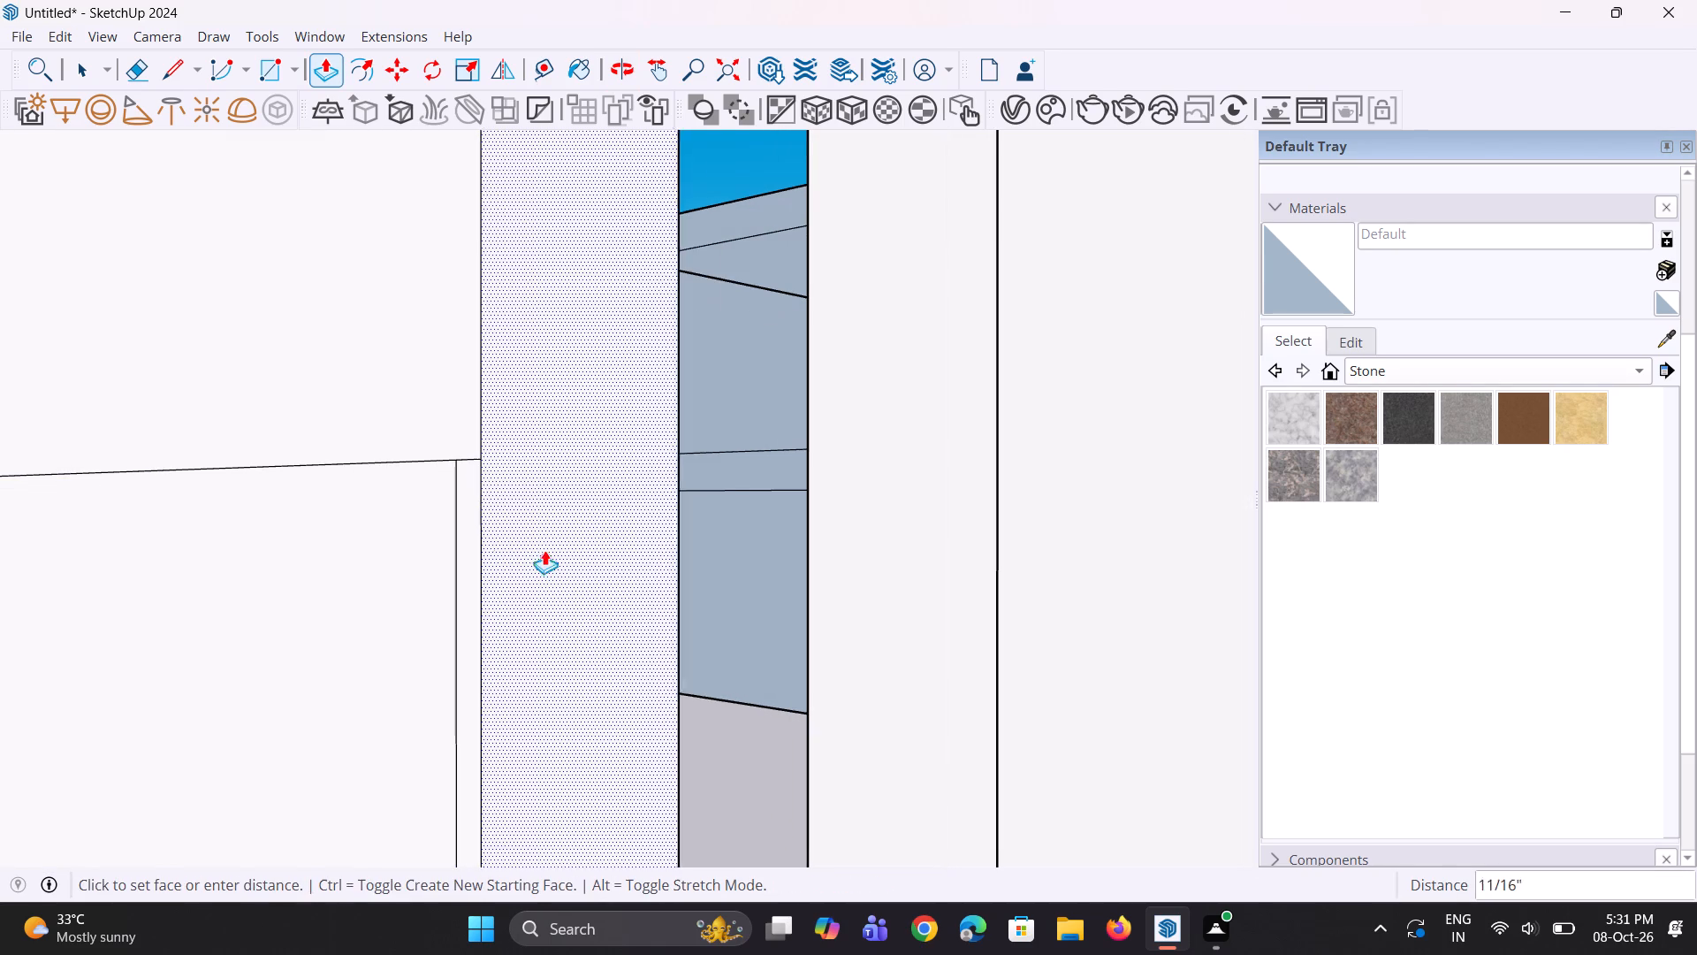
scroll(551, 553, "down", 14)
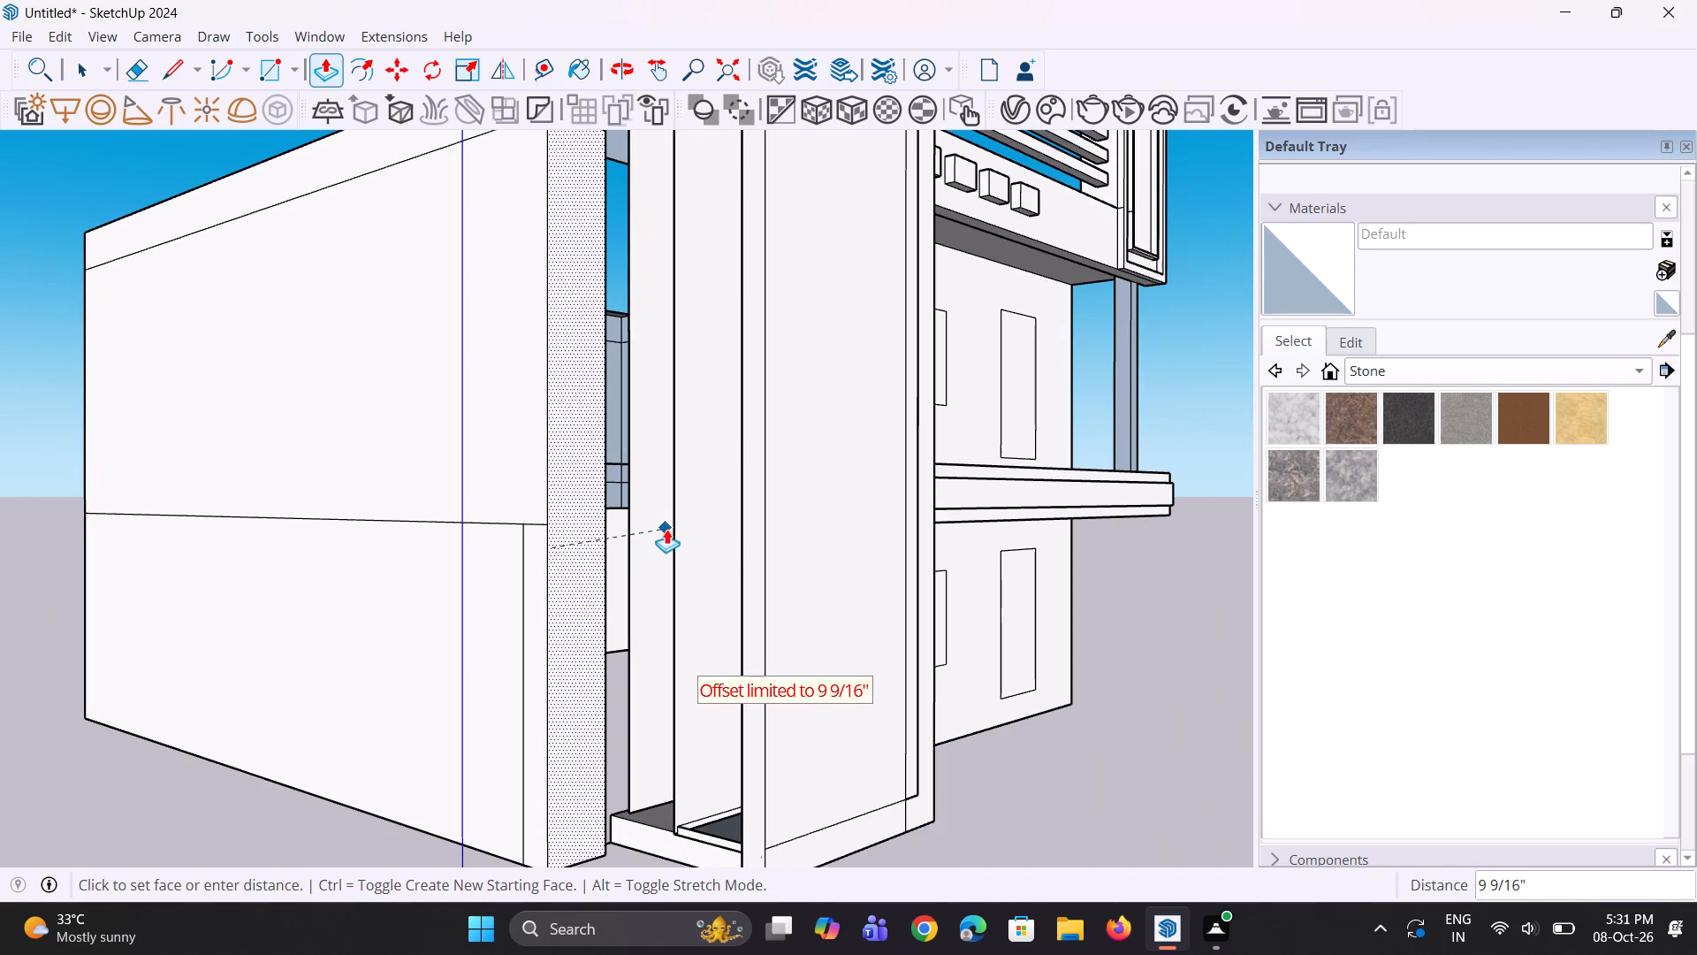
left_click(666, 529)
left_click(584, 560)
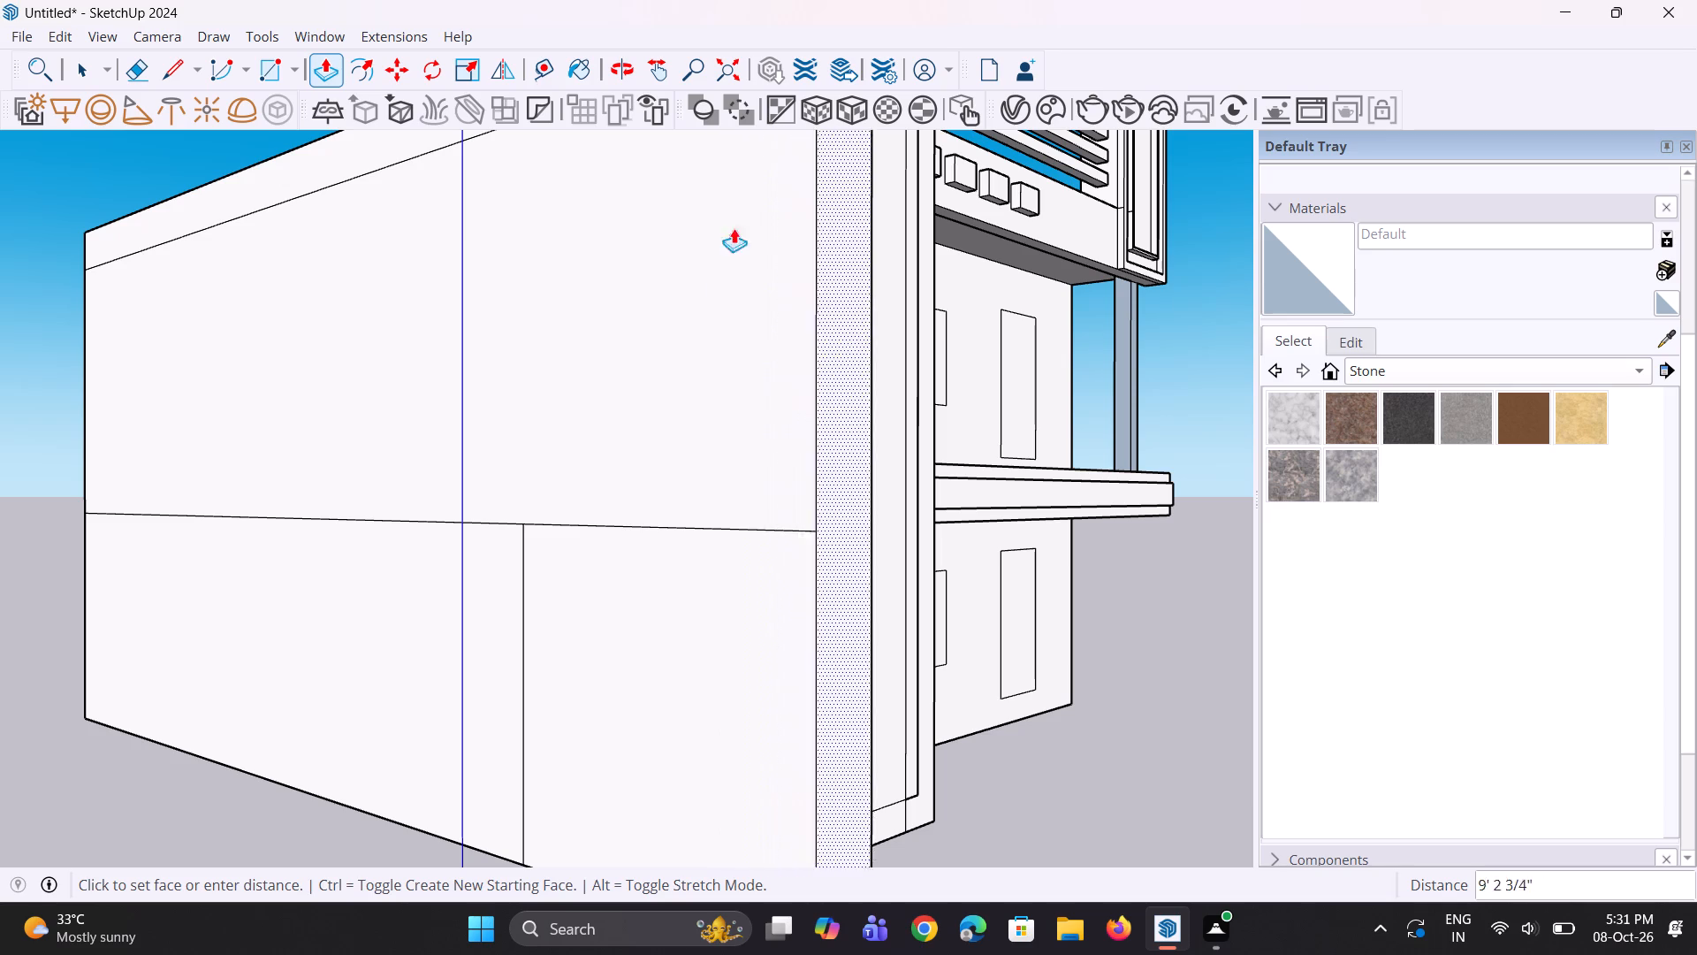
scroll(508, 395, "down", 3)
left_click(805, 371)
Extend the parapet band's end above the side wall 5' 2 3/4" to line up with the tower's front face.
middle_click_drag(789, 438, 587, 558)
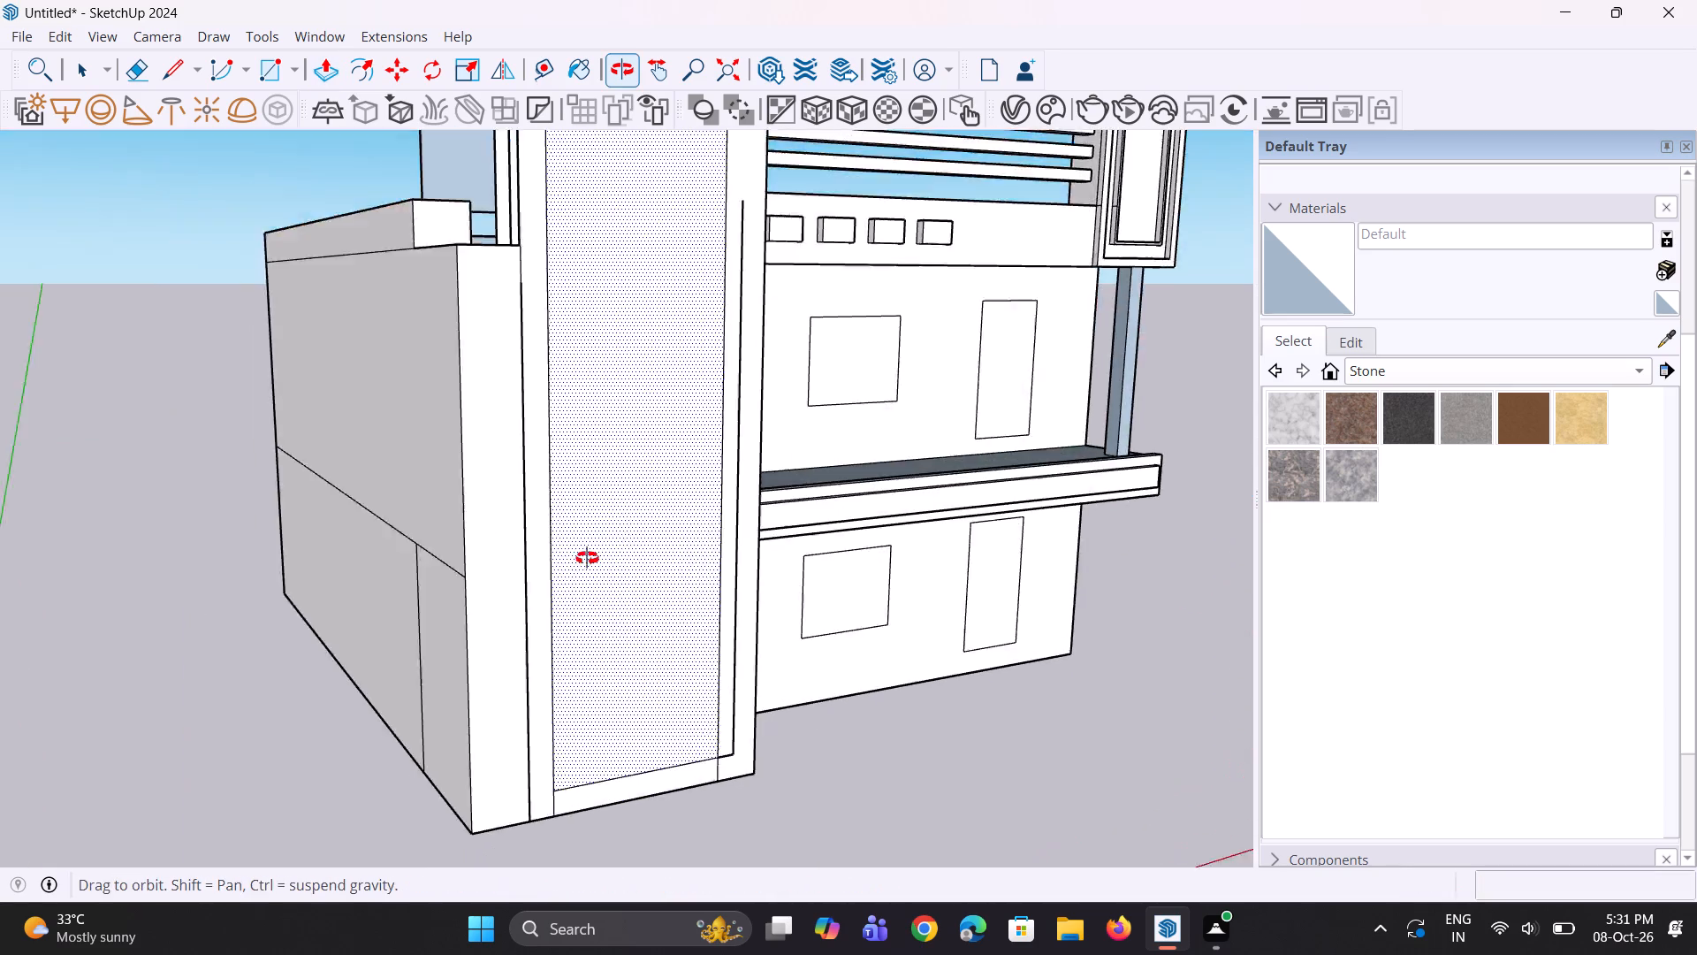
middle_click_drag(587, 558, 557, 588)
scroll(488, 612, "down", 5)
middle_click_drag(511, 593, 403, 572)
scroll(447, 491, "up", 3)
middle_click_drag(450, 489, 454, 497)
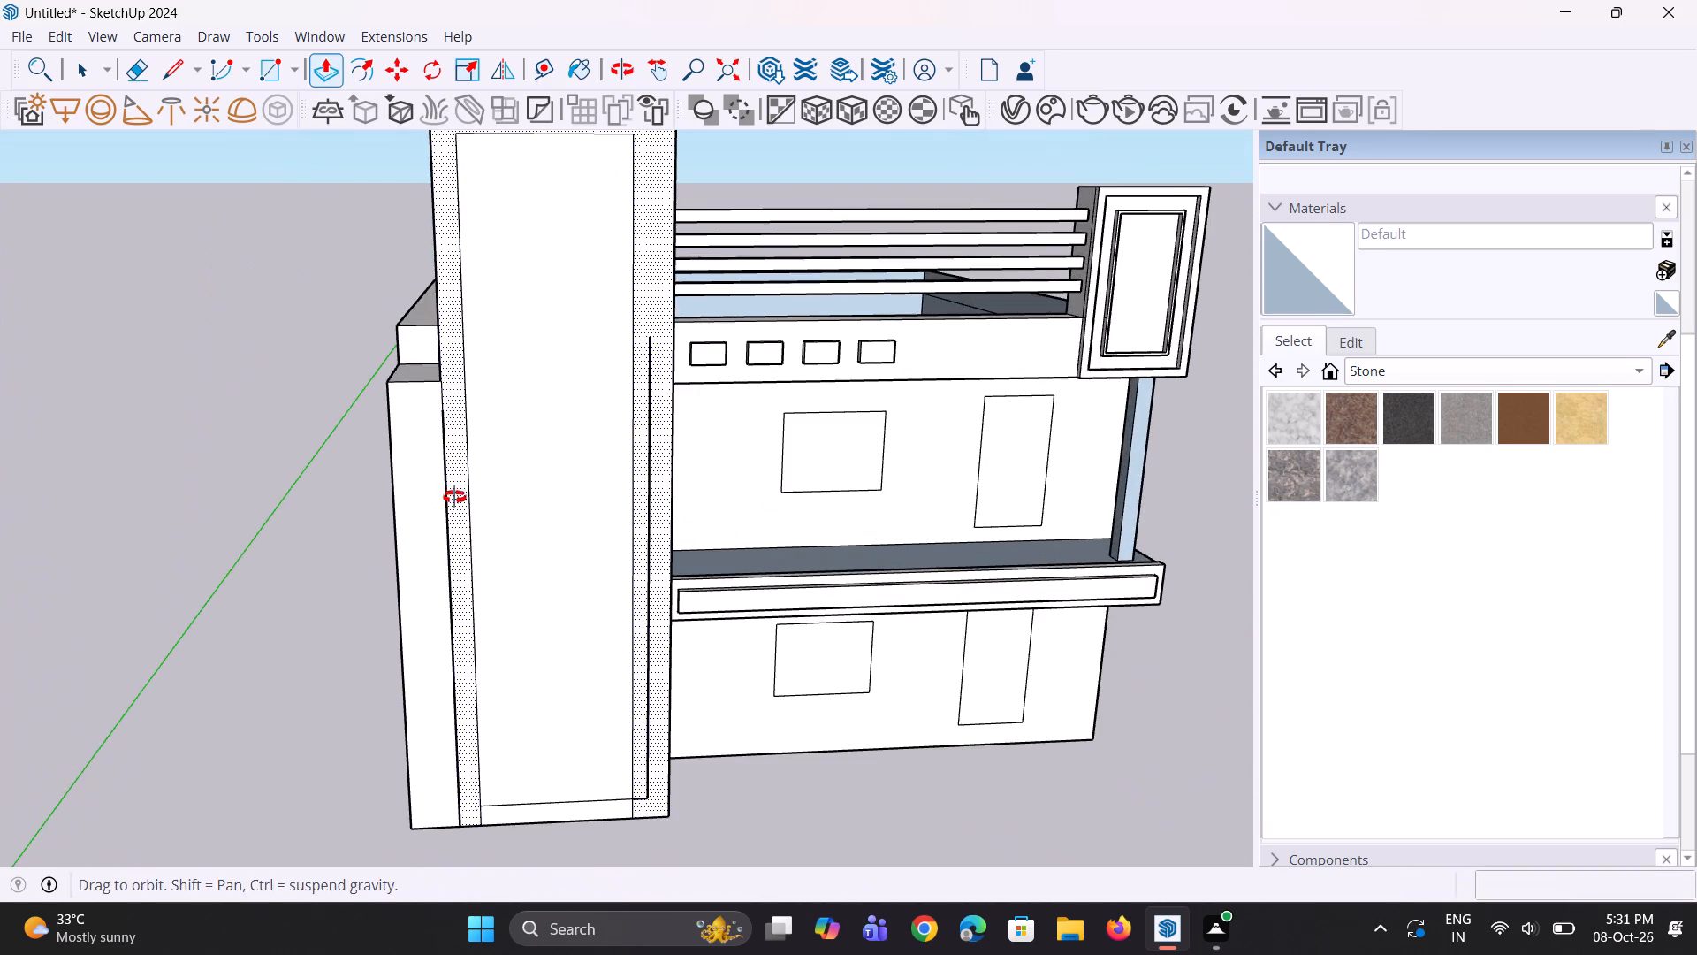
middle_click_drag(454, 497, 452, 518)
left_click(420, 354)
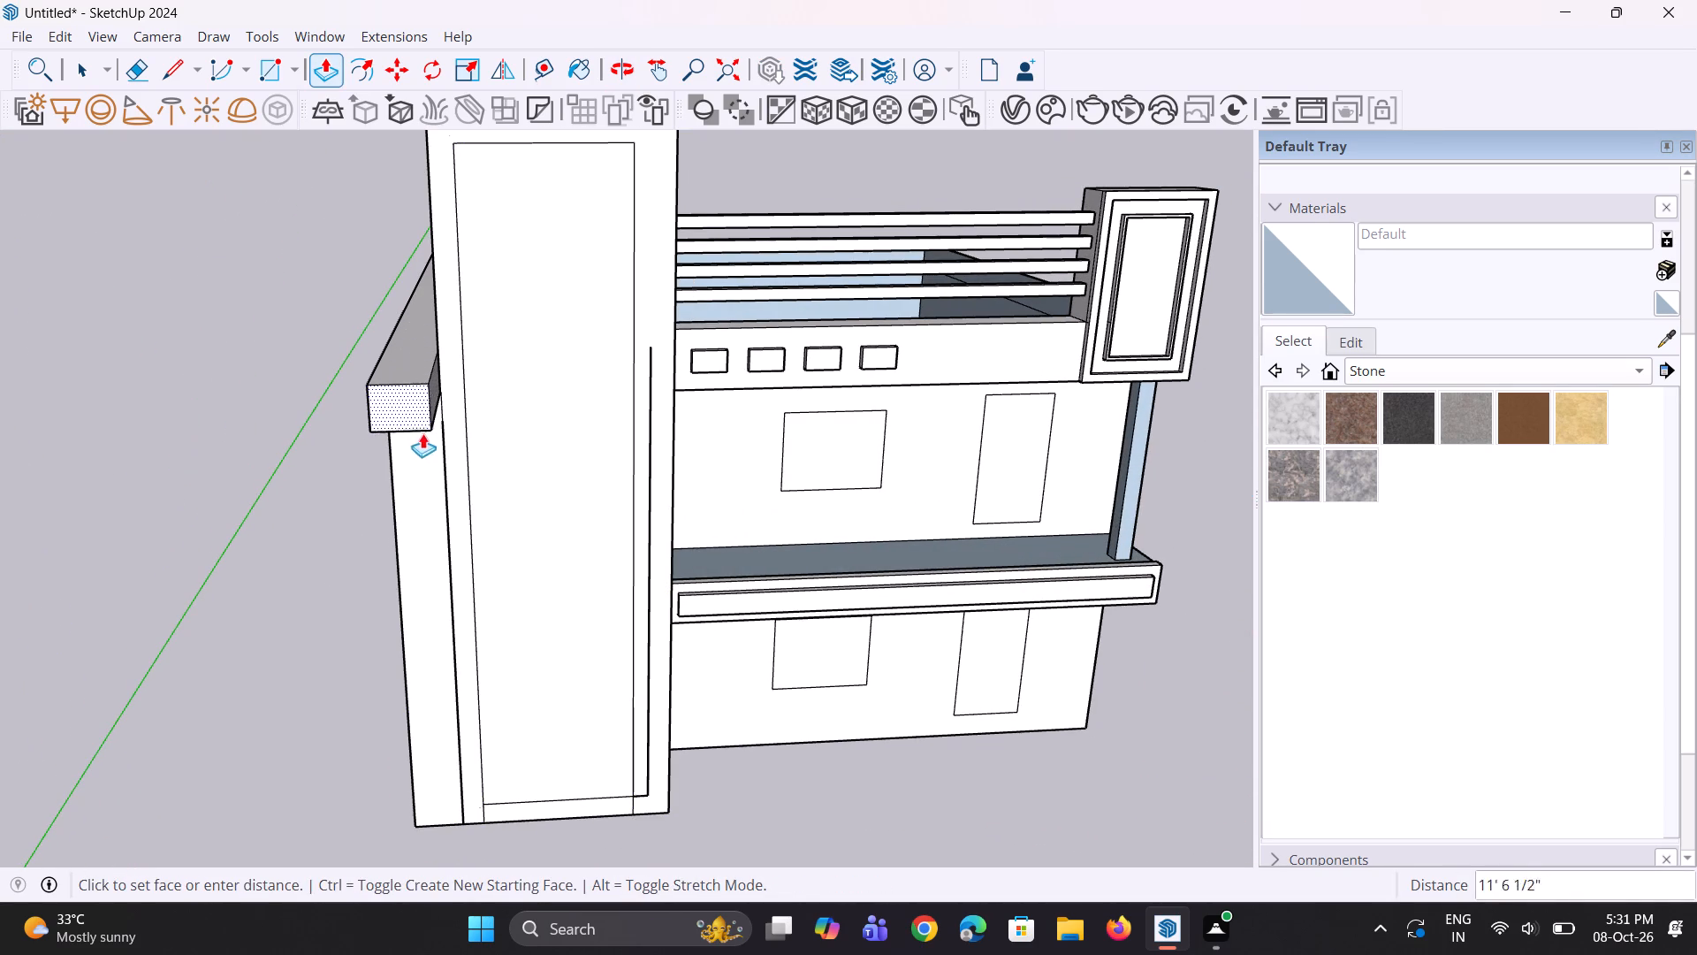
left_click(508, 440)
Examine the extended side wall beside the tower, the open roof area and the house's opposite side.
middle_click_drag(424, 462, 1126, 497)
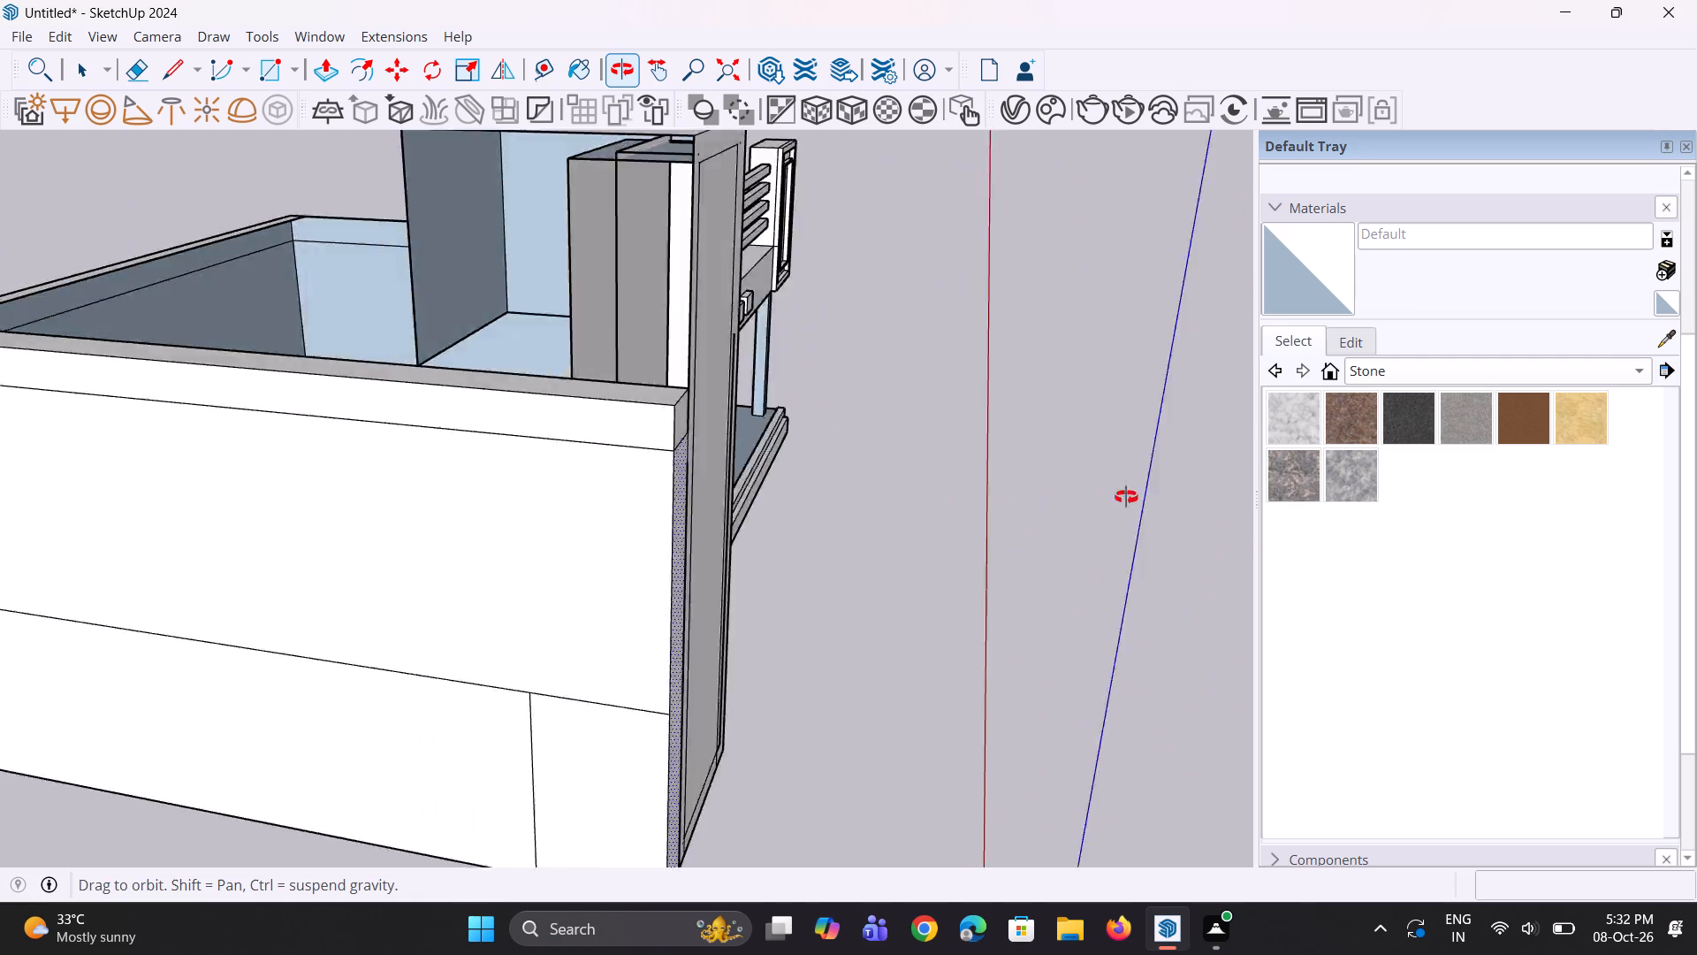
middle_click_drag(1126, 497, 1189, 500)
middle_click_drag(704, 441, 0, 646)
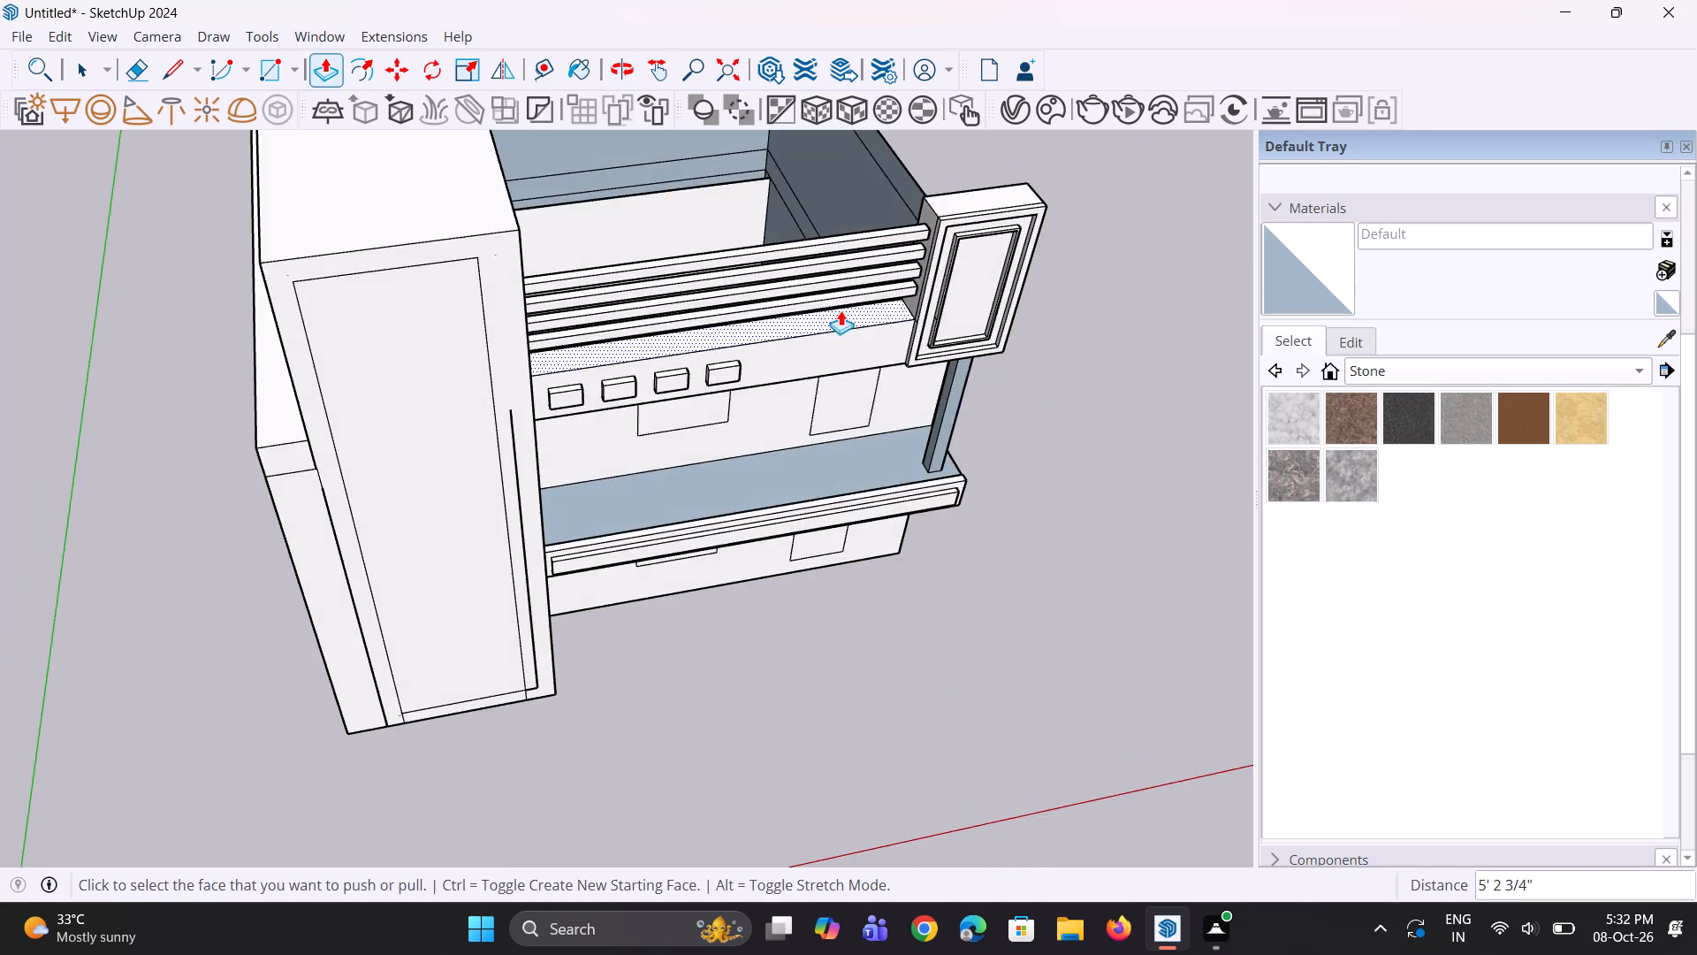
middle_click_drag(784, 317, 145, 277)
middle_click_drag(840, 265, 521, 104)
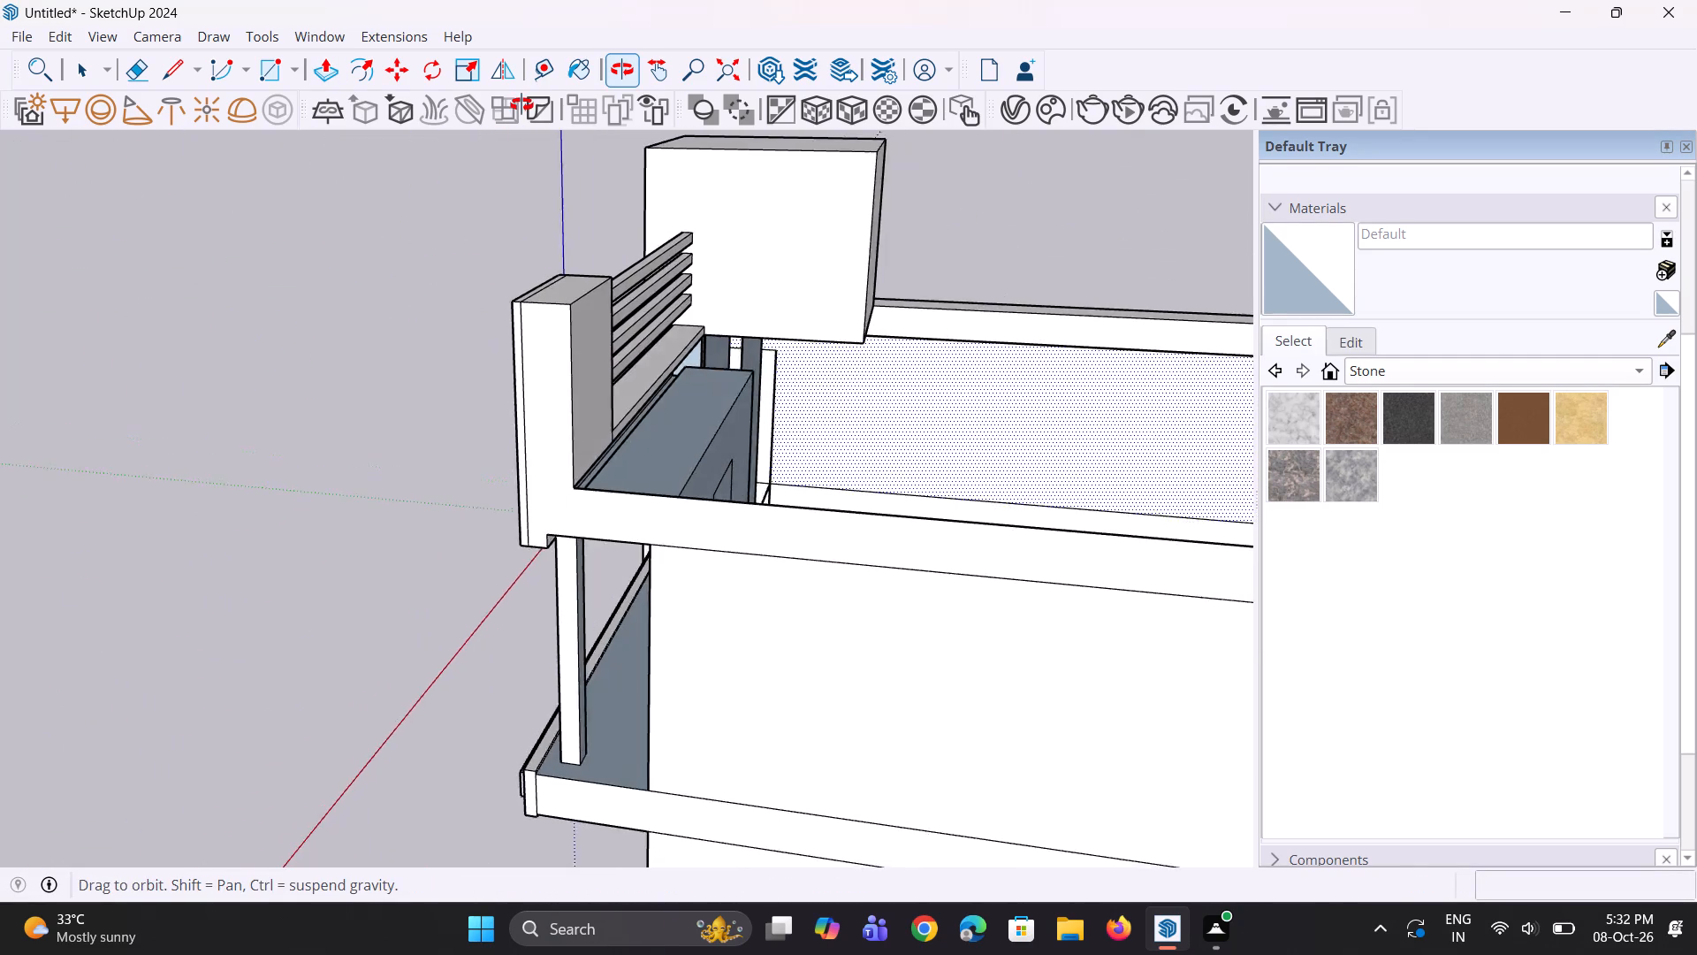
middle_click_drag(521, 104, 392, 189)
scroll(669, 432, "up", 2)
scroll(725, 494, "up", 1)
middle_click_drag(729, 495, 836, 447)
scroll(794, 432, "down", 3)
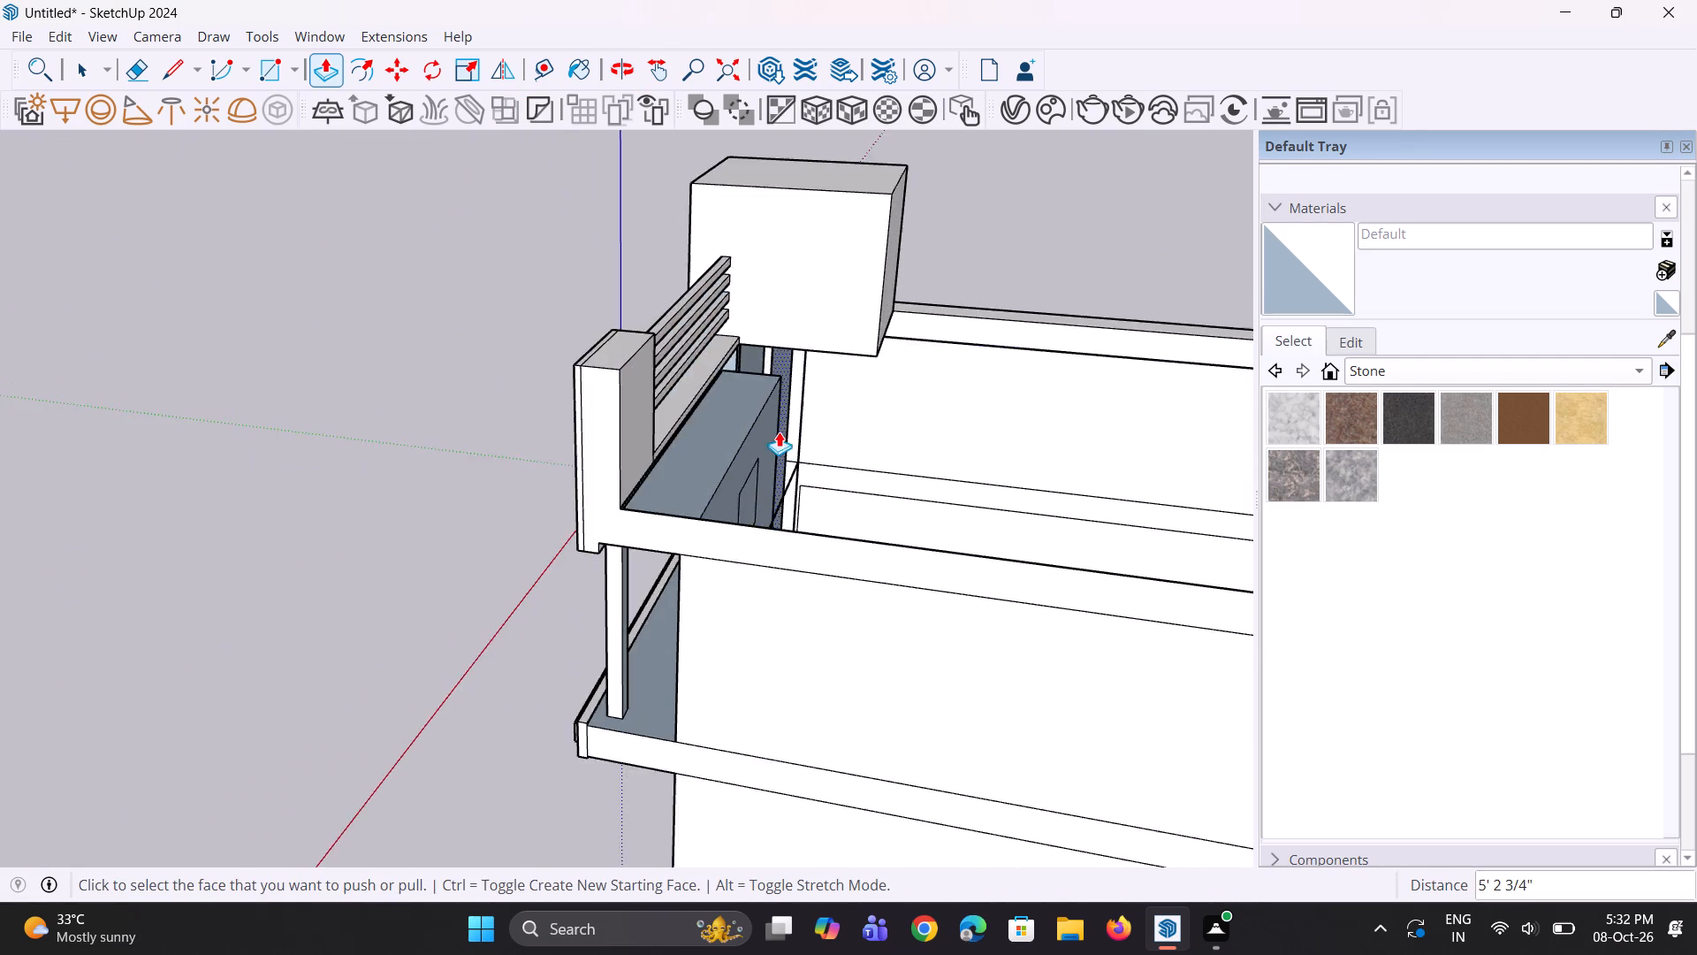
scroll(779, 432, "down", 5)
middle_click_drag(818, 419, 977, 317)
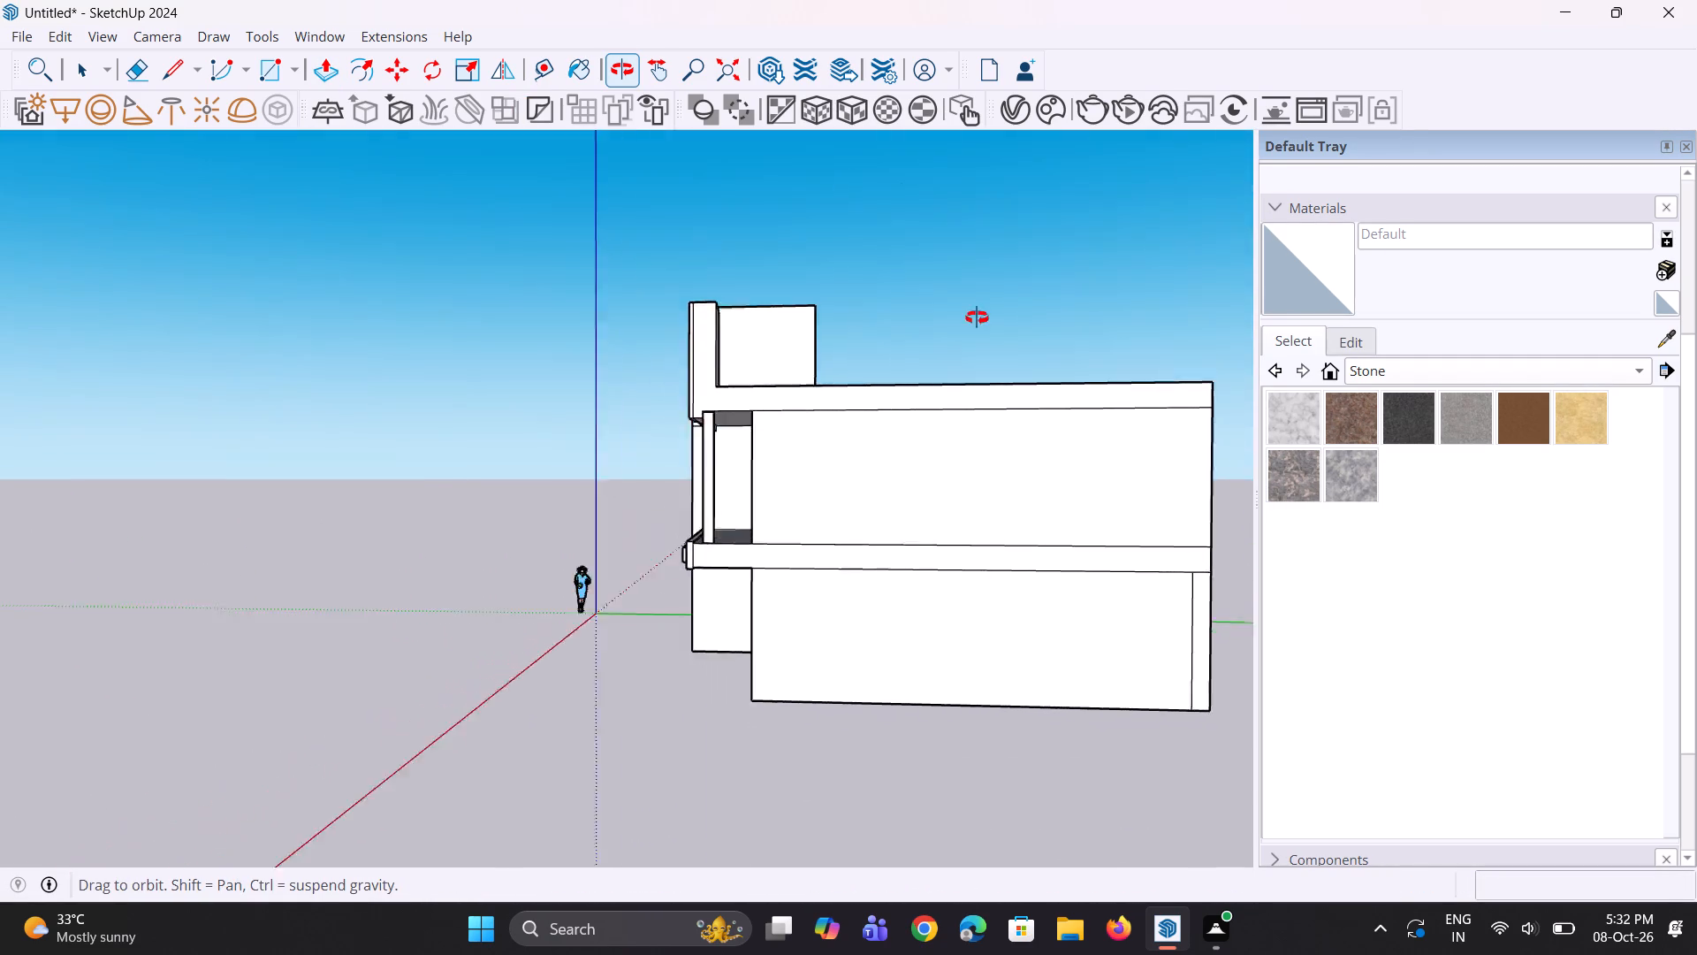
Draw a line across the side wall's top face, in line with the tower's rear corner.
middle_click_drag(977, 317, 1013, 515)
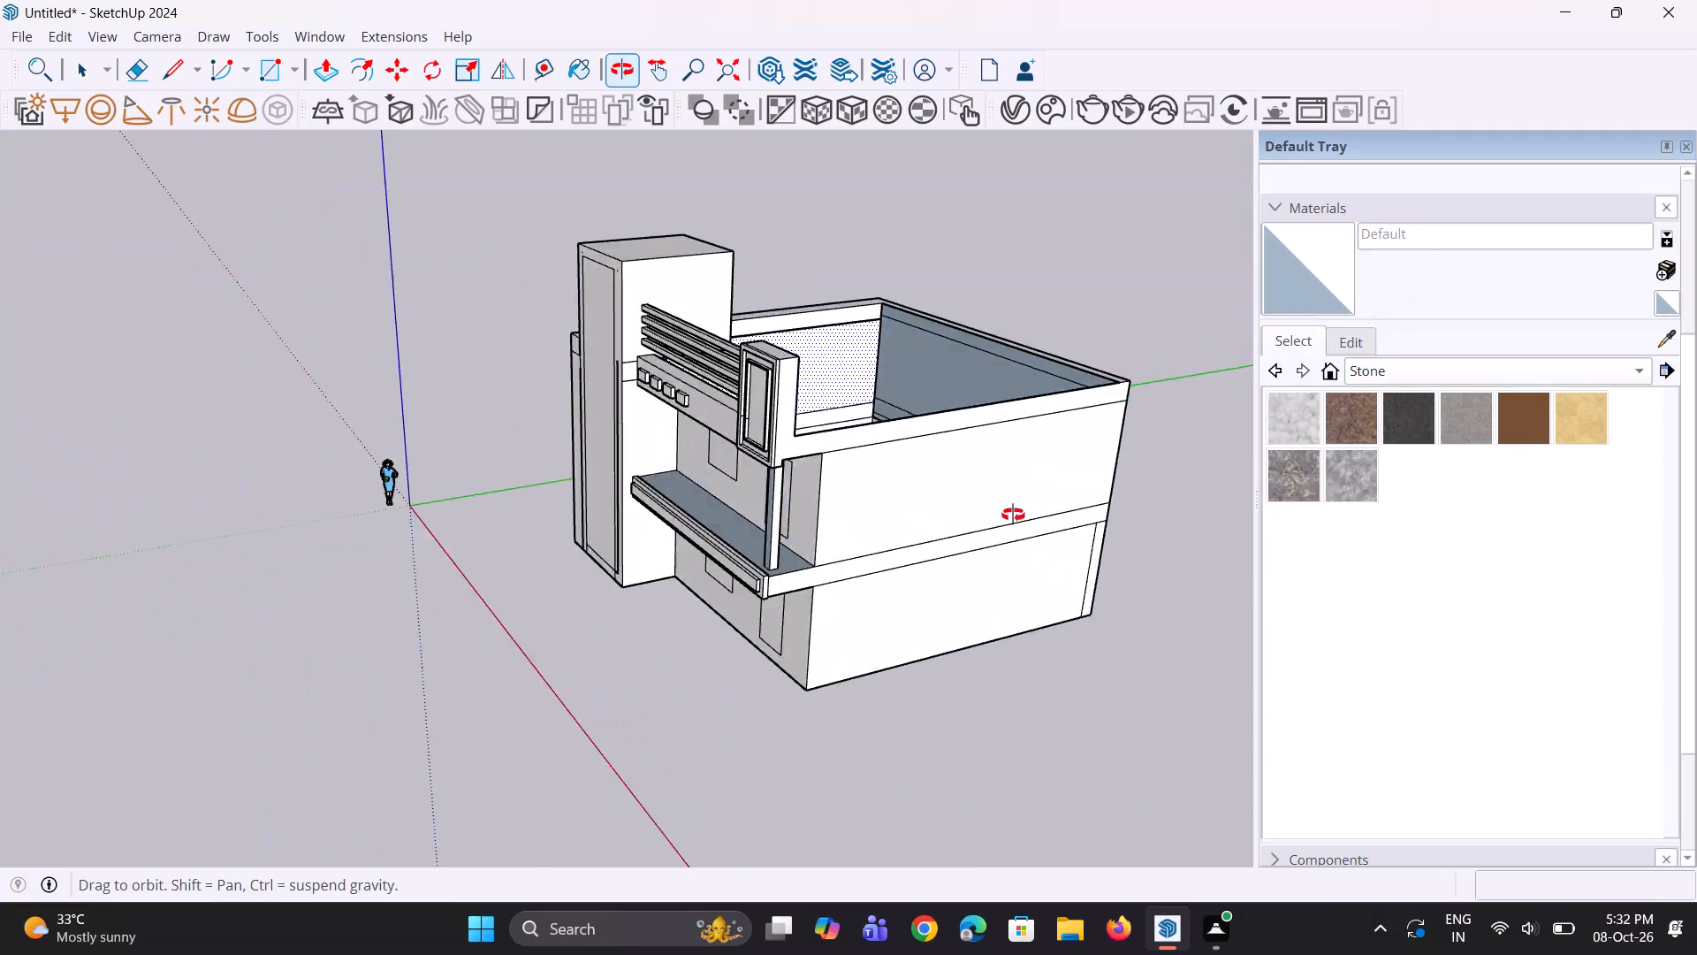
middle_click_drag(1013, 515, 1545, 206)
middle_click_drag(712, 500, 1025, 431)
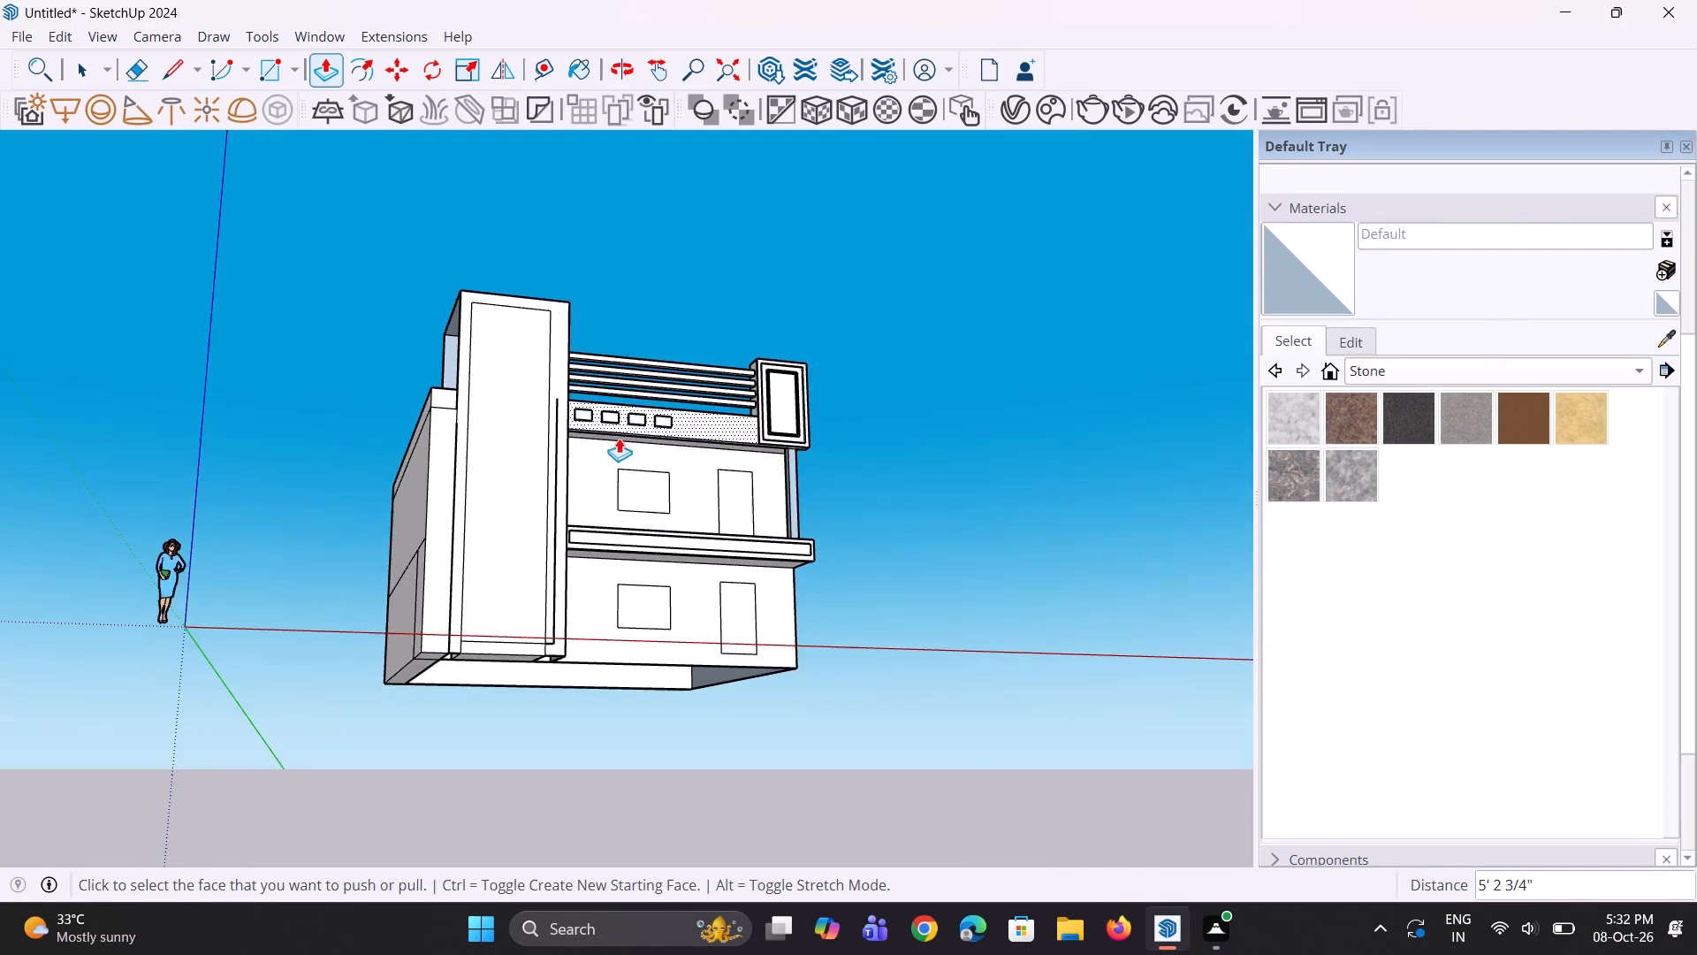
middle_click_drag(589, 444, 554, 620)
scroll(460, 501, "up", 3)
middle_click_drag(517, 382, 867, 364)
middle_click_drag(524, 409, 515, 474)
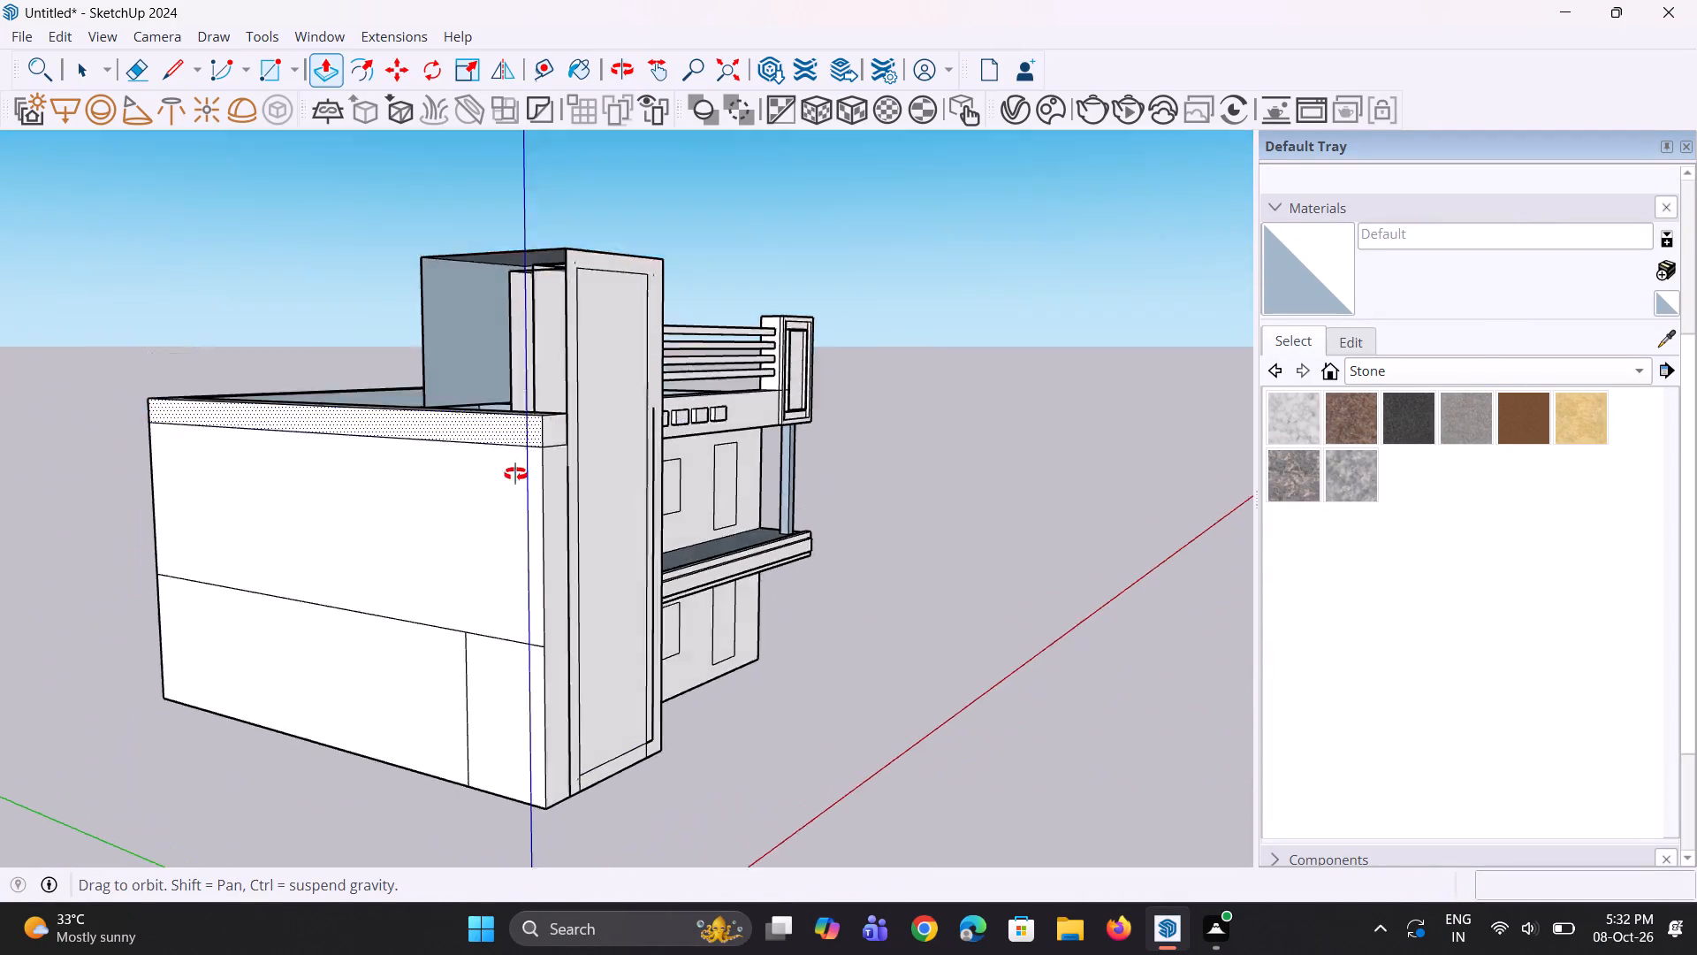
middle_click_drag(515, 474, 497, 685)
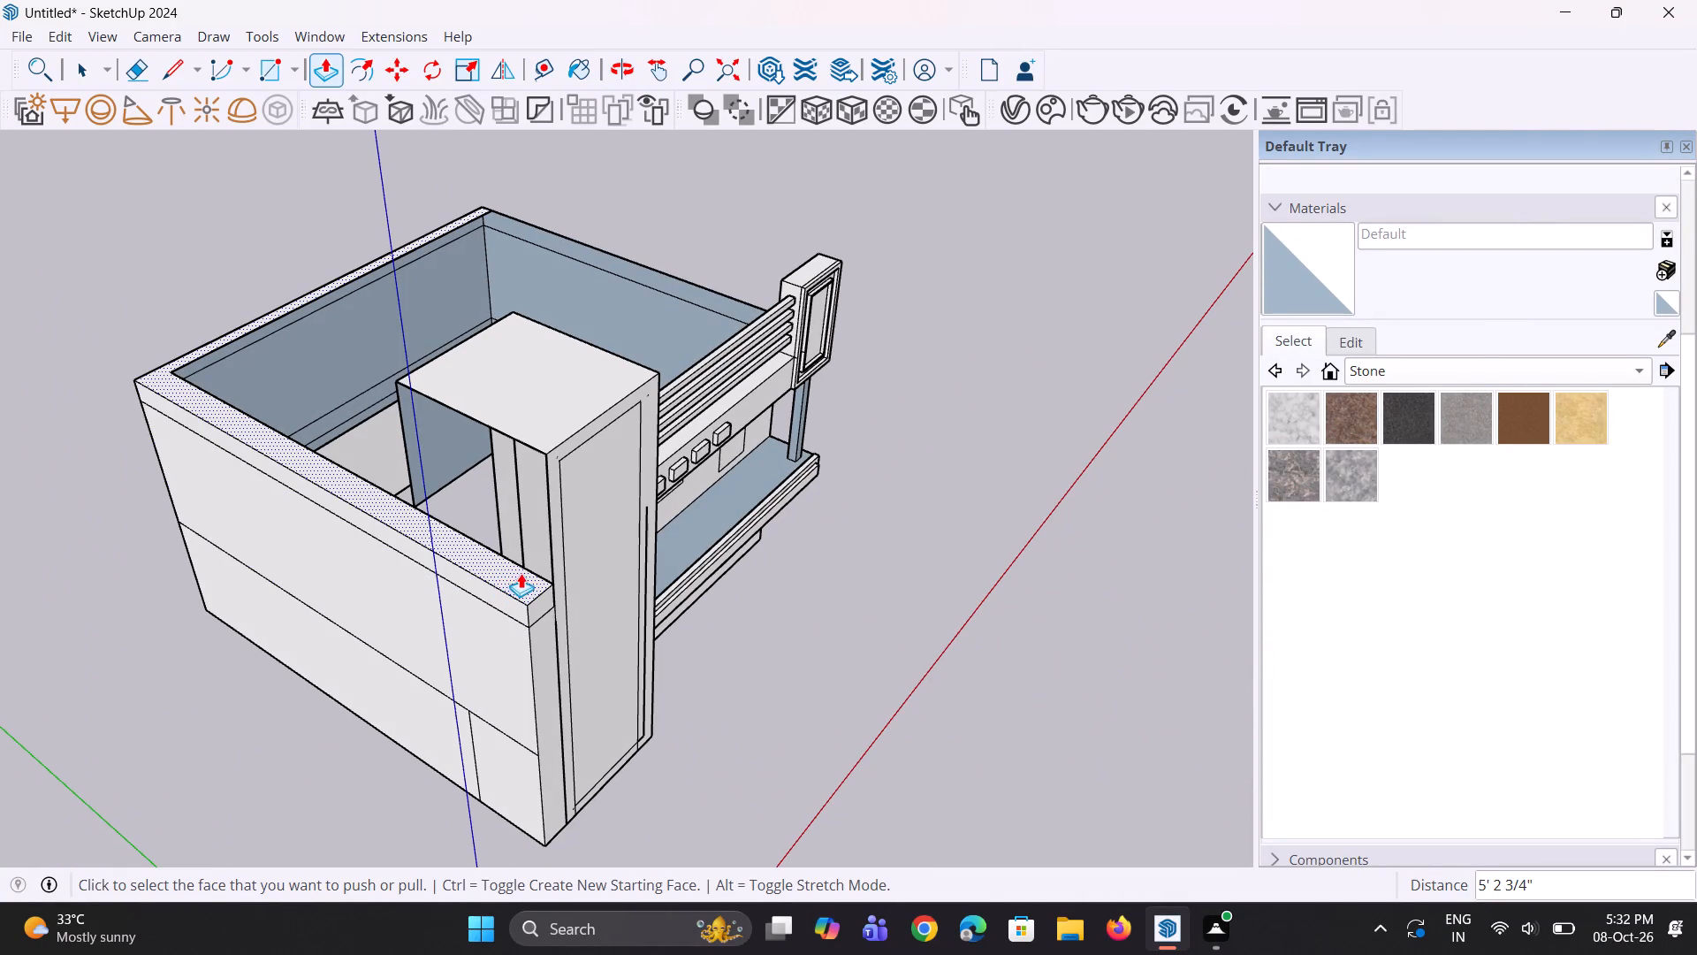
key("l")
left_click(417, 508)
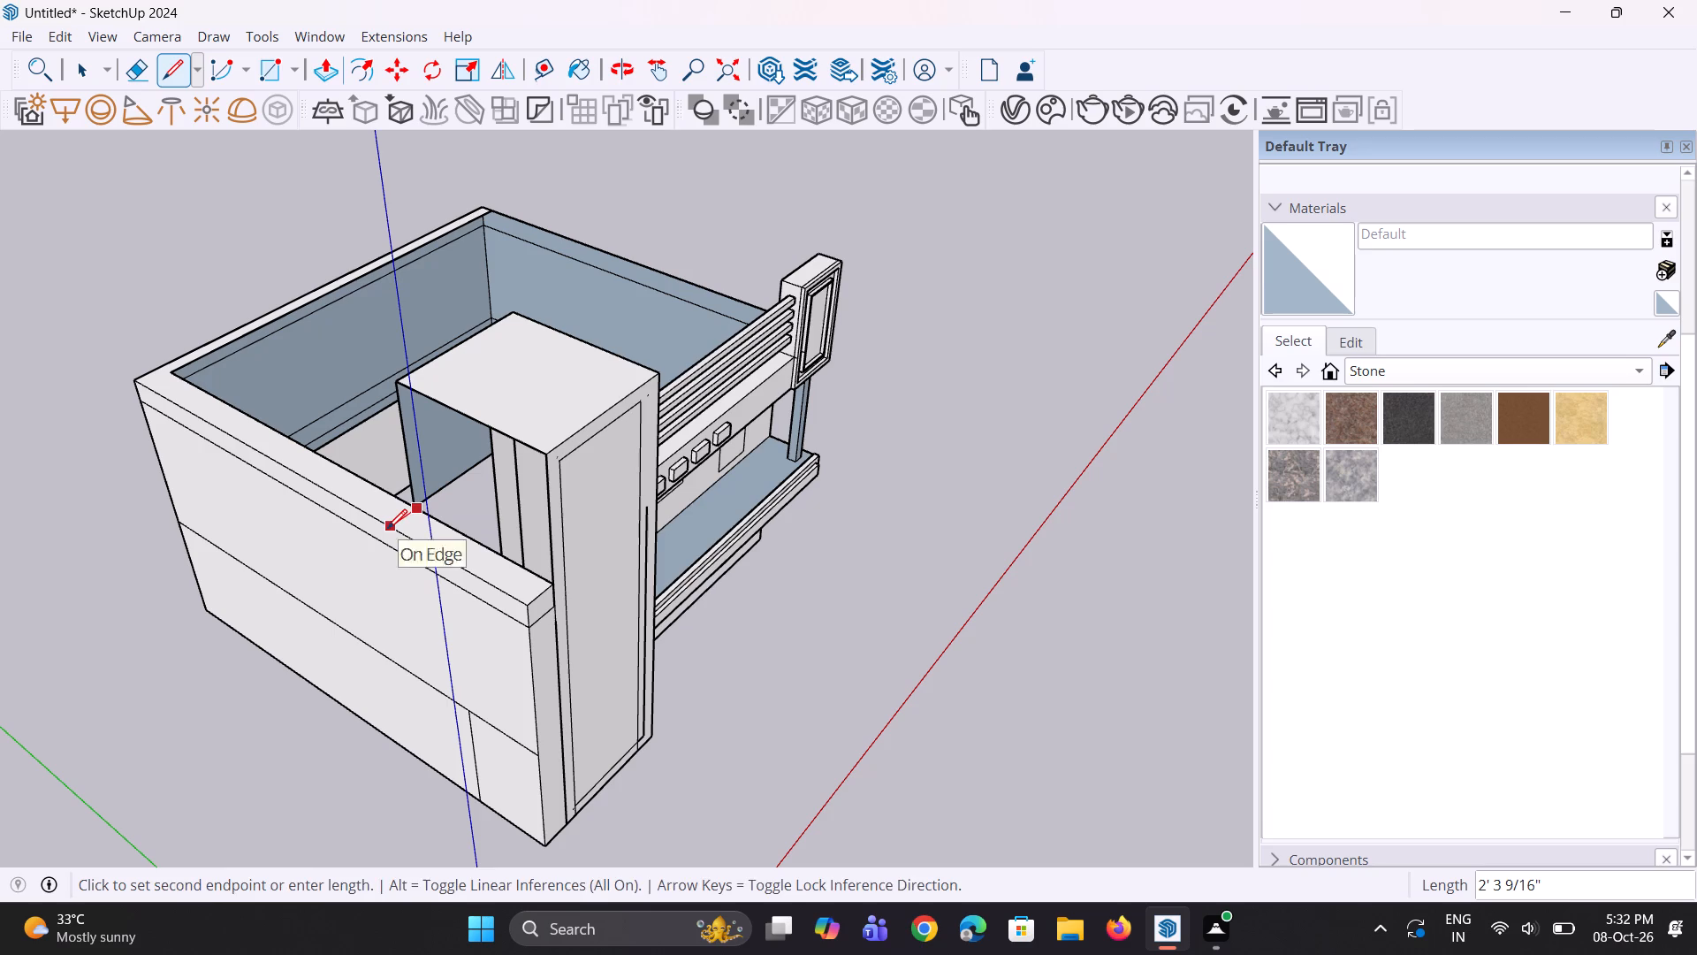
left_click(387, 529)
Pull the divided wall-top section beside the tower up 6 11/16", then about 9' 3/8" more to the tower's top level.
key("p")
left_click_drag(452, 554, 461, 543)
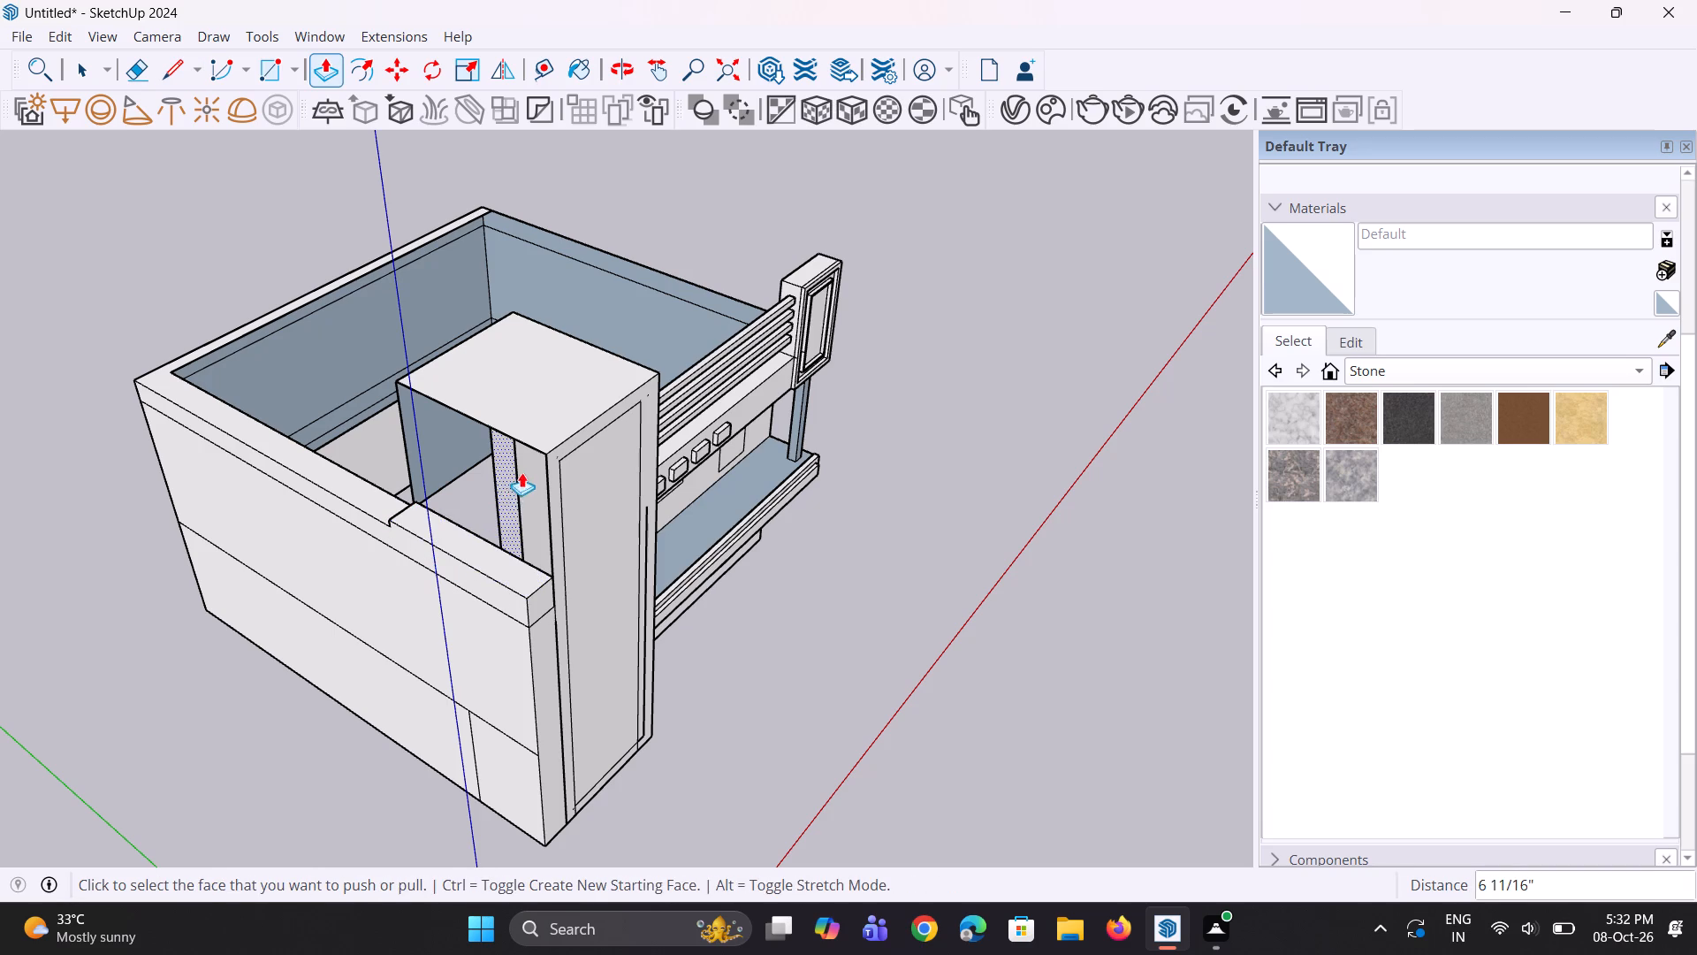
left_click(492, 567)
left_click(552, 452)
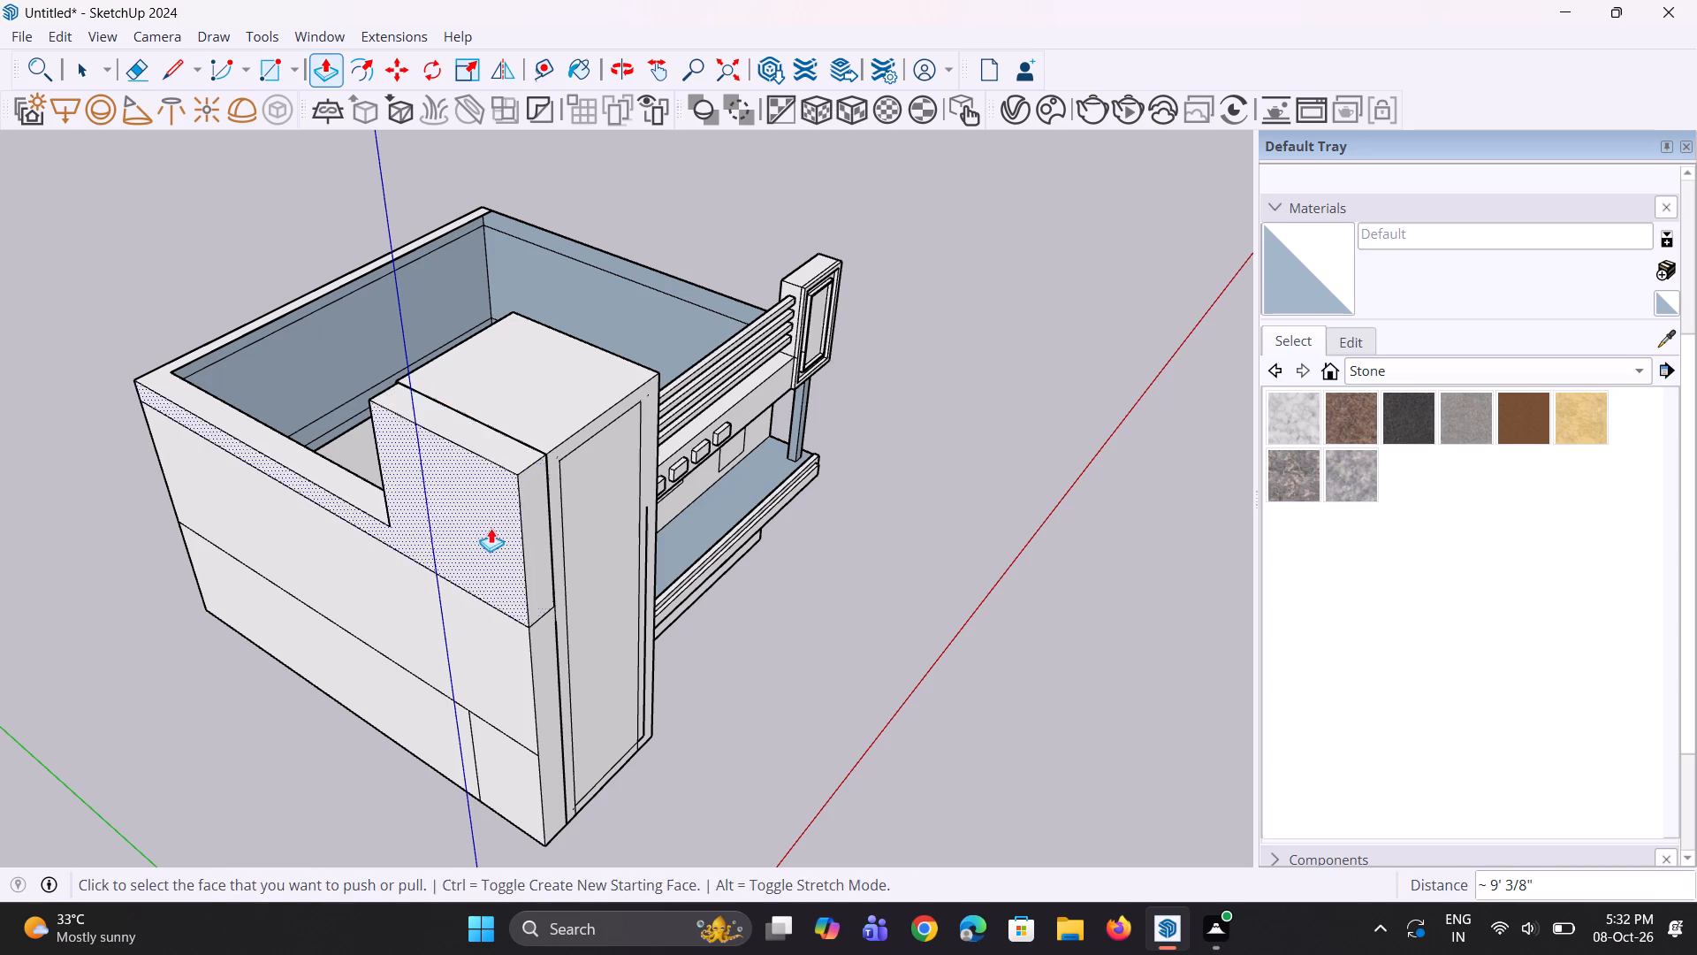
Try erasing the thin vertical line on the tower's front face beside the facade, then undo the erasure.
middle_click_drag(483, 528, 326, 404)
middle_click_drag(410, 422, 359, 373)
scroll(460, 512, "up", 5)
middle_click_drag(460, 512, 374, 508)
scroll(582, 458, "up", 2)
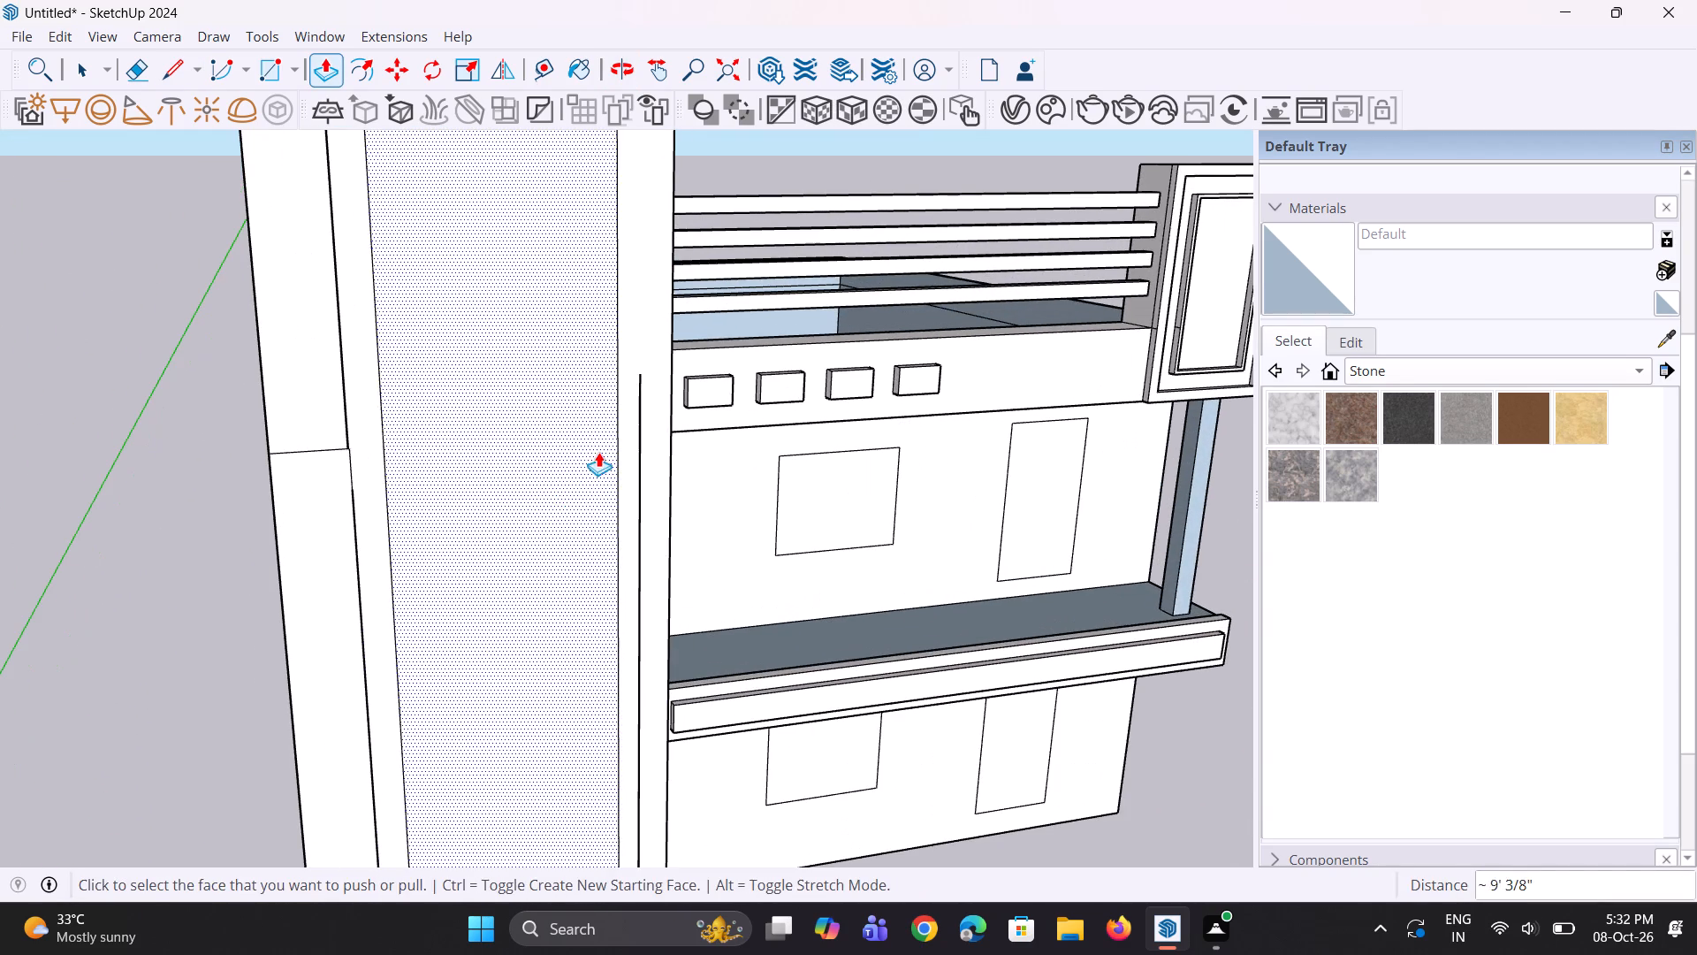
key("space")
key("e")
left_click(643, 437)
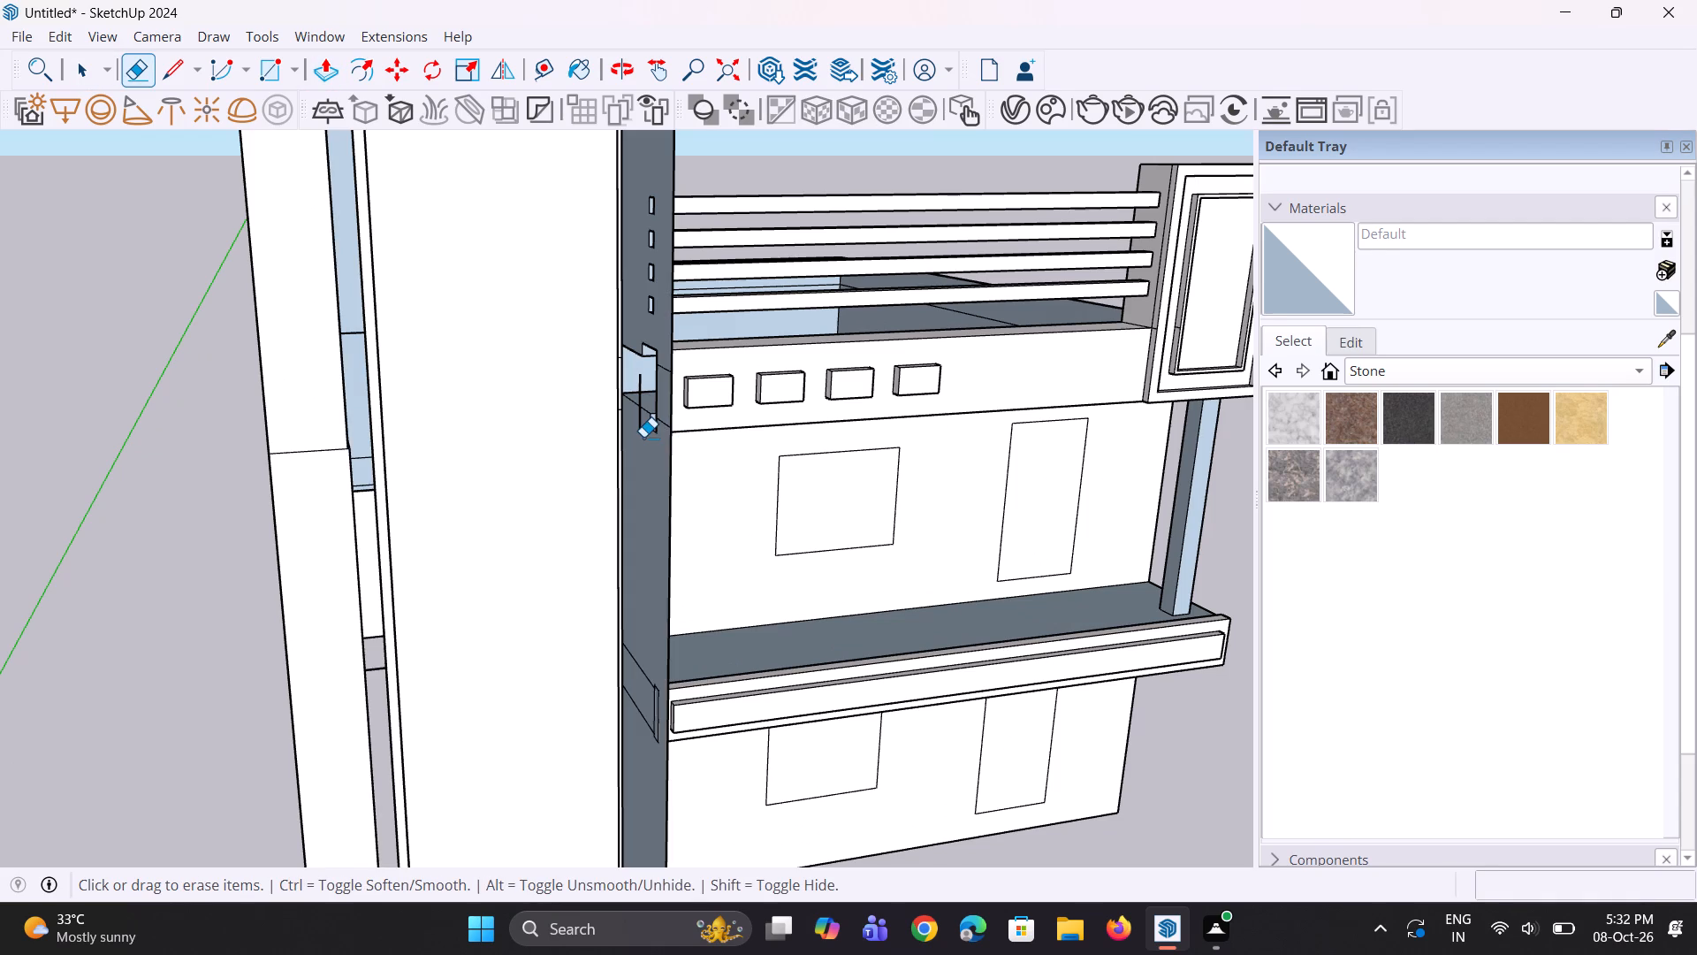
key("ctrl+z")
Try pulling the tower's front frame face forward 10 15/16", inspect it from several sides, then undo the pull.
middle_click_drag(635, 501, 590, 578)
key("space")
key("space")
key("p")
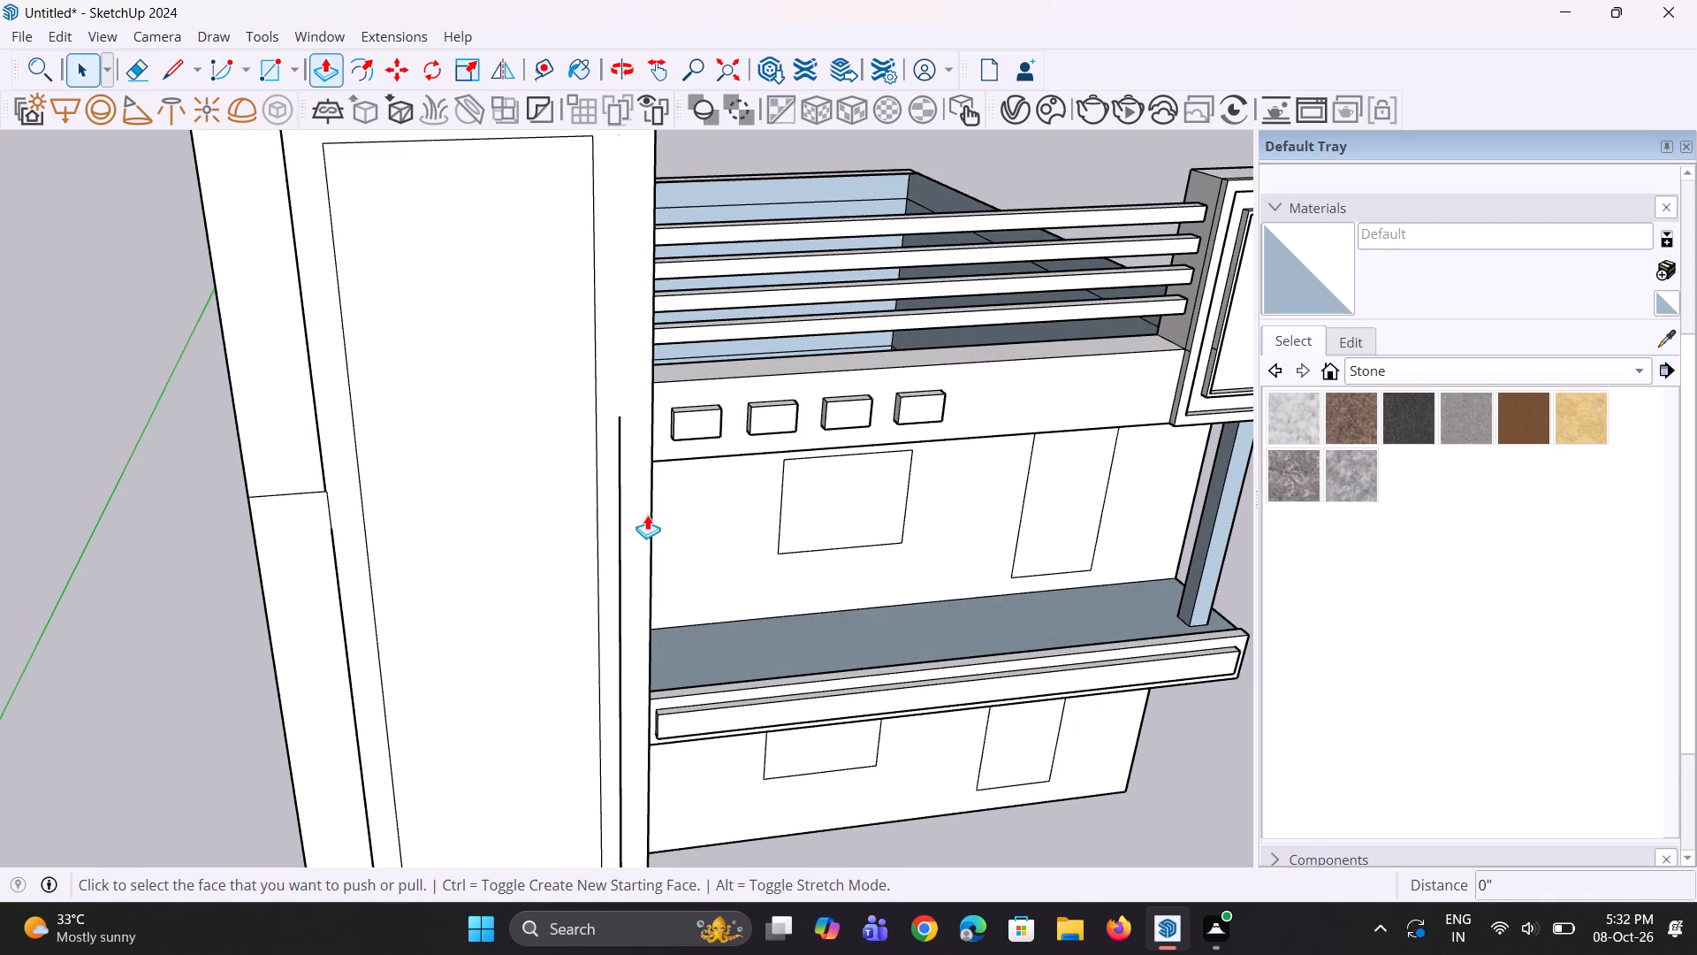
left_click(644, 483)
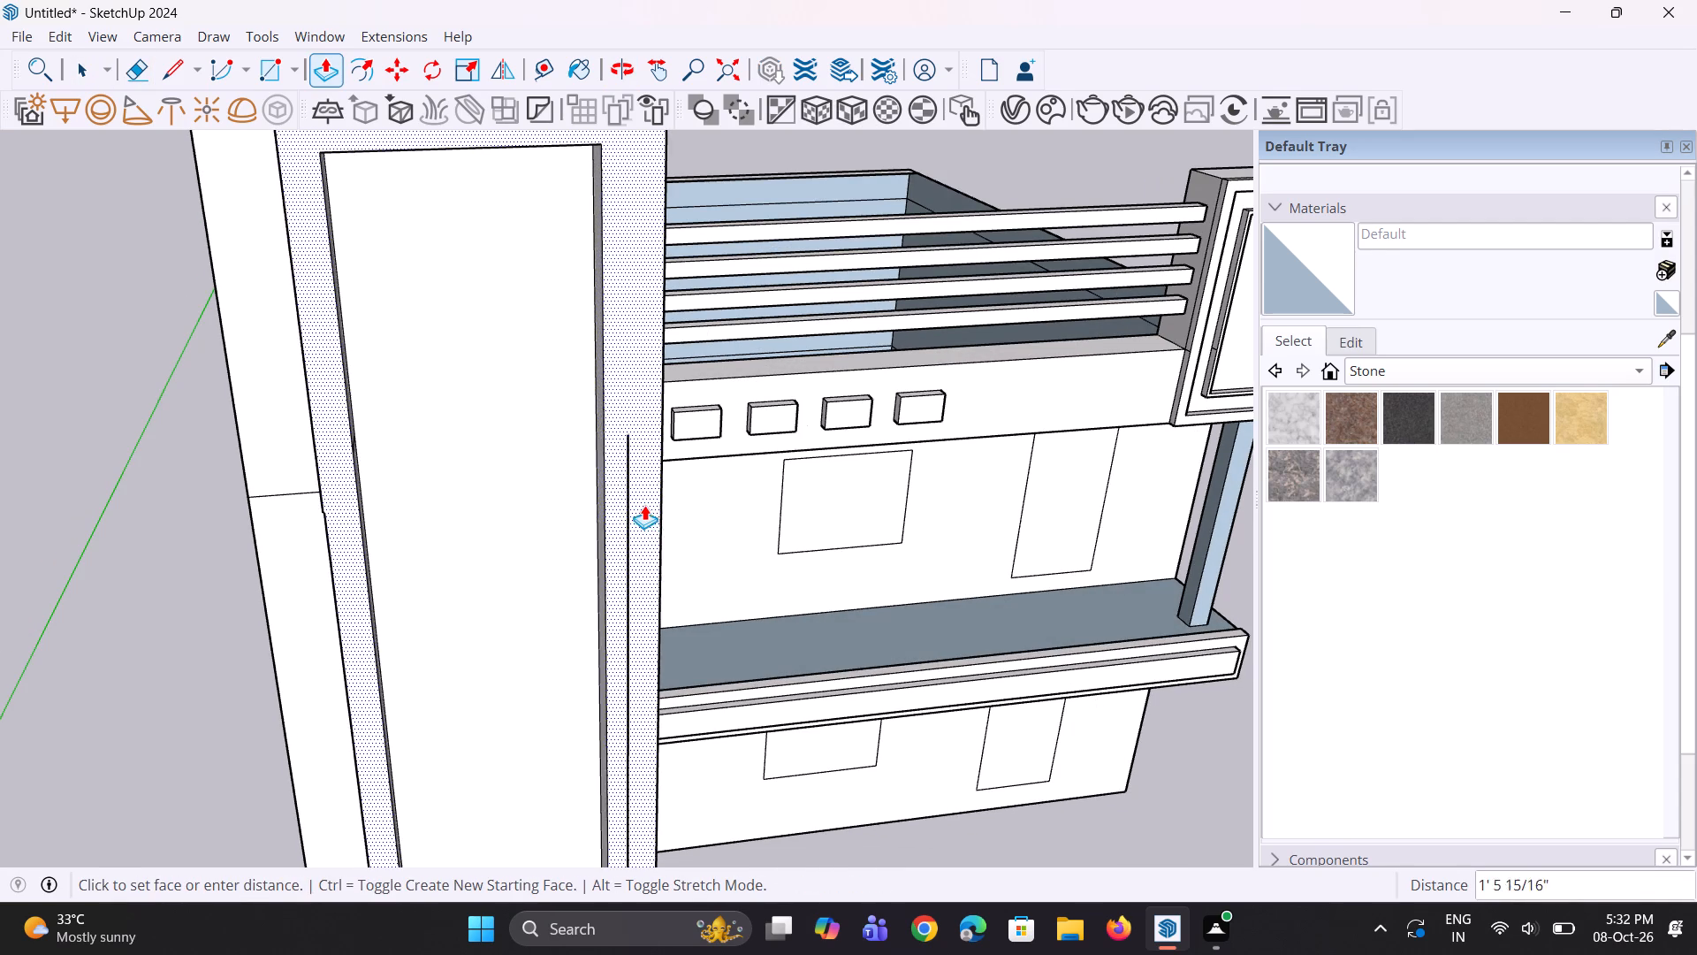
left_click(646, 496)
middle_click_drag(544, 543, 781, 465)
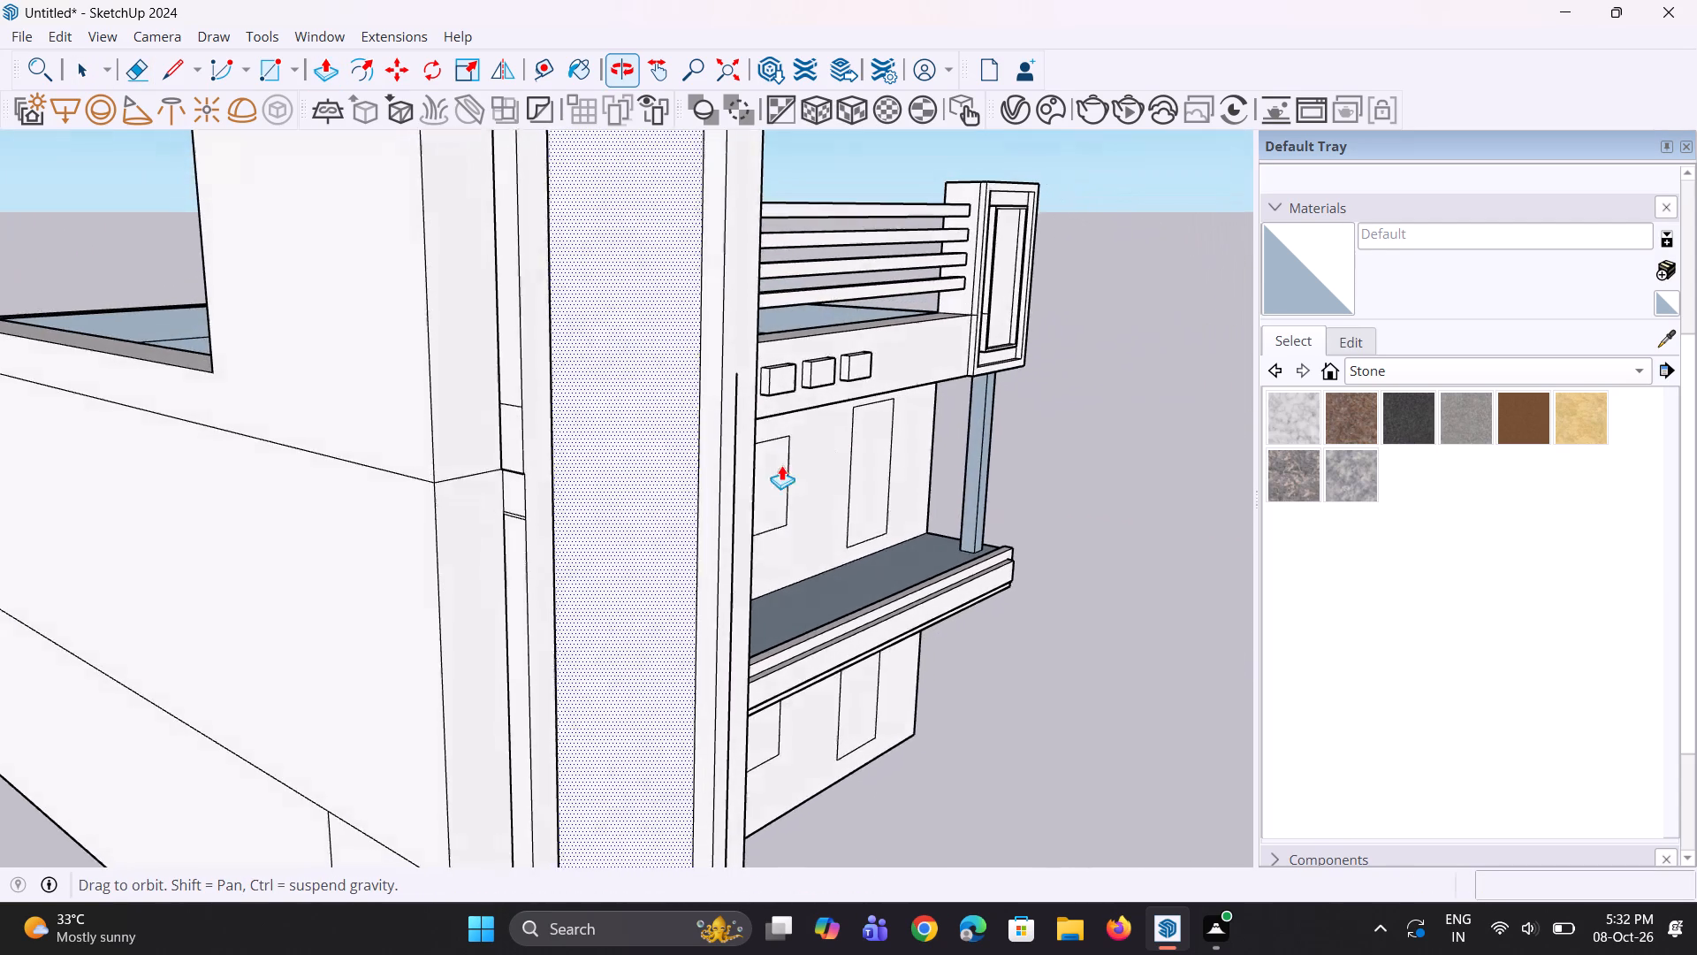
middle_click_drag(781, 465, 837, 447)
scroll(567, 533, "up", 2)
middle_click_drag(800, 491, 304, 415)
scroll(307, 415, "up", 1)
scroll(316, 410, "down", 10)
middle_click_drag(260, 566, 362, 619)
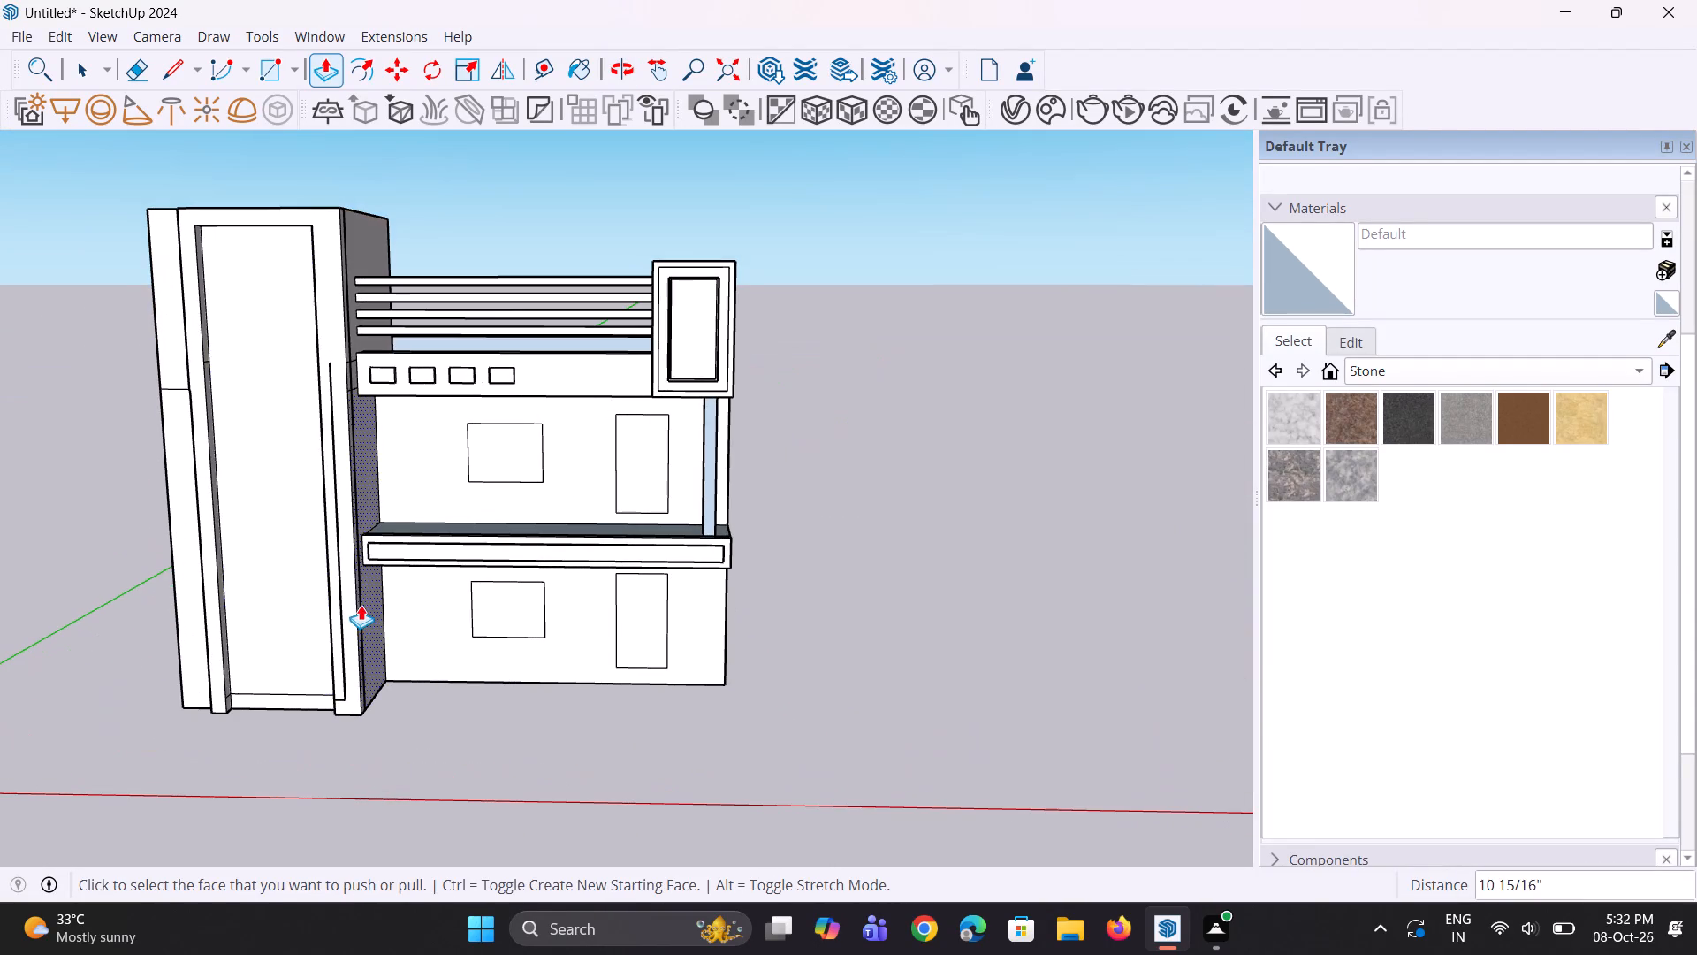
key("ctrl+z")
Examine the tower front, the facade and the open roof area from several sides.
middle_click_drag(359, 603, 153, 608)
scroll(319, 513, "up", 3)
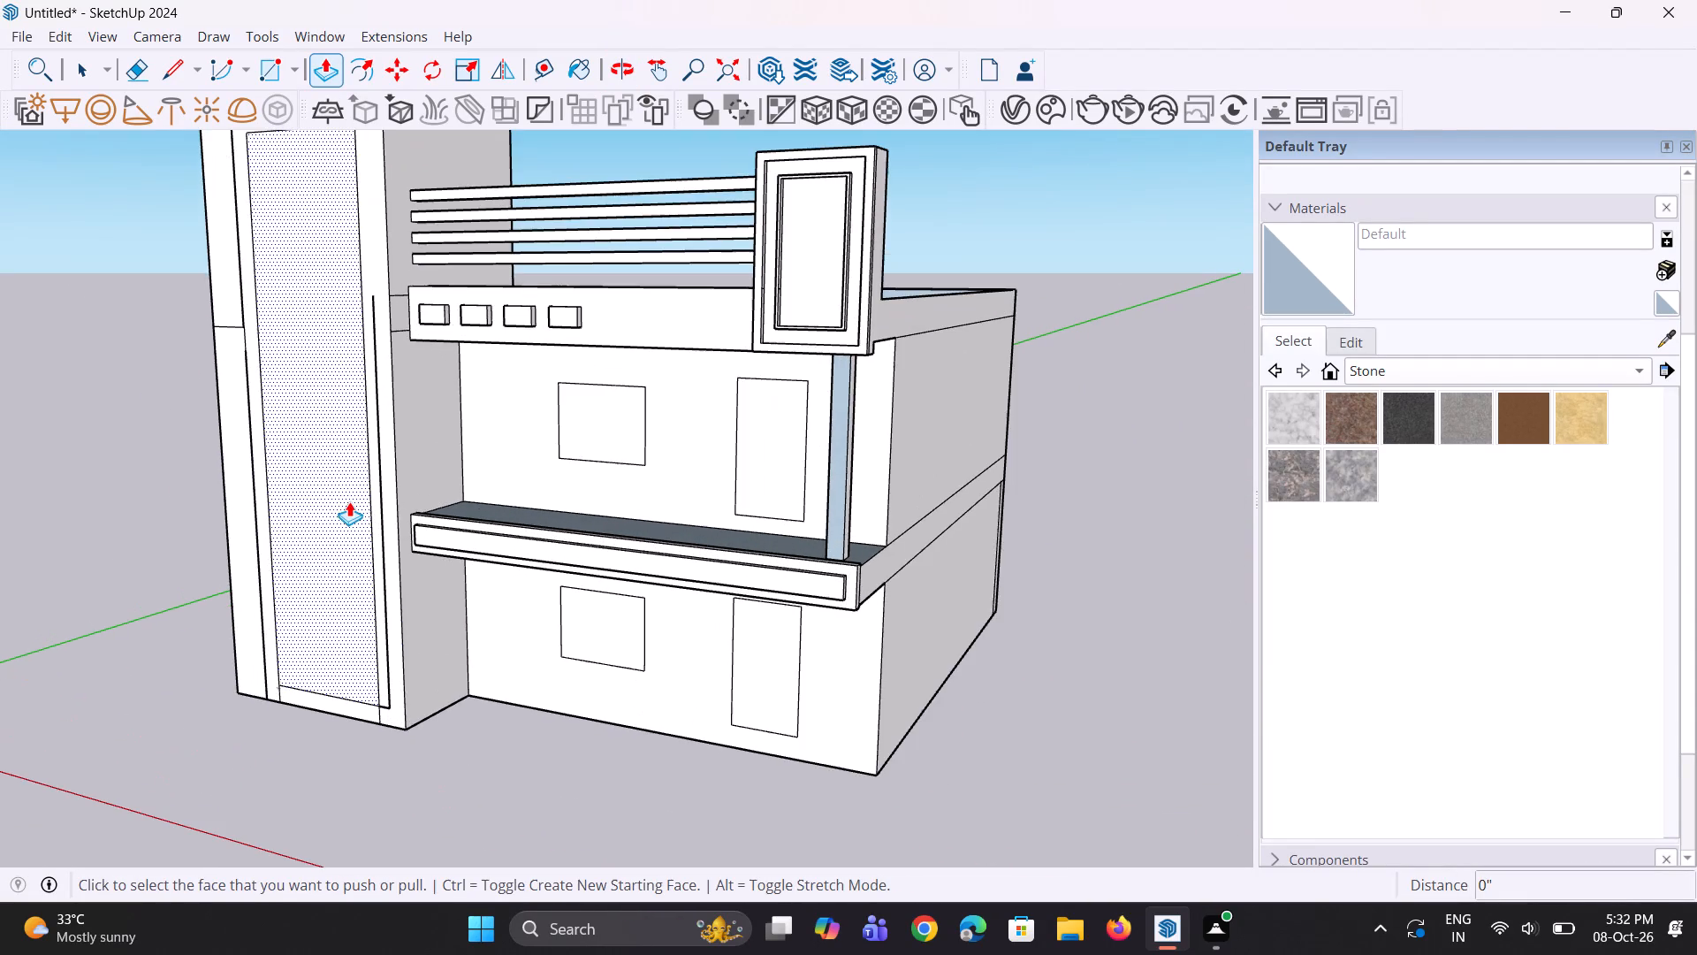
middle_click_drag(375, 516, 476, 515)
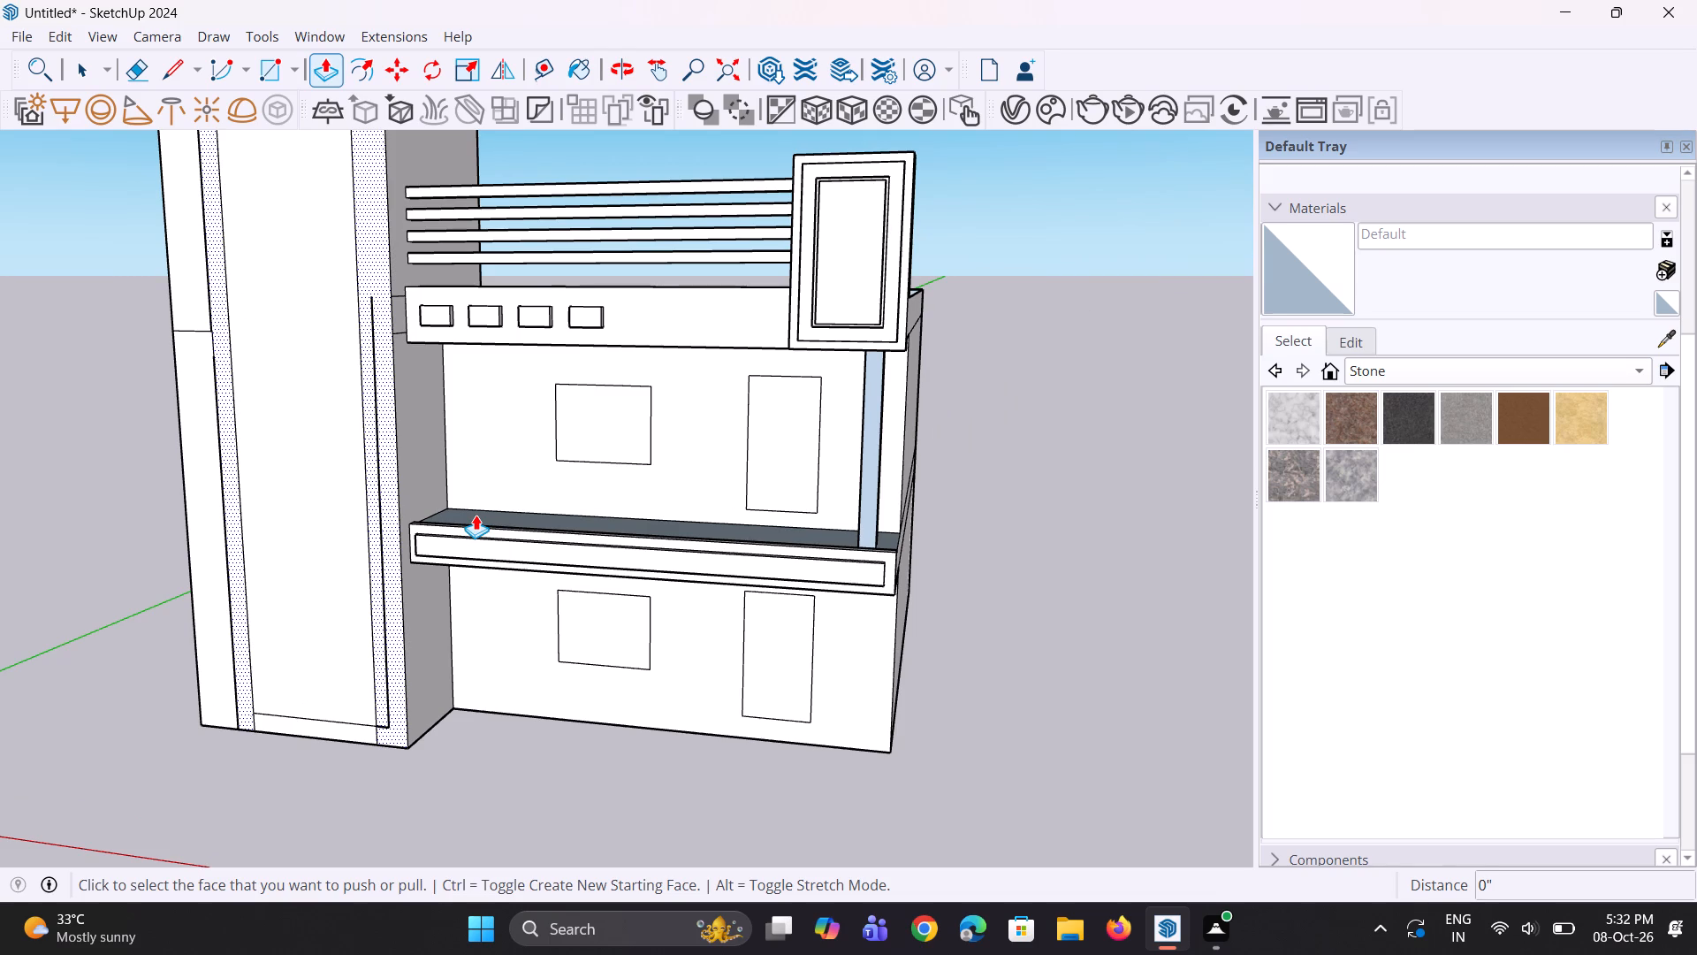
middle_click_drag(488, 440, 635, 452)
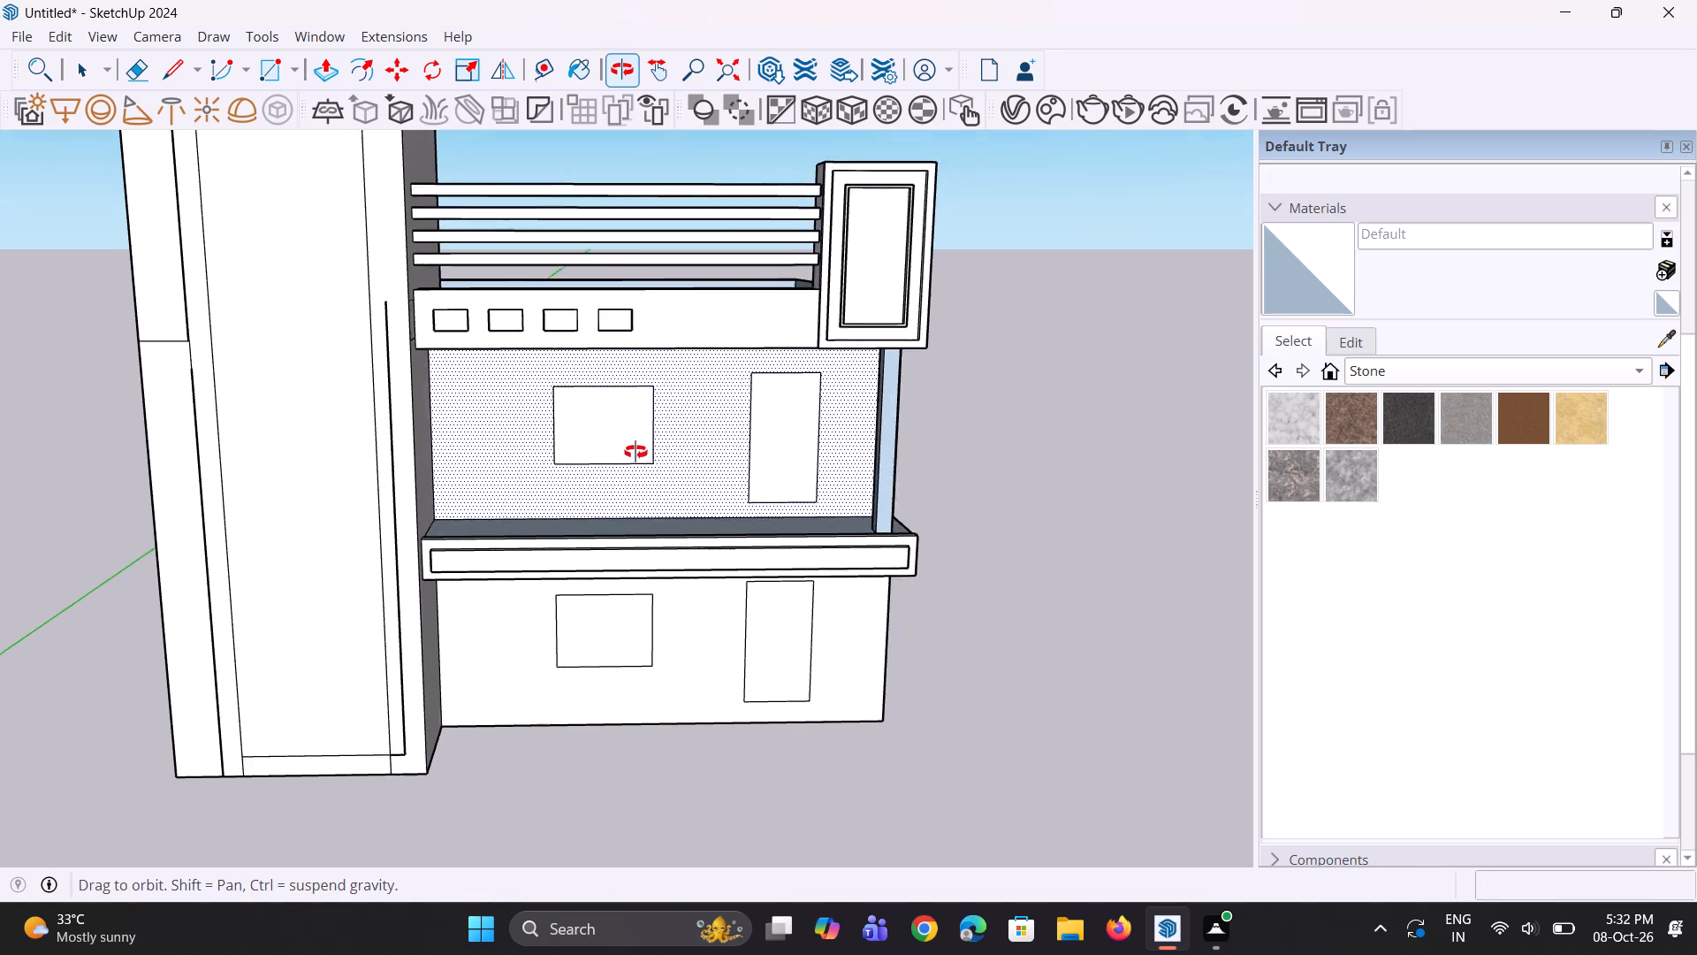
middle_click_drag(635, 452, 639, 453)
scroll(691, 488, "down", 3)
middle_click_drag(699, 488, 682, 438)
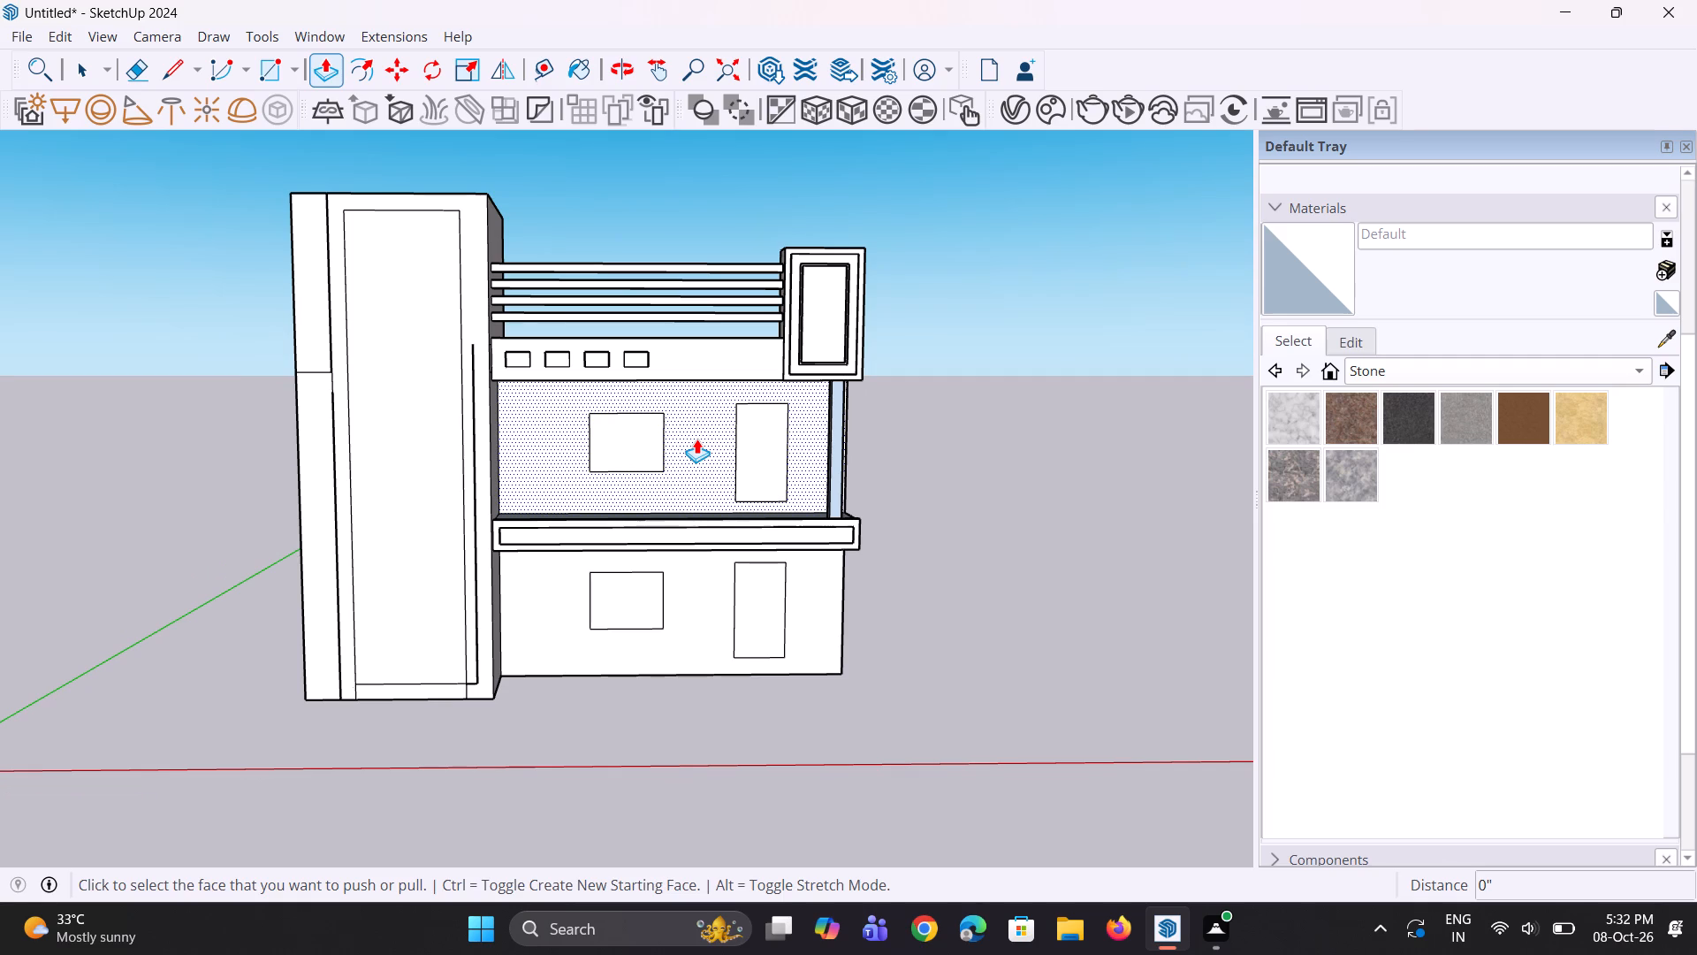
scroll(689, 369, "down", 3)
middle_click_drag(545, 465, 598, 532)
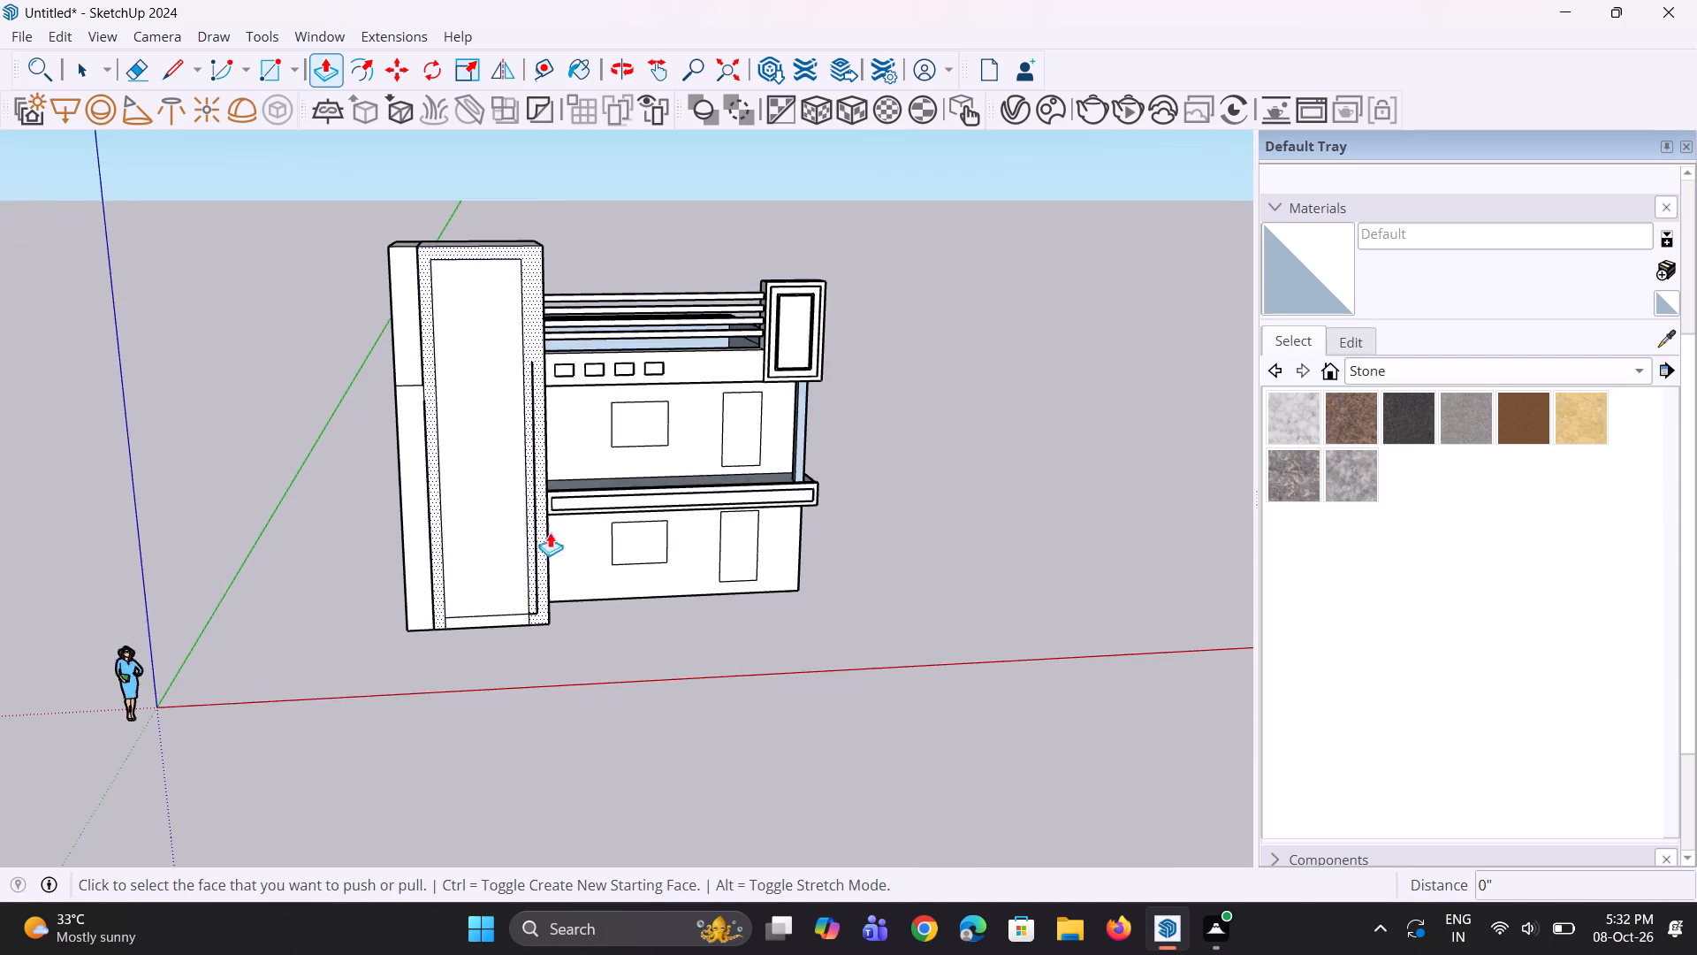
scroll(455, 523, "up", 2)
middle_click_drag(415, 481, 648, 455)
scroll(642, 479, "up", 1)
middle_click_drag(642, 479, 242, 431)
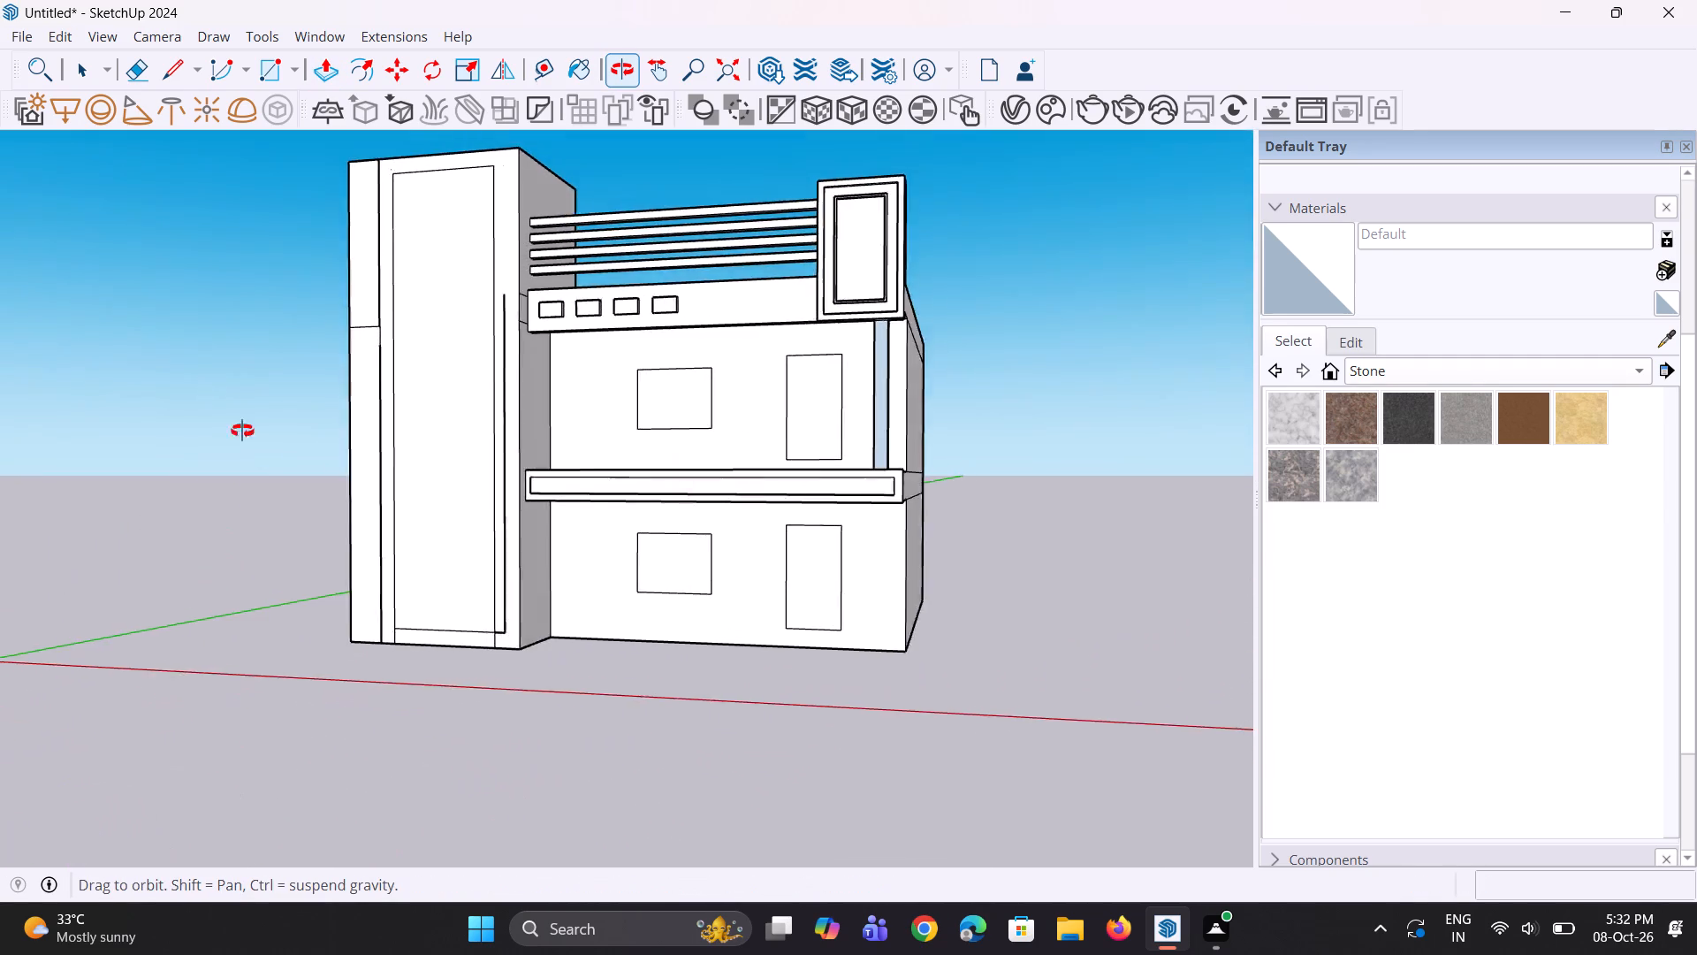
middle_click_drag(242, 431, 687, 545)
scroll(498, 493, "down", 4)
middle_click_drag(375, 450, 1099, 669)
middle_click_drag(506, 645, 545, 562)
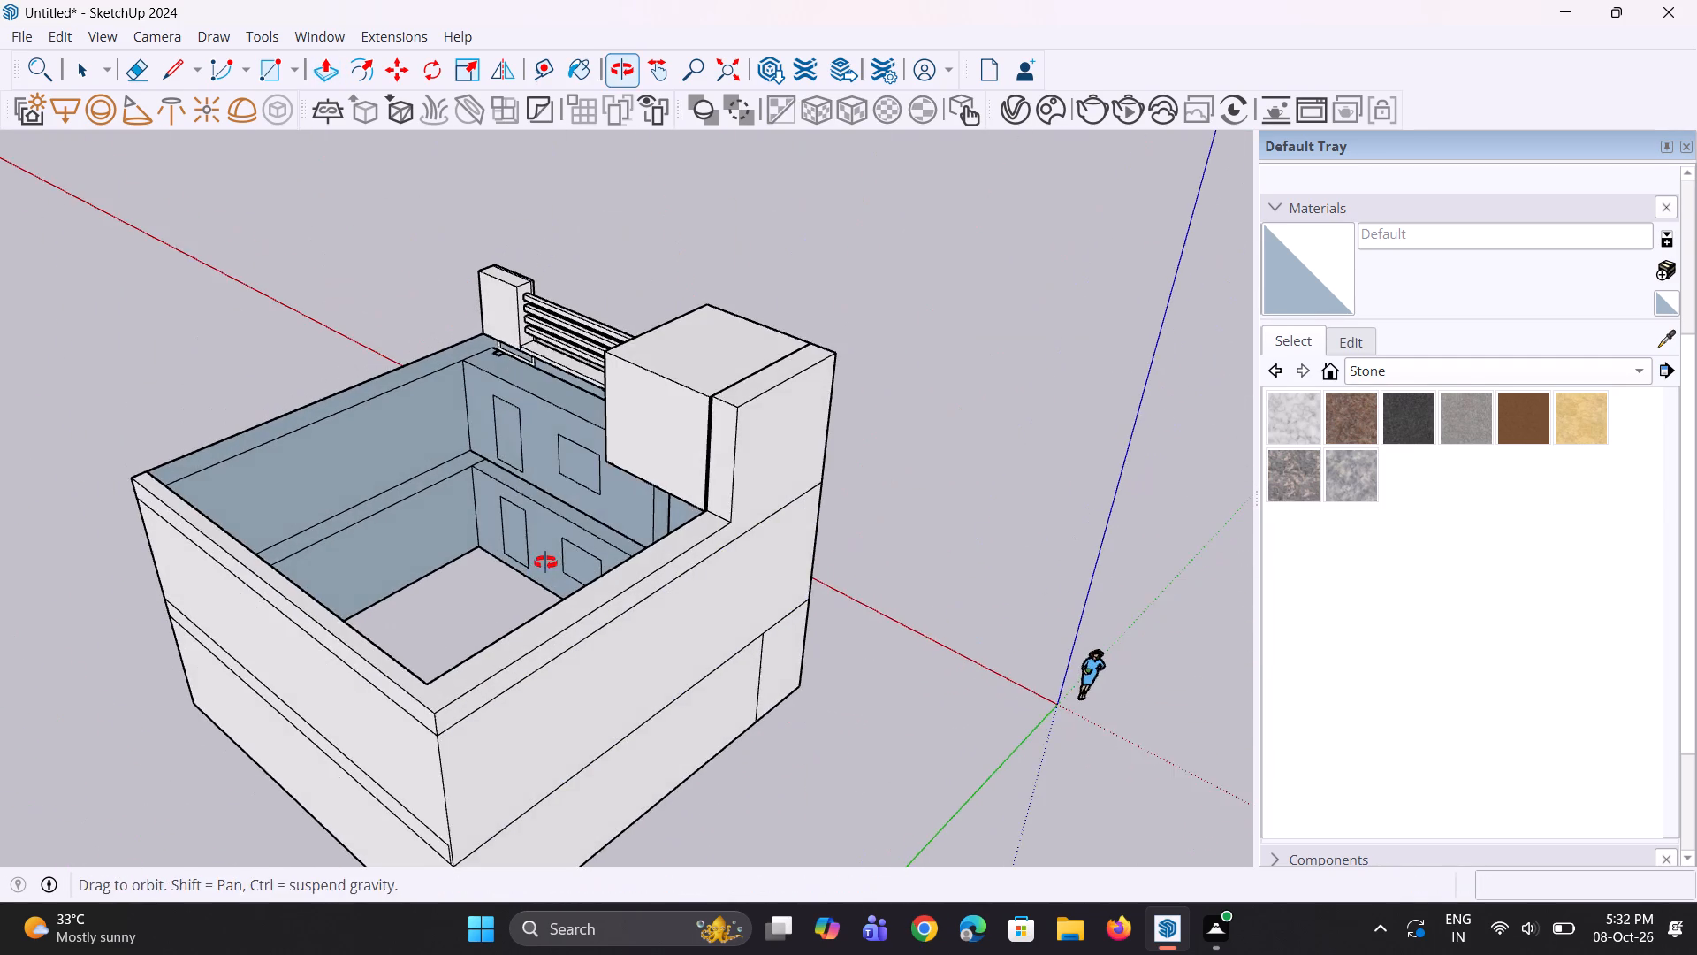
middle_click_drag(545, 562, 546, 562)
Raise the top face of the parapet rim around the open roof by 1' 2 1/8".
scroll(381, 702, "up", 1)
middle_click_drag(378, 704, 0, 597)
scroll(72, 680, "up", 1)
scroll(237, 475, "up", 3)
middle_click_drag(220, 459, 243, 531)
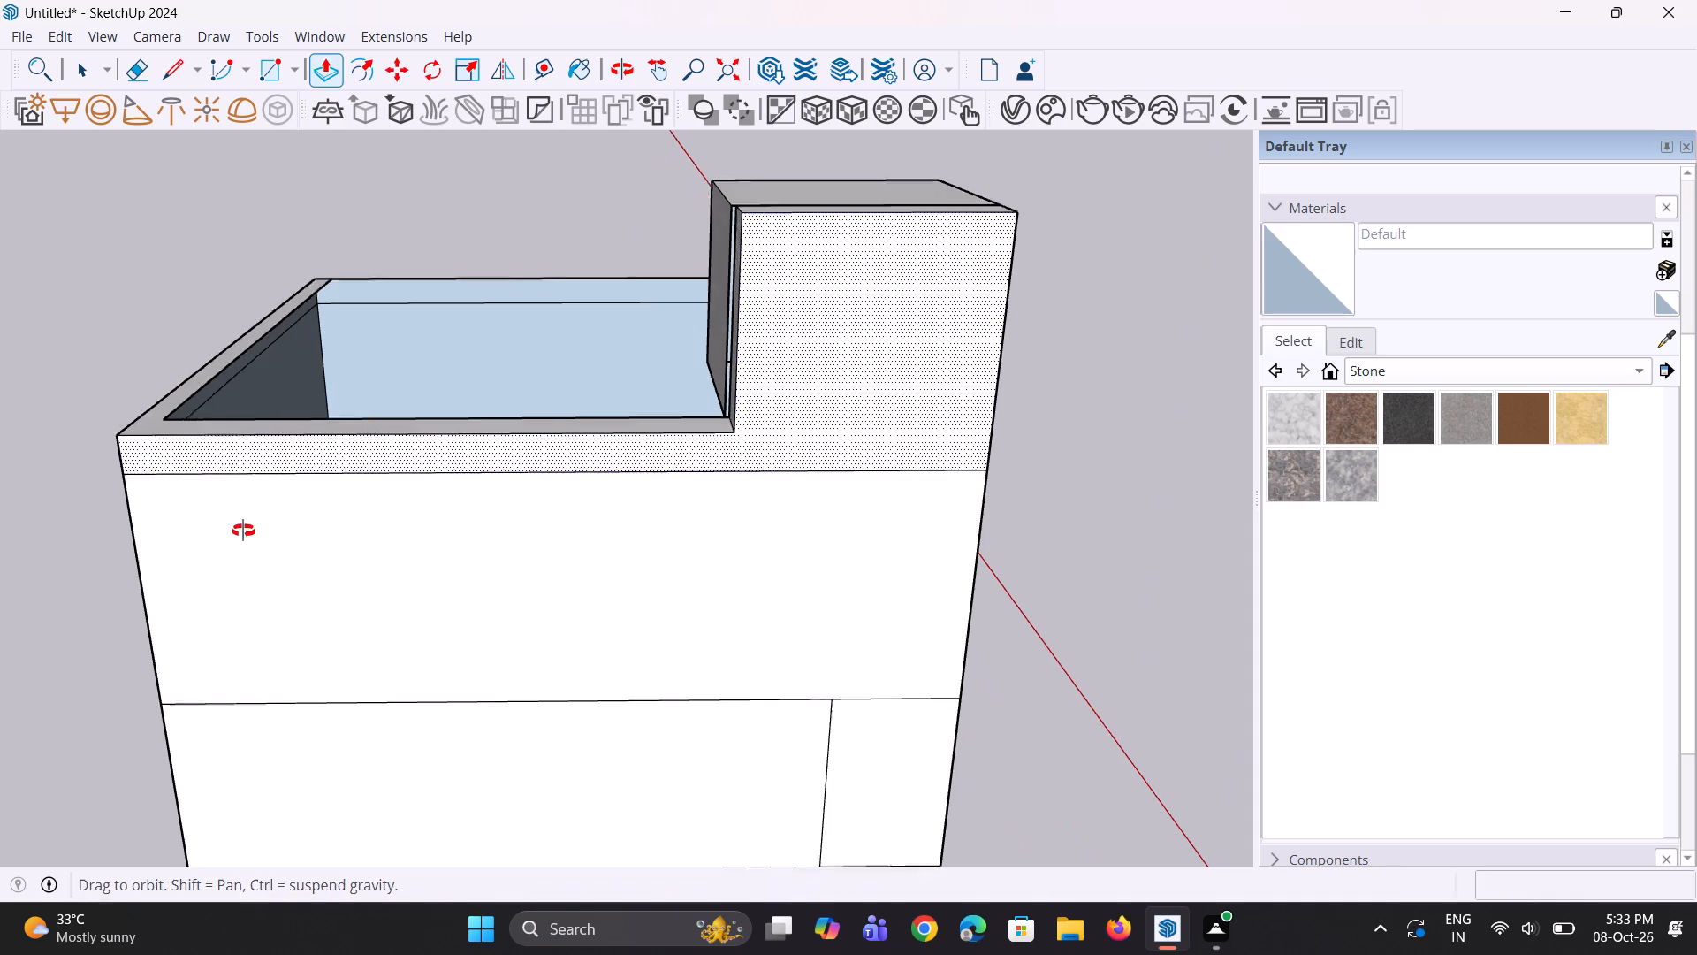
middle_click_drag(243, 531, 247, 543)
left_click(278, 504)
left_click(278, 479)
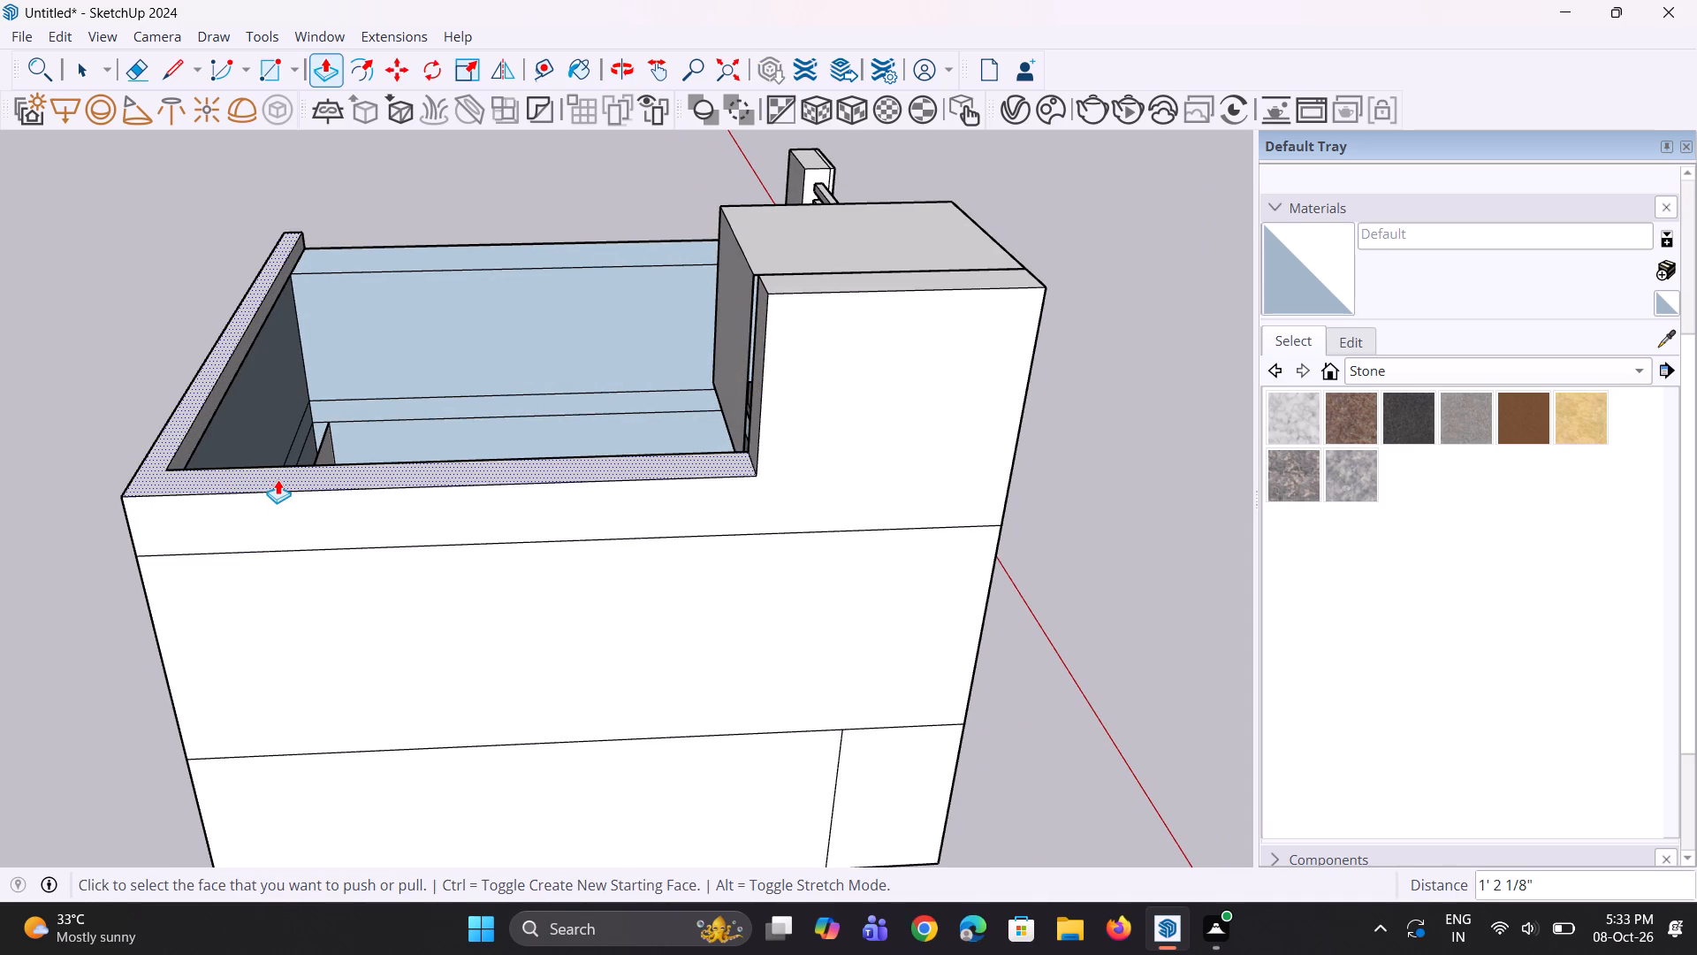
Pull the raised rim's inner face about 30' 6 9/16" across the open top to close the roof.
left_click(196, 432)
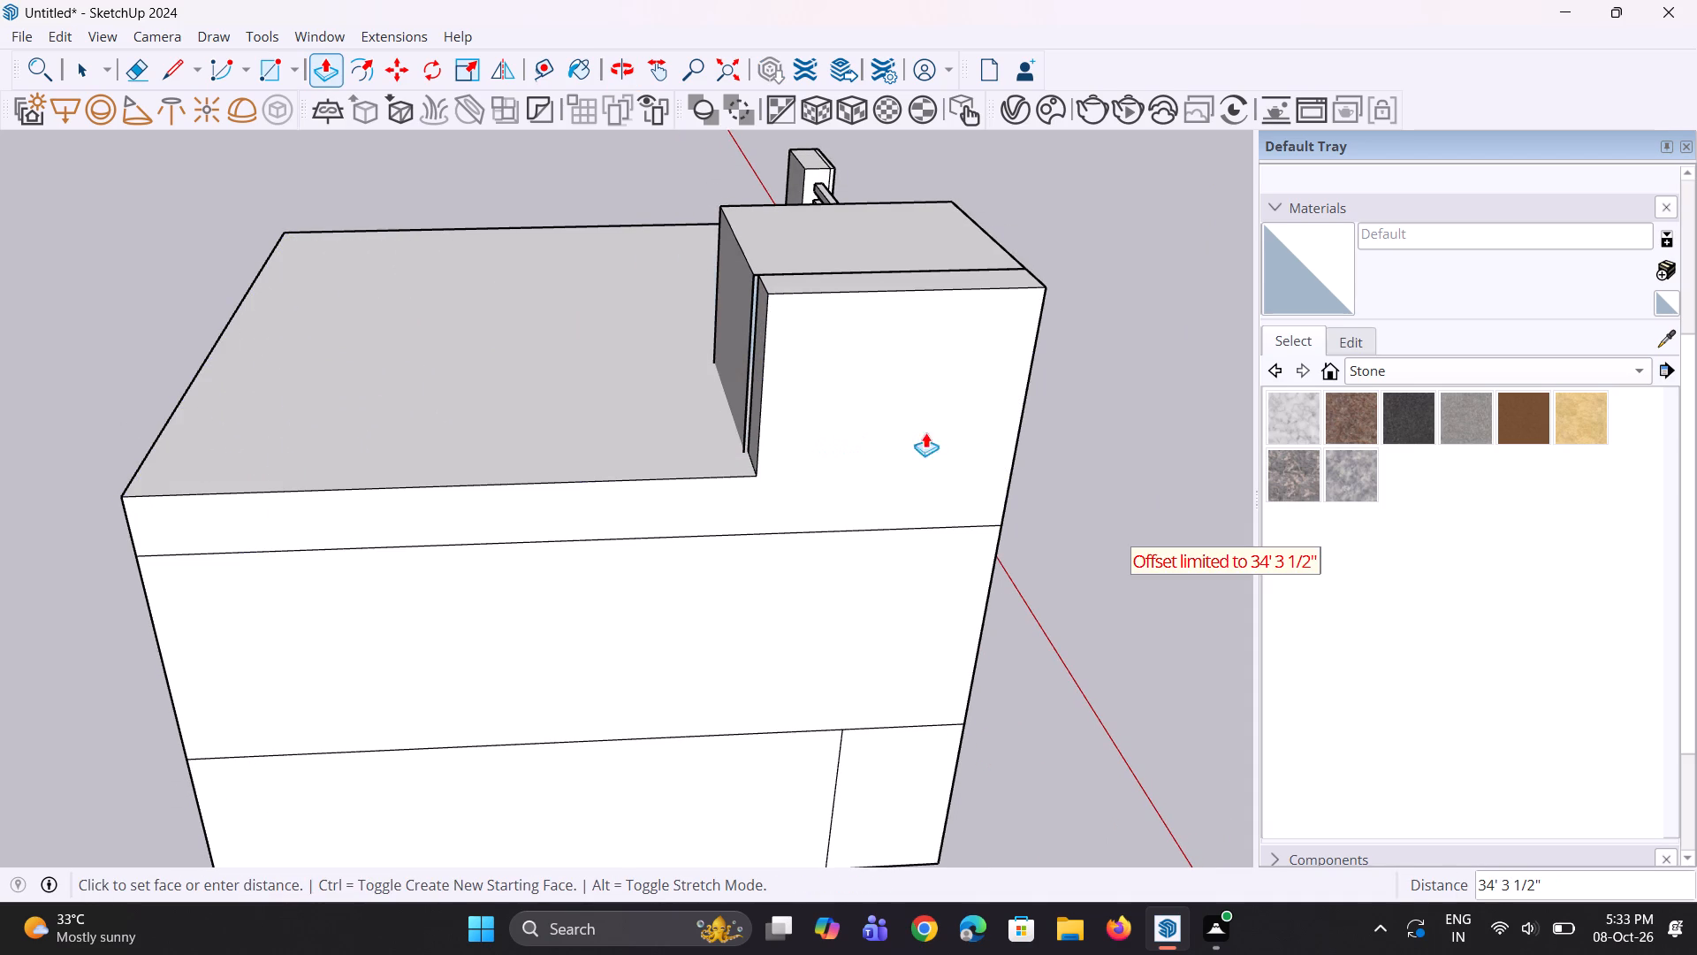
left_click(822, 481)
Extend the roof slab's front edge 2 13/16", then 3' 5 7/16" more to close the gap to the front parapet.
middle_click_drag(96, 470, 975, 591)
scroll(233, 533, "down", 3)
middle_click_drag(205, 532, 877, 492)
scroll(502, 621, "up", 5)
left_click_drag(651, 580, 649, 580)
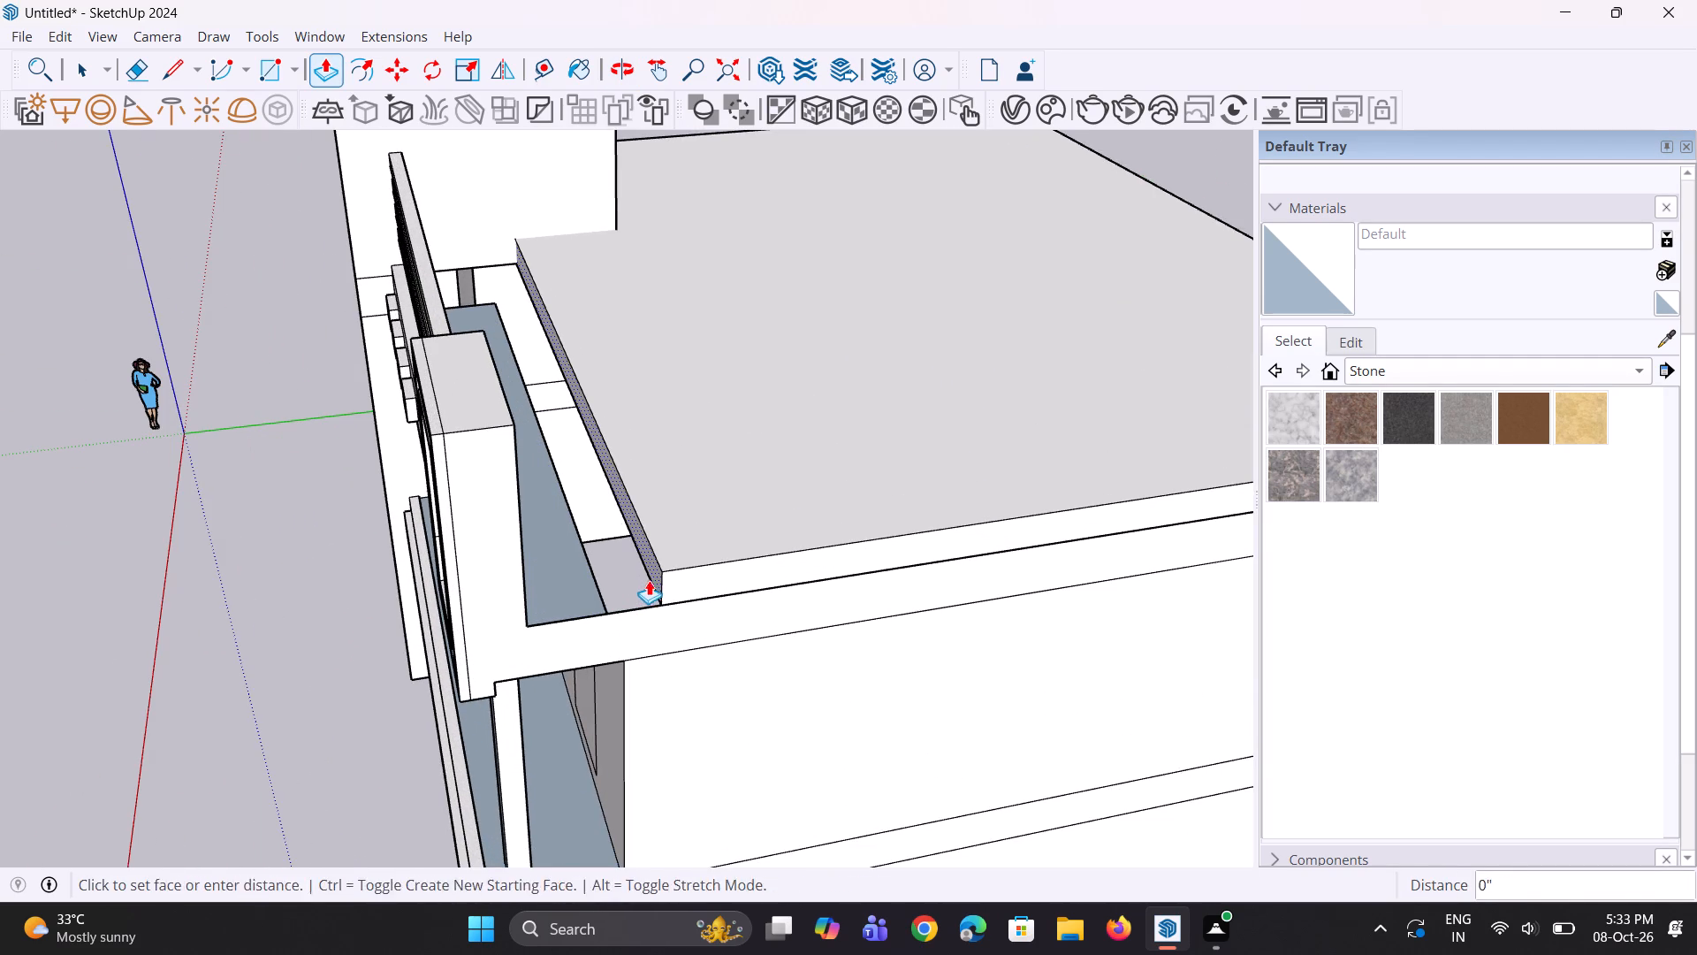
left_click_drag(649, 580, 642, 580)
left_click(647, 575)
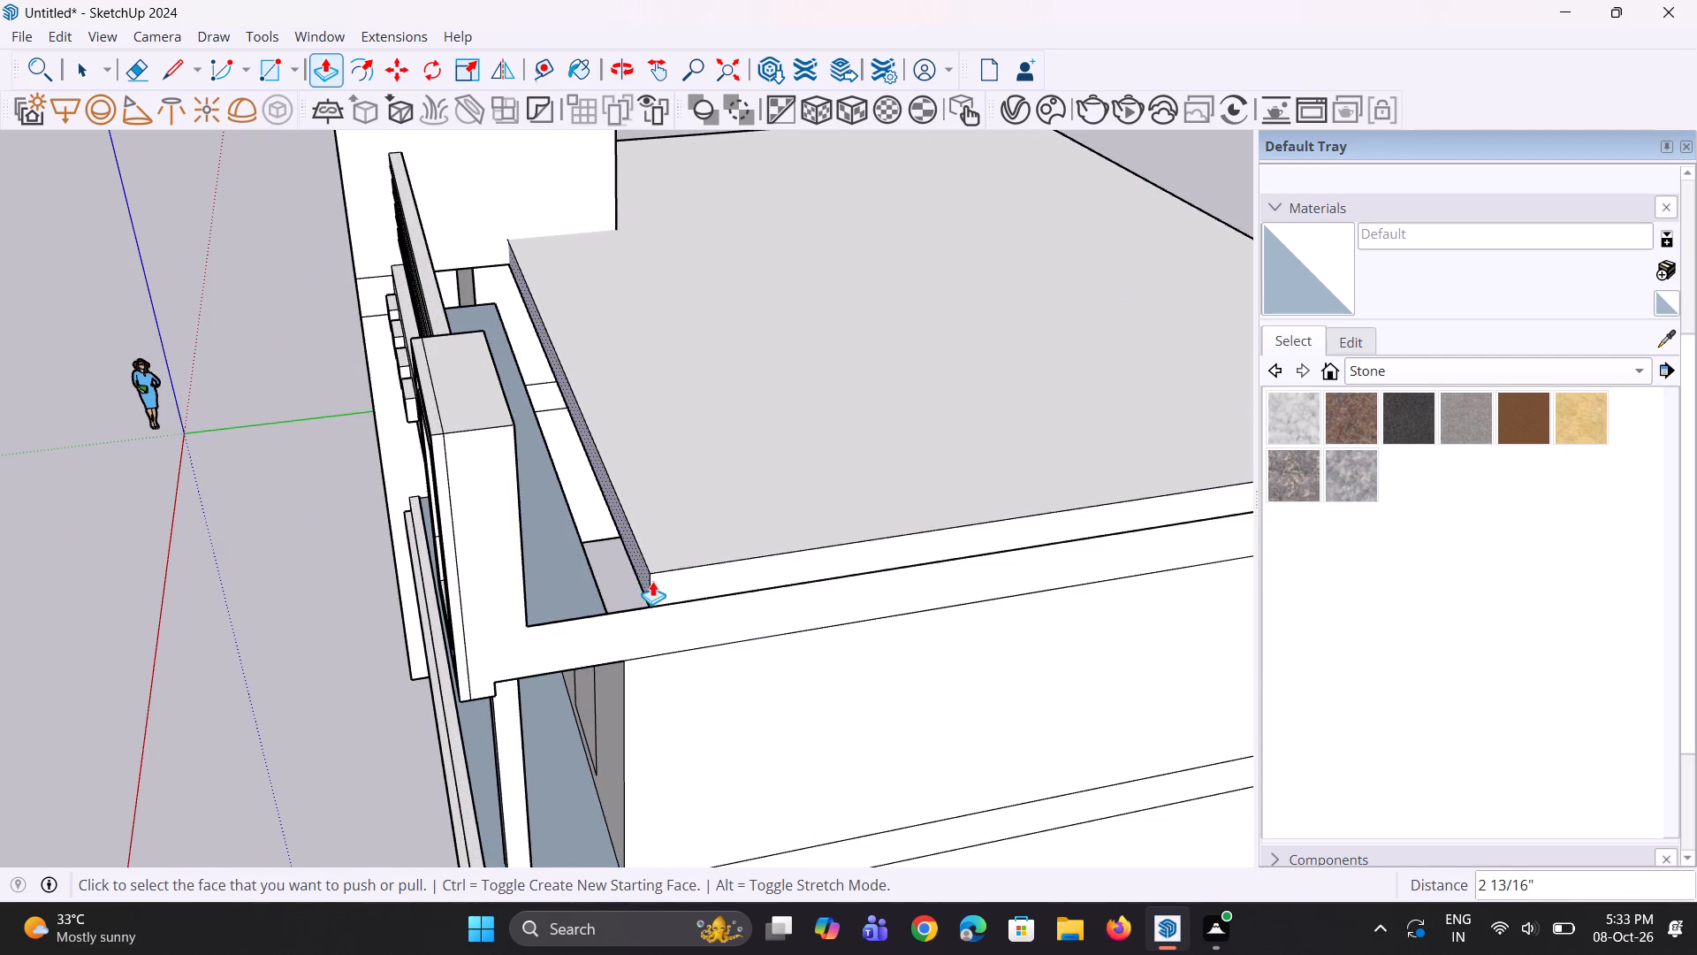
left_click(639, 569)
left_click(501, 627)
Examine the front facade, the closed roof and the tower's joint with the side wall.
scroll(561, 605, "down", 3)
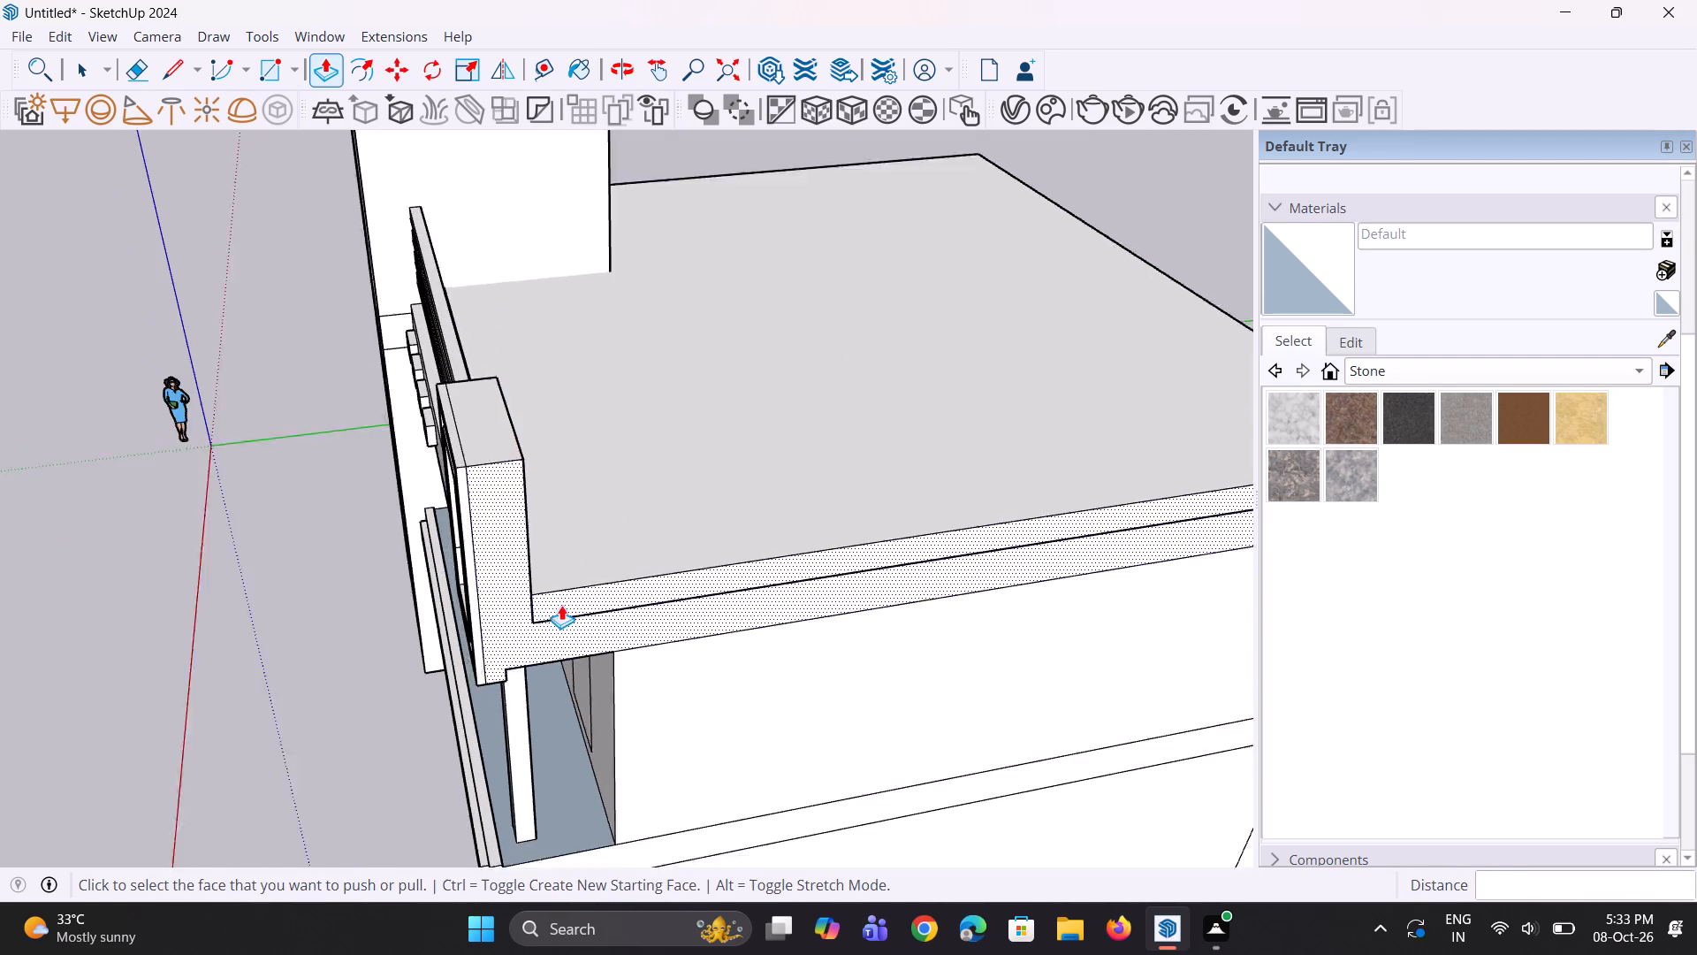
scroll(561, 605, "down", 1)
middle_click_drag(526, 600, 738, 457)
scroll(678, 495, "down", 3)
middle_click_drag(681, 547, 895, 482)
middle_click_drag(295, 526, 393, 529)
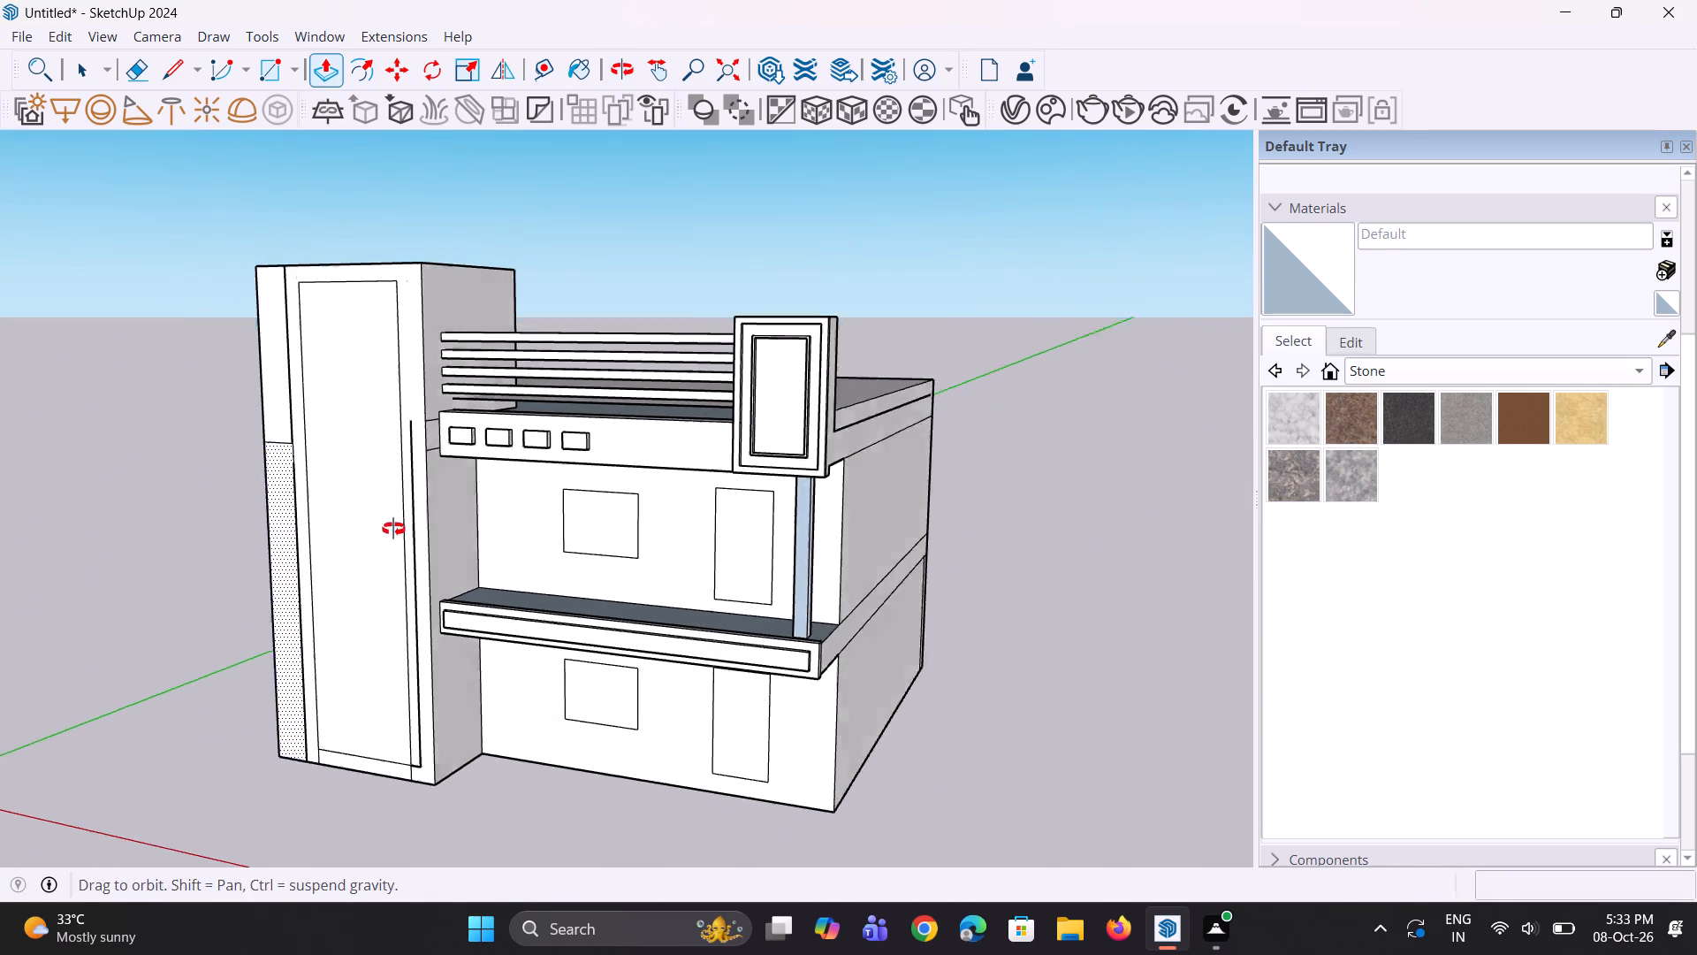
middle_click_drag(393, 529, 494, 529)
scroll(354, 539, "up", 4)
middle_click_drag(231, 575, 325, 569)
scroll(212, 589, "down", 5)
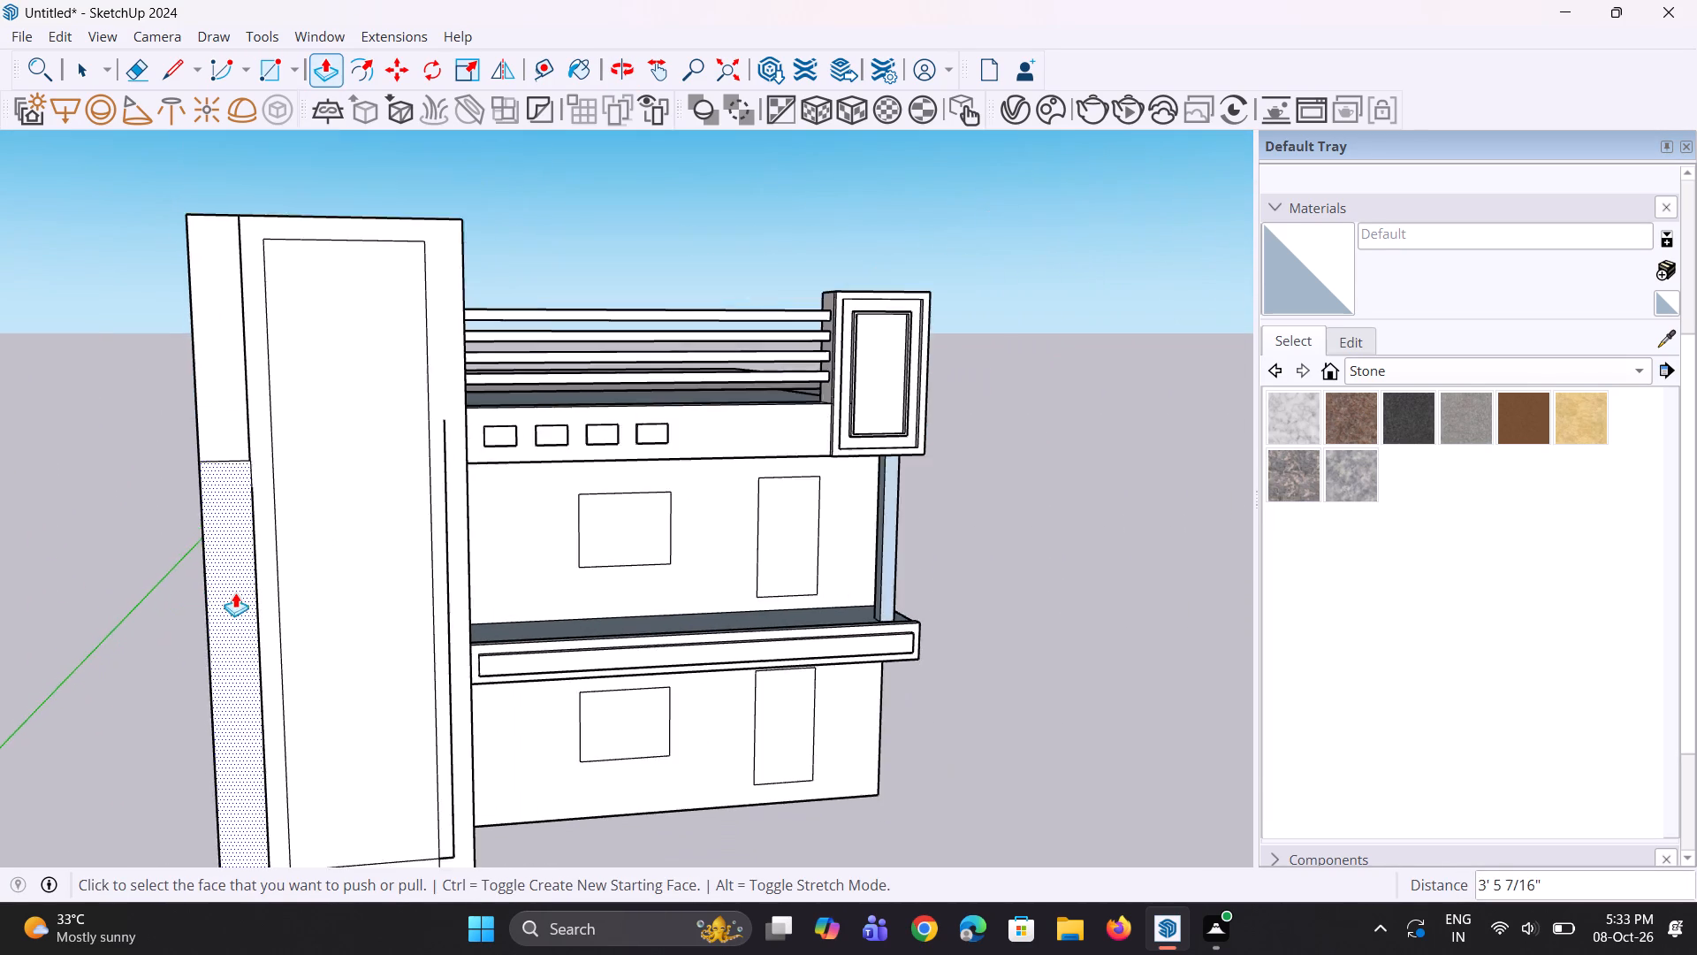
scroll(235, 592, "down", 2)
middle_click_drag(253, 592, 277, 592)
scroll(369, 579, "up", 2)
middle_click_drag(492, 624, 544, 615)
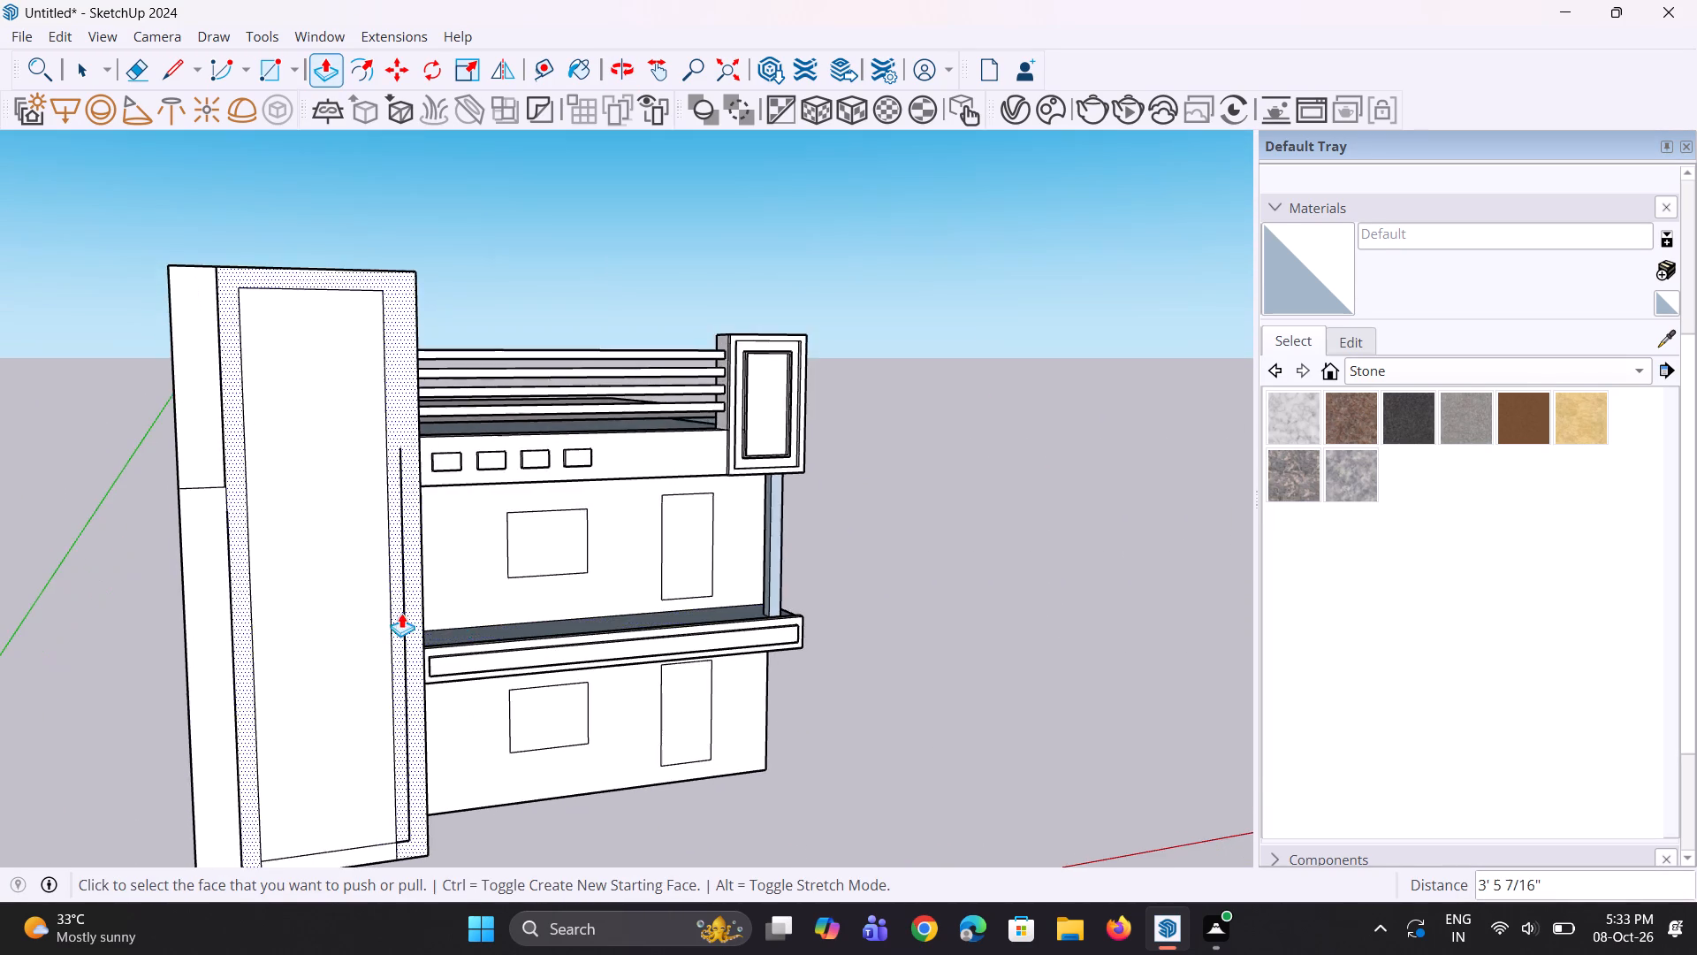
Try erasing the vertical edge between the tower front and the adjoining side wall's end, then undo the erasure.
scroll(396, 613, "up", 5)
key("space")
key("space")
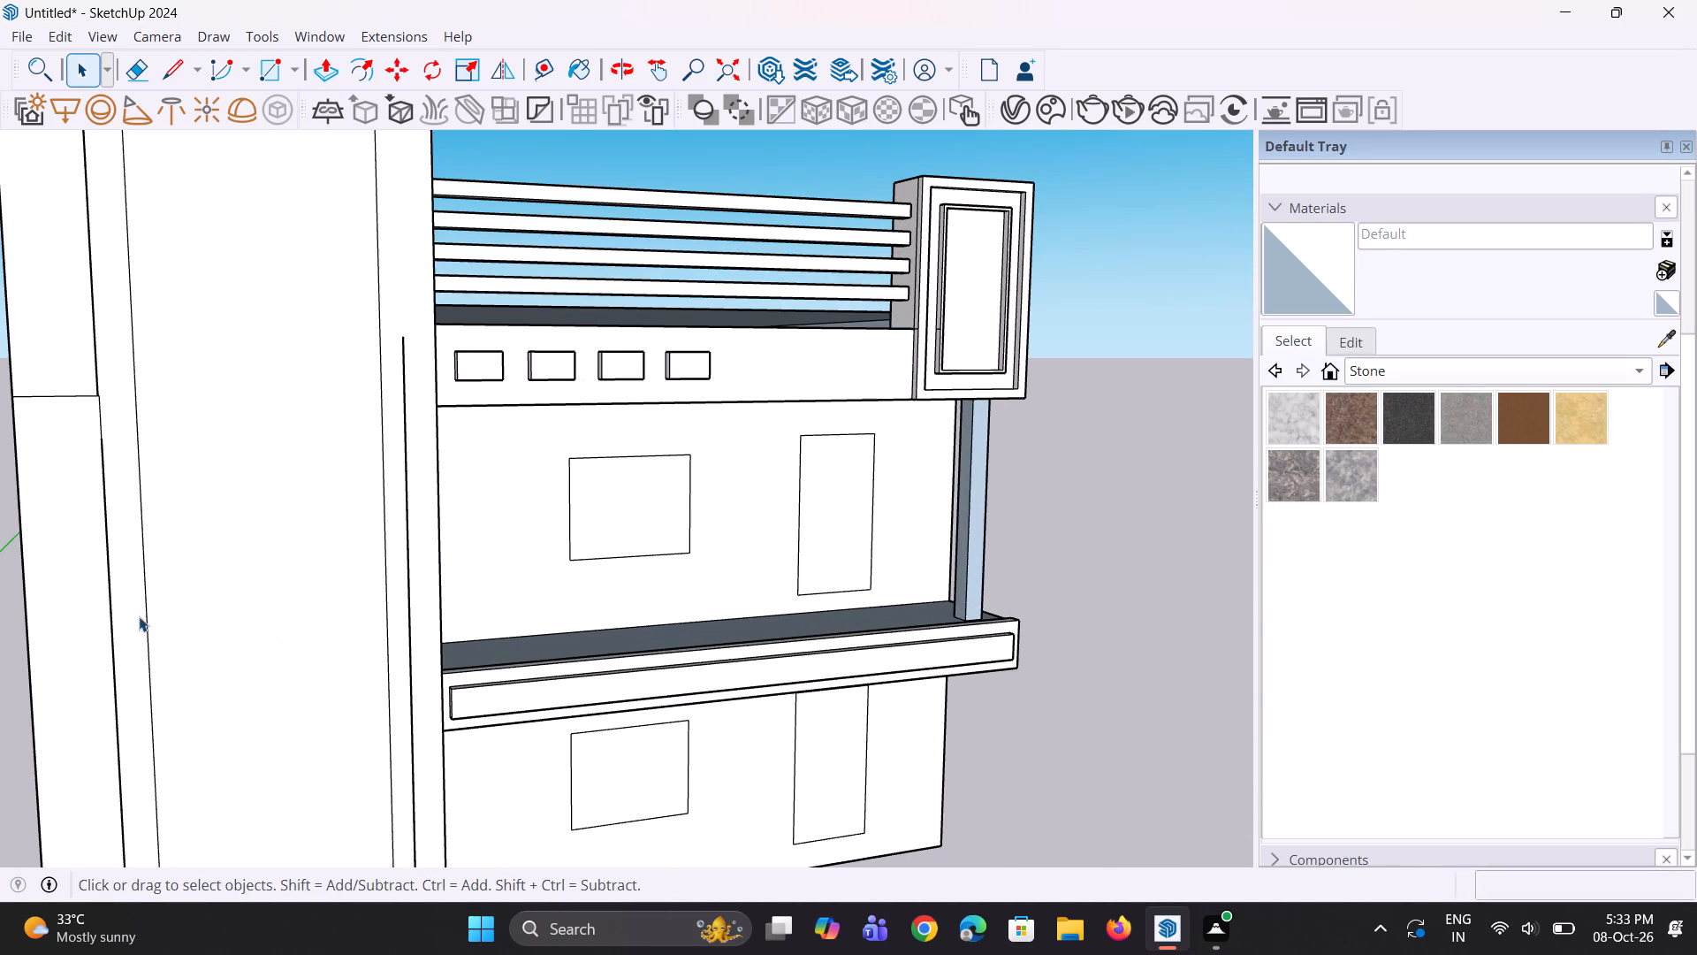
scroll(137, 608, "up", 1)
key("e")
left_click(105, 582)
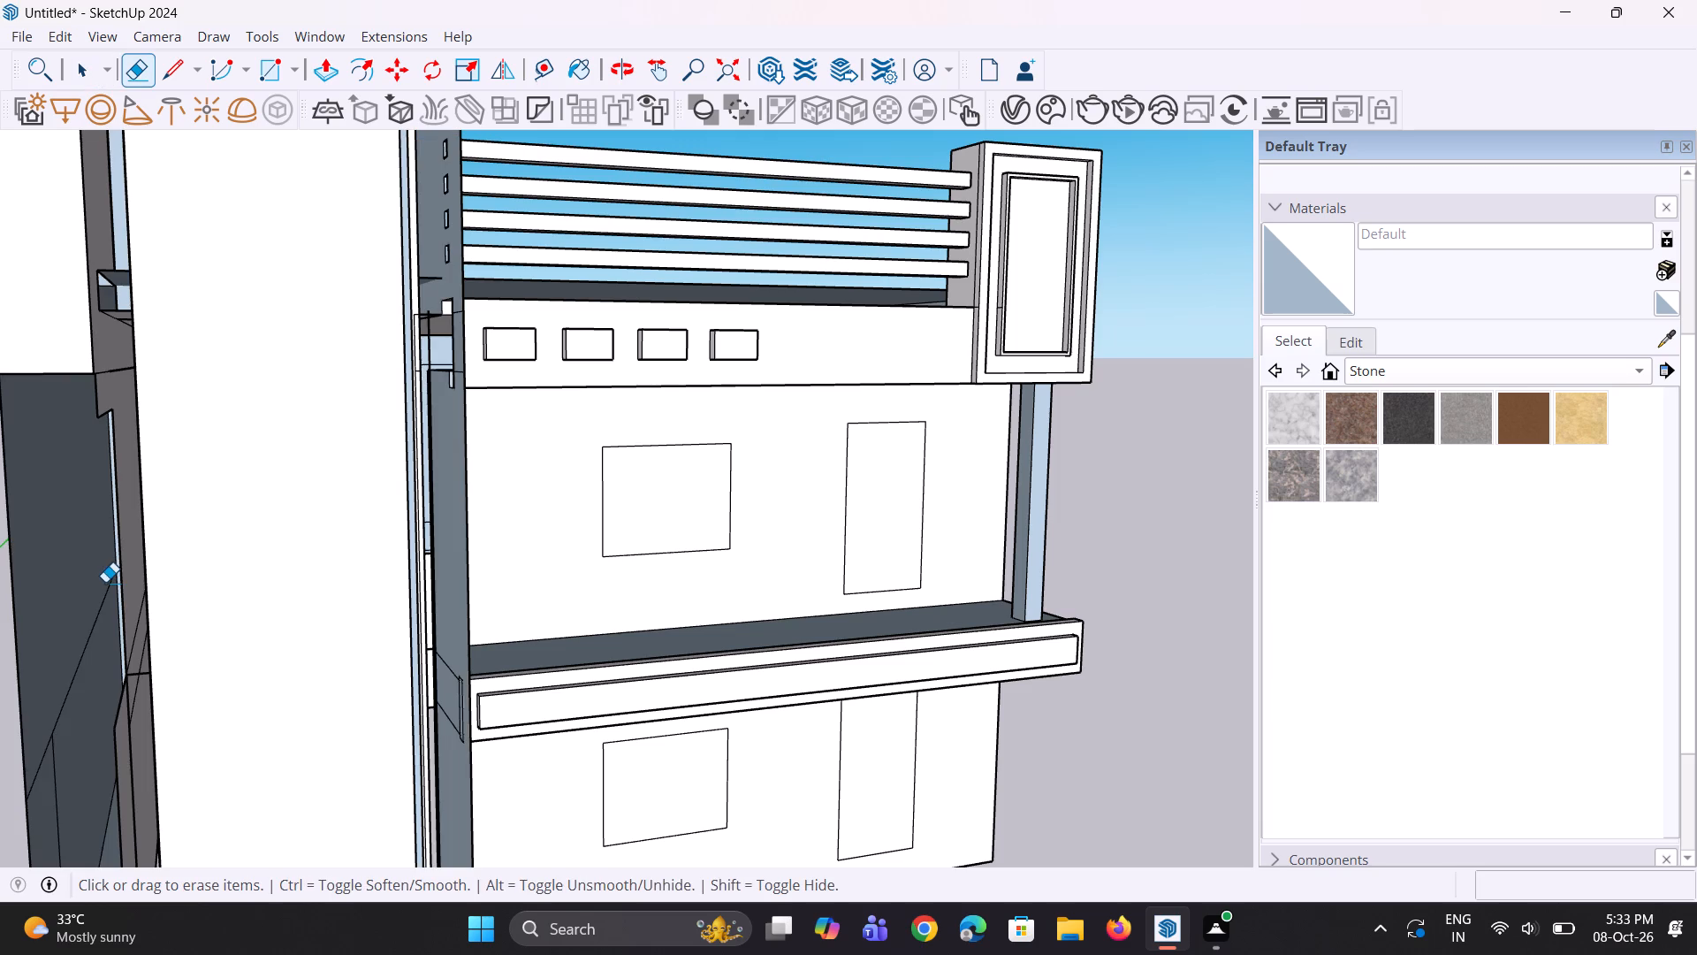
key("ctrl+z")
Pull the tower's front frame face forward 1' 7/16" around its recessed centre panel.
scroll(217, 550, "down", 8)
middle_click_drag(225, 533, 607, 687)
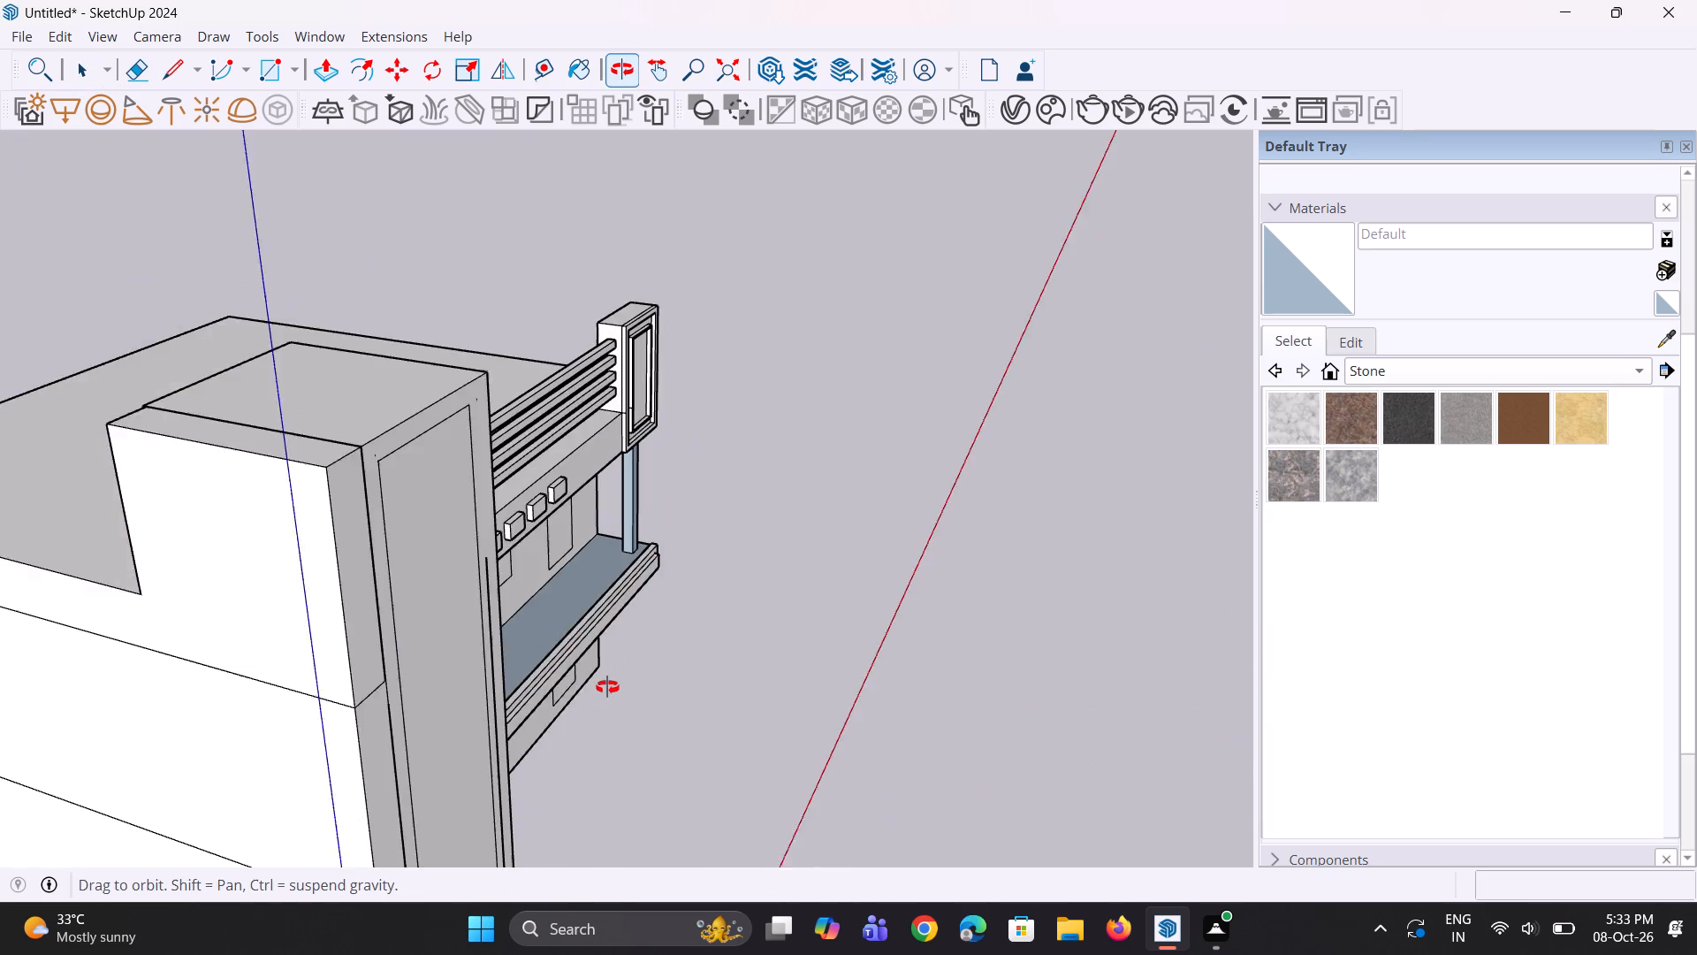
middle_click_drag(607, 687, 296, 600)
left_click_drag(297, 601, 326, 601)
key("p")
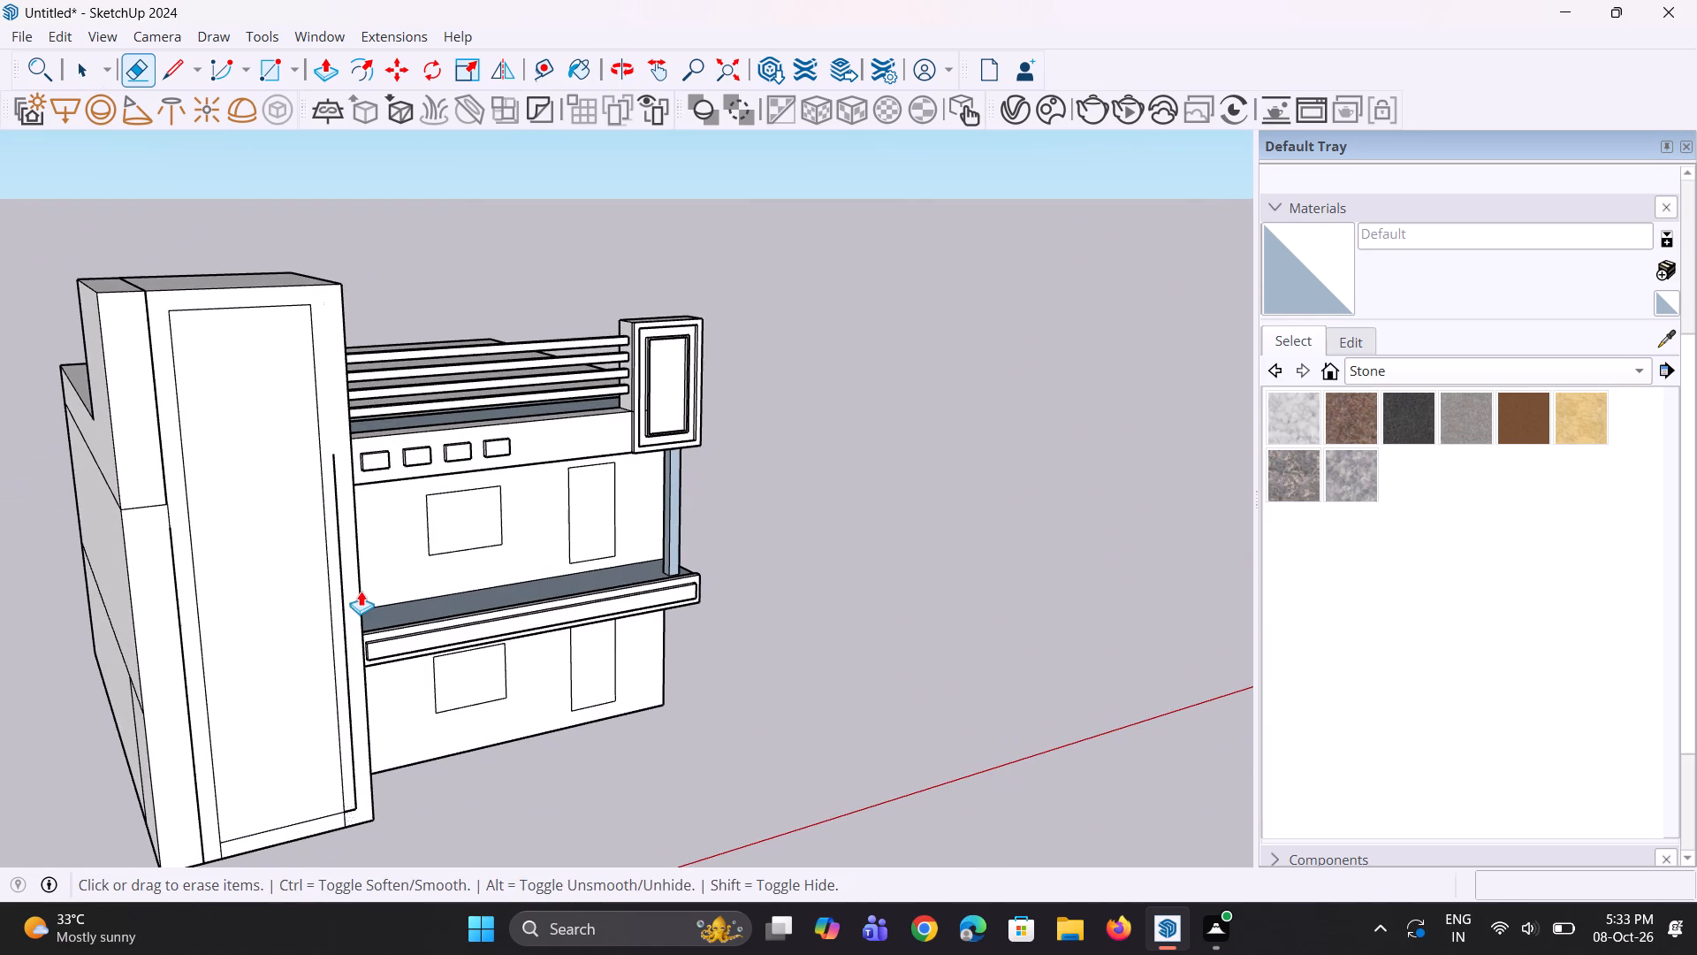
left_click(349, 551)
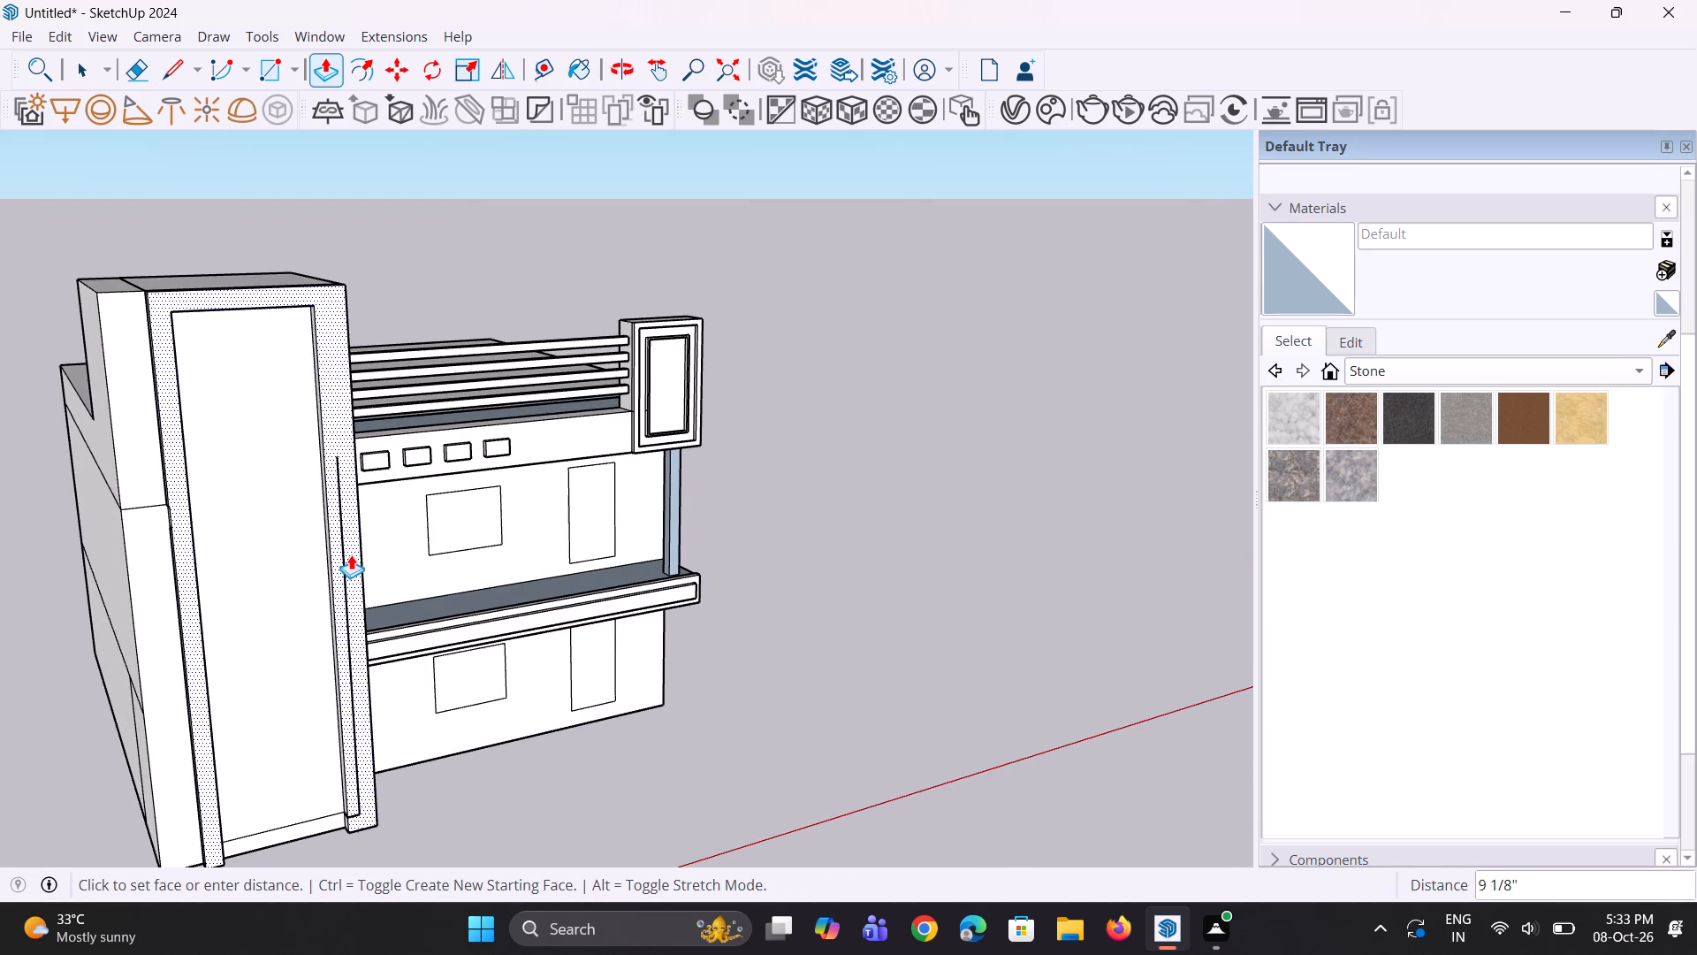
left_click(349, 562)
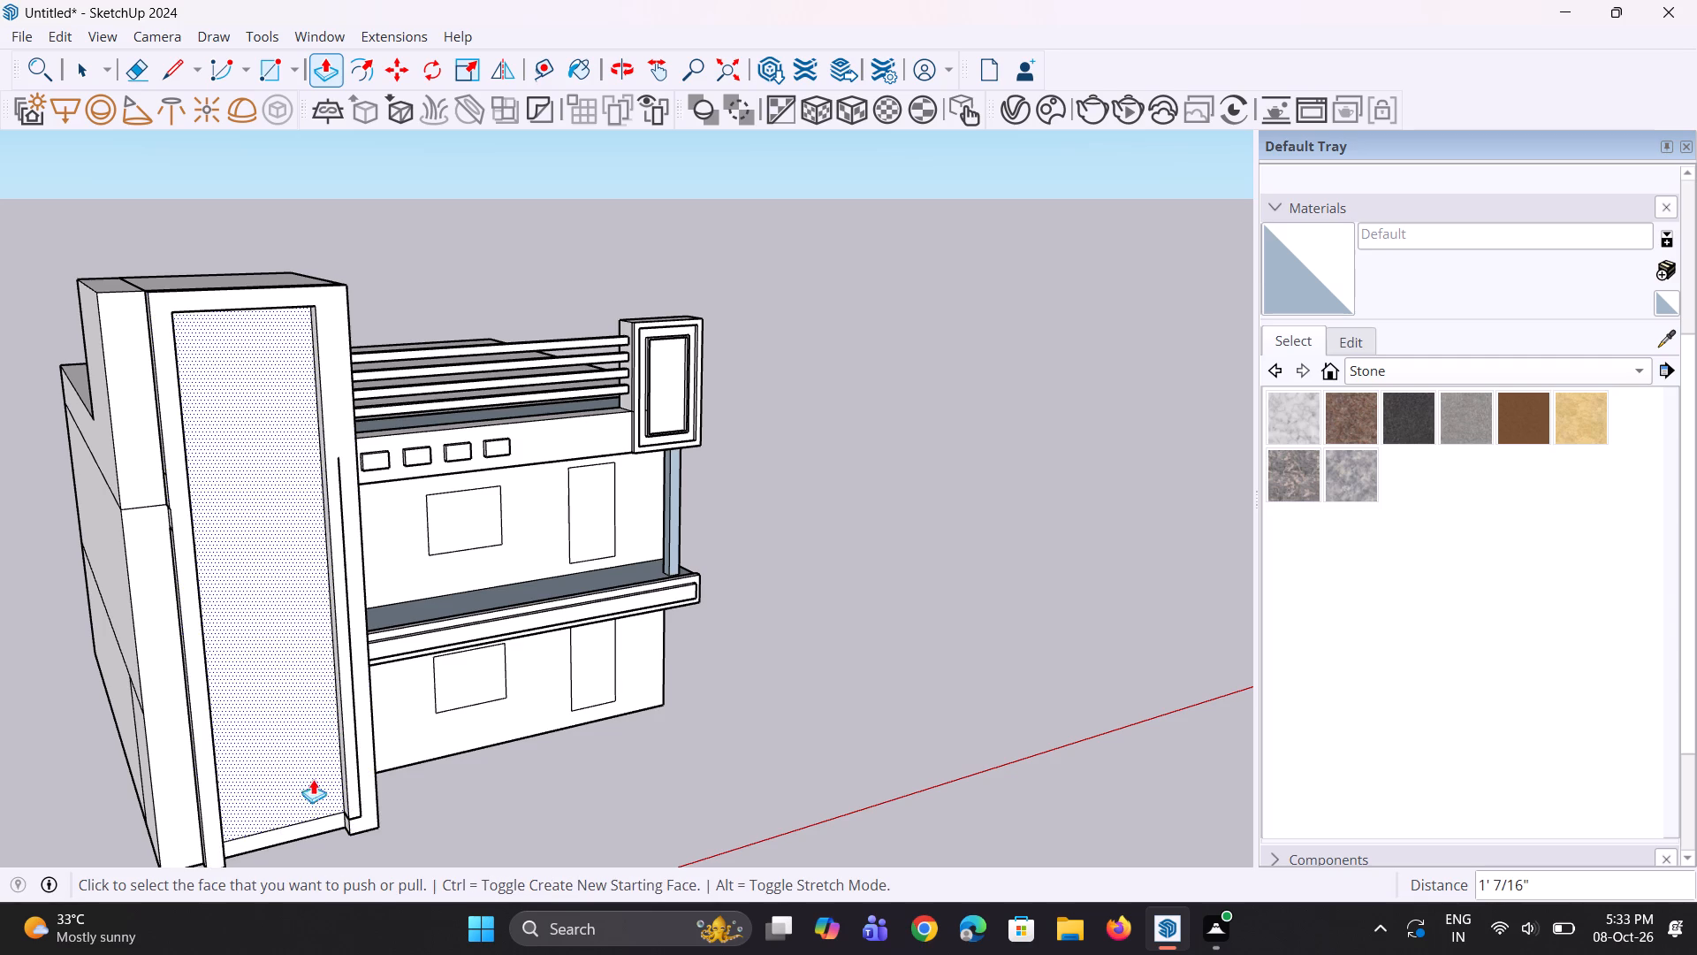
Pull the bottom strip of the tower's front frame forward 1' 7/16" to match the rest of the frame.
double_click(317, 821)
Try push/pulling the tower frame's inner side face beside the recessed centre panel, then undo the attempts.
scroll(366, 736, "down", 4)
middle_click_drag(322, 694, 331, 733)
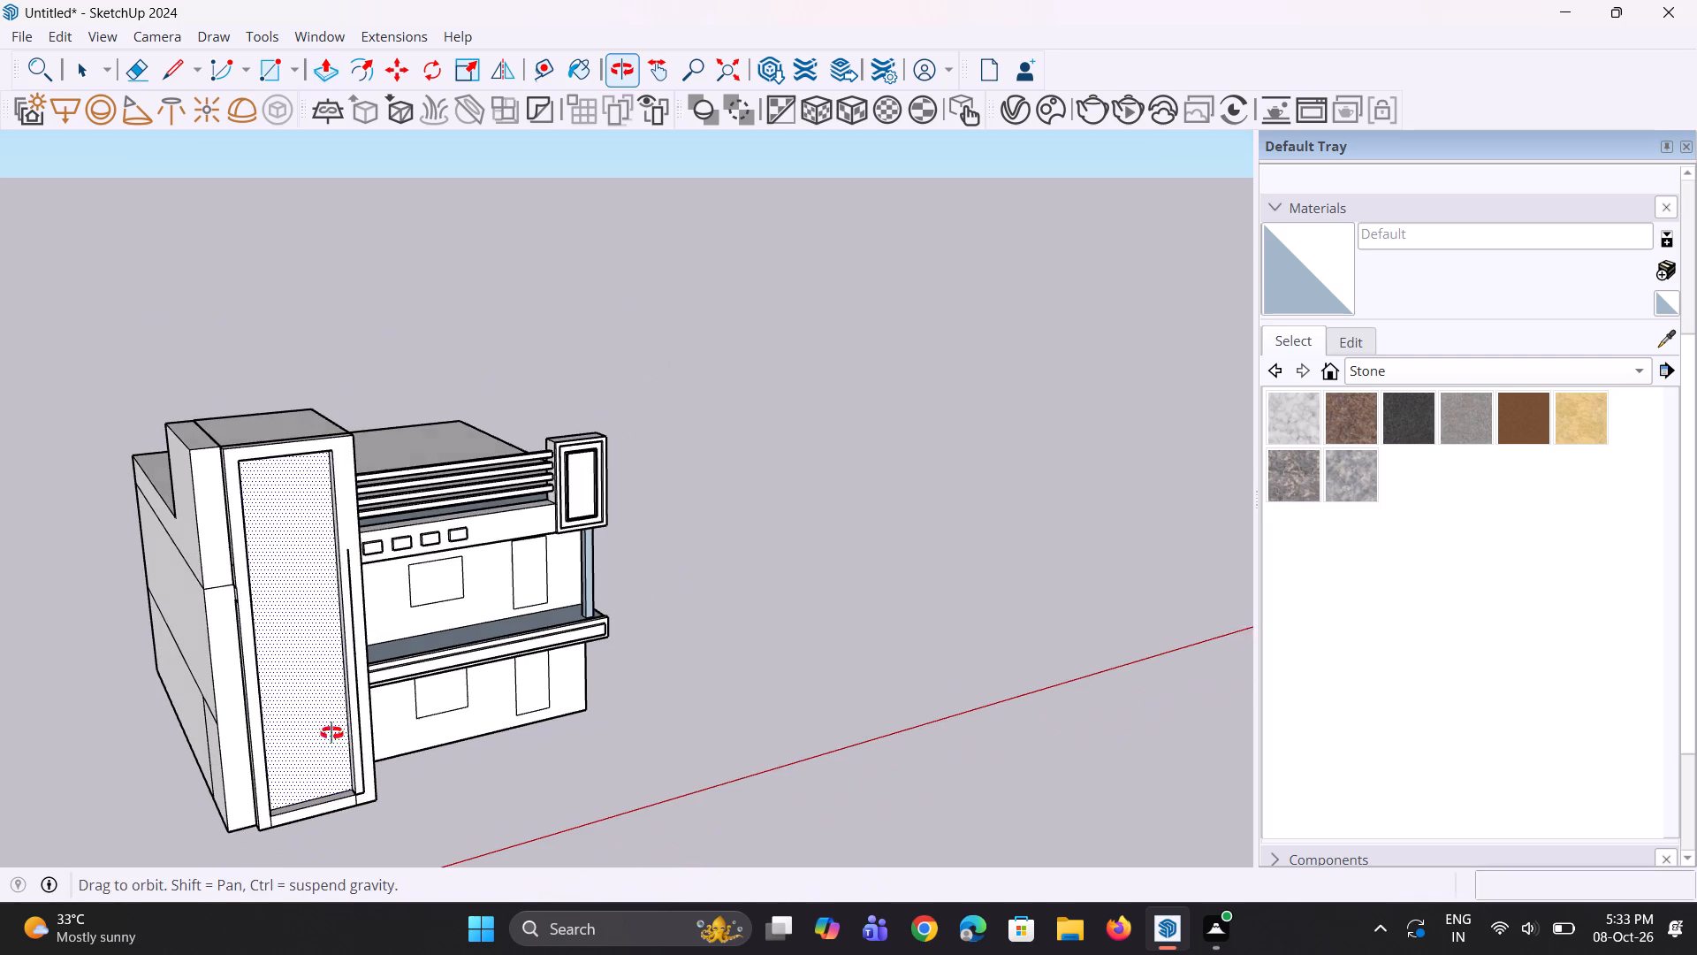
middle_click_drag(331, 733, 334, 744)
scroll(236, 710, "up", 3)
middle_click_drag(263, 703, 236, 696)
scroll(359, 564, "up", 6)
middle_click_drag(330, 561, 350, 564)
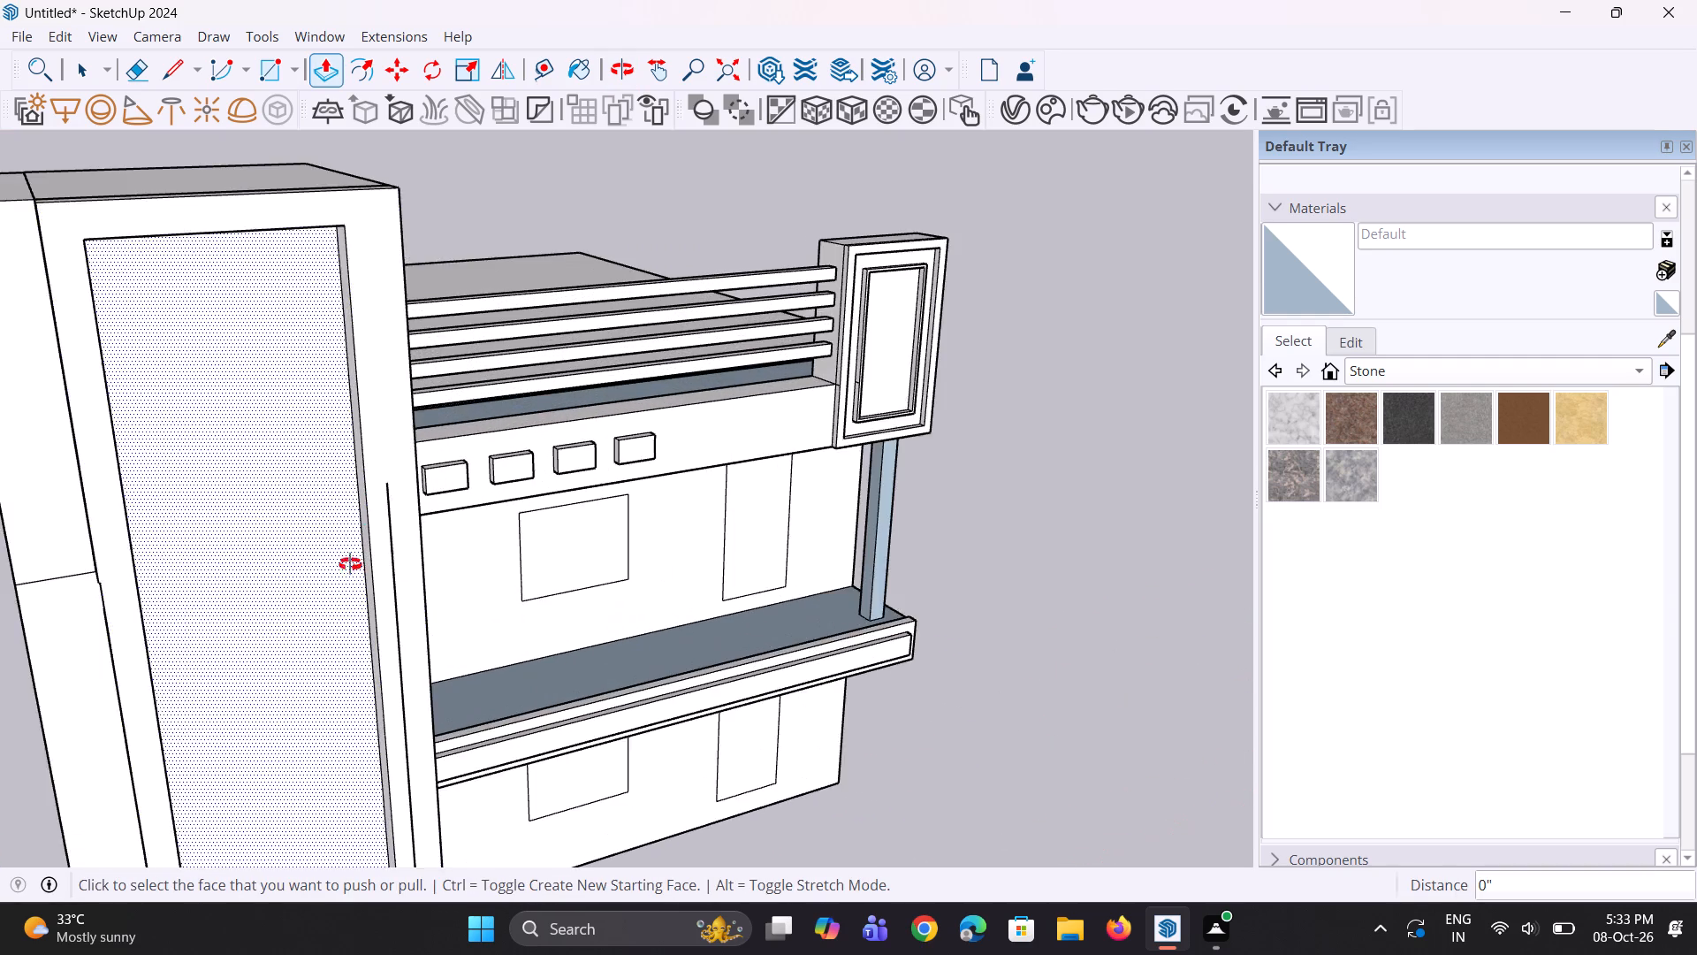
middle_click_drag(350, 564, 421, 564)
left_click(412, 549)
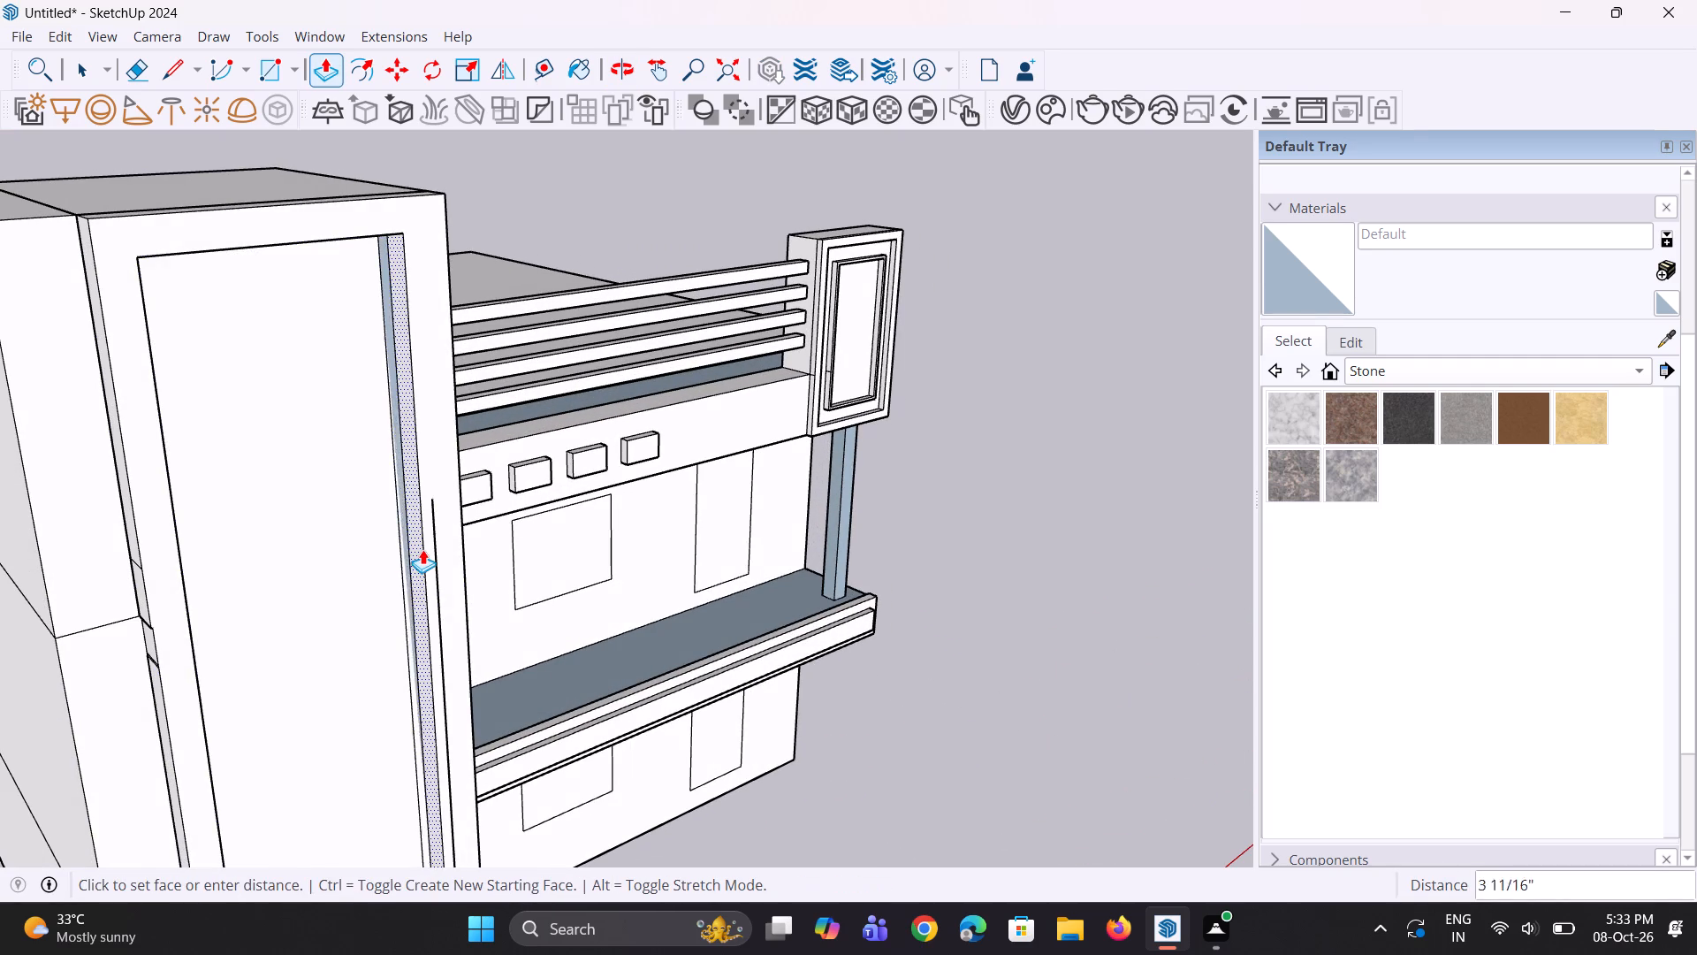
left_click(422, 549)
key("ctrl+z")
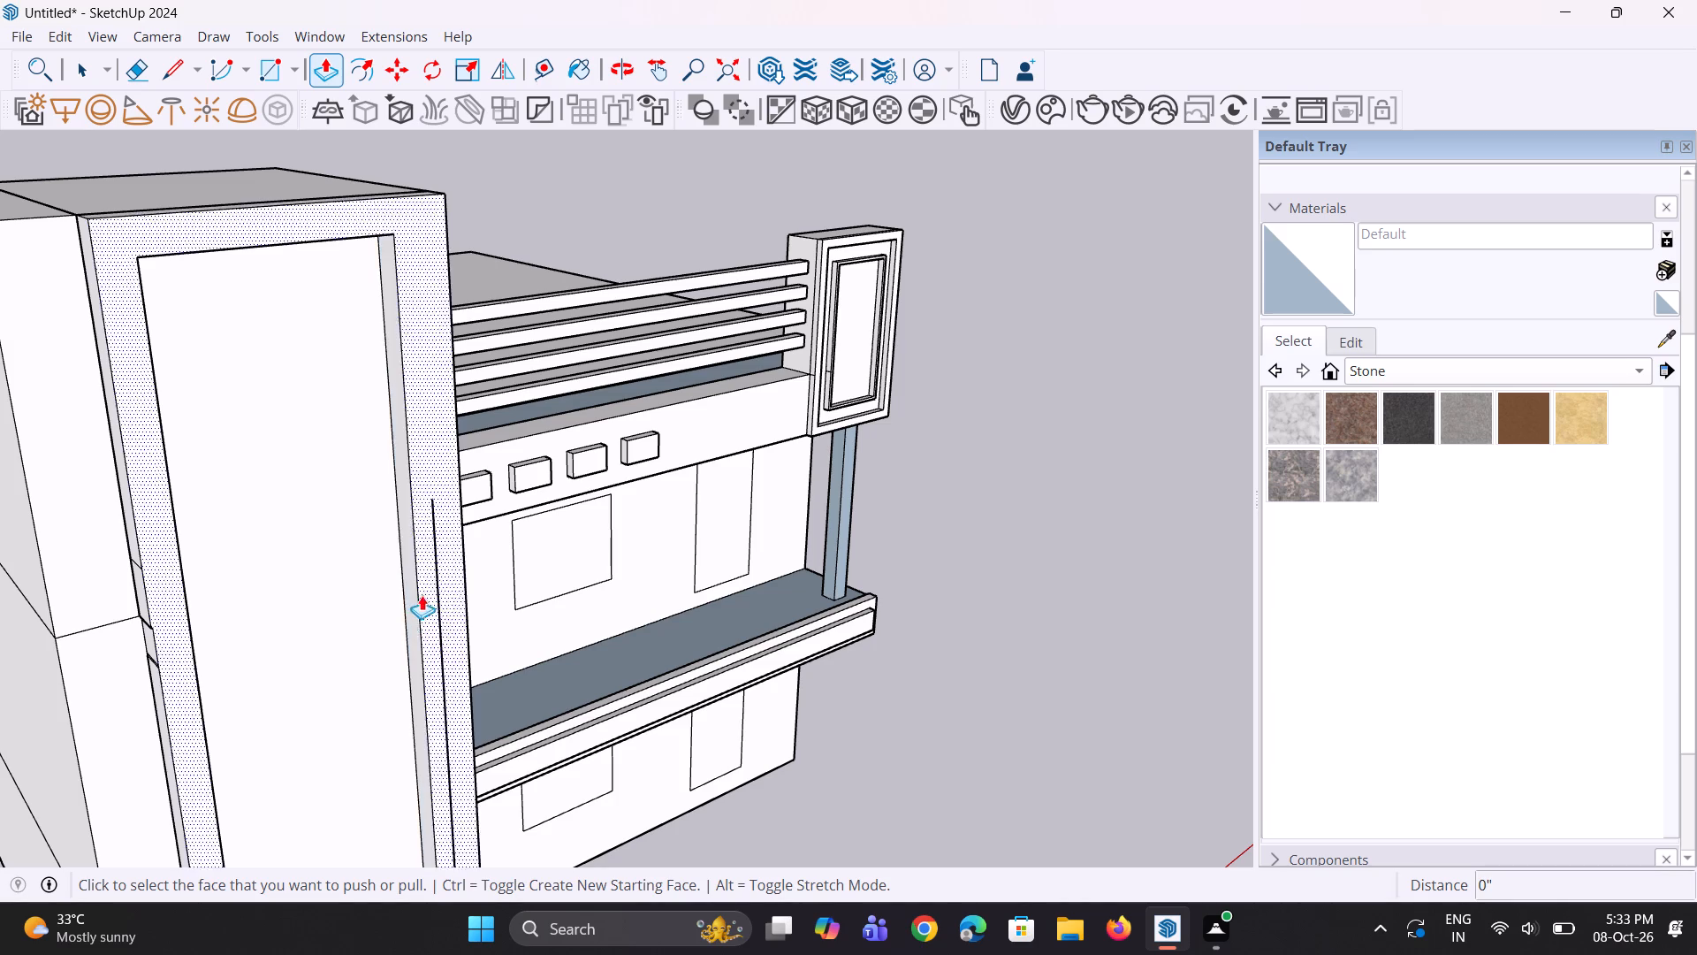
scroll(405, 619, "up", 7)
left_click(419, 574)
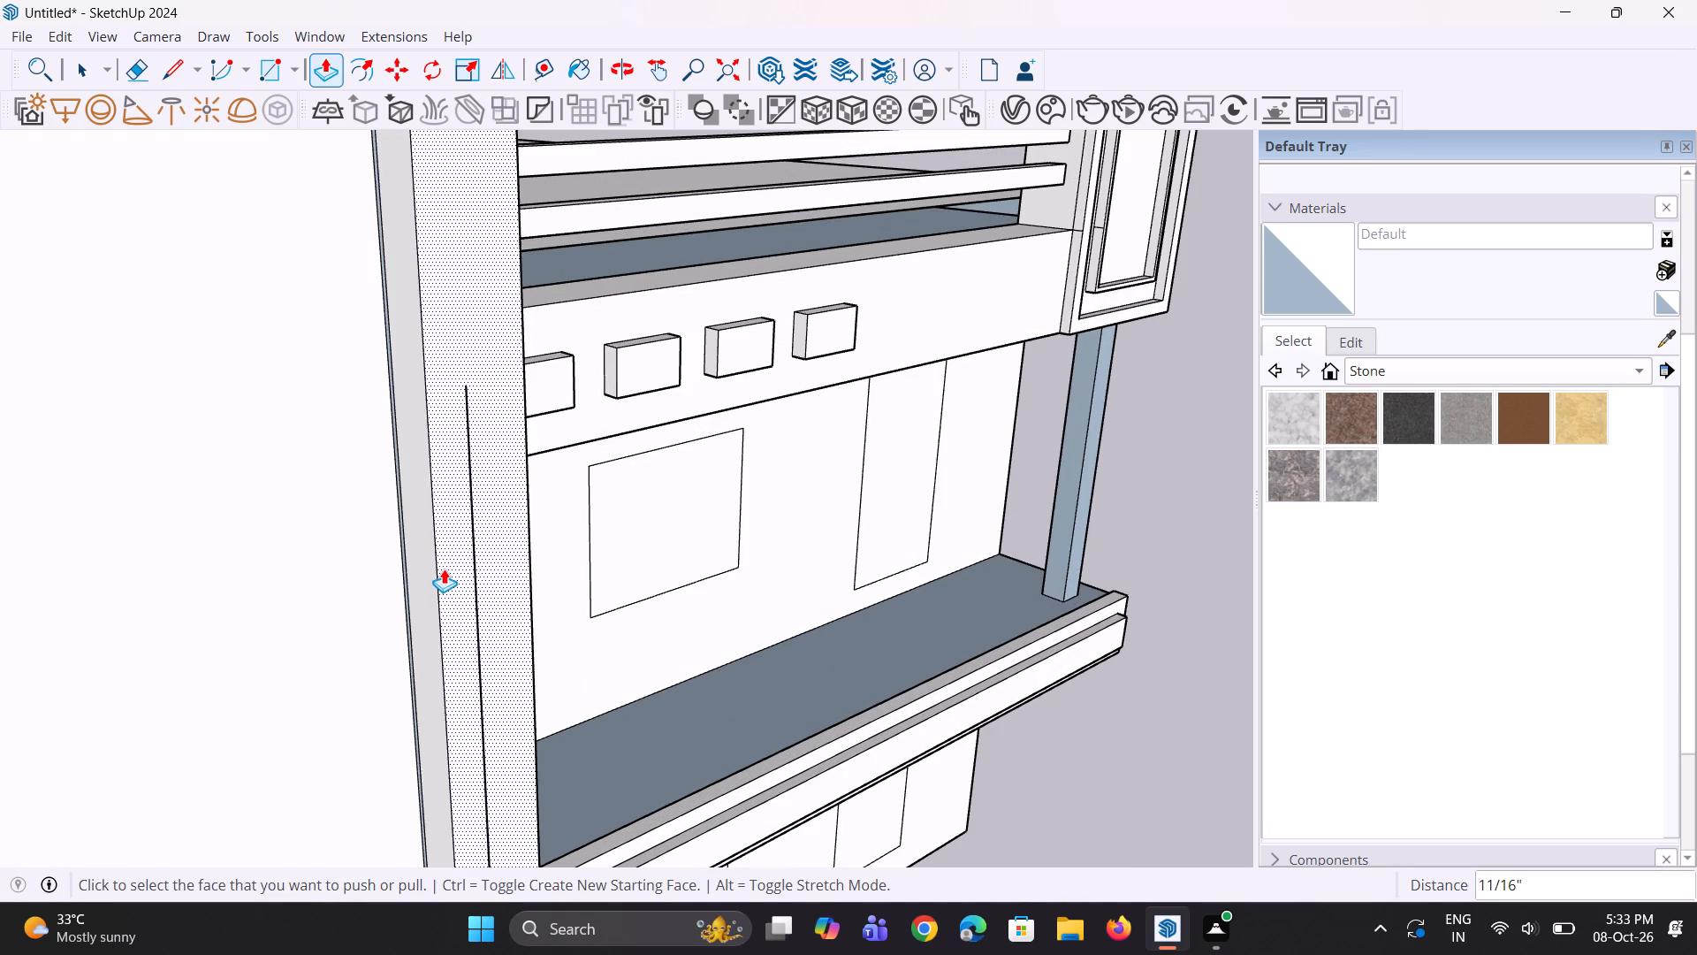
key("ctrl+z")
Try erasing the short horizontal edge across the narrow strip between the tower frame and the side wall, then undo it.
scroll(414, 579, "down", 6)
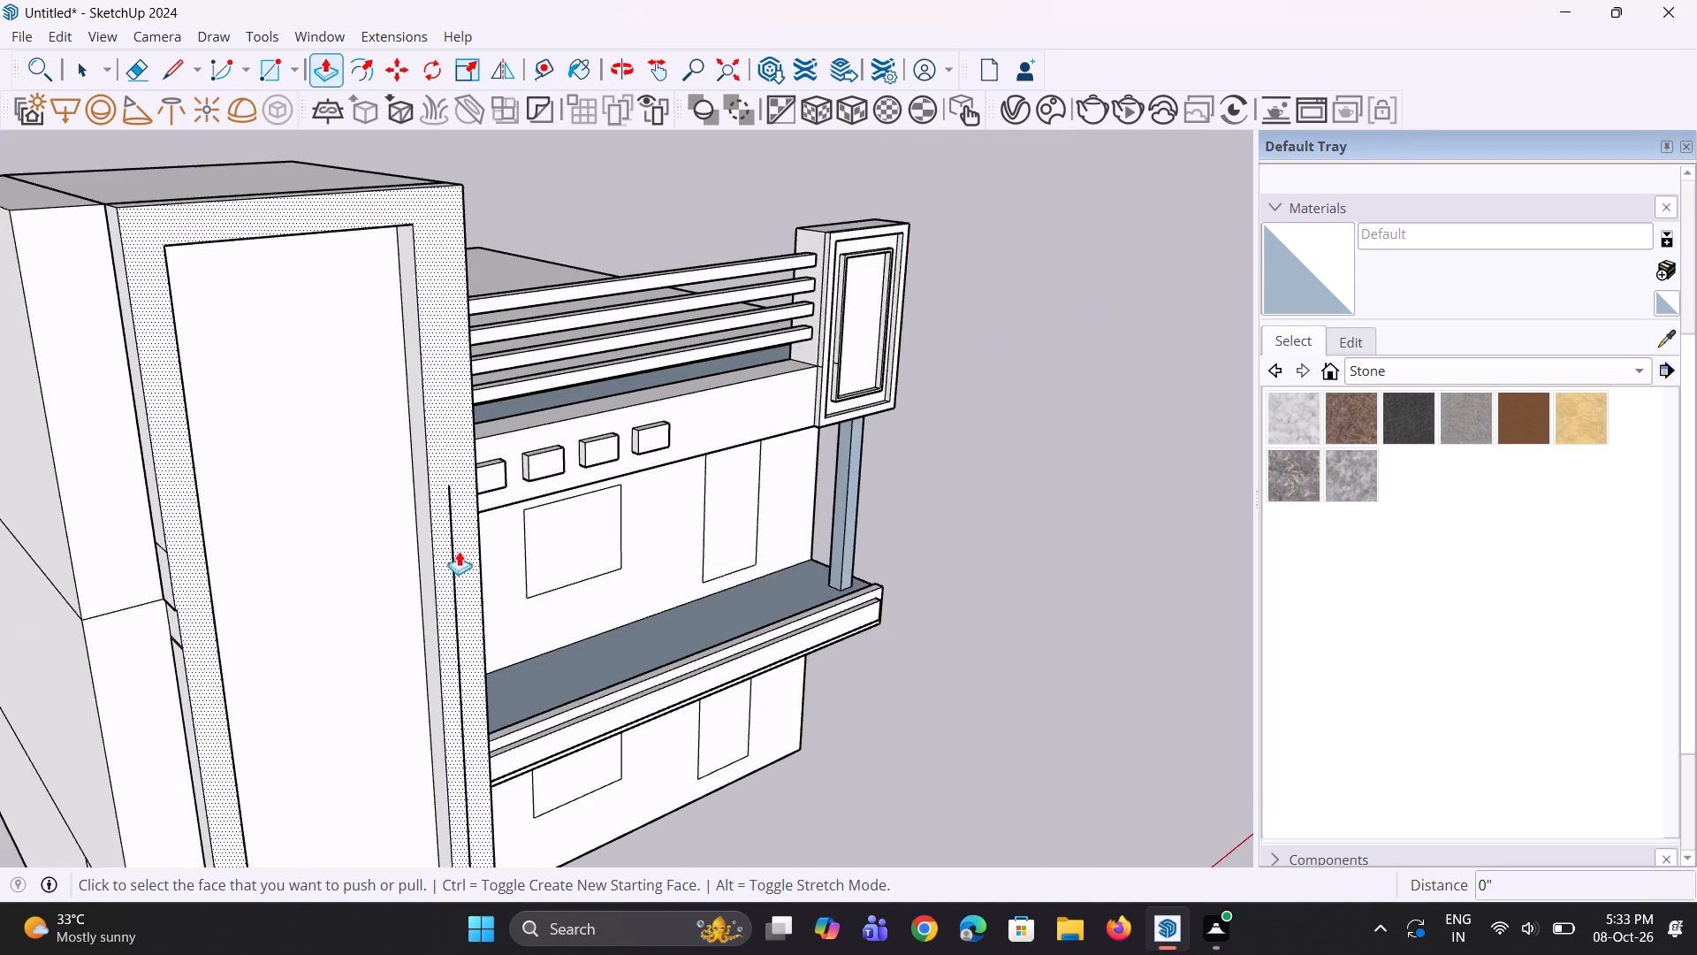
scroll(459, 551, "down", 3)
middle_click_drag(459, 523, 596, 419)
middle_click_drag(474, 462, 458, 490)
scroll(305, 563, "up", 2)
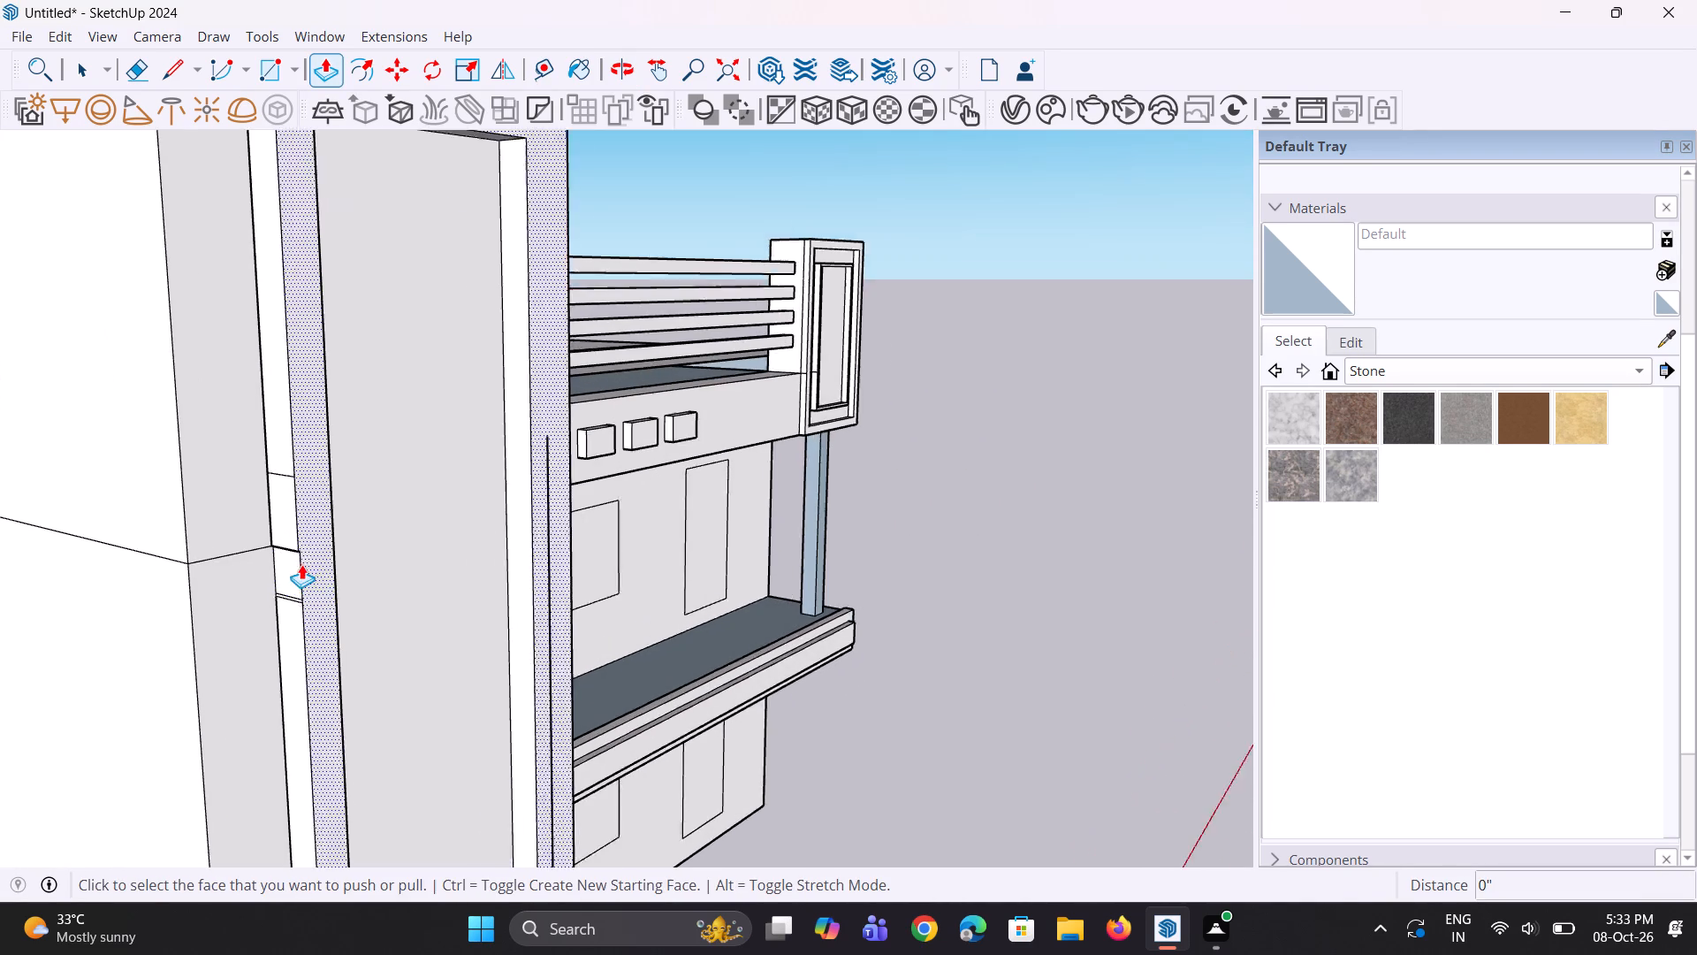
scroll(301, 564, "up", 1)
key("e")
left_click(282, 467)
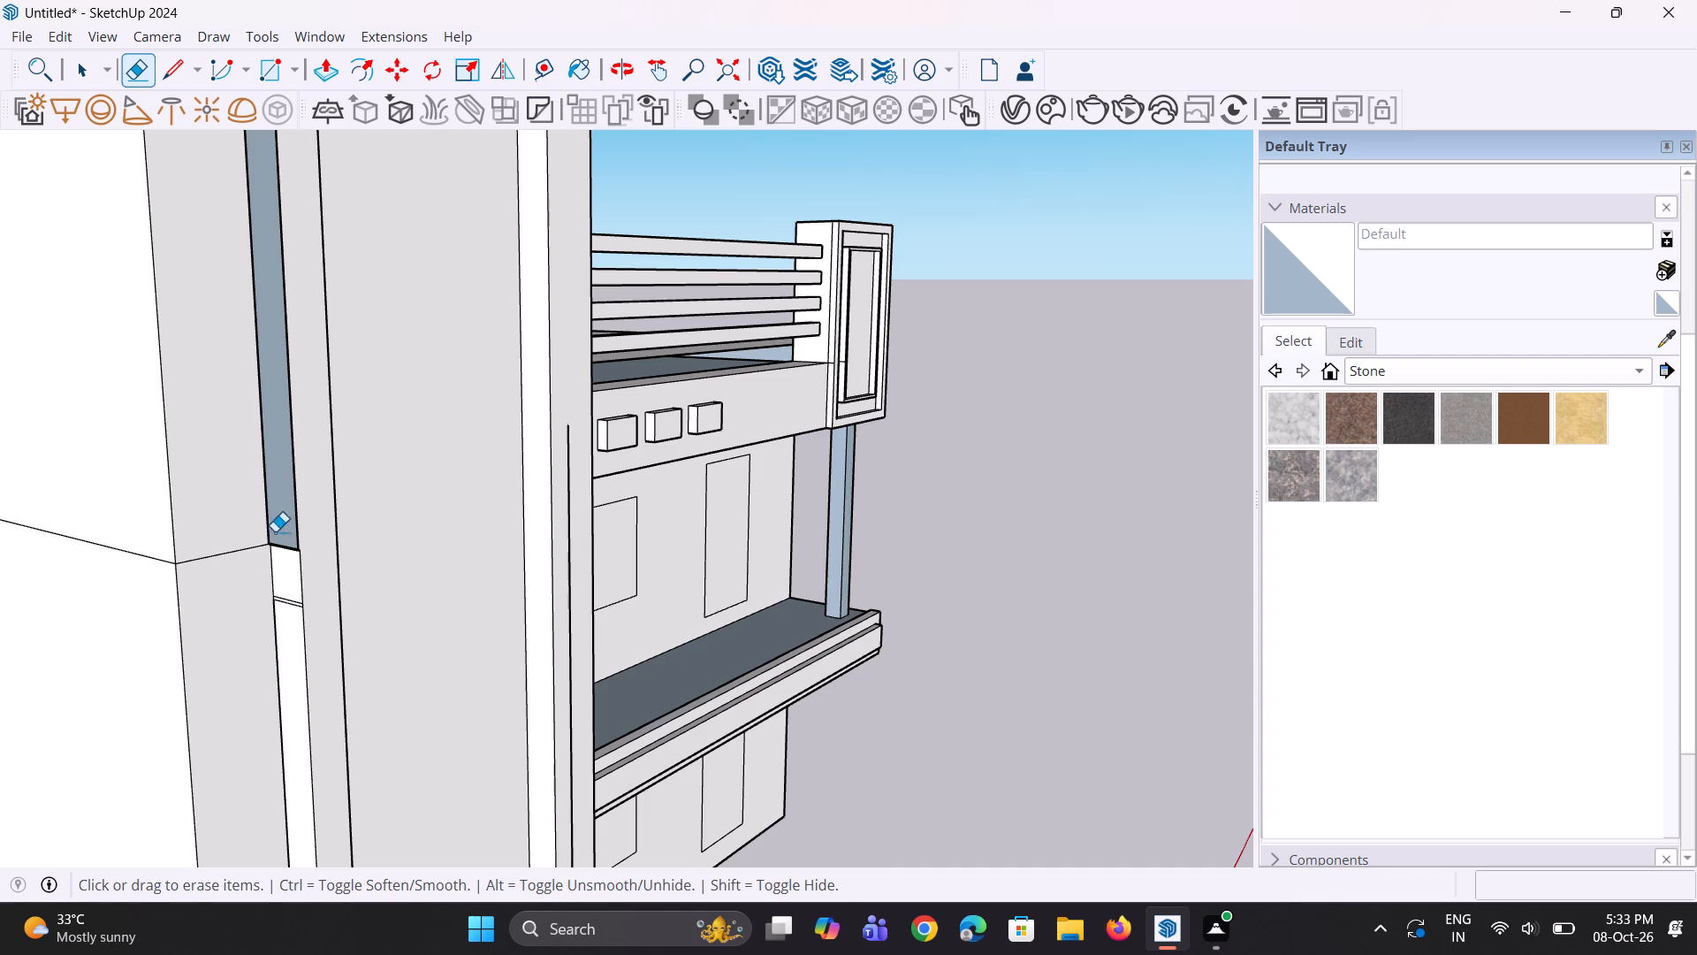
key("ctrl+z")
Pull the stacked faces of the narrow strip between the side wall and the tower frame outward 4 3/8".
scroll(297, 544, "down", 8)
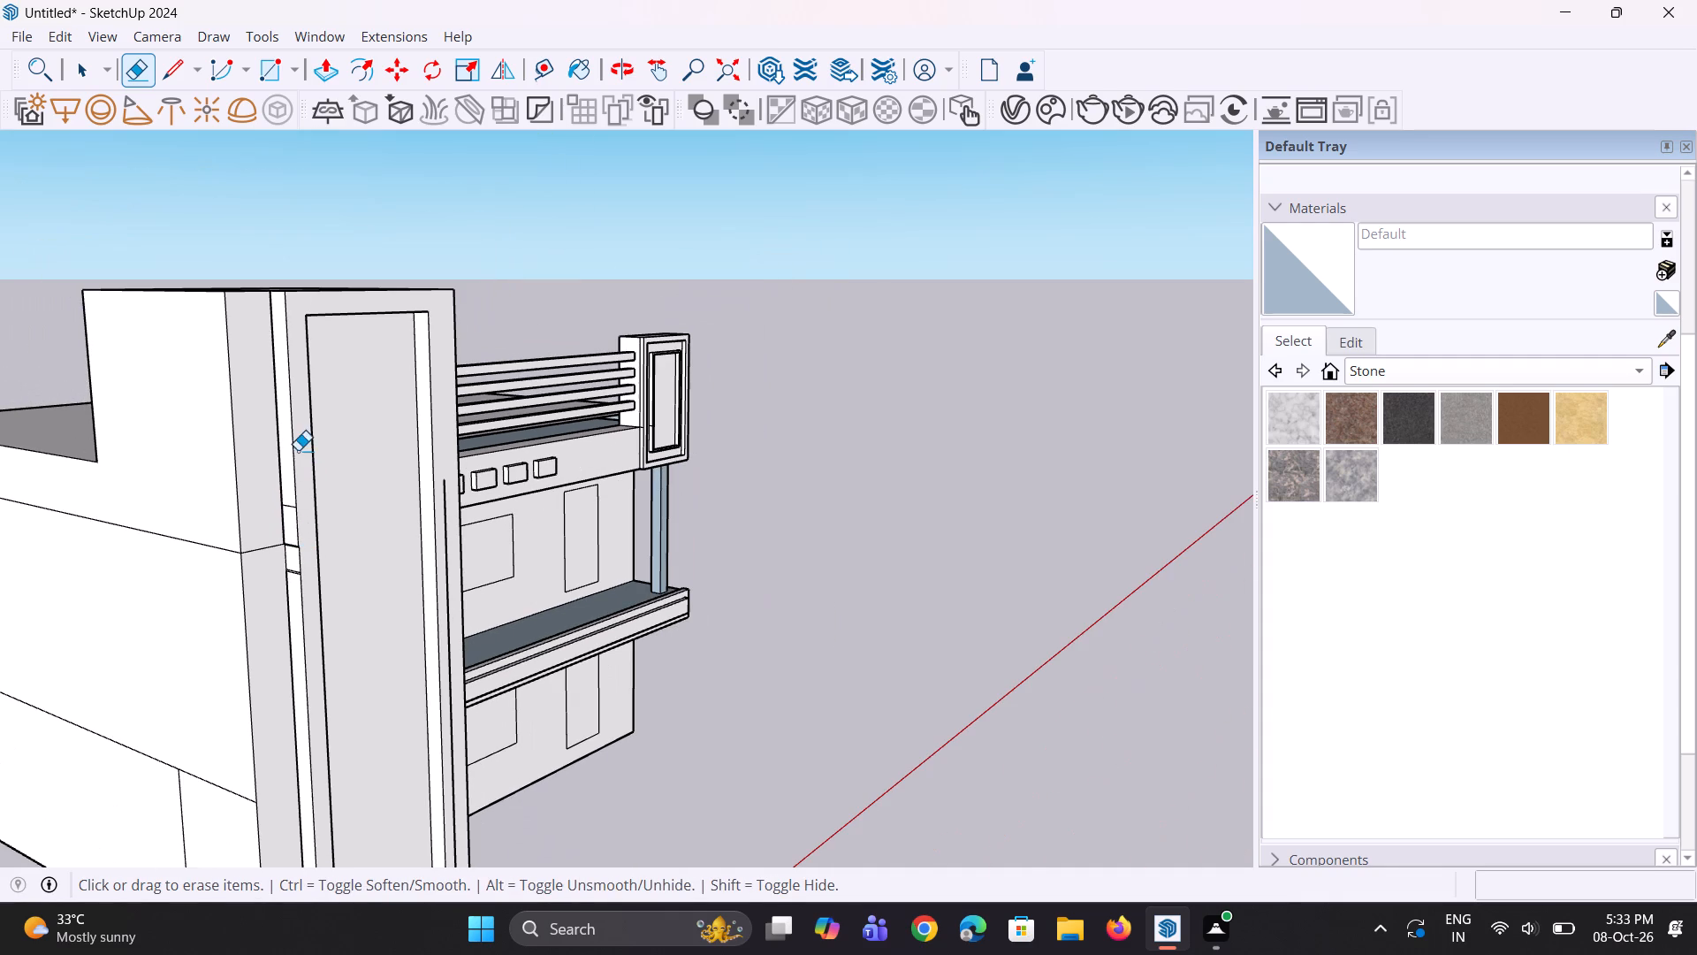
key("p")
scroll(285, 441, "up", 1)
left_click(284, 440)
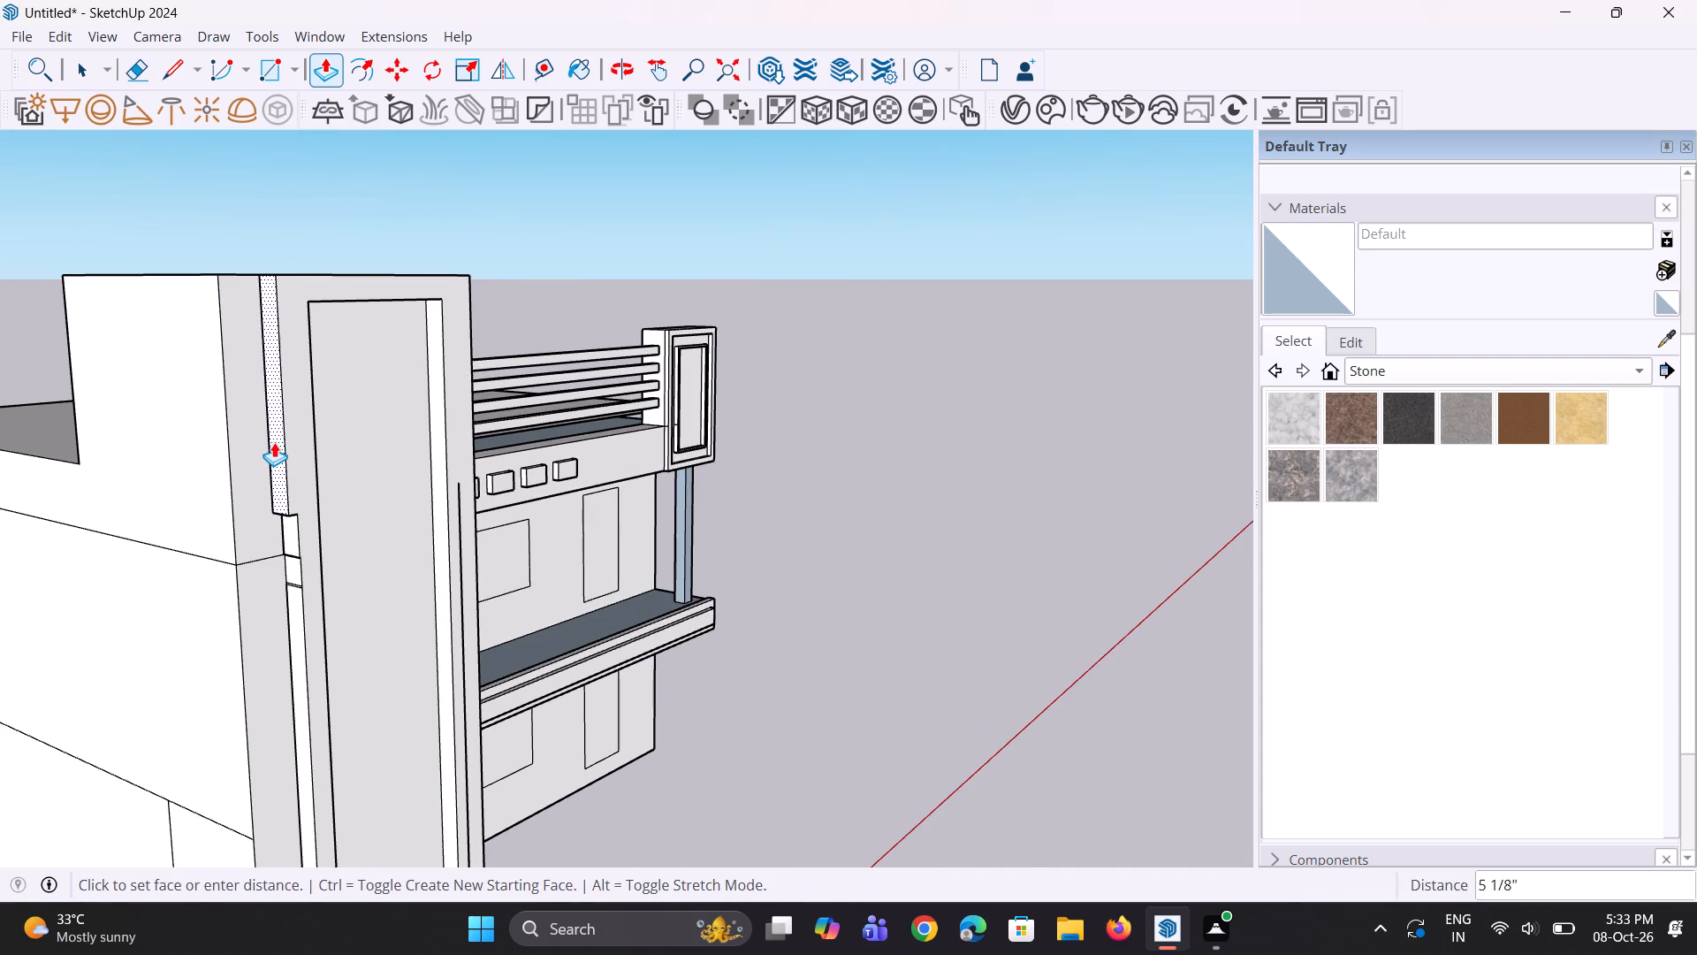
left_click(278, 444)
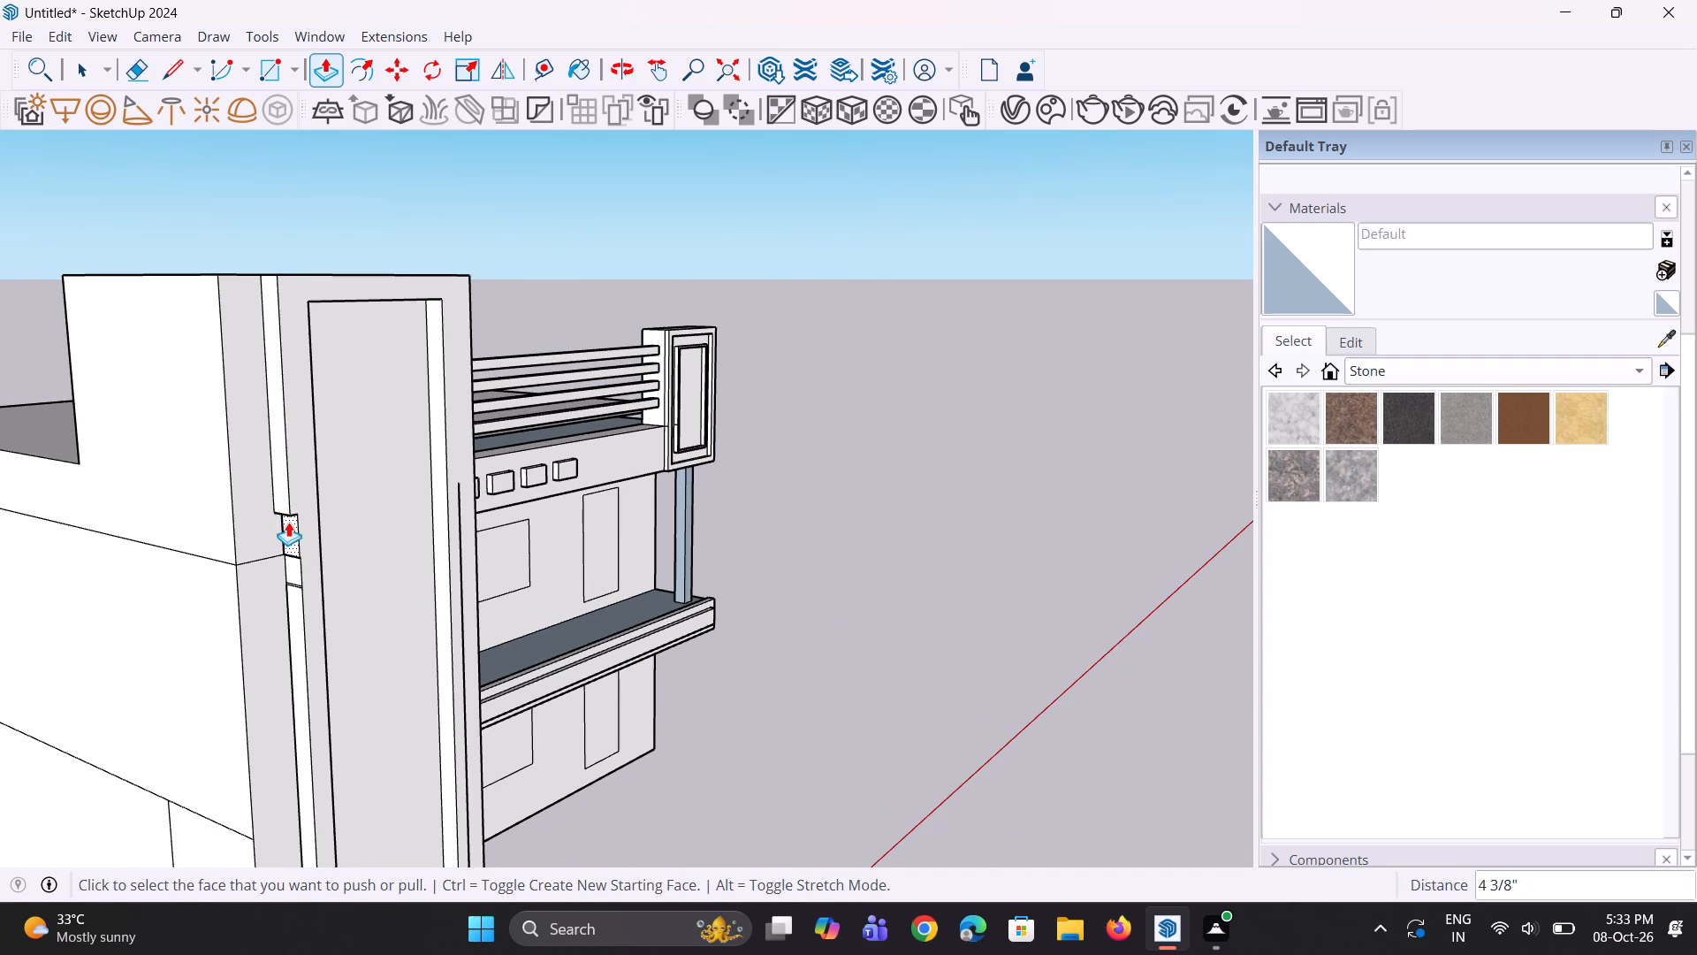
double_click(288, 522)
double_click(293, 567)
double_click(293, 595)
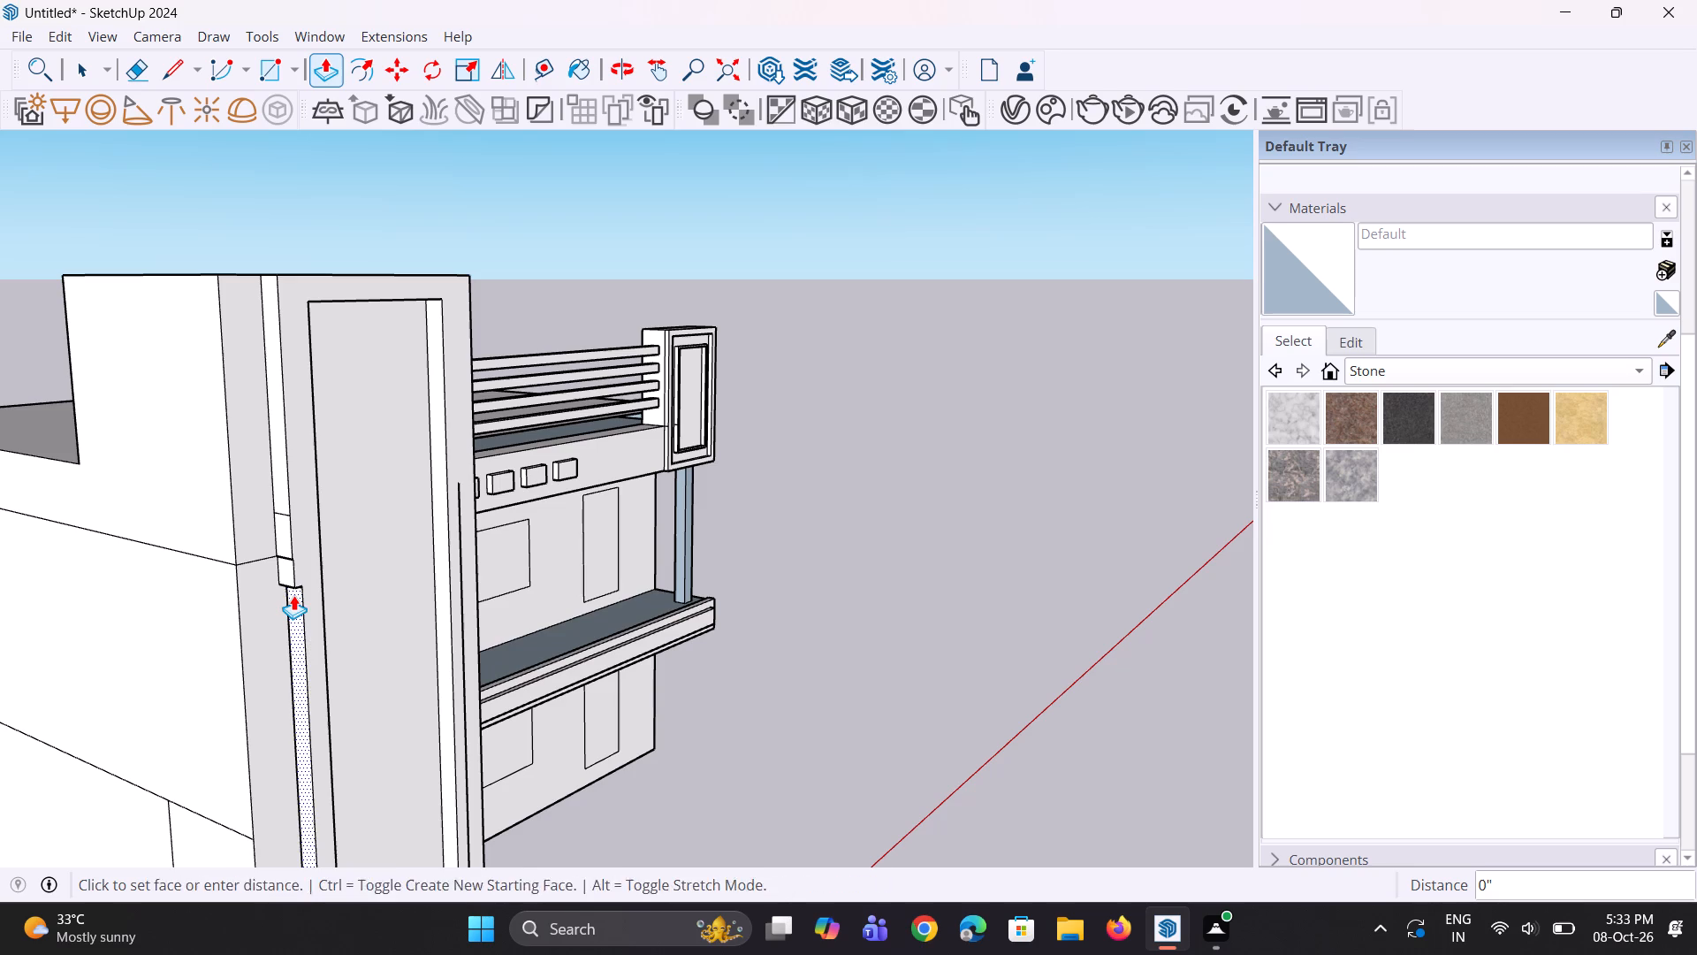
scroll(306, 630, "down", 2)
middle_click_drag(304, 601, 317, 594)
scroll(299, 593, "up", 7)
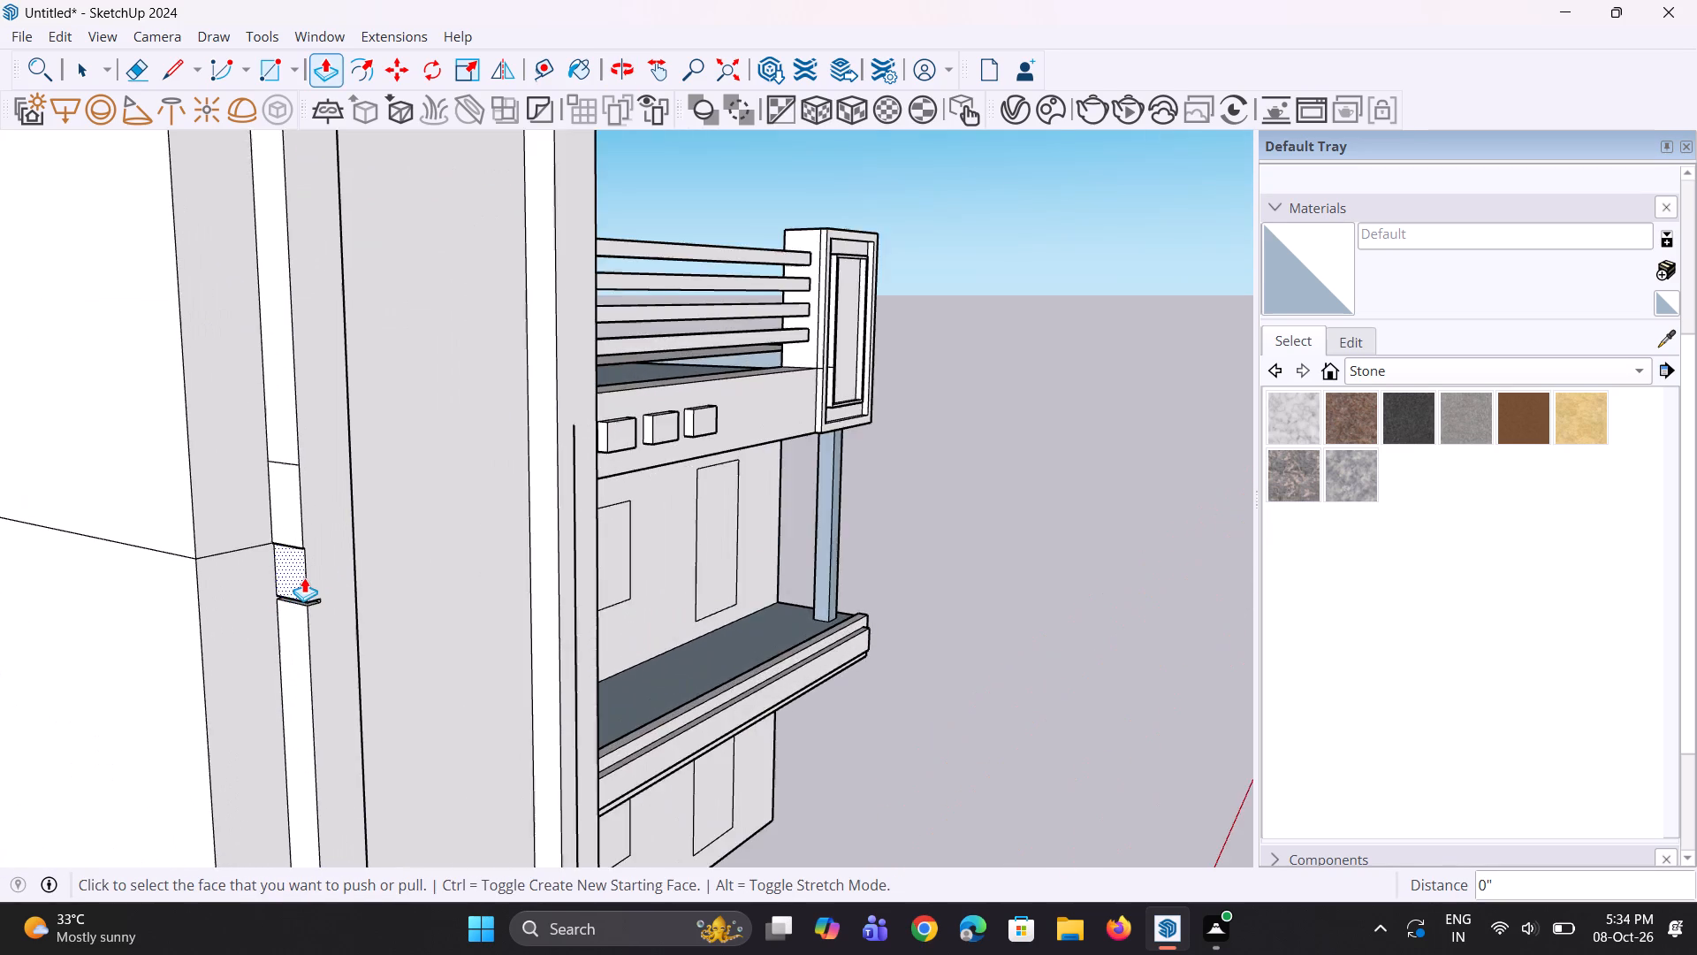
scroll(304, 577, "up", 16)
double_click(346, 607)
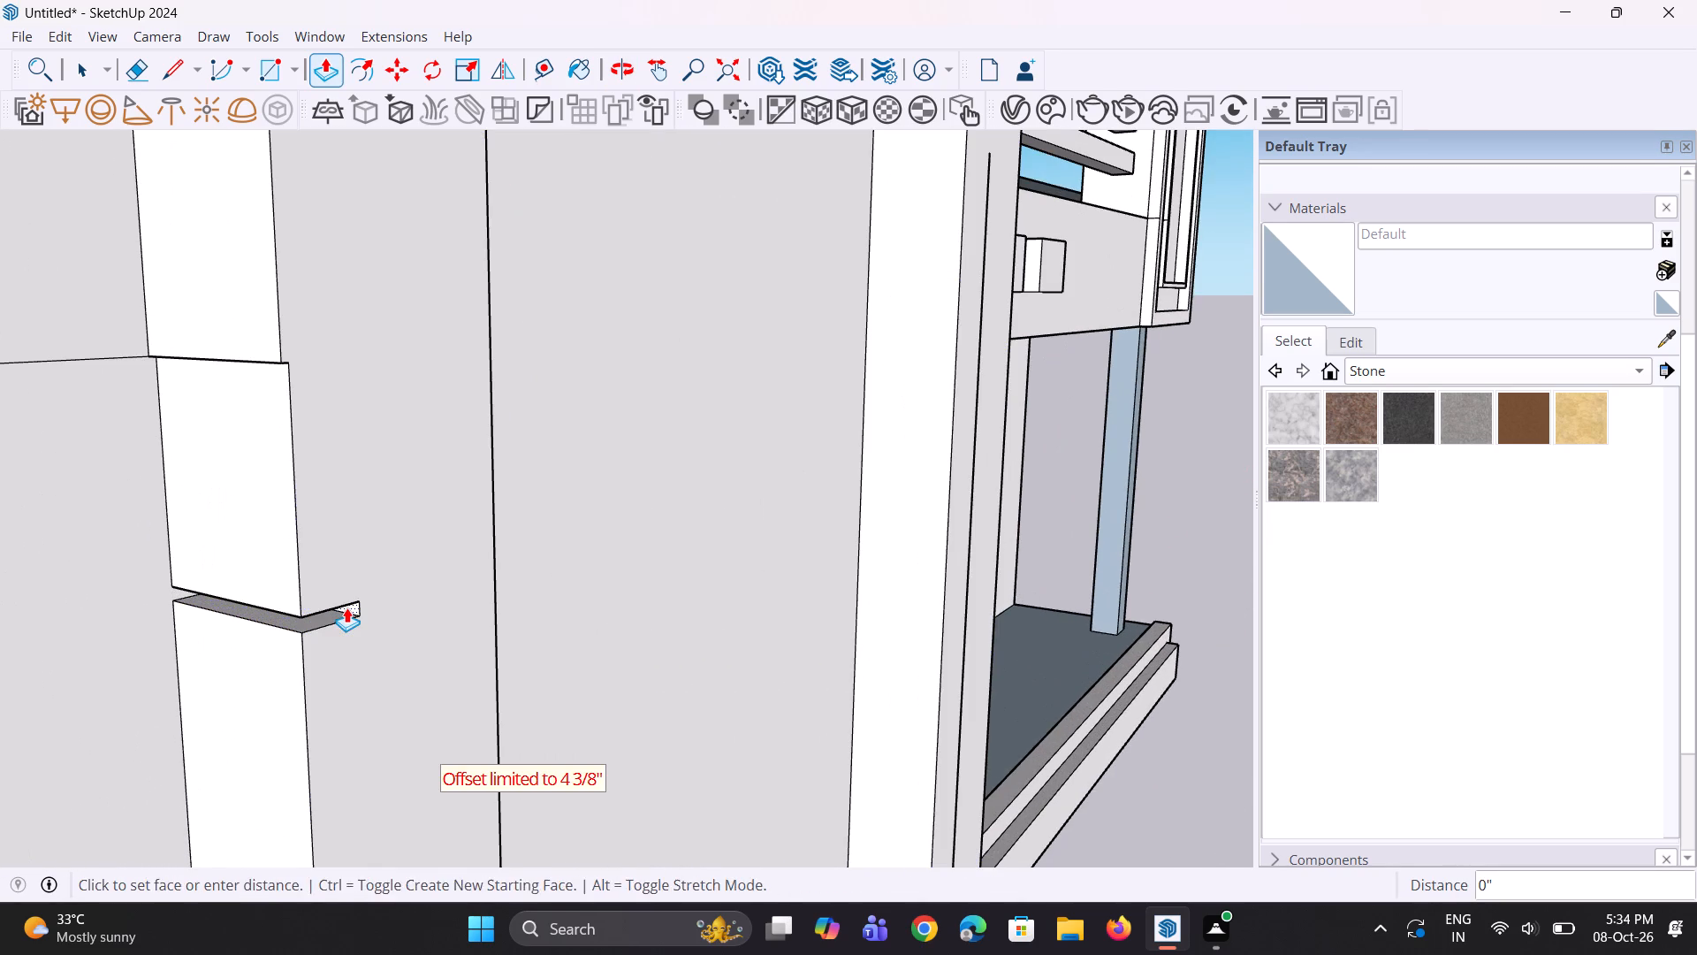
Erase the two short, closely spaced horizontal edges across the narrow strip beside the tower frame.
key("e")
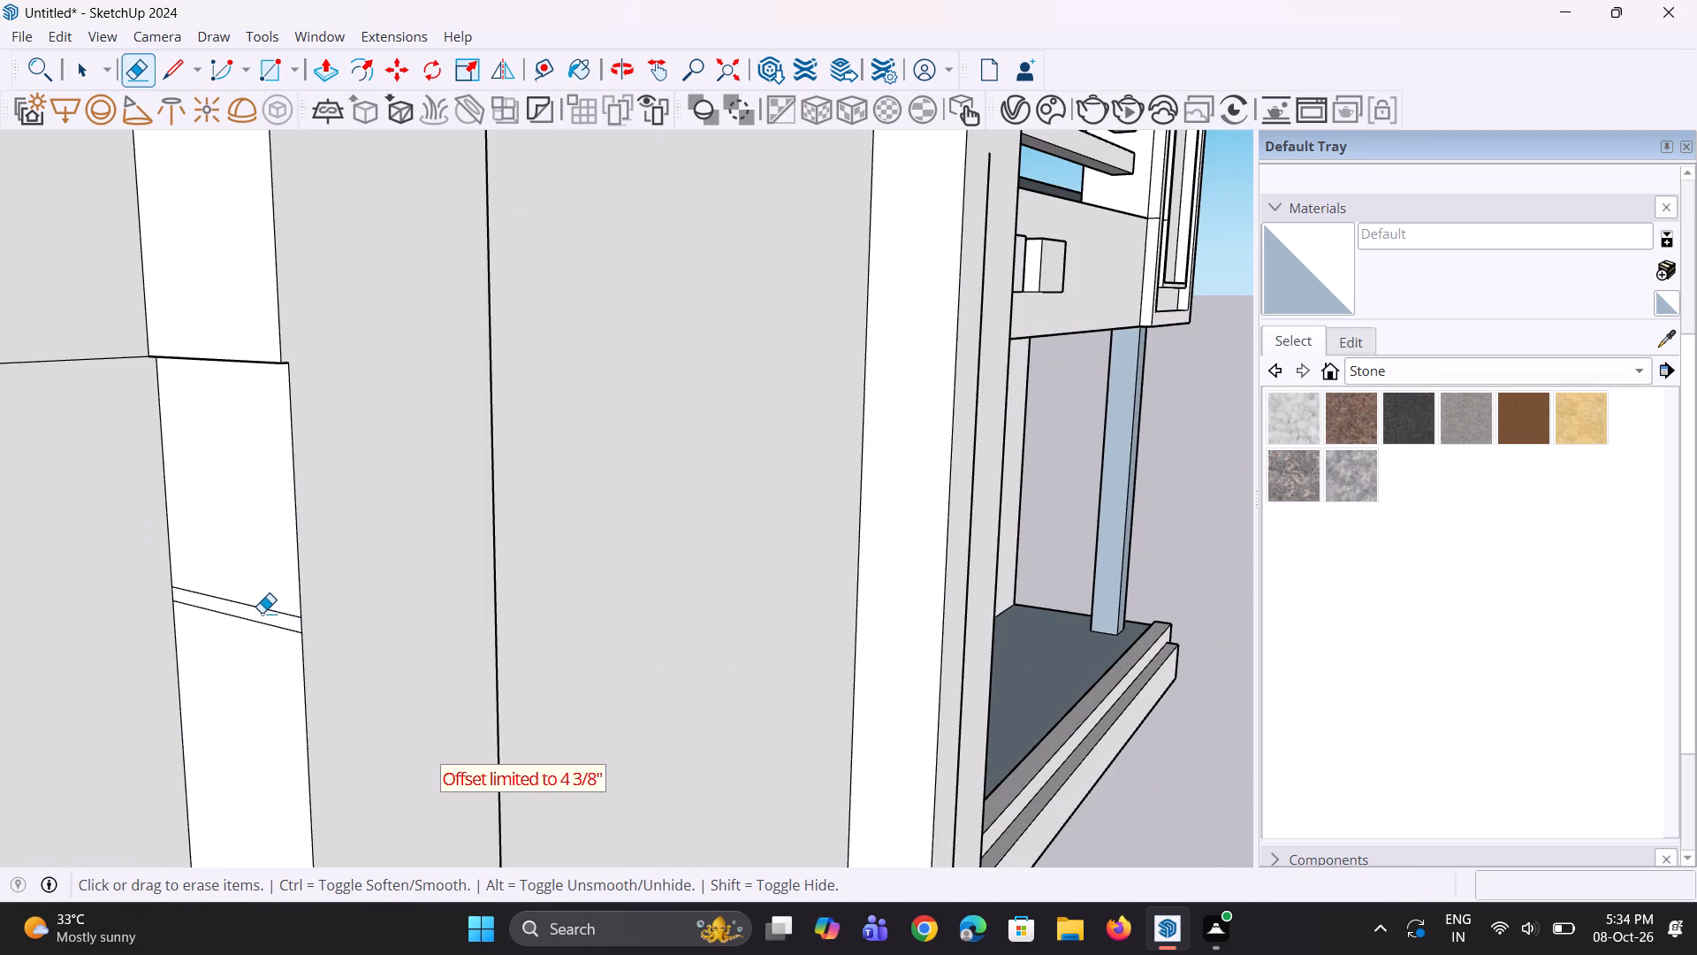
left_click(262, 612)
left_click(262, 624)
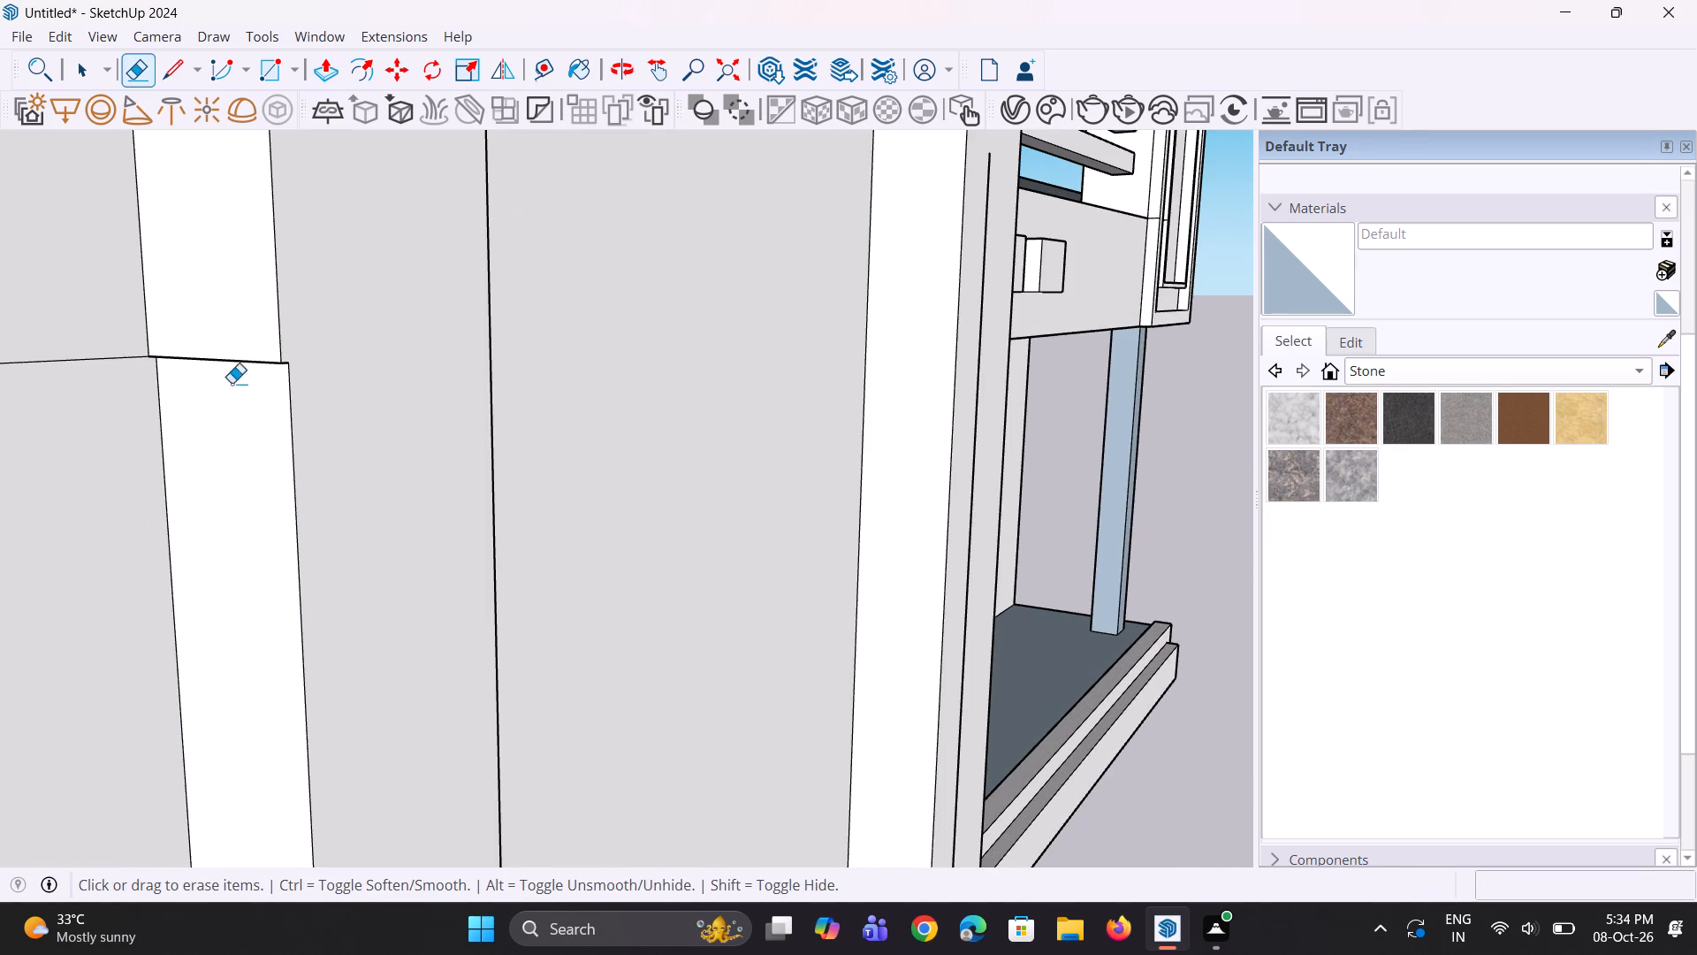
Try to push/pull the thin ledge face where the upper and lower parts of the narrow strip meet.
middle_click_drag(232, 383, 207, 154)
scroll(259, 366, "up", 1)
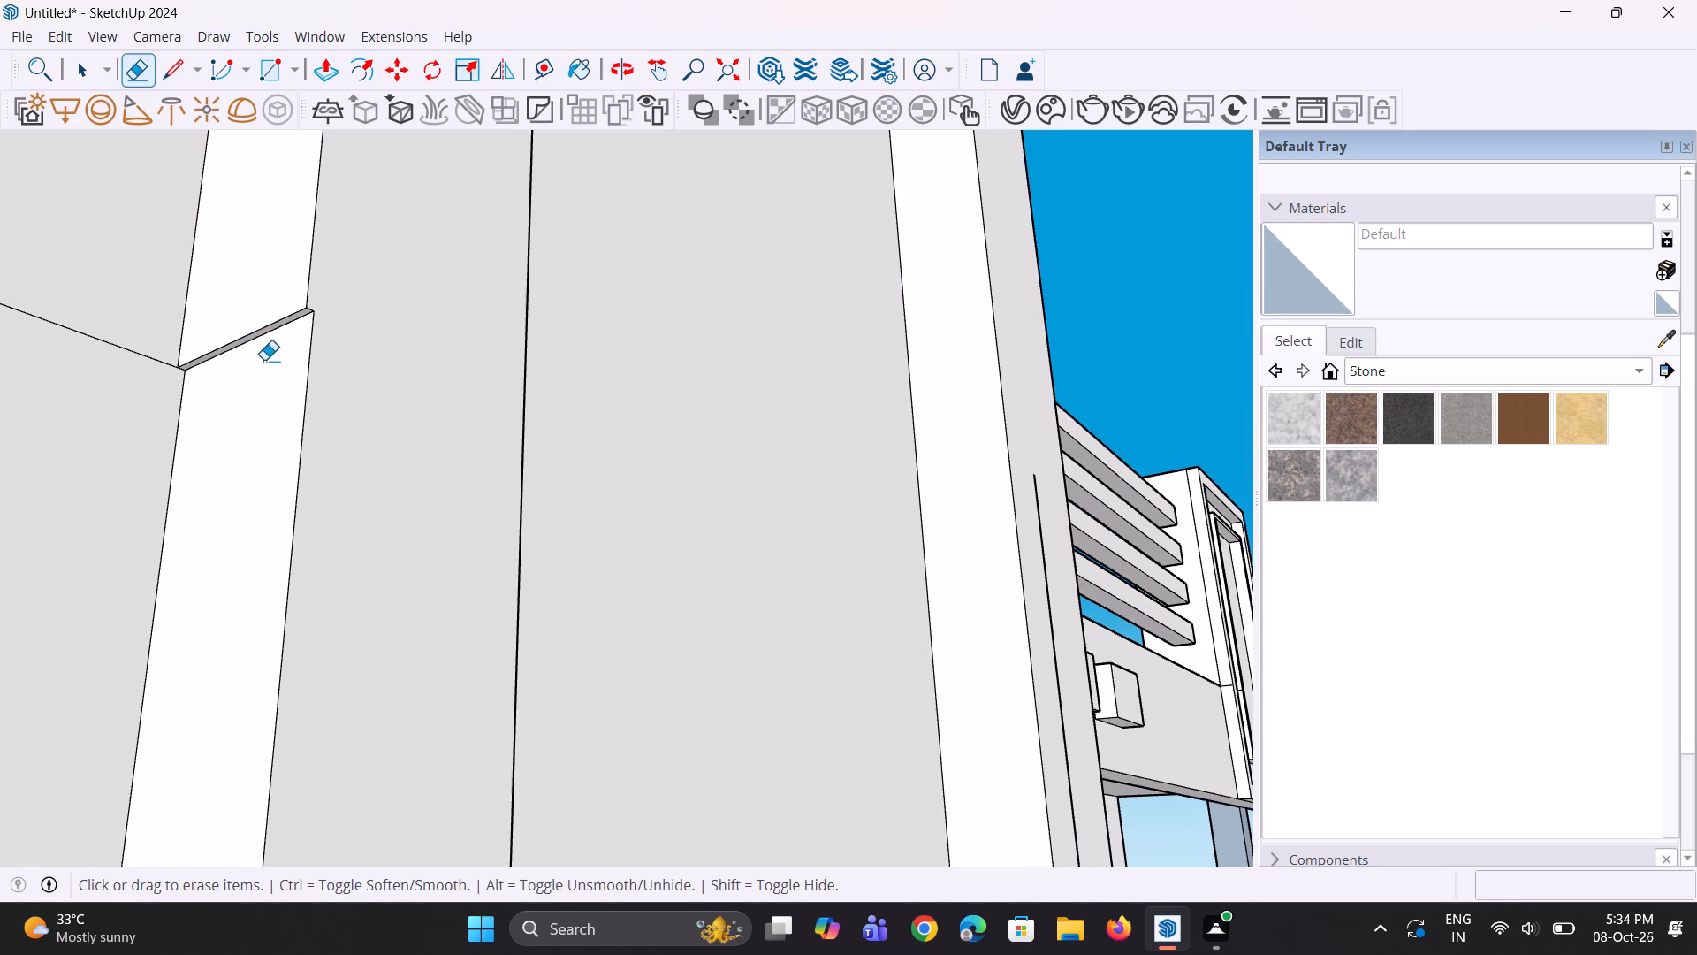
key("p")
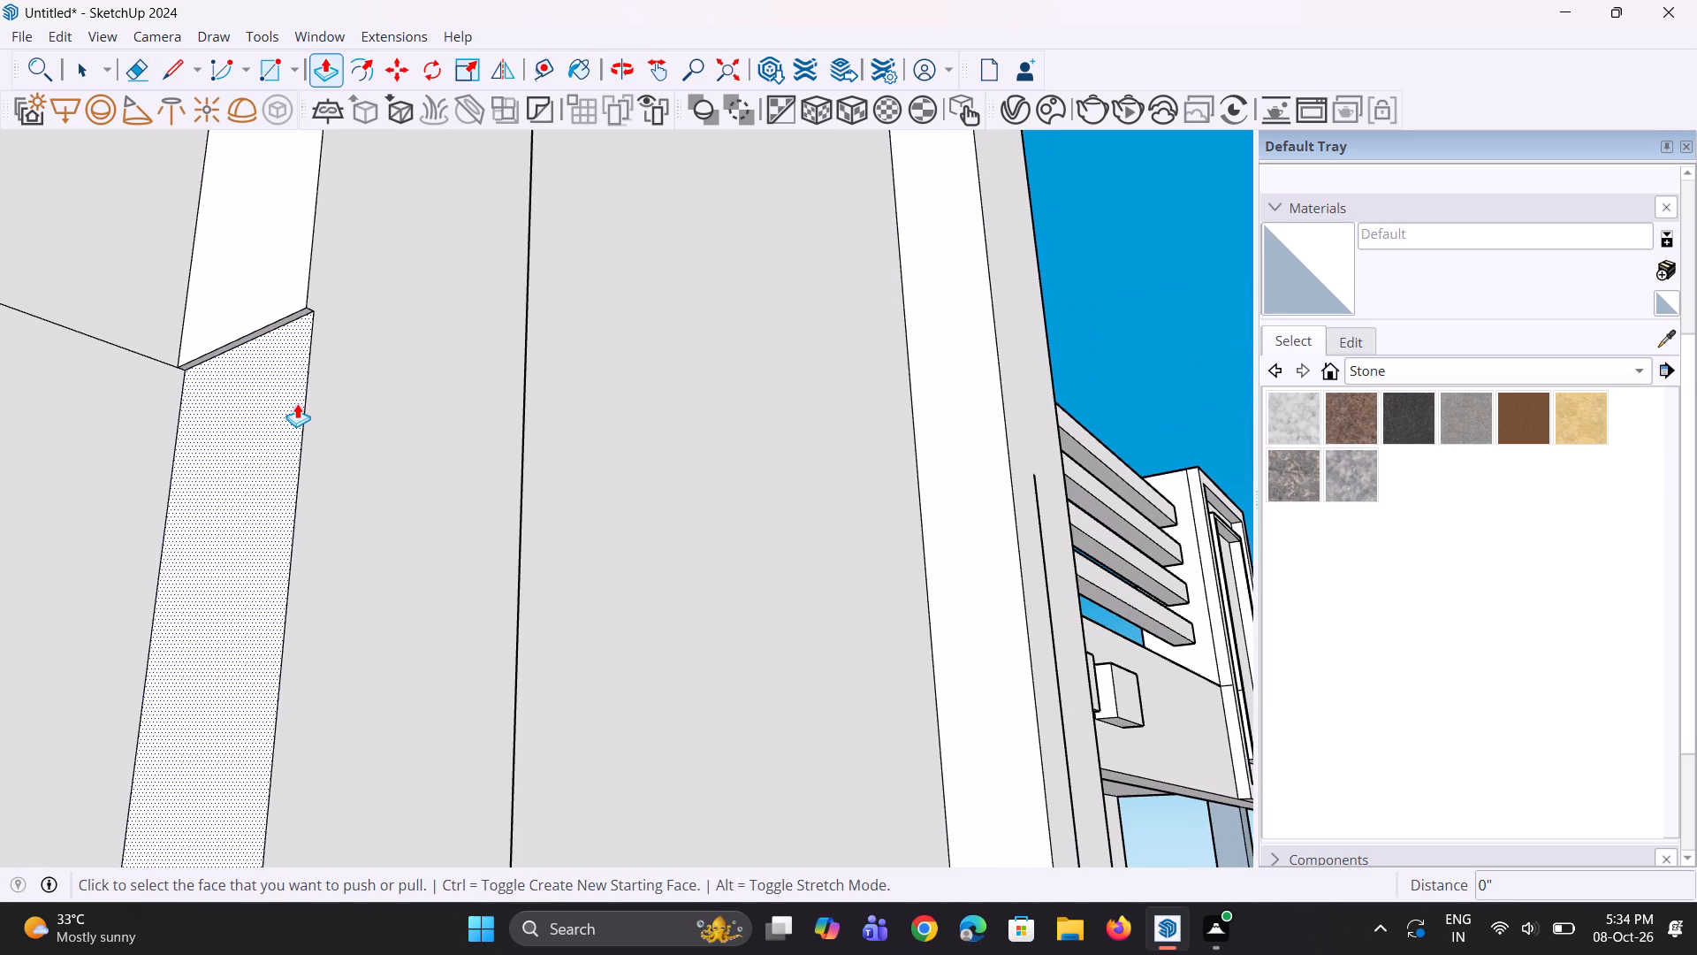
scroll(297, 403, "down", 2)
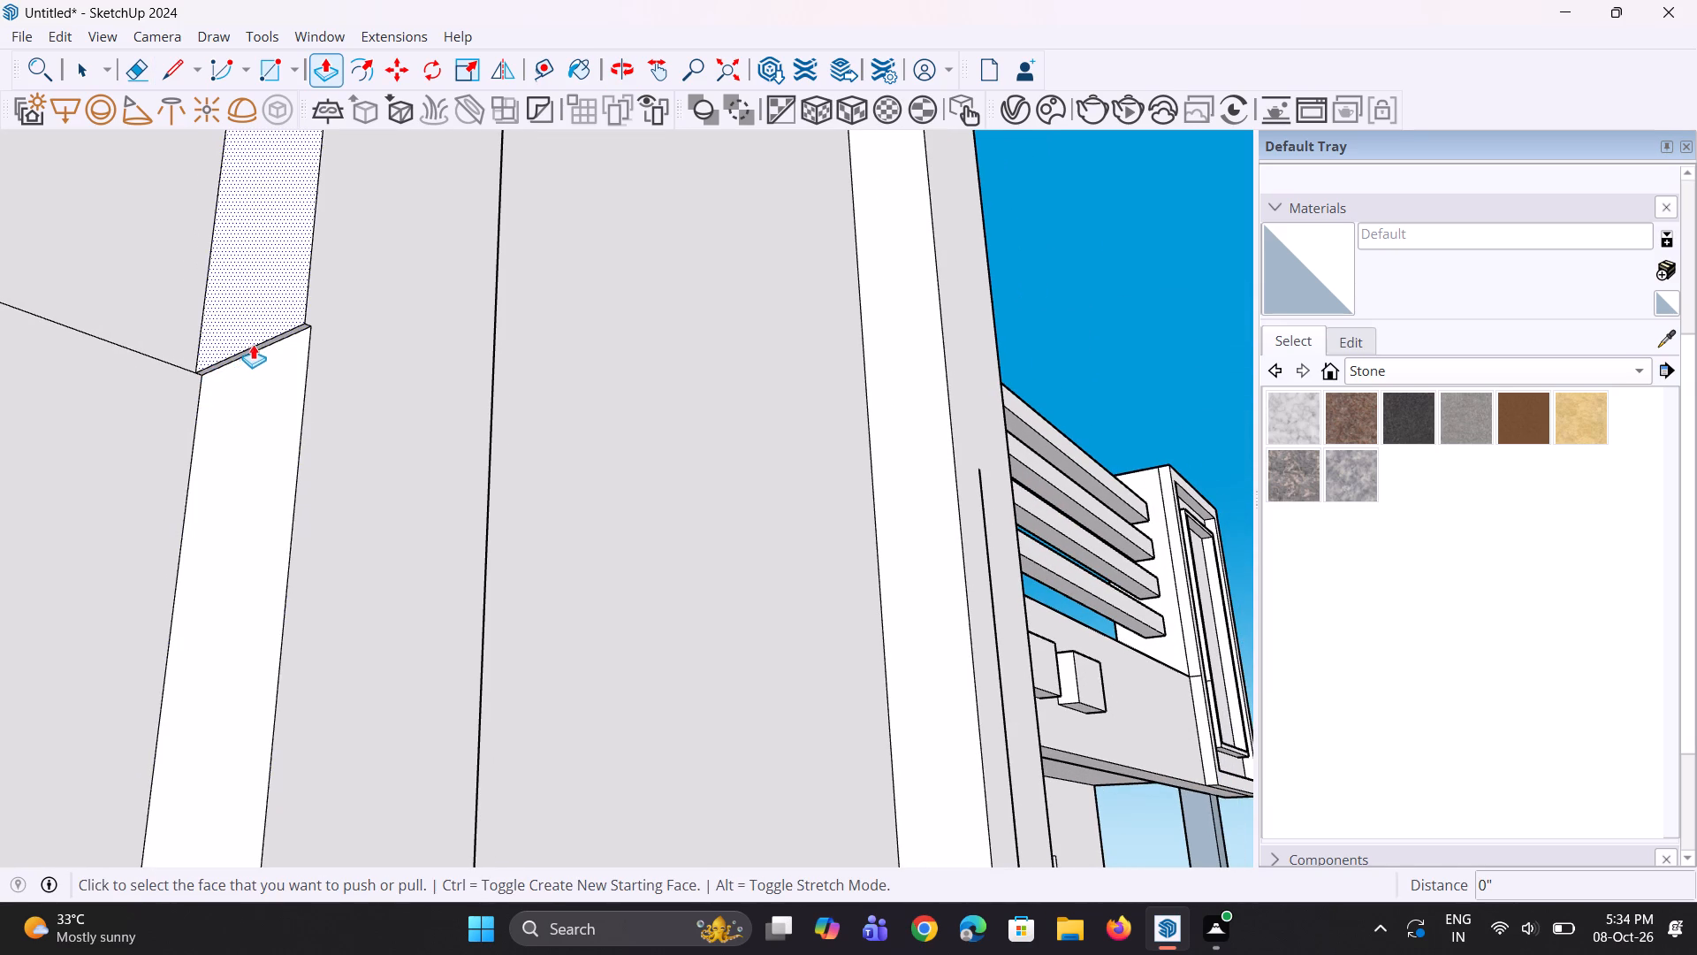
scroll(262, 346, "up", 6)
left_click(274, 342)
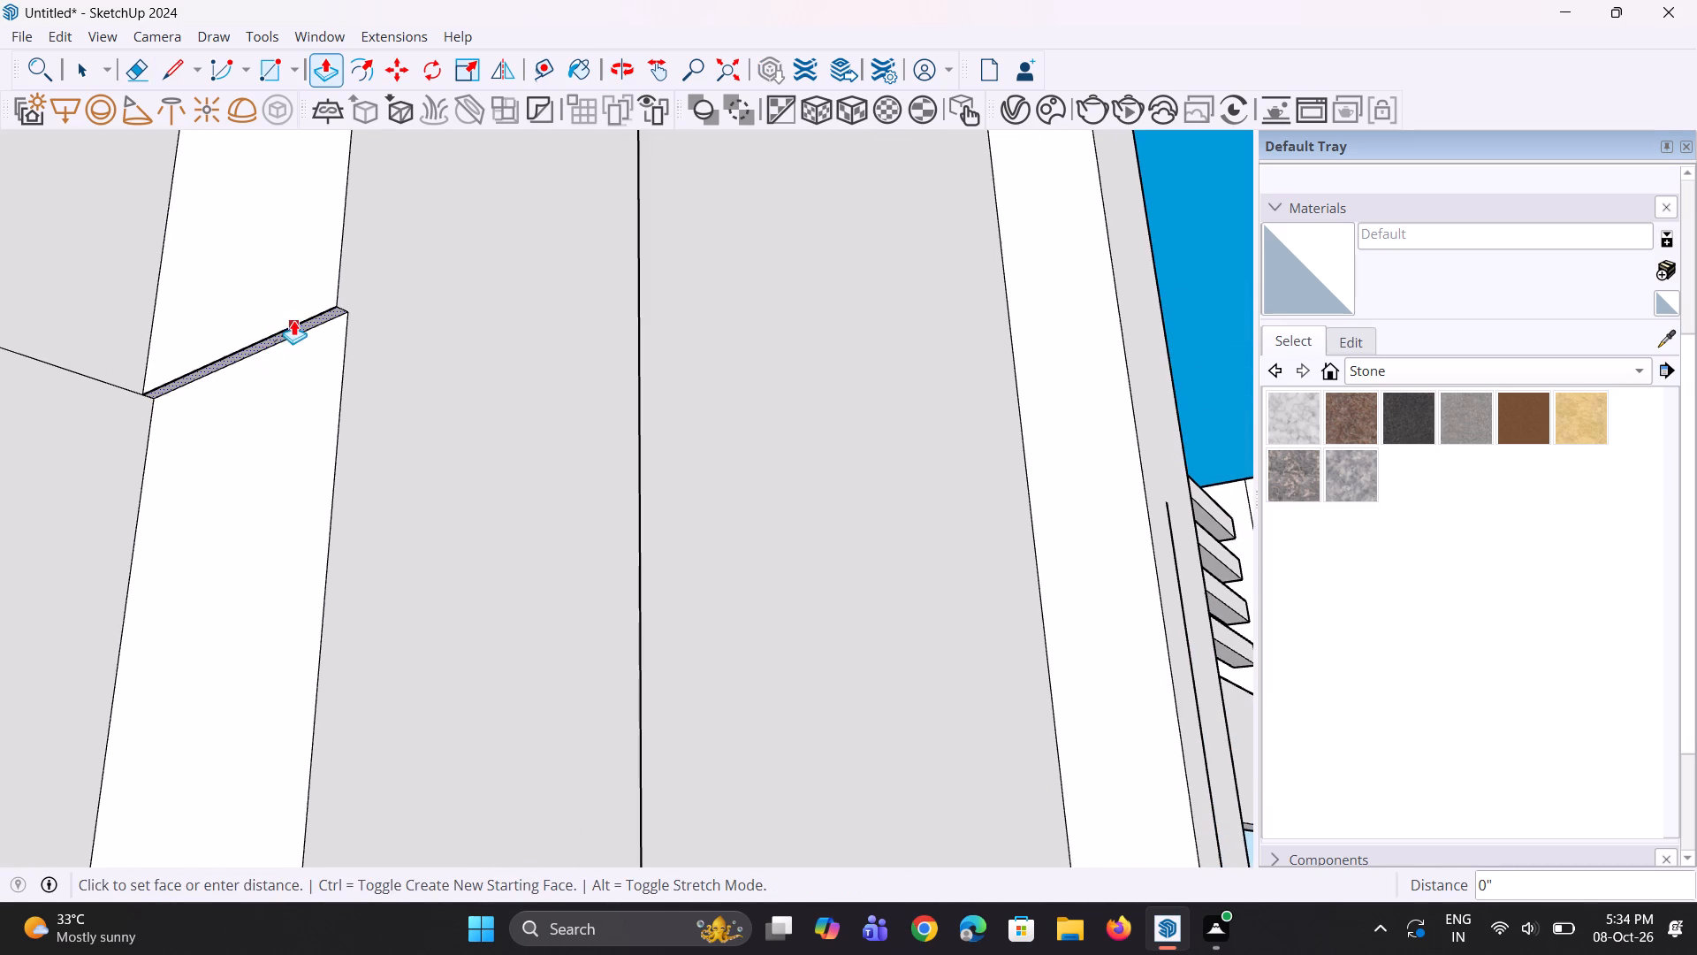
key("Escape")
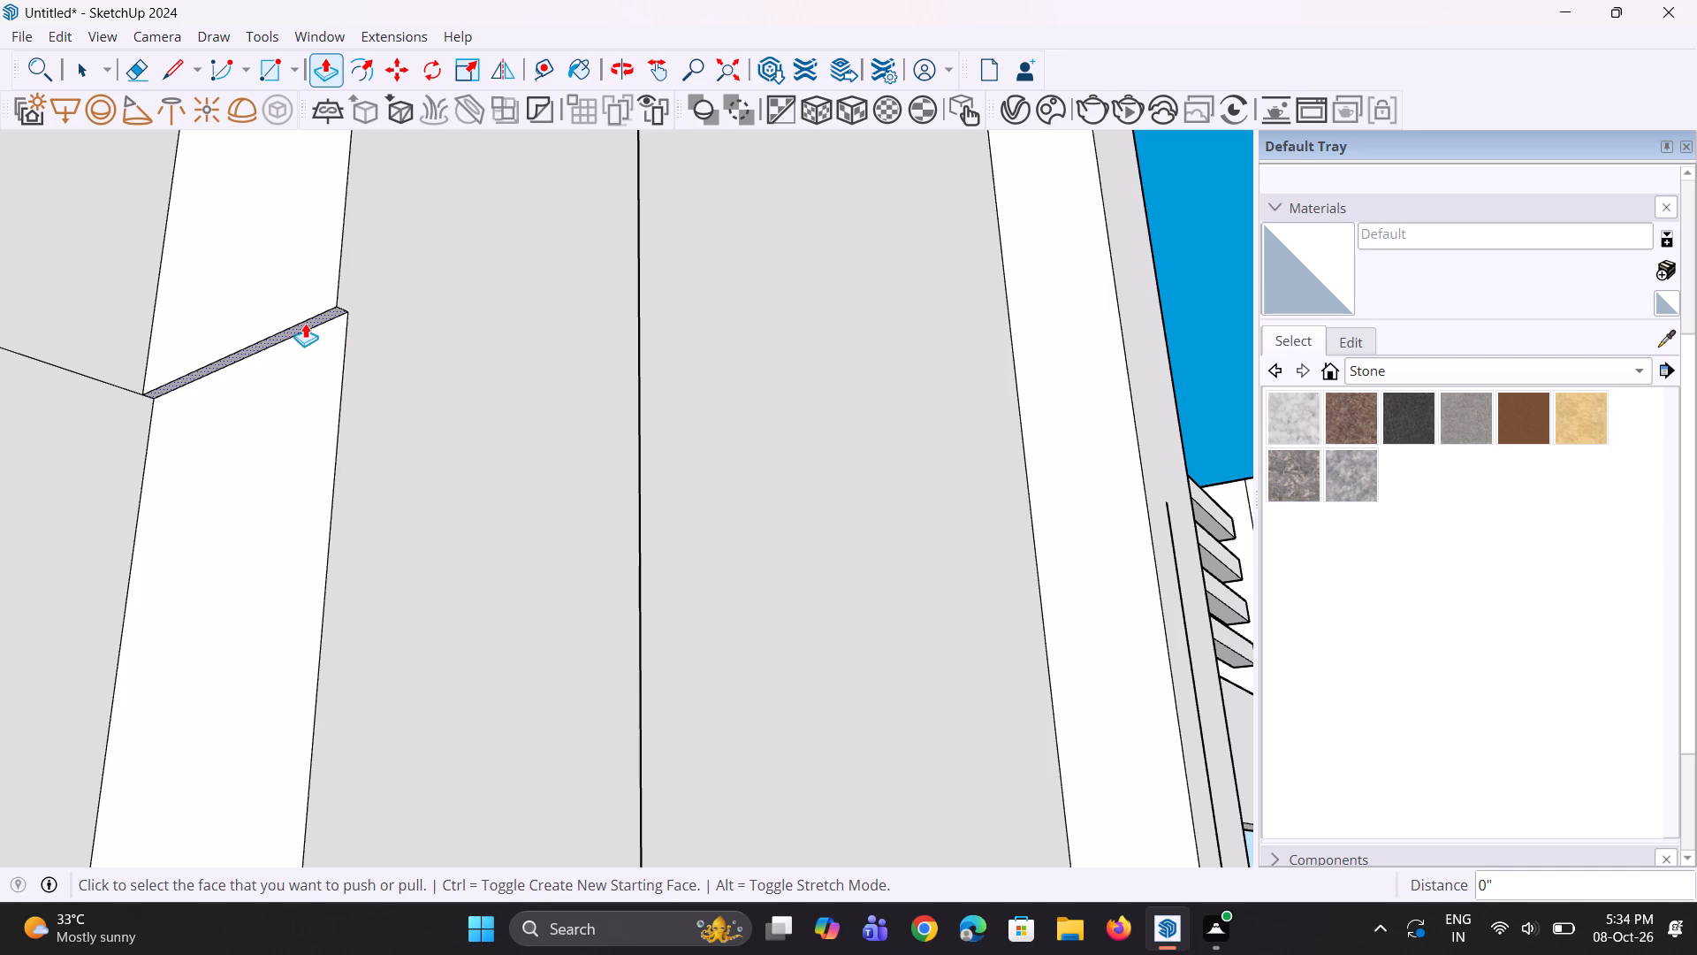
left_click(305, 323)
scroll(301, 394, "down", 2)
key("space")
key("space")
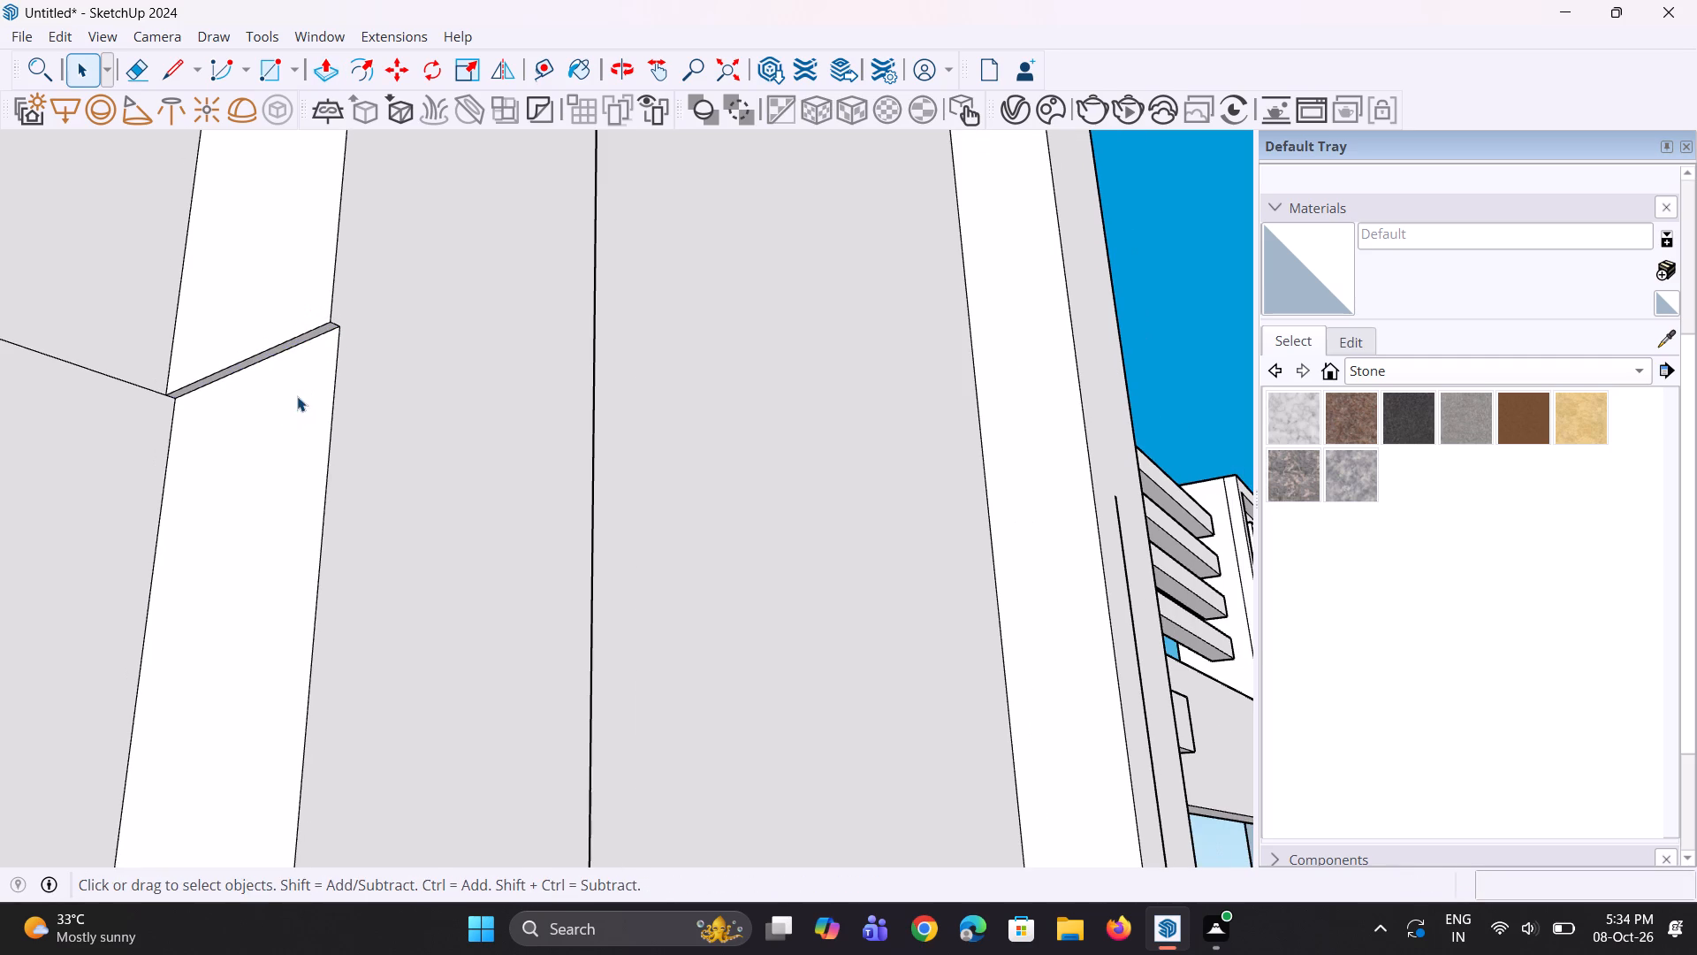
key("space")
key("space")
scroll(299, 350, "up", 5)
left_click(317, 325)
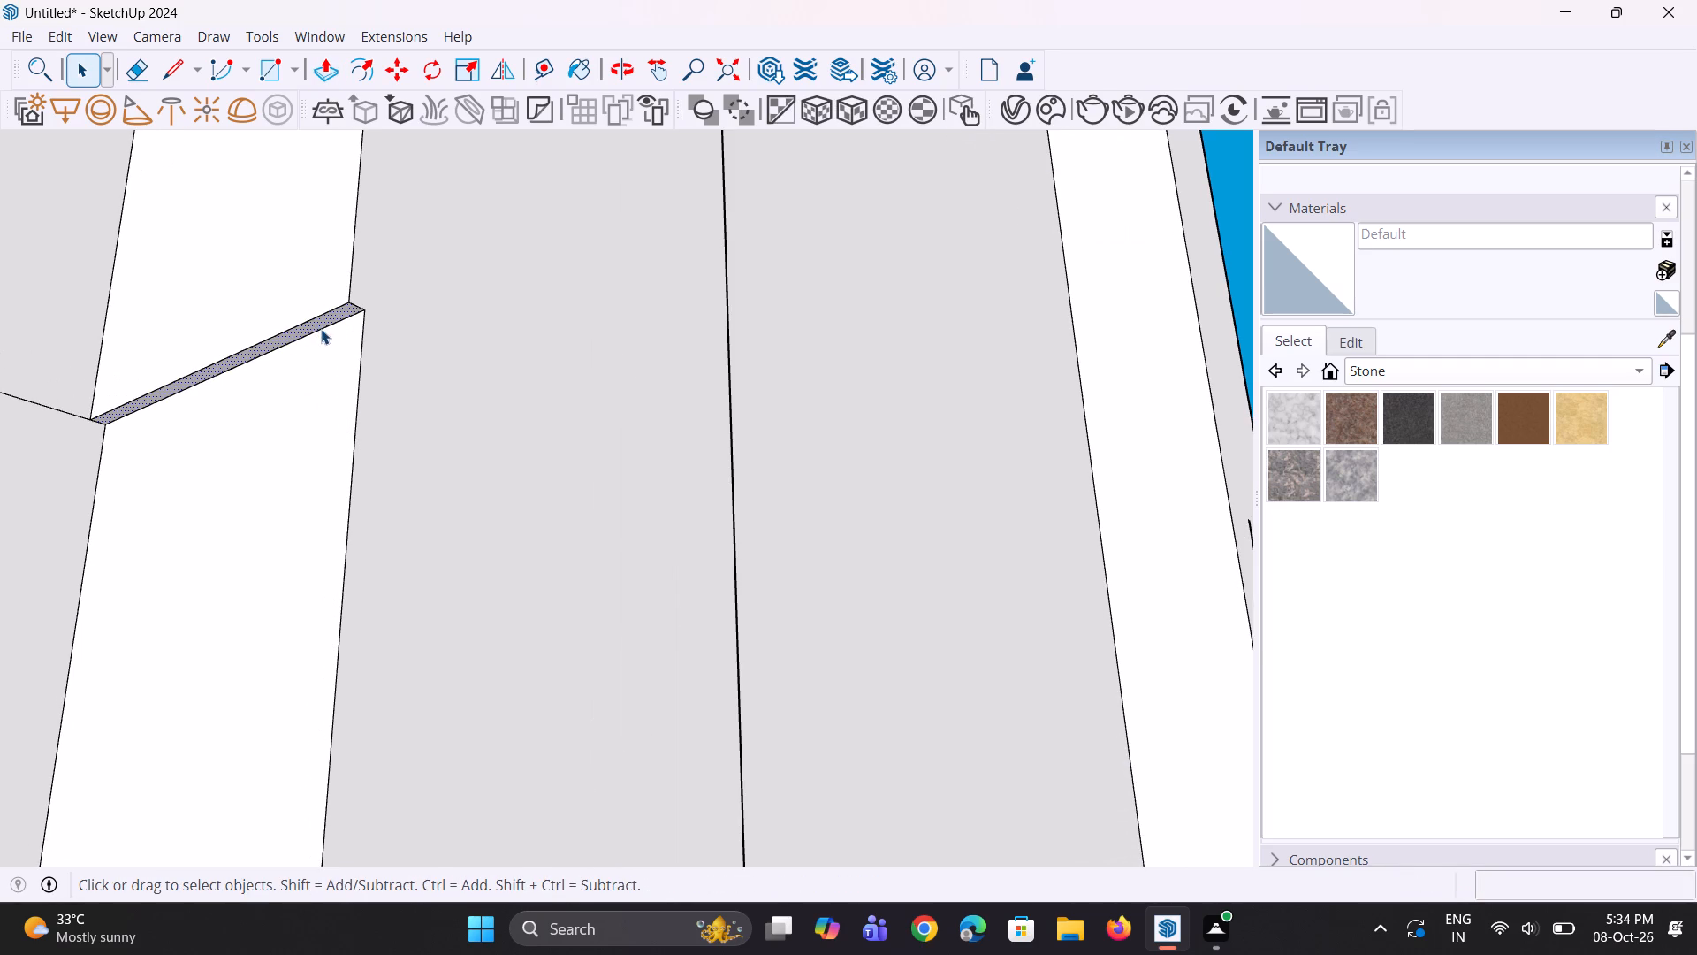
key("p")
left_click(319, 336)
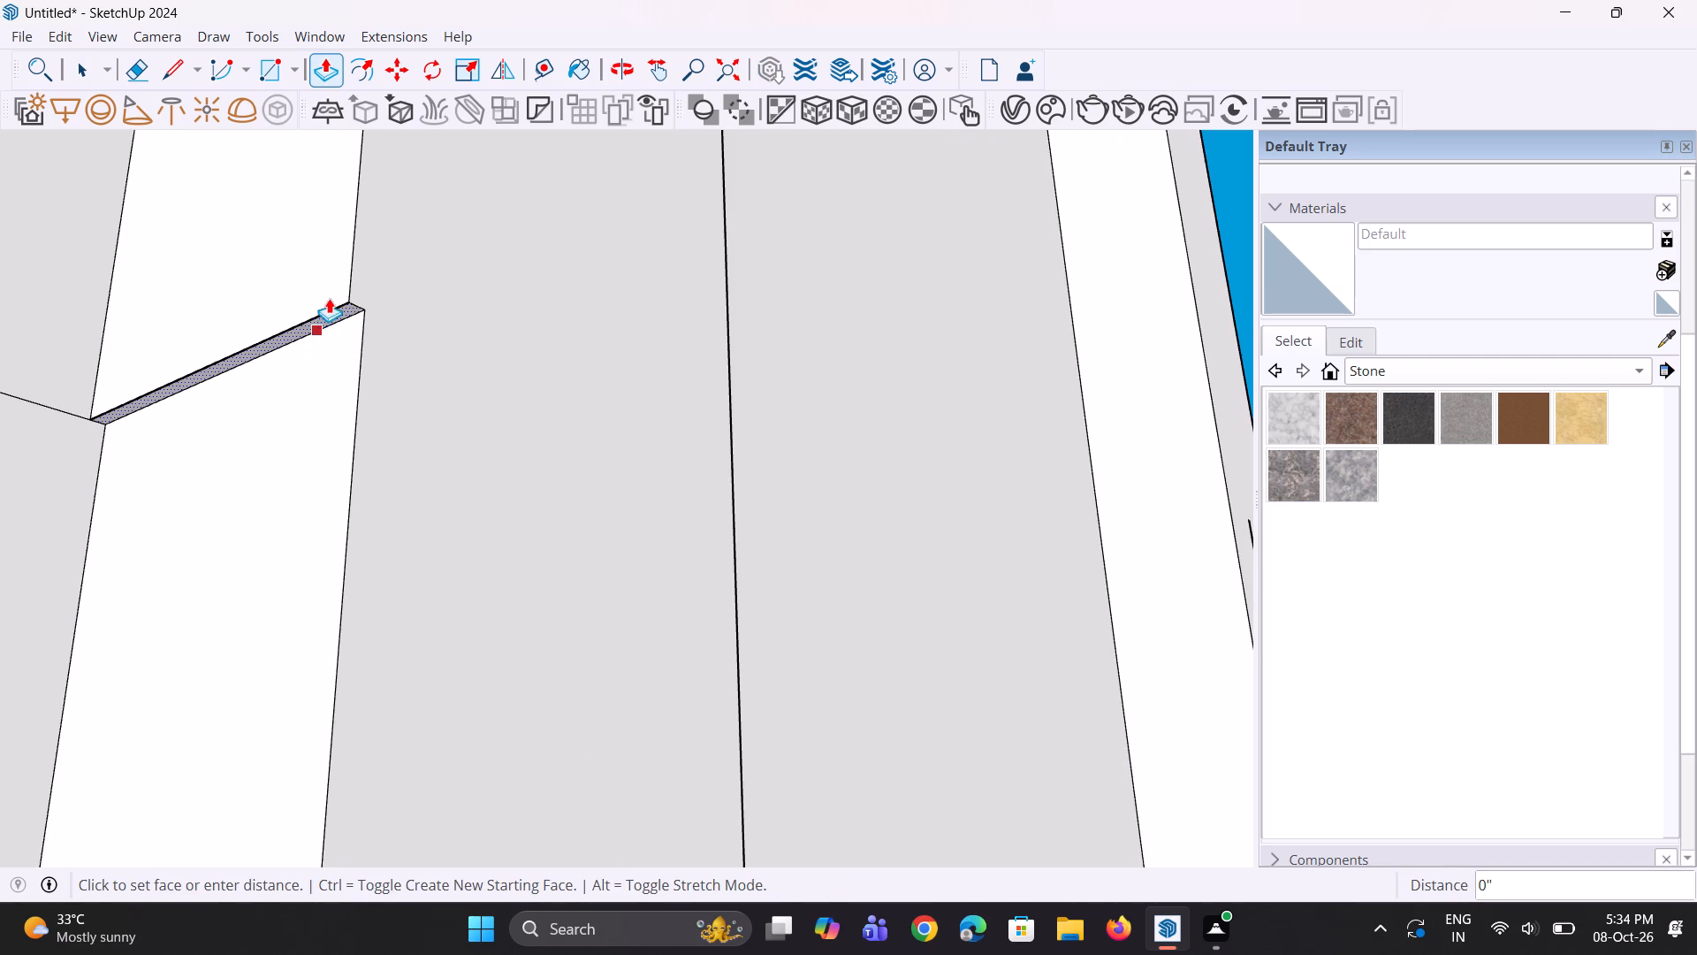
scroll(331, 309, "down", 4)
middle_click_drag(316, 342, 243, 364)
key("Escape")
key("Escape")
Examine the tower front, its narrow side strip and the vertical line on the frame beside the main facade.
middle_click_drag(255, 414, 79, 442)
type("v")
key("space")
key("space")
key("b")
scroll(257, 445, "down", 8)
key("space")
key("space")
key("space")
scroll(326, 487, "down", 2)
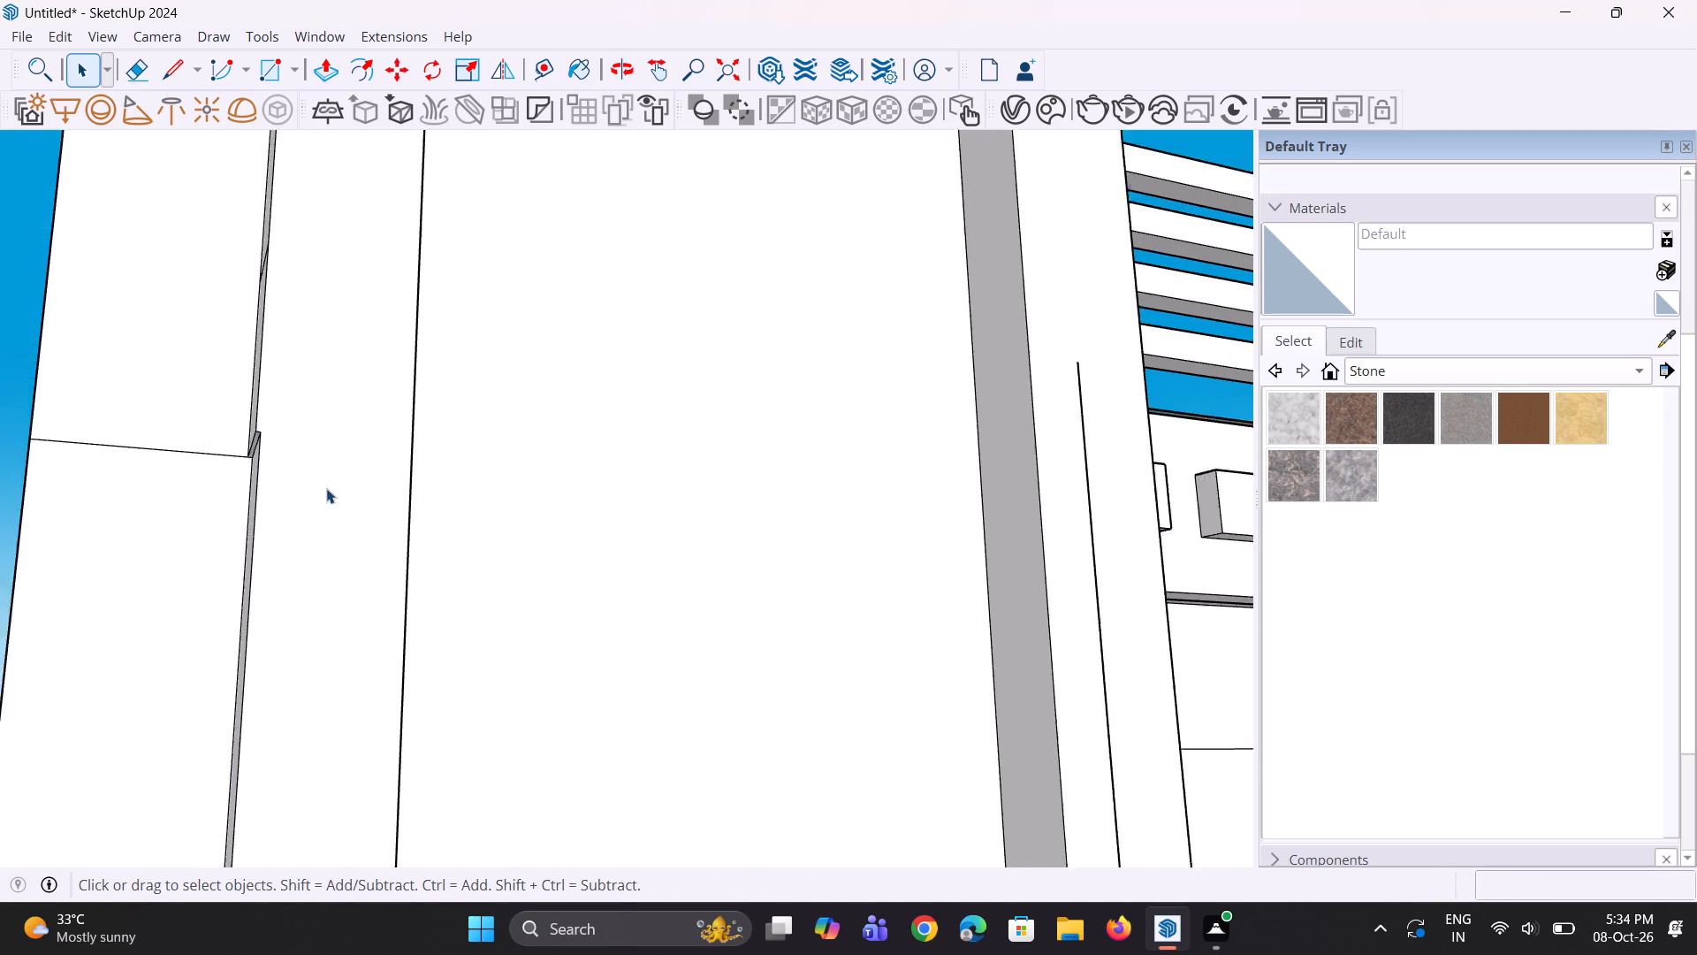
scroll(326, 488, "down", 11)
middle_click_drag(412, 422, 331, 586)
scroll(408, 481, "down", 7)
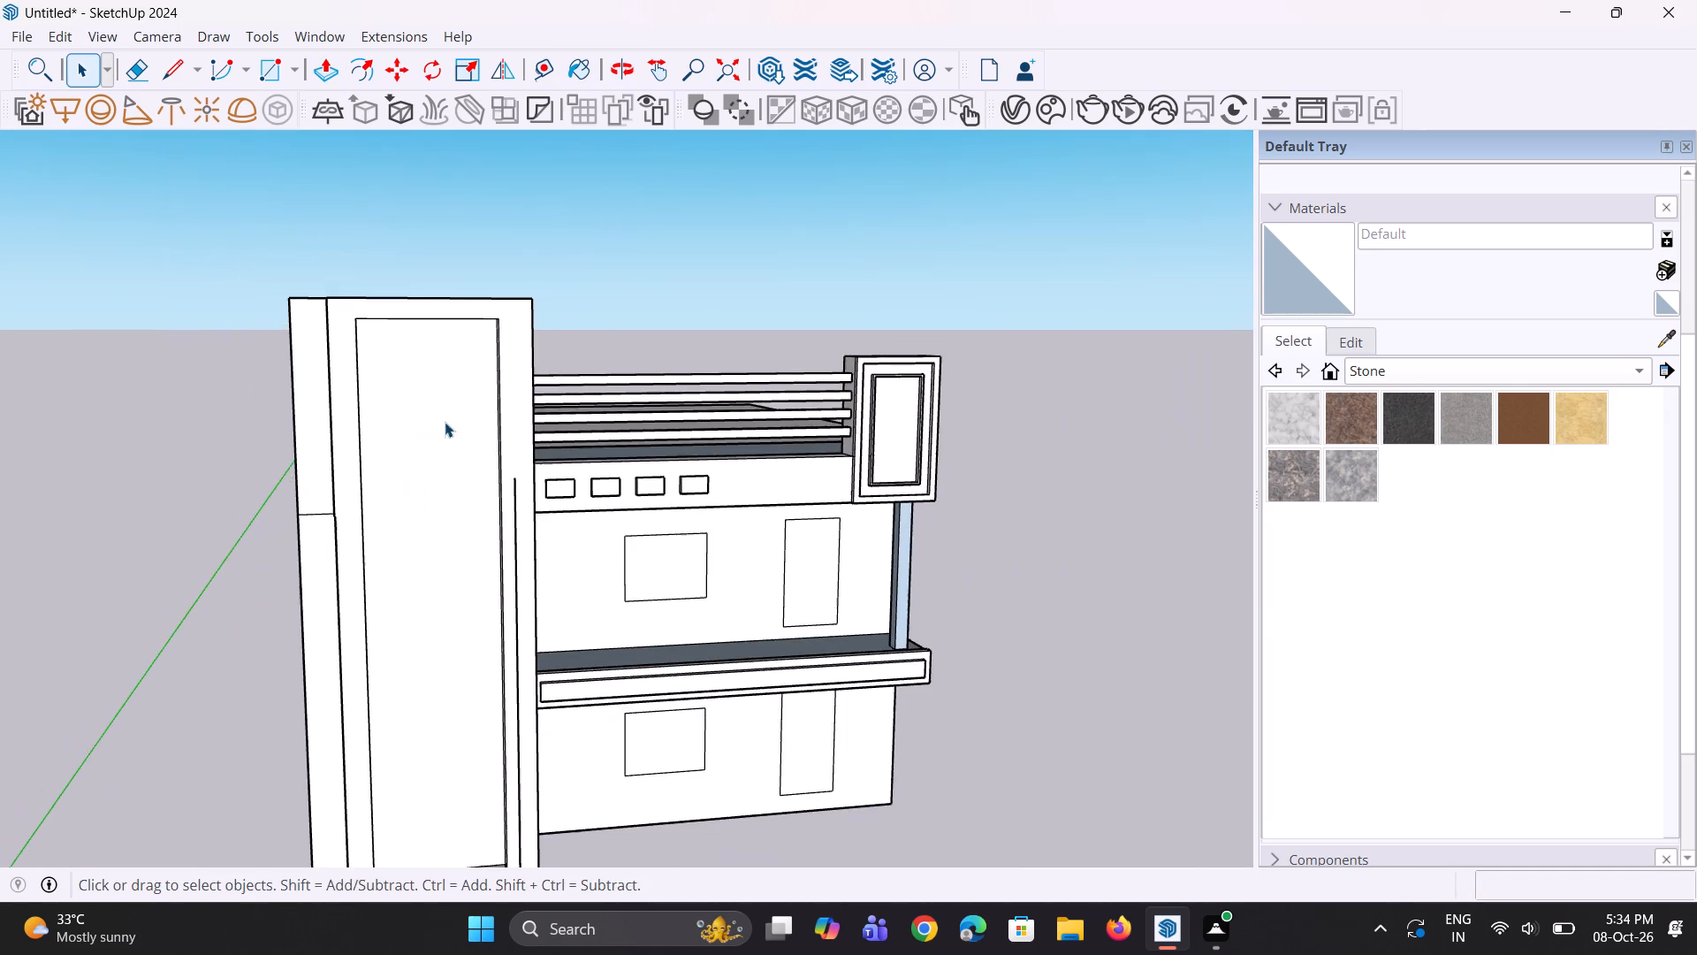
middle_click_drag(458, 455, 461, 482)
scroll(519, 578, "up", 3)
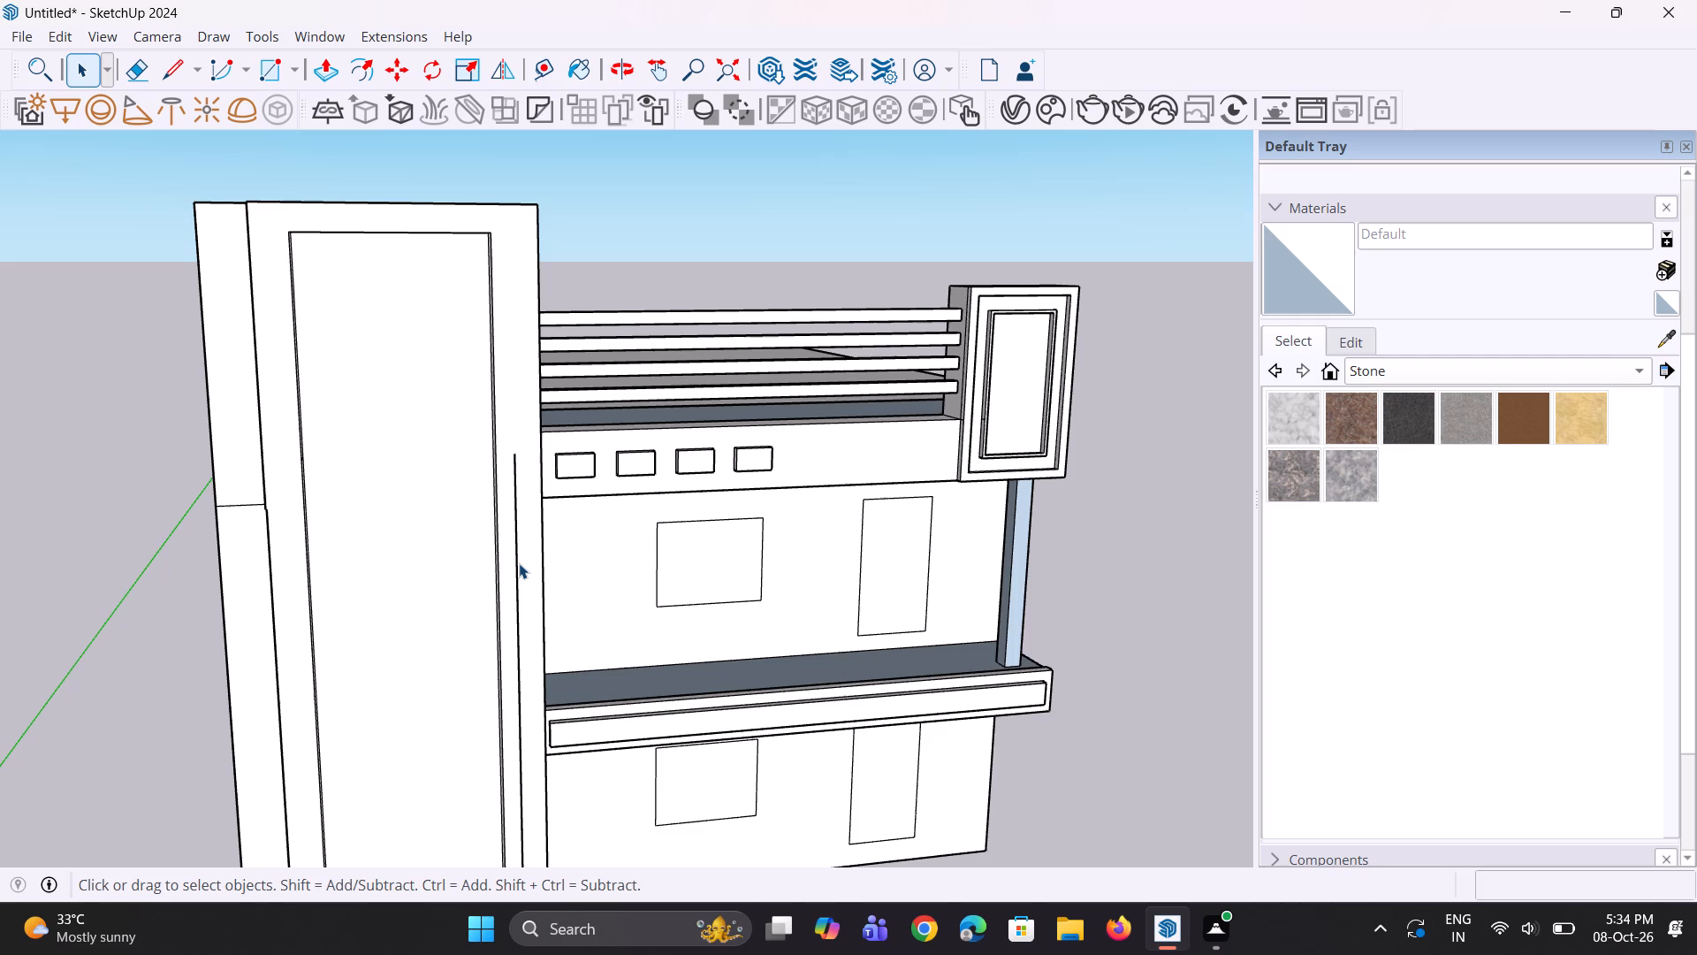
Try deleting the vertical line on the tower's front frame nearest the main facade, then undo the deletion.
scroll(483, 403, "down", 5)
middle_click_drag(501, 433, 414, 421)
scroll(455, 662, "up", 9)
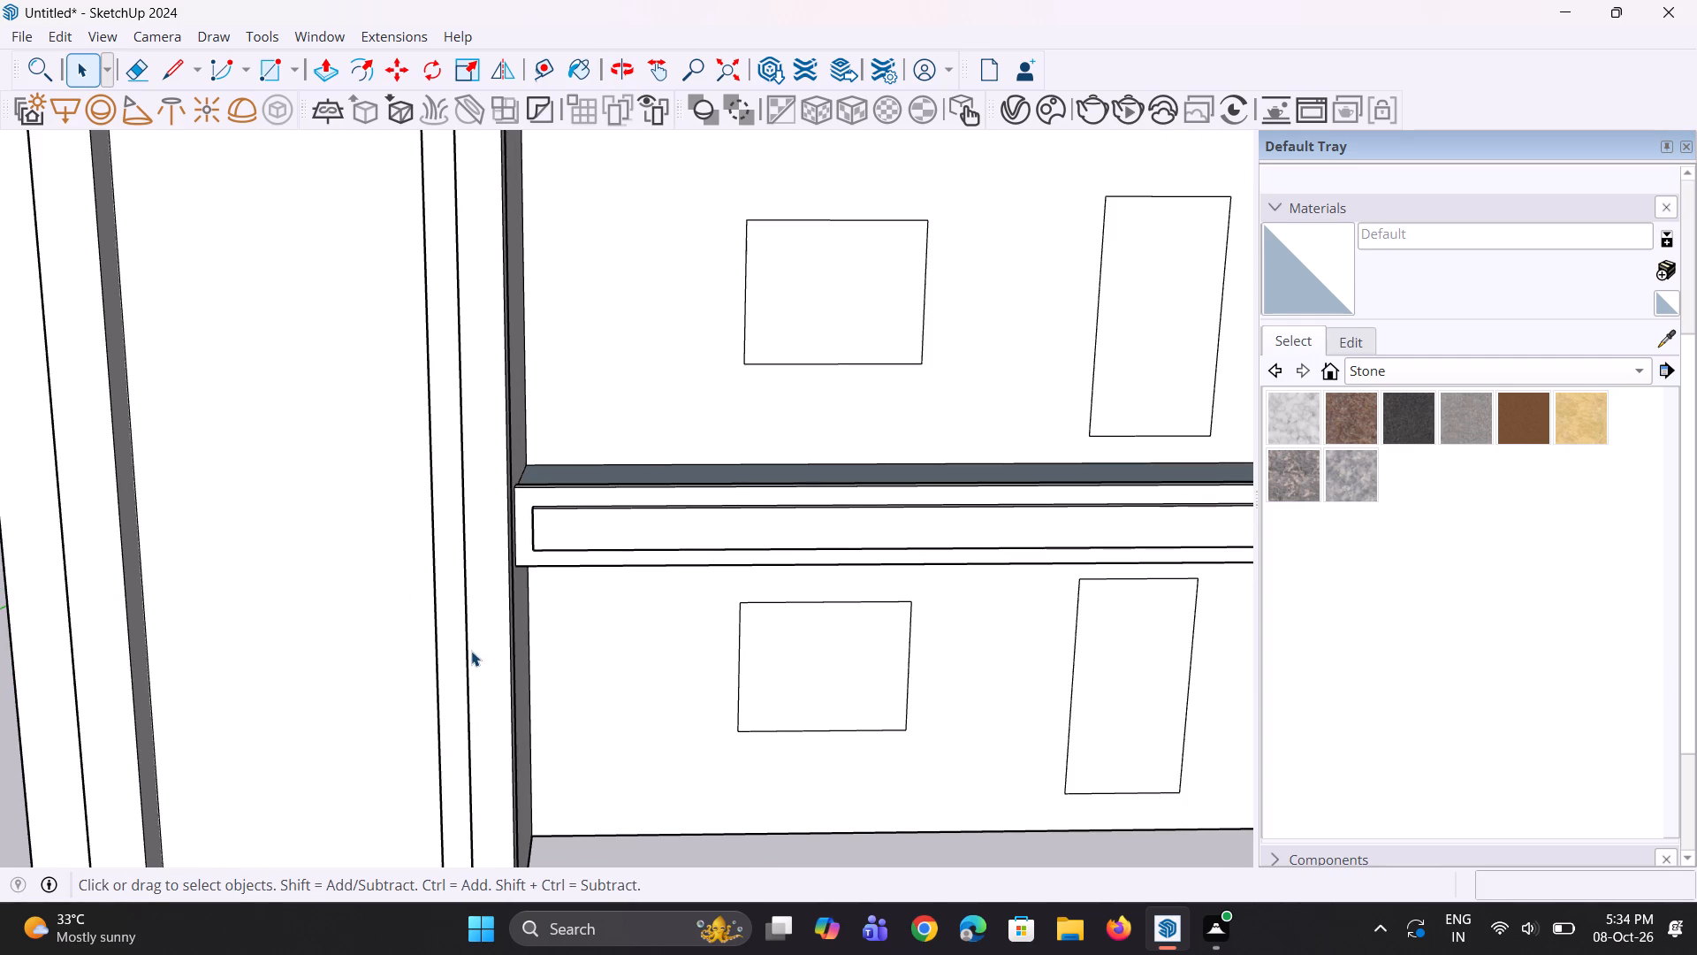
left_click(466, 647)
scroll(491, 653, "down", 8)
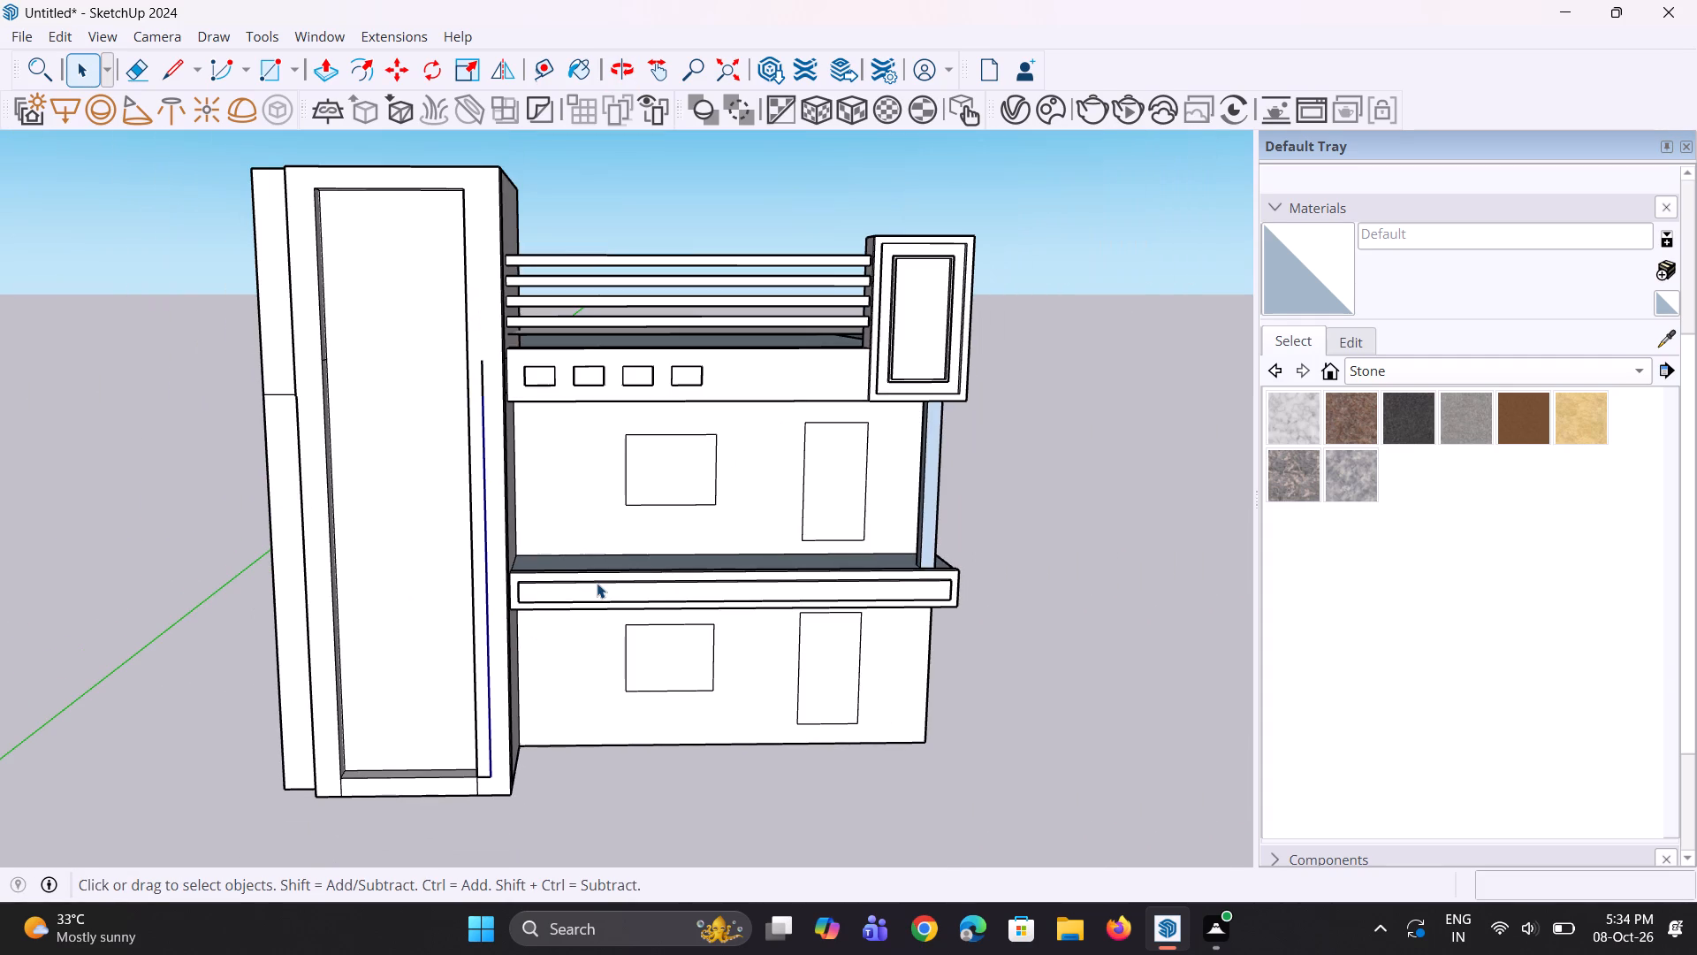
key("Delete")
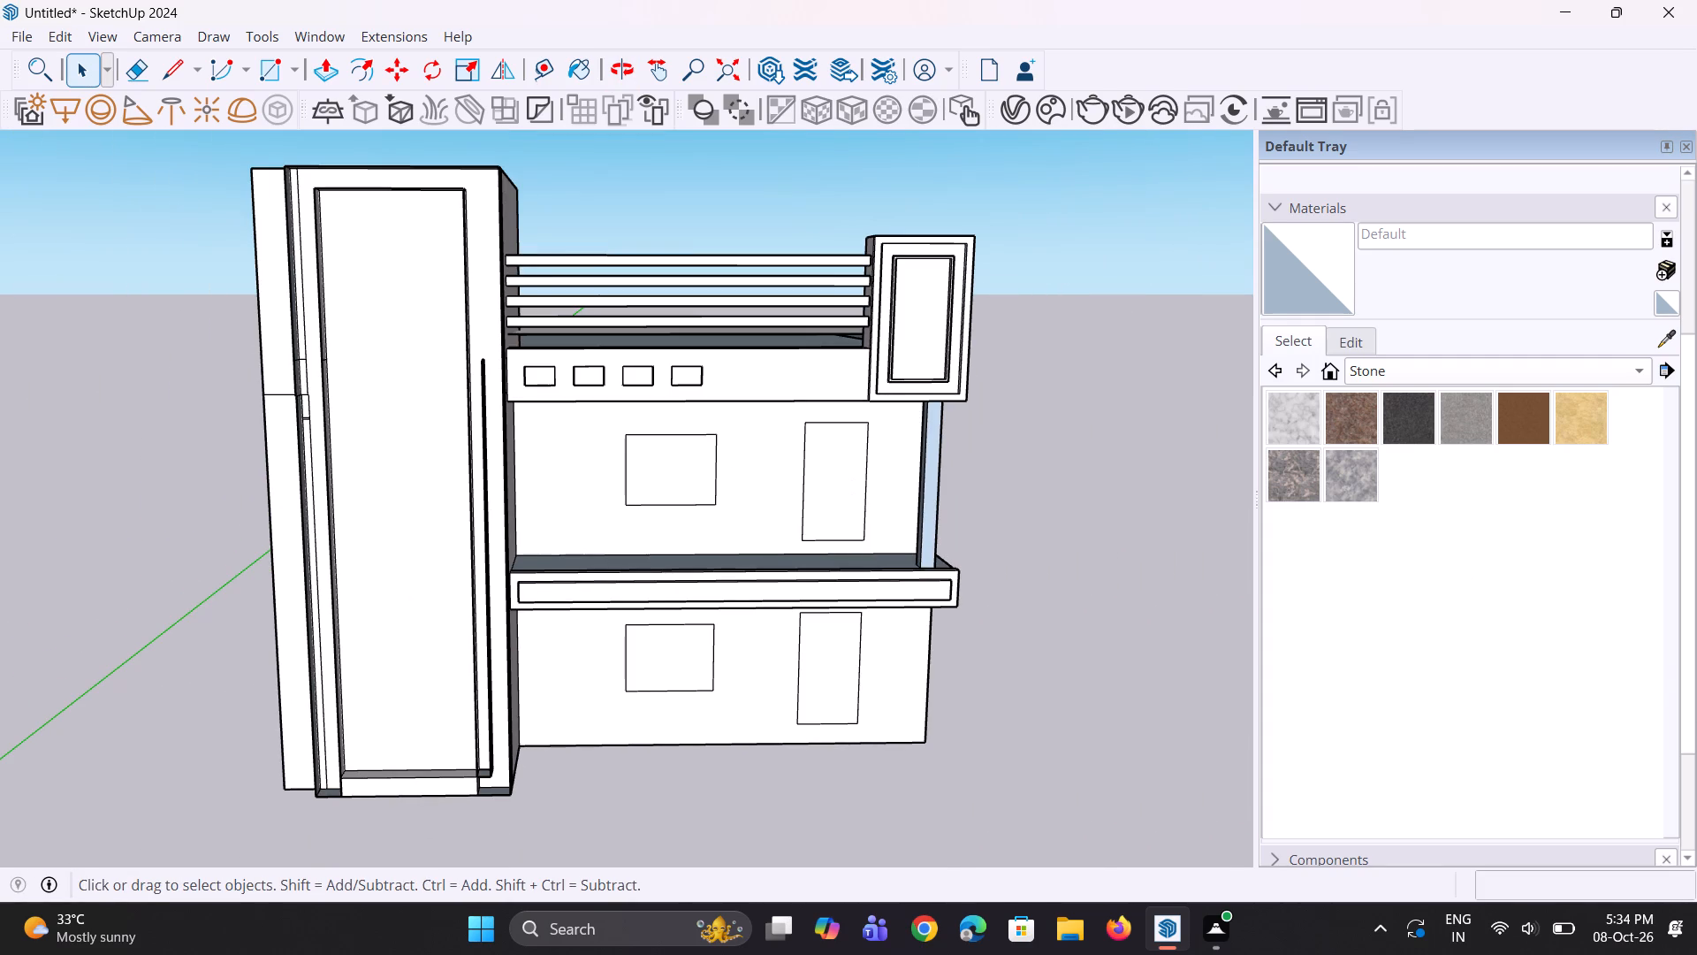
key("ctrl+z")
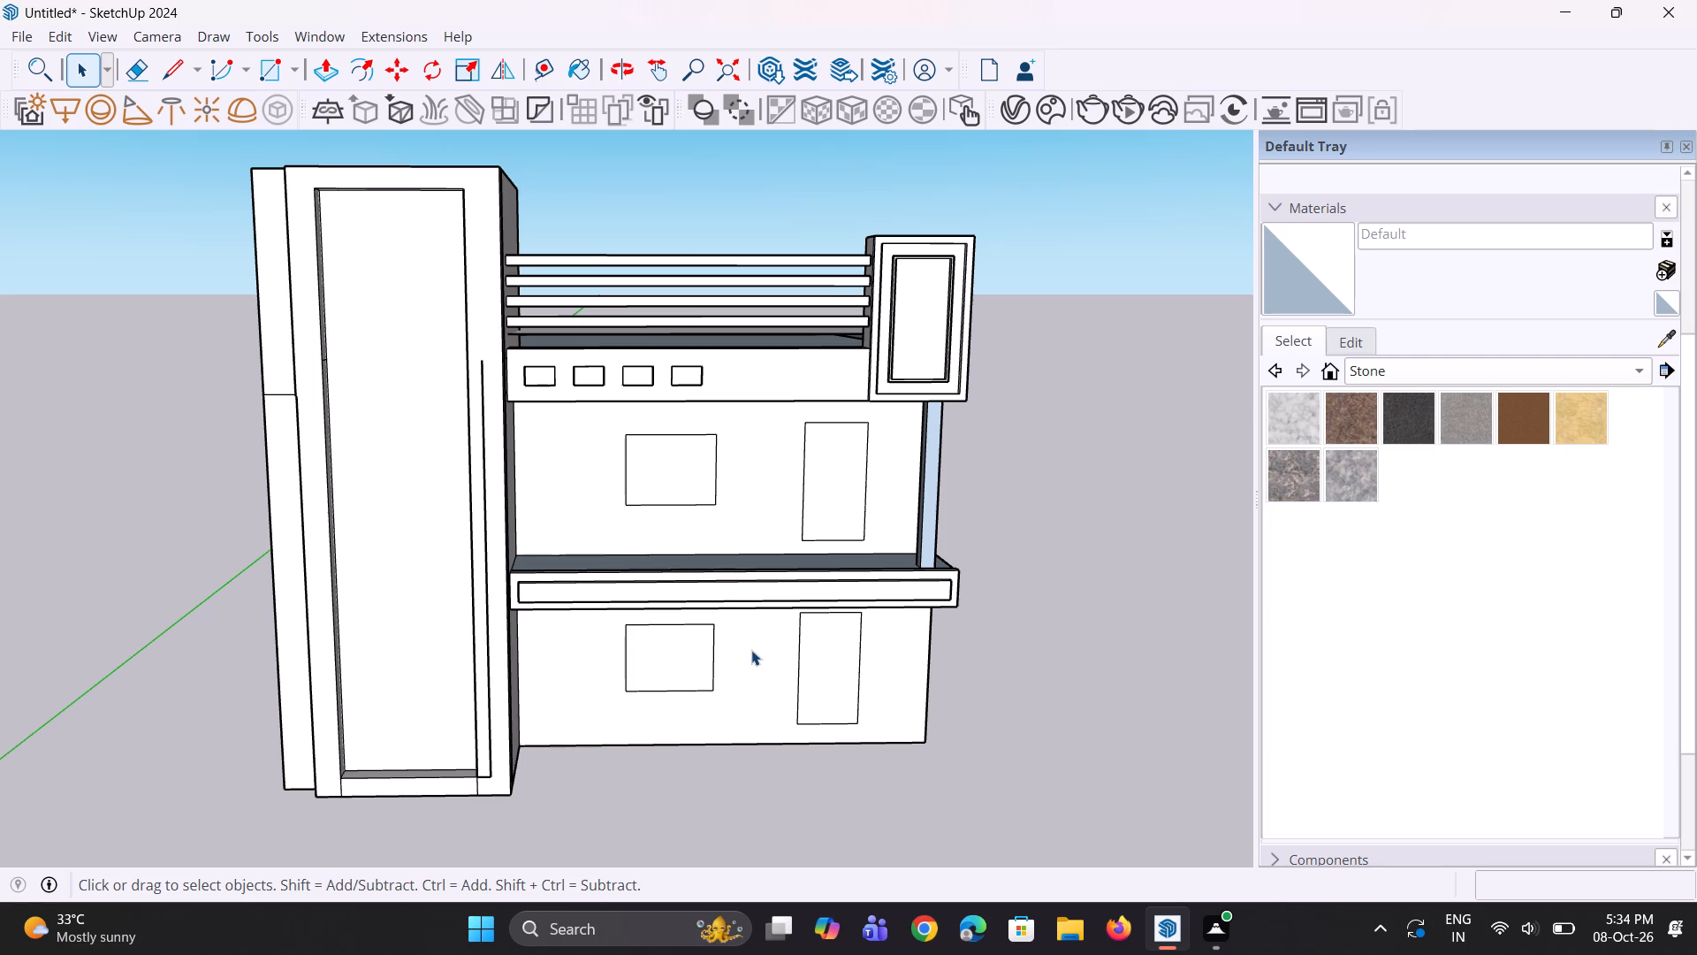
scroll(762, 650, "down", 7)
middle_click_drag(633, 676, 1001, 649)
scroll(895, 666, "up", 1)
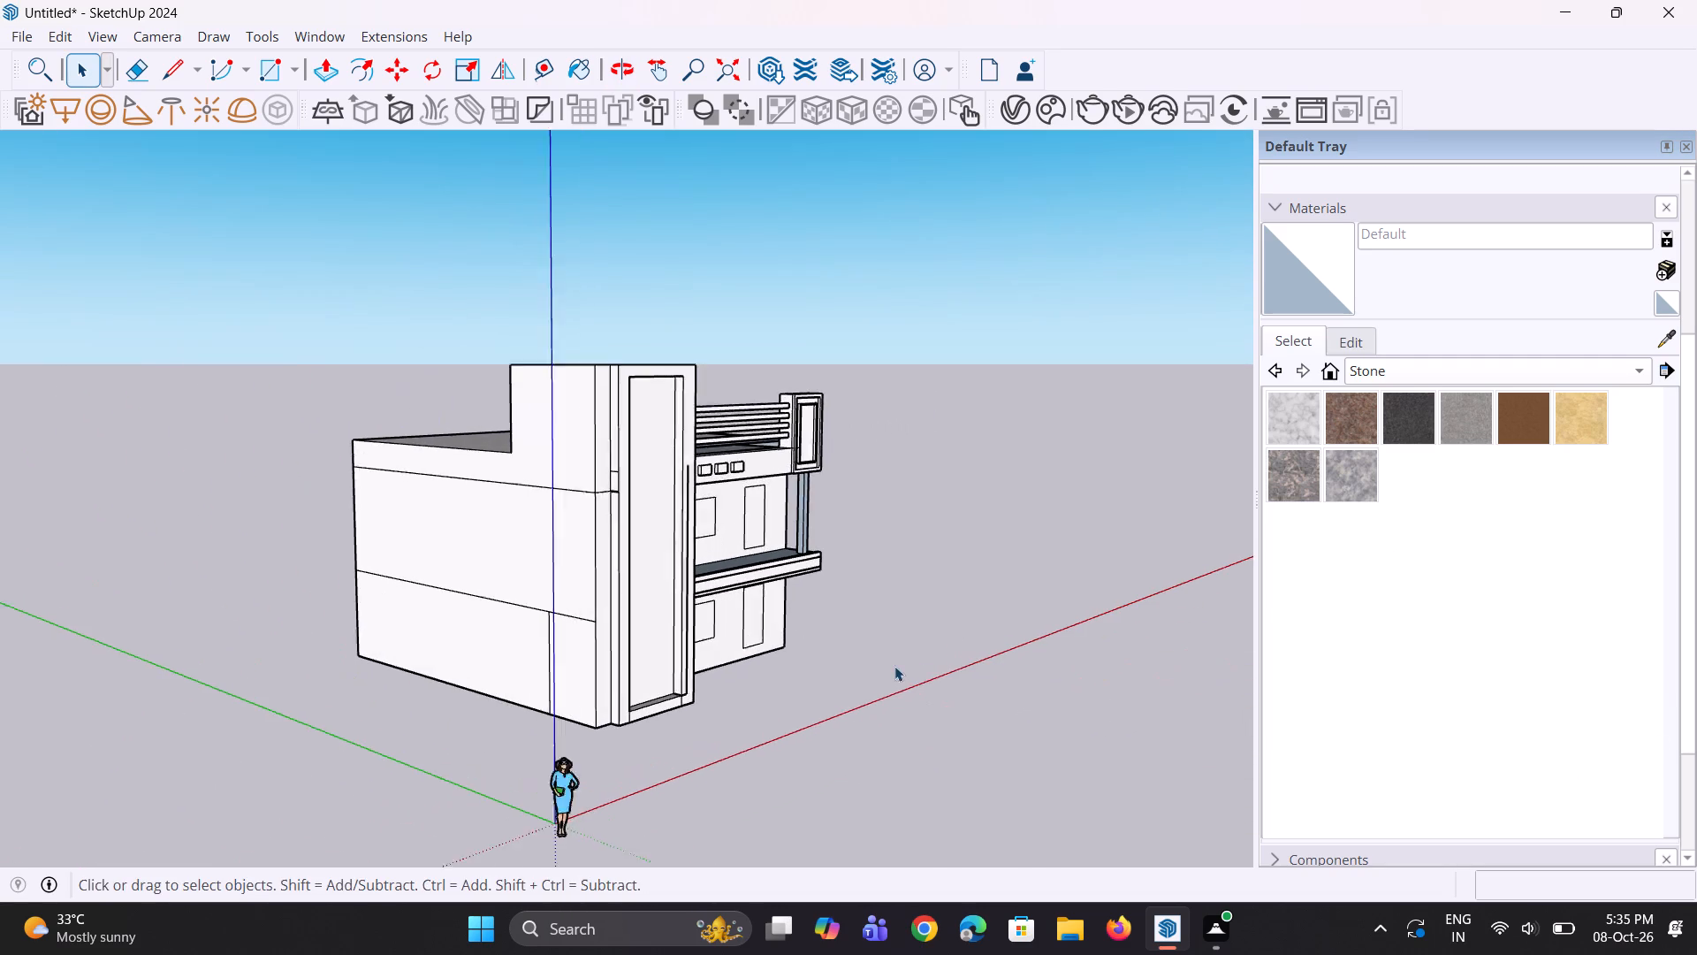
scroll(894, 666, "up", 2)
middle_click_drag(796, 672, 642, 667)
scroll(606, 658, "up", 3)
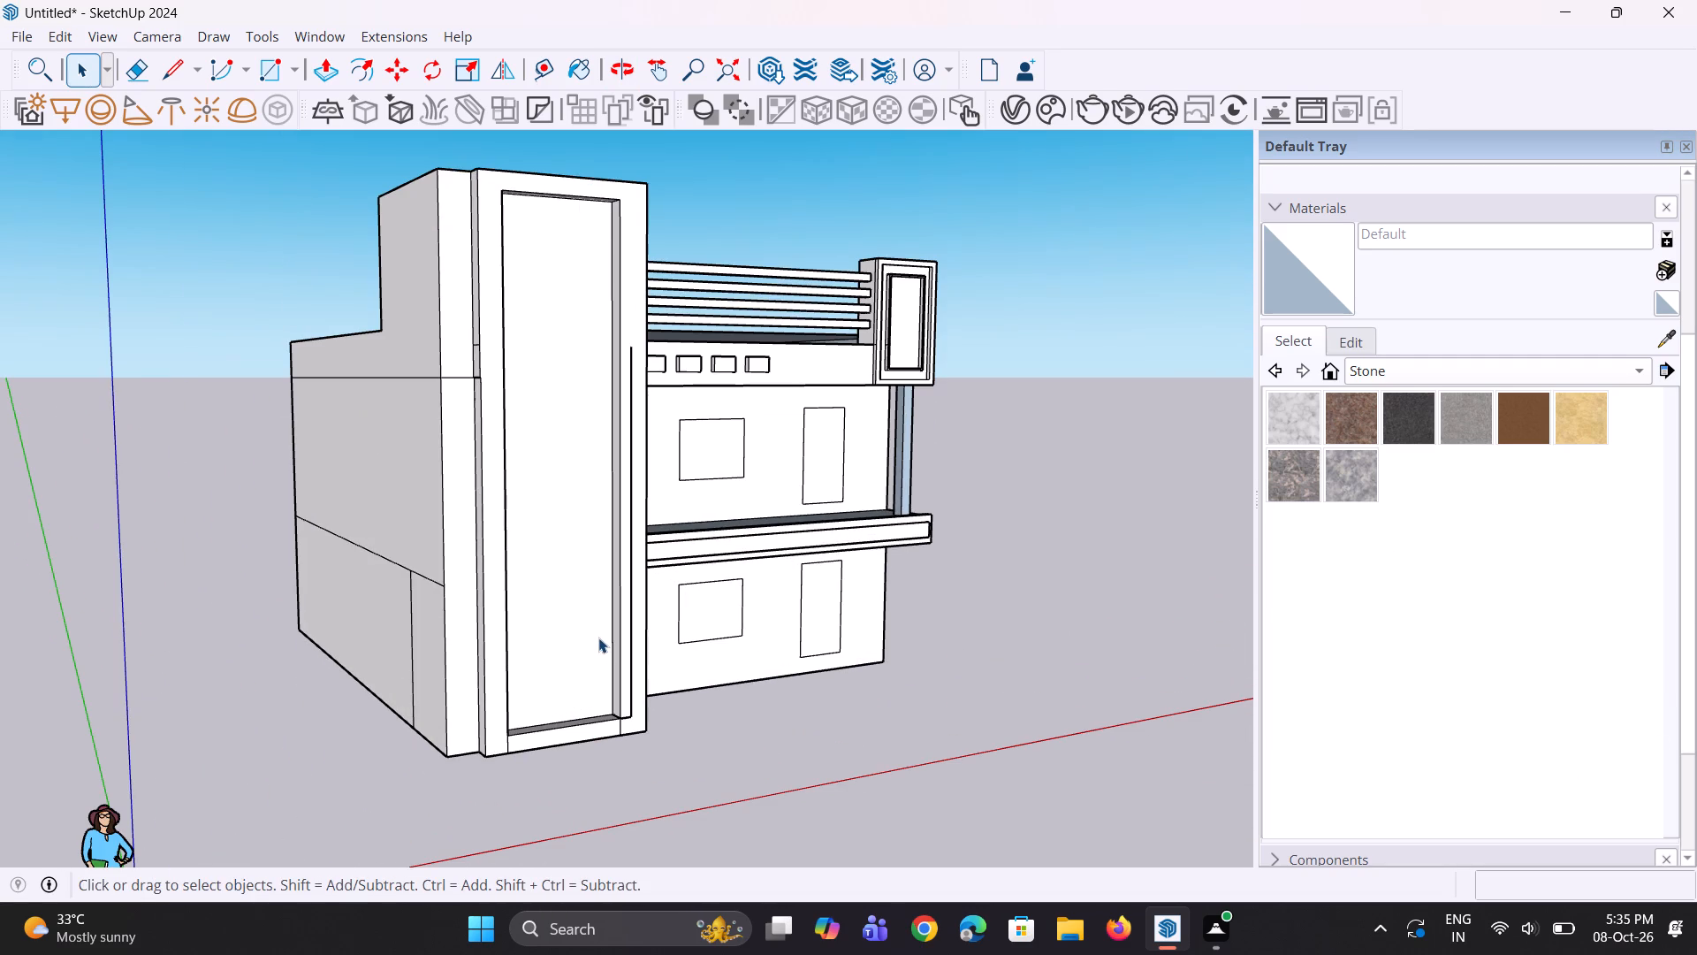
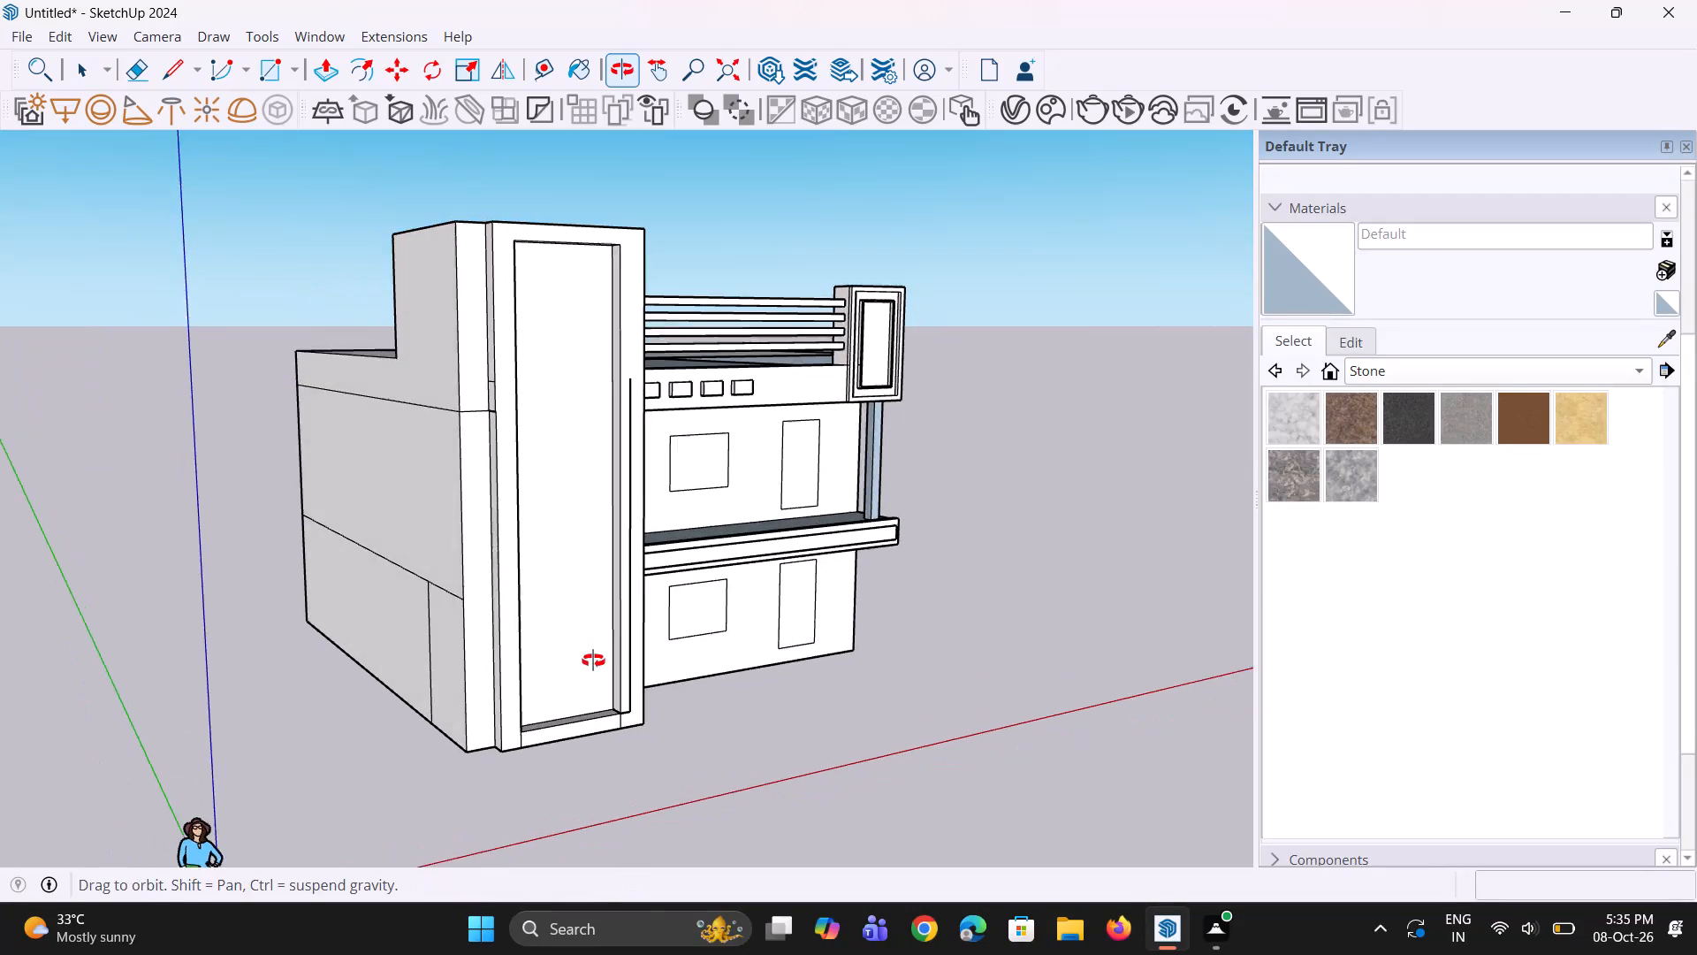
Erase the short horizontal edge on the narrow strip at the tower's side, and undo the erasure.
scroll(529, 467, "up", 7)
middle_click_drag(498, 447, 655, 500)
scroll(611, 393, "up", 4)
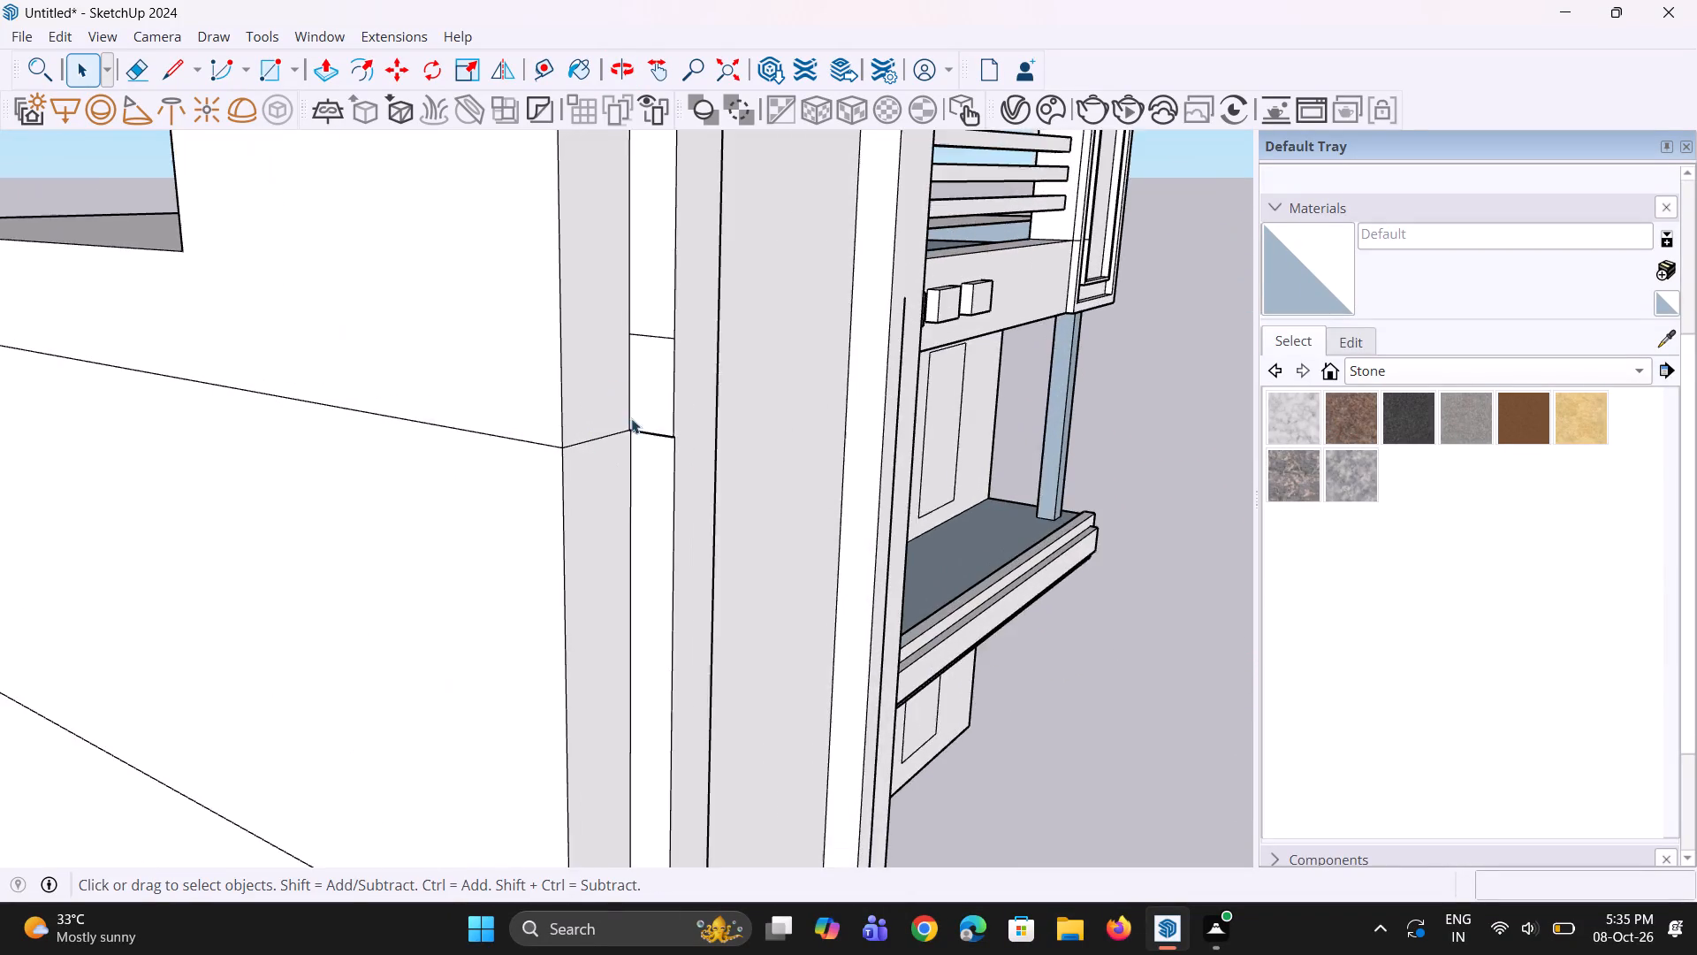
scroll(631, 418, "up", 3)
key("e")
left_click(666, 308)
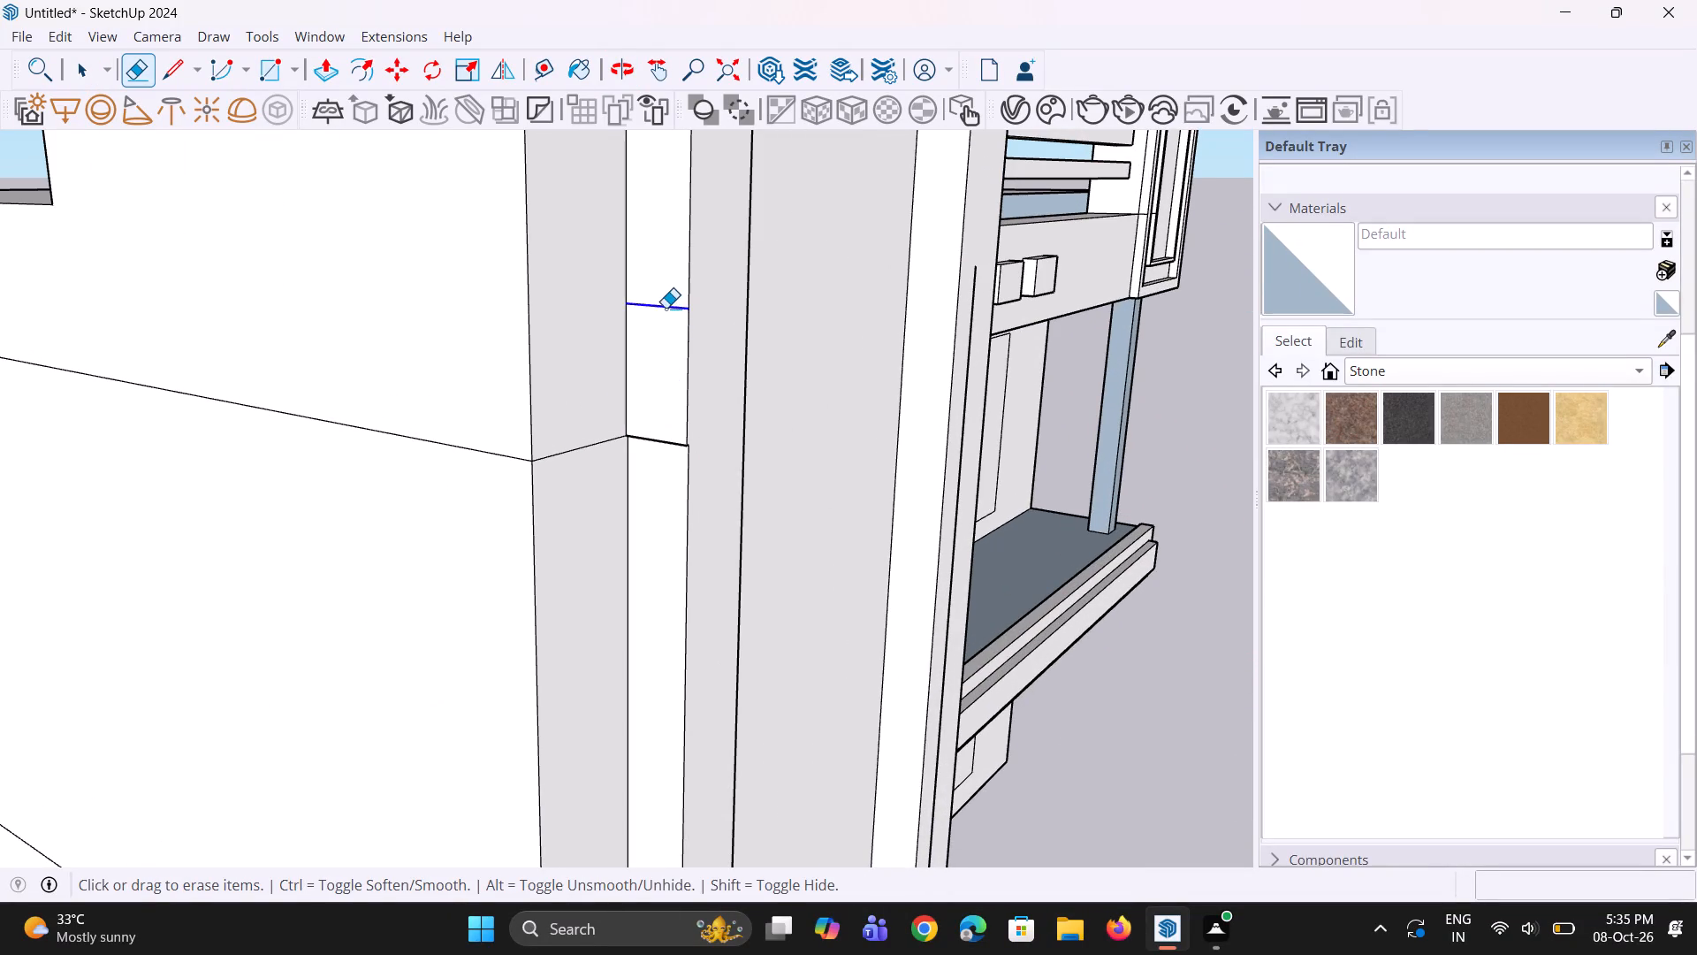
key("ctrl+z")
Examine the front facade, balcony, parapet slats and the open underside of the tower from several angles.
scroll(656, 436, "down", 4)
middle_click_drag(688, 493, 523, 494)
scroll(522, 493, "down", 5)
middle_click_drag(642, 480, 533, 458)
scroll(537, 458, "down", 4)
middle_click_drag(750, 506, 394, 489)
scroll(570, 551, "up", 2)
middle_click_drag(554, 546, 582, 556)
scroll(558, 621, "down", 3)
middle_click_drag(563, 625, 637, 551)
scroll(707, 545, "down", 4)
middle_click_drag(722, 532, 765, 470)
scroll(776, 494, "up", 6)
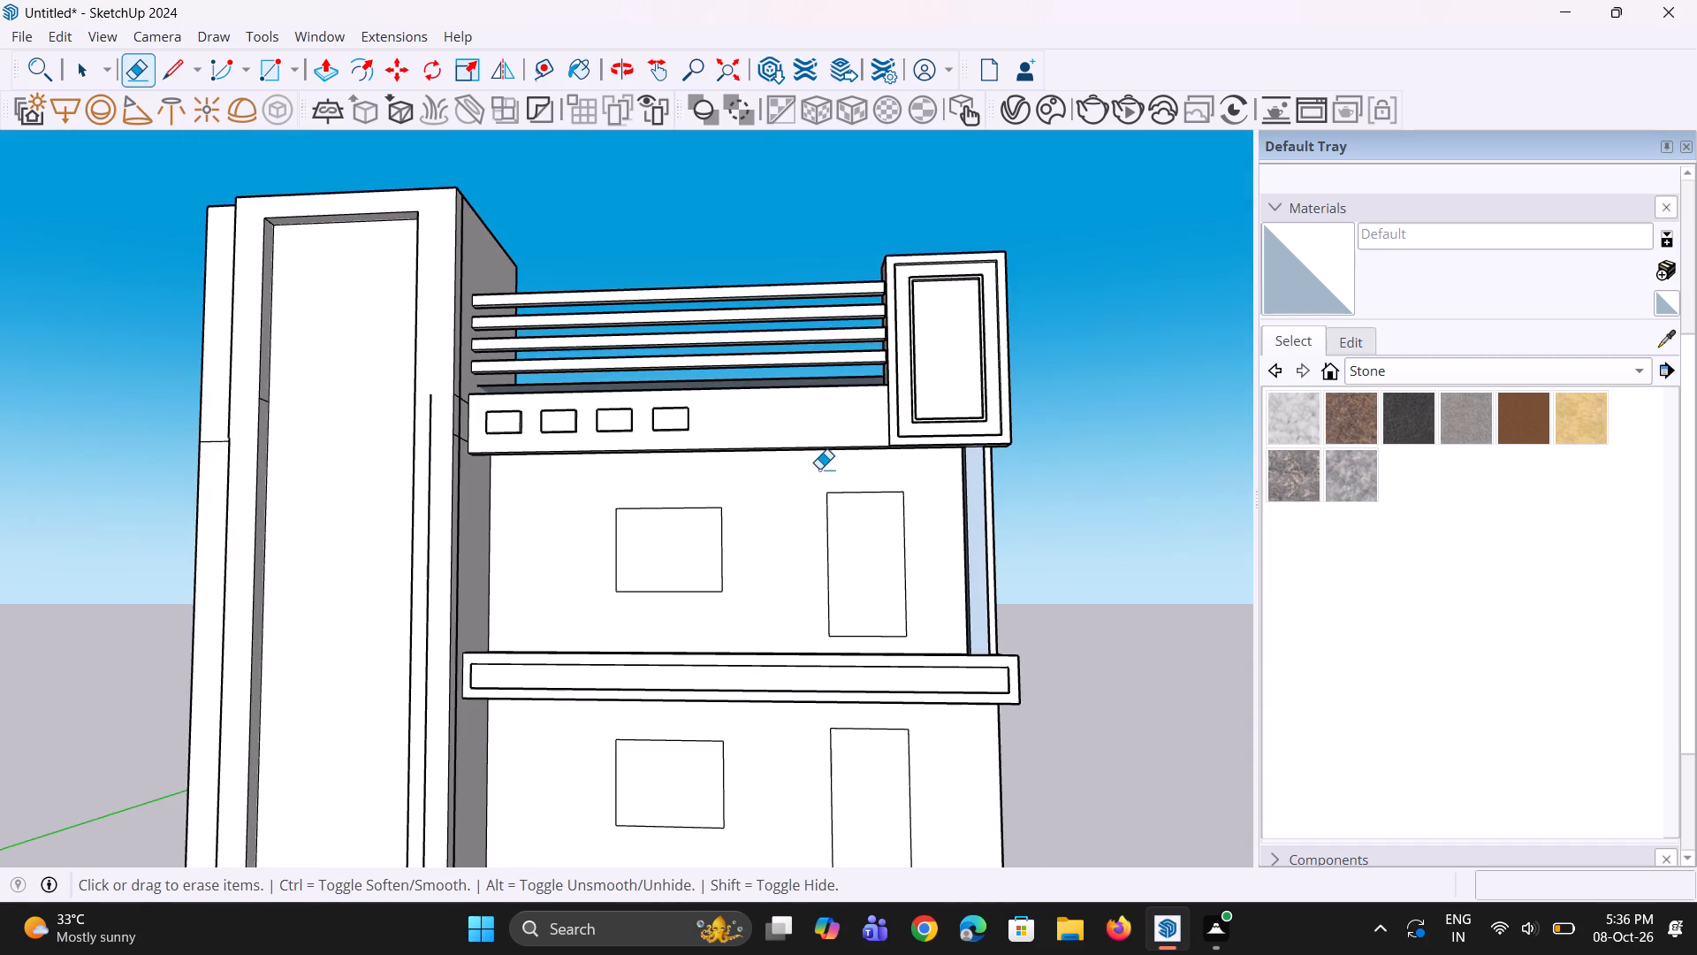
scroll(1016, 844, "up", 1)
scroll(894, 710, "down", 1)
middle_click_drag(875, 714, 568, 848)
scroll(833, 796, "up", 2)
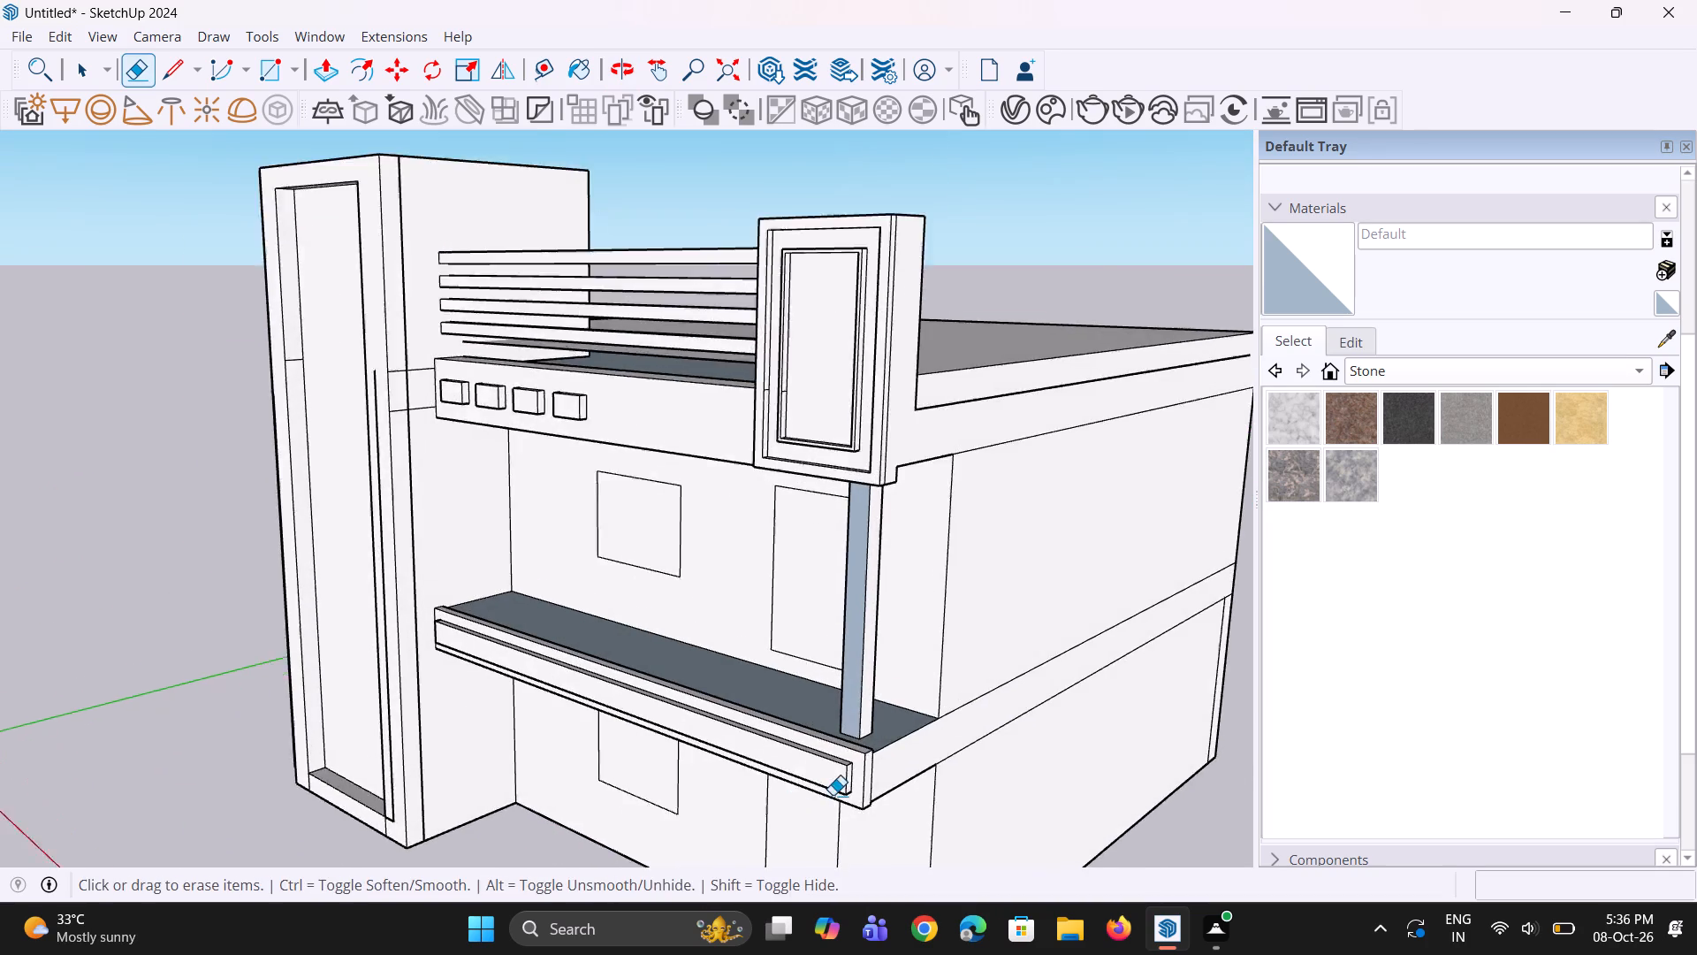
scroll(833, 795, "up", 1)
middle_click_drag(846, 796, 1139, 751)
scroll(1098, 775, "down", 1)
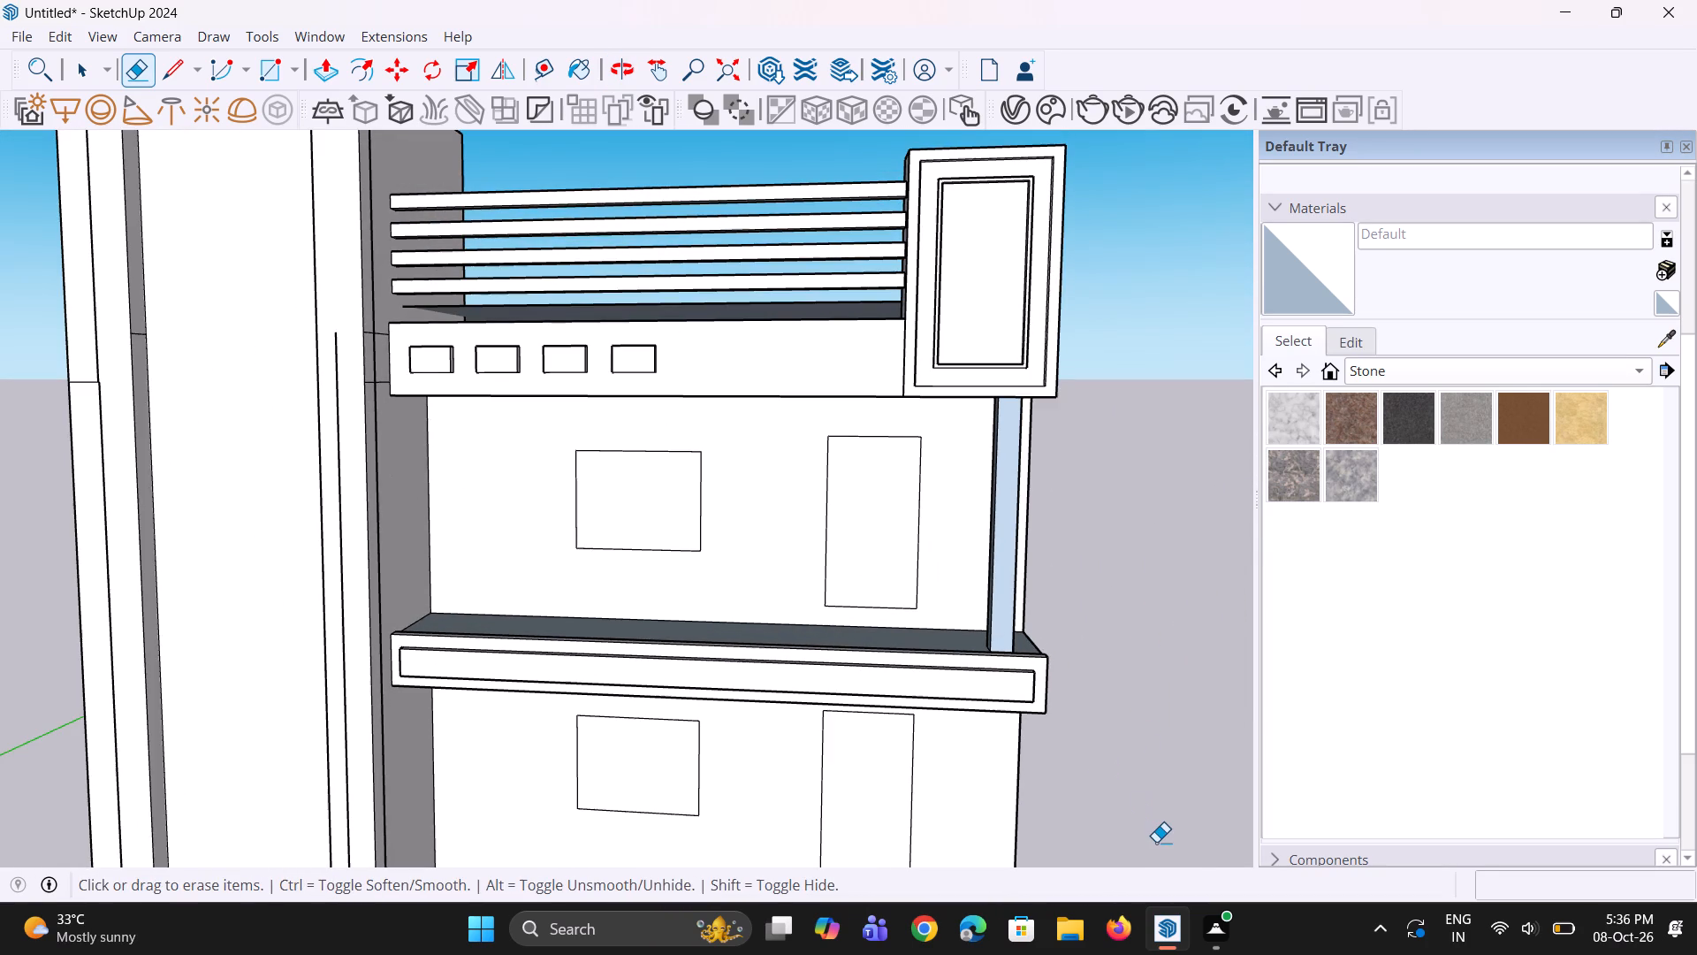
scroll(1158, 918, "down", 2)
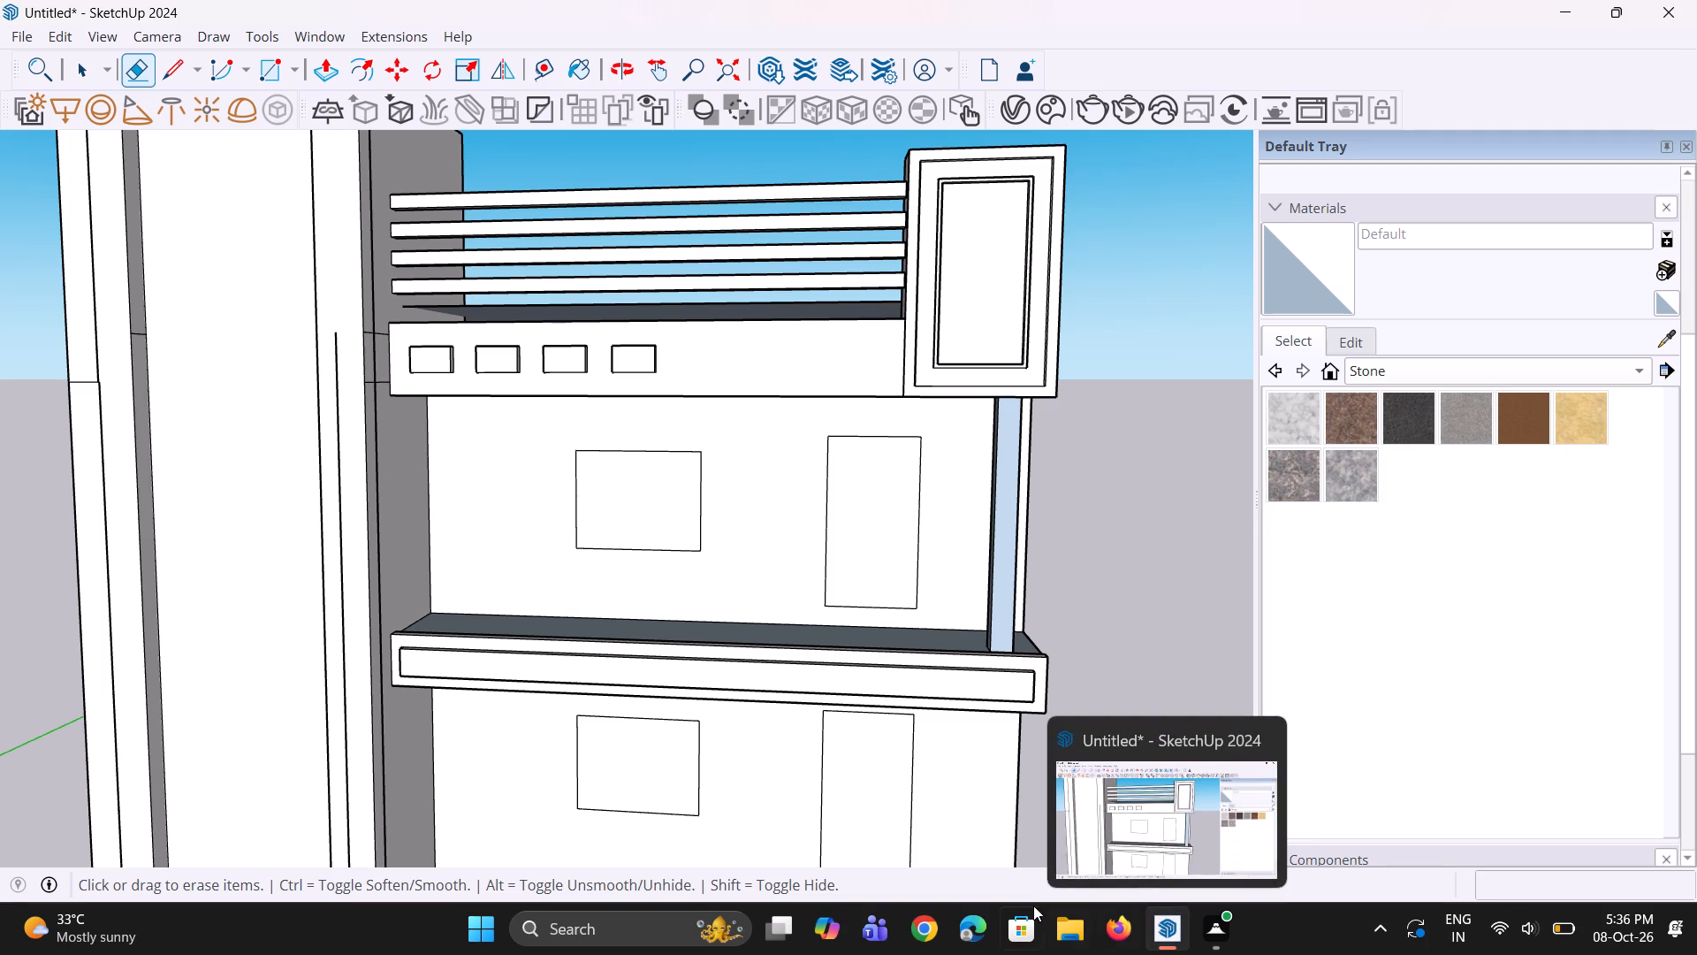
scroll(951, 755, "down", 8)
middle_click_drag(870, 763, 1017, 737)
scroll(843, 823, "up", 3)
middle_click_drag(873, 823, 840, 806)
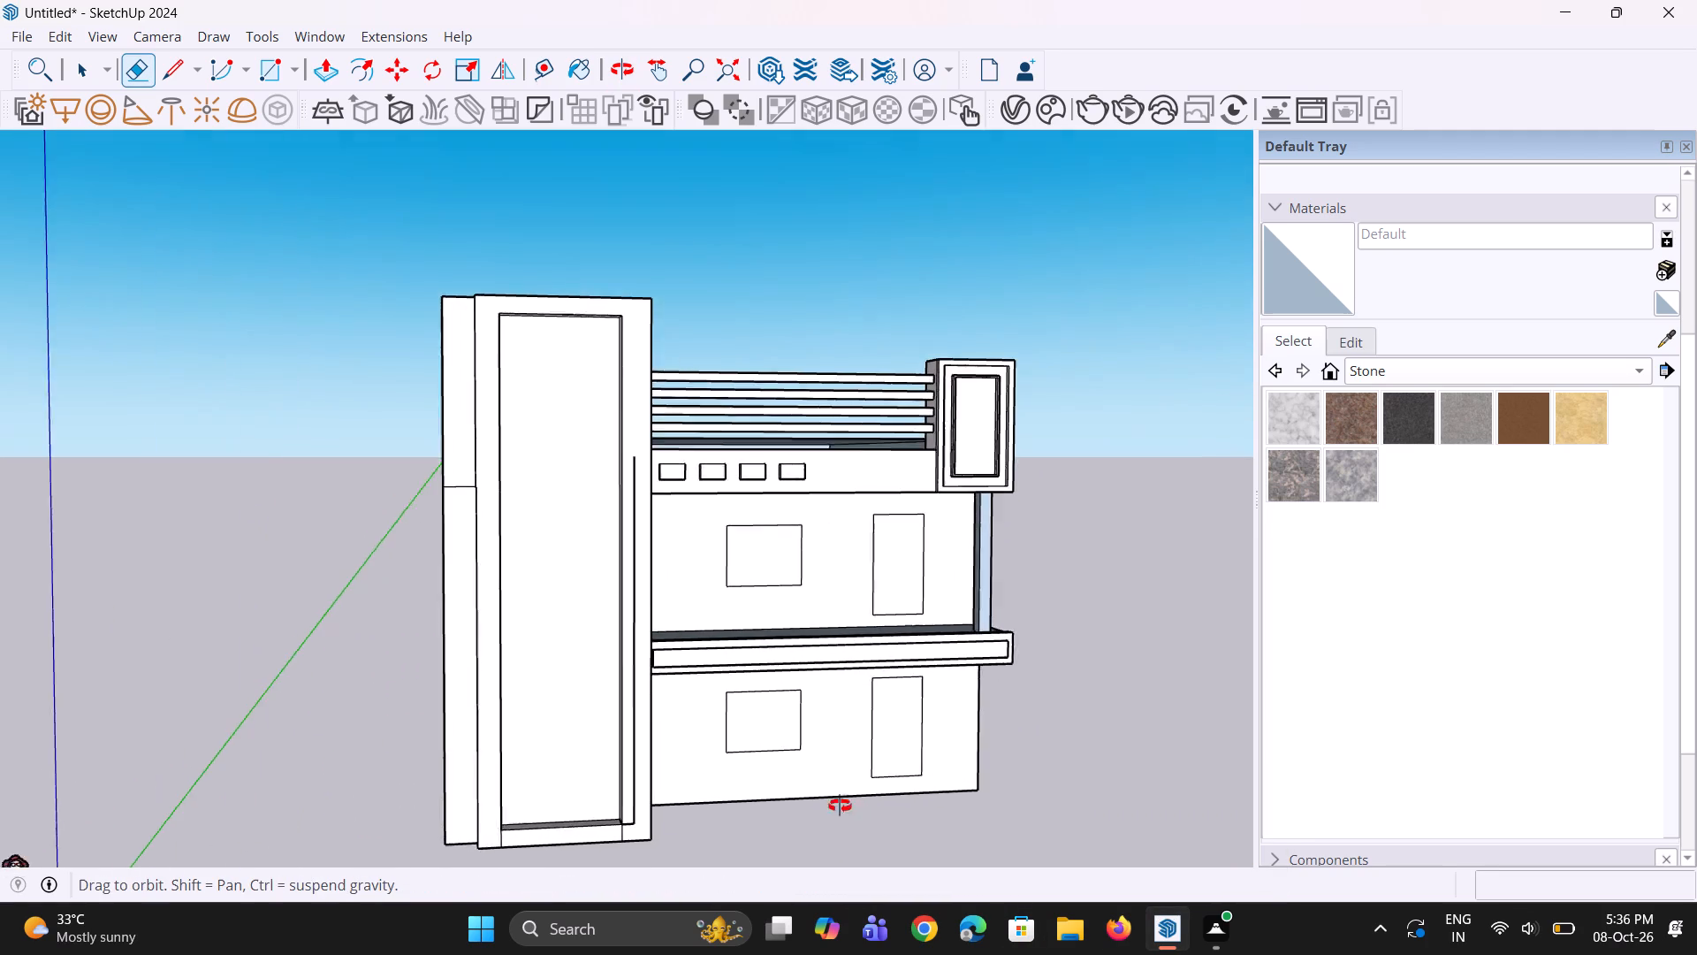
middle_click_drag(840, 806, 829, 426)
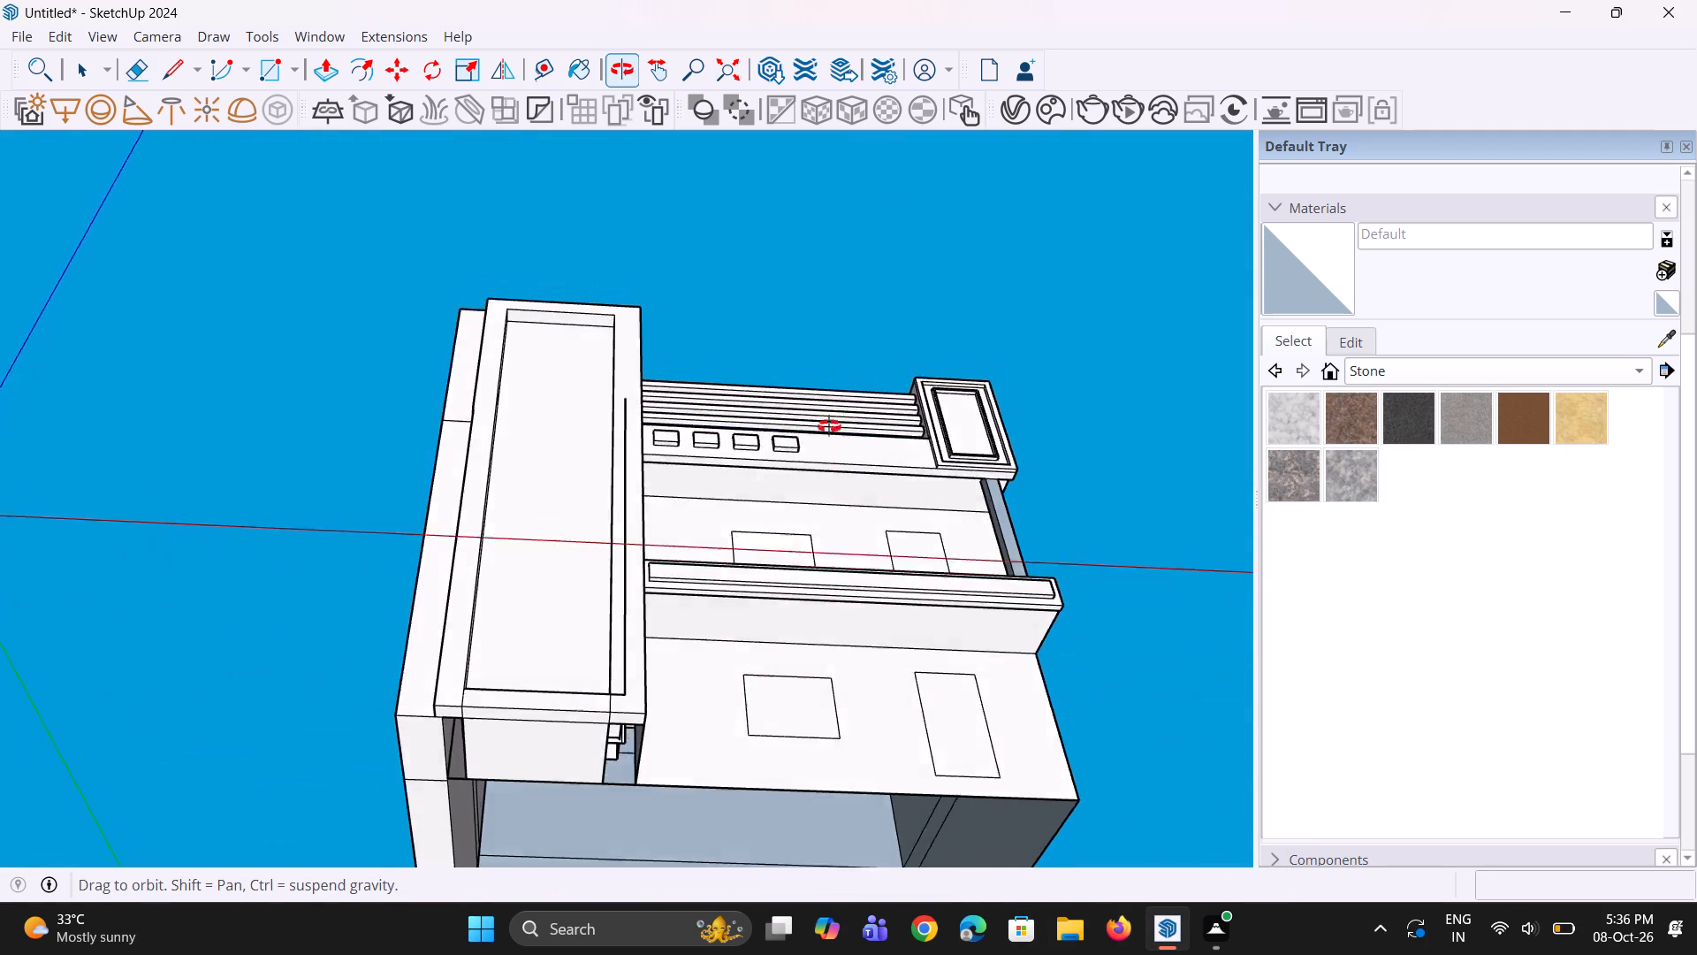
middle_click_drag(829, 426, 835, 342)
scroll(620, 620, "down", 3)
middle_click_drag(620, 645, 617, 570)
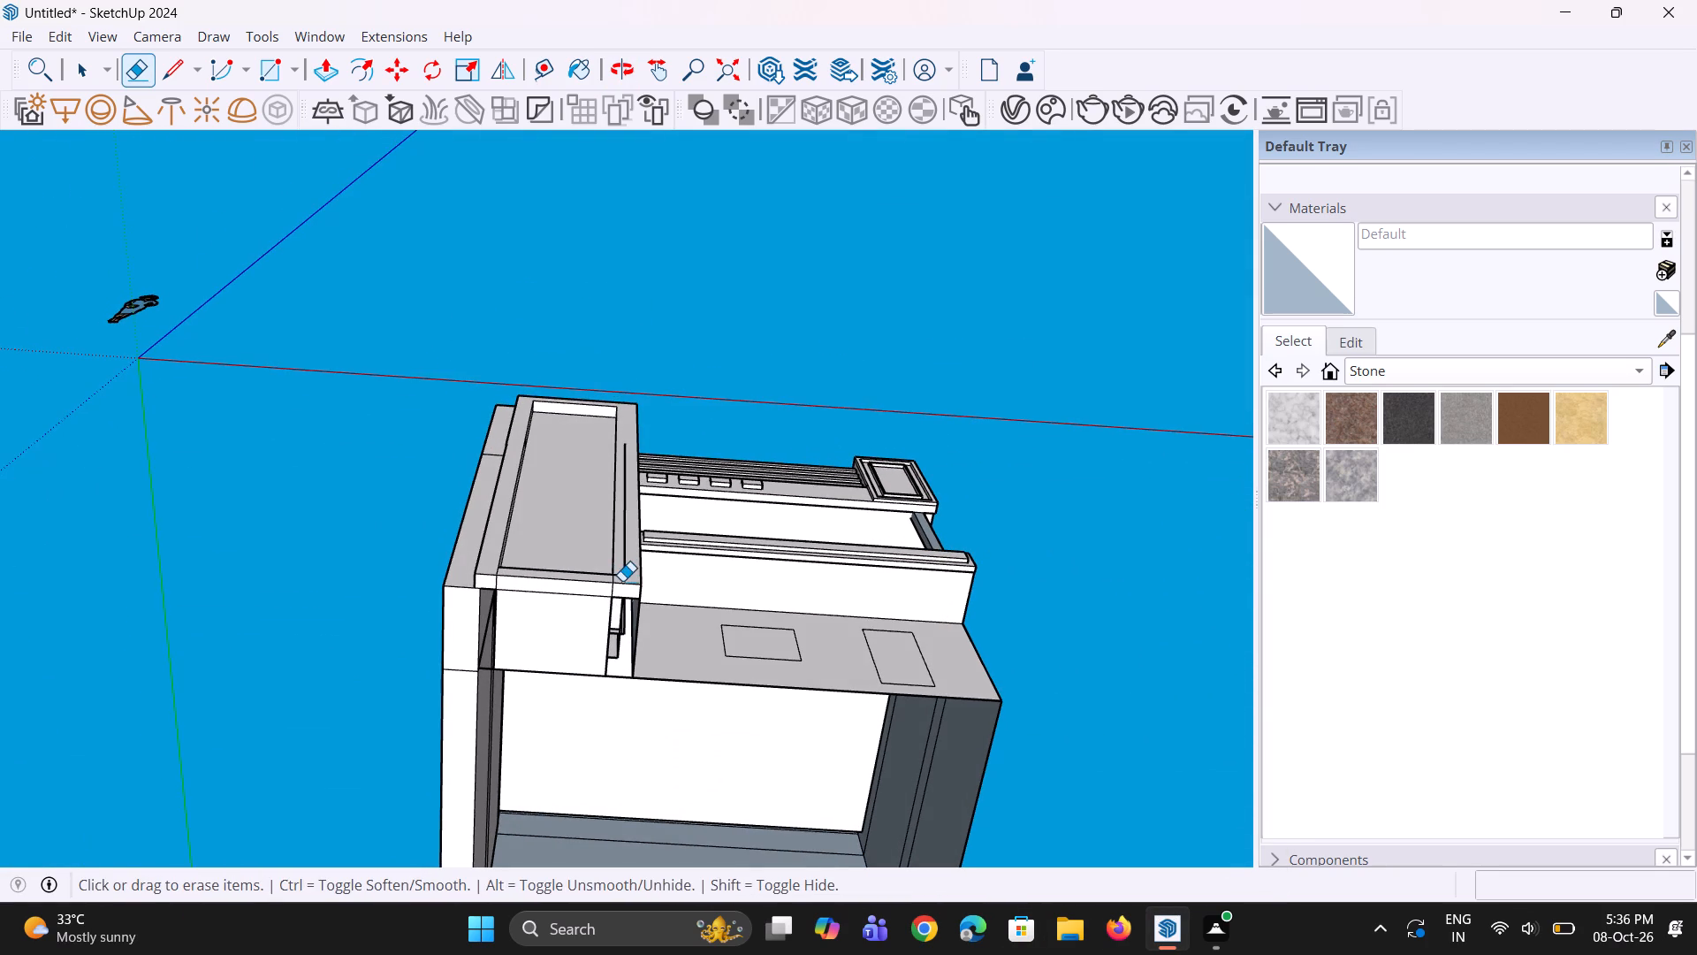
scroll(622, 582, "up", 1)
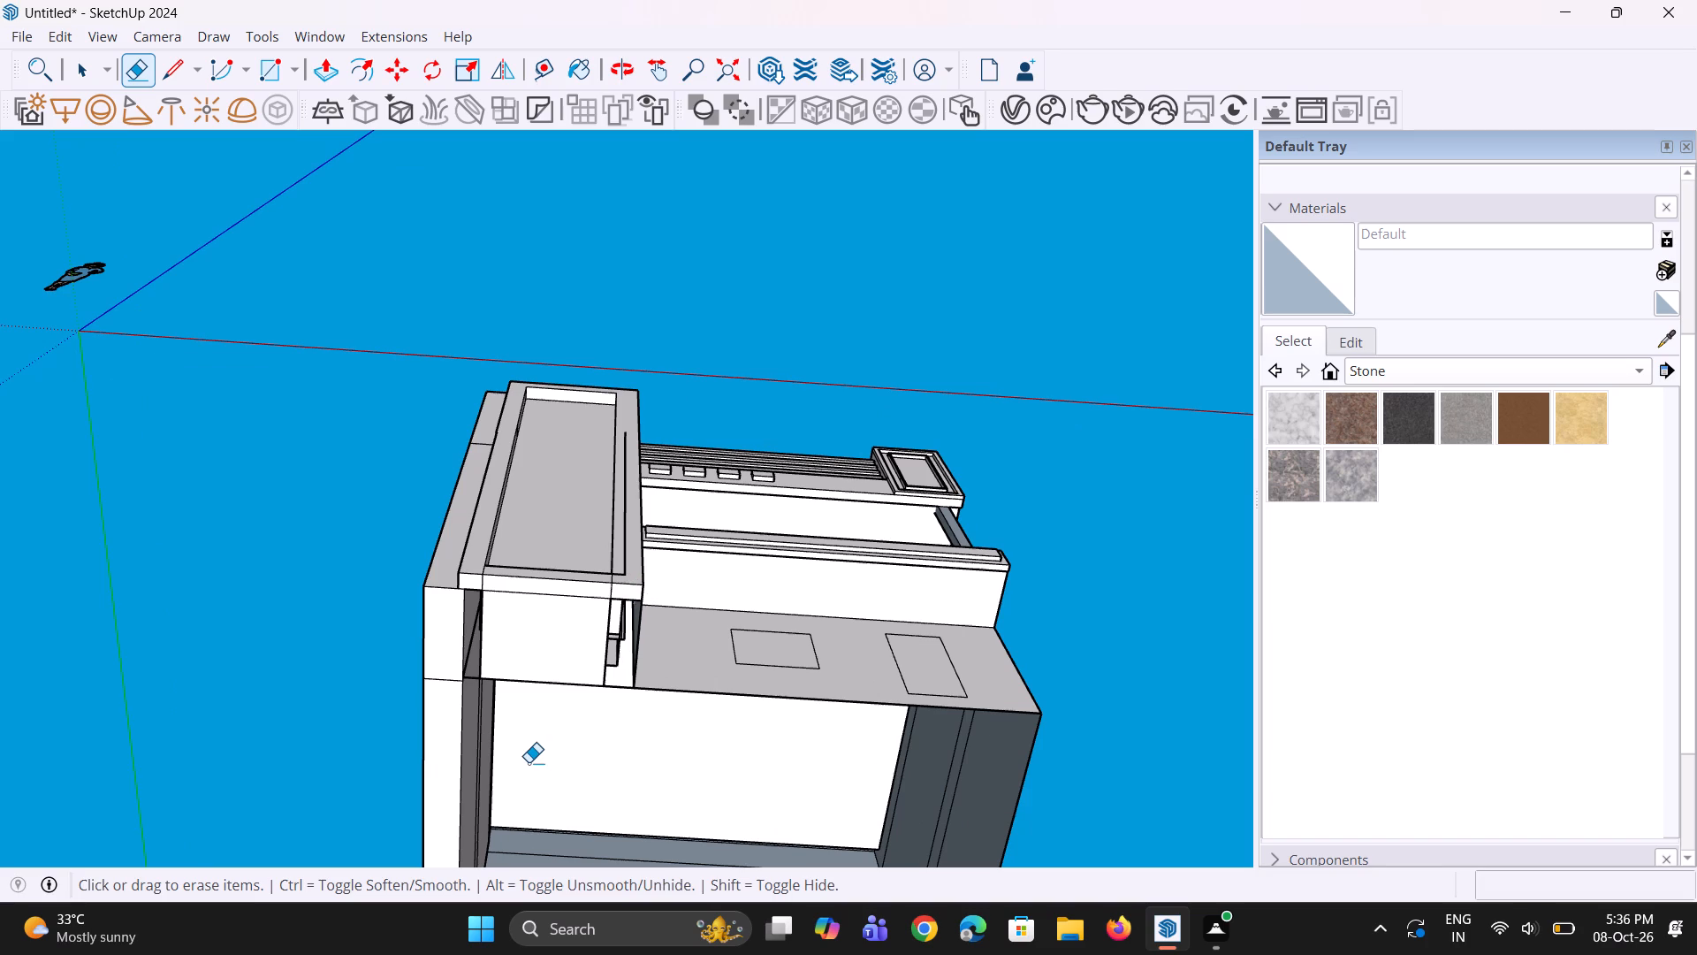
scroll(689, 599, "up", 1)
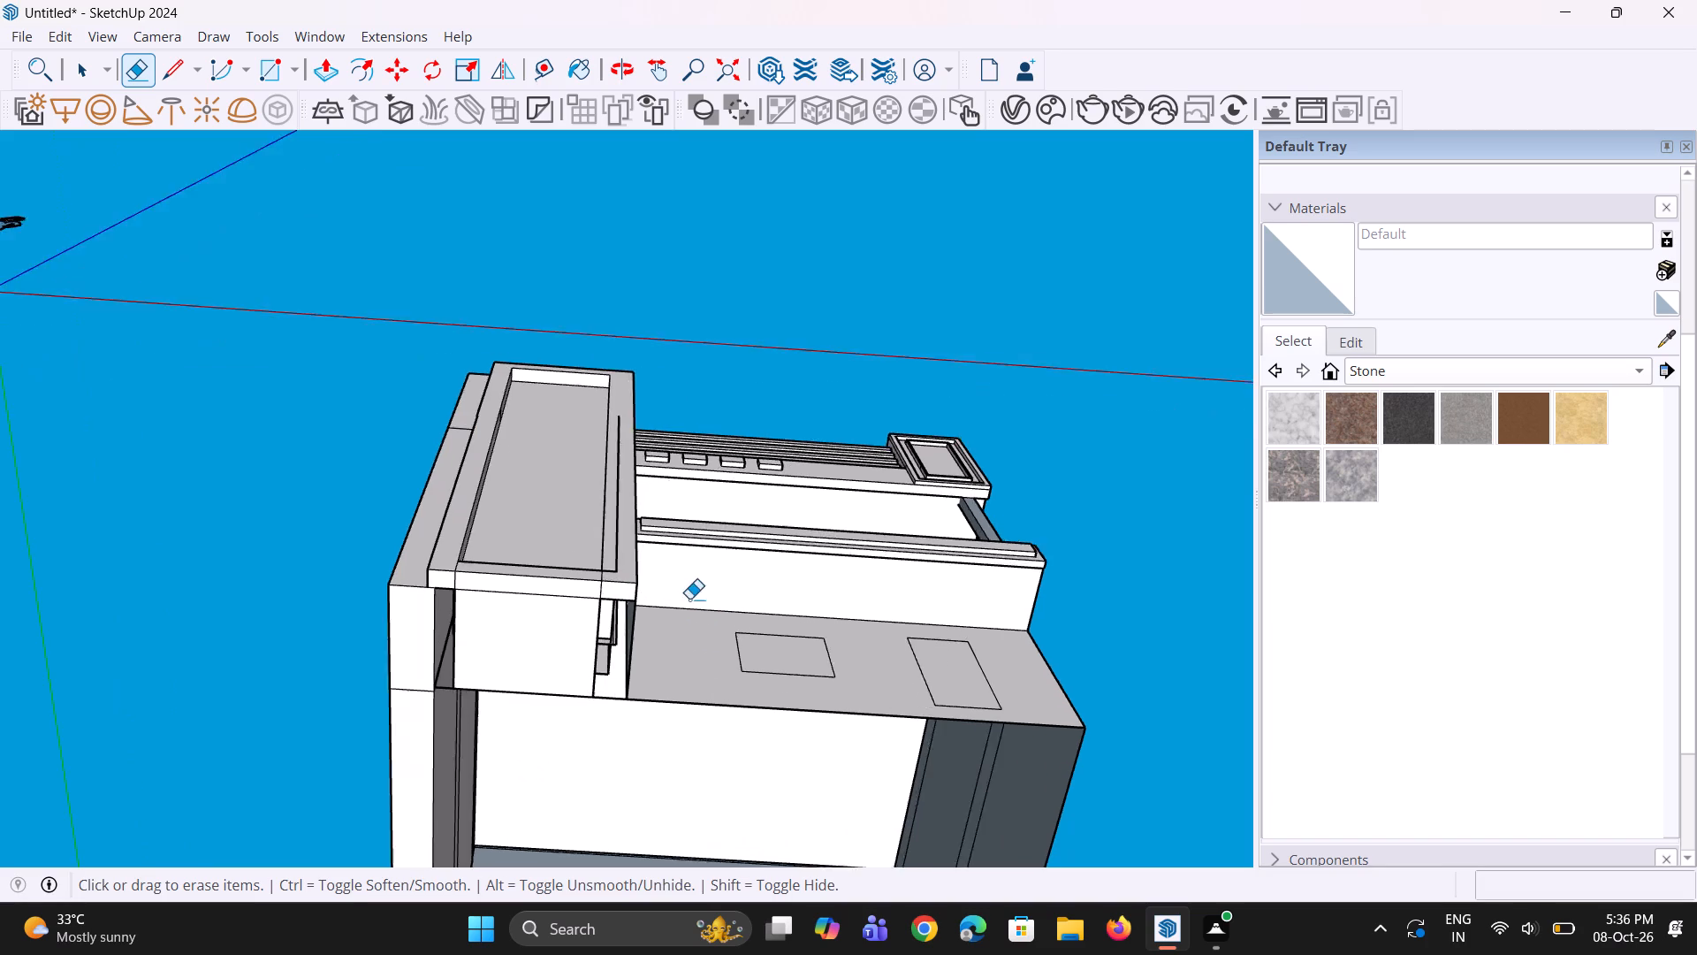
Draw a rectangle across the tower's underside, from the outer front corner of the base to its back edge.
scroll(680, 619, "down", 1)
middle_click_drag(680, 619, 582, 424)
scroll(505, 563, "up", 1)
key("r")
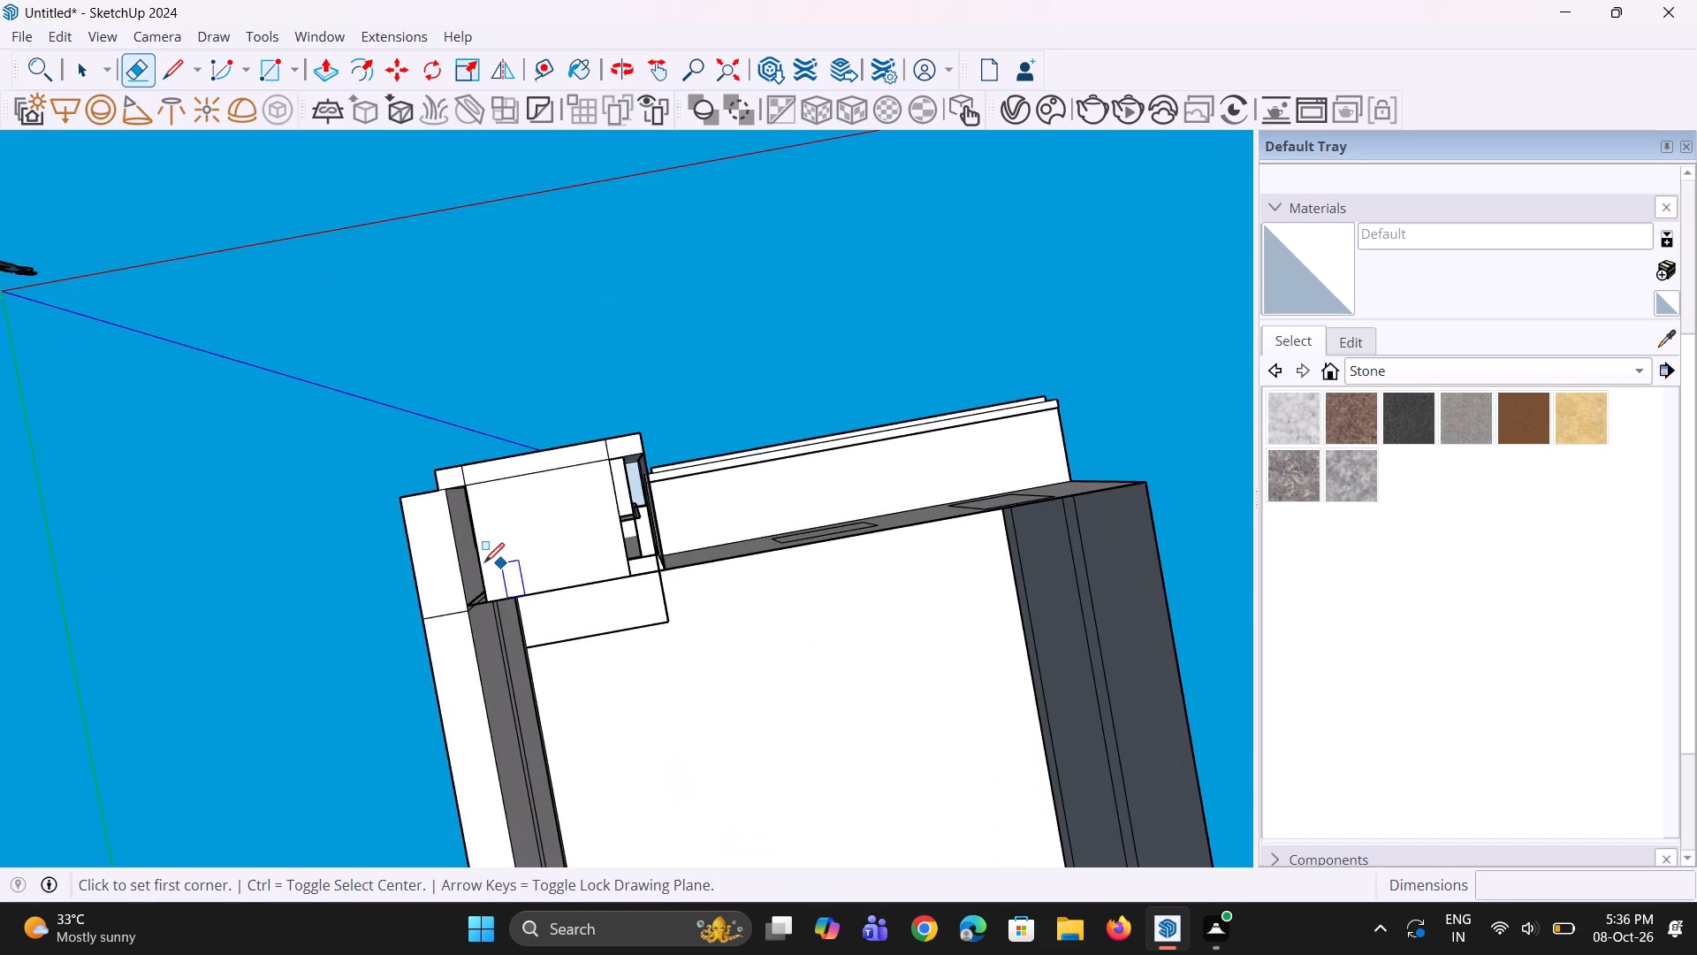
left_click(446, 493)
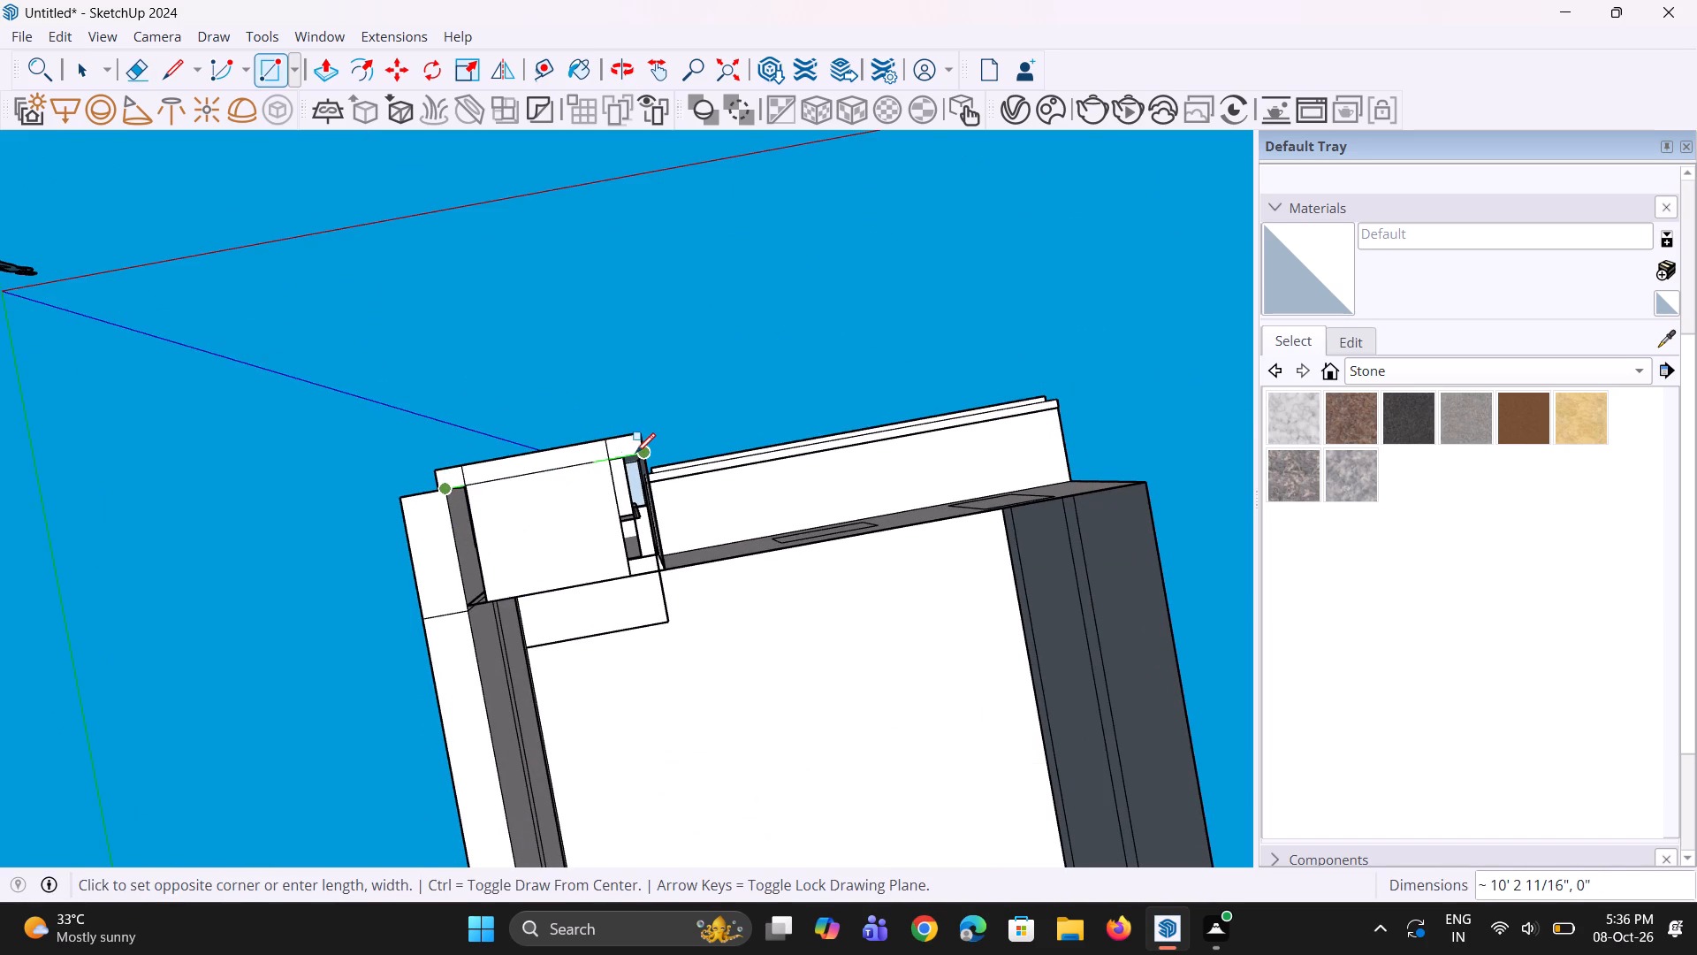
left_click(641, 455)
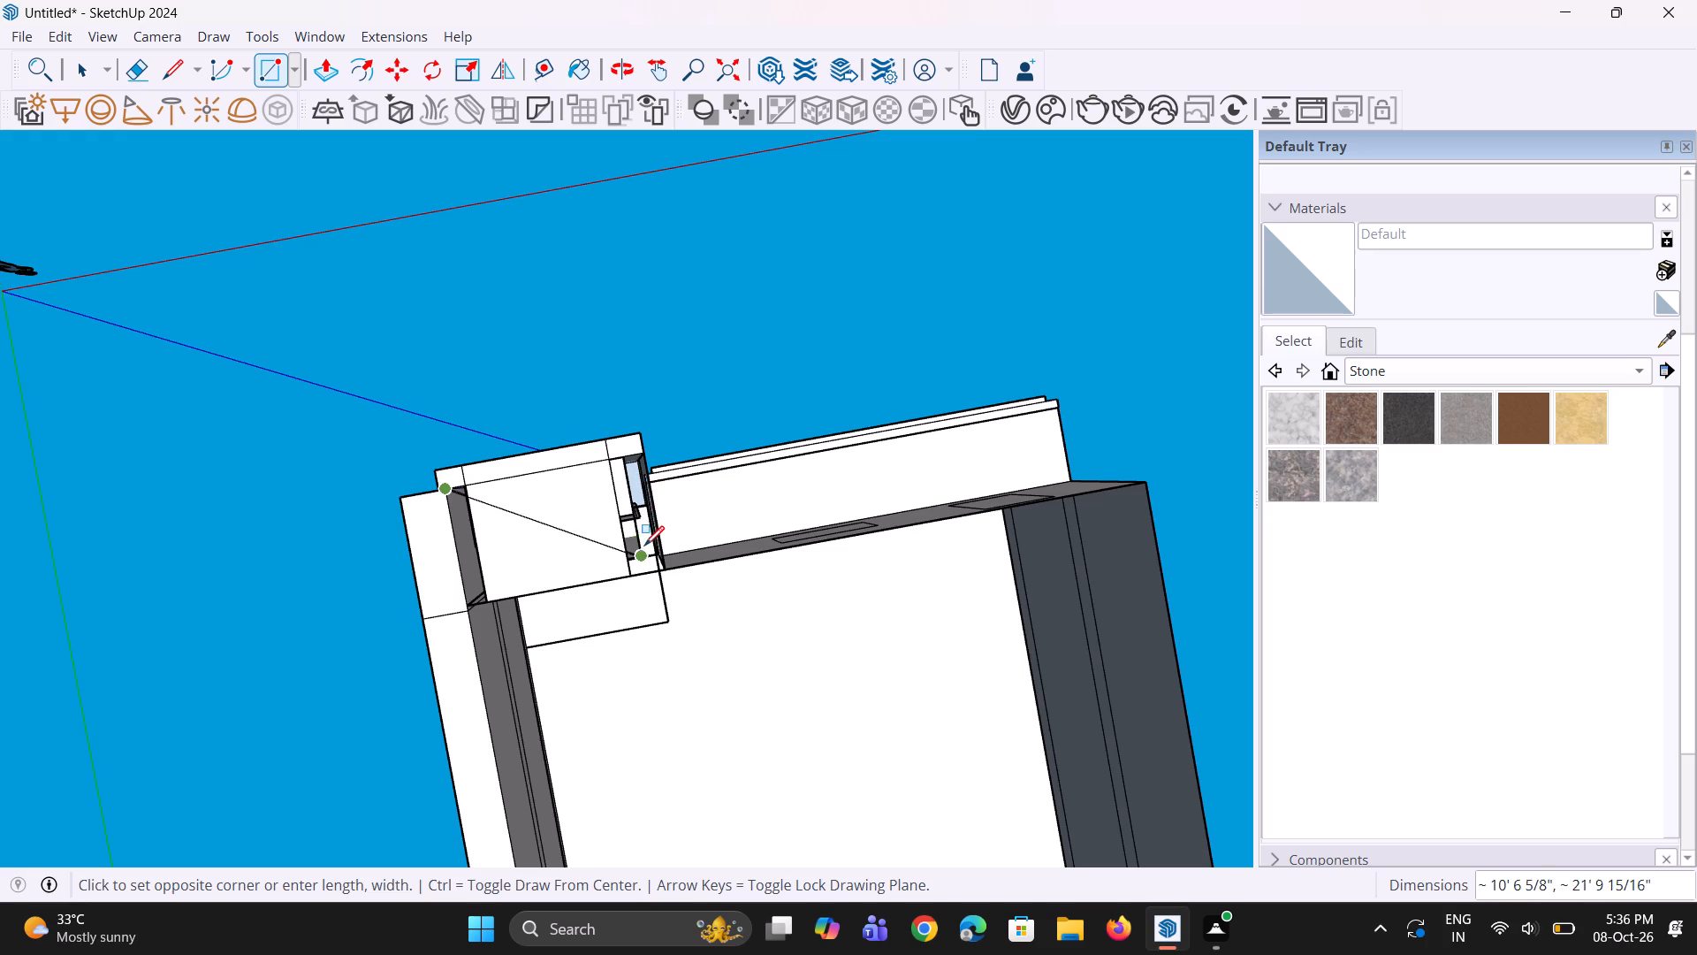
left_click(606, 463)
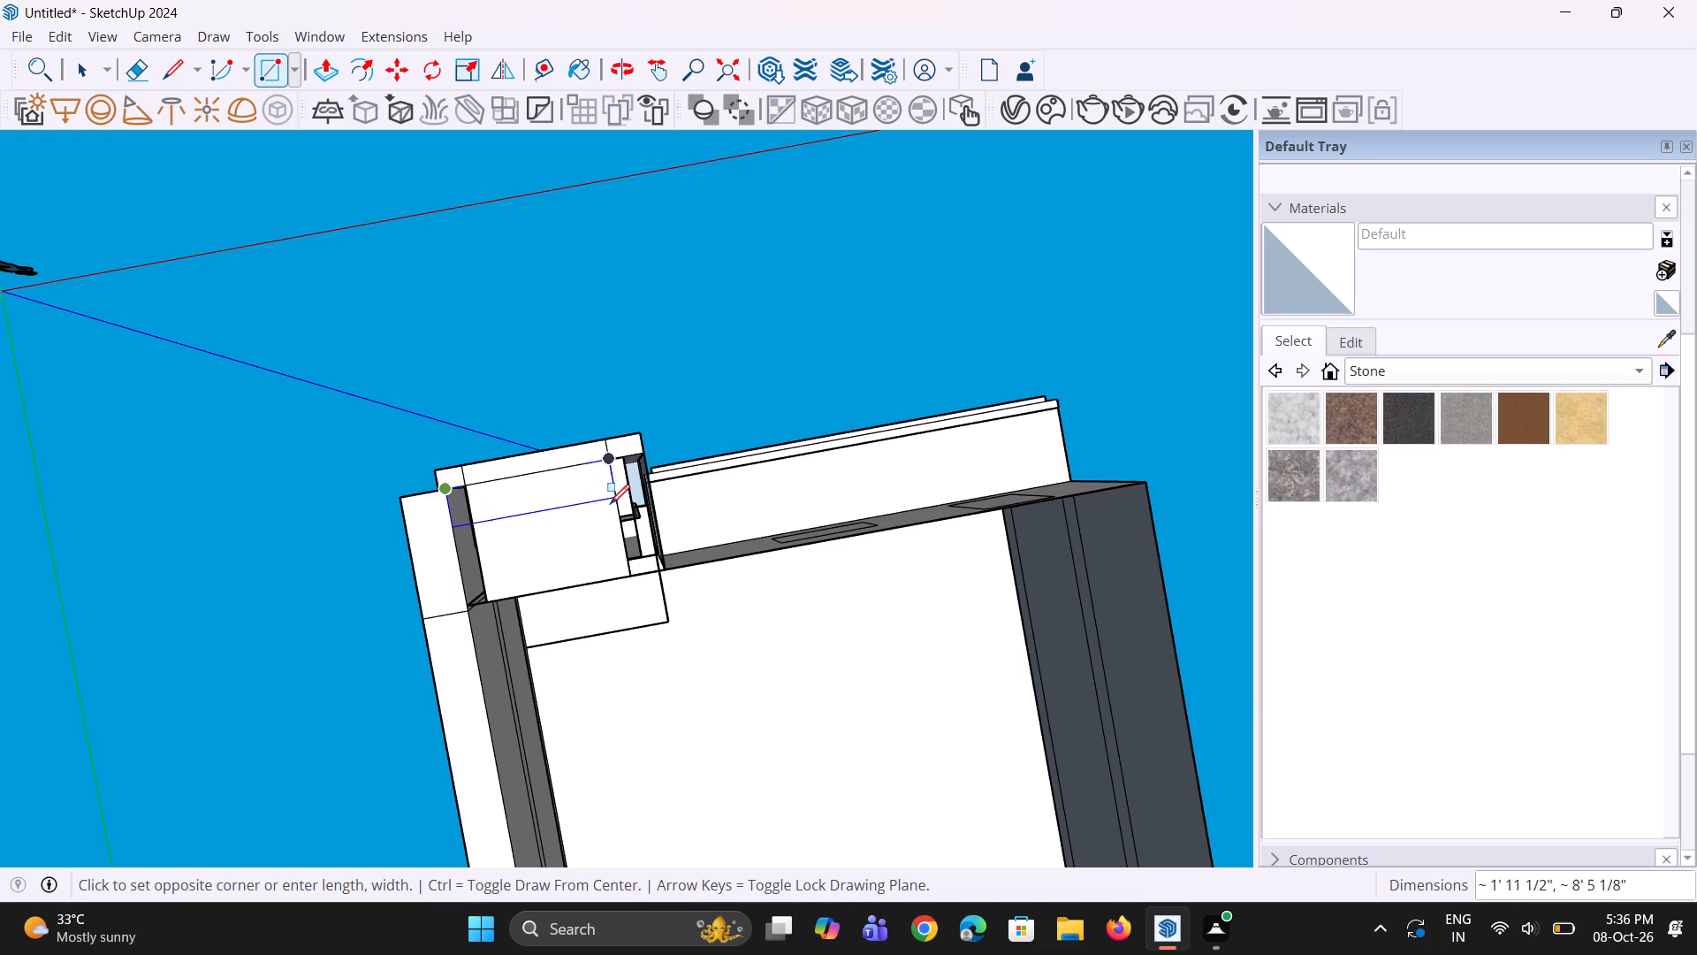
left_click(614, 583)
Move the rectangle's inner side edge across the remaining base opening to the tower corner next to the main facade wall.
middle_click_drag(616, 589, 592, 614)
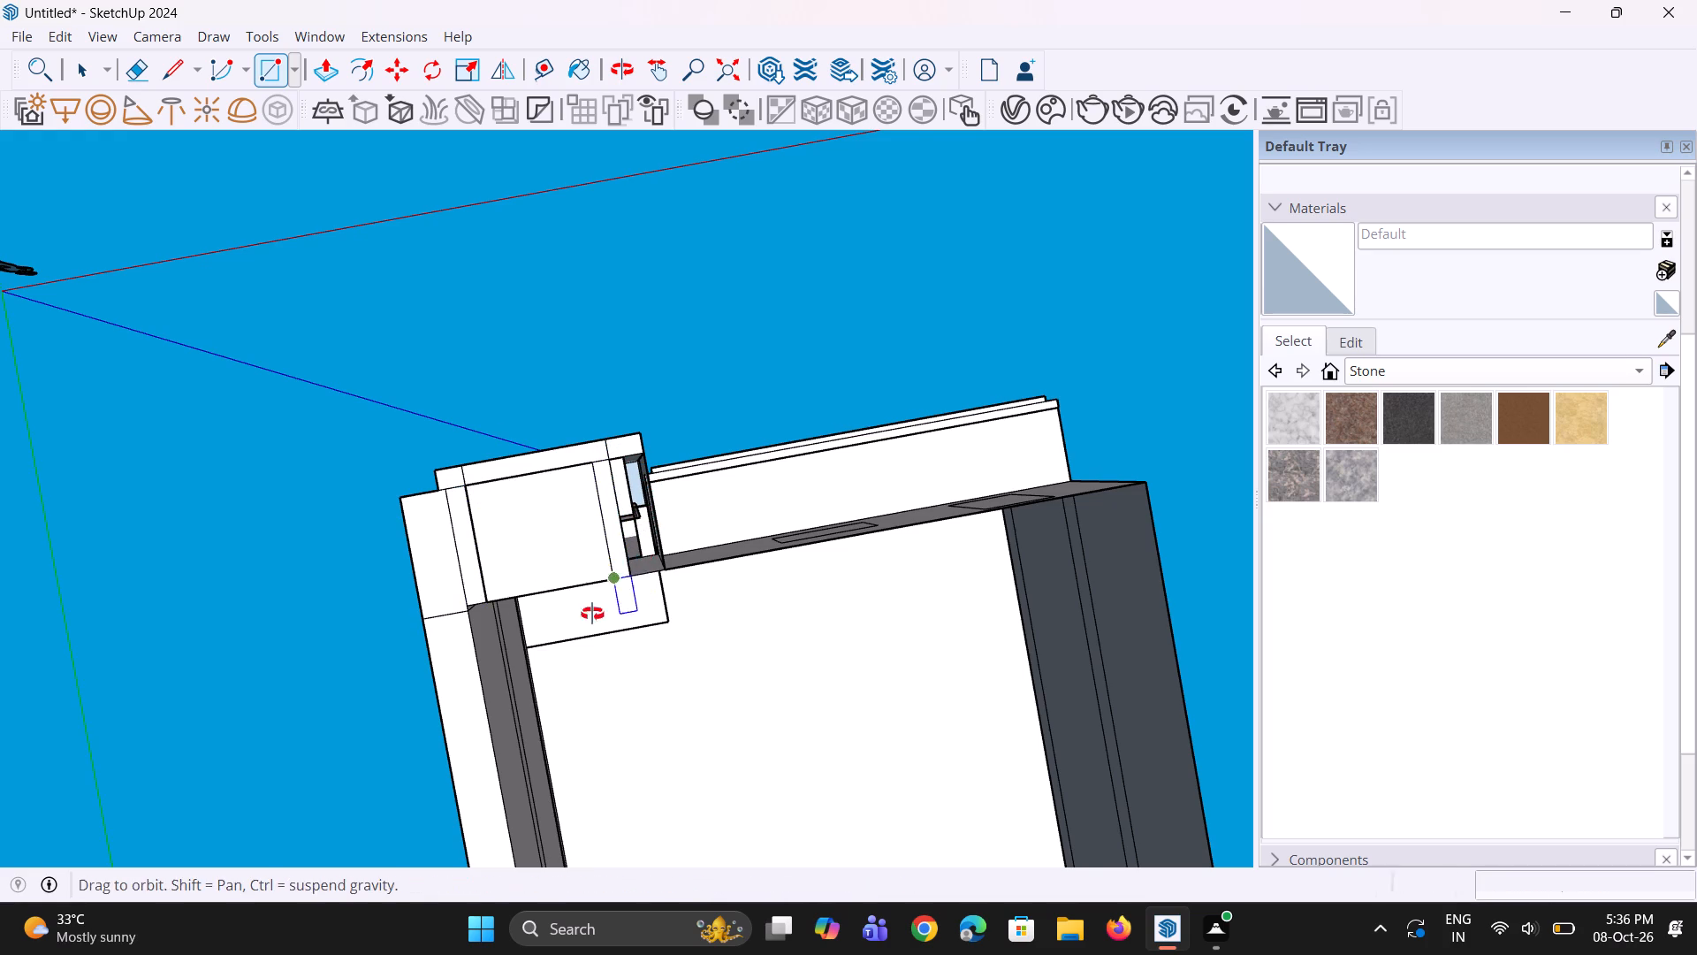
middle_click_drag(592, 614, 577, 638)
scroll(586, 582, "up", 3)
middle_click_drag(610, 578, 444, 645)
scroll(617, 617, "up", 2)
middle_click_drag(651, 608, 671, 554)
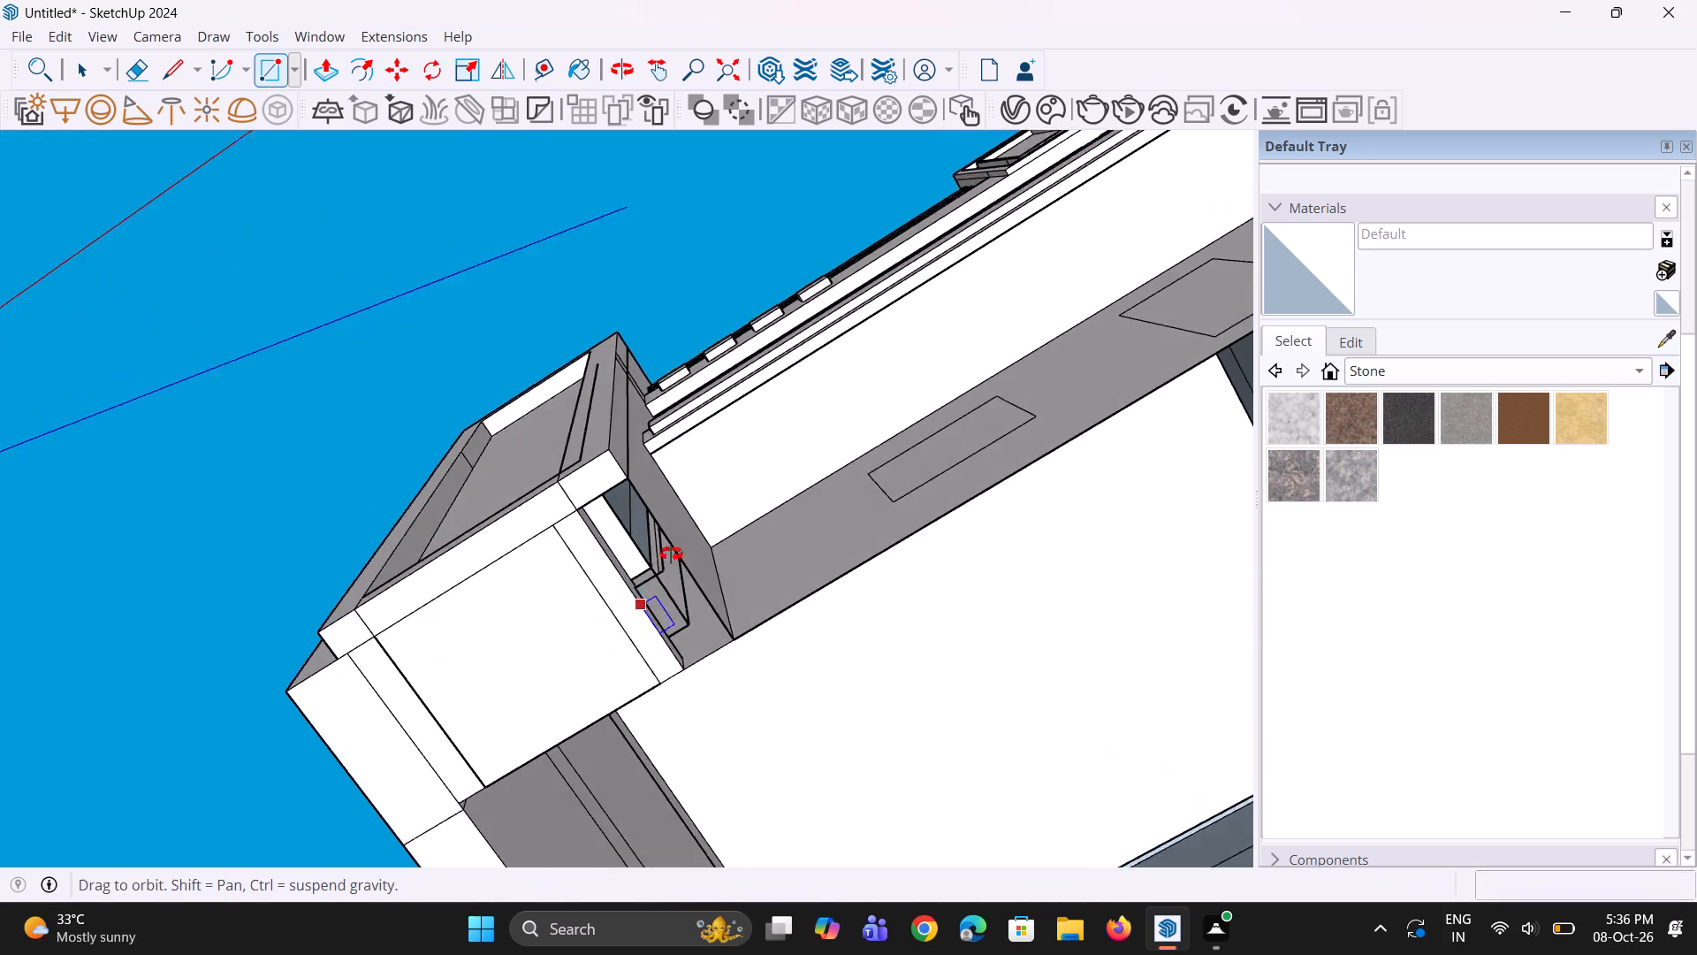
middle_click_drag(671, 554, 662, 546)
scroll(651, 568, "up", 1)
key("space")
left_click(620, 580)
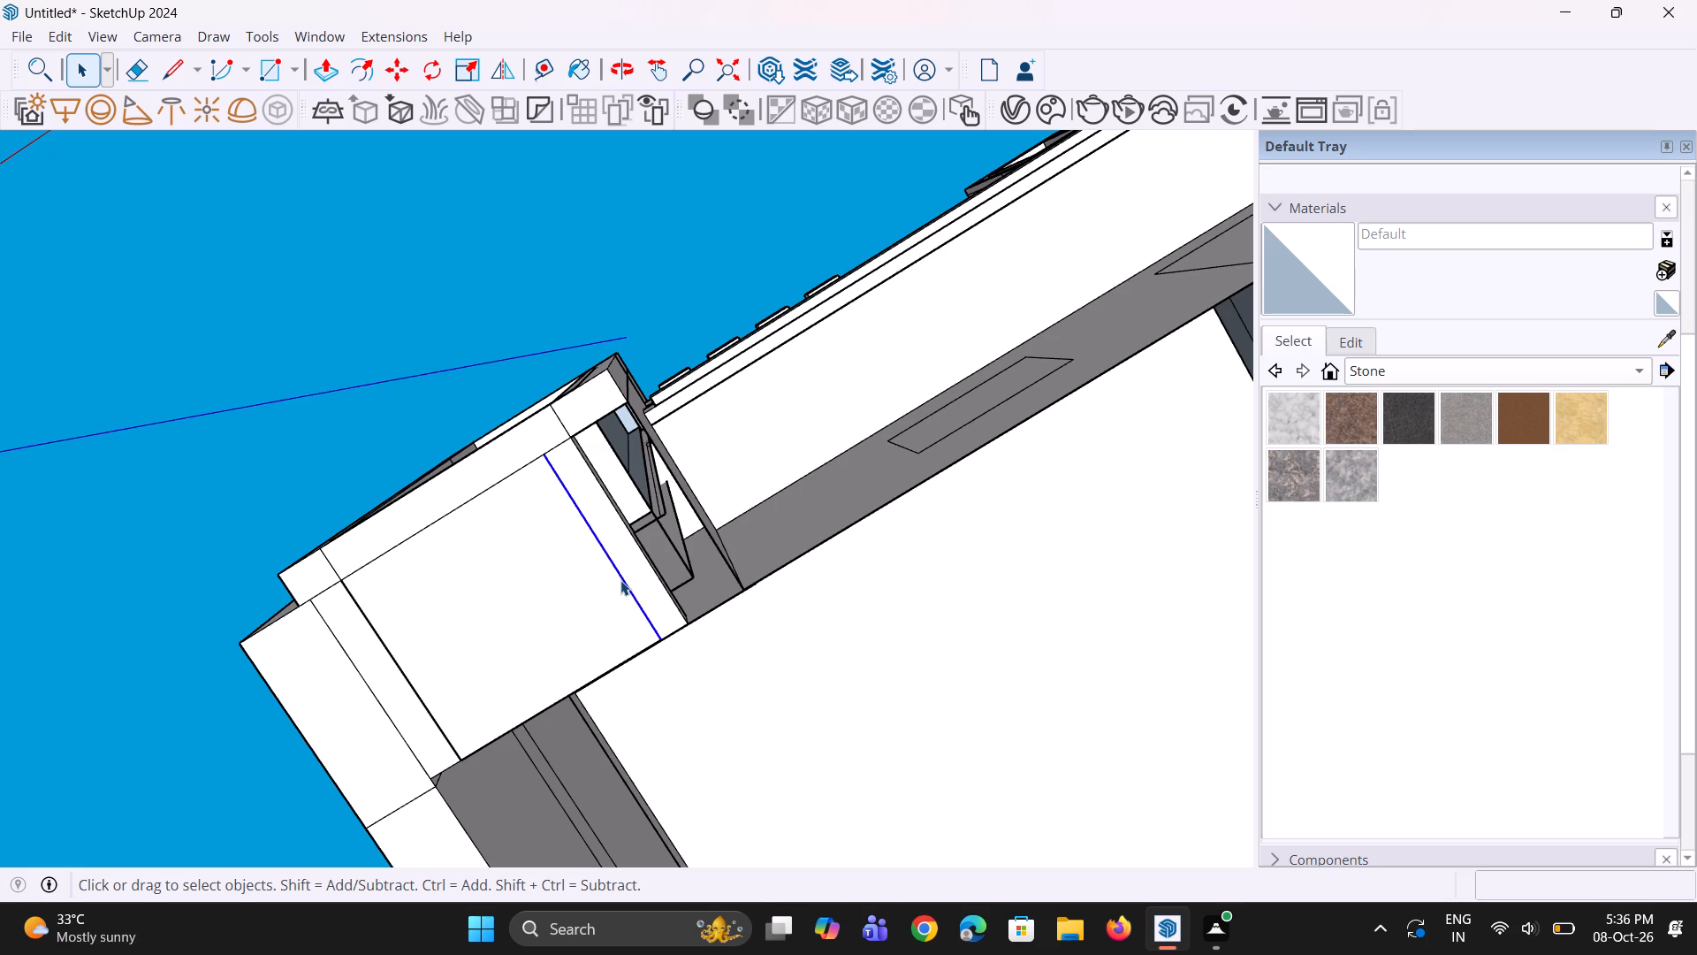
key("m")
left_click_drag(658, 638, 679, 633)
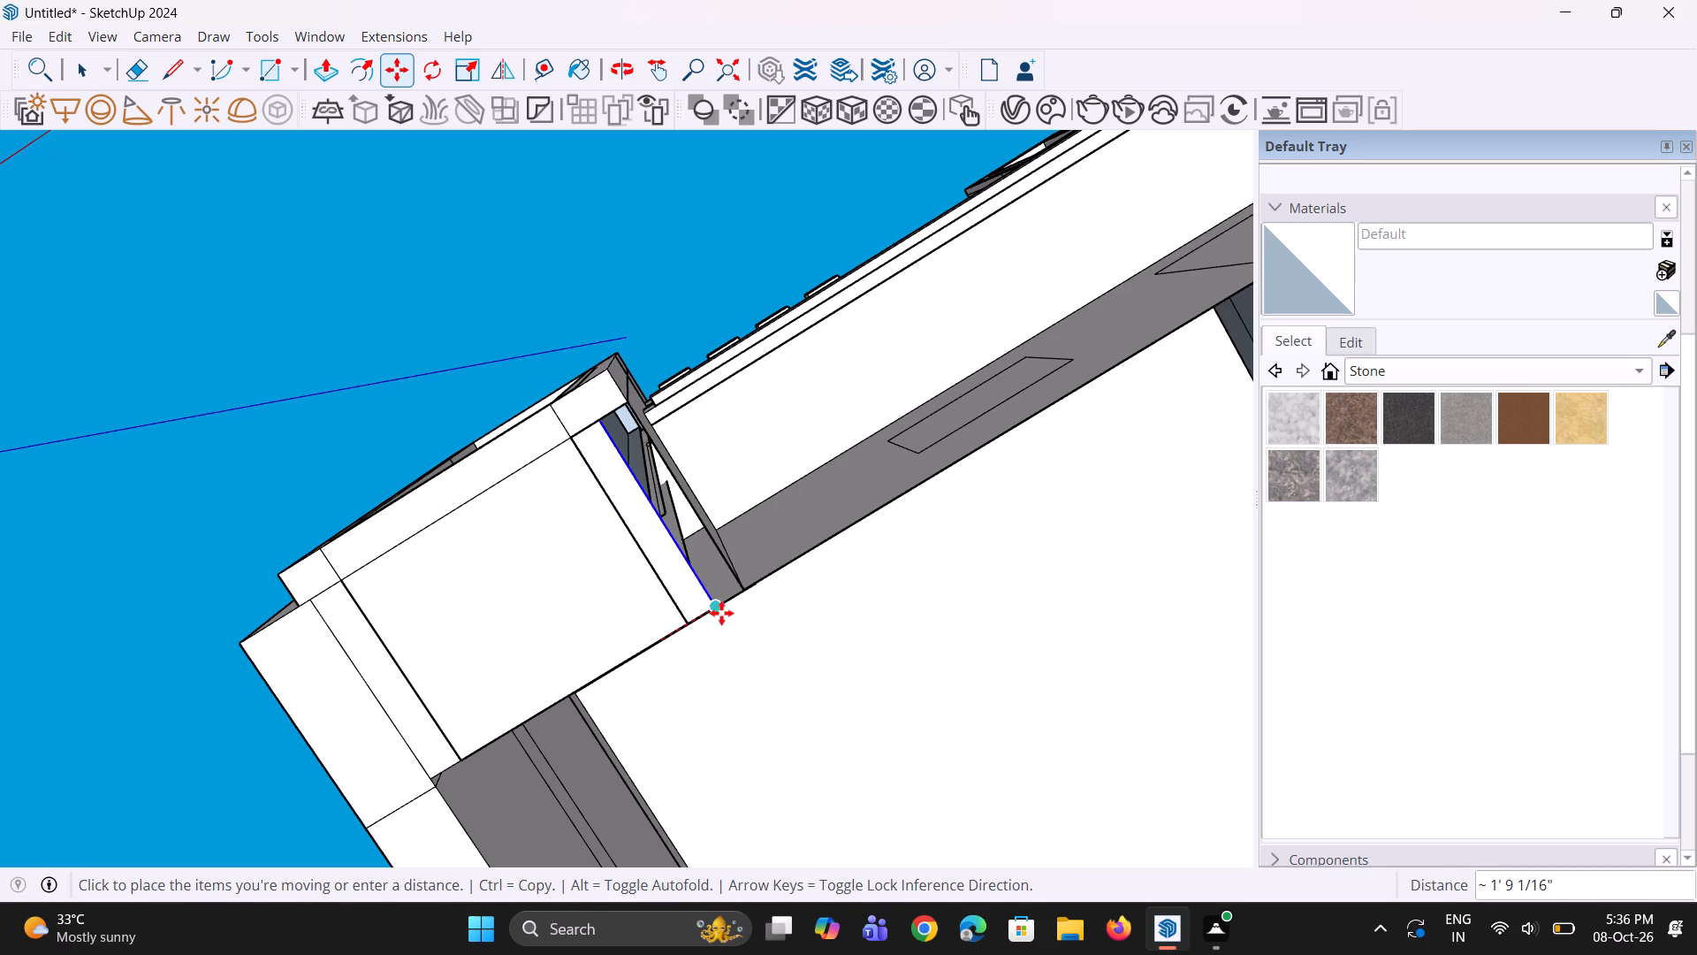
left_click(740, 600)
Push/Pull the underside strip beside the main wall by 5 3/4", and repeat it on the adjoining front corner and front strip.
middle_click_drag(620, 554, 561, 809)
scroll(561, 809, "up", 1)
scroll(567, 799, "down", 3)
middle_click_drag(573, 774, 626, 707)
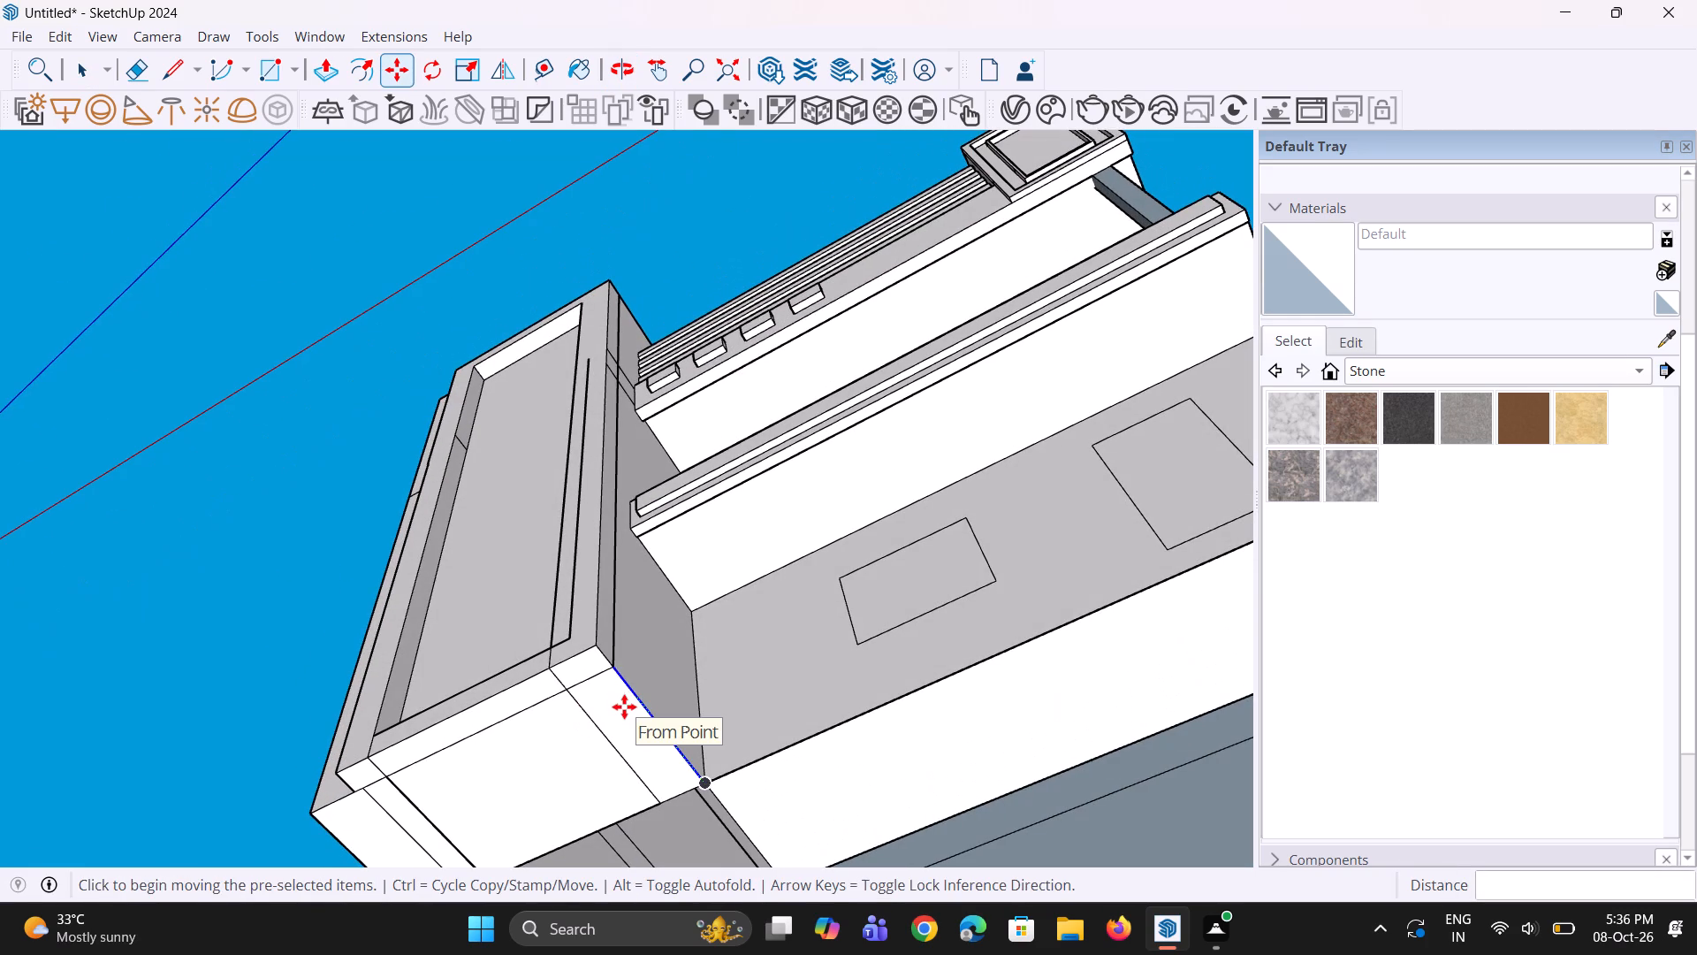
key("p")
left_click(635, 702)
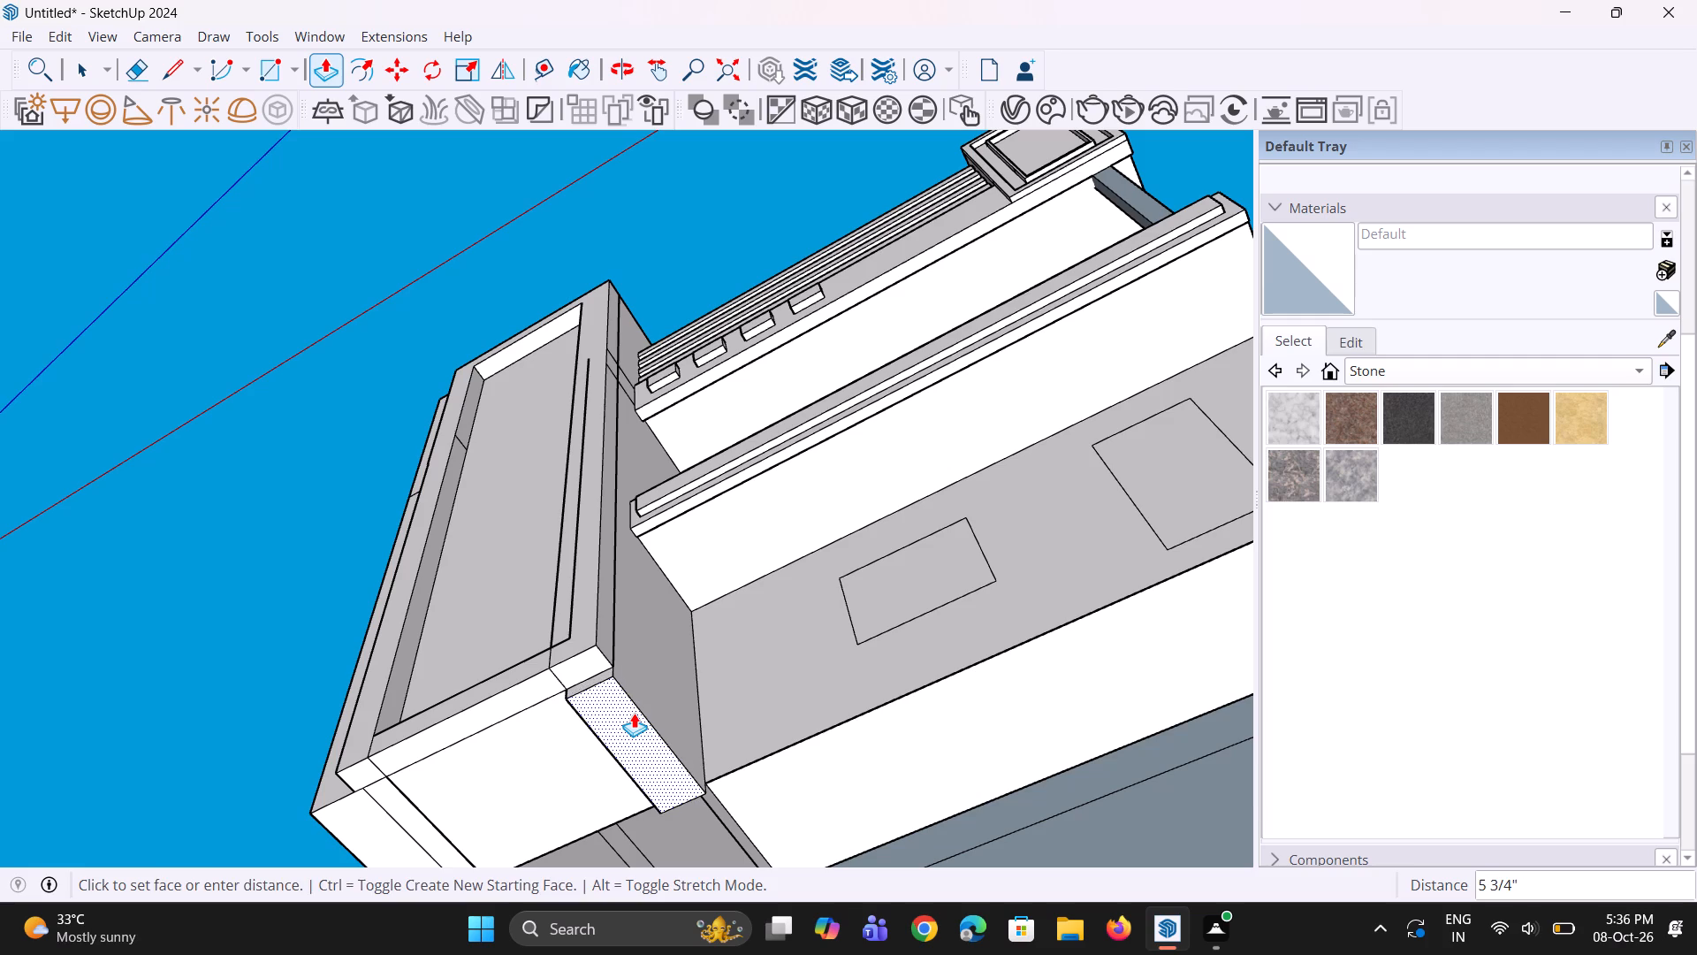
left_click(634, 713)
double_click(590, 668)
double_click(541, 687)
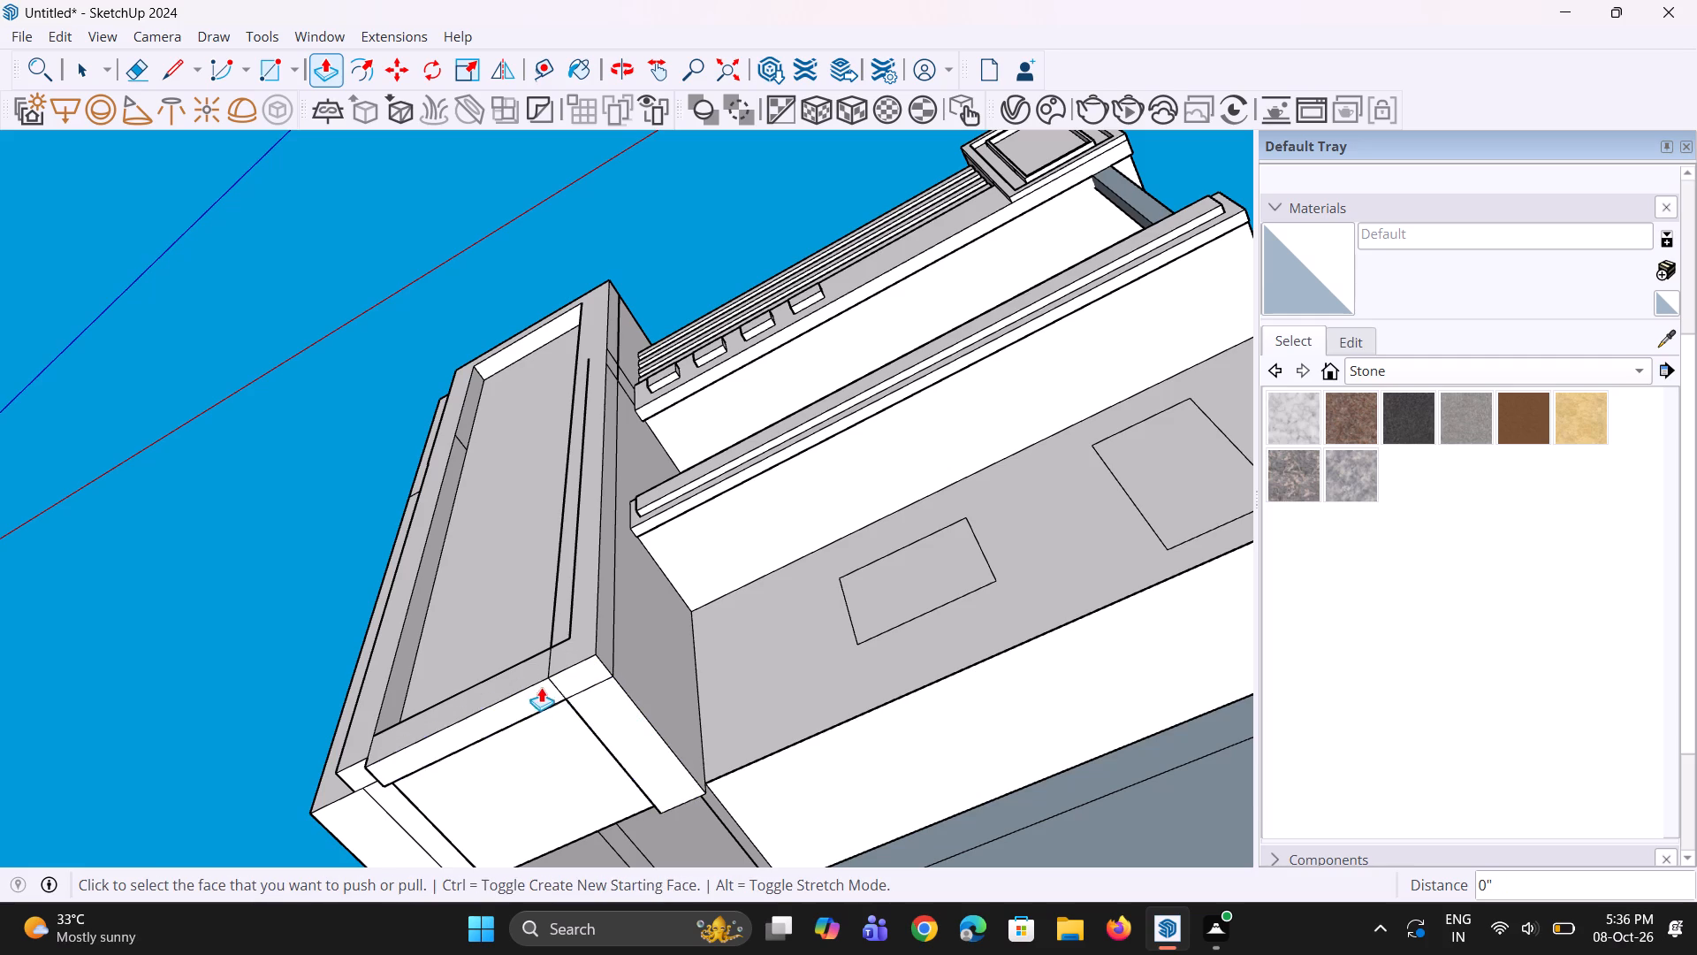
Push/Pull the large central panel of the tower's underside about 5 3/4" to align with the extended strips.
double_click(532, 737)
left_click(528, 752)
double_click(528, 753)
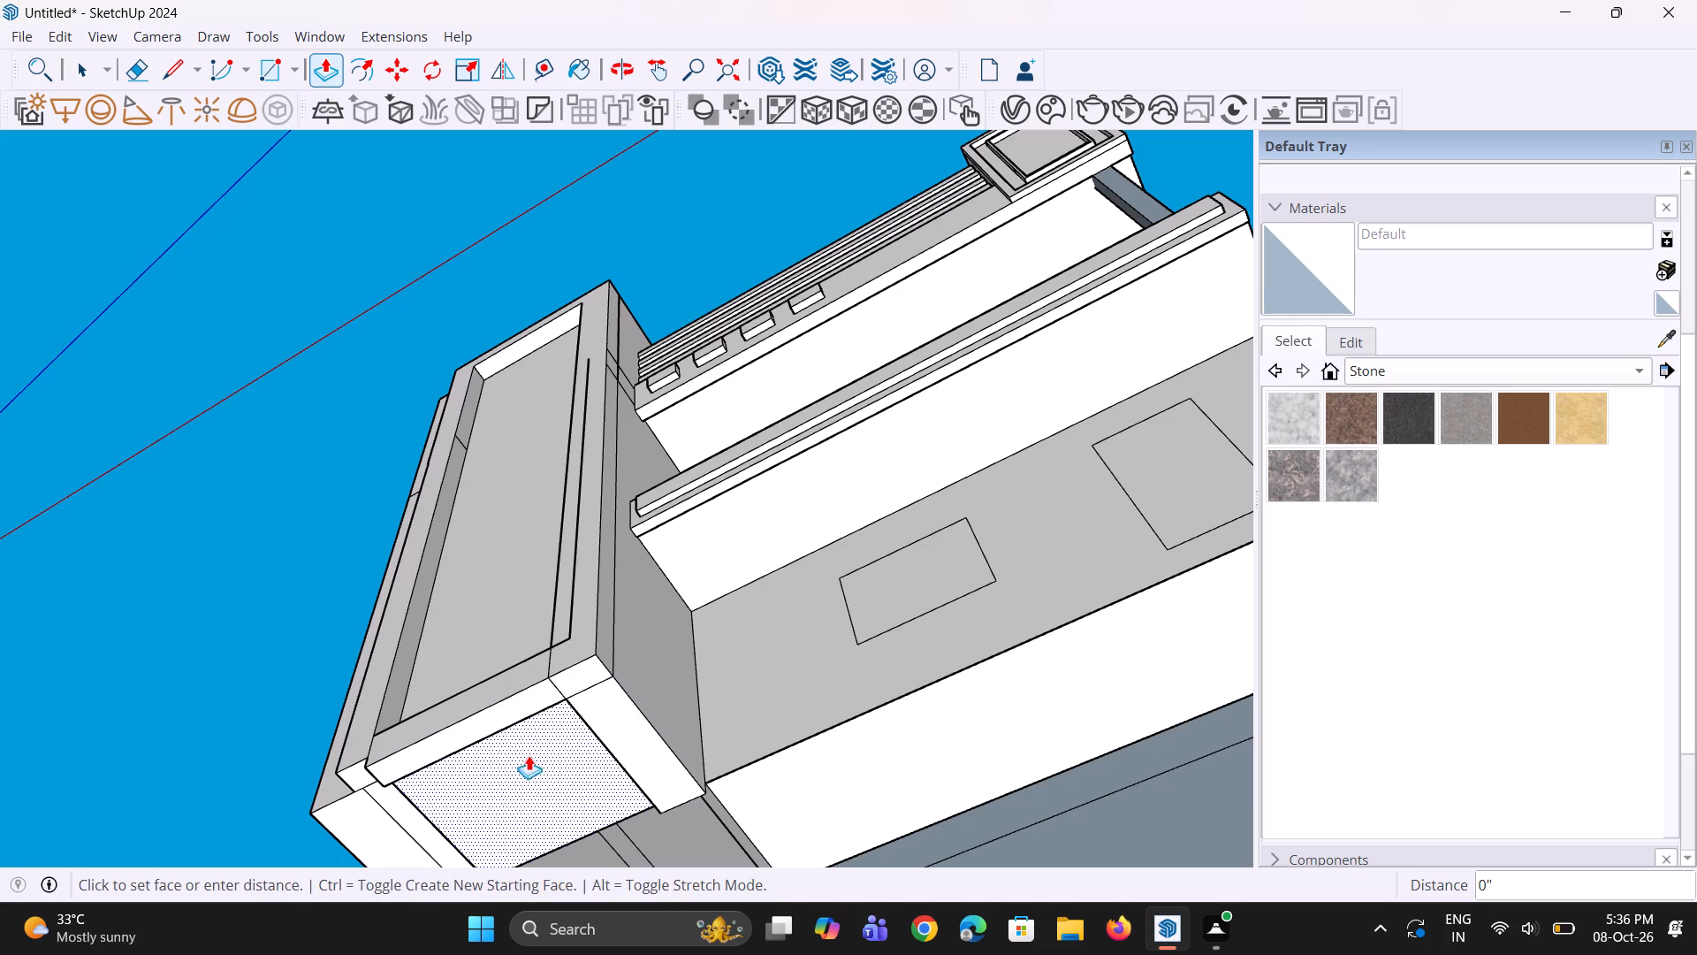
key("ctrl+z")
left_click(531, 756)
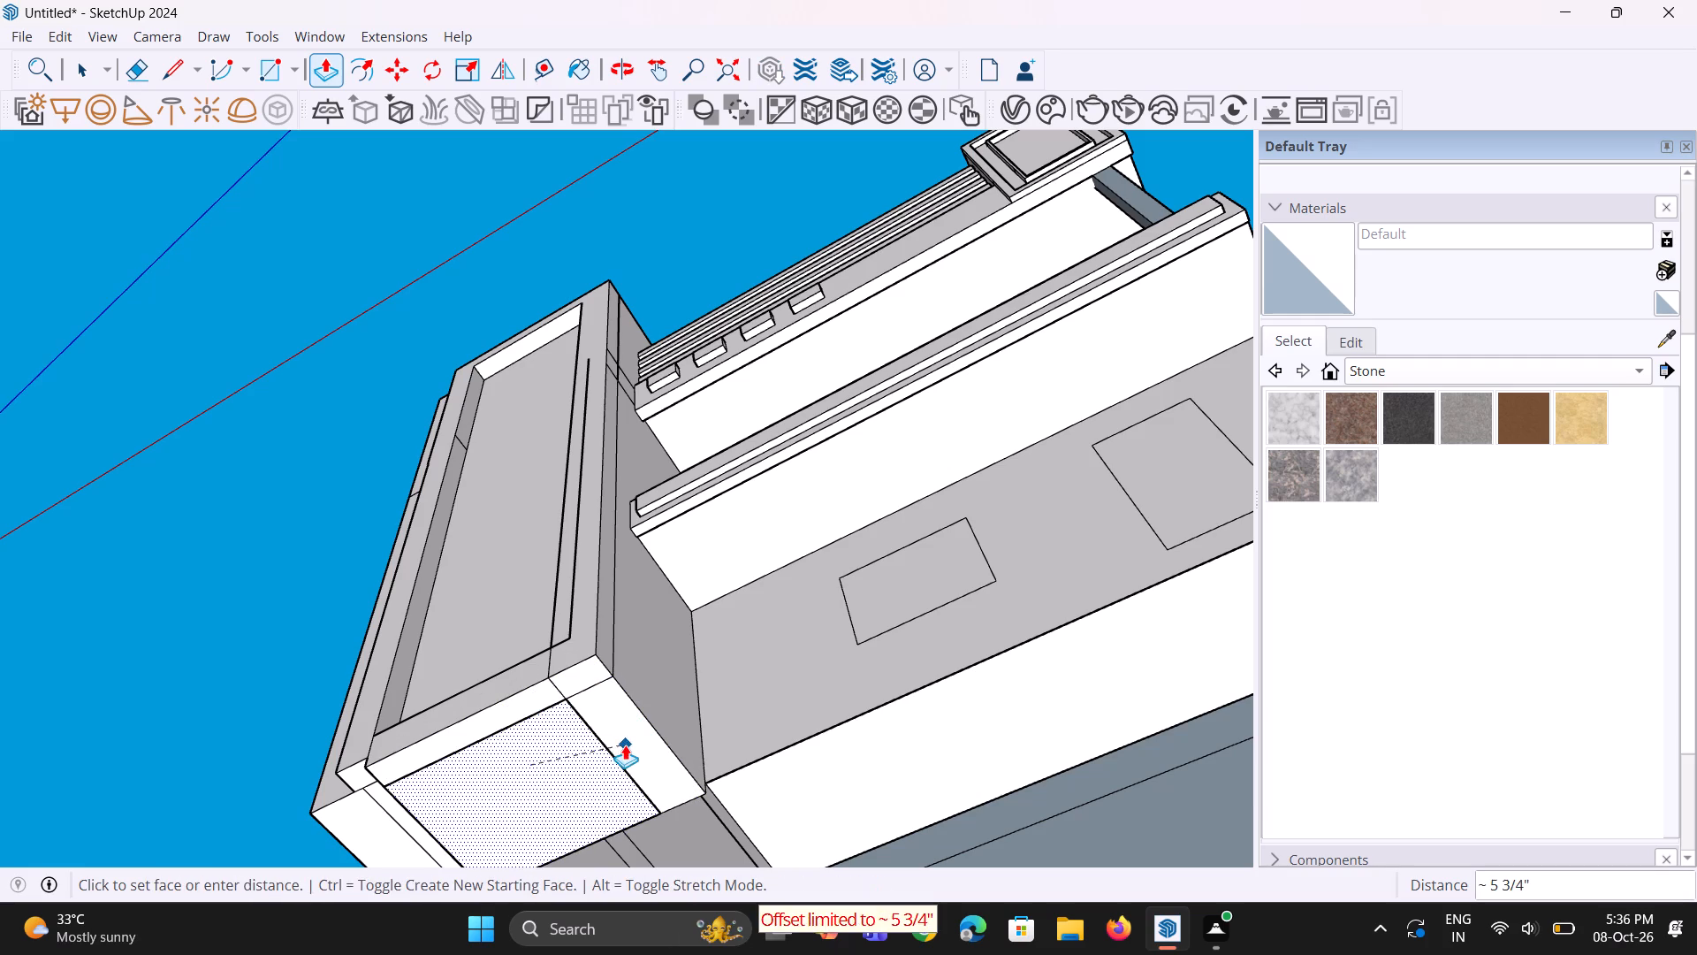
left_click(626, 744)
Repeat the 5 3/4" Push/Pull on the other front corner, the narrow side strip and the outer side panel of the tower's base.
middle_click_drag(354, 791, 719, 742)
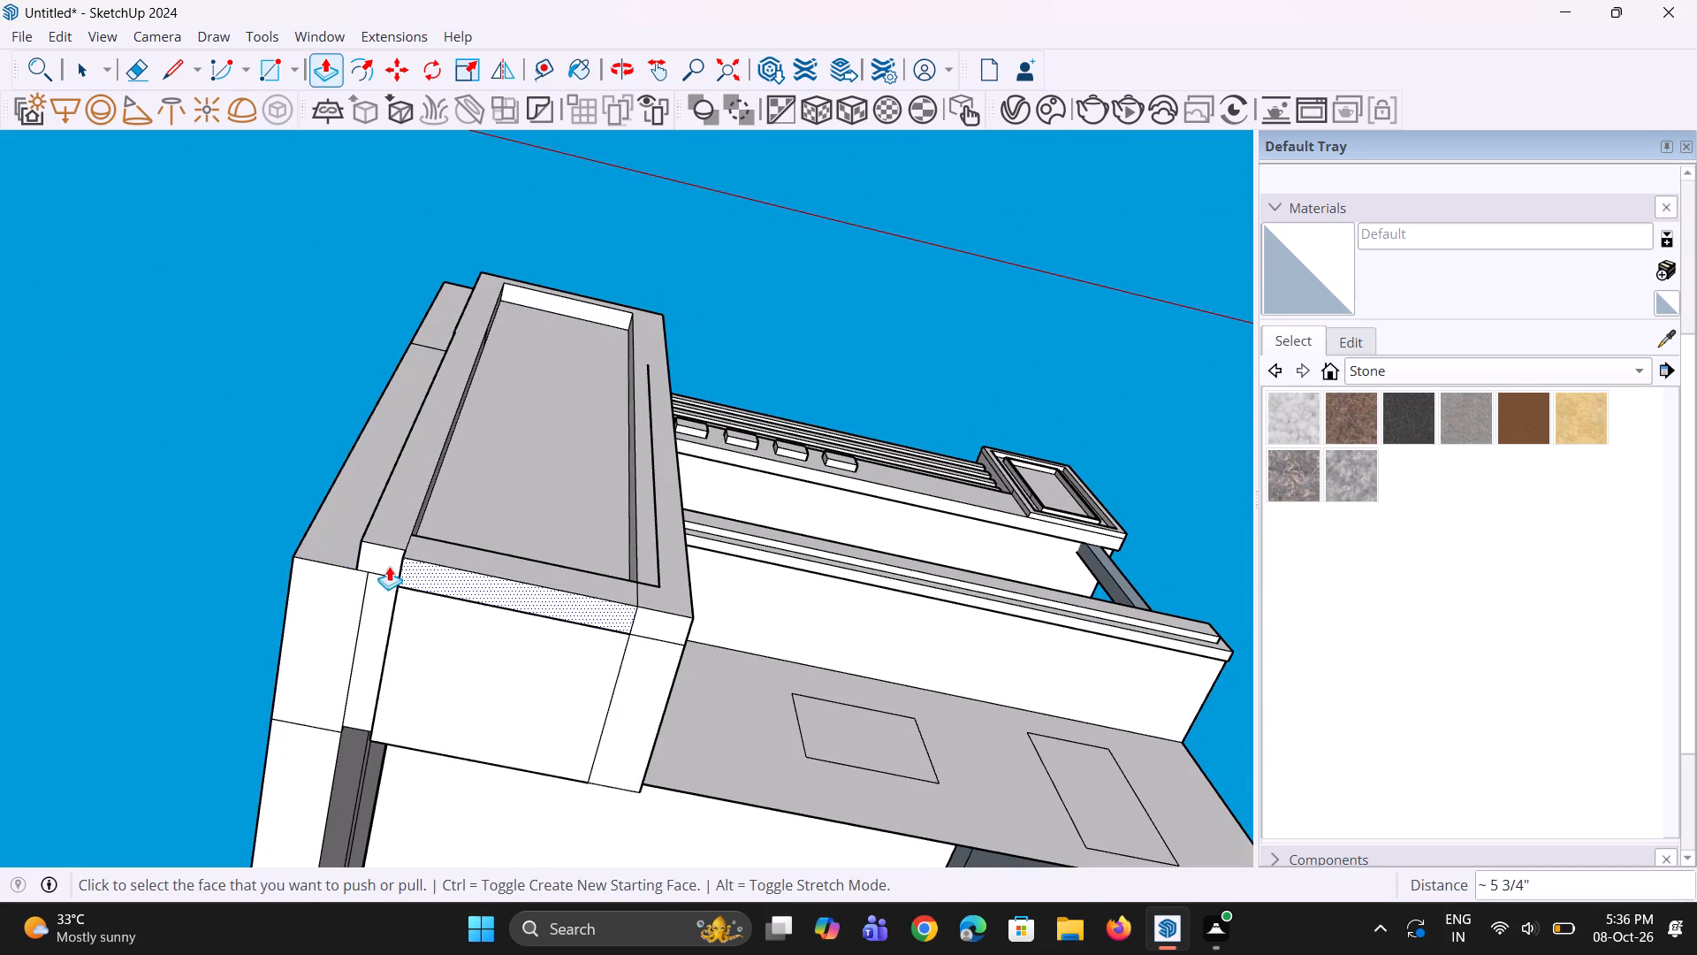
double_click(384, 553)
double_click(374, 612)
double_click(332, 624)
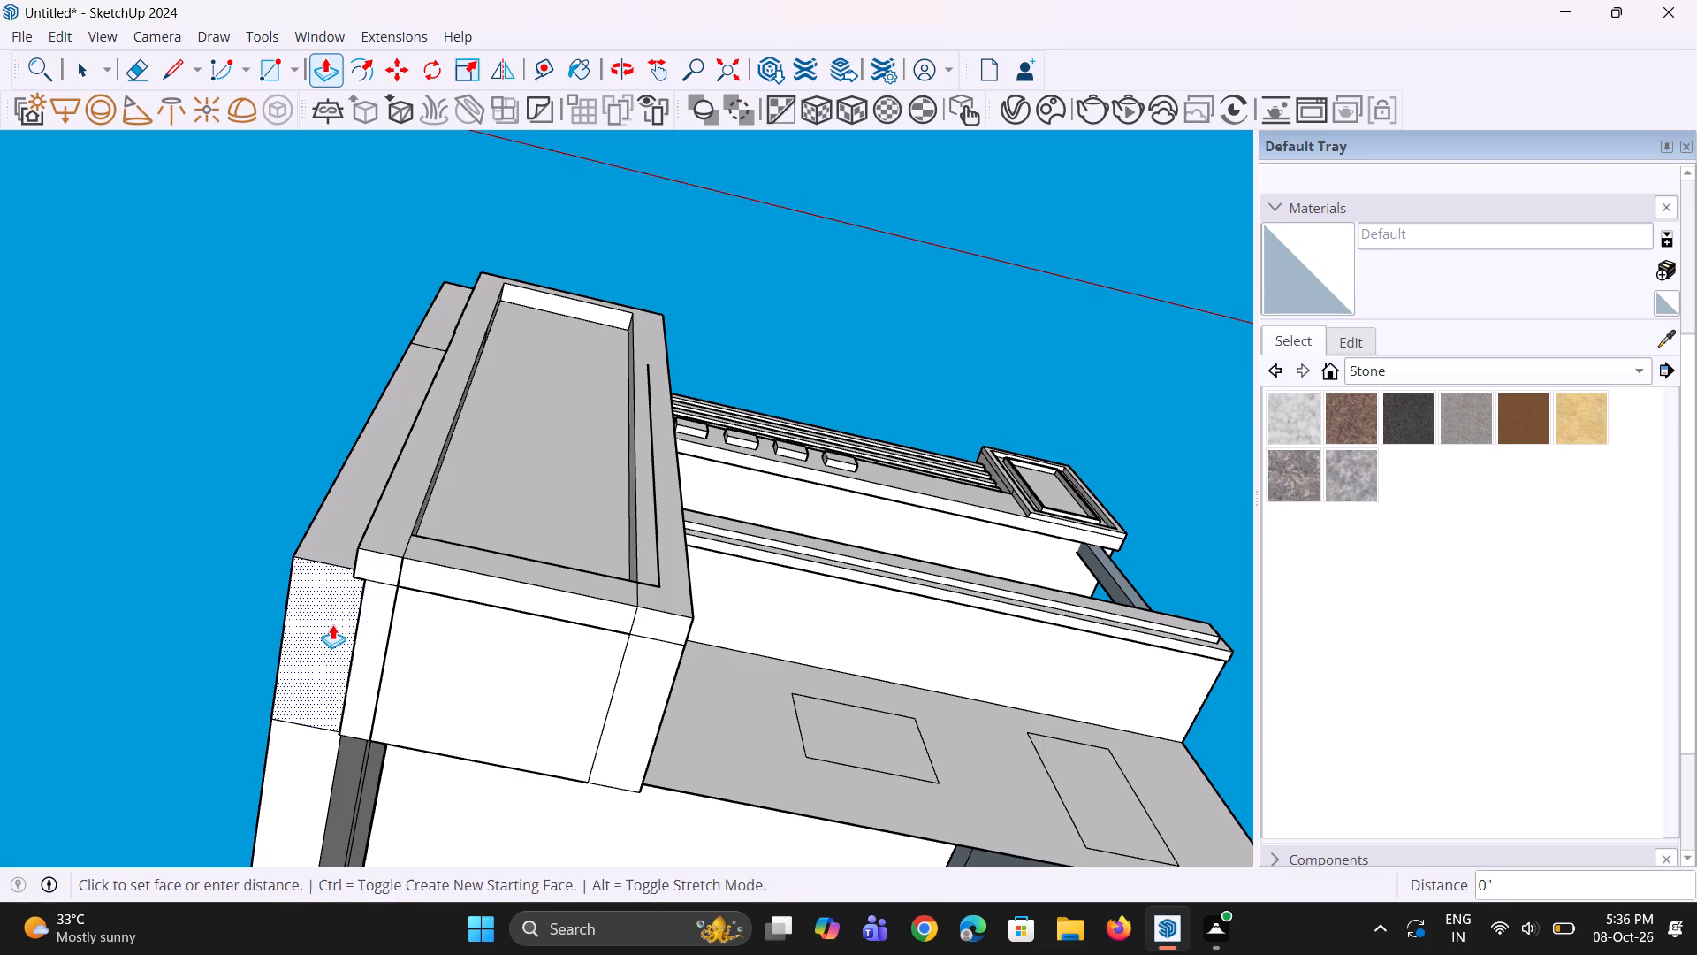
Erase the short vertical edge below the recessed panel on the tower's front, on the side nearest the main facade.
scroll(414, 661, "down", 4)
middle_click_drag(404, 667, 750, 896)
middle_click_drag(559, 680, 320, 733)
scroll(561, 684, "down", 3)
middle_click_drag(536, 720, 496, 829)
scroll(582, 759, "up", 3)
middle_click_drag(575, 760, 560, 797)
scroll(546, 809, "up", 12)
middle_click_drag(514, 700, 628, 813)
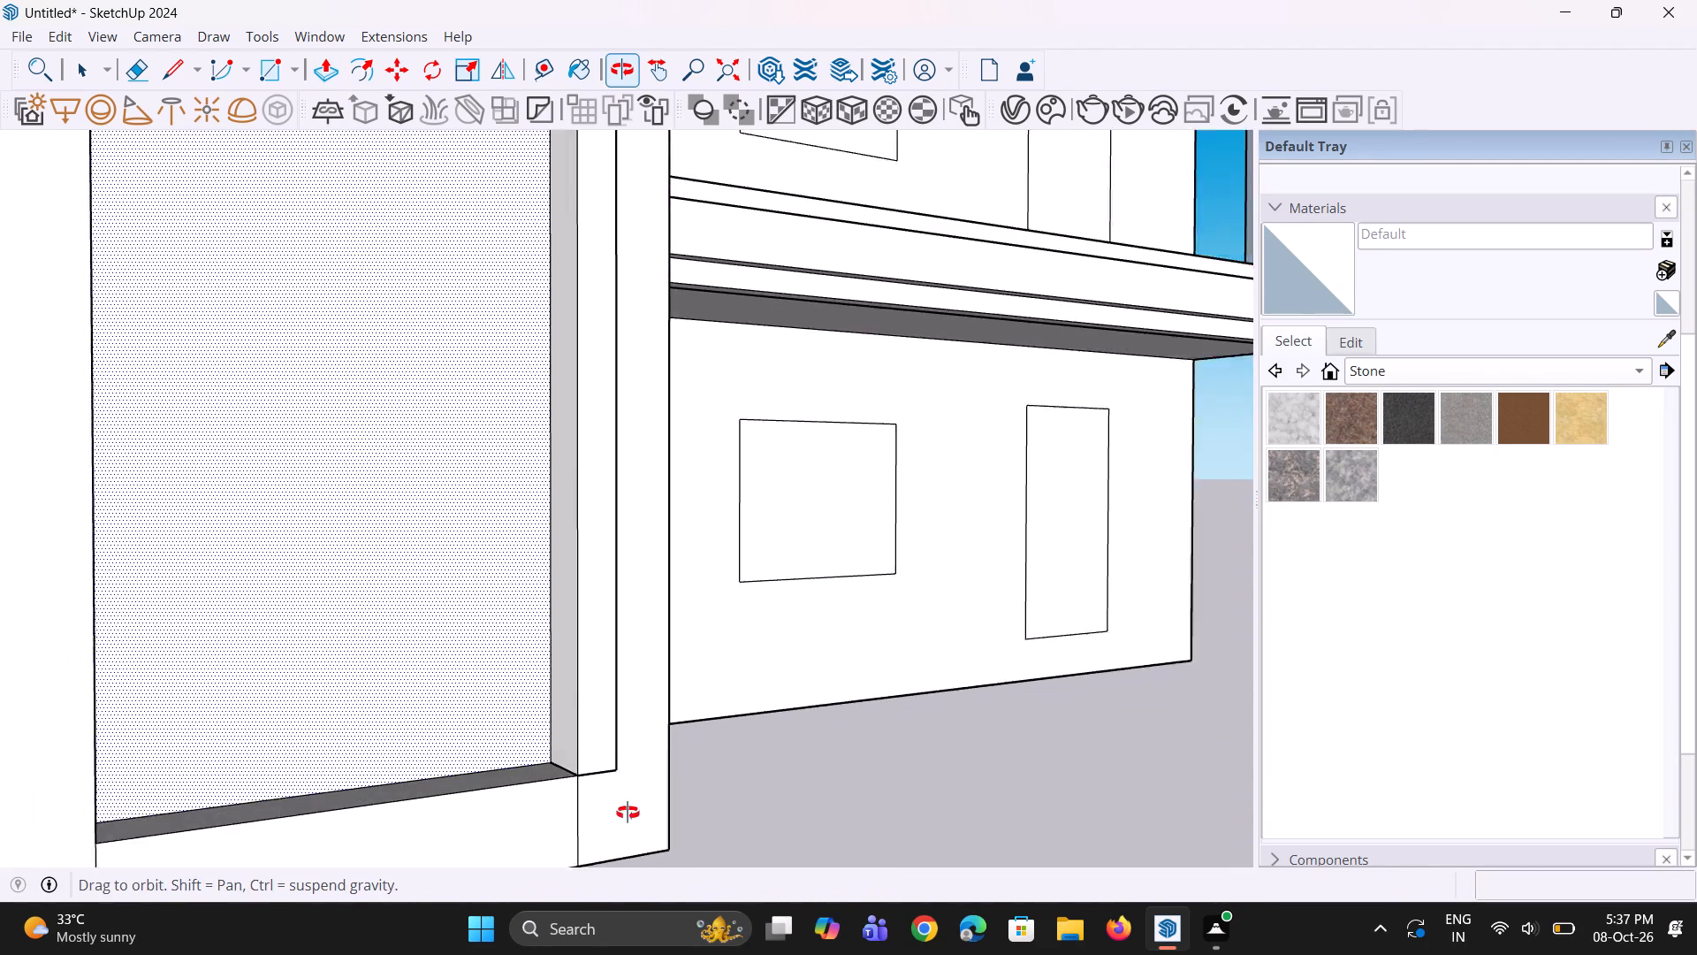
middle_click_drag(628, 813, 656, 810)
scroll(551, 754, "up", 2)
key("e")
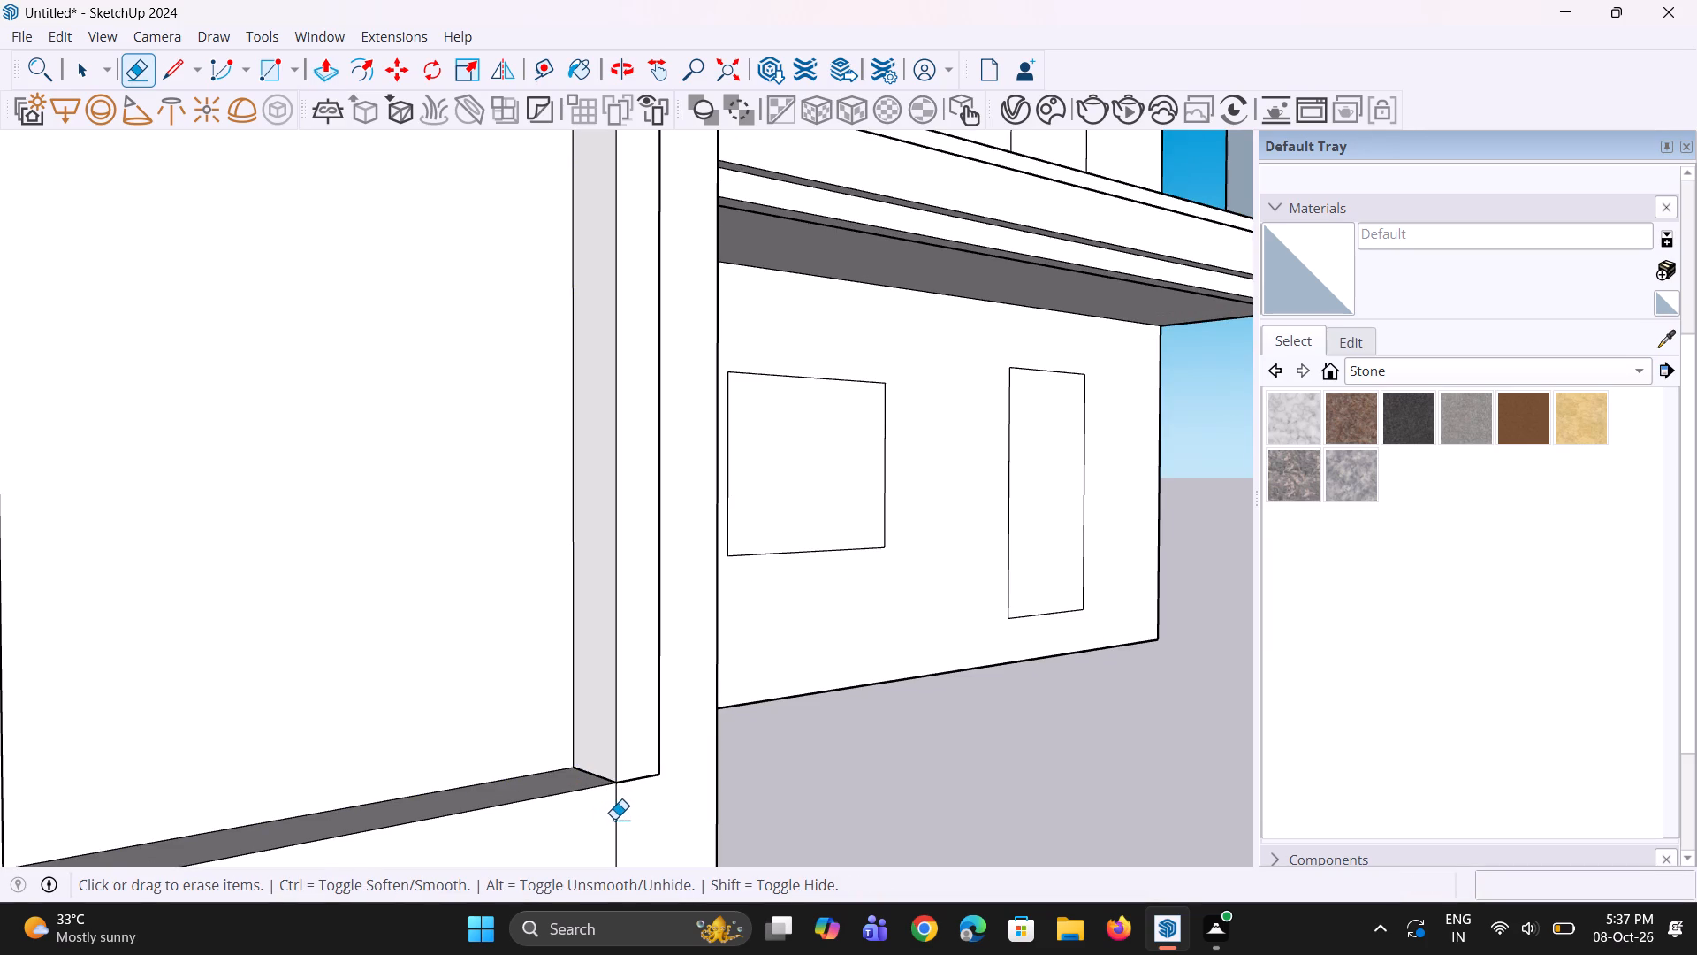
left_click(616, 819)
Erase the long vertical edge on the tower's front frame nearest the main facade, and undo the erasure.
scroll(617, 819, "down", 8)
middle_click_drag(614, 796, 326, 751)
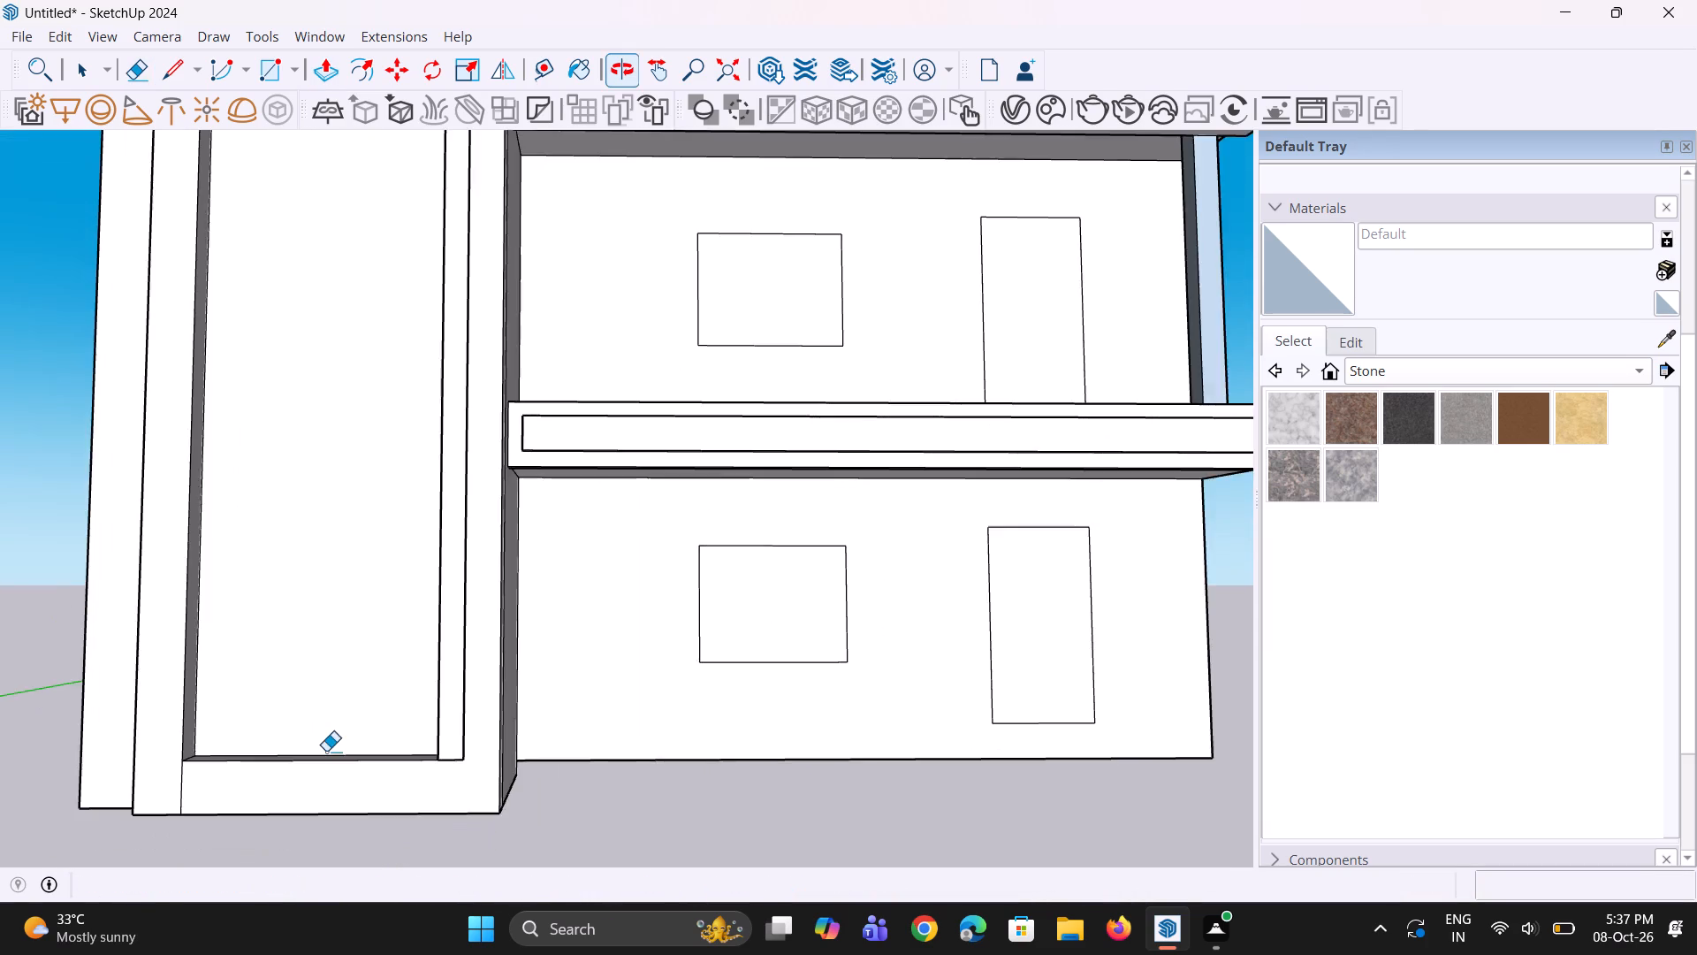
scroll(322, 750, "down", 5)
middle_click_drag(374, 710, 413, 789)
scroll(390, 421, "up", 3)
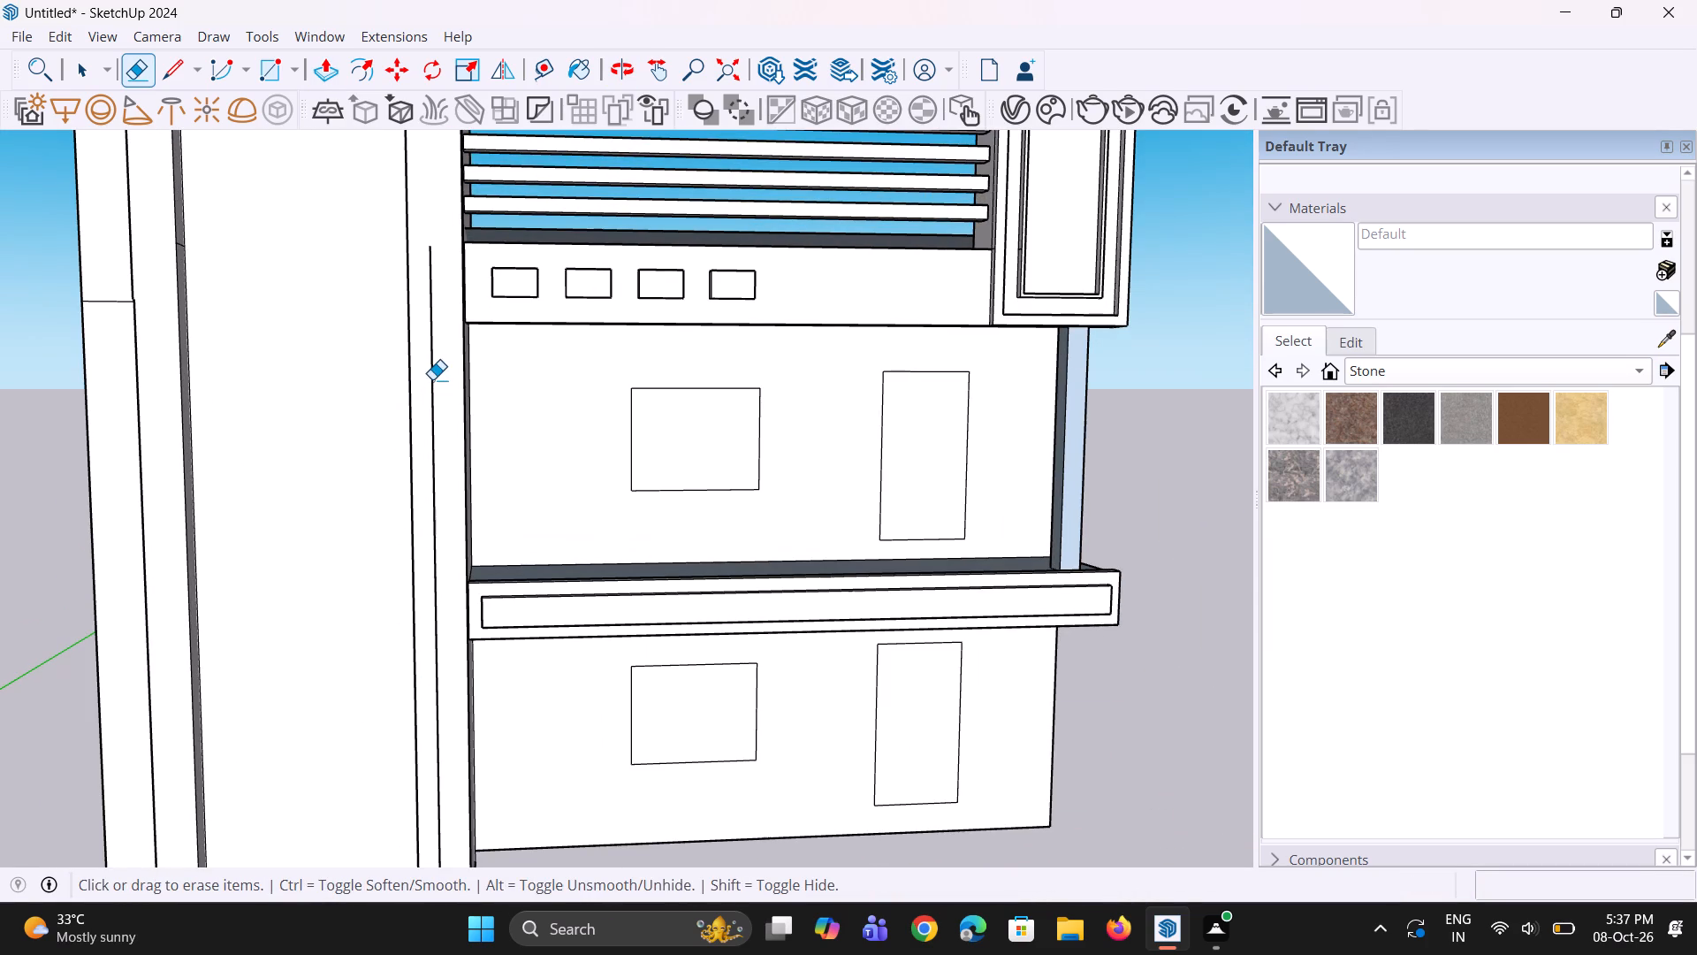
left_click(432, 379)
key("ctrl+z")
Delete the short vertical edge below the recessed panel at the outer side of the tower's front base.
scroll(378, 488, "down", 4)
middle_click_drag(369, 506, 327, 494)
key("space")
key("space")
scroll(327, 494, "down", 4)
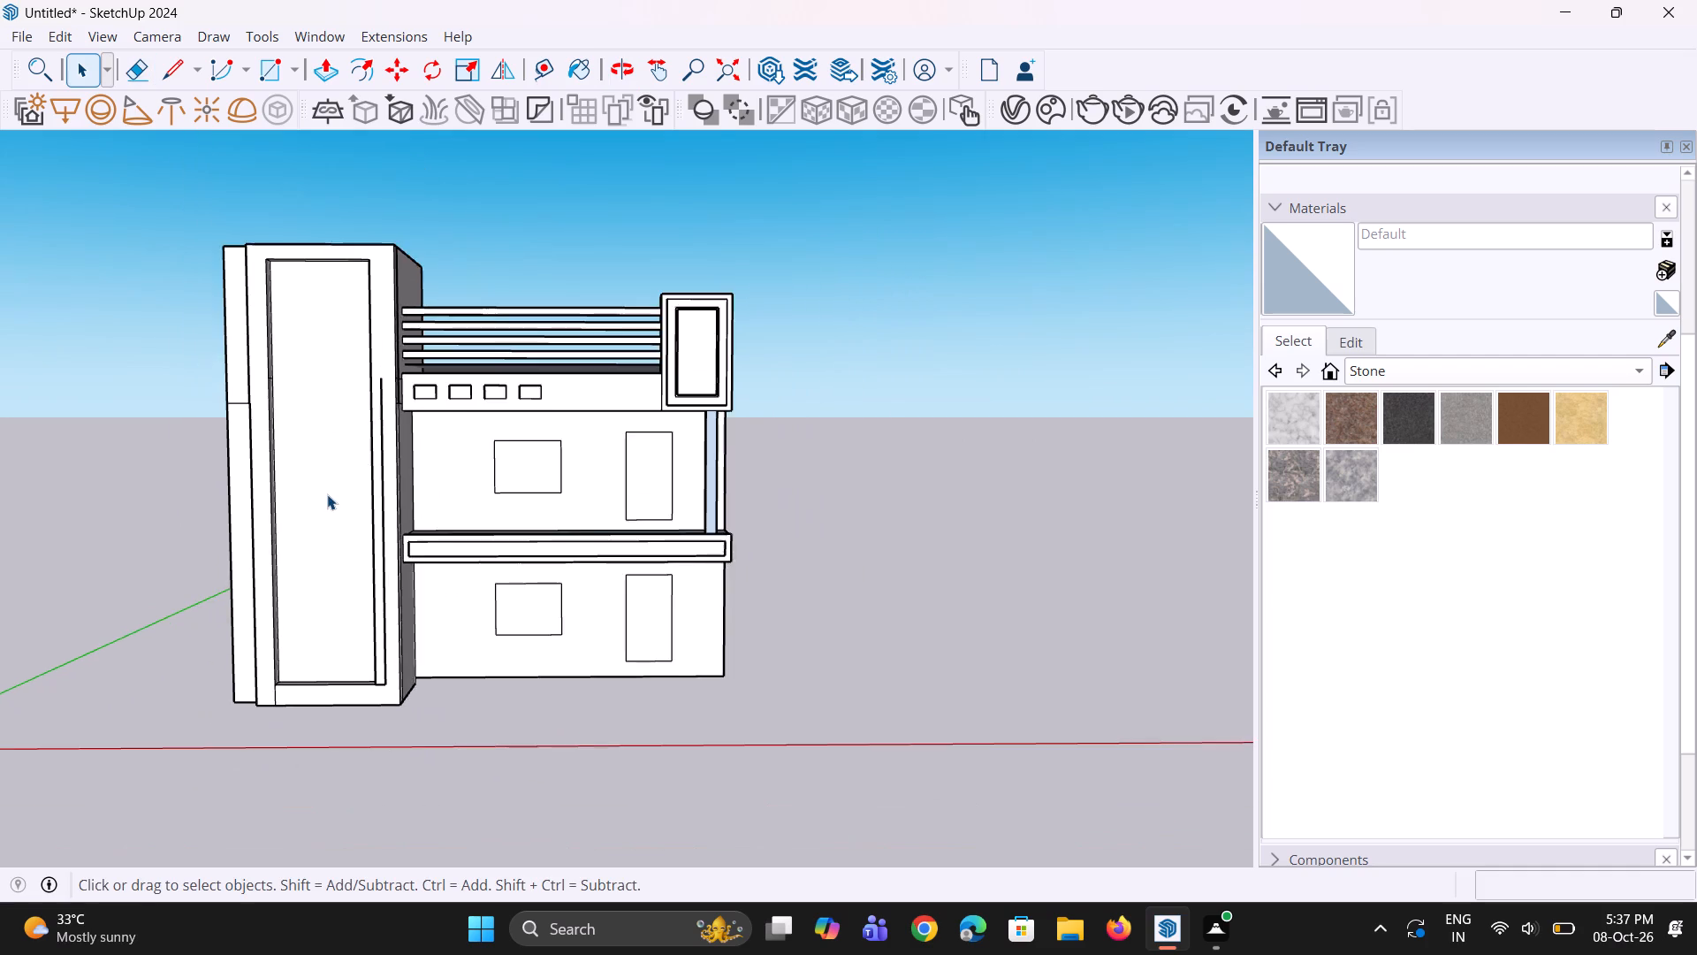
scroll(327, 494, "down", 3)
middle_click_drag(324, 496, 316, 565)
scroll(314, 630, "up", 9)
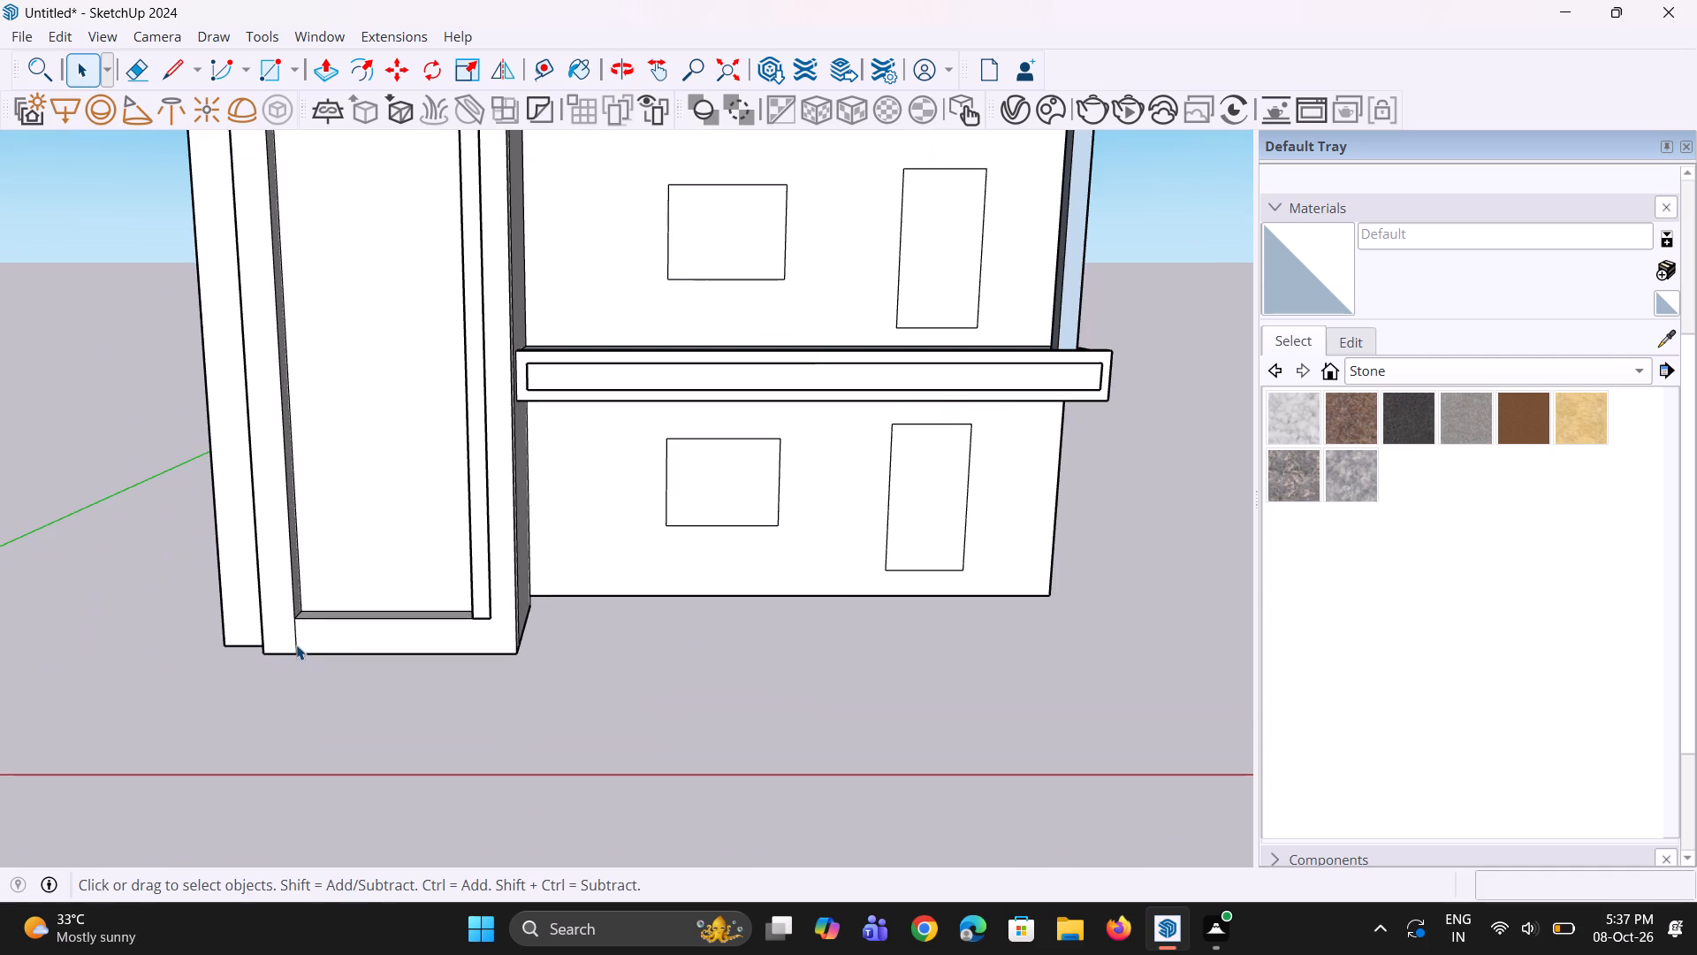
left_click(296, 645)
scroll(297, 642, "up", 6)
key("Delete")
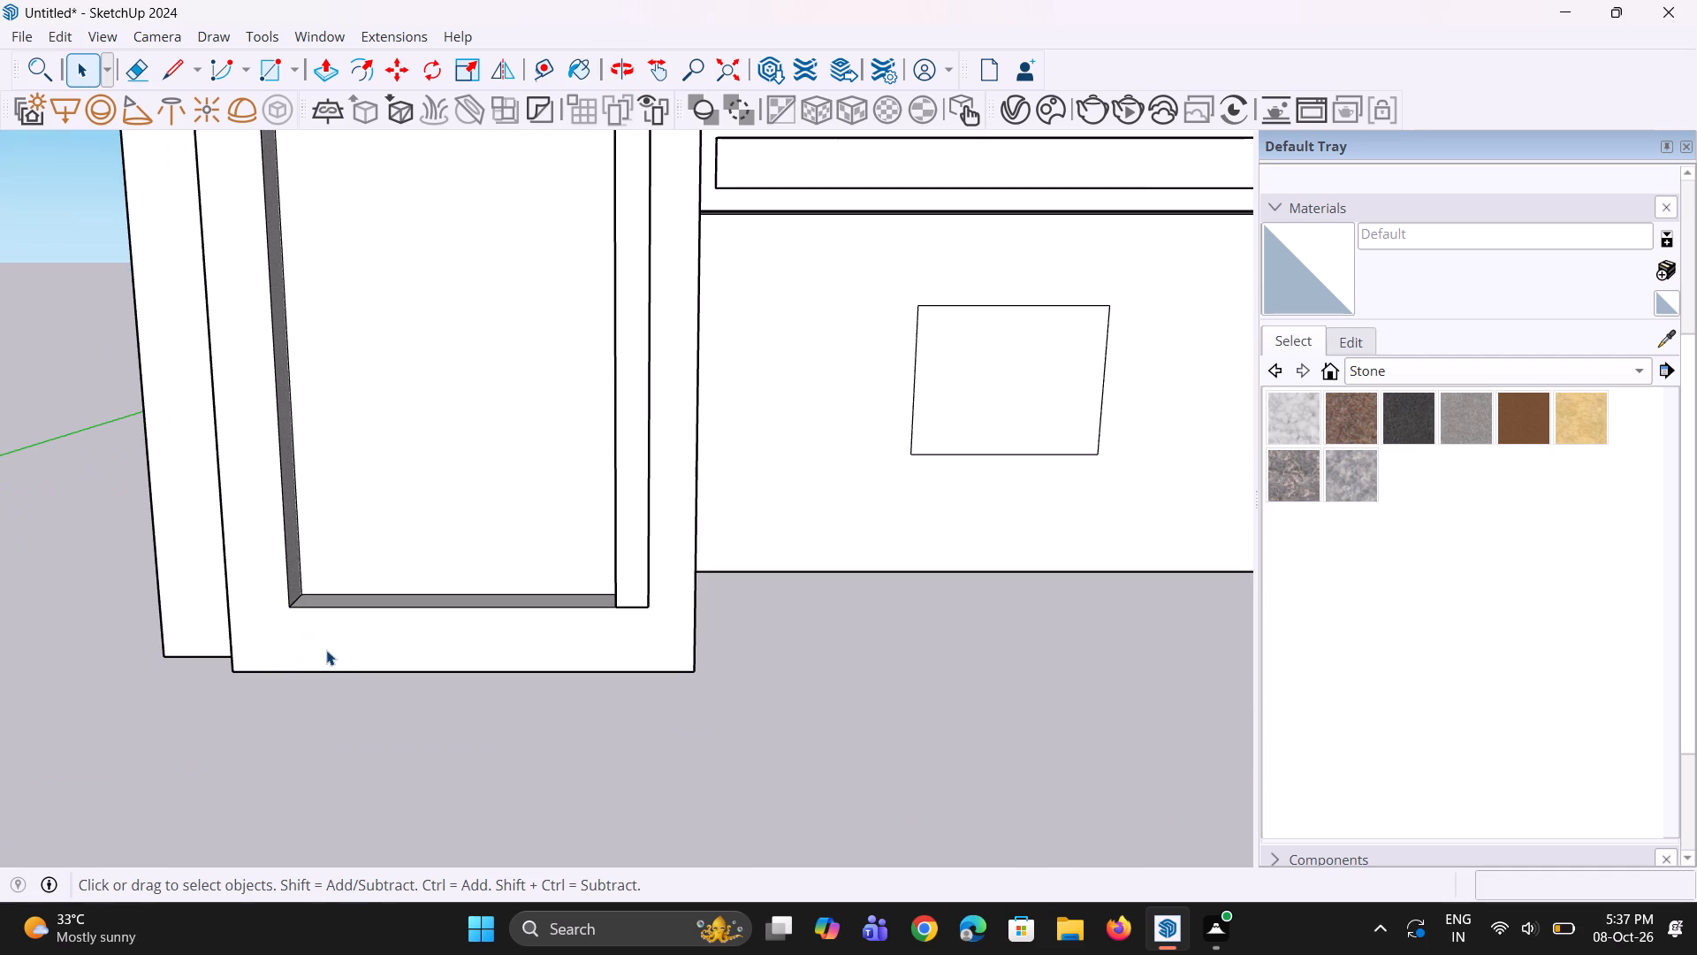
scroll(334, 640, "down", 4)
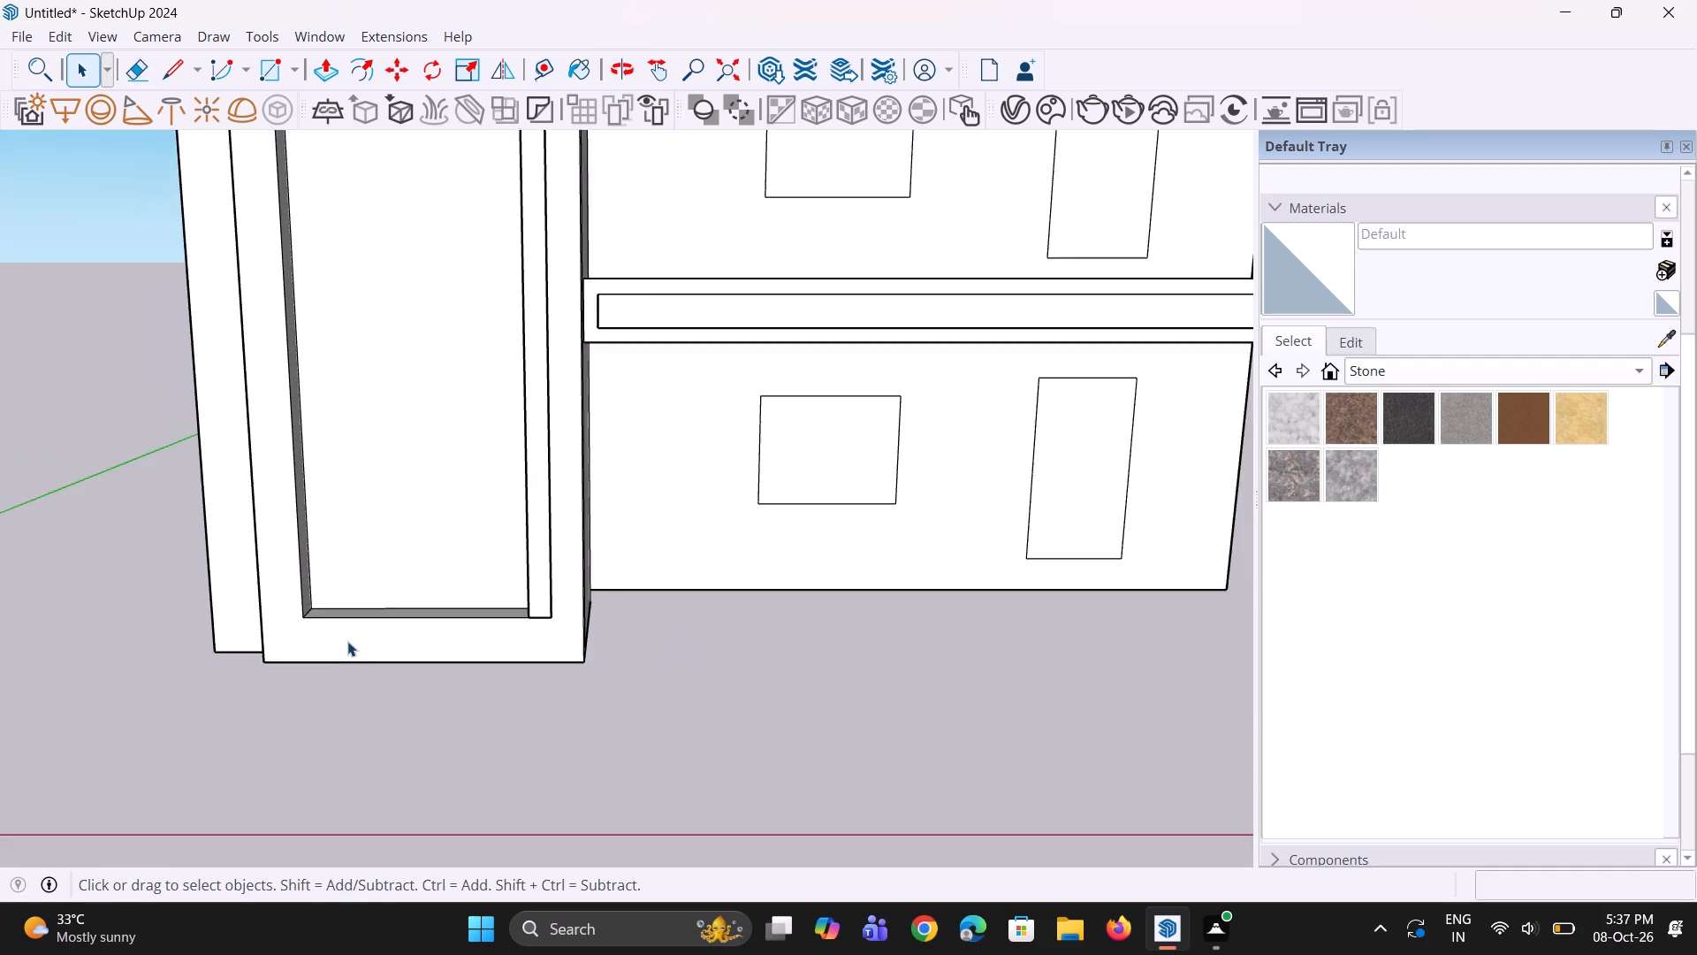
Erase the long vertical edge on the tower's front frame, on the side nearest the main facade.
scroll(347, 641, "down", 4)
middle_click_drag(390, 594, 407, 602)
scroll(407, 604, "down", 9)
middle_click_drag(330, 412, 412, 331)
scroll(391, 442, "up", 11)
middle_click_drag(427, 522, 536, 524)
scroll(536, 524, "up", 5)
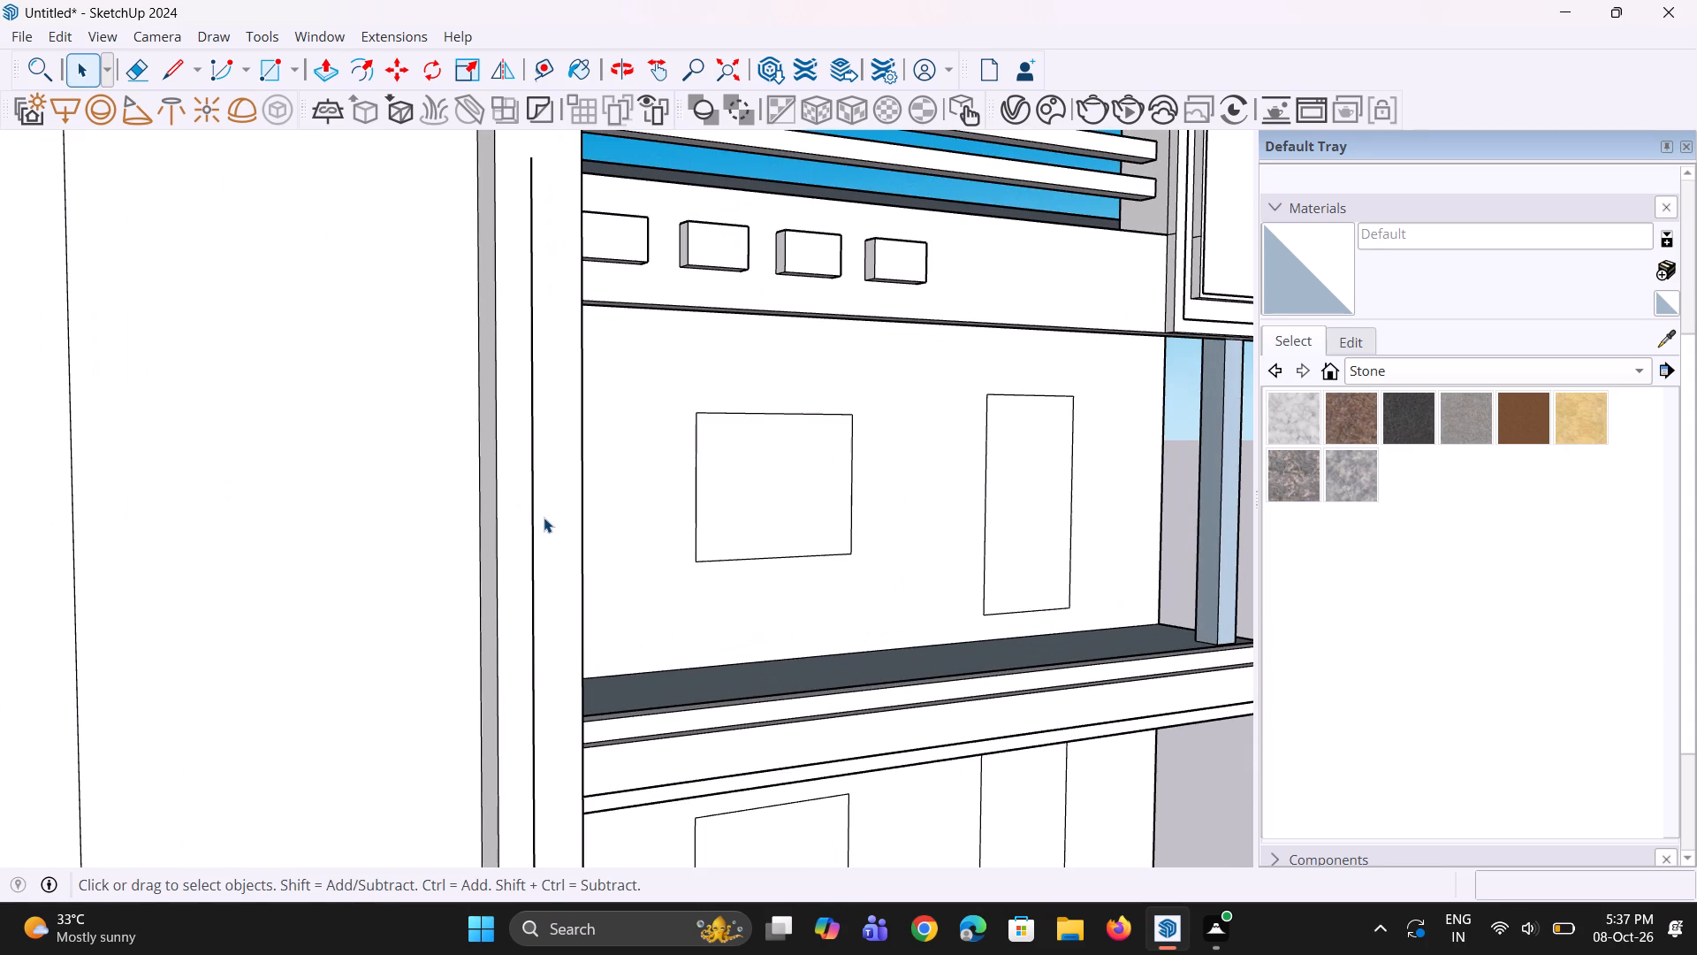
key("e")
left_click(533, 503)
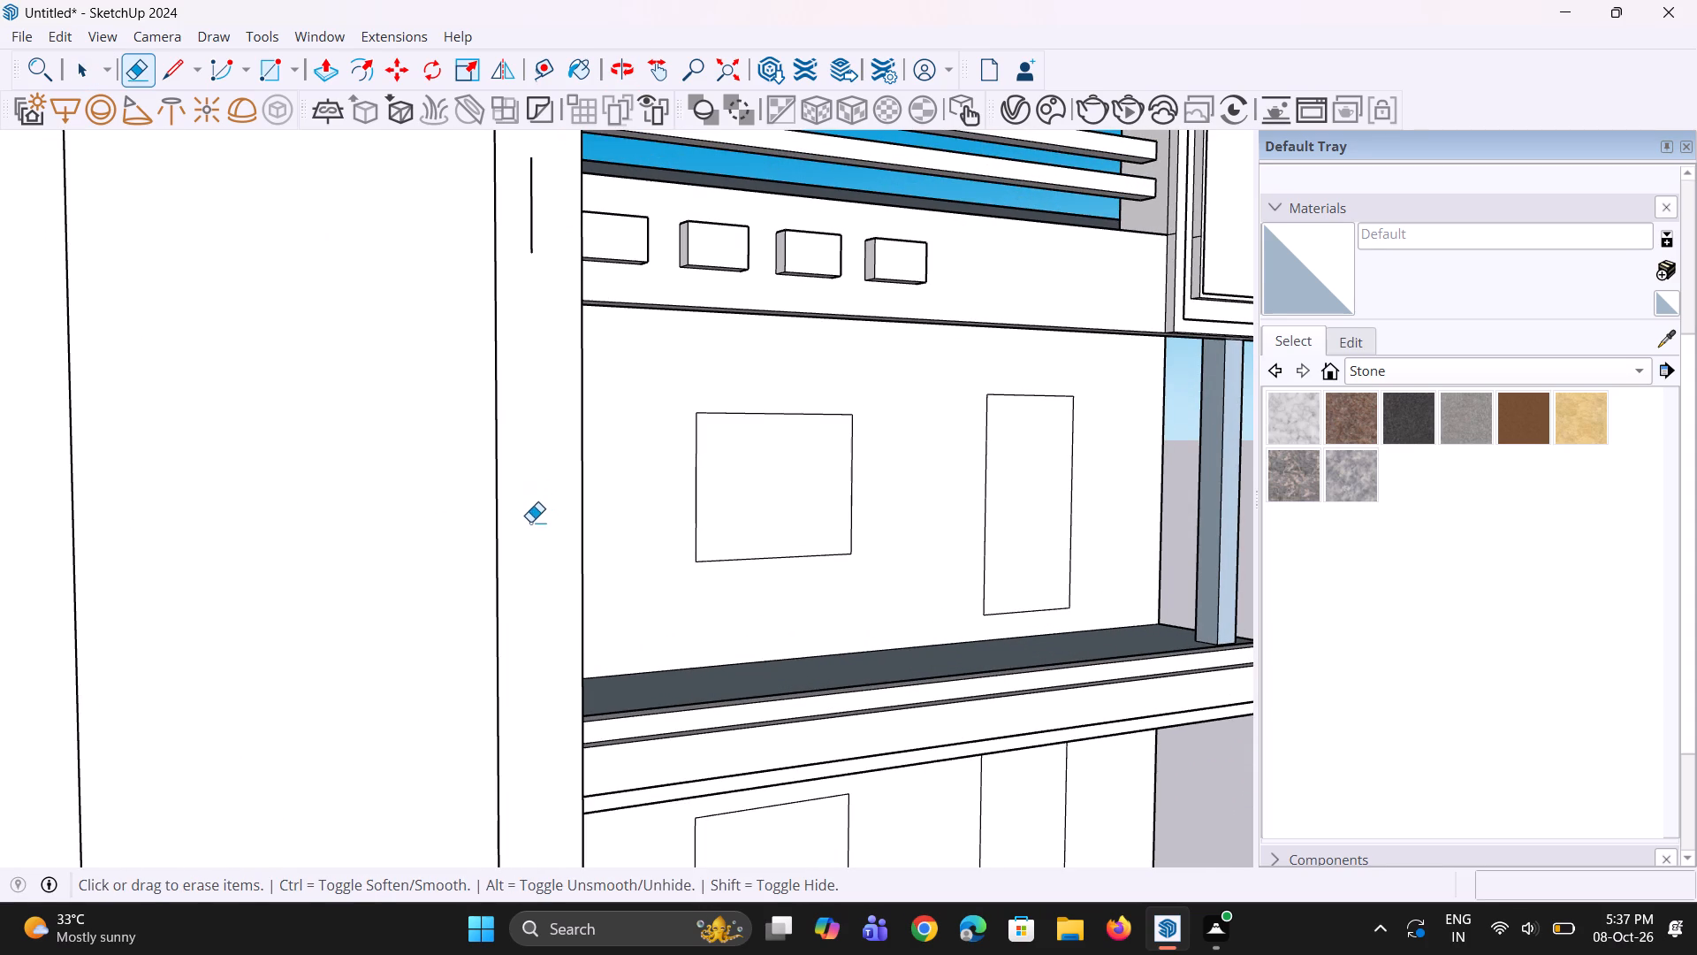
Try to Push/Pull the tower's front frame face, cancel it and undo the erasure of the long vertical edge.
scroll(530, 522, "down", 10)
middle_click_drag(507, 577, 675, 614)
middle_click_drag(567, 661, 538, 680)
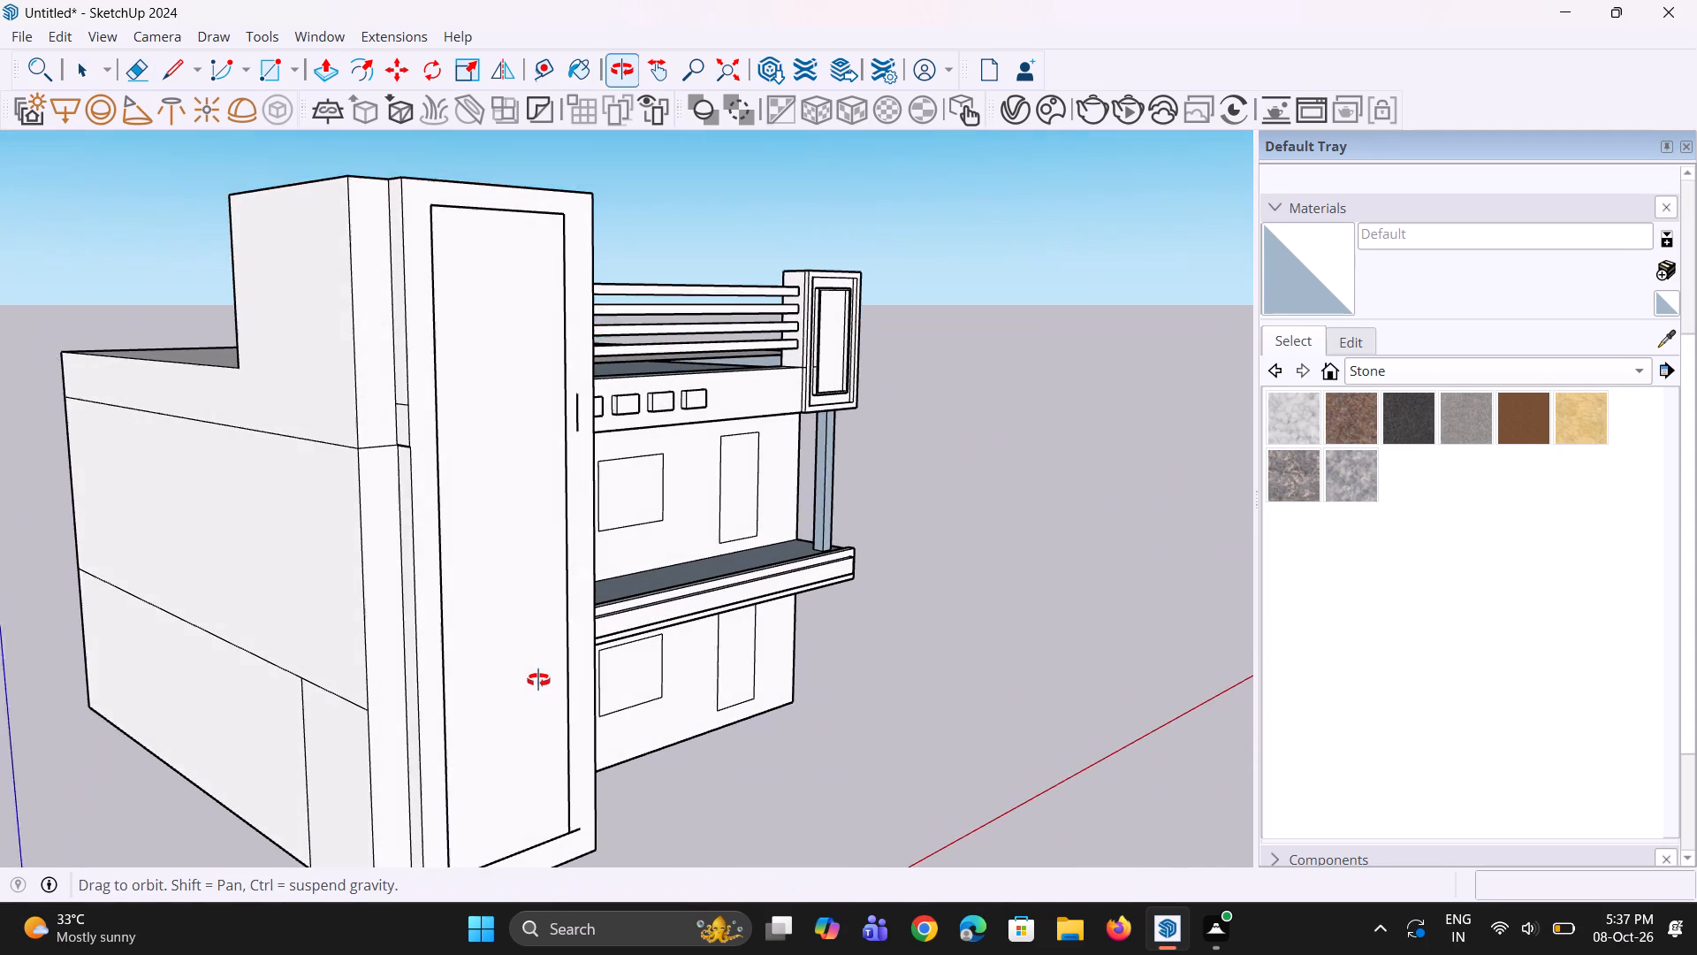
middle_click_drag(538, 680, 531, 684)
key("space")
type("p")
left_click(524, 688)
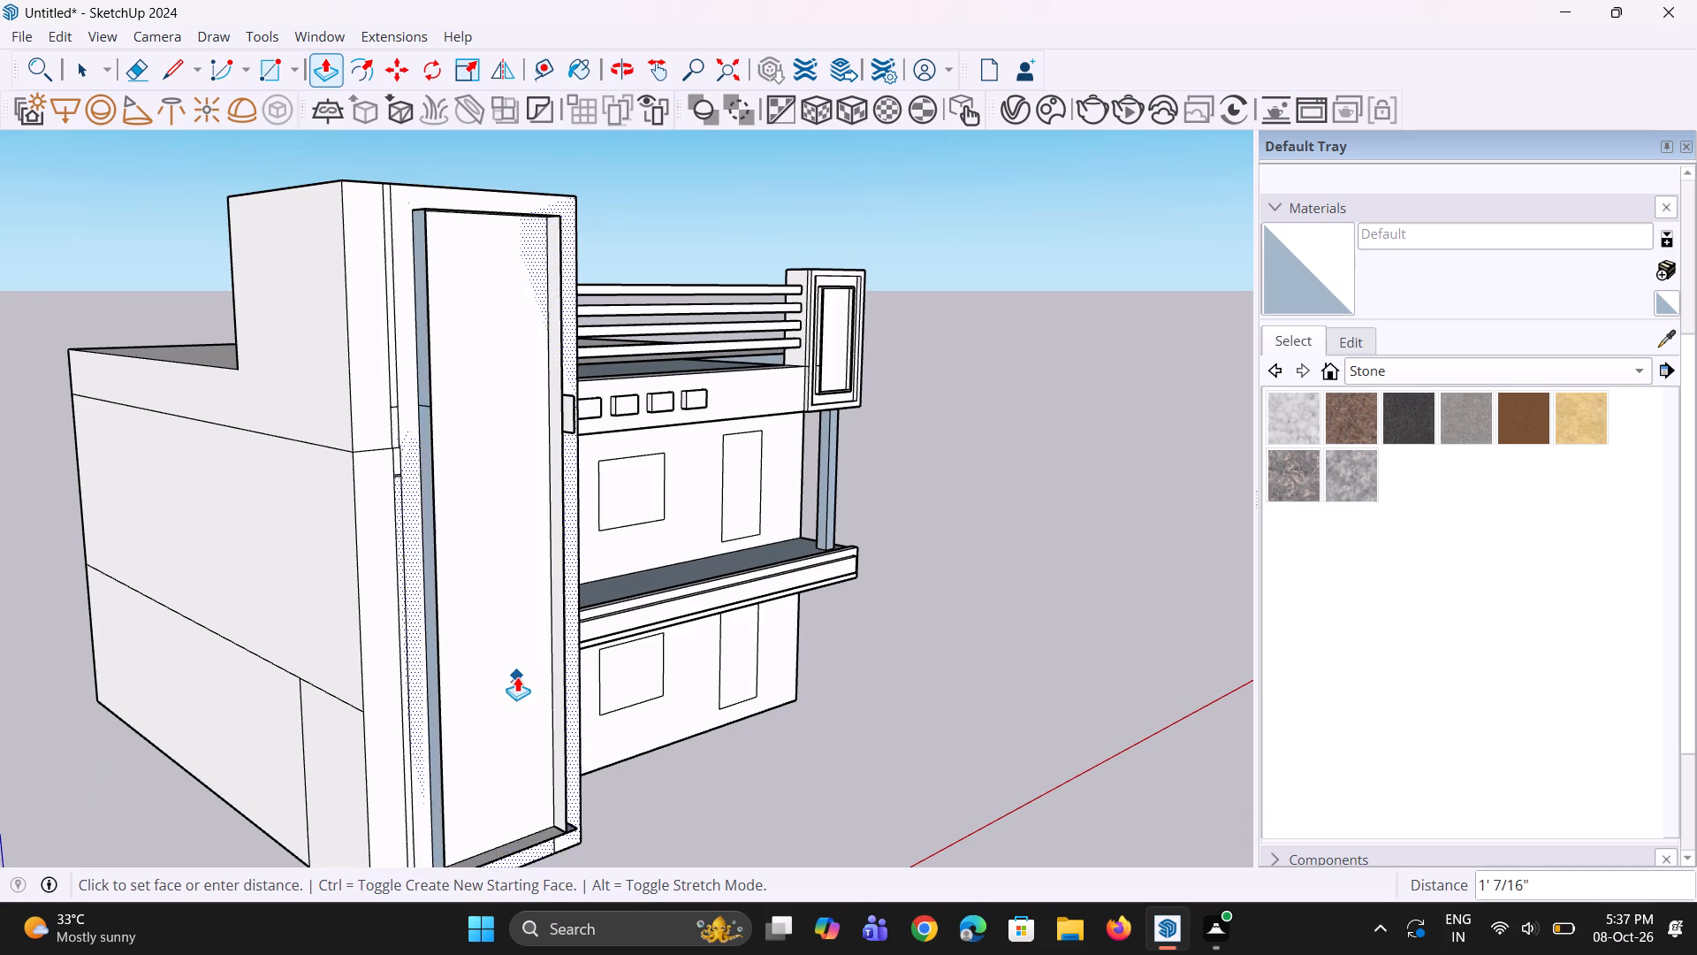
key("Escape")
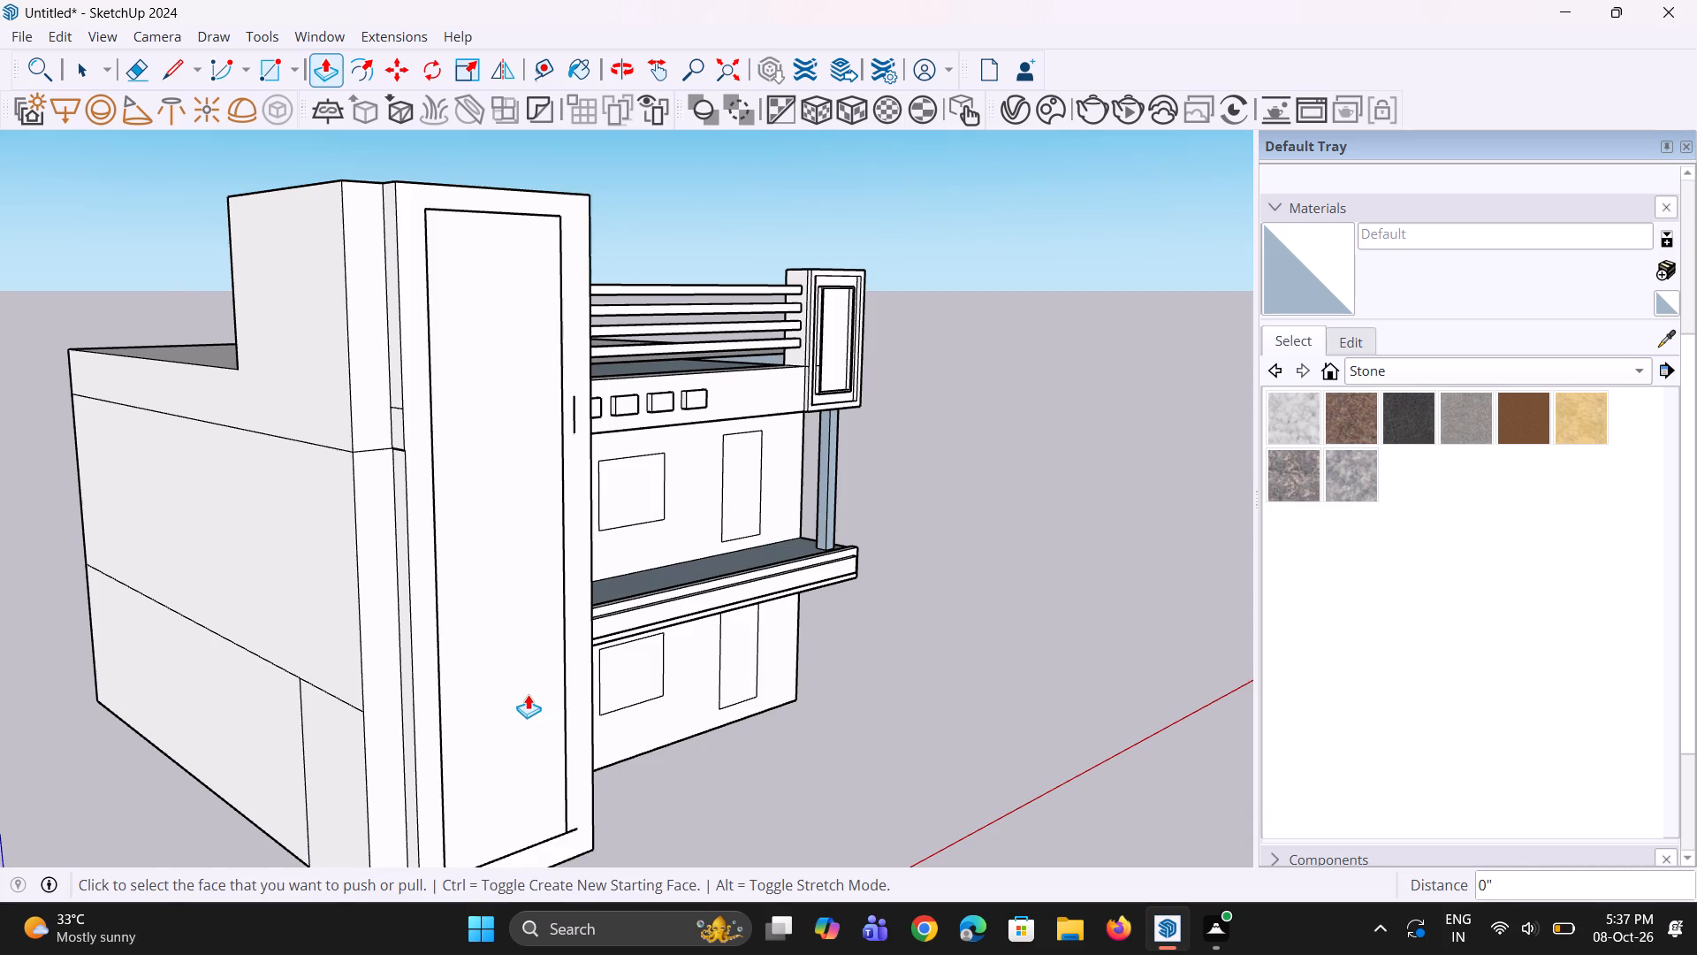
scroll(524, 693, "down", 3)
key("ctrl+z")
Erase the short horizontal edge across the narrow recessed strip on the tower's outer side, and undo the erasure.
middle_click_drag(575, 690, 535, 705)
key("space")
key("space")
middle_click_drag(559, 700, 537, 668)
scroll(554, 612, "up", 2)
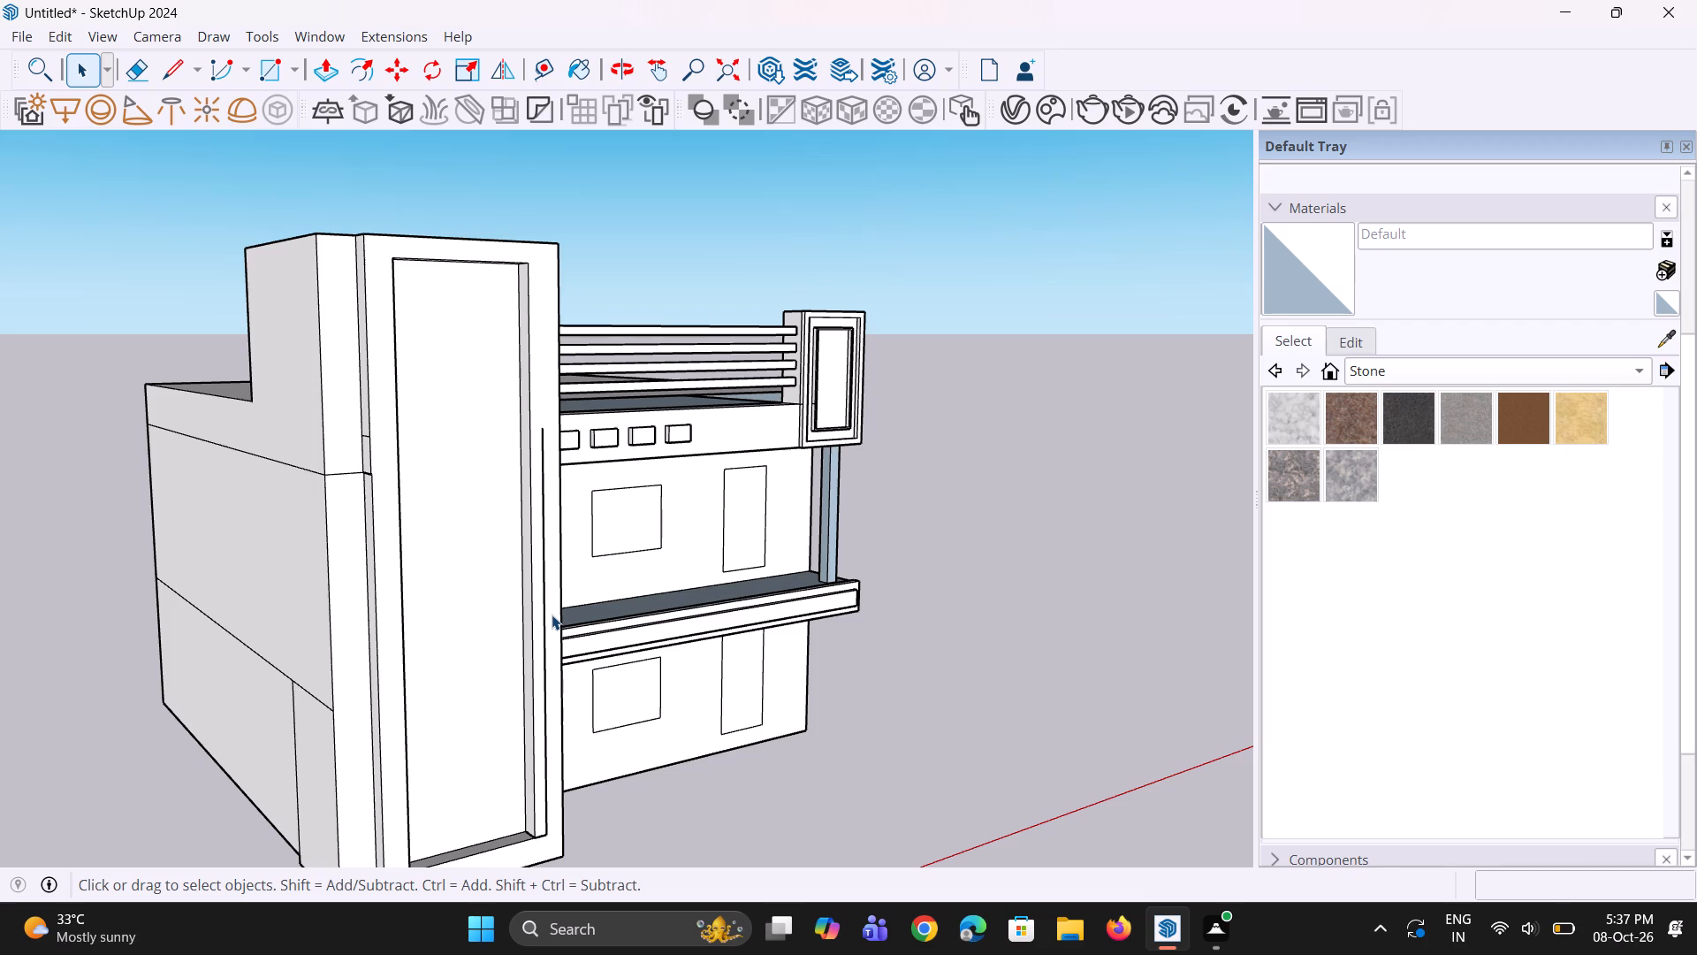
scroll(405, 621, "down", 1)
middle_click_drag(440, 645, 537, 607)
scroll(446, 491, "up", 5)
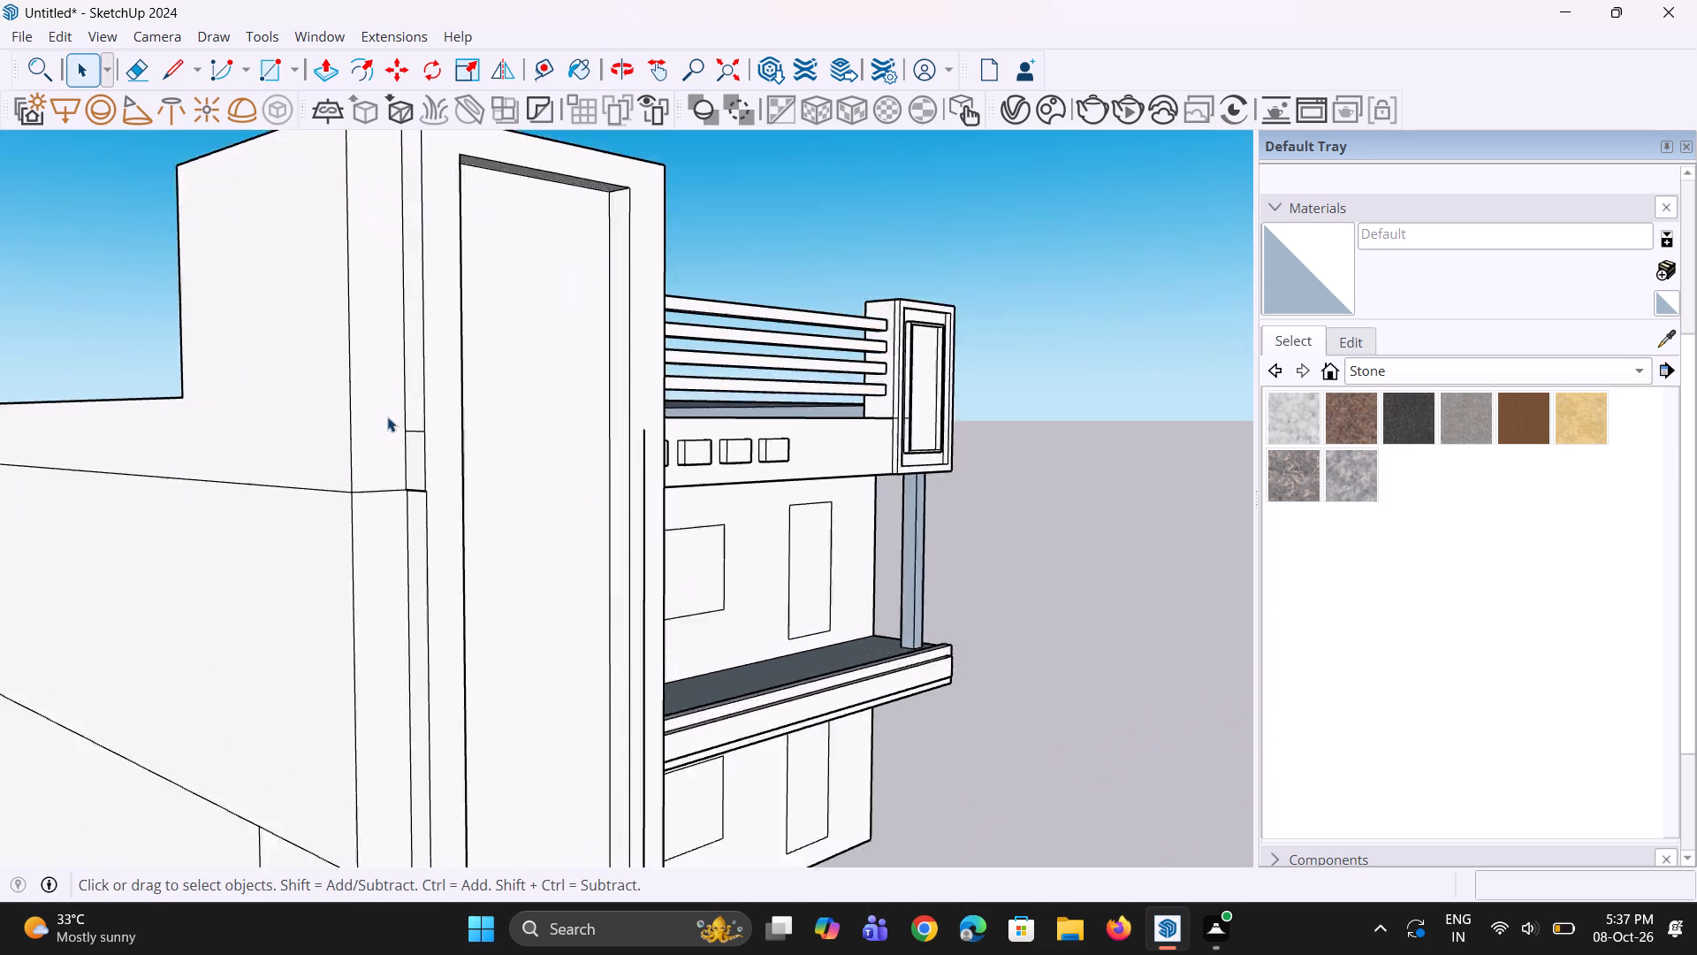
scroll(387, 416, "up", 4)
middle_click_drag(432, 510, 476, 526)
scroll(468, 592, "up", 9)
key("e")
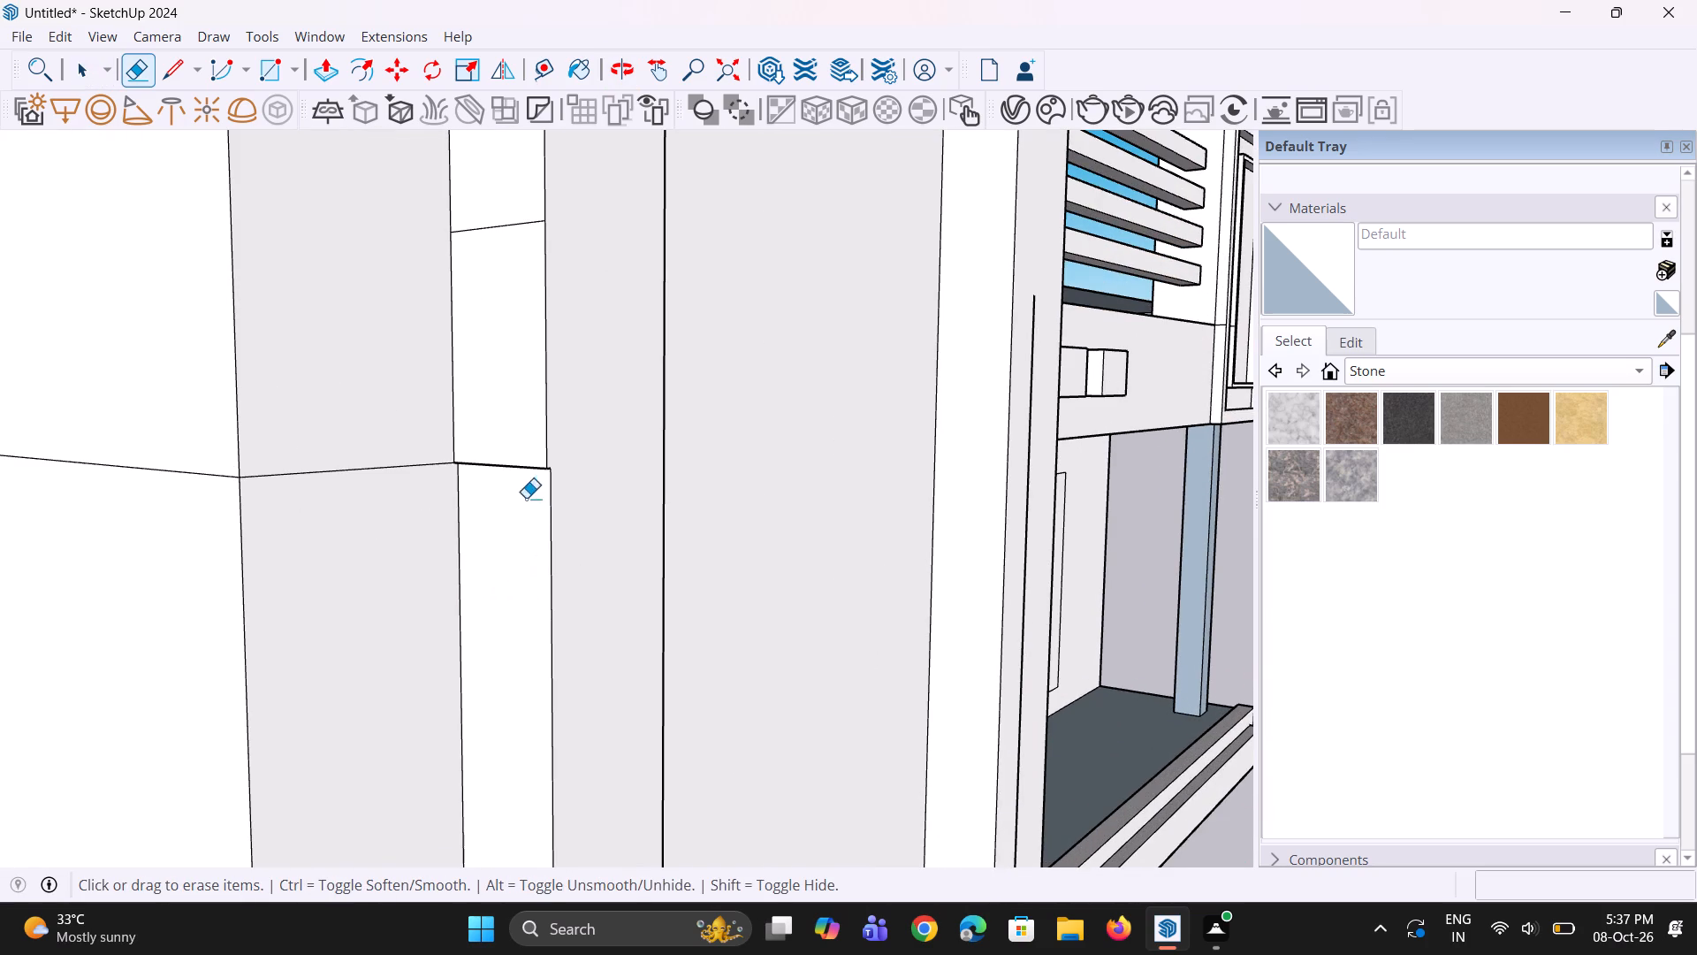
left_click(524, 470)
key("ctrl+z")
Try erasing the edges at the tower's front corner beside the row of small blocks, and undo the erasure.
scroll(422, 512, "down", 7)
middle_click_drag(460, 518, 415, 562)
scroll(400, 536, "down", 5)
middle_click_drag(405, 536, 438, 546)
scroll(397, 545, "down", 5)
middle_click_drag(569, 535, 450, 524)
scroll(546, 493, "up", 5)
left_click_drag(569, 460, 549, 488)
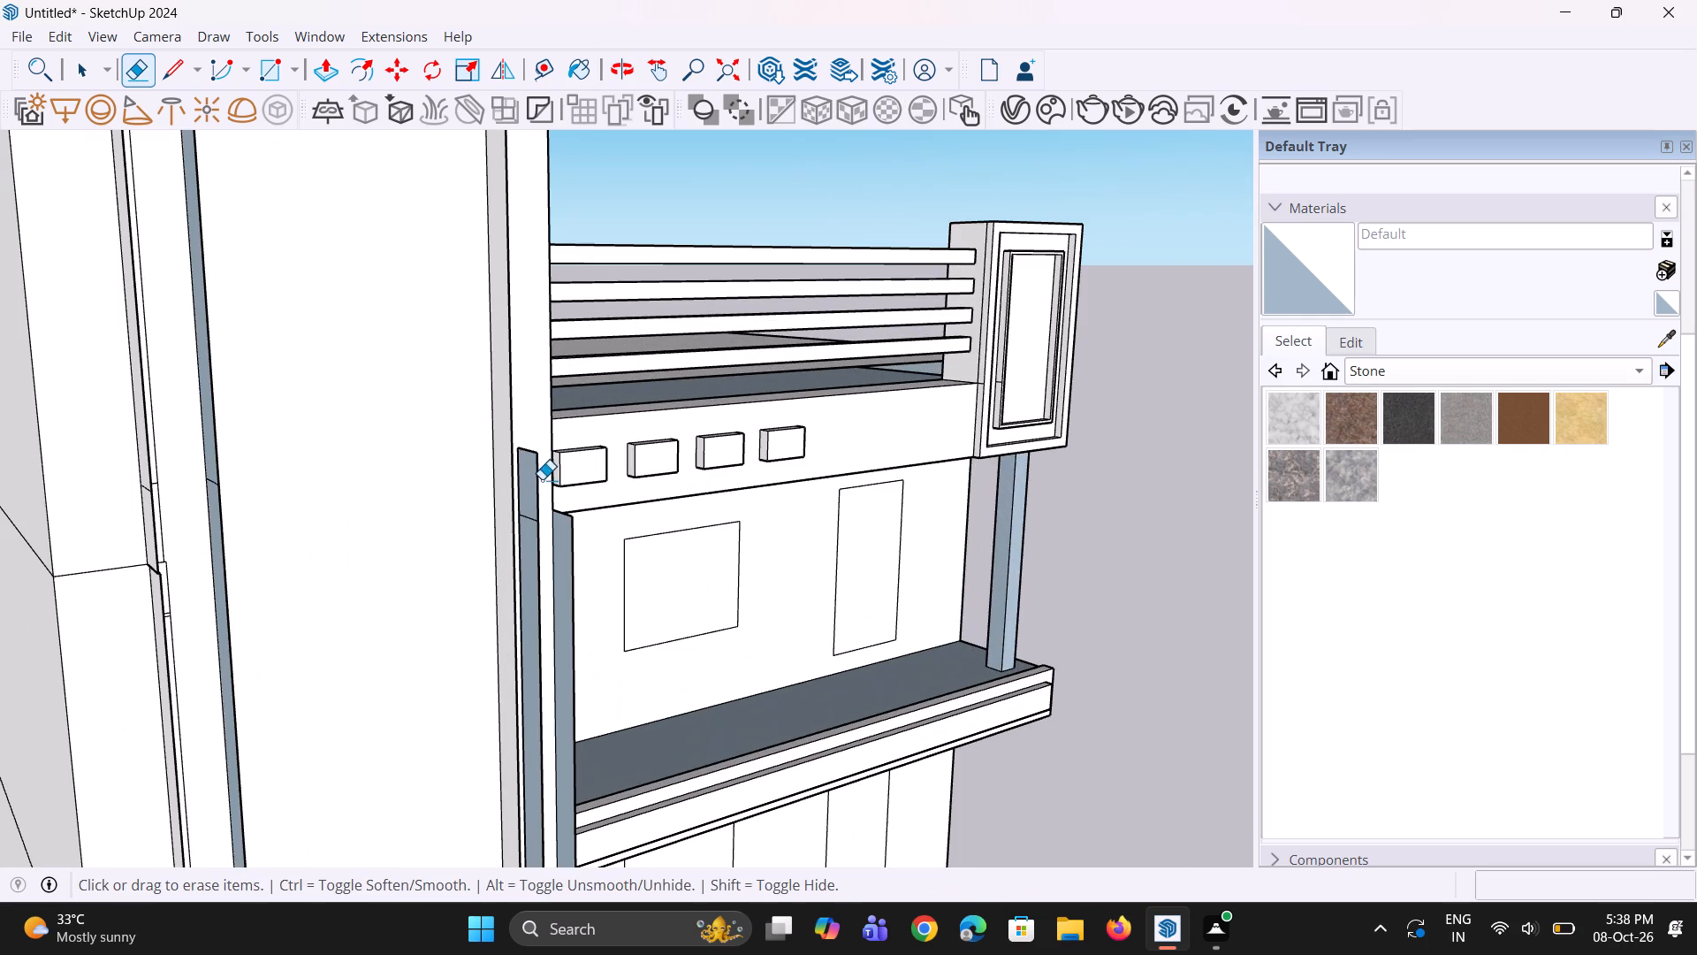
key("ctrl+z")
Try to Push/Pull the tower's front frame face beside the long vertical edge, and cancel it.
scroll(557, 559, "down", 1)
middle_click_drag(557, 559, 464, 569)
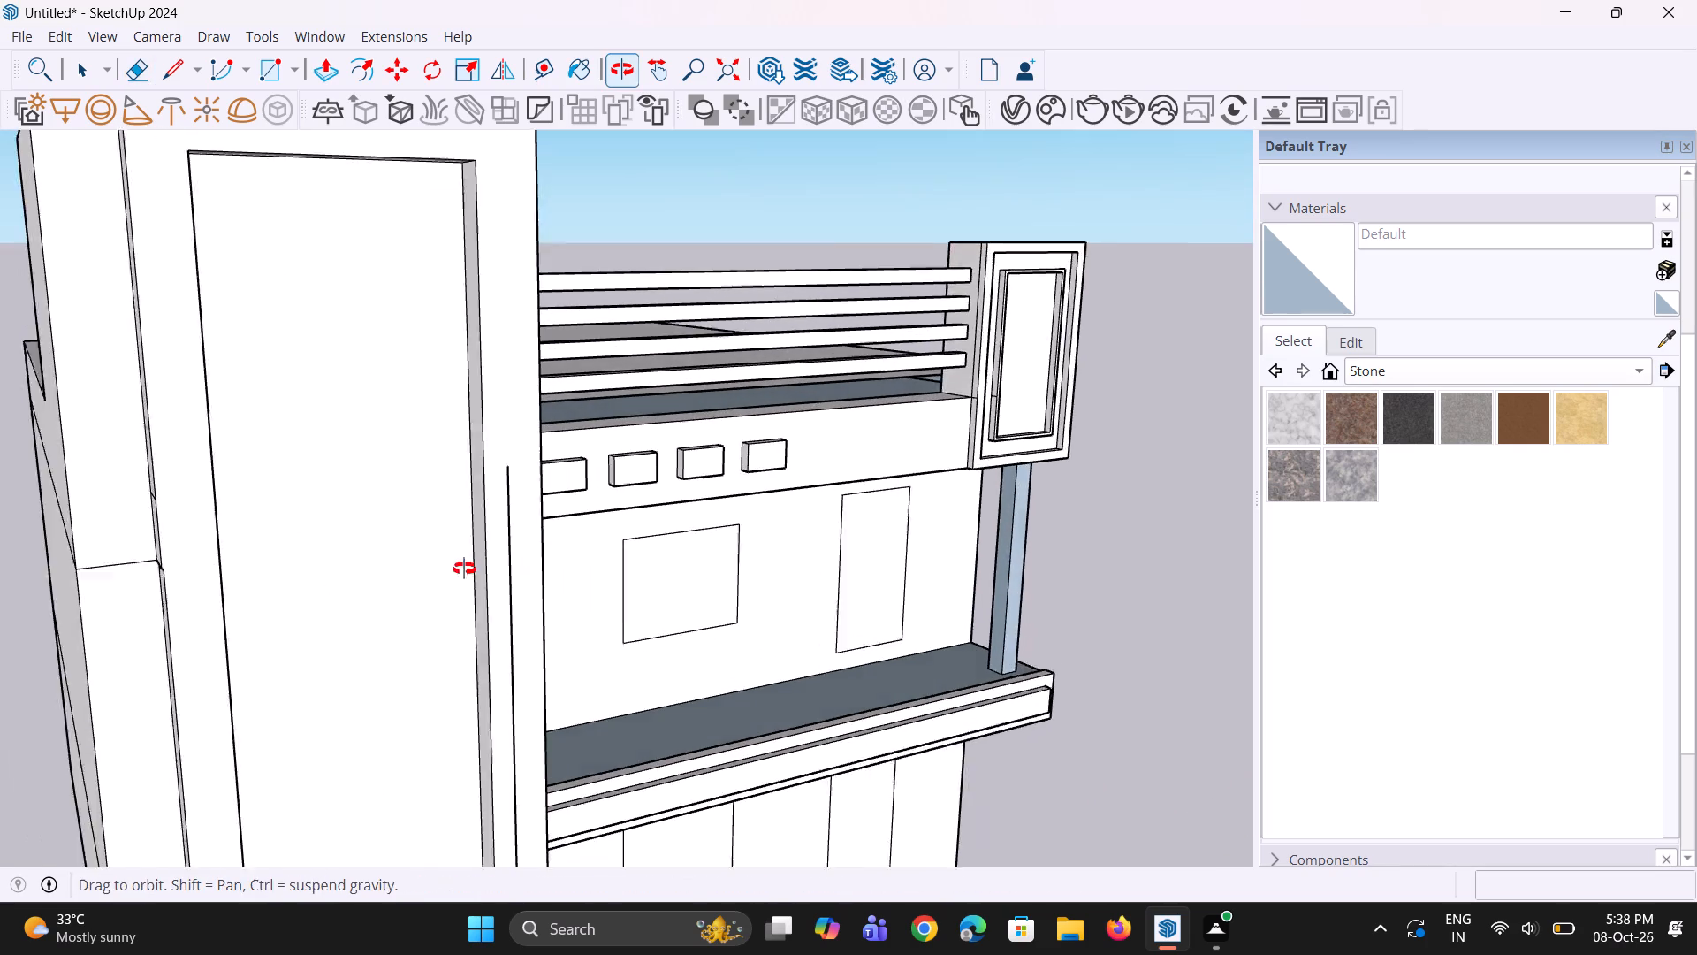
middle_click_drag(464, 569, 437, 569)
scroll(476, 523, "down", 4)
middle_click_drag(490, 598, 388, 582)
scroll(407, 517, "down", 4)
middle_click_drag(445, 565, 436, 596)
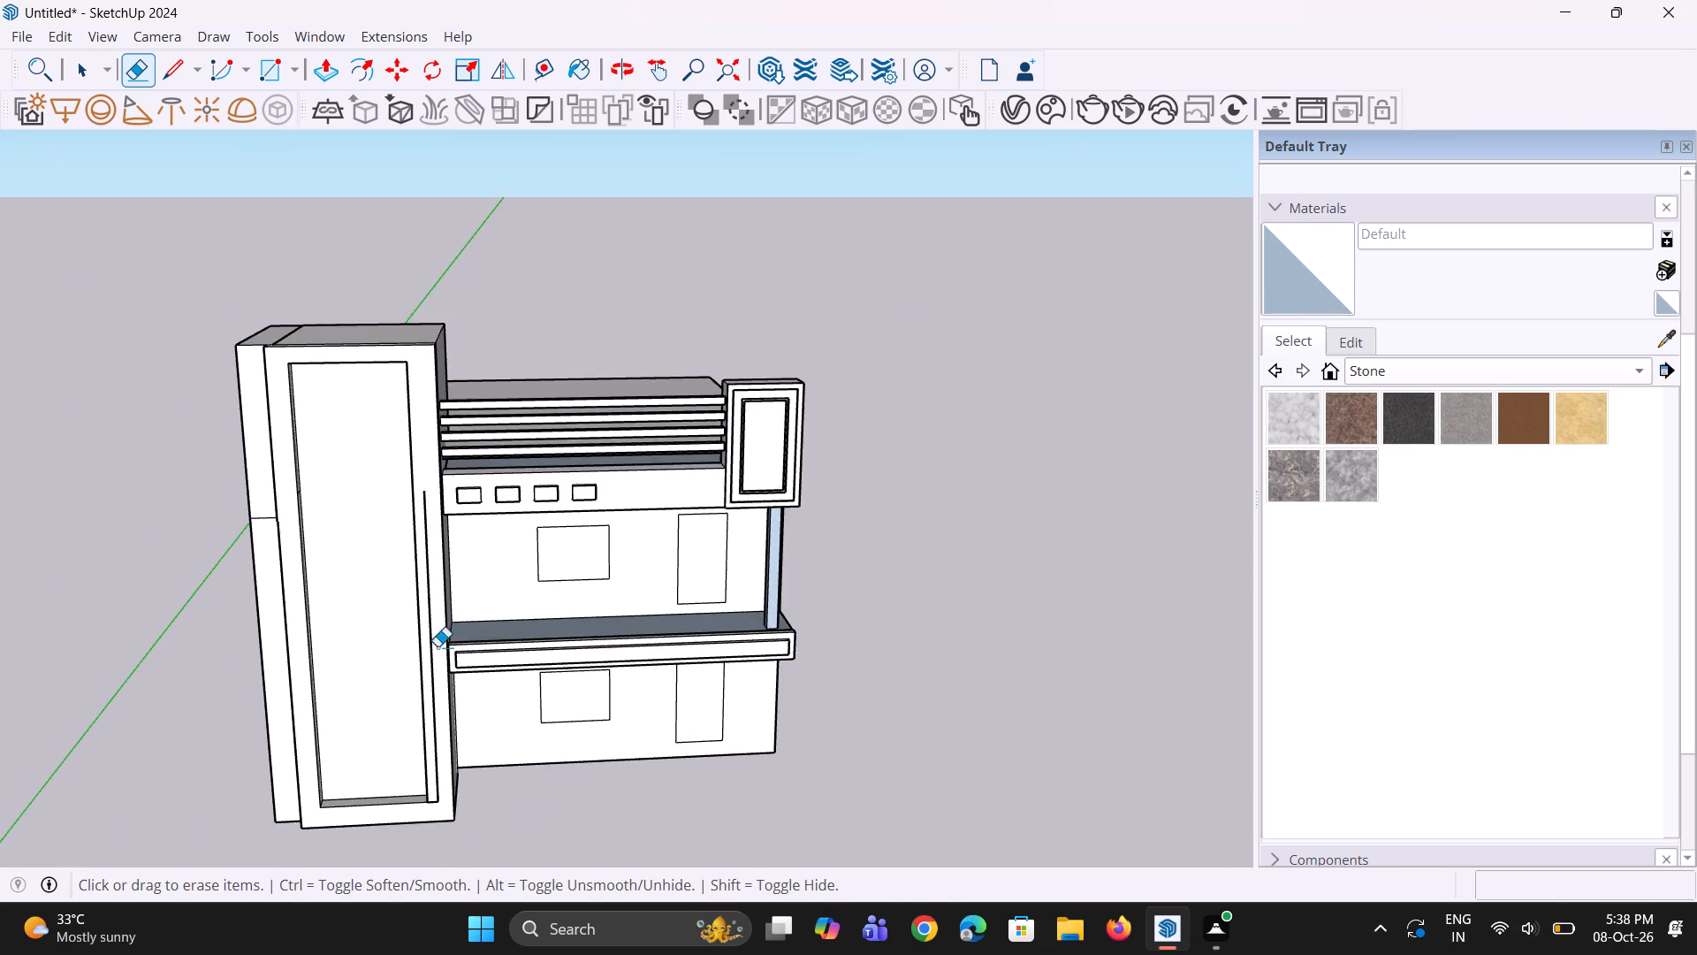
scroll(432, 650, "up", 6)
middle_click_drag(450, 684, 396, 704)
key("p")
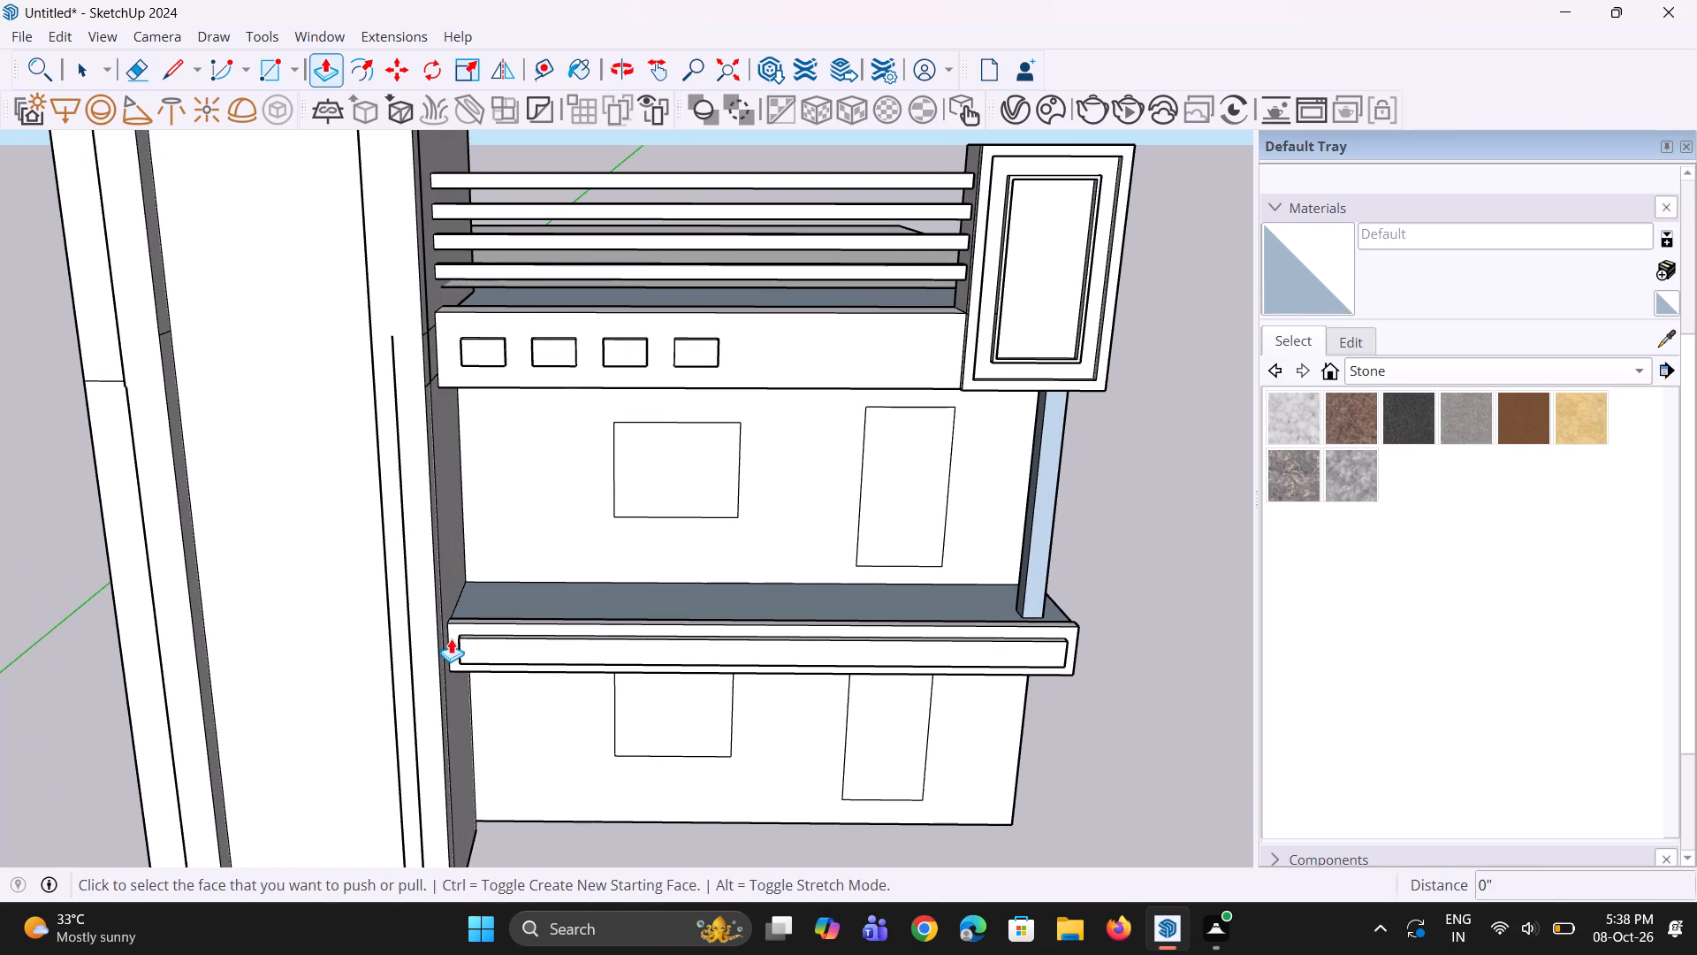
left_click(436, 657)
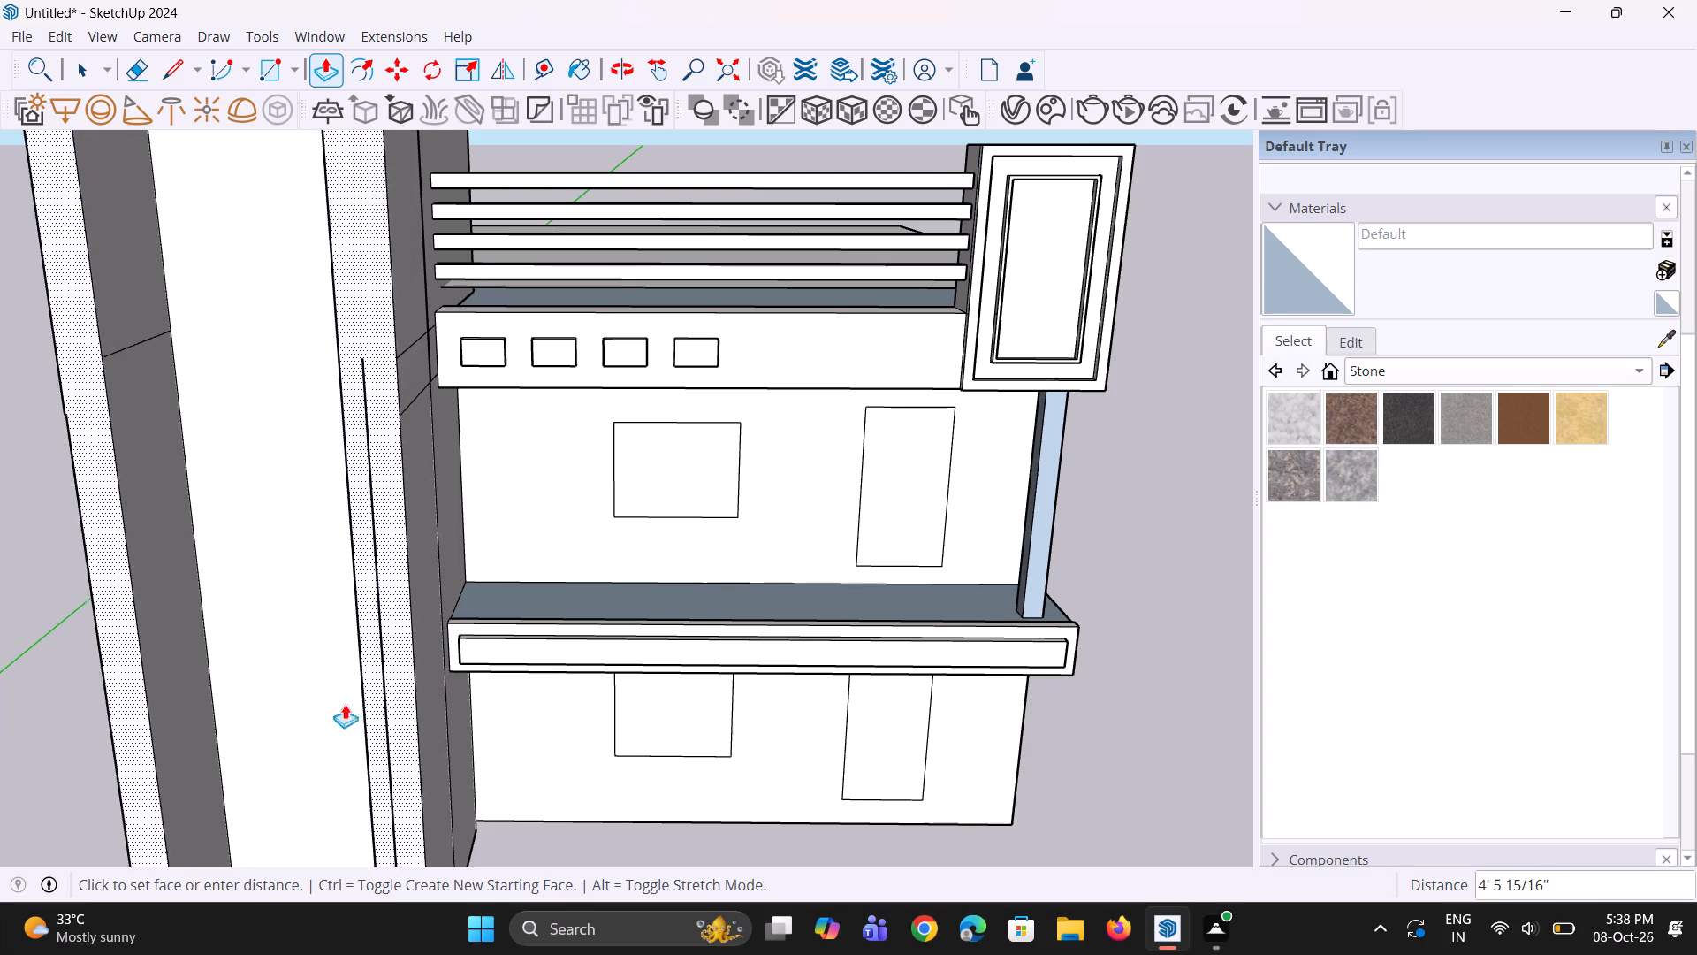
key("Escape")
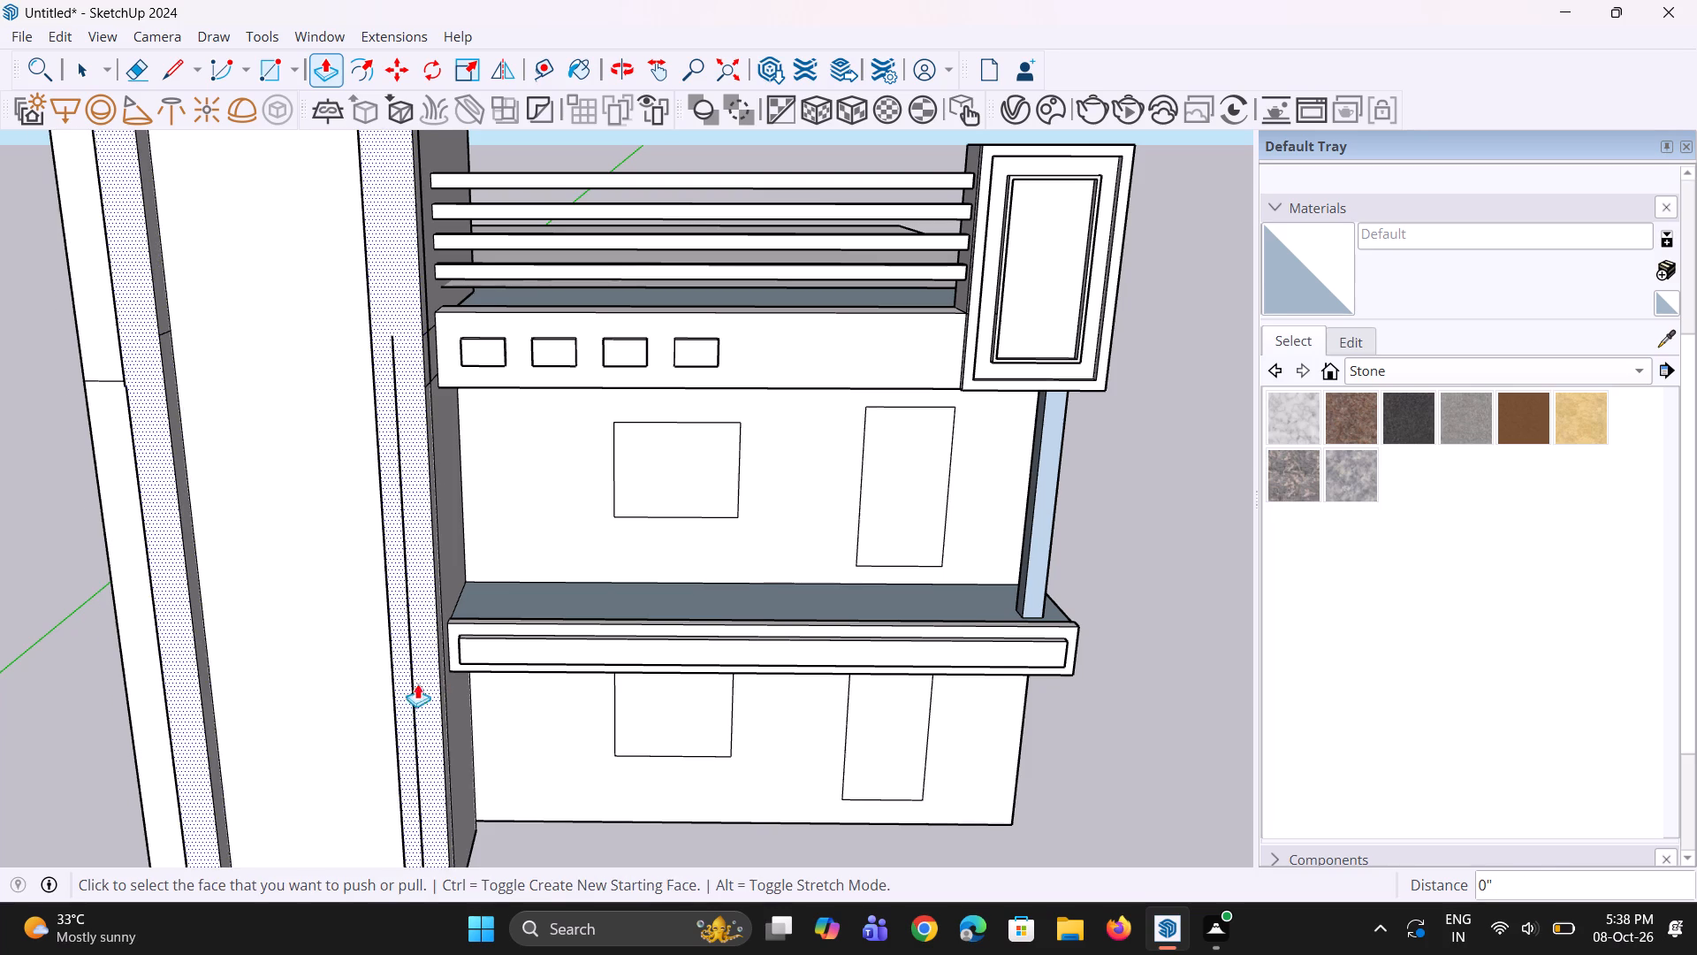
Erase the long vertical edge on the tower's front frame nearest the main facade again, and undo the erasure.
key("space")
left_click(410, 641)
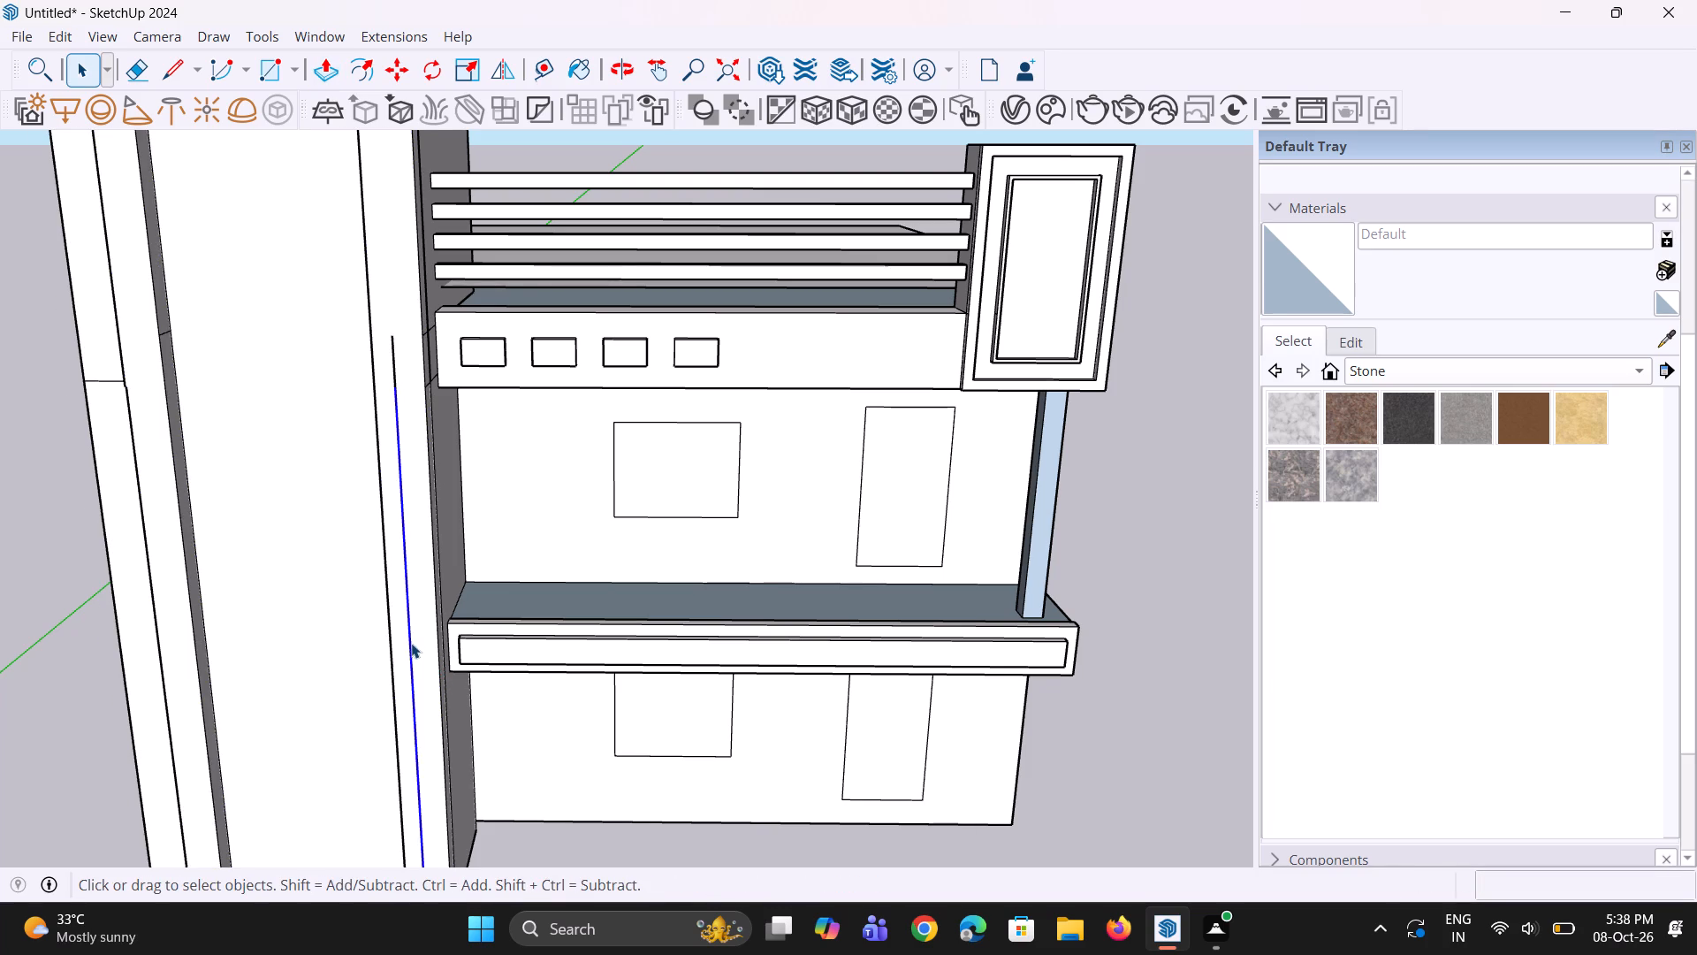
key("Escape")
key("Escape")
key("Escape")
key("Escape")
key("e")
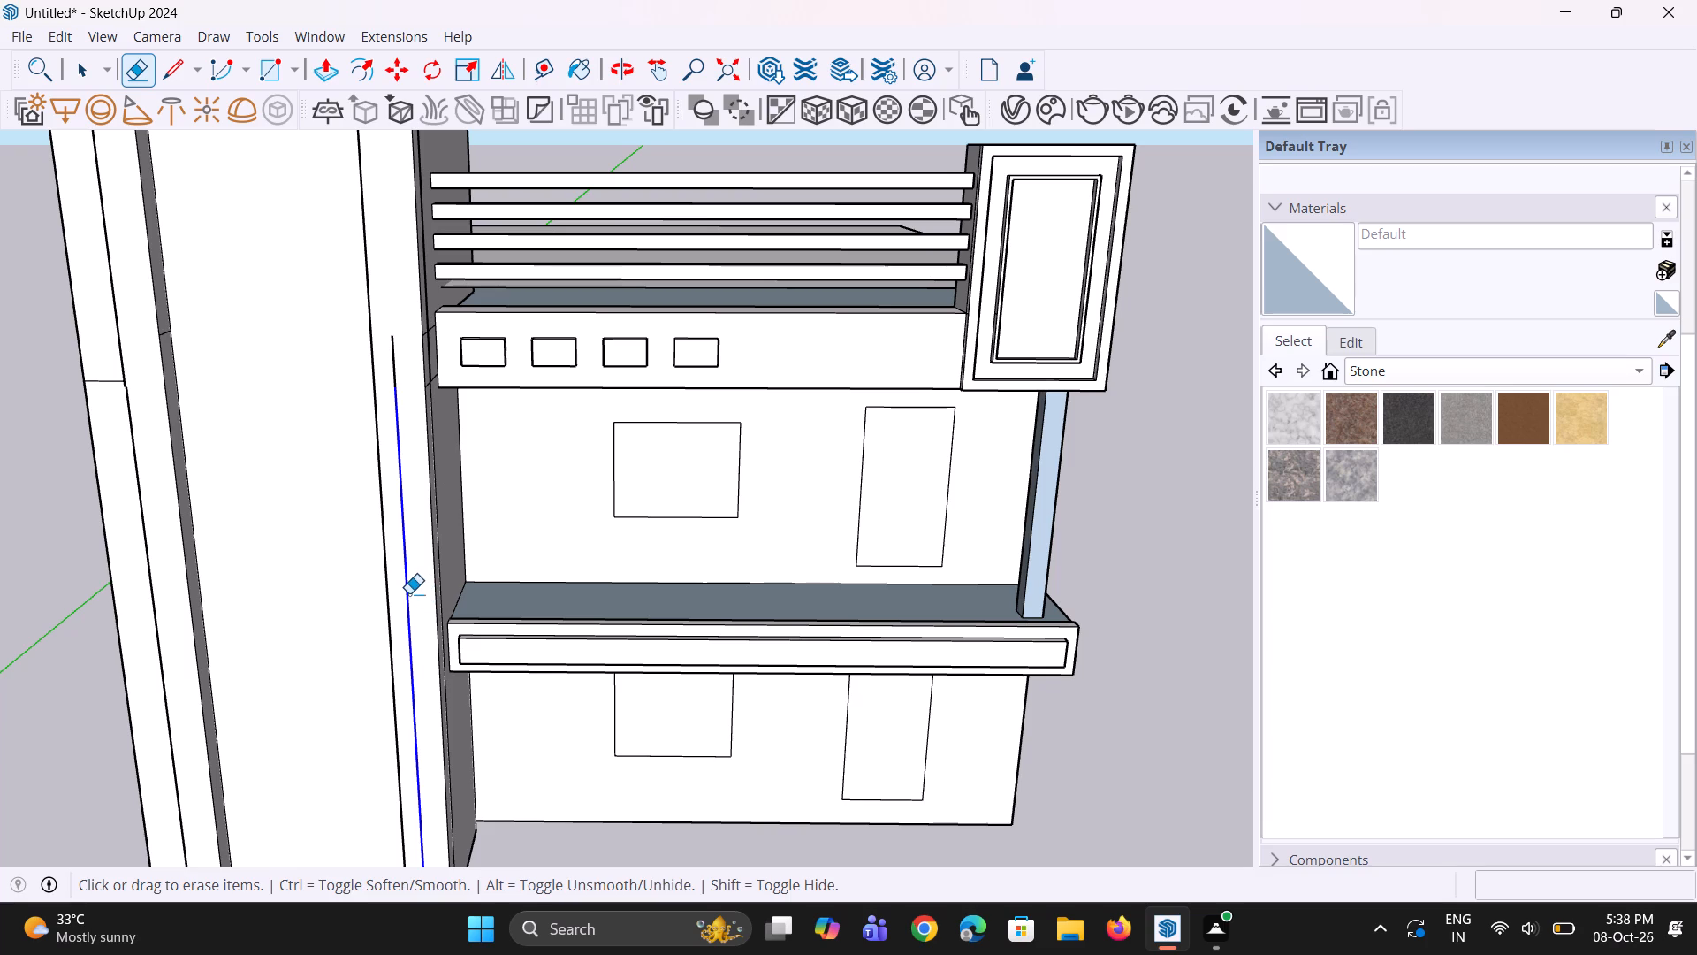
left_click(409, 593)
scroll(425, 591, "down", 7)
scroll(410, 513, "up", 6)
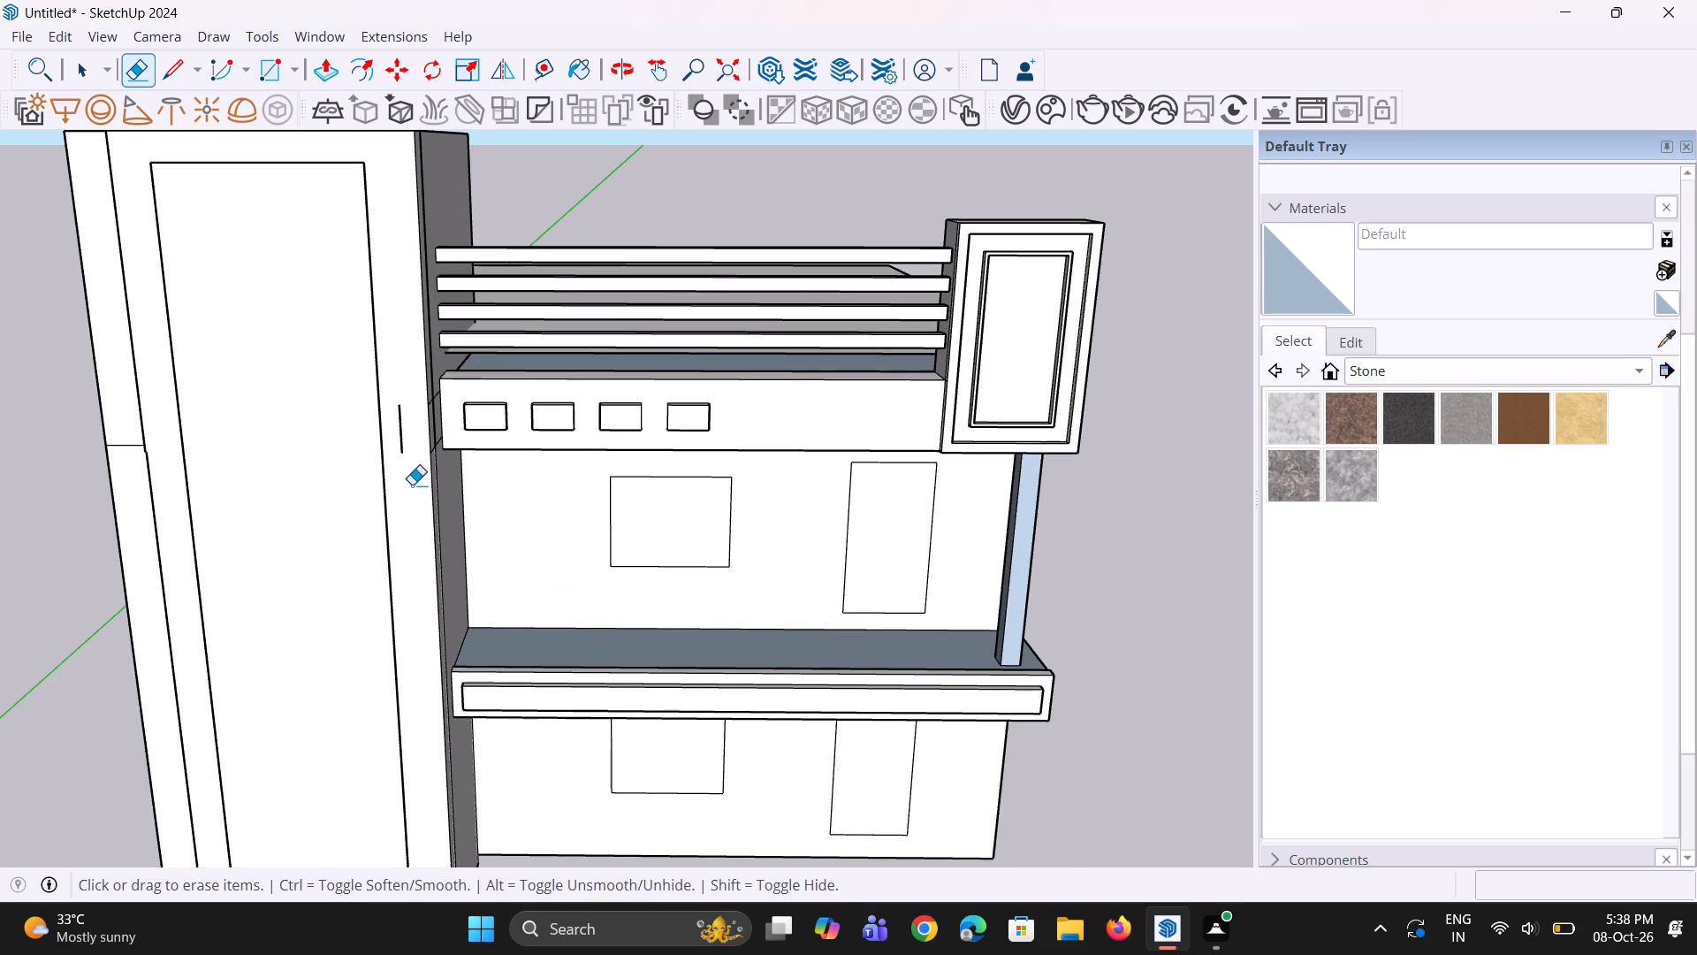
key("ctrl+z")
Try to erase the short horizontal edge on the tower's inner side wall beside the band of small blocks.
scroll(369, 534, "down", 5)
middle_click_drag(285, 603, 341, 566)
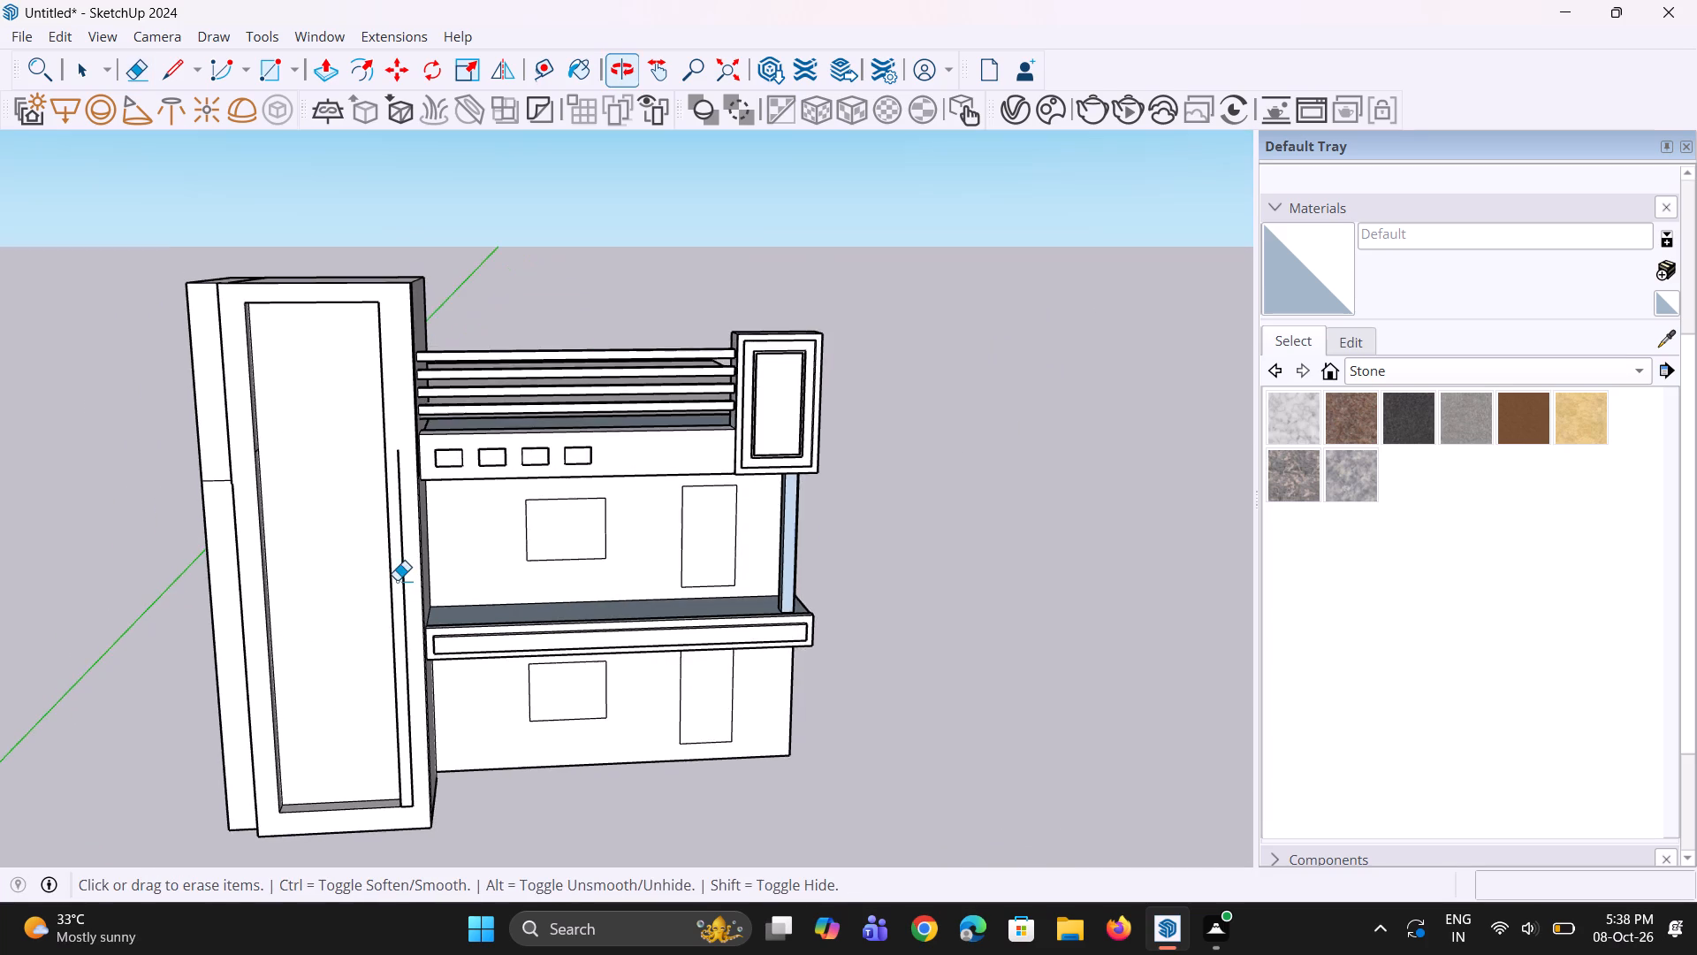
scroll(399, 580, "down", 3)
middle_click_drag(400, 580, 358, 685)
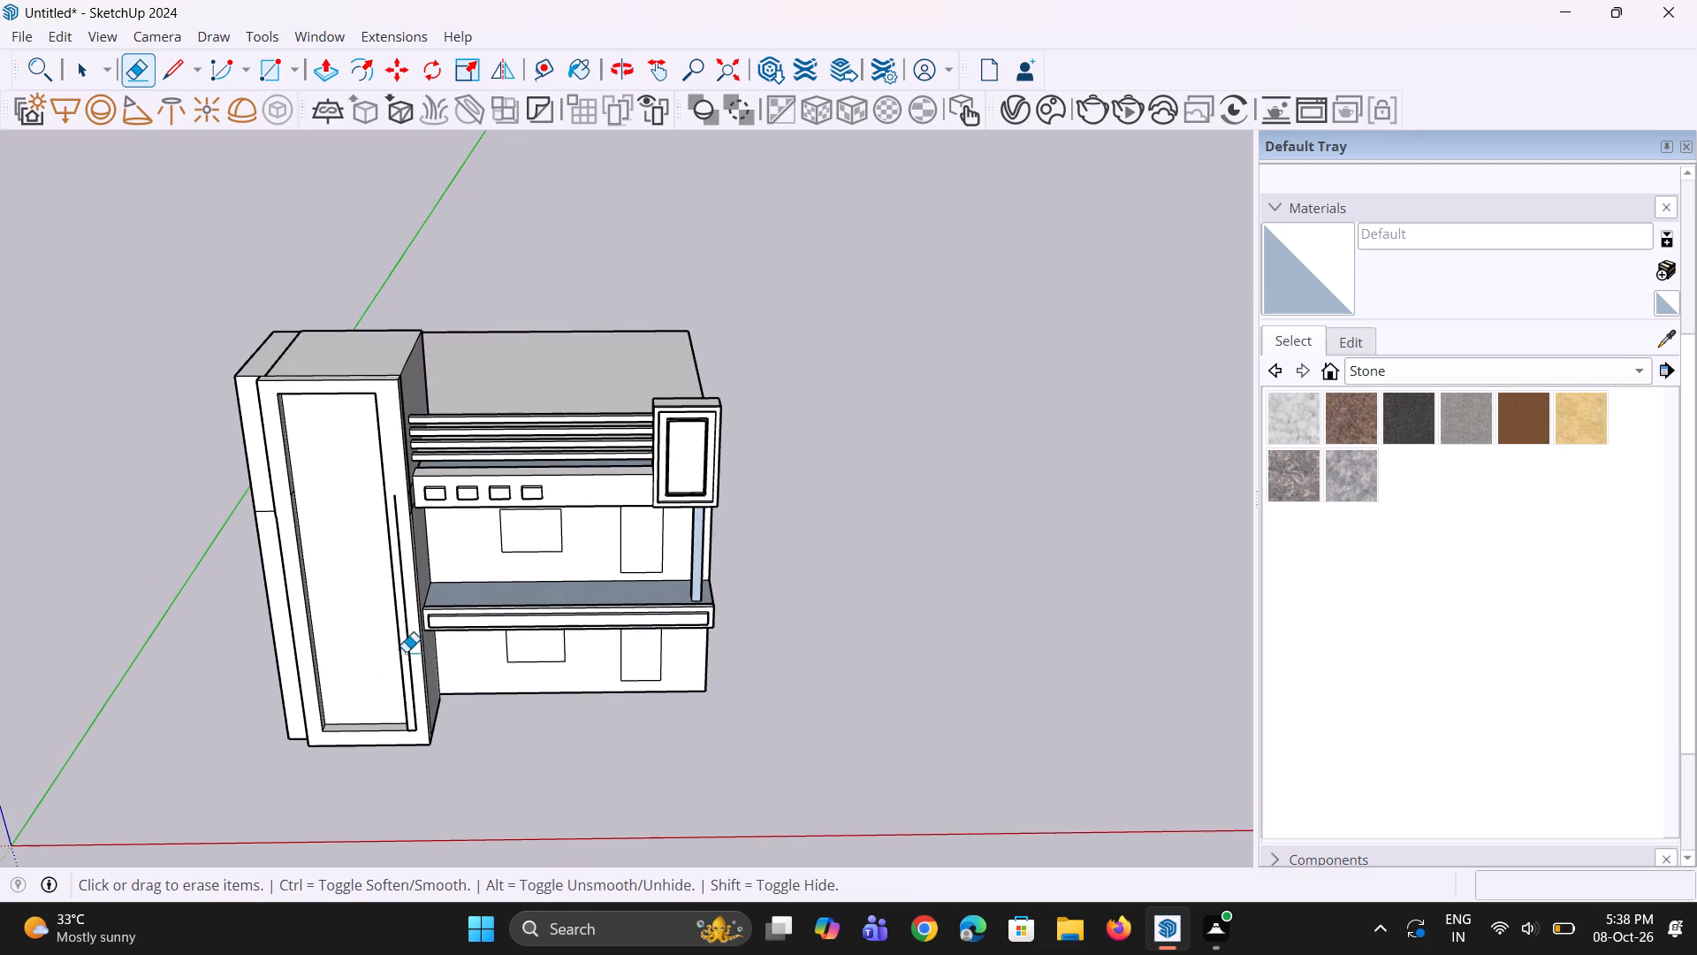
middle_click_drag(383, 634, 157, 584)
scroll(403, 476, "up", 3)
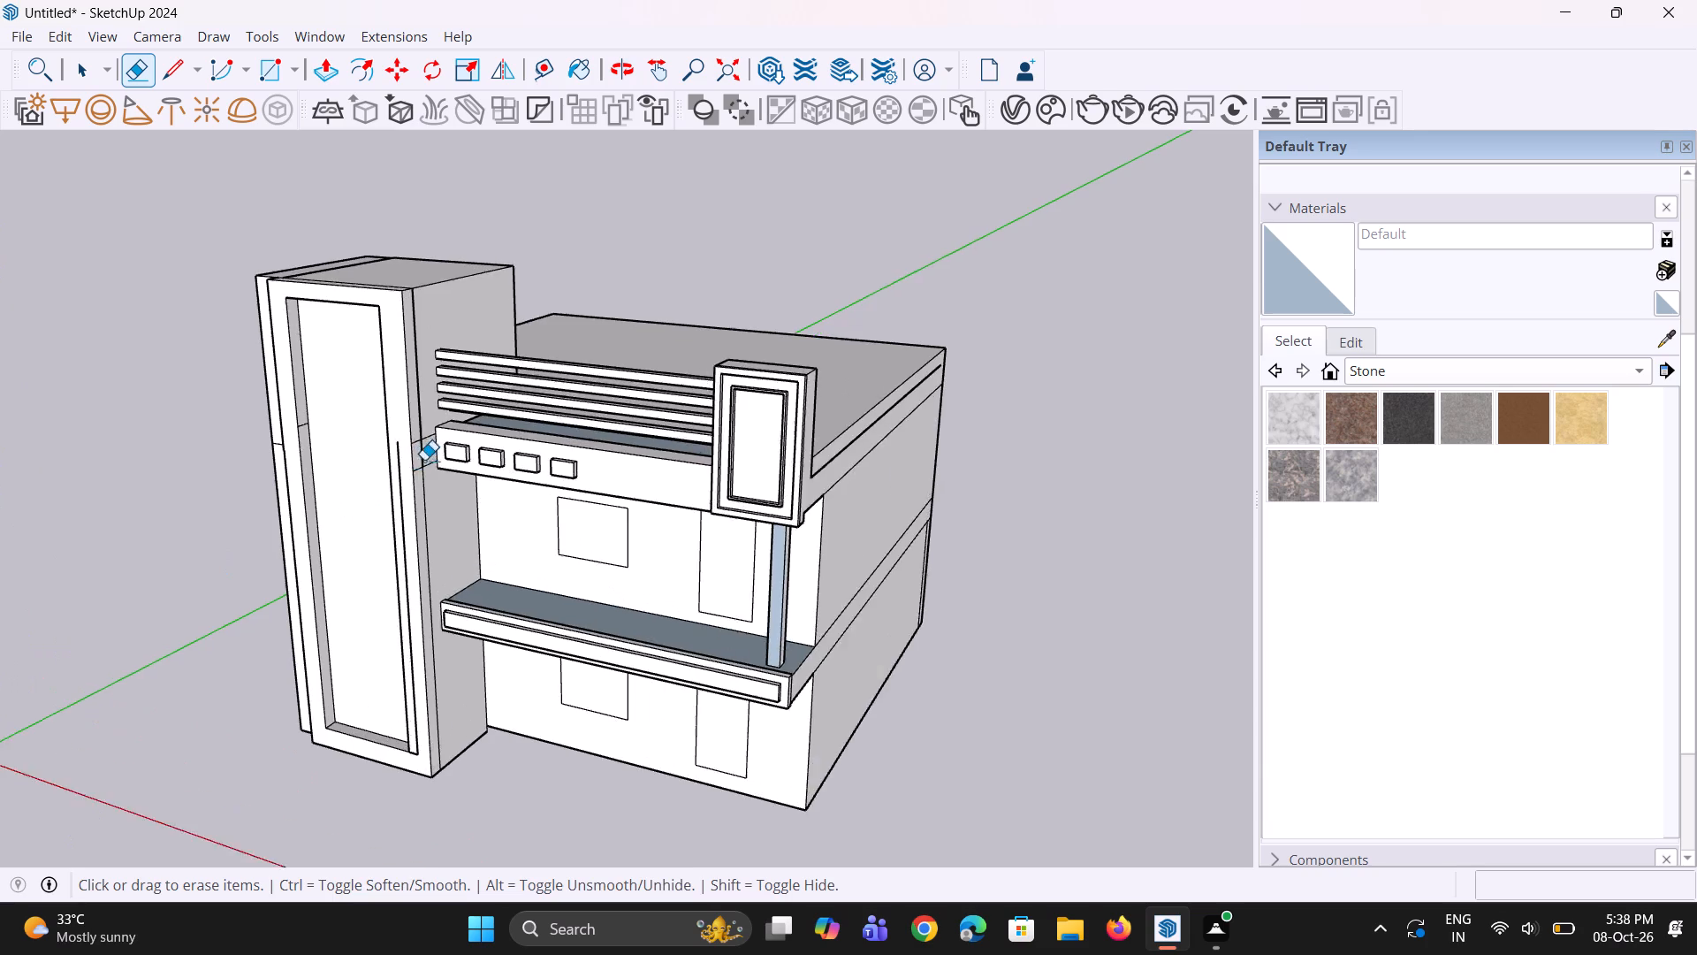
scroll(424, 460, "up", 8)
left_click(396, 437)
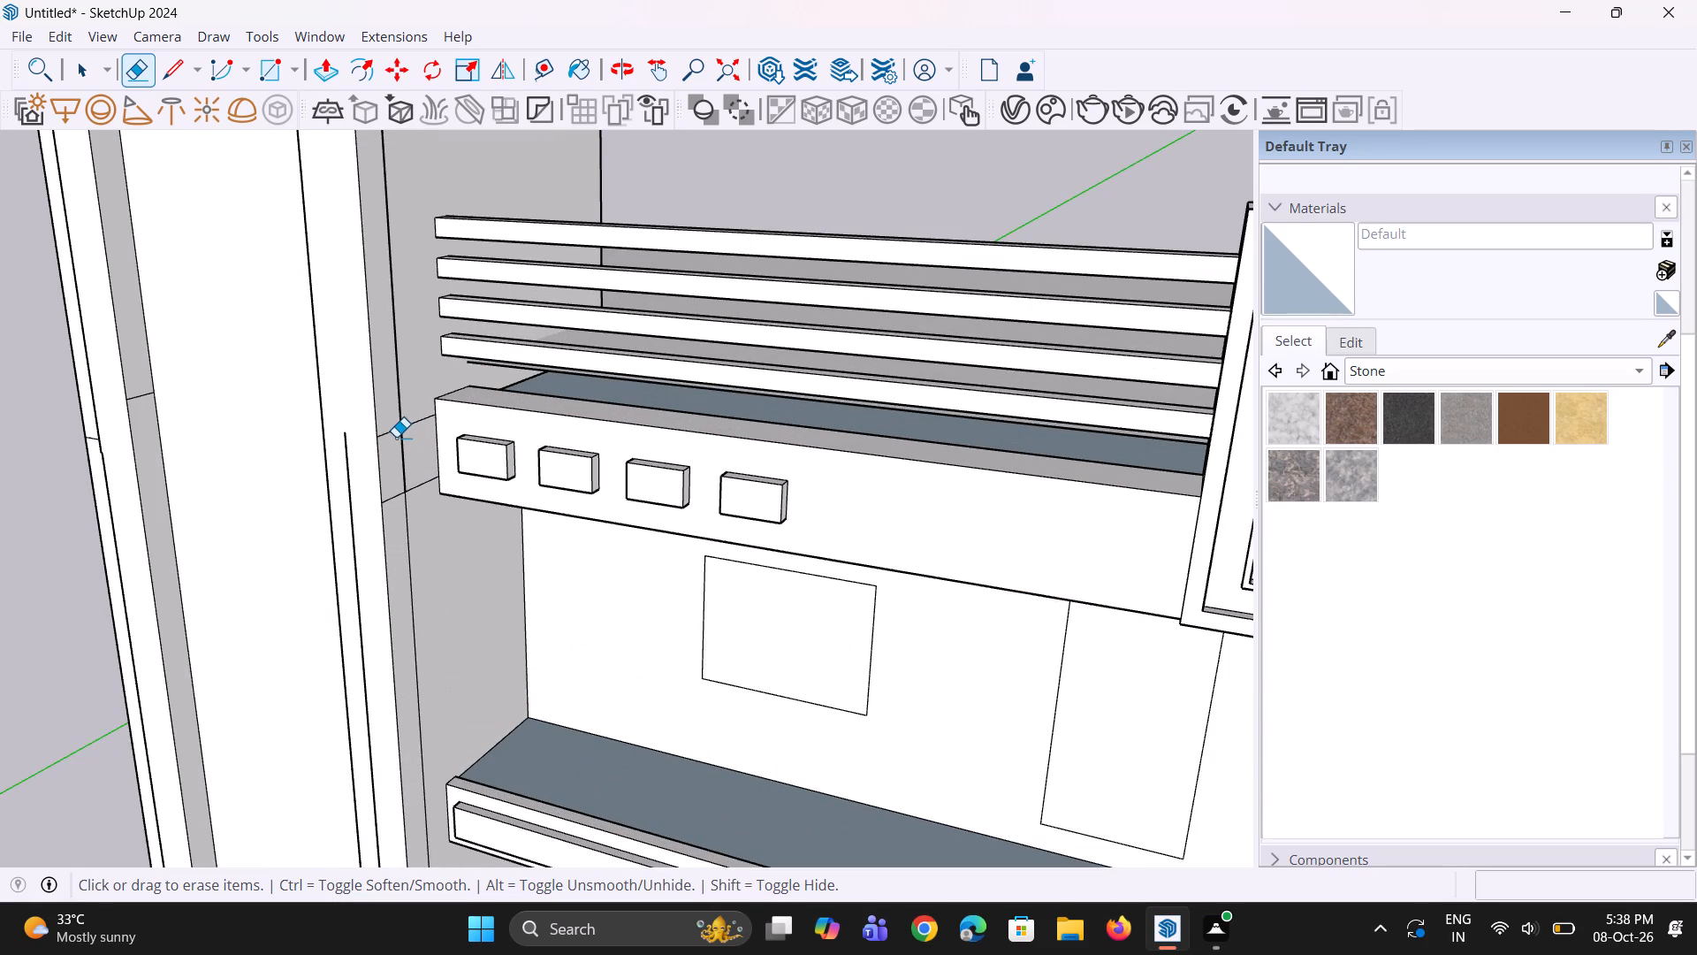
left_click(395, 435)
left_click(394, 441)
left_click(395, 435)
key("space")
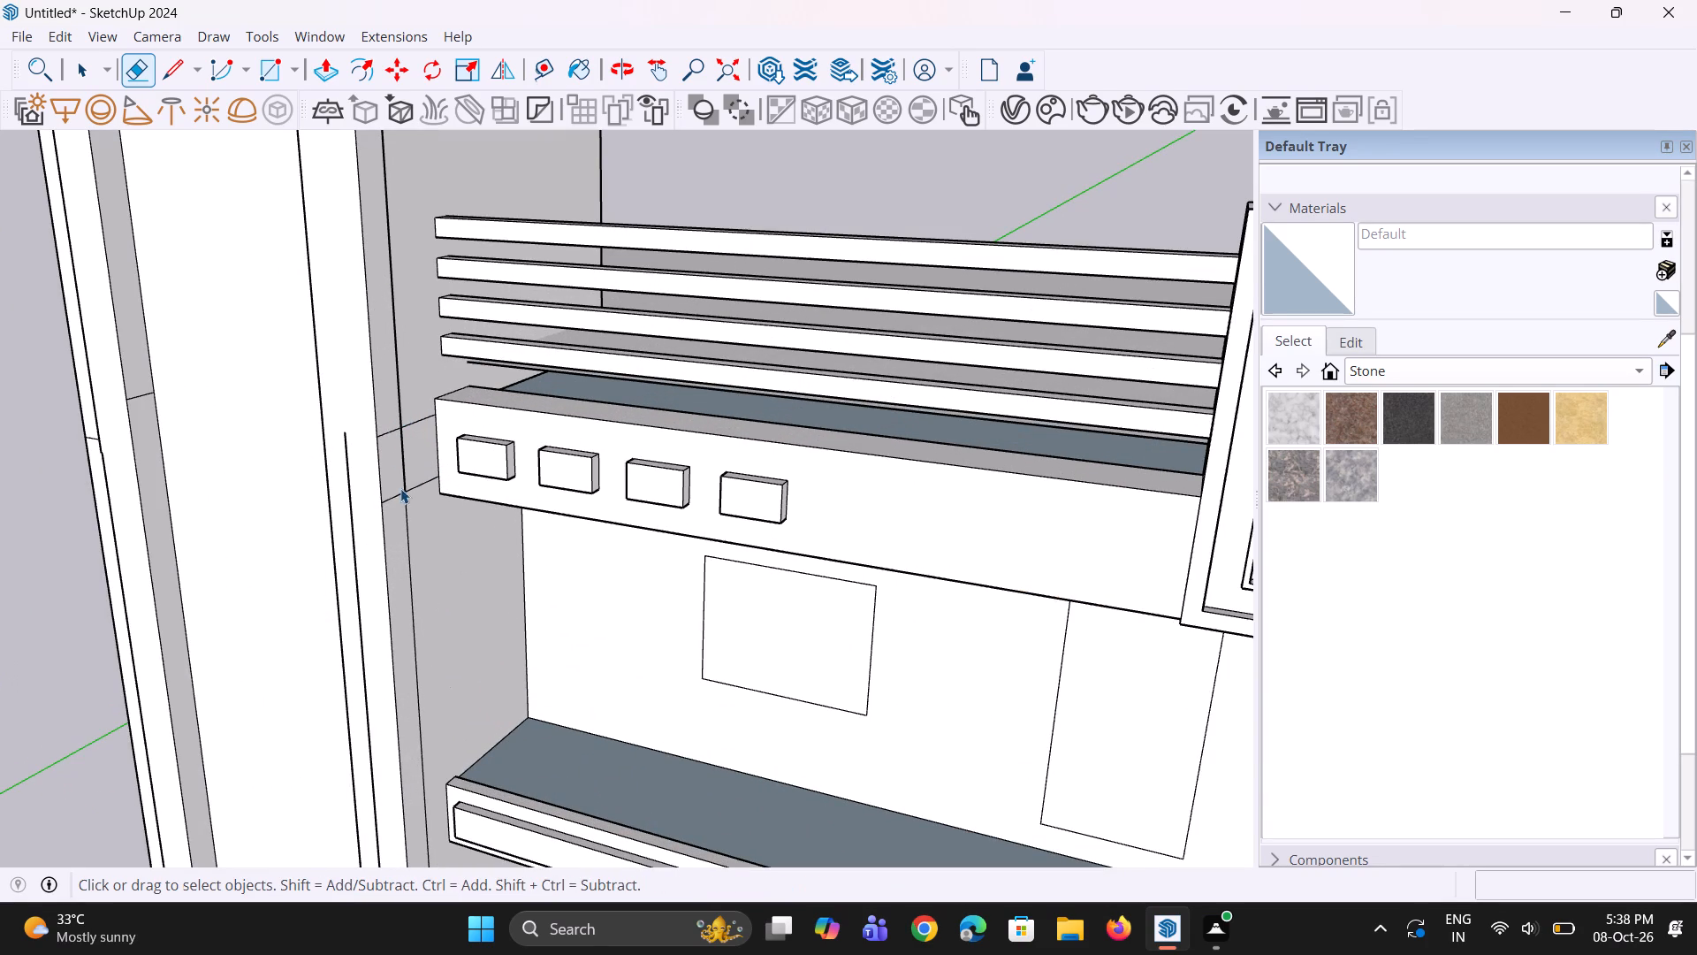
Examine the tower's front frame, recessed panel and side strips from several angles.
key("space")
scroll(400, 504, "up", 2)
scroll(400, 504, "down", 12)
middle_click_drag(374, 529, 518, 447)
scroll(398, 614, "up", 3)
middle_click_drag(341, 645, 492, 630)
scroll(492, 630, "up", 1)
scroll(481, 552, "down", 4)
middle_click_drag(346, 578, 462, 631)
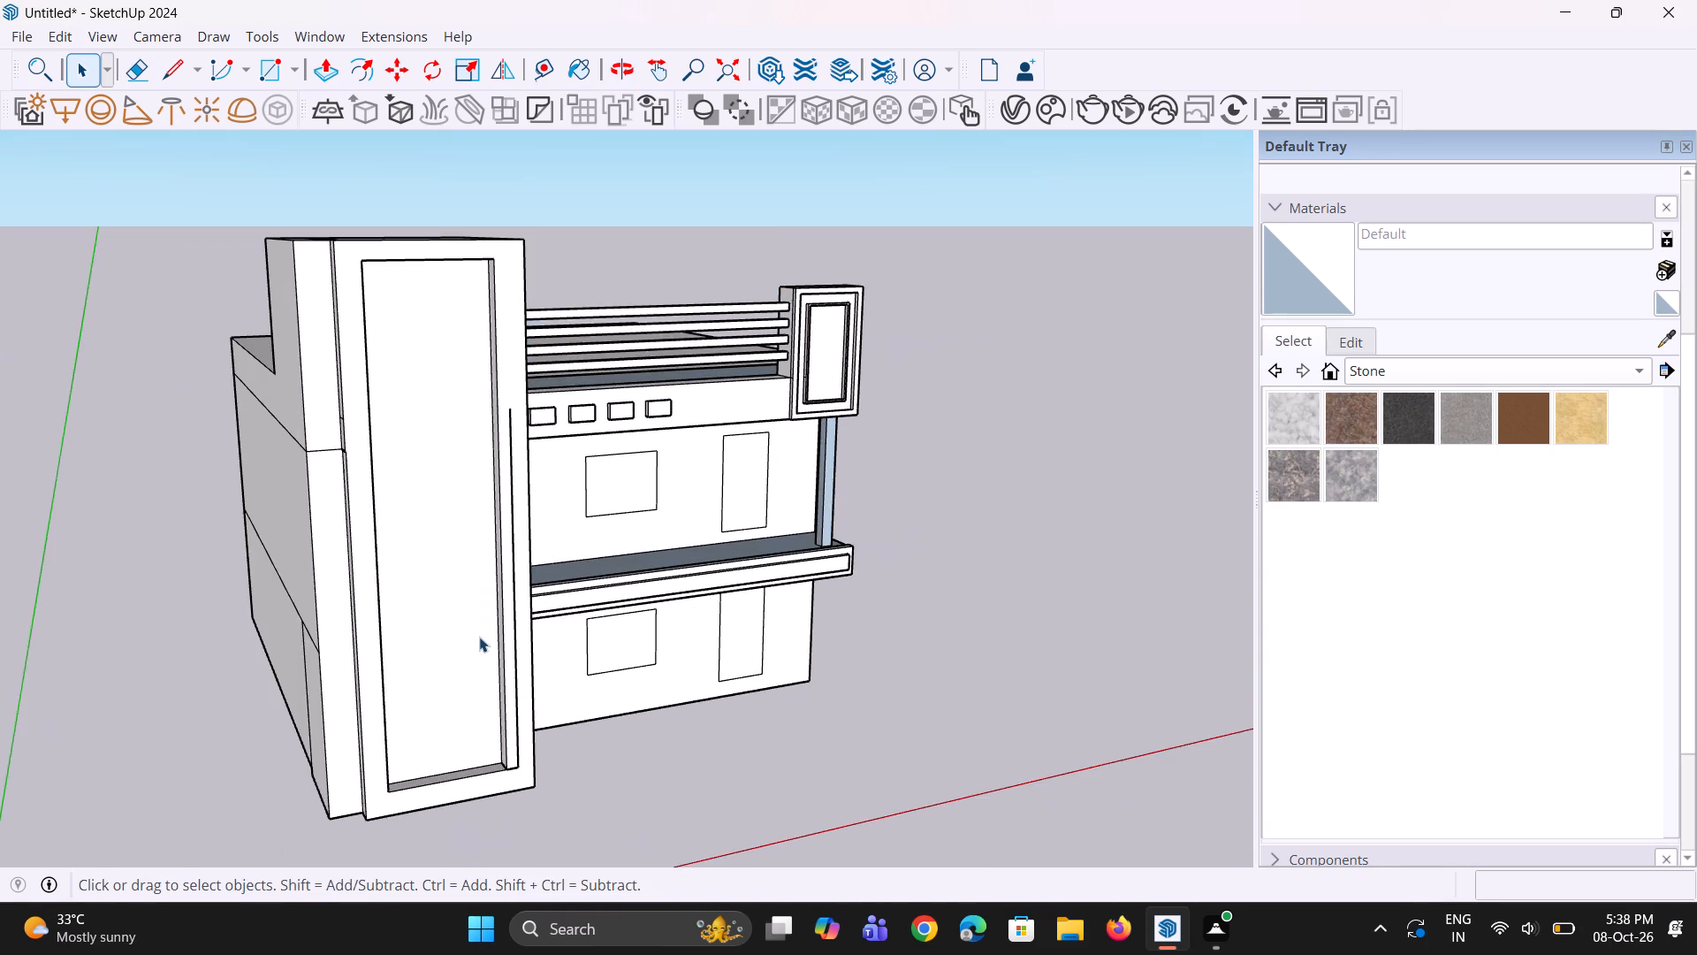
scroll(479, 637, "up", 1)
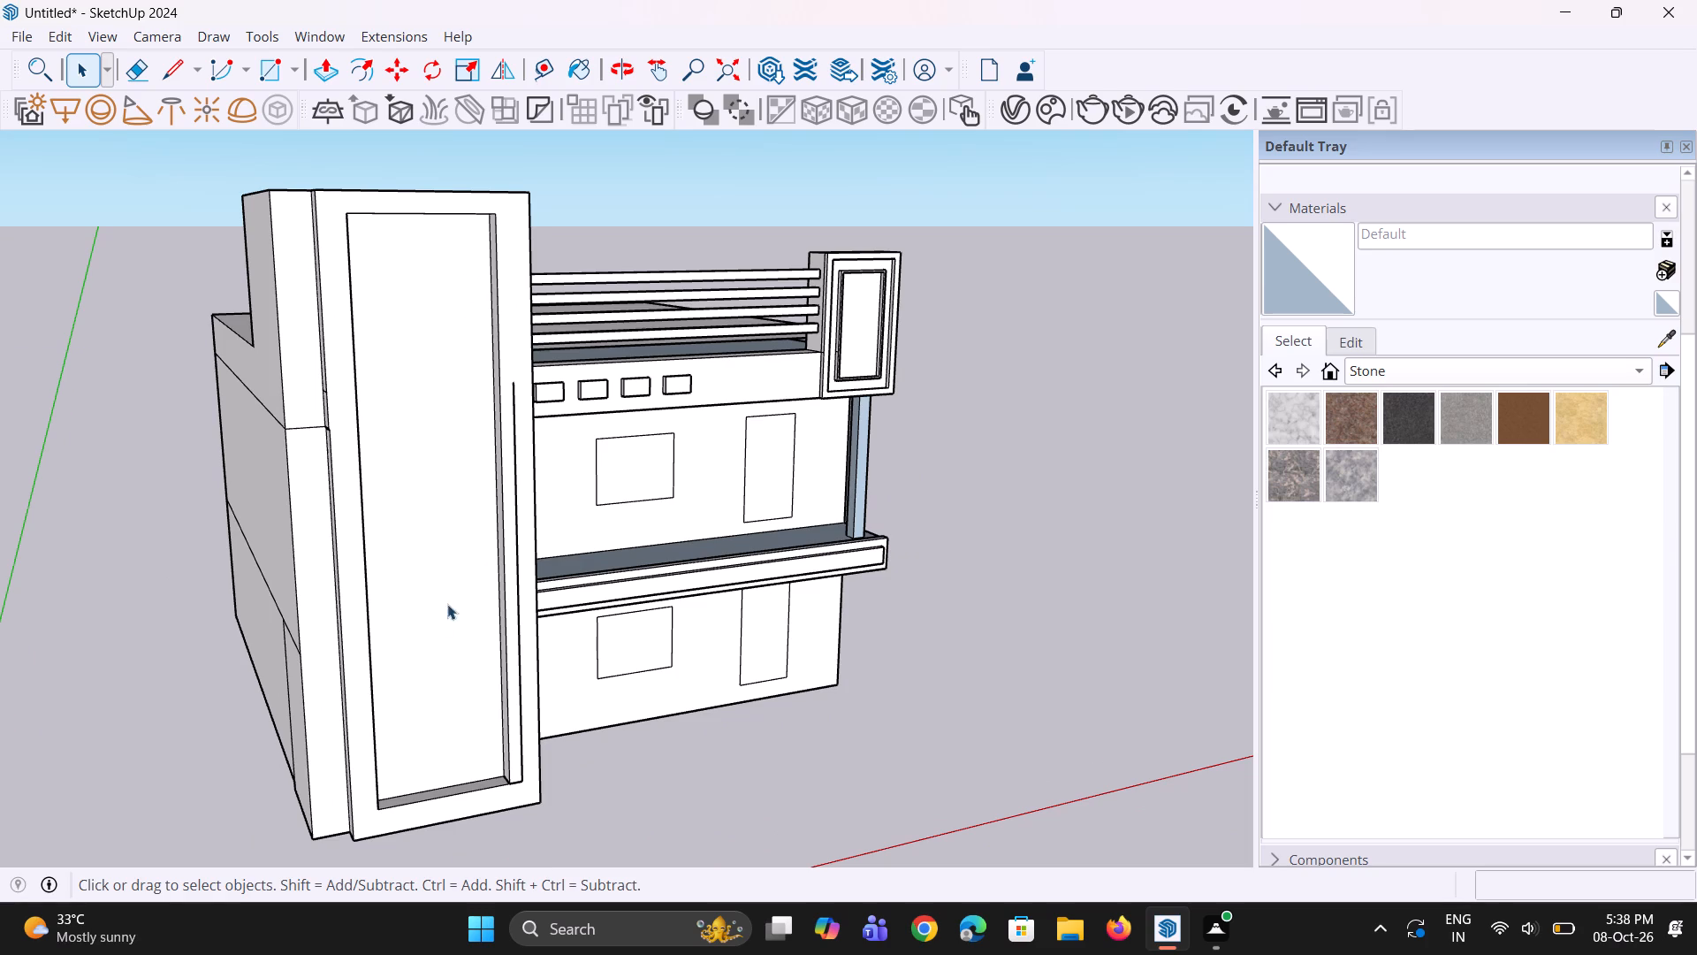
scroll(447, 604, "down", 4)
middle_click_drag(455, 609, 501, 681)
scroll(340, 698, "up", 8)
middle_click_drag(396, 649, 547, 655)
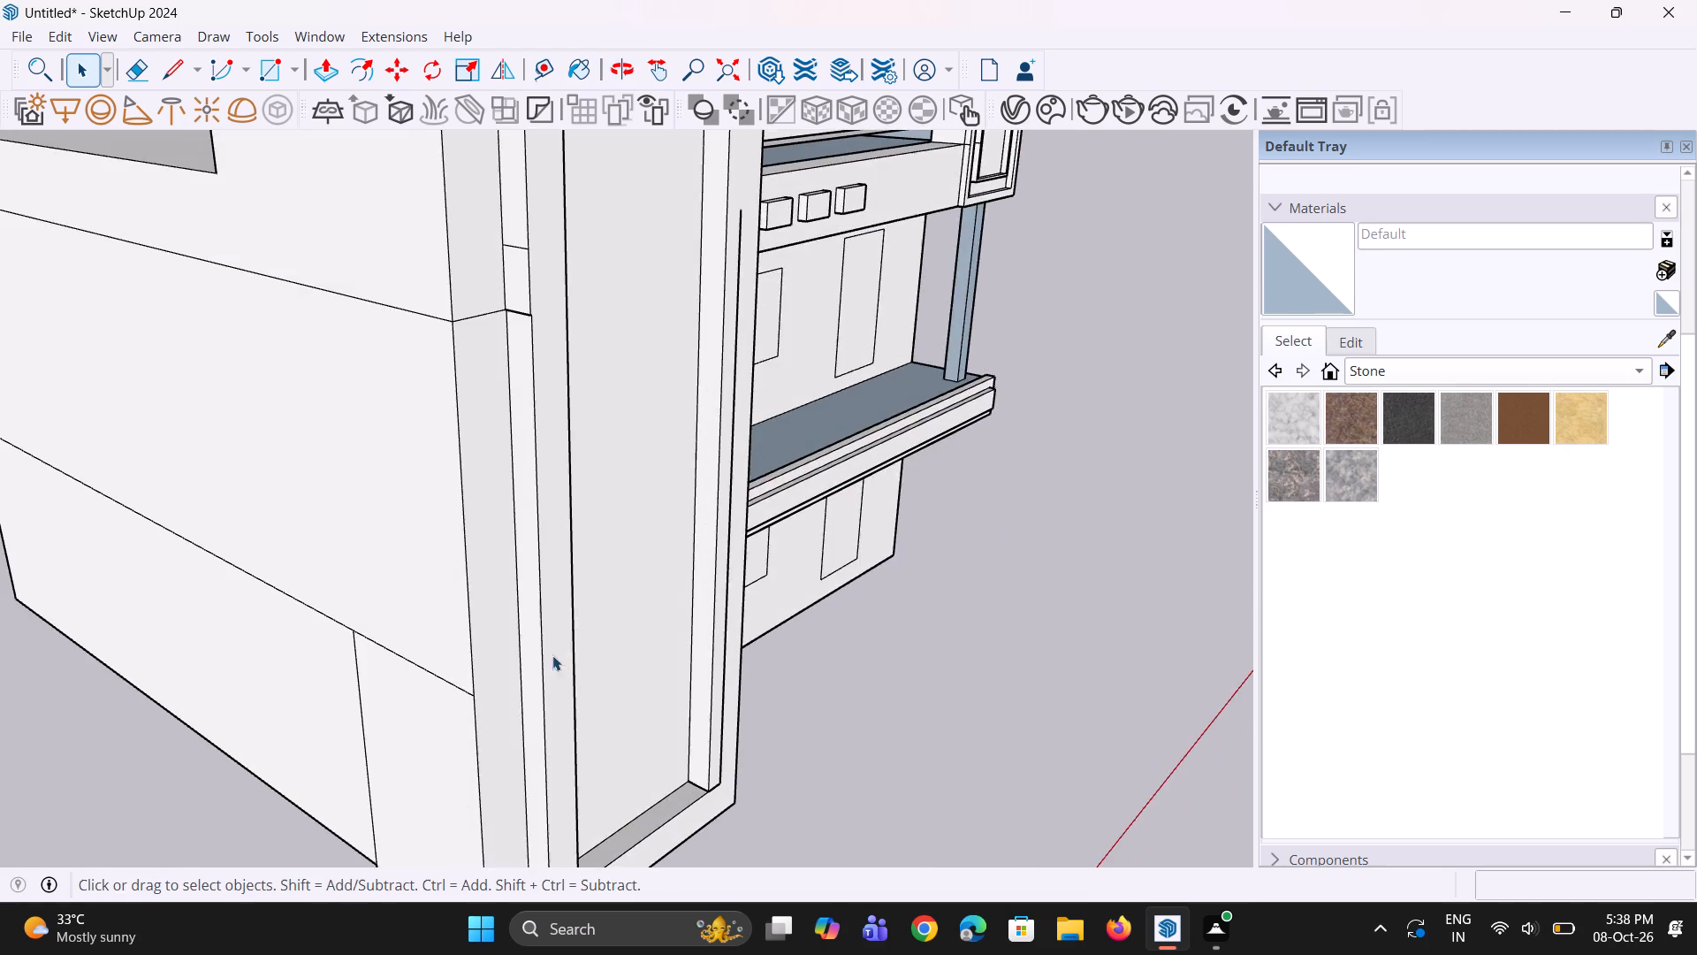
scroll(602, 663, "up", 3)
scroll(595, 670, "down", 11)
middle_click_drag(632, 760, 557, 765)
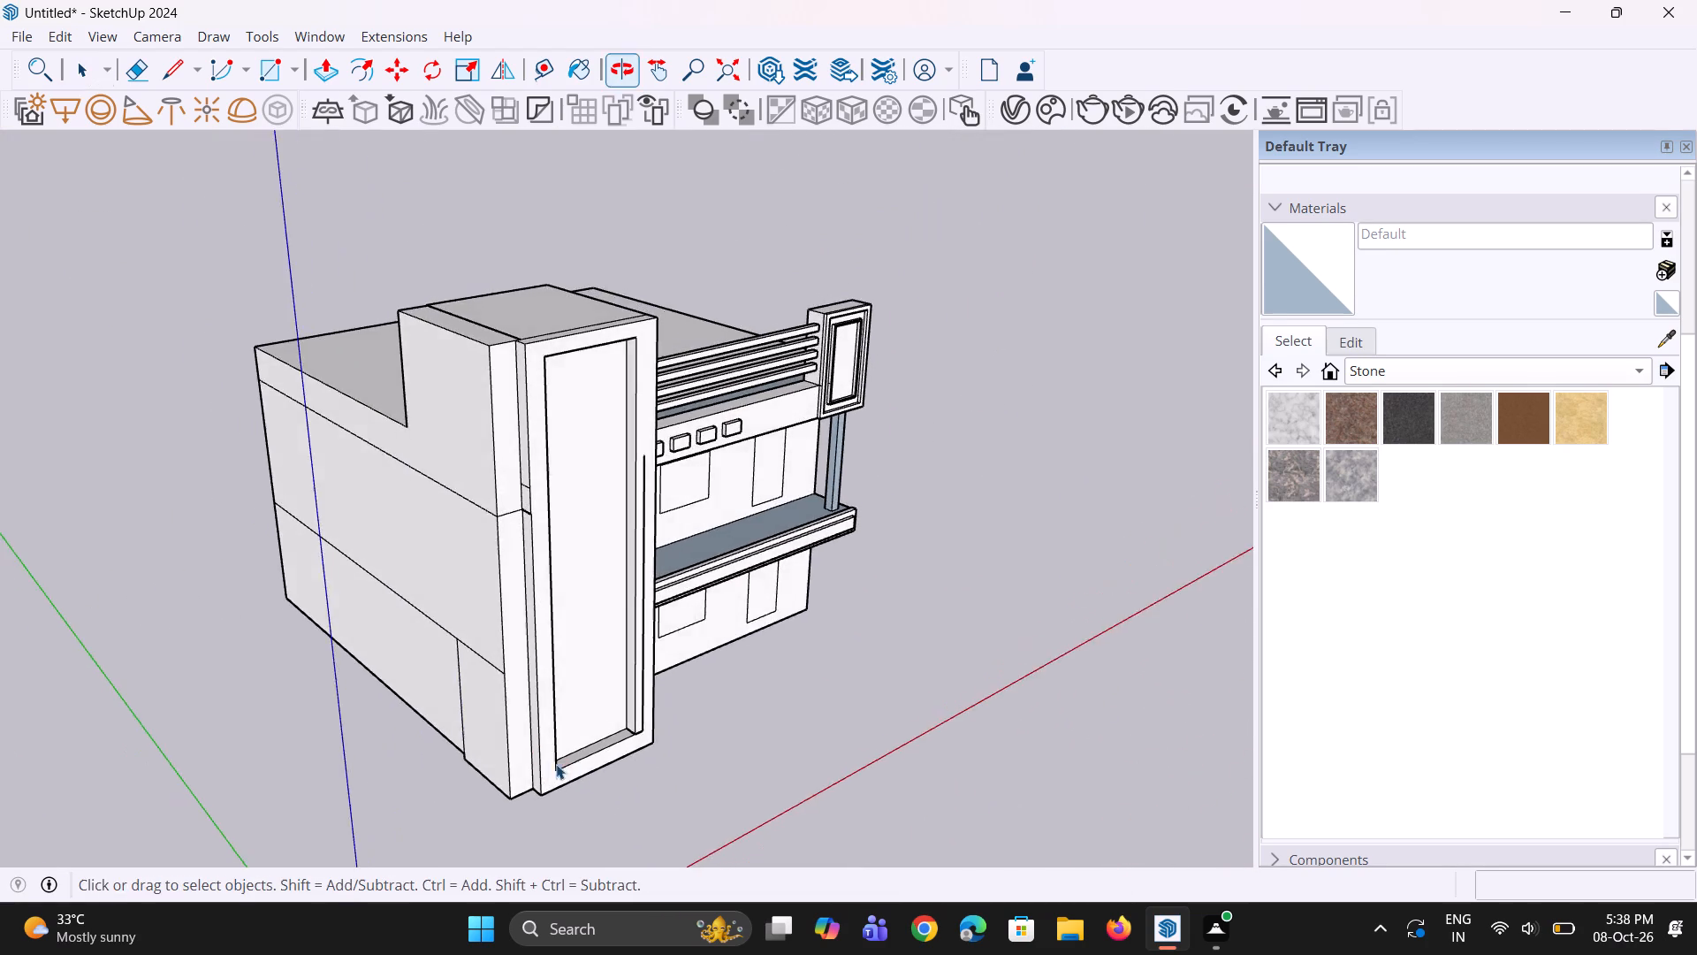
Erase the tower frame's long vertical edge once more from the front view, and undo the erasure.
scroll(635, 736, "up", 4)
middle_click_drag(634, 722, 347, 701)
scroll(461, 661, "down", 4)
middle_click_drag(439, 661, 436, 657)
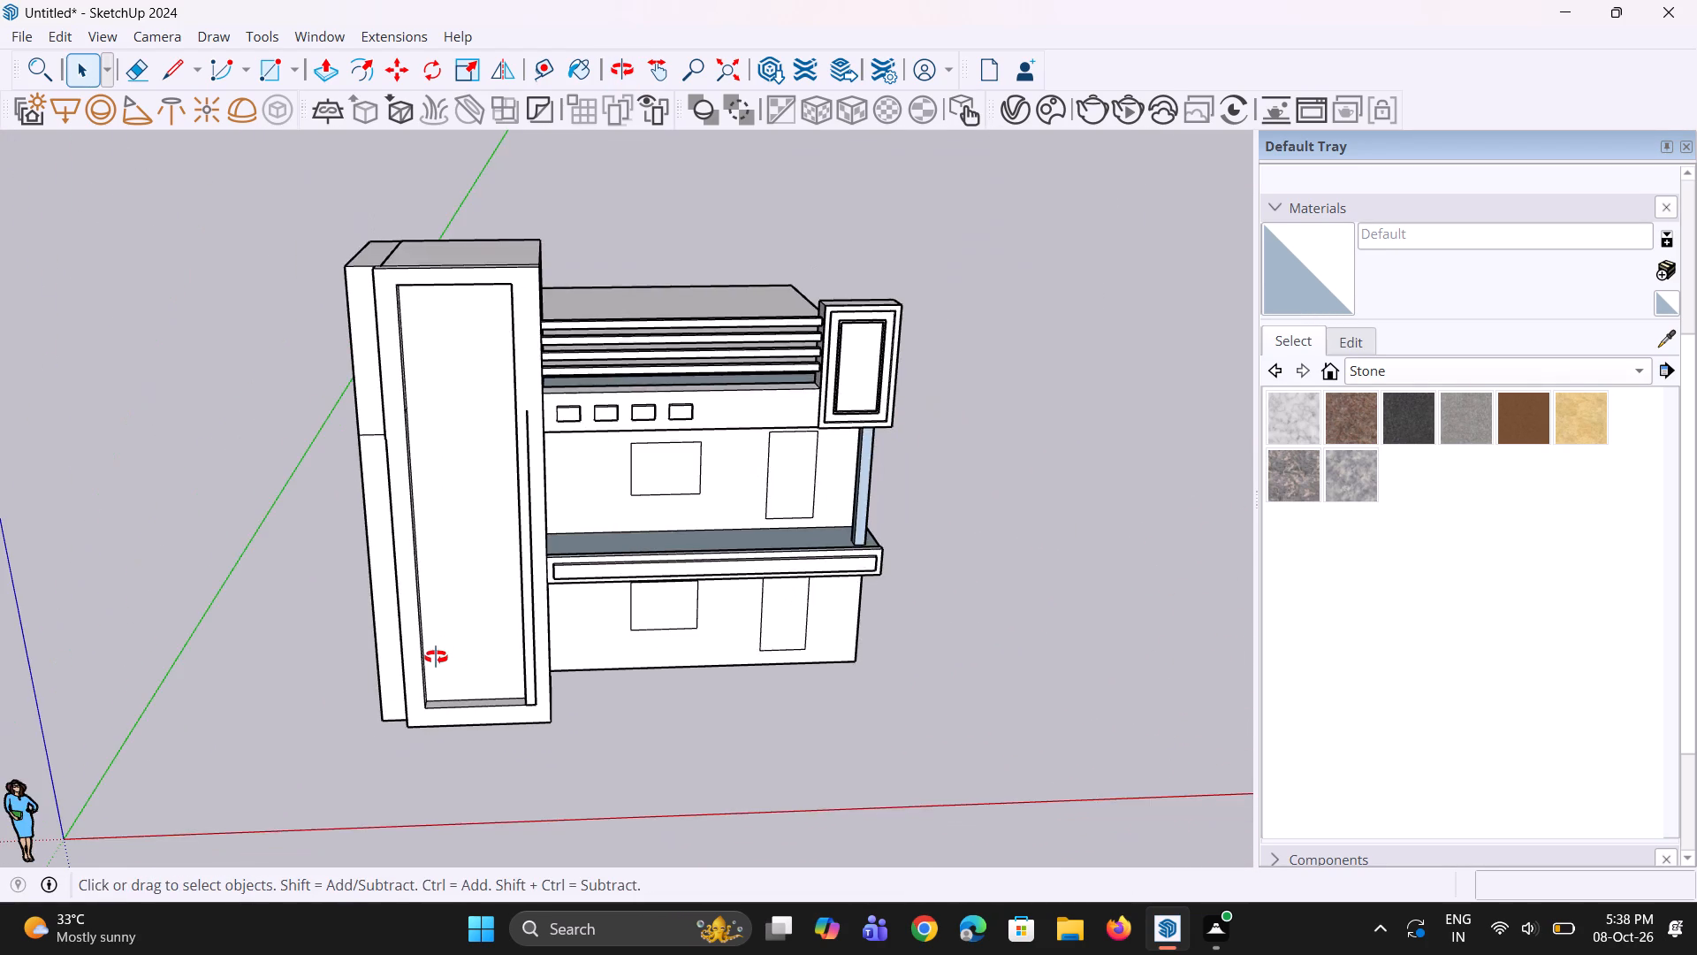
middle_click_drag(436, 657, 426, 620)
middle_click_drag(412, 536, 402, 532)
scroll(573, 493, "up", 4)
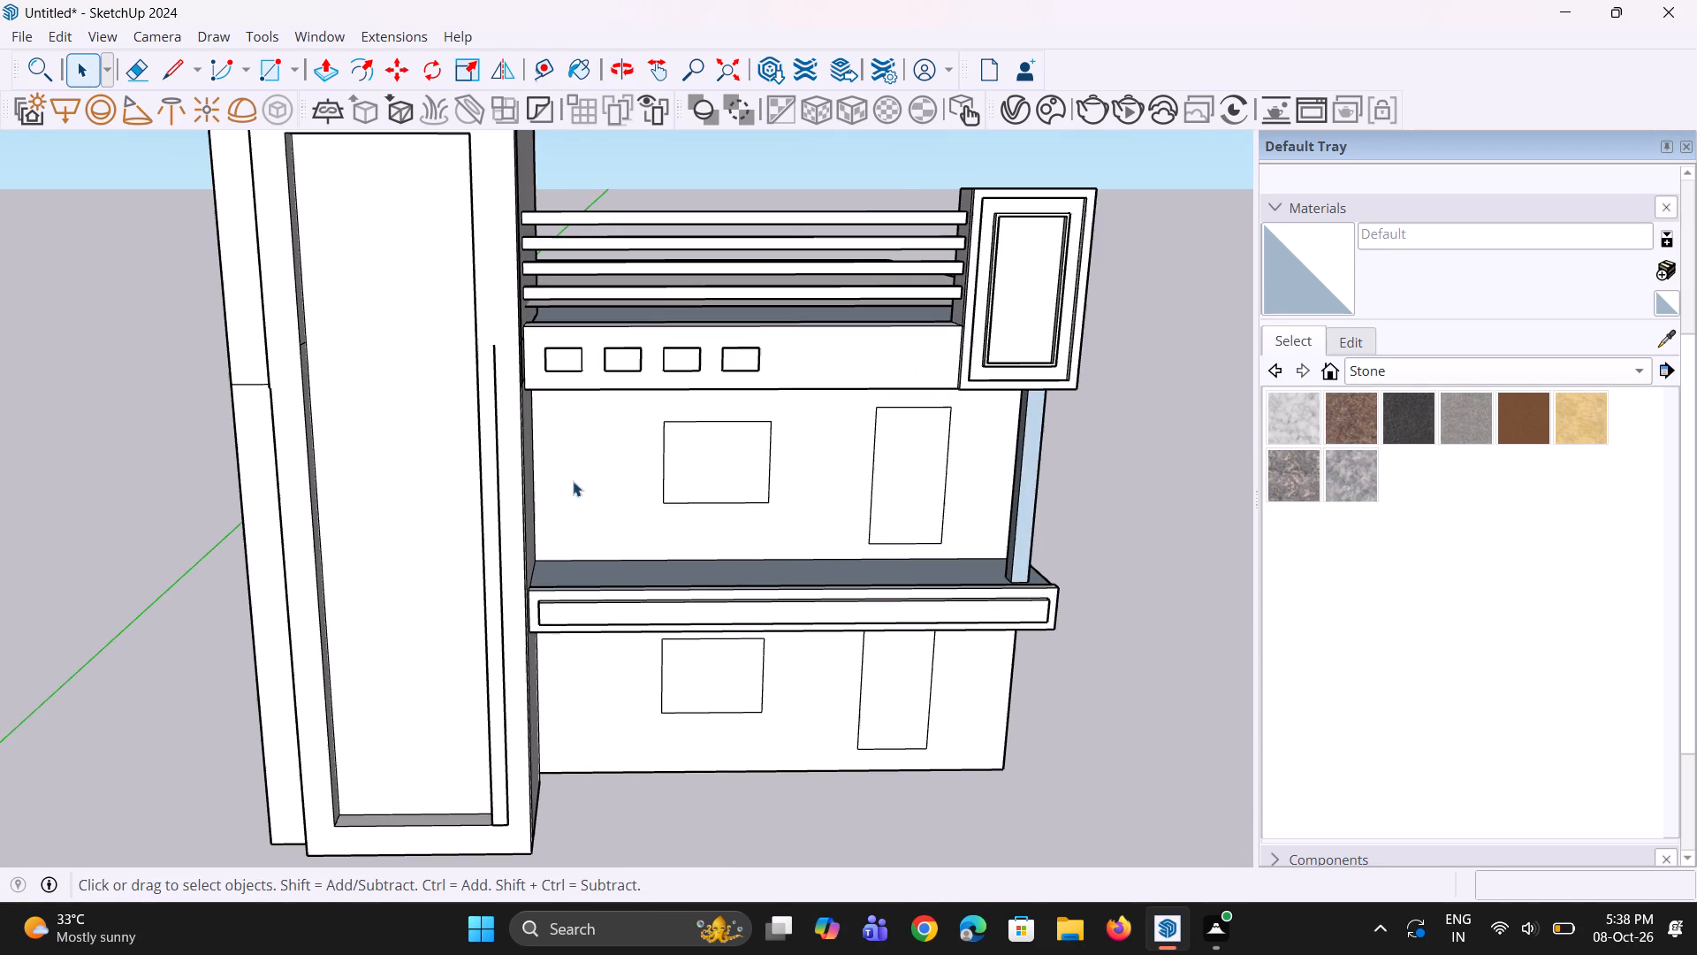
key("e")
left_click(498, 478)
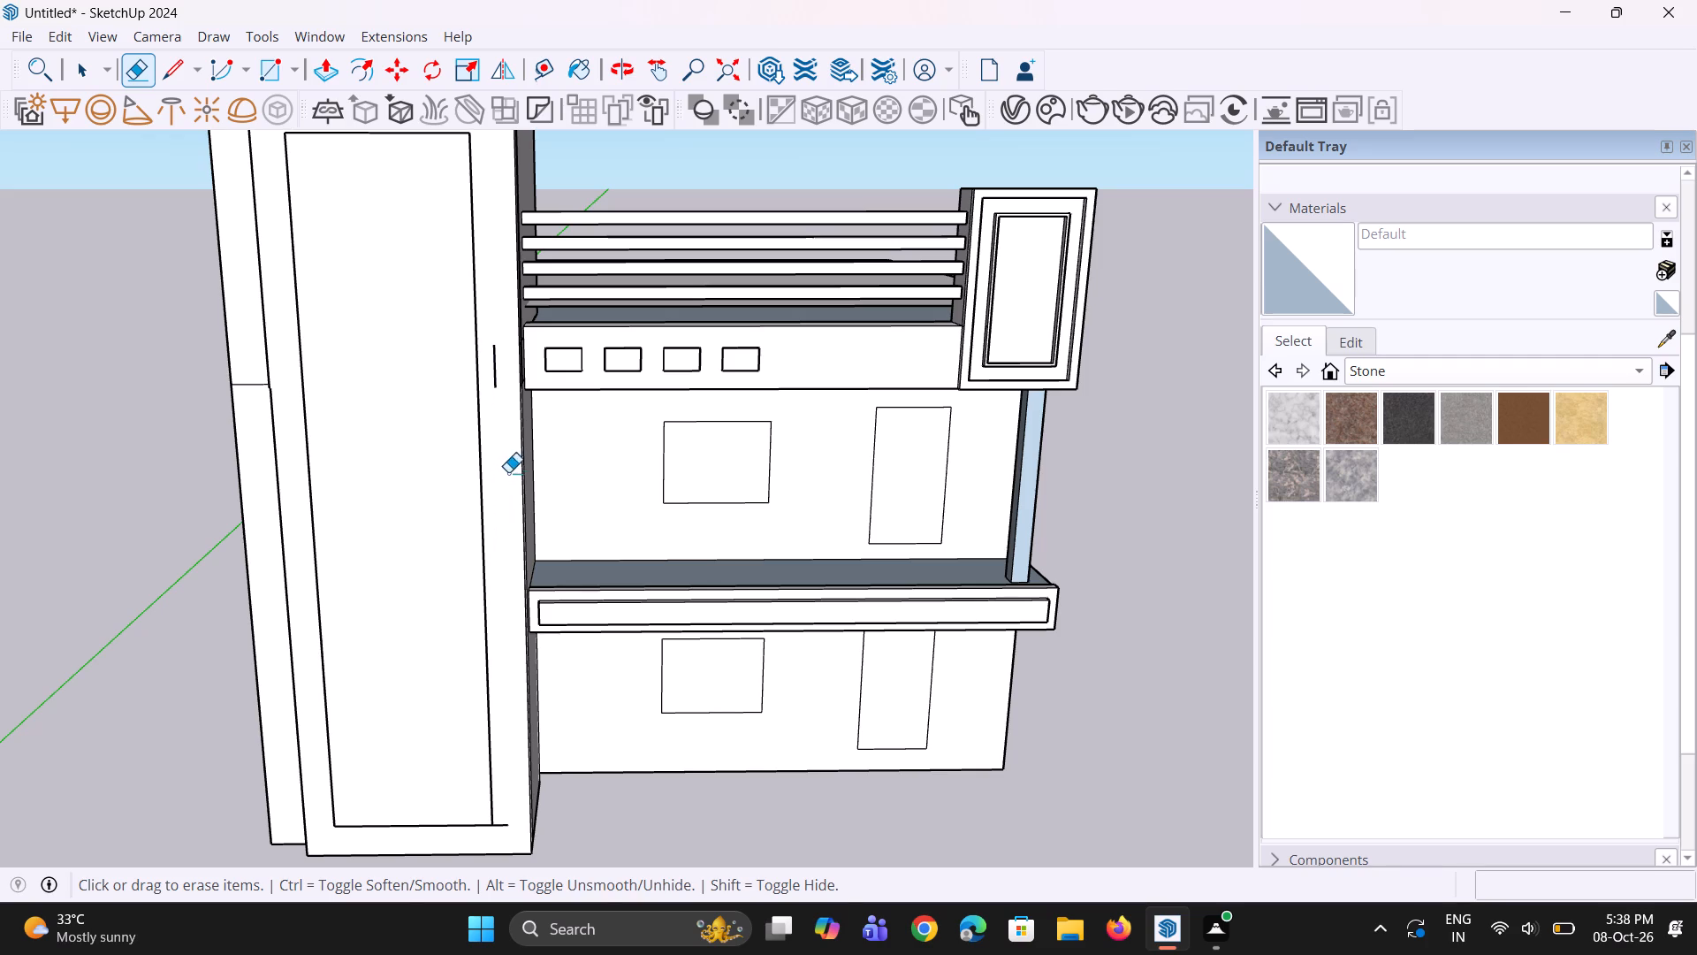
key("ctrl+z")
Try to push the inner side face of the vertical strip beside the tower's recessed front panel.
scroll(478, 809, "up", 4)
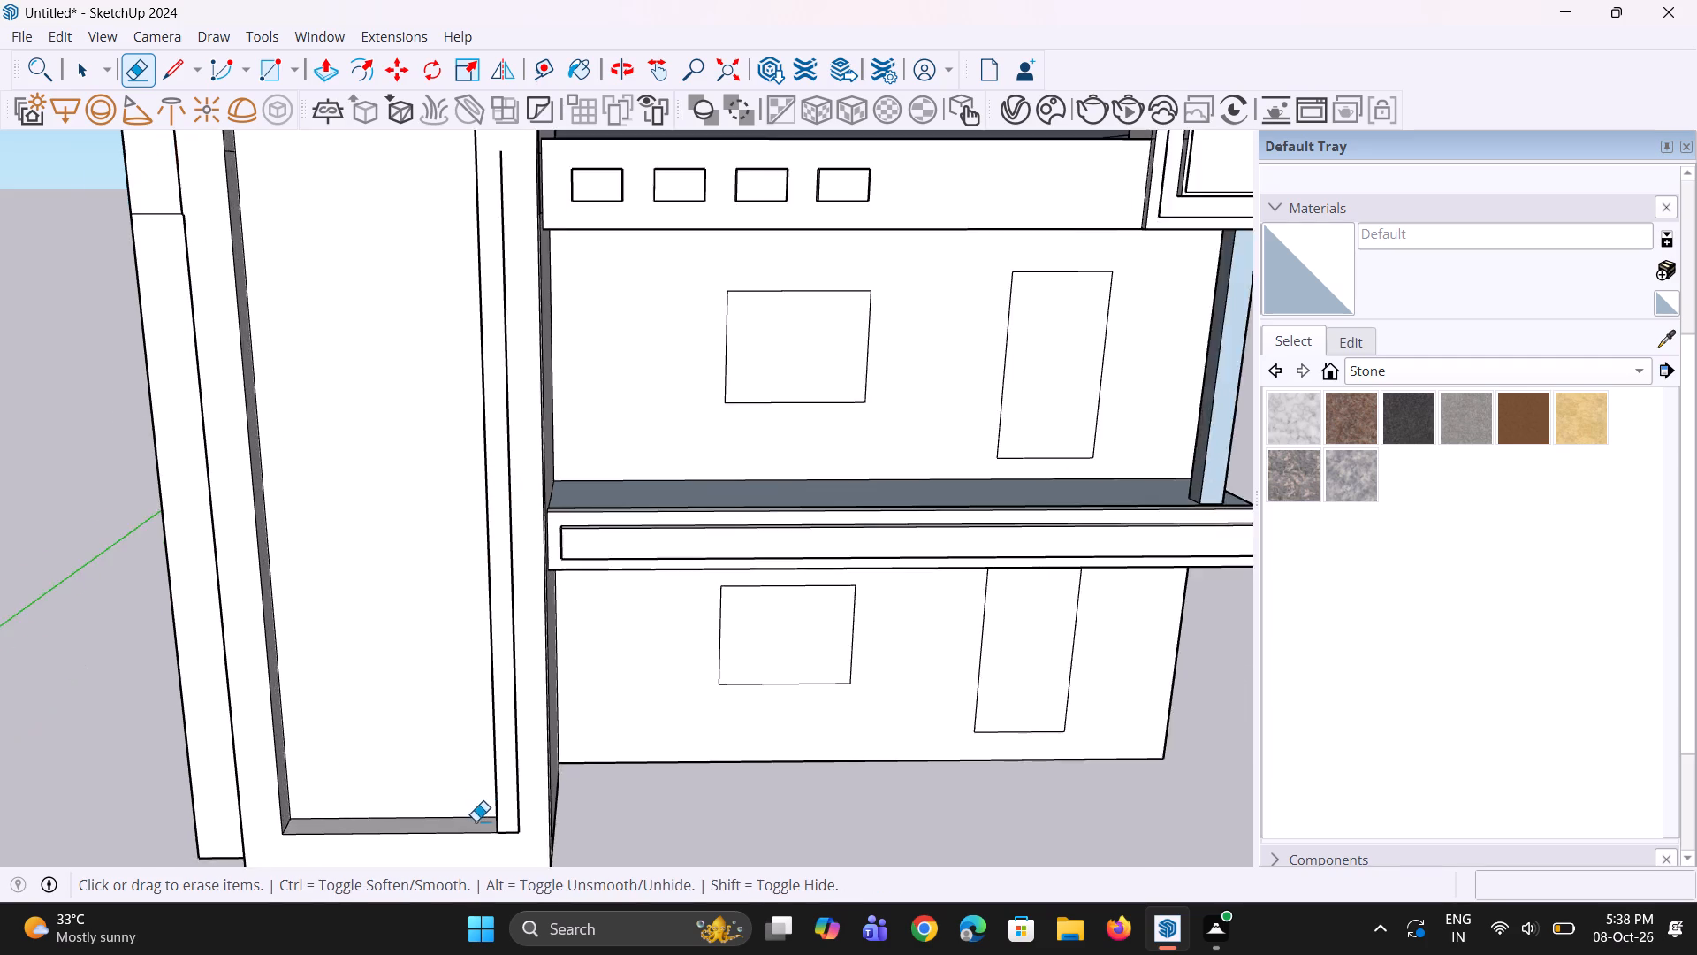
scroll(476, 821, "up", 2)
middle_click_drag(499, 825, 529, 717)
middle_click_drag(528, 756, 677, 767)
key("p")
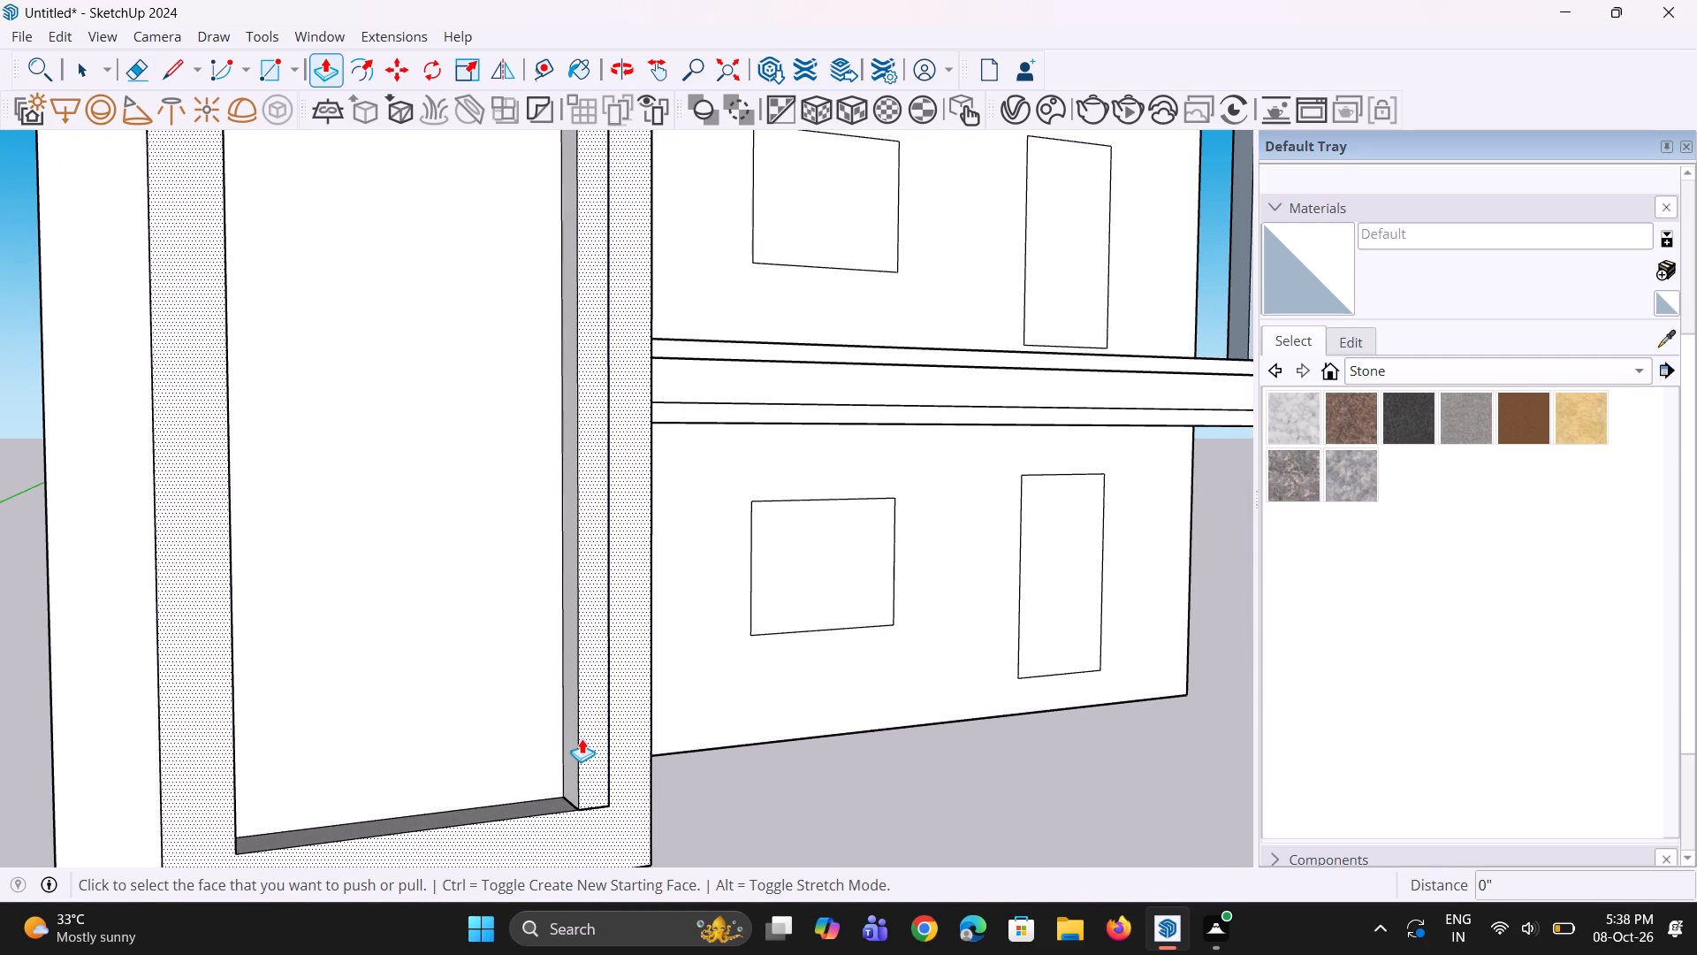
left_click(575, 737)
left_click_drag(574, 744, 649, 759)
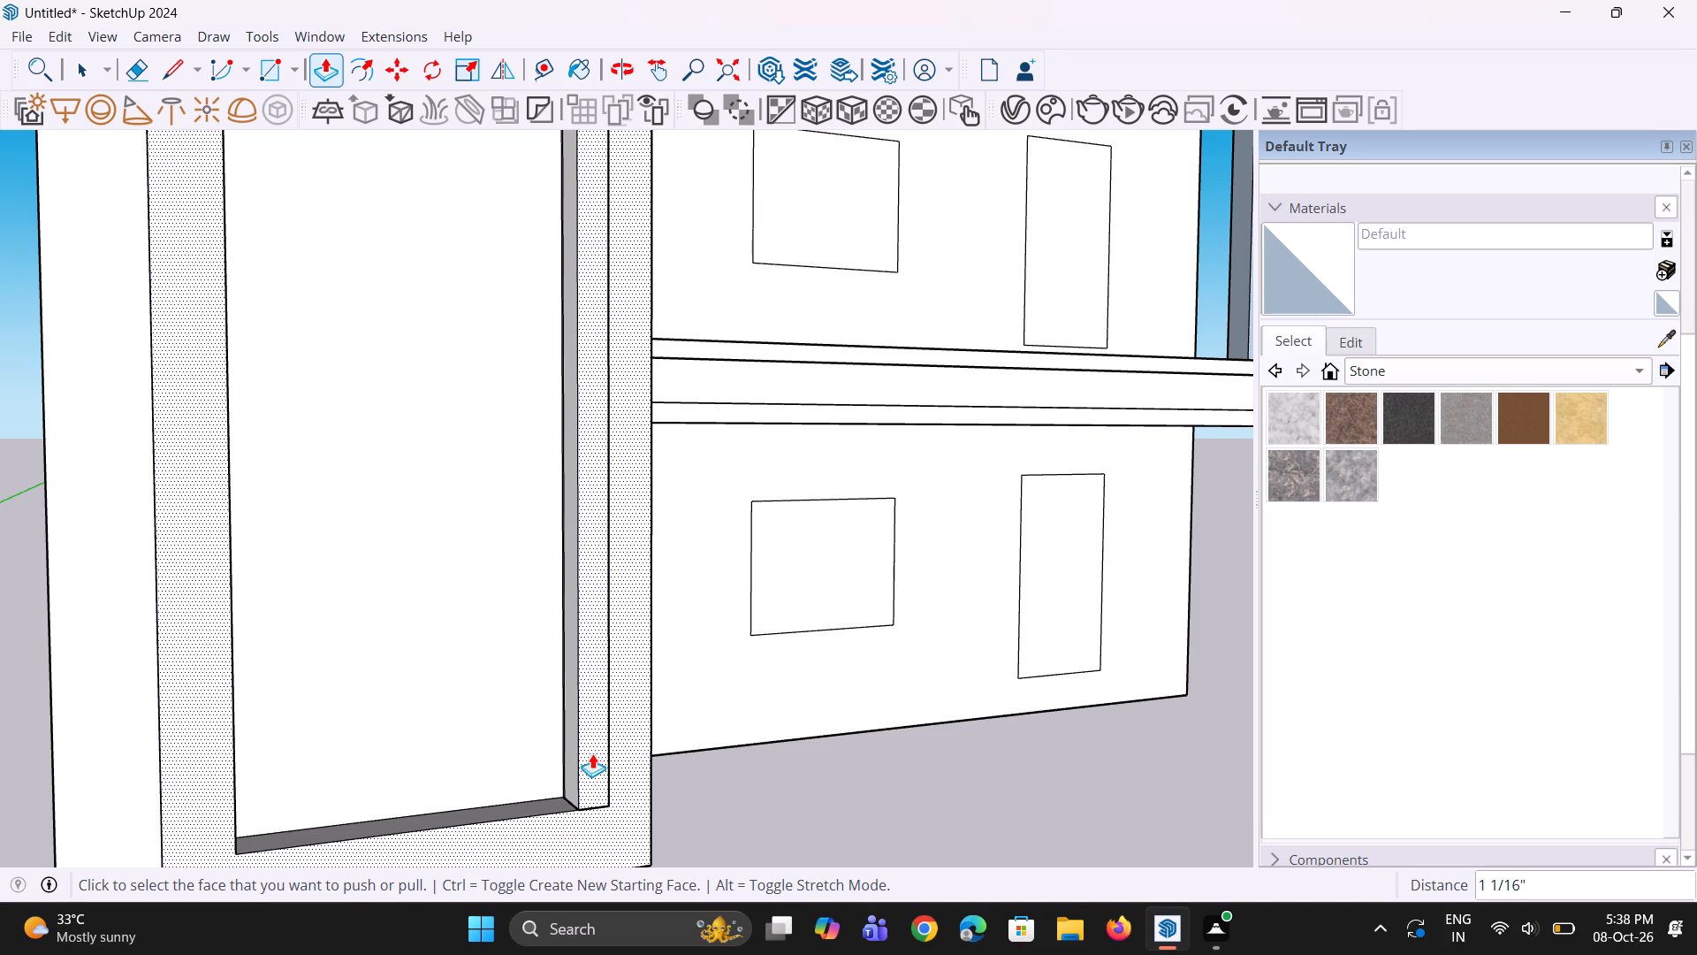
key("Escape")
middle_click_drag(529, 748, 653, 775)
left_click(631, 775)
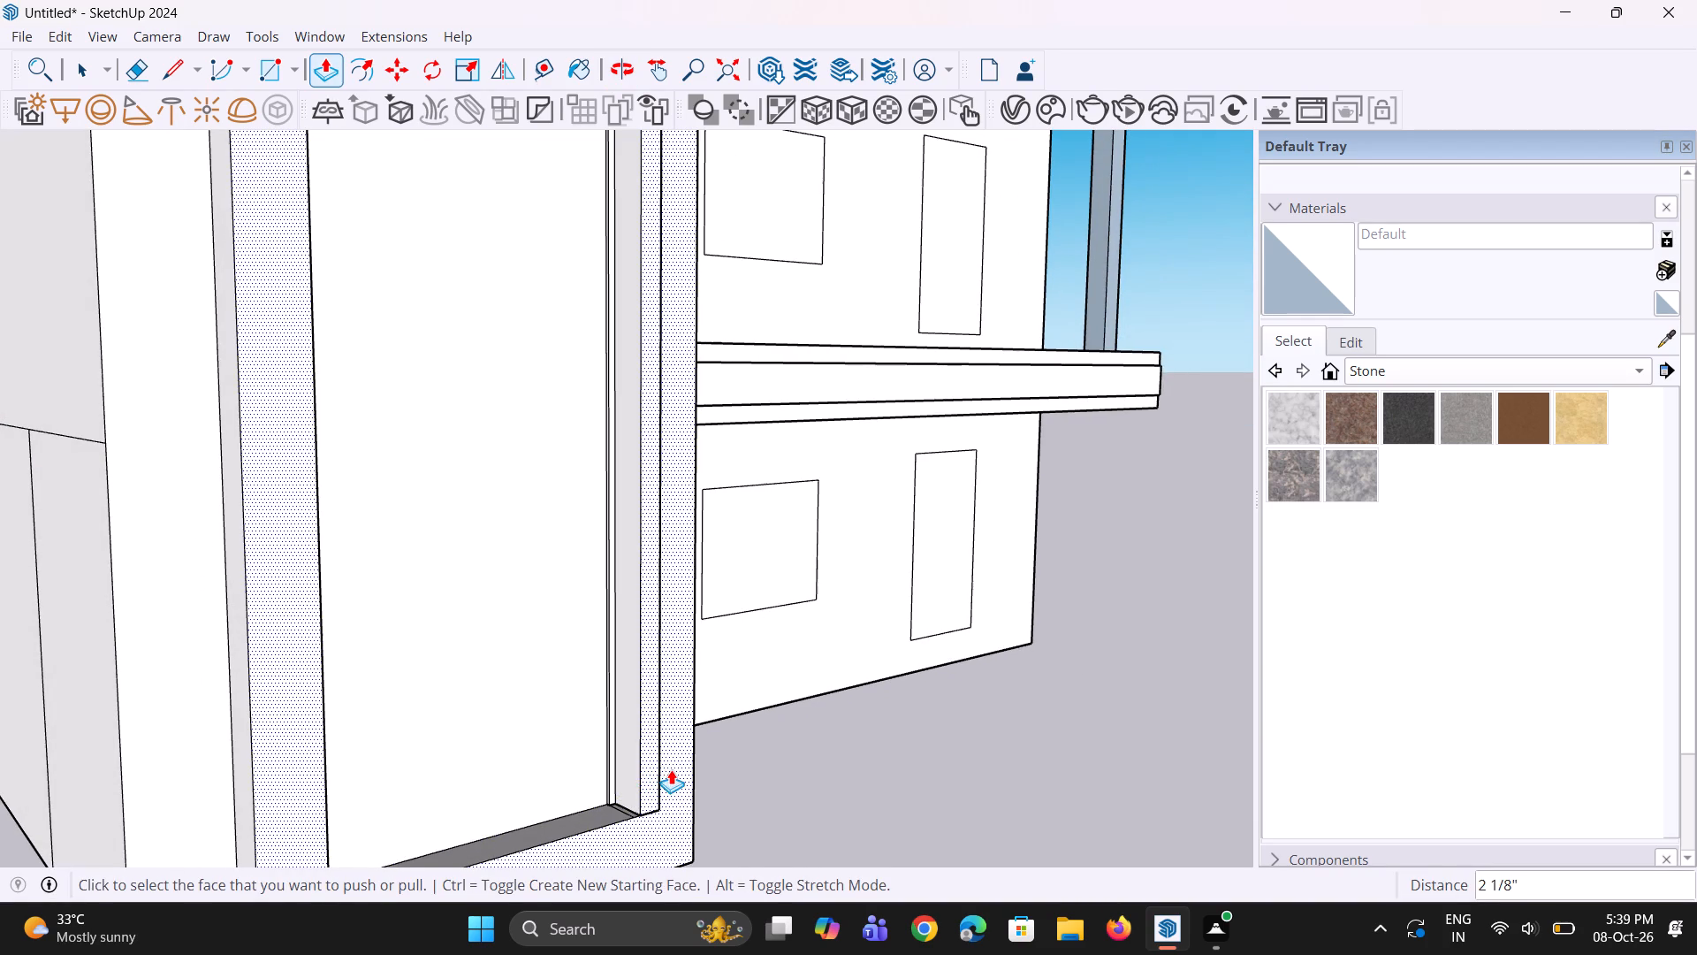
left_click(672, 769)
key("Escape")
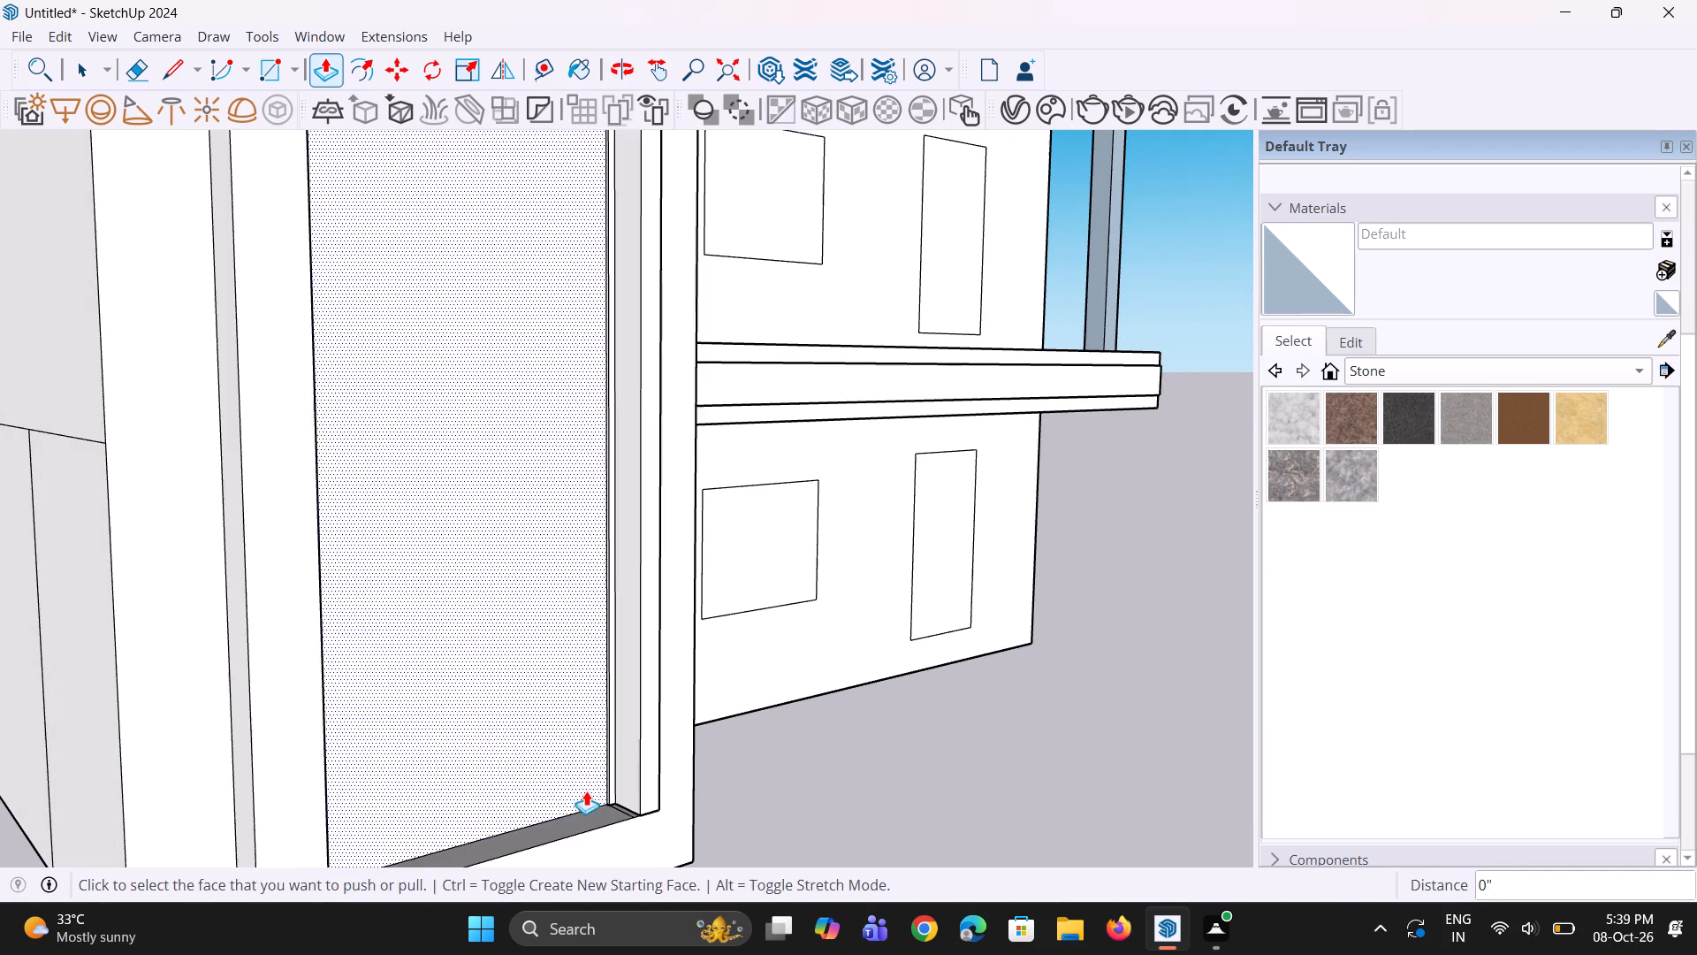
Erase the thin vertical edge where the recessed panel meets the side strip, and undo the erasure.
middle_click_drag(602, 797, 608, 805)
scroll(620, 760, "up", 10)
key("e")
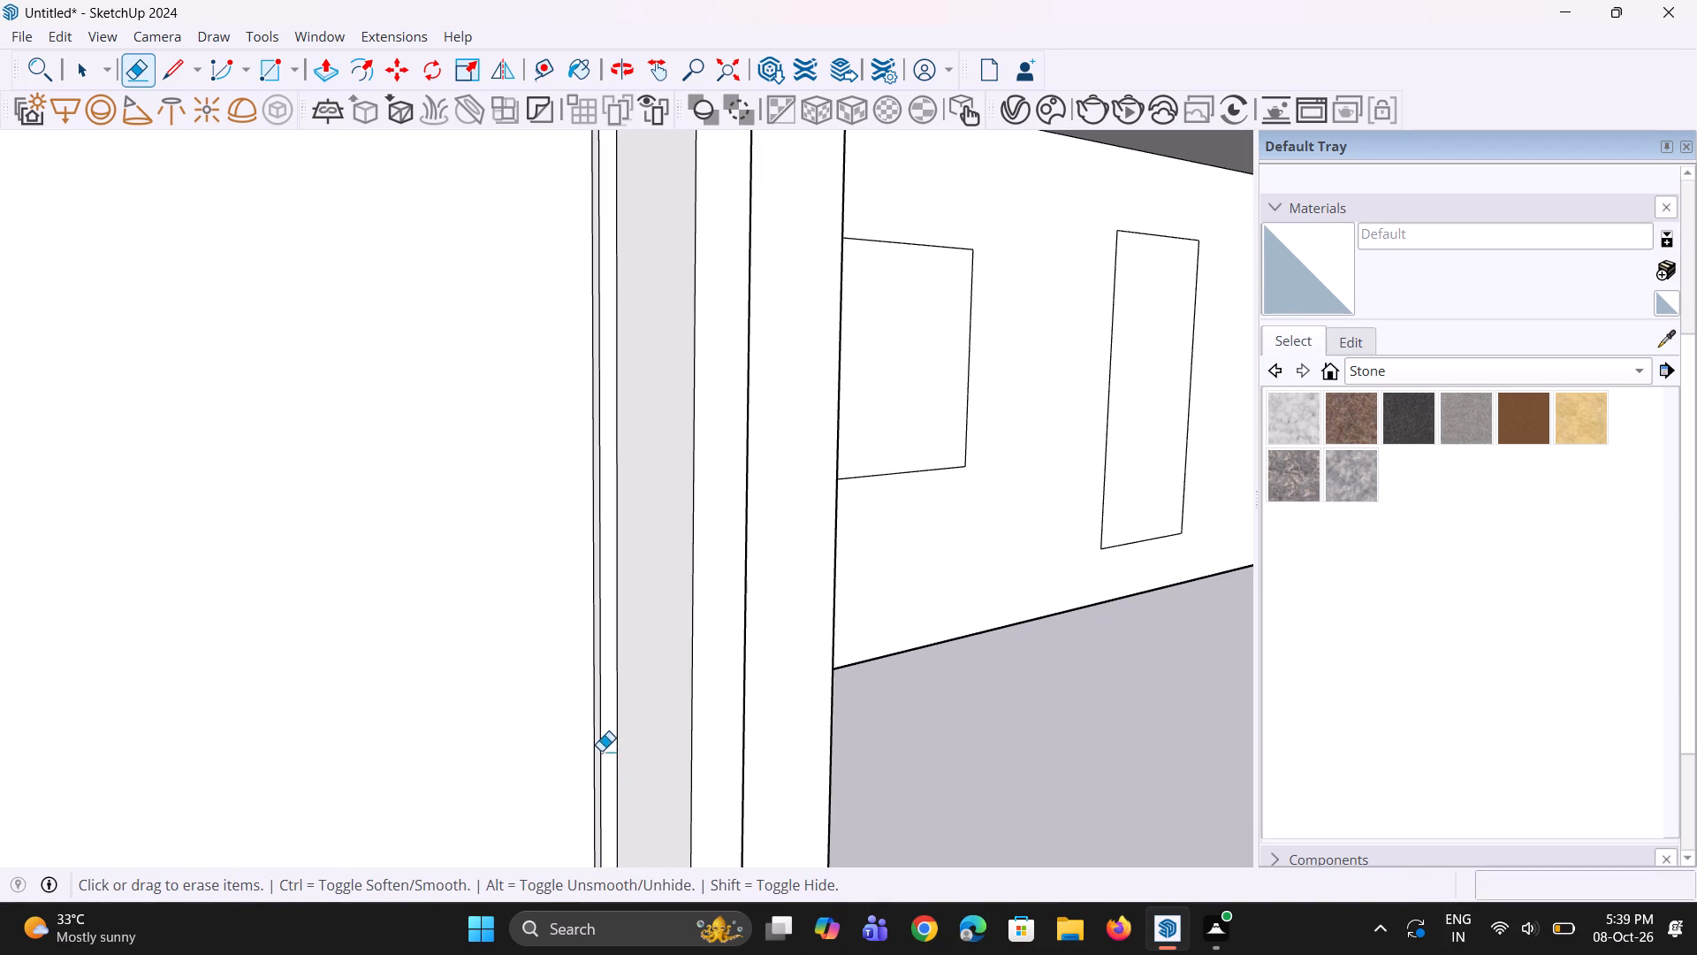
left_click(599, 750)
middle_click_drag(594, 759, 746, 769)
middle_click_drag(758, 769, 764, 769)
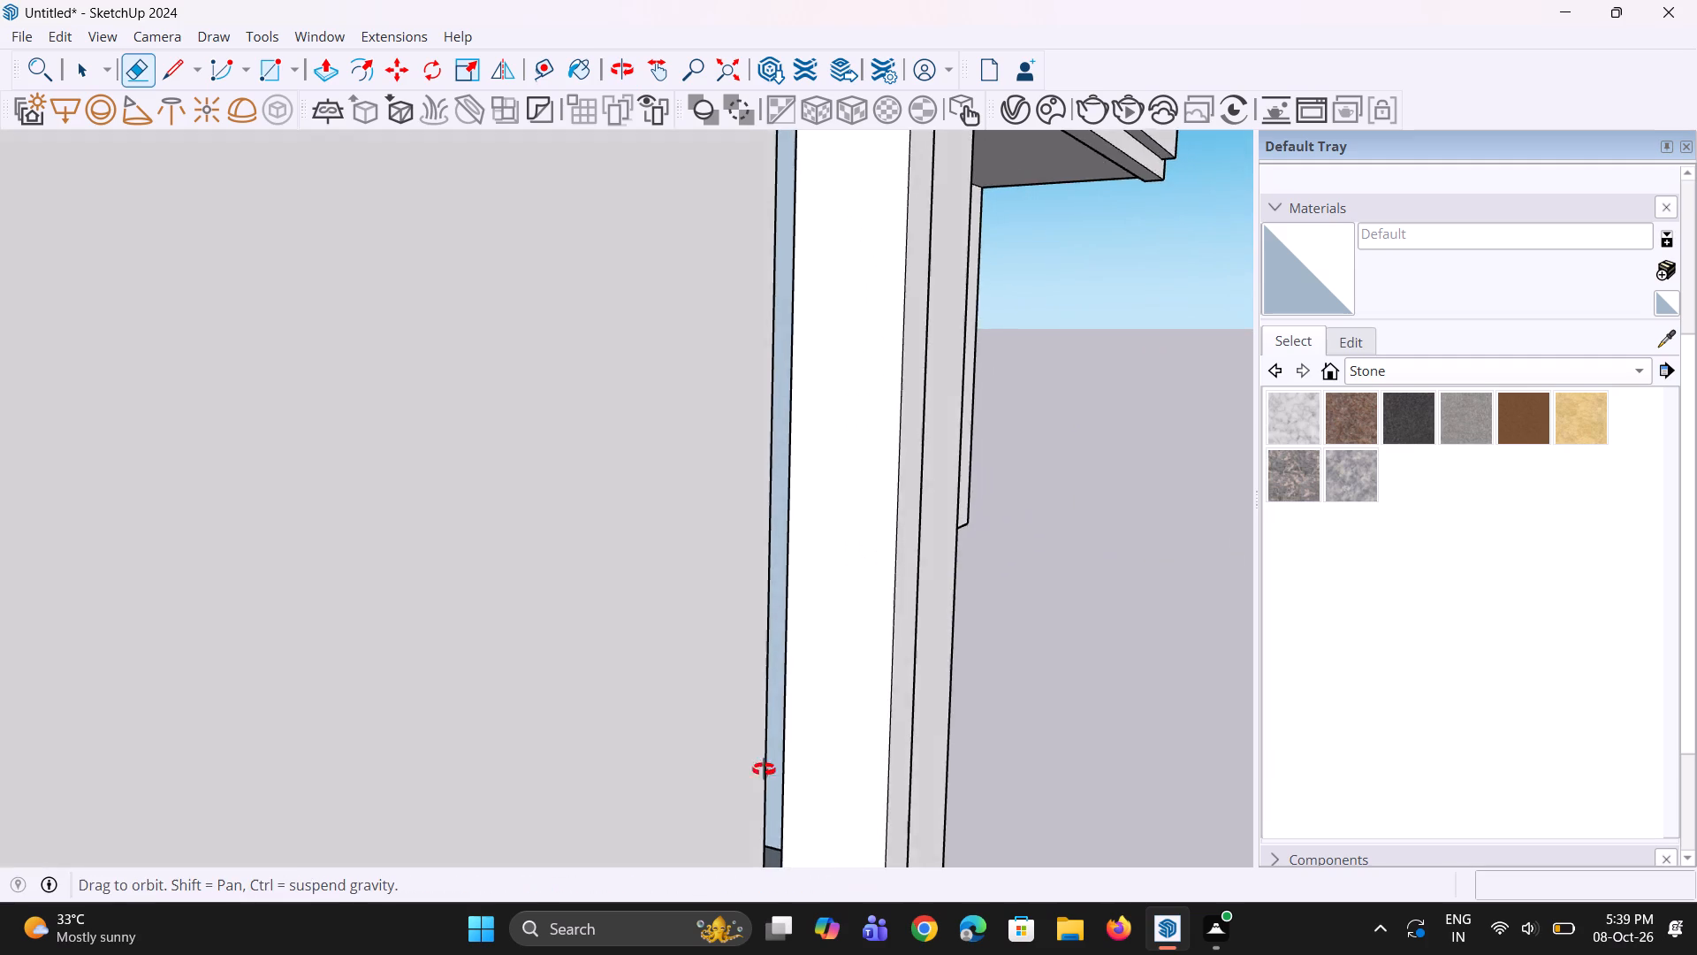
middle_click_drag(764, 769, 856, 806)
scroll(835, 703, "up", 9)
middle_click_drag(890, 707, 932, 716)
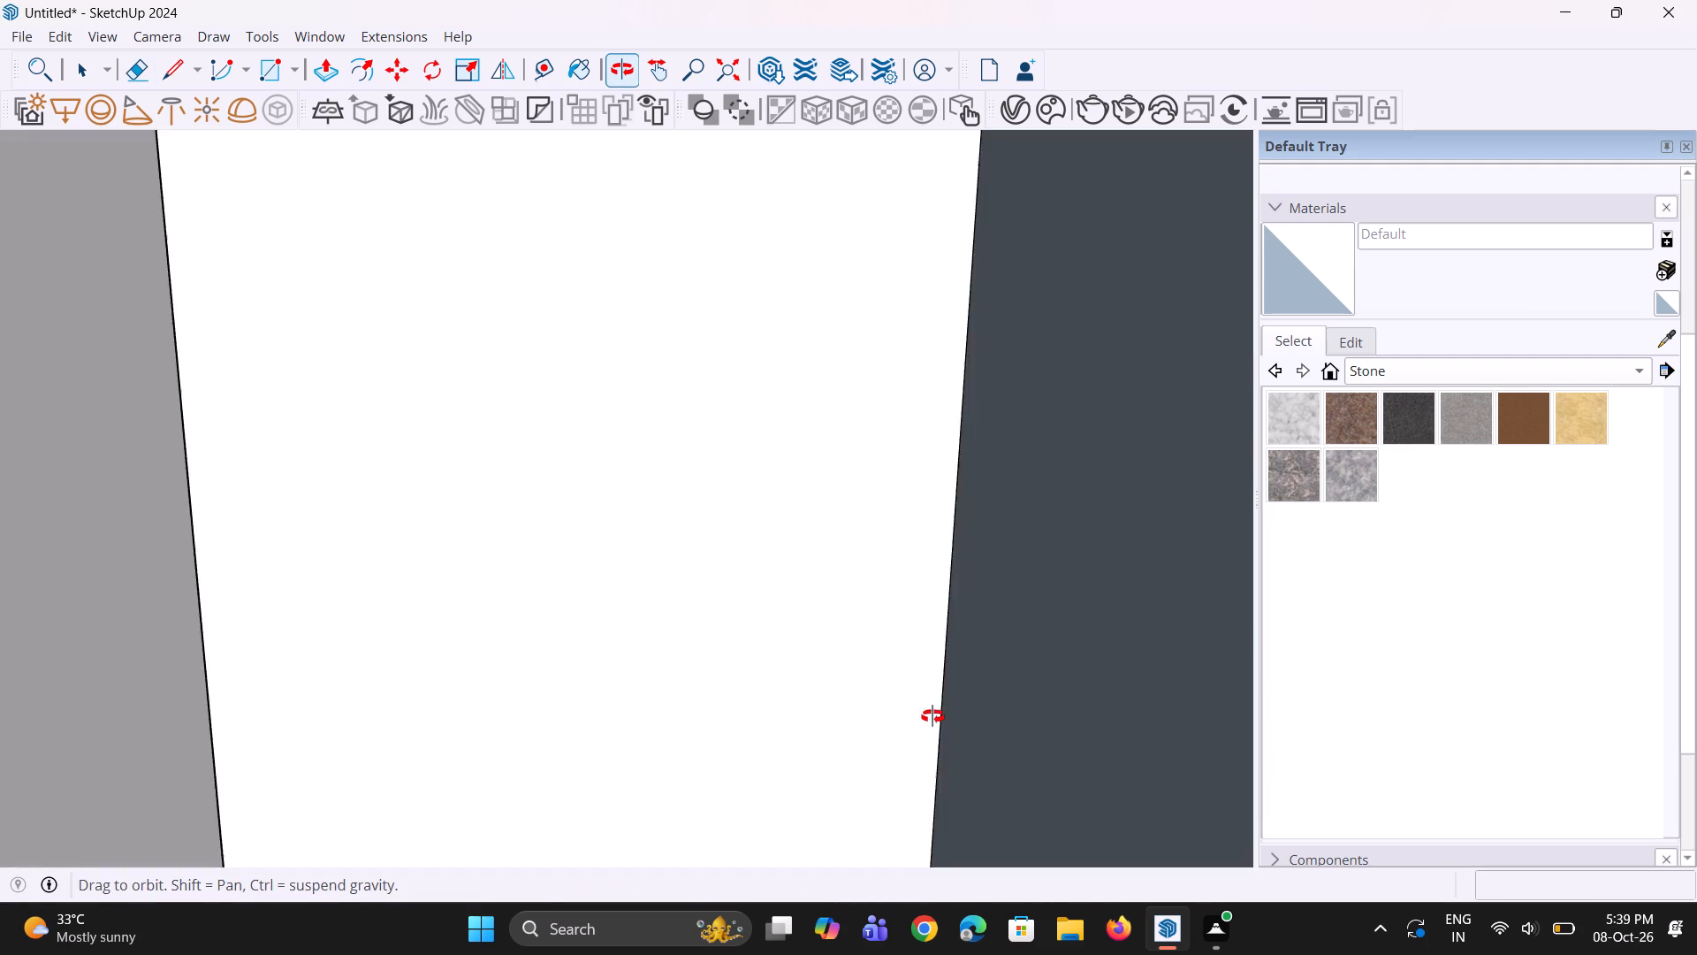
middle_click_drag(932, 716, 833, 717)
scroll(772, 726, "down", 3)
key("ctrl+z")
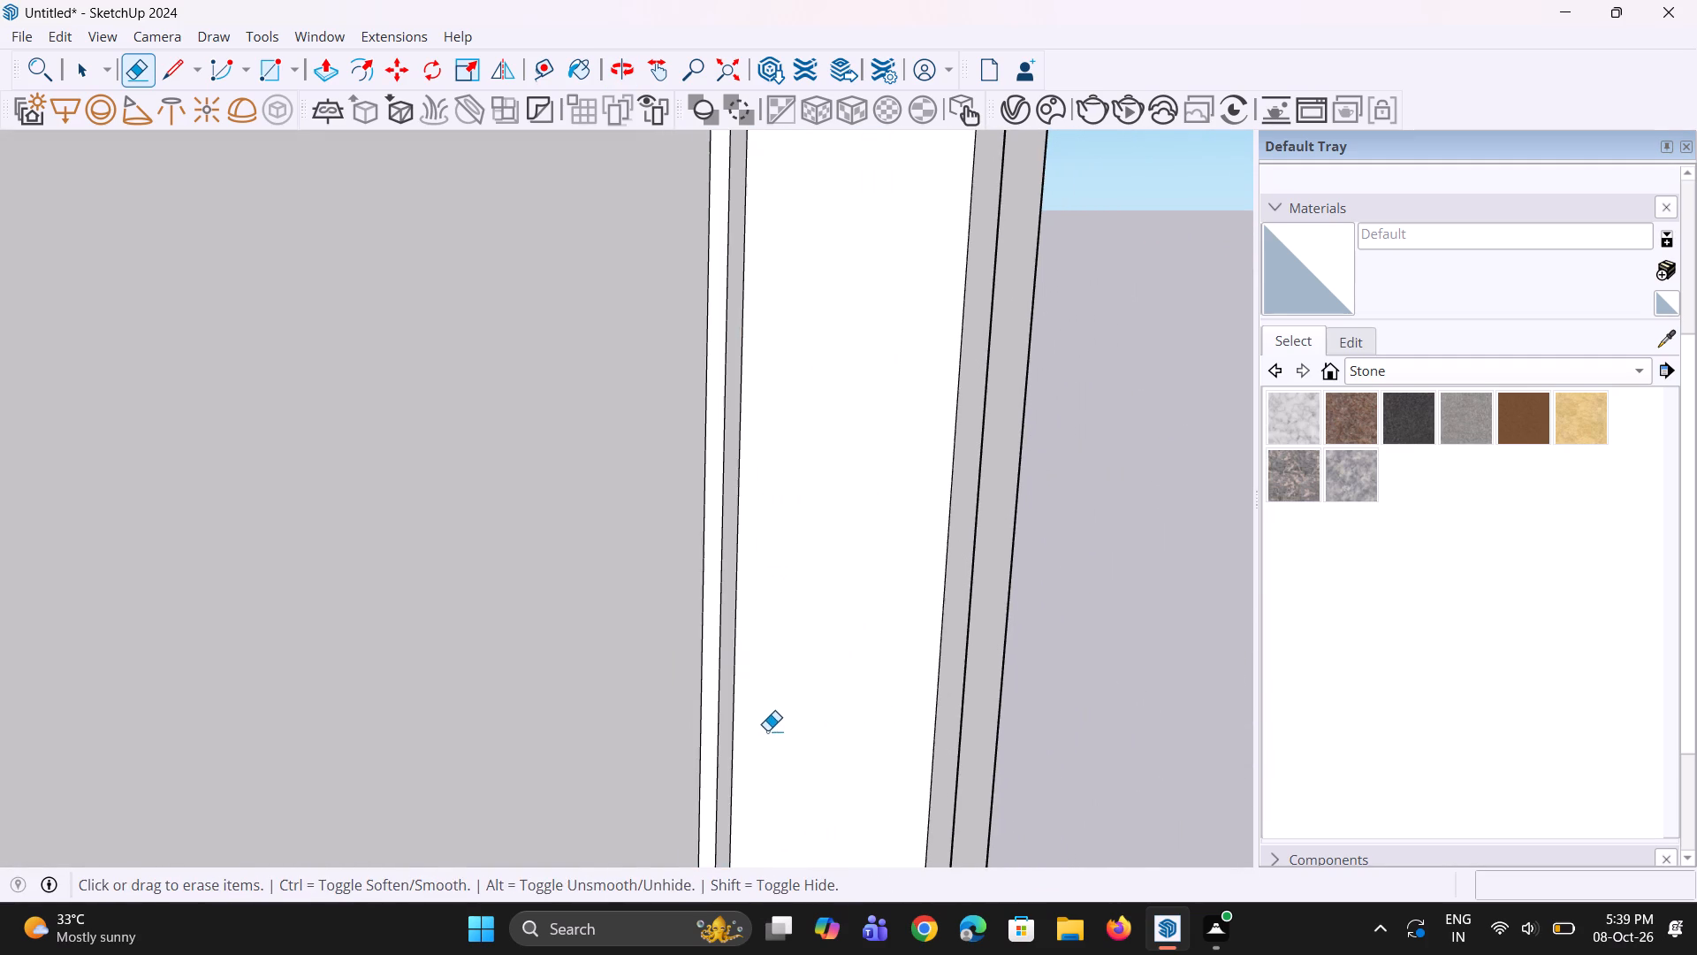
Pull the narrow recessed face beside the tower panel forward about 11 3/8", flush with the front frame.
scroll(752, 732, "down", 4)
middle_click_drag(805, 767, 726, 760)
key("space")
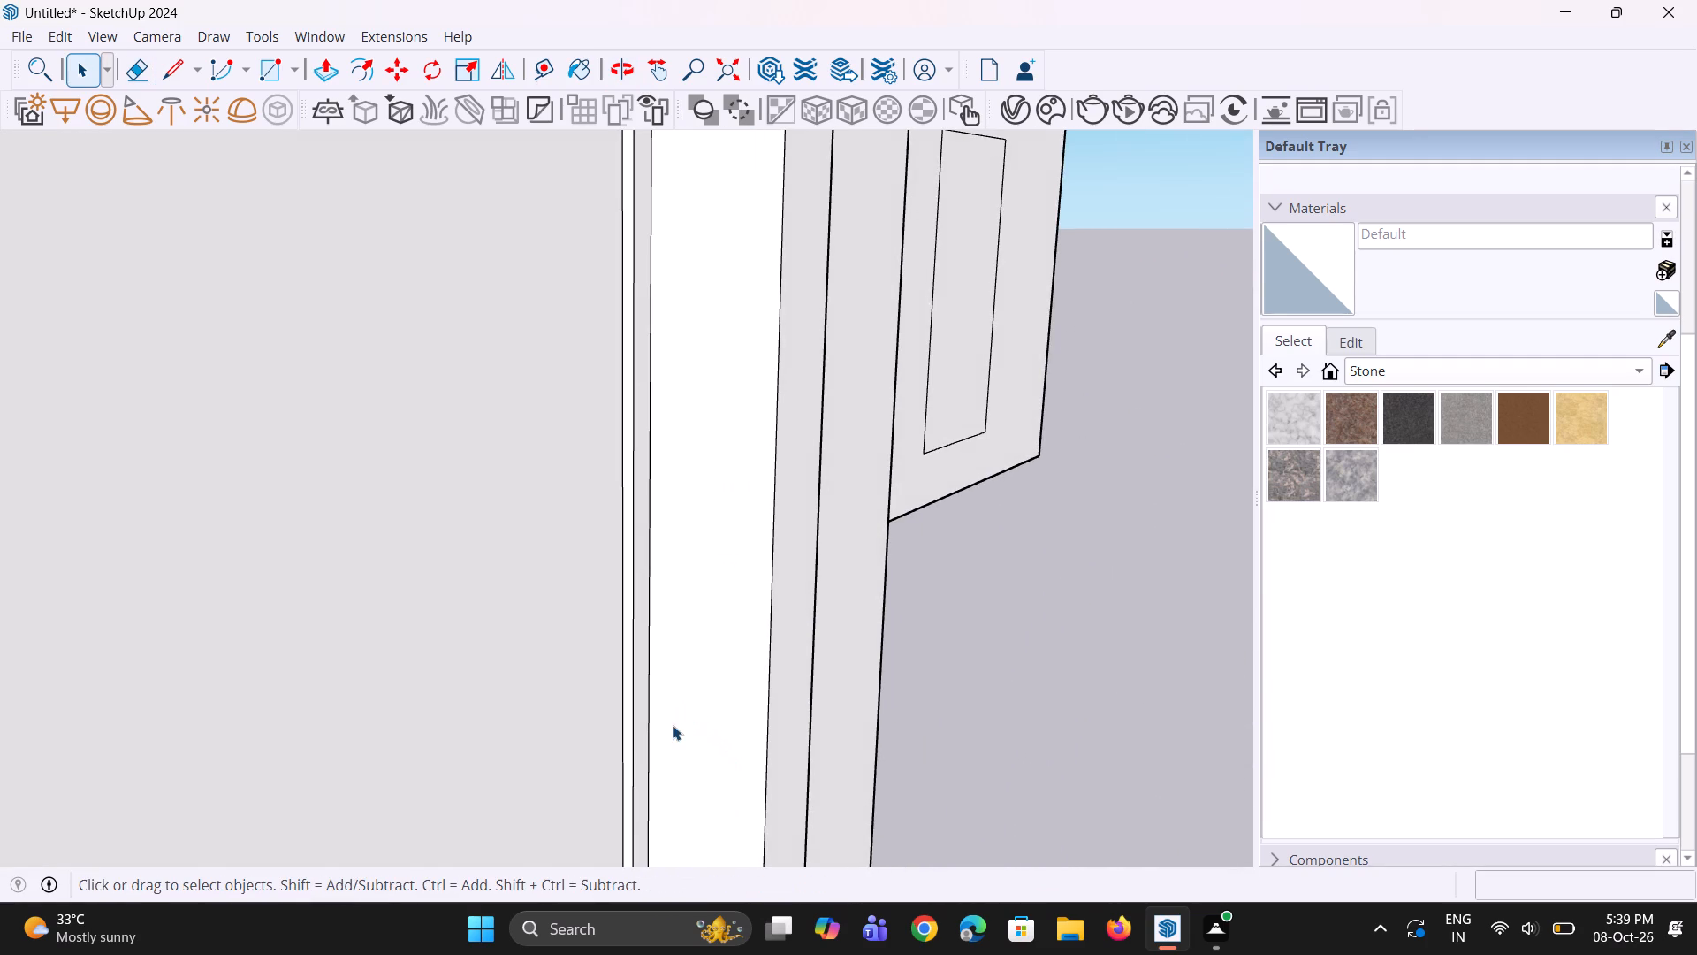
key("p")
left_click(641, 722)
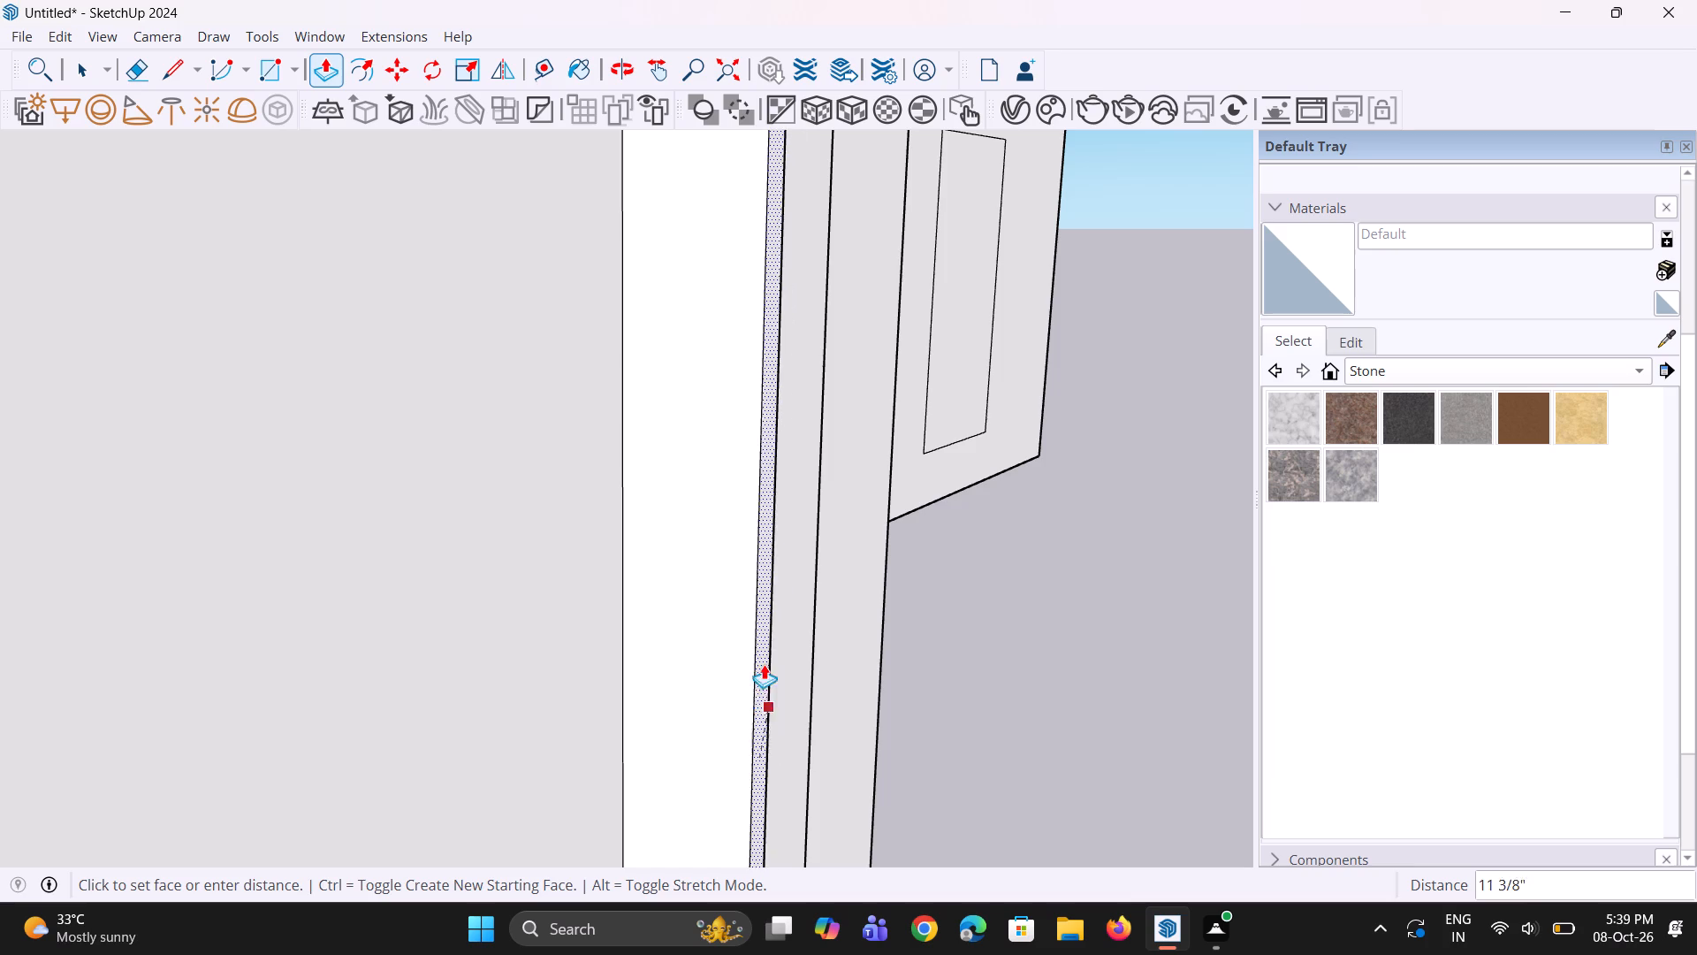
left_click(765, 616)
Erase the vertical edge separating the pulled-out narrow face from the tower's front frame.
middle_click_drag(643, 679, 453, 682)
scroll(468, 669, "down", 4)
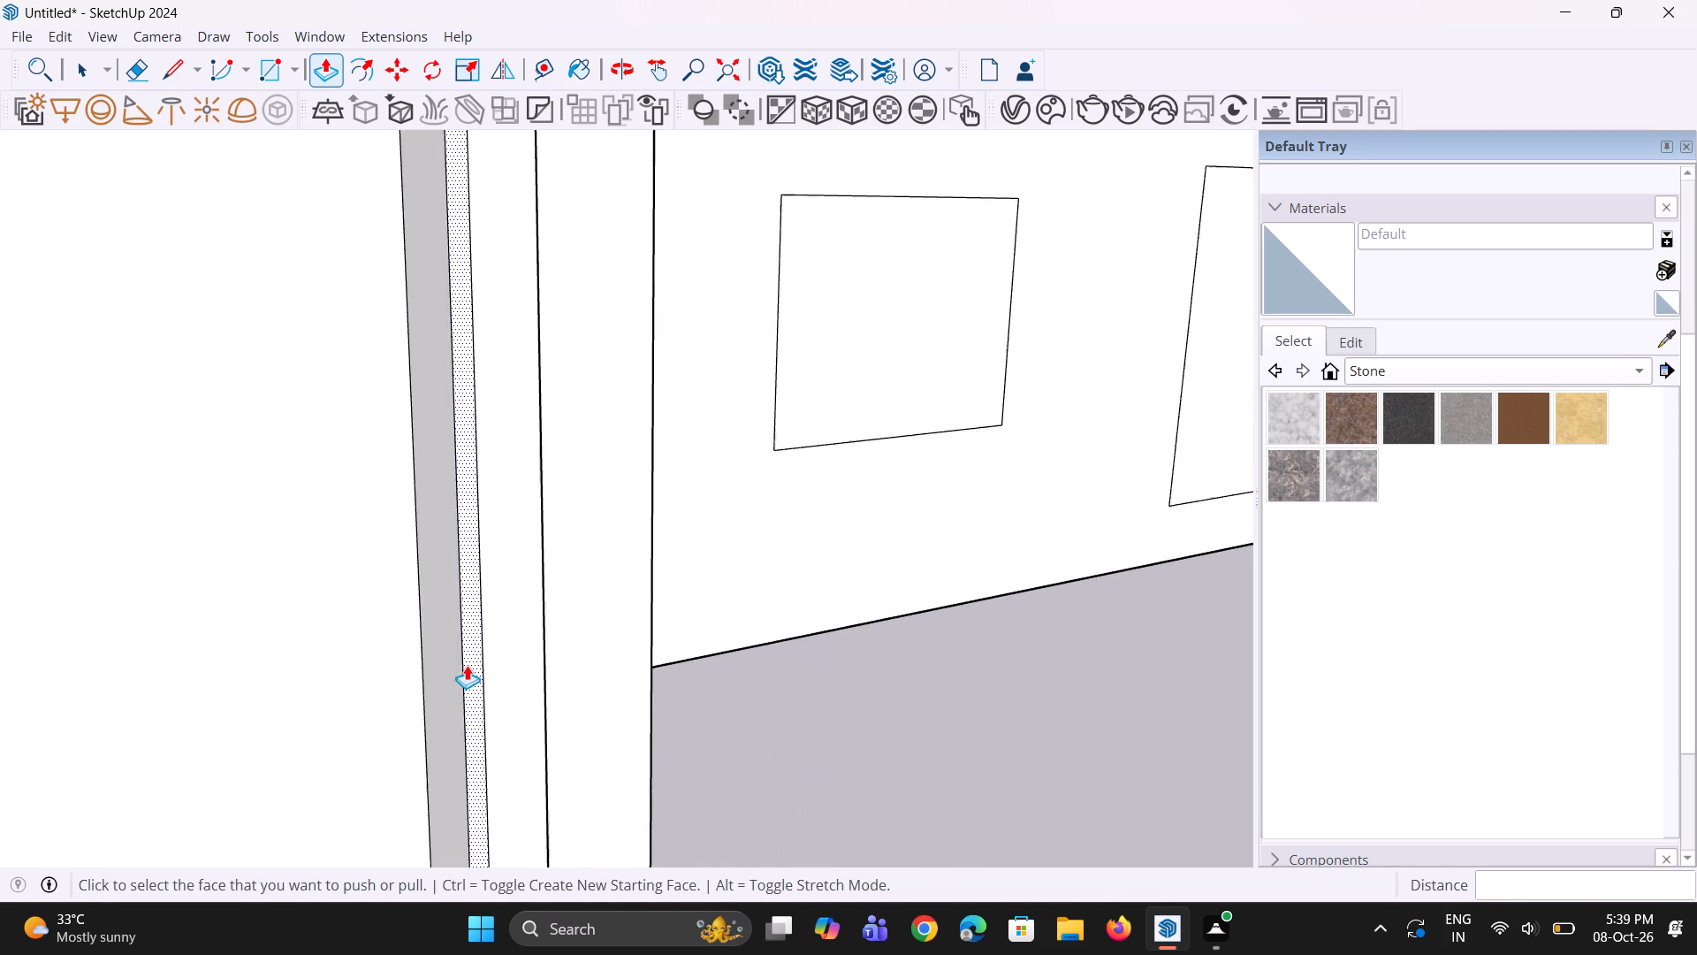
scroll(467, 664, "down", 4)
middle_click_drag(472, 664, 470, 681)
scroll(471, 682, "up", 2)
key("e")
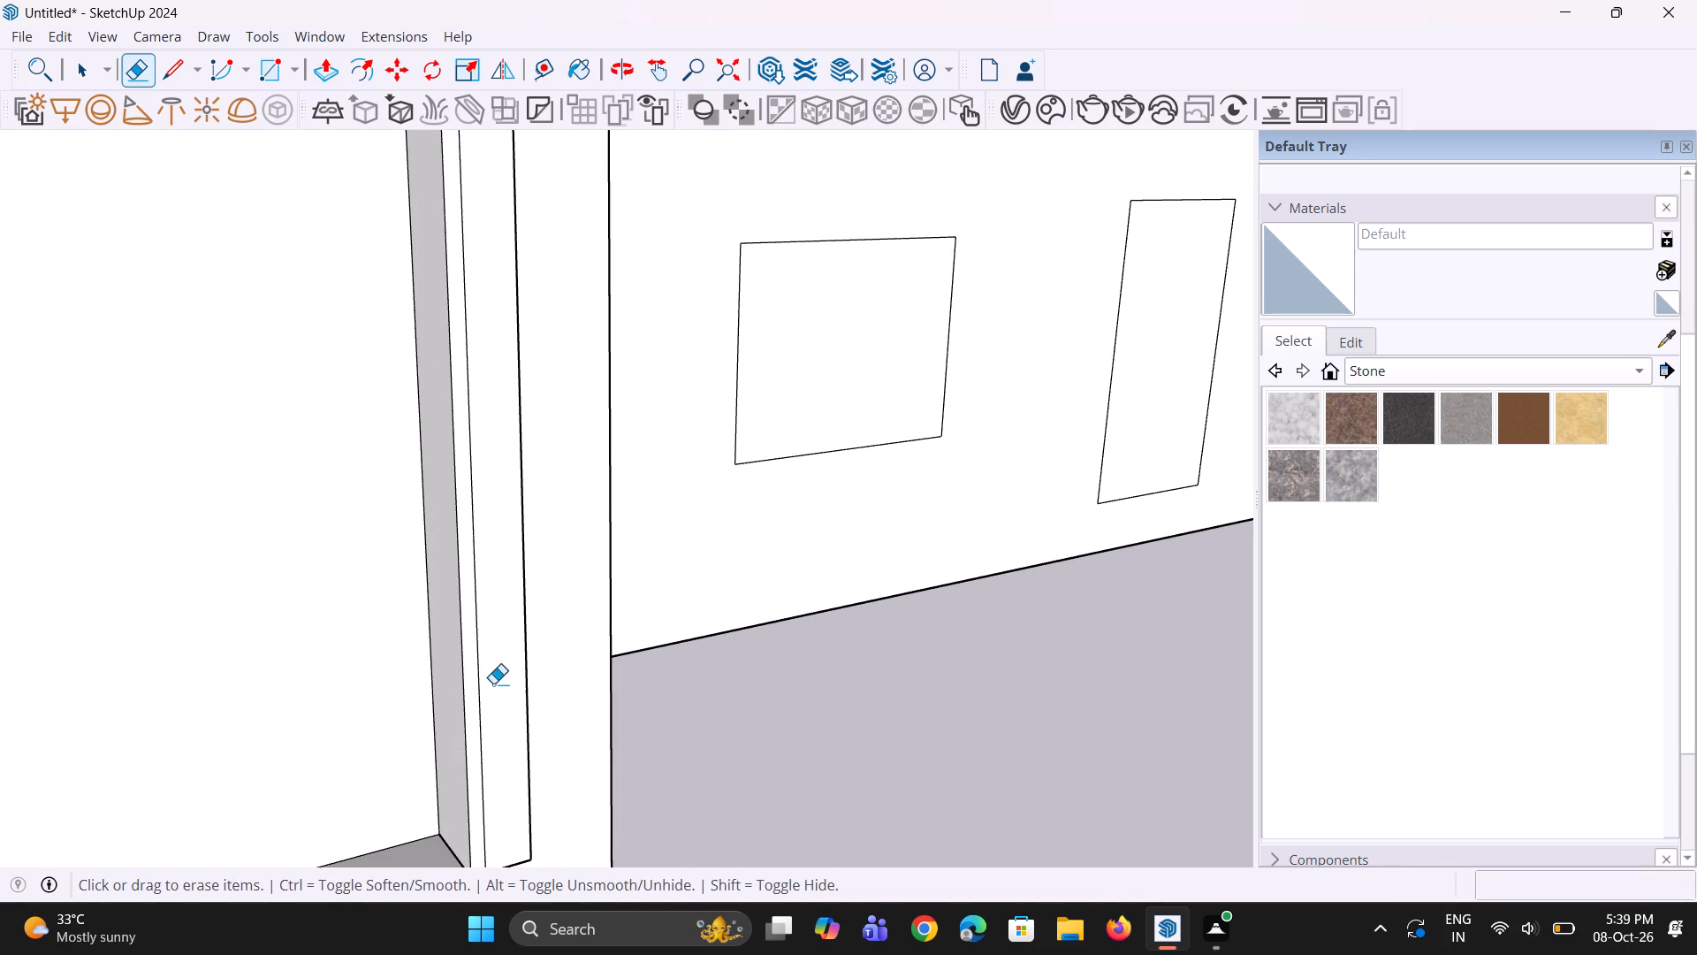
left_click(480, 674)
Draw a short line along the recess depth at the panel's lower corner, from the front corner to the back corner.
scroll(468, 678, "down", 10)
middle_click_drag(514, 698, 511, 723)
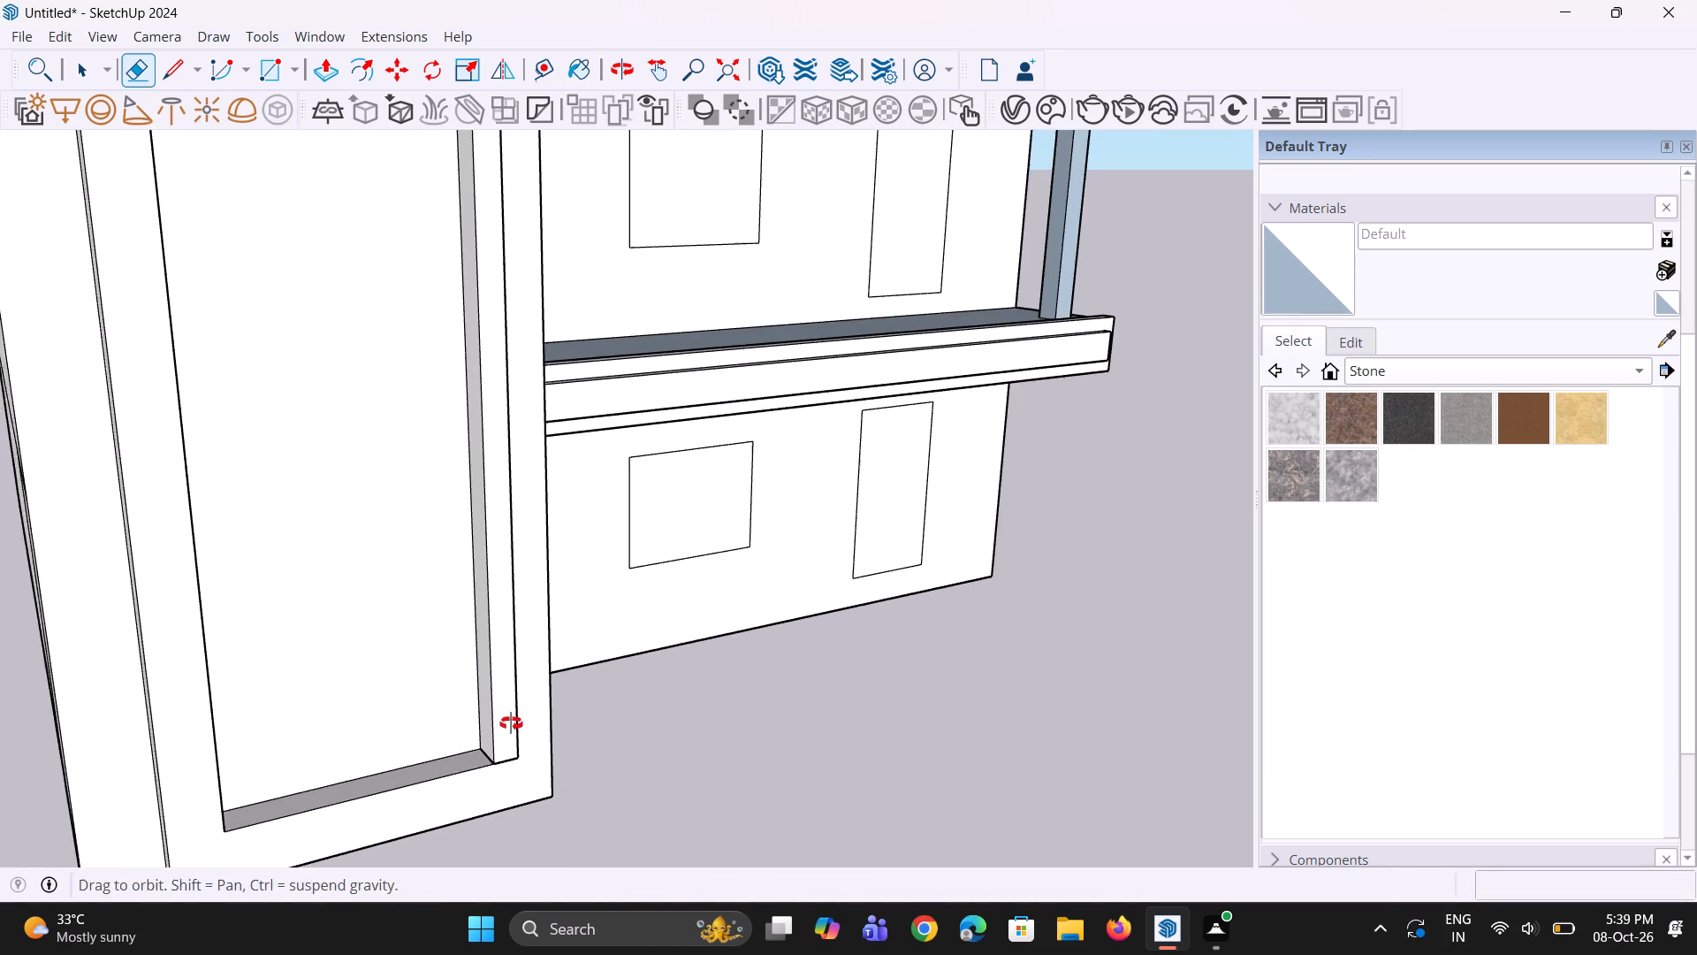
middle_click_drag(511, 723, 508, 737)
scroll(492, 743, "down", 8)
middle_click_drag(494, 722, 476, 685)
scroll(529, 671, "up", 3)
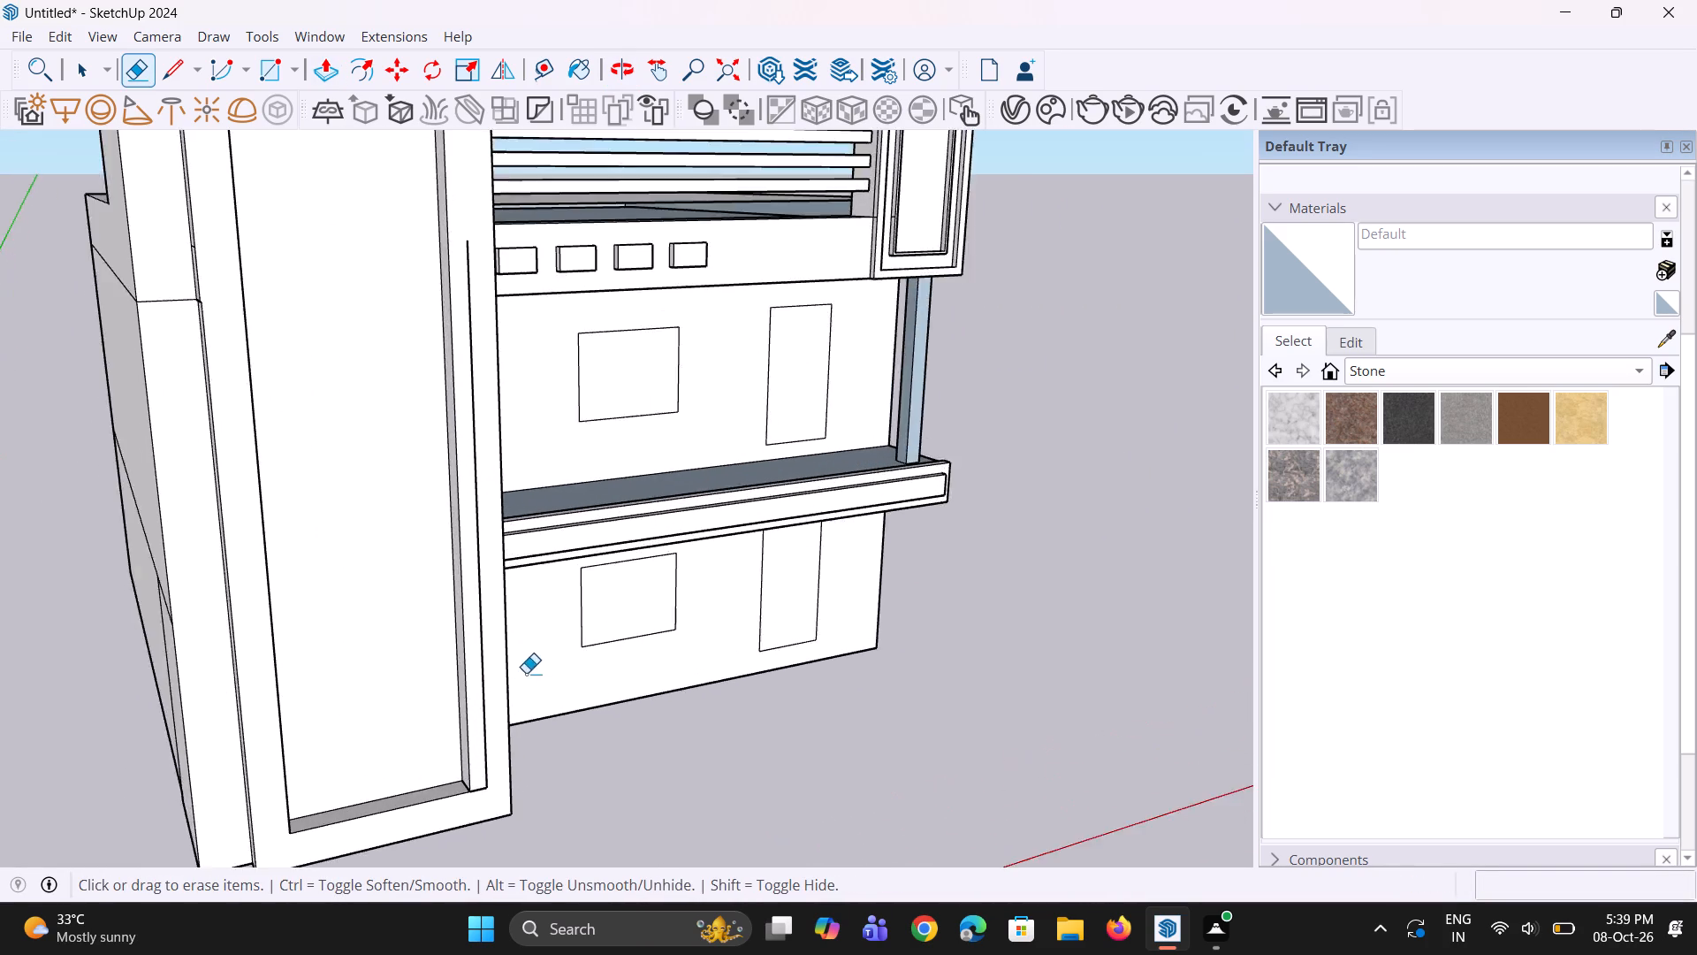
scroll(526, 673, "up", 4)
scroll(472, 834, "up", 2)
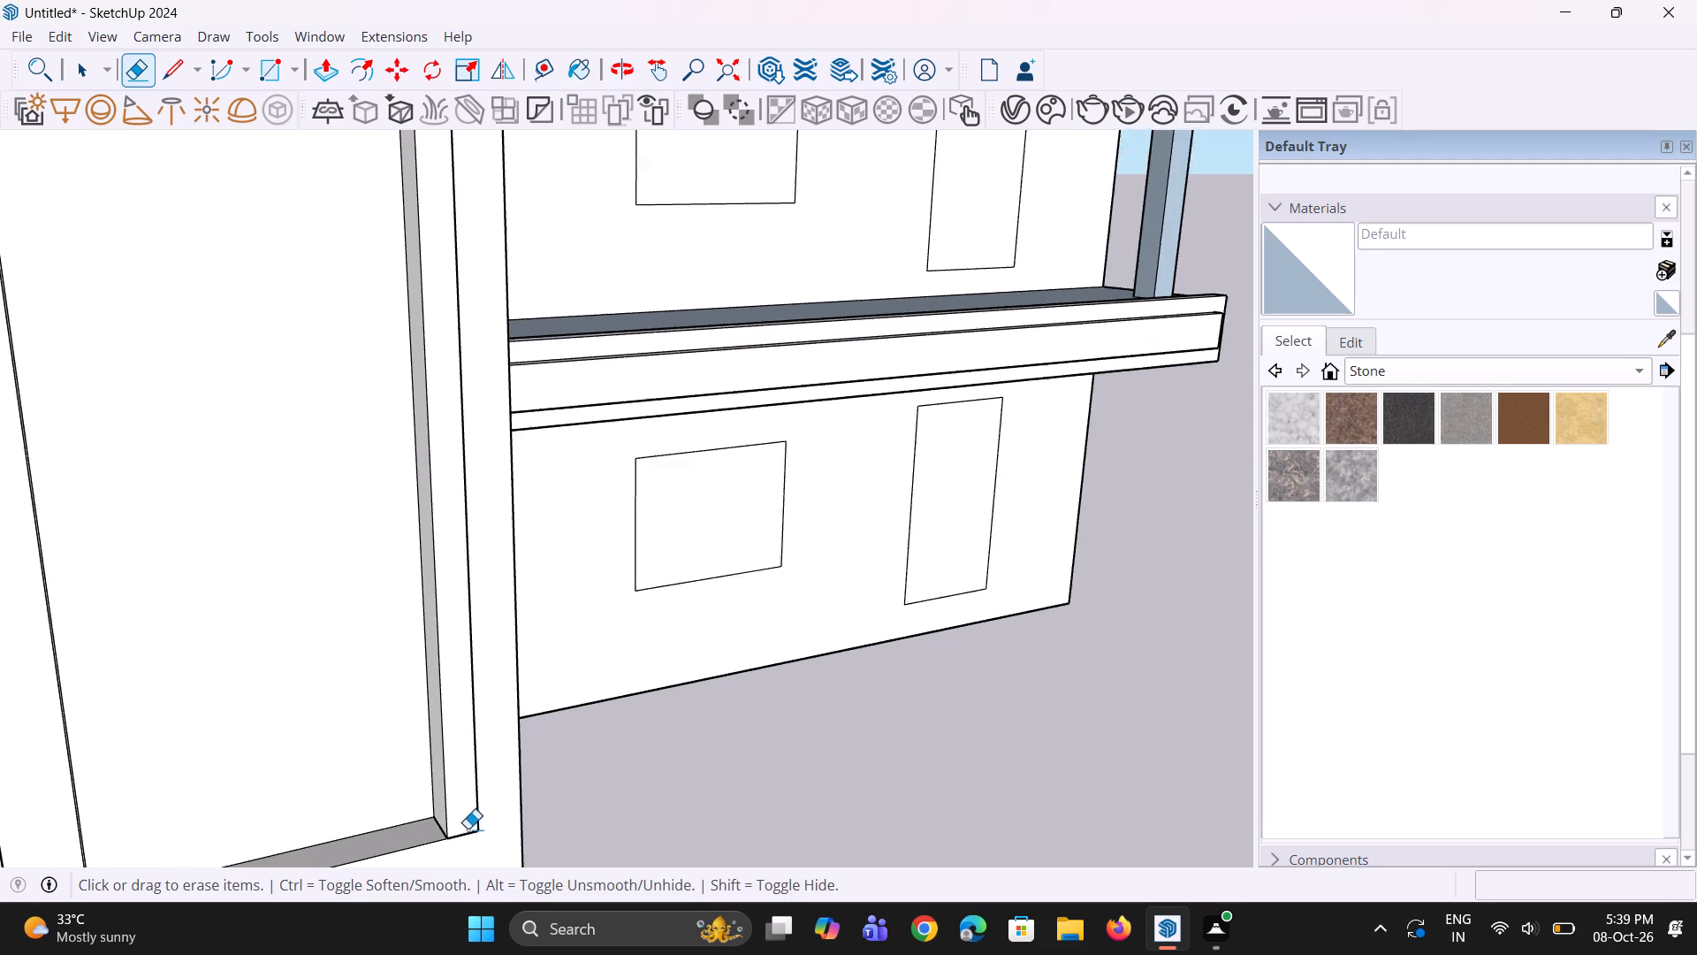
scroll(468, 829, "up", 3)
middle_click_drag(449, 833, 453, 688)
scroll(442, 753, "up", 9)
middle_click_drag(435, 776, 433, 753)
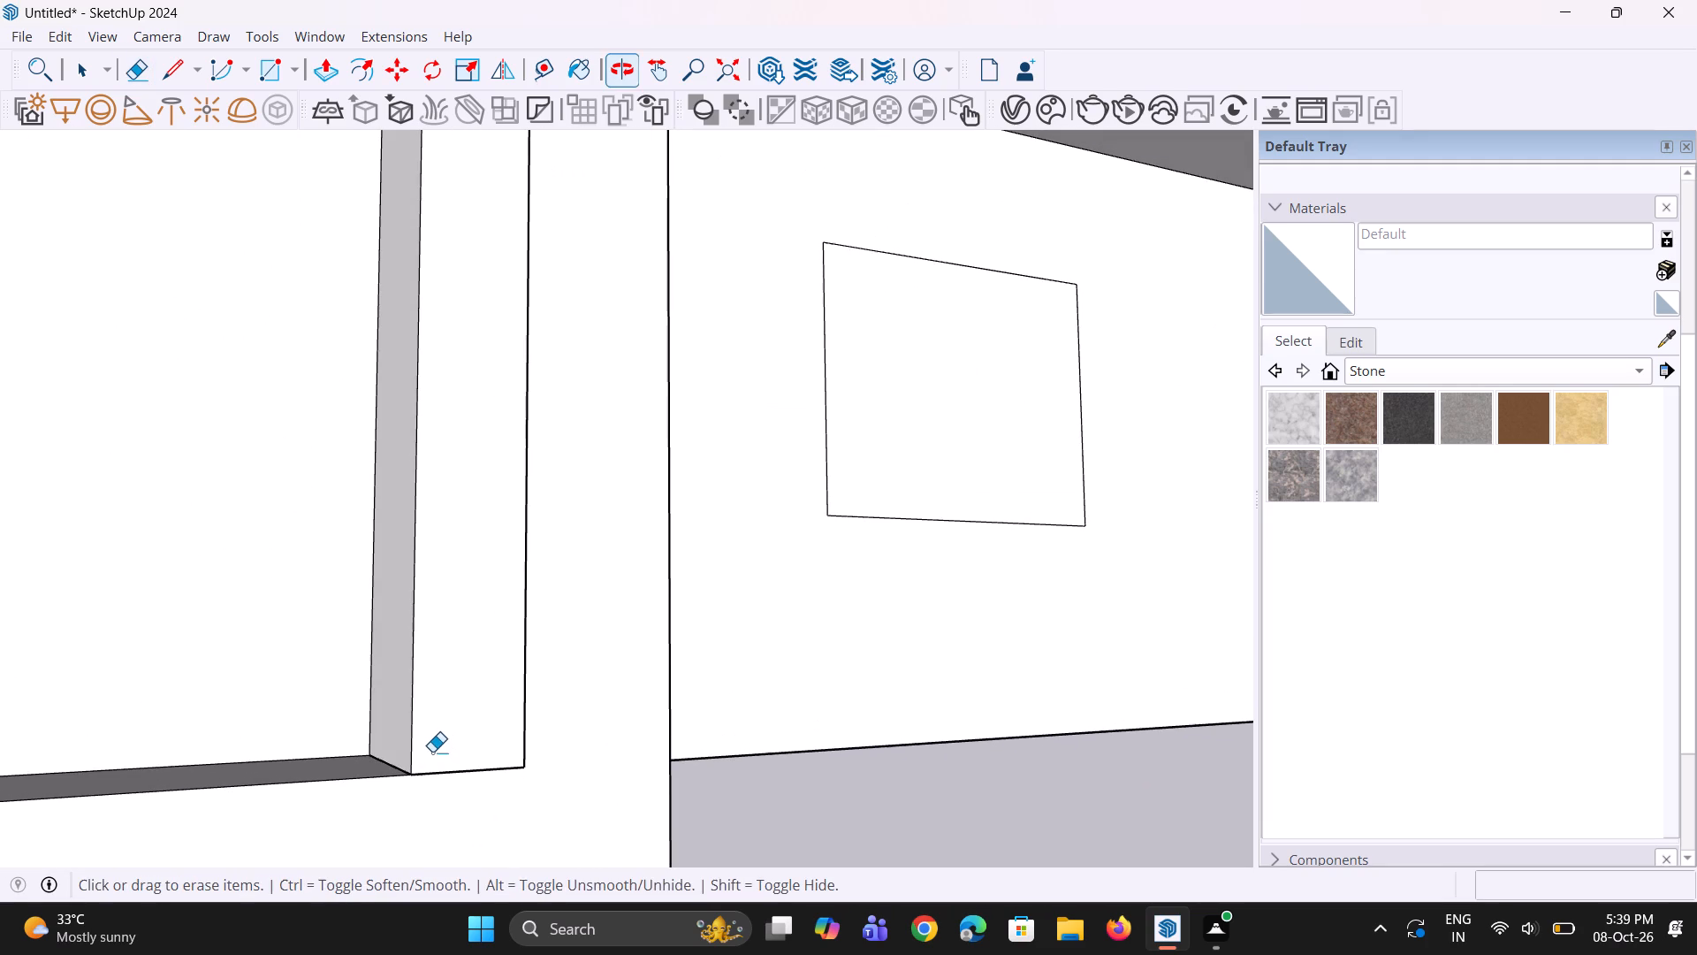
key("l")
left_click(415, 779)
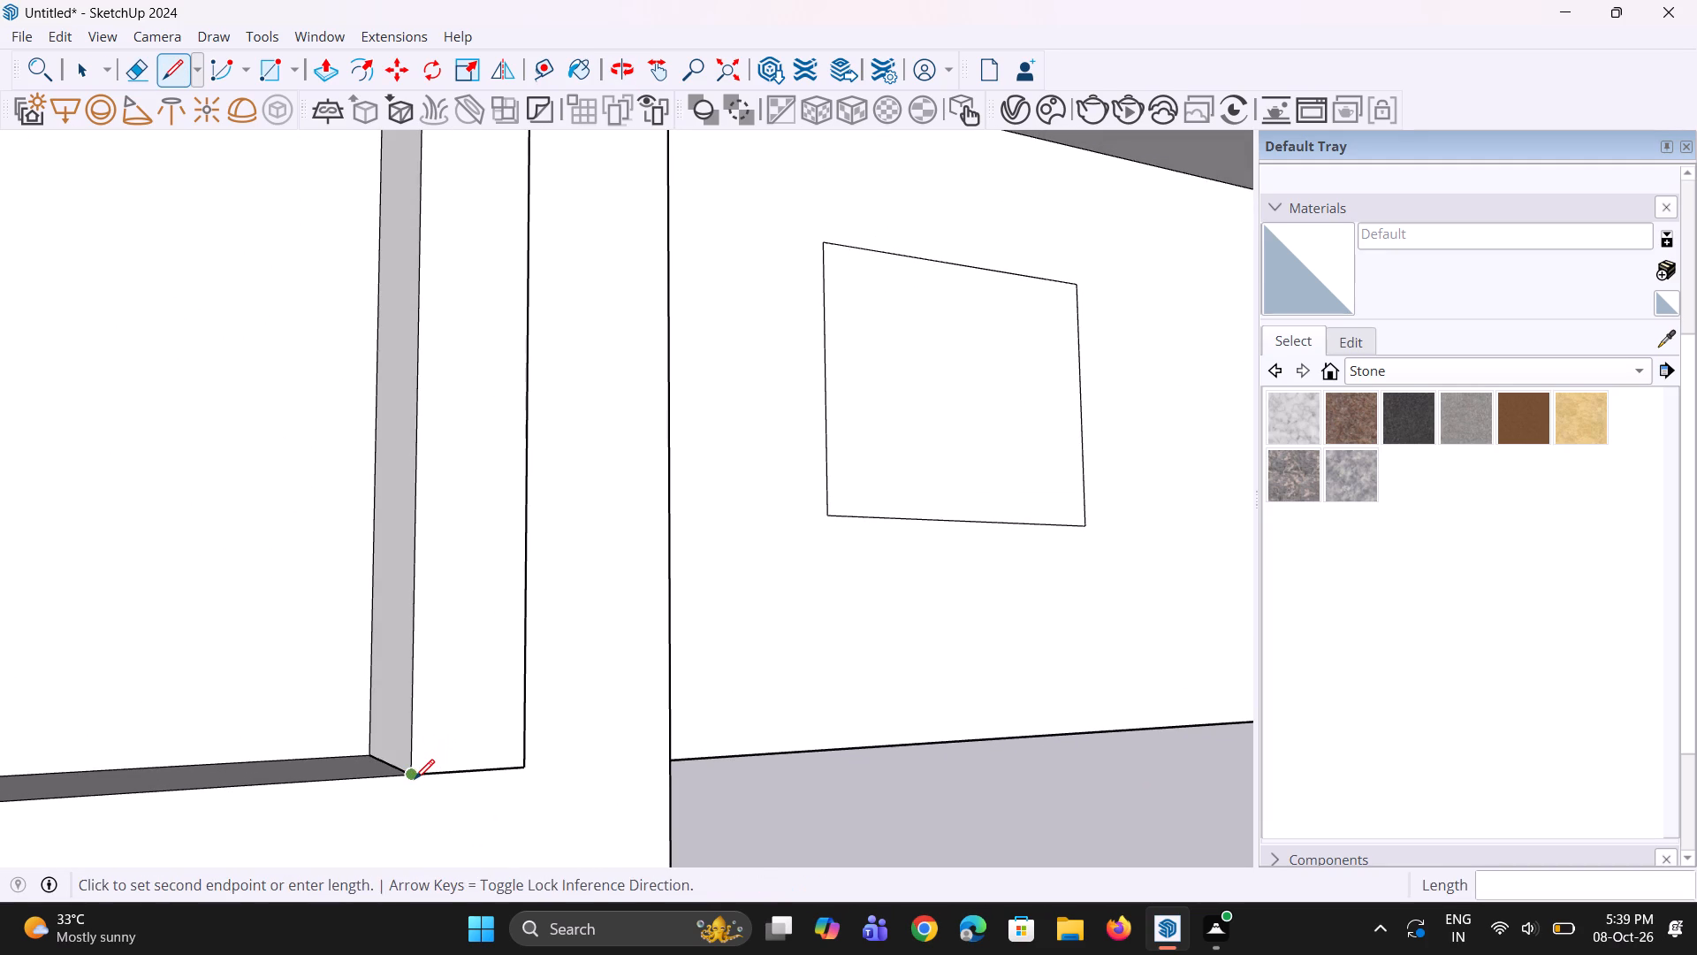
left_click(370, 756)
key("space")
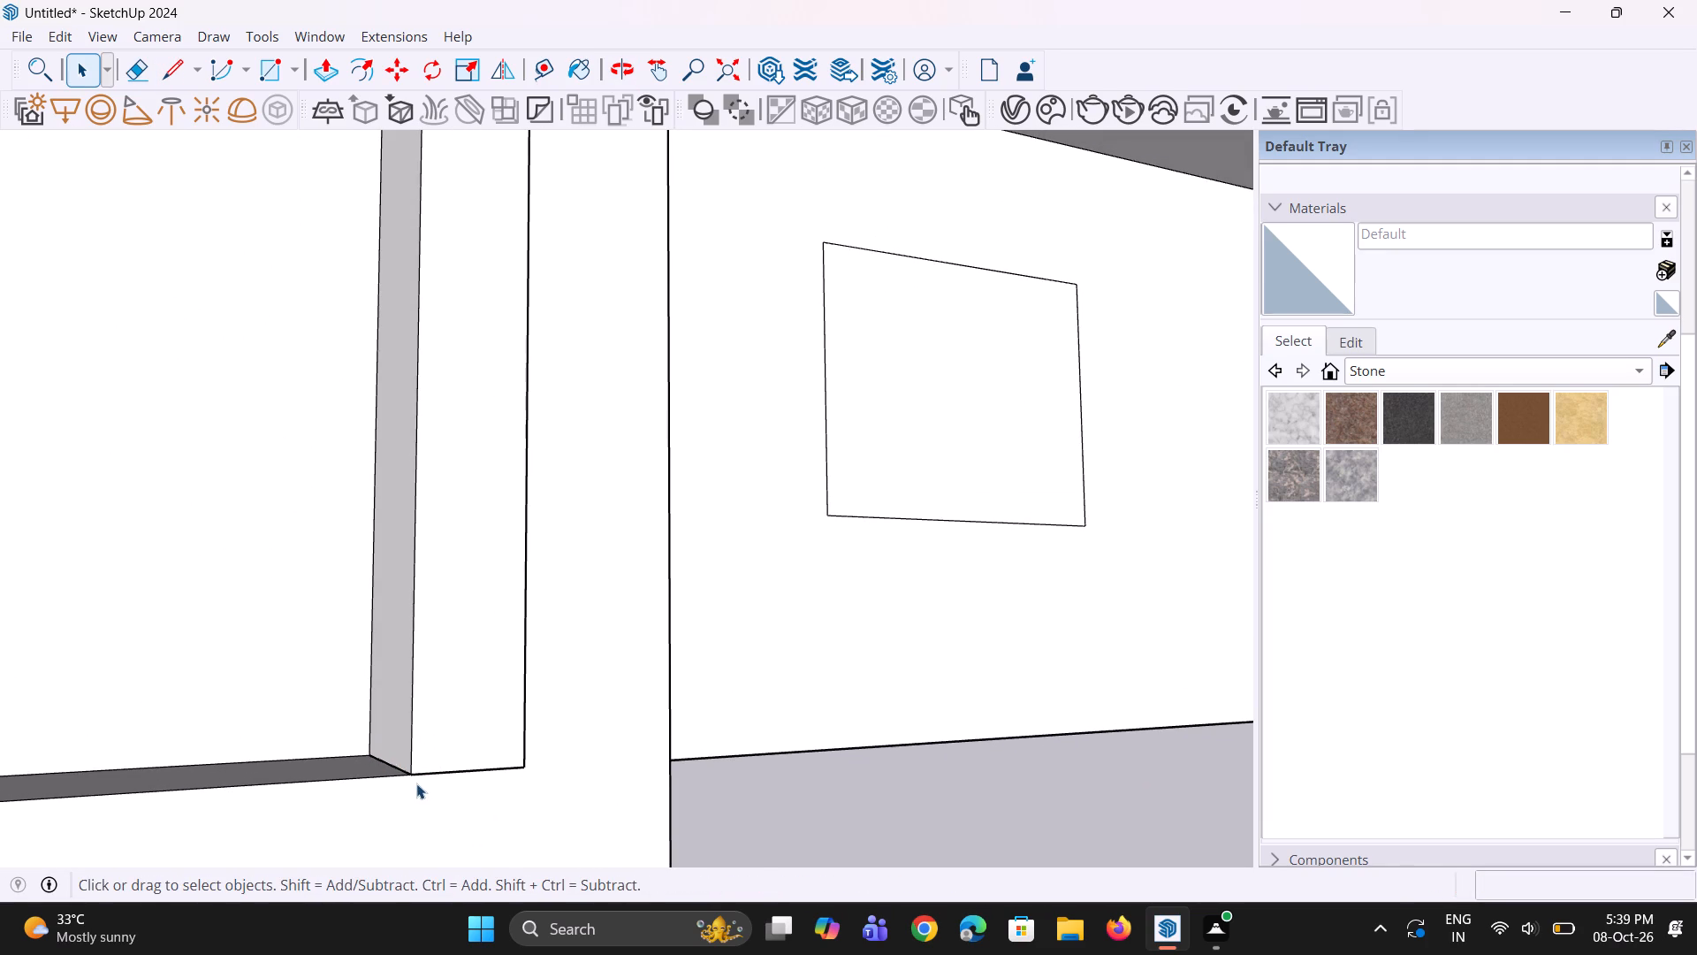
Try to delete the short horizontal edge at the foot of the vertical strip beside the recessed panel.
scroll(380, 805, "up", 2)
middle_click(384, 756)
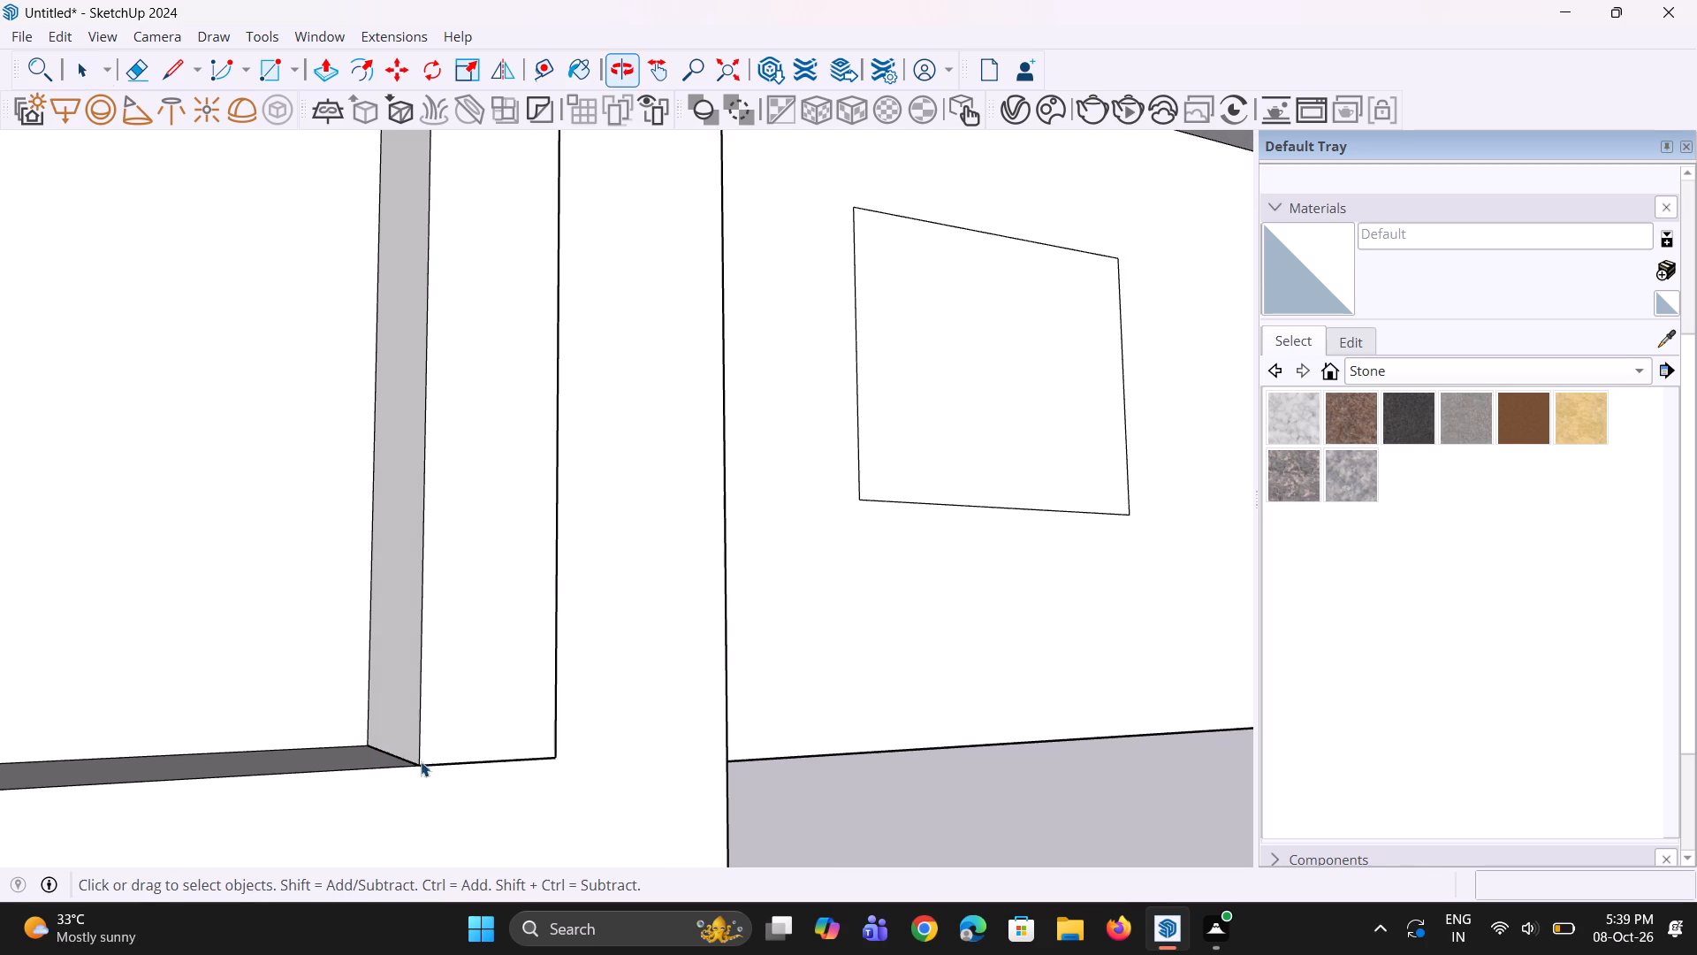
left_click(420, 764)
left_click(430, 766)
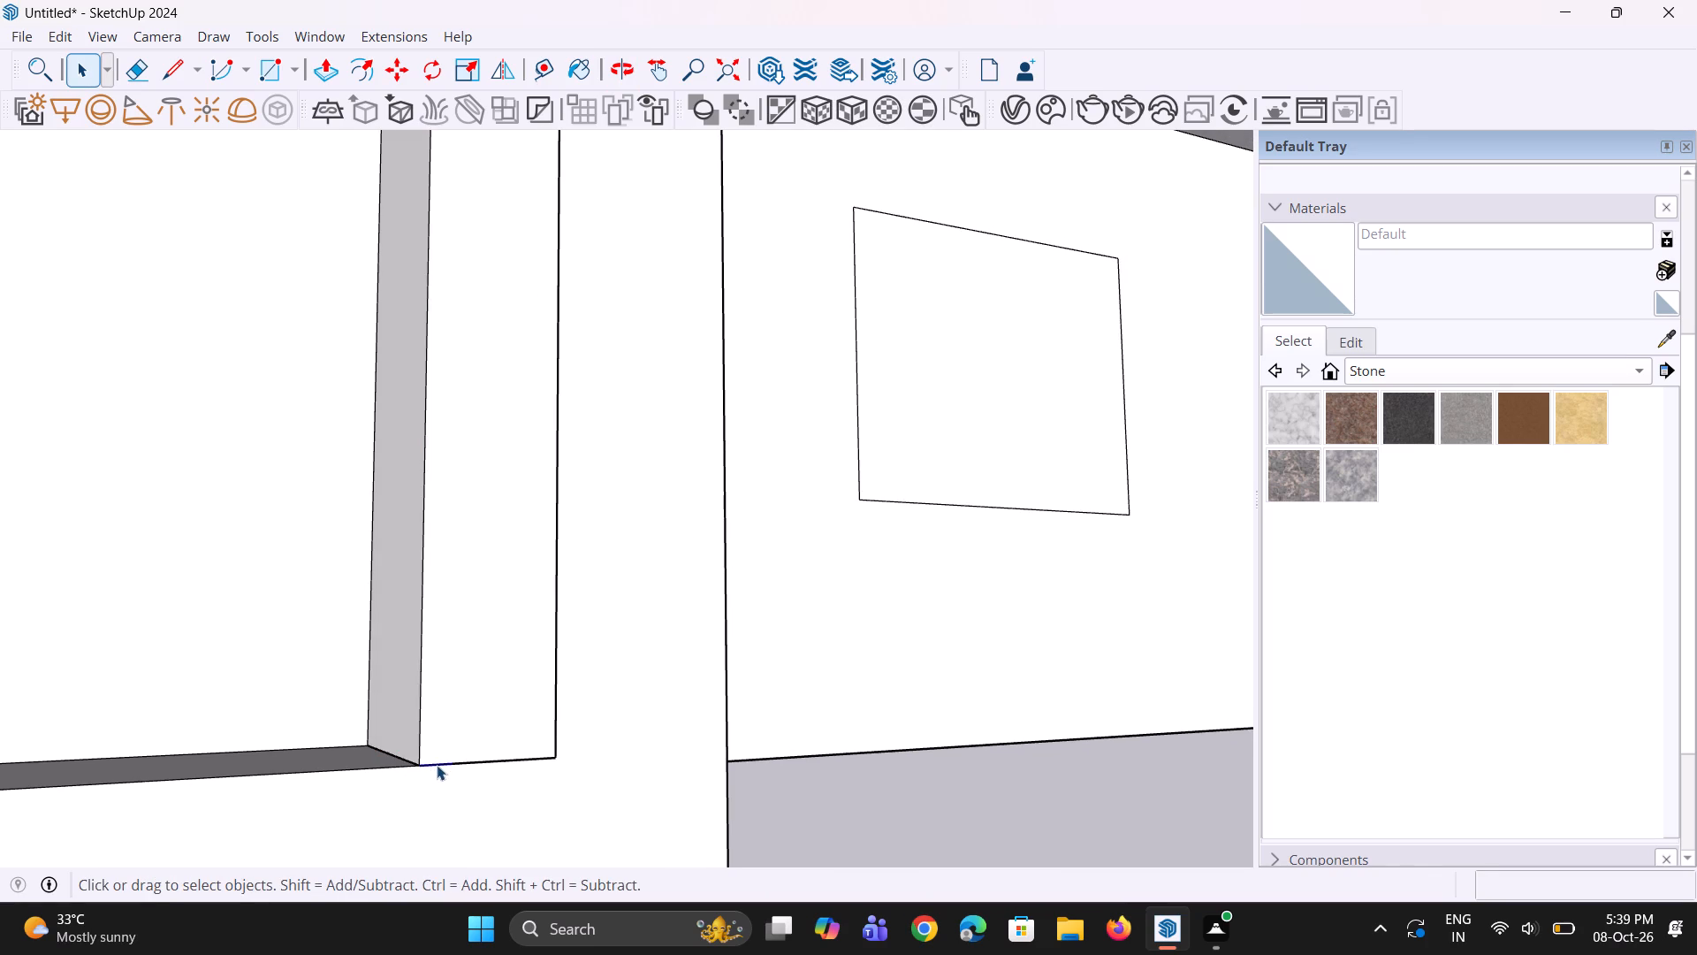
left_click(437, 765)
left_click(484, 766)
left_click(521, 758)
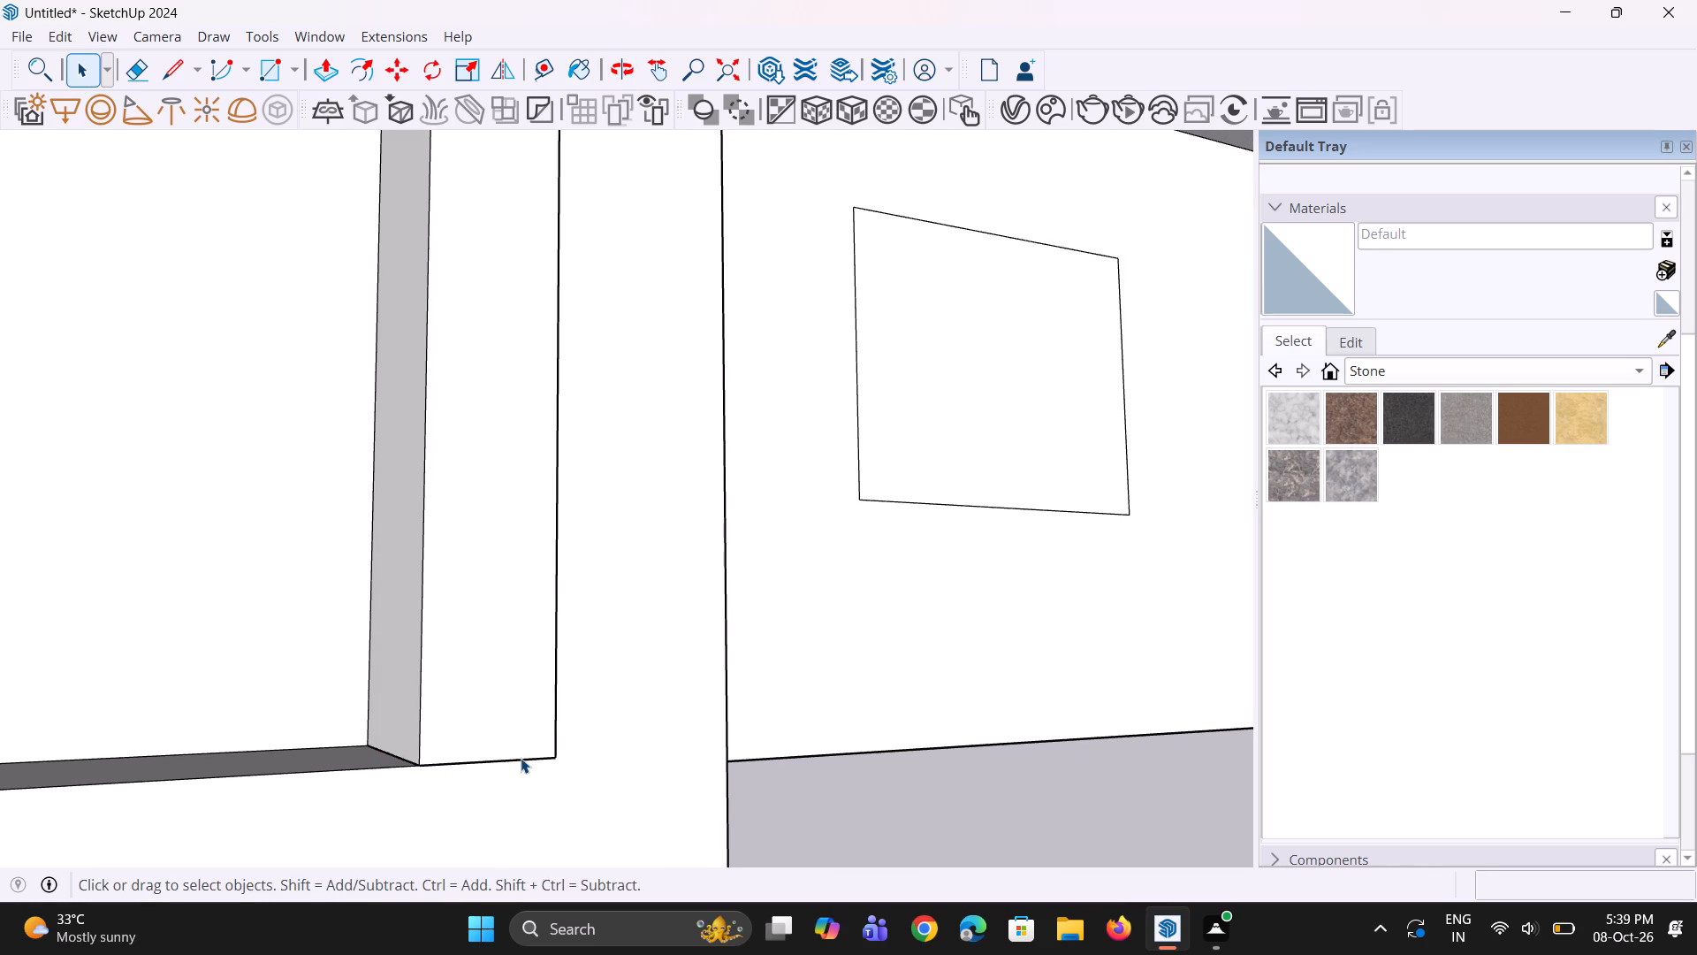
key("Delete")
Delete the front face of the tower frame around the recessed panel.
triple_click(528, 754)
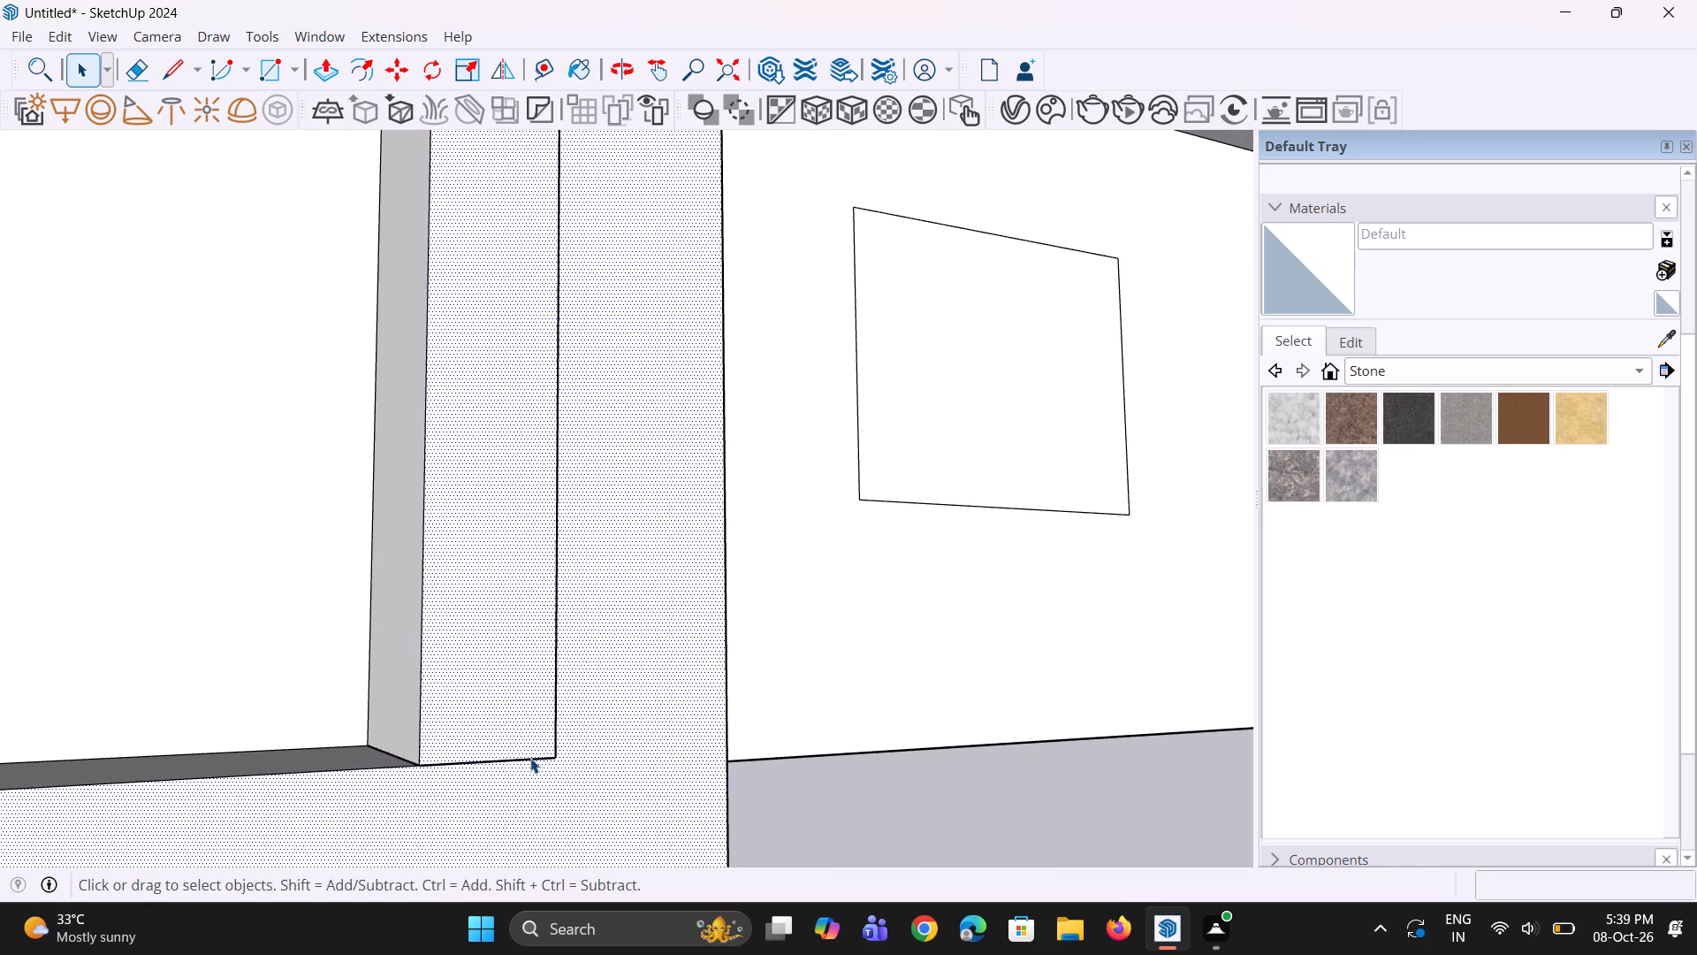
key("Delete")
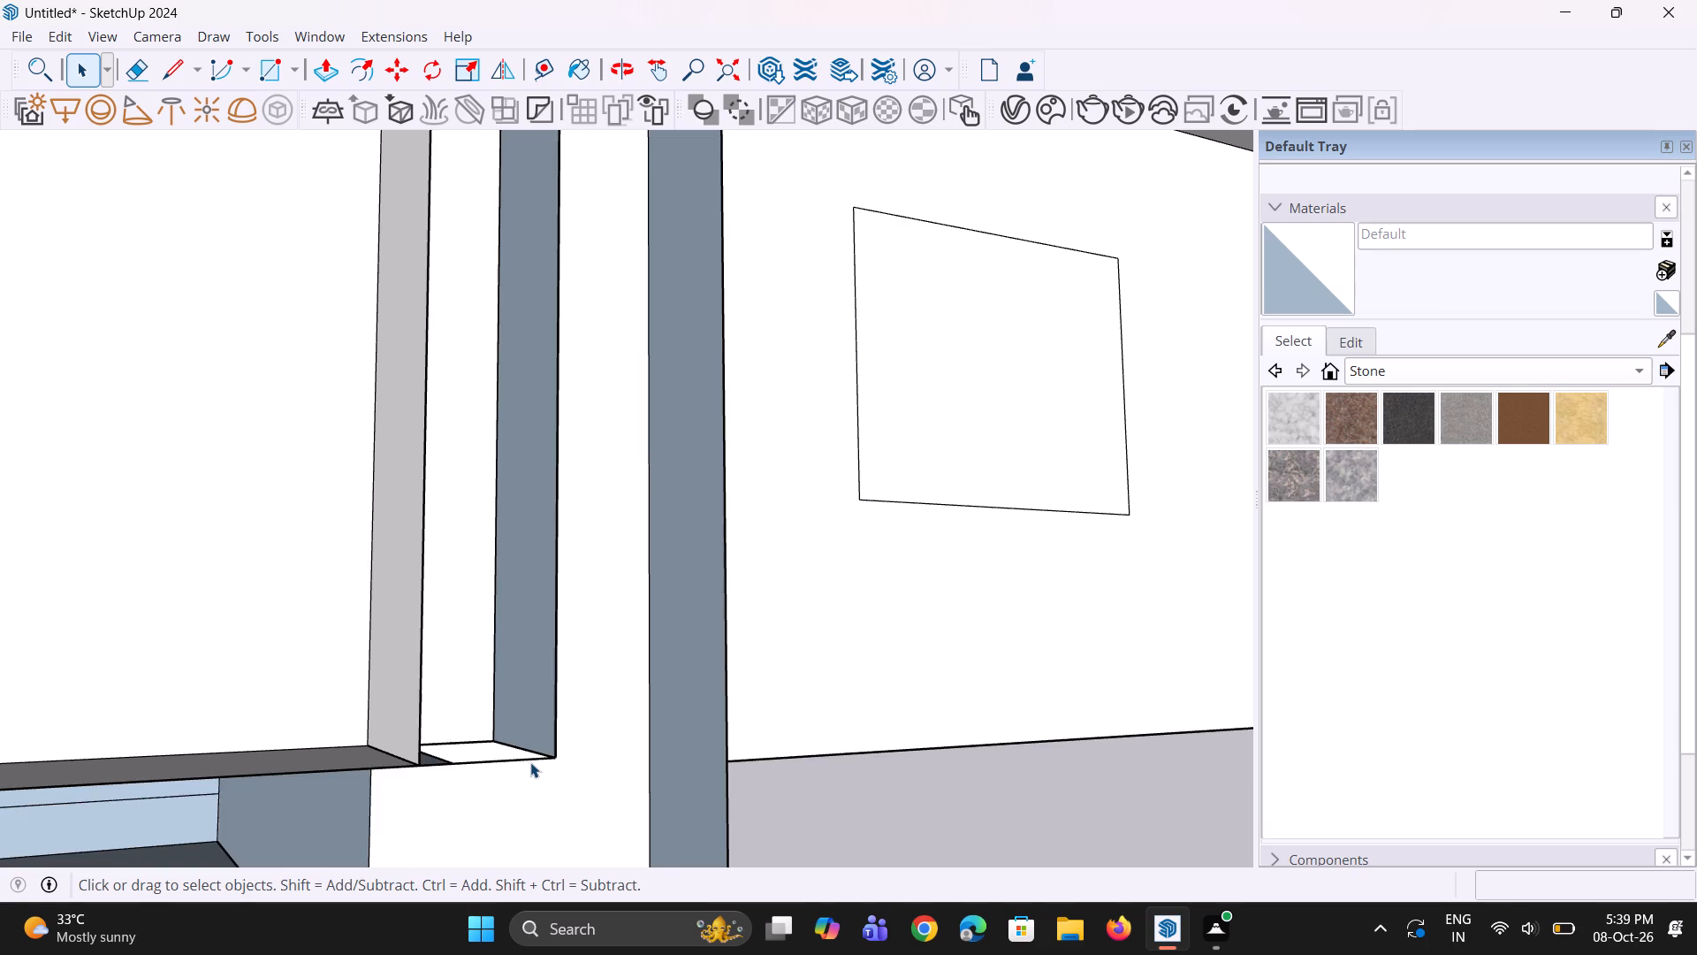
Examine the tower's opened front frame and the leftover strip from below, from the side and from the front.
scroll(528, 762, "down", 20)
scroll(528, 762, "down", 1)
middle_click_drag(570, 546, 498, 651)
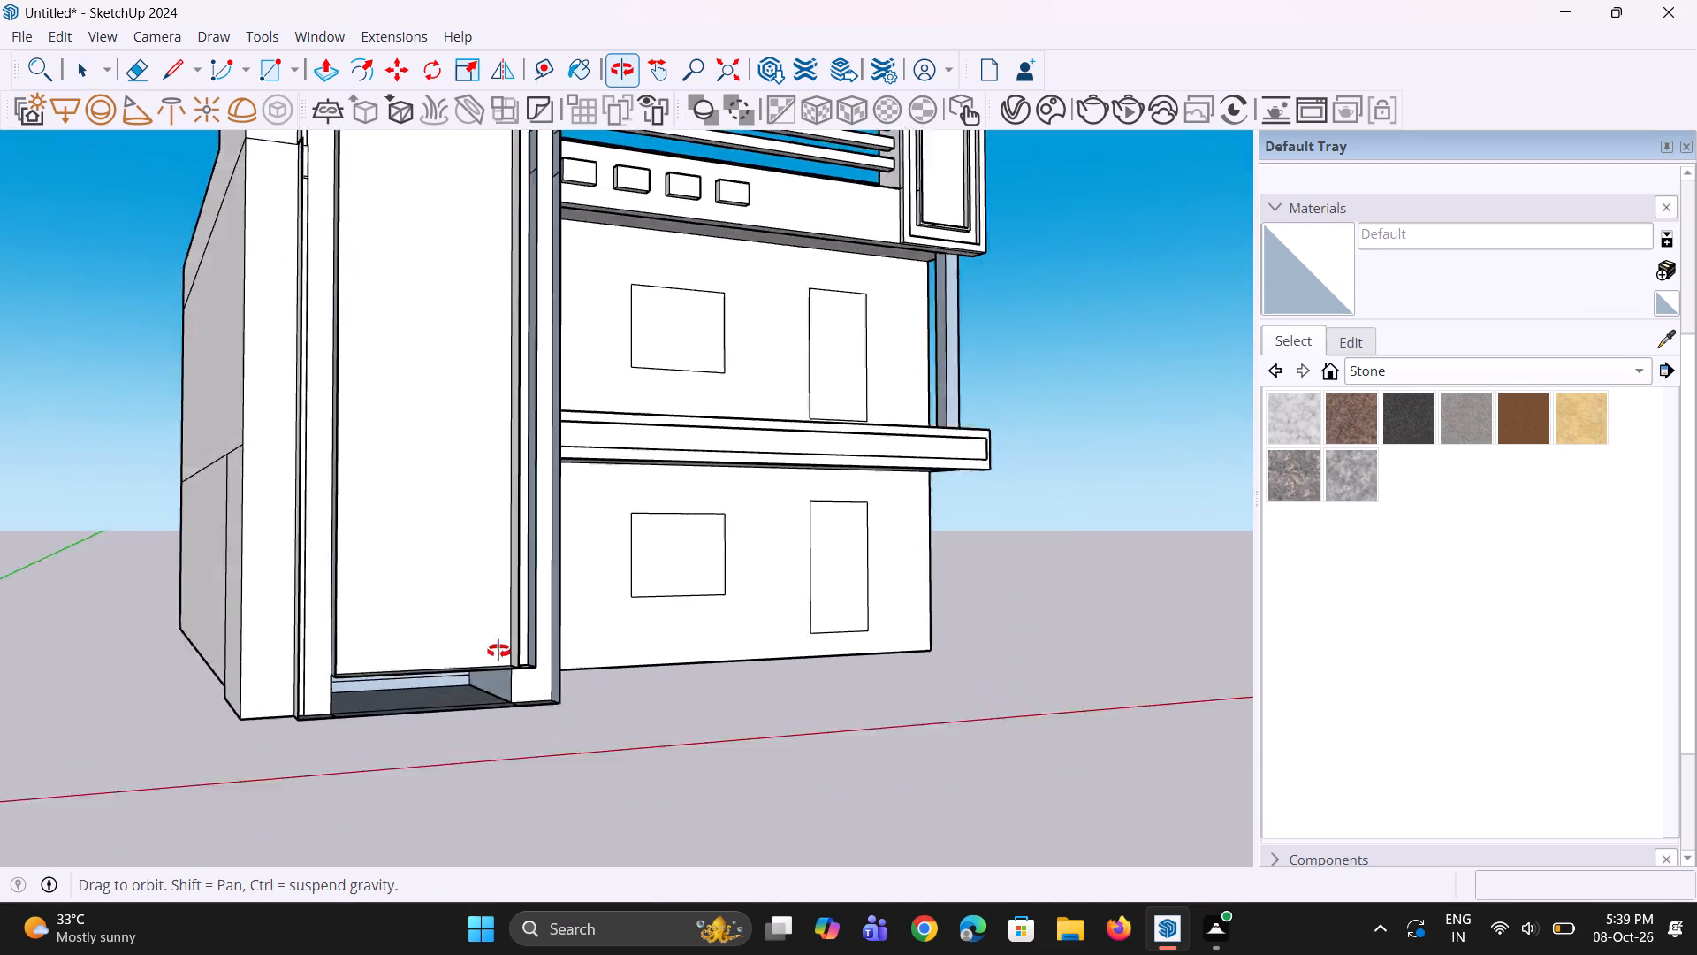
middle_click_drag(498, 651, 463, 721)
scroll(479, 737, "up", 3)
middle_click_drag(479, 737, 564, 419)
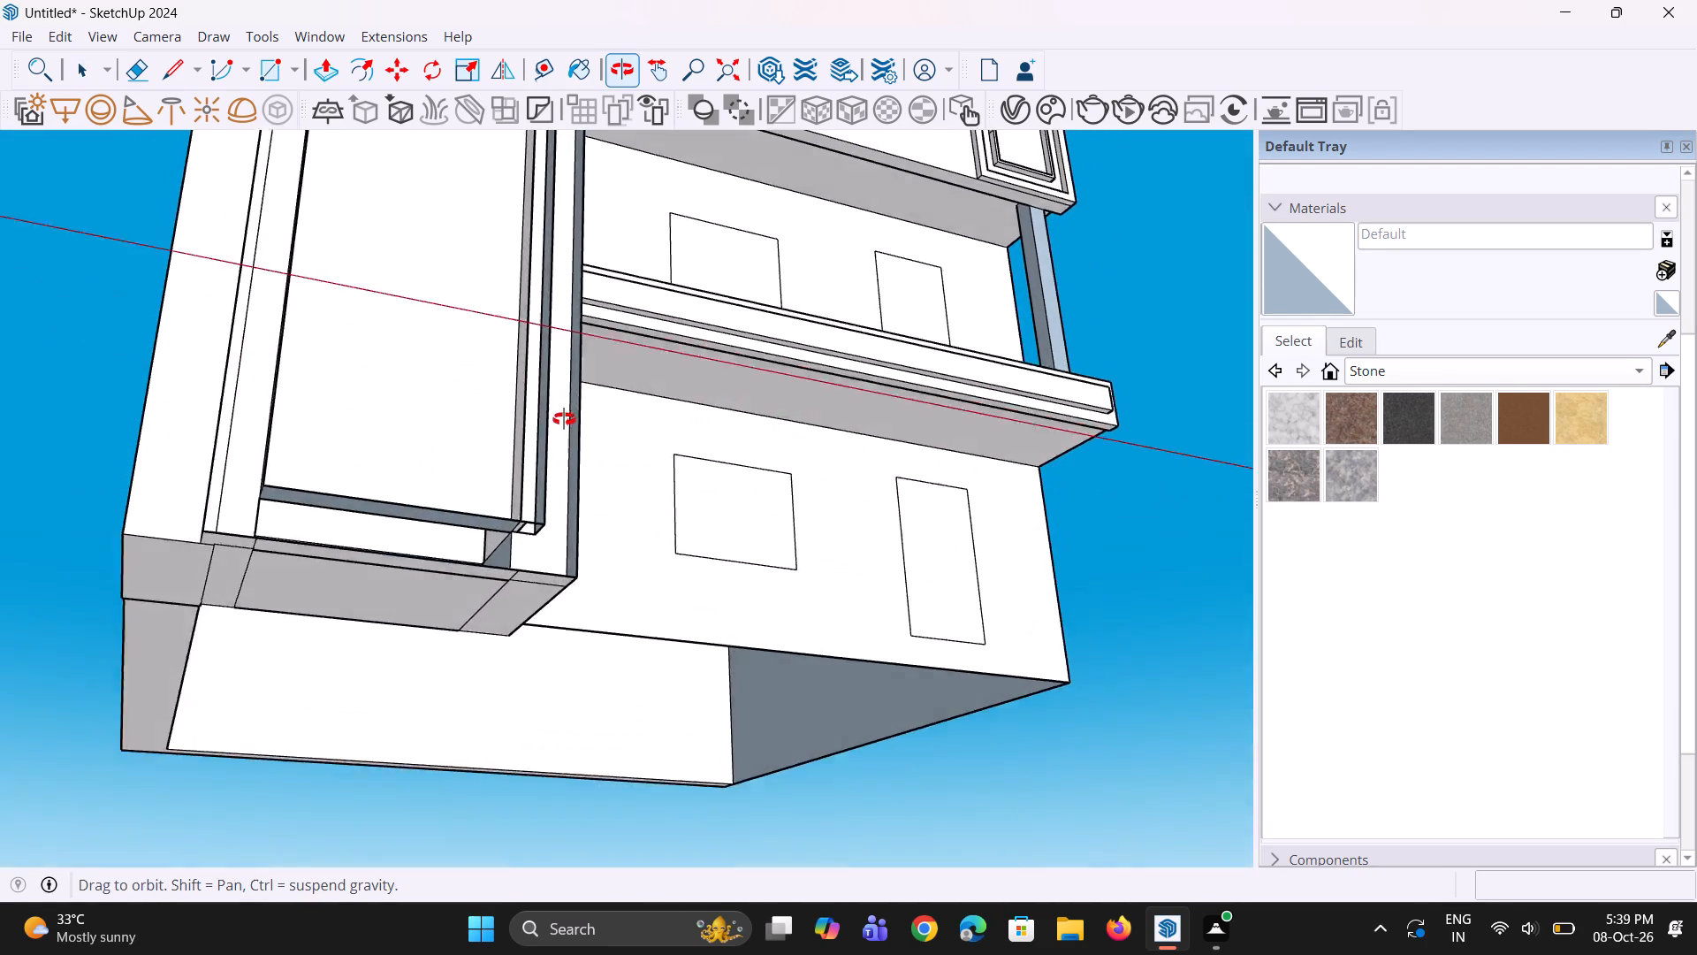
middle_click_drag(564, 419, 436, 751)
scroll(445, 754, "down", 8)
middle_click_drag(453, 721, 884, 699)
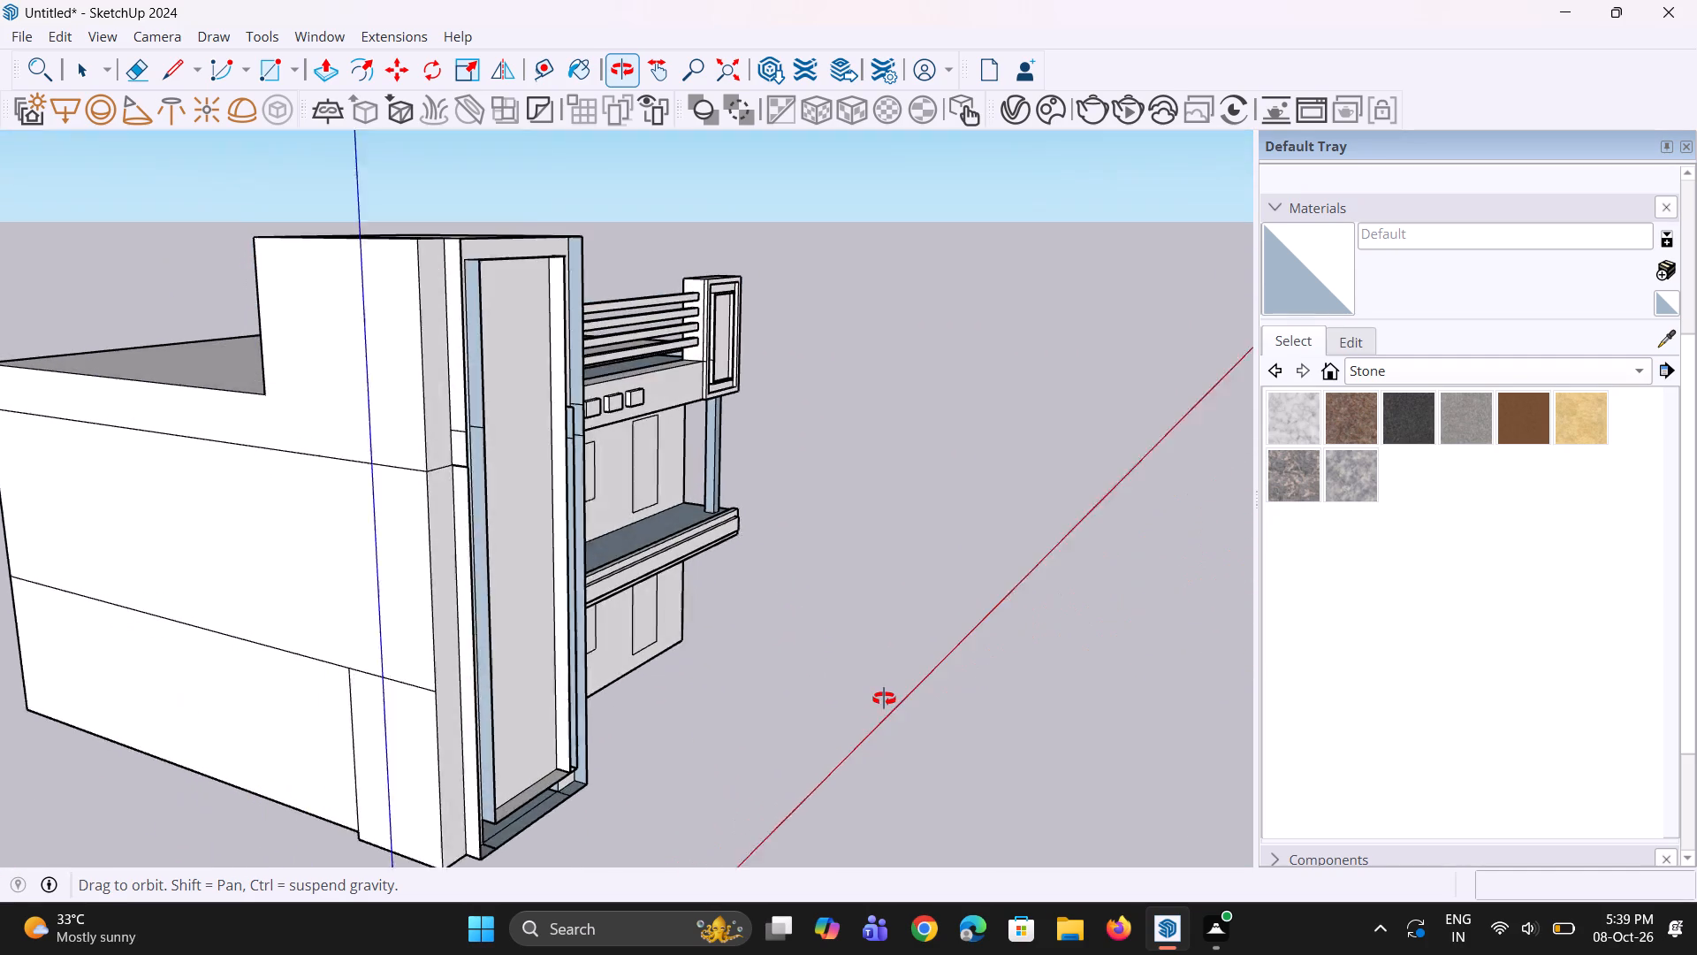
middle_click_drag(884, 699, 615, 803)
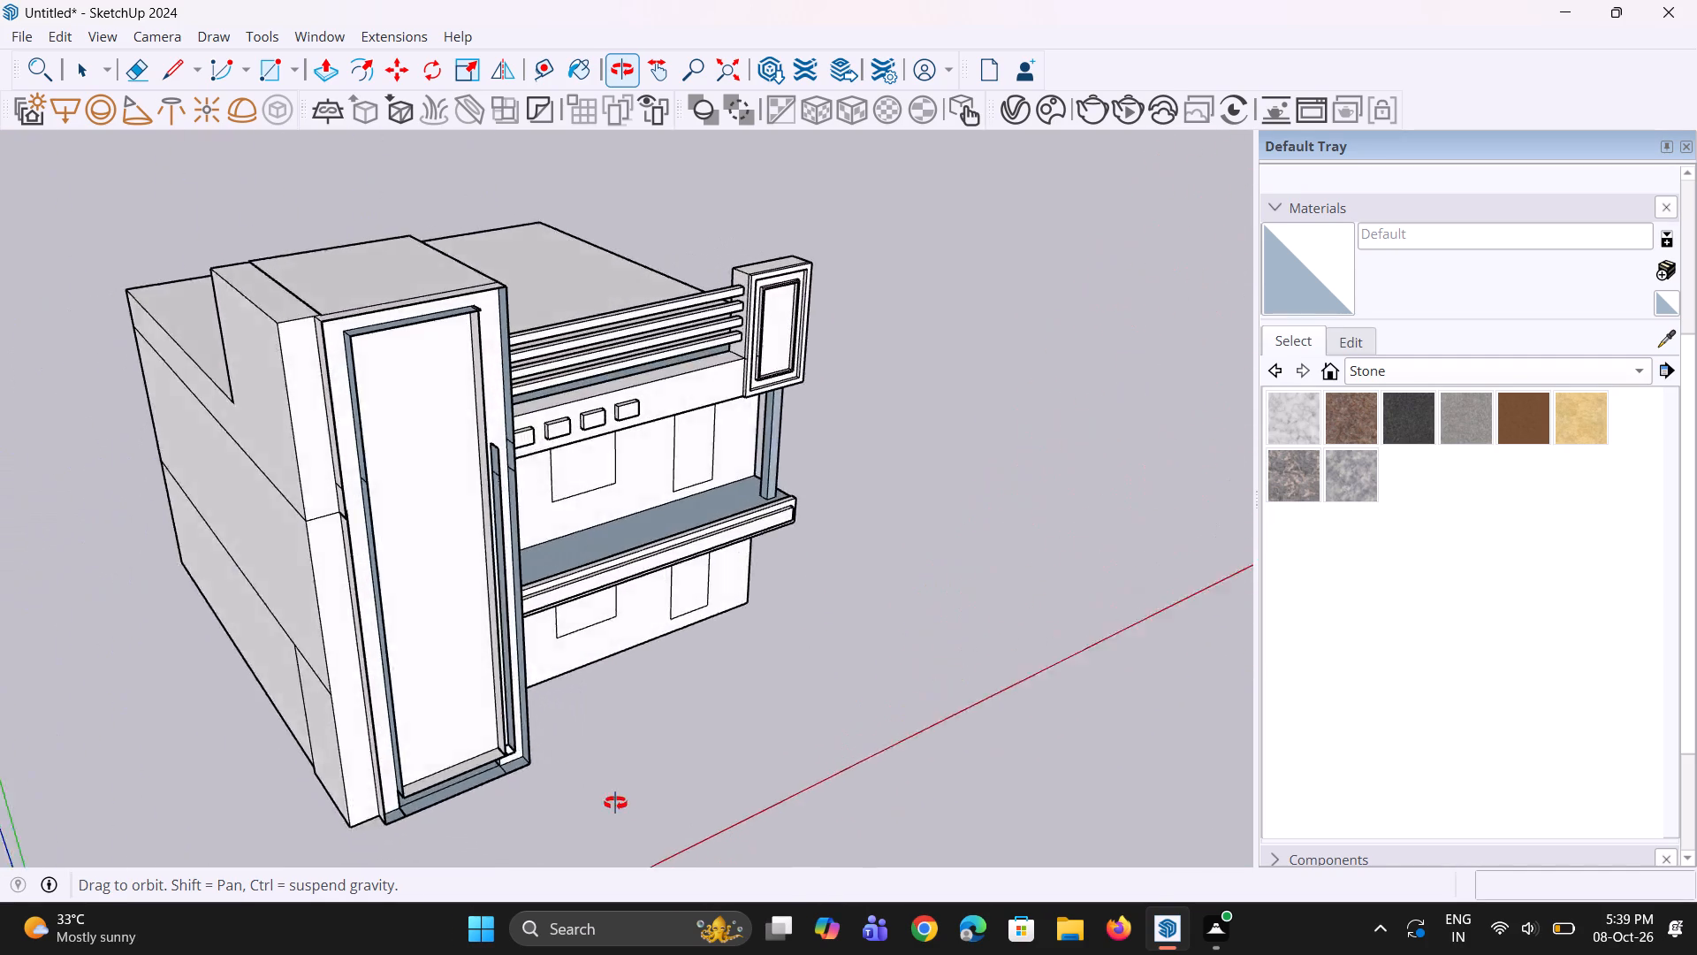
middle_click_drag(615, 803, 391, 650)
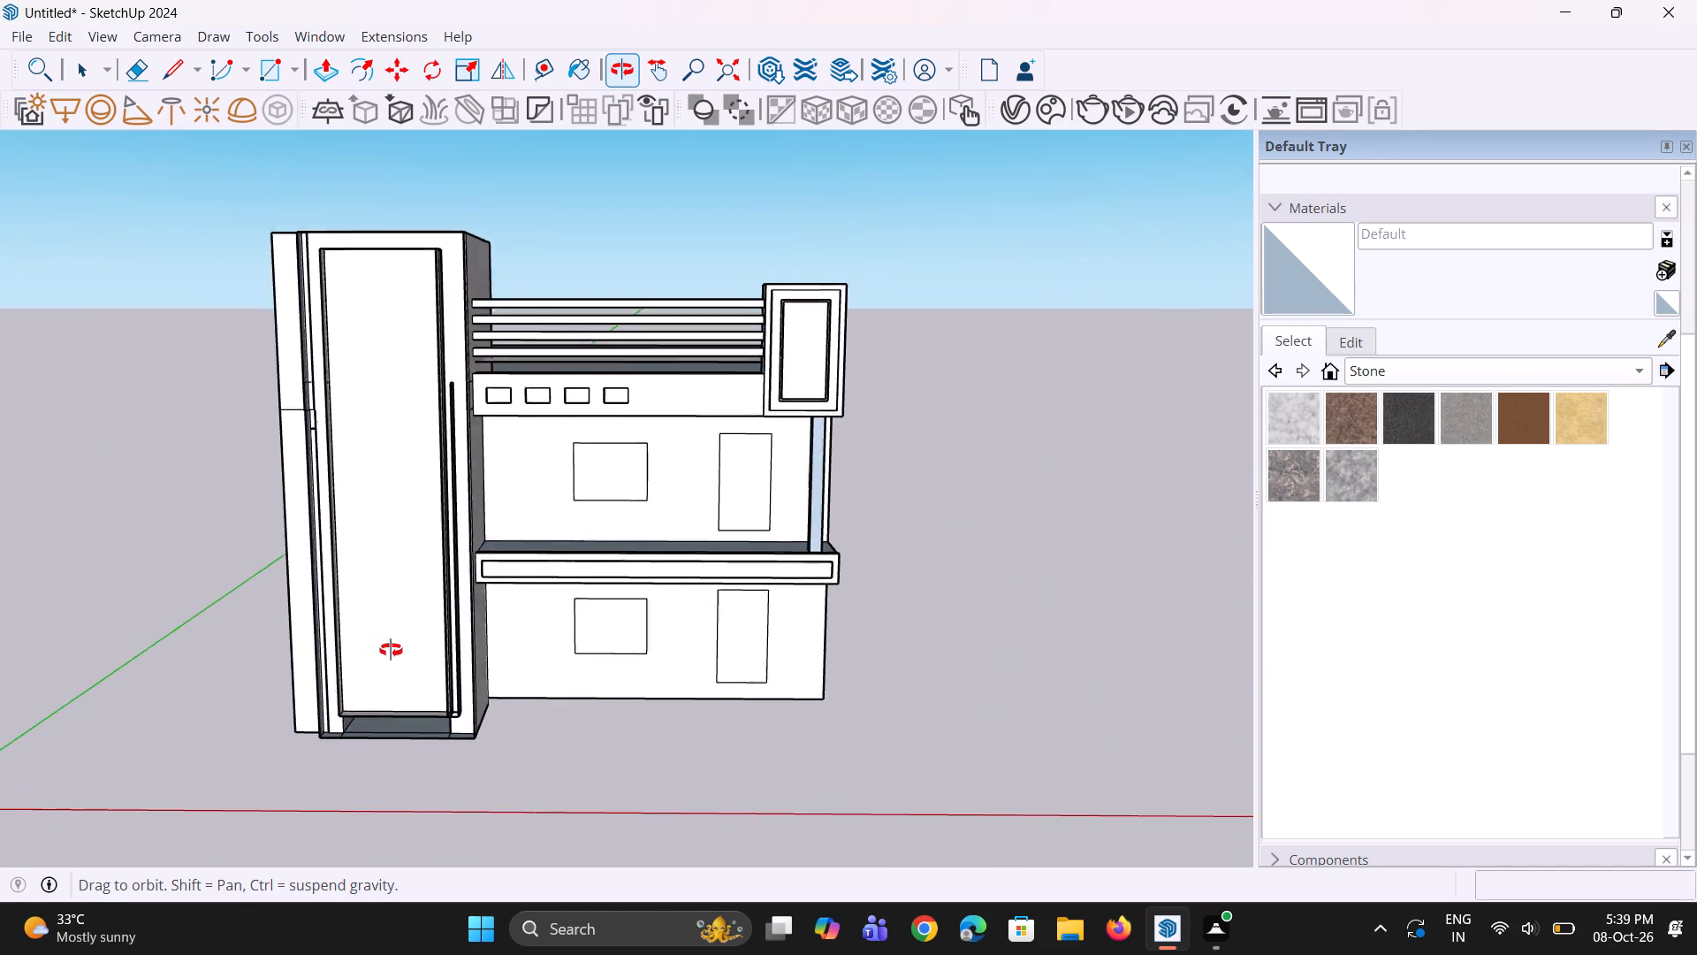
middle_click_drag(391, 650, 483, 743)
Delete the long lower part of the leftover strip's side face inside the tower frame, with its outer edge.
scroll(495, 471, "up", 3)
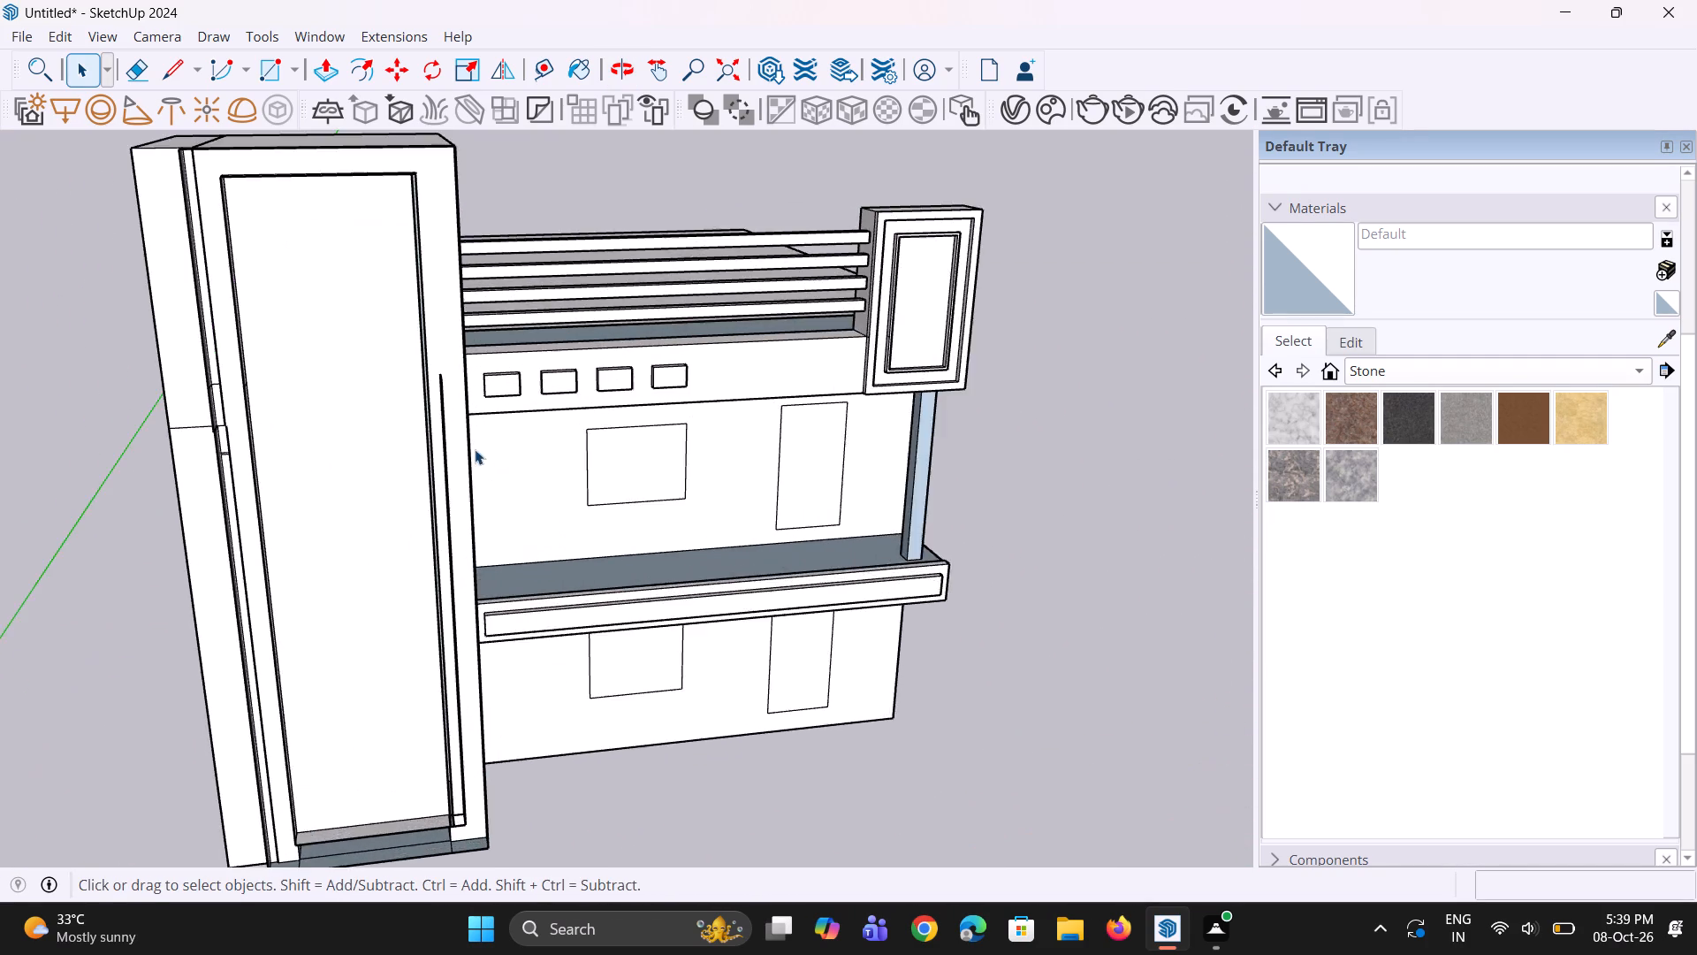
scroll(475, 449, "up", 2)
left_click(449, 433)
left_click(452, 435)
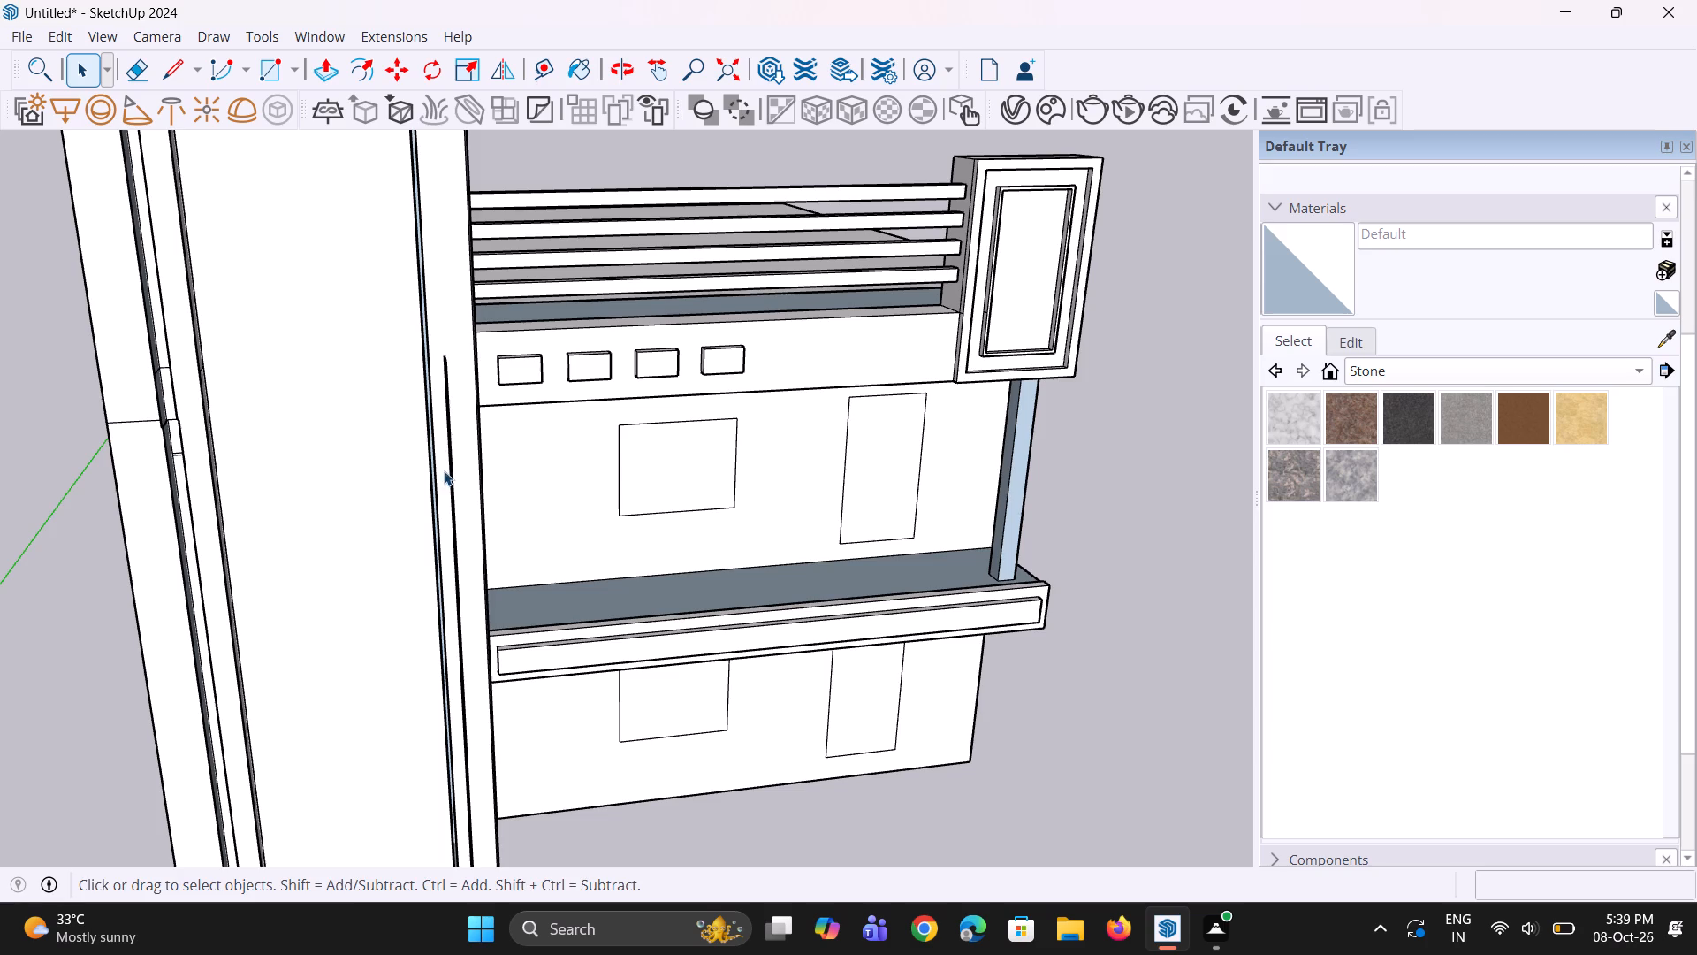
middle_click_drag(448, 476, 538, 466)
scroll(491, 455, "up", 5)
middle_click_drag(506, 436, 623, 479)
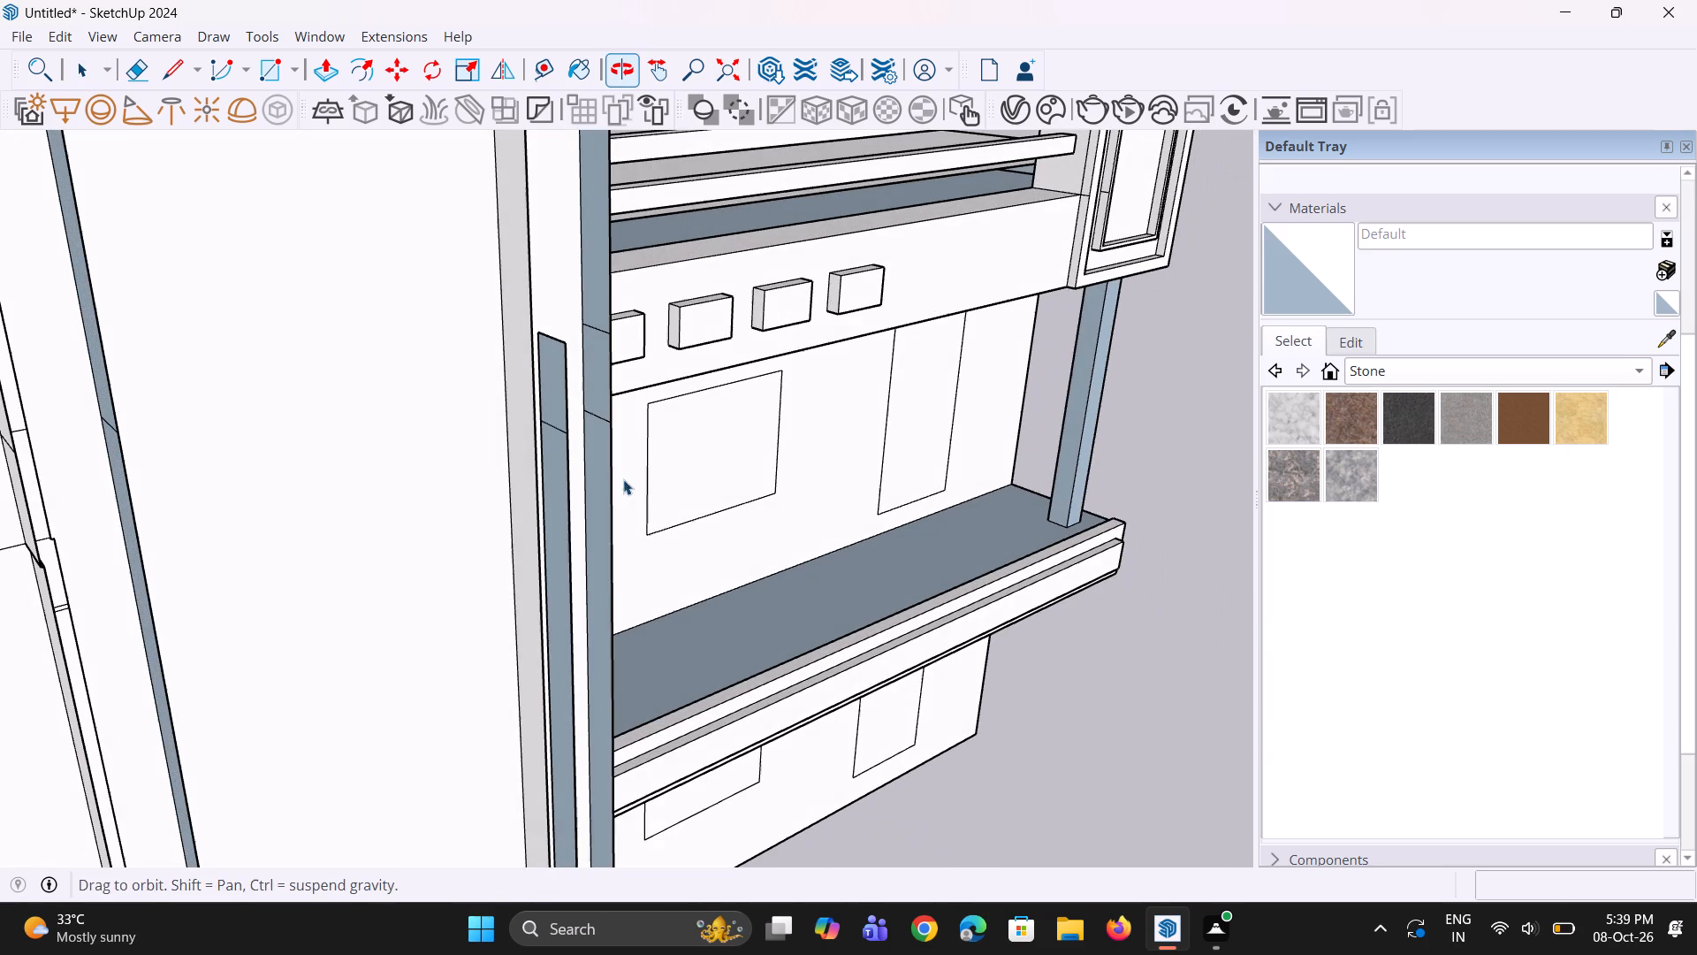
double_click(566, 432)
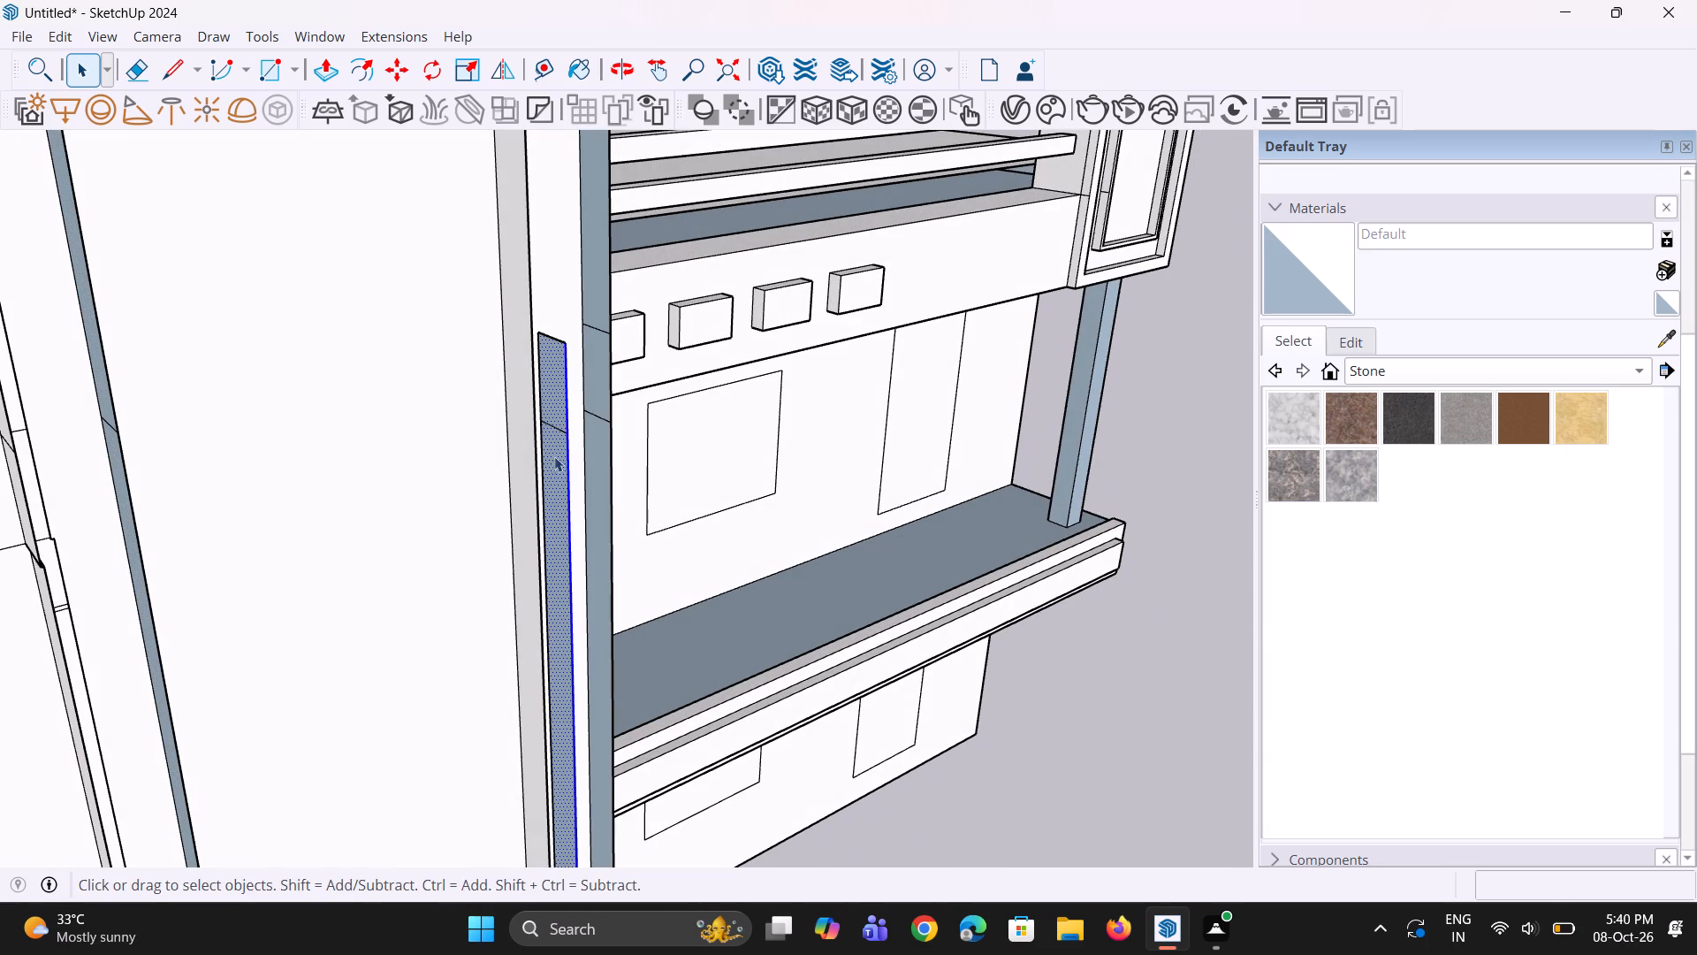
key("Delete")
left_click(566, 454)
key("Delete")
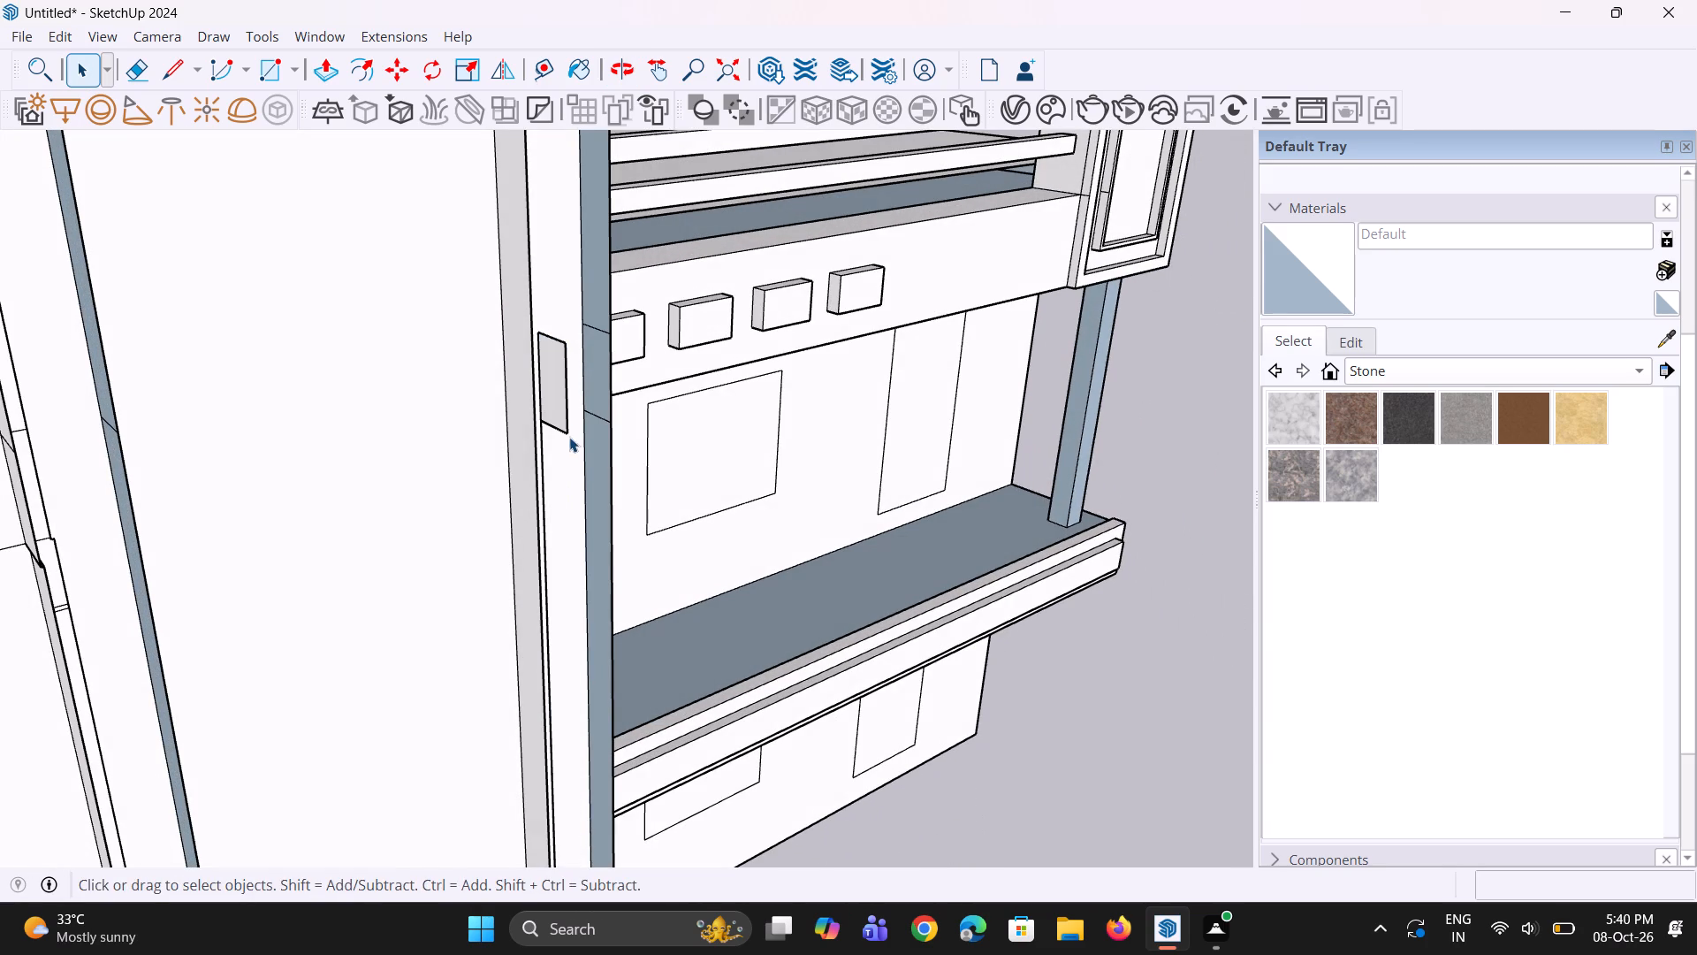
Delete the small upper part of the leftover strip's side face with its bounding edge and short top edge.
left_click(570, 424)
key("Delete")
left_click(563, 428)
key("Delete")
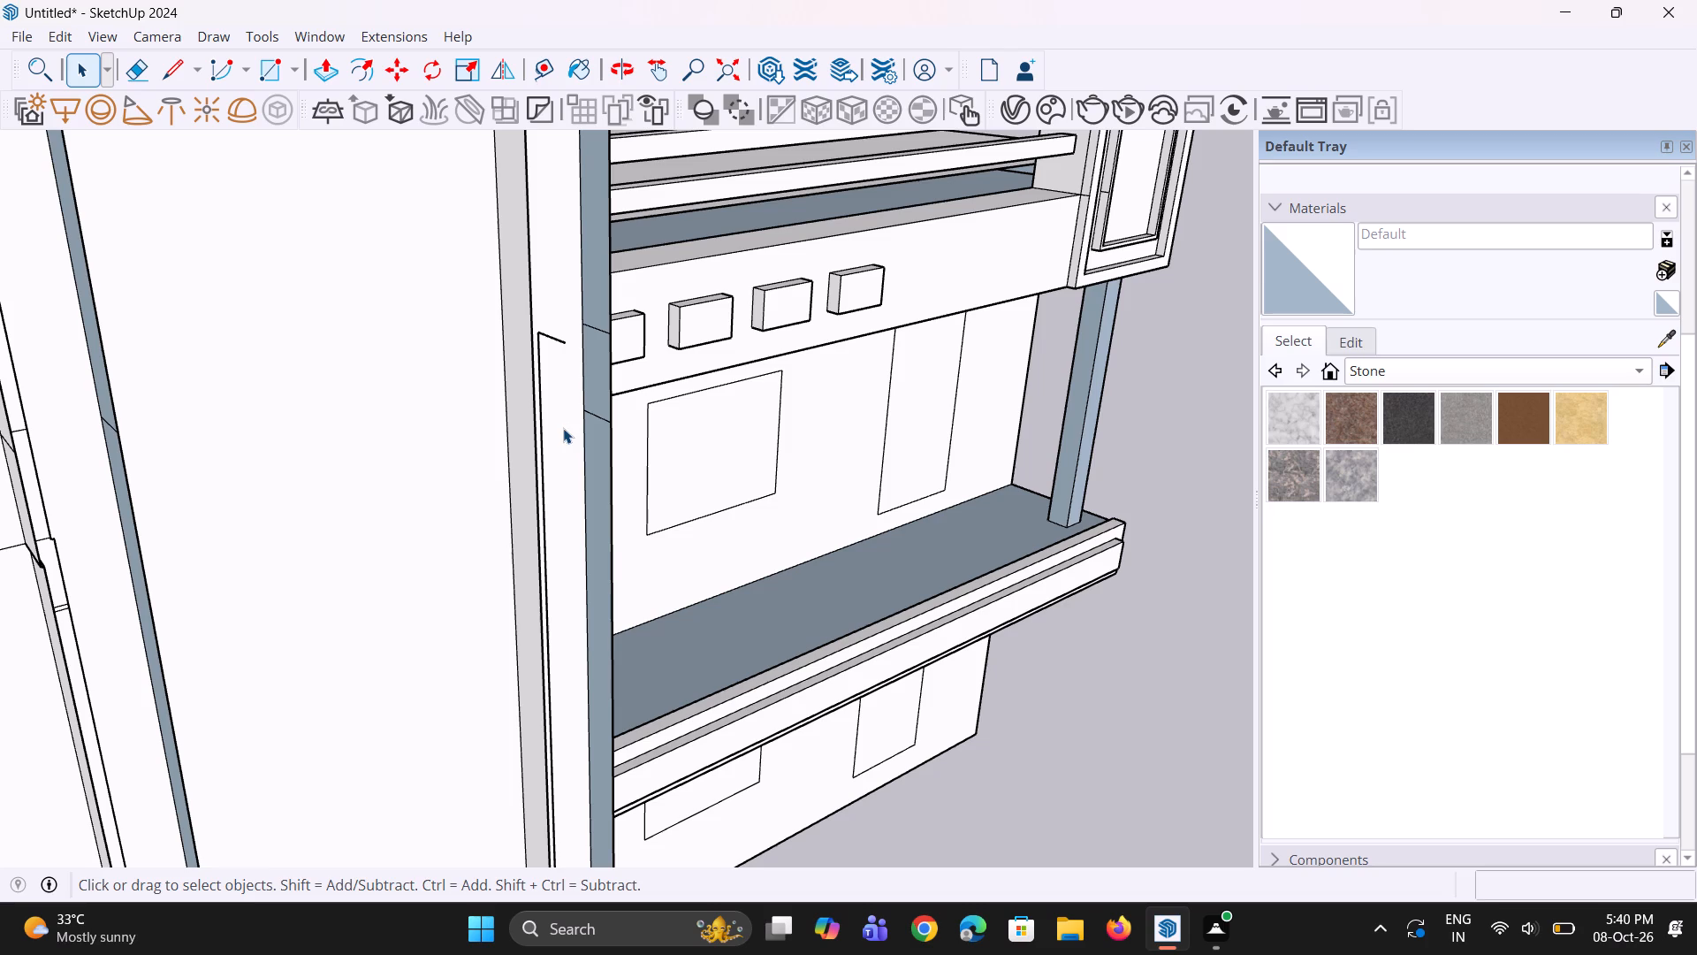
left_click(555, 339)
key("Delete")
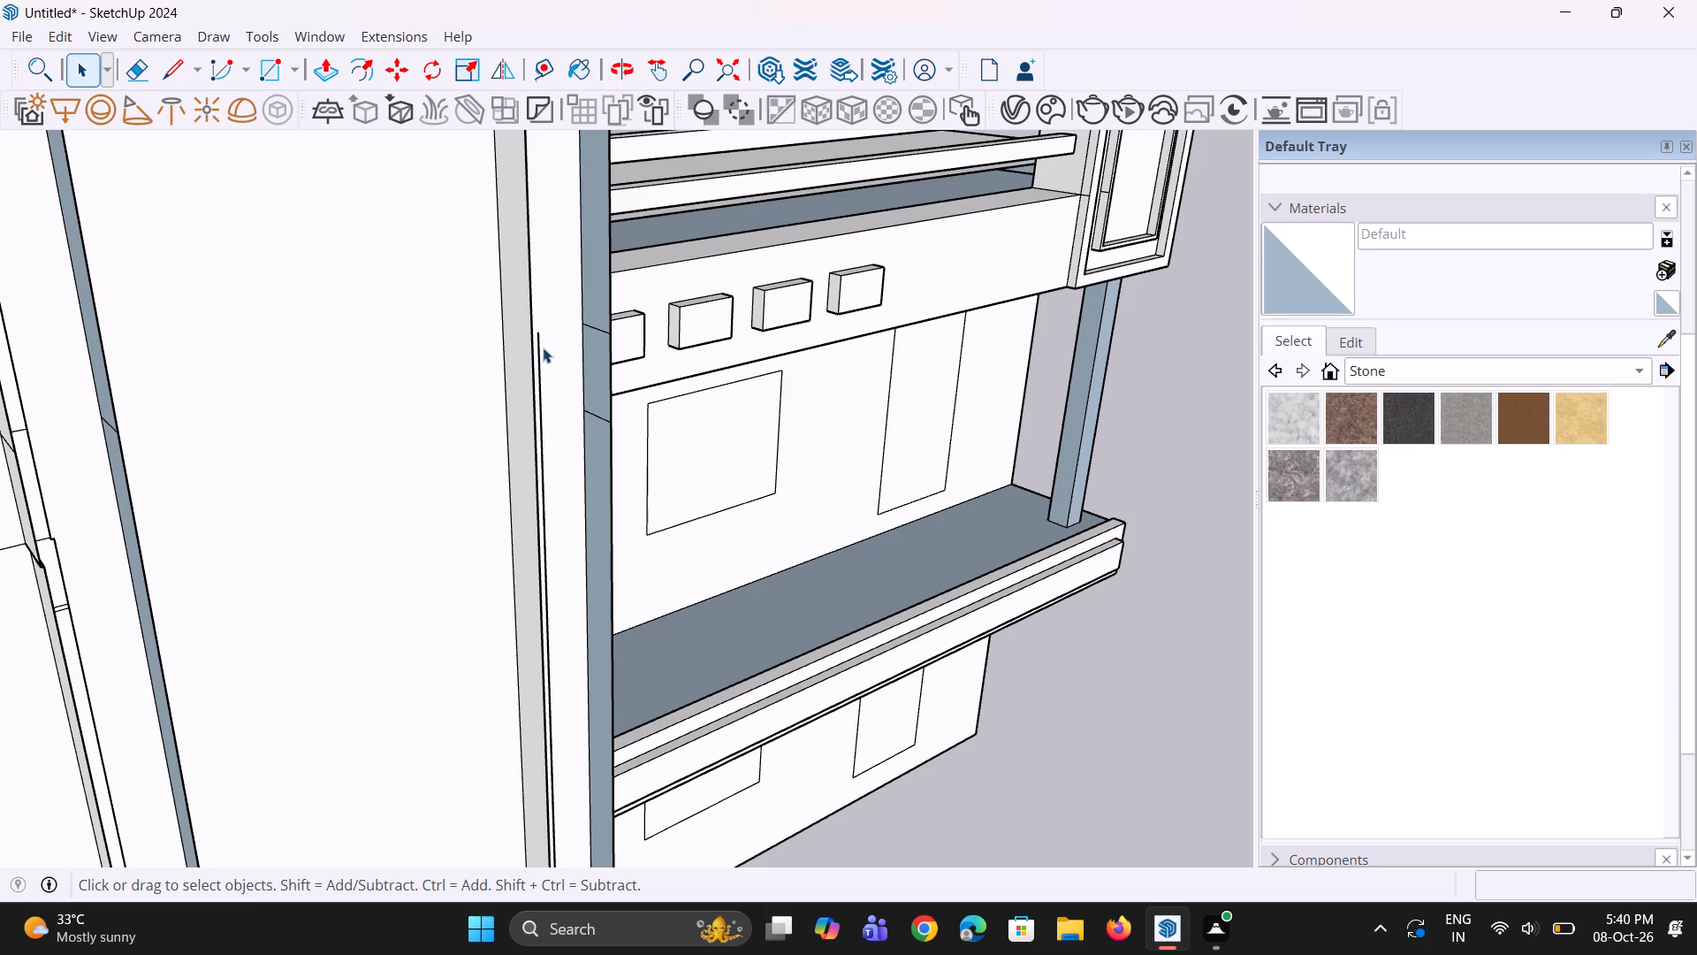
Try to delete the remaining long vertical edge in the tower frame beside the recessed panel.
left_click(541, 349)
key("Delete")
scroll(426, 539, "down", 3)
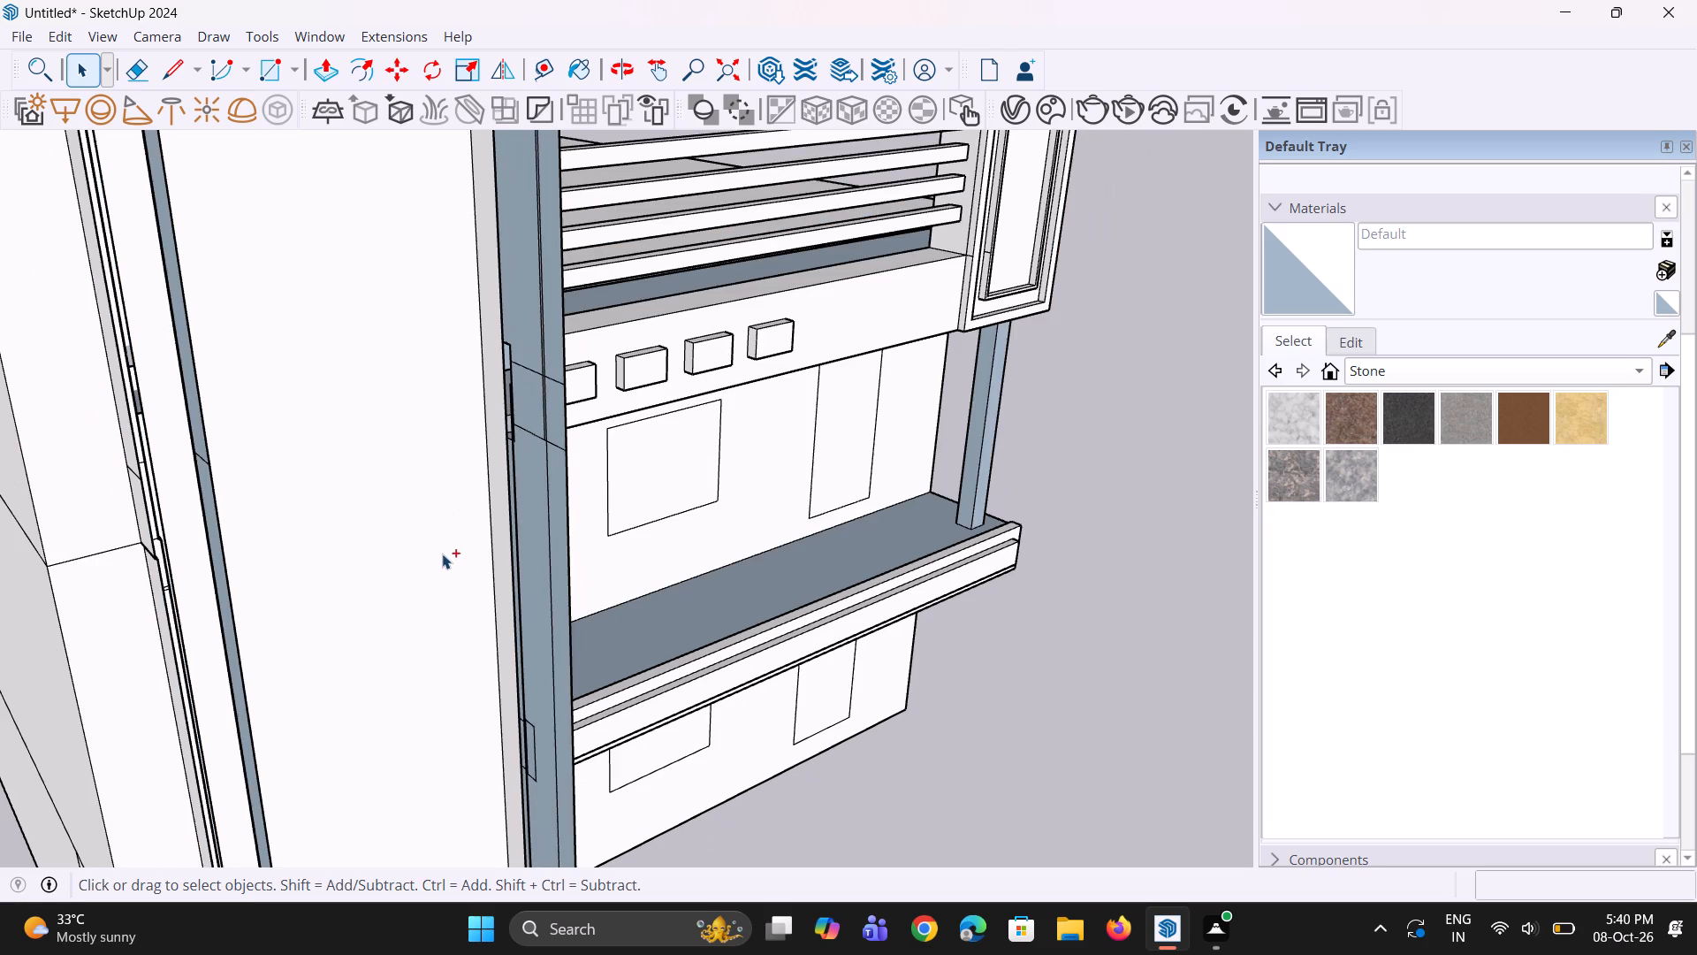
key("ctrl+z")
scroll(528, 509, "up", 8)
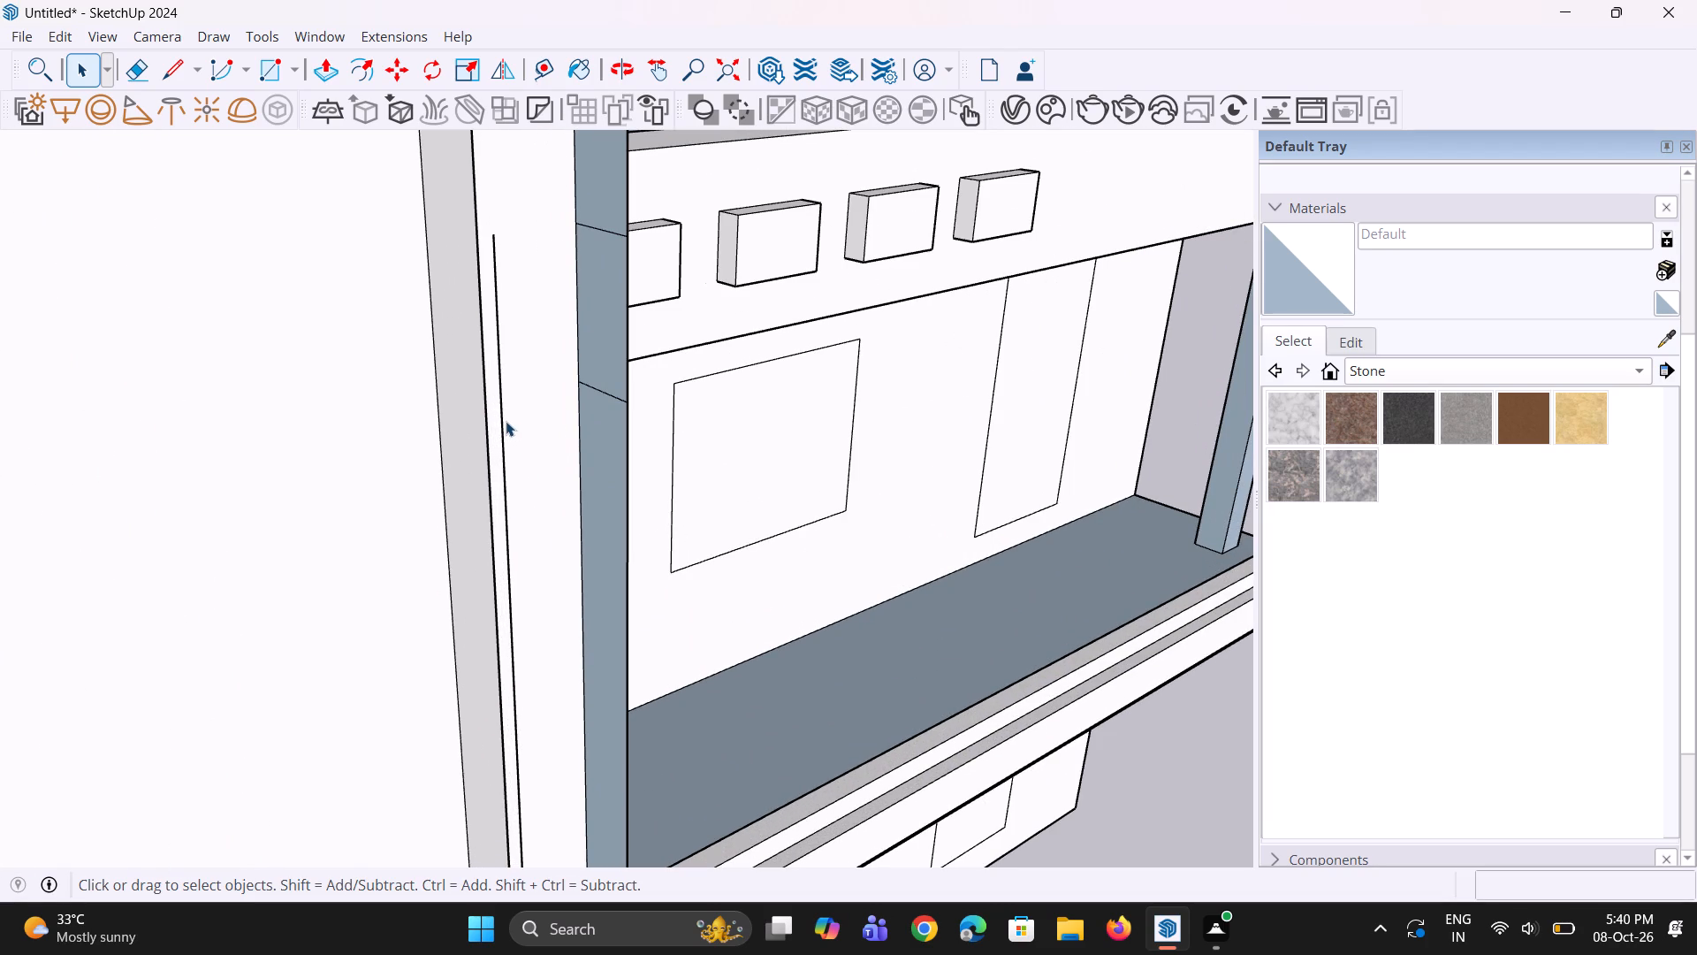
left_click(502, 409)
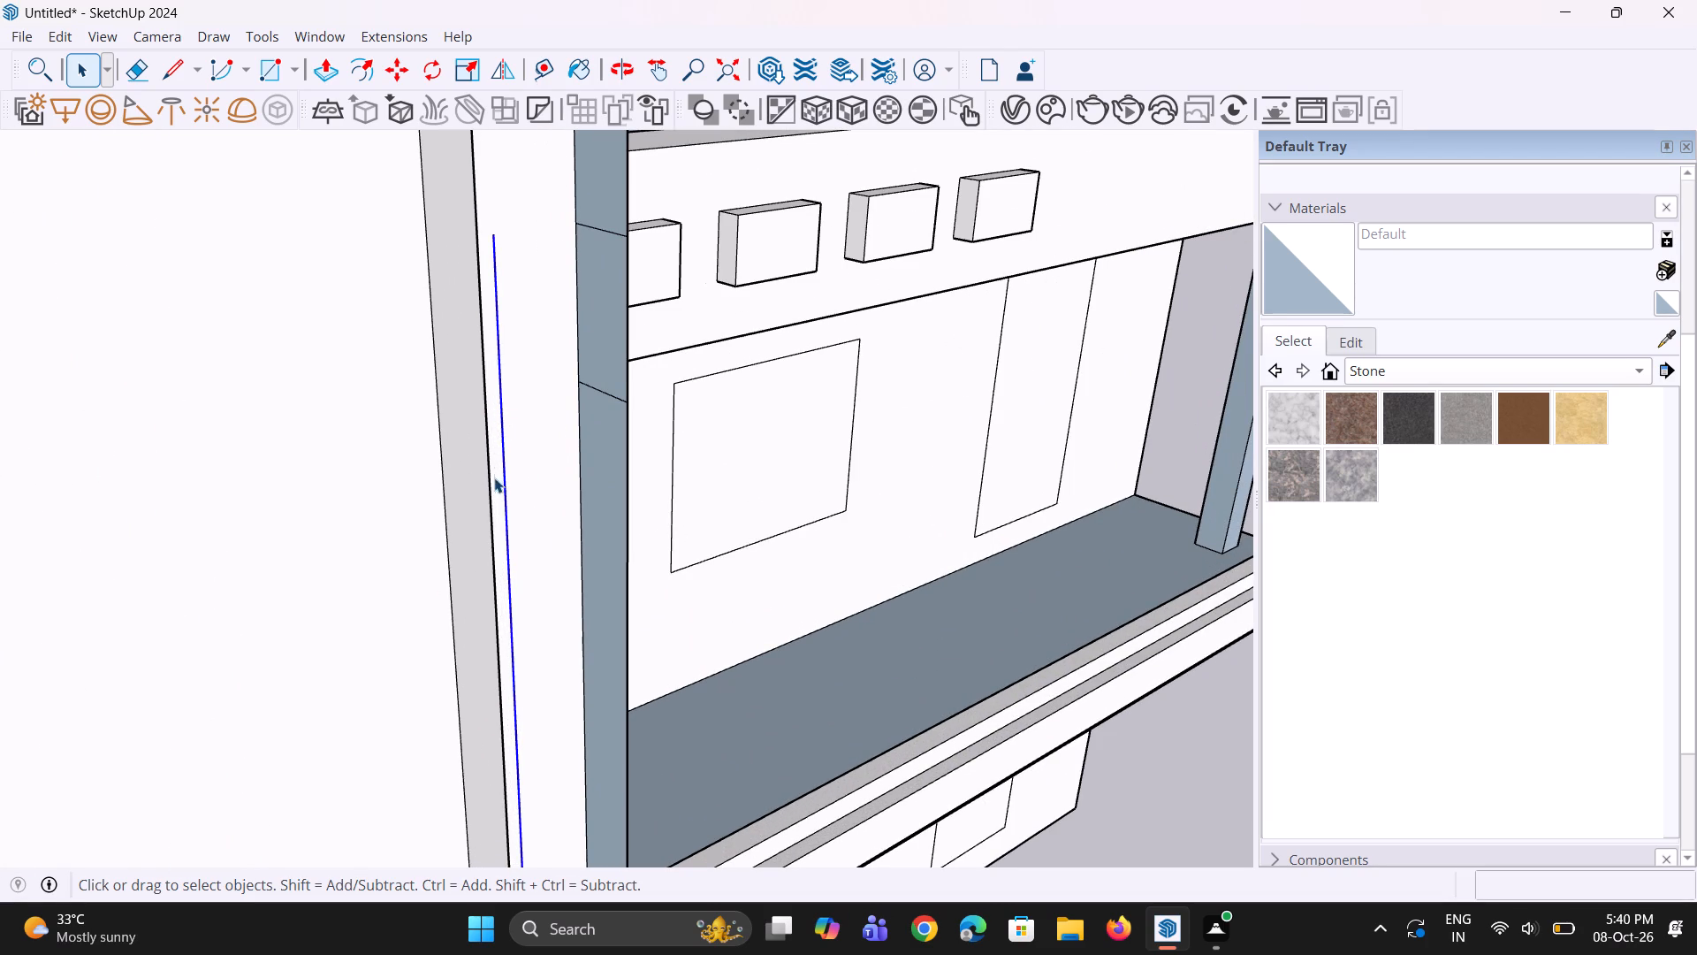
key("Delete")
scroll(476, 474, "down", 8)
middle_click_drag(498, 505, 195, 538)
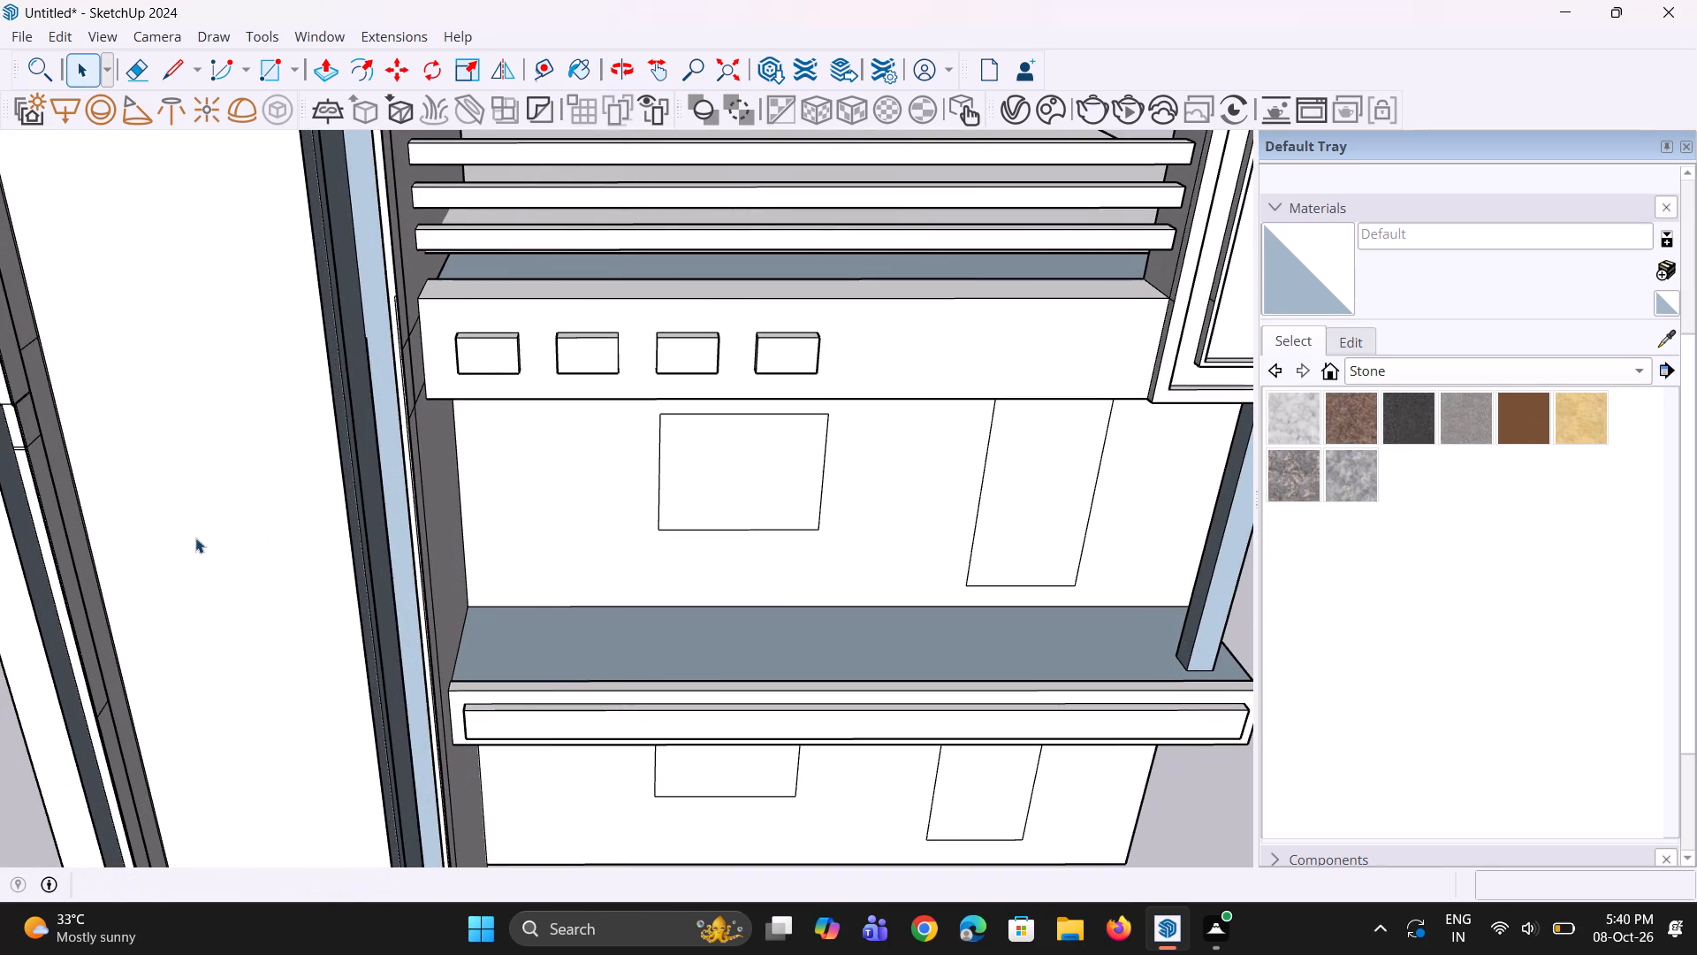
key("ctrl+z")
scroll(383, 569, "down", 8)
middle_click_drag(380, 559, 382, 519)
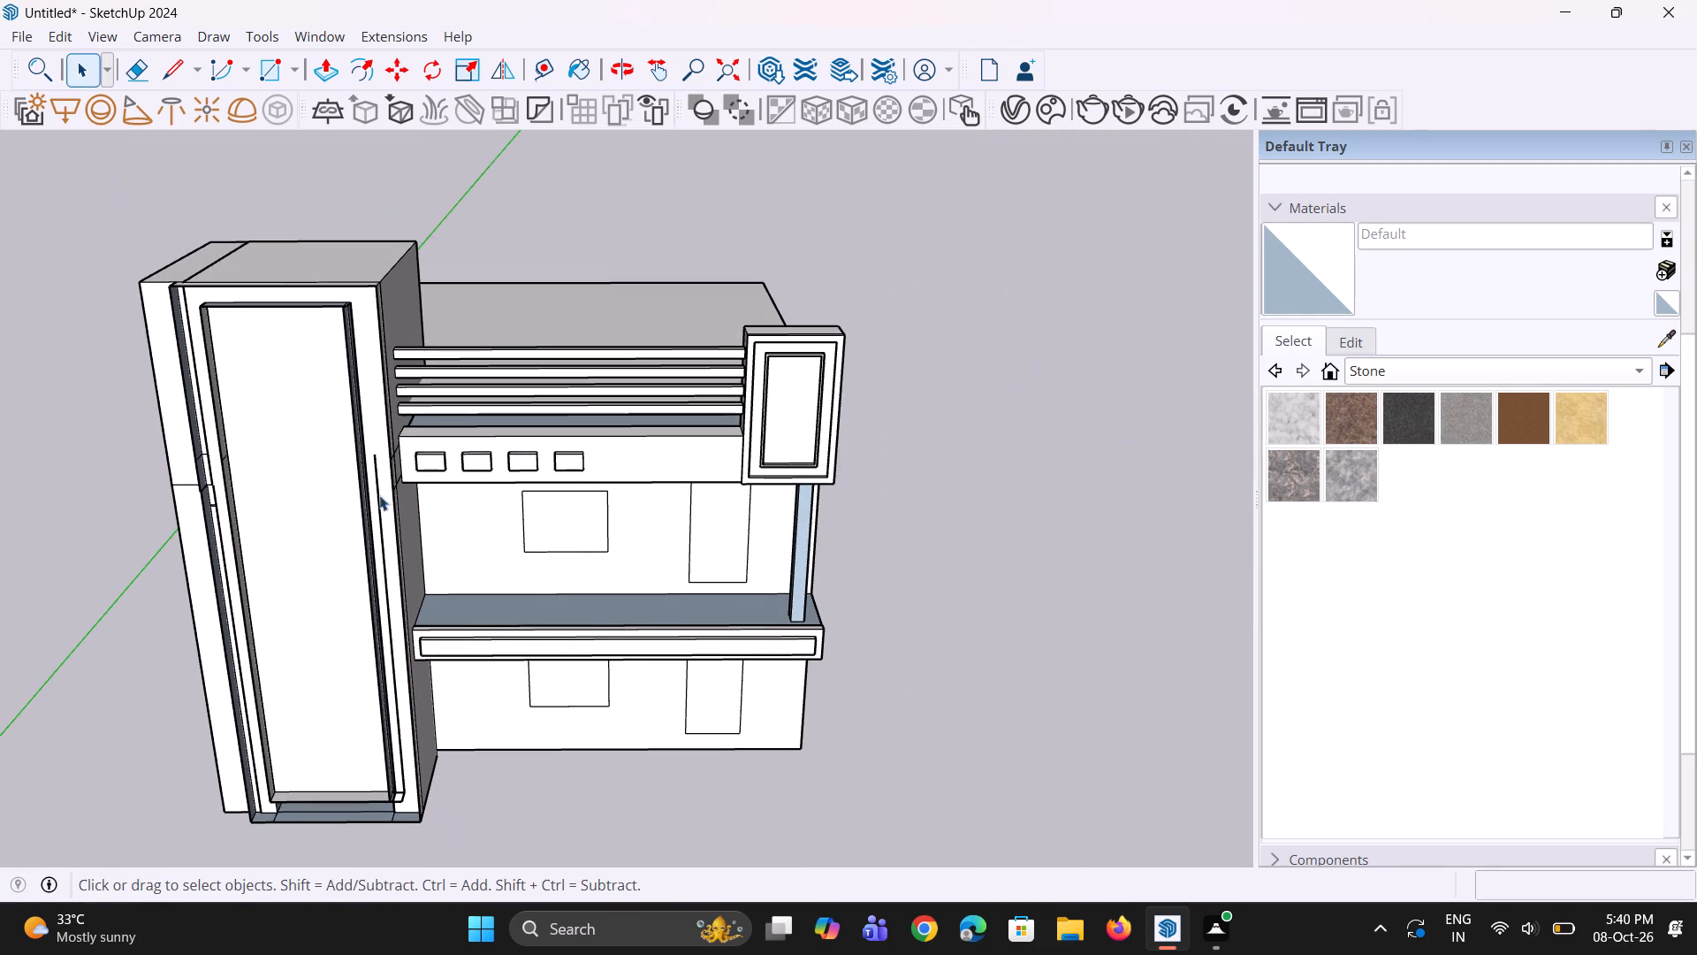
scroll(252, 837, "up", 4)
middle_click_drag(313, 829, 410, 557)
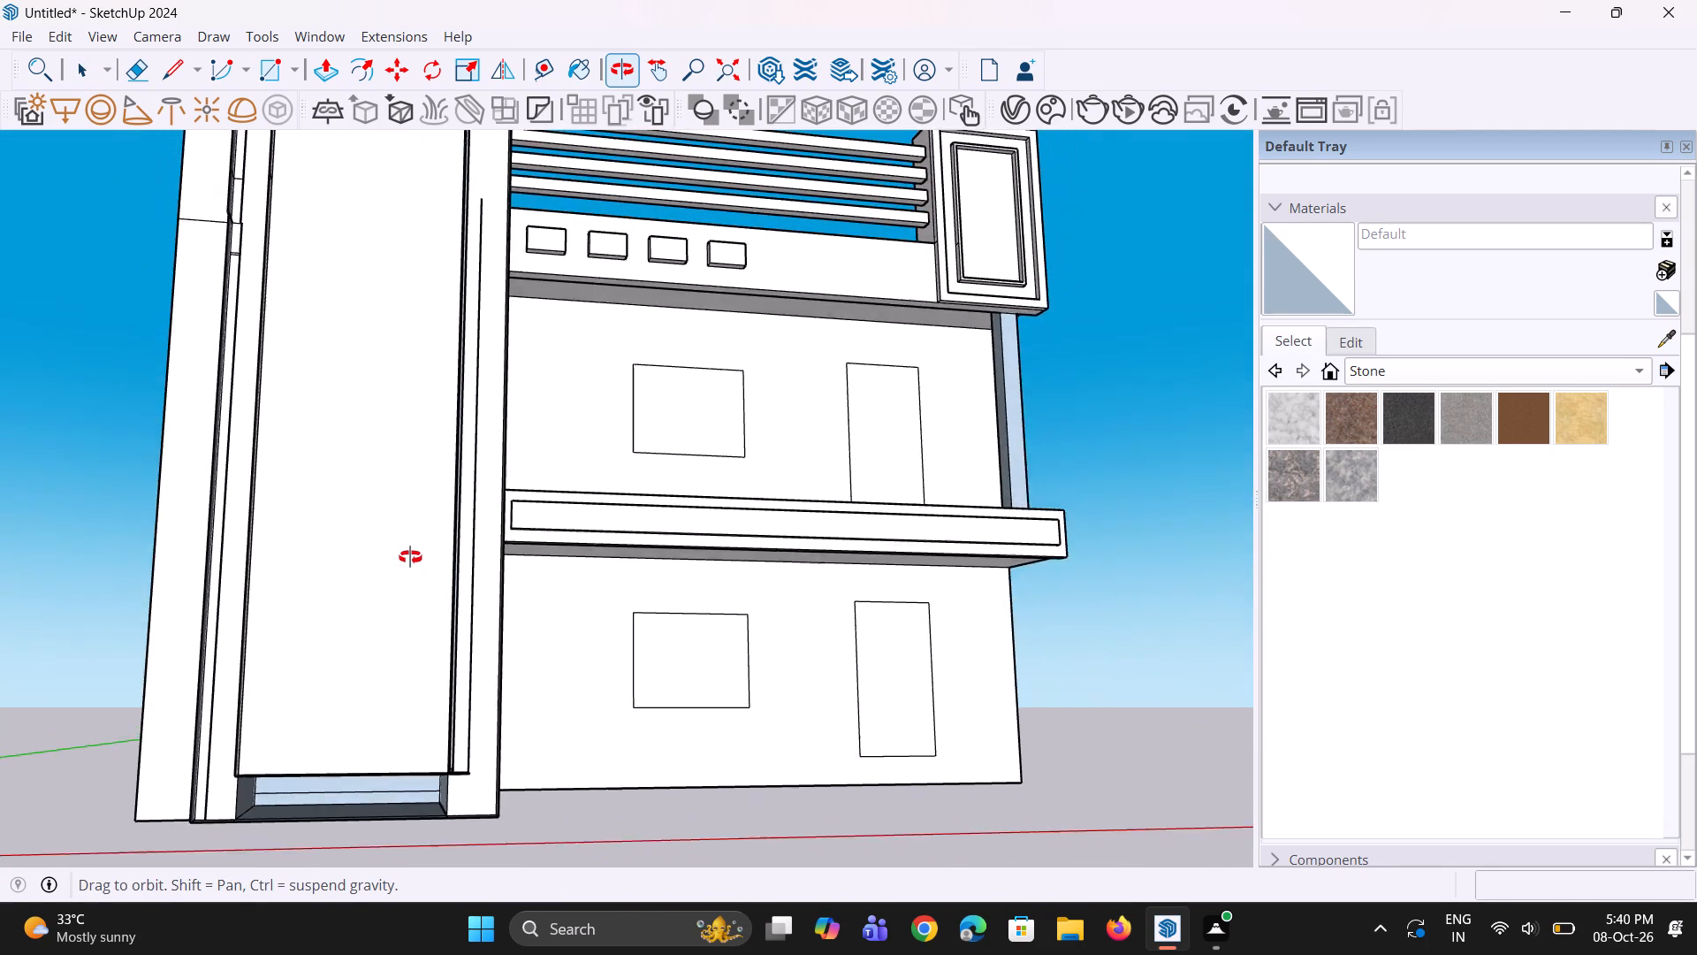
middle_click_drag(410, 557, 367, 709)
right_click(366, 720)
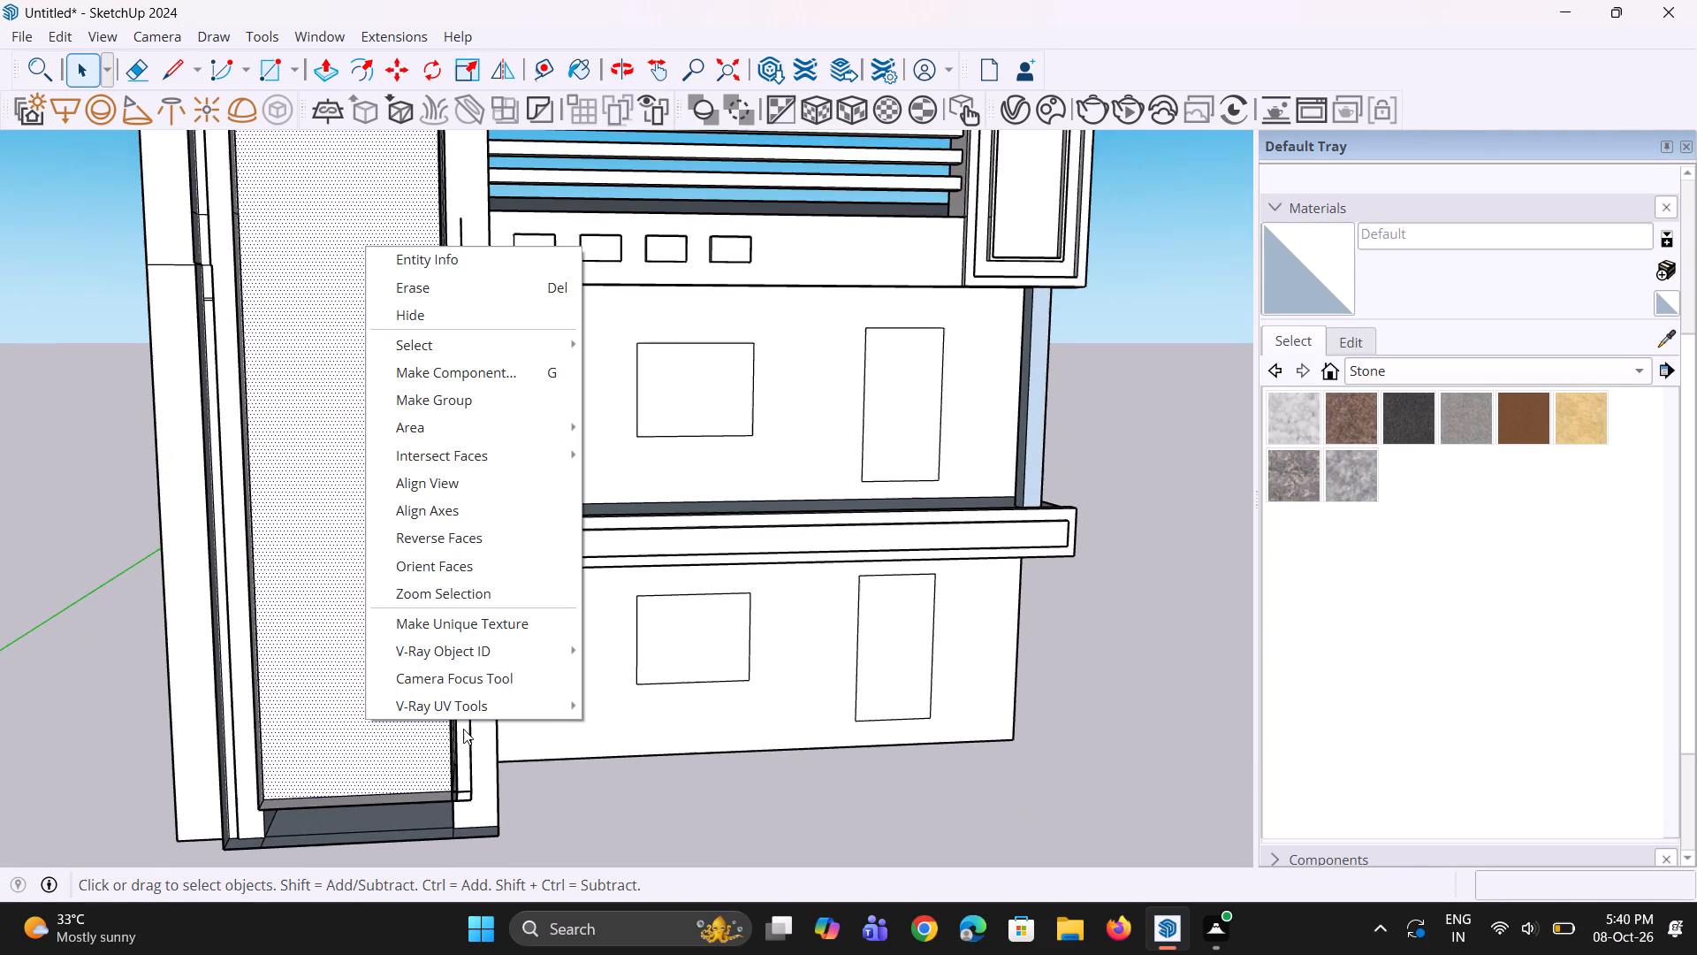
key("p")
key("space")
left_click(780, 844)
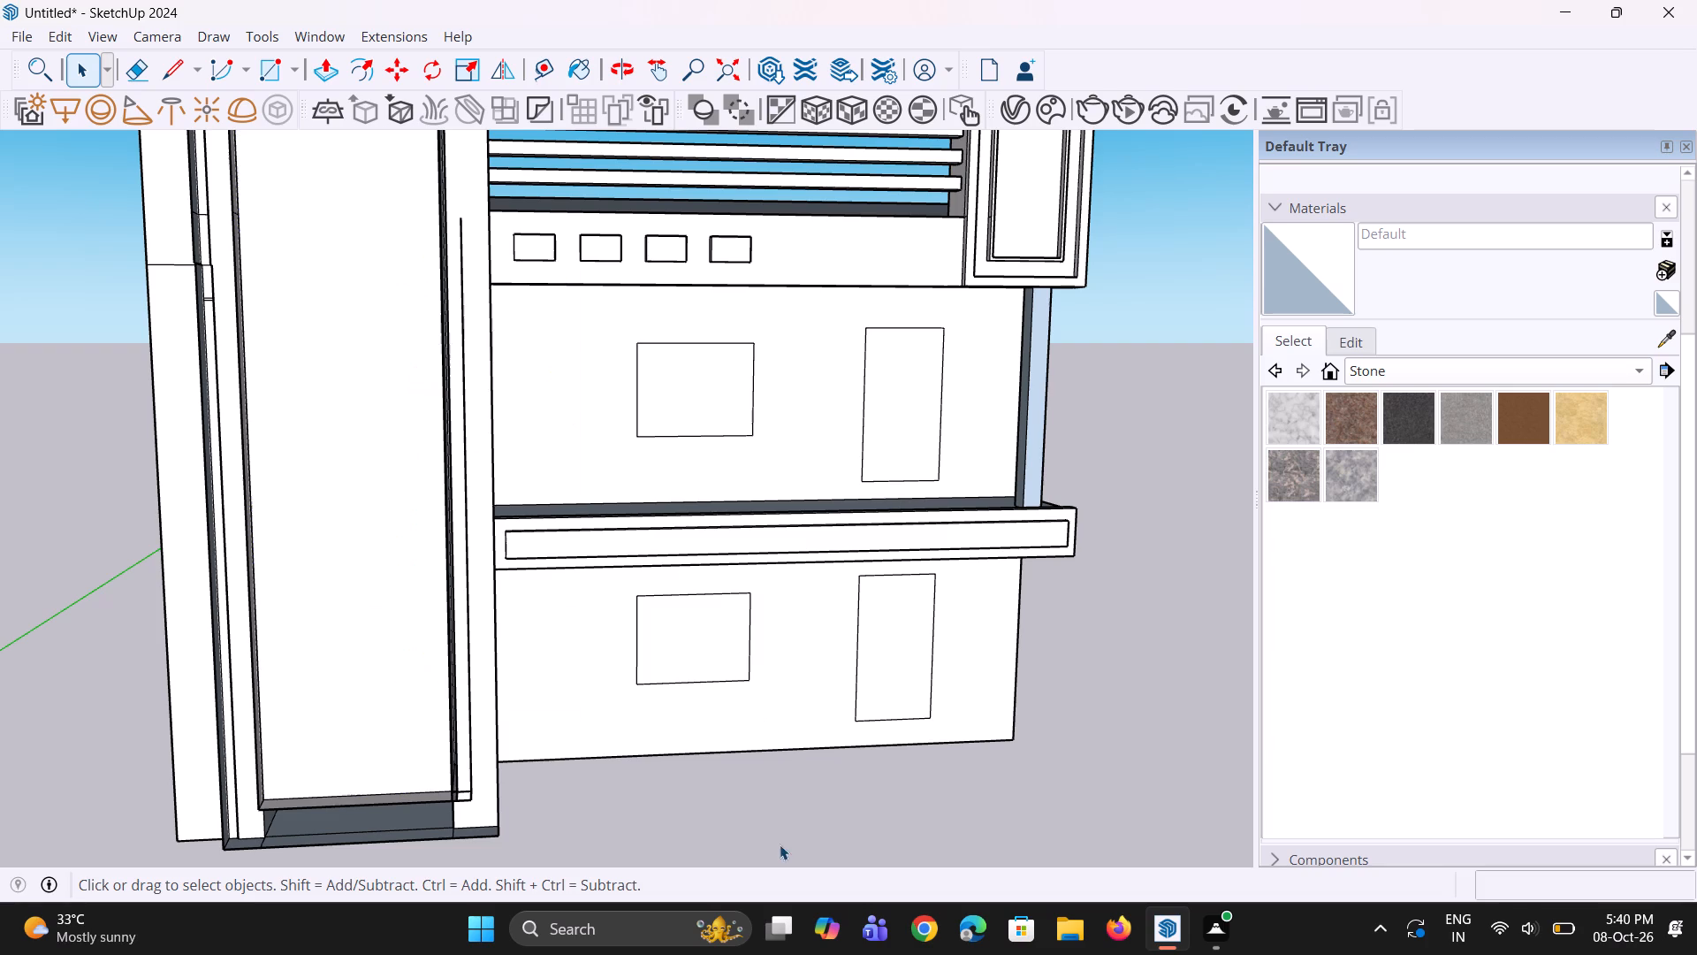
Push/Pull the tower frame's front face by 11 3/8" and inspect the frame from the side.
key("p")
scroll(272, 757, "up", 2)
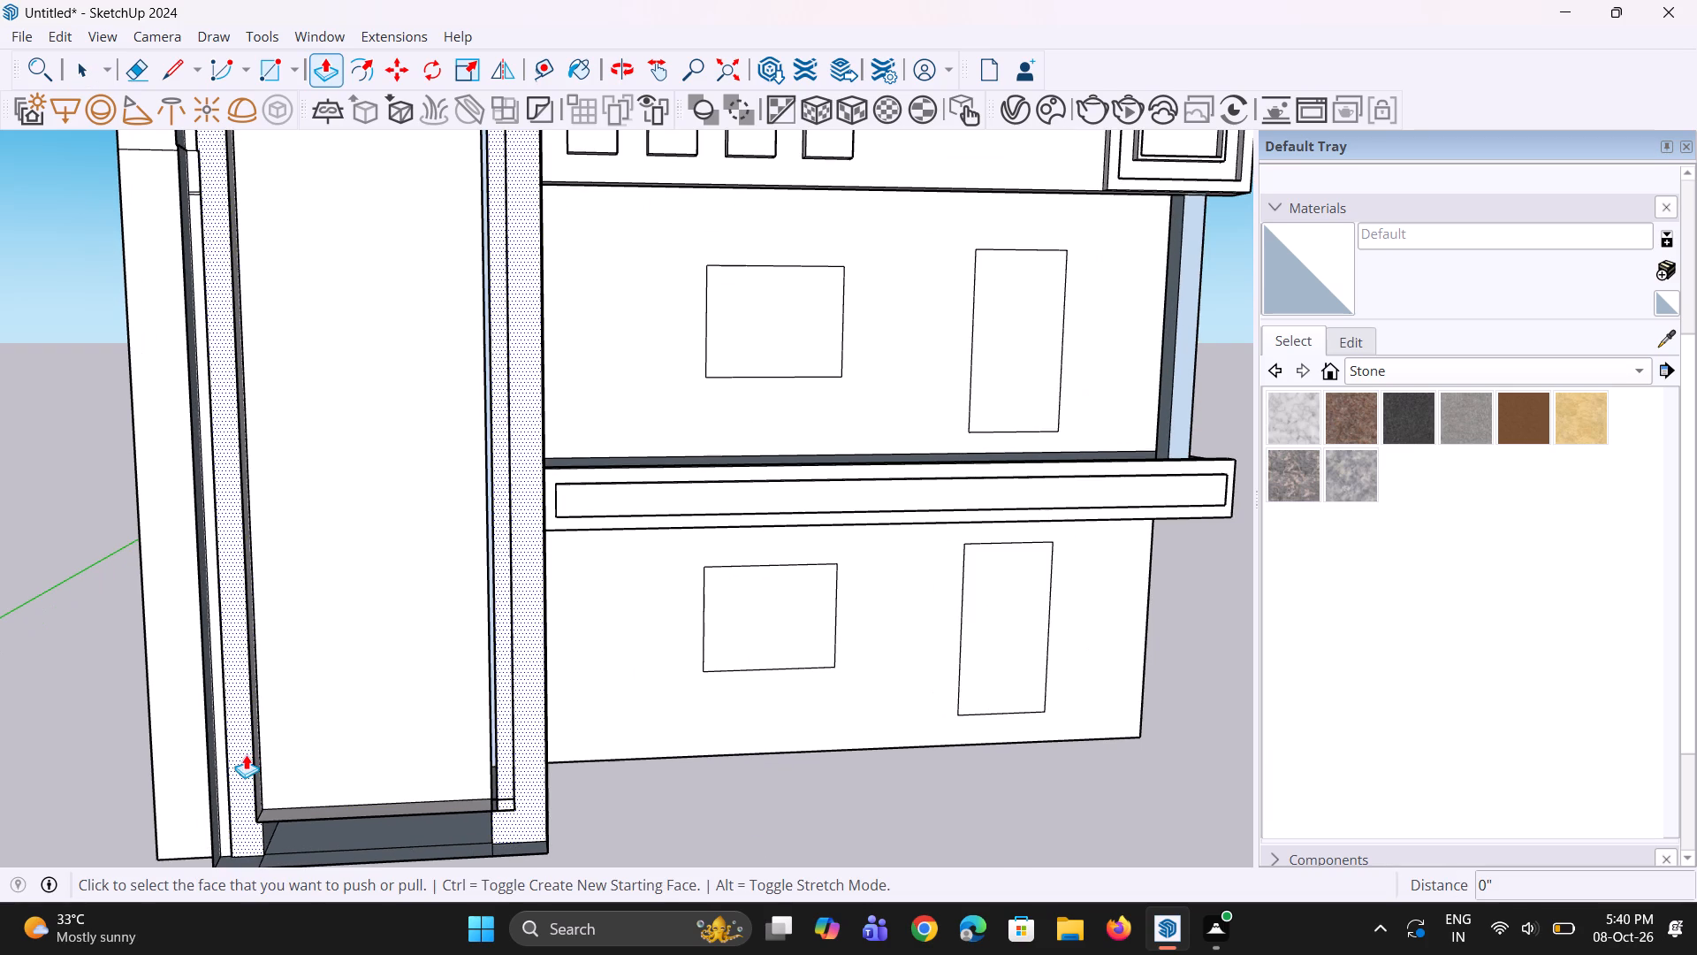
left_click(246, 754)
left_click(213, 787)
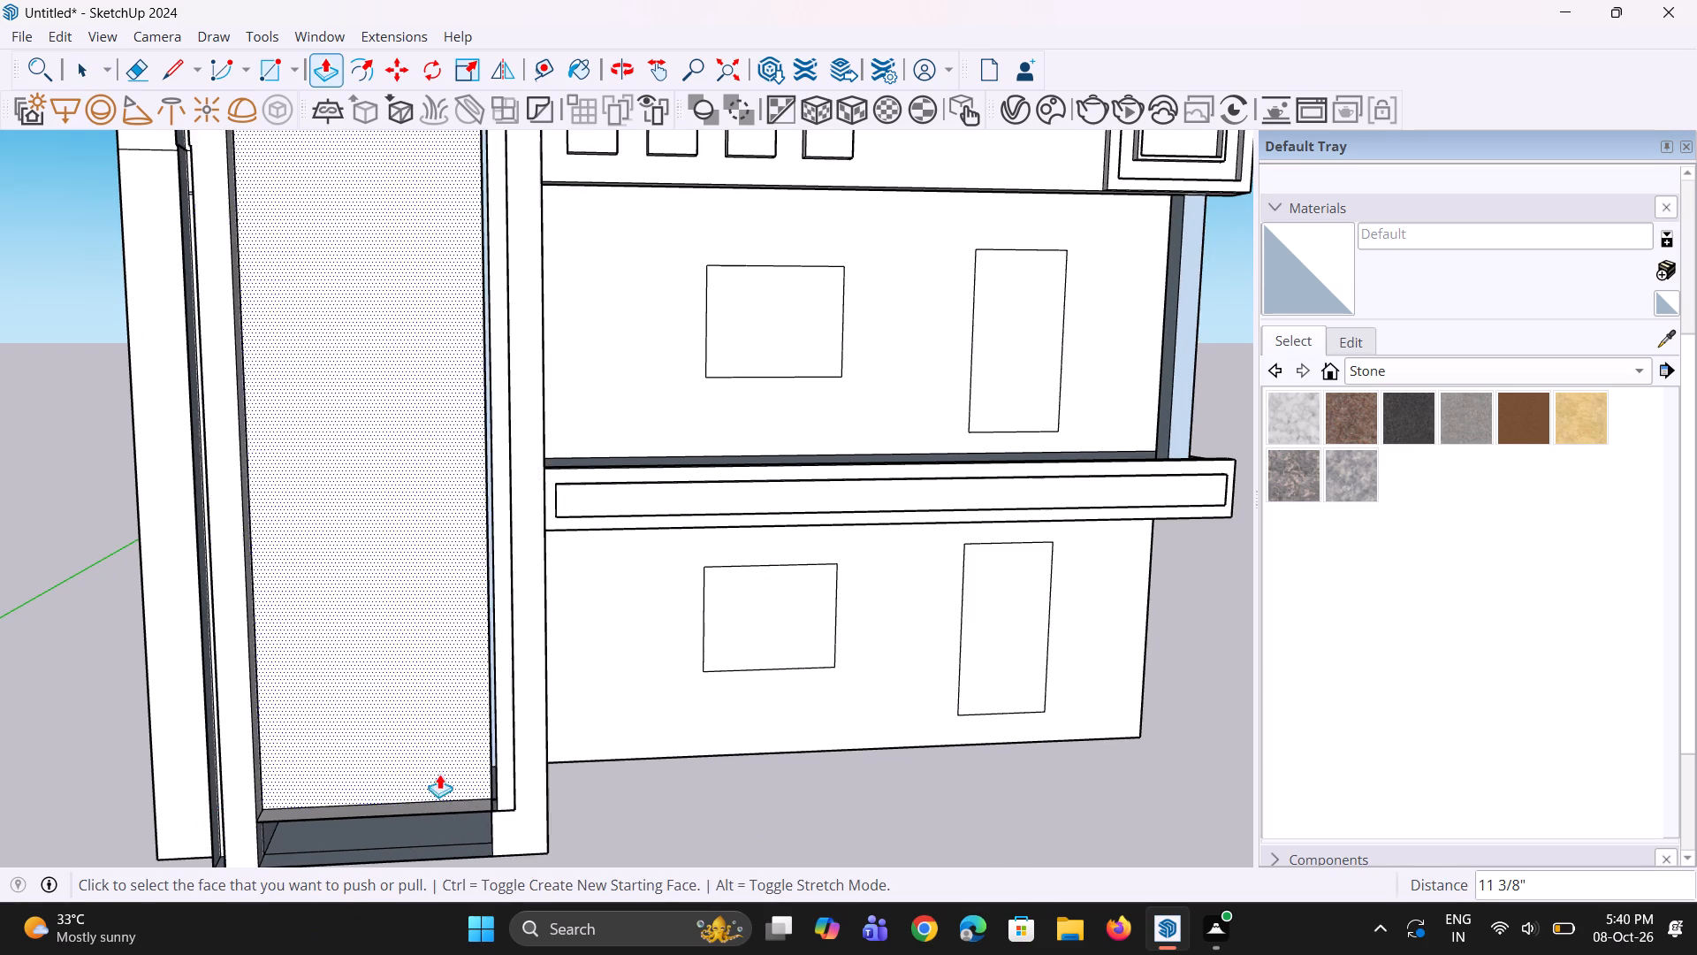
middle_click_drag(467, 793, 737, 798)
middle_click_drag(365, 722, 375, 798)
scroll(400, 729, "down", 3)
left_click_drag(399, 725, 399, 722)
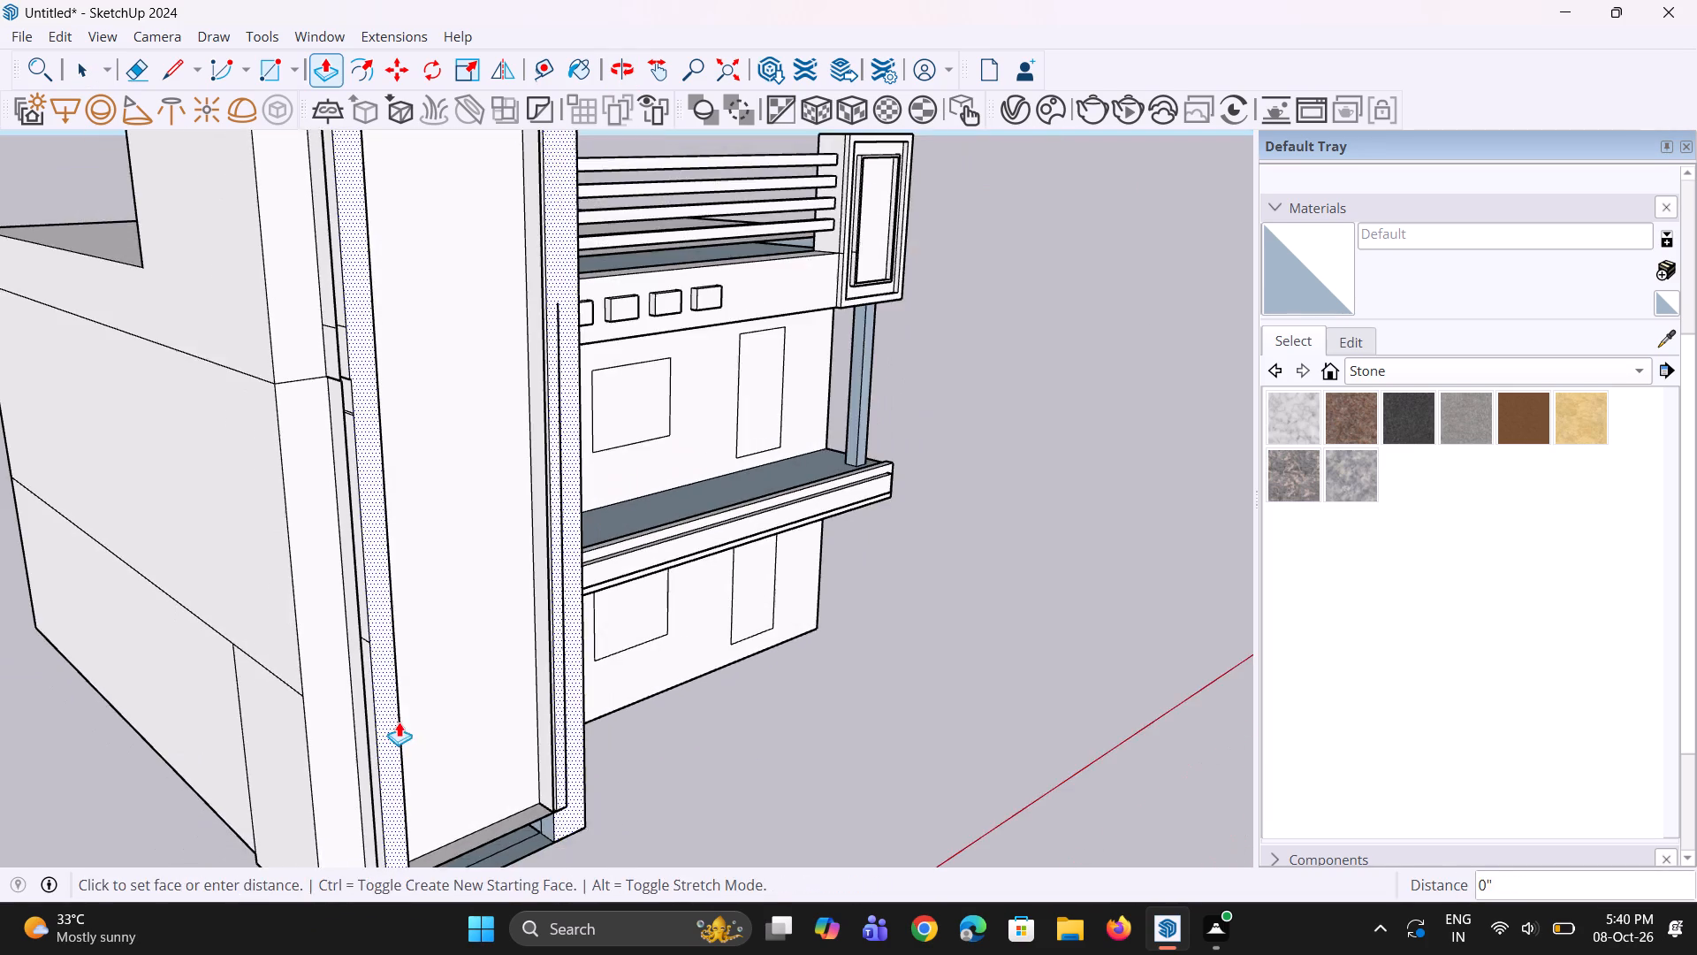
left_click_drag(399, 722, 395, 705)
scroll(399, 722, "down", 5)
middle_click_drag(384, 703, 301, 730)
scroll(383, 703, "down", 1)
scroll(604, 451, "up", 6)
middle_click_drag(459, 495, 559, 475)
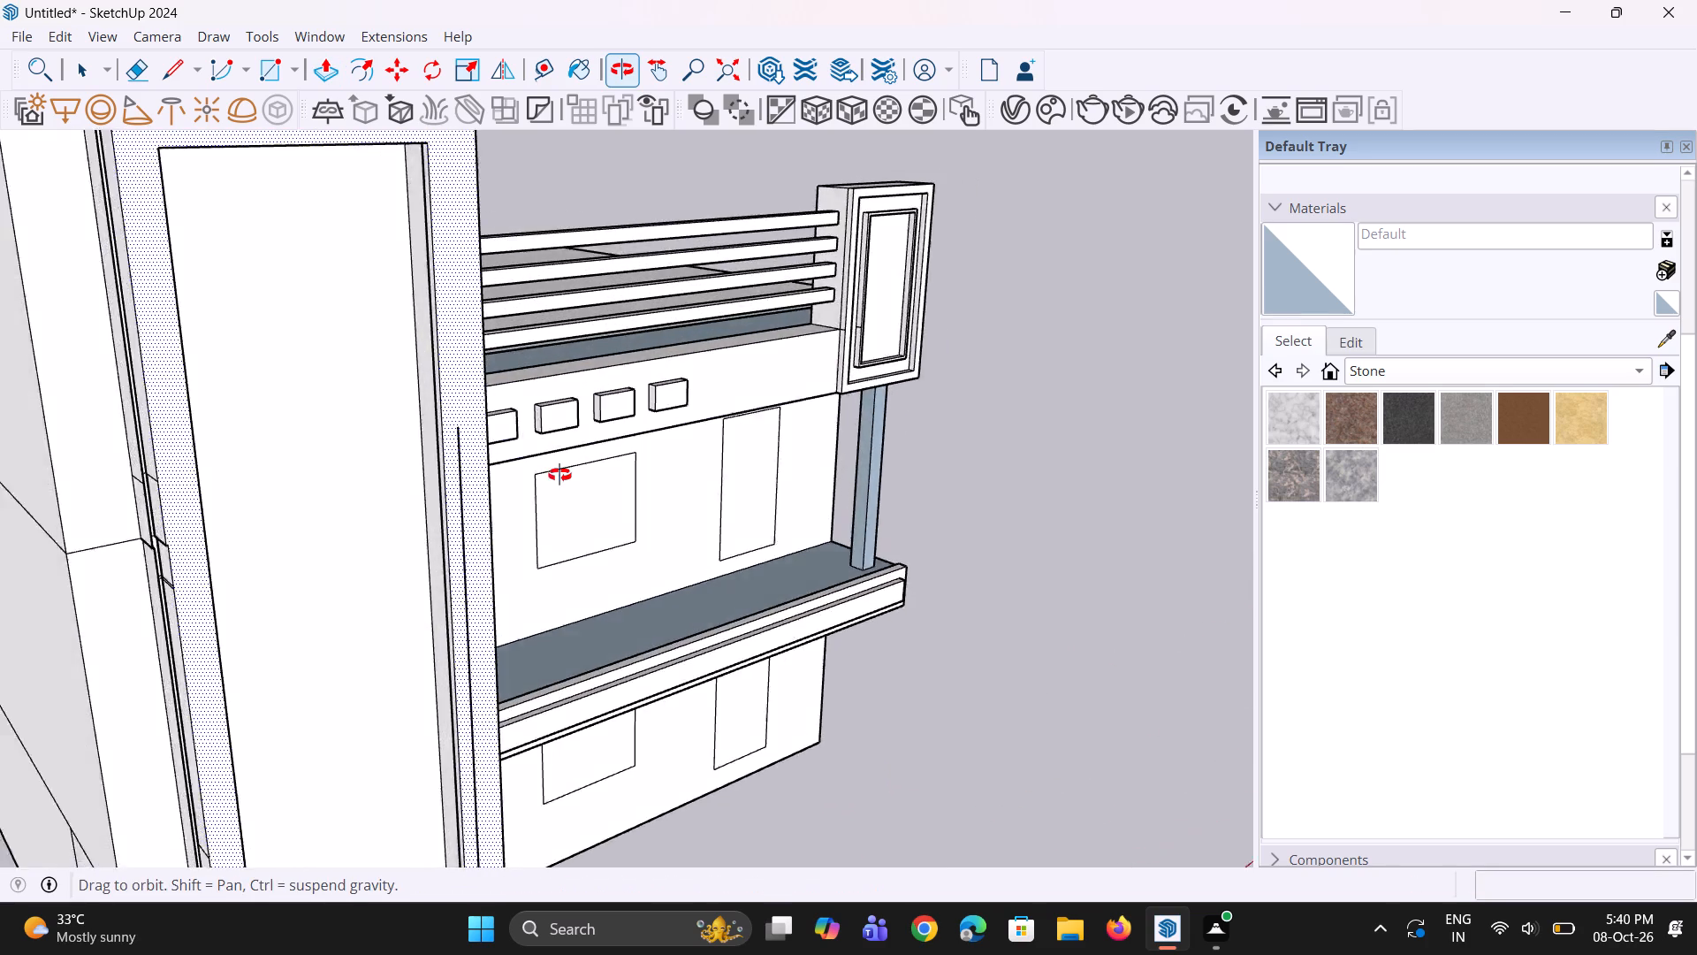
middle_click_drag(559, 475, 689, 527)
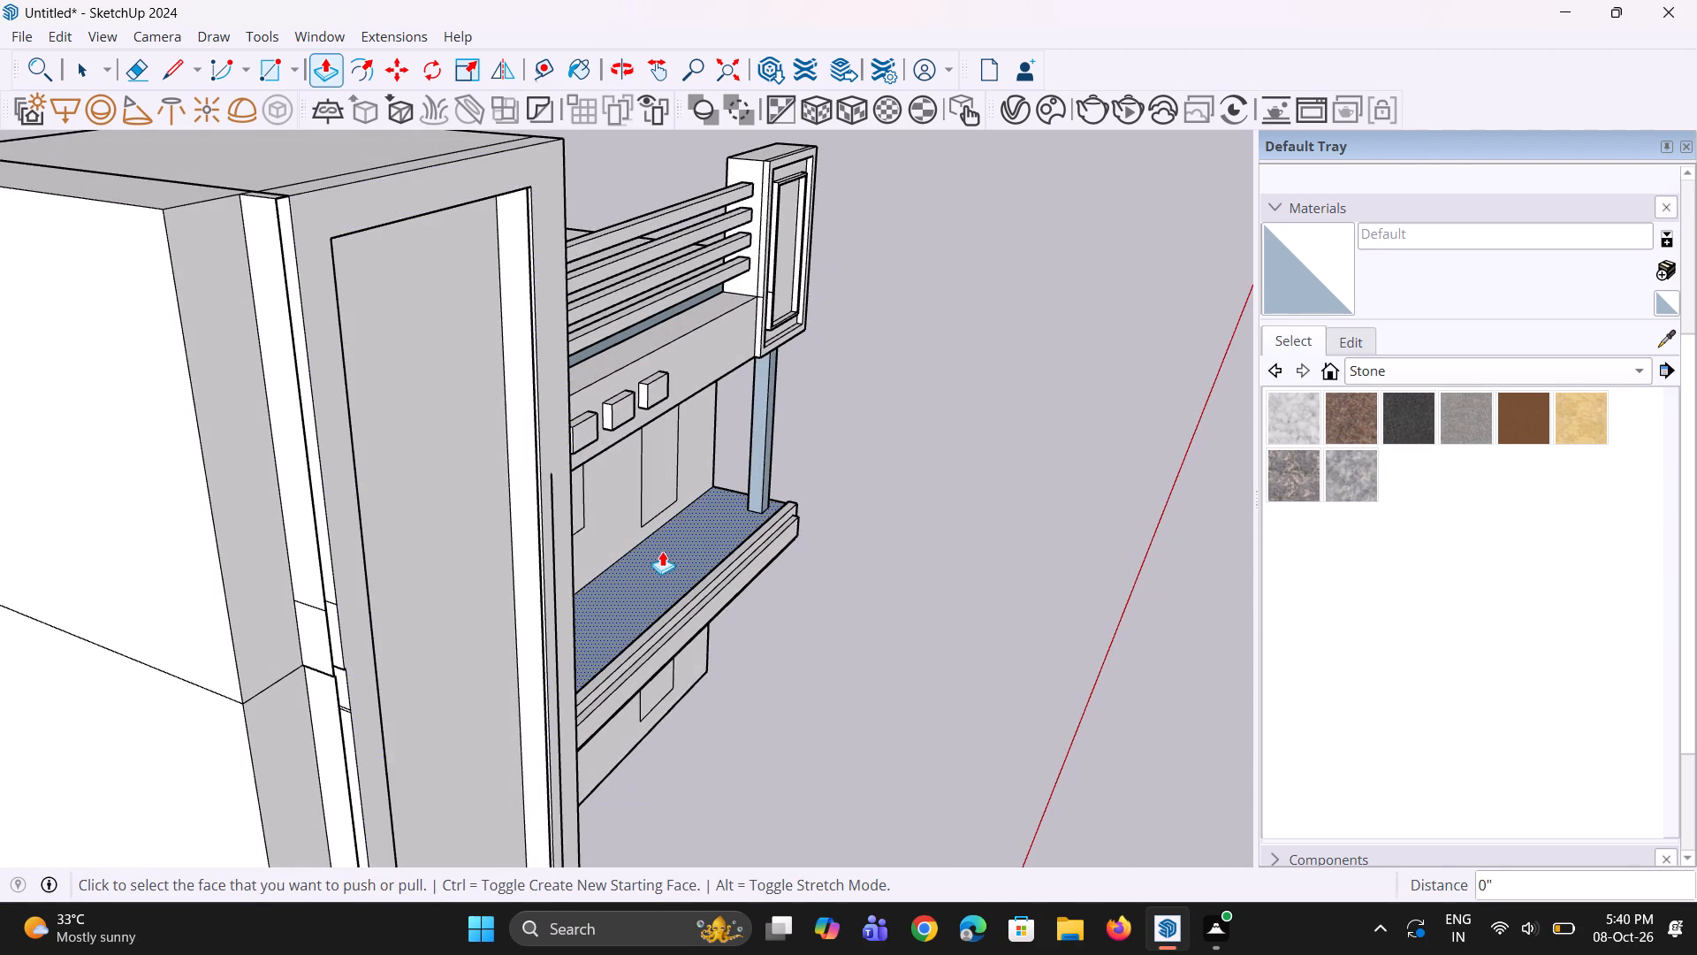
Undo the frame's push/pull and the preceding deletions, back to before the tower's front face was removed.
key("ctrl+z")
key("ctrl+z")
key("ctrl+z")
key("ctrl+z")
key("ctrl+z")
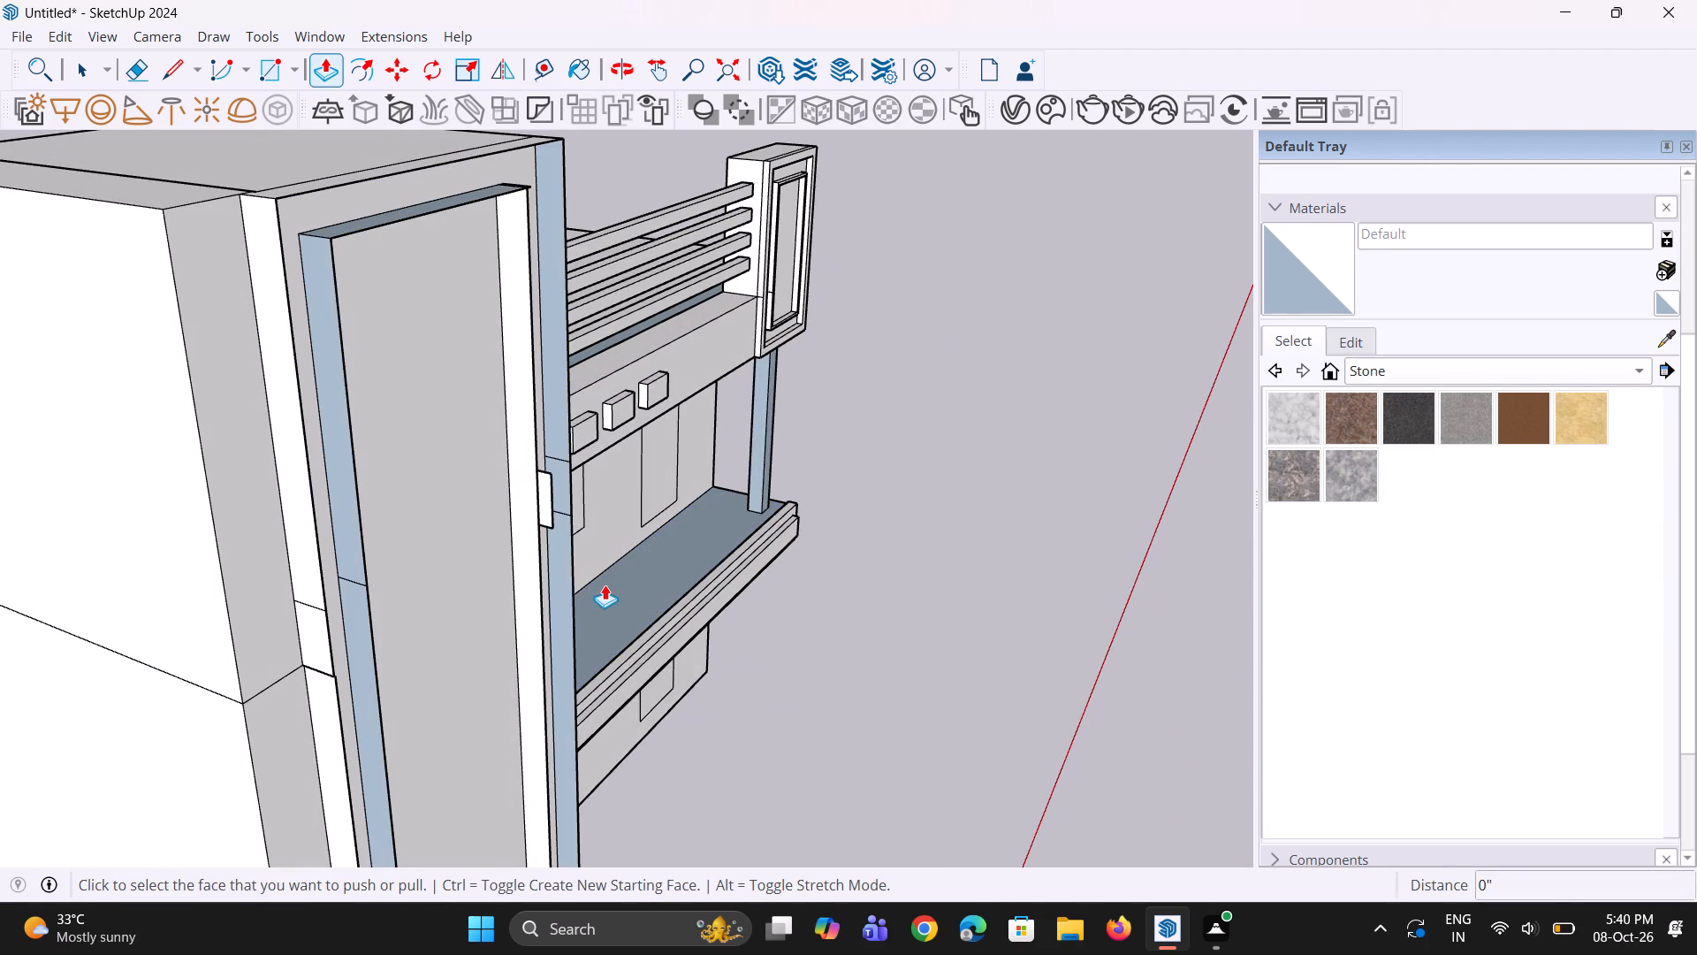
key("ctrl+z")
key("ctrl+z")
key("ctrl+z")
Examine the tower's front frame, the vertical strip beside the recessed panel and the whole house front.
middle_click_drag(582, 608, 503, 609)
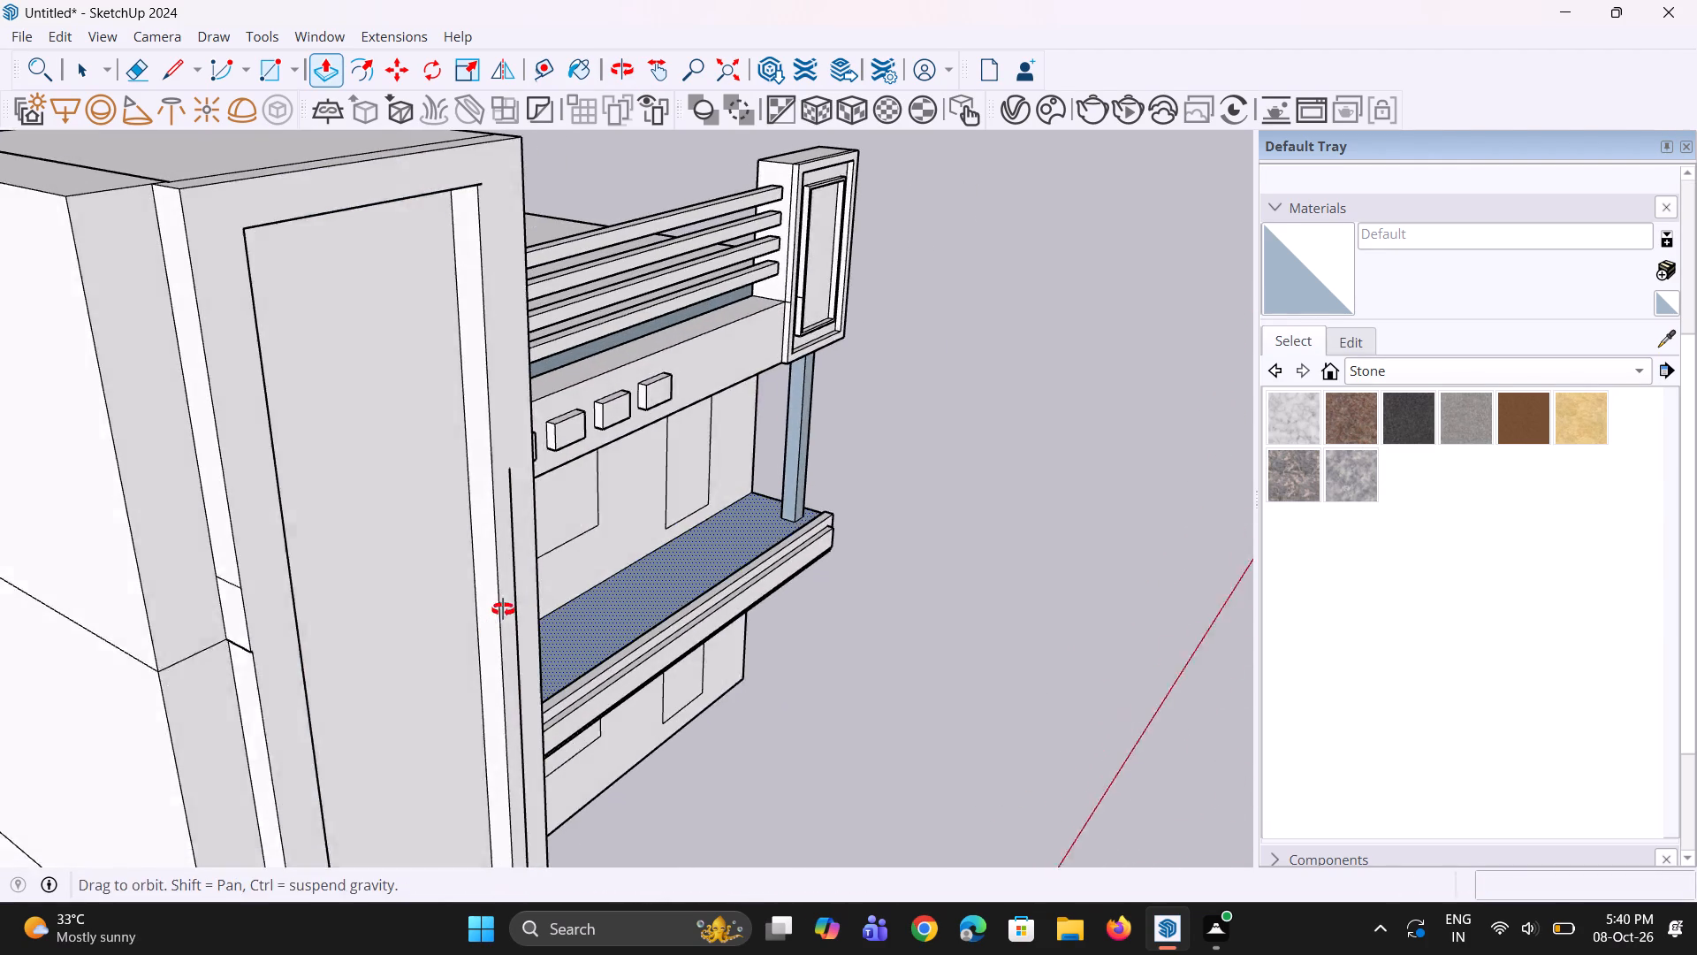
middle_click_drag(503, 609, 488, 608)
scroll(350, 569, "down", 5)
middle_click_drag(453, 584, 240, 546)
key("space")
key("space")
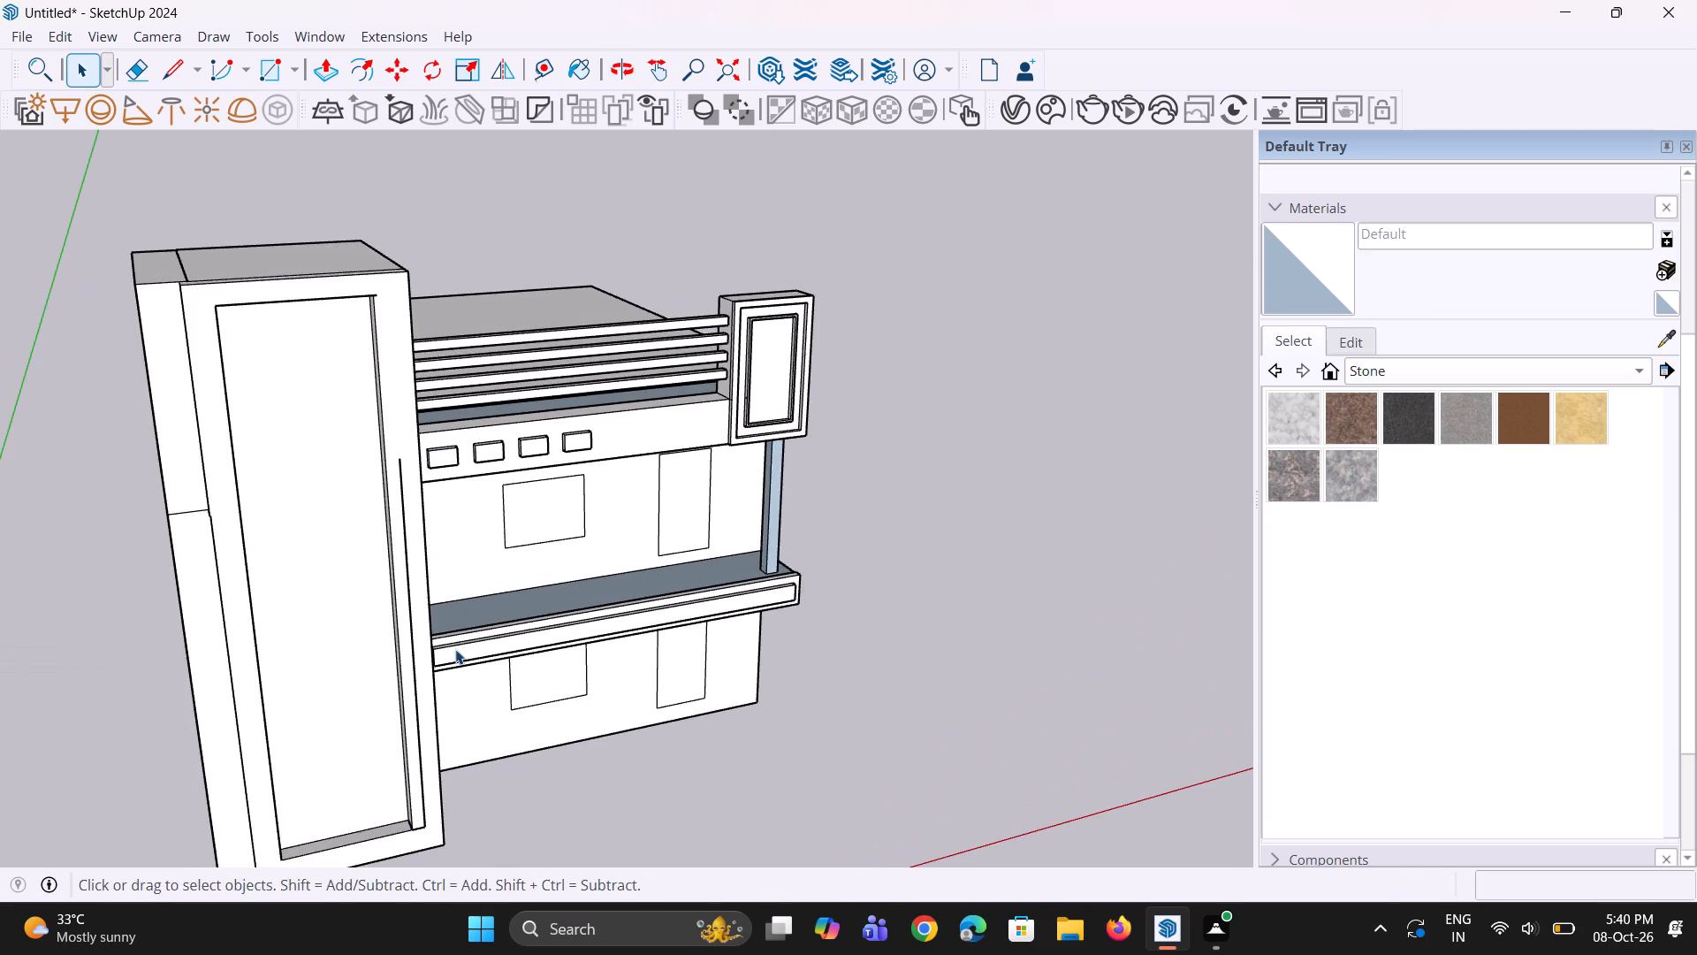
middle_click_drag(455, 649, 345, 637)
scroll(334, 633, "down", 4)
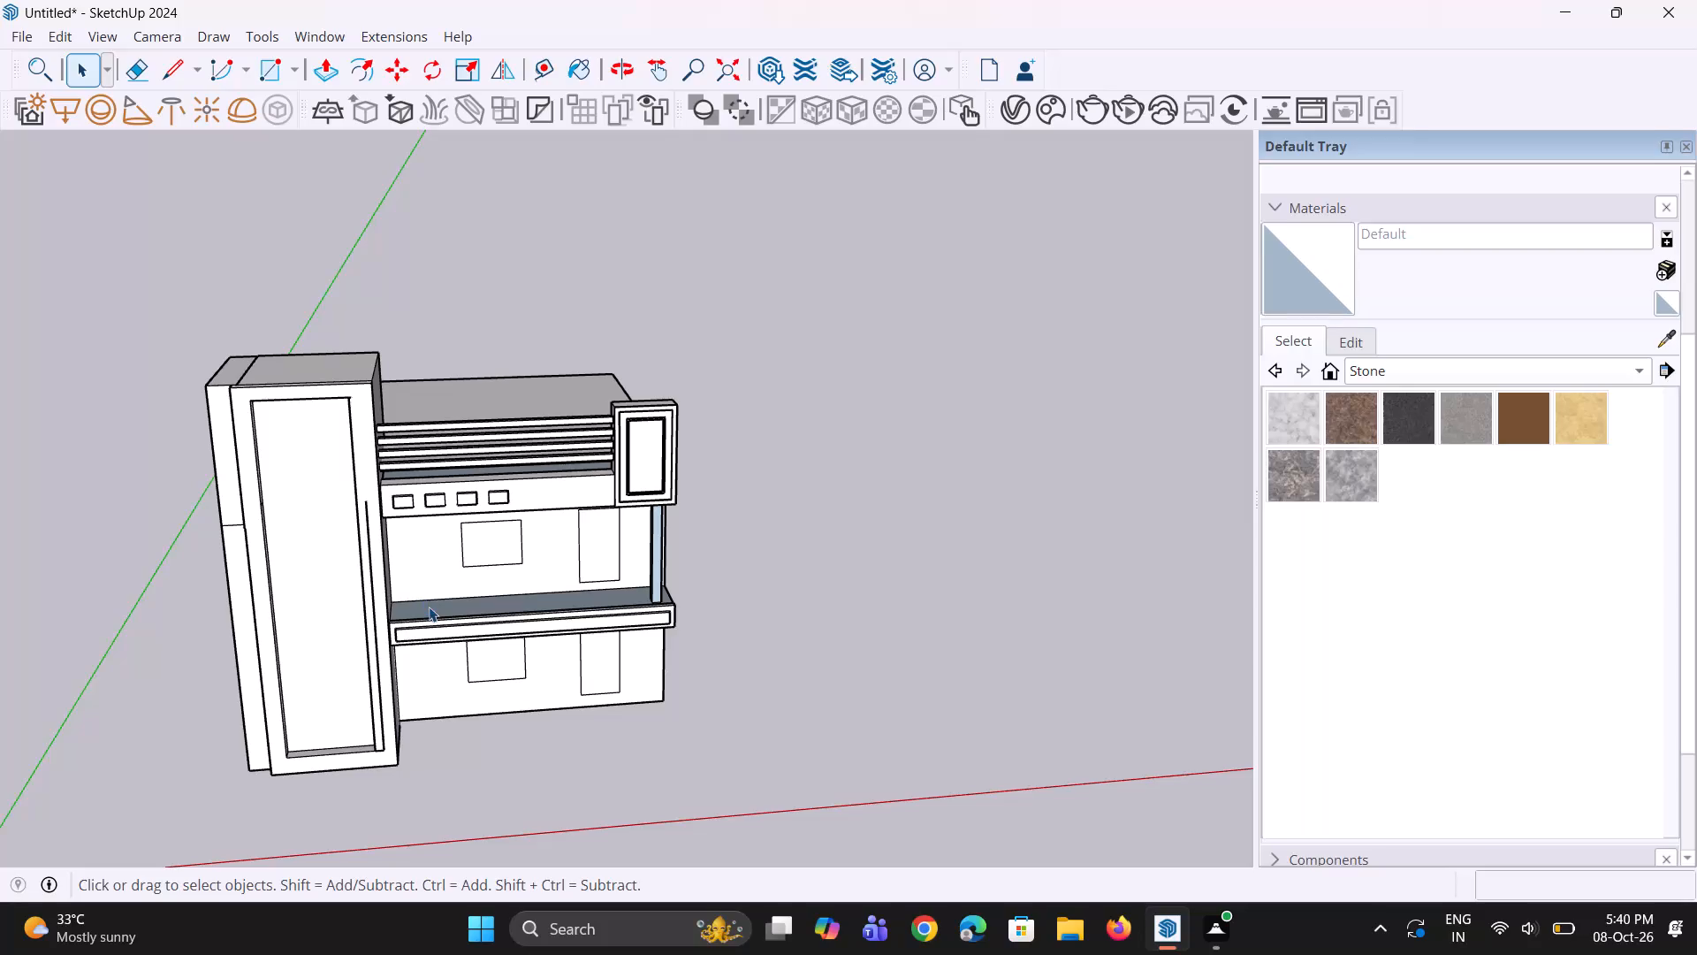
scroll(399, 704, "down", 3)
middle_click_drag(442, 624, 377, 524)
key("space")
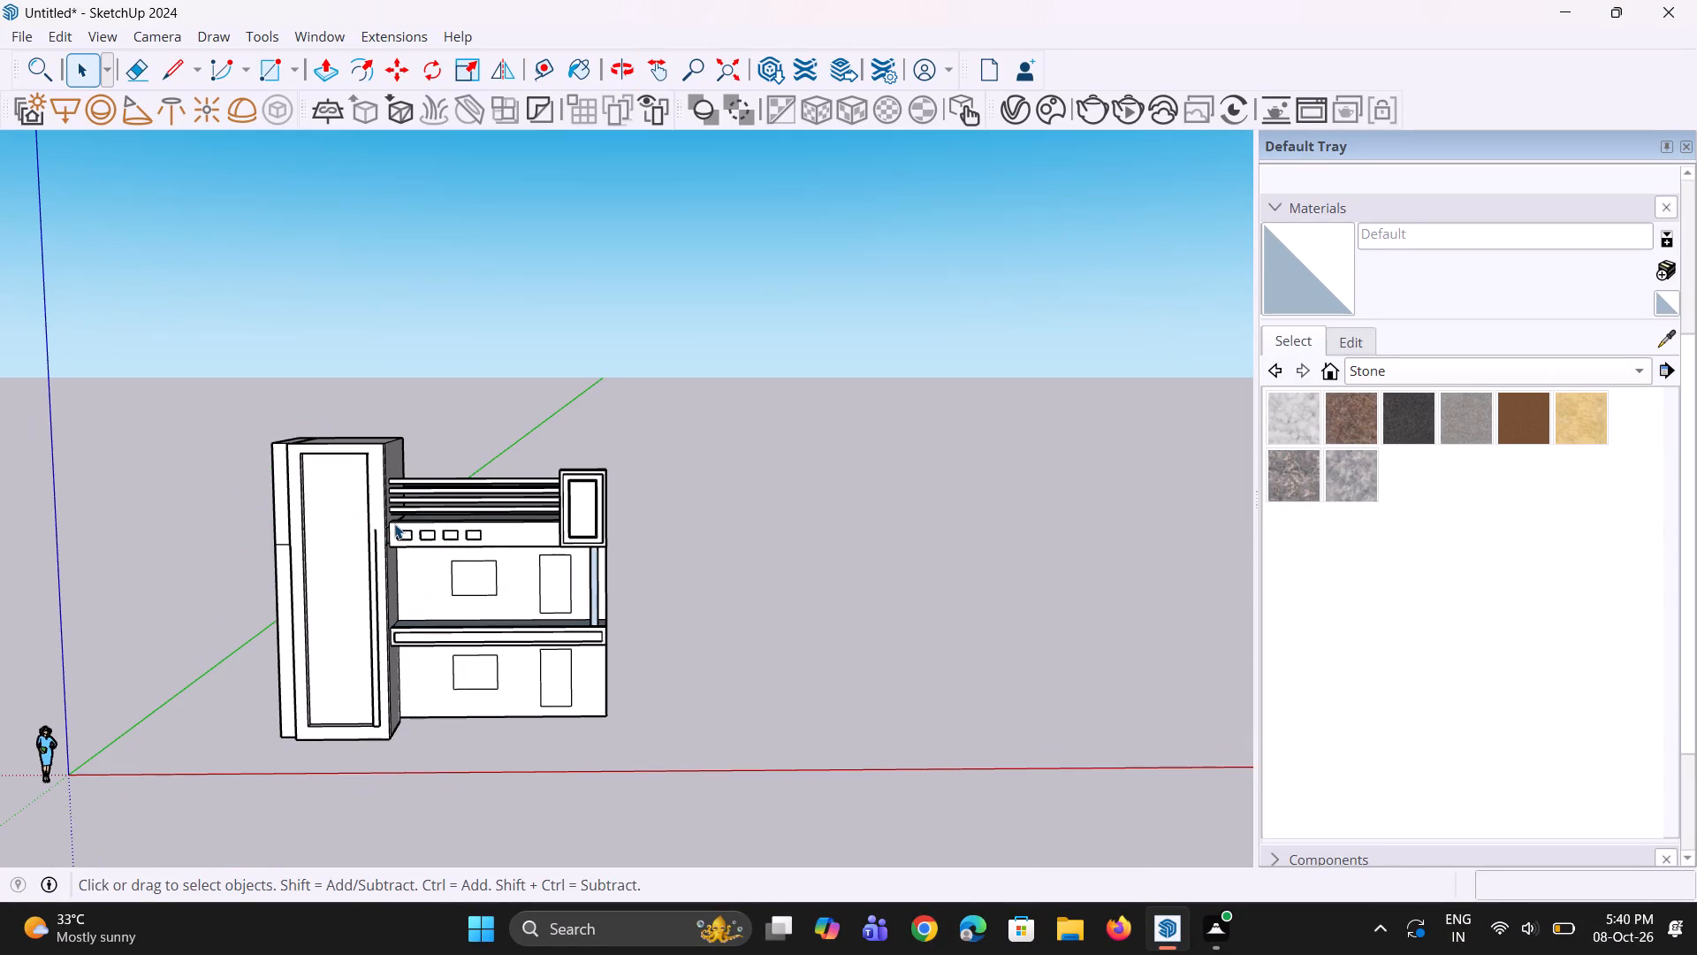
key("space")
middle_click_drag(480, 634, 491, 651)
Push the recess's inner side face slightly into the vertical strip beside the recessed panel.
scroll(351, 740, "up", 14)
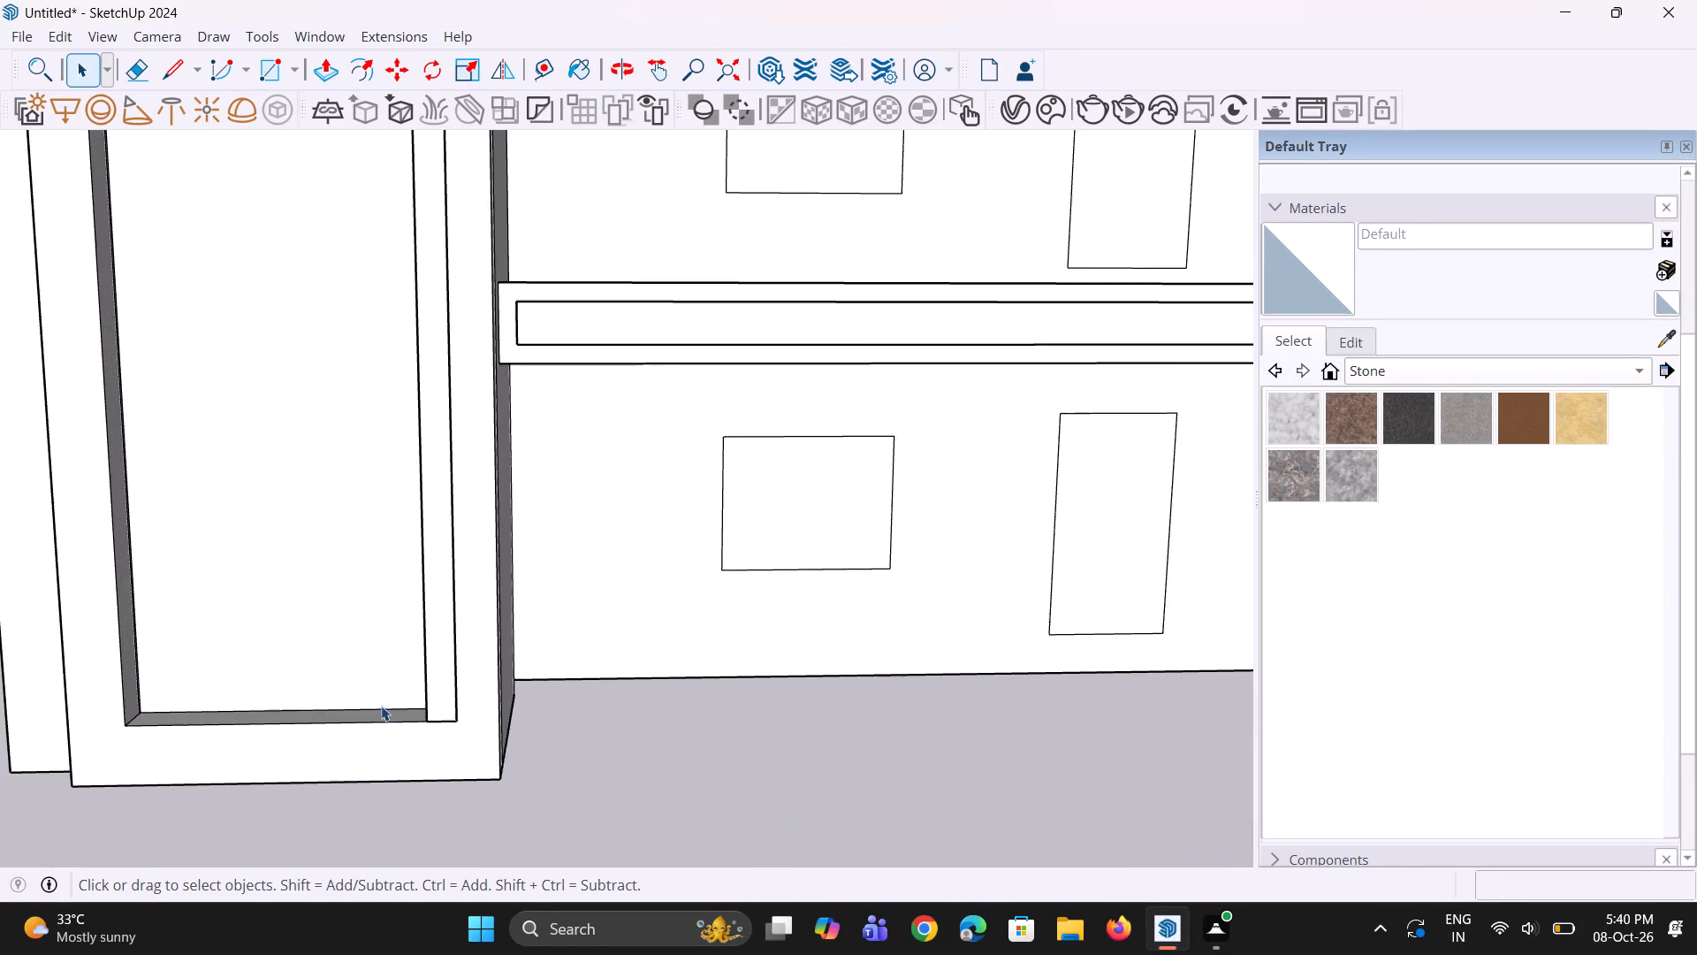
scroll(381, 706, "up", 3)
middle_click_drag(419, 710, 504, 691)
scroll(471, 728, "up", 3)
middle_click_drag(455, 708, 563, 684)
scroll(530, 701, "up", 3)
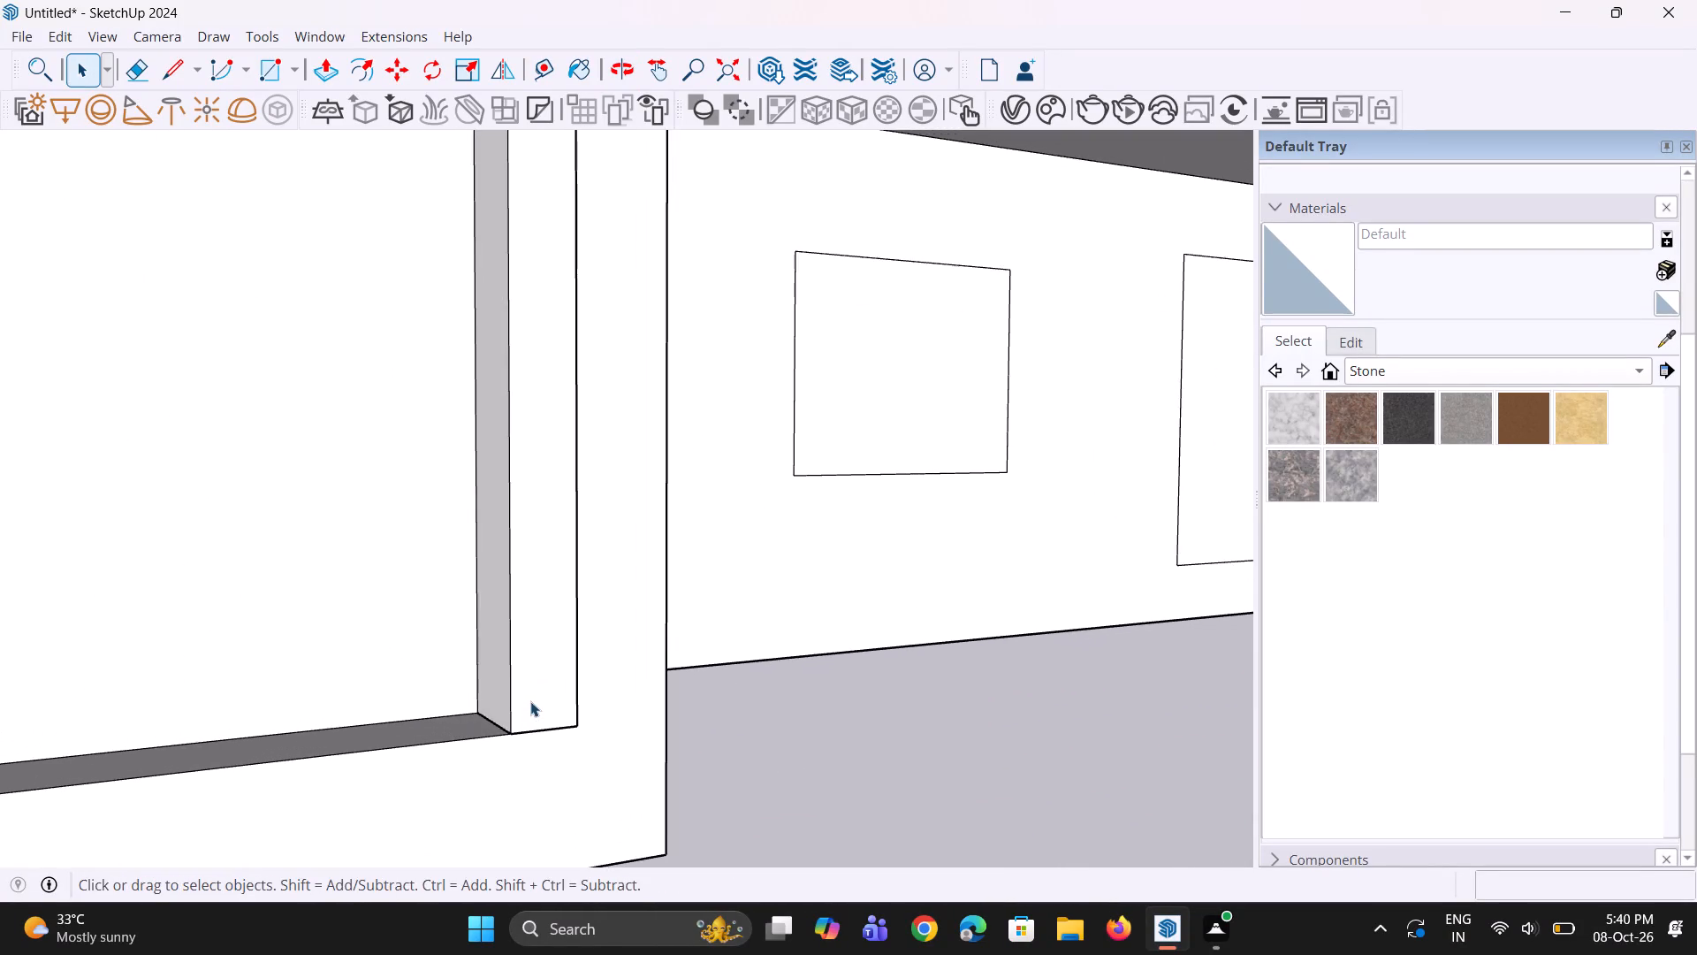
middle_click_drag(530, 701, 517, 722)
key("p")
left_click(485, 676)
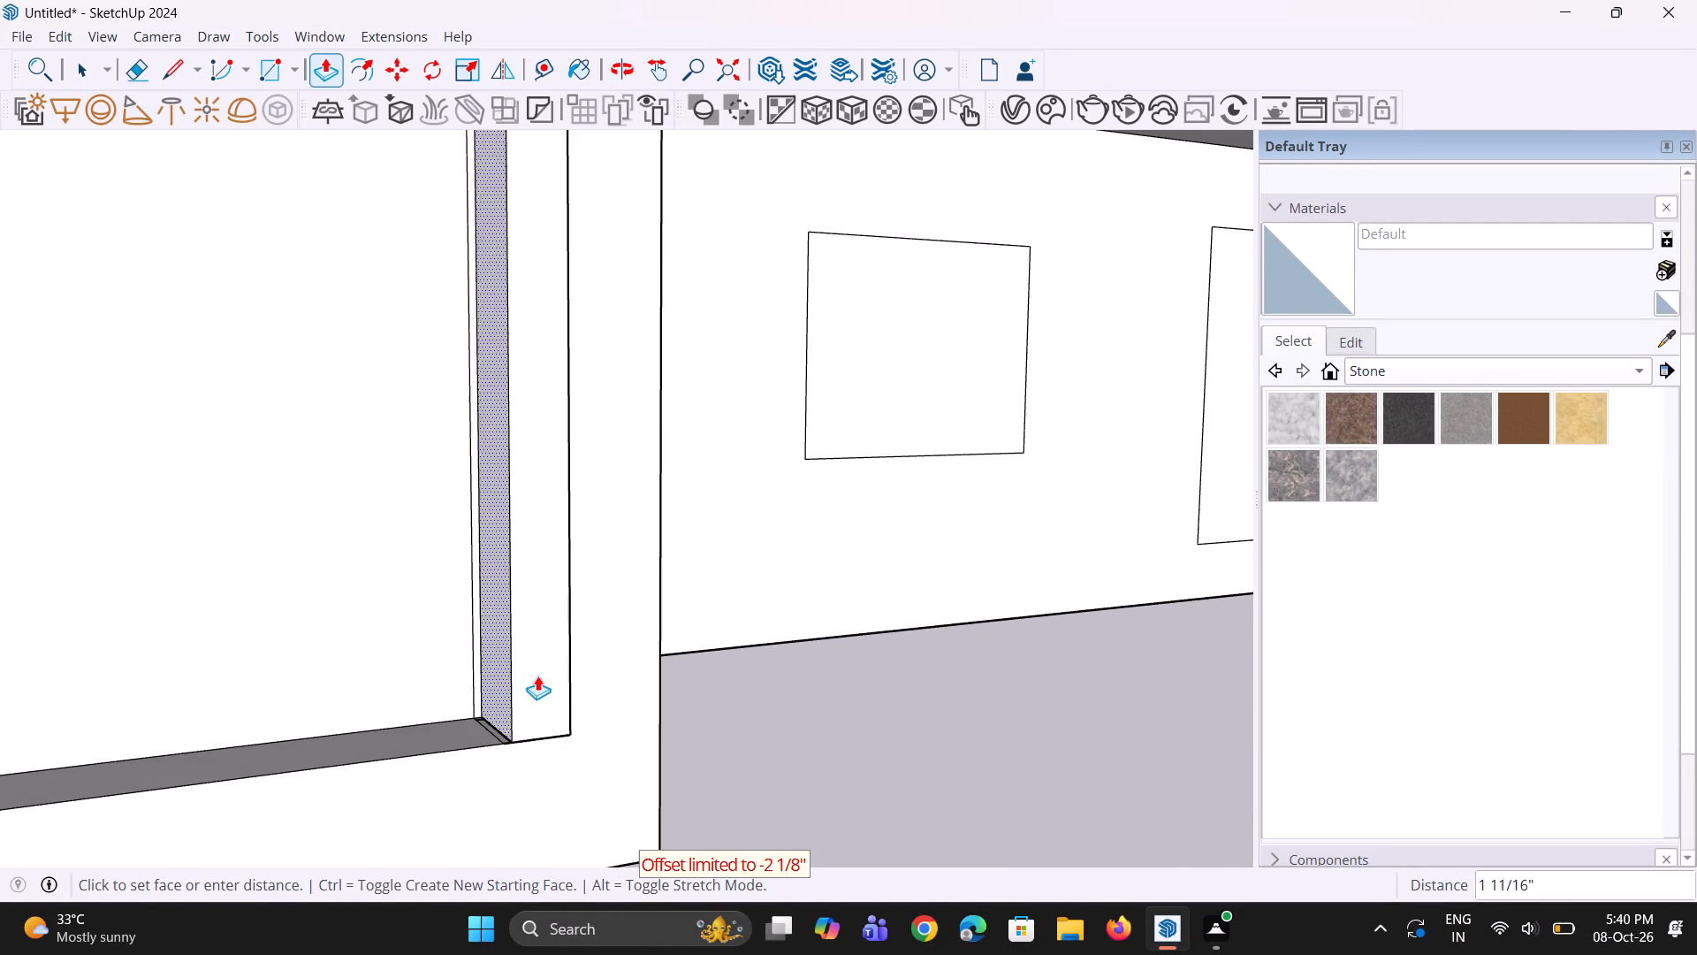
left_click(597, 688)
key("space")
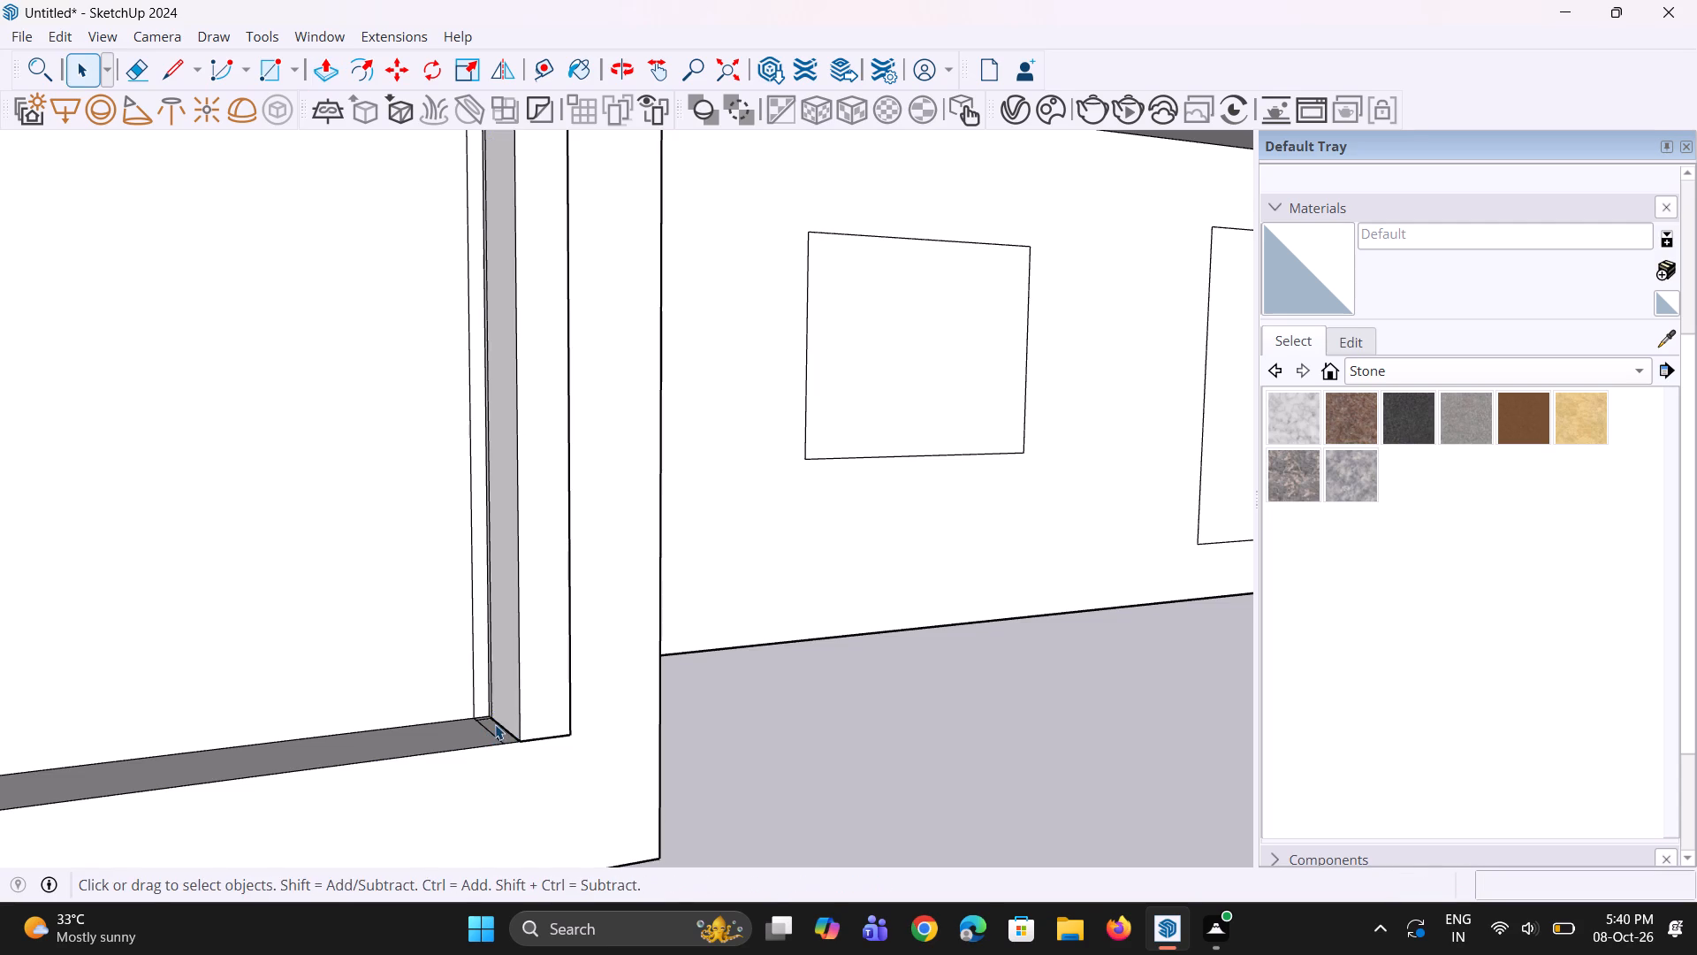
Erase the leftover edges behind the pushed side face, along the recessed panel and at the recess's bottom corner.
key("e")
left_click(473, 683)
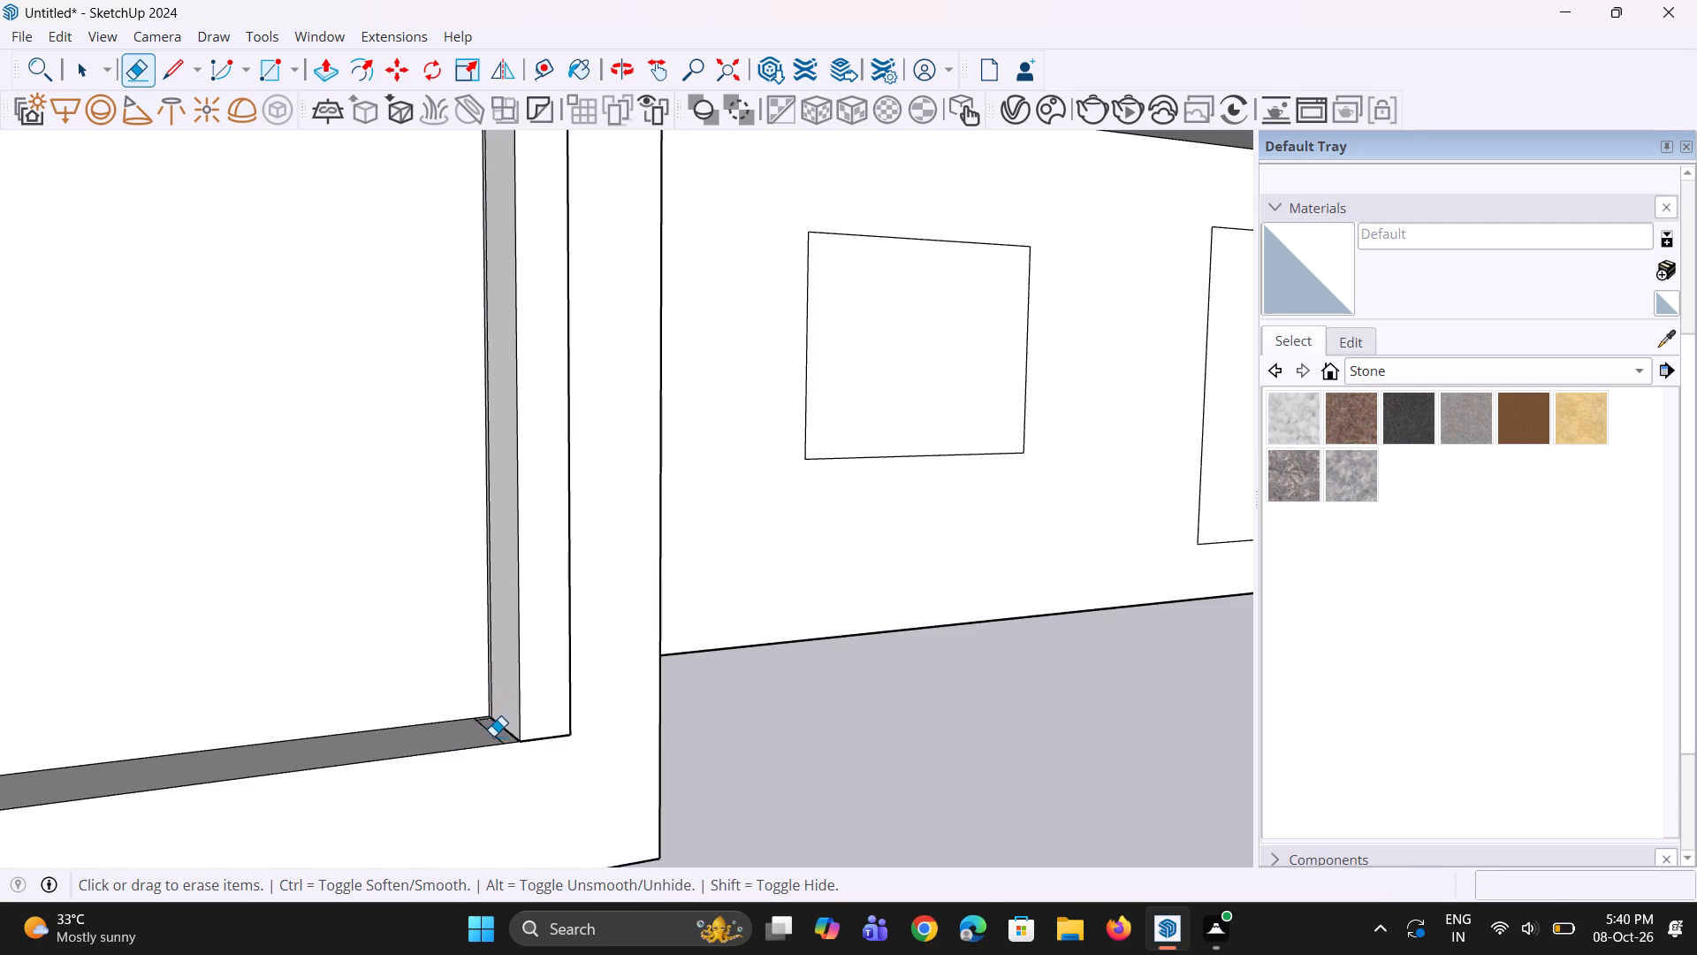
left_click(496, 735)
scroll(492, 725, "up", 9)
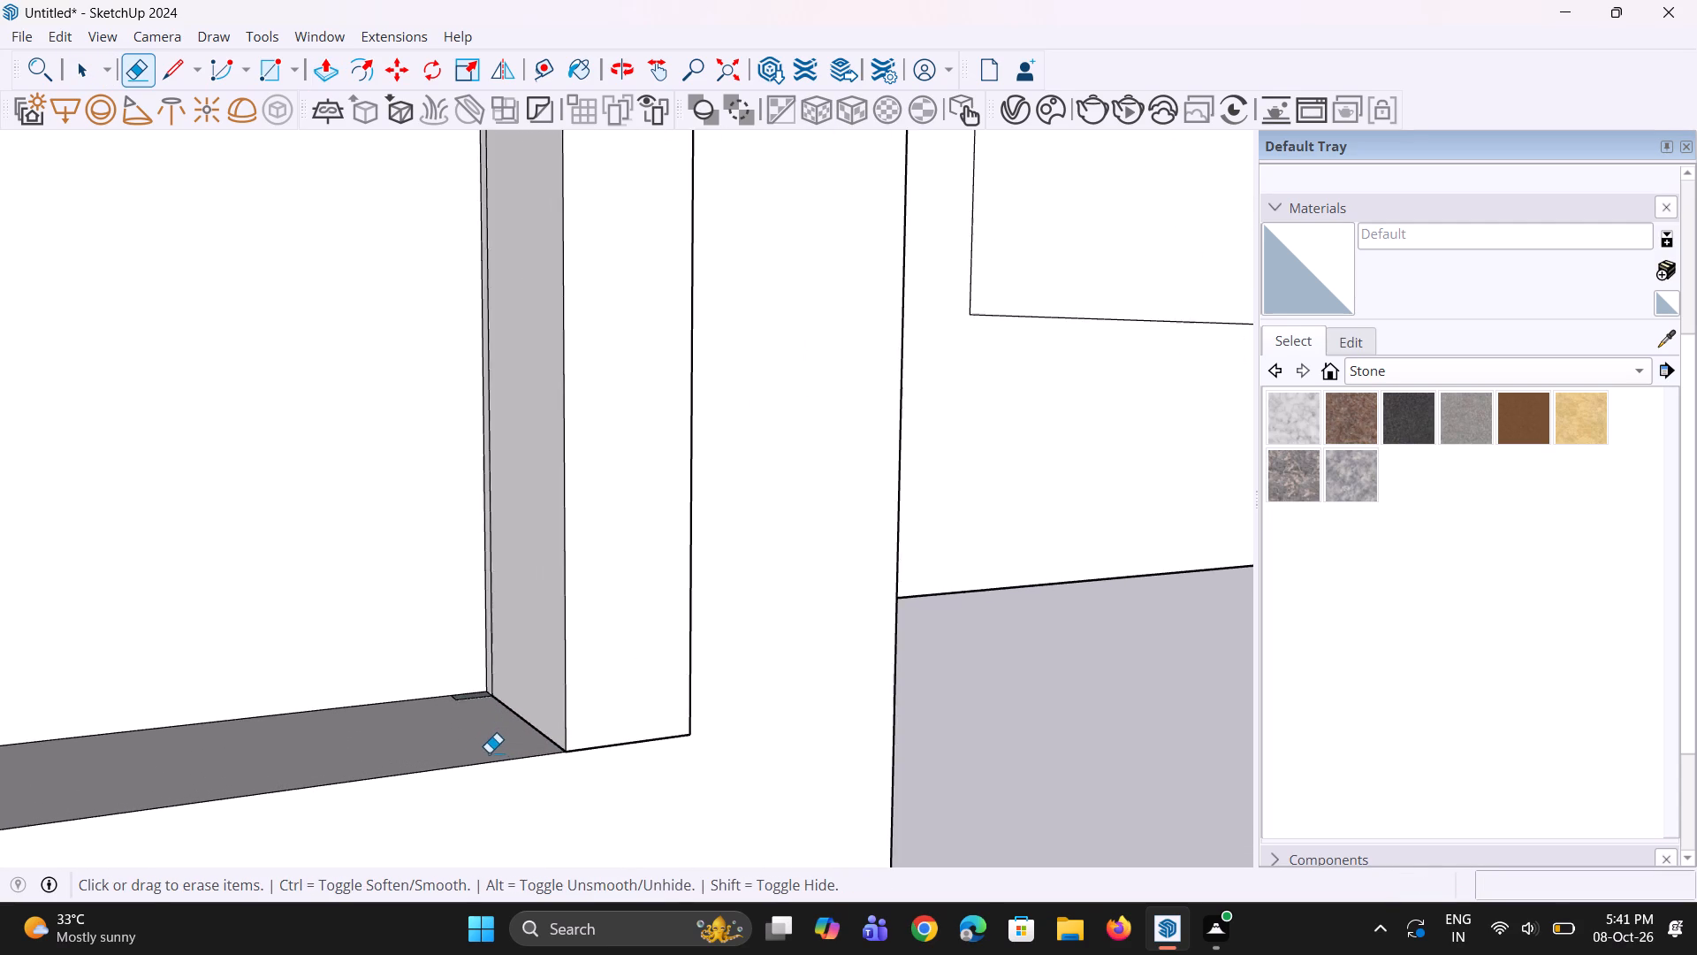
scroll(492, 754, "up", 3)
middle_click_drag(498, 759, 502, 783)
scroll(502, 783, "up", 8)
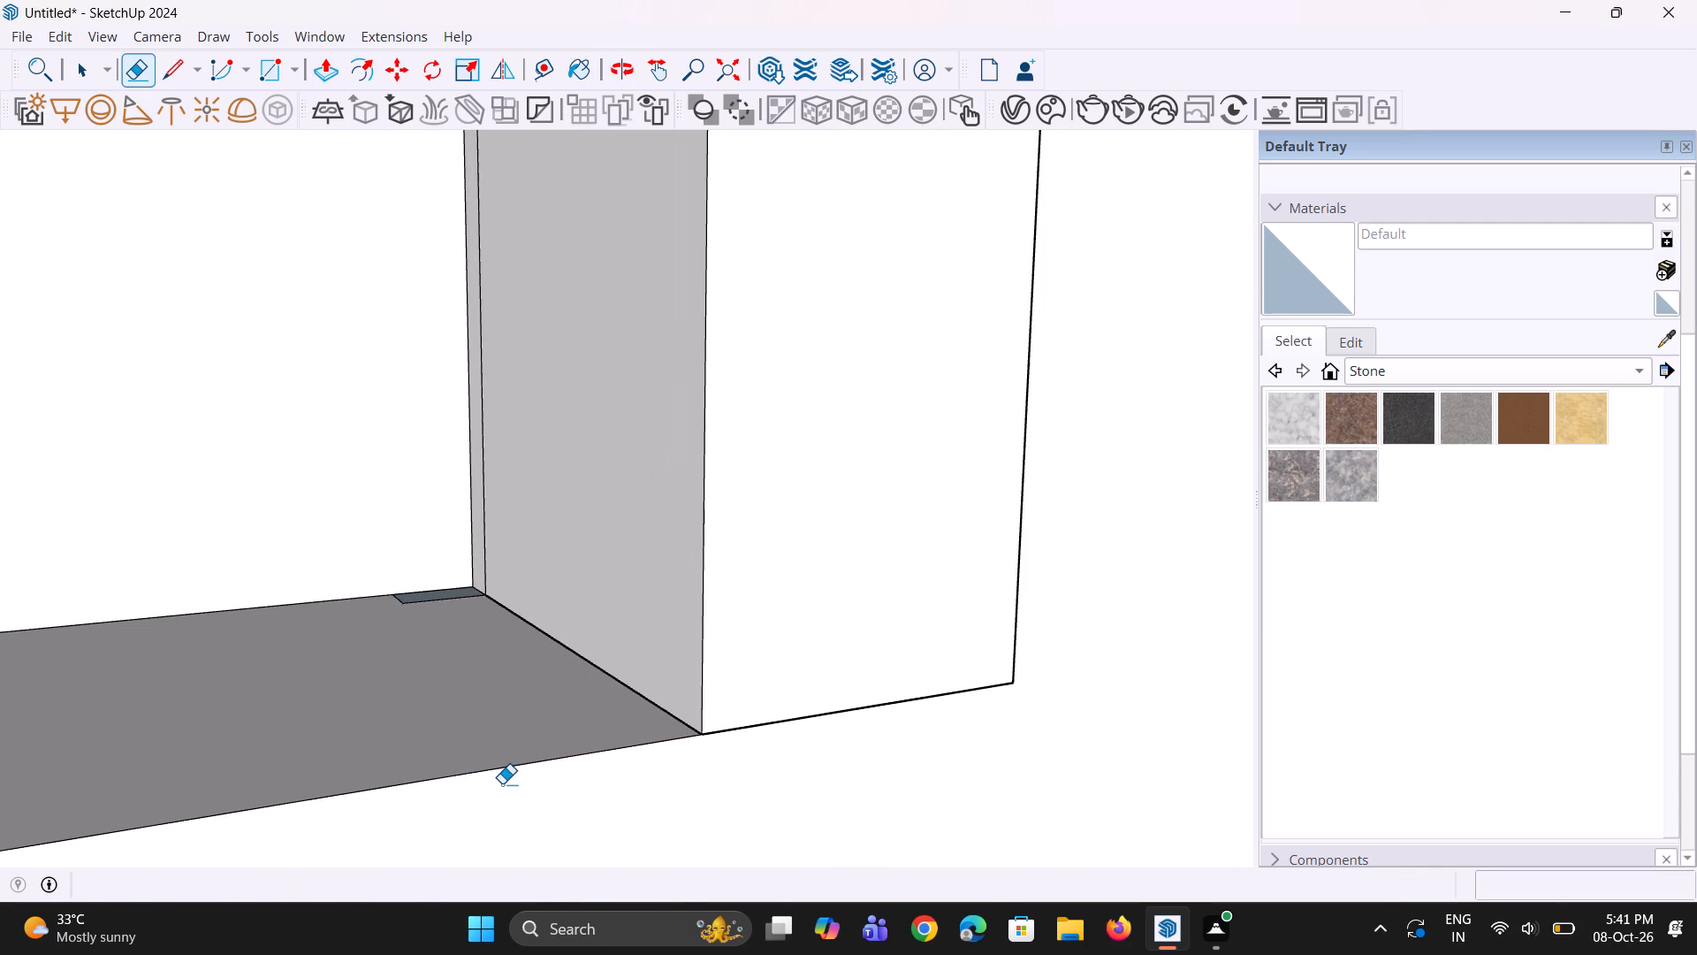
left_click(453, 600)
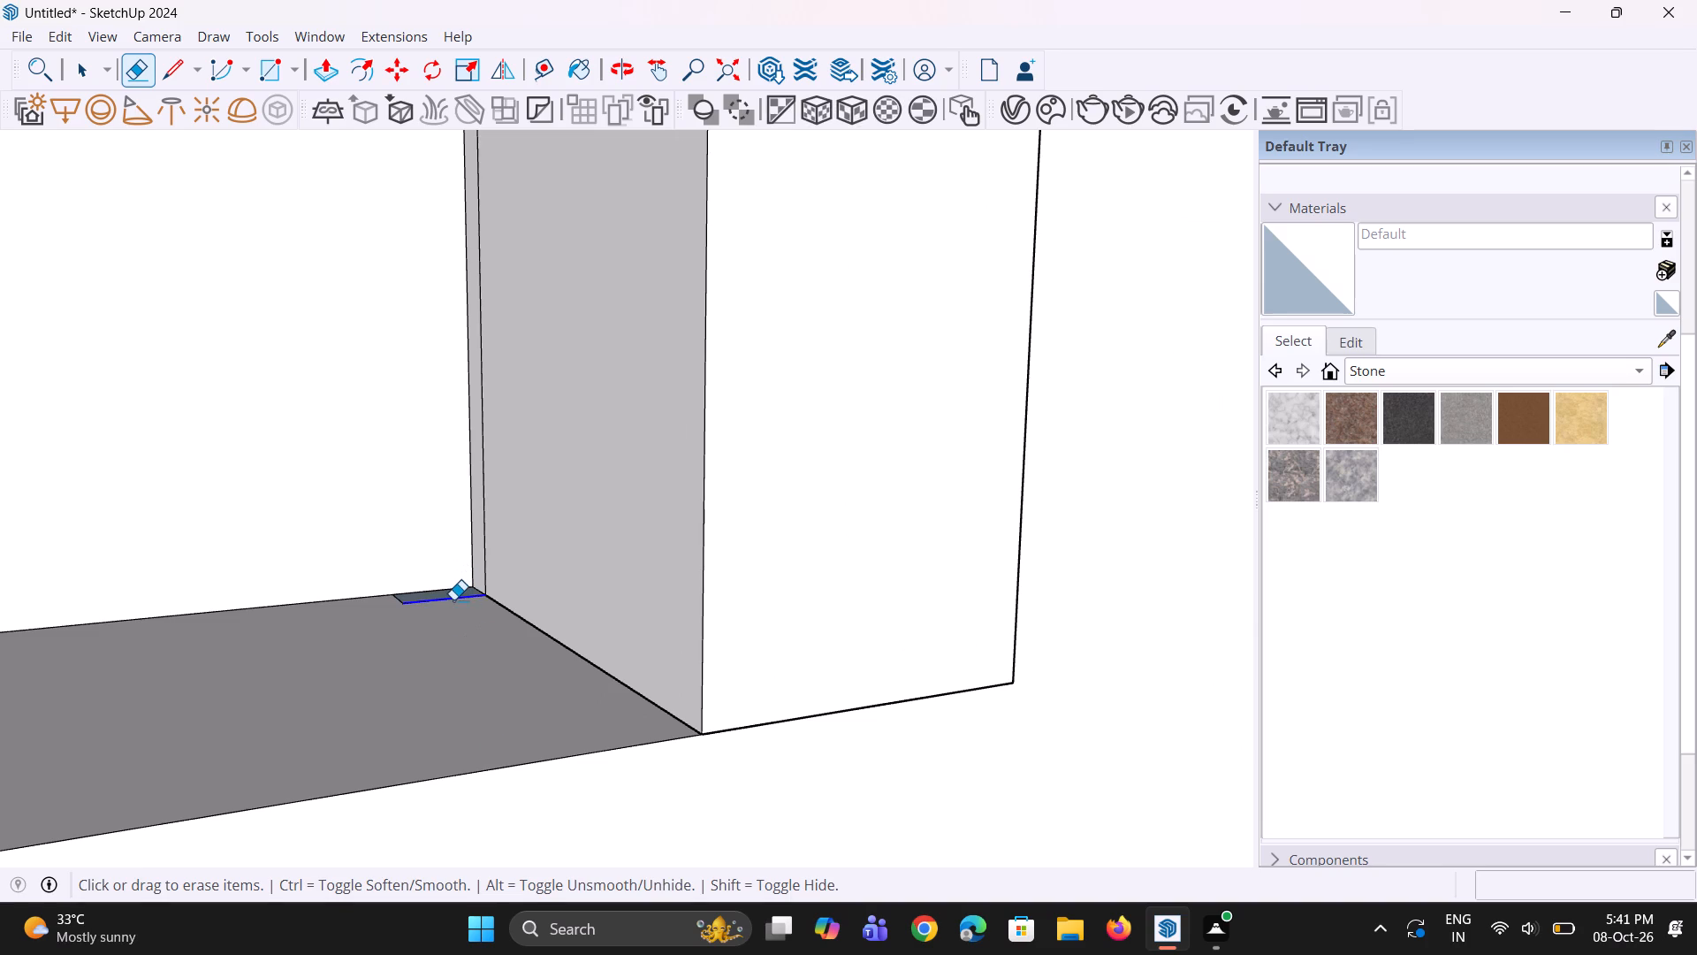
left_click(399, 601)
left_click(483, 546)
scroll(468, 738, "down", 4)
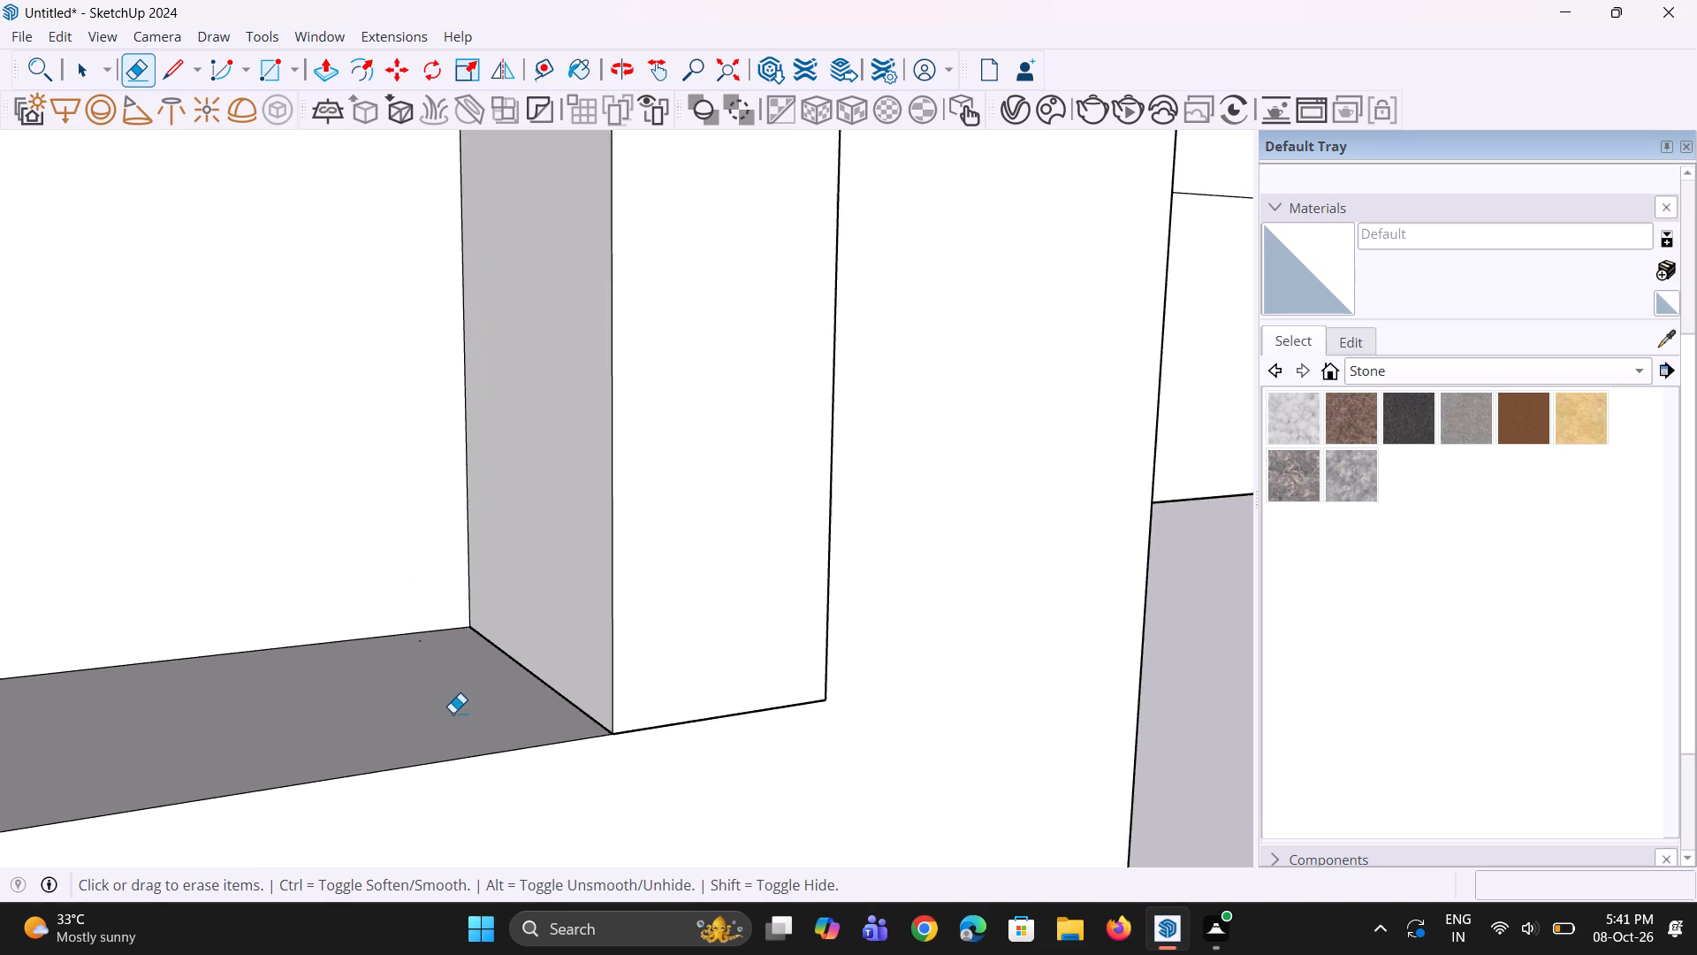
Push the recess's inner side face the rest of the way to the vertical strip's outer edge.
scroll(453, 713, "down", 11)
middle_click_drag(472, 684, 486, 744)
scroll(484, 714, "down", 10)
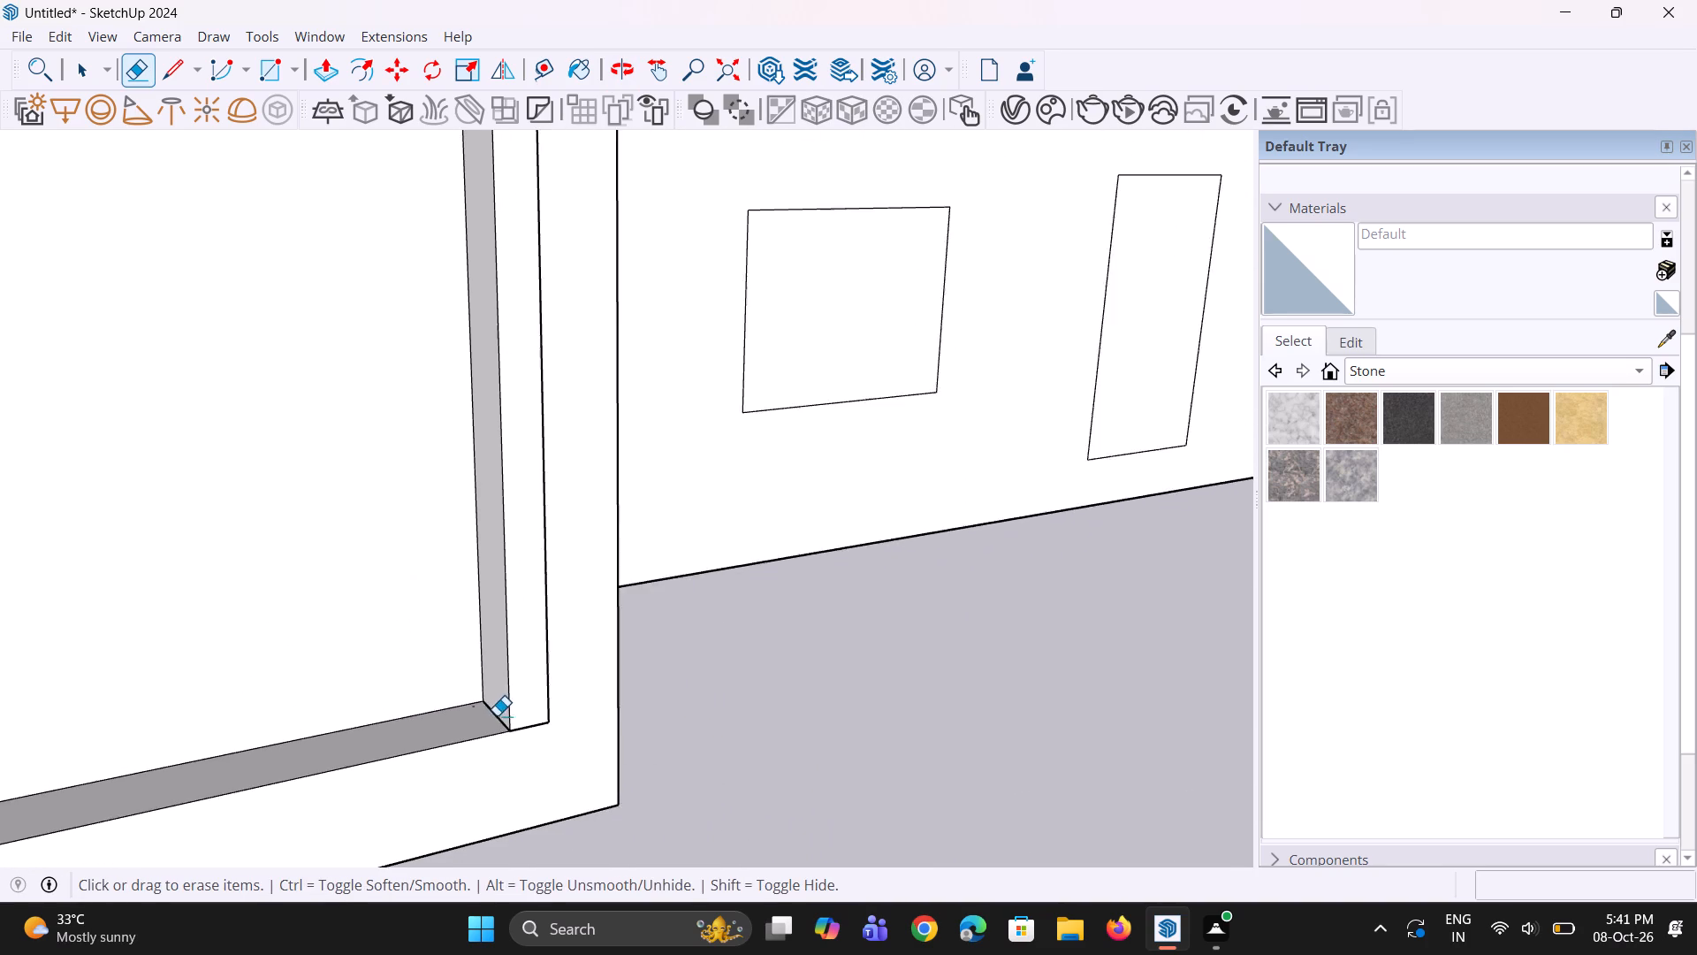
scroll(497, 715, "down", 2)
middle_click_drag(482, 705, 490, 708)
key("p")
left_click(495, 668)
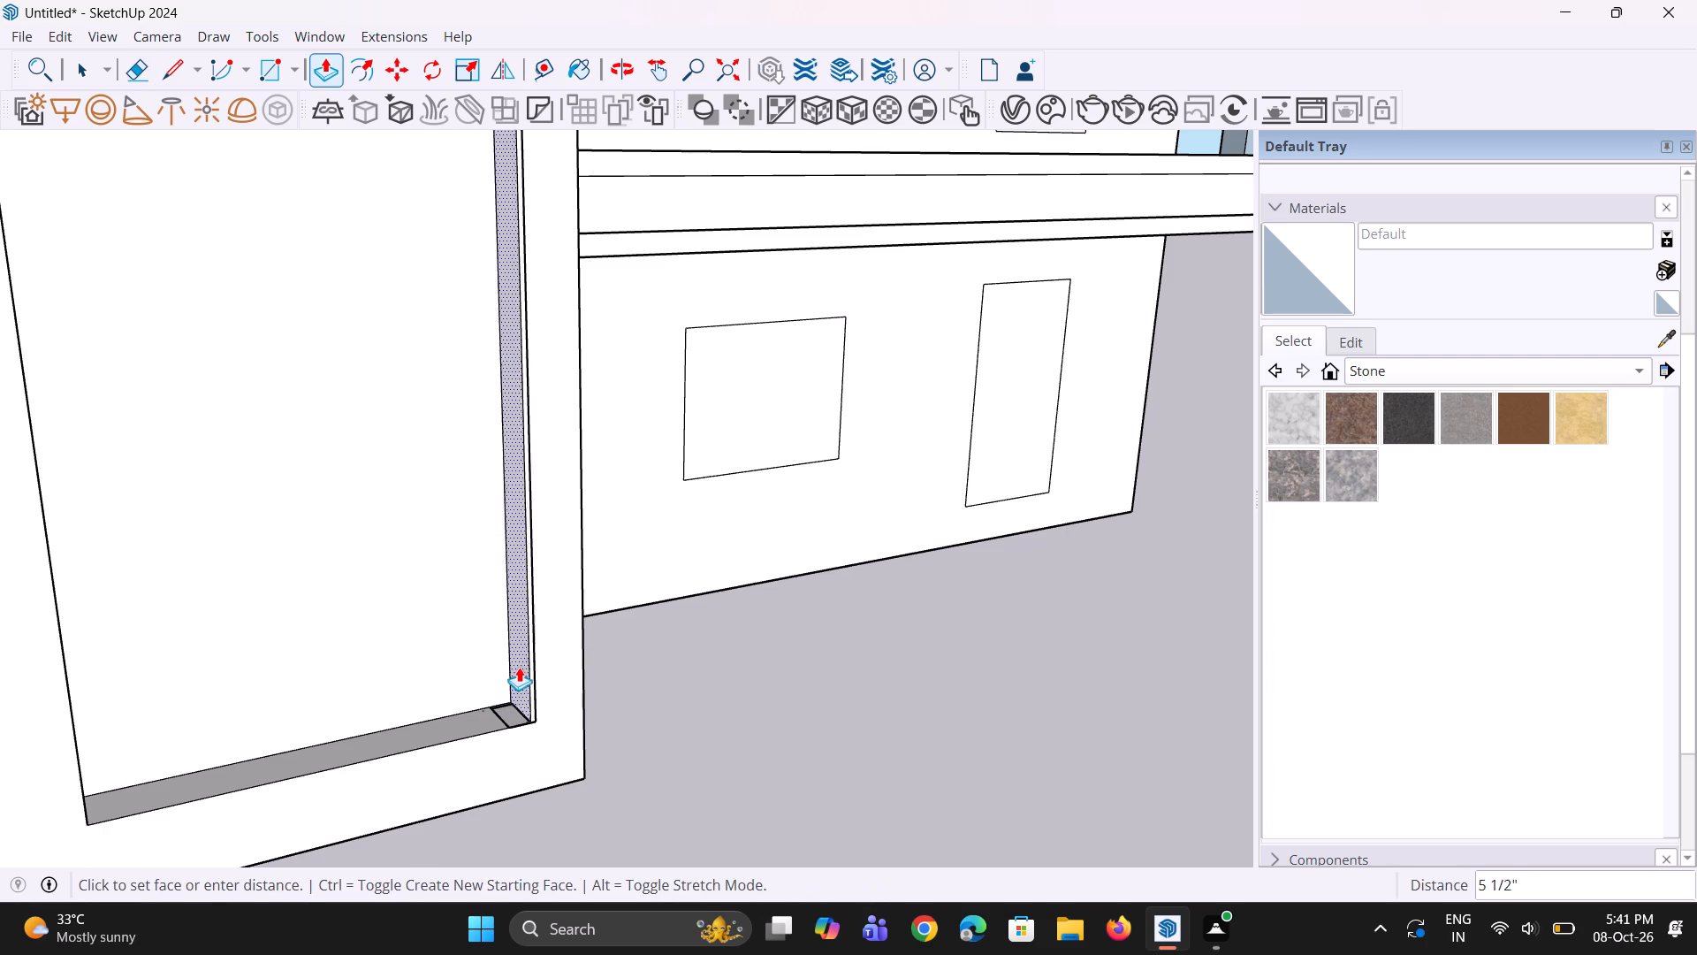
left_click(534, 684)
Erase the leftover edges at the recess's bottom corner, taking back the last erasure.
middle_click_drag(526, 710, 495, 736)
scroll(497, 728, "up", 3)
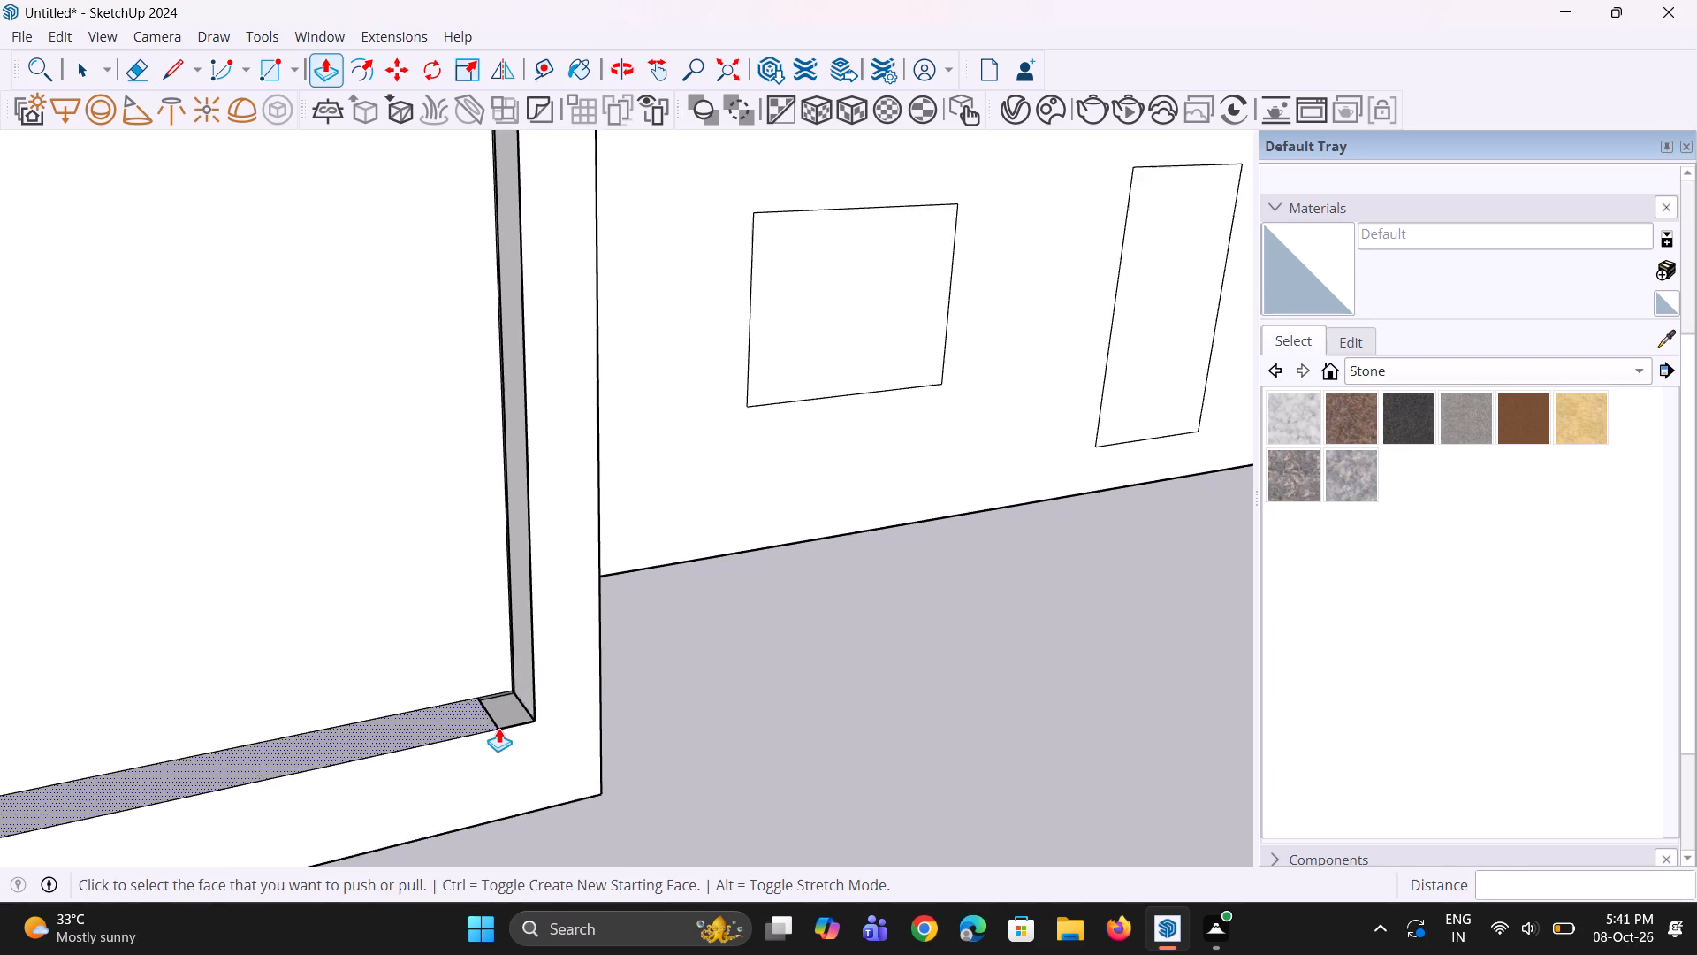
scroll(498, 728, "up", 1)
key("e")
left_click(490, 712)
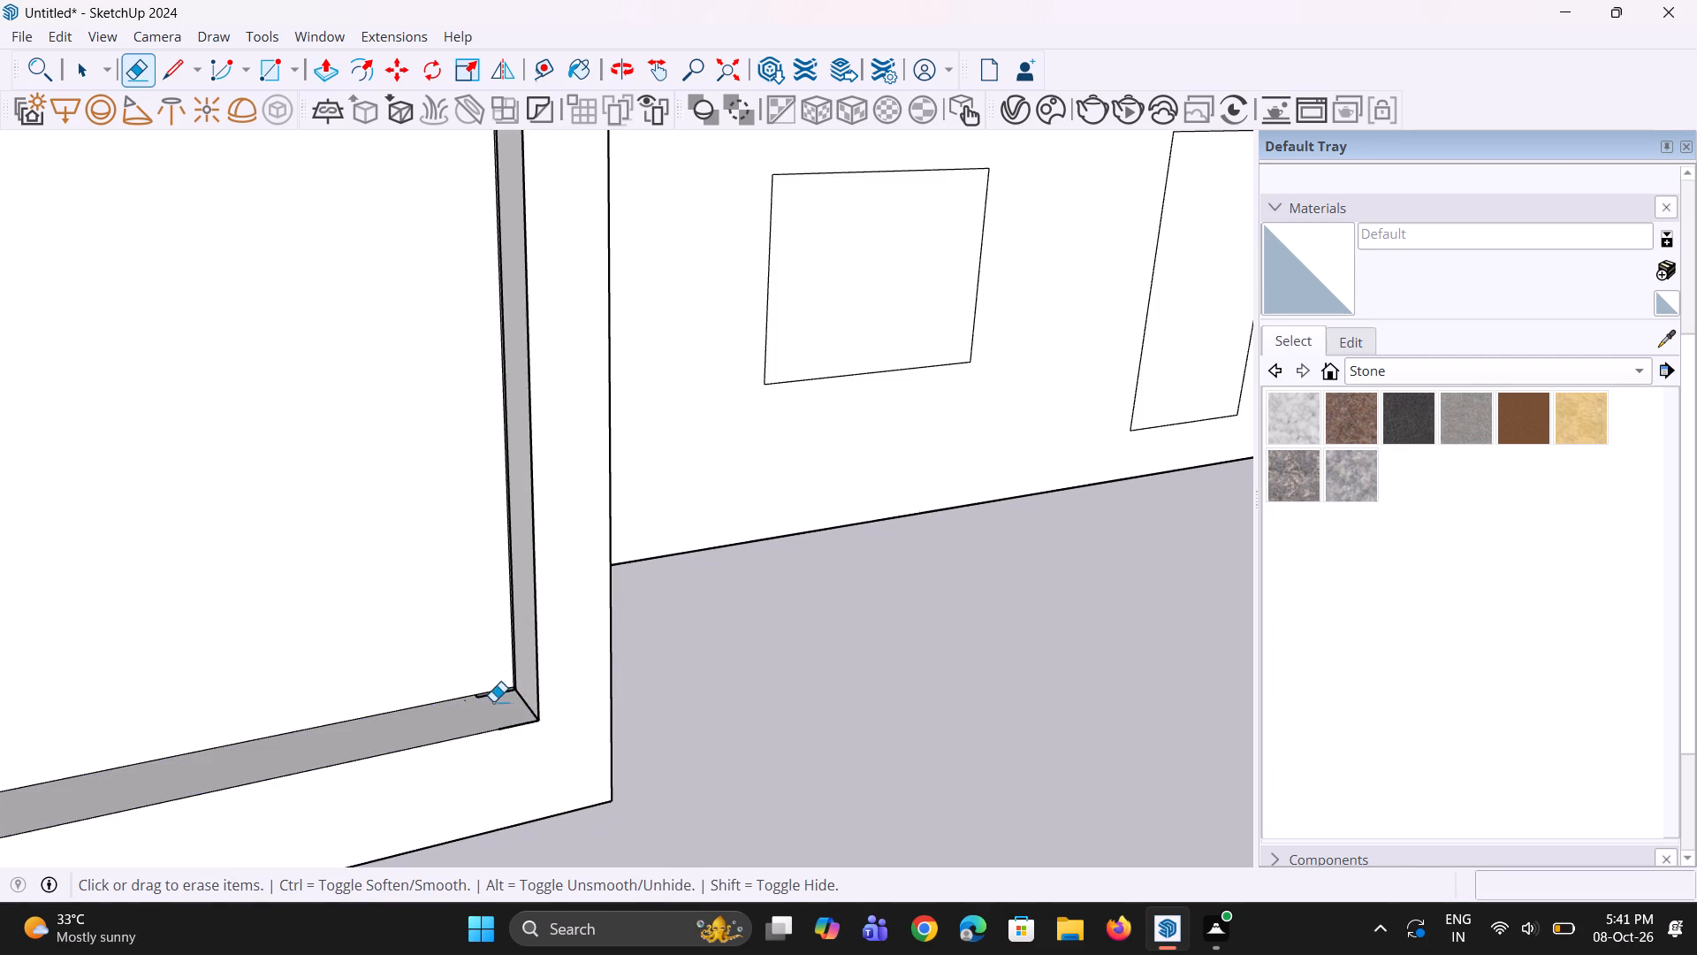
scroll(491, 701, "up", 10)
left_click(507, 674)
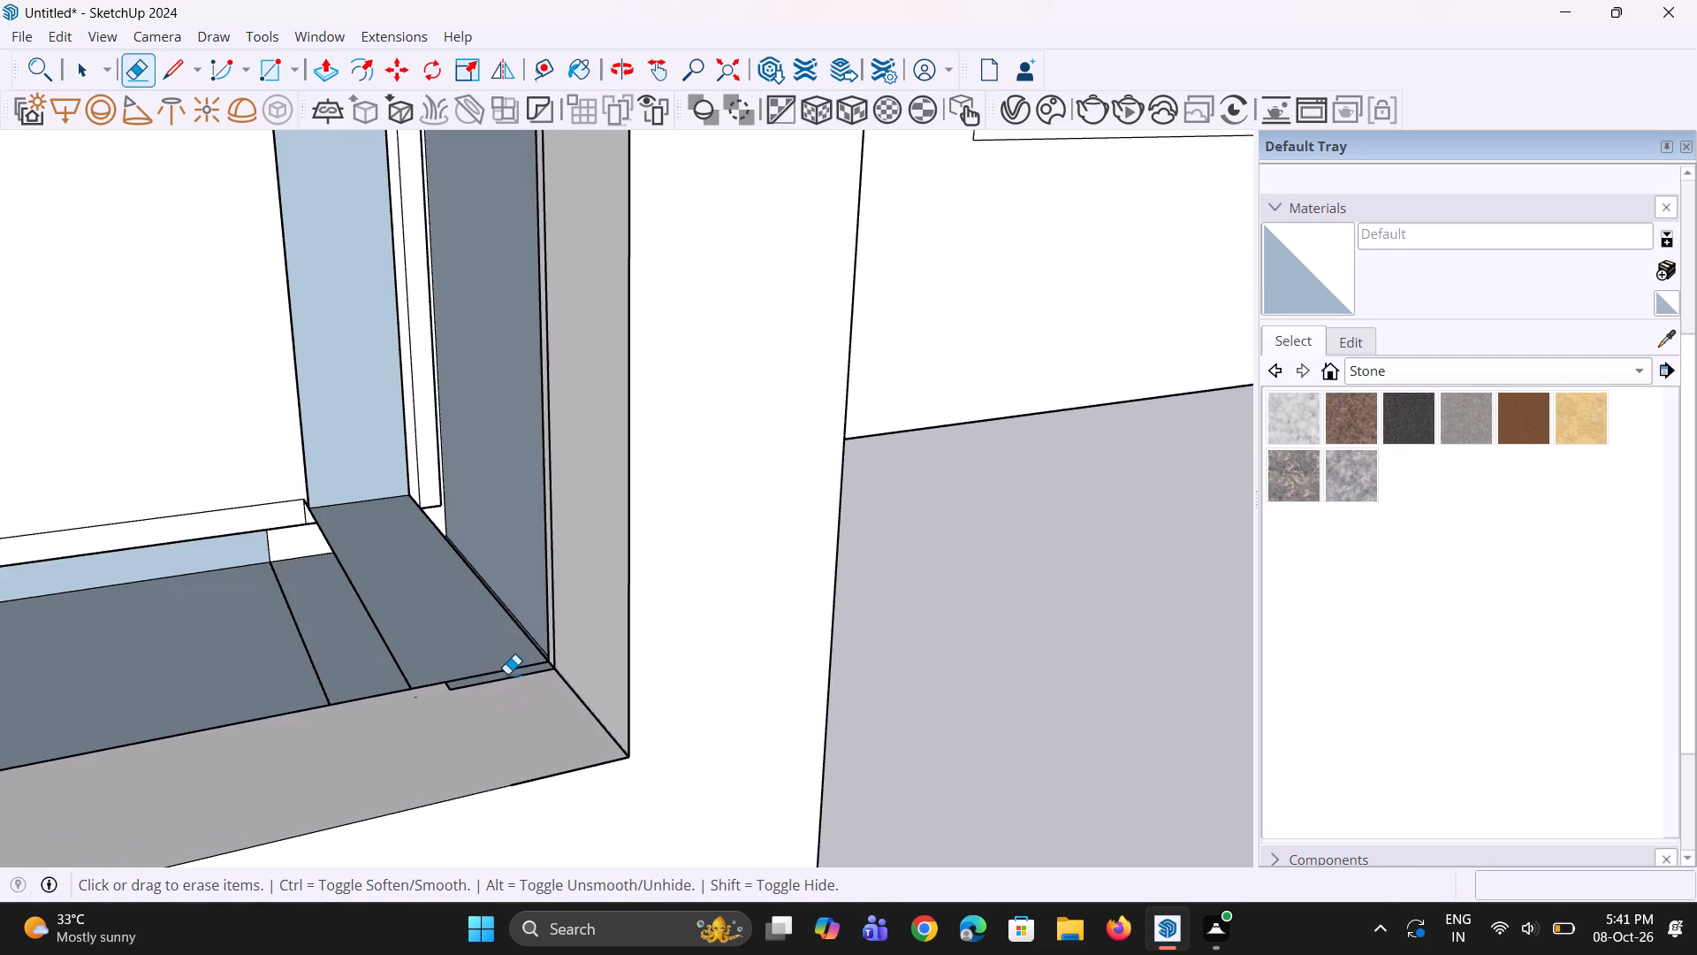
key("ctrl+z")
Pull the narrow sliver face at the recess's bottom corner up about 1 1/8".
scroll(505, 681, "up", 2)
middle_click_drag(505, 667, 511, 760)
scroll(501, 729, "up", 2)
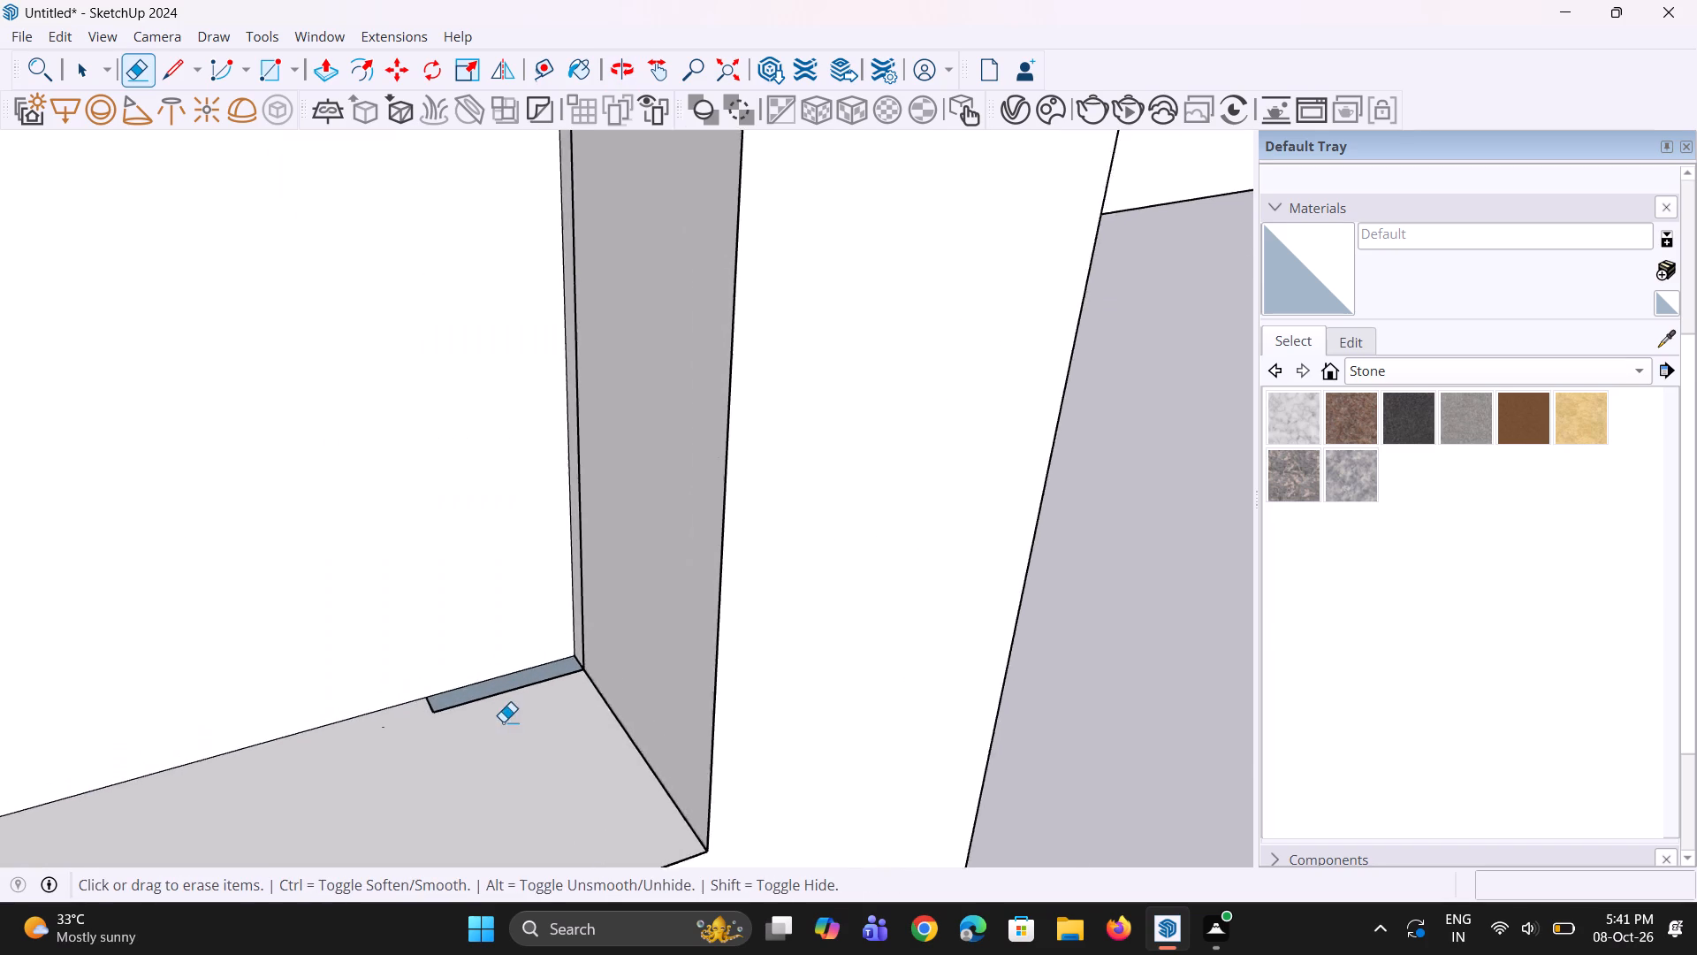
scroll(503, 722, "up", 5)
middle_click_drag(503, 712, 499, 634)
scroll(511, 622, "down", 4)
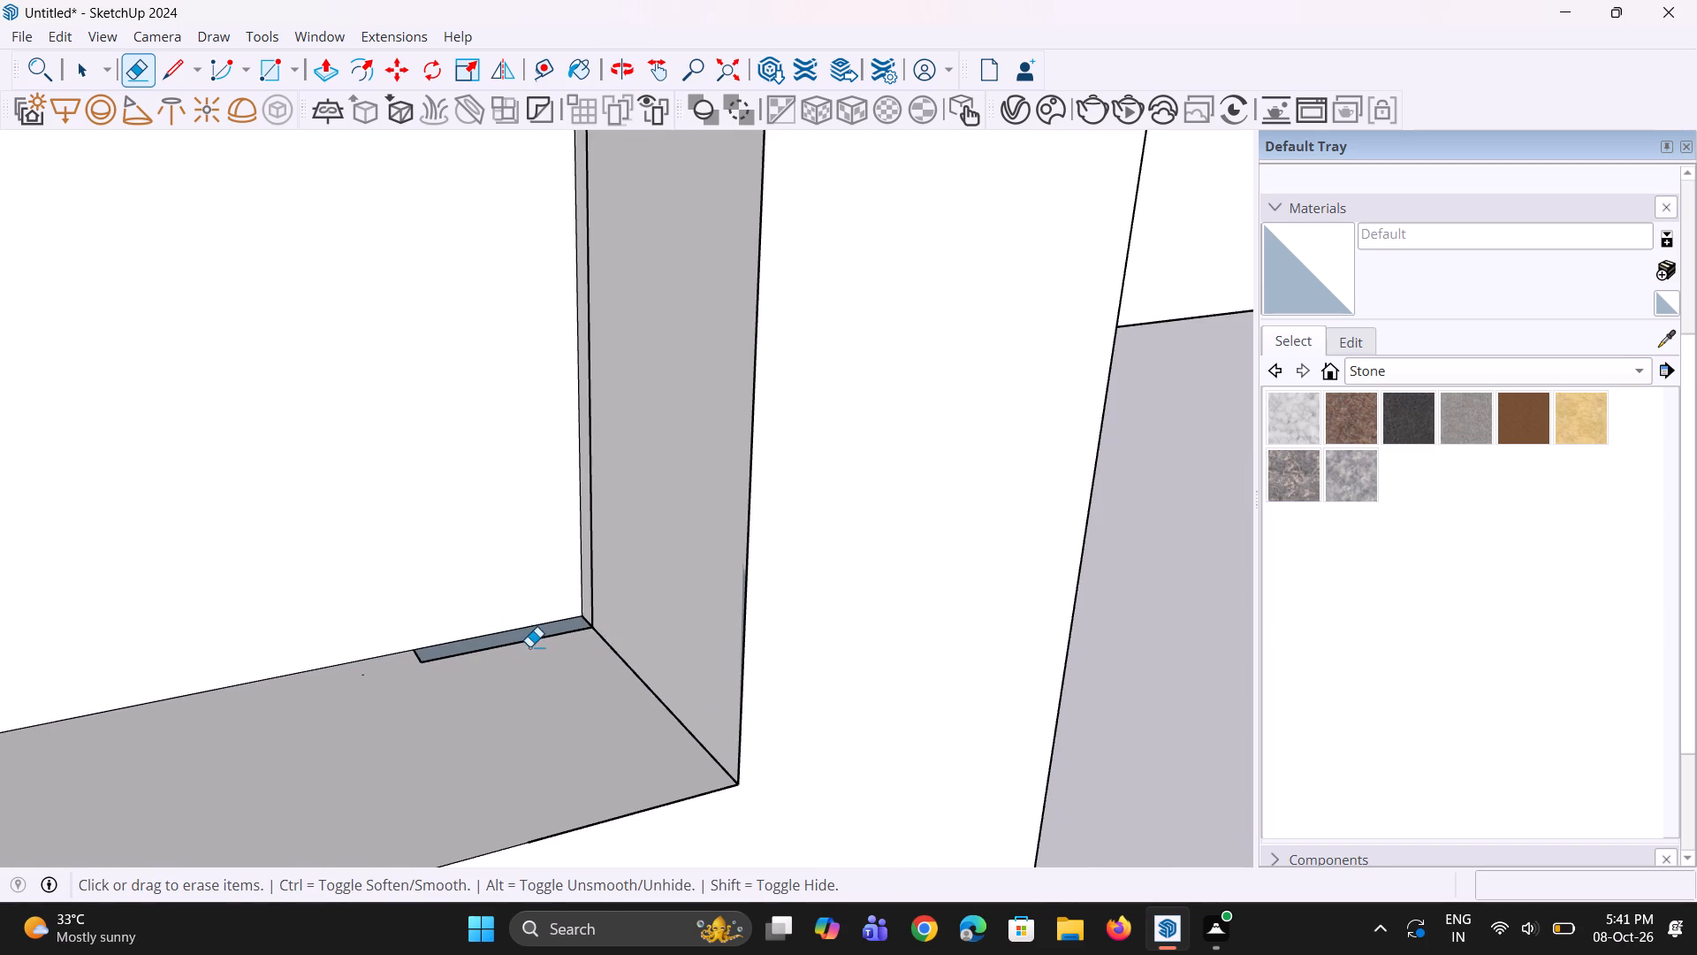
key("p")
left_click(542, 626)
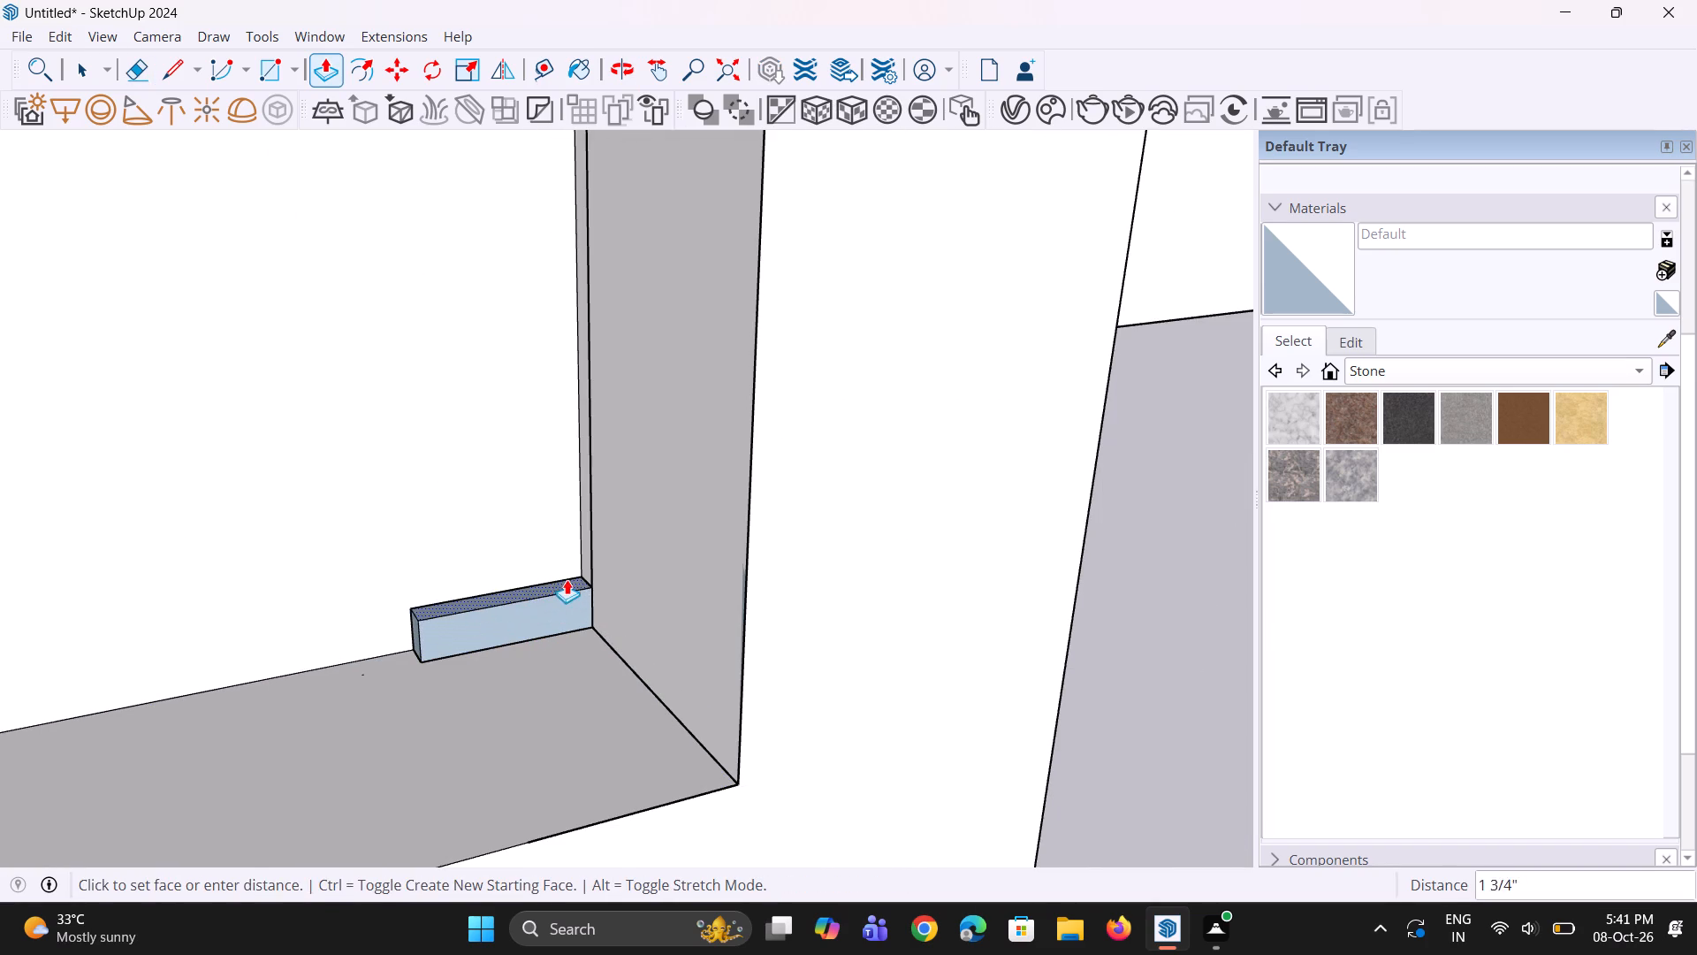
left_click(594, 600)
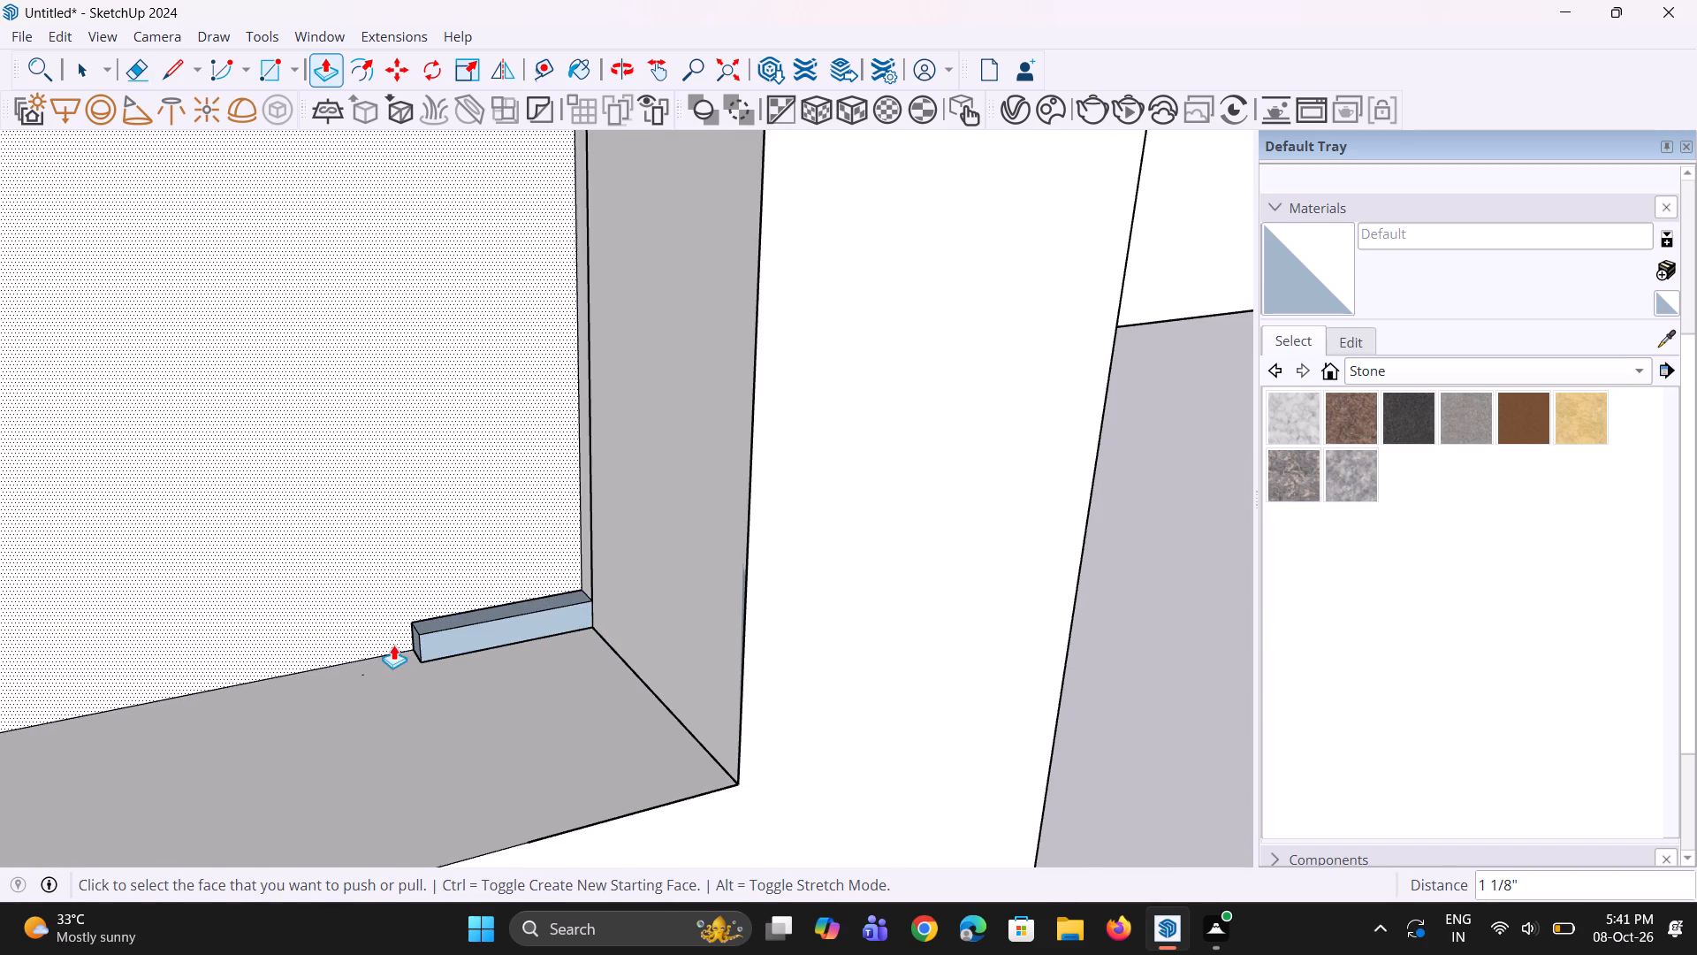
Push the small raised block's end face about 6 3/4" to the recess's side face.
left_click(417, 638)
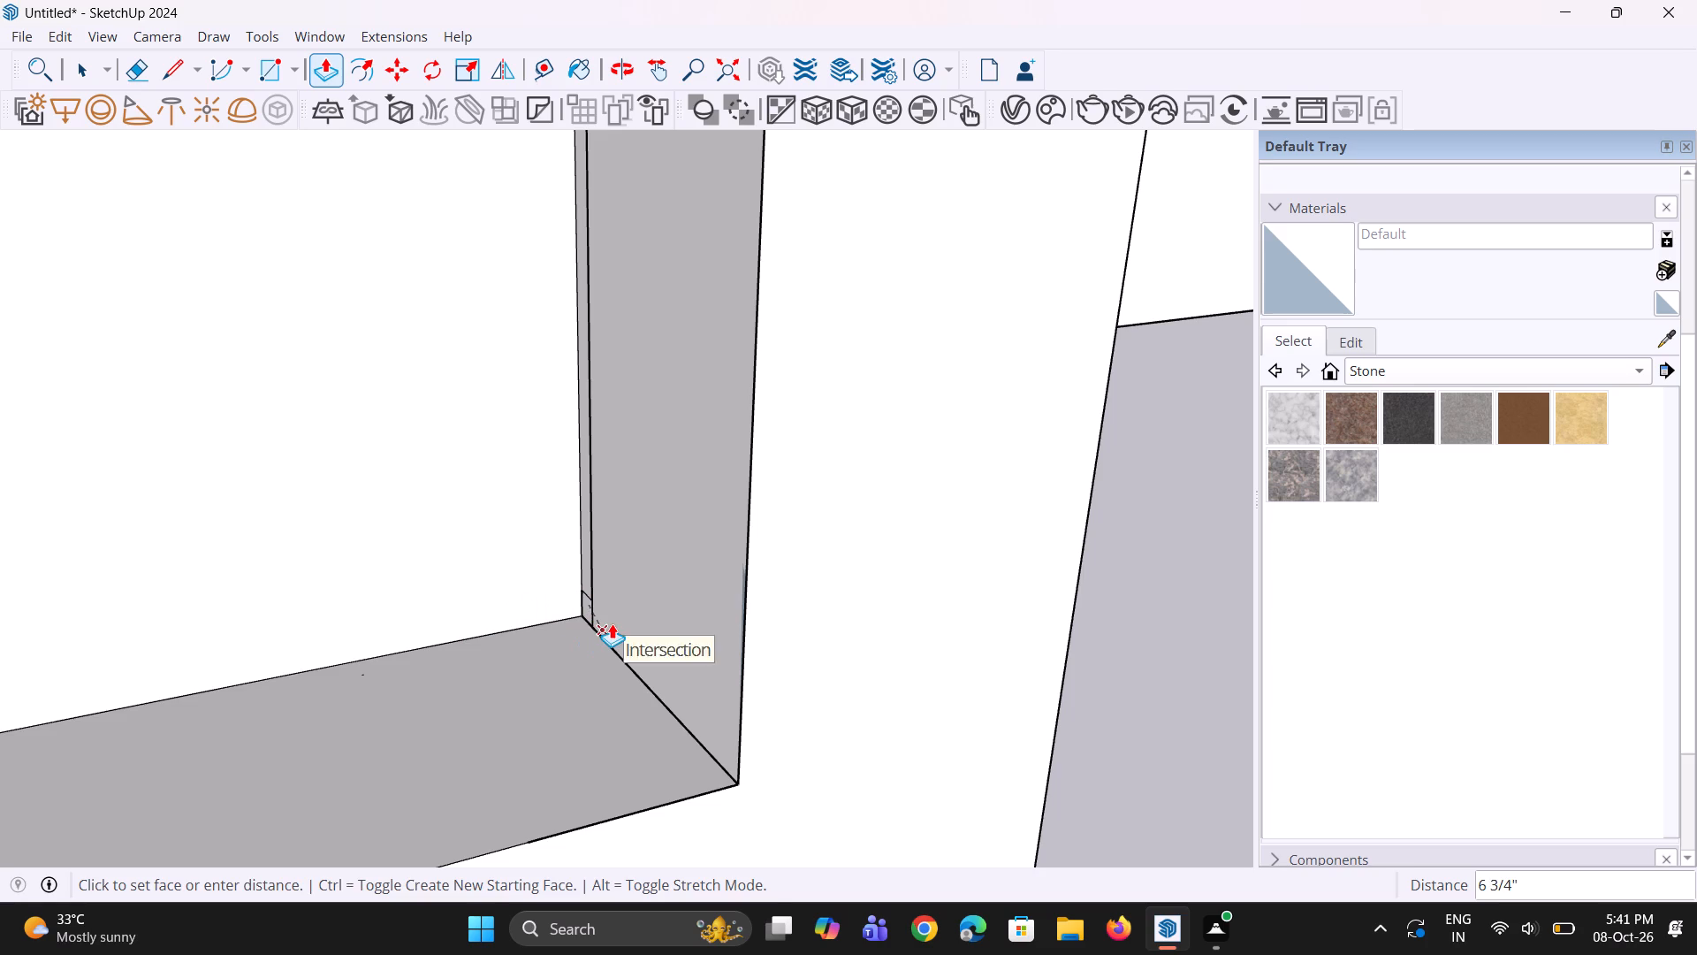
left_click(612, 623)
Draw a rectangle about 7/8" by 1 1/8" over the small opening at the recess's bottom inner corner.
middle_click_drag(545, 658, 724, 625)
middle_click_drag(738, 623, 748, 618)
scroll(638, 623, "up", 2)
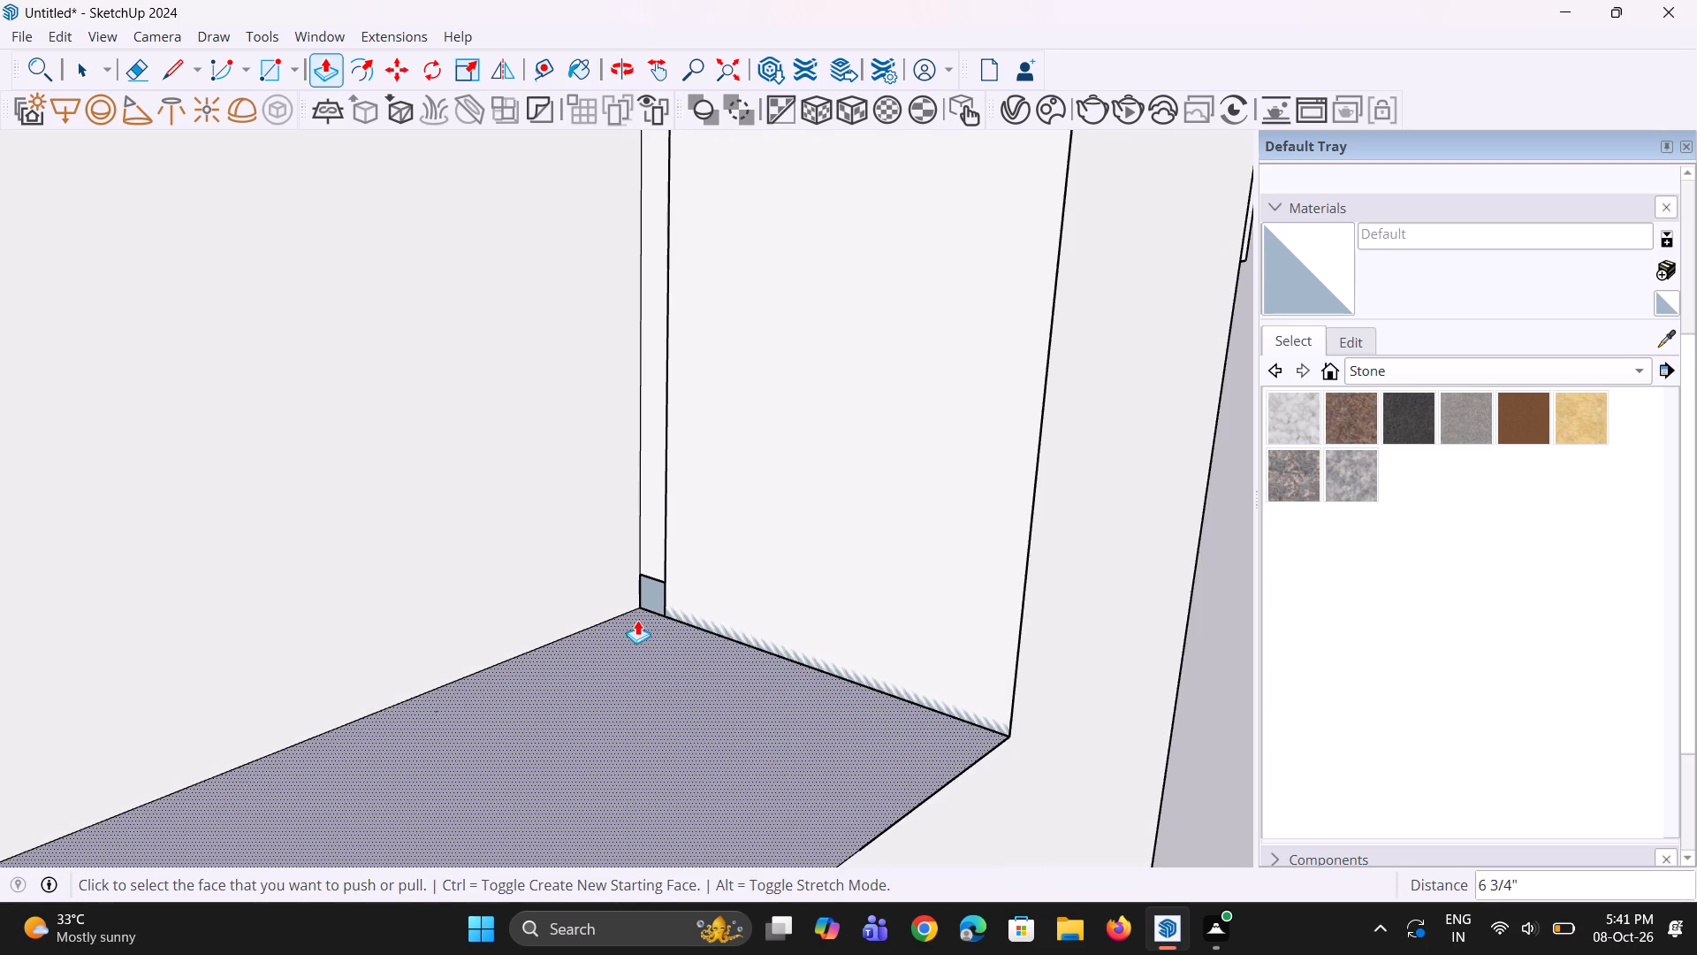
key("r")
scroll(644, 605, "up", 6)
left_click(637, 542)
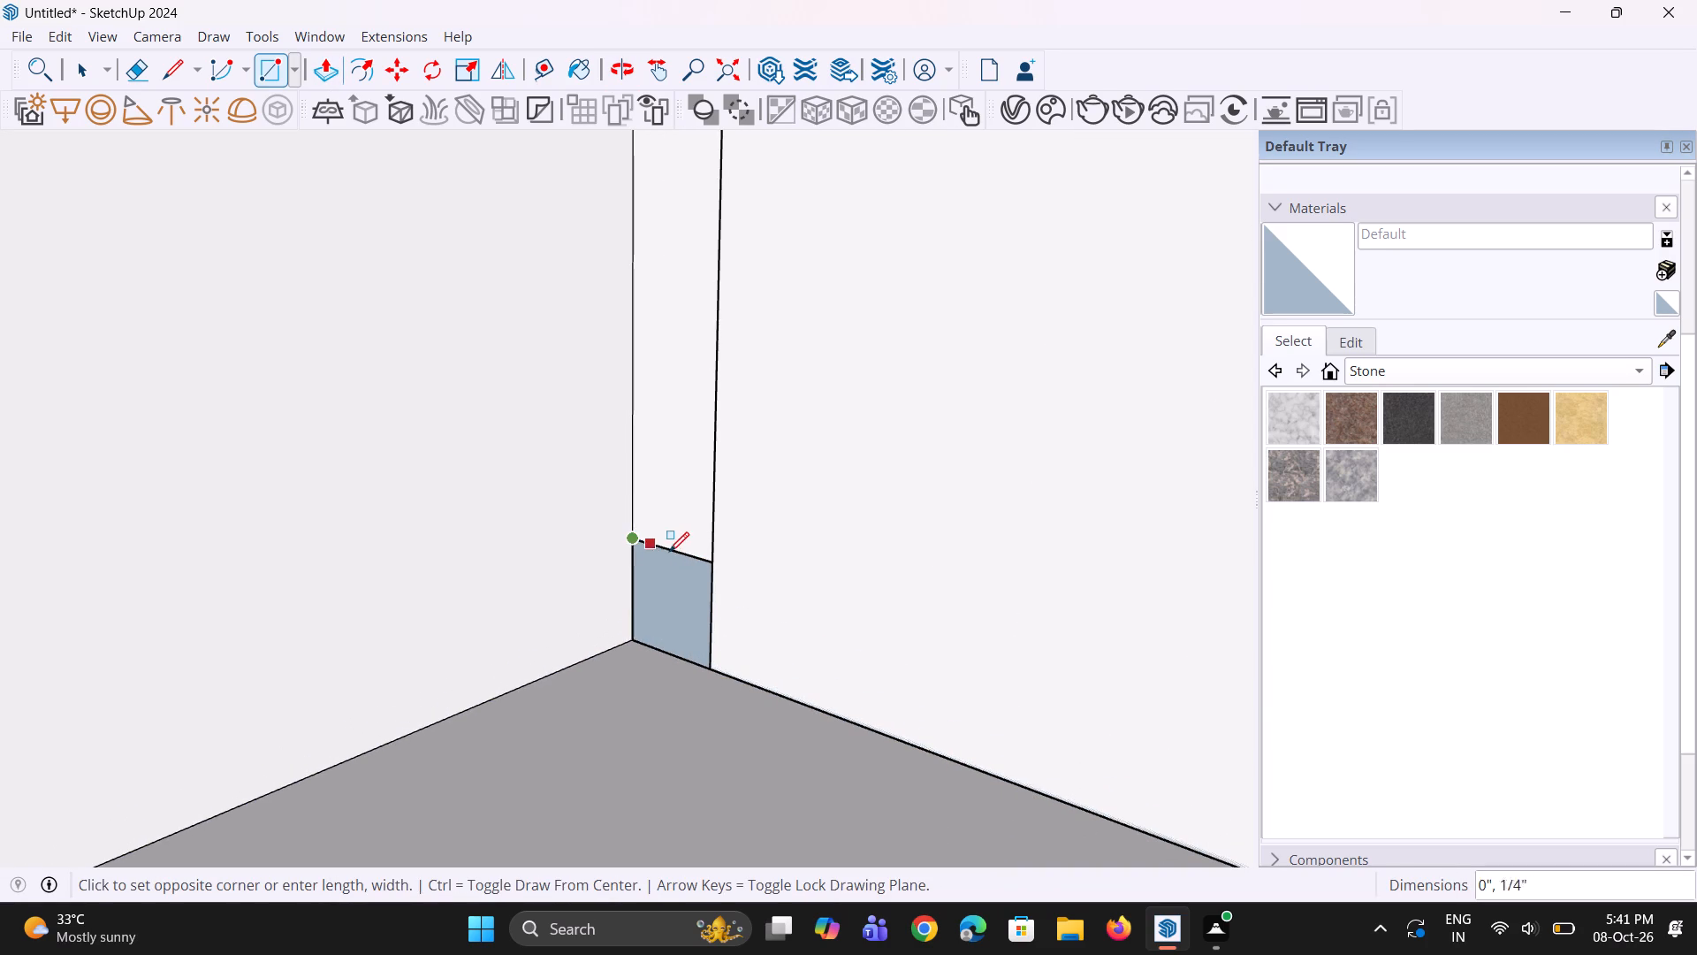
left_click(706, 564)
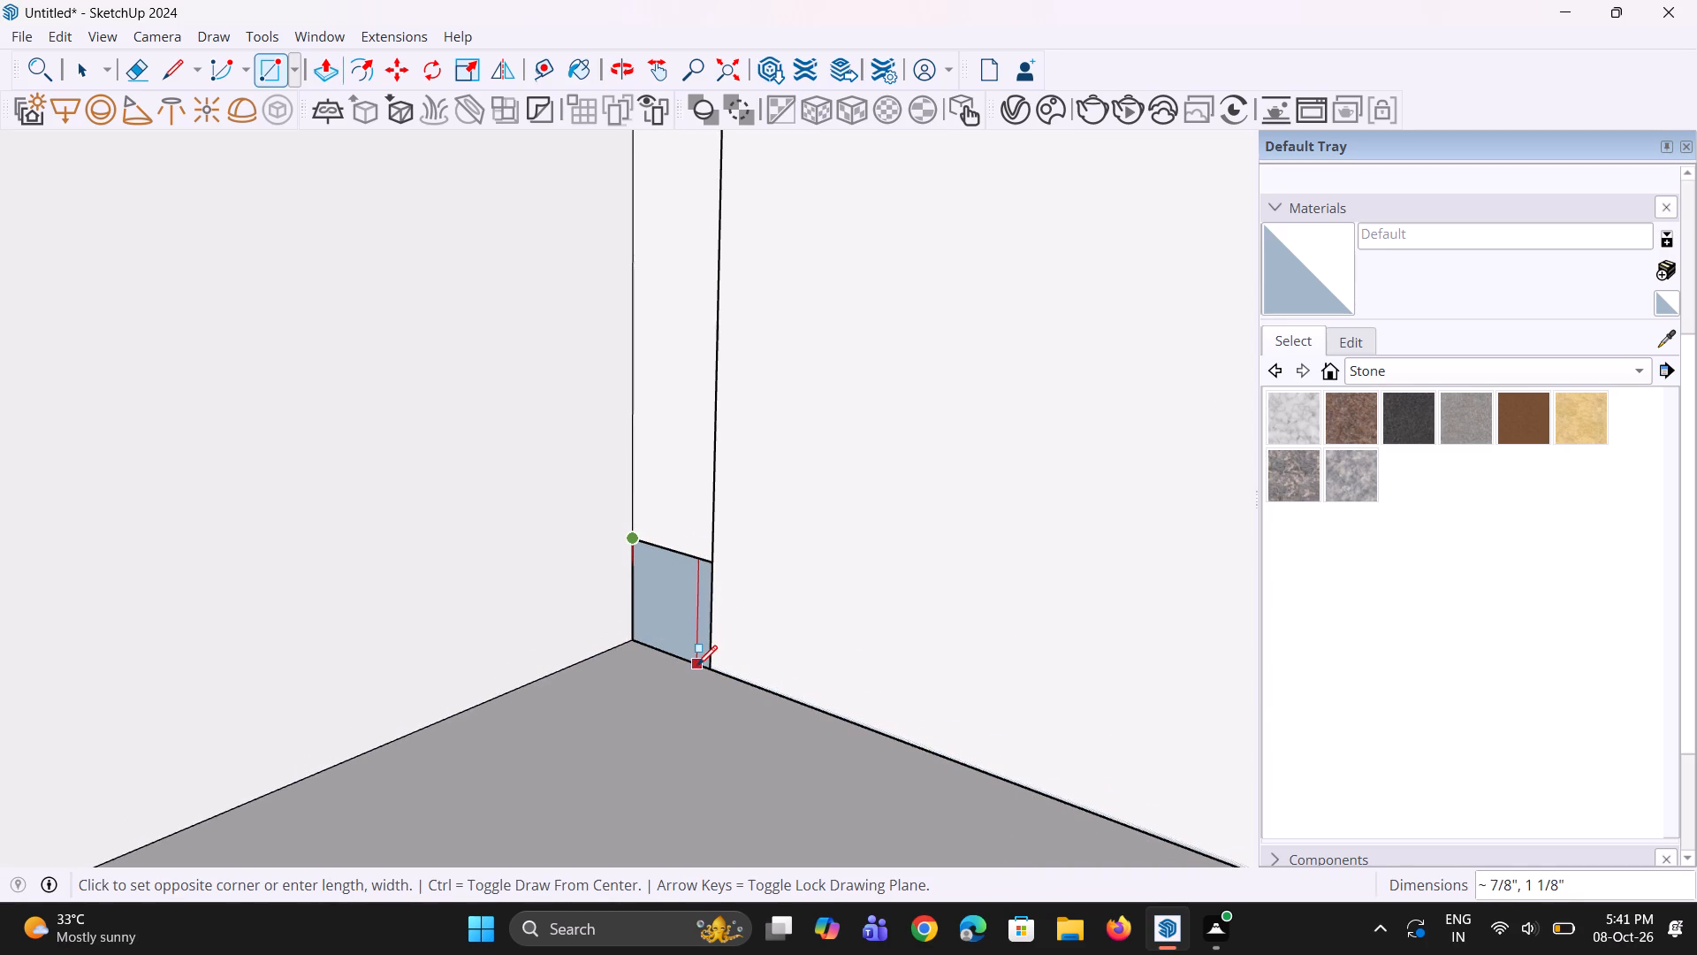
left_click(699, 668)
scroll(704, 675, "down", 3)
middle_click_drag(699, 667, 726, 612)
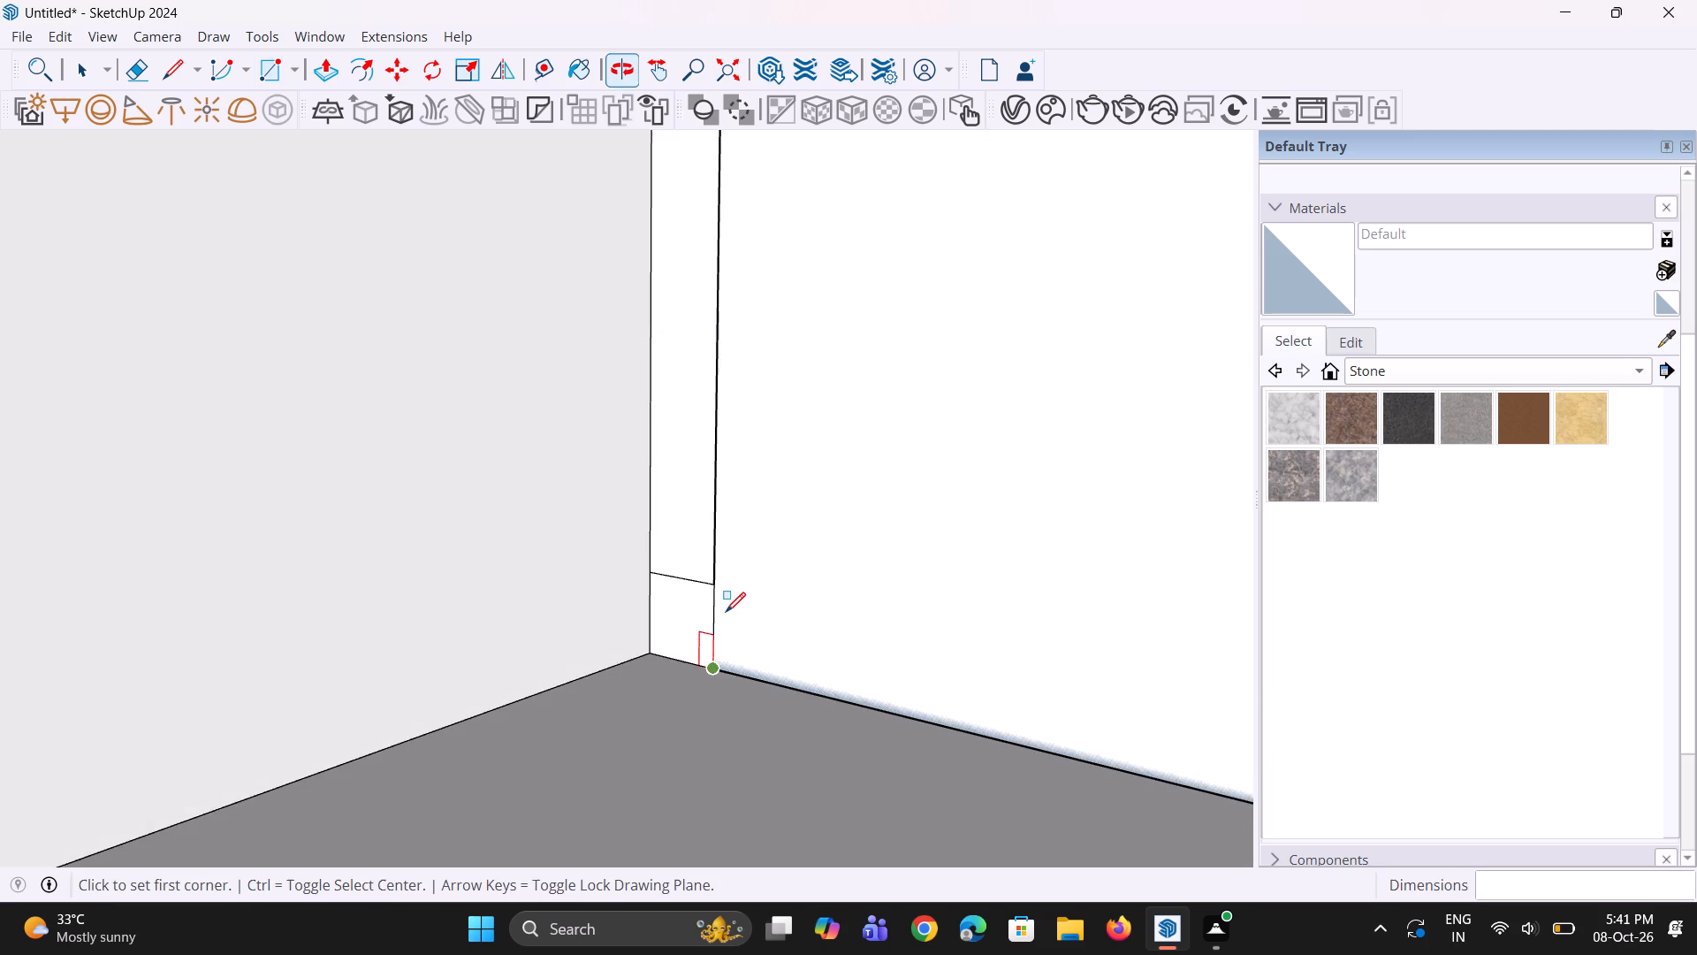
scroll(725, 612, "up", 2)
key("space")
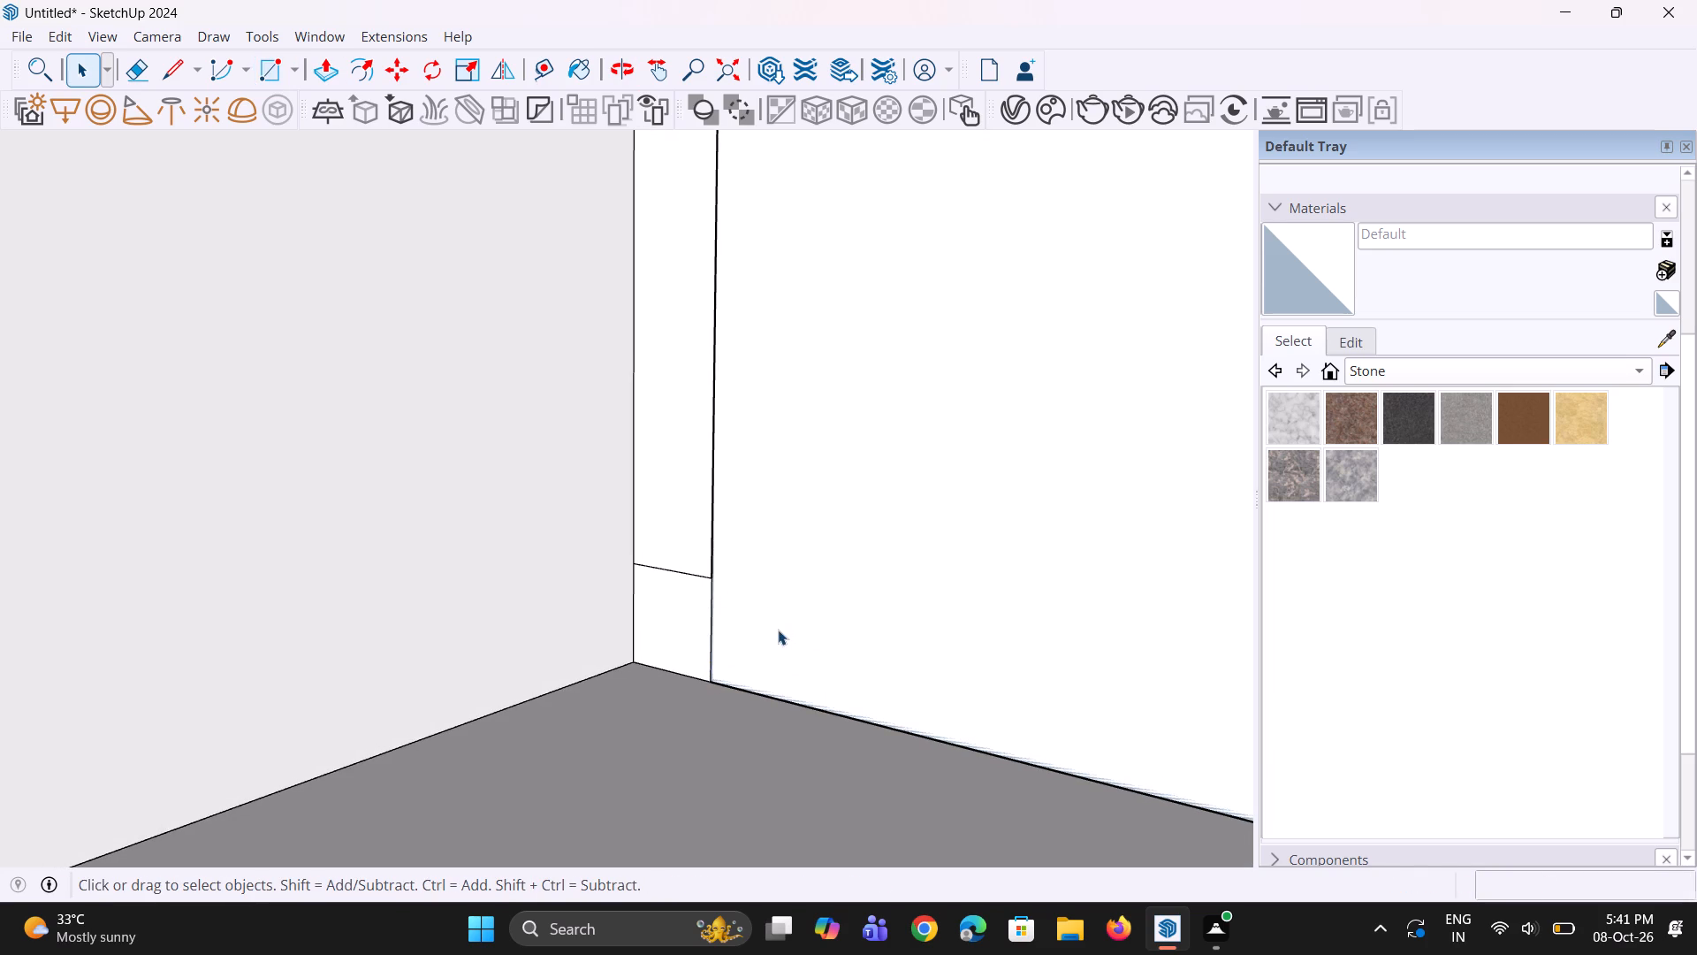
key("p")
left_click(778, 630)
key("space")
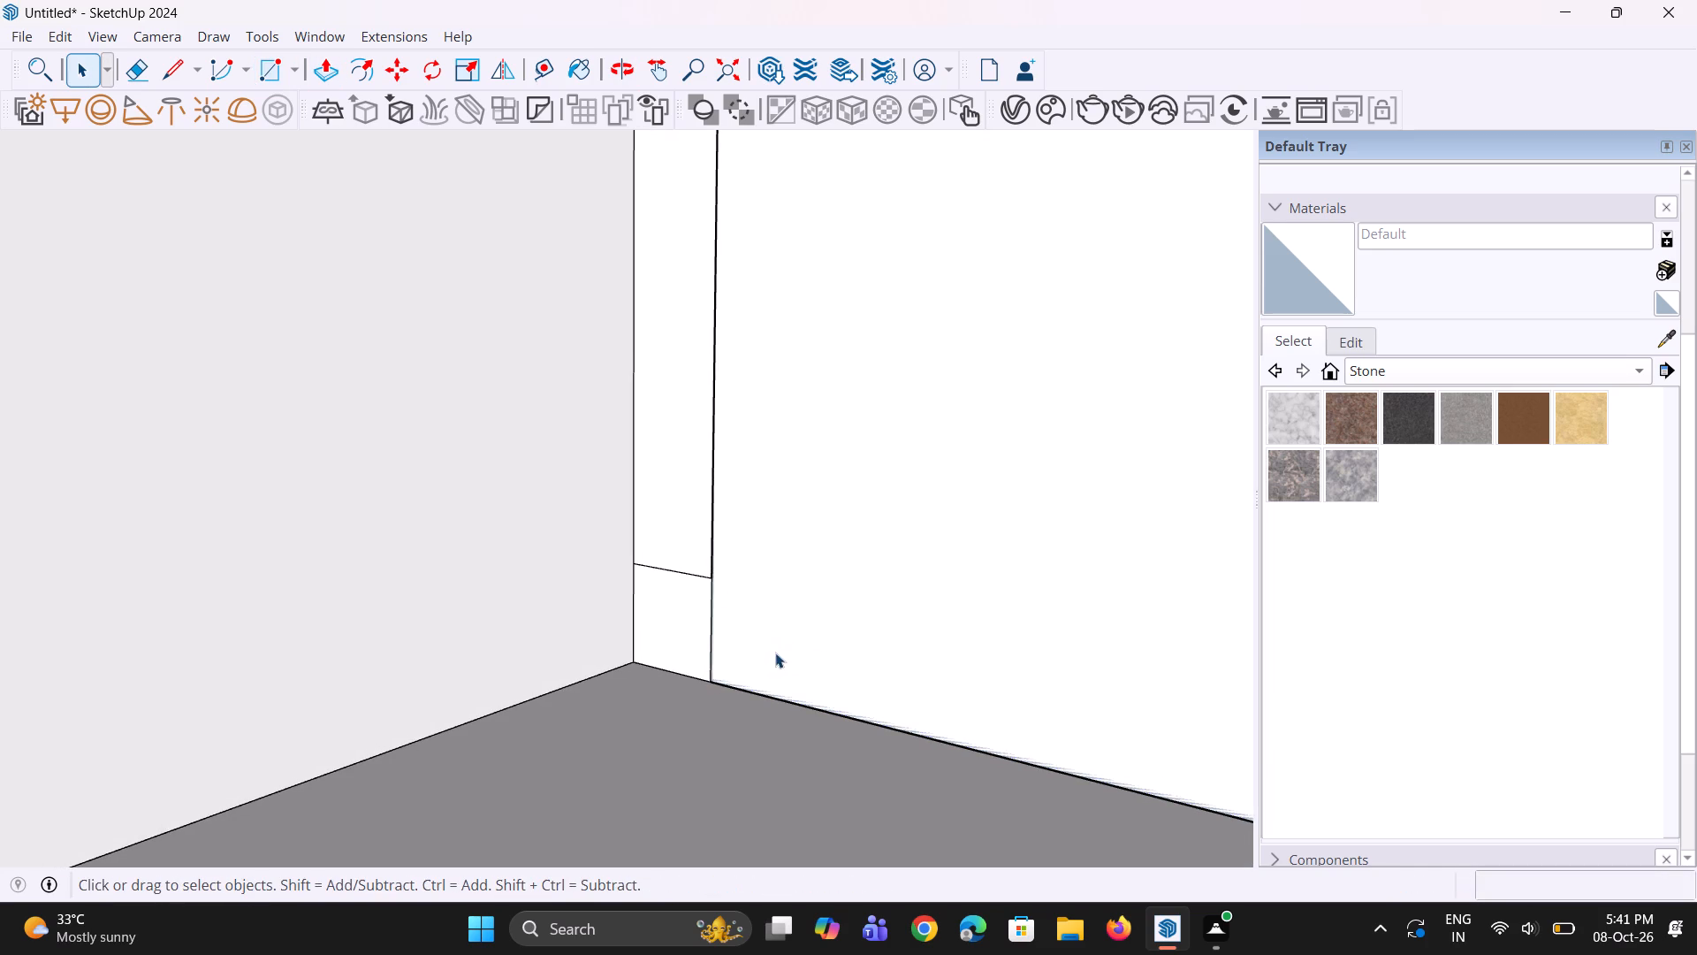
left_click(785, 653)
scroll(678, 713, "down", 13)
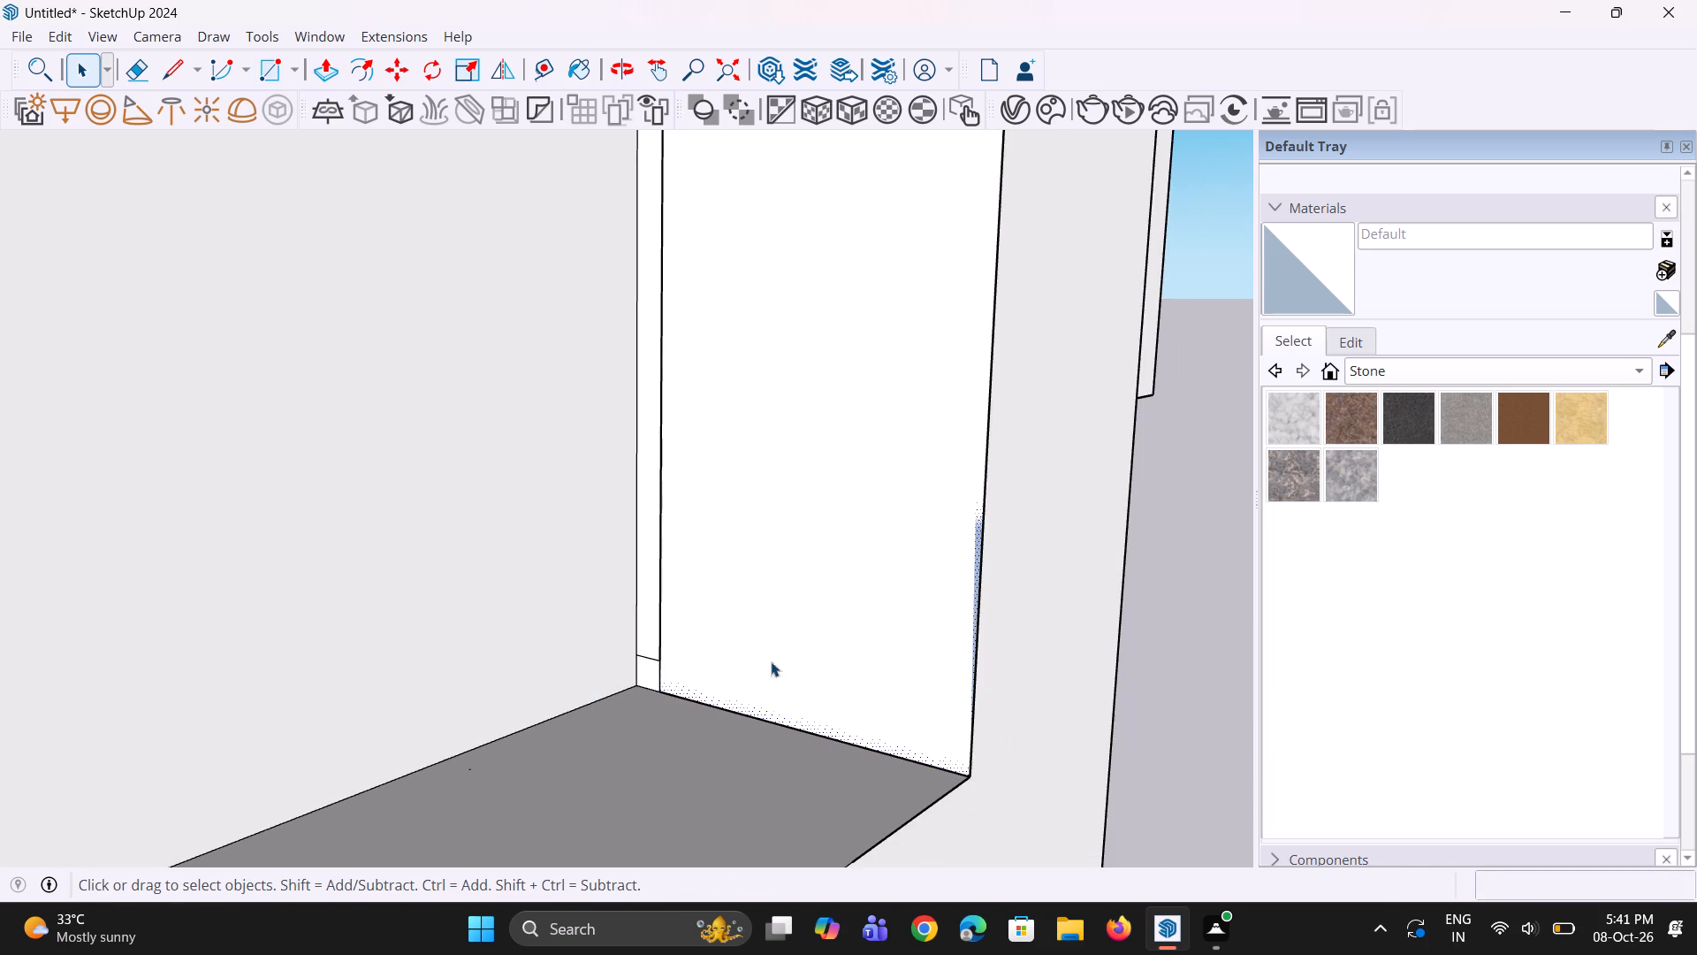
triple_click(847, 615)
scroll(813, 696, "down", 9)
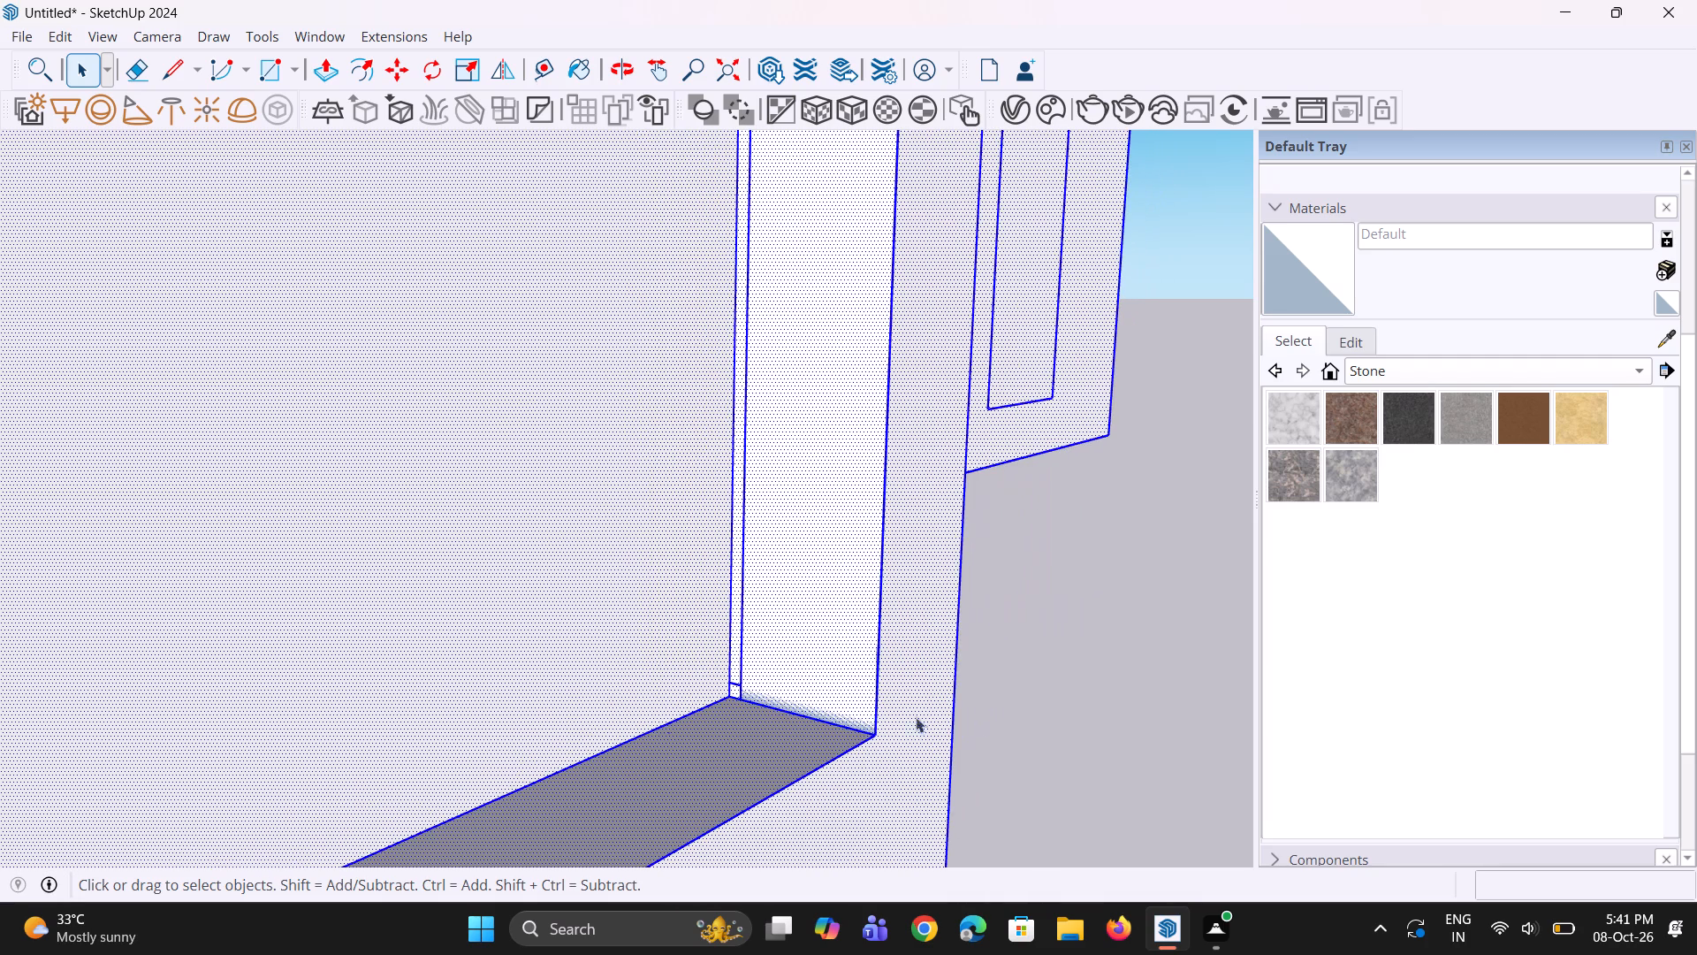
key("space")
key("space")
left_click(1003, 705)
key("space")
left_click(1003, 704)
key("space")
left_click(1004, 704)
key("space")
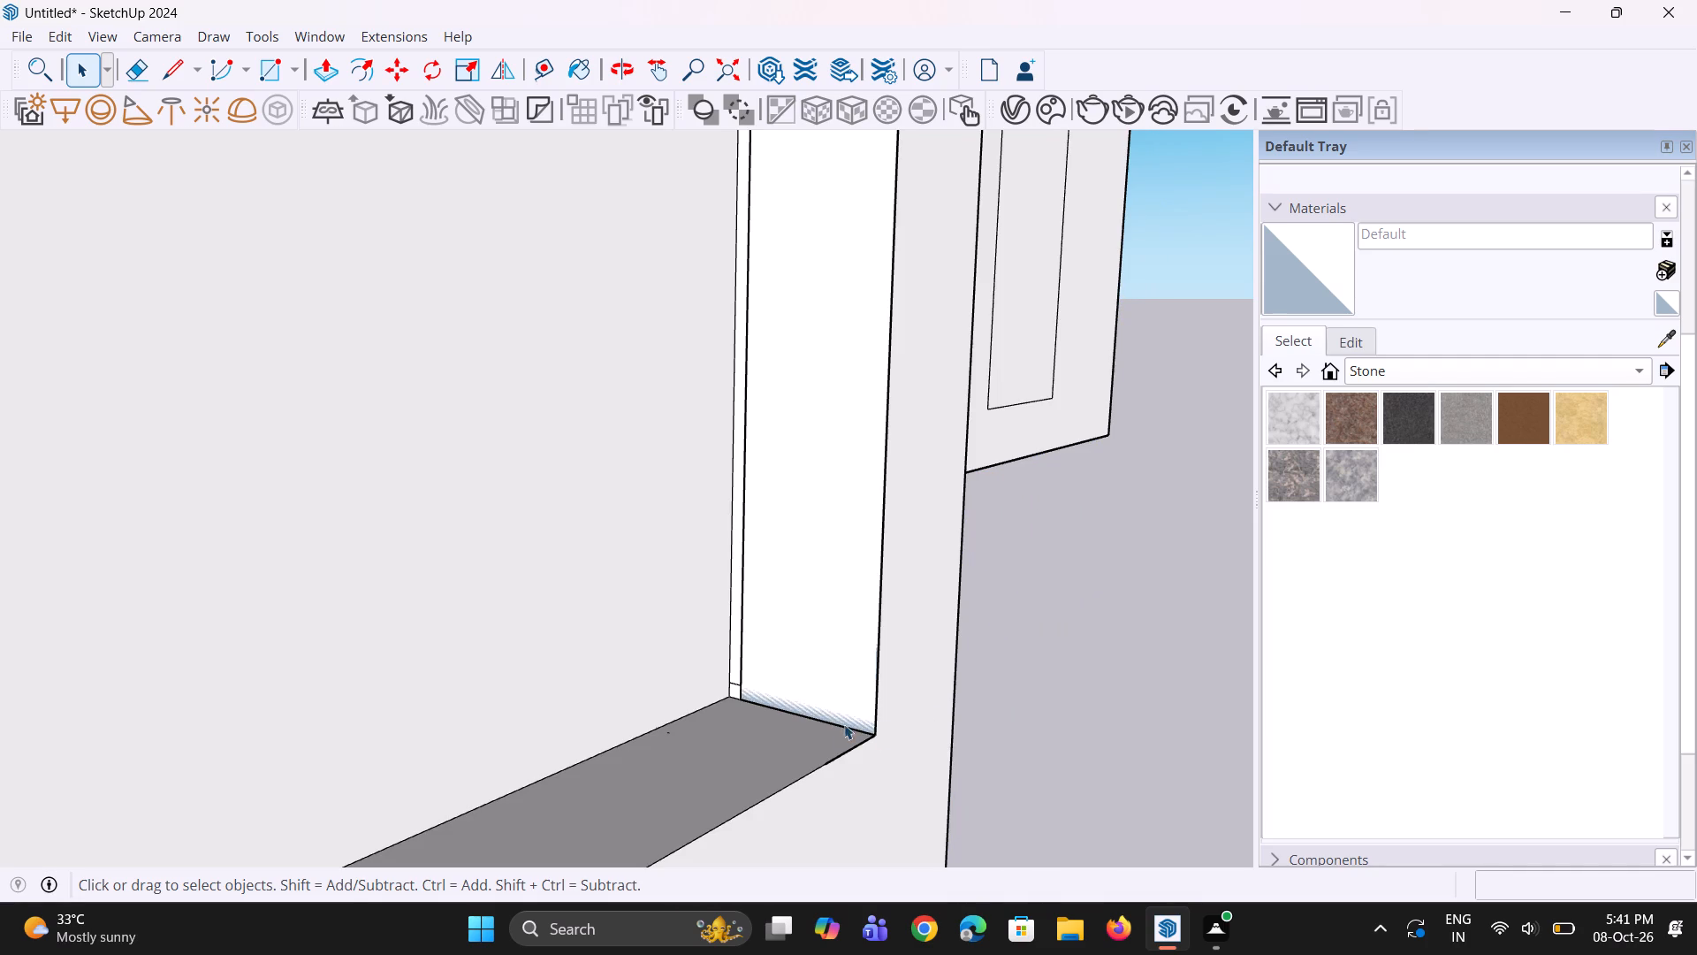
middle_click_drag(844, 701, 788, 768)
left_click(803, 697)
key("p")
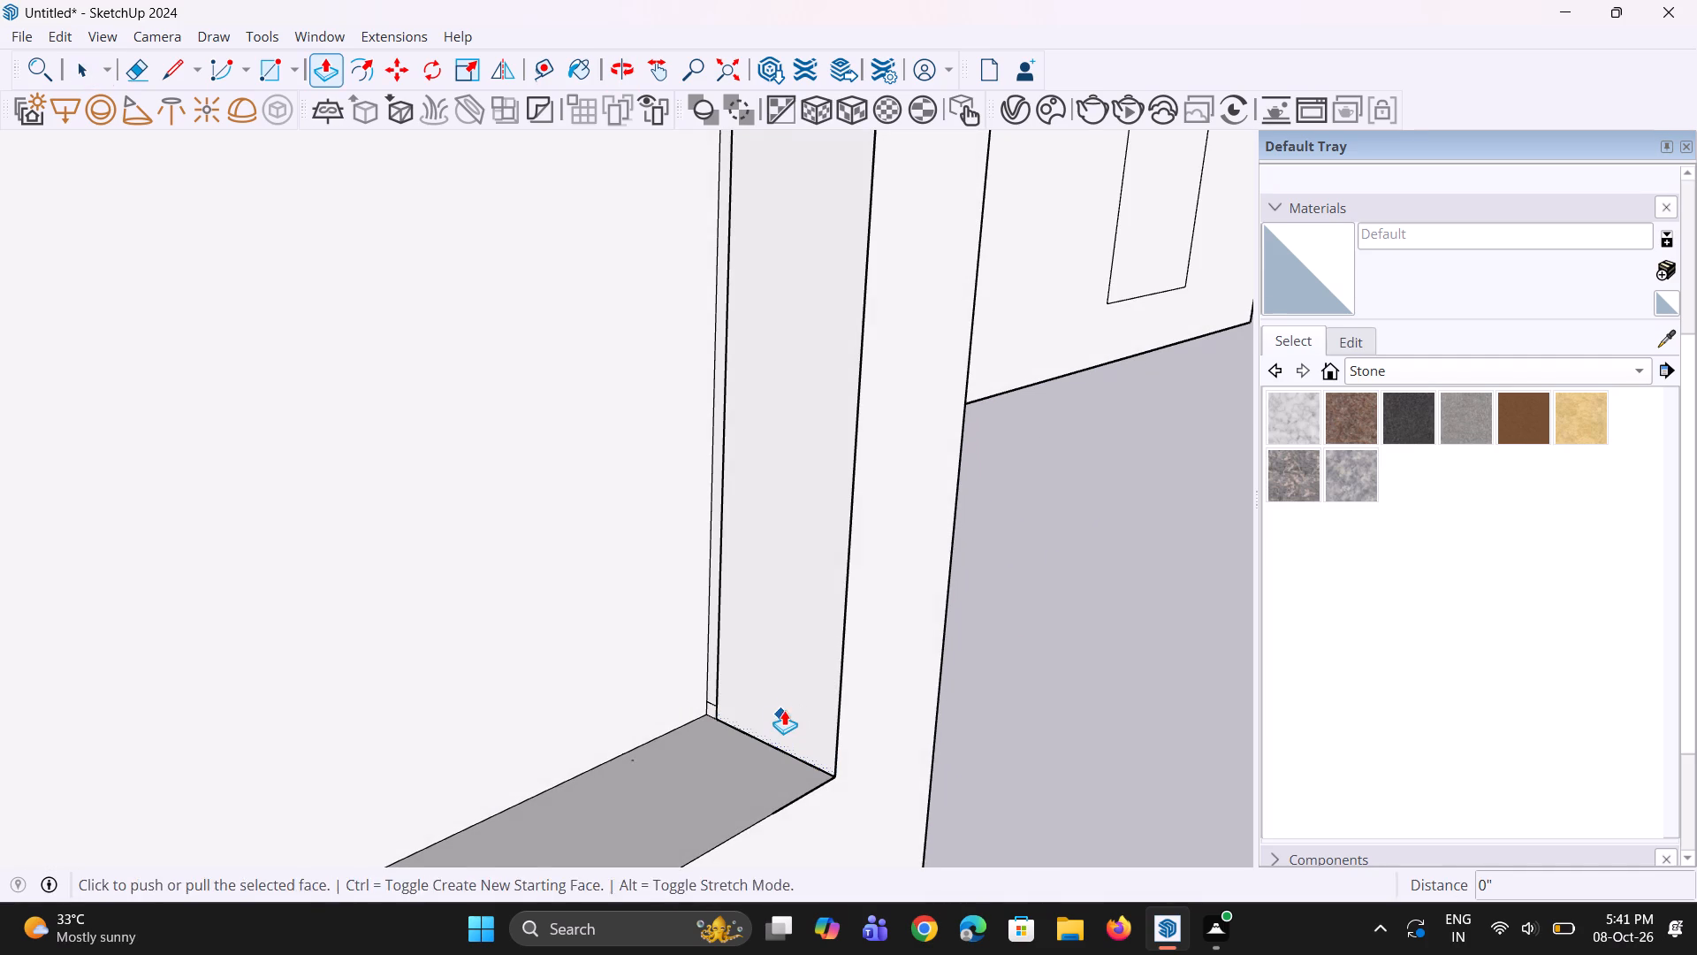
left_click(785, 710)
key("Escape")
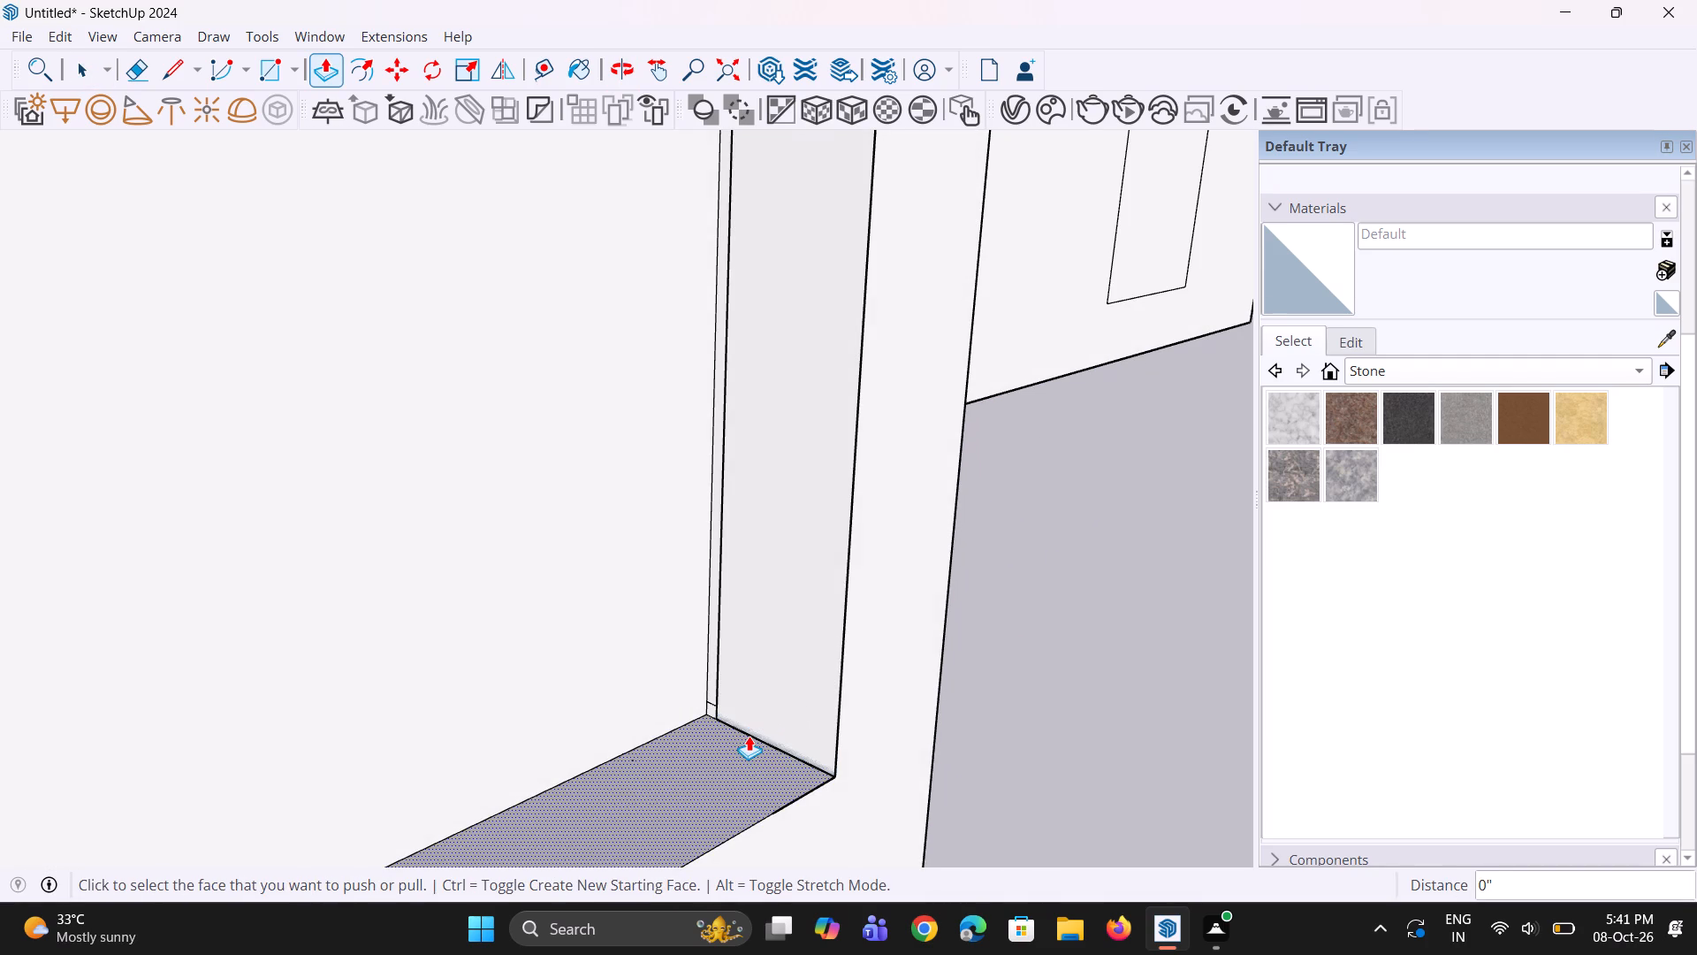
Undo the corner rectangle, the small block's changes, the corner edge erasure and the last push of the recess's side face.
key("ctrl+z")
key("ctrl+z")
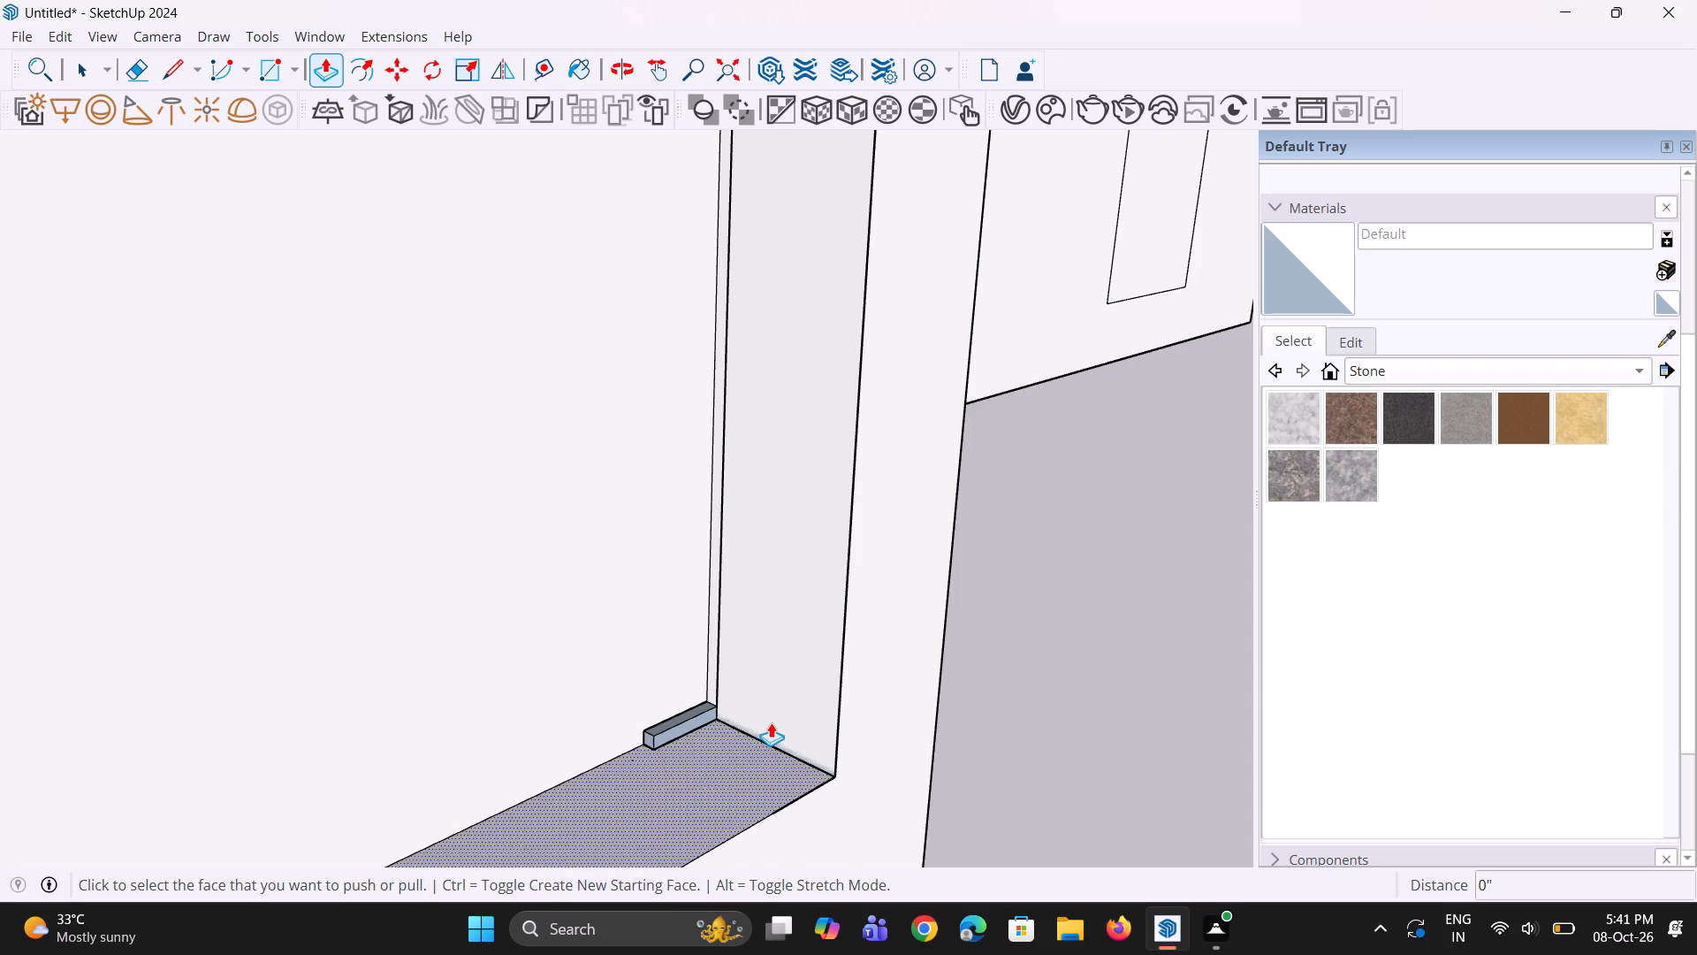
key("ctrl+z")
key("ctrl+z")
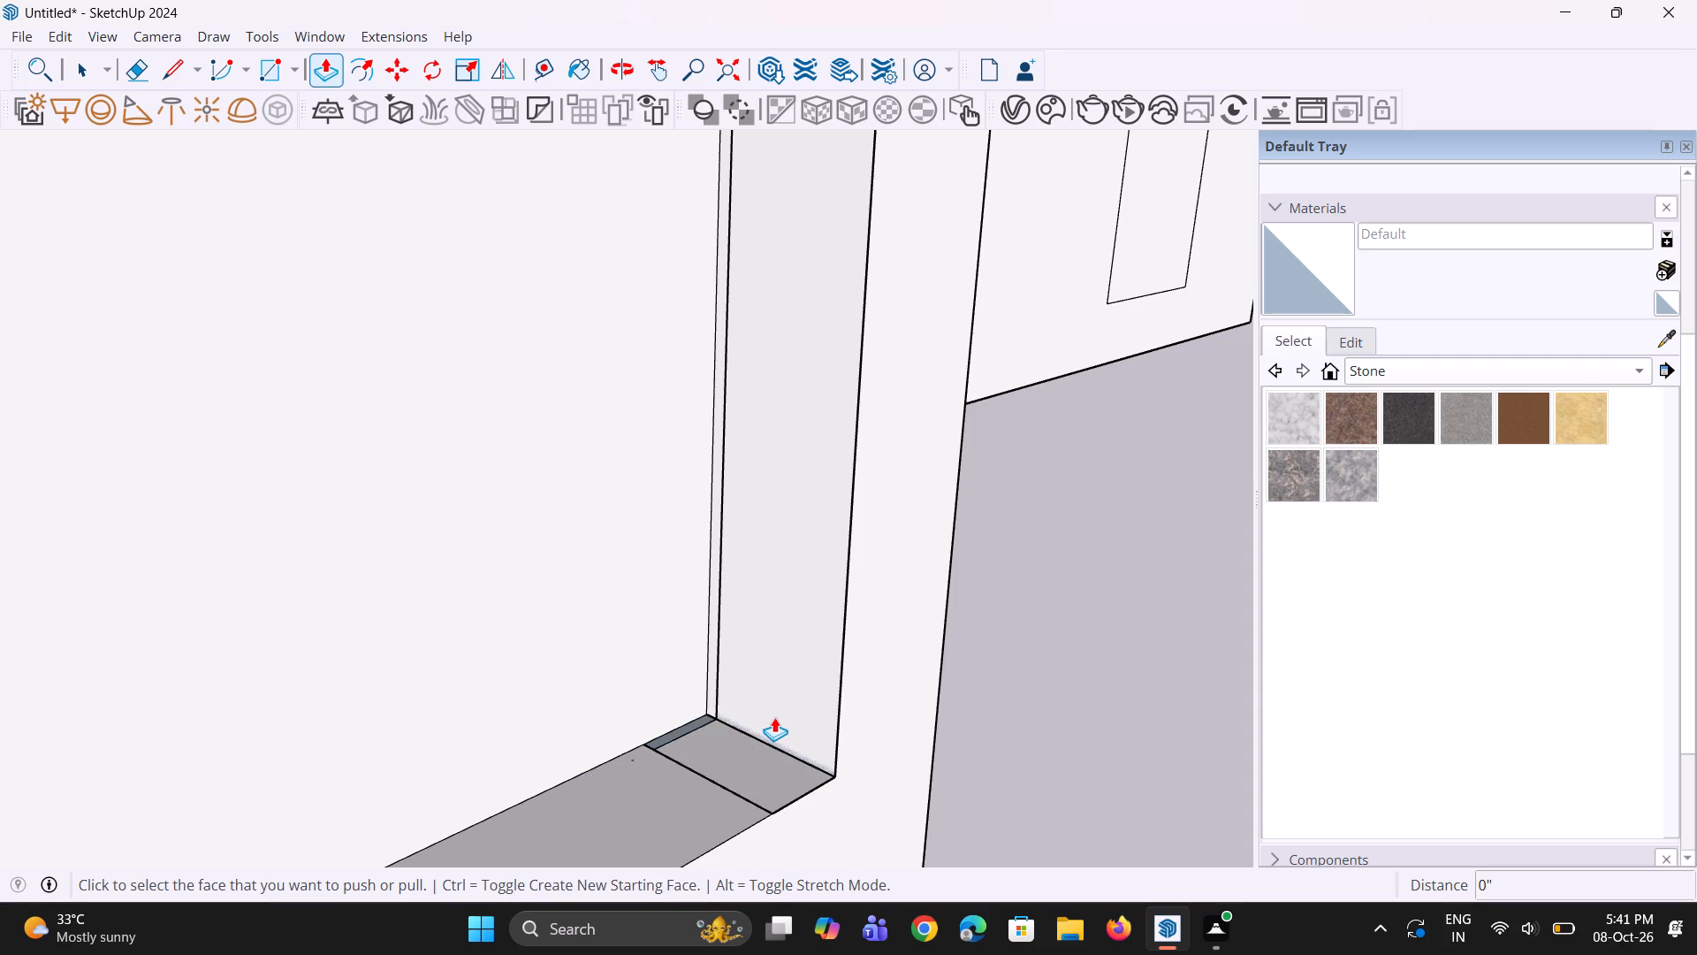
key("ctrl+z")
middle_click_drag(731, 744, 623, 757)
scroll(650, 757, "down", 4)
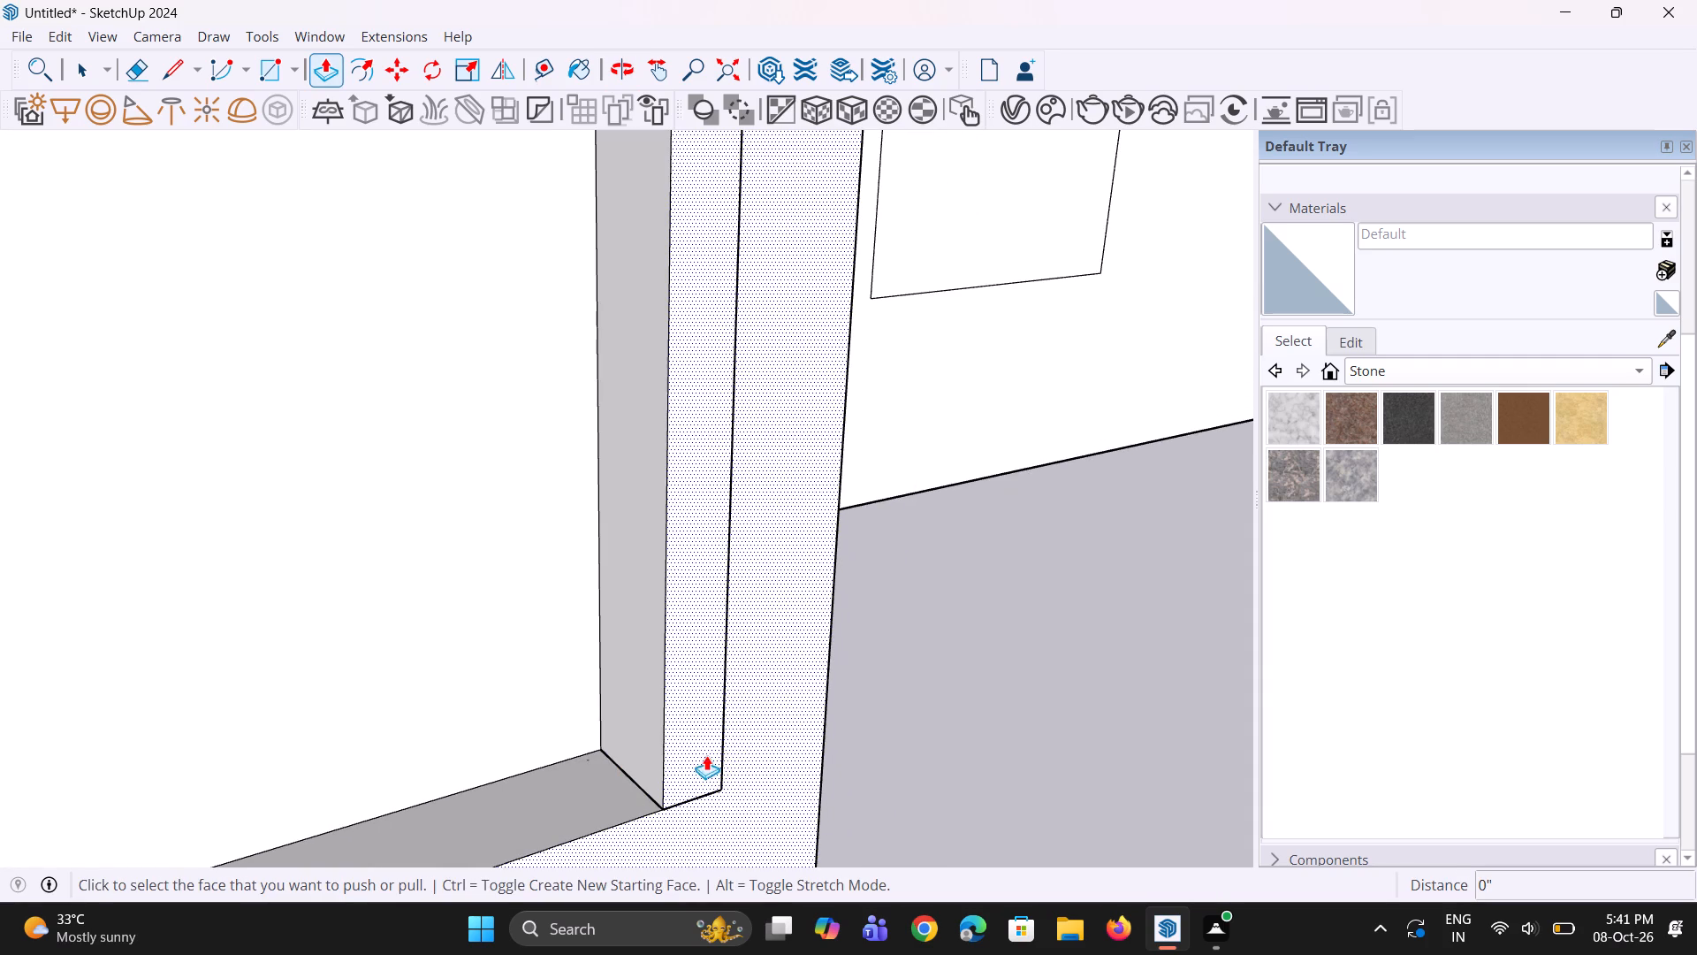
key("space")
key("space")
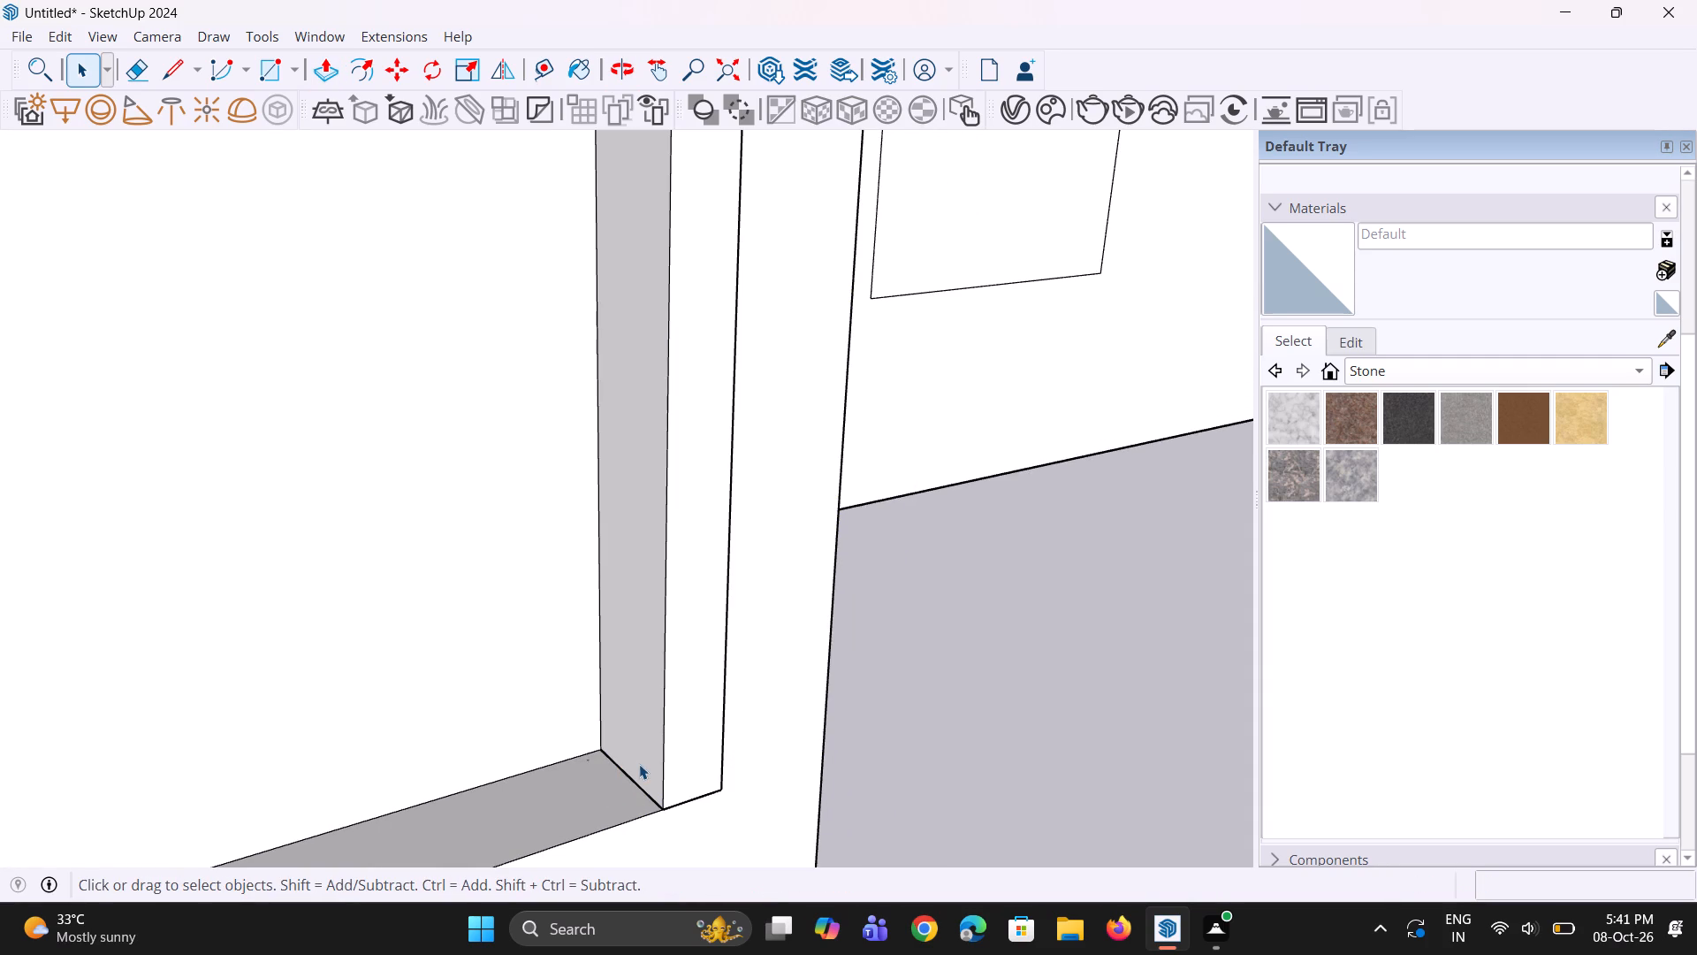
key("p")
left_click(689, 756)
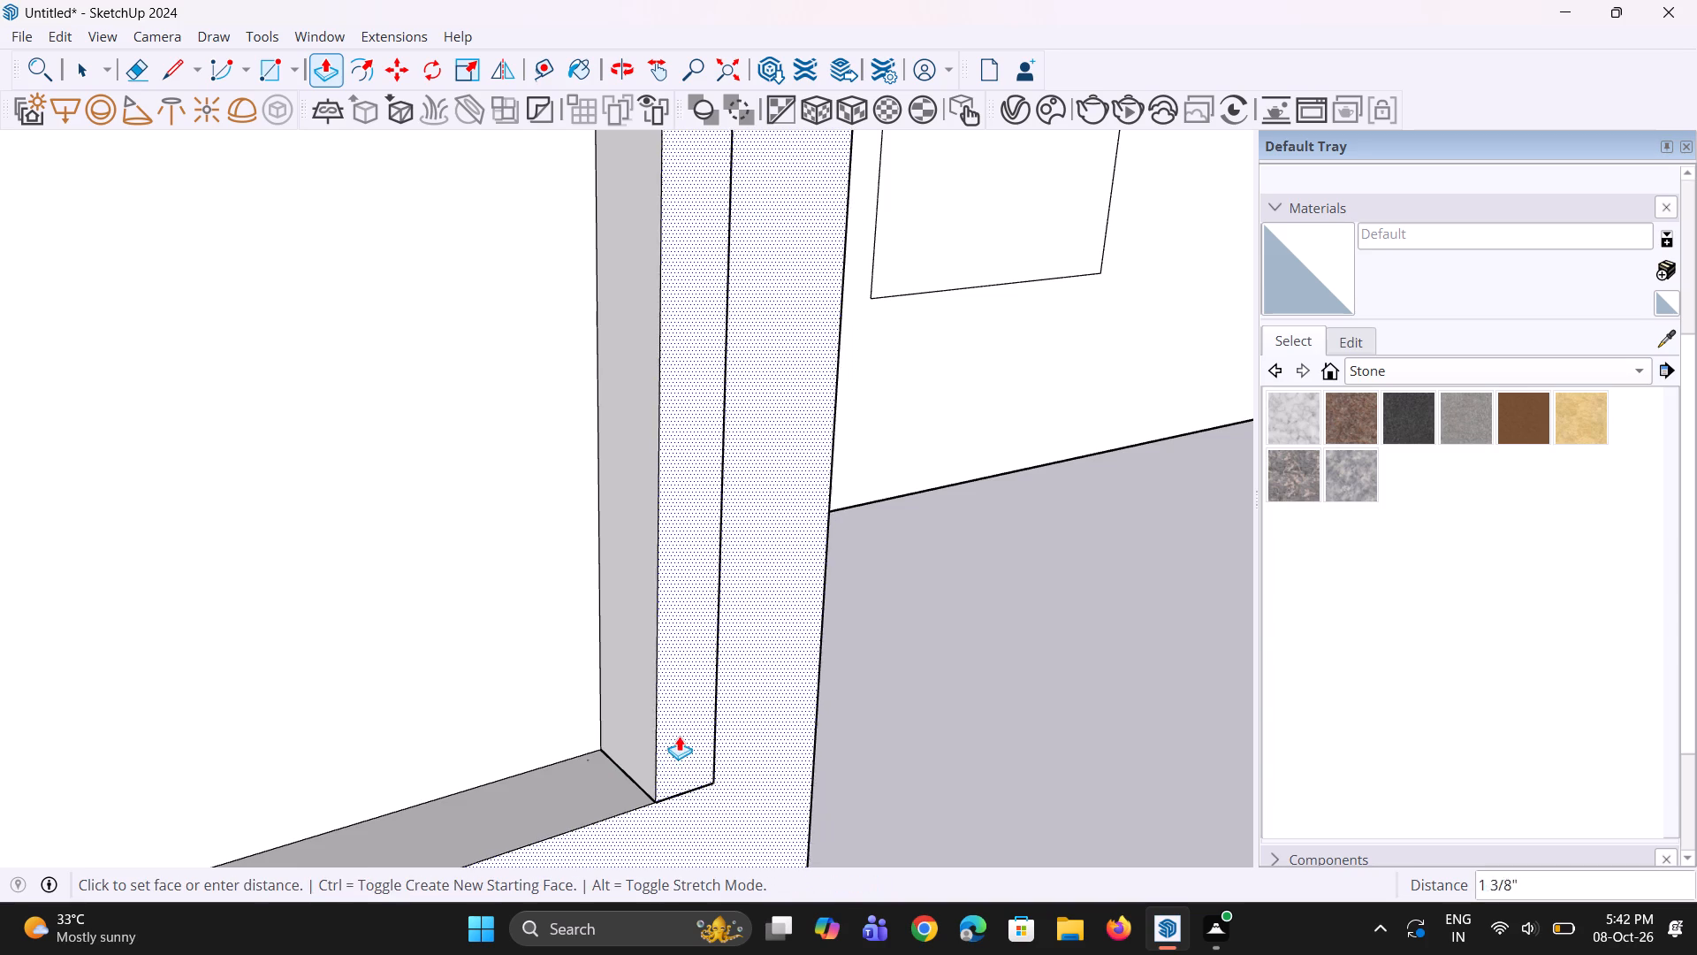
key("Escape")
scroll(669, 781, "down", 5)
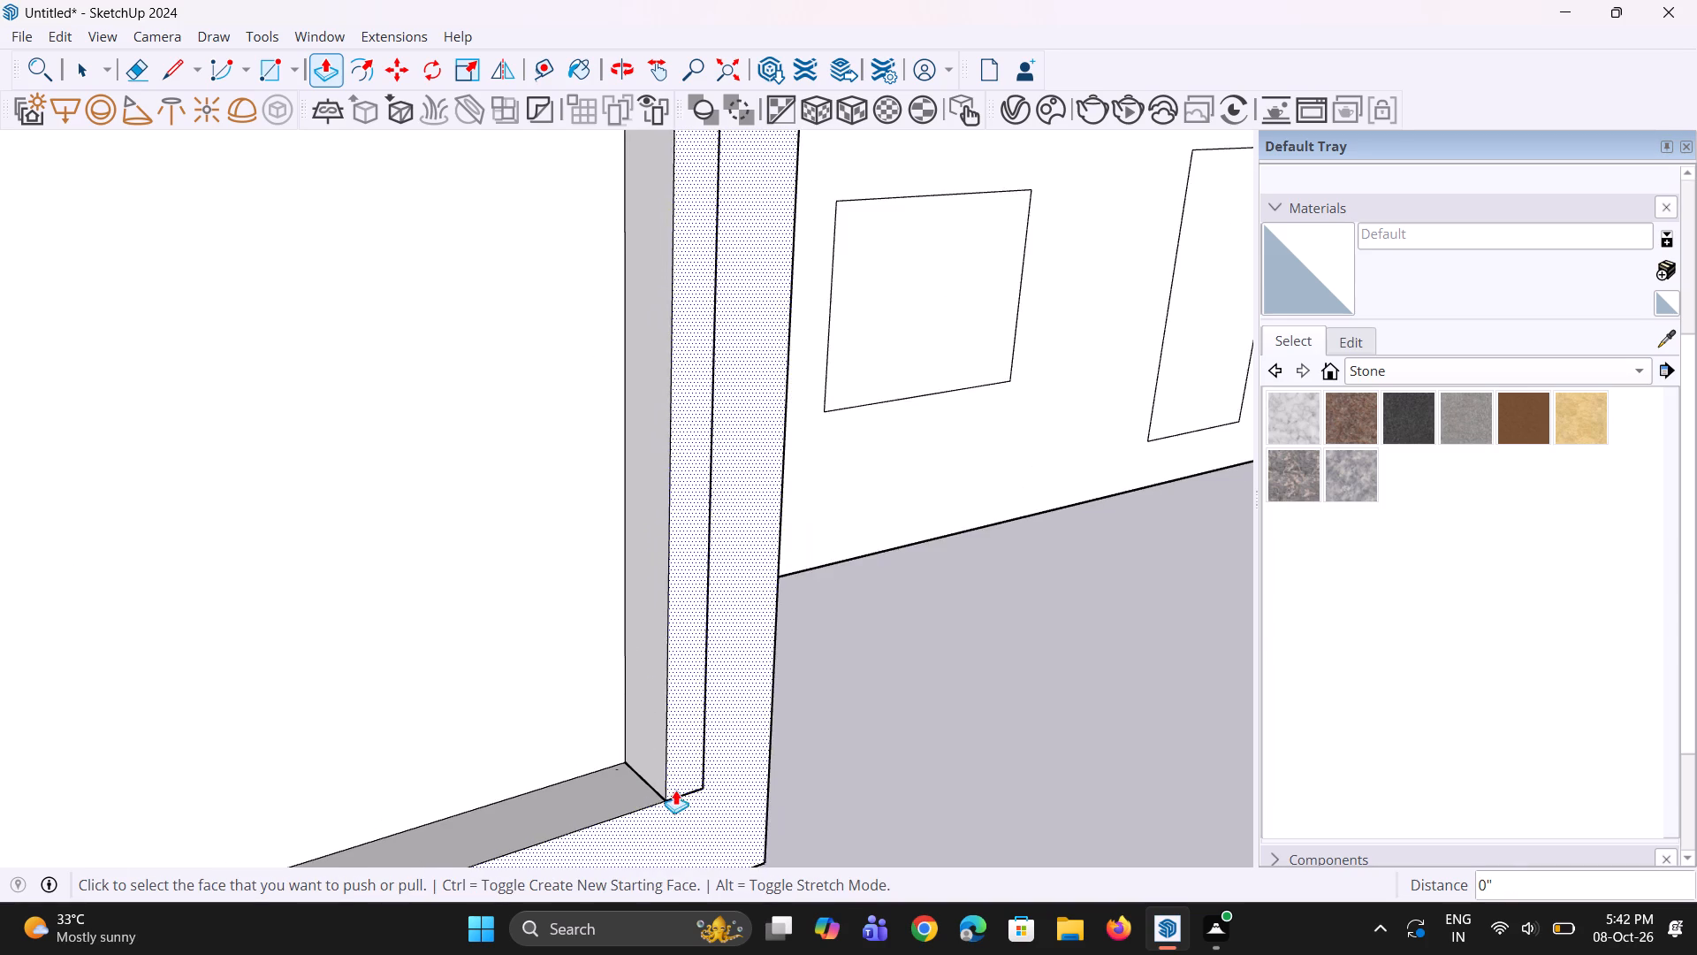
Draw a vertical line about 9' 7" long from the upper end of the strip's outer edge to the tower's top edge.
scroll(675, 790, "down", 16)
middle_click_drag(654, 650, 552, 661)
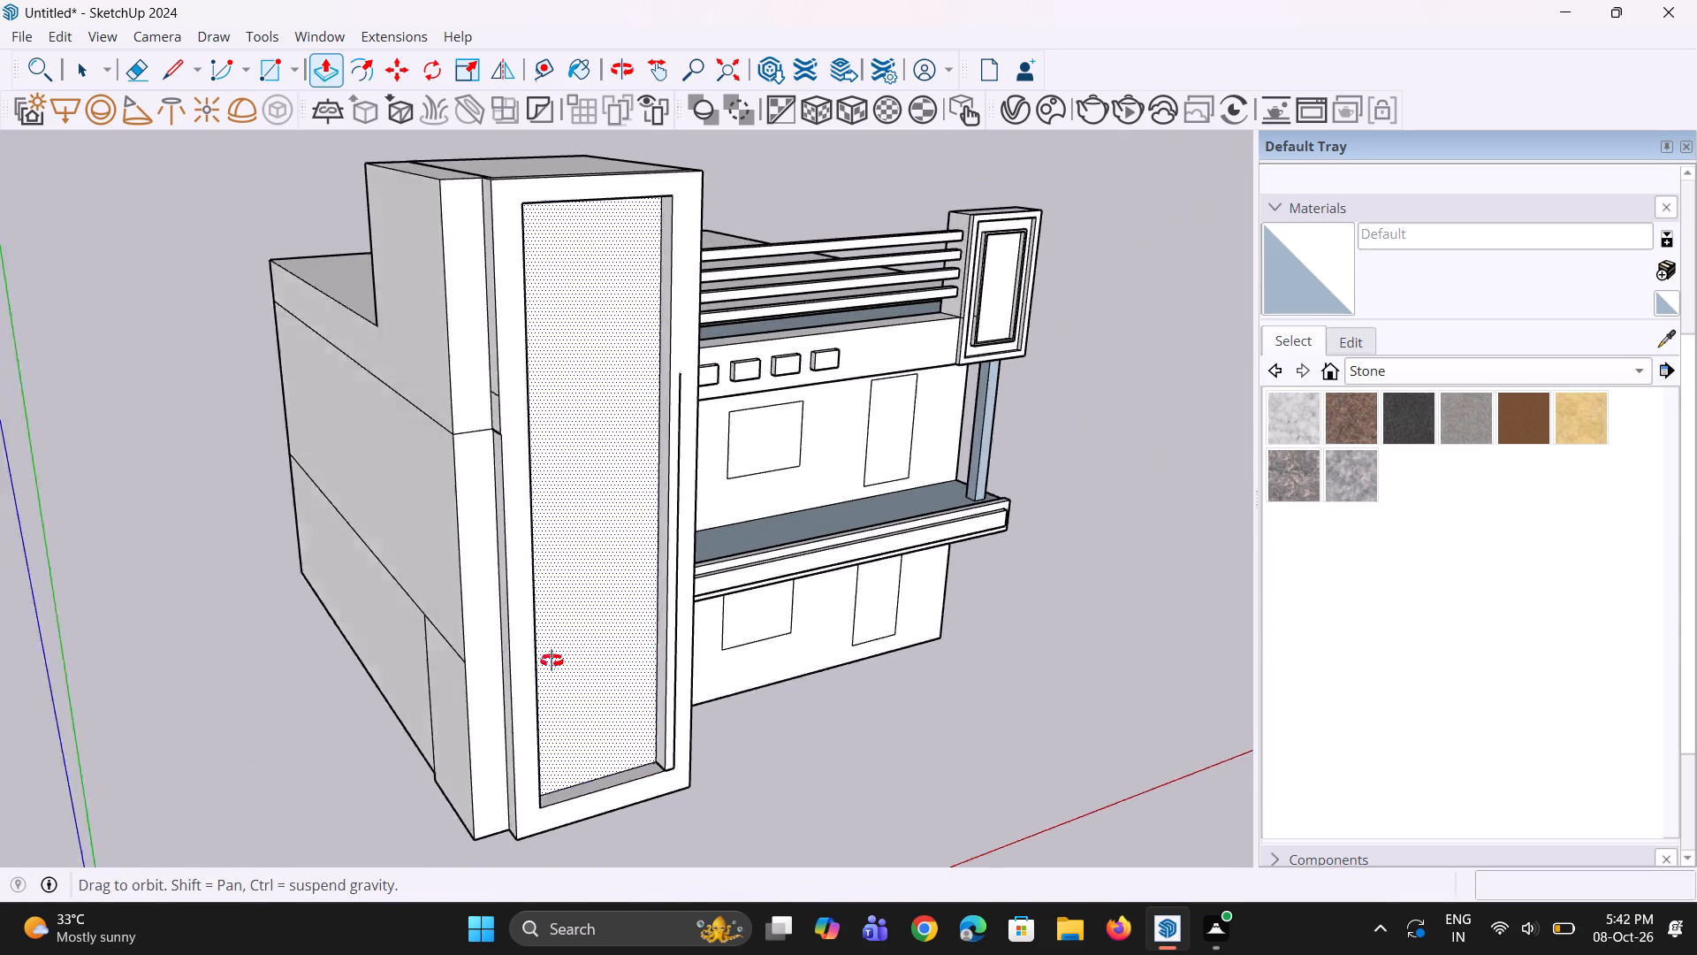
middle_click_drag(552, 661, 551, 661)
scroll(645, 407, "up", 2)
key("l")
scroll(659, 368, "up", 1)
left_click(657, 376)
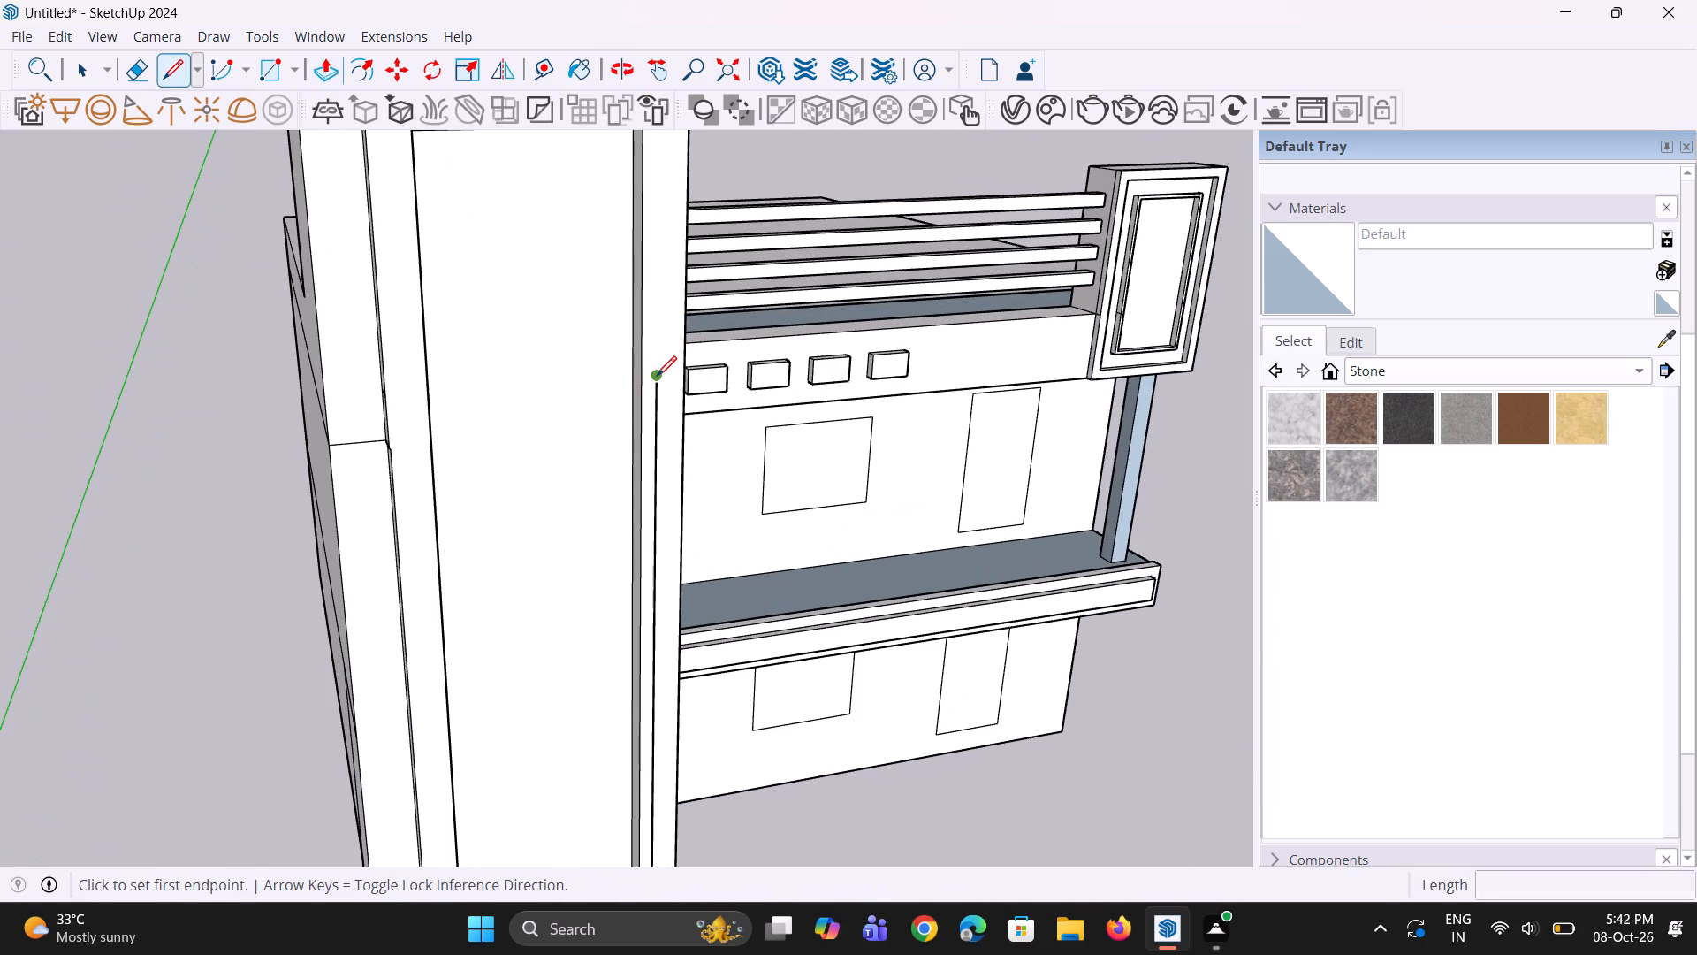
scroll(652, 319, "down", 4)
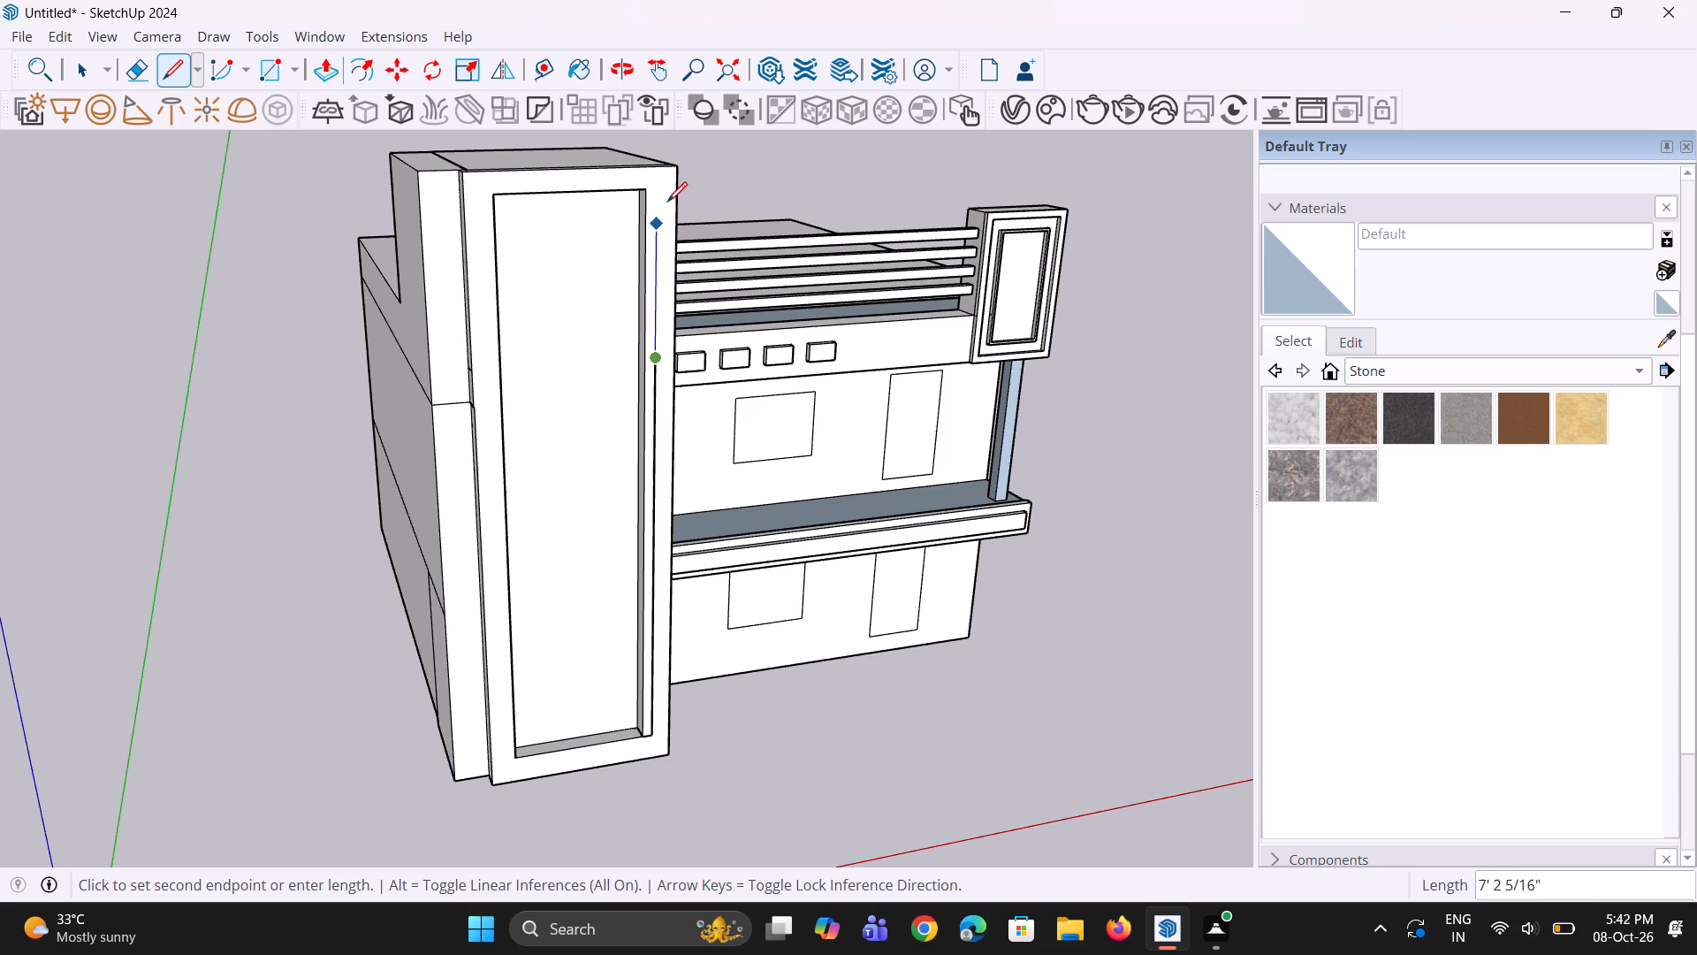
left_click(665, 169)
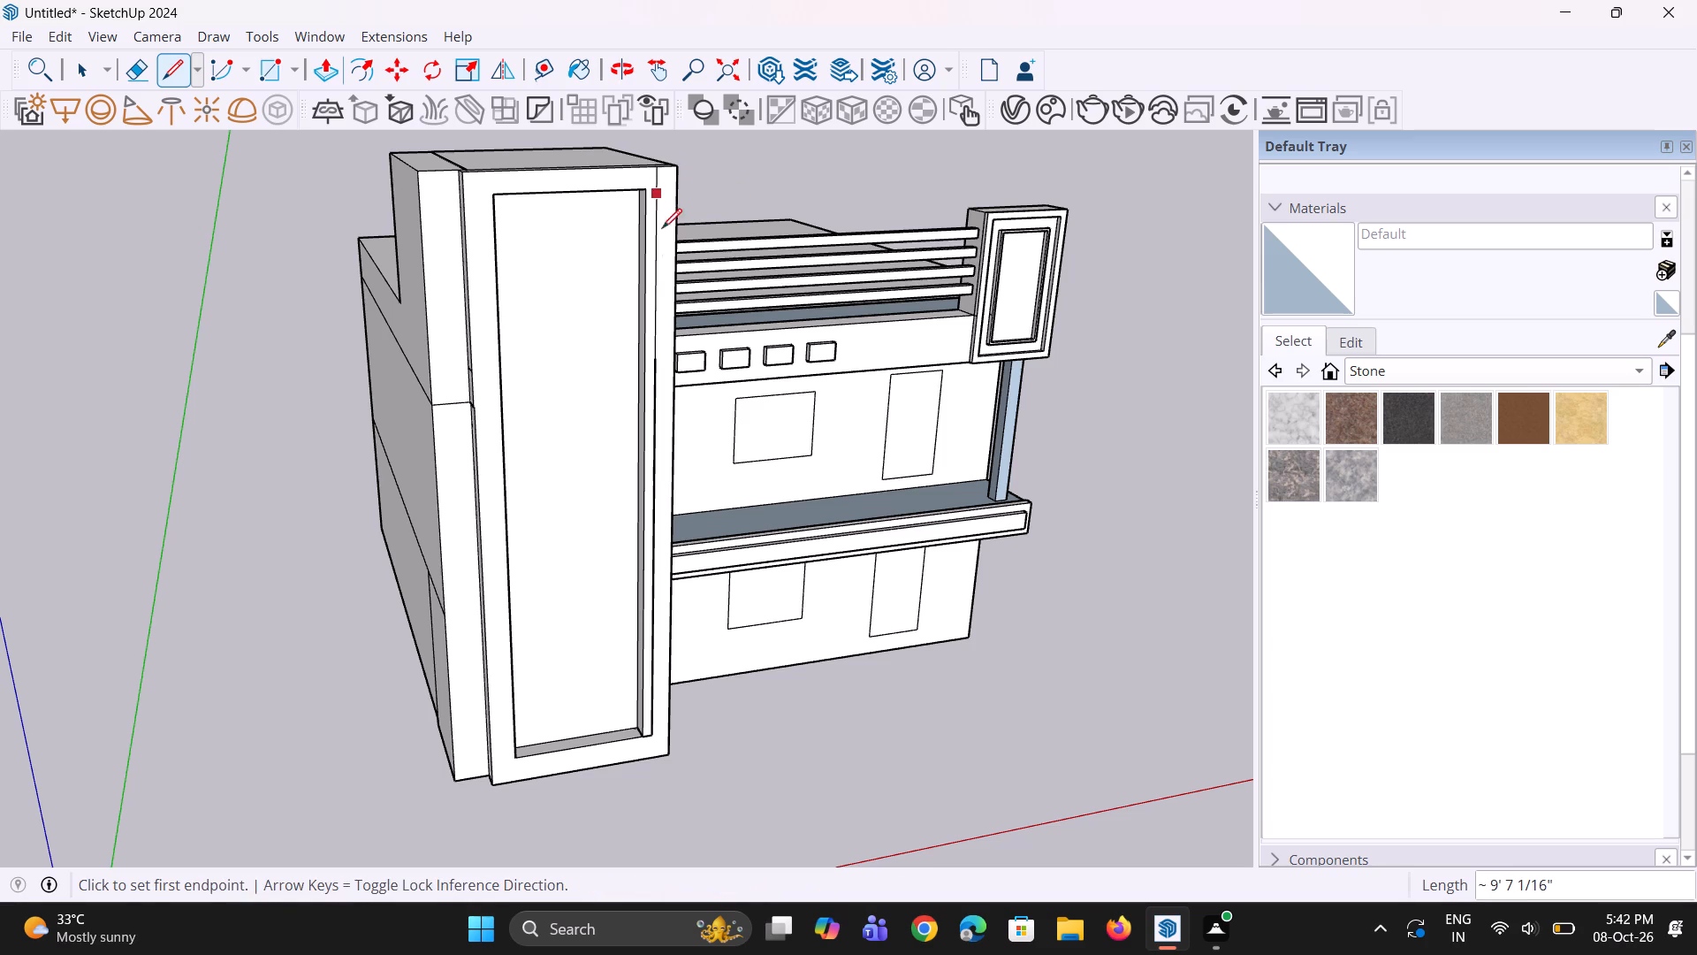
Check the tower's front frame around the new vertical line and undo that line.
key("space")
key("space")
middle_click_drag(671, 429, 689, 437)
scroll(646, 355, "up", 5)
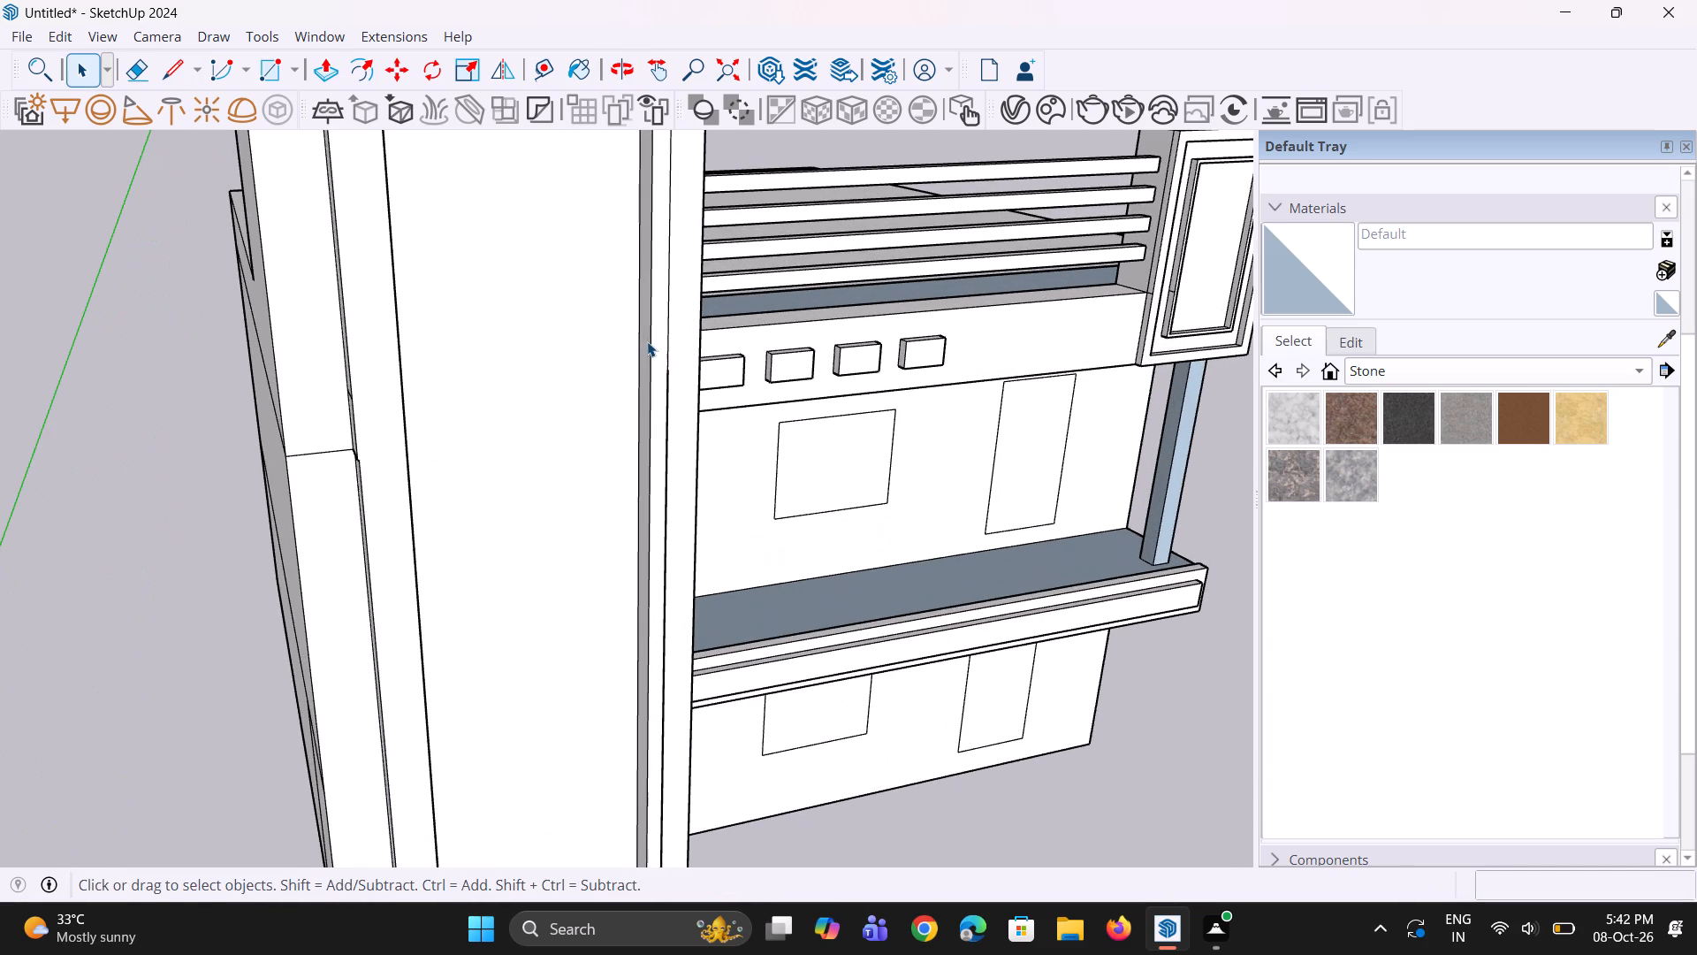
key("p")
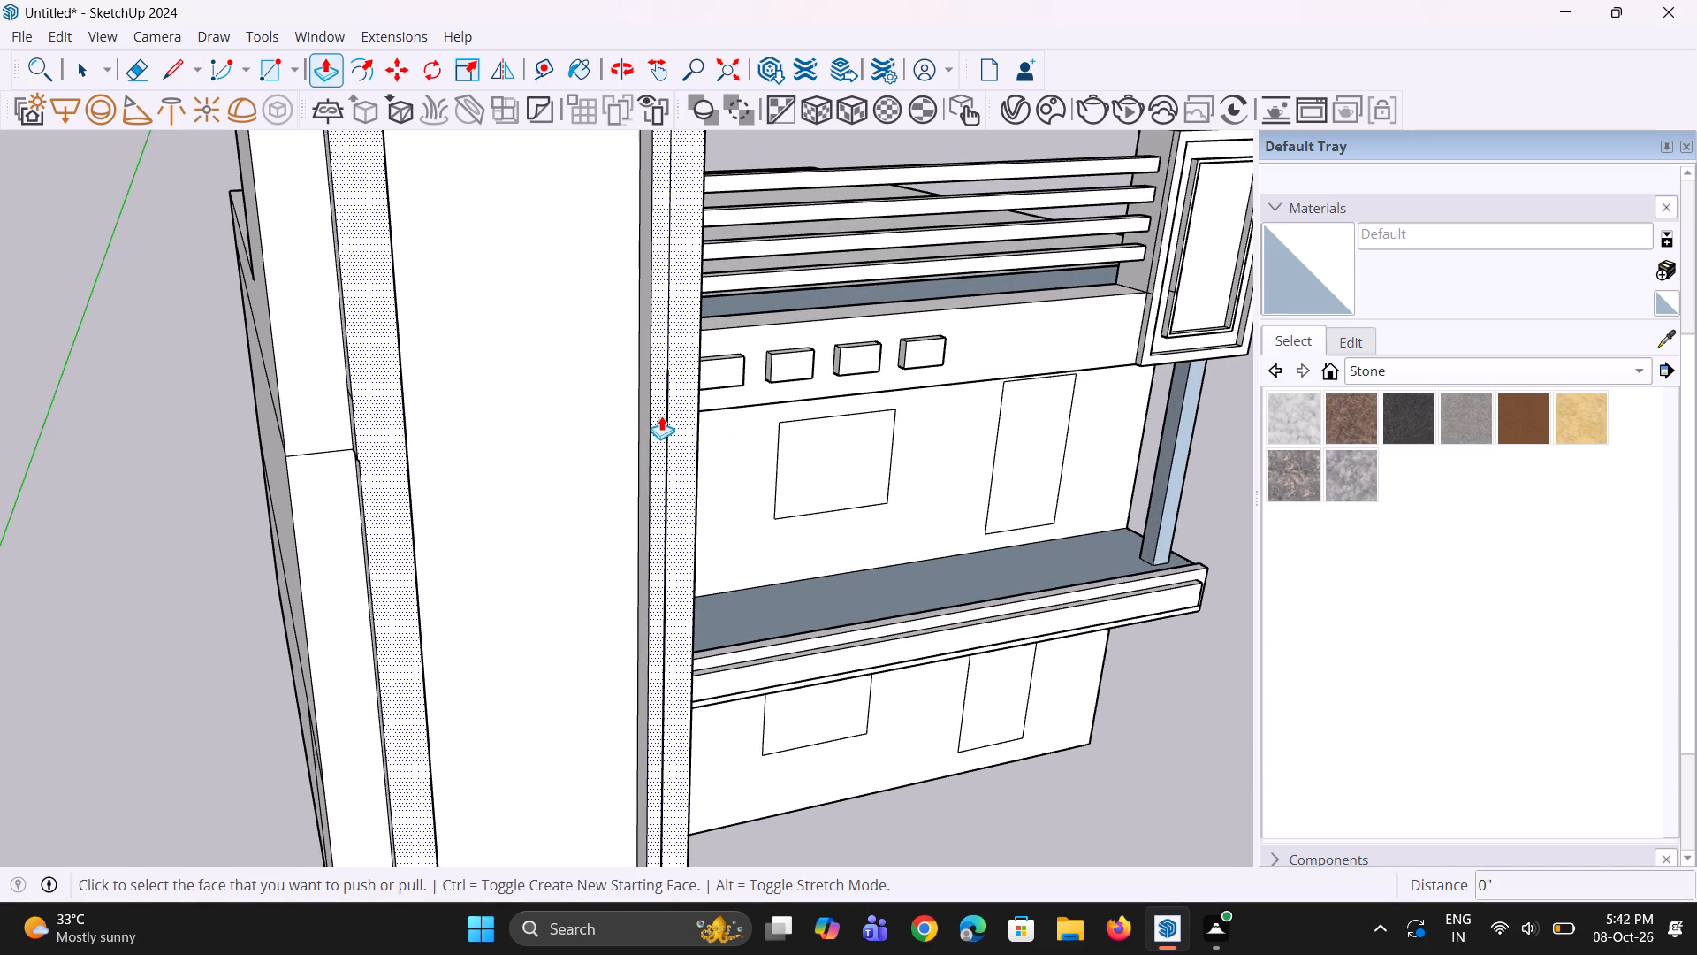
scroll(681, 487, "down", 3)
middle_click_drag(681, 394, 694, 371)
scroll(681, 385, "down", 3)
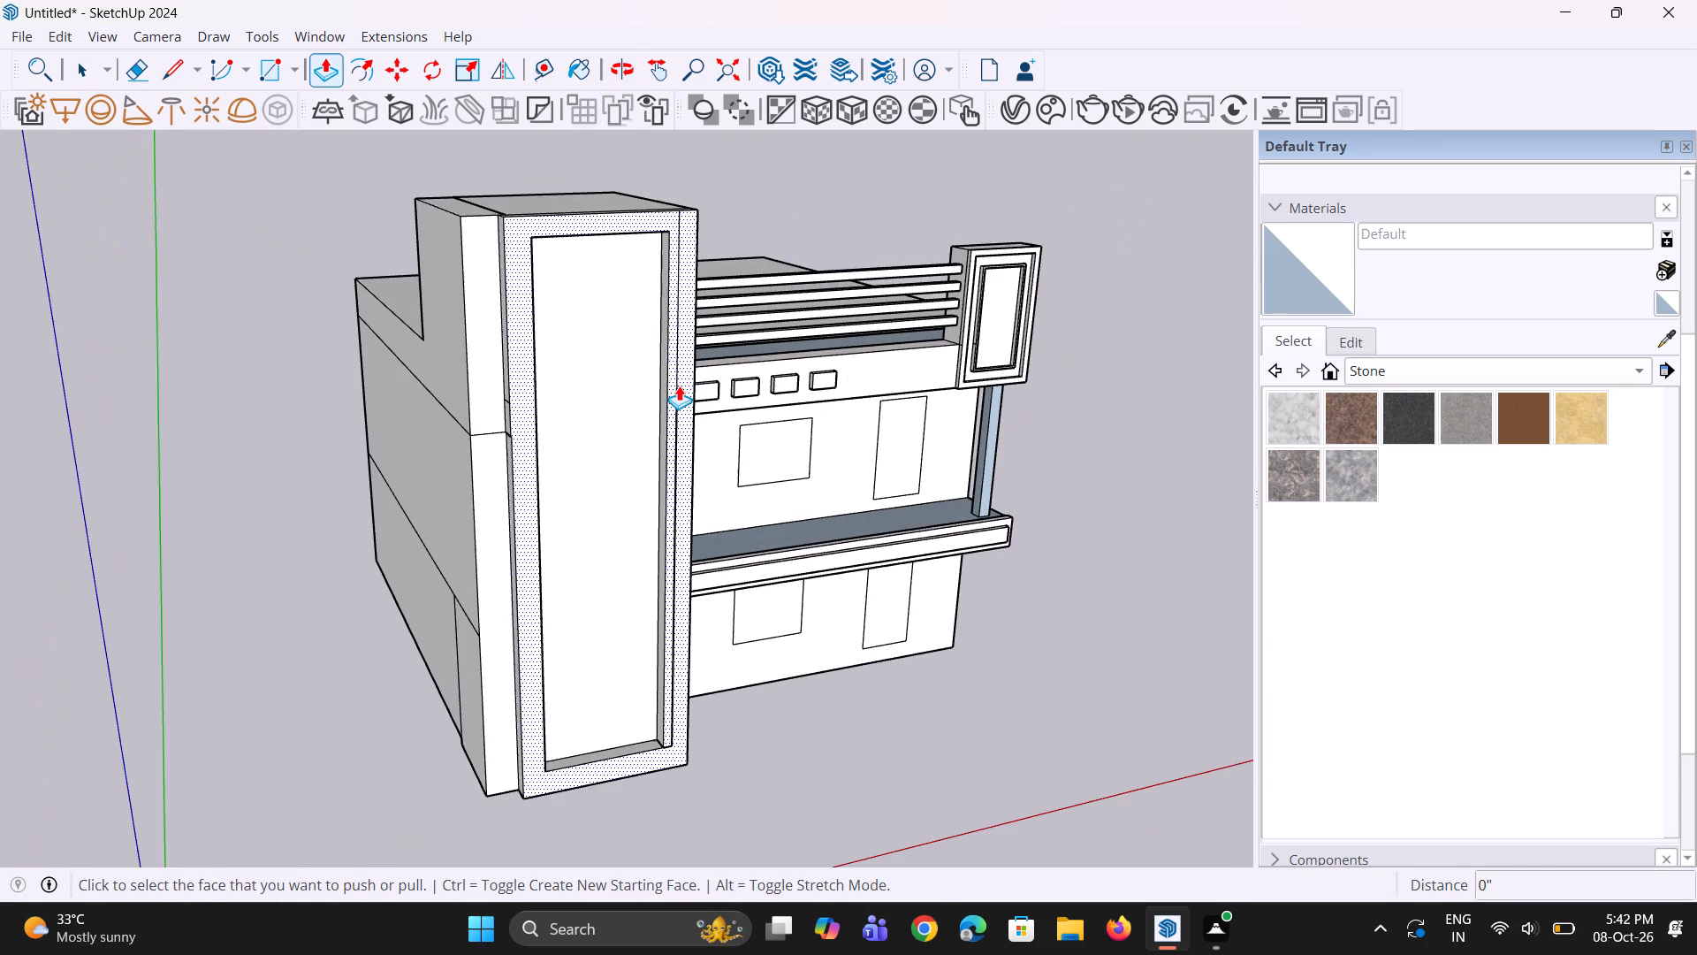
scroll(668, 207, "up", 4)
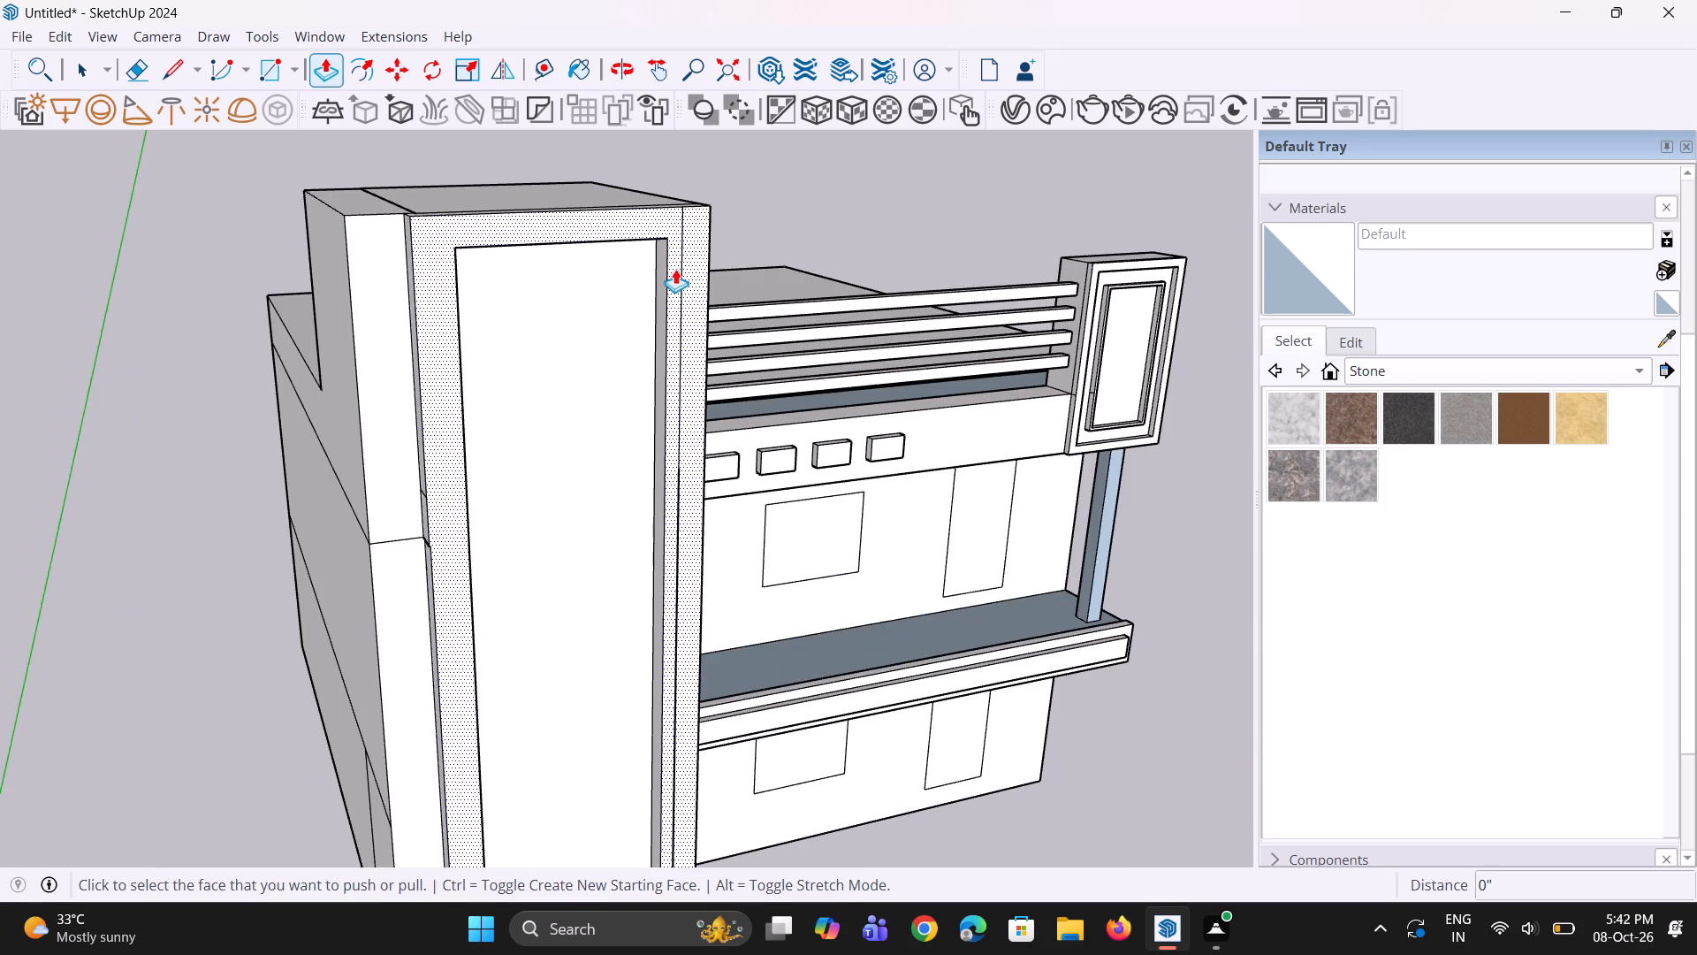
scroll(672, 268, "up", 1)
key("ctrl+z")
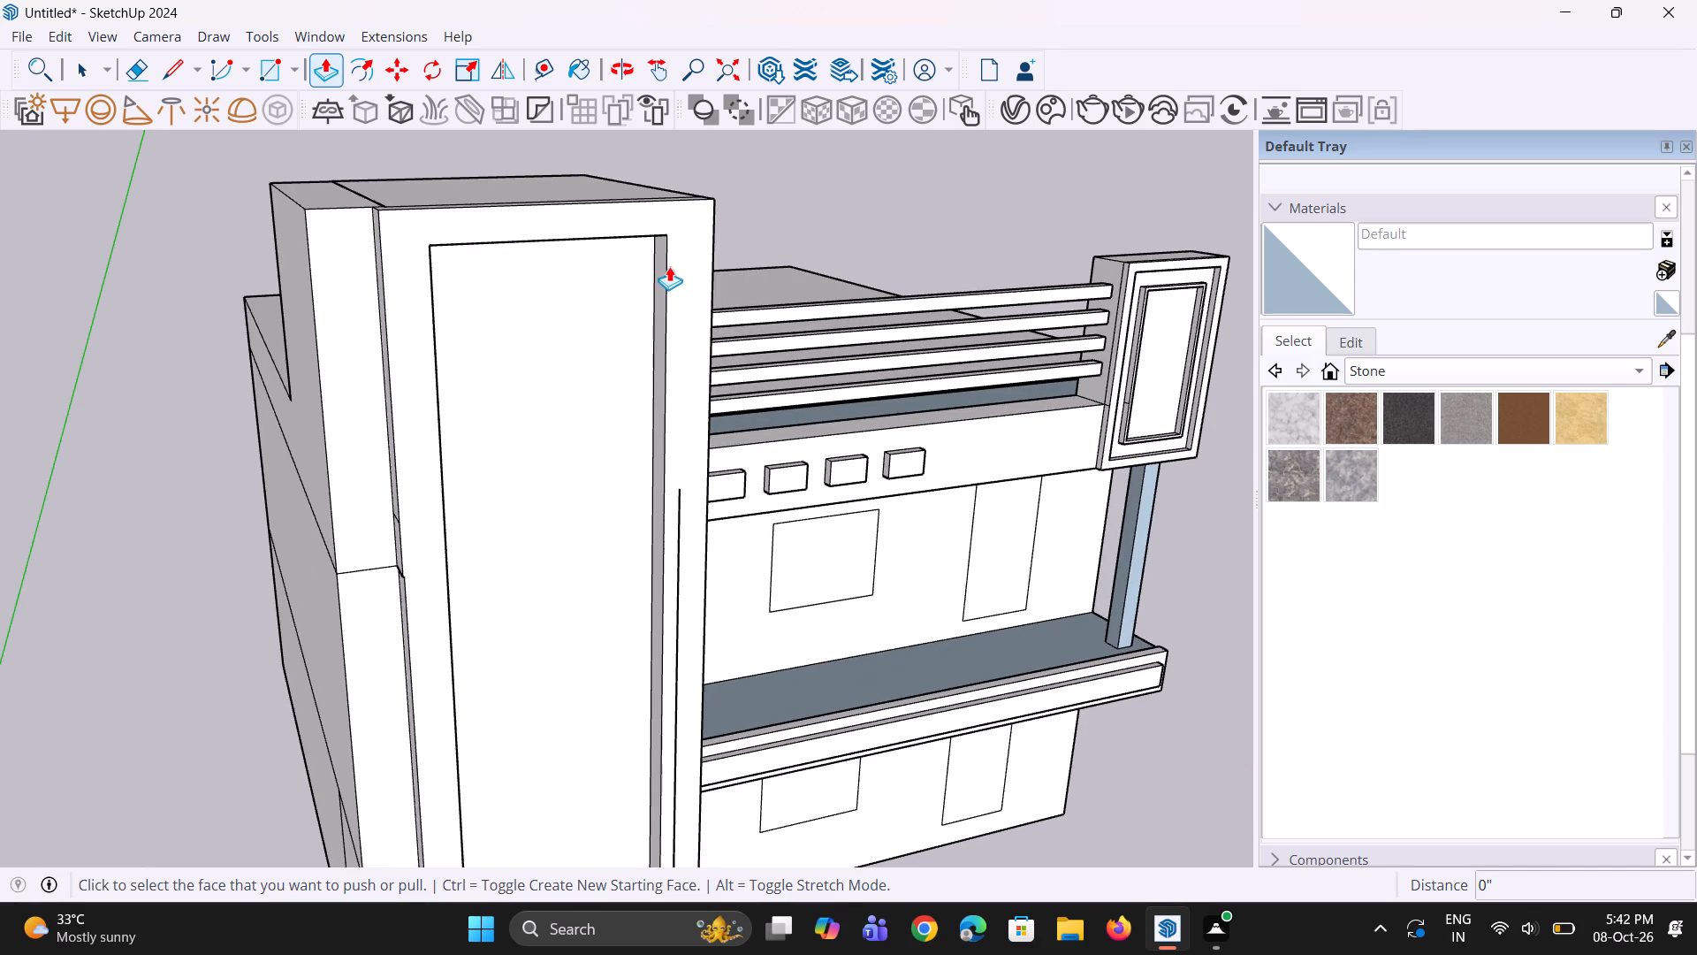
Draw a vertical line extending the strip's outer edge up to the level of the recess's top edge.
key("space")
key("l")
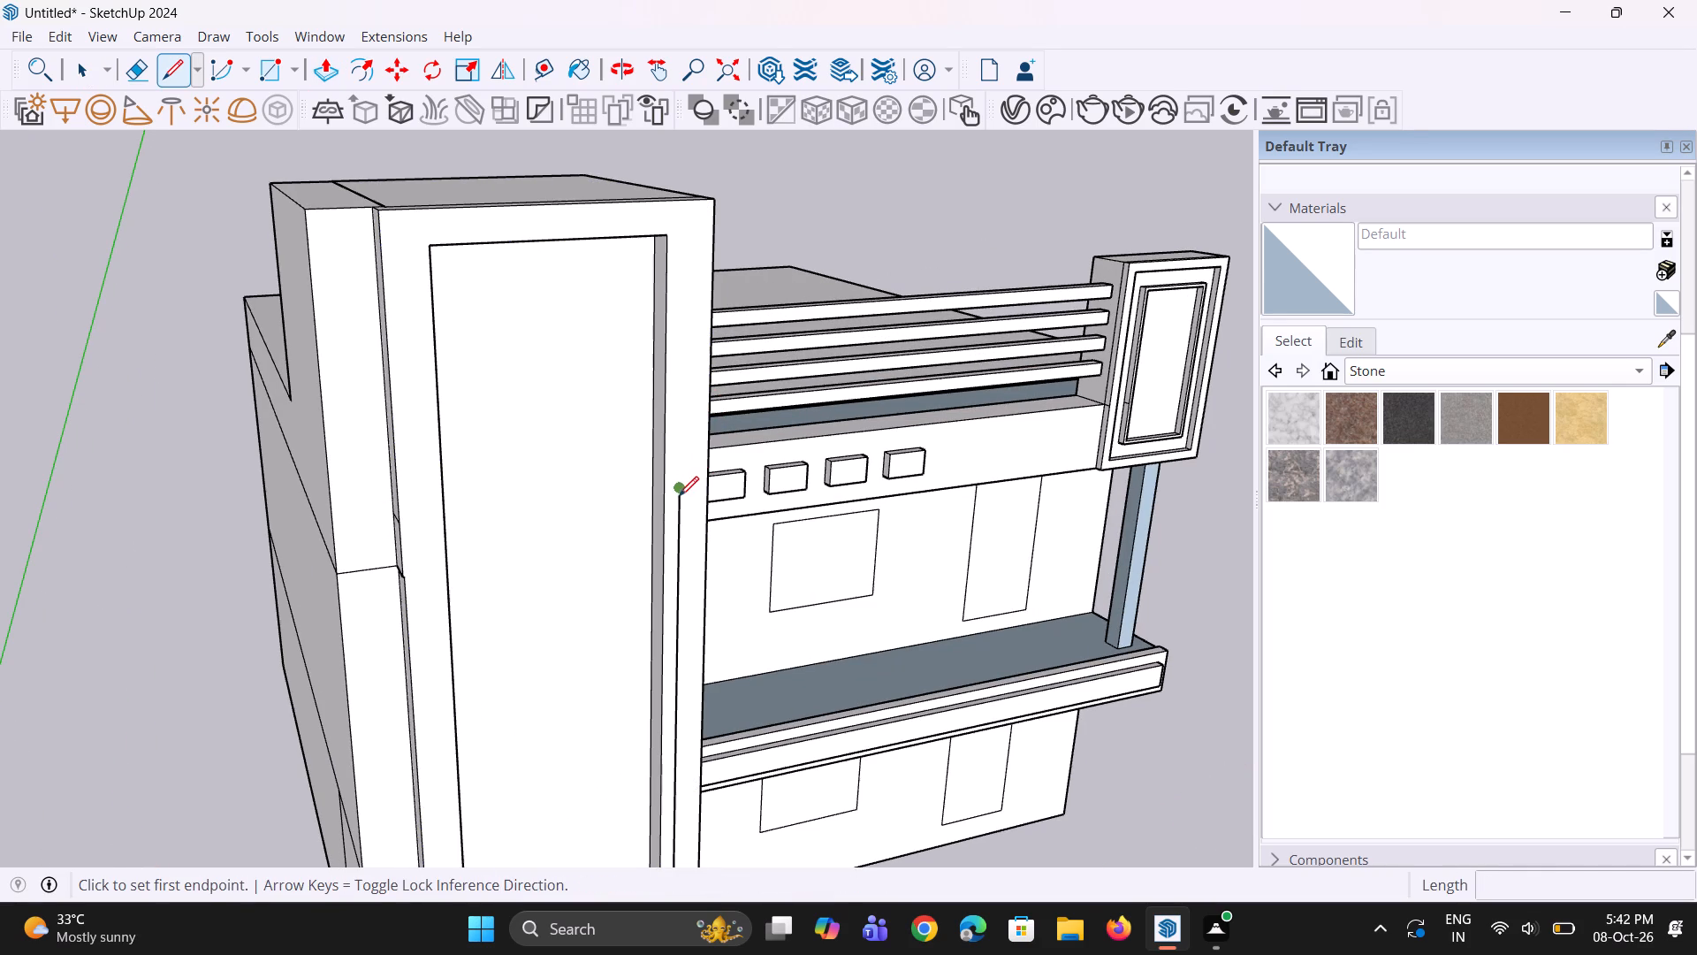
scroll(679, 500, "up", 7)
left_click_drag(677, 487, 681, 479)
scroll(672, 313, "down", 10)
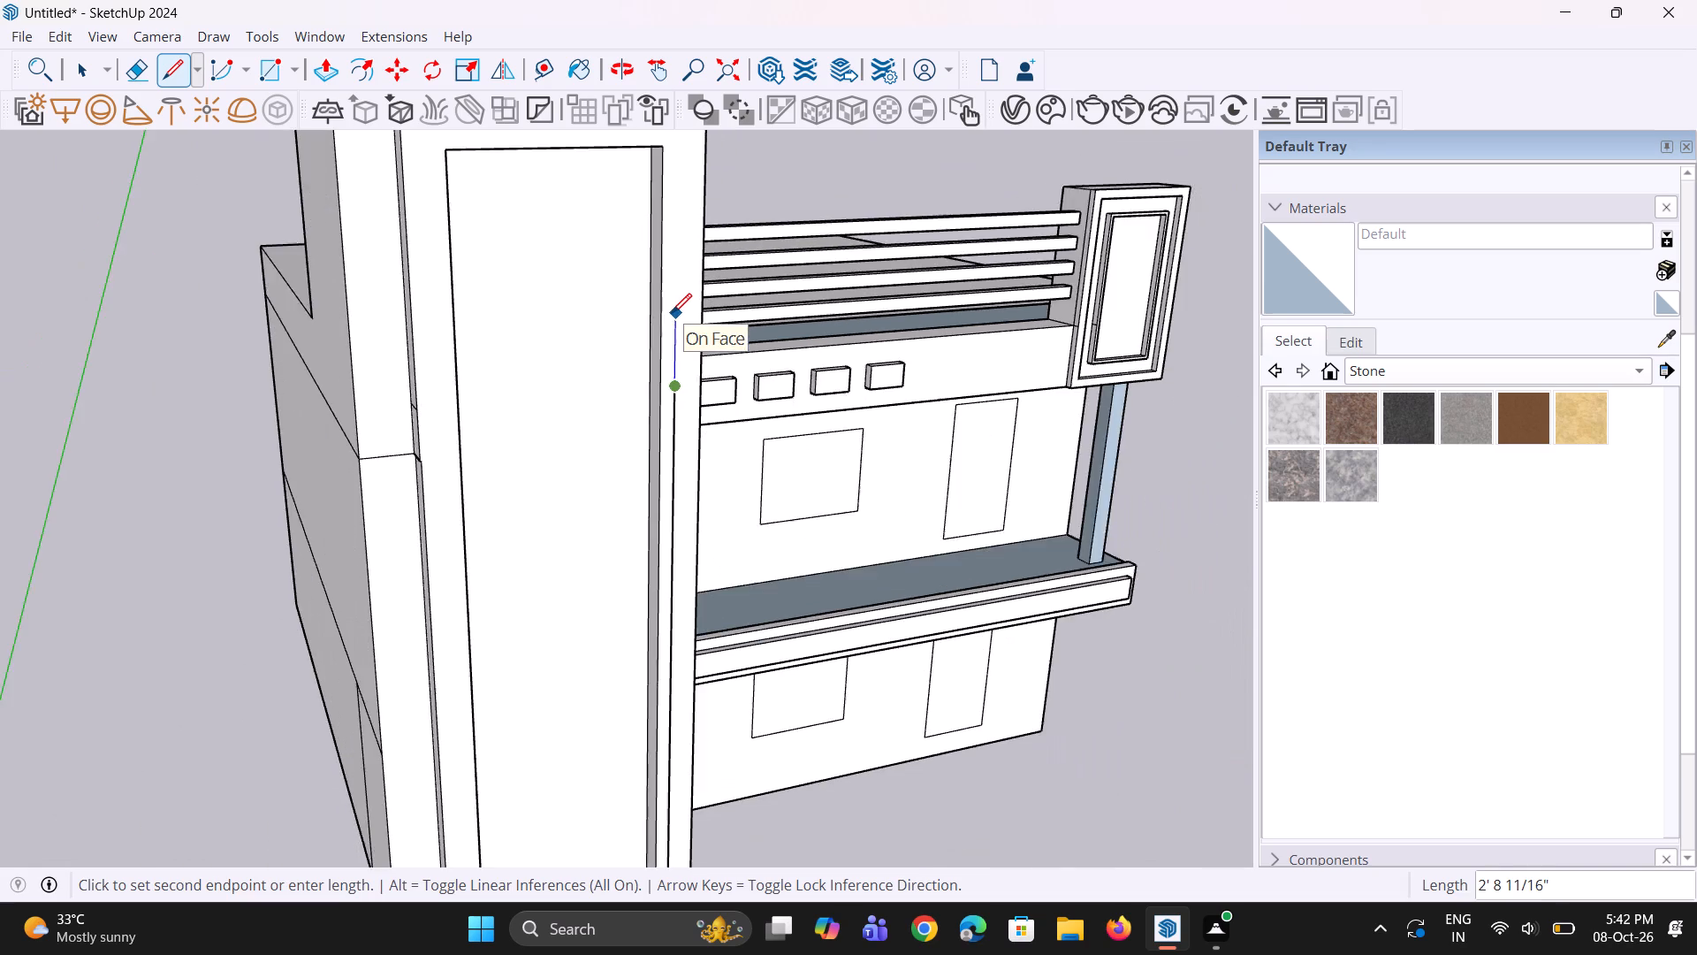
scroll(672, 313, "down", 1)
scroll(677, 166, "up", 1)
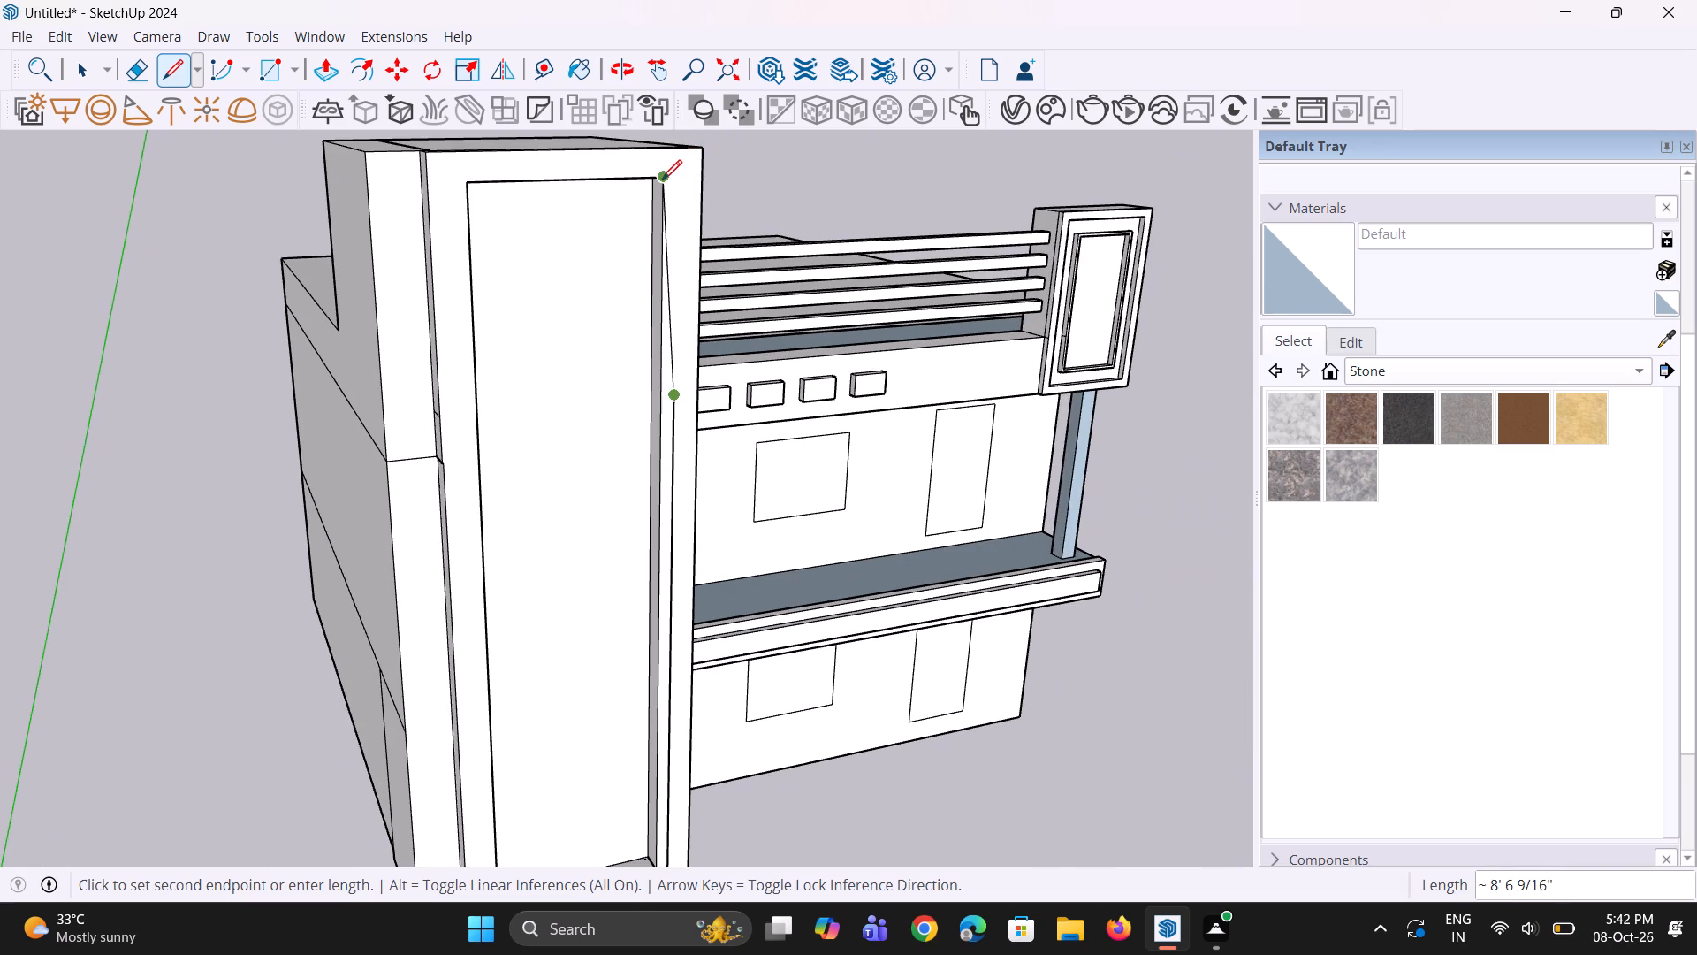
left_click(680, 177)
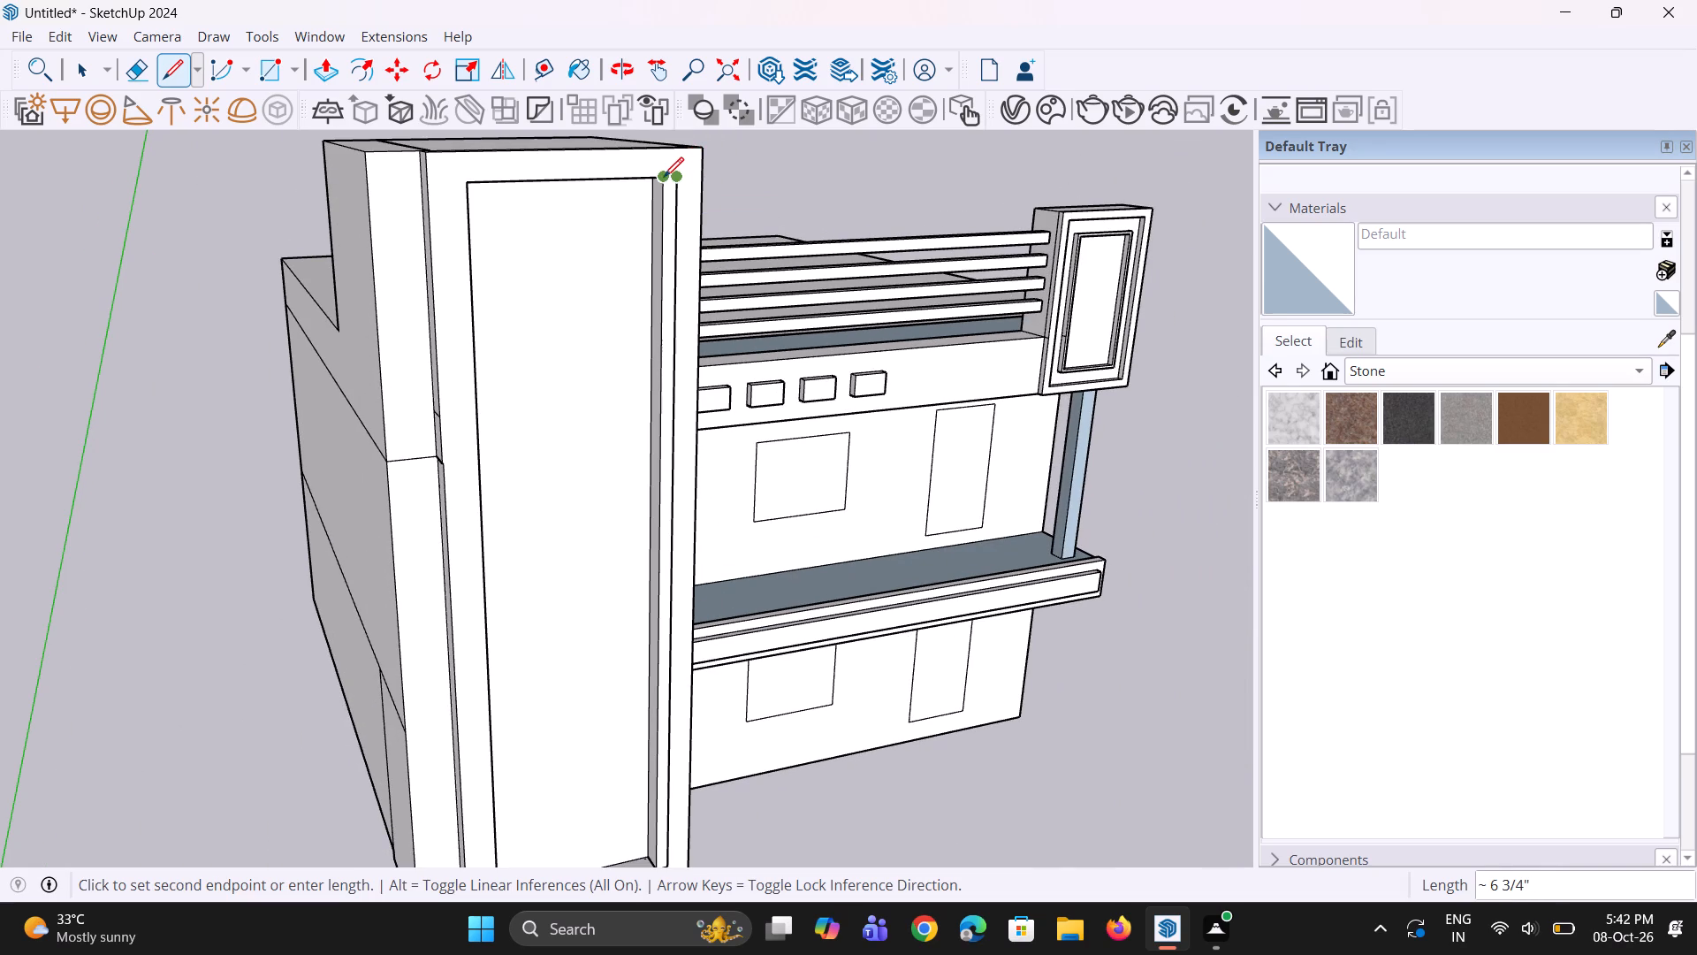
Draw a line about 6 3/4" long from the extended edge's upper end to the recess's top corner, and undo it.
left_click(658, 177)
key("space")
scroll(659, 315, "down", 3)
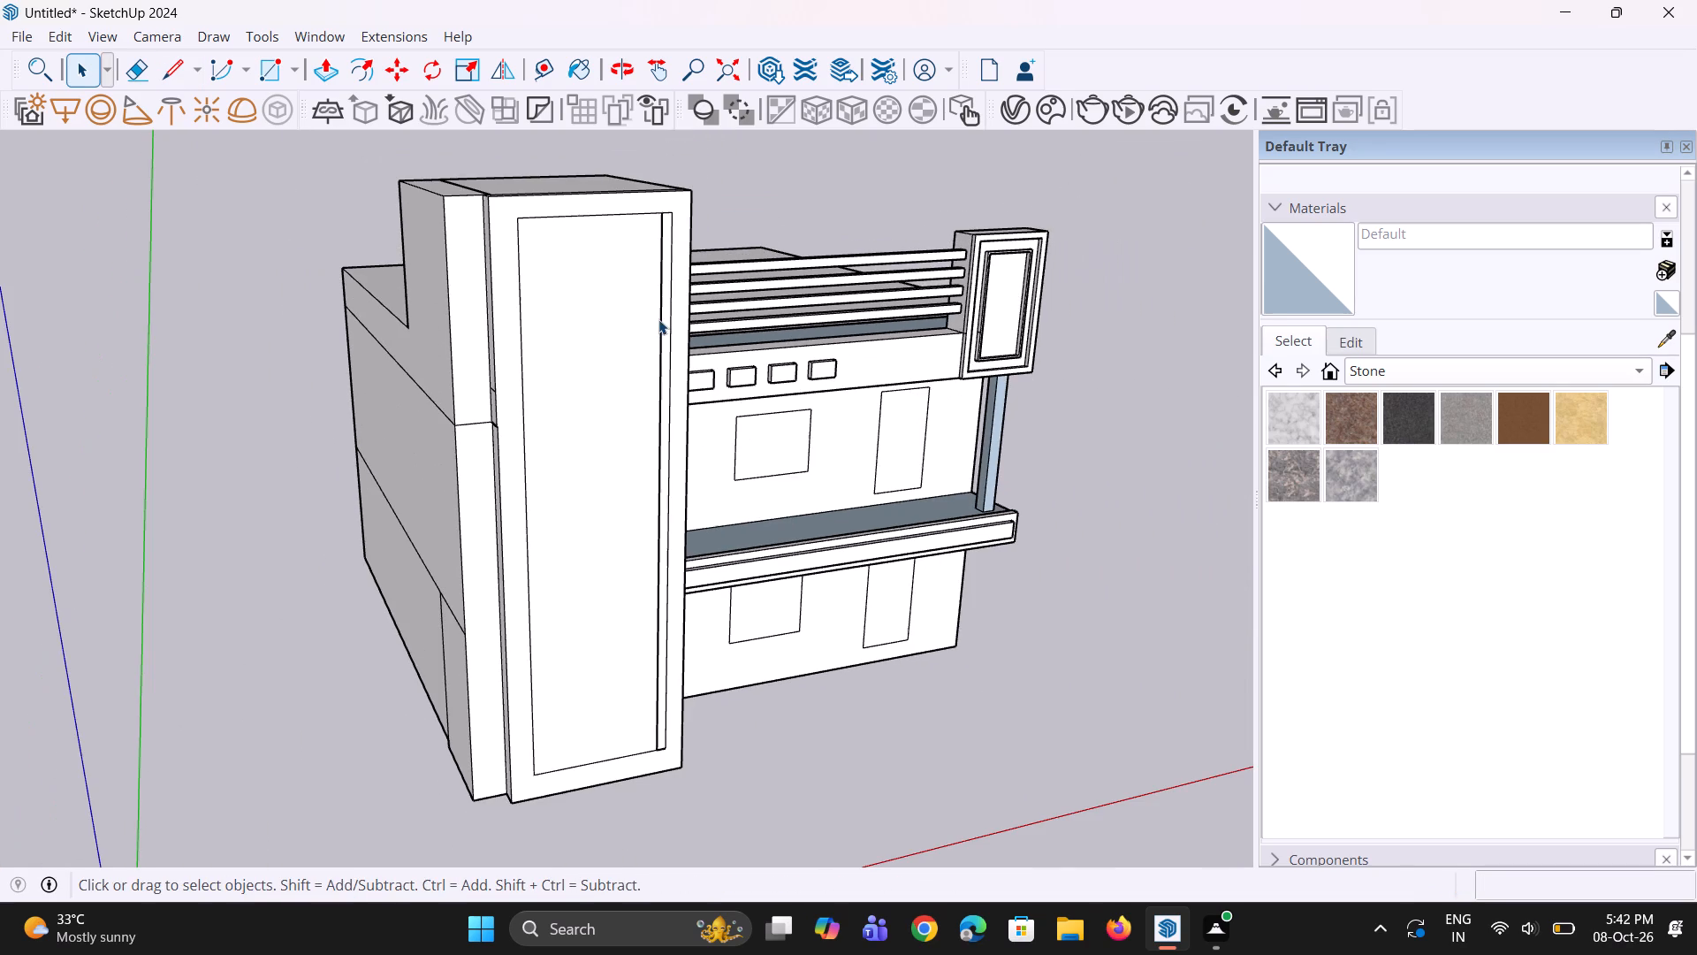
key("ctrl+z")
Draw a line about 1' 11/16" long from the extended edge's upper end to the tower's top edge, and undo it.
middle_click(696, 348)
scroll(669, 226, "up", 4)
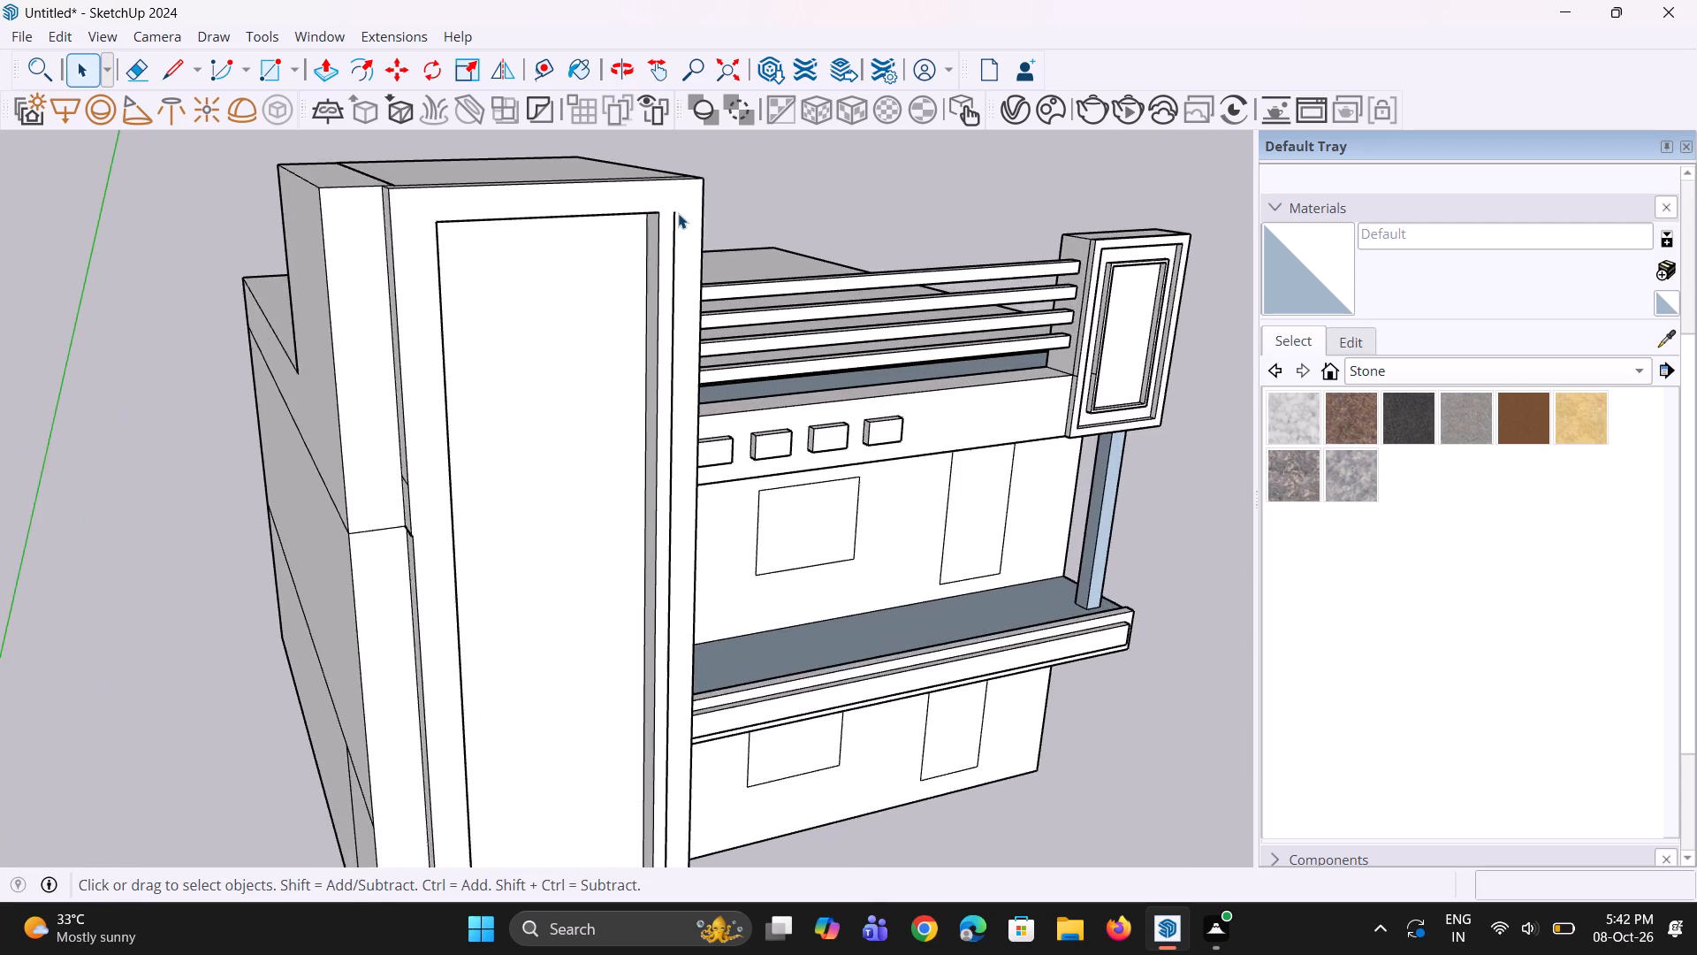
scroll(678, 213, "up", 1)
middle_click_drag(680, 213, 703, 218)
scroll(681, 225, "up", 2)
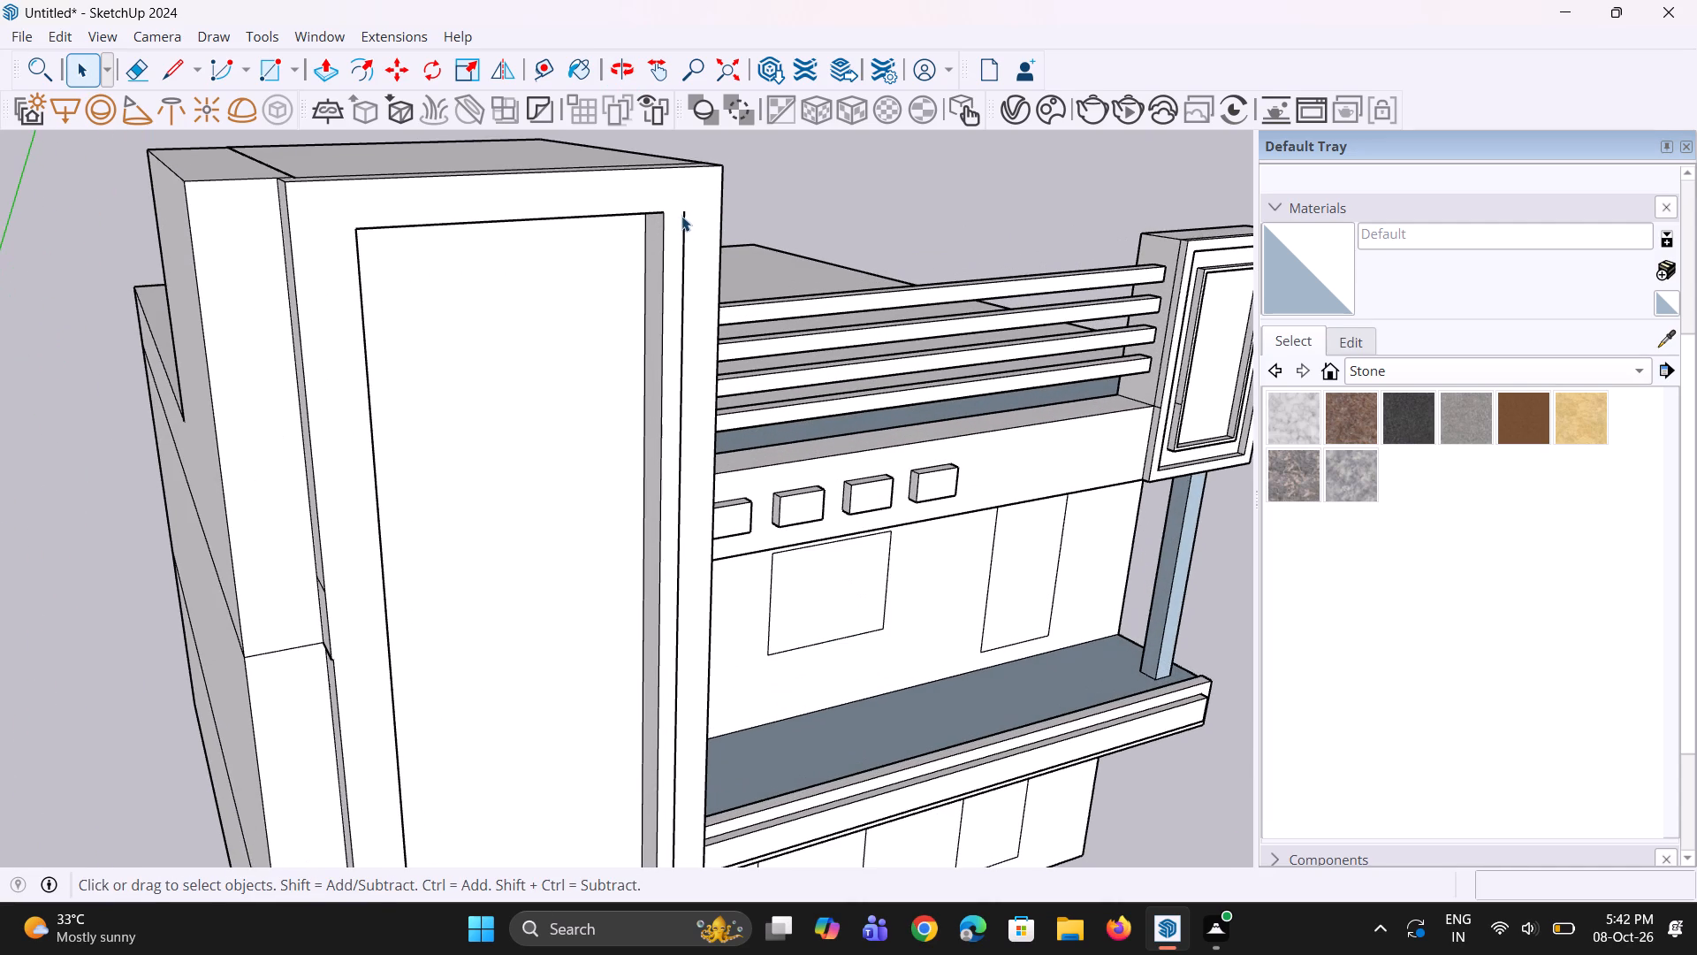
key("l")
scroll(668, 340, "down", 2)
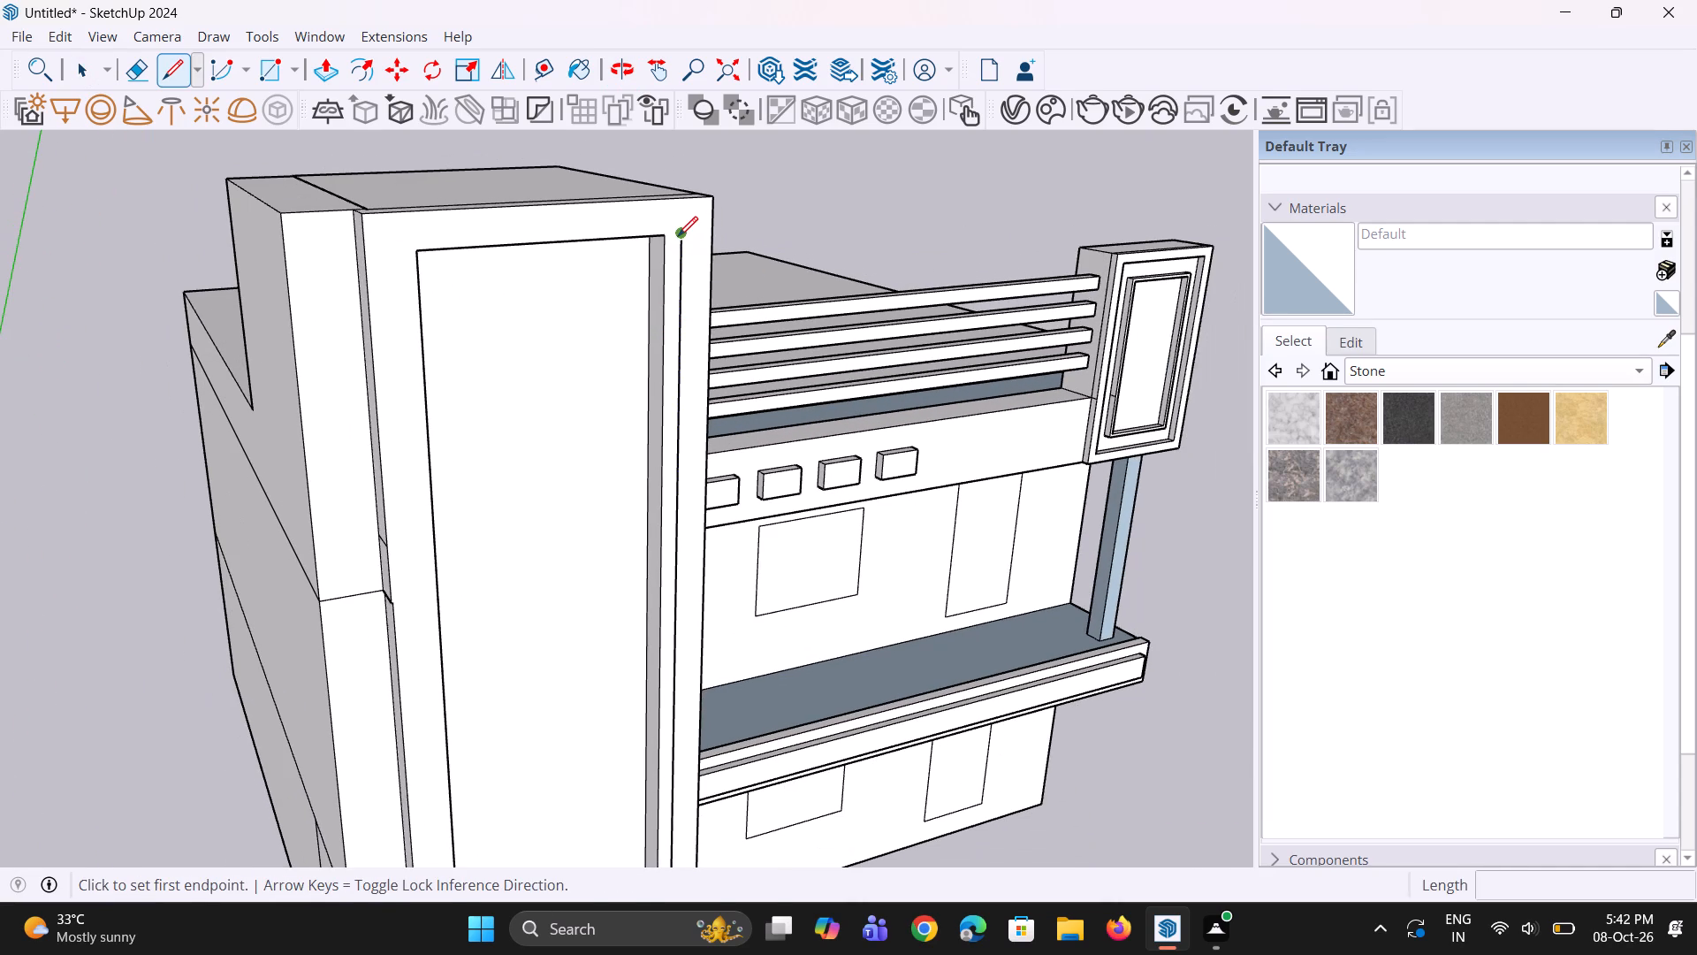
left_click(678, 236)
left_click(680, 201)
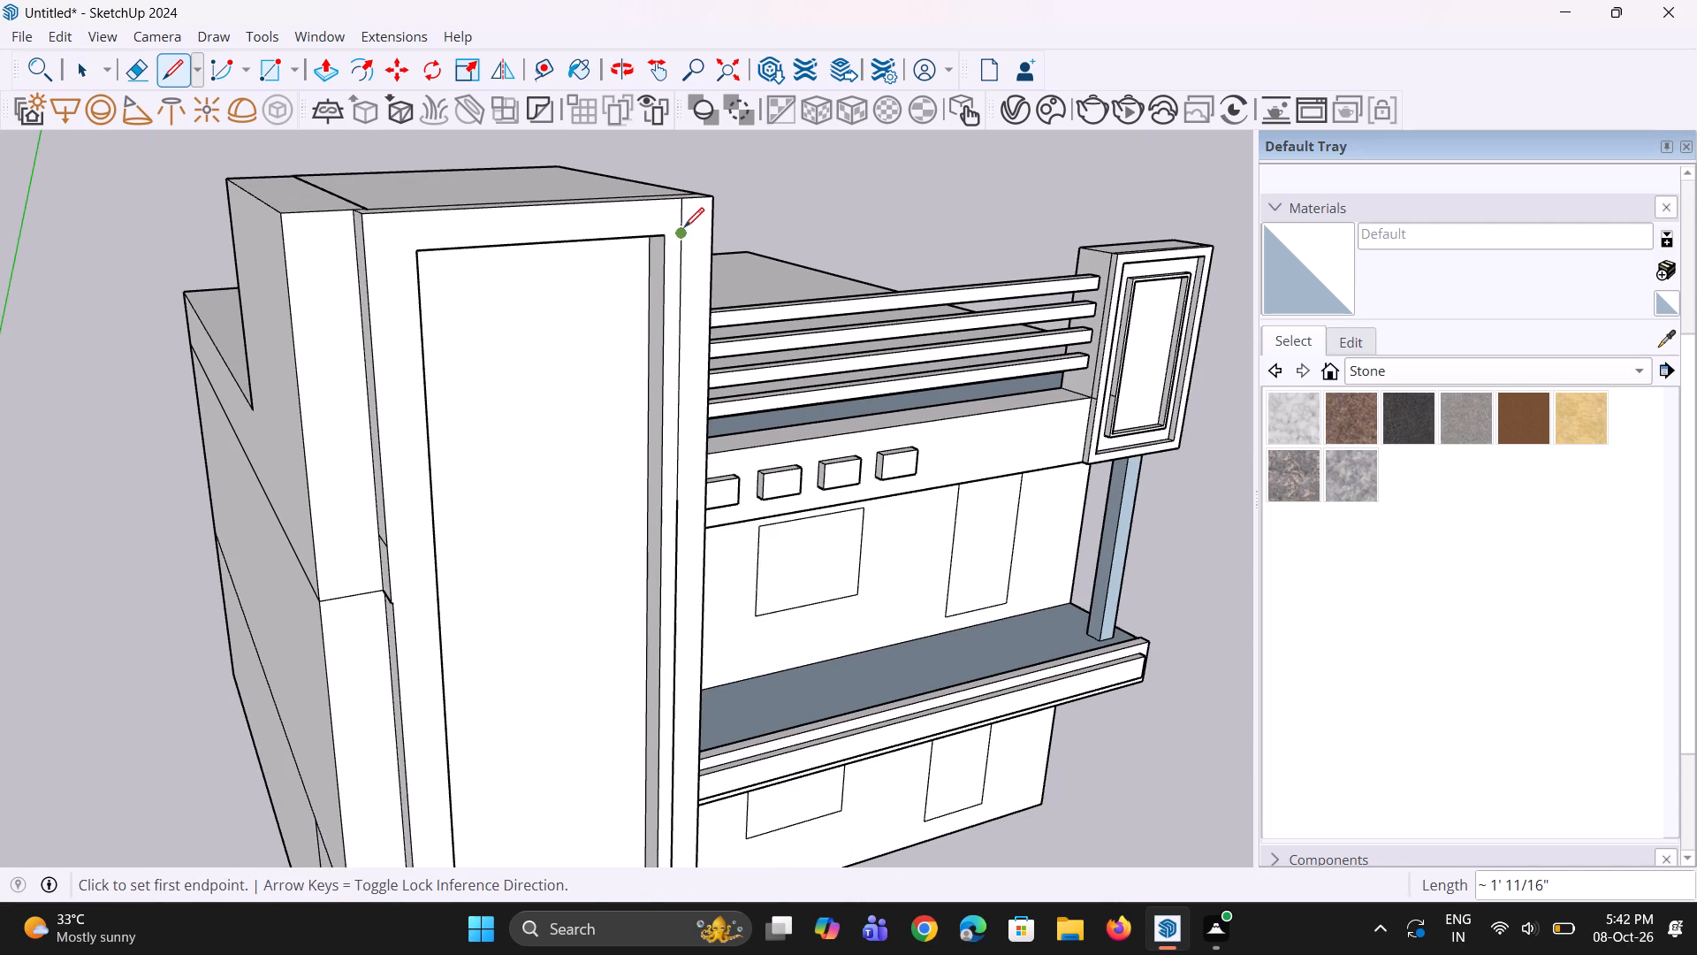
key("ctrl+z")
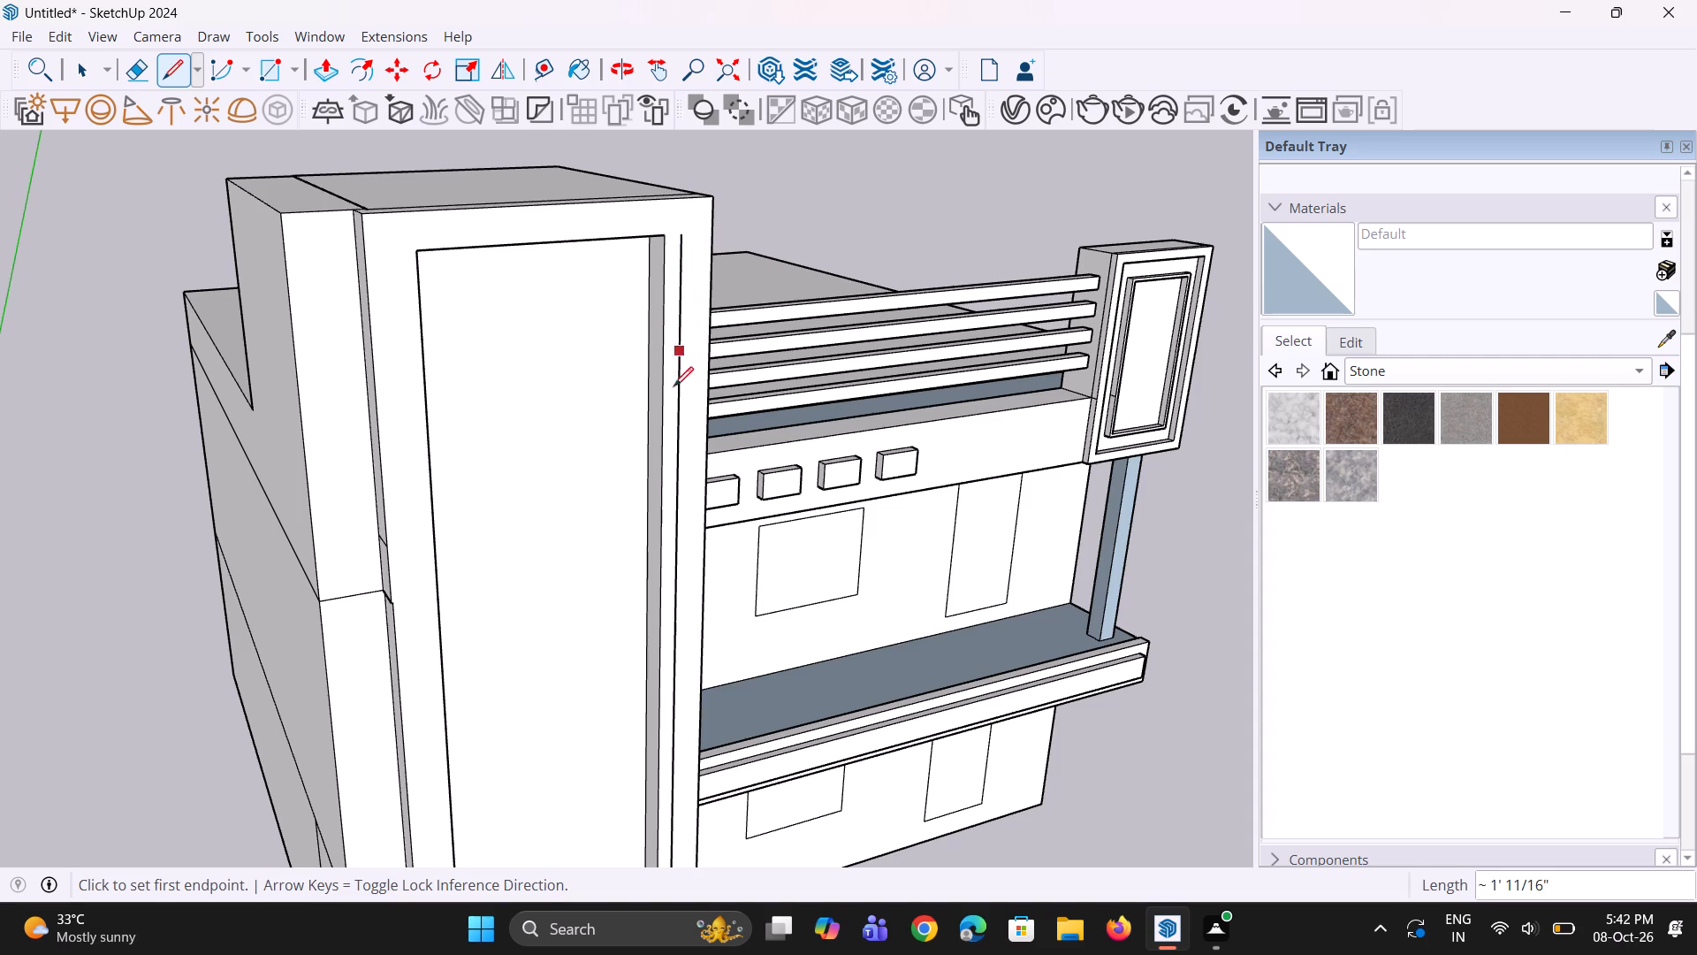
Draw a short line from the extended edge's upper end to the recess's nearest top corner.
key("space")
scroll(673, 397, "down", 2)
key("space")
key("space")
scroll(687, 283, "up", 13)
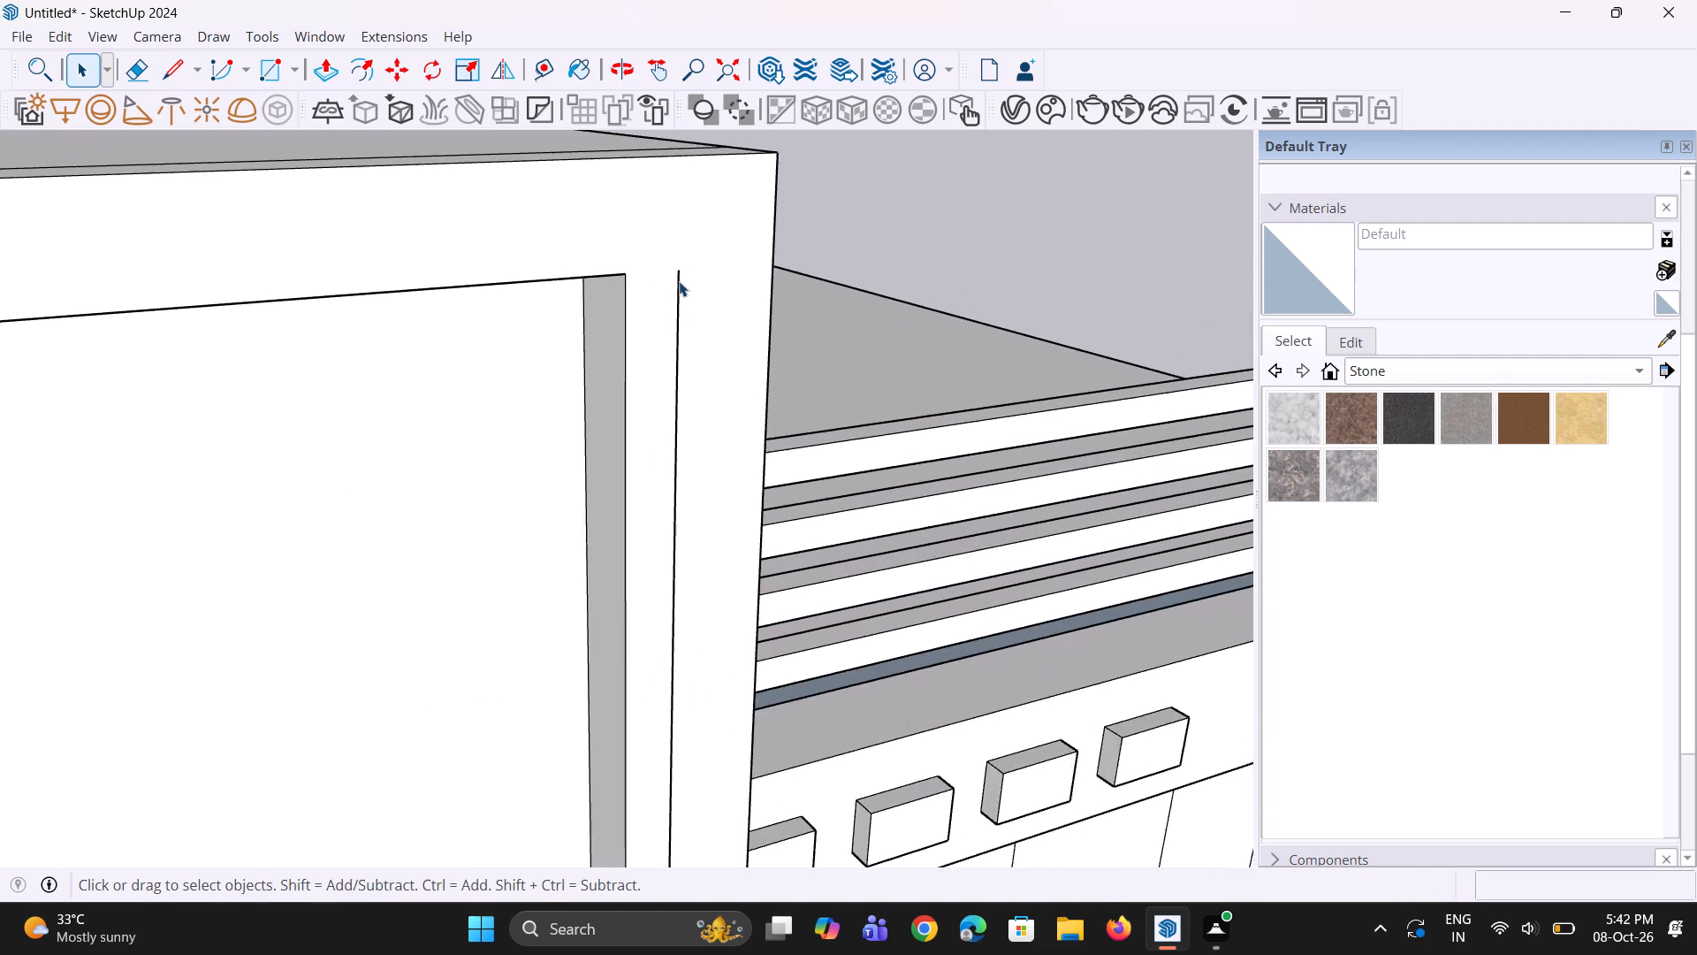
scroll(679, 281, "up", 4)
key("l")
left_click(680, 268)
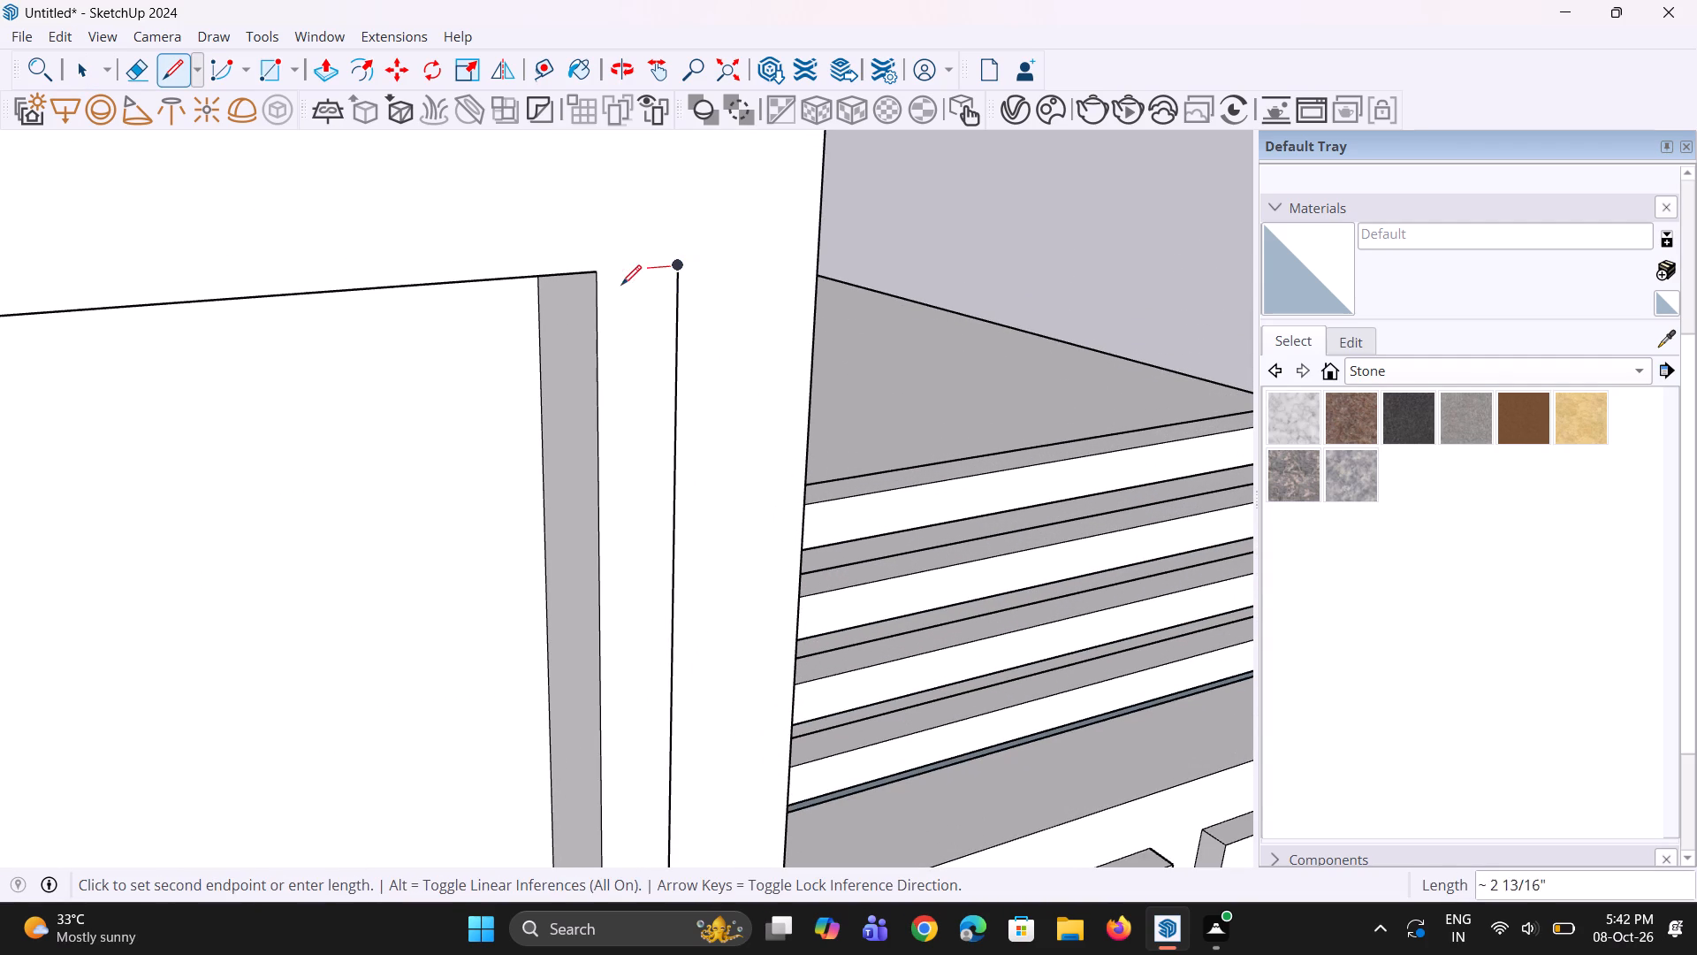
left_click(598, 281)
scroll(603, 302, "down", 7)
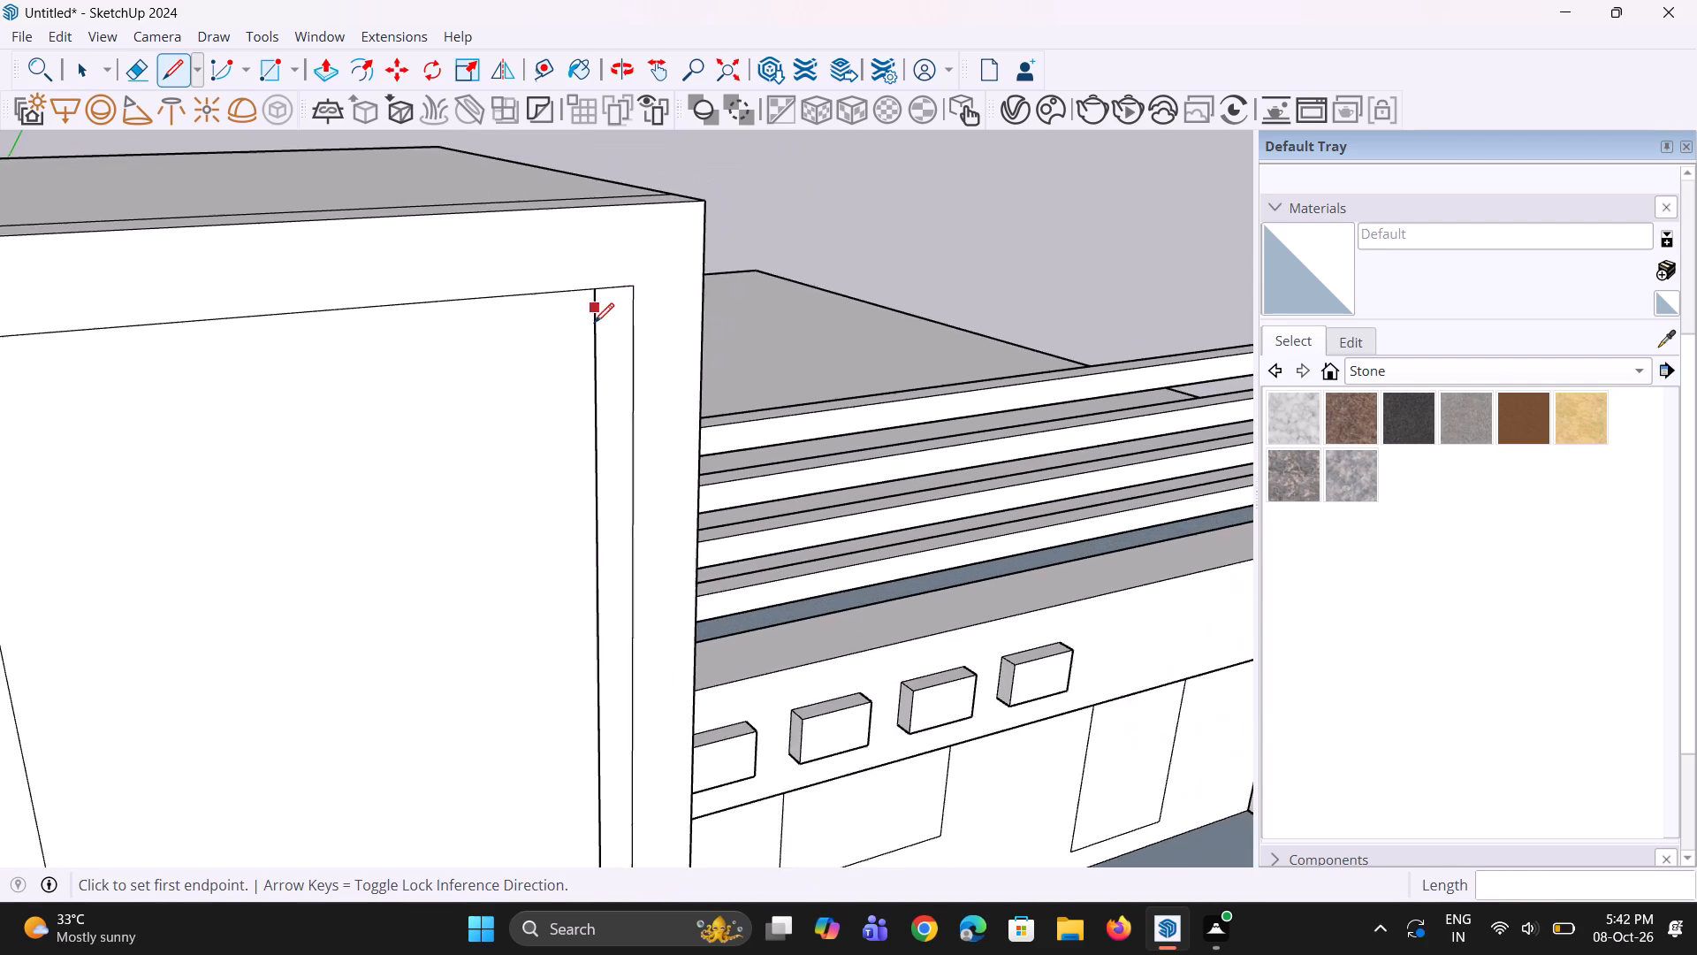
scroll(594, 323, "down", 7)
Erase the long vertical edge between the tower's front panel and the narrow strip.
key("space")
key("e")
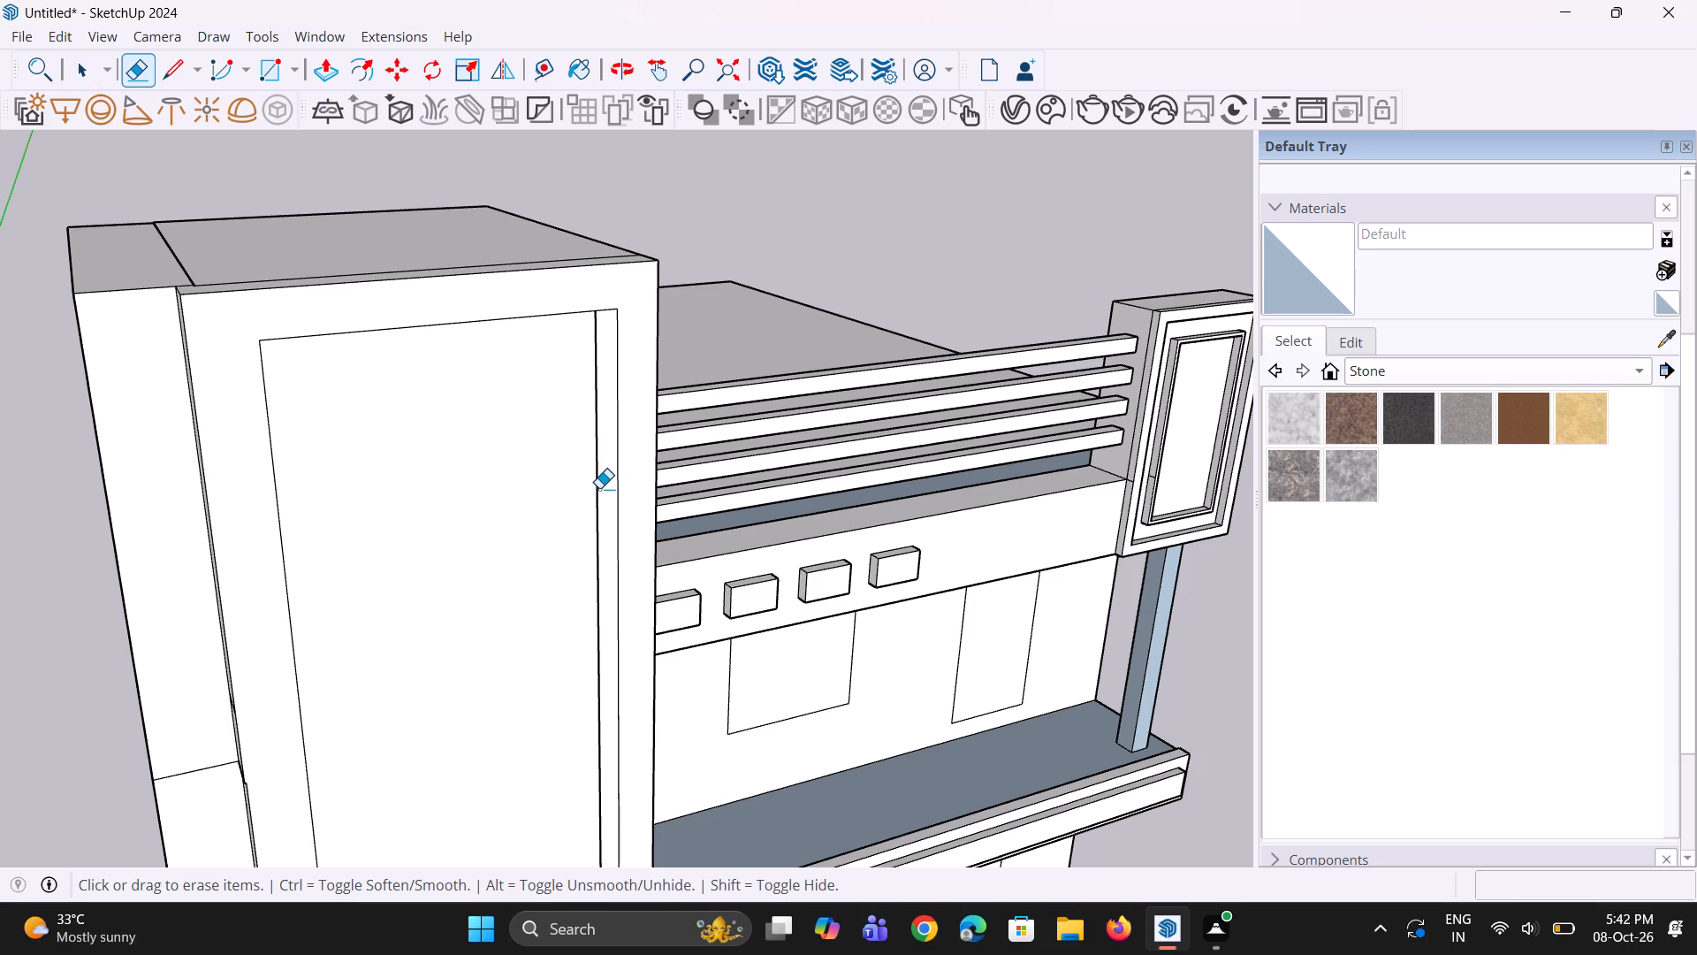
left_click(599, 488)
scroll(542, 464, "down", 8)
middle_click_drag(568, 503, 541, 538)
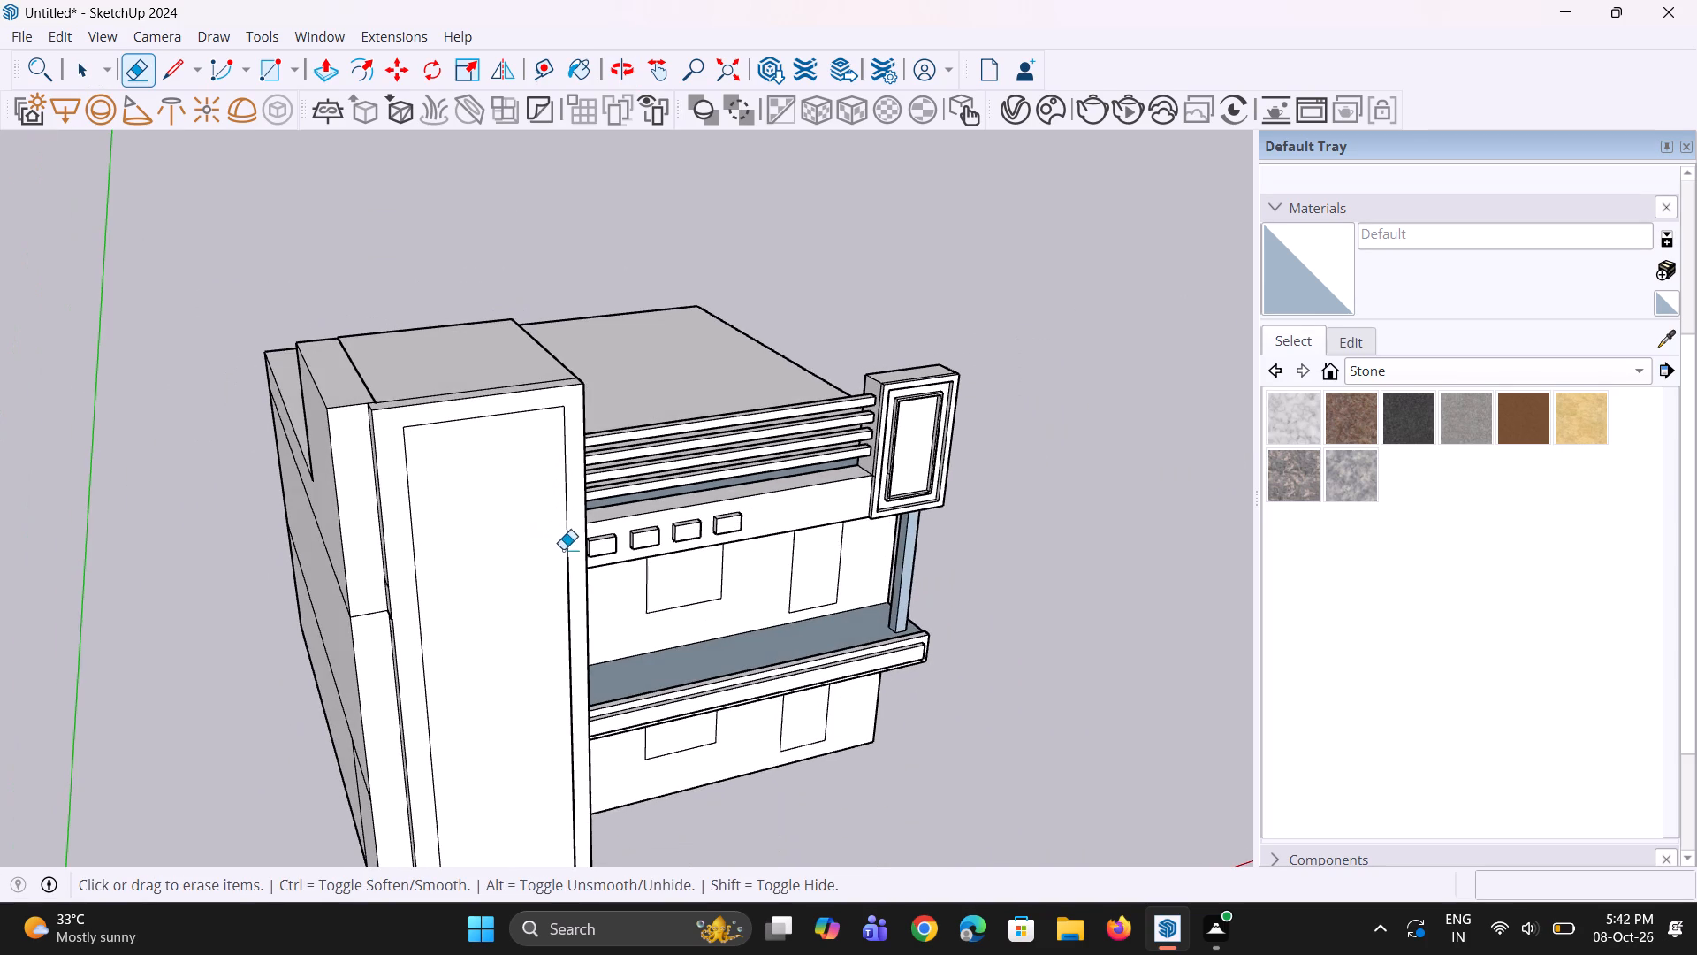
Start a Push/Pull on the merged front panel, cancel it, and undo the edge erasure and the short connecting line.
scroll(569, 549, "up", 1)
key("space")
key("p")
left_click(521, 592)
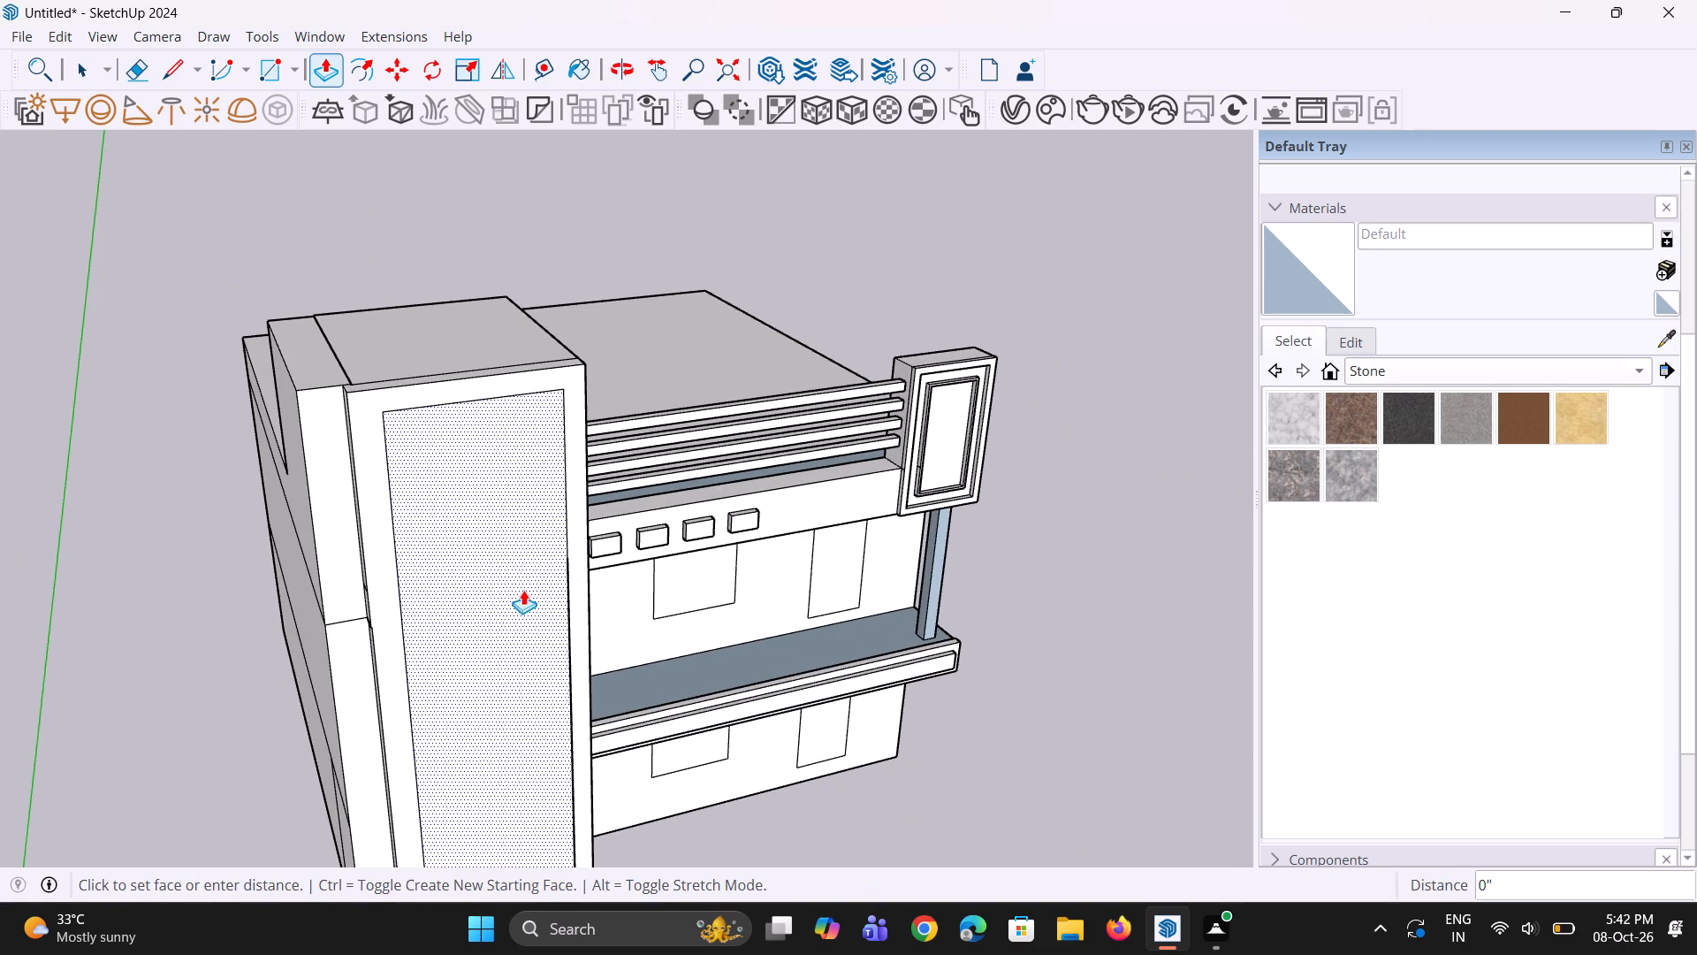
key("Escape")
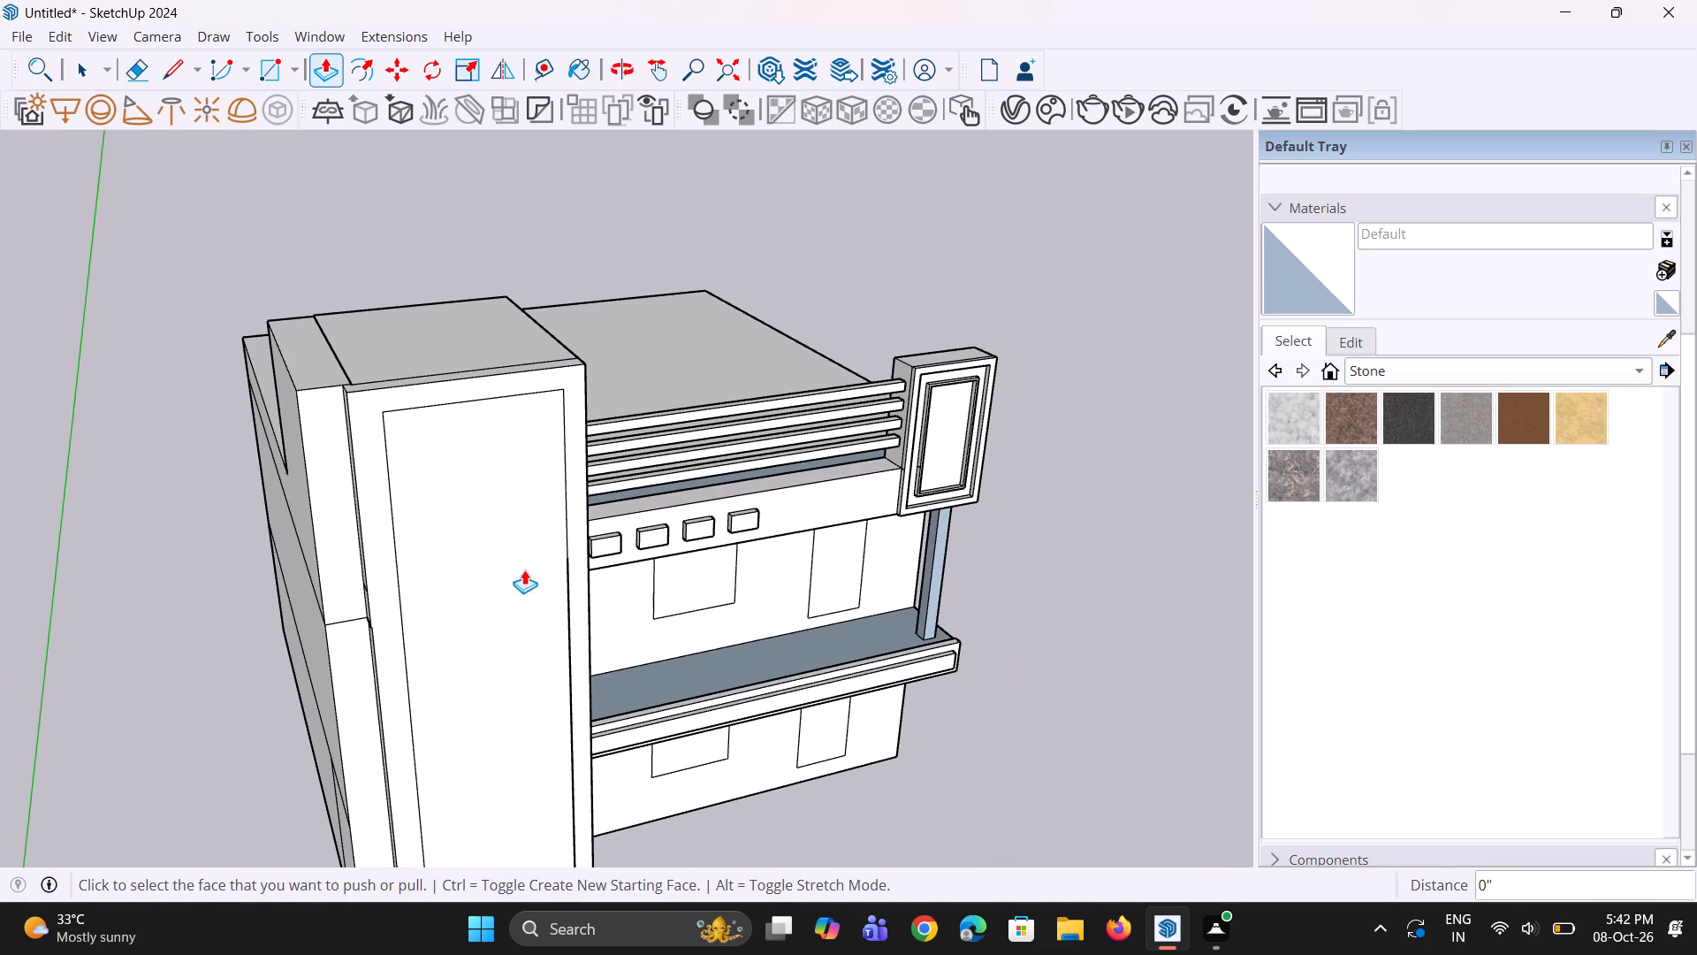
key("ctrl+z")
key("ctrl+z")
Examine the tower's recess and the whole house from the front, the rear and below.
middle_click_drag(565, 552, 568, 526, "ctrl")
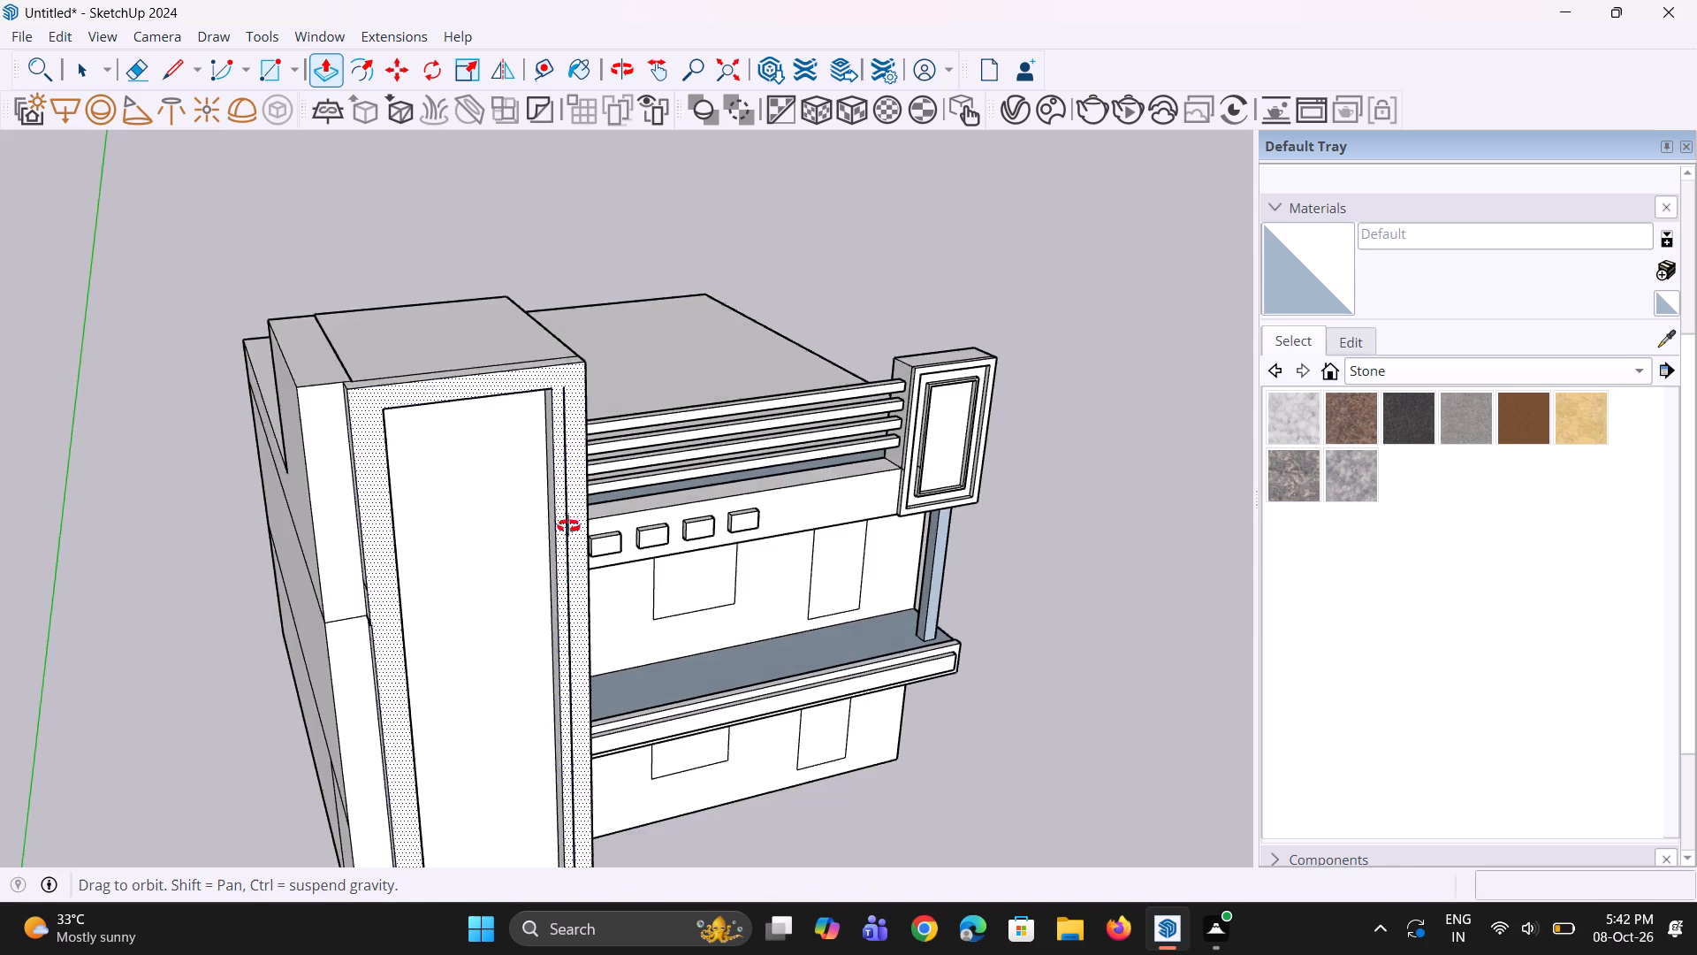
middle_click_drag(568, 526, 590, 439, "ctrl")
scroll(588, 439, "down", 3)
middle_click_drag(580, 557, 529, 563)
key("space")
key("space")
middle_click_drag(418, 554, 514, 499)
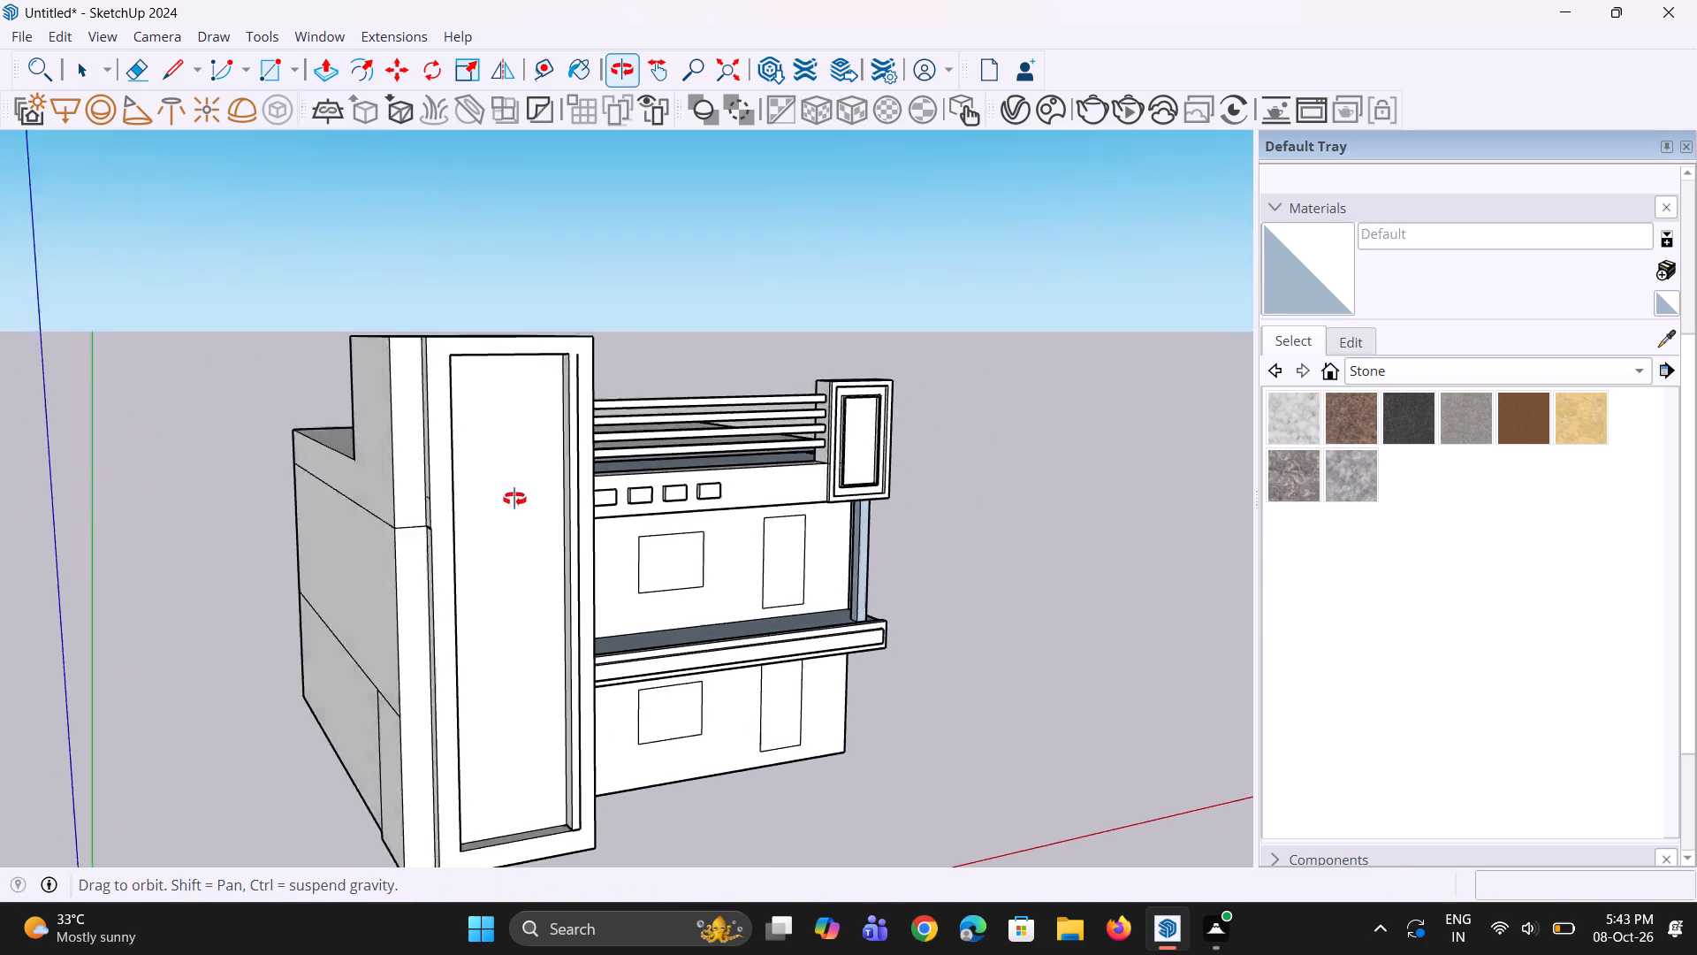
middle_click_drag(514, 499, 616, 484)
scroll(524, 514, "down", 4)
middle_click_drag(635, 529, 377, 584)
scroll(514, 593, "up", 2)
middle_click_drag(468, 629, 1155, 440)
middle_click_drag(608, 761, 1019, 703)
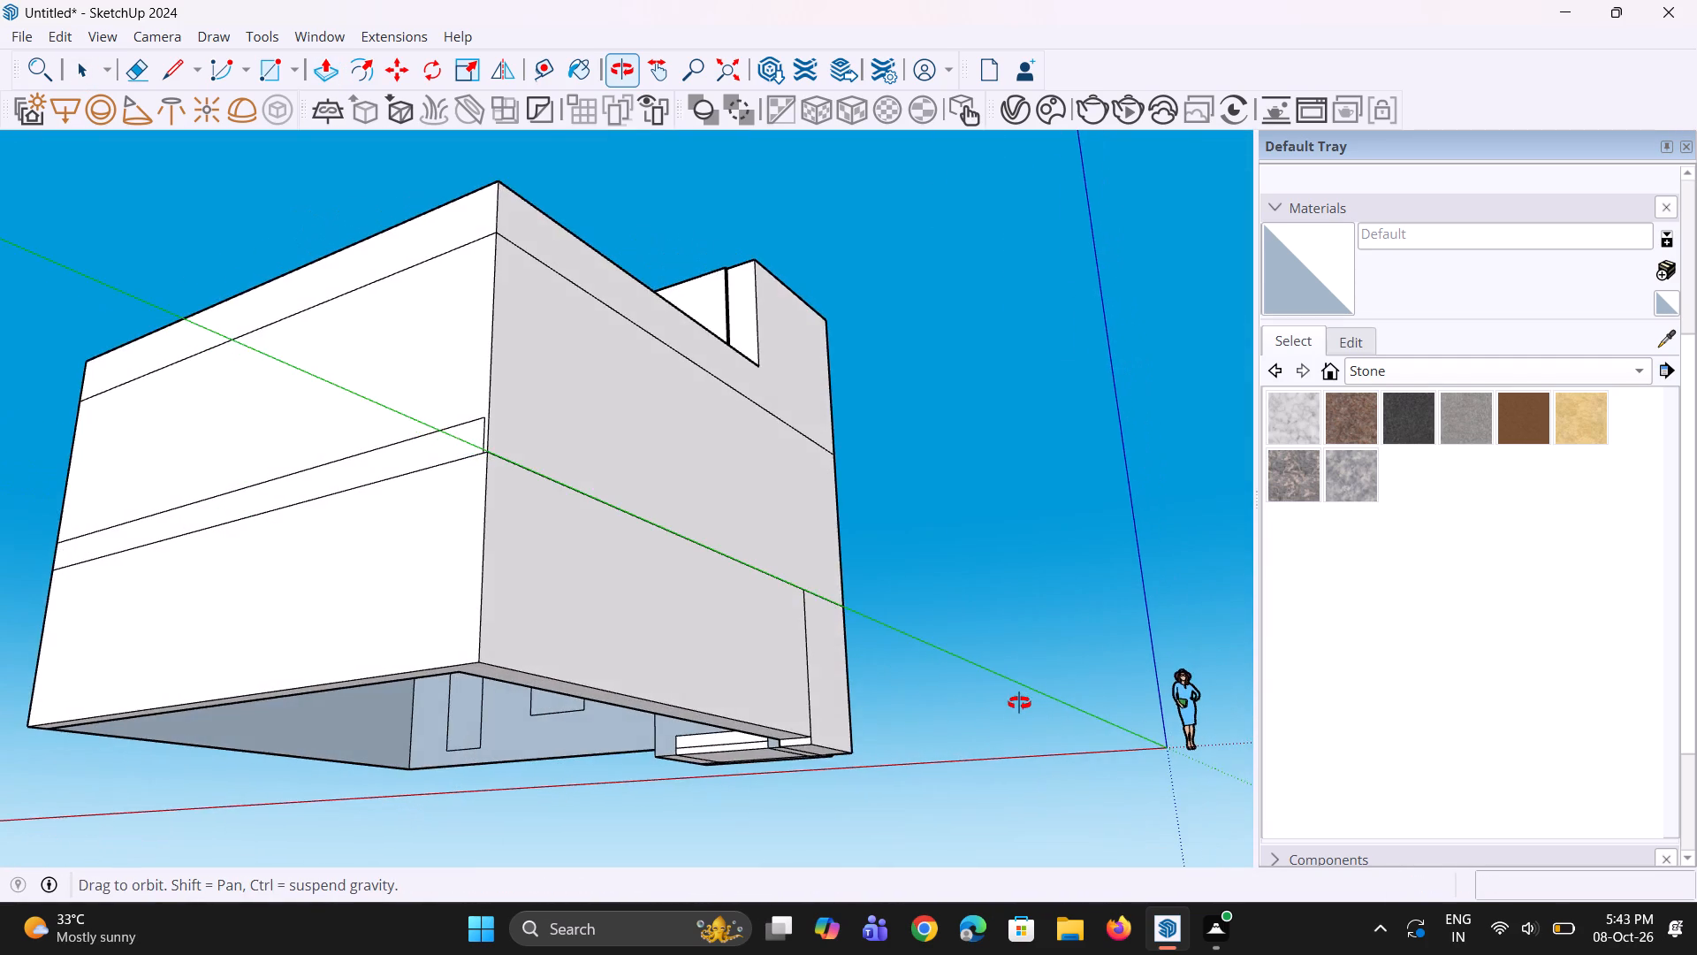
middle_click_drag(1019, 703, 742, 676)
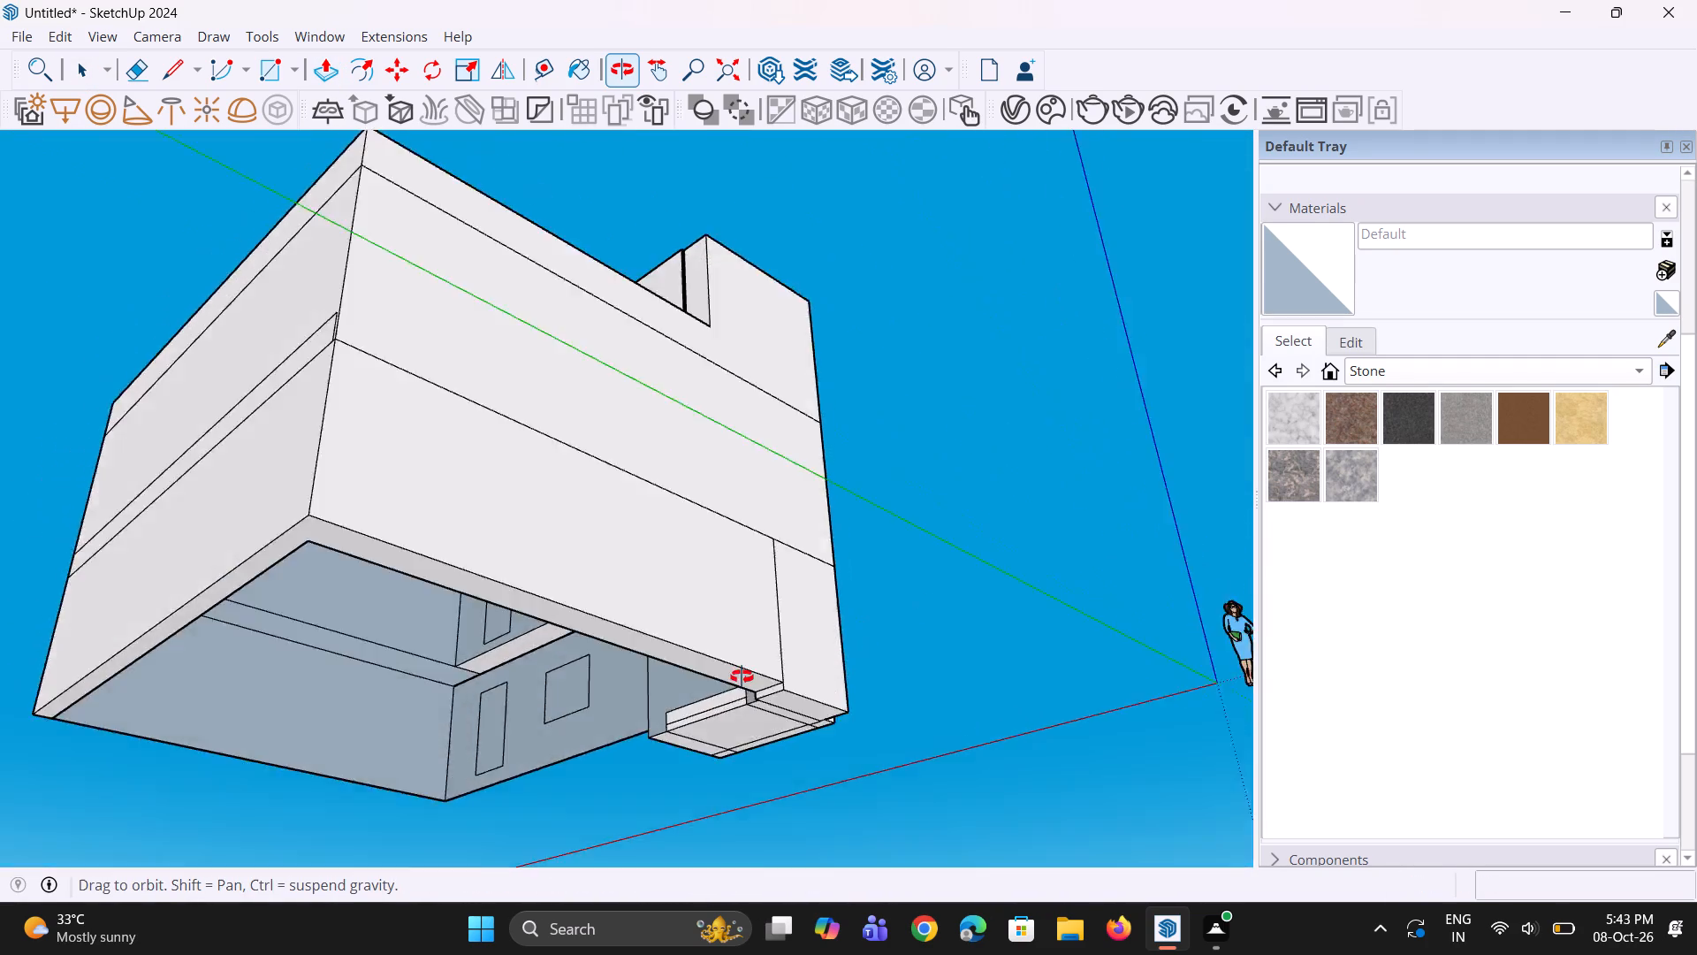
middle_click_drag(742, 676, 624, 706)
scroll(604, 704, "up", 1)
scroll(588, 693, "down", 5)
middle_click_drag(735, 612, 40, 831)
scroll(663, 534, "up", 2)
middle_click_drag(702, 551, 559, 539)
scroll(524, 643, "up", 4)
middle_click_drag(426, 610, 407, 606)
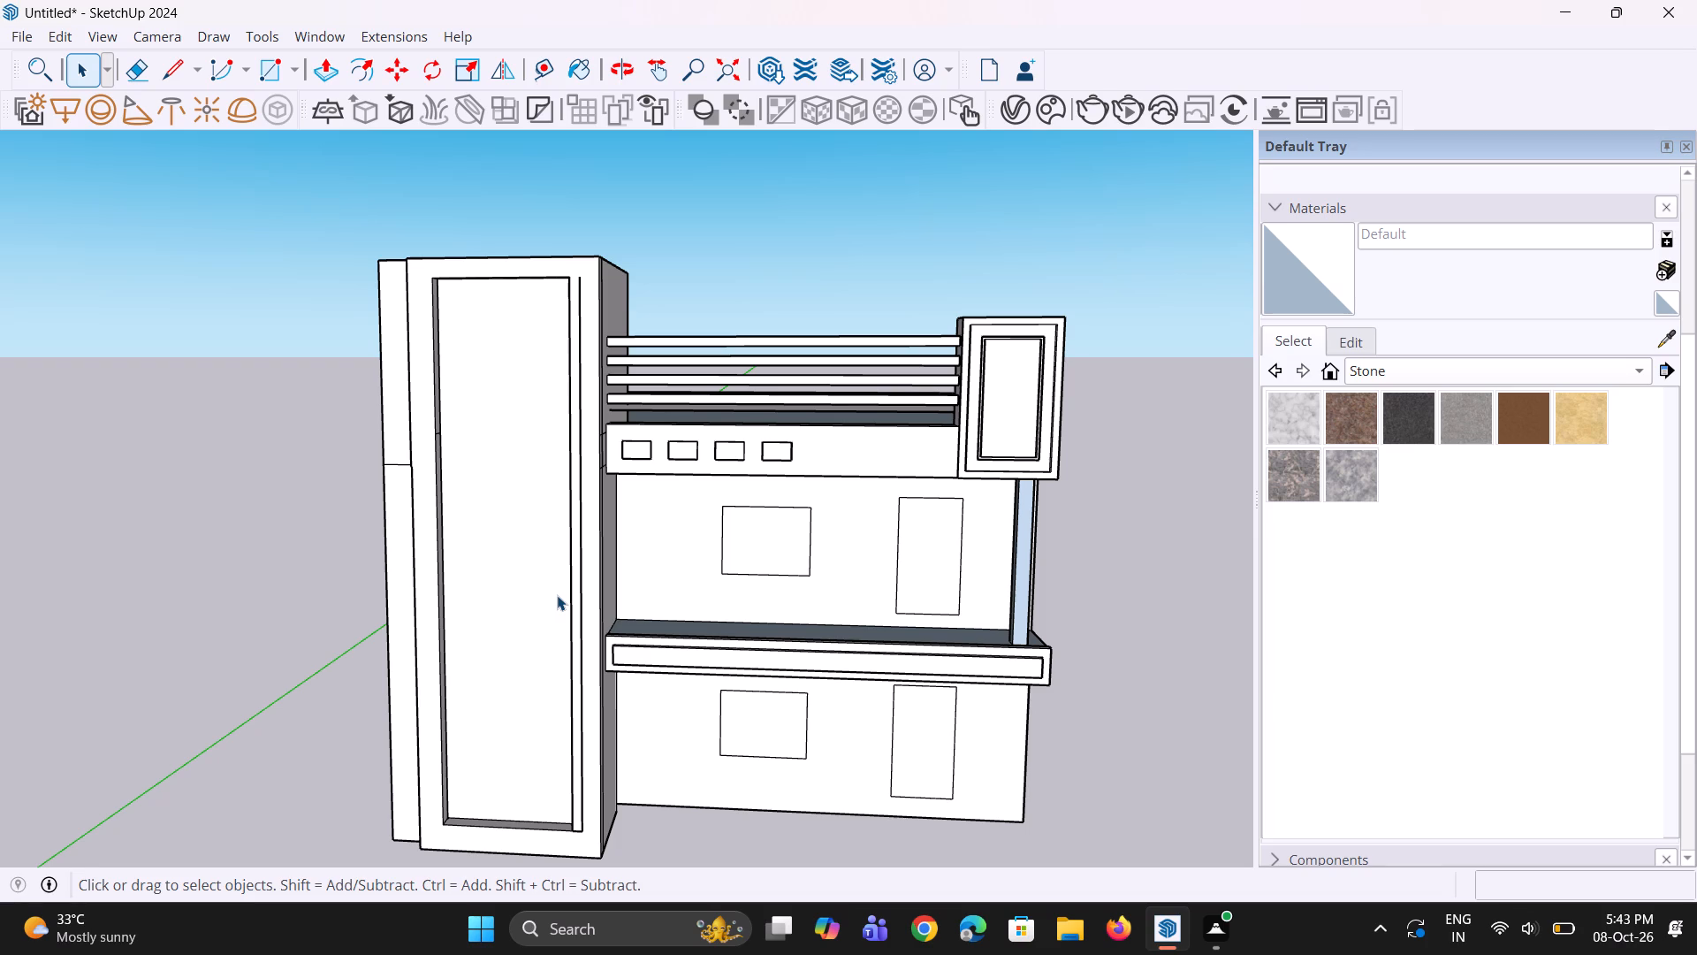
scroll(614, 565, "down", 2)
middle_click_drag(549, 597, 604, 594)
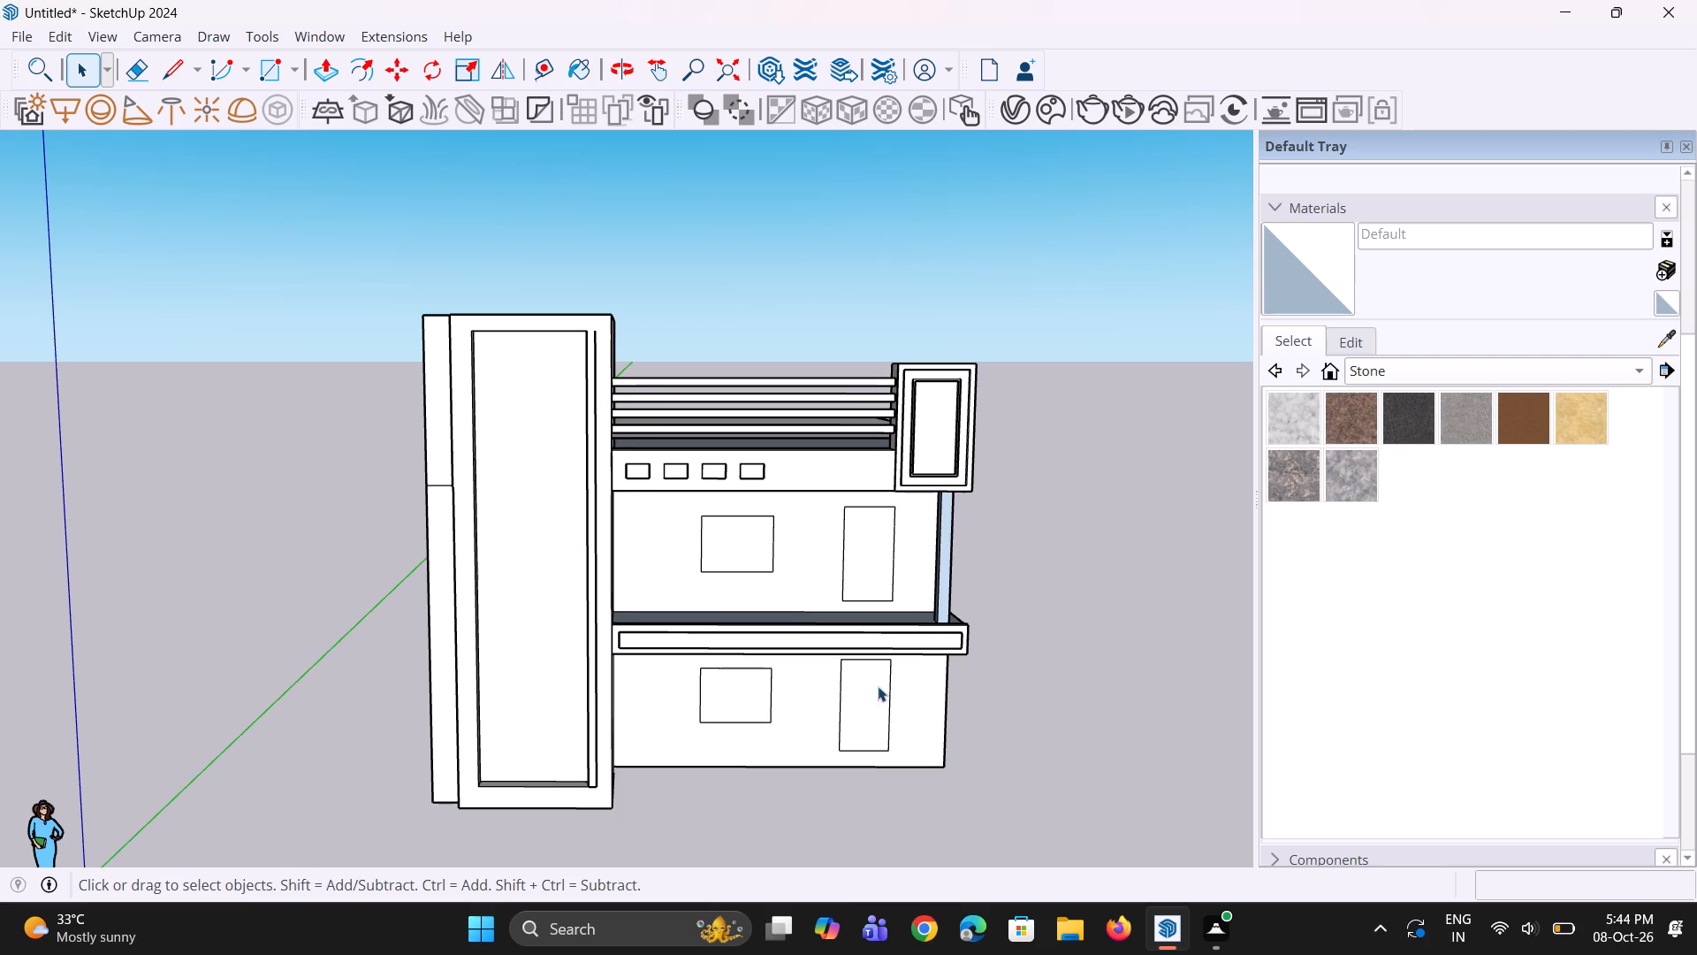
scroll(866, 683, "down", 3)
double_click(1017, 758)
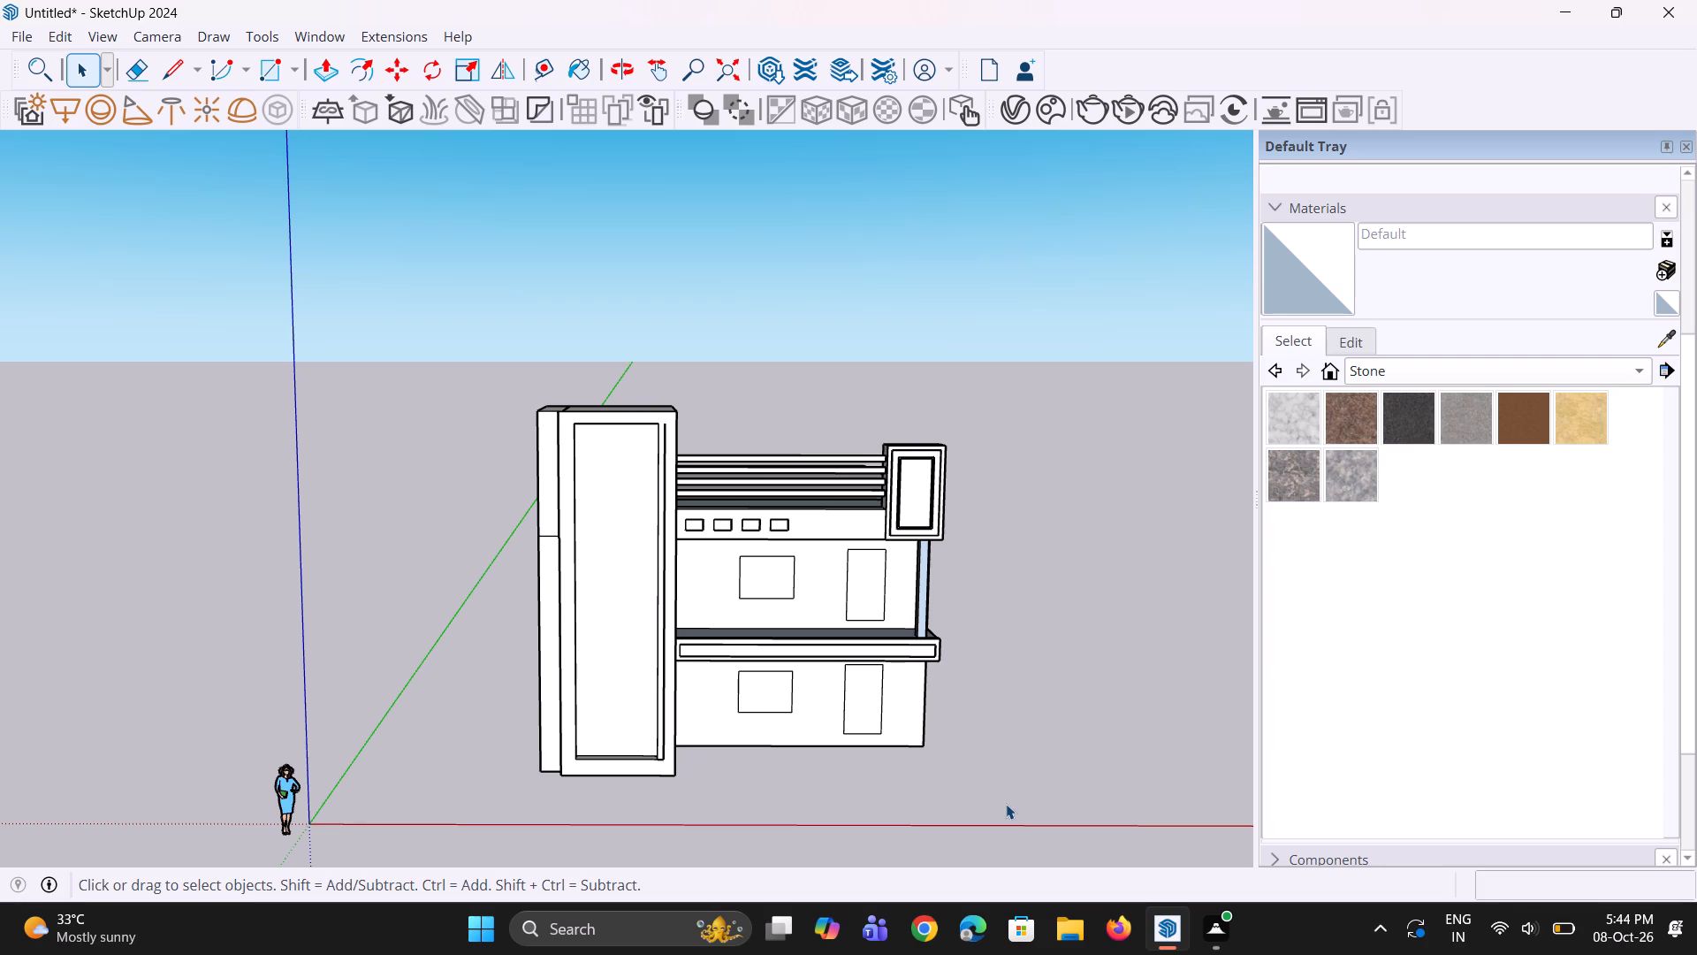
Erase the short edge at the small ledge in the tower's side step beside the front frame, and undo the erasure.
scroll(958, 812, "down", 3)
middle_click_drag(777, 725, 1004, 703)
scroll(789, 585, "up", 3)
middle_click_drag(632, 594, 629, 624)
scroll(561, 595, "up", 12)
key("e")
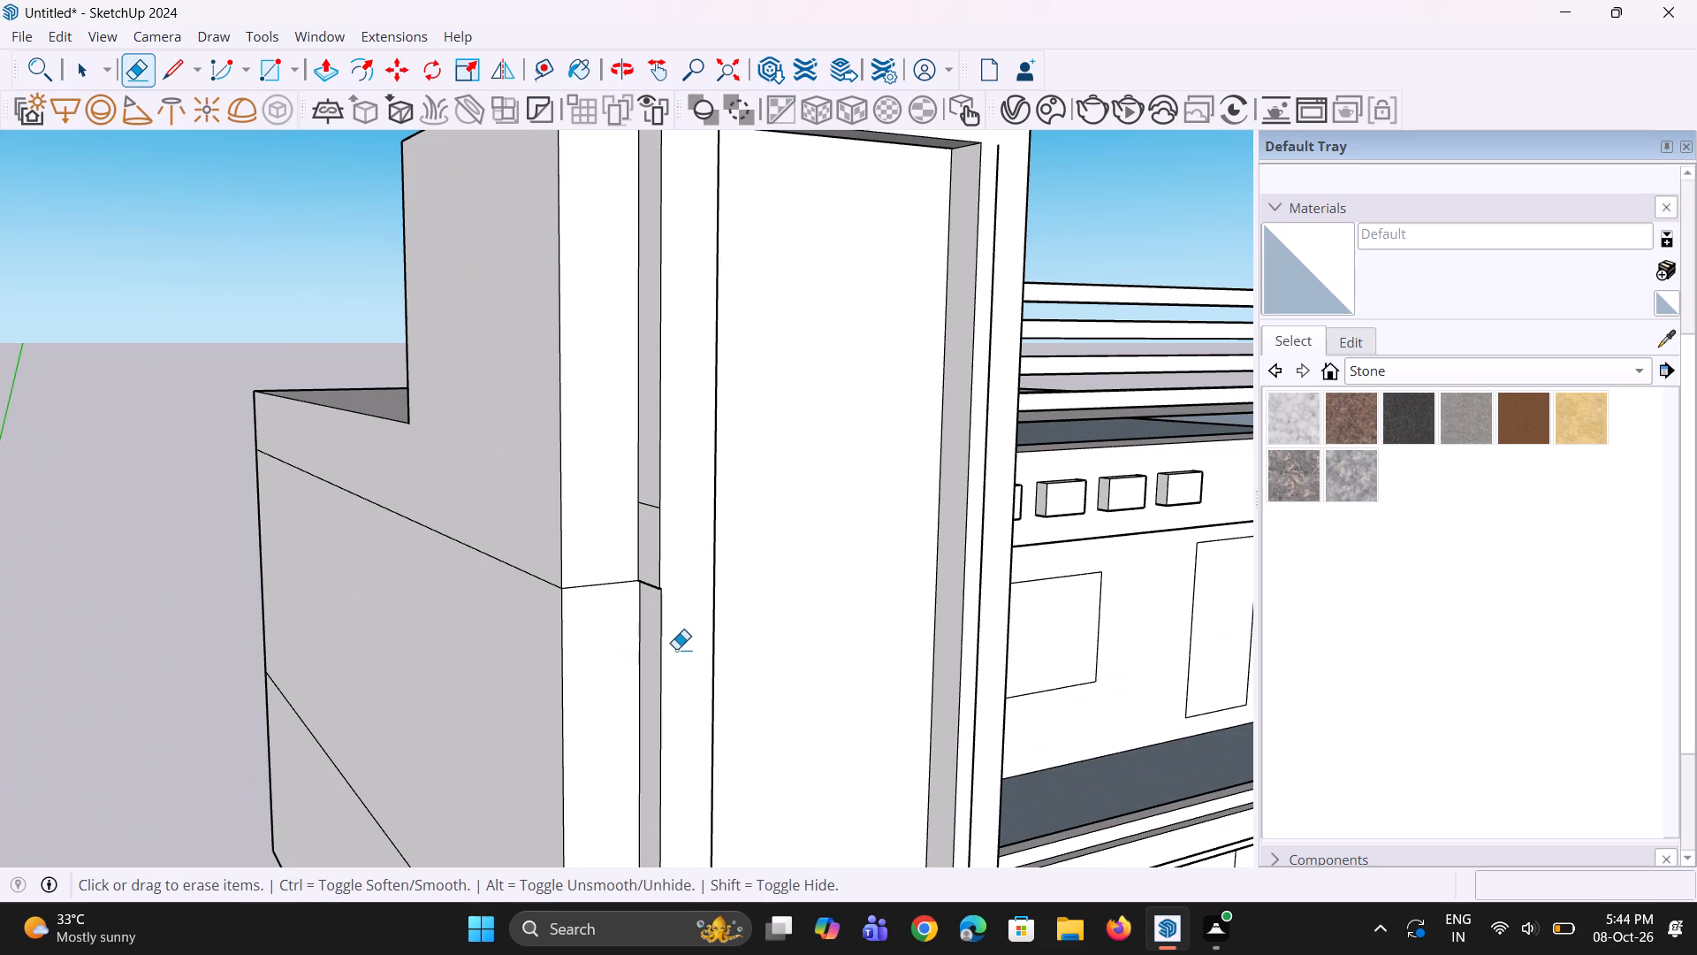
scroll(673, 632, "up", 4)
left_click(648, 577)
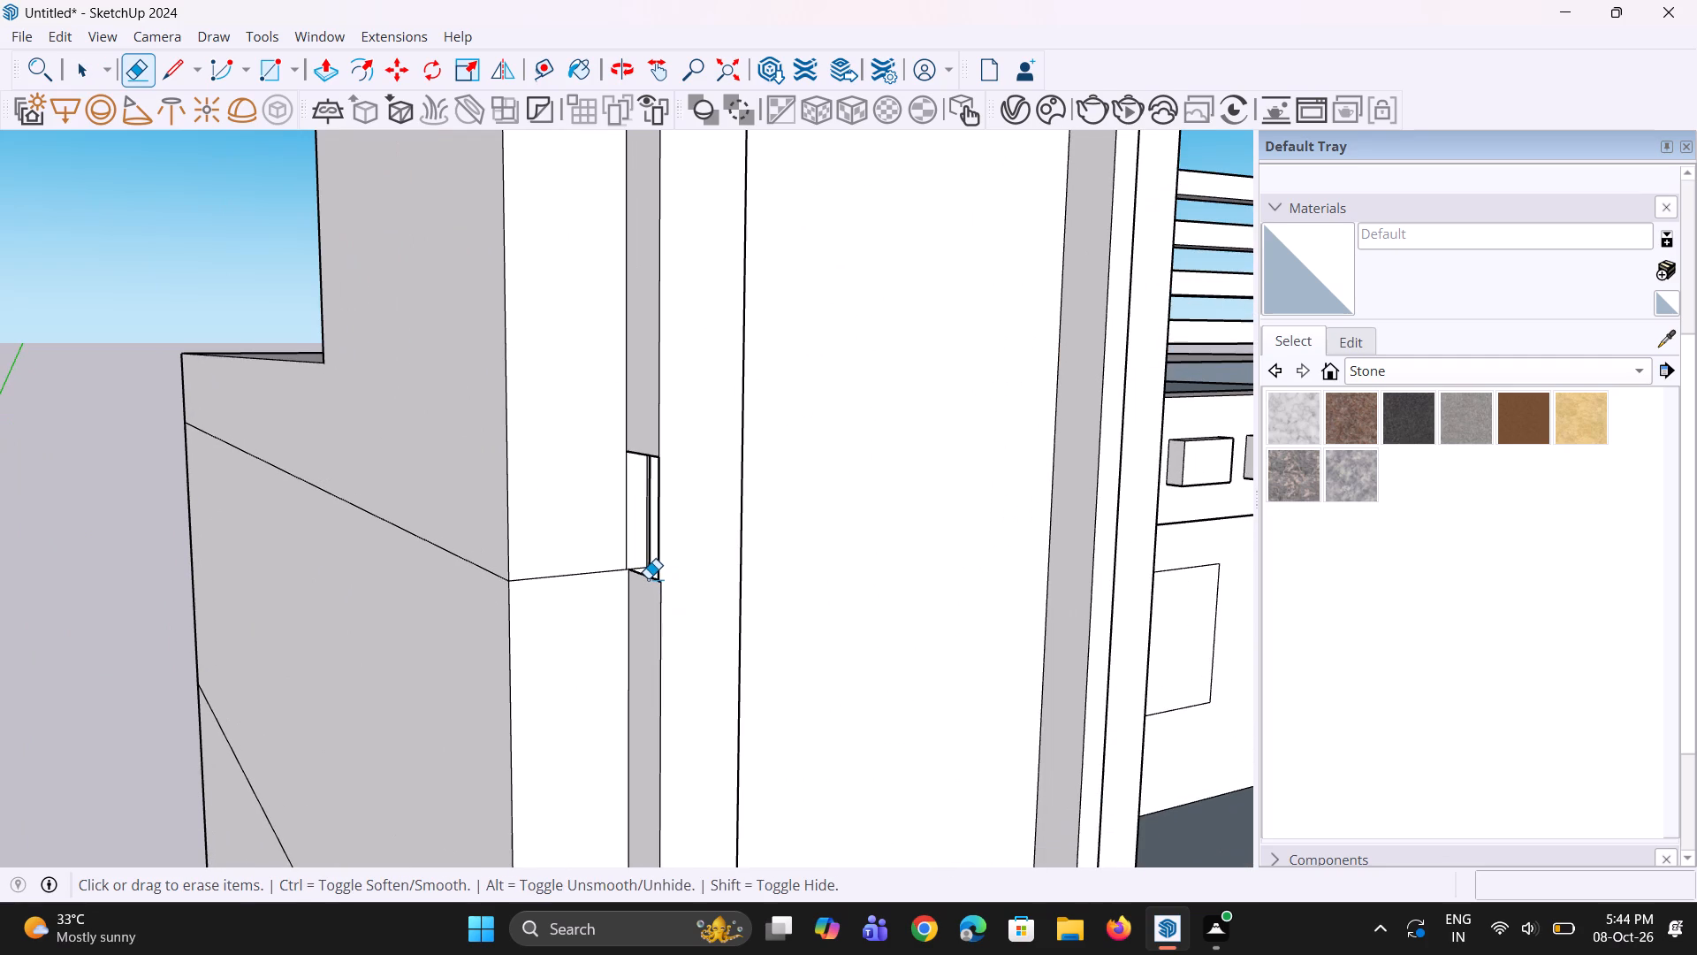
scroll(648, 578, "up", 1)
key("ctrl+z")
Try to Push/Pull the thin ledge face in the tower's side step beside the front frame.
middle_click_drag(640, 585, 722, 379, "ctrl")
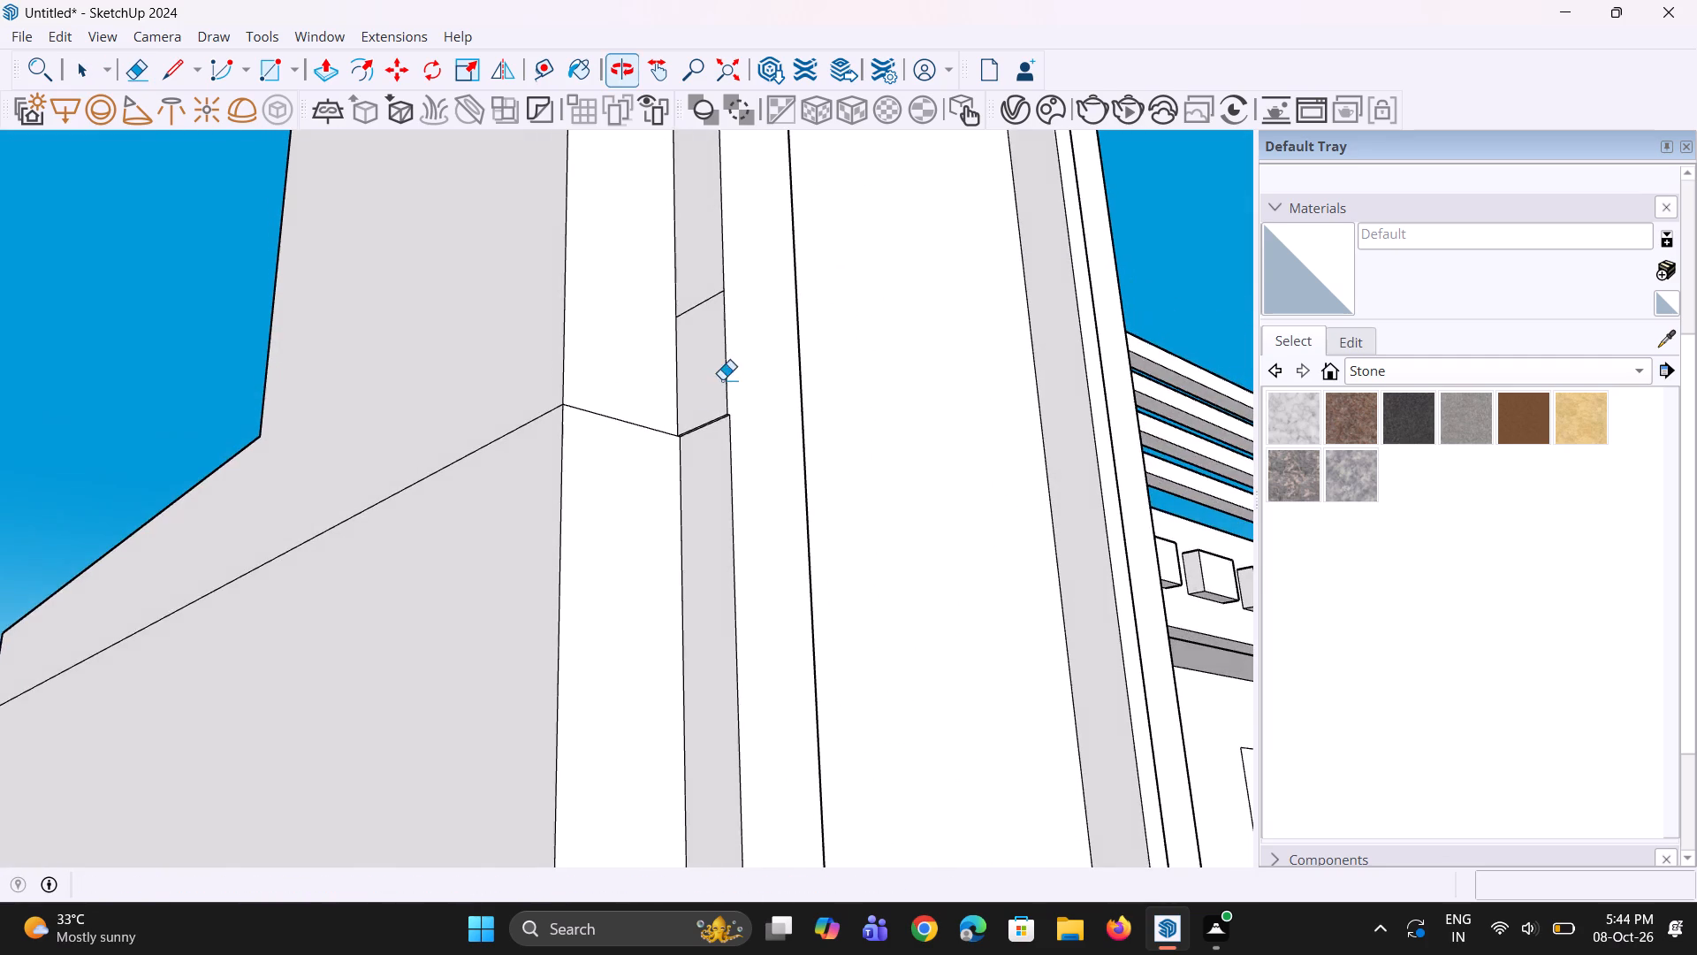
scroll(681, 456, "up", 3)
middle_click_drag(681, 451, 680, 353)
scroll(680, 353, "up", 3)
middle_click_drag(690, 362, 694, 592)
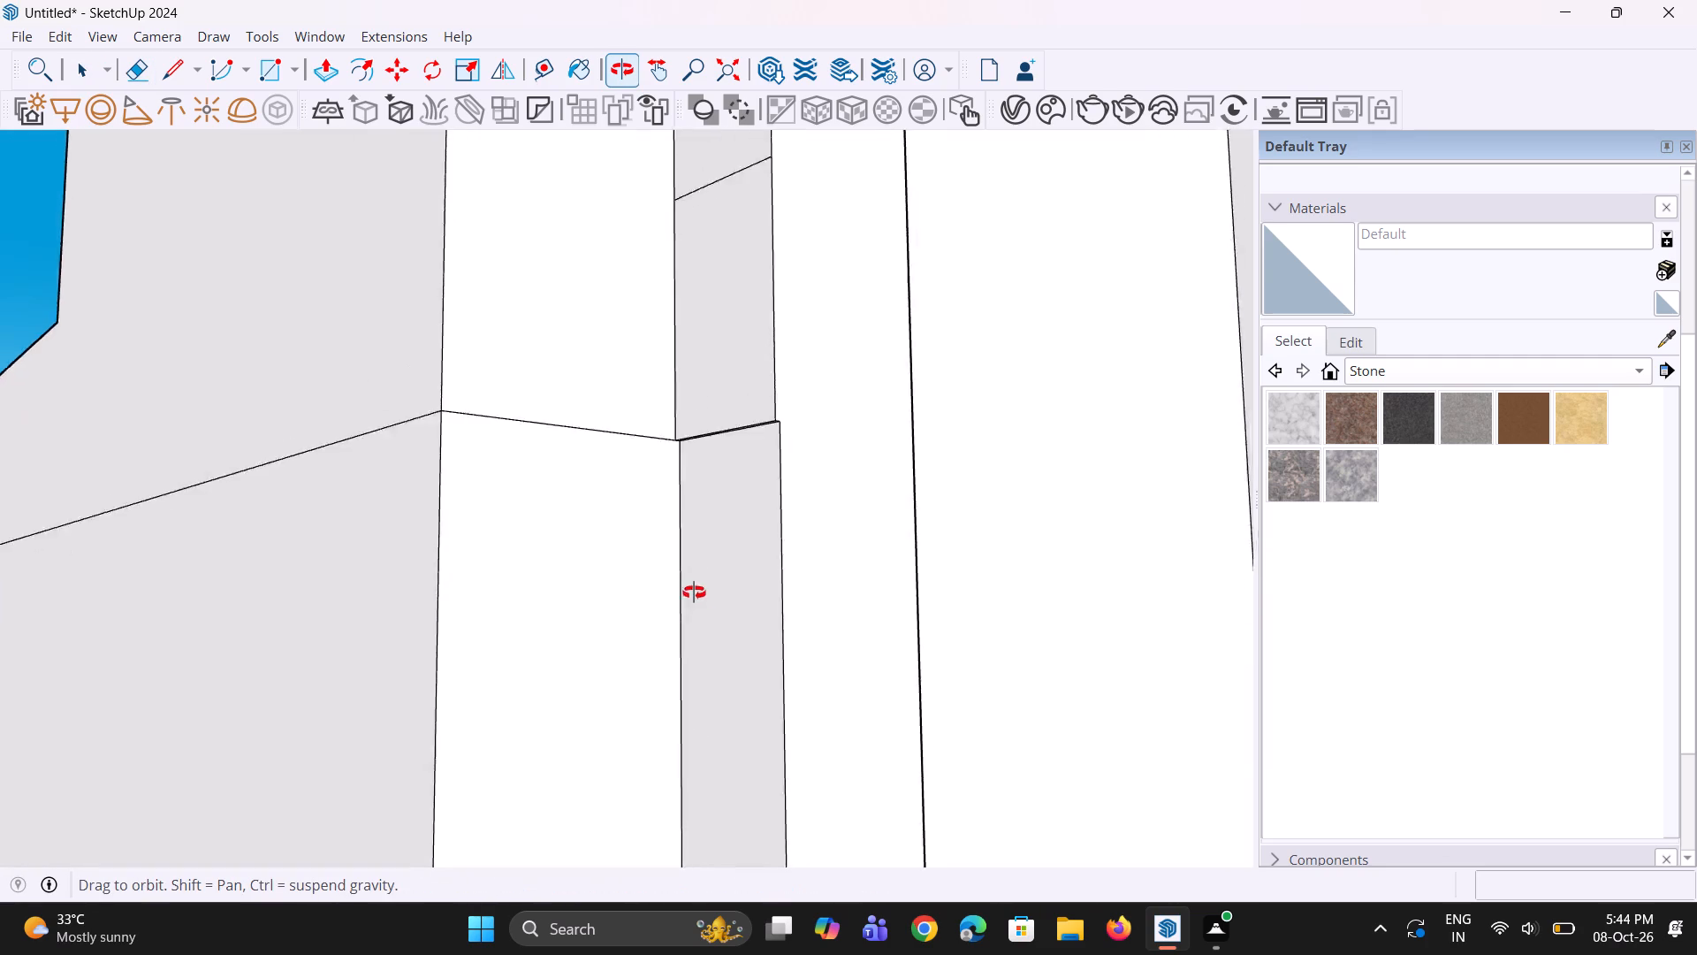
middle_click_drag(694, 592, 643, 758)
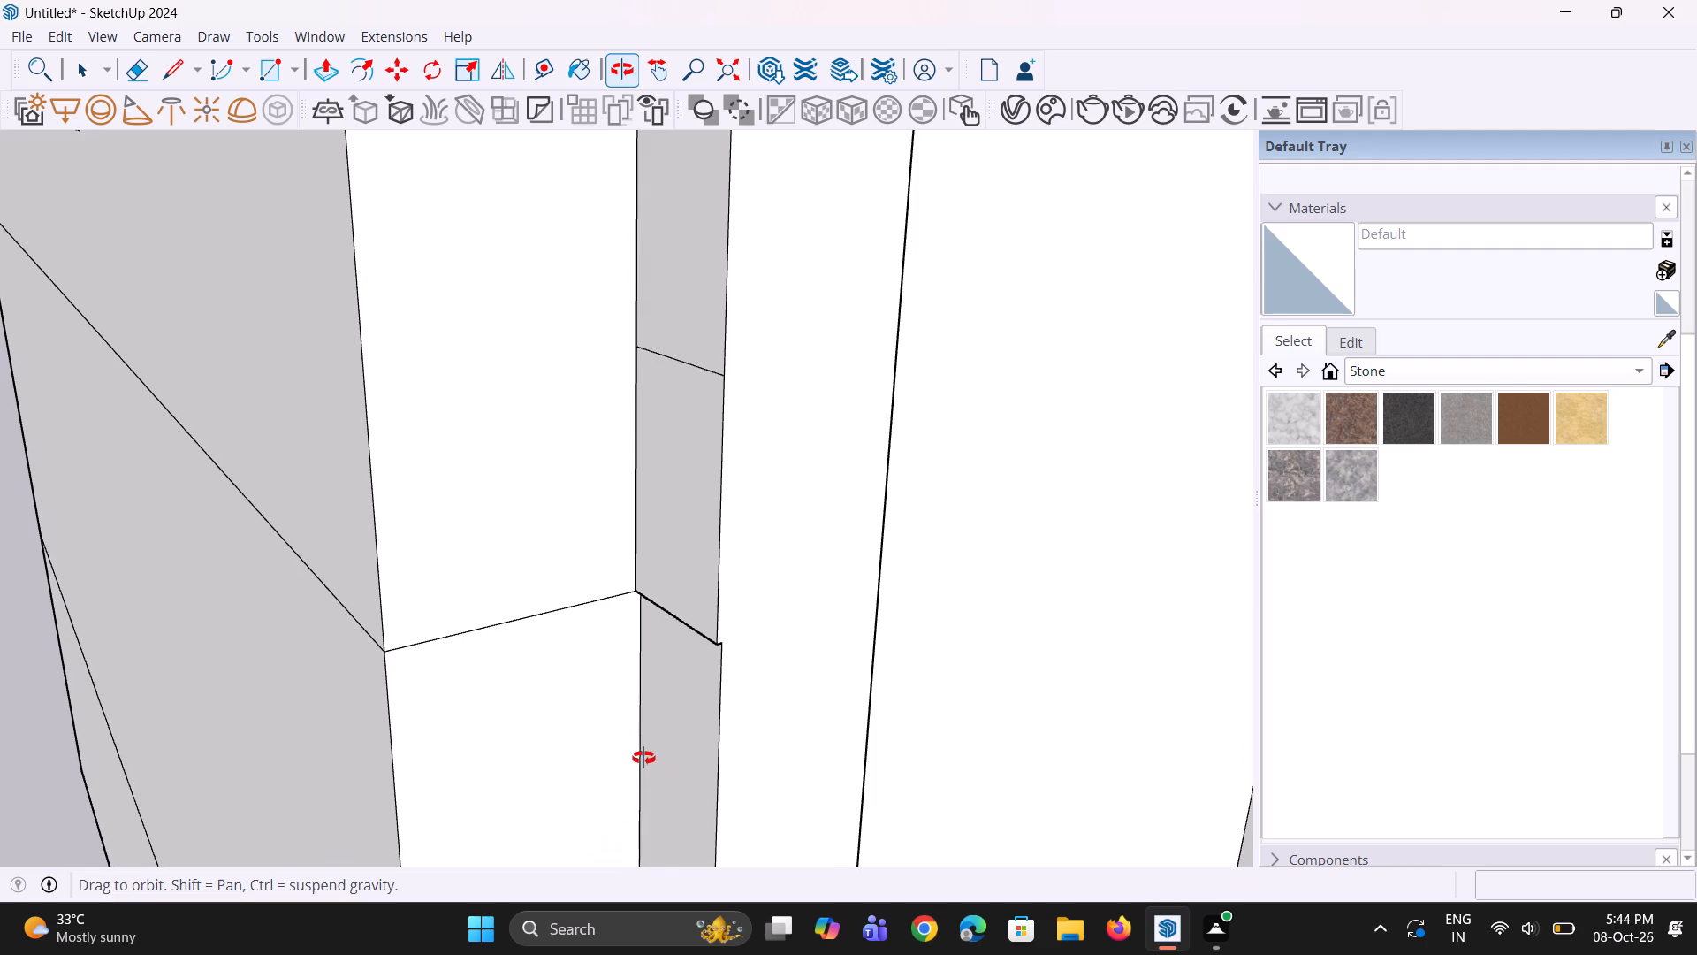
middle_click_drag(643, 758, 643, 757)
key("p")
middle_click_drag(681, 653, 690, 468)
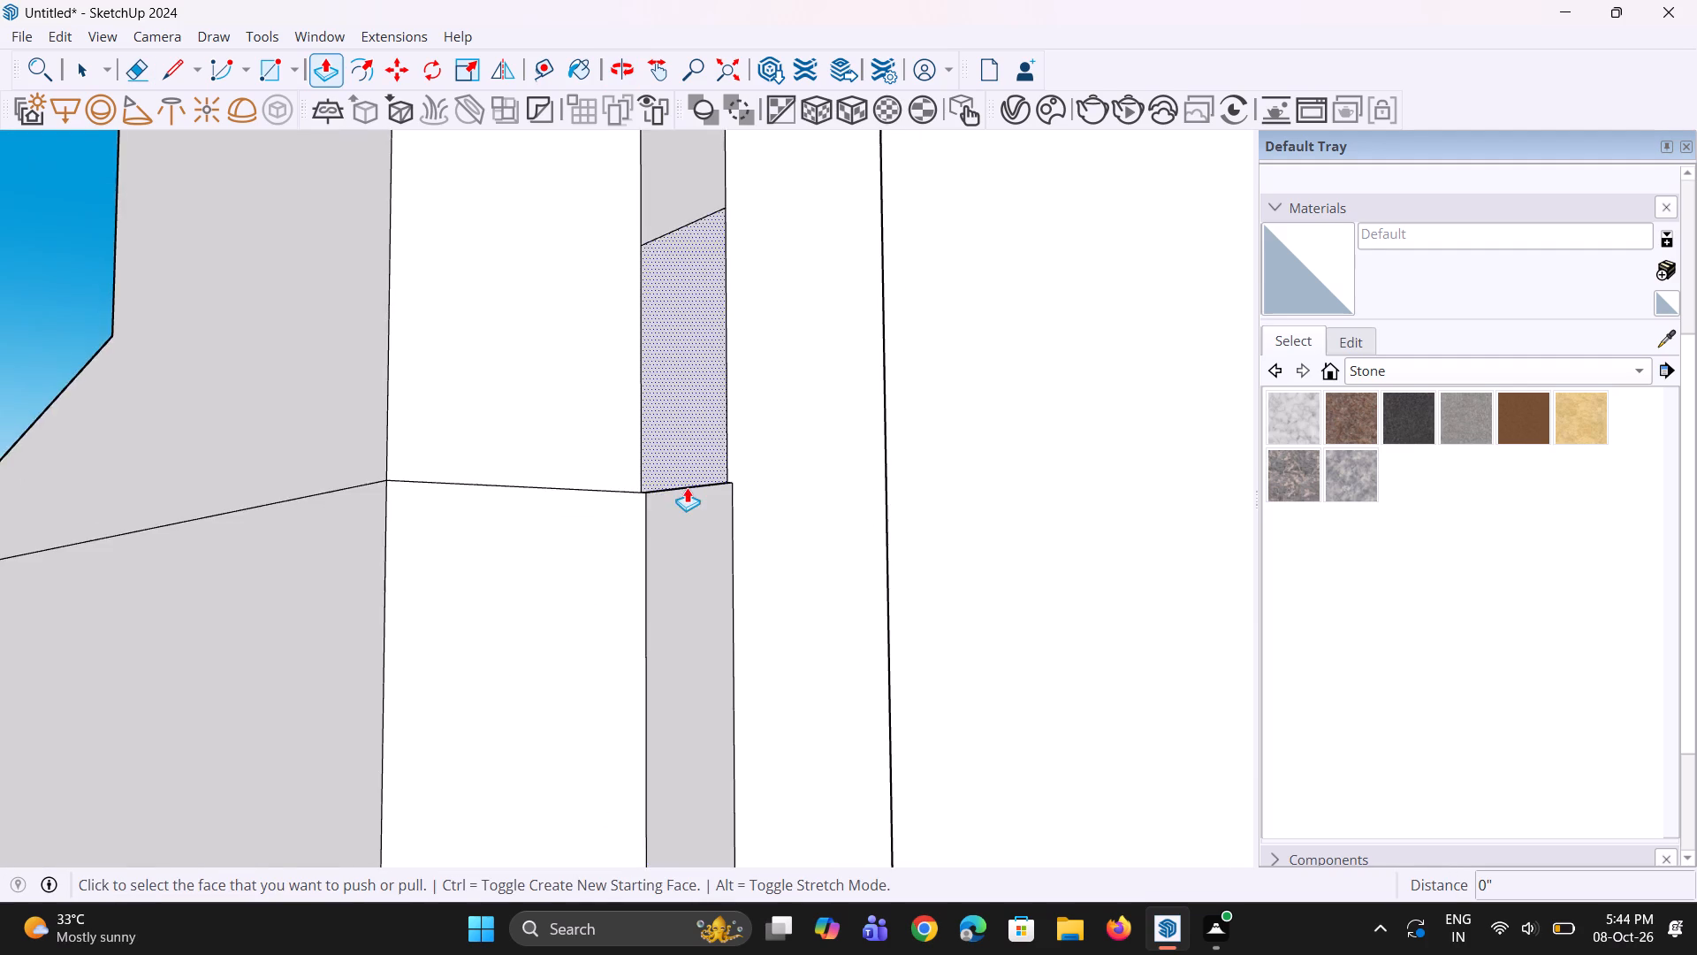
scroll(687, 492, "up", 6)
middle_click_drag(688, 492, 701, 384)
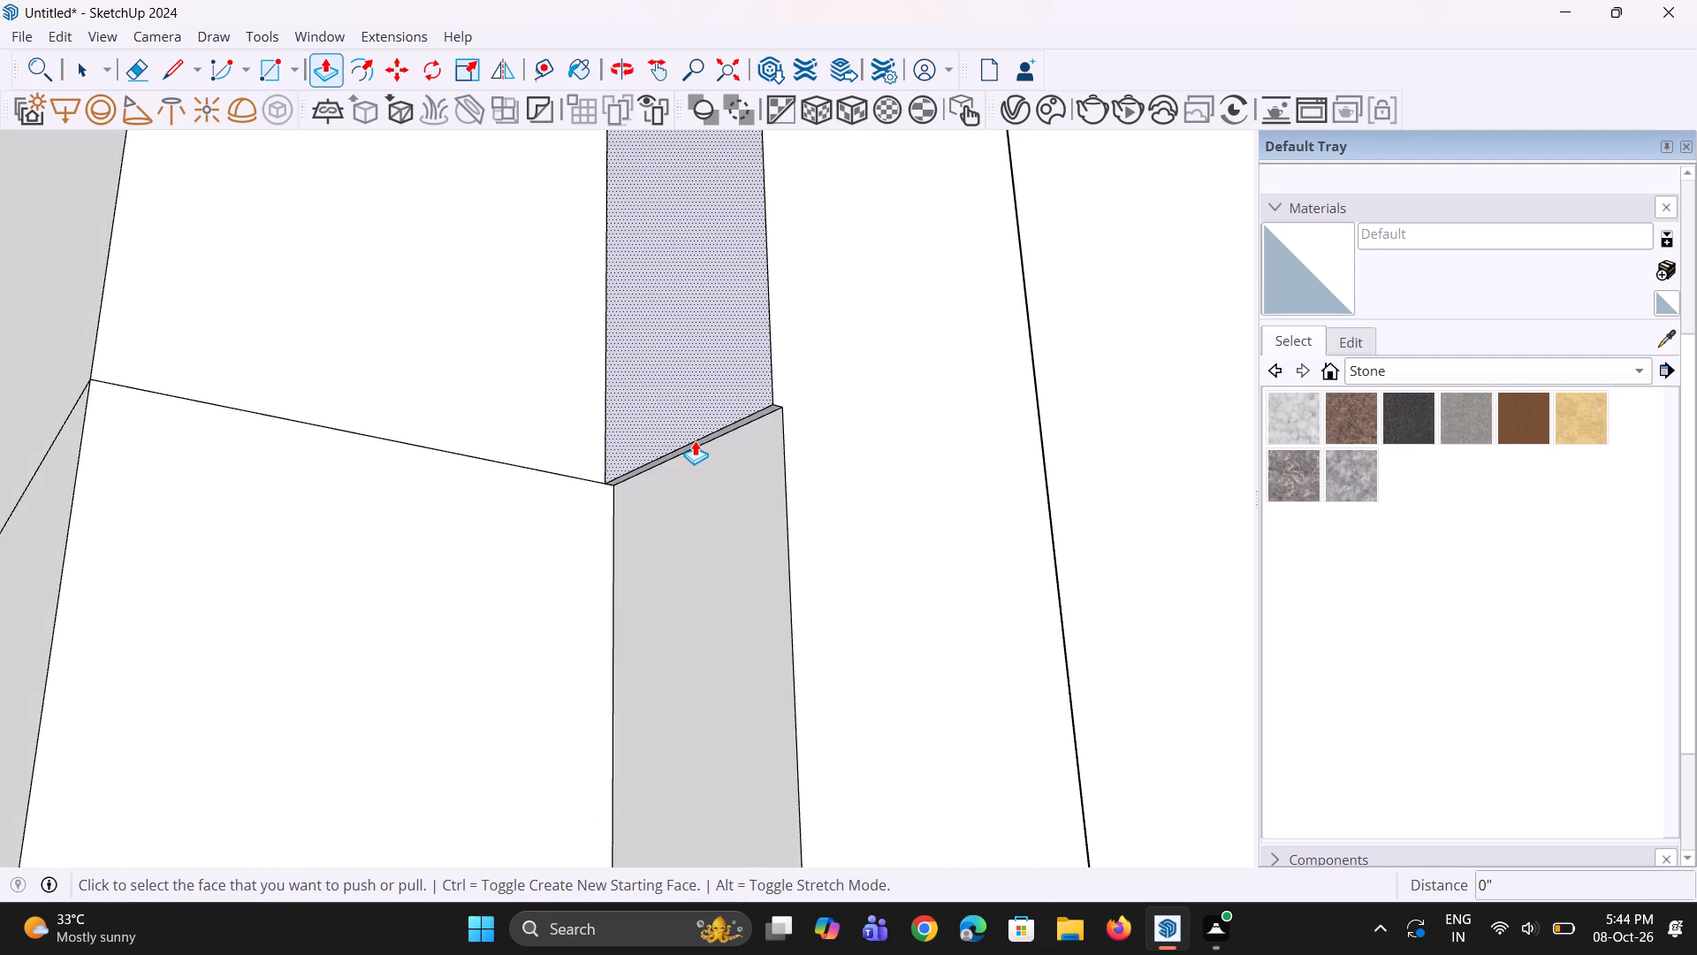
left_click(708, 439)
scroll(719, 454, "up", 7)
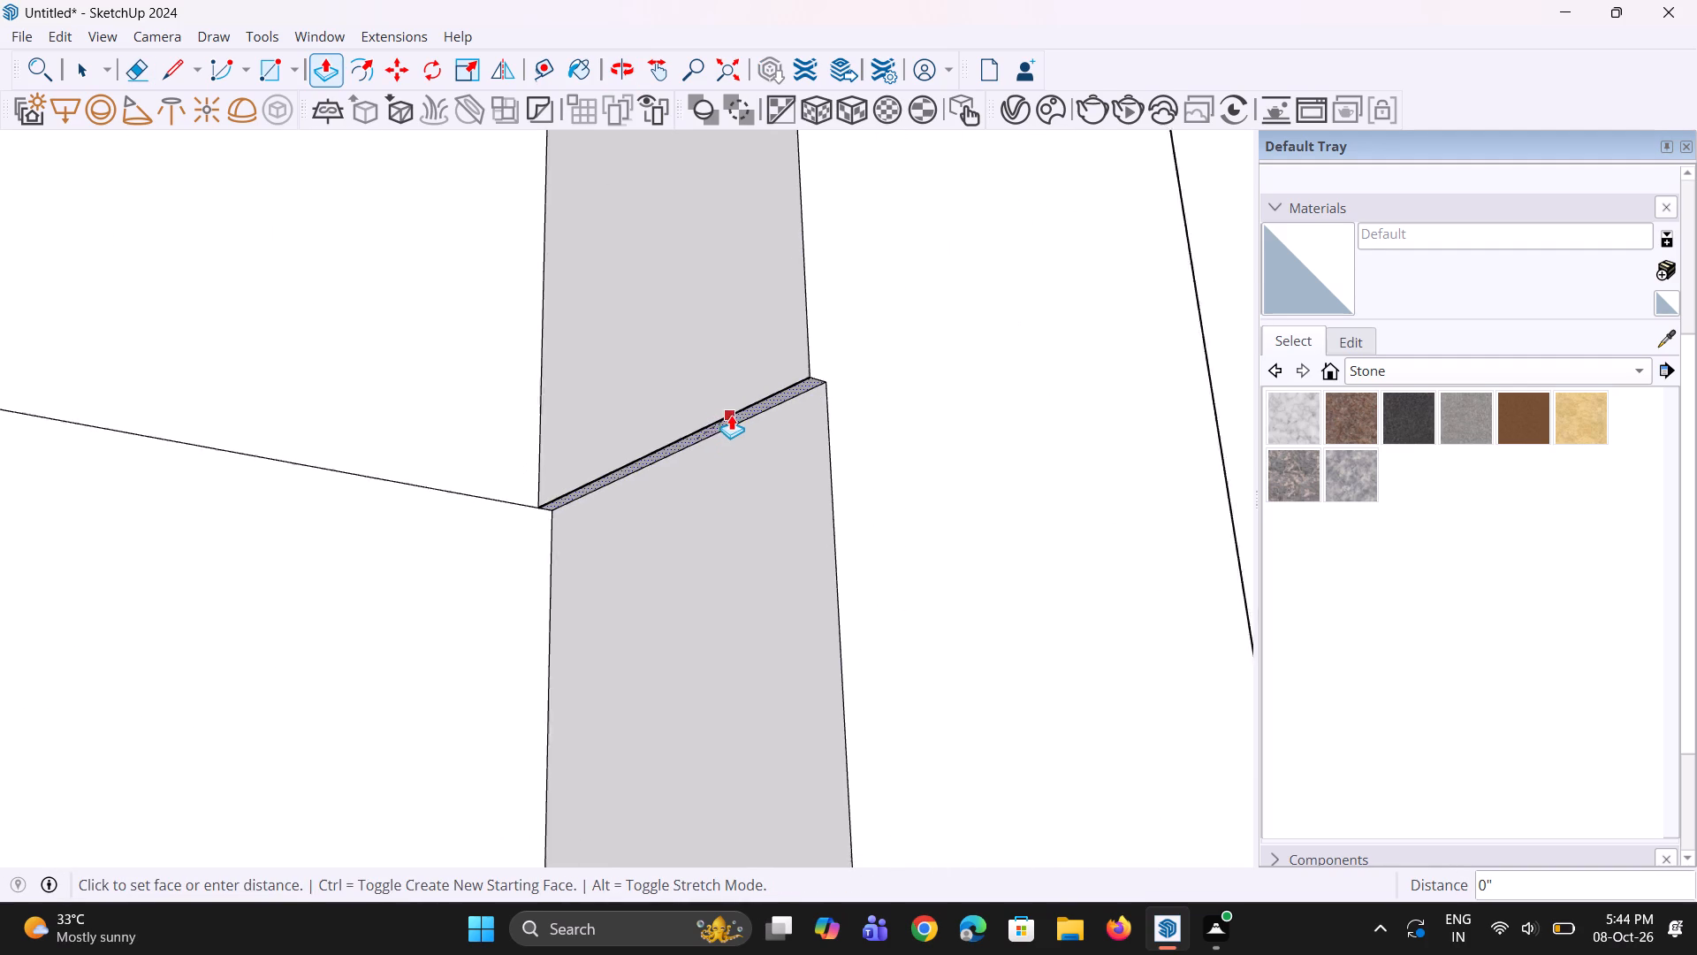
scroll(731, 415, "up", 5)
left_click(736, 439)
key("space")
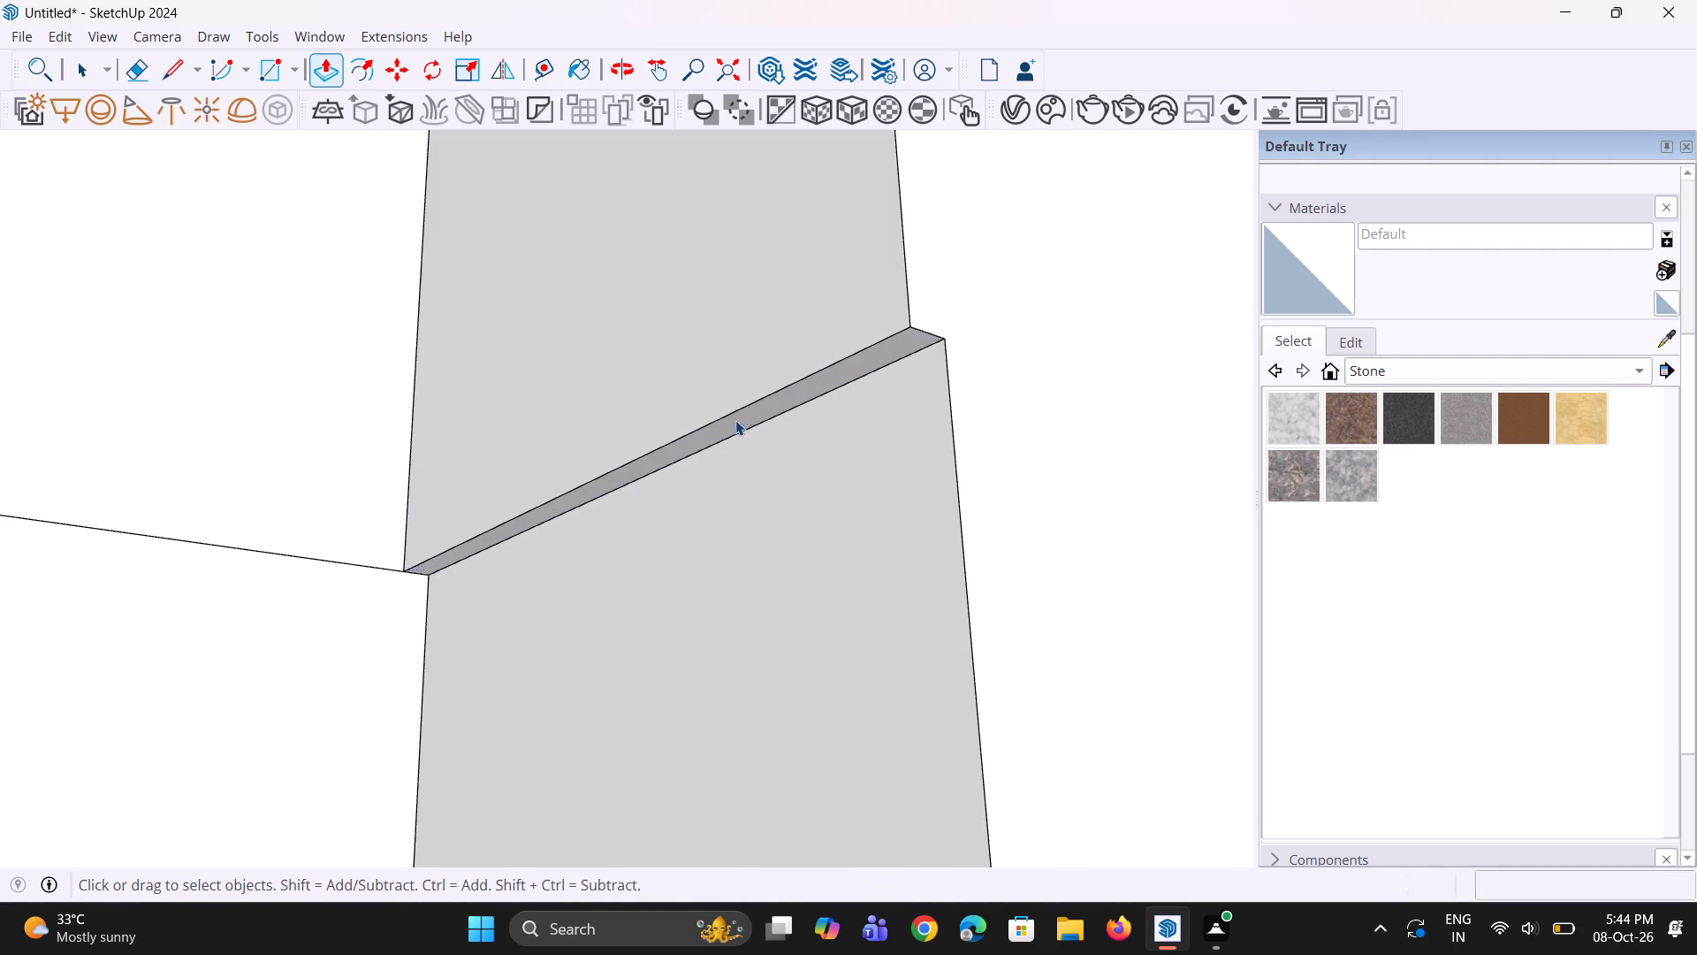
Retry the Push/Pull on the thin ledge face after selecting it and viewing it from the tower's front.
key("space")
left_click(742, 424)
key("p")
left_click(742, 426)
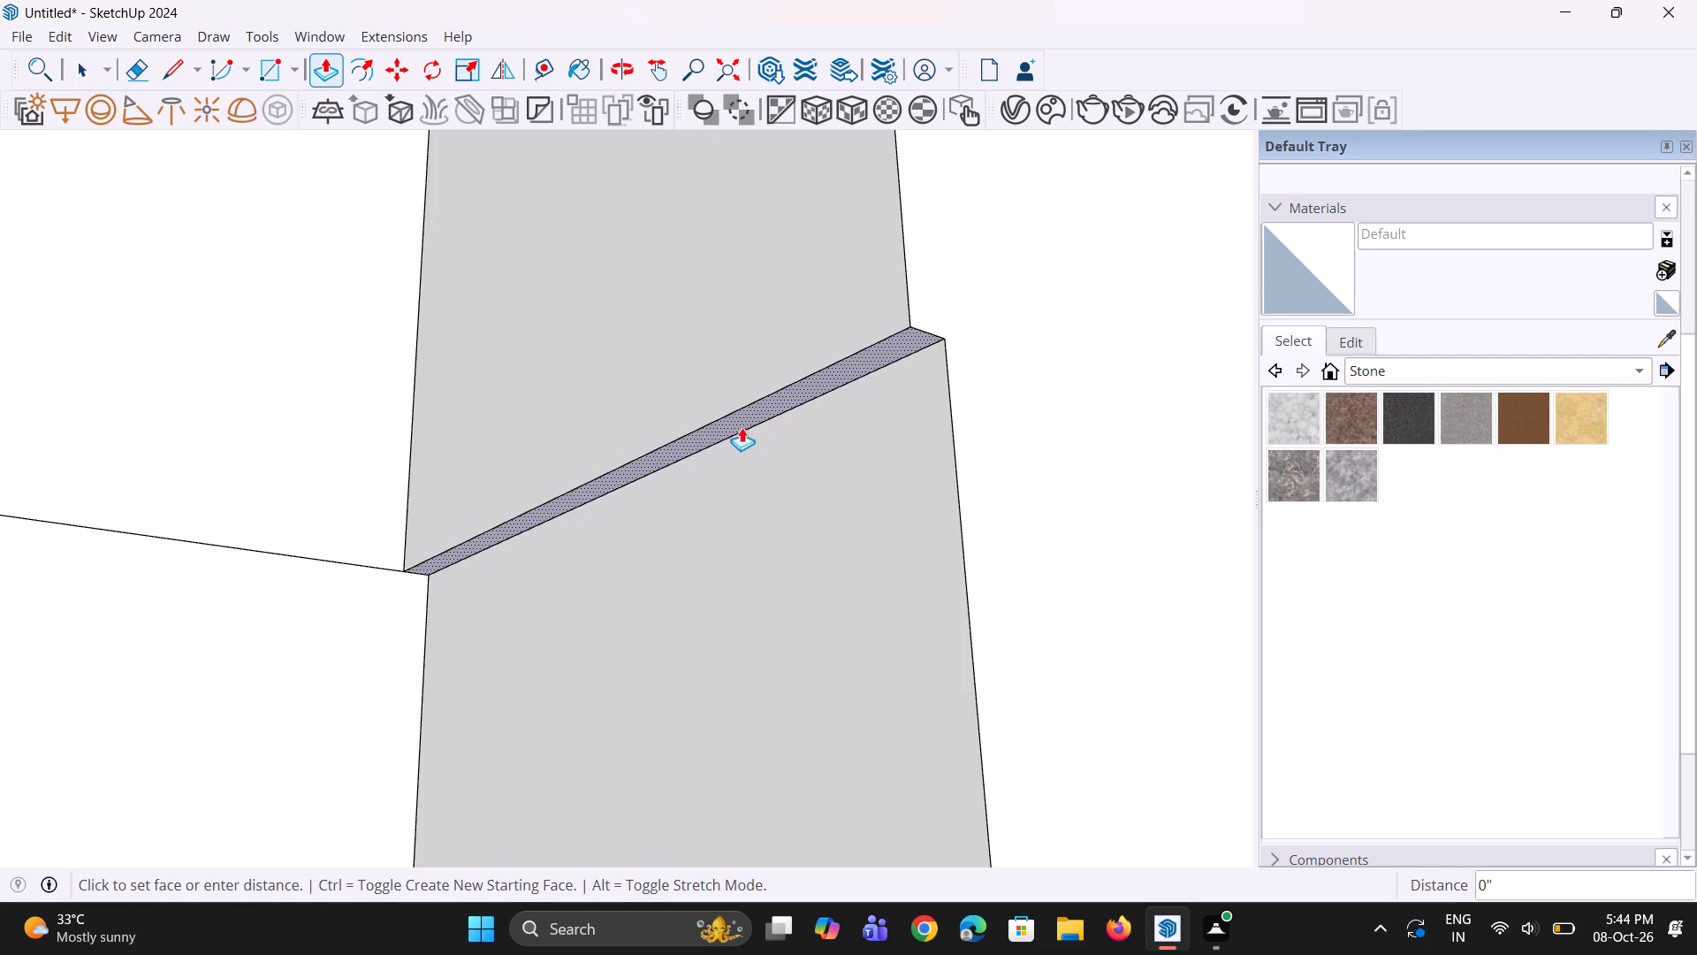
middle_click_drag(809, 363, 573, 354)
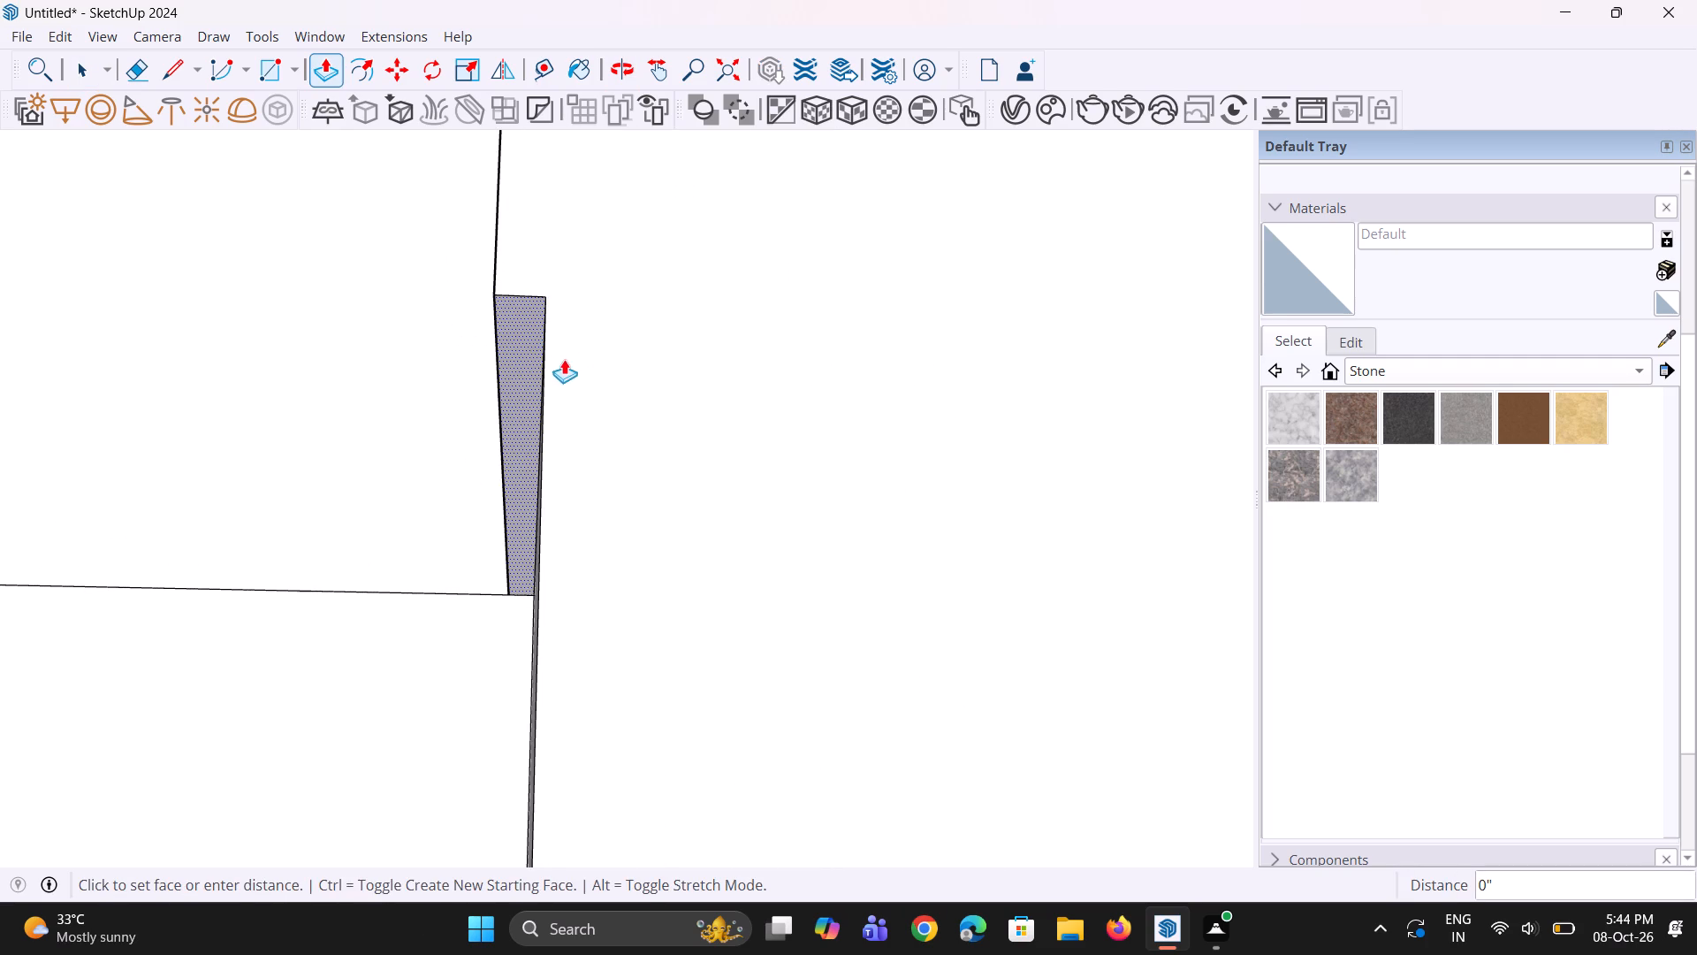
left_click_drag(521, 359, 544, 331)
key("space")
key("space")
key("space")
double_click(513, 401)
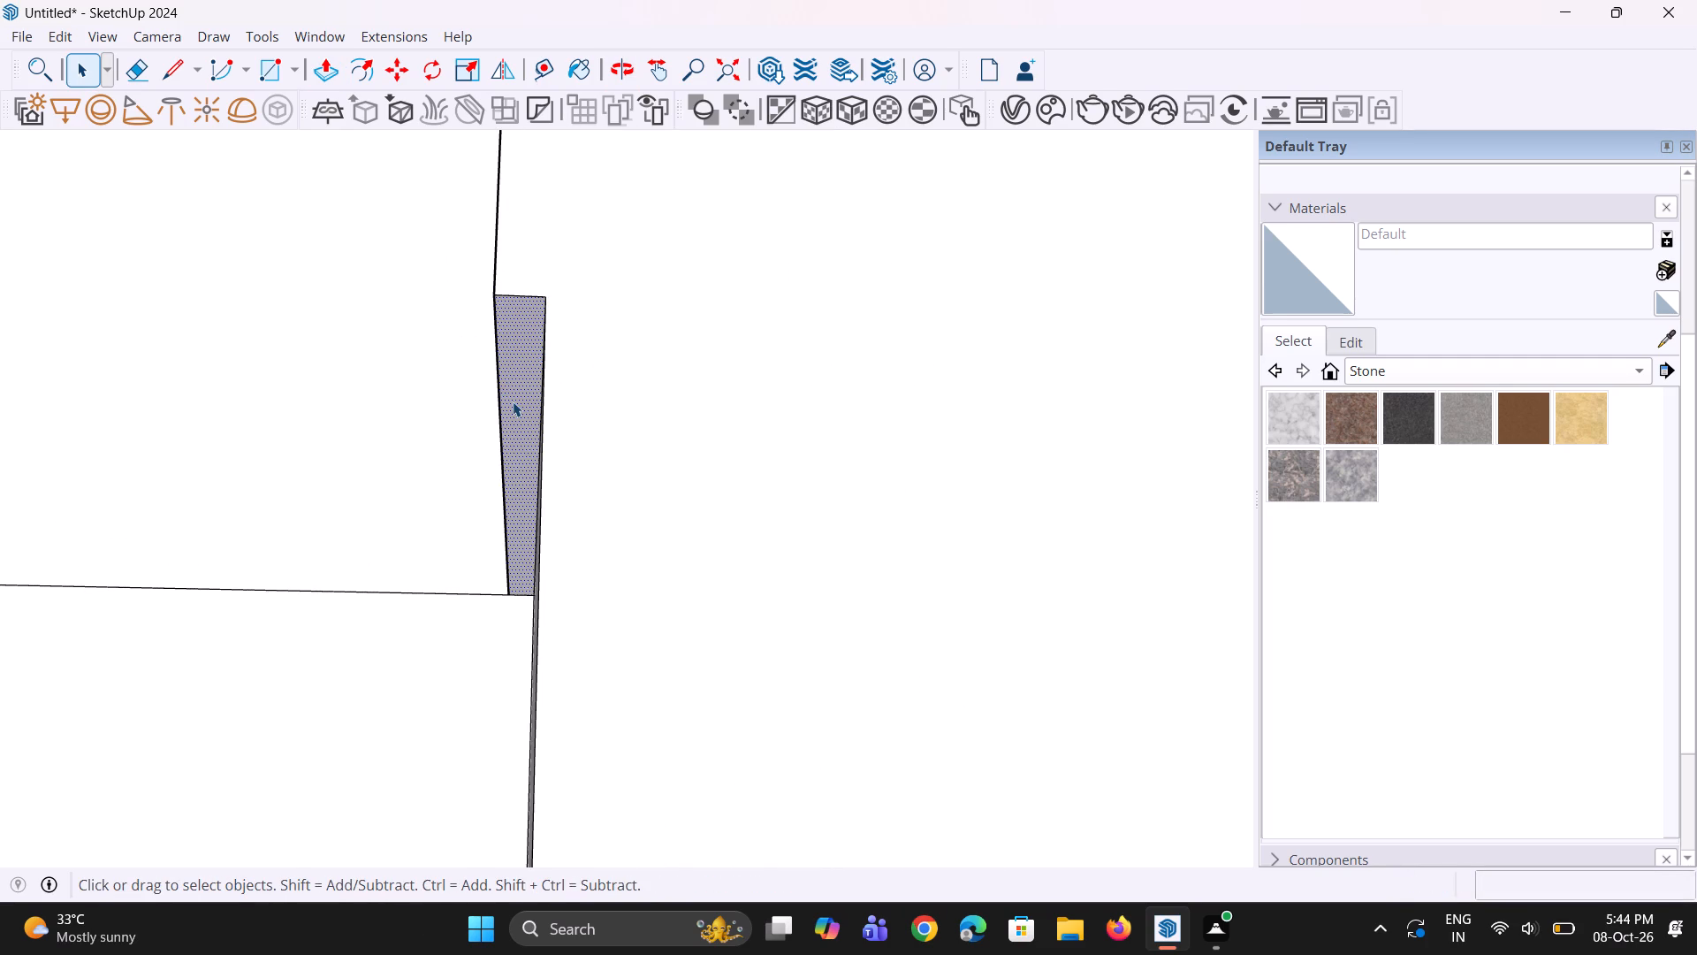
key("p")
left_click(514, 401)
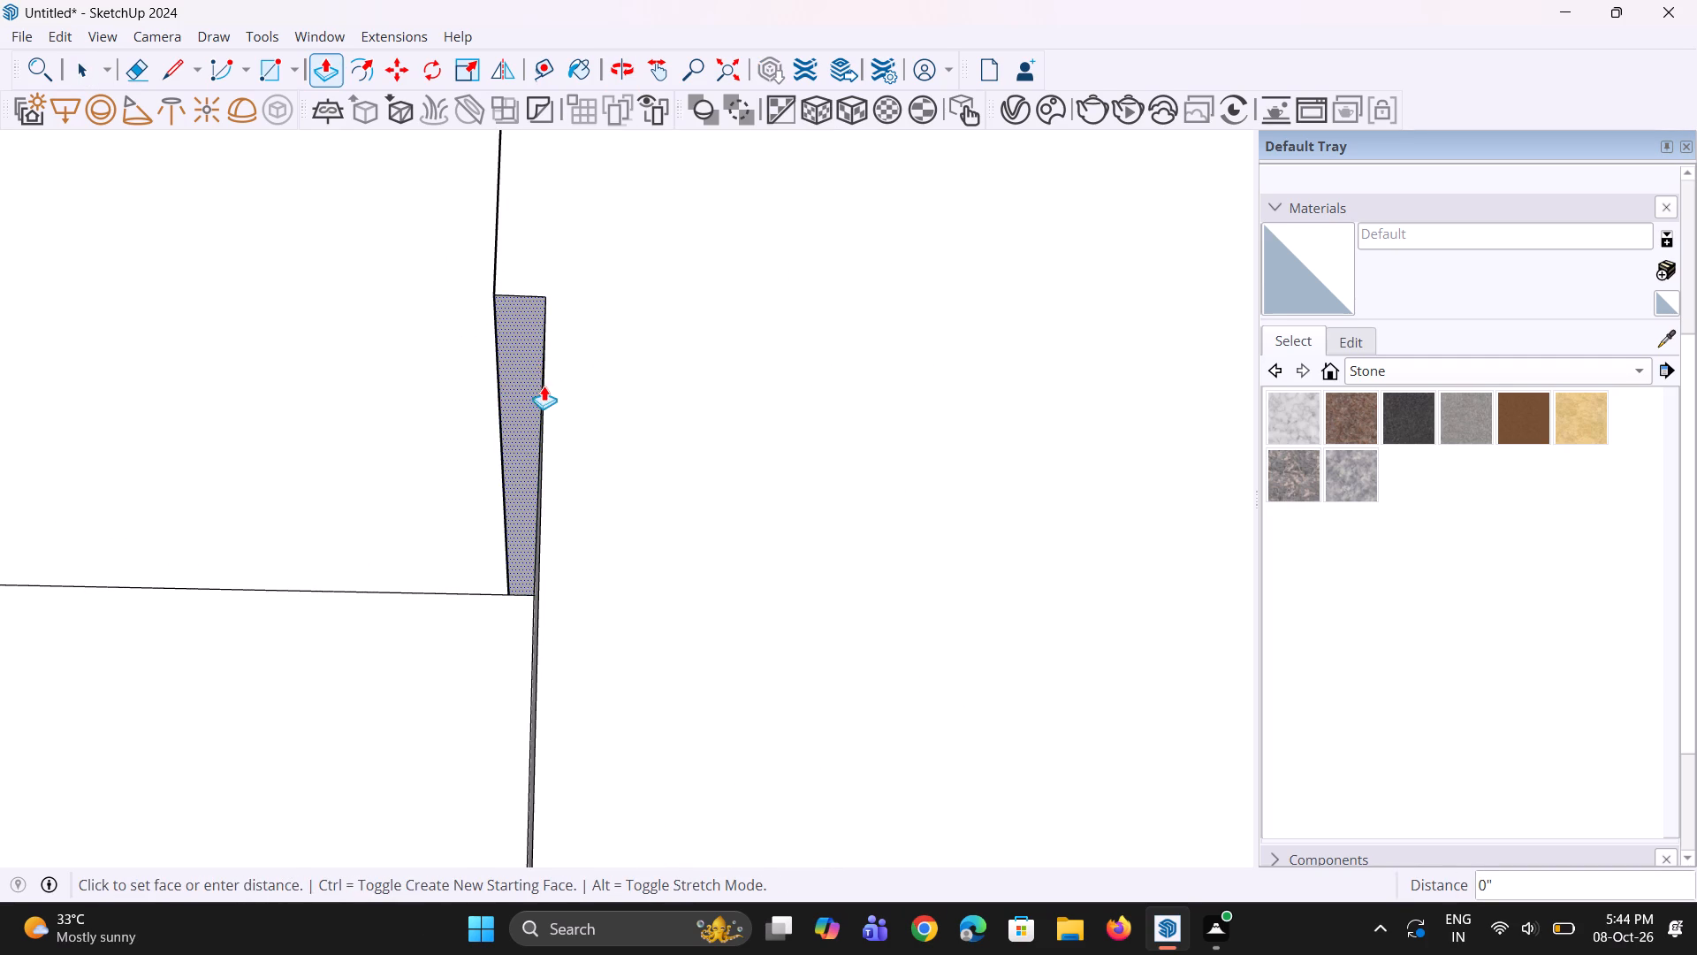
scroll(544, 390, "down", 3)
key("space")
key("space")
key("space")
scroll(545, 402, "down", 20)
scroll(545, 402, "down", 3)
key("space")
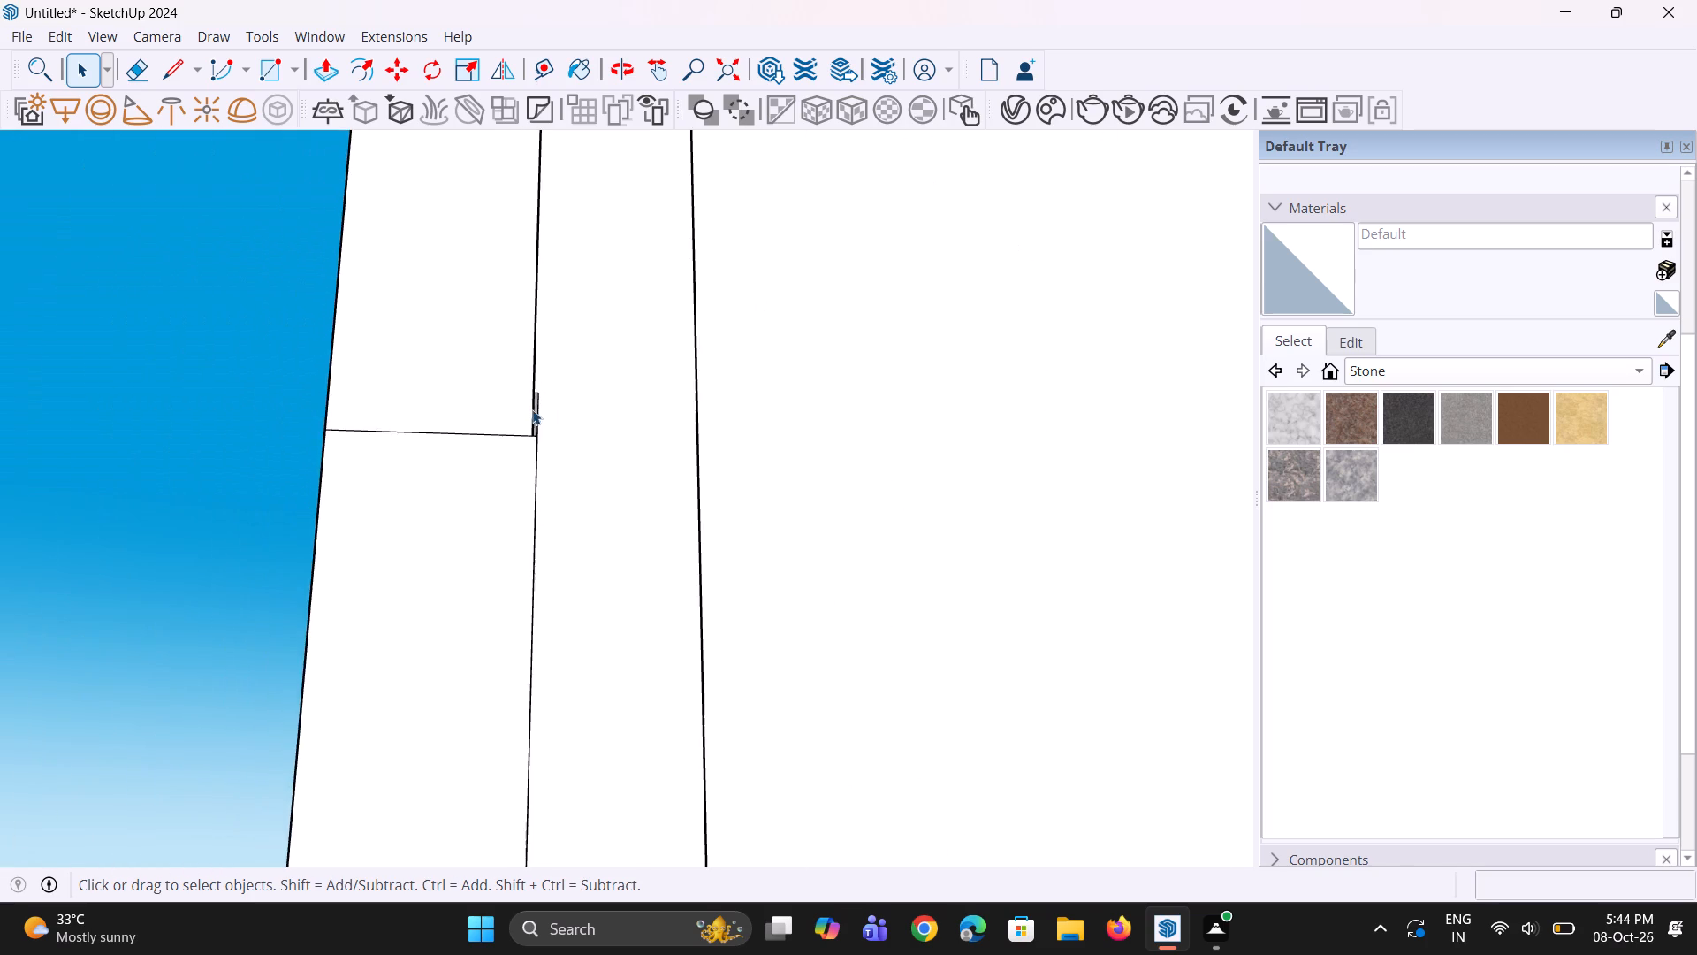
Examine the ledge in the tower's side step from the front and from the side.
scroll(534, 419, "down", 4)
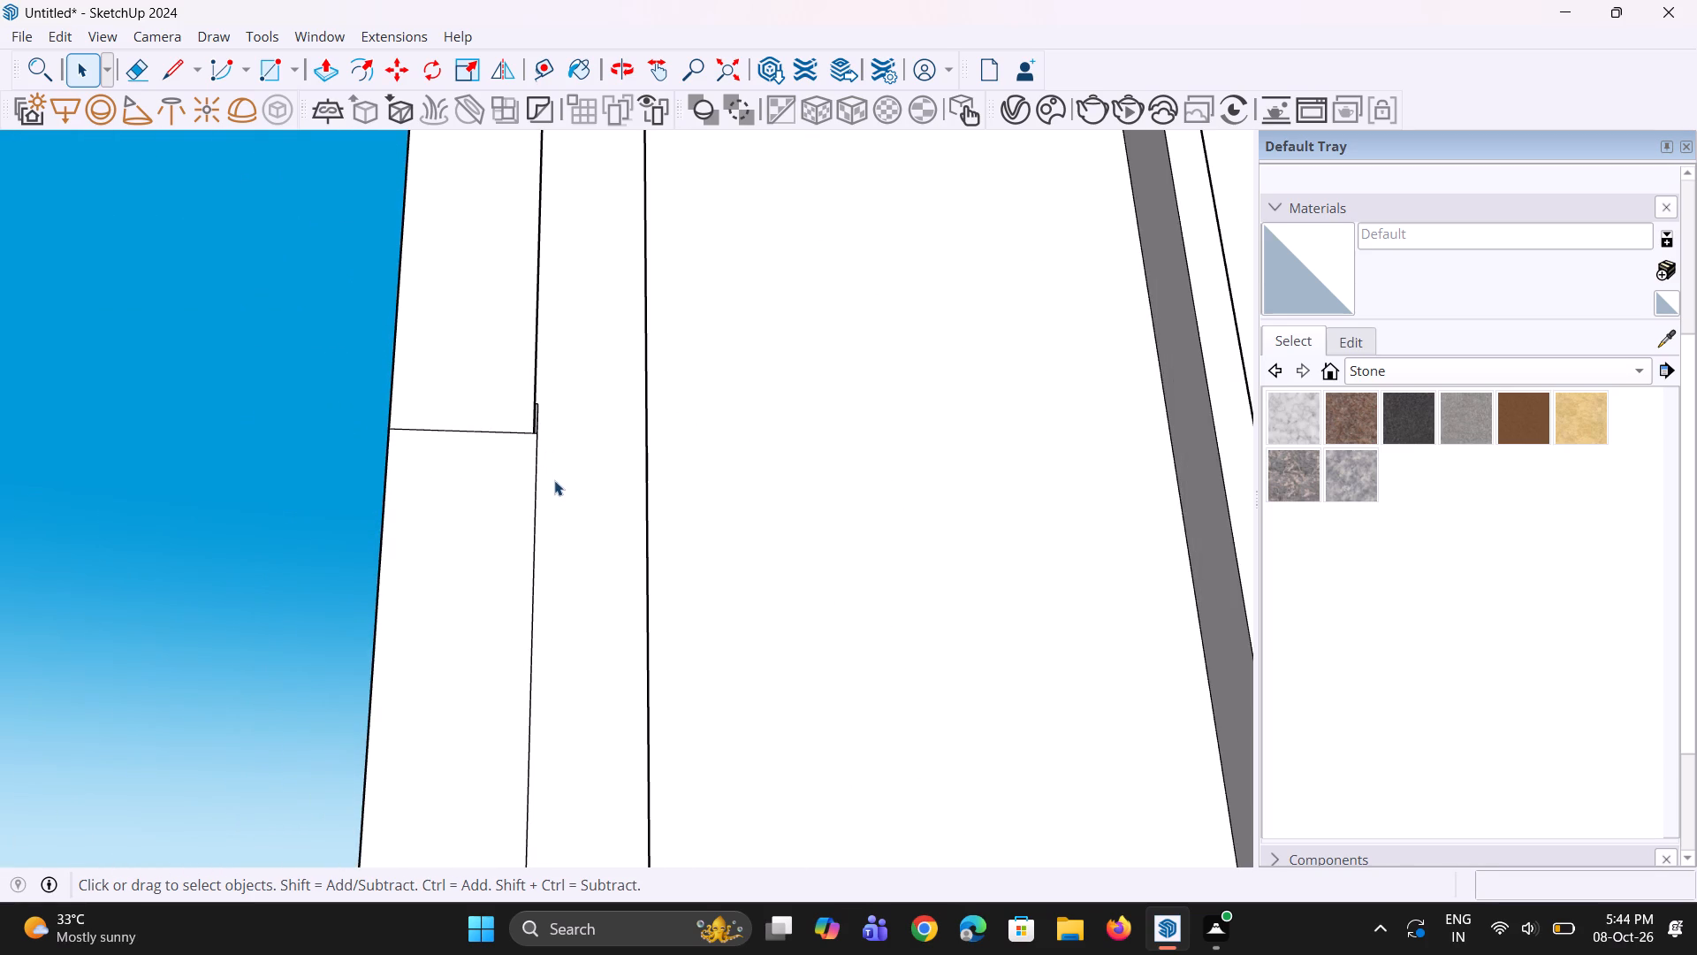
scroll(564, 487, "down", 13)
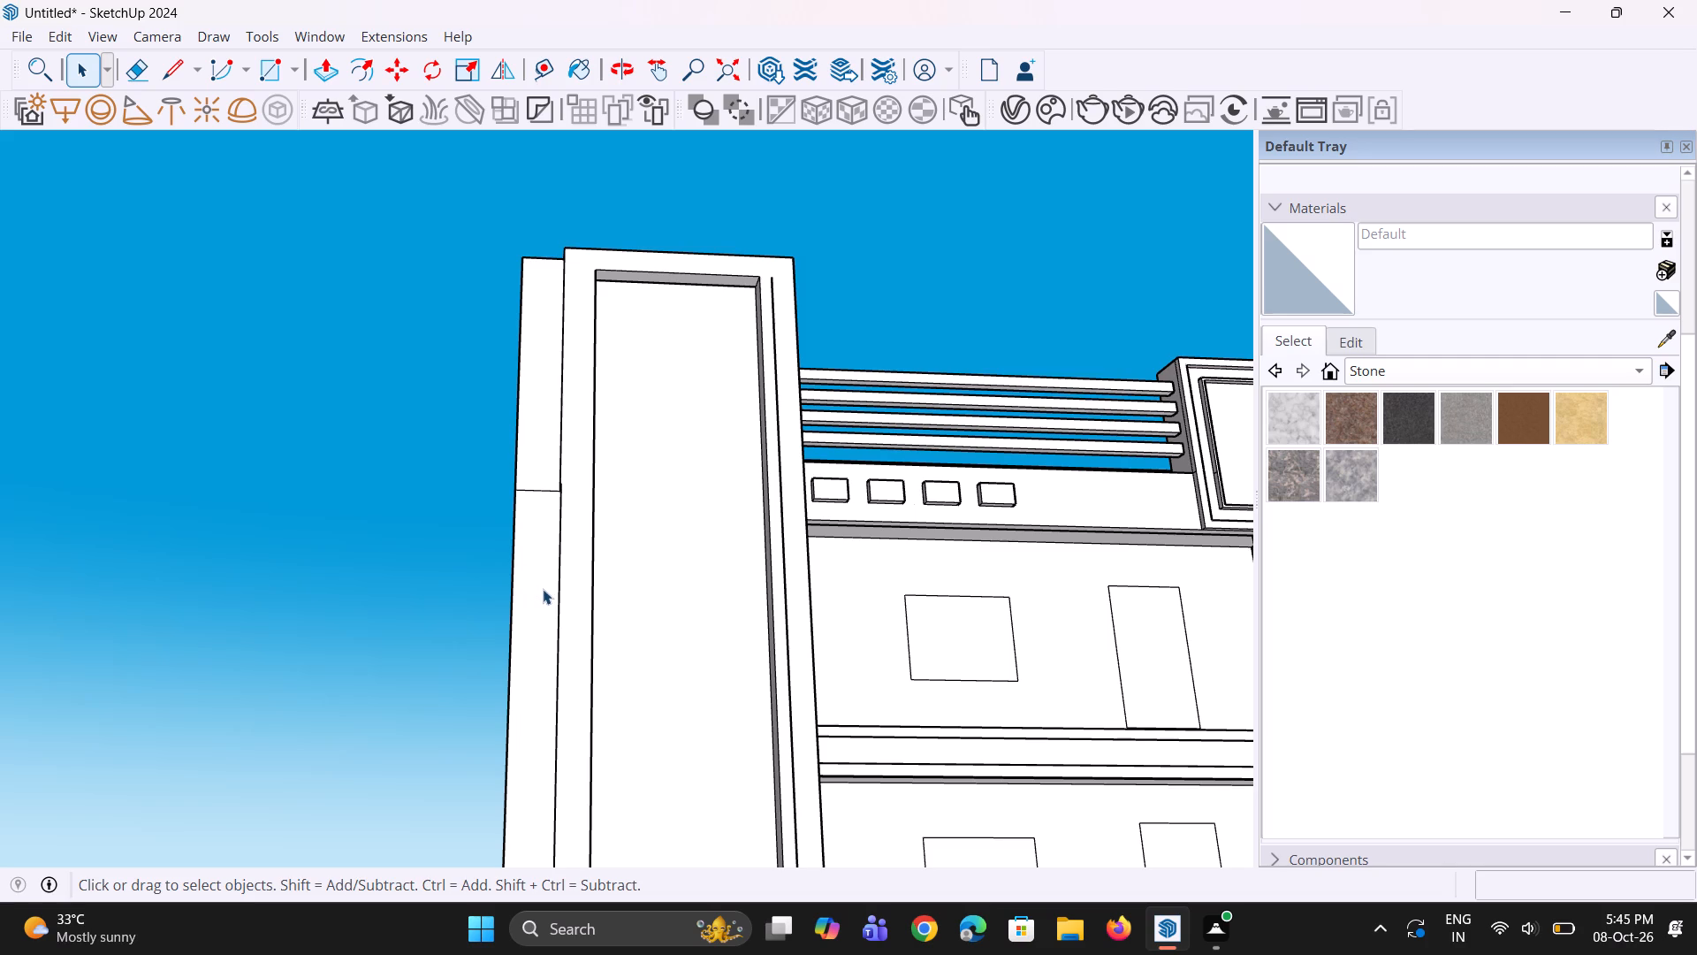
scroll(590, 503, "down", 4)
middle_click_drag(492, 546, 701, 483)
scroll(587, 499, "up", 7)
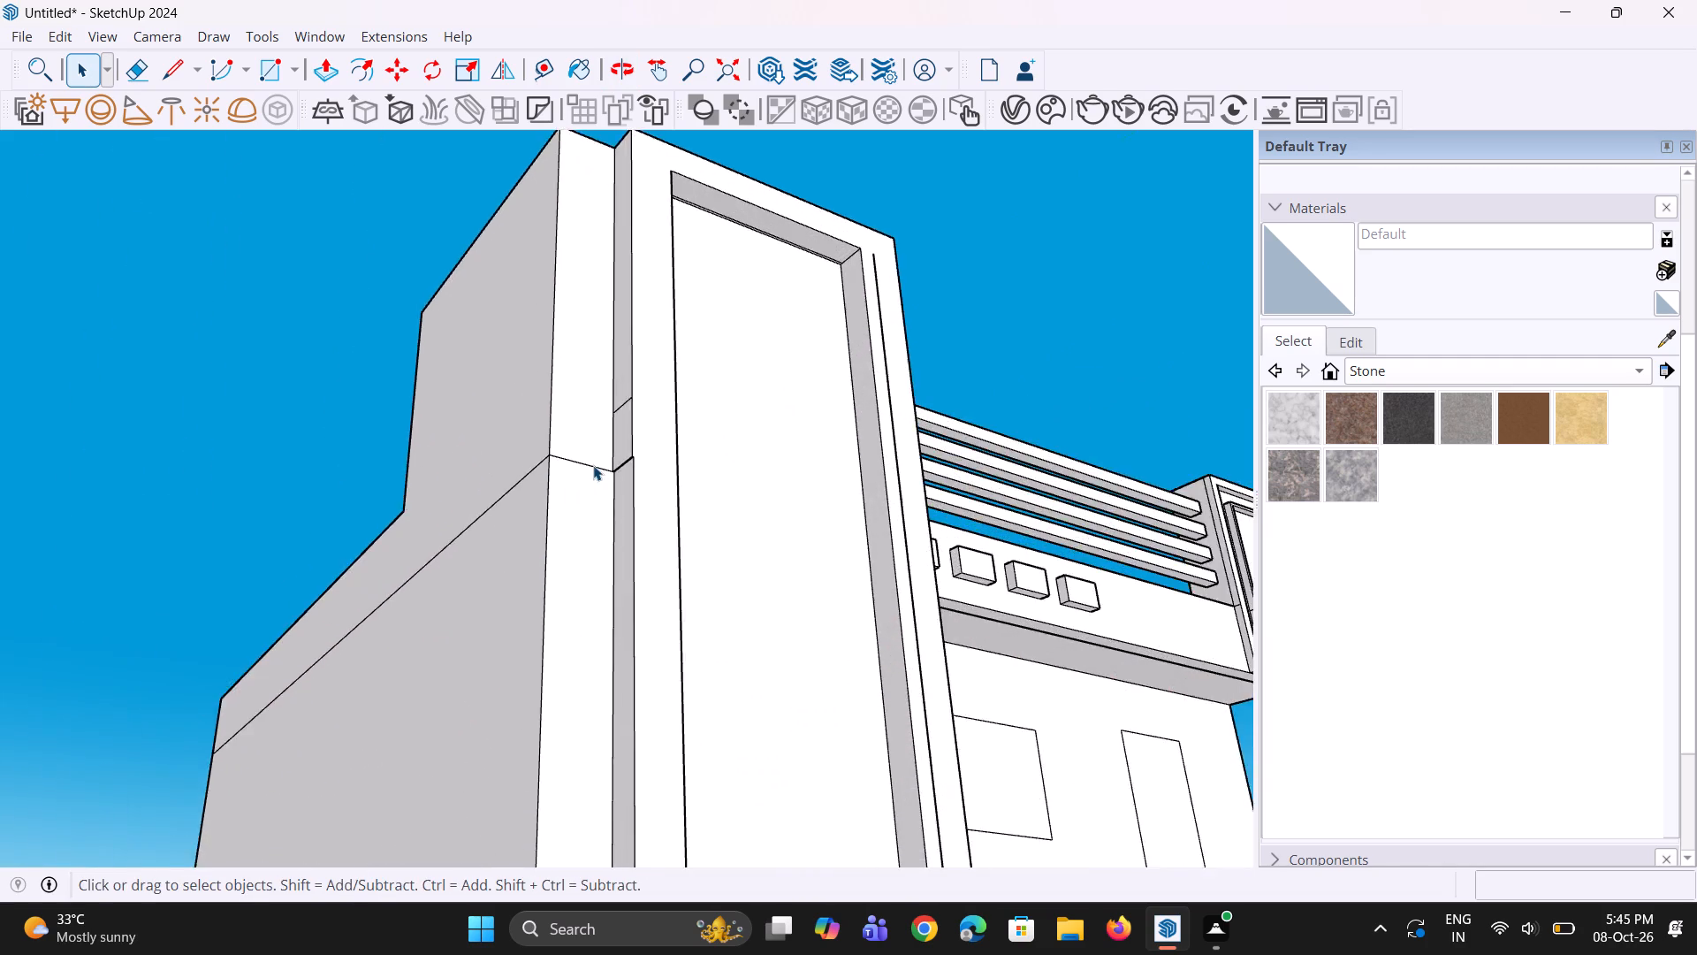
scroll(593, 465, "up", 3)
middle_click_drag(597, 477, 670, 399)
scroll(641, 442, "up", 9)
middle_click_drag(692, 410, 627, 600)
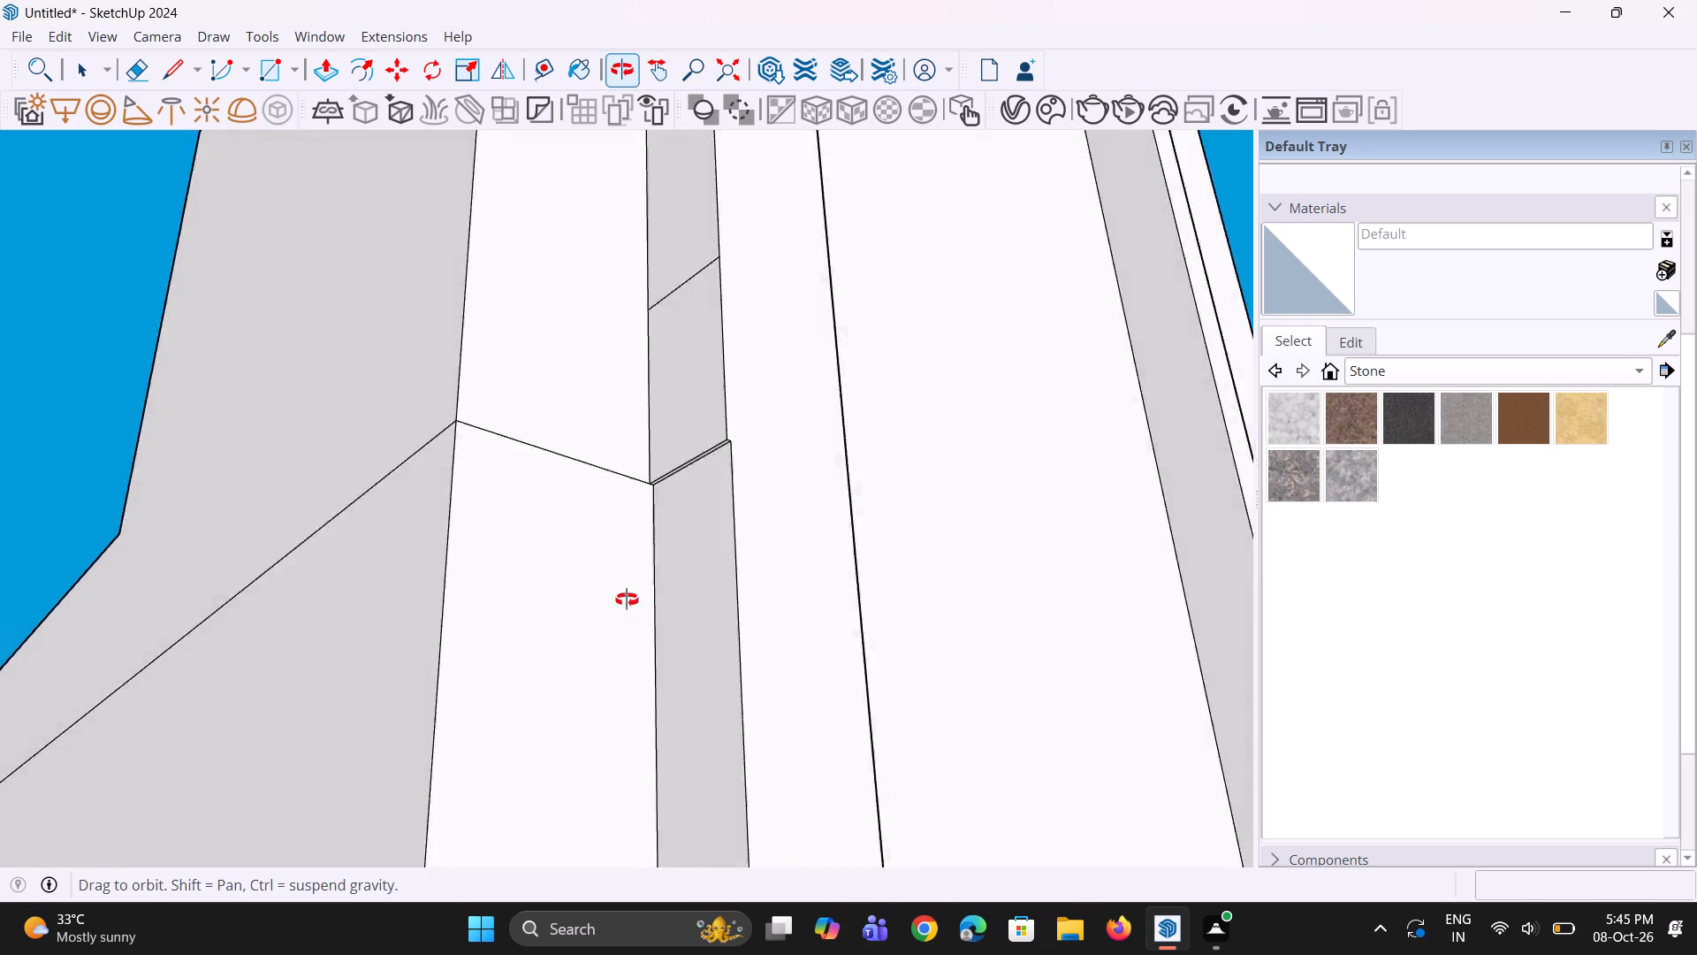
middle_click_drag(627, 600, 617, 619)
scroll(584, 584, "down", 9)
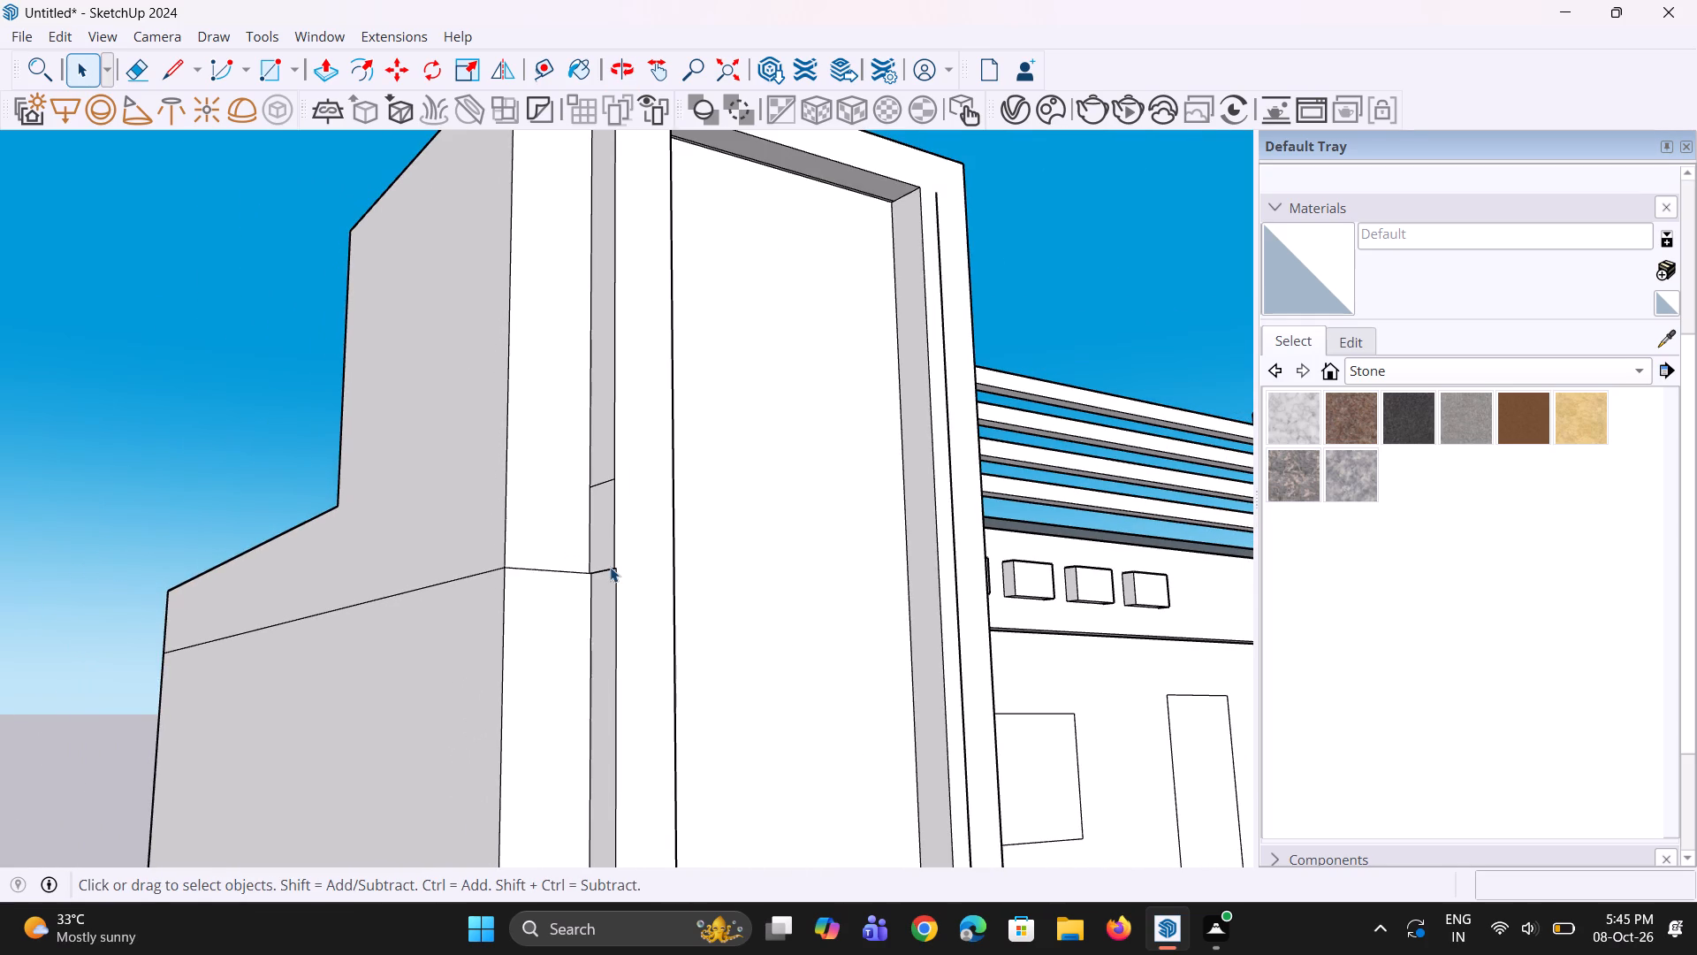
scroll(607, 332, "up", 1)
scroll(575, 378, "down", 8)
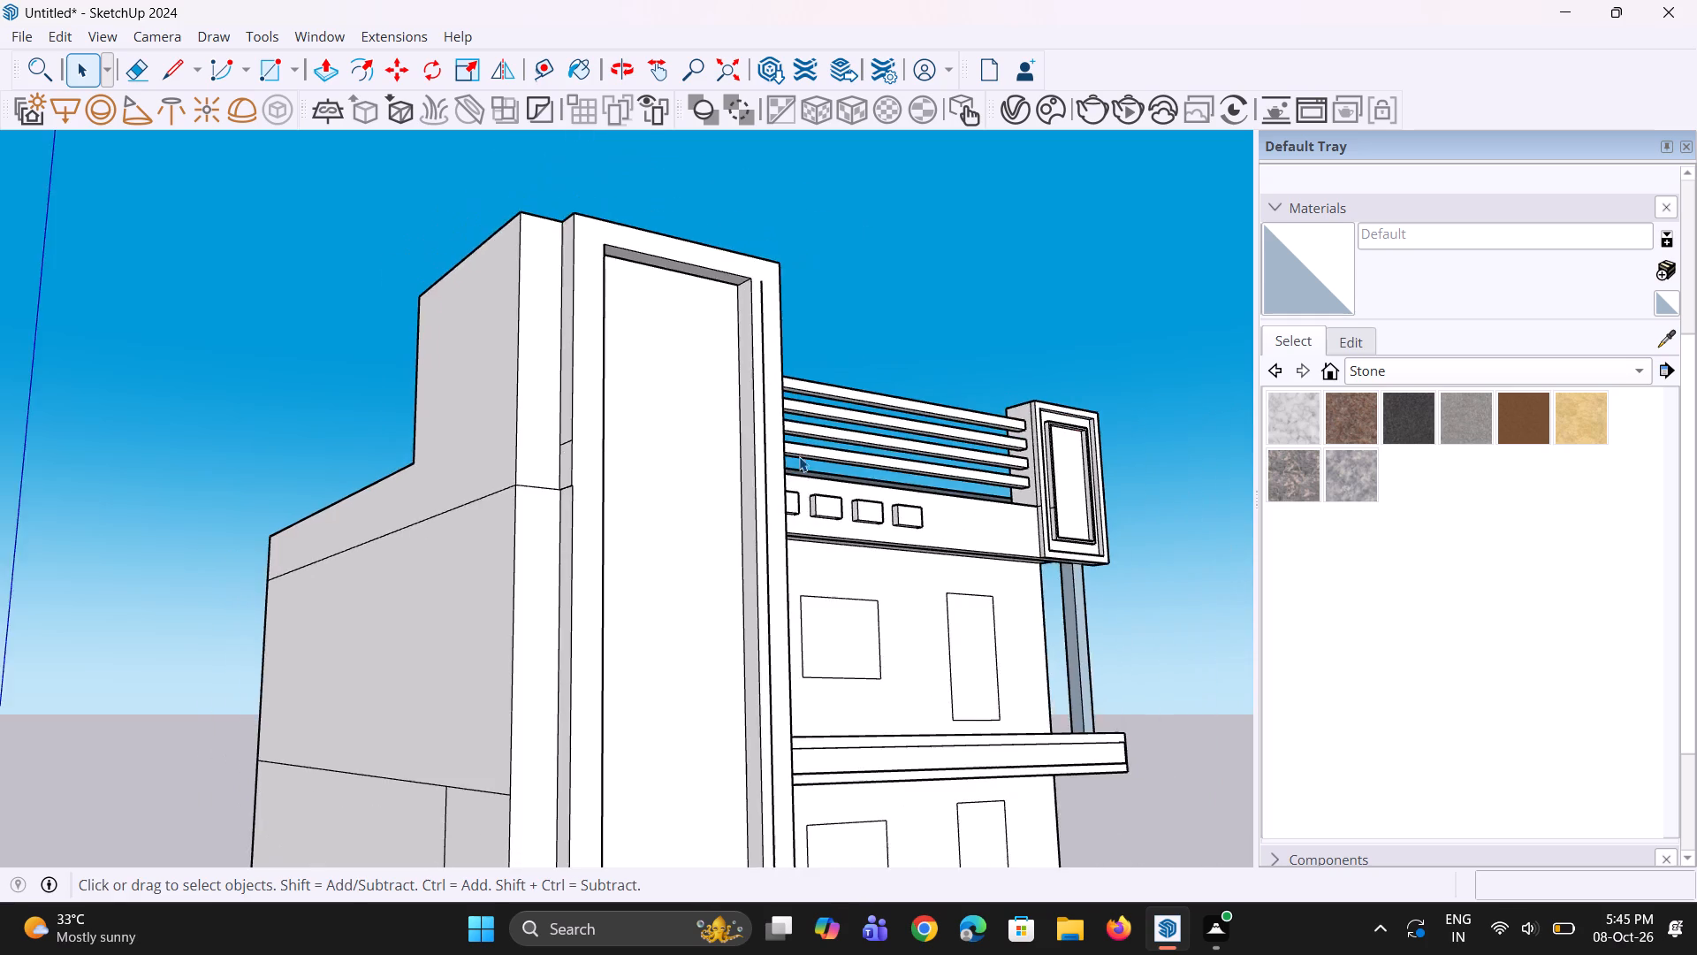
Examine the whole house and its tower from the front, above and the tower side.
middle_click_drag(799, 456, 651, 519)
middle_click_drag(684, 407, 652, 486)
scroll(684, 407, "down", 4)
left_click(861, 392)
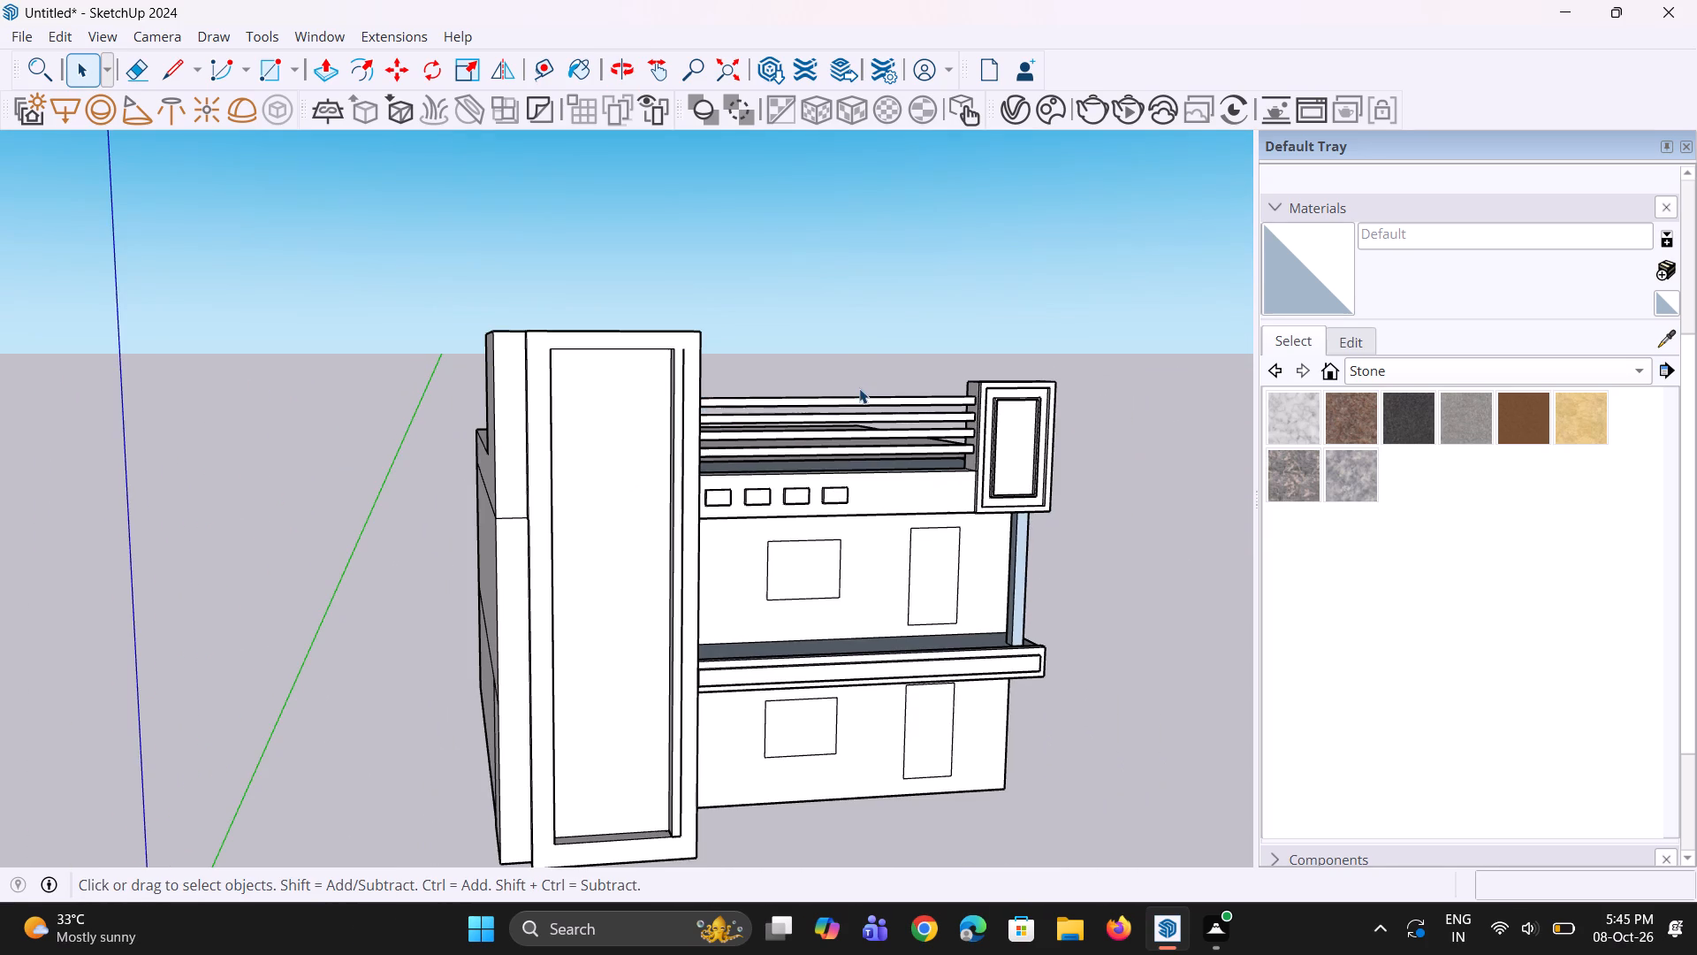
left_click(902, 365)
middle_click_drag(851, 413, 757, 563)
scroll(841, 473, "down", 4)
middle_click_drag(873, 570, 860, 438)
scroll(867, 566, "up", 3)
middle_click_drag(674, 632, 1061, 577)
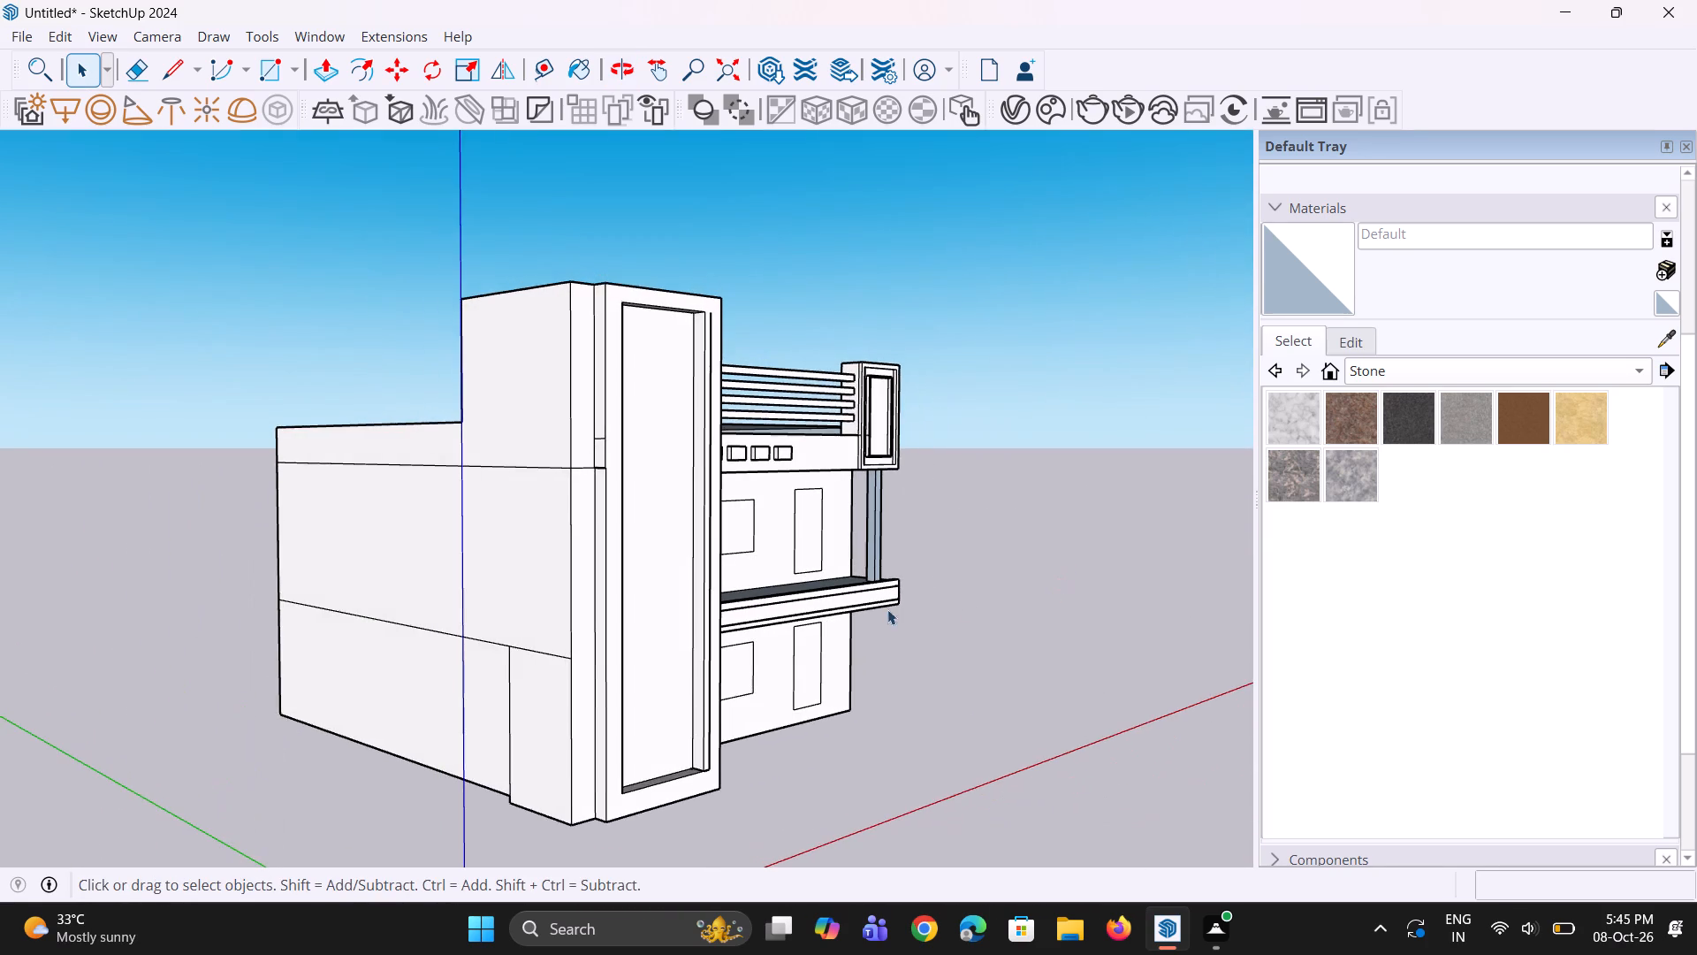
scroll(729, 630, "up", 2)
middle_click_drag(678, 602, 764, 620)
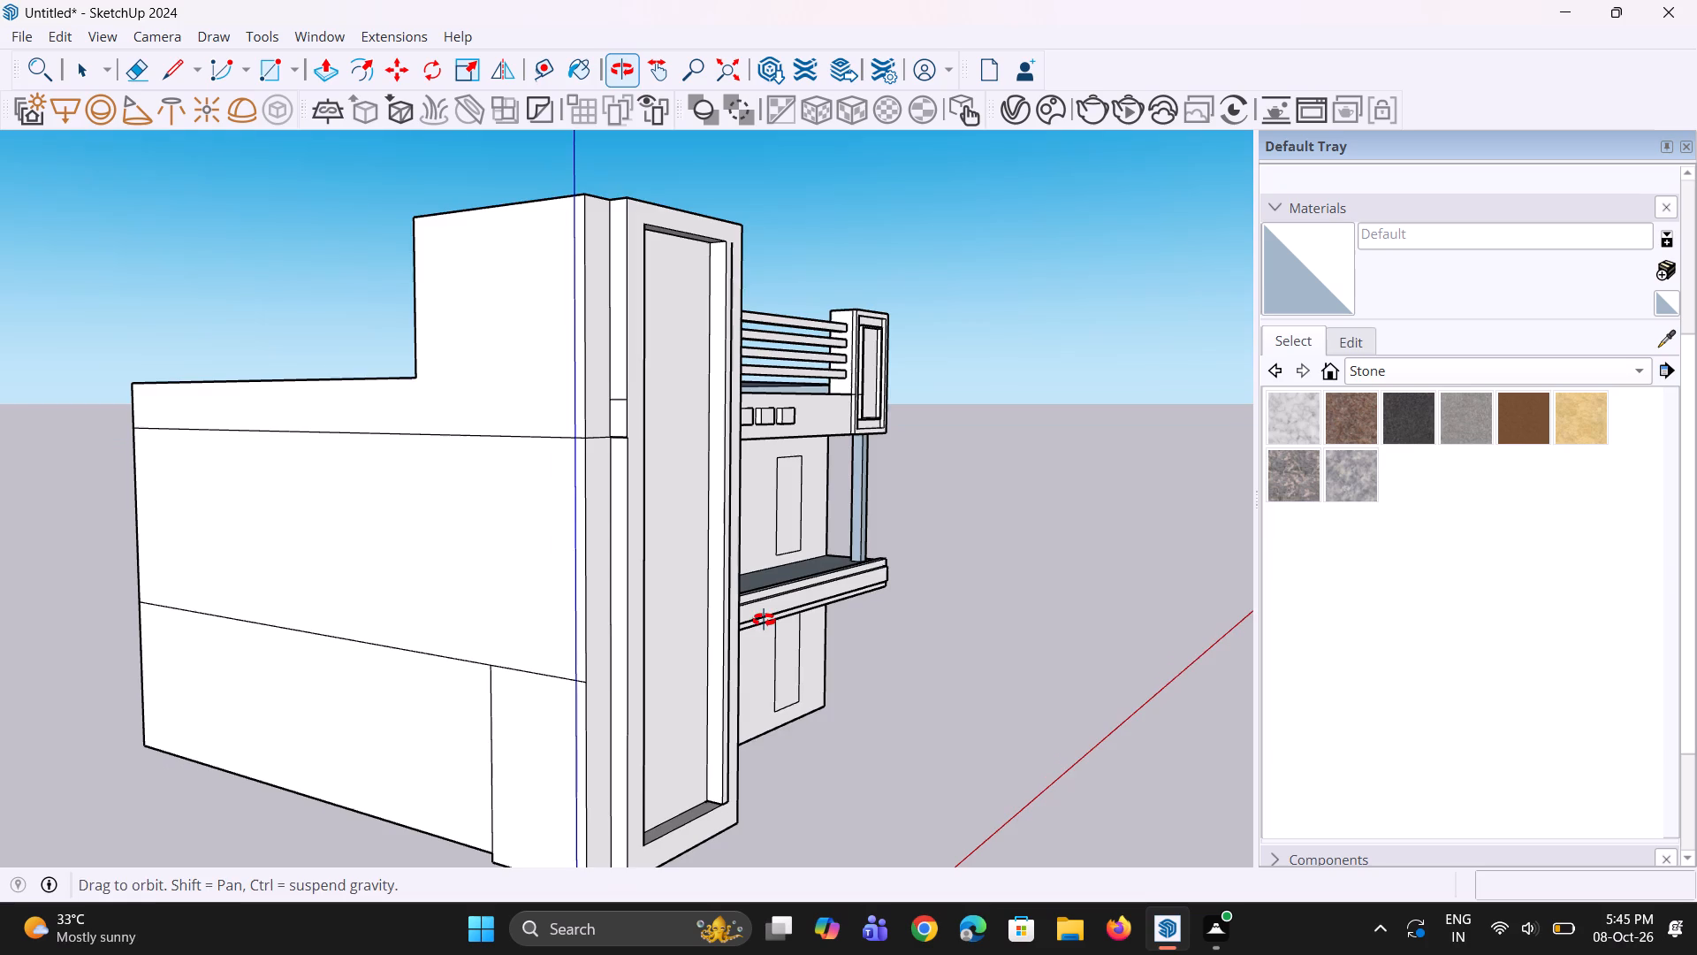
middle_click_drag(764, 620, 763, 623)
scroll(736, 626, "down", 4)
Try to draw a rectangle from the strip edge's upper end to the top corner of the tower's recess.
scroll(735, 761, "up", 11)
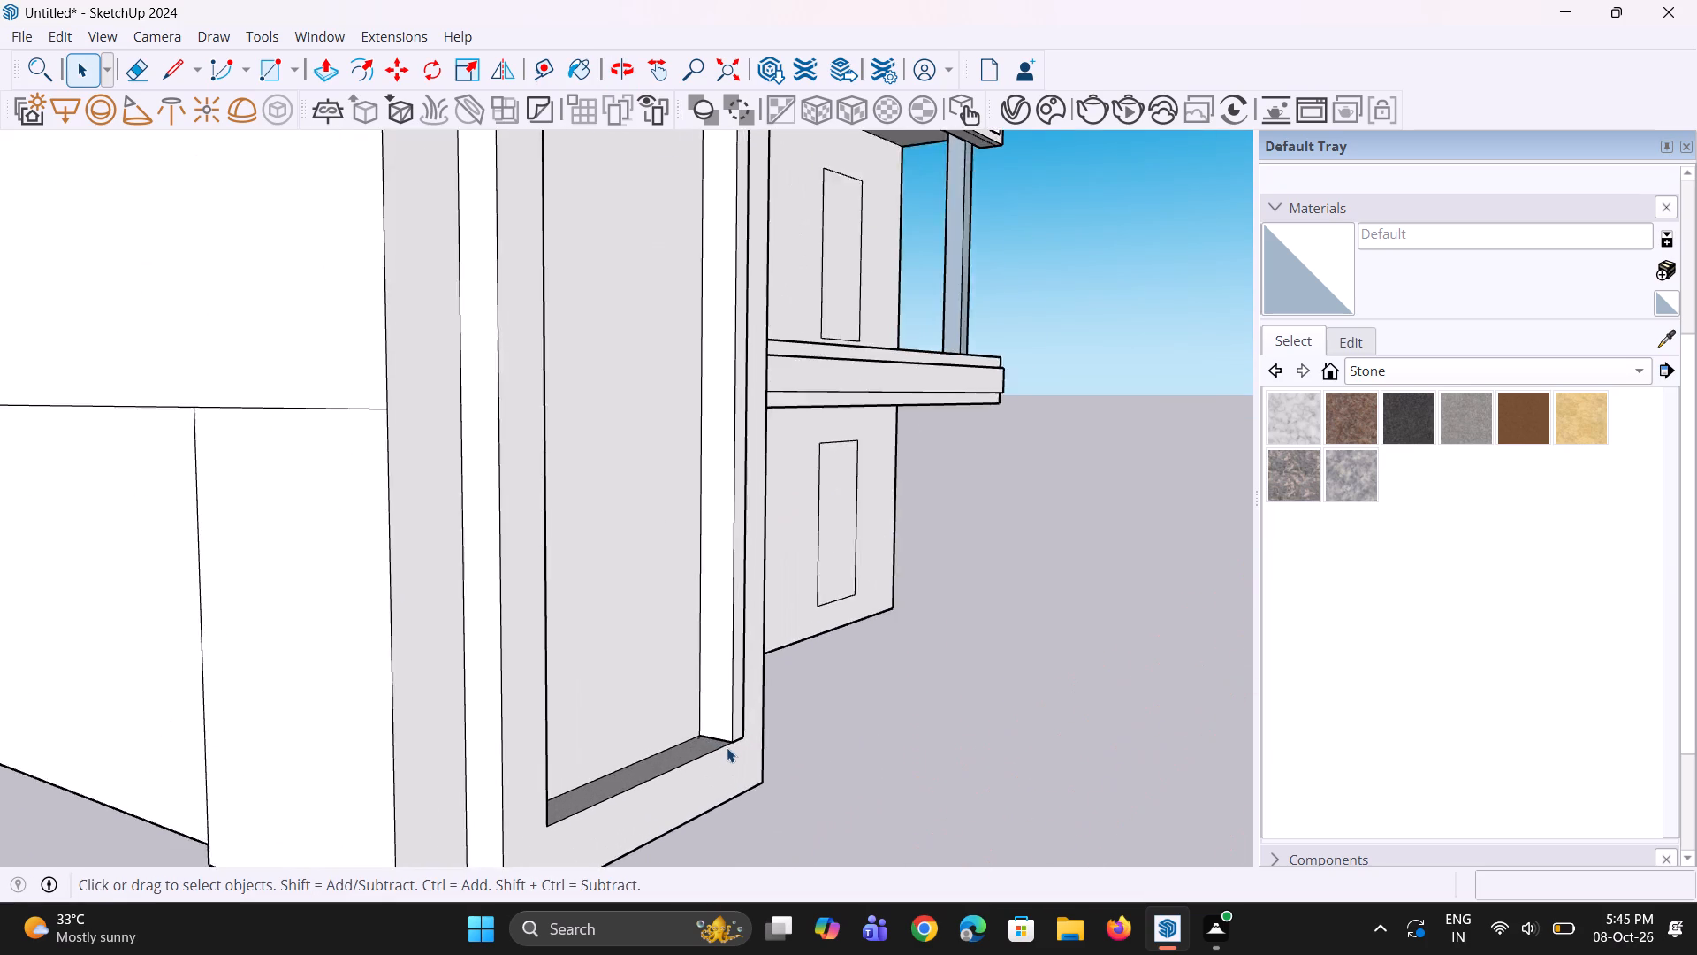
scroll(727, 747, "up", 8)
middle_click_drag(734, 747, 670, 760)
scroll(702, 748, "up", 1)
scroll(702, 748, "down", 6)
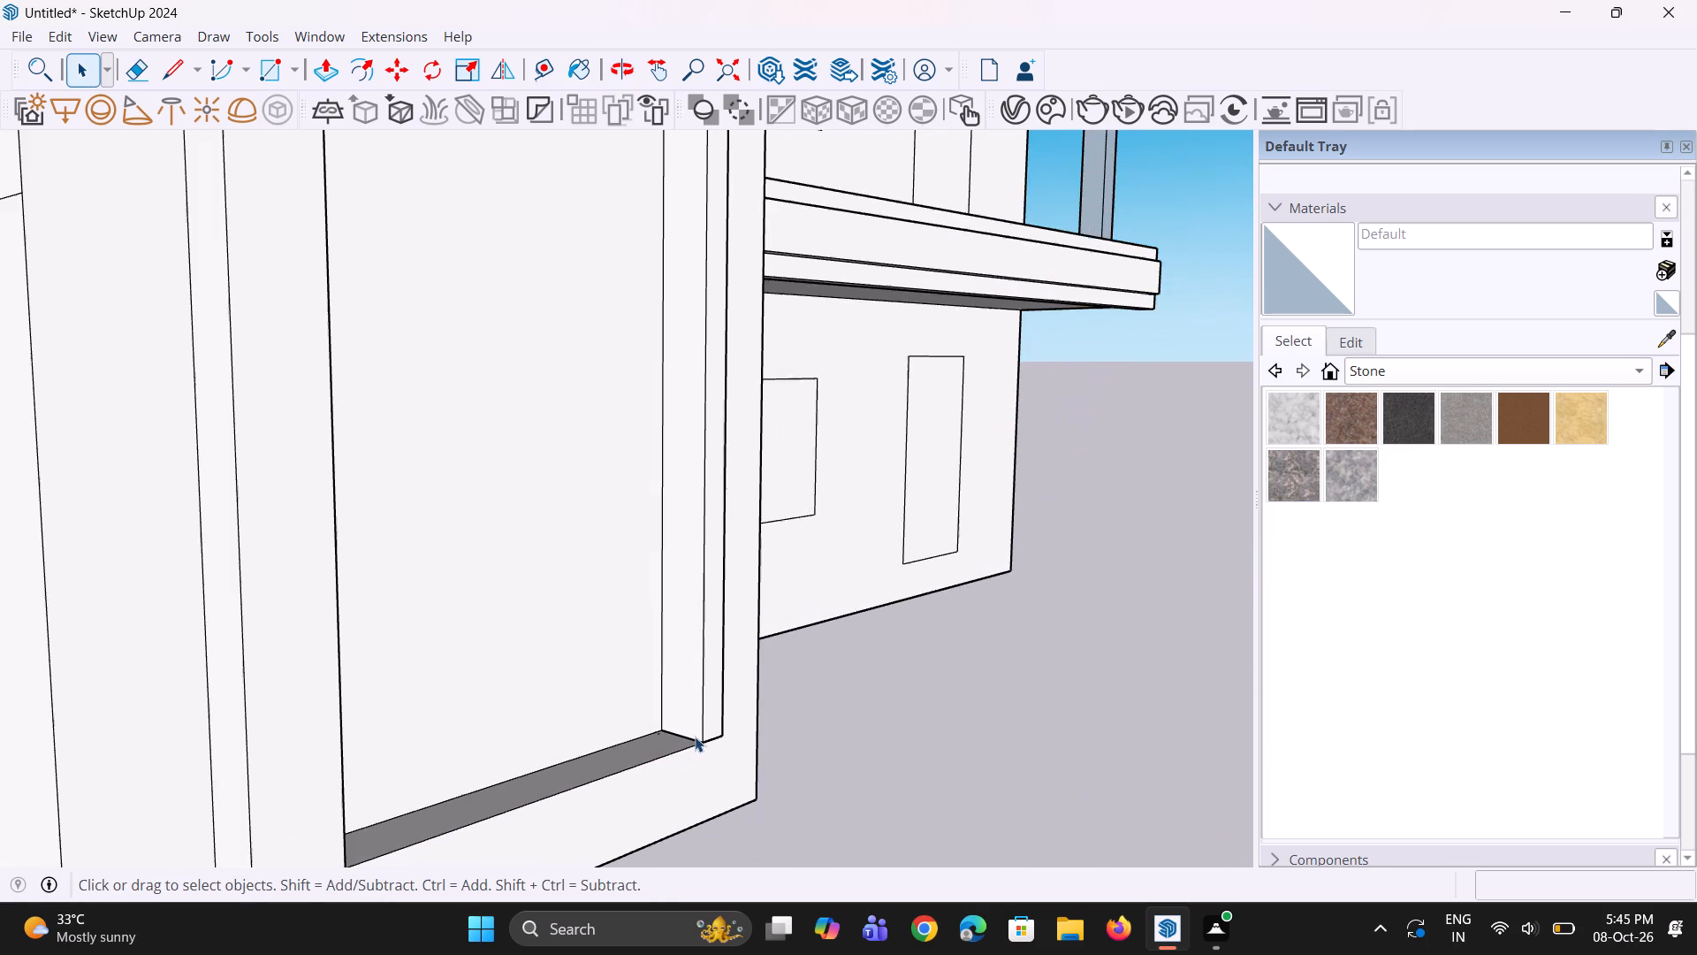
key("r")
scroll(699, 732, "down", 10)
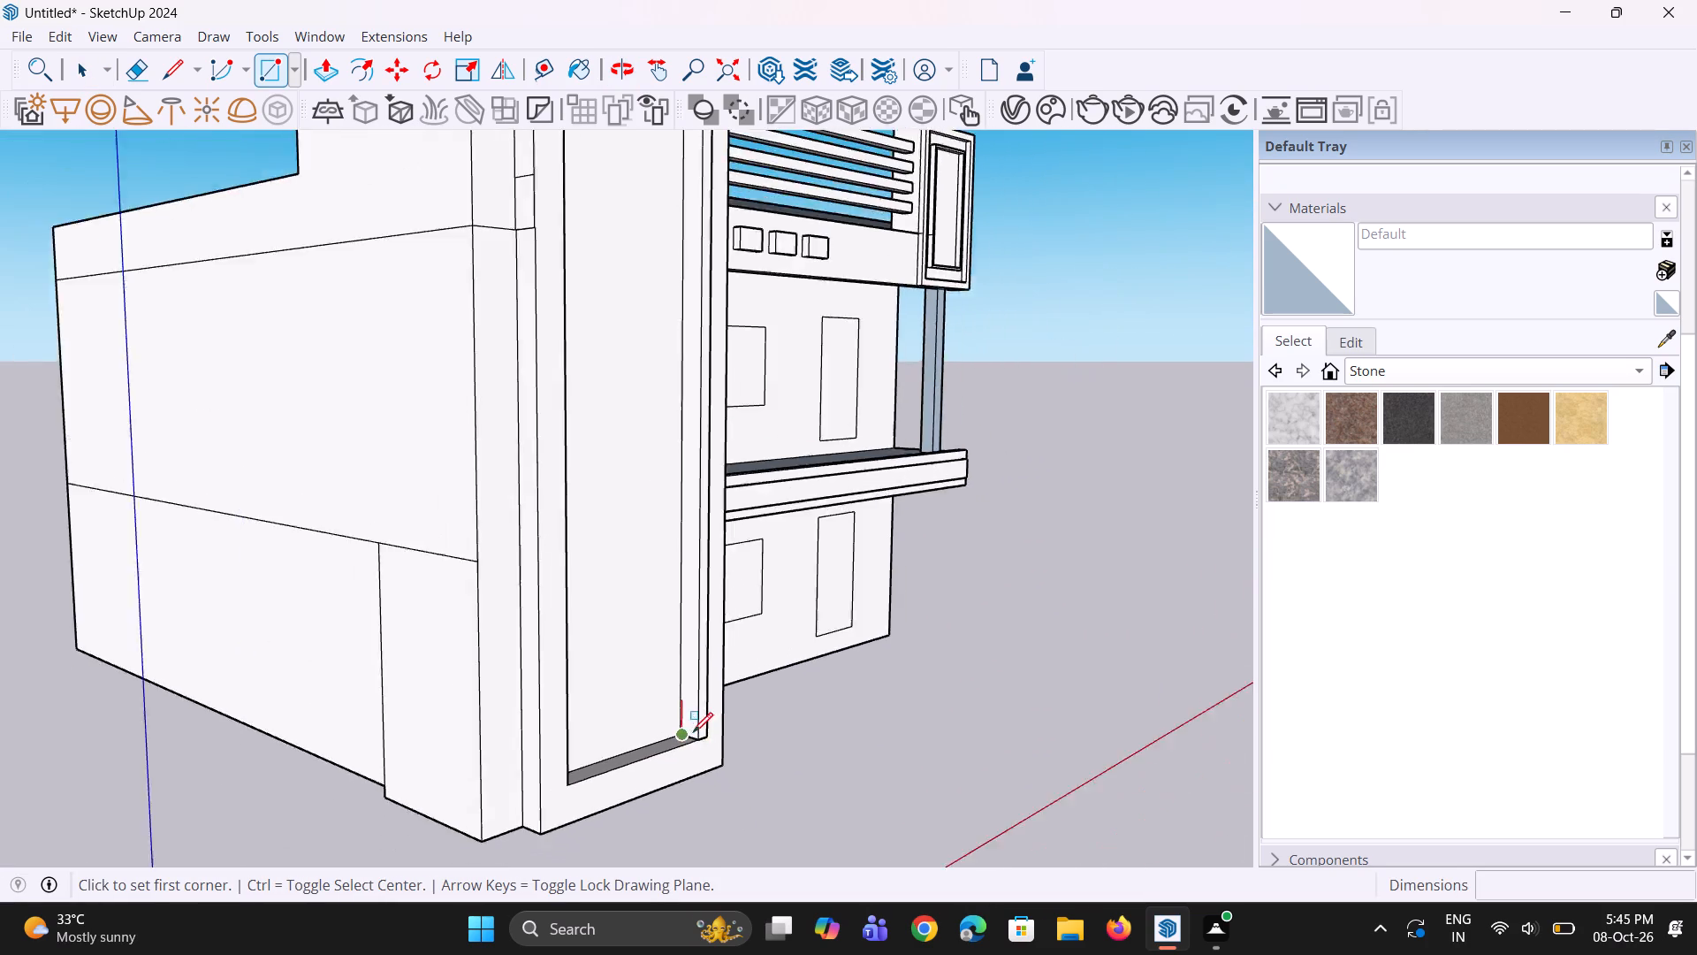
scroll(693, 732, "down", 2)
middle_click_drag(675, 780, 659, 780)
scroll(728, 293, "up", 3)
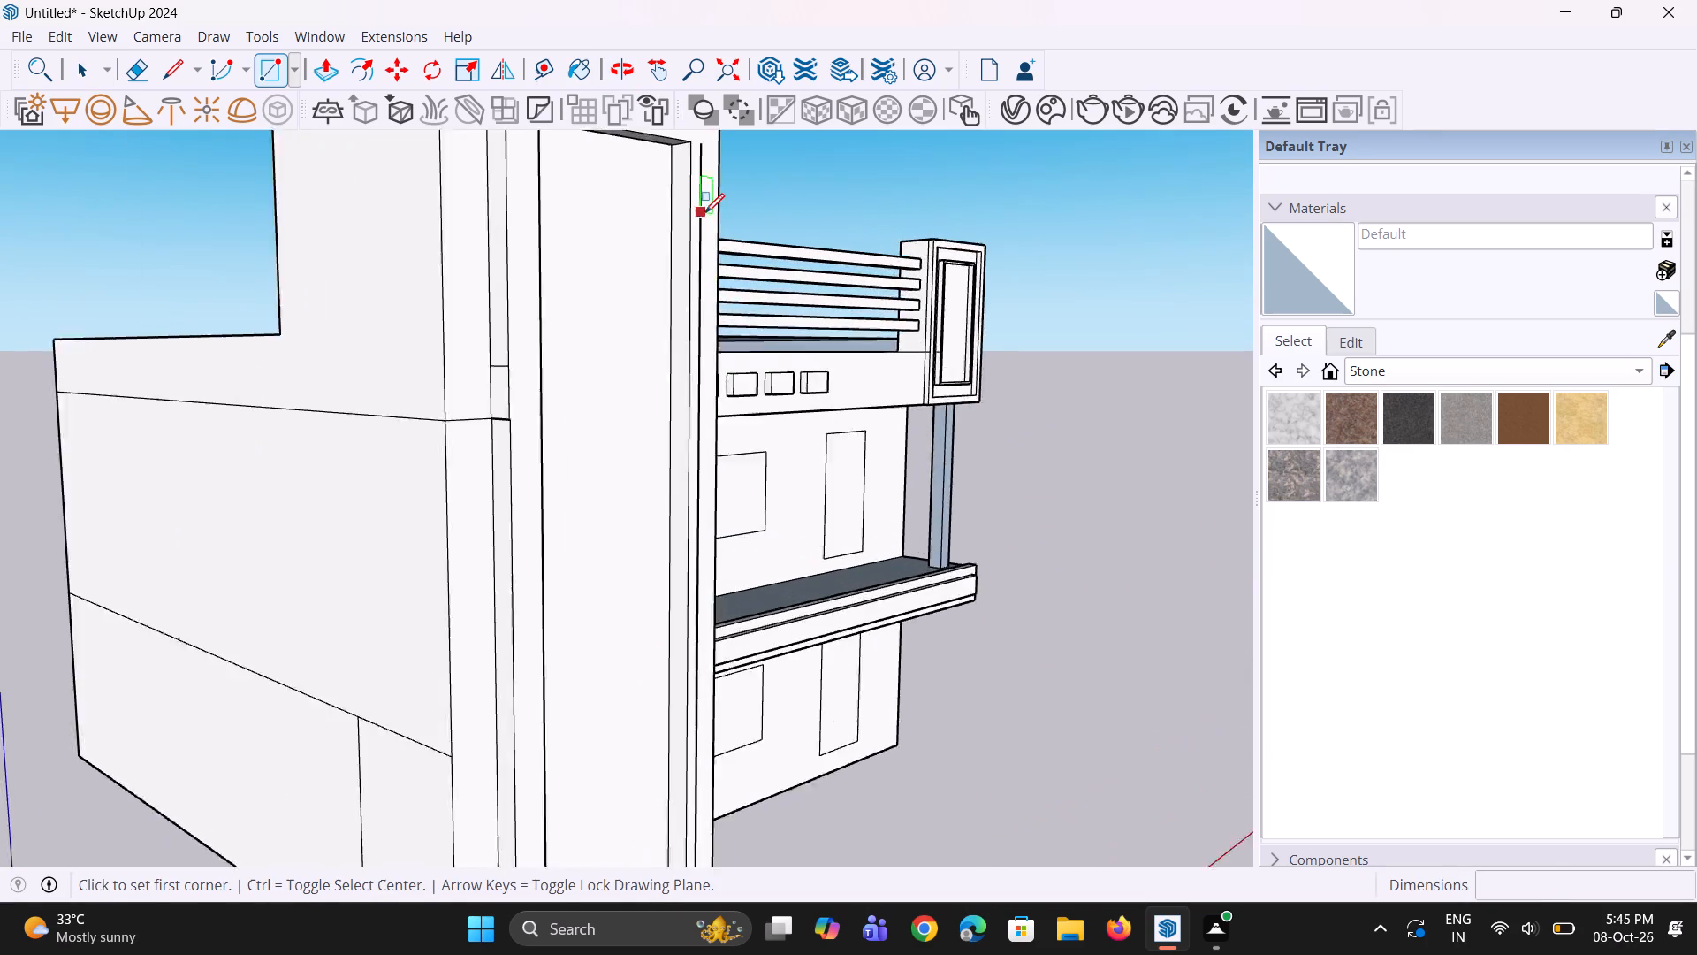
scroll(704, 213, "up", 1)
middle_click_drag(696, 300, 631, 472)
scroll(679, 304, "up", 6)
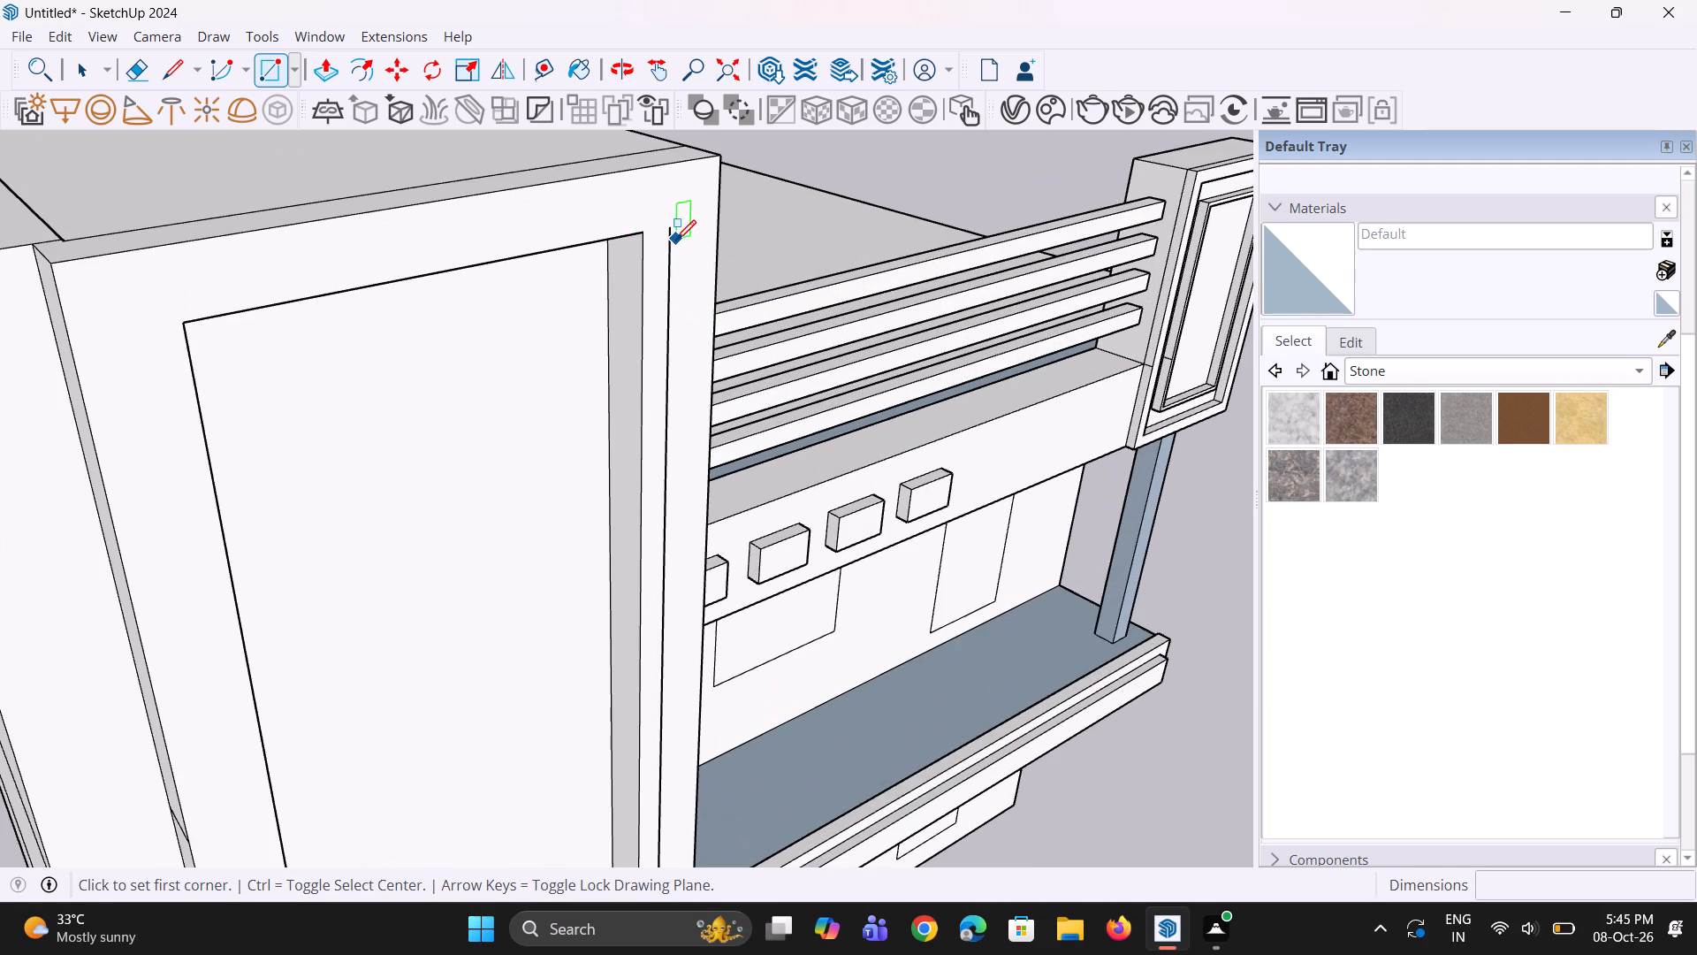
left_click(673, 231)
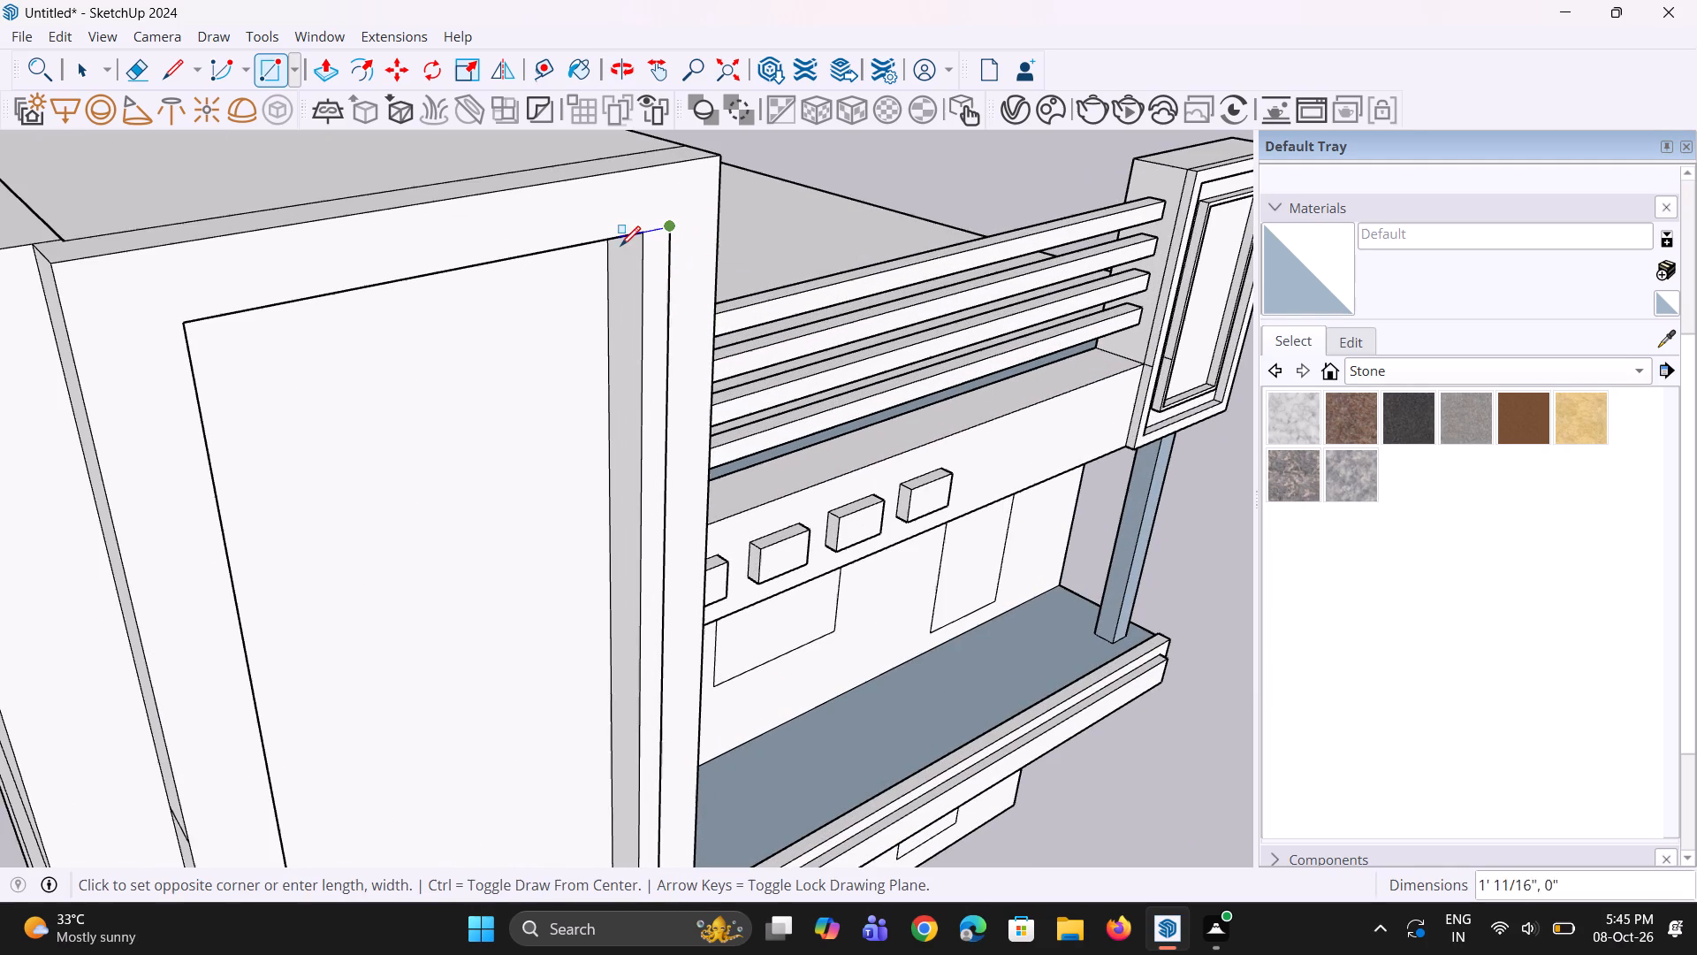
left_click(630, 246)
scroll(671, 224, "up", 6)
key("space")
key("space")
Draw connected lines from the strip edge's upper end outward, down about 31' along the tower frame, and back to the strip's bottom.
key("l")
scroll(673, 238, "up", 2)
left_click(670, 227)
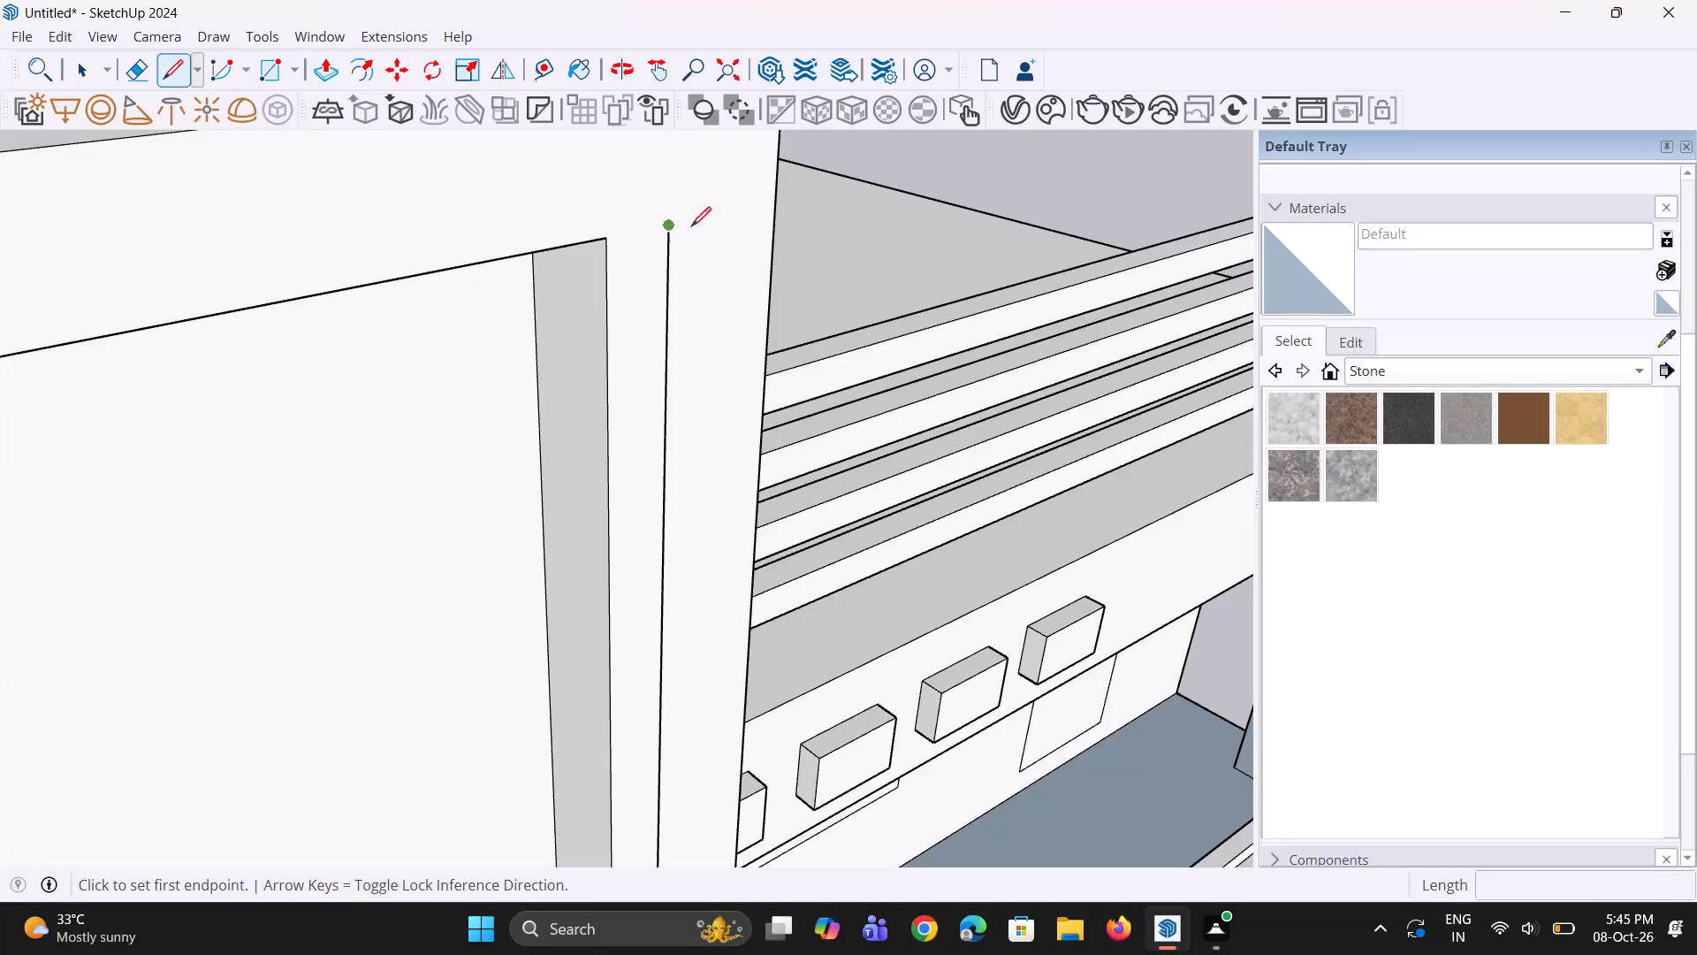
left_click(712, 220)
scroll(701, 424, "down", 7)
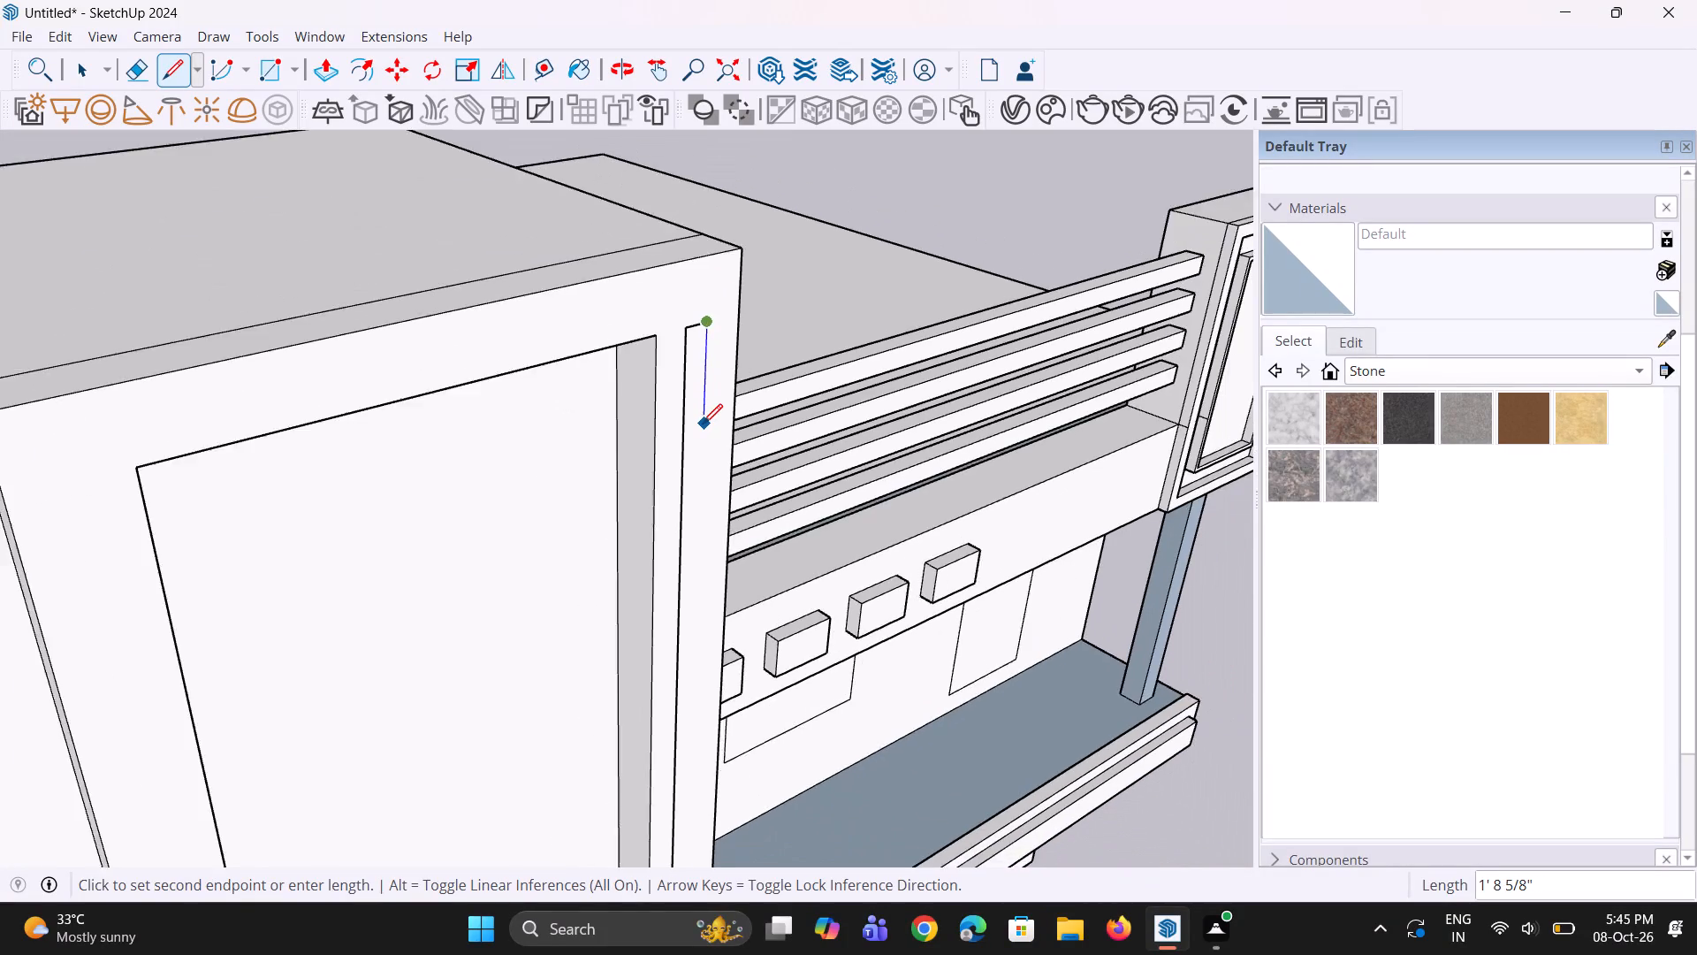
scroll(703, 424, "down", 11)
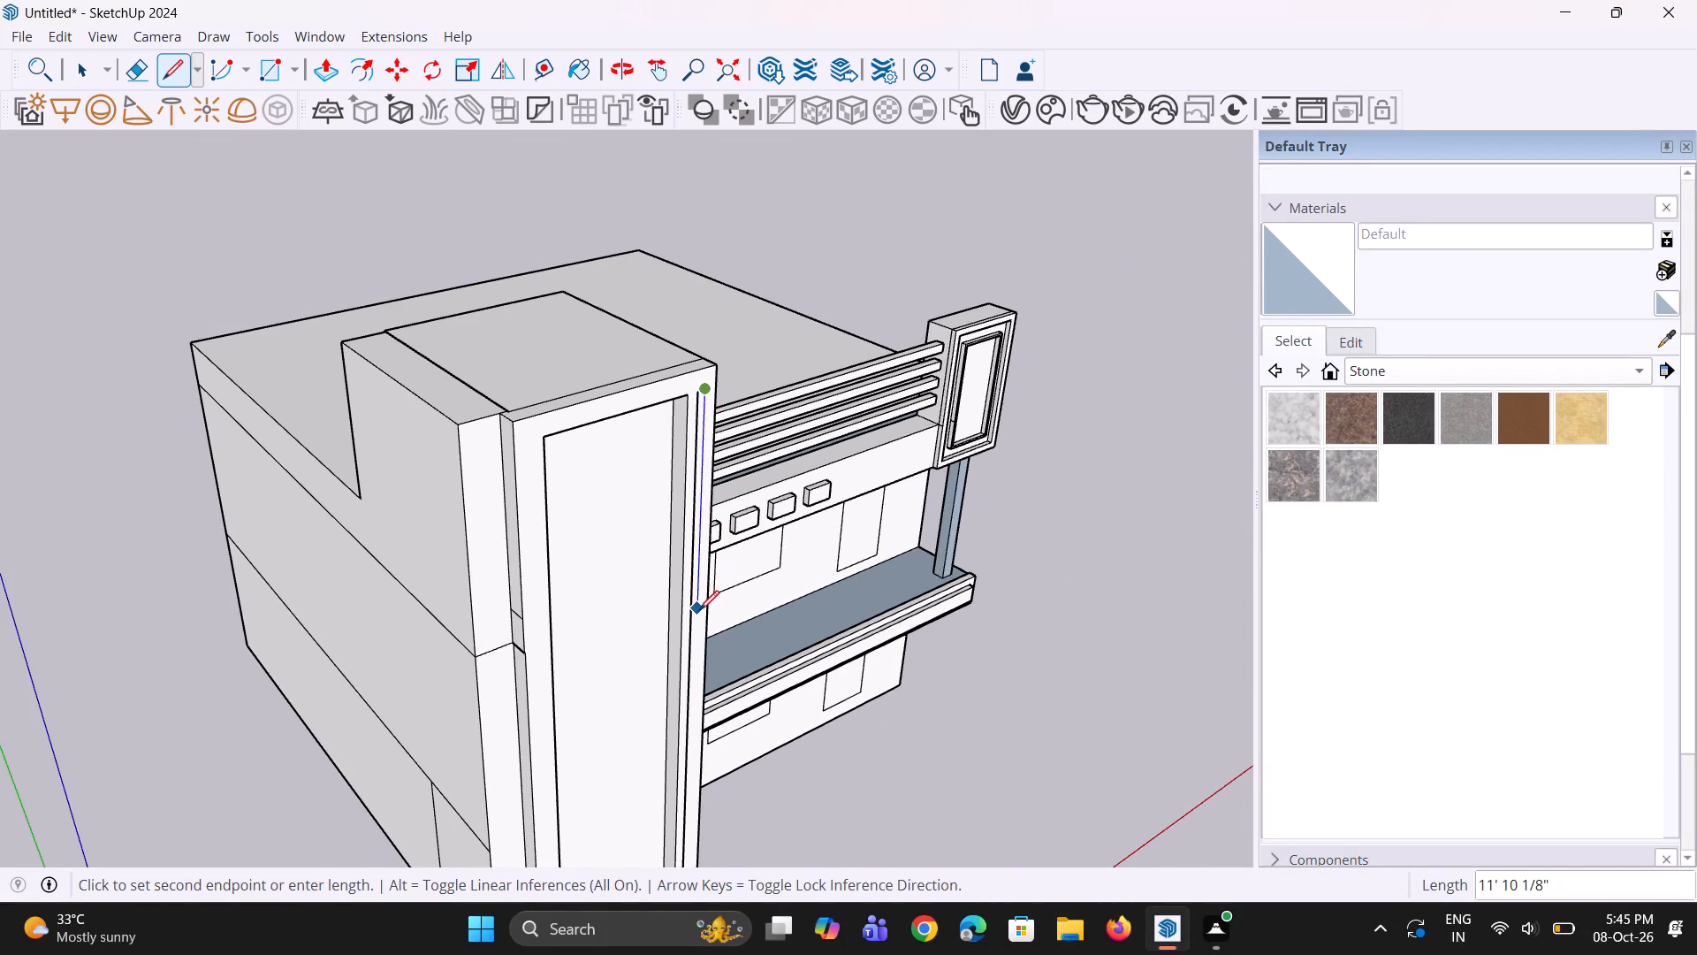
scroll(699, 610, "down", 6)
scroll(708, 787, "up", 7)
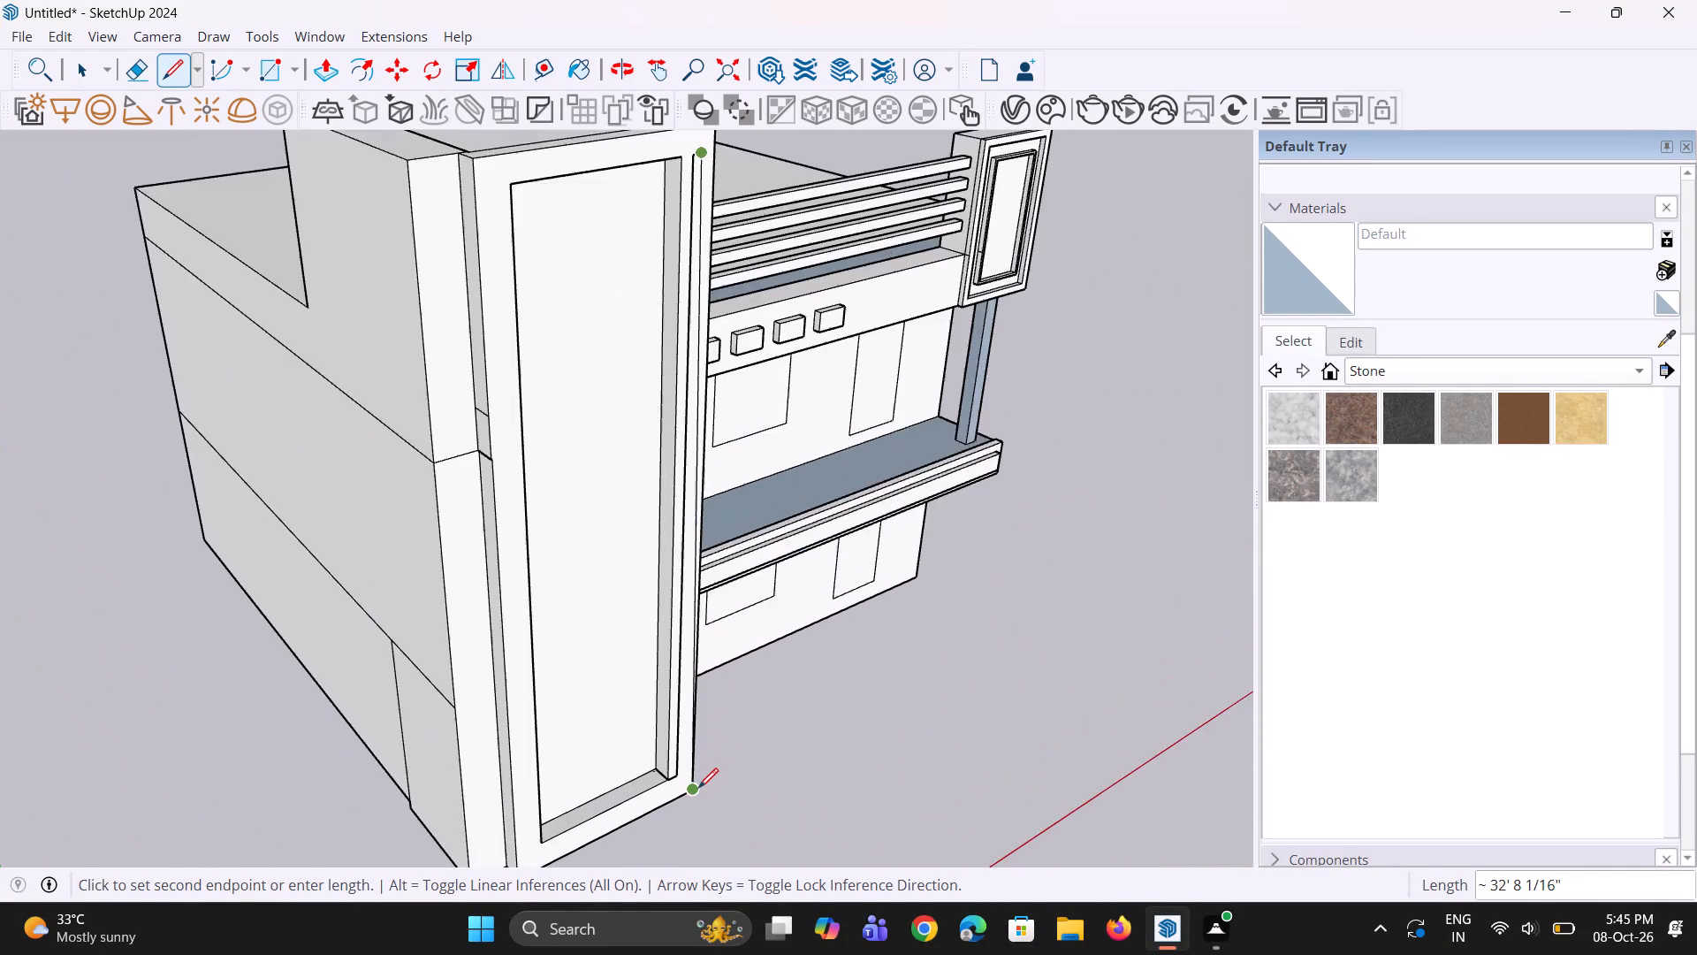
scroll(698, 788, "up", 4)
left_click(676, 769)
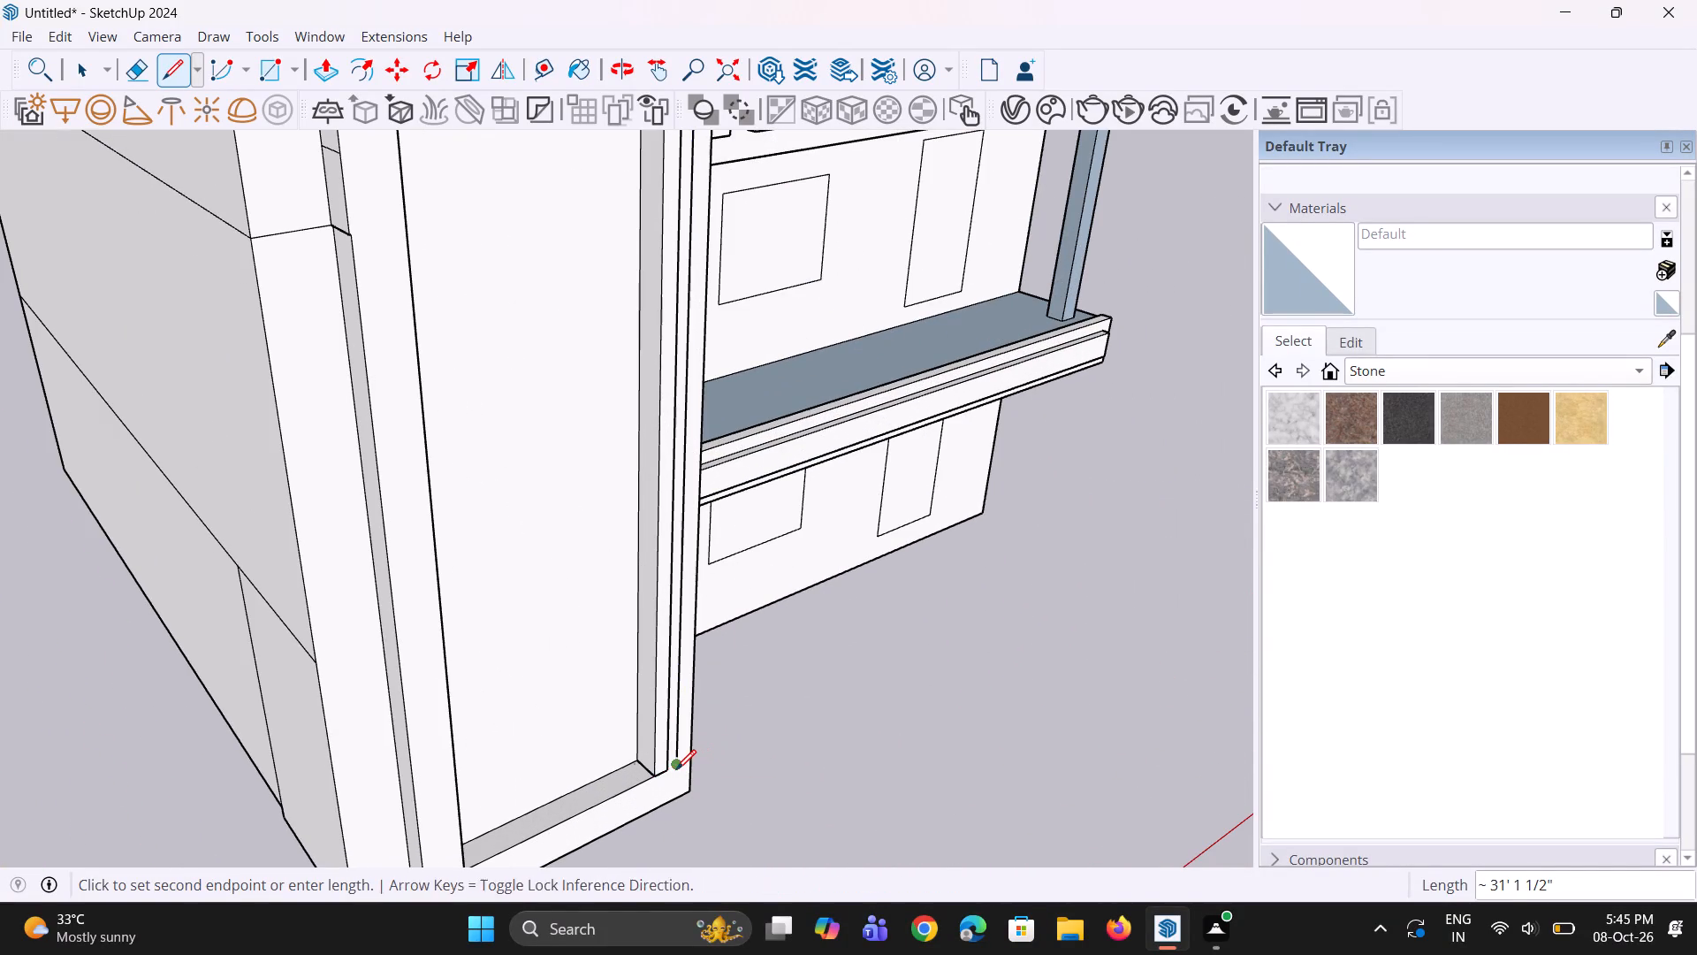
left_click(673, 768)
key("space")
key("space")
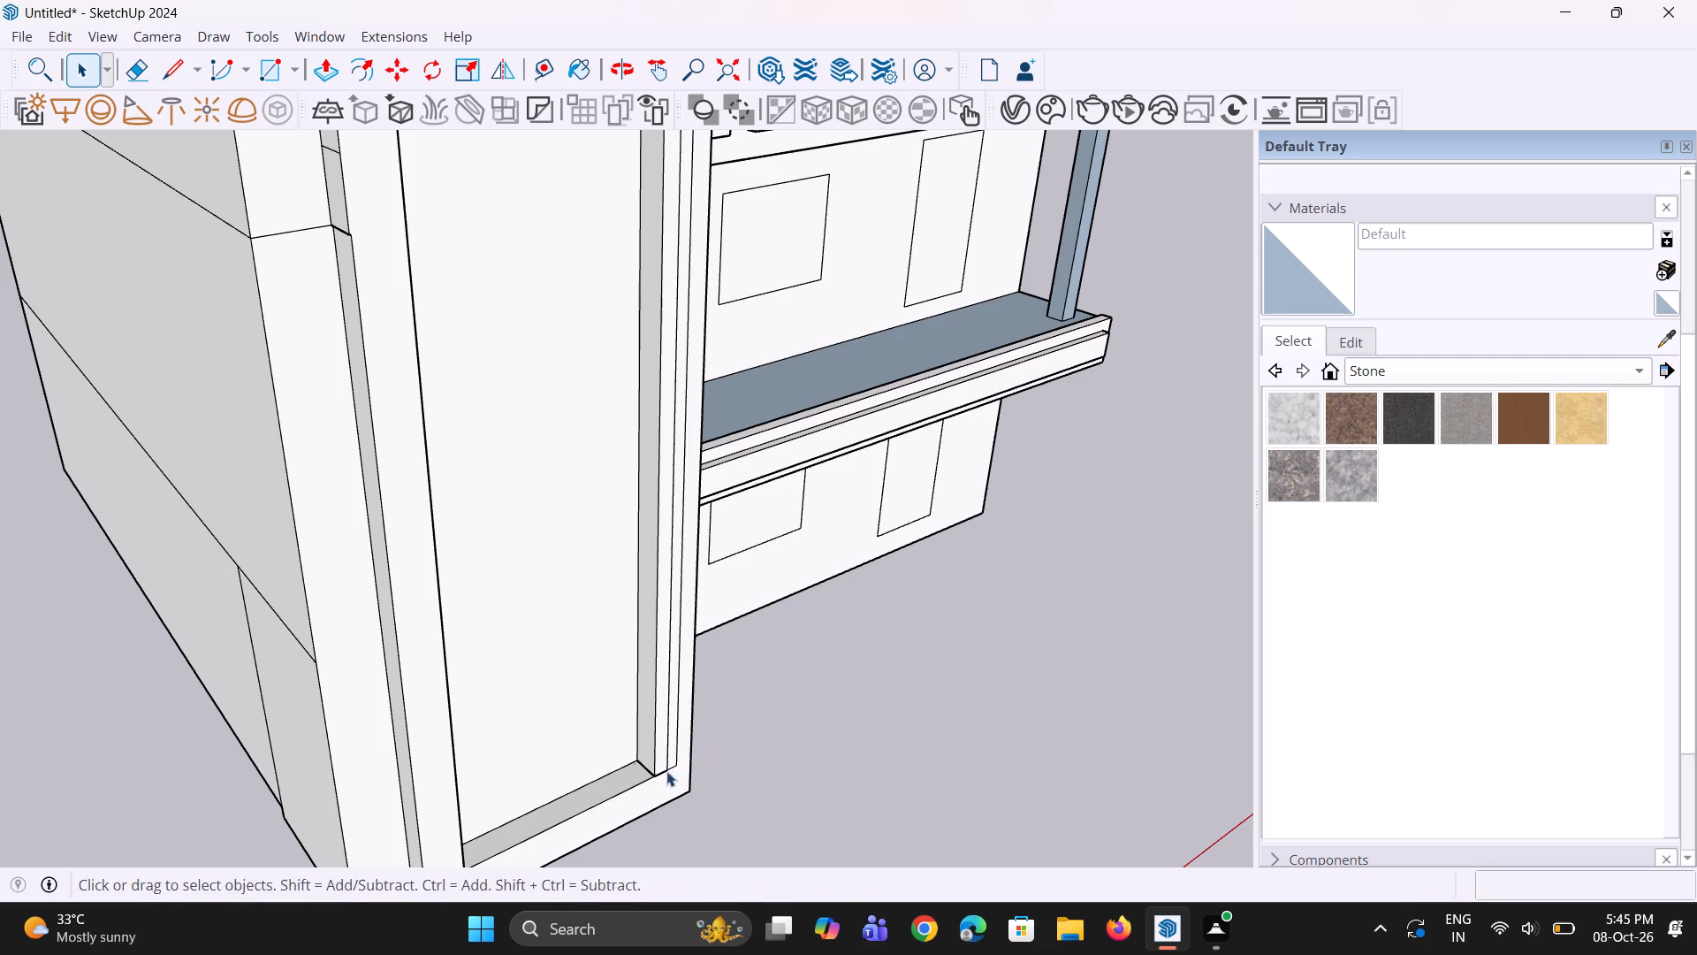
Erase the strip's two vertical edges beside the lower part of the tower's recessed panel.
middle_click_drag(664, 770, 643, 756)
scroll(666, 757, "up", 5)
key("e")
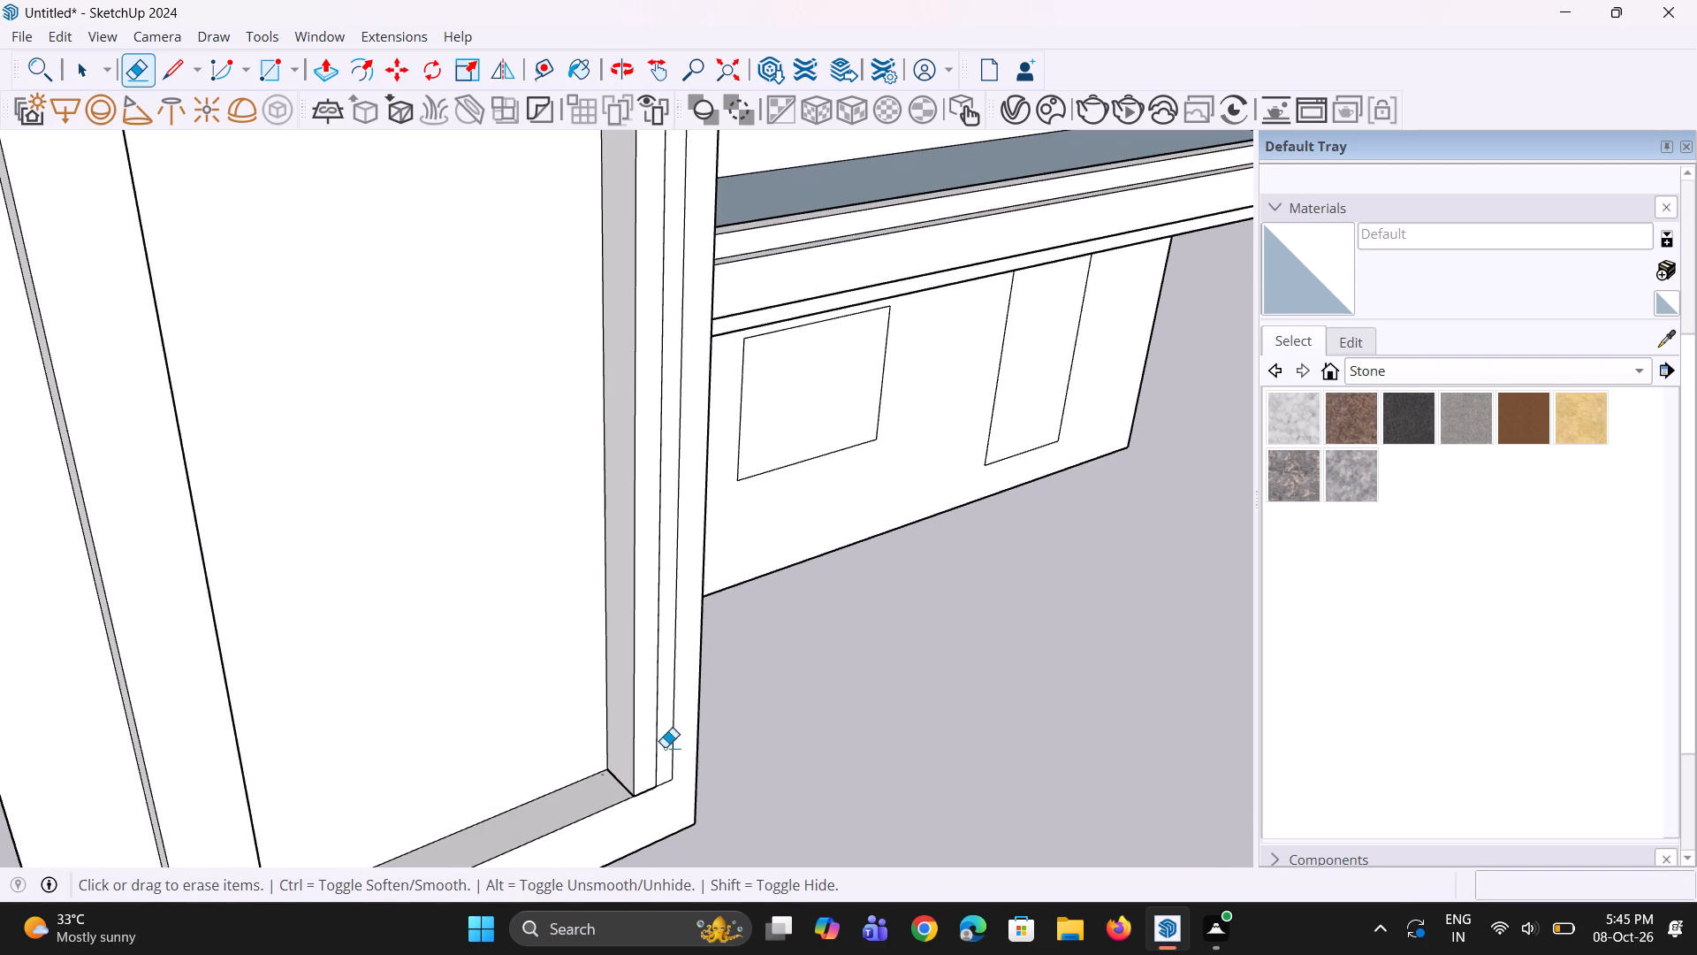
left_click(659, 740)
left_click(678, 733)
left_click(677, 731)
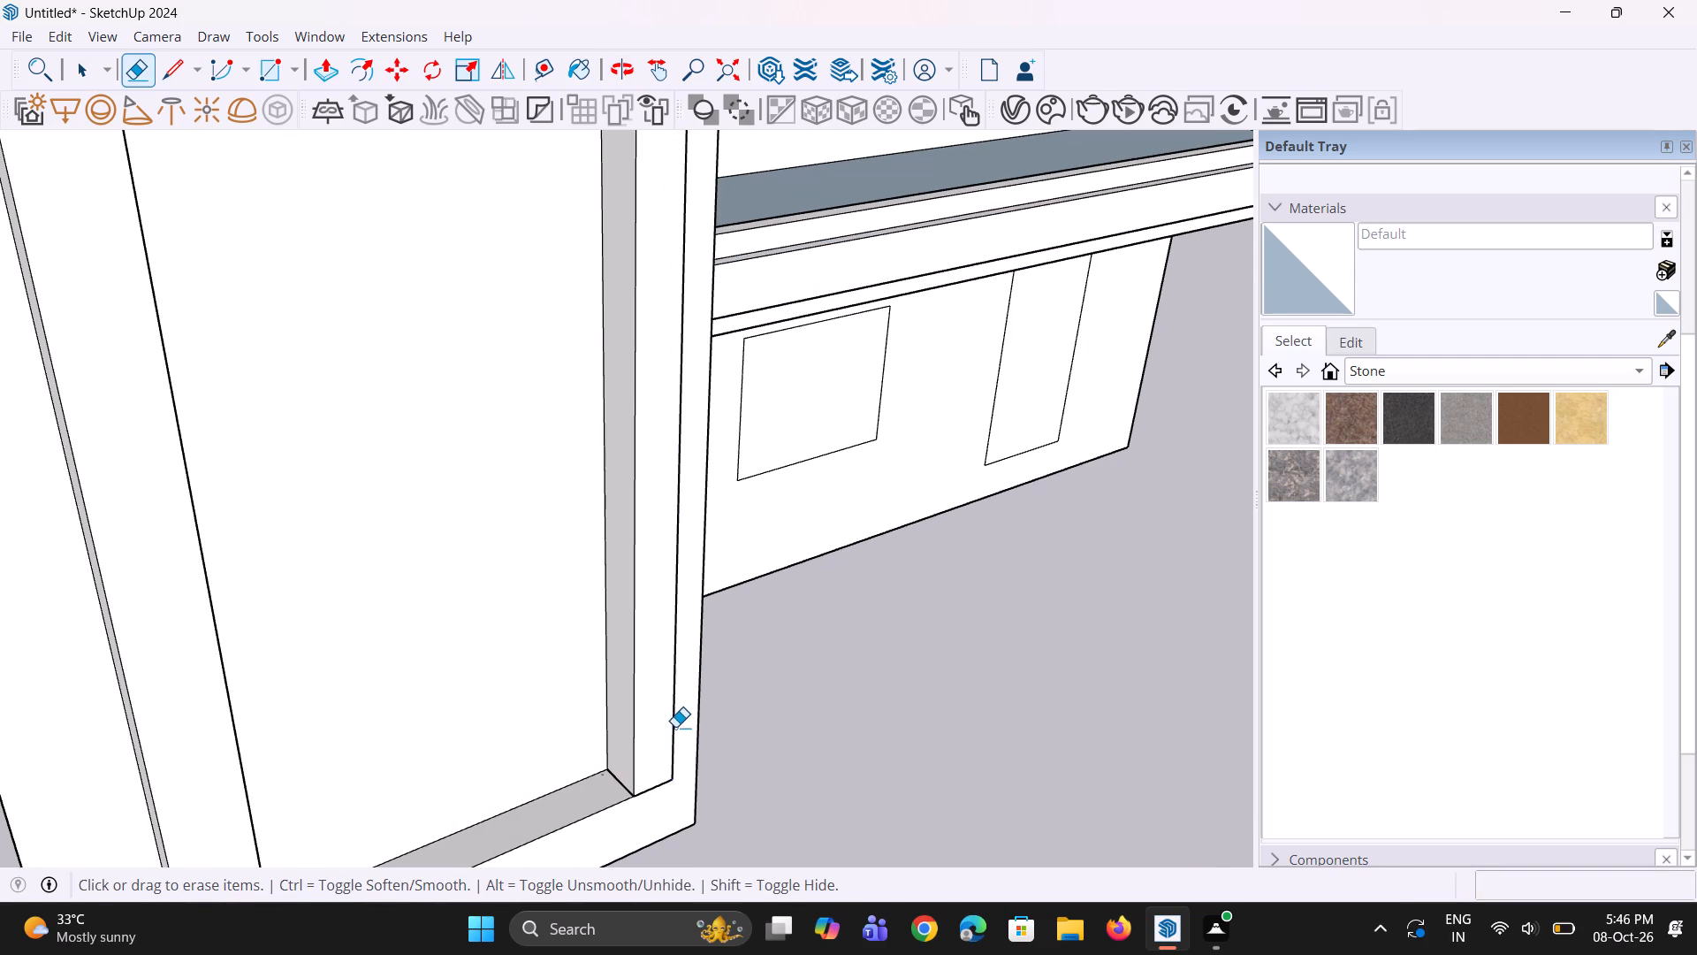
left_click(675, 727)
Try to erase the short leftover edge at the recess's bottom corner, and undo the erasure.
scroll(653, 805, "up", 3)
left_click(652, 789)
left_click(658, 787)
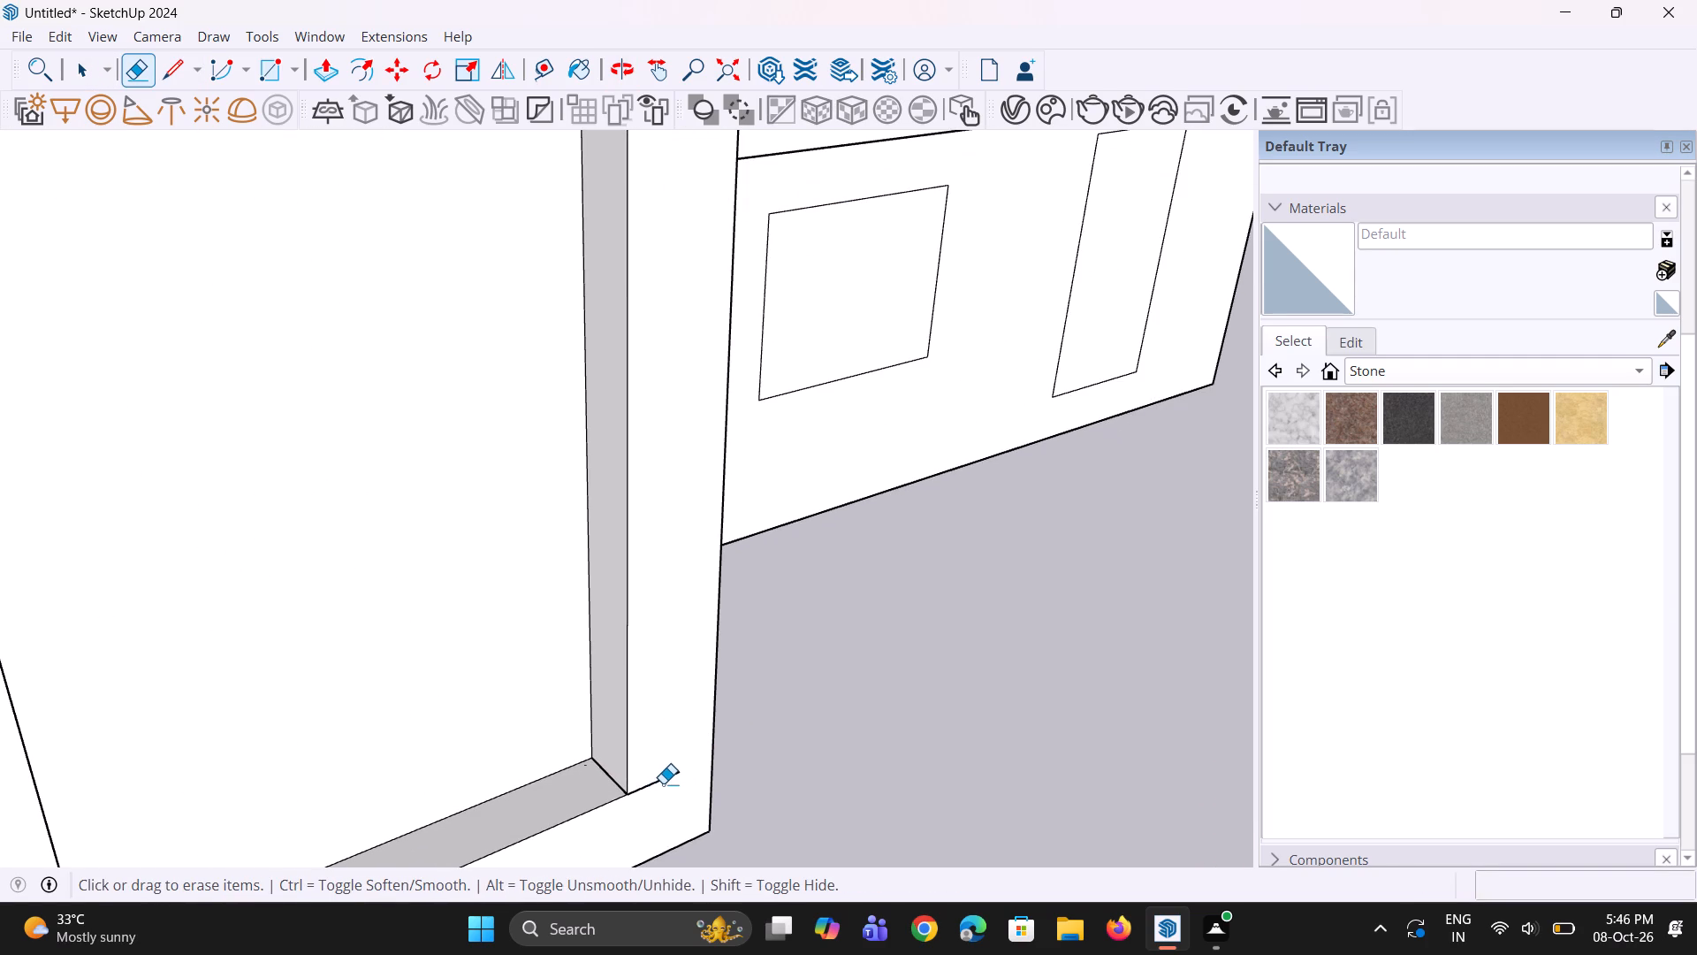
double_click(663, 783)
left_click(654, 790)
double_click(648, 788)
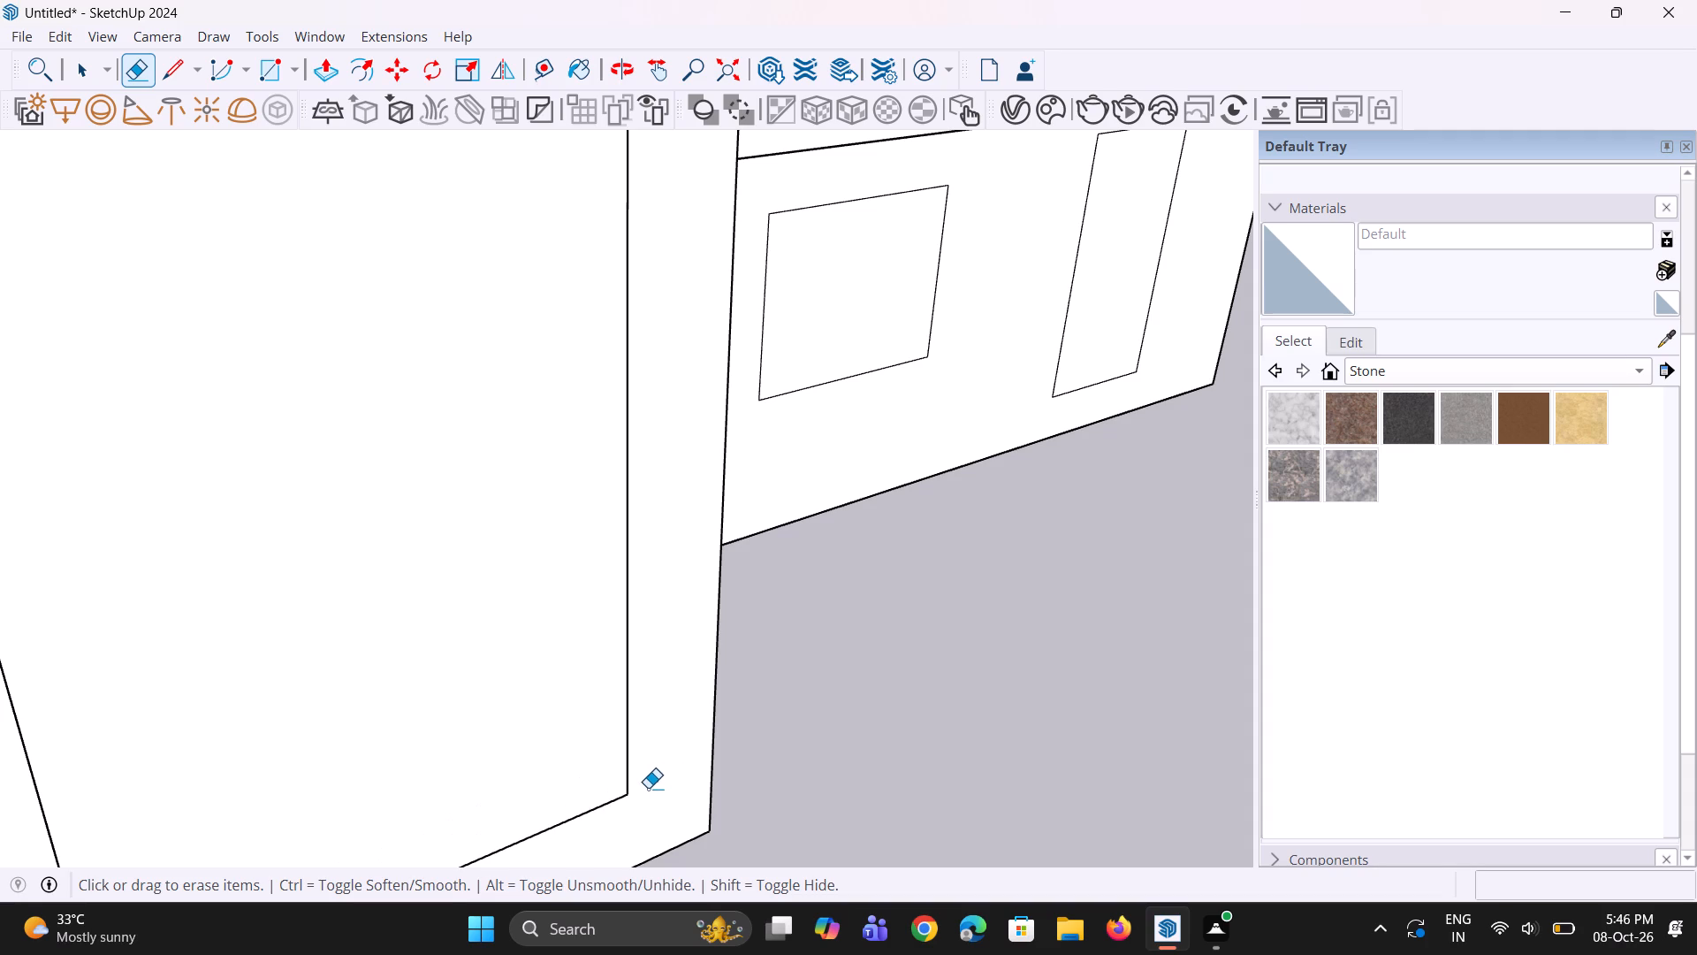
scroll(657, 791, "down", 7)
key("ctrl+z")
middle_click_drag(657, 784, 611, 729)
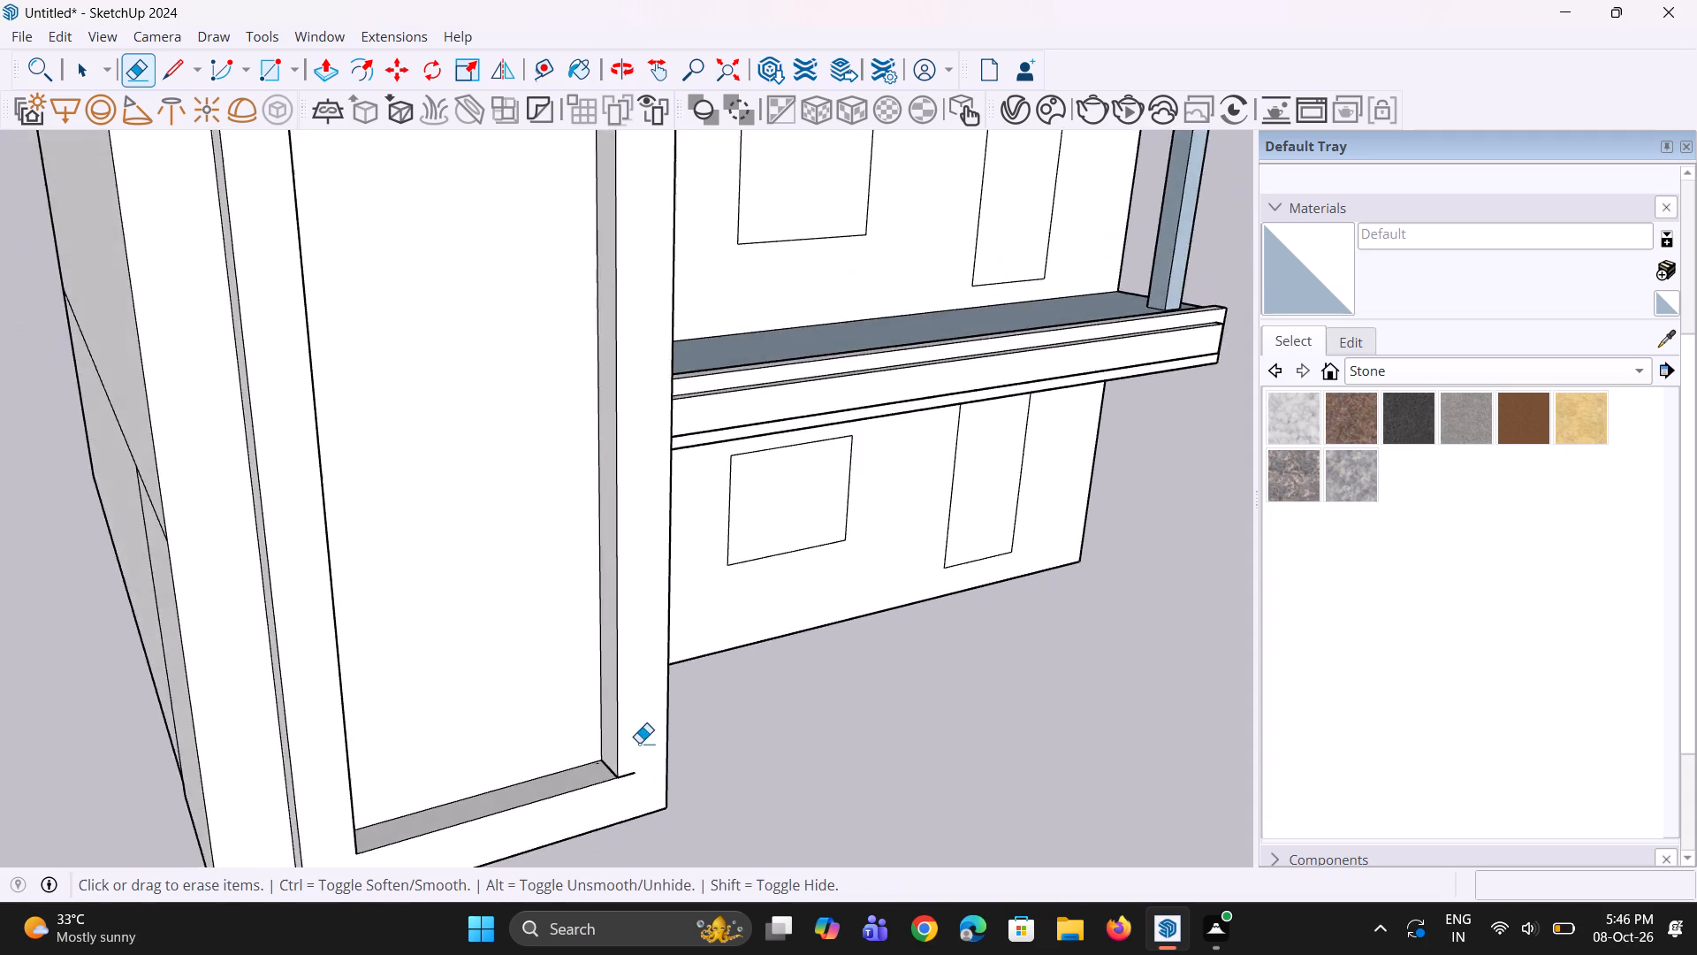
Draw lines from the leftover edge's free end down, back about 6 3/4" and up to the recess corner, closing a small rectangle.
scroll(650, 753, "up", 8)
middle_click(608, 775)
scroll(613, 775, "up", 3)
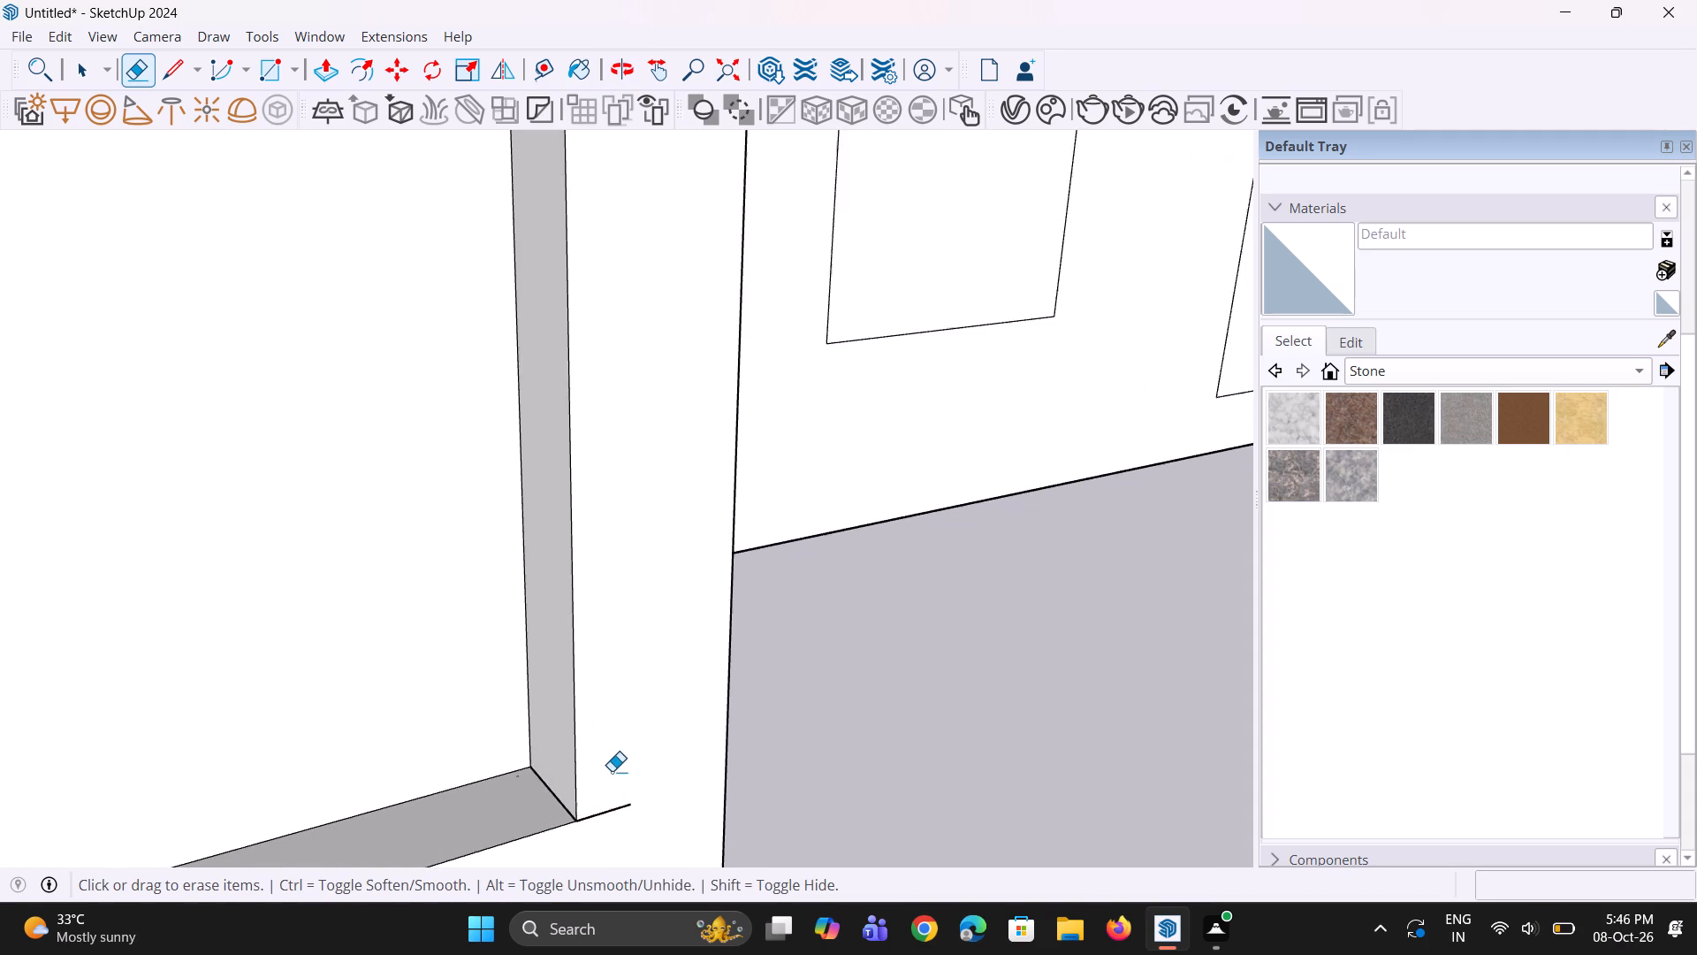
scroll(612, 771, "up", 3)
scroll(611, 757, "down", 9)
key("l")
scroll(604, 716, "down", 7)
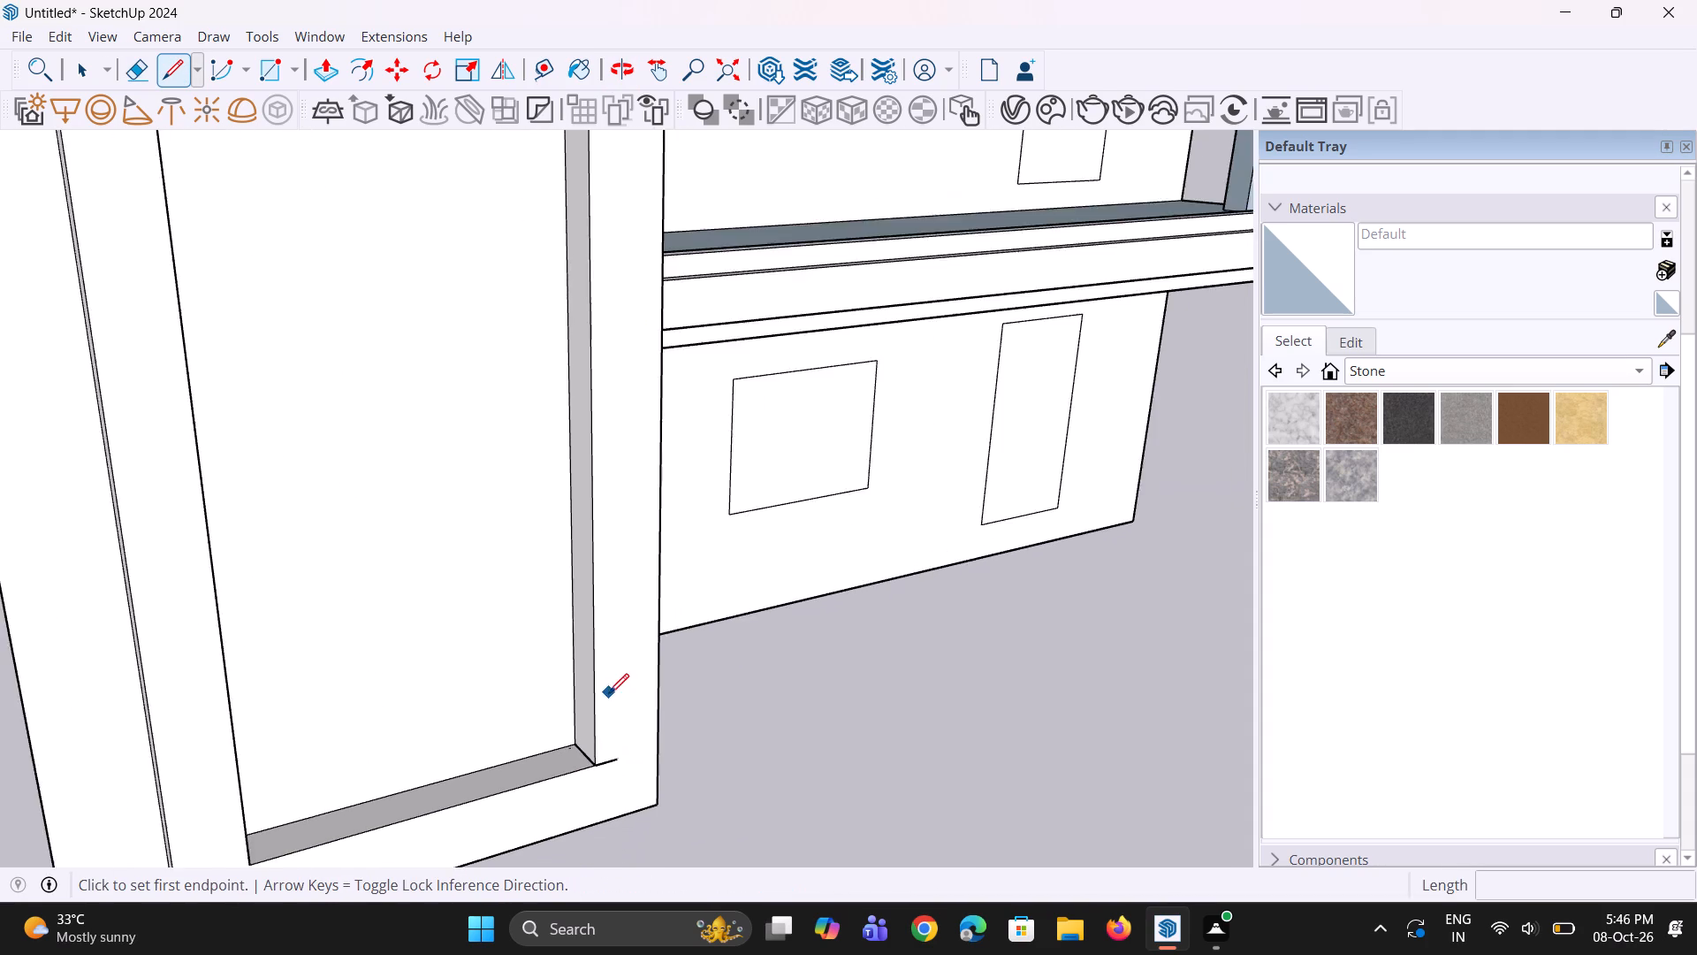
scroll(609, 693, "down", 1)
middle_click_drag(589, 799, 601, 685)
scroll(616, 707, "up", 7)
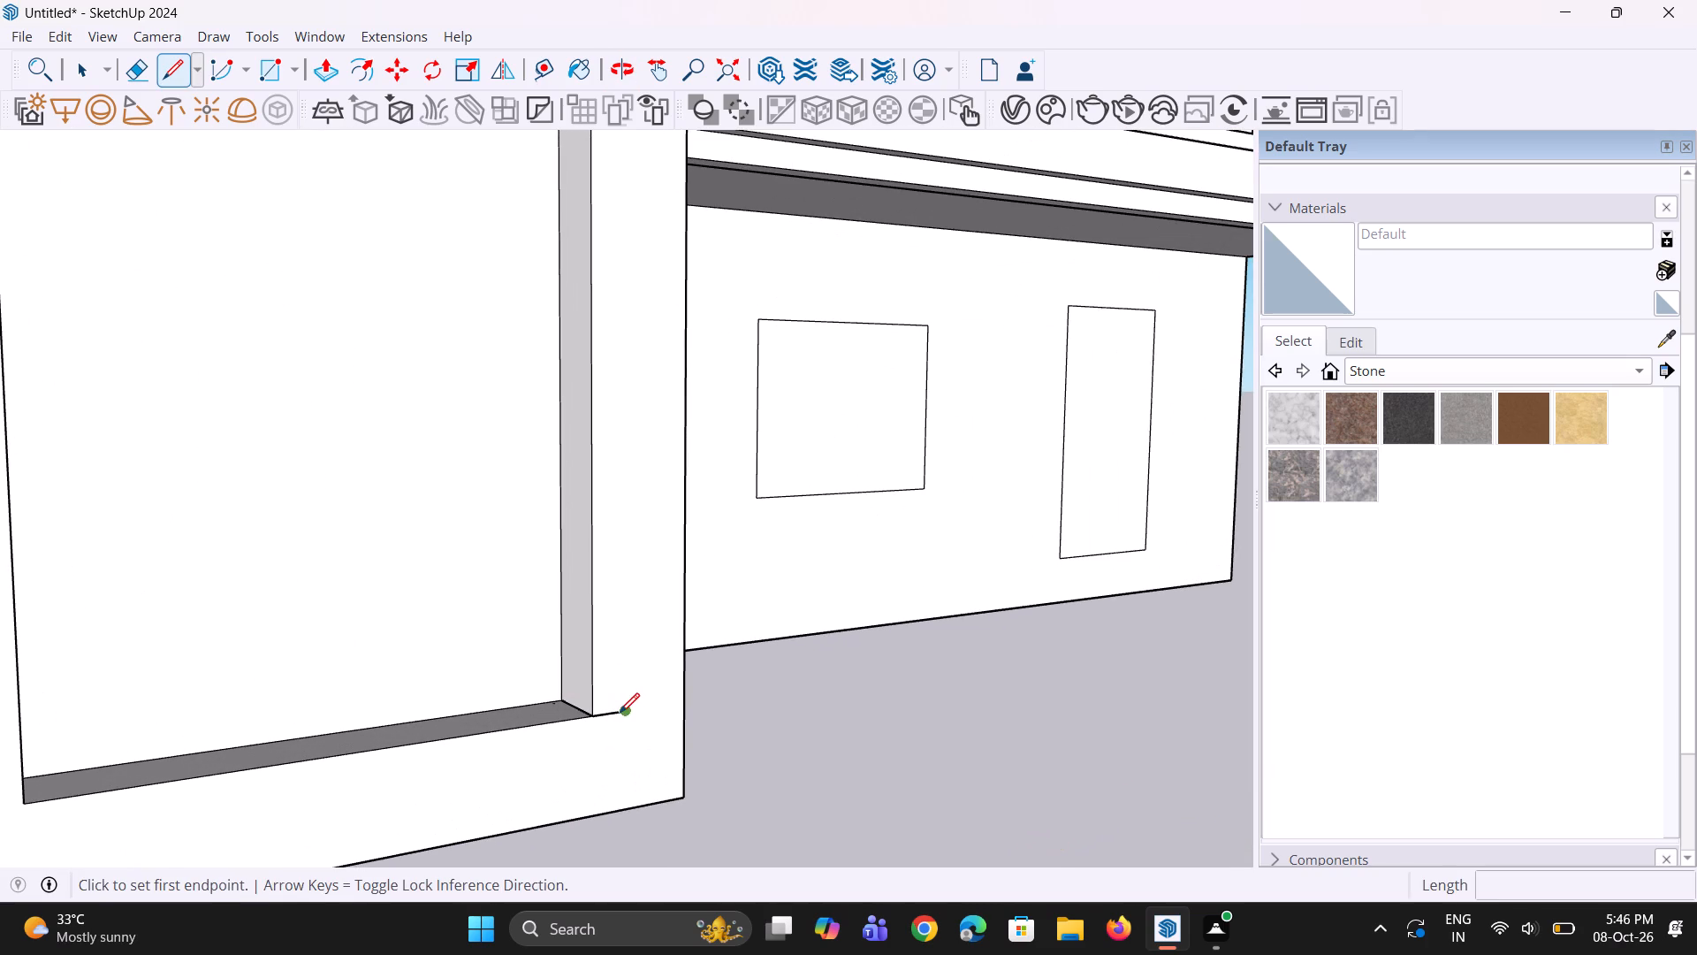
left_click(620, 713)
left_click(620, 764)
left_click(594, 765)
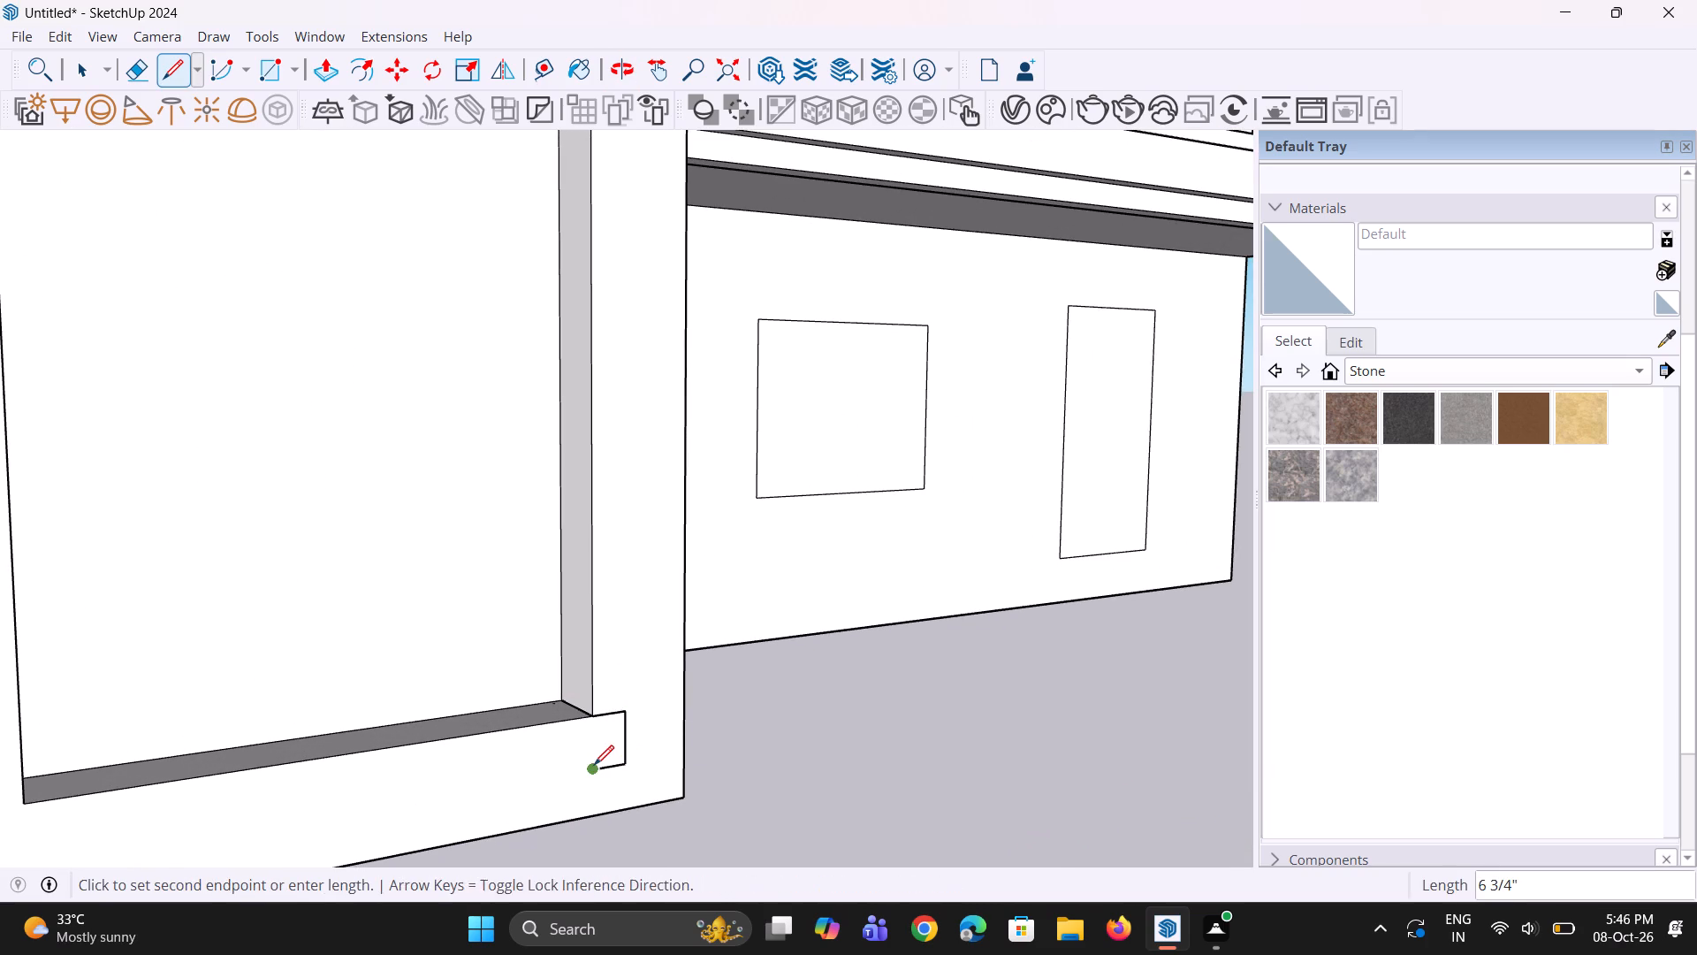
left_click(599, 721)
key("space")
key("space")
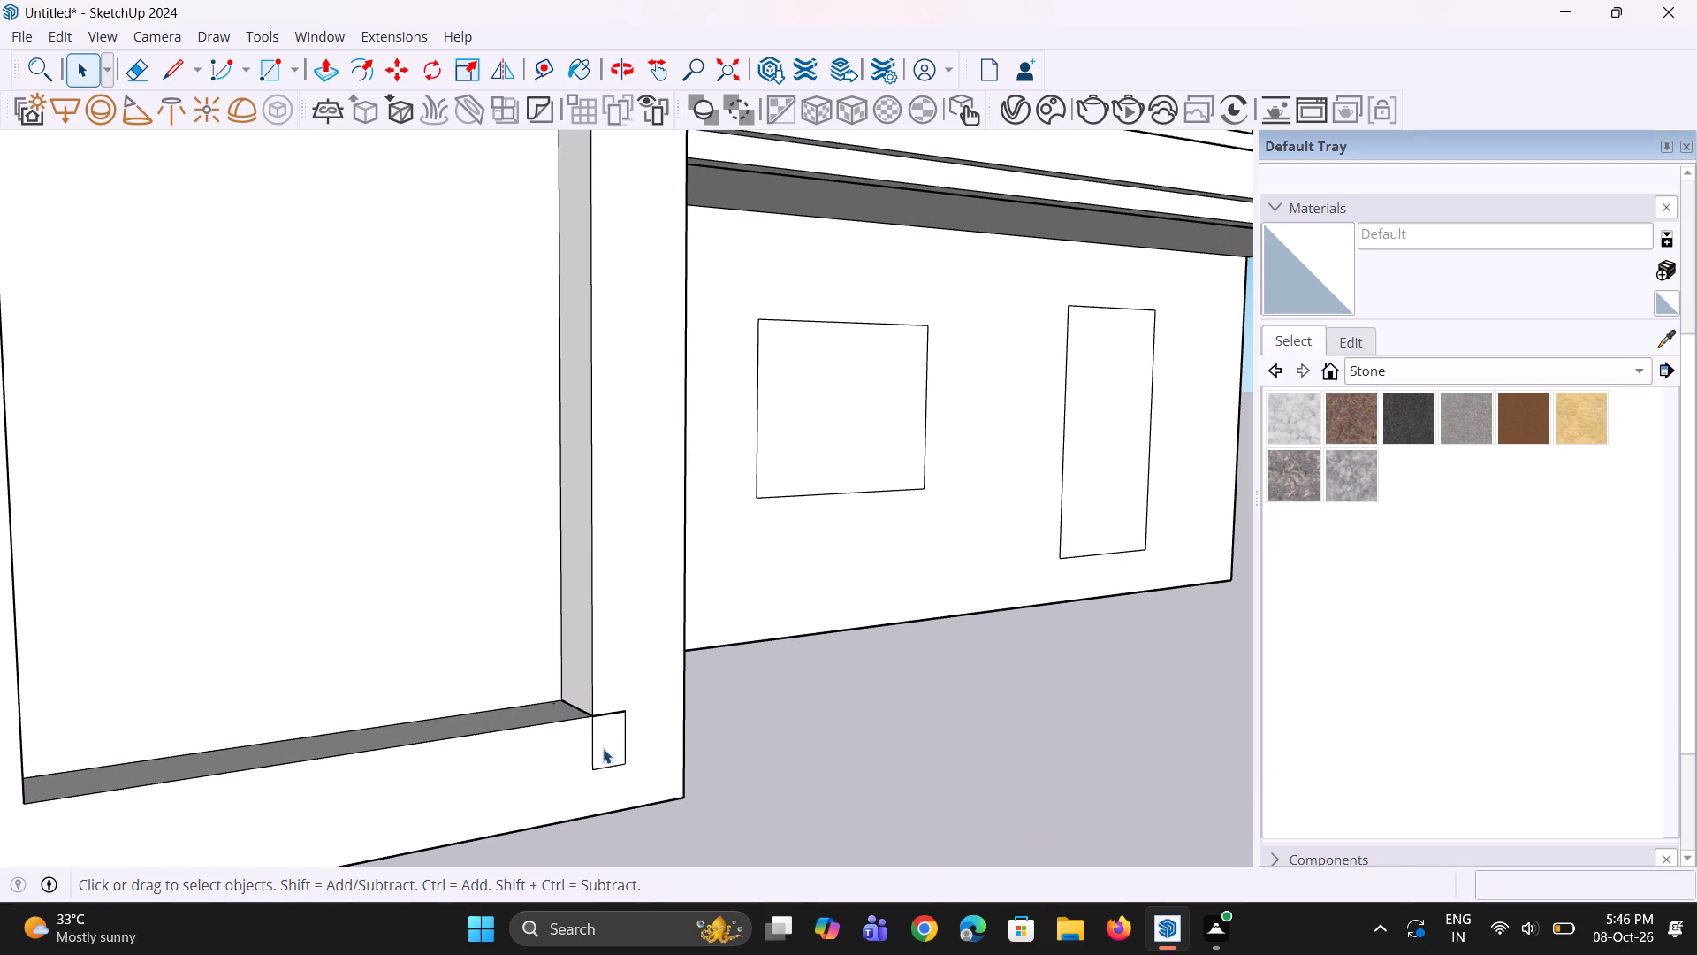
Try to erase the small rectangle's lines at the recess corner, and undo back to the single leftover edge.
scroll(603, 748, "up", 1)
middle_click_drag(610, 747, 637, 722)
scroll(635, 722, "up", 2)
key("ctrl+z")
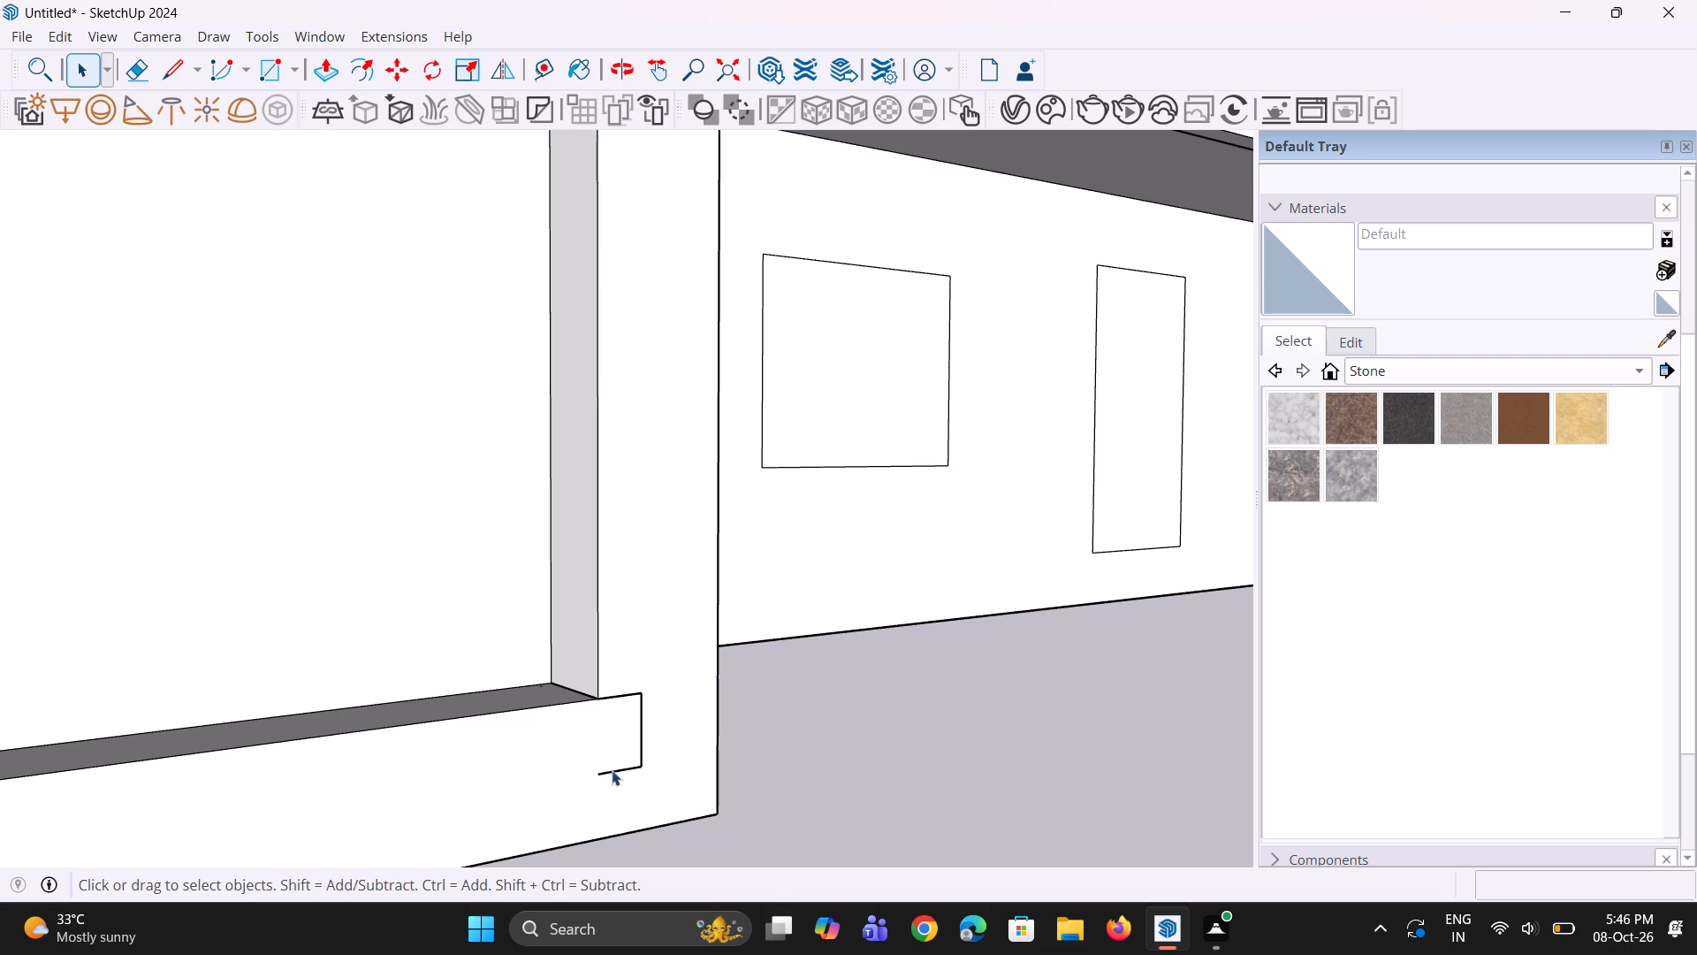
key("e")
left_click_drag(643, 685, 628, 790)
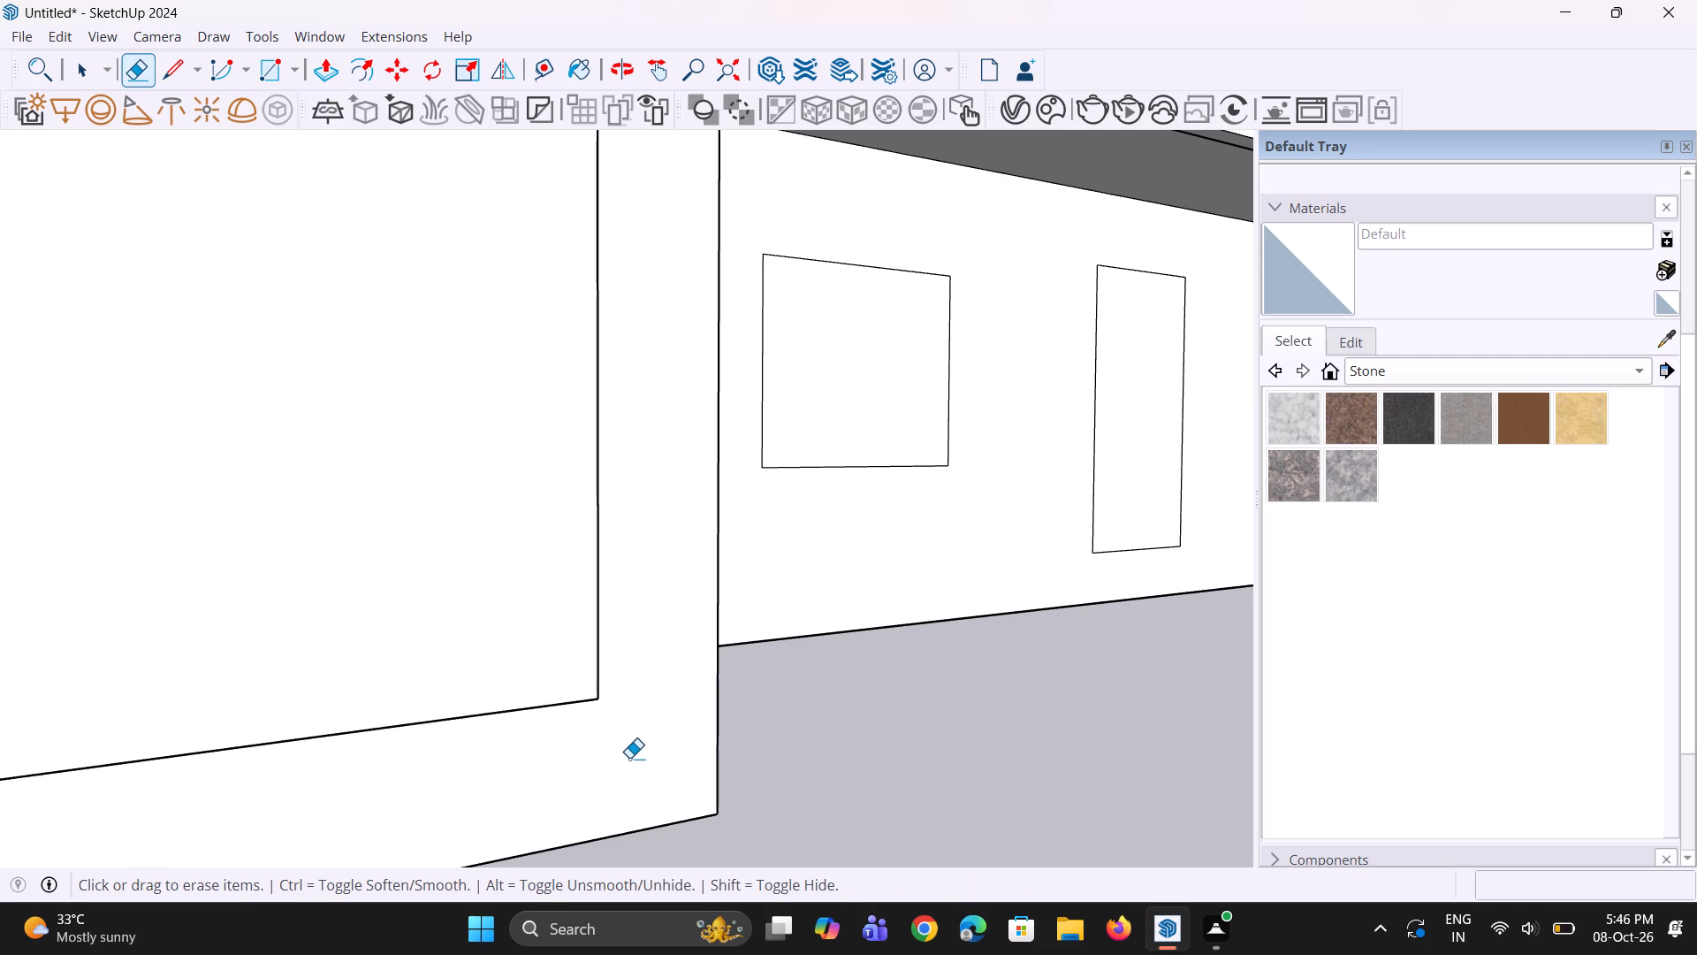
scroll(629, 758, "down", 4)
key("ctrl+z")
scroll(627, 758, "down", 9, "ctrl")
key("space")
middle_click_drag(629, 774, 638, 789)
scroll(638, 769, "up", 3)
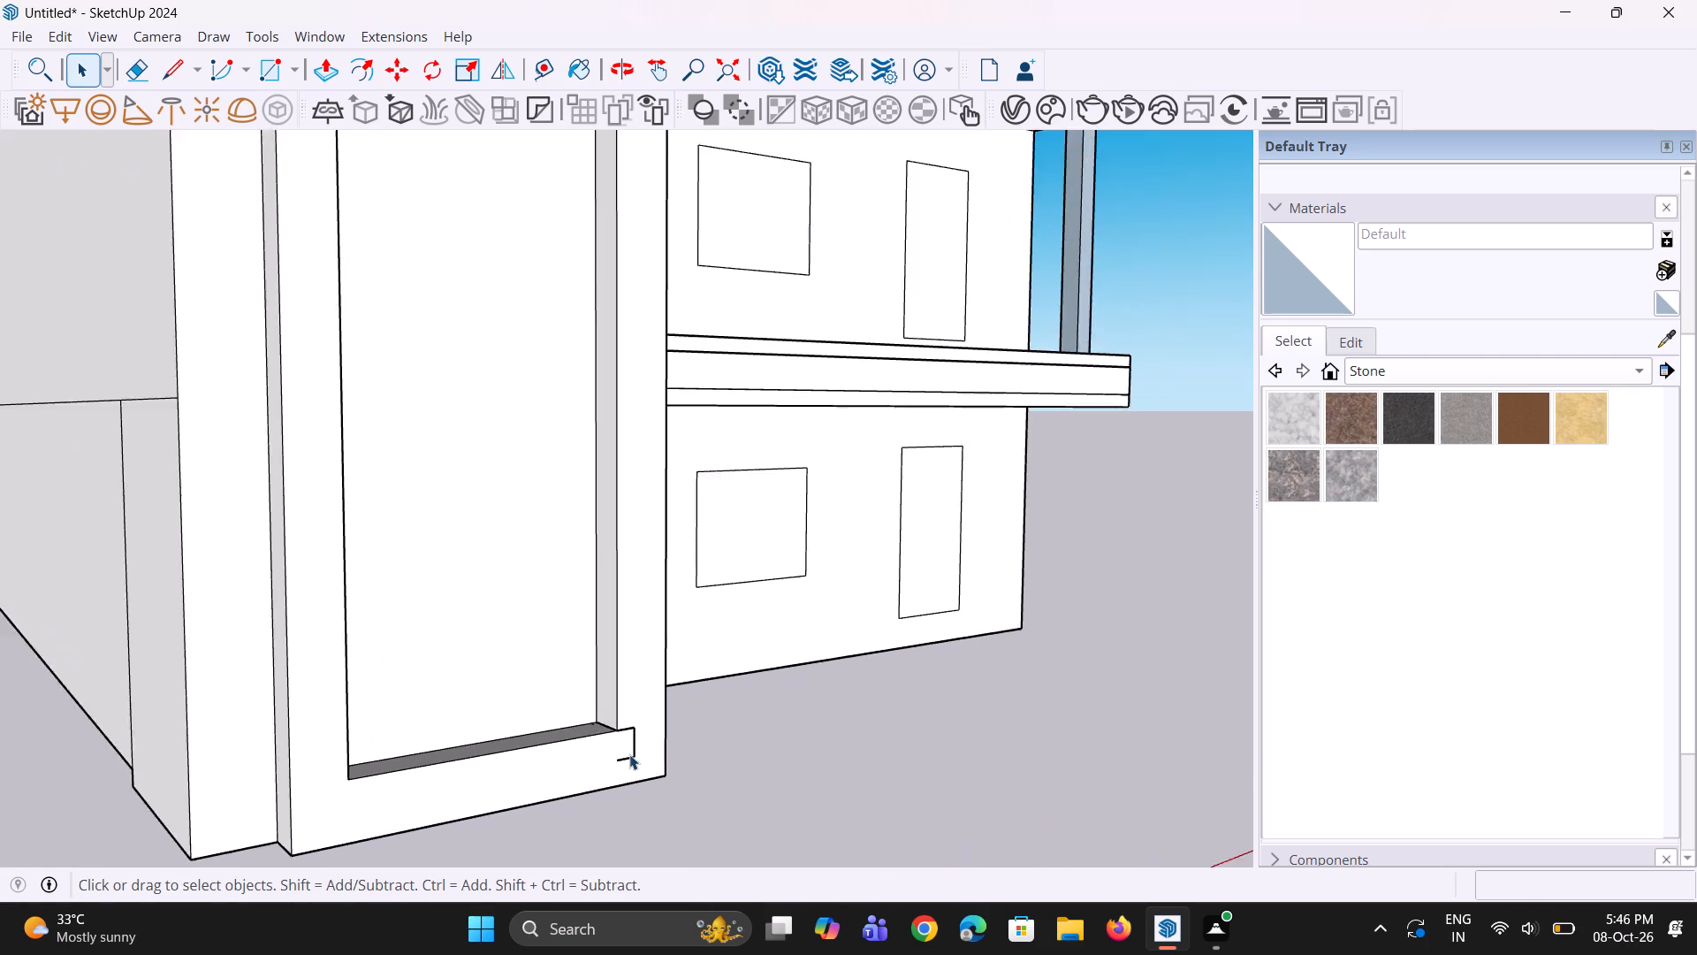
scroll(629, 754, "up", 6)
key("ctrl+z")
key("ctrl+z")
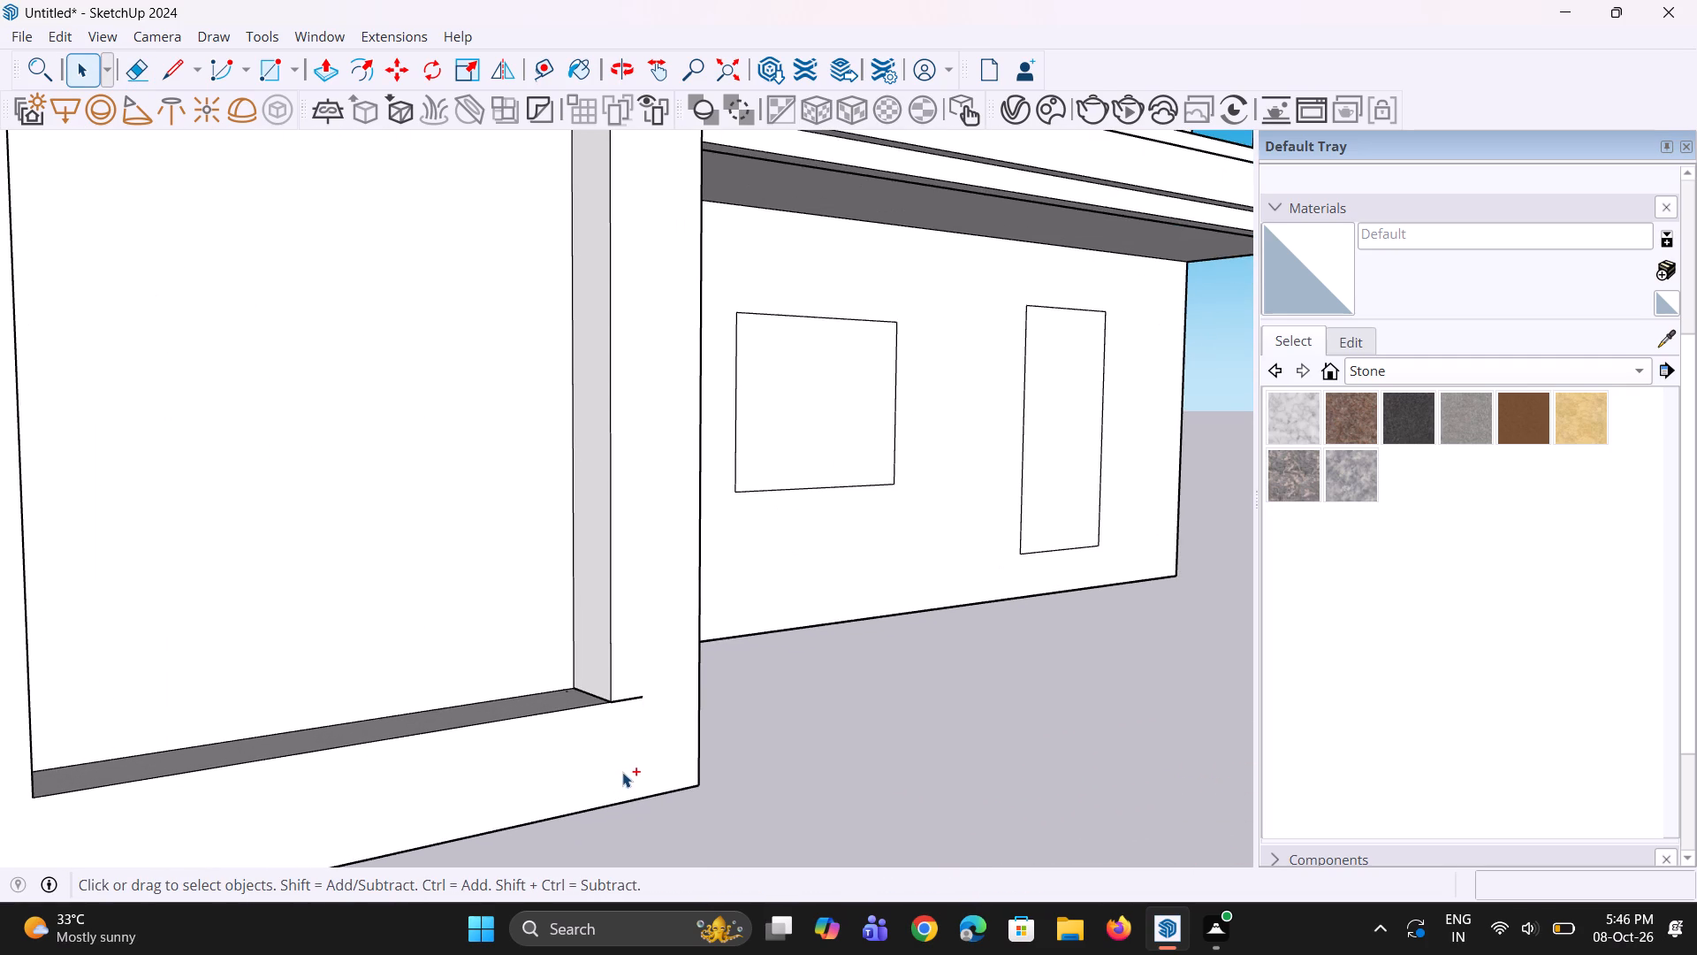
Delete the three leftover line pieces on the tower frame beside the recess's upper part.
scroll(664, 711, "down", 12)
middle_click_drag(641, 698, 601, 778)
scroll(559, 709, "down", 4)
middle_click_drag(560, 693, 503, 710)
scroll(603, 372, "up", 7)
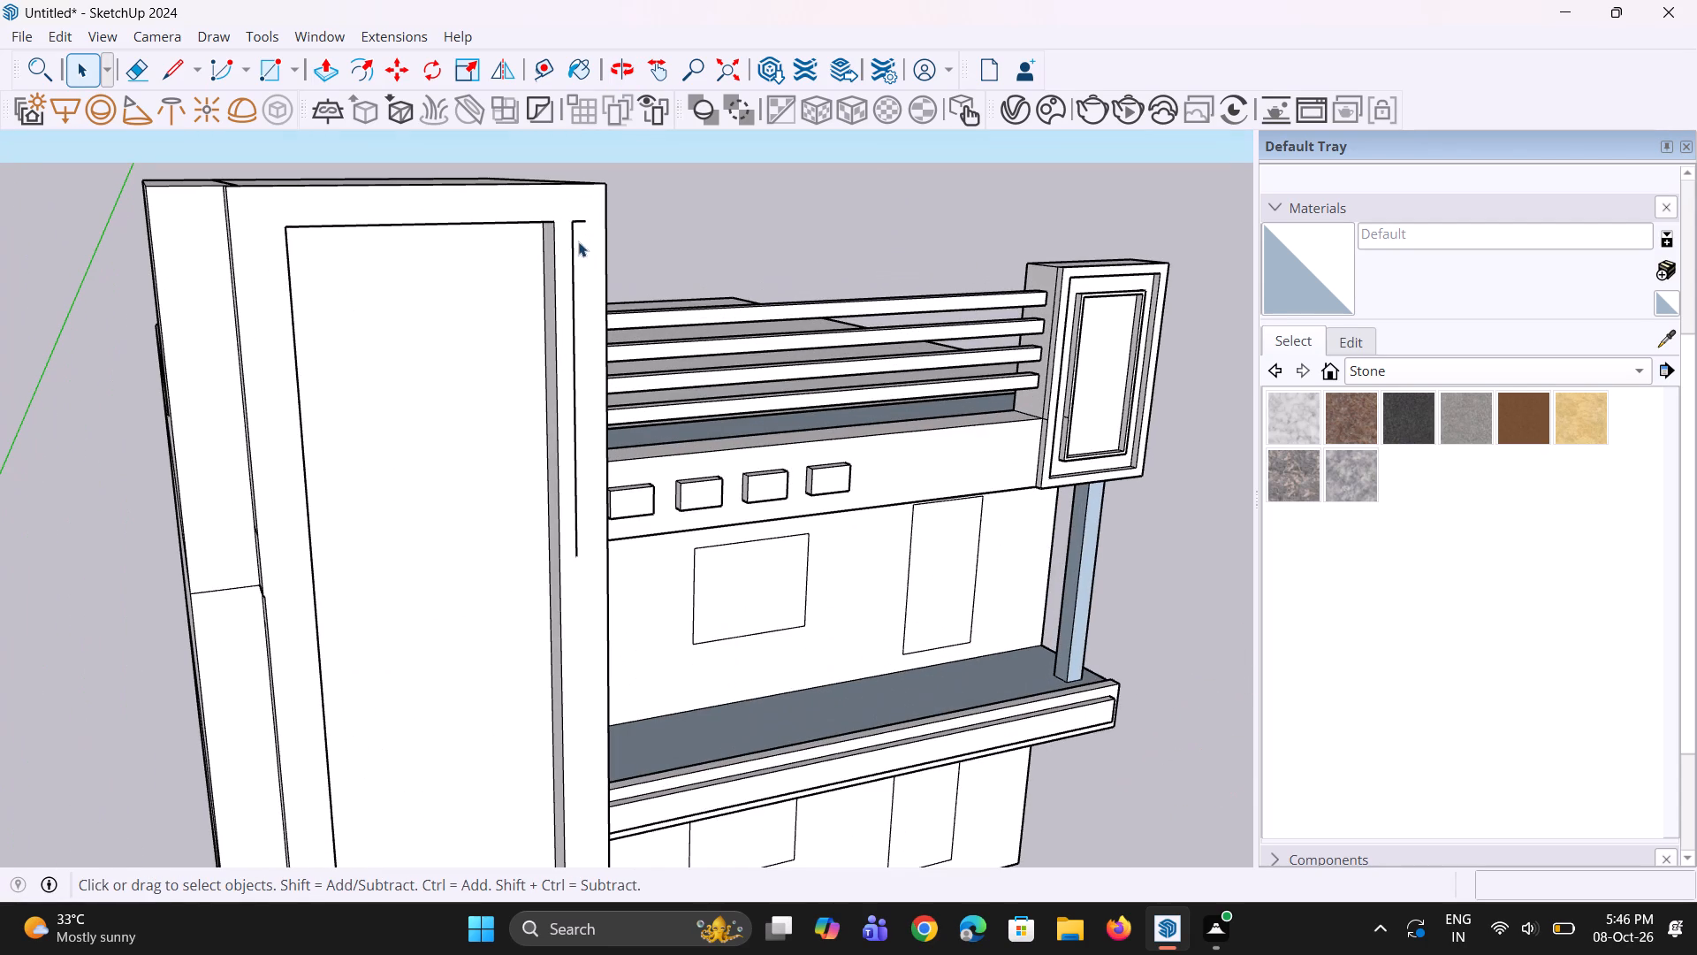
left_click(573, 244)
key("Delete")
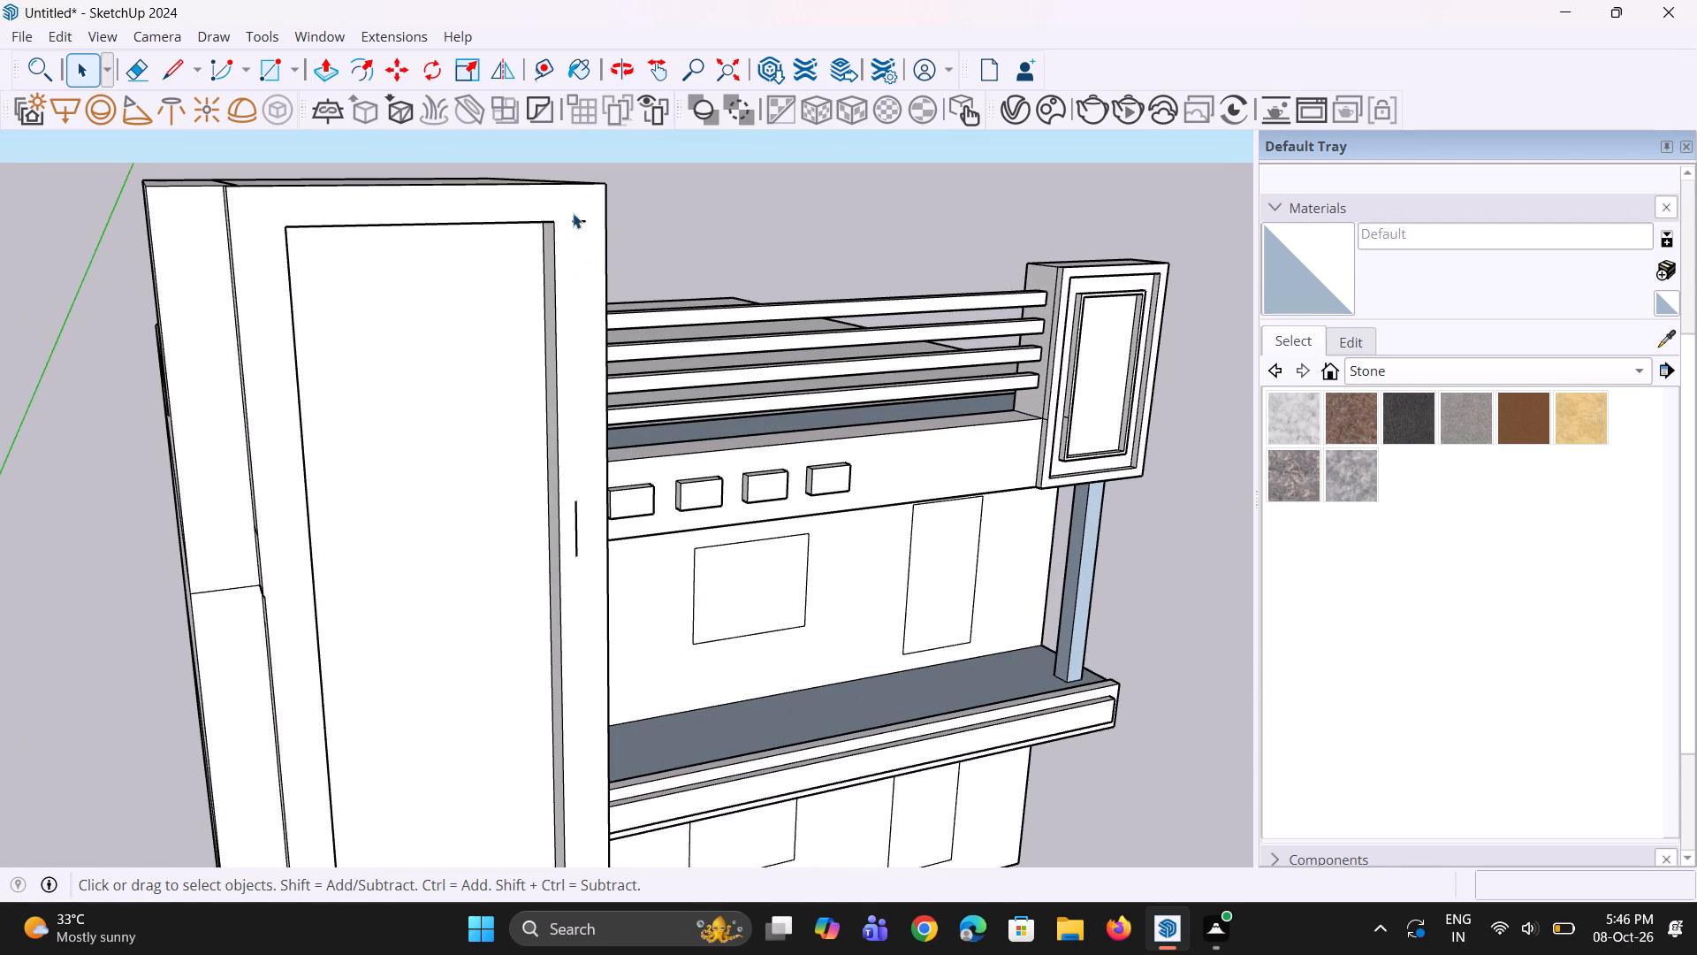
left_click(578, 220)
key("Delete")
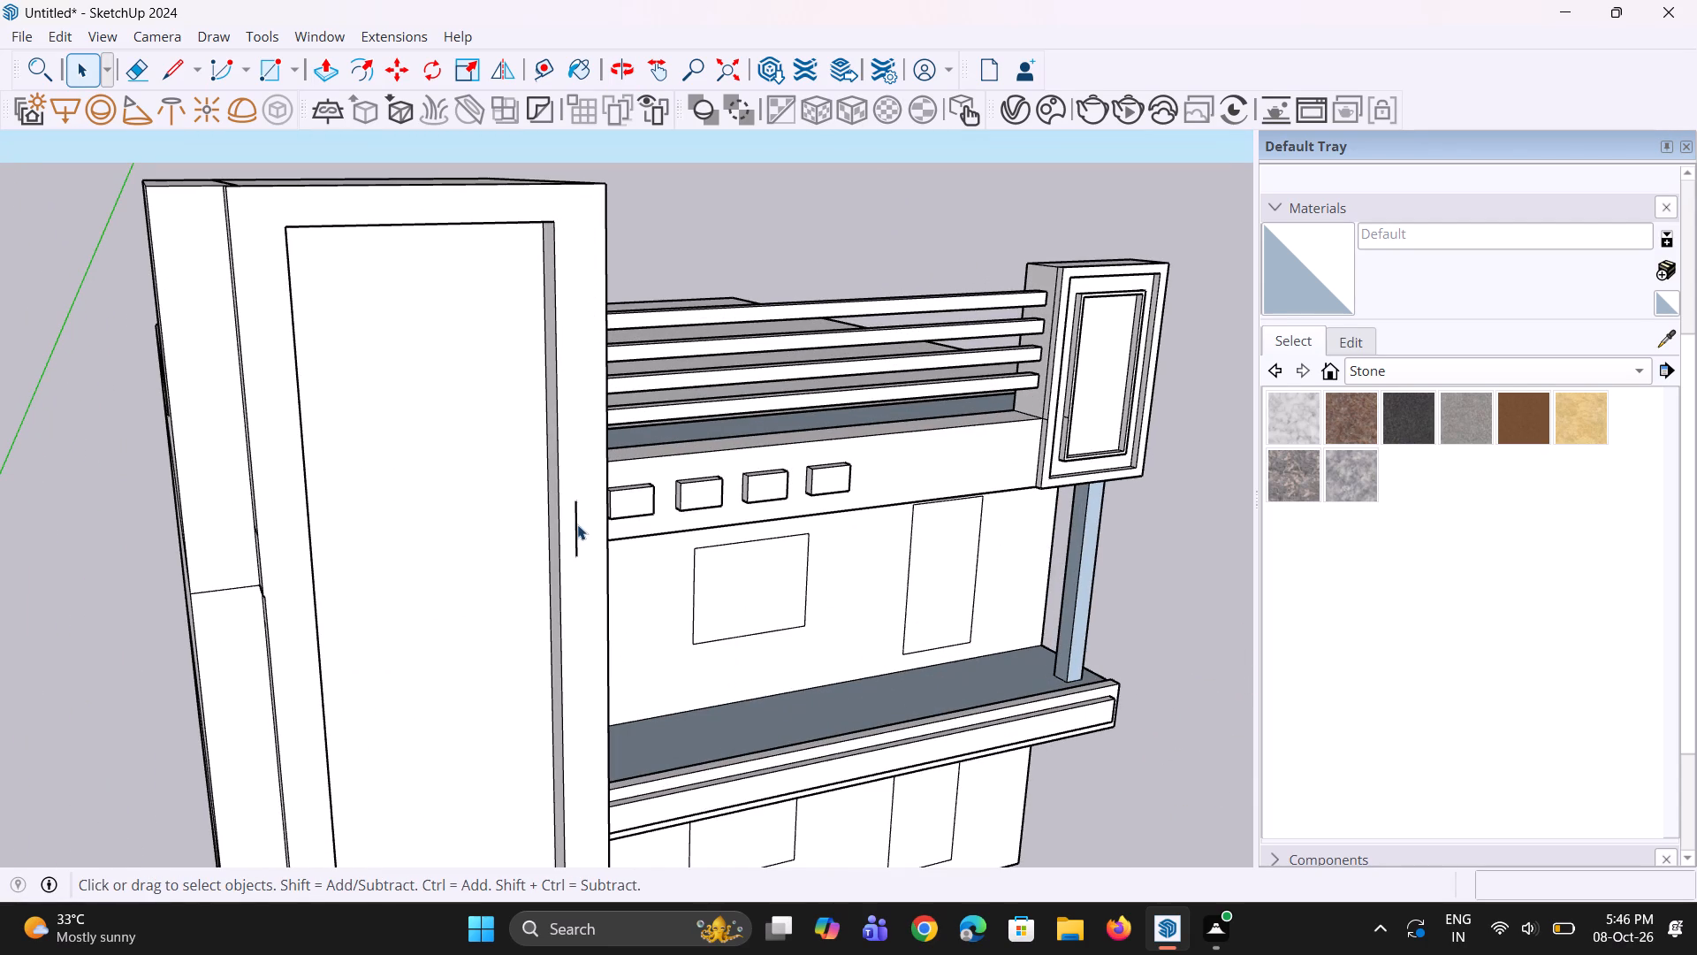
left_click(577, 524)
key("Delete")
Push/pull the upper face of the tower's side step outward about 1' 11 1/4".
scroll(568, 482, "down", 9)
middle_click_drag(534, 480, 525, 510)
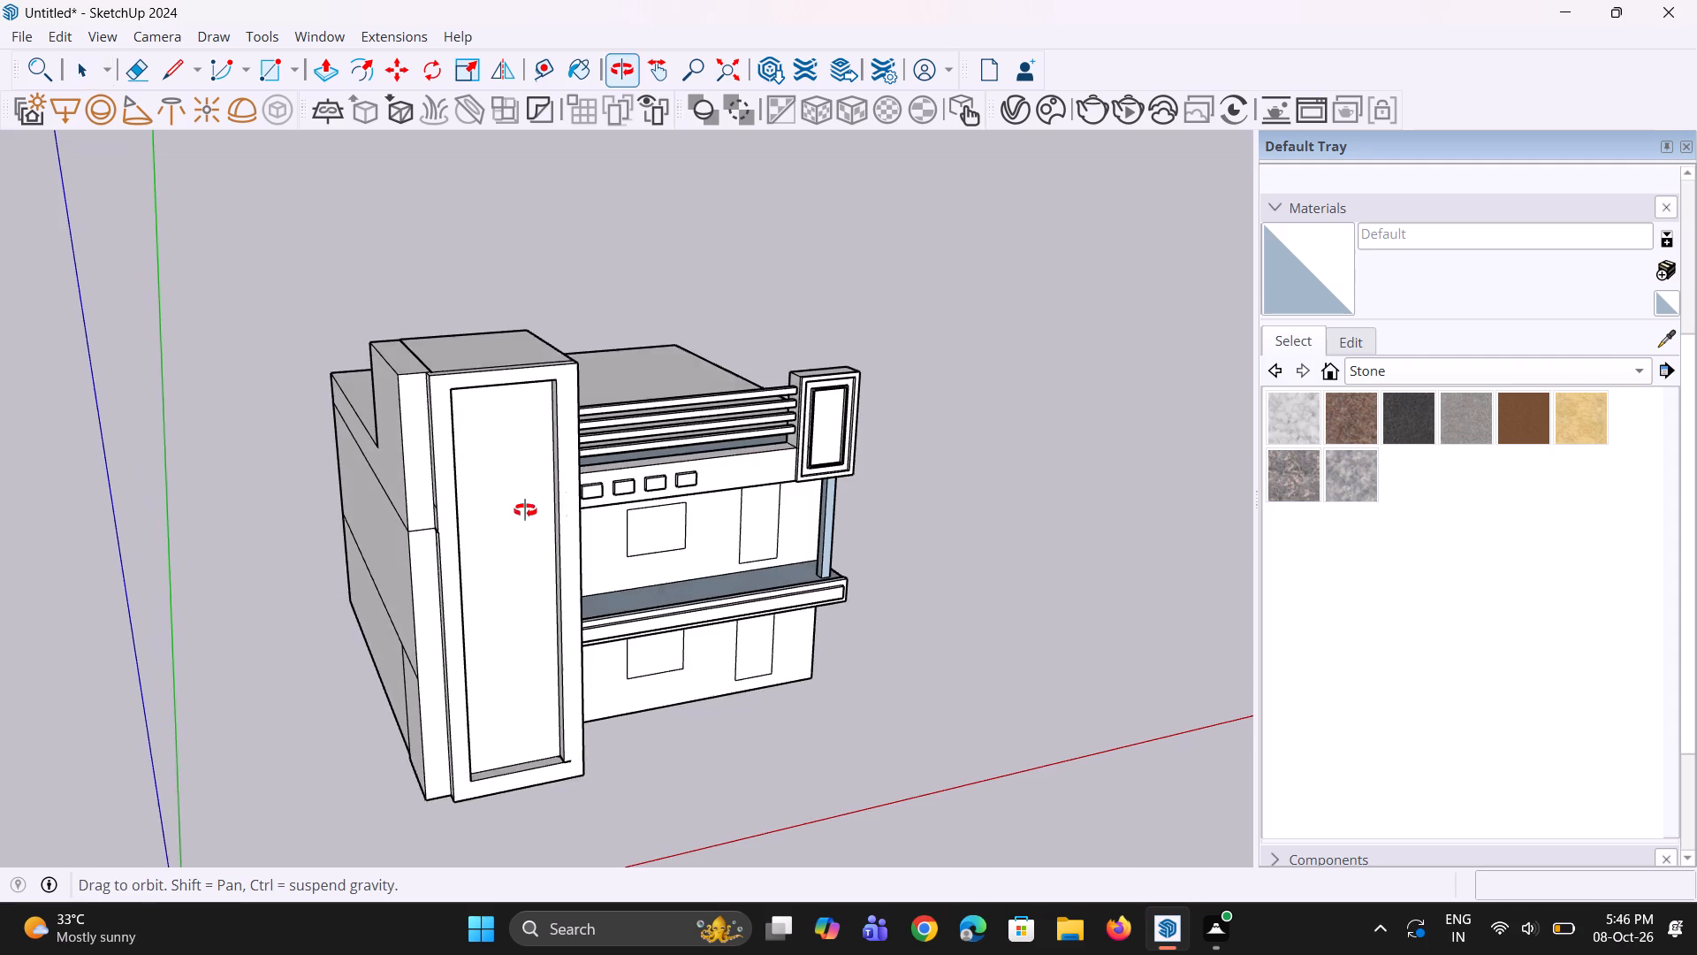
middle_click_drag(525, 510, 527, 517)
scroll(471, 430, "up", 3)
middle_click_drag(445, 433, 558, 441)
scroll(475, 533, "up", 3)
middle_click_drag(484, 536, 529, 508)
key("p")
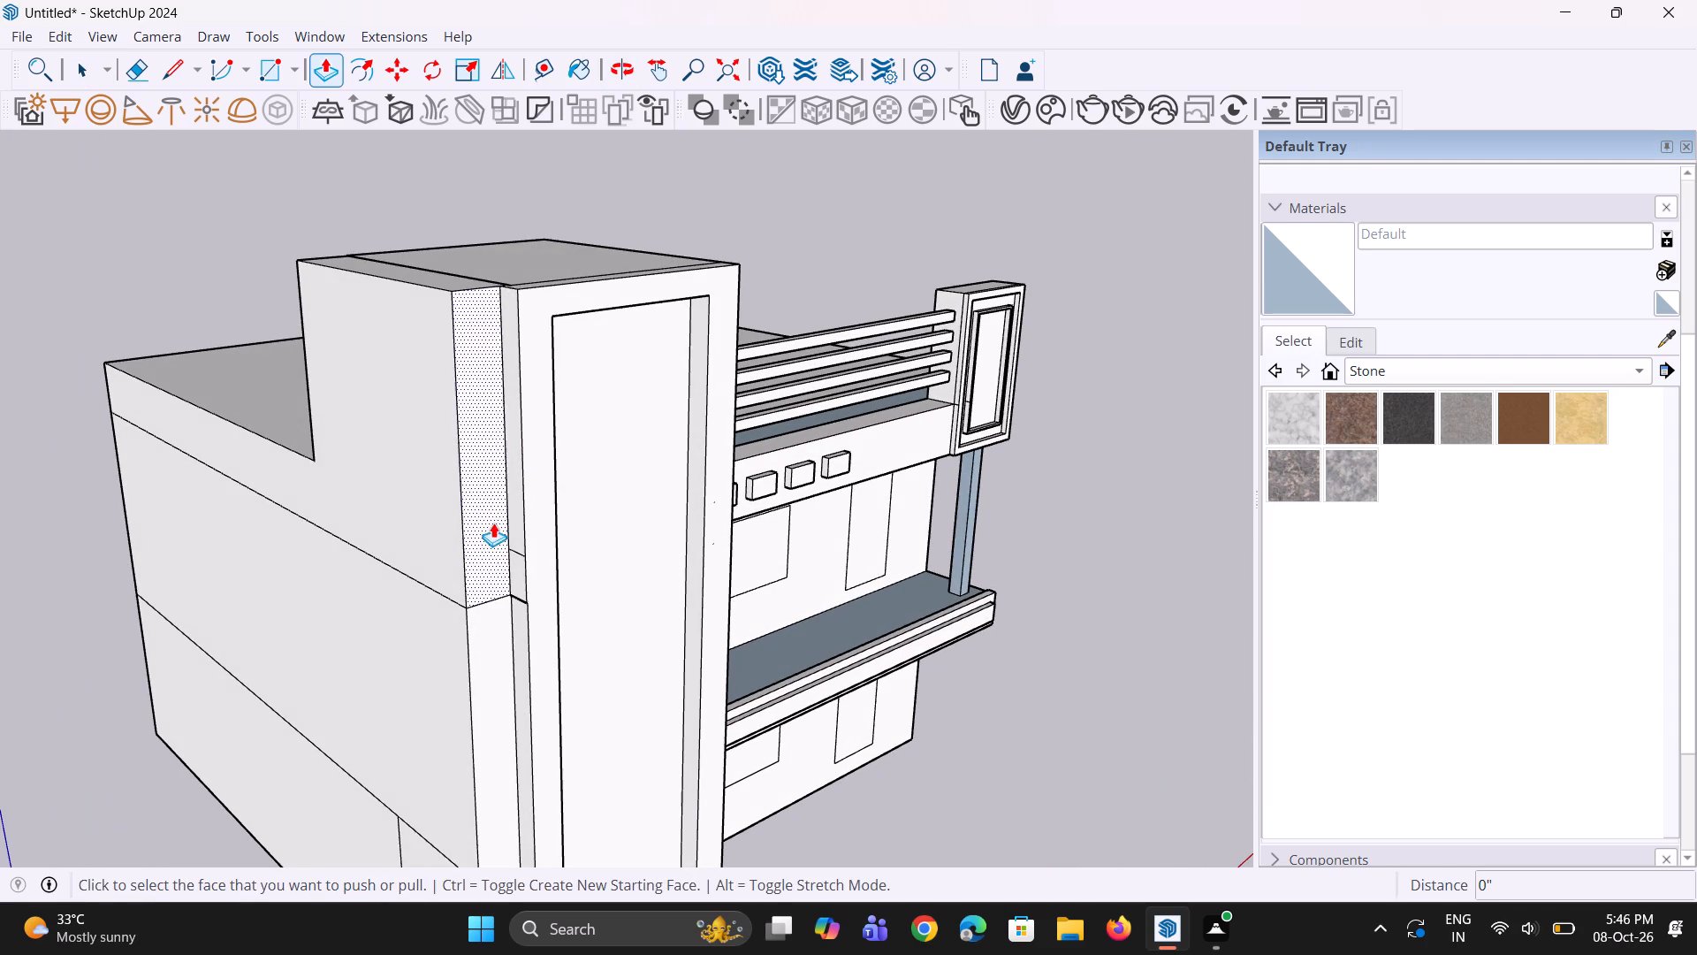
left_click(515, 507)
left_click(452, 436)
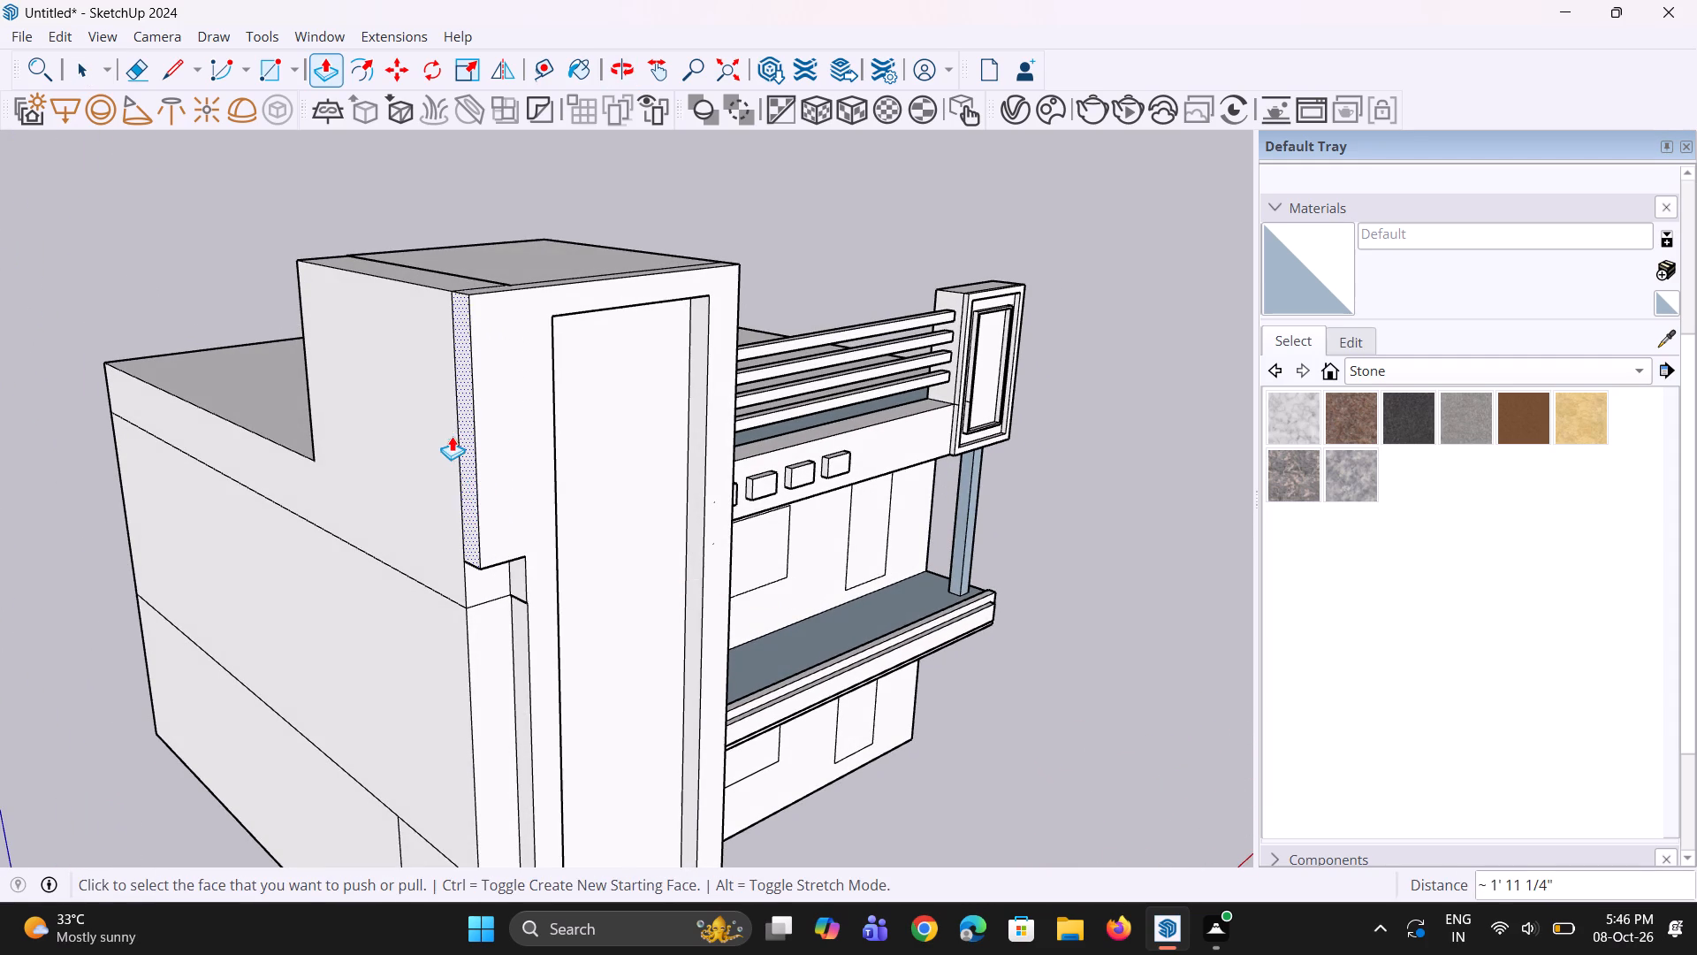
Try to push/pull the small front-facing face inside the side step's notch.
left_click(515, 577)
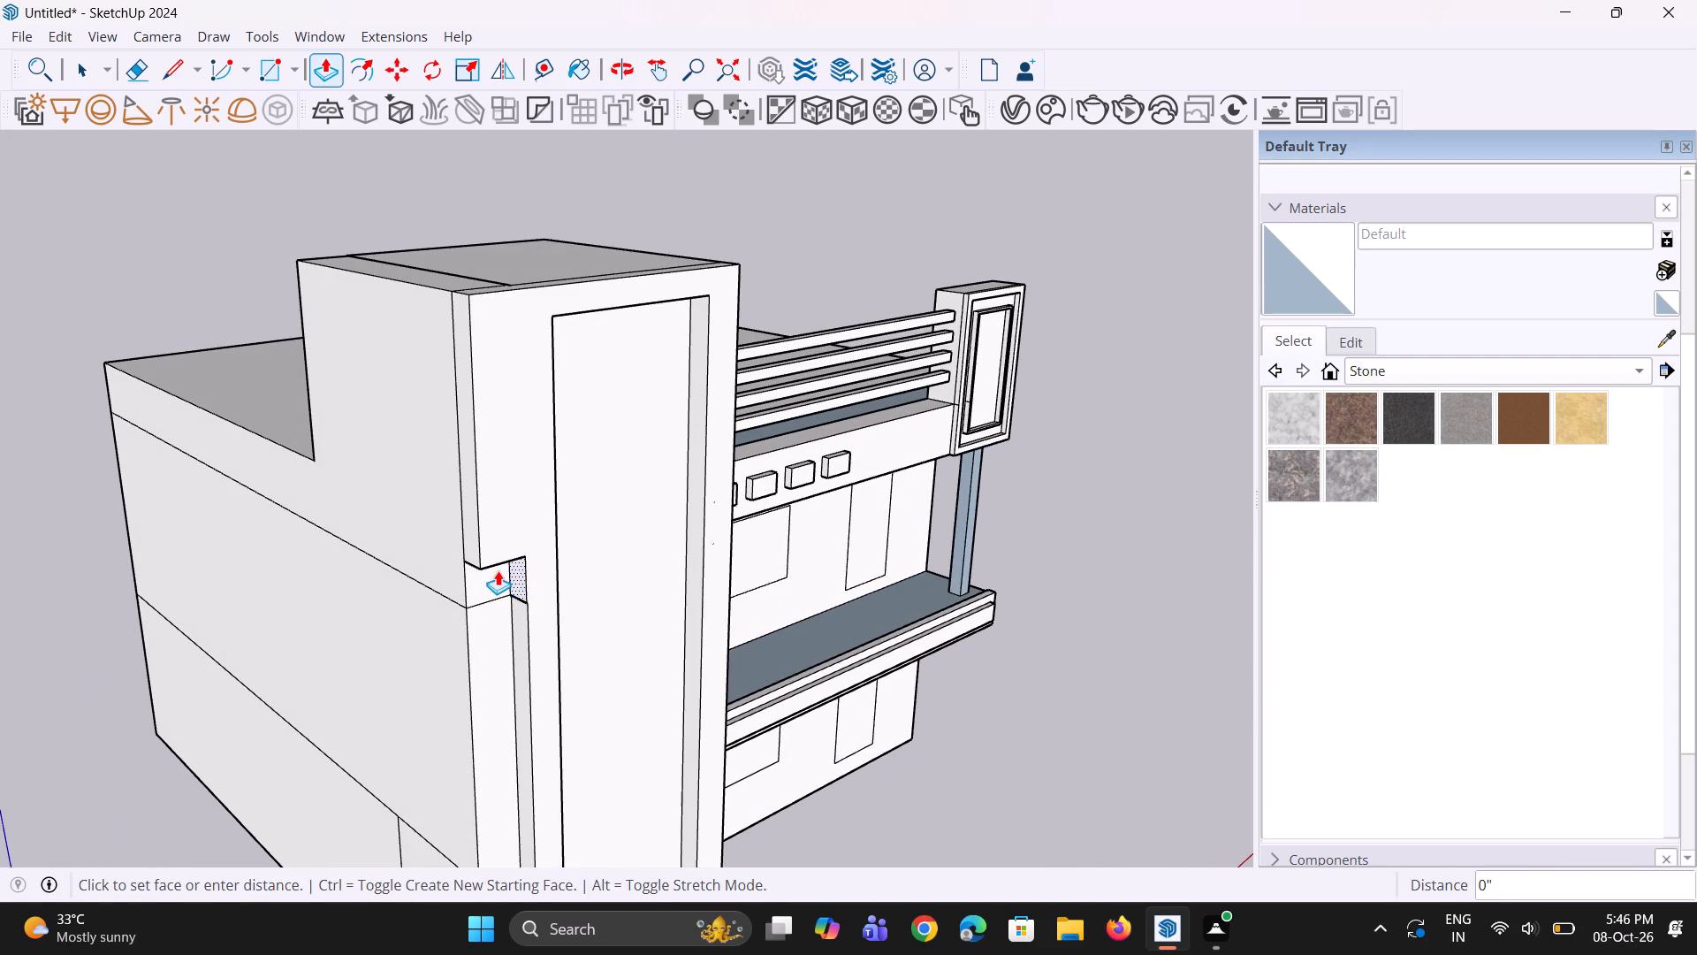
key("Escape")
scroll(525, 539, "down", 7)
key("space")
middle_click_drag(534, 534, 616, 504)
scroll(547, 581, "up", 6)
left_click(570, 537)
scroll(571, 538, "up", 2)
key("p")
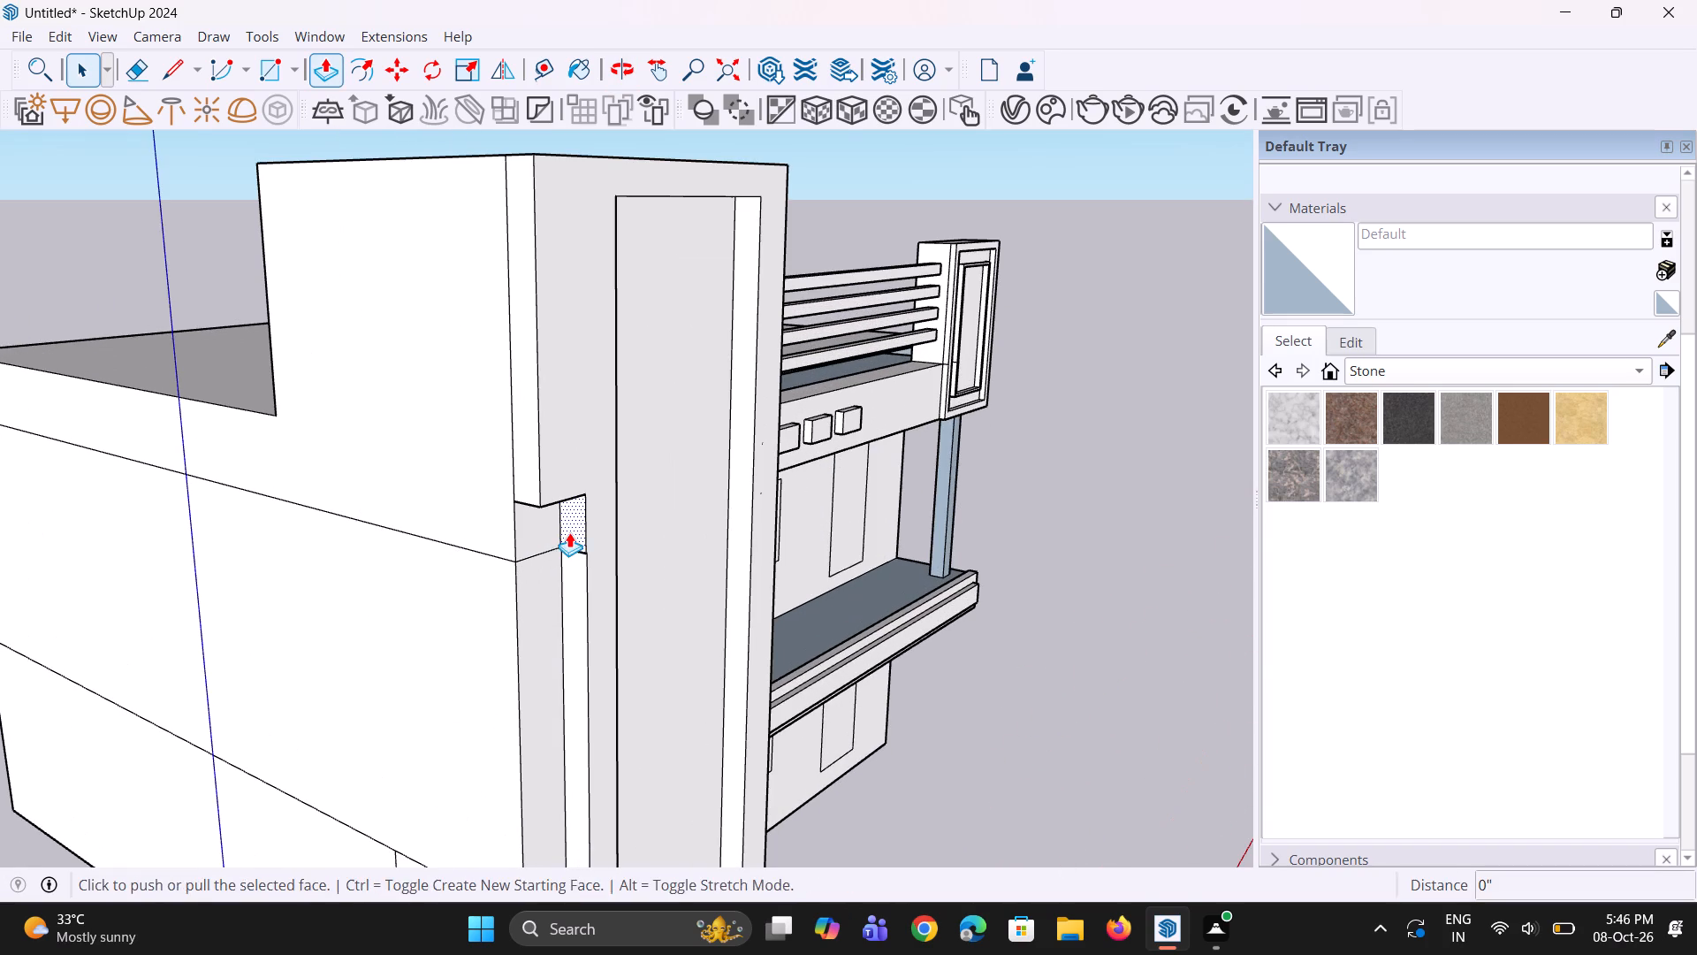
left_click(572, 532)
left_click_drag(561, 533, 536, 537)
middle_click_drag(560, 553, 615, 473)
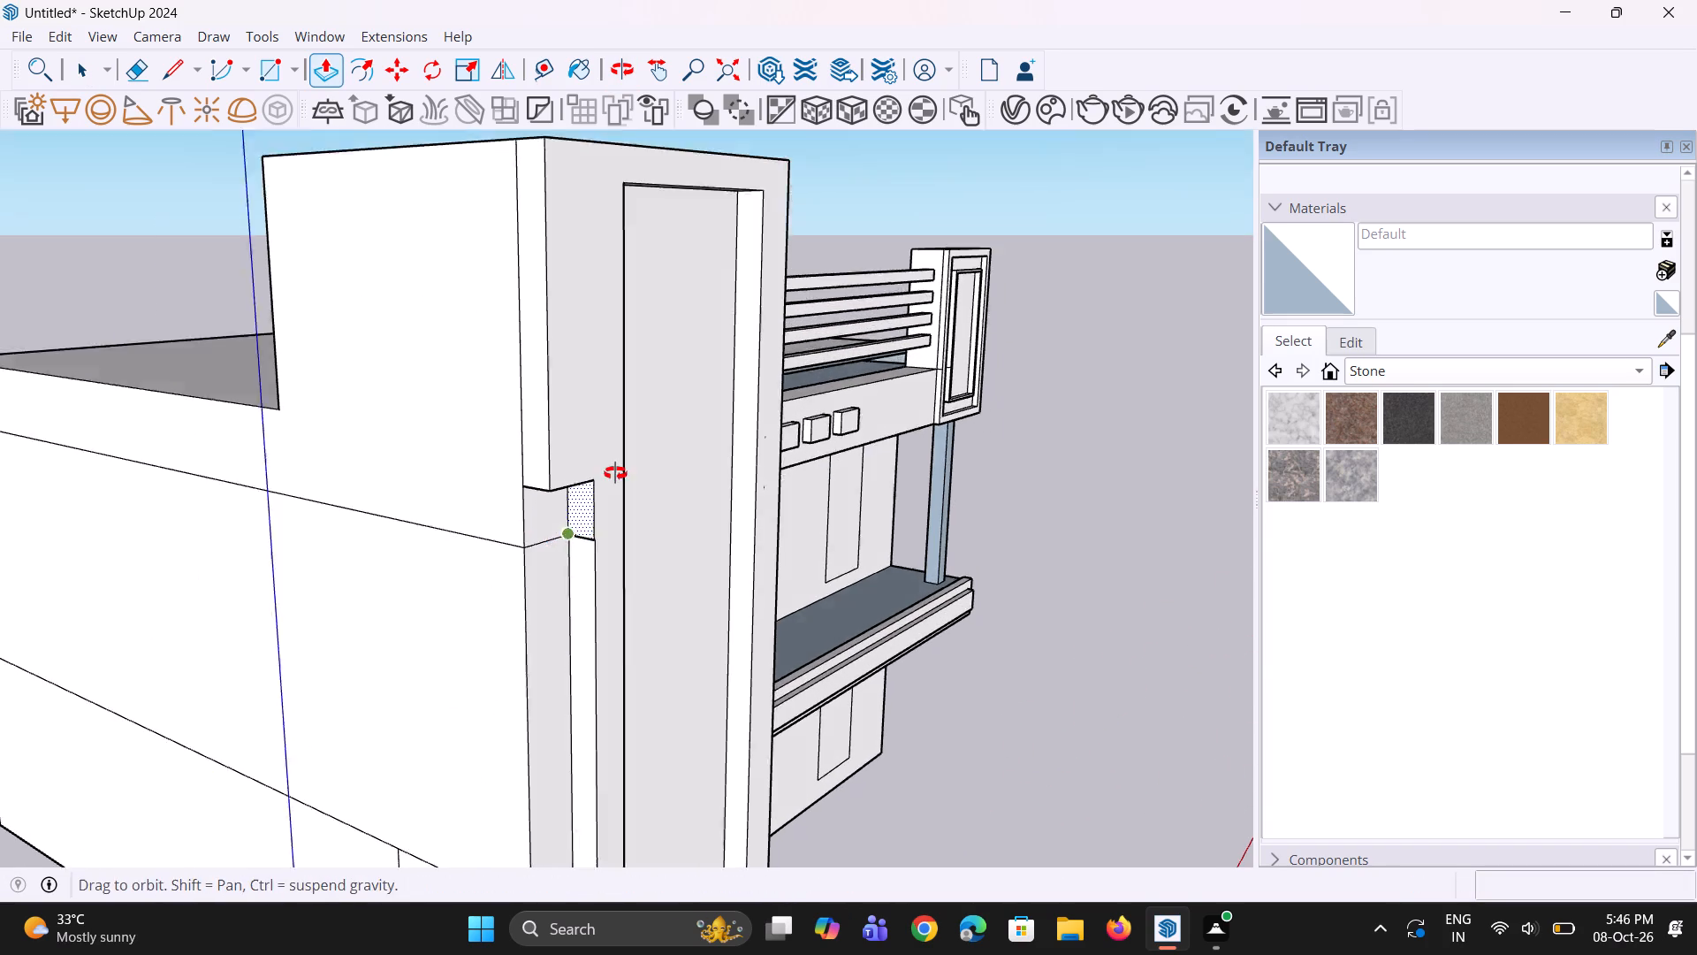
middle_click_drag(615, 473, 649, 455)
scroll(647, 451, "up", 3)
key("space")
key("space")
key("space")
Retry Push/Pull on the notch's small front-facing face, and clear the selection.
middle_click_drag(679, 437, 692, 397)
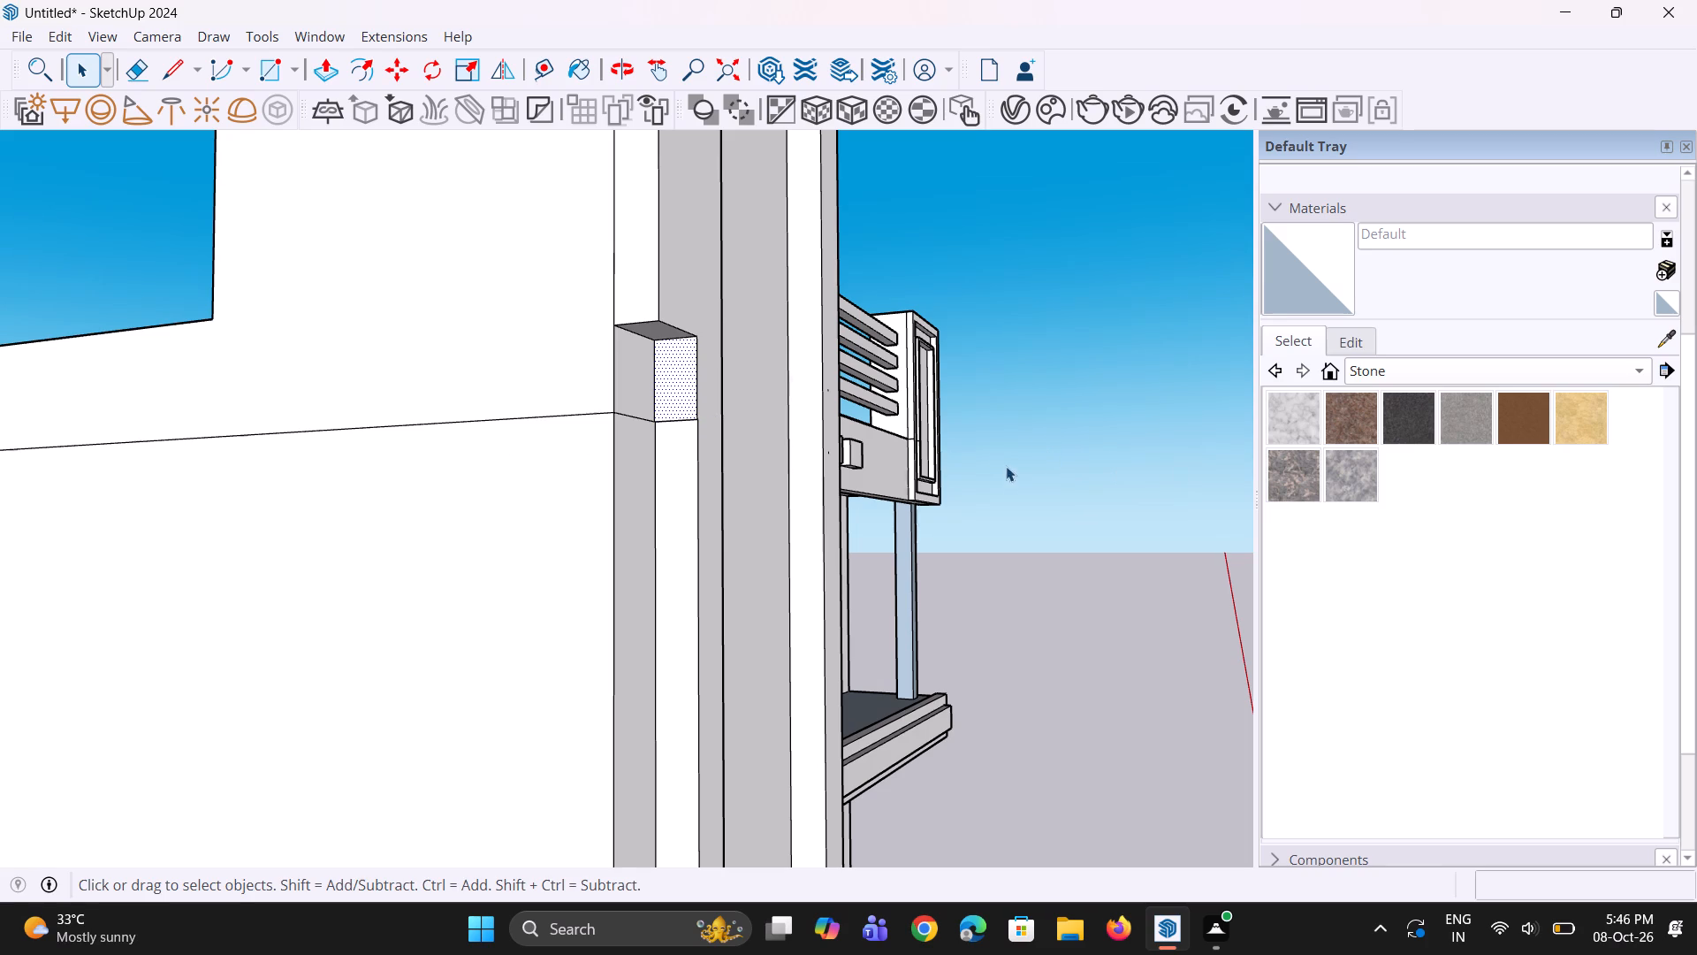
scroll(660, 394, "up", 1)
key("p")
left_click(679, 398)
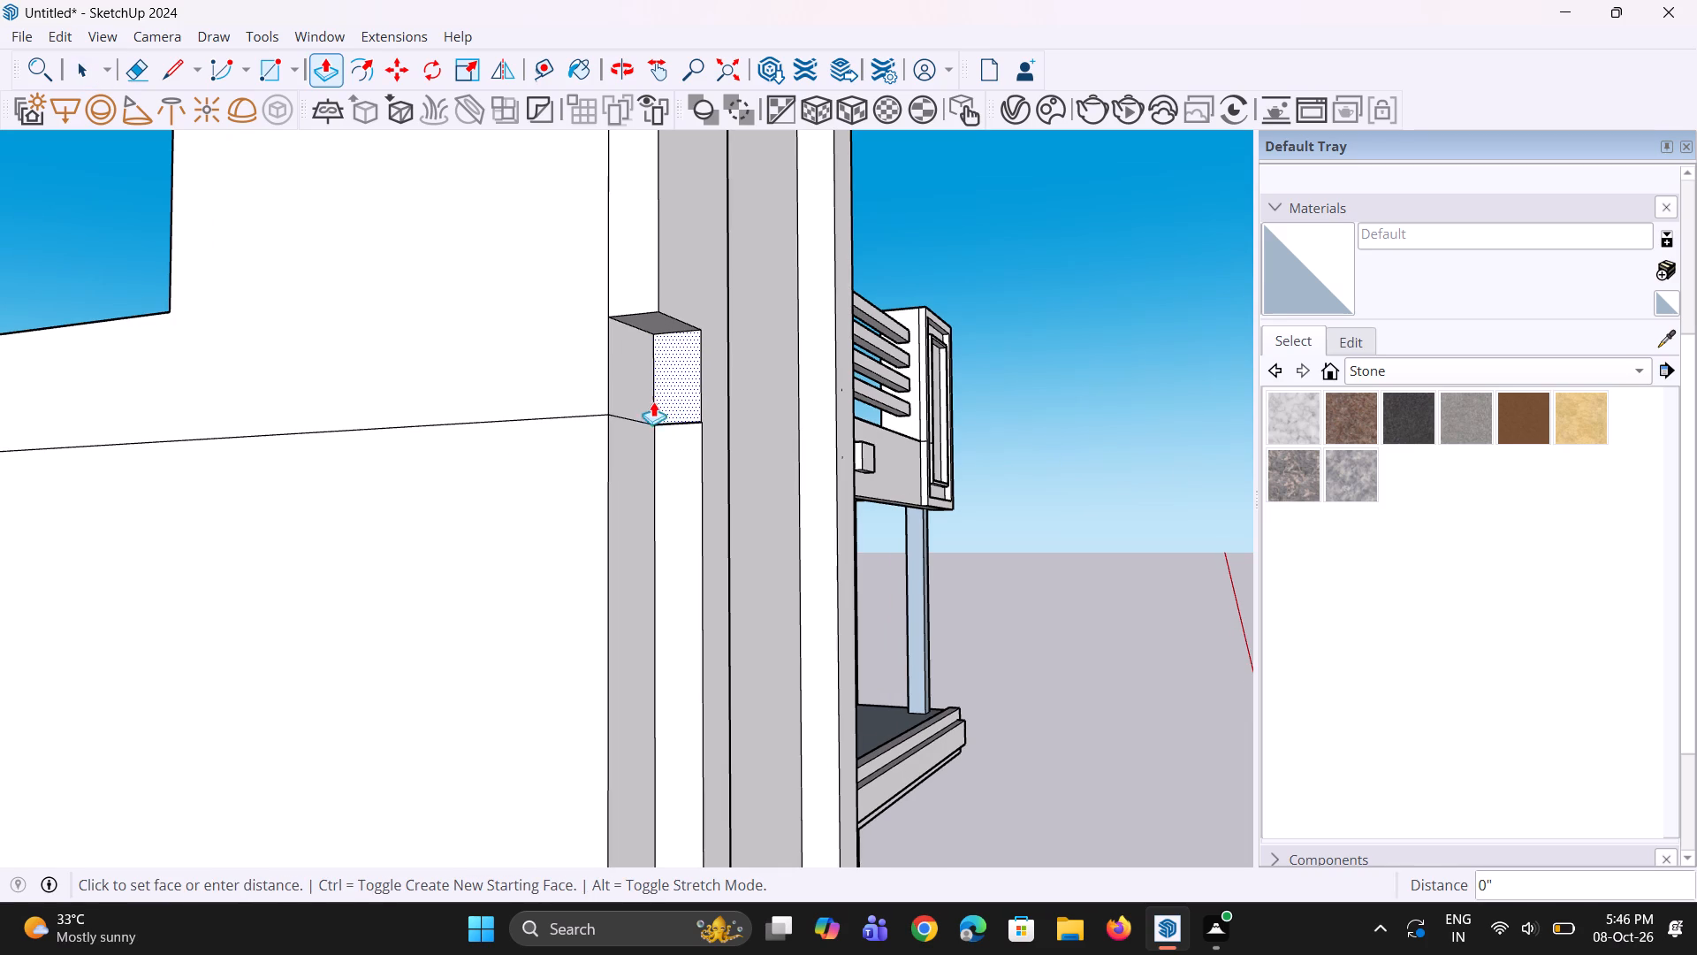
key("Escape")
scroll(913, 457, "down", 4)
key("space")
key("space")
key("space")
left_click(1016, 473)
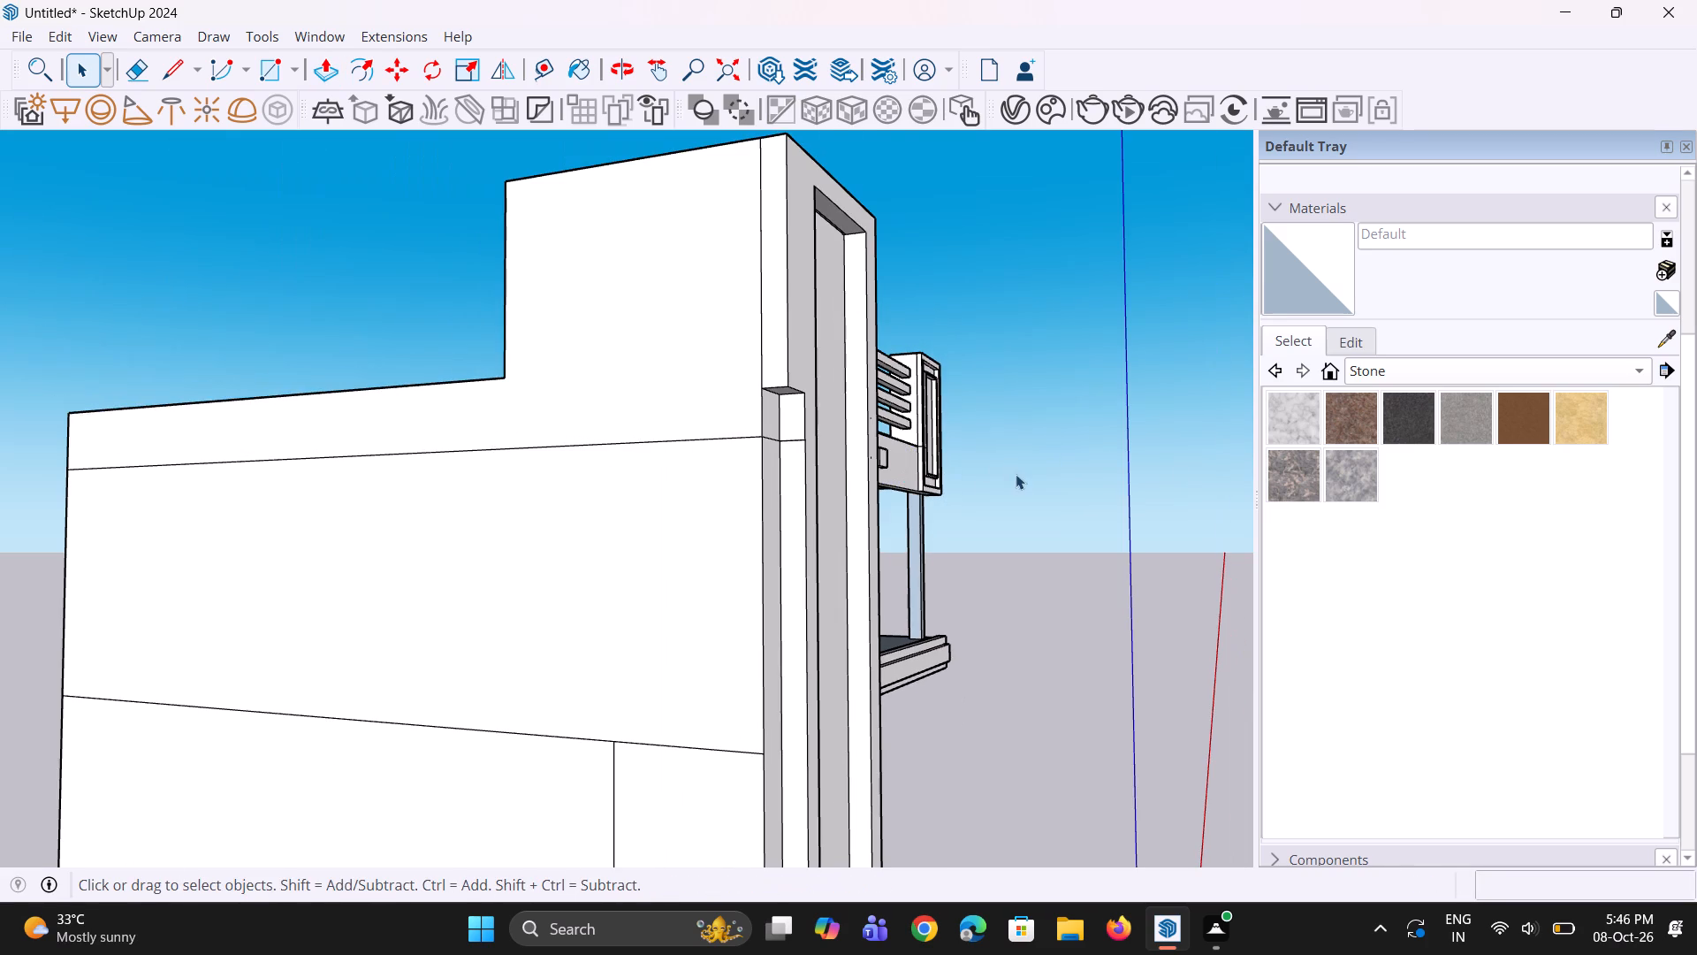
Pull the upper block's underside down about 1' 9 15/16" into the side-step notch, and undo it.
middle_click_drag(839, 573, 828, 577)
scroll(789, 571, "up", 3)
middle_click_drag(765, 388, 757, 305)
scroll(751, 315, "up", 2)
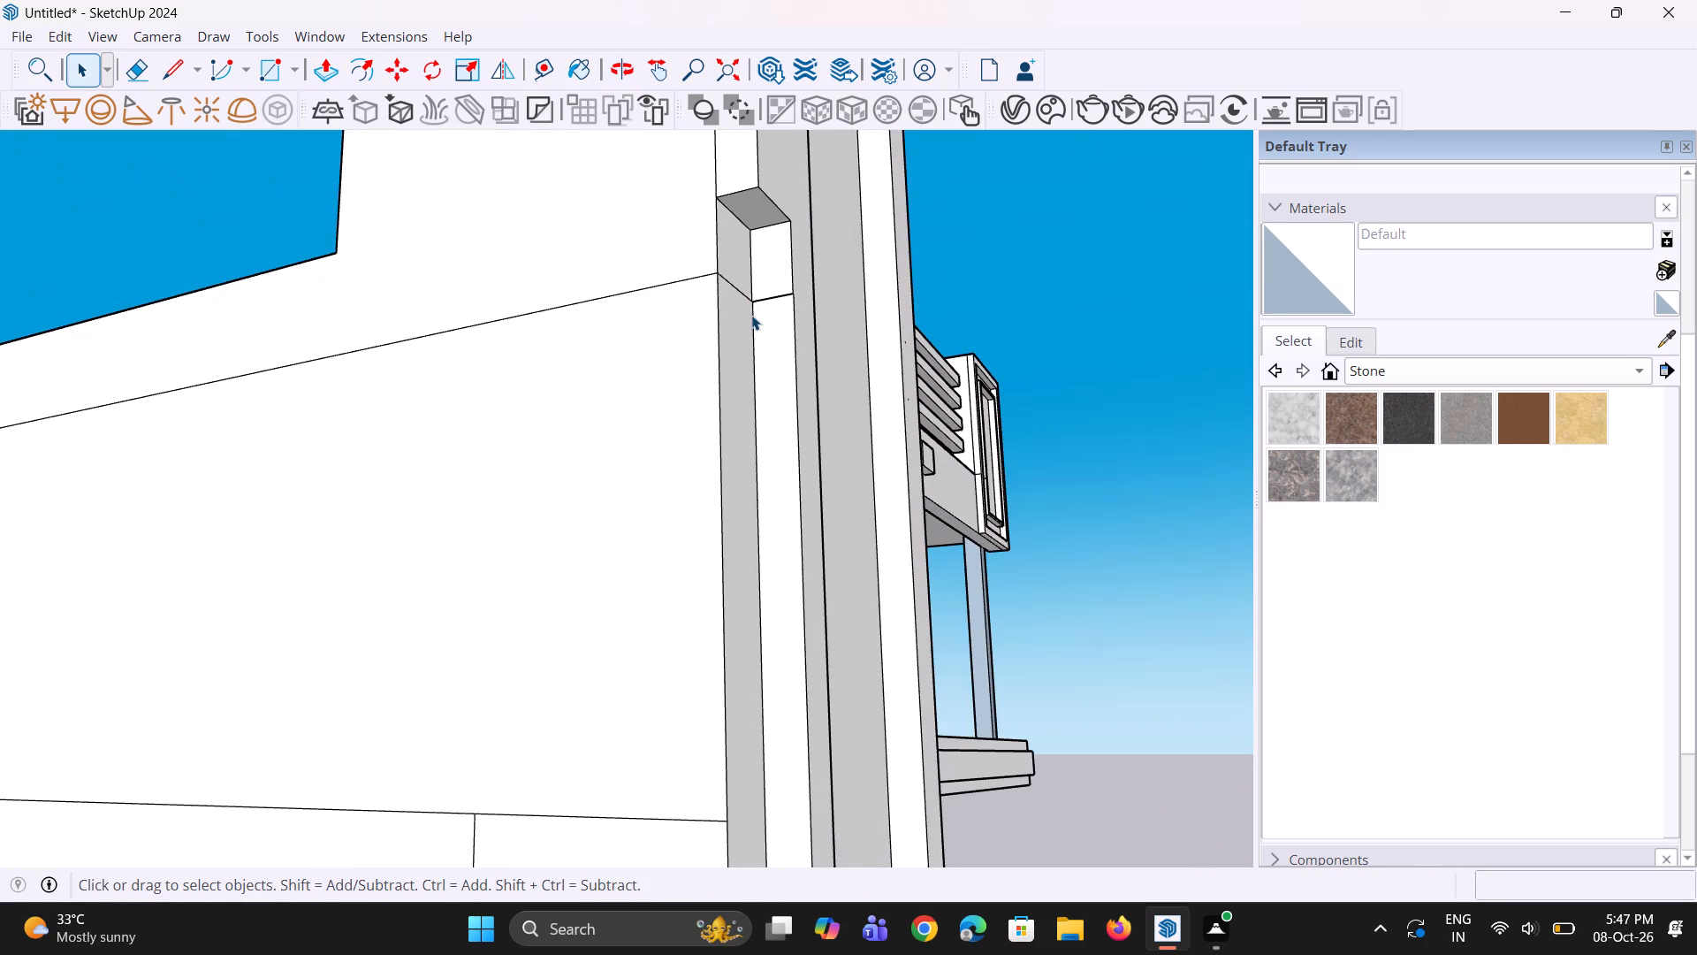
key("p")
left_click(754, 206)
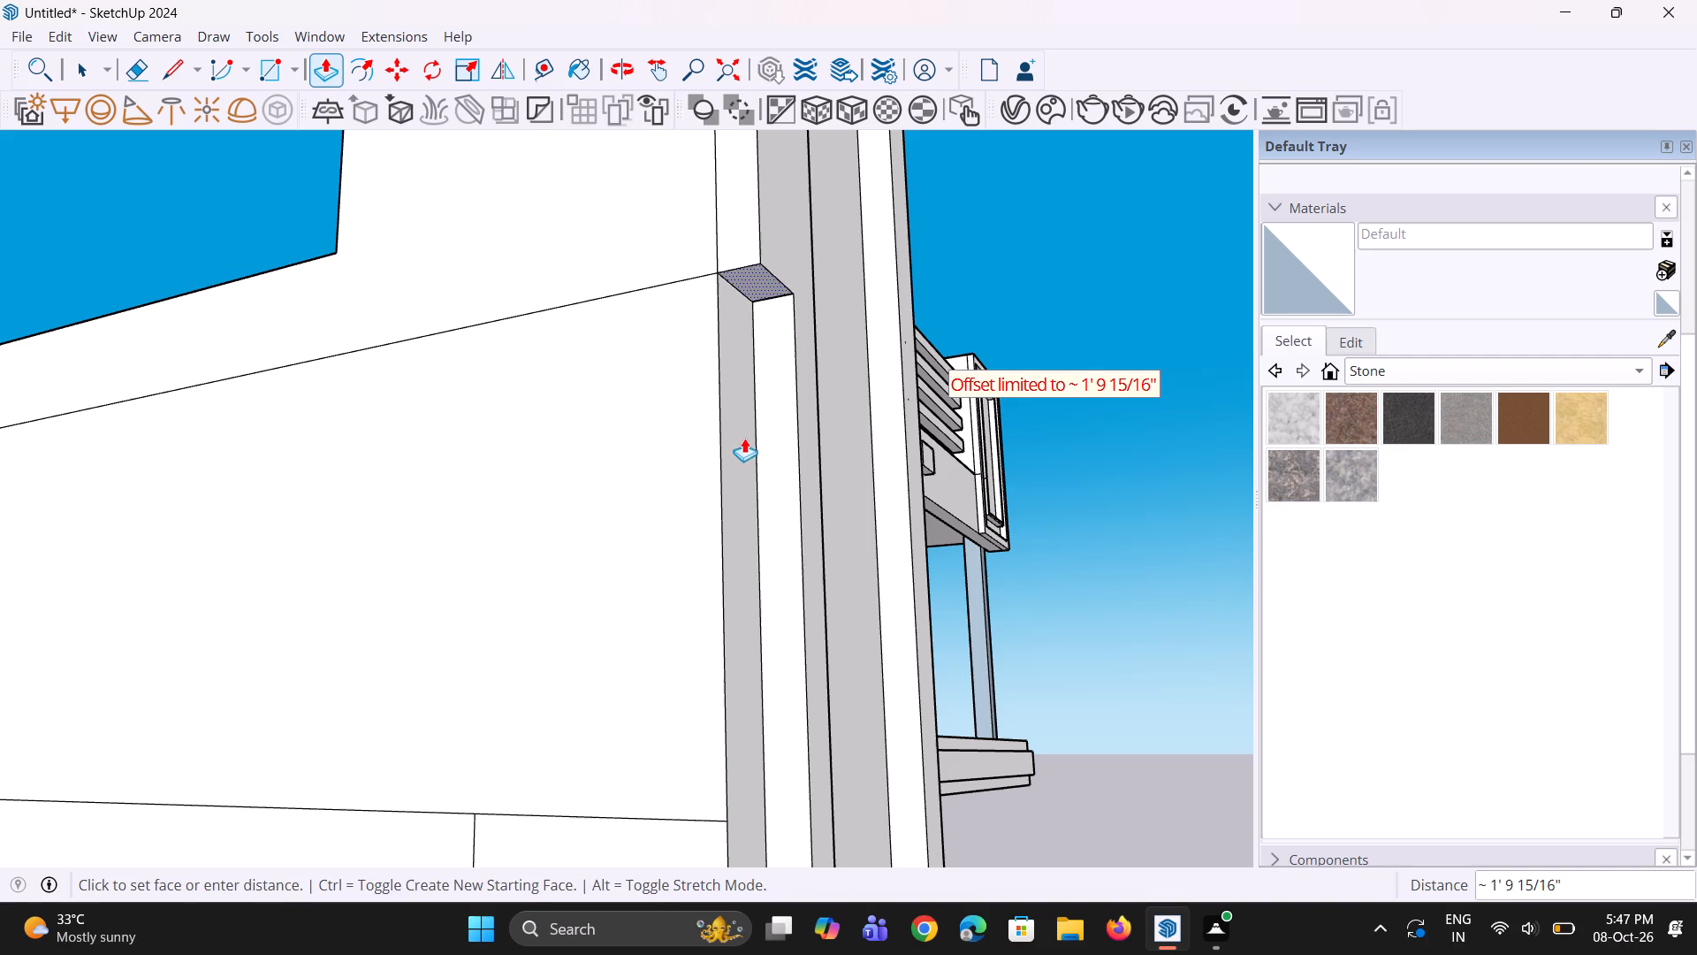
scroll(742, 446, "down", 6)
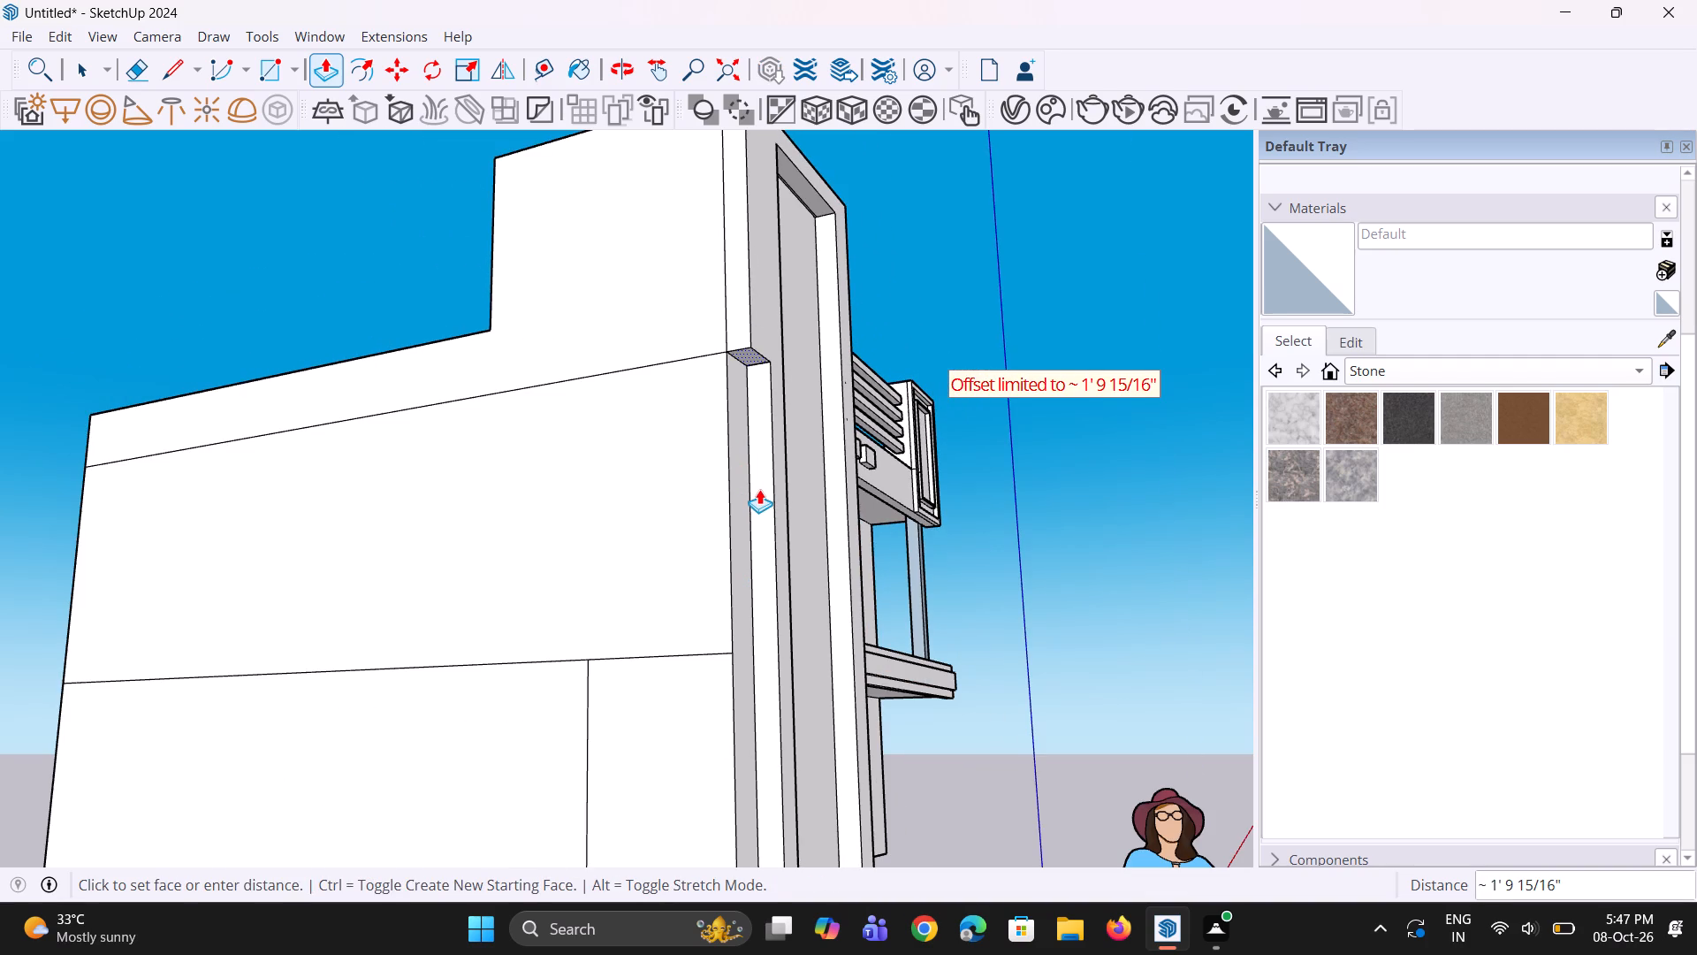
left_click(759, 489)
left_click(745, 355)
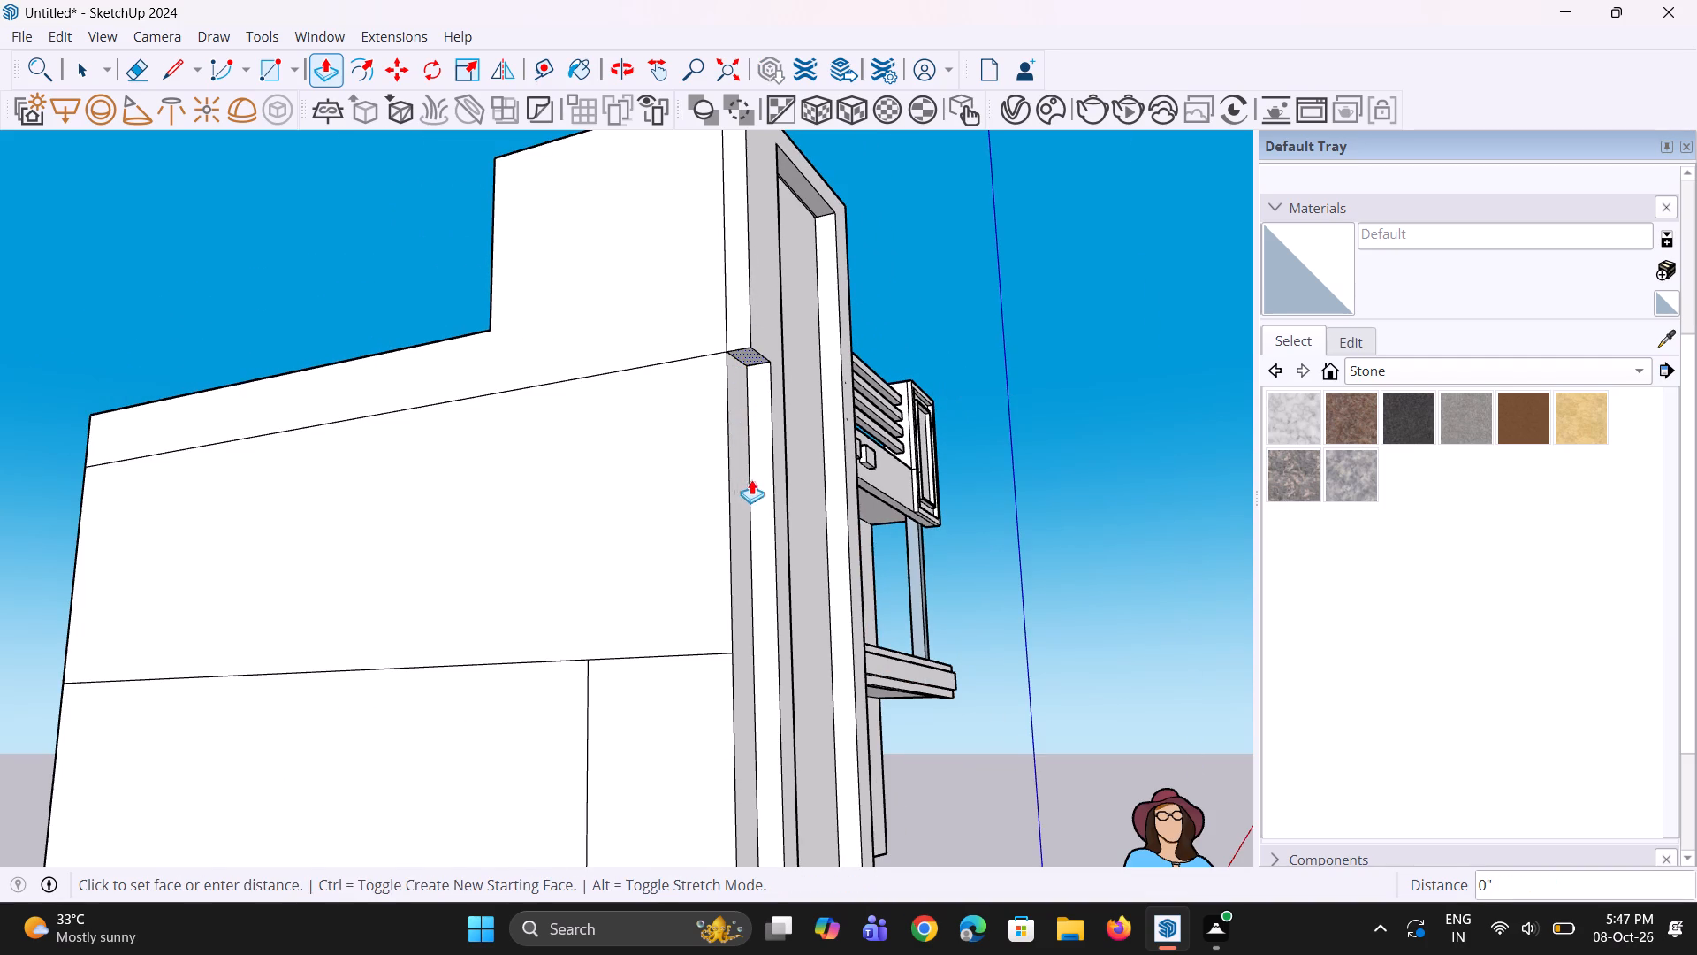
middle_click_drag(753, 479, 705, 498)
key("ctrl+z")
Erase the two short horizontal edges along the bottom of the side-step notch.
scroll(726, 366, "up", 2, "ctrl")
middle_click_drag(712, 364, 635, 497)
scroll(634, 493, "up", 2)
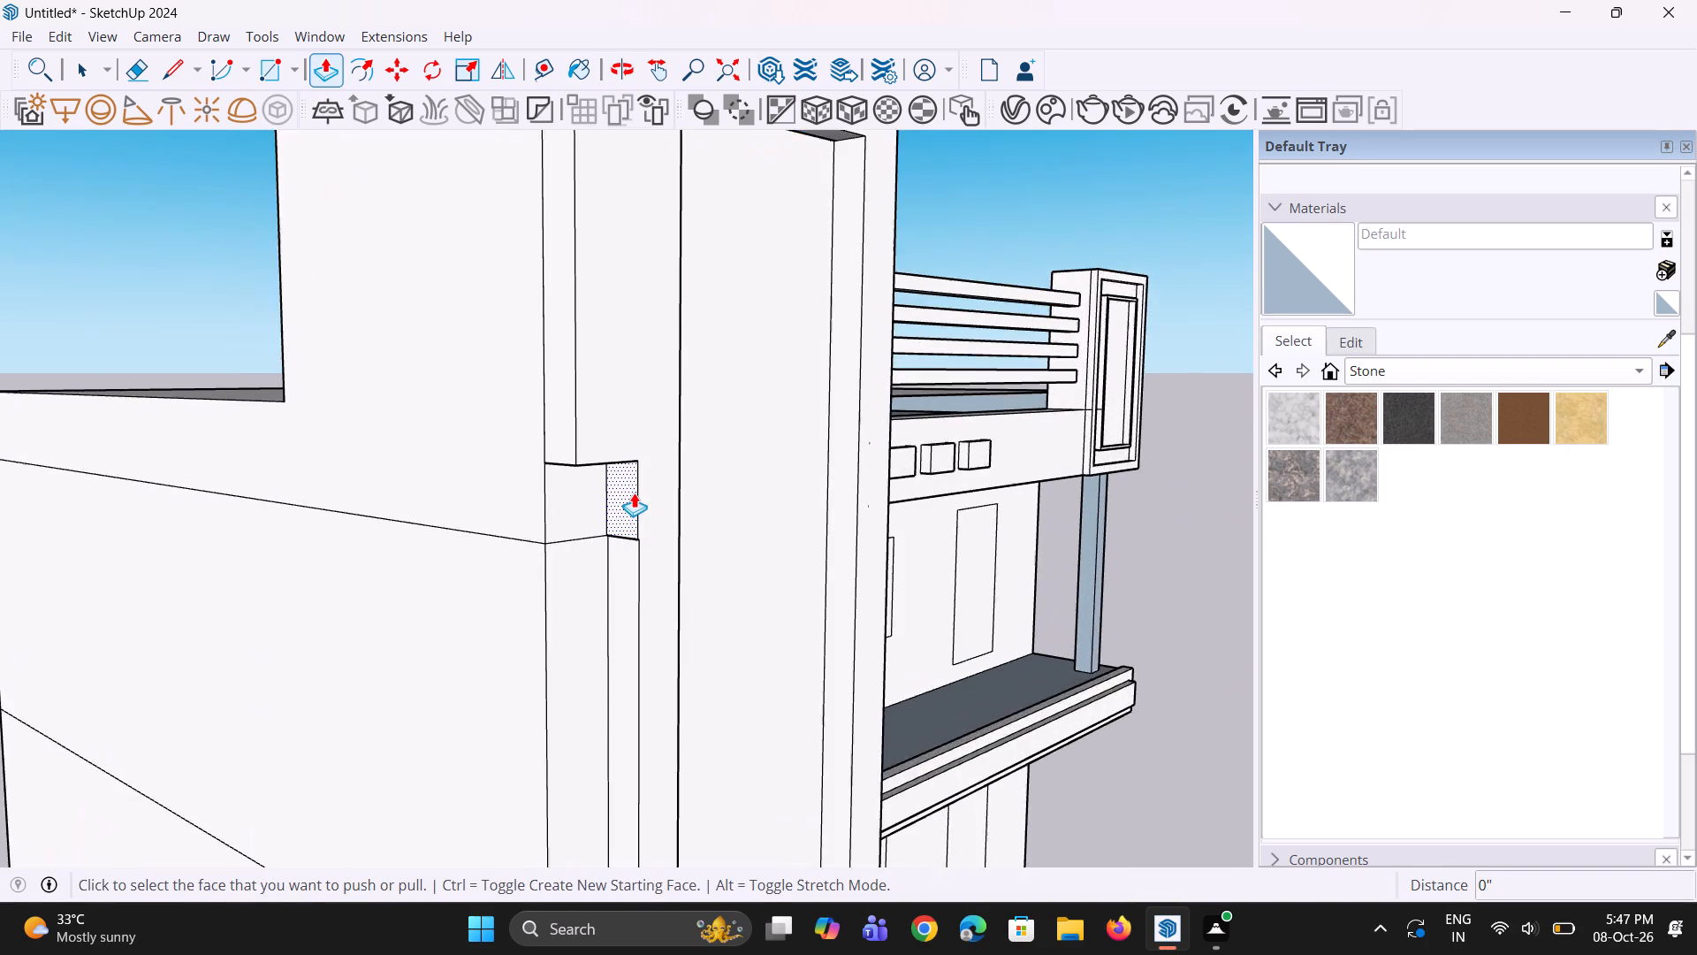
scroll(634, 493, "up", 3)
key("e")
left_click(587, 544)
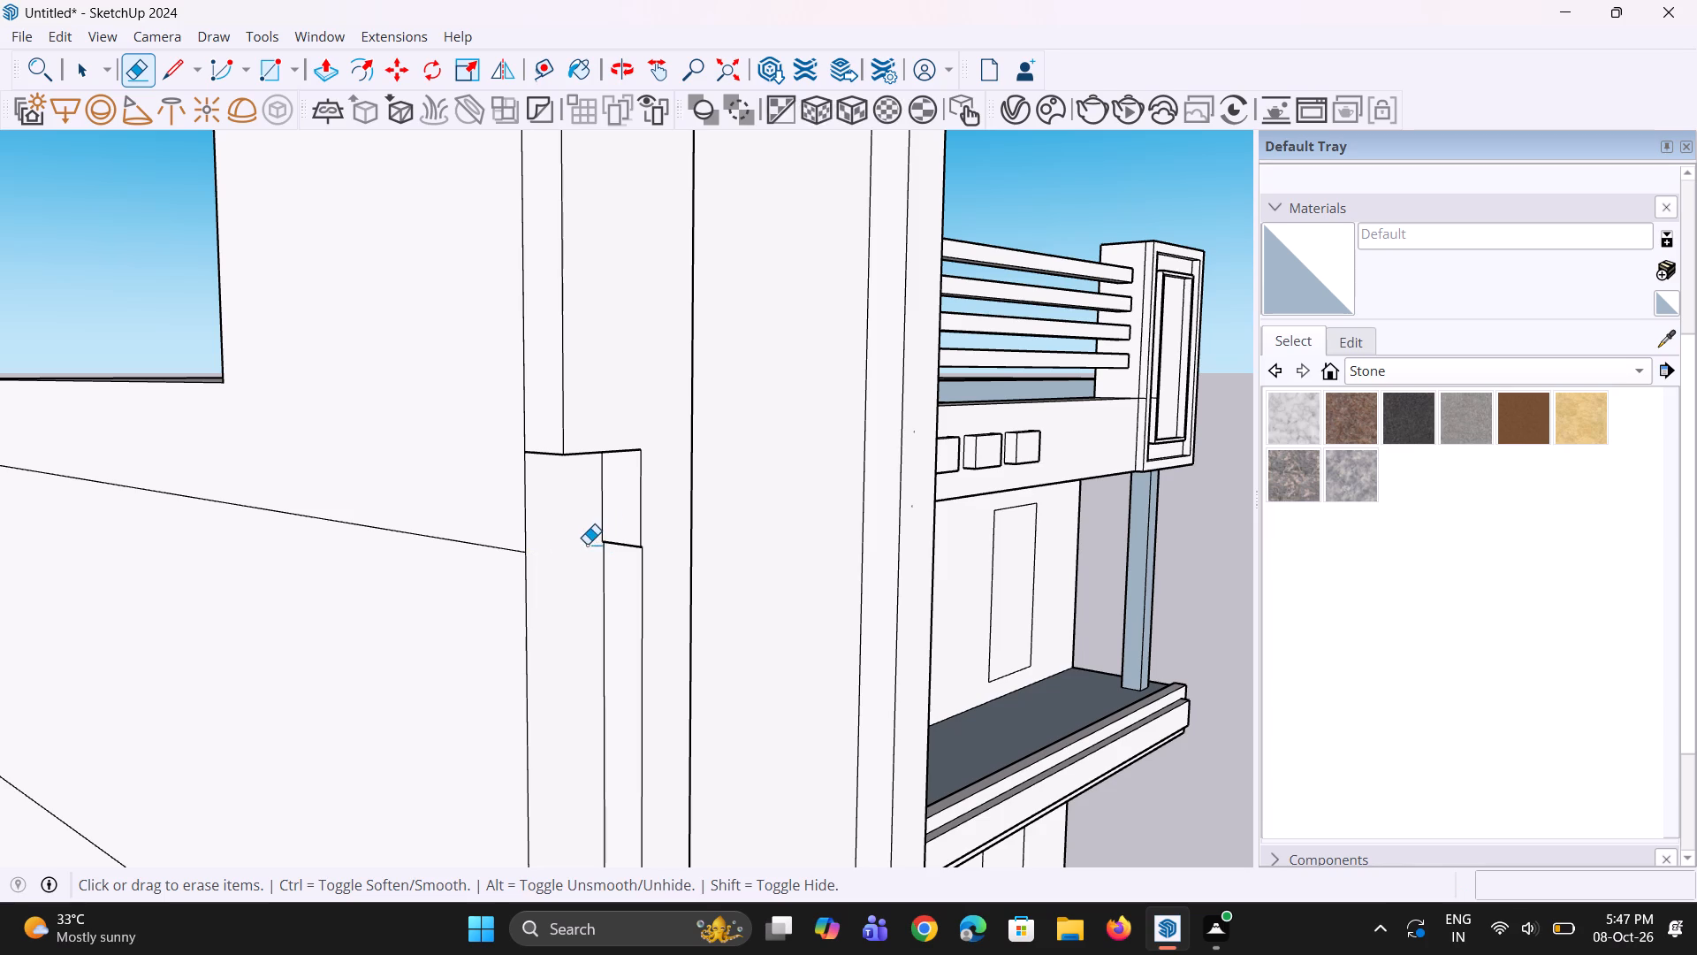
left_click(631, 548)
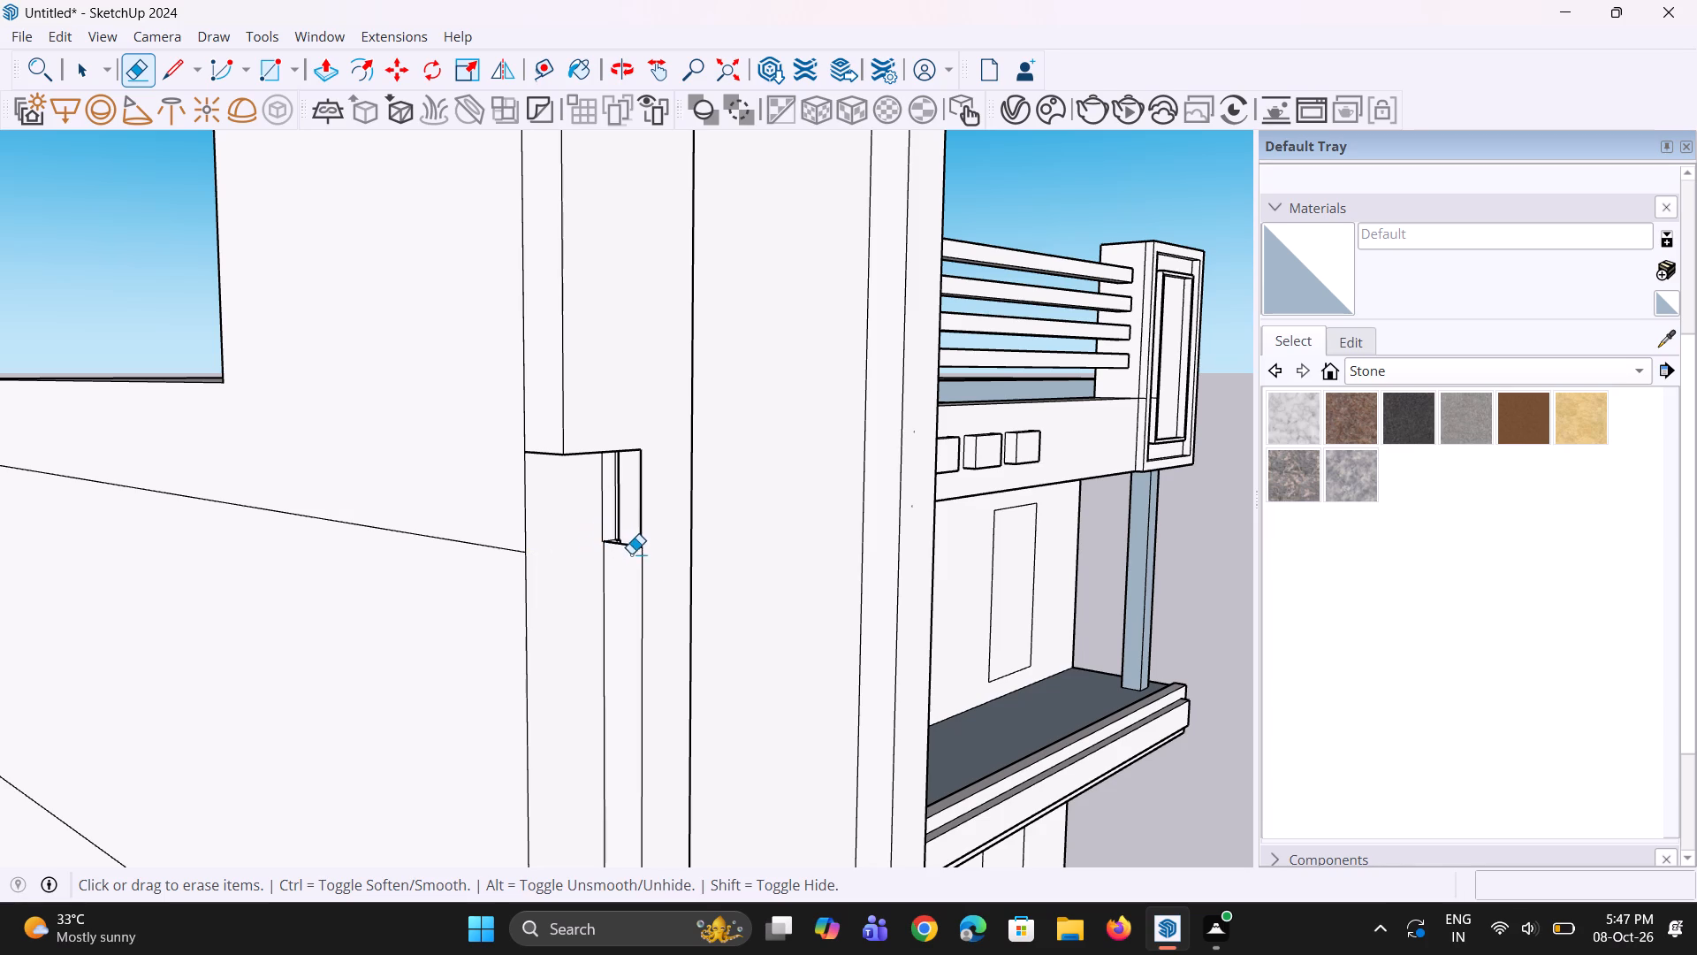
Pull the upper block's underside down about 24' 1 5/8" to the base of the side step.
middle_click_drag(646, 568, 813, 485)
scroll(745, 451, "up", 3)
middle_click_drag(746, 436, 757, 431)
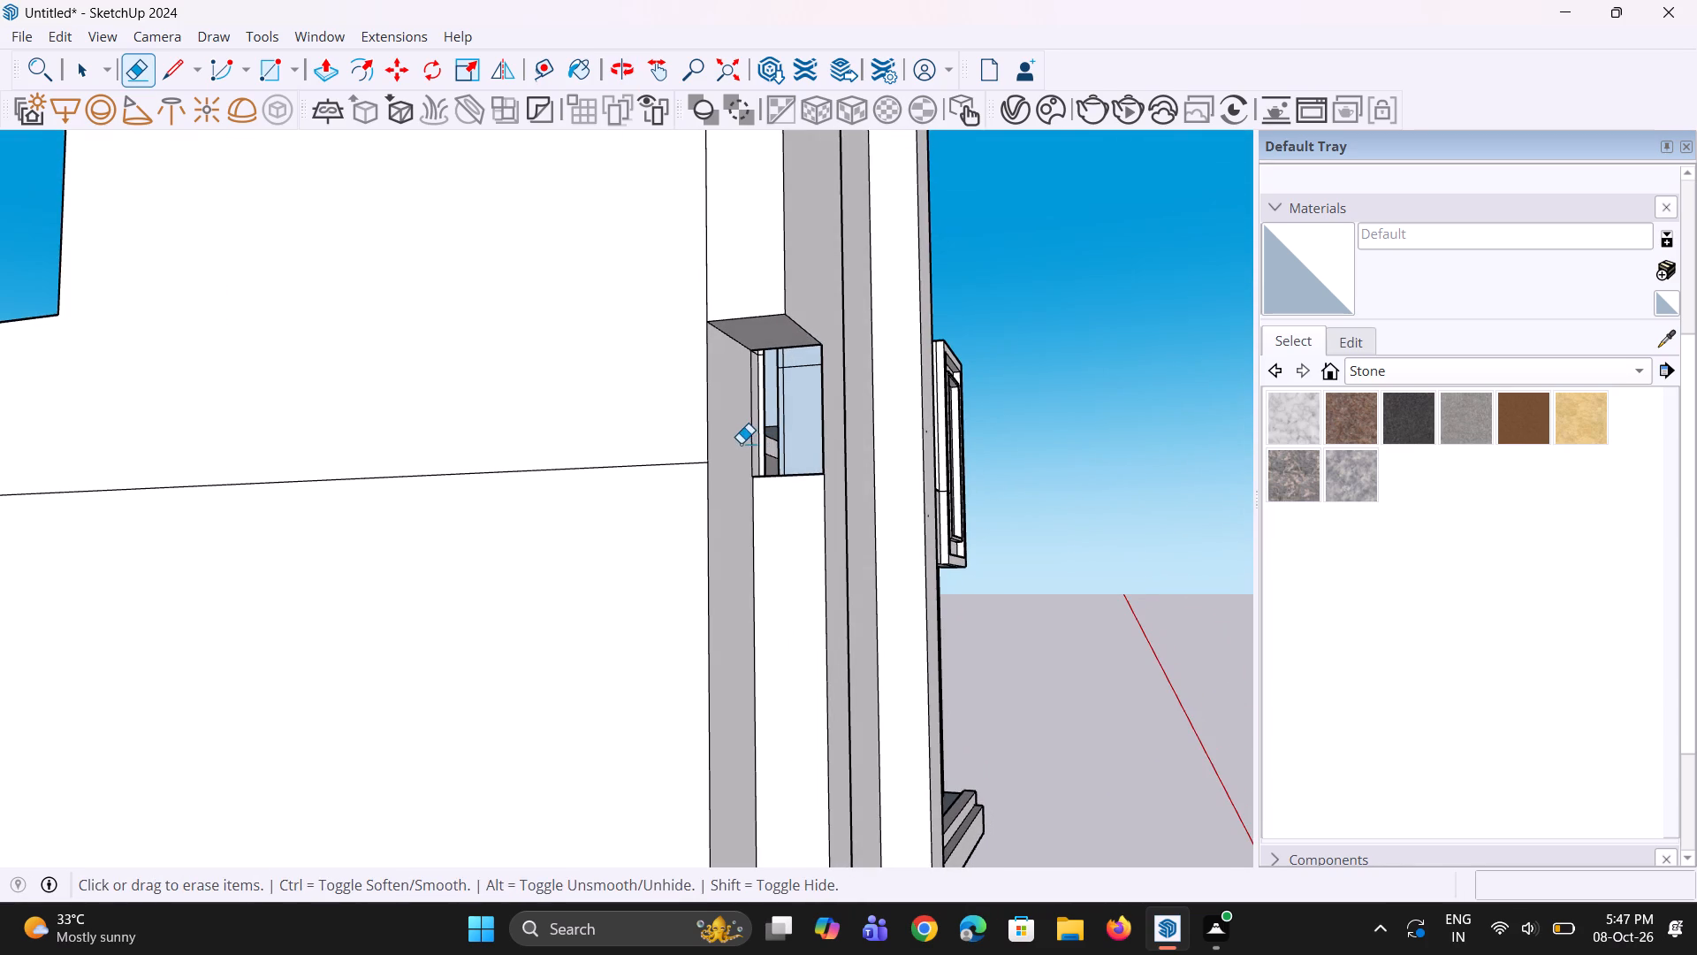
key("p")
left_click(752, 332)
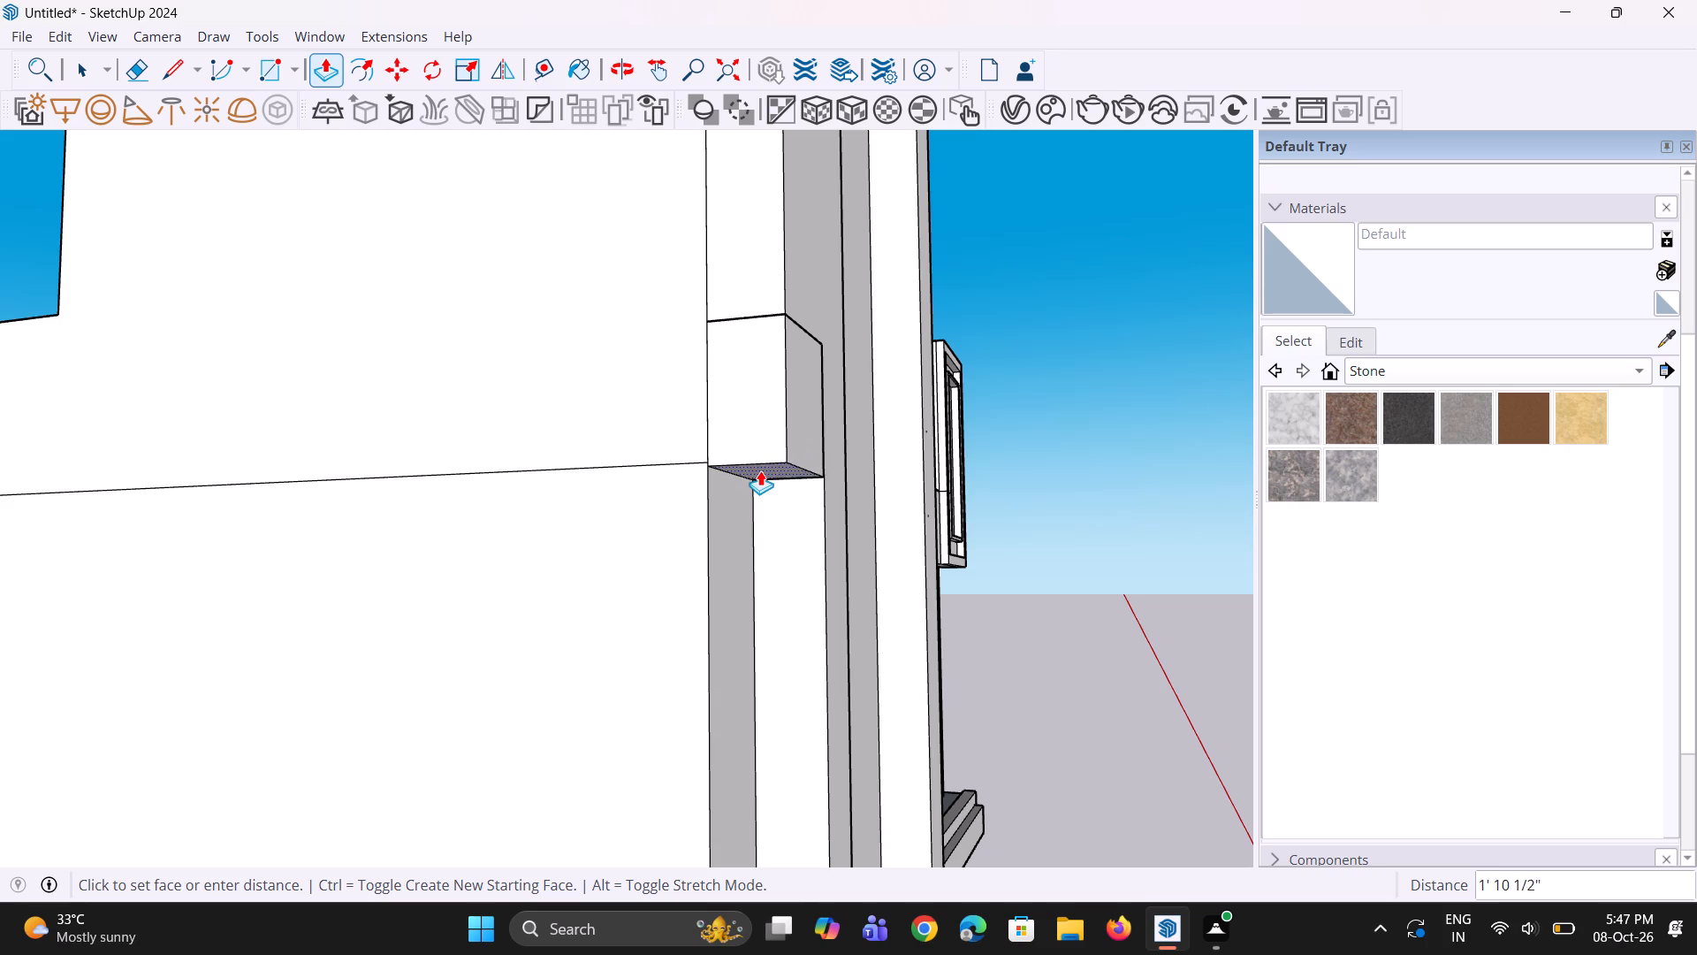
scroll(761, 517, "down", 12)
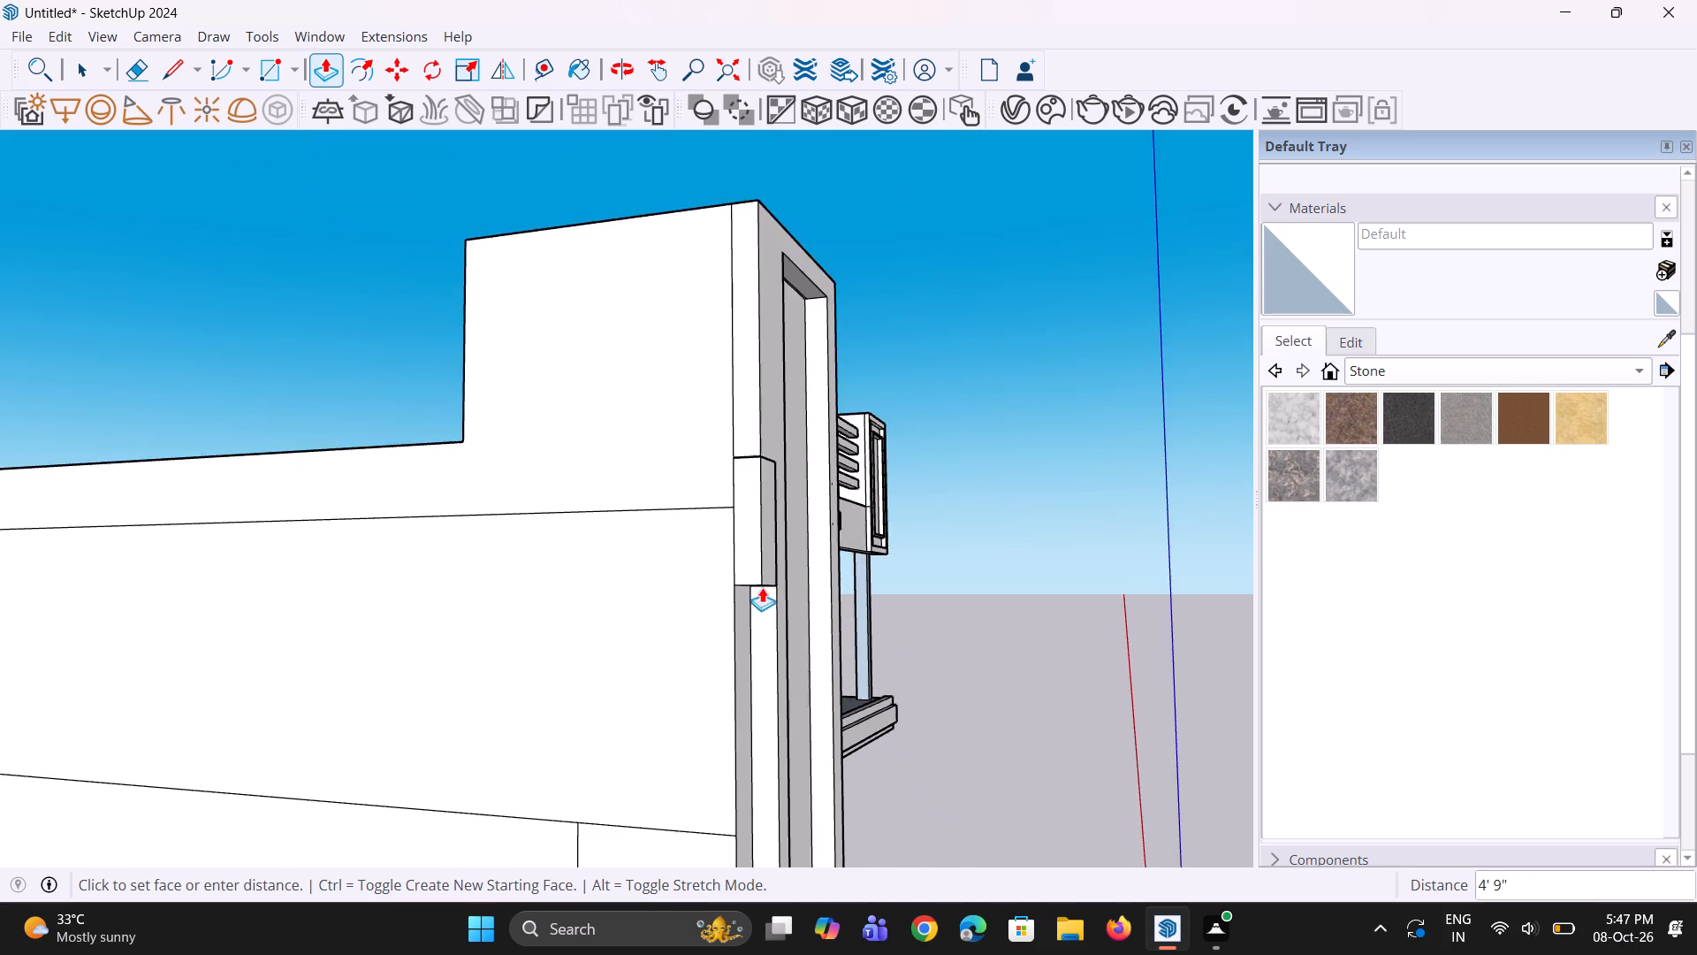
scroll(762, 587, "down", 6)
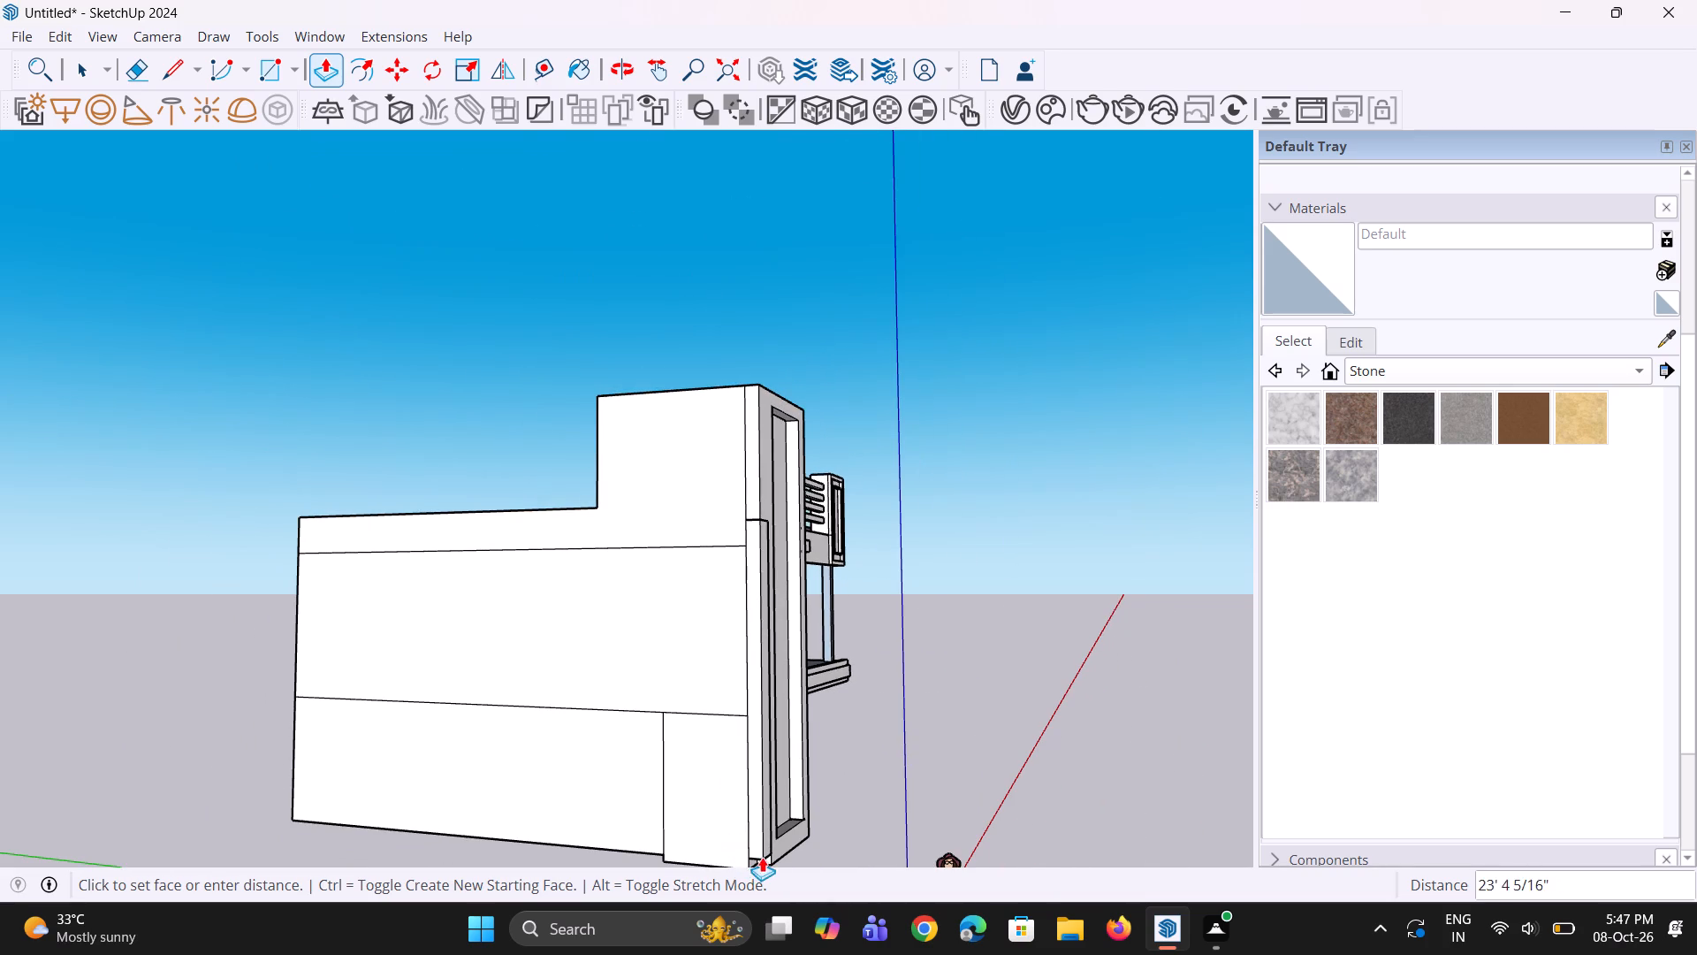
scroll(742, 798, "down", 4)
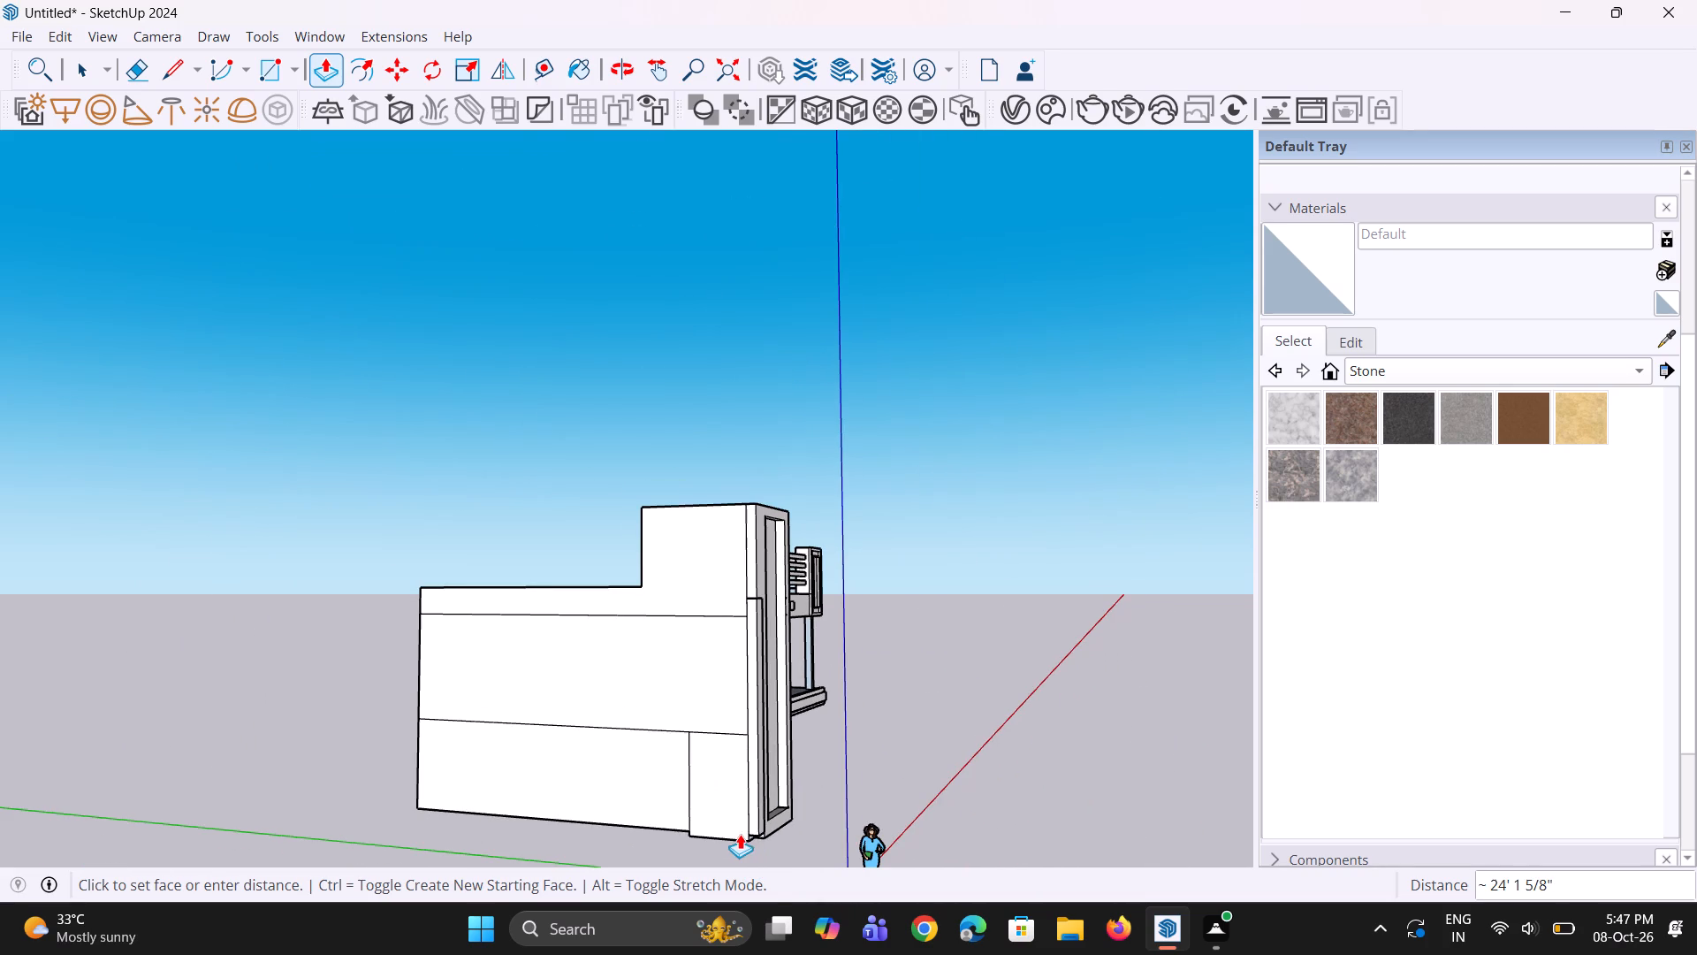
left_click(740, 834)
Undo the underside pull and the earlier edits to the side-step notch.
middle_click_drag(773, 786, 752, 865)
scroll(756, 605, "up", 7)
middle_click_drag(759, 688, 599, 668)
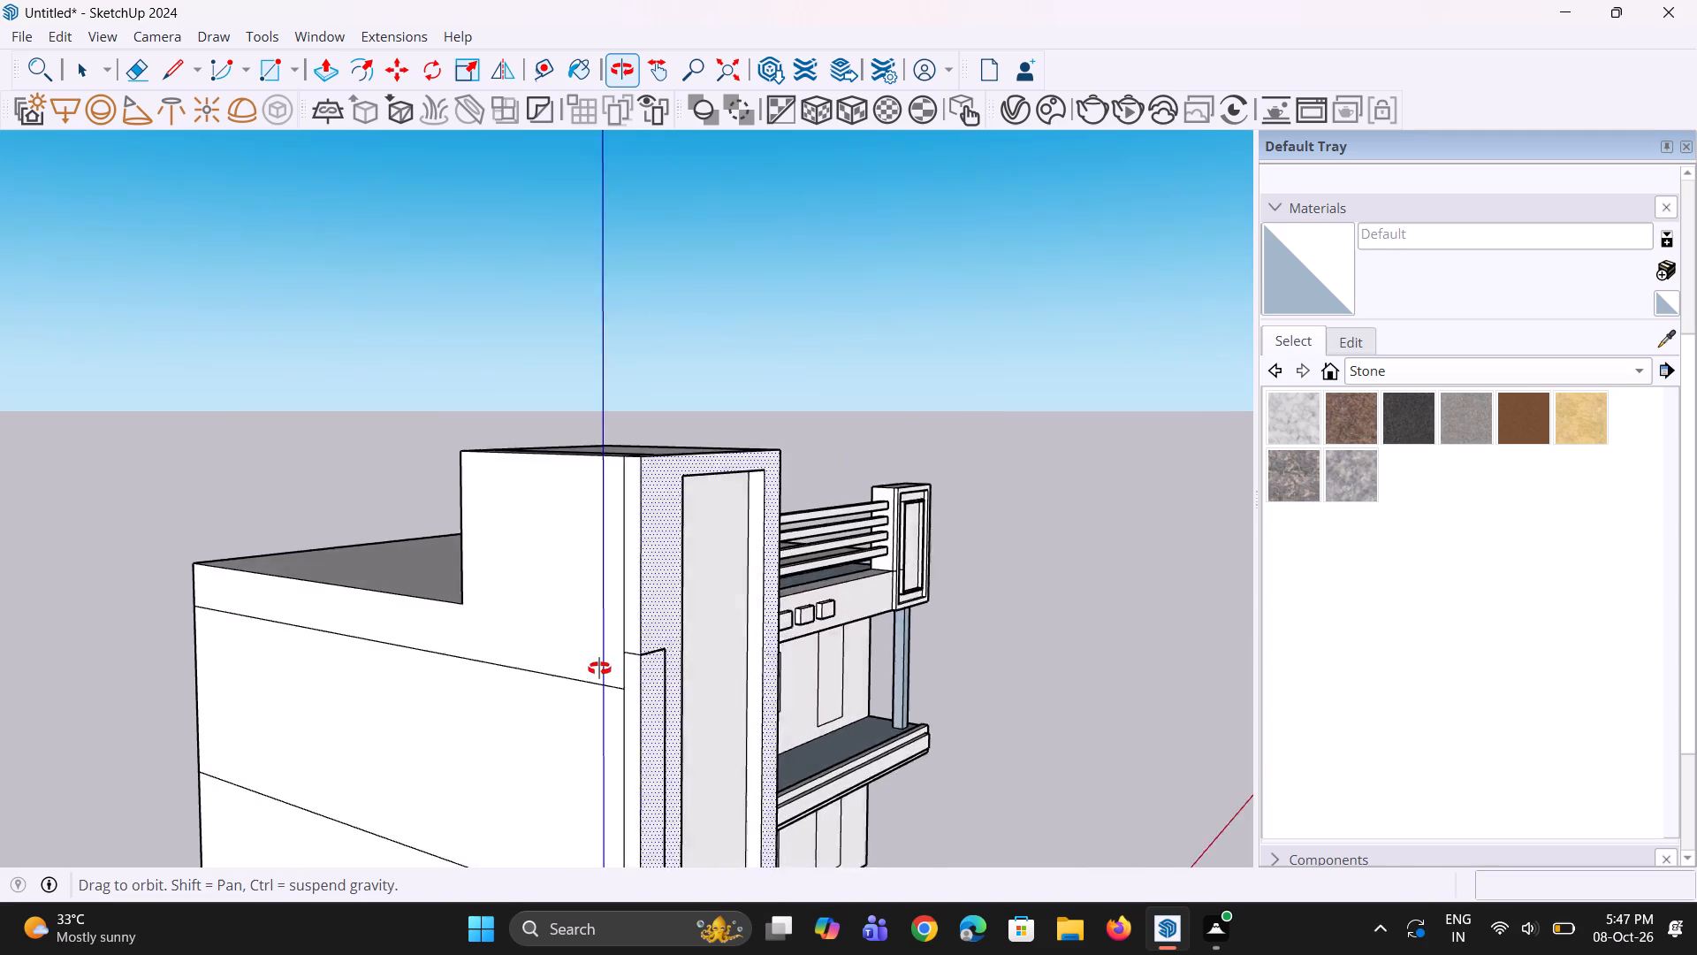
middle_click_drag(599, 668, 598, 668)
scroll(600, 663, "up", 5)
key("ctrl+z")
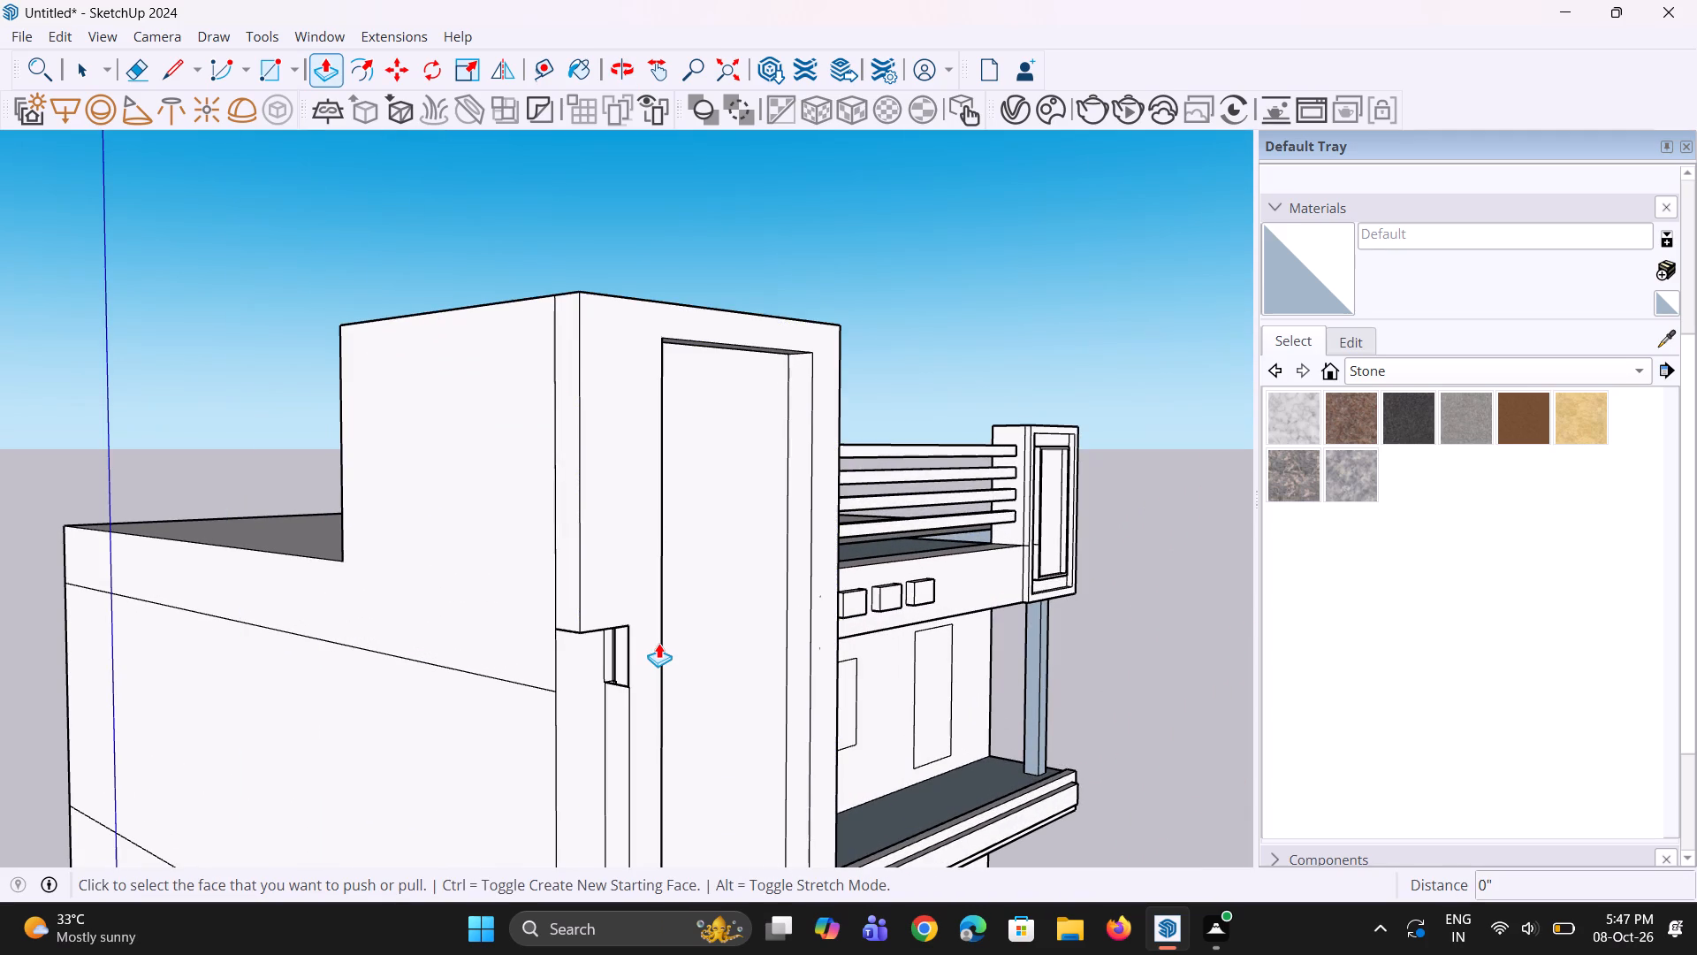
key("ctrl+z")
scroll(576, 660, "down", 3)
key("ctrl+z")
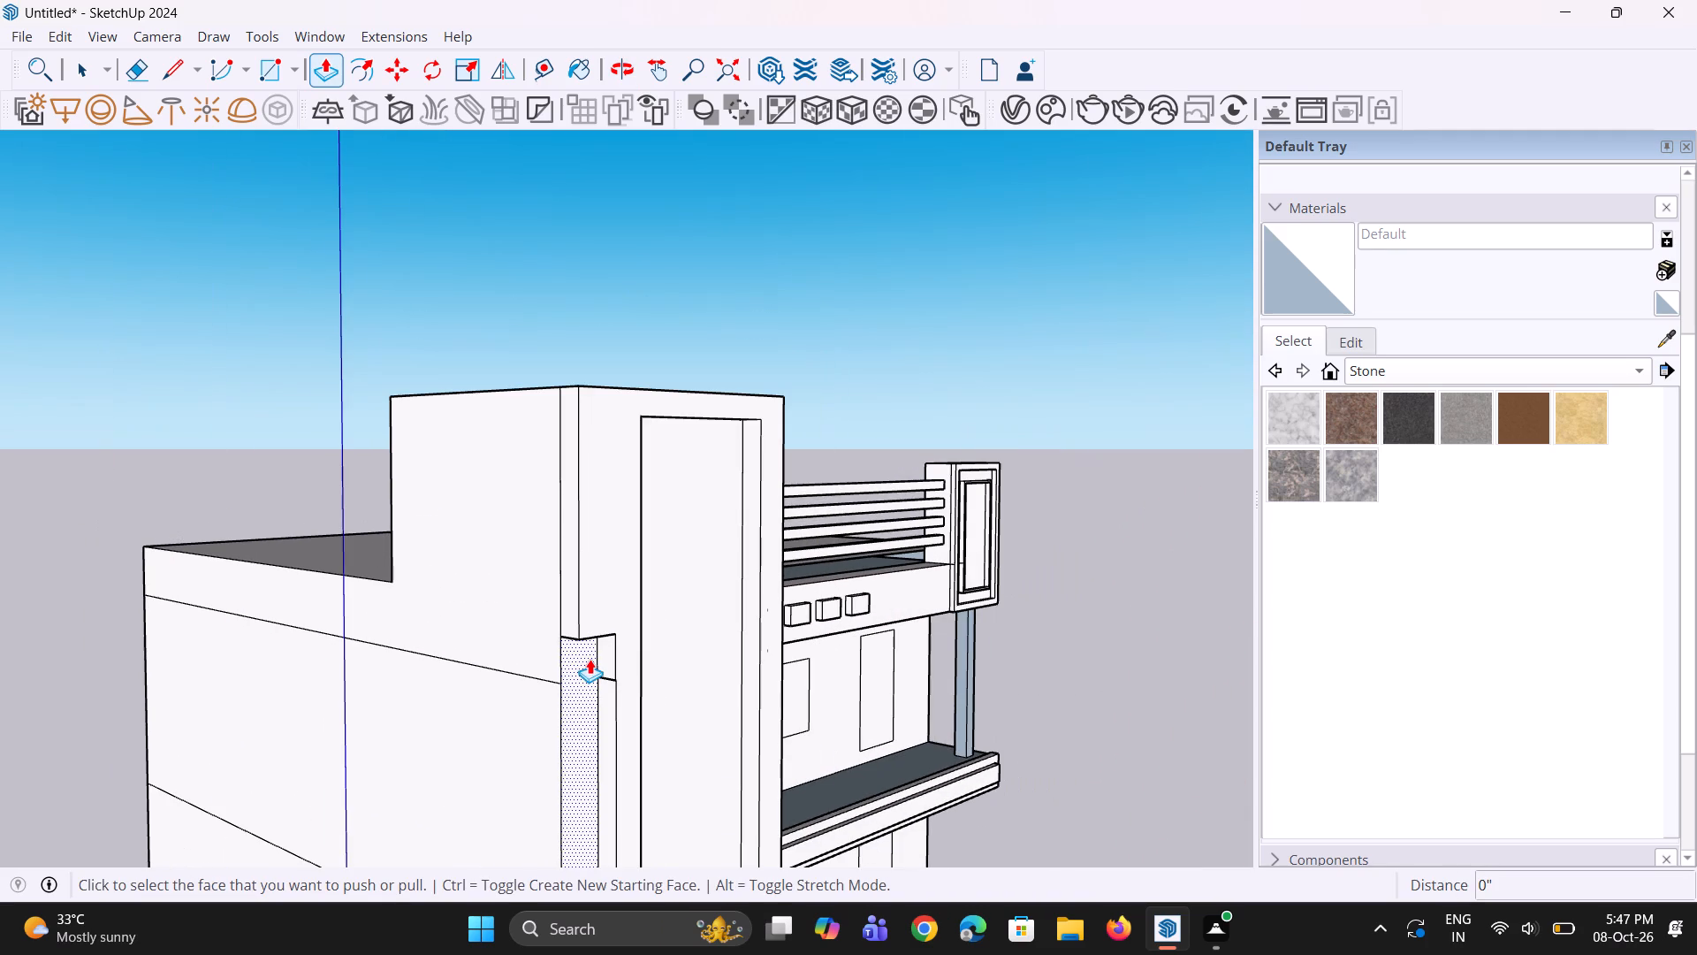
key("ctrl+z")
key("ctrl+z")
left_click(591, 659, "ctrl")
key("ctrl+z")
key("ctrl+z")
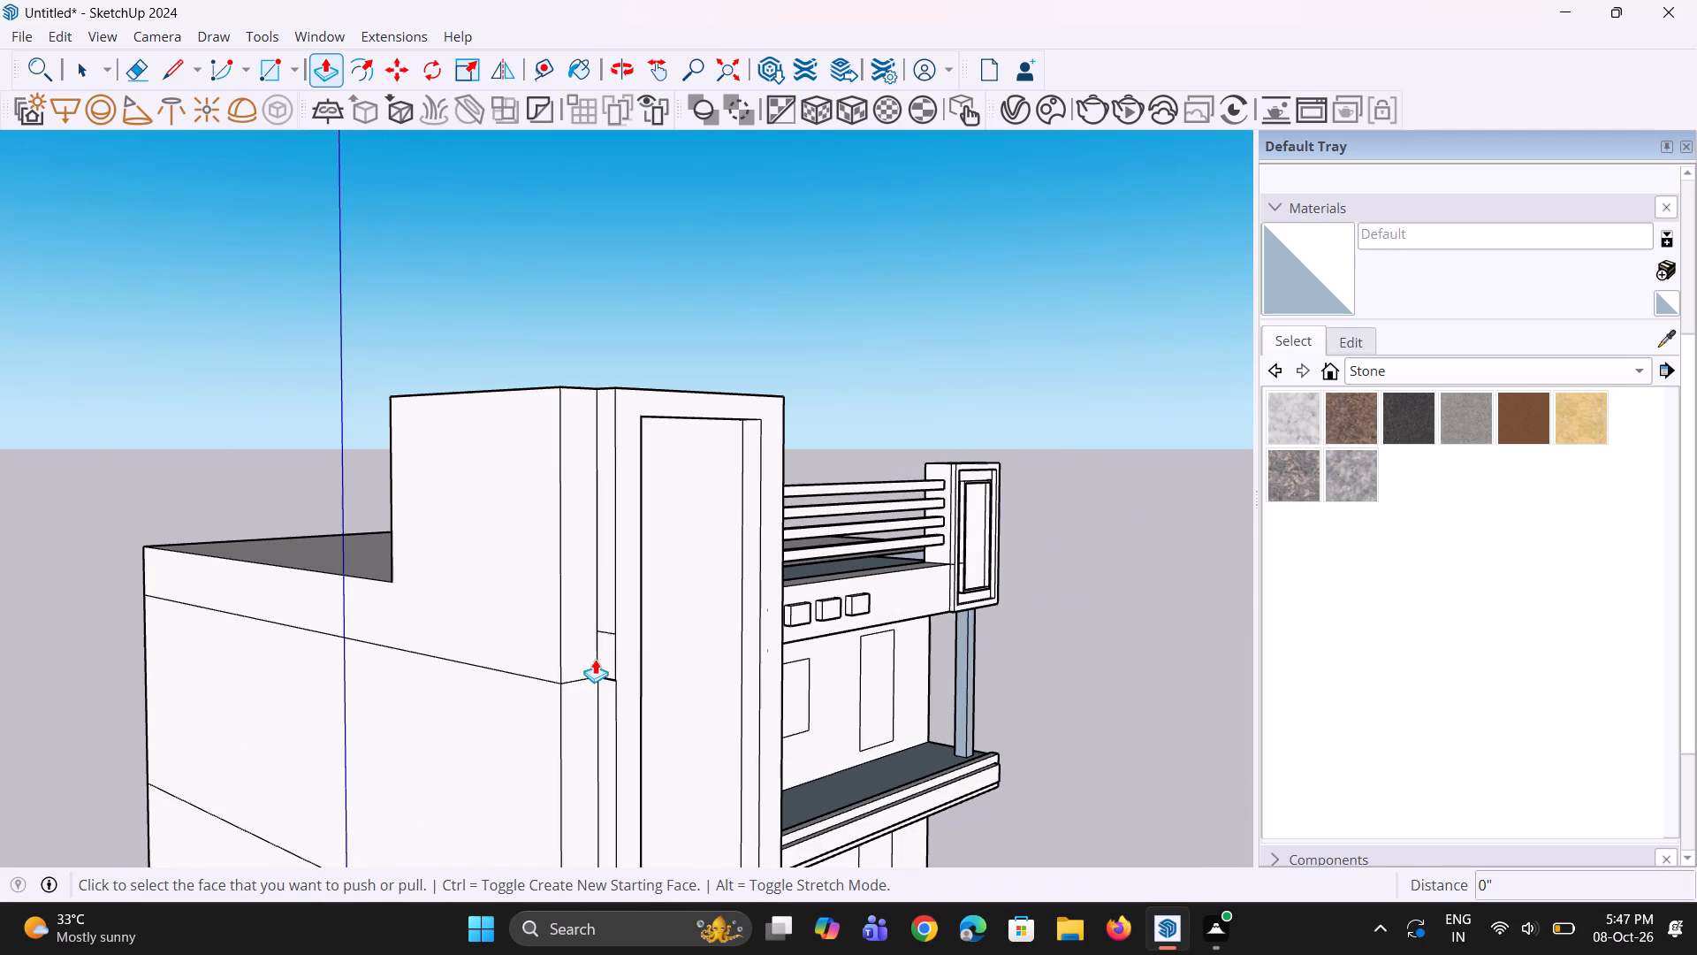
Examine the tower and the house's front facade from several angles.
middle_click_drag(610, 660, 494, 655)
scroll(568, 533, "down", 8)
middle_click_drag(564, 545, 547, 552)
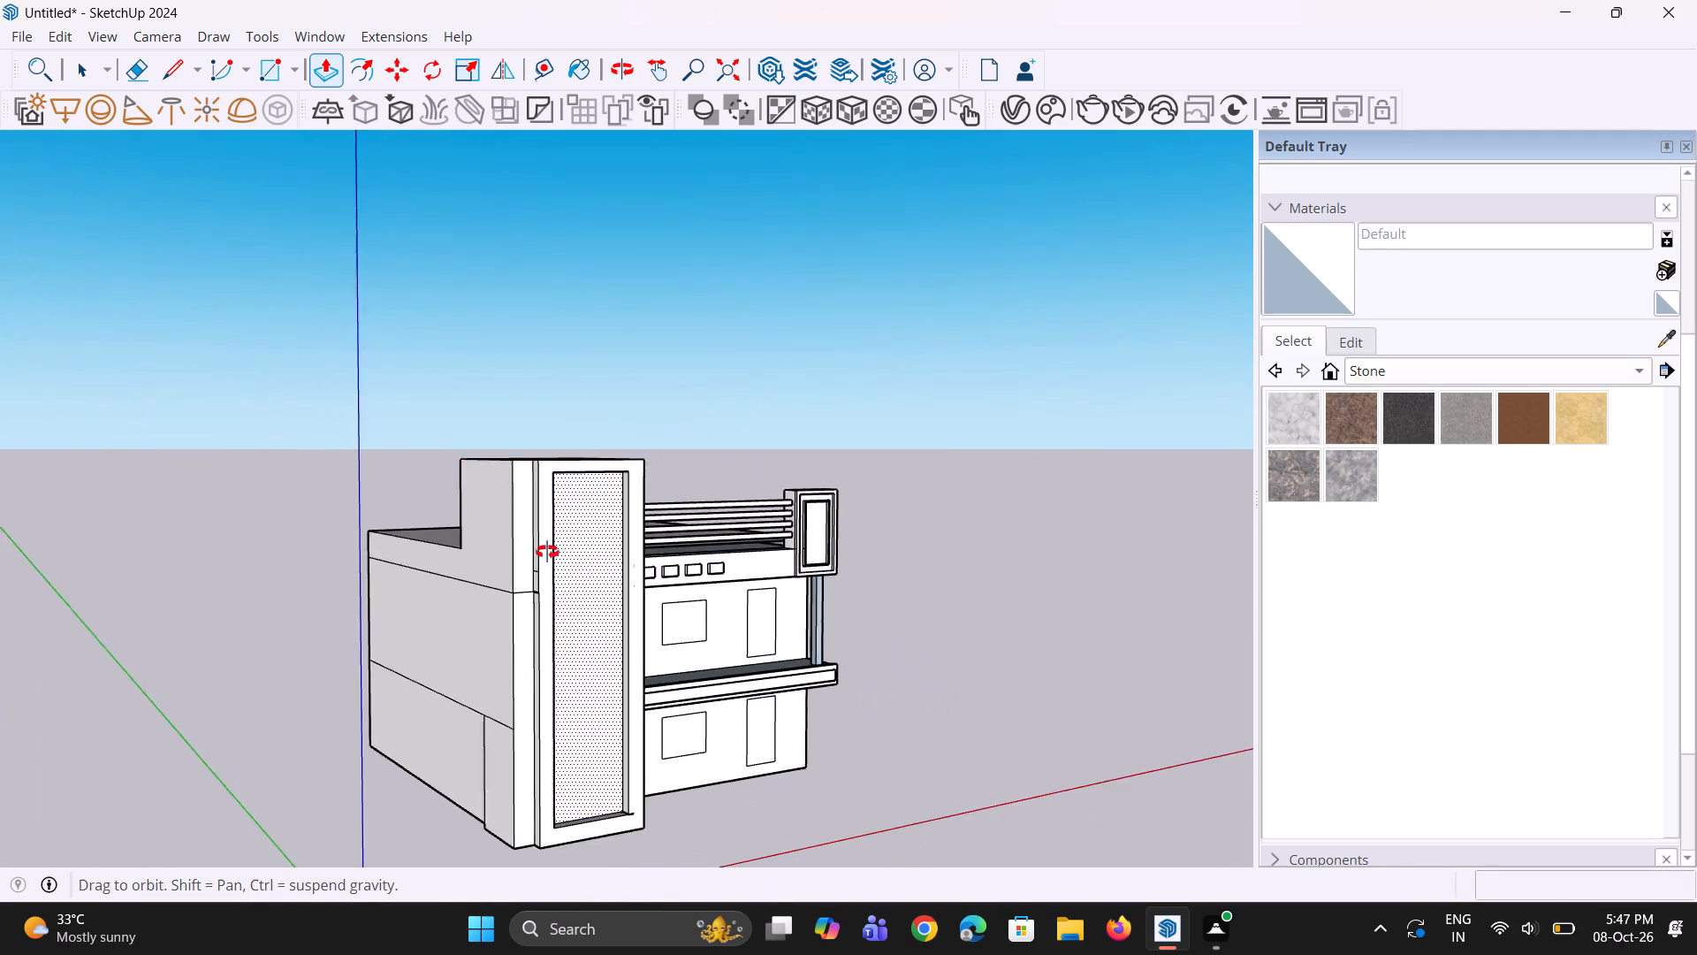
middle_click_drag(547, 552, 407, 572)
scroll(486, 599, "up", 2)
middle_click_drag(561, 619, 535, 612)
scroll(546, 553, "down", 7)
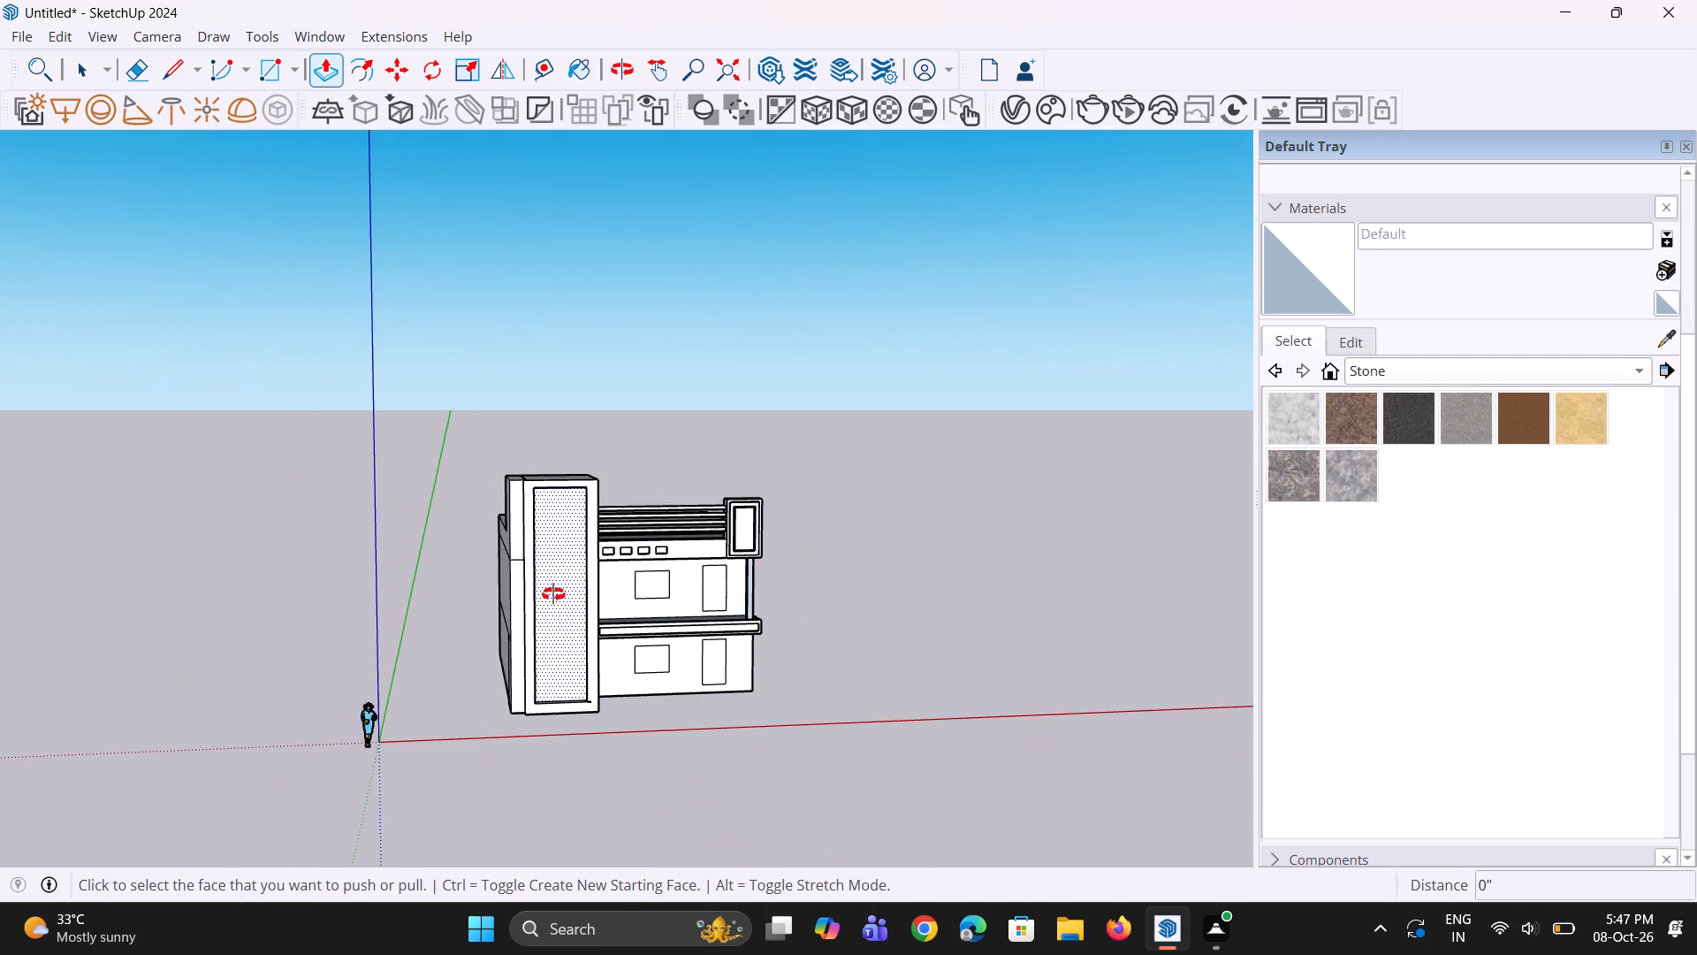
middle_click_drag(553, 594, 536, 656)
key("space")
key("space")
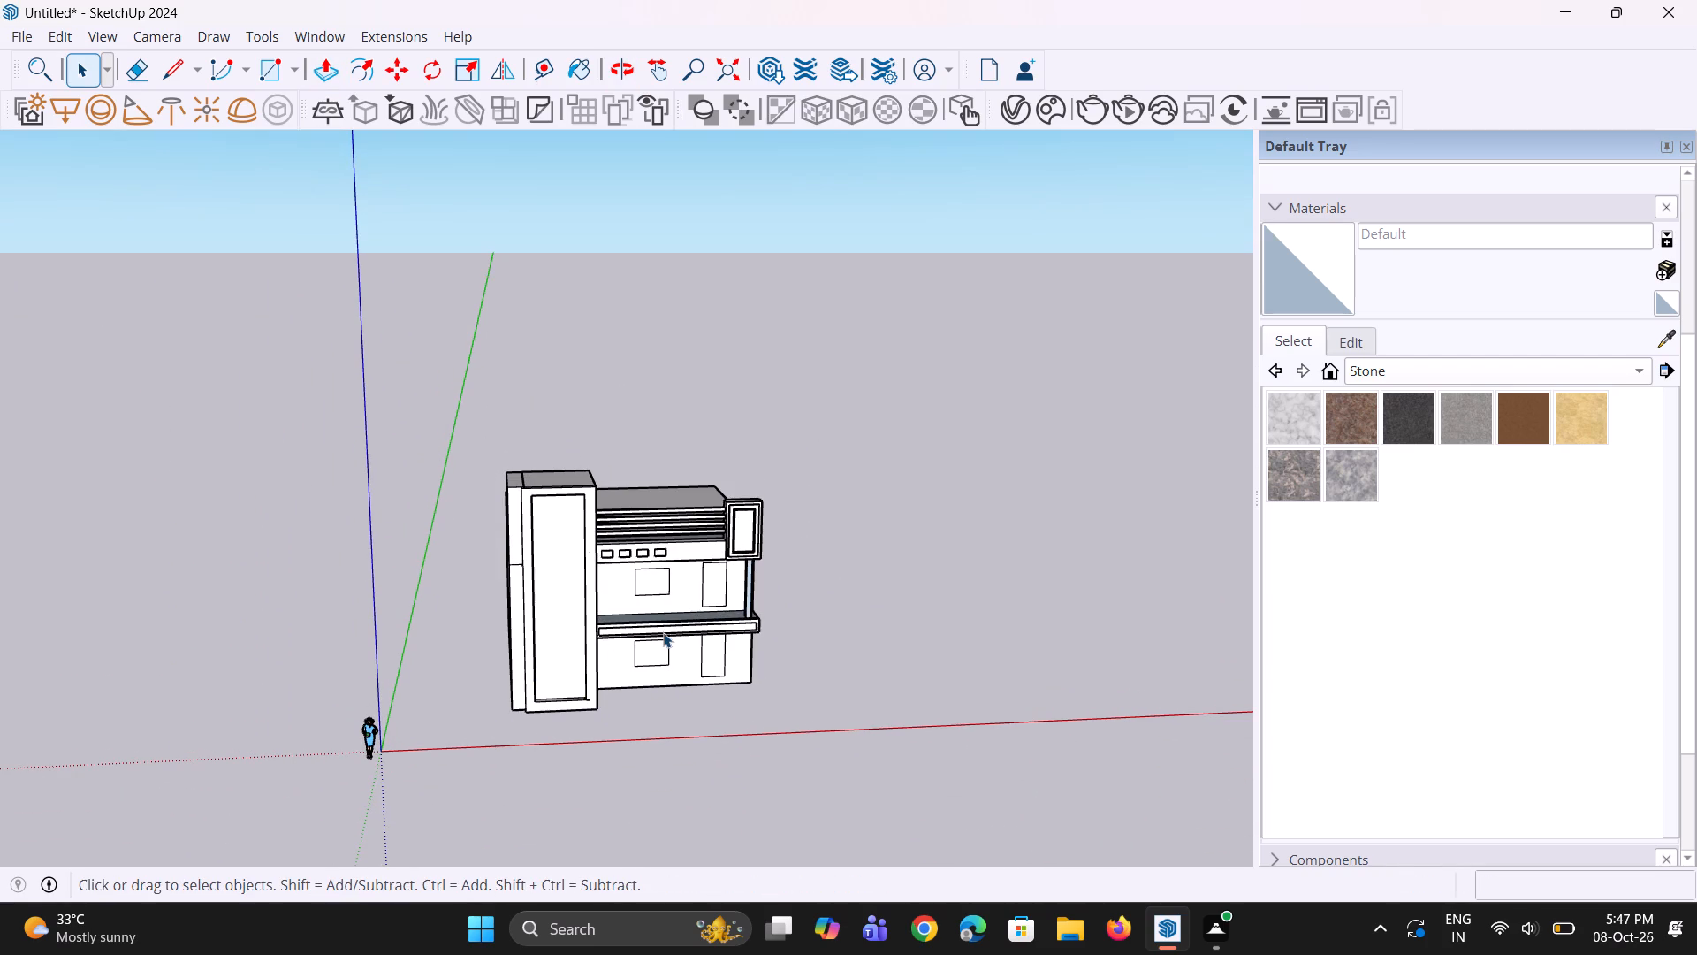
left_click(663, 632)
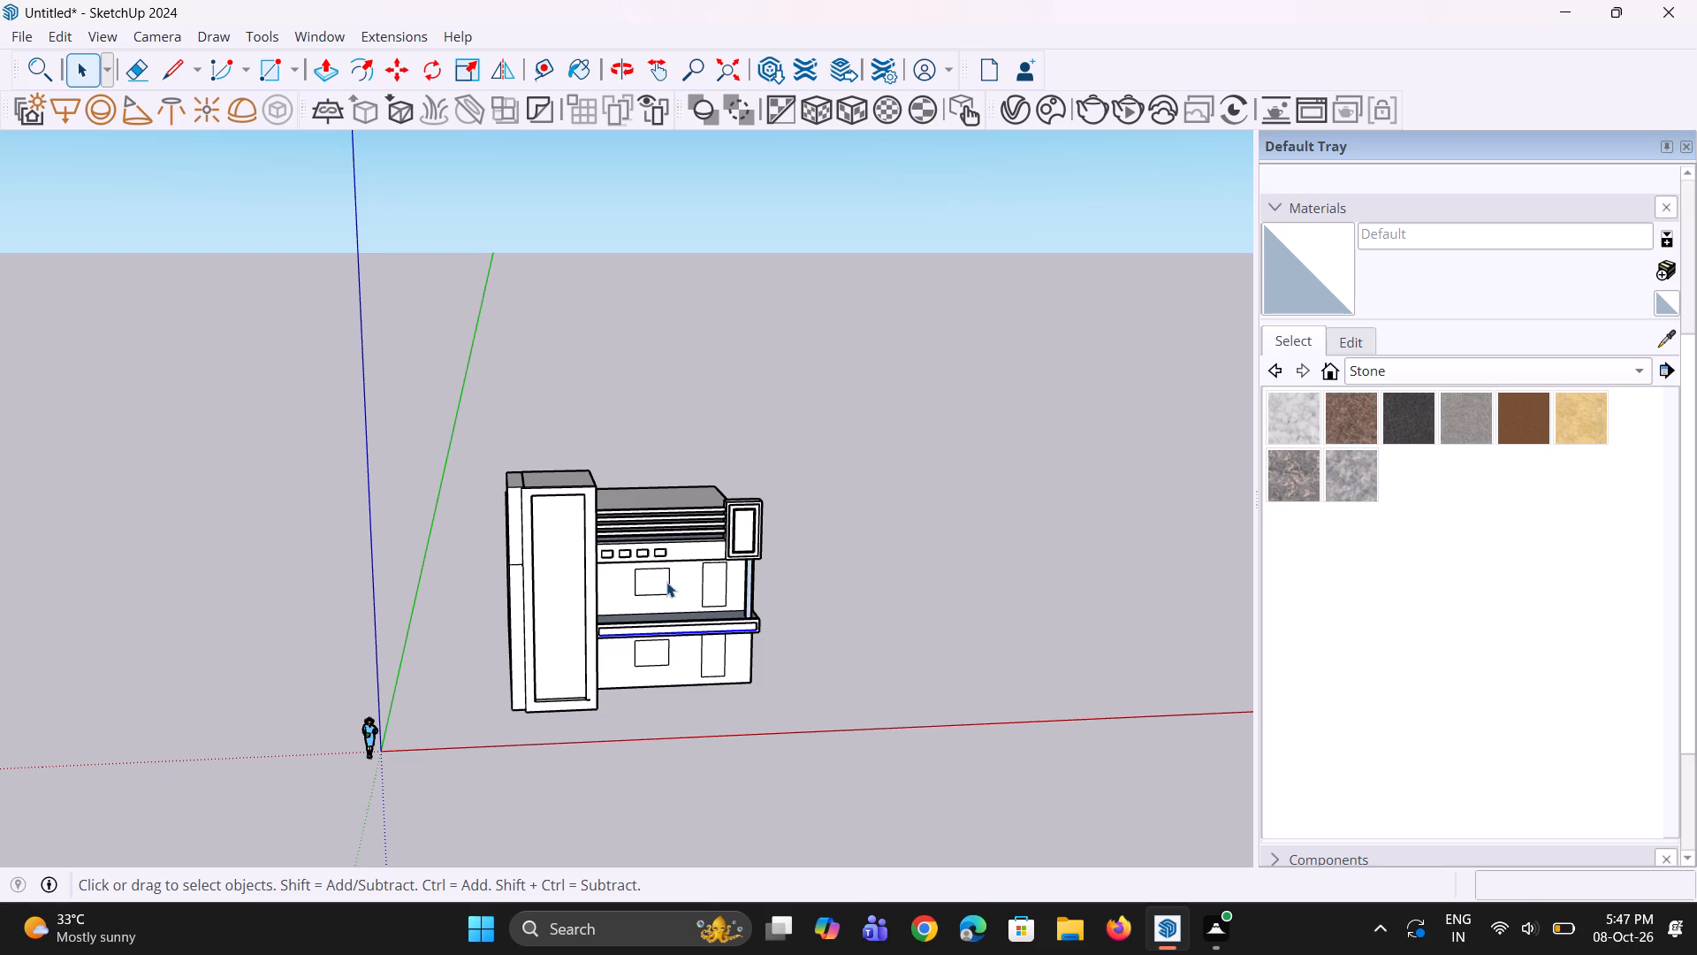
scroll(378, 529, "down", 2)
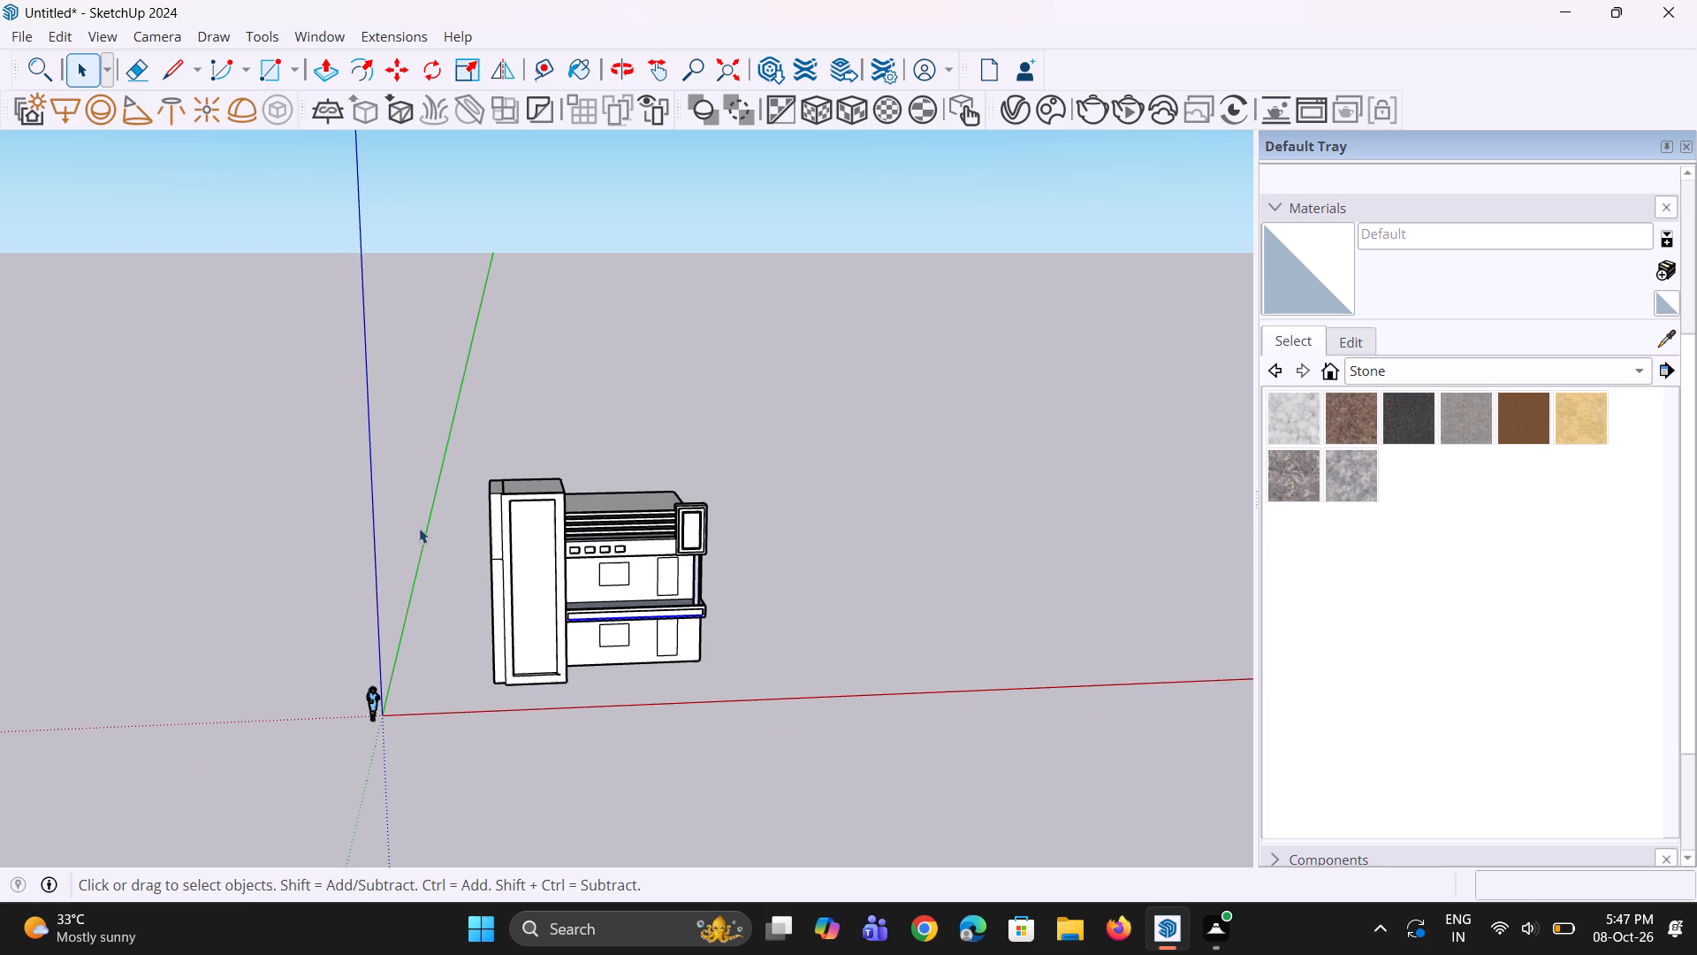
Push the side wall's top and middle faces inward until they are flush with the set-back strip beside the tower.
middle_click_drag(480, 534, 447, 490)
scroll(493, 527, "up", 6)
middle_click_drag(501, 537, 673, 542)
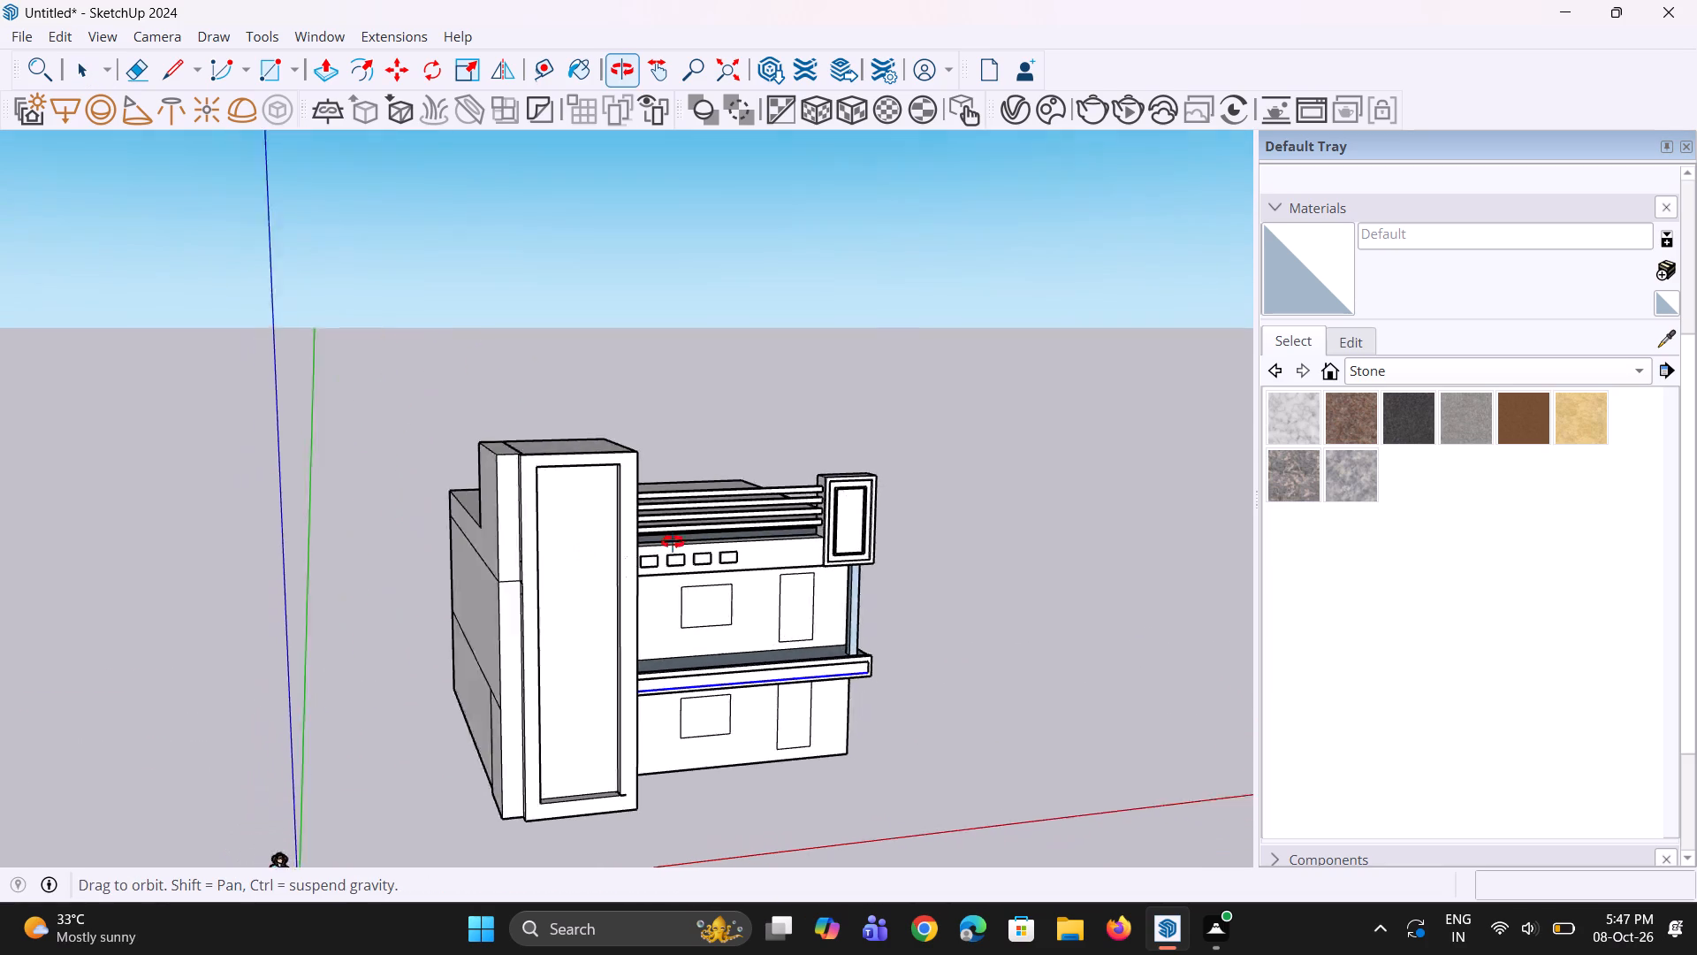
middle_click_drag(673, 542, 738, 519)
scroll(501, 545, "up", 2)
key("p")
left_click(522, 516)
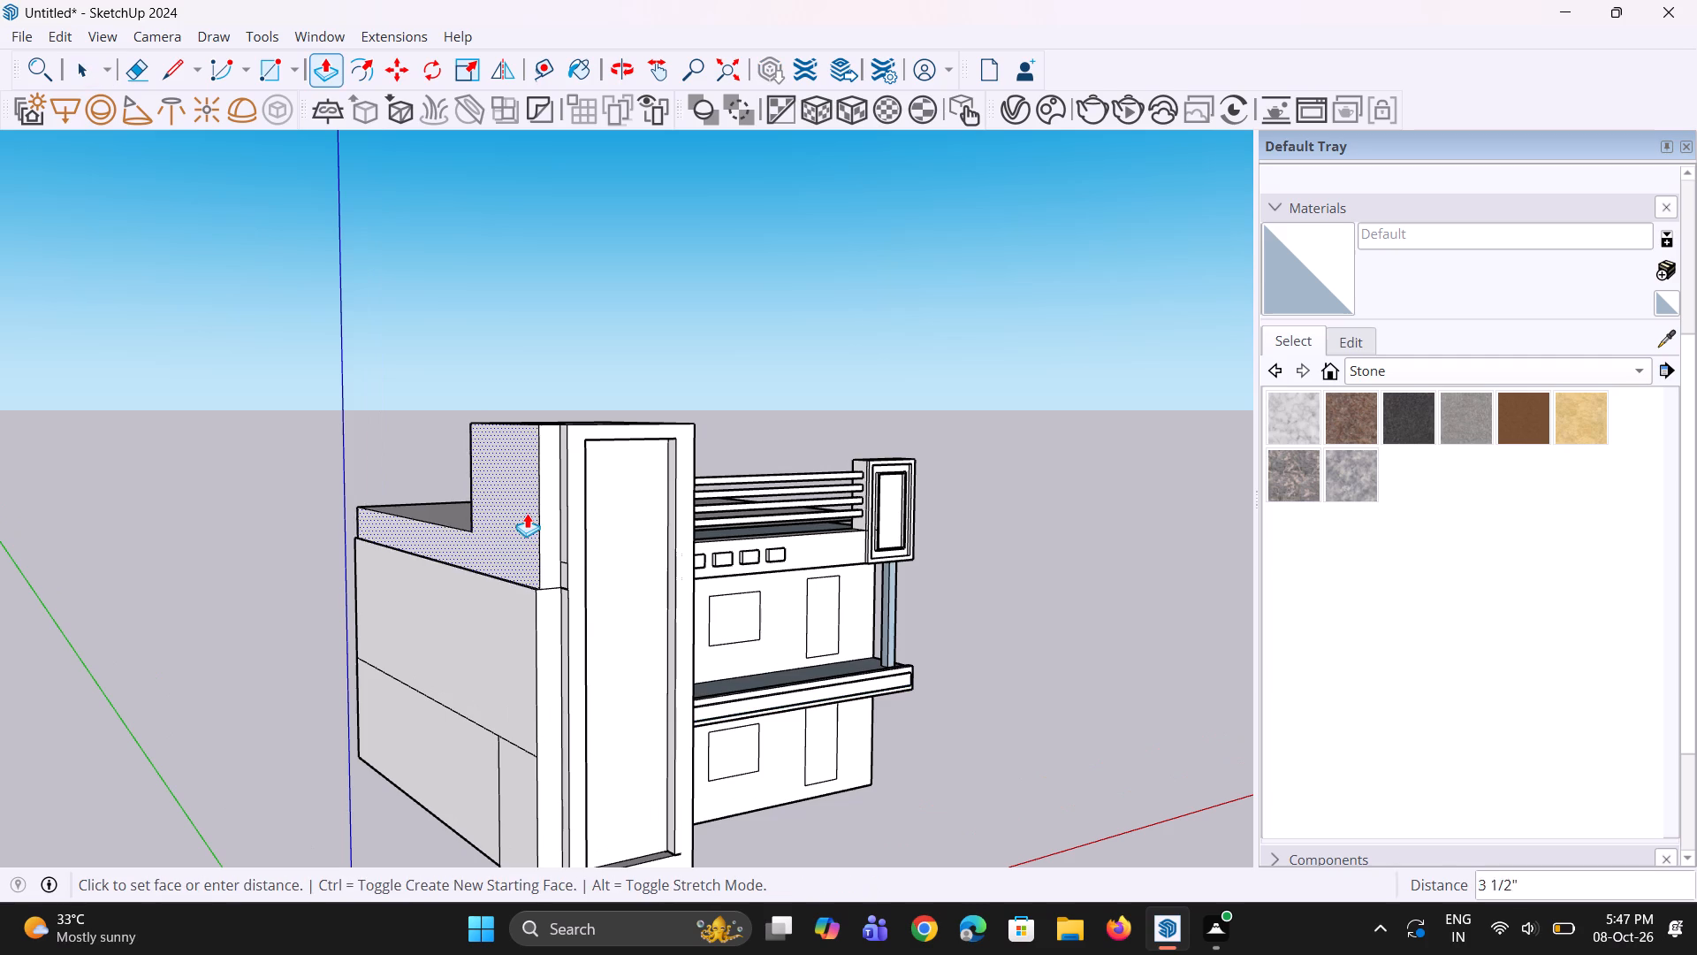
left_click(567, 533)
double_click(512, 624)
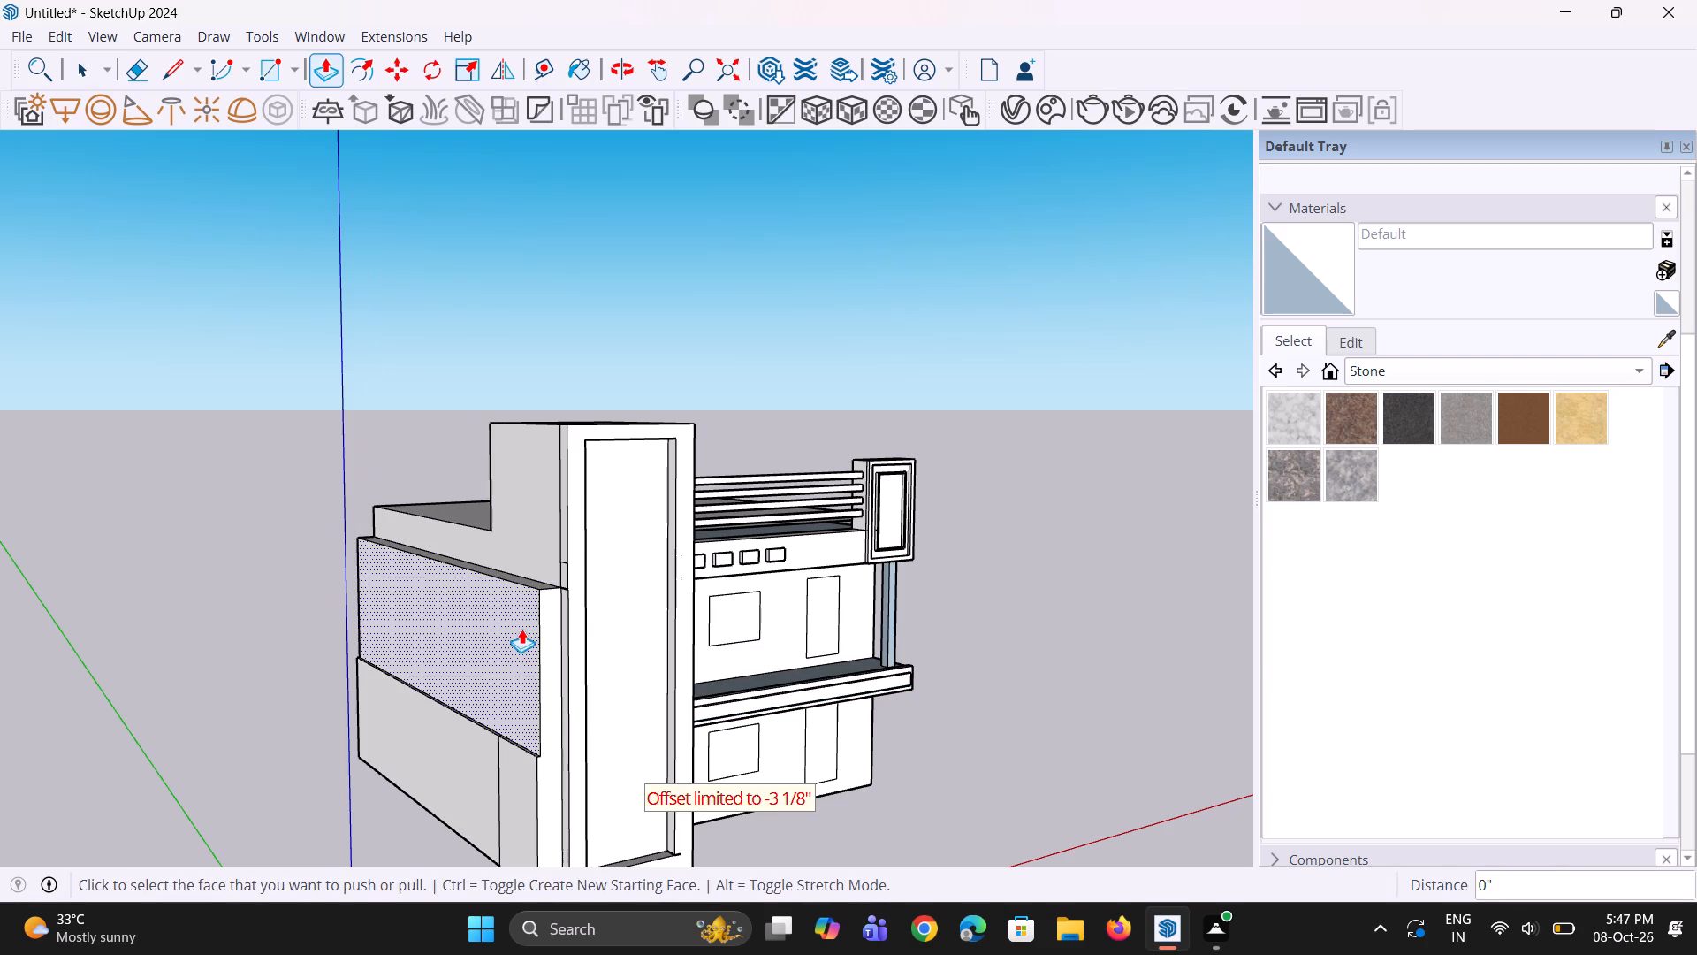
left_click(524, 629)
left_click(569, 627)
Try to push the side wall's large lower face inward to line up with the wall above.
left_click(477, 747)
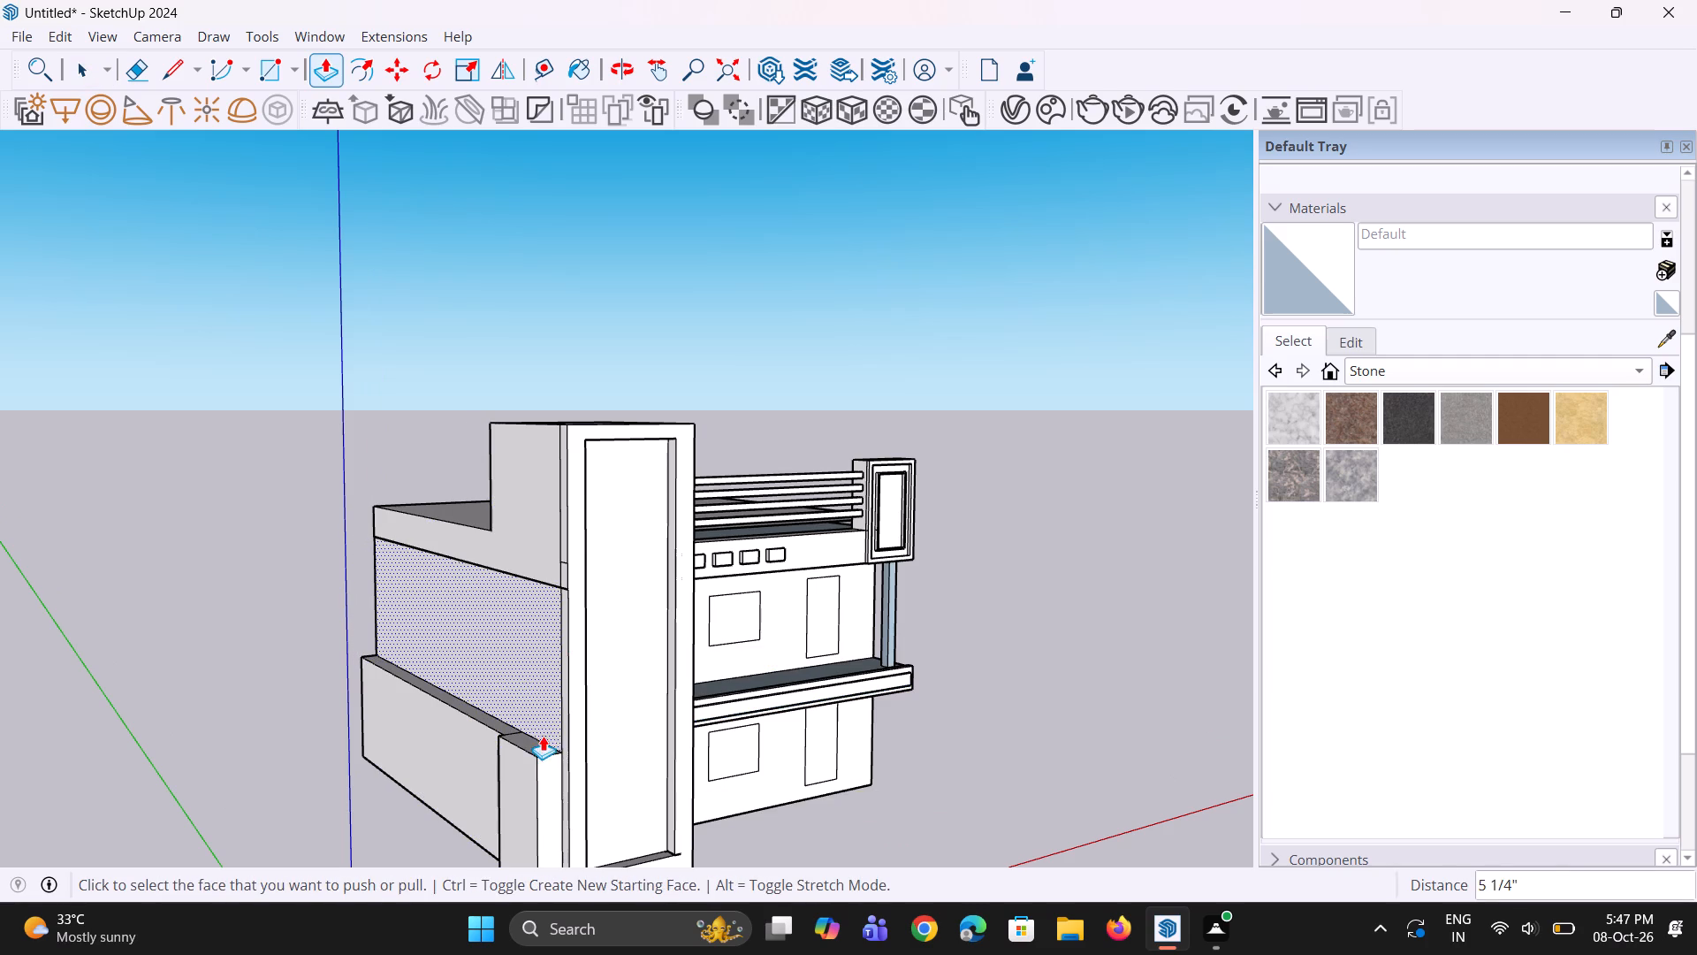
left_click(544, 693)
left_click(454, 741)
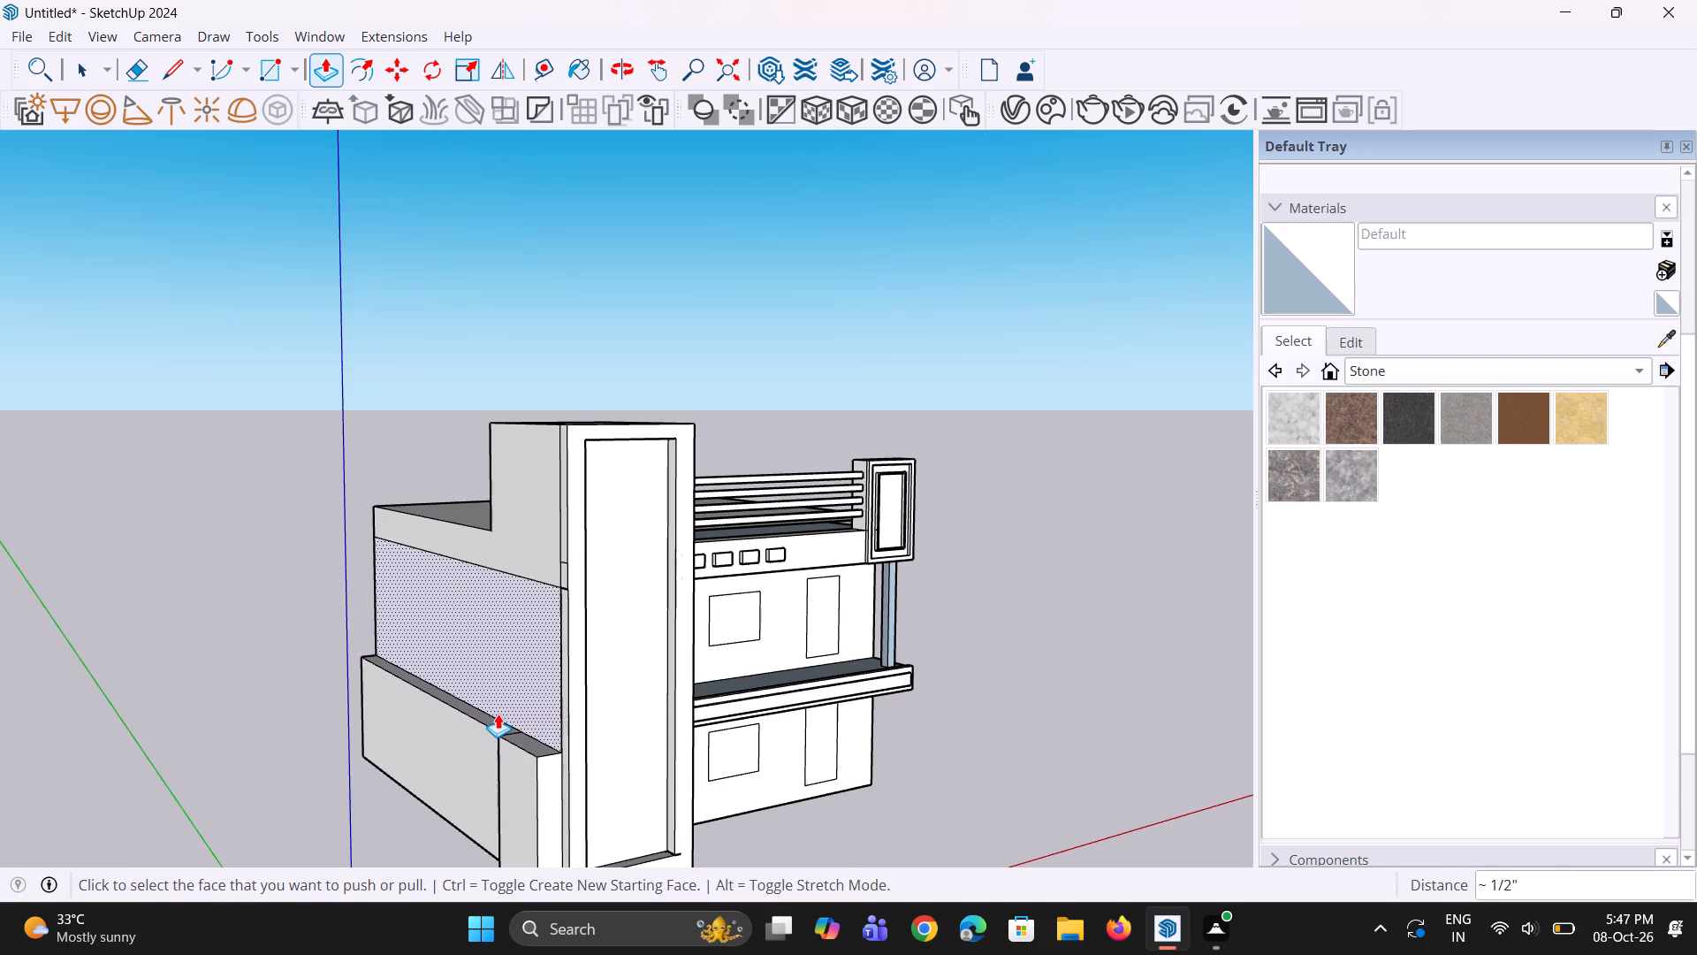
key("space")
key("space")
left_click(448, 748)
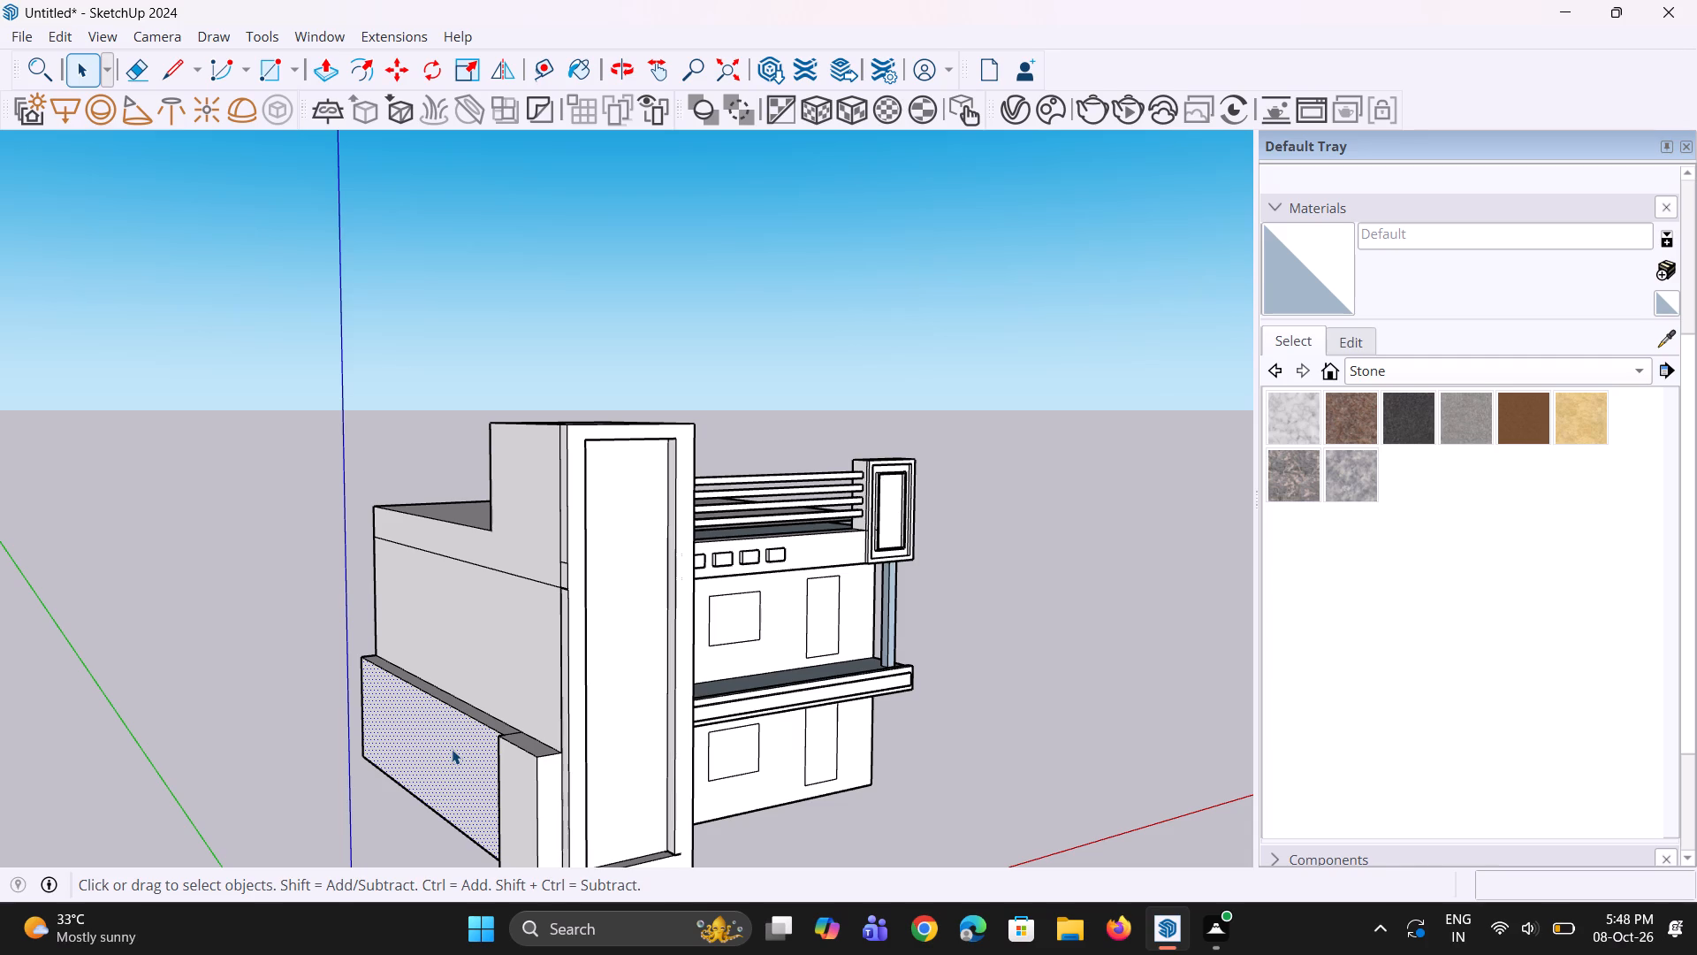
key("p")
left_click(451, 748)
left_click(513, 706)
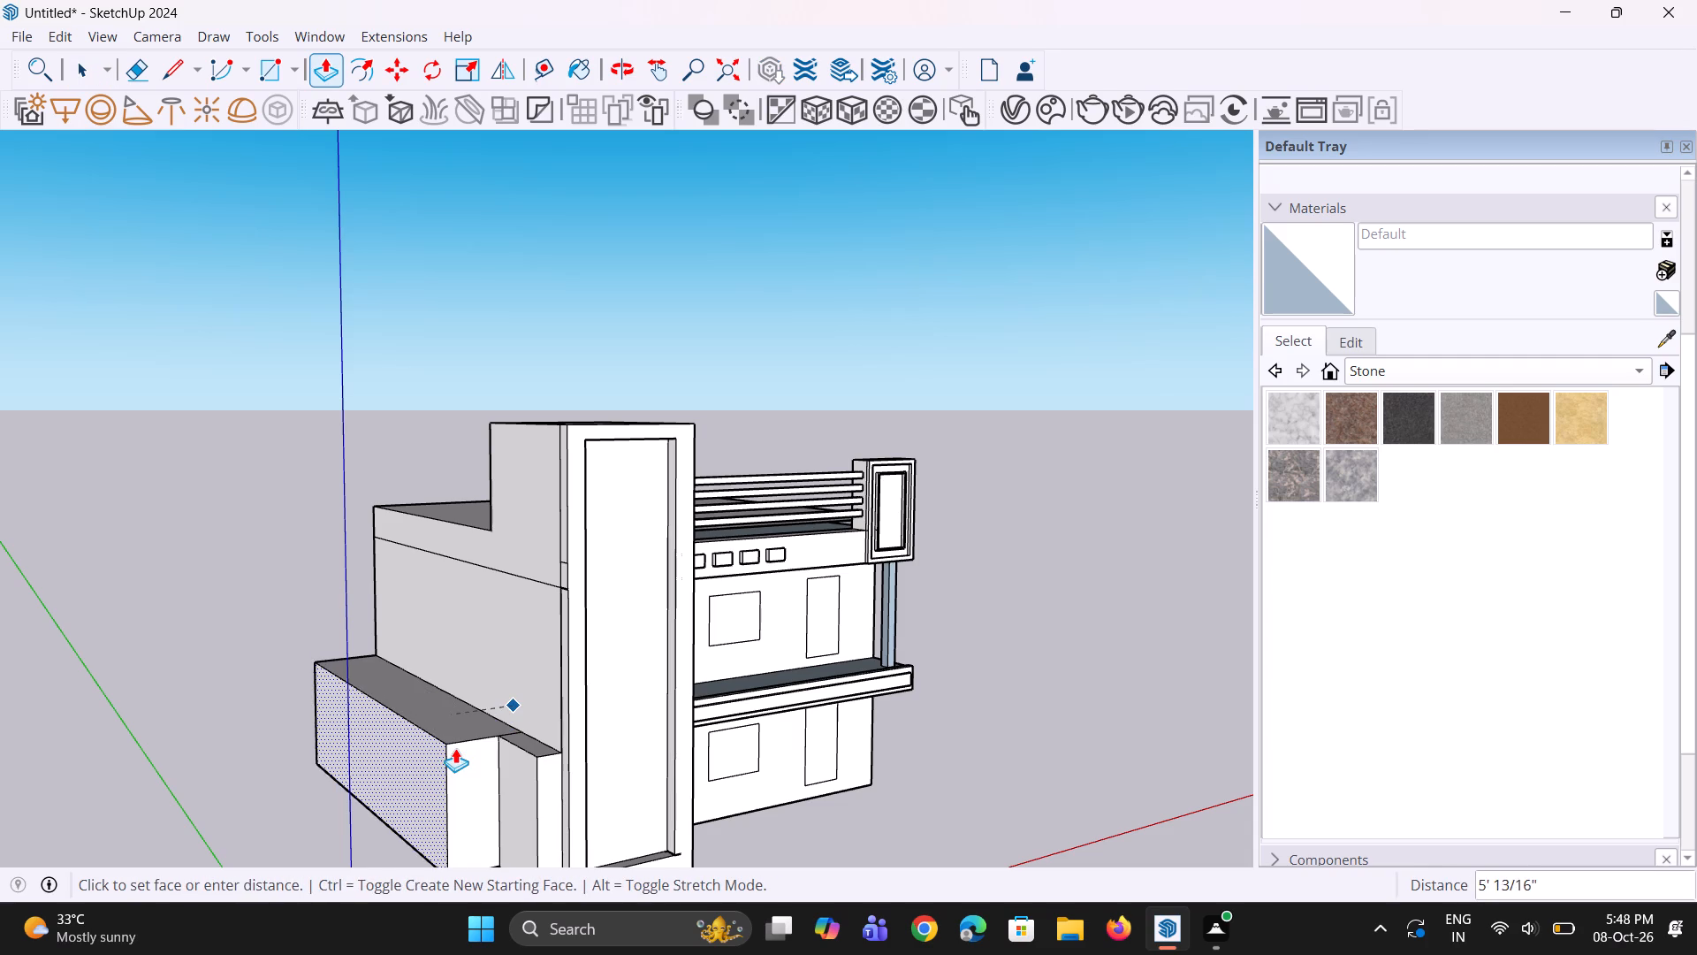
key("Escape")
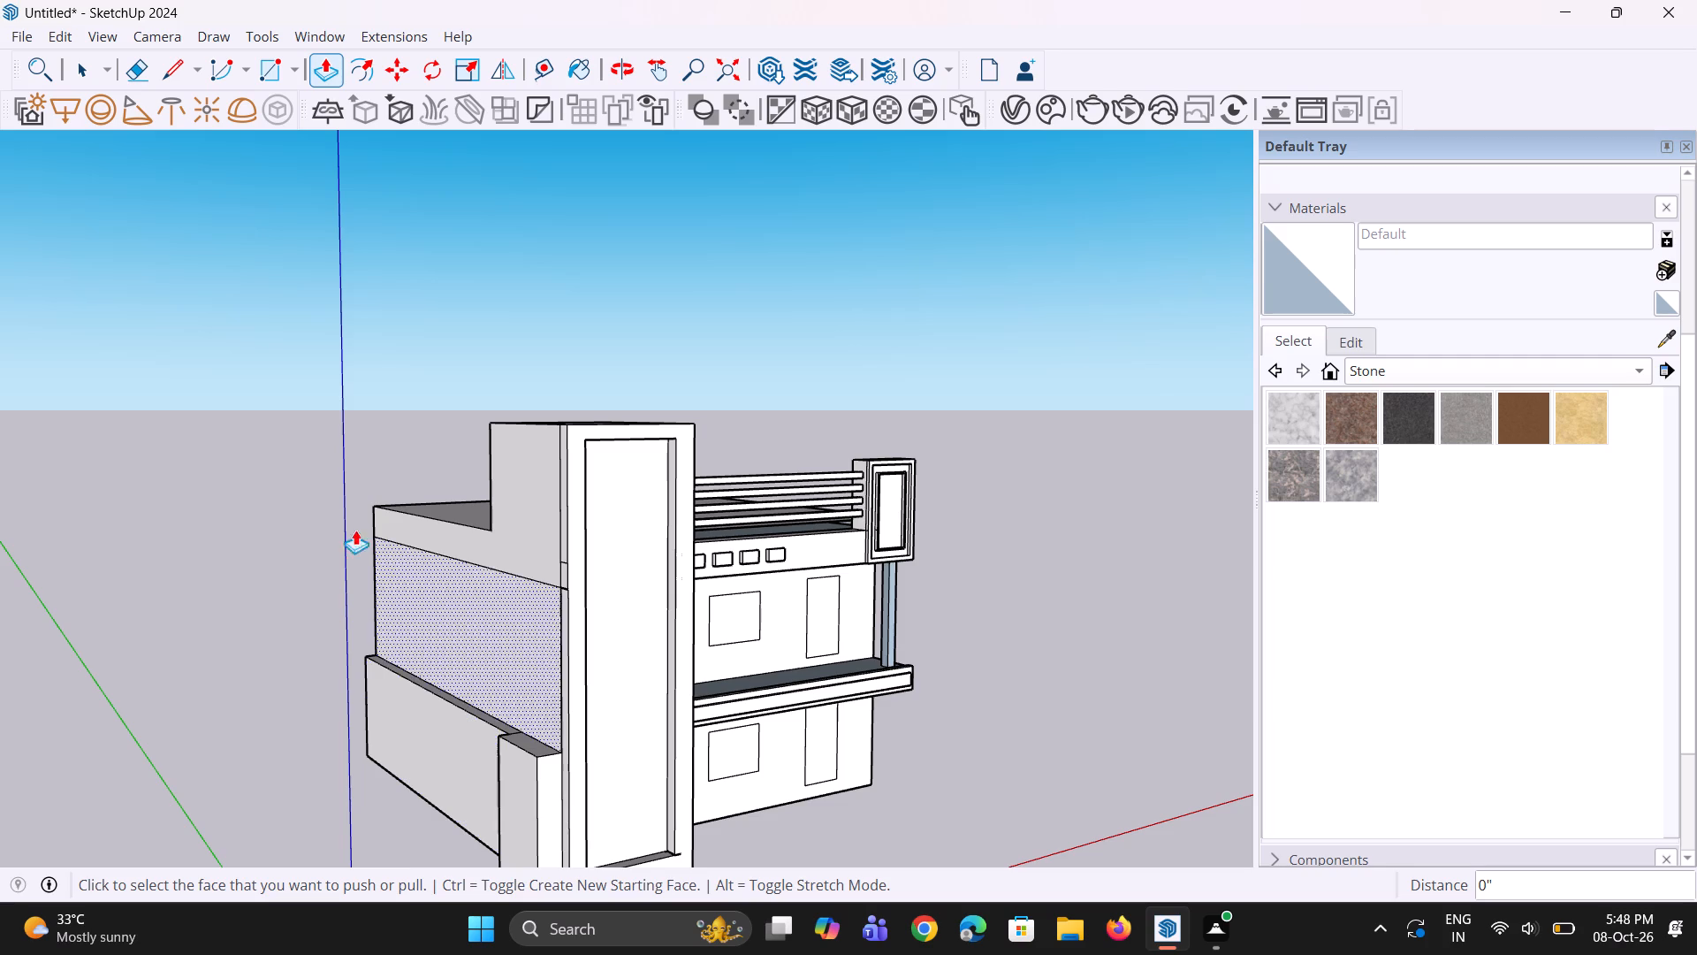
Push the side wall's large lower face inward until it is flush with the wall above.
scroll(317, 455, "down", 5)
middle_click_drag(367, 669, 390, 717)
scroll(429, 690, "up", 3)
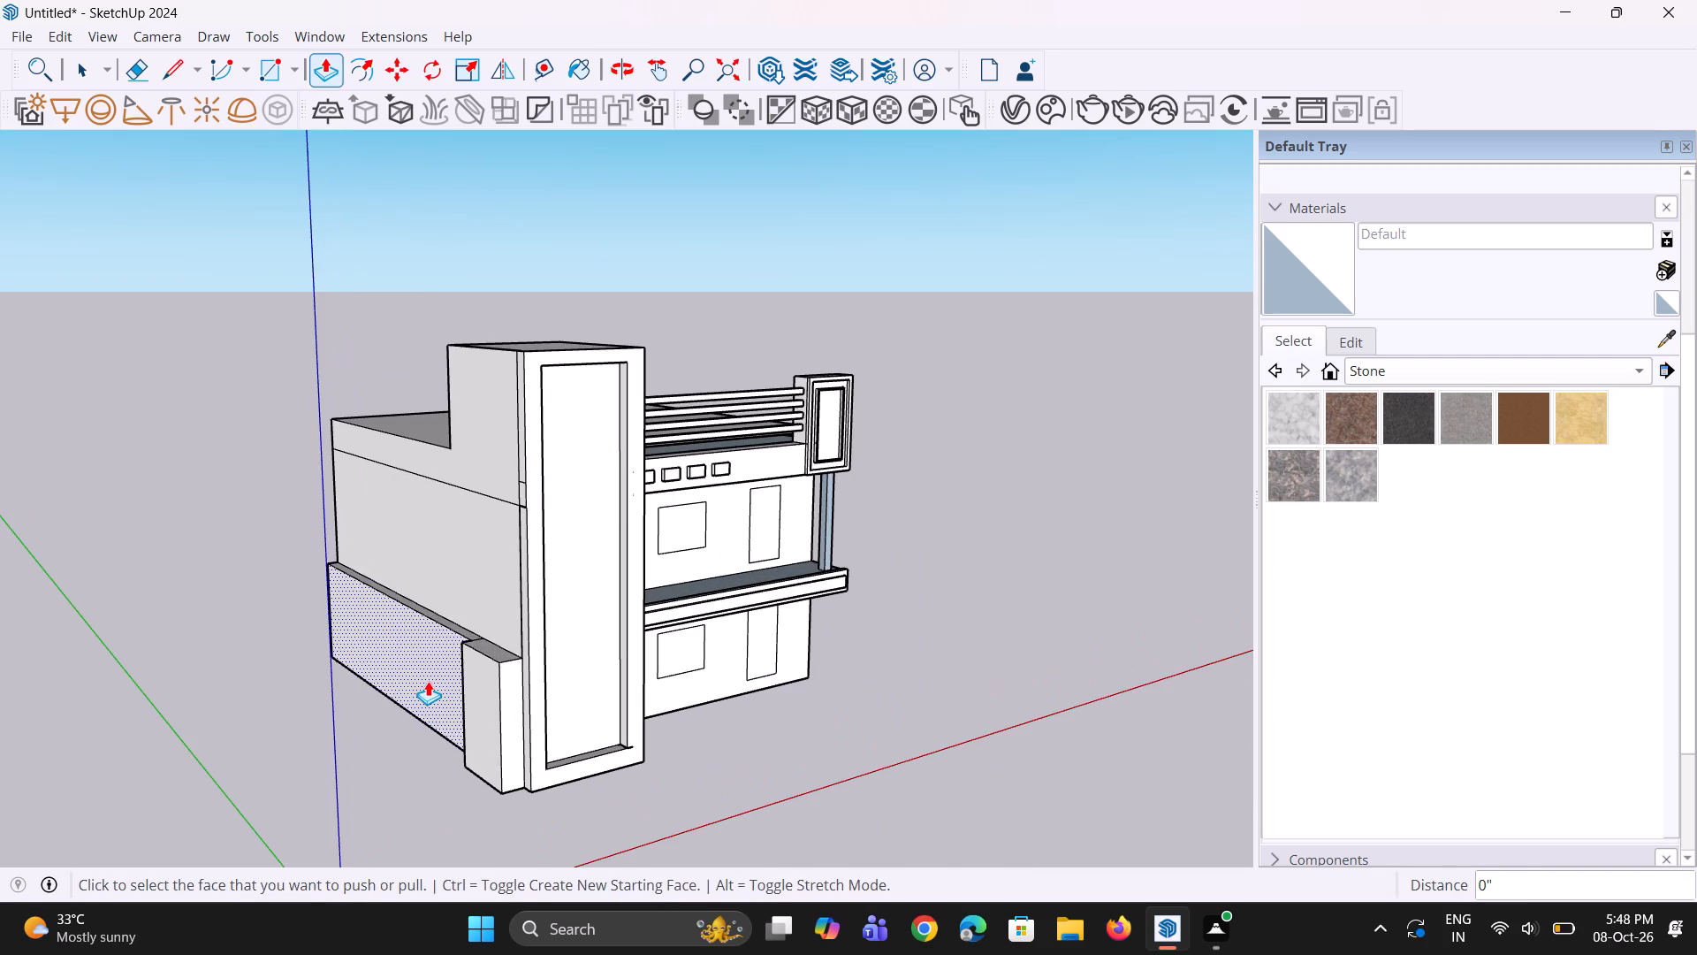
left_click(428, 681)
left_click(469, 615)
Push the narrow lower corner face beside the tower inward about 1' 11 1/4", flush with the wall above.
left_click(474, 691)
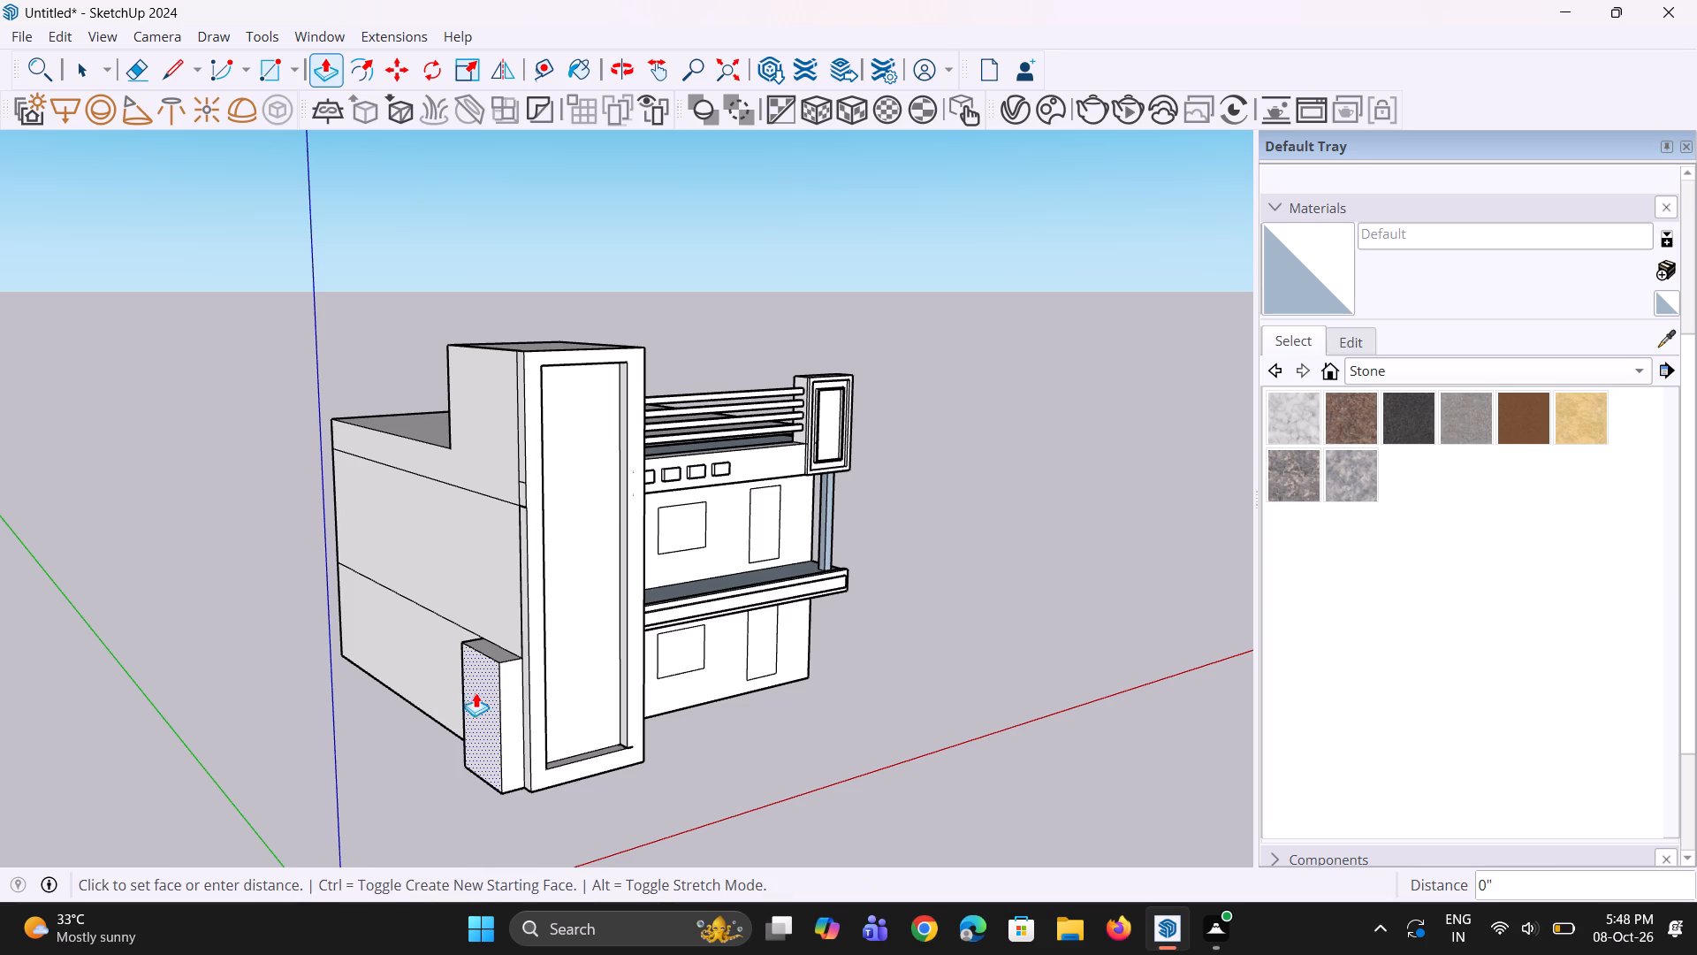
left_click(500, 630)
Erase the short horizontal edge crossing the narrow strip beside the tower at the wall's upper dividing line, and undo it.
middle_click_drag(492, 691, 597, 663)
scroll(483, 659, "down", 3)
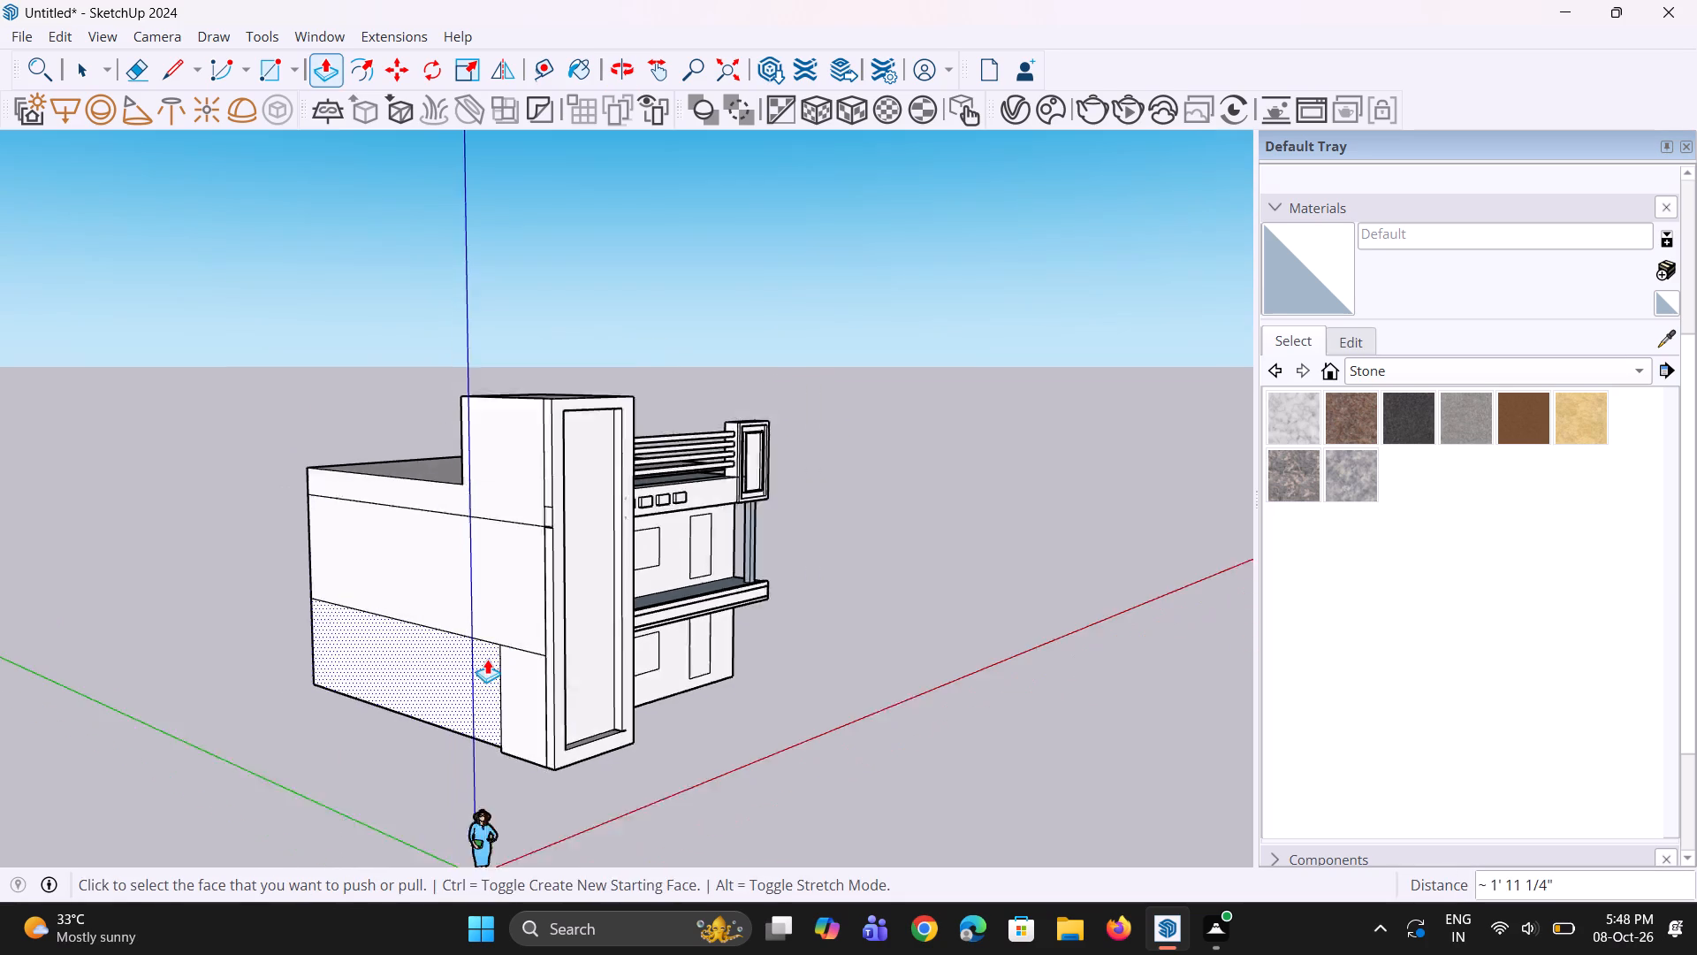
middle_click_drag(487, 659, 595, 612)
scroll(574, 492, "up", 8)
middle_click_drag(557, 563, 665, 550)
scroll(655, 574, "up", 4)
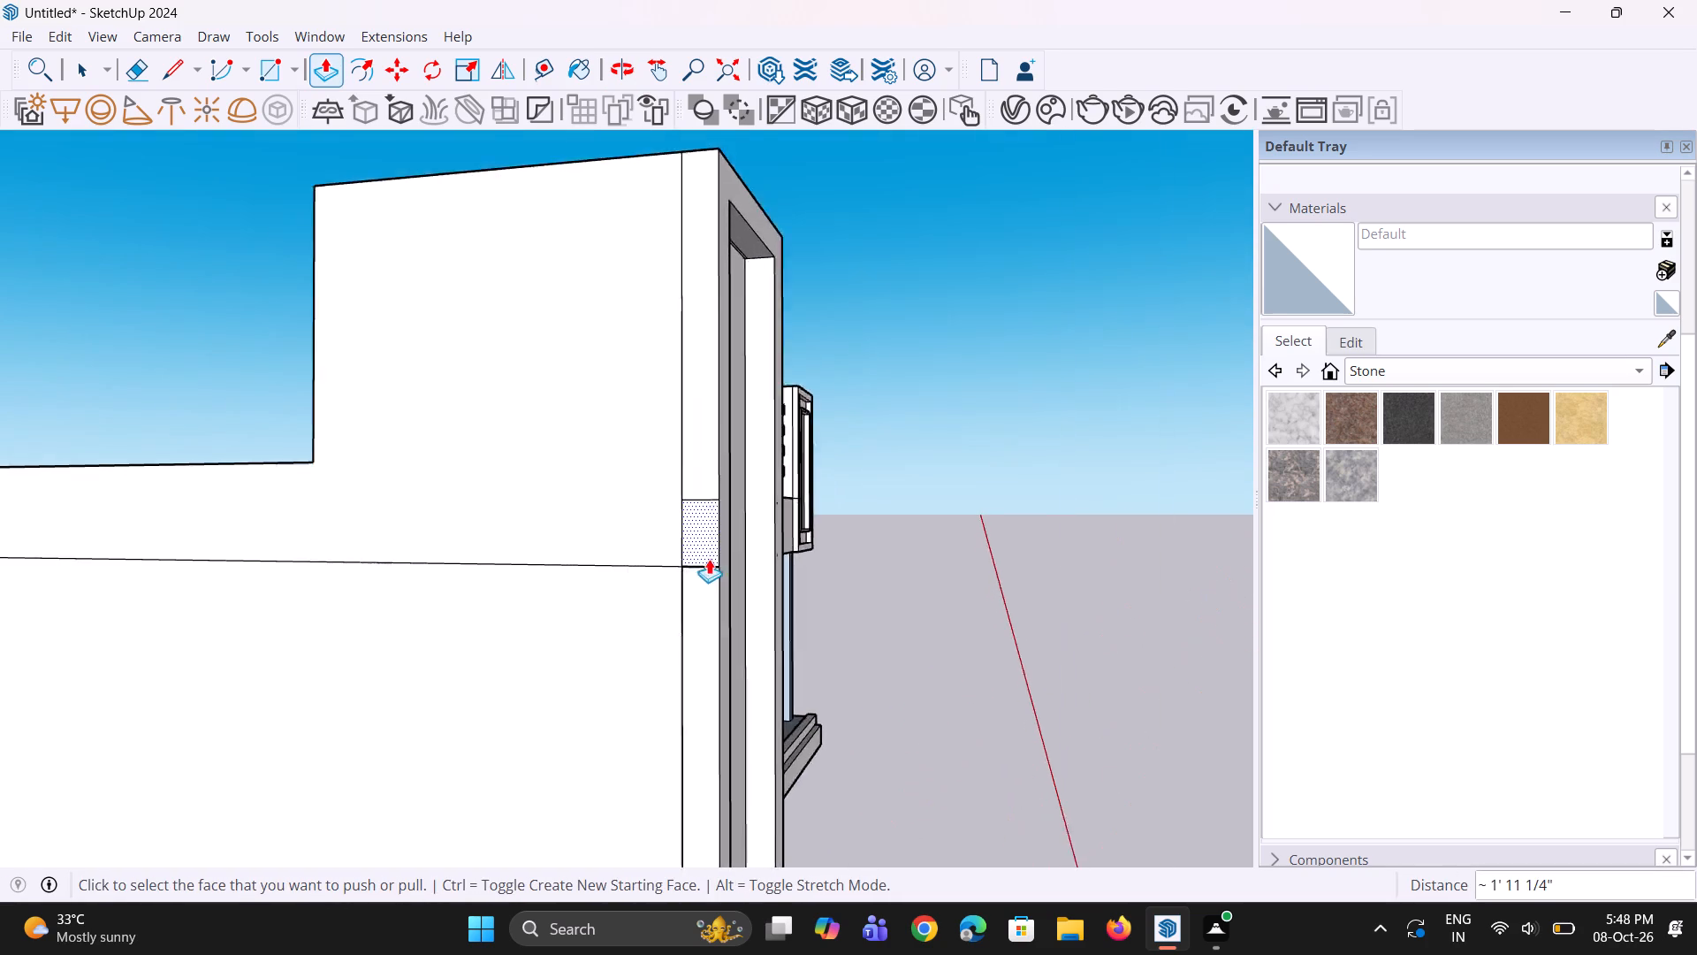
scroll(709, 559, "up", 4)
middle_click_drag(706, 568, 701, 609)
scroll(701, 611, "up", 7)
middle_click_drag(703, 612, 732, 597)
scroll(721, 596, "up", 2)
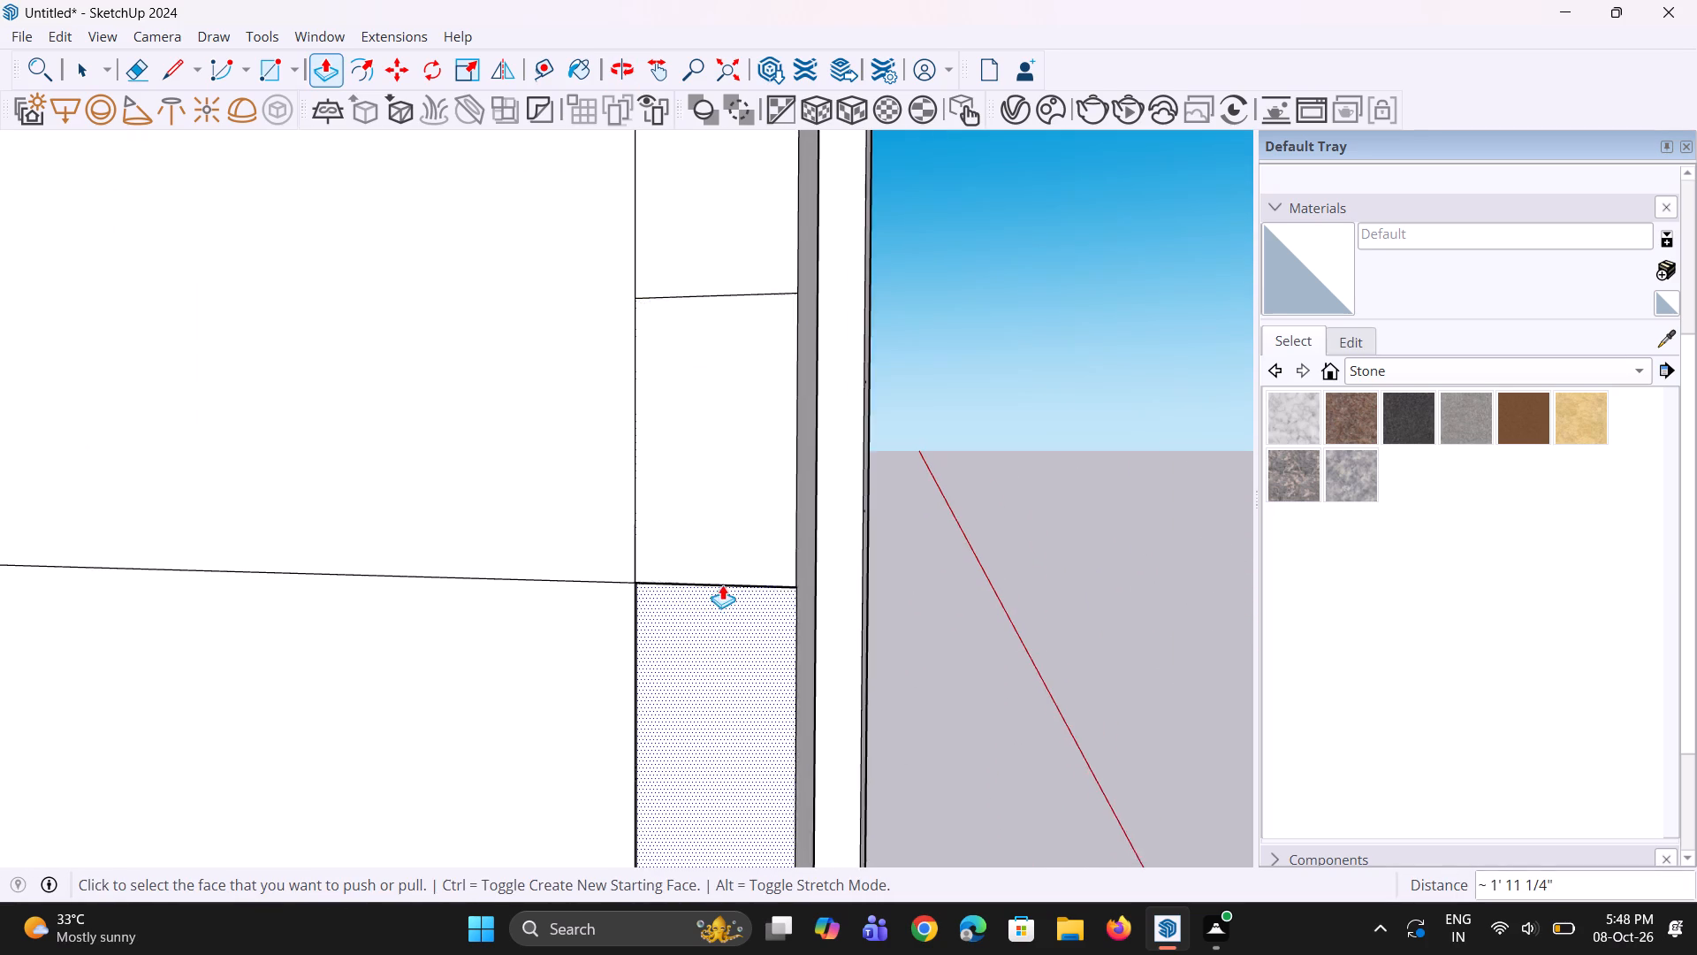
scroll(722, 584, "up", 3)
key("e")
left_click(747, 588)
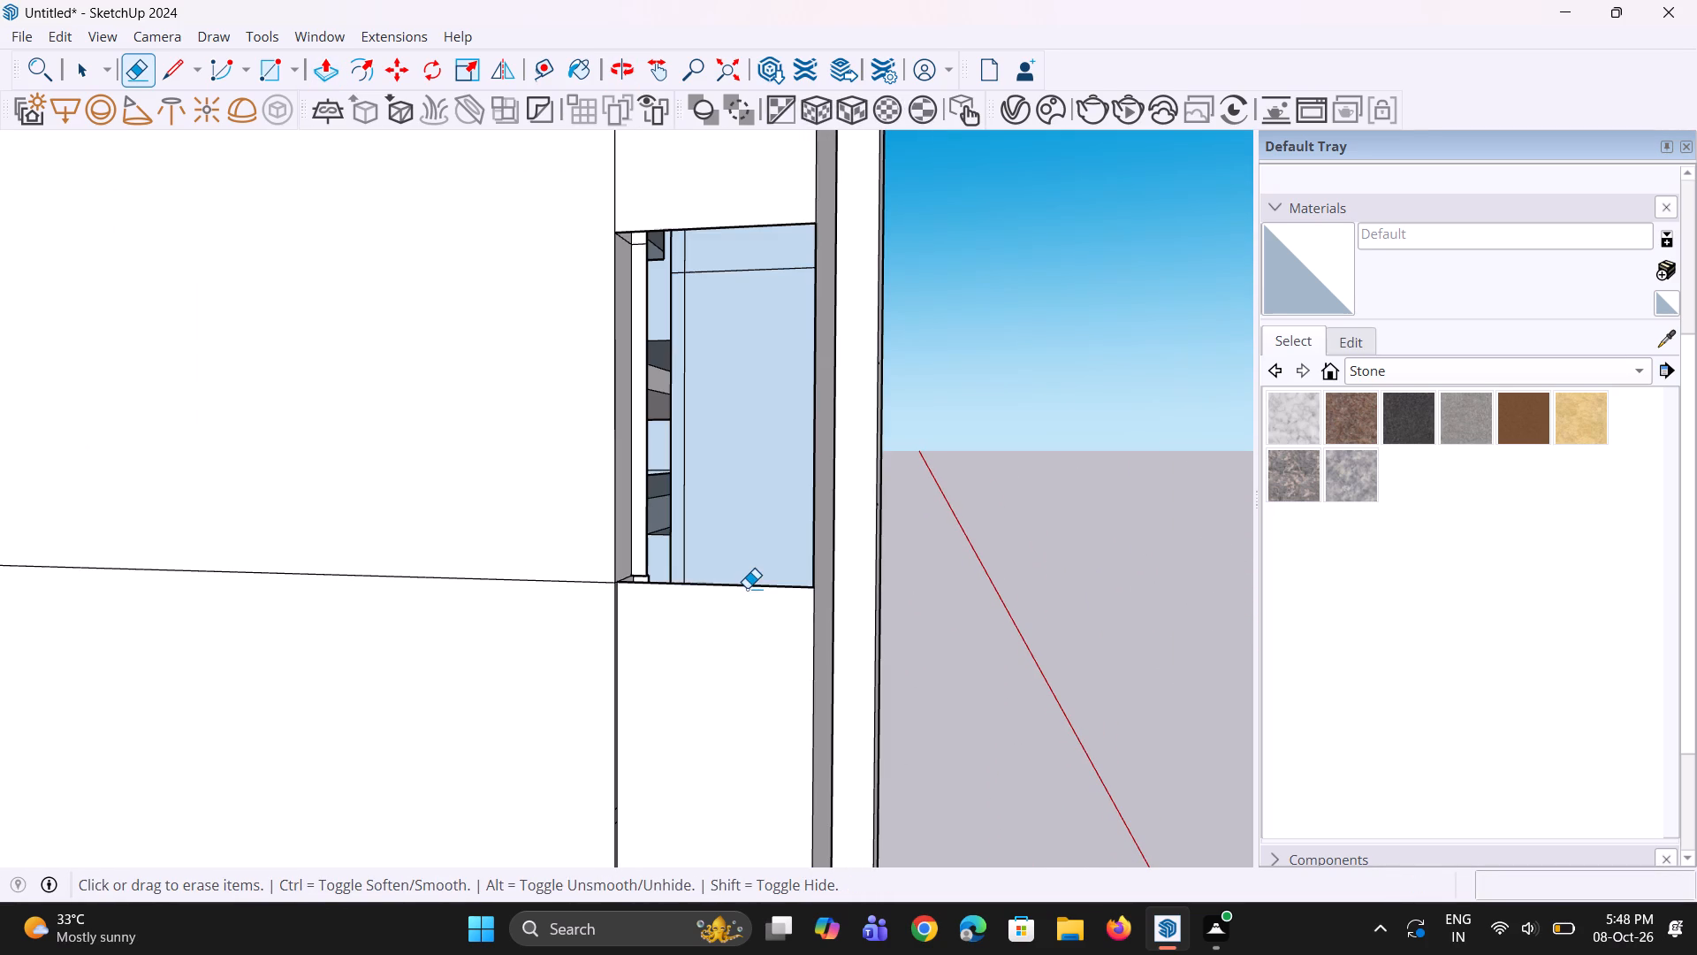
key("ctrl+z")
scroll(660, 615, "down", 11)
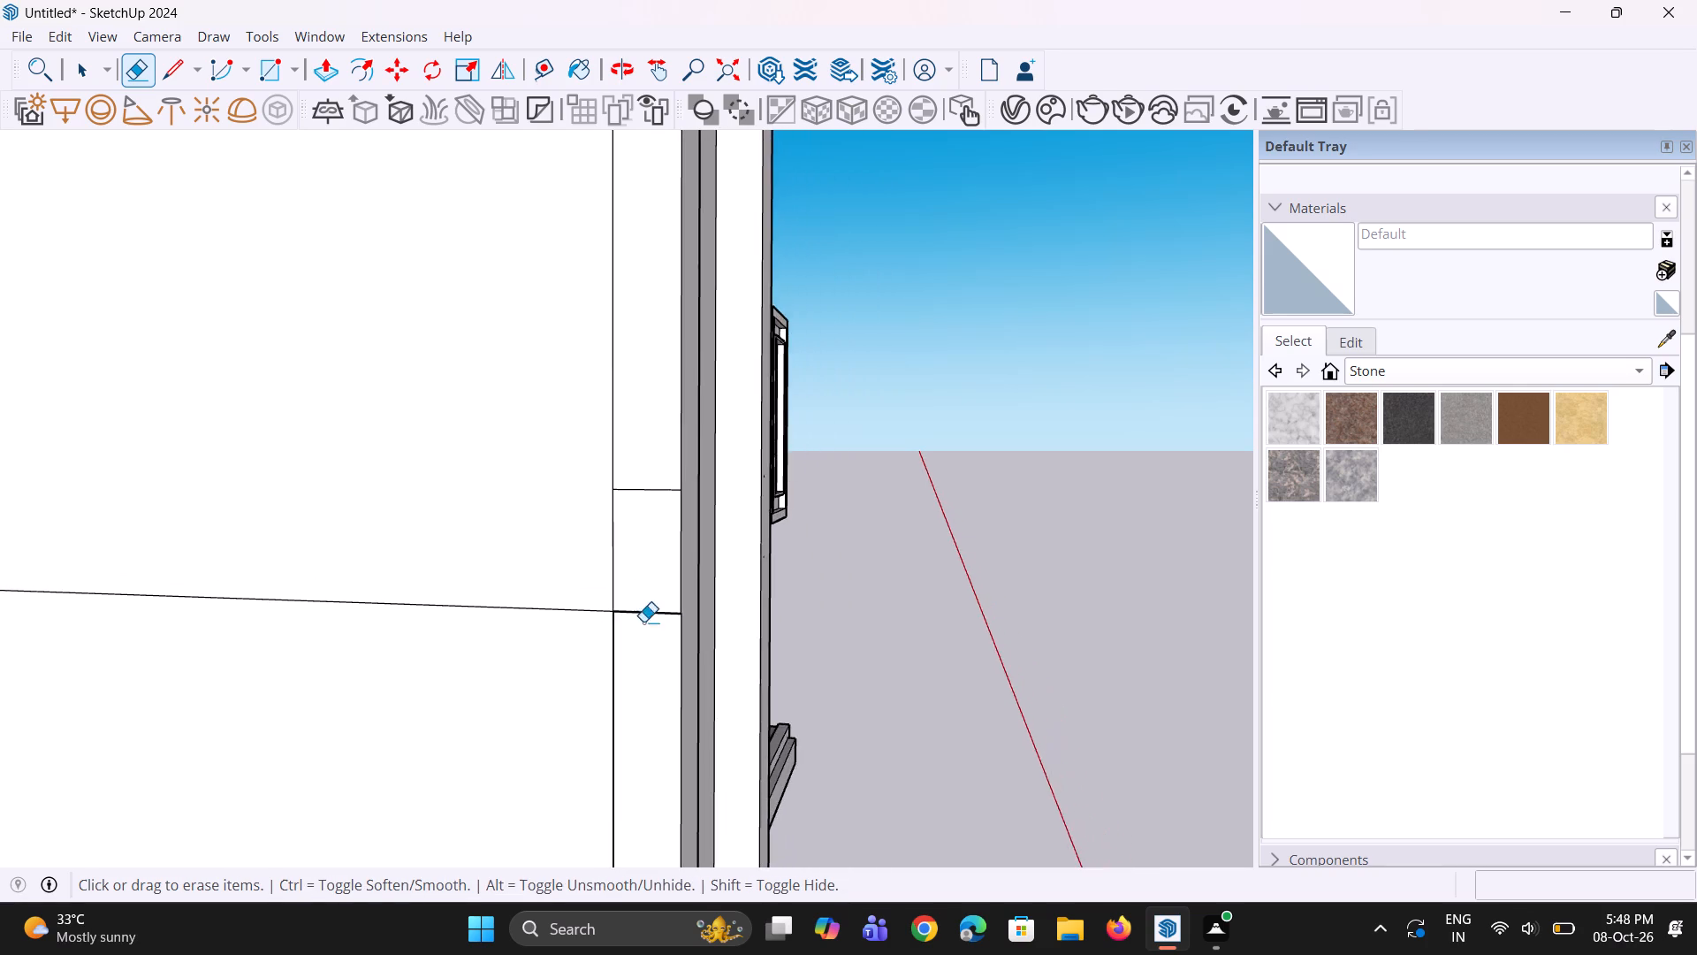
Offset the outline of the tower's recessed front panel inward about 1' 5 13/16".
middle_click_drag(652, 621, 446, 669)
scroll(423, 616, "down", 8)
middle_click_drag(498, 613, 194, 575)
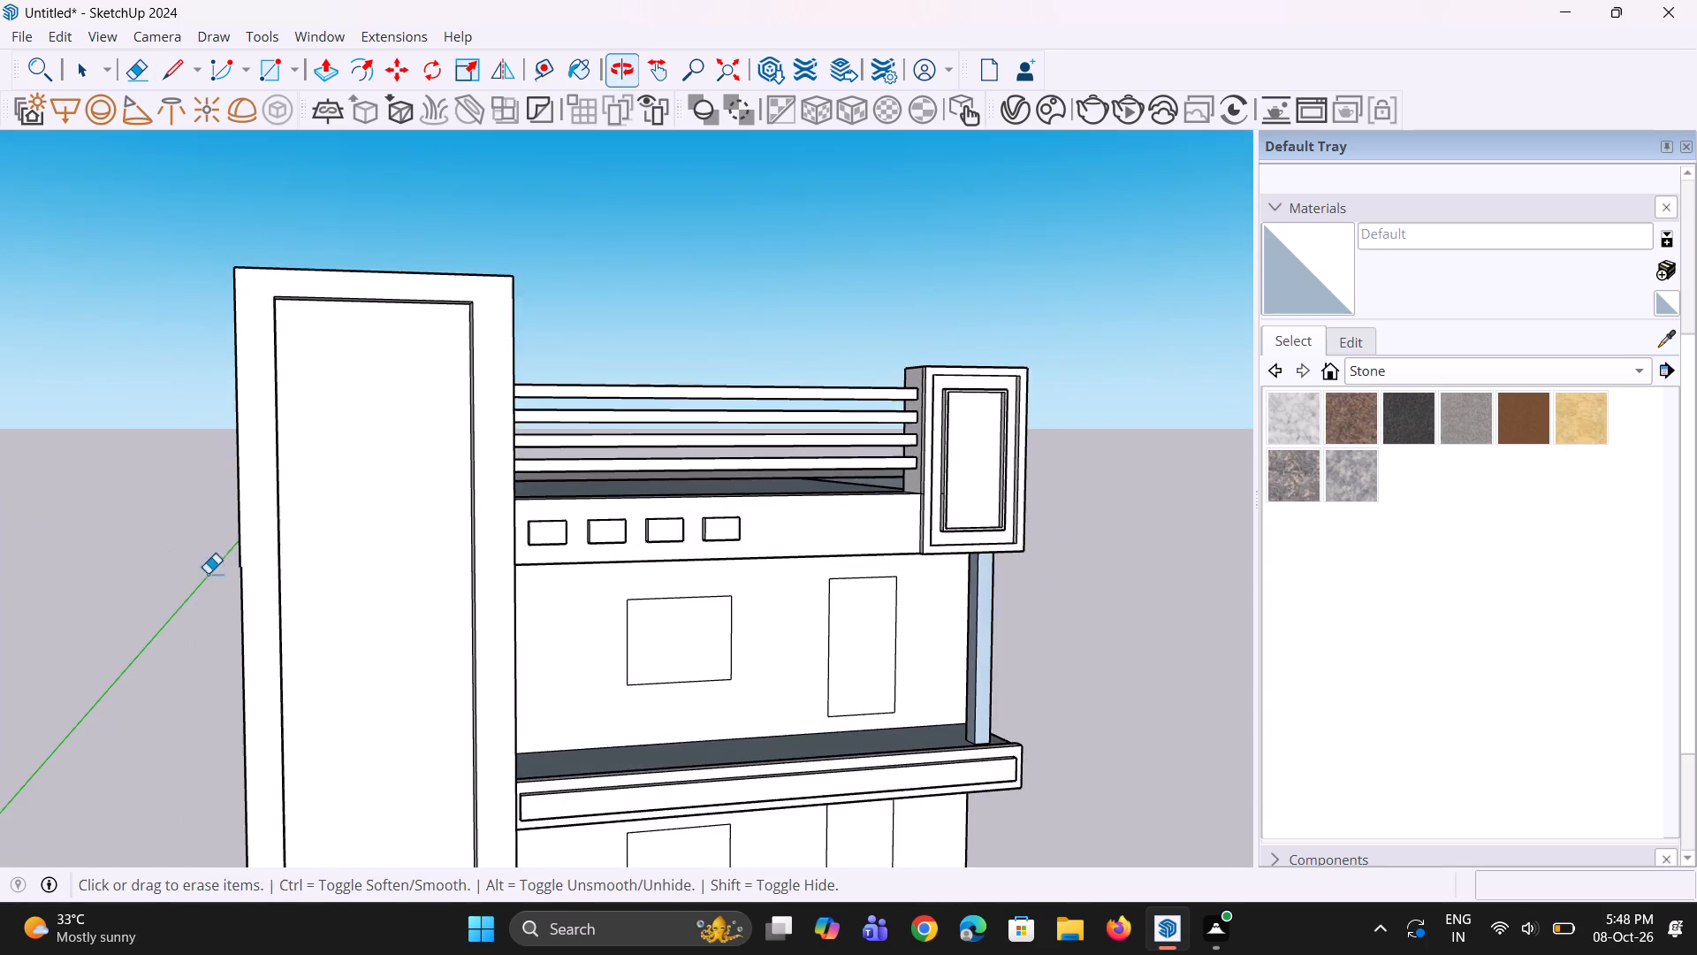
scroll(281, 546, "up", 1)
middle_click_drag(285, 536, 274, 614)
scroll(274, 614, "down", 8)
middle_click_drag(381, 667, 352, 722)
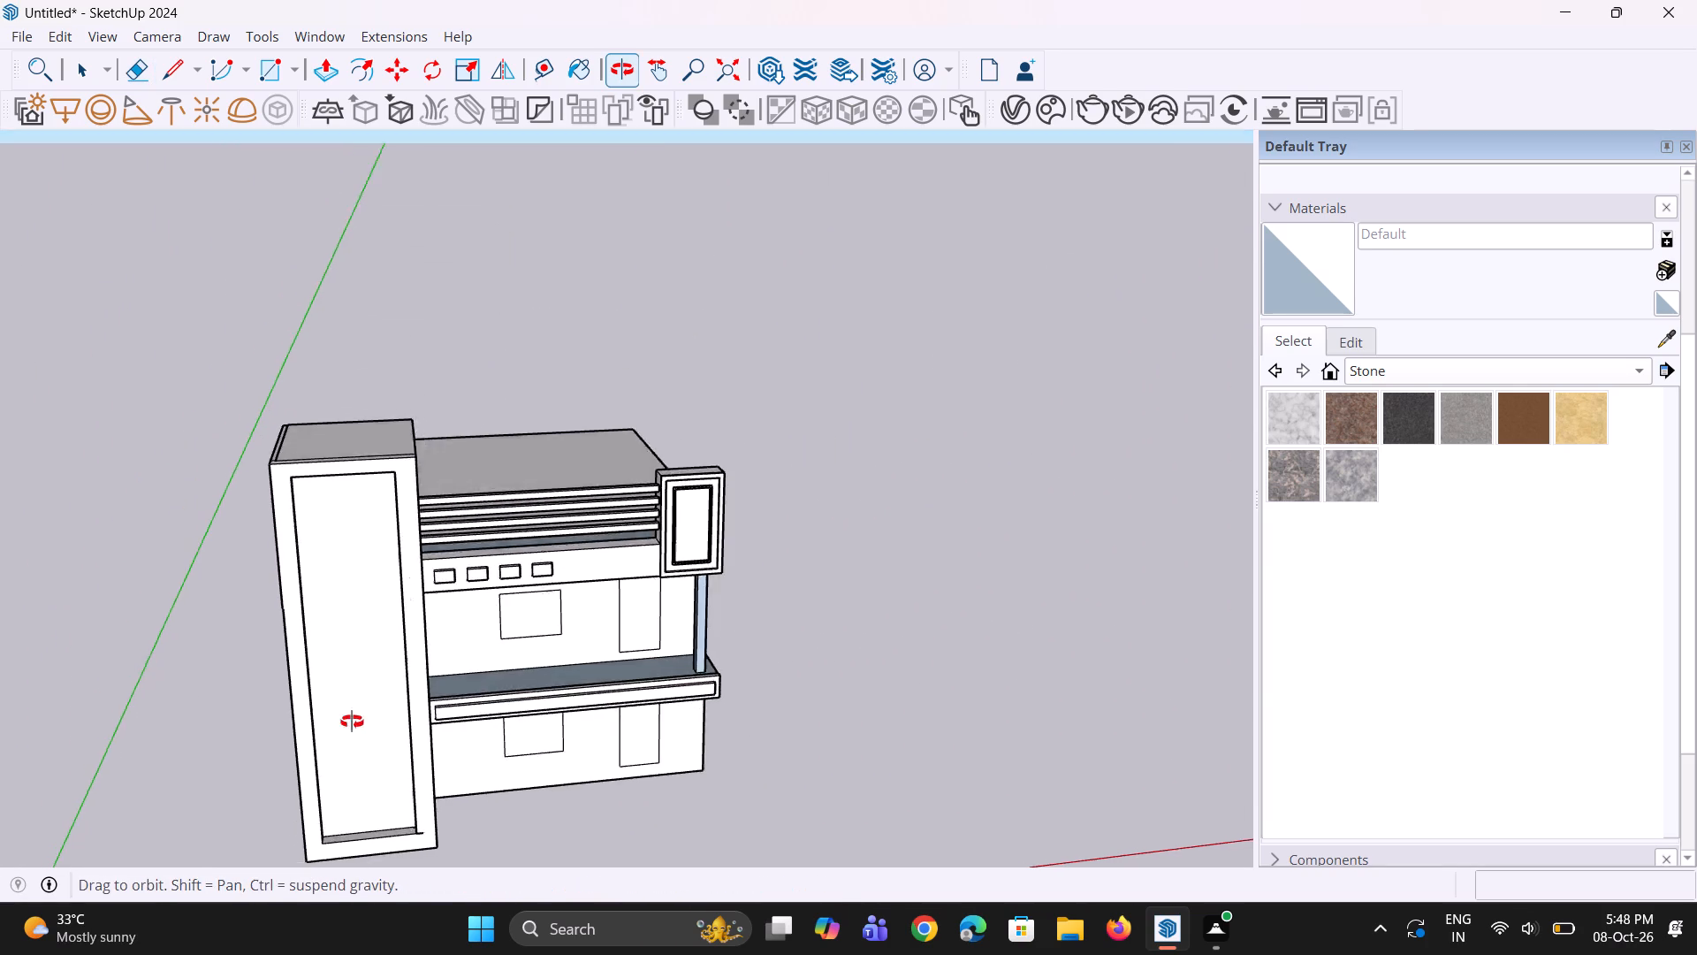
middle_click_drag(352, 722, 299, 731)
scroll(389, 796, "up", 4)
middle_click_drag(393, 797, 376, 771)
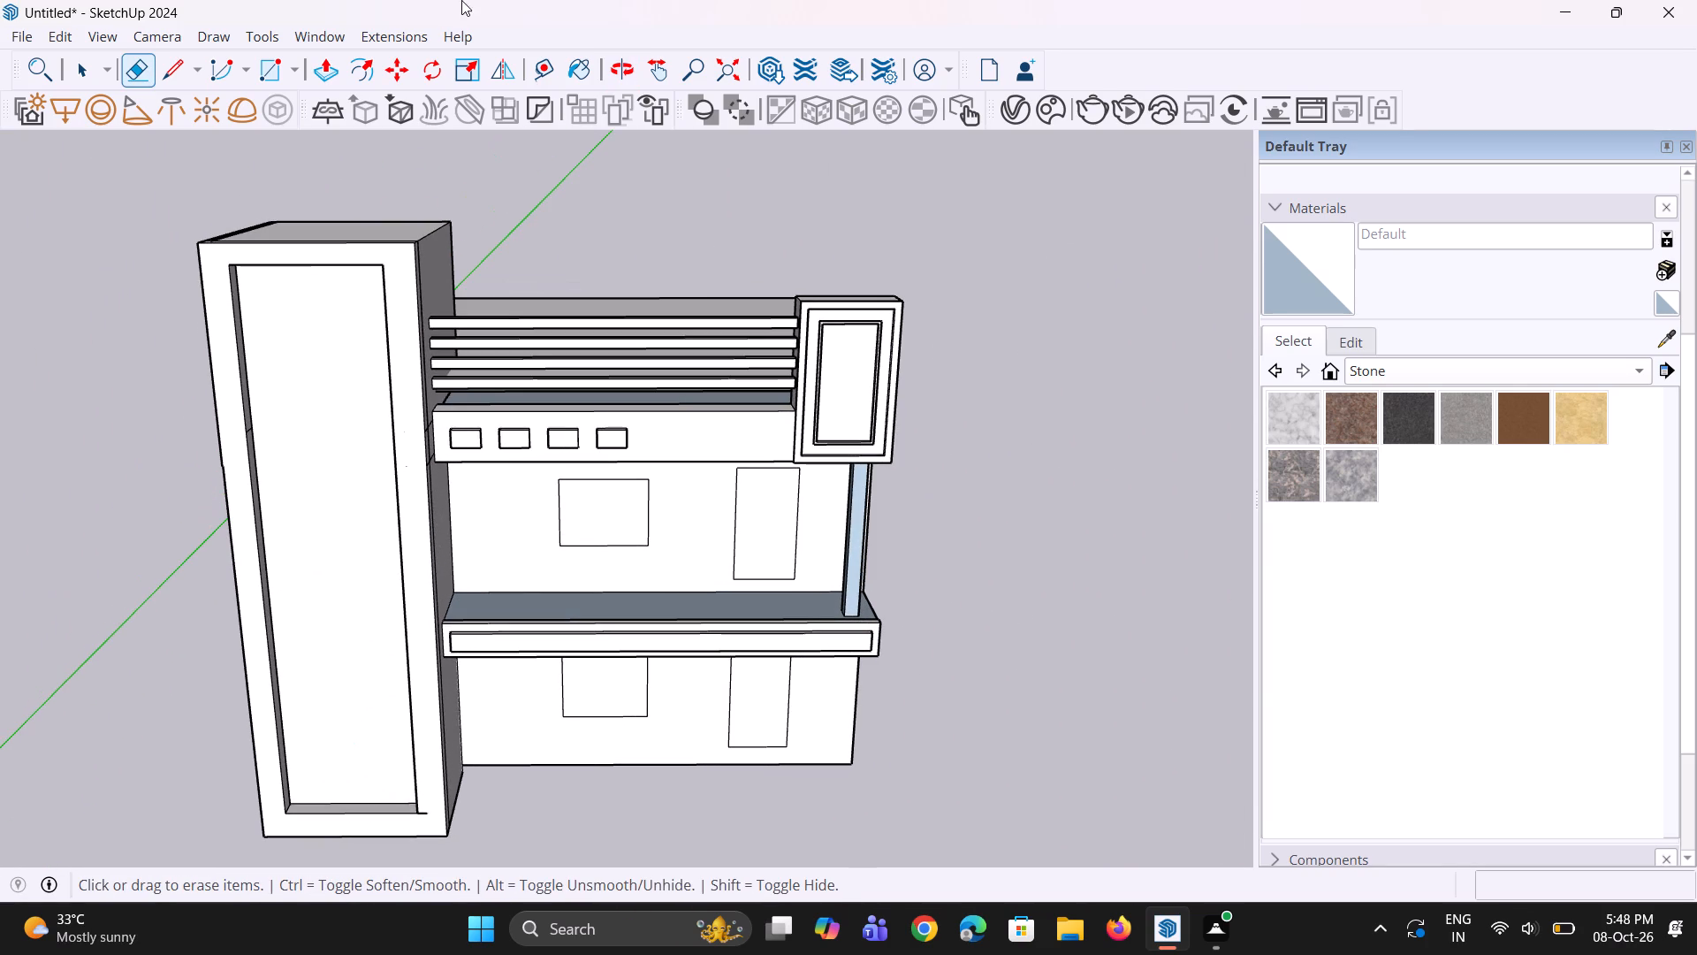
middle_click_drag(299, 390, 369, 381)
key("space")
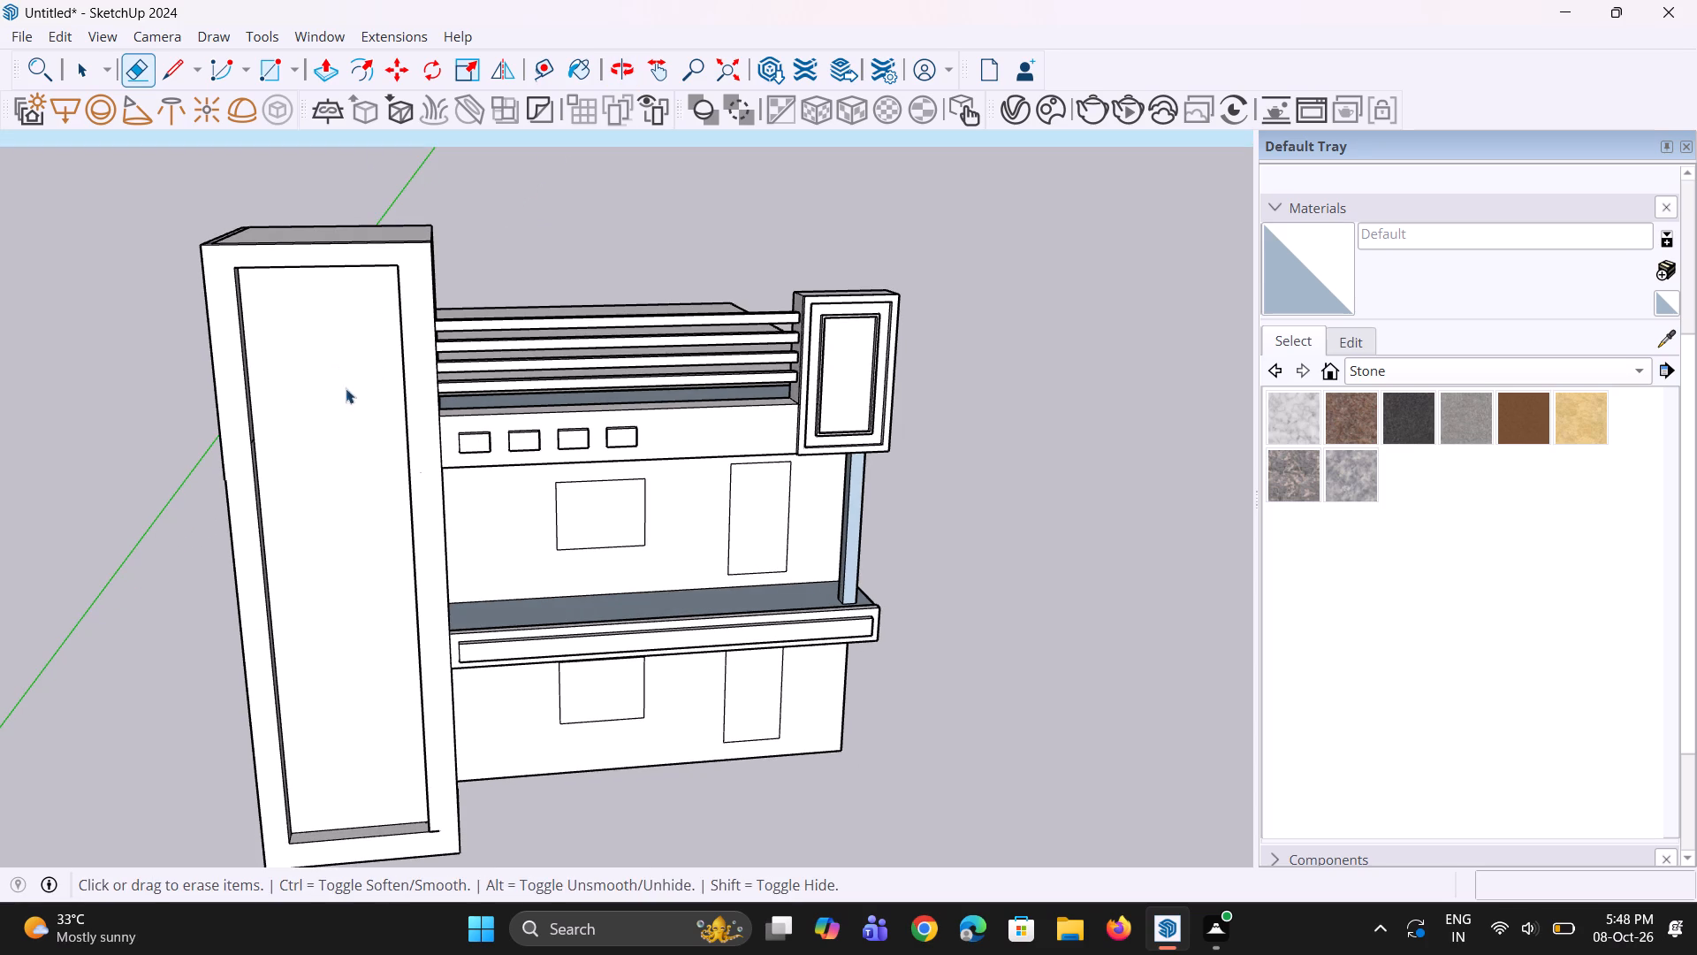
left_click(347, 412)
key("f")
left_click(375, 431)
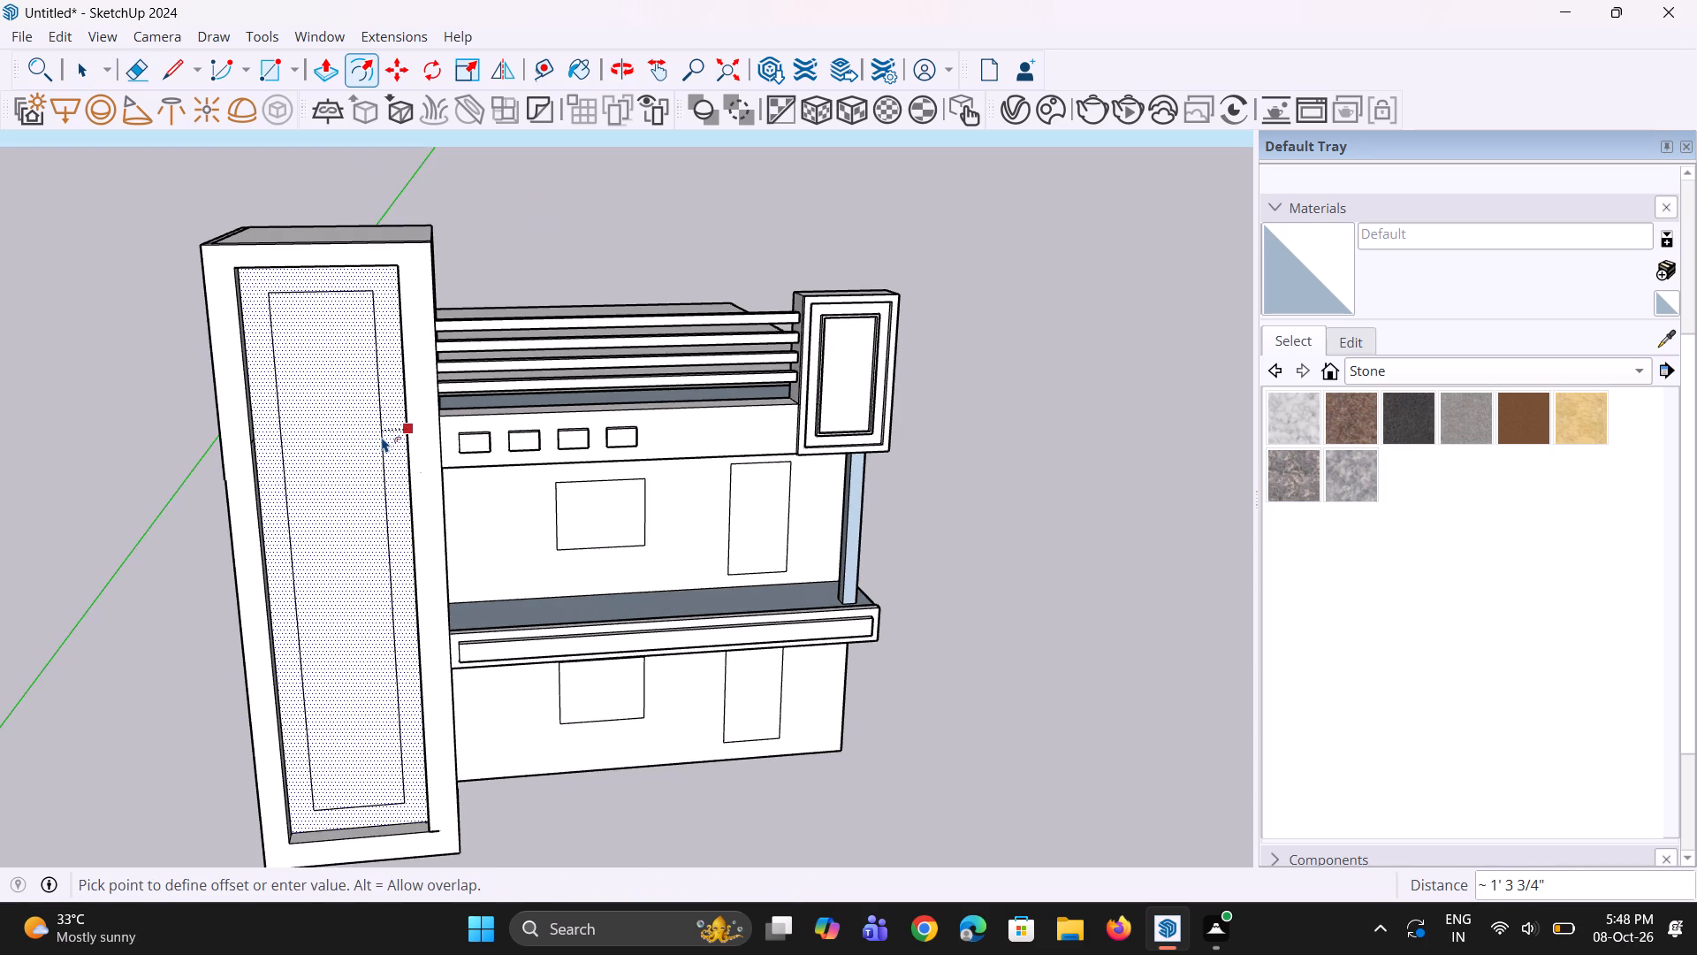
left_click(379, 436)
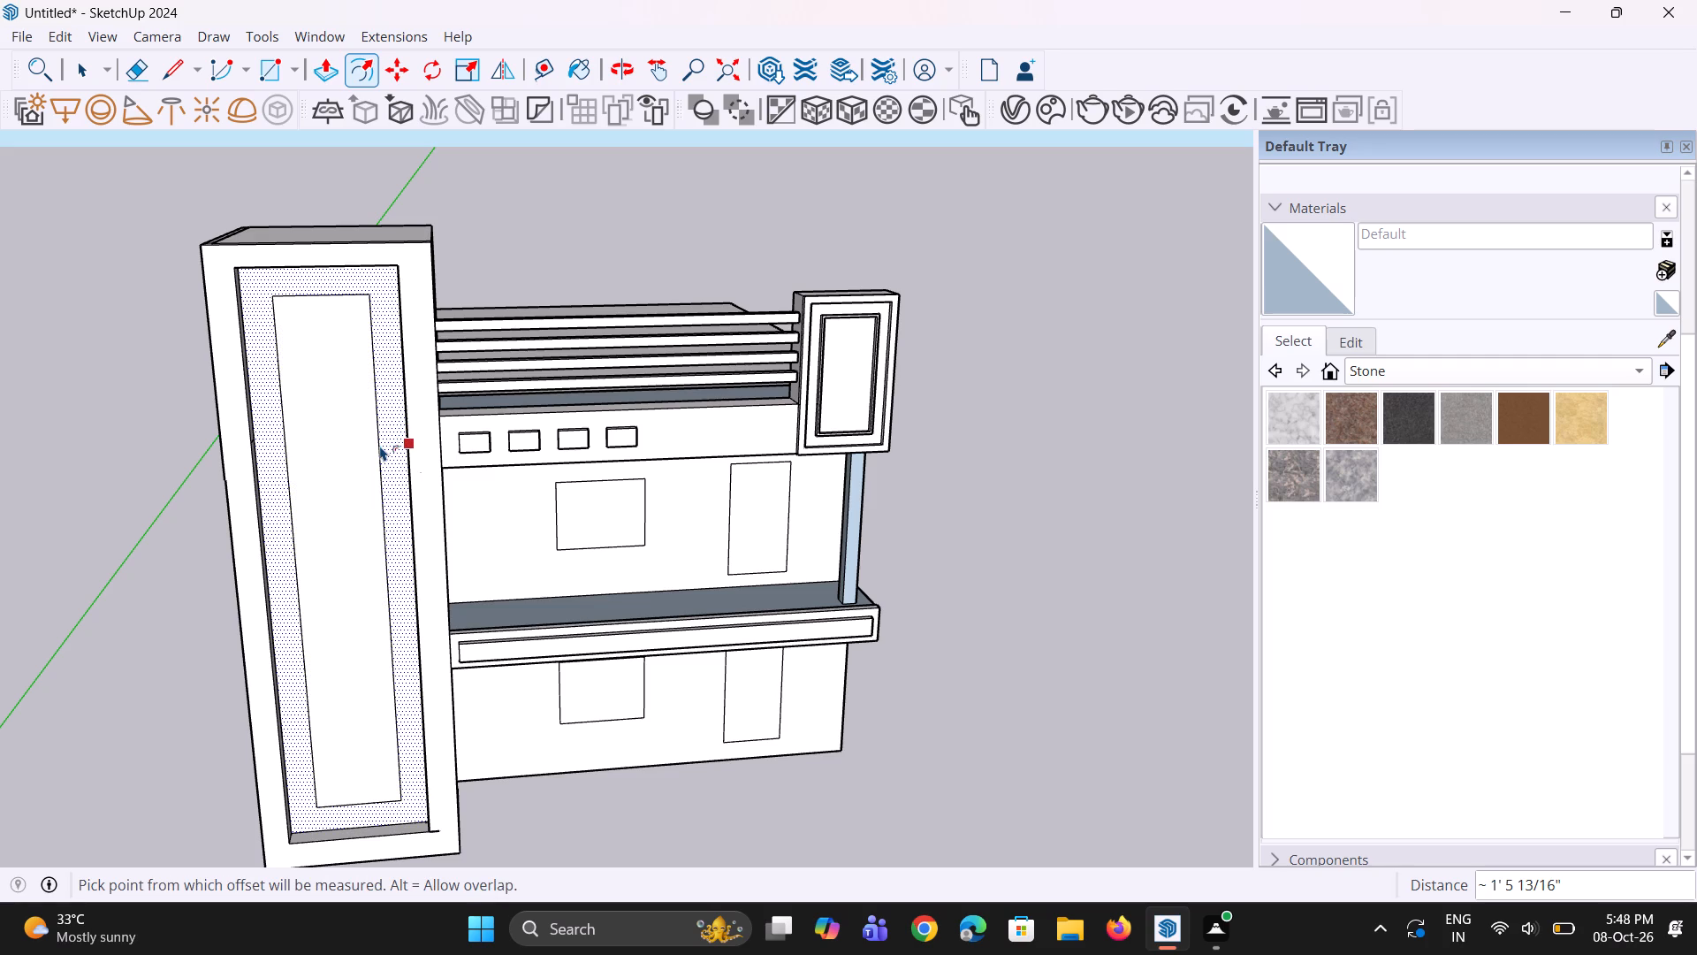
Offset the outline of the tower's recessed front panel inward about 11 5/8", making a narrow band around the inner rectangle.
left_click(380, 446)
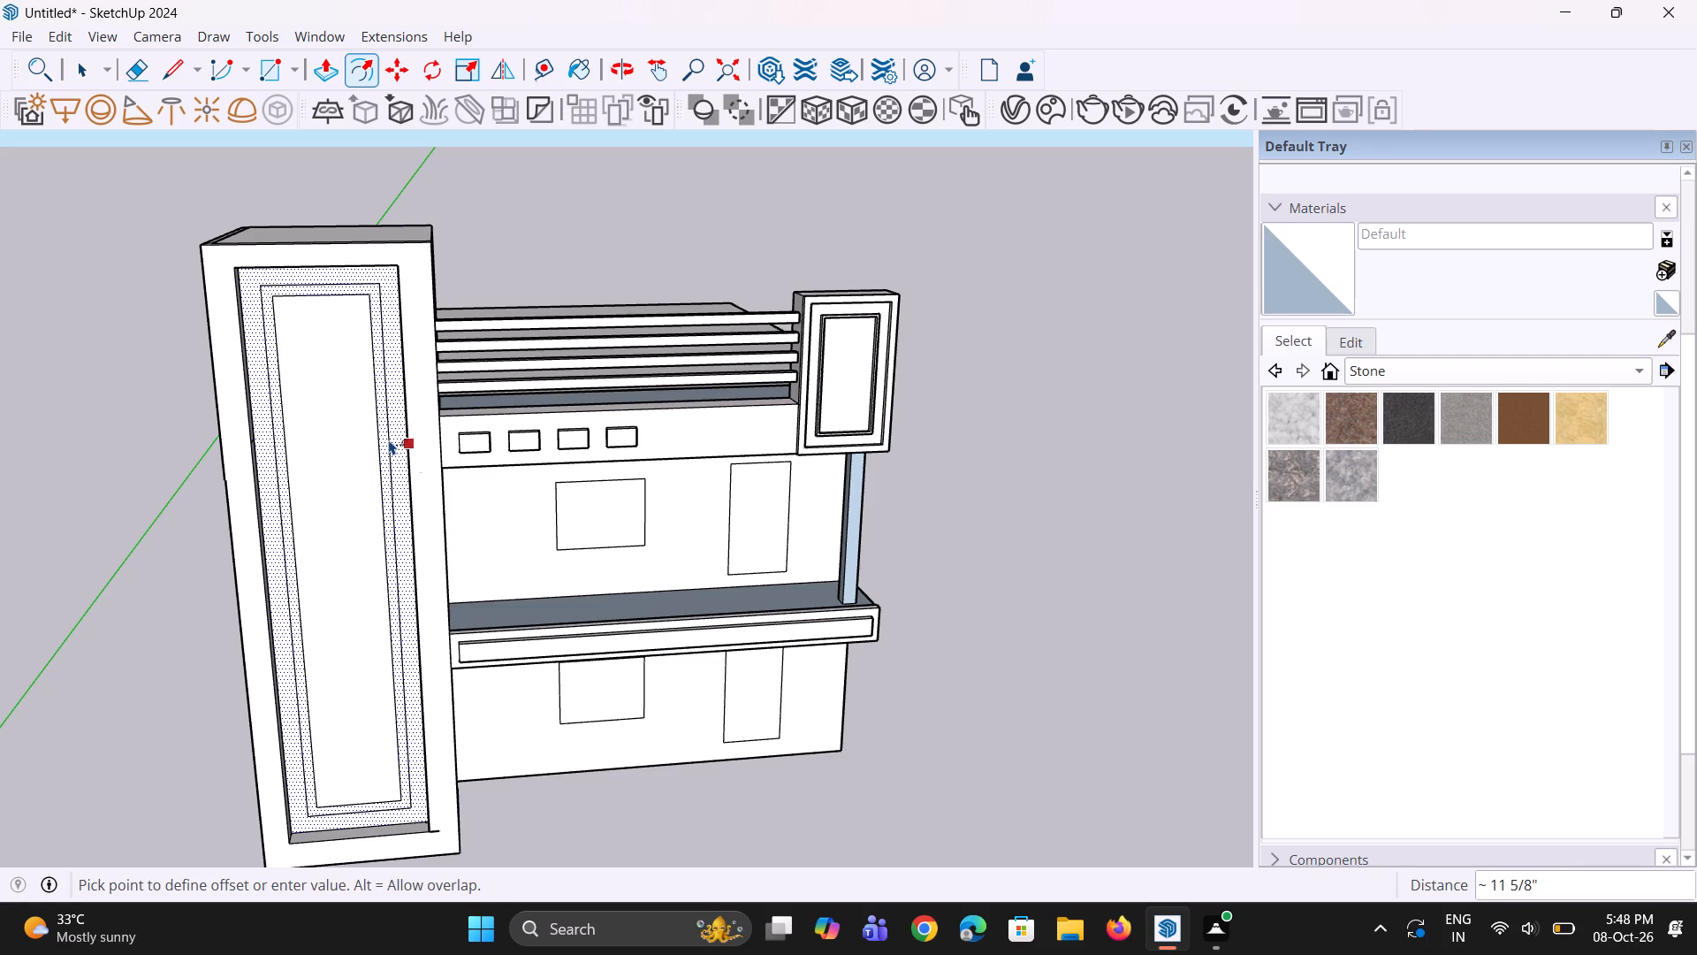
left_click(391, 439)
key("space")
key("space")
left_click(553, 782)
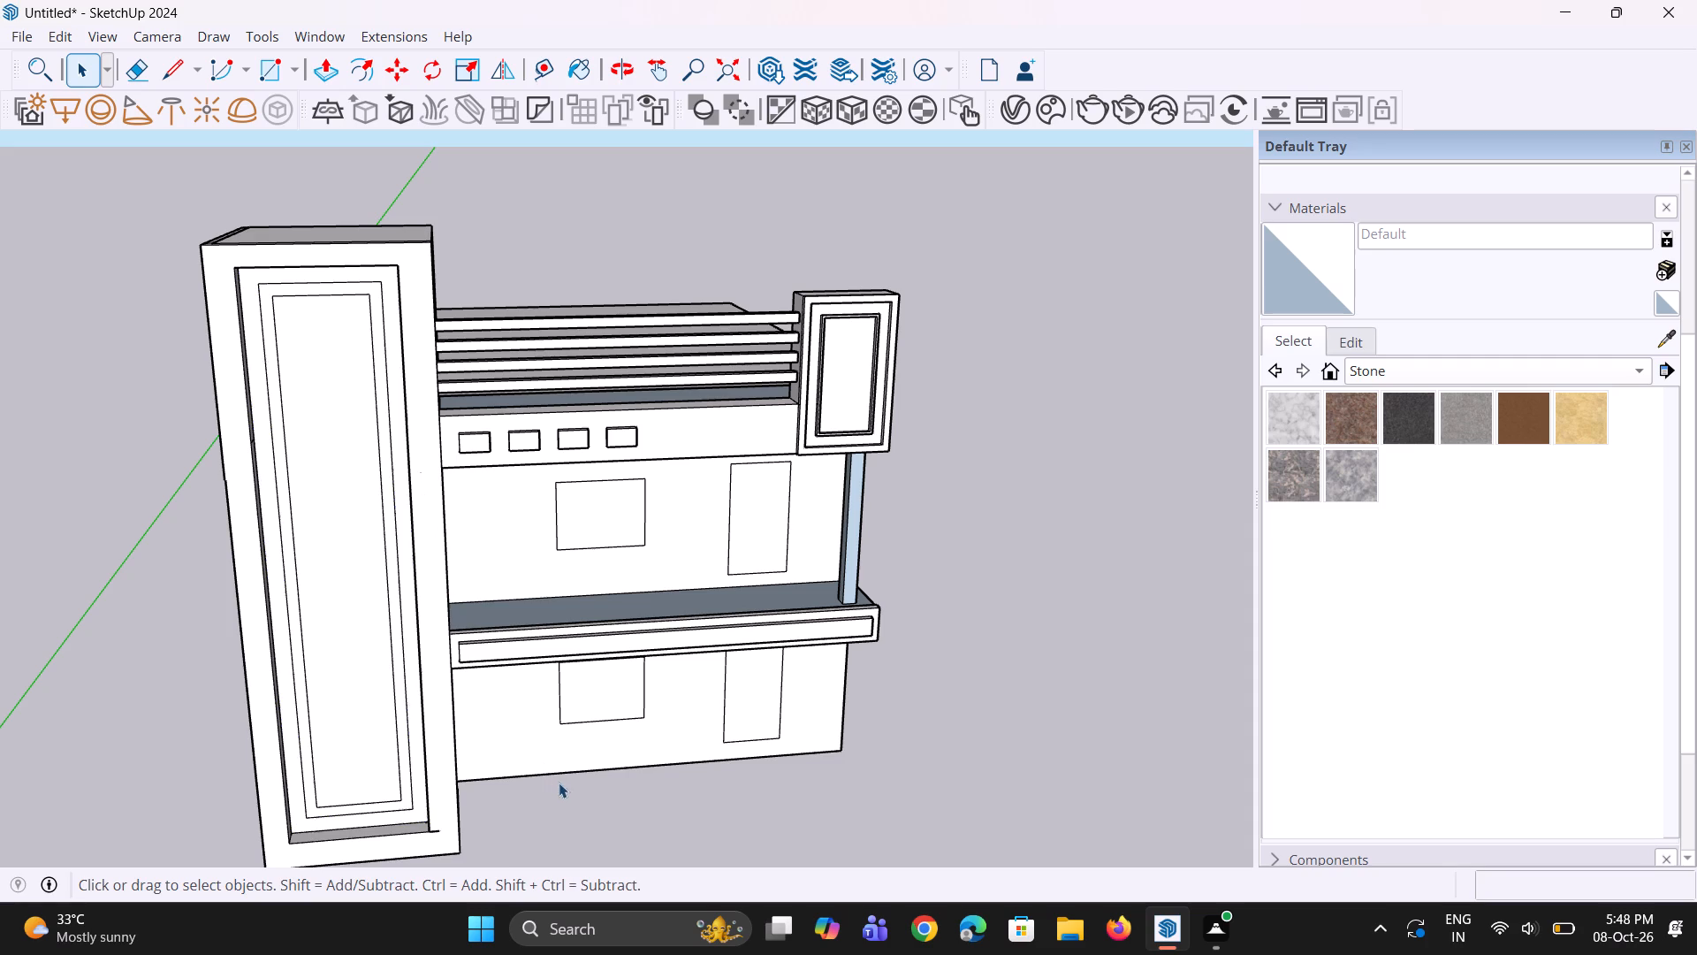
Pull the narrow band between the two offset outlines on the tower panel outward about 9 3/16" as a raised frame.
scroll(406, 774, "up", 2)
left_click(408, 783)
scroll(409, 781, "up", 3)
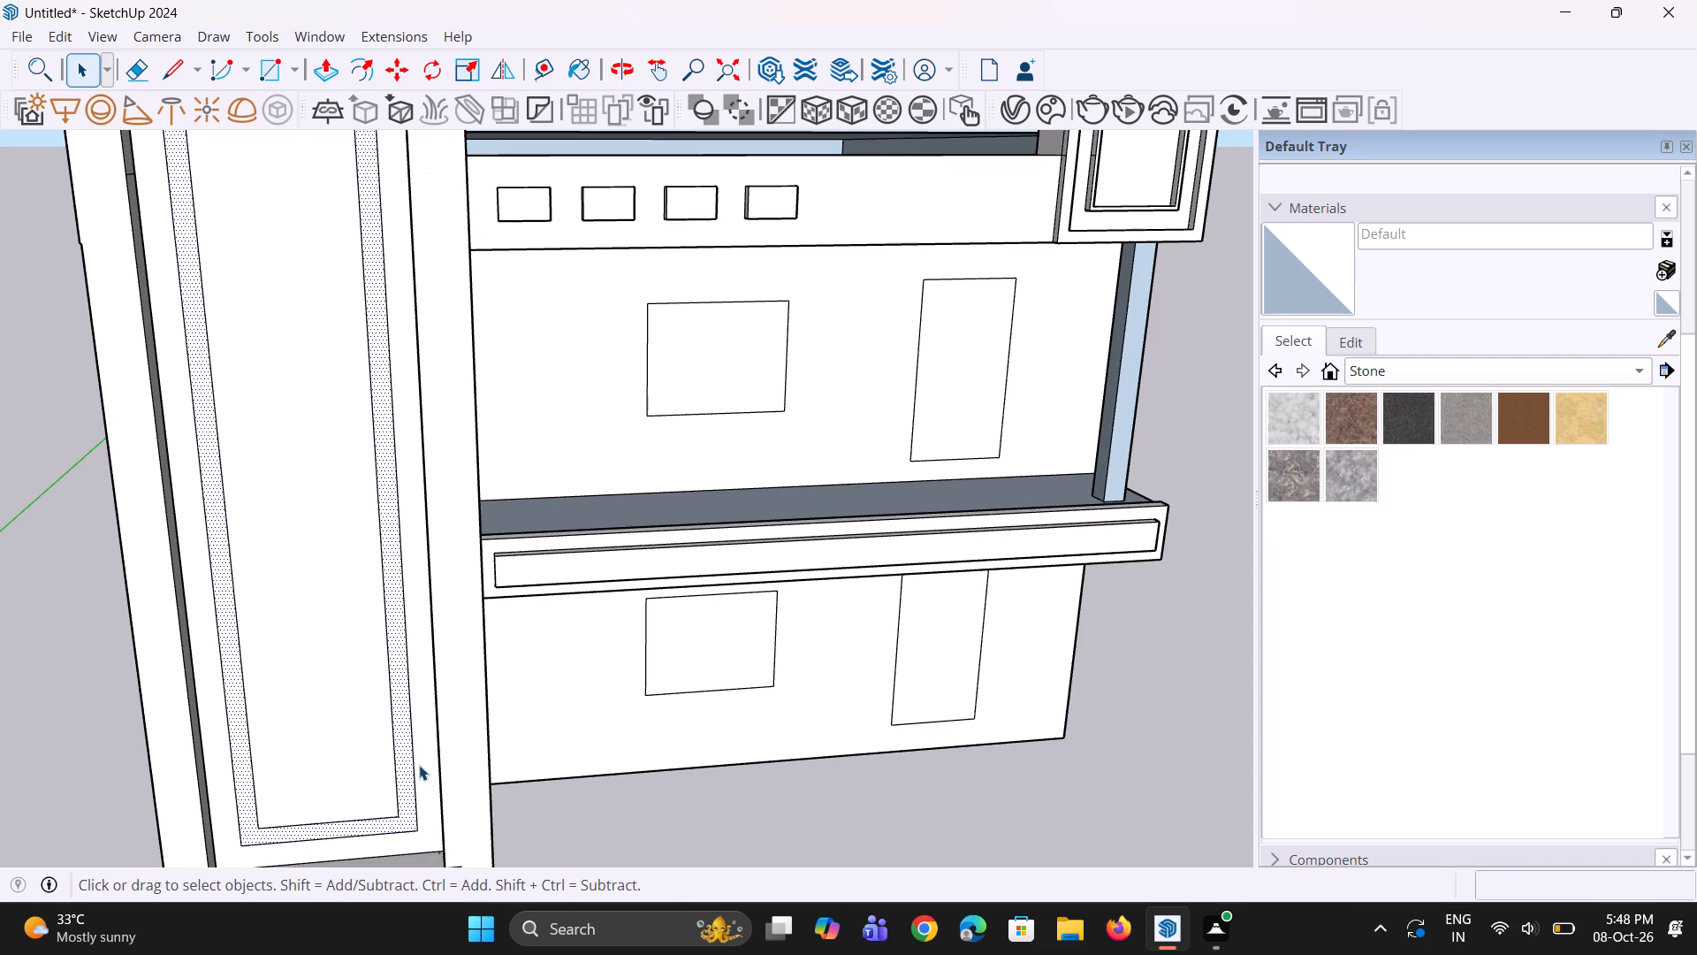
key("p")
left_click(409, 753)
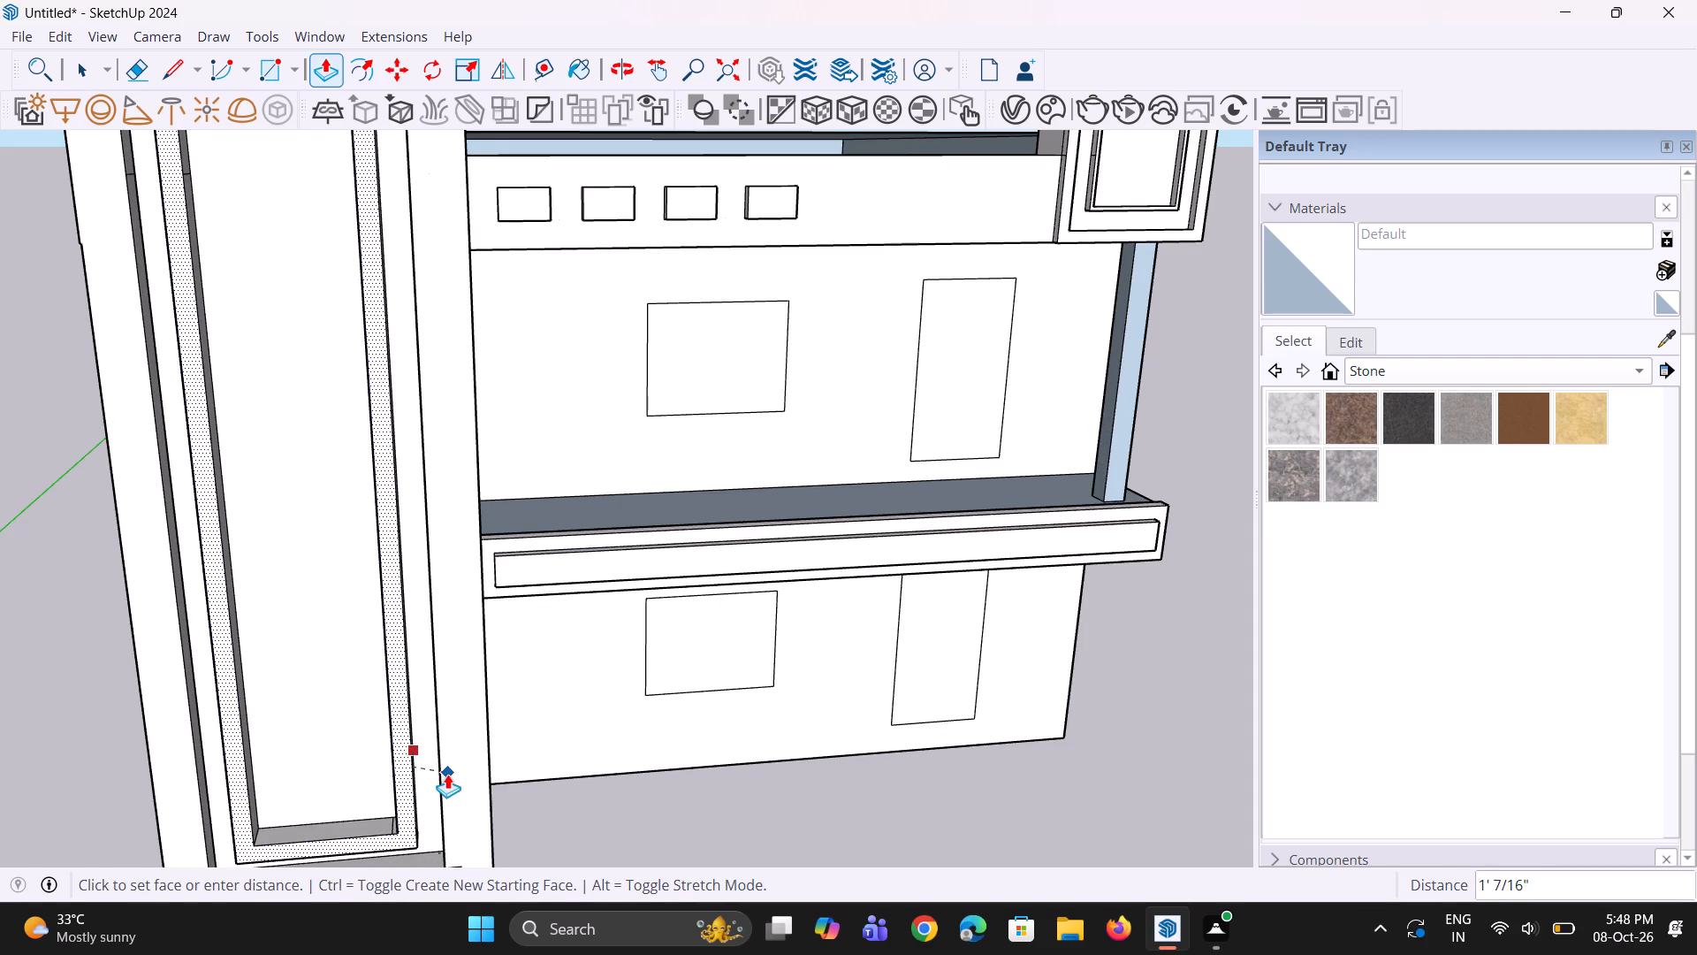
left_click(447, 774)
left_click_drag(439, 775, 399, 761)
scroll(399, 761, "down", 4)
middle_click_drag(400, 749, 369, 831)
scroll(354, 717, "down", 4)
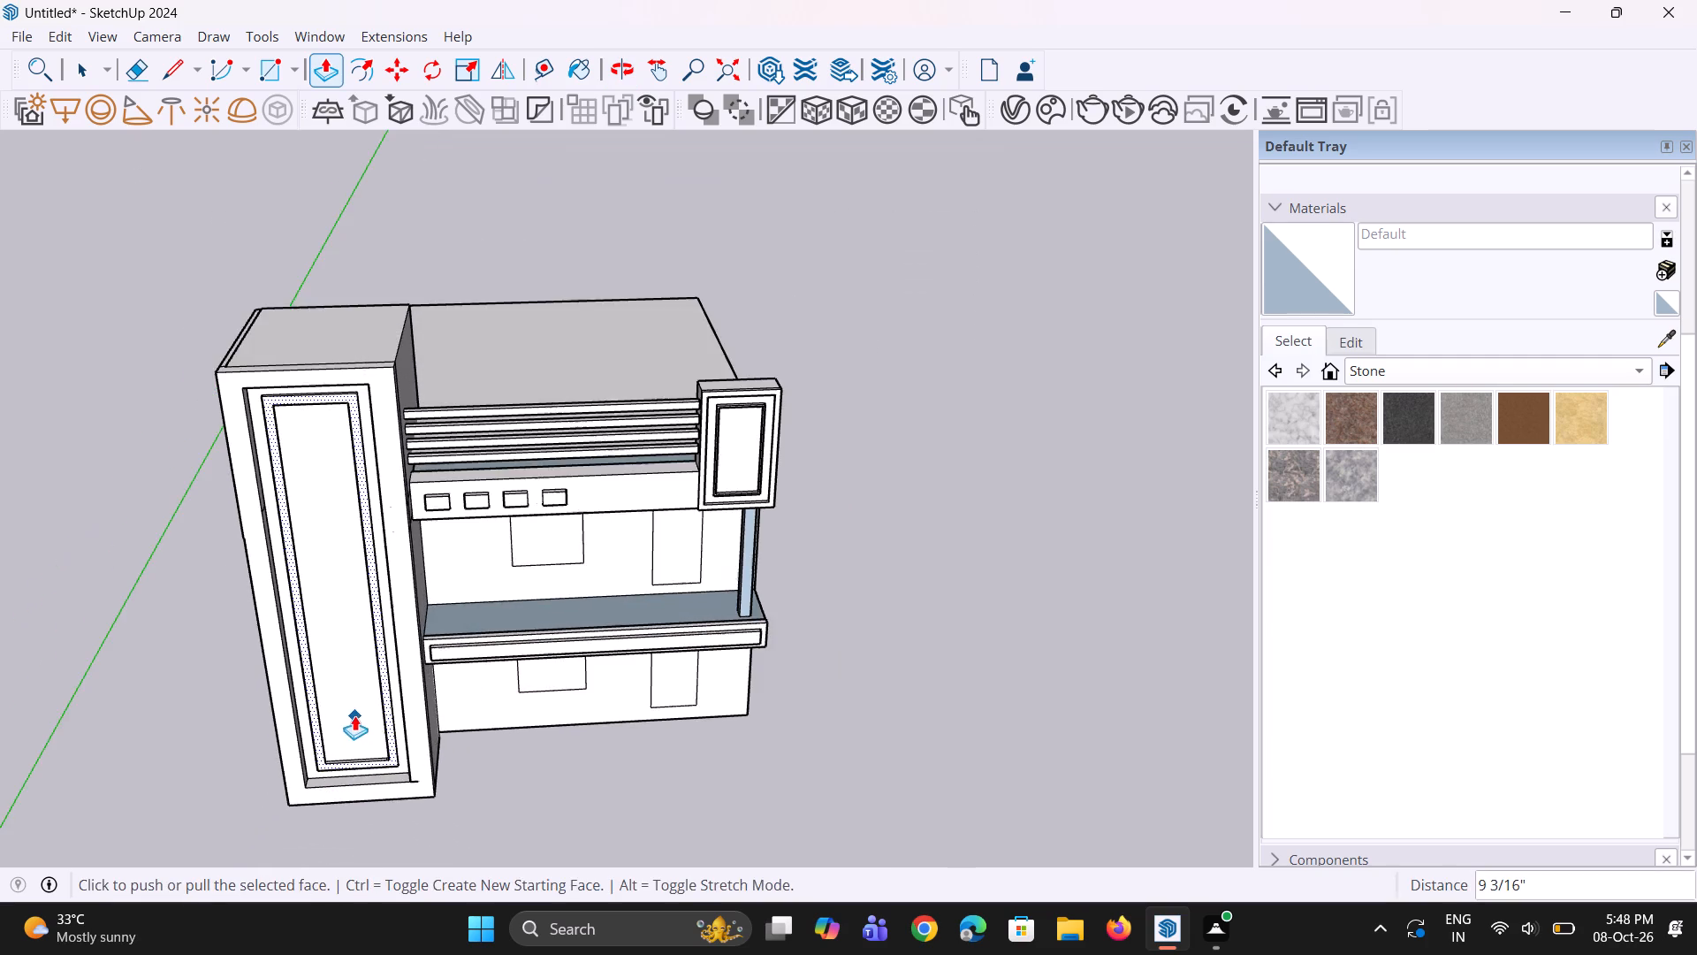
middle_click_drag(354, 714, 373, 661)
scroll(374, 660, "up", 1)
key("space")
key("space")
left_click(519, 761)
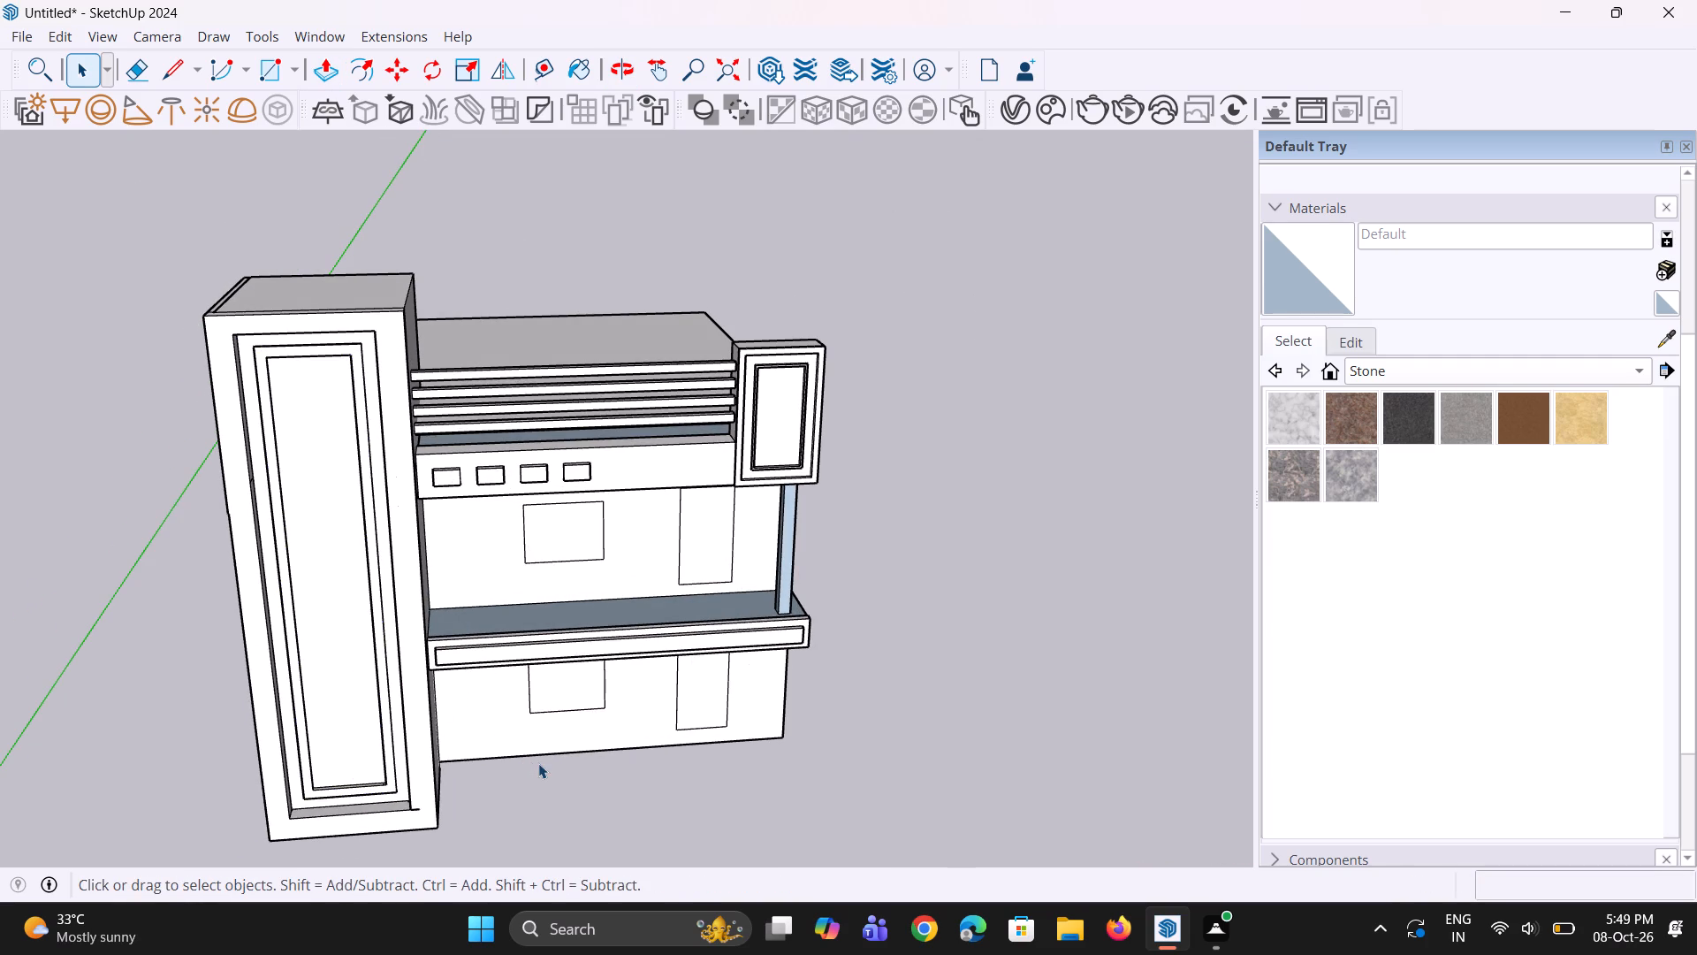
Offset the outline of the tower's panel face inside the raised frame inward about 1' 4 3/8".
key("space")
key("space")
scroll(316, 649, "up", 2)
middle_click_drag(319, 602, 462, 226)
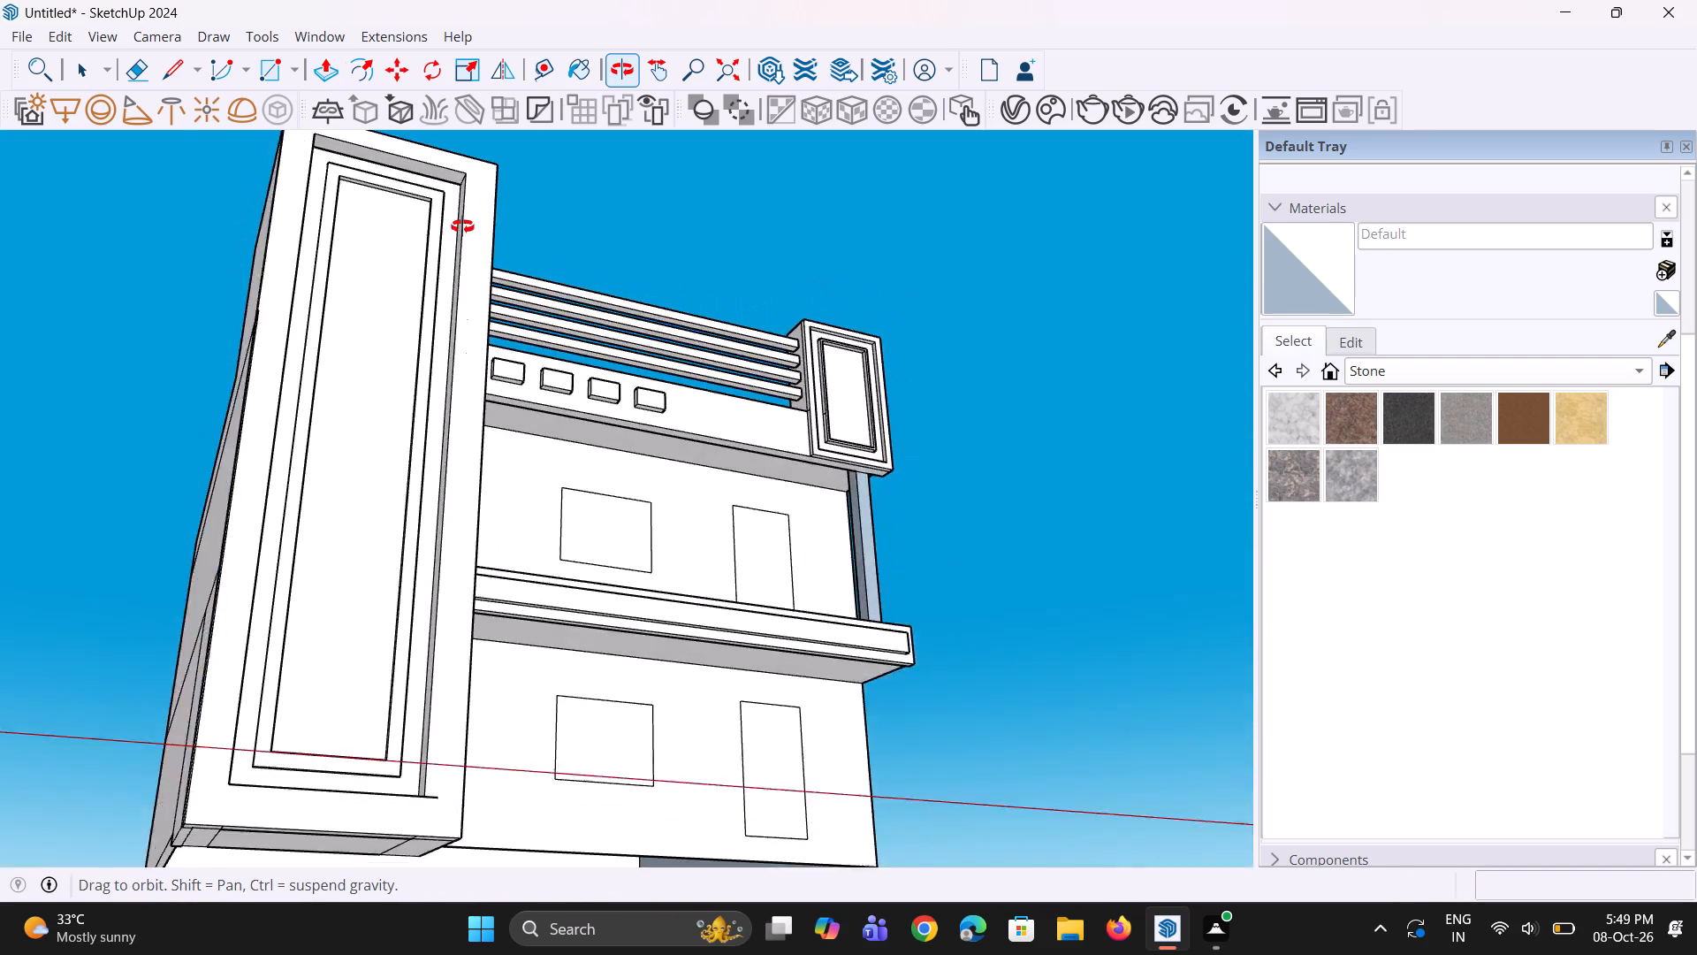
middle_click_drag(462, 226, 369, 415)
scroll(363, 397, "down", 7)
middle_click_drag(360, 390, 345, 423)
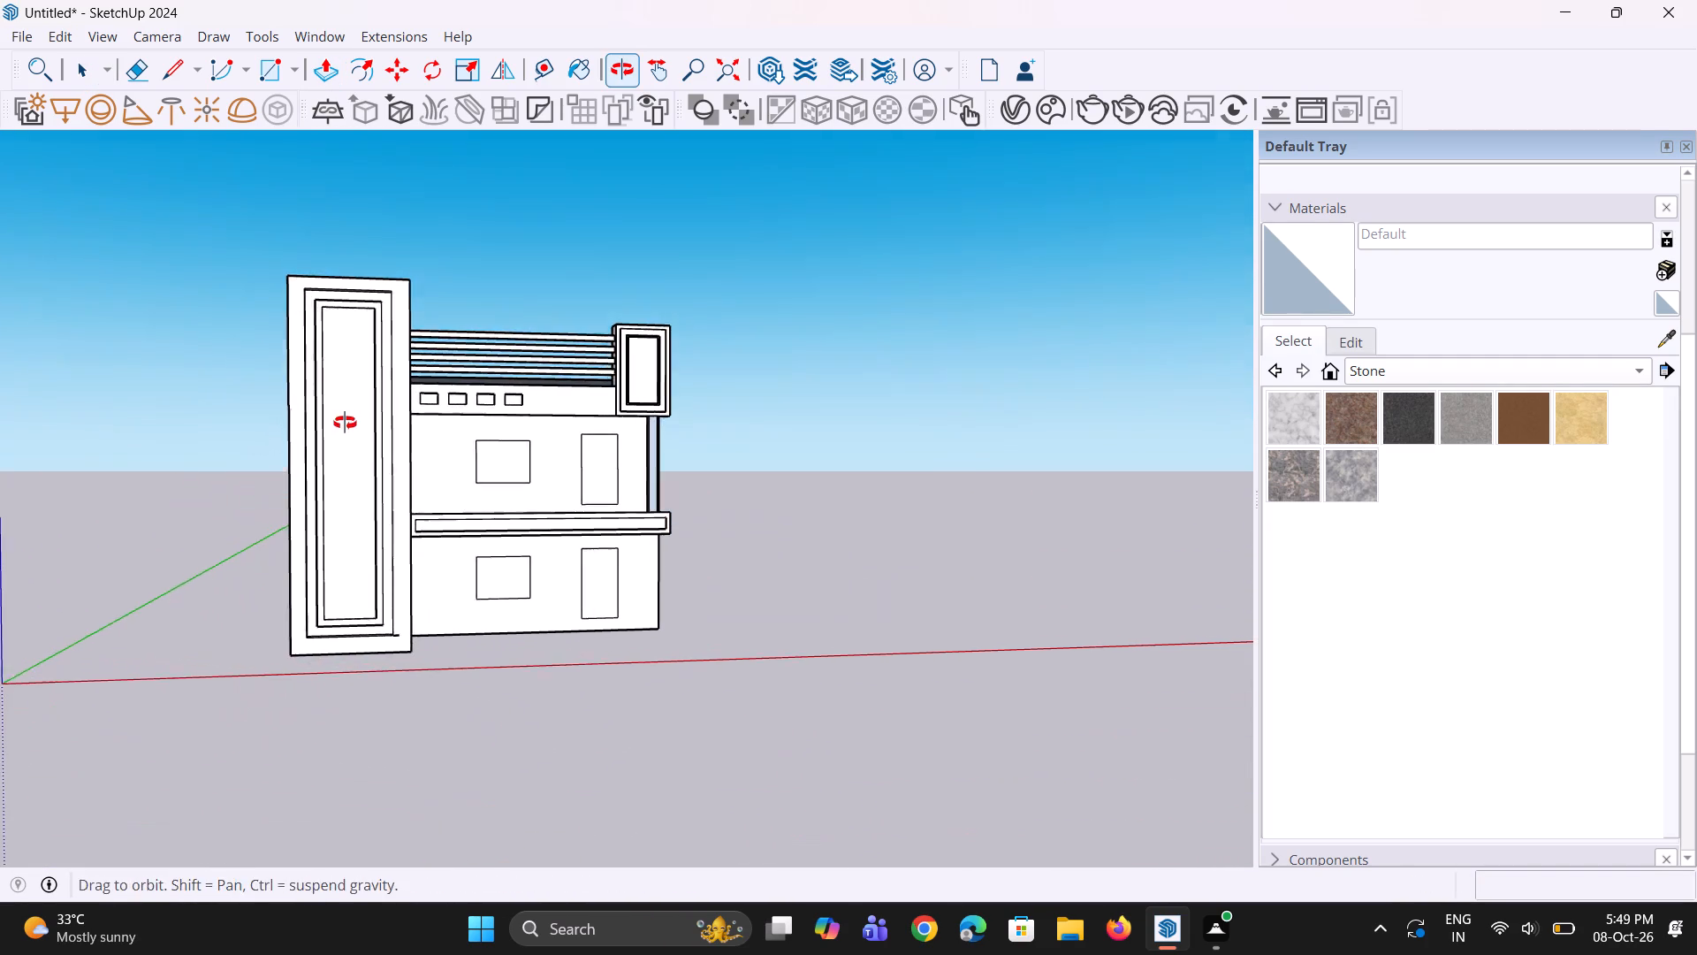
middle_click_drag(345, 423, 345, 424)
scroll(361, 430, "up", 3)
middle_click_drag(364, 467, 361, 534)
scroll(359, 609, "up", 6)
middle_click_drag(379, 606, 497, 609)
left_click(435, 584)
middle_click_drag(428, 616, 308, 661)
left_click(316, 658)
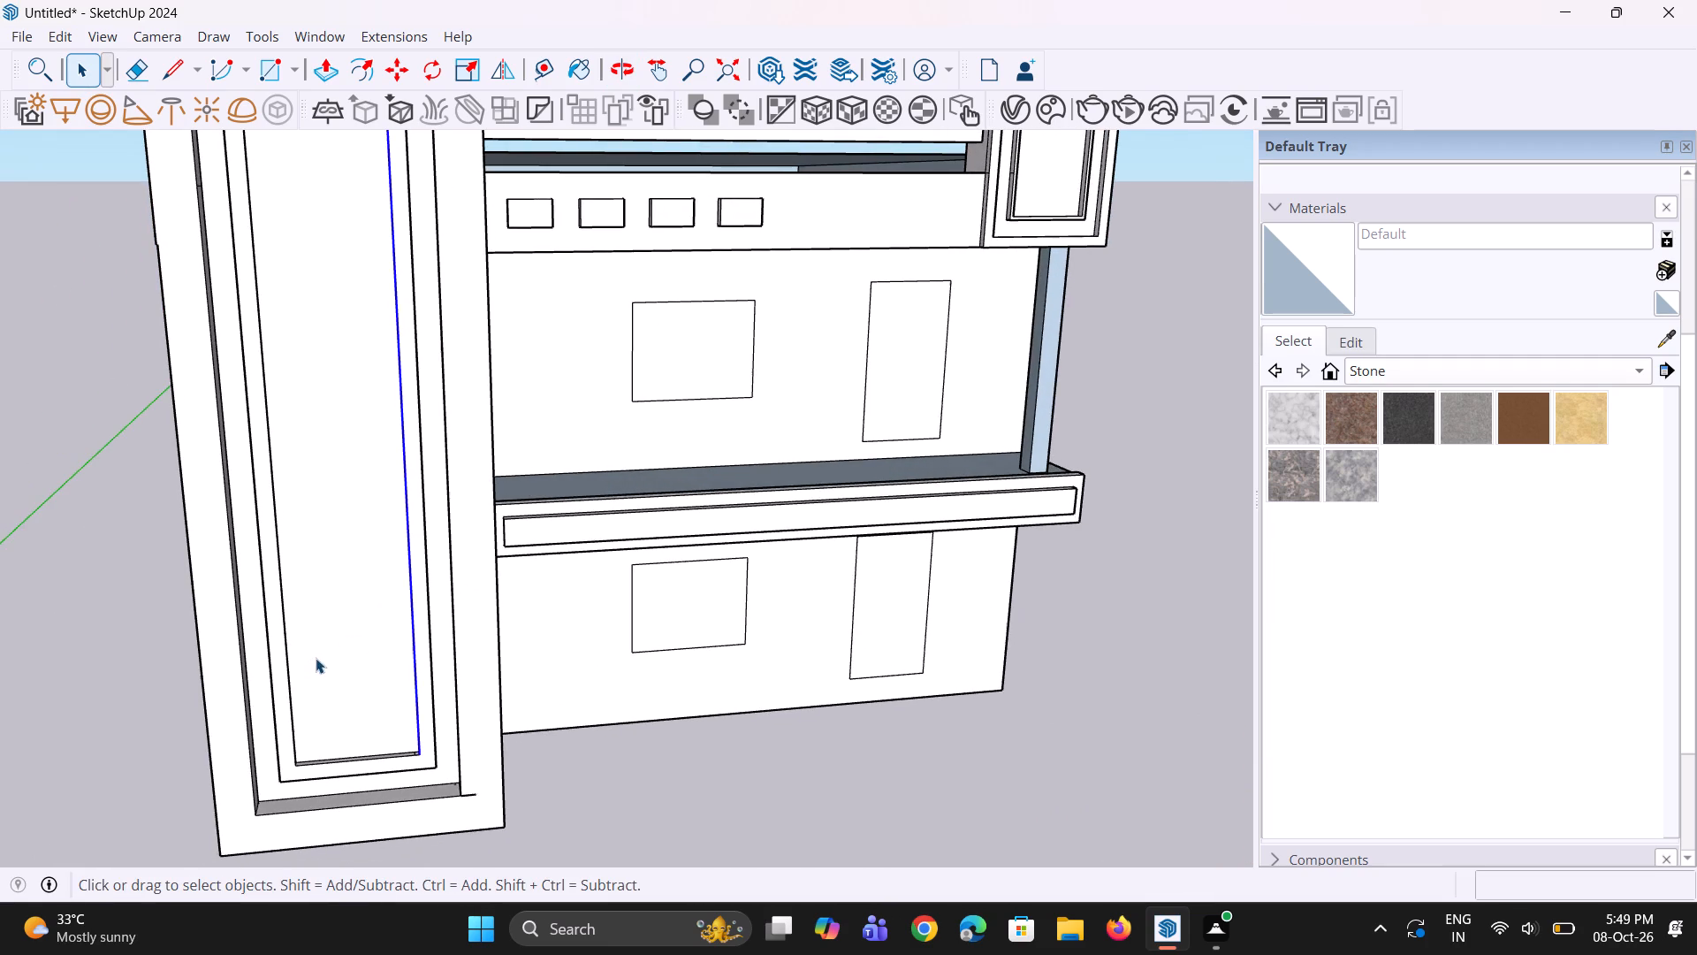
scroll(344, 653, "up", 2)
key("f")
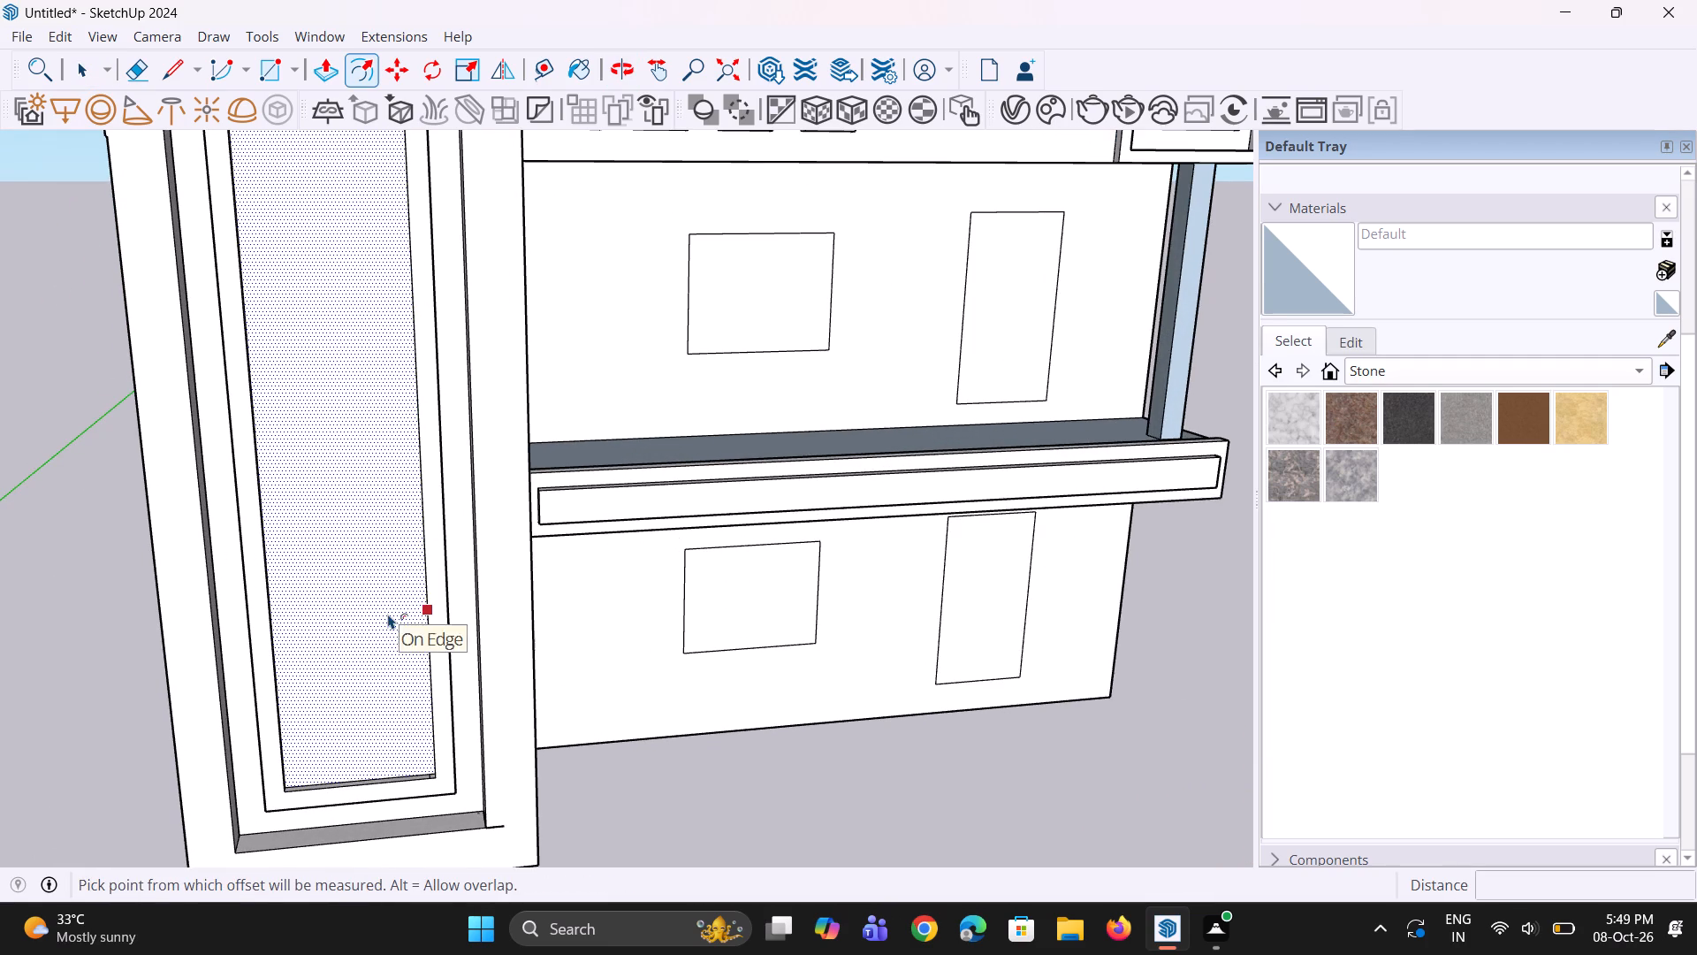
left_click(388, 614)
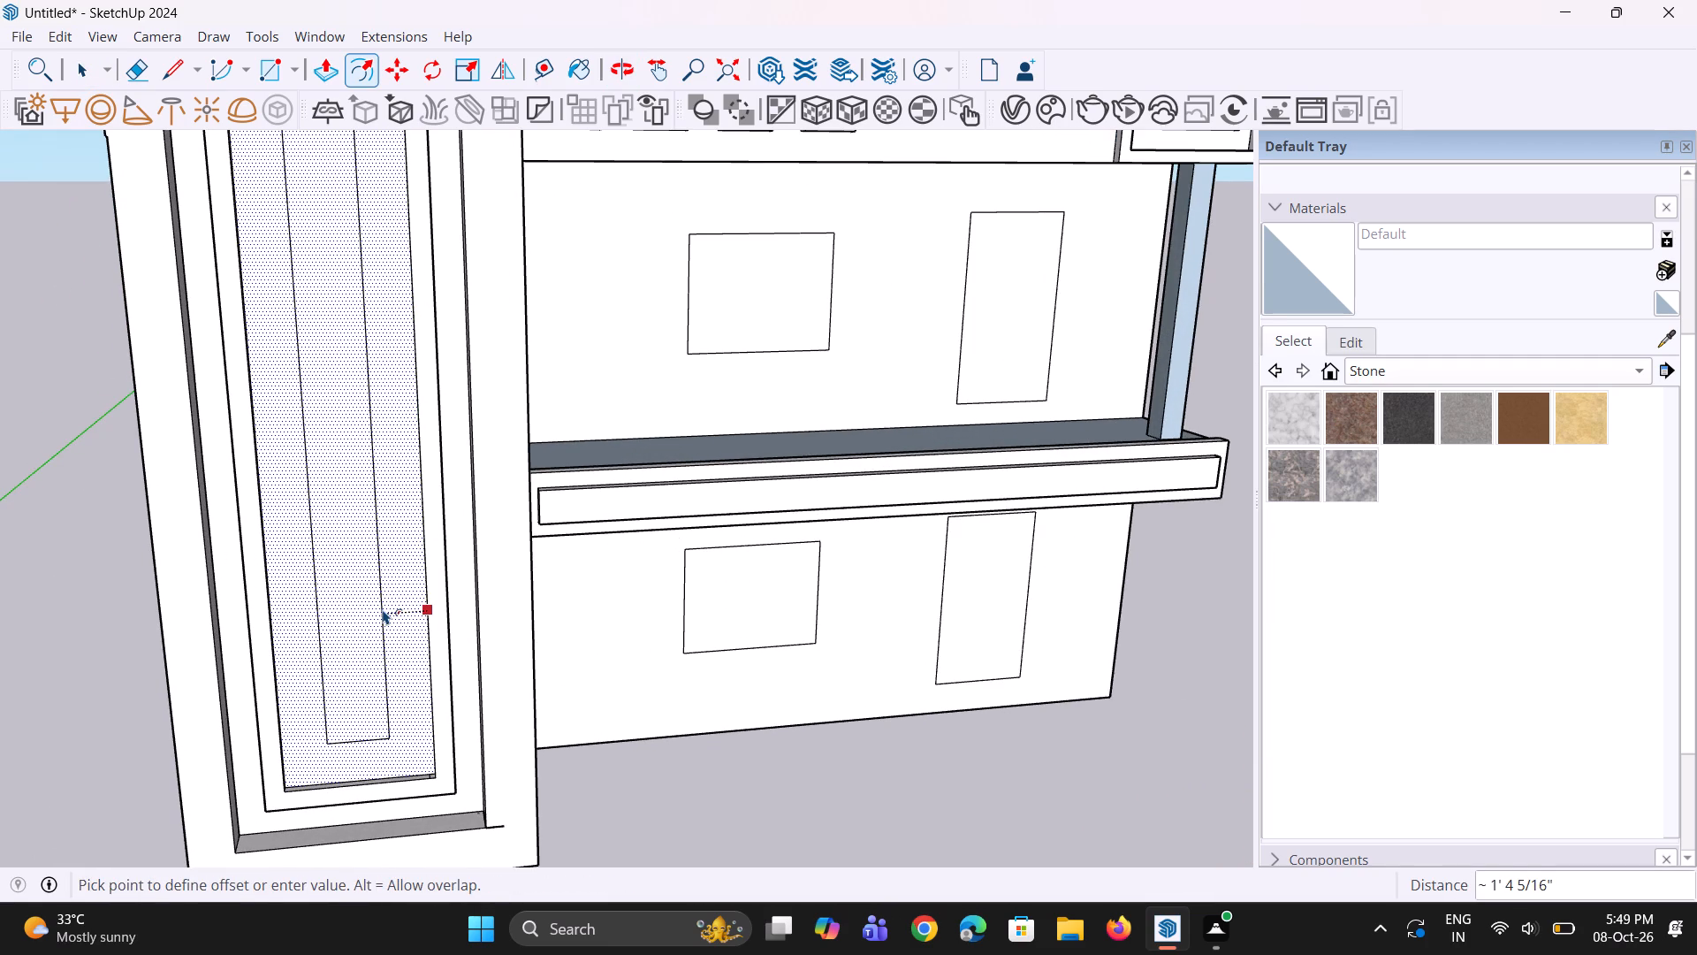
scroll(383, 609, "down", 2)
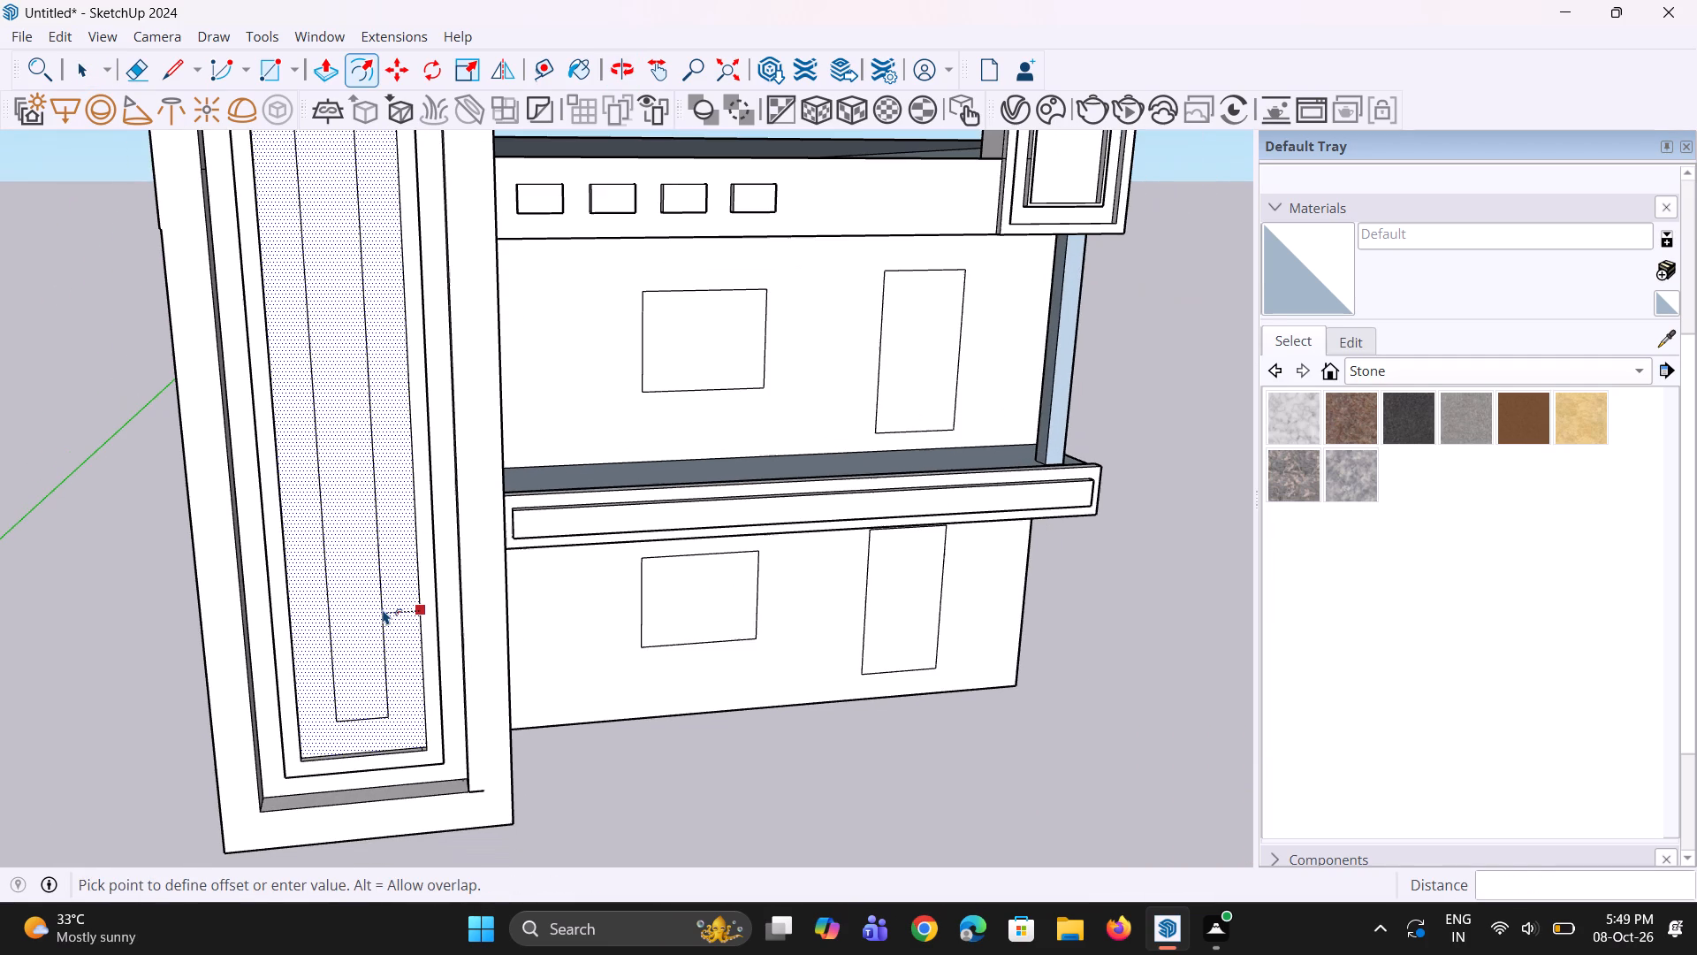
left_click(383, 609)
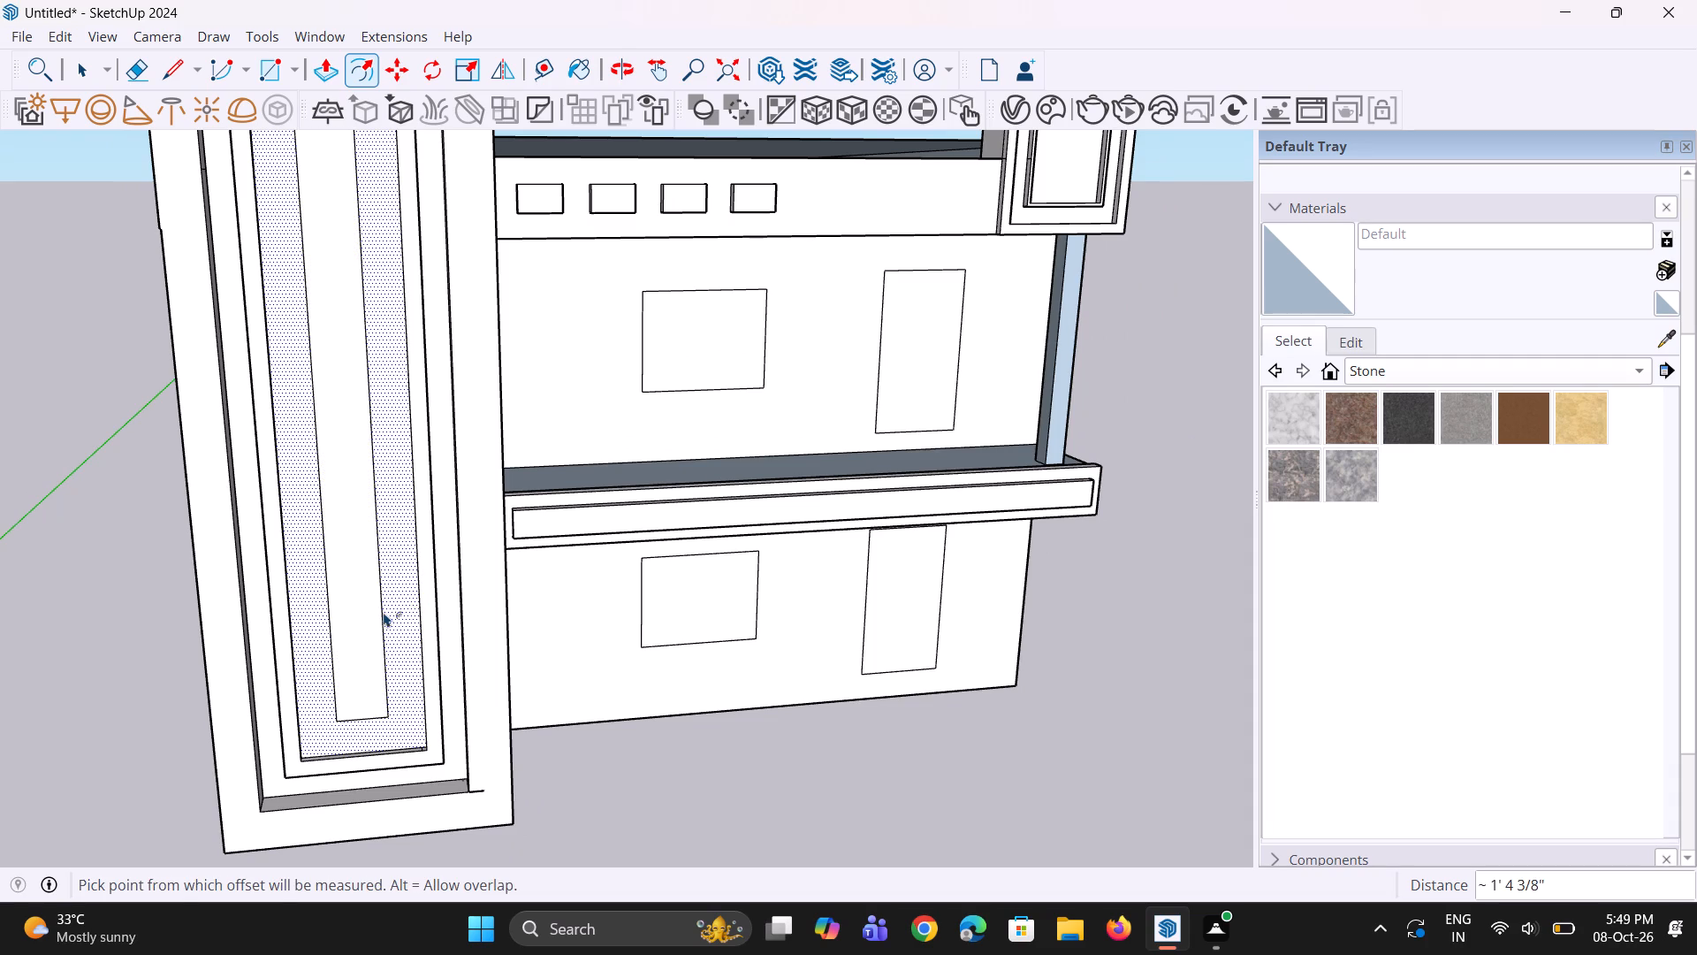
Offset the same framed panel outline inward about 1' 11/16", just outside the innermost rectangle.
left_click(388, 618)
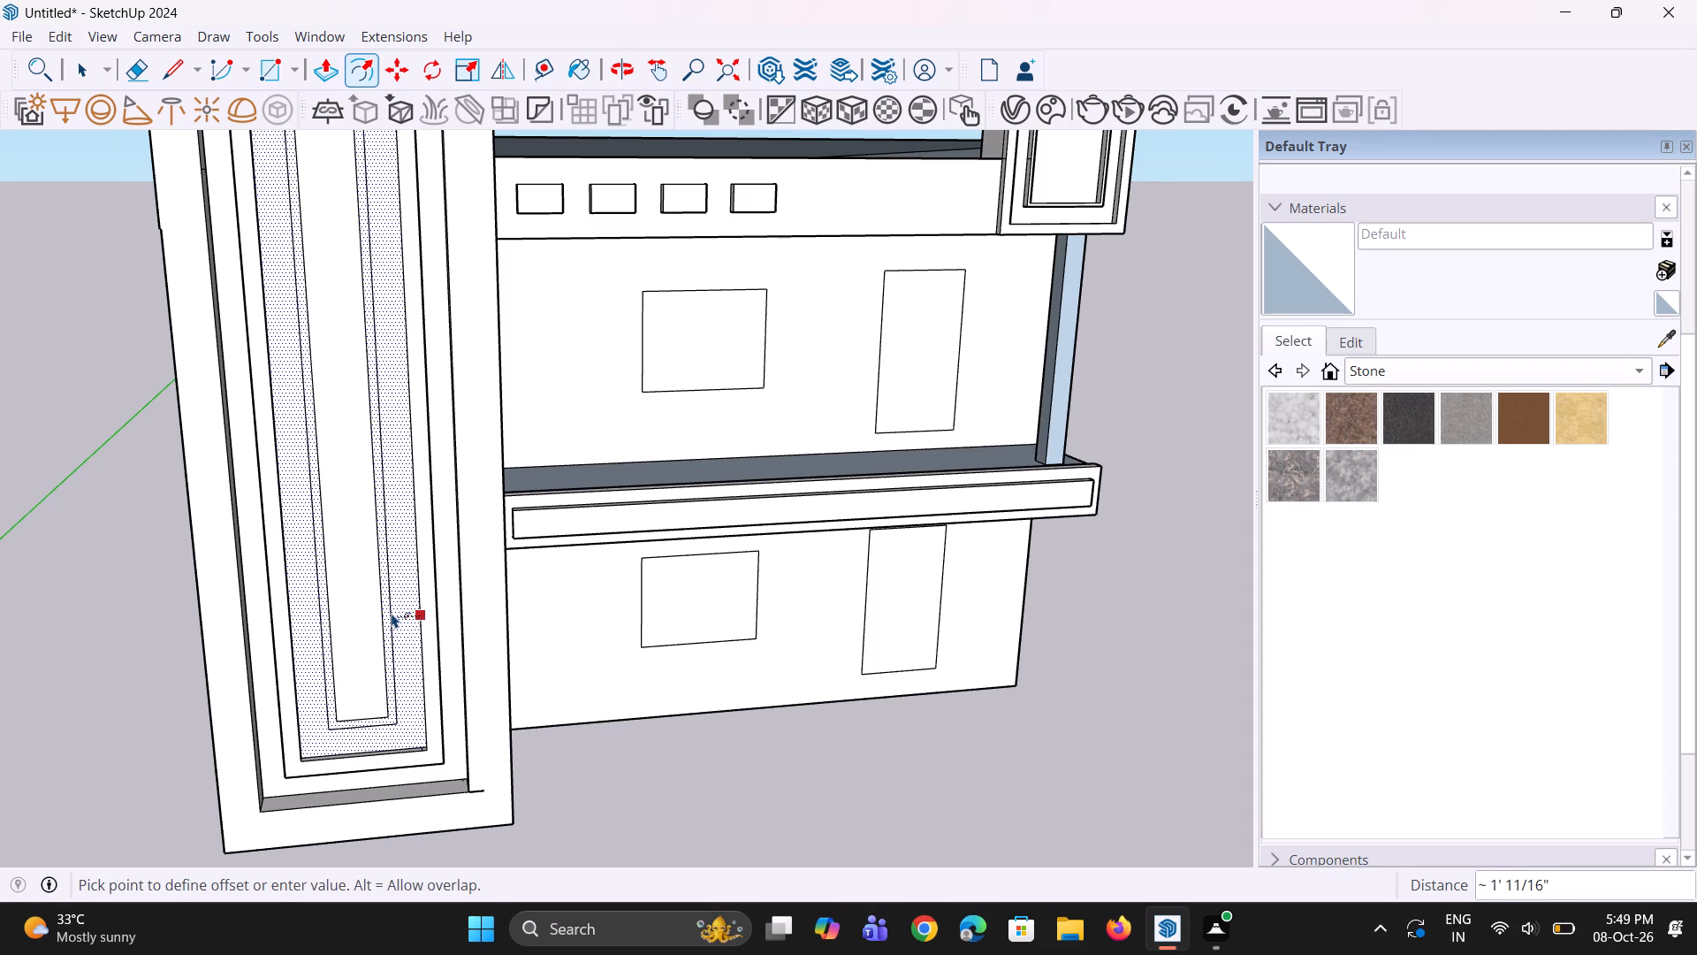
left_click(392, 613)
key("space")
key("space")
key("space")
Pull the narrow band around the innermost tower rectangle outward about 3 1/4" as a second raised frame.
scroll(392, 699, "down", 1)
middle_click_drag(393, 702, 391, 714)
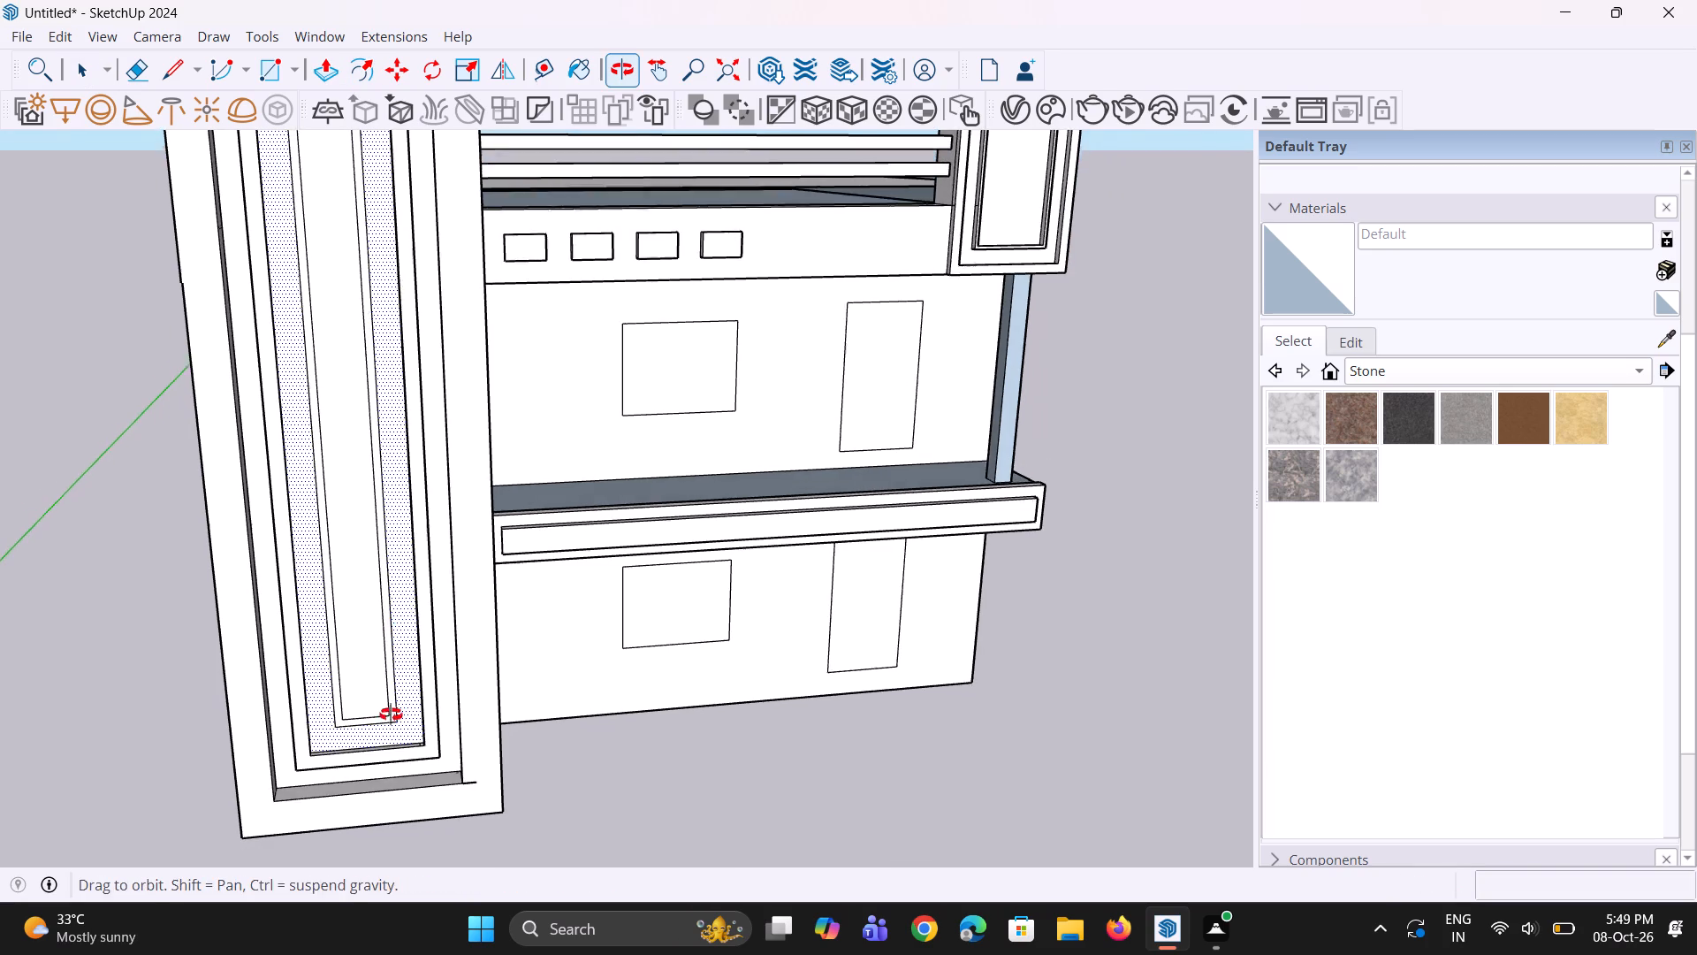
middle_click_drag(391, 714, 389, 715)
scroll(361, 677, "down", 3)
middle_click_drag(369, 673, 336, 730)
scroll(362, 706, "up", 7)
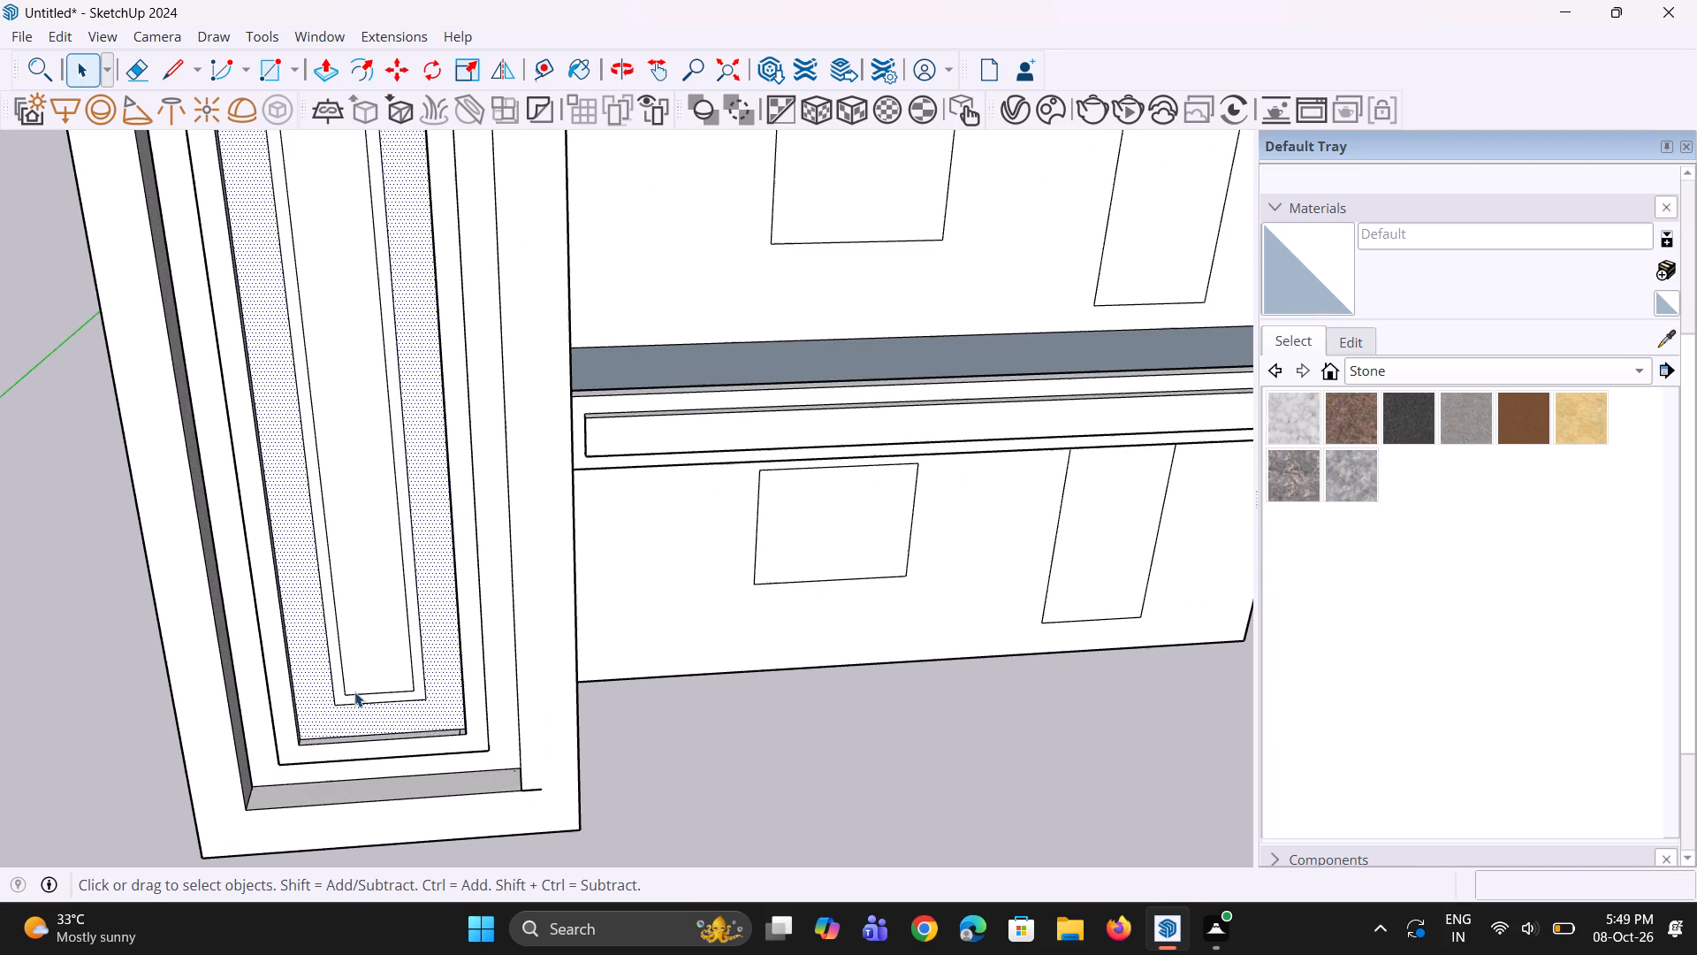
left_click(409, 696)
scroll(400, 695, "up", 4)
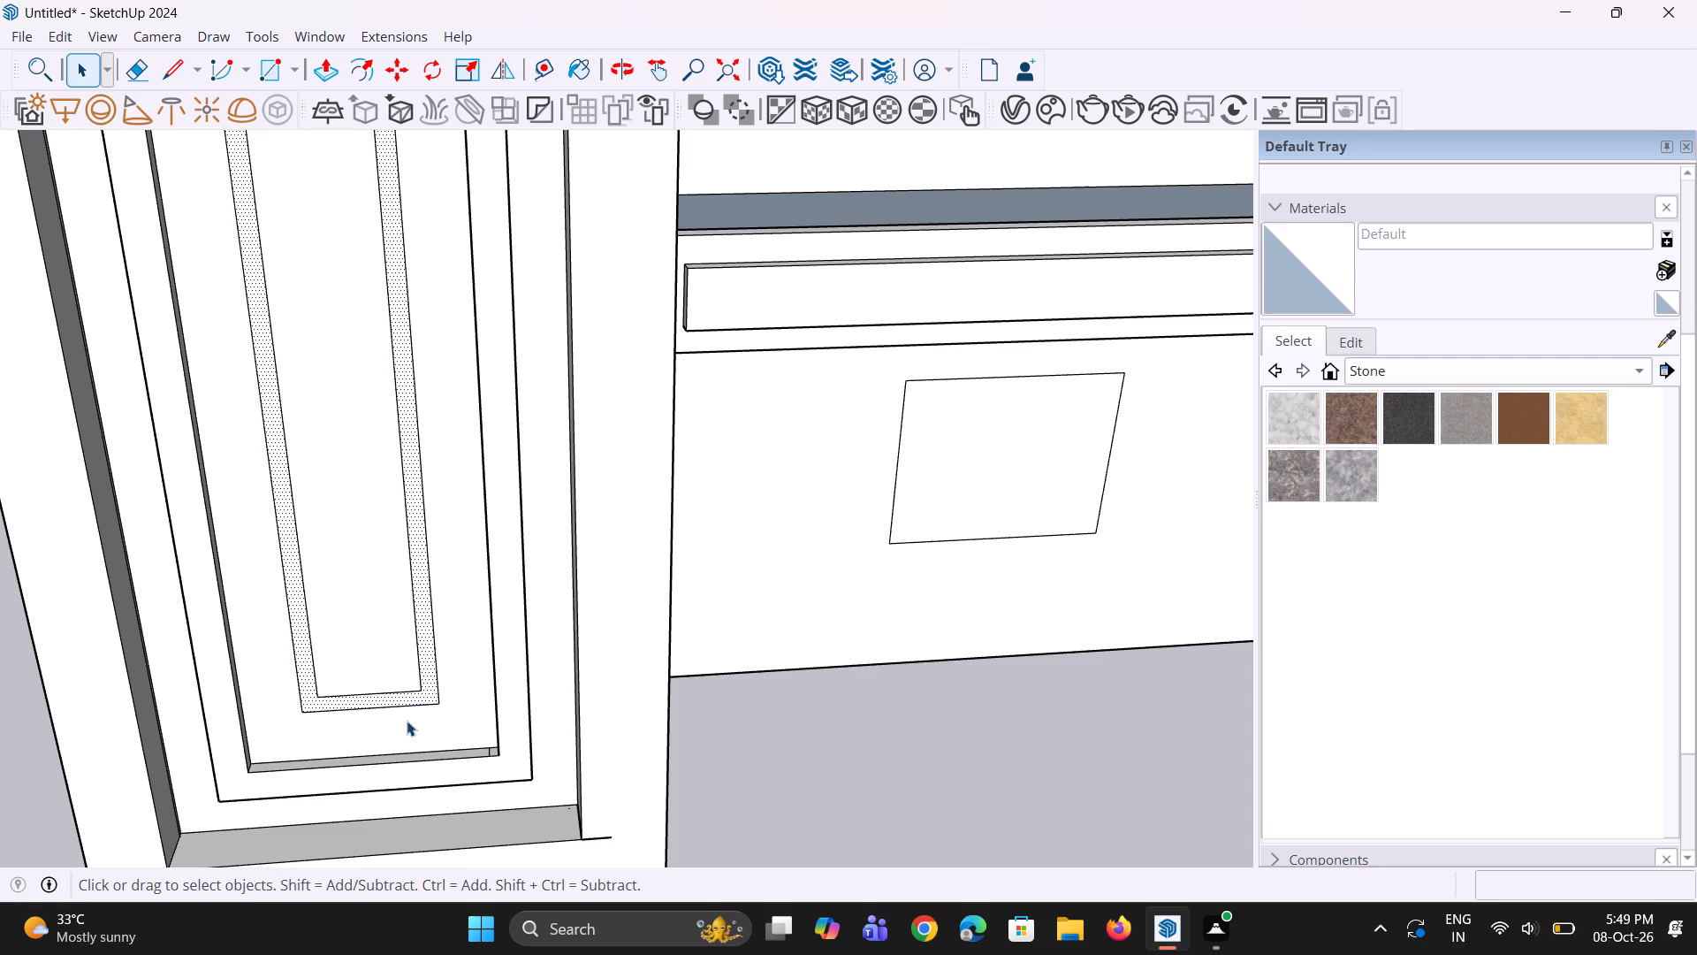
scroll(407, 721, "up", 2)
key("p")
left_click(423, 692)
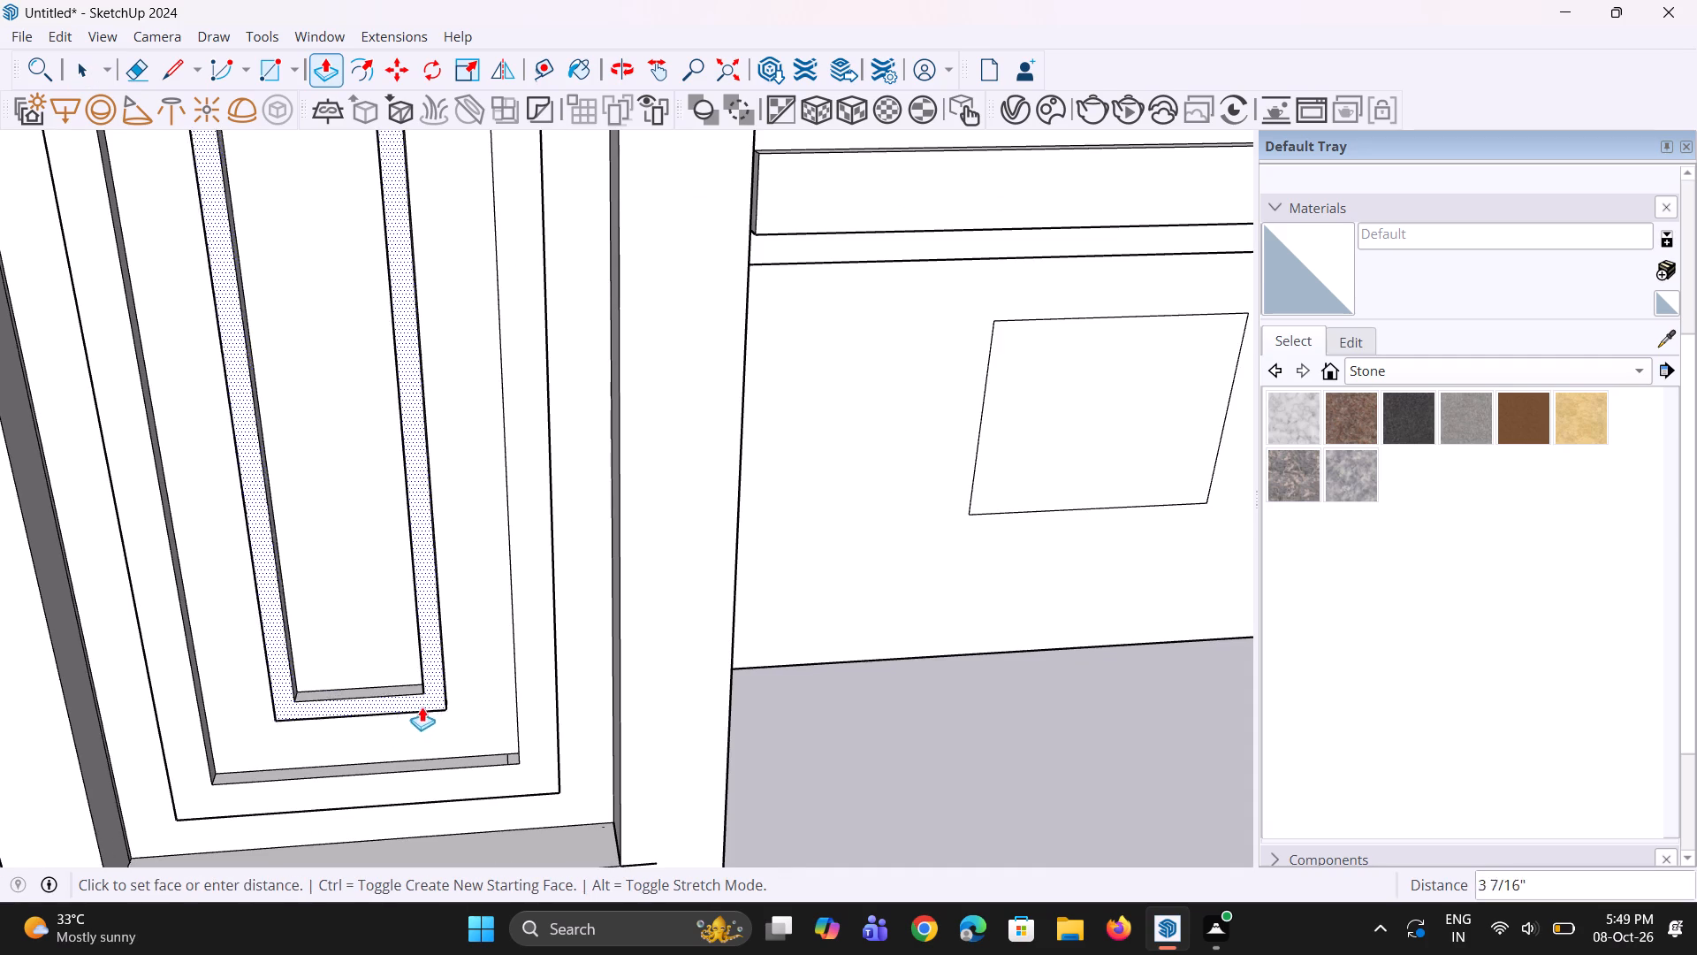
left_click(524, 699)
scroll(398, 690, "down", 3)
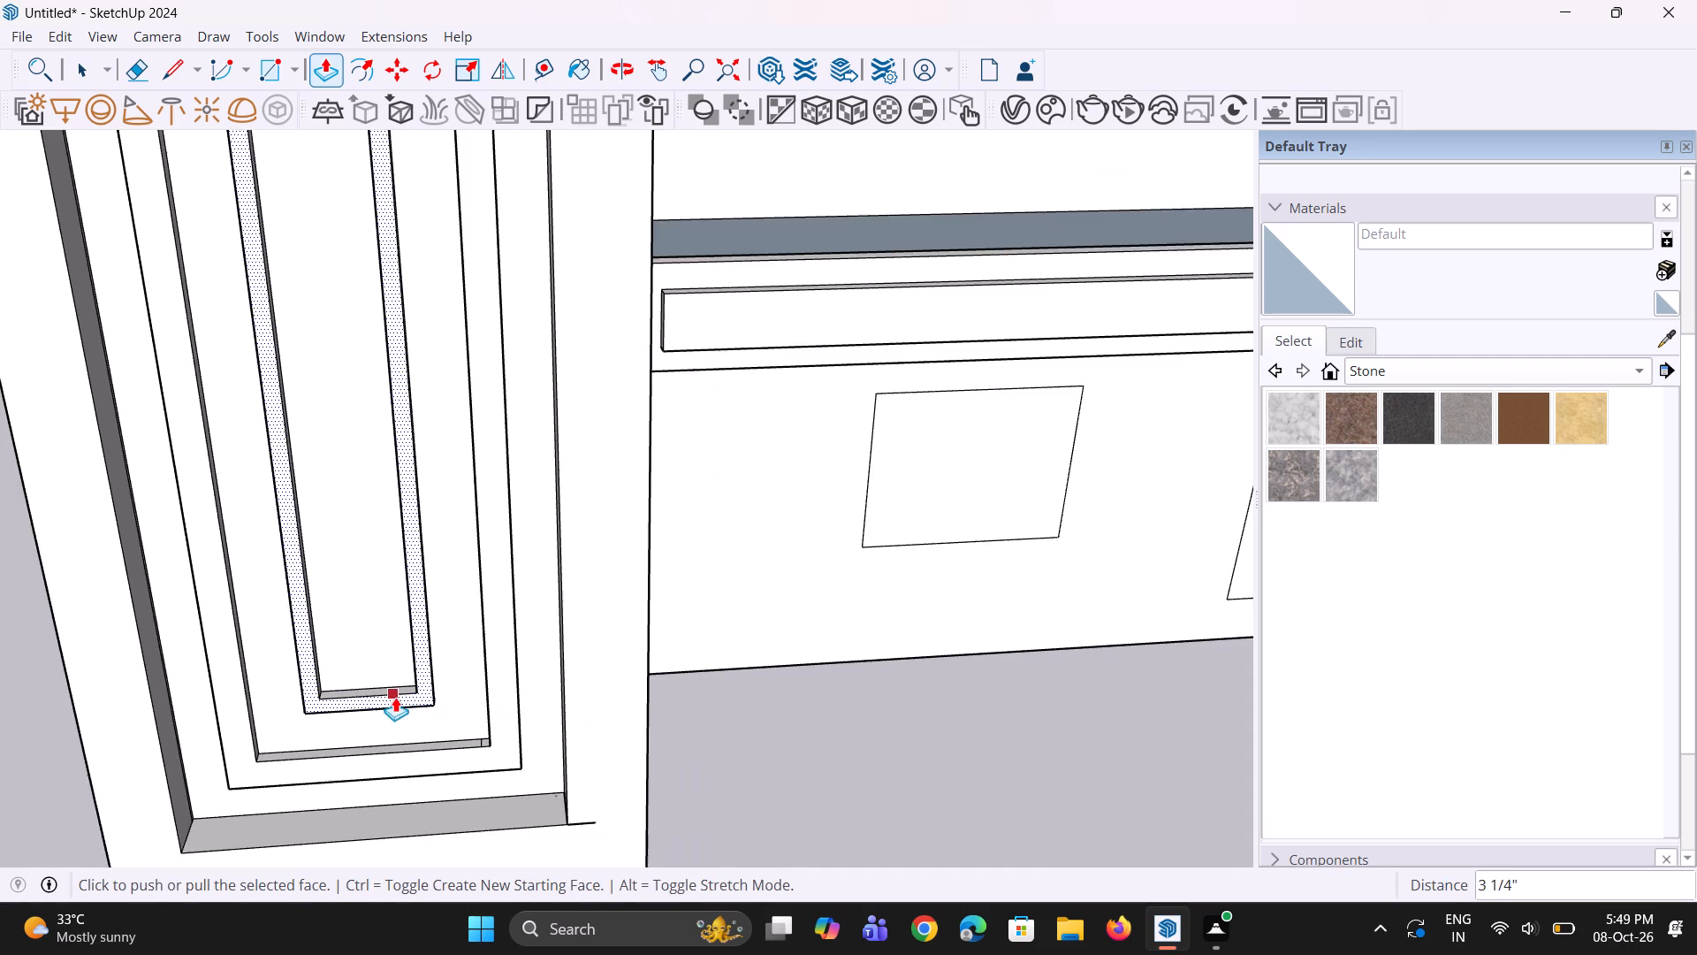
middle_click_drag(394, 698, 384, 644)
scroll(384, 663, "down", 8)
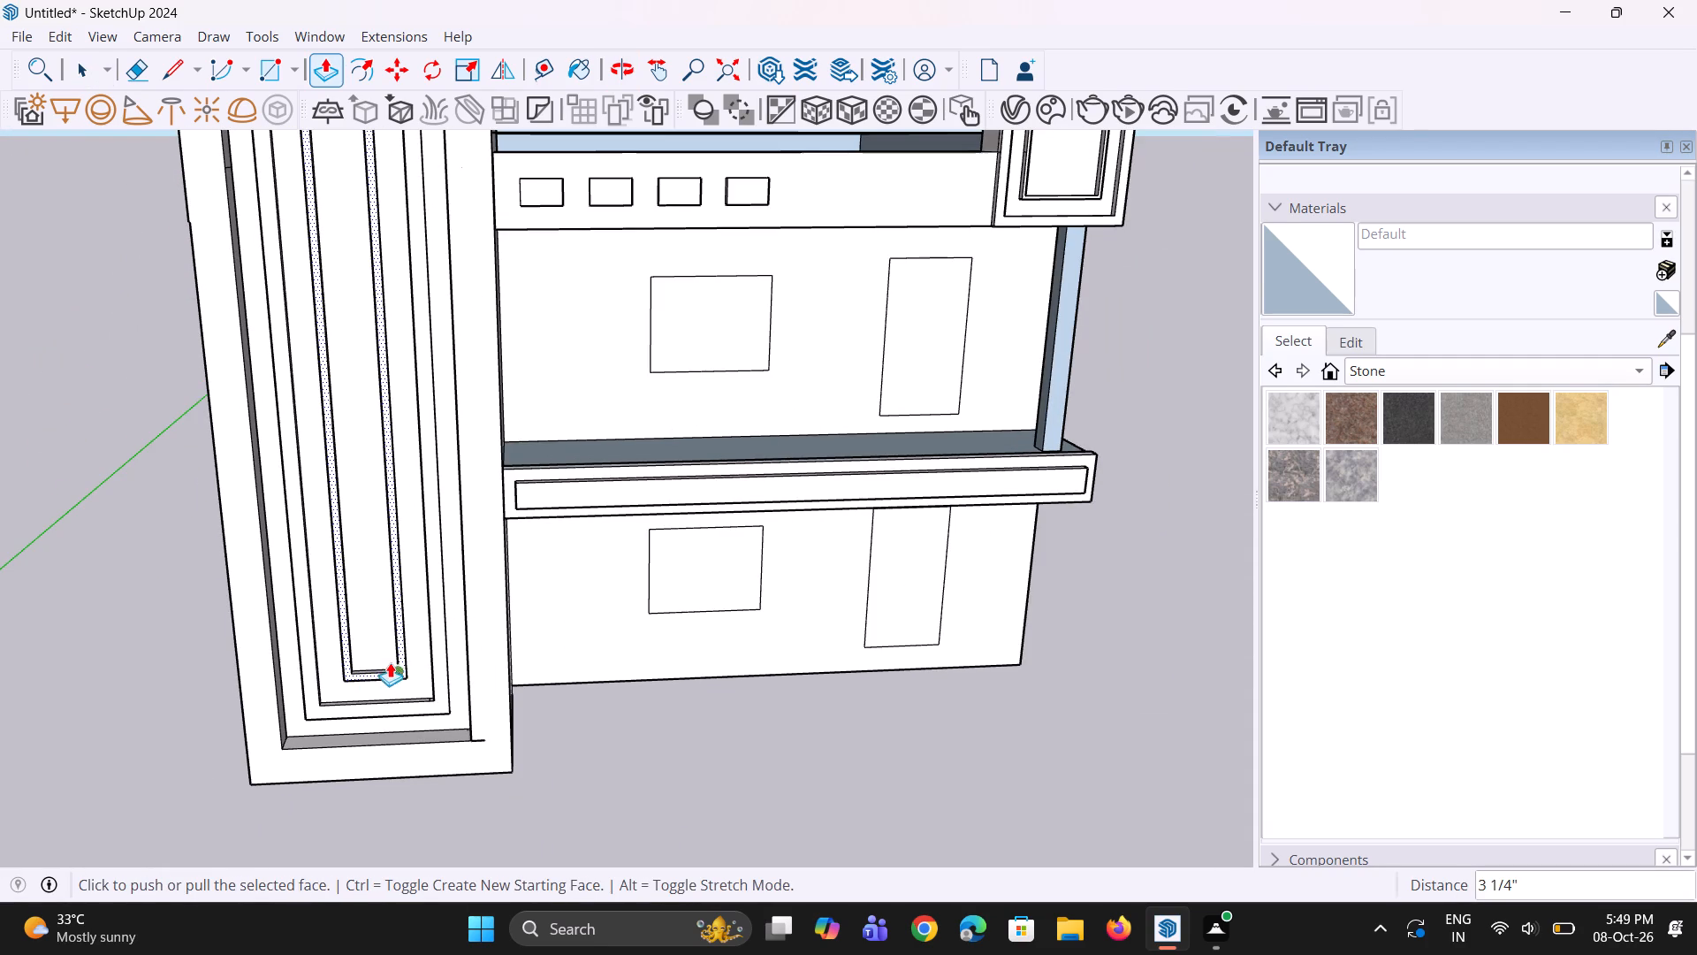
key("space")
key("space")
Copy the innermost tall panel face out of the tower, placing it in the empty space beside the tower about 8' 10" away.
left_click(381, 653)
key("m")
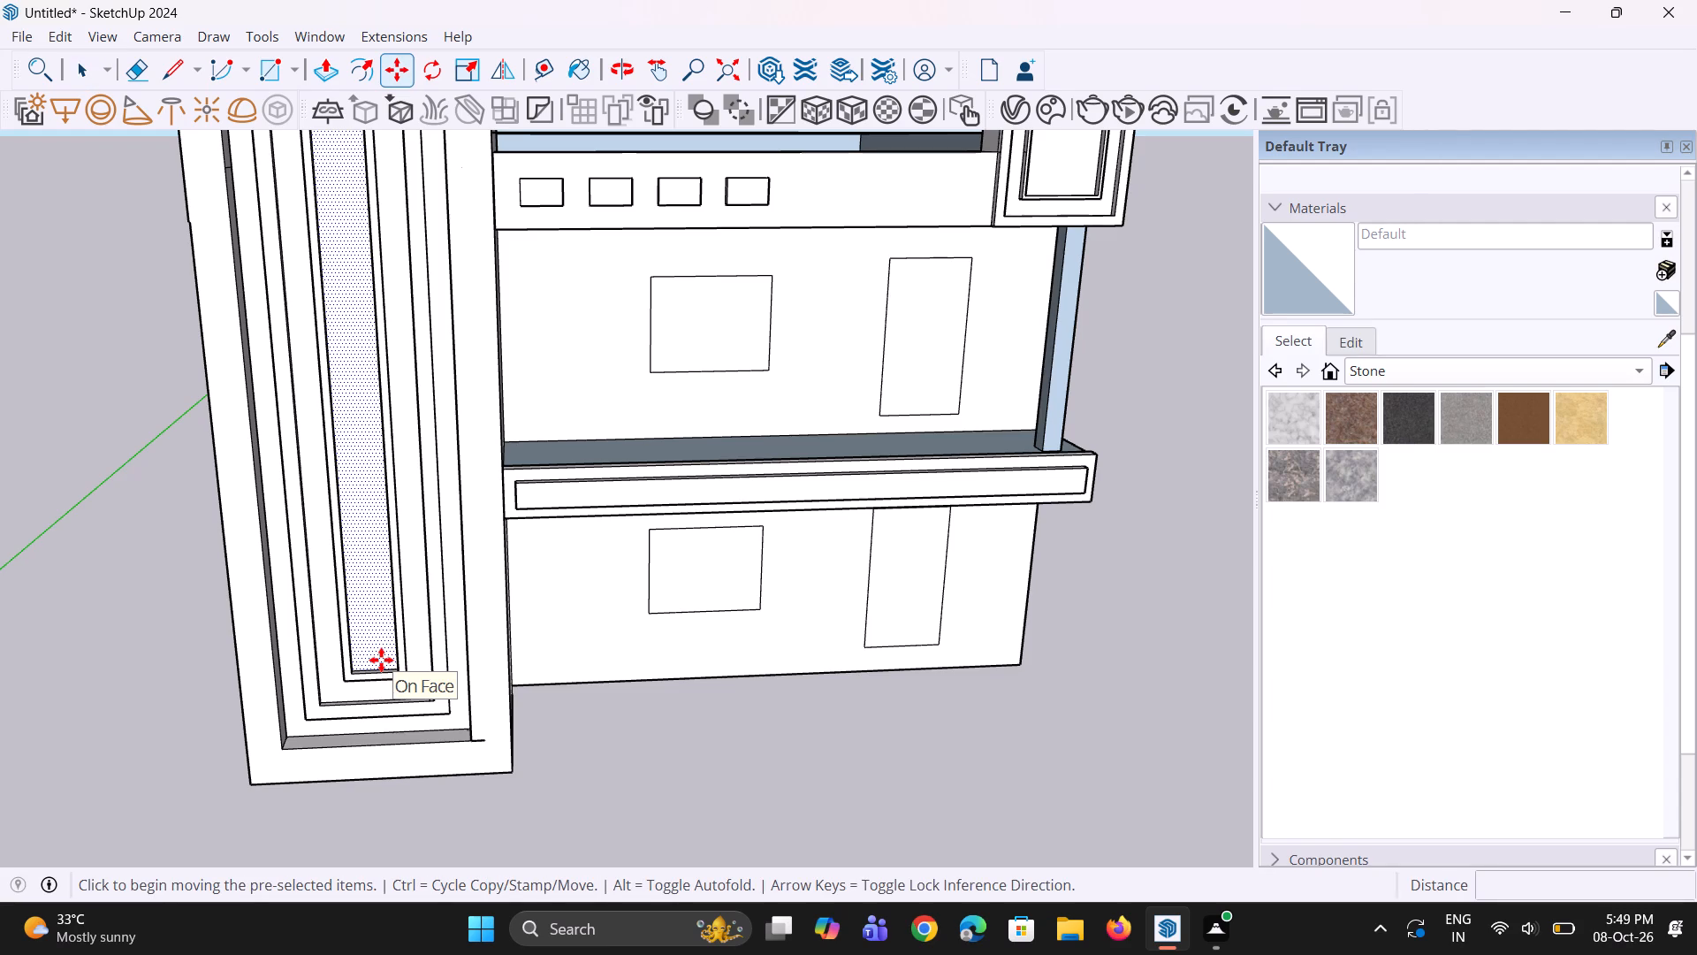
left_click(381, 660)
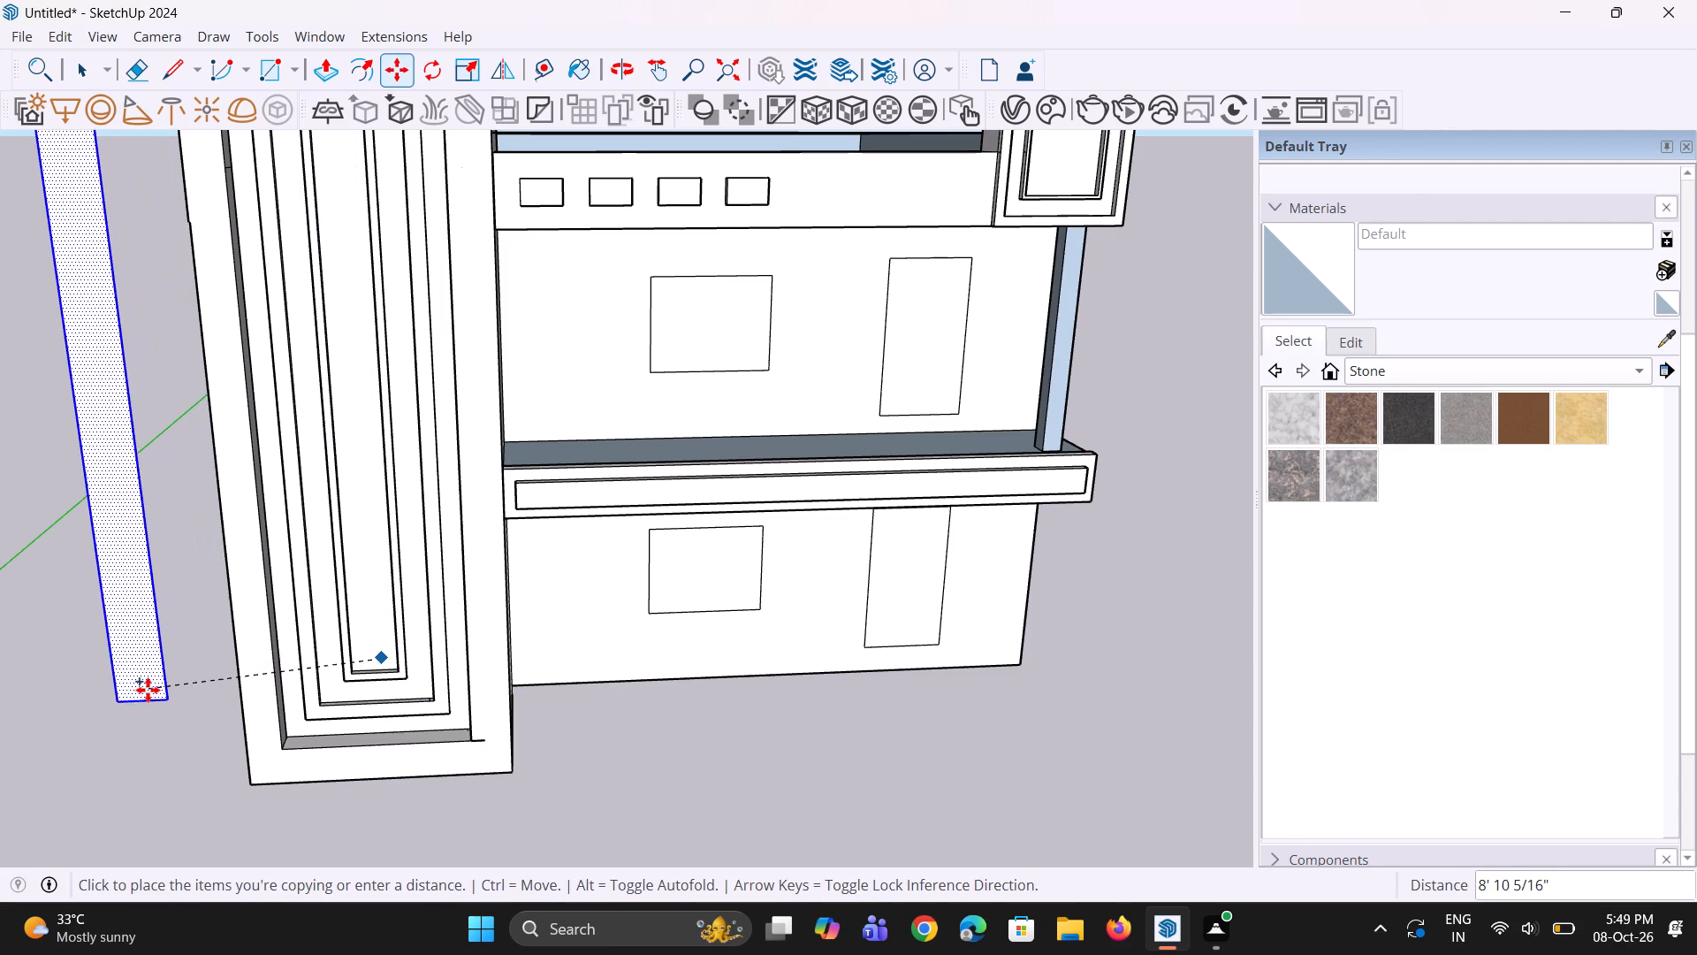
left_click(146, 676)
scroll(210, 684, "down", 5)
middle_click_drag(238, 685, 300, 682)
key("space")
key("space")
left_click(202, 749)
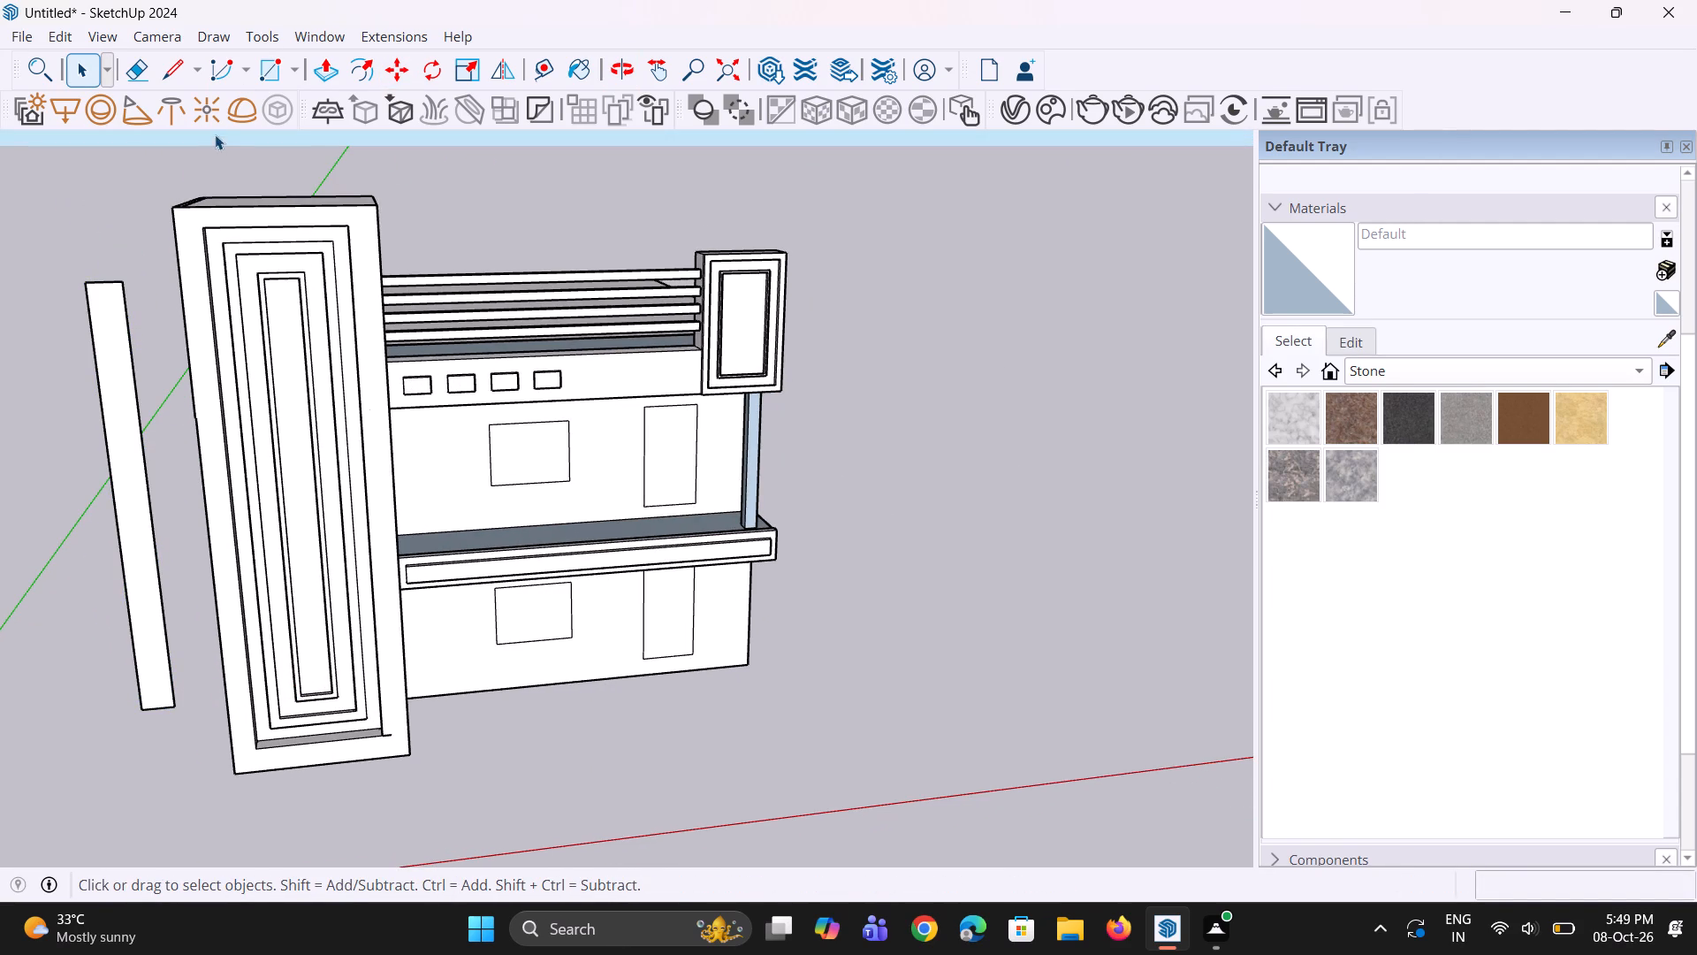
Copy the detached strip's top edge down to its bottom edge and divide the span into 5 equal parts.
middle_click_drag(216, 147, 247, 143)
scroll(150, 260, "up", 6)
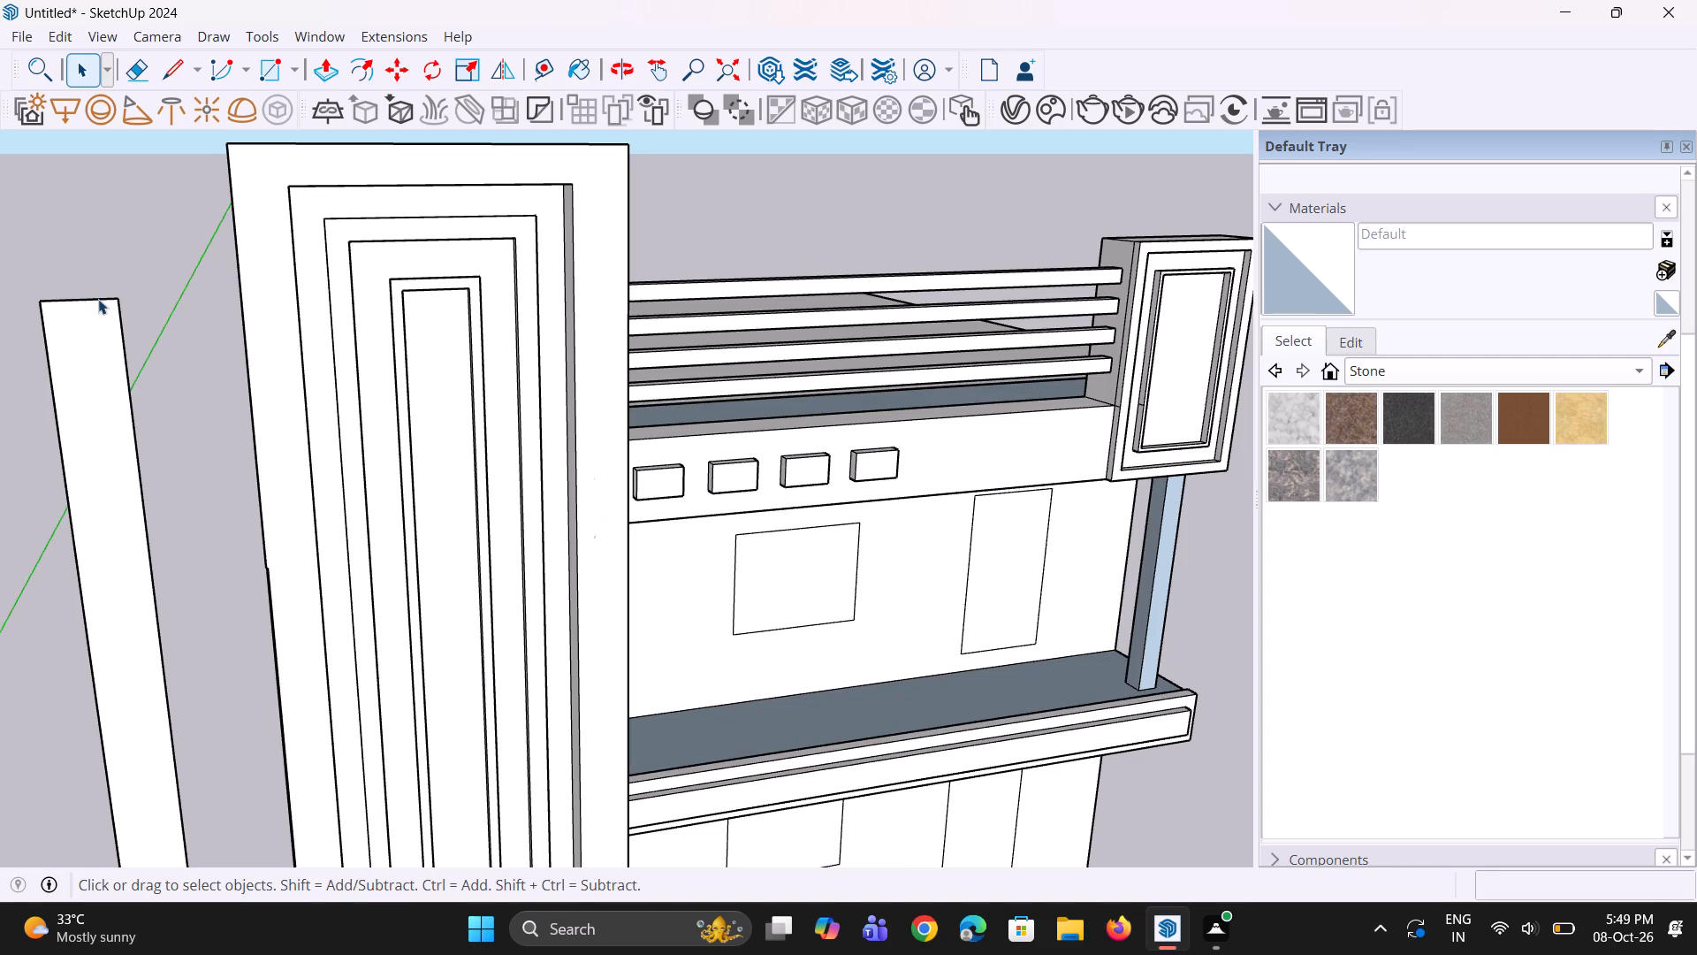
left_click(98, 299)
scroll(103, 304, "up", 1)
key("m")
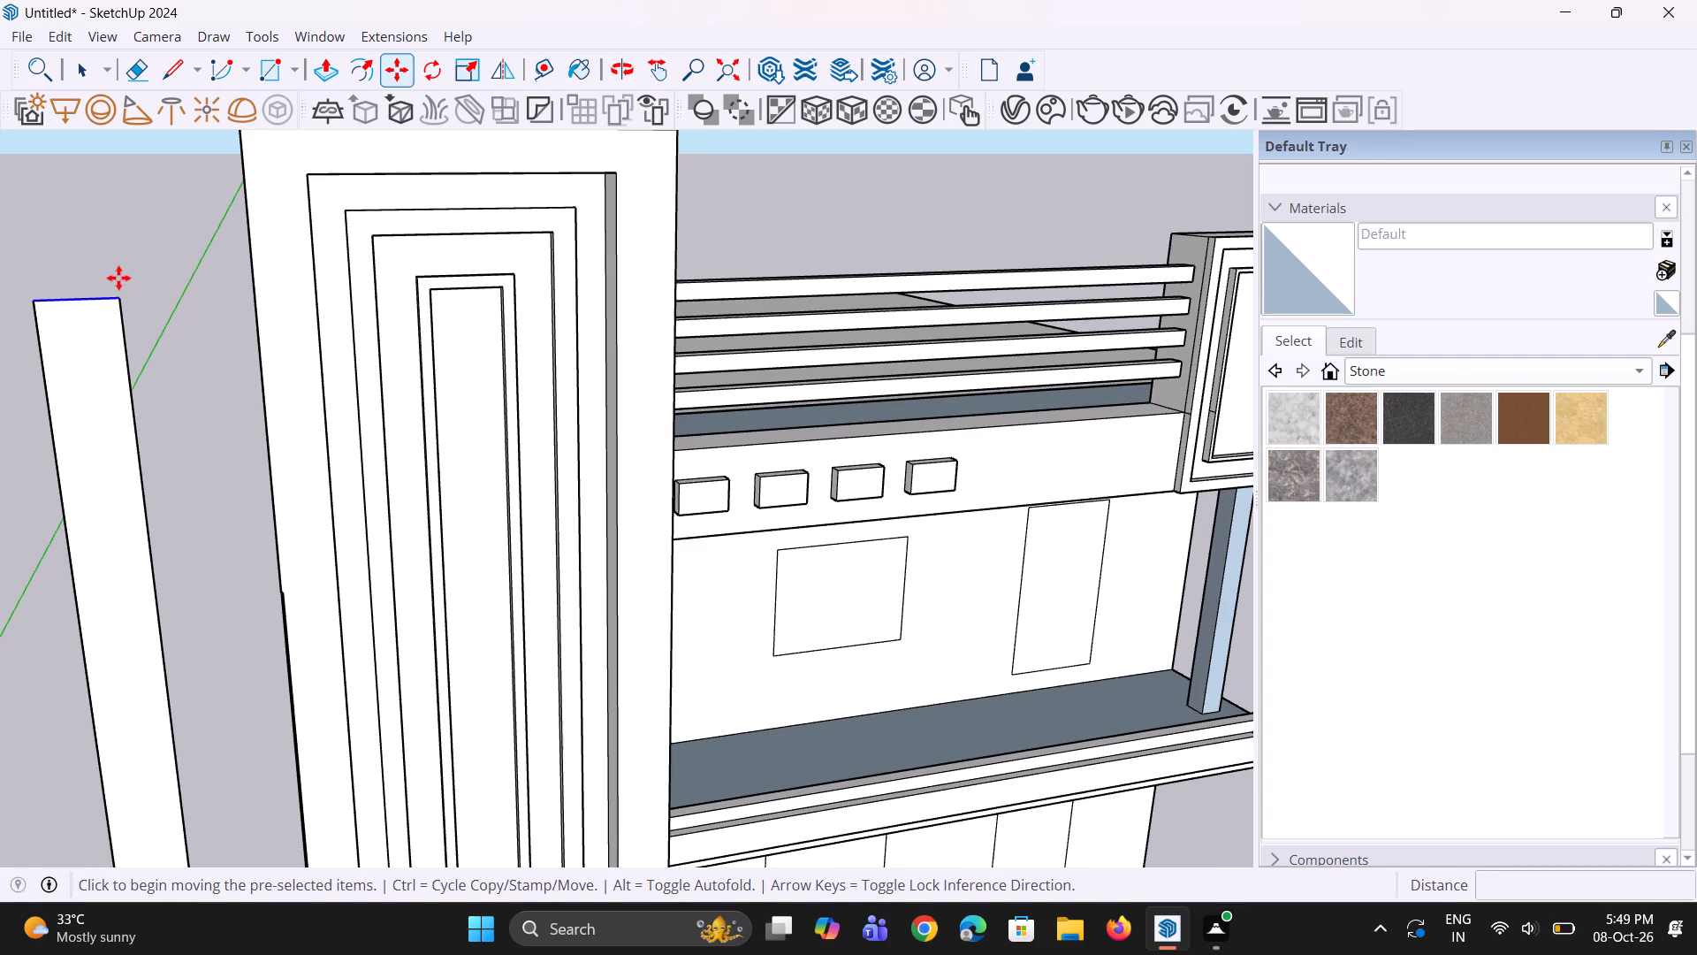
left_click(120, 301)
scroll(128, 332, "down", 3)
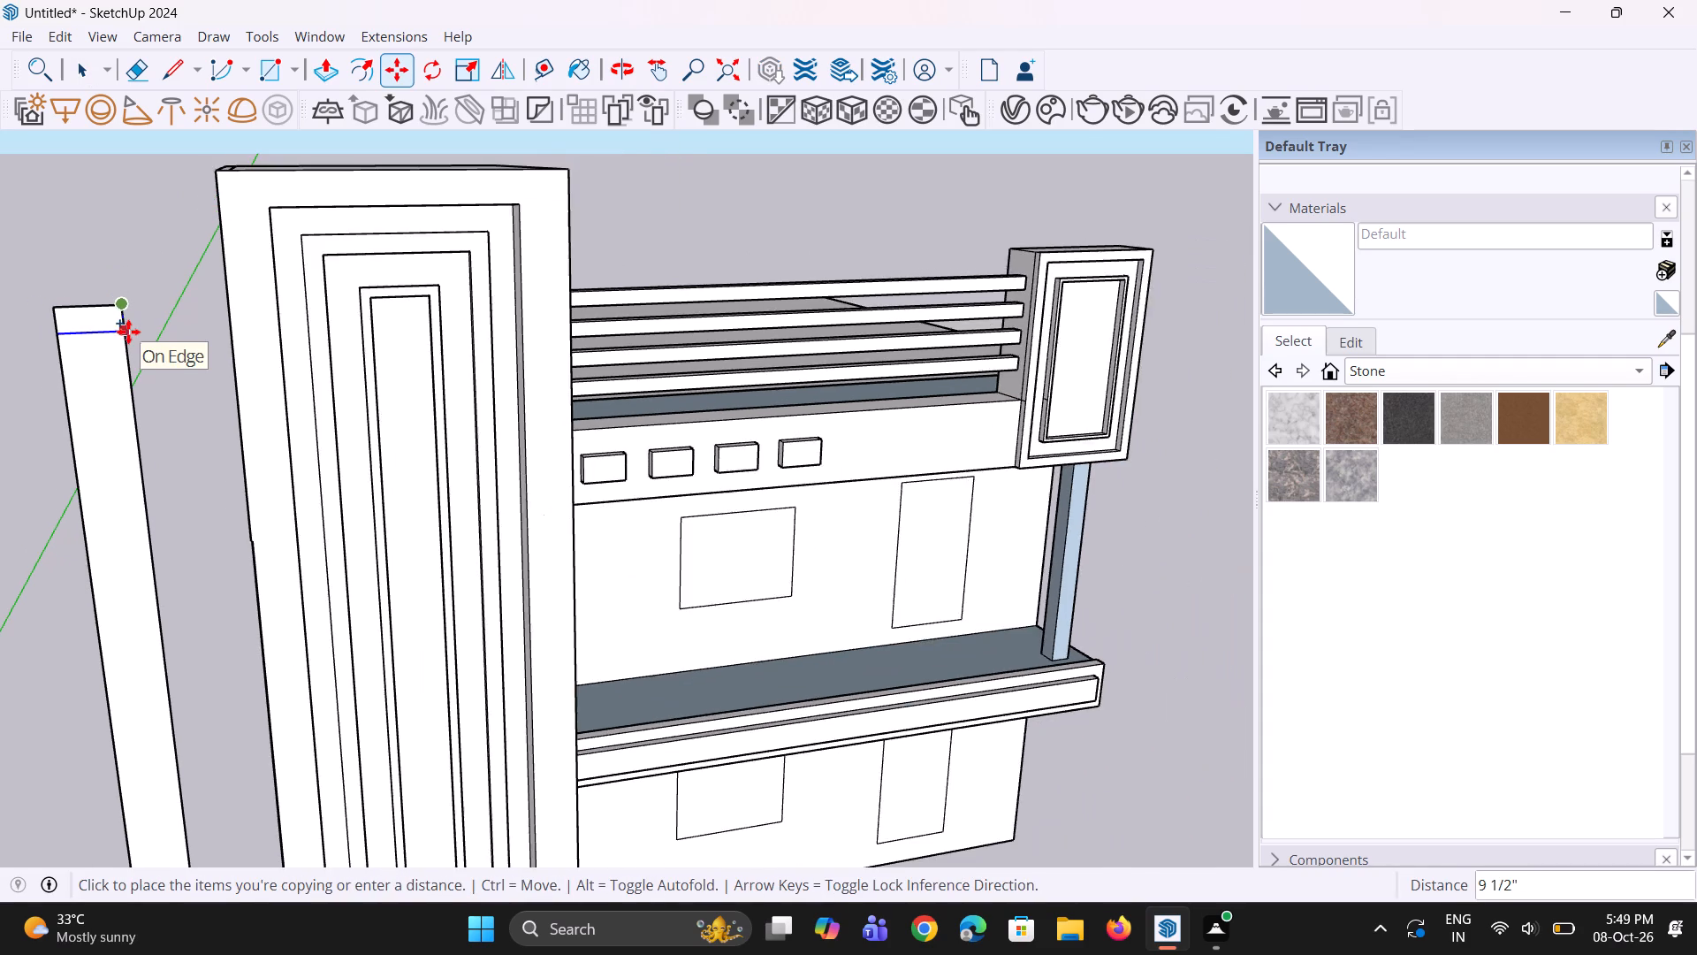
scroll(128, 332, "down", 4)
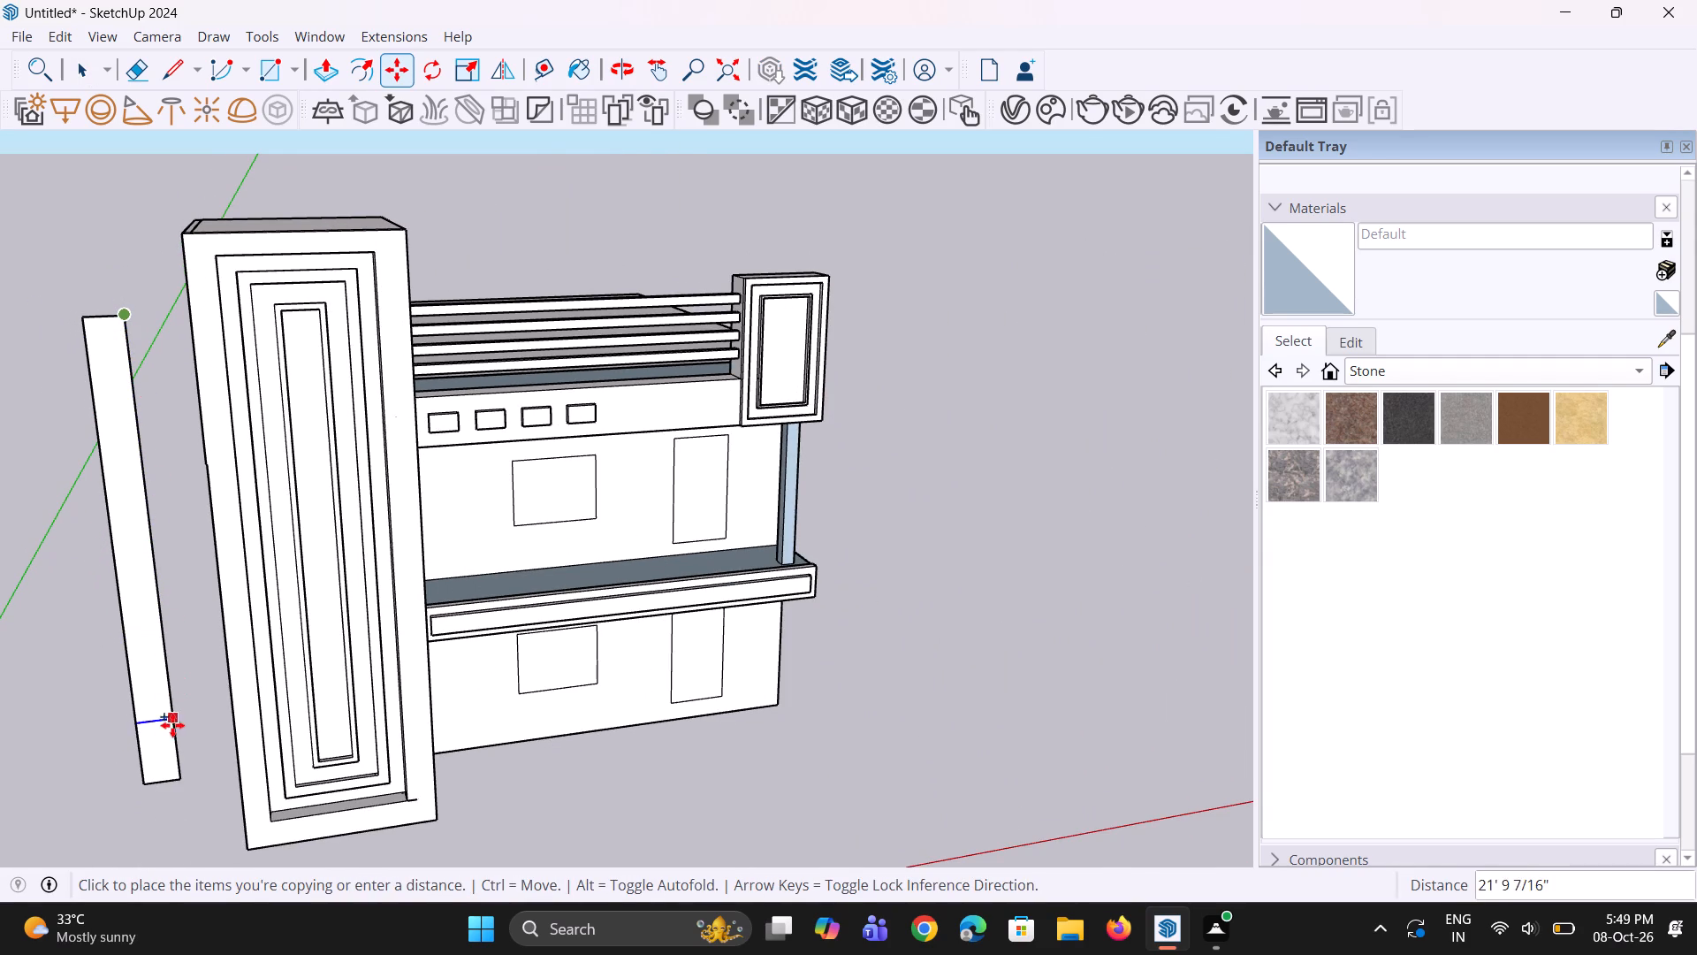
left_click(179, 773)
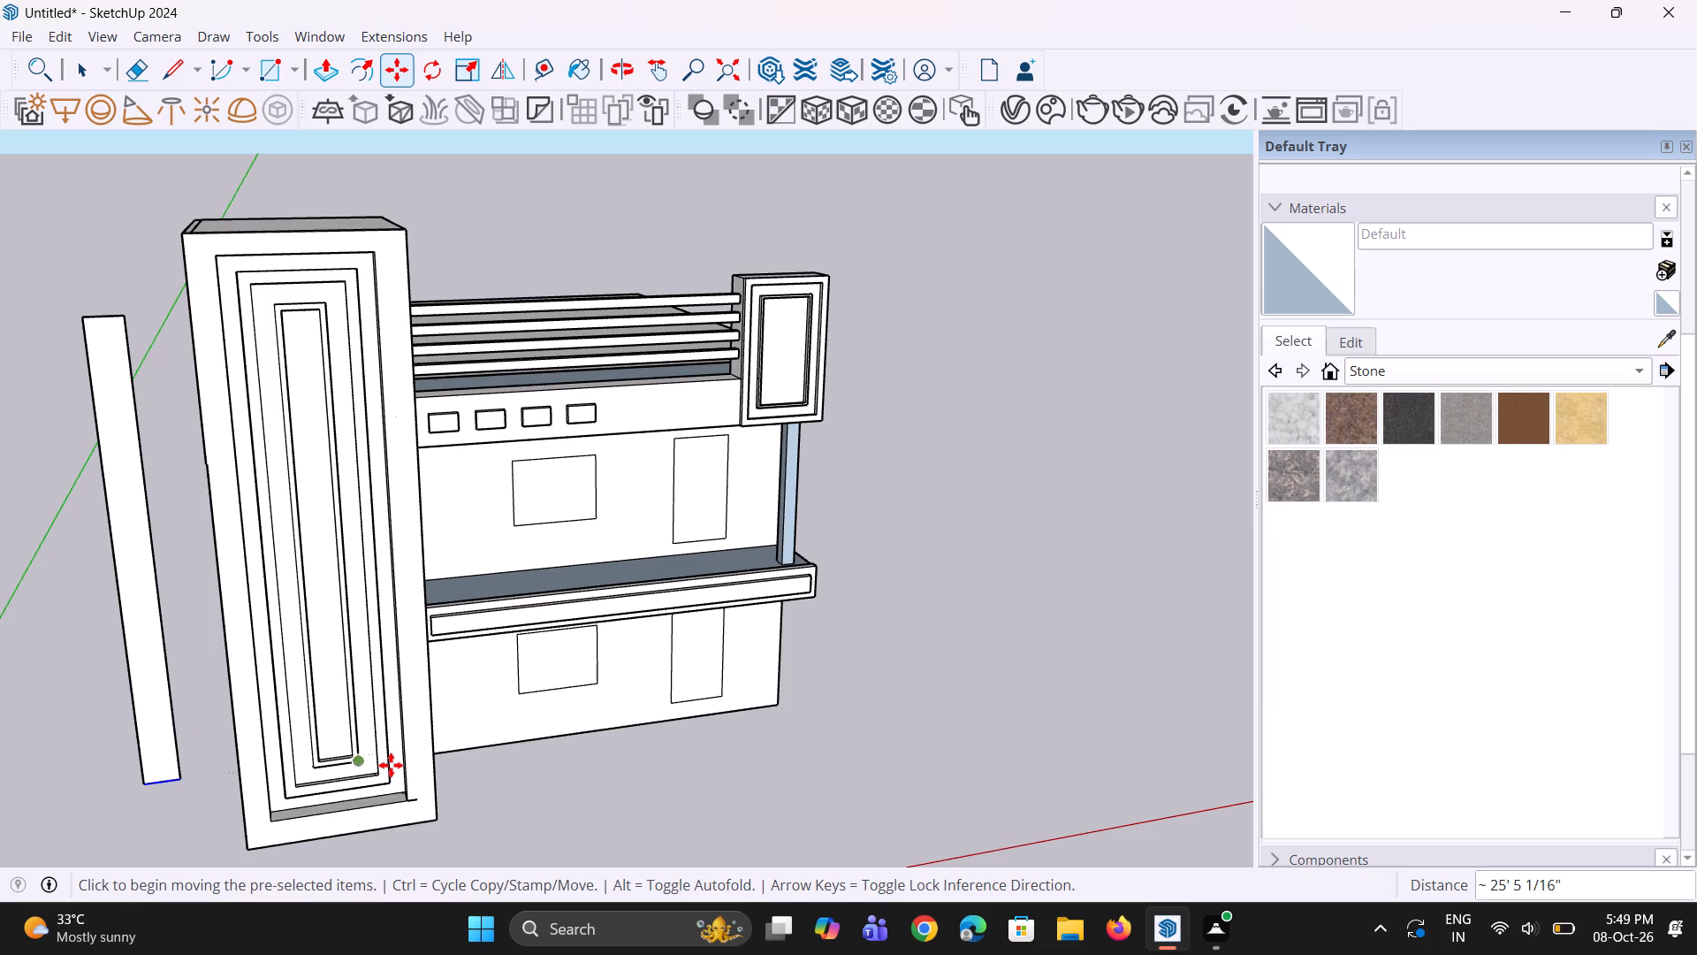
key("slash")
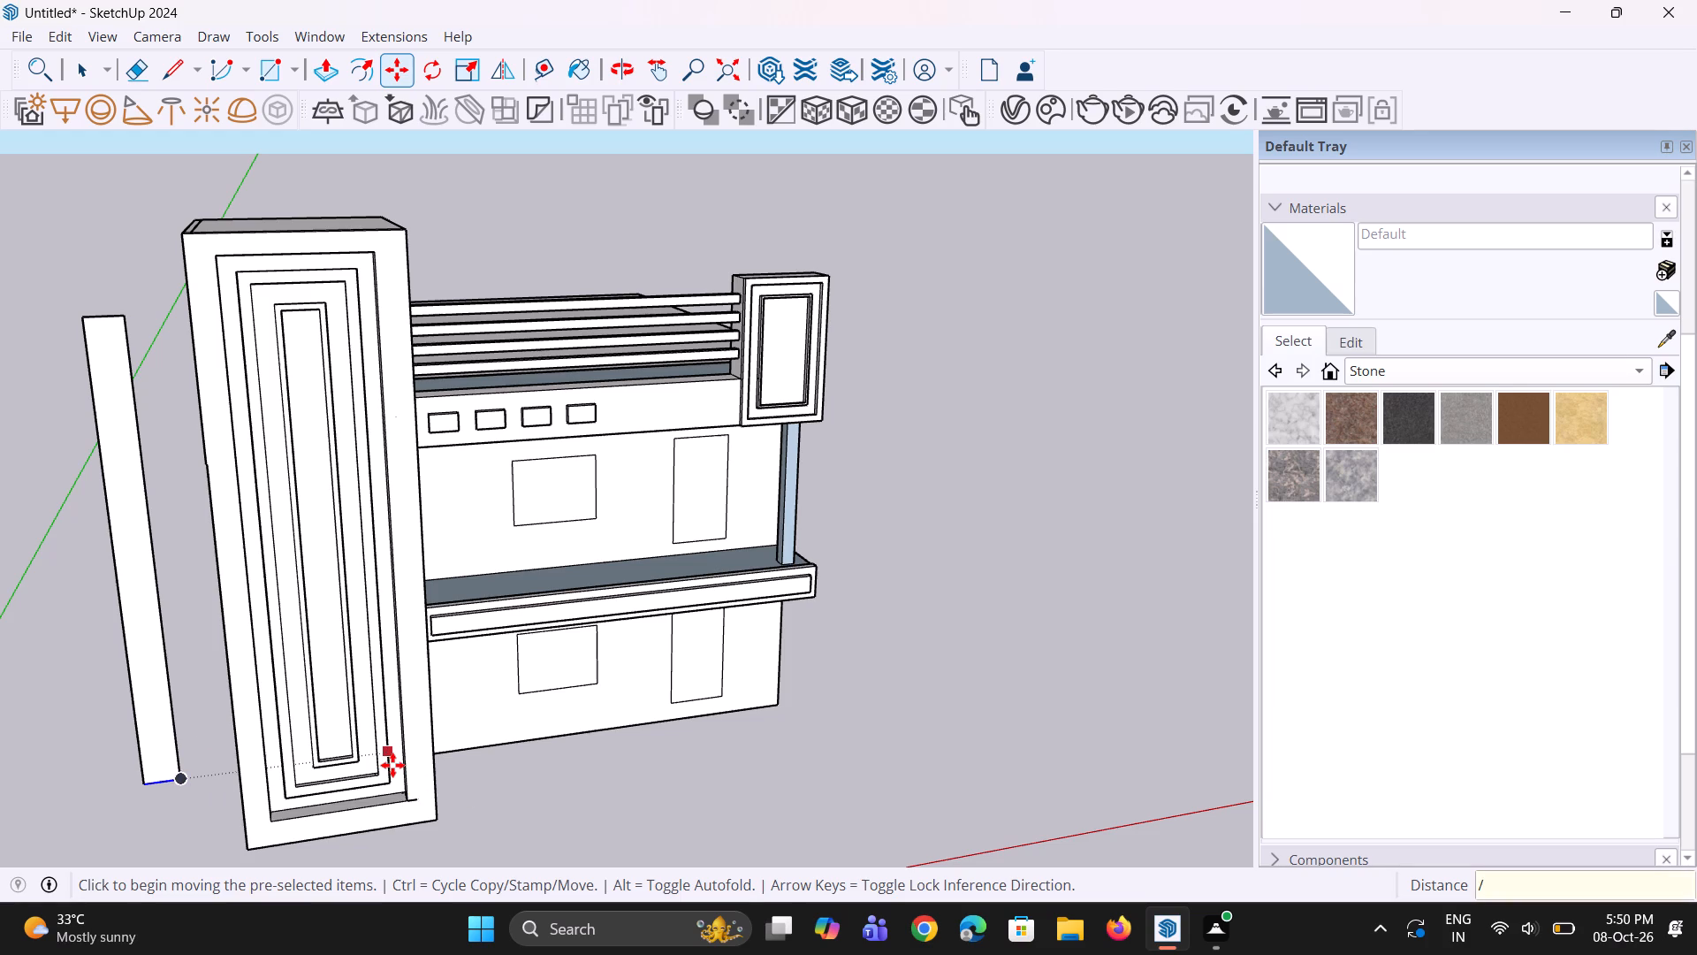
key("5")
key("Return")
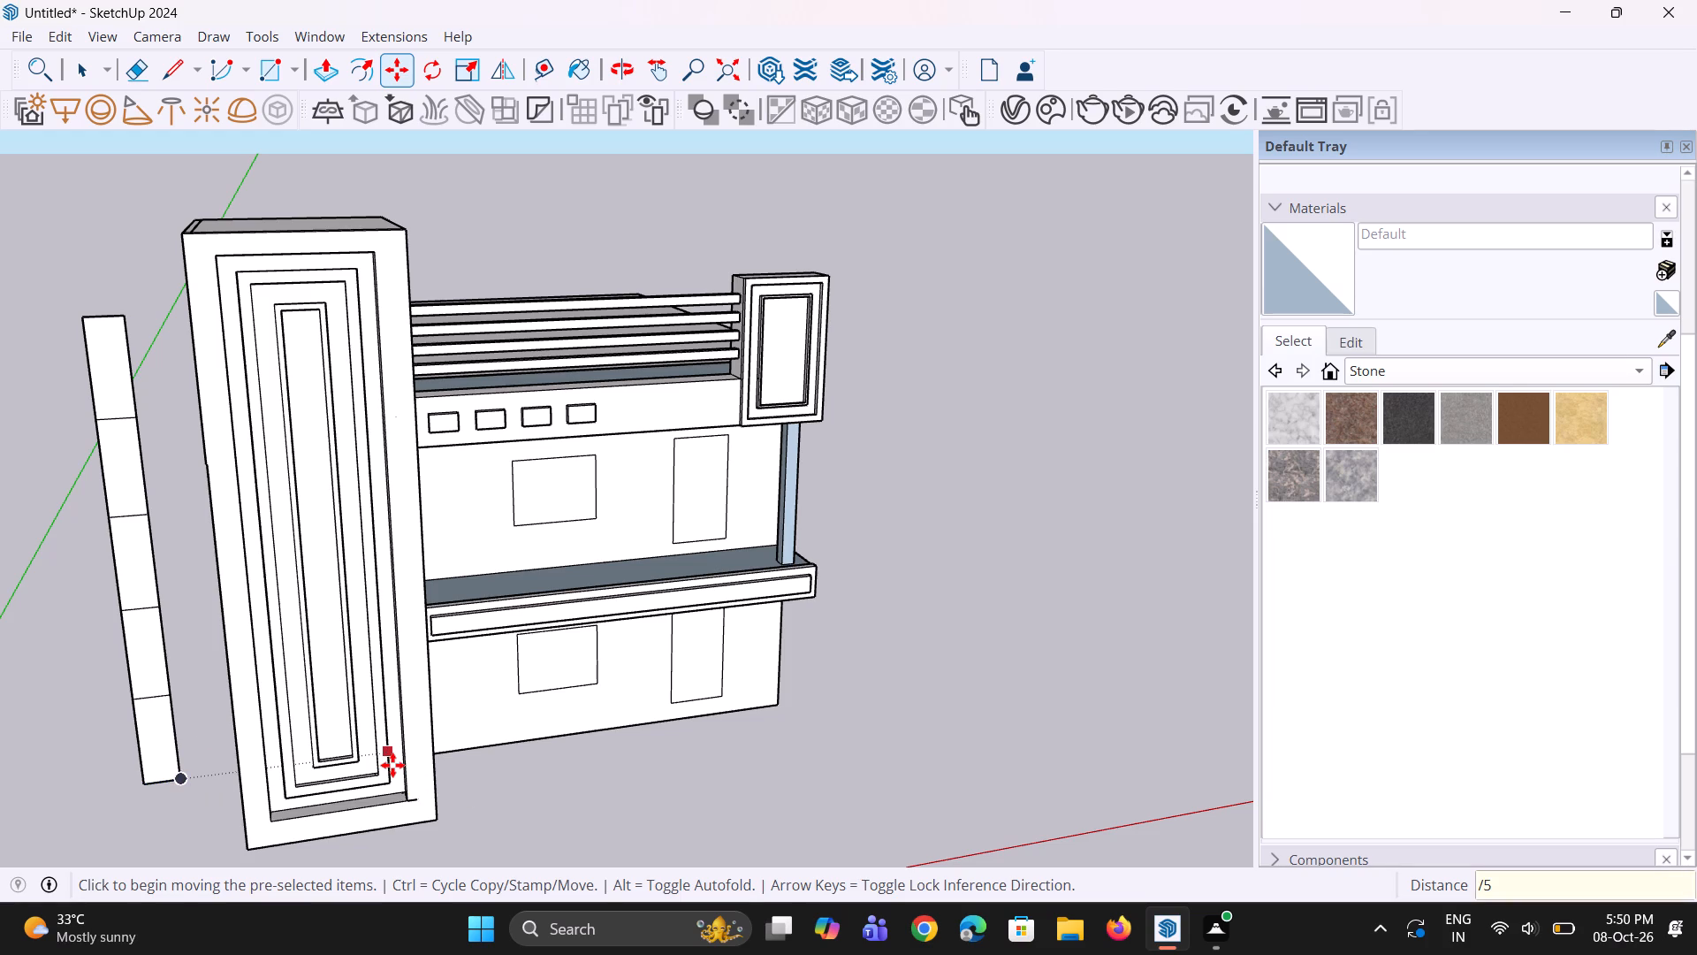
scroll(354, 717, "down", 3)
key("space")
key("space")
left_click(140, 788)
Copy the detached strip's four divider lines straight down about 5 11/16" to form narrow bands between the segments.
scroll(164, 514, "up", 9)
left_click(209, 495)
scroll(213, 540, "up", 2)
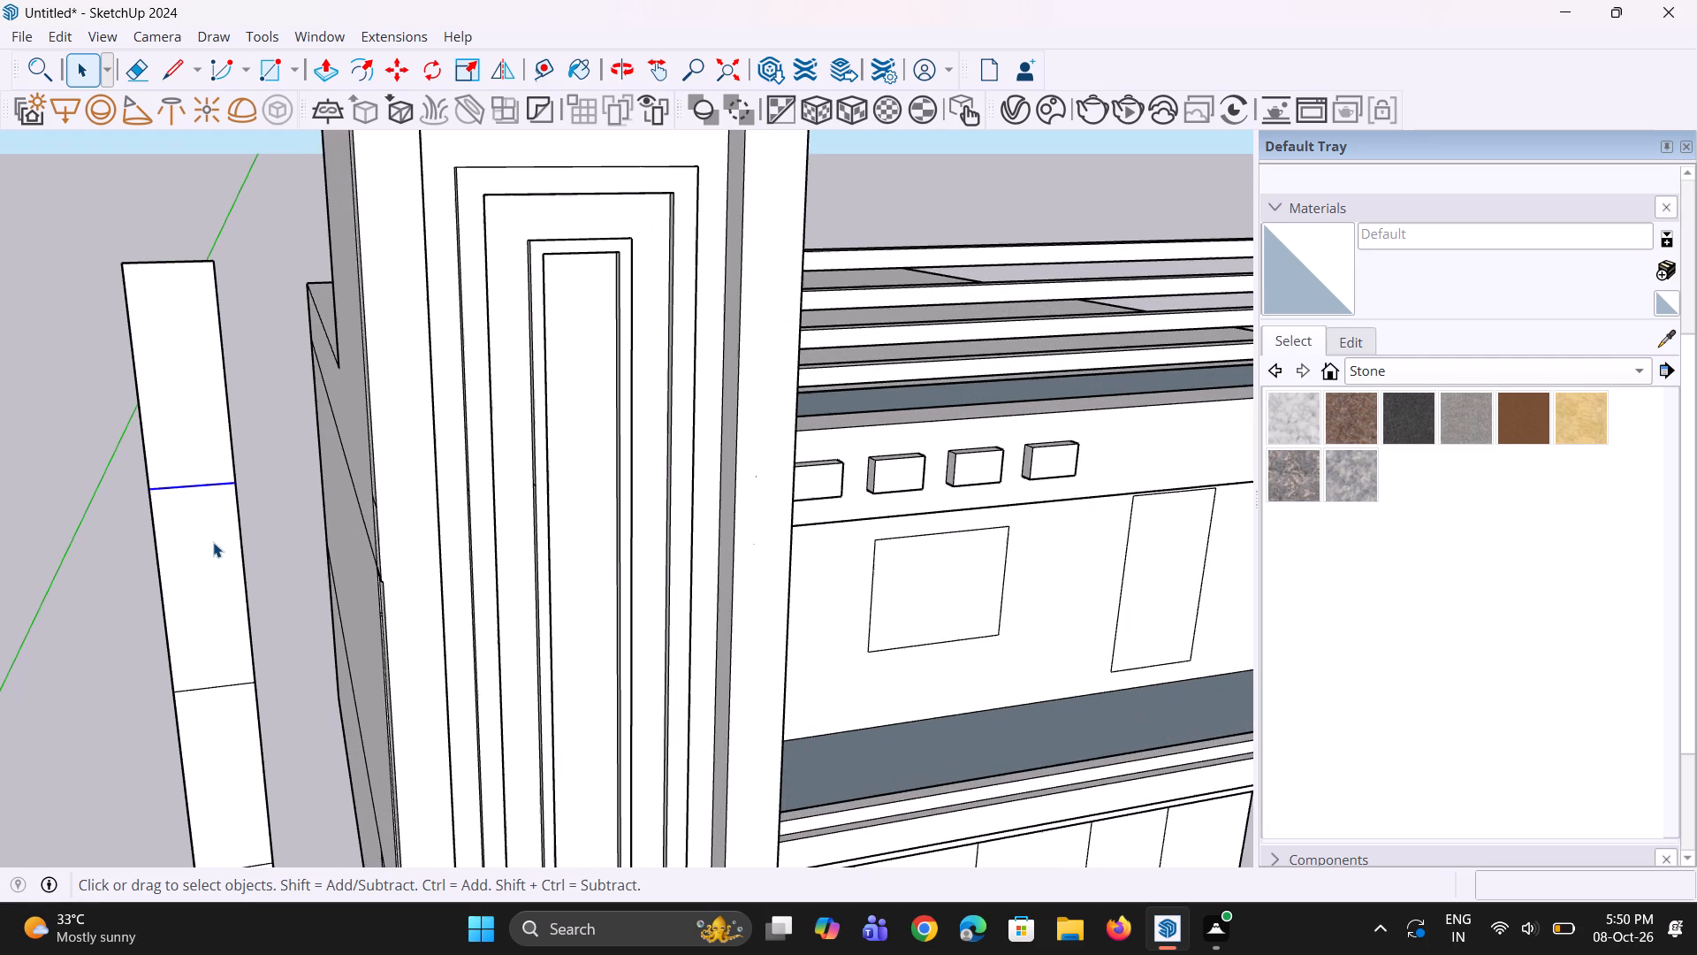
left_click(232, 684, "ctrl")
scroll(152, 403, "down", 7)
scroll(176, 697, "up", 3)
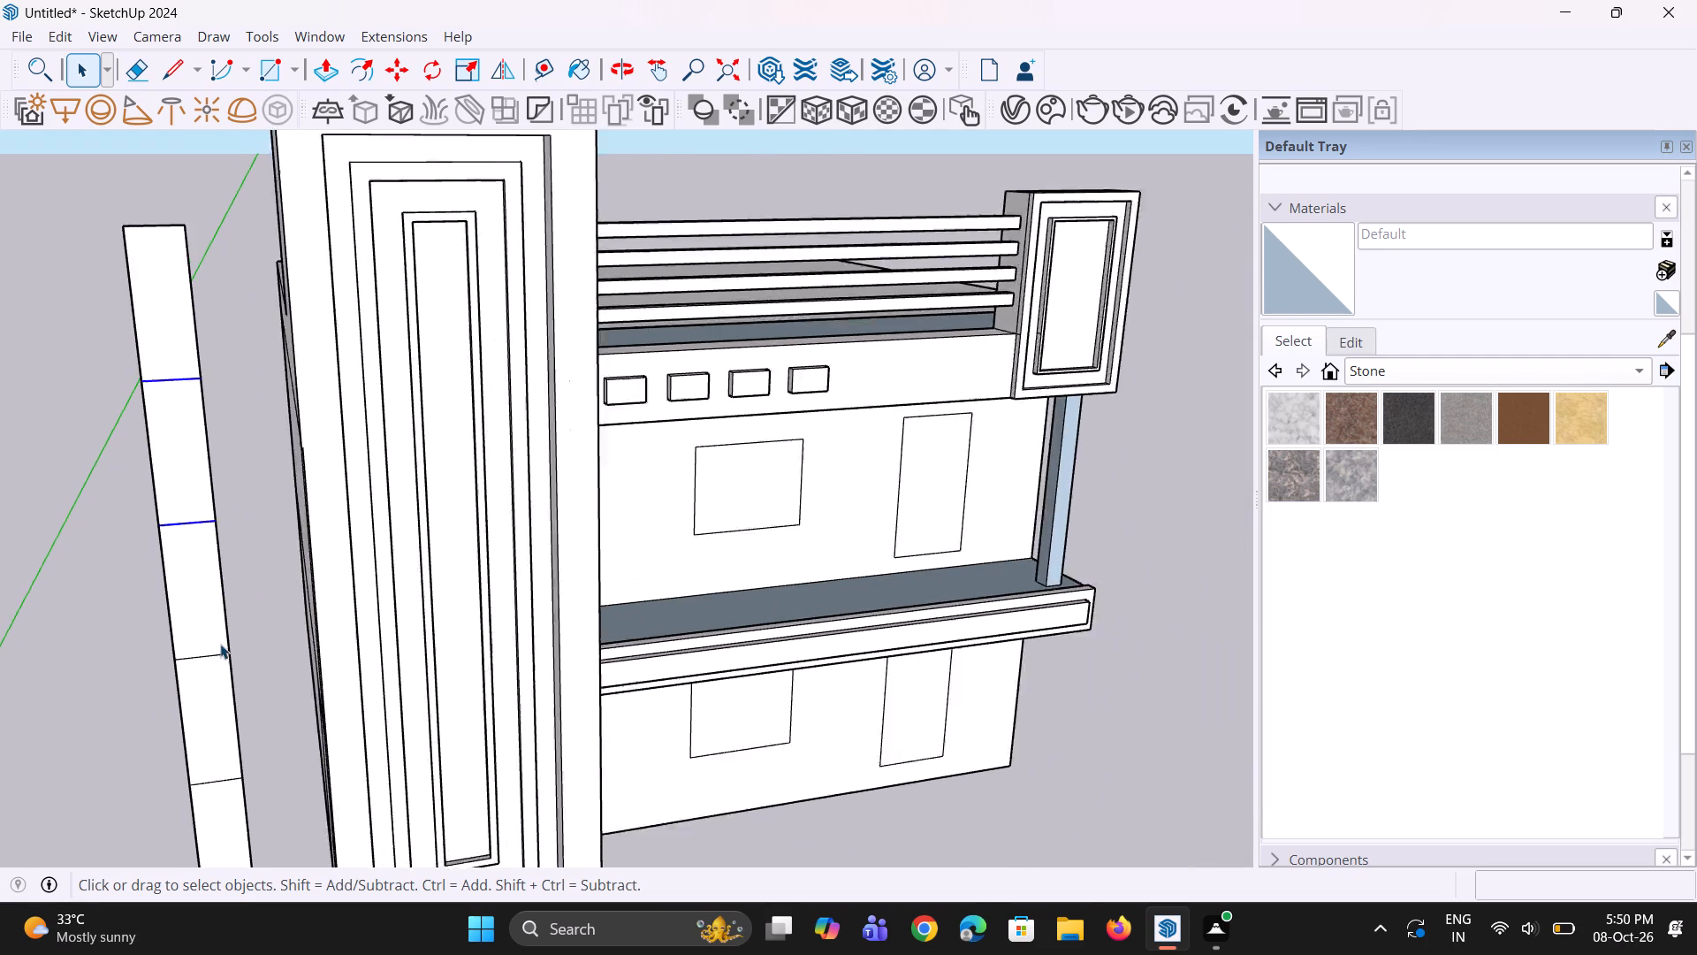
scroll(220, 644, "up", 3)
left_click(220, 655, "ctrl")
scroll(217, 621, "down", 8)
scroll(164, 801, "up", 4)
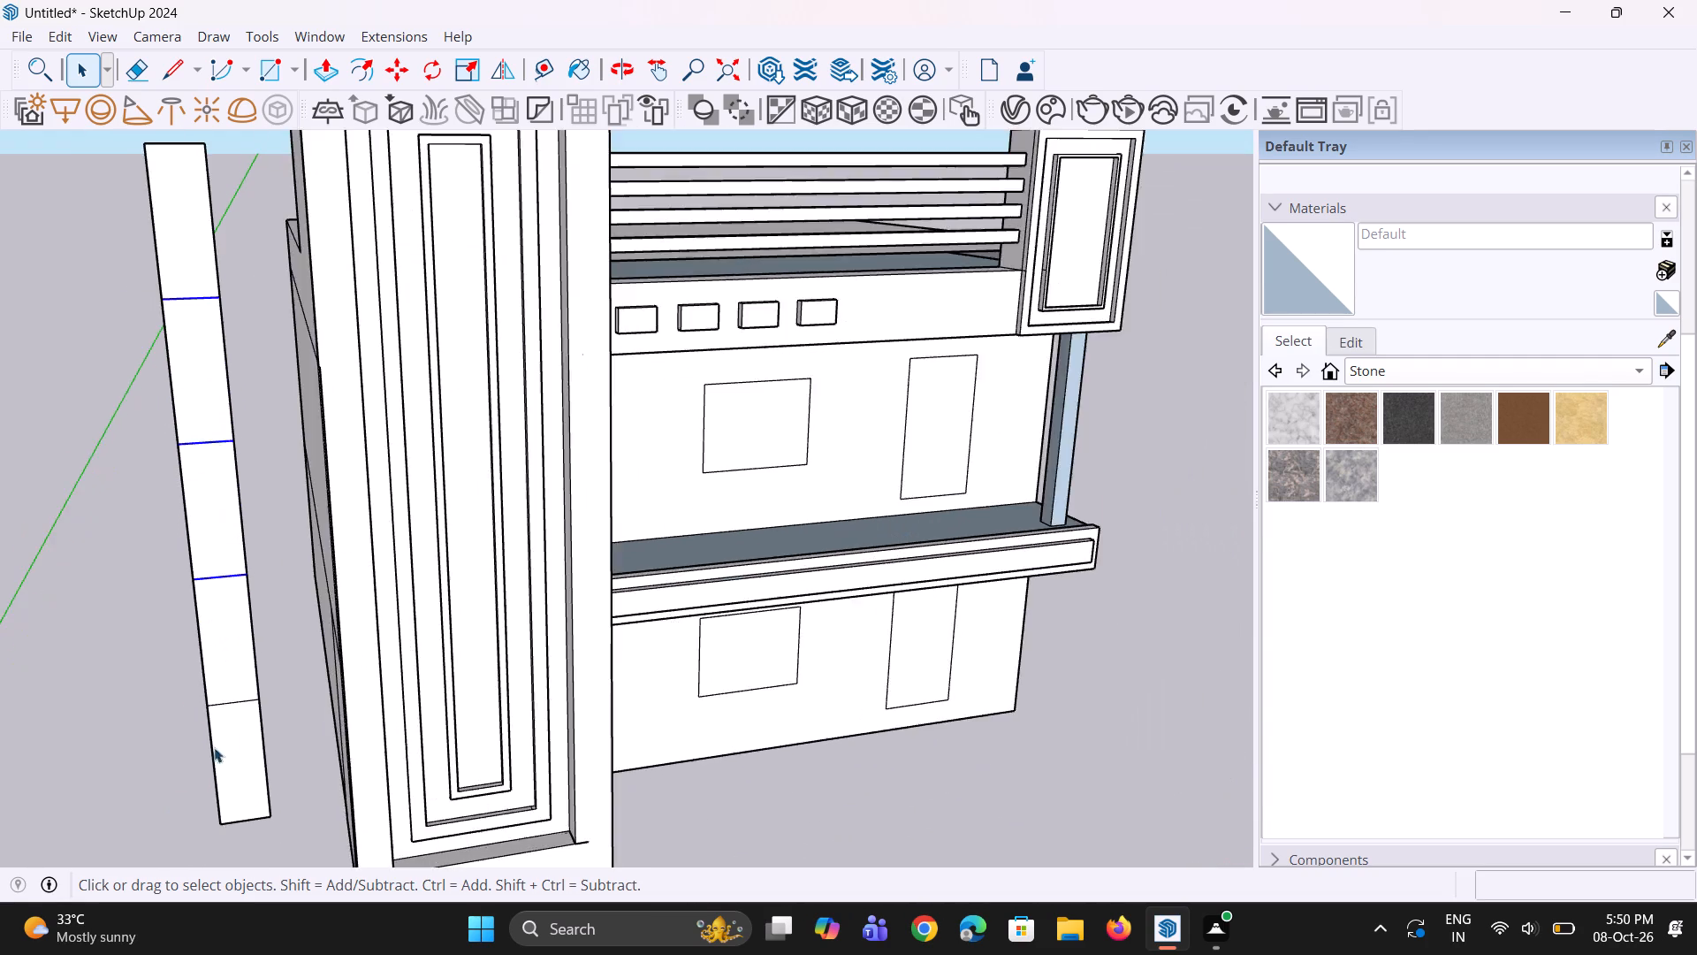
scroll(214, 747, "up", 3)
left_click(226, 692, "ctrl")
key("m")
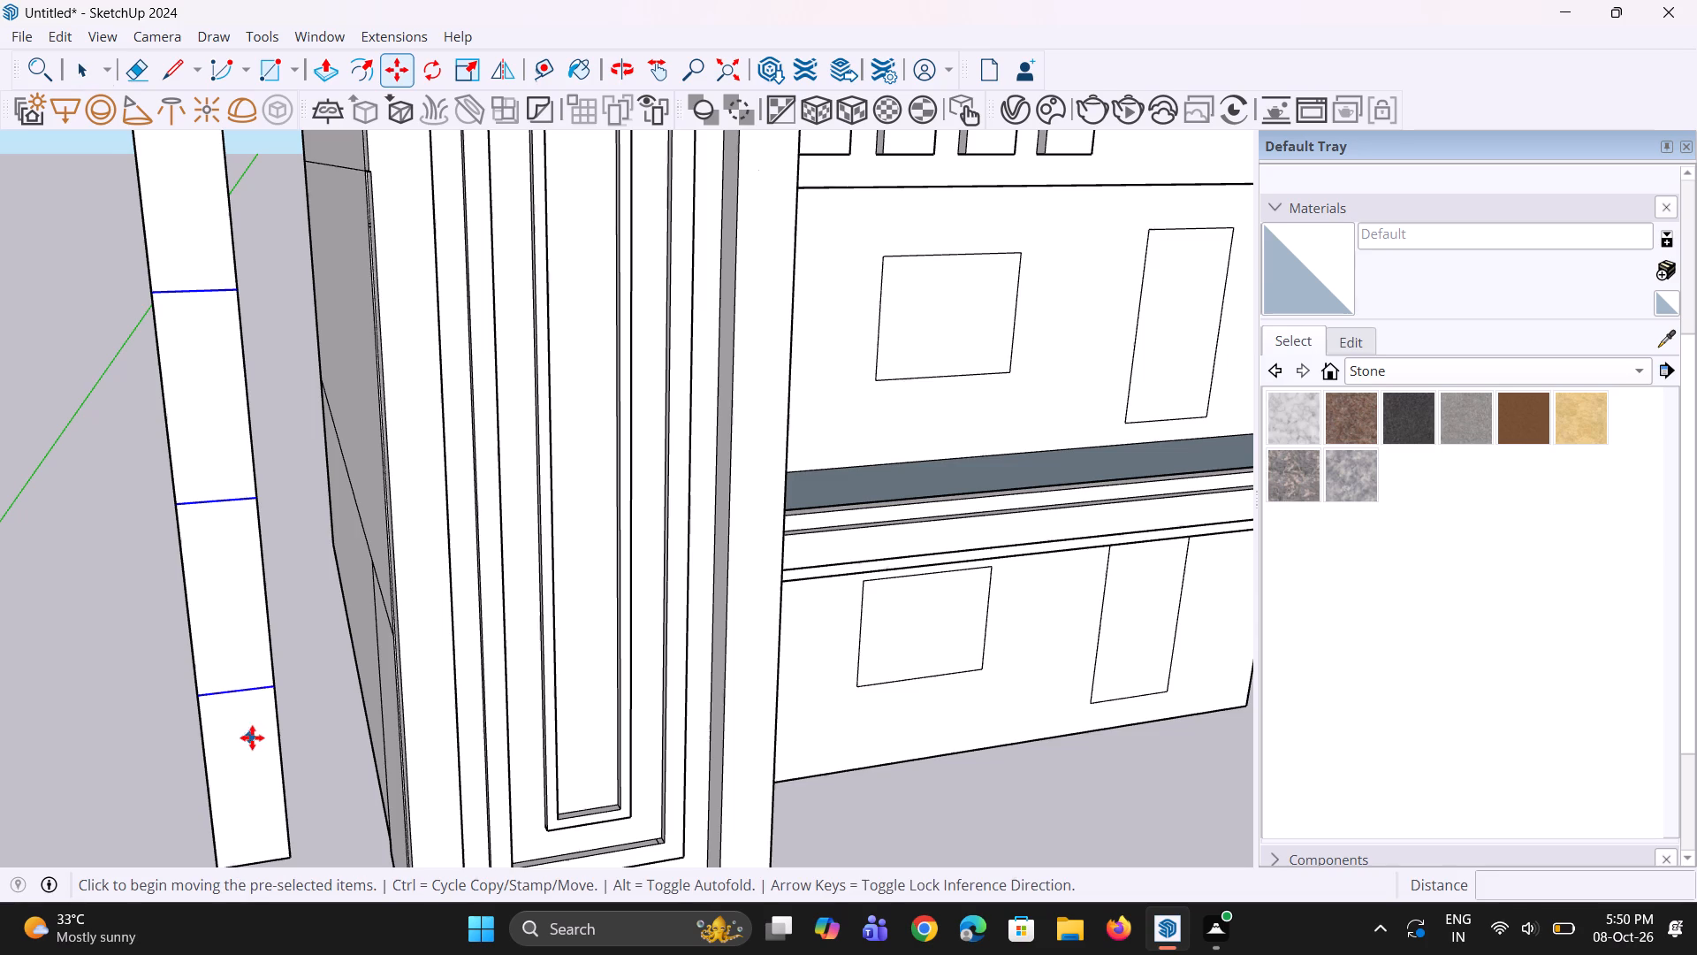
scroll(272, 719, "up", 1)
left_click(277, 691)
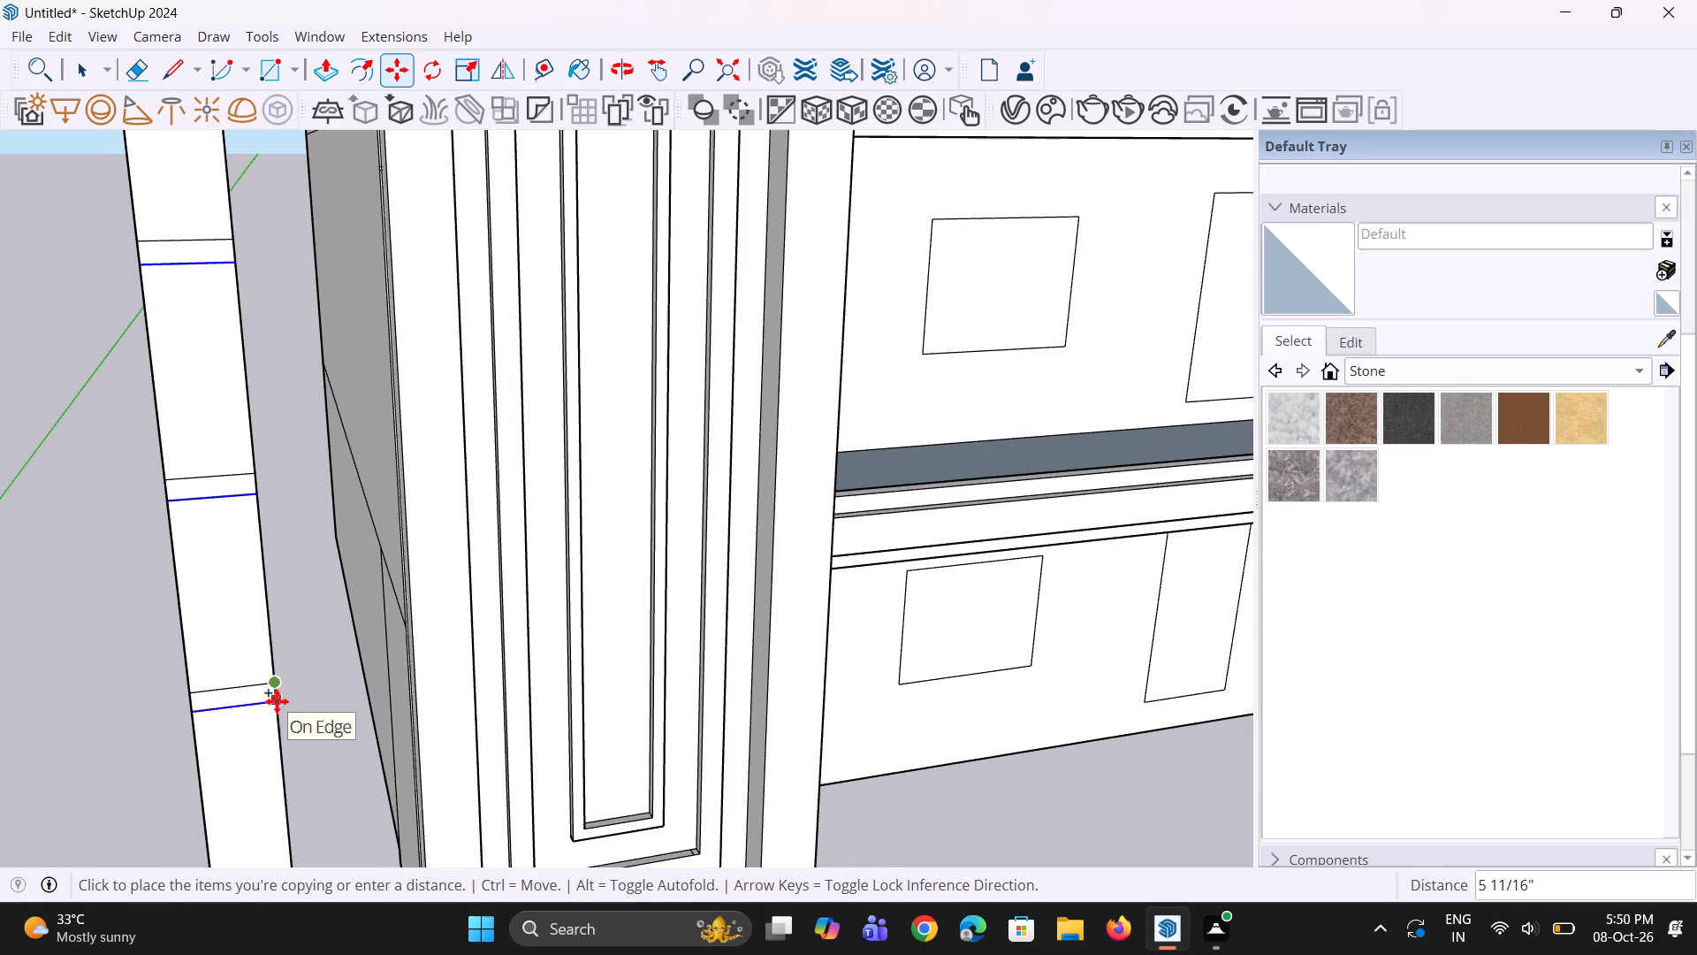
left_click(277, 699)
key("space")
key("space")
left_click(140, 772)
Paint the upper three large segments of the detached strip with Translucent Glass Gray from the Glass and Mirrors materials.
scroll(144, 774, "down", 7)
middle_click_drag(174, 731, 165, 723)
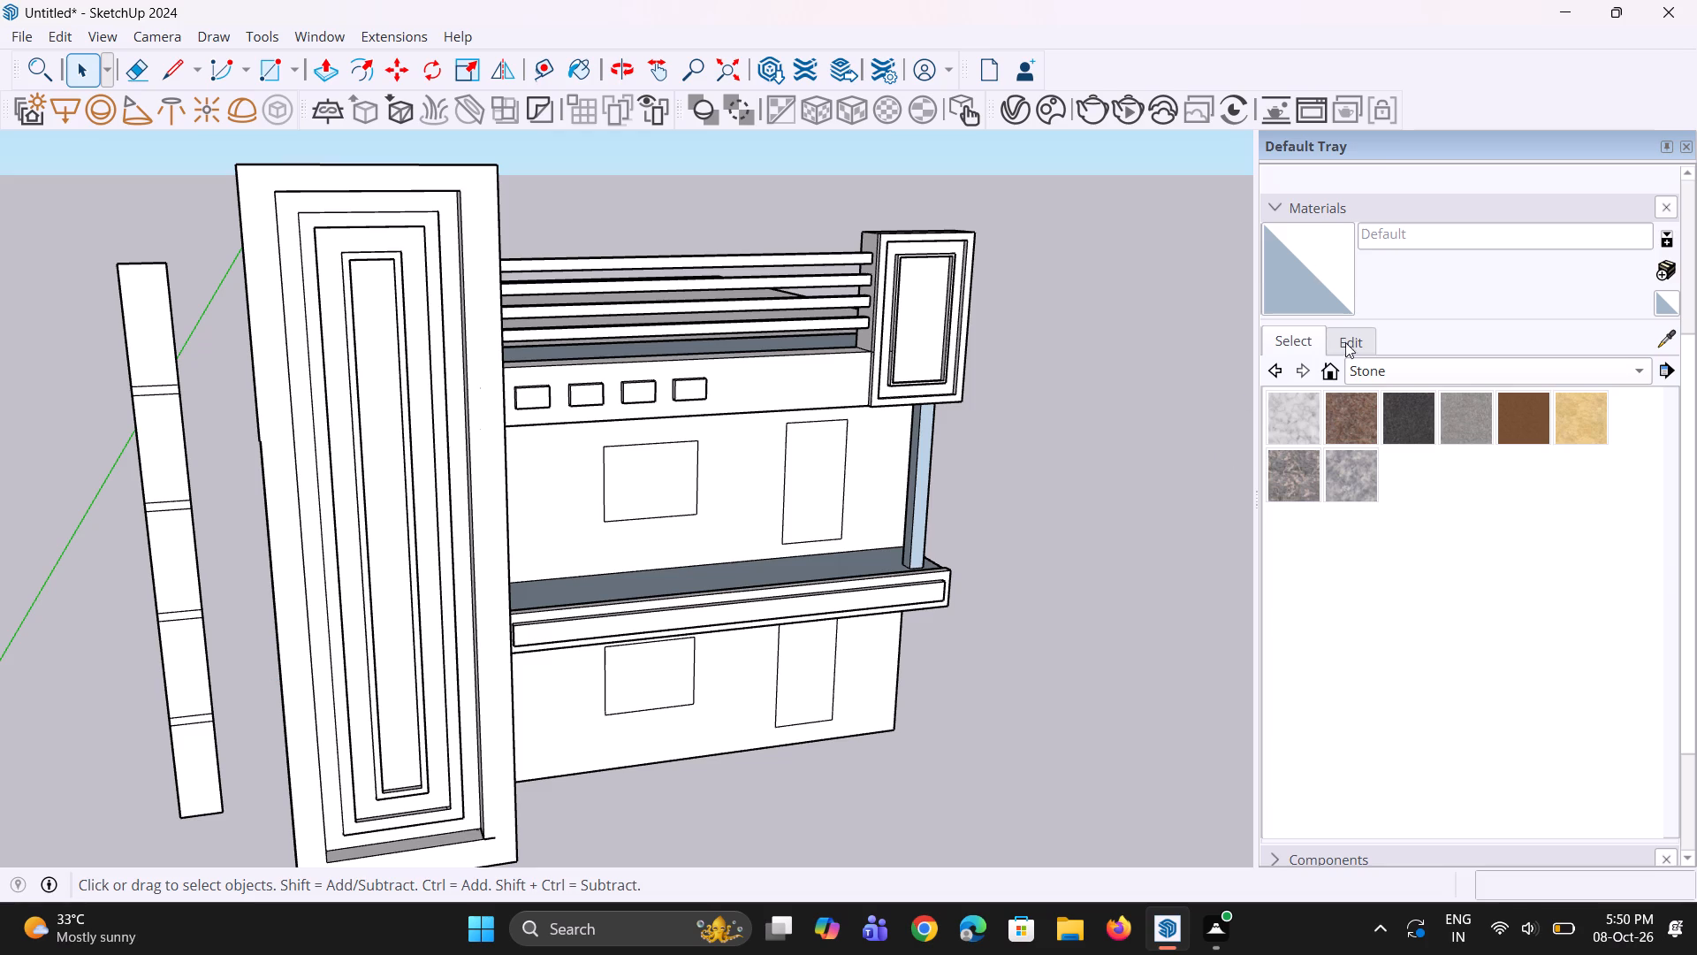
left_click(1434, 372)
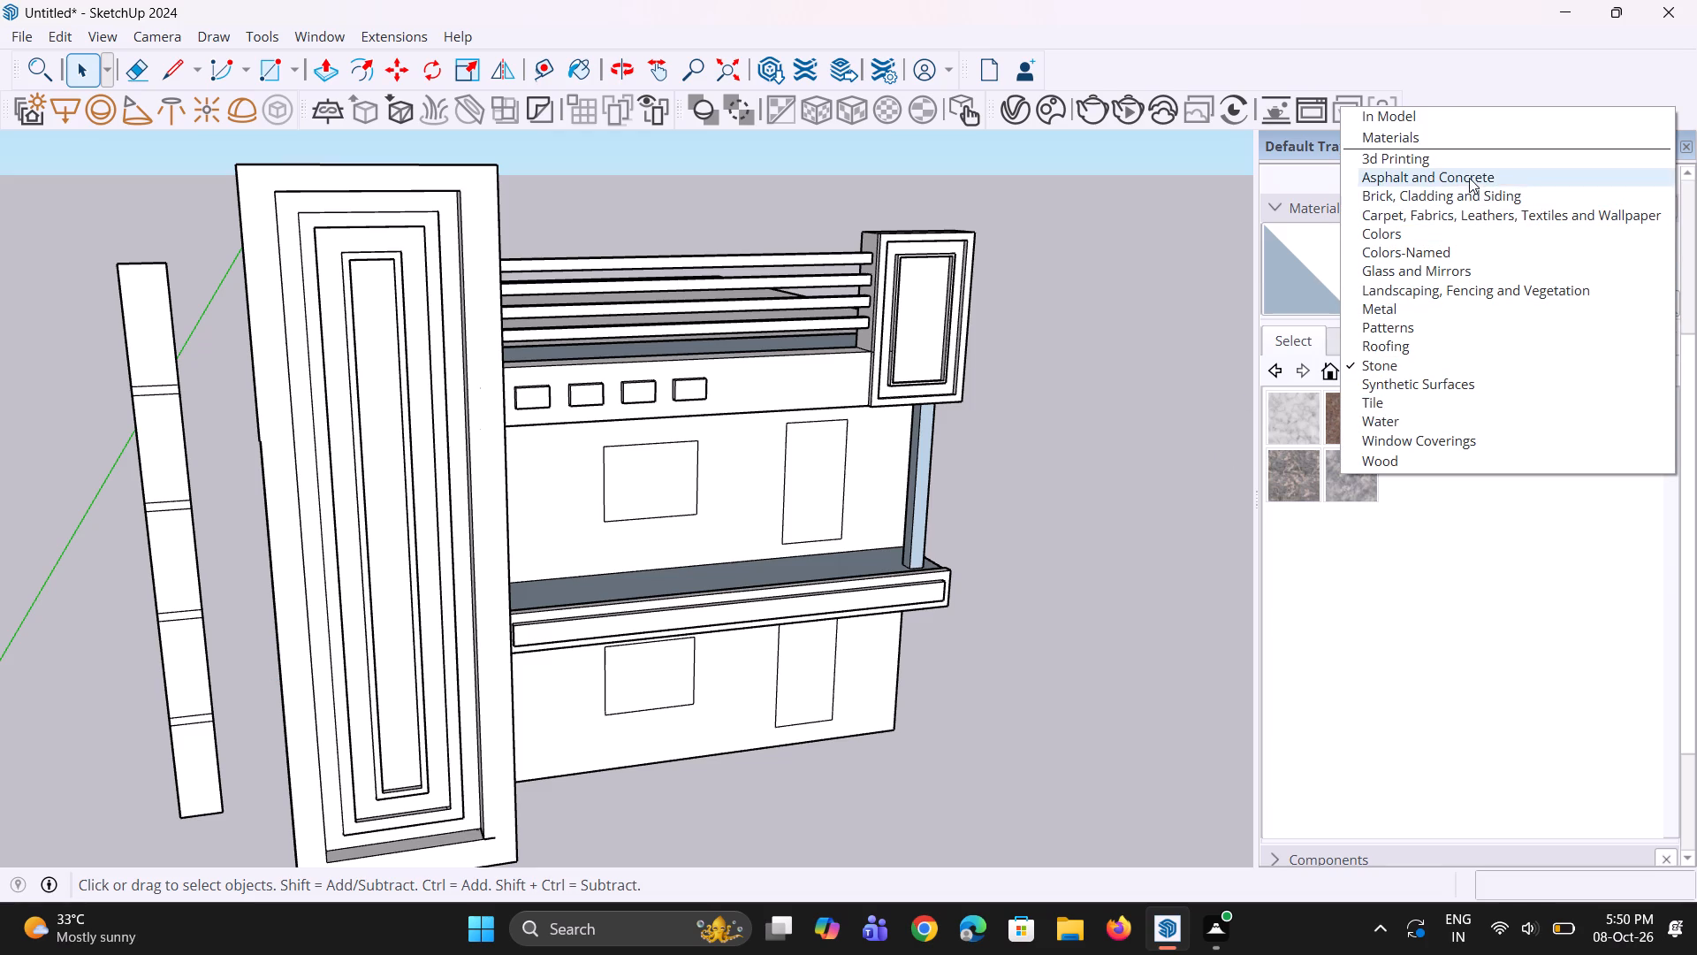
left_click(1461, 267)
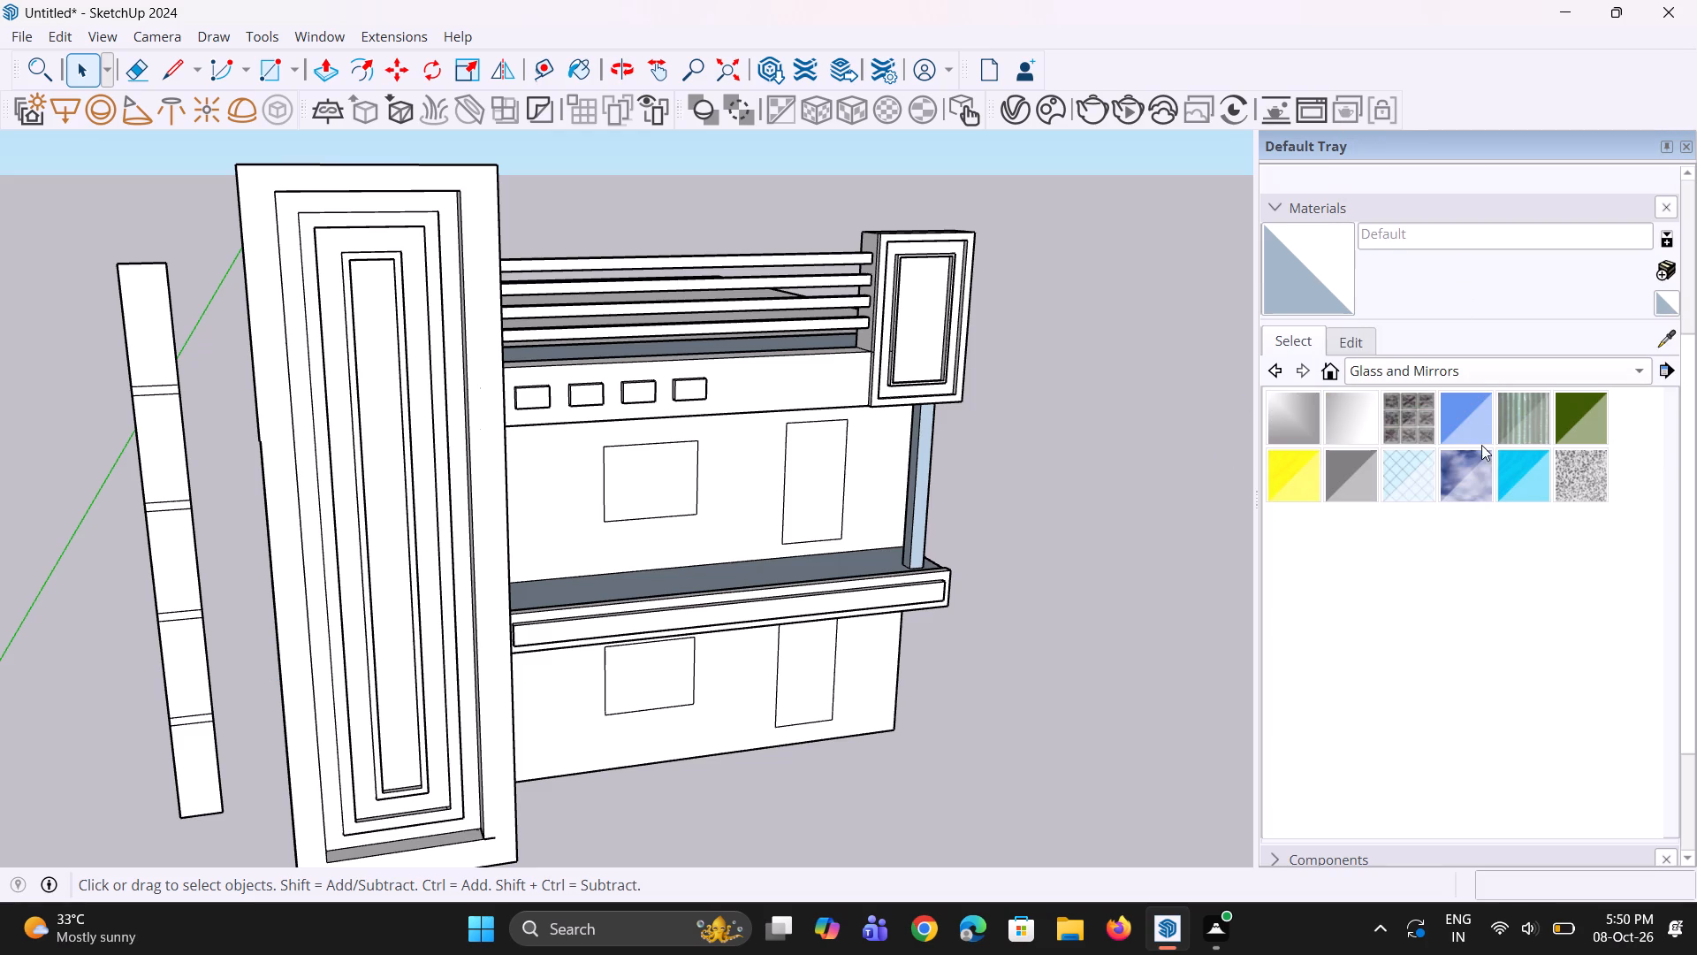
left_click(1370, 485)
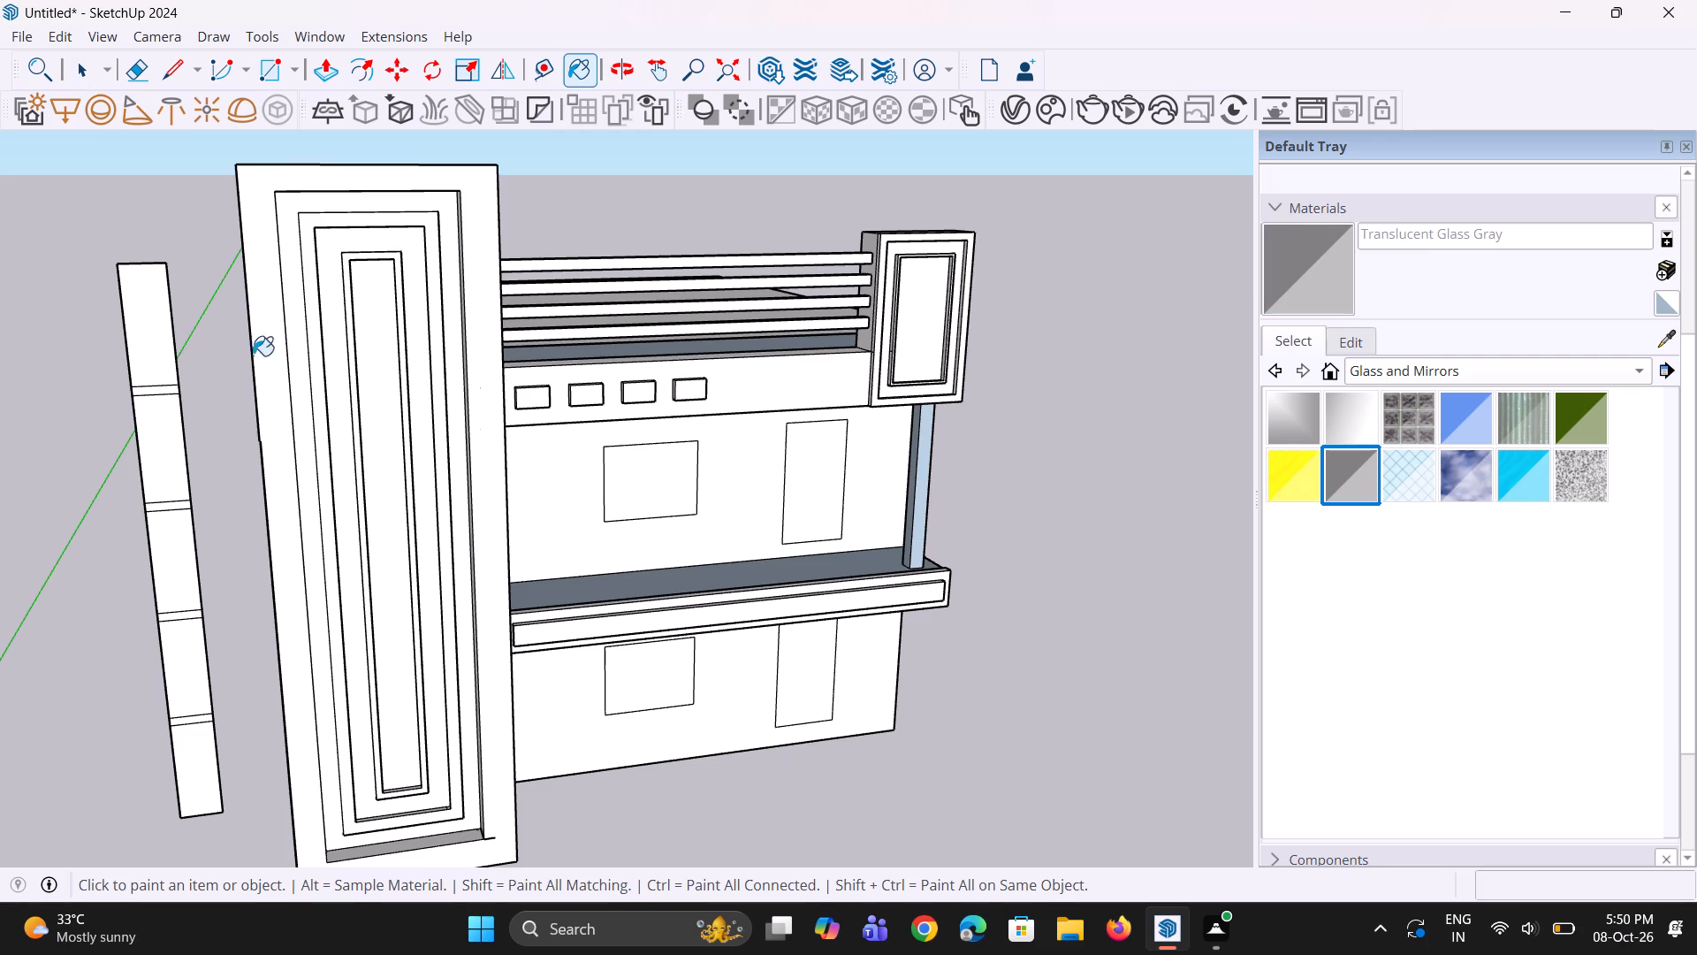
scroll(183, 323, "up", 1)
left_click(157, 332)
left_click(164, 446)
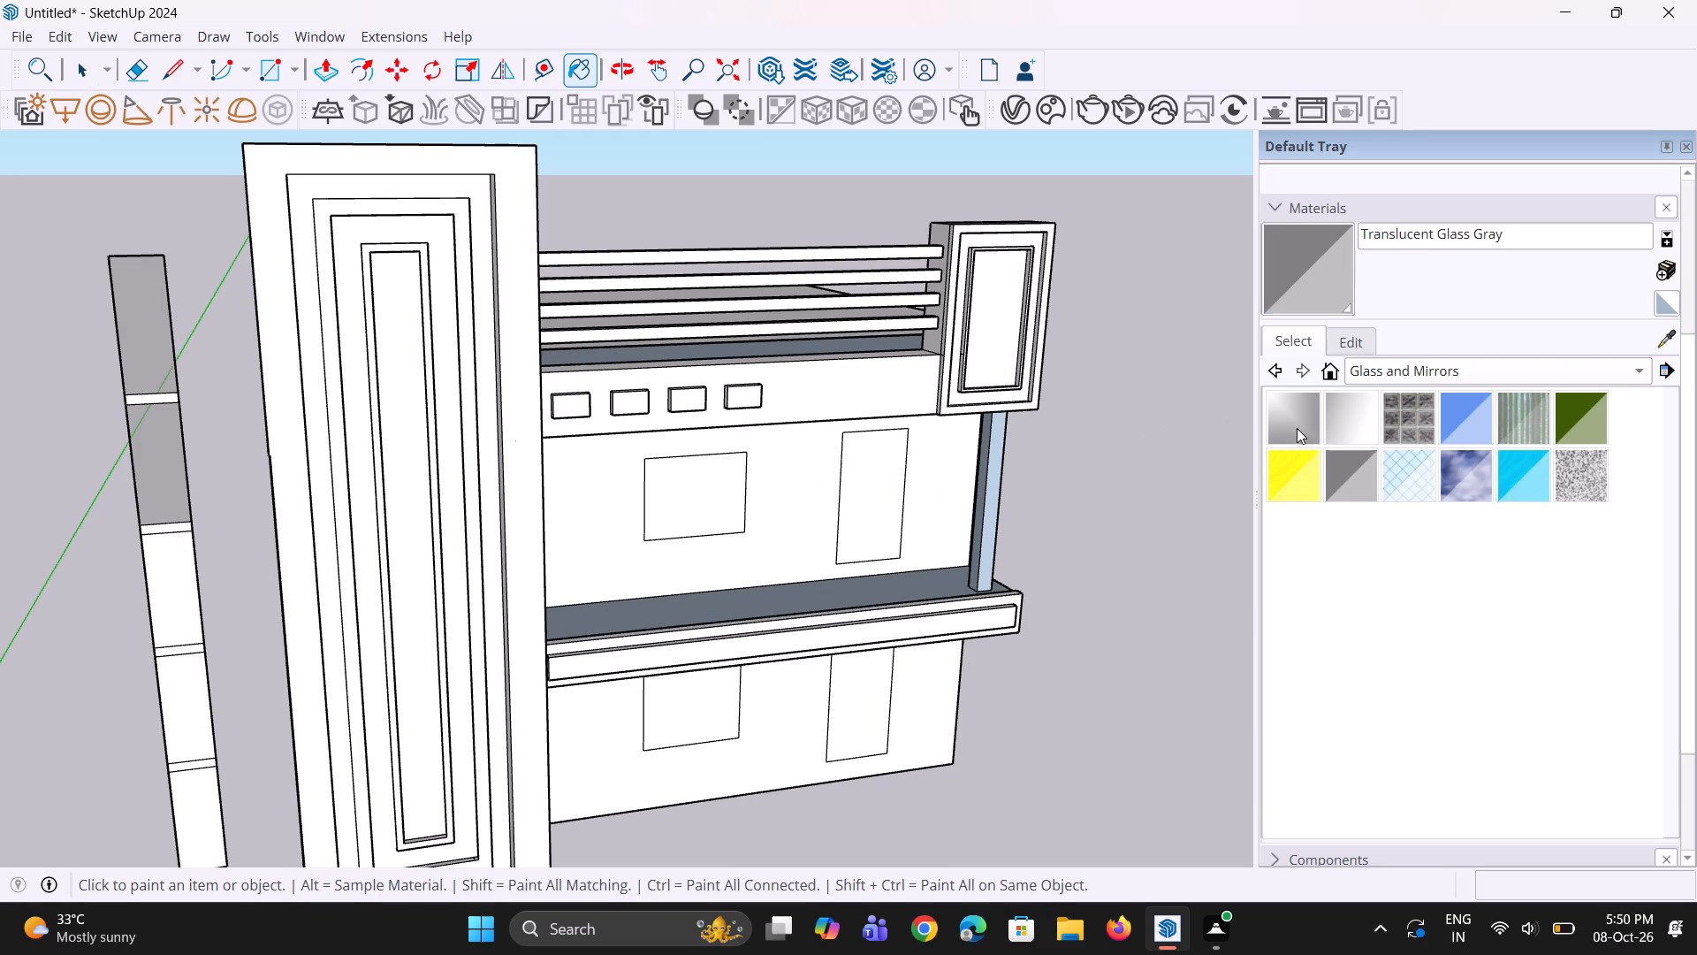
left_click_drag(1308, 477, 1299, 485)
left_click(134, 327)
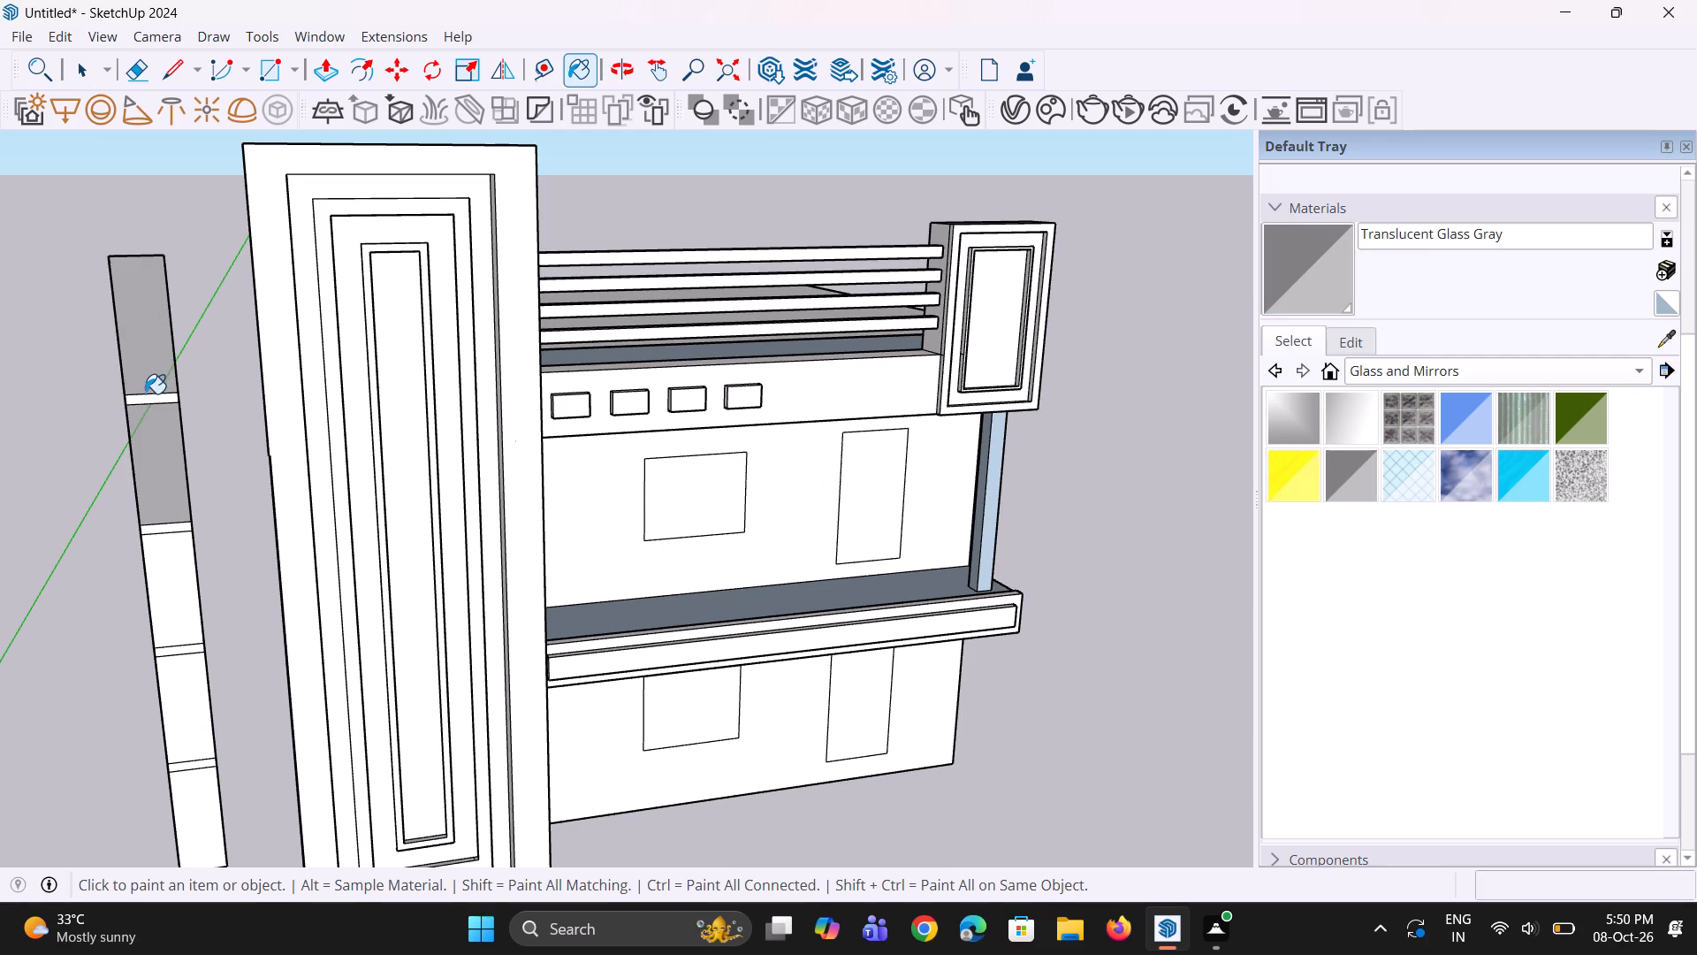
left_click(145, 393)
left_click_drag(153, 452, 153, 460)
left_click(167, 609)
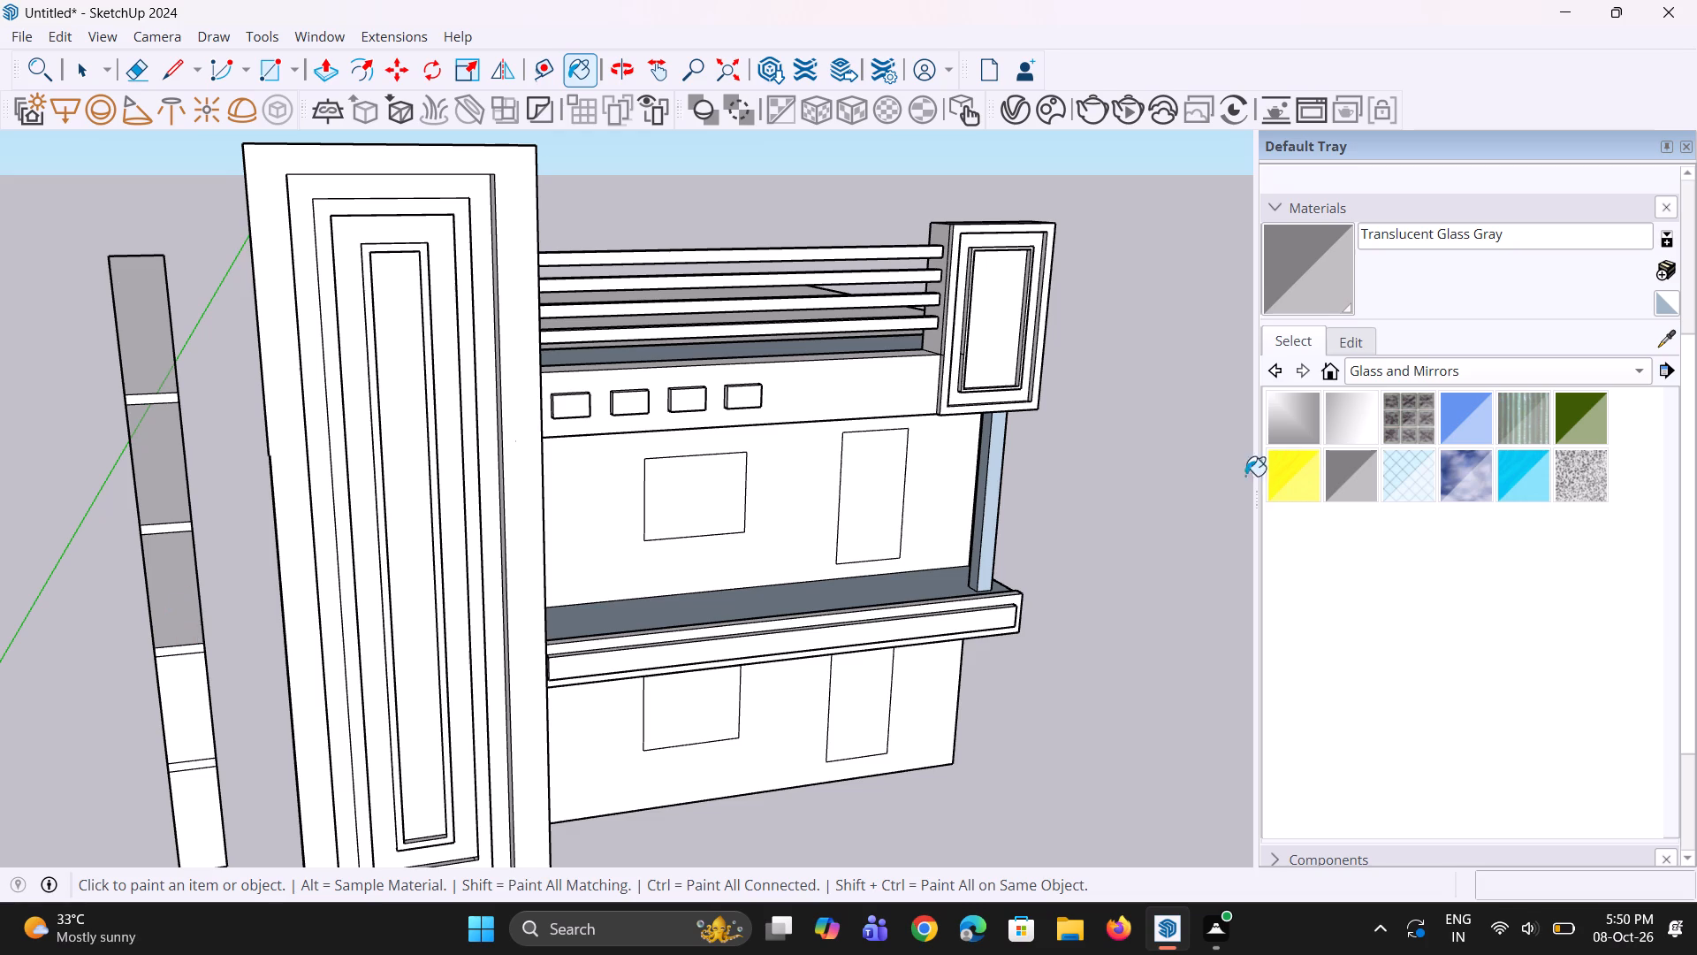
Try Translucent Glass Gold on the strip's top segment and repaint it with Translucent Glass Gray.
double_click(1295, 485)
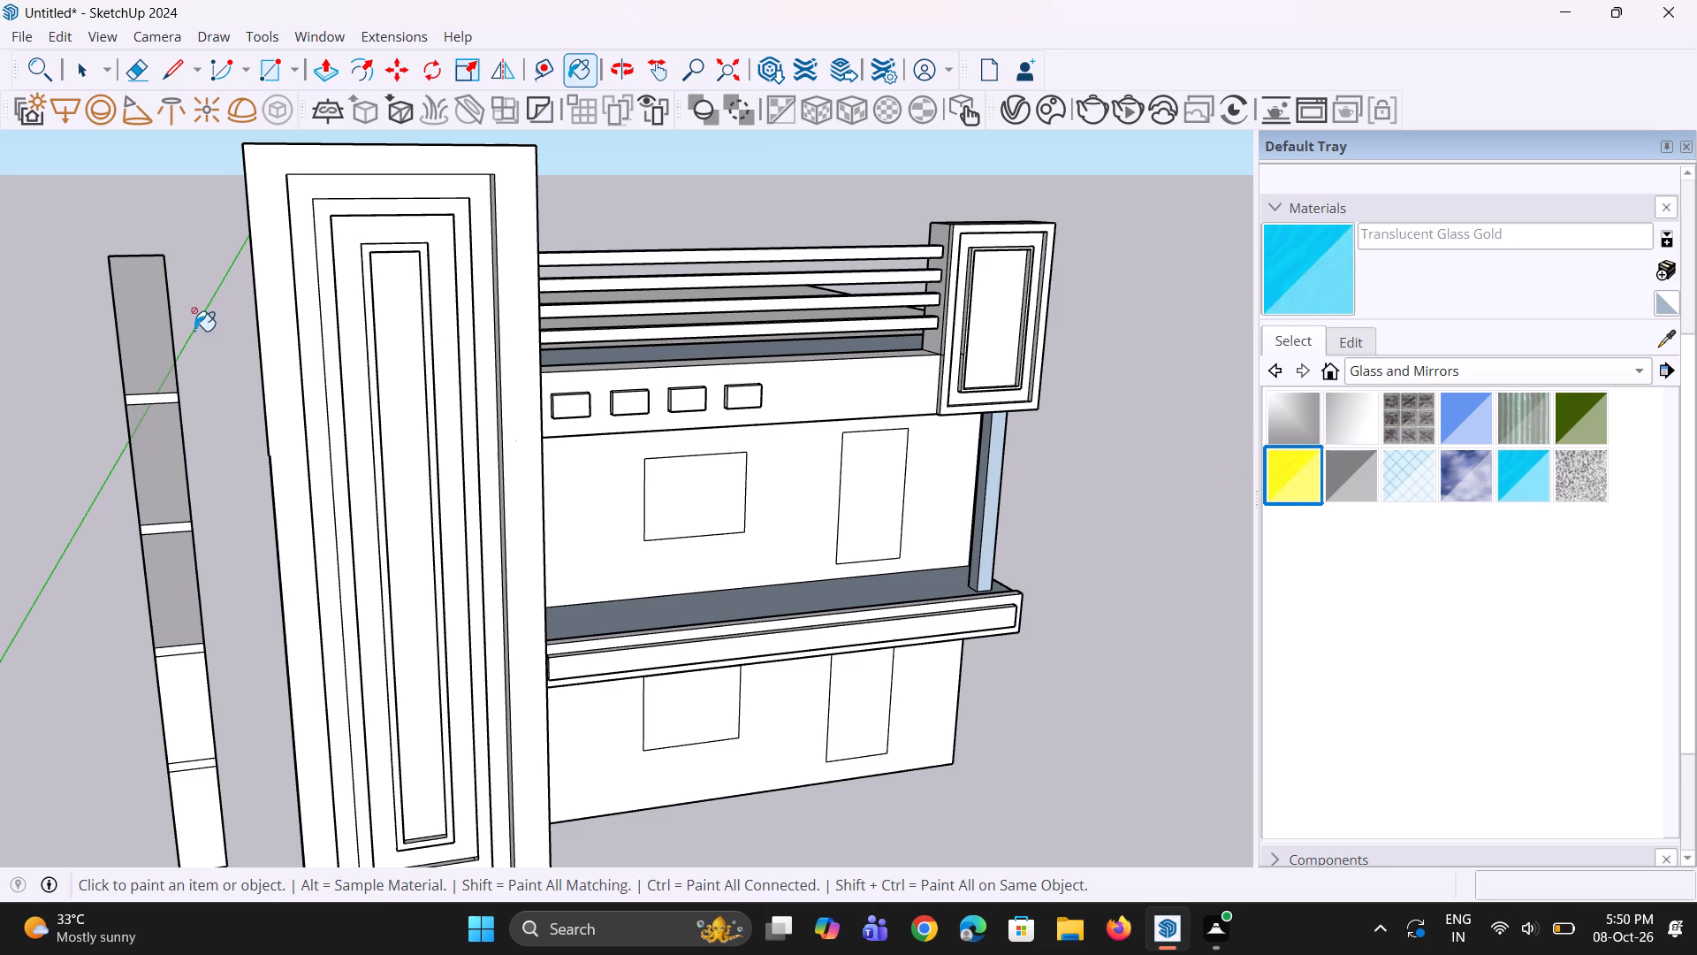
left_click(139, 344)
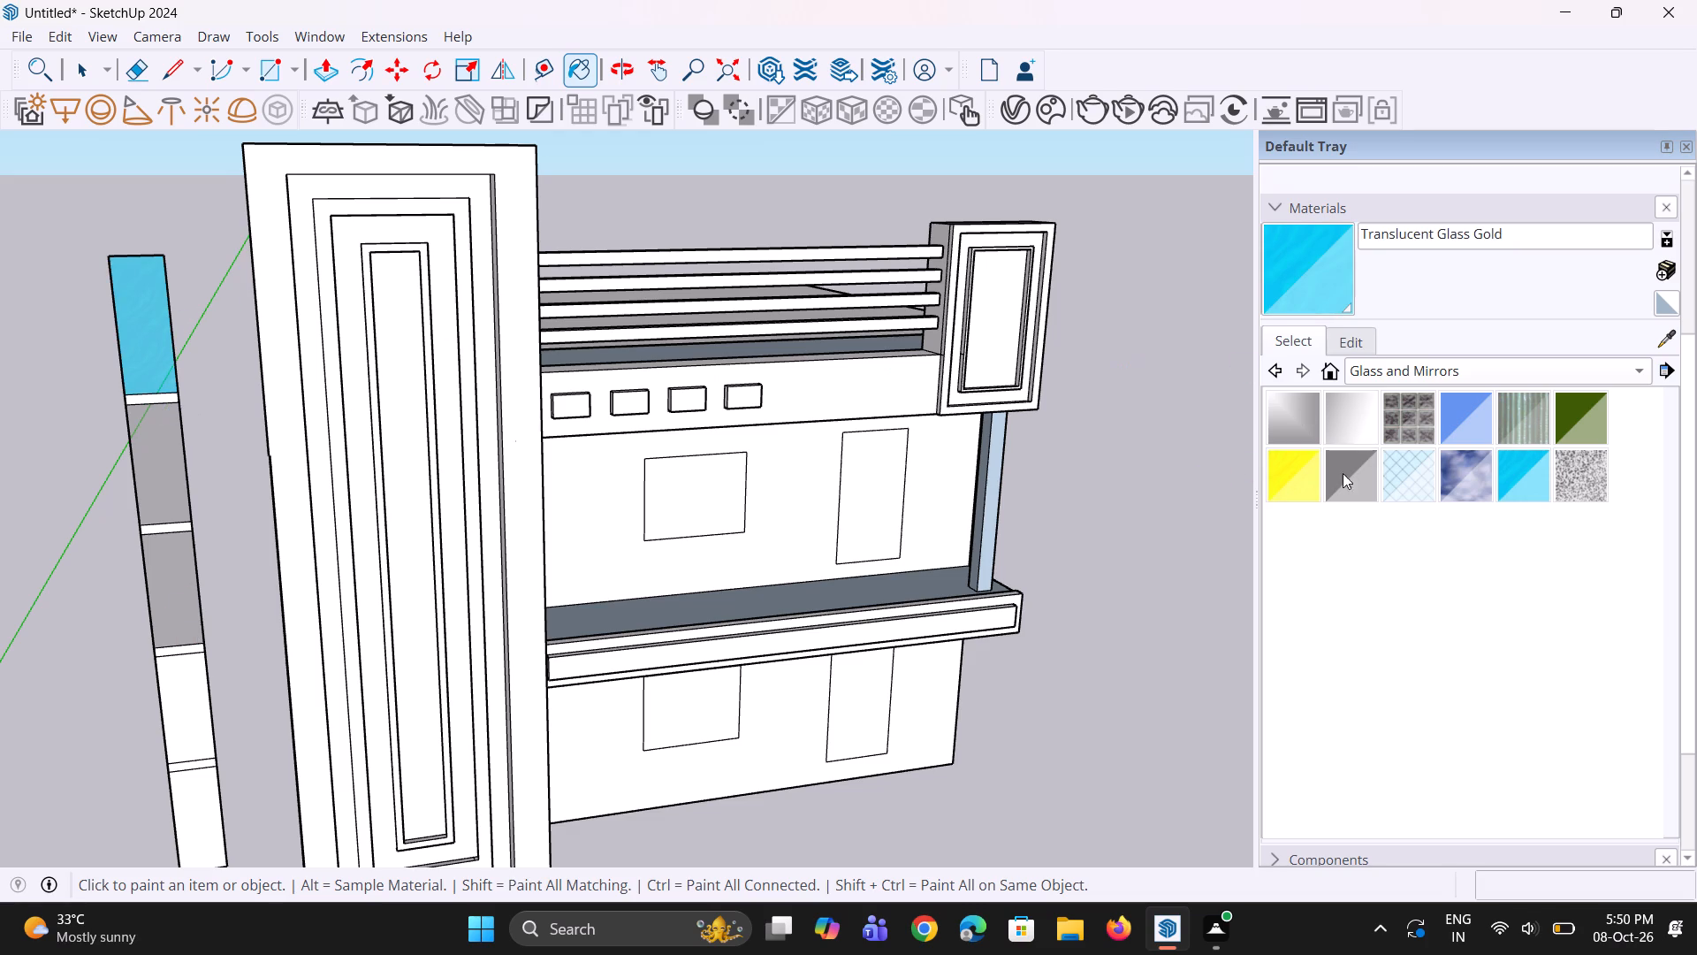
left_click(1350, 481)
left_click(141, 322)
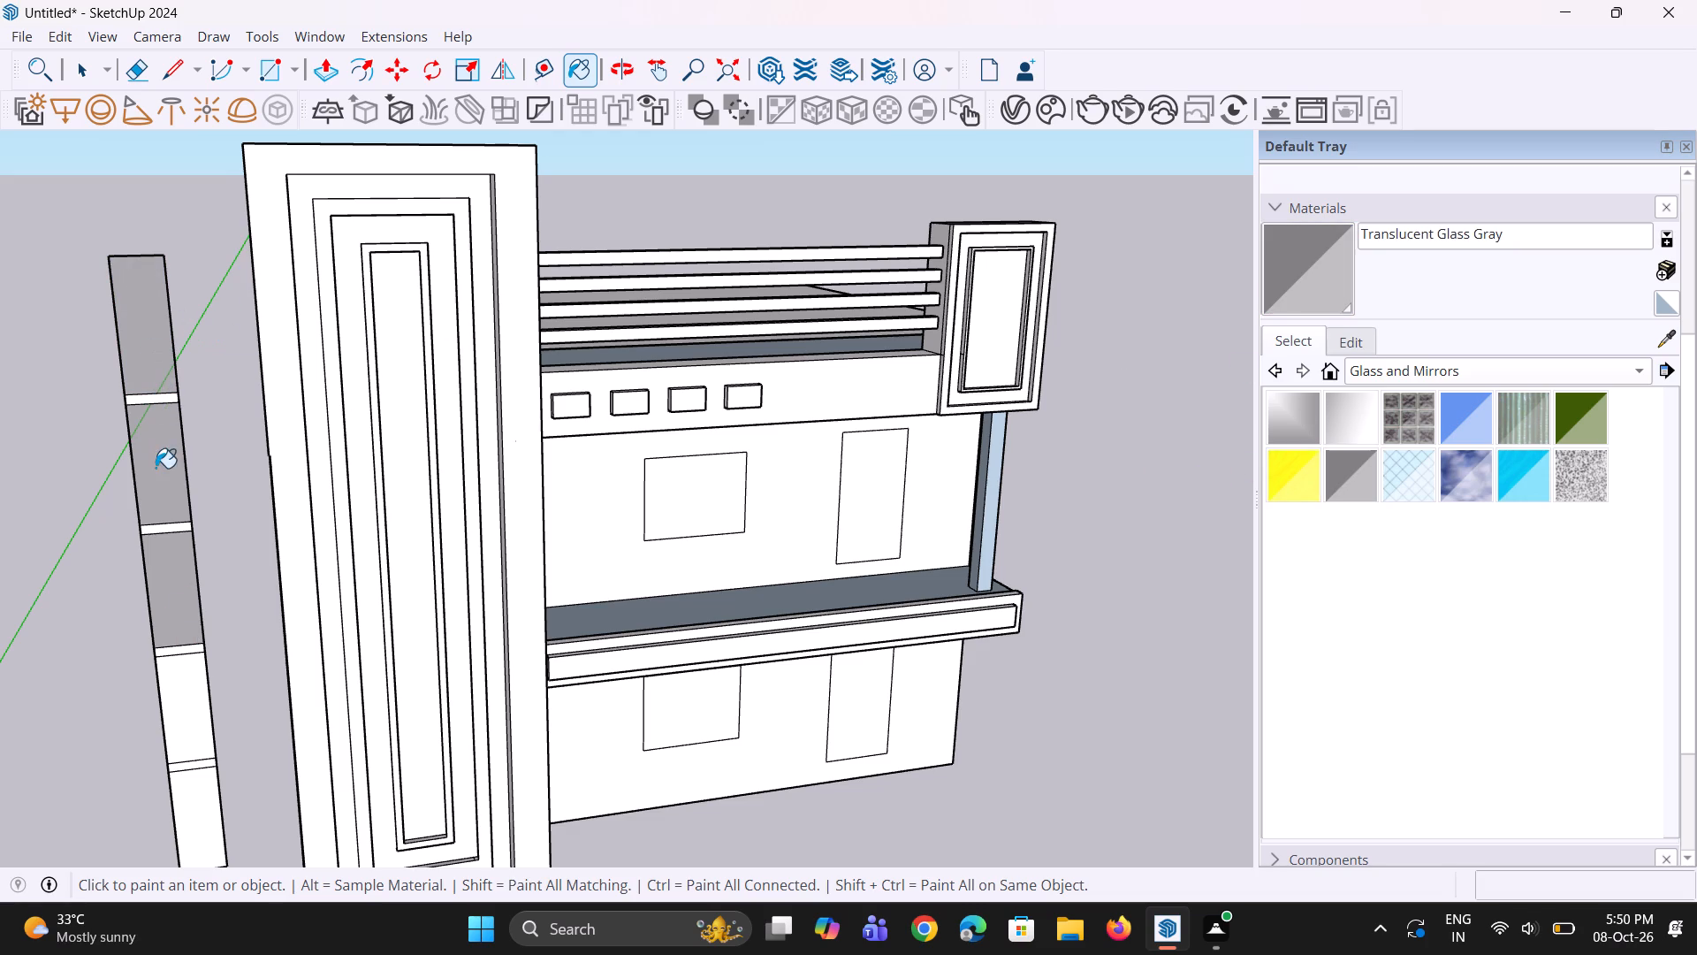
Paint the remaining two lower large segments of the strip with Translucent Glass Gray, leaving the narrow bands unpainted.
left_click(156, 468)
middle_click_drag(187, 523, 222, 365)
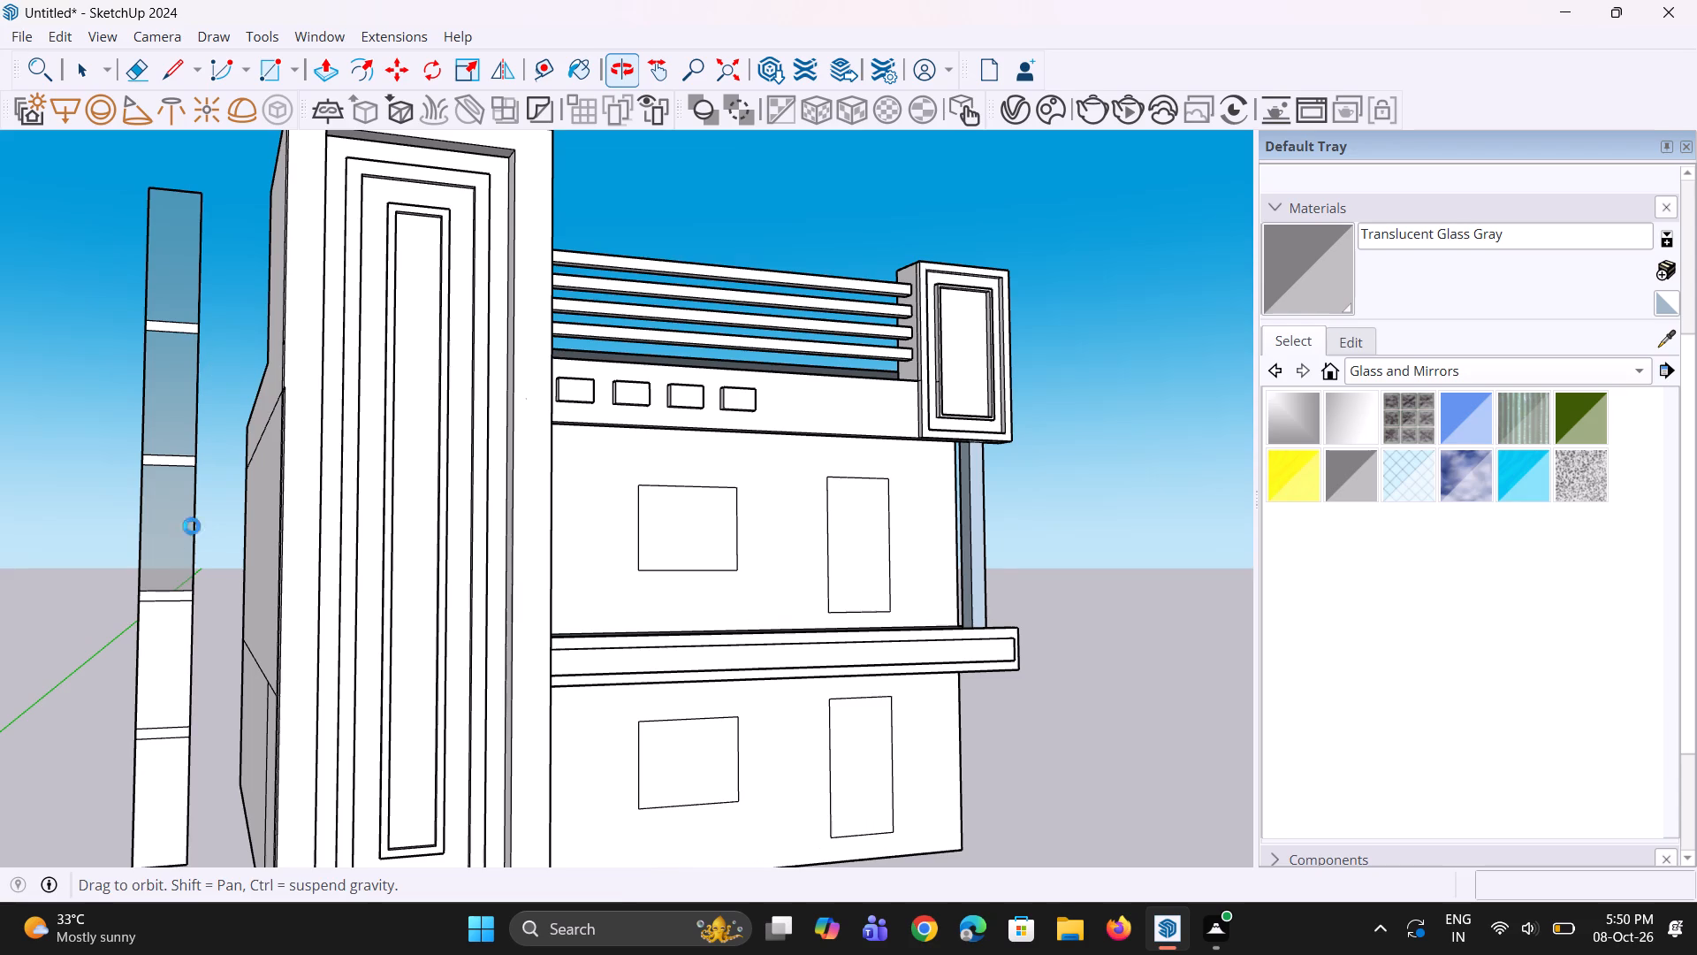
left_click(179, 646)
left_click(153, 807)
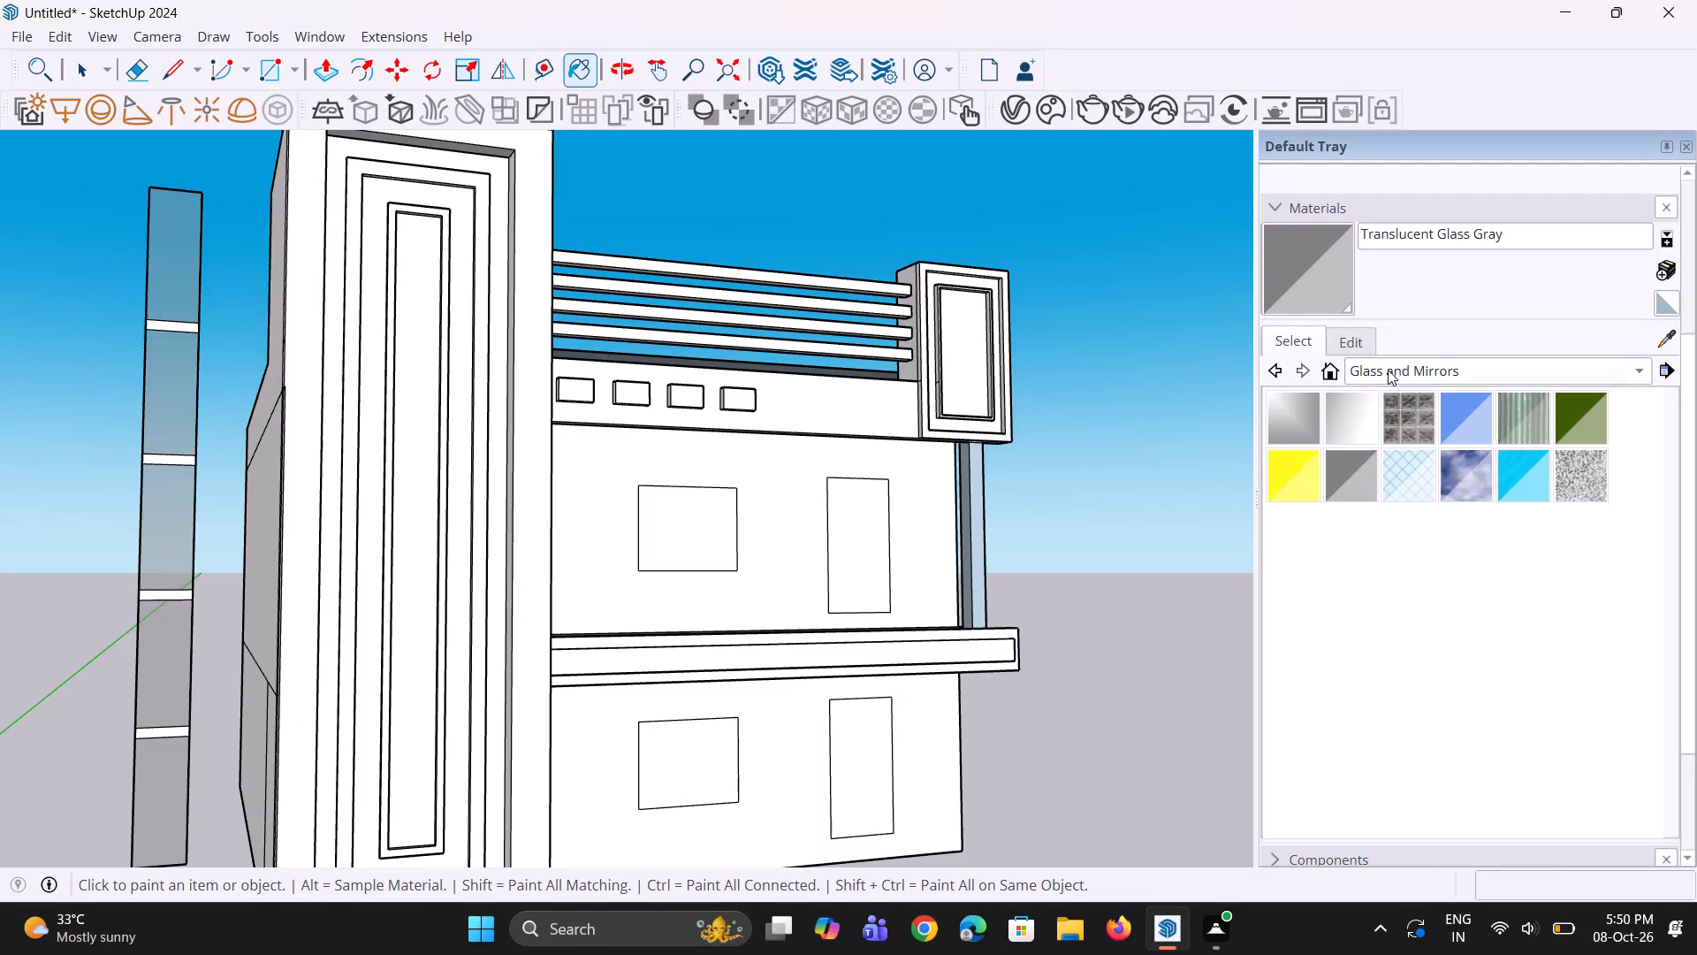
Recolour the Translucent Glass Gray material to a golden tan with hue 45, saturation 52 and brightness 73.
left_click(1358, 354)
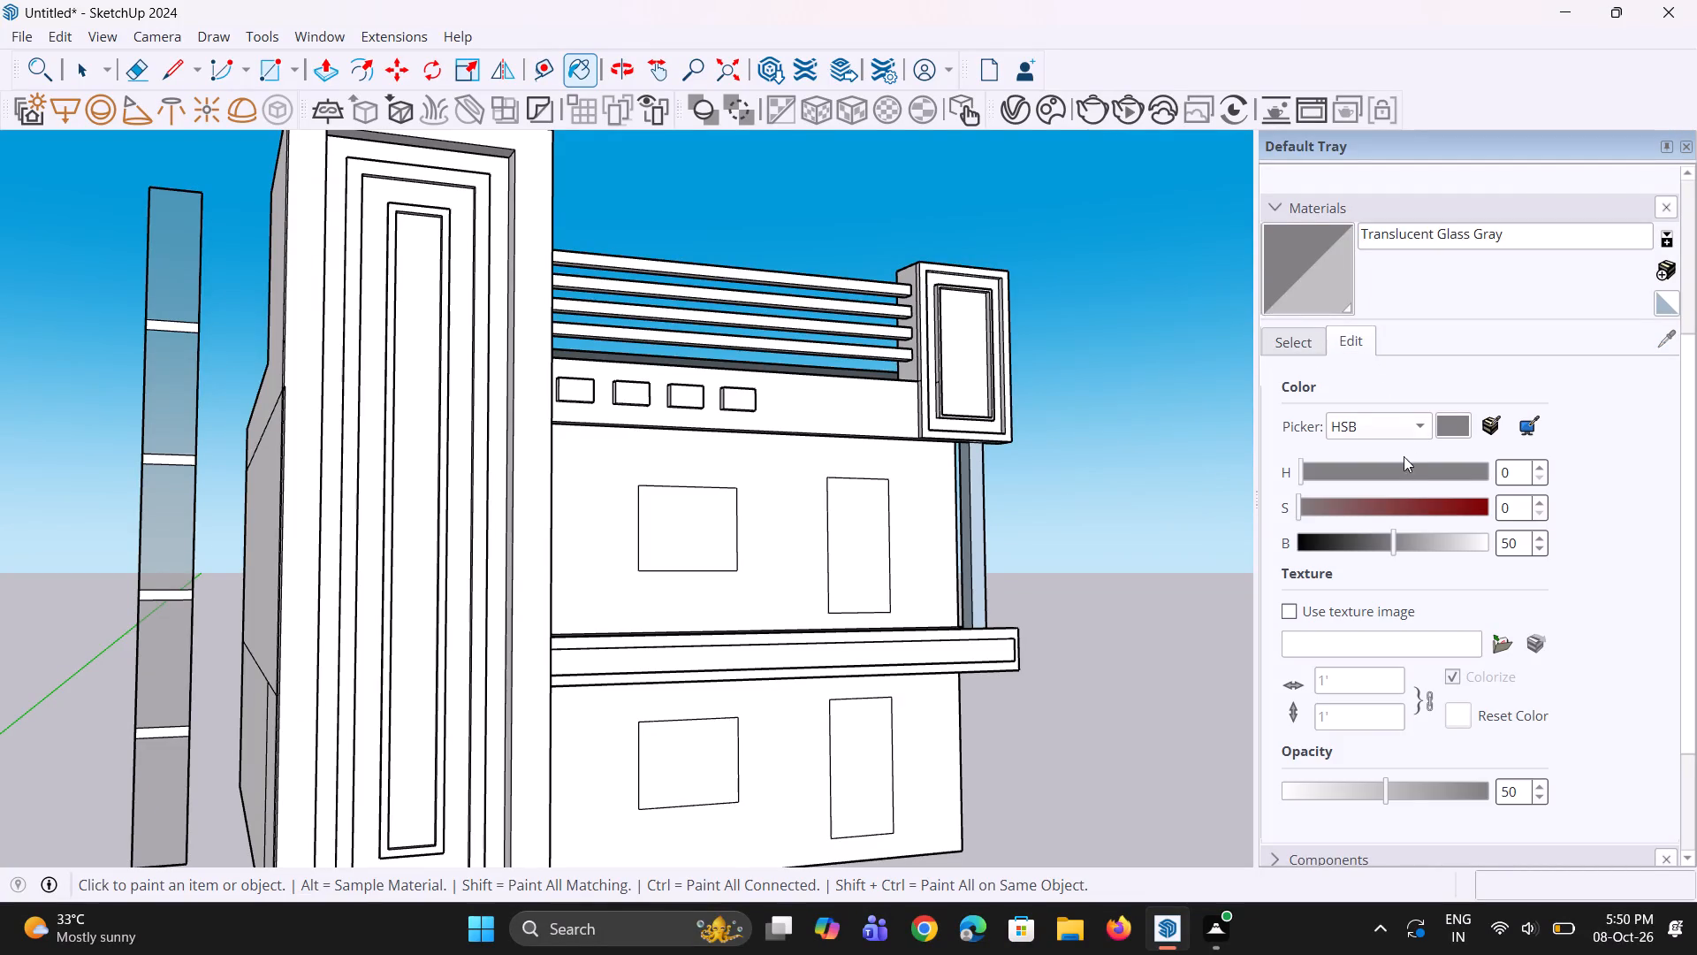
left_click(1533, 508)
left_click(1535, 507)
triple_click(1541, 505)
triple_click(1542, 505)
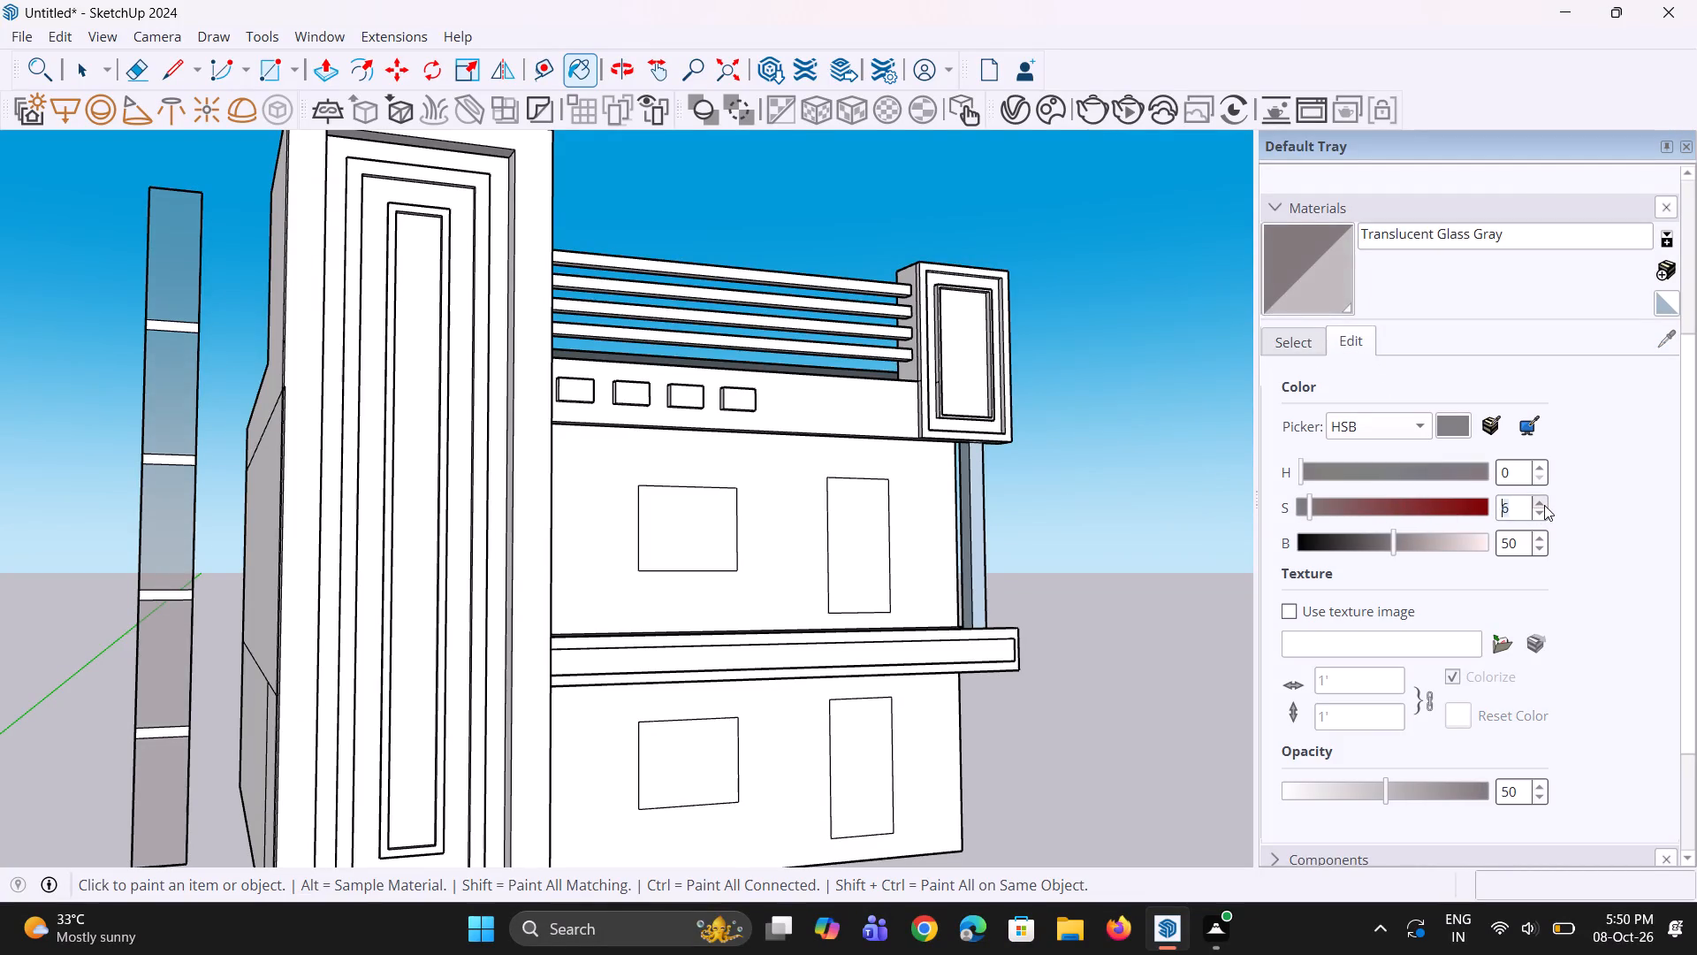
triple_click(1544, 505)
left_click_drag(1316, 507, 1347, 518)
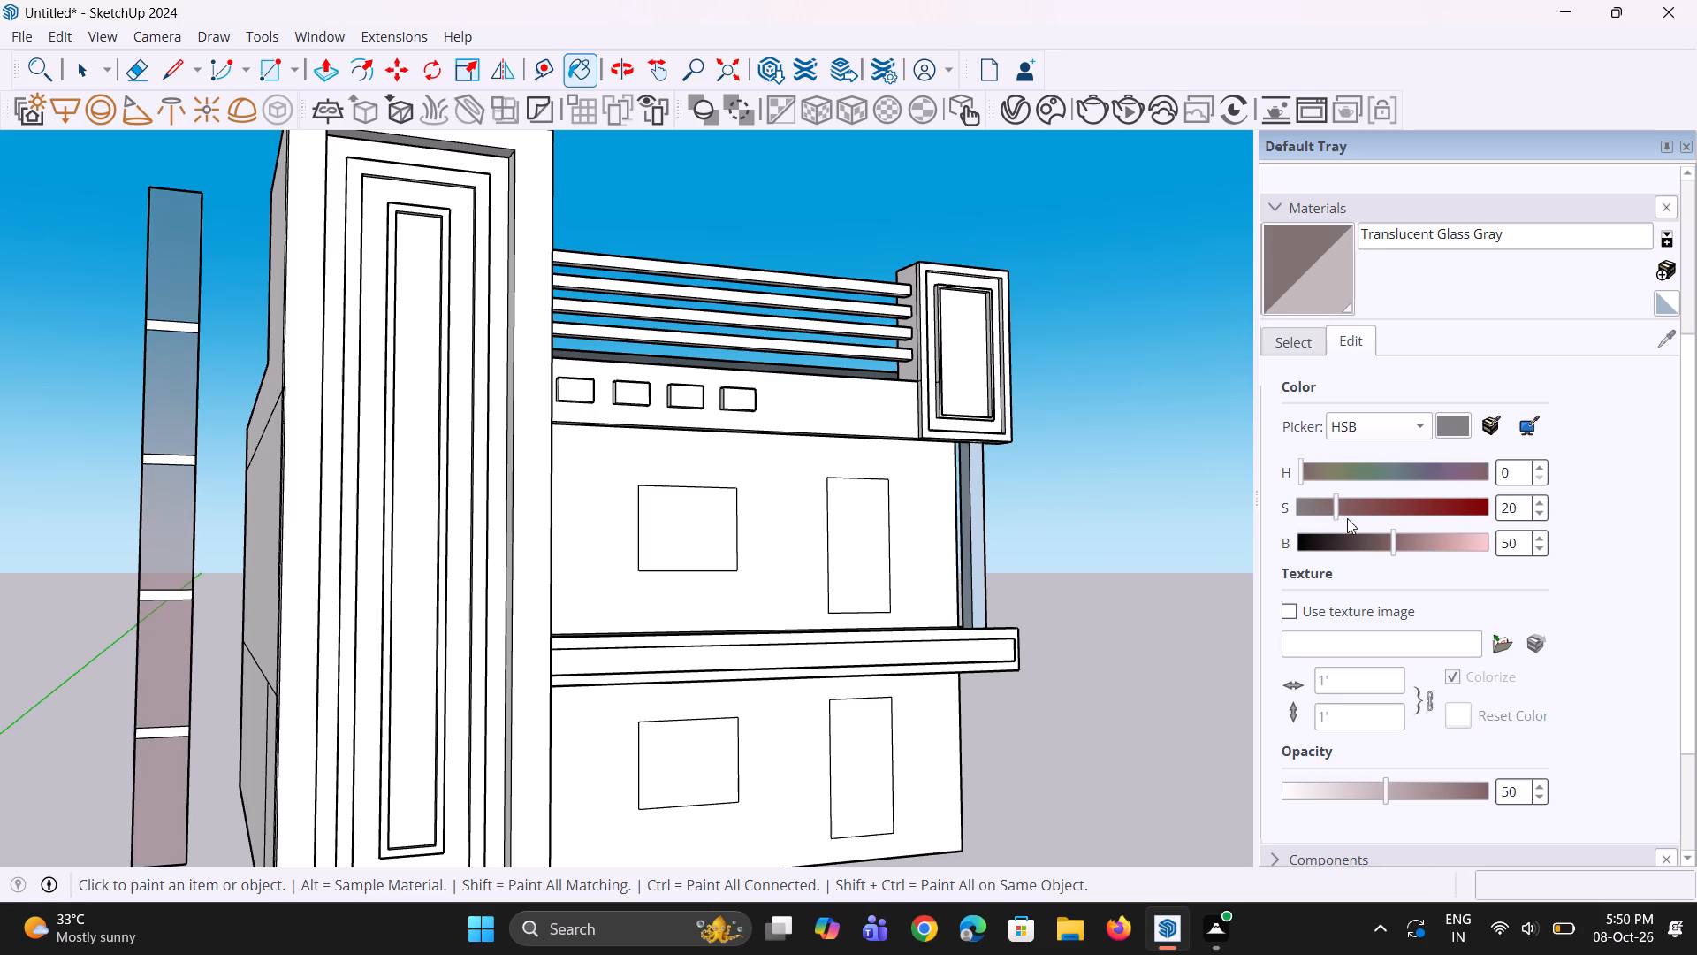
left_click_drag(1347, 518, 1366, 528)
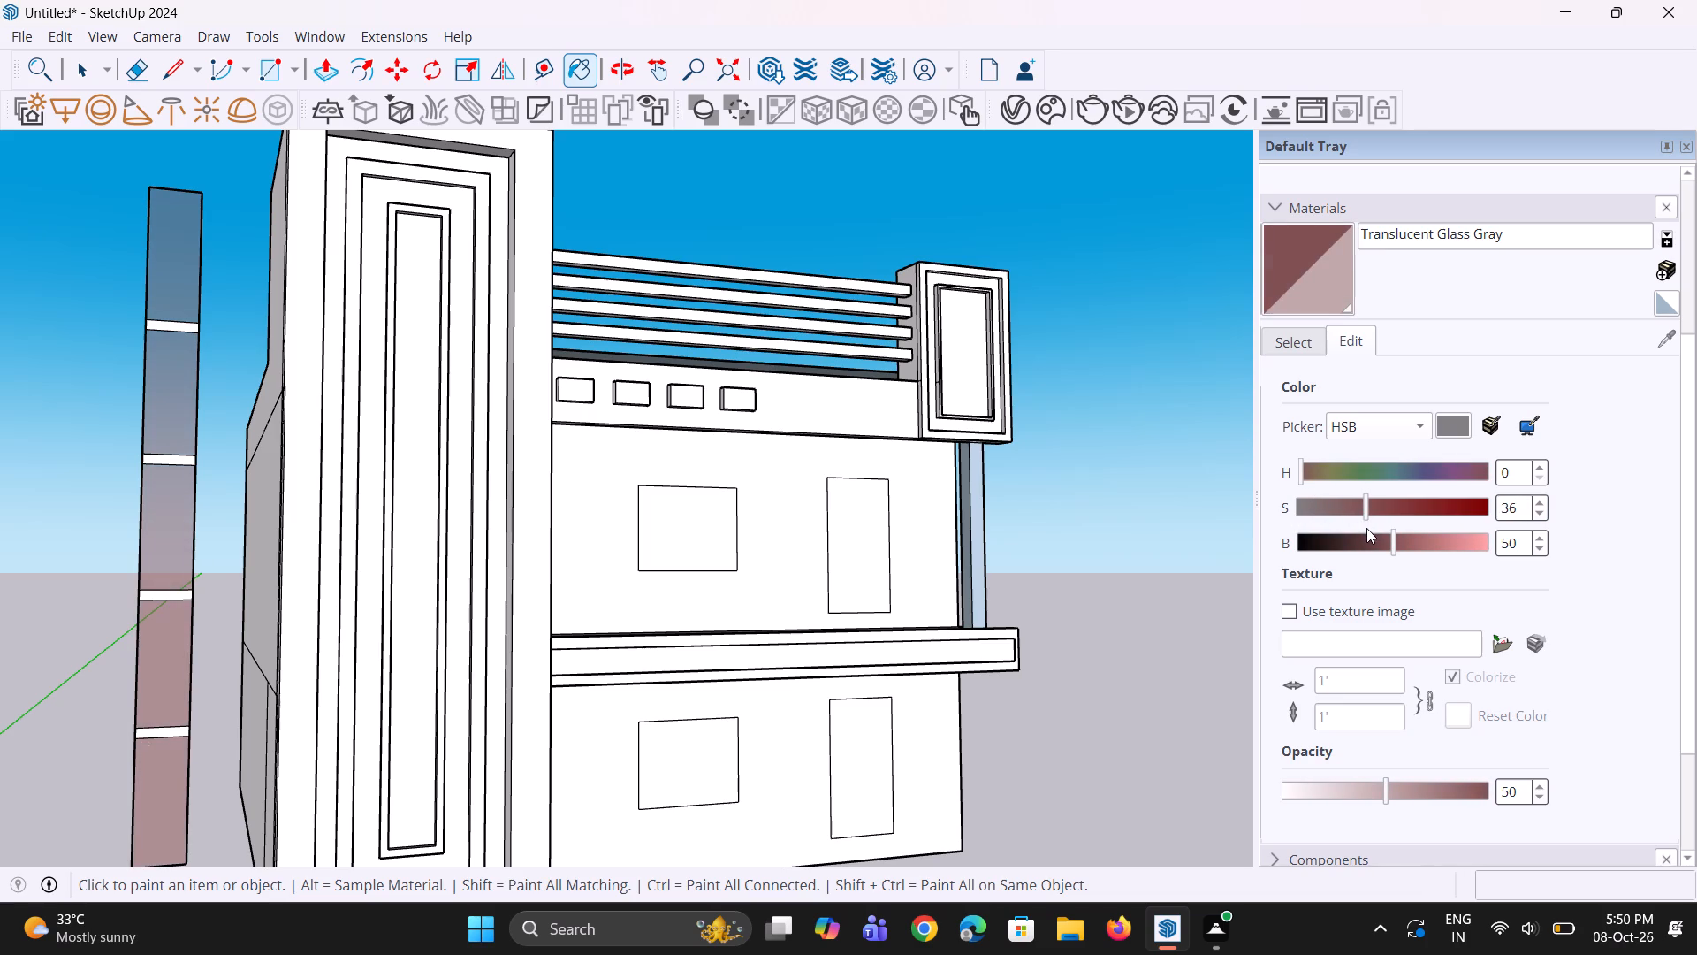
left_click_drag(1366, 528, 1370, 532)
left_click_drag(1392, 547, 1434, 554)
left_click_drag(1305, 468, 1318, 477)
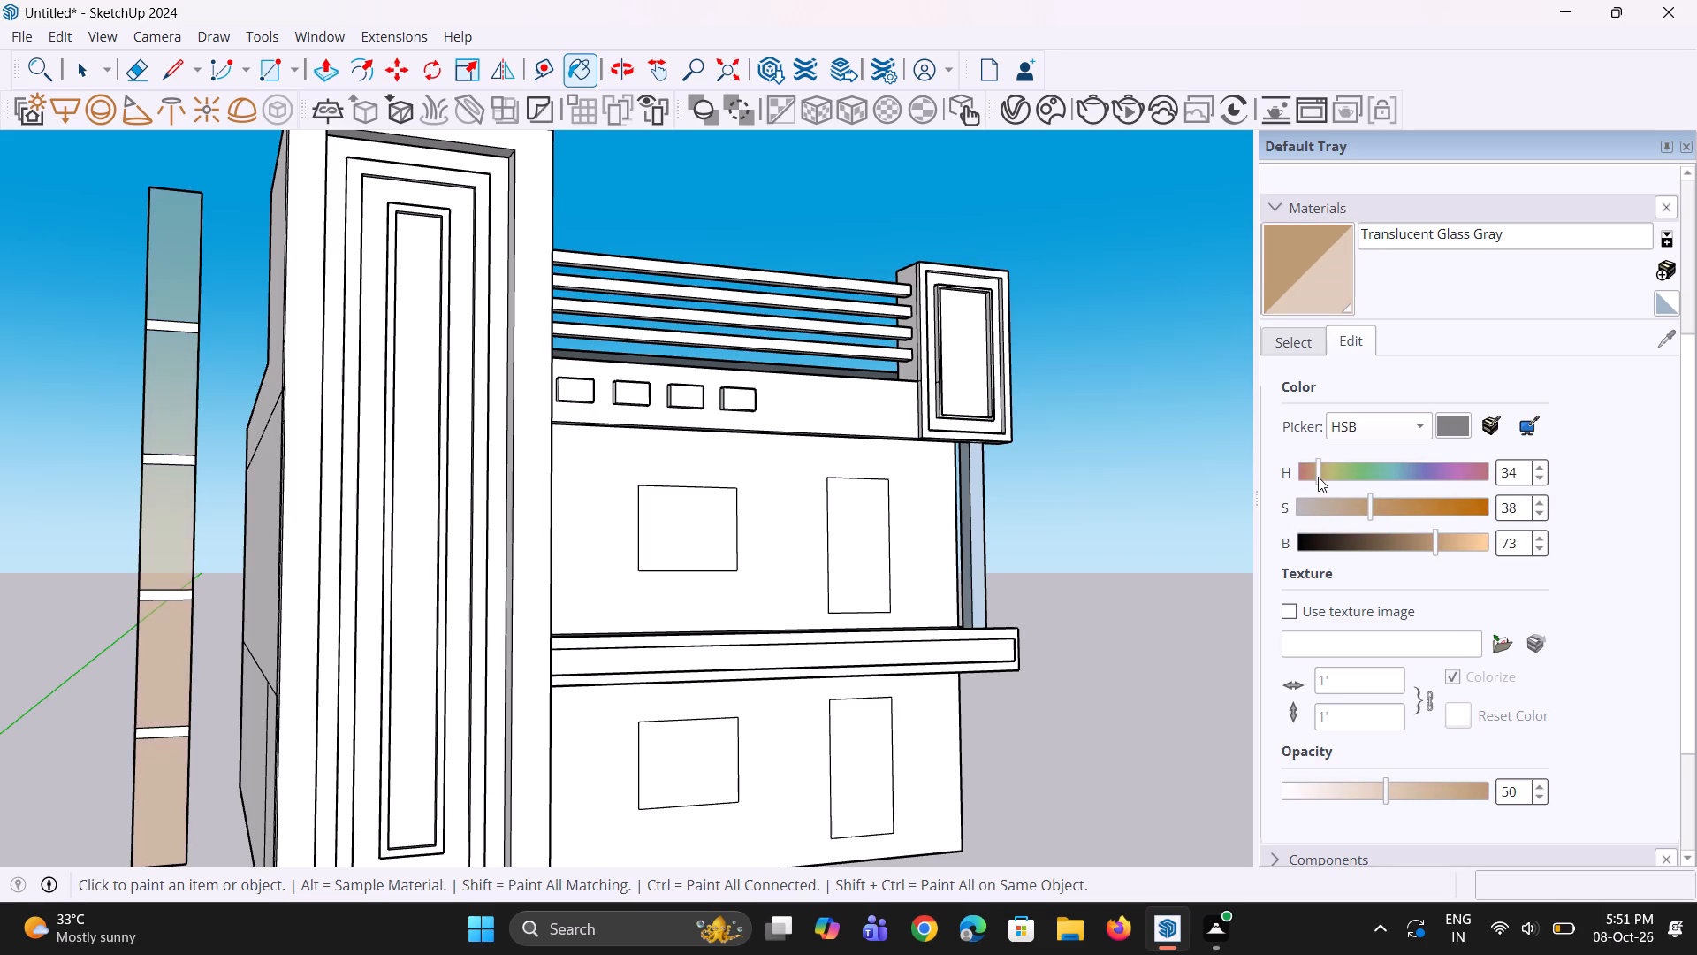
left_click_drag(1318, 477, 1323, 477)
left_click_drag(1373, 514, 1396, 514)
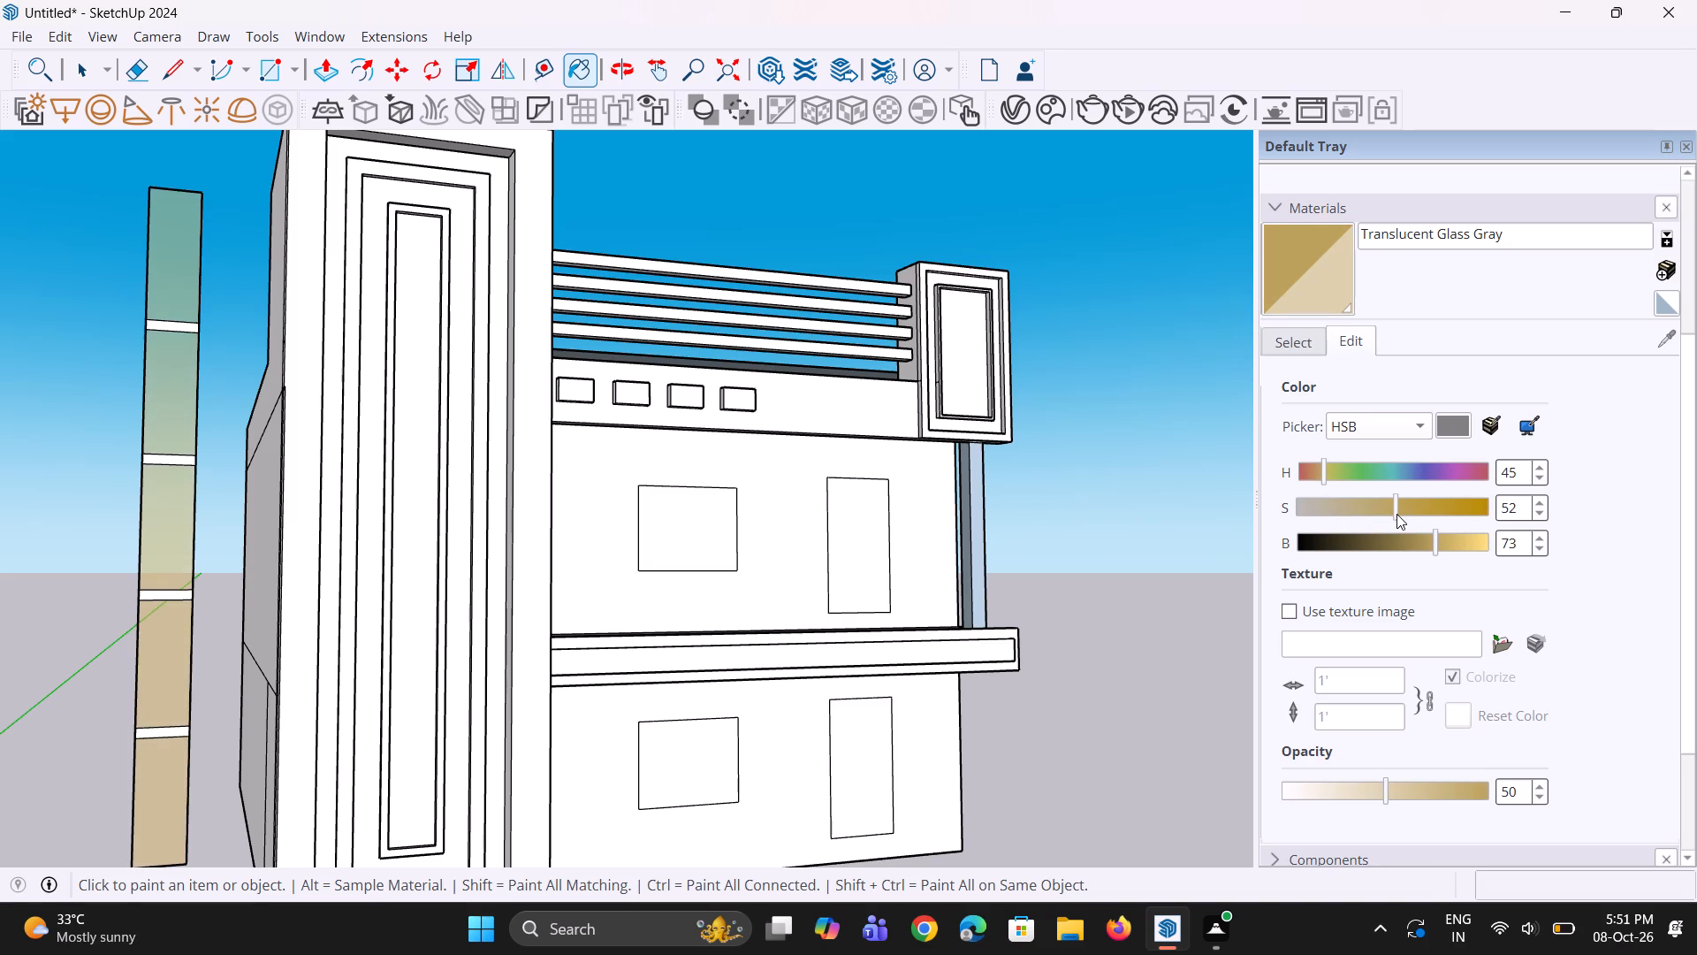
left_click_drag(1396, 514, 1396, 514)
Select the entire detached strip with its glass segments and bands, and make it a group.
scroll(856, 504, "down", 6)
middle_click_drag(760, 516, 762, 519)
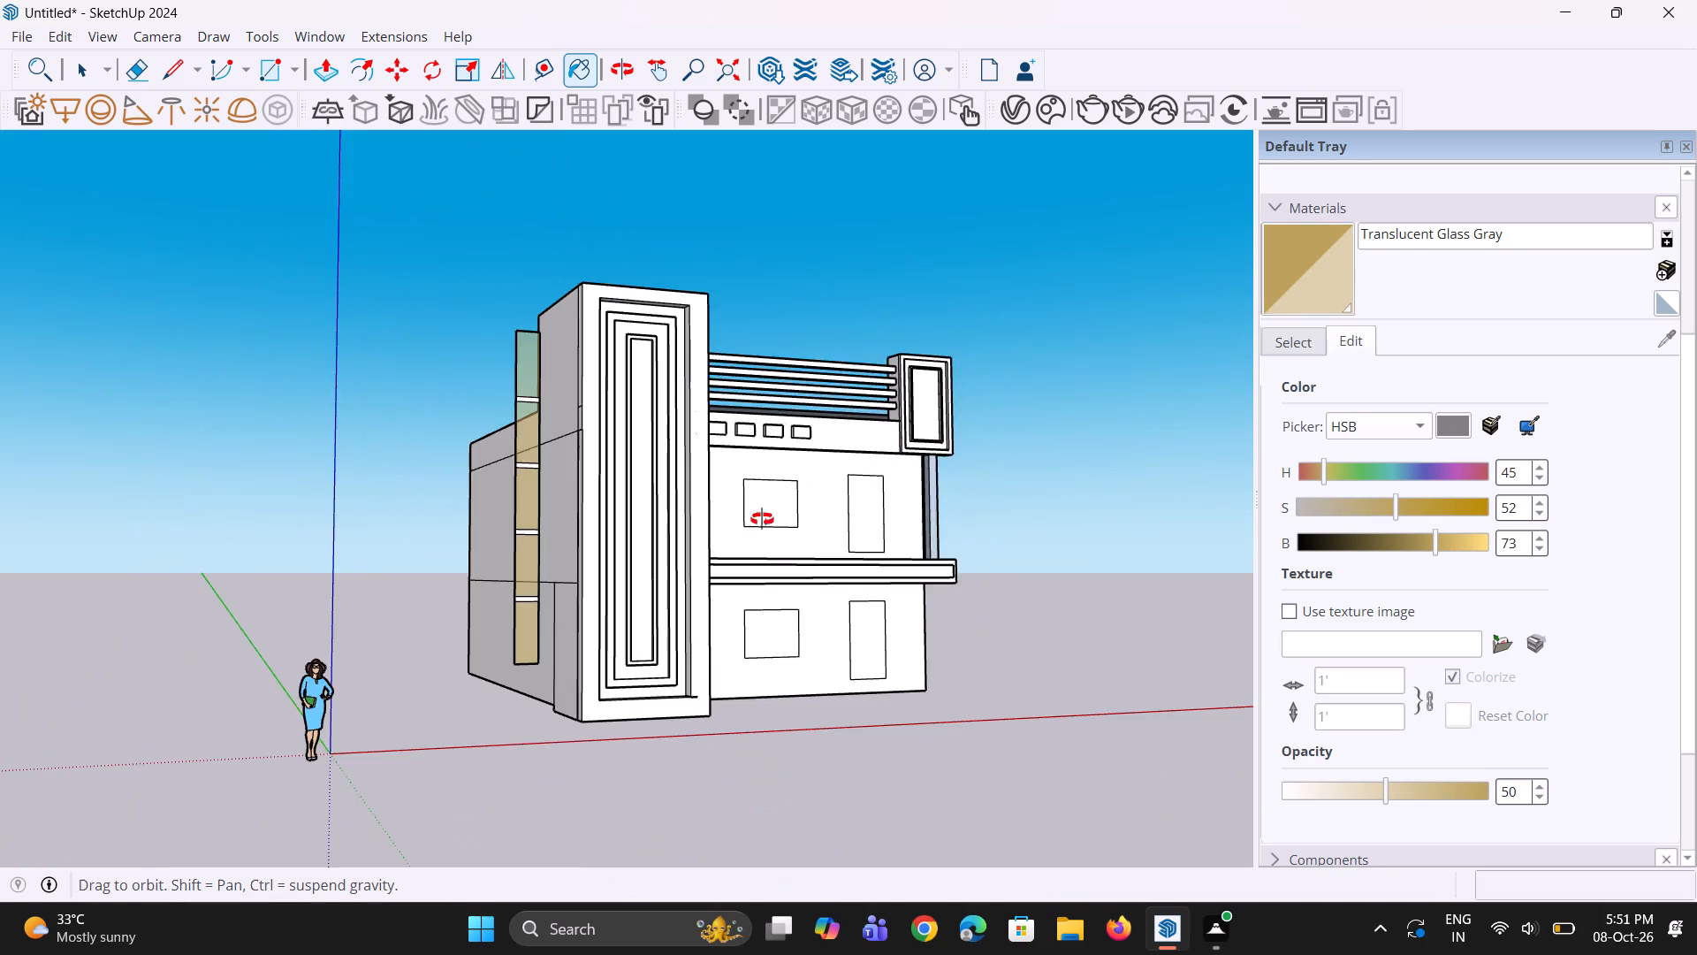
middle_click_drag(762, 519, 578, 663)
scroll(558, 597, "up", 2)
key("space")
key("space")
scroll(459, 325, "down", 4)
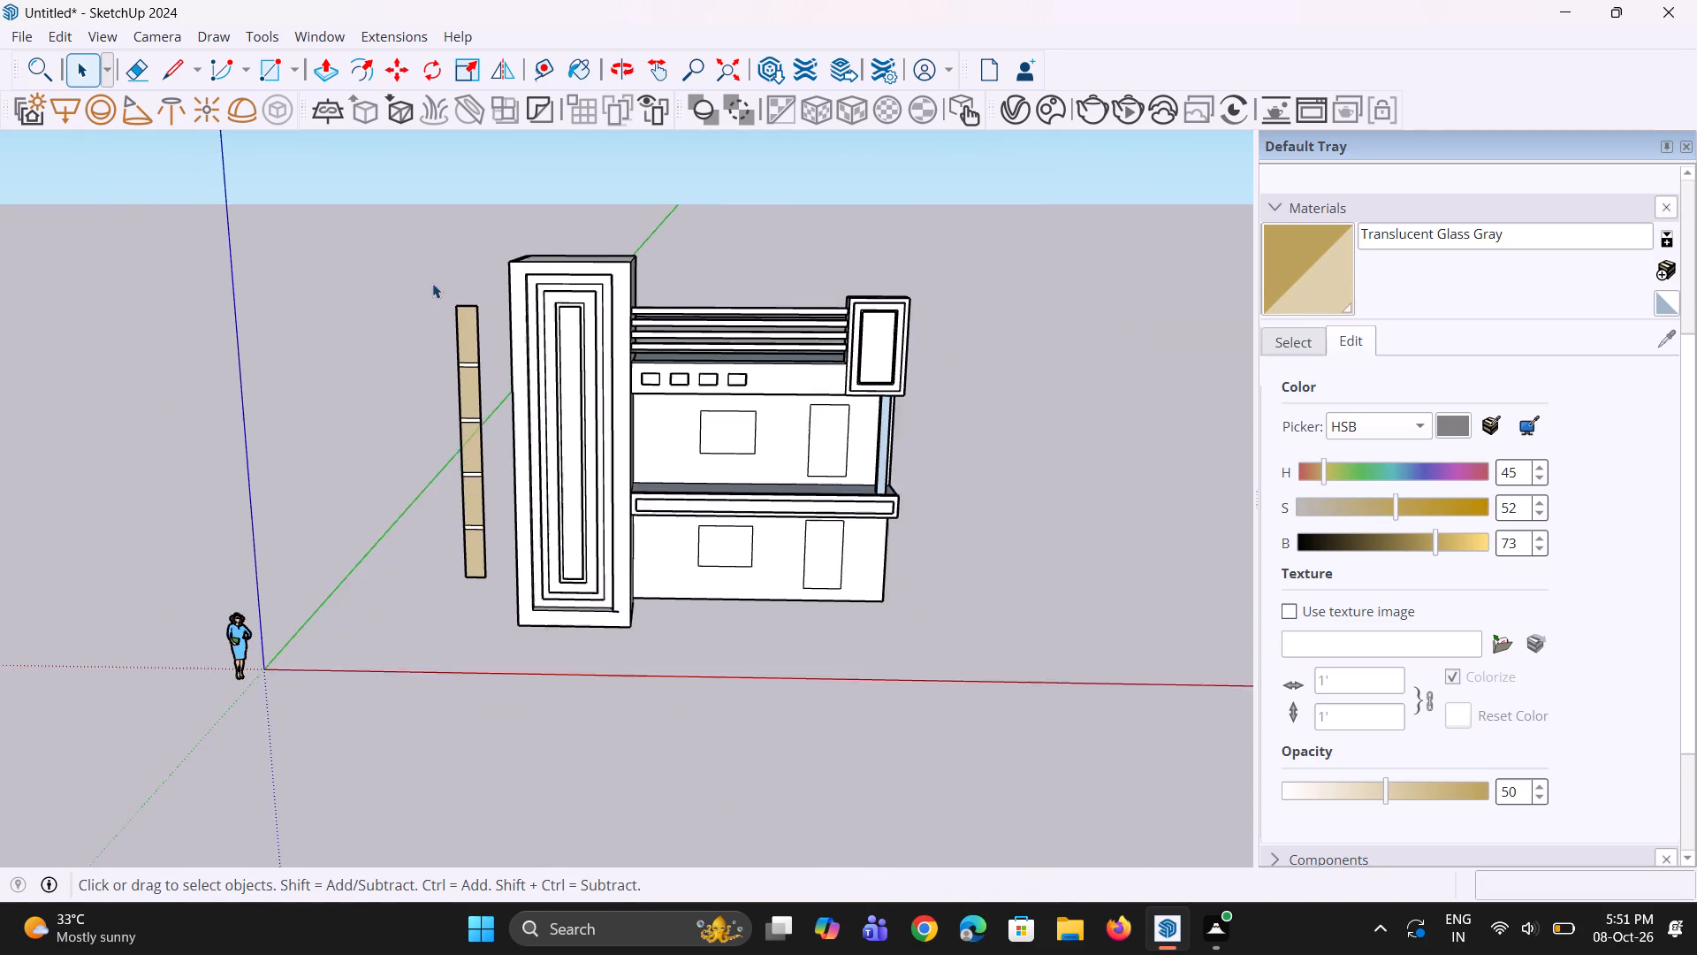
middle_click_drag(421, 325, 441, 383)
left_click_drag(415, 277, 490, 554)
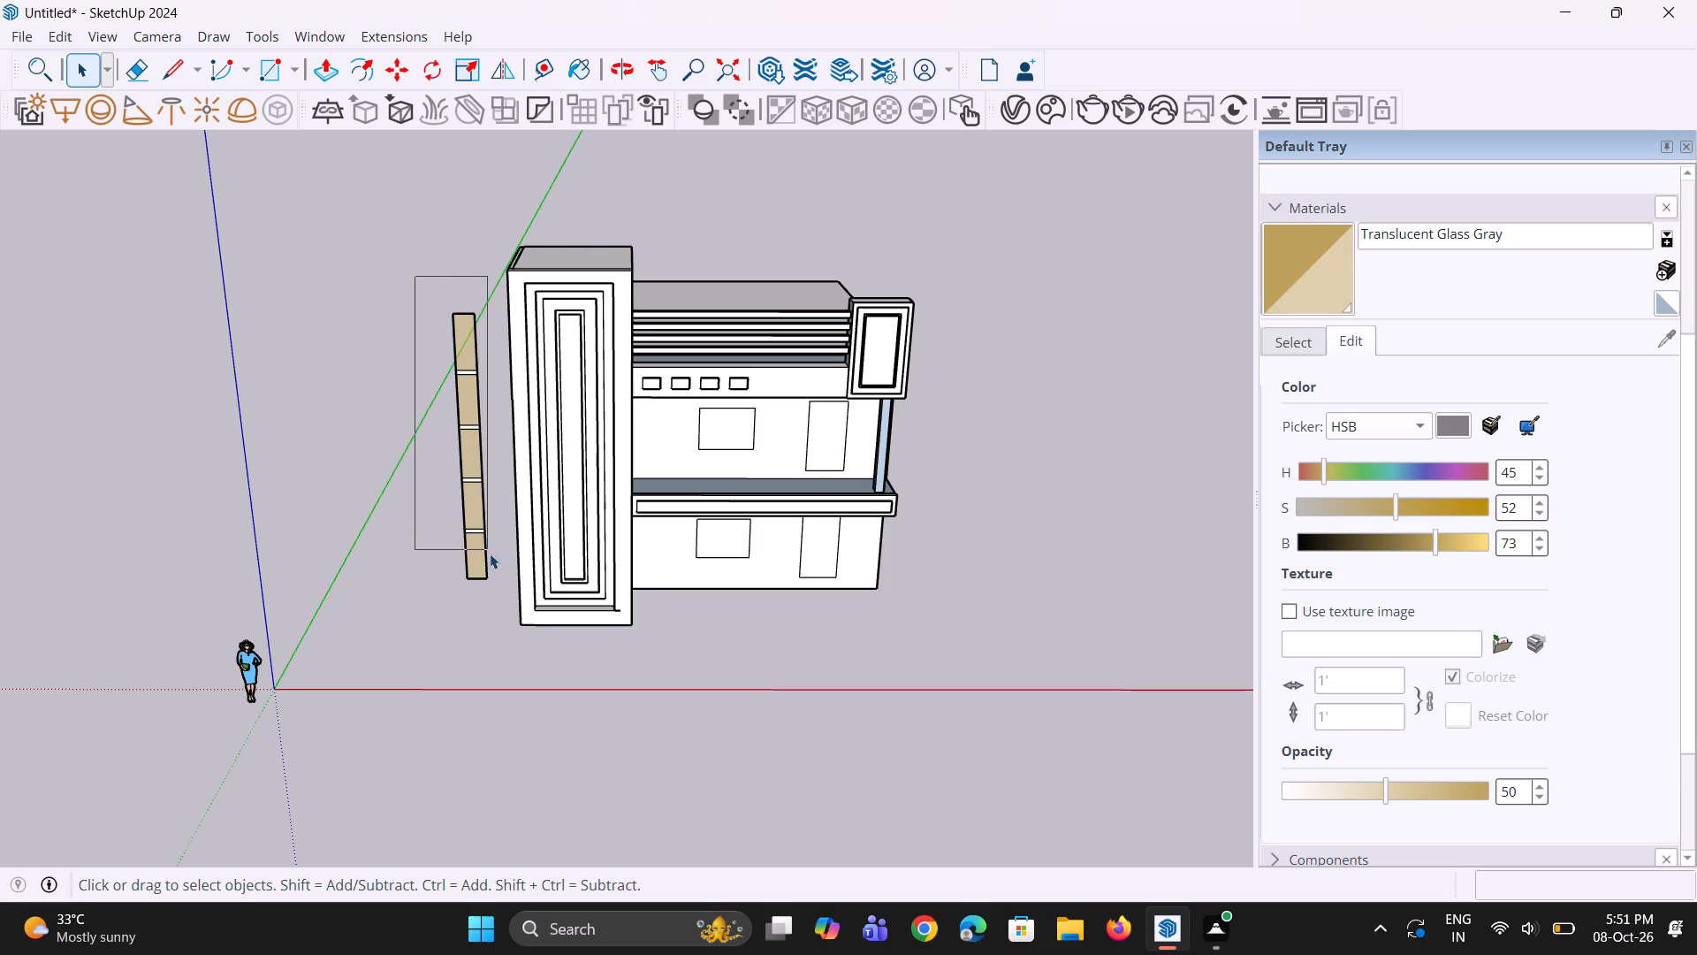
left_click_drag(490, 554, 497, 606)
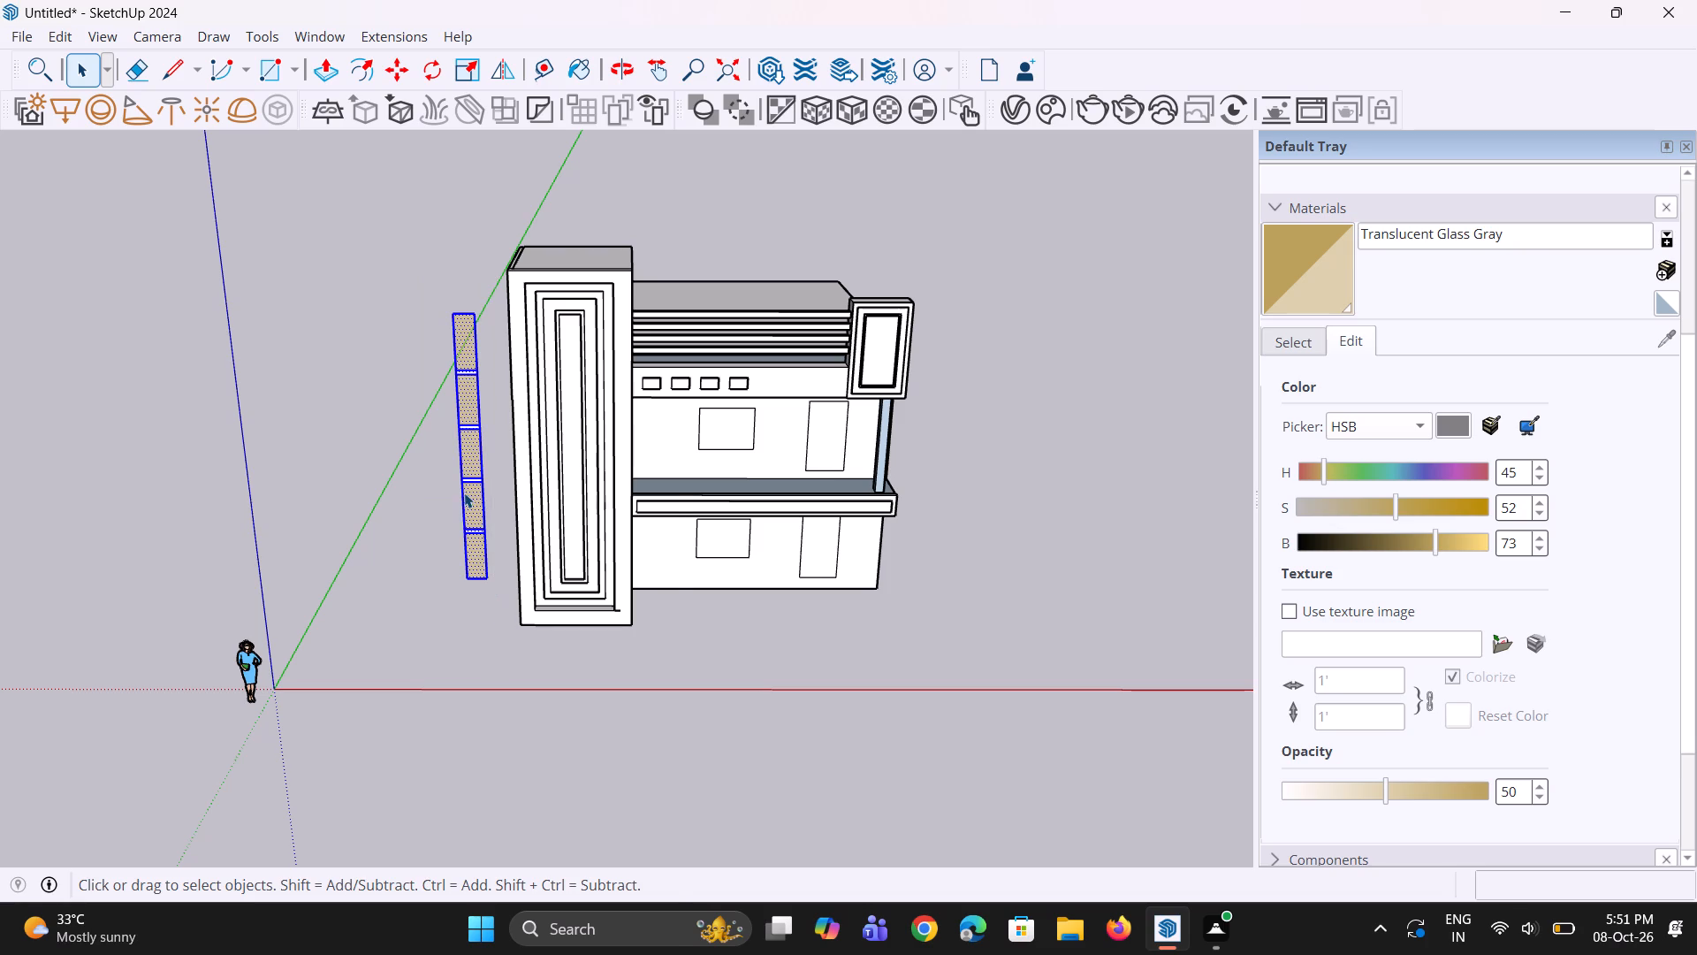
right_click(464, 493)
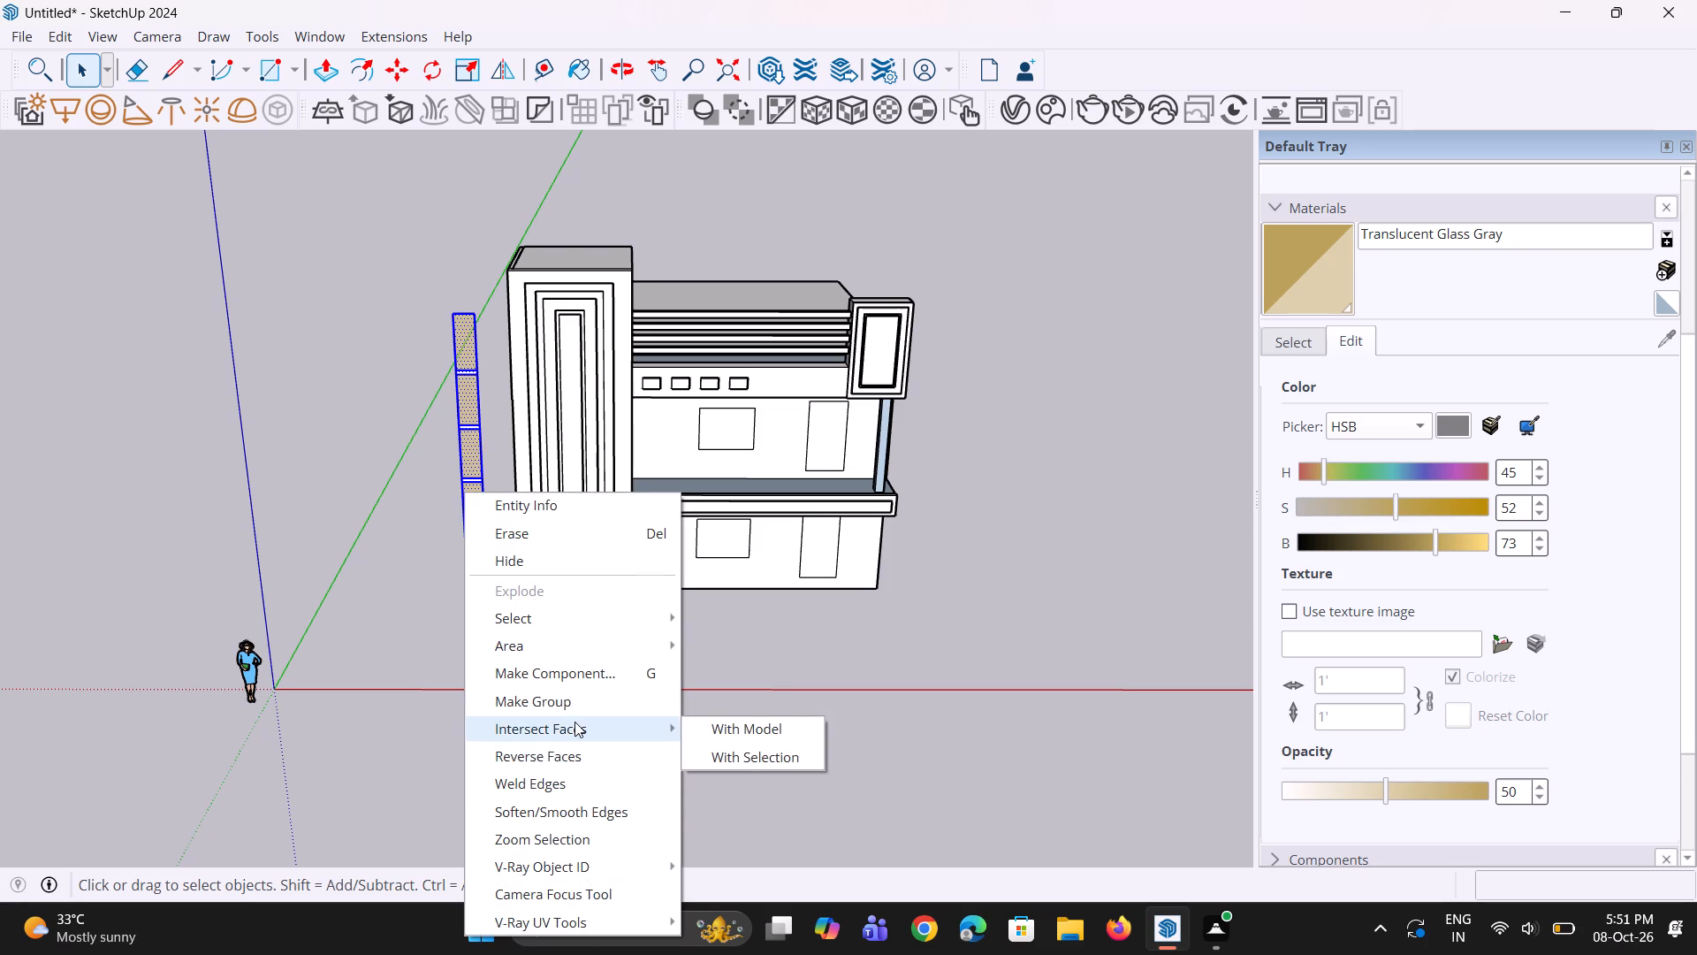
left_click(581, 706)
Move the strip group by its lower-right corner onto the matching corner of the tower's innermost framed recess.
scroll(460, 483, "up", 3)
scroll(549, 0, "down", 1)
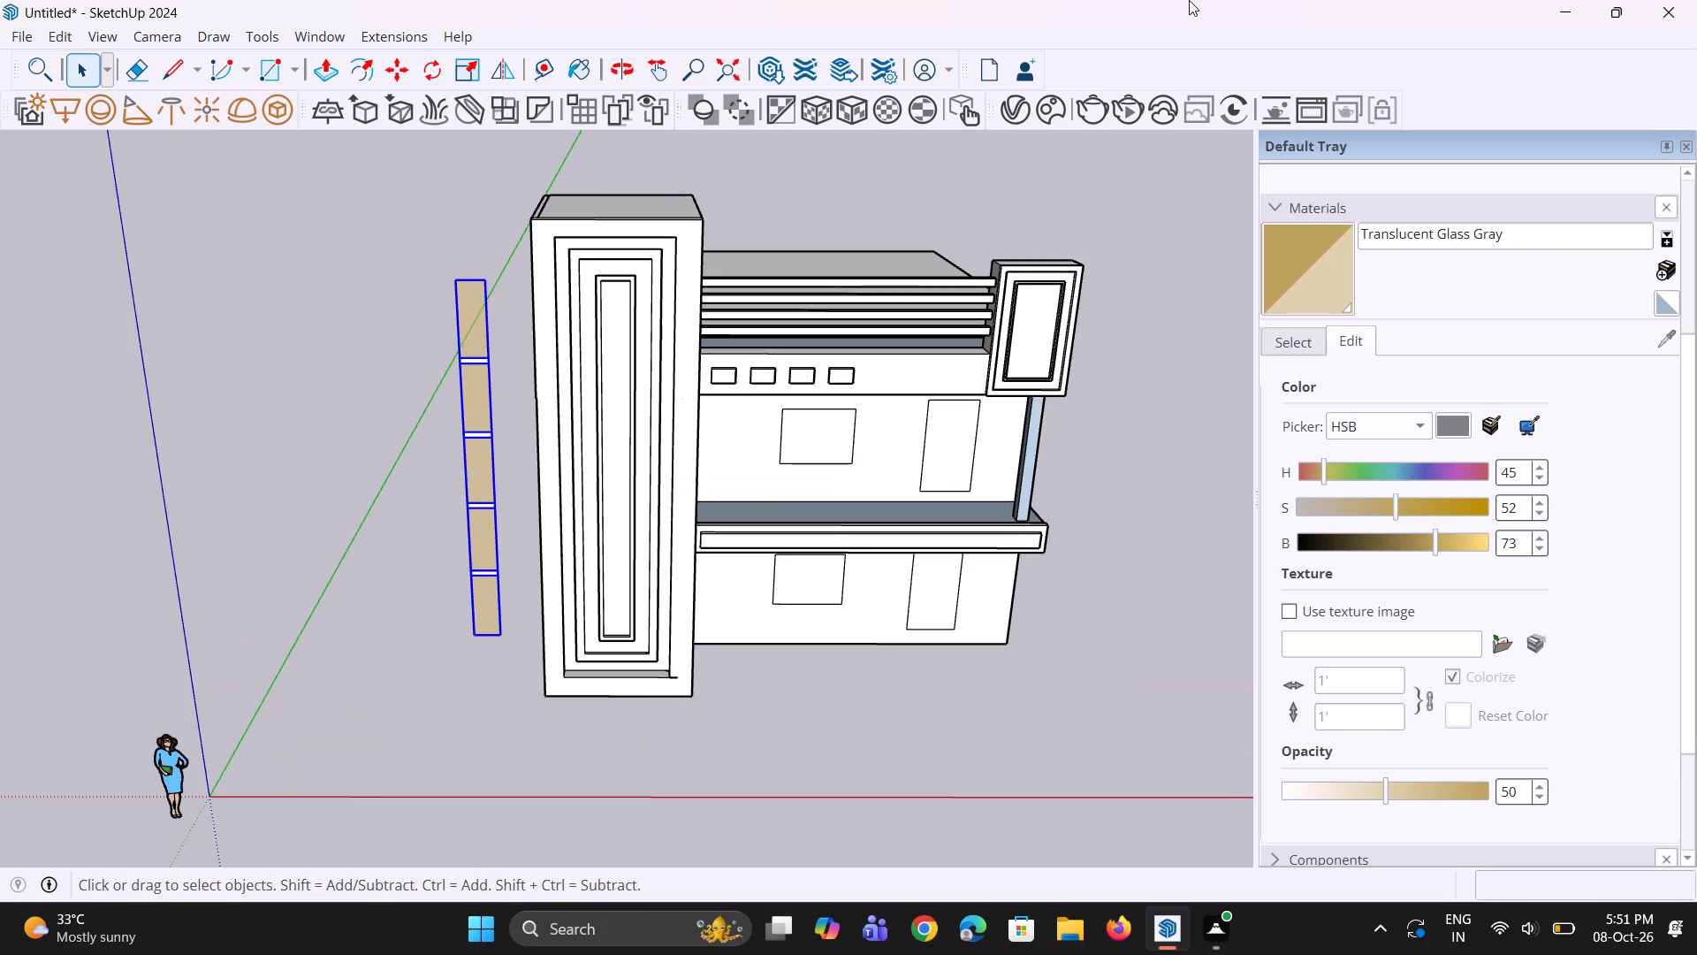
scroll(377, 554, "down", 2)
middle_click_drag(491, 616, 517, 591)
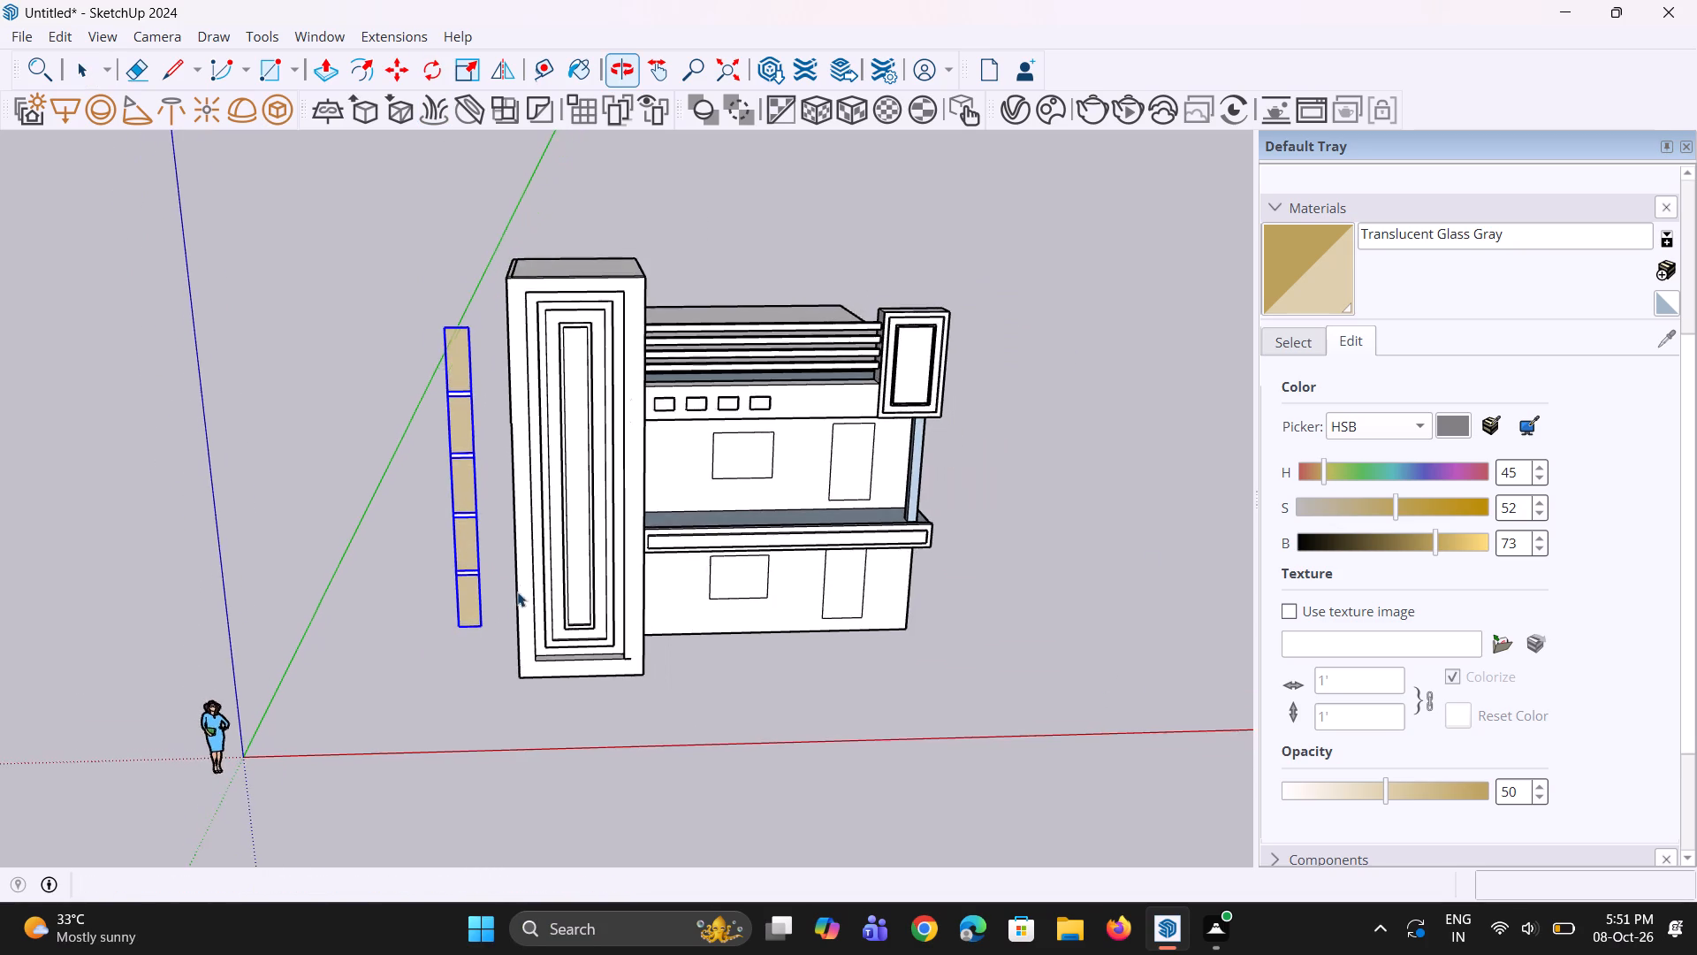
scroll(493, 616, "up", 5)
key("m")
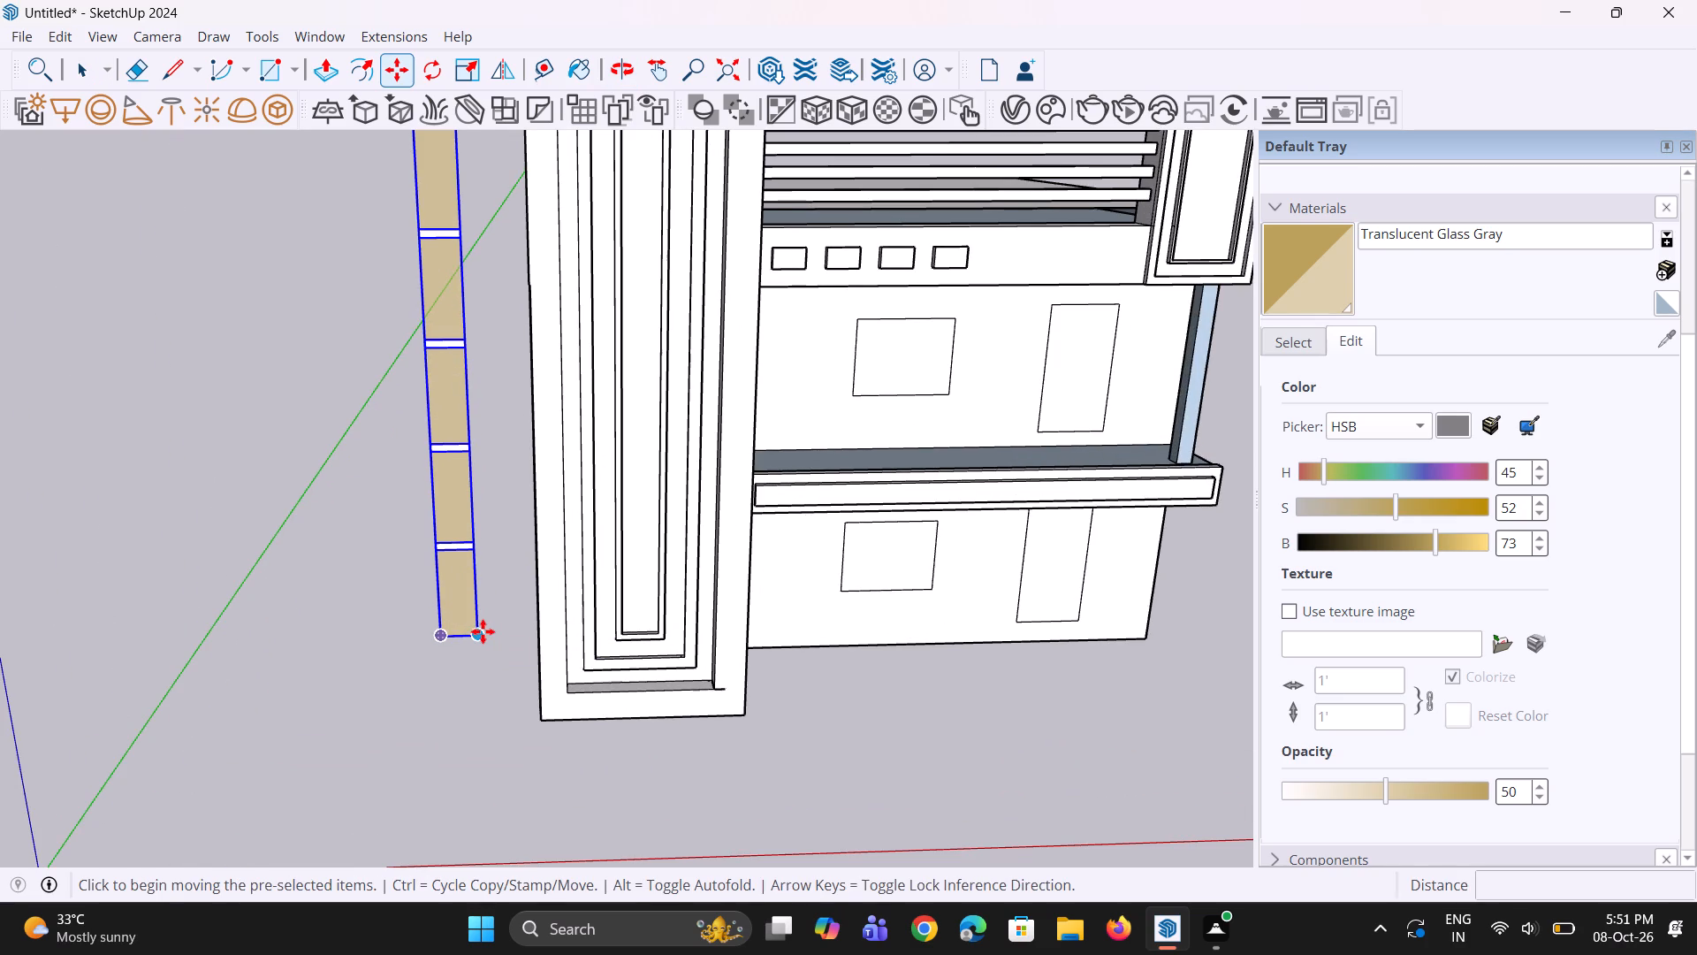
left_click_drag(483, 631, 492, 632)
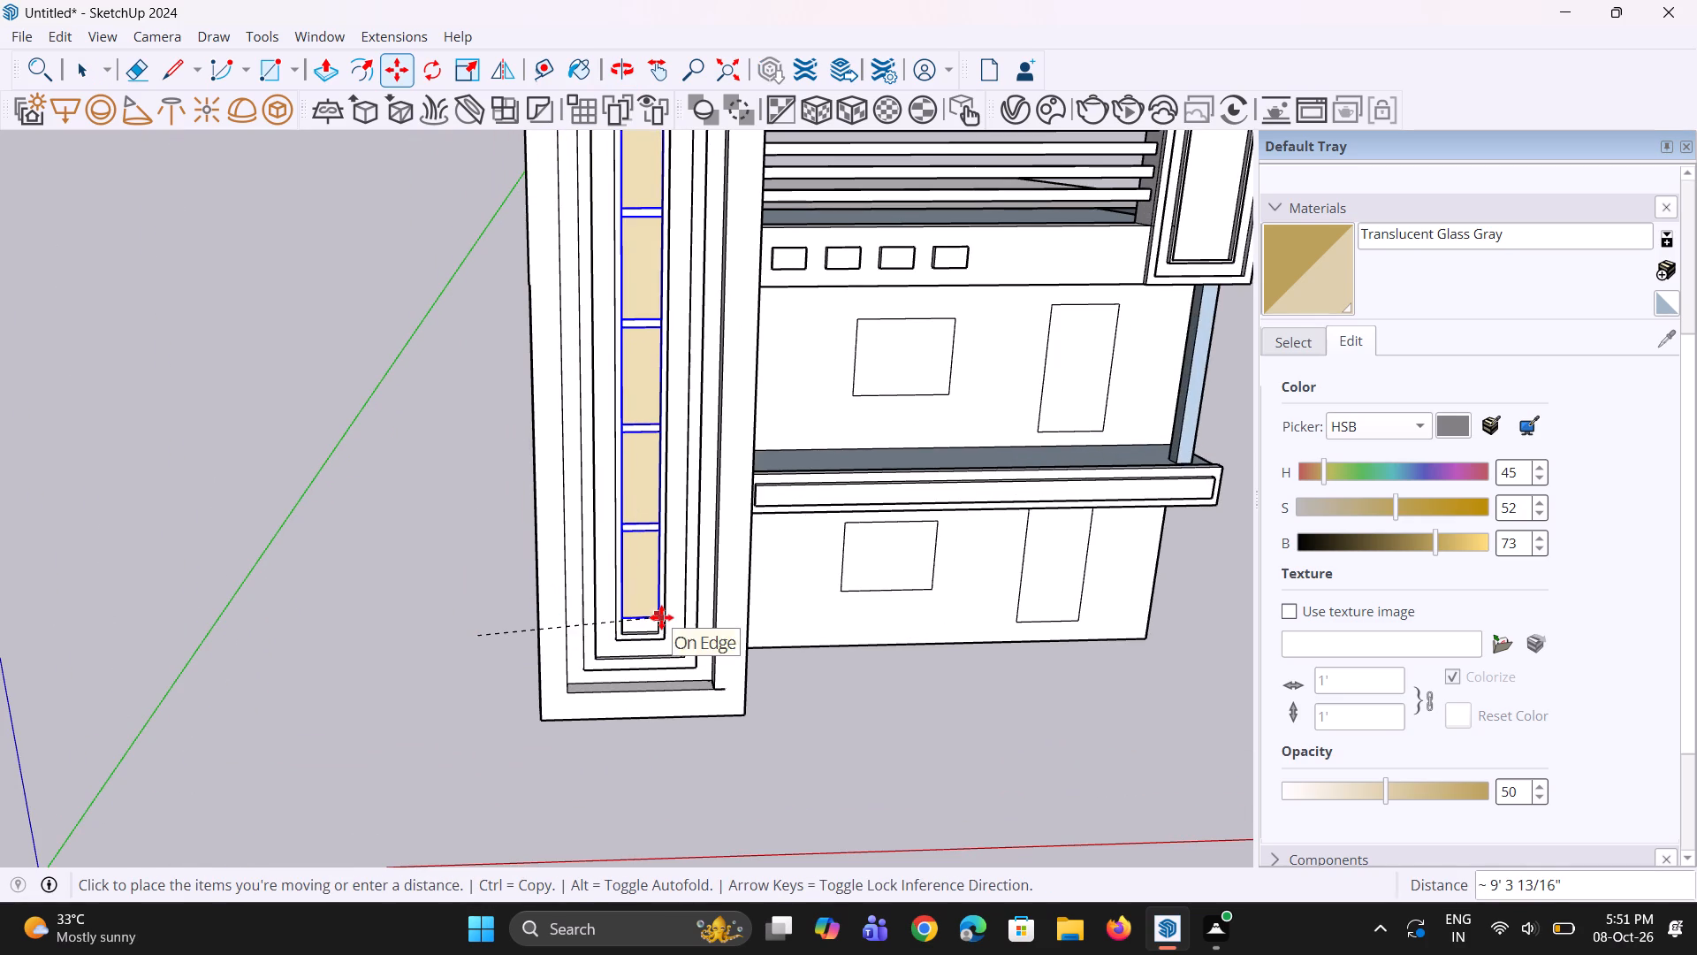
scroll(658, 630, "up", 7)
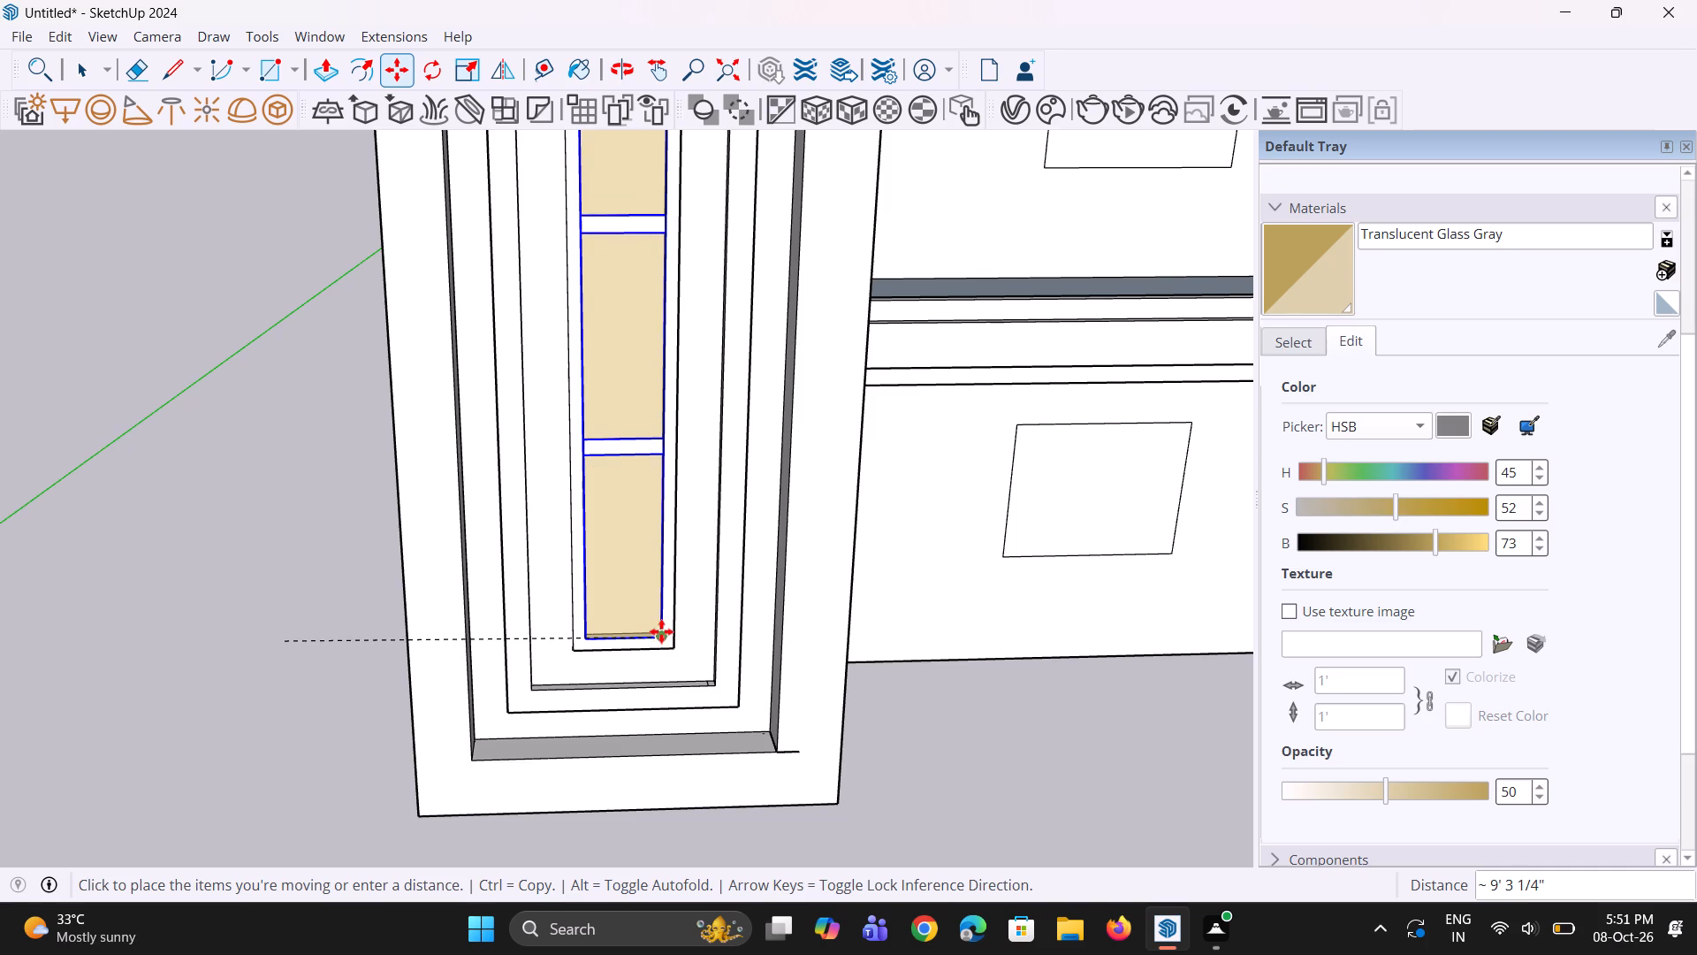
middle_click_drag(667, 650, 590, 675)
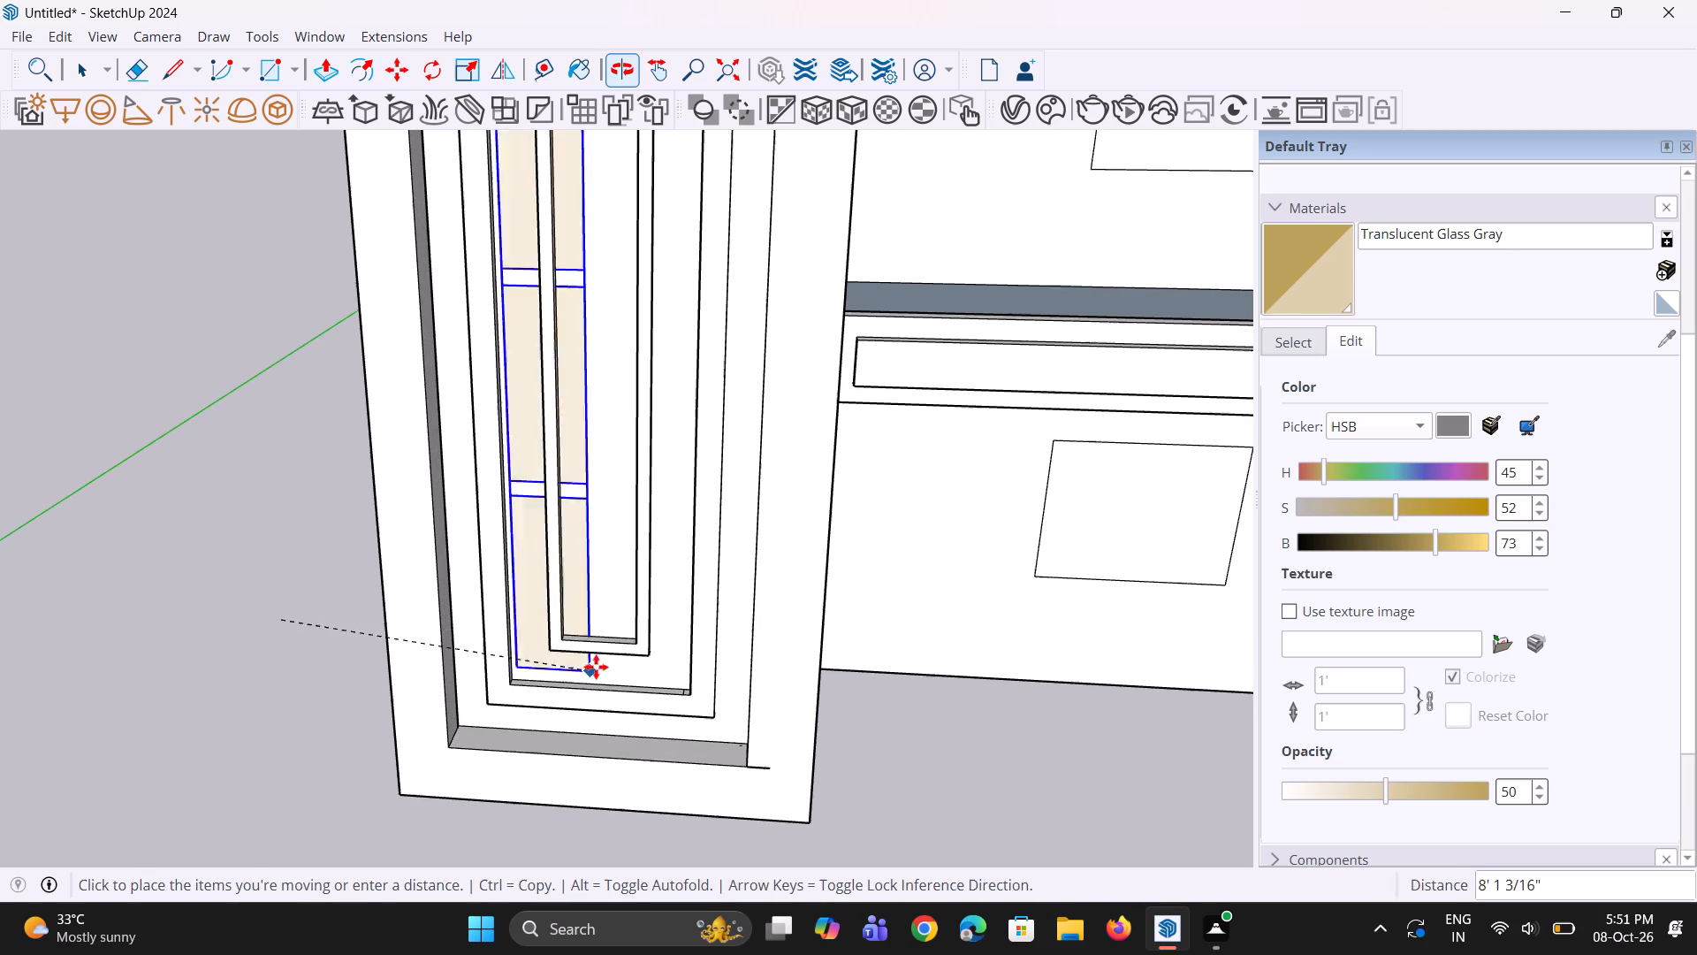
left_click(641, 641)
middle_click_drag(634, 702, 453, 714)
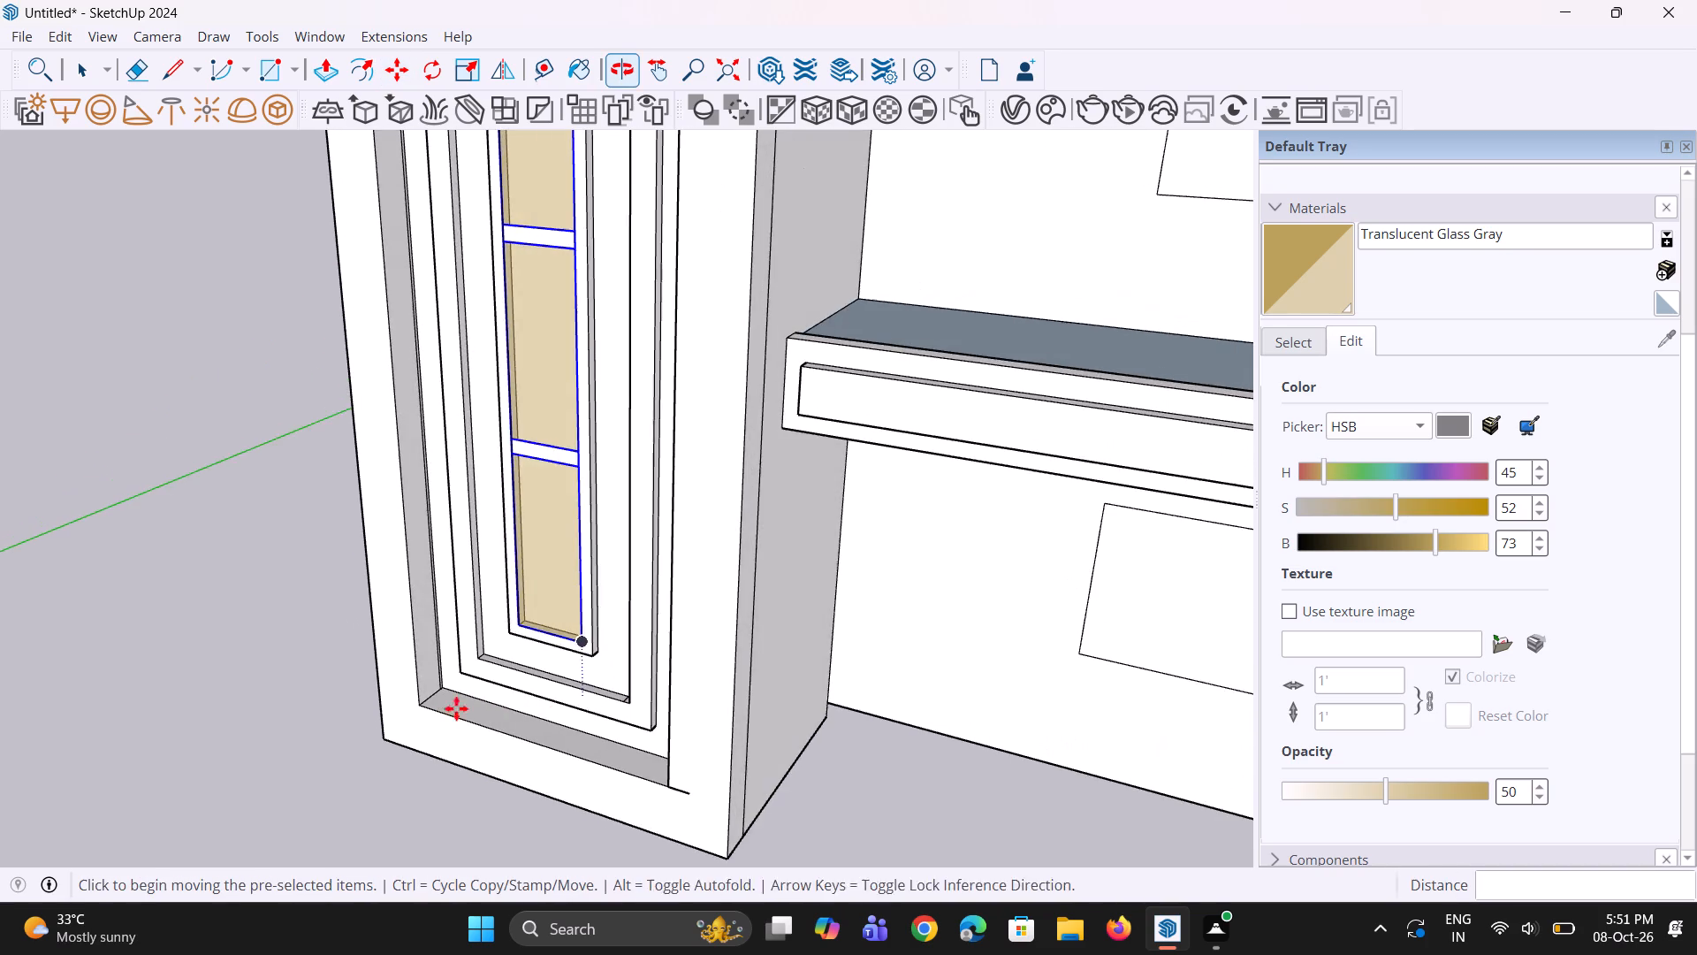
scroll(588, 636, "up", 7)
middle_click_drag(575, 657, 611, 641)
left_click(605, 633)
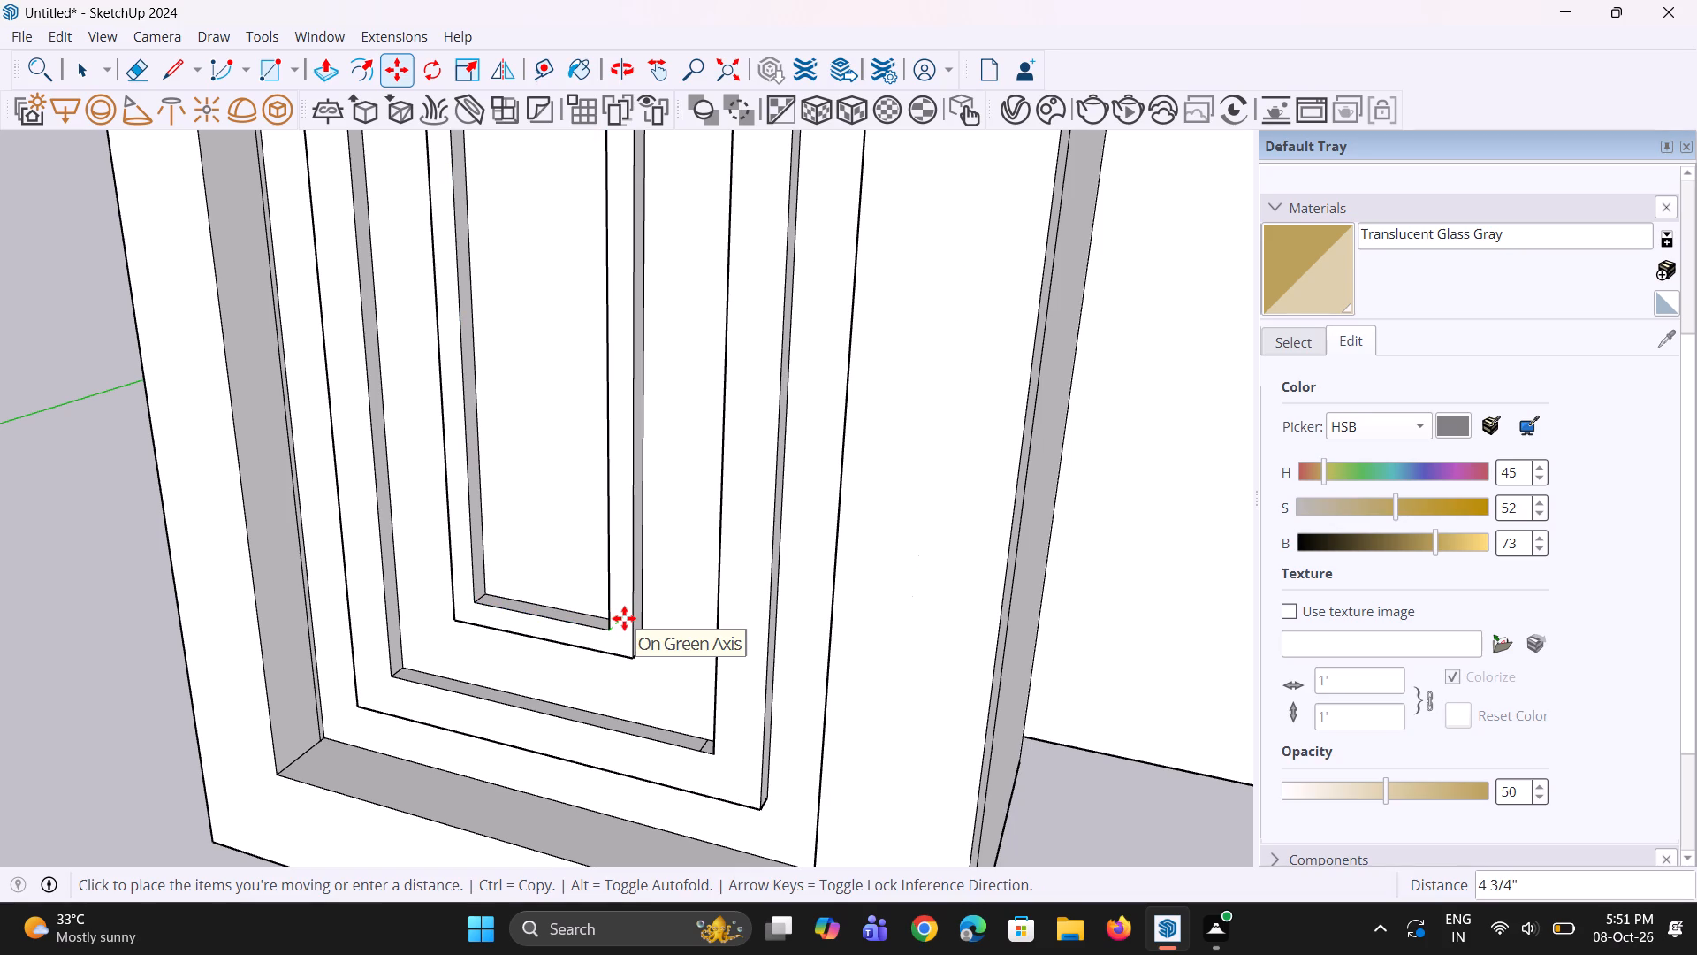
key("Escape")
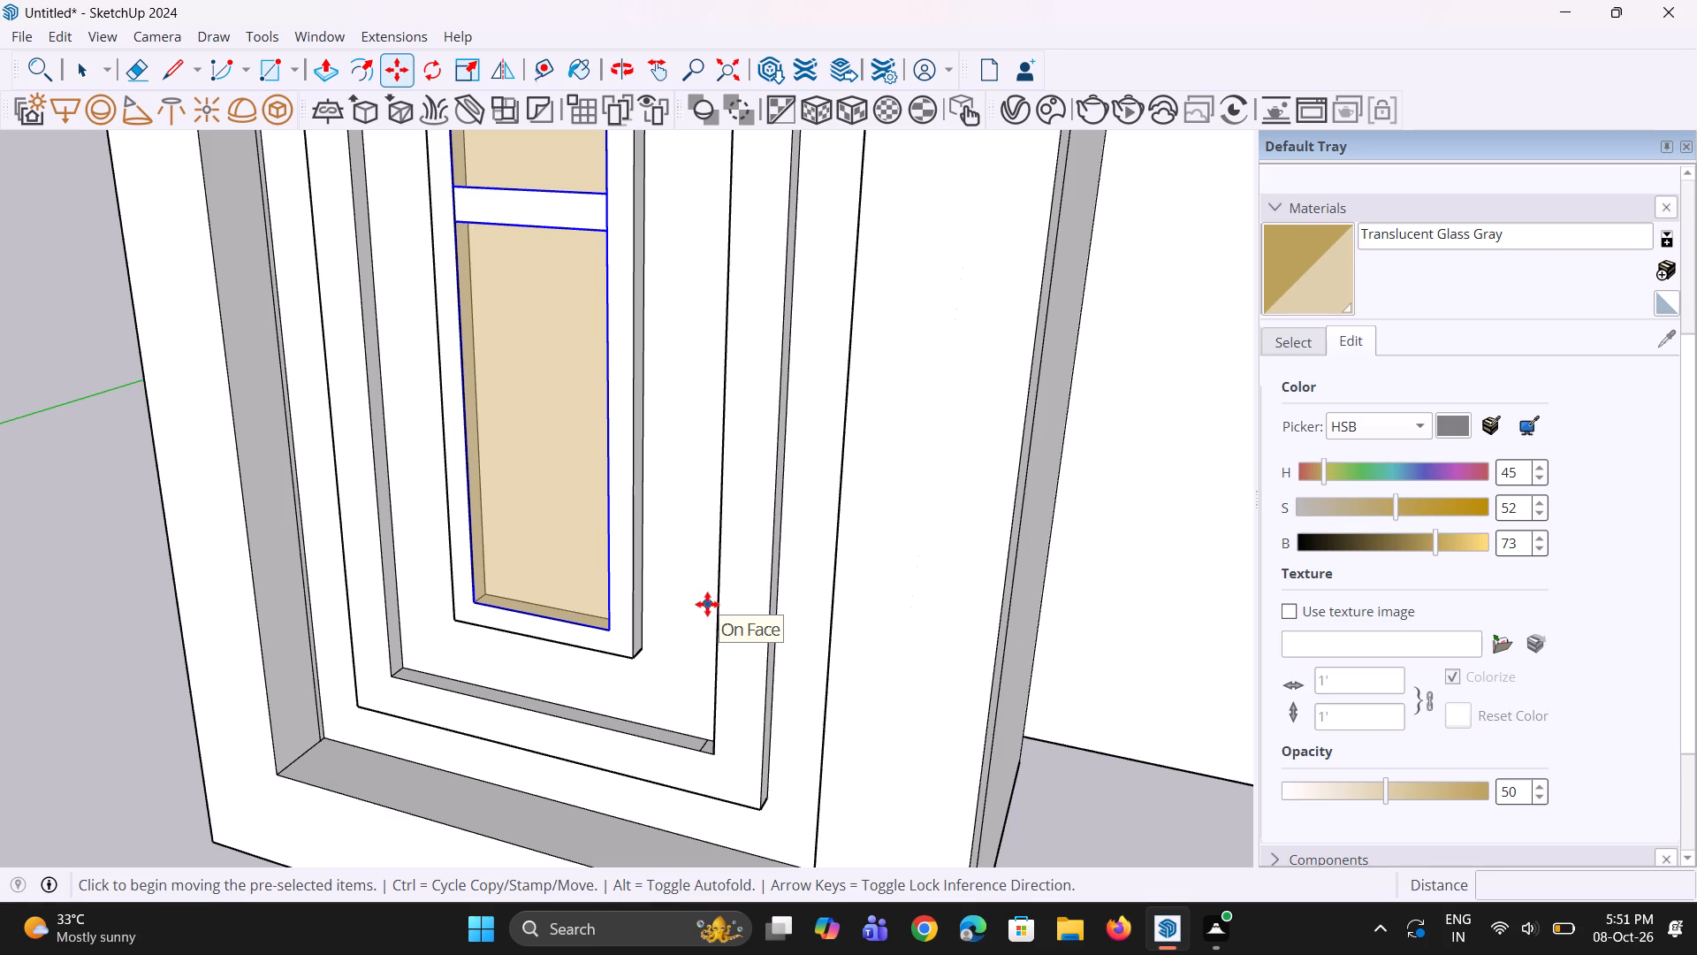
Deselect the strip group and examine the fitted glass panel and the house's whole front facade.
scroll(669, 757, "down", 8)
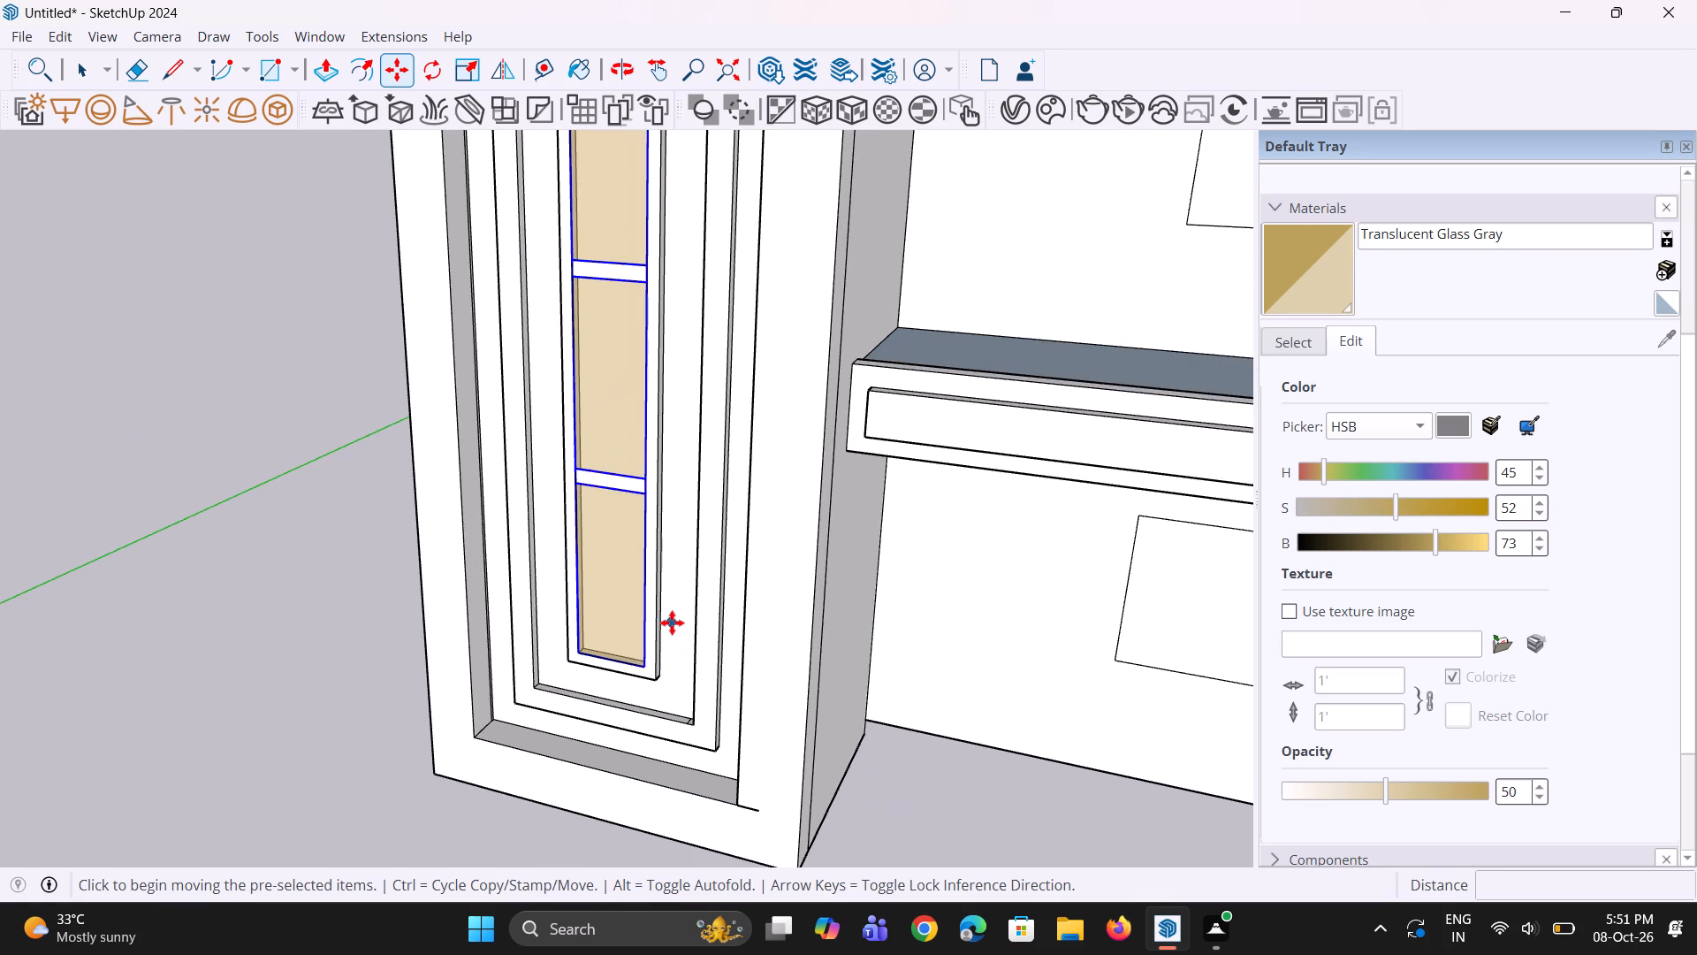
key("space")
key("space")
left_click(305, 670)
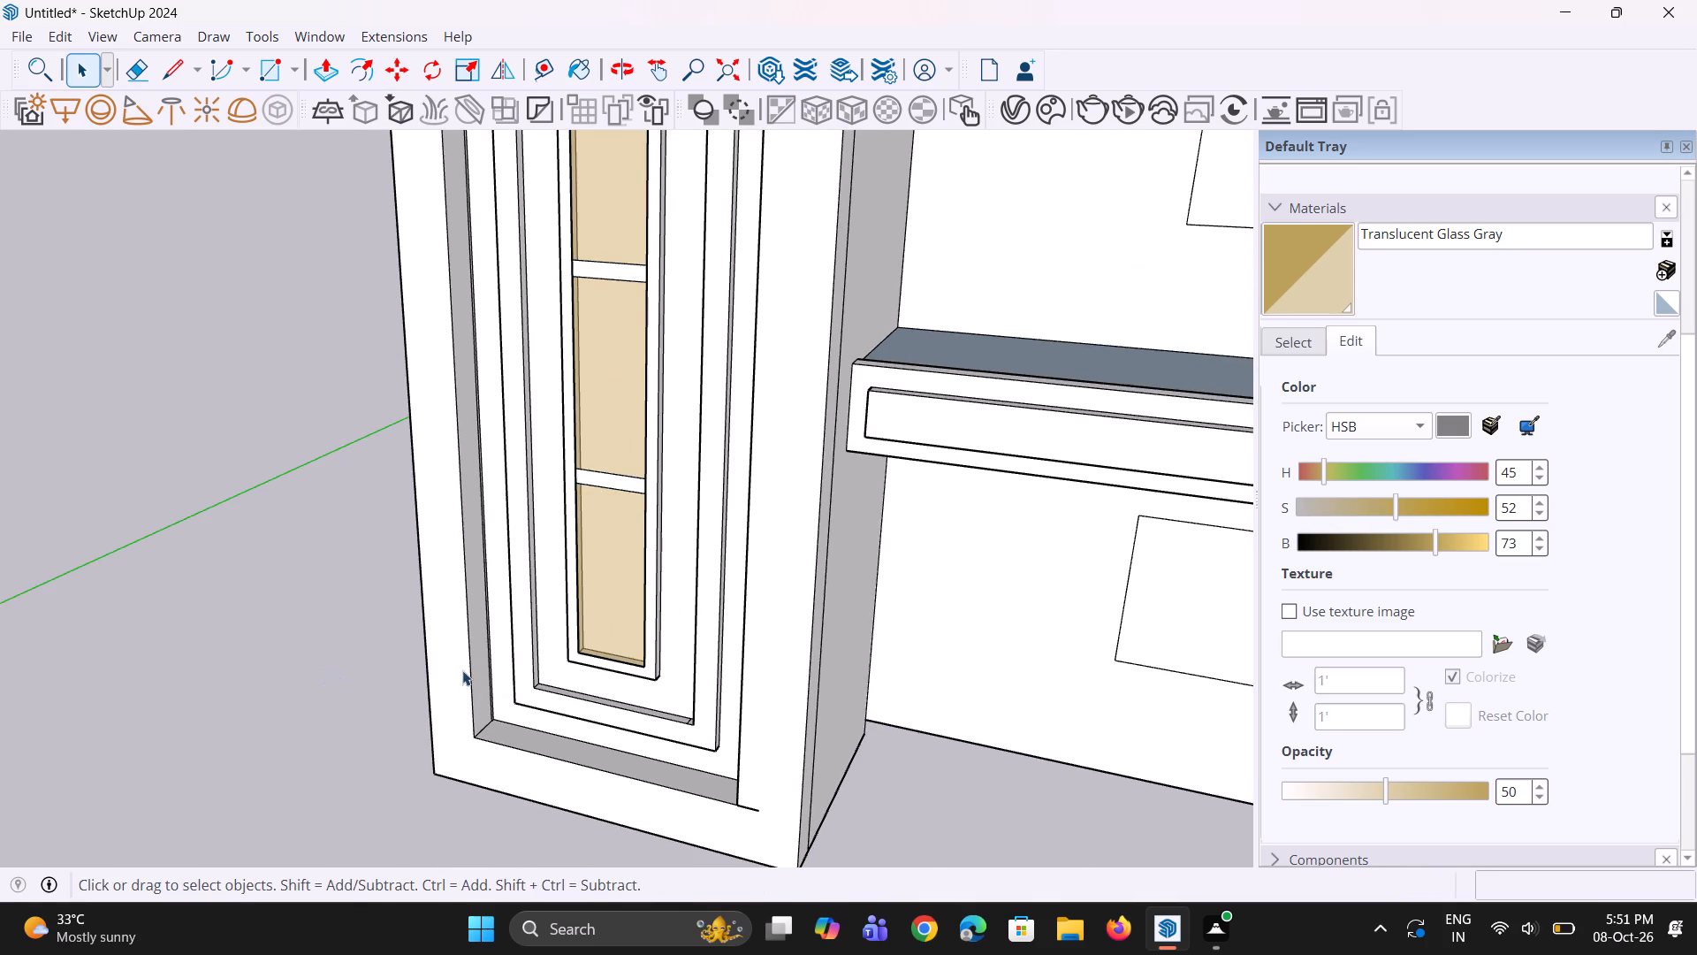
middle_click_drag(462, 670, 531, 676)
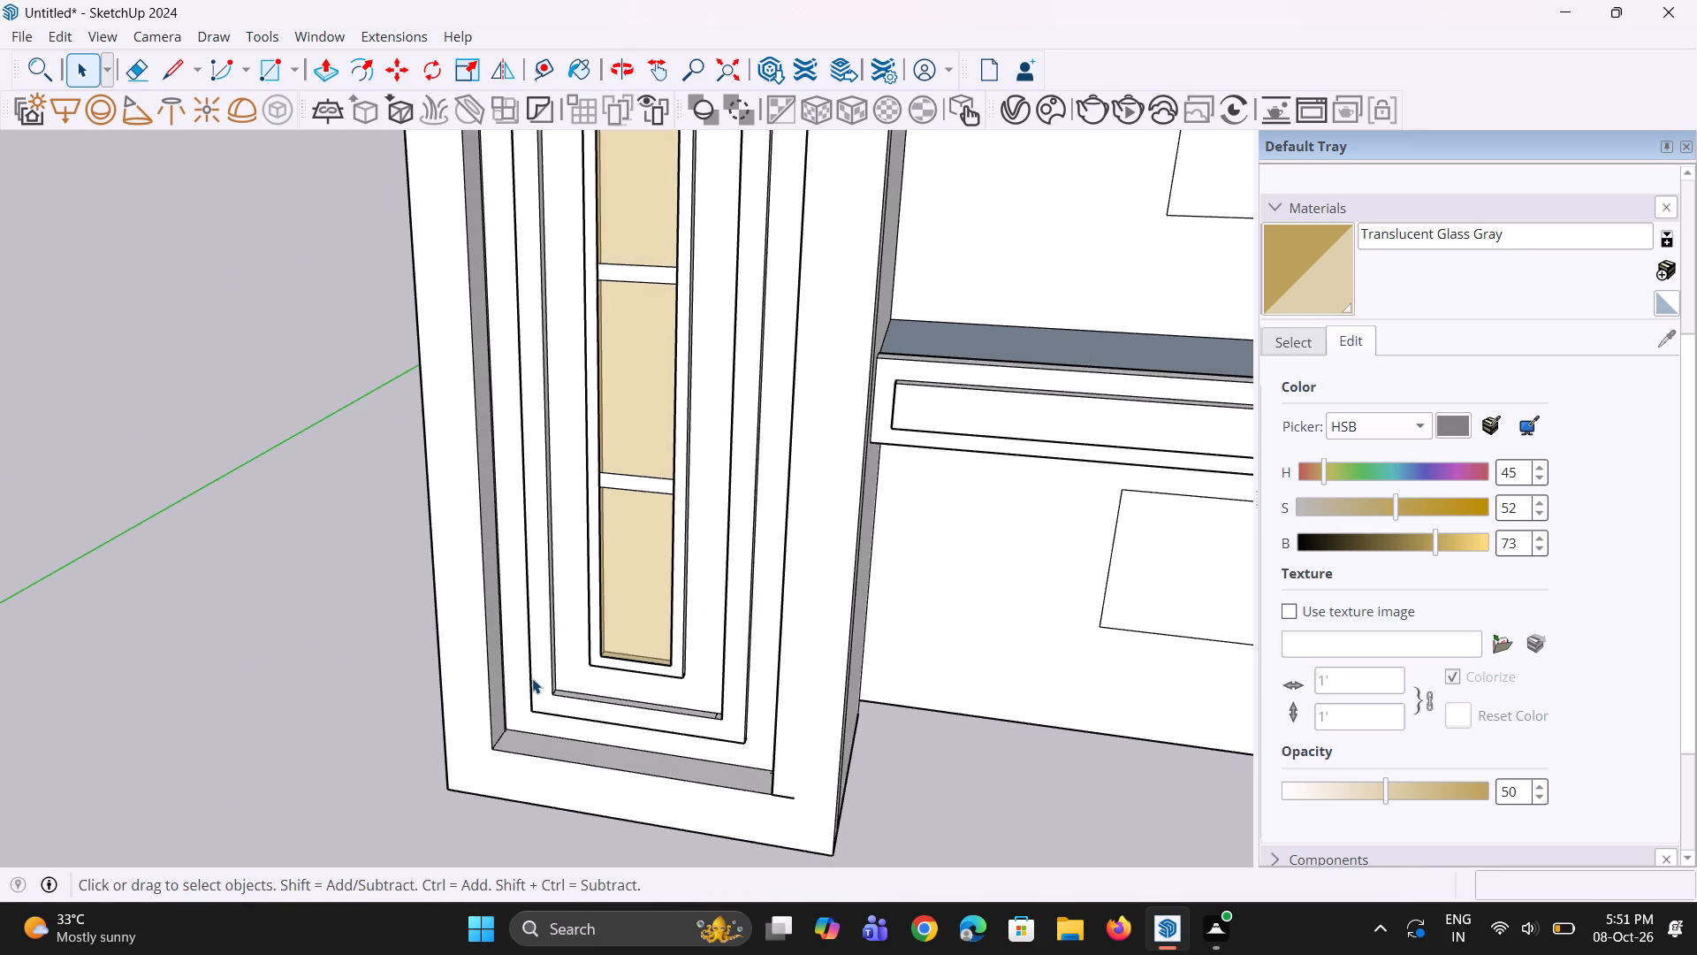
scroll(532, 679, "down", 1)
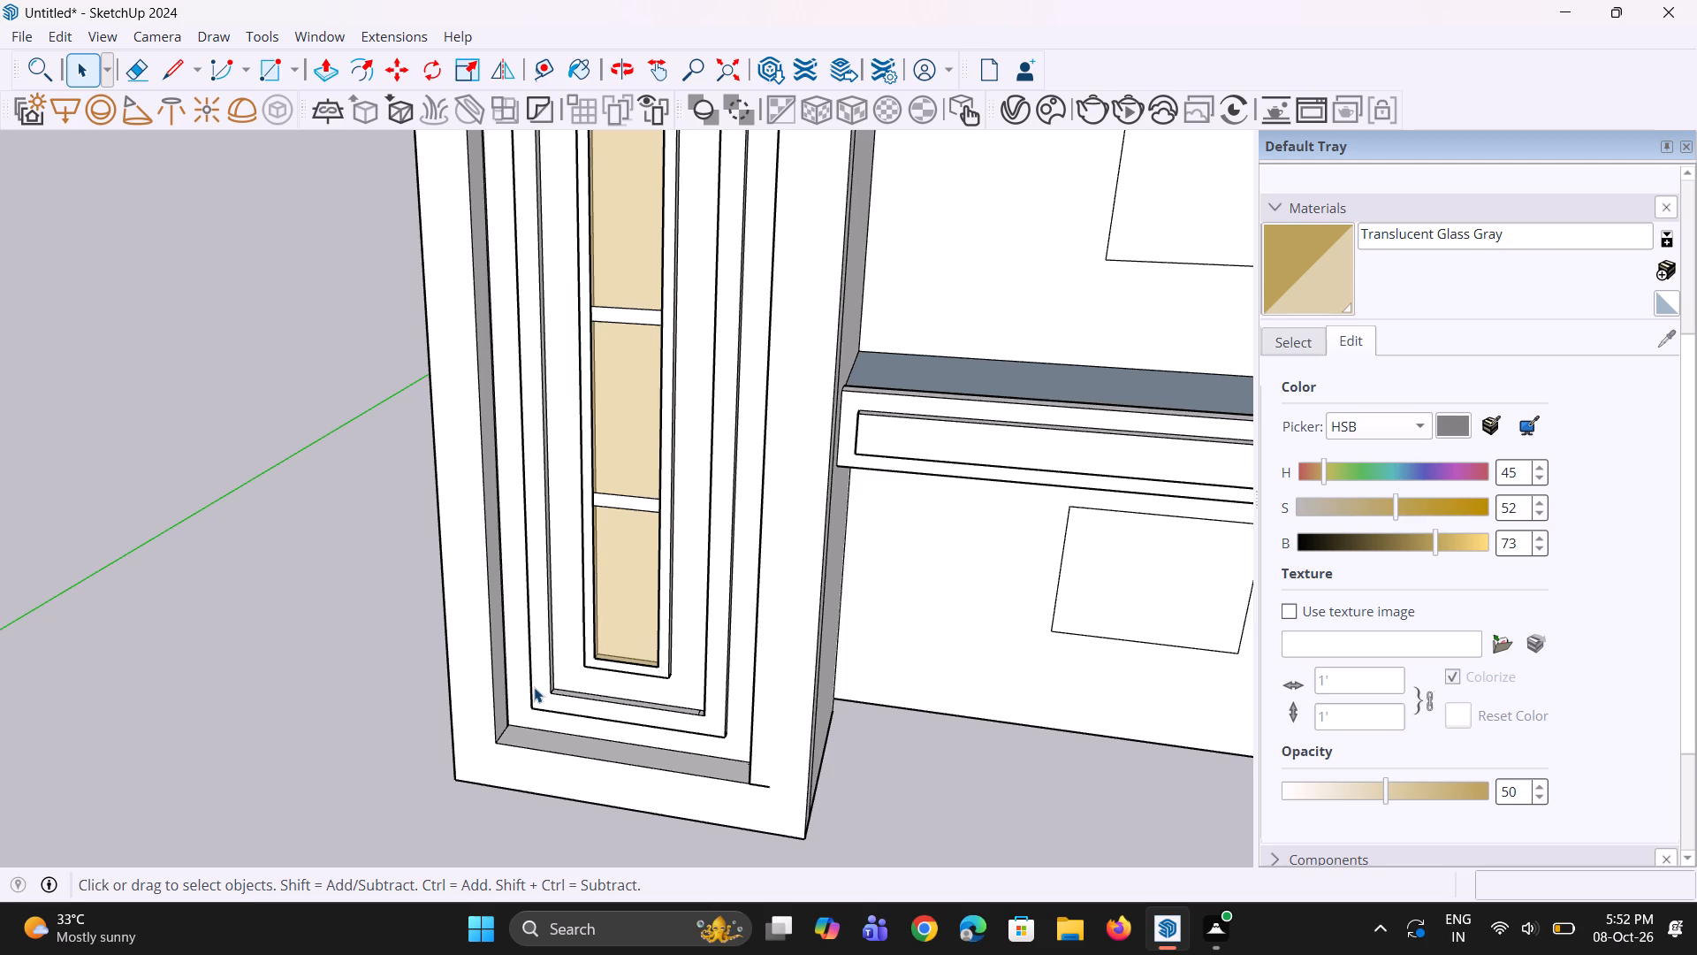
scroll(528, 714, "down", 4)
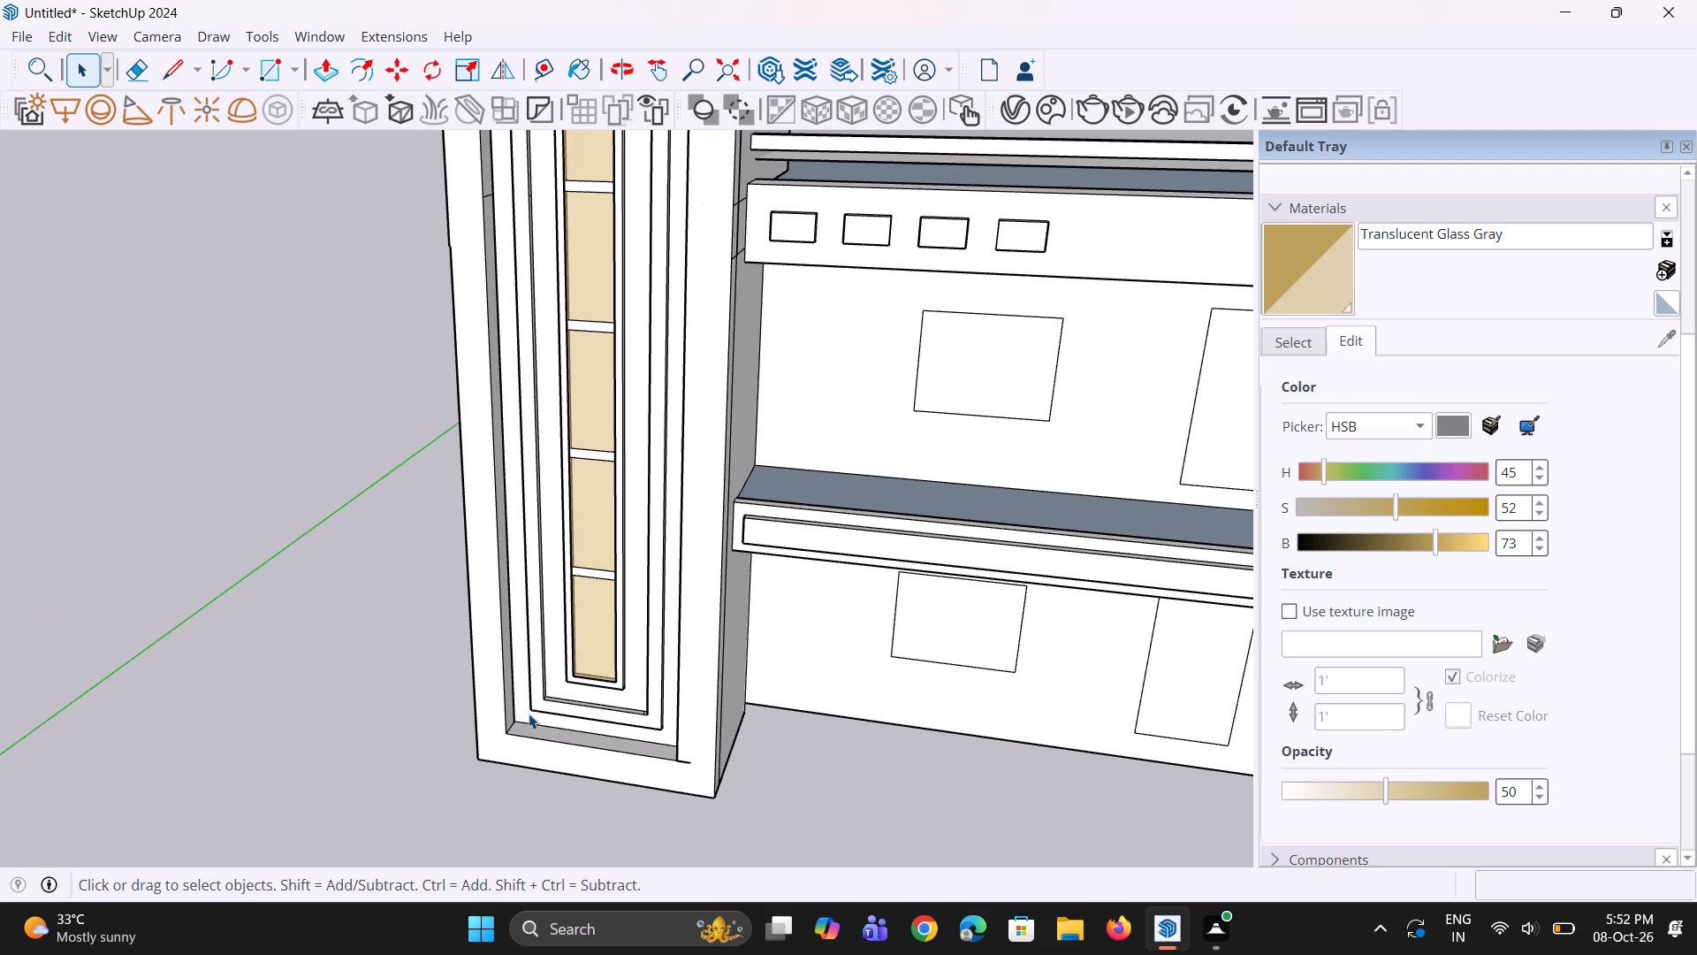
left_click(357, 723)
scroll(439, 737, "down", 1)
middle_click_drag(443, 737, 487, 716)
left_click(407, 711)
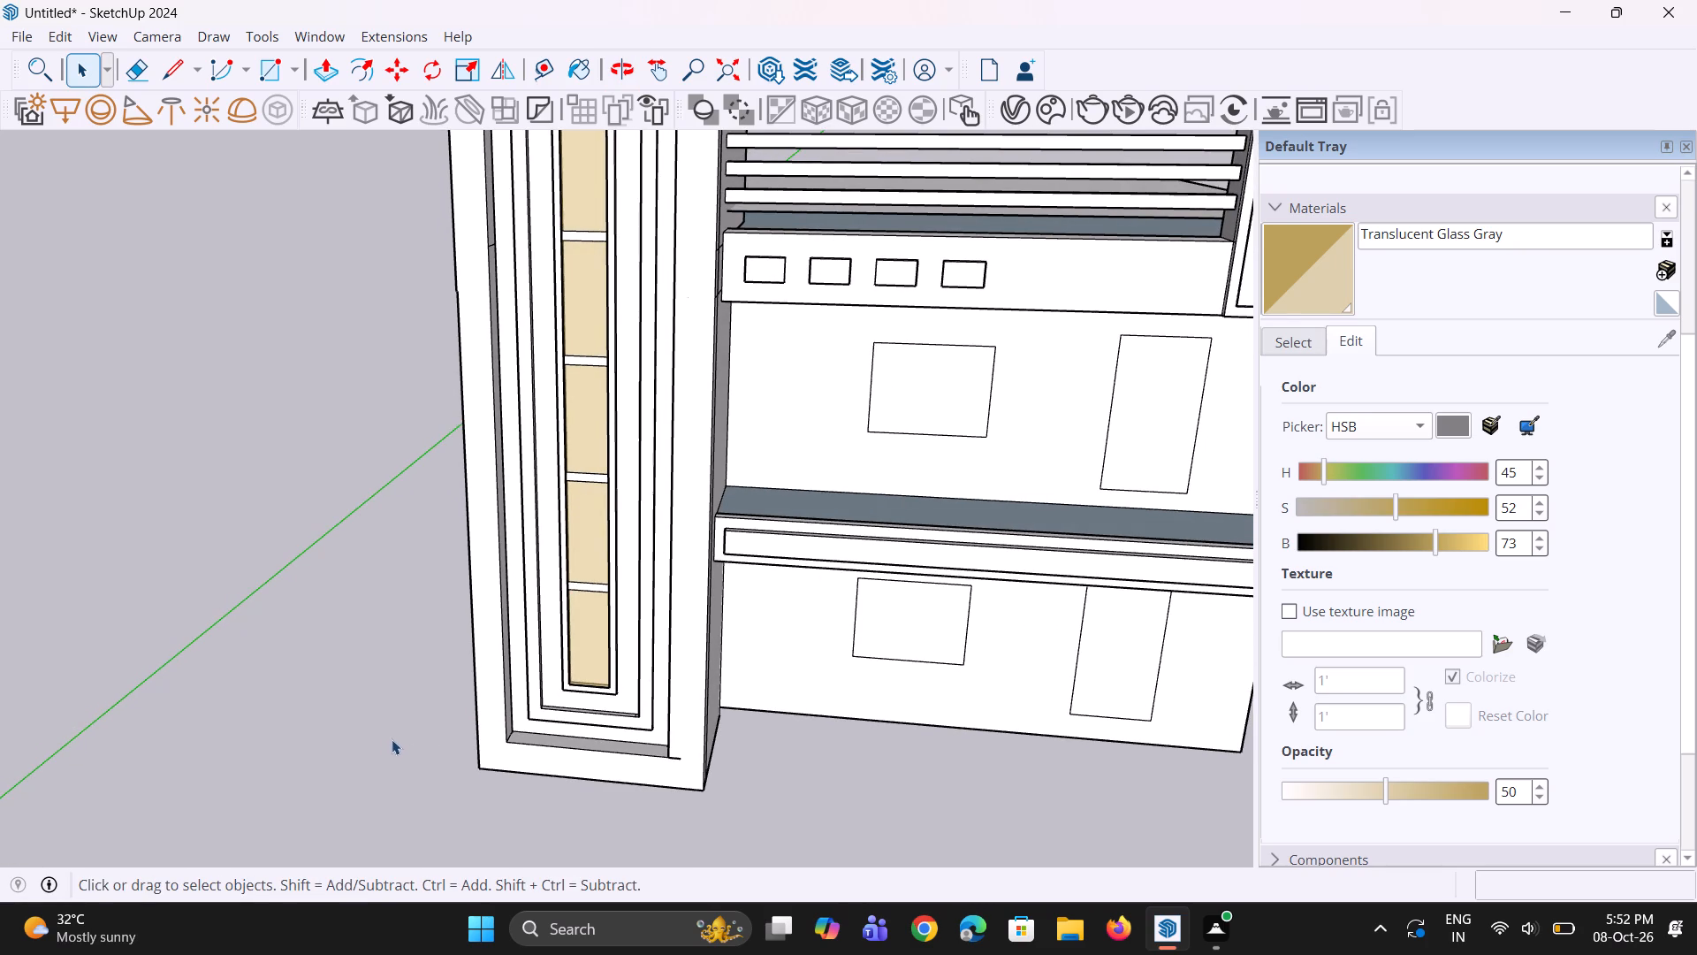
triple_click(333, 731)
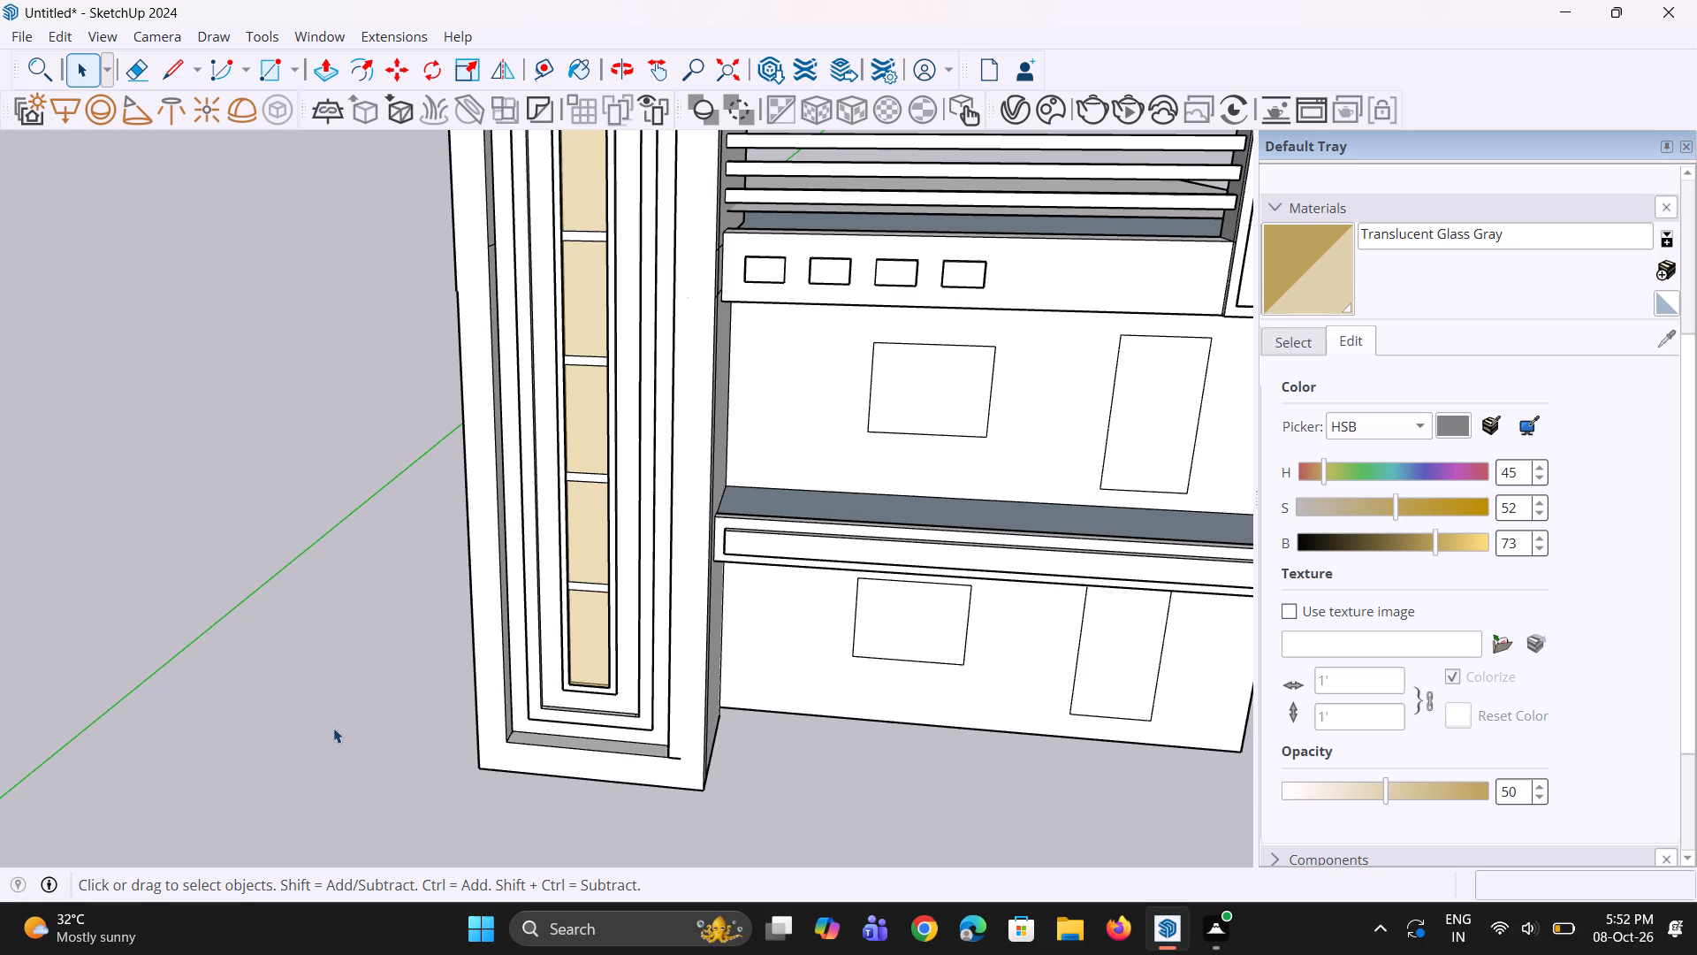
left_click(333, 728)
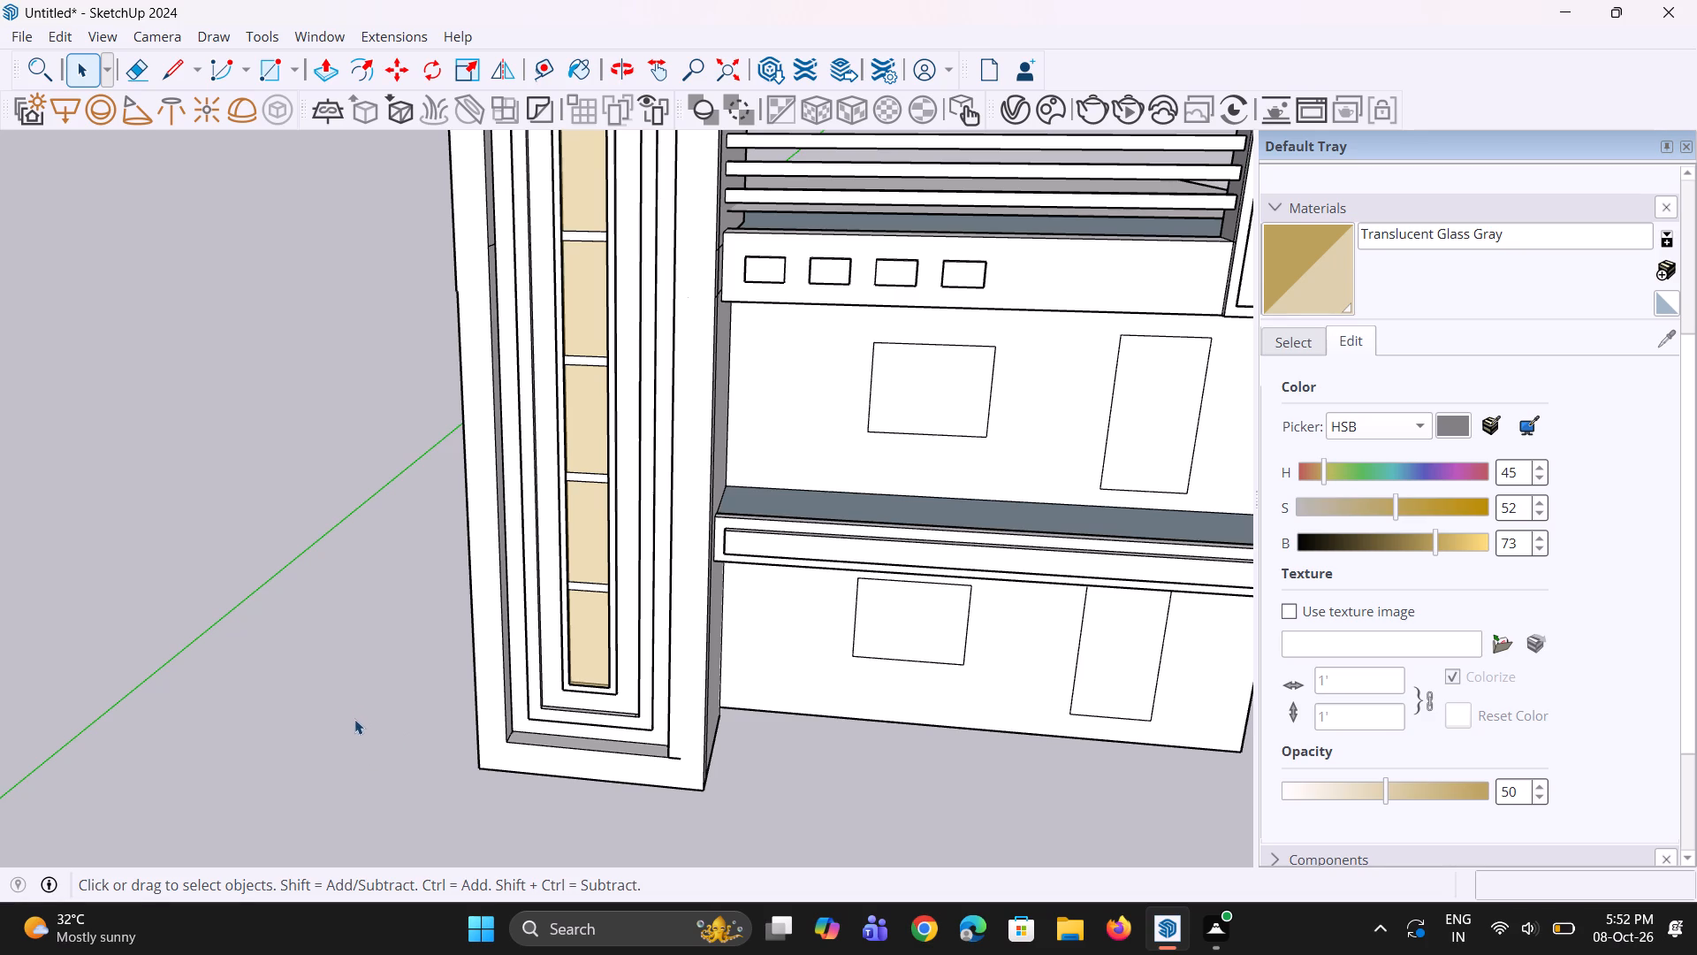
left_click(339, 714)
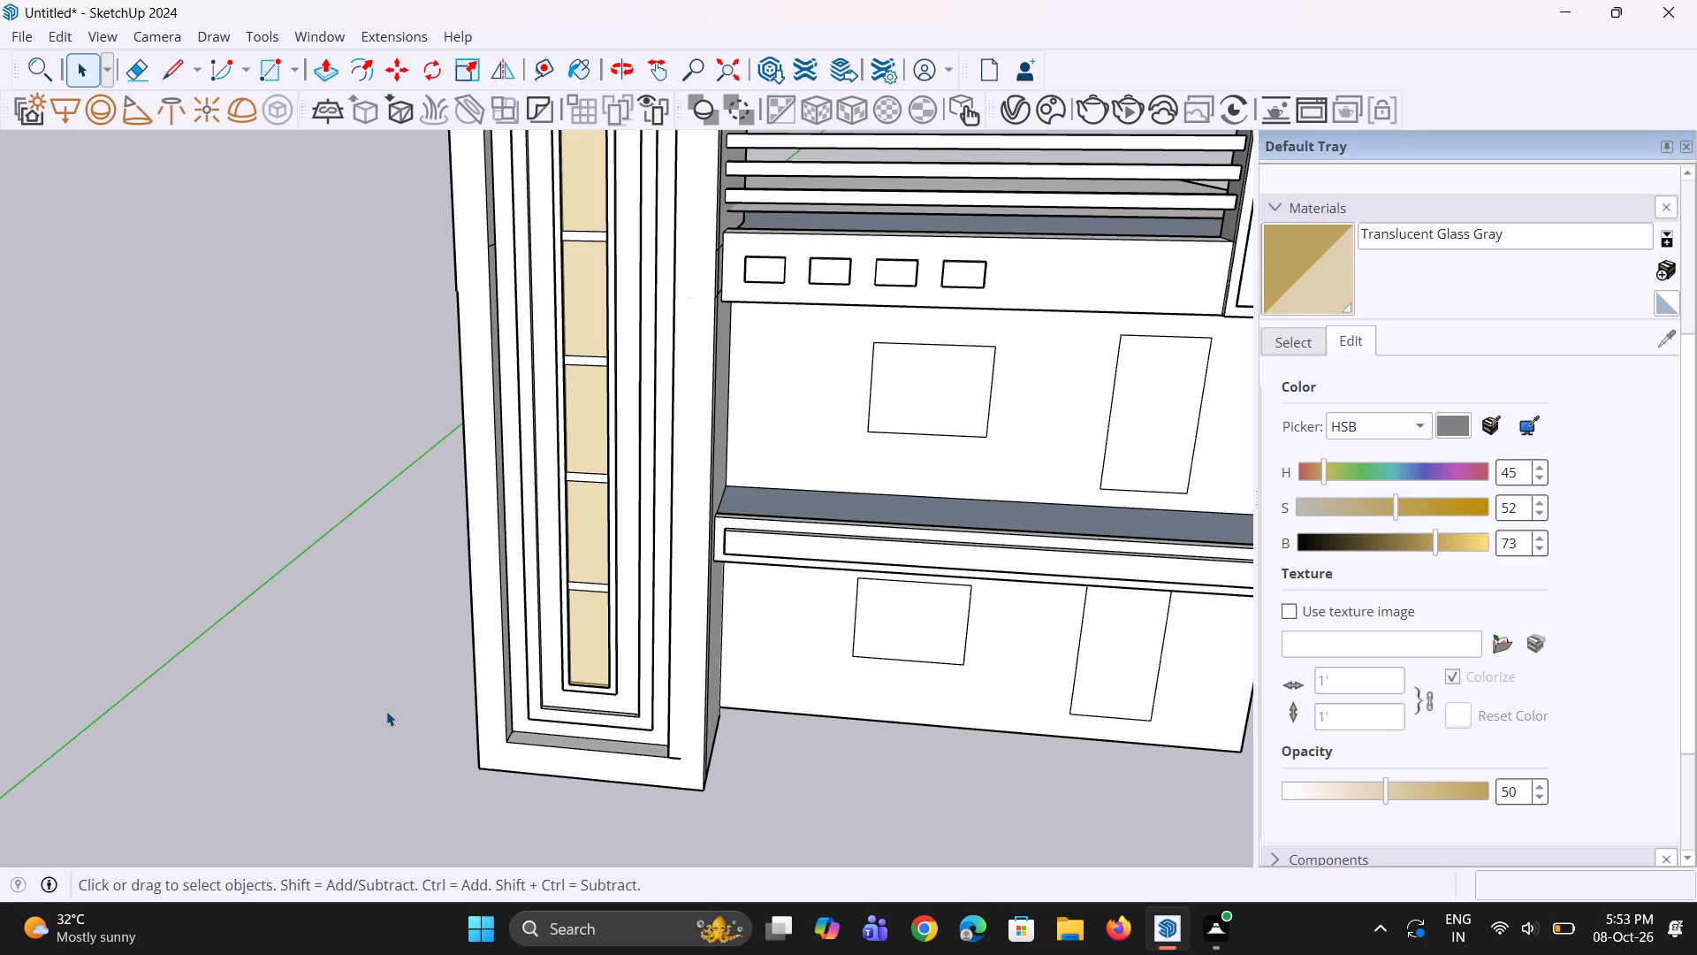
left_click(379, 705)
middle_click_drag(348, 635, 410, 652)
scroll(410, 652, "up", 1)
scroll(380, 689, "down", 7)
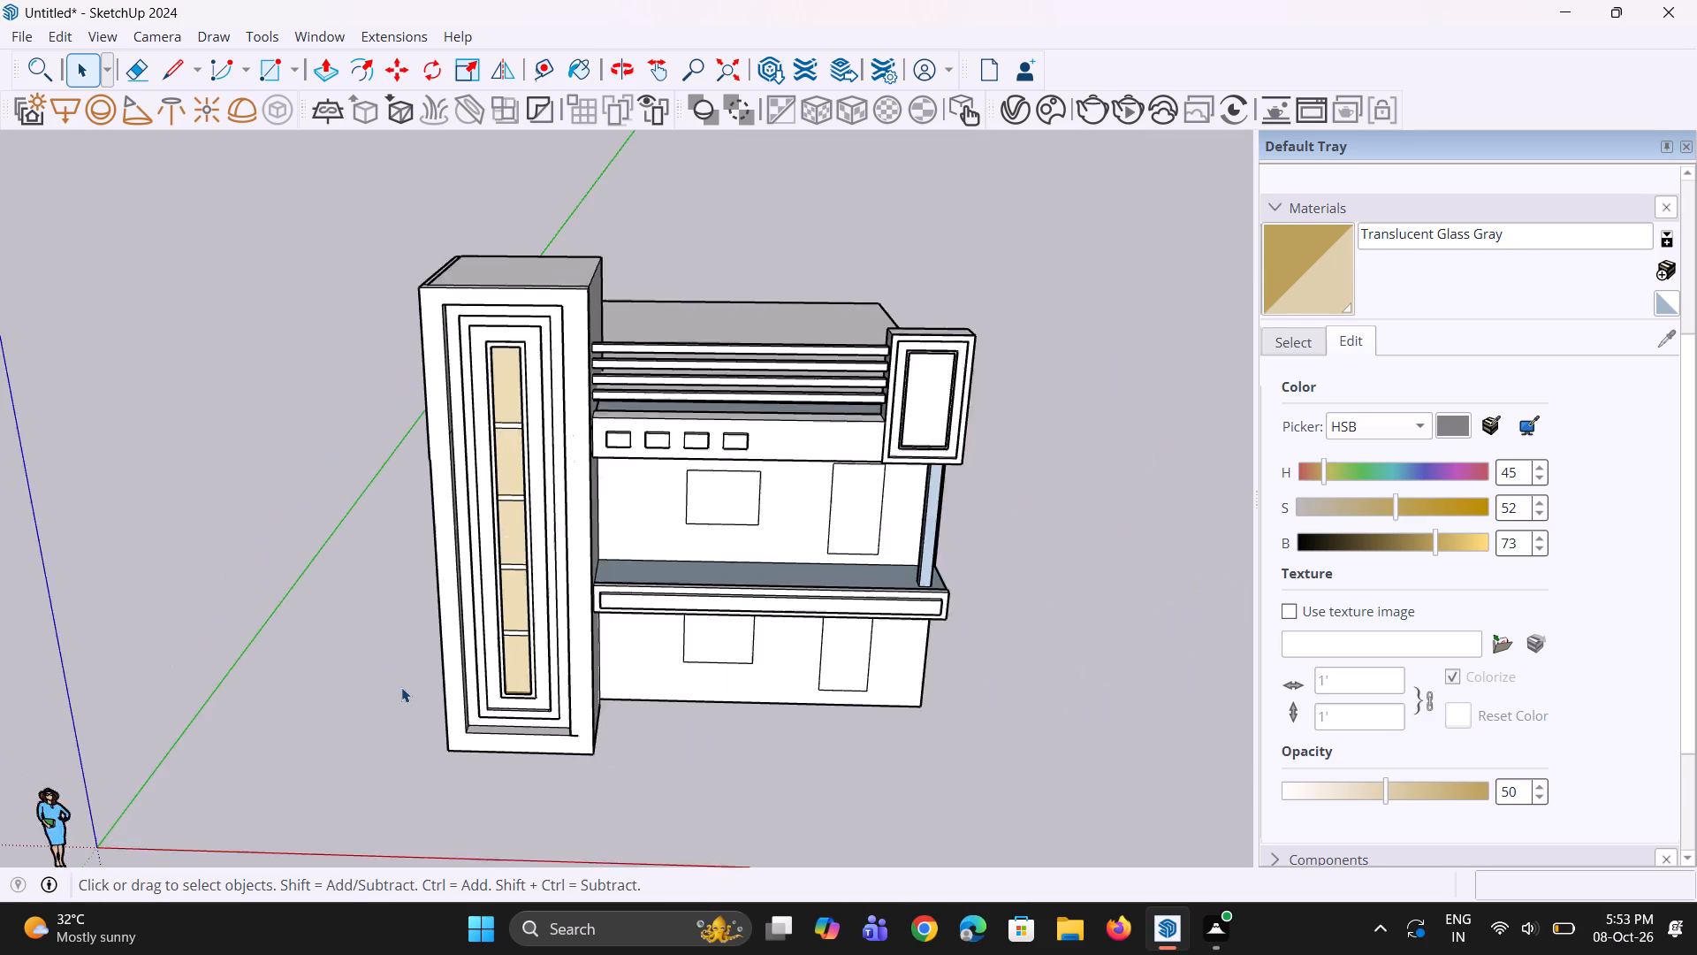
middle_click_drag(407, 687, 450, 603)
scroll(770, 638, "up", 2)
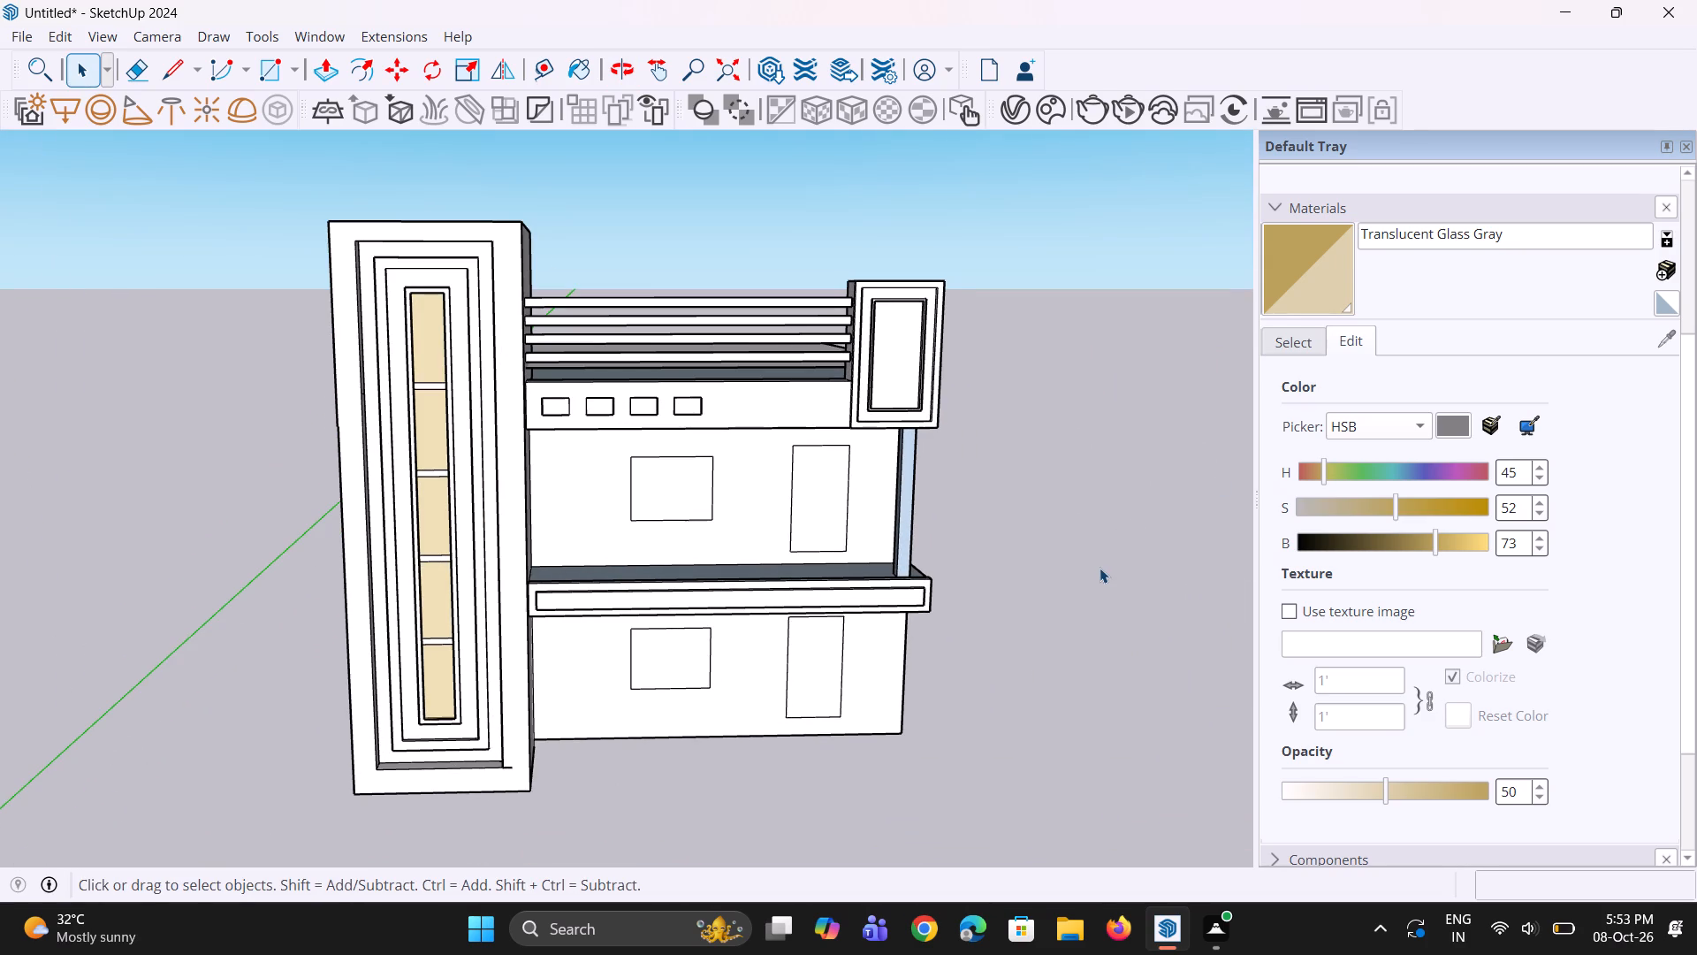
key("space")
left_click(1087, 568)
middle_click_drag(958, 648, 976, 687)
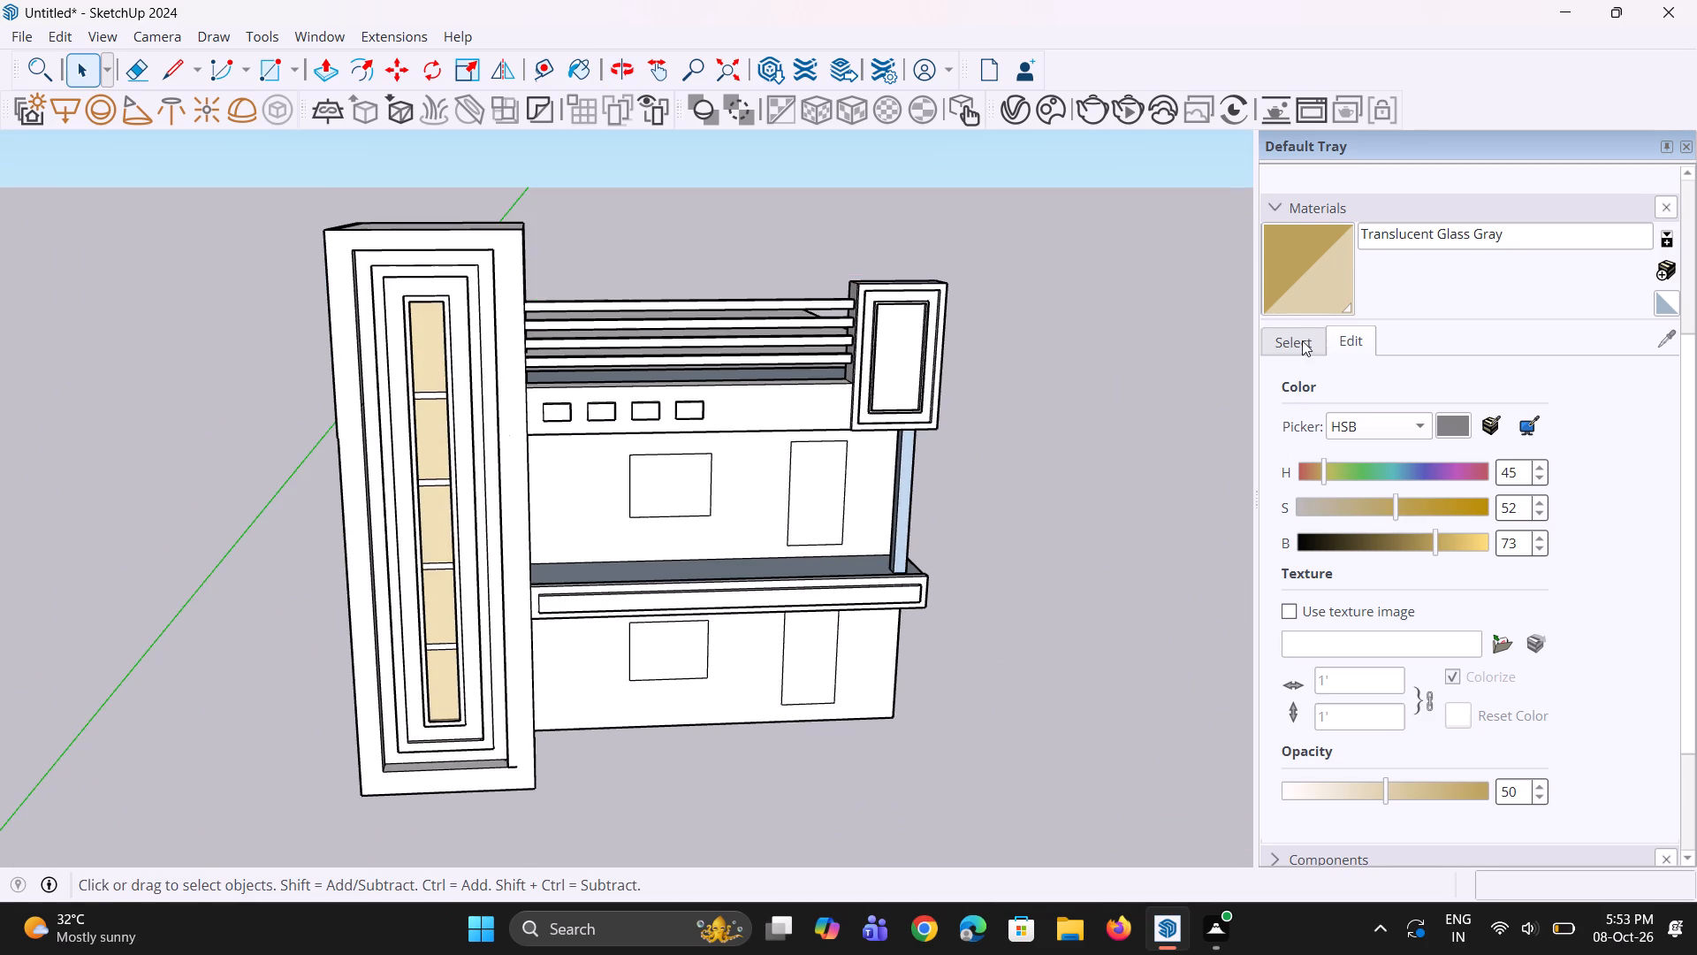
Leave the colour editing of the glass material and return to the Glass and Mirrors material collection.
left_click(1274, 344)
left_click(1115, 494)
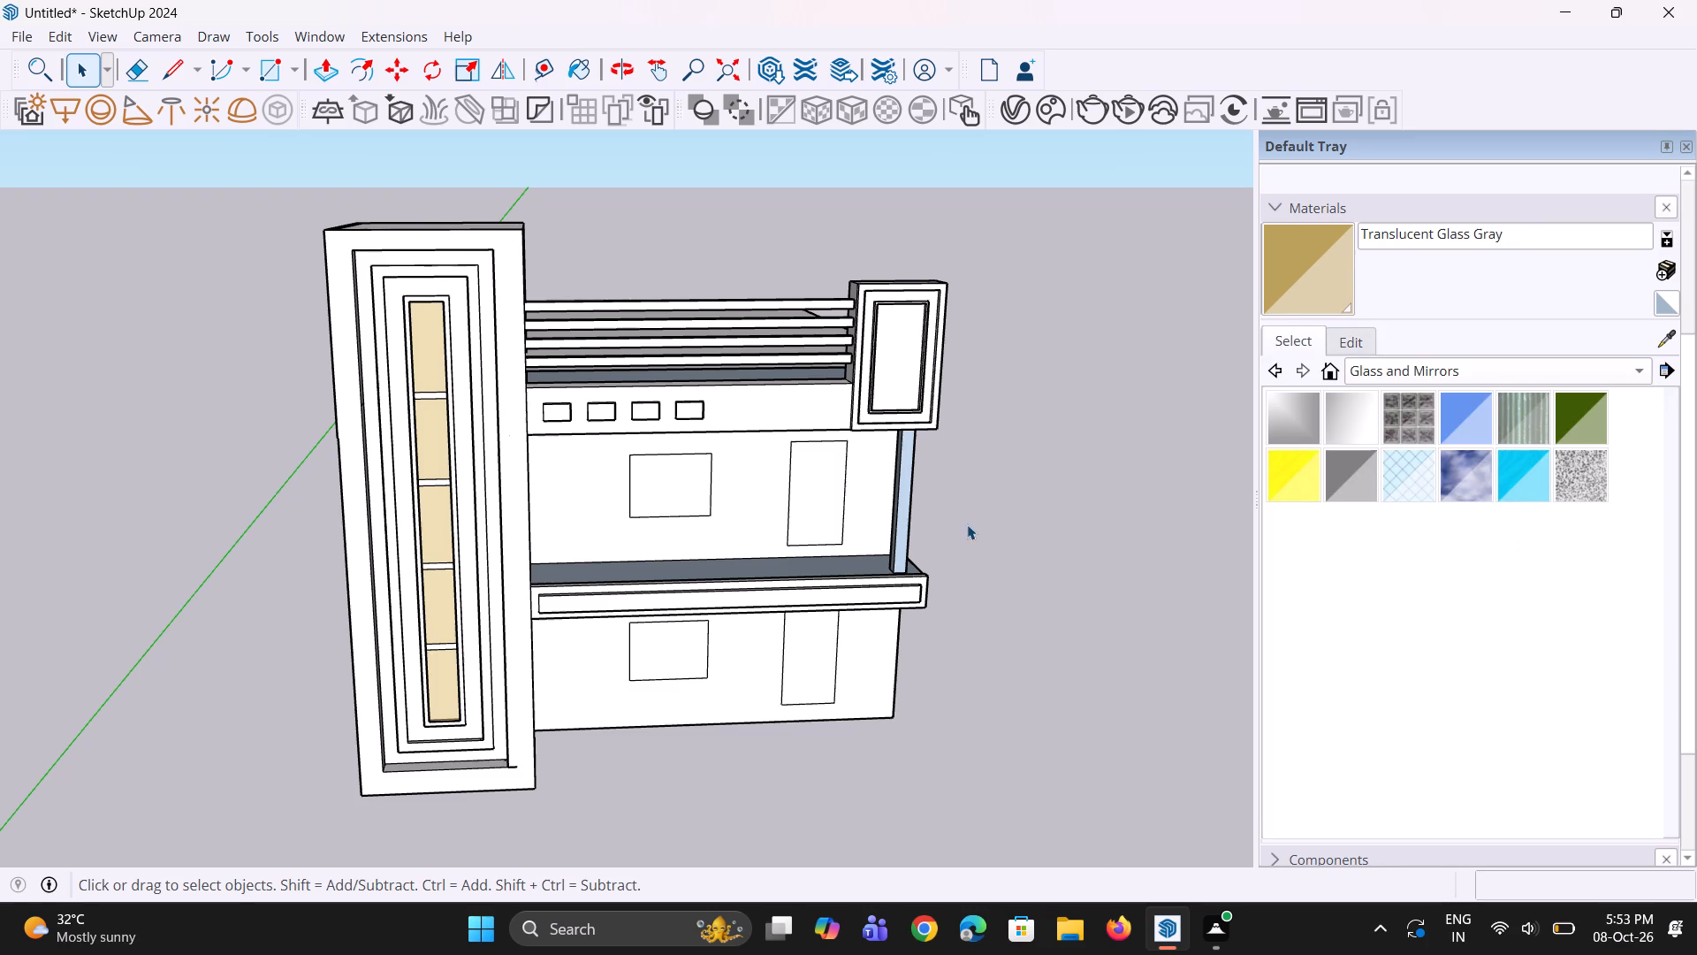
key("space")
key("space")
middle_click_drag(963, 544, 961, 535)
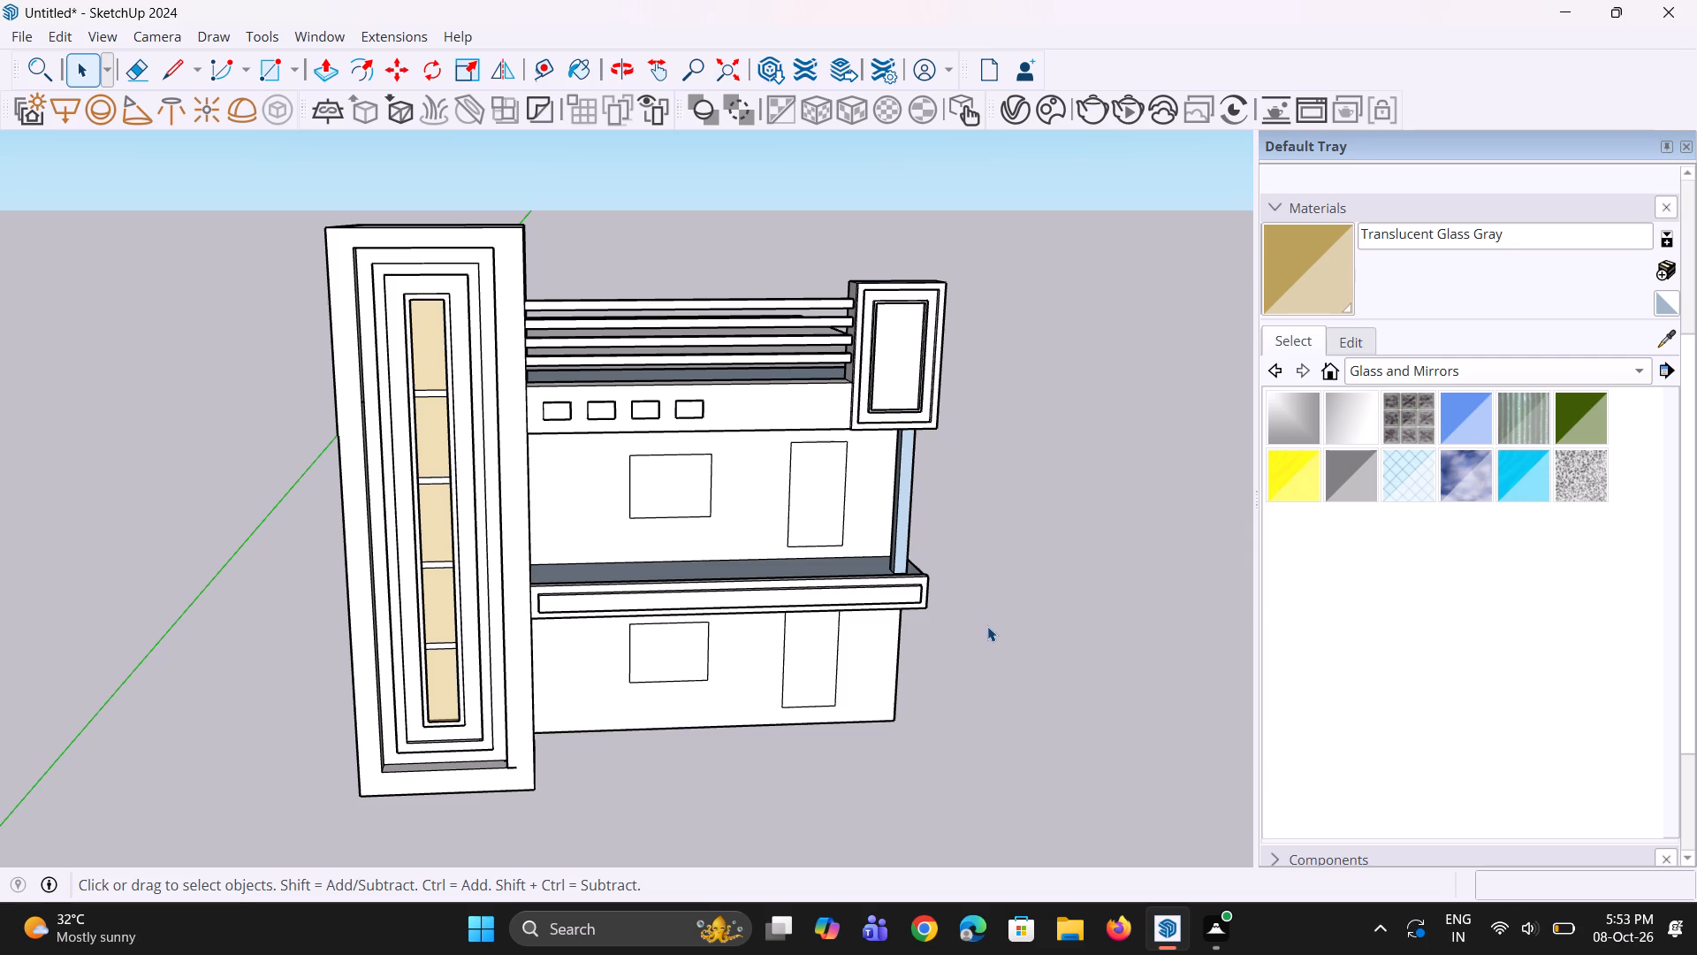
Save the model in the Documents folder under the name plan444.
key("ctrl+s")
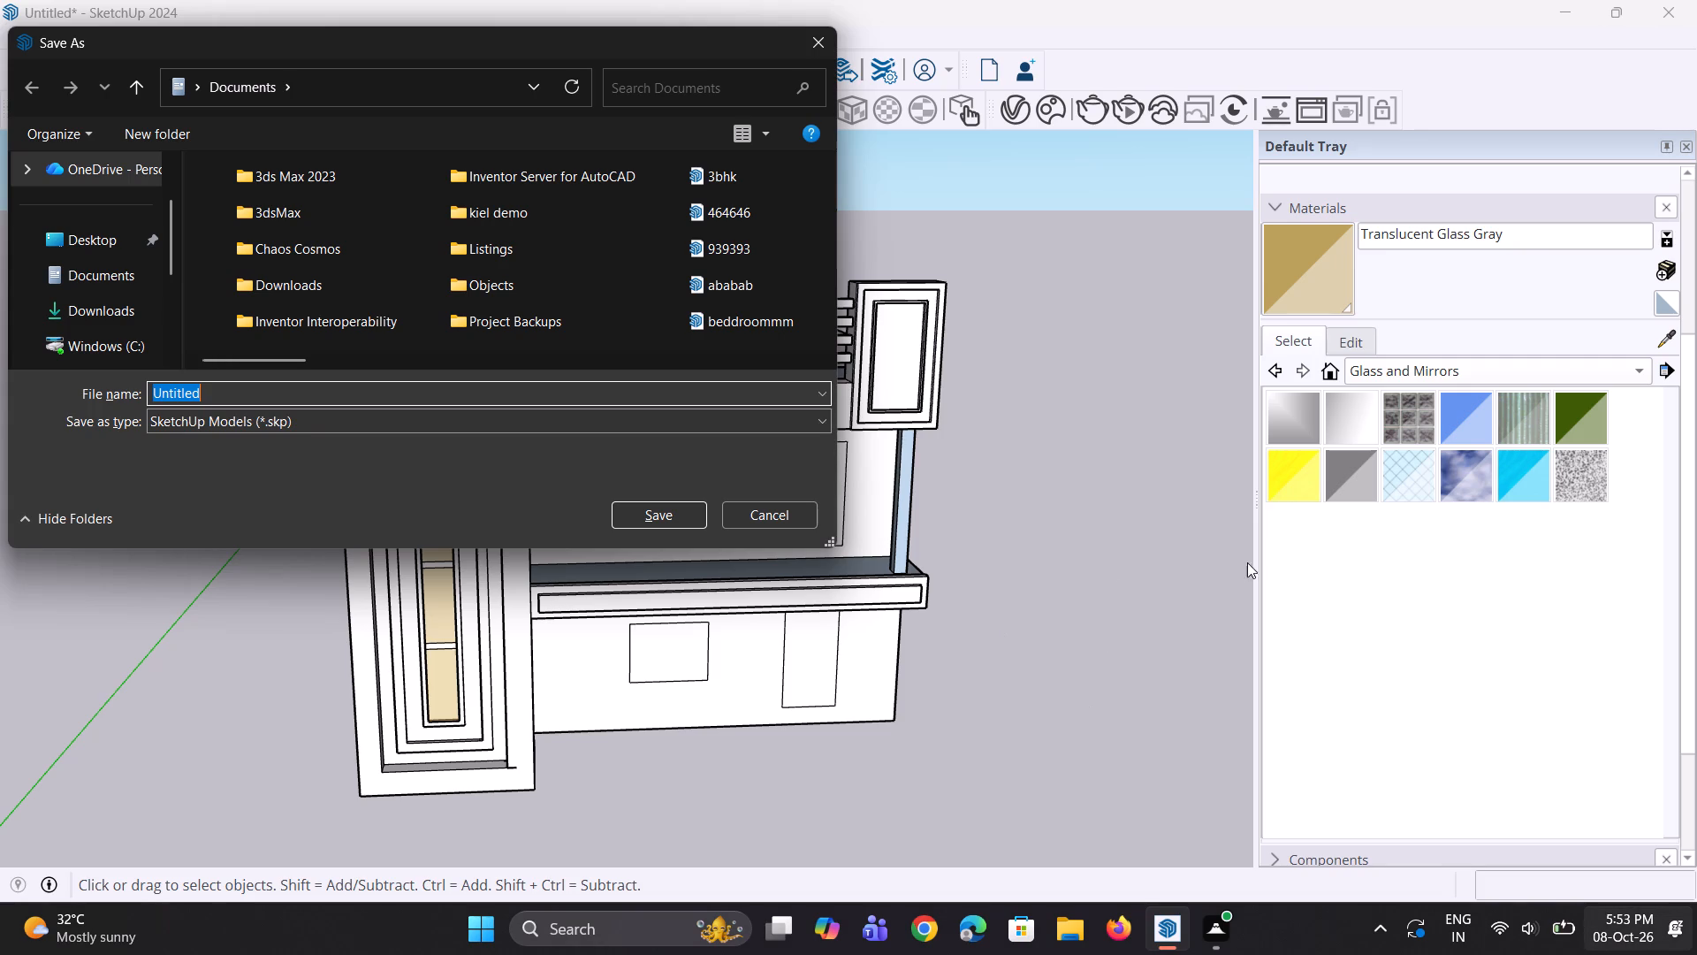
type("plan444")
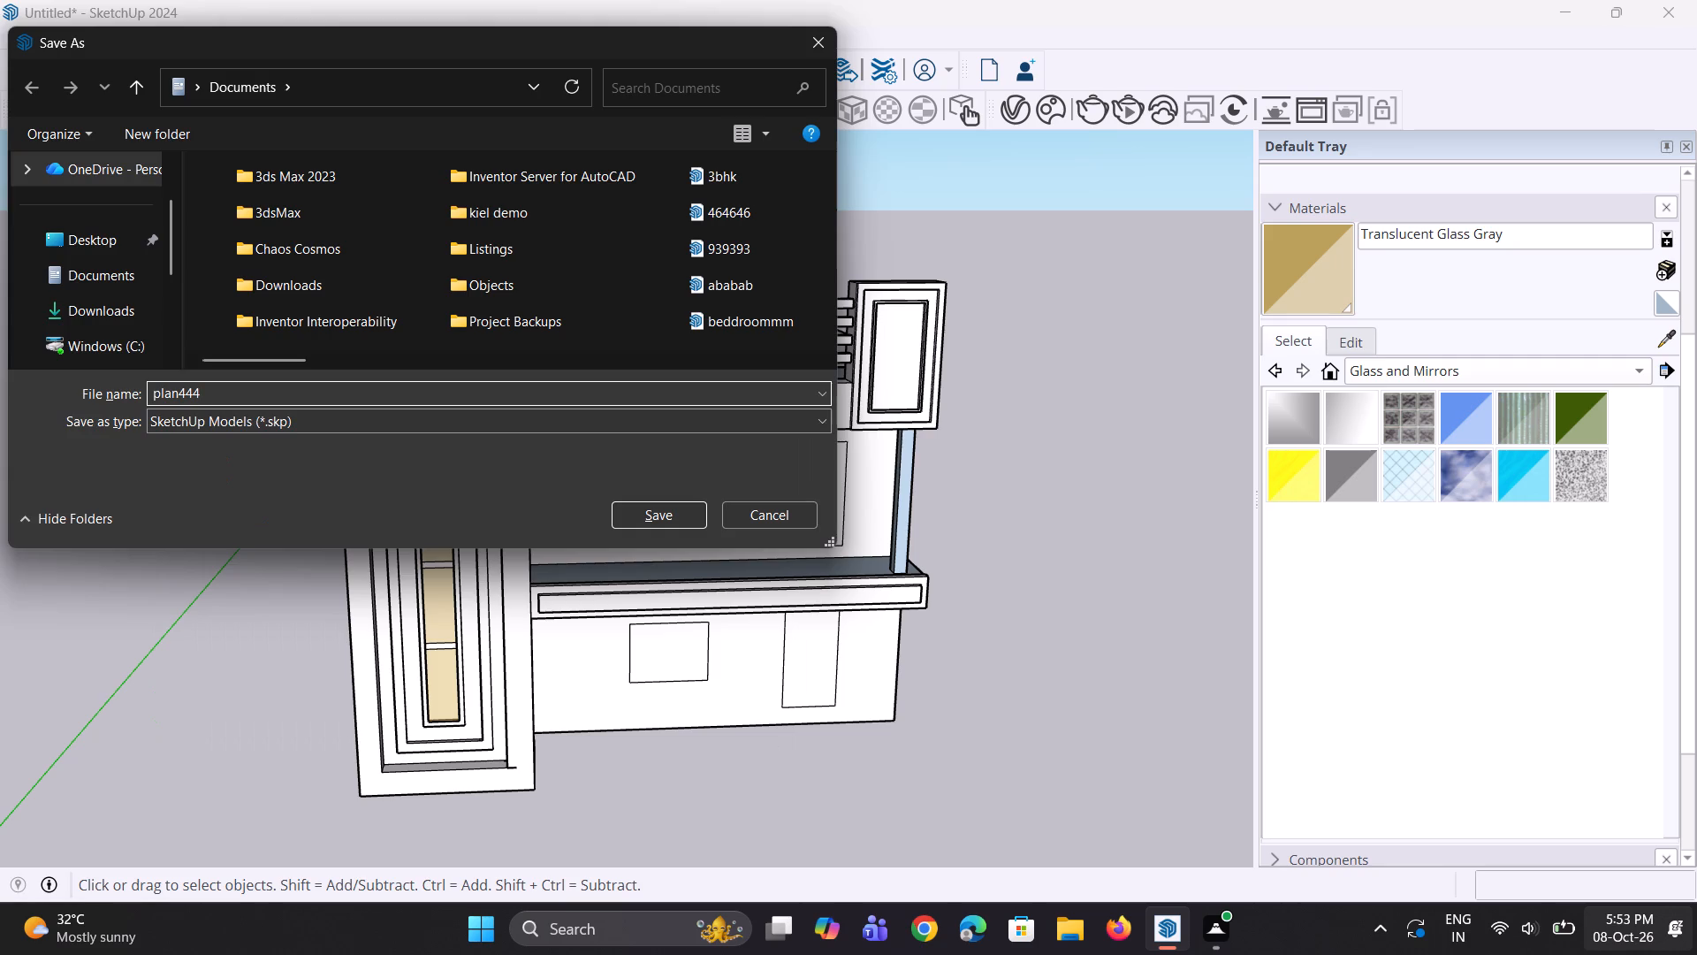
key("Return")
Examine the front facade and the tower from several angles.
scroll(886, 420, "down", 2)
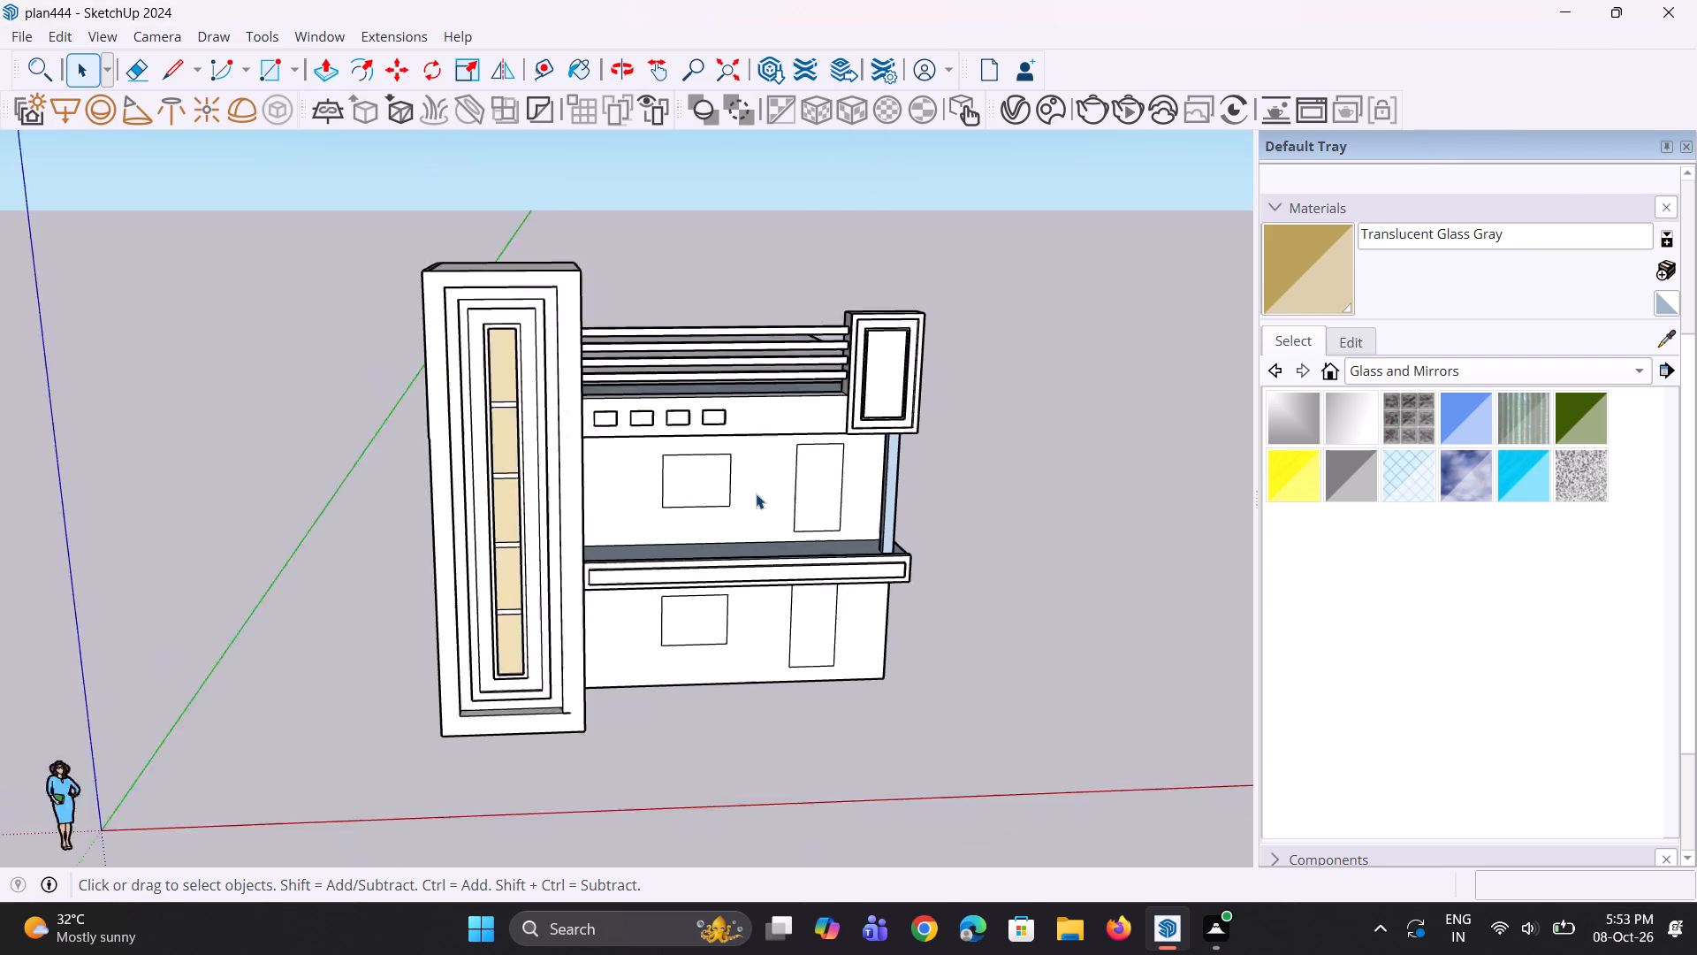
scroll(756, 493, "down", 1)
middle_click_drag(767, 513, 795, 508)
scroll(947, 479, "up", 5)
middle_click_drag(929, 448, 909, 464)
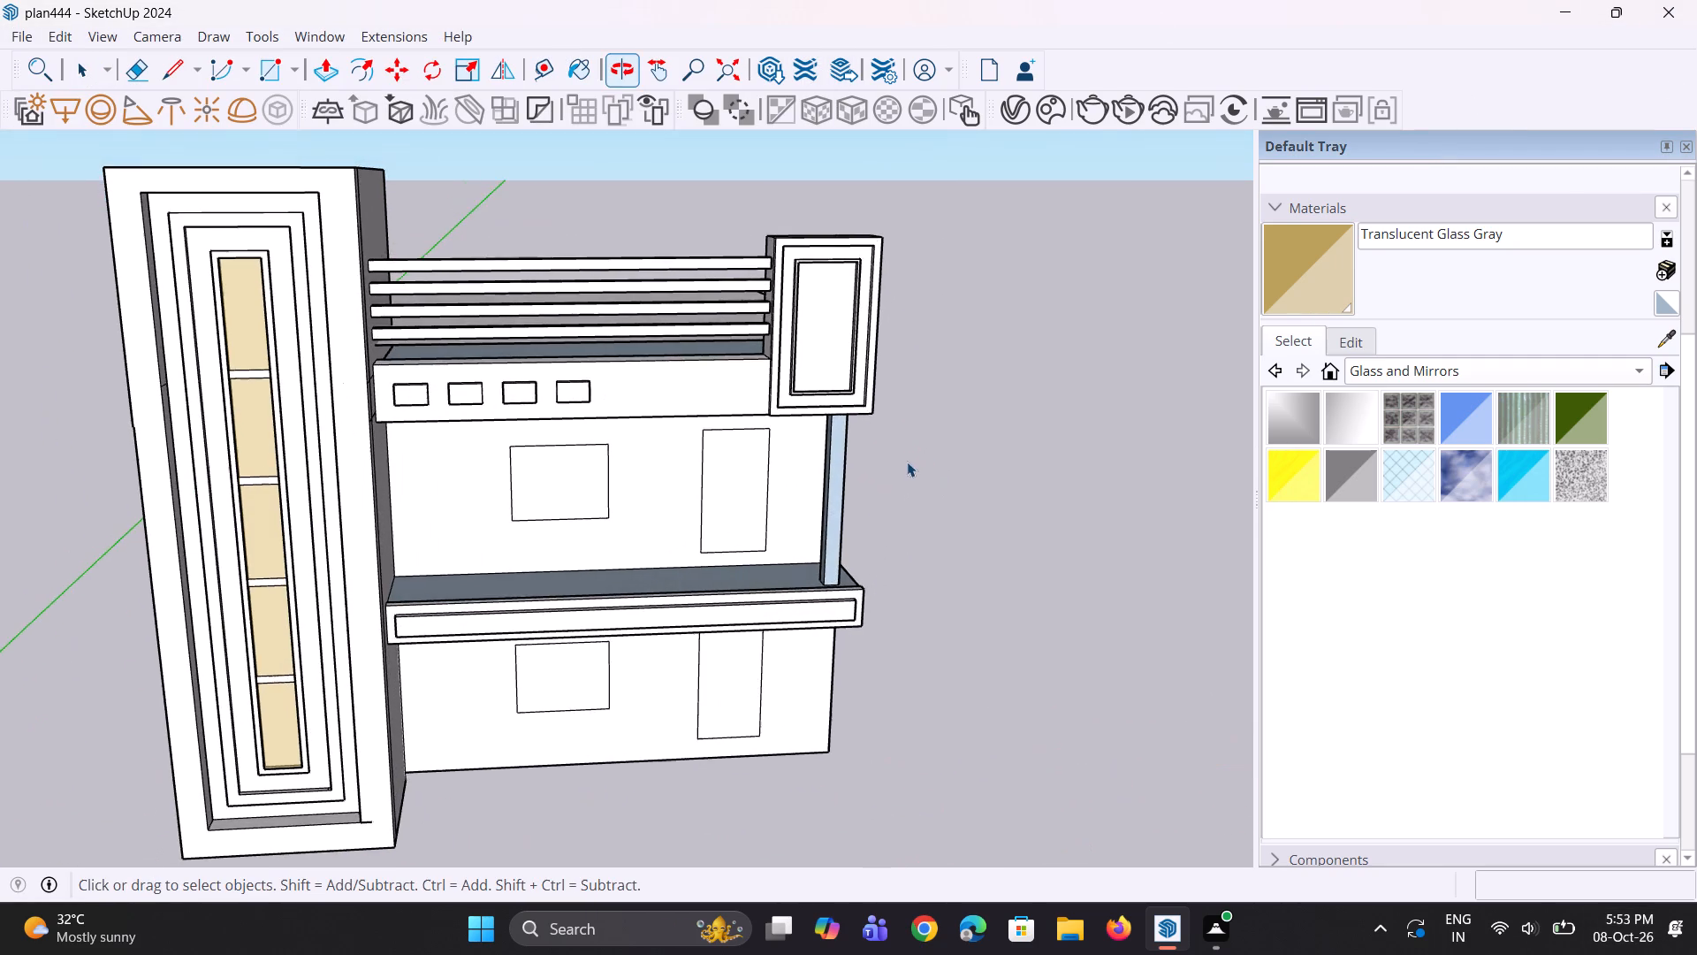
scroll(803, 528, "up", 1)
scroll(803, 528, "down", 7)
scroll(535, 628, "up", 3)
middle_click_drag(543, 593, 588, 626)
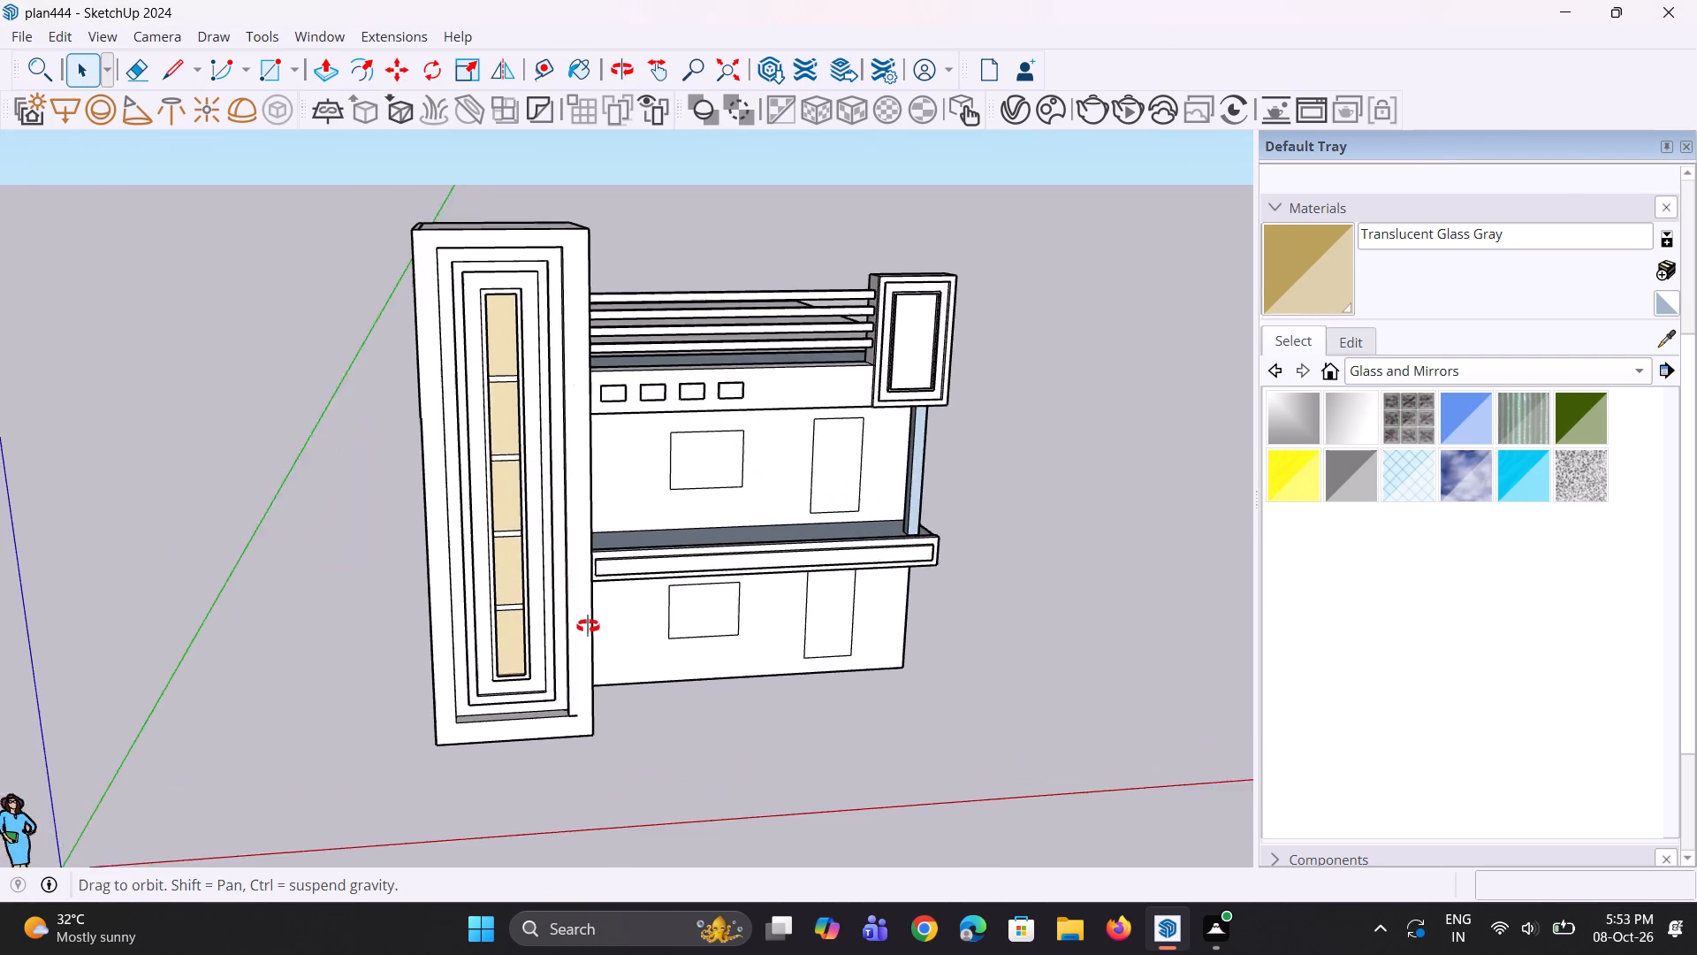
middle_click_drag(588, 626, 591, 646)
scroll(592, 646, "up", 1)
scroll(588, 443, "down", 4)
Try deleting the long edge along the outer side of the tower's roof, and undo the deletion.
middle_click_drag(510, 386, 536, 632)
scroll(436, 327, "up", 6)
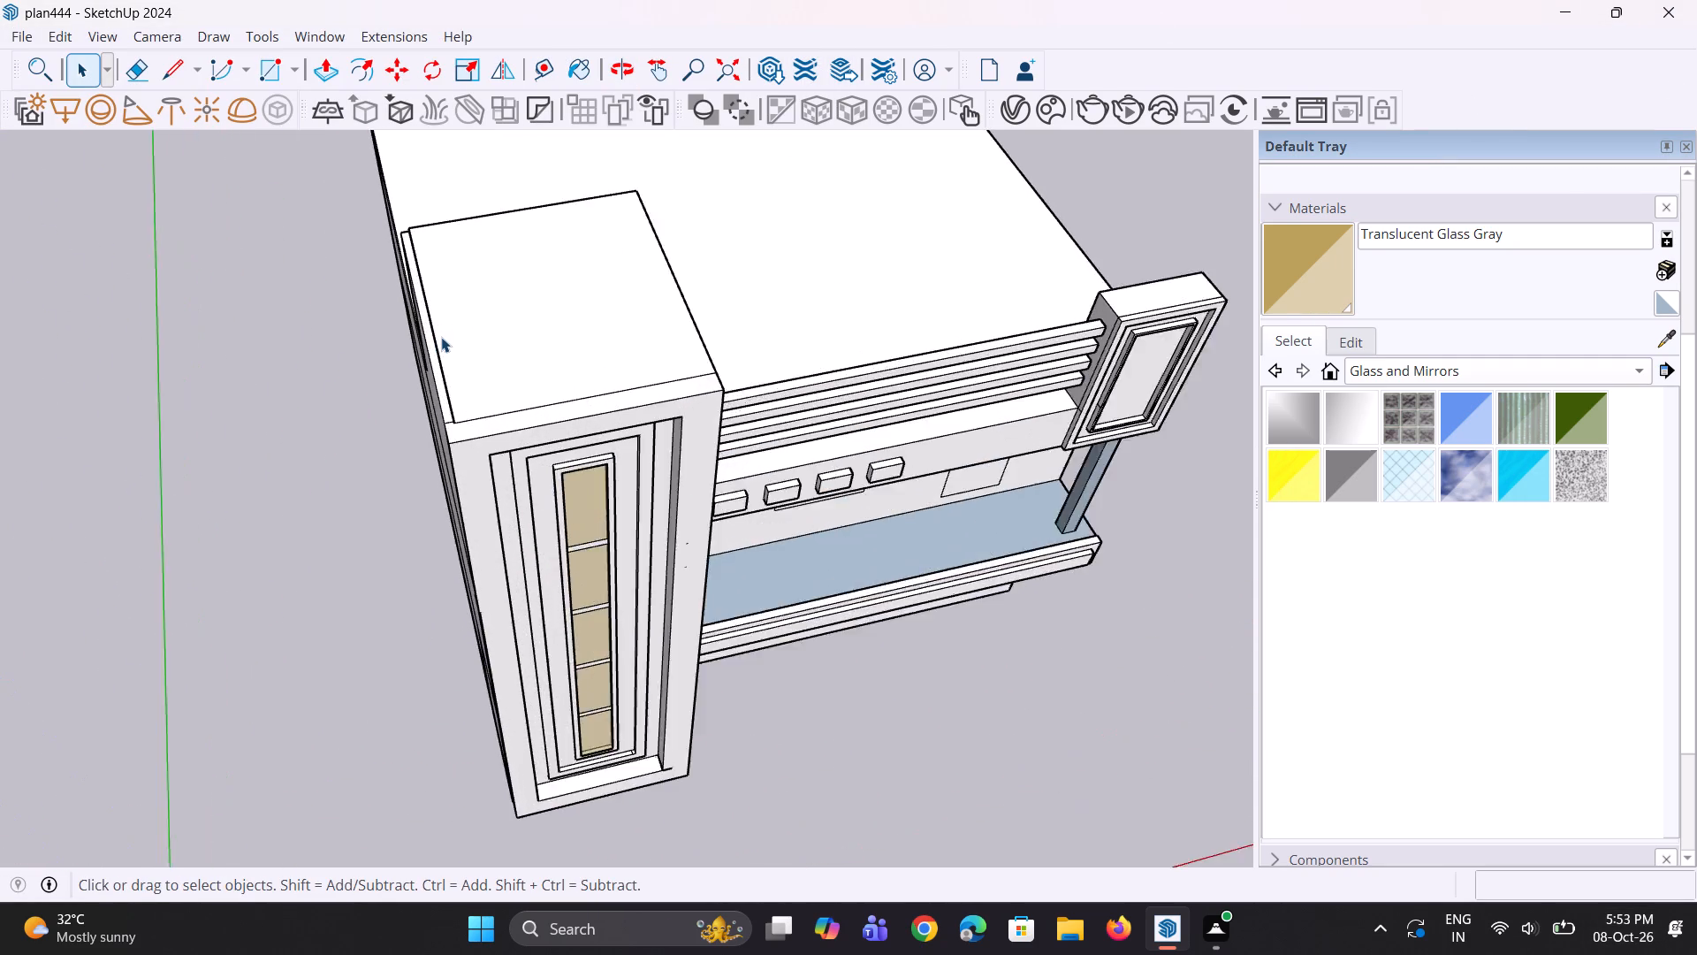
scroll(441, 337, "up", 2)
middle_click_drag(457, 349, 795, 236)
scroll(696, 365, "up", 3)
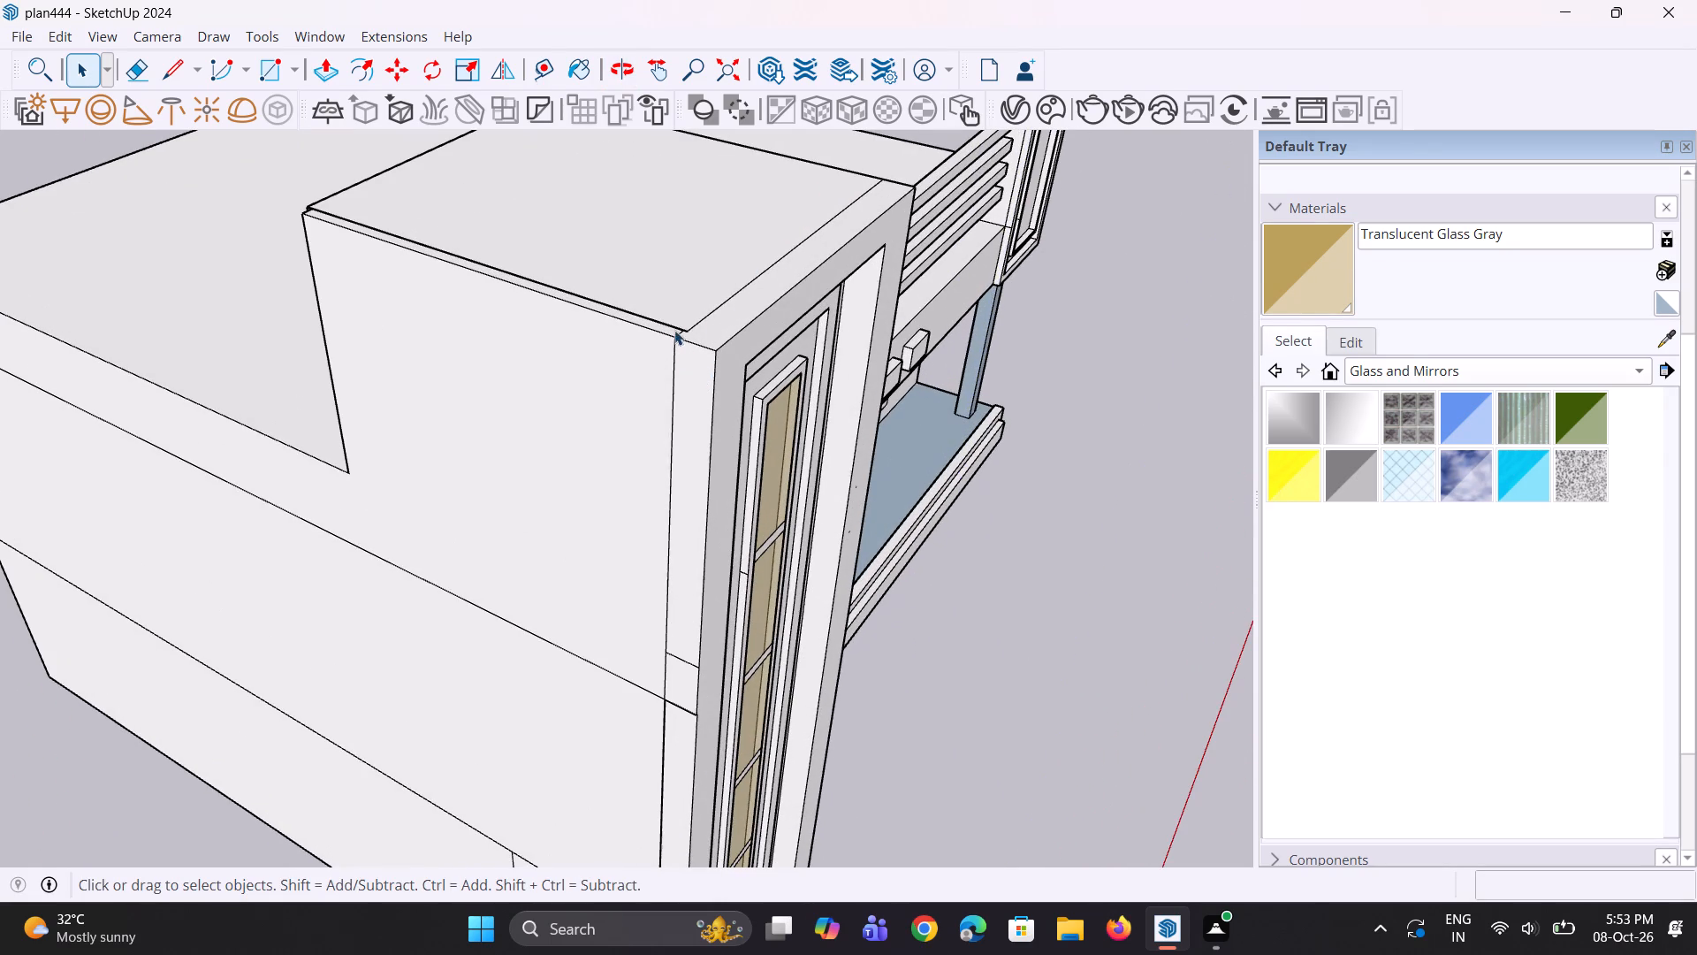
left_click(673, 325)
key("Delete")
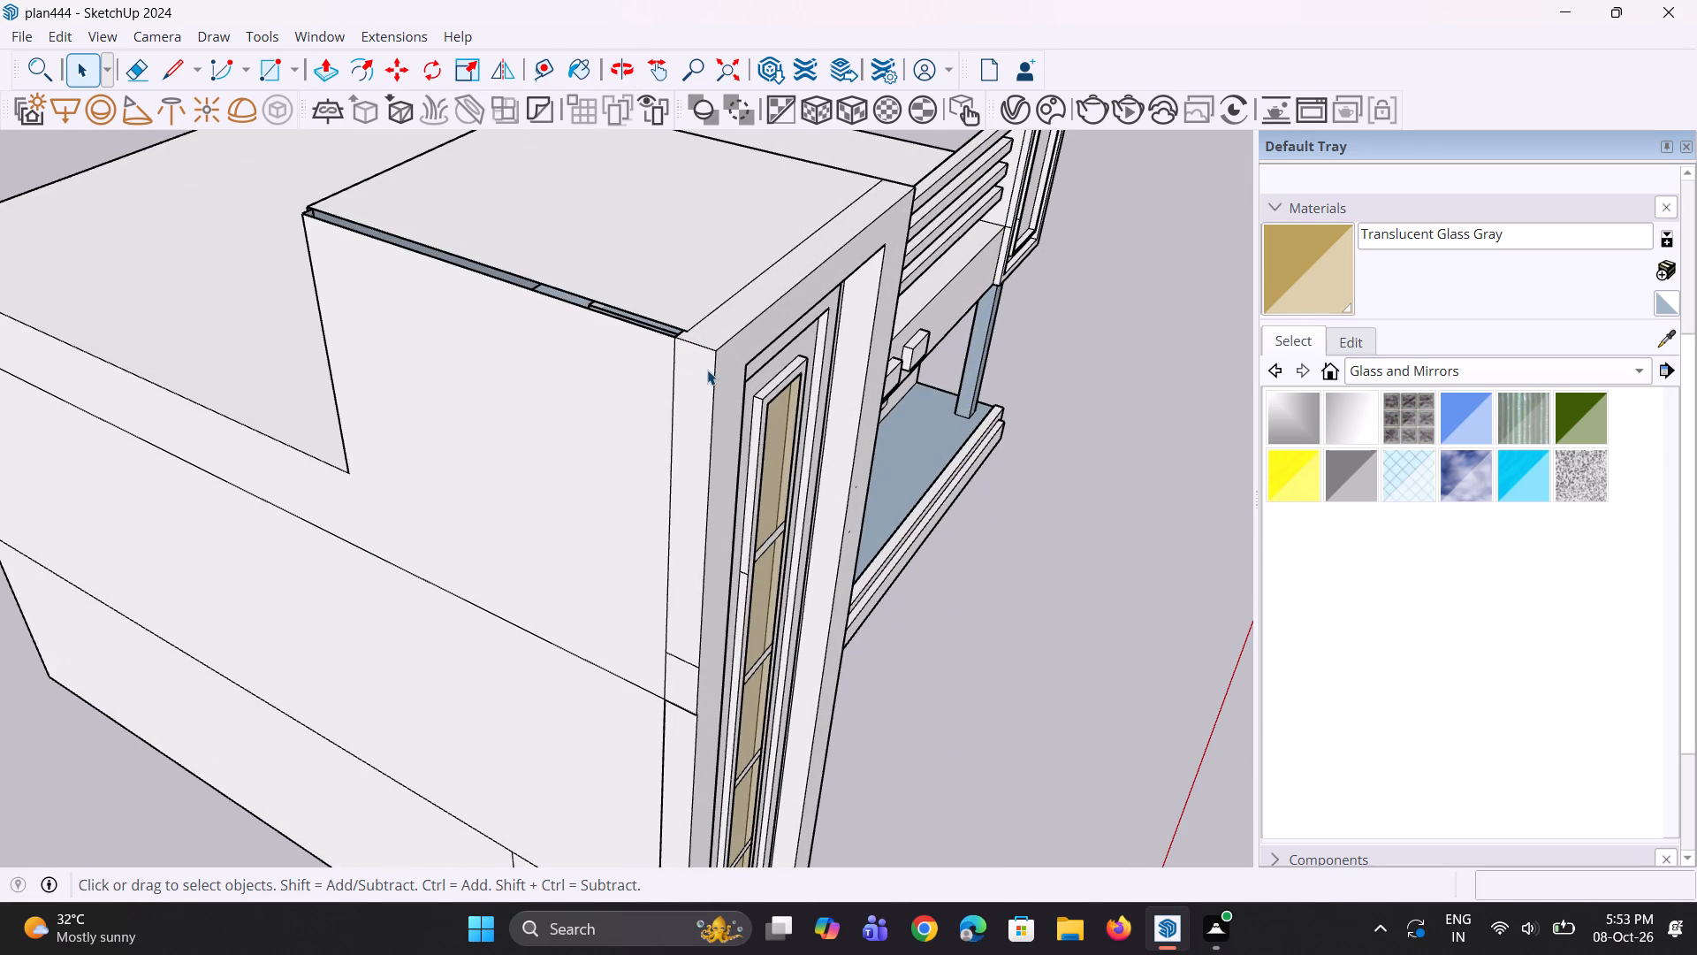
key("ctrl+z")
Examine the tower's roof, side wall and nested front frames from different angles.
scroll(671, 394, "down", 5)
middle_click_drag(812, 437, 655, 369)
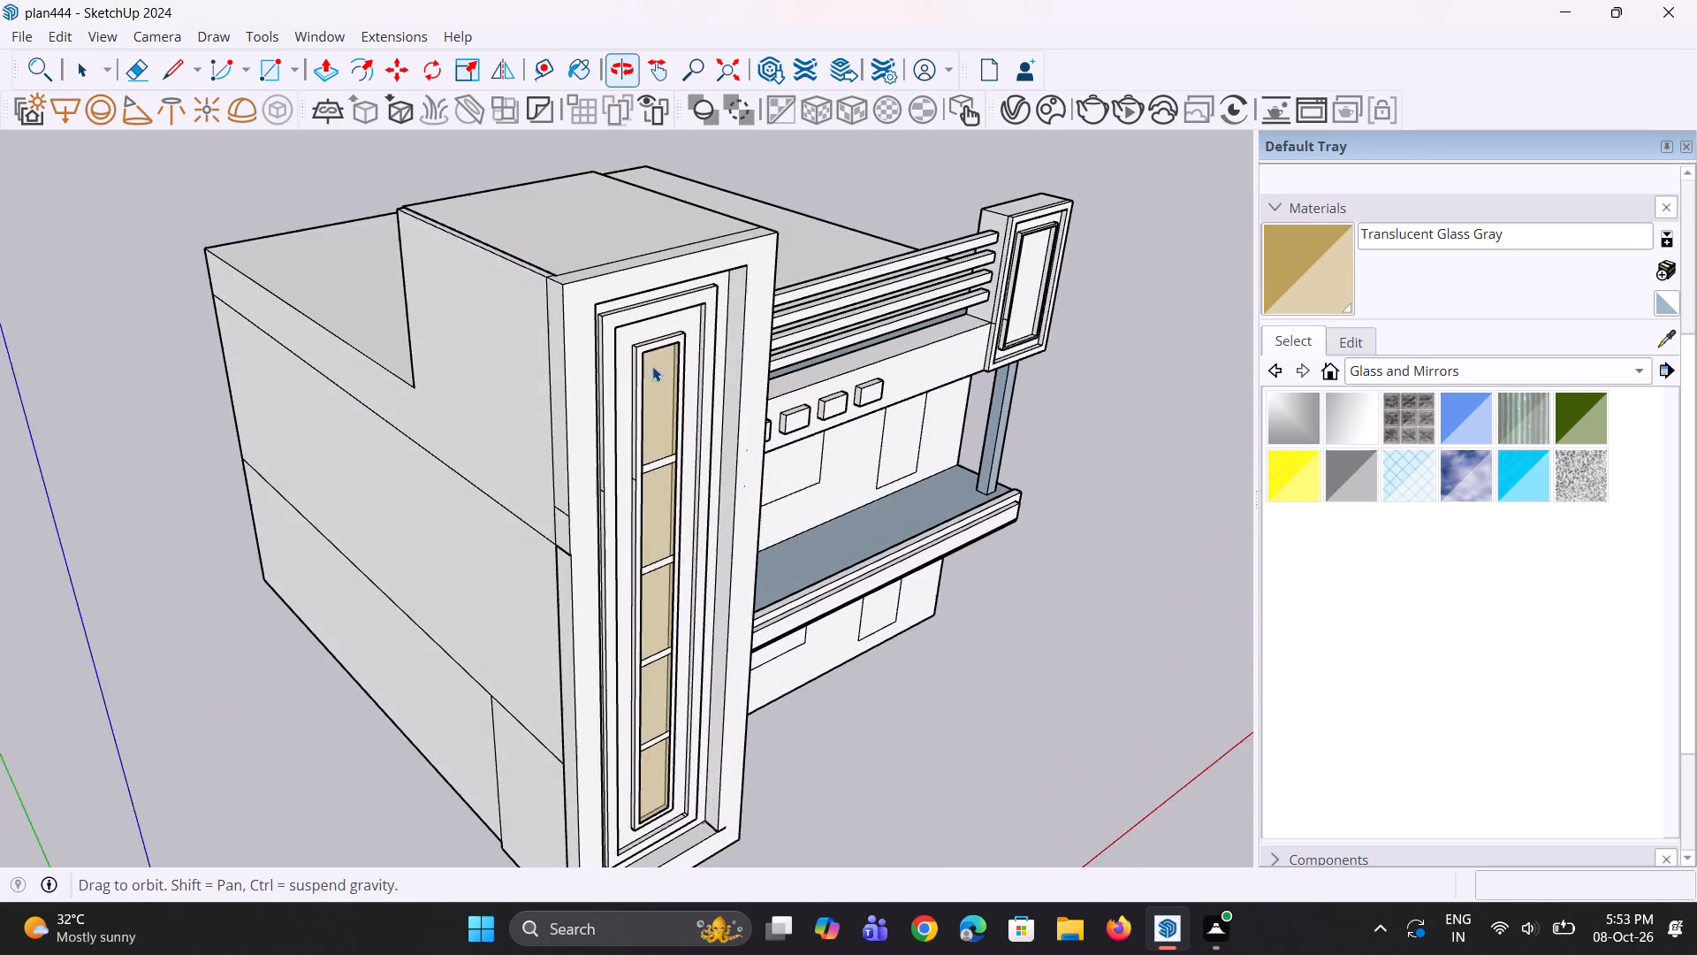
key("space")
key("space")
middle_click_drag(891, 554, 733, 506)
scroll(718, 498, "up", 1)
scroll(645, 448, "down", 7)
middle_click_drag(690, 547, 593, 582)
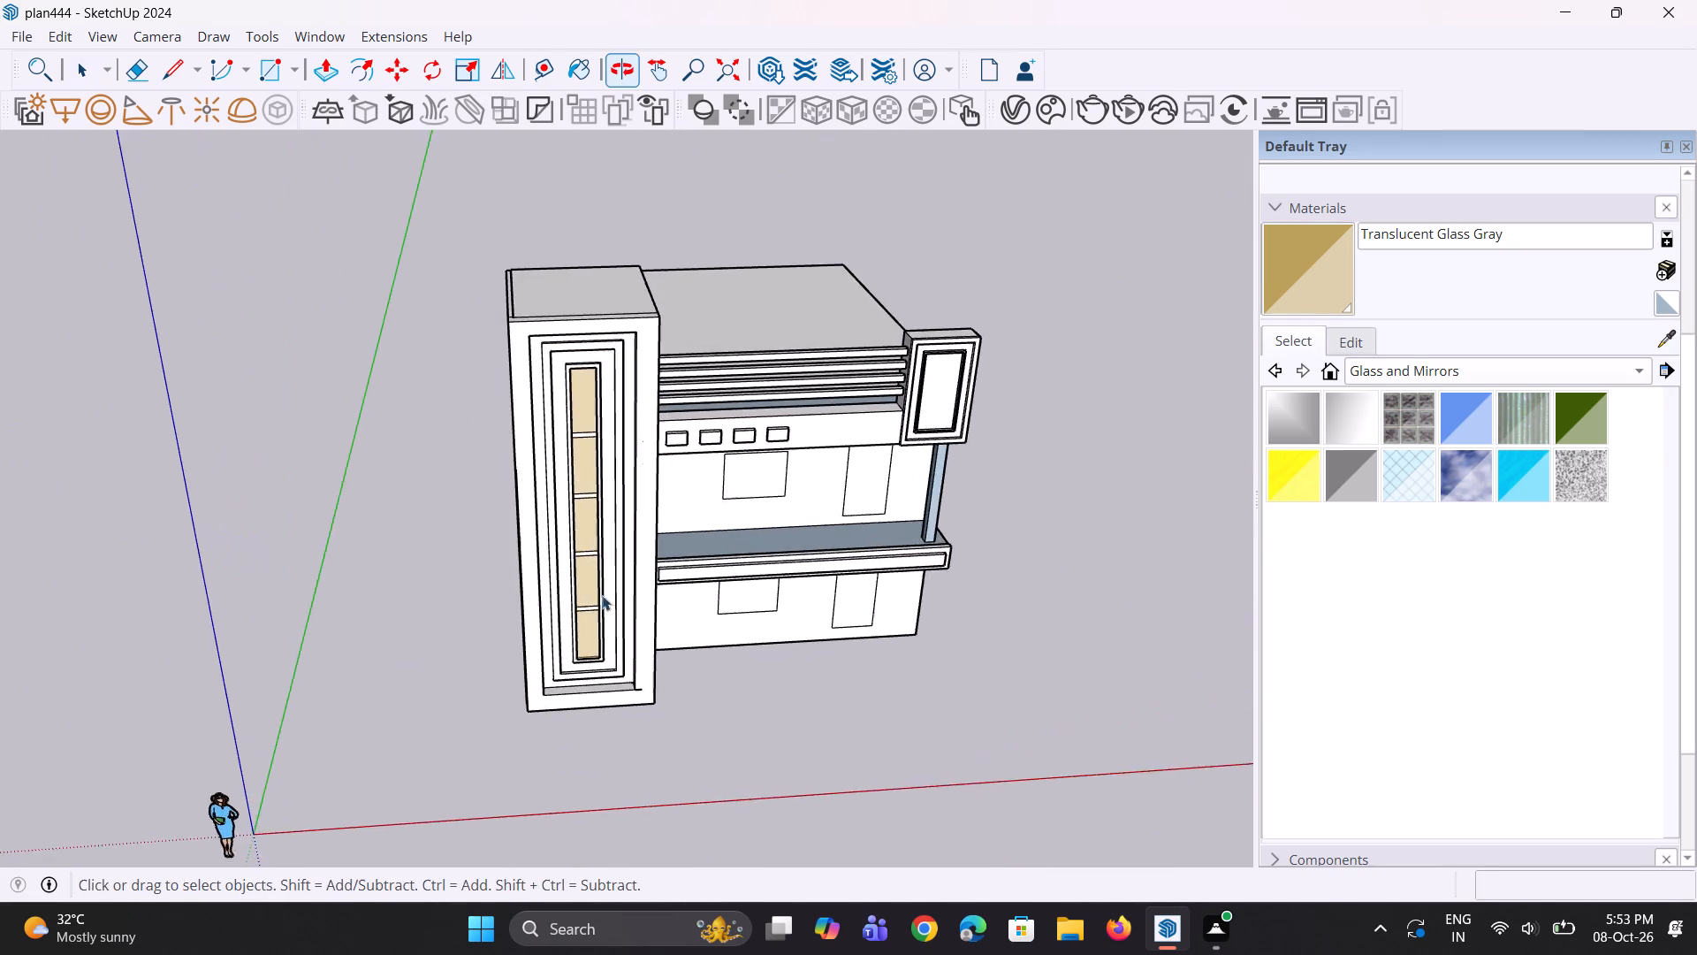
scroll(665, 663, "up", 2)
middle_click_drag(679, 652, 671, 614)
scroll(481, 379, "up", 3)
middle_click_drag(510, 377, 521, 368)
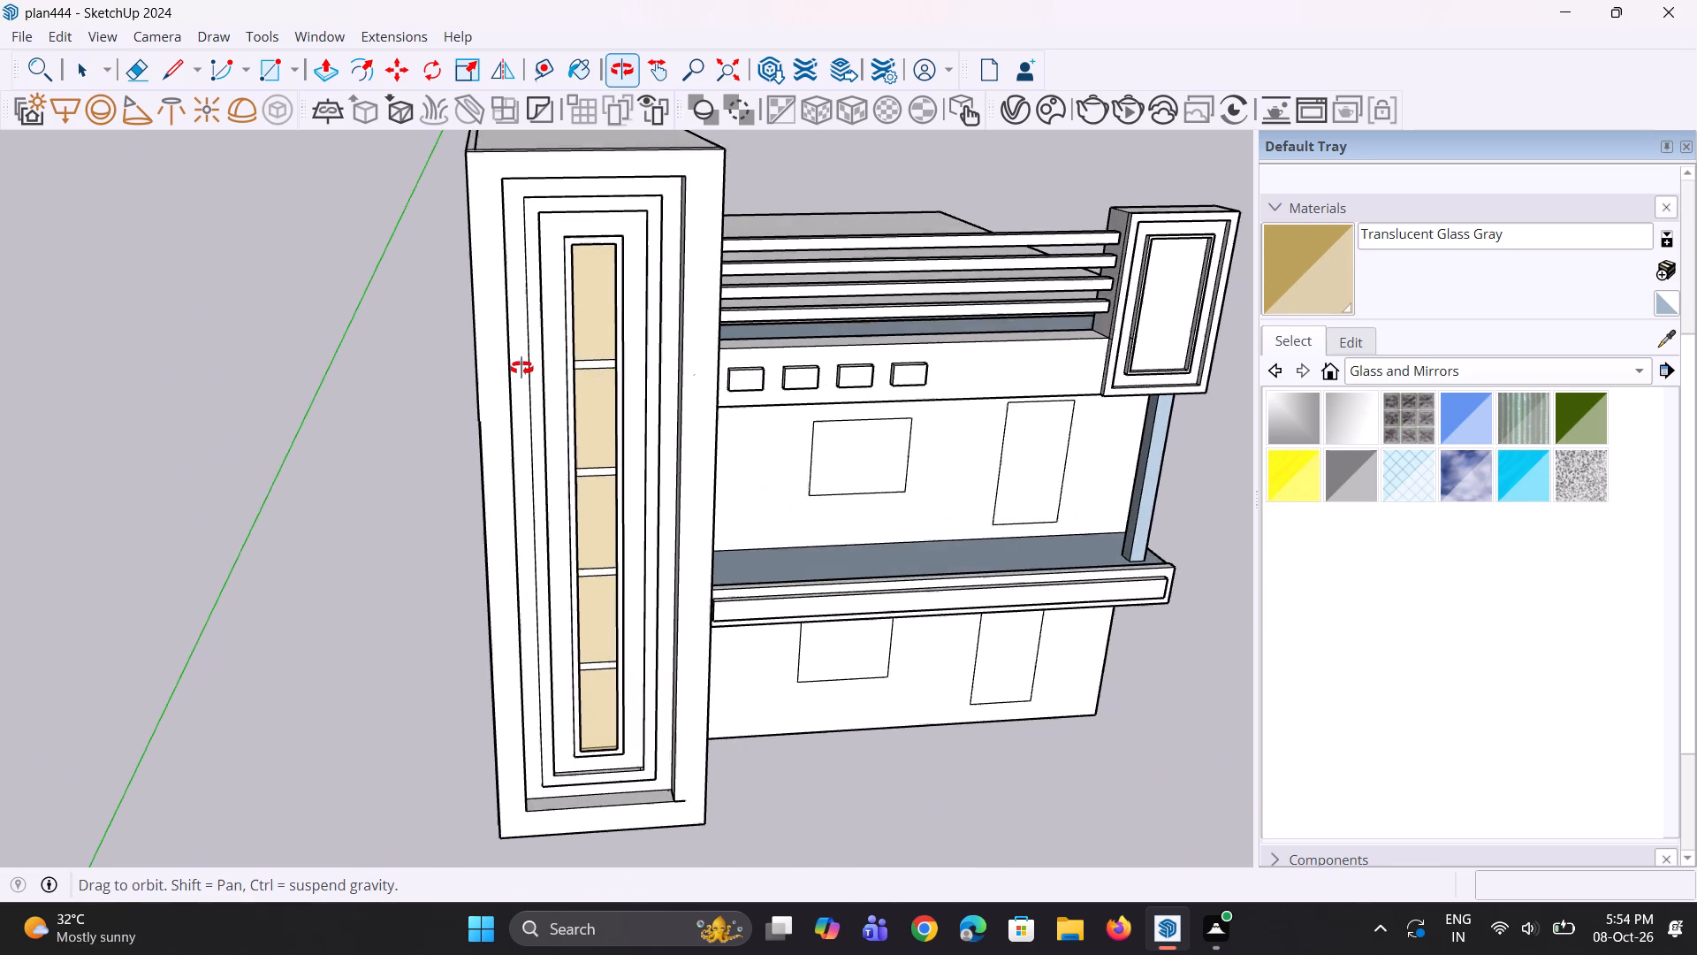
middle_click_drag(521, 368, 560, 391)
middle_click_drag(535, 344, 537, 333)
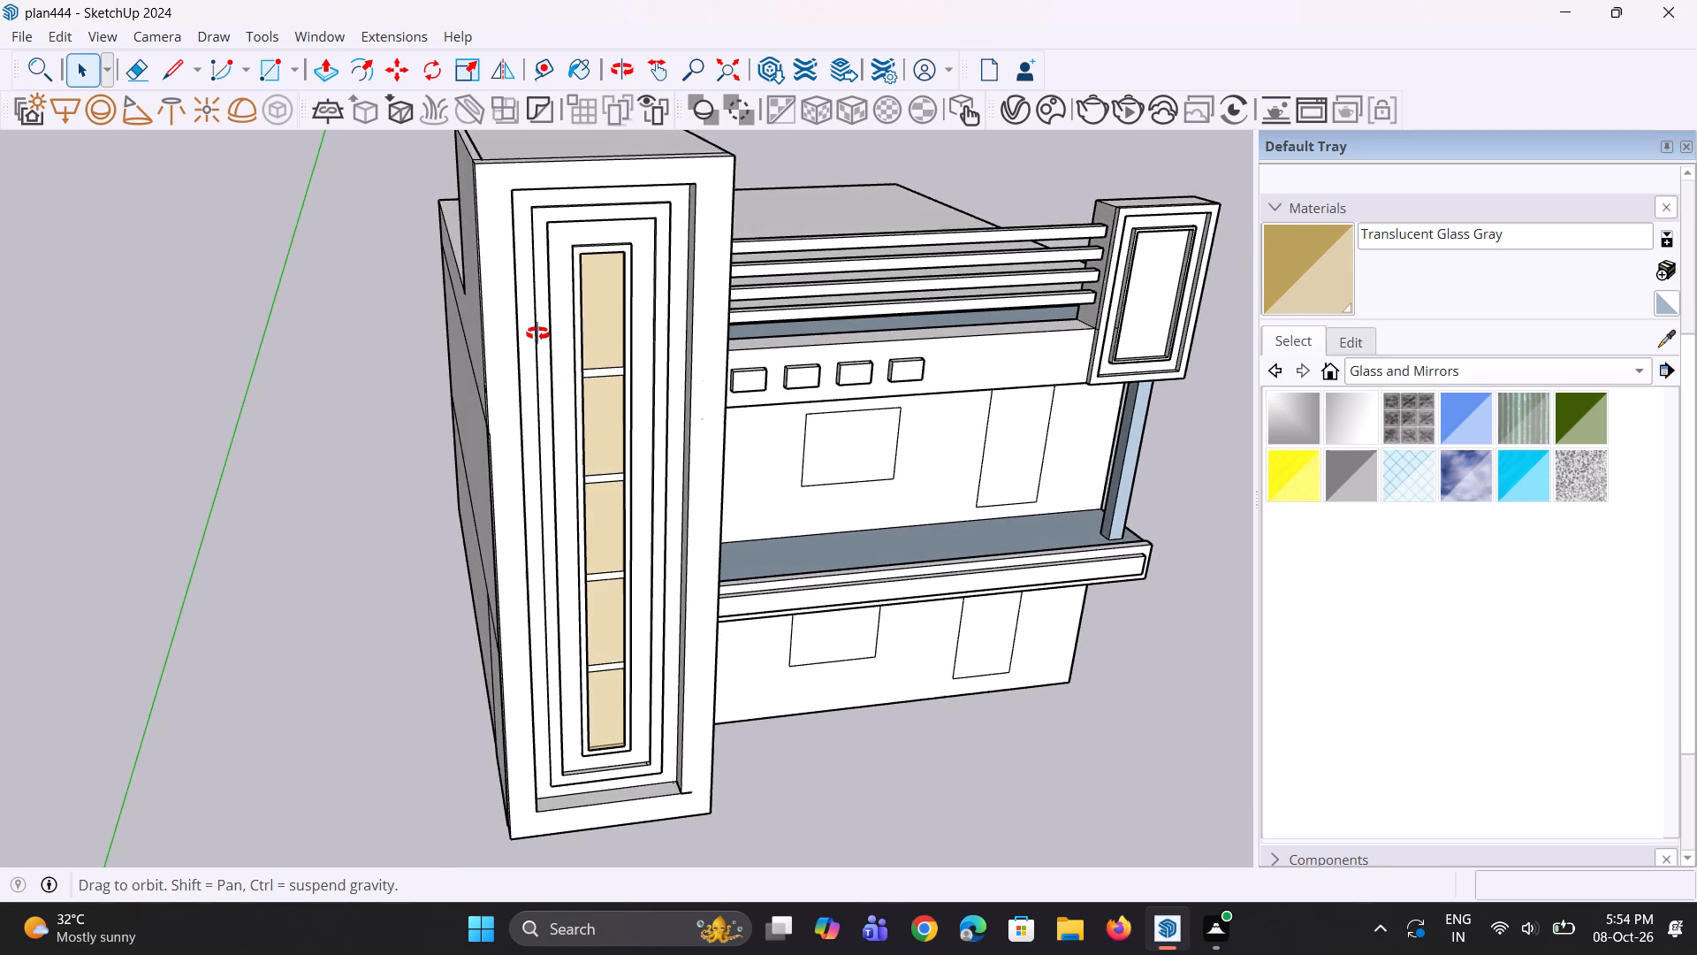
middle_click_drag(537, 333, 456, 306)
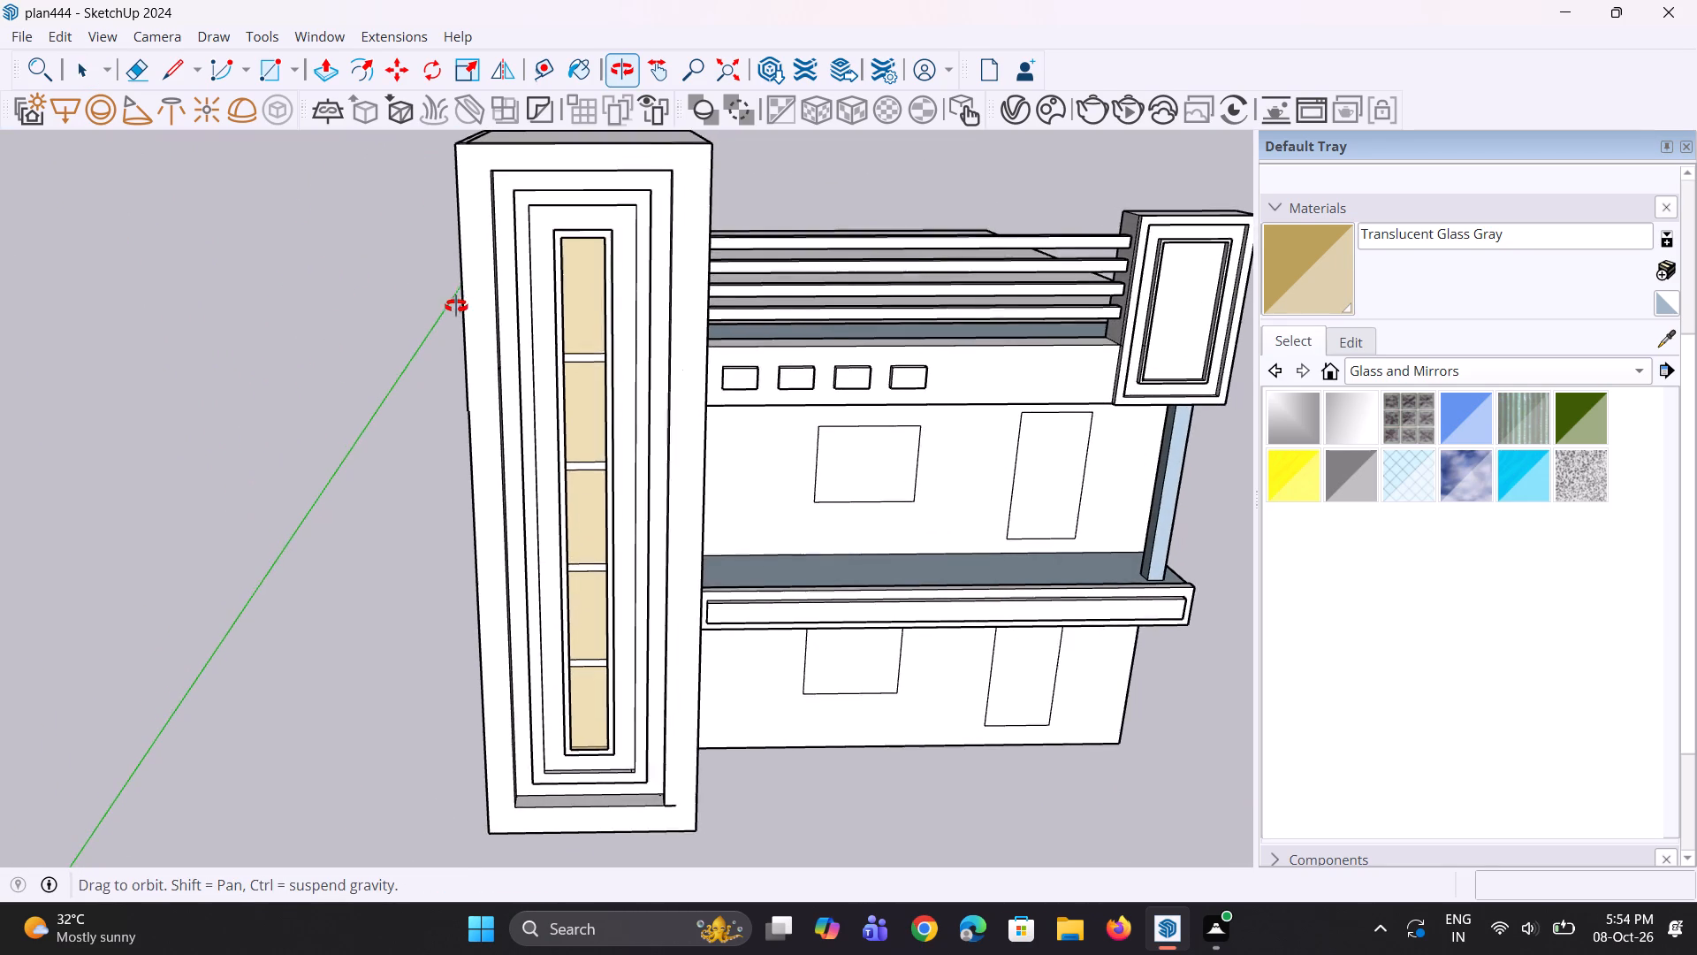
middle_click_drag(456, 306, 483, 338)
scroll(523, 253, "up", 2)
middle_click_drag(564, 267, 583, 375)
scroll(577, 234, "up", 7)
middle_click_drag(597, 261, 624, 289)
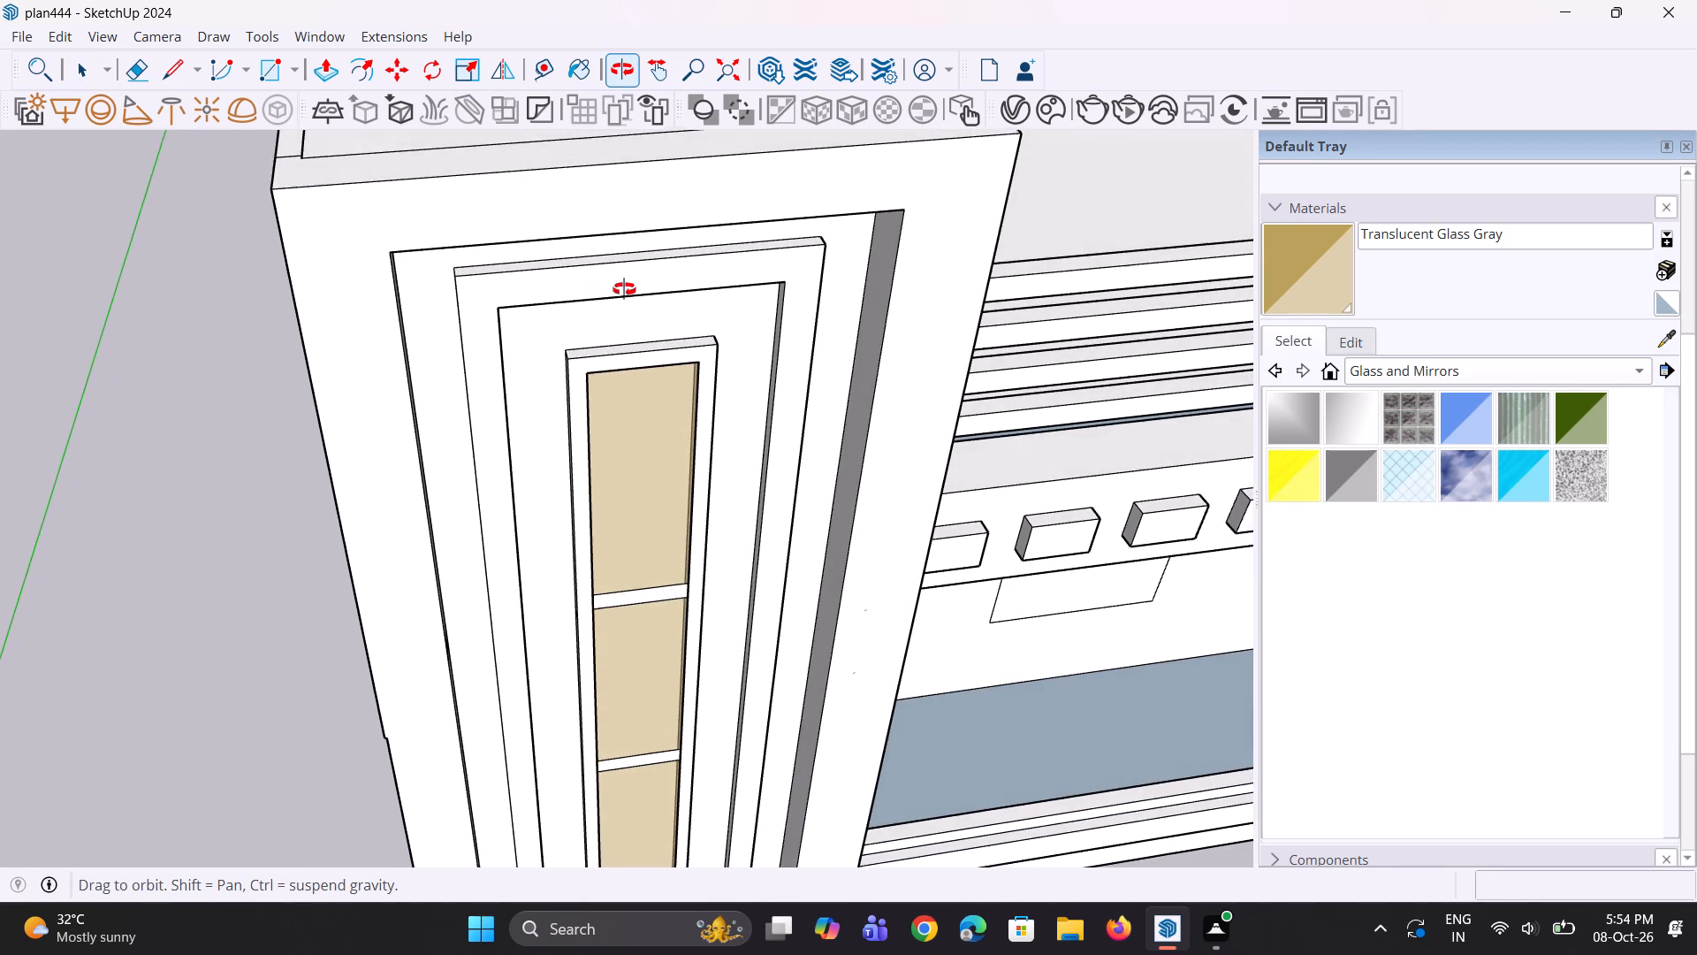
middle_click_drag(624, 289, 627, 292)
scroll(595, 293, "up", 3)
middle_click_drag(590, 294, 582, 287)
scroll(580, 317, "down", 7)
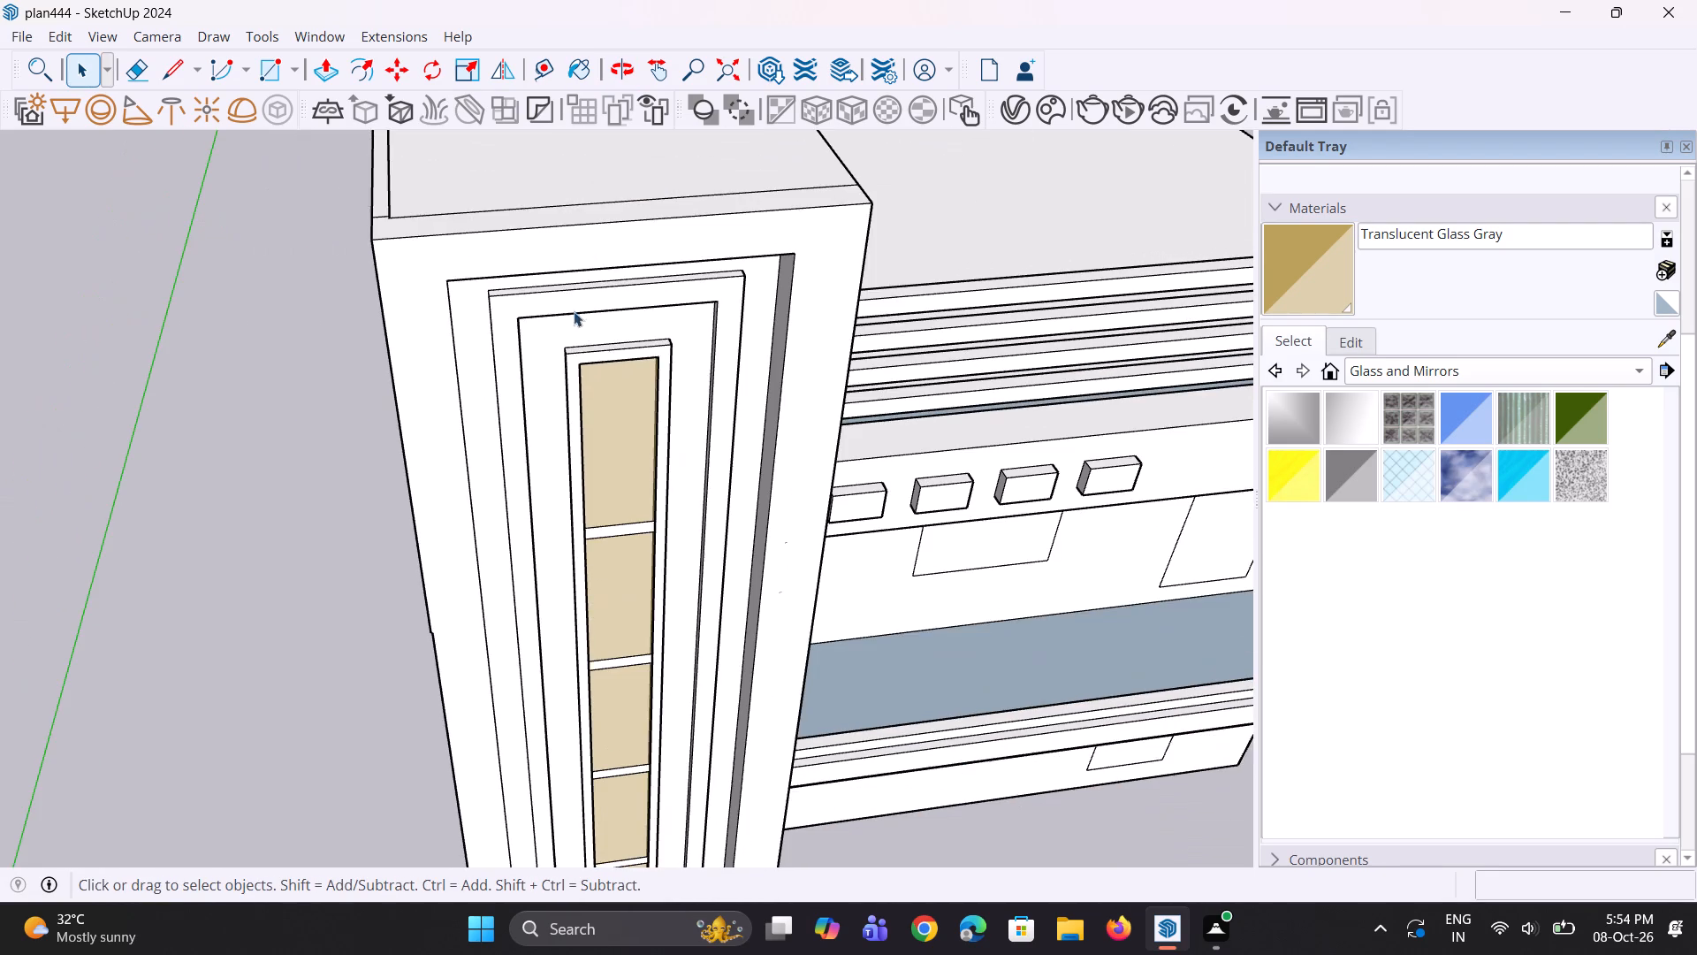
Push/Pull the narrow top face of the tower's front frame upward by about 7 3/8".
middle_click_drag(580, 306, 567, 299)
key("p")
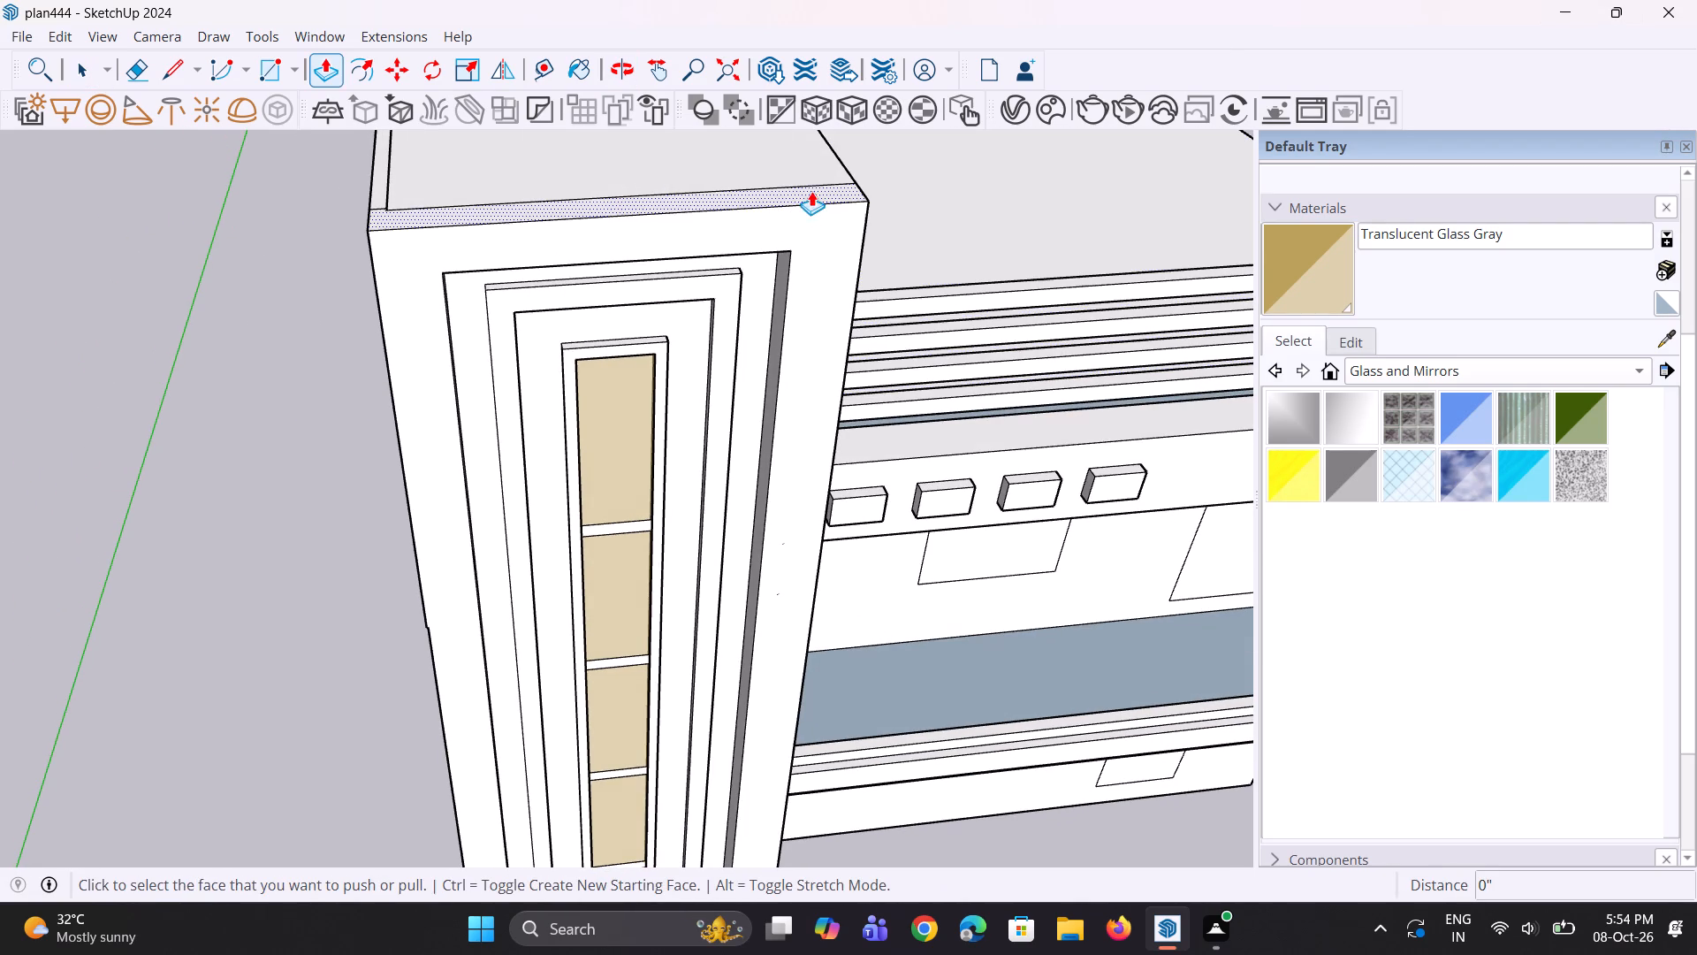
left_click(809, 195)
left_click(831, 169)
middle_click_drag(752, 371, 691, 225)
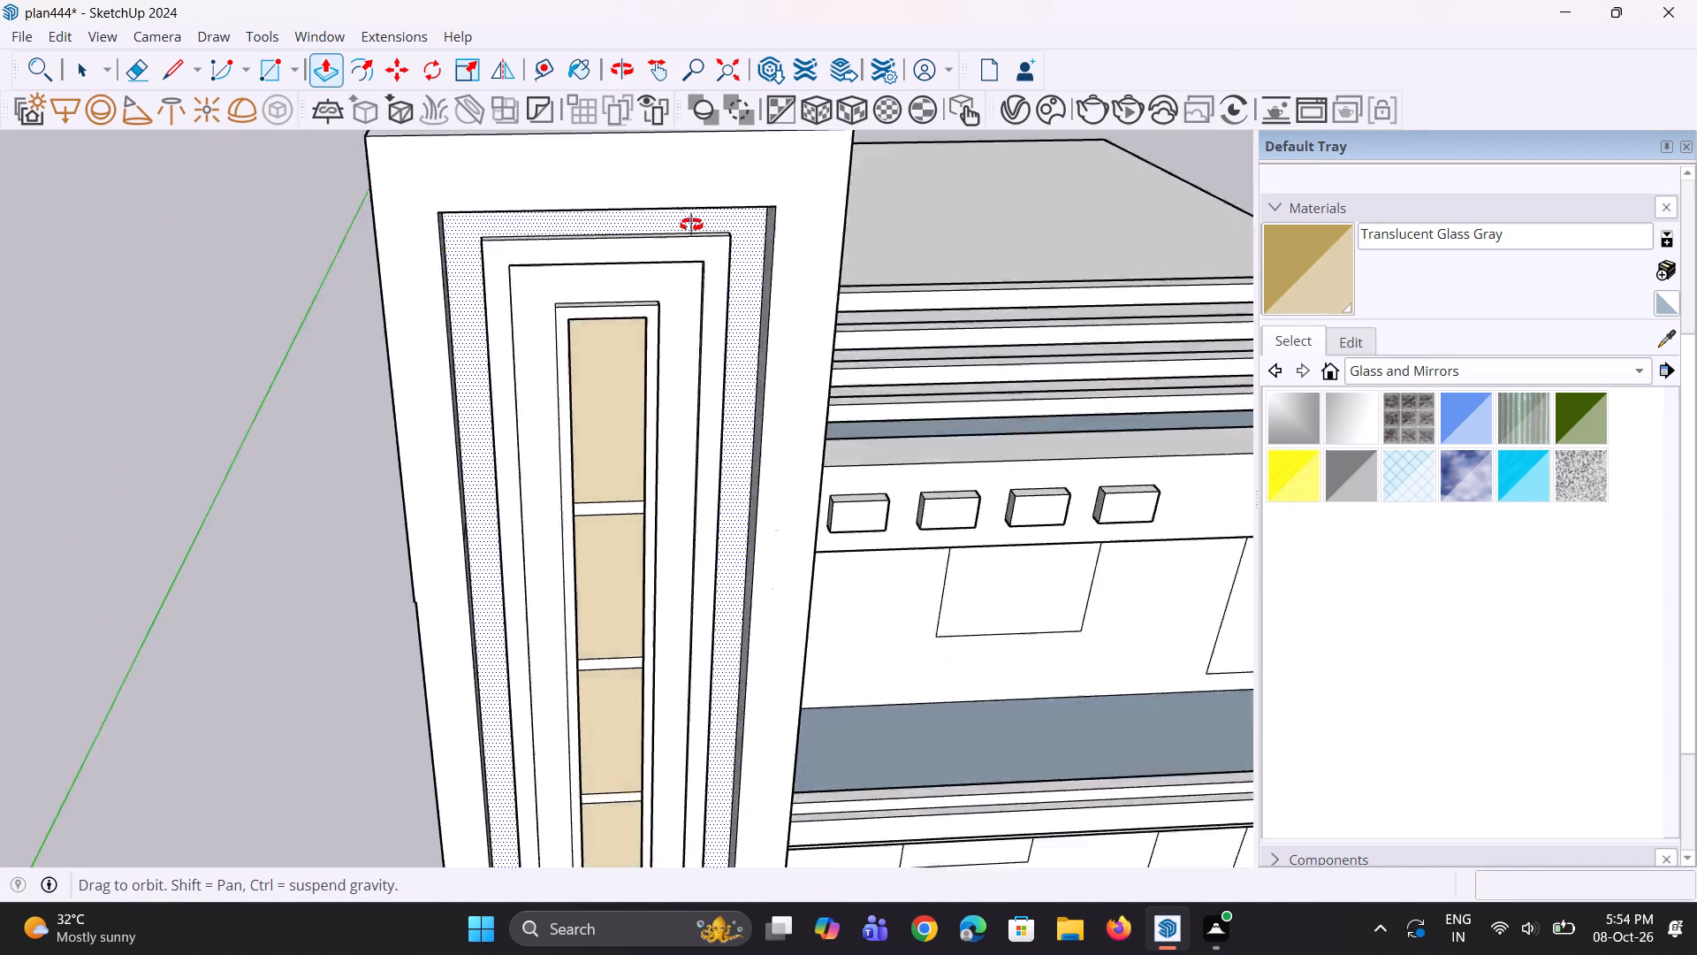
middle_click_drag(691, 225, 677, 197)
scroll(763, 333, "down", 8)
middle_click_drag(643, 291, 643, 223)
scroll(663, 270, "up", 2)
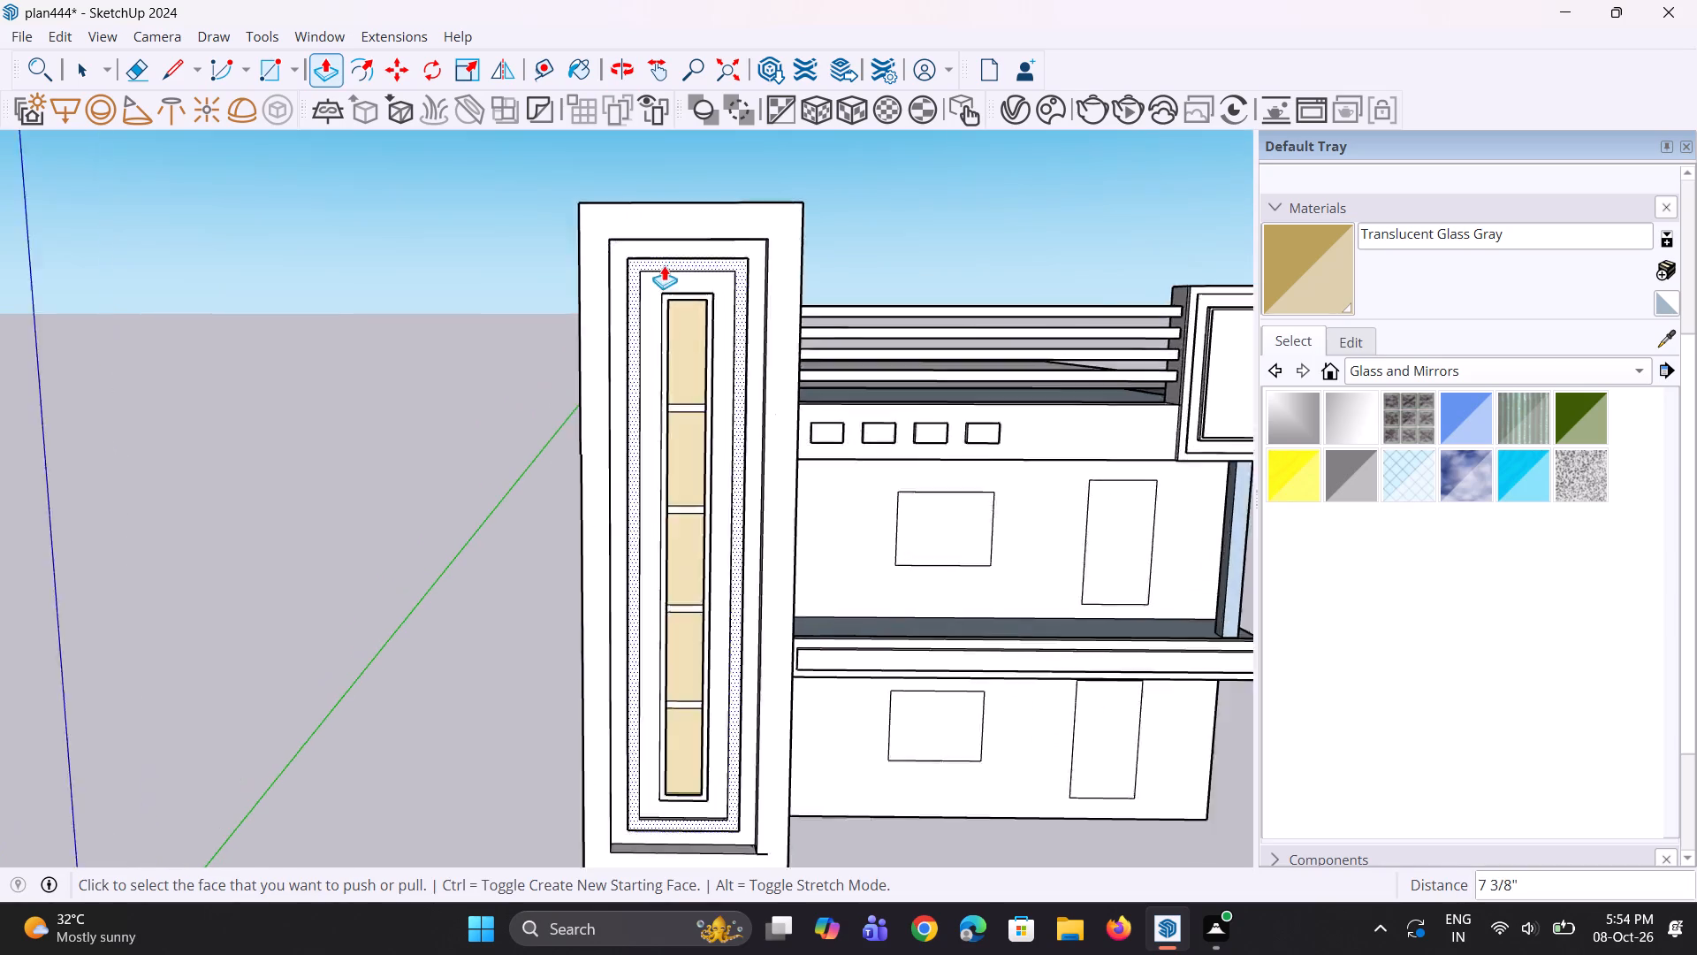
Push/Pull the underside of the tower's front frame, above the nested frames, upward by about 5 1/4".
scroll(664, 265, "up", 5)
middle_click_drag(681, 251, 682, 166)
scroll(668, 202, "up", 4)
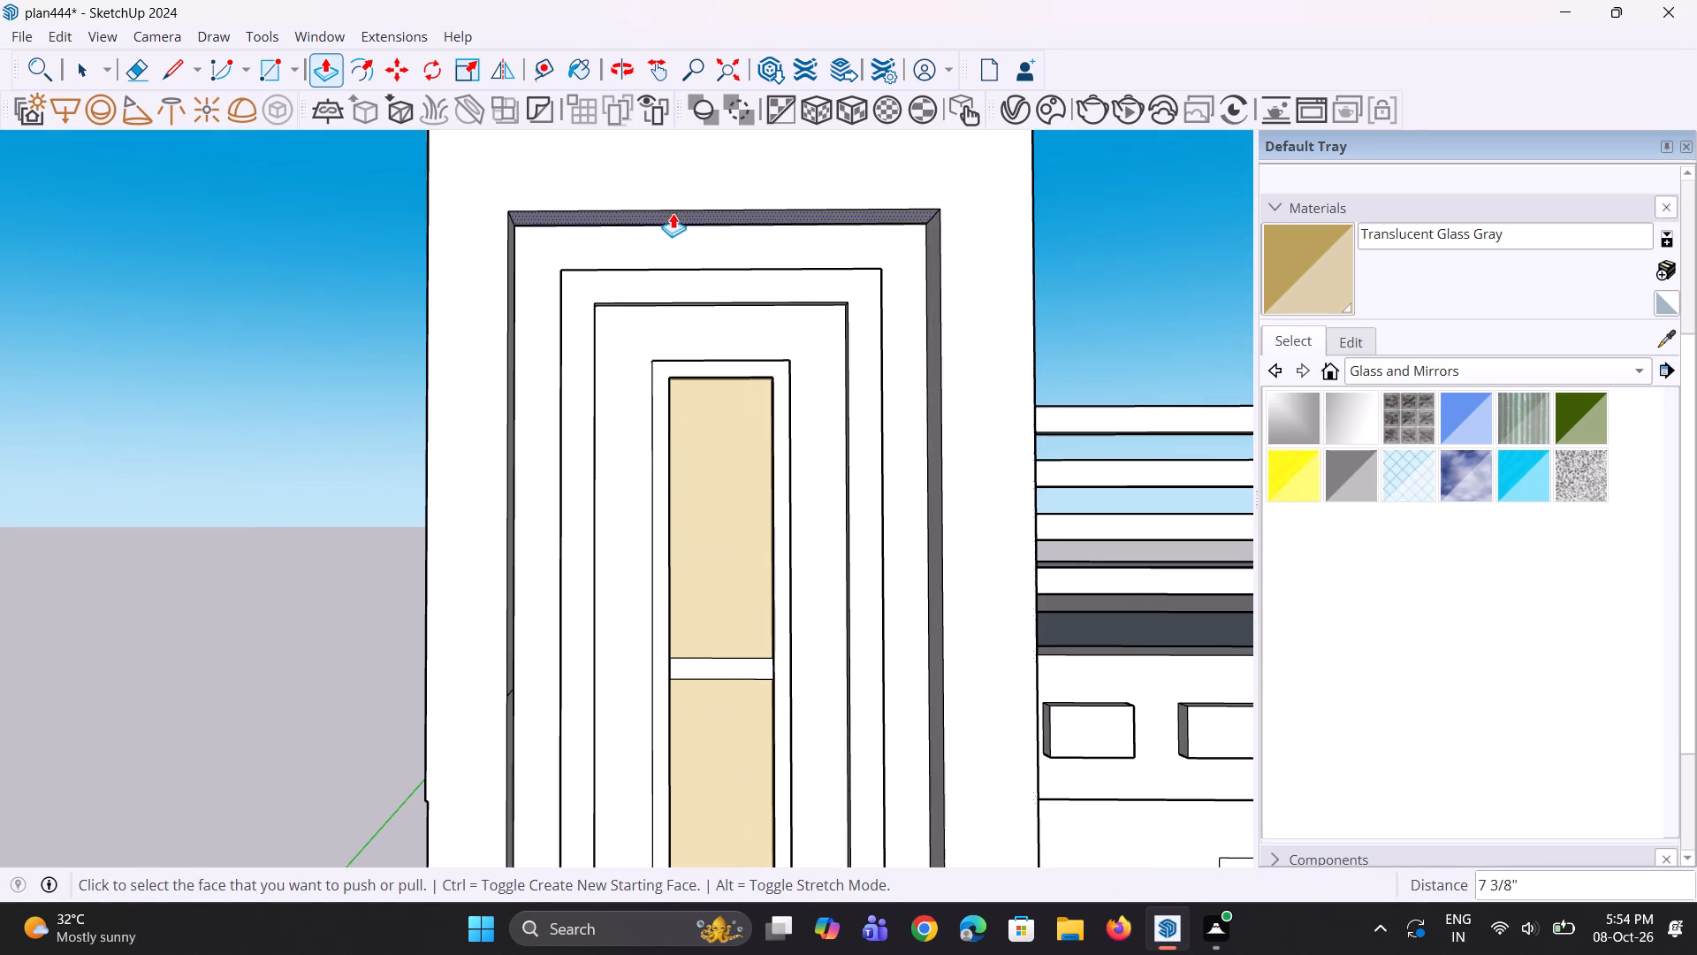
left_click(673, 214)
left_click(689, 190)
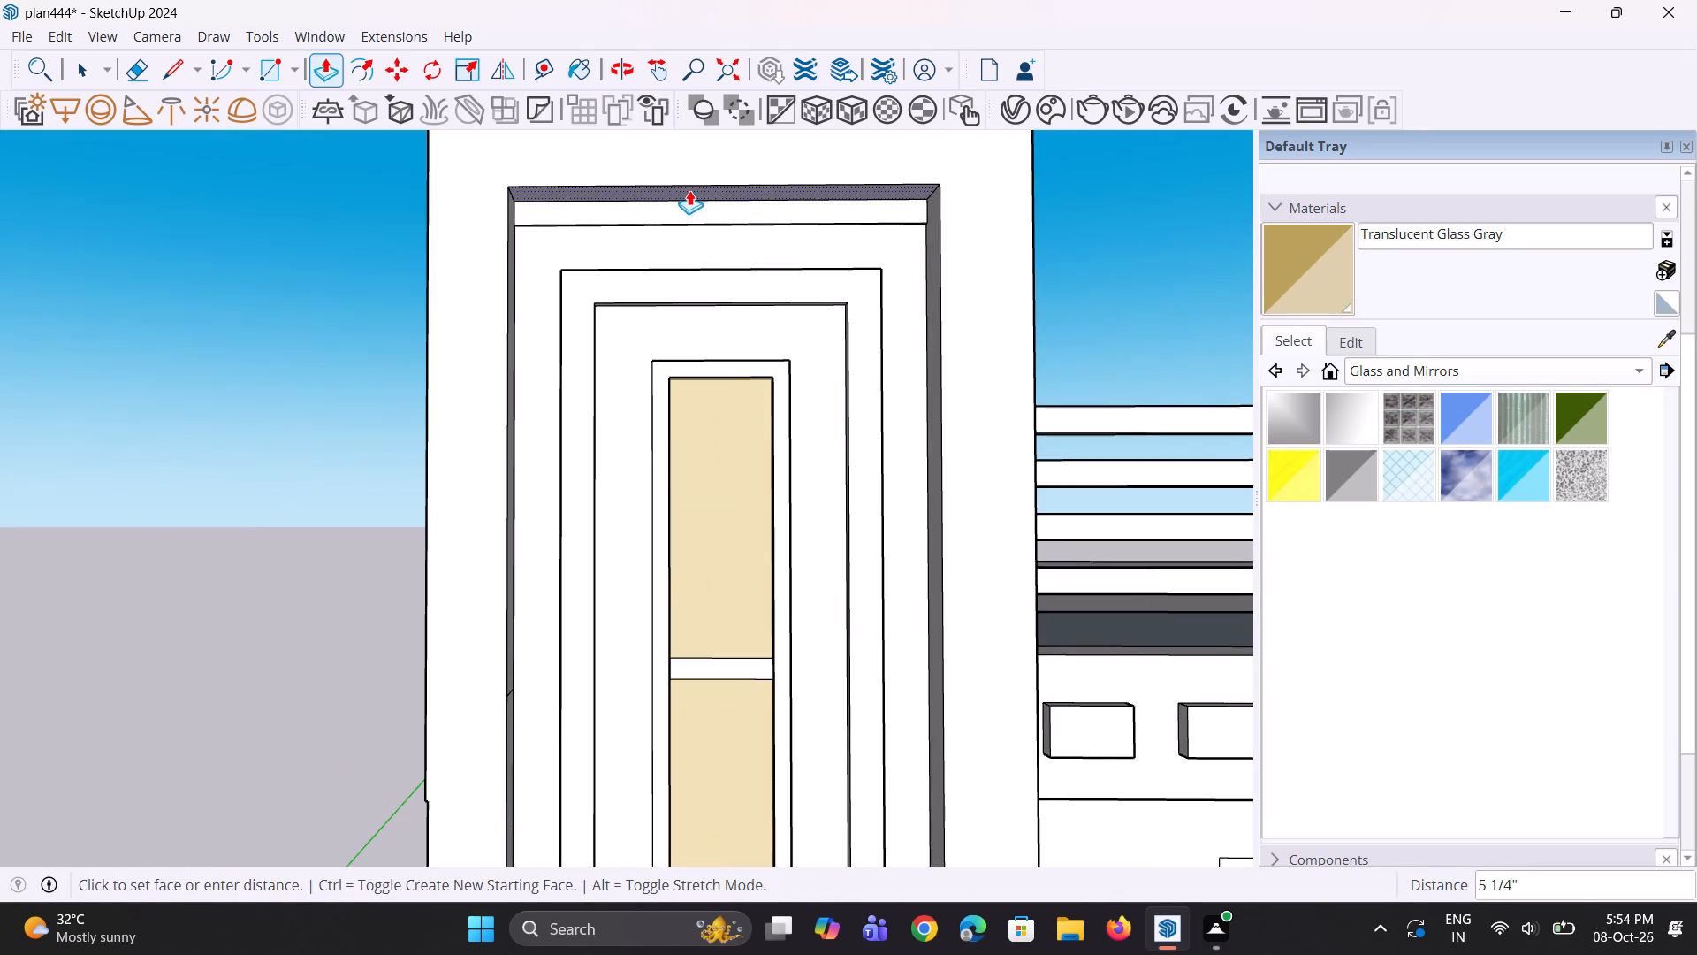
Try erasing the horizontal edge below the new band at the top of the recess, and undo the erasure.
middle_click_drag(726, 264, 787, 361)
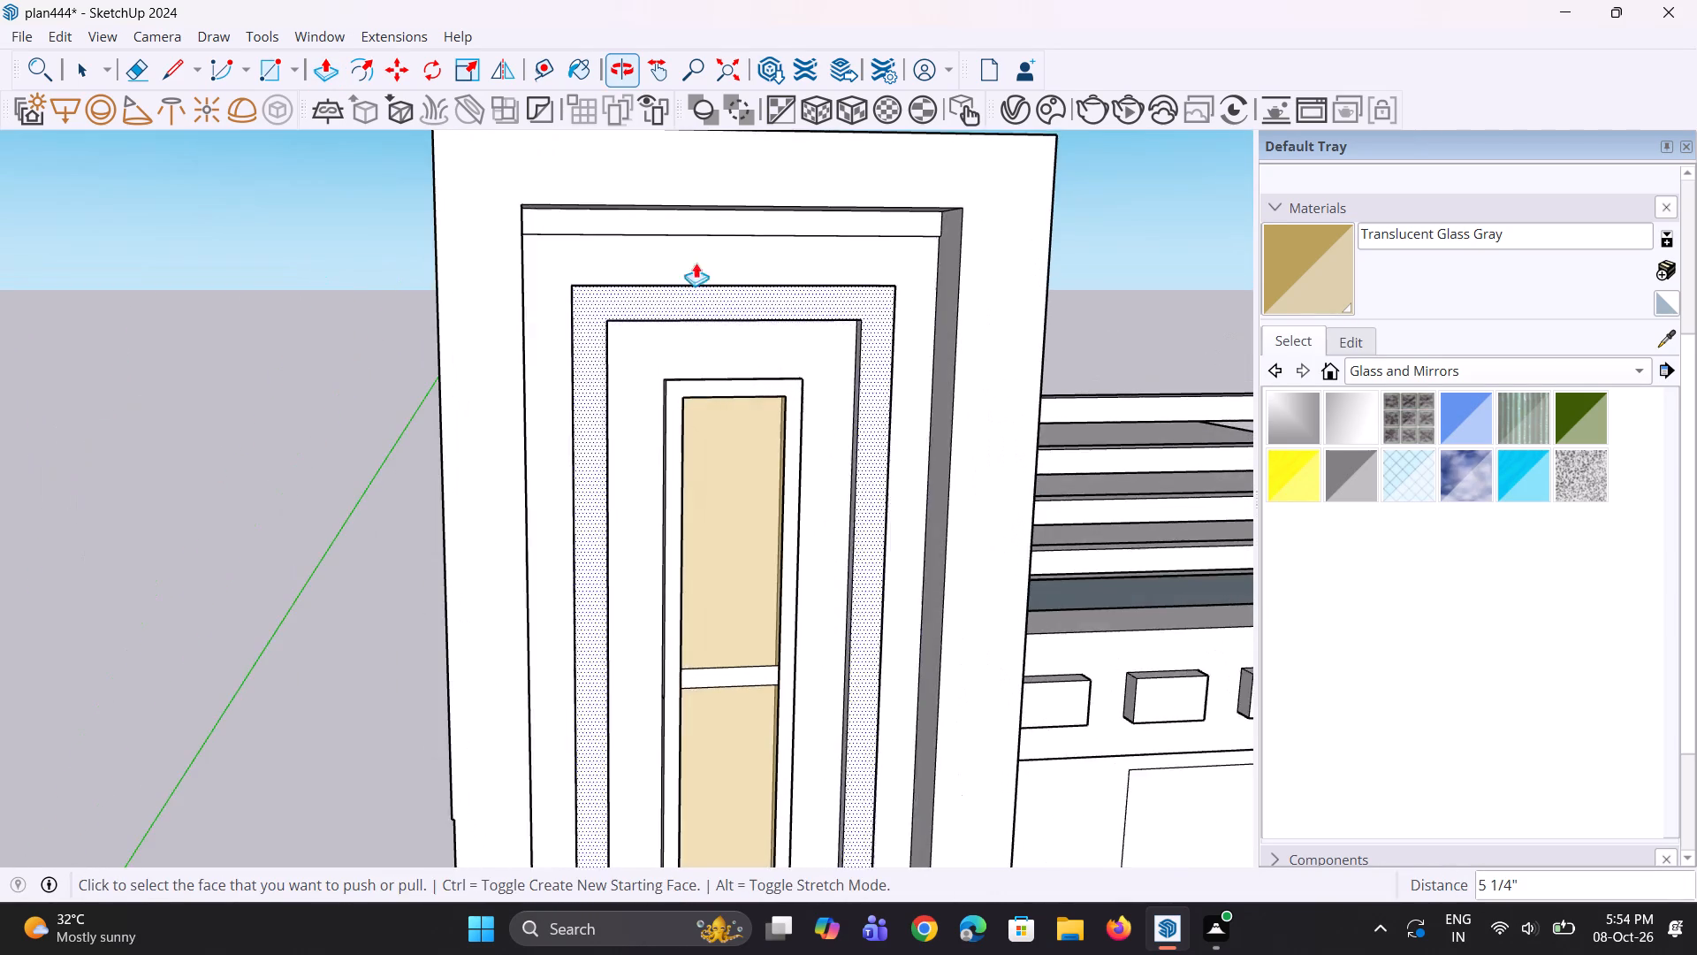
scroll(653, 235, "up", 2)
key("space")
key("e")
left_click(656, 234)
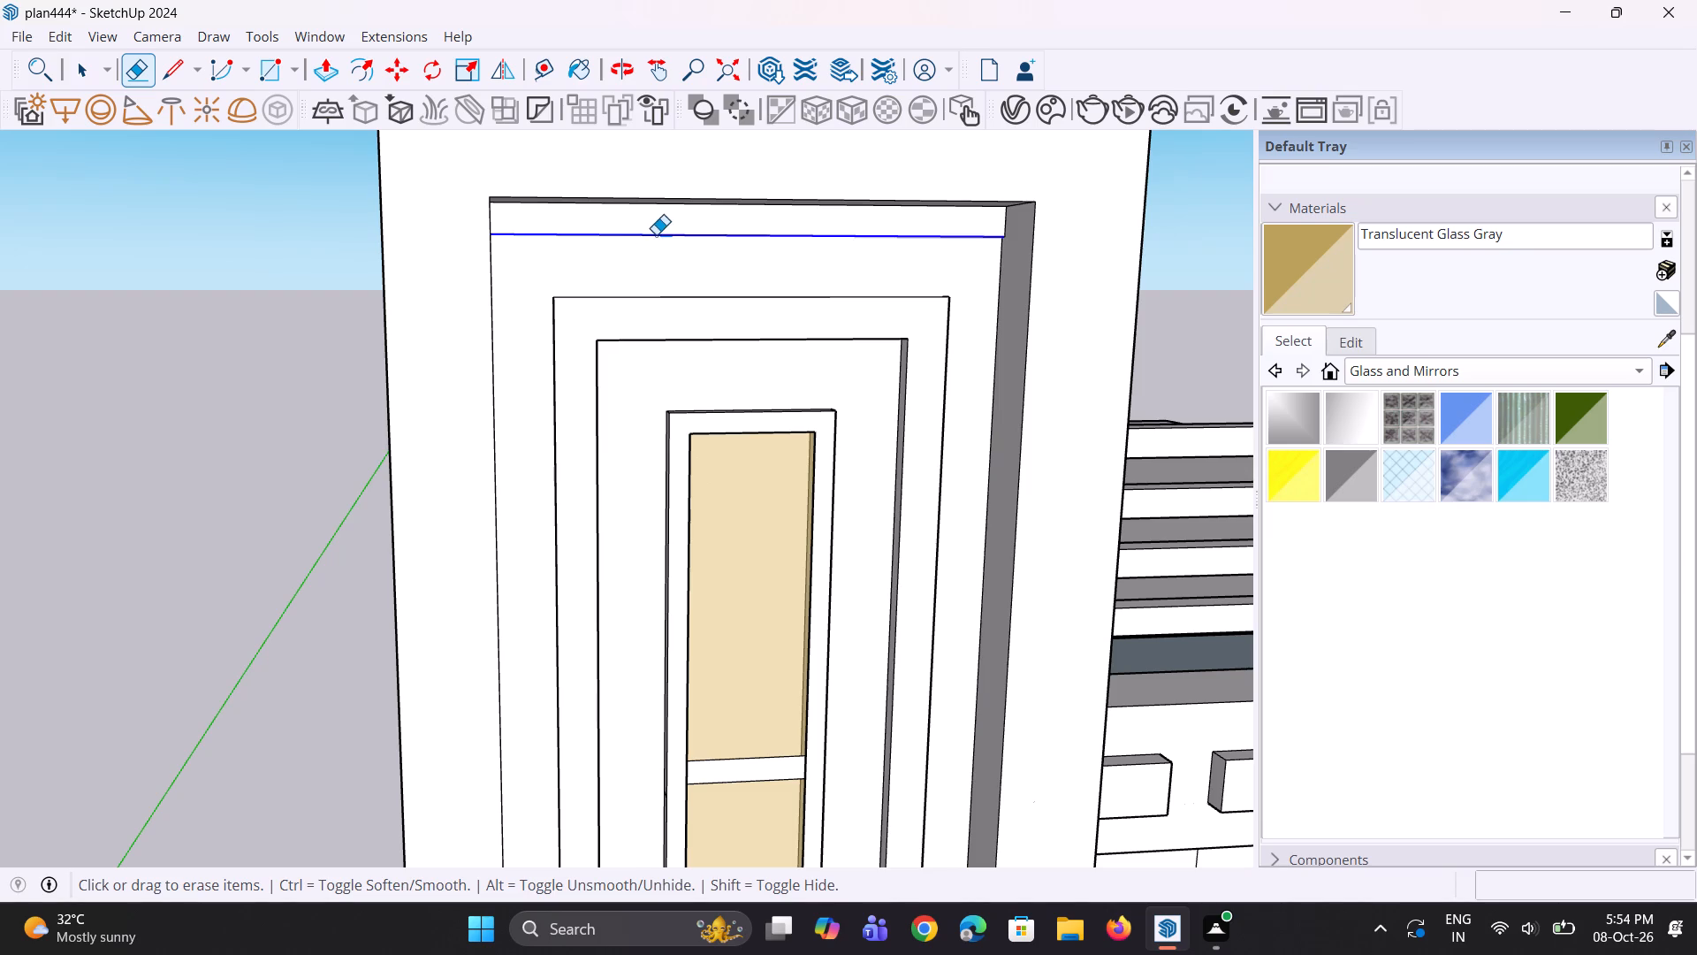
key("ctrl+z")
Push/Pull the thin ledge face beneath the recess's top band upward by 5 1/4".
middle_click_drag(670, 248, 491, 246, "ctrl")
scroll(491, 248, "up", 3)
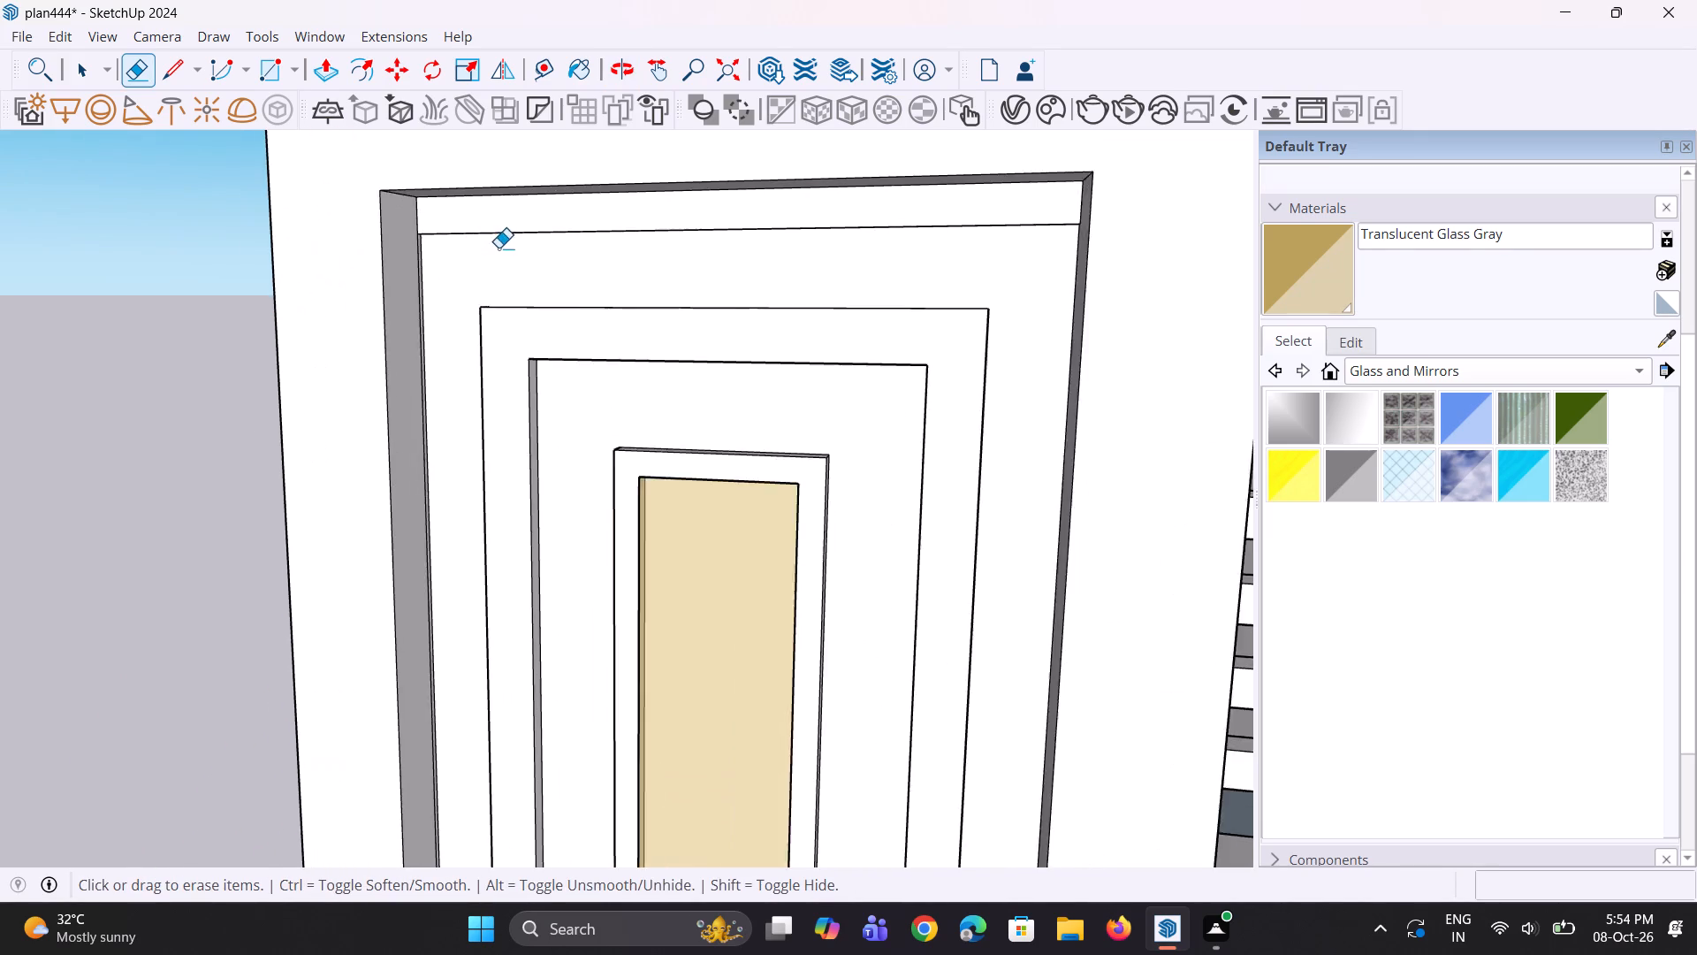
middle_click_drag(521, 234, 493, 94)
scroll(495, 240, "up", 4)
middle_click_drag(507, 239, 514, 196)
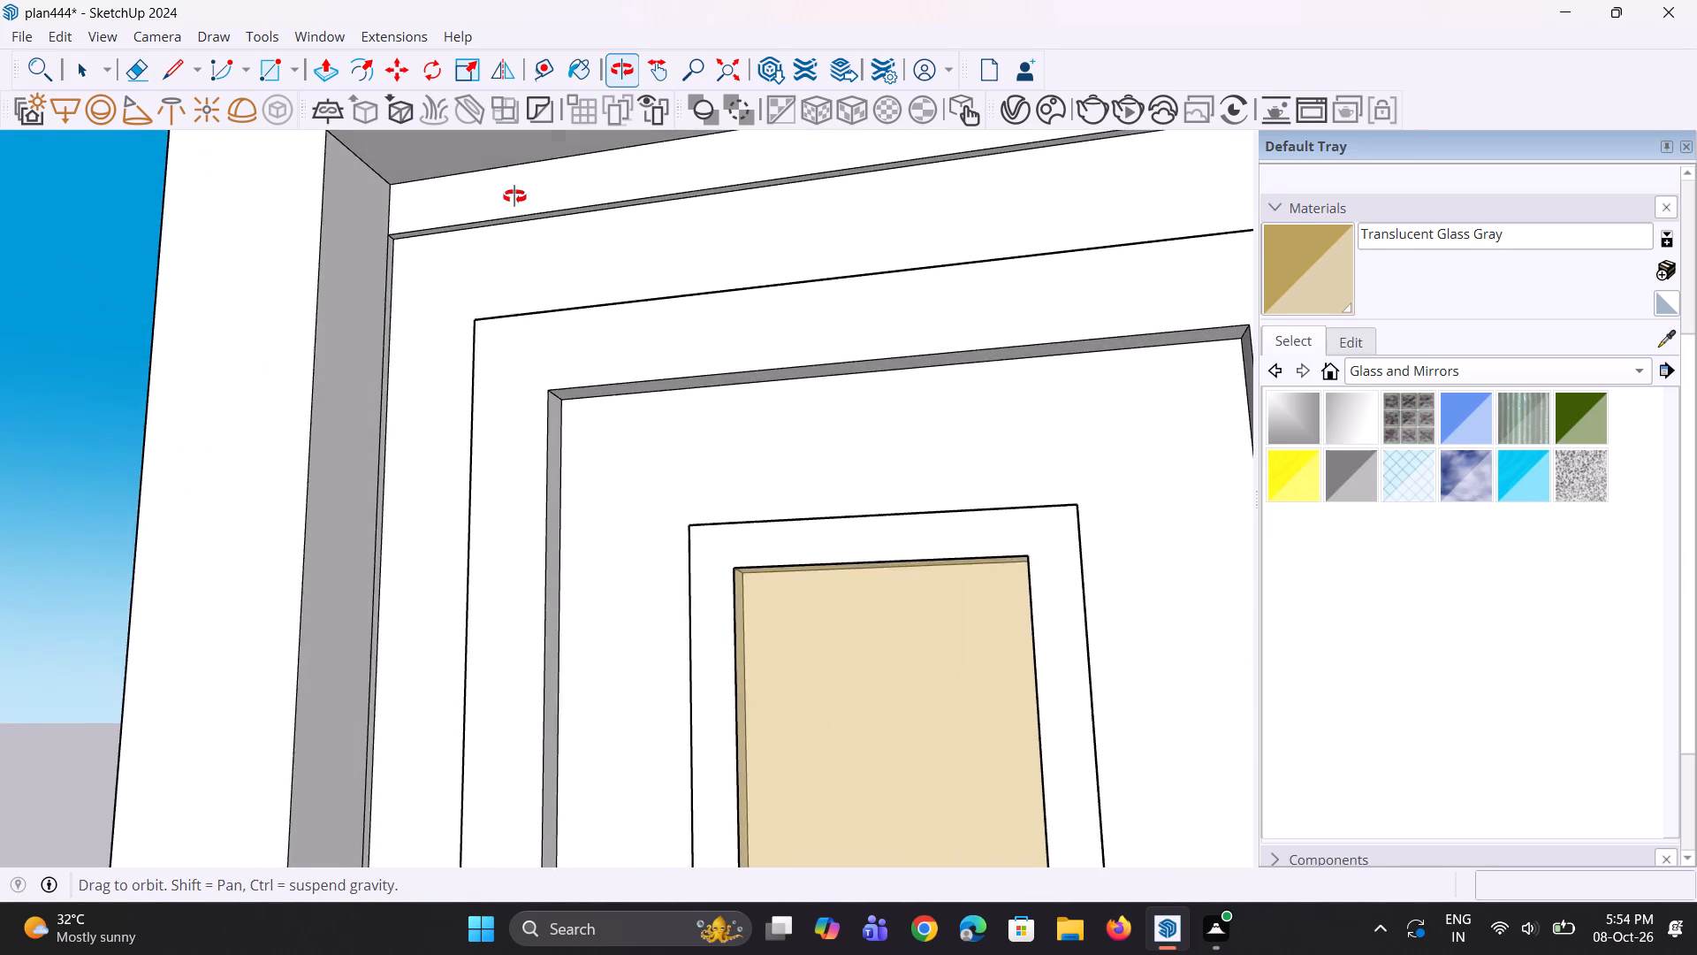
middle_click_drag(514, 196, 514, 190)
scroll(514, 267, "up", 3)
key("p")
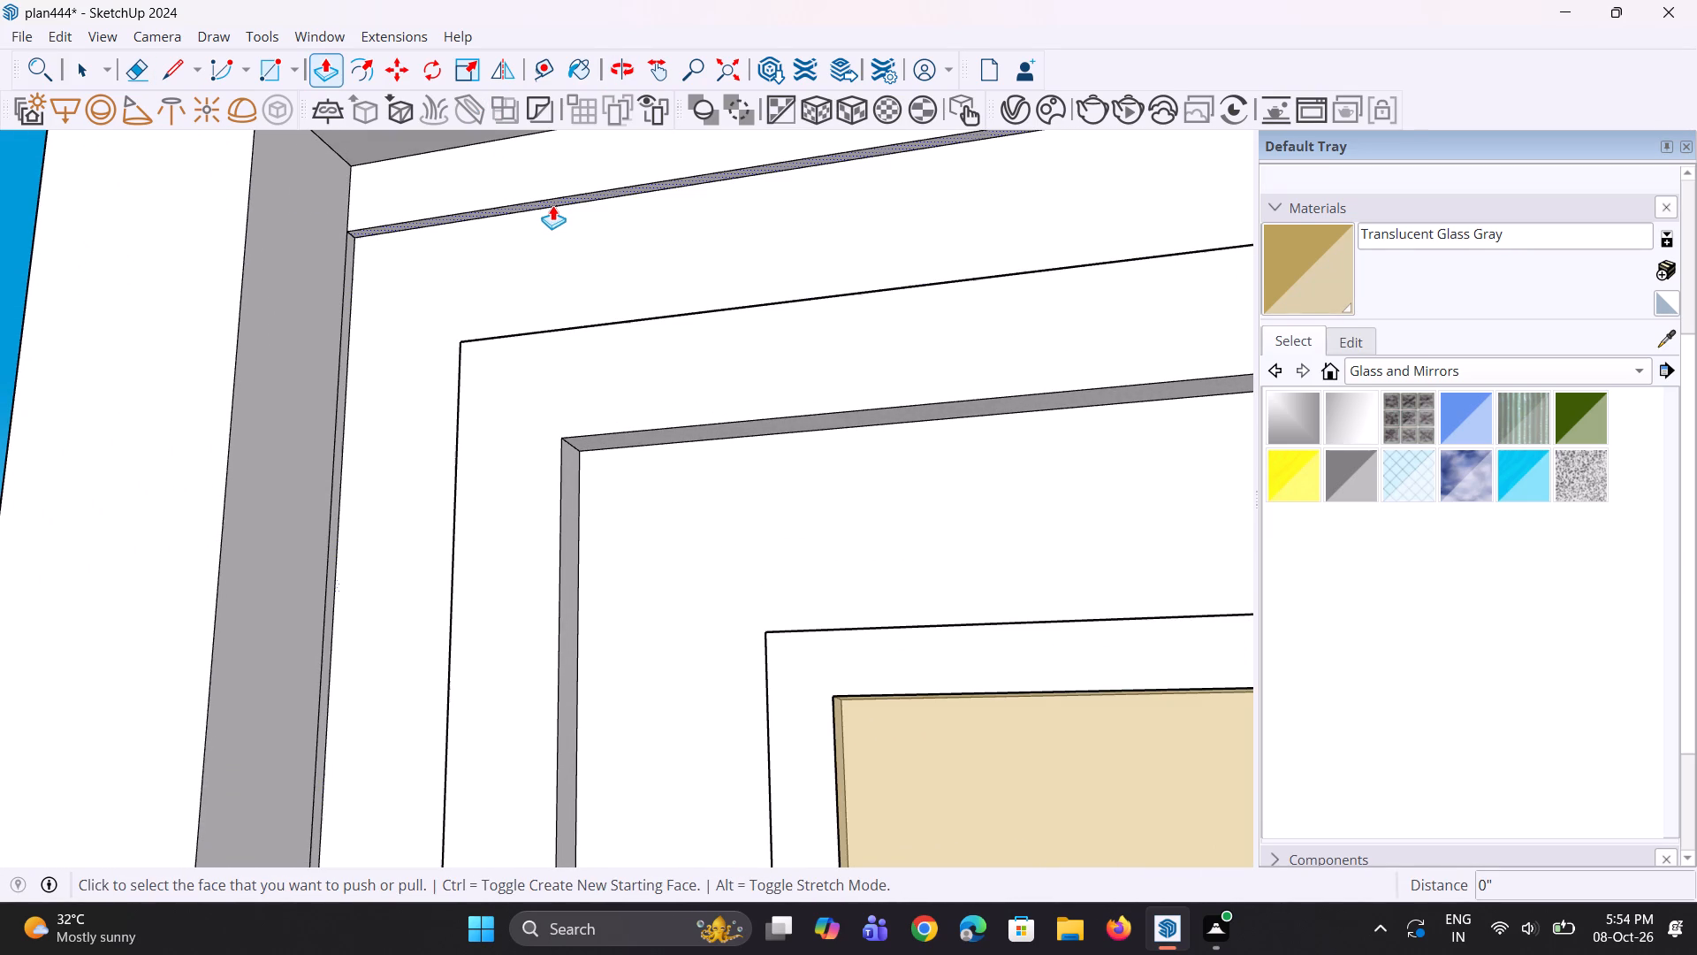
left_click(553, 202)
scroll(559, 236, "down", 1)
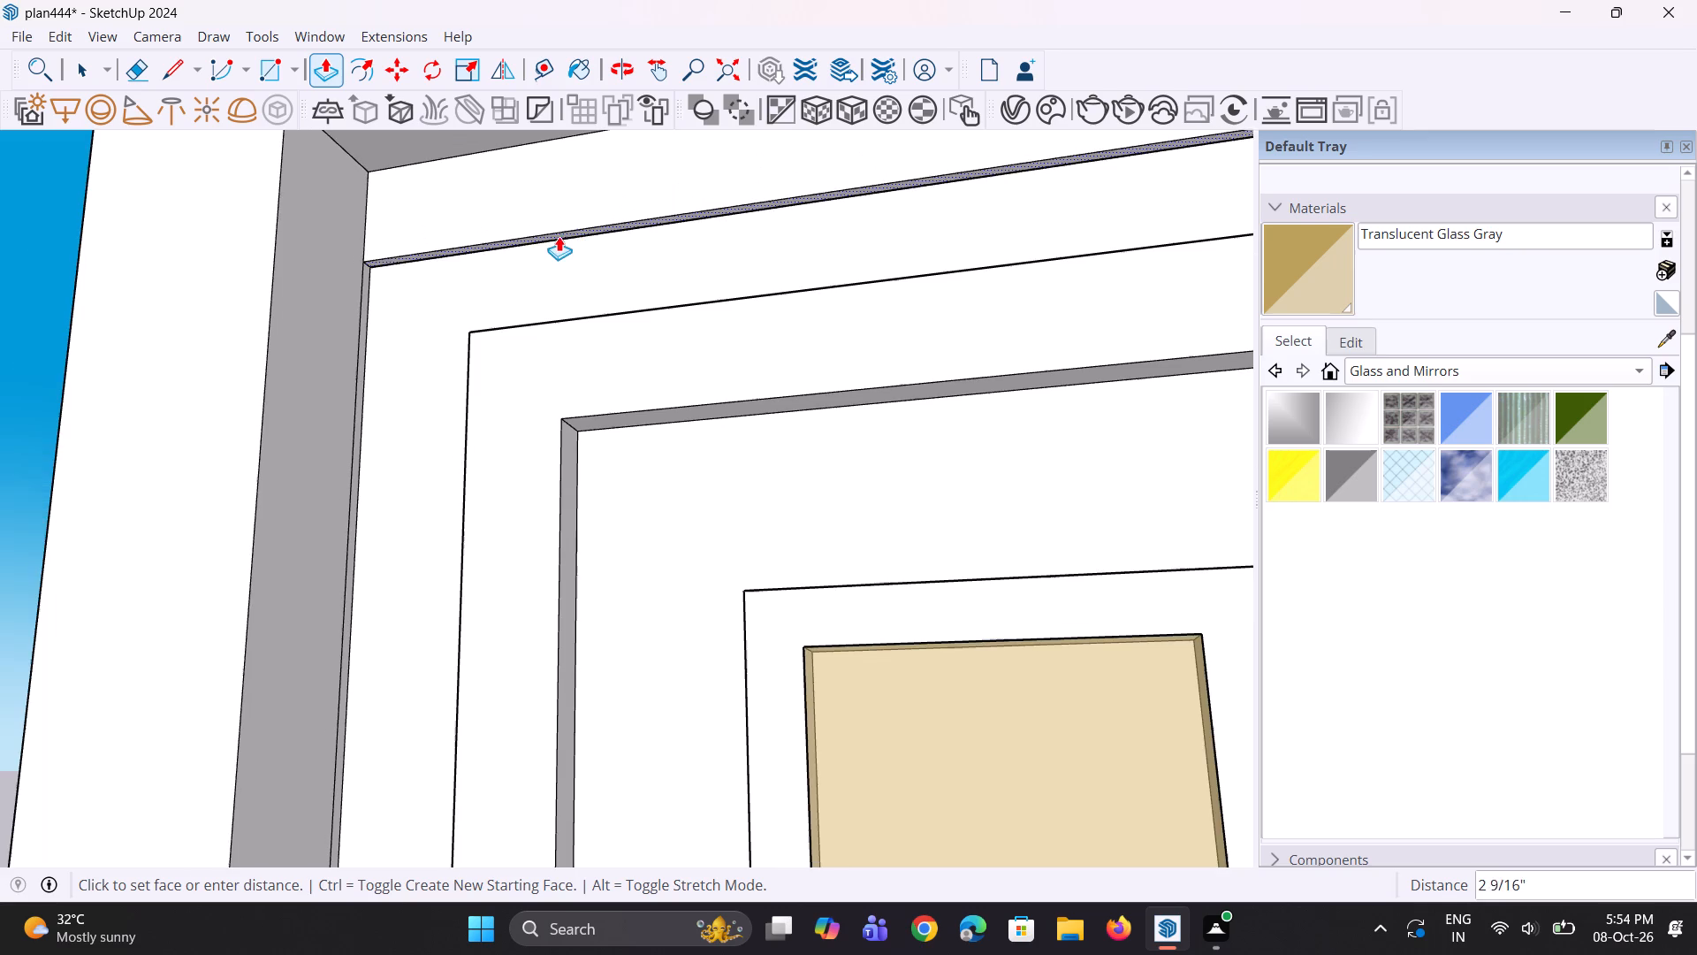
left_click(506, 127)
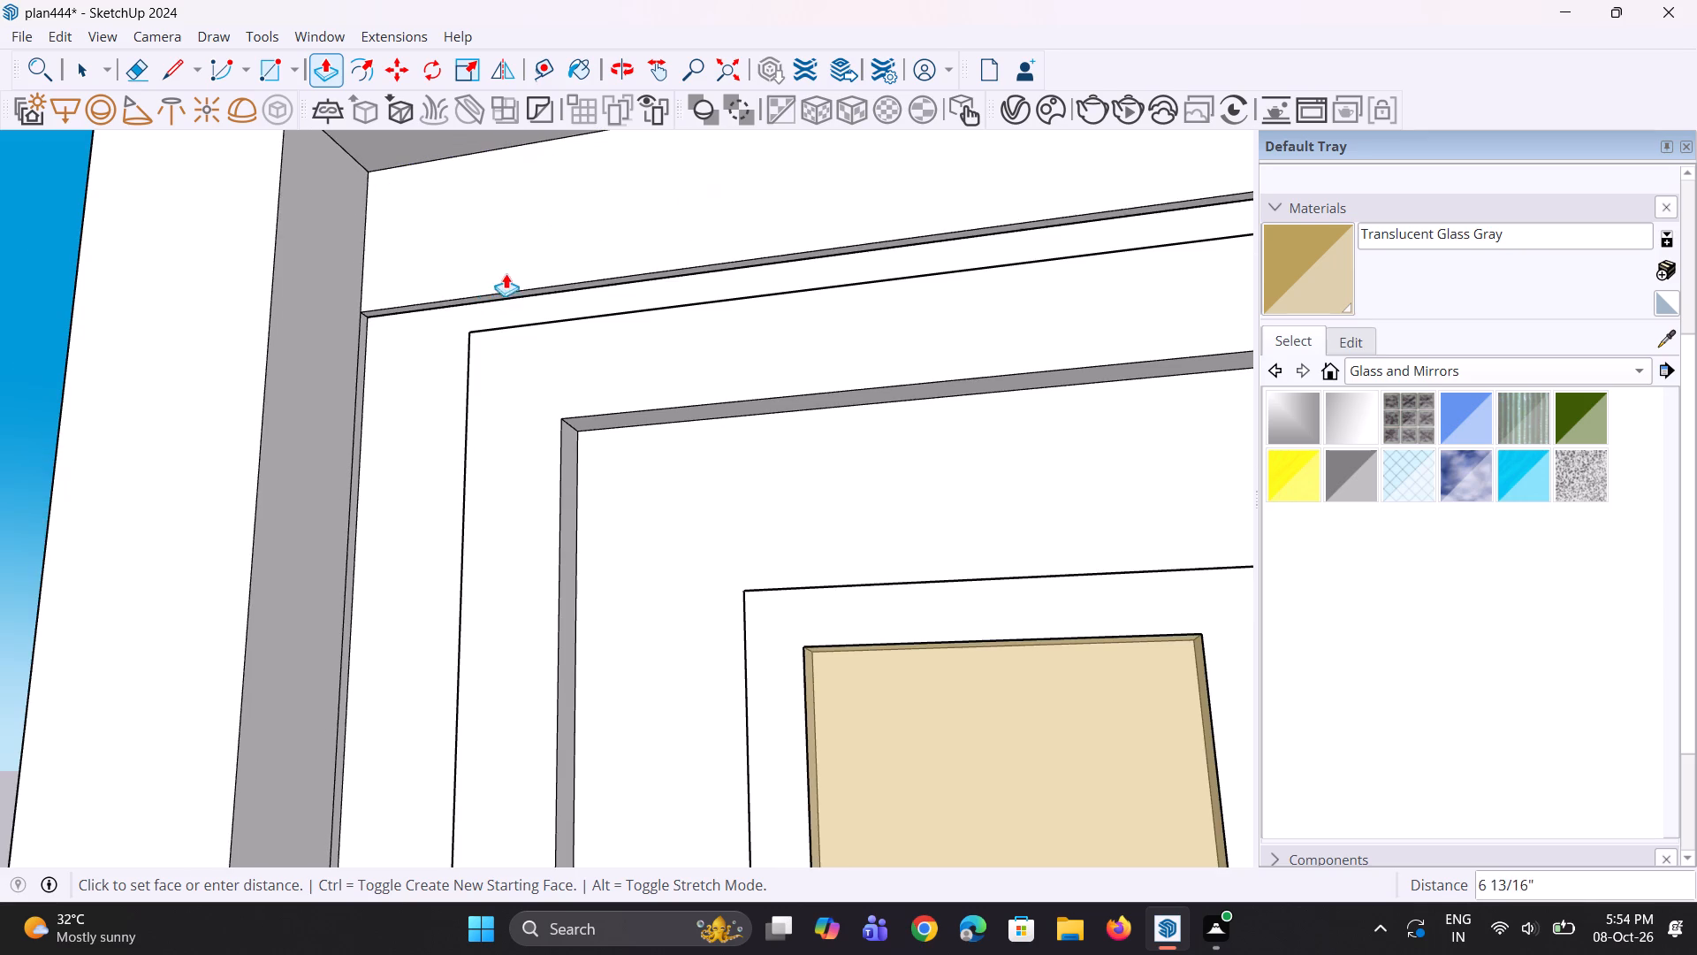
left_click(436, 142)
middle_click_drag(508, 262, 519, 280)
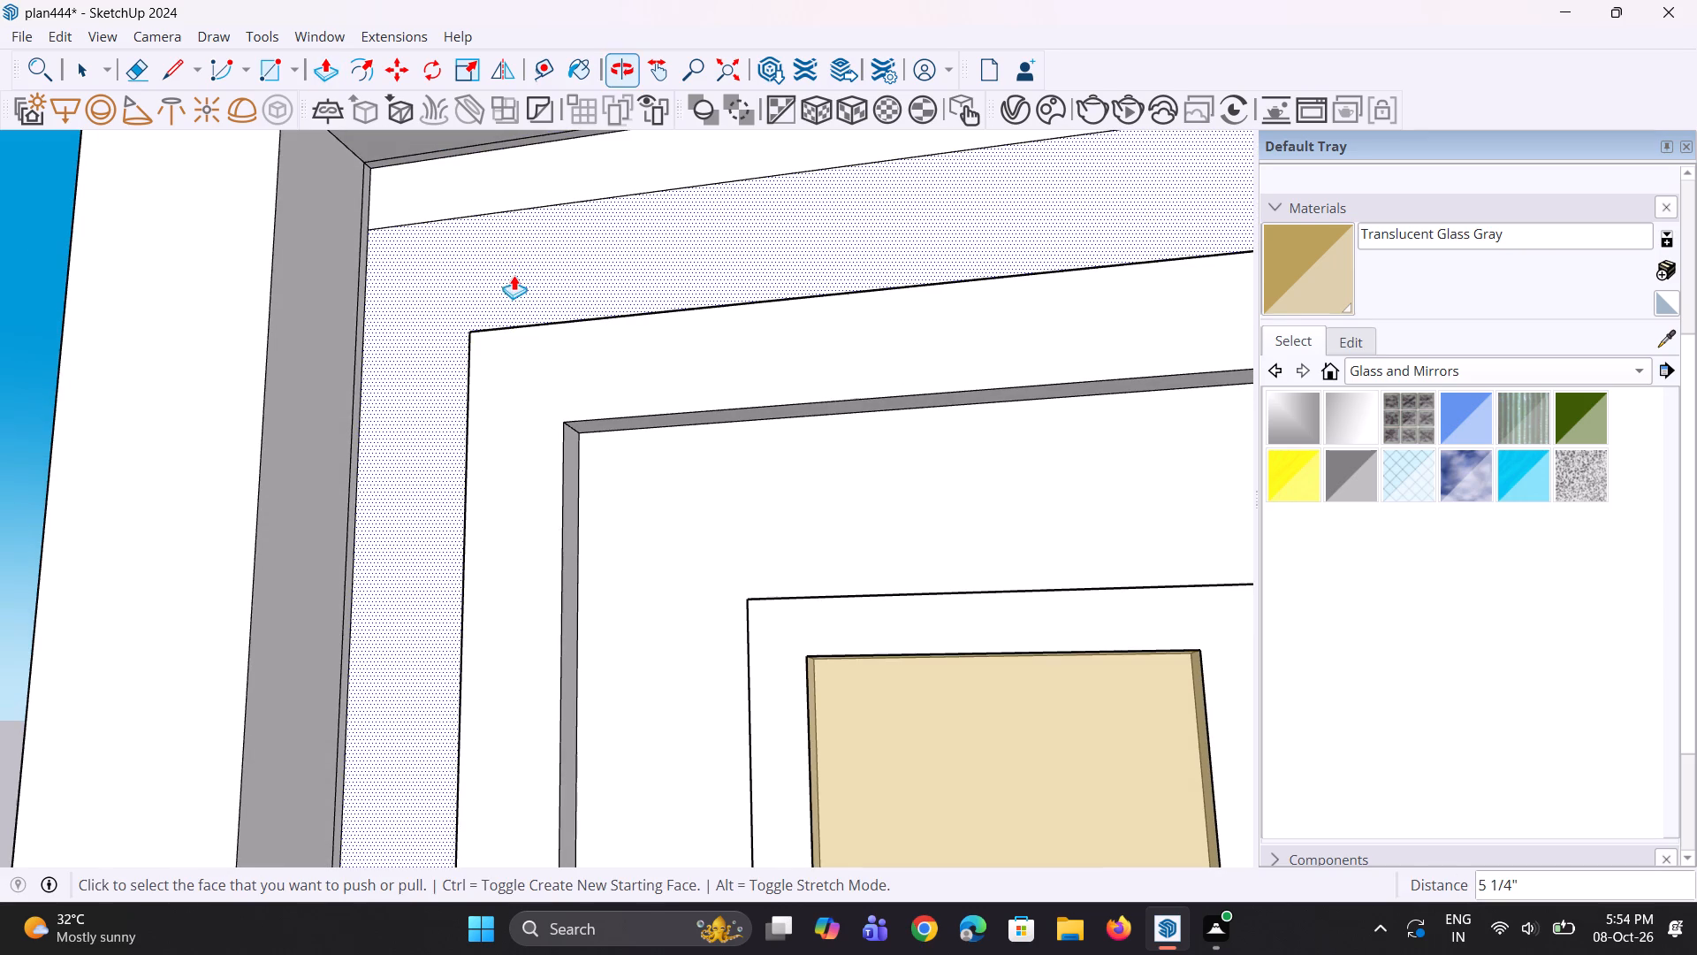
Erase the leftover horizontal edge across the recessed panel's top and the short stray vertical edge near its upper corner.
key("e")
left_click(499, 211)
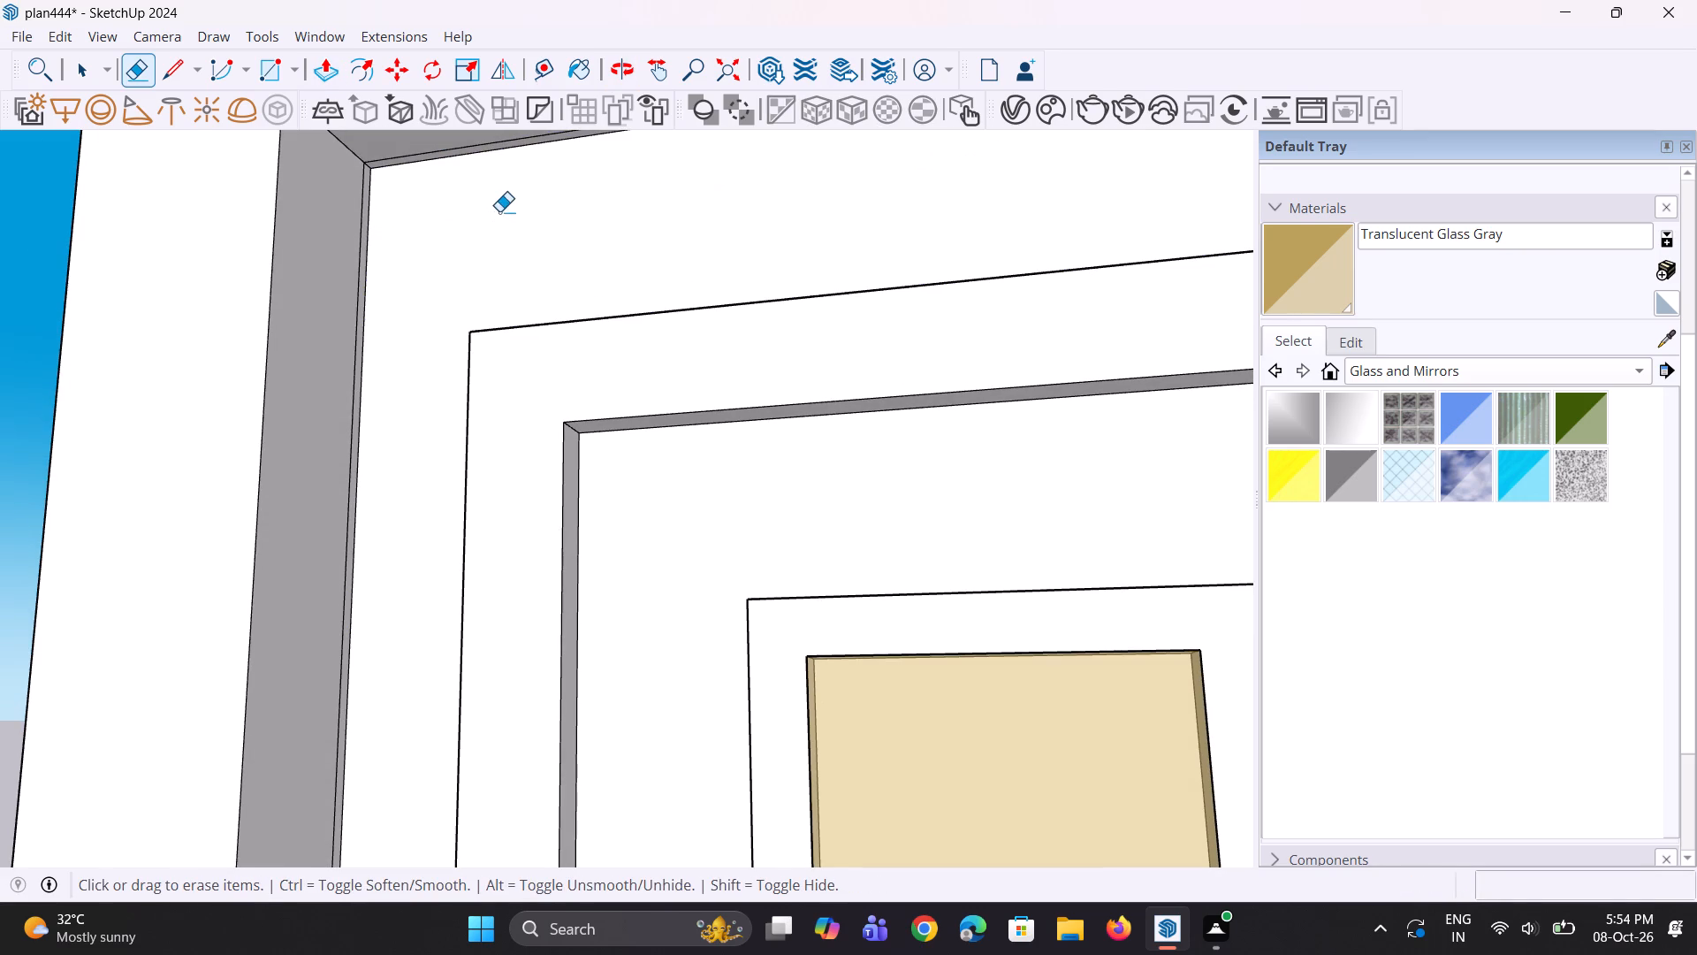
scroll(544, 319, "down", 7)
middle_click_drag(564, 353, 625, 447)
scroll(1113, 261, "up", 1)
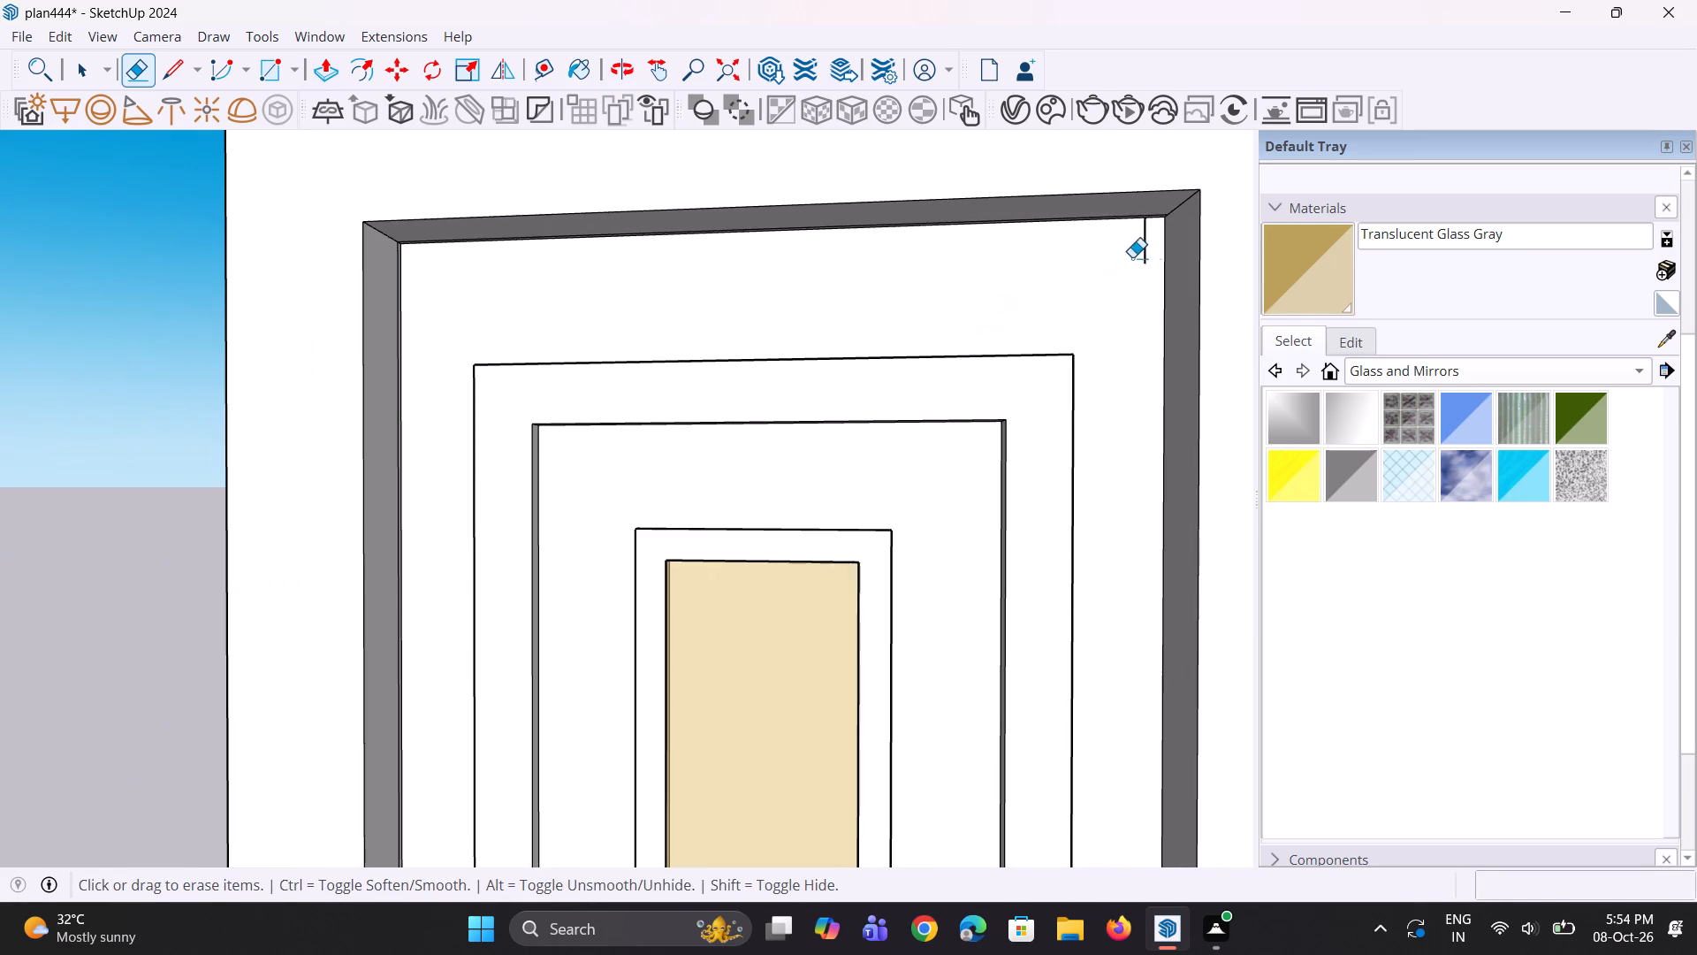
left_click(1148, 250)
Examine the tower's front frame, recess and roof from different angles.
scroll(888, 403, "down", 5)
middle_click_drag(799, 394, 813, 399)
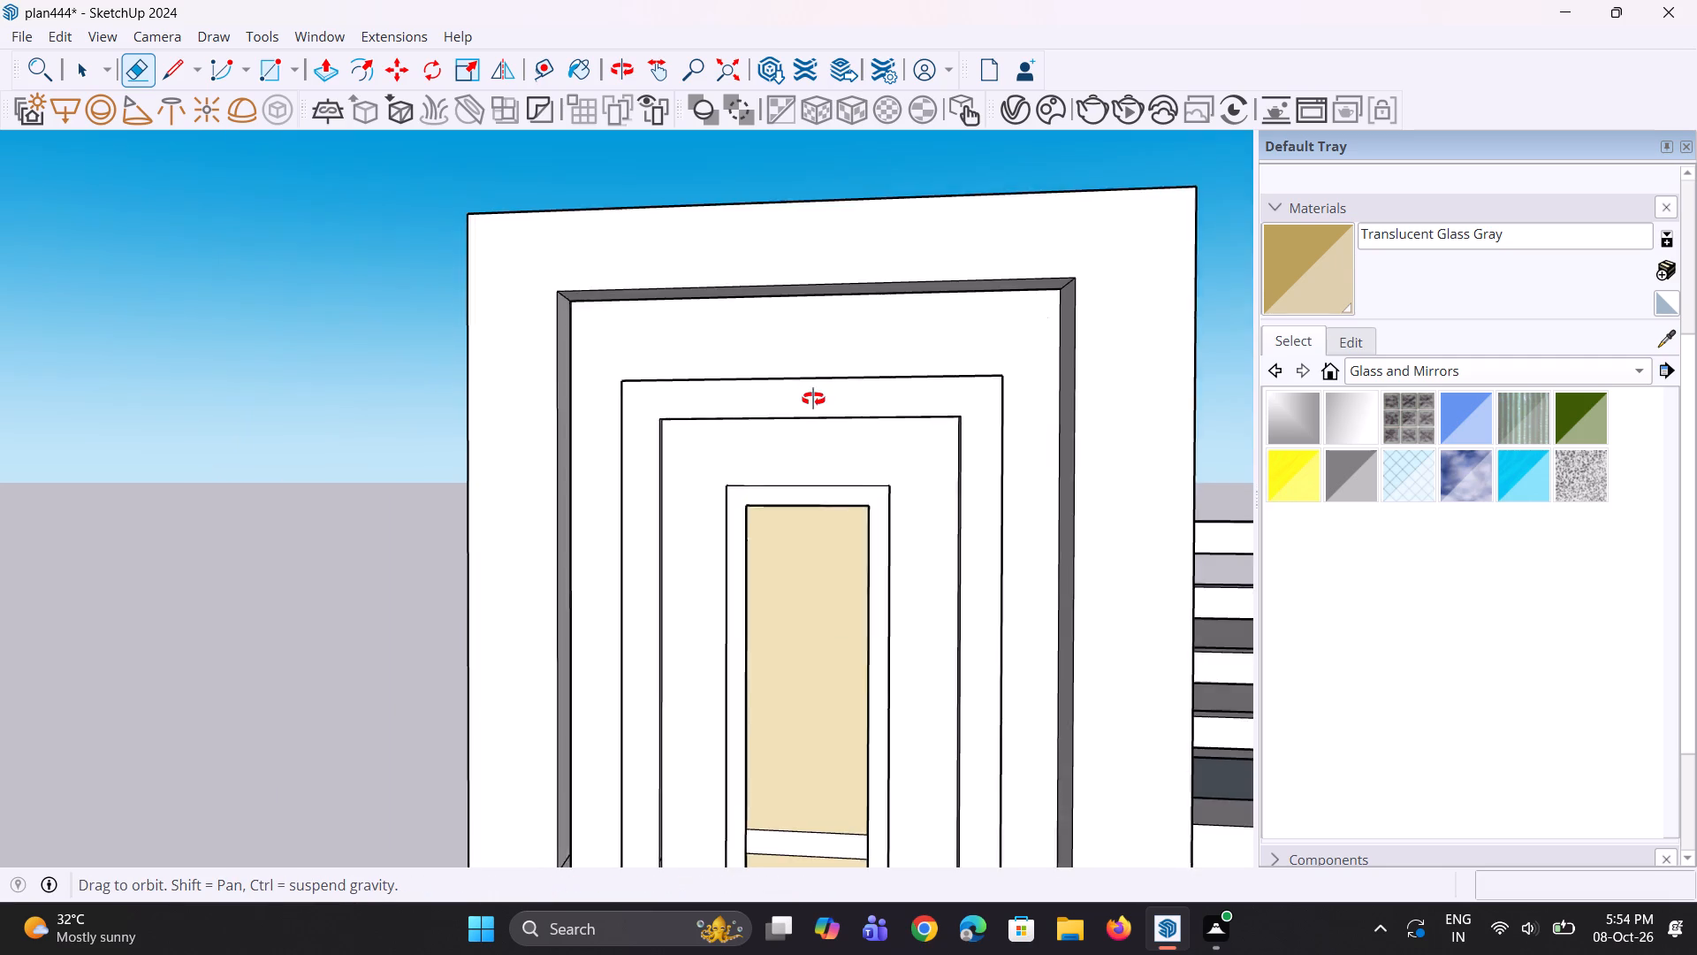
middle_click_drag(813, 399, 582, 591)
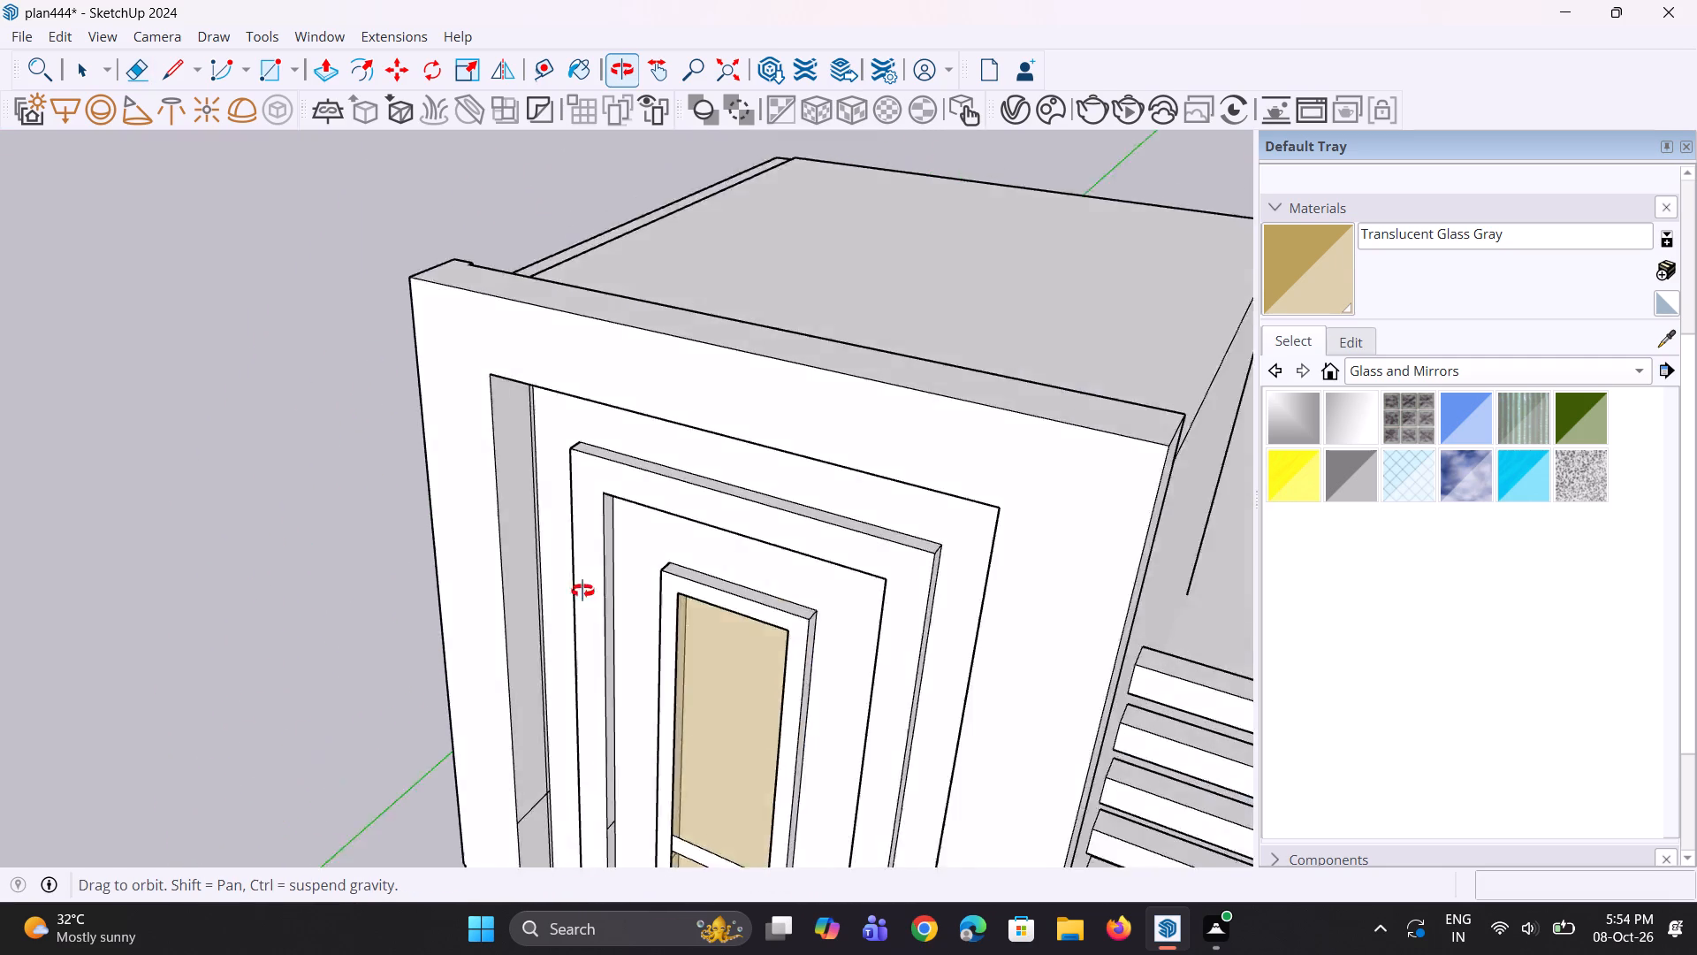
middle_click_drag(582, 591, 819, 422)
scroll(791, 447, "down", 5)
middle_click_drag(783, 425, 803, 401)
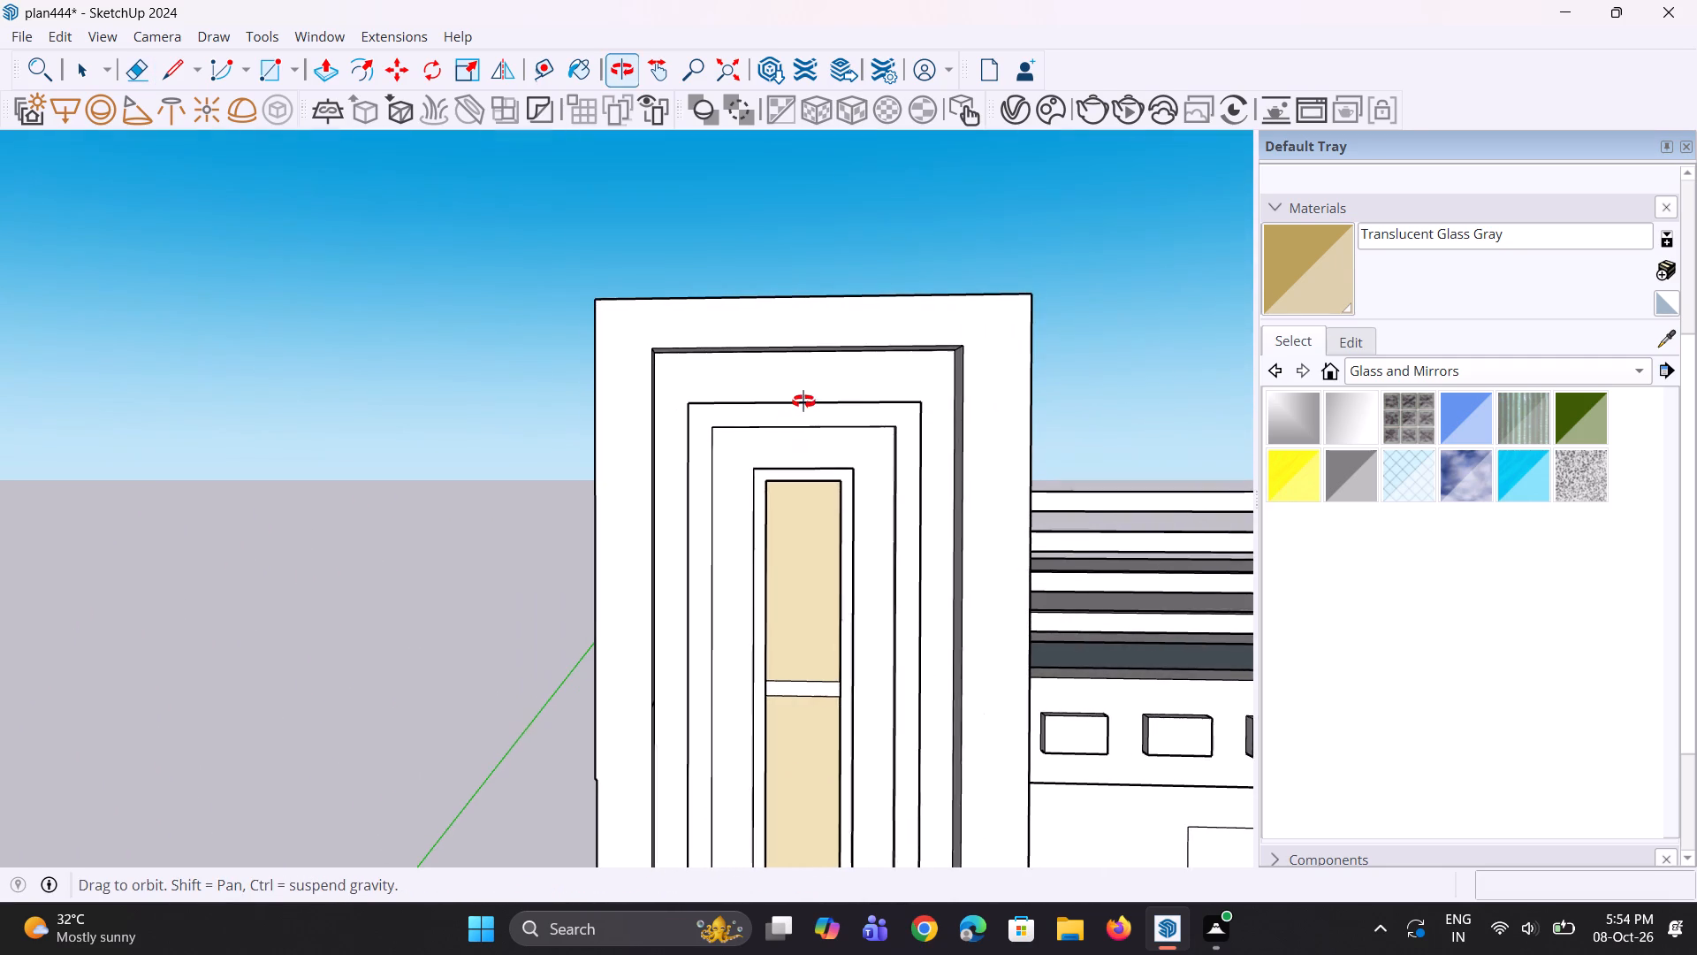
middle_click_drag(803, 401, 805, 401)
scroll(635, 398, "up", 1)
middle_click_drag(640, 398, 682, 442)
scroll(769, 387, "up", 1)
middle_click_drag(769, 386, 757, 480)
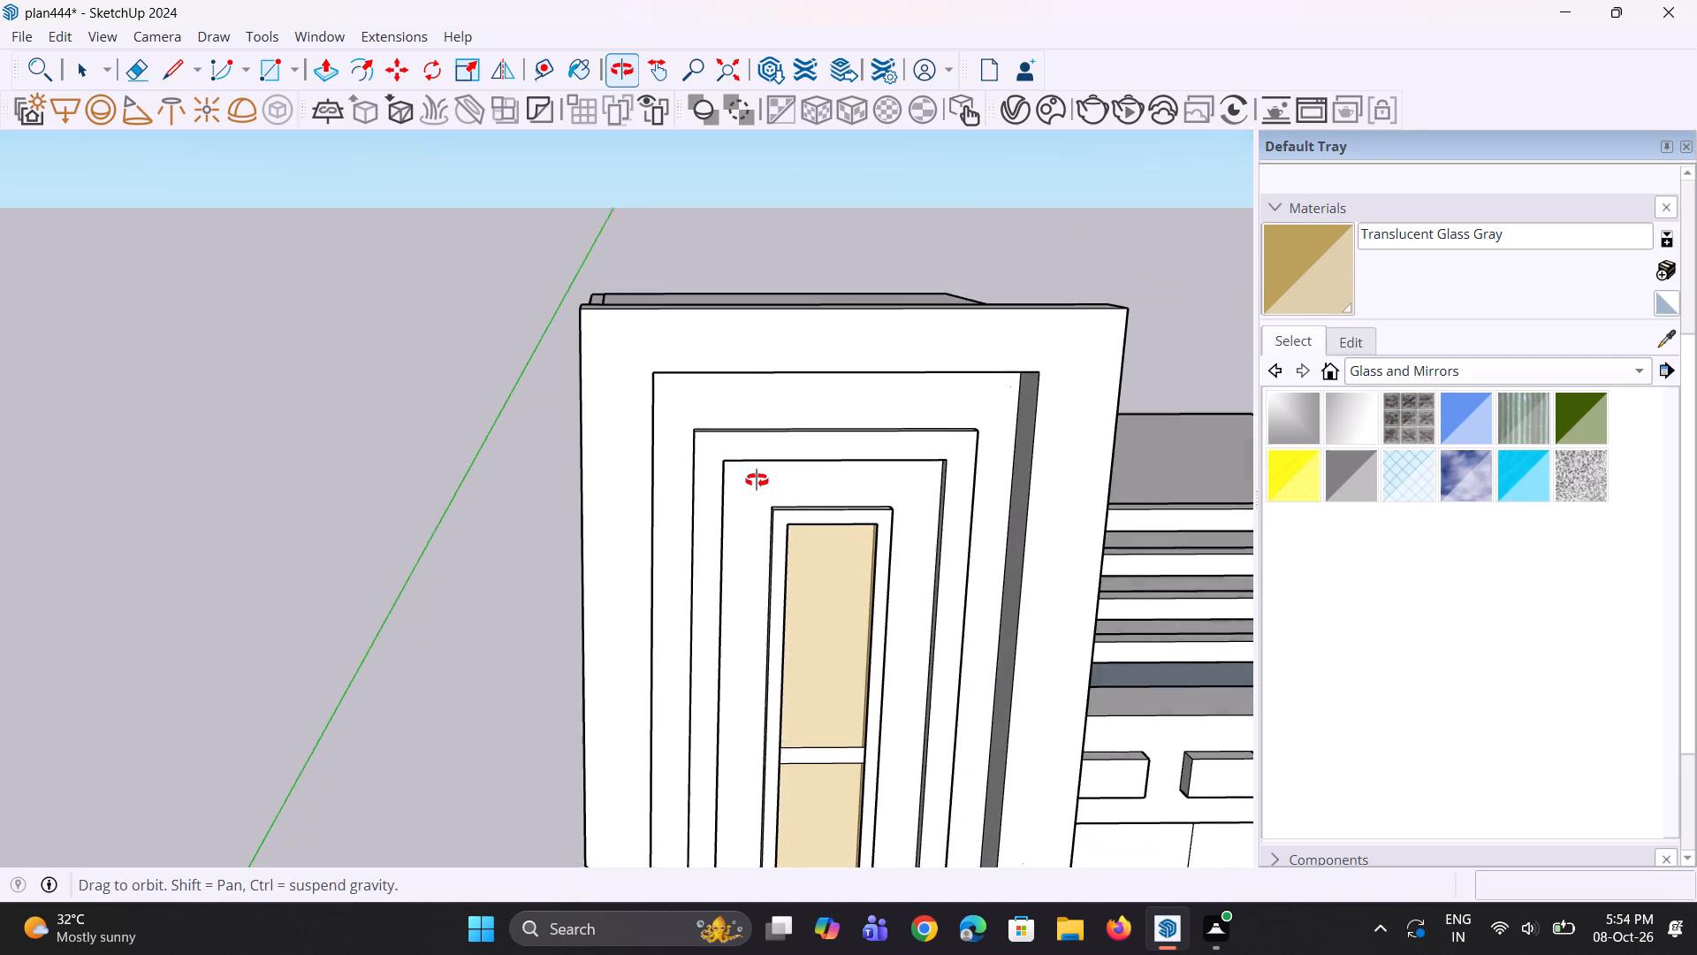
Draw a small upright rectangle about 4 1/2" wide on the upper band of the tower's front frame.
middle_click_drag(757, 480, 765, 395)
key("r")
scroll(690, 307, "up", 2)
left_click(692, 299)
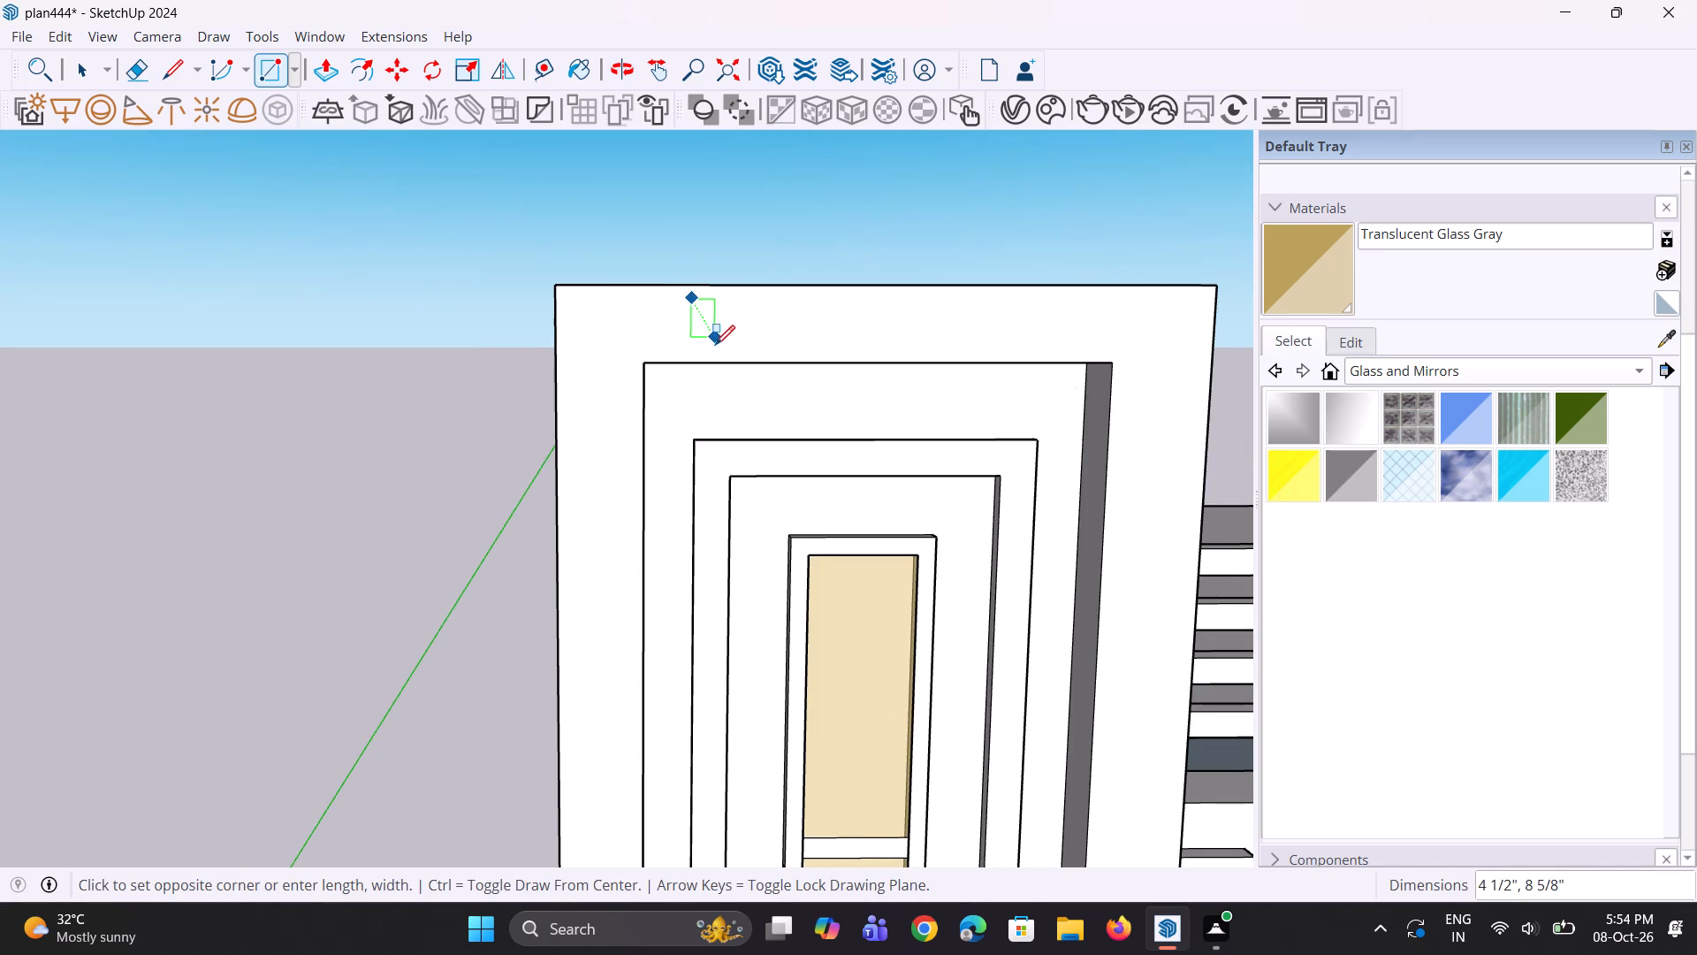
left_click(716, 348)
middle_click_drag(742, 411, 715, 421)
key("space")
key("space")
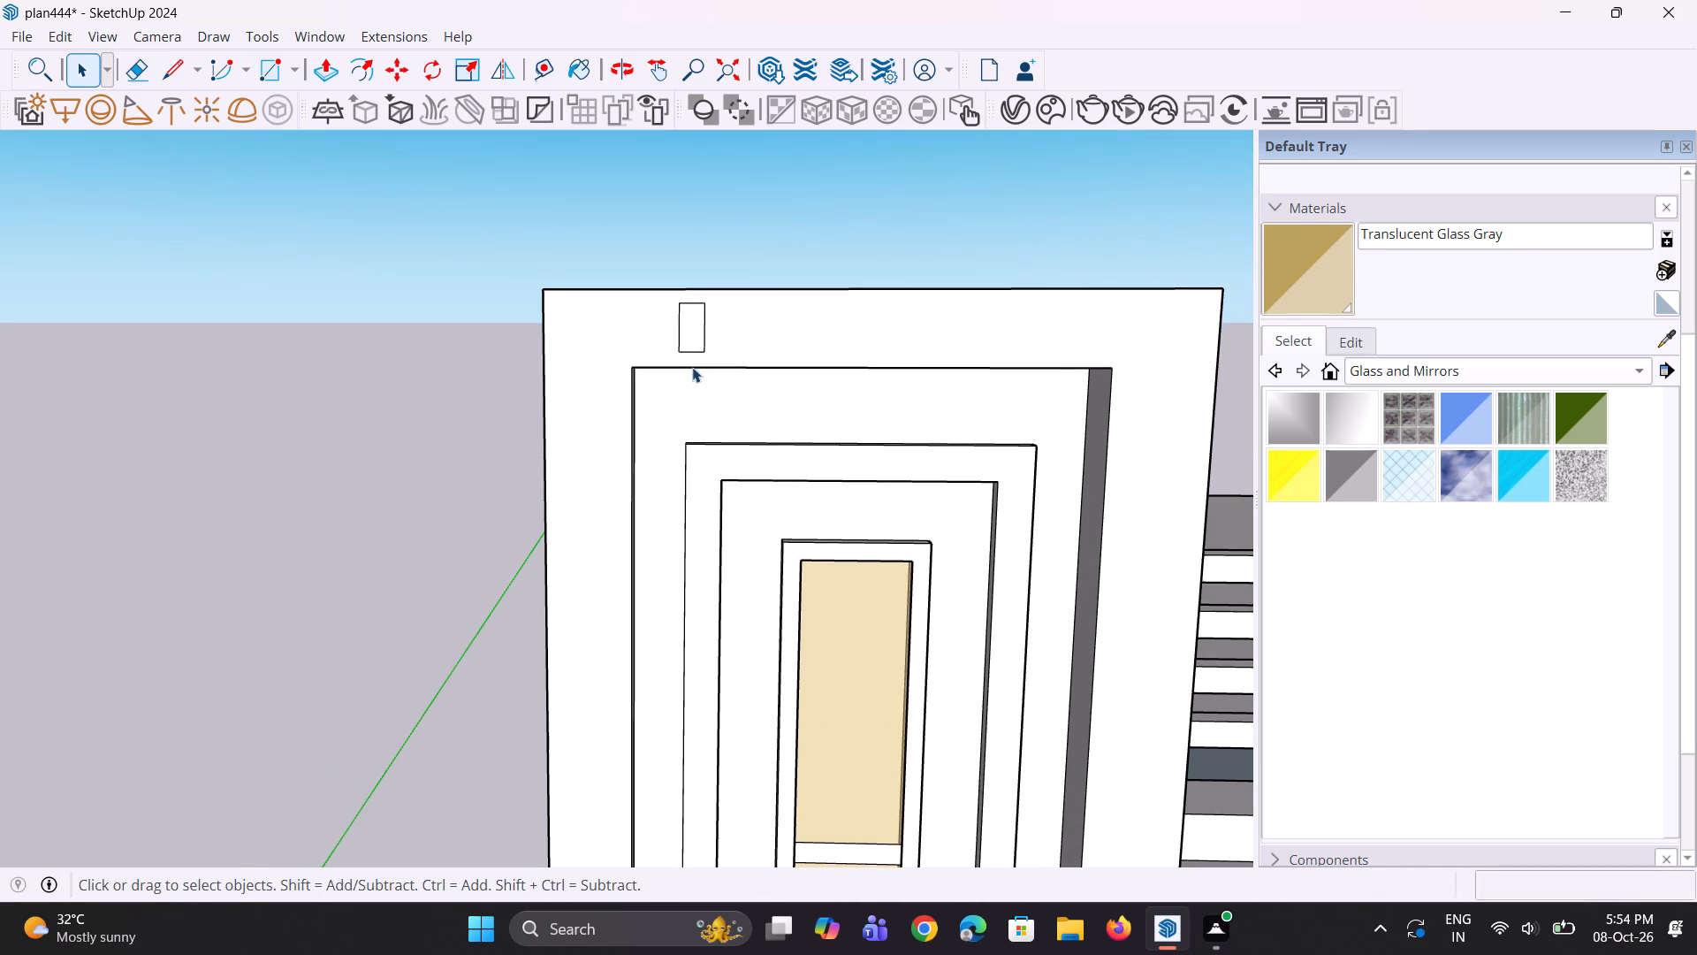
Move the small rectangle's bottom edge straight down by about 10", past the frame's inner edge.
left_click(696, 351)
scroll(700, 361, "up", 3)
key("m")
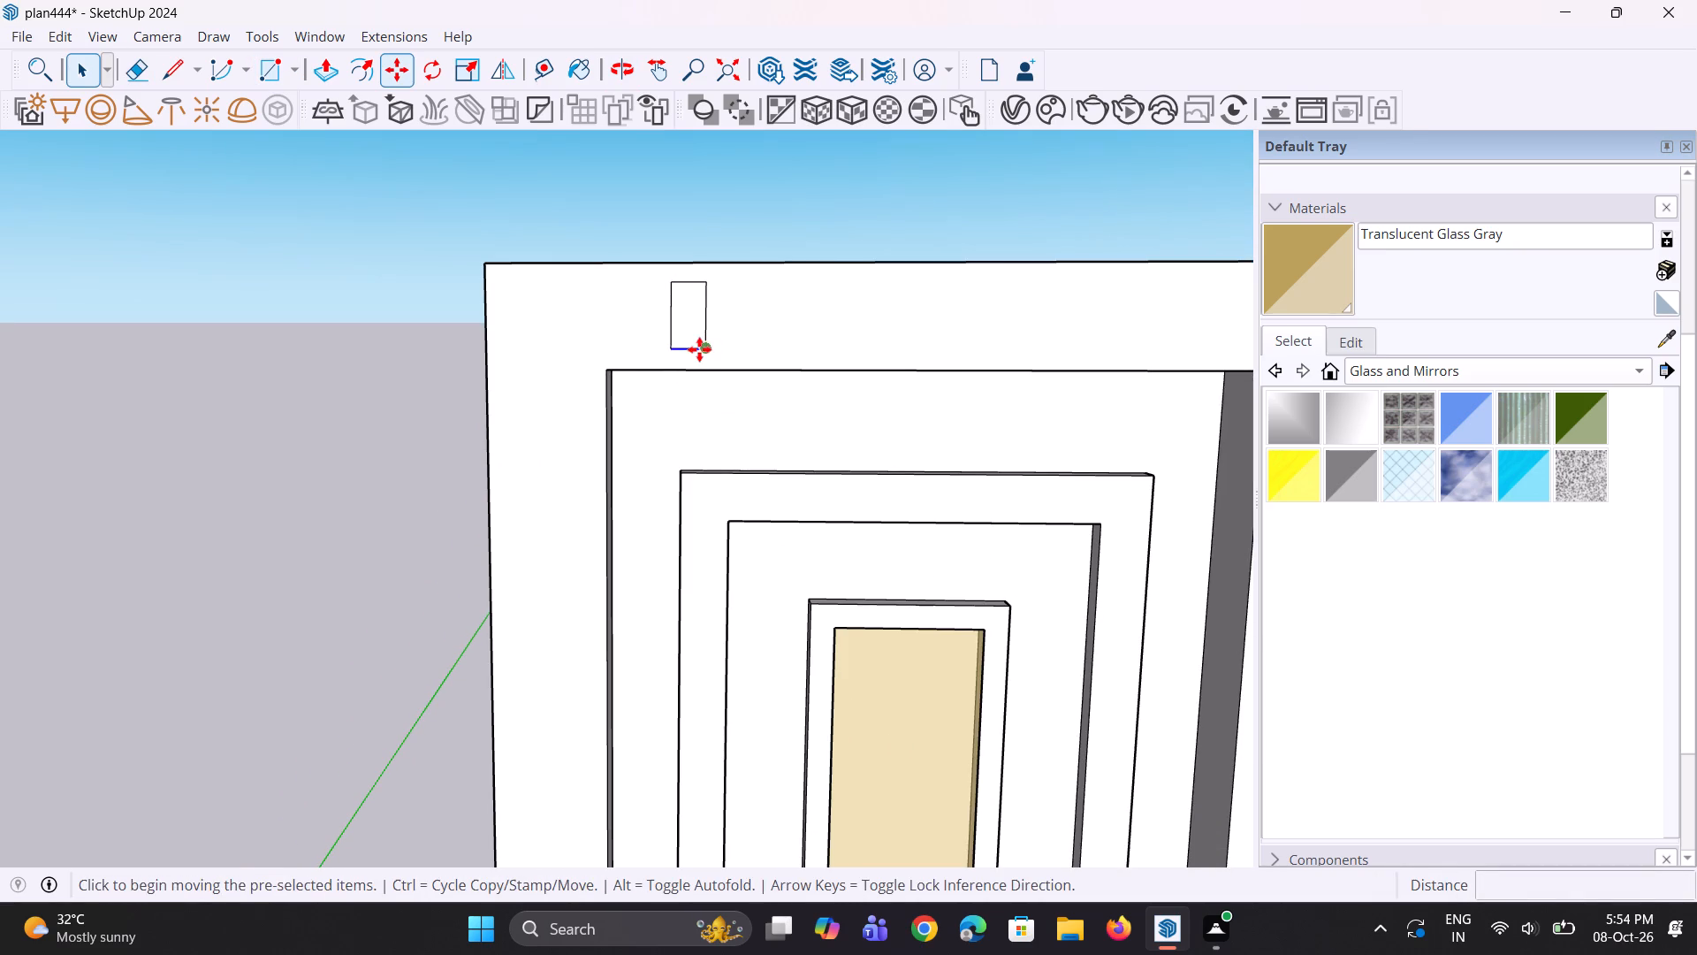
left_click(699, 348)
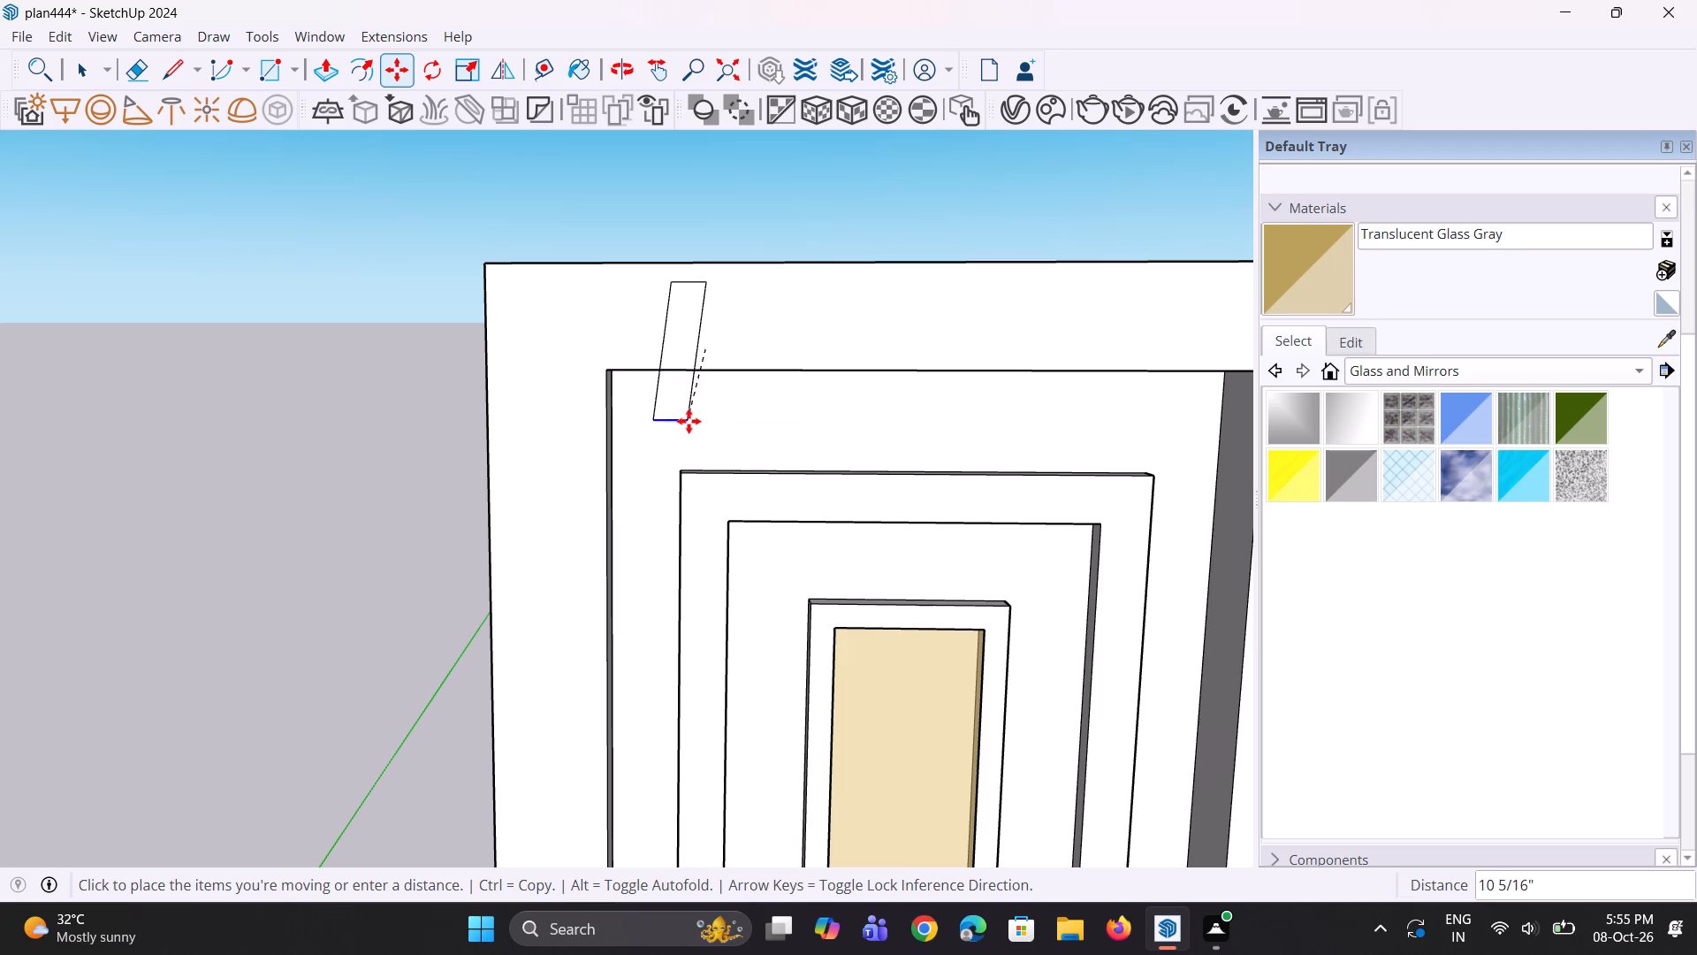
left_click(696, 421)
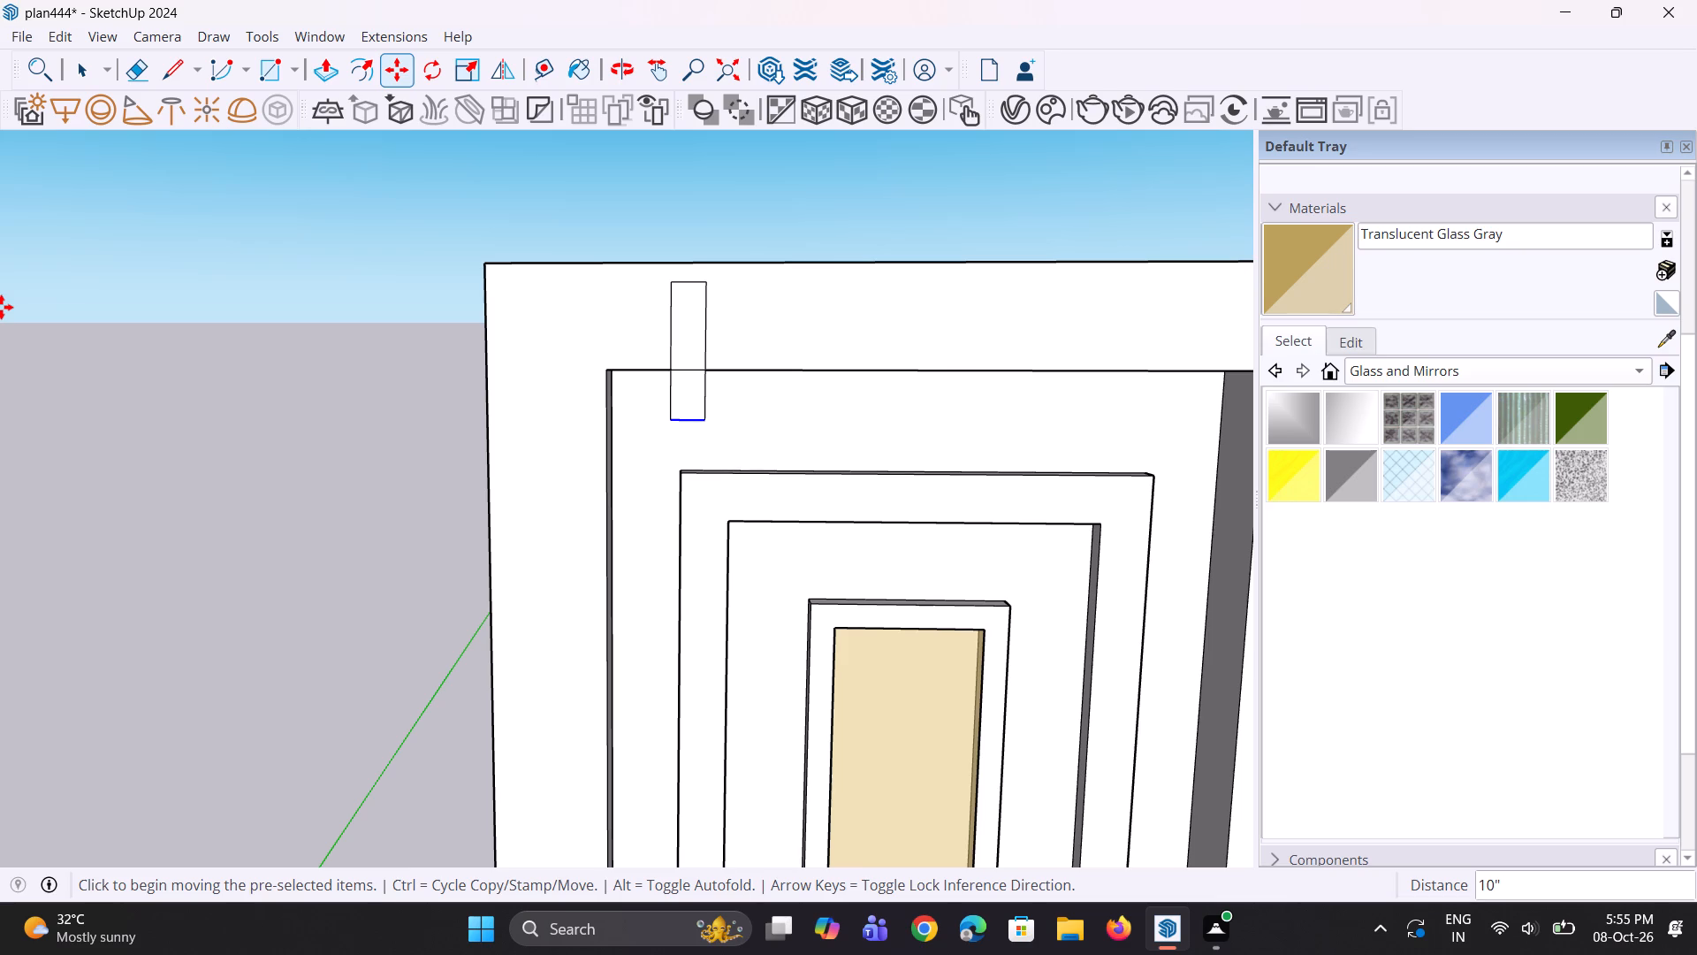
key("space")
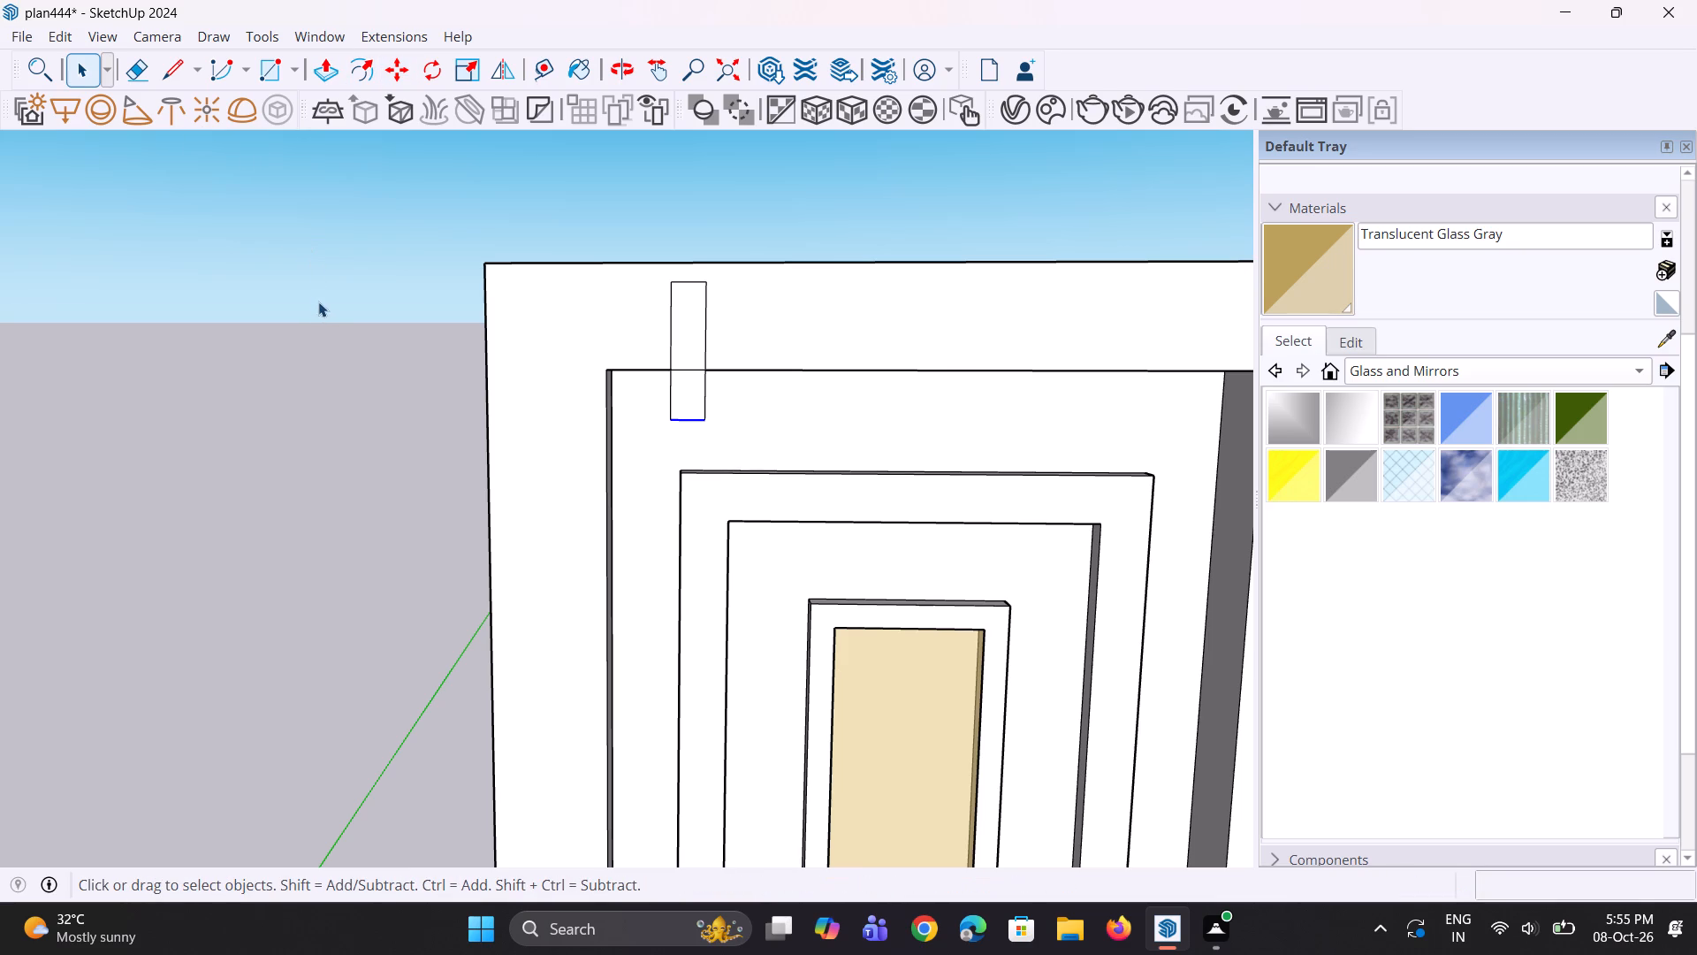
Select the top edge of the small rectangle on the tower's front frame.
scroll(318, 299, "down", 6)
middle_click_drag(328, 292, 365, 324)
scroll(471, 272, "up", 6)
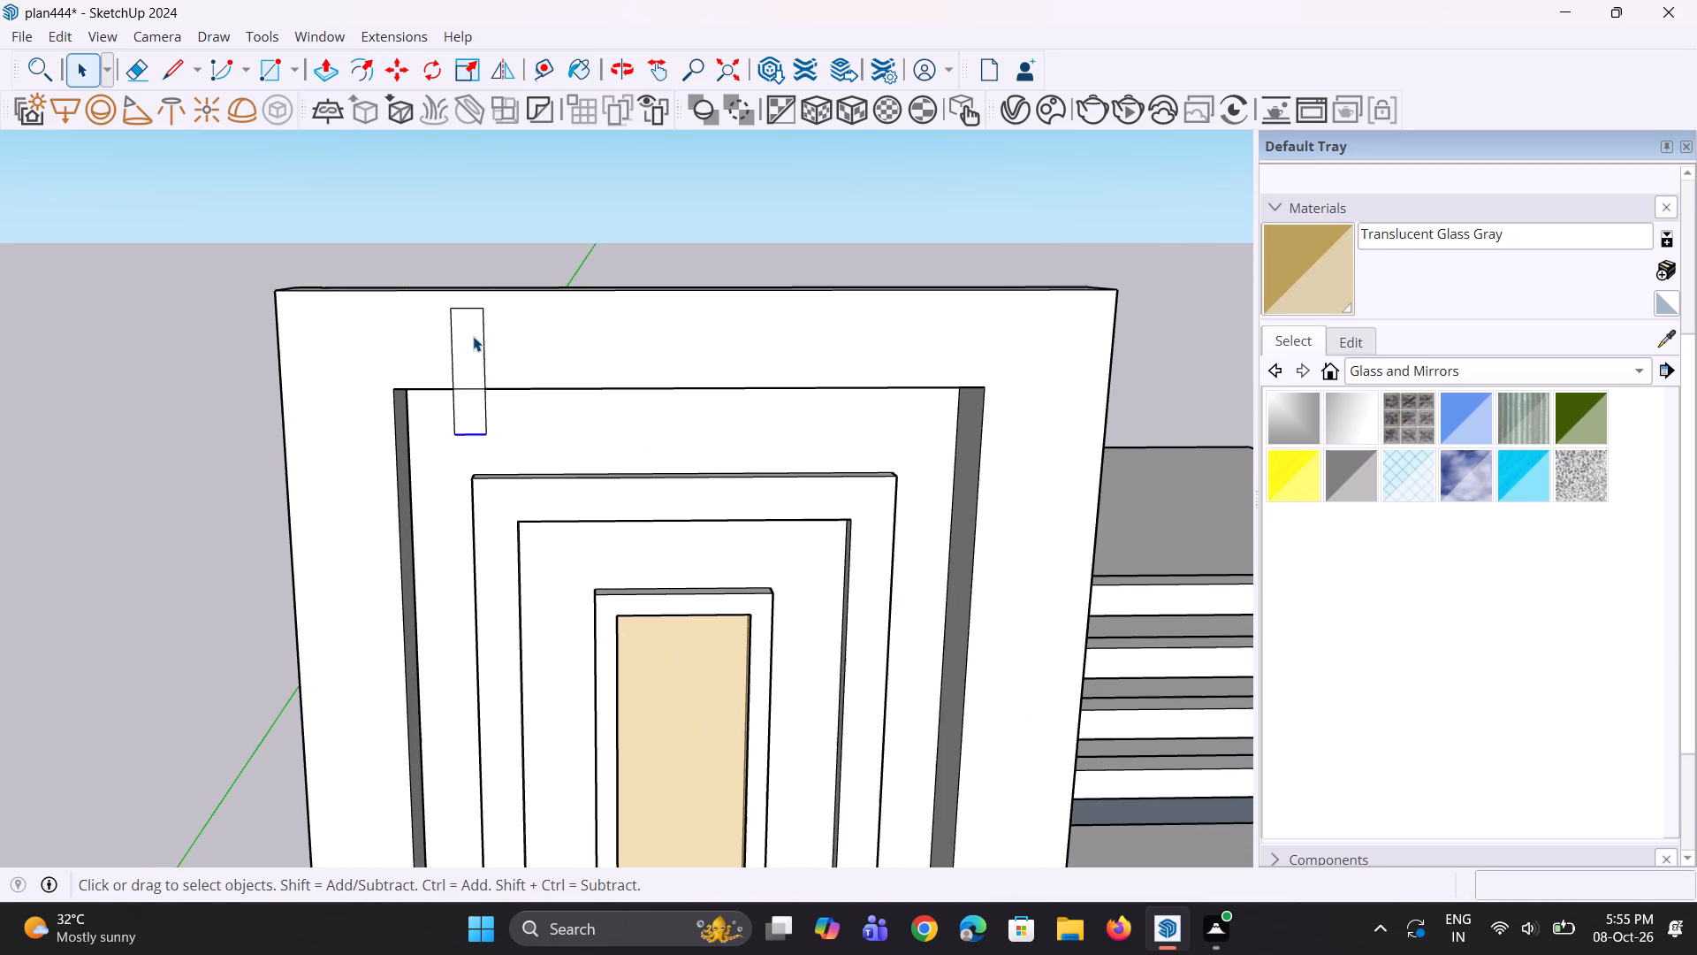
left_click(470, 309)
scroll(474, 309, "up", 3)
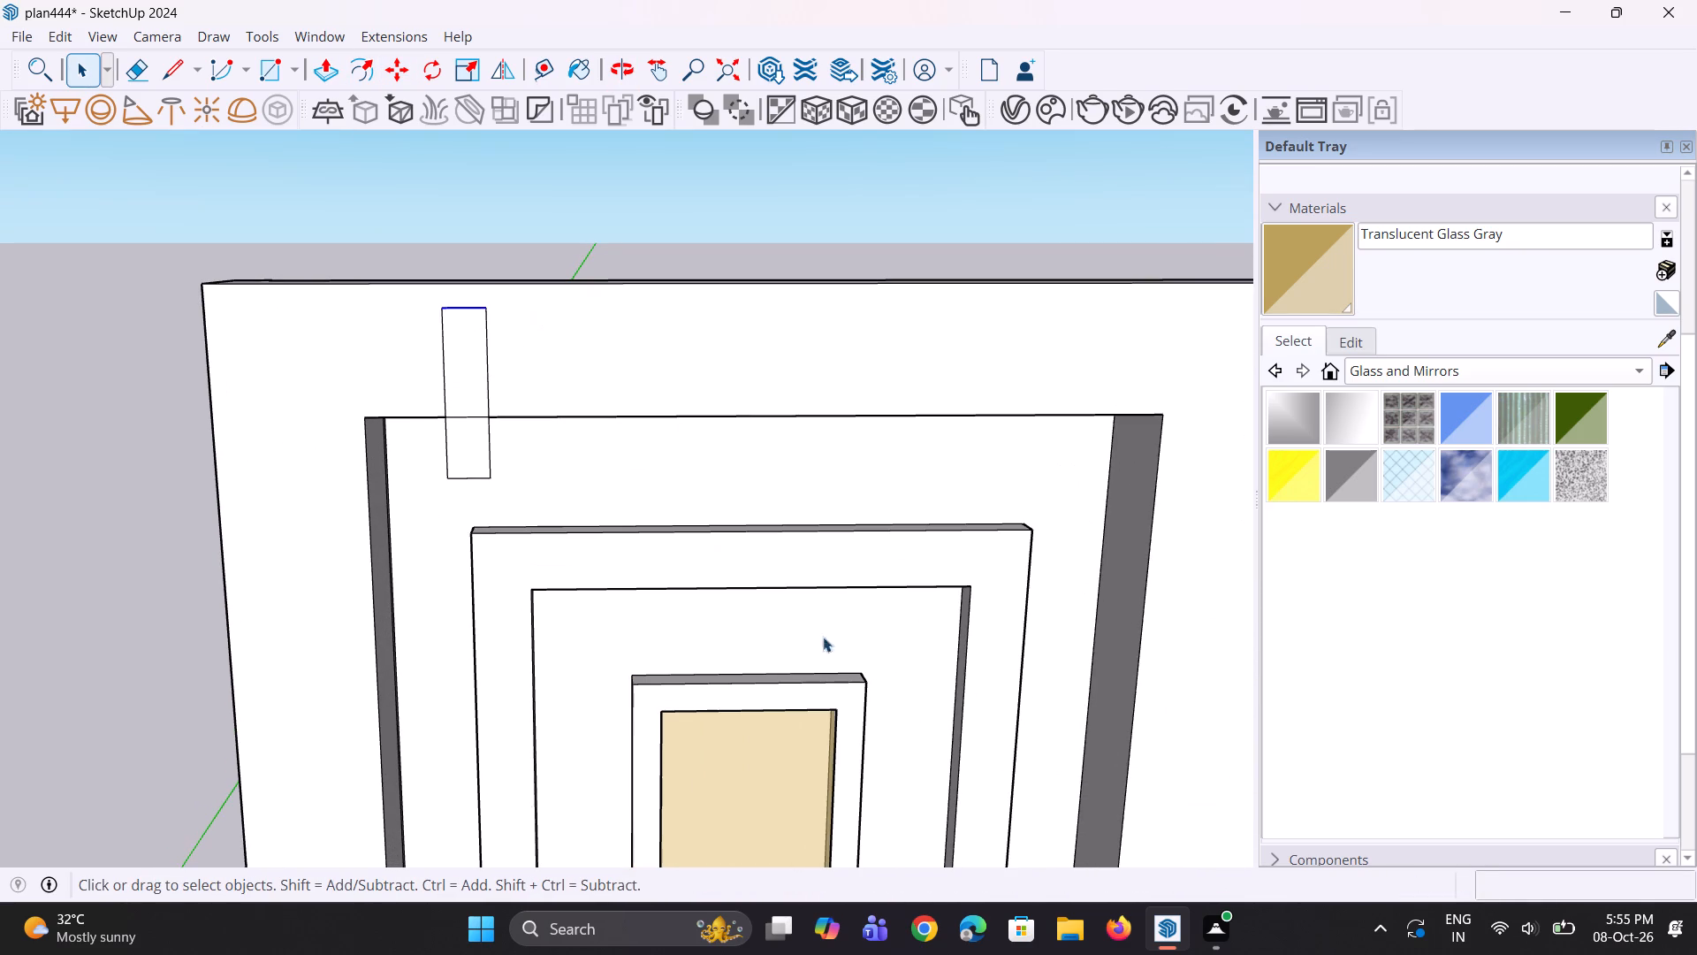
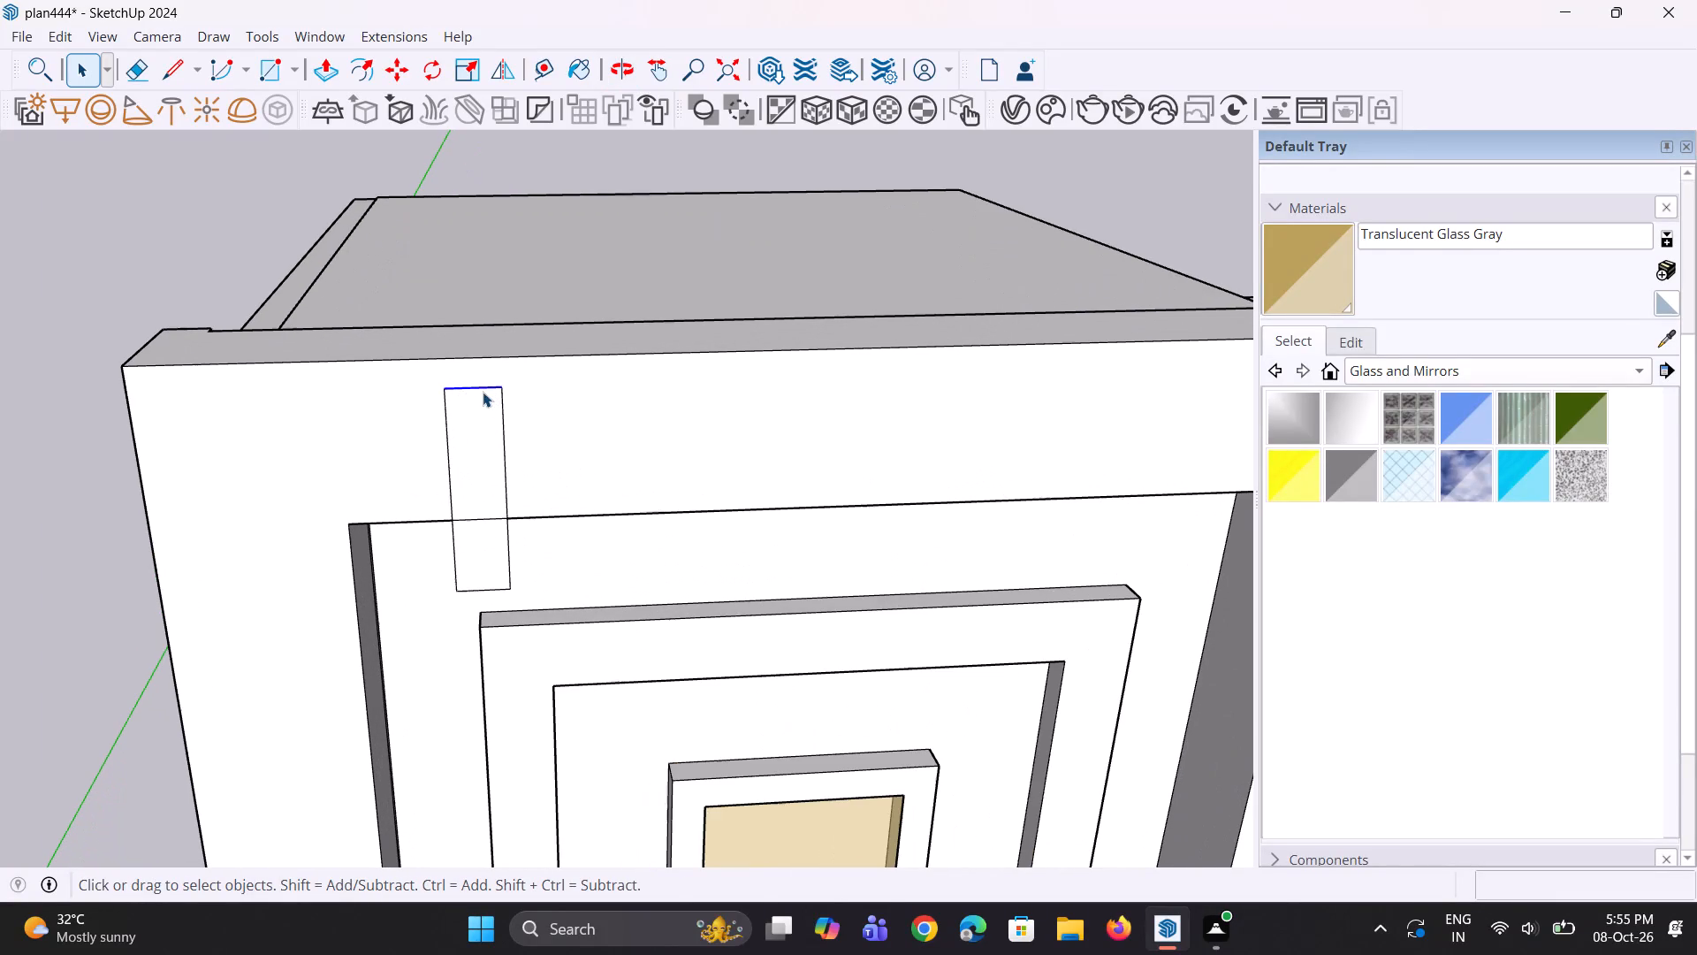
Move the small rectangle's top edge straight up by about 7 1/8", past the top of the tower's front frame.
key("m")
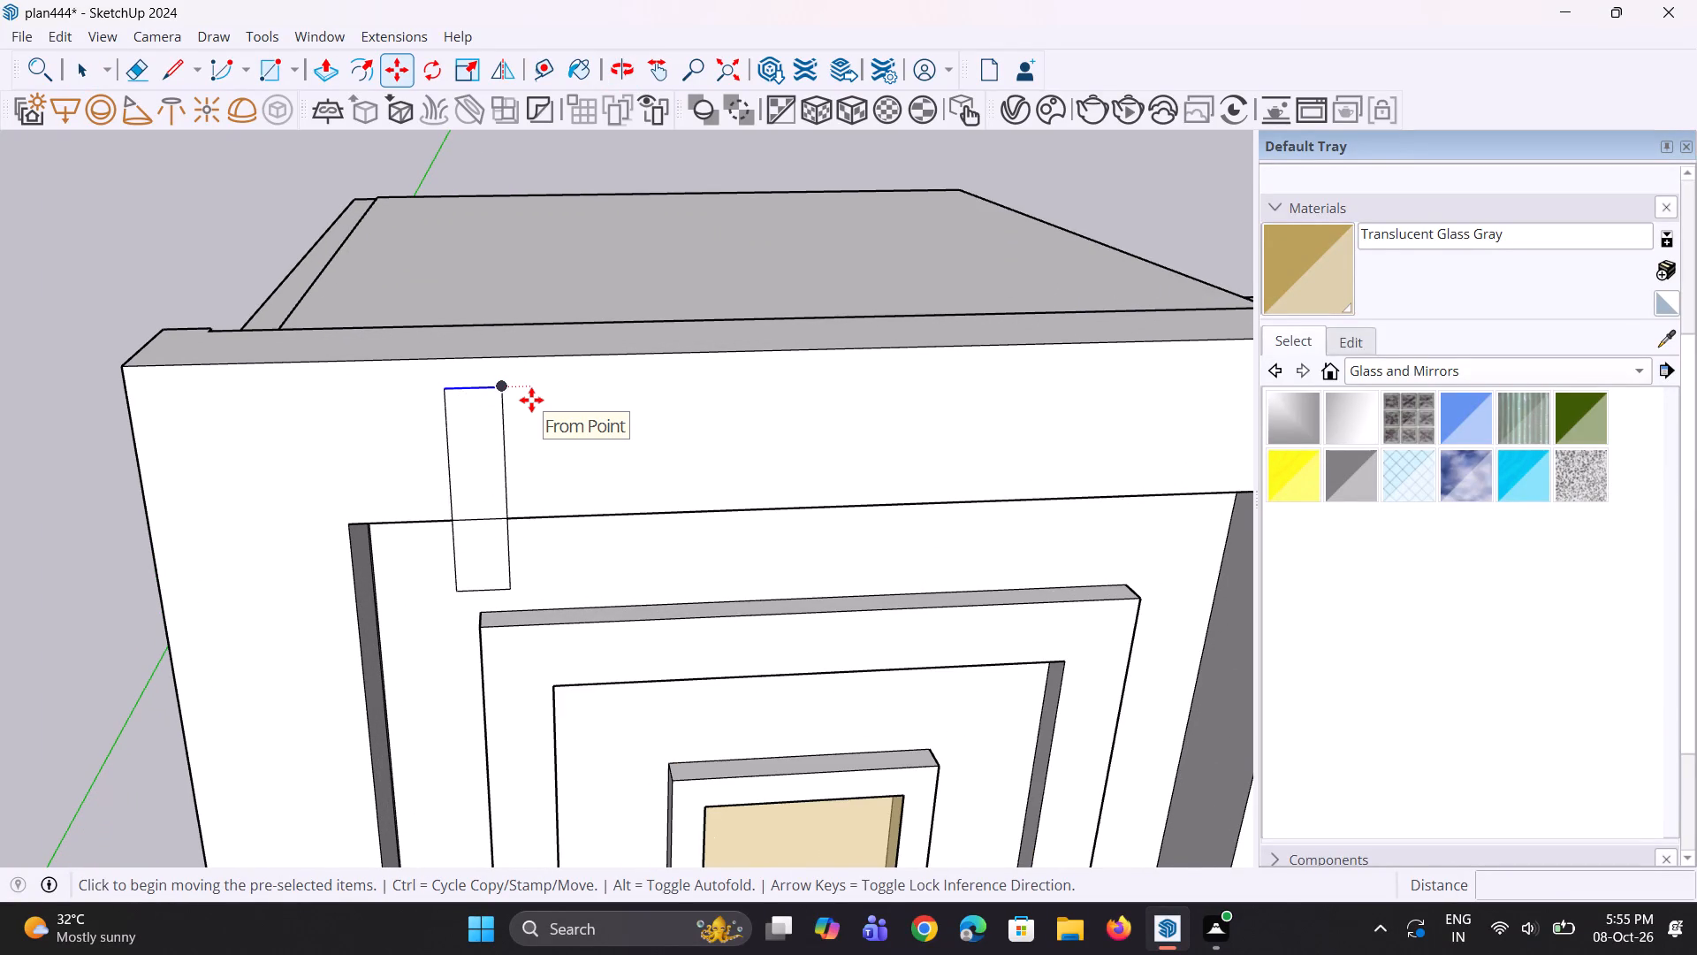
left_click(500, 388)
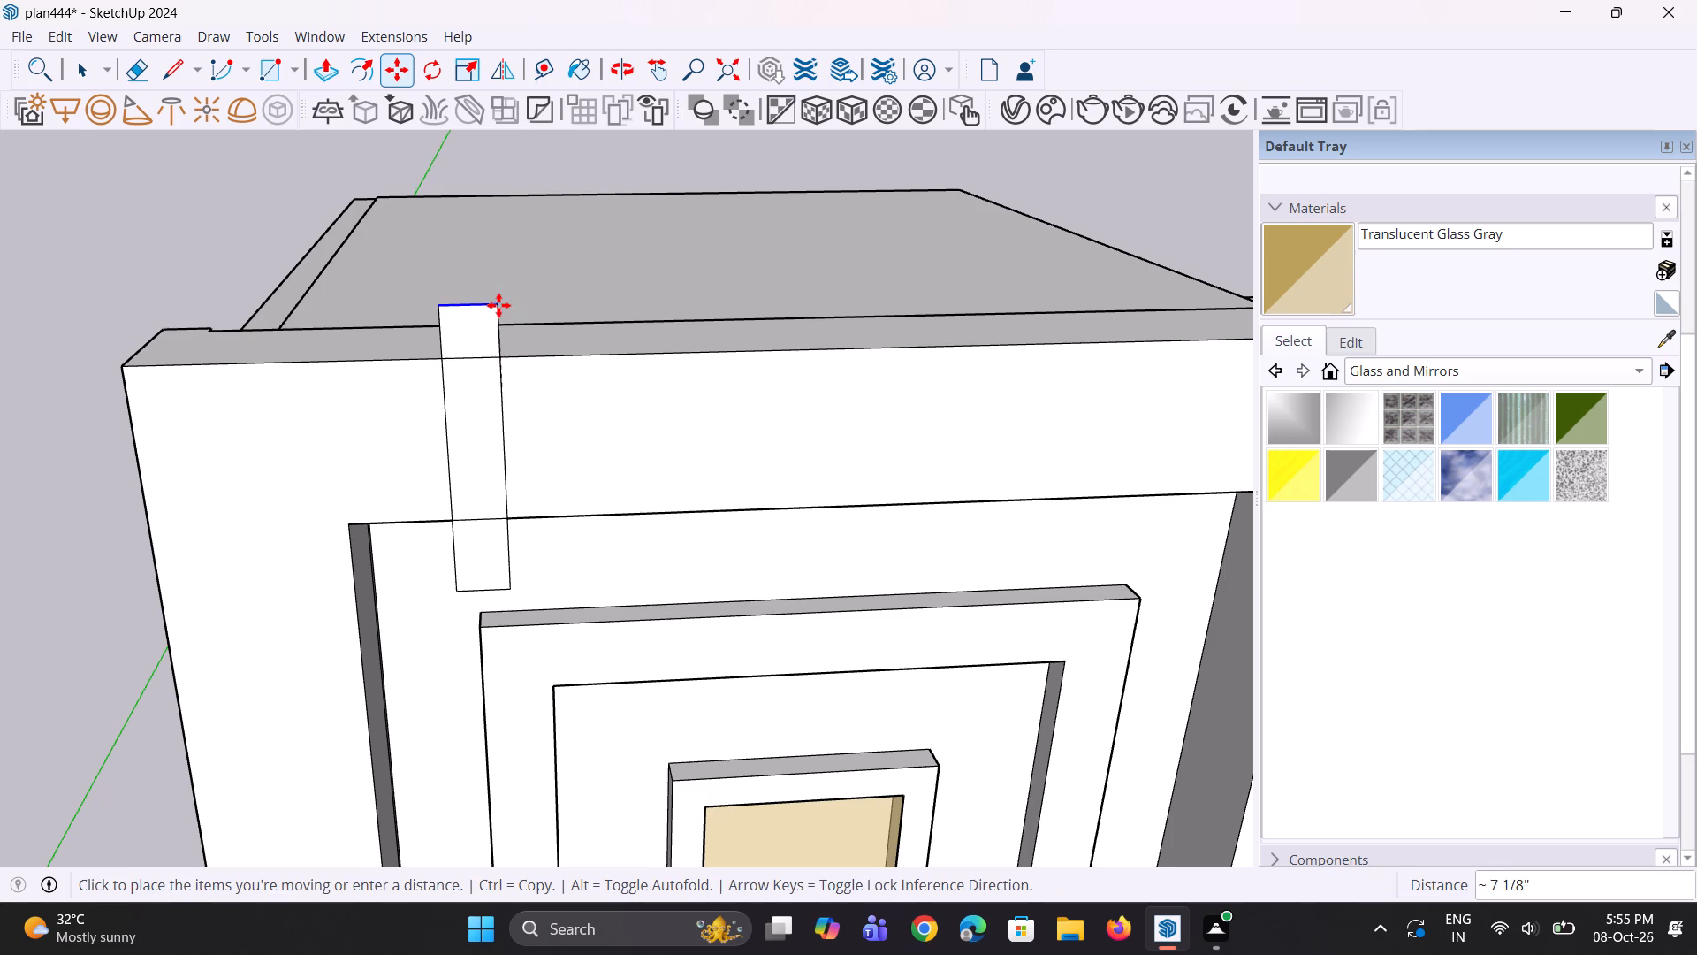
left_click(498, 305)
Extrude the part of the rectangle above the frame backward over the frame's top by about 2 1/8".
scroll(474, 321, "down", 2)
middle_click_drag(469, 374, 459, 424)
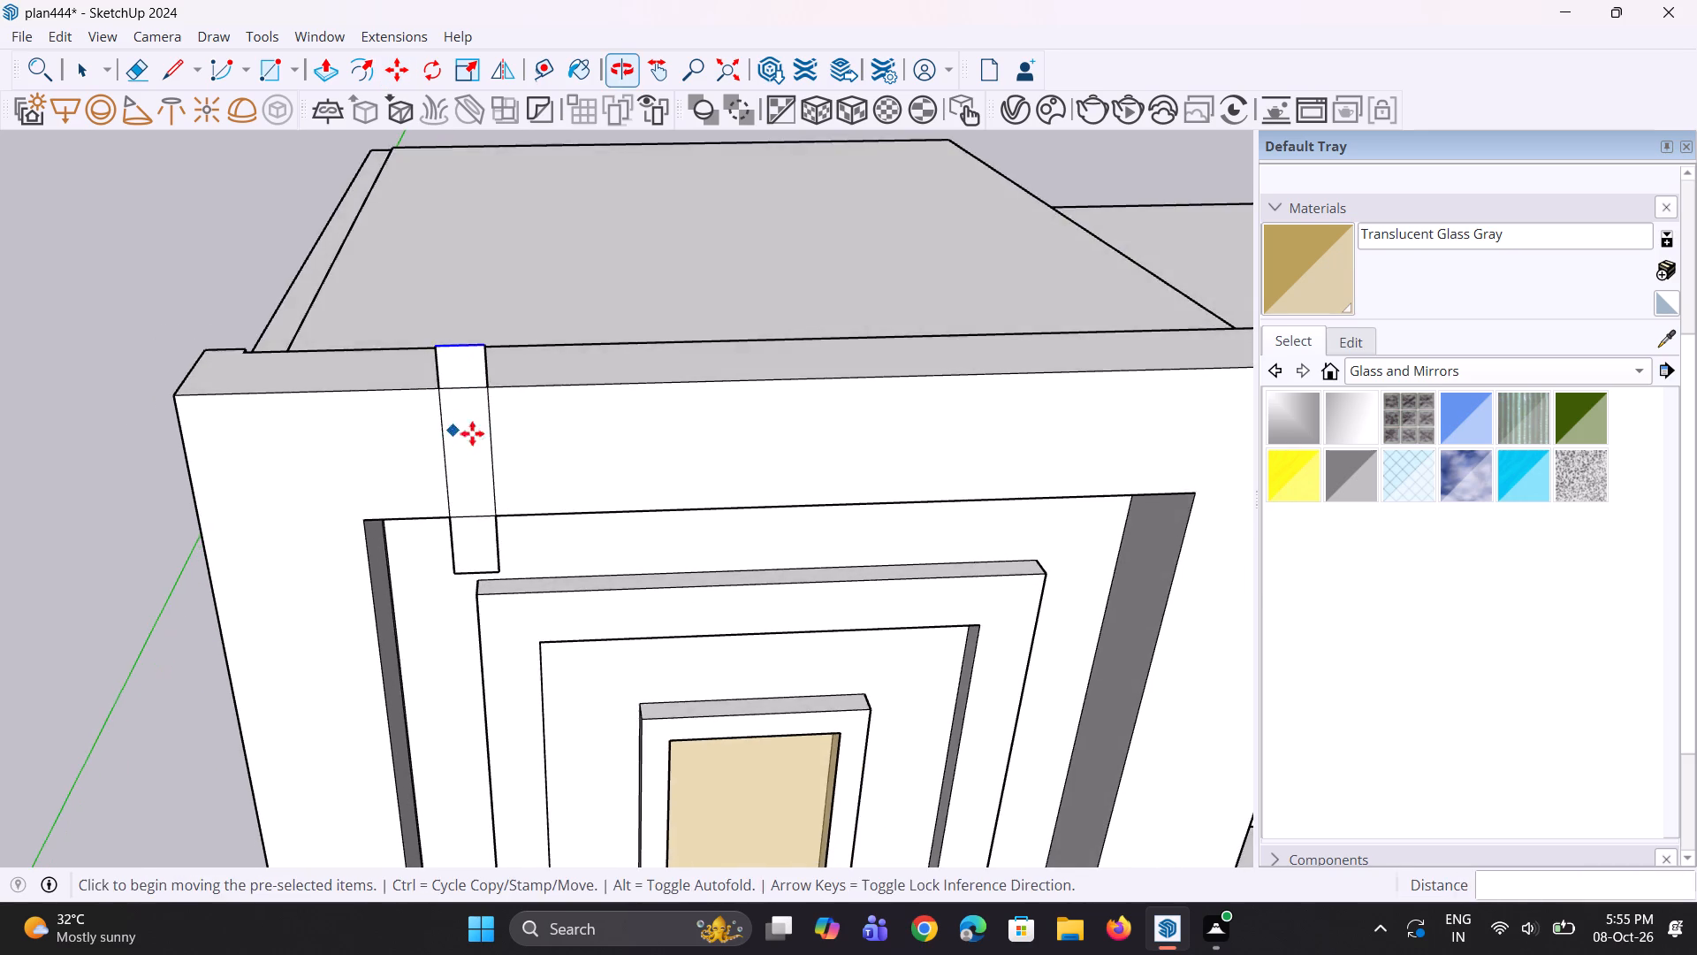
scroll(498, 416, "up", 3)
middle_click_drag(501, 403, 0, 499)
middle_click_drag(362, 395, 3, 343)
scroll(235, 258, "up", 2)
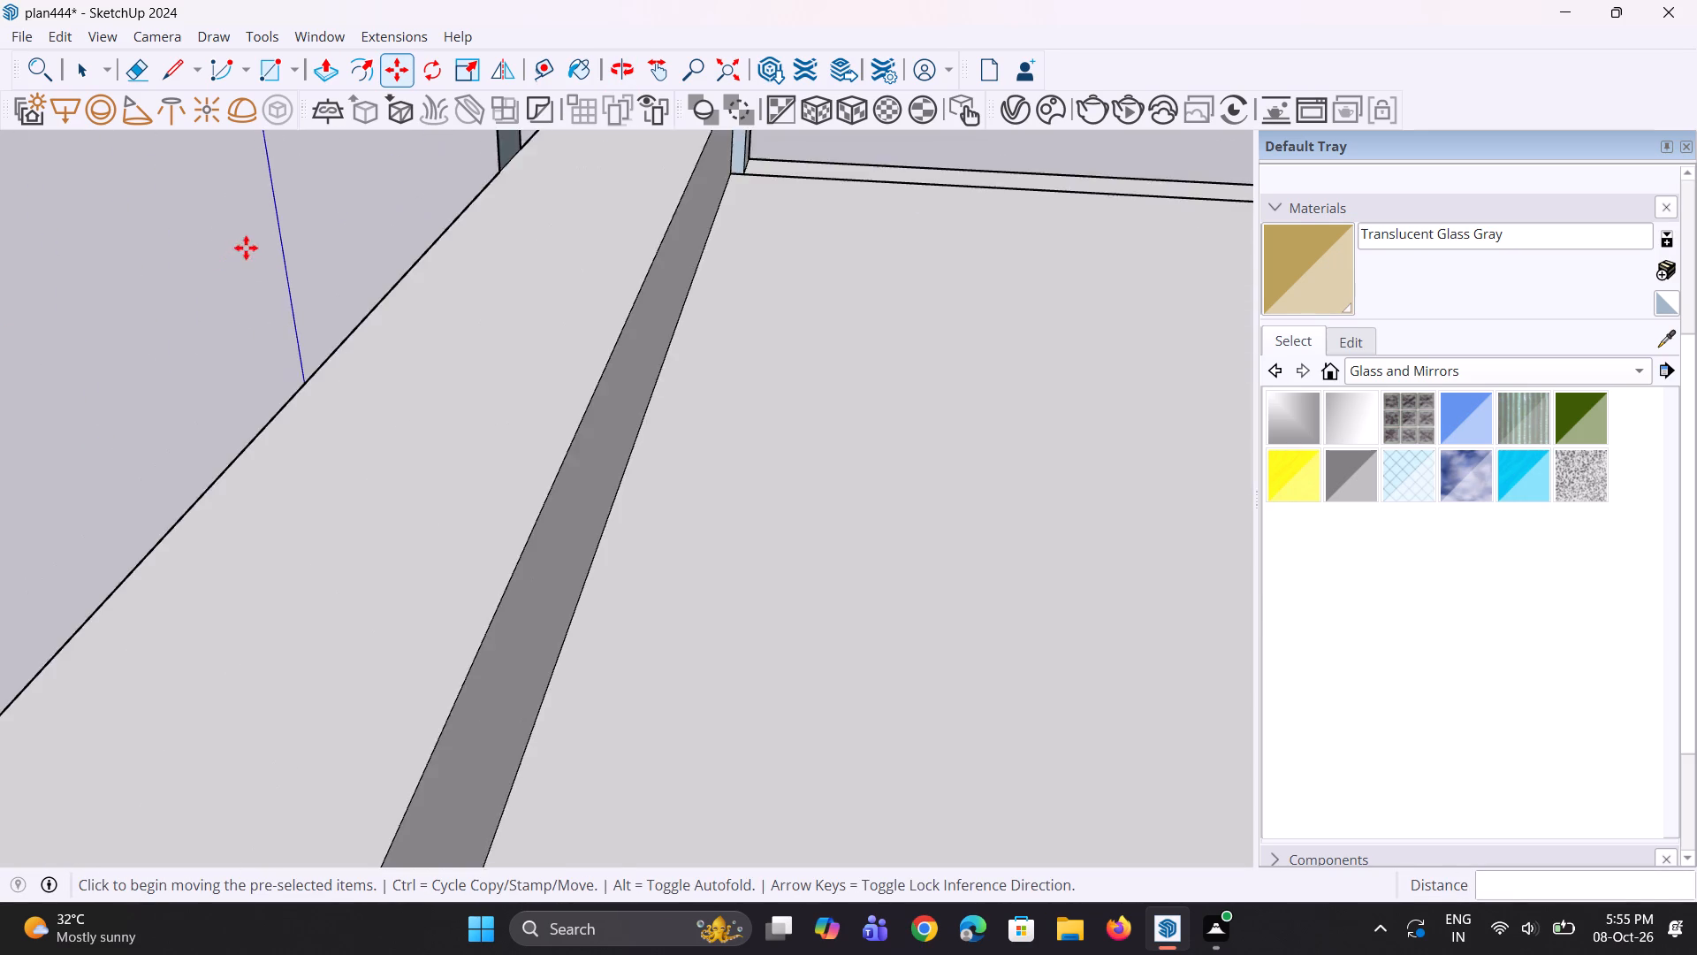
scroll(245, 276, "down", 5)
scroll(321, 181, "up", 5)
key("p")
scroll(333, 256, "up", 2)
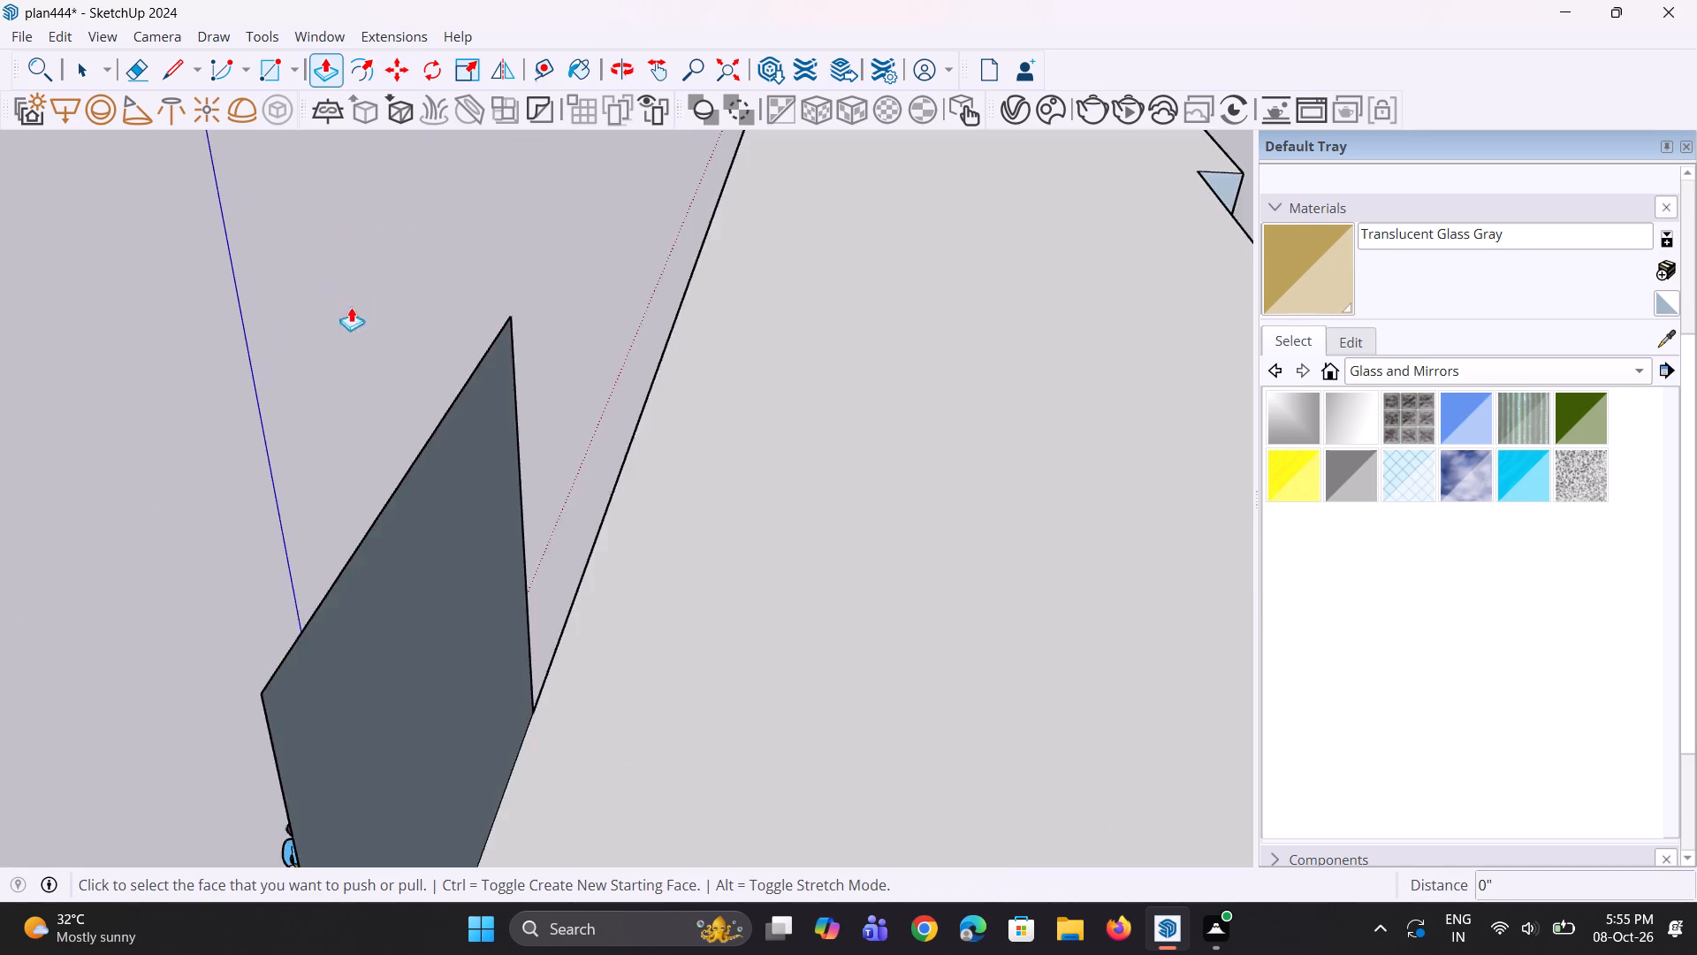
scroll(351, 307, "up", 2)
scroll(347, 314, "down", 4)
left_click(351, 382)
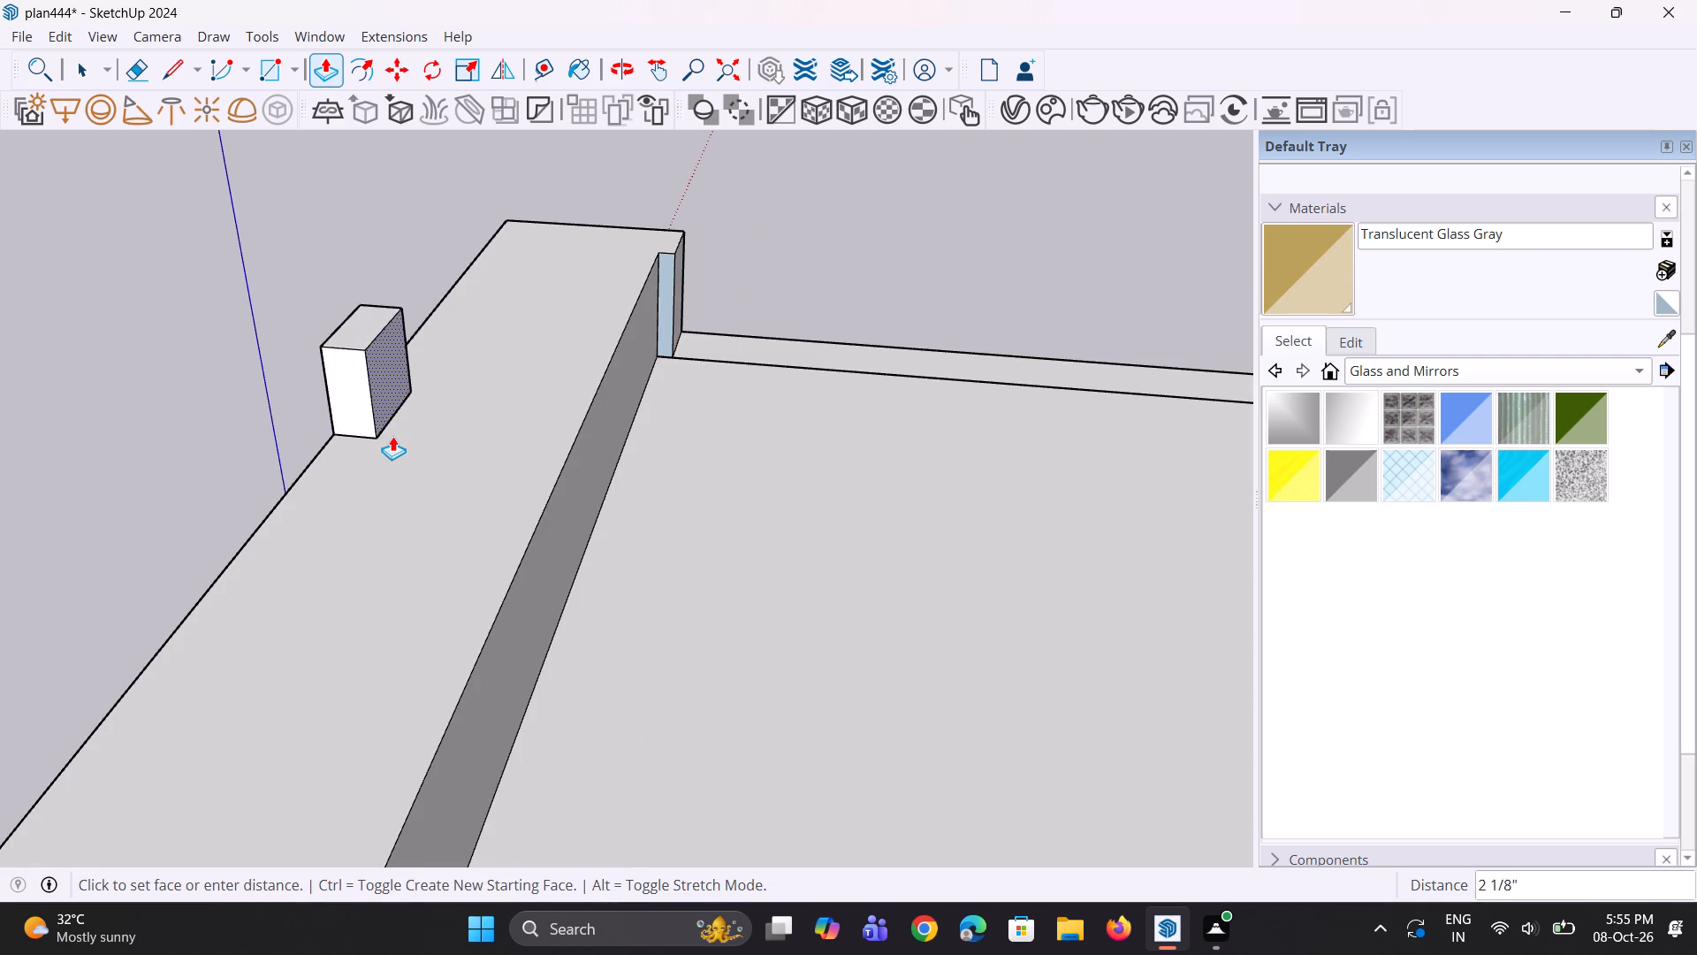
left_click(393, 459)
Pull the front faces of the rectangle's upper, middle and lower parts forward by the same small amount.
middle_click_drag(258, 505, 641, 480)
left_click(554, 443)
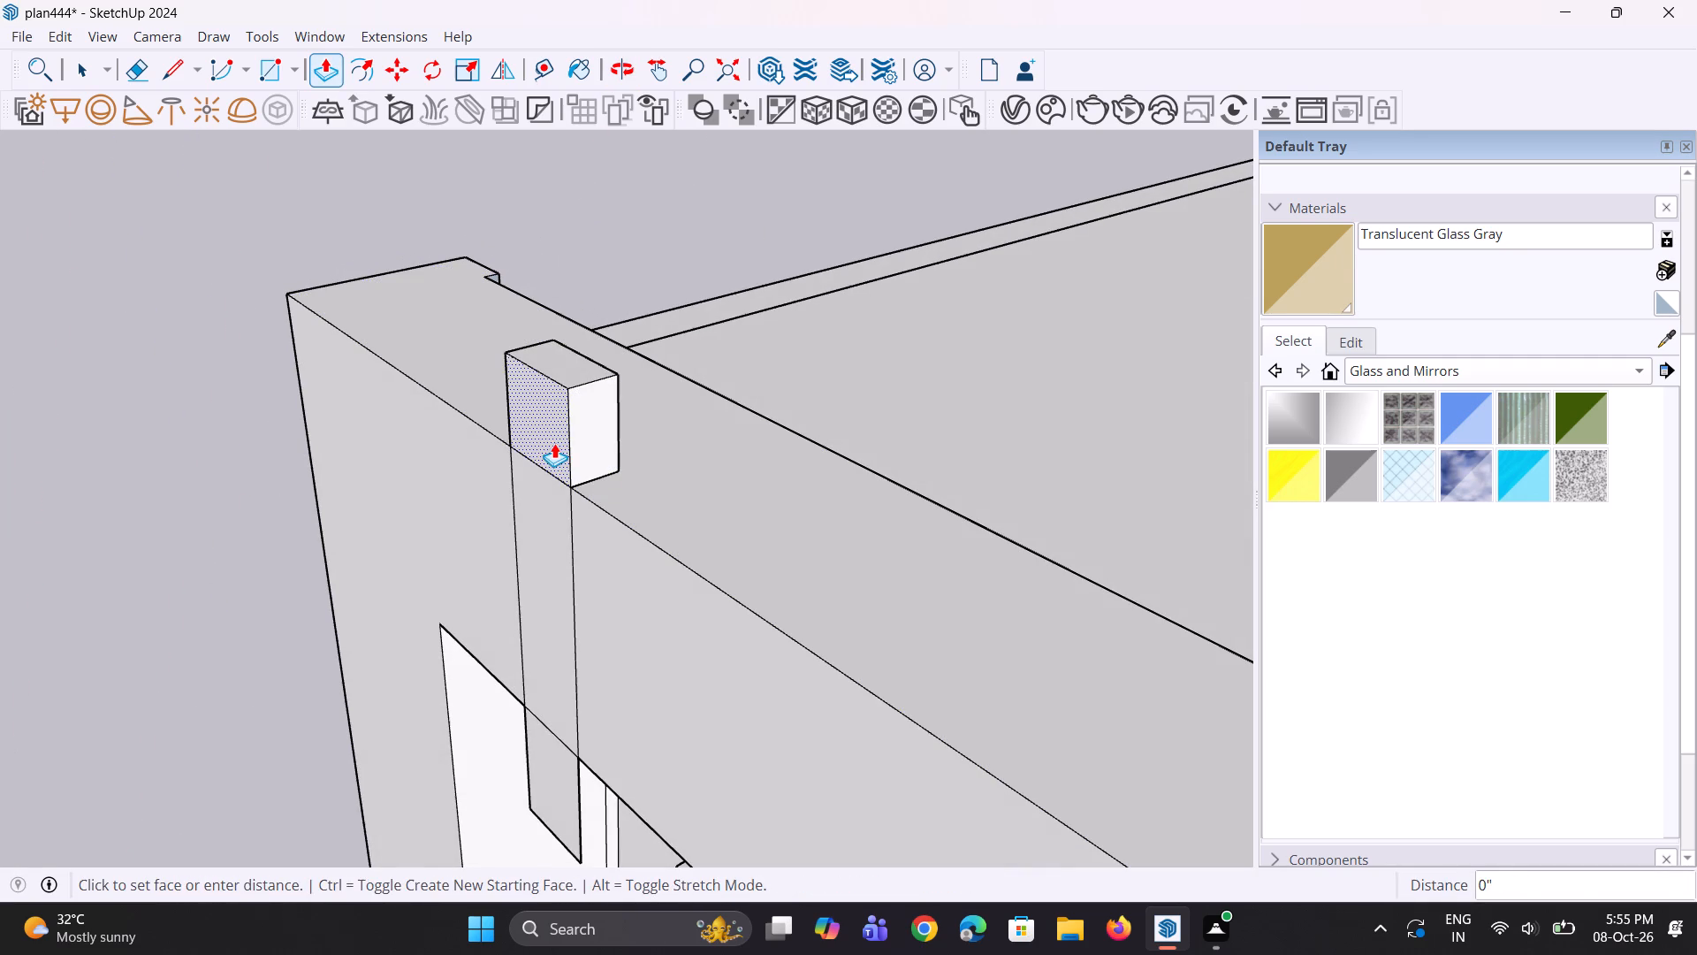
left_click(539, 455)
double_click(538, 519)
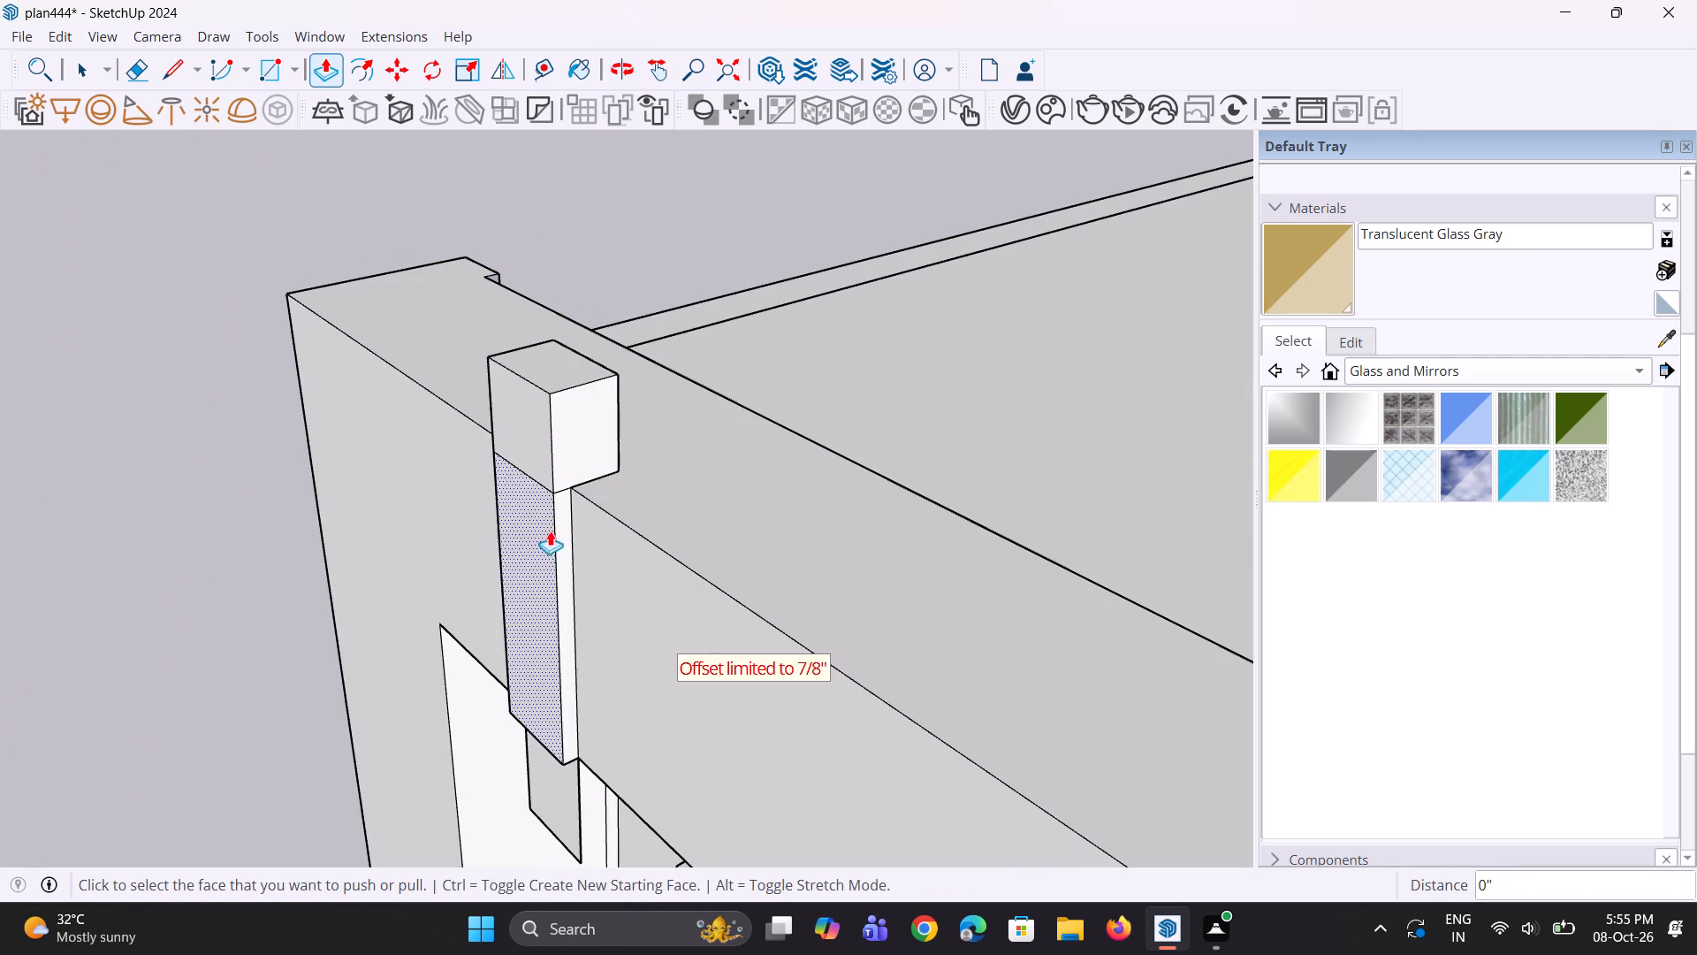
middle_click_drag(550, 590, 626, 473)
double_click(588, 745)
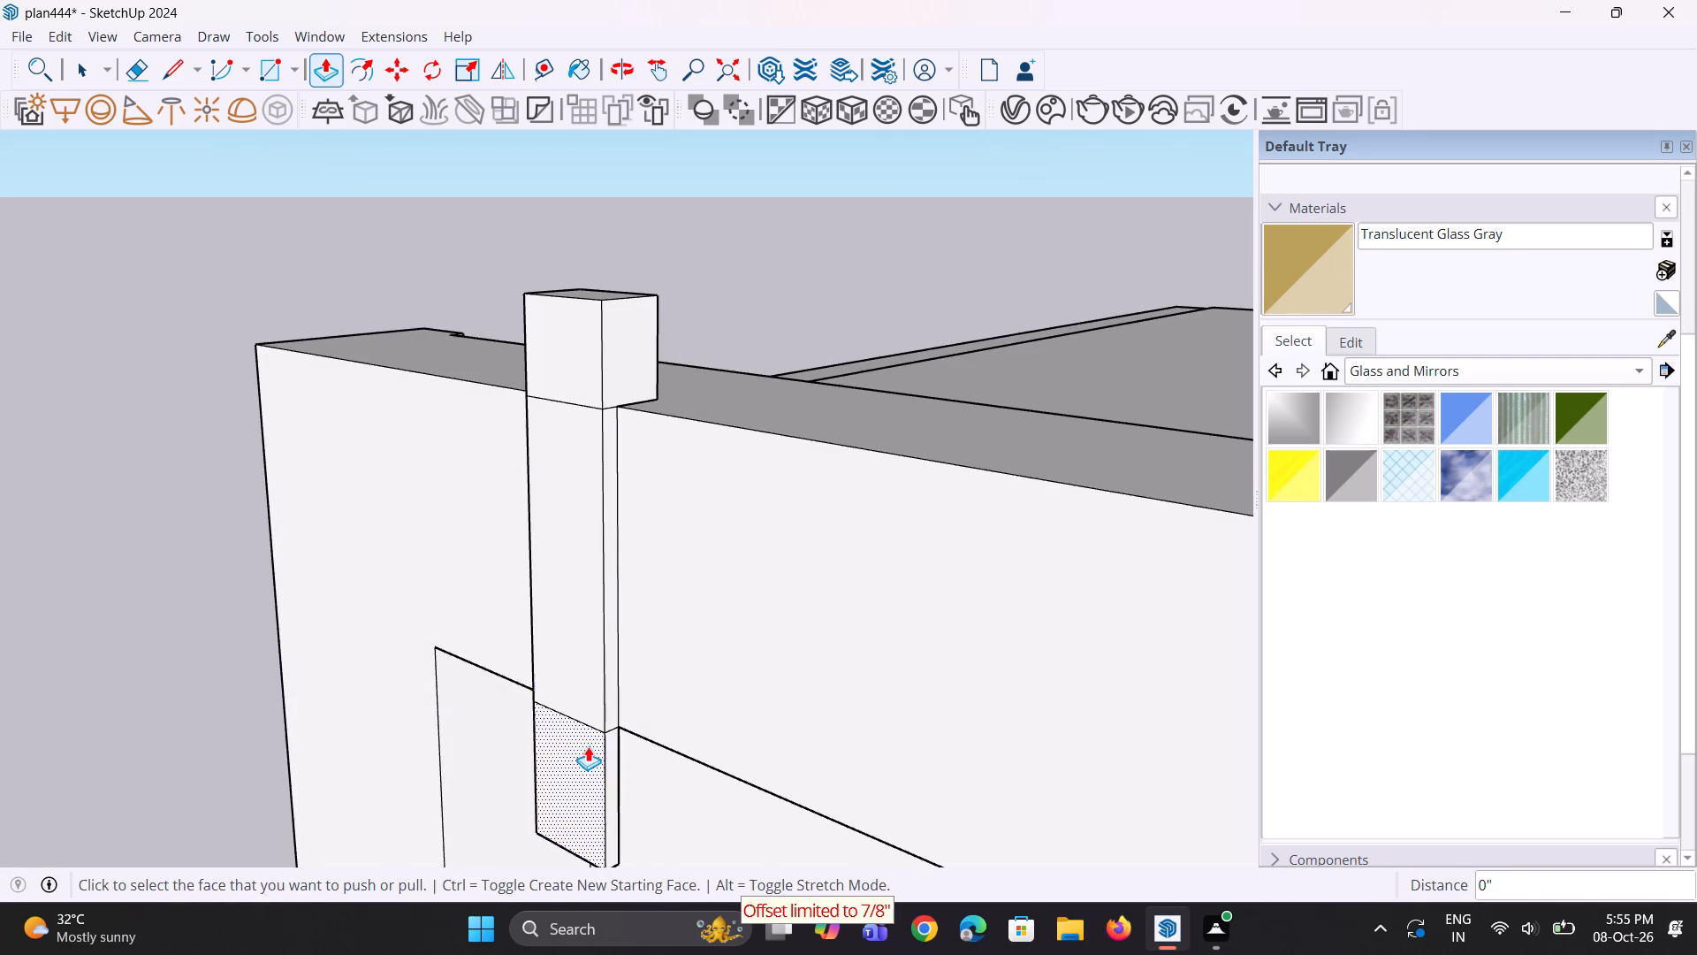
Pull the rear face of the bar's lower part backward into the frame's recess, extending it by about 10 1/2".
scroll(623, 676, "down", 3)
middle_click_drag(616, 684, 311, 449)
middle_click(534, 680)
scroll(517, 674, "down", 4)
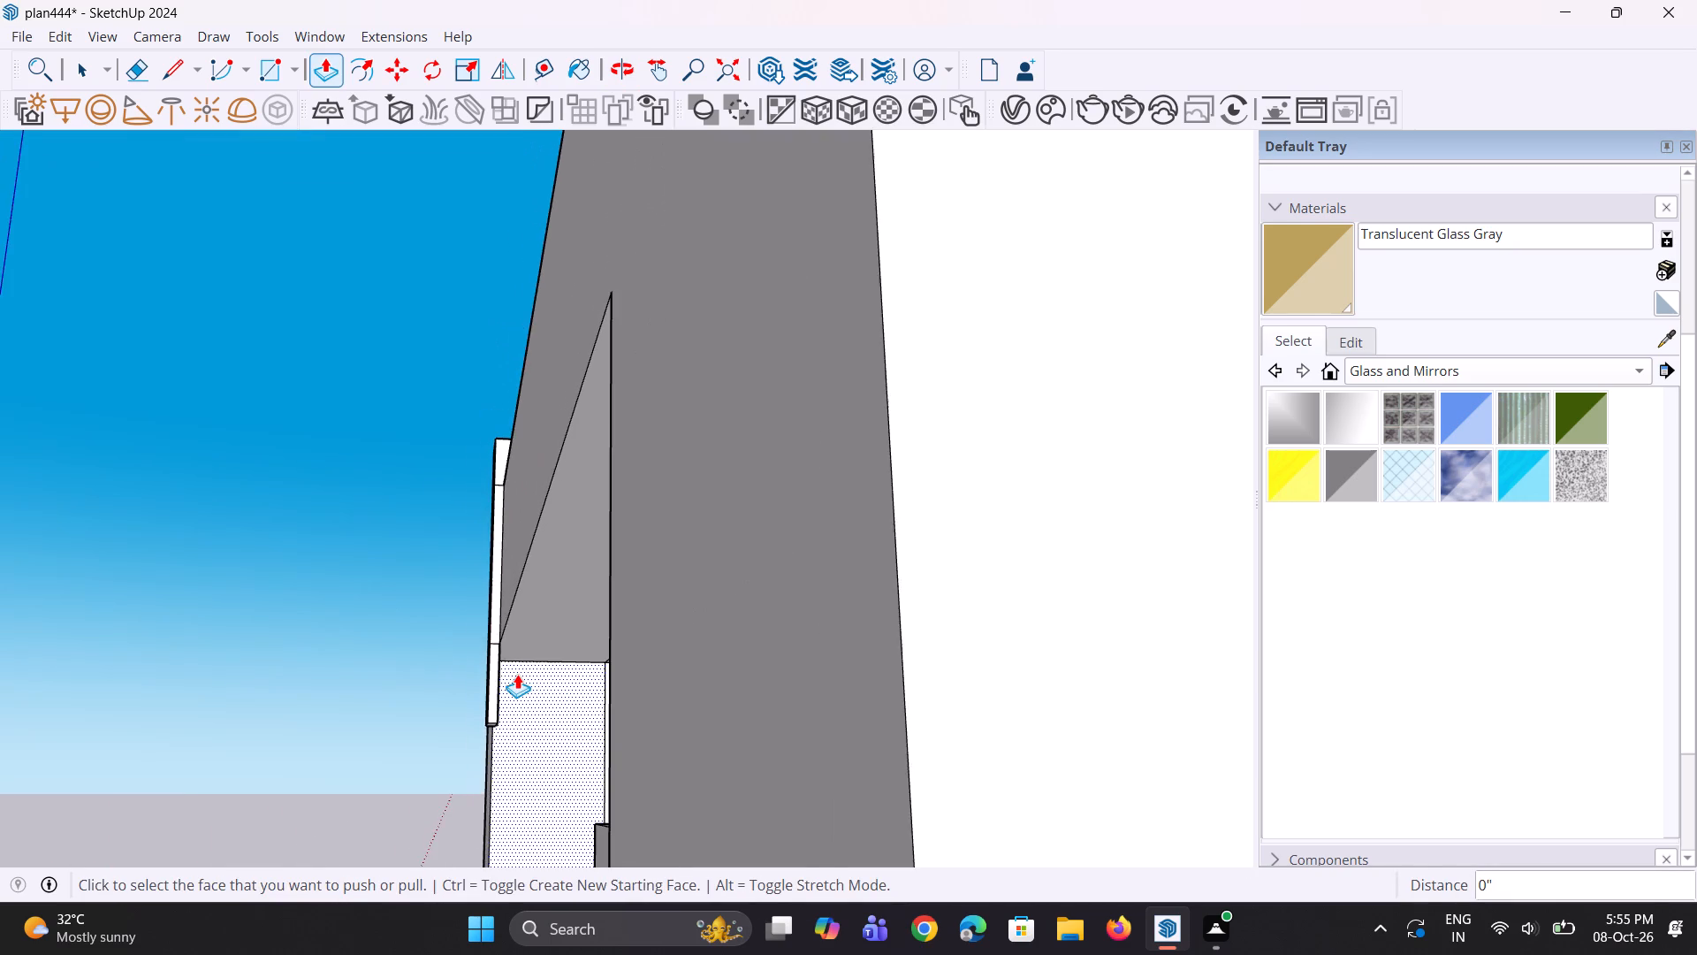
middle_click_drag(526, 684, 397, 723)
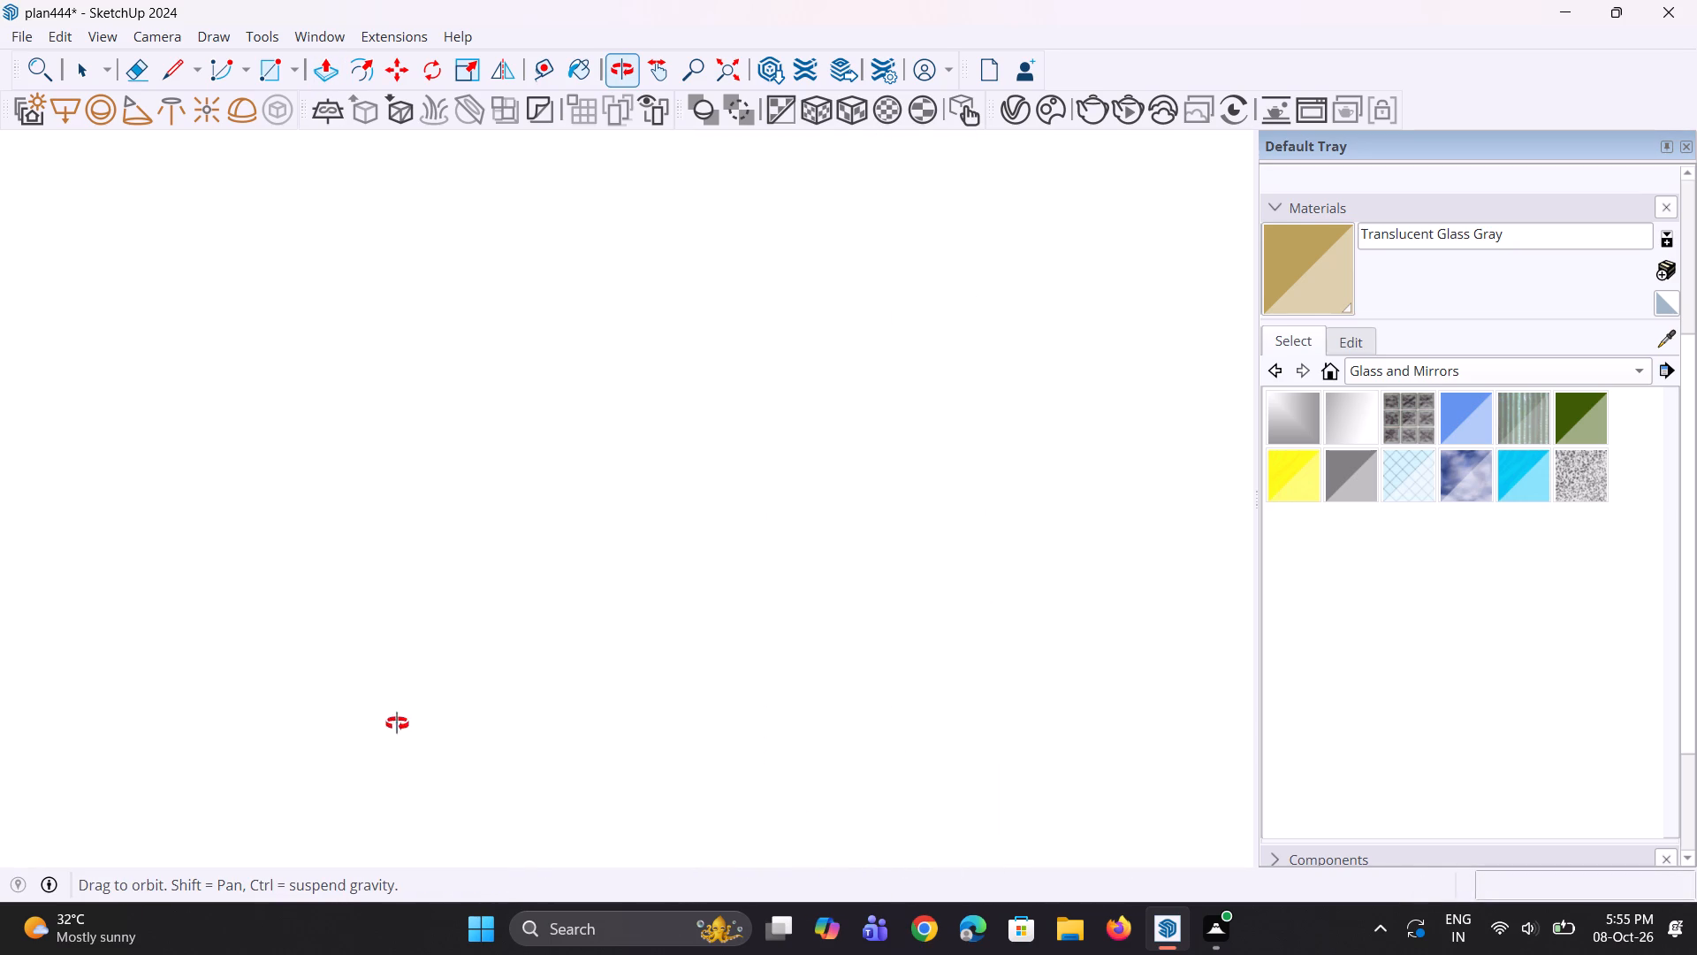
middle_click_drag(397, 723, 559, 721)
scroll(514, 714, "up", 3)
middle_click_drag(512, 708, 488, 708)
left_click_drag(506, 706, 498, 707)
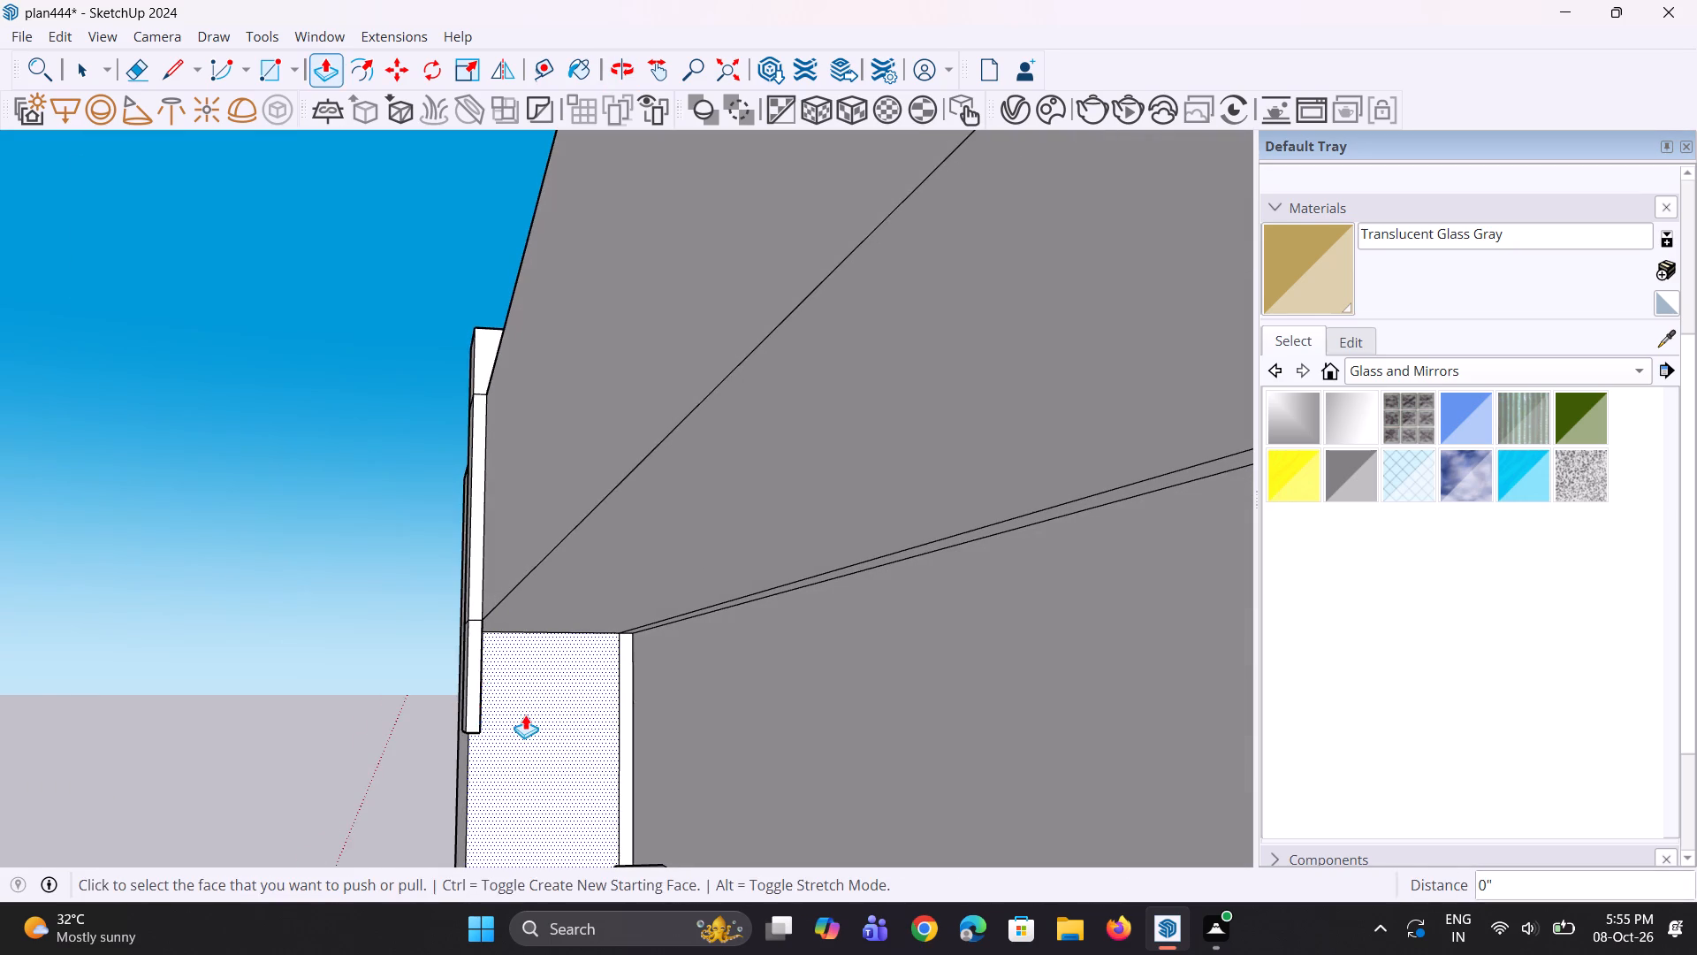
middle_click_drag(516, 714, 483, 720)
scroll(481, 707, "up", 1)
middle_click_drag(467, 707, 461, 711)
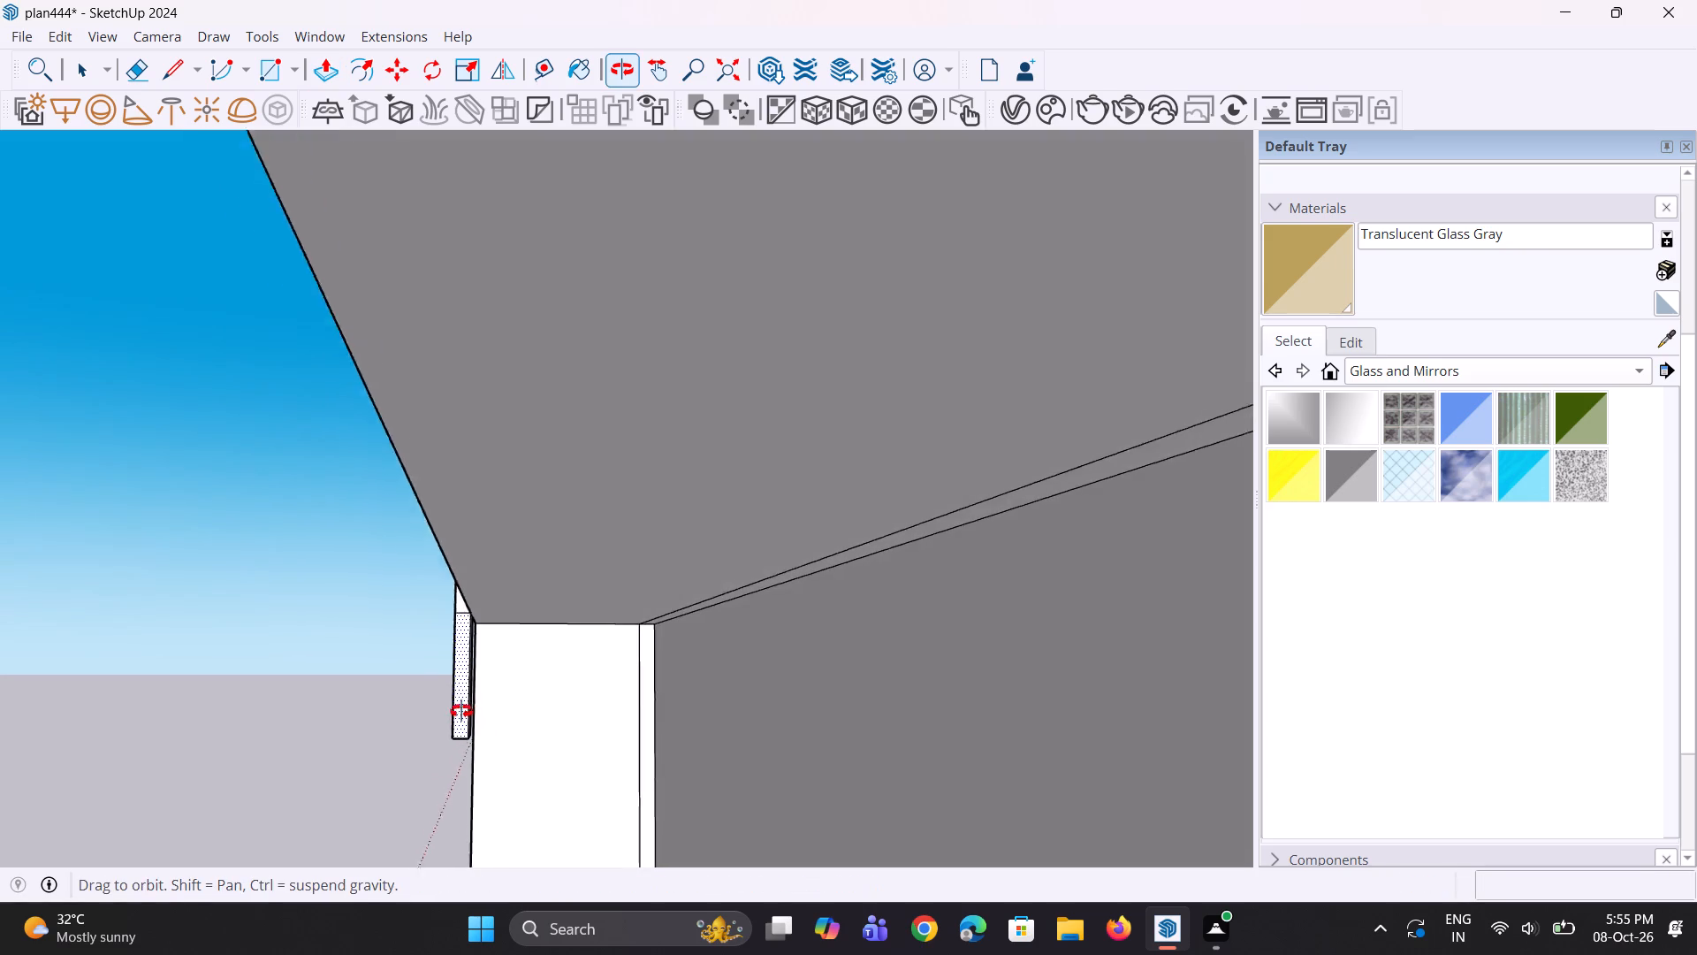
middle_click_drag(461, 711, 454, 720)
scroll(455, 718, "up", 8)
middle_click_drag(468, 707, 450, 730)
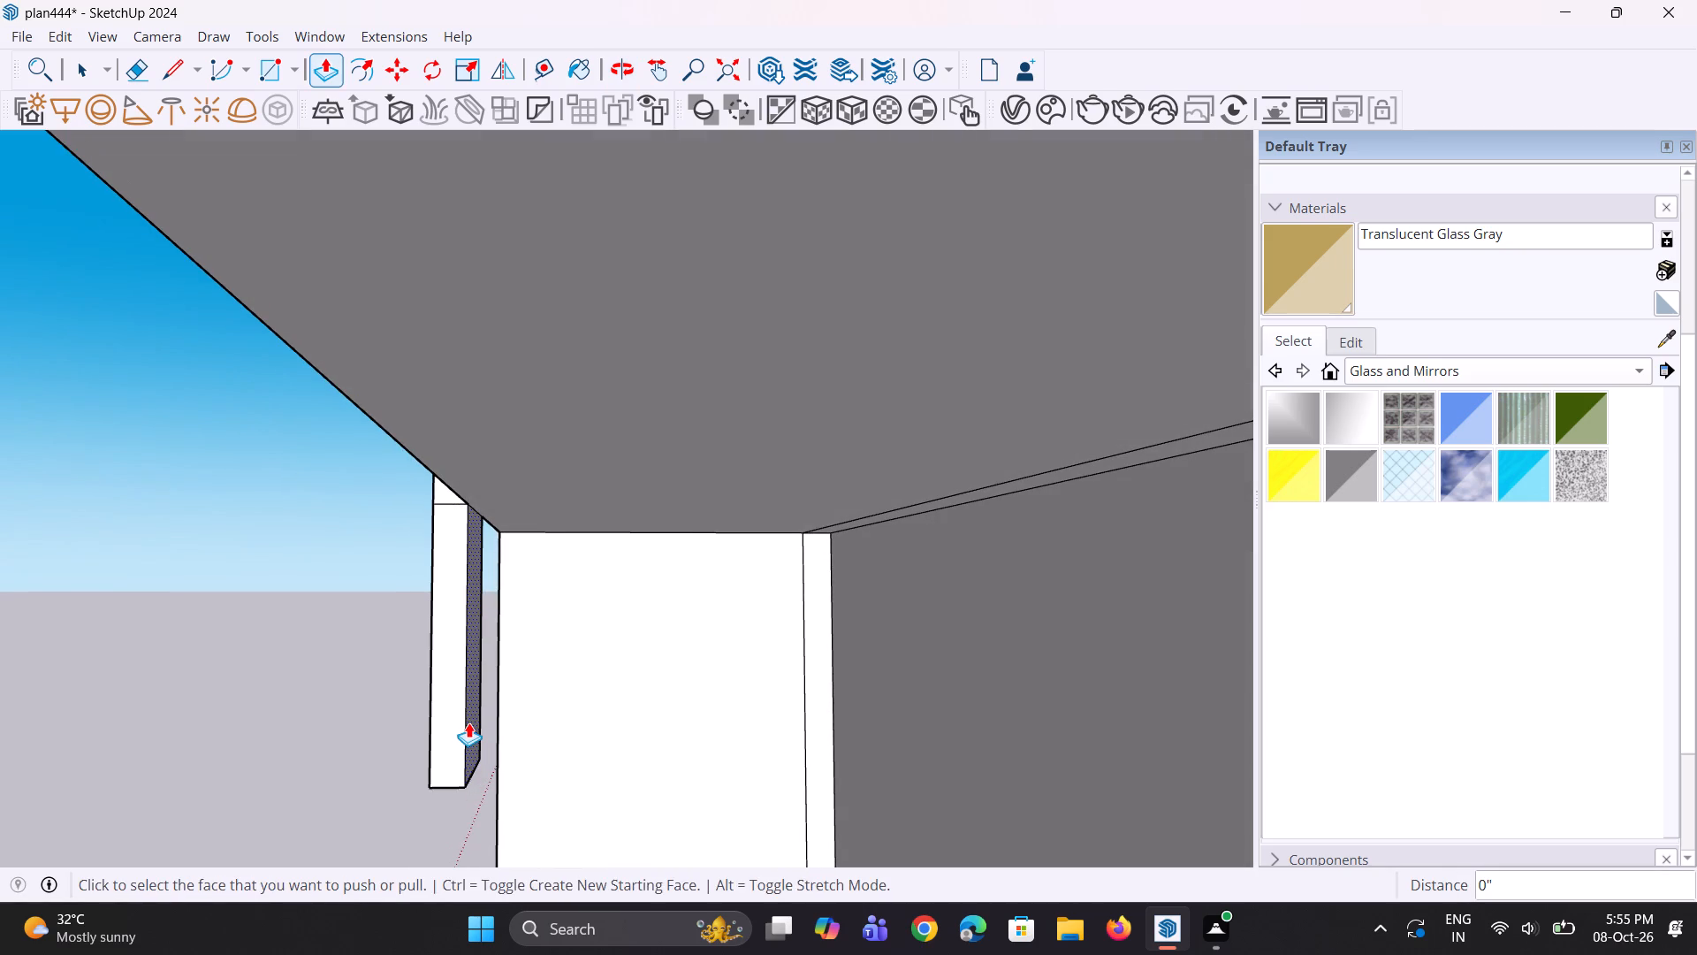
double_click(468, 722)
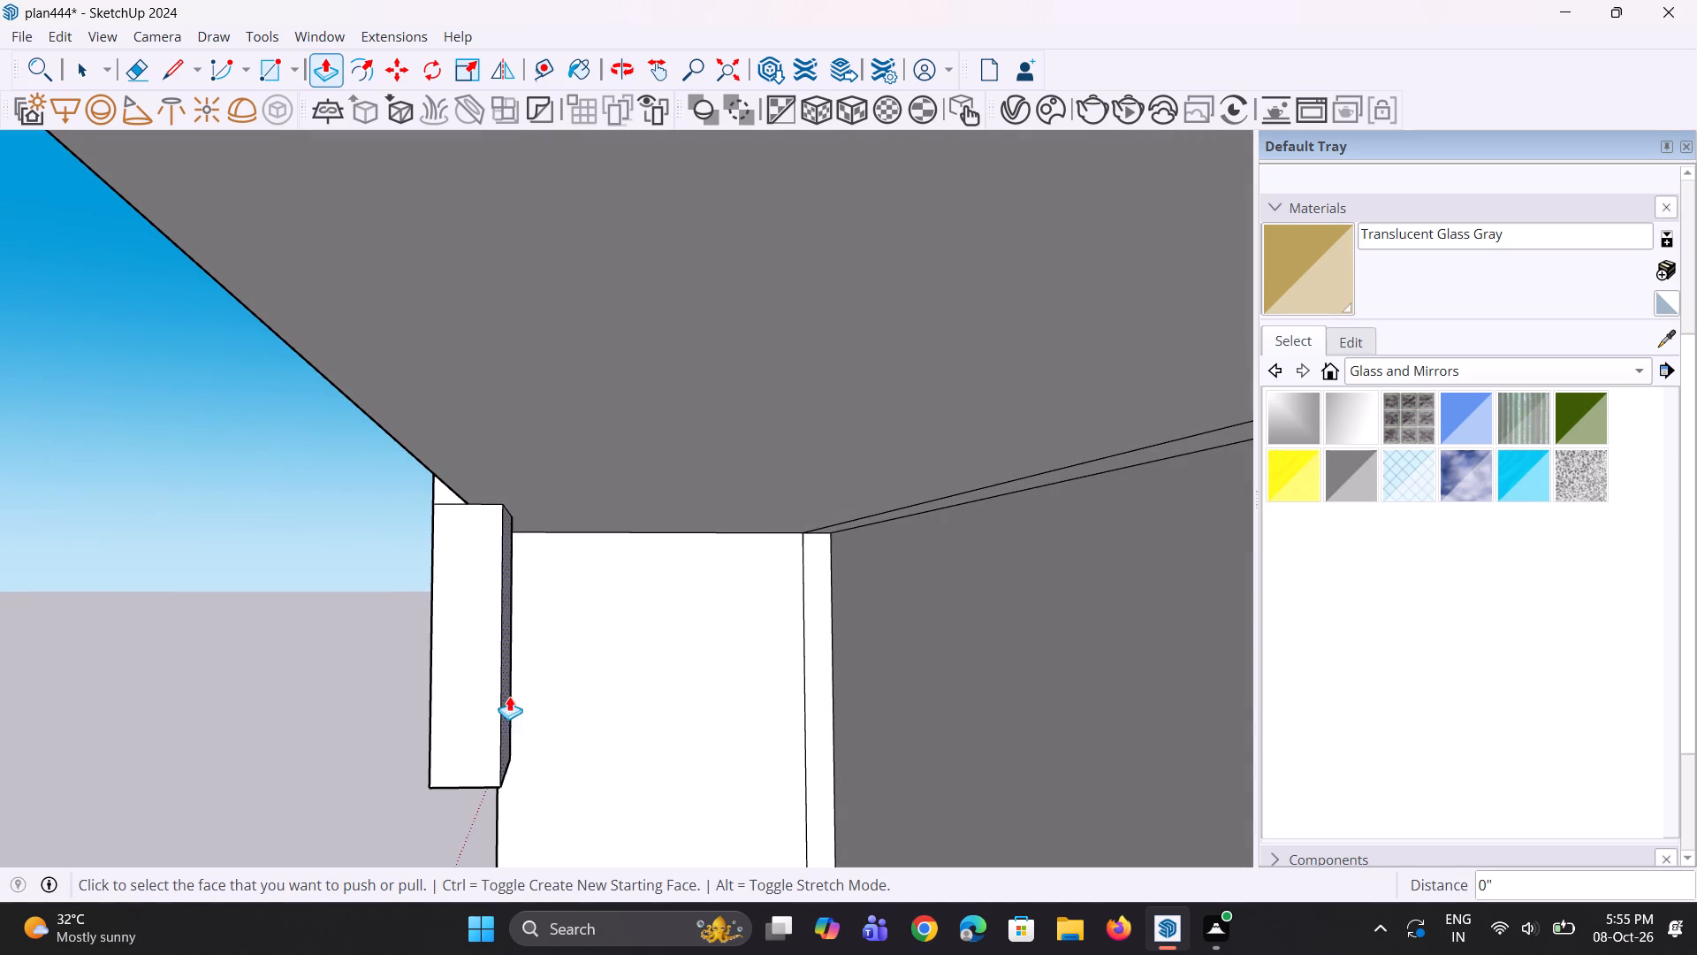
left_click(509, 696)
left_click(1003, 745)
scroll(726, 761, "down", 4)
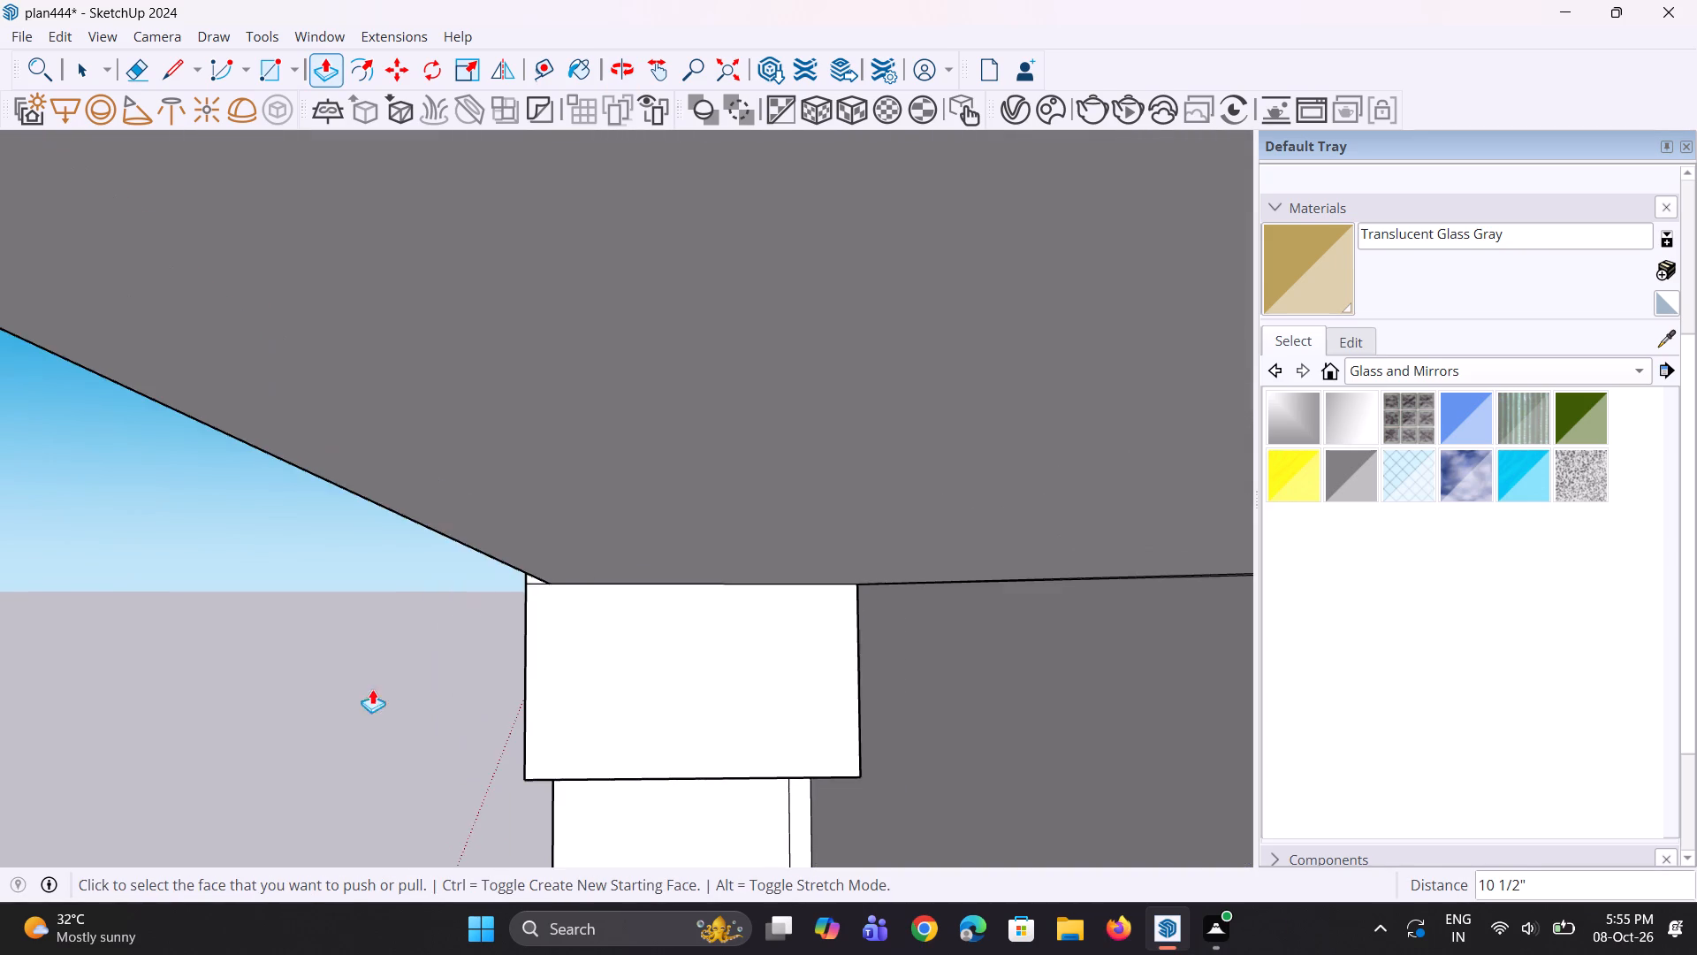
Pull the front faces of the bar's middle, lower and upper parts forward by about 2 13/16".
middle_click_drag(355, 692, 670, 682)
scroll(704, 676, "down", 12)
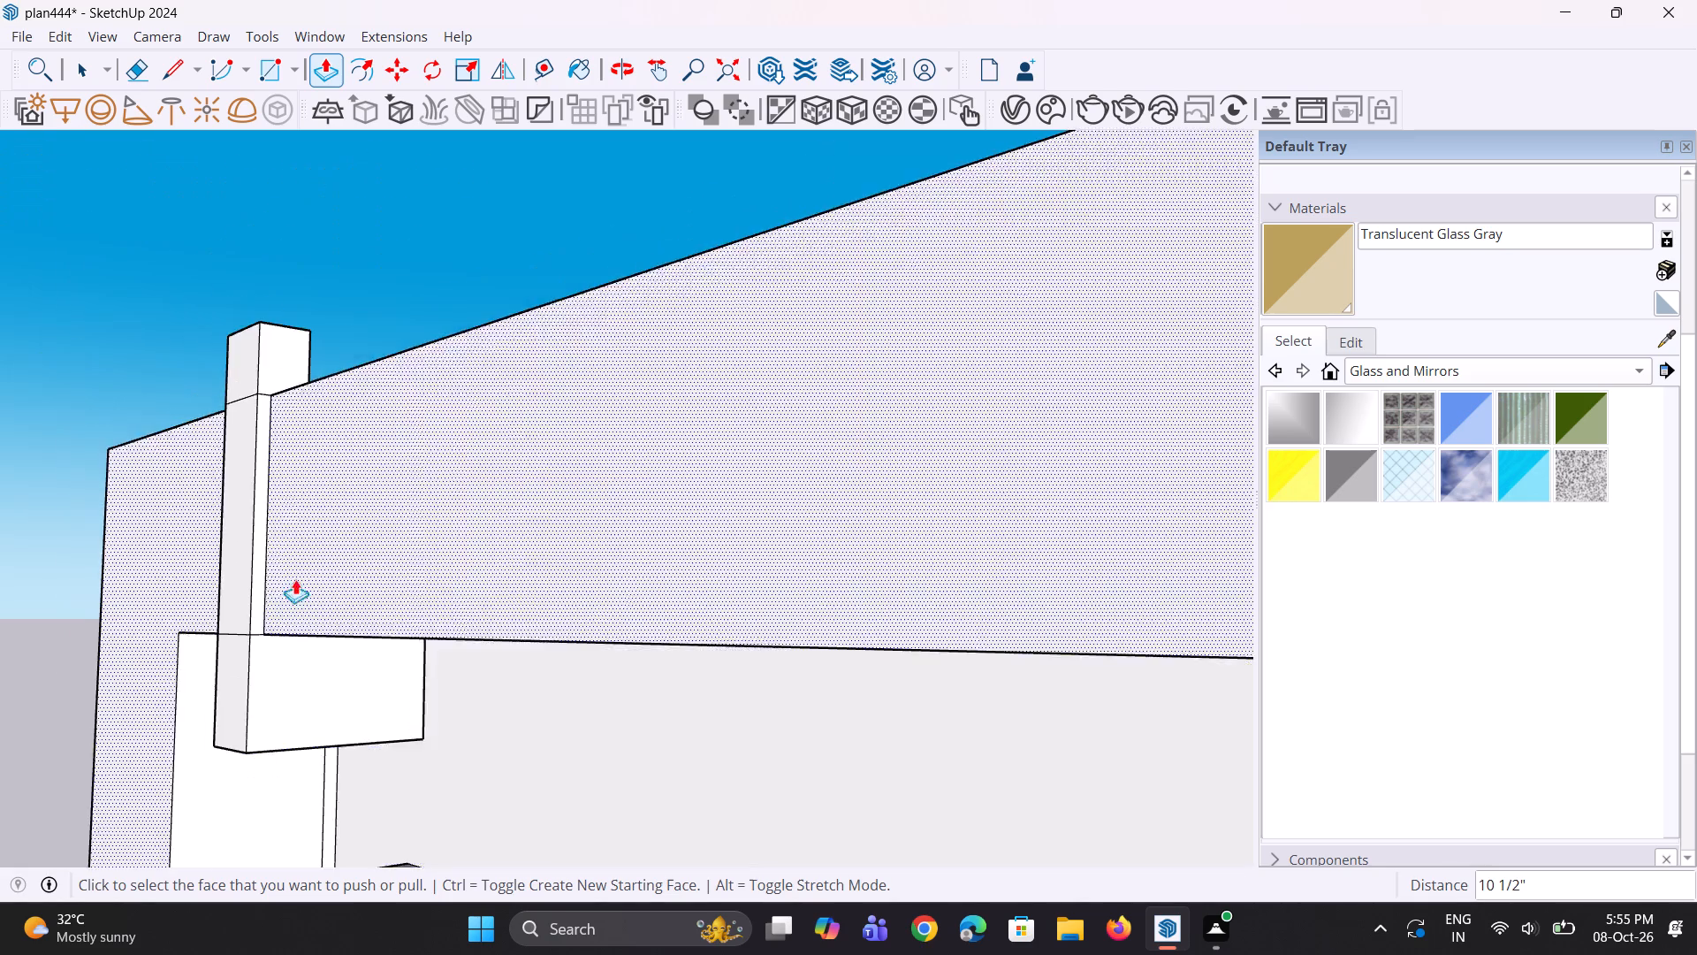
scroll(285, 578, "down", 1)
middle_click_drag(282, 592, 483, 653)
left_click(313, 619)
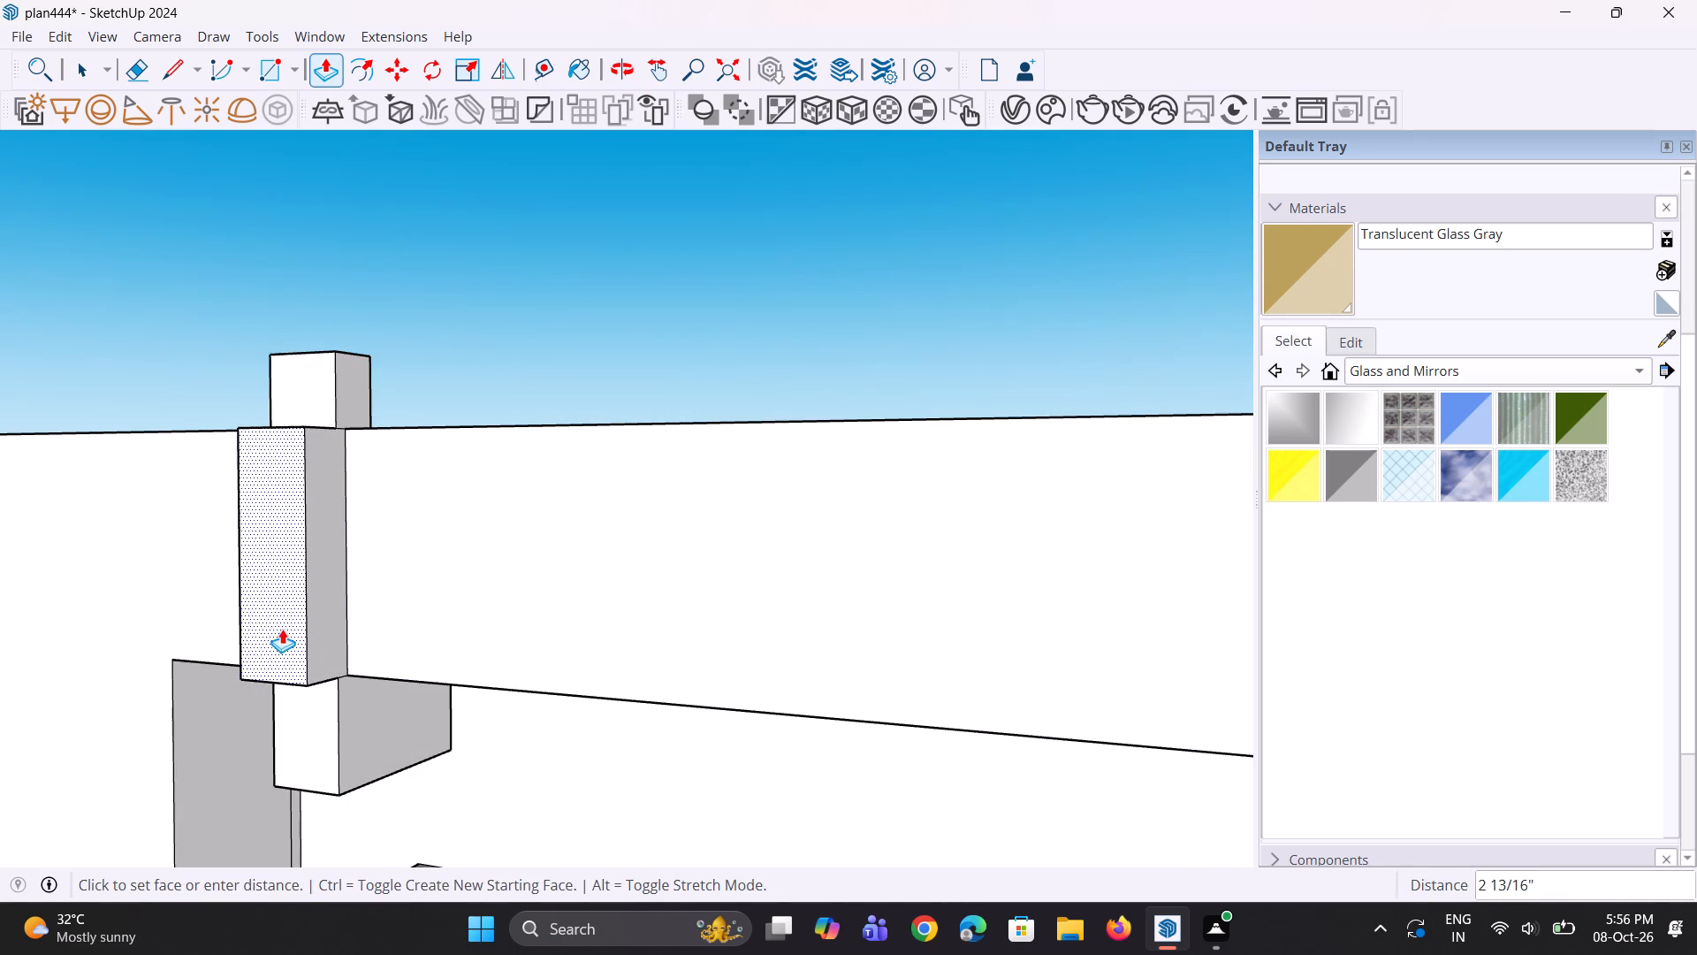
left_click(282, 629)
double_click(282, 715)
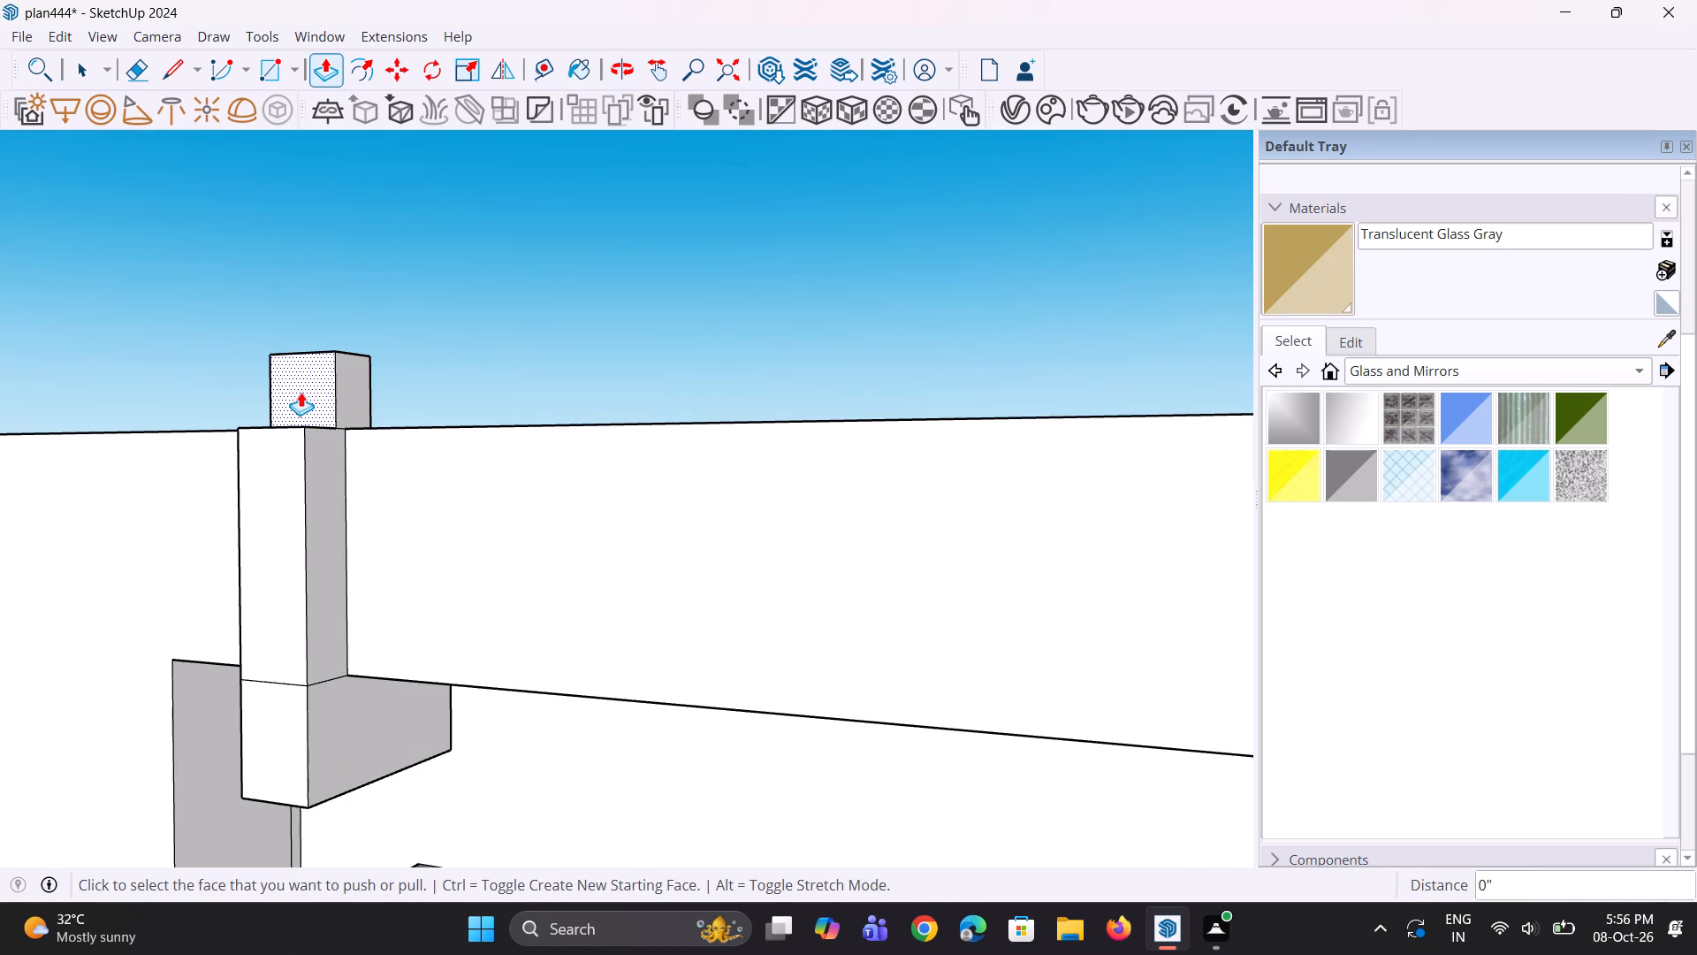
double_click(301, 392)
Push/Pull the recessed face surrounding the tower's nested frames by about 1 1/16".
scroll(297, 530, "down", 8)
middle_click_drag(263, 579, 429, 572)
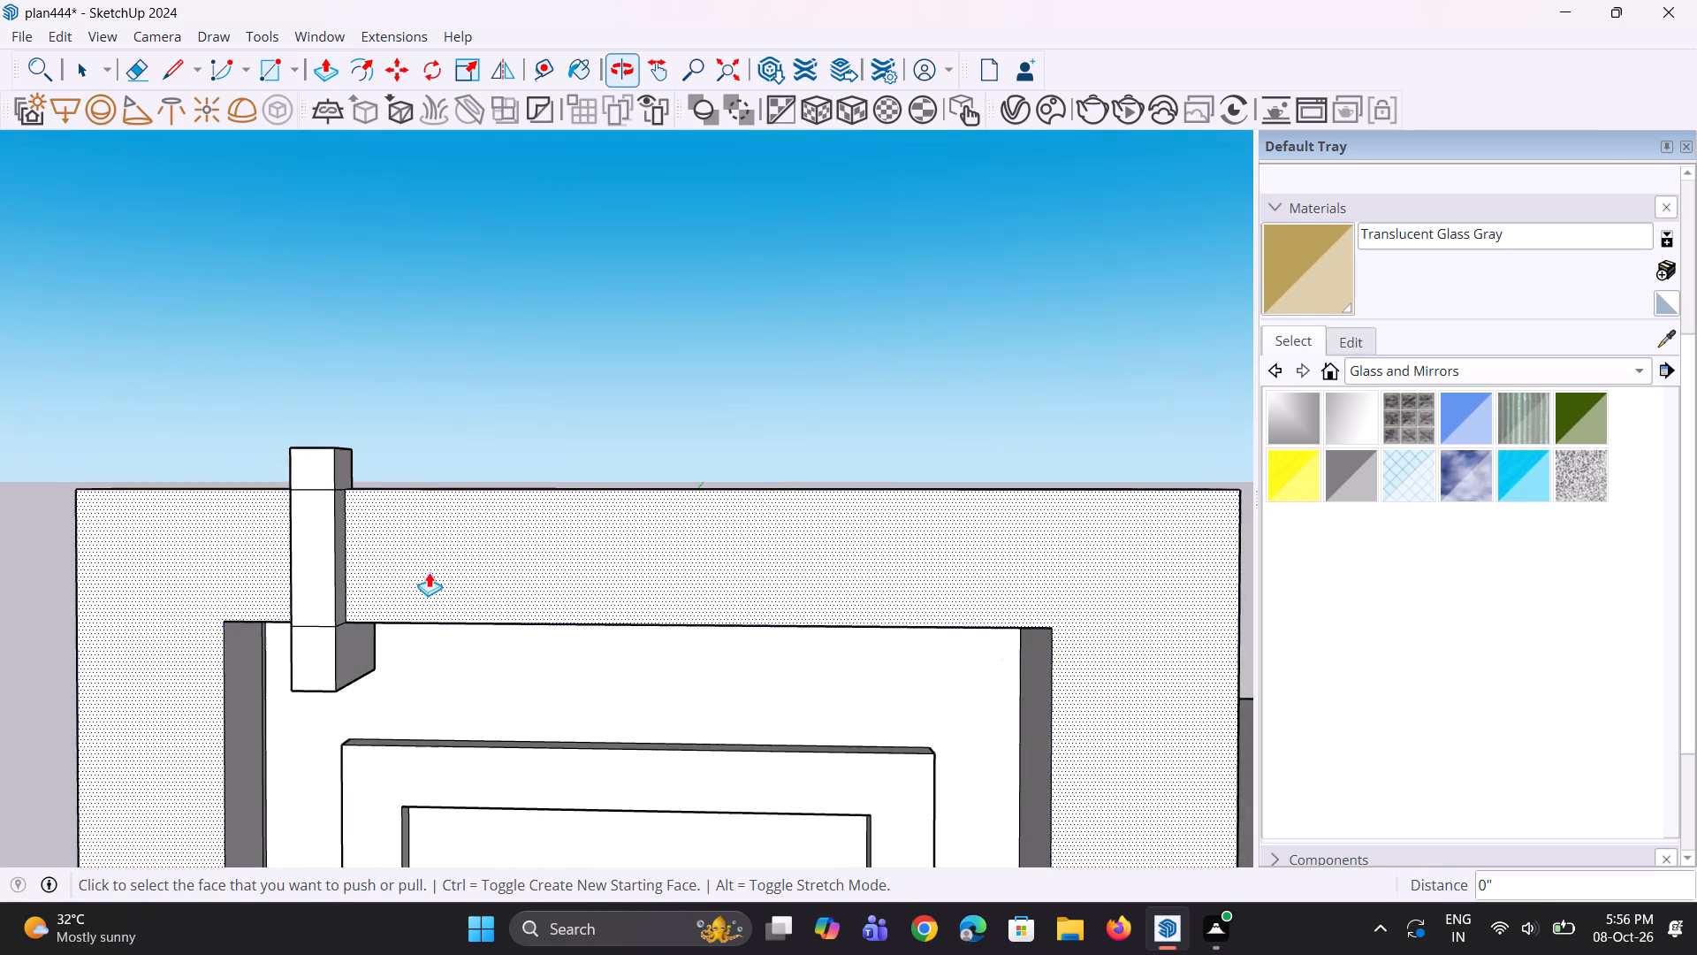
scroll(428, 569, "down", 8)
middle_click_drag(386, 615, 549, 624)
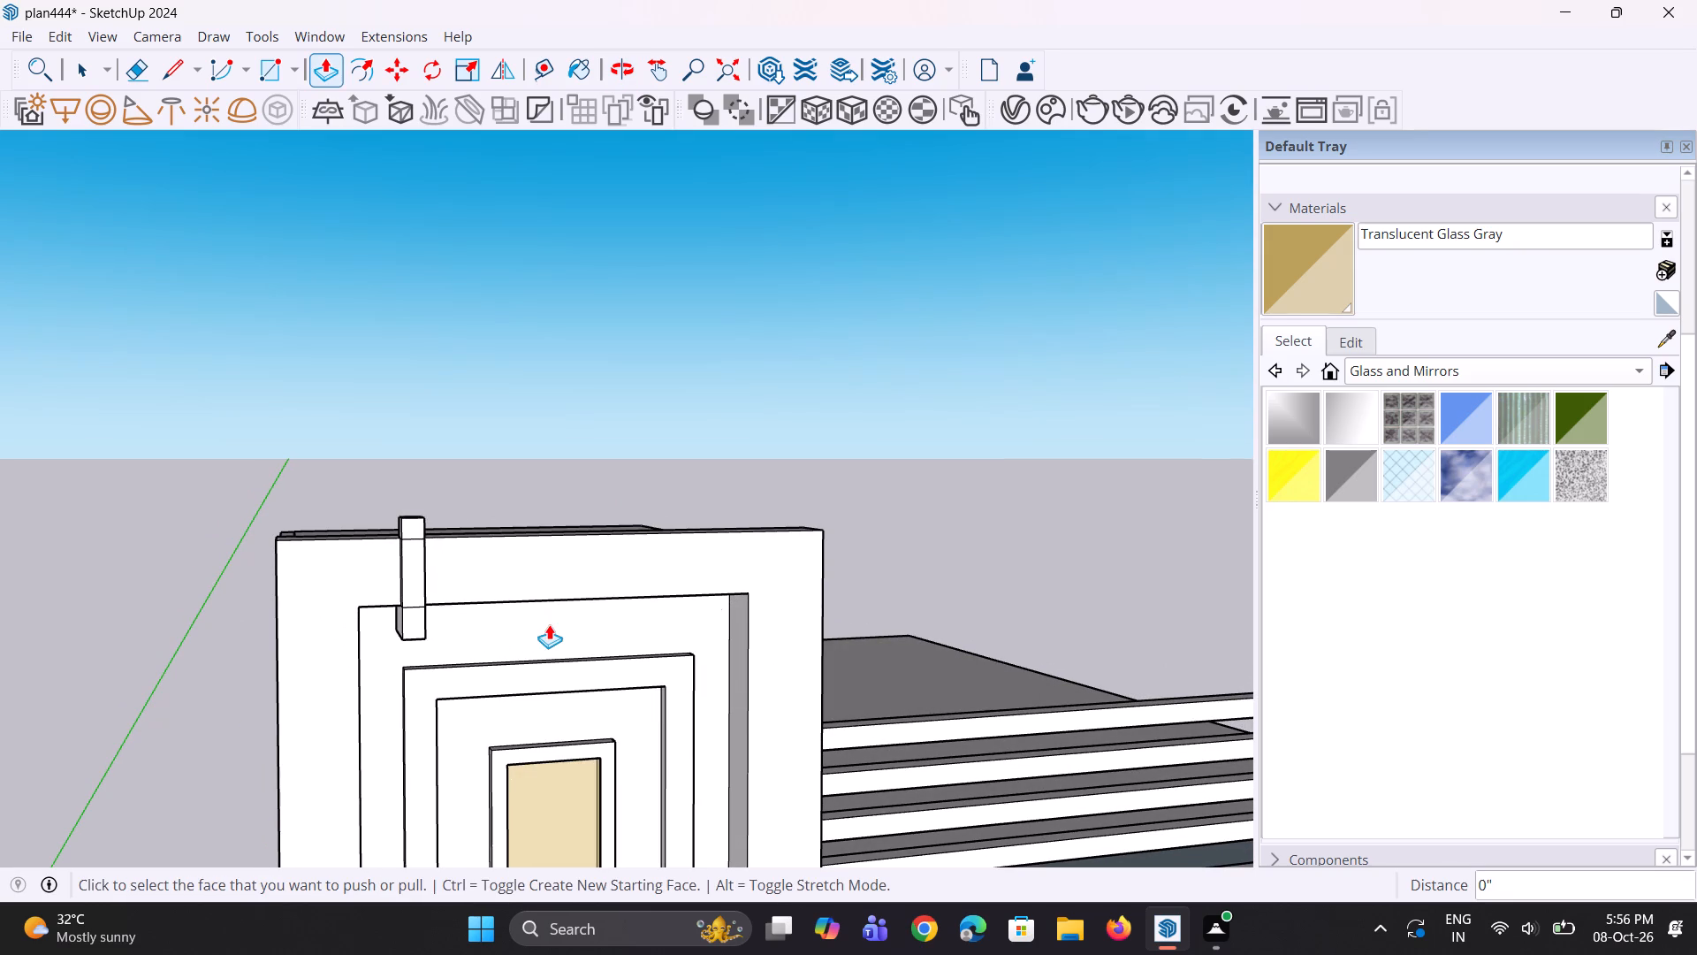
scroll(498, 621, "down", 4)
middle_click_drag(480, 626, 536, 671)
left_click(546, 639)
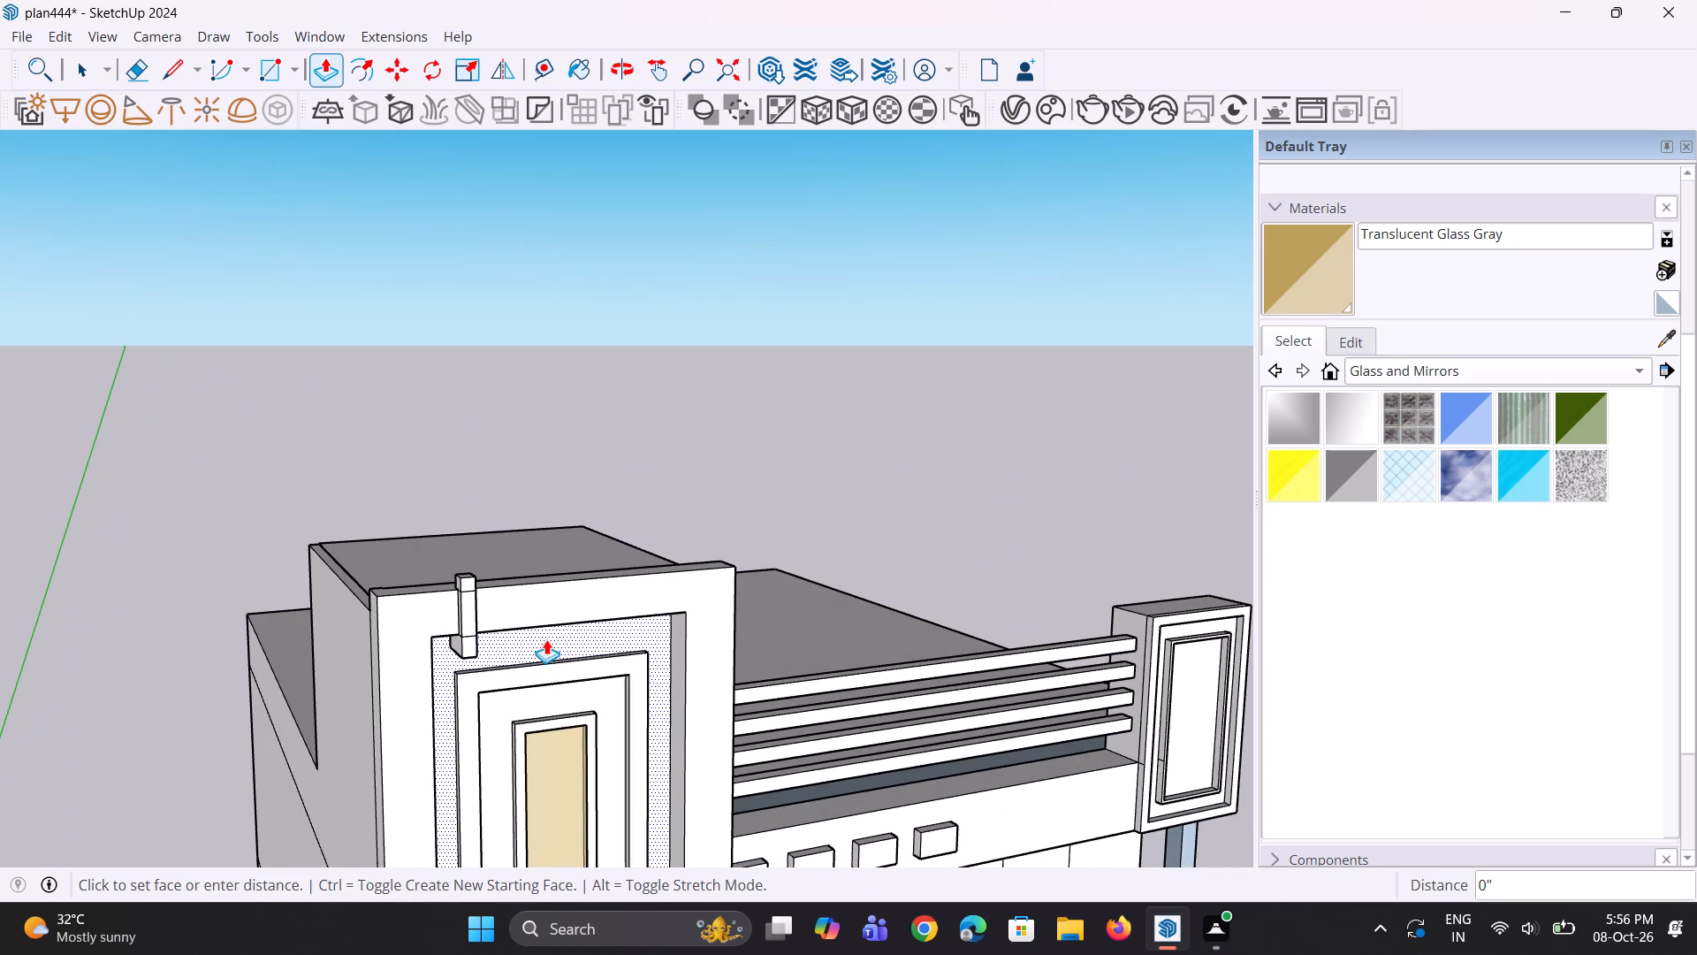
left_click(549, 642)
middle_click_drag(549, 653, 596, 644)
scroll(580, 656, "up", 6)
middle_click_drag(562, 678, 584, 674)
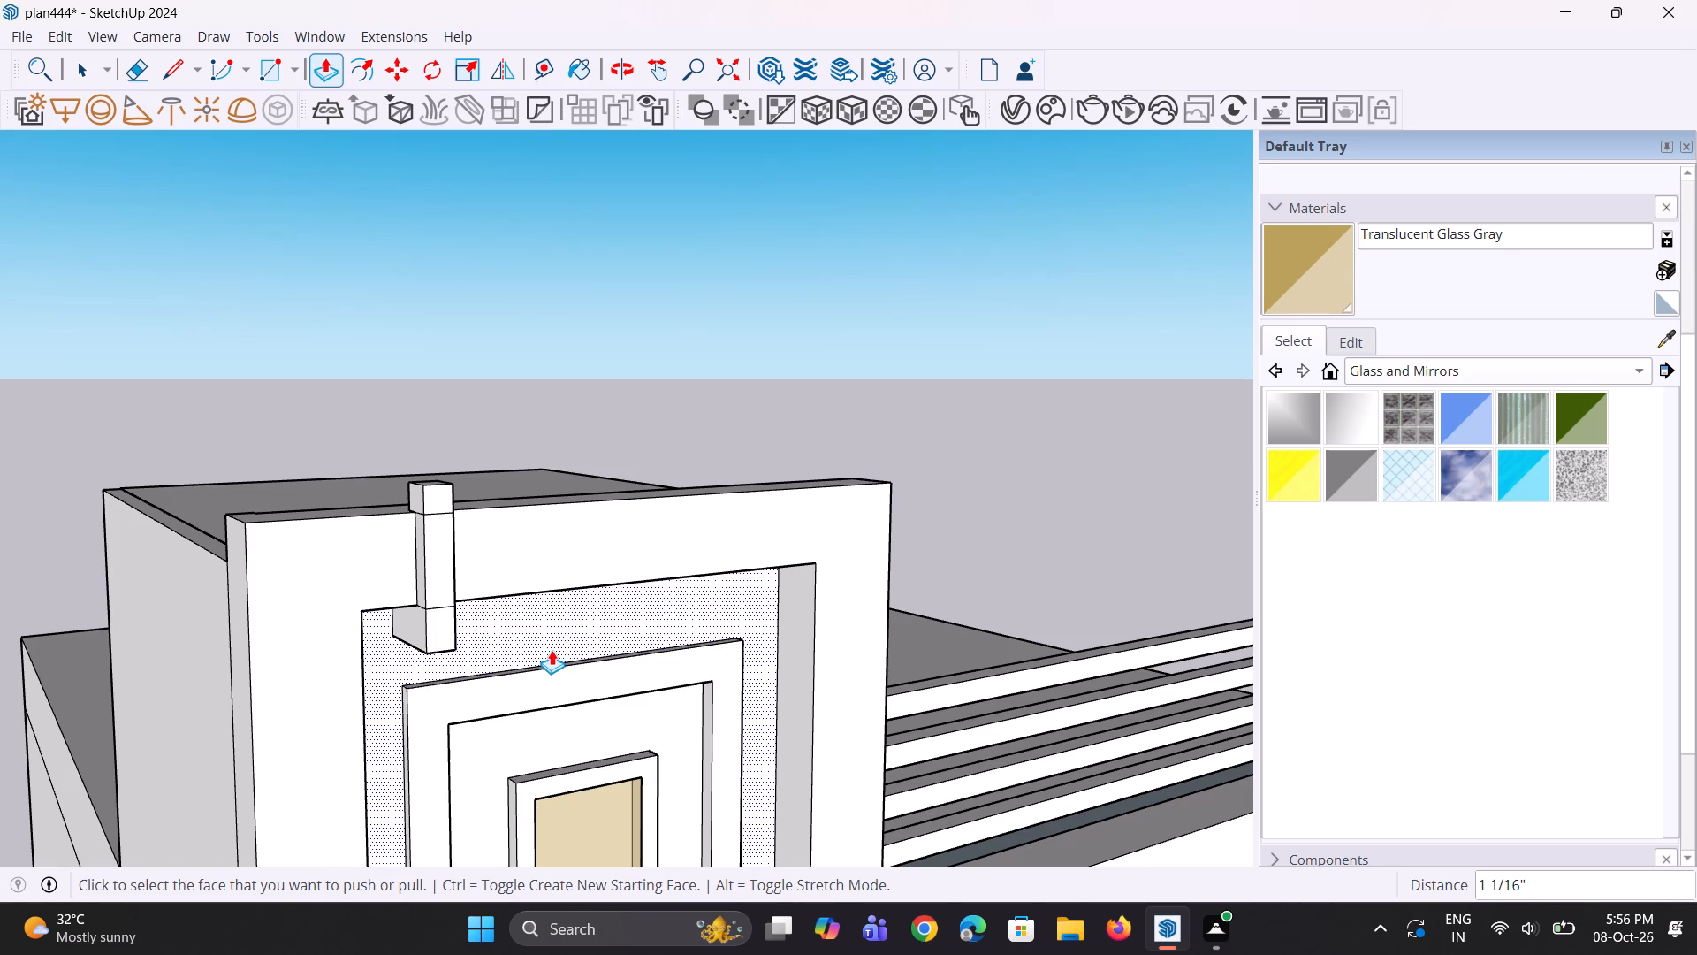
Pull the rear face of the bar's upper part backward across the frame's top by about 8 7/8".
scroll(474, 518, "down", 3)
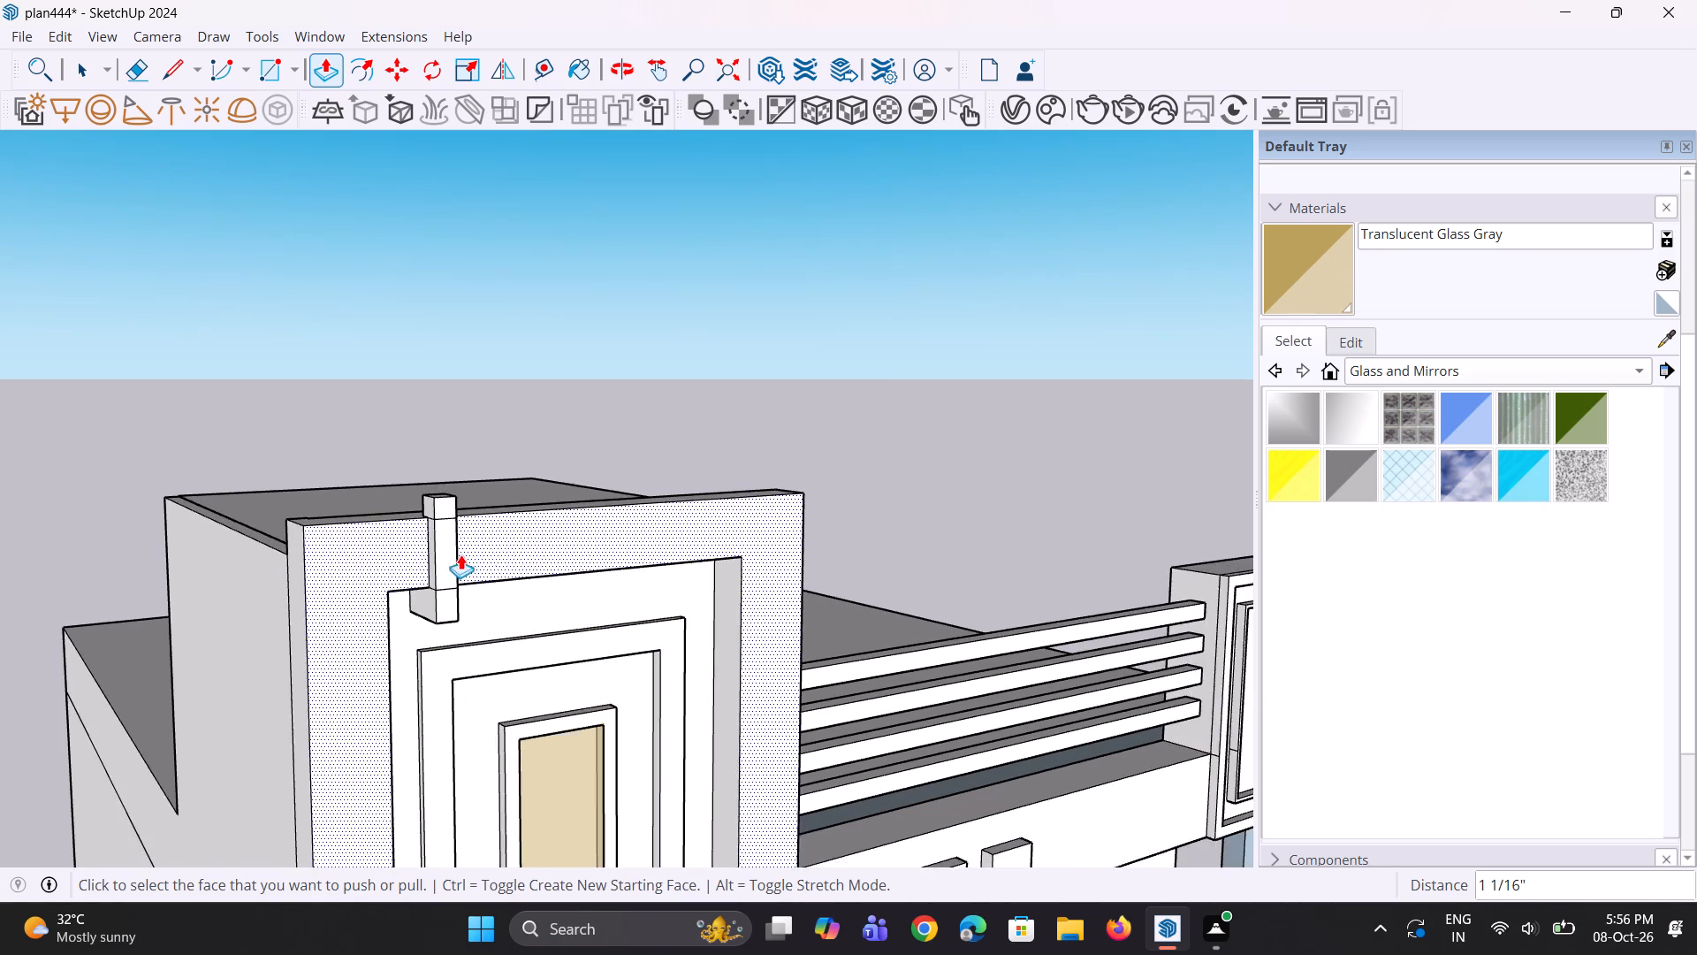
middle_click_drag(471, 559, 641, 567)
scroll(612, 557, "up", 3)
middle_click_drag(611, 548, 948, 553)
scroll(789, 516, "up", 3)
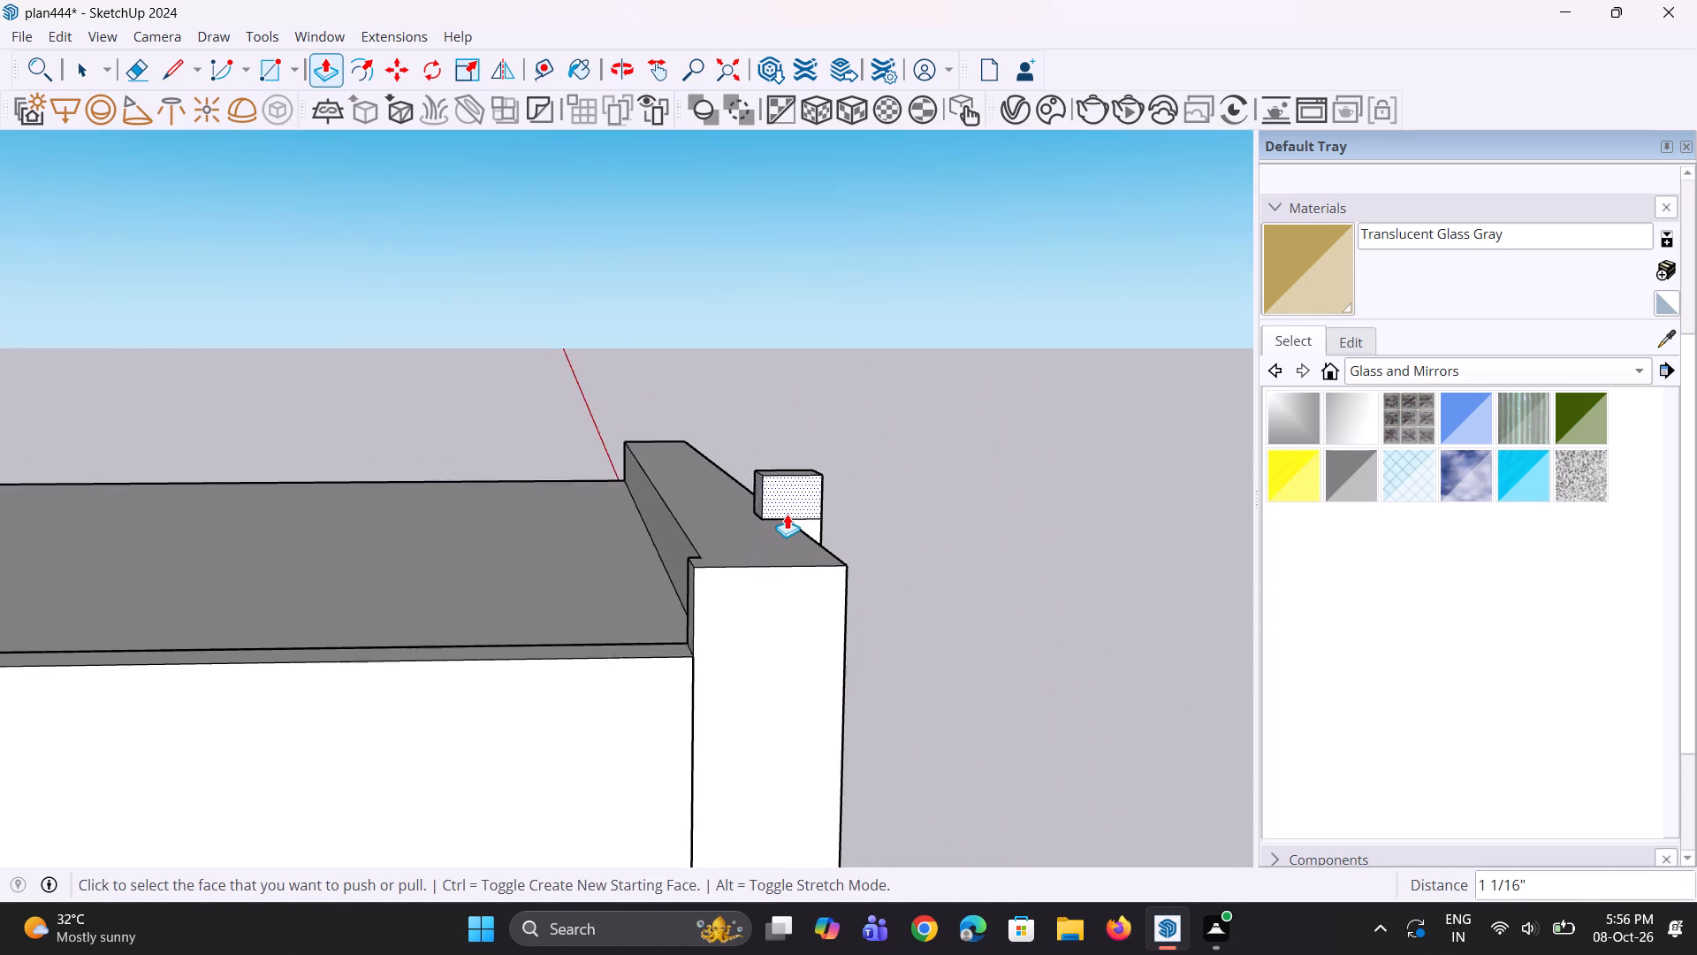
scroll(787, 514, "up", 2)
middle_click_drag(732, 495, 805, 506)
scroll(800, 507, "up", 1)
left_click(794, 491)
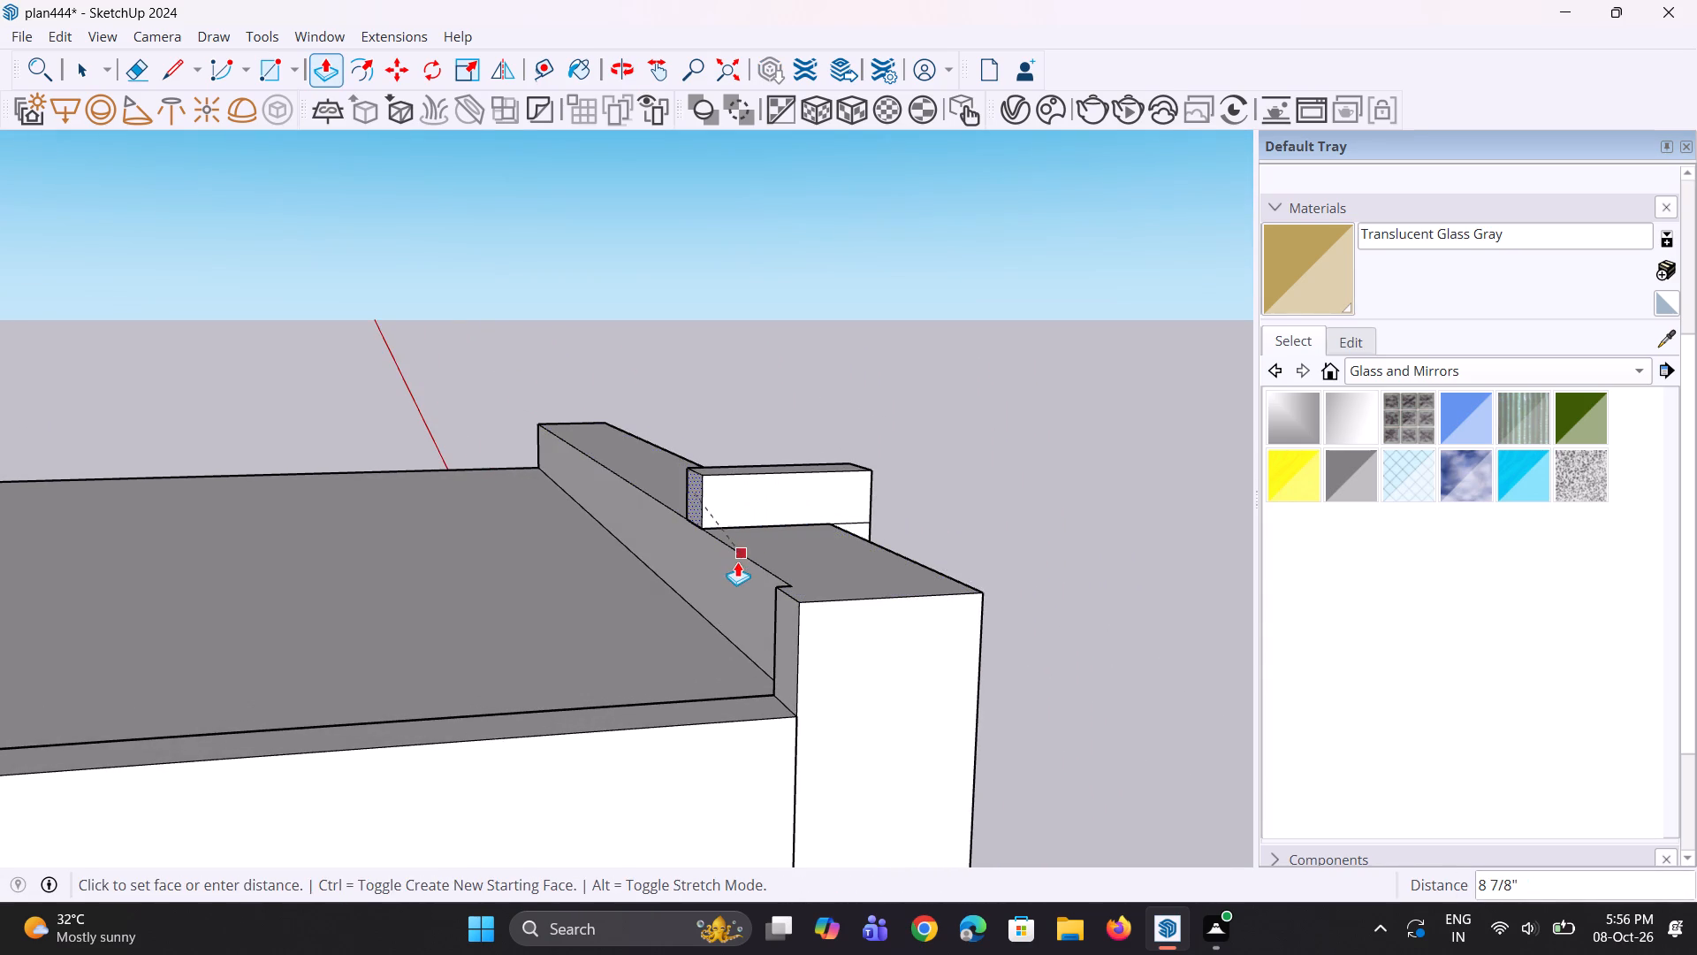
left_click(737, 562)
Erase both dividing edges on the bar's front face and the upper dividing edge on its side face.
middle_click_drag(752, 554, 418, 528)
scroll(635, 434, "down", 3)
middle_click_drag(622, 579, 445, 577)
scroll(619, 549, "up", 4)
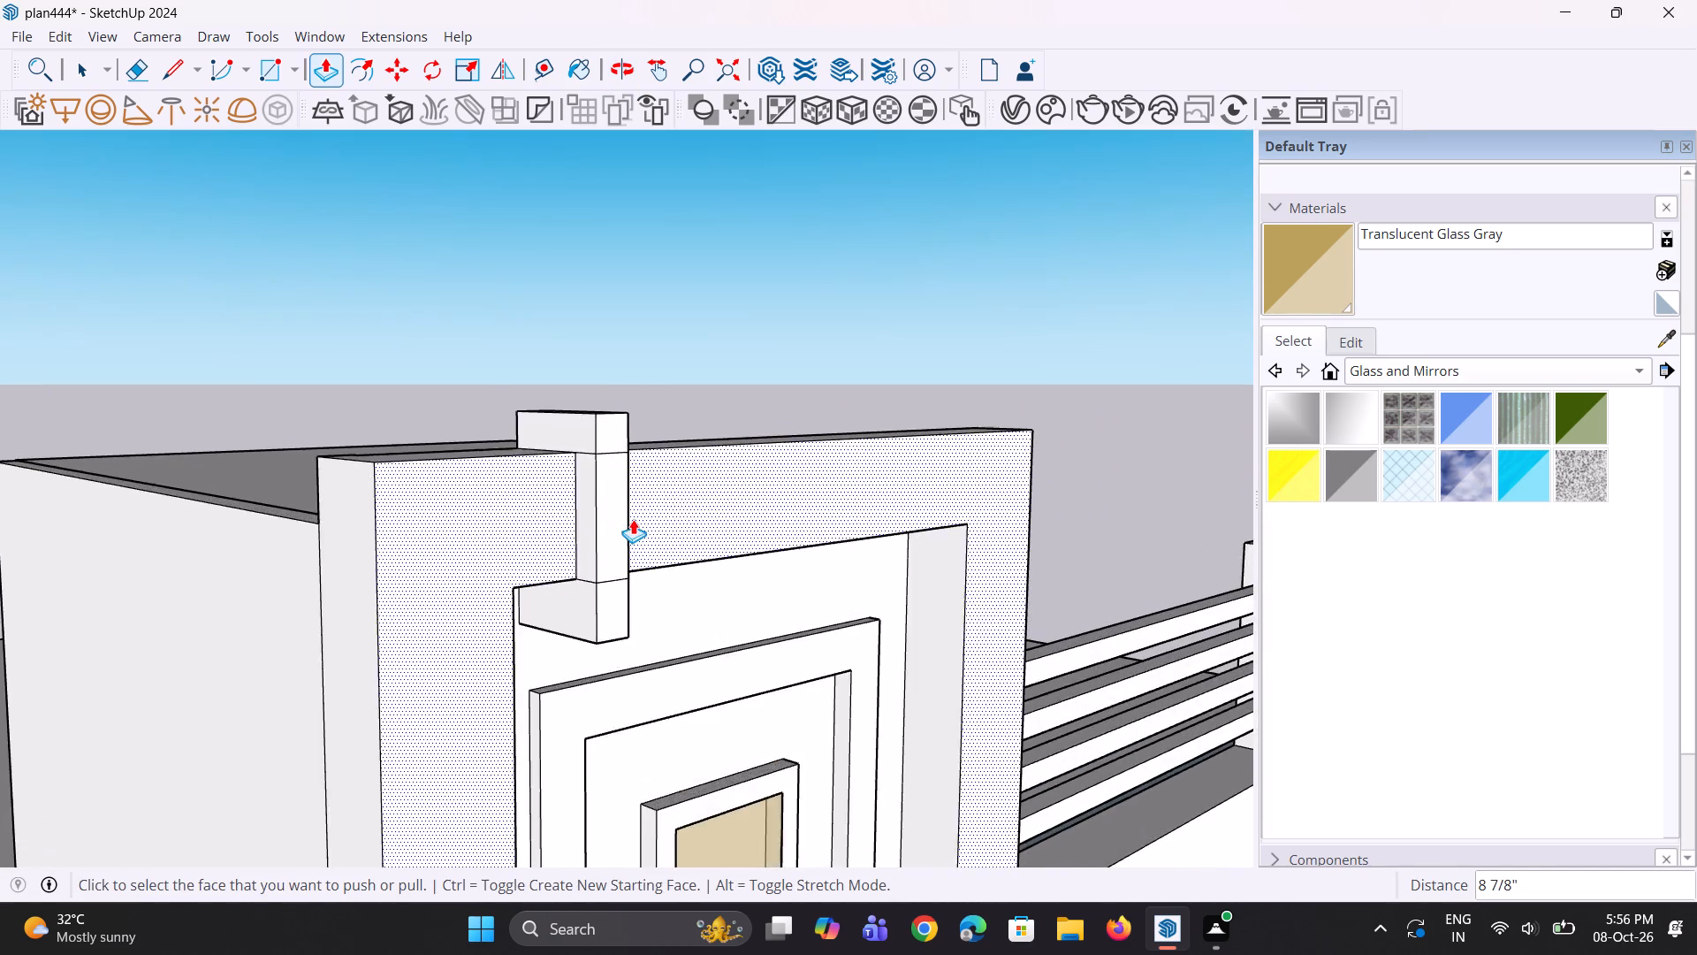
scroll(633, 519, "up", 2)
key("e")
scroll(592, 502, "up", 2)
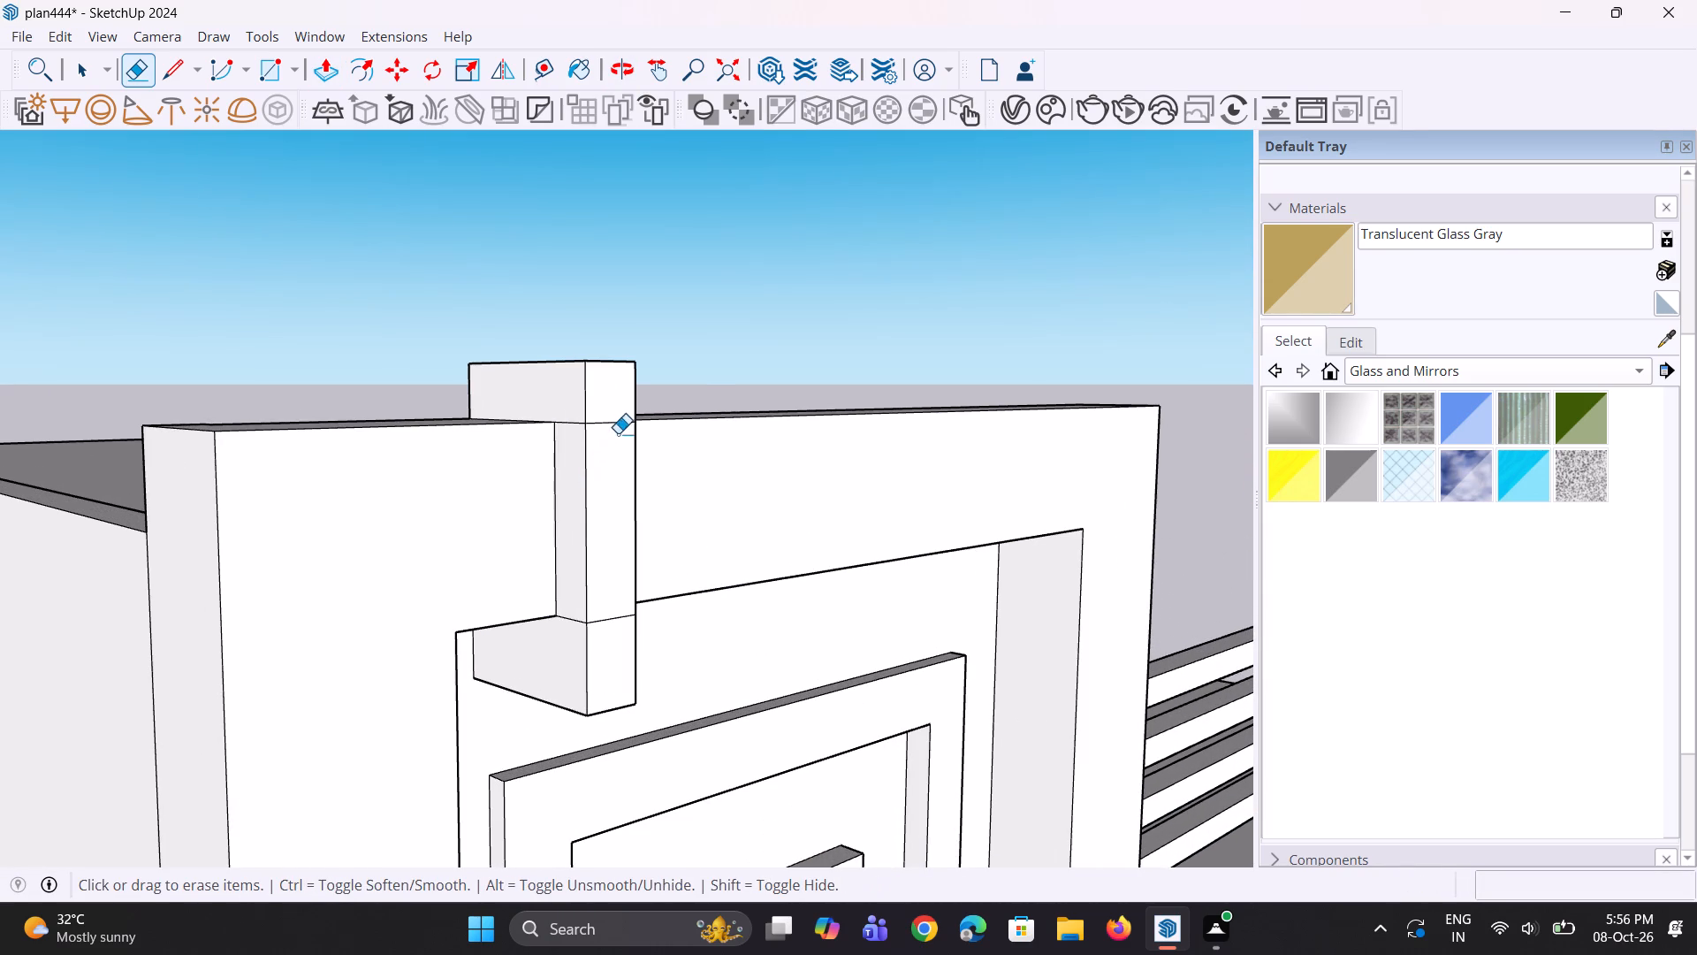
left_click(620, 424)
left_click(575, 424)
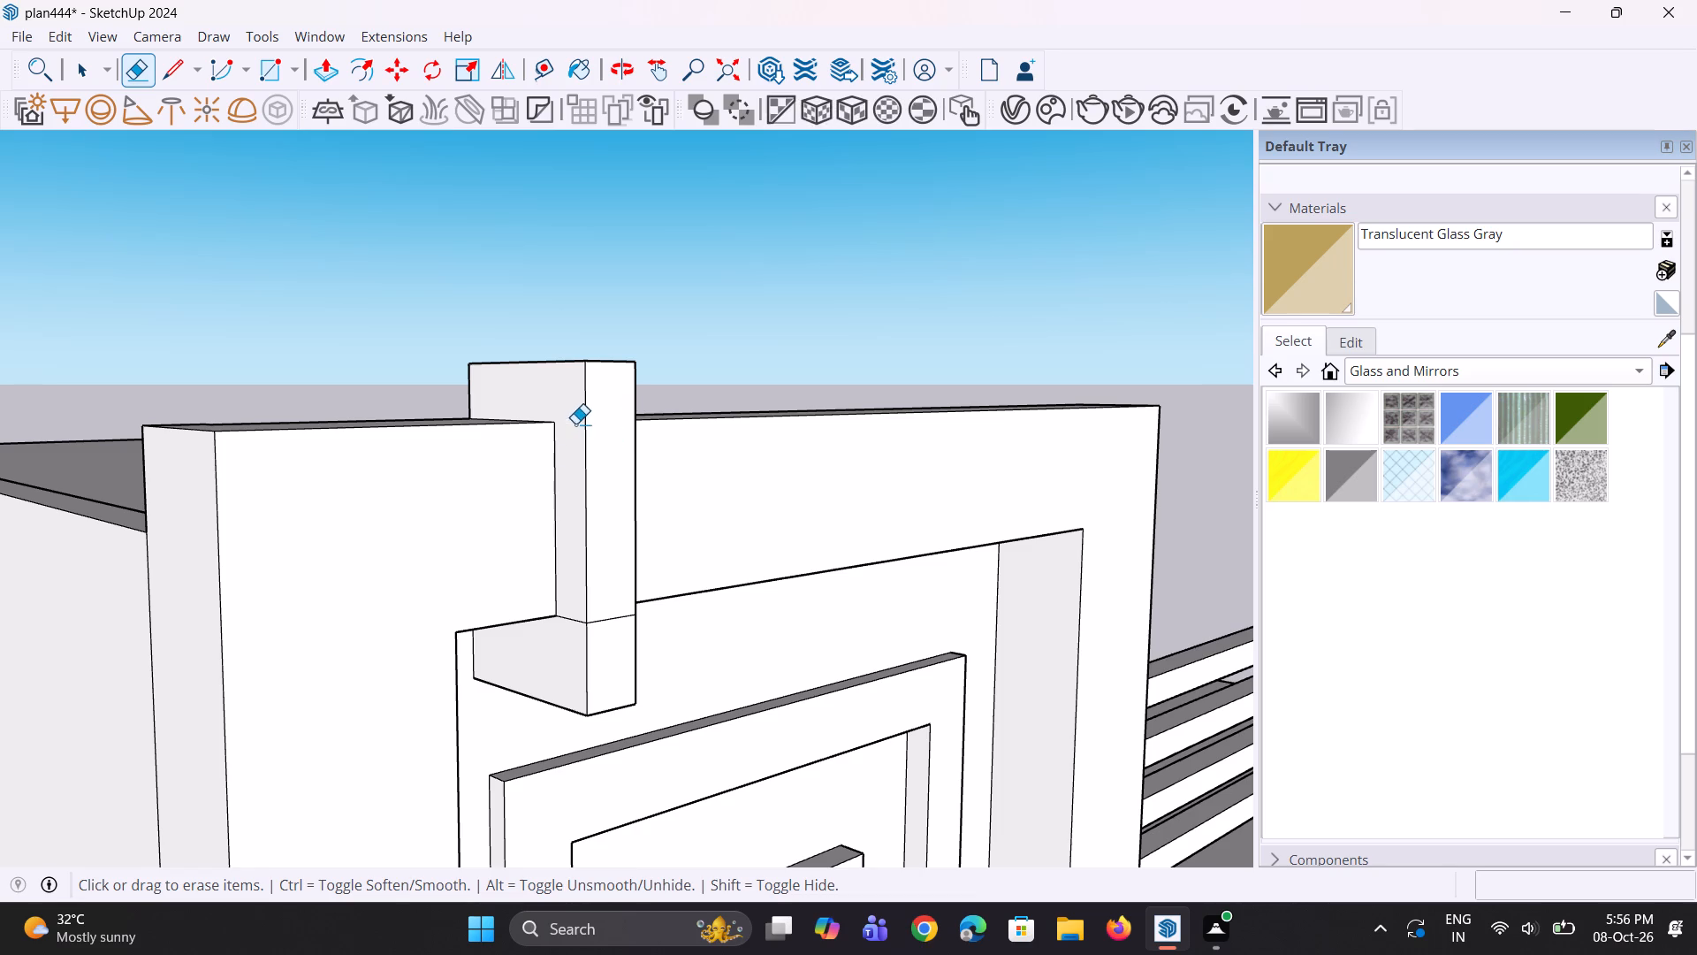
middle_click_drag(599, 610, 572, 615)
scroll(582, 626, "up", 2)
left_click(583, 626)
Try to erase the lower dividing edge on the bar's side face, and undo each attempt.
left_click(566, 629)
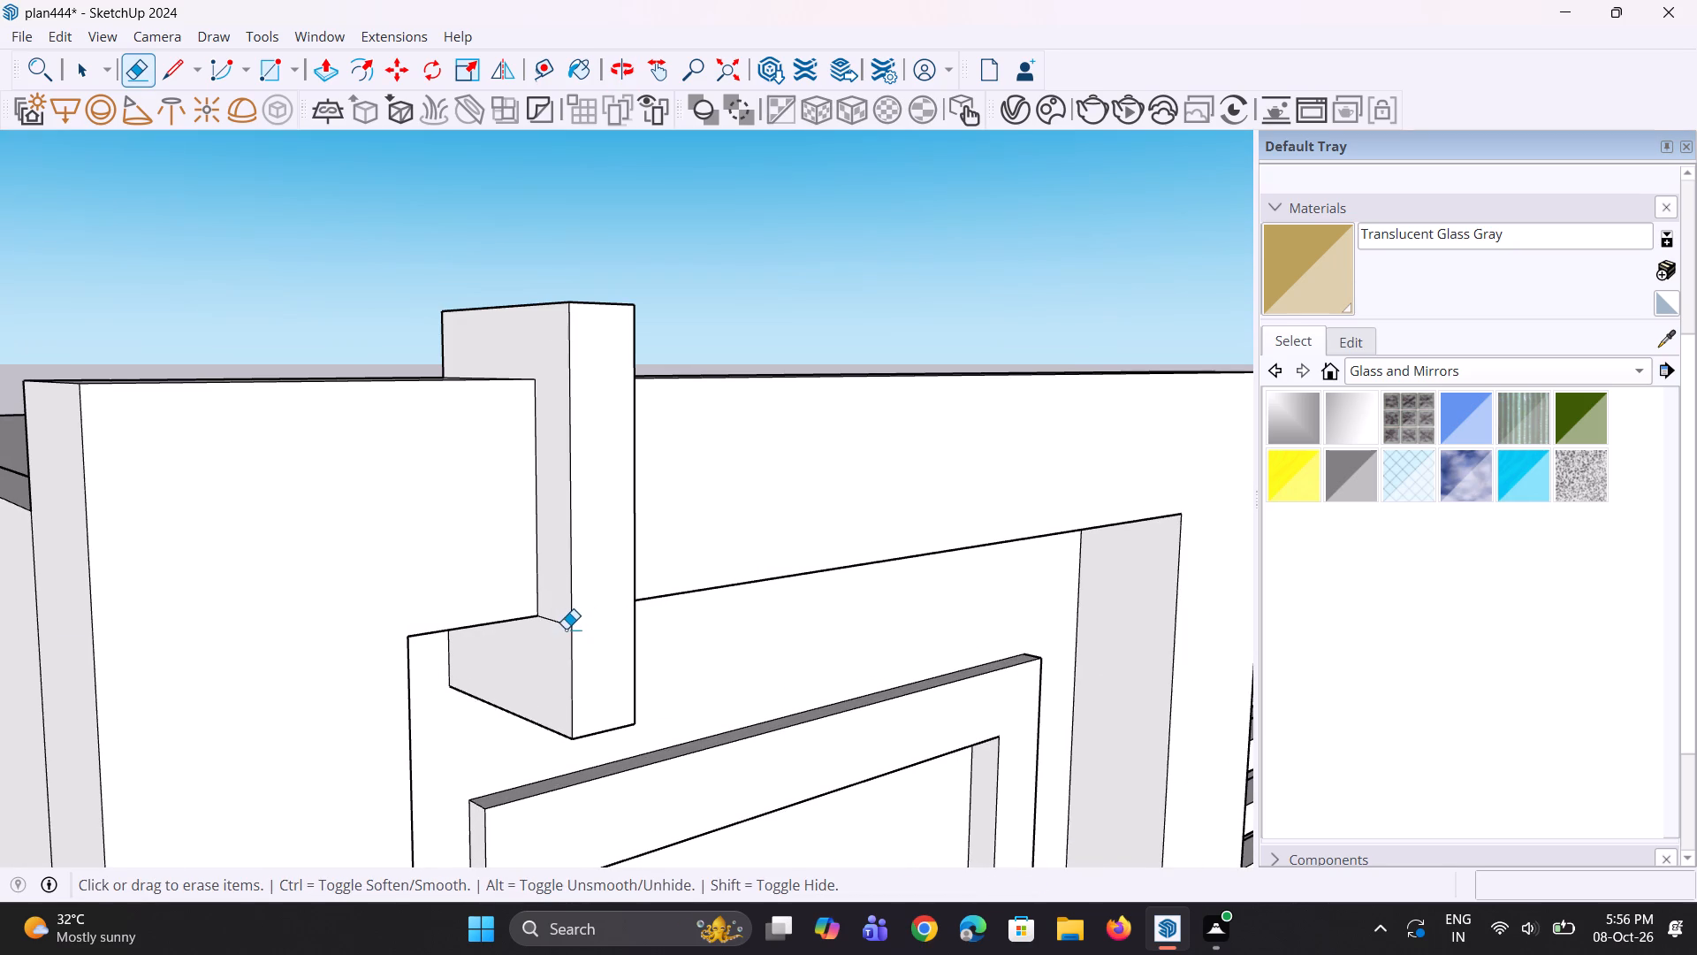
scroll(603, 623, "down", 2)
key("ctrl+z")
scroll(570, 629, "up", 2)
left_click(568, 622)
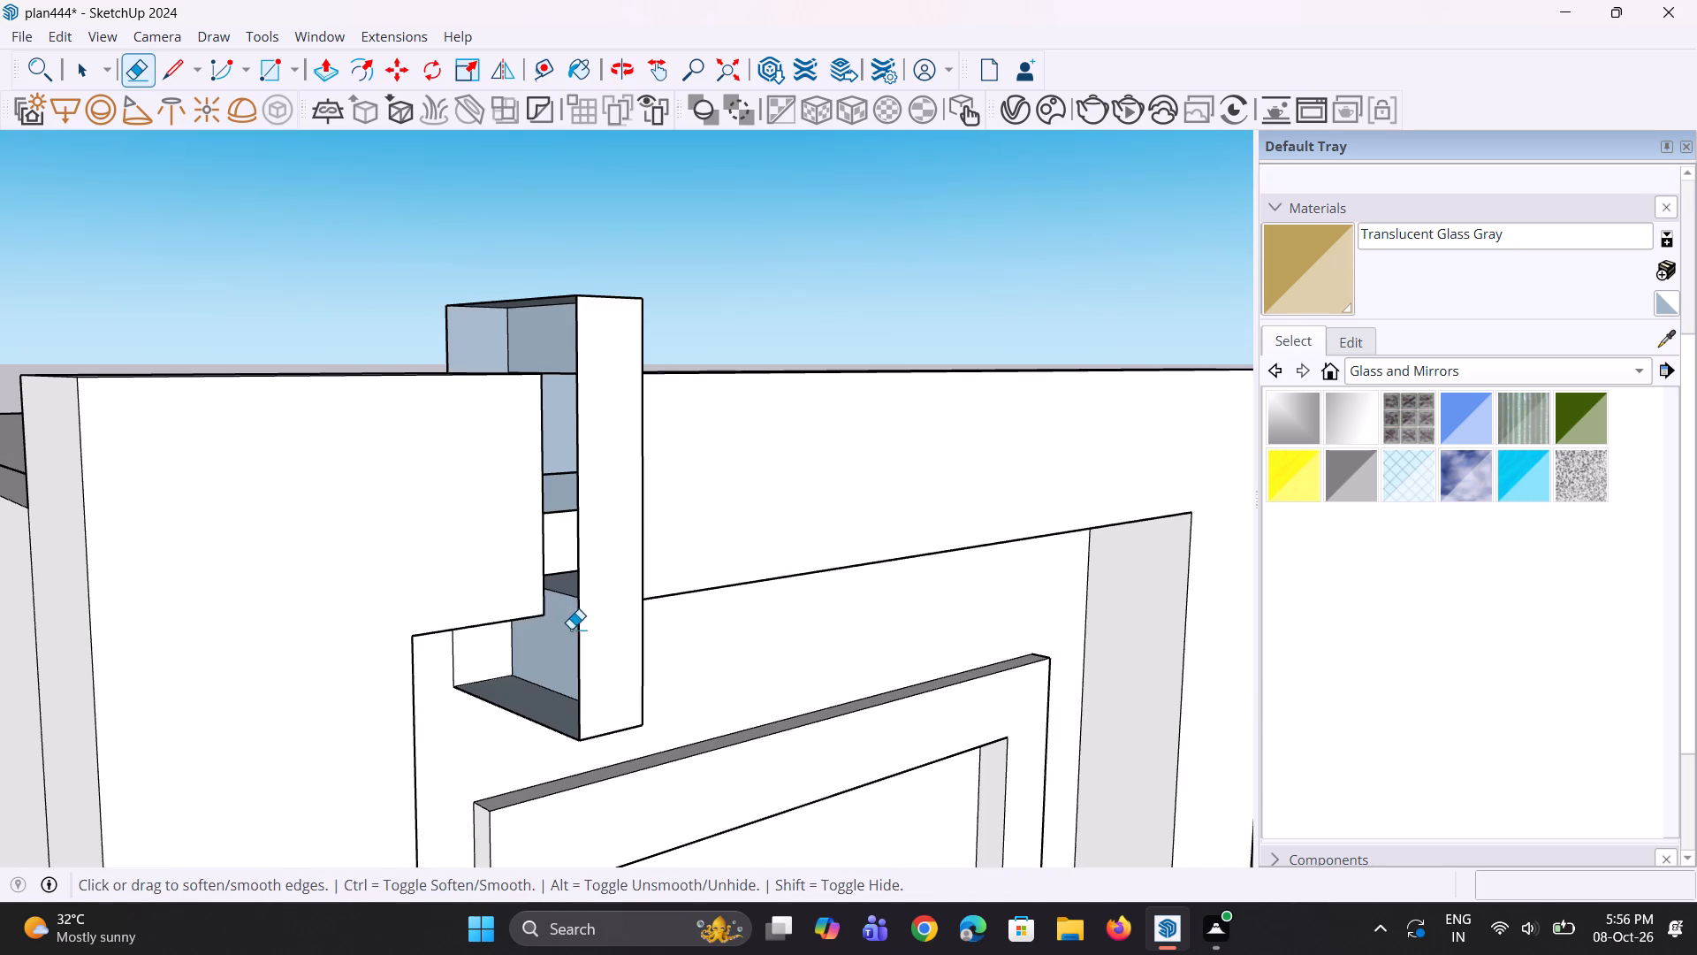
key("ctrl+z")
Copy the bar's front face about 8 15/16" sideways along the red axis, toward the middle of the tower frame.
middle_click_drag(591, 641, 655, 558)
scroll(568, 574, "up", 4)
middle_click_drag(610, 605, 282, 624)
scroll(450, 581, "down", 6)
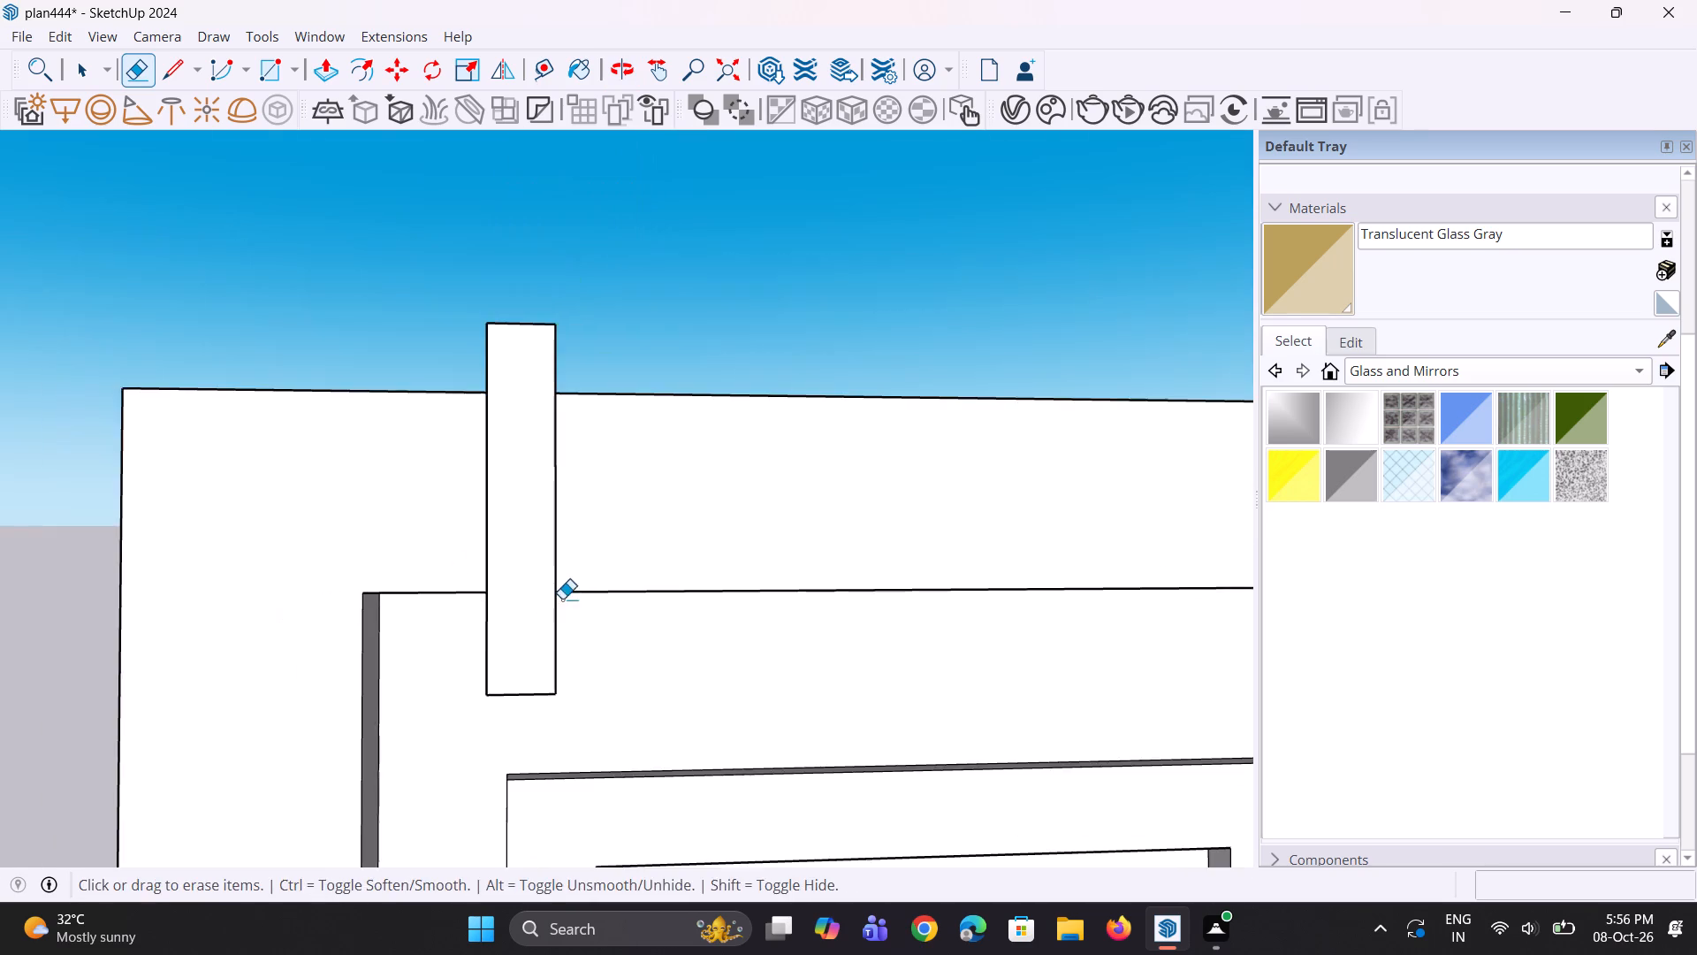
middle_click_drag(556, 612, 533, 649)
key("space")
left_click(530, 636)
key("m")
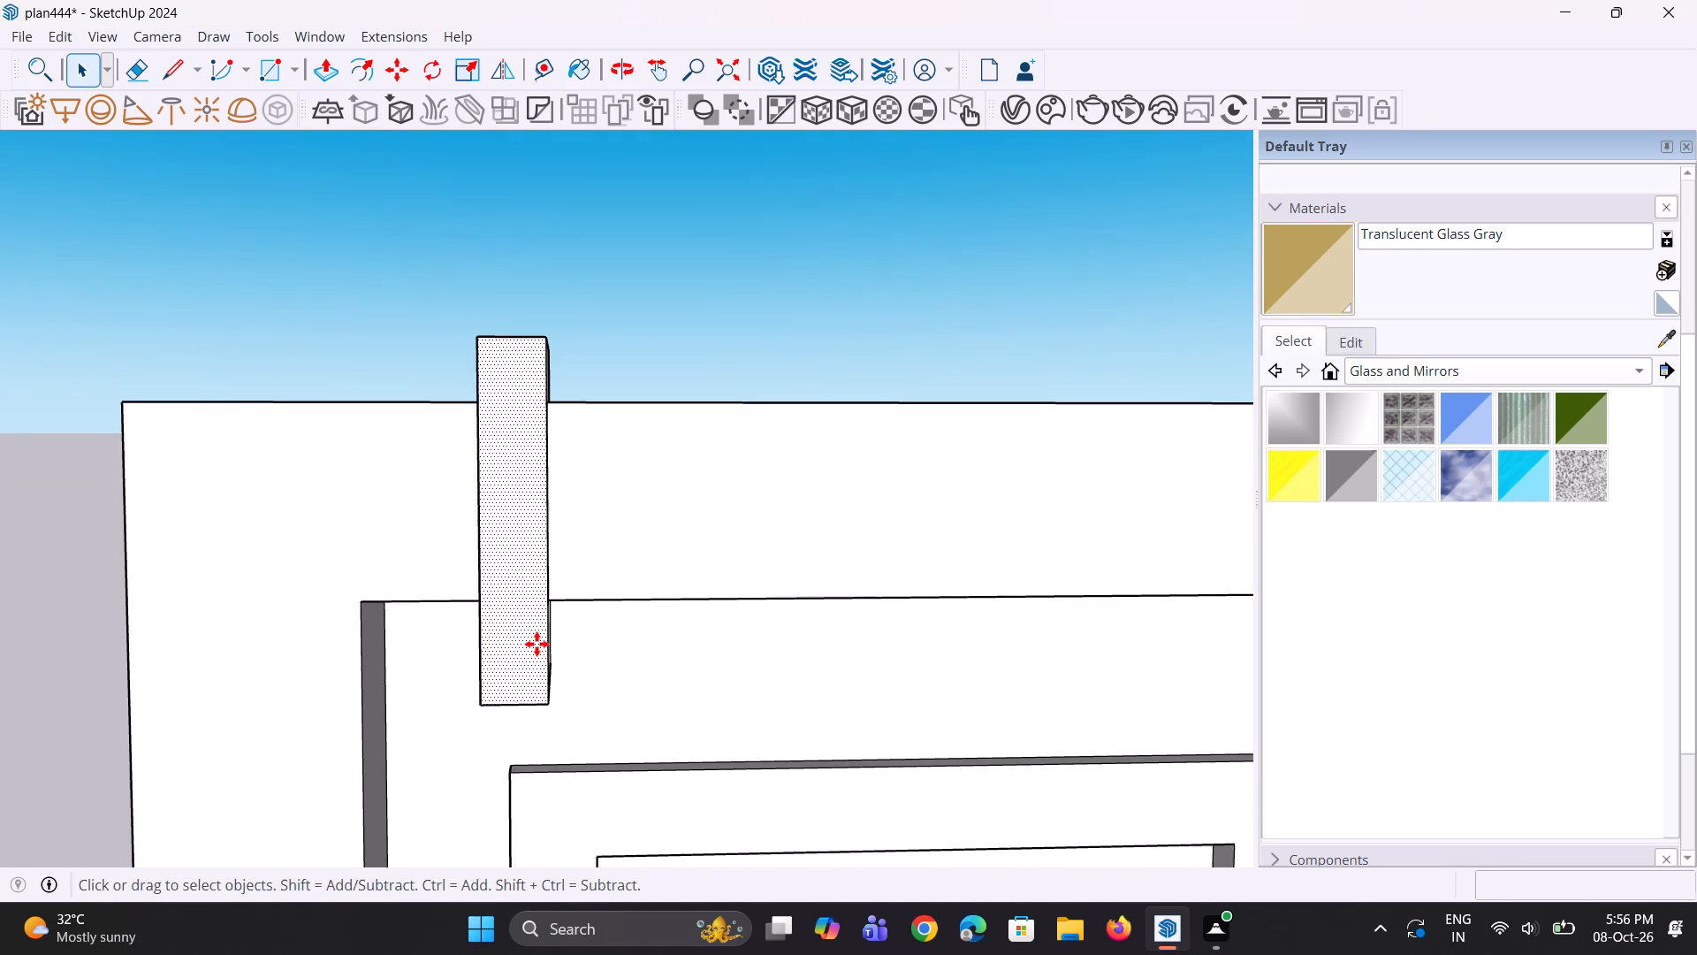
left_click_drag(537, 644, 548, 644, "ctrl")
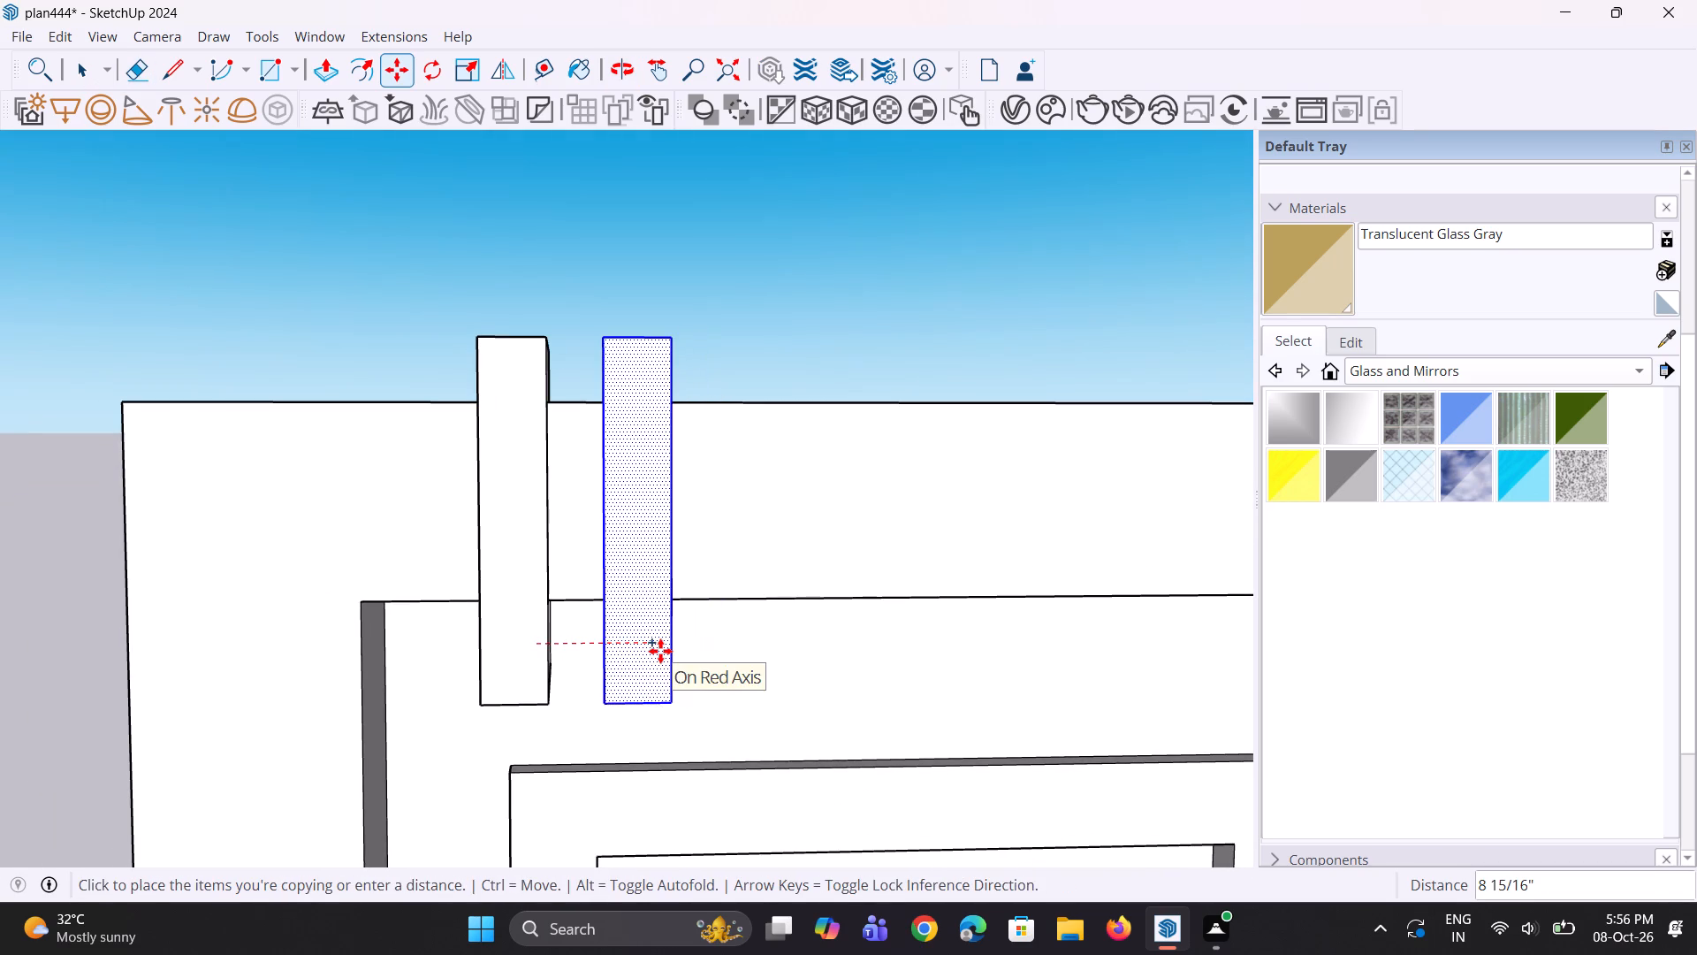
left_click(660, 651)
middle_click_drag(572, 659, 47, 656)
scroll(377, 604, "up", 2)
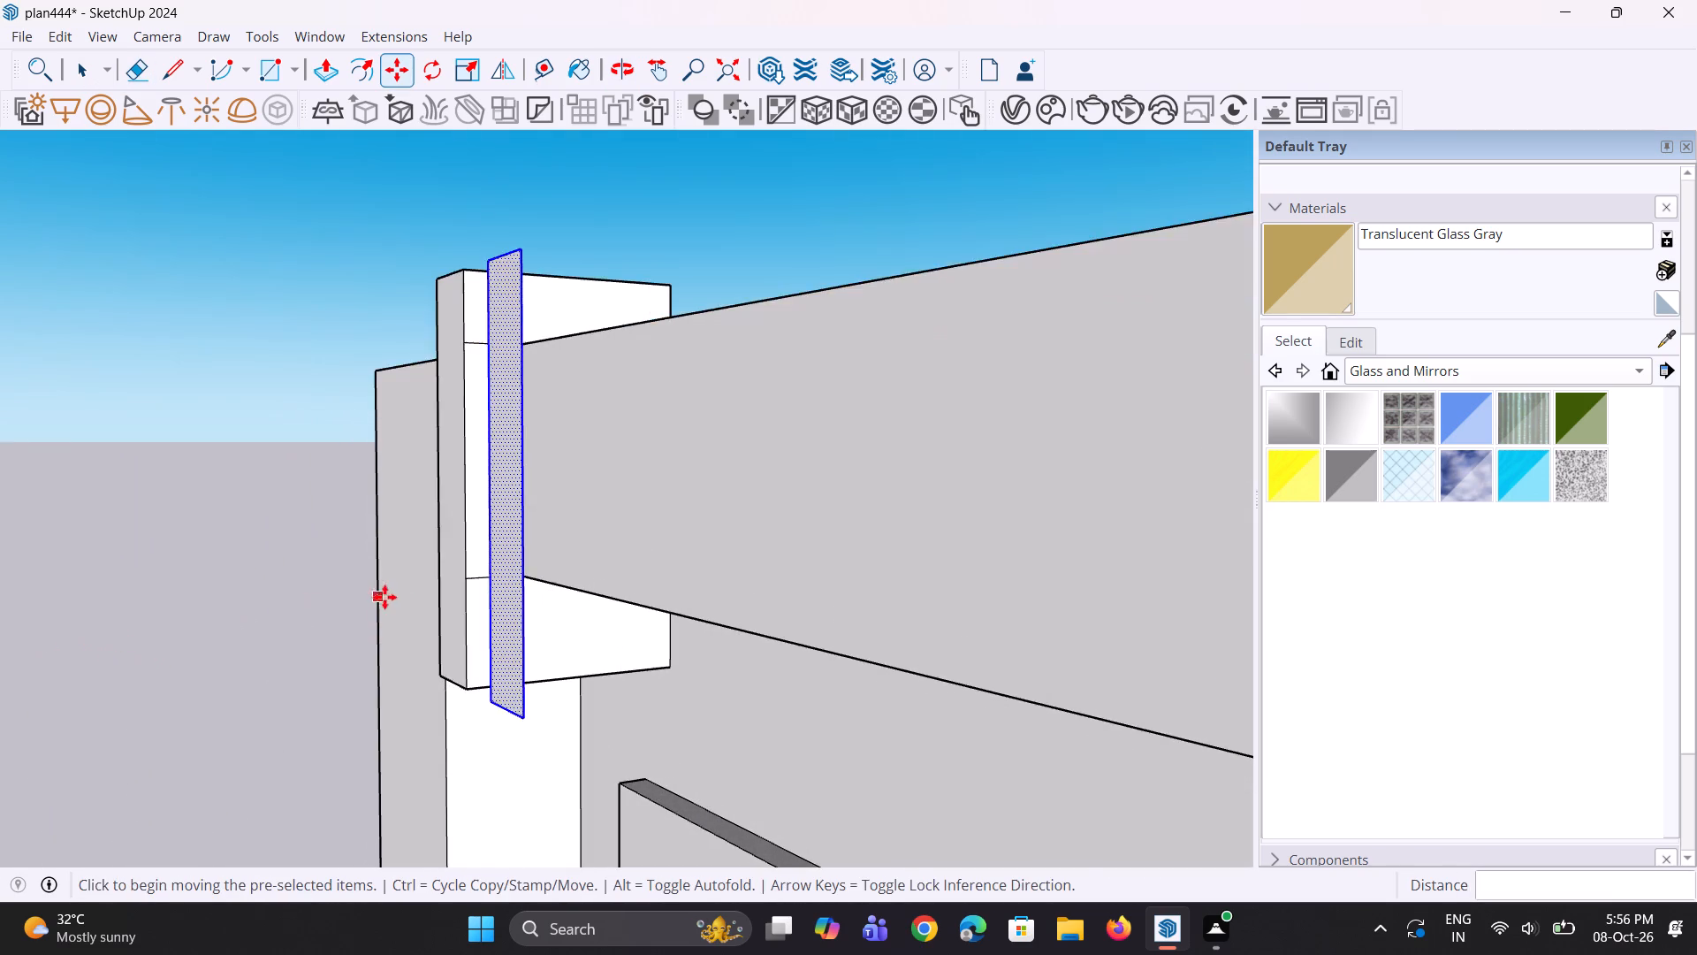
Pull the copied front face backward about 7 7/16" over the tower frame's top edge to form a second bar.
middle_click_drag(401, 617, 154, 742)
scroll(337, 574, "up", 2)
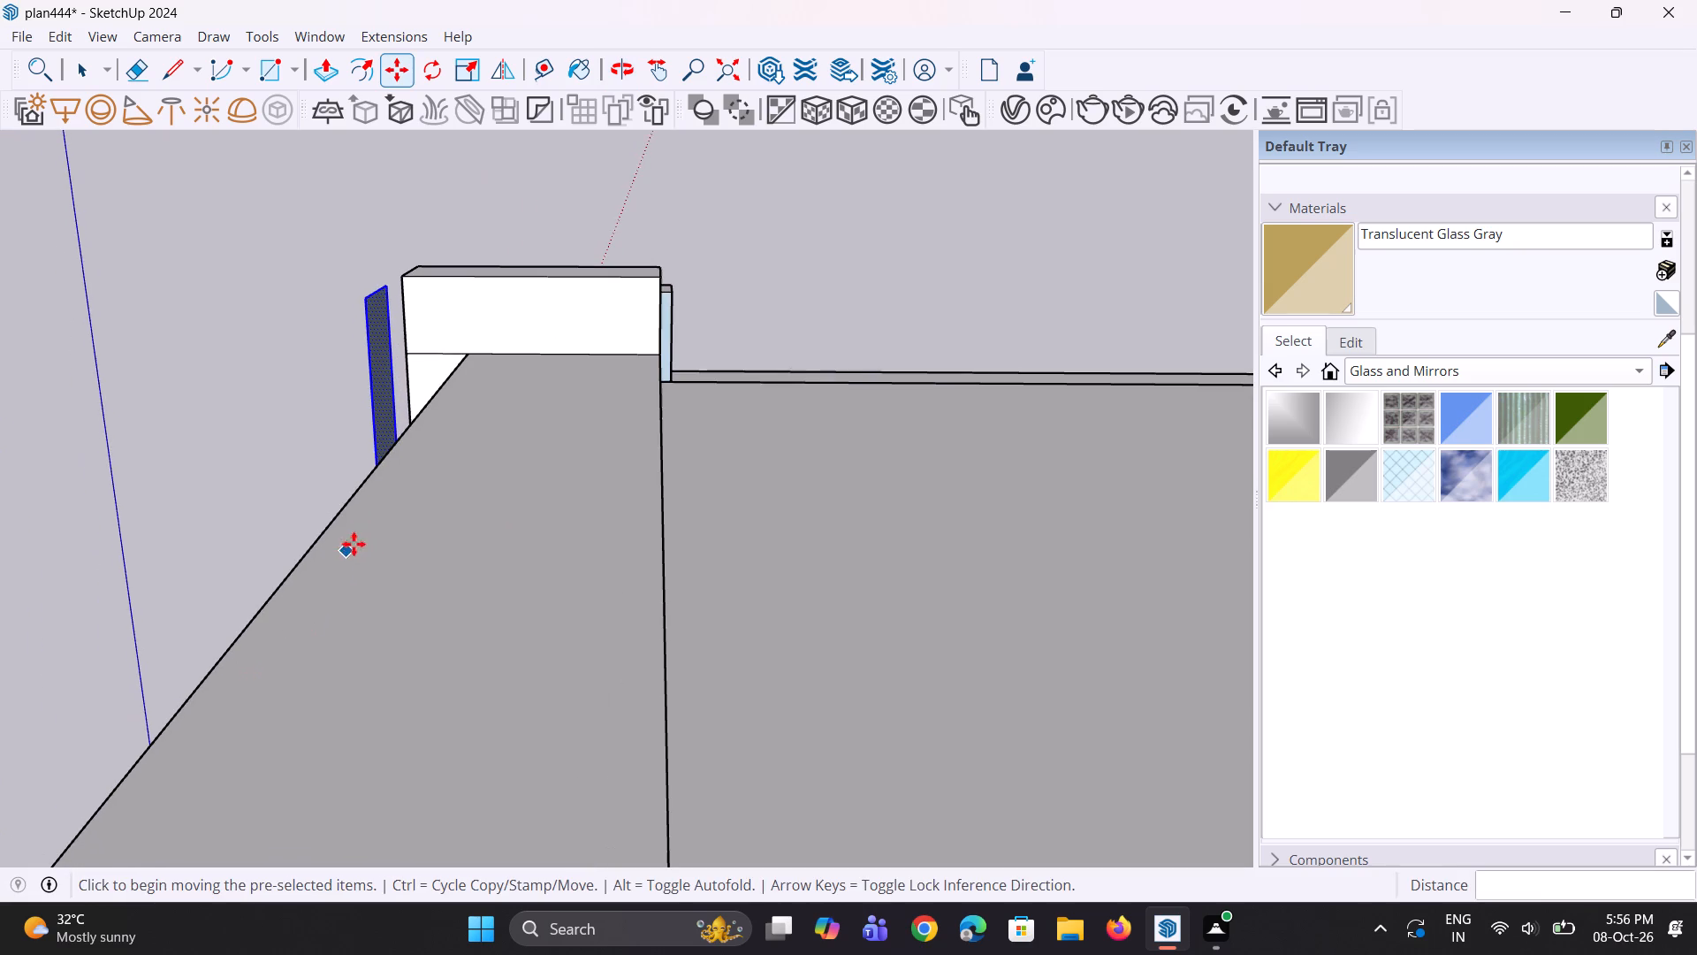
key("space")
key("space")
middle_click_drag(428, 561, 341, 676)
key("p")
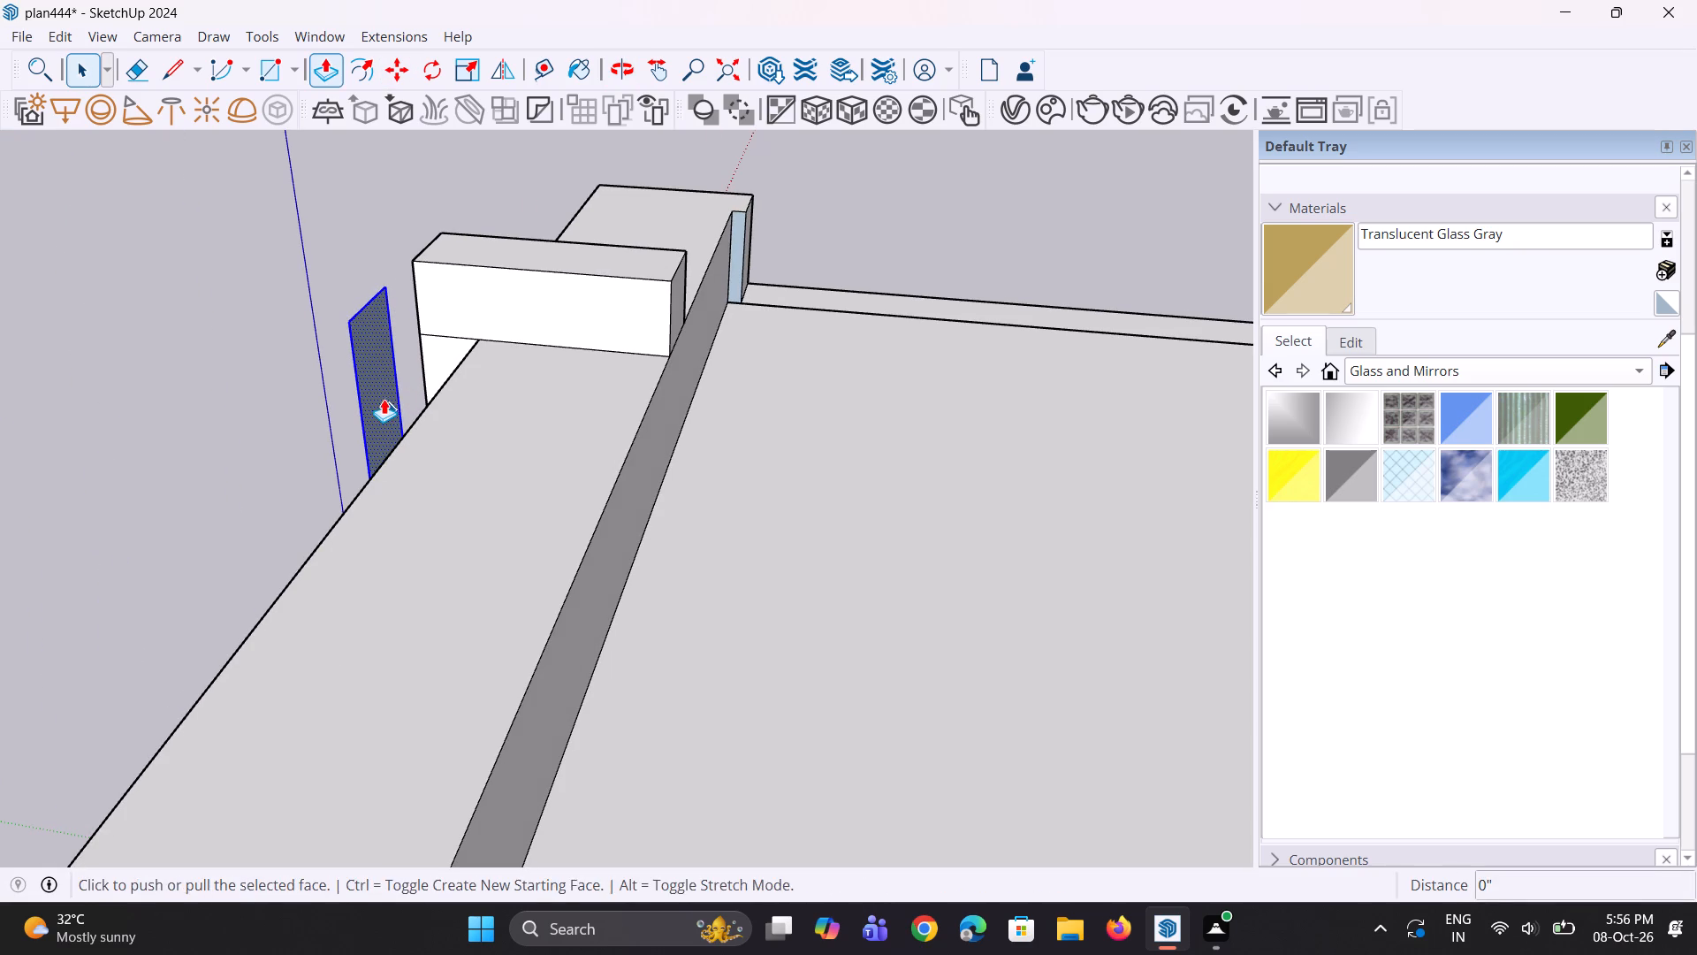
left_click(384, 399)
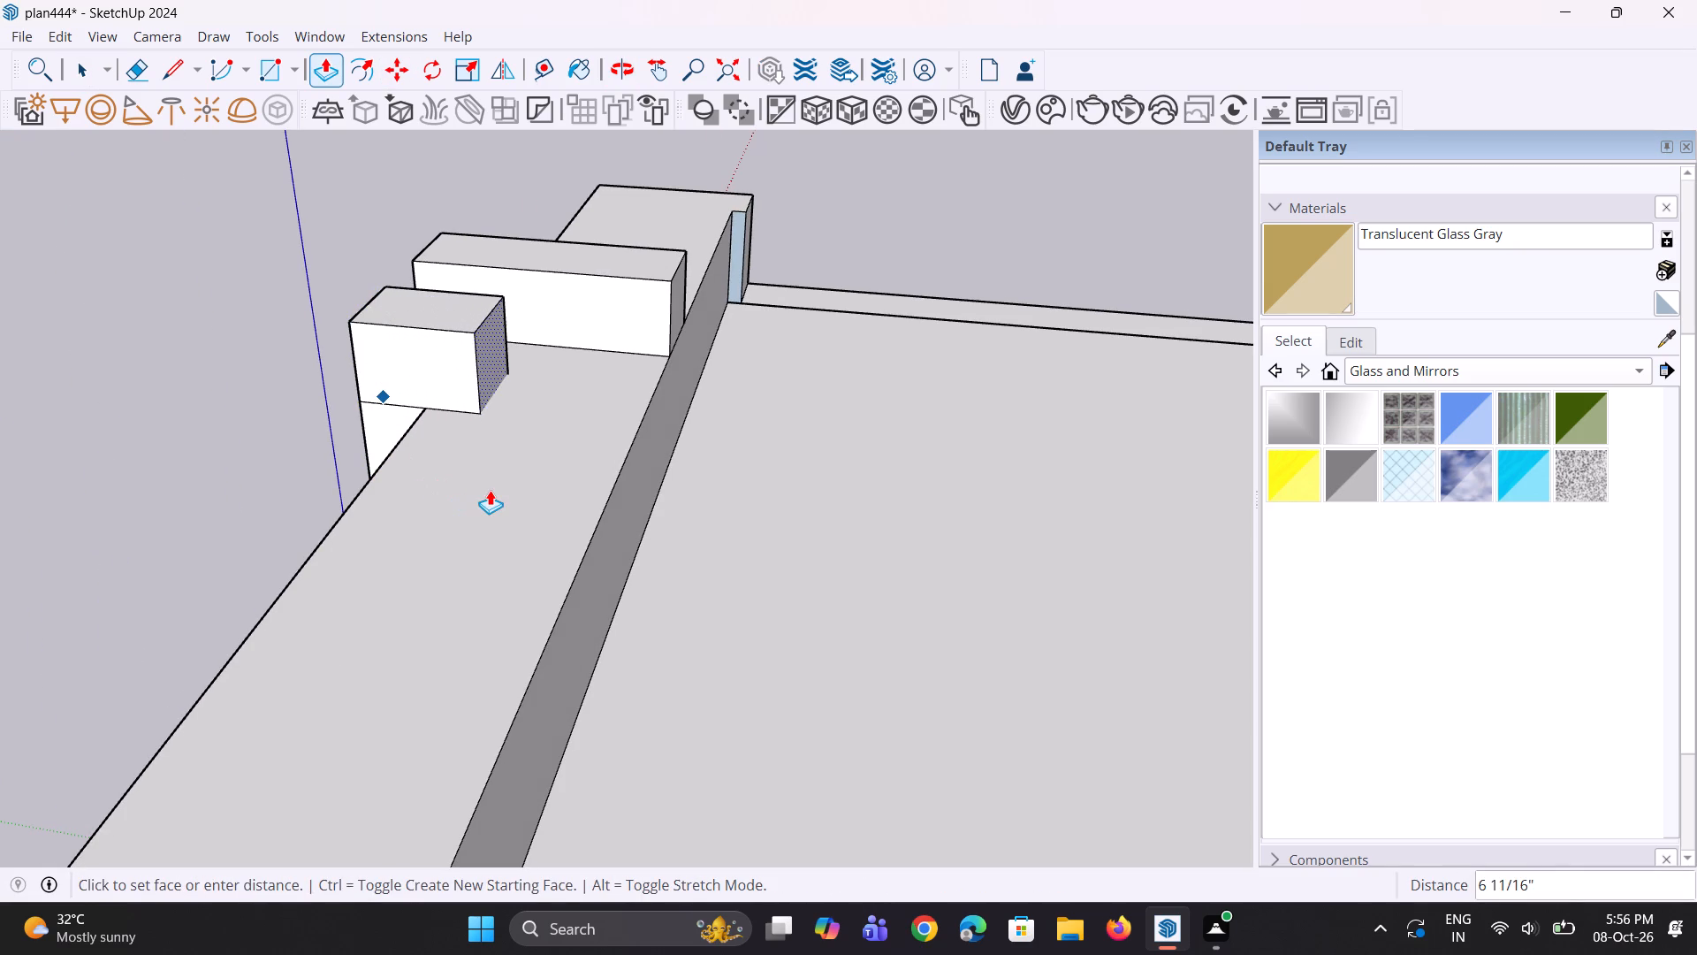
left_click(500, 501)
Copy the second bar's front face twice along the red axis toward the tower's middle, keeping roughly the existing bar spacing.
middle_click_drag(293, 532, 854, 457)
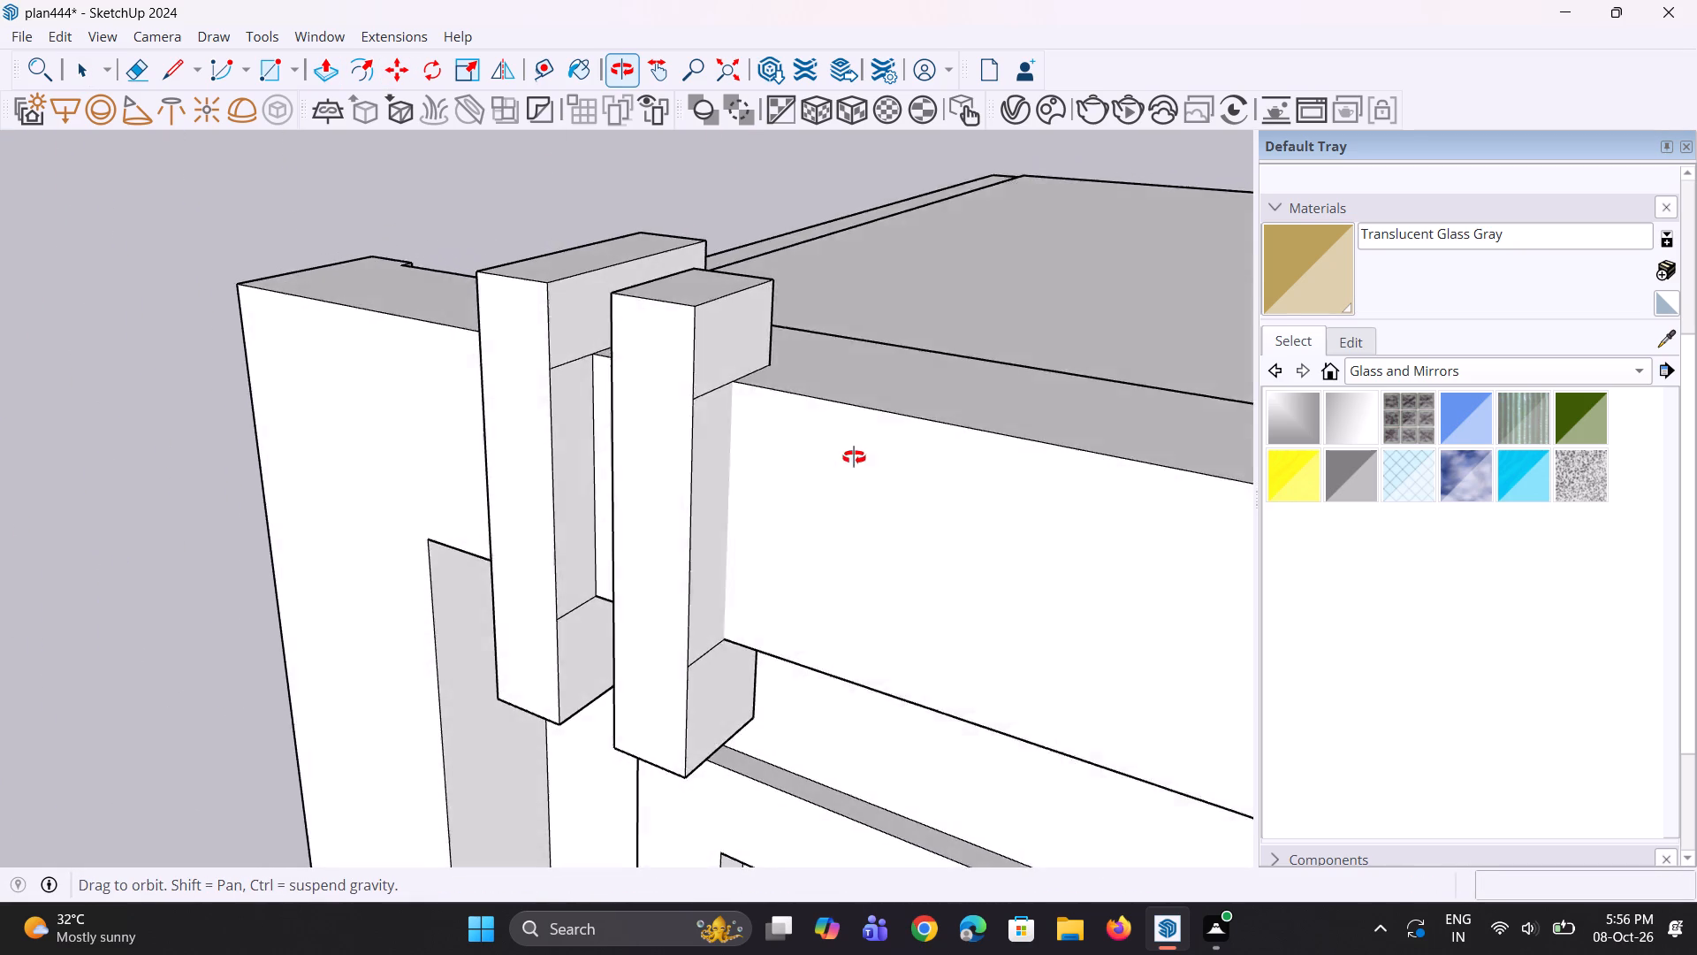
middle_click_drag(854, 457, 1008, 348)
scroll(856, 456, "down", 5)
middle_click_drag(883, 474, 940, 474)
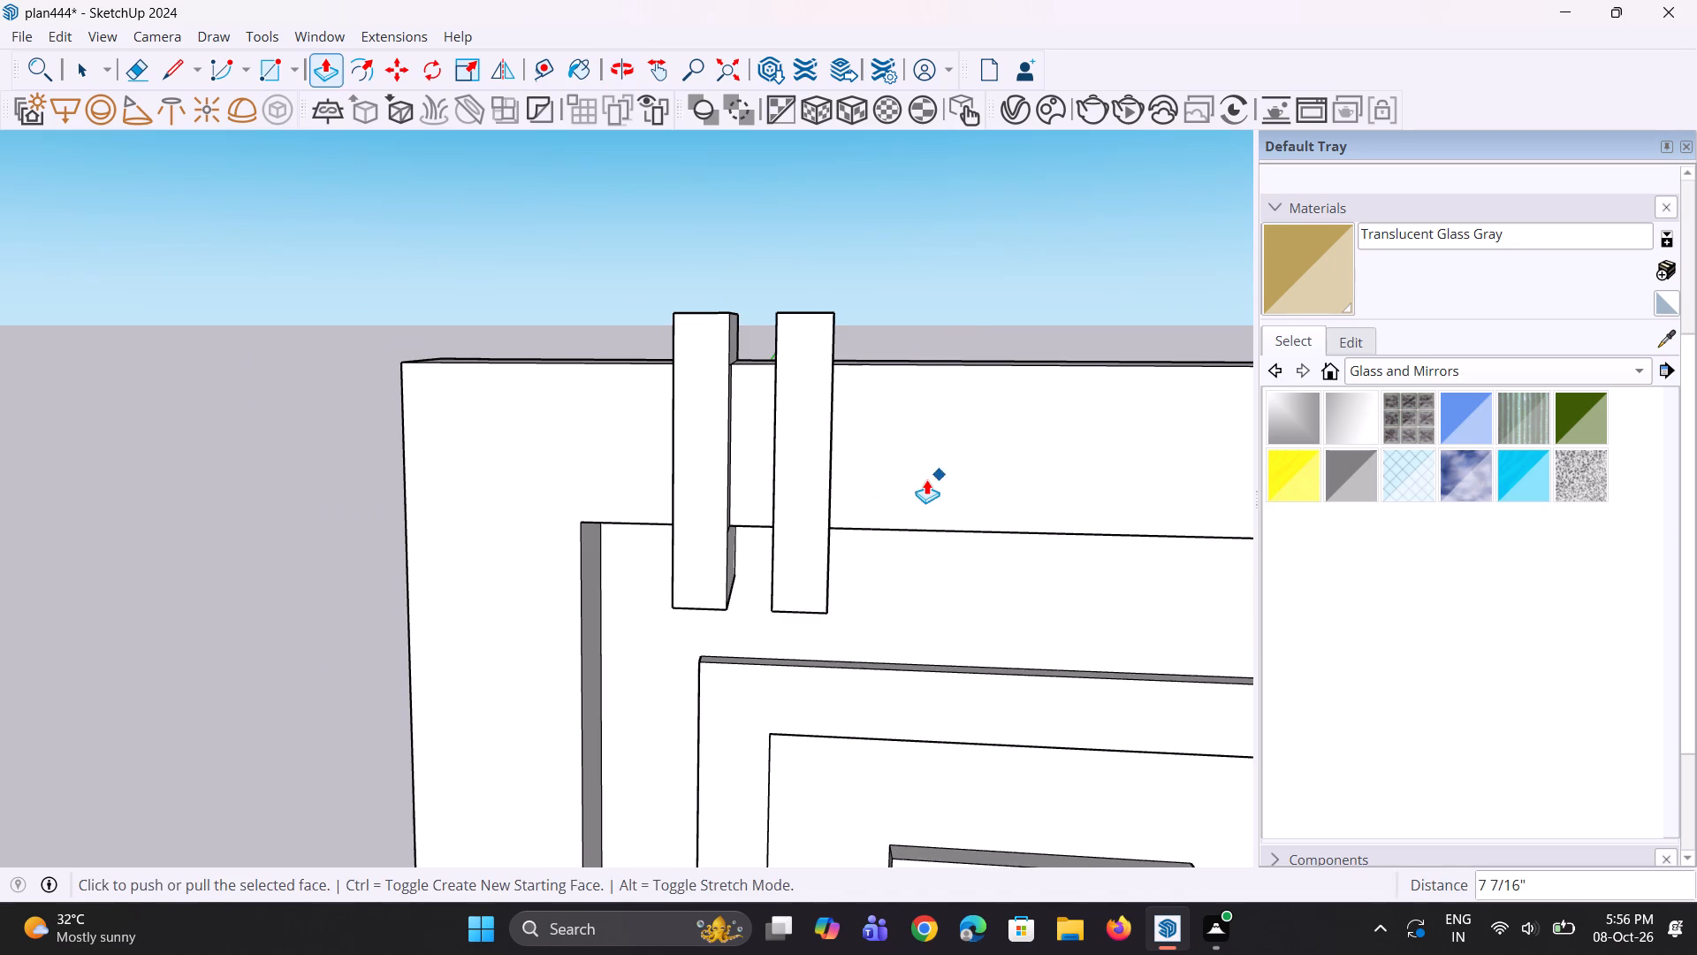
key("space")
left_click(806, 500)
scroll(806, 500, "down", 4)
middle_click_drag(818, 502, 854, 506)
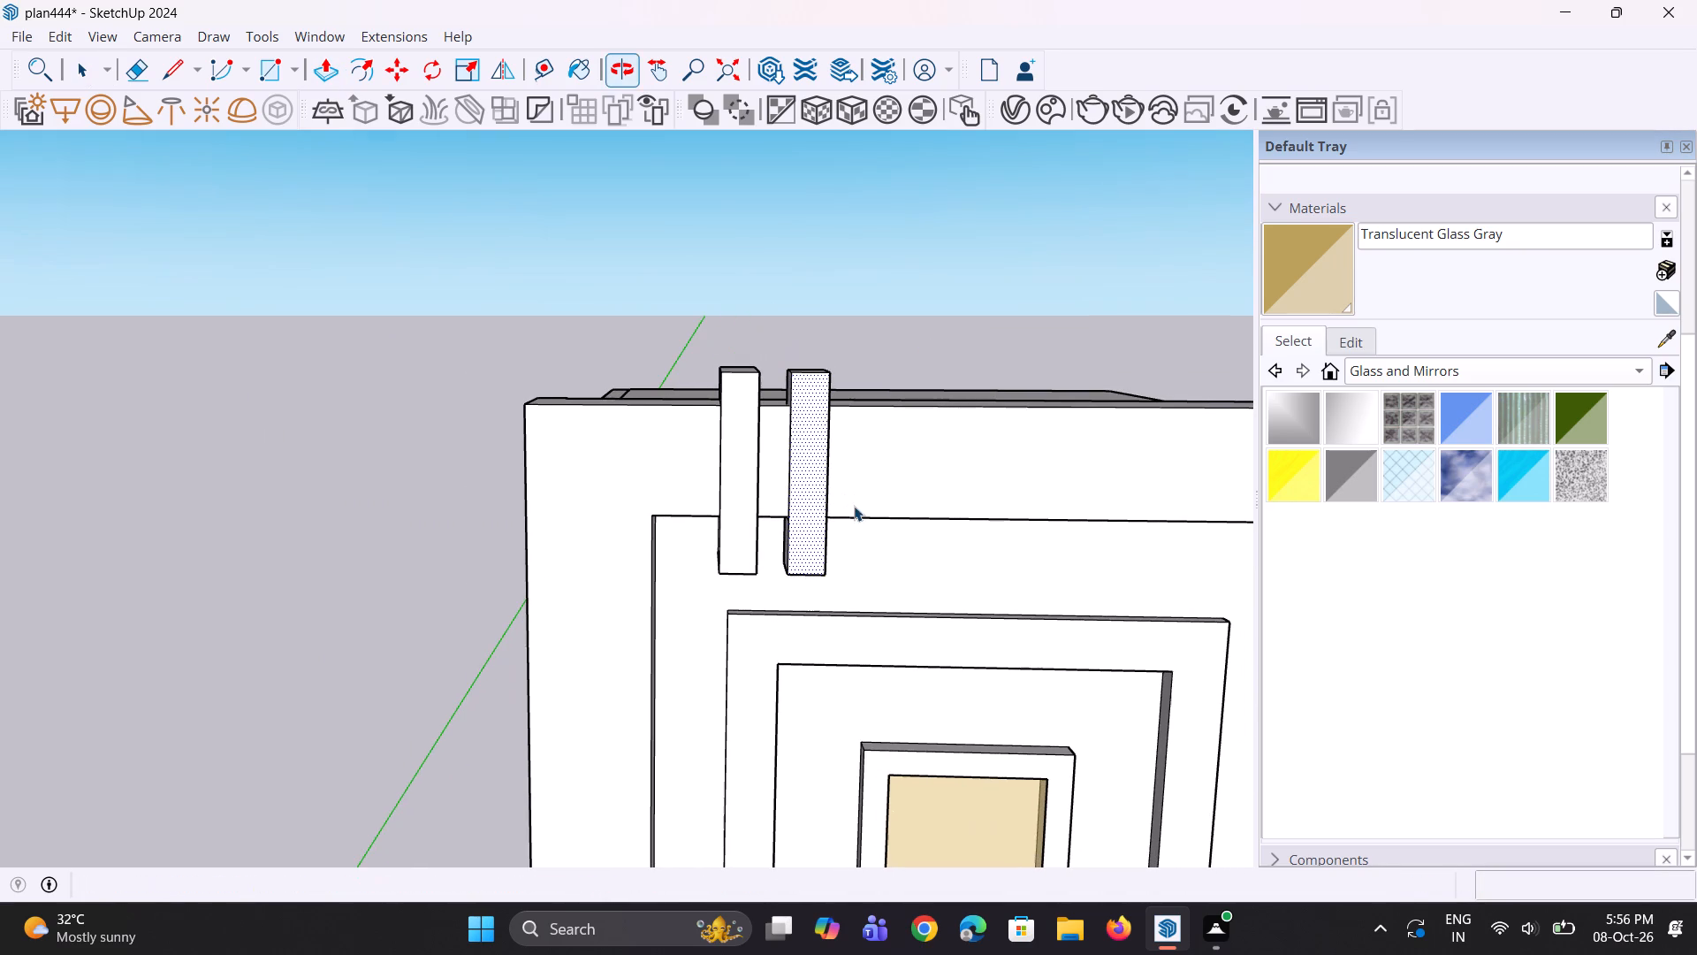
key("m")
left_click(817, 529)
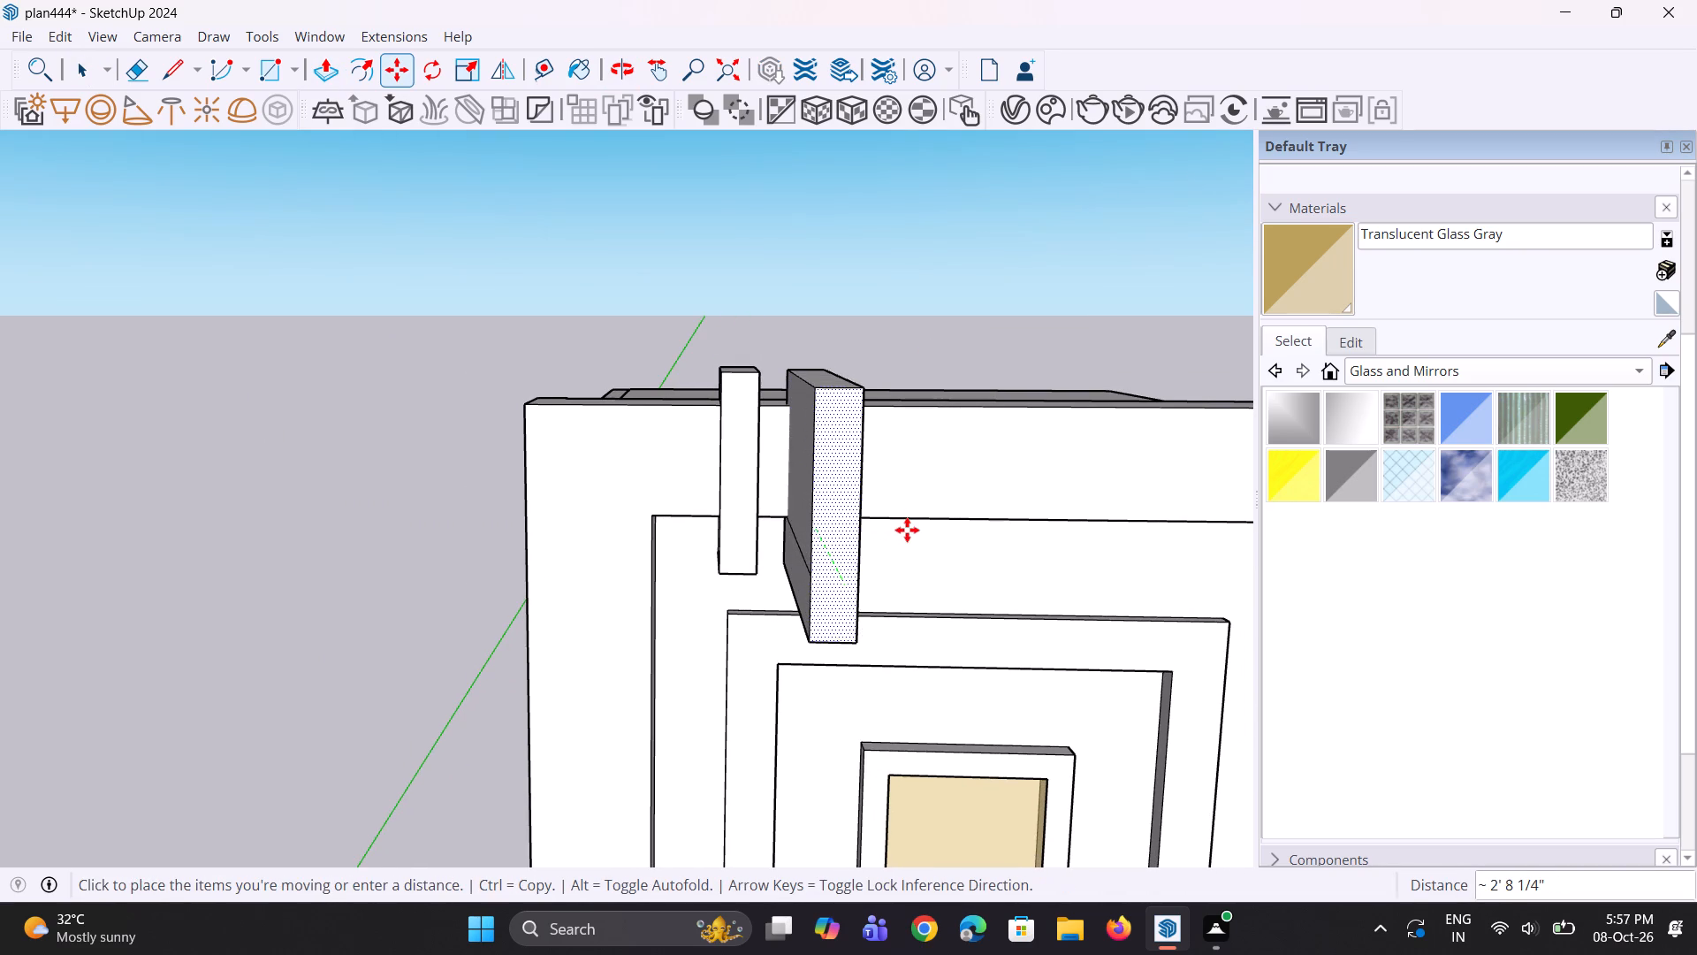
key("Escape")
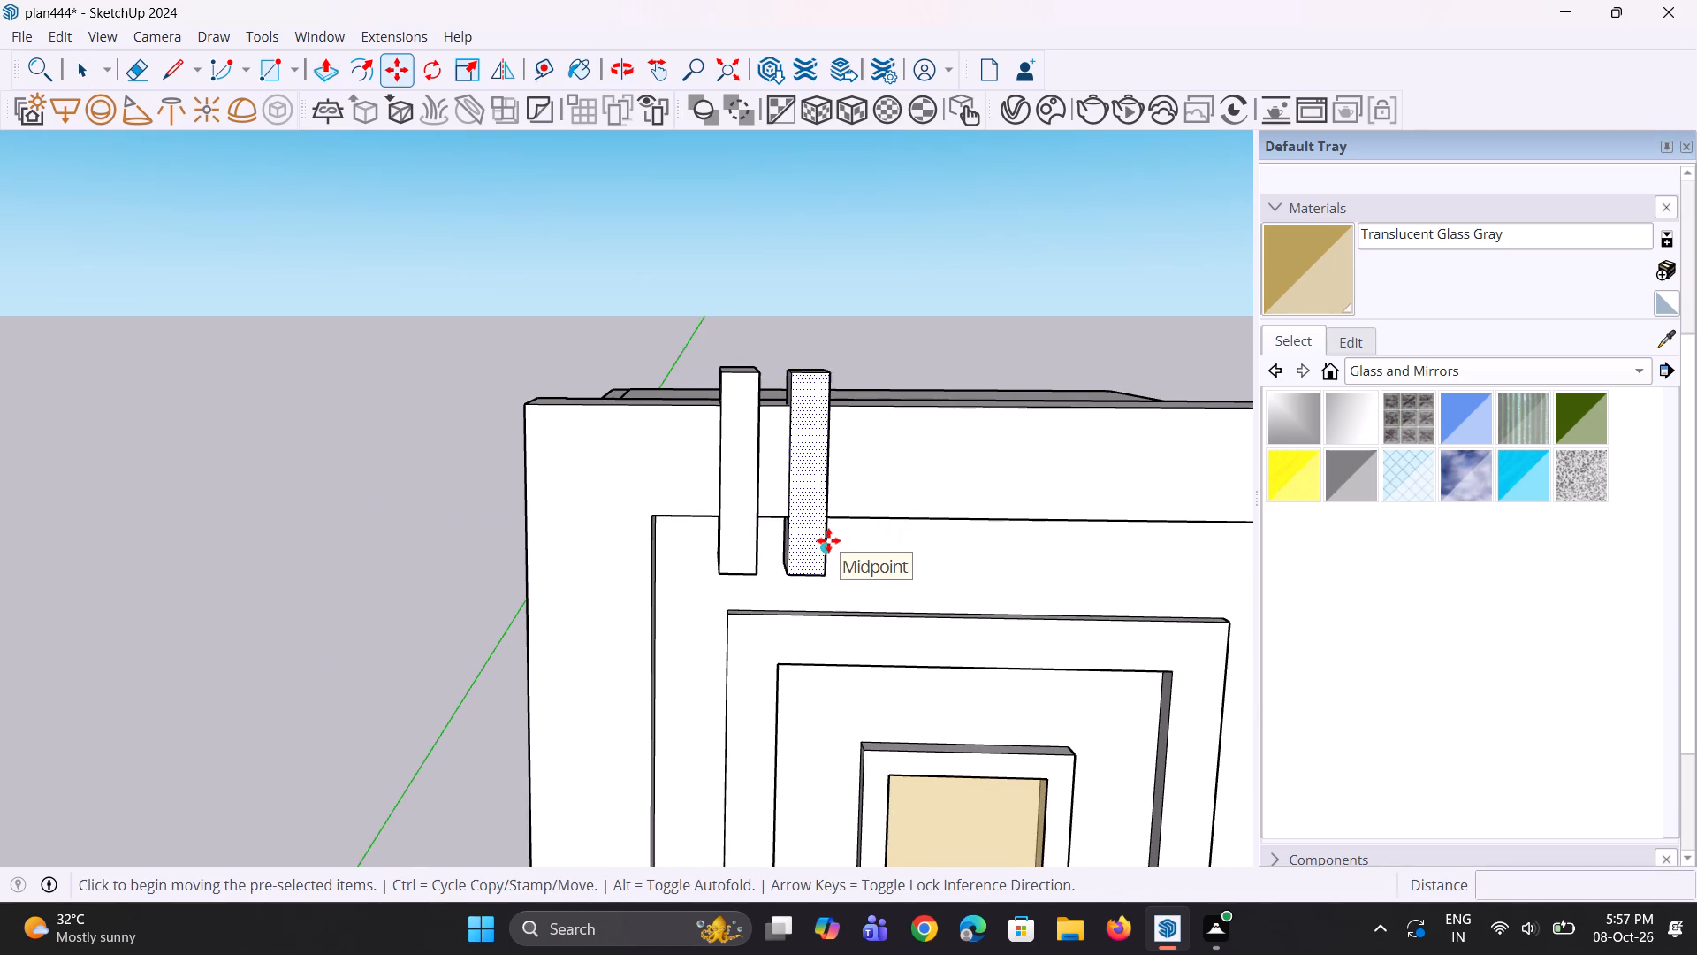
key("m")
left_click(818, 538)
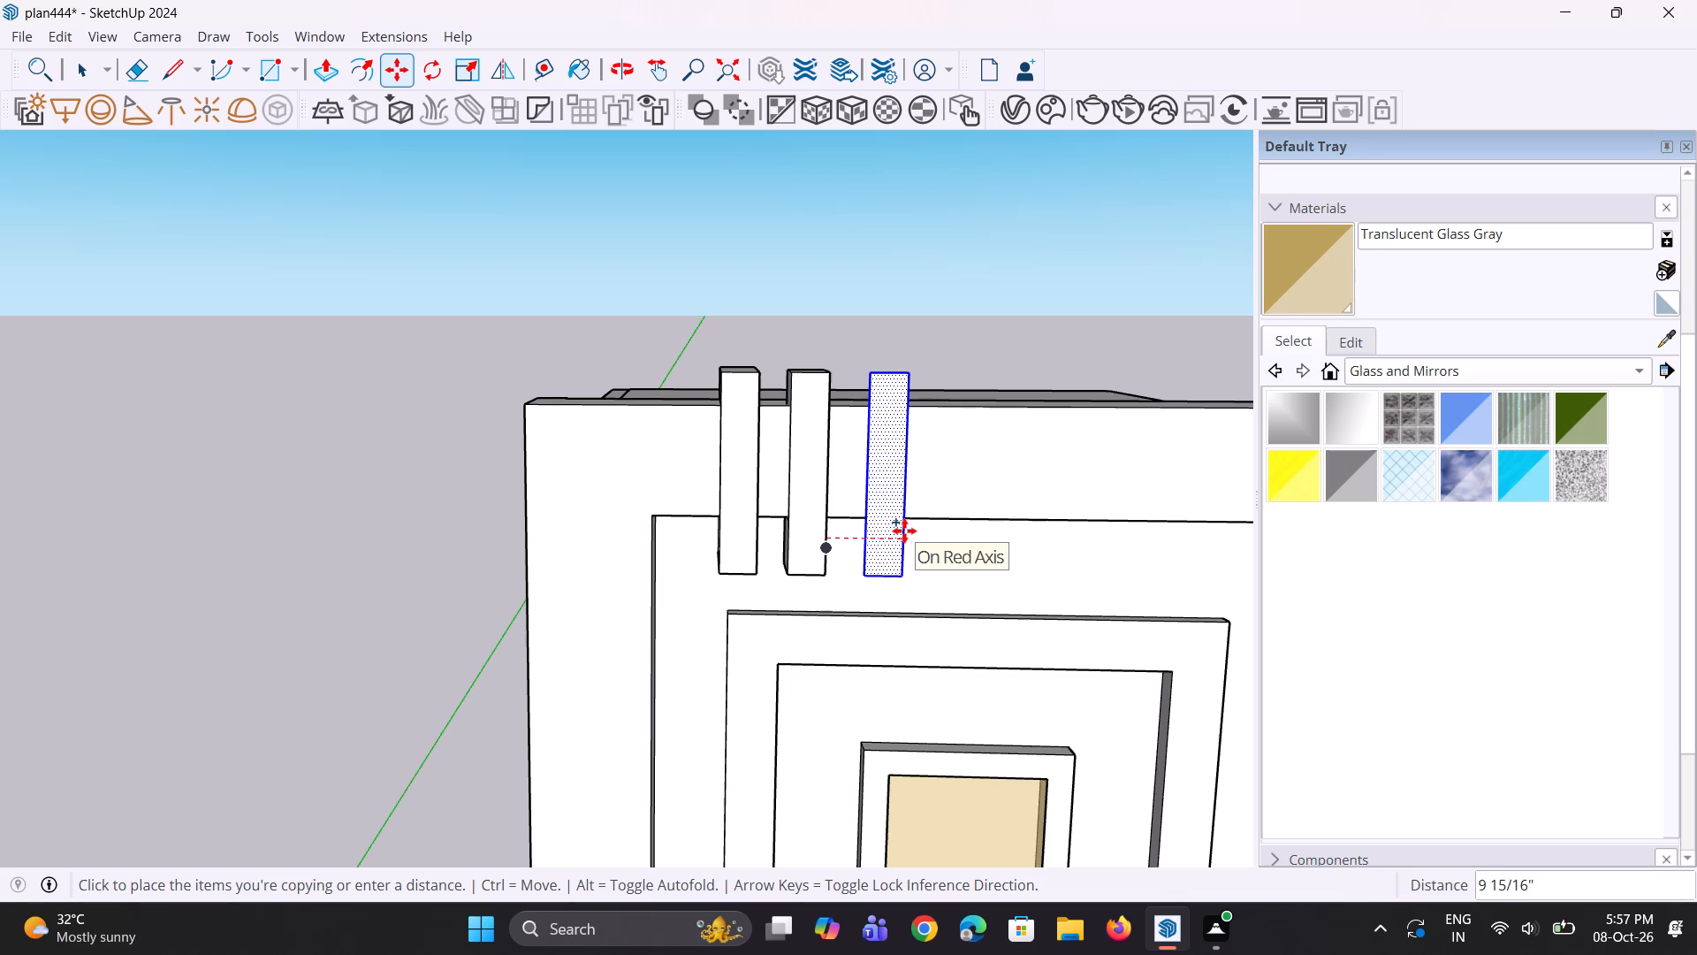
left_click(891, 529)
type("*2")
key("Return")
Pull the two newly copied faces backward about 7 11/16" each, forming the third and fourth bars around the frame's top.
scroll(851, 527, "down", 9)
middle_click_drag(962, 505, 826, 549)
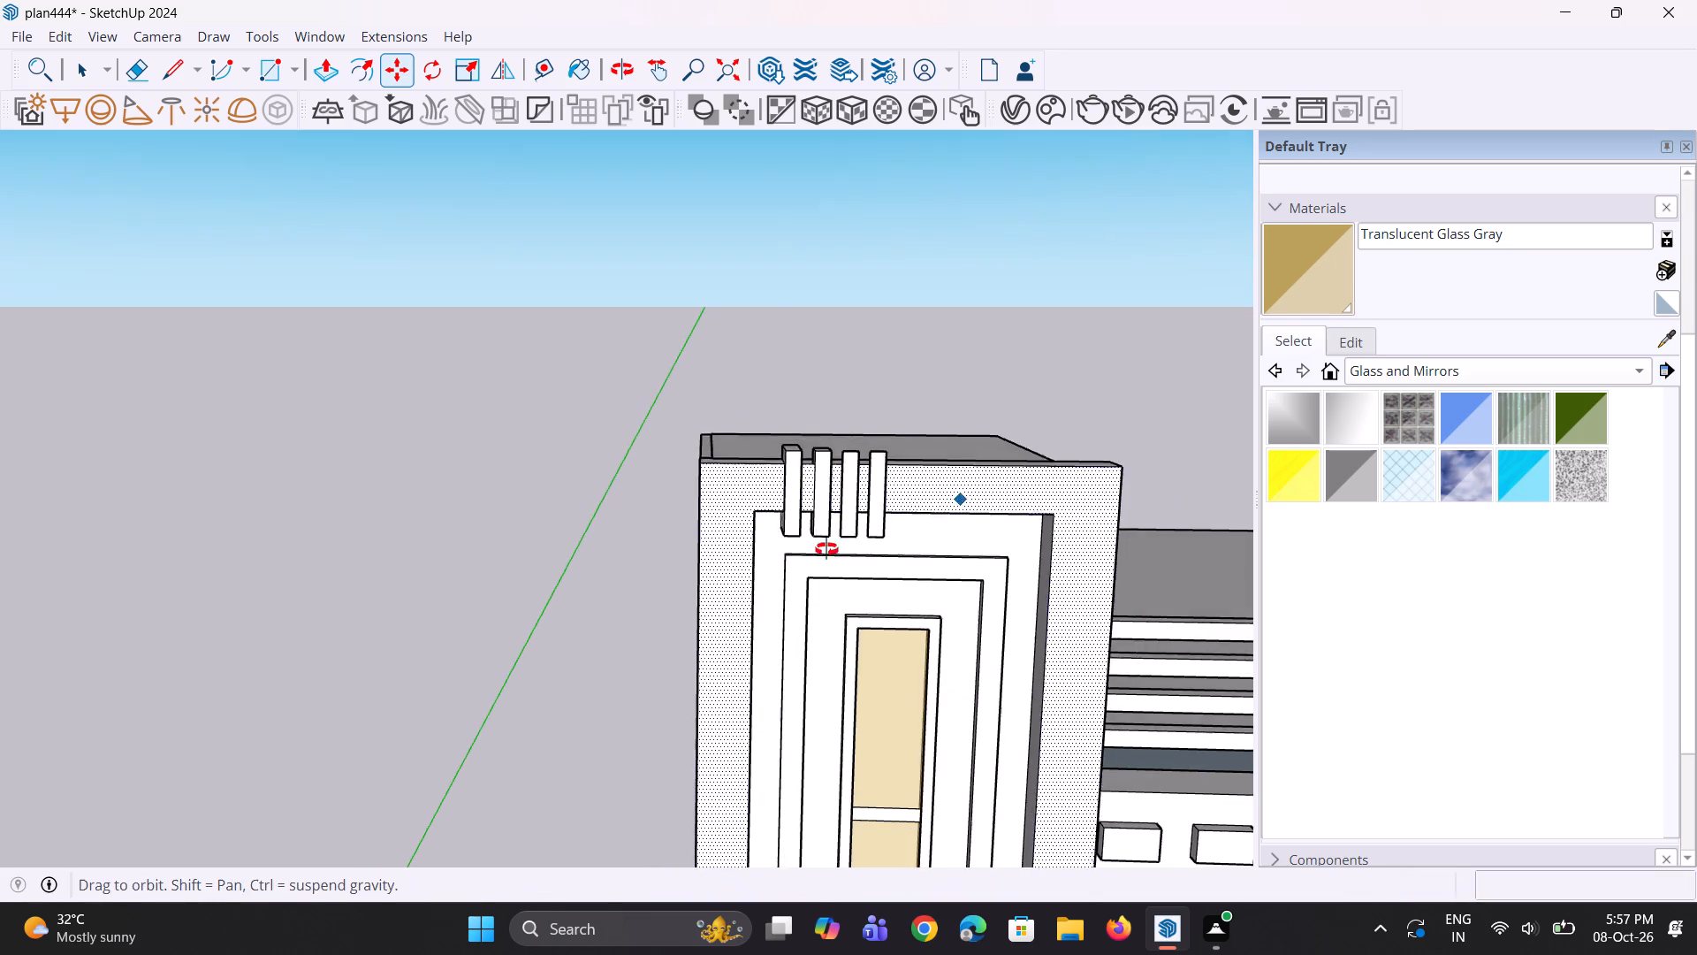
middle_click_drag(826, 549, 95, 547)
scroll(354, 488, "up", 7)
key("space")
scroll(468, 507, "up", 3)
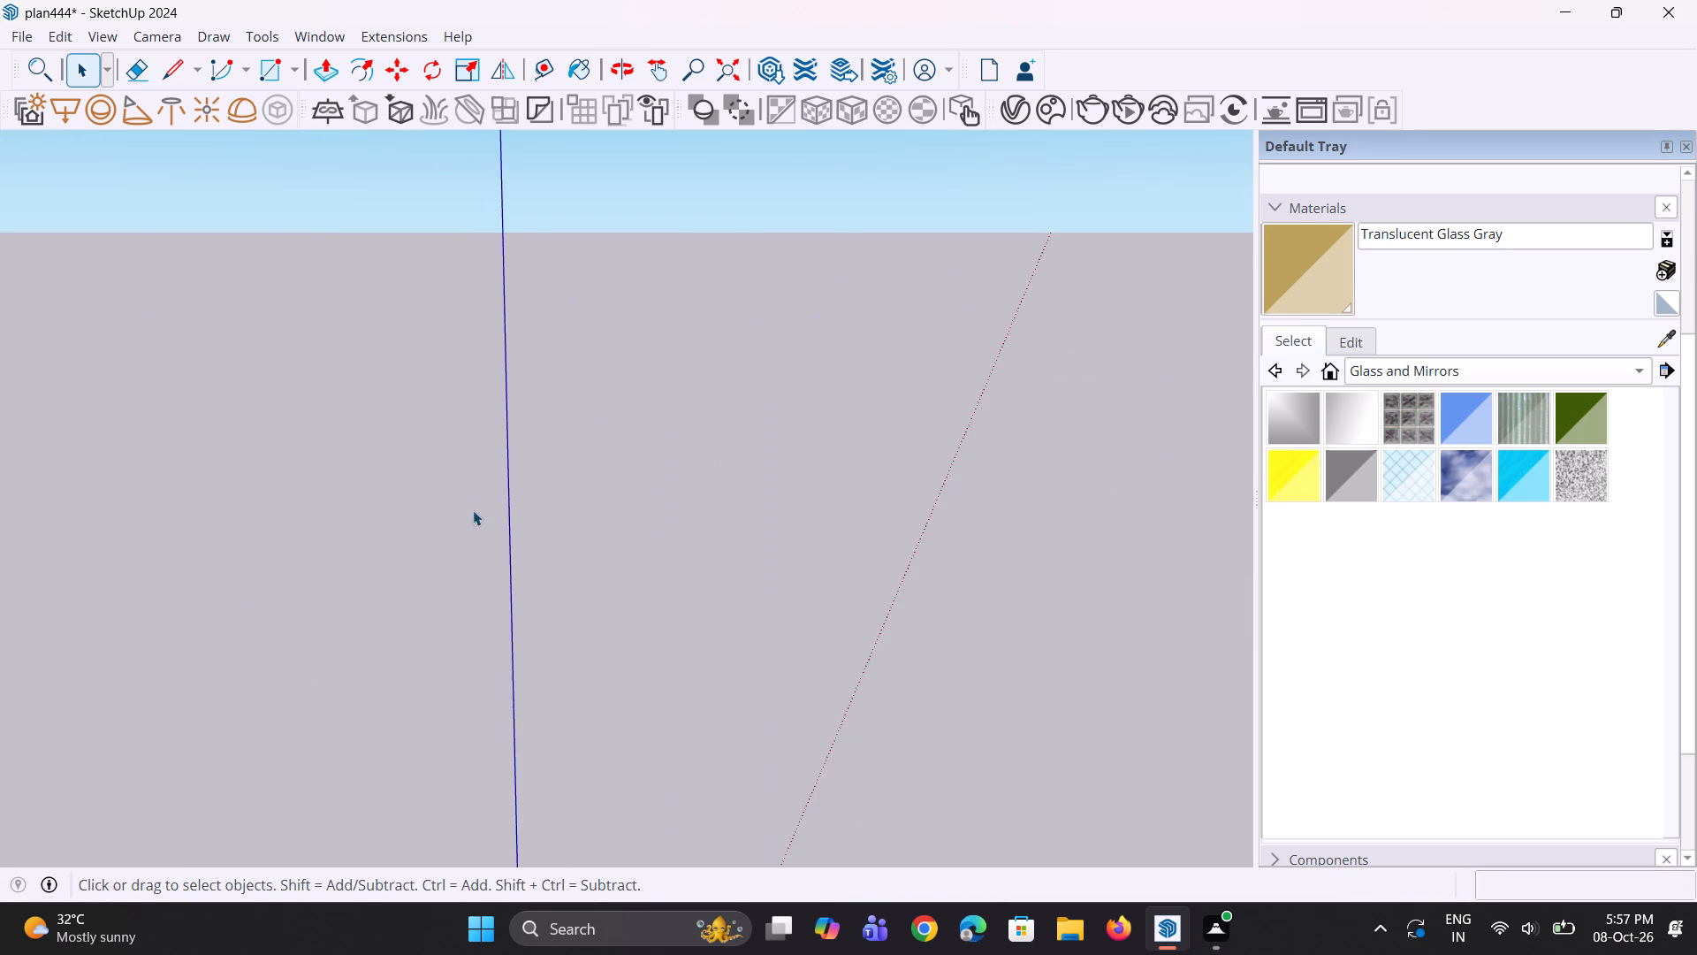
scroll(473, 510, "up", 2)
scroll(469, 508, "down", 8)
middle_click_drag(507, 558, 478, 596)
scroll(519, 550, "up", 7)
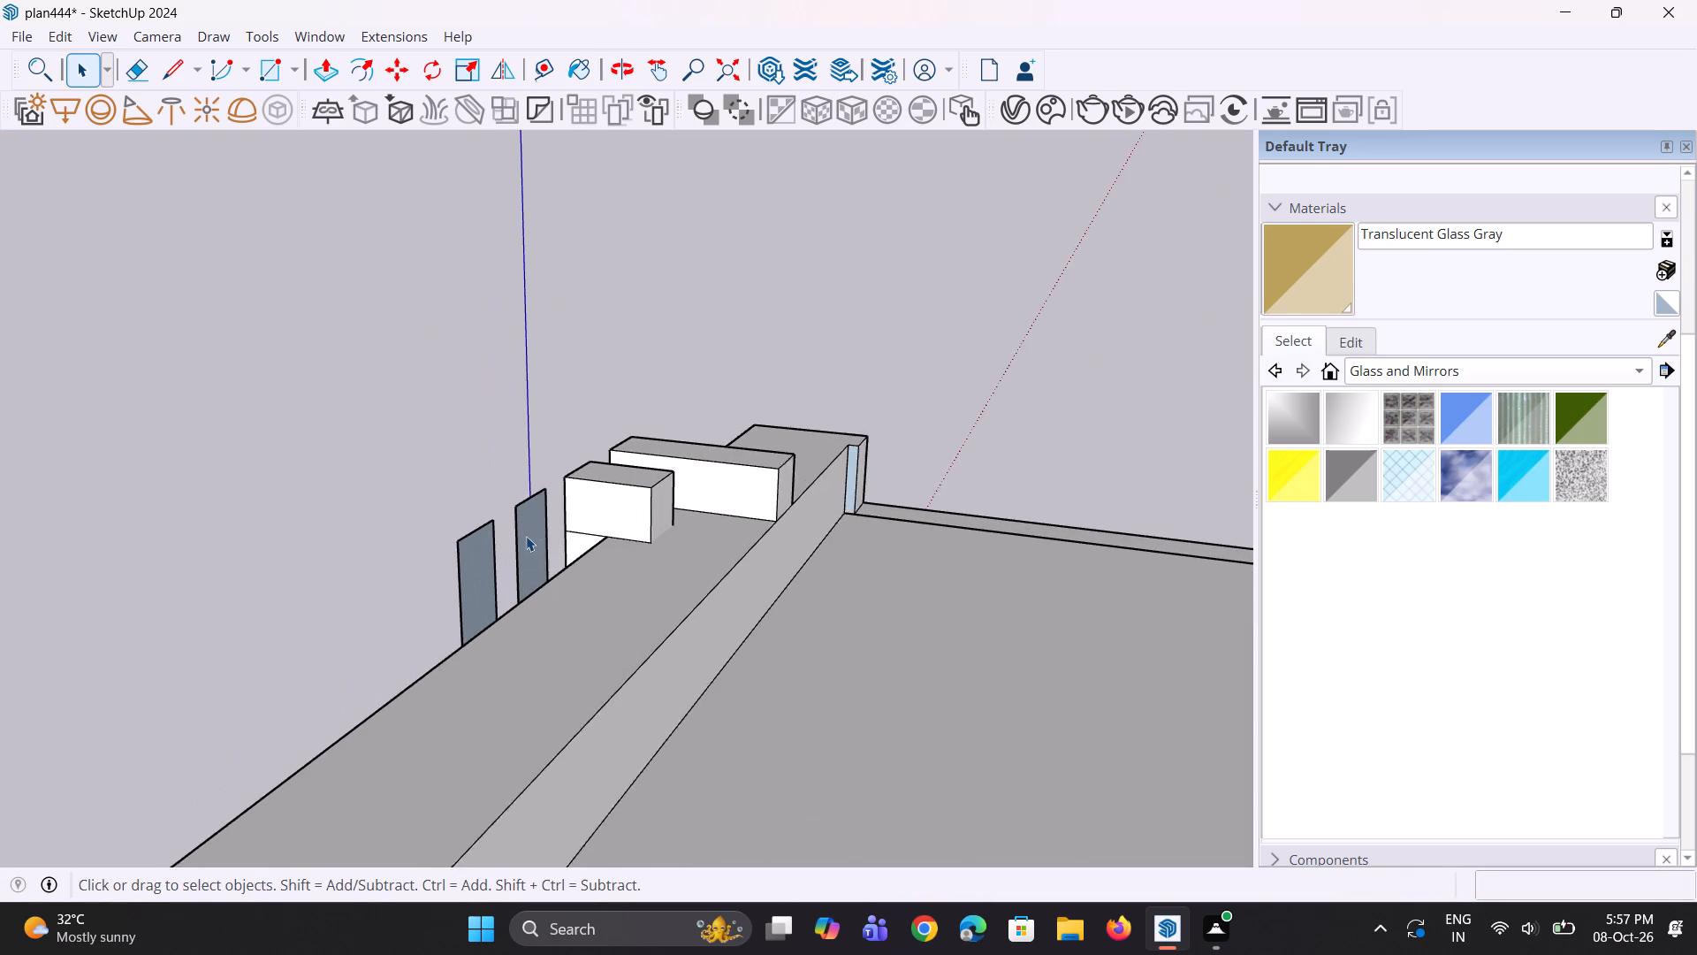
key("p")
left_click(534, 544)
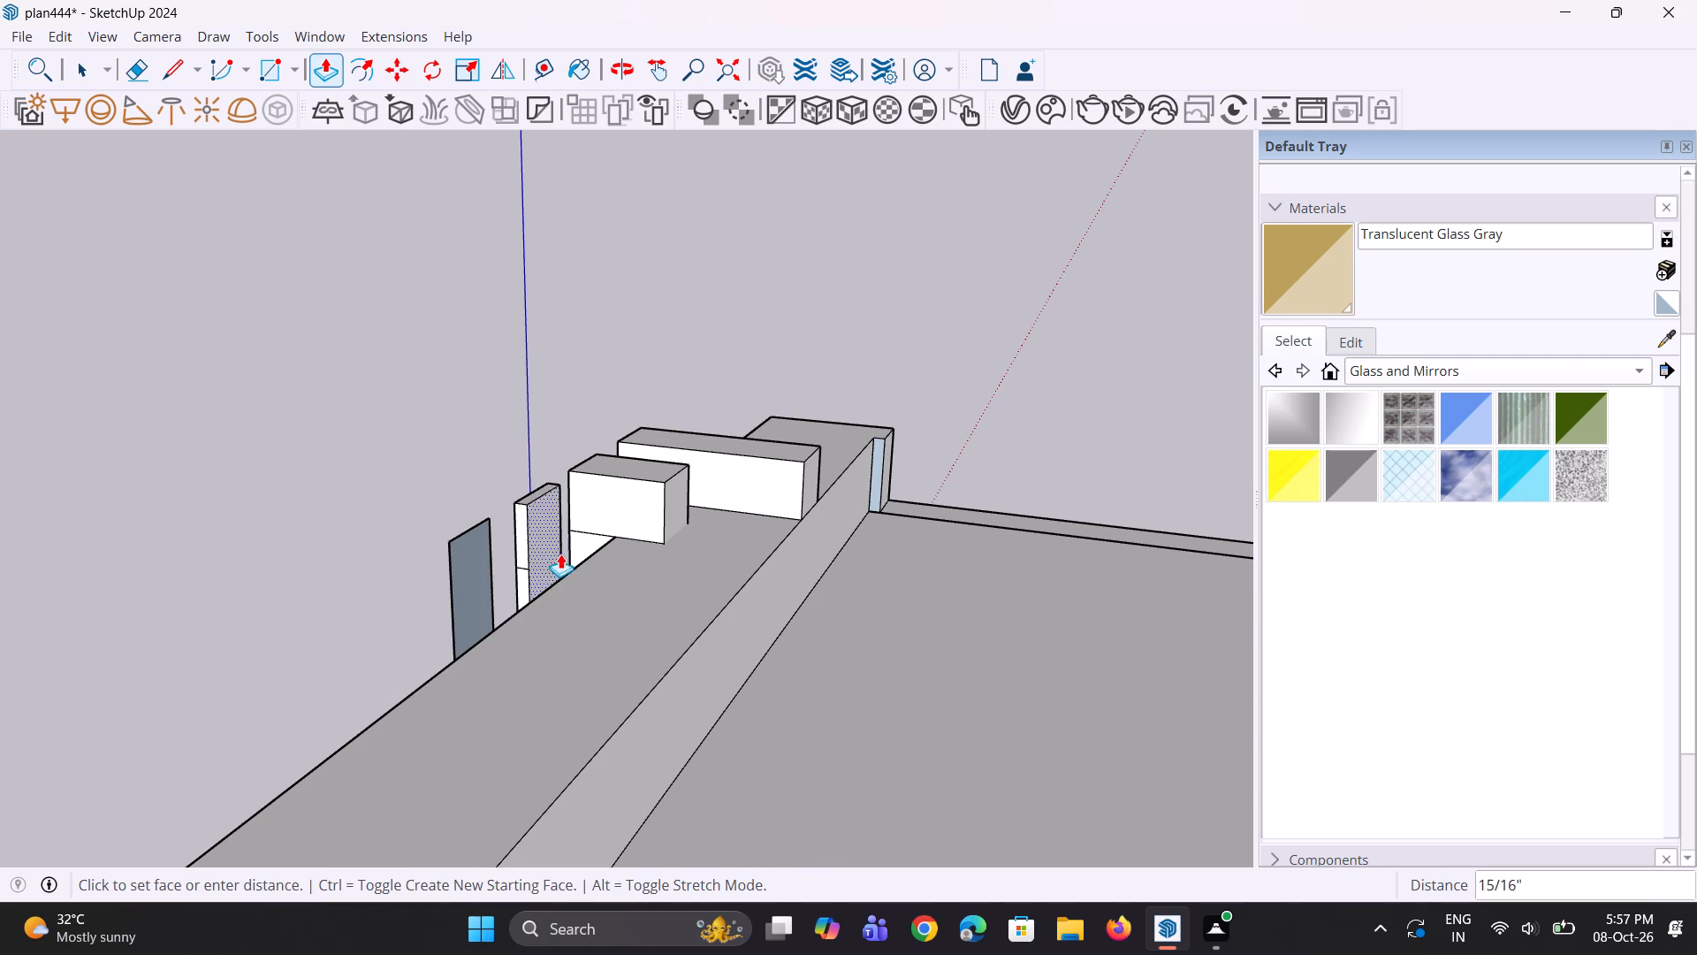
left_click(632, 615)
double_click(469, 584)
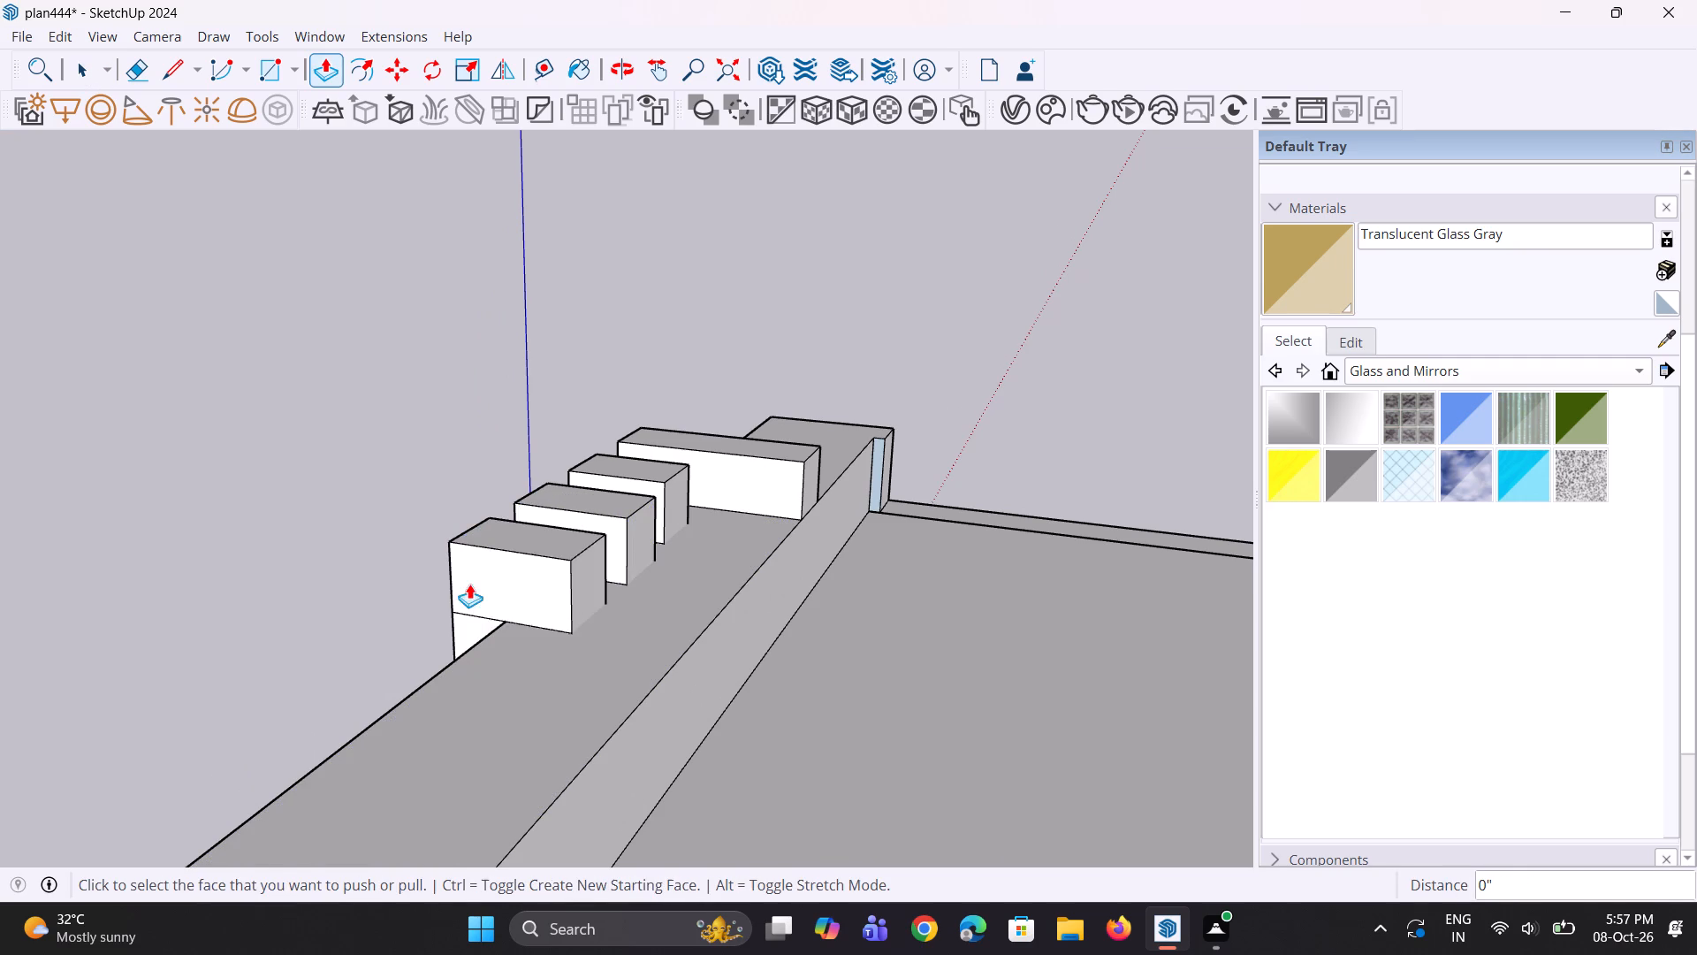
Even up the bars' upper rear ends: extend the second bar's about 5/8" backward and shorten the first bar's by about 7".
left_click(669, 509)
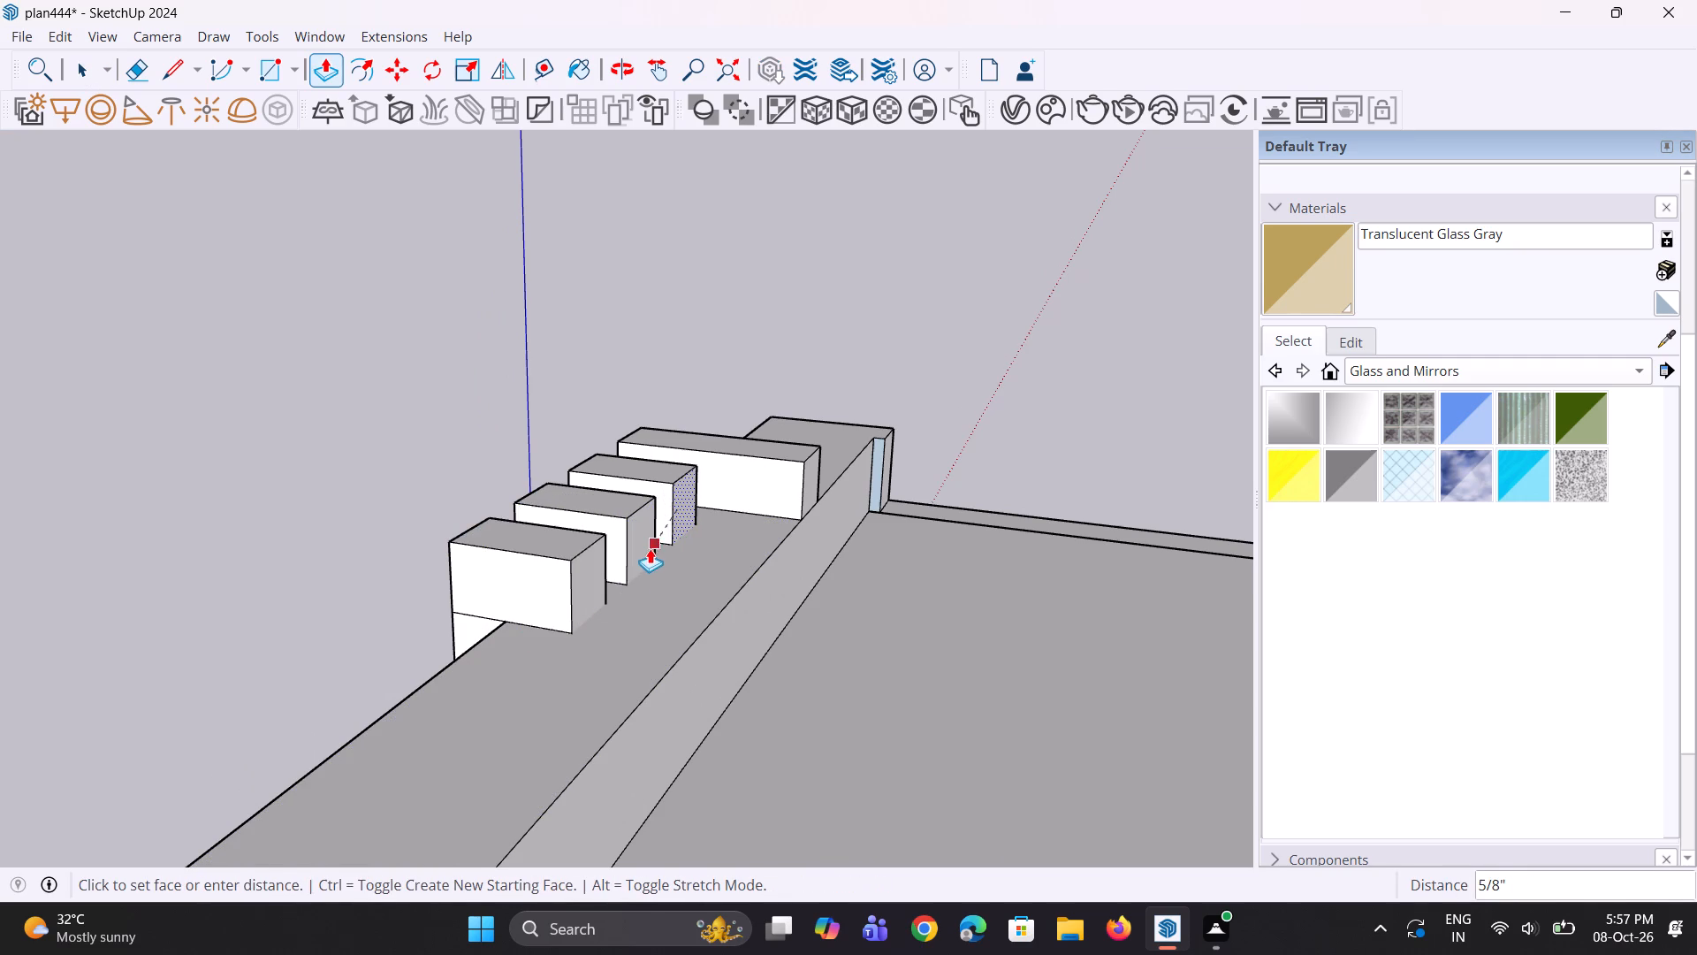
left_click(648, 549)
scroll(614, 575, "down", 4)
middle_click_drag(349, 690, 1017, 629)
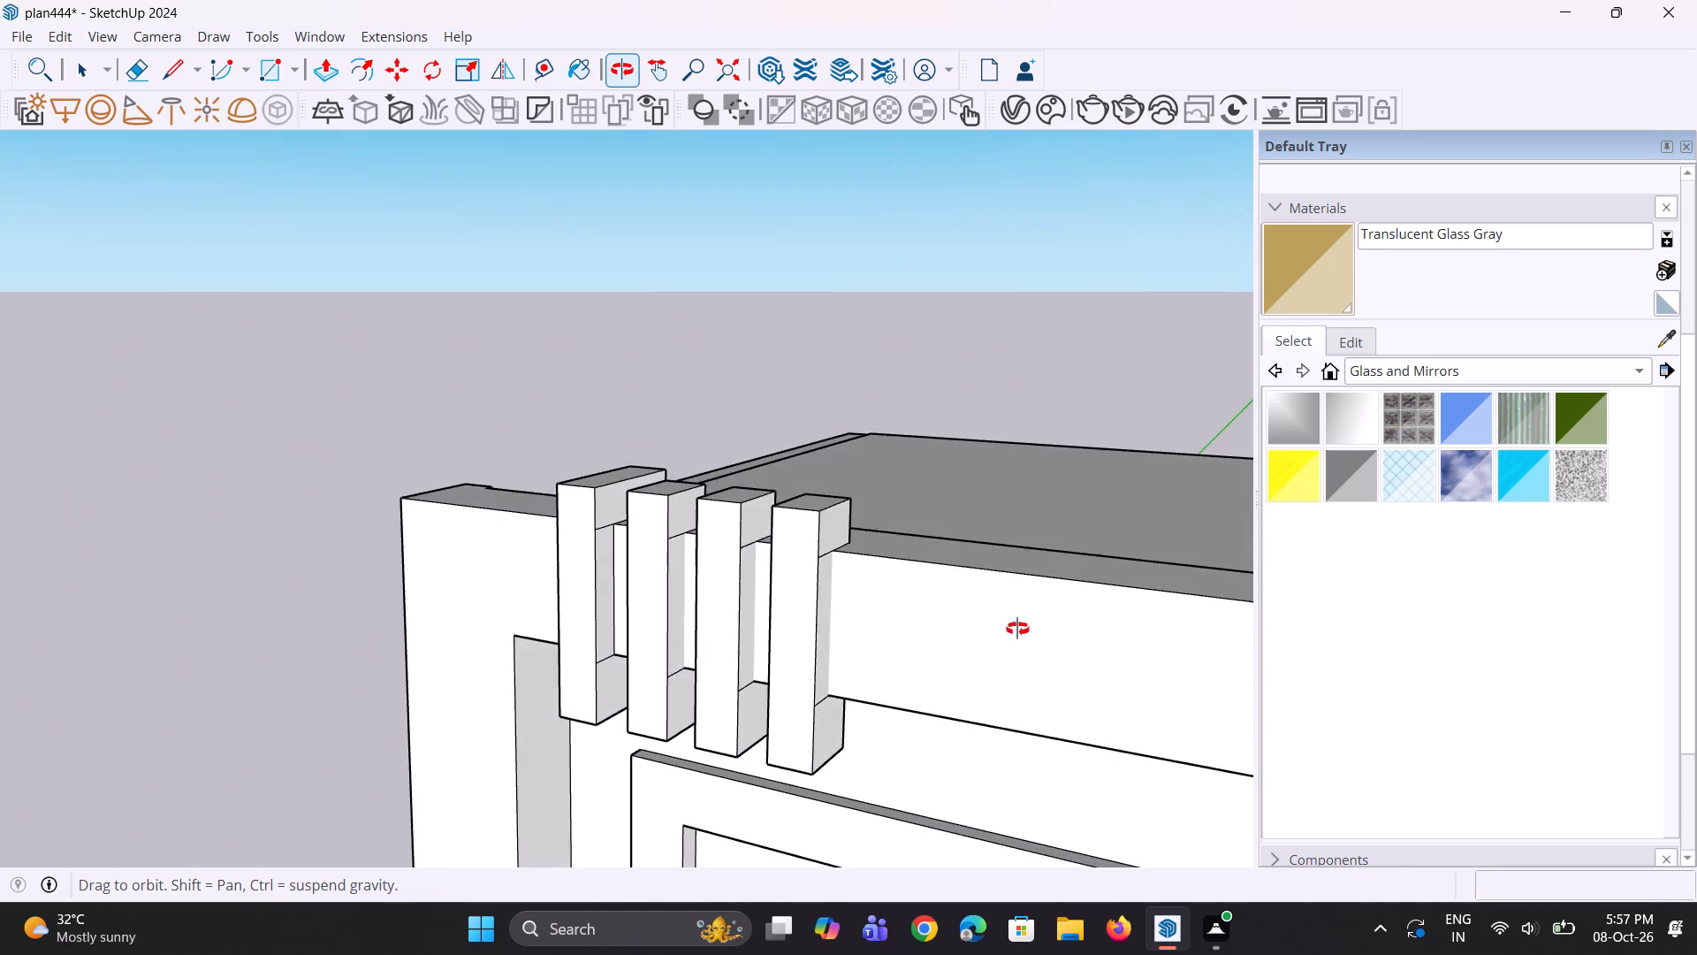
middle_click_drag(1017, 629, 681, 556)
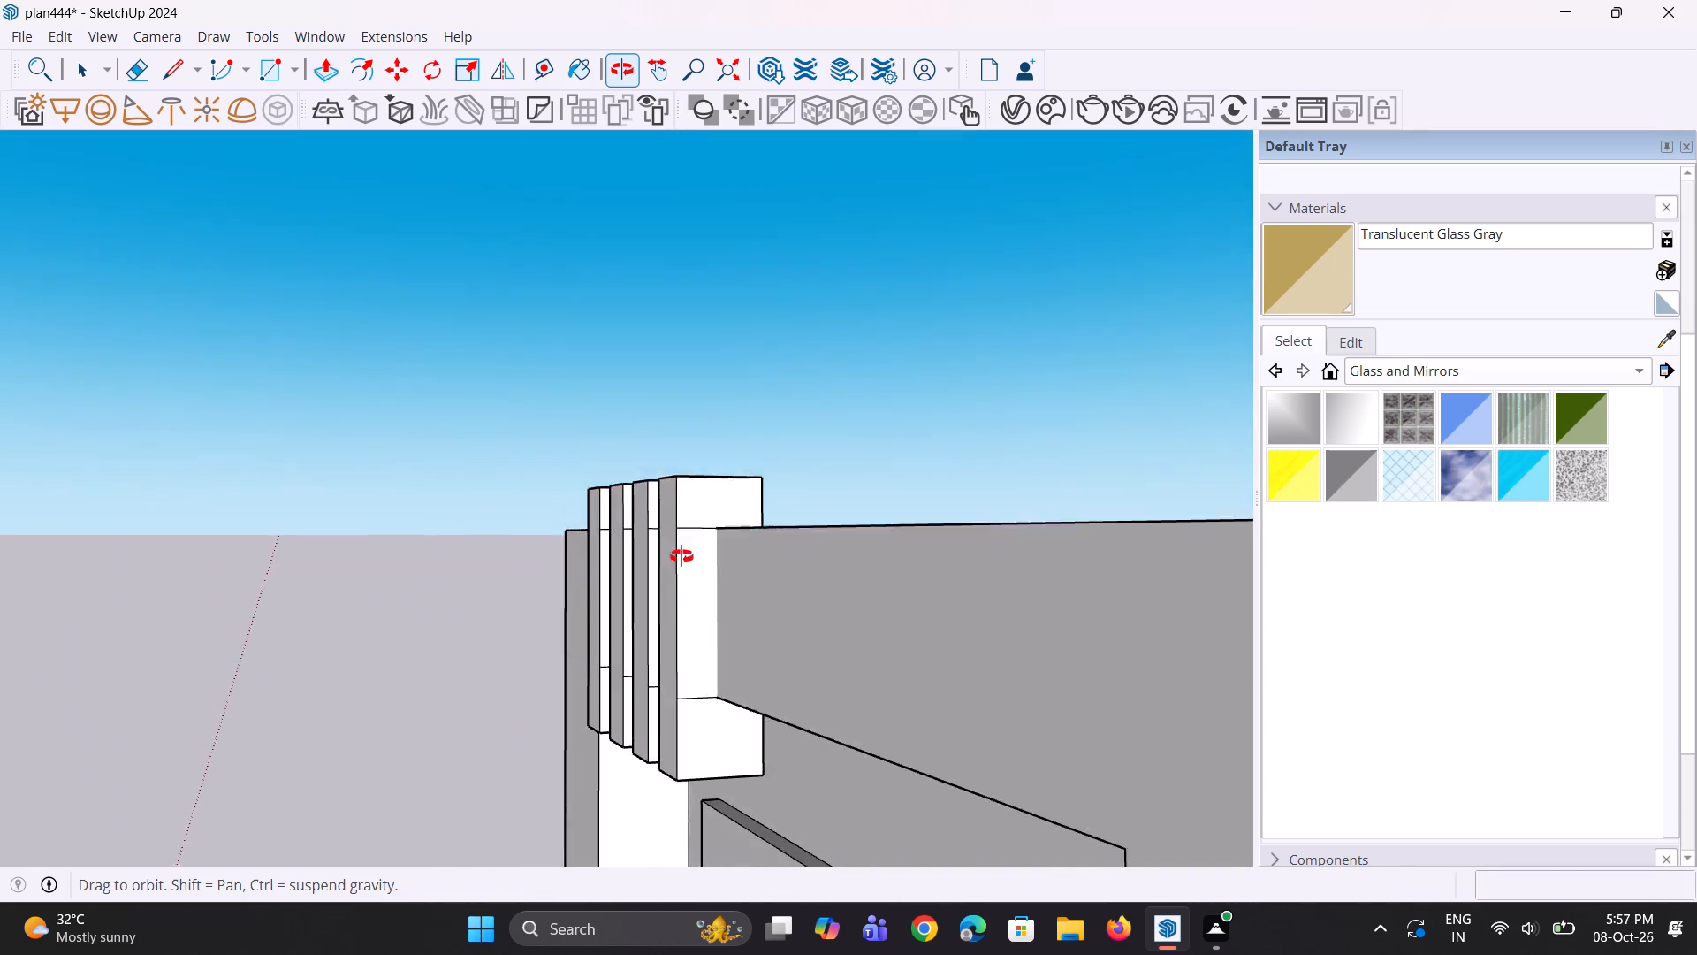
middle_click_drag(681, 556, 984, 655)
middle_click_drag(695, 628, 679, 632)
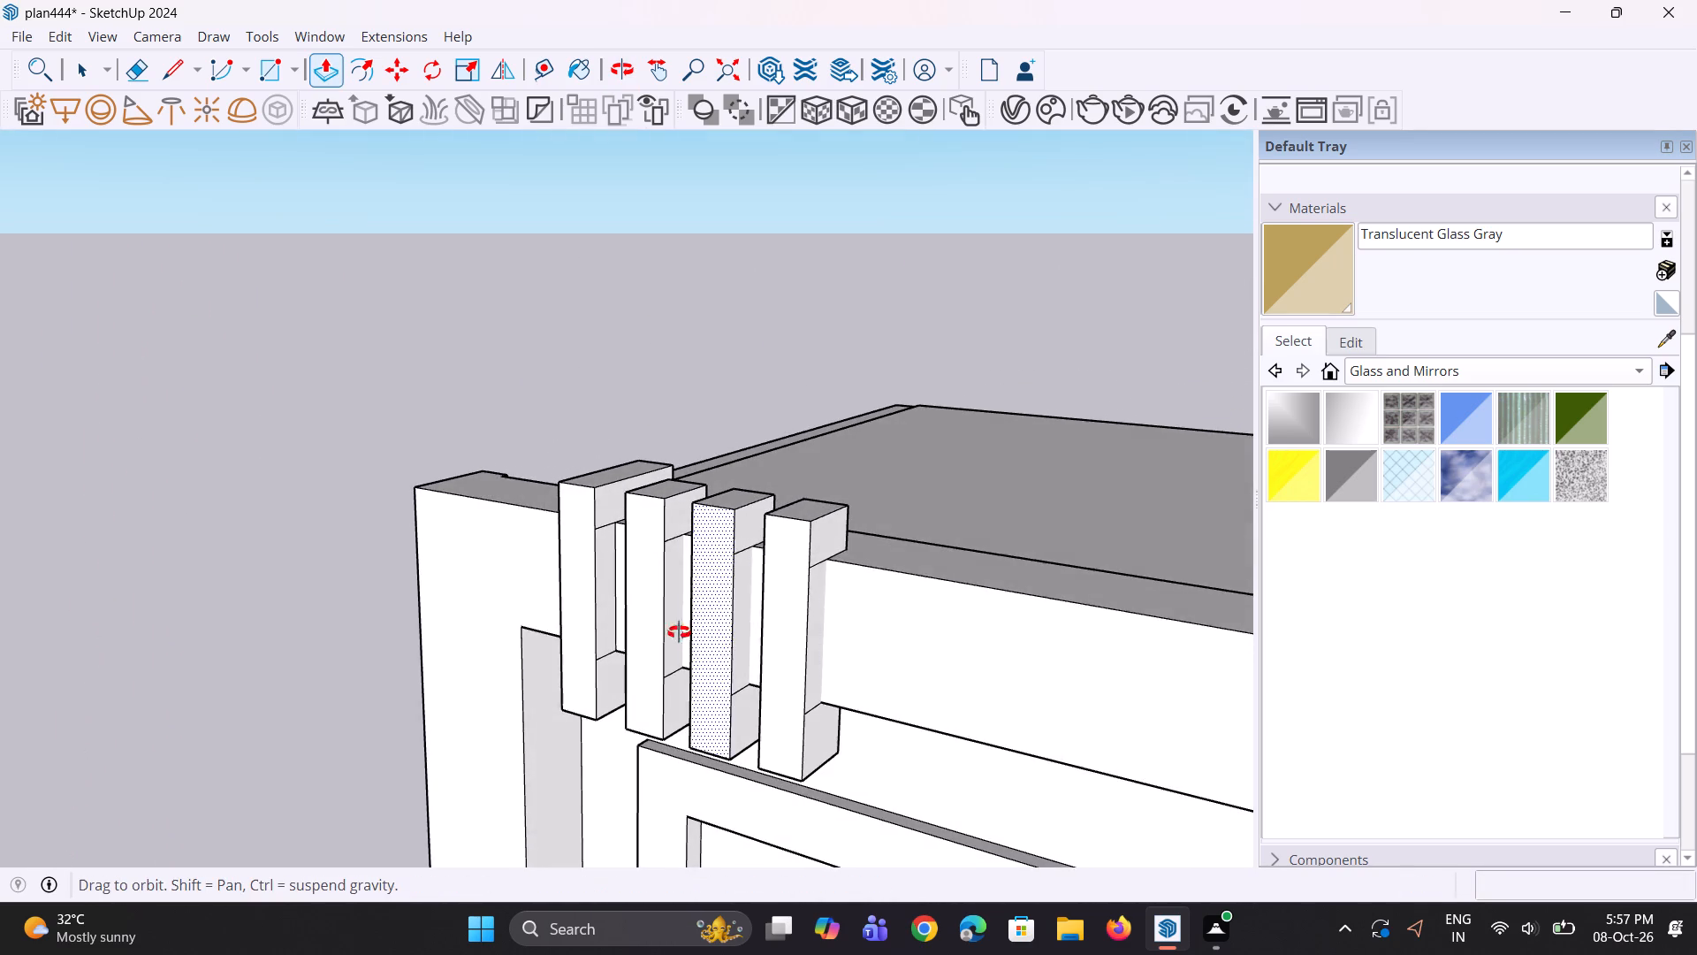
middle_click_drag(679, 632, 0, 662)
scroll(554, 502, "up", 2)
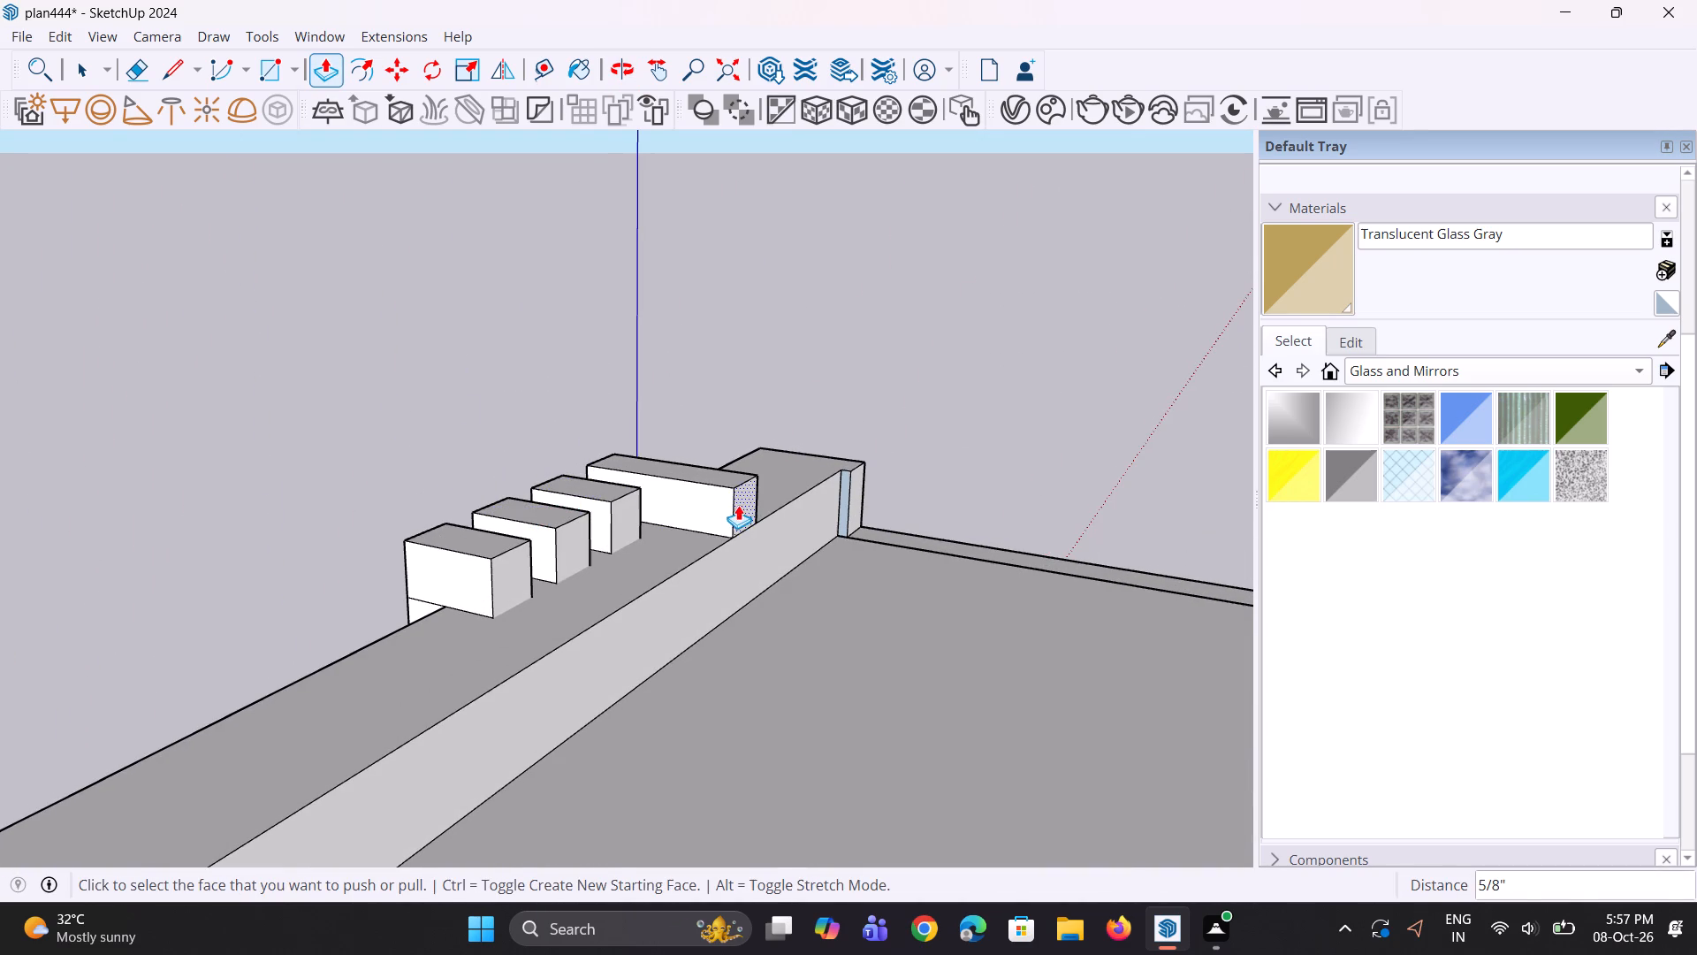
left_click(741, 505)
left_click(643, 526)
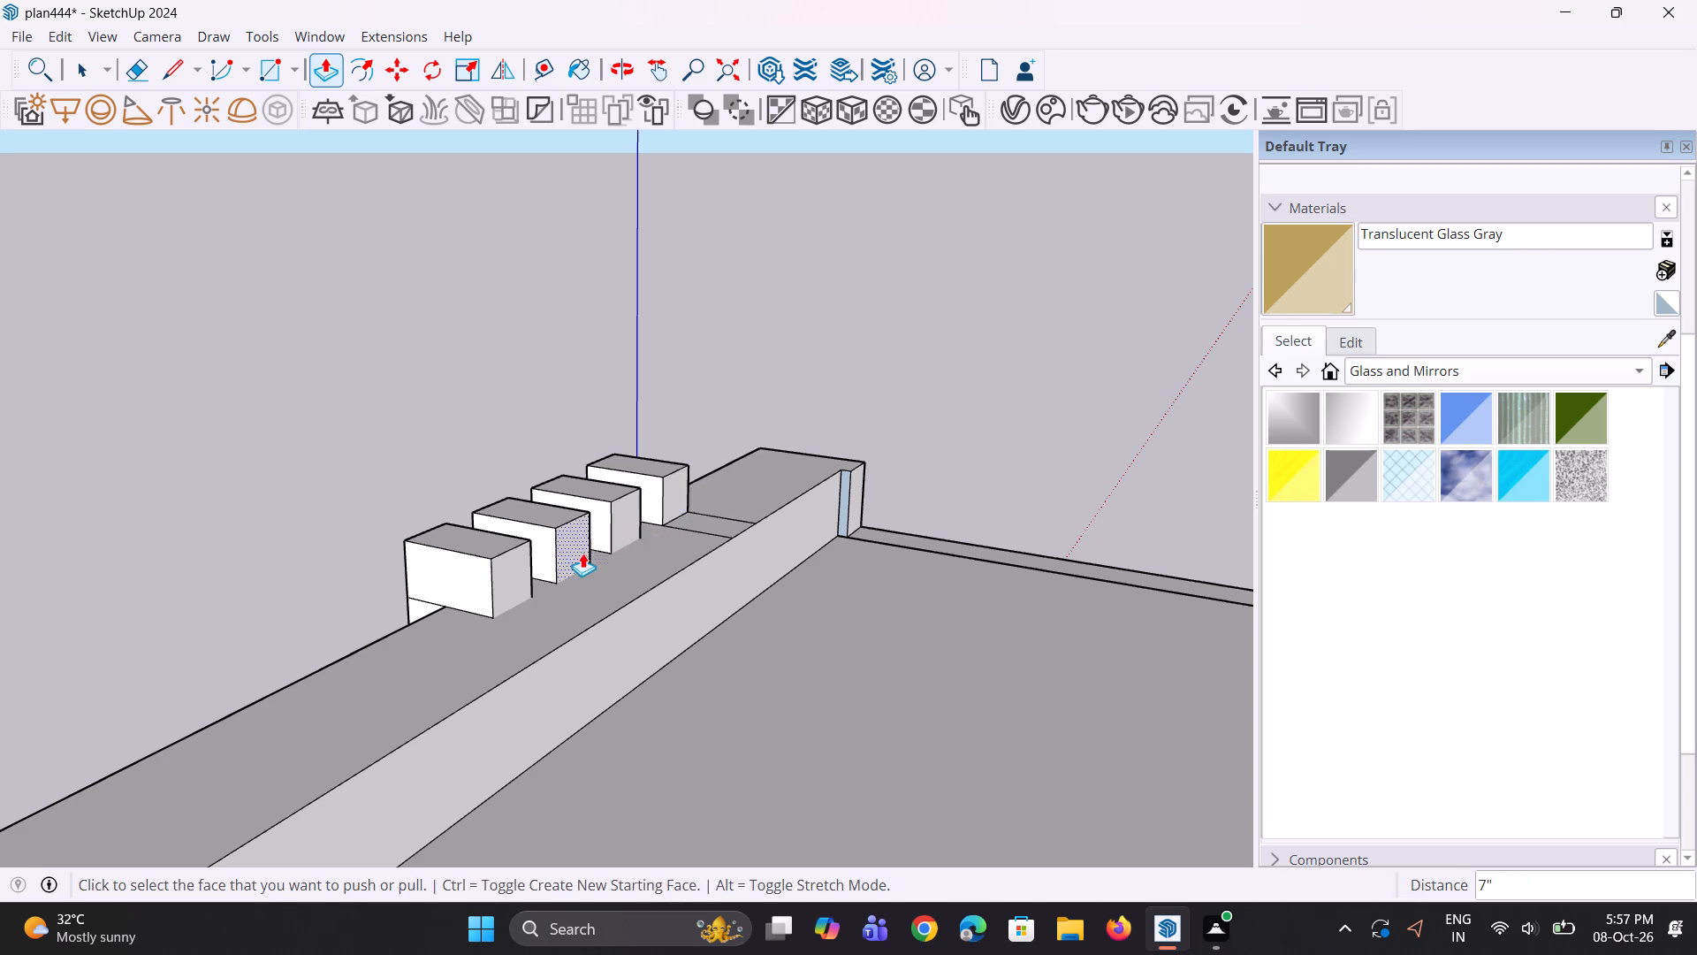
Examine the four bracket-like bars on the tower frame from below and from the front.
middle_click_drag(592, 556, 1390, 433)
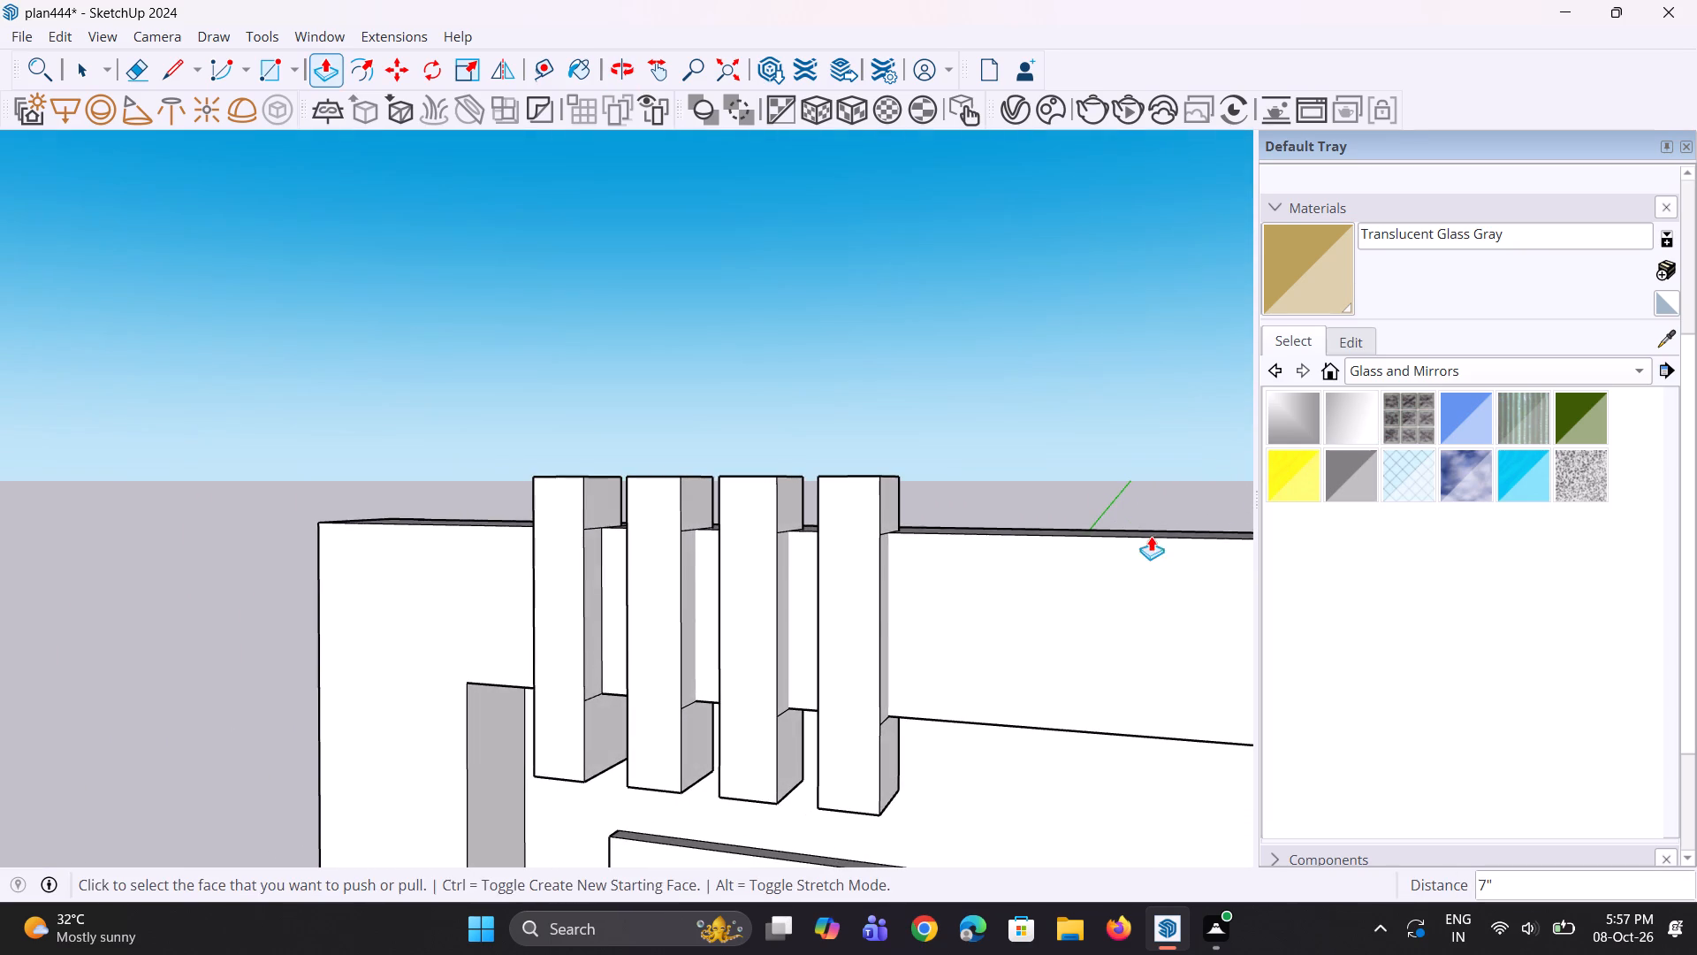
middle_click_drag(860, 607, 1355, 363)
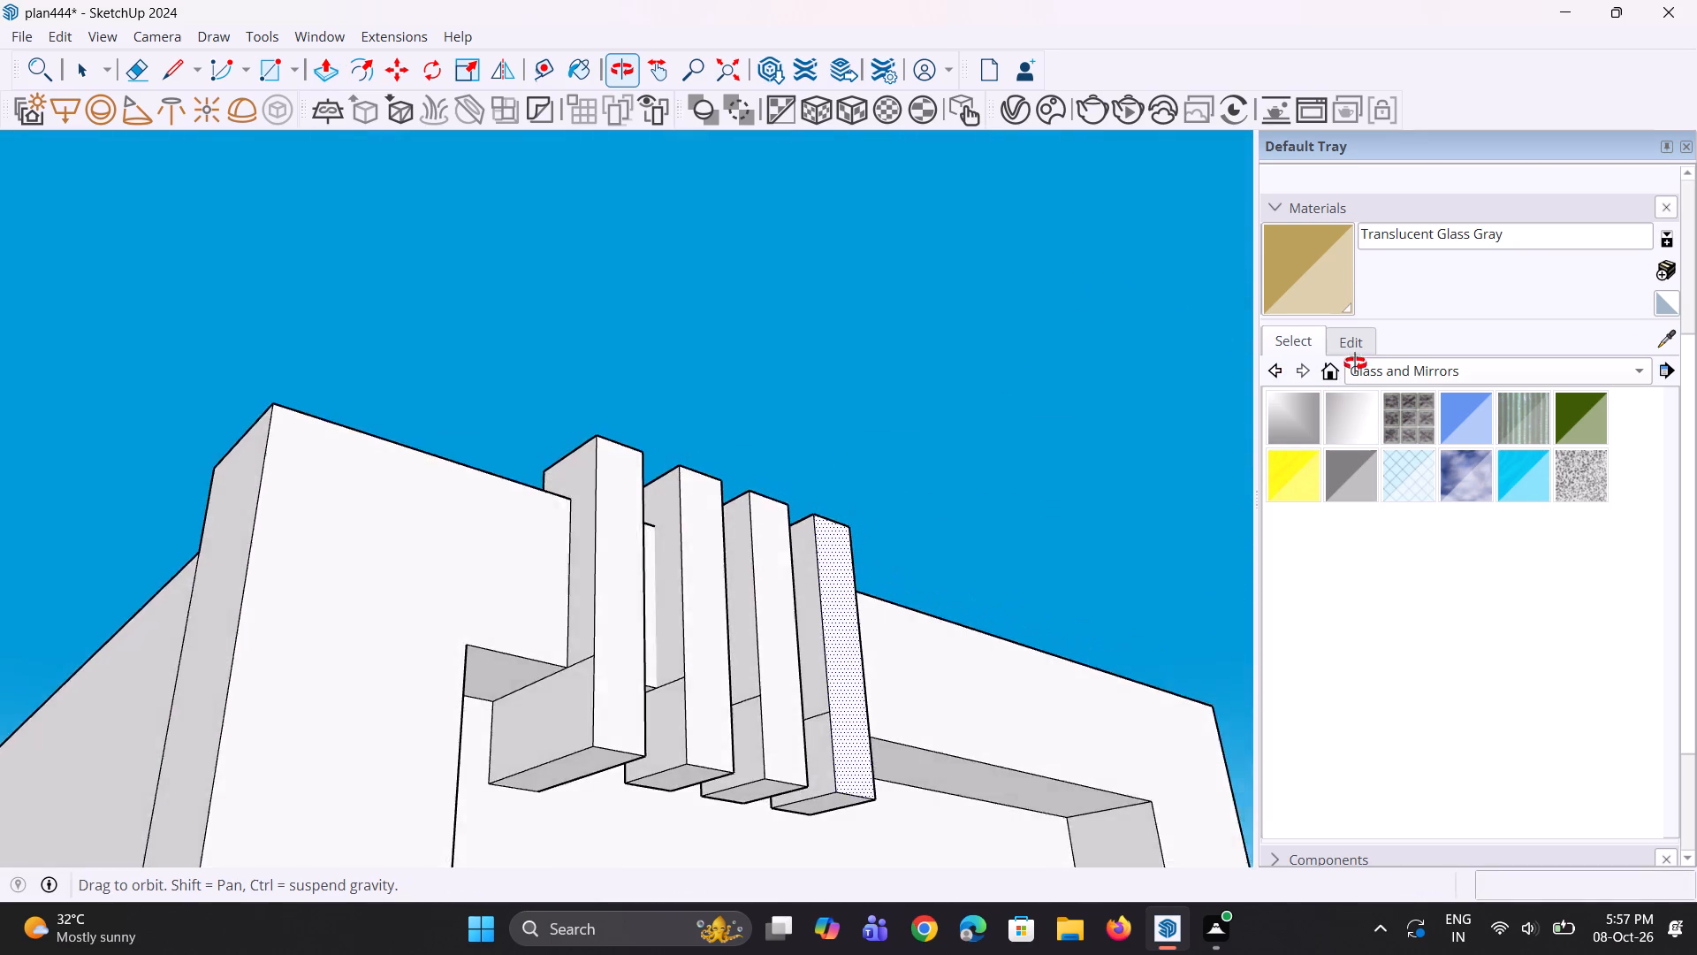
middle_click_drag(1355, 363, 1291, 270)
middle_click_drag(409, 697, 281, 814)
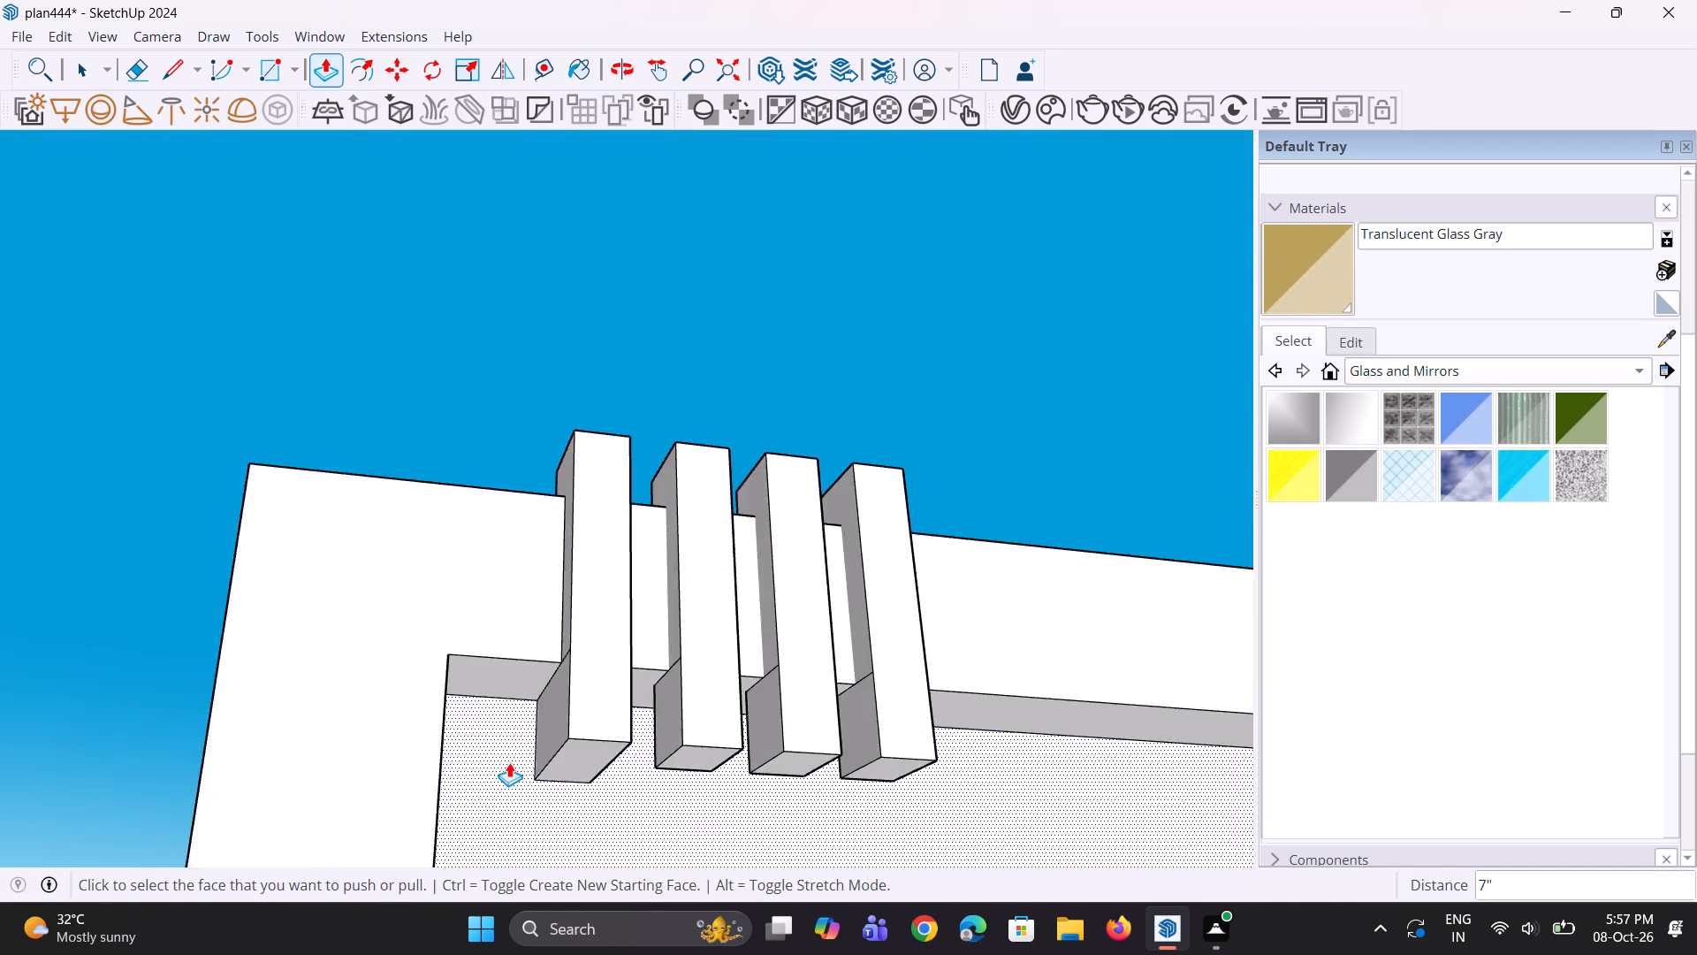
scroll(509, 762, "down", 5)
middle_click_drag(617, 754, 579, 872)
scroll(630, 690, "down", 4)
middle_click_drag(617, 736, 597, 787)
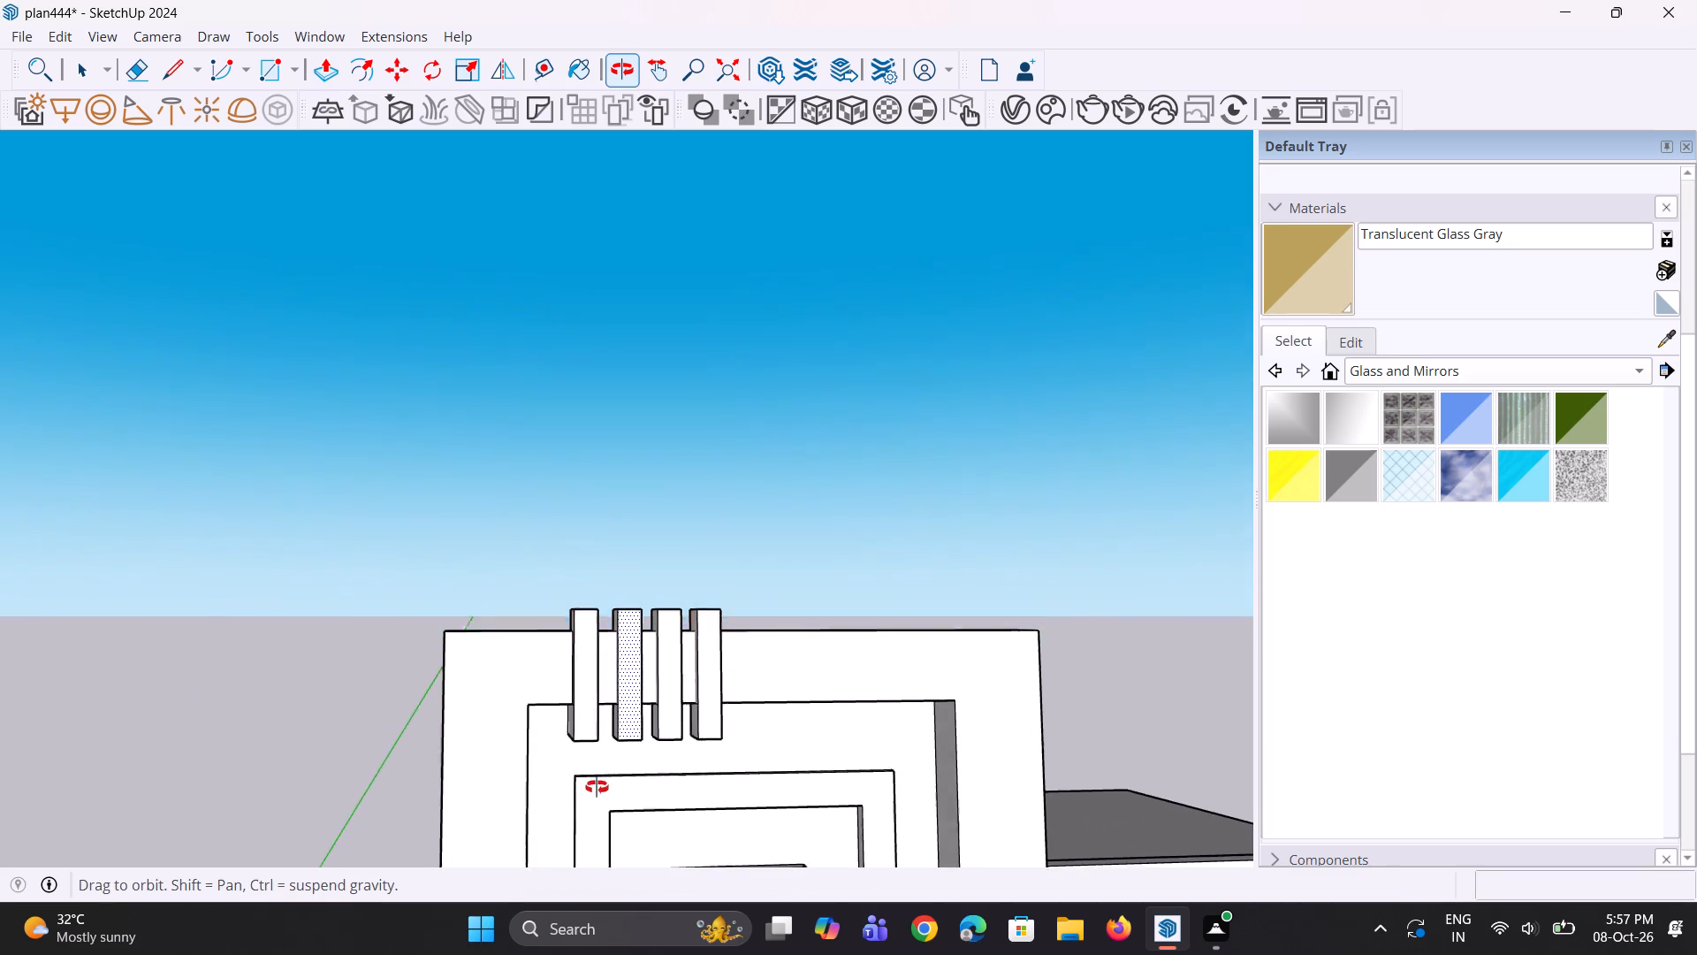
middle_click_drag(597, 787, 437, 807)
scroll(575, 715, "up", 2)
middle_click_drag(582, 718, 582, 764)
scroll(582, 764, "up", 1)
scroll(592, 680, "down", 2)
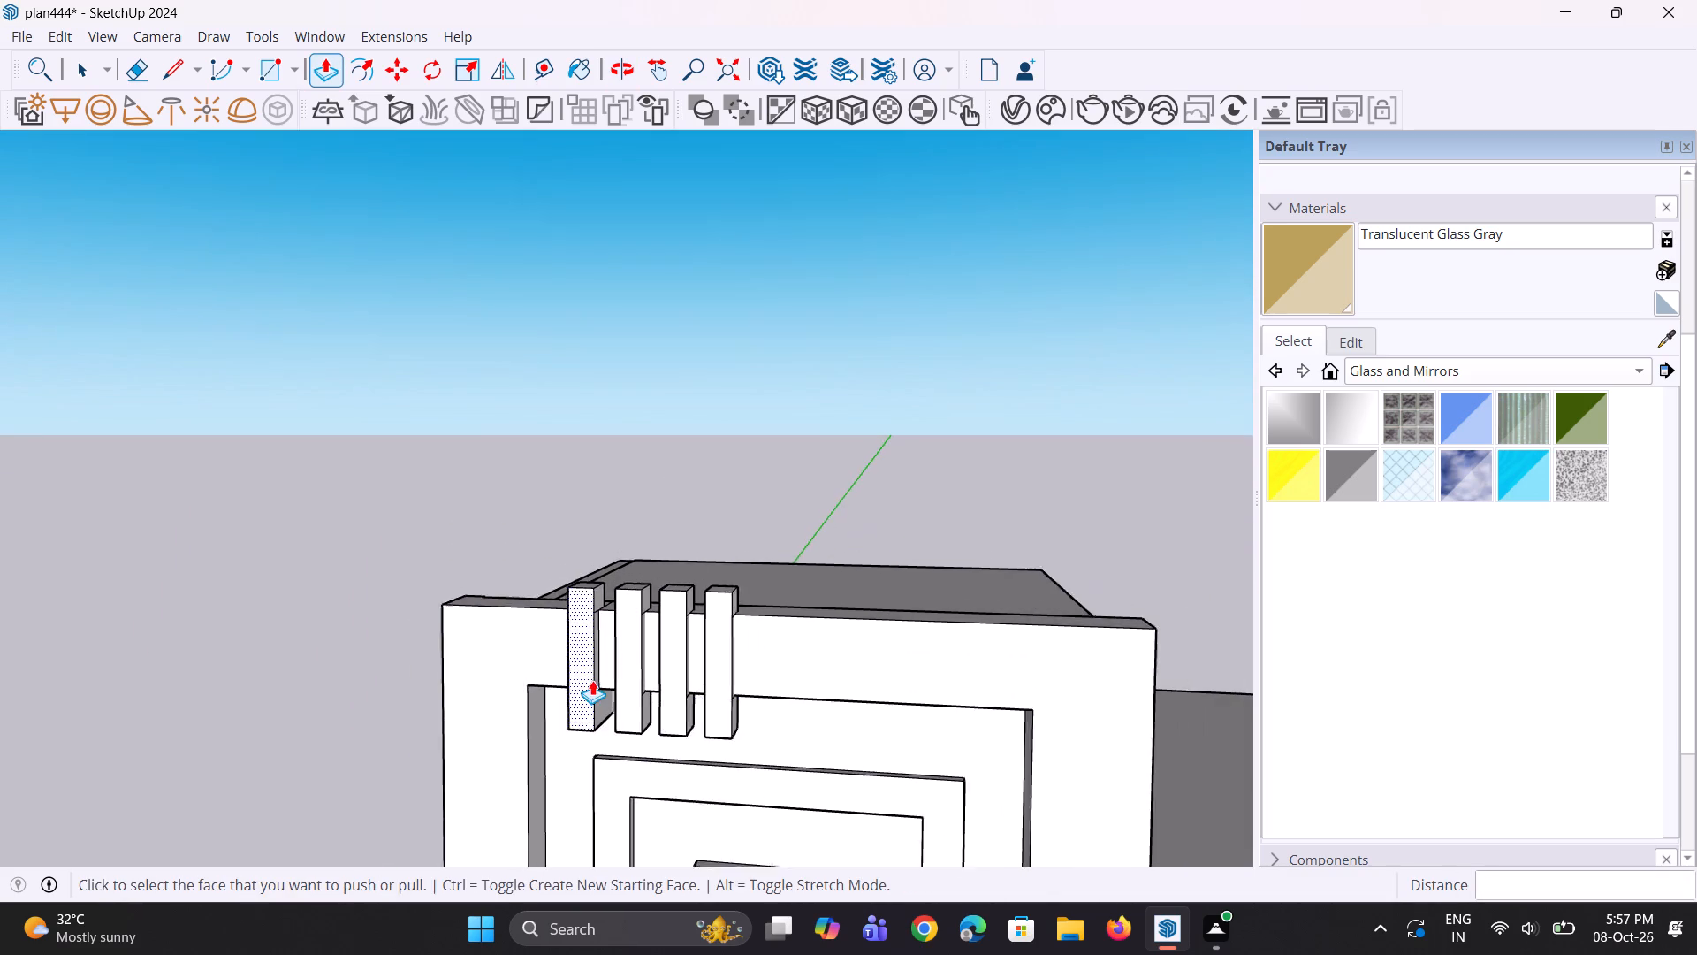
Examine the whole front elevation with the bars on the tower, from above and straight on.
scroll(592, 680, "down", 2)
middle_click_drag(600, 695, 601, 737)
scroll(628, 706, "down", 4)
middle_click_drag(638, 702, 646, 733)
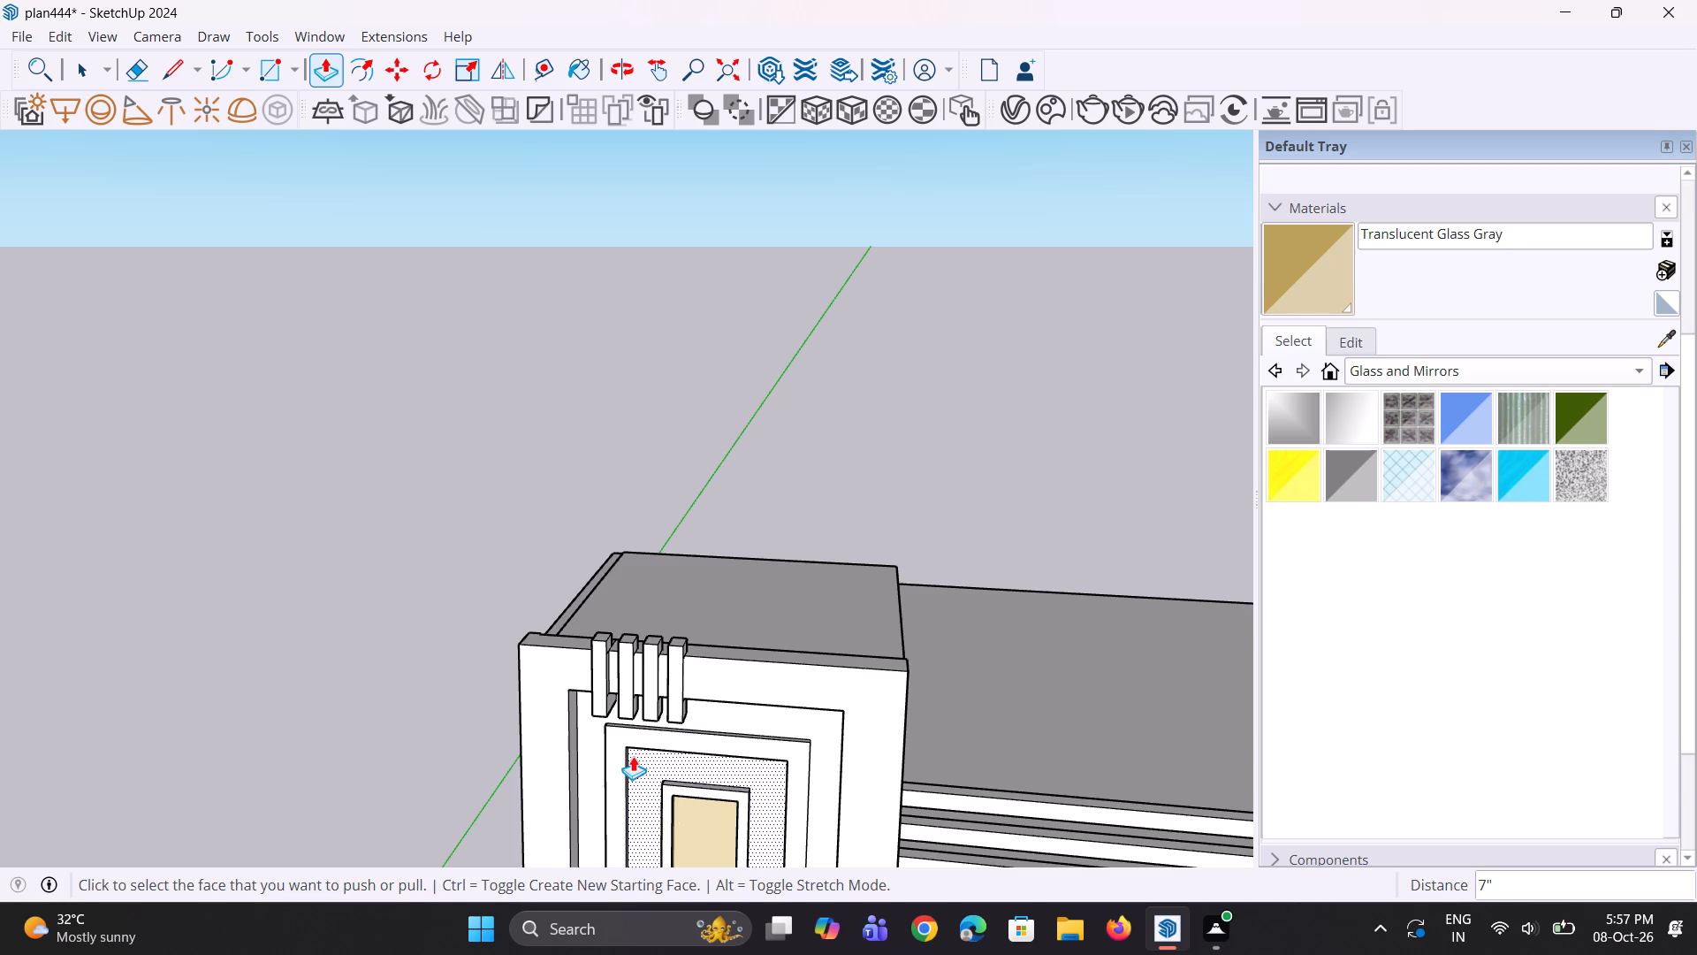
scroll(658, 756, "down", 7)
middle_click_drag(644, 736, 684, 655)
scroll(684, 648, "down", 2)
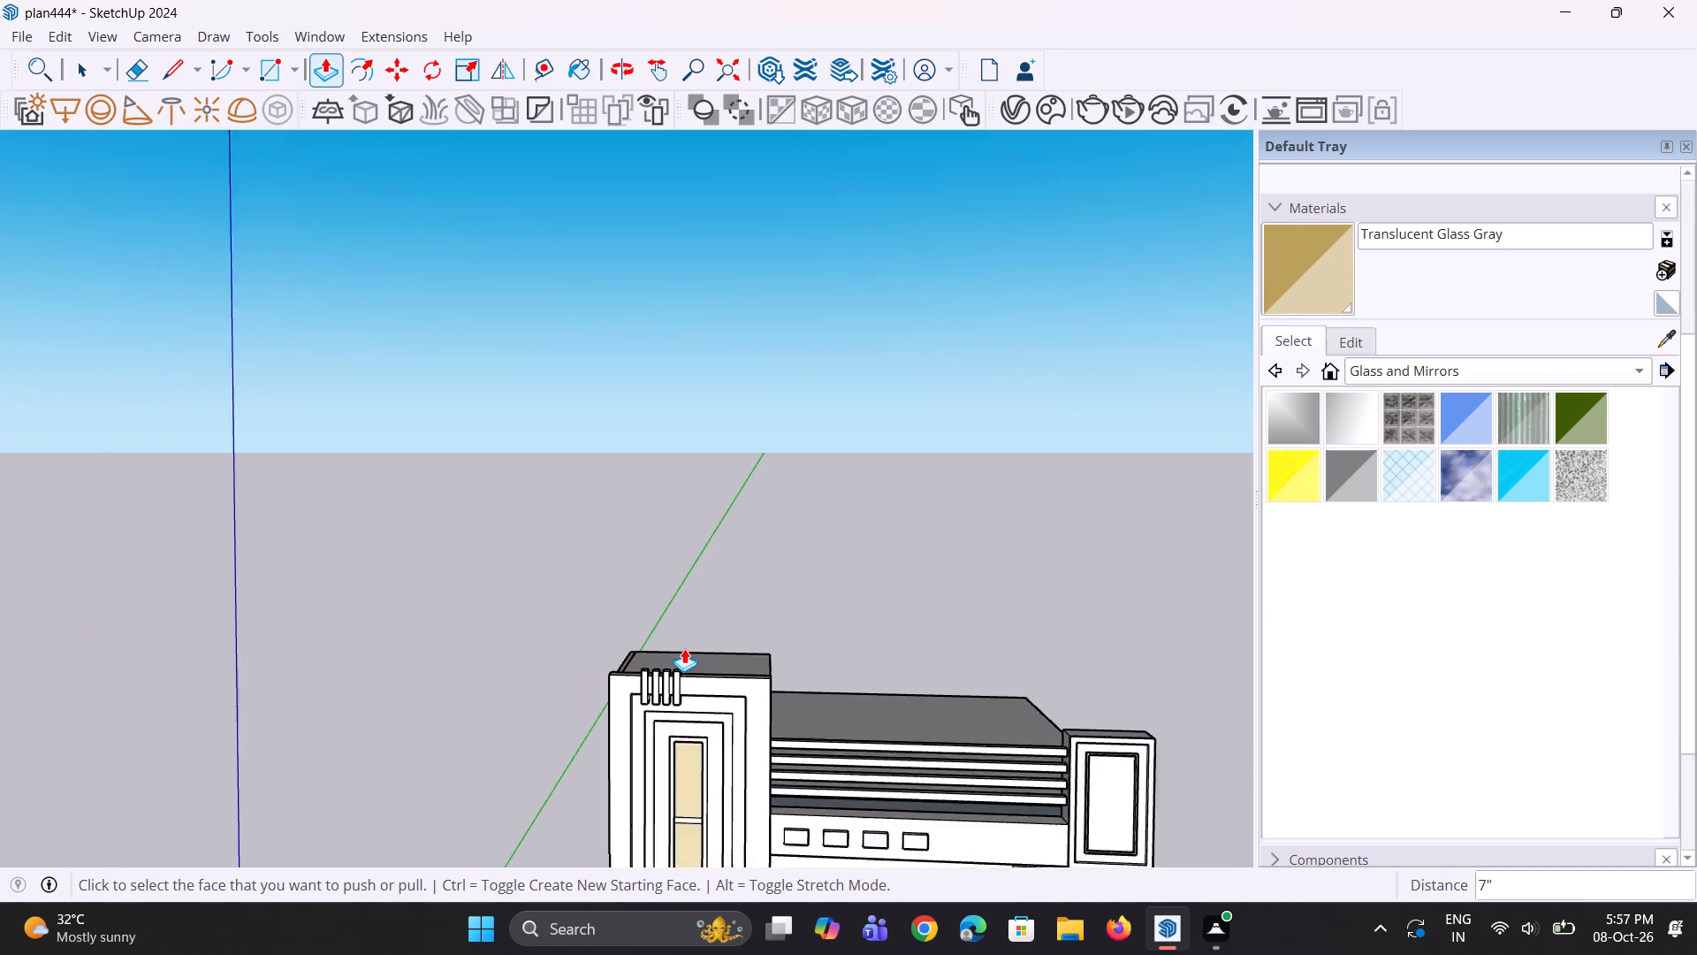
scroll(684, 648, "down", 8)
middle_click_drag(657, 672, 658, 727)
scroll(656, 743, "up", 4)
scroll(673, 584, "down", 7)
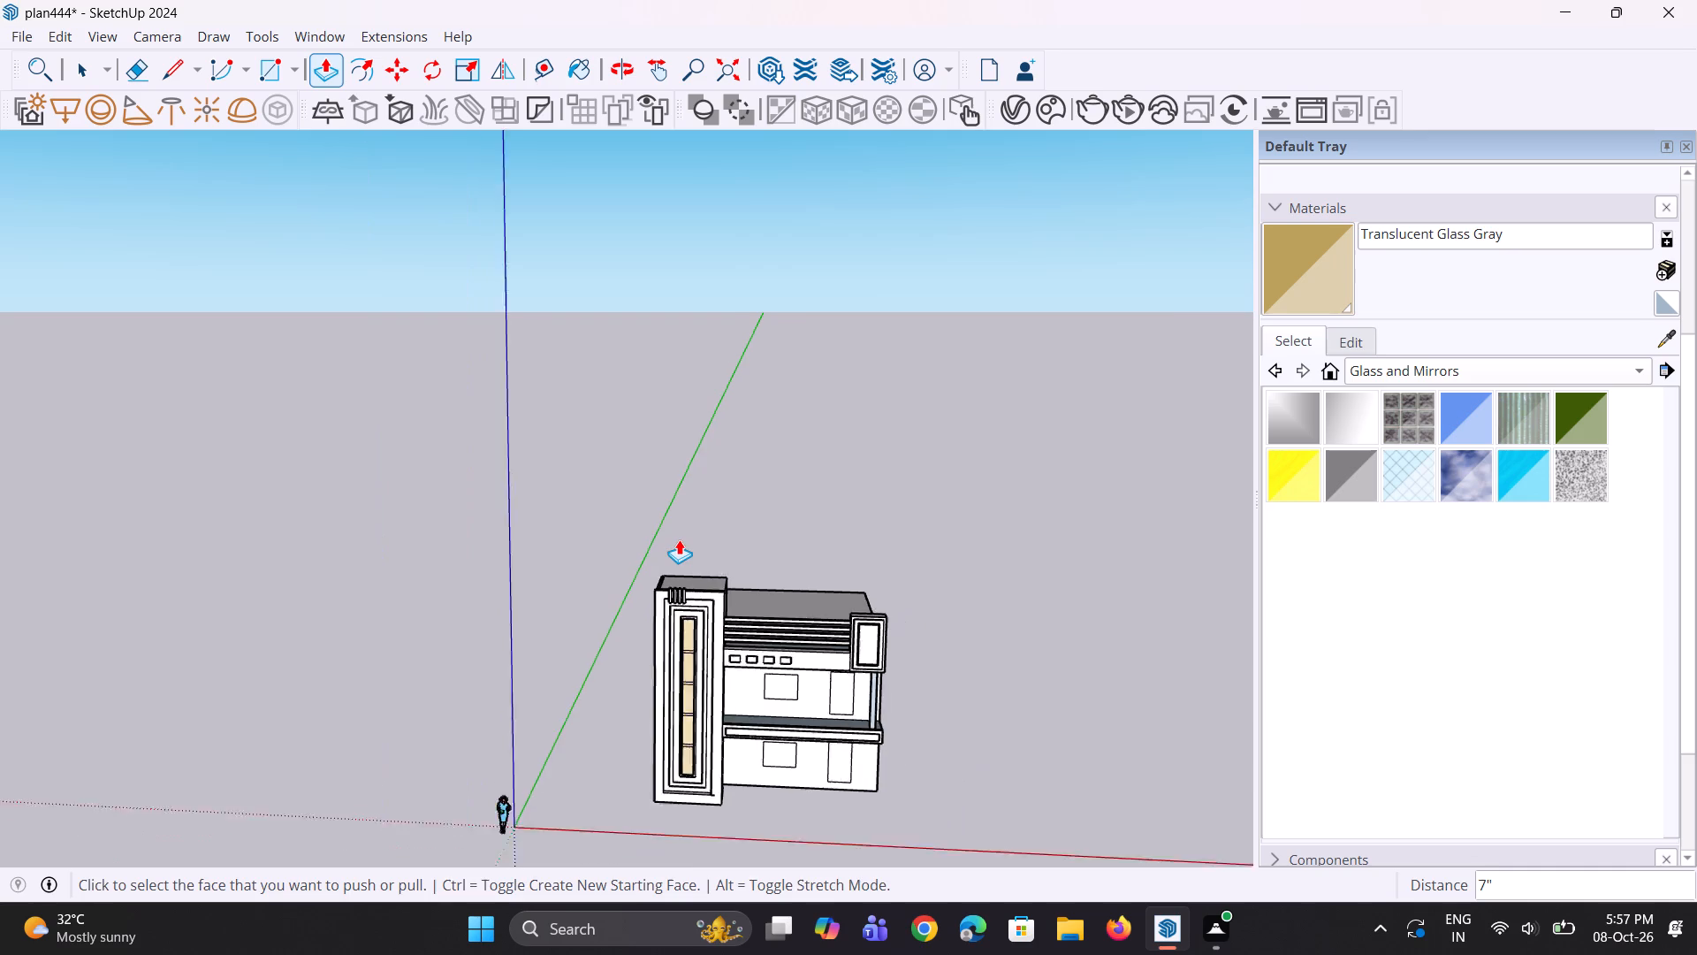
scroll(679, 539, "down", 2)
middle_click_drag(681, 778, 704, 688)
scroll(704, 691, "up", 9)
middle_click_drag(689, 759, 721, 760)
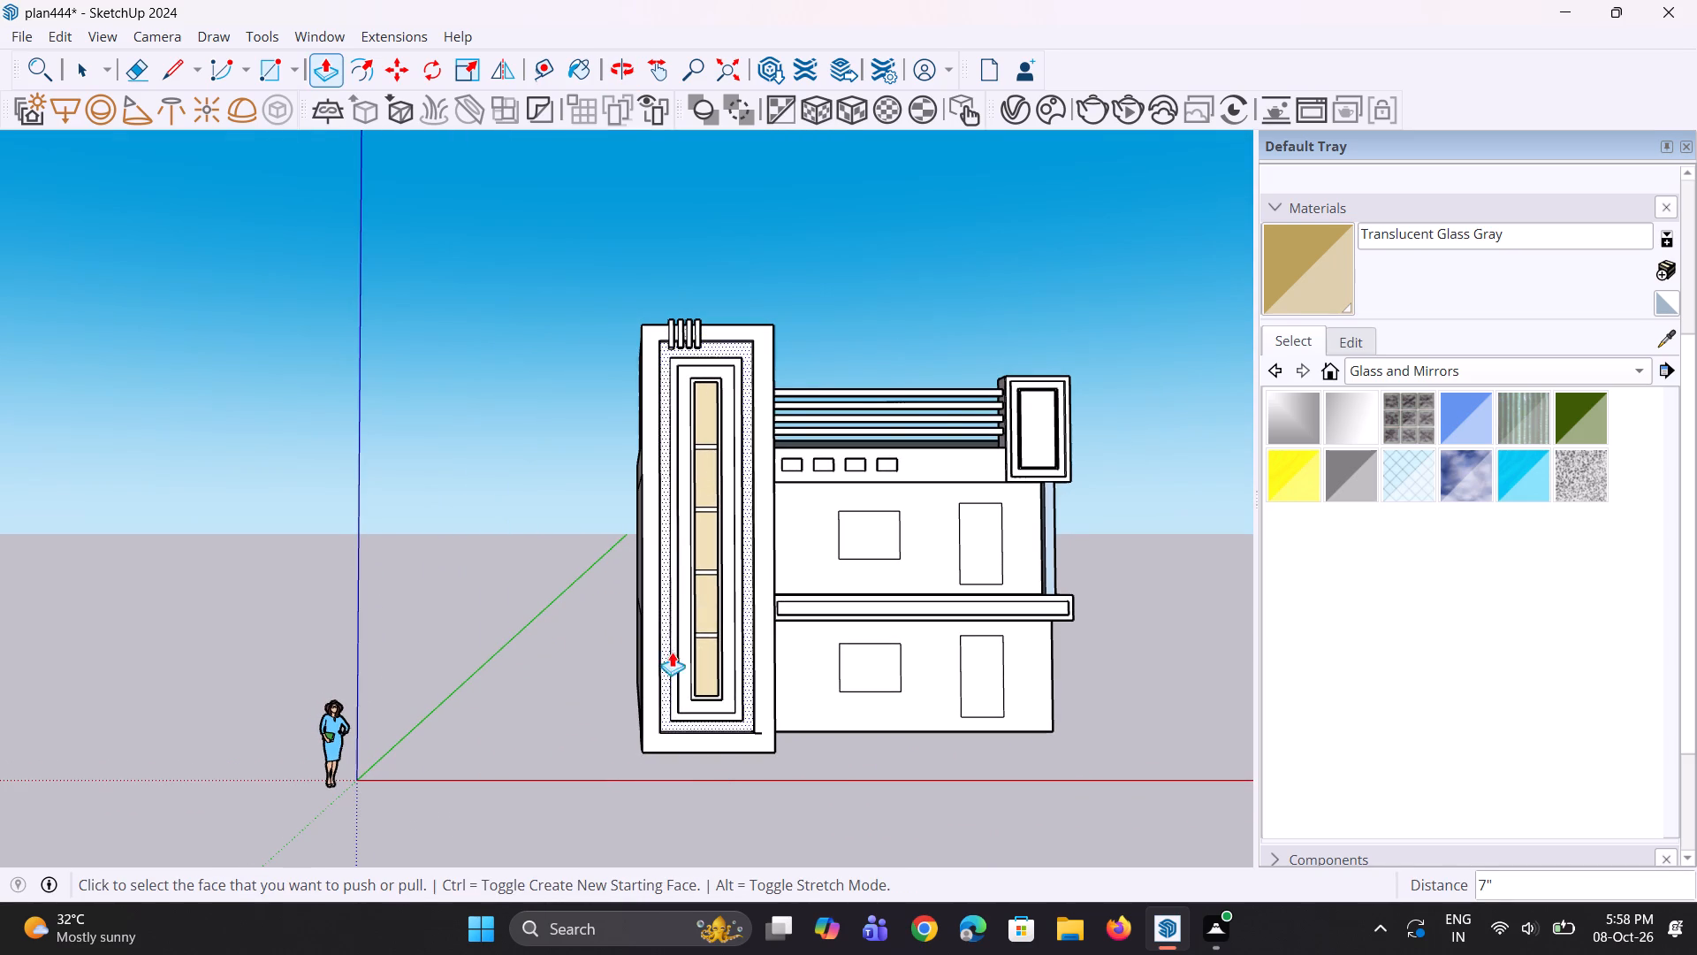
middle_click_drag(725, 584, 725, 612)
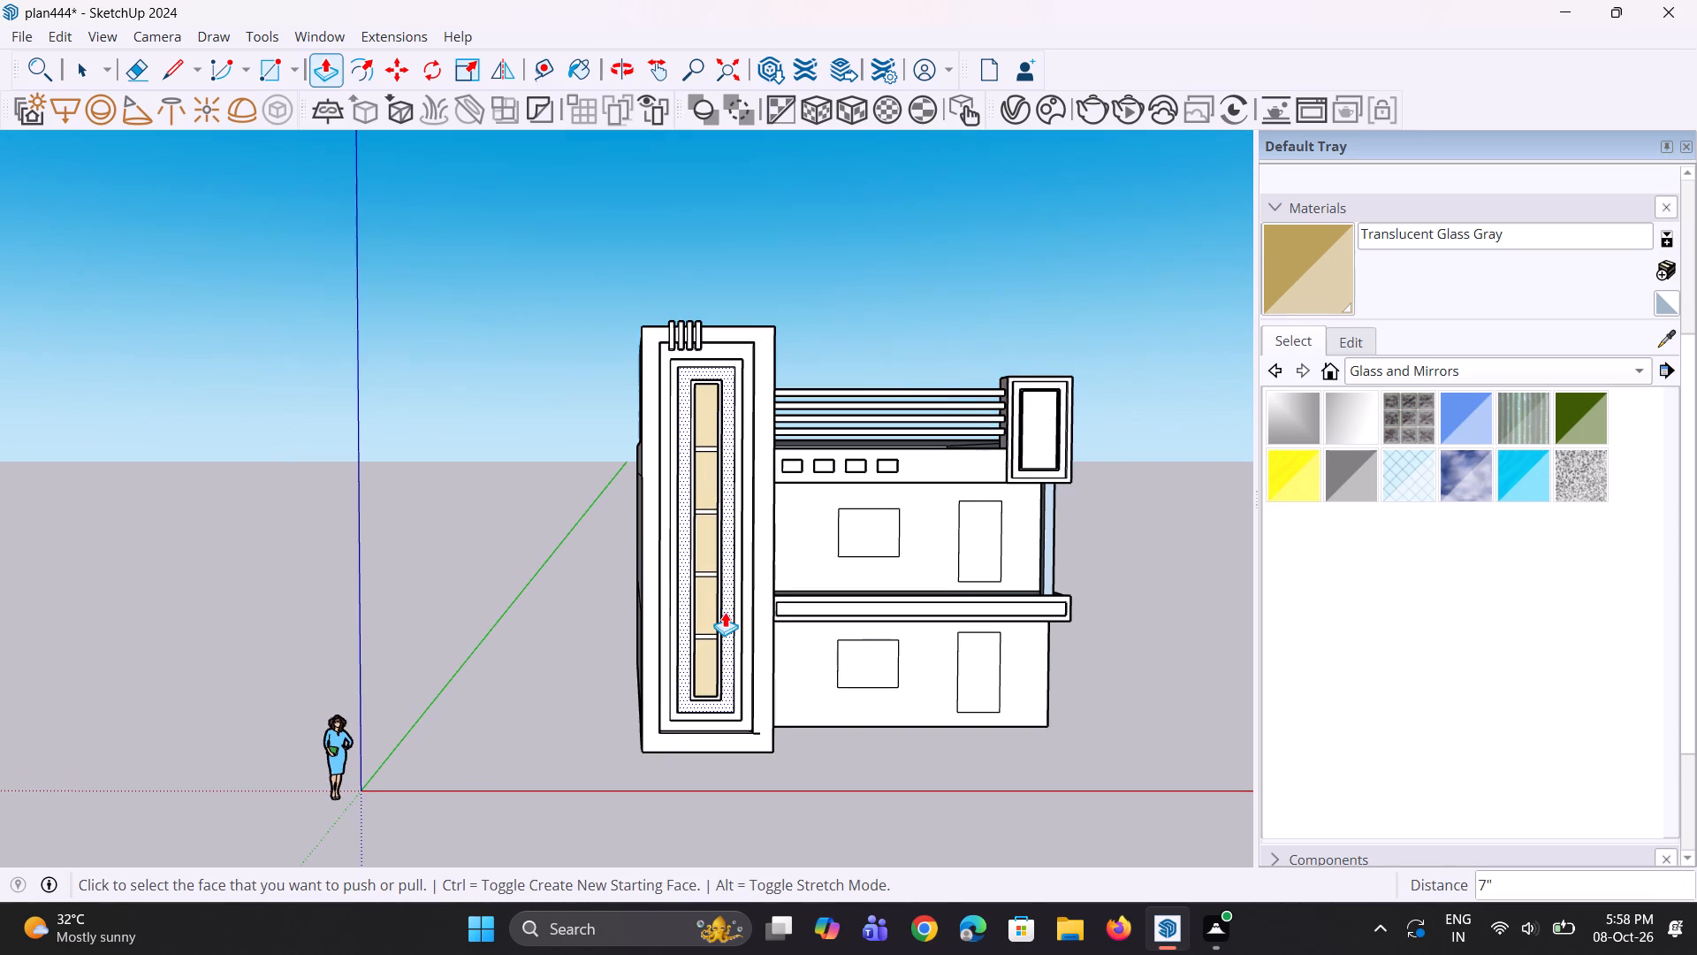
middle_click_drag(756, 609, 735, 609)
scroll(734, 609, "down", 3)
middle_click_drag(743, 613, 757, 617)
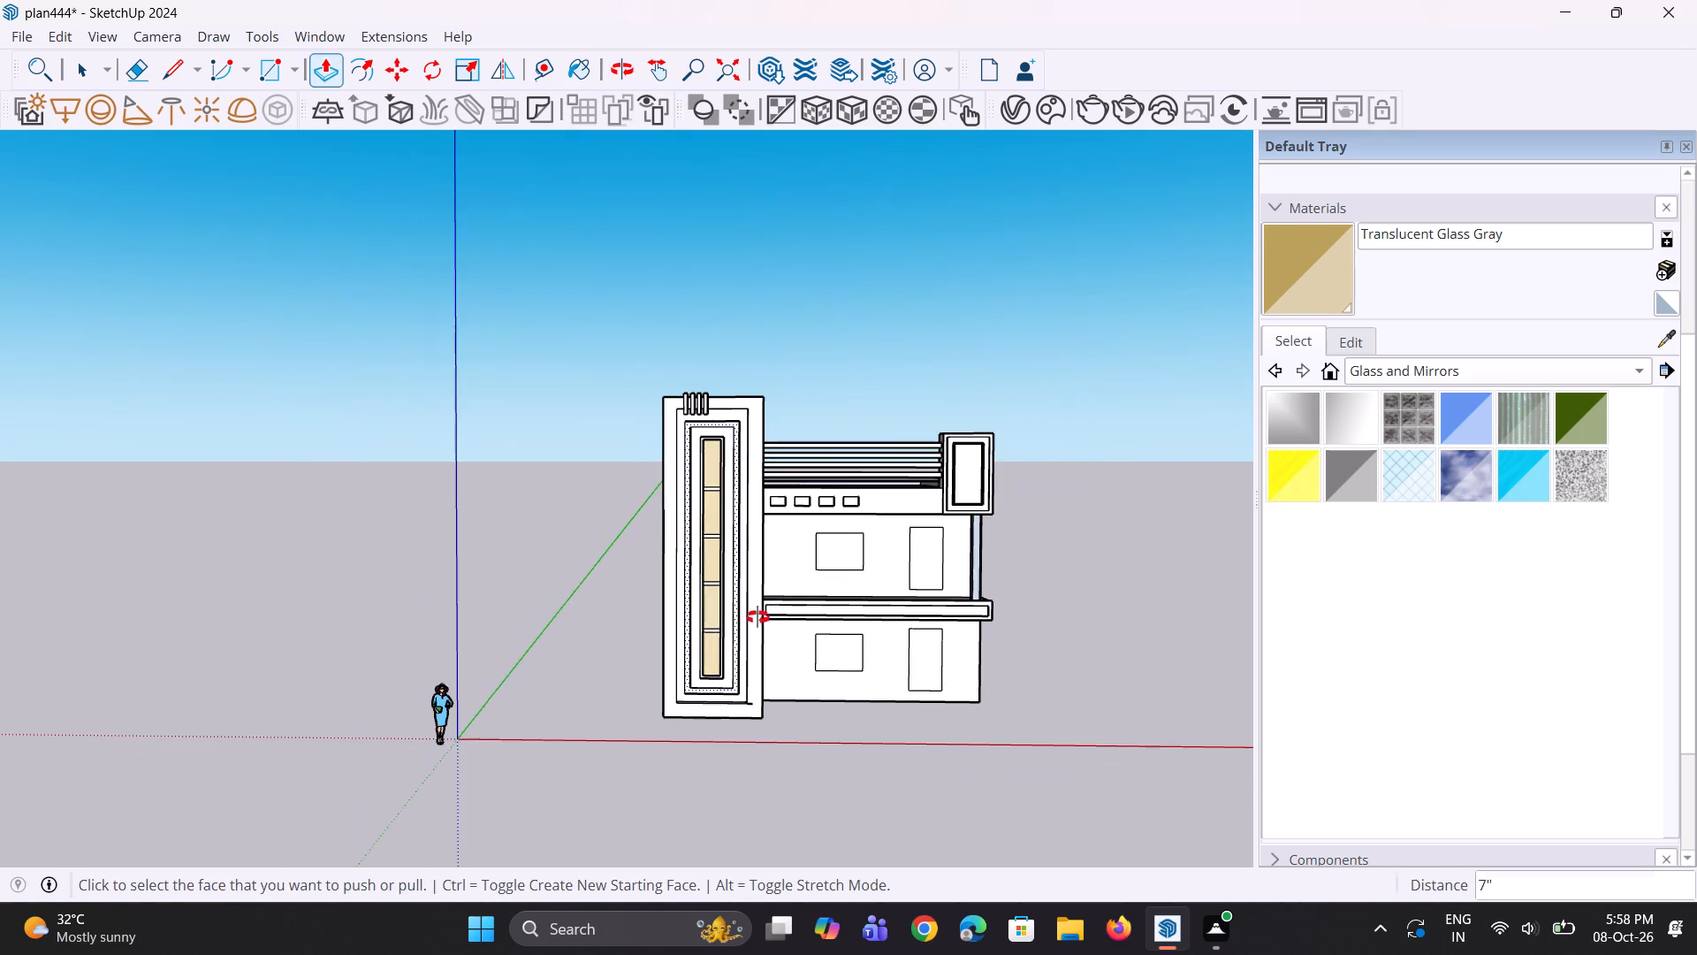
middle_click_drag(757, 617, 780, 638)
scroll(858, 590, "up", 4)
middle_click_drag(858, 588, 851, 553)
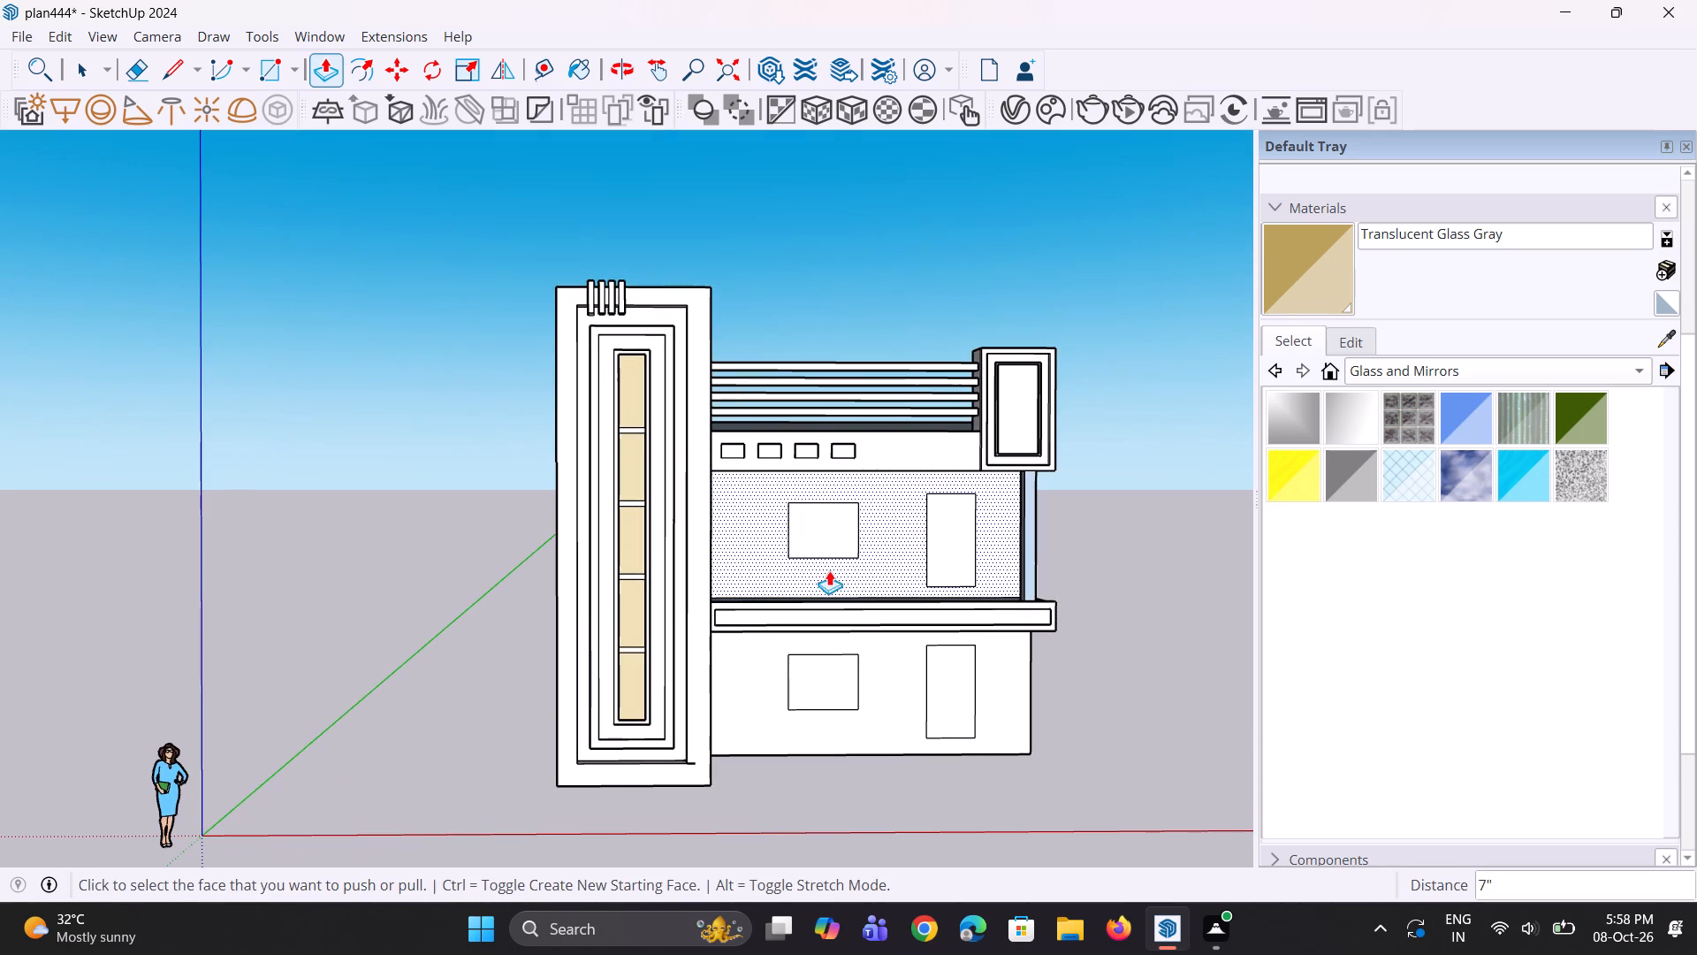
Recess the upper floor's window rectangle into the front wall, and the door rectangle beside it by the same depth.
key("space")
key("space")
middle_click_drag(832, 566, 791, 645)
key("p")
left_click(818, 538)
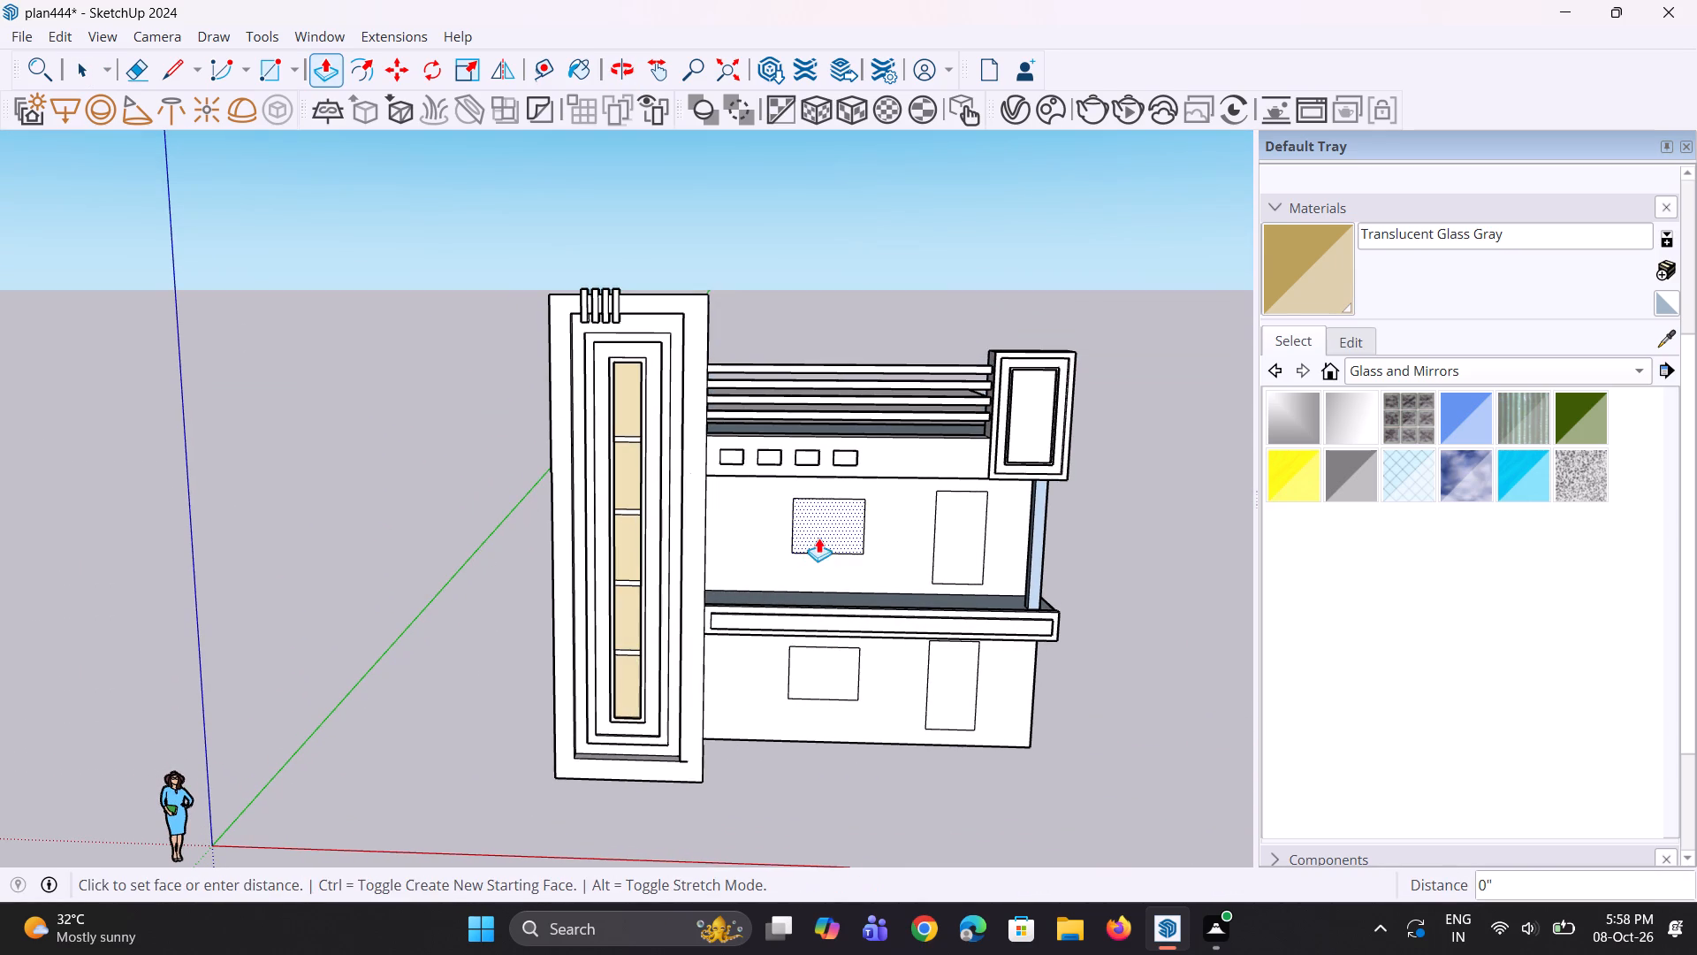
left_click(823, 522)
left_click(950, 565)
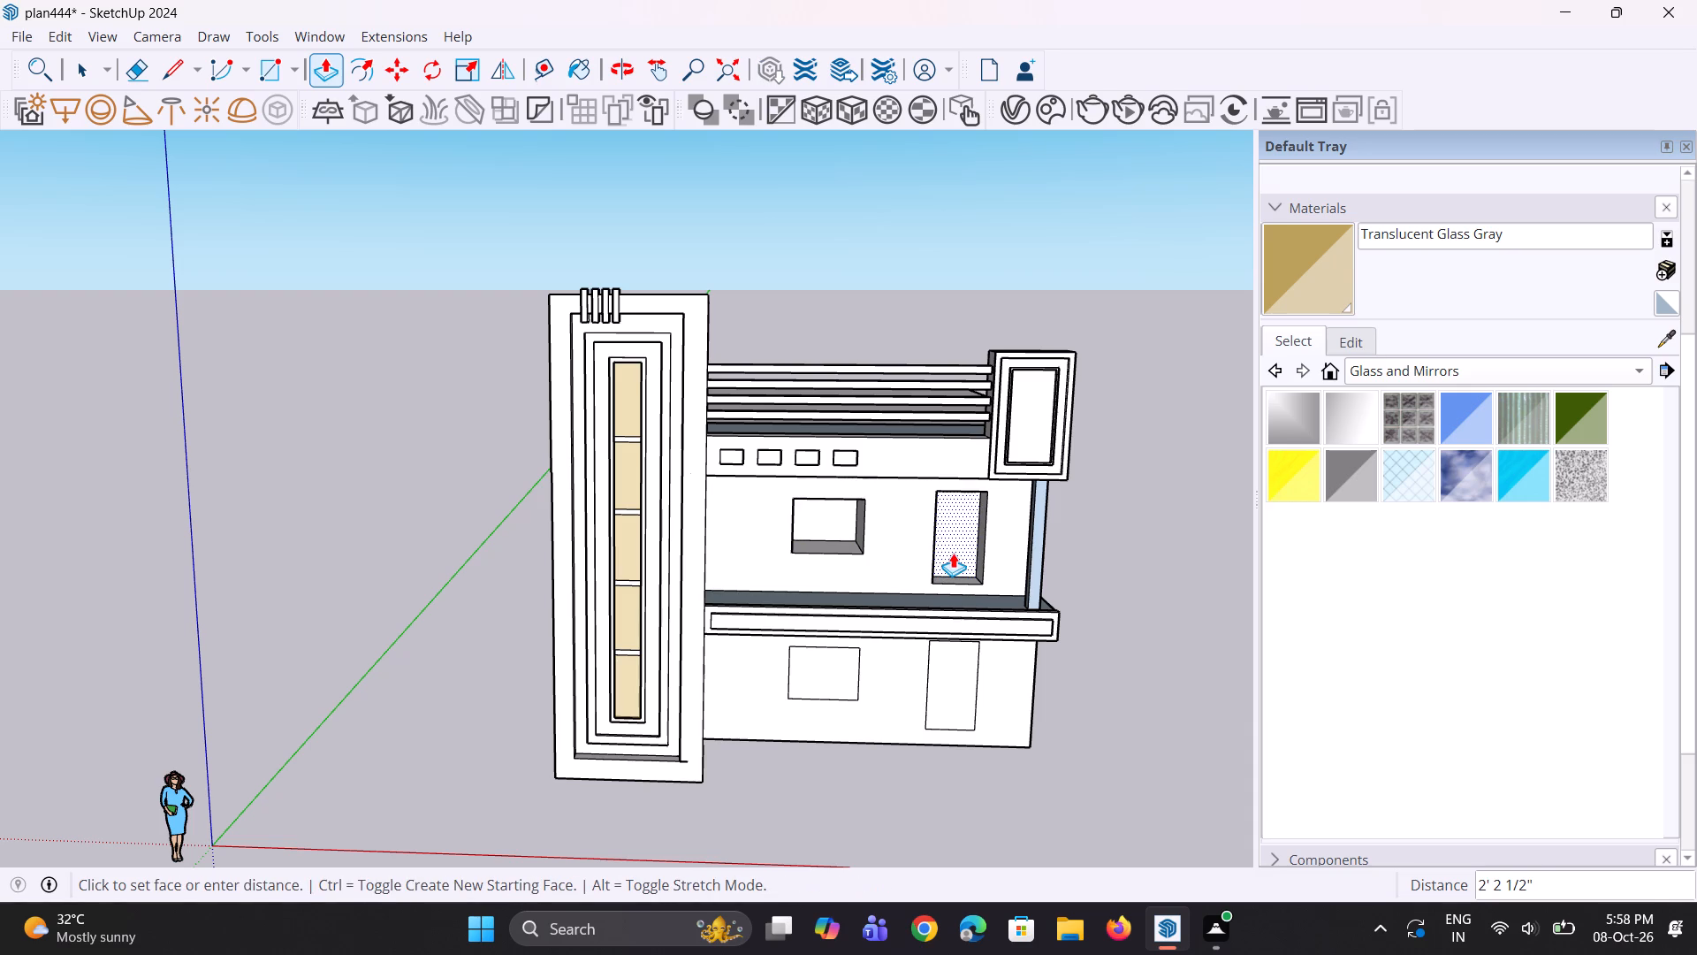
key("Escape")
double_click(953, 553)
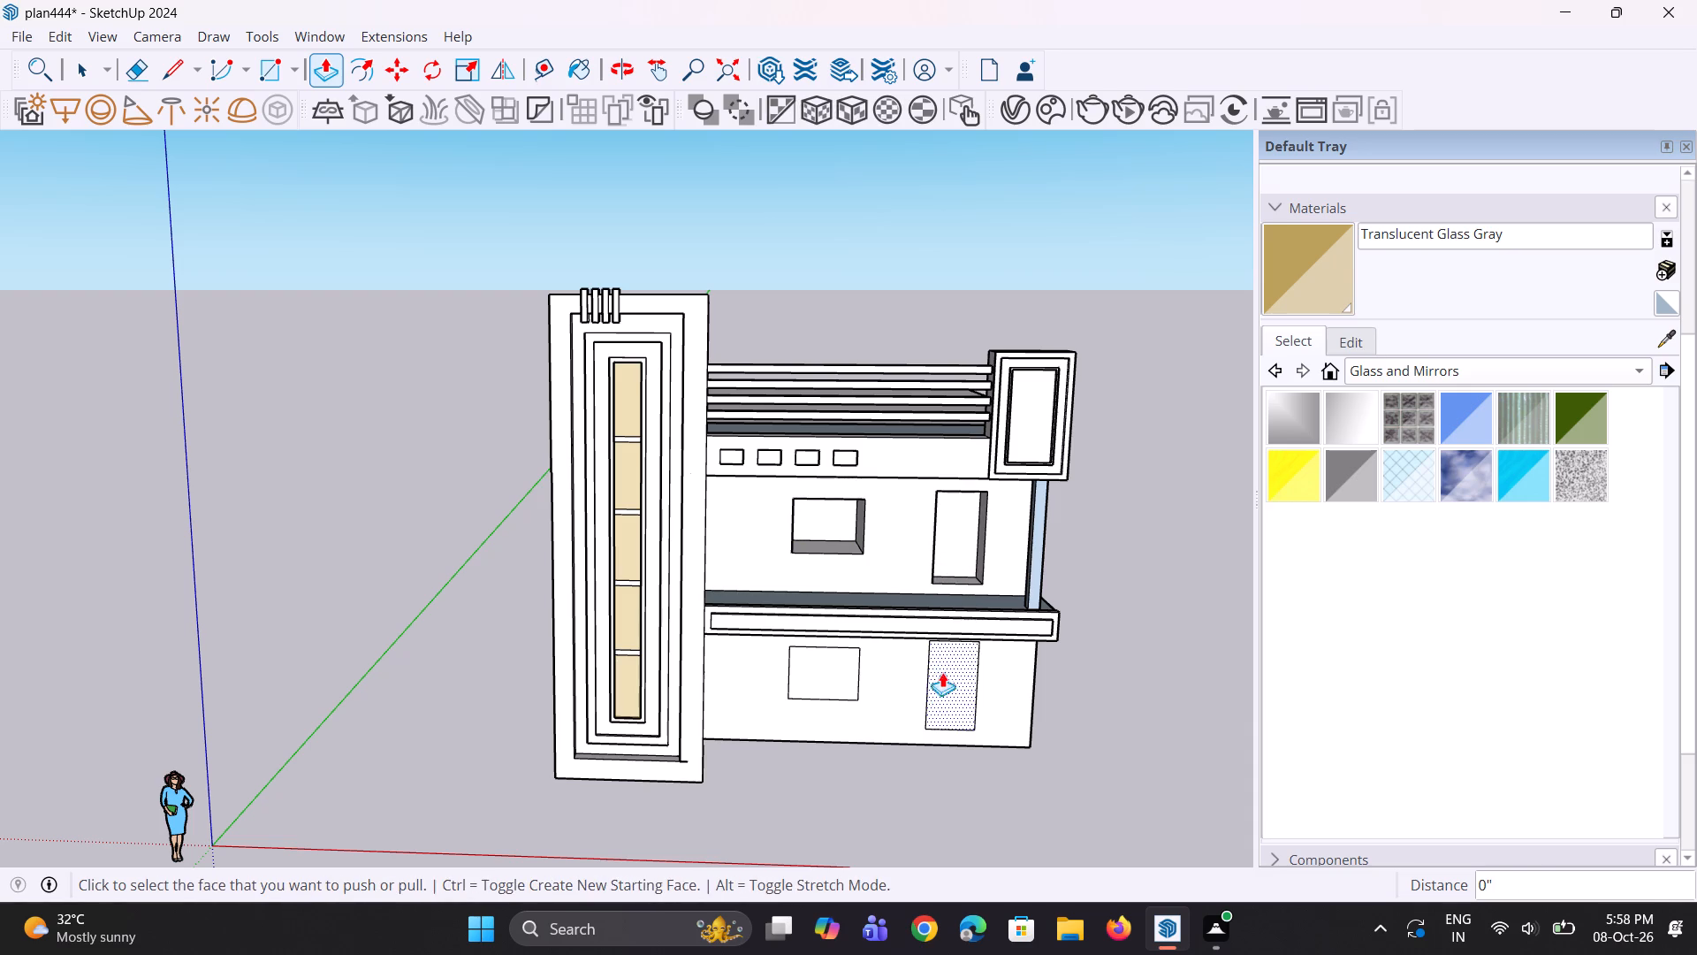
Recess the ground floor's door and window rectangles into the front wall by the same depth as the upper ones.
double_click(942, 688)
double_click(833, 682)
Examine the front elevation with the window and door recesses on both floors, from near and far.
middle_click_drag(847, 690, 849, 646)
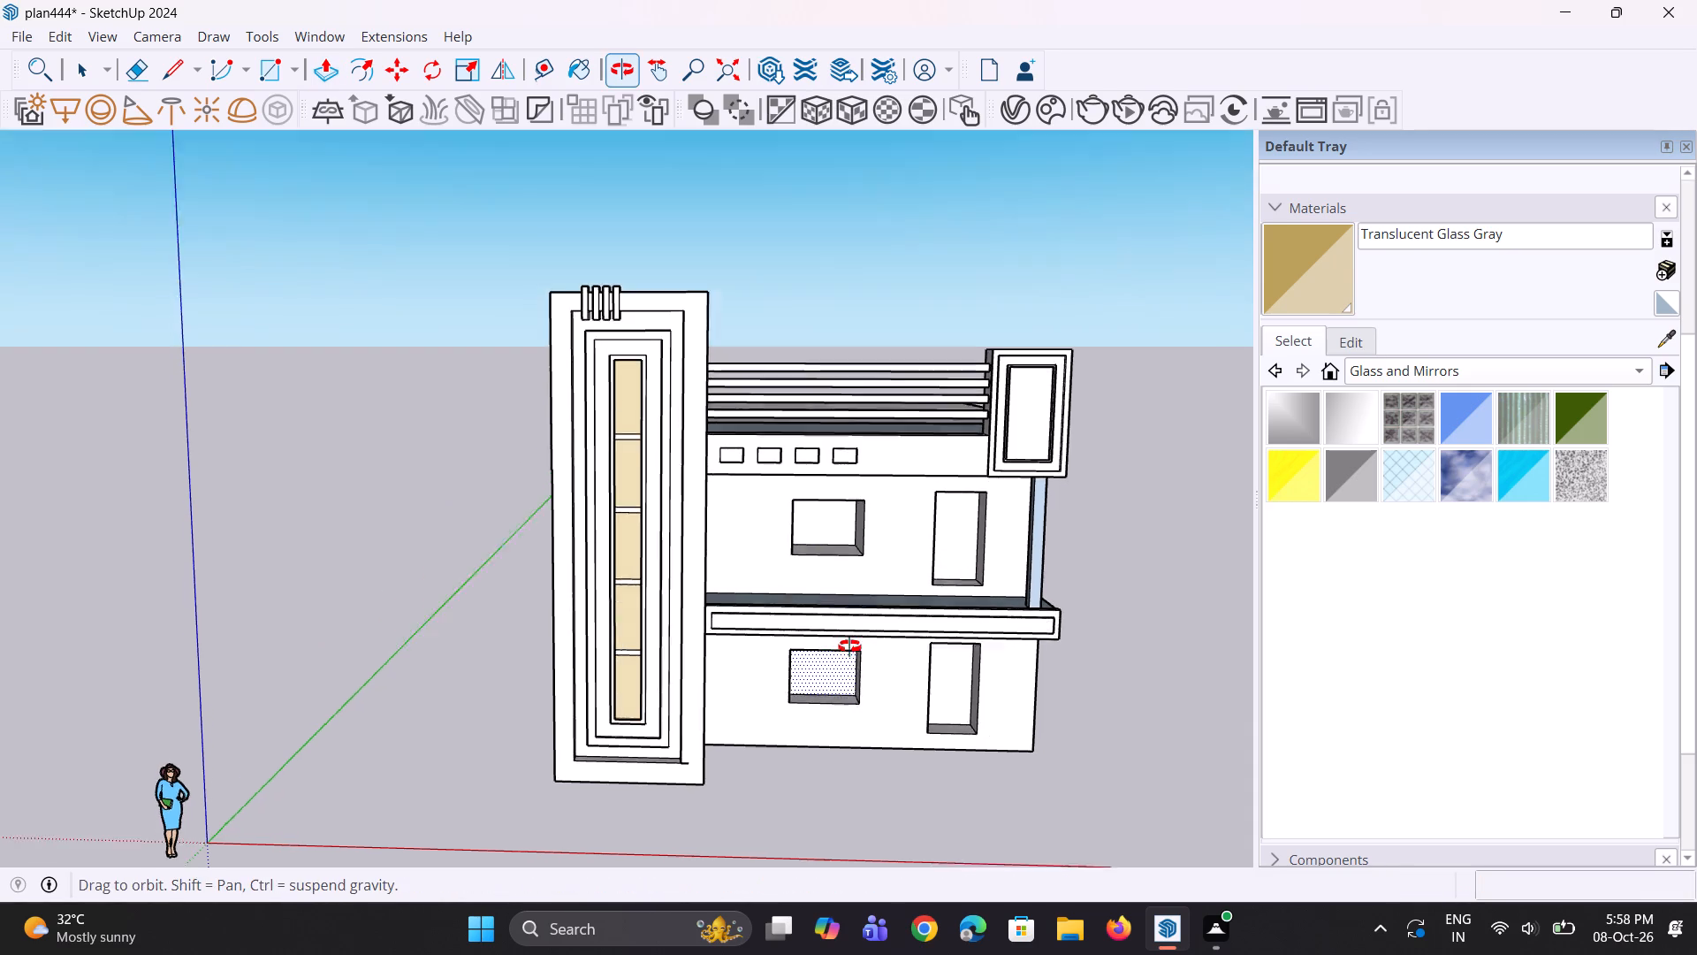
middle_click_drag(849, 646, 847, 634)
scroll(842, 641, "down", 3)
middle_click_drag(844, 689, 833, 682)
scroll(811, 684, "down", 4)
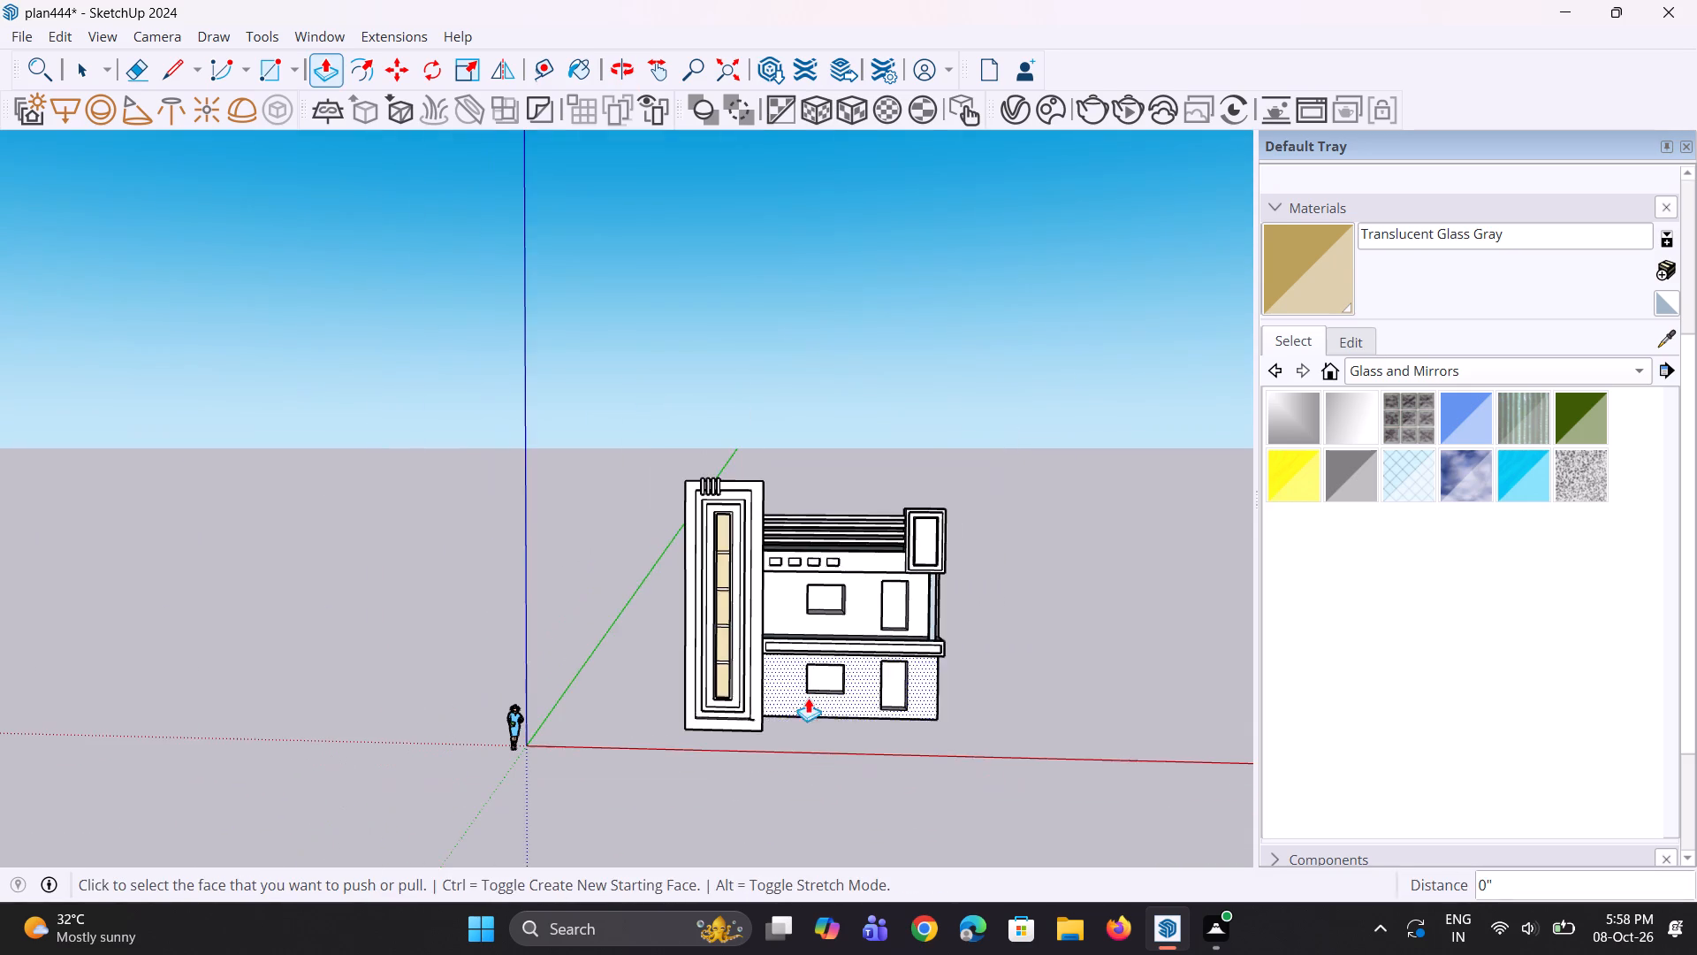
middle_click_drag(790, 742, 803, 769)
scroll(816, 769, "up", 1)
scroll(816, 769, "down", 3)
middle_click_drag(818, 779, 845, 791)
middle_click_drag(846, 788, 844, 777)
middle_click_drag(842, 775, 823, 765)
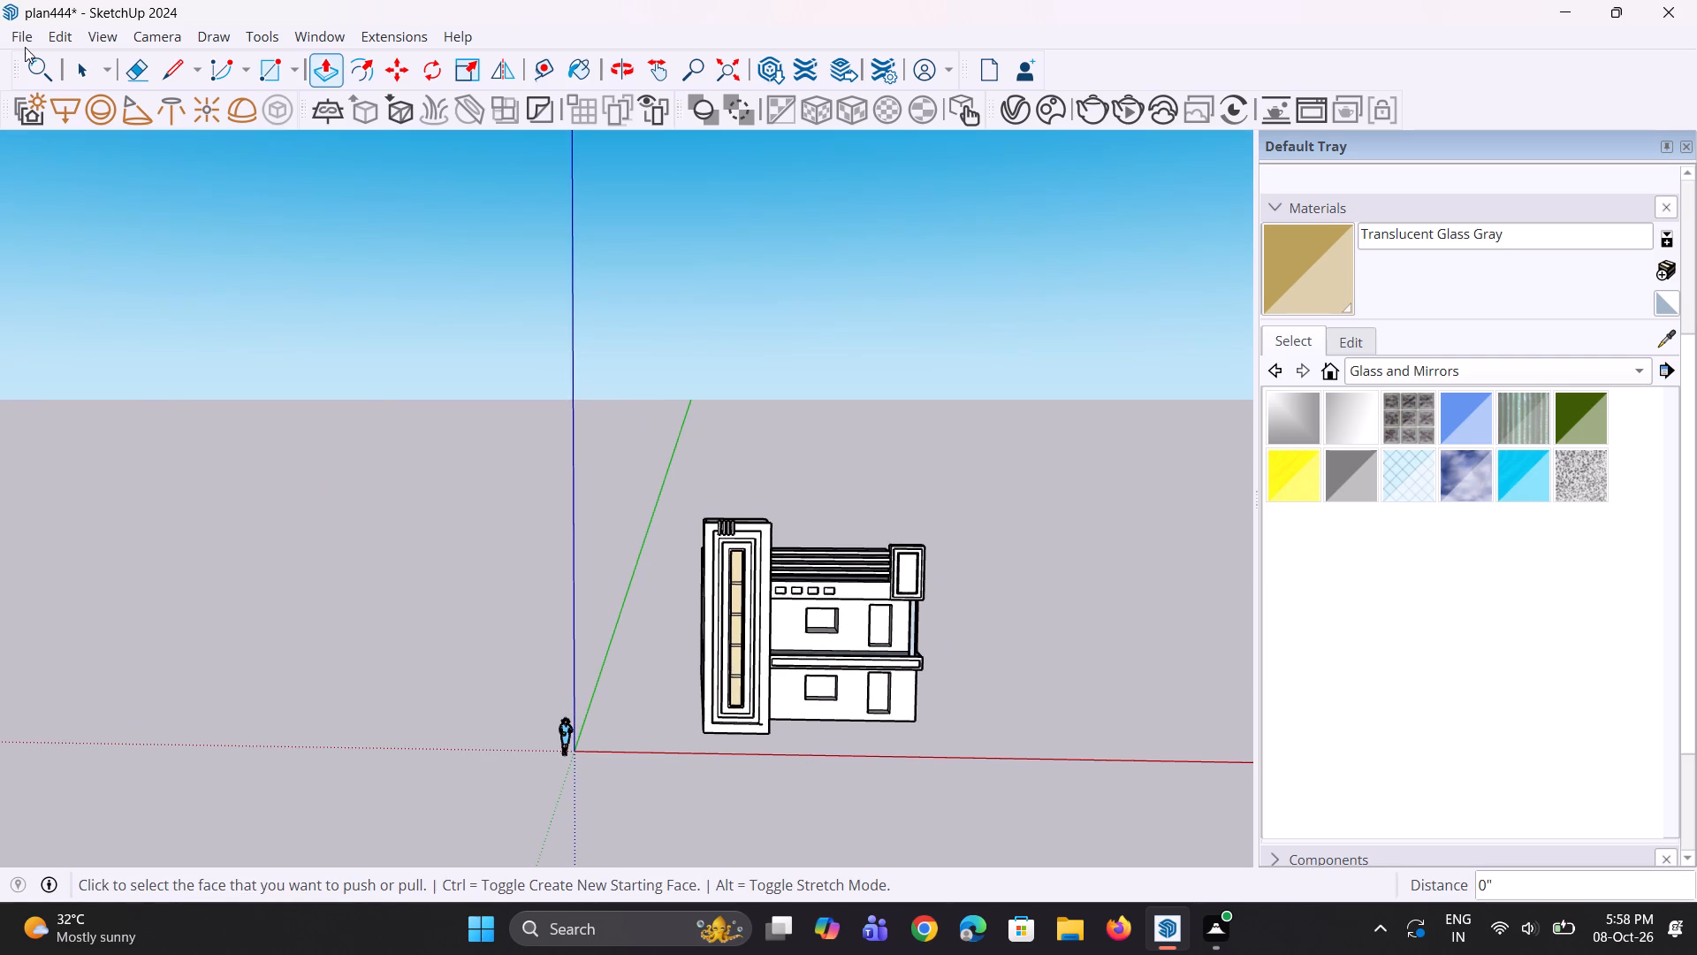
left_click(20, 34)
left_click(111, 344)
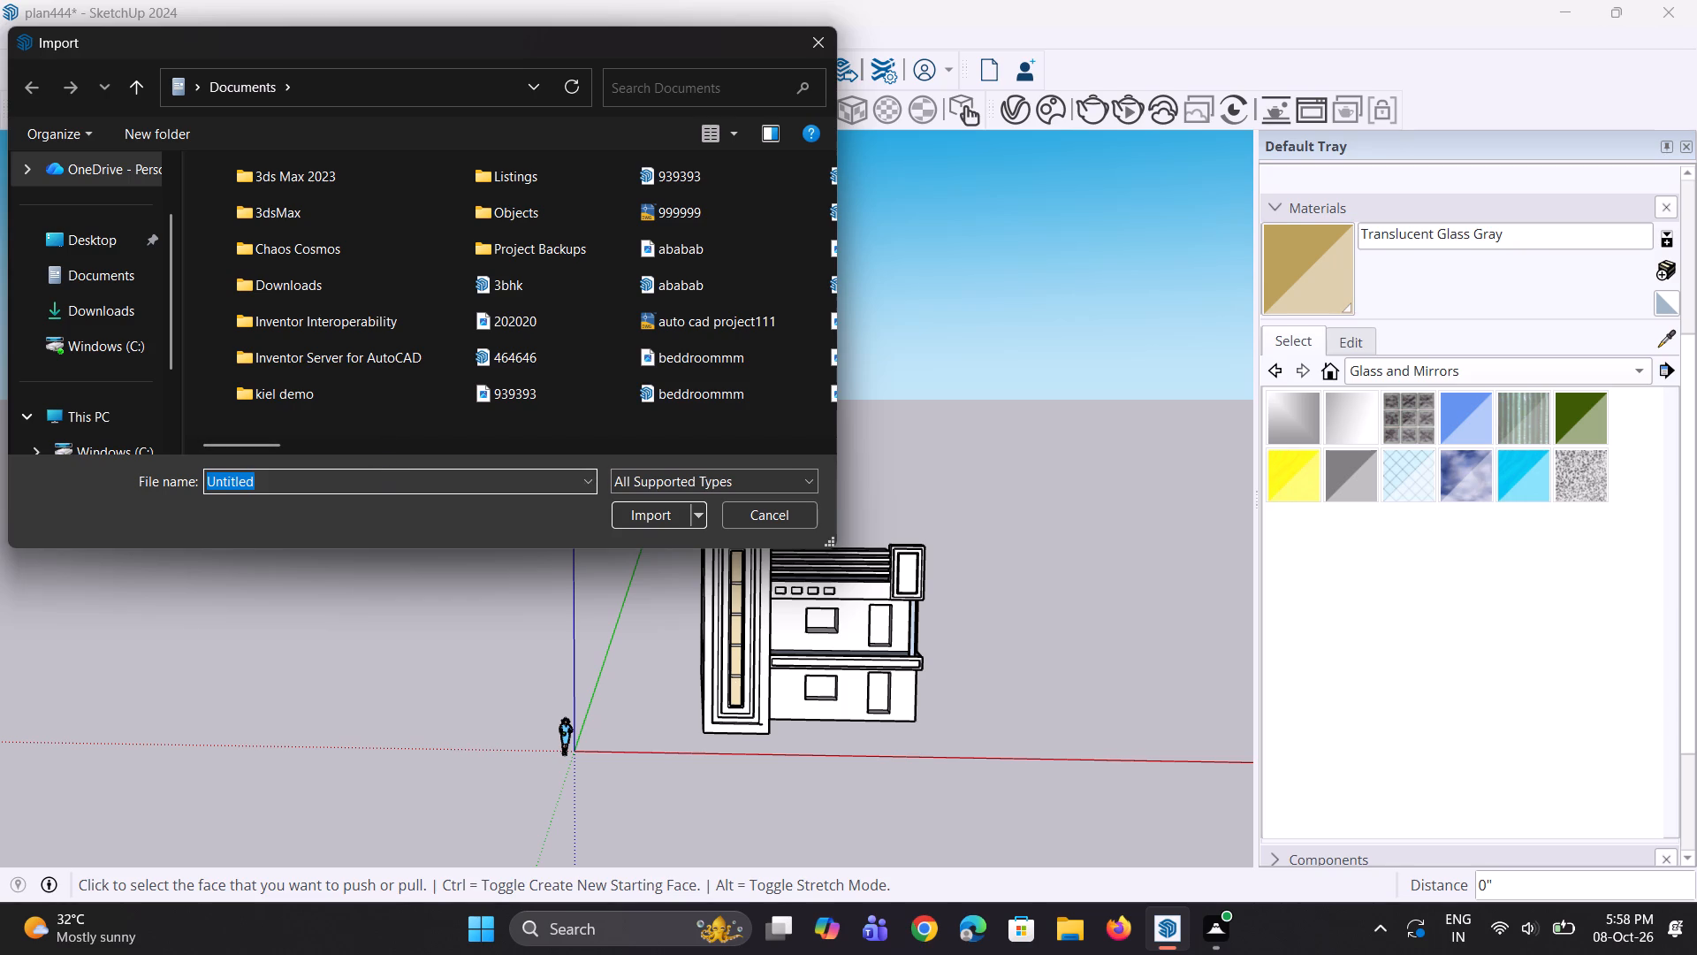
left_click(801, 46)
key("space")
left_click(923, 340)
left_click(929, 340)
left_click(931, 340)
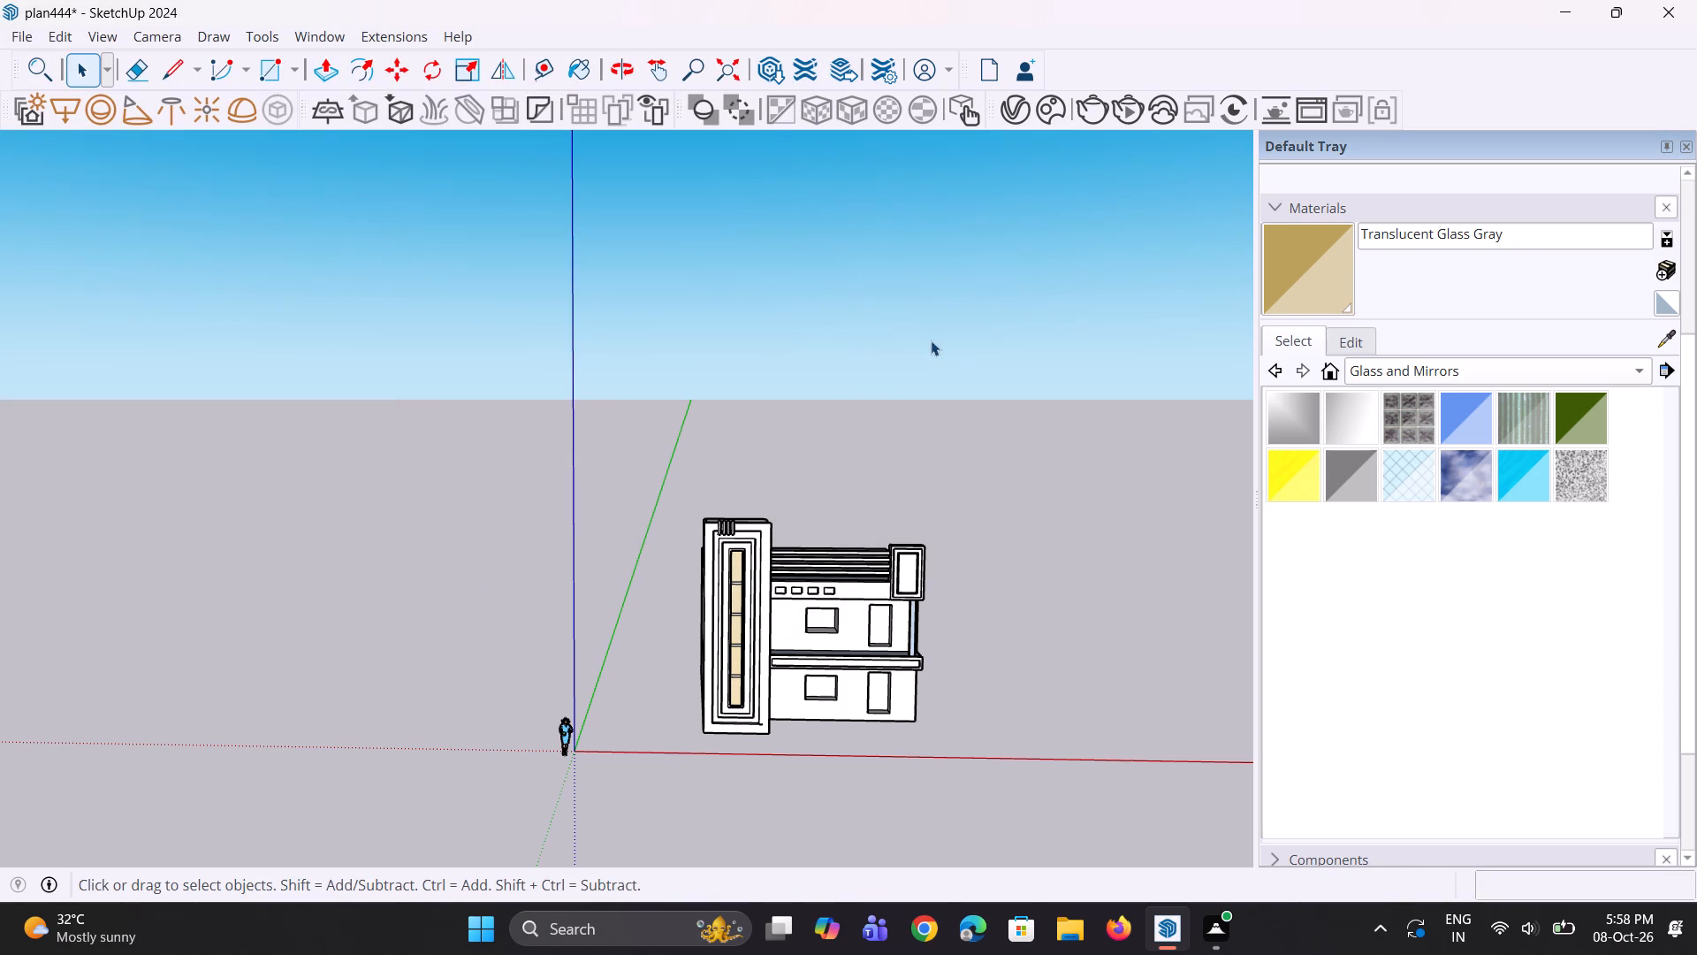
Examine the whole house front from slightly above and straight on, at several distances.
scroll(880, 416, "down", 2)
middle_click_drag(874, 416, 881, 415)
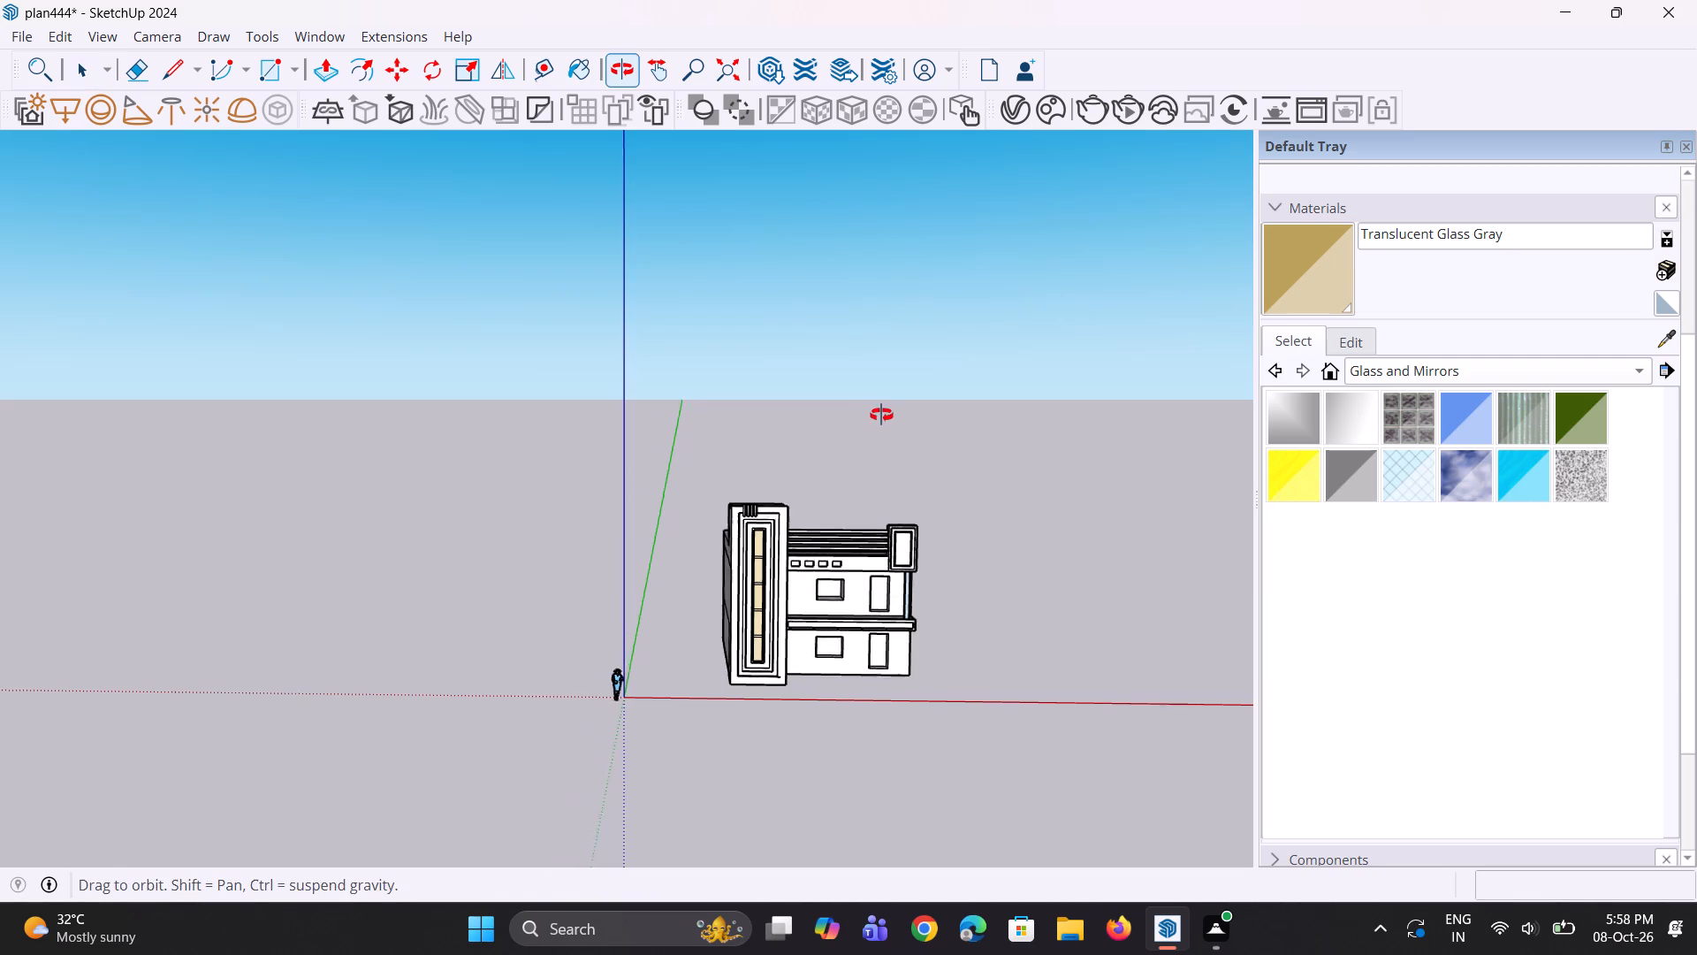
middle_click_drag(881, 415, 882, 414)
scroll(703, 478, "down", 3)
middle_click_drag(505, 584, 569, 644)
scroll(842, 548, "up", 6)
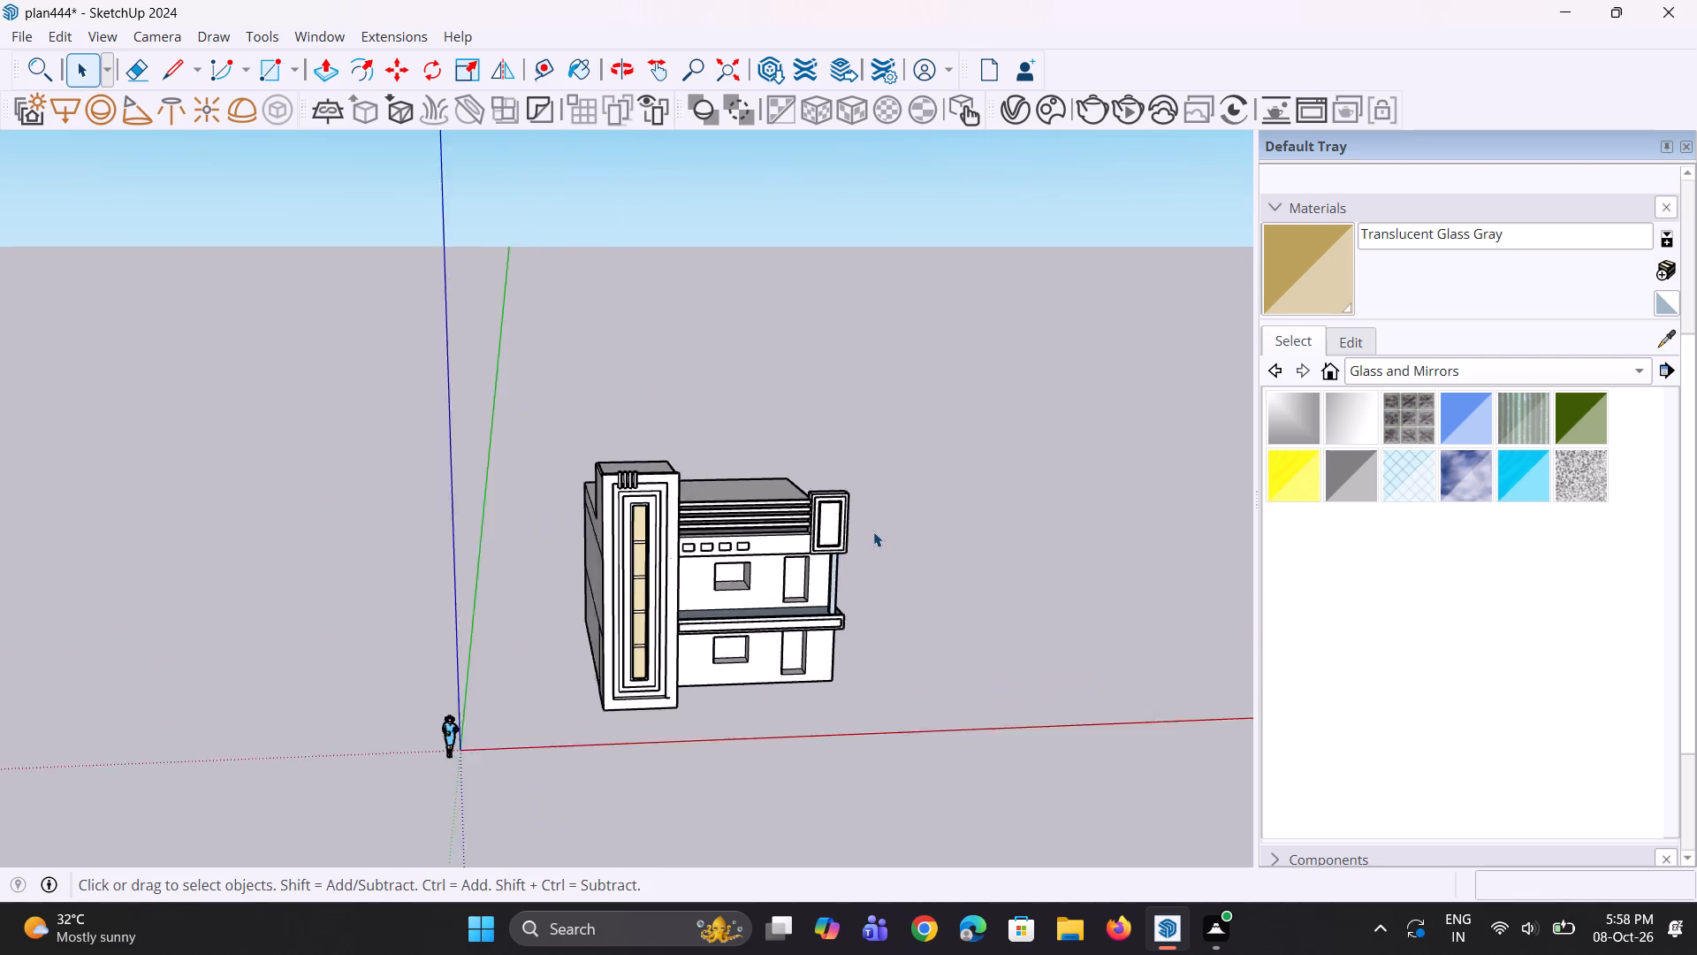
scroll(873, 531, "up", 5)
middle_click_drag(814, 607, 766, 530)
scroll(766, 530, "down", 4)
middle_click_drag(766, 558, 765, 603)
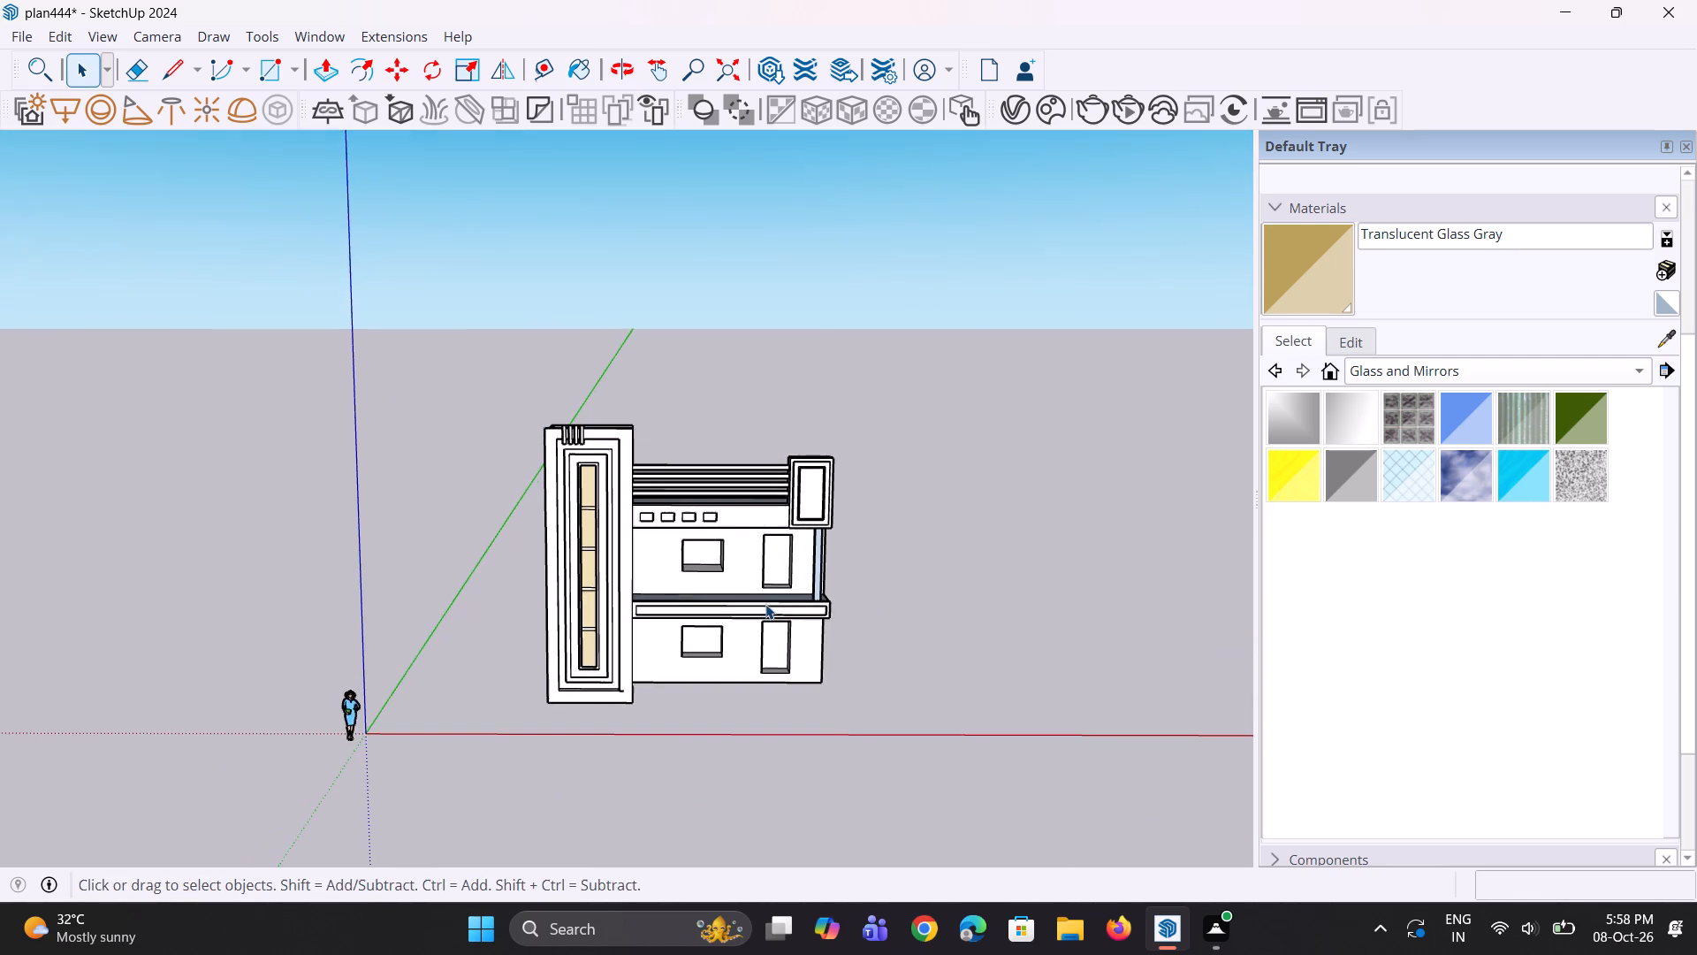
scroll(765, 604, "down", 3)
middle_click_drag(772, 624, 677, 602)
scroll(681, 601, "down", 4)
middle_click_drag(683, 600, 748, 580)
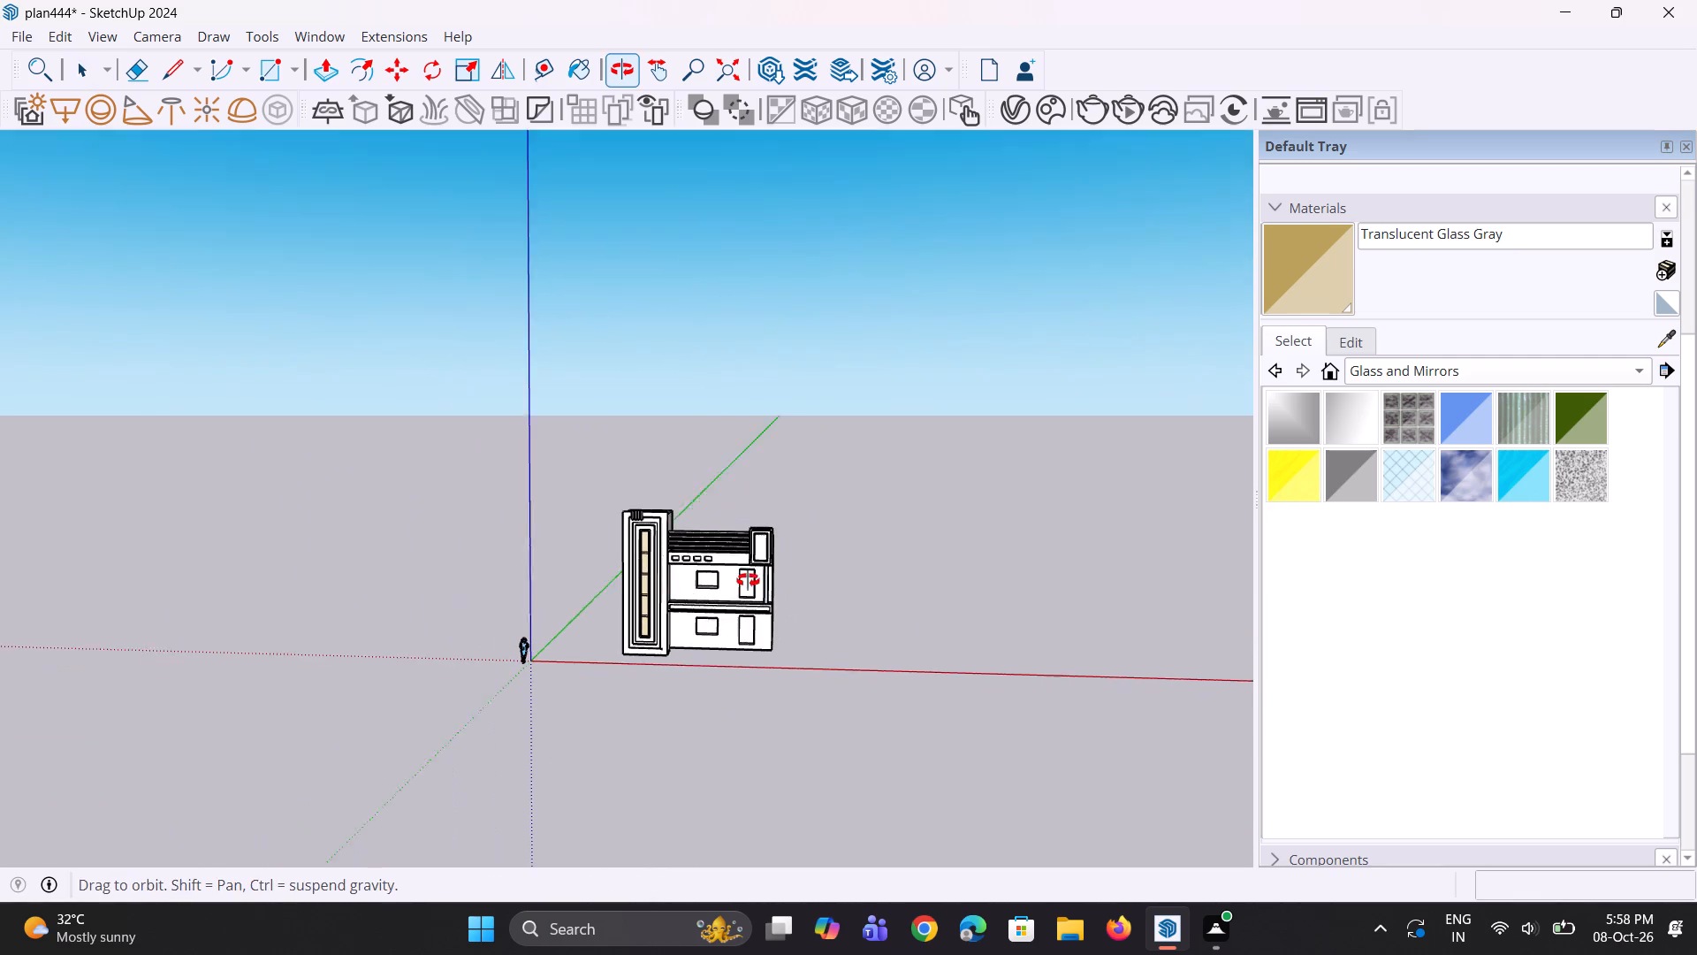
middle_click_drag(748, 580, 758, 574)
scroll(773, 573, "up", 2)
scroll(776, 575, "down", 2)
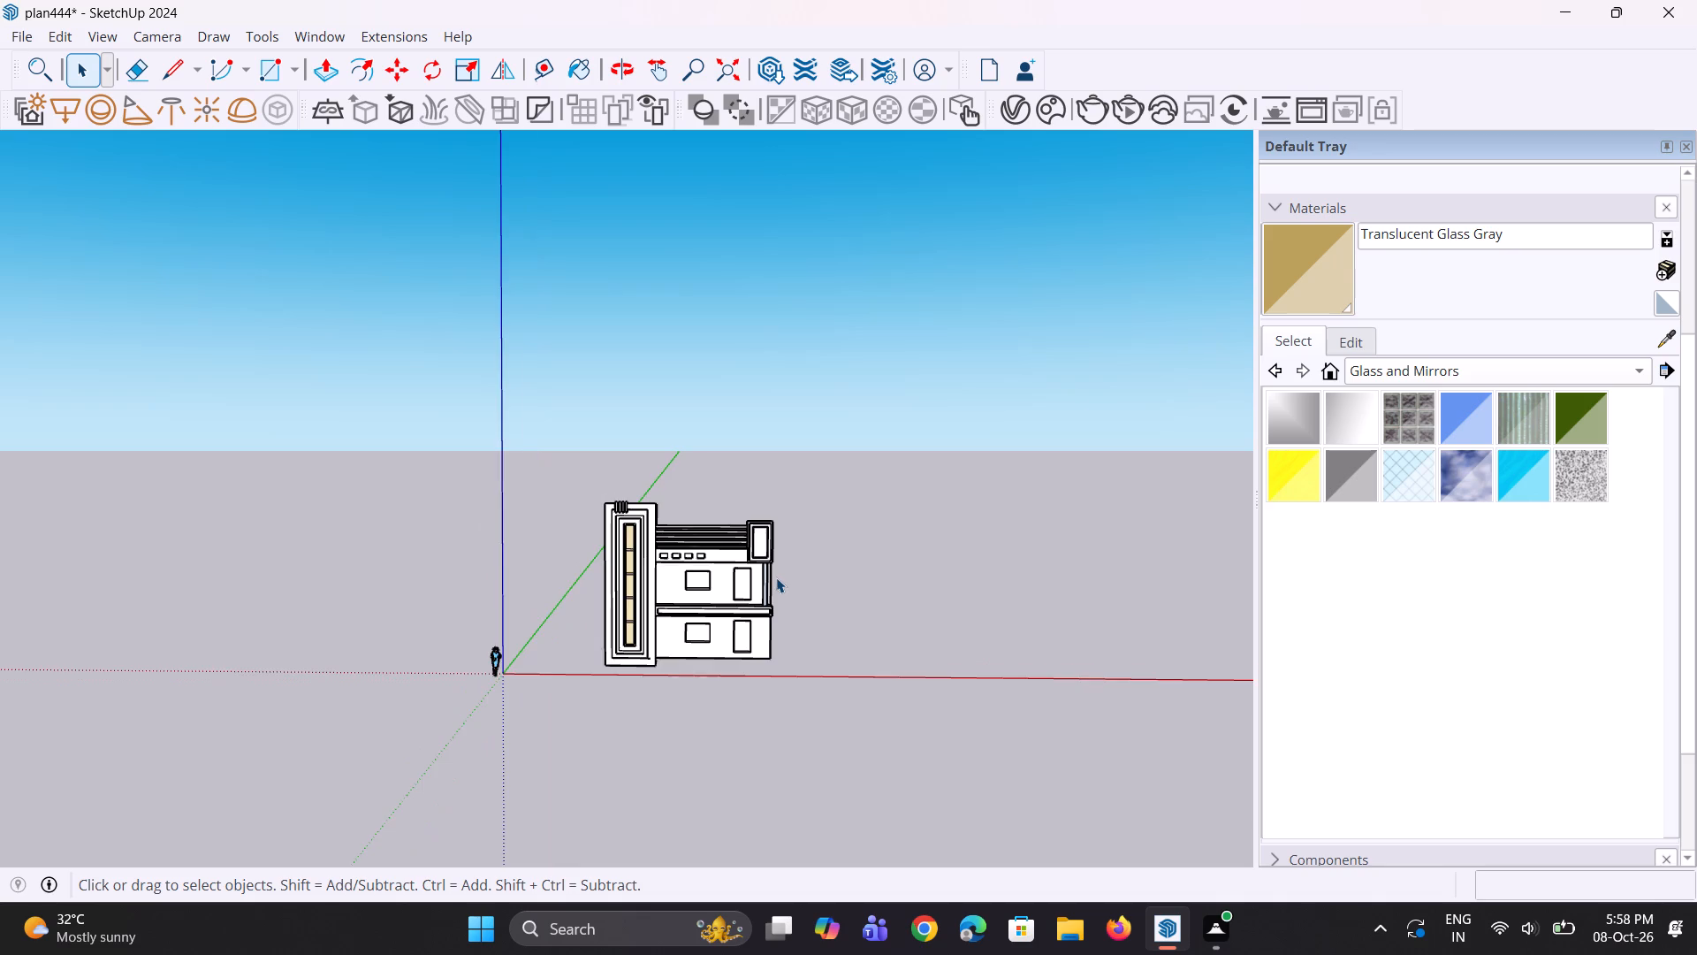
scroll(776, 577, "down", 3)
Examine the house from its tower-side corner and from below the ground plane.
middle_click_drag(795, 600, 858, 577)
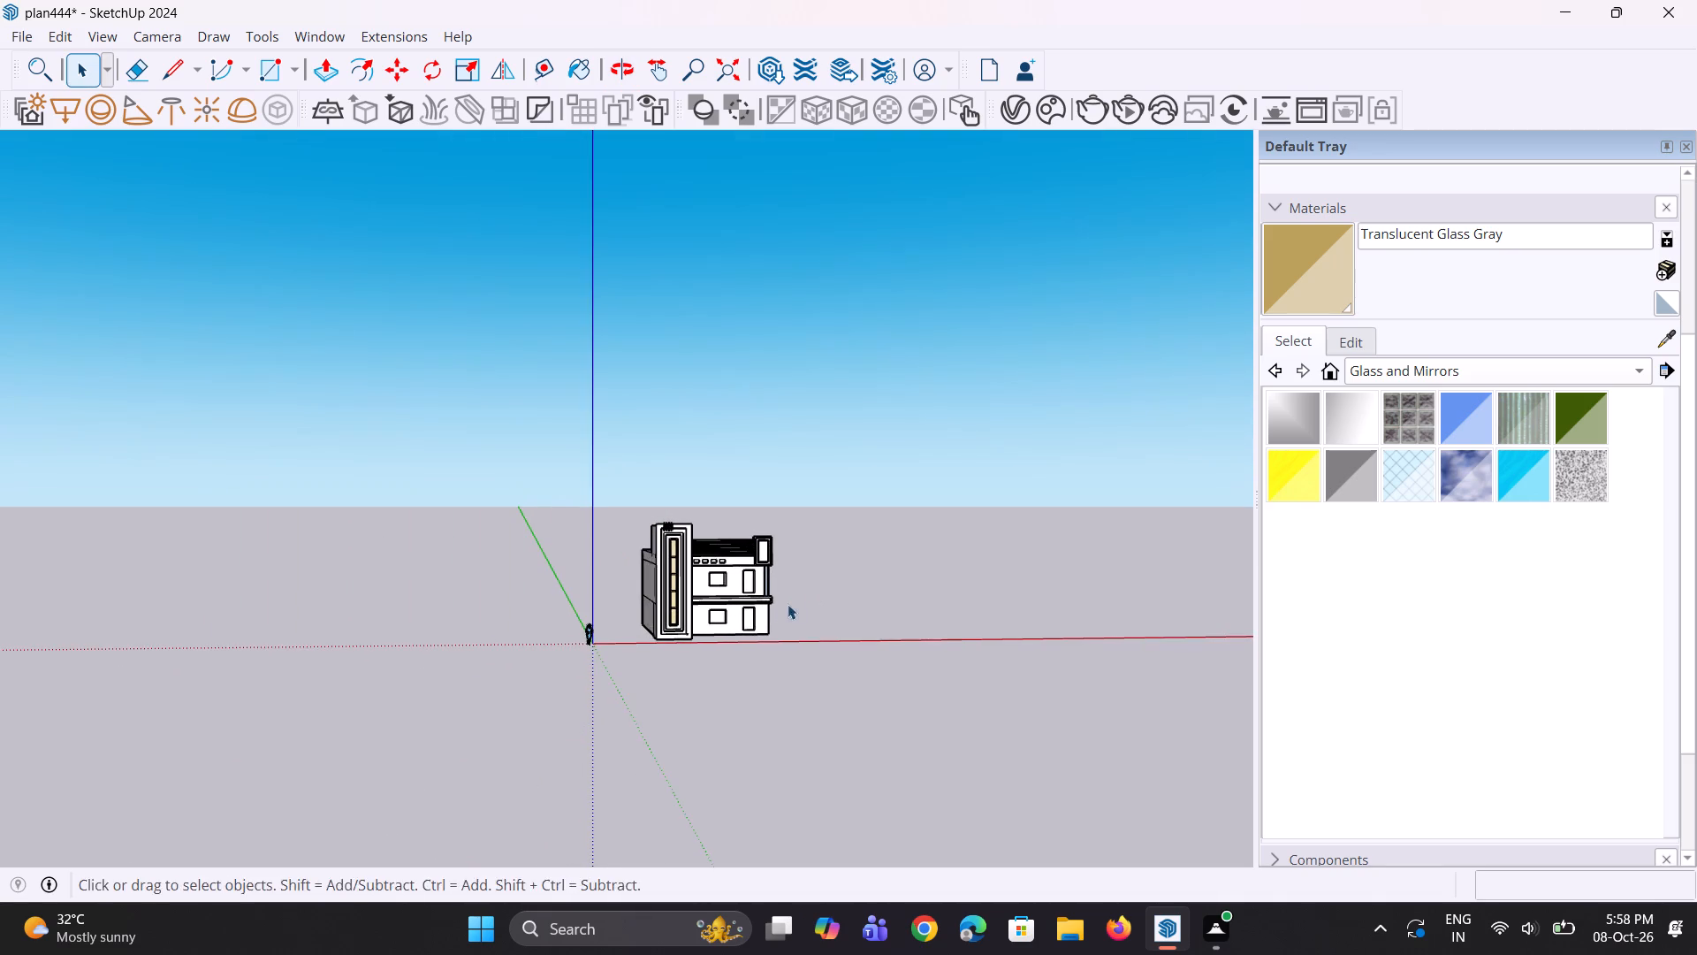
middle_click_drag(767, 611, 675, 547)
middle_click_drag(673, 554, 609, 490)
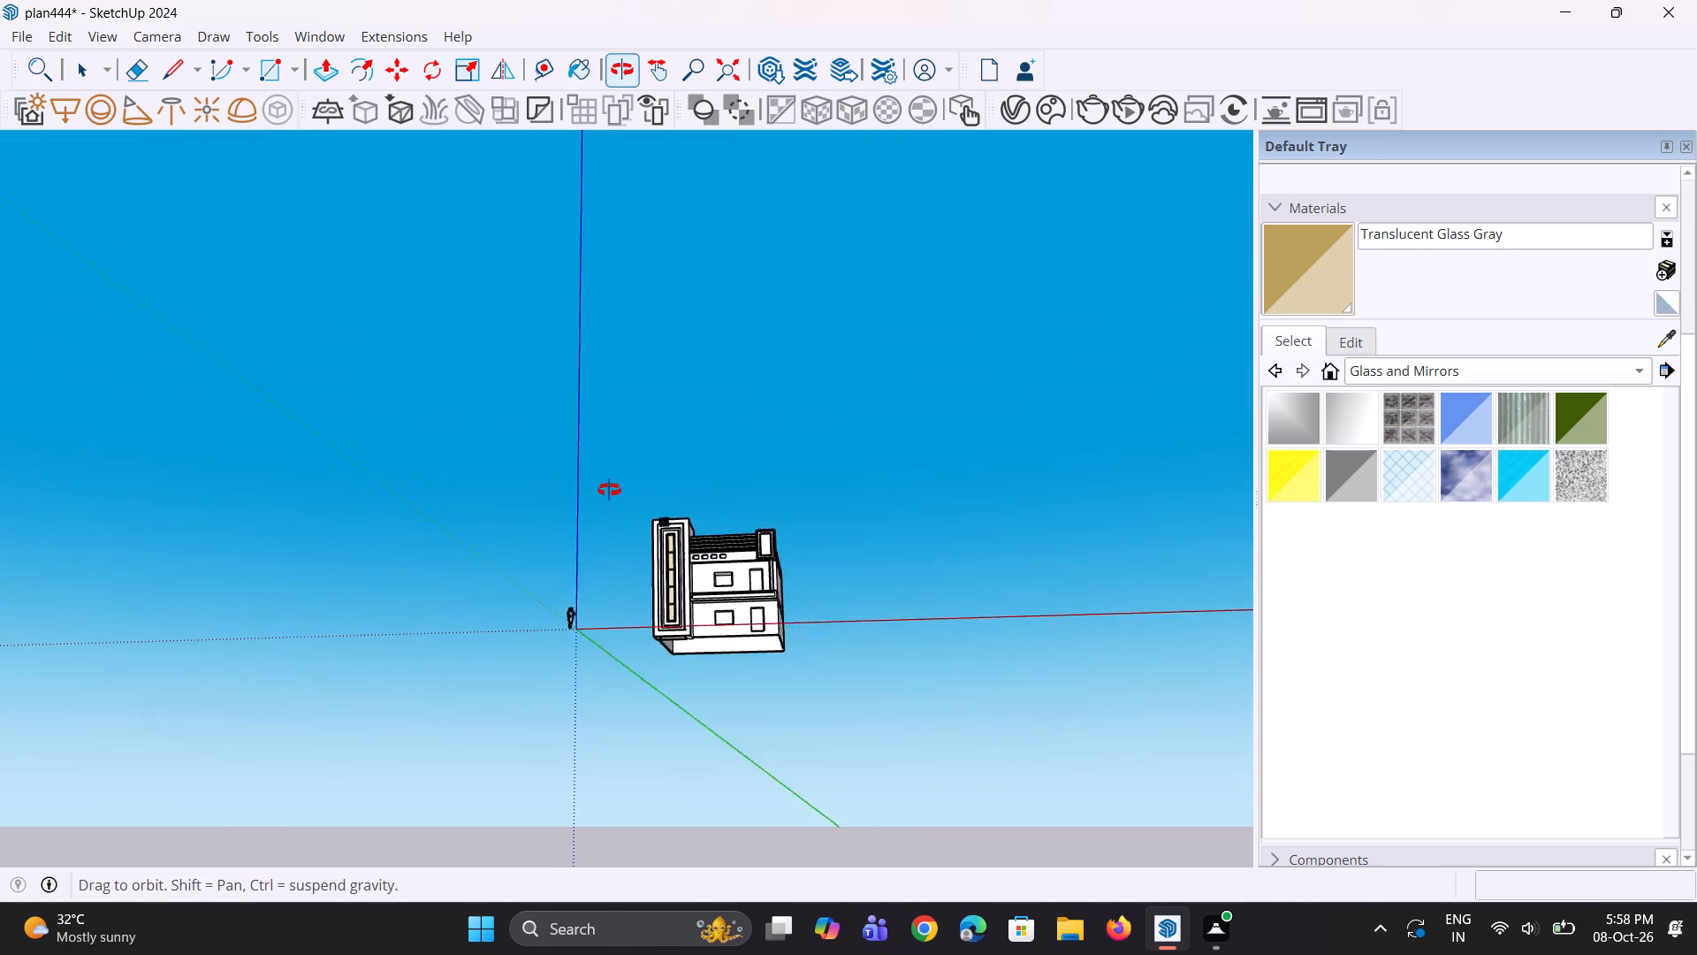
middle_click_drag(609, 490, 713, 676)
scroll(768, 626, "up", 3)
middle_click_drag(713, 616, 755, 334)
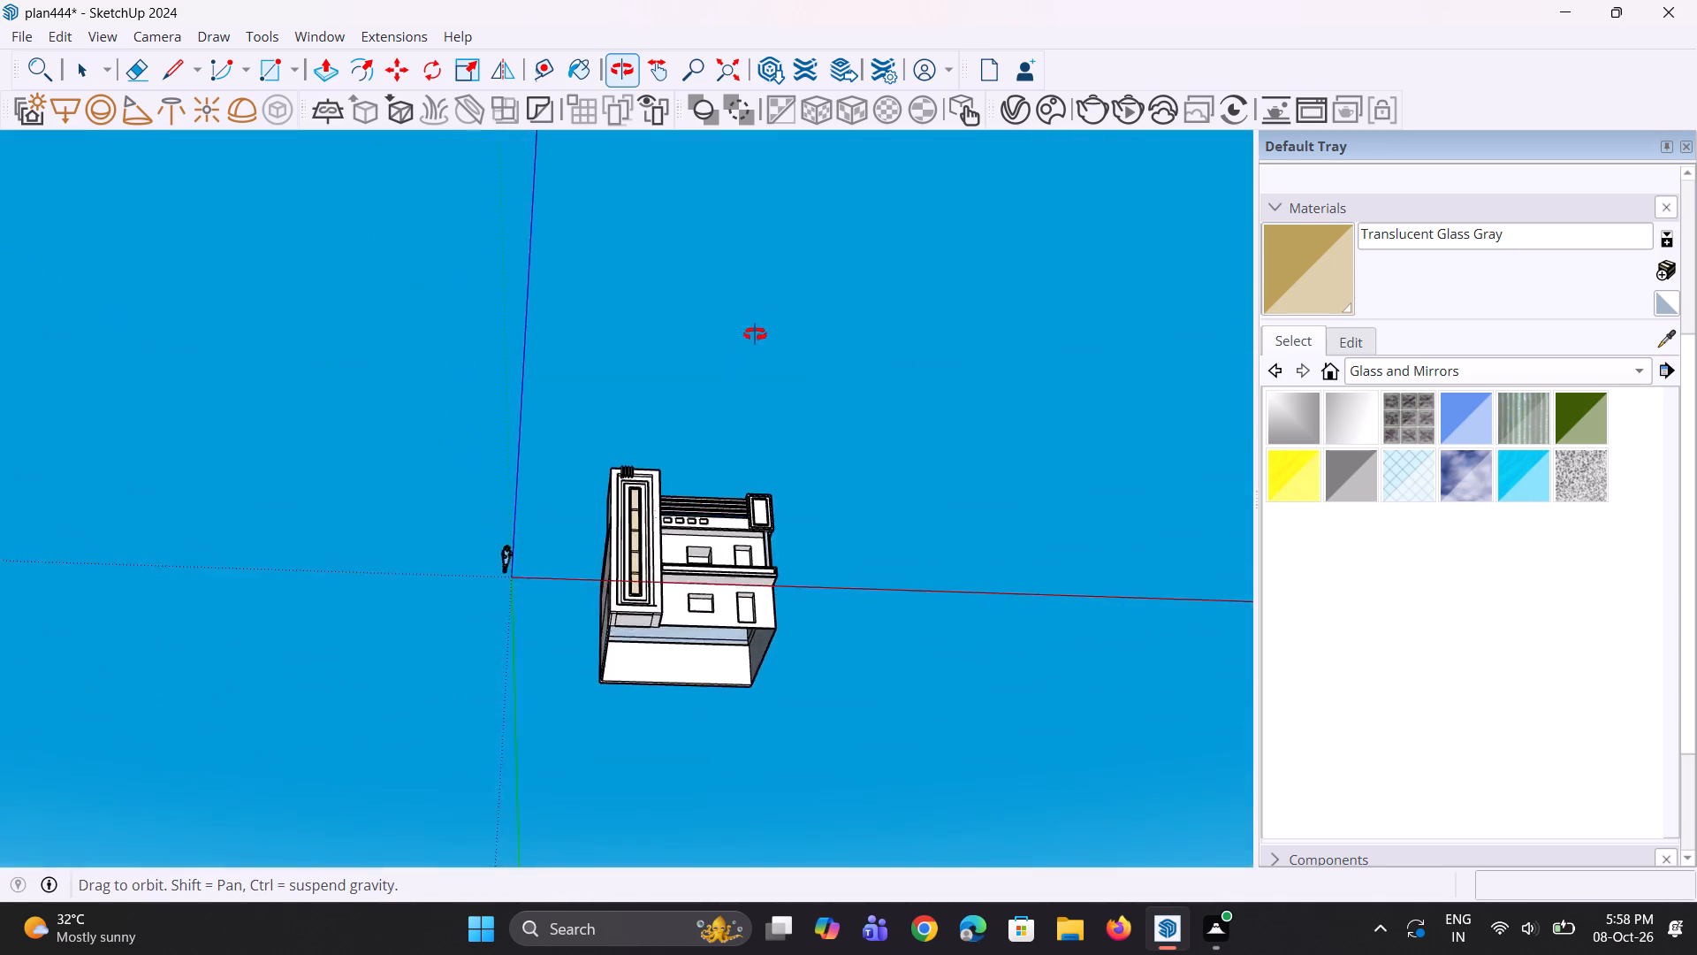
middle_click_drag(755, 334, 753, 566)
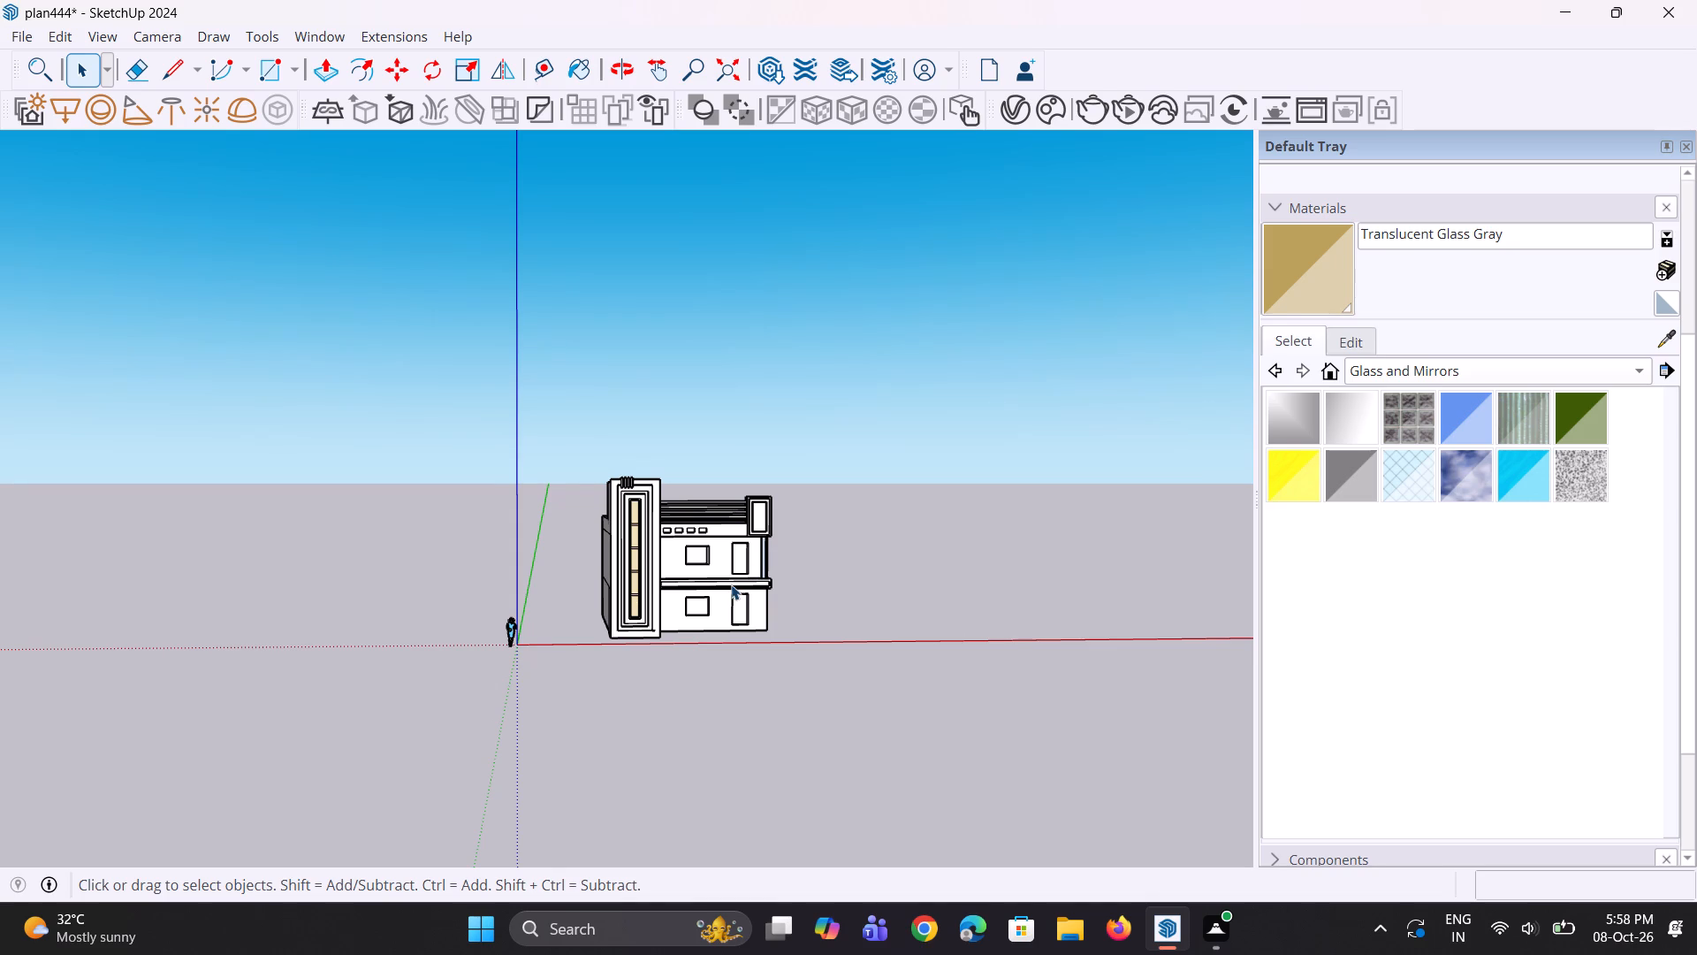
scroll(731, 587, "down", 4)
middle_click_drag(731, 587, 741, 629)
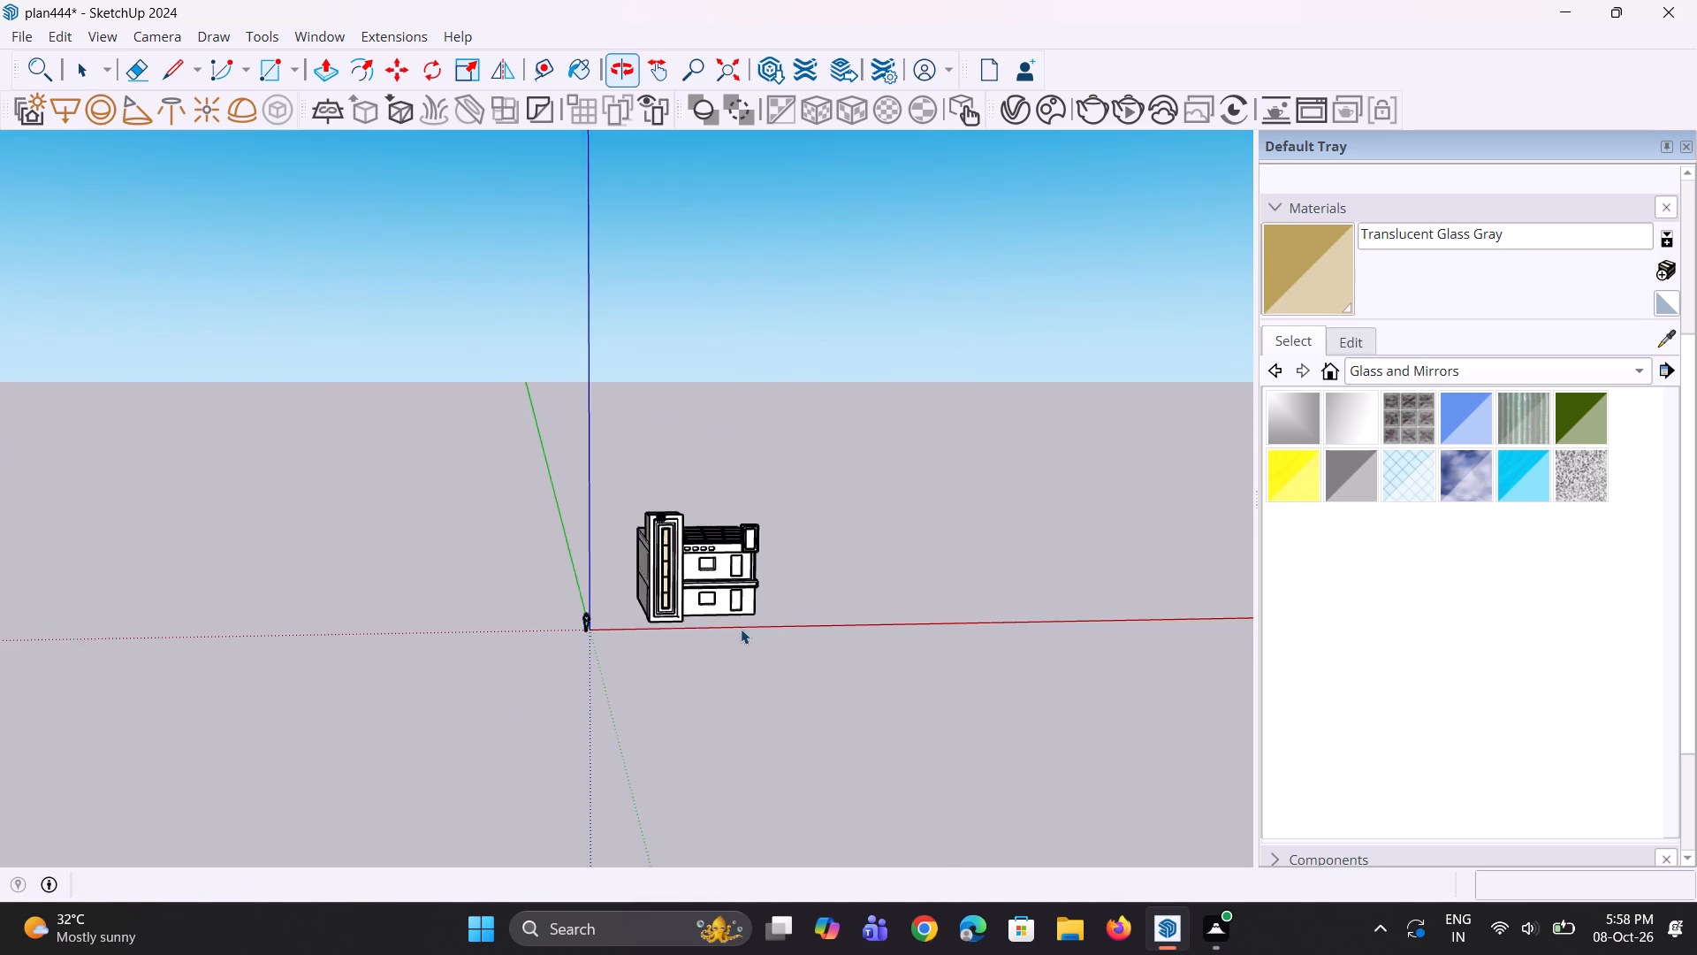
Examine the tower top, the roof and the upper facade from above.
scroll(806, 513, "up", 5)
middle_click_drag(721, 592, 696, 697)
scroll(608, 607, "up", 4)
middle_click_drag(584, 560, 590, 480)
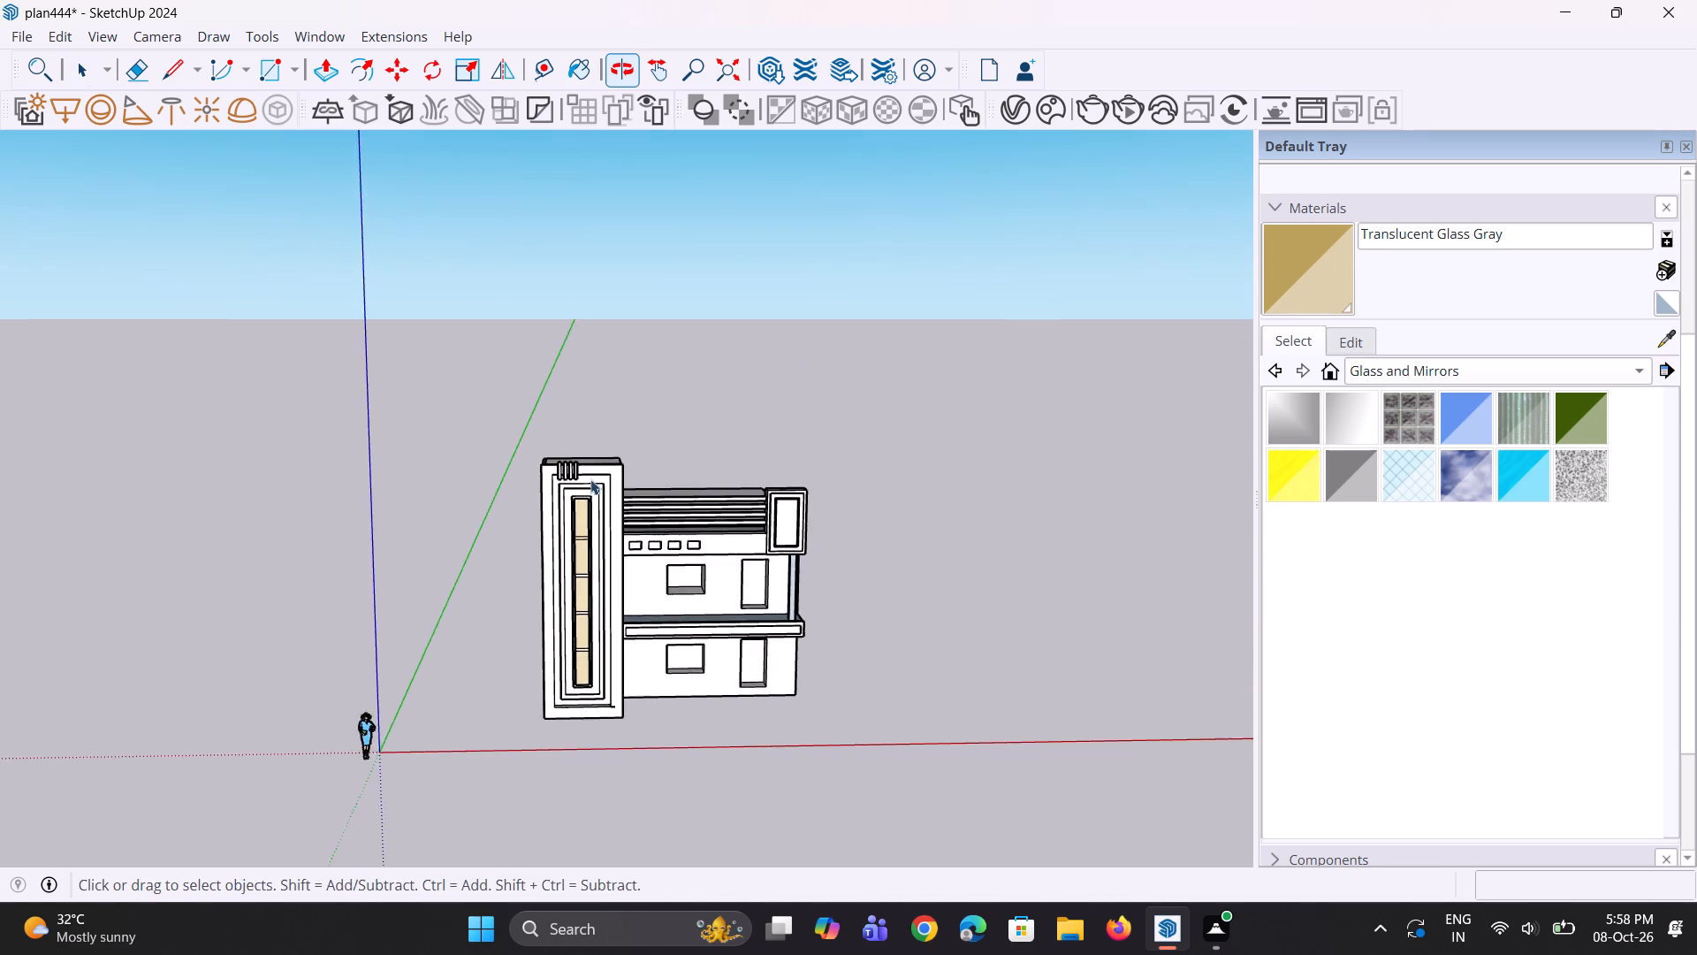
scroll(593, 480, "up", 4)
middle_click_drag(598, 544, 605, 562)
scroll(605, 562, "up", 1)
middle_click_drag(660, 494, 629, 559)
triple_click(791, 351)
triple_click(791, 351)
triple_click(791, 351)
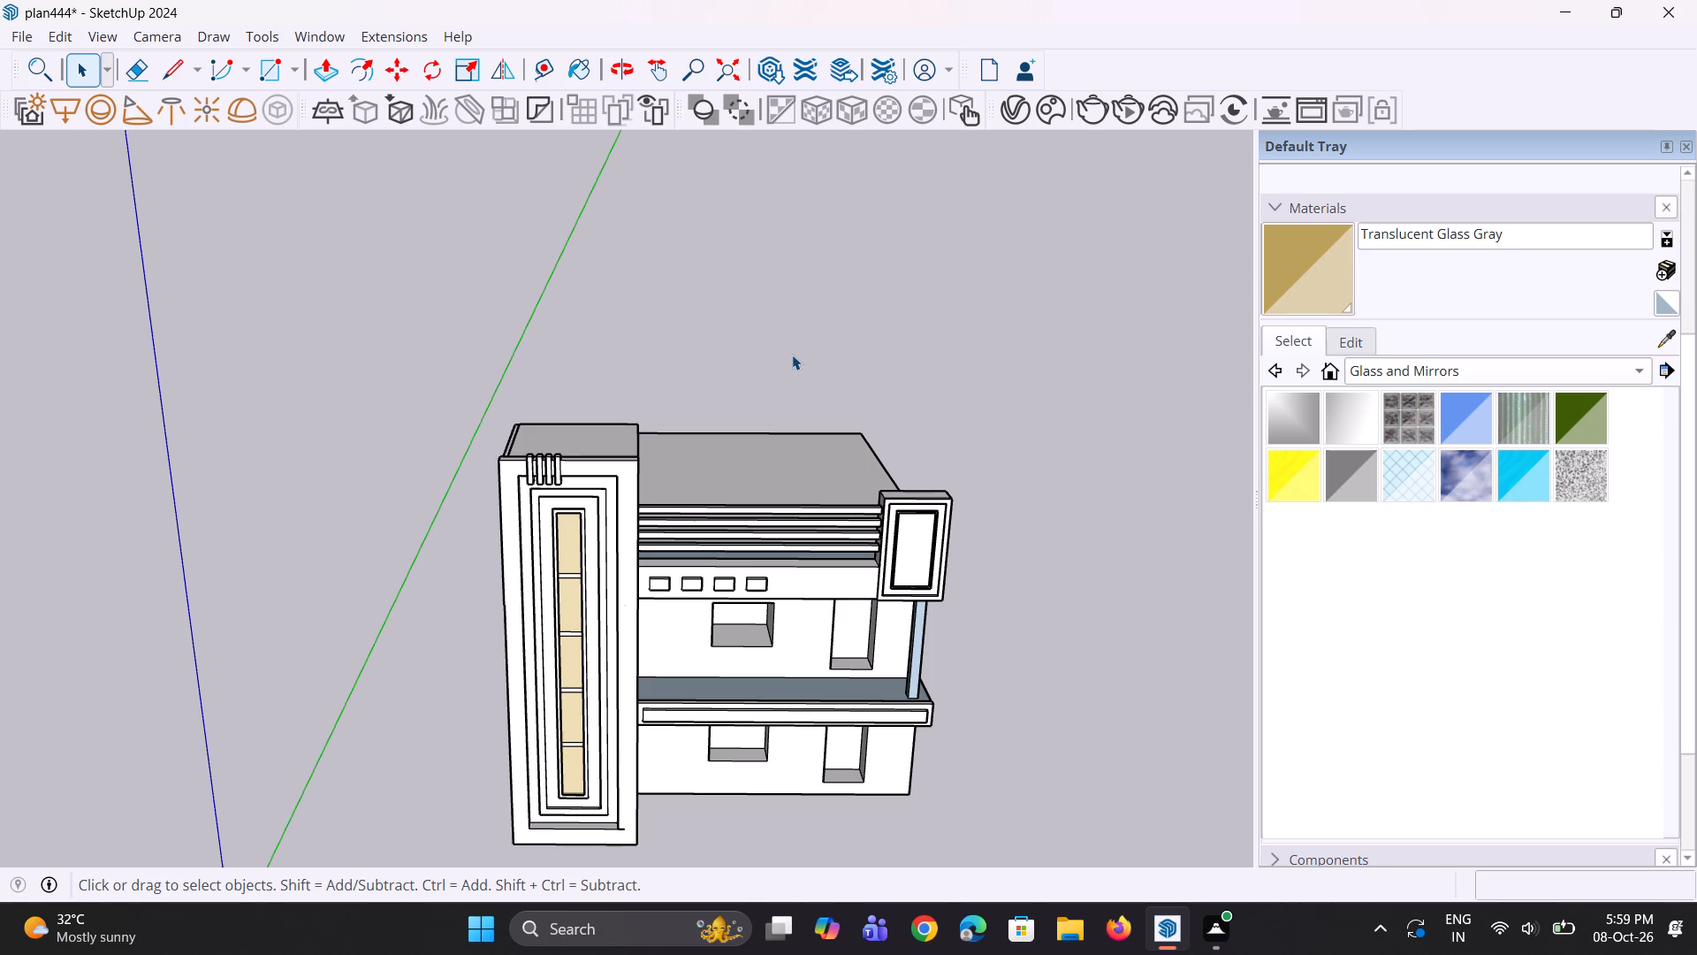
left_click(792, 355)
triple_click(799, 355)
middle_click_drag(693, 391, 721, 401)
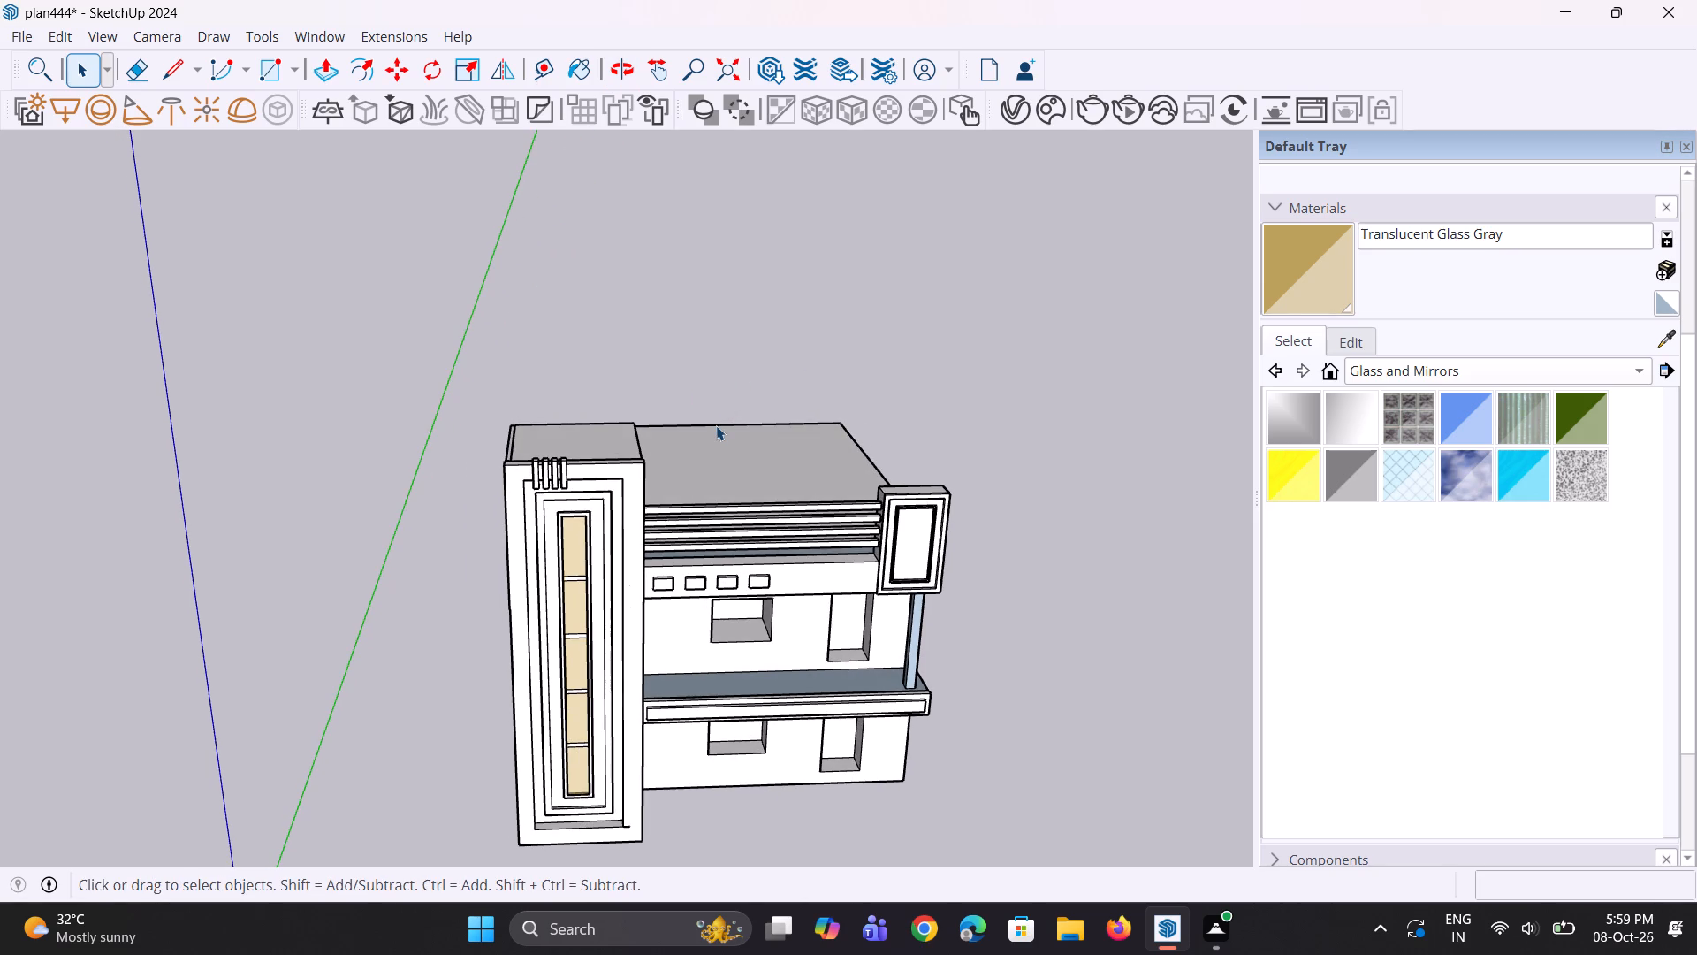
middle_click_drag(714, 426, 660, 398)
middle_click_drag(643, 408, 665, 406)
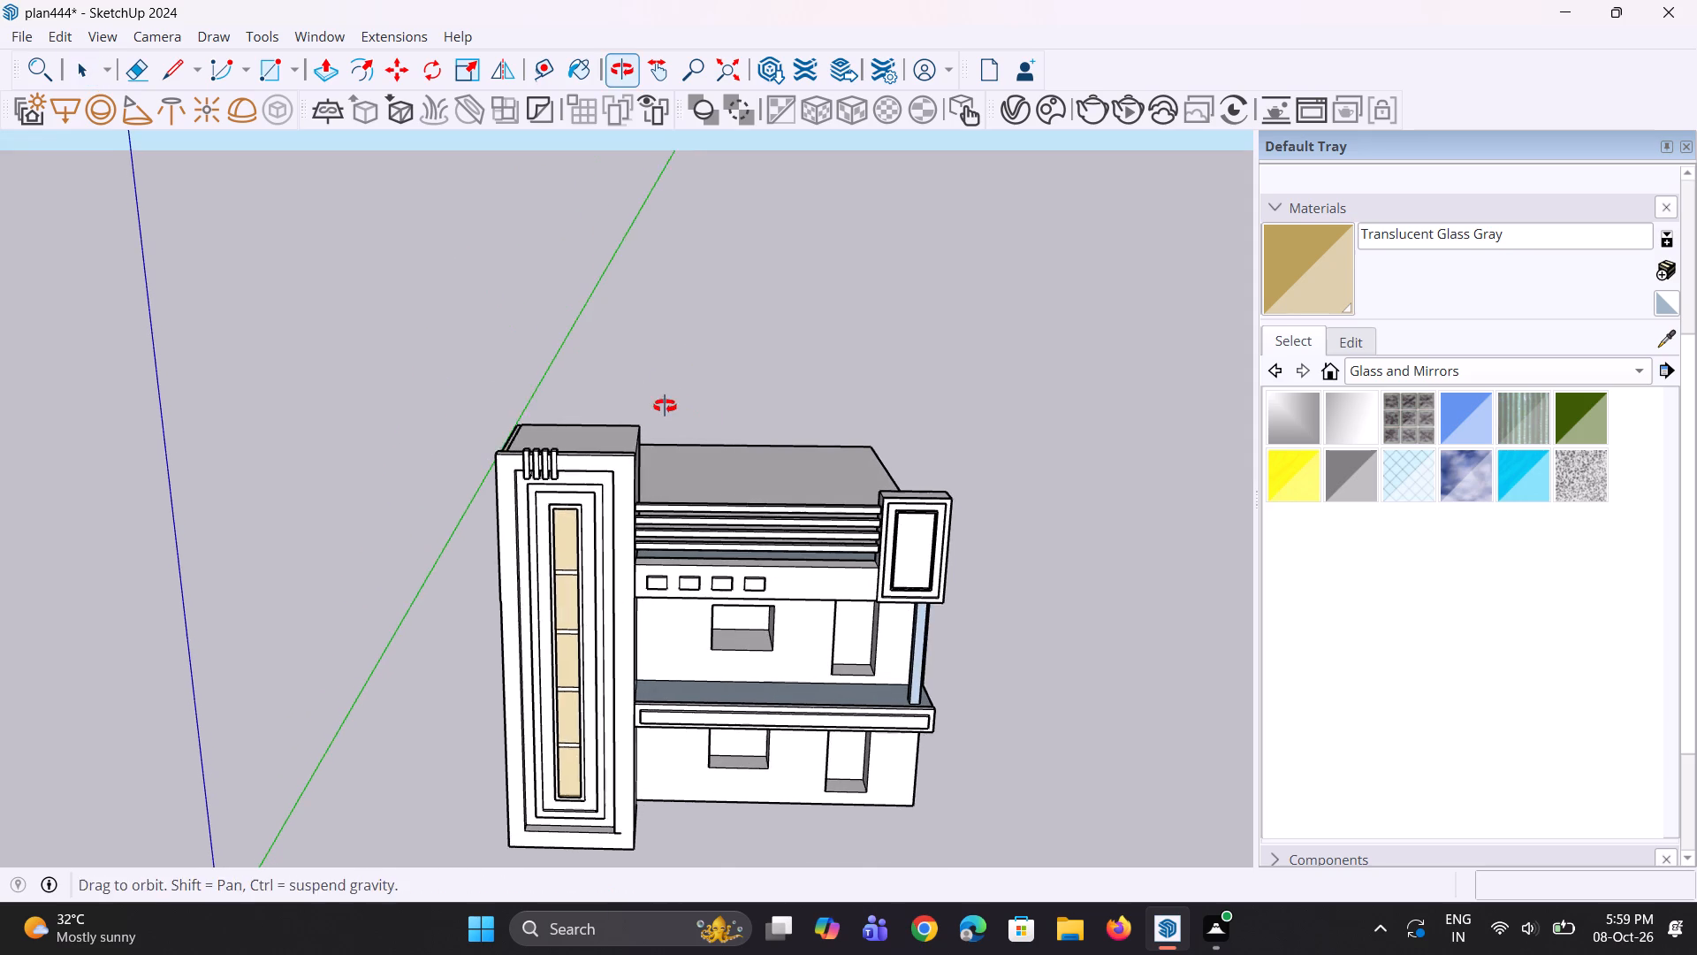
middle_click_drag(665, 406, 666, 406)
scroll(671, 465, "up", 2)
middle_click_drag(697, 477, 744, 447)
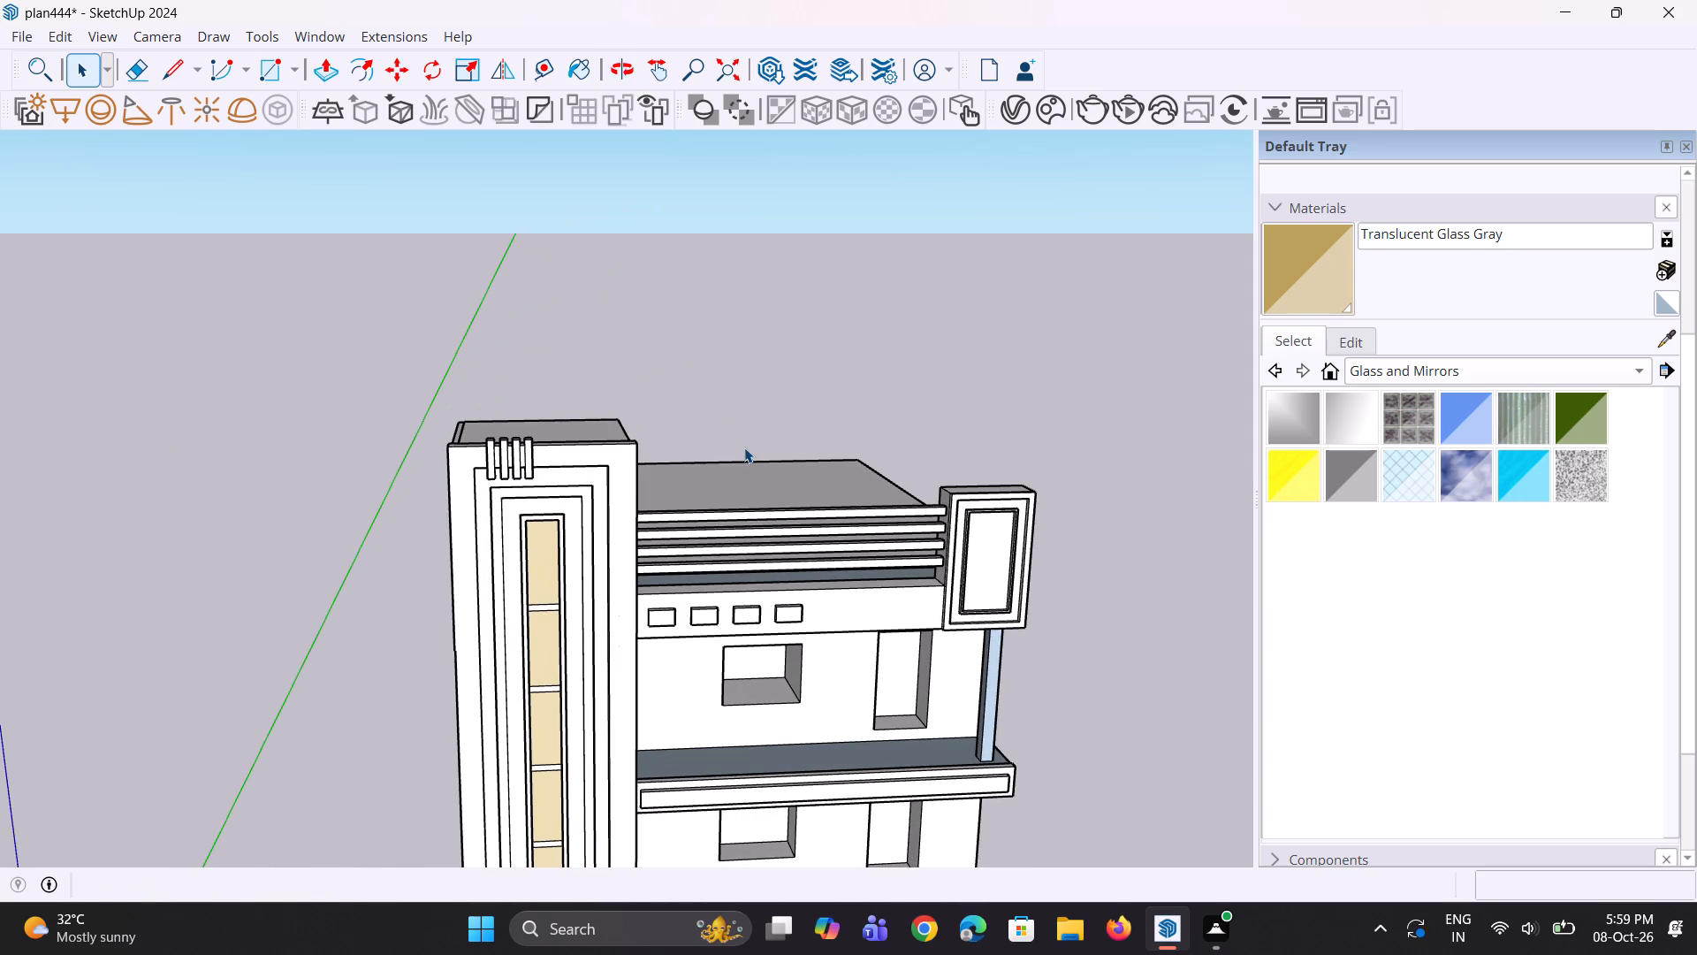
scroll(672, 455, "down", 3)
middle_click_drag(672, 457, 712, 440)
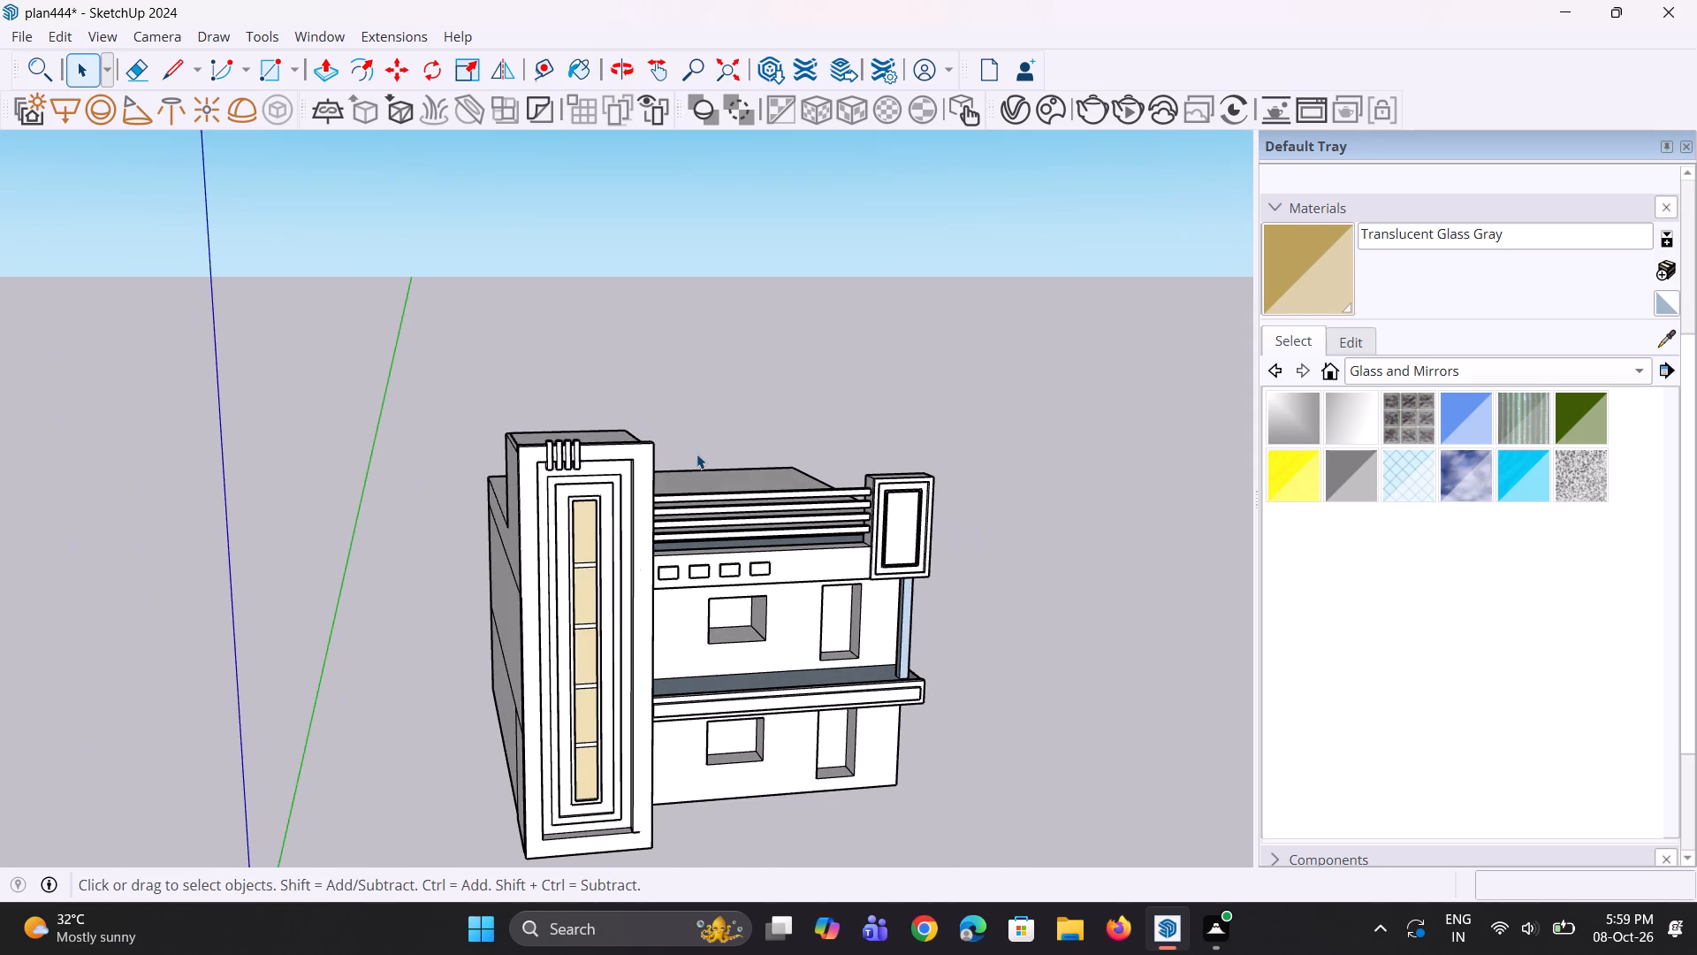
scroll(696, 454, "up", 2)
middle_click(696, 454)
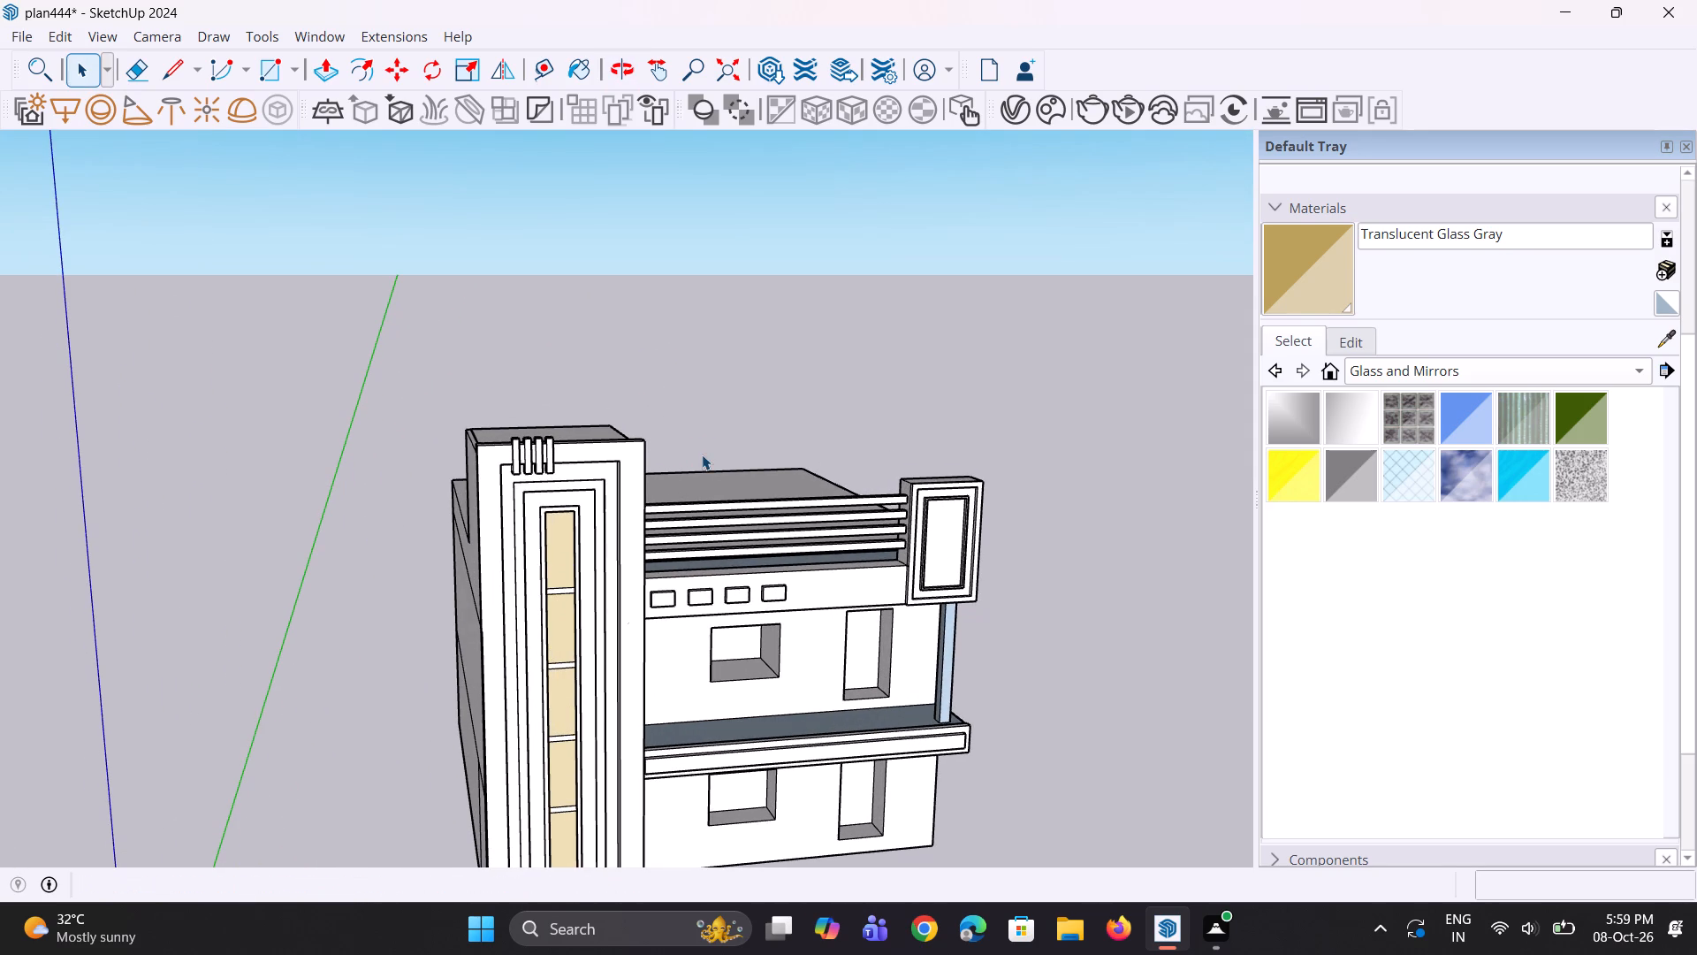
Examine the house's massing from the tower side, the front and the opposite side wall.
scroll(703, 455, "down", 8)
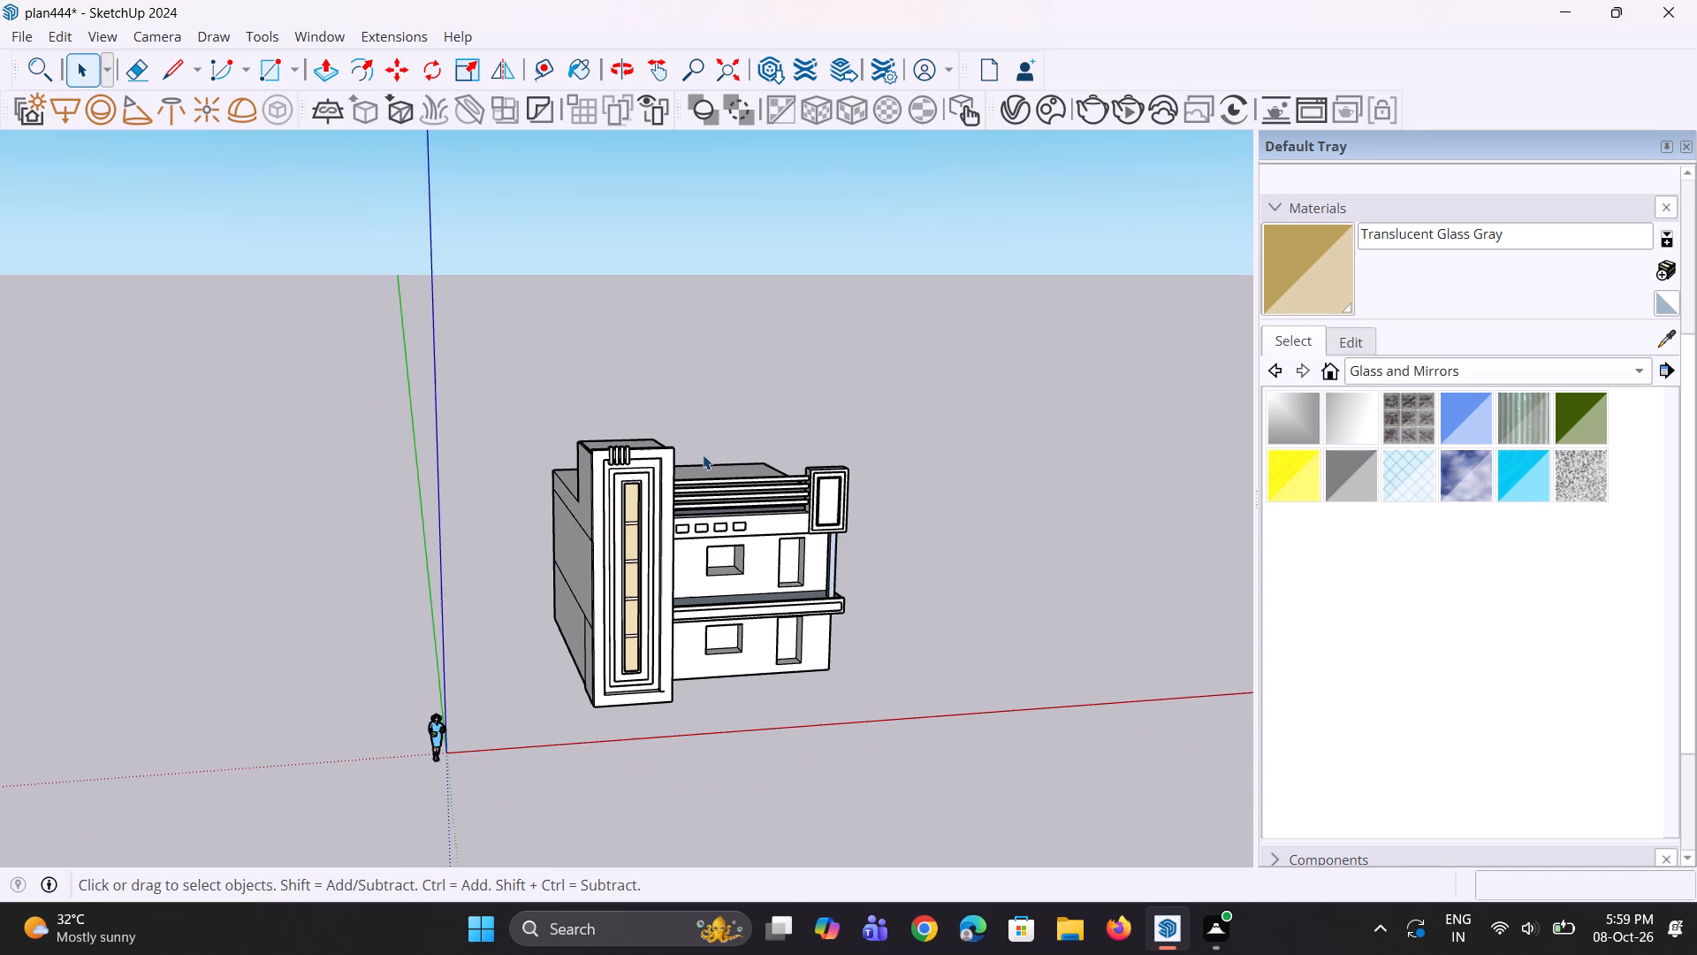
scroll(709, 456, "down", 4)
middle_click_drag(709, 456, 513, 417)
scroll(572, 485, "up", 3)
middle_click_drag(586, 495, 663, 484)
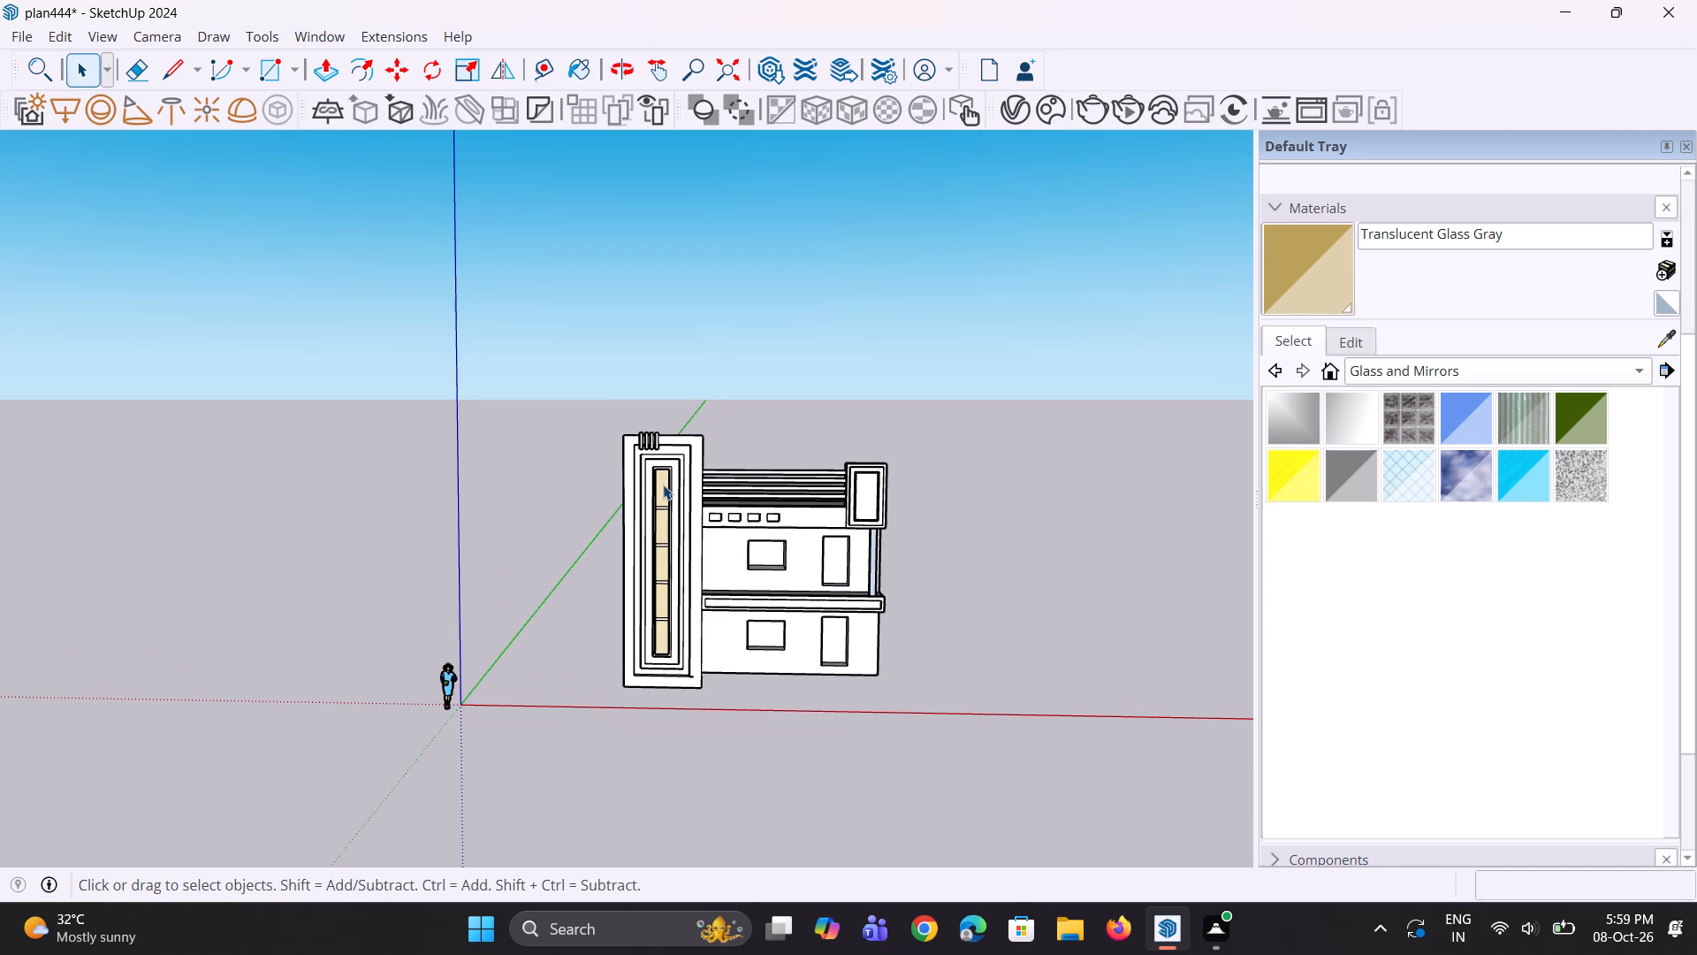
scroll(661, 488, "down", 4)
middle_click_drag(645, 527, 719, 517)
scroll(630, 468, "down", 2)
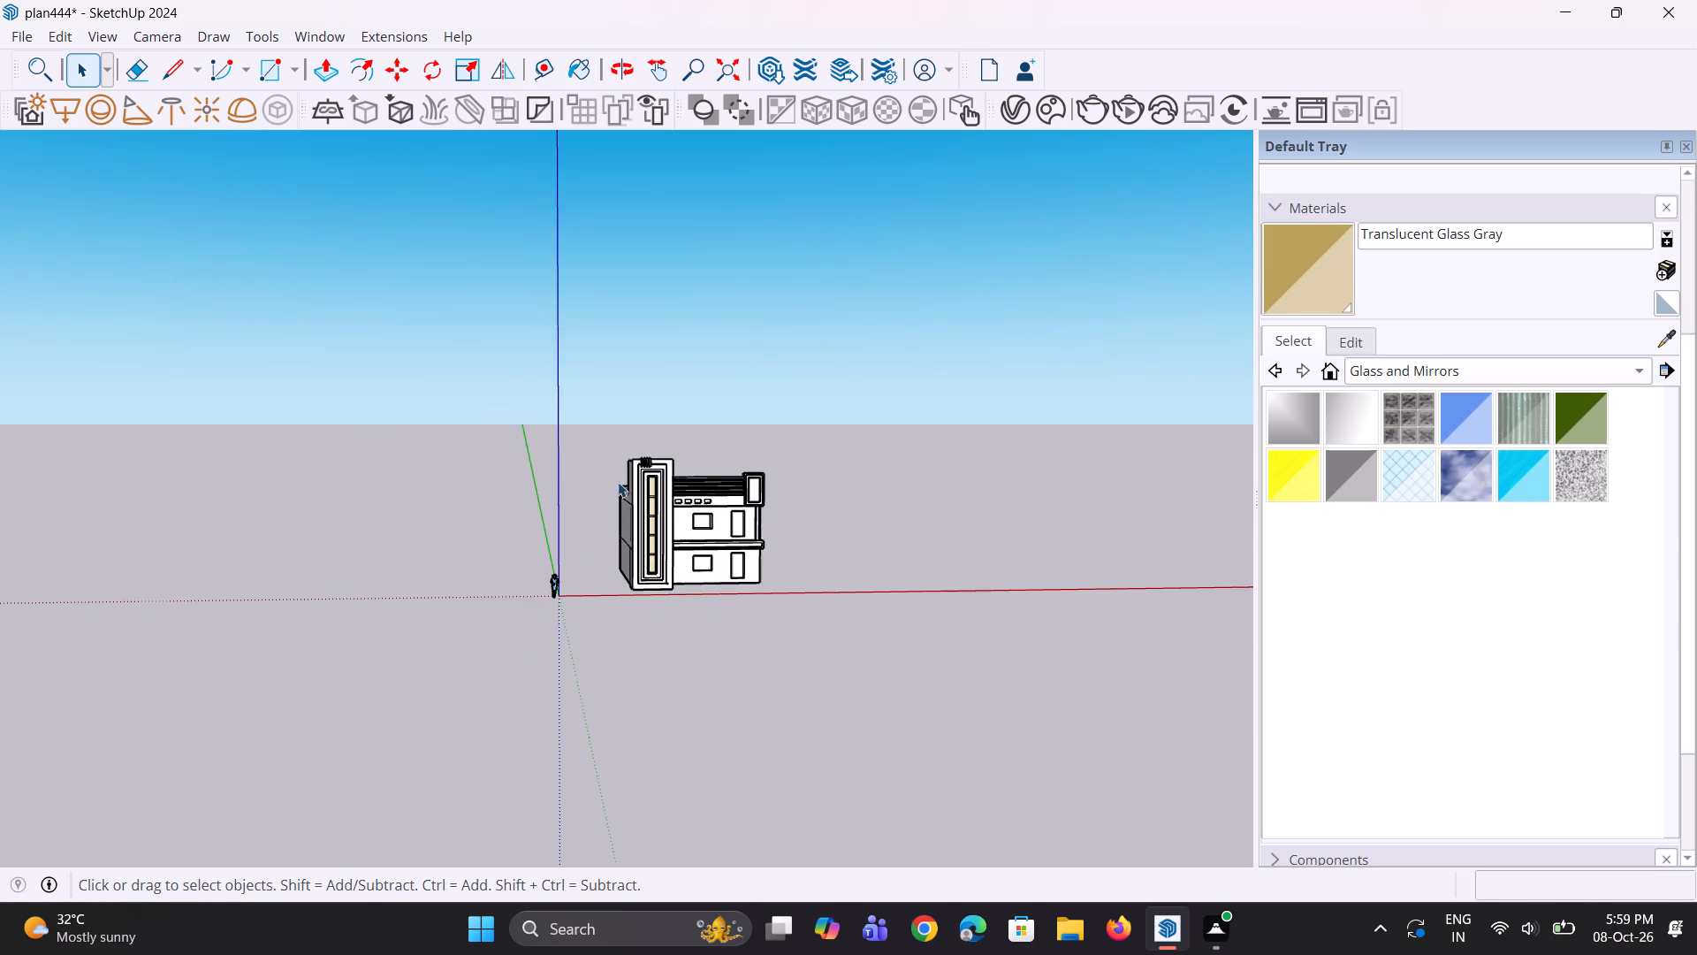
scroll(618, 482, "down", 2)
middle_click_drag(602, 488, 202, 562)
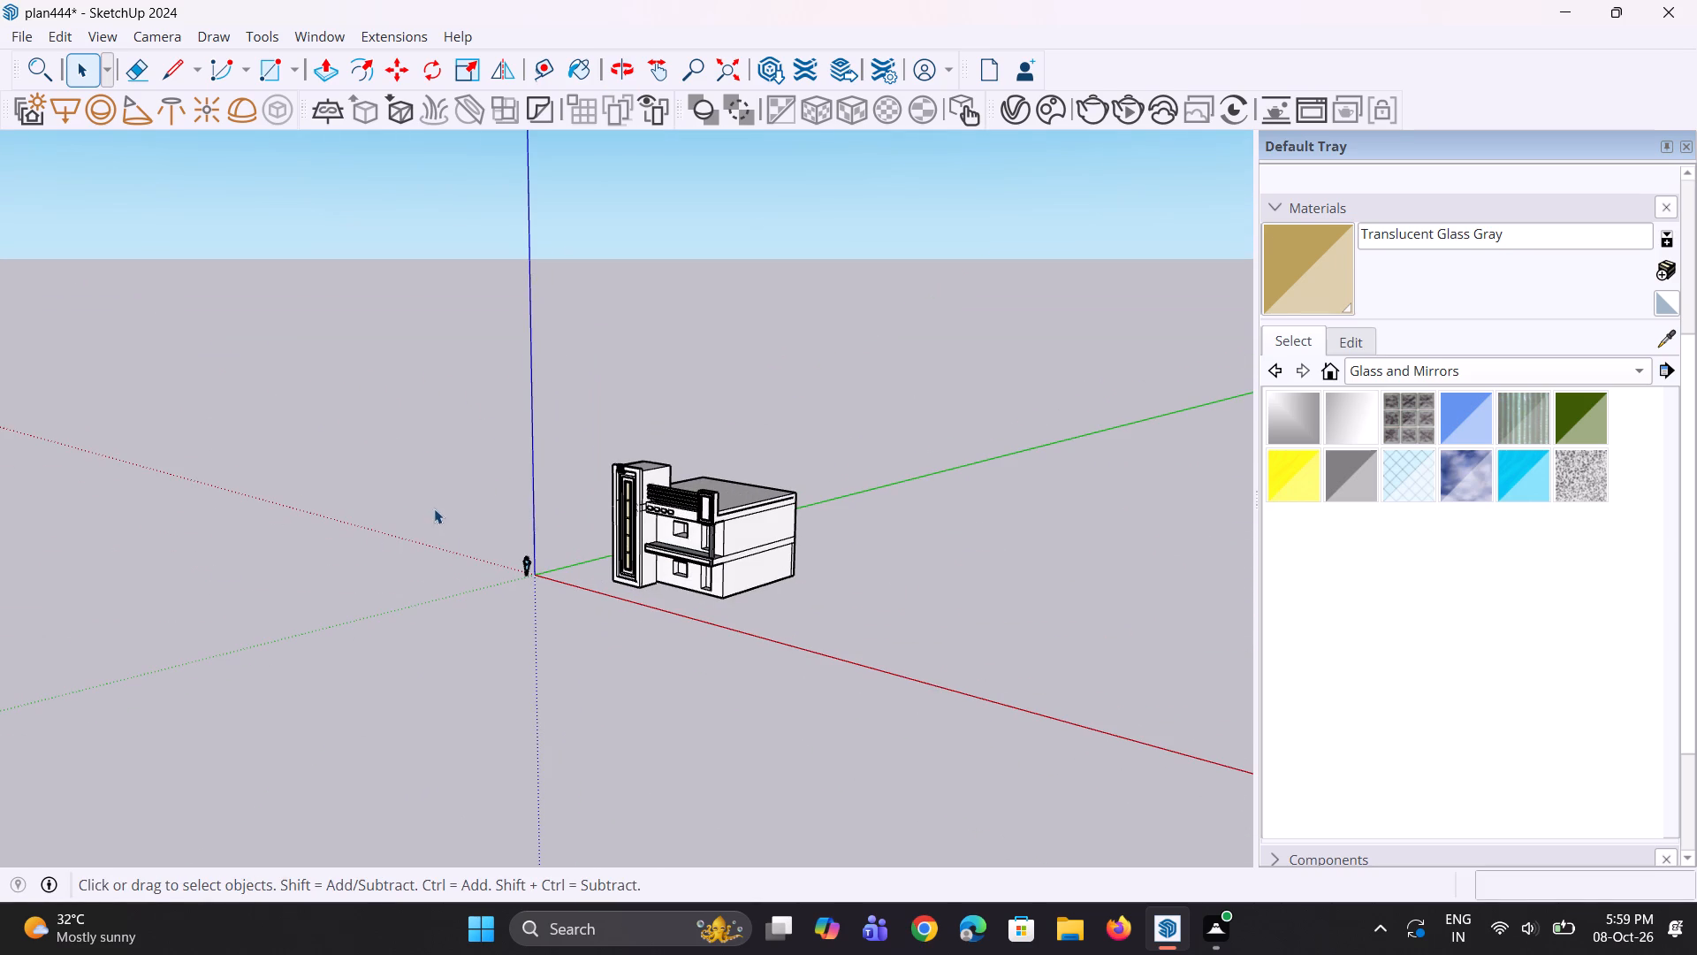
scroll(513, 630, "up", 13)
middle_click_drag(533, 616, 565, 621)
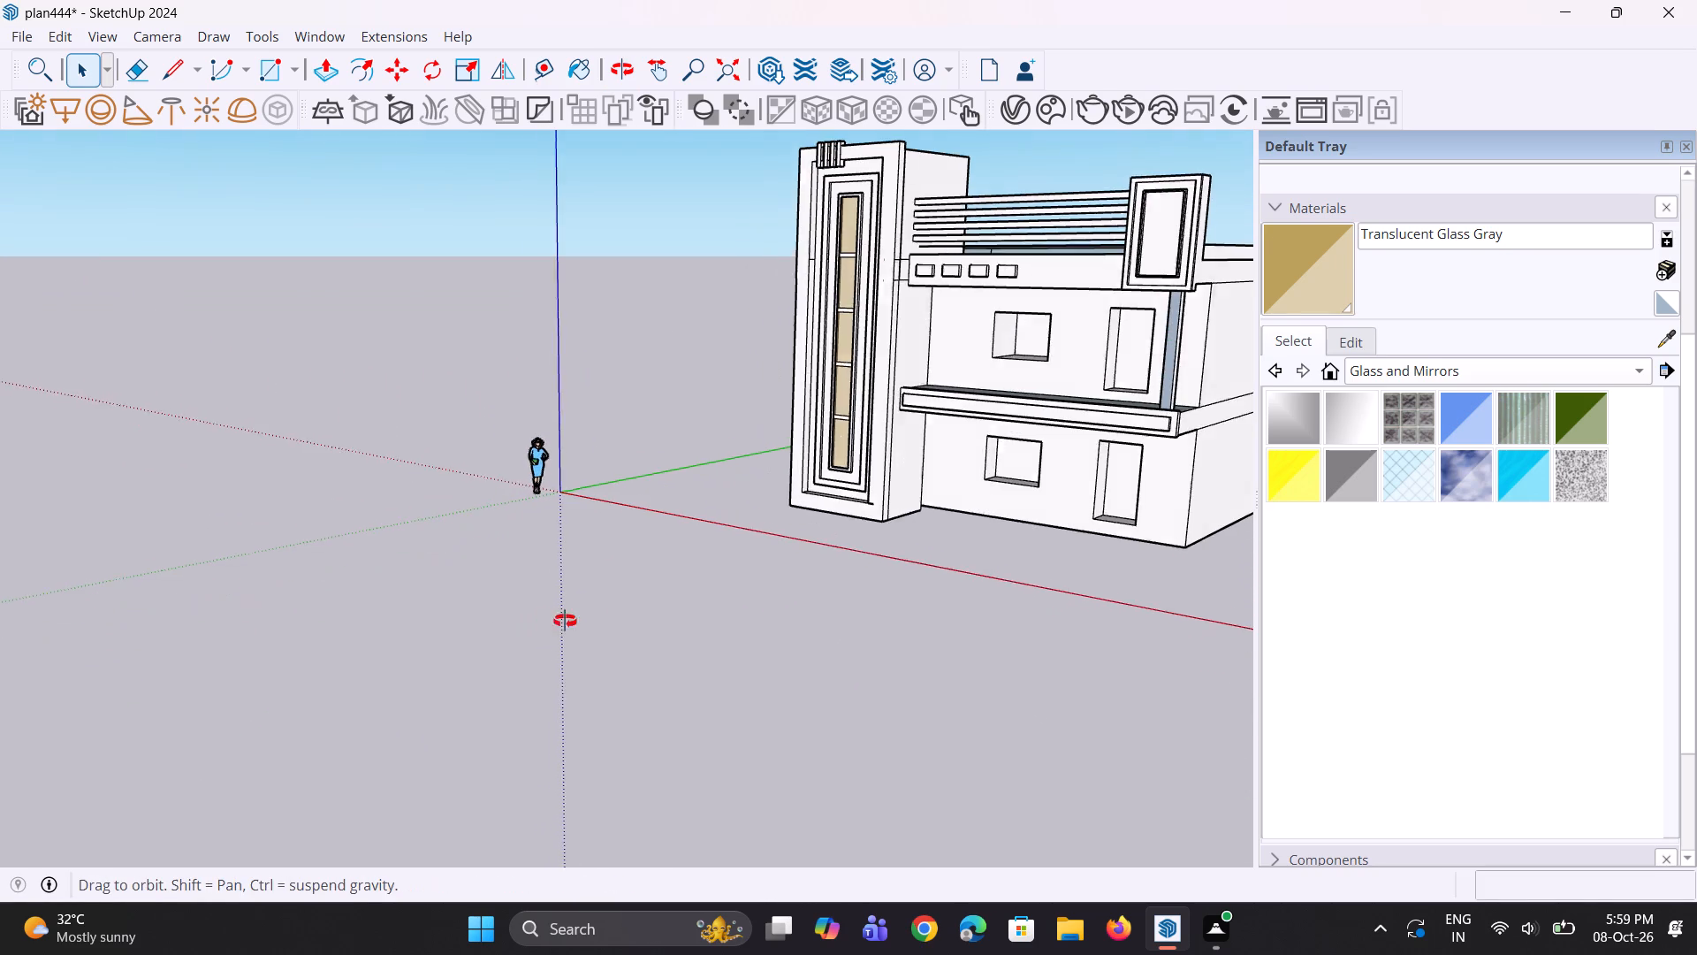
middle_click_drag(565, 621, 663, 602)
scroll(627, 614, "down", 4)
middle_click_drag(568, 628, 723, 622)
scroll(637, 247, "up", 3)
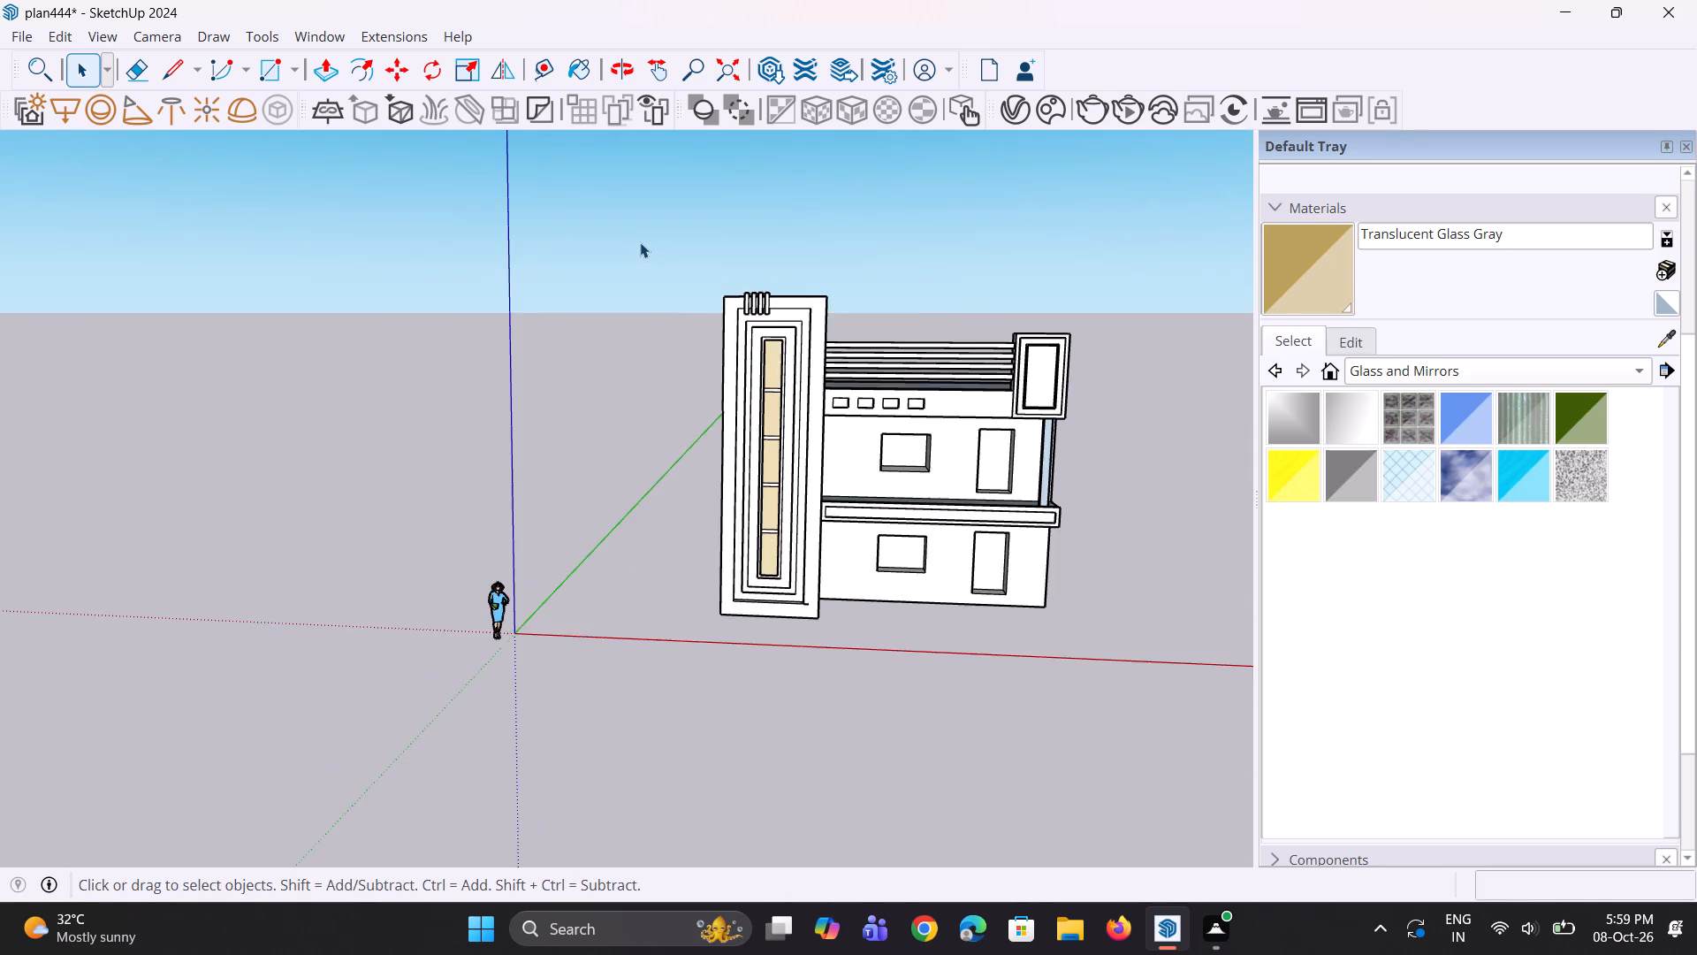
scroll(640, 242, "up", 3)
middle_click_drag(629, 339, 712, 363)
scroll(486, 419, "down", 8)
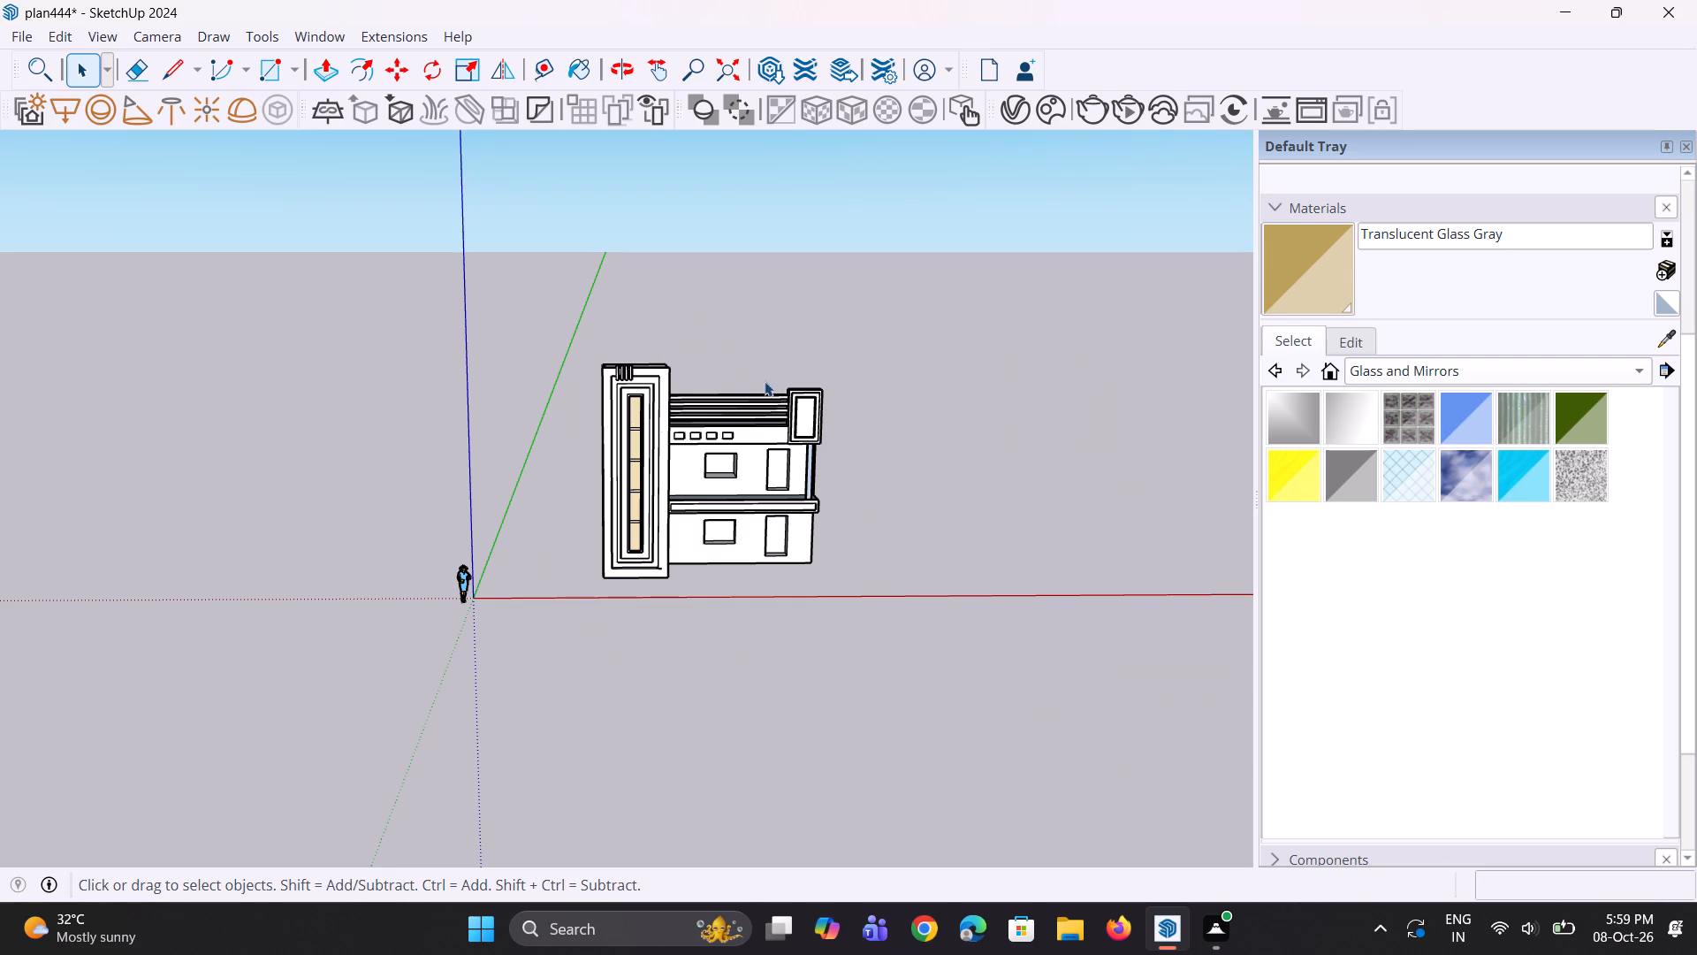
Examine the front openings, roof slats and tower from low, straight-on and raised viewpoints.
middle_click_drag(863, 435, 807, 394)
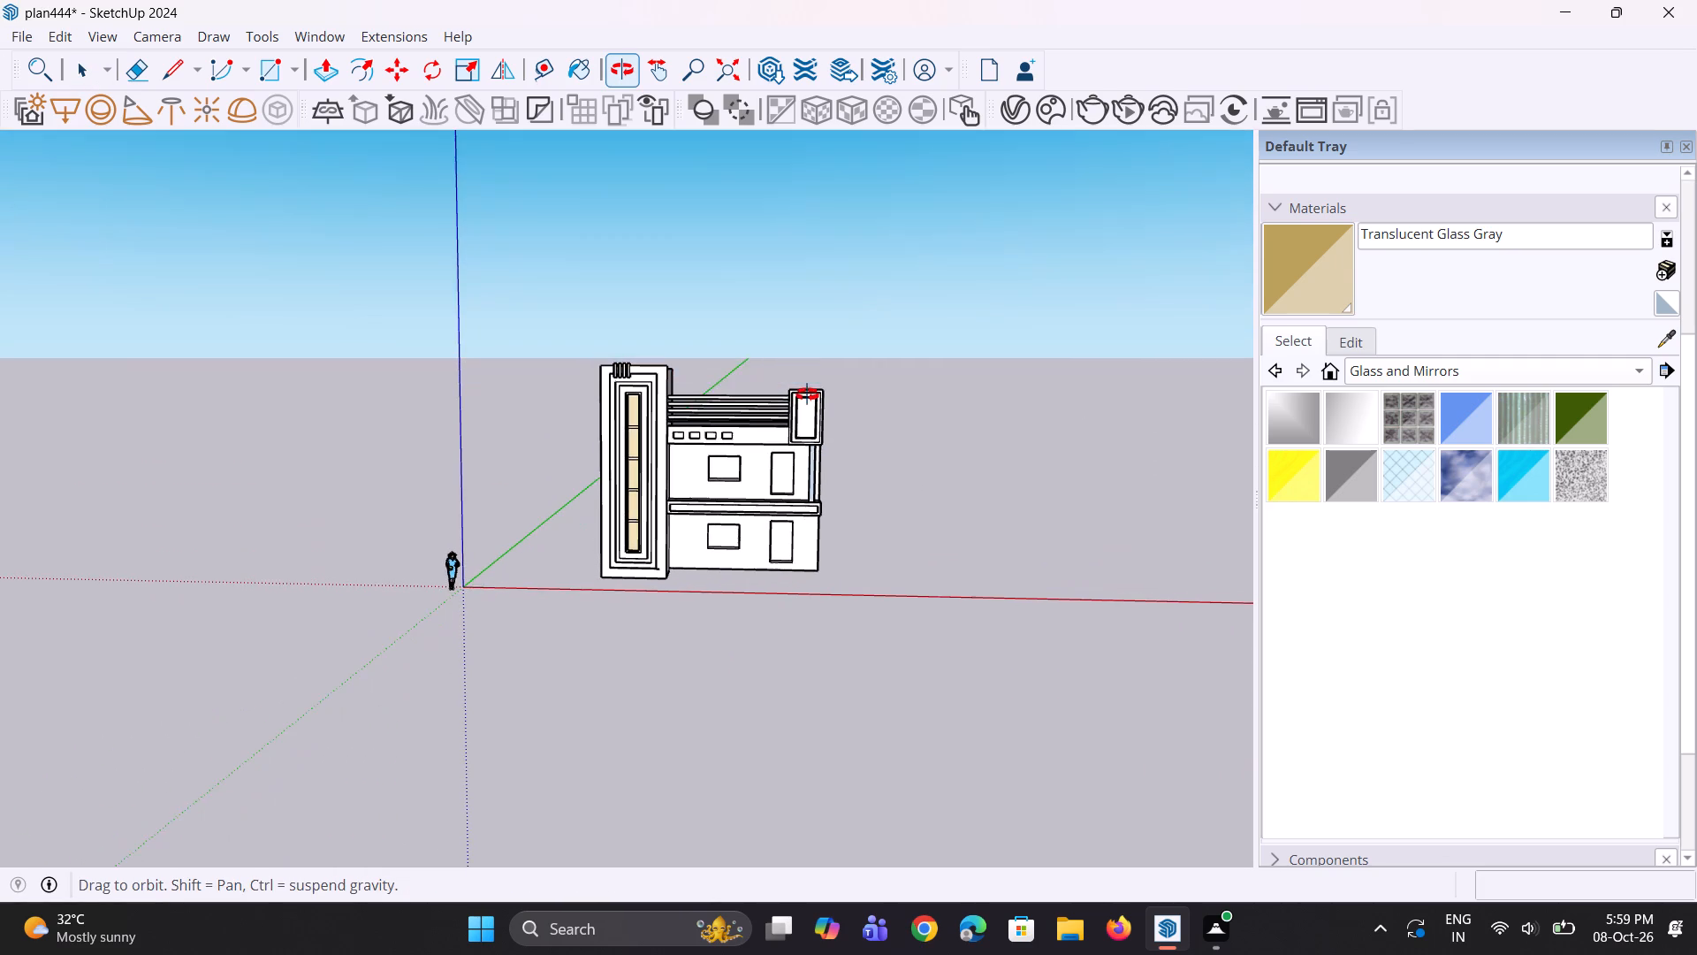
middle_click_drag(807, 394, 807, 396)
scroll(799, 371, "up", 9)
middle_click_drag(719, 410, 728, 384)
middle_click_drag(704, 447, 724, 387)
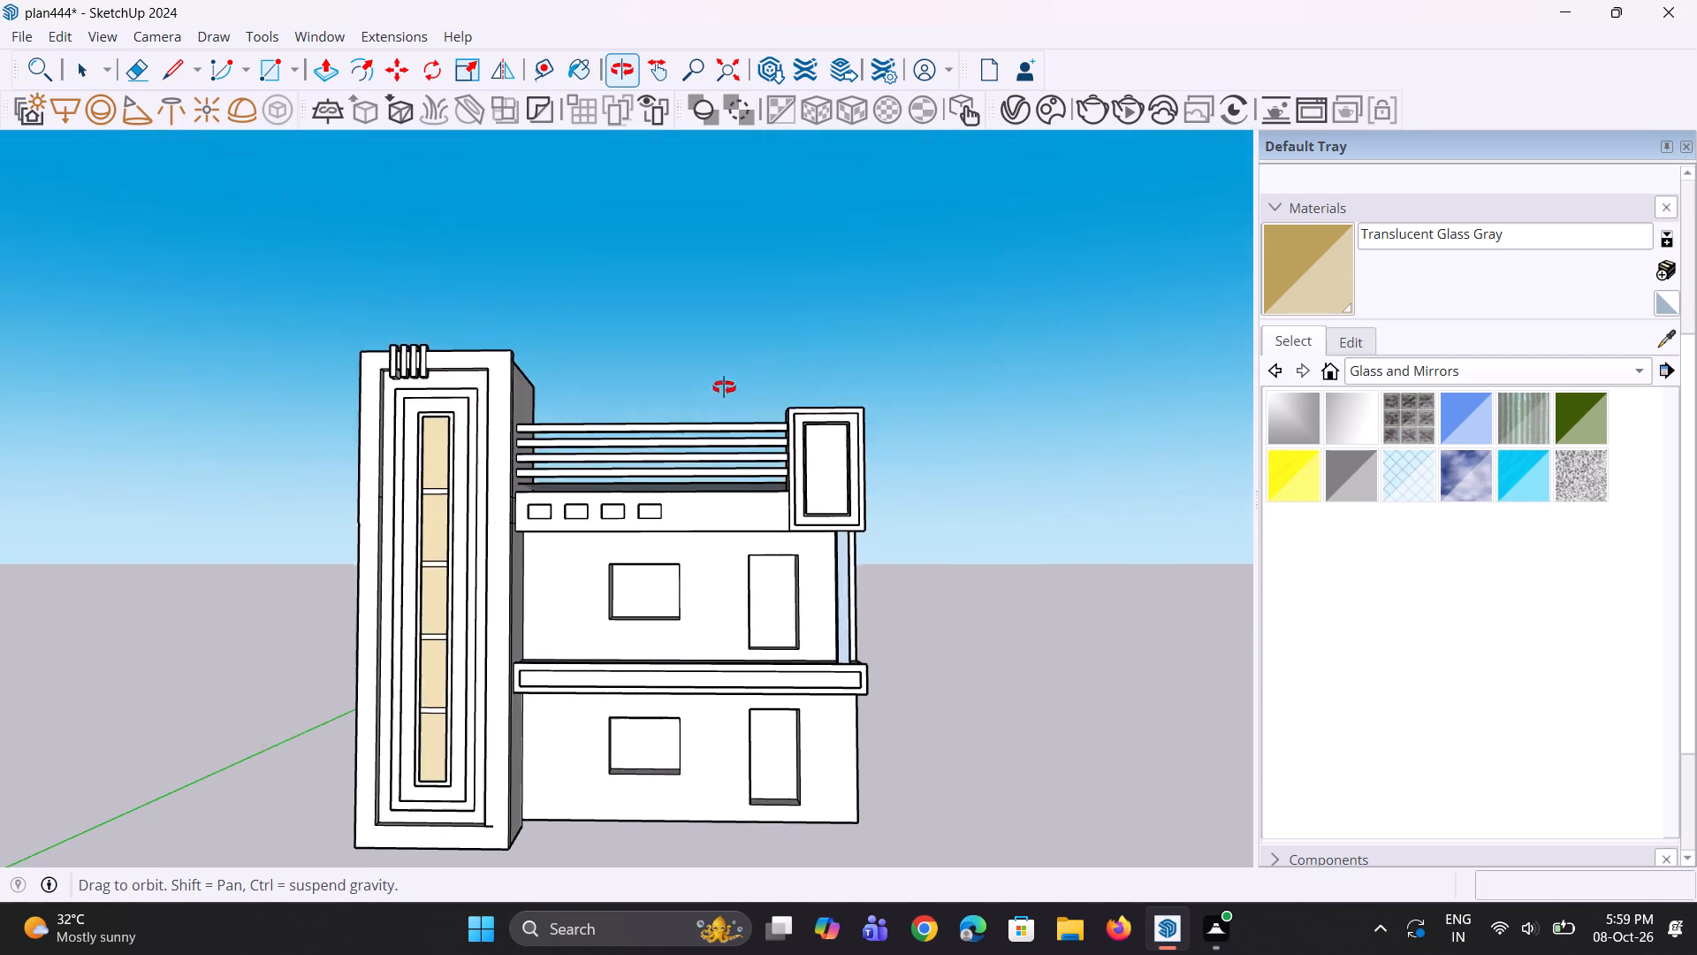
middle_click_drag(724, 387, 727, 405)
scroll(727, 405, "up", 1)
scroll(727, 403, "down", 4)
middle_click_drag(727, 412, 727, 450)
middle_click_drag(727, 450, 727, 479)
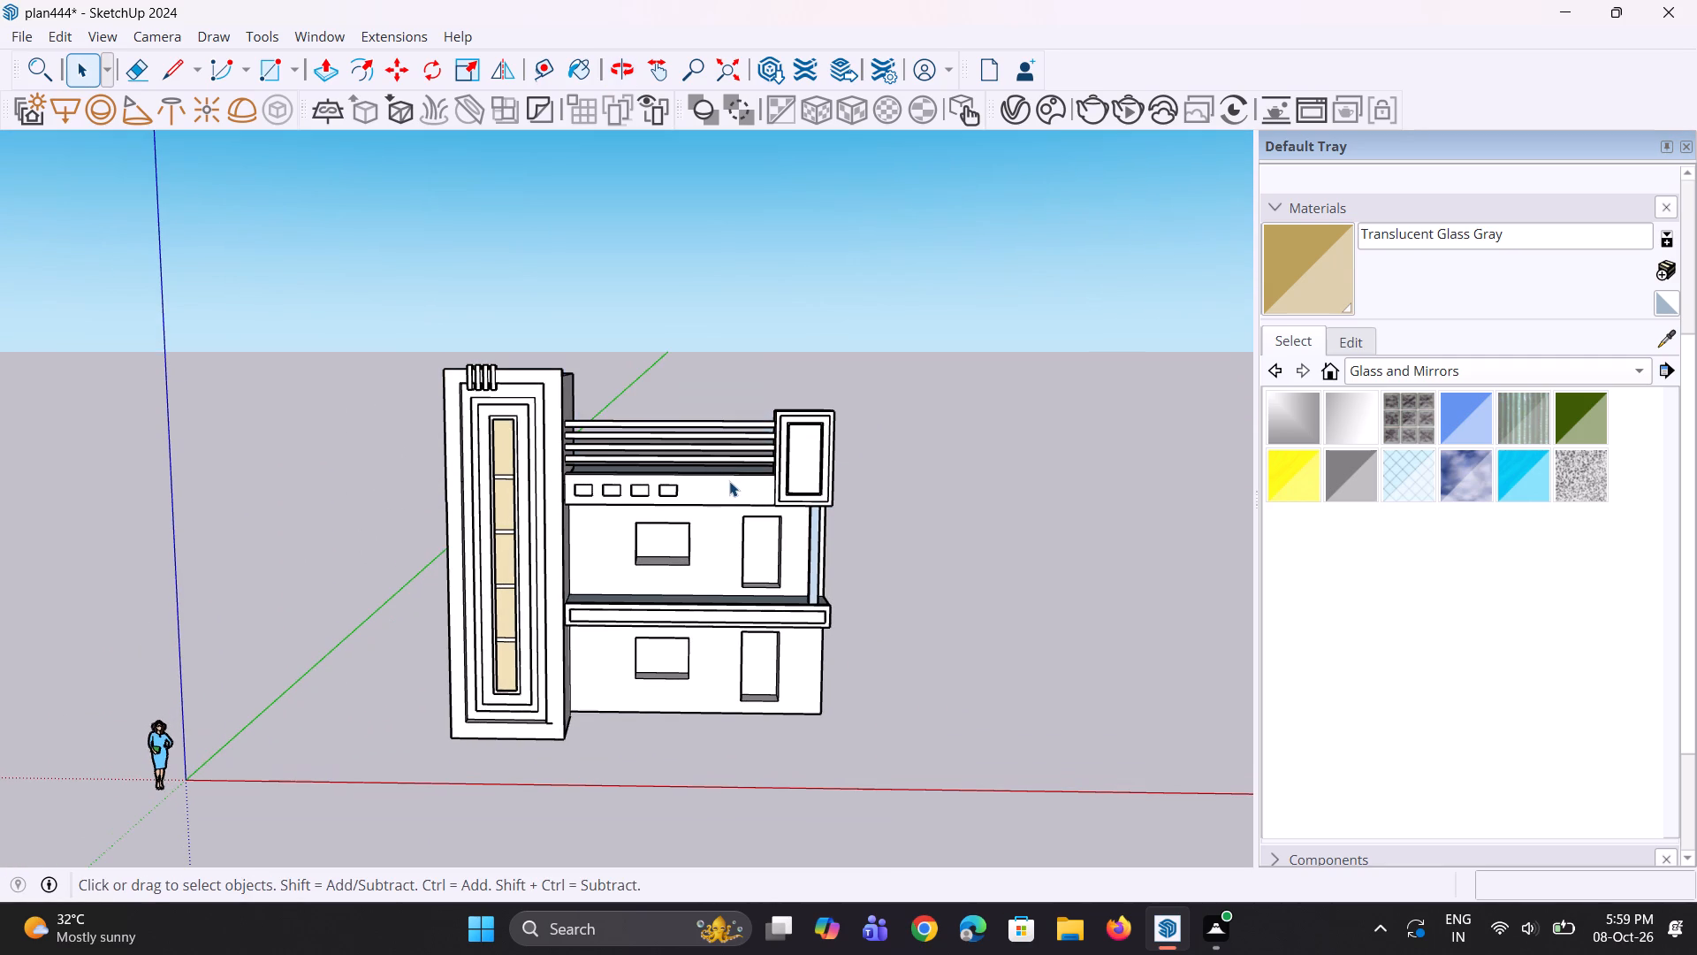
scroll(729, 481, "up", 1)
scroll(645, 485, "down", 4)
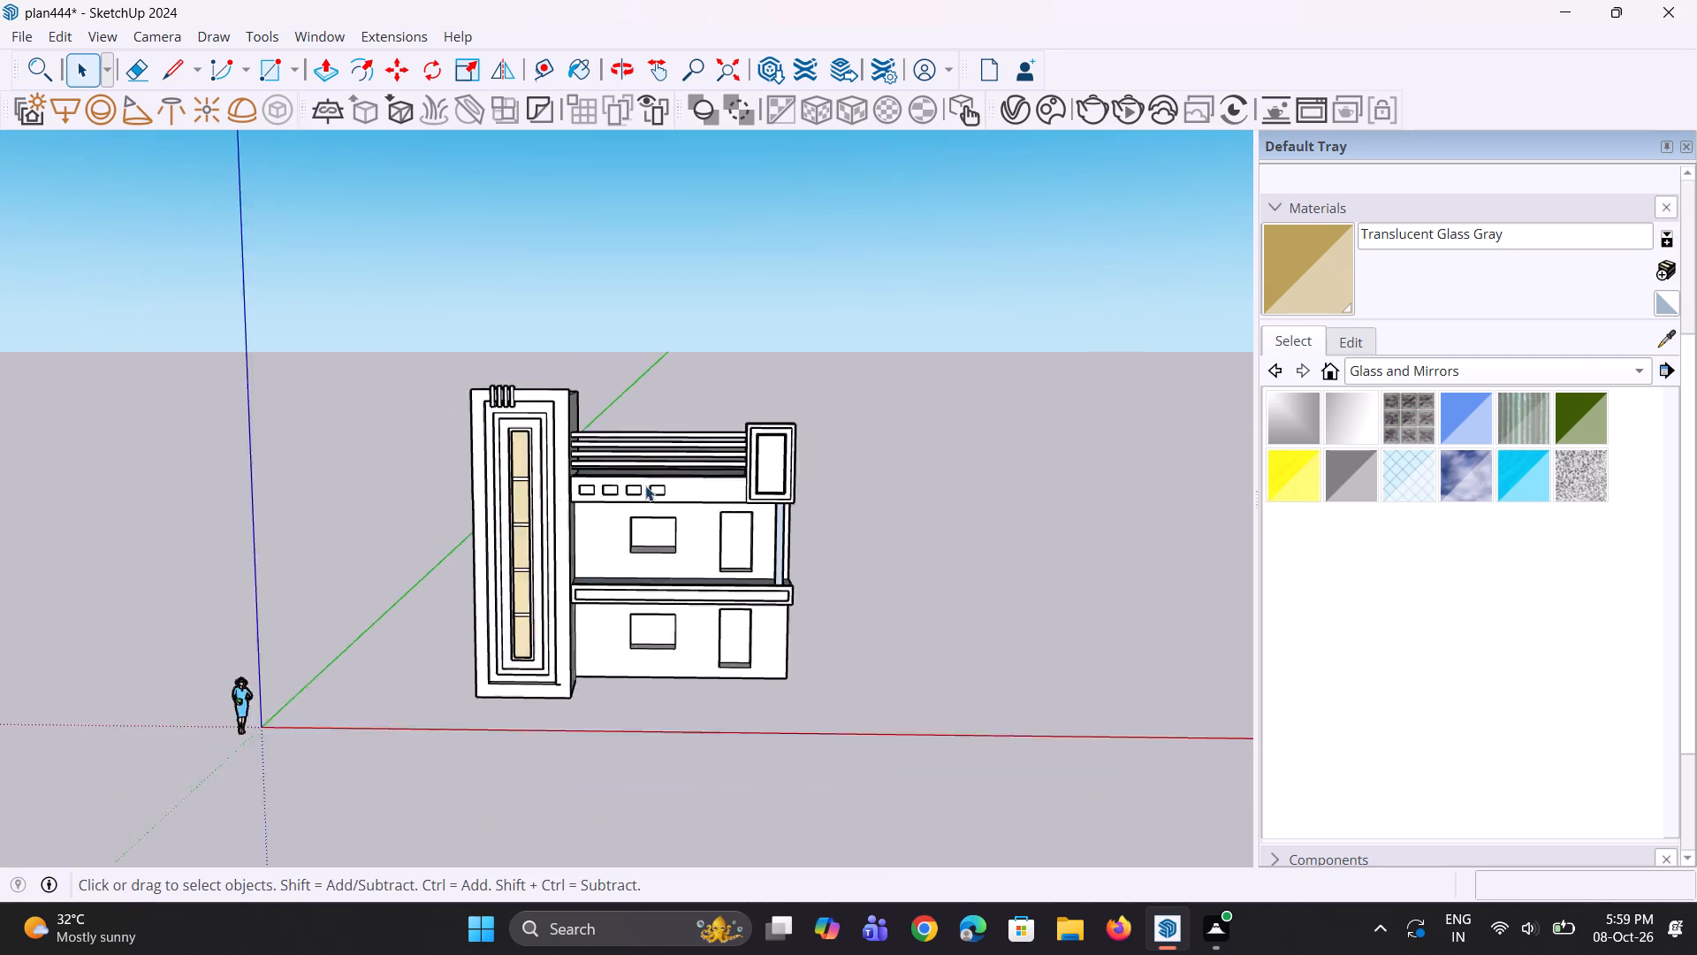
scroll(647, 479, "down", 4)
middle_click_drag(649, 477, 535, 505)
scroll(586, 494, "up", 4)
middle_click_drag(650, 485, 653, 522)
scroll(678, 517, "up", 5)
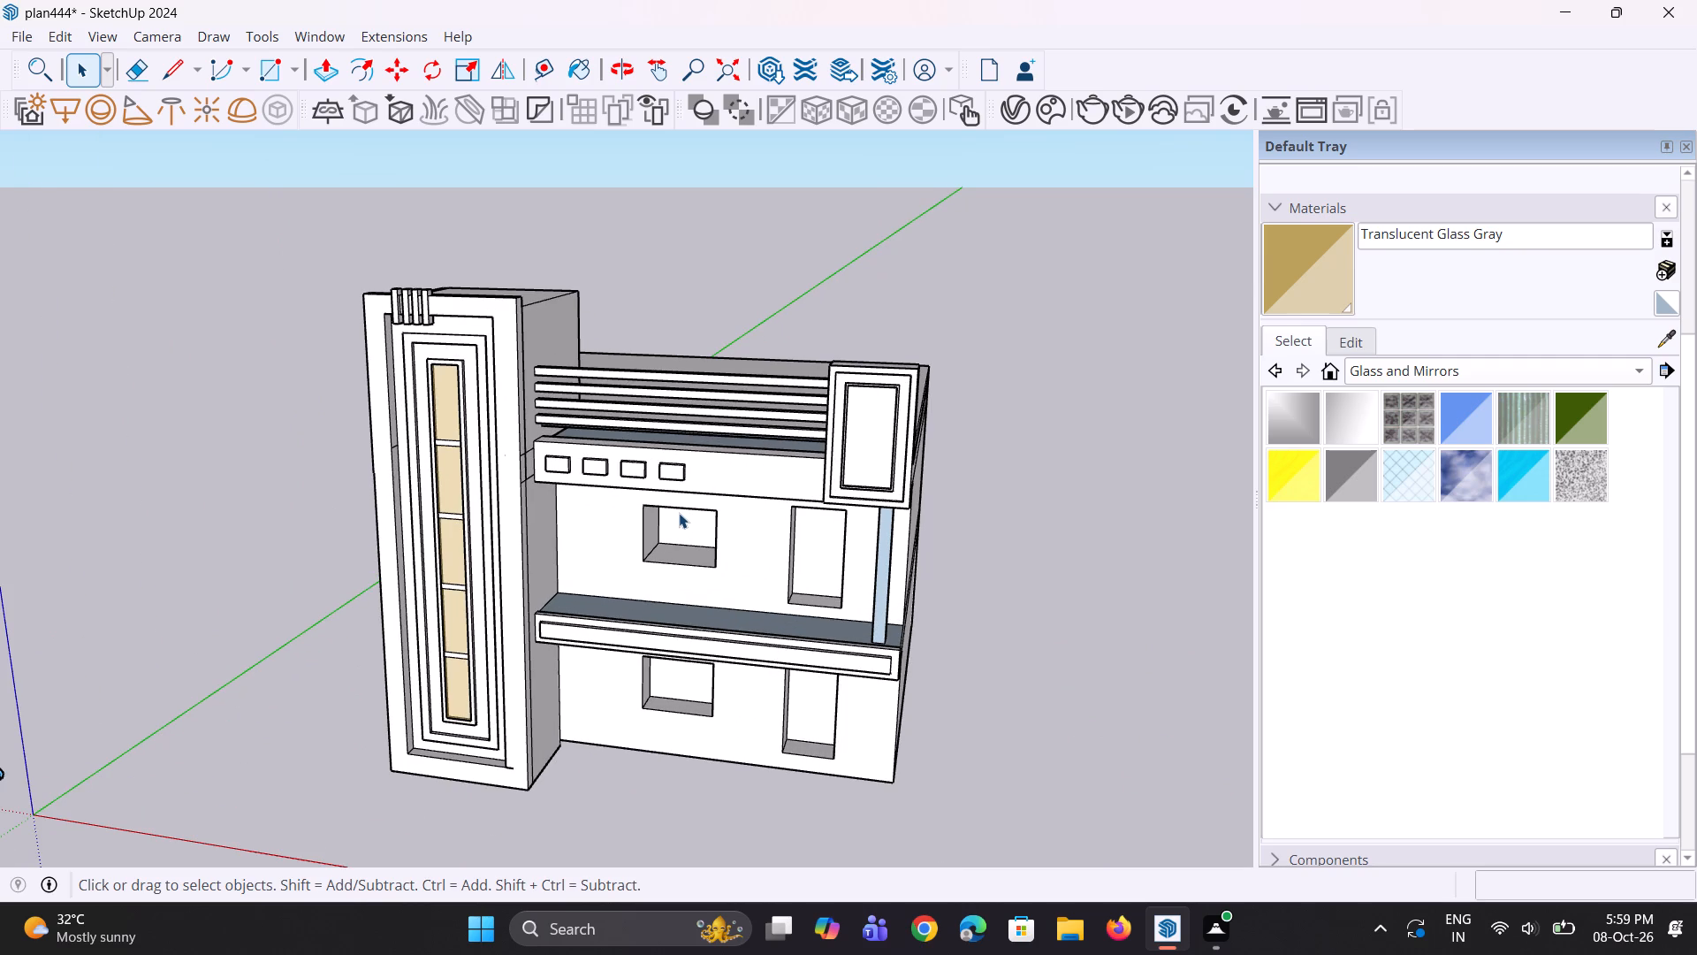
Examine the house's front facade and tower from raised and more distant viewpoints.
middle_click_drag(436, 530, 537, 488)
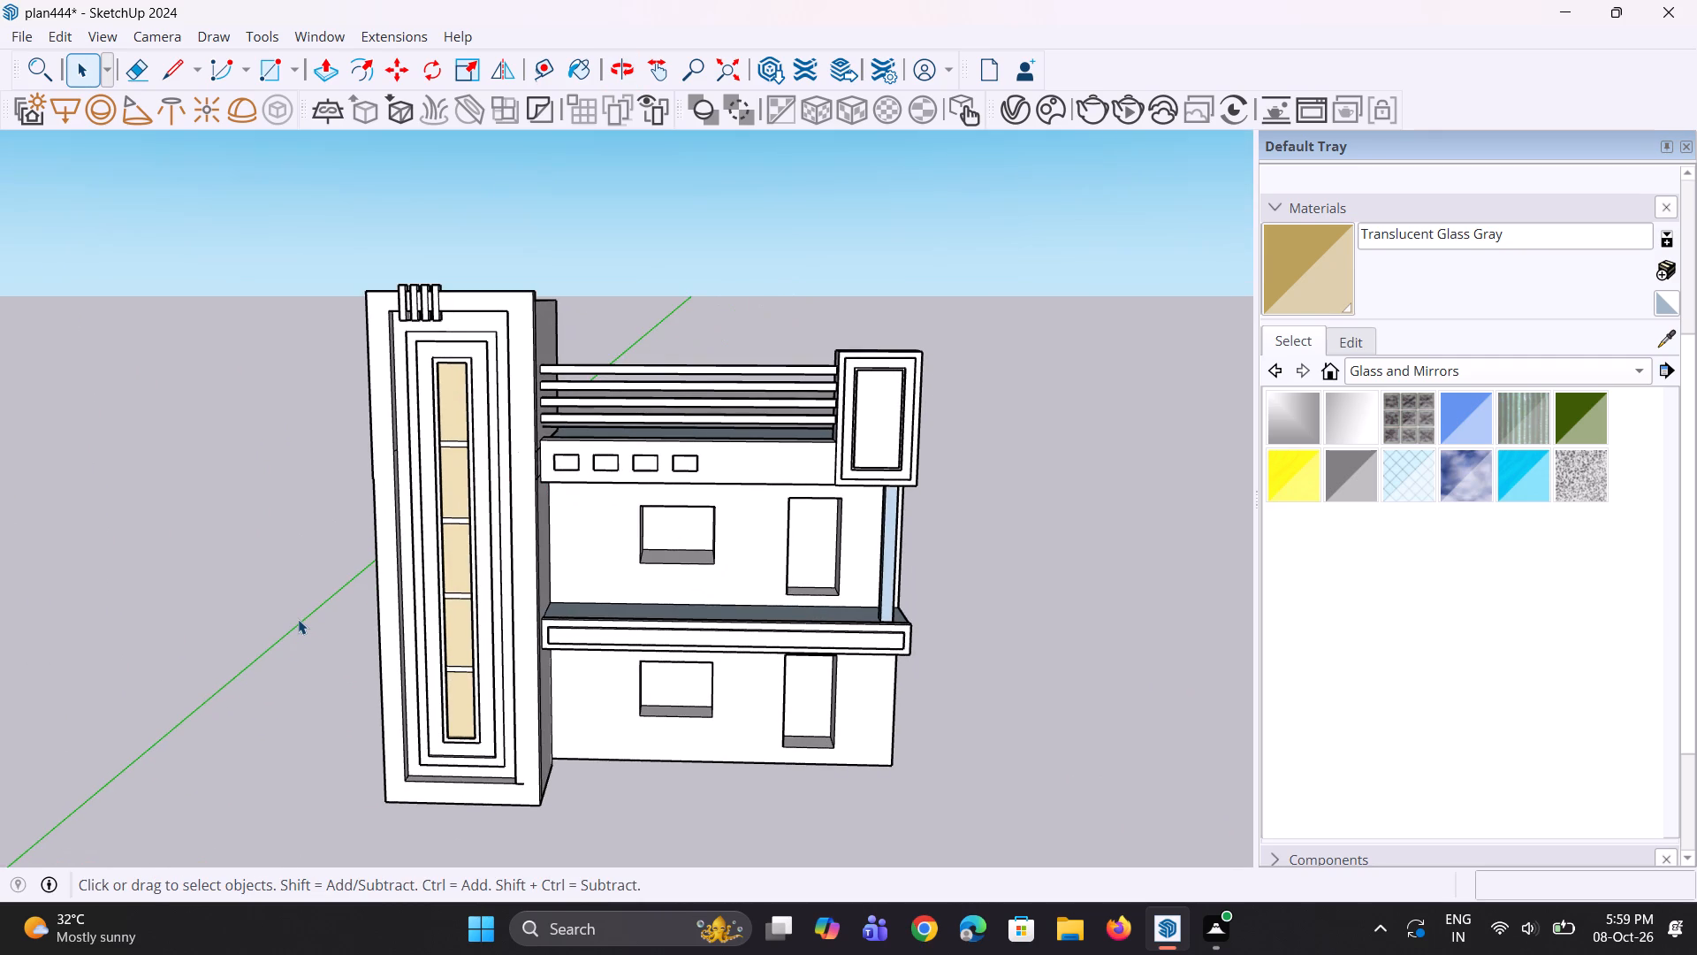
scroll(290, 548, "down", 3)
middle_click_drag(250, 571, 324, 600)
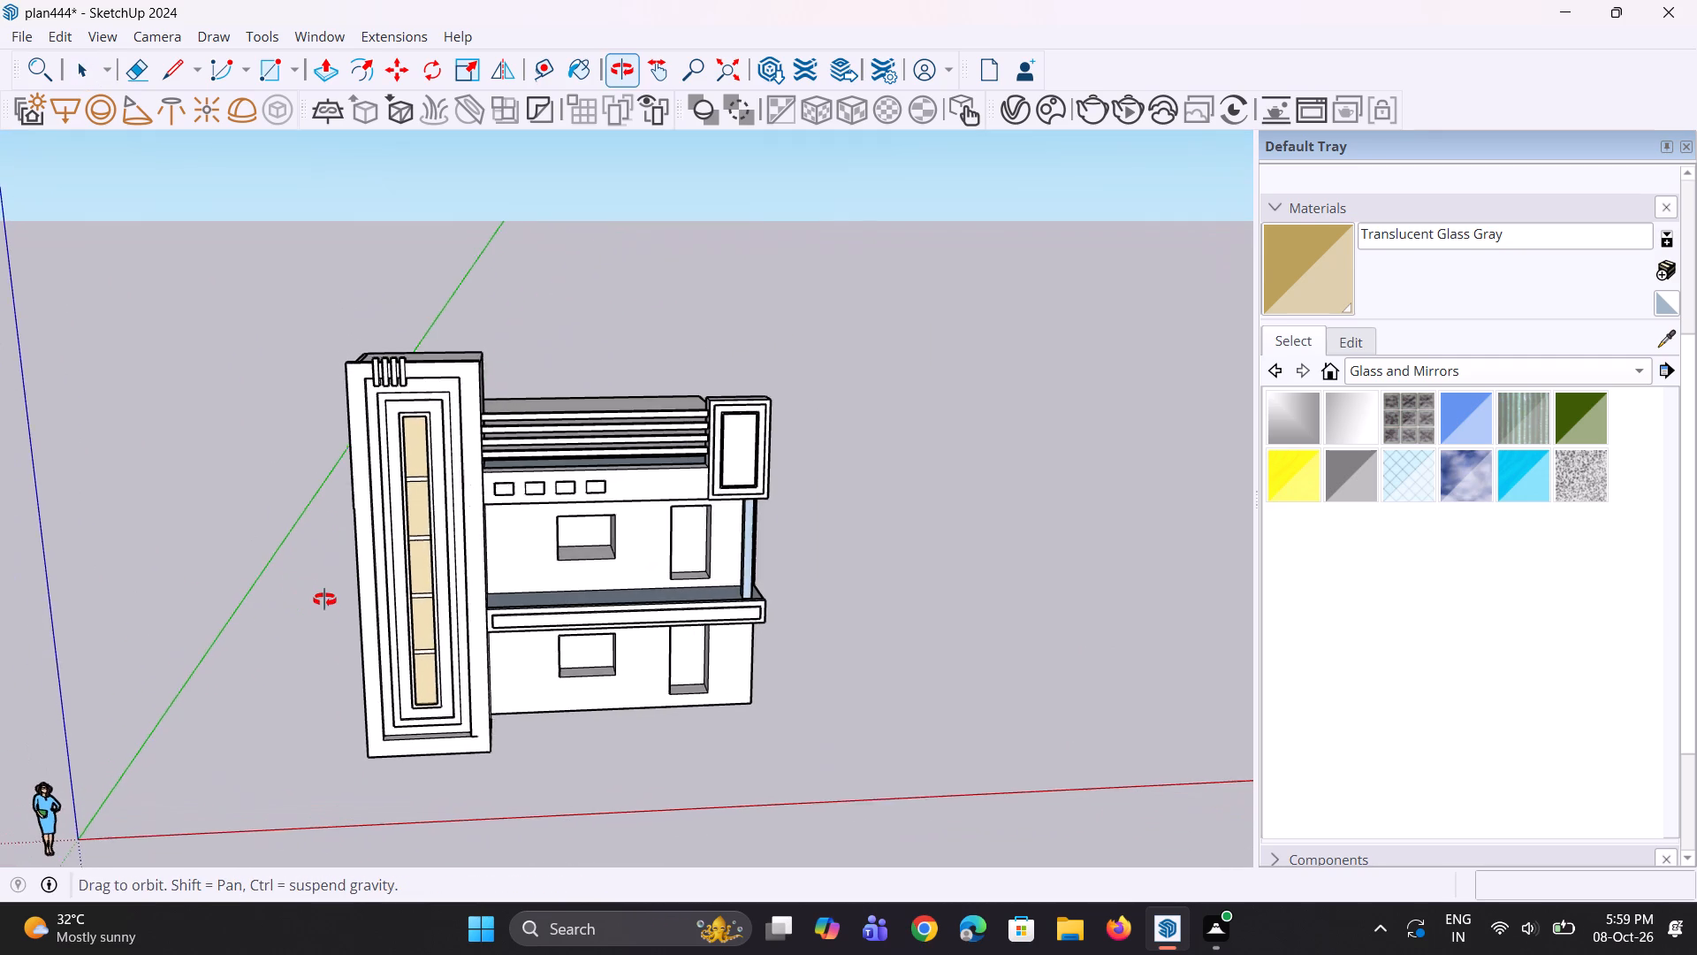
middle_click_drag(324, 600, 325, 600)
scroll(339, 600, "down", 3)
middle_click_drag(390, 616, 365, 642)
scroll(391, 642, "up", 1)
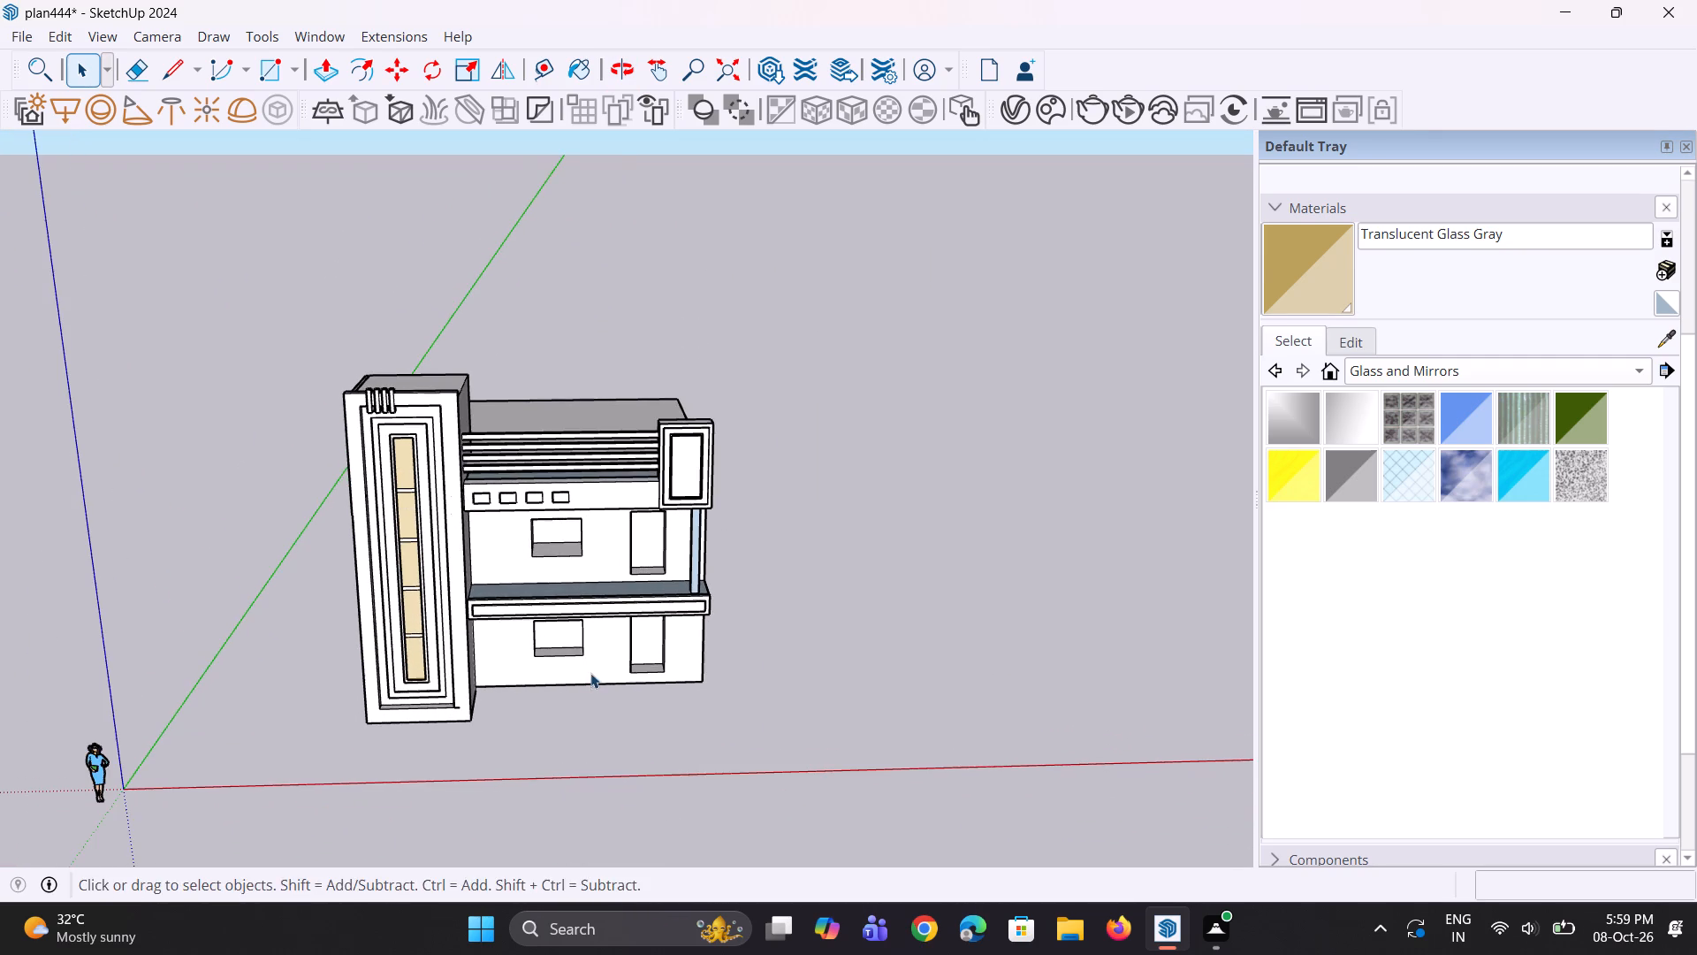
middle_click_drag(593, 673, 586, 638)
scroll(579, 633, "down", 3)
middle_click_drag(579, 633, 567, 604)
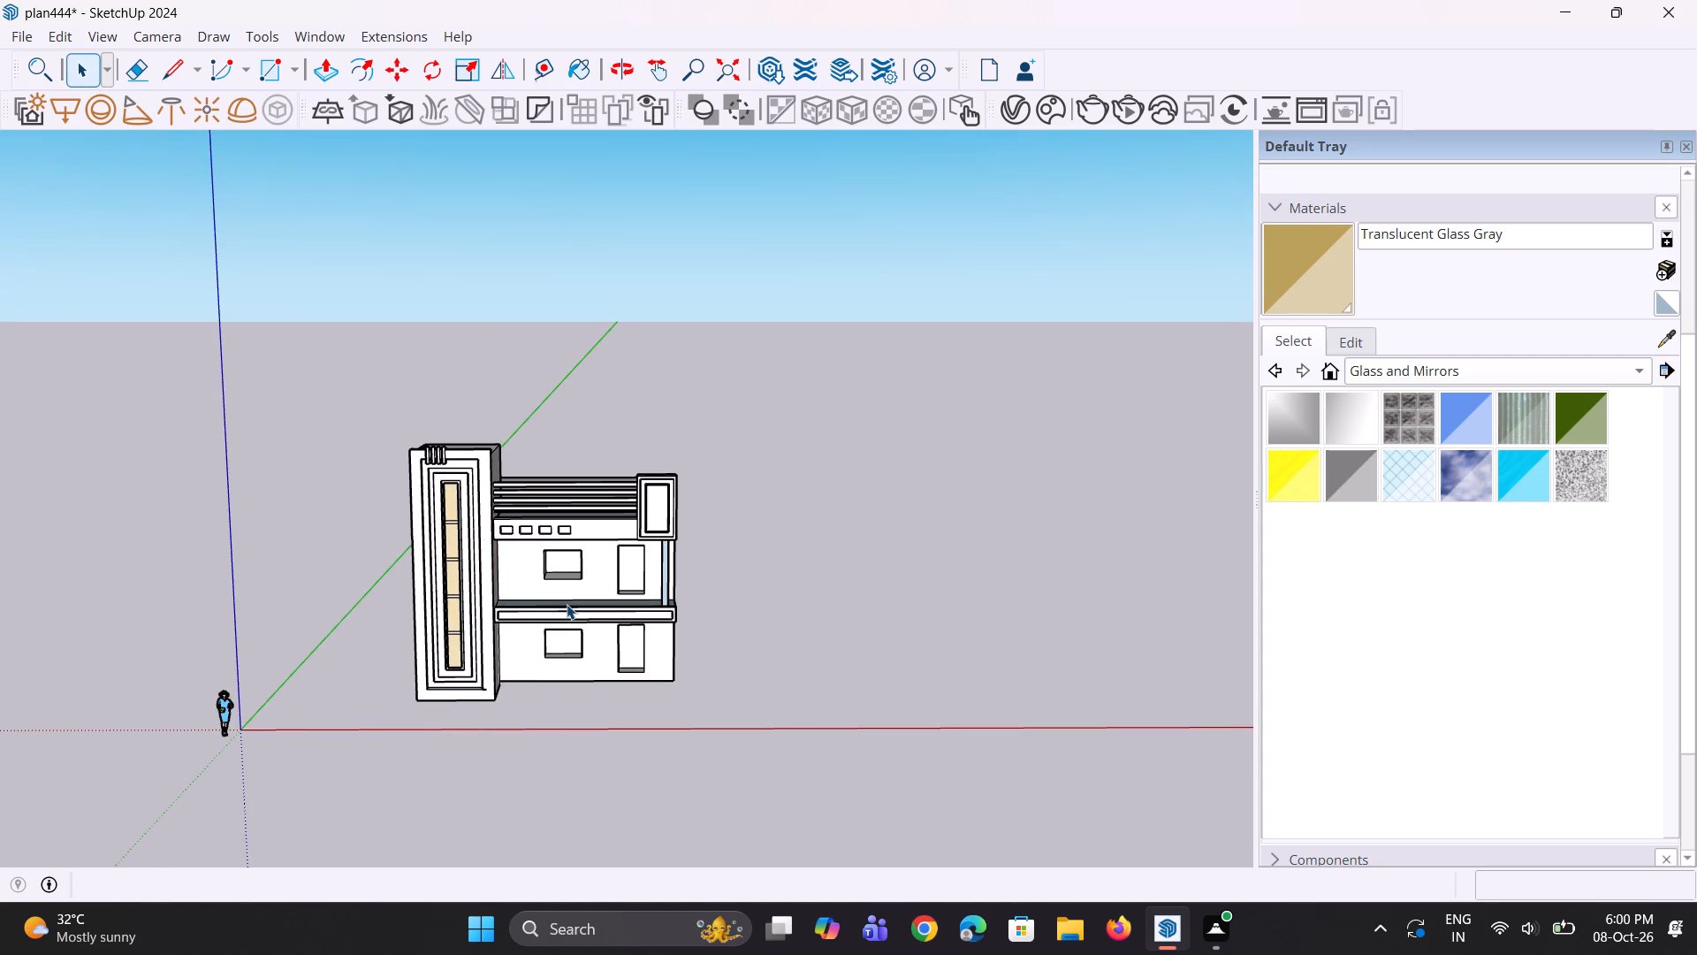
scroll(567, 604, "down", 3)
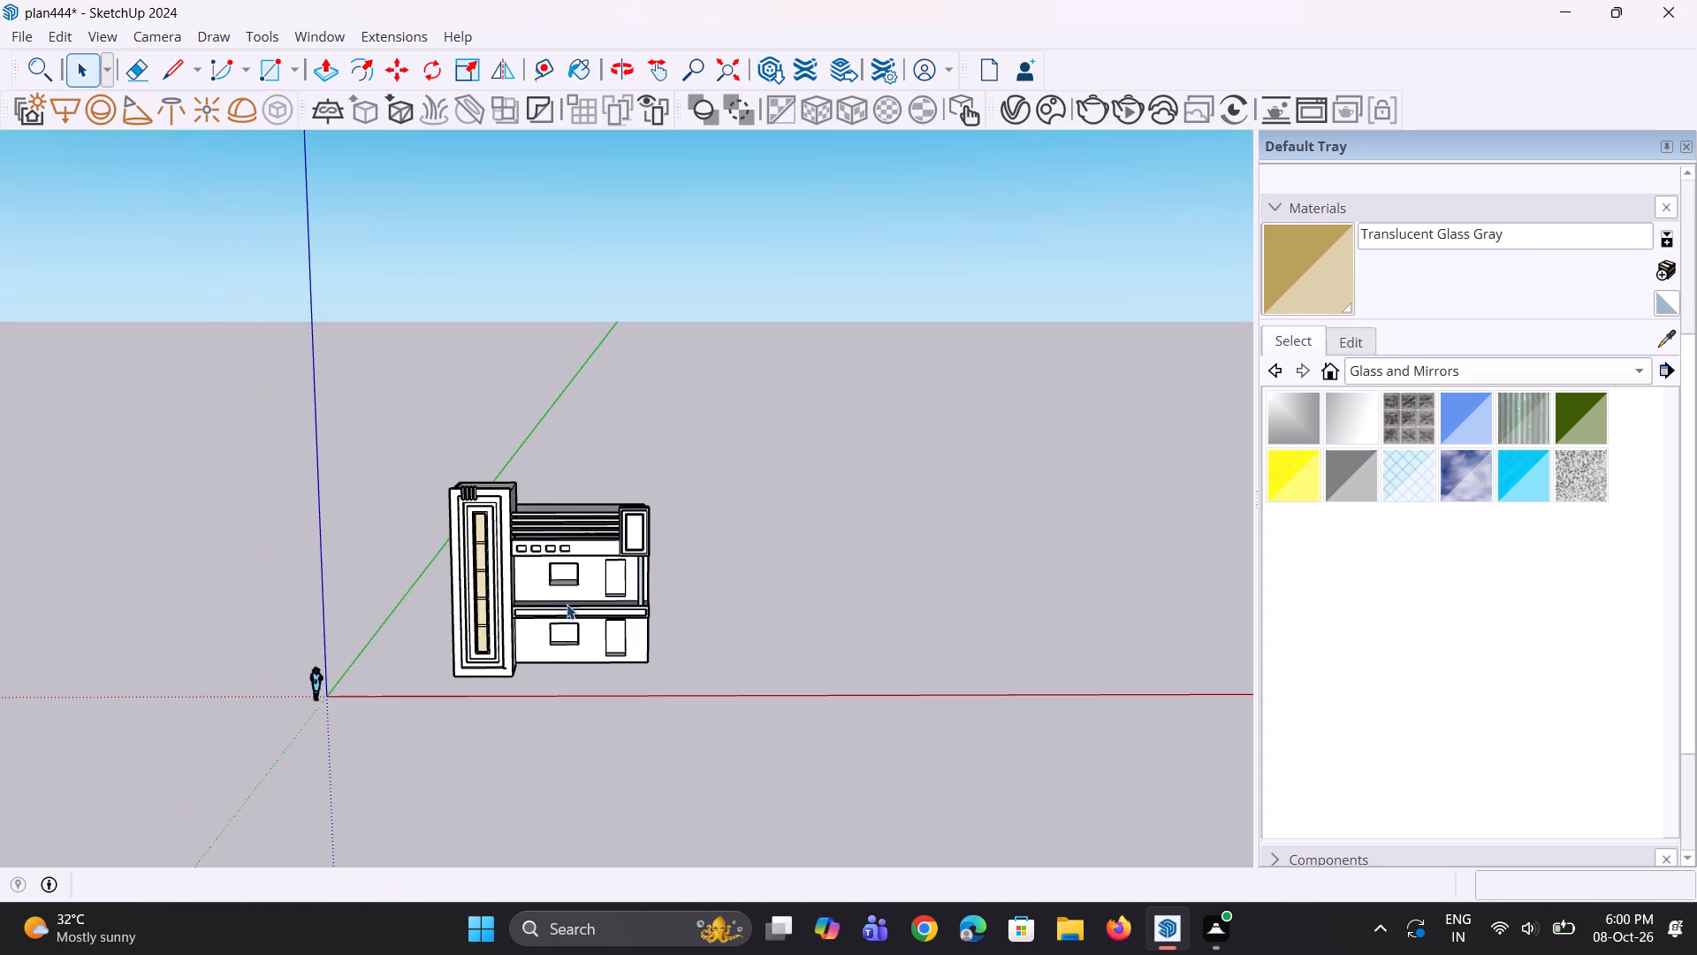
Push/Pull the front face of the upper balcony's corner column outward by about 8 7/16".
middle_click_drag(564, 605, 460, 679)
scroll(550, 648, "up", 8)
middle_click_drag(599, 546, 804, 566)
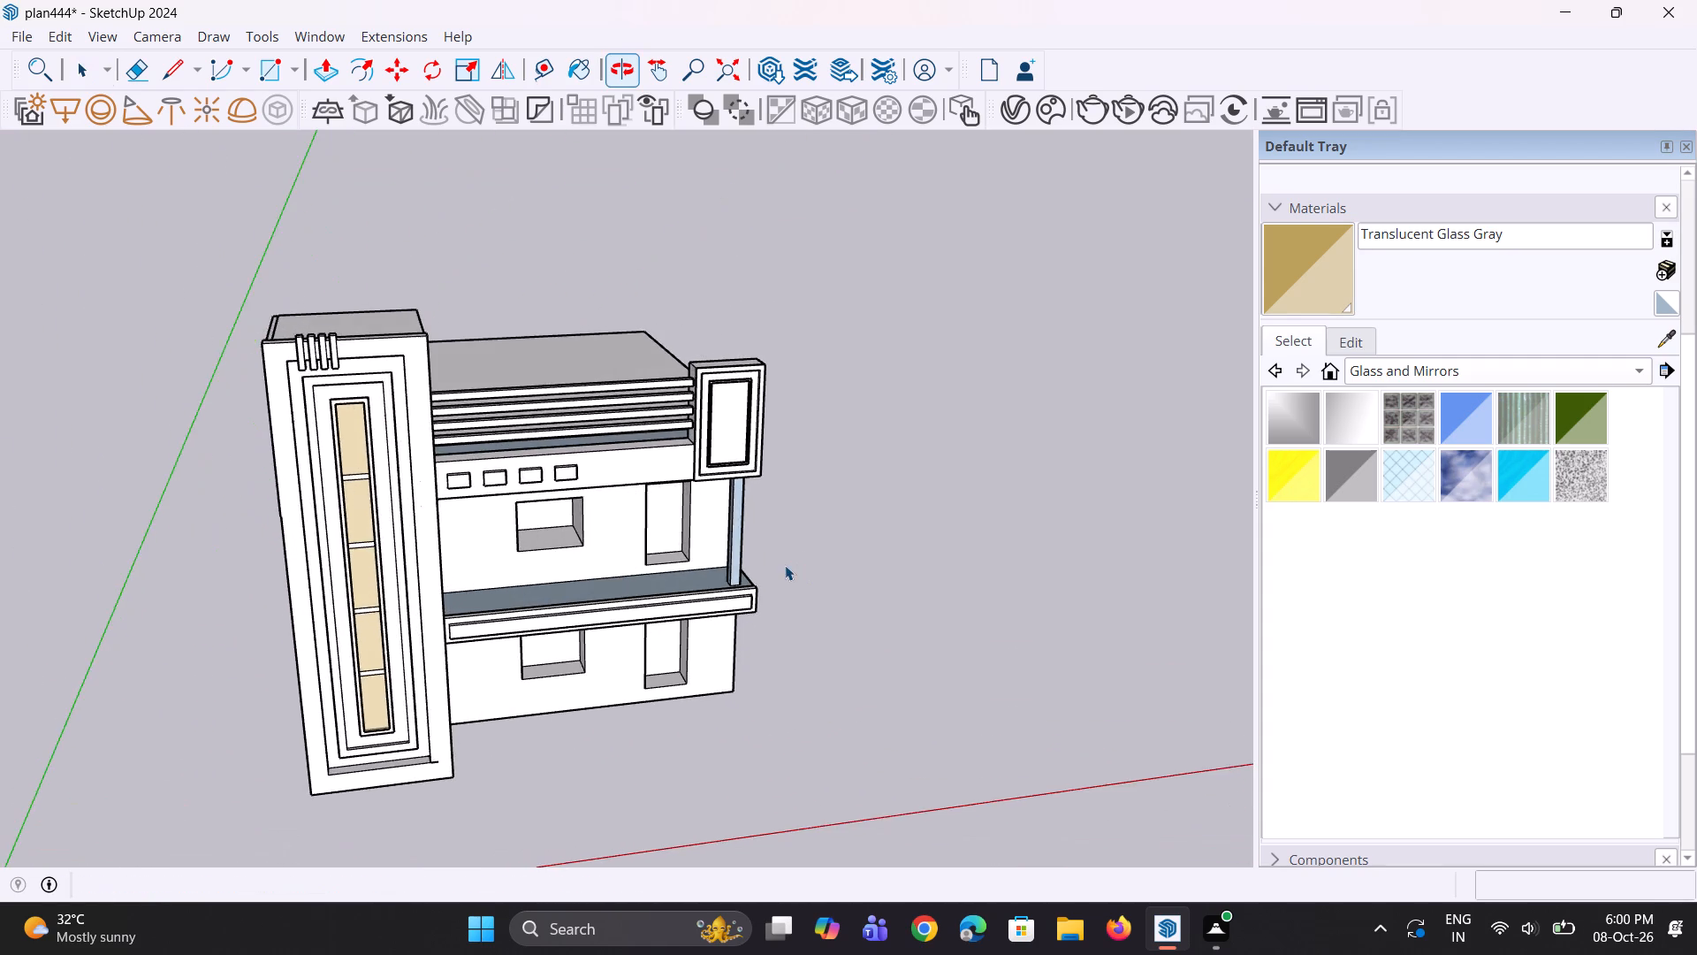
scroll(785, 565, "up", 3)
middle_click_drag(734, 554, 833, 640)
scroll(765, 579, "up", 4)
middle_click_drag(711, 508, 737, 482)
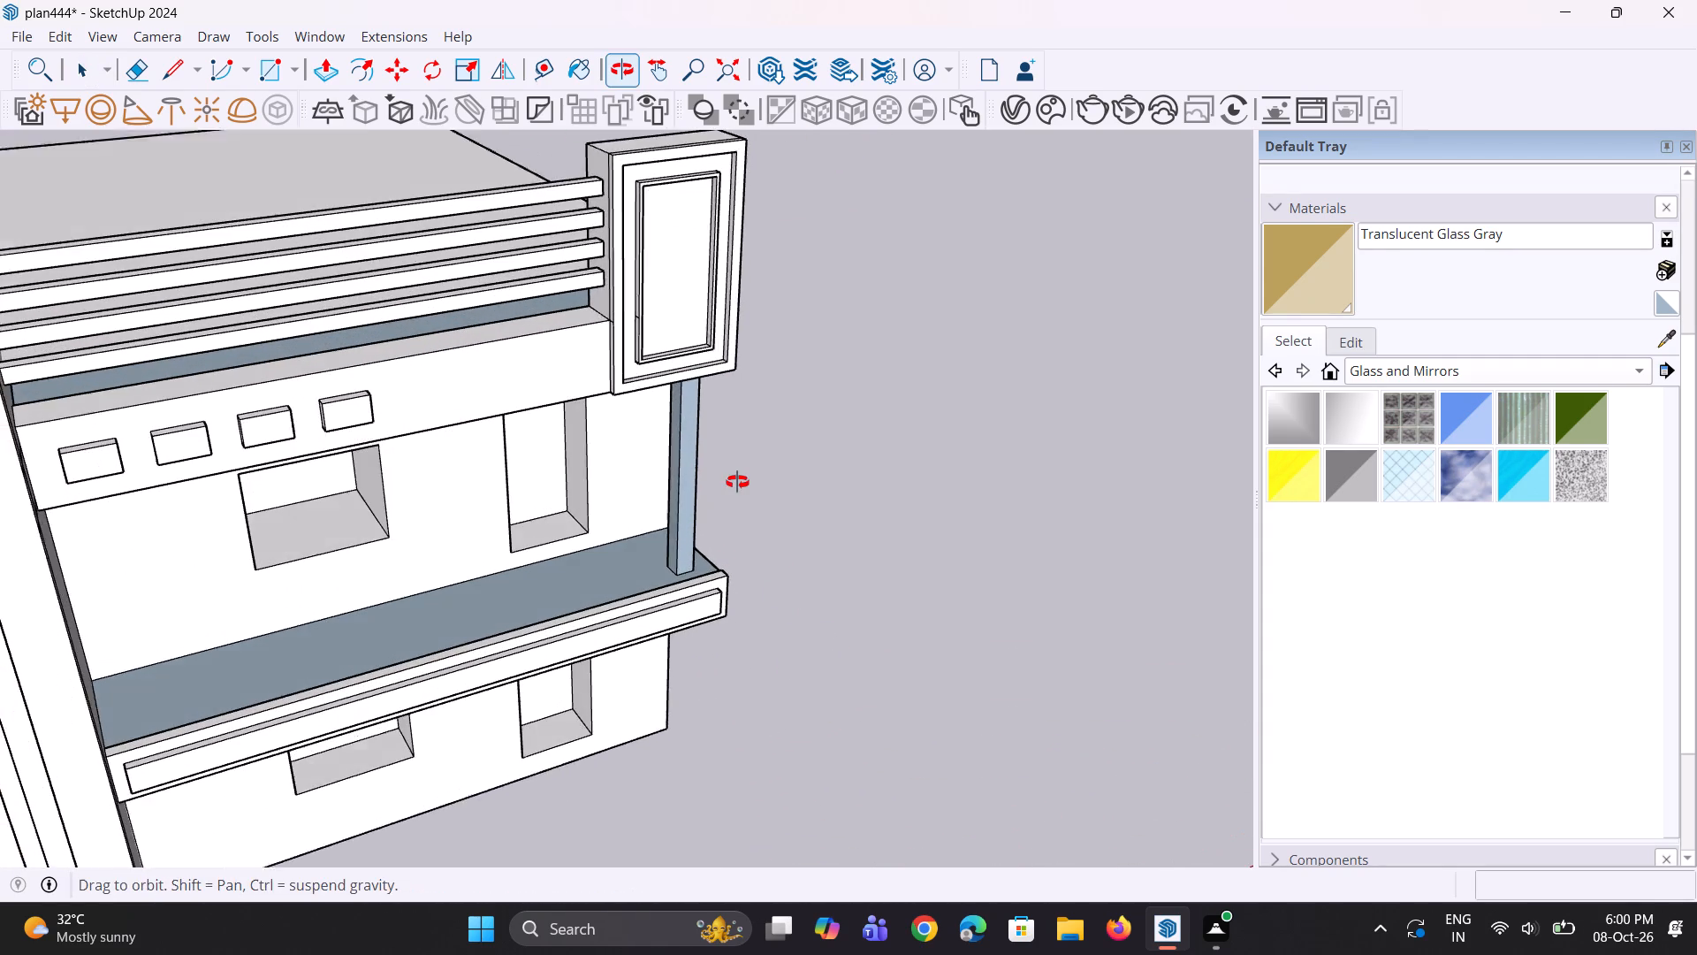
middle_click_drag(737, 482, 741, 478)
scroll(739, 478, "up", 3)
middle_click_drag(715, 471, 727, 531)
scroll(672, 531, "up", 3)
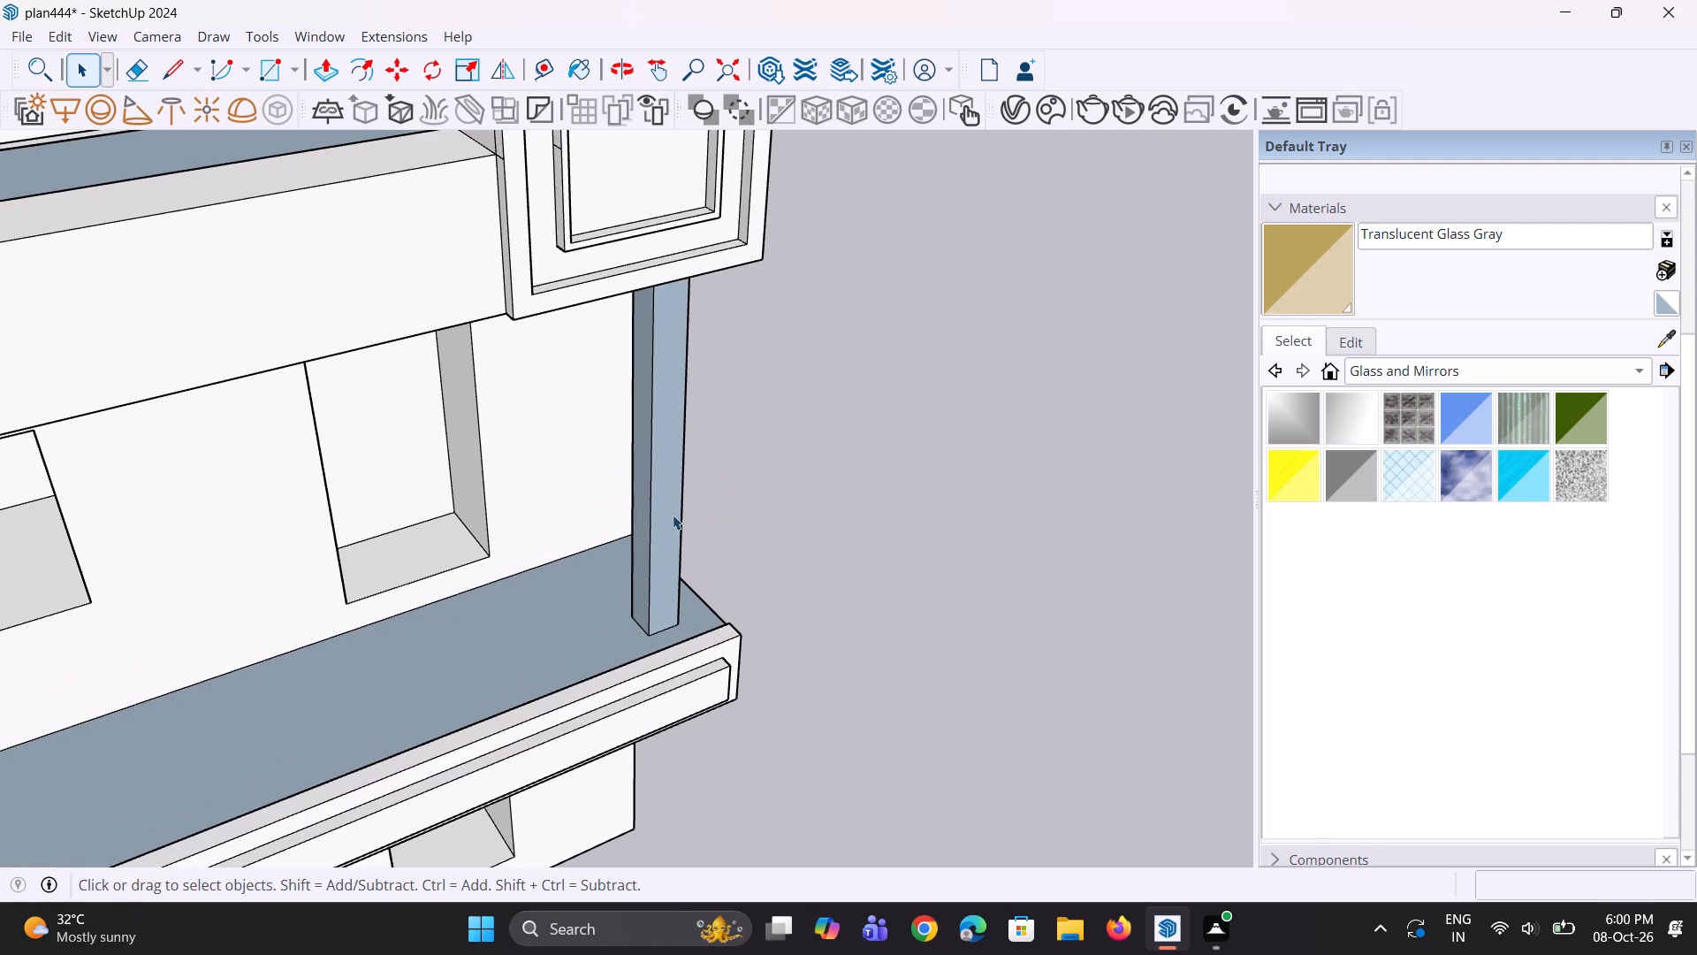
key("p")
left_click(666, 515)
left_click(640, 677)
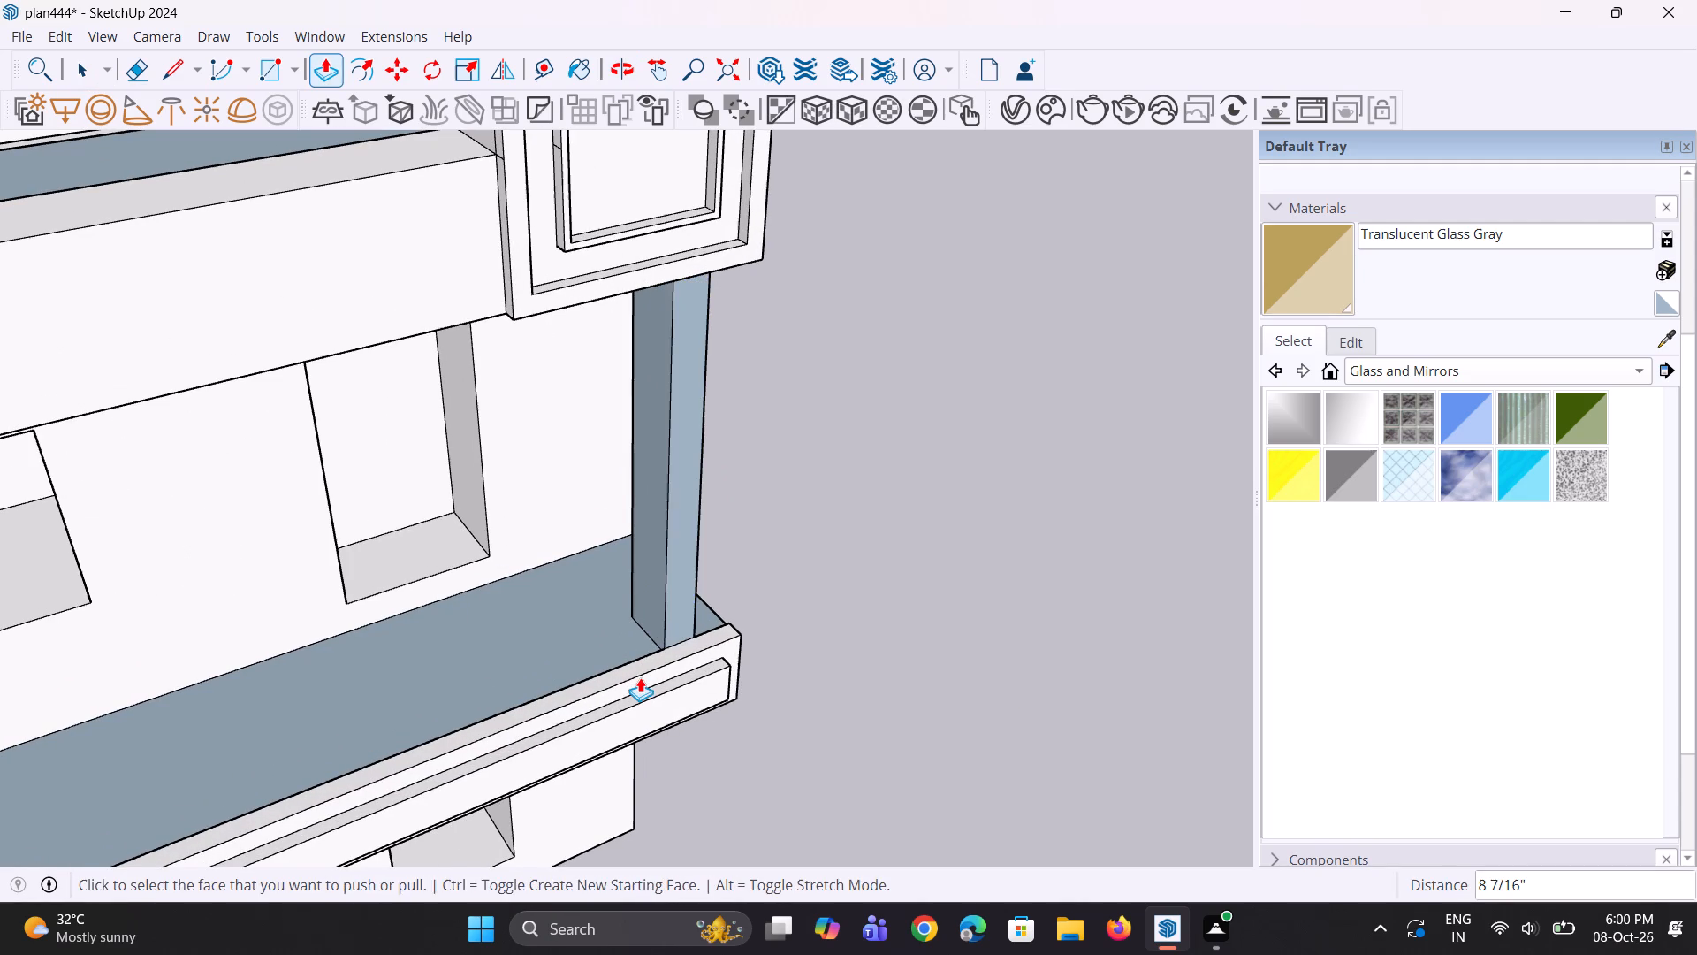
Push/Pull the outer side face of the balcony's corner column outward by about 6 11/16".
middle_click_drag(643, 669, 138, 649)
scroll(551, 643, "up", 1)
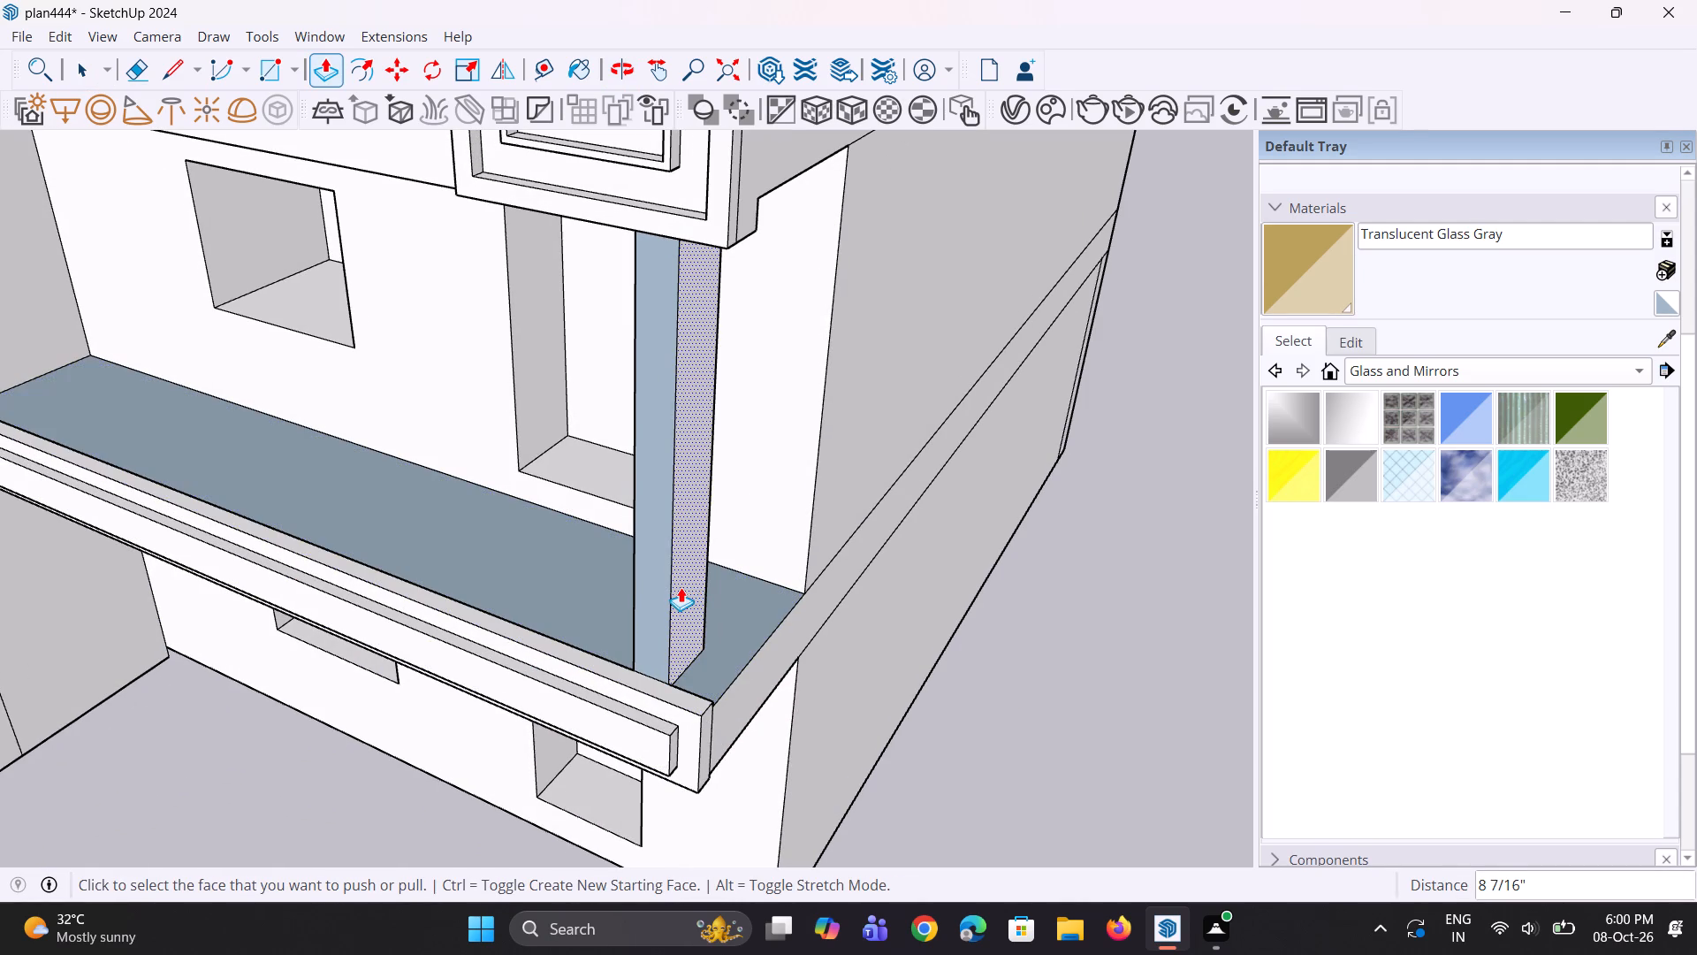
left_click(680, 587)
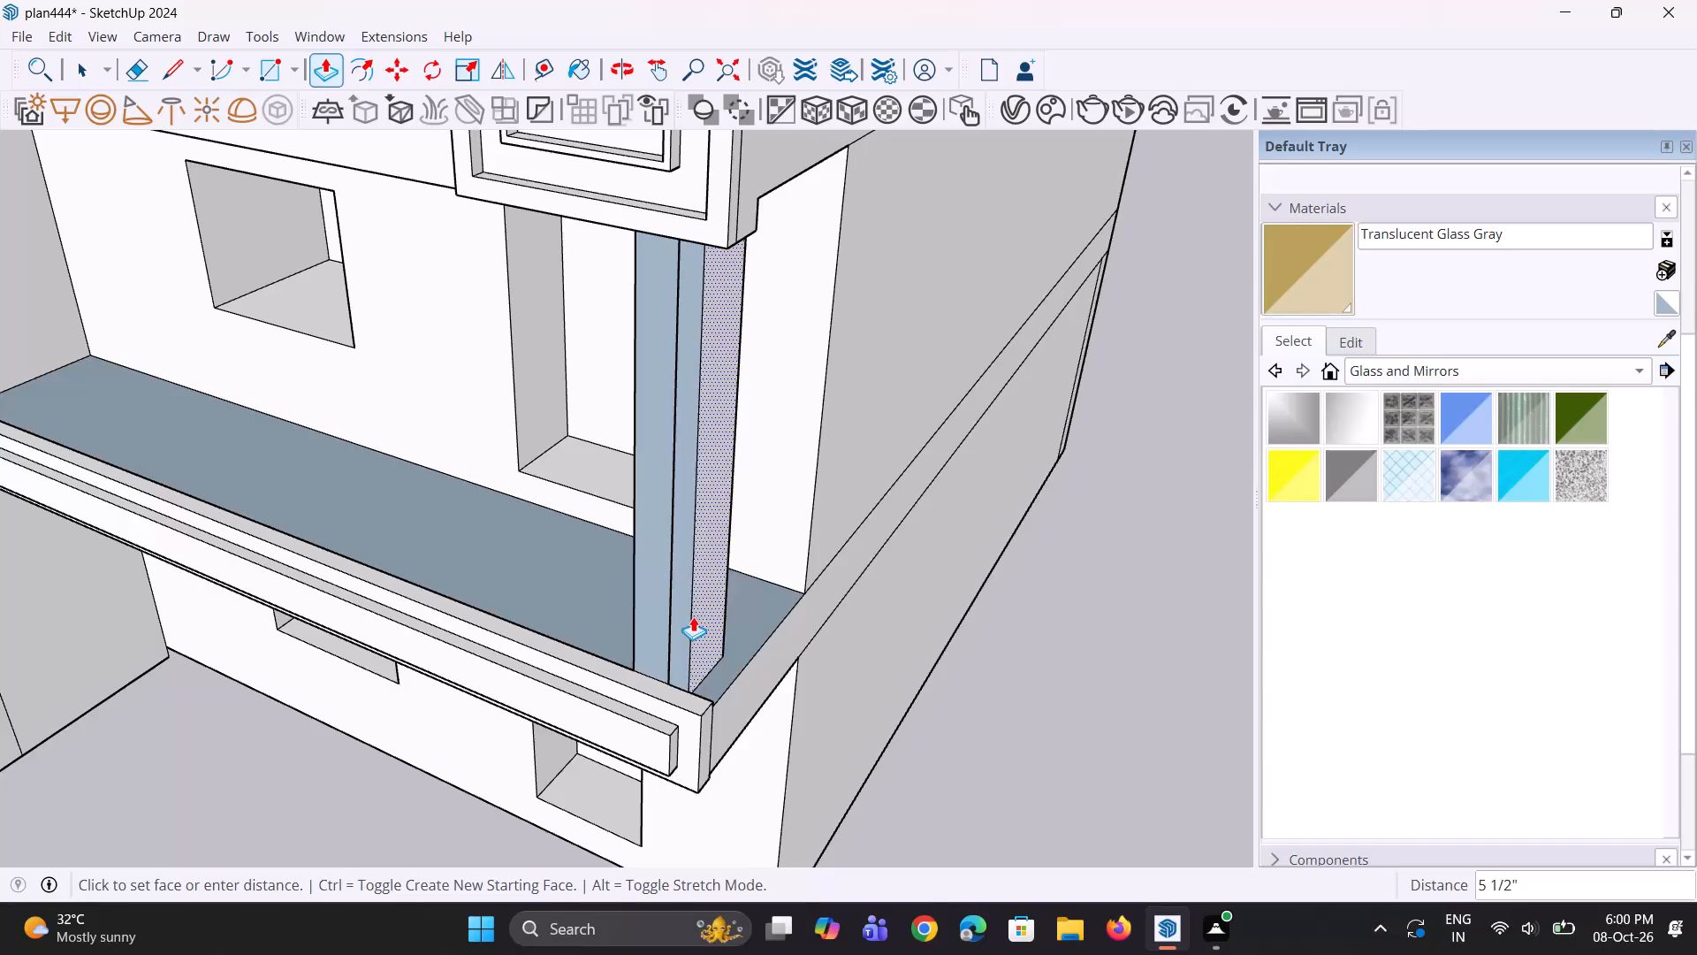
left_click(695, 624)
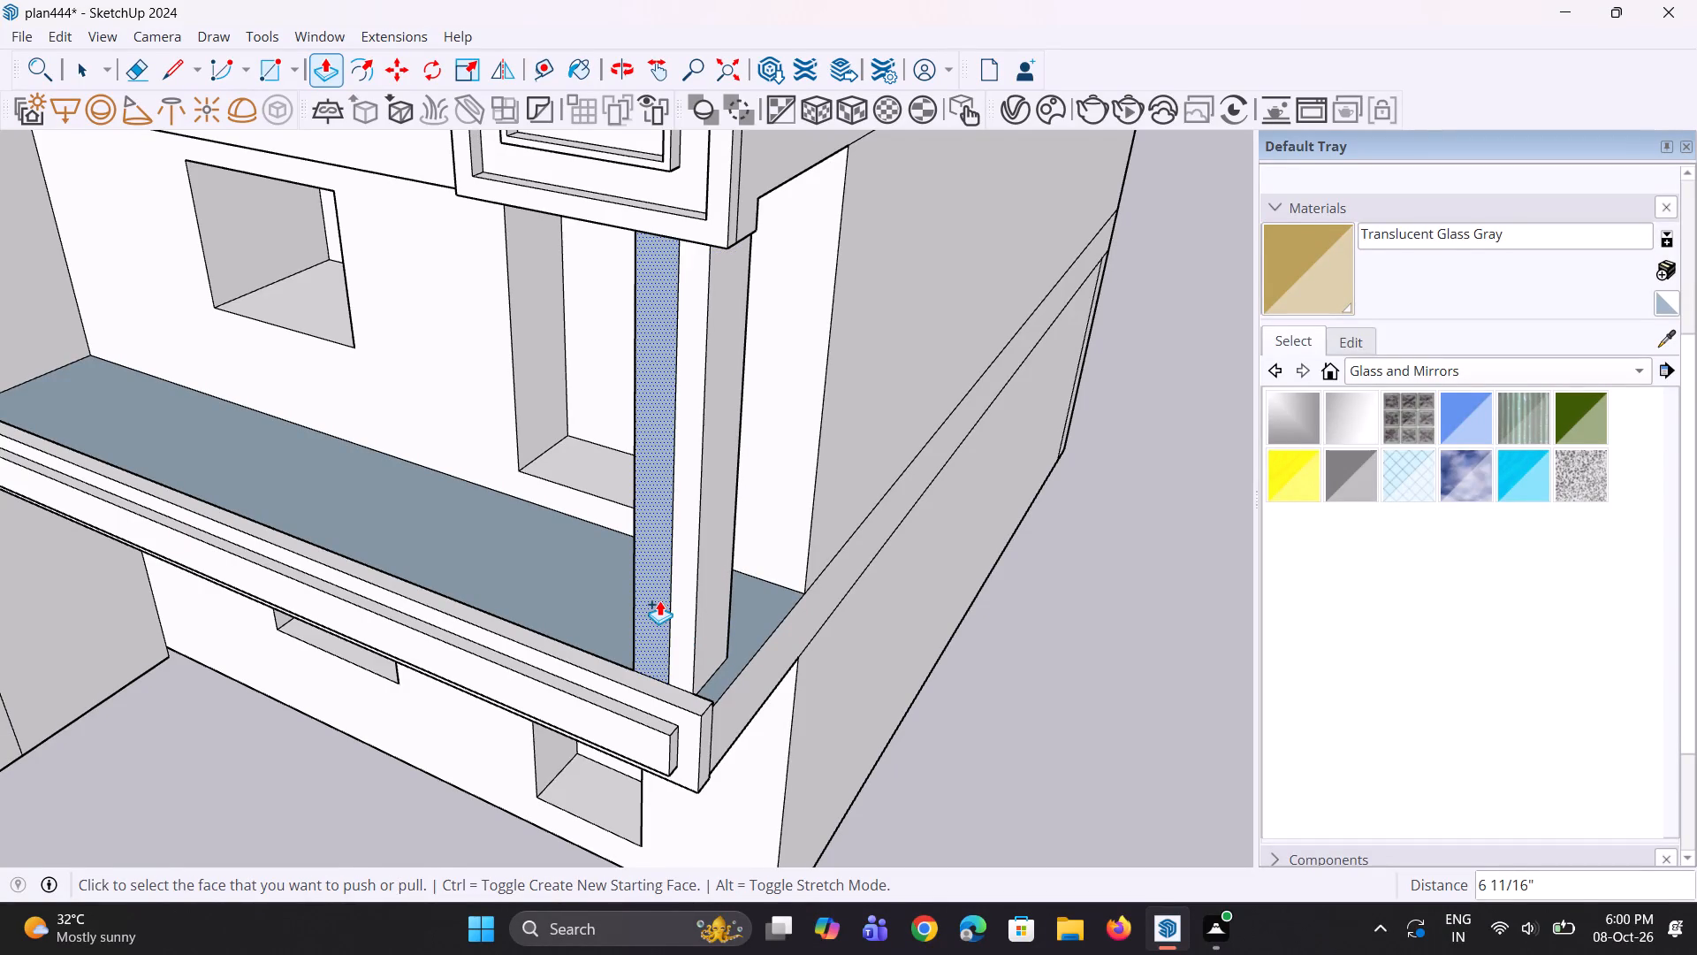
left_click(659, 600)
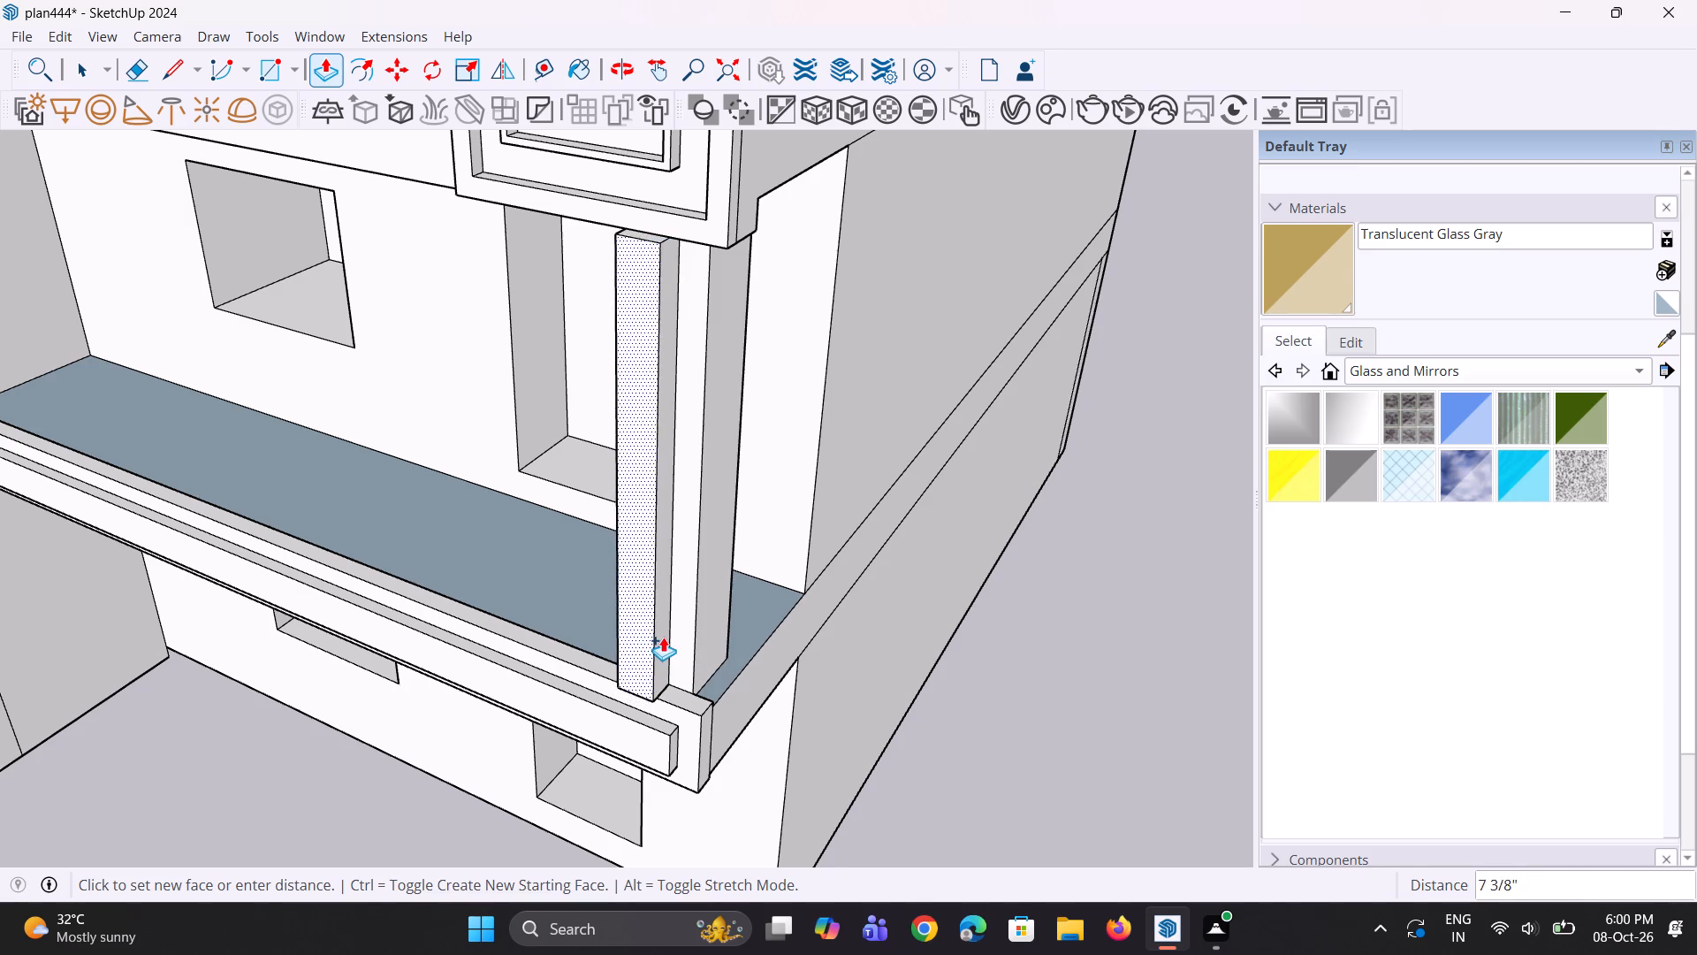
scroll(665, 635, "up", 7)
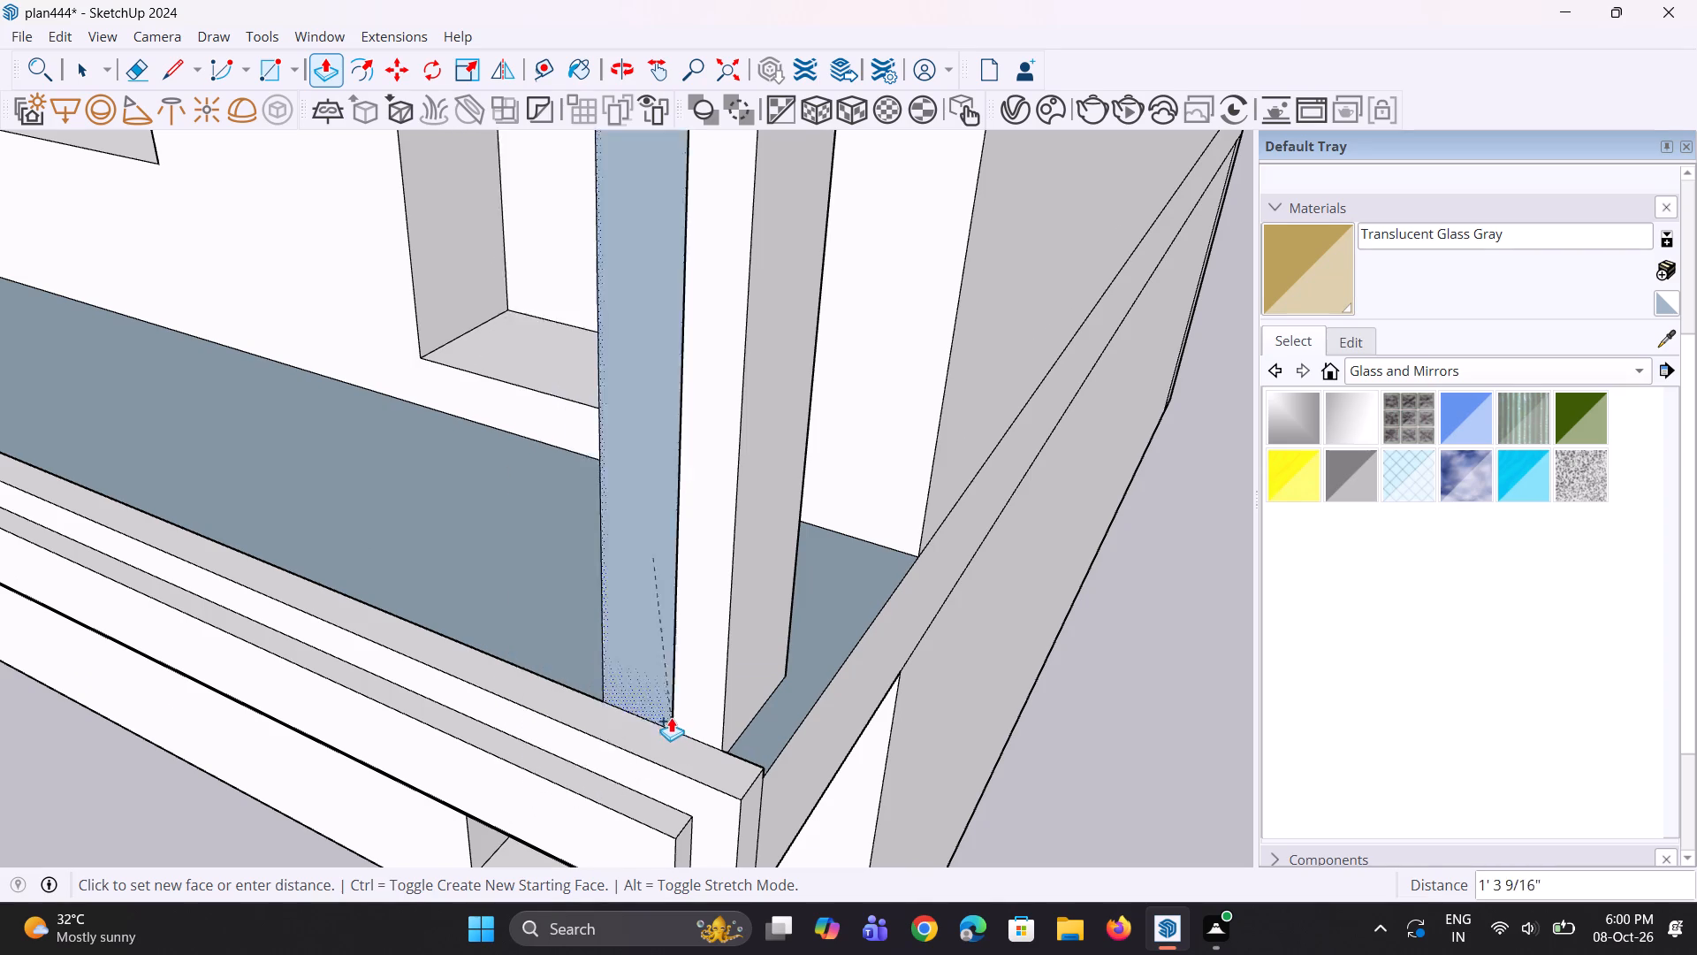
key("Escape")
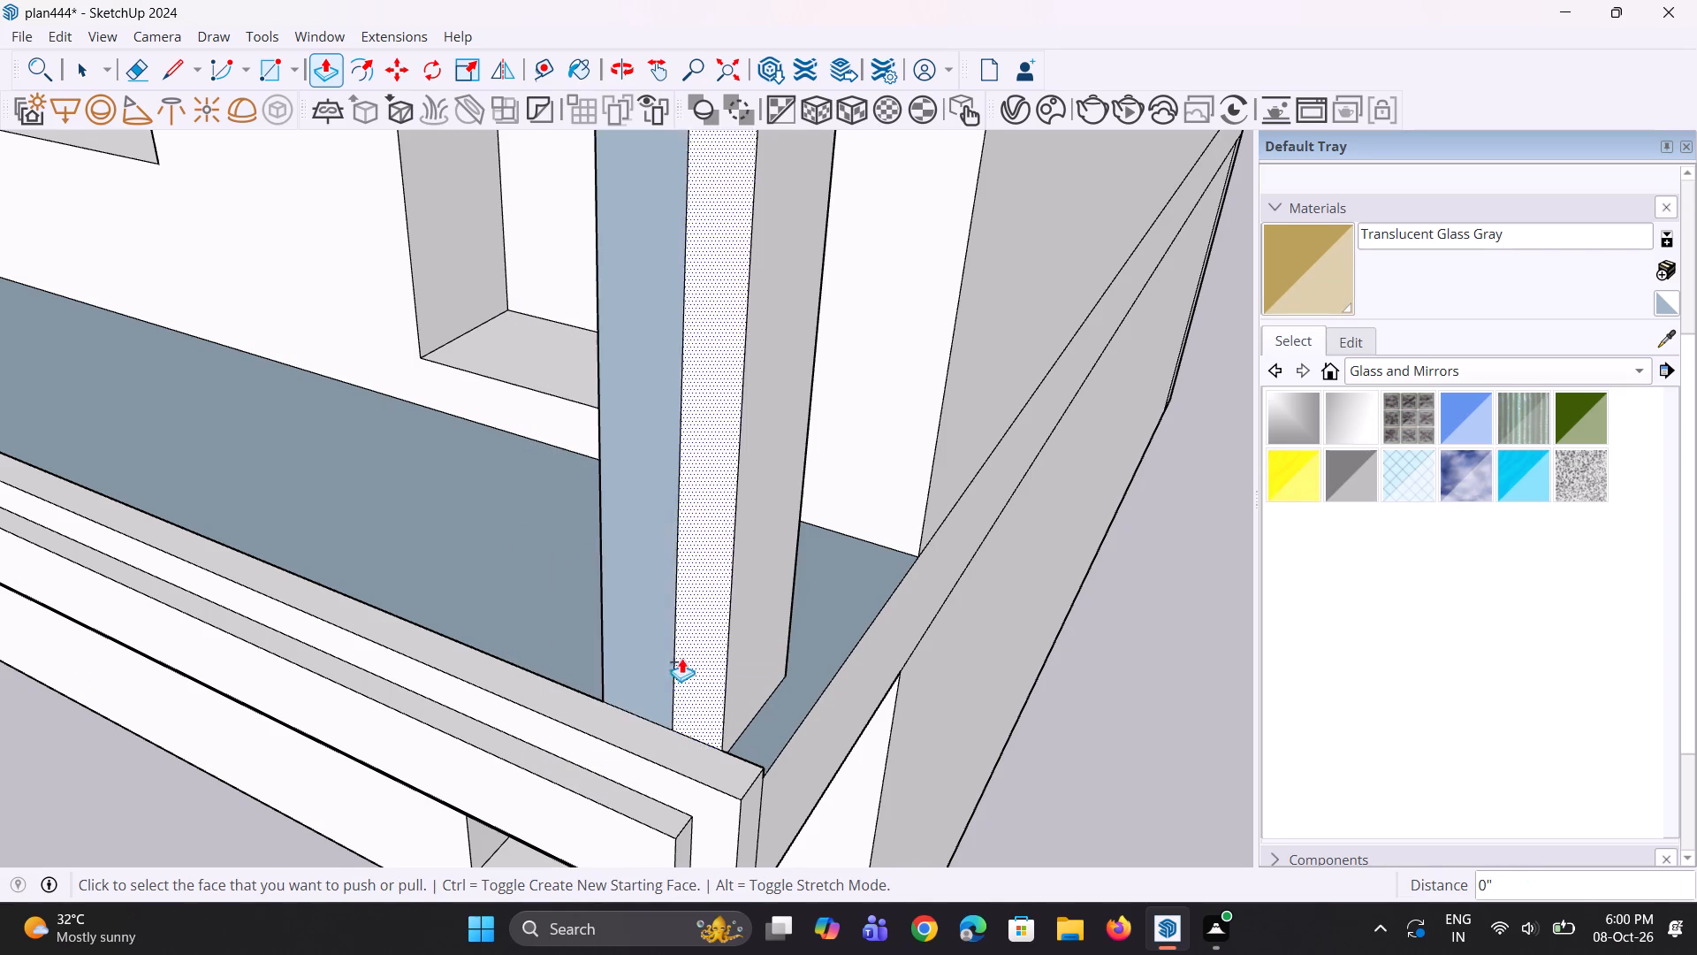
Erase the vertical seam edge dividing the front face of the balcony's corner column.
scroll(683, 660, "down", 4)
middle_click_drag(643, 650, 733, 608)
scroll(750, 597, "up", 3)
key("e")
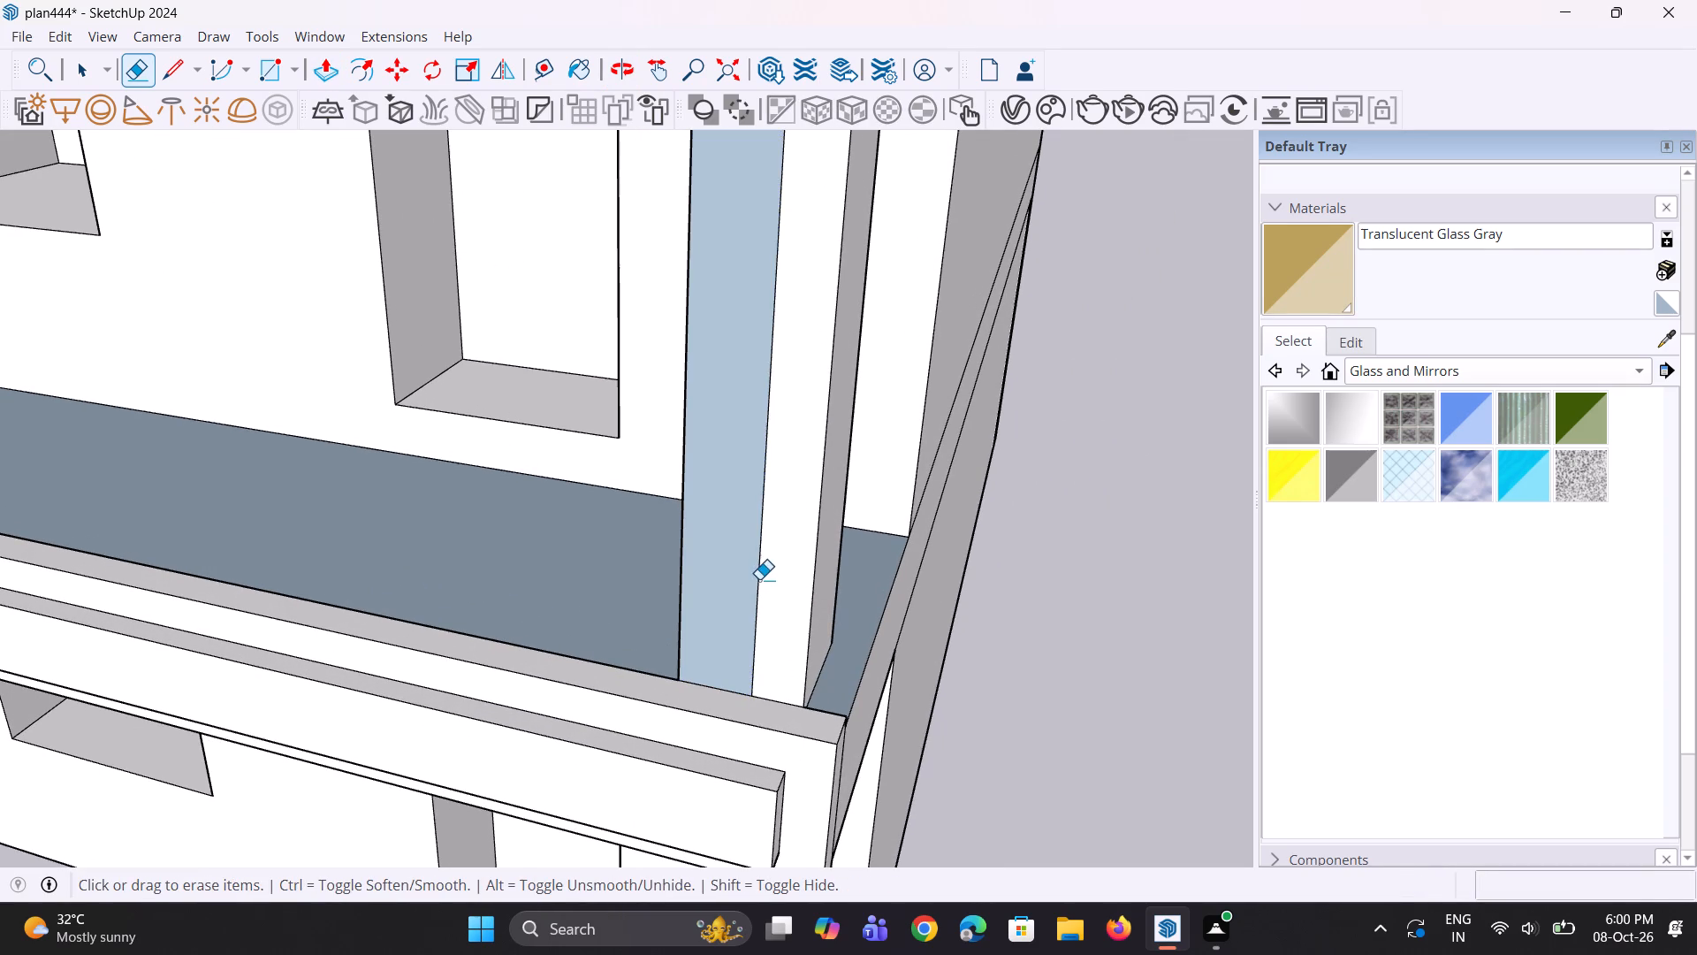
left_click(759, 579)
Draw a horizontal railing line across the upper balcony from the corner column's inner face to the tower's side wall.
scroll(748, 610, "down", 9)
middle_click_drag(780, 626, 1087, 501)
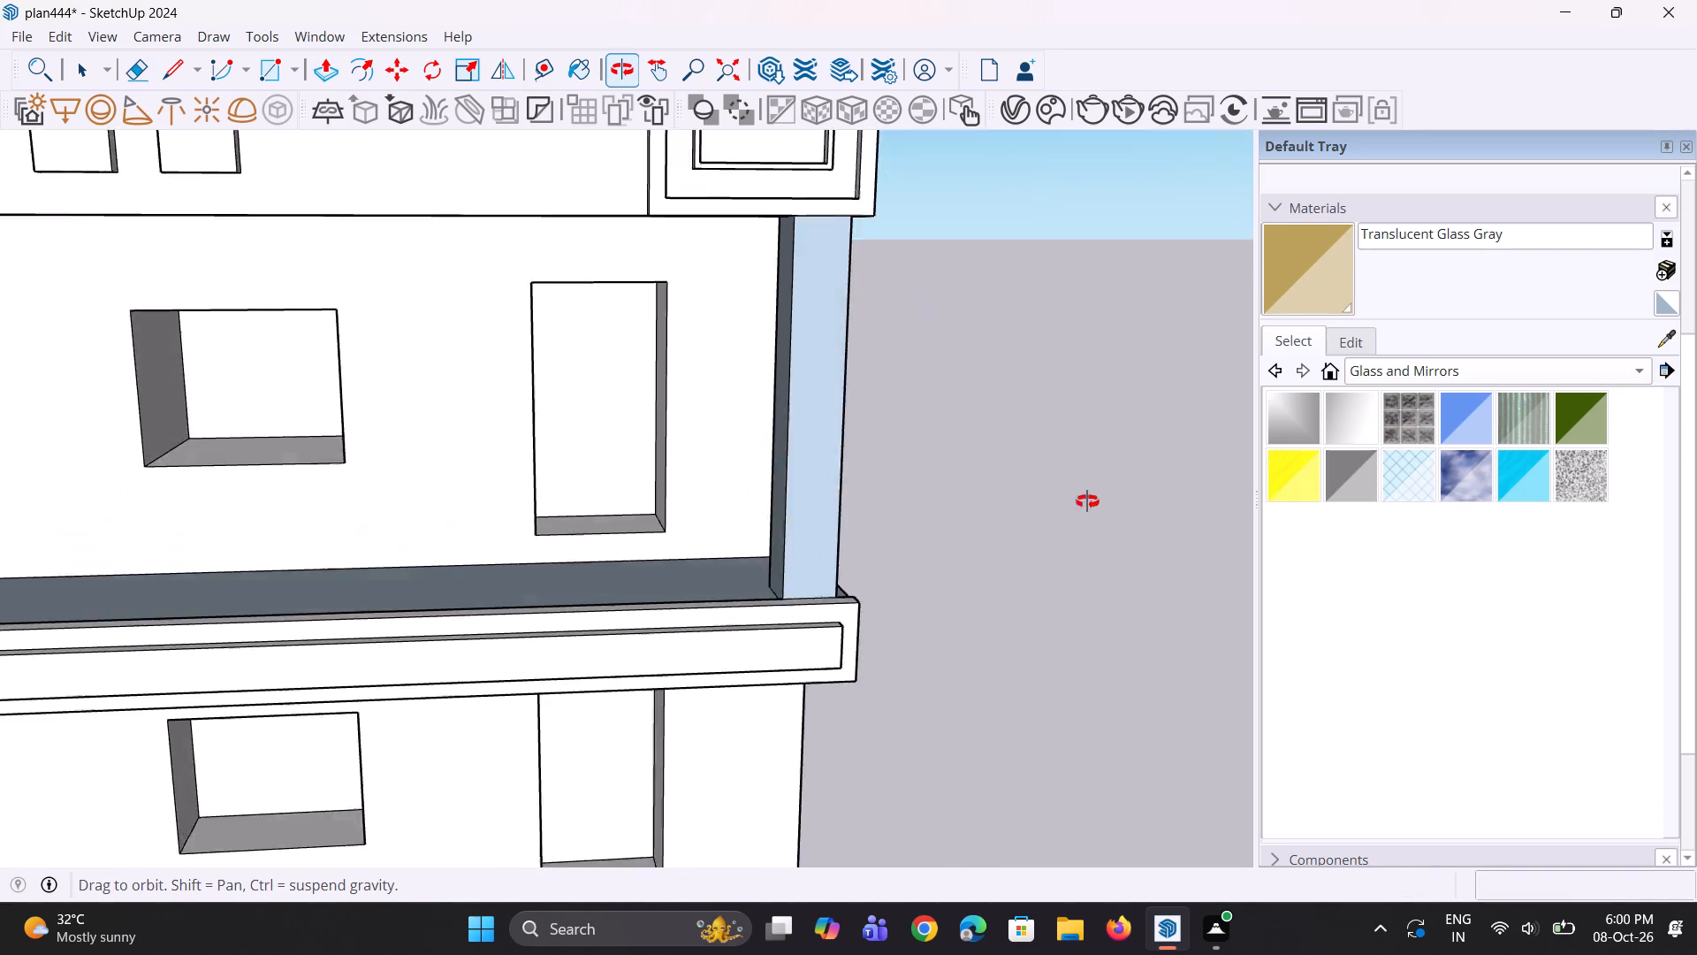
middle_click_drag(1087, 501, 1107, 503)
middle_click_drag(656, 597, 109, 651)
scroll(128, 630, "down", 5)
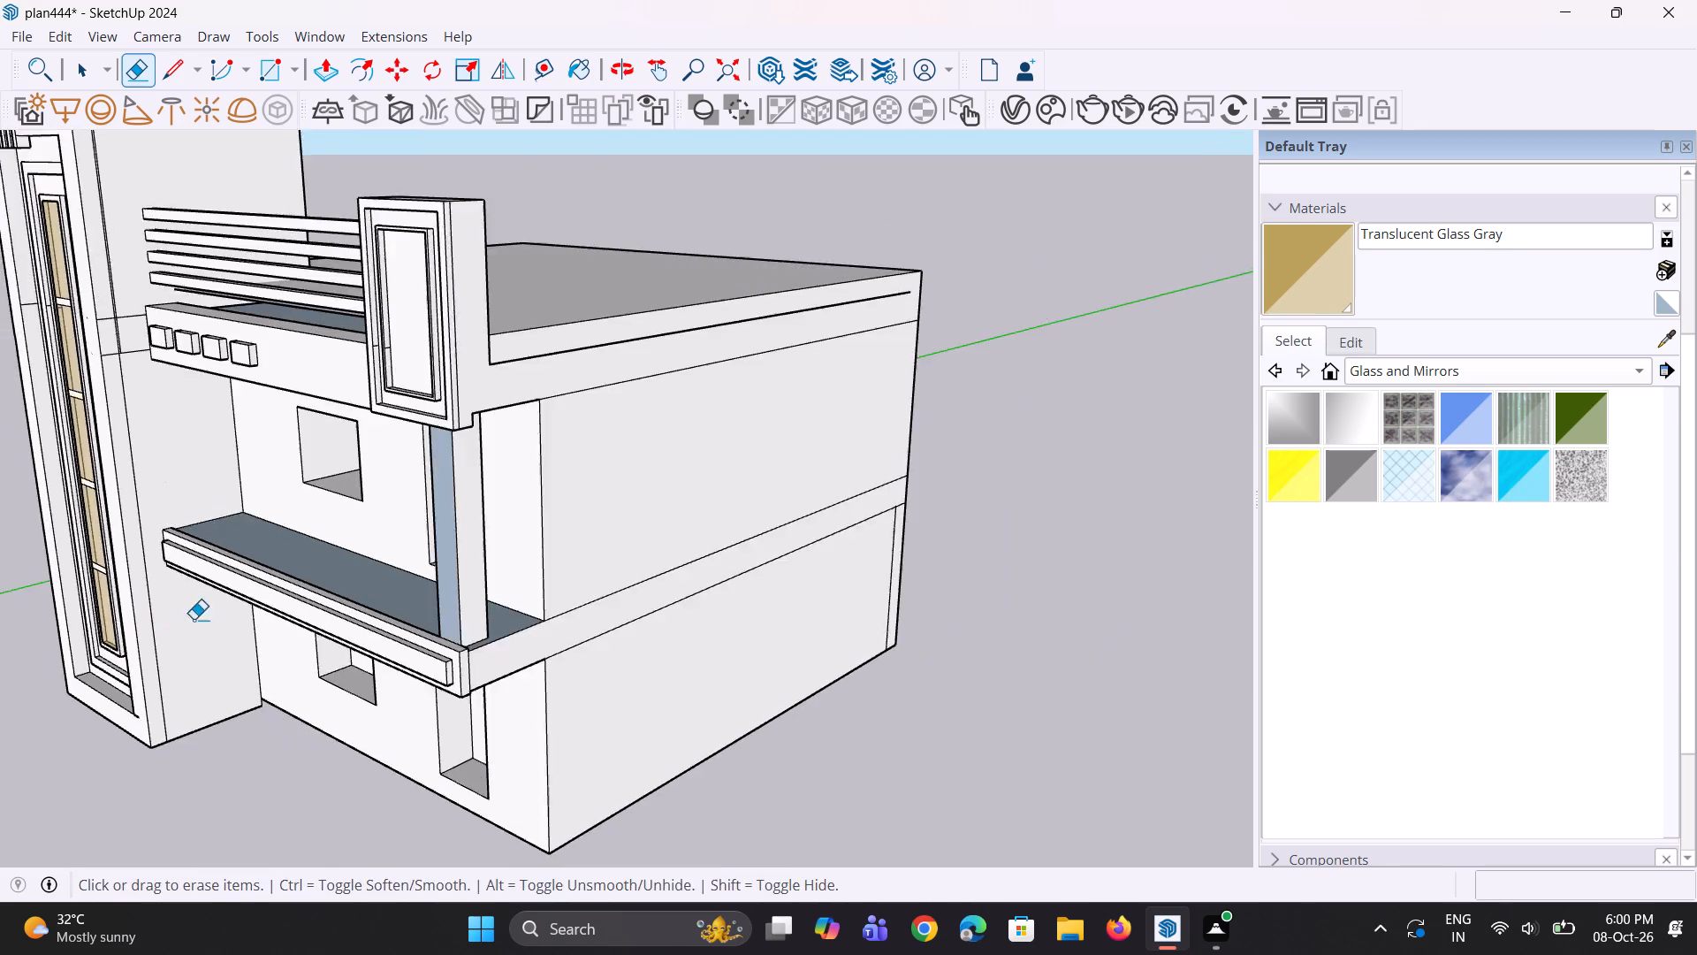
middle_click_drag(214, 621, 774, 605)
scroll(764, 607, "up", 2)
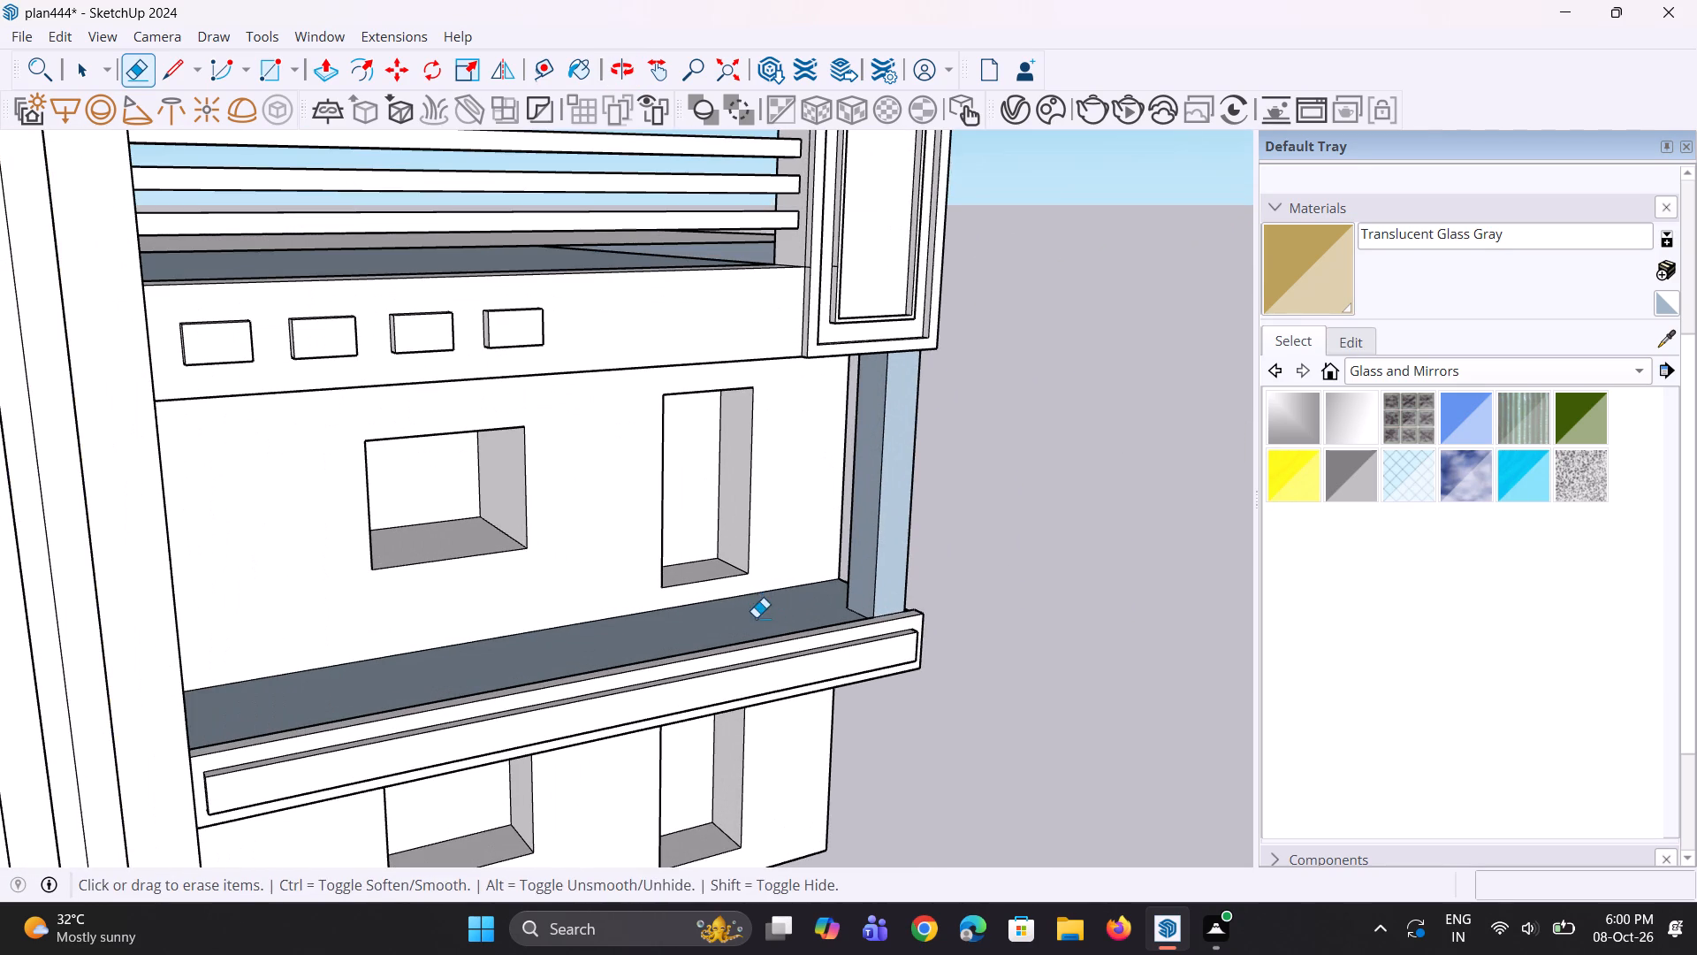
key("l")
scroll(765, 559, "up", 3)
left_click(905, 477)
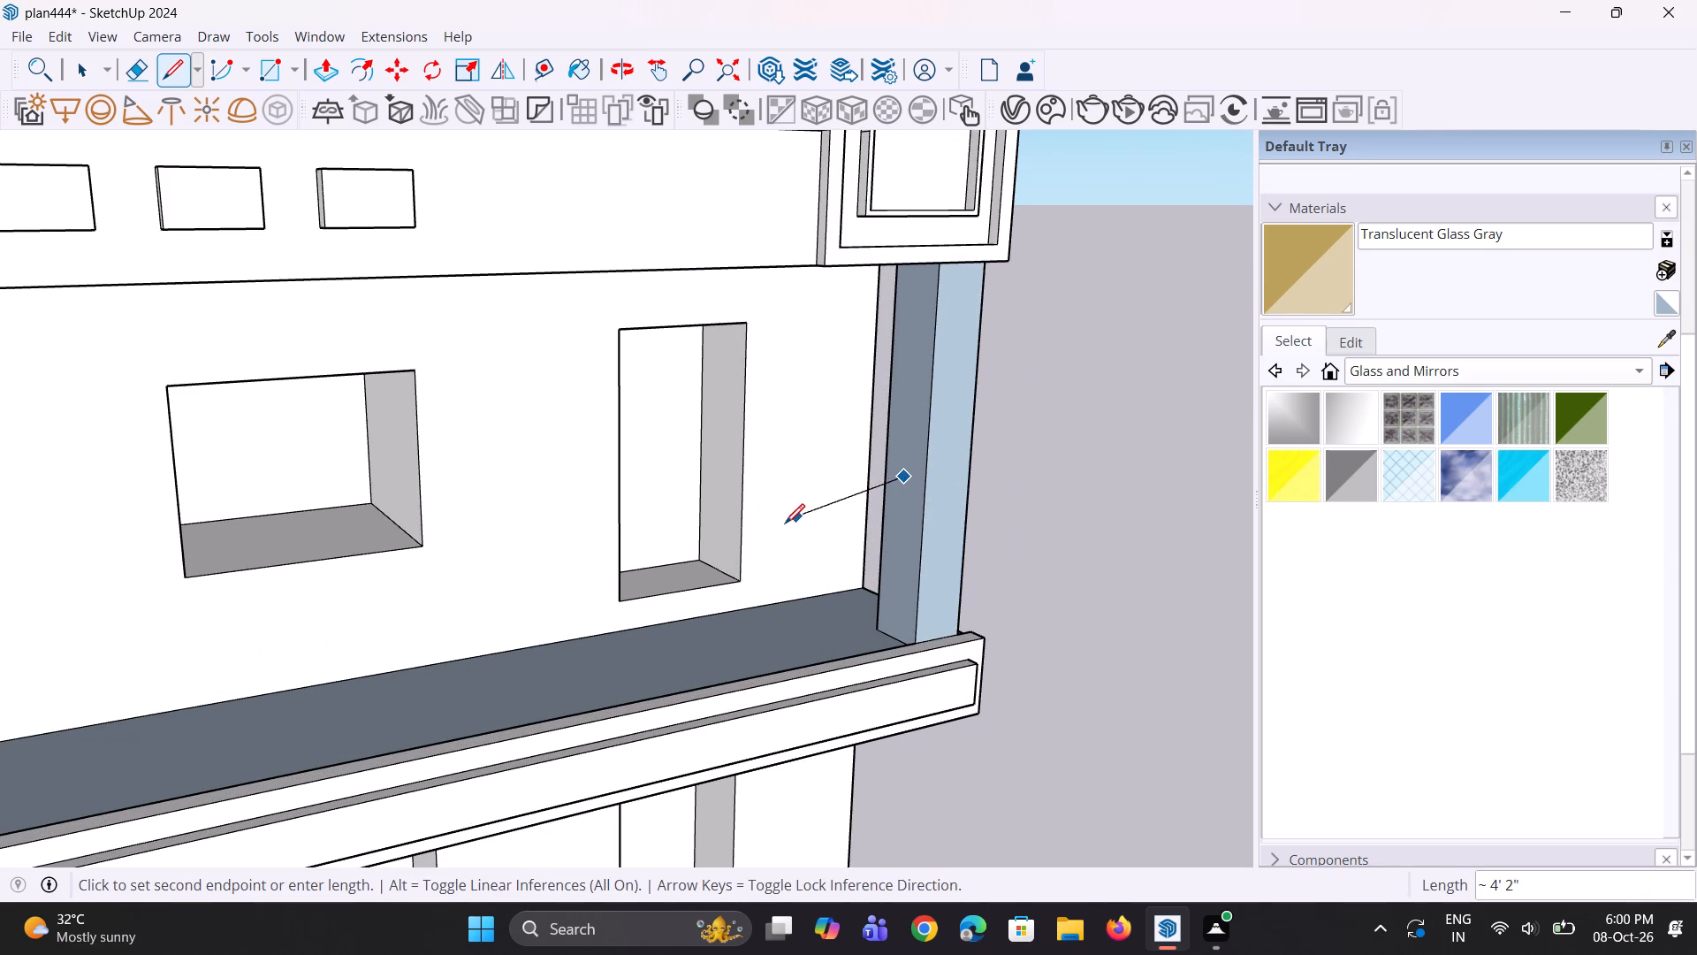
scroll(785, 523, "down", 8)
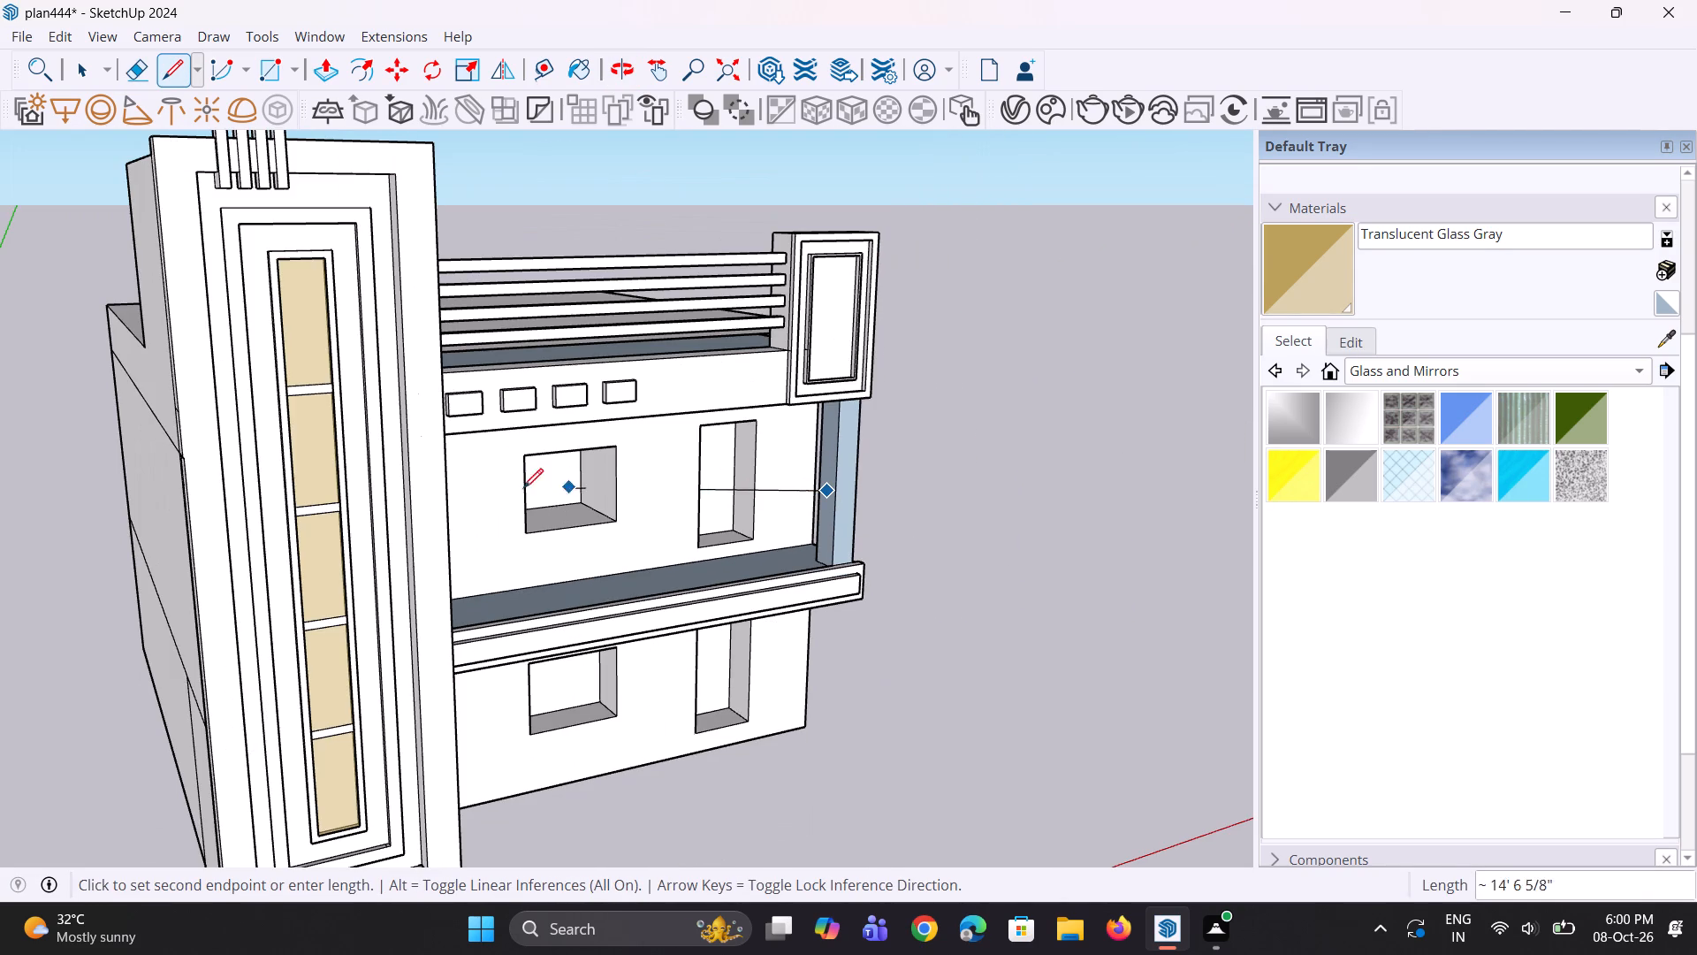
middle_click_drag(468, 530, 27, 538)
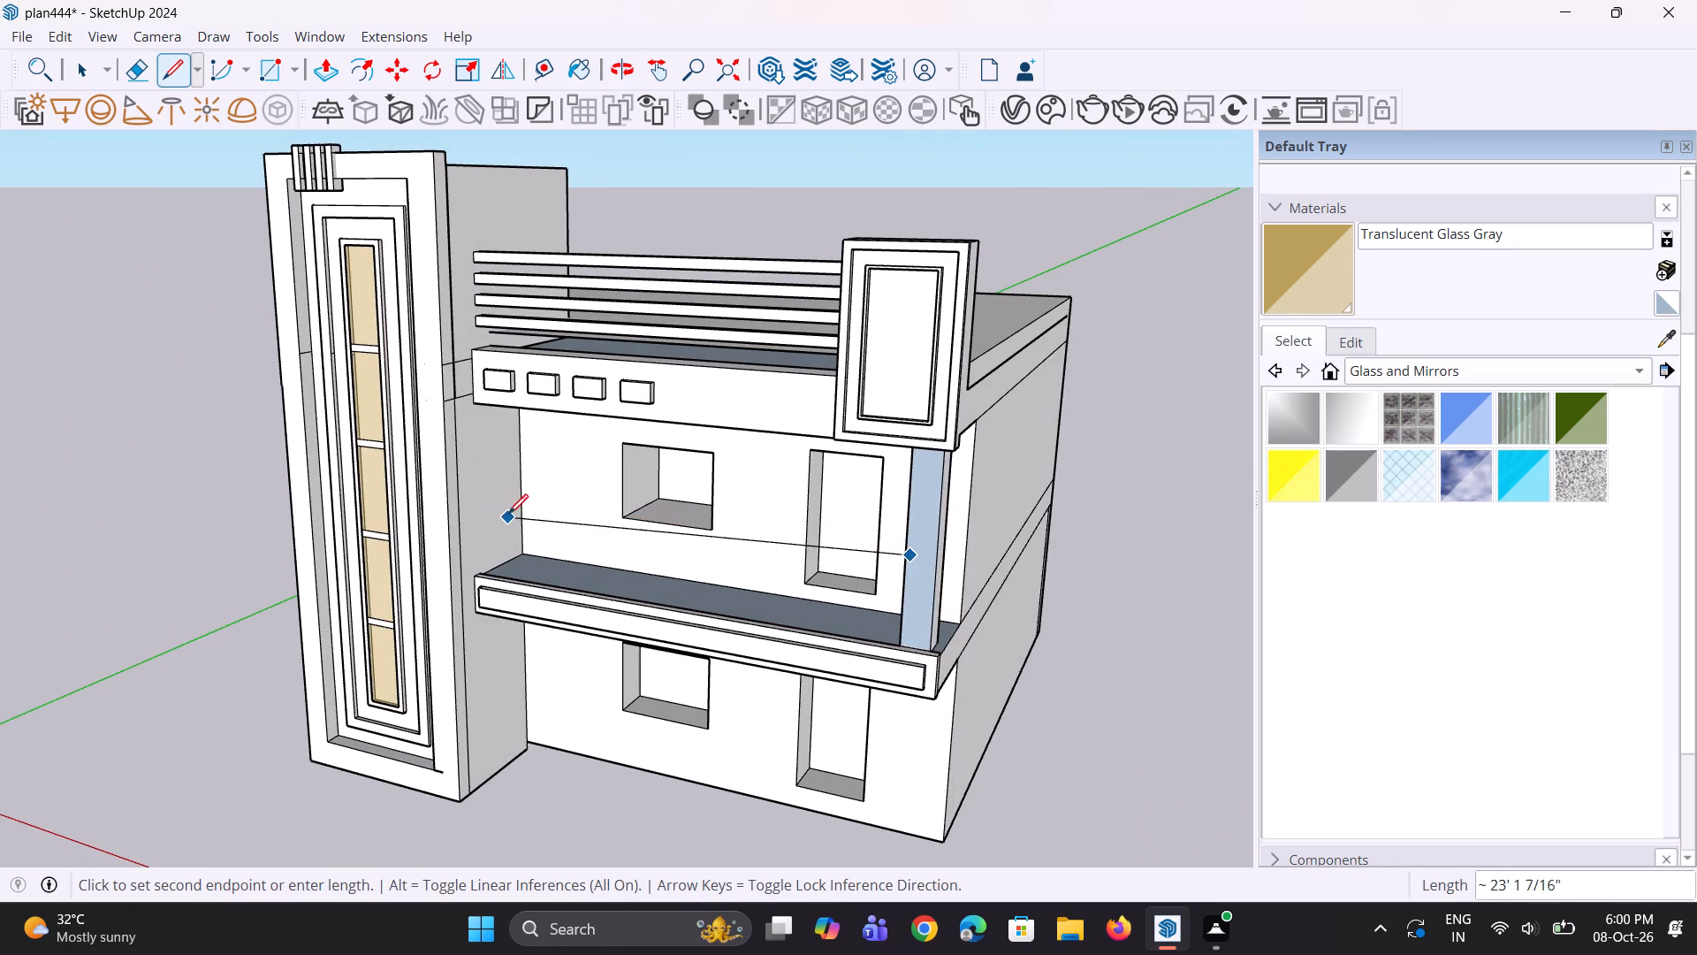
left_click(477, 494)
middle_click_drag(505, 564, 785, 489)
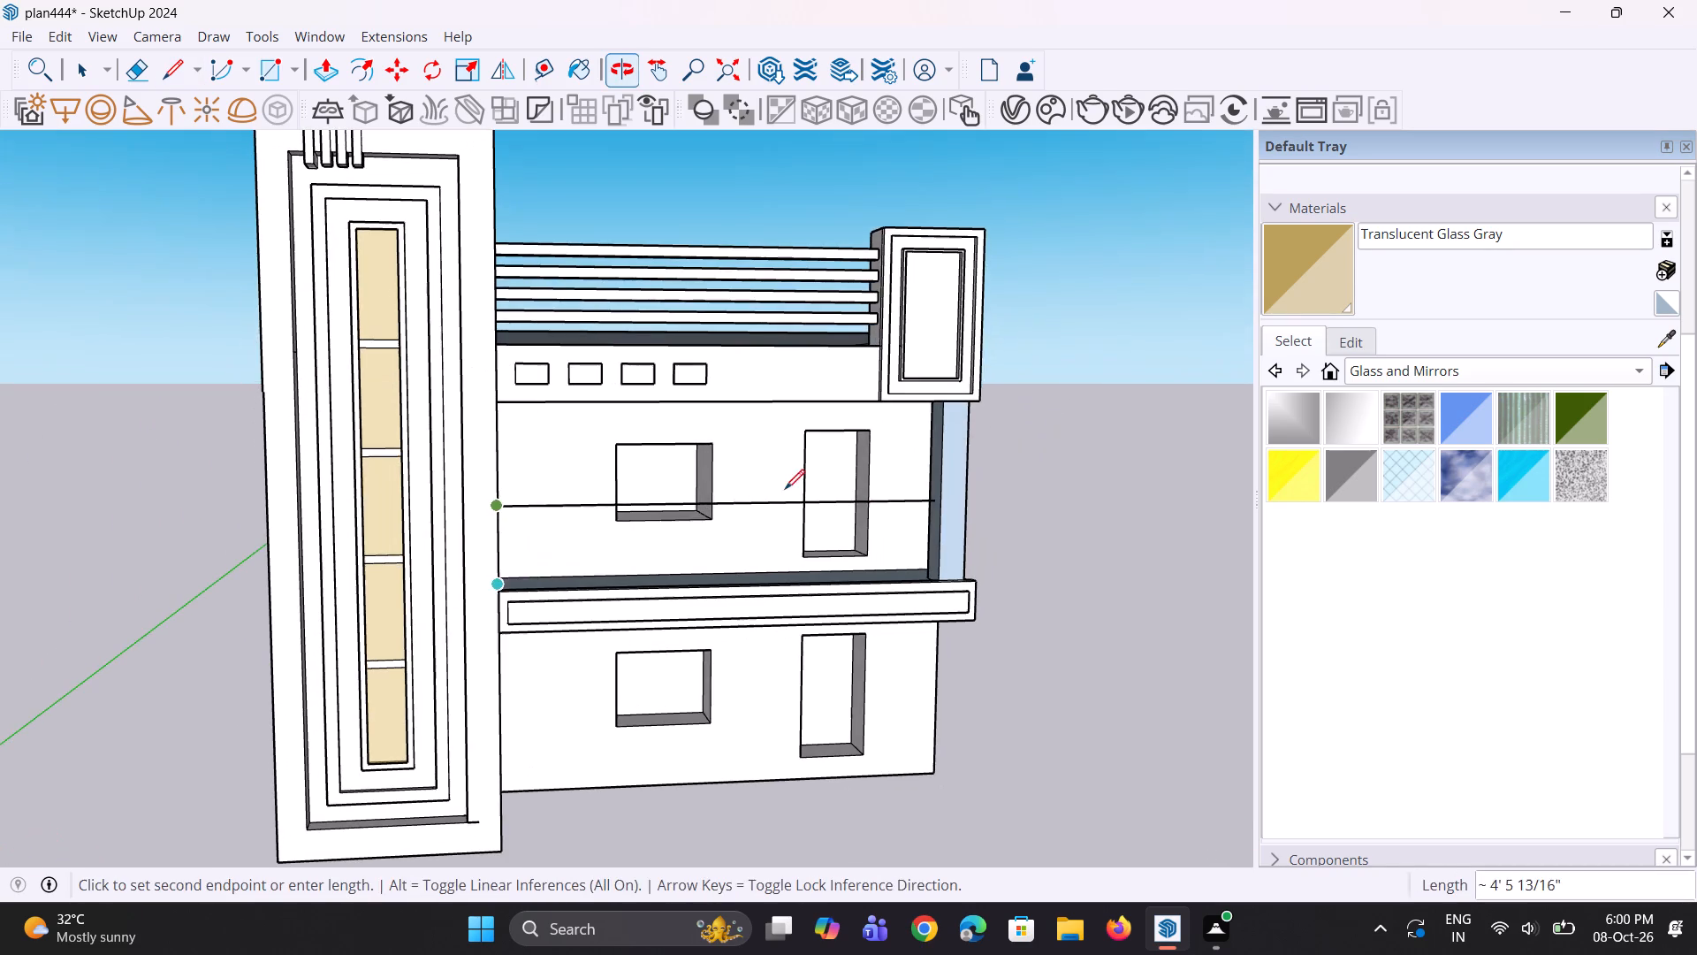
key("space")
key("space")
Move the balcony railing line straight down by about 1 ft.
middle_click_drag(743, 540, 880, 504)
left_click(879, 498)
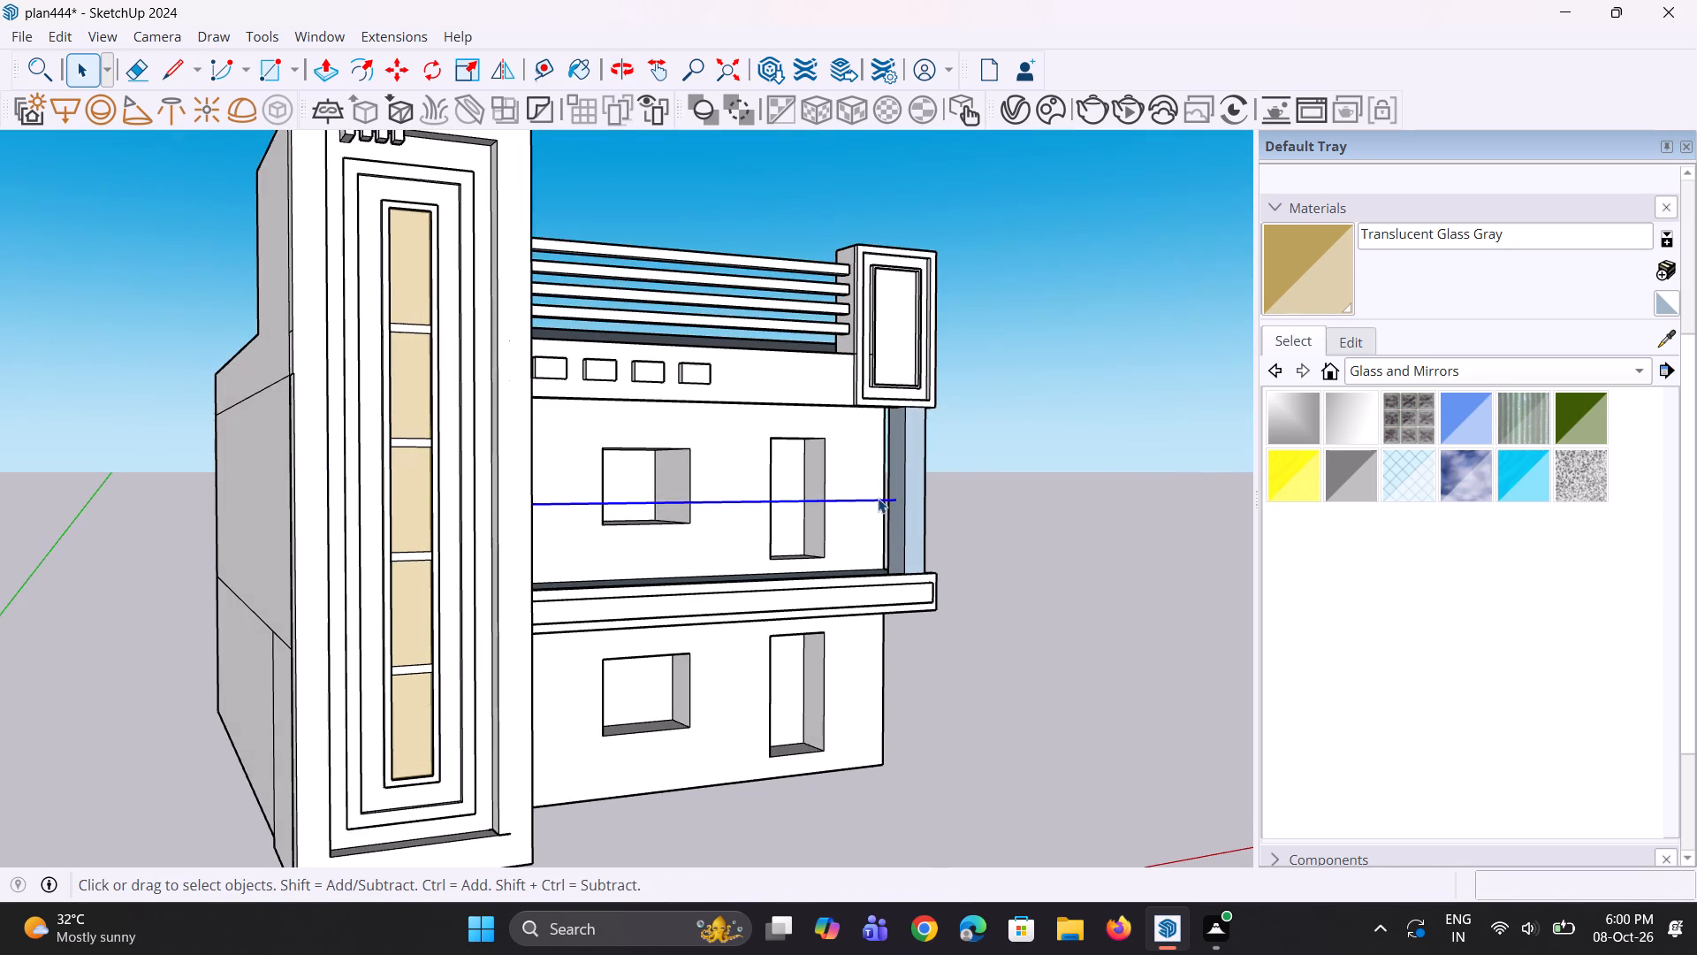
scroll(876, 502, "up", 5)
key("m")
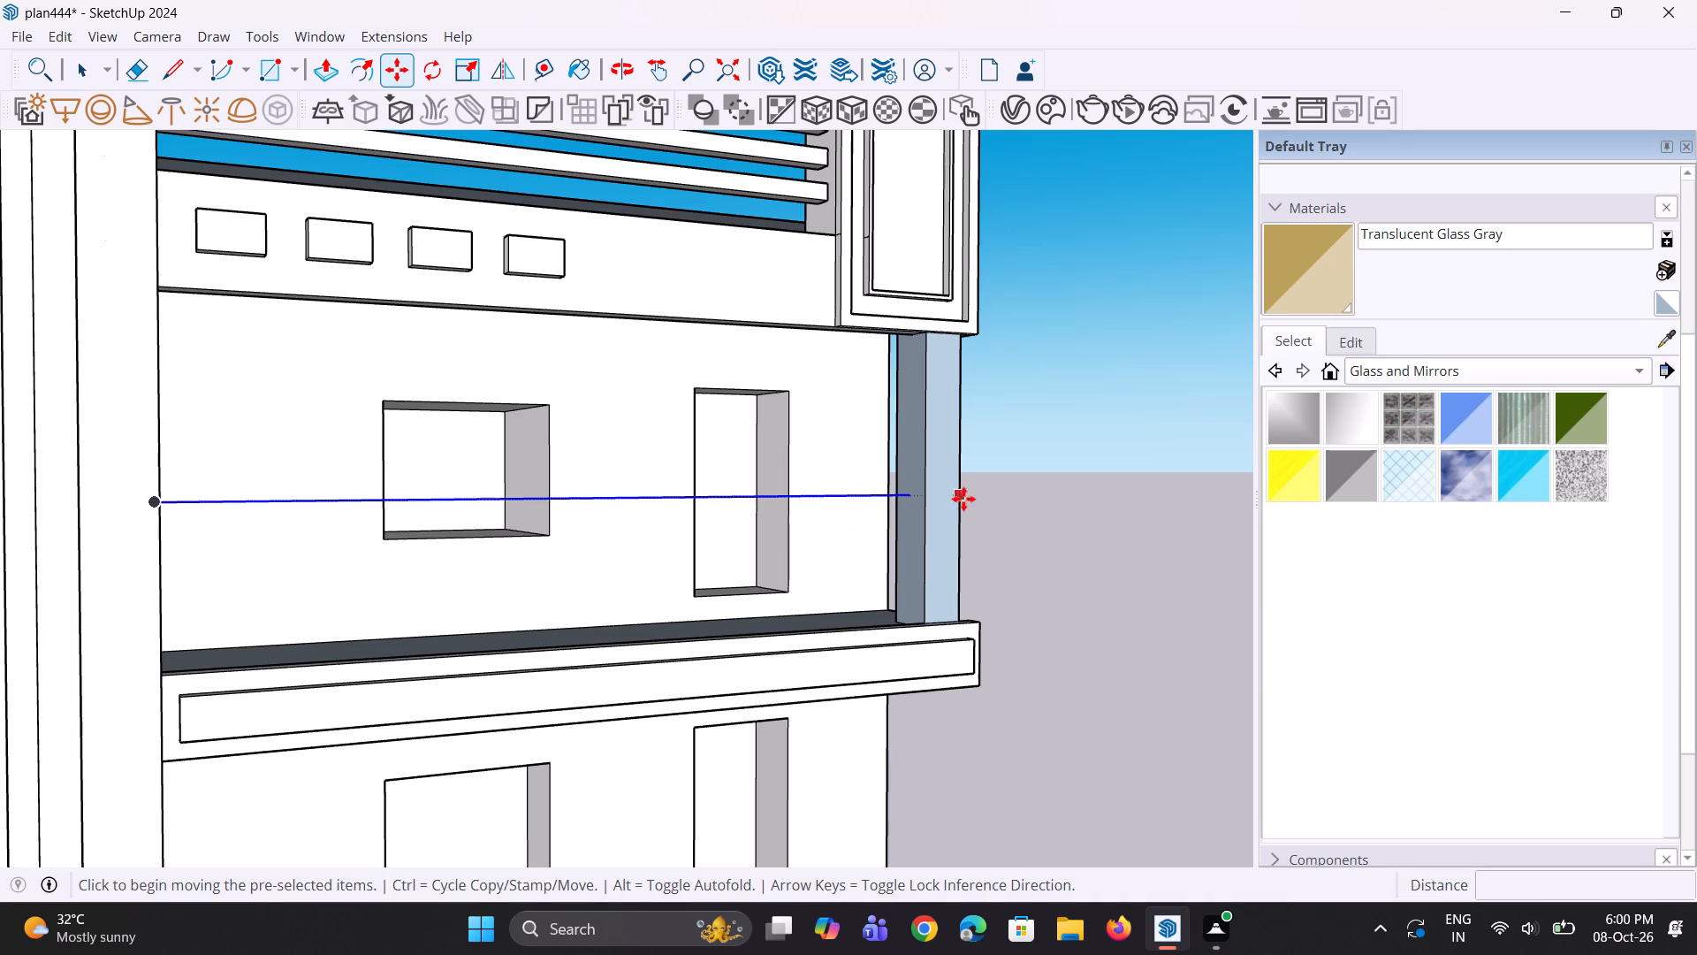
left_click(903, 500)
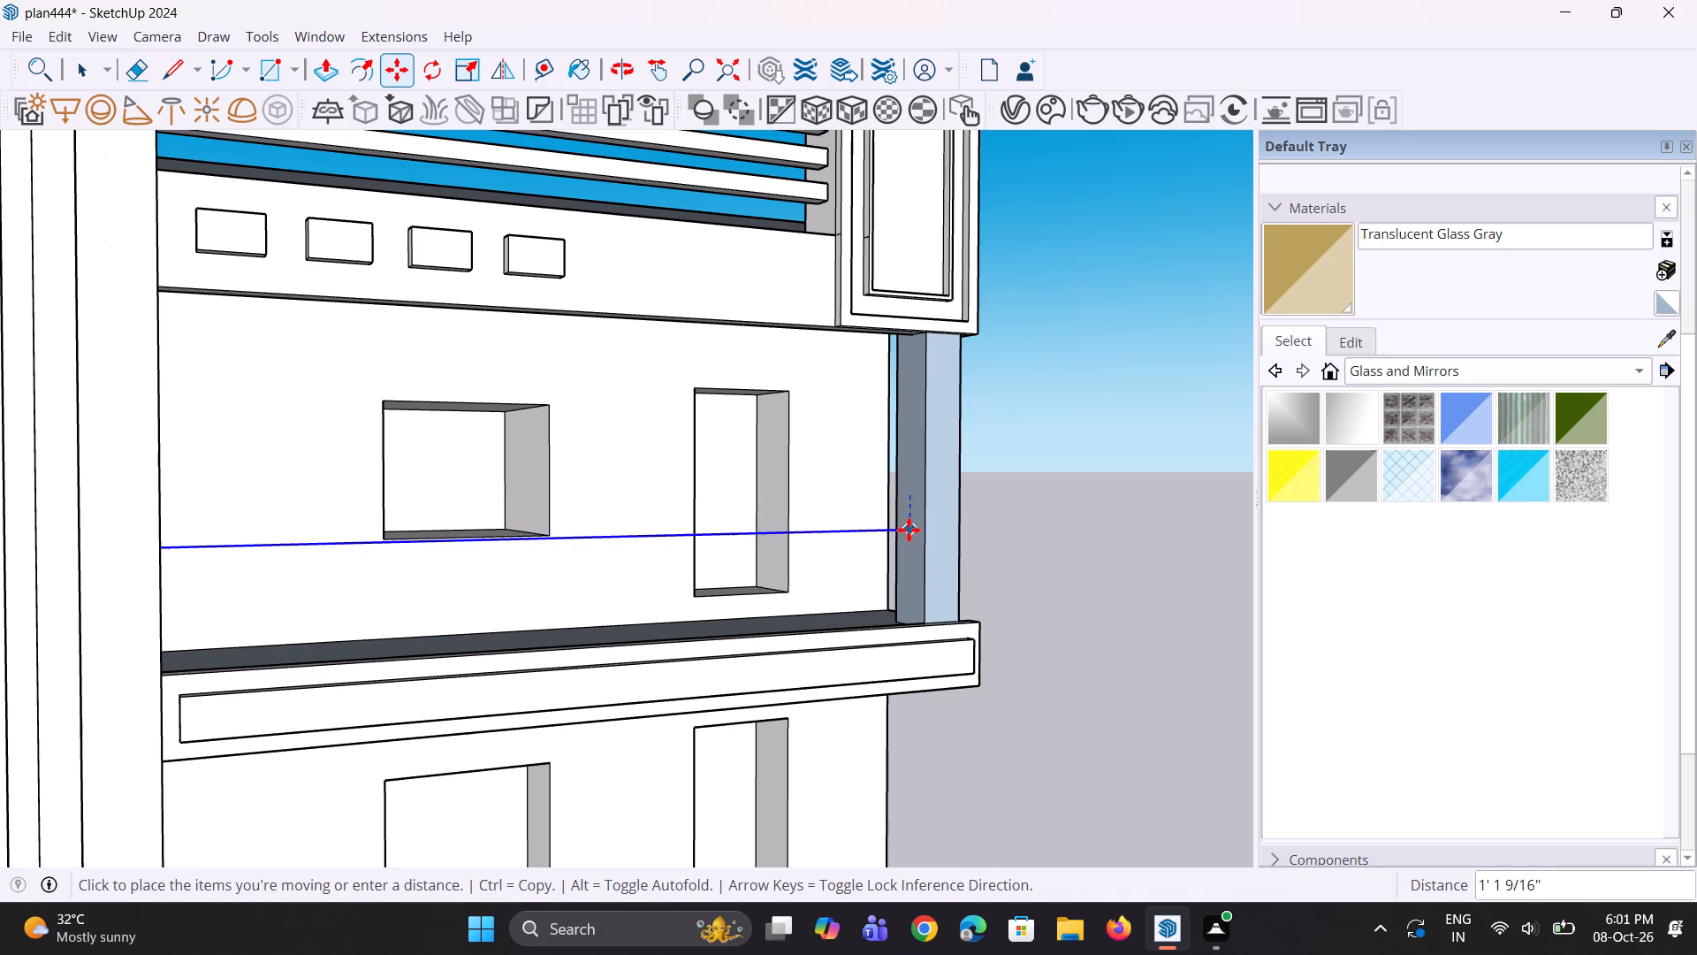
left_click(909, 523)
Copy the balcony railing line downward twice at a spacing of about 9 3/4".
key("m")
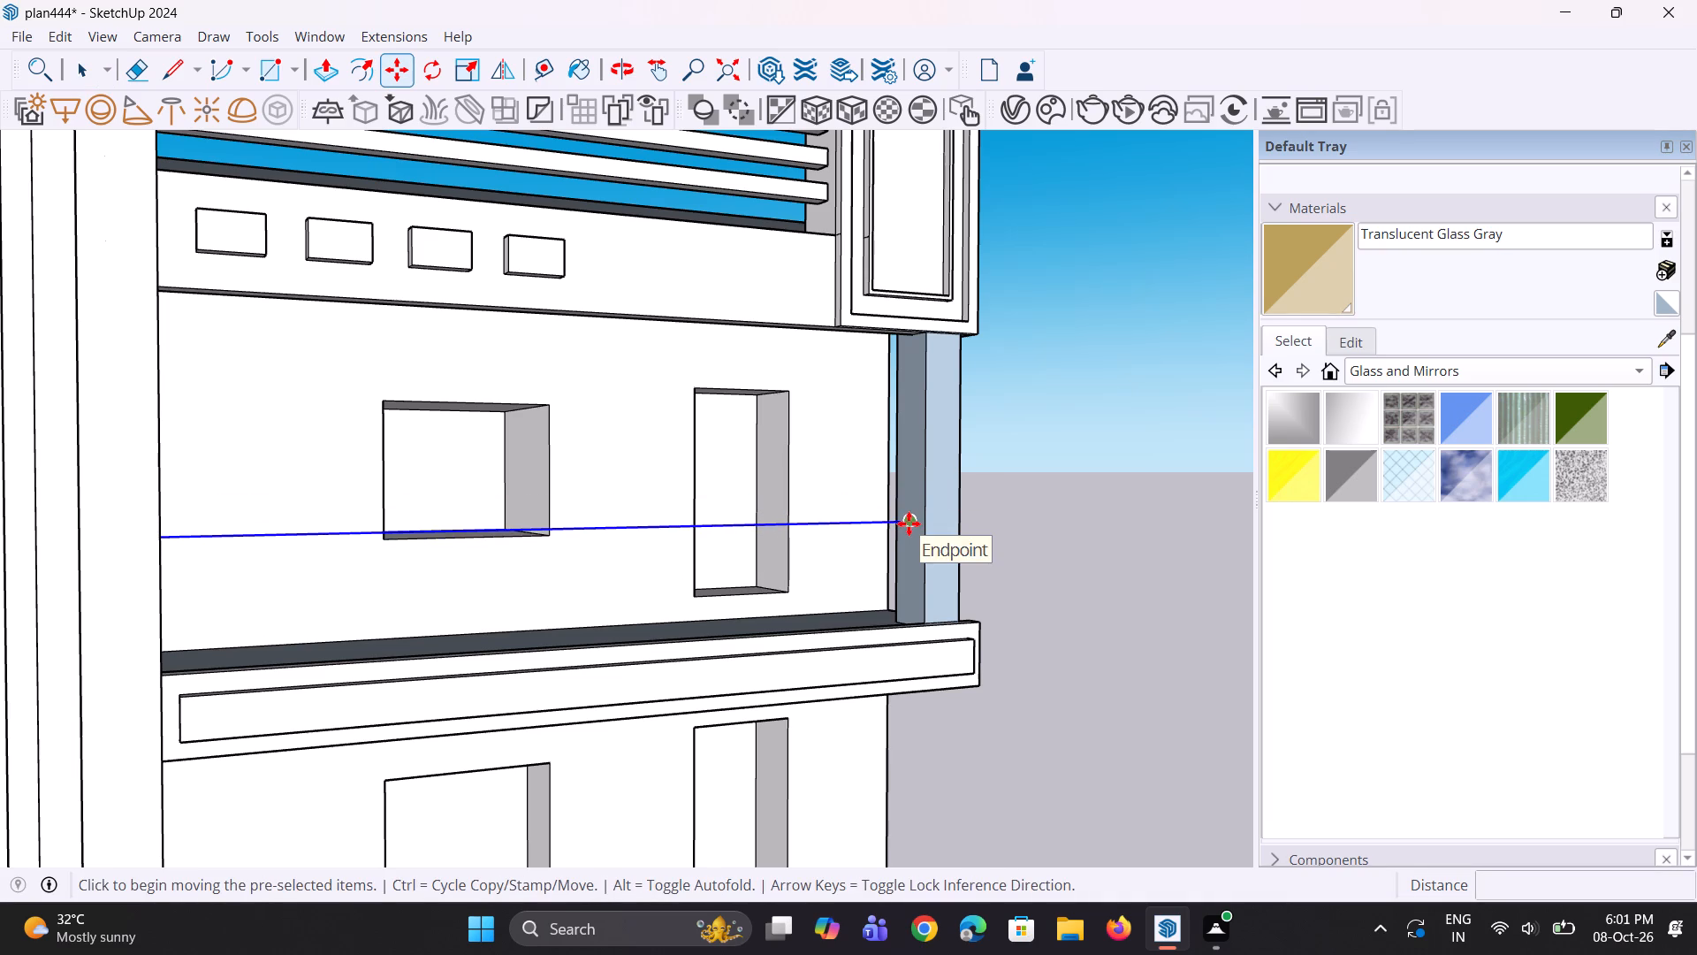
left_click(909, 523)
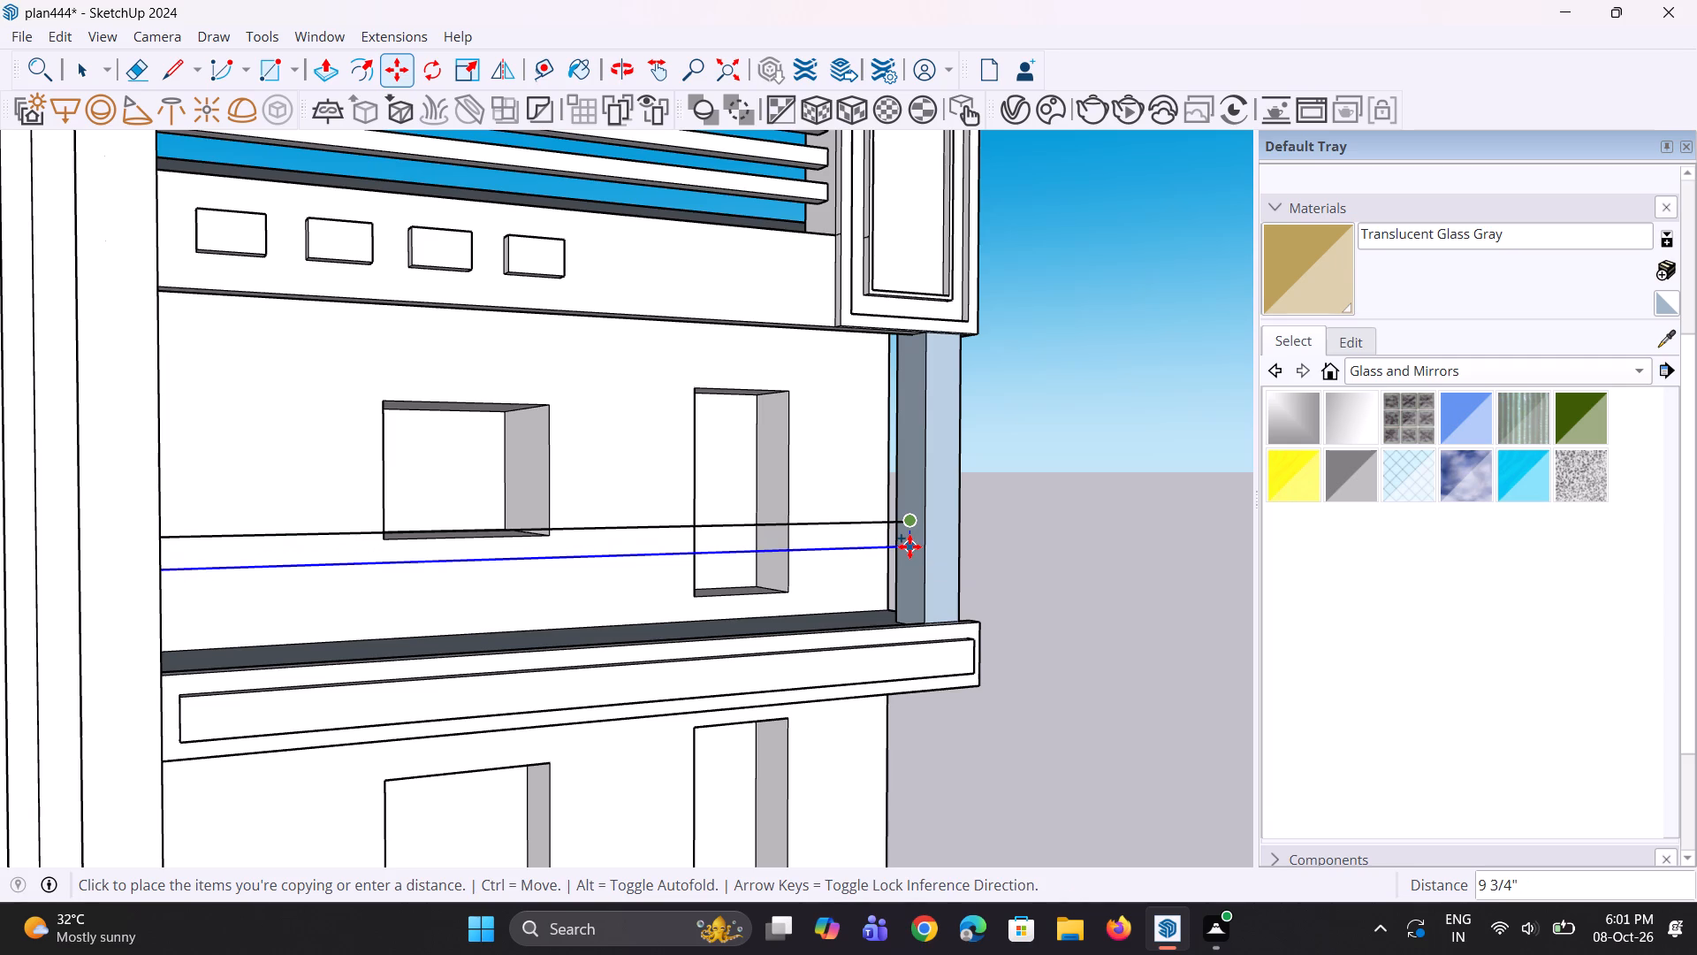
left_click(909, 546)
type("*2")
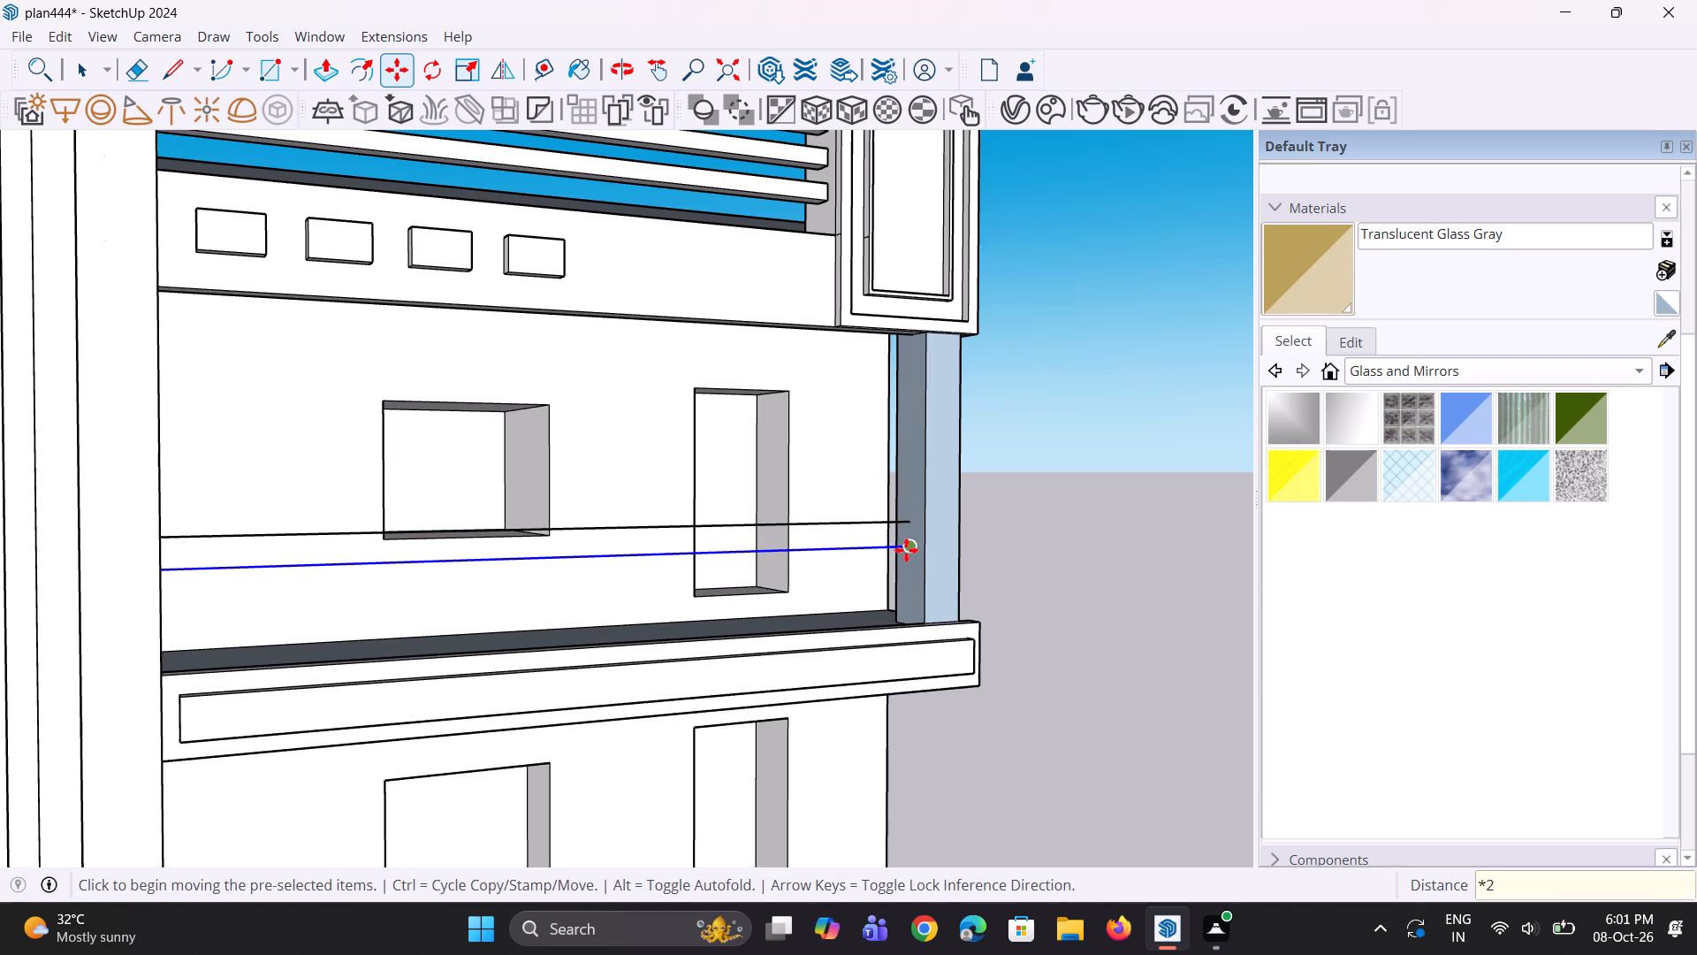
key("Return")
scroll(849, 554, "down", 4)
middle_click_drag(814, 598, 805, 648)
key("space")
key("space")
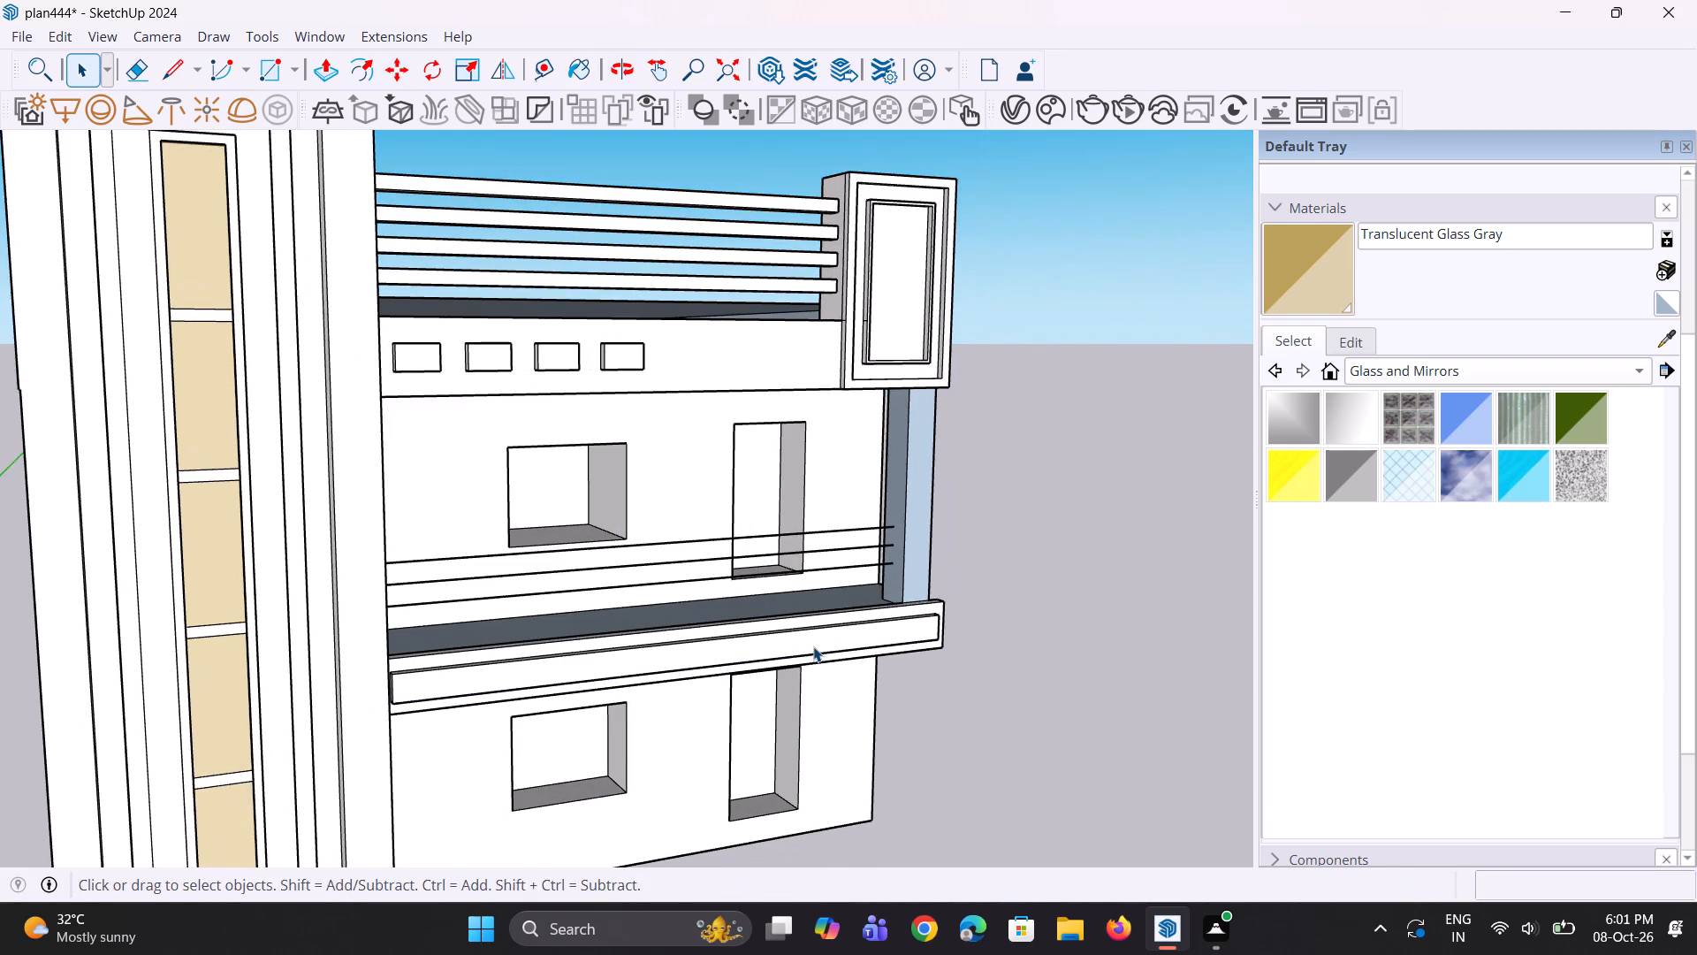
Copy the lowest balcony railing line straight down by about 8 1/4" to add a fourth line.
middle_click_drag(813, 646, 682, 707)
scroll(659, 667, "up", 3)
middle_click_drag(534, 628, 377, 621)
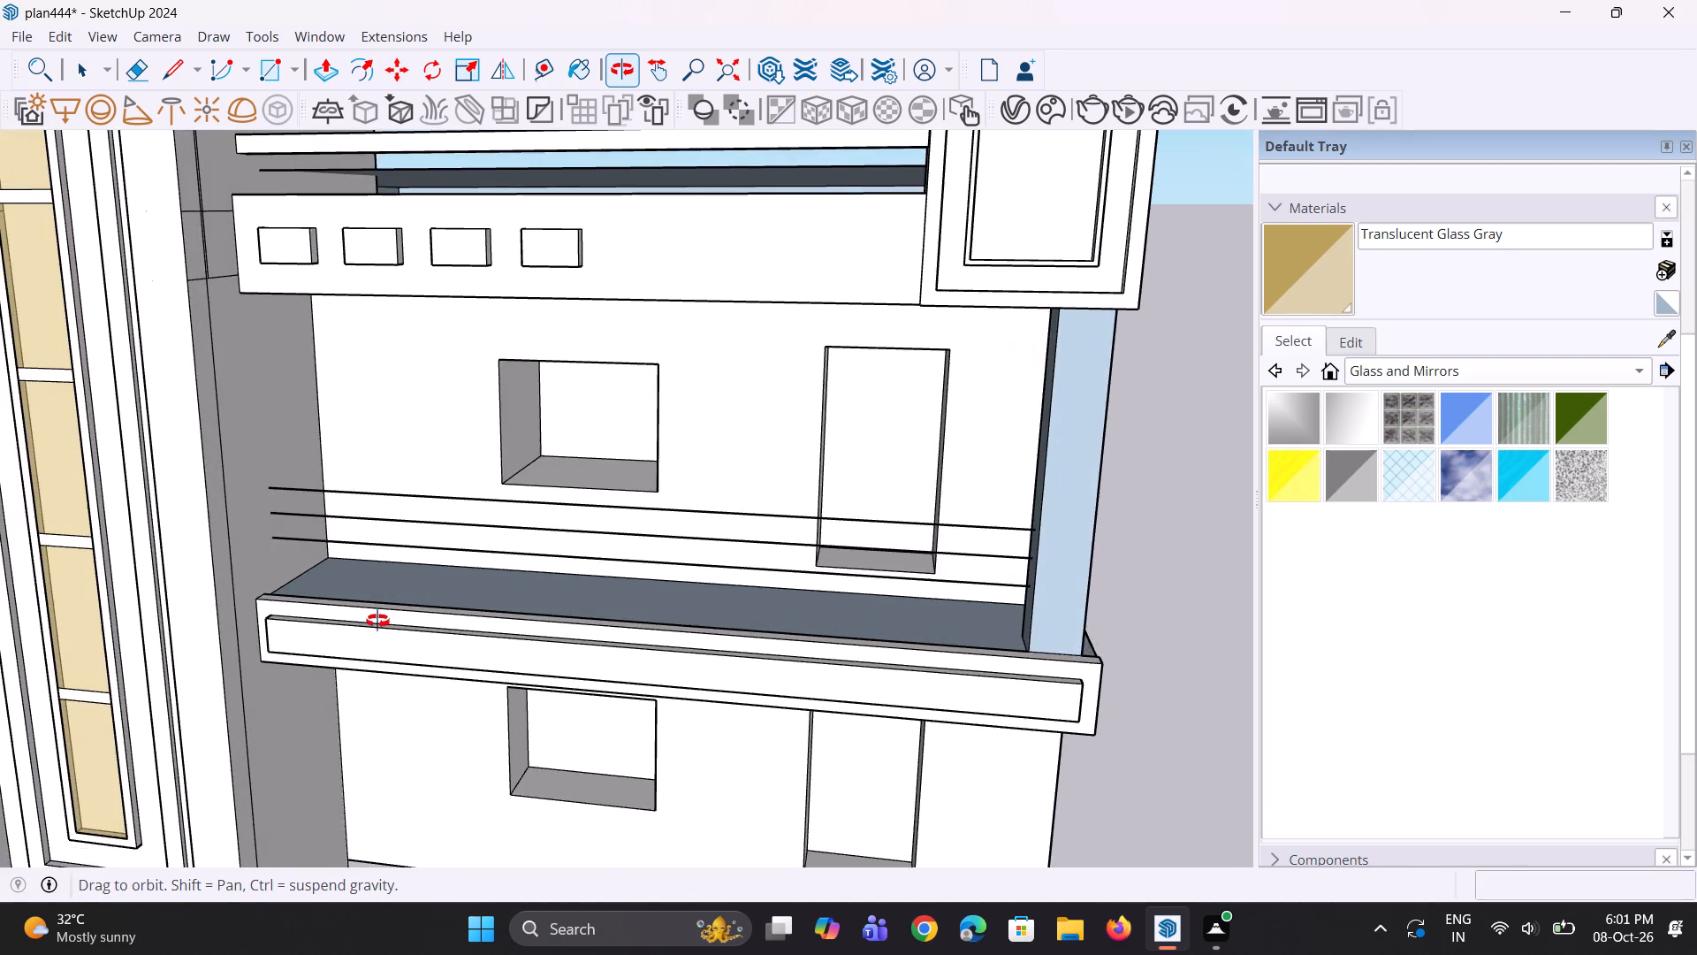
middle_click_drag(377, 621, 718, 569)
scroll(851, 559, "up", 2)
key("space")
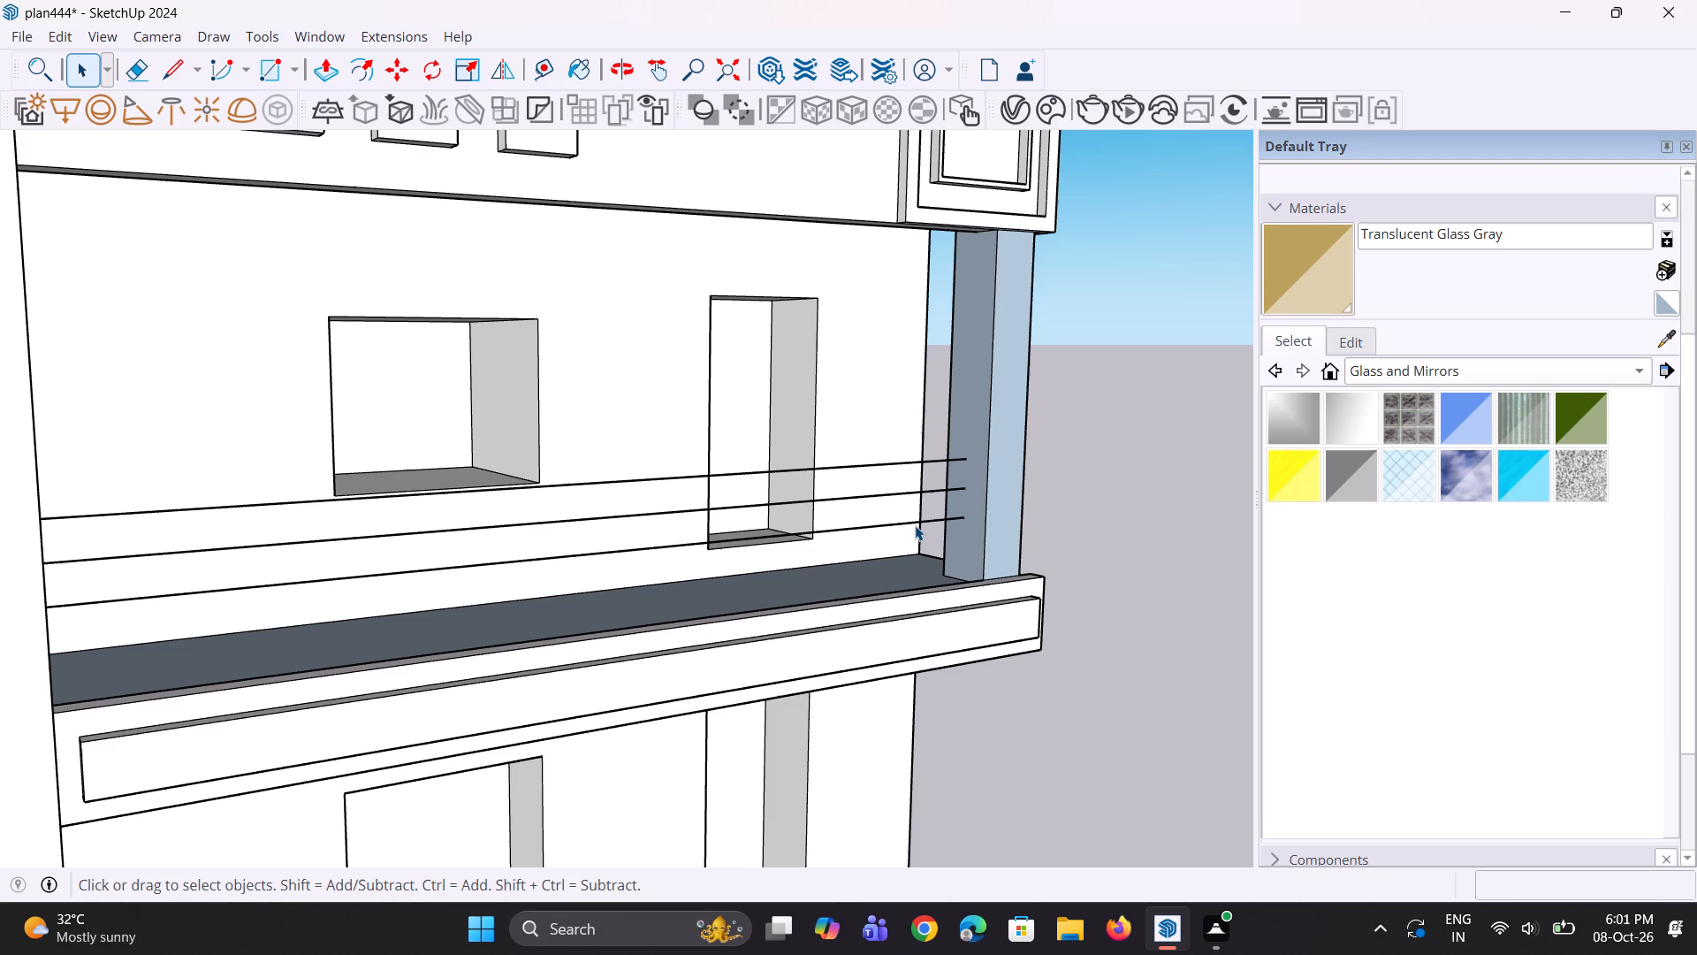
left_click(917, 523)
scroll(922, 523, "up", 2)
key("m")
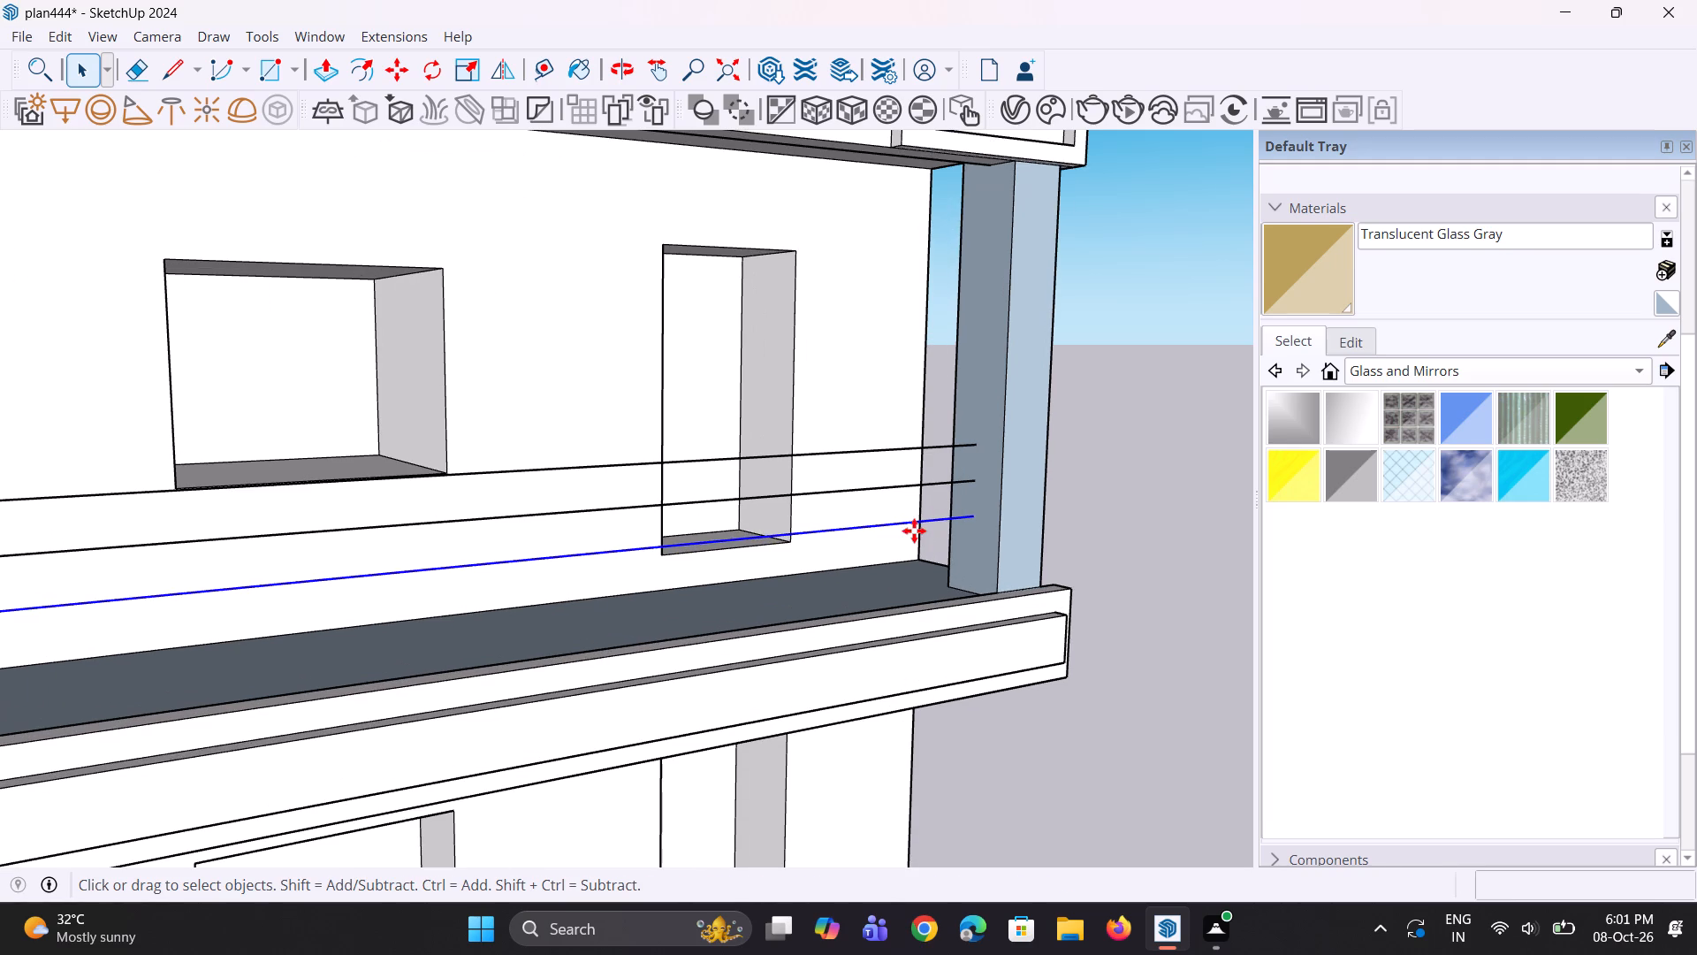
scroll(946, 525, "up", 2)
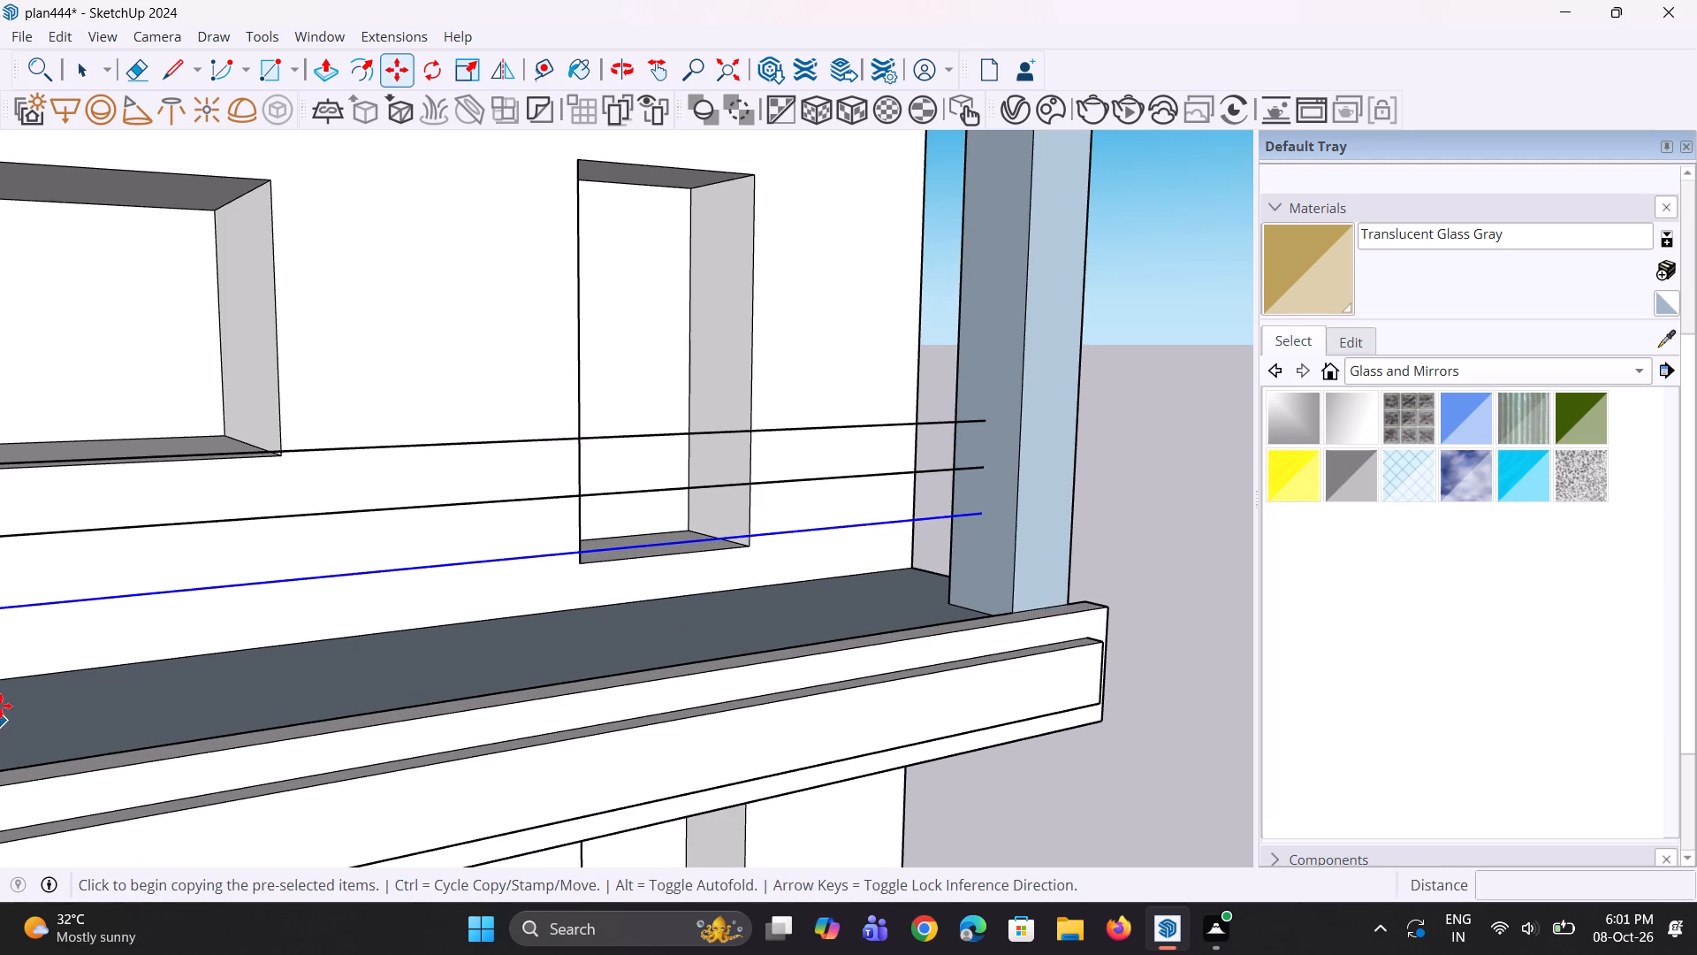
left_click(976, 522)
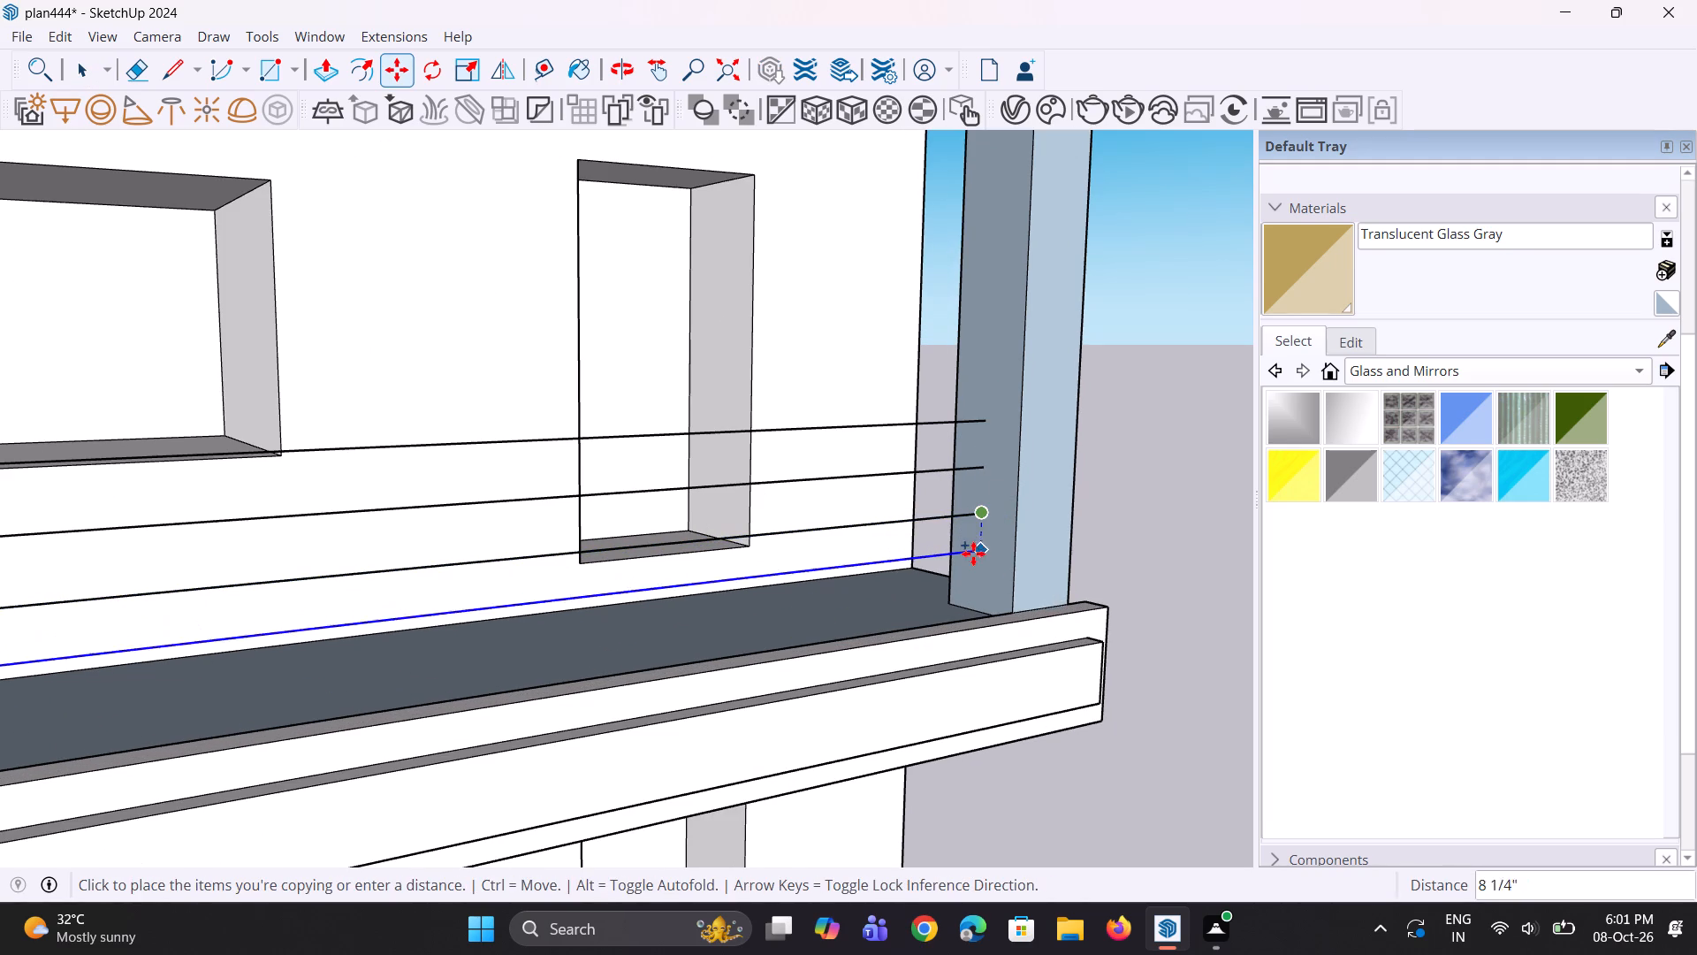
left_click(973, 558)
key("space")
key("space")
scroll(841, 598, "down", 3)
left_click(1168, 574)
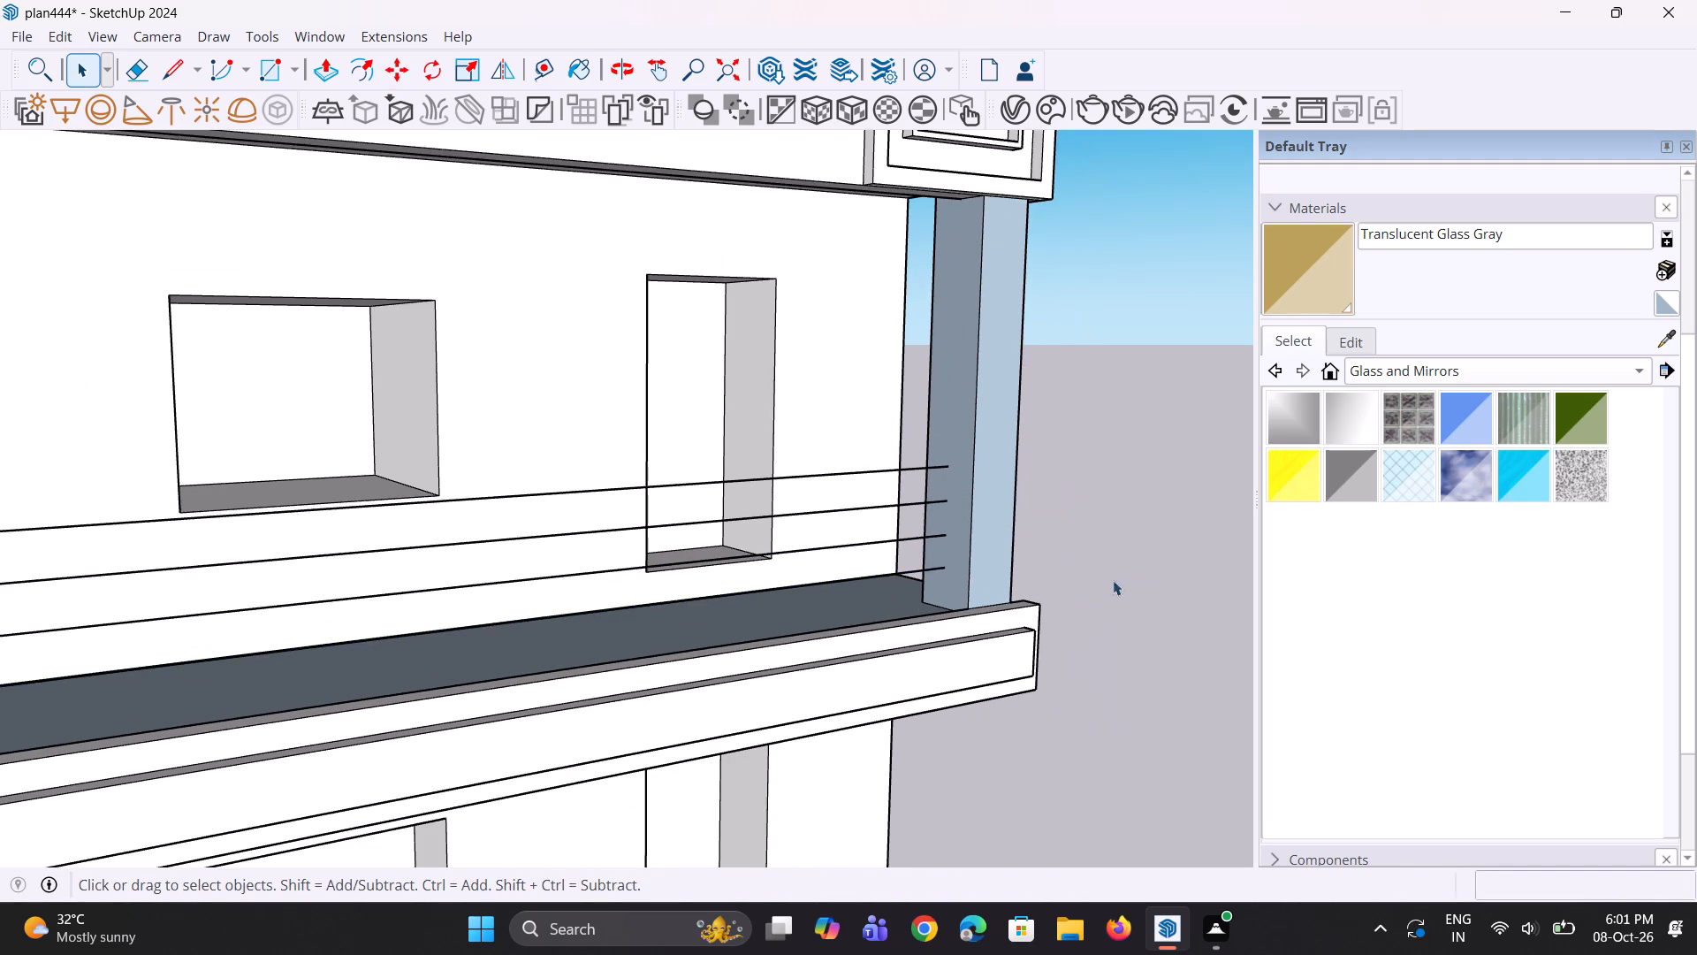
Draw a small square on the corner column's inner face around the end of the top railing line.
middle_click_drag(893, 612, 911, 648)
scroll(936, 475, "up", 3)
middle_click_drag(936, 475, 1141, 466)
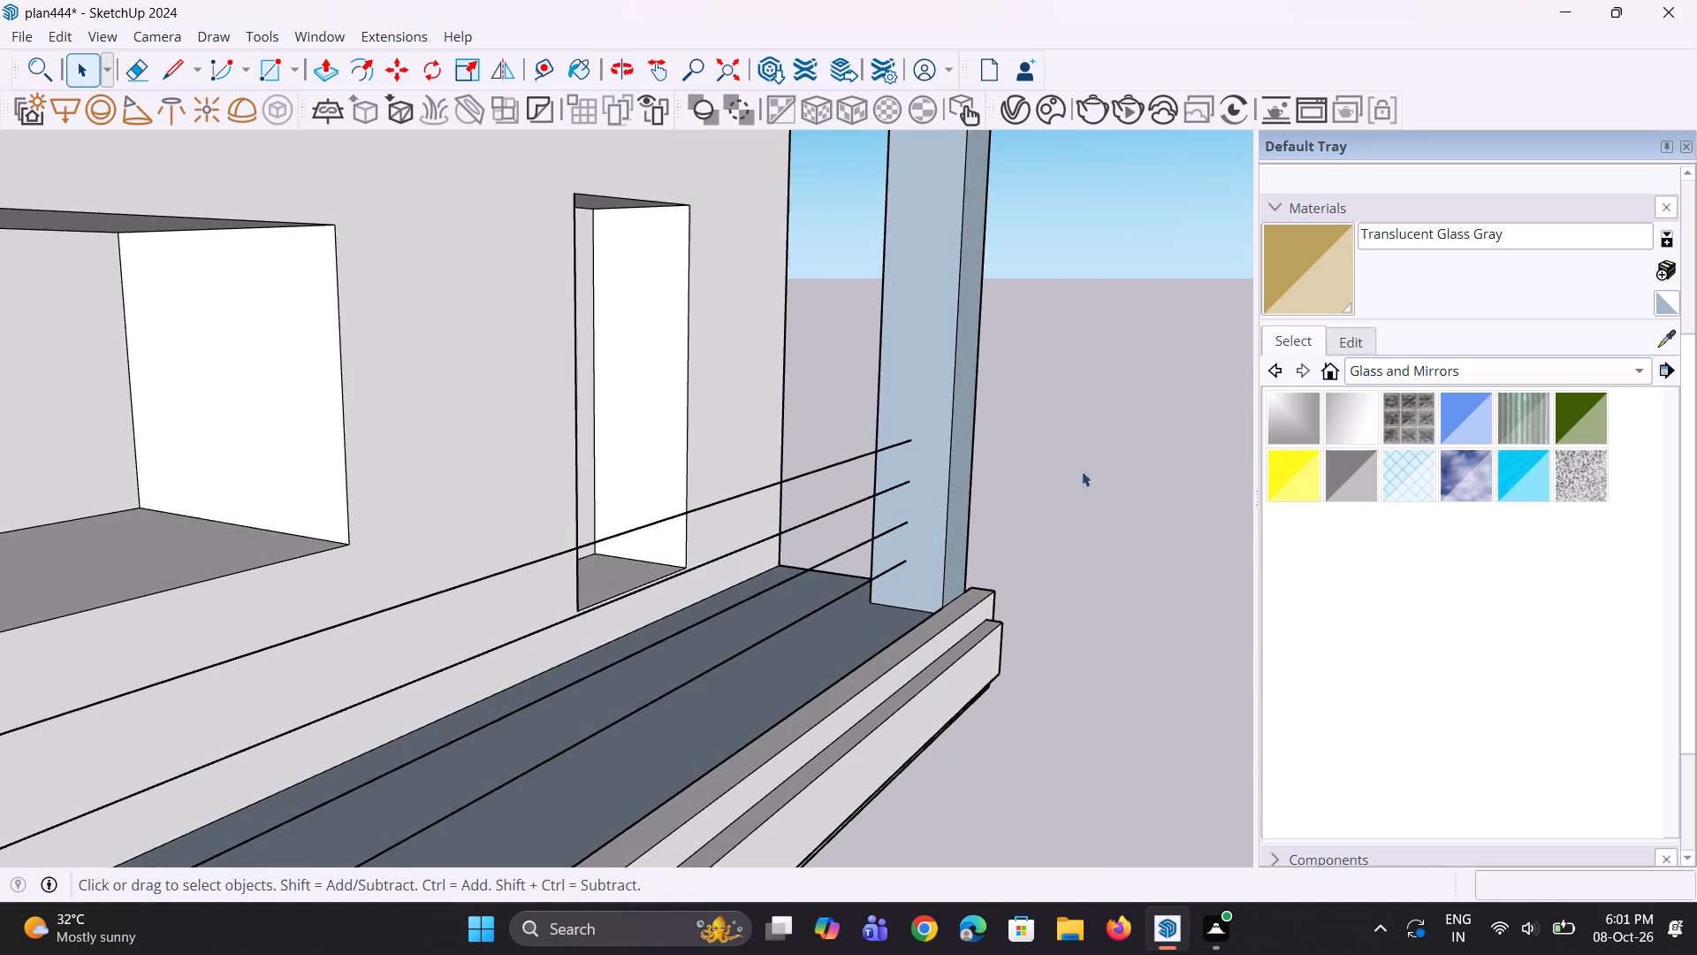
scroll(947, 435, "up", 1)
key("r")
scroll(909, 443, "up", 4)
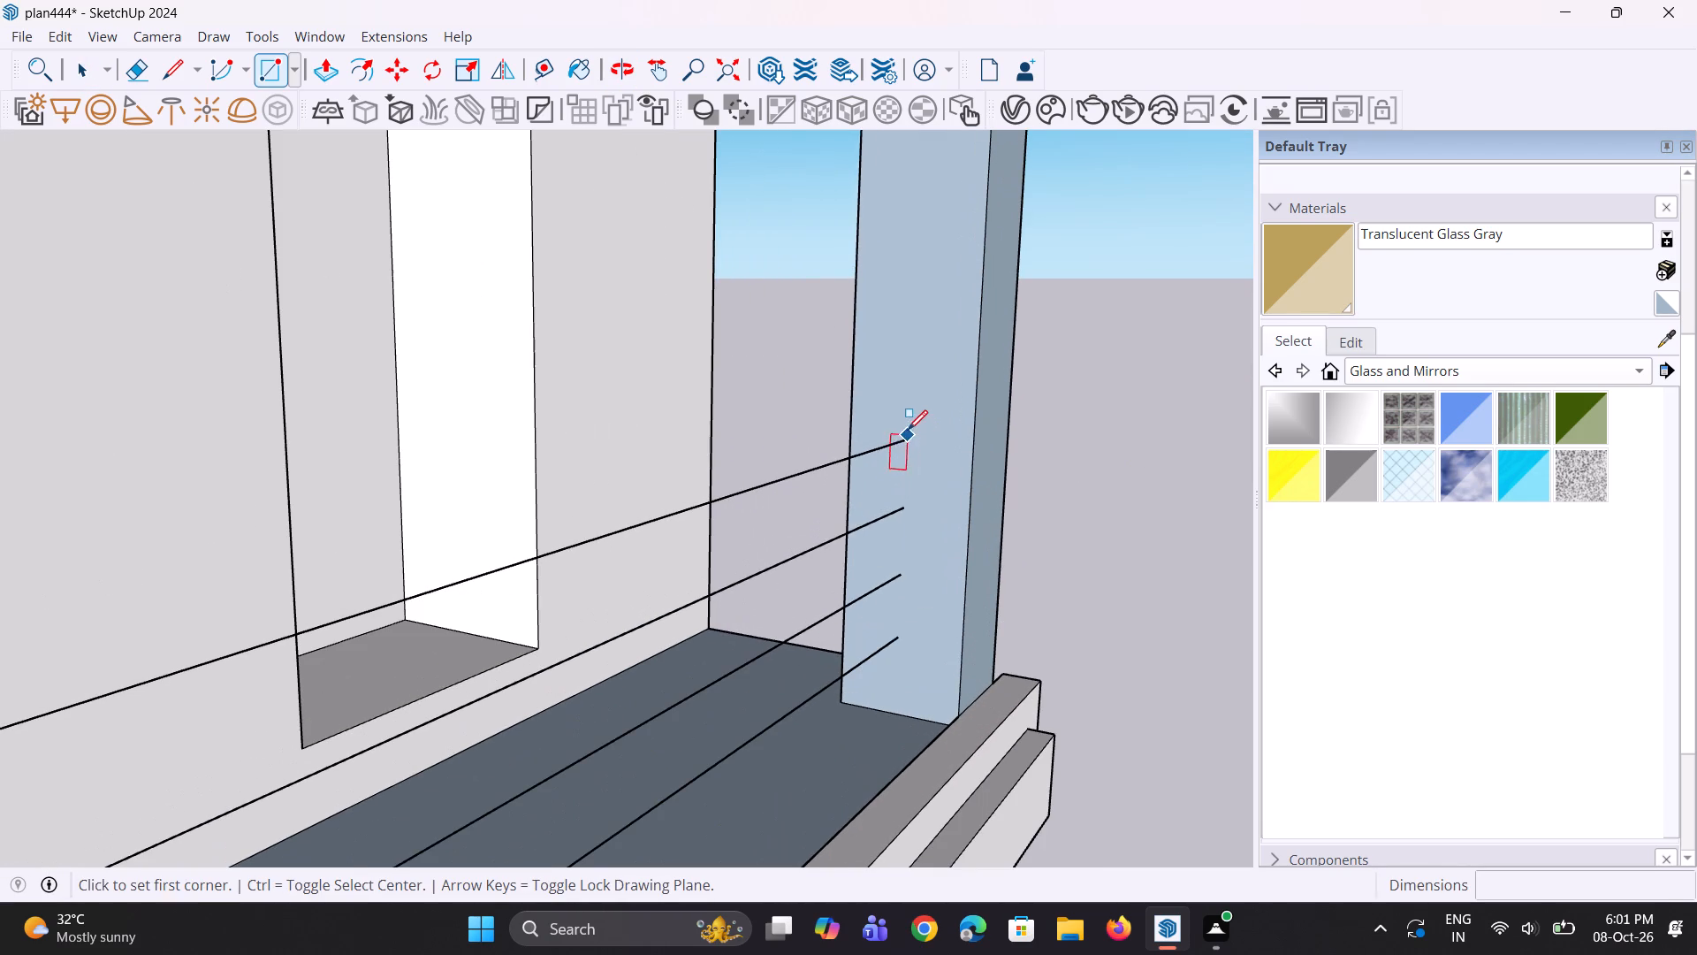
left_click_drag(890, 426, 919, 463)
scroll(925, 465, "up", 1)
middle_click_drag(927, 465, 908, 439)
key("space")
key("space")
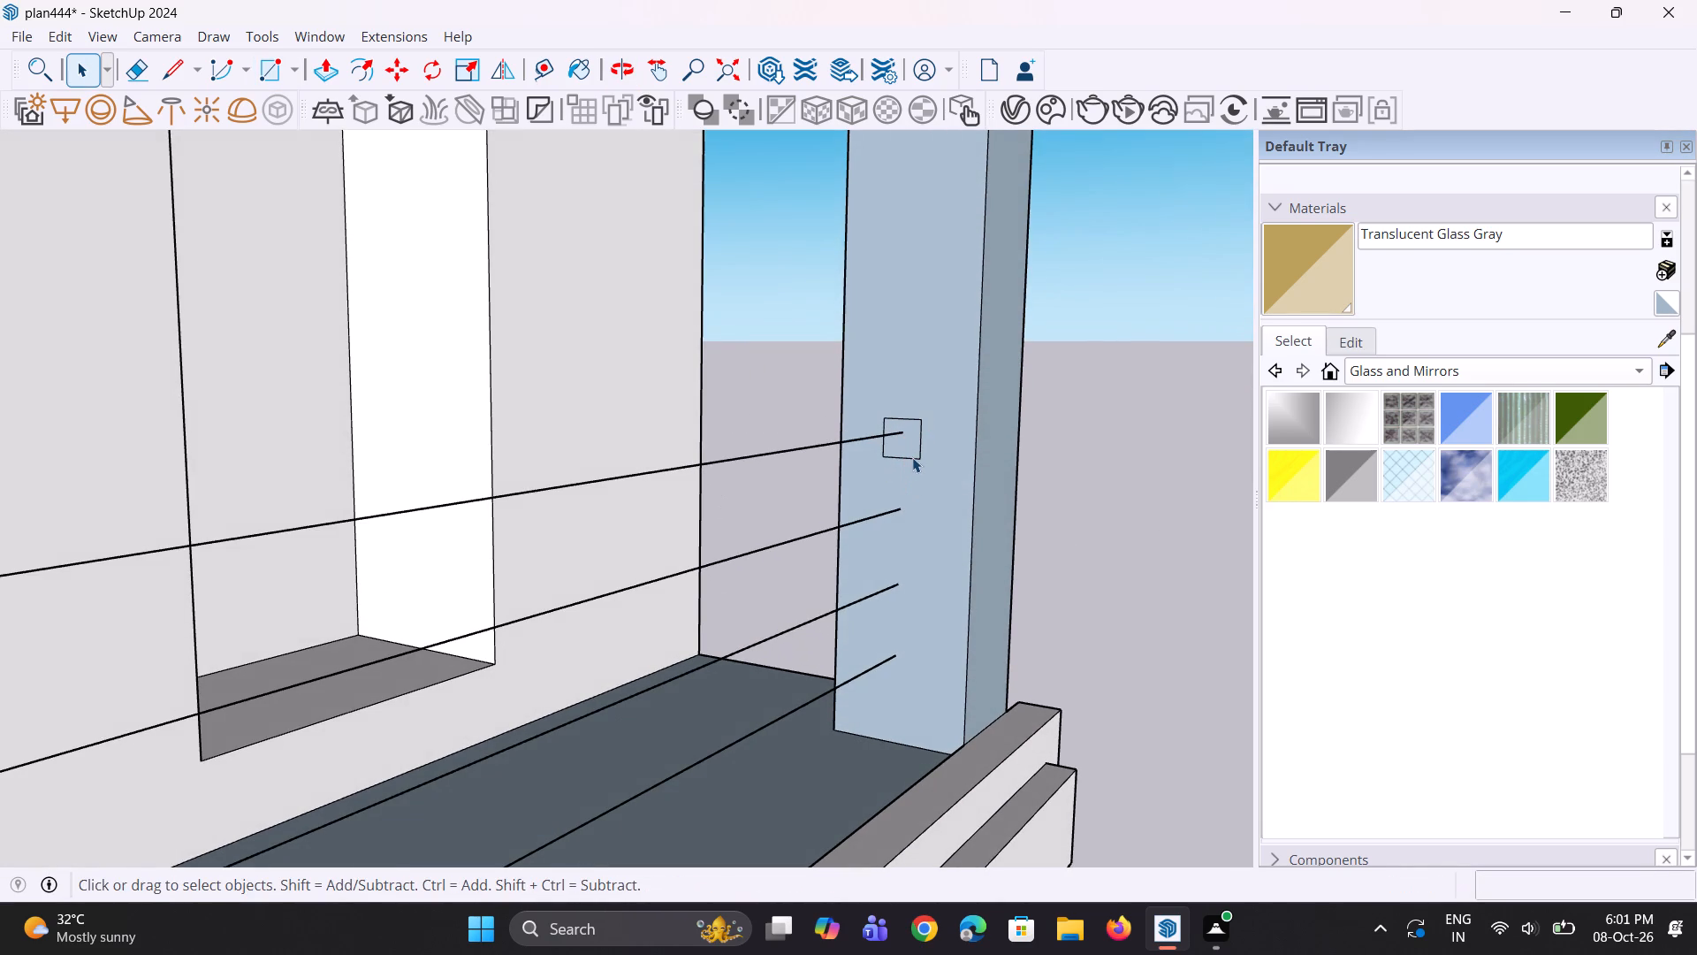
Move the bottom edge of the small square on the column up by about 13/16".
left_click(909, 458)
scroll(915, 459, "up", 2)
key("m")
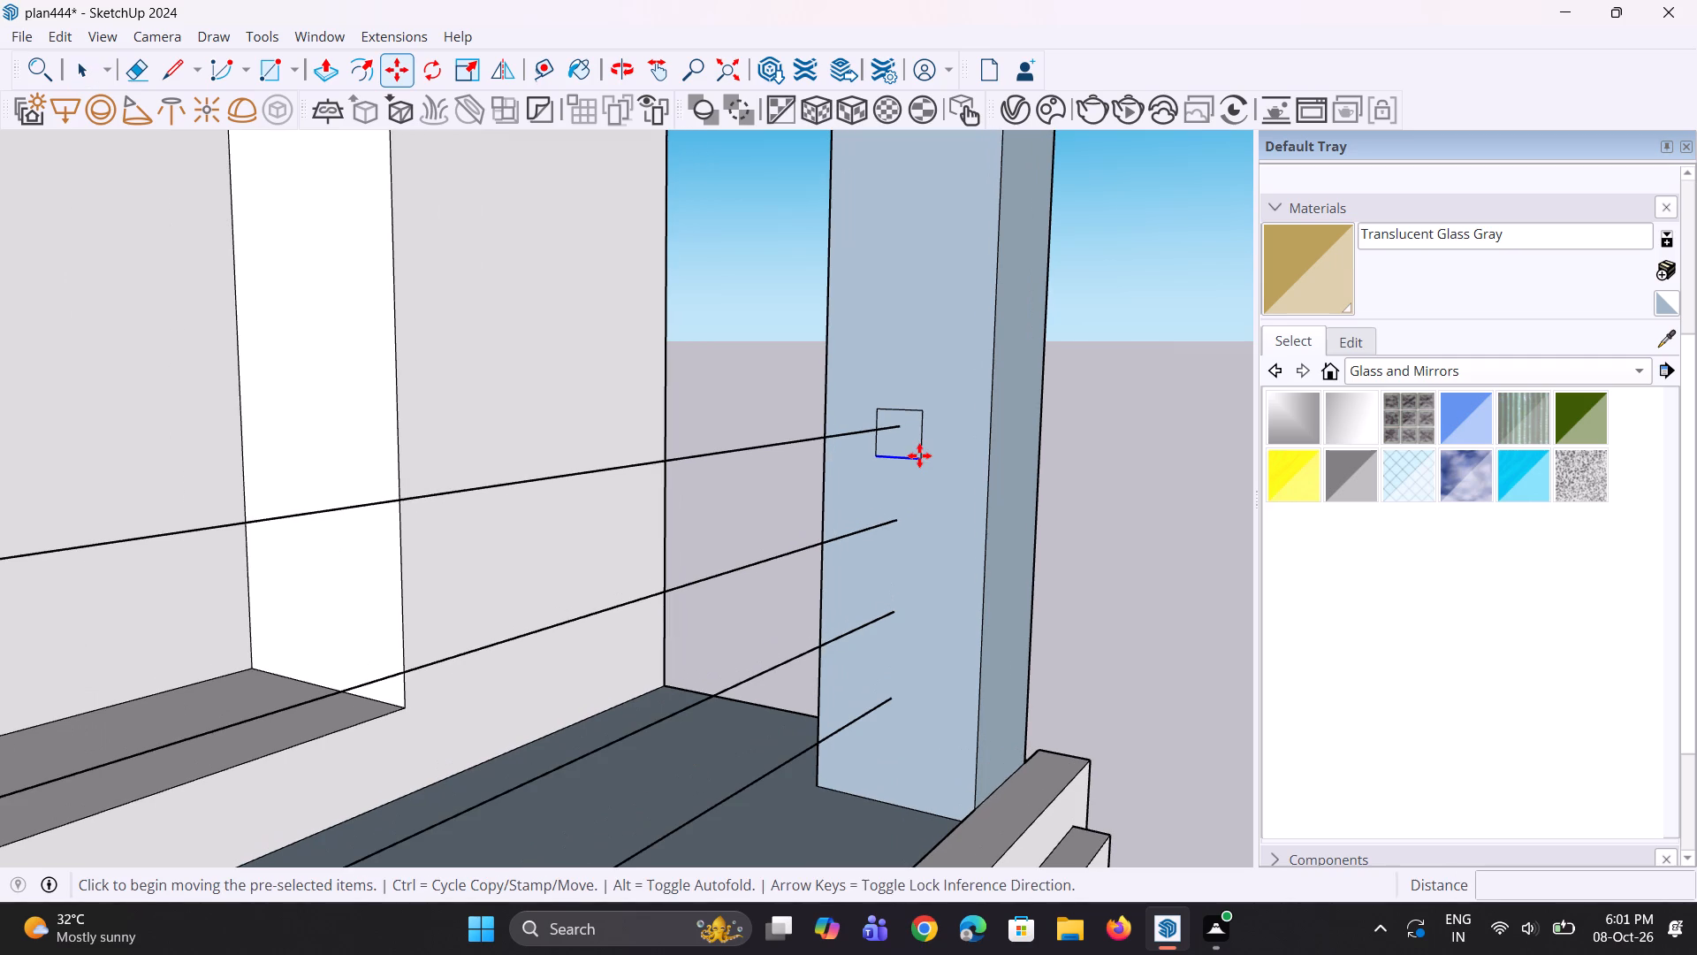
left_click(918, 458)
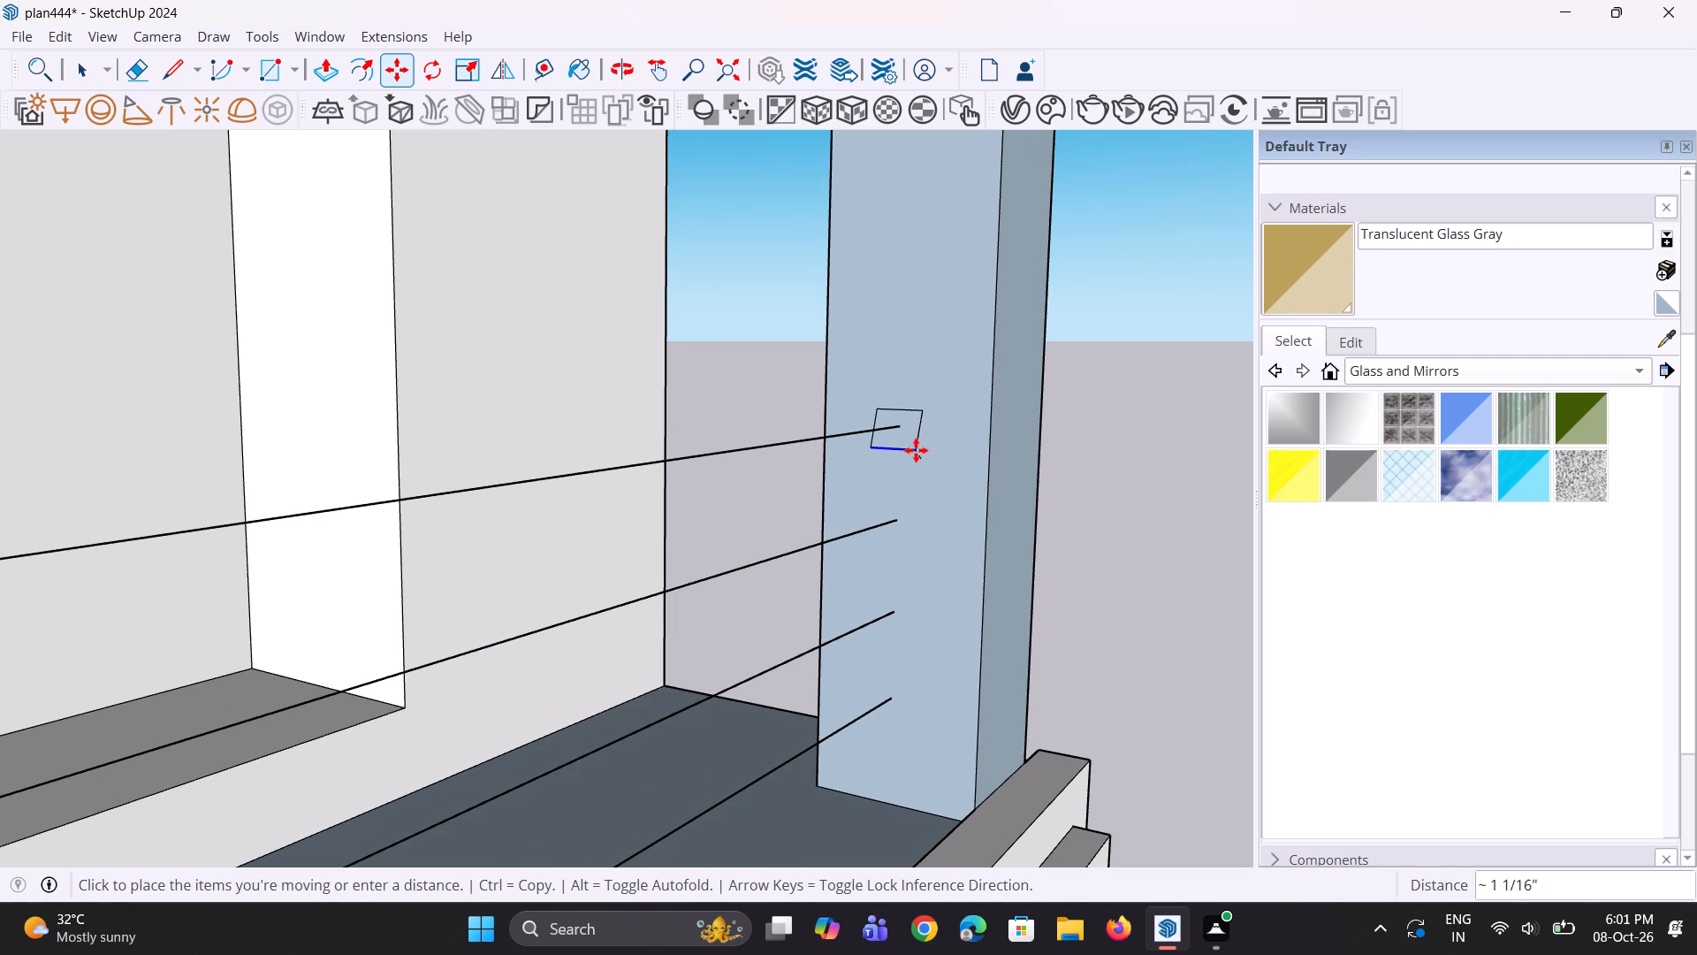
key("Escape")
scroll(925, 493, "up", 1)
middle_click_drag(909, 501, 864, 496)
scroll(906, 475, "up", 2)
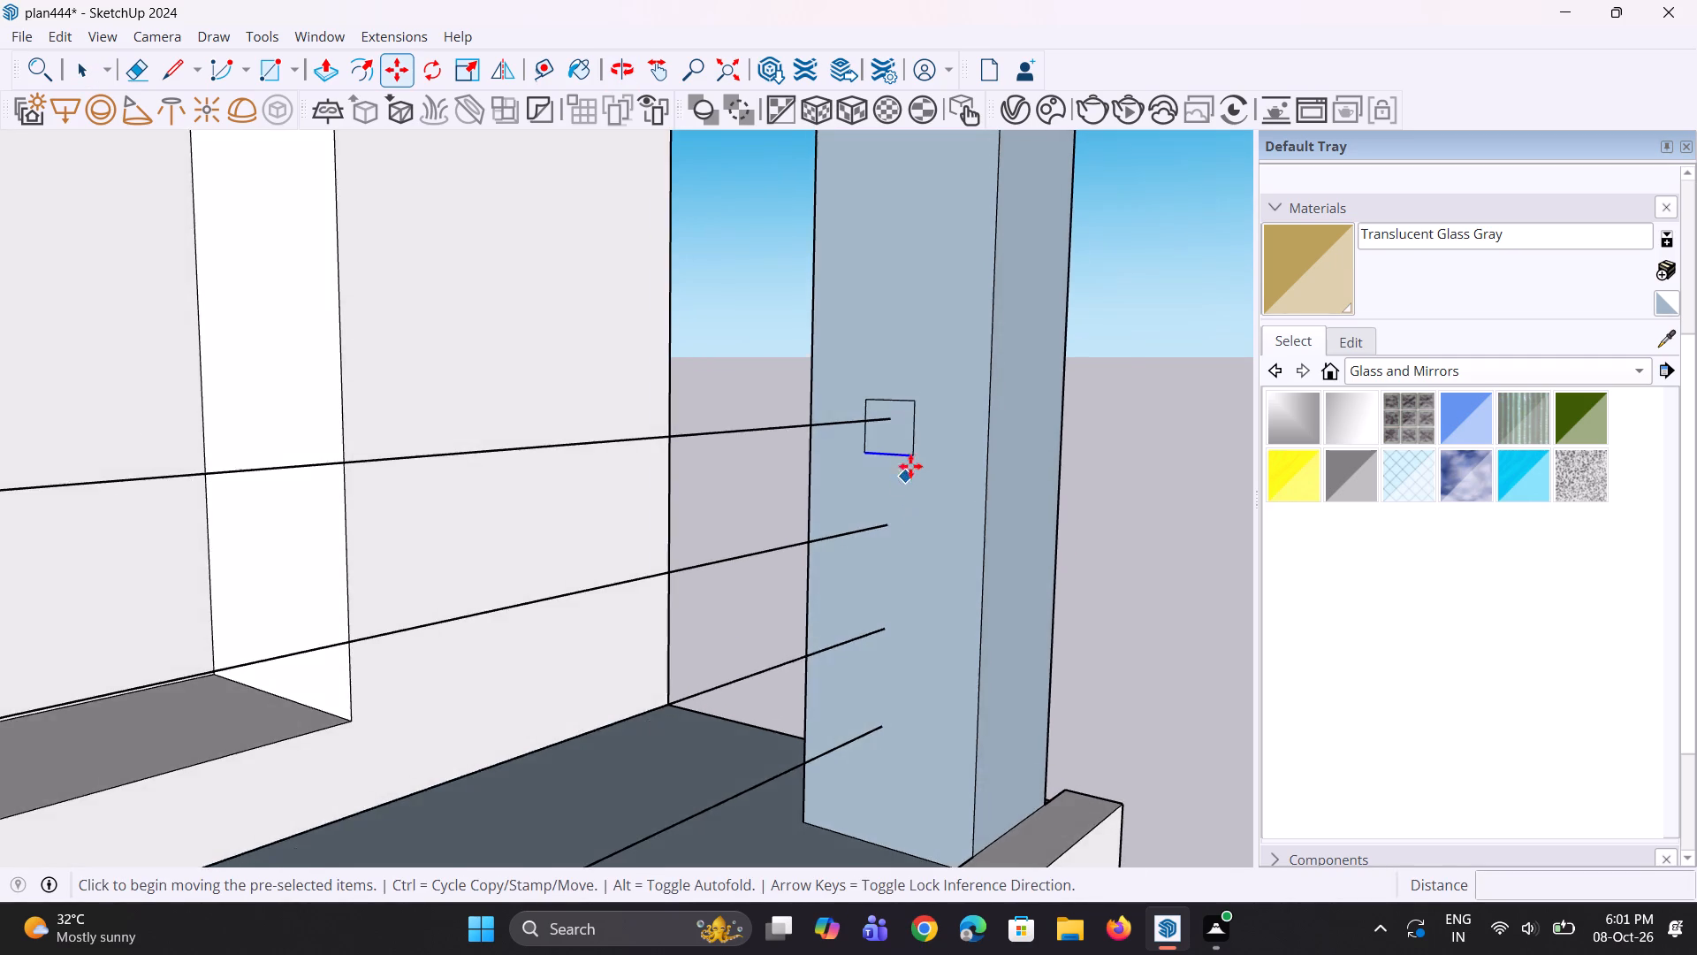
scroll(910, 466, "up", 7)
left_click(916, 444)
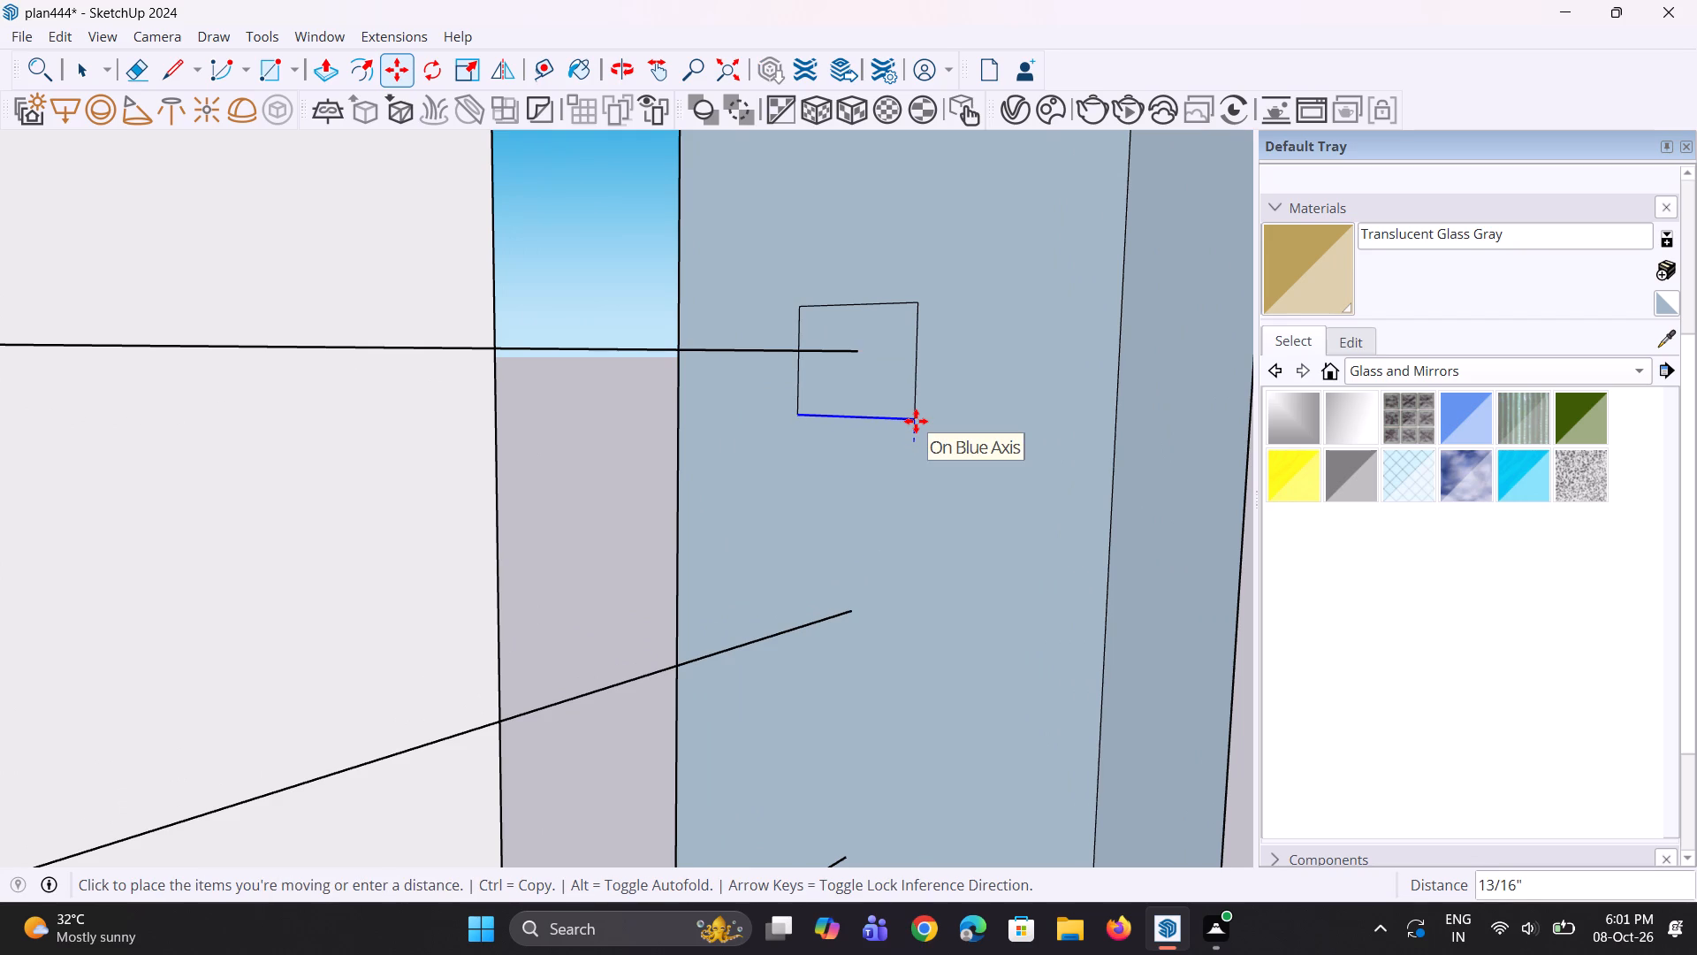
left_click(916, 417)
scroll(915, 416, "down", 3)
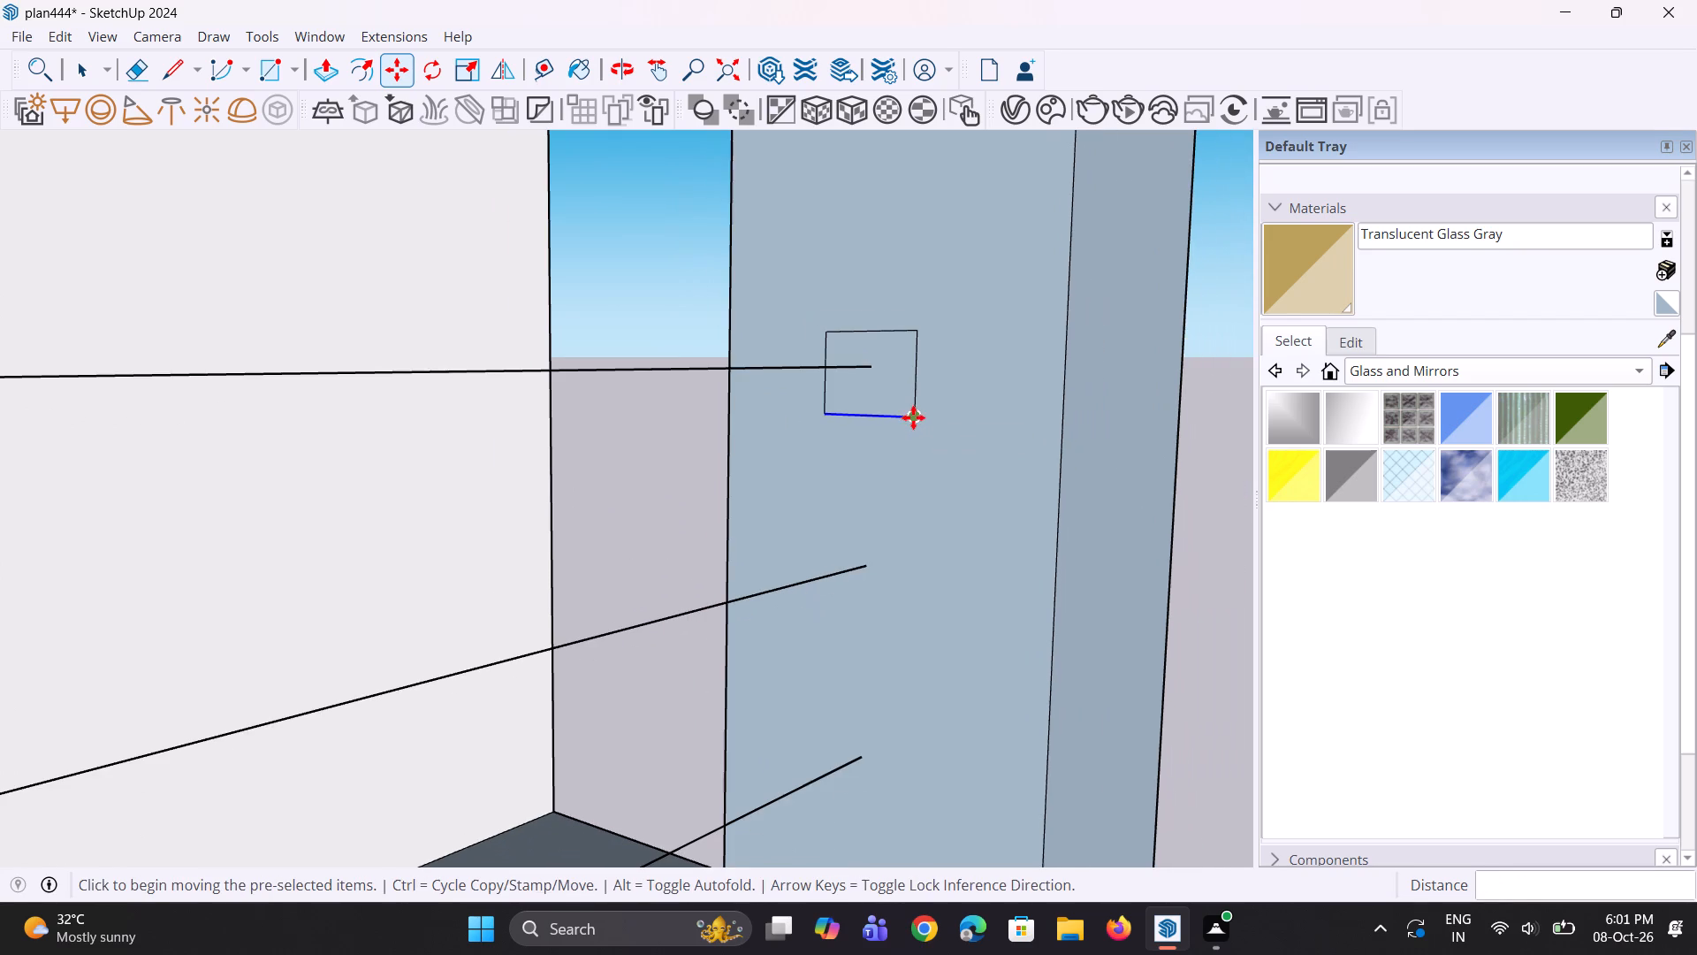
key("space")
key("space")
Move the small square's outer vertical edge inward by about 1 1/8" toward the end of the railing line.
middle_click_drag(888, 445, 975, 457)
scroll(969, 449, "up", 3)
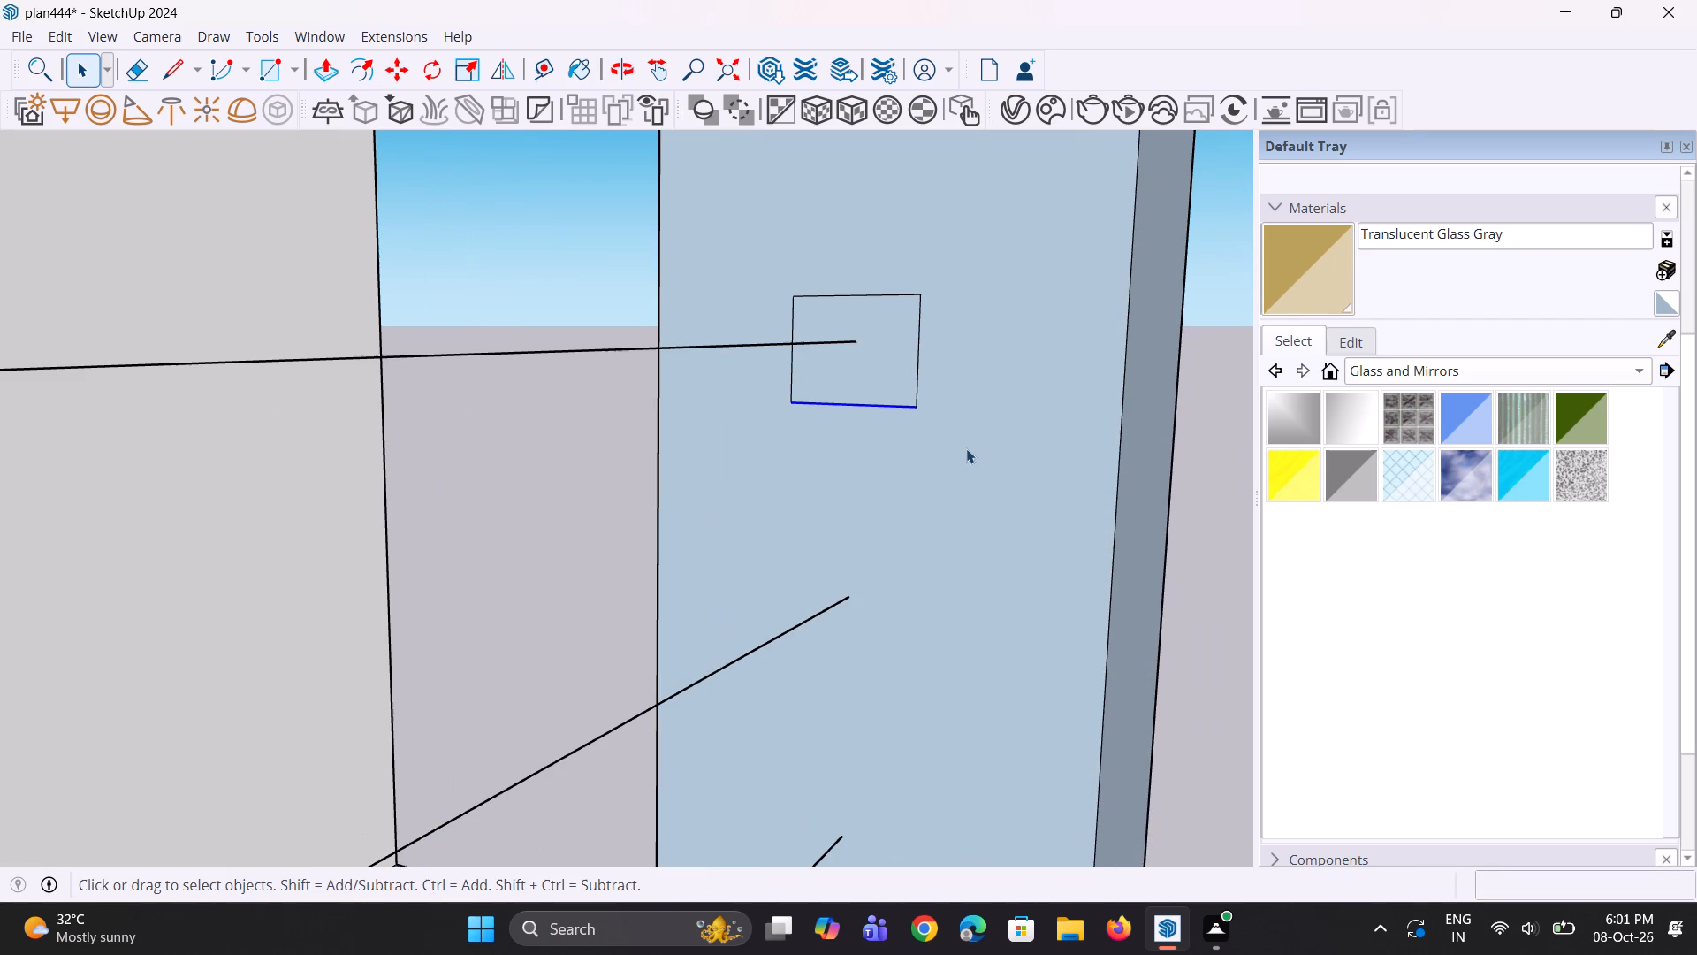
left_click(918, 385)
scroll(909, 421, "up", 2)
scroll(911, 426, "down", 3)
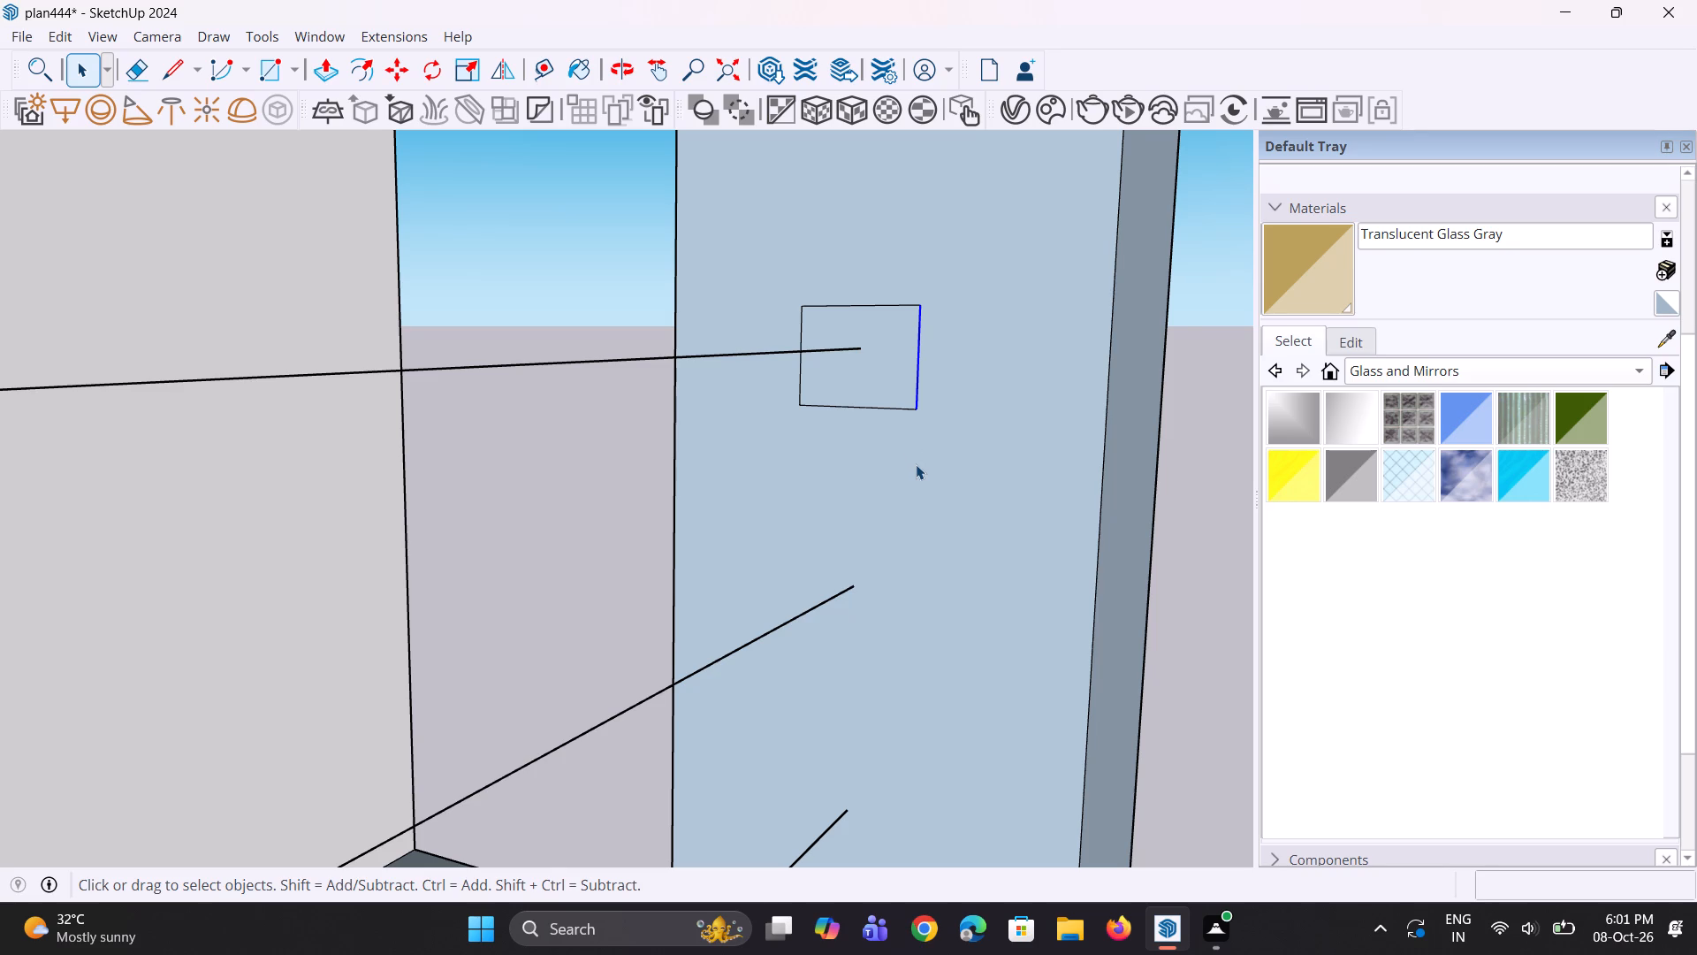
scroll(916, 464, "up", 2)
key("m")
left_click(916, 403)
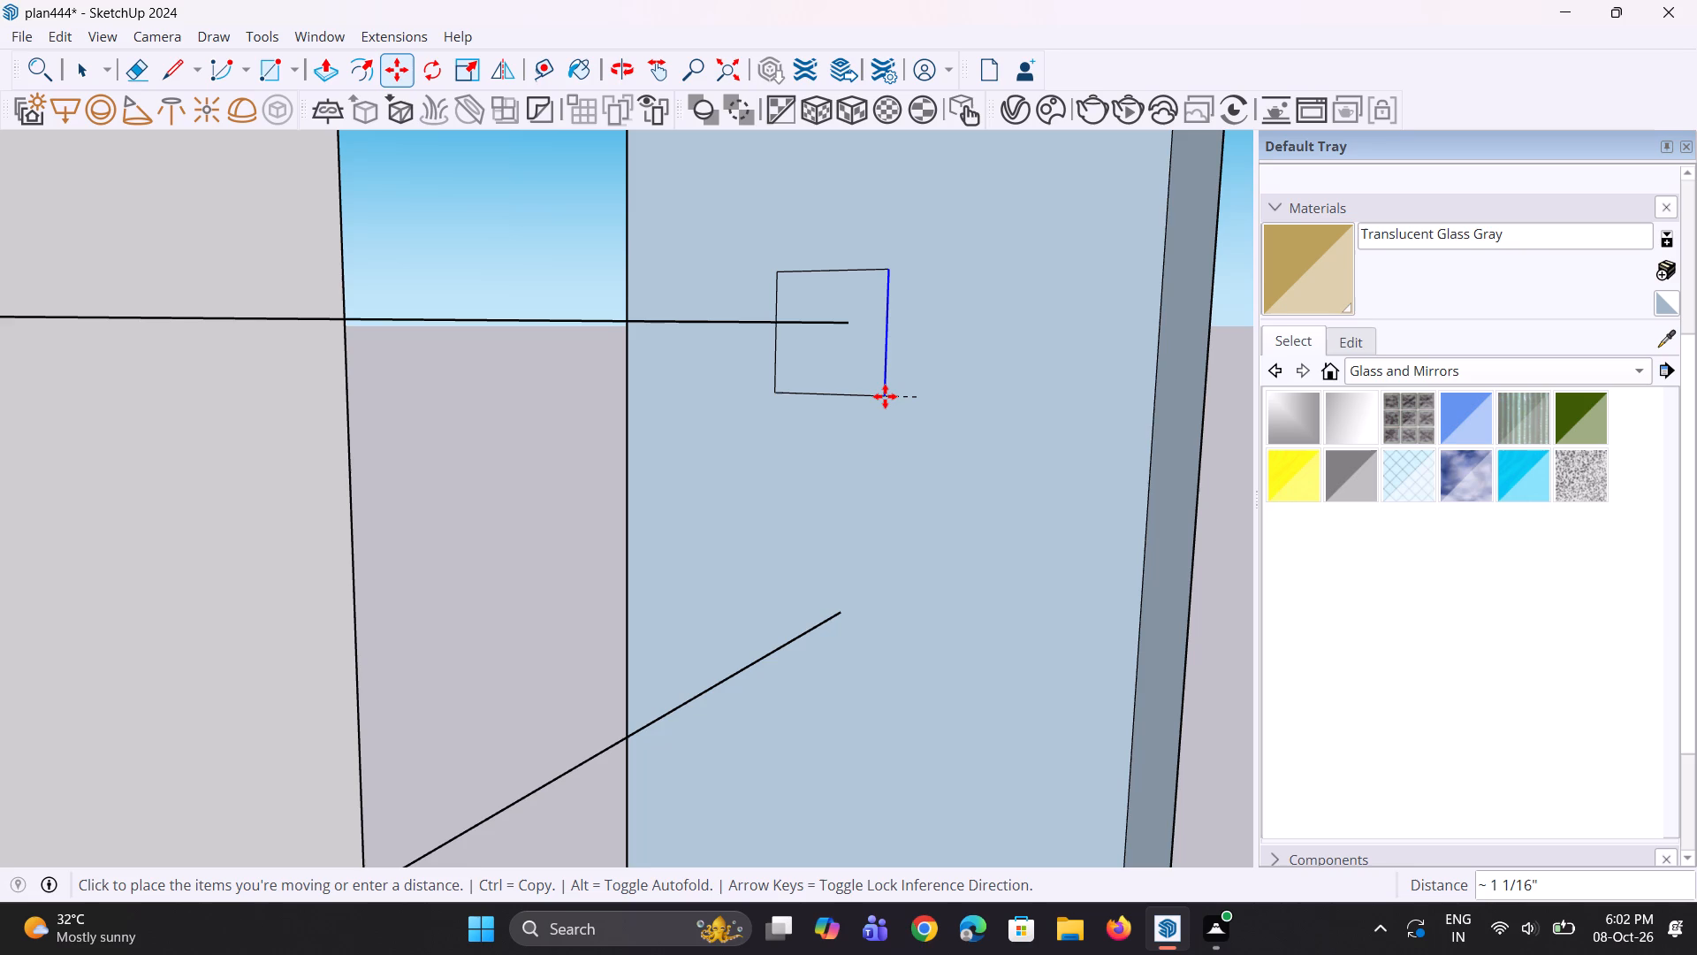
left_click(883, 396)
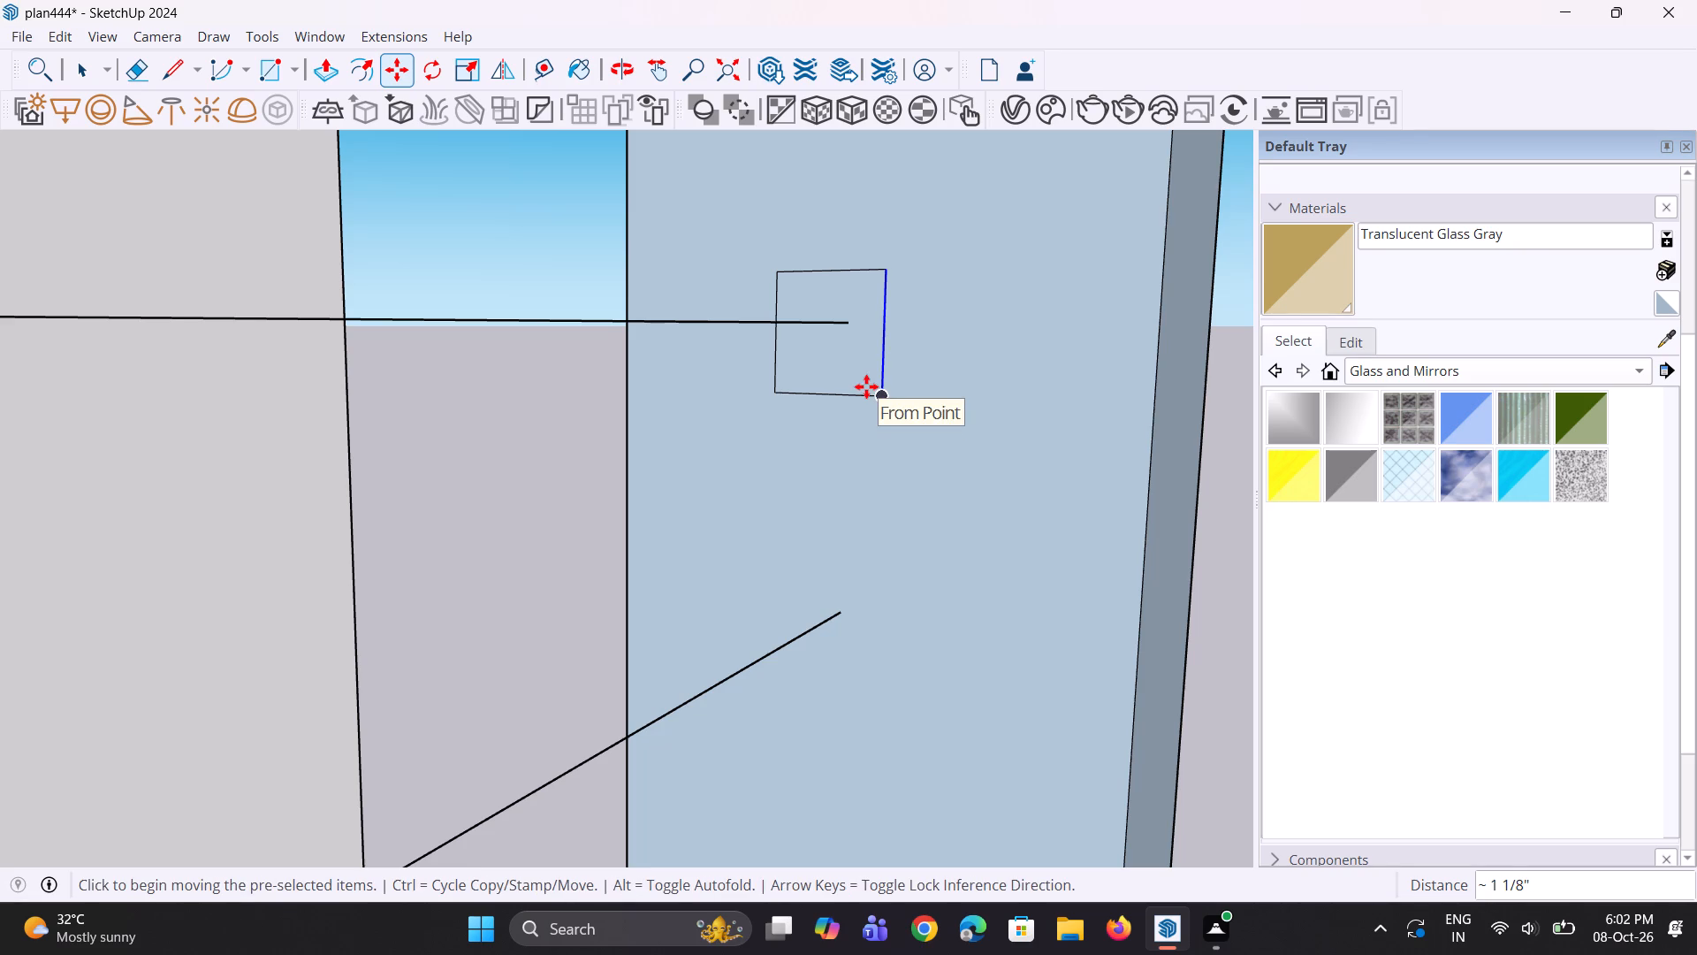
scroll(867, 387, "down", 2)
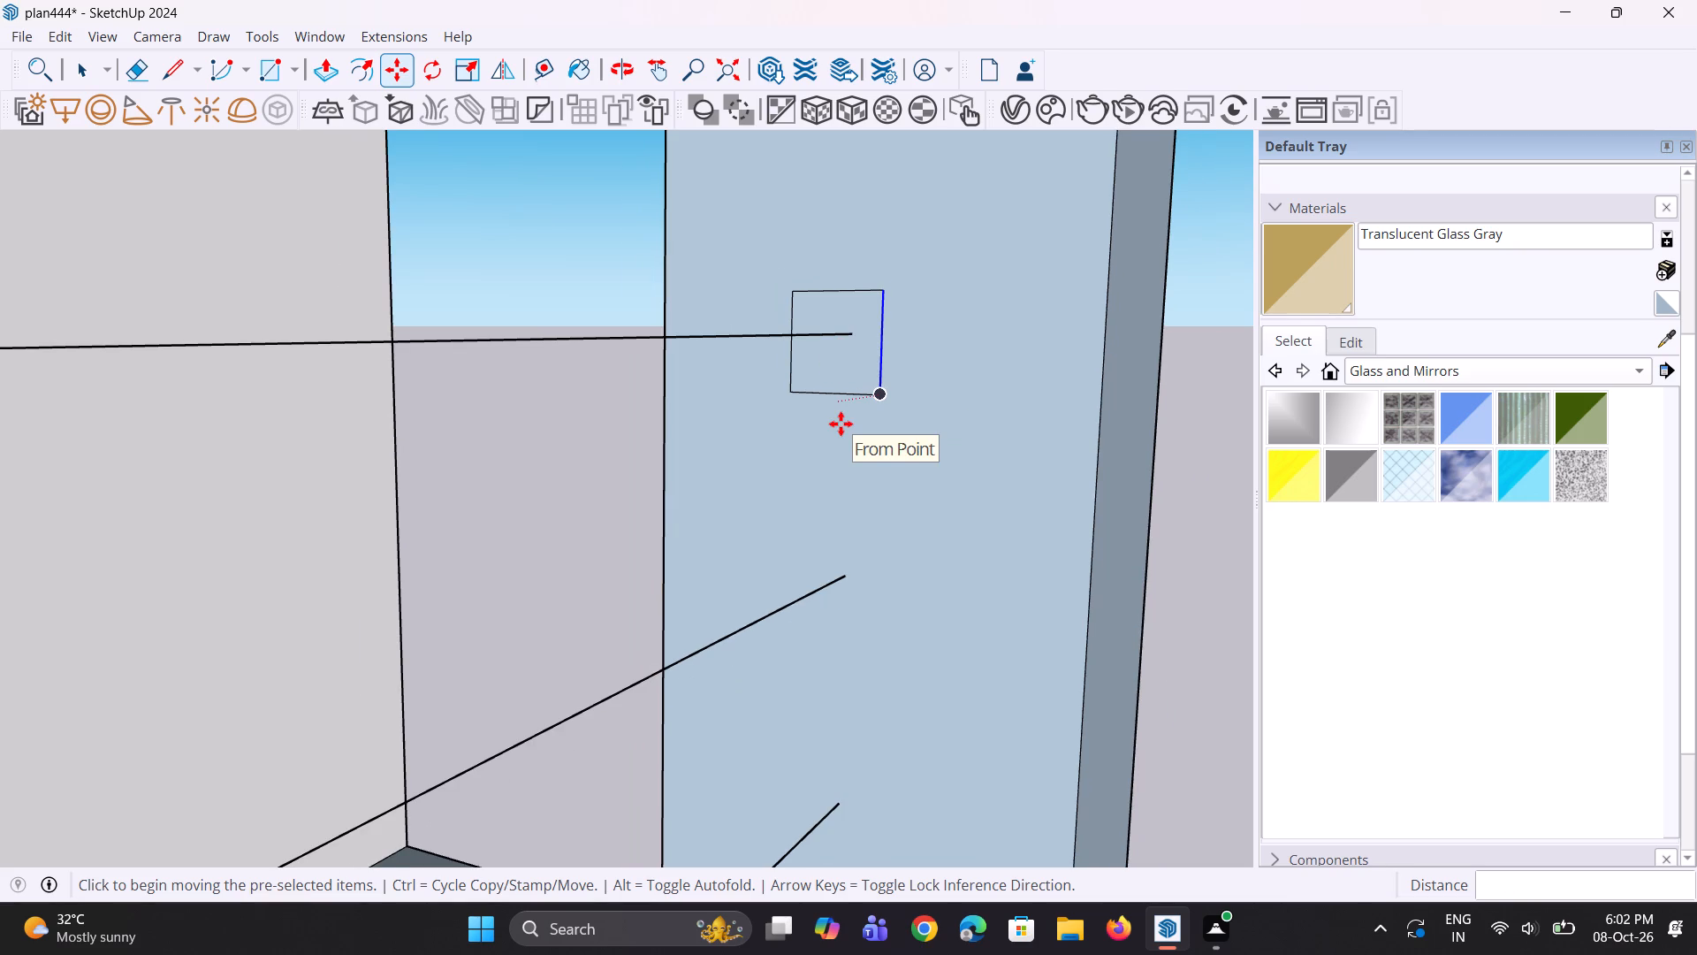
scroll(841, 424, "down", 3)
key("space")
key("space")
middle_click_drag(821, 432, 783, 521)
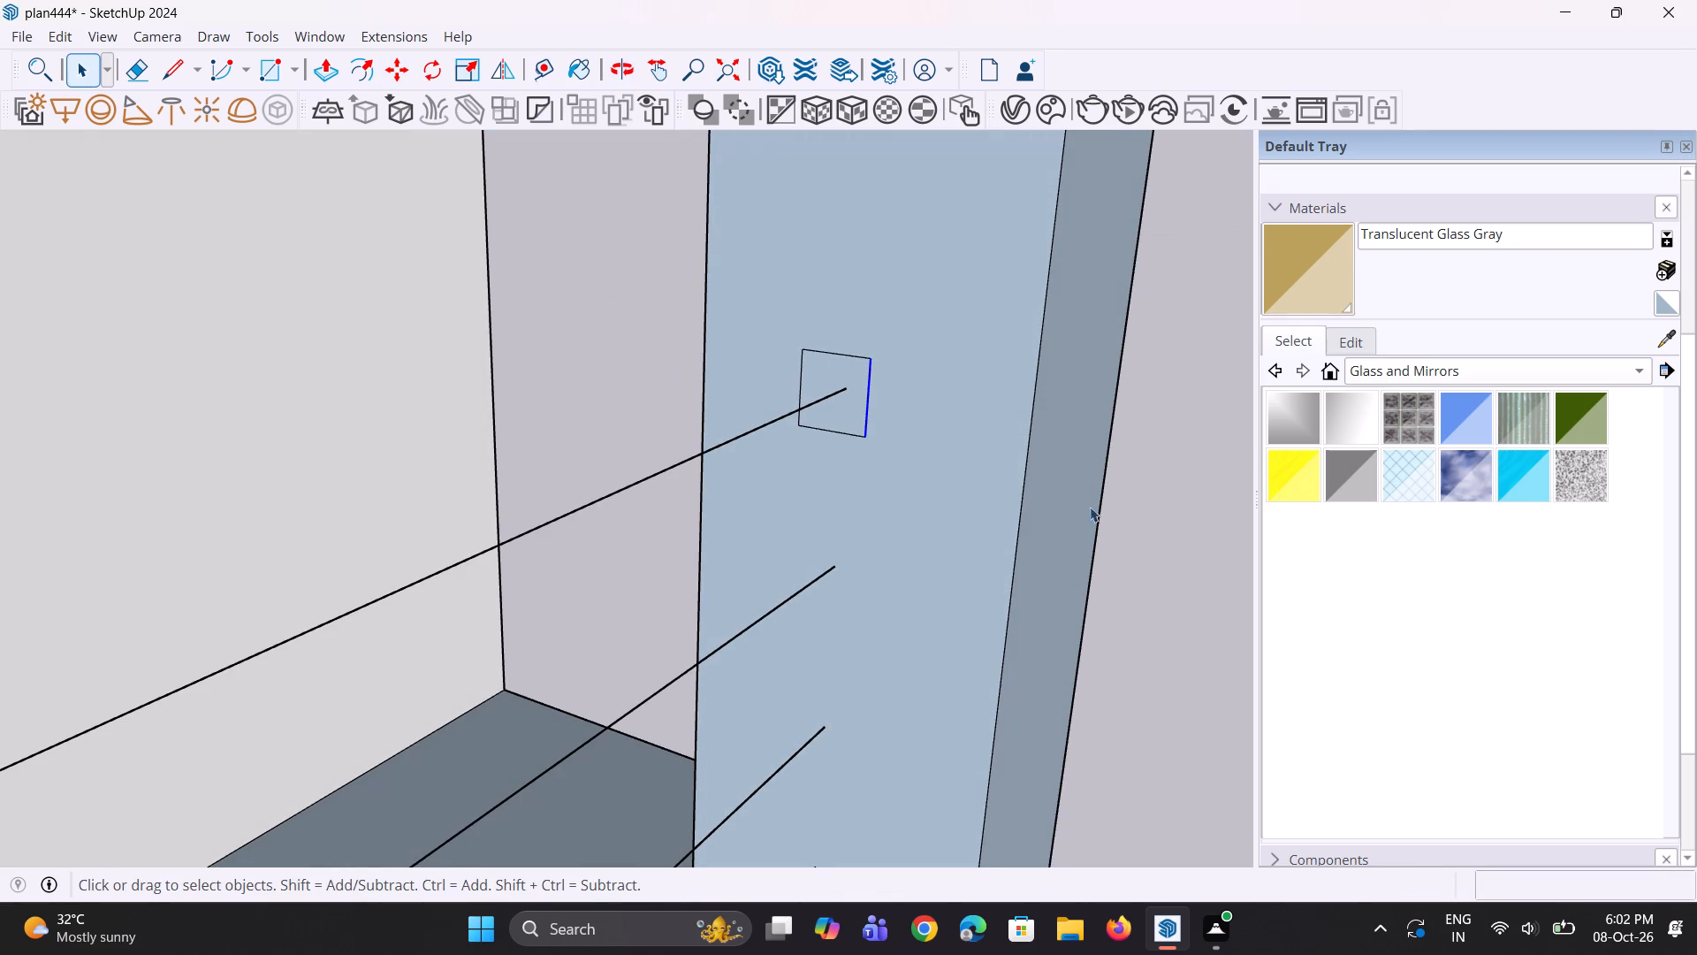
left_click(1155, 536)
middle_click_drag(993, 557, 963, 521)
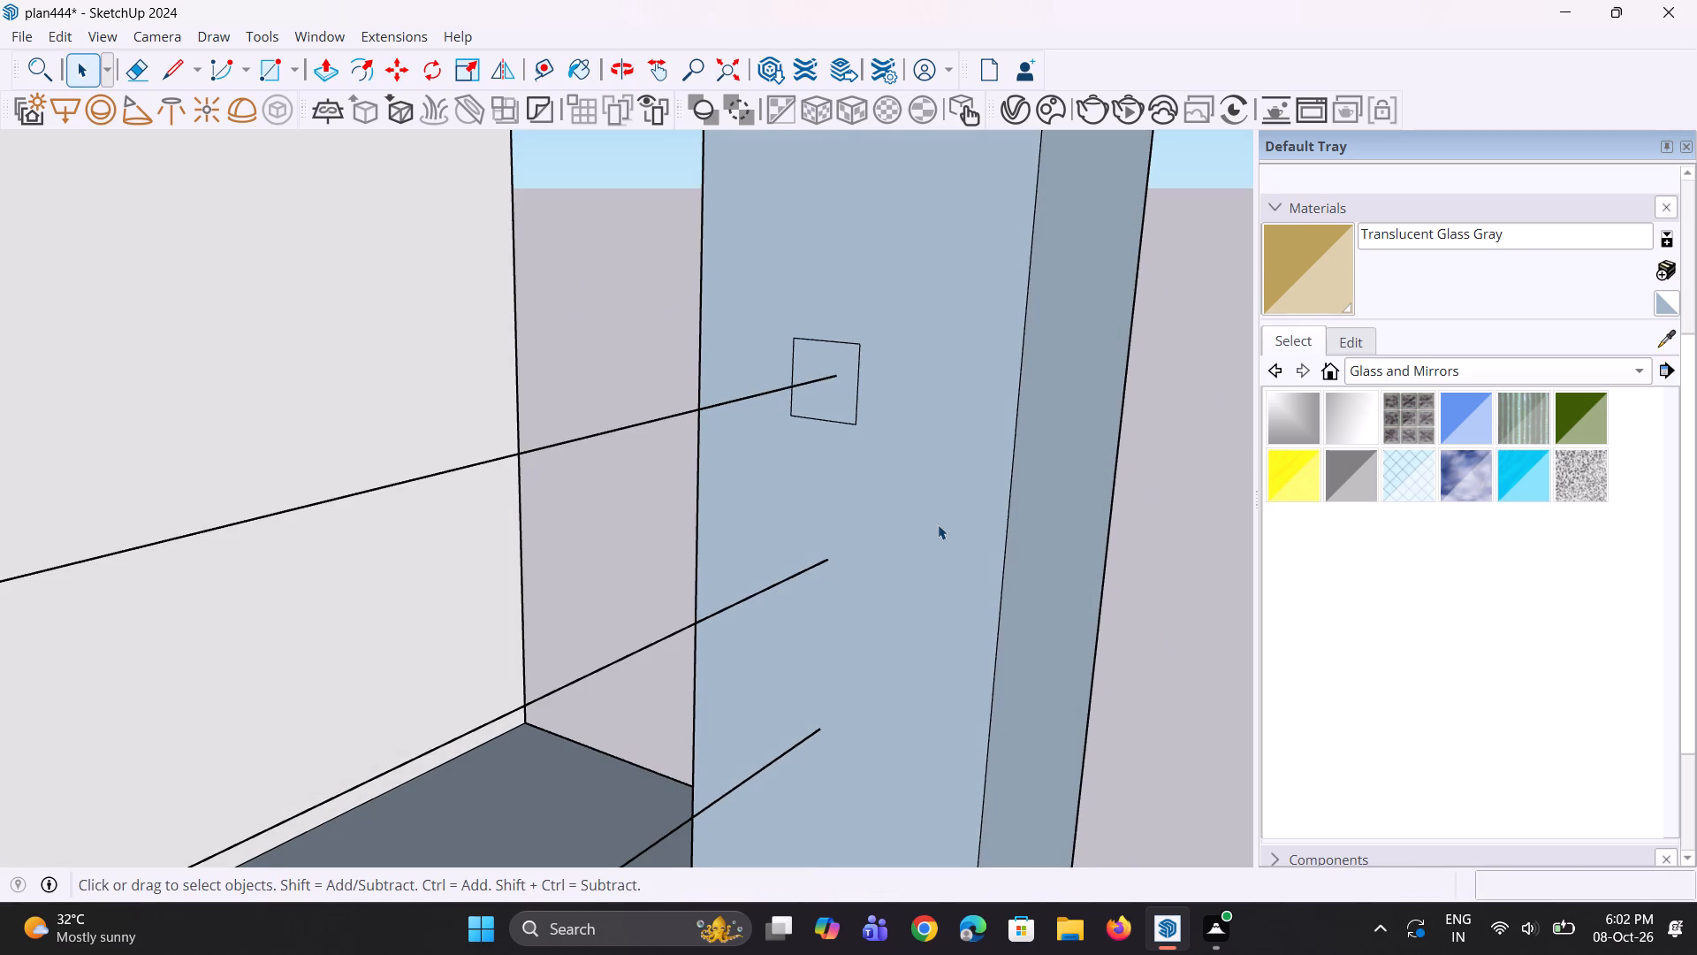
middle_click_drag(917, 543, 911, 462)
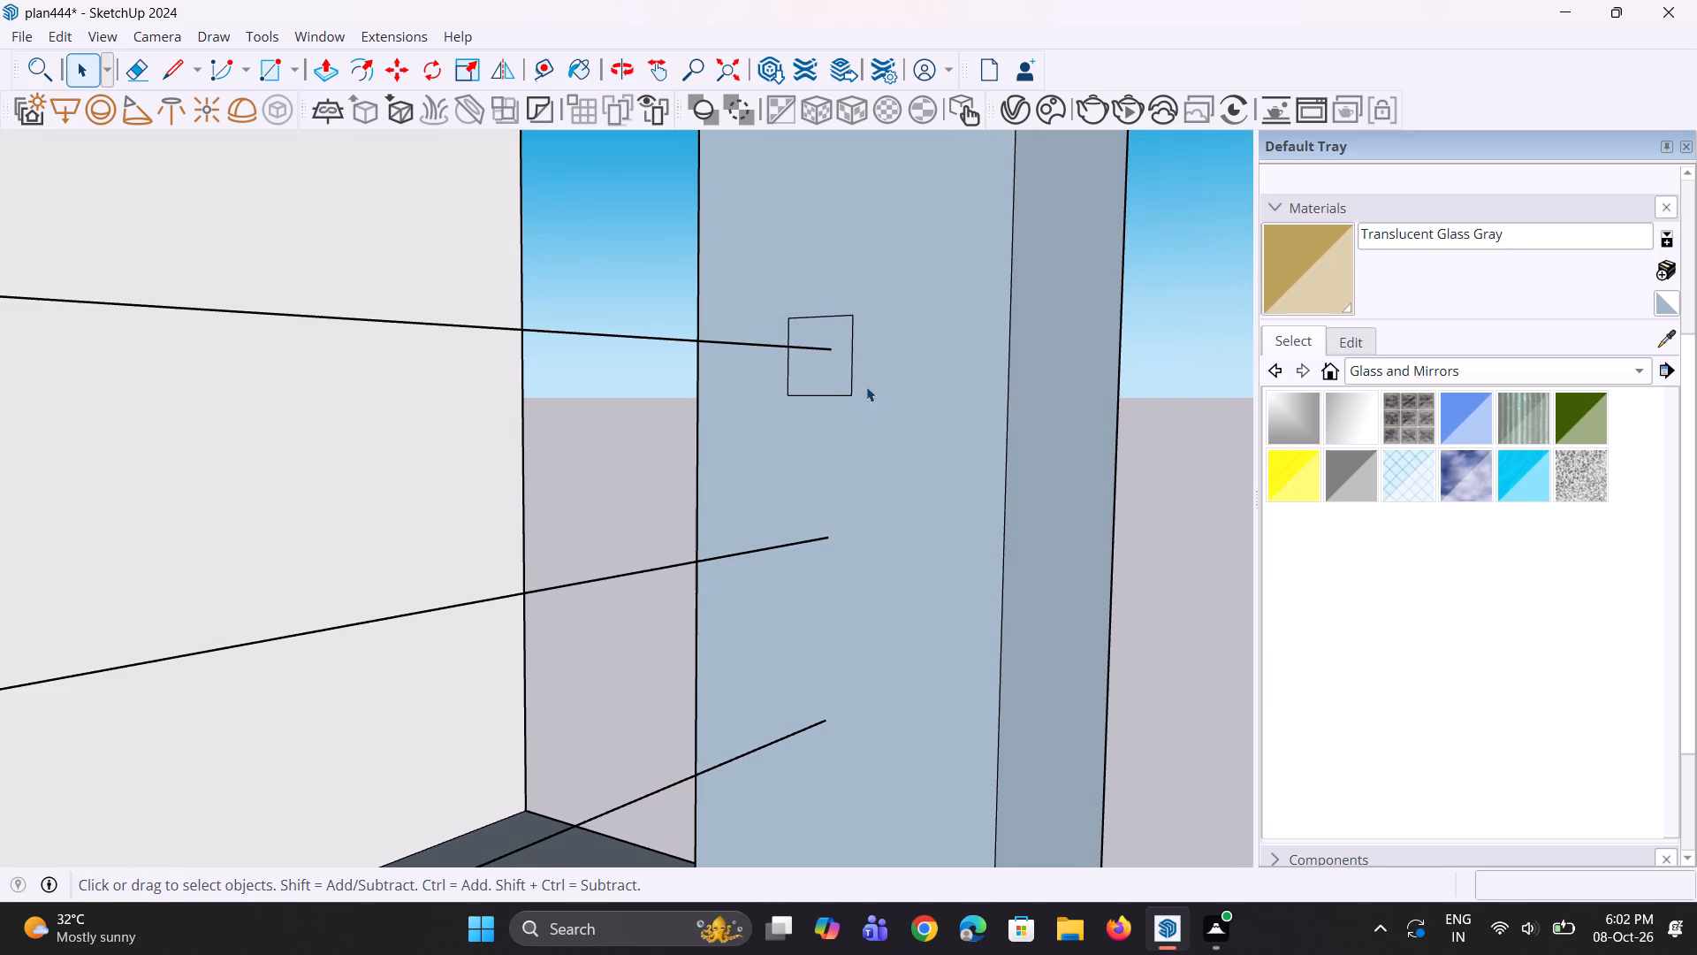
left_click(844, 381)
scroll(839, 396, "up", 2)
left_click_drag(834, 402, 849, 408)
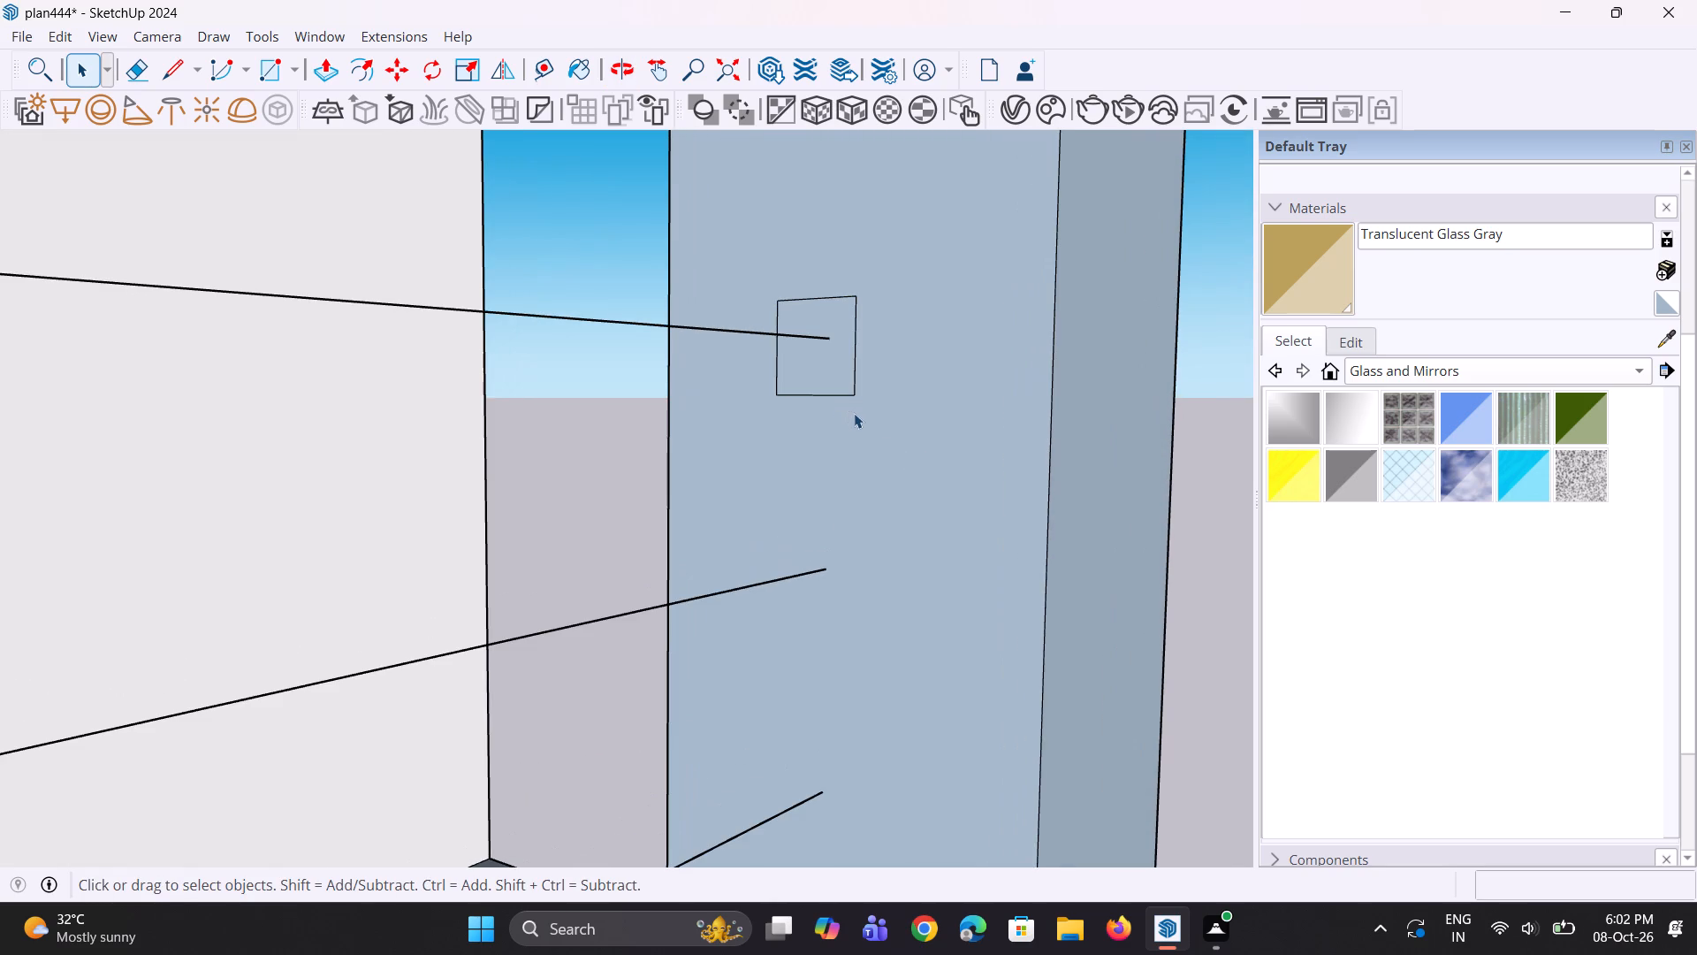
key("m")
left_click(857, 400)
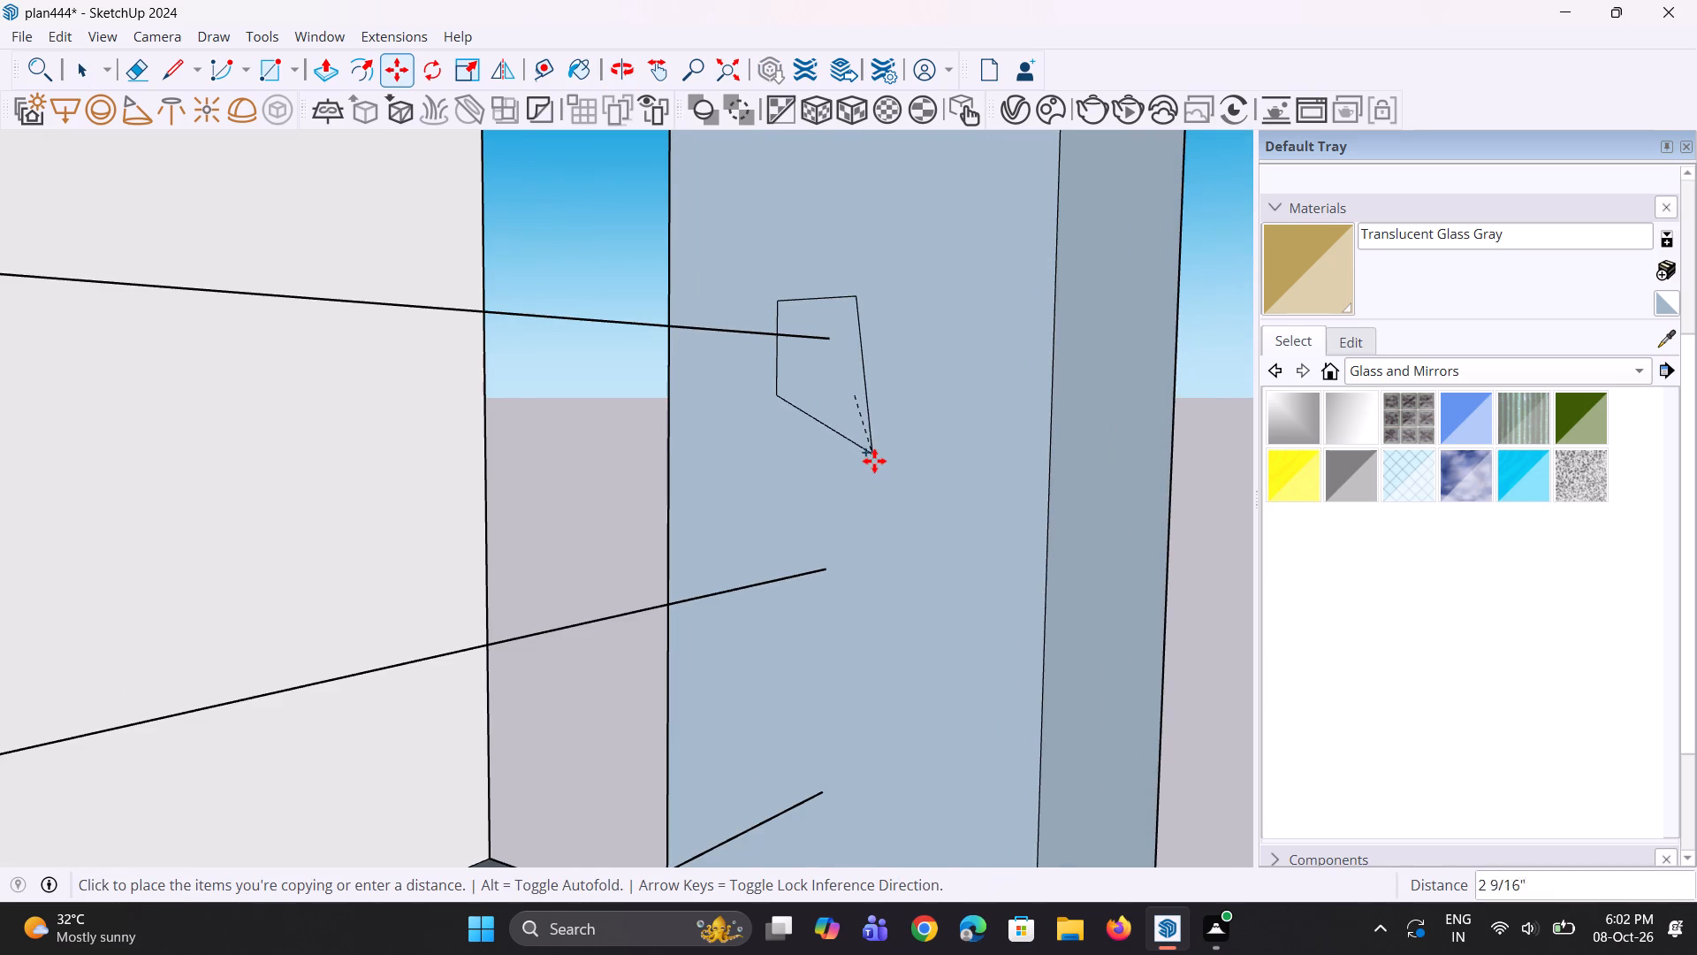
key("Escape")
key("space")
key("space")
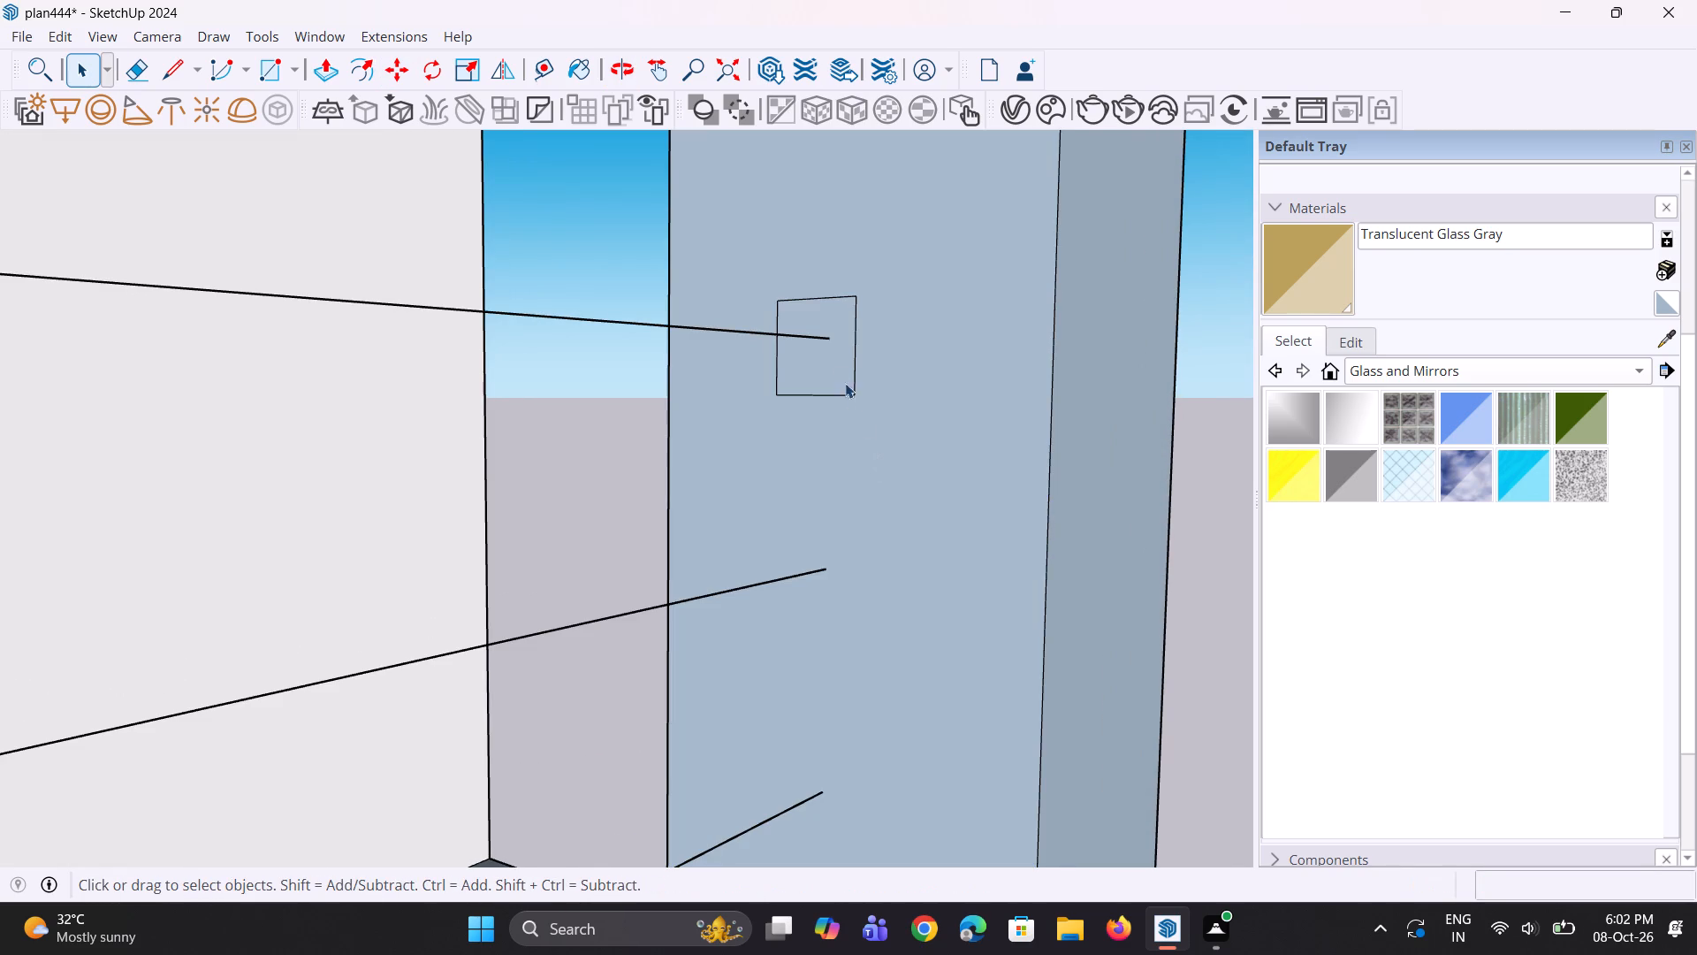
Copy the small square face straight down the column by about 9 1/2" onto the second railing line's end.
left_click(833, 370)
scroll(840, 388, "up", 2)
key("m")
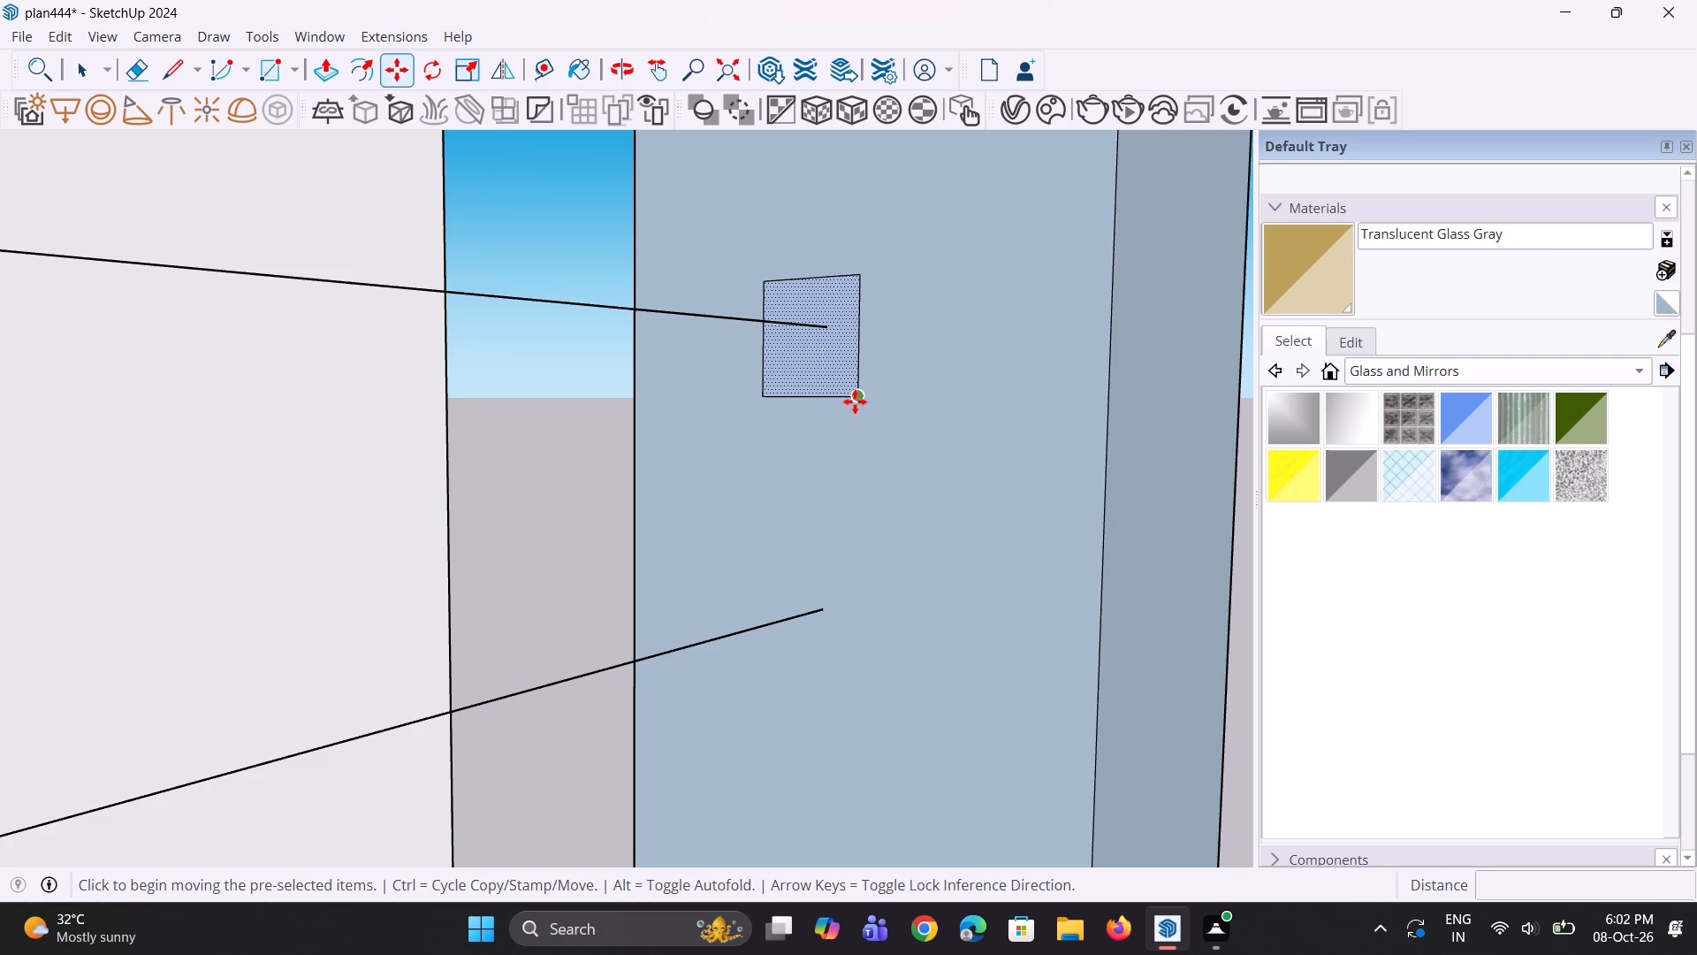
left_click(855, 401)
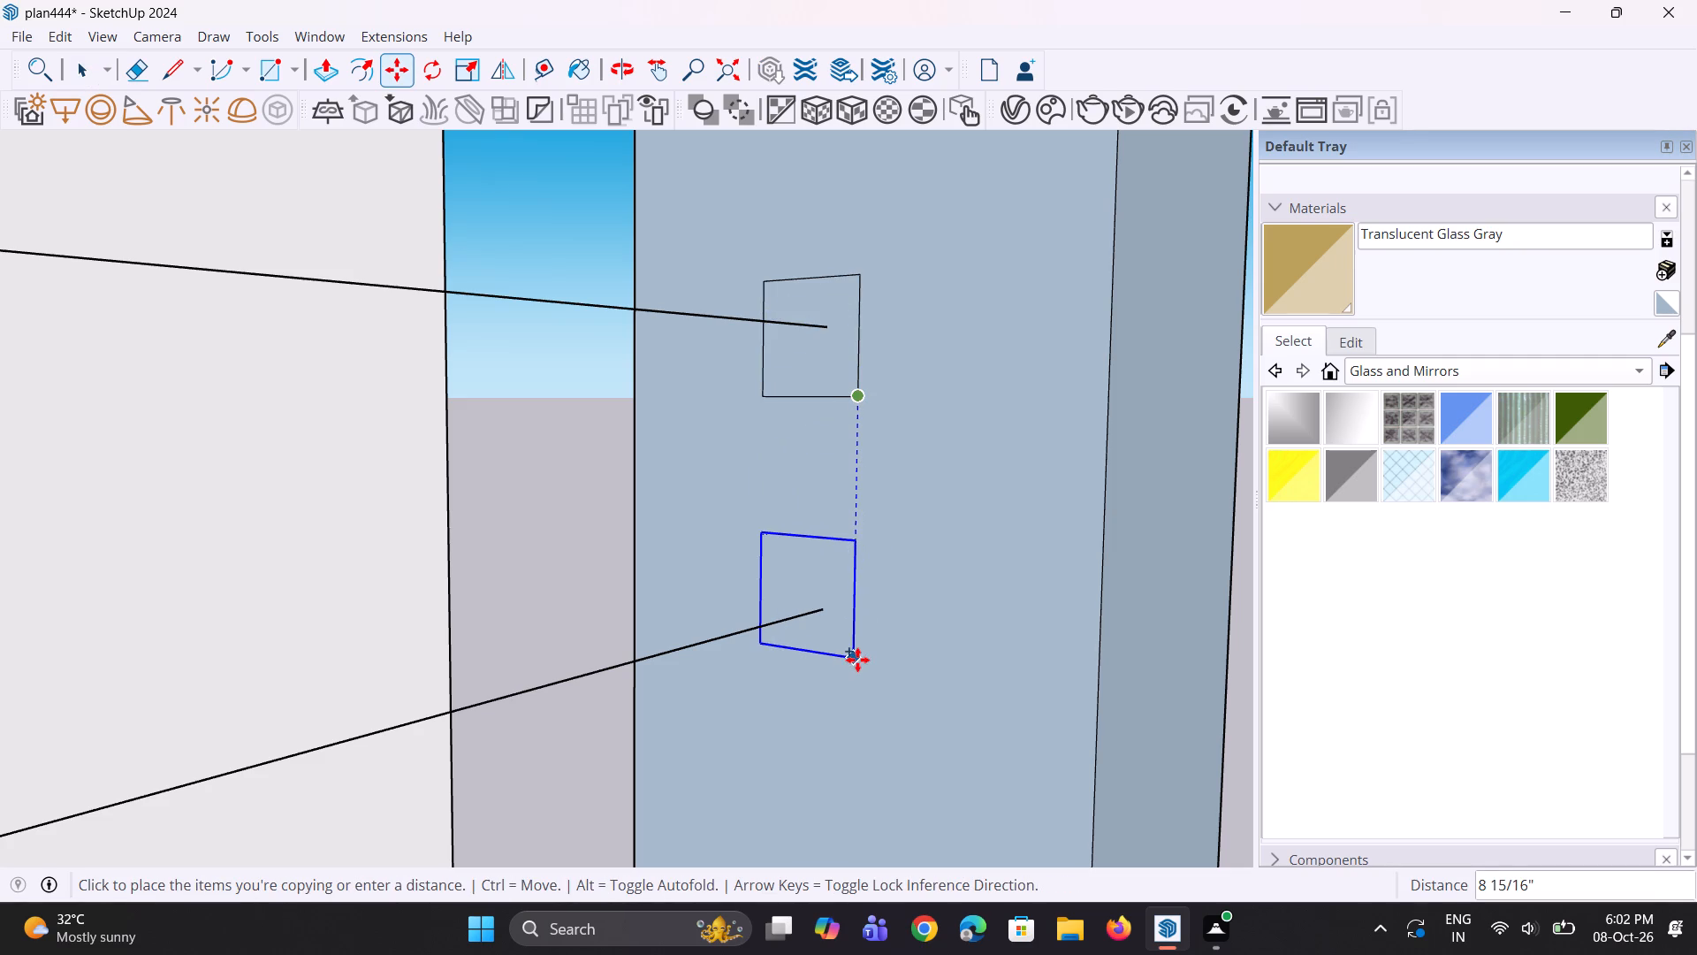
left_click(856, 675)
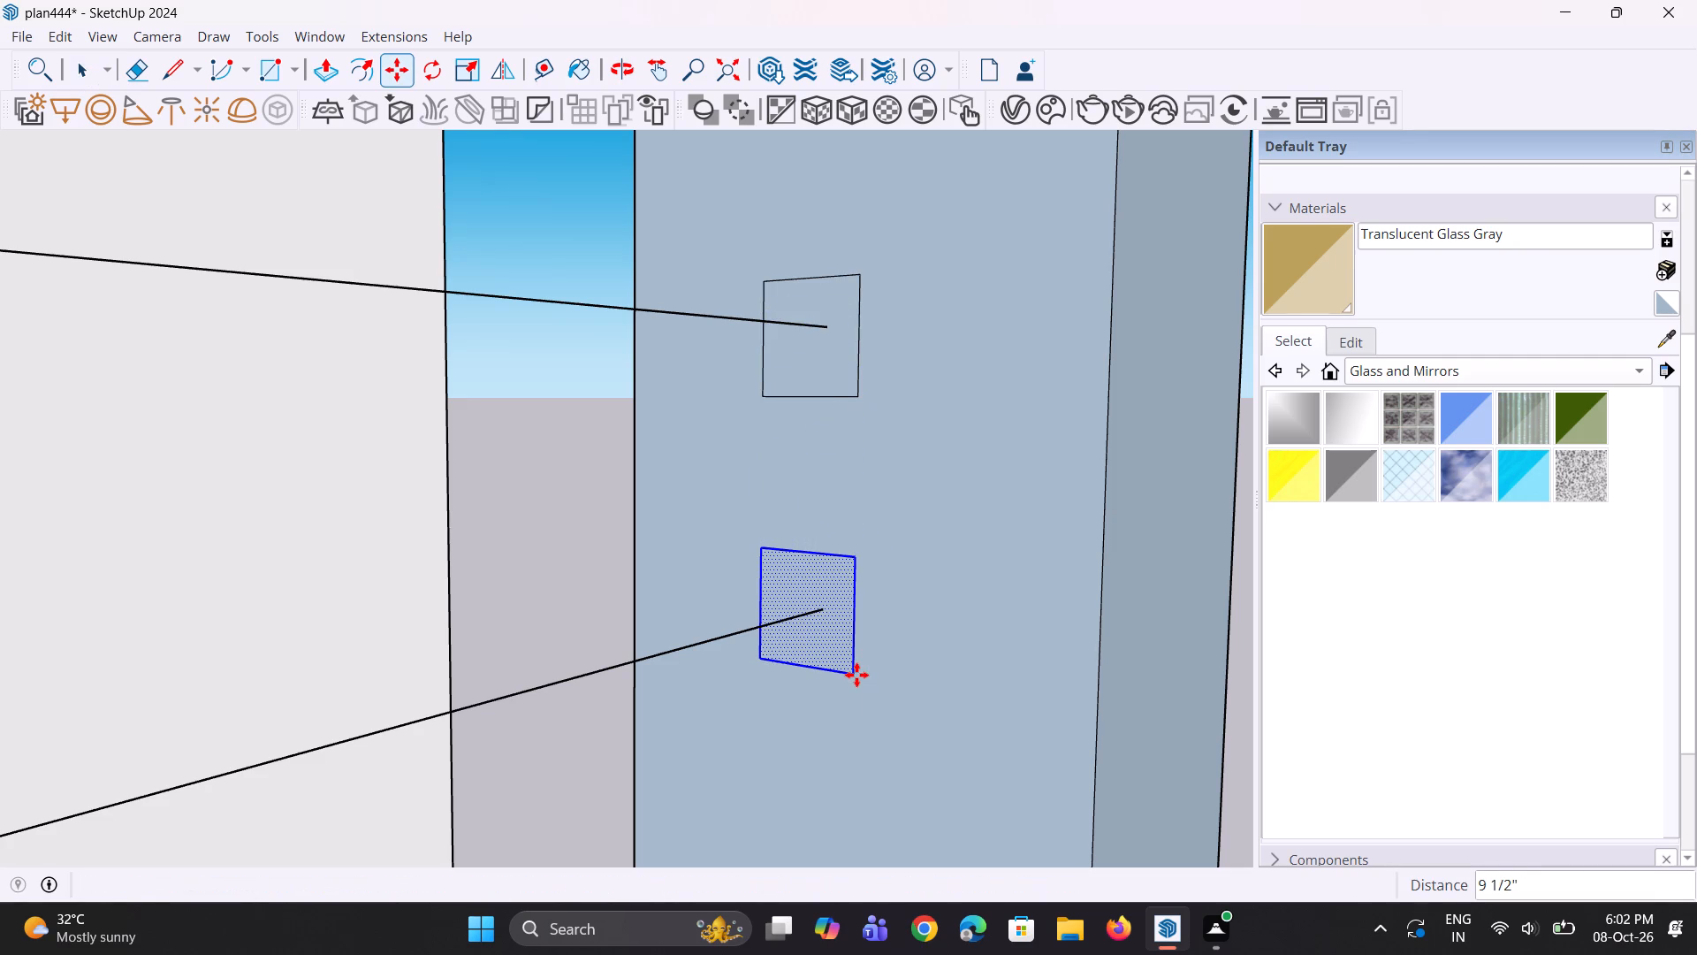
Copy the second square face down the column by about 9 11/16" onto the third railing line's end.
scroll(856, 675, "down", 16)
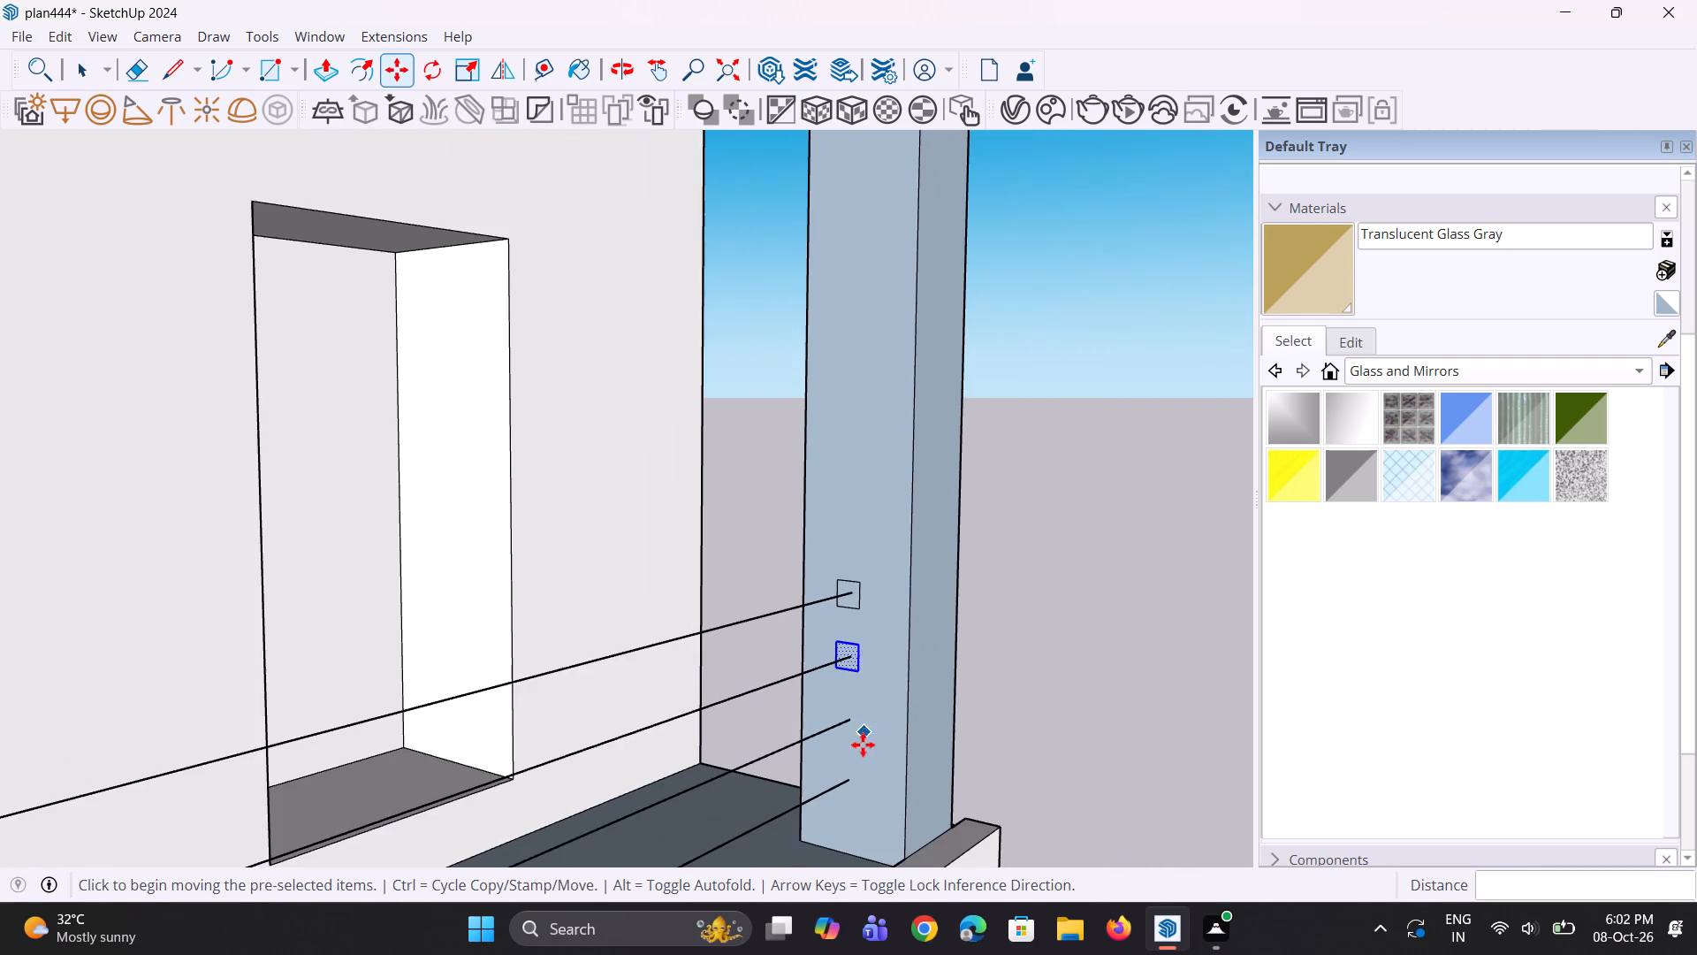
scroll(852, 743, "down", 4)
scroll(856, 813, "up", 11)
key("m")
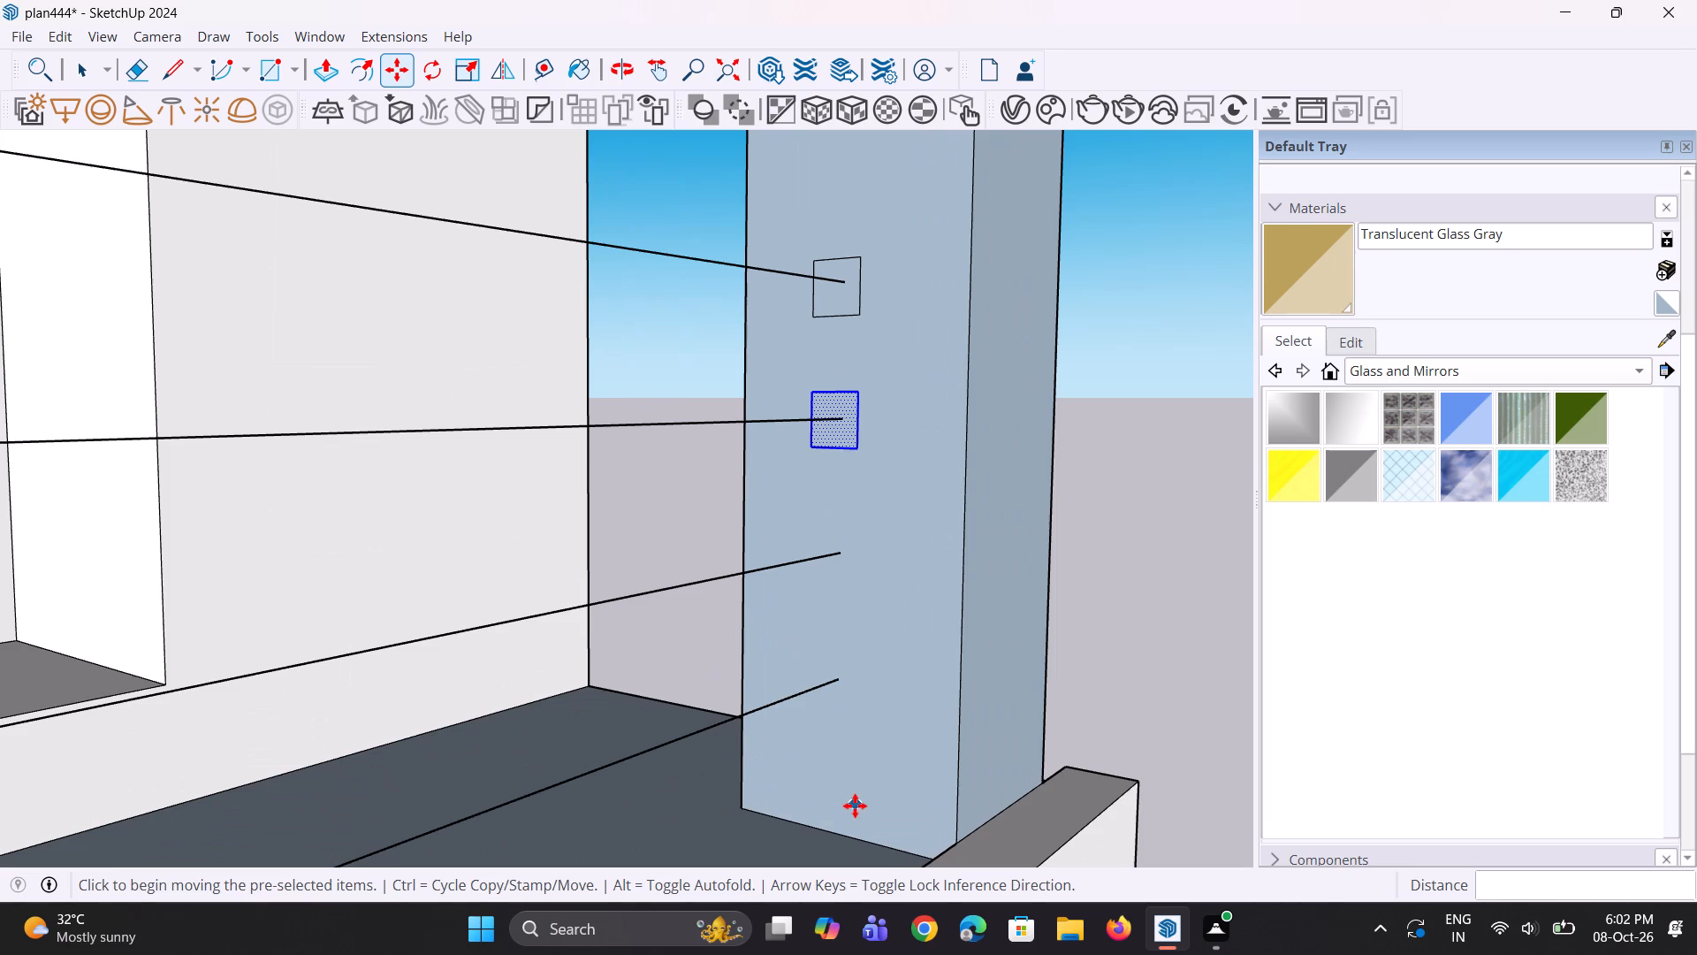
scroll(841, 713, "up", 3)
left_click(861, 366)
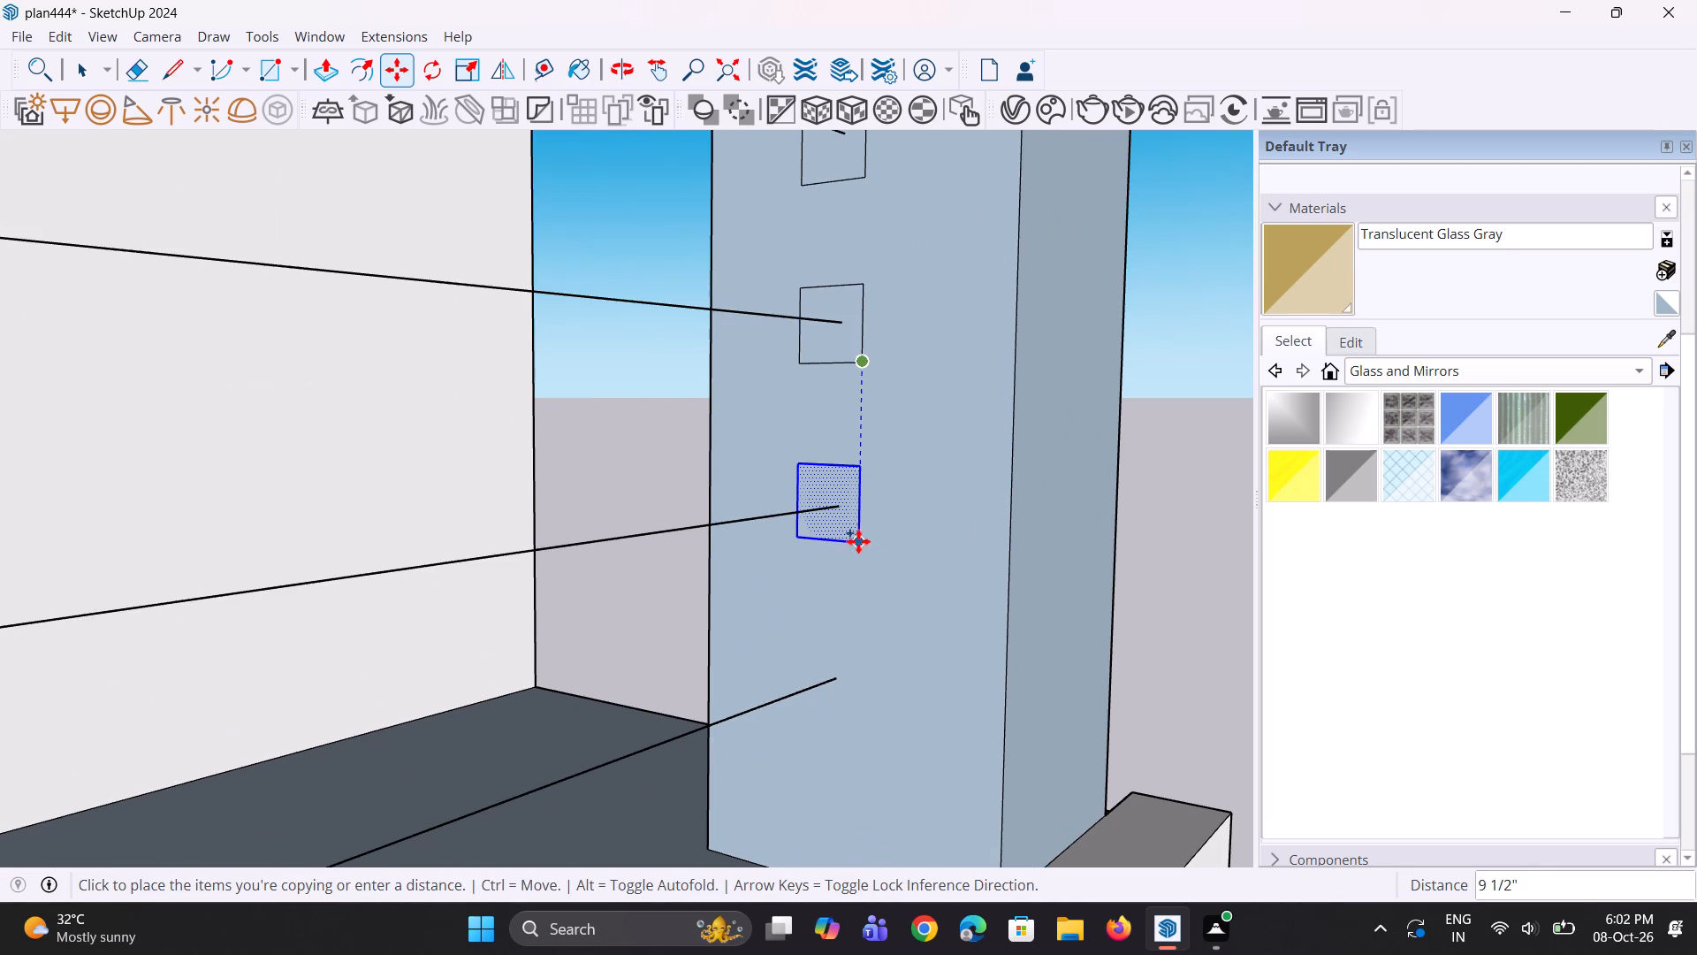
left_click(861, 546)
Copy the third square face straight down the column onto the lowest railing line's end.
key("m")
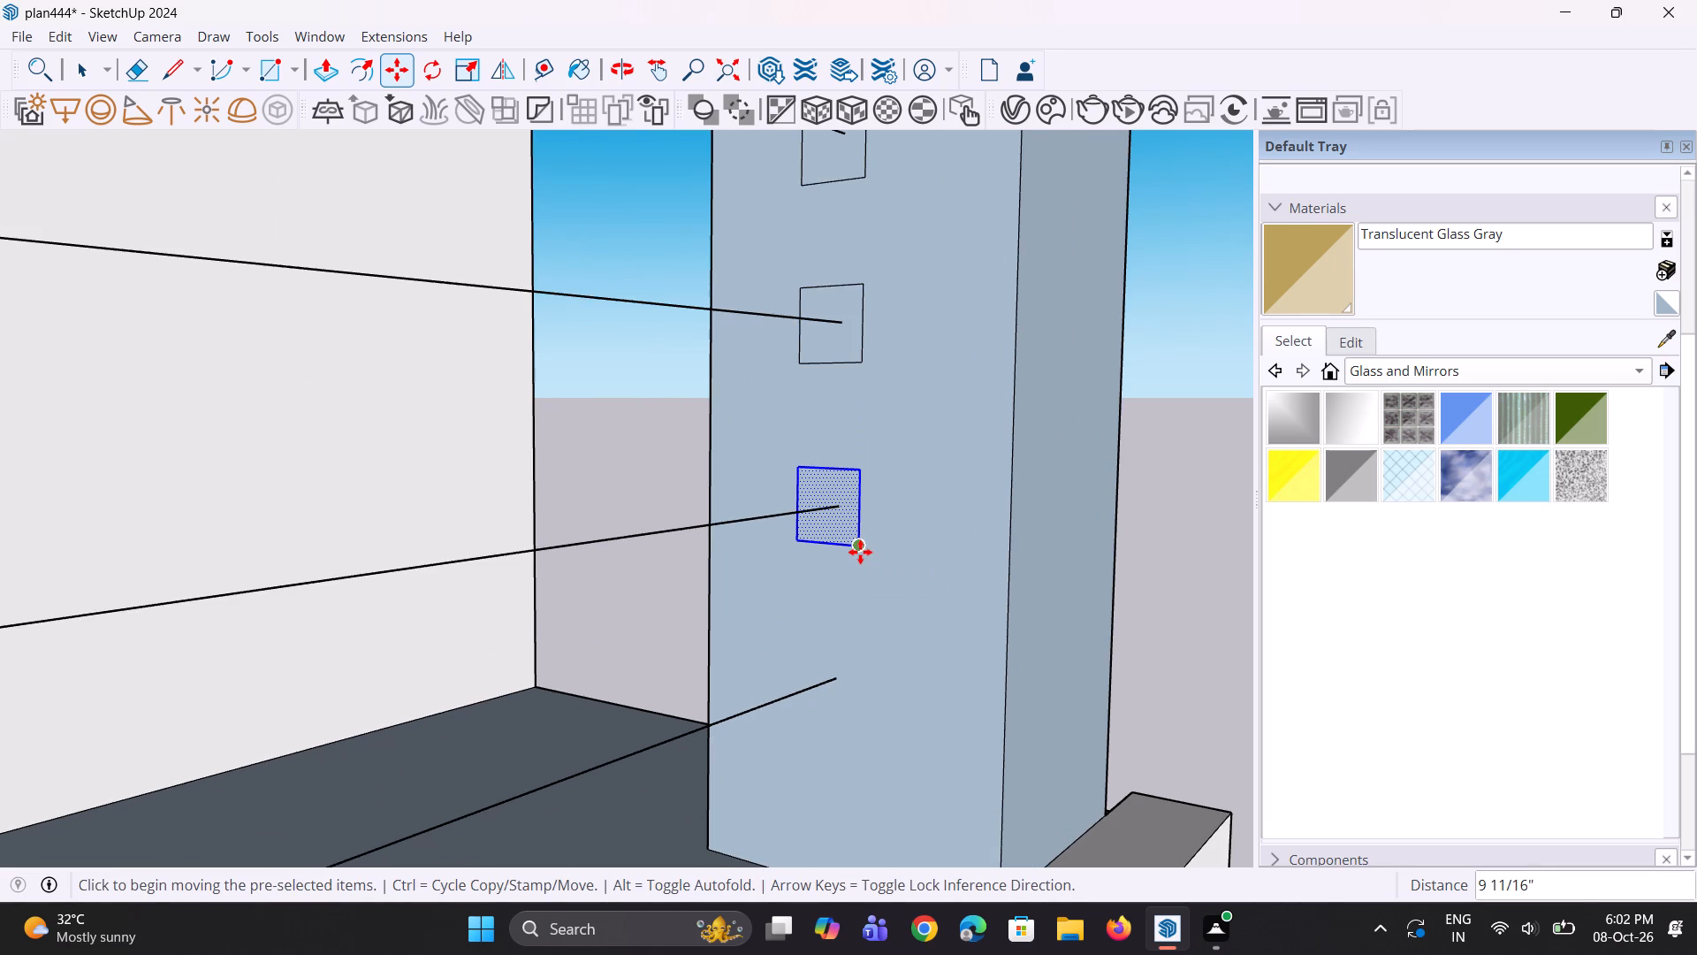
left_click(860, 552)
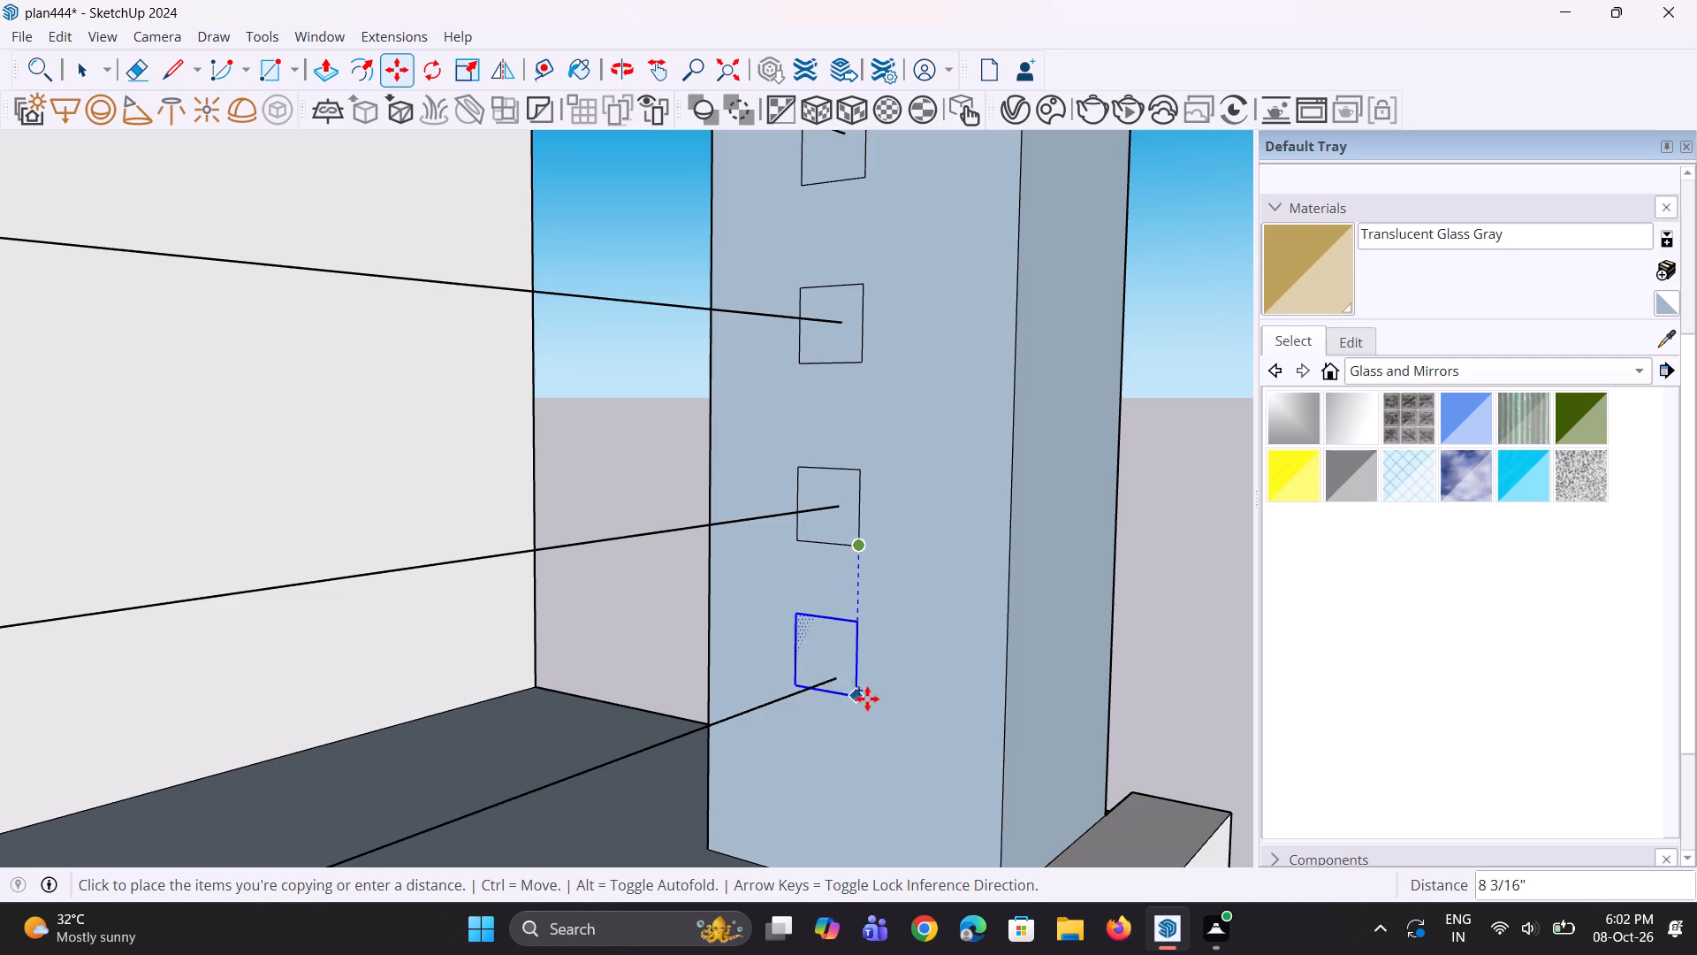
left_click(863, 716)
key("space")
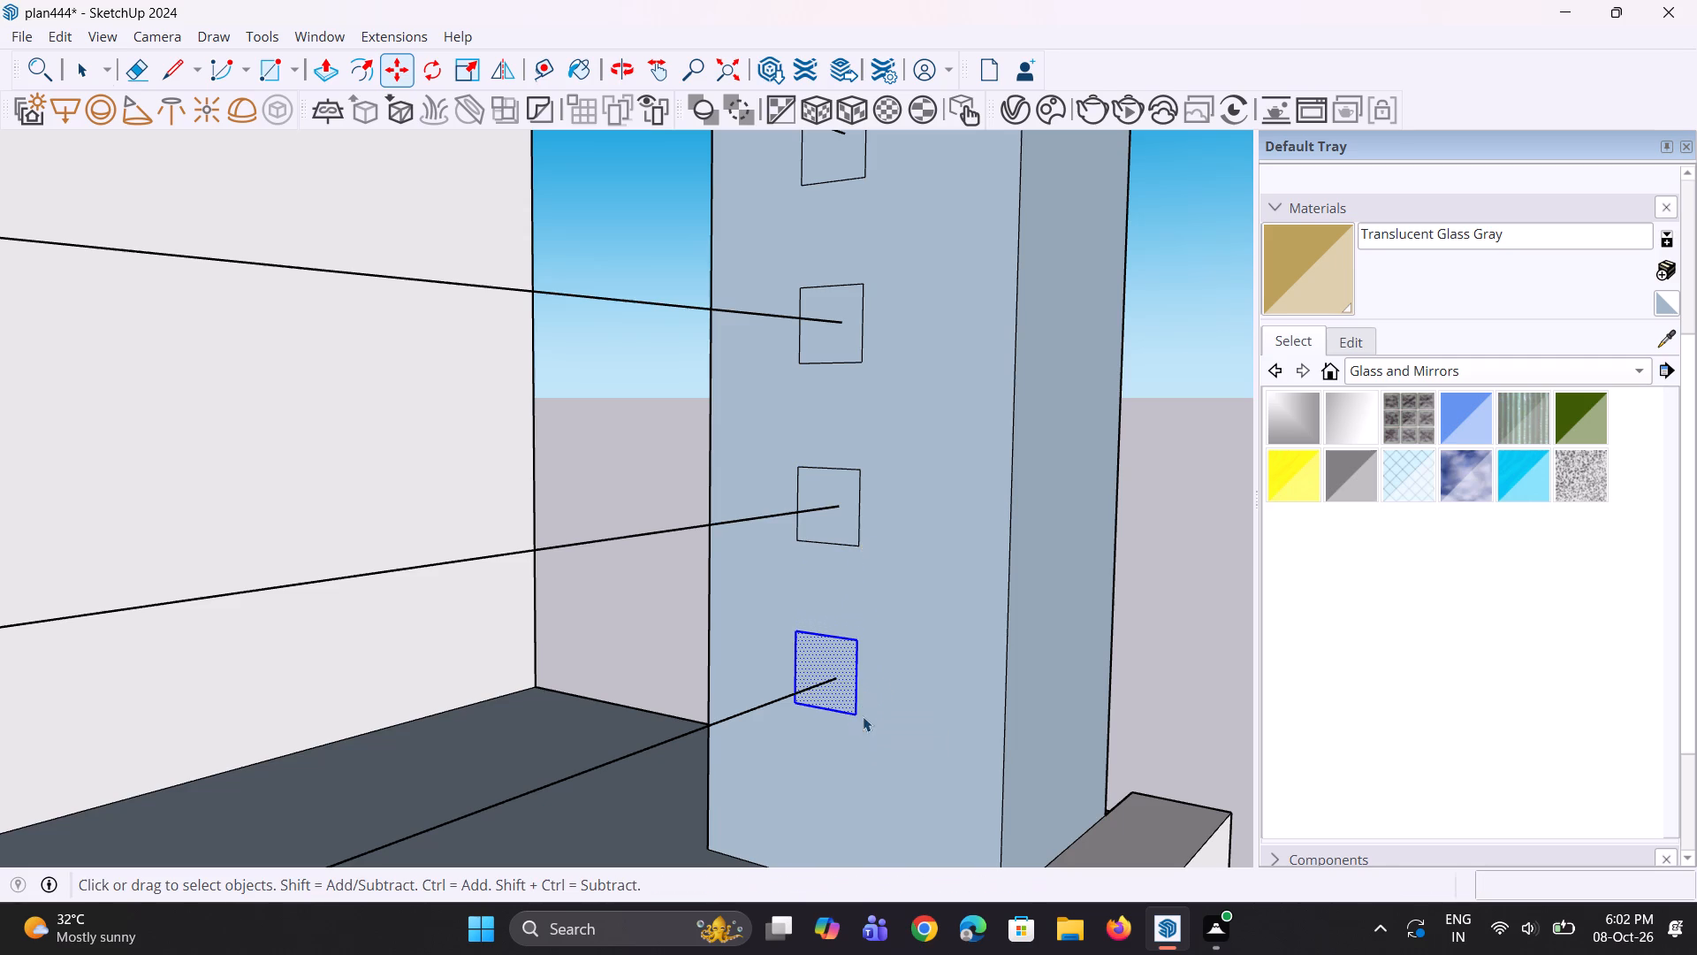
key("space")
left_click(1174, 580)
middle_click_drag(1117, 620, 1028, 675)
scroll(1041, 655, "down", 10)
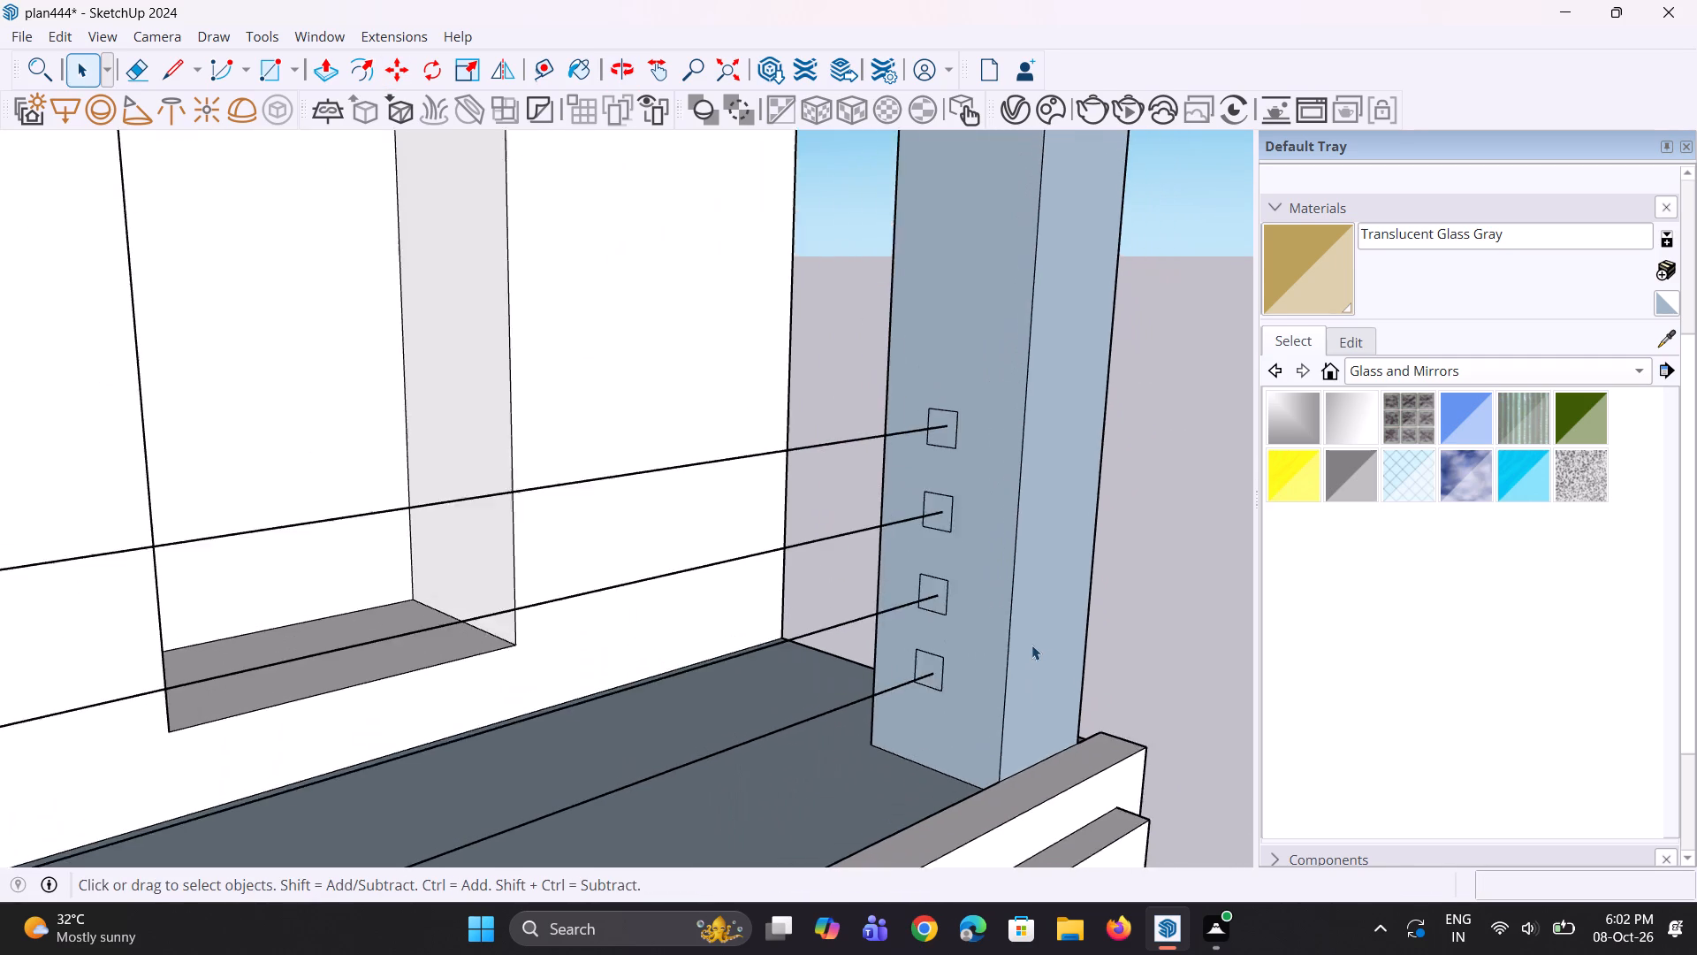
Extrude the top square profile on the column along the top railing line with Follow Me.
middle_click_drag(898, 572, 717, 572)
left_click(803, 475)
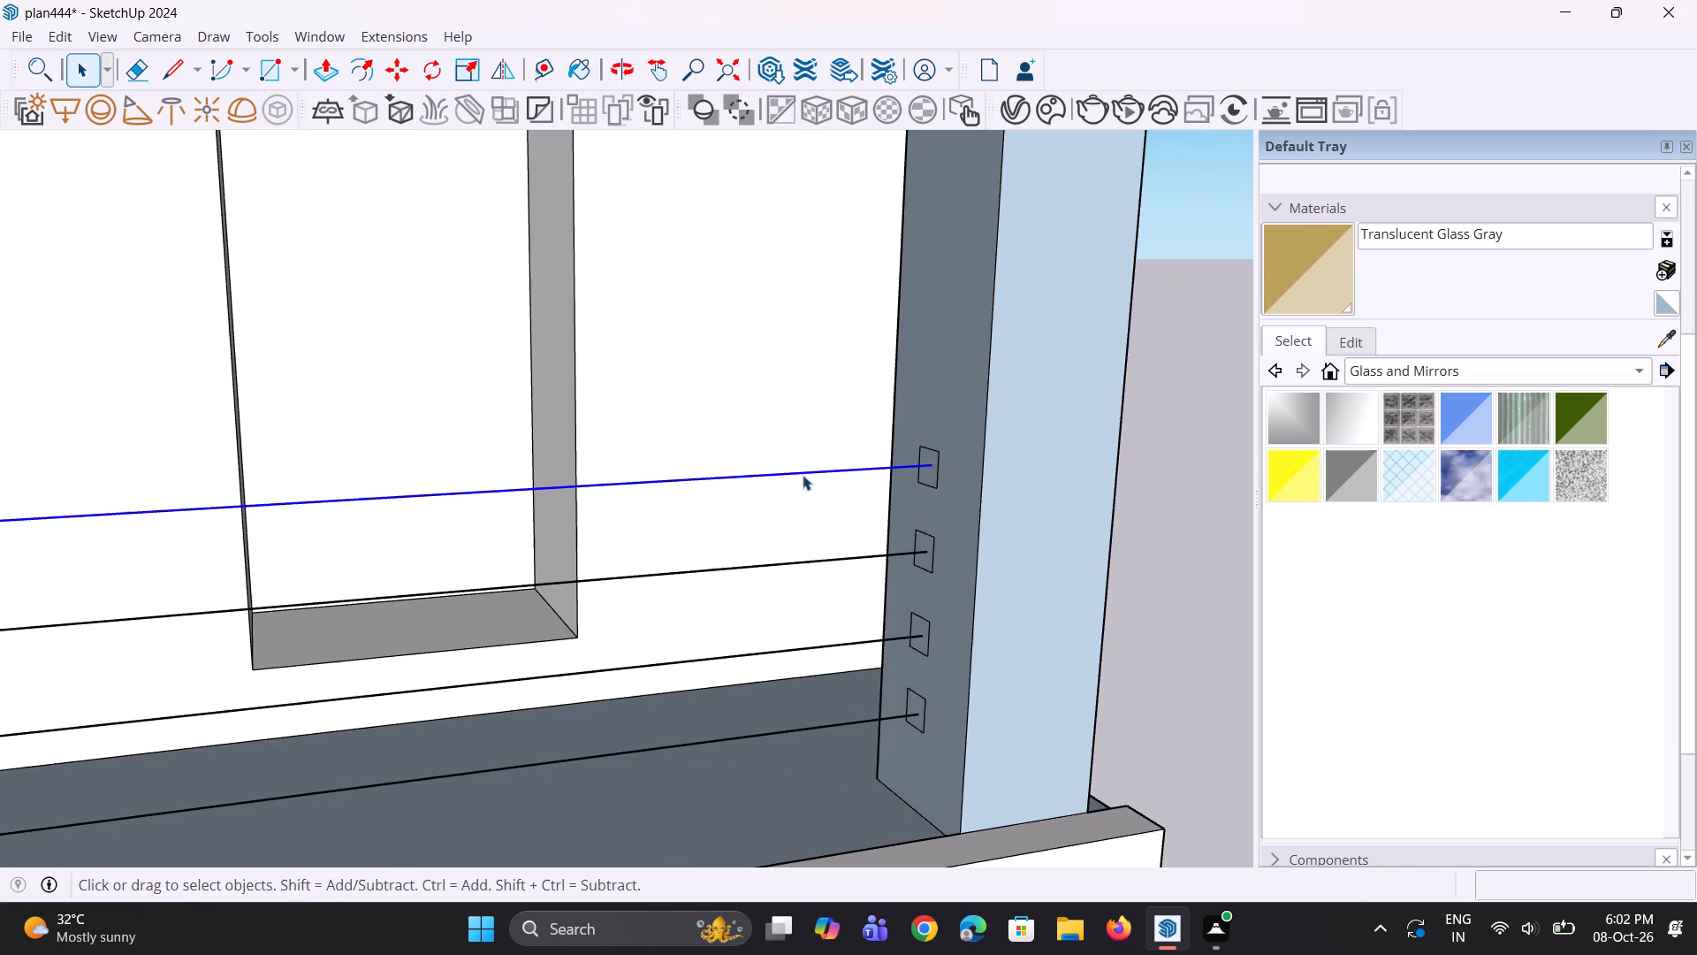
left_click(37, 73)
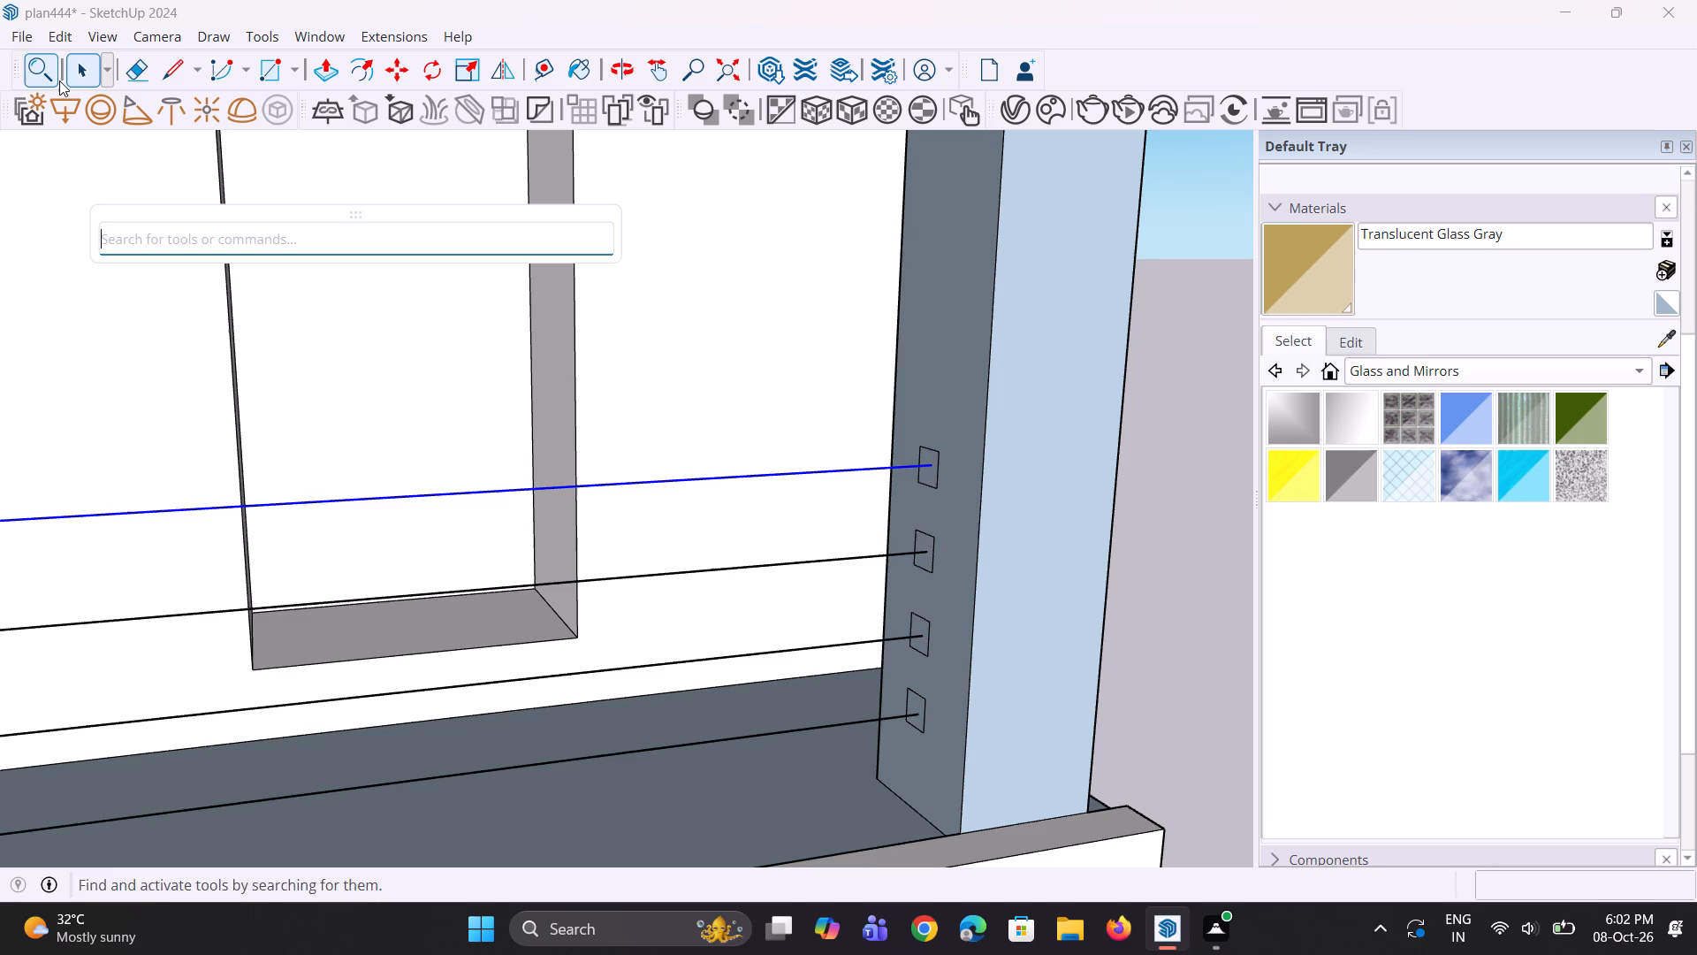
type("foll")
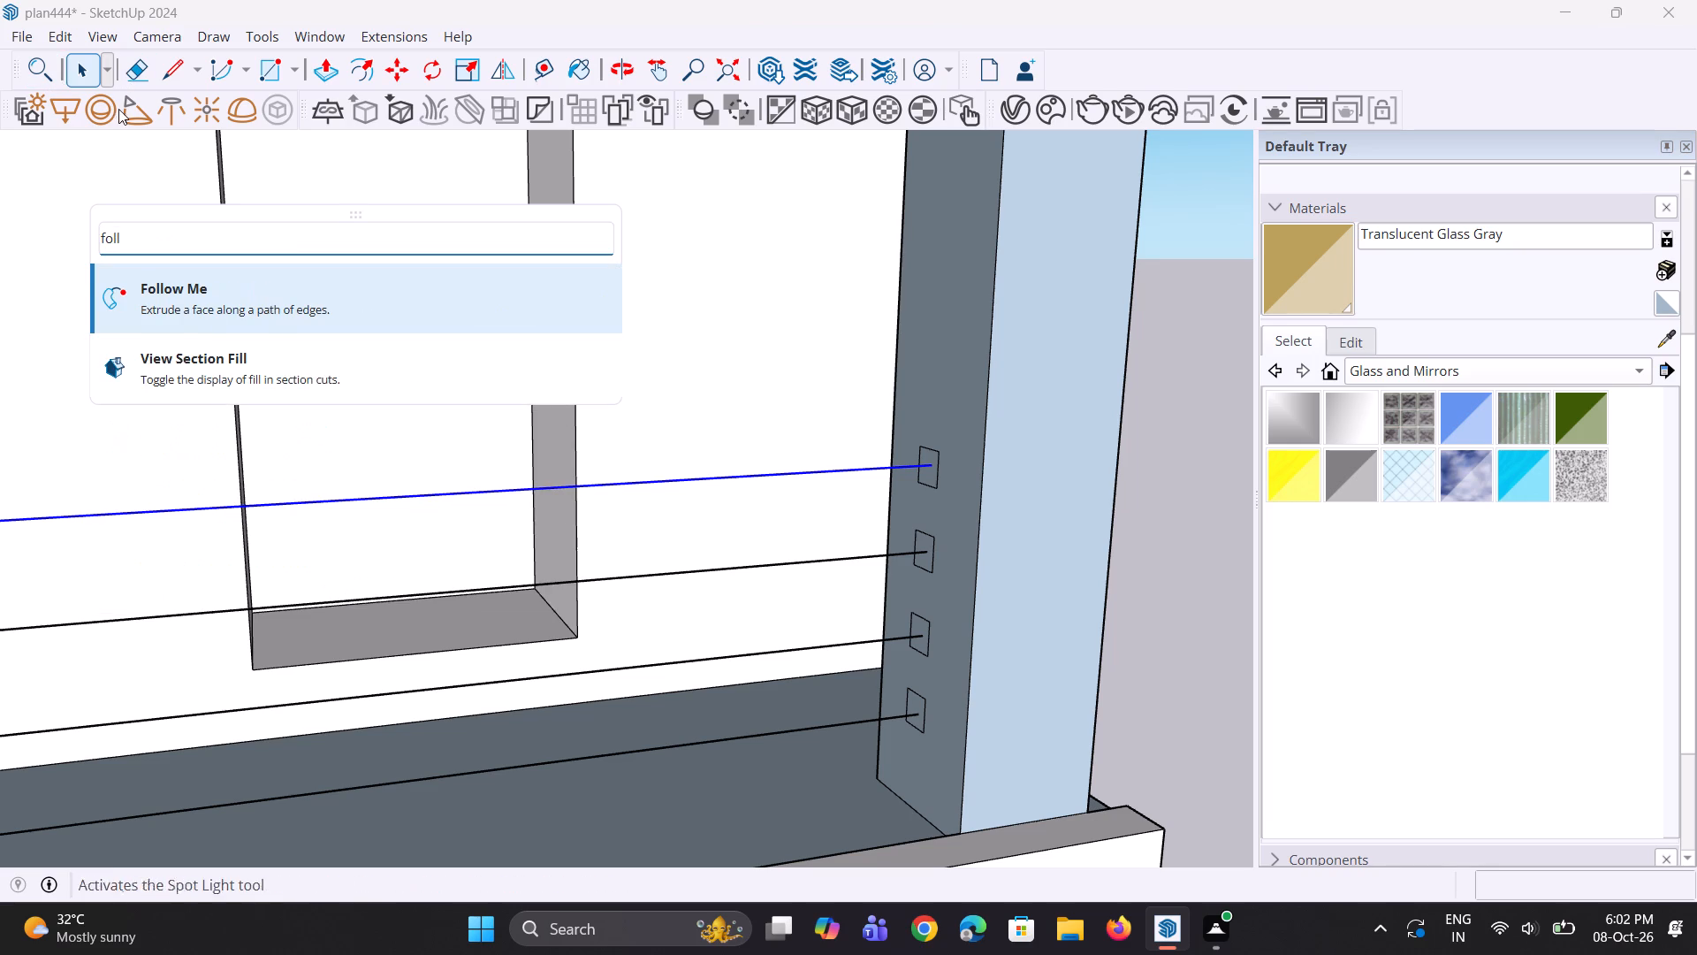
left_click(243, 320)
middle_click_drag(344, 379, 823, 452)
scroll(831, 451, "up", 2)
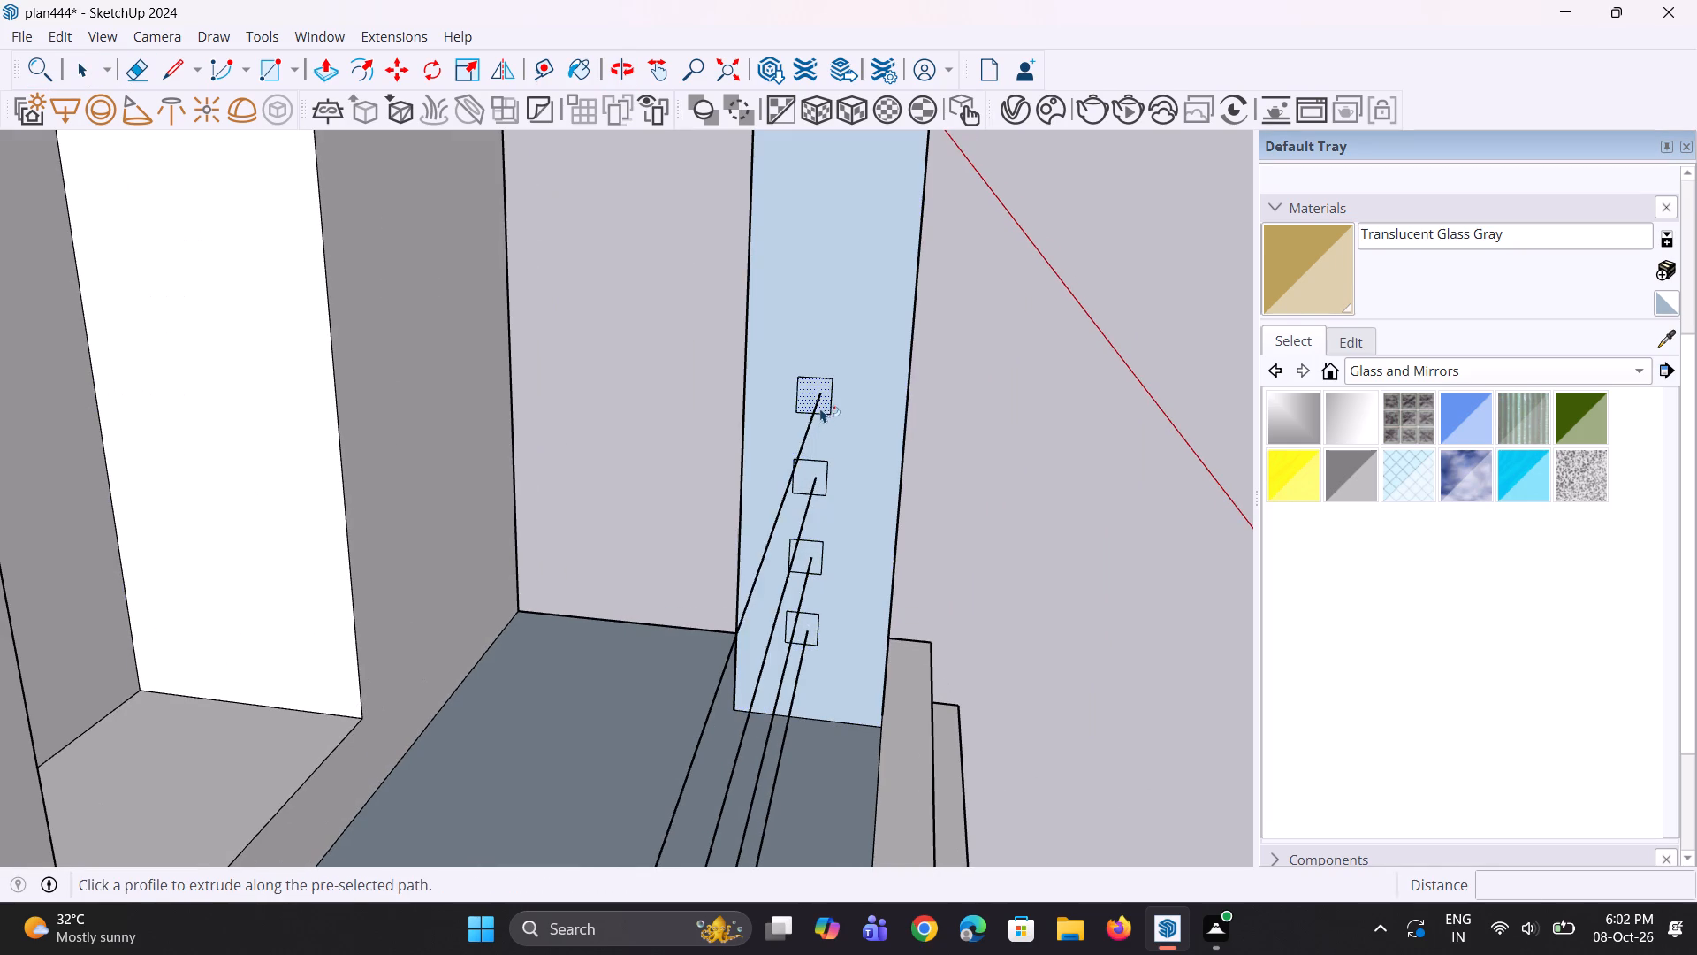
left_click(822, 406)
scroll(662, 510, "down", 4)
middle_click_drag(782, 519, 428, 523)
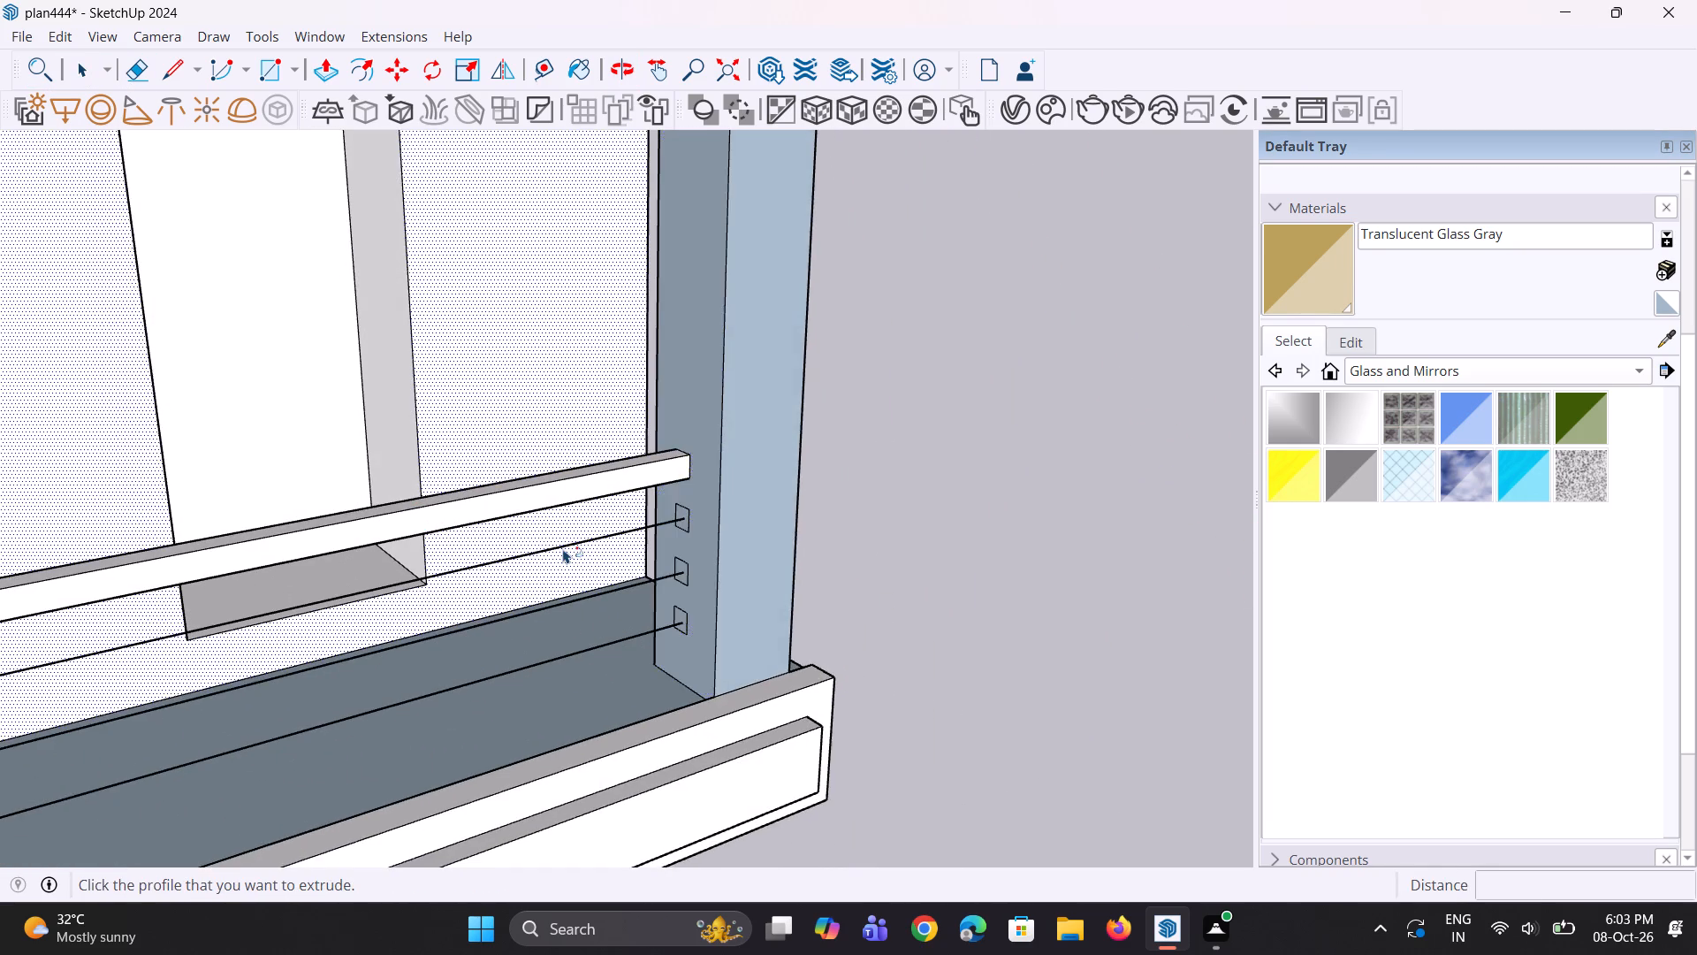
scroll(563, 549, "up", 1)
middle_click_drag(567, 553, 580, 545)
key("space")
key("space")
Extrude the second square profile on the column along the second railing line with Follow Me.
middle_click(592, 541)
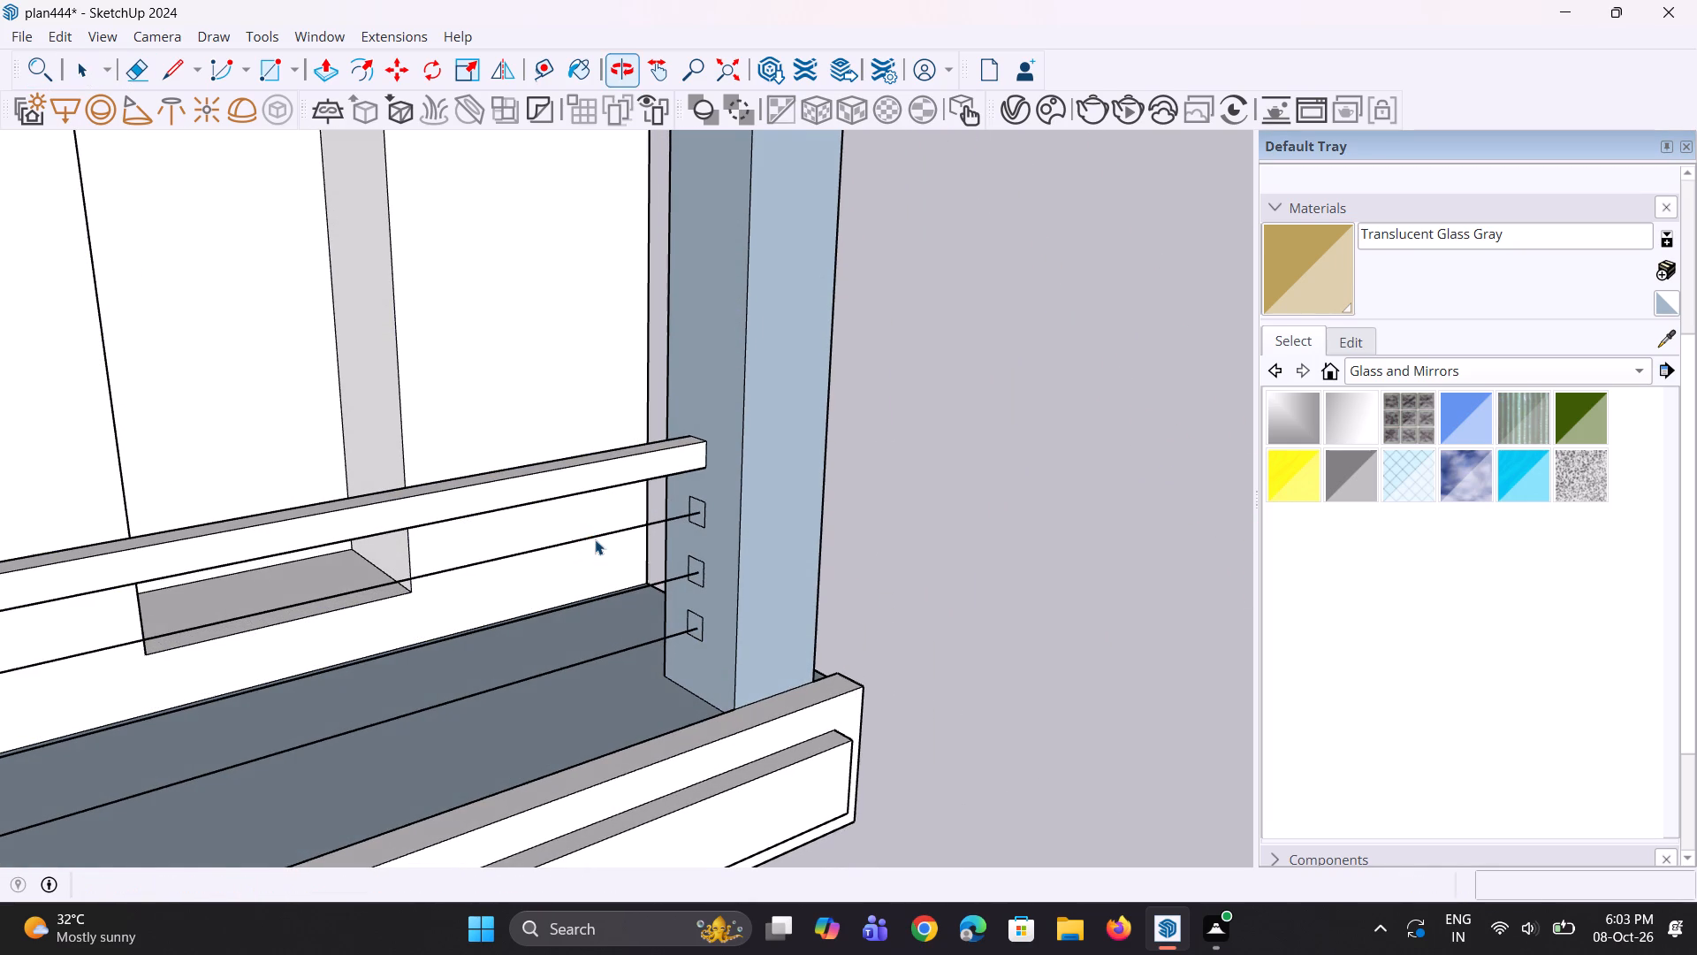
left_click(595, 539)
left_click(49, 62)
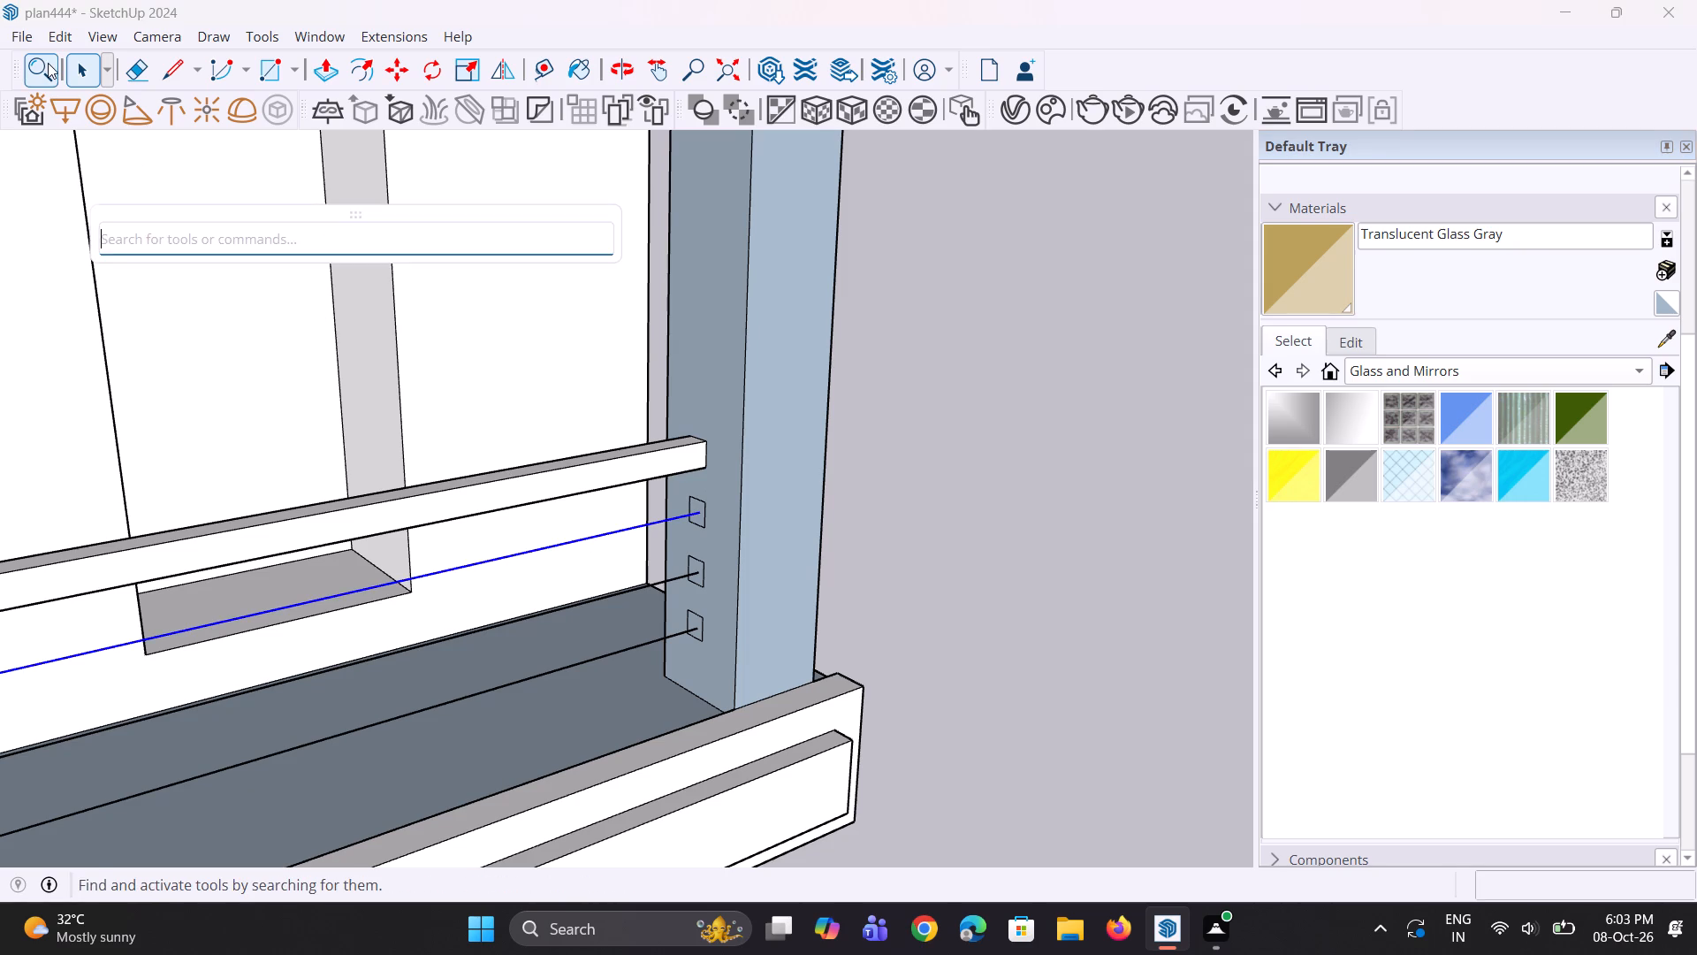
key("f")
key("o")
key("l")
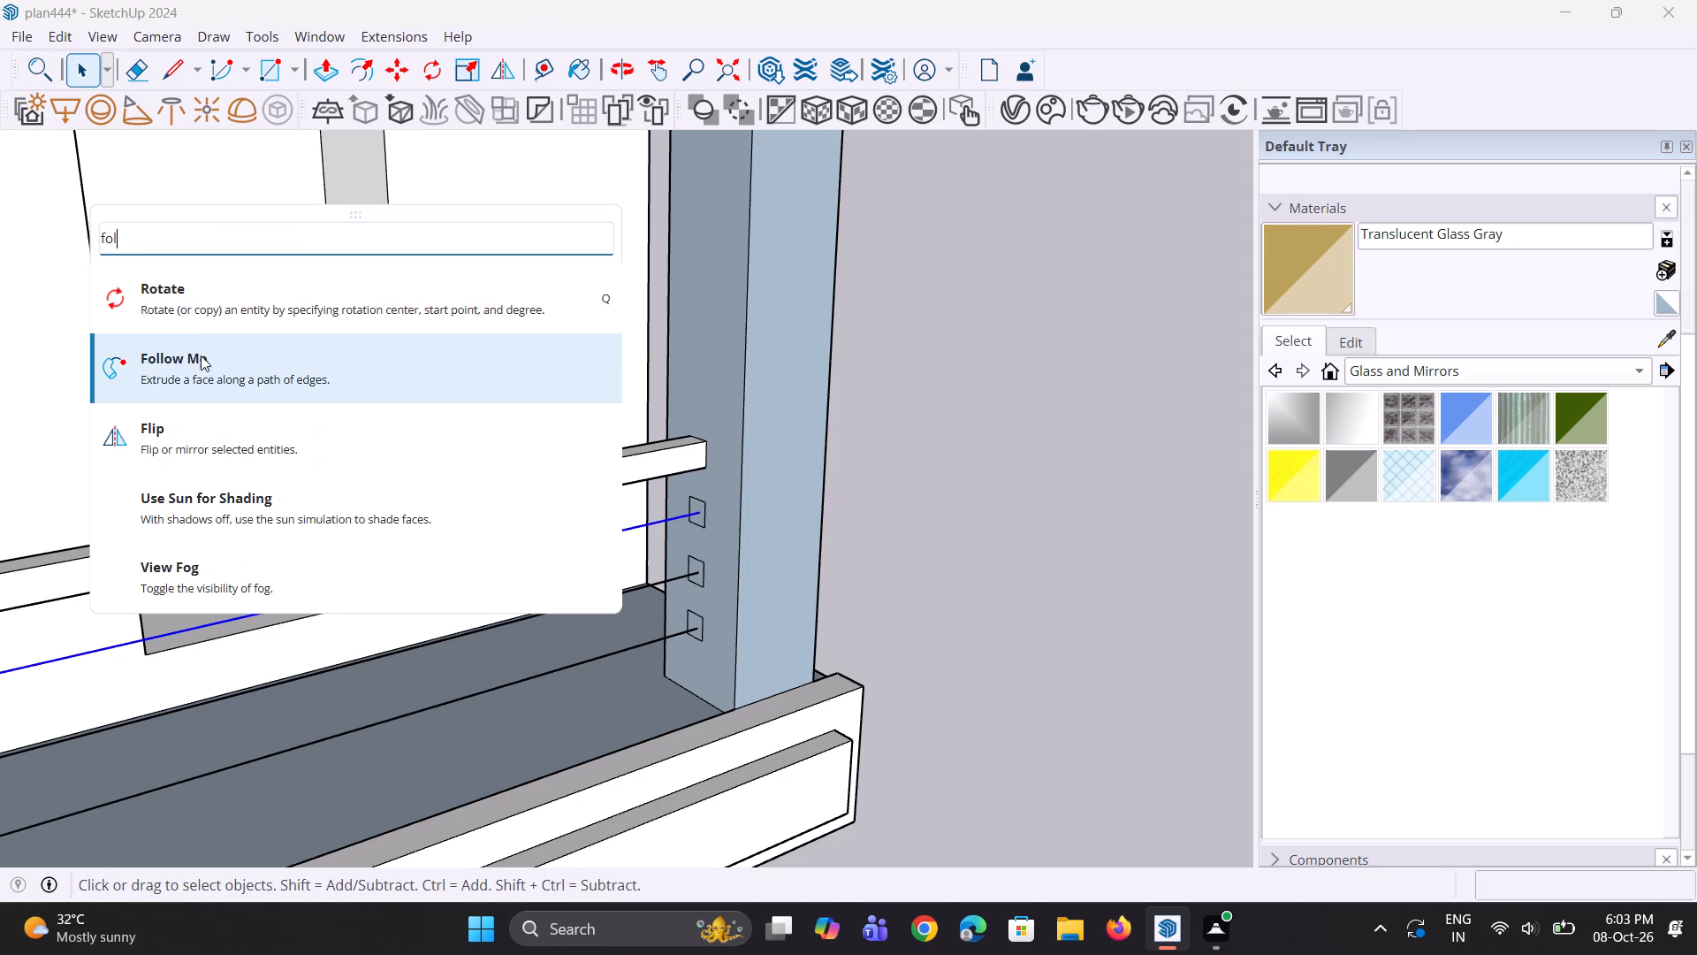
left_click(206, 365)
middle_click_drag(256, 515, 475, 455)
scroll(635, 446, "up", 5)
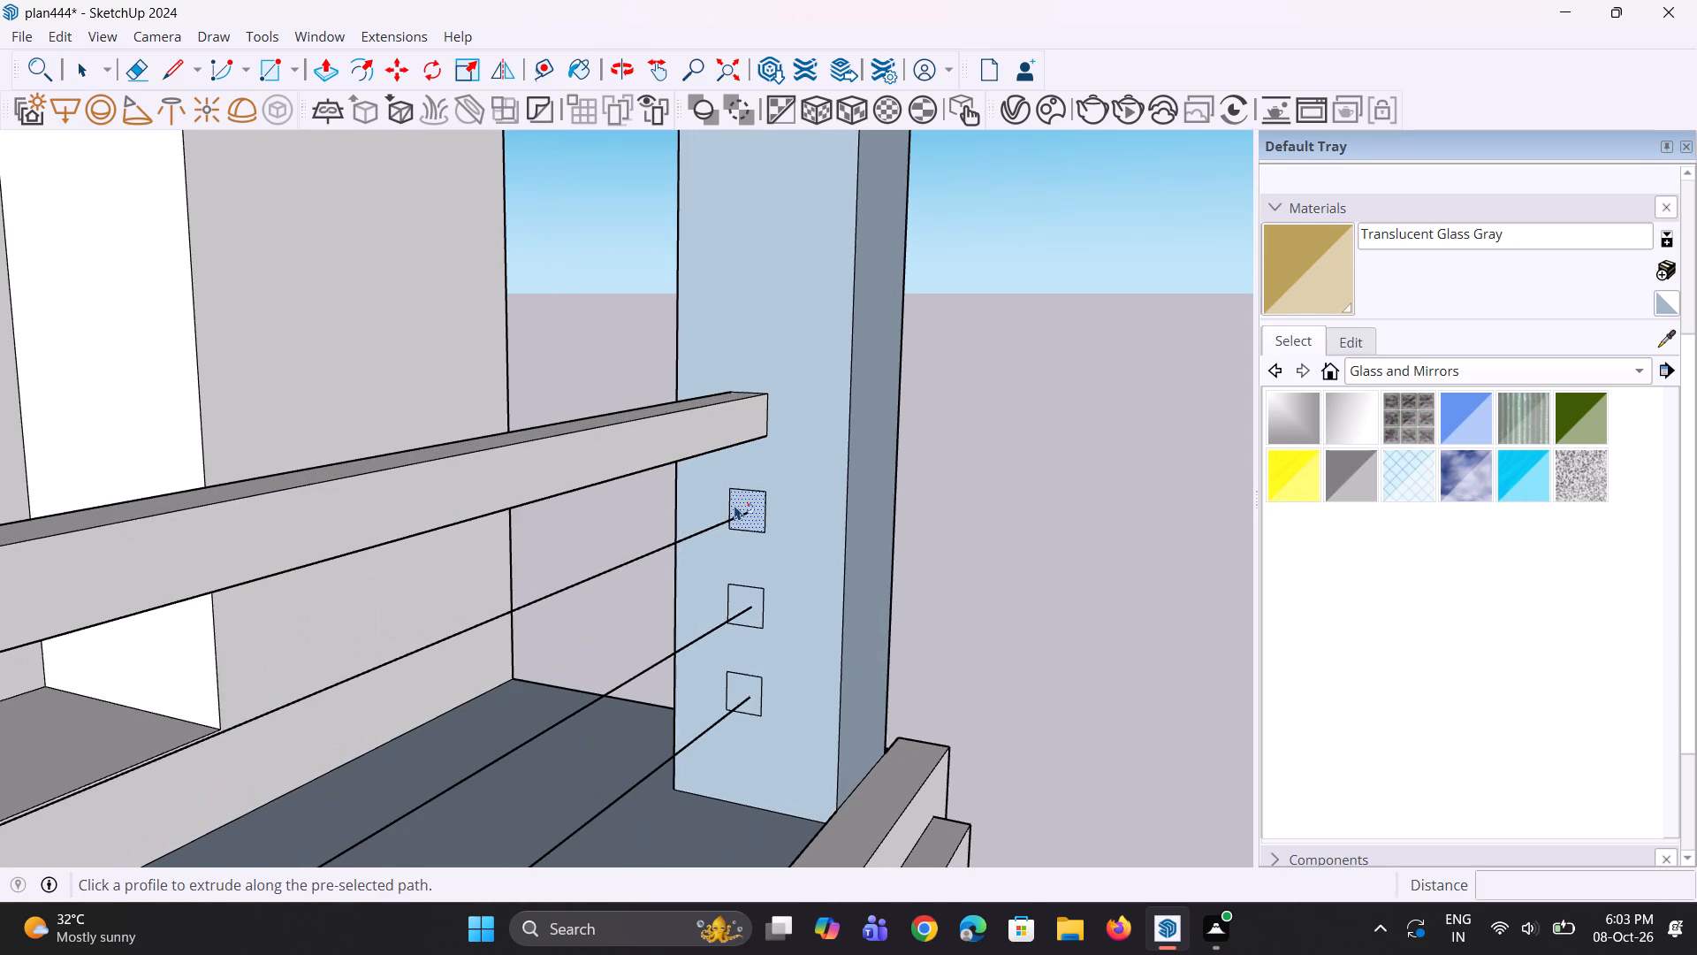
left_click(734, 505)
scroll(736, 508, "down", 9)
middle_click_drag(733, 546, 630, 488)
scroll(626, 489, "down", 5)
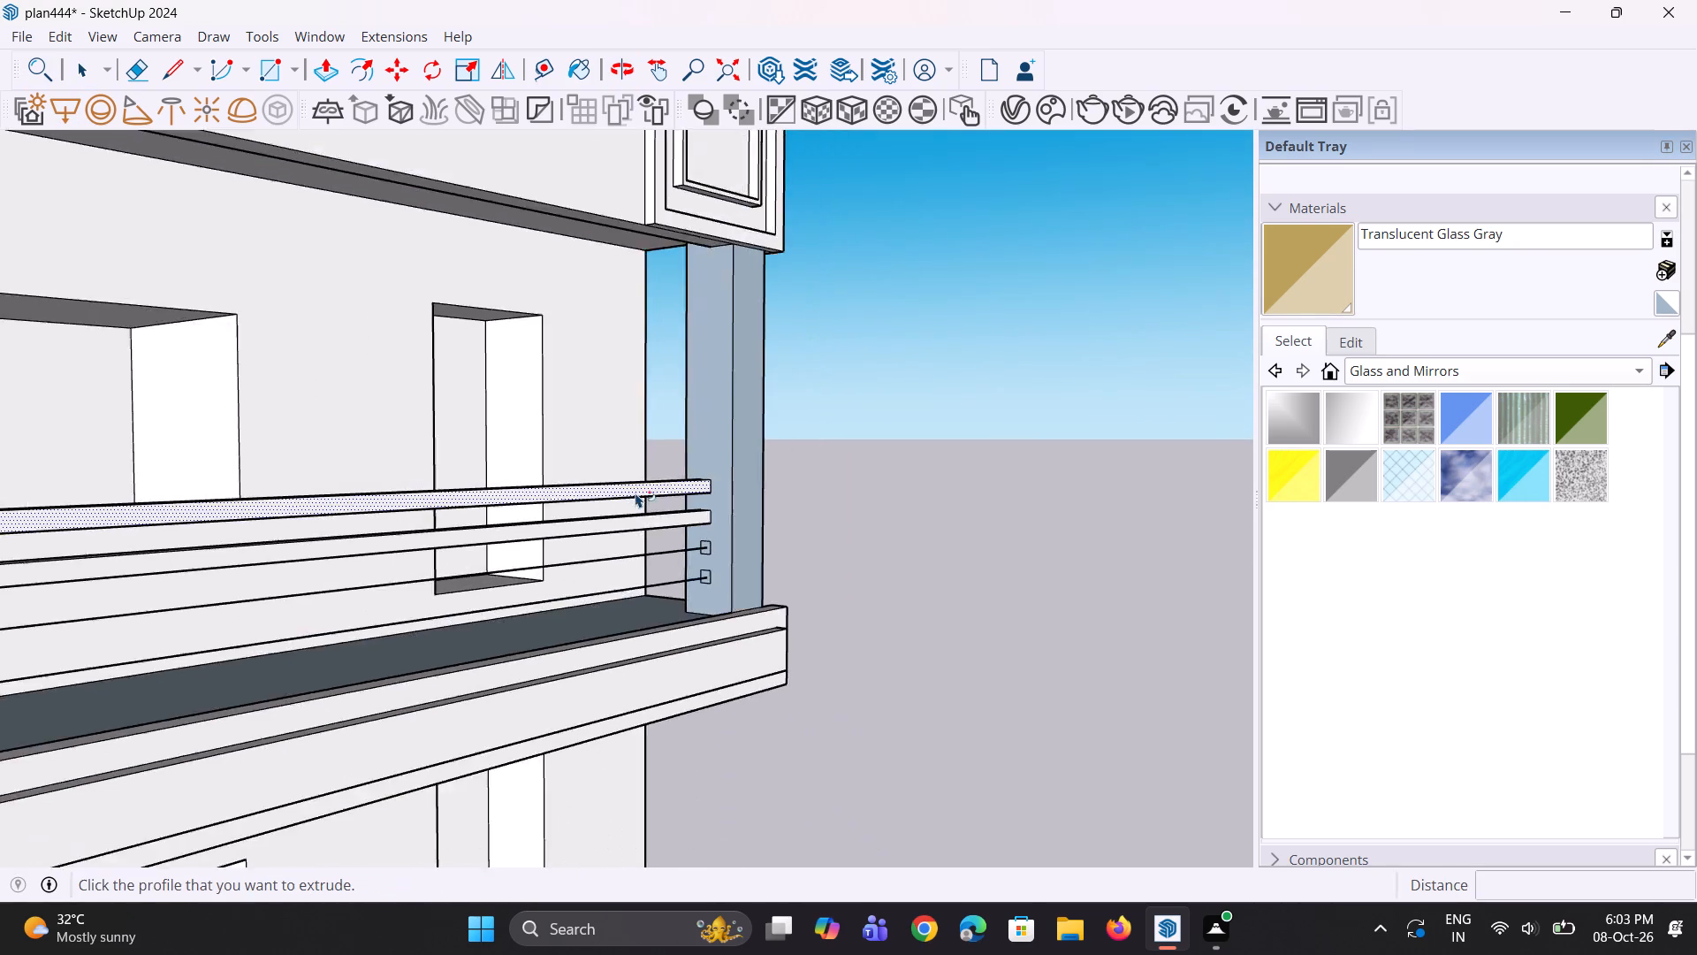
scroll(635, 493, "down", 3)
middle_click_drag(625, 540, 609, 573)
key("space")
key("space")
Extrude the third square profile on the column along the third railing line with Follow Me.
scroll(673, 548, "up", 5)
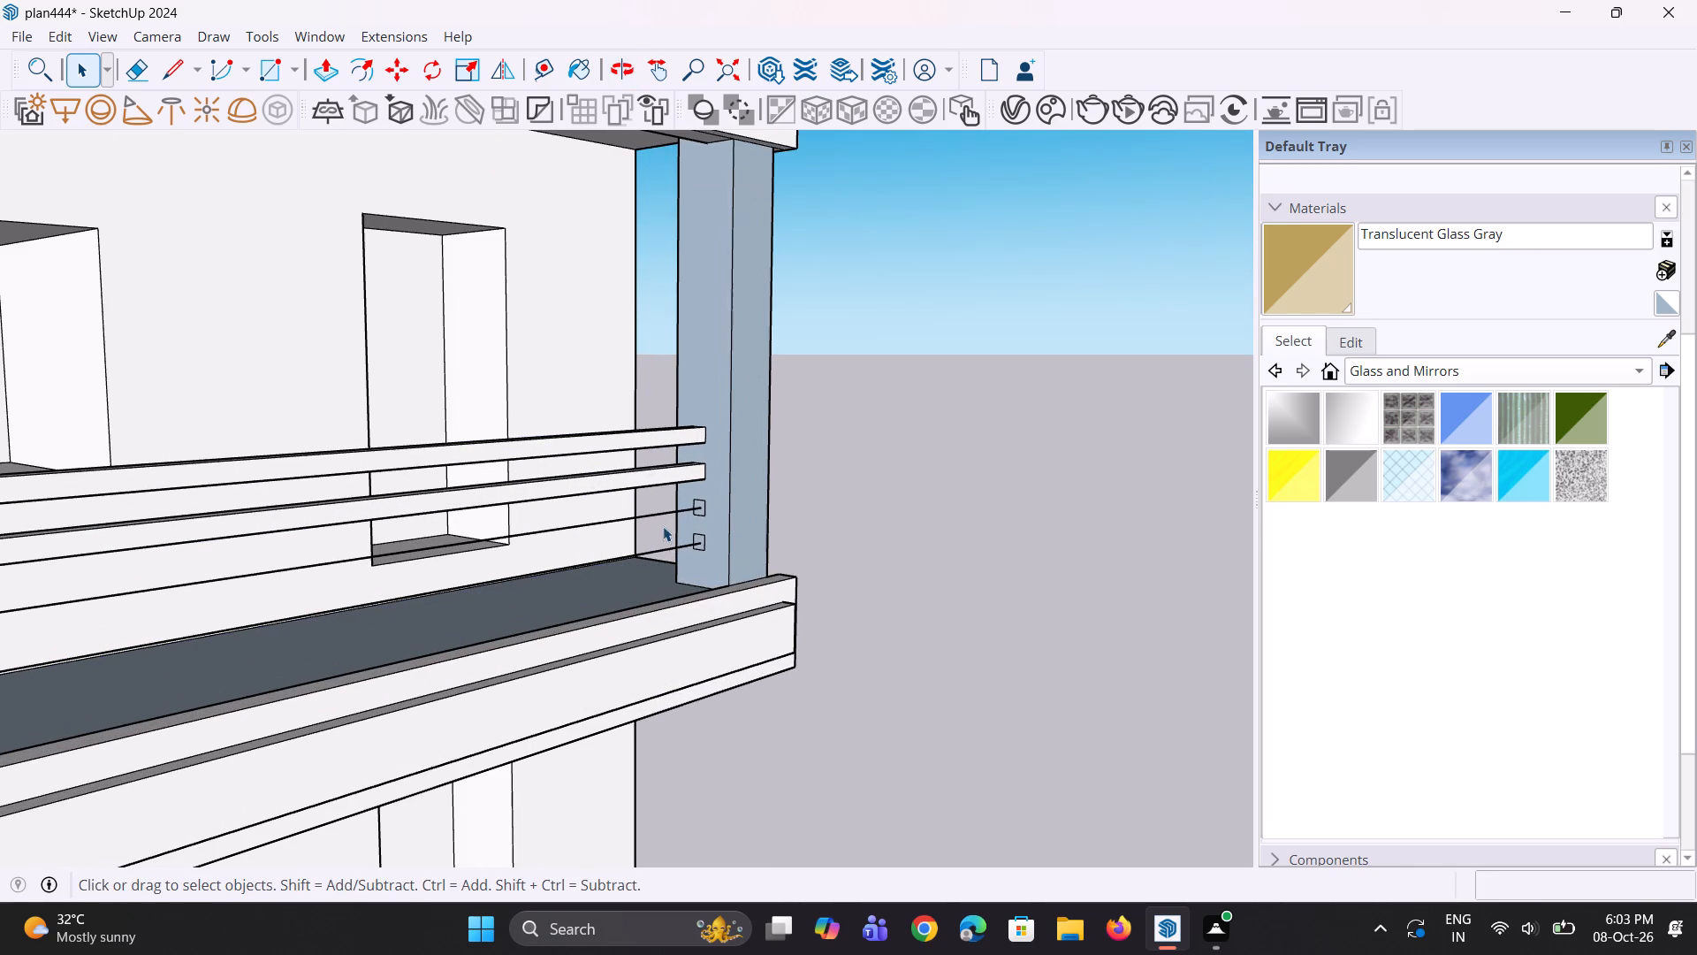
left_click(661, 518)
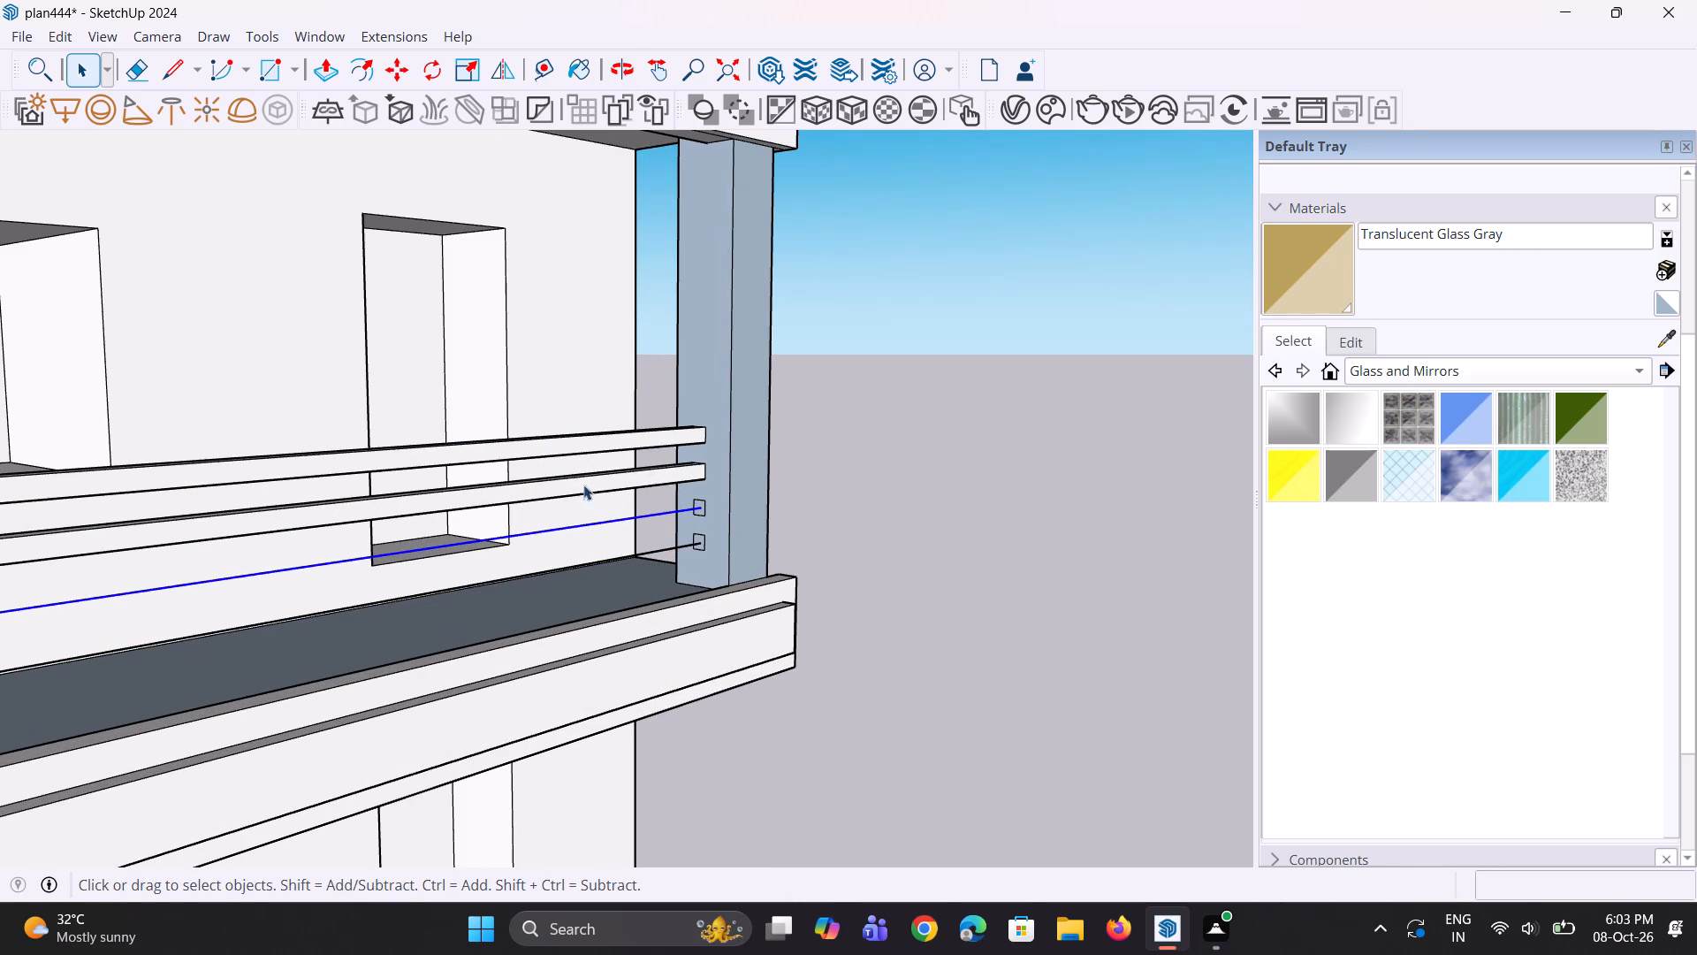
left_click(43, 78)
key("f")
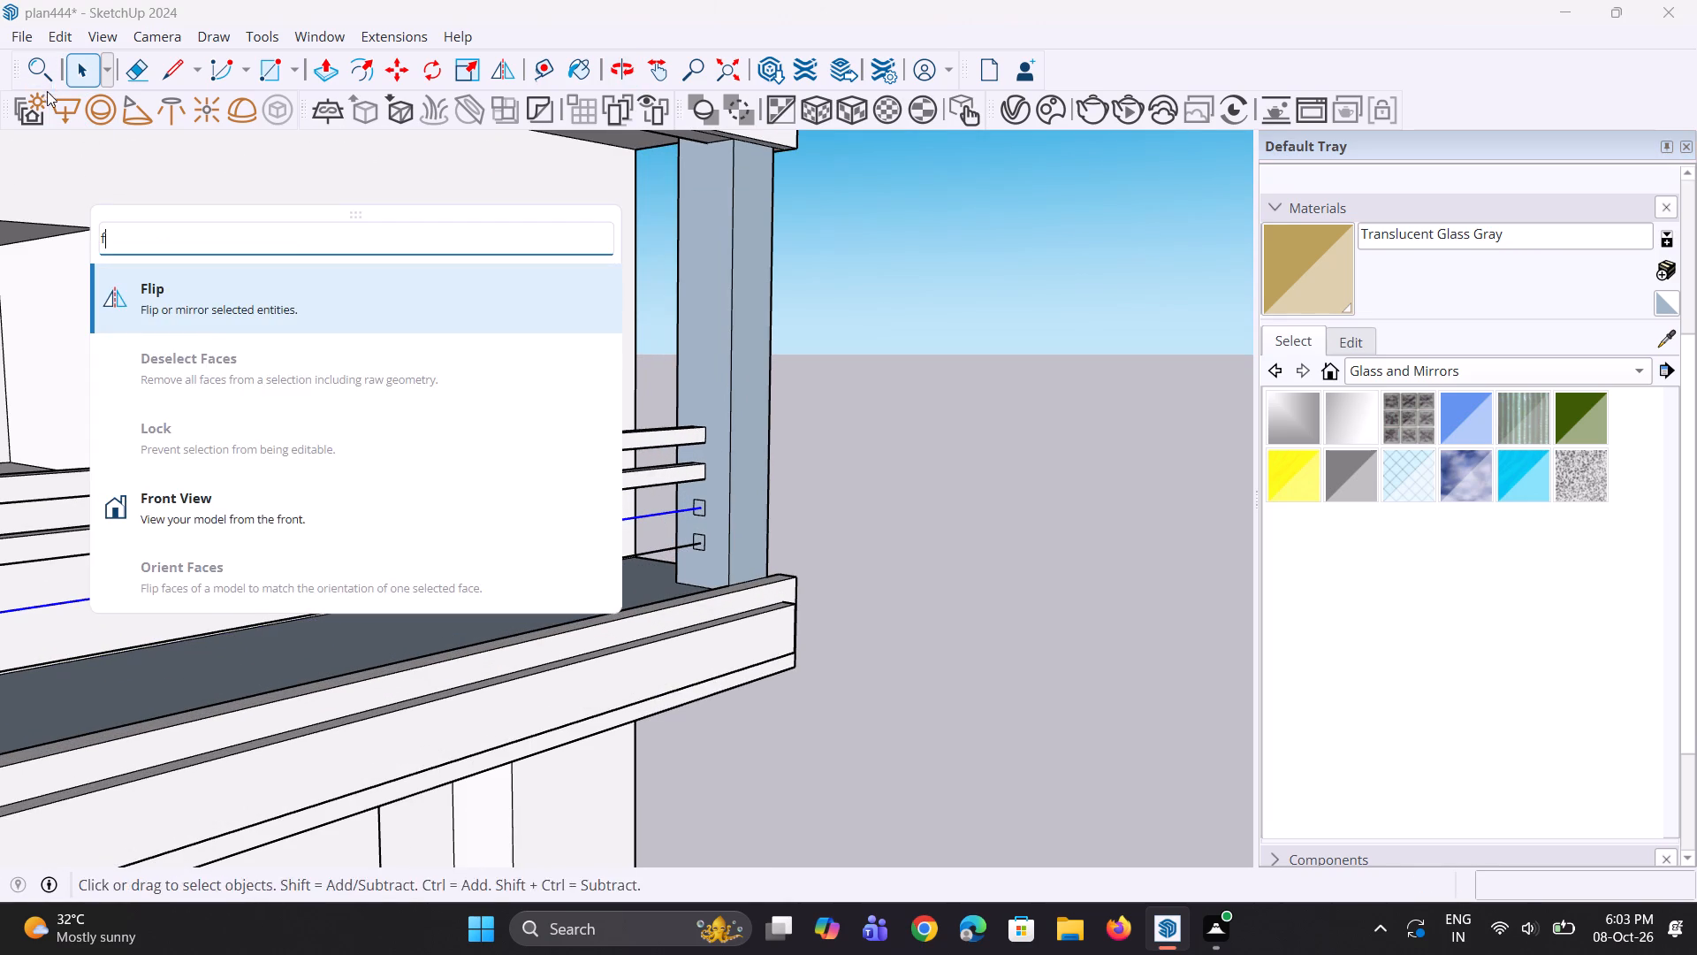
key("o")
key("l")
key("l")
left_click(185, 311)
scroll(589, 547, "up", 2)
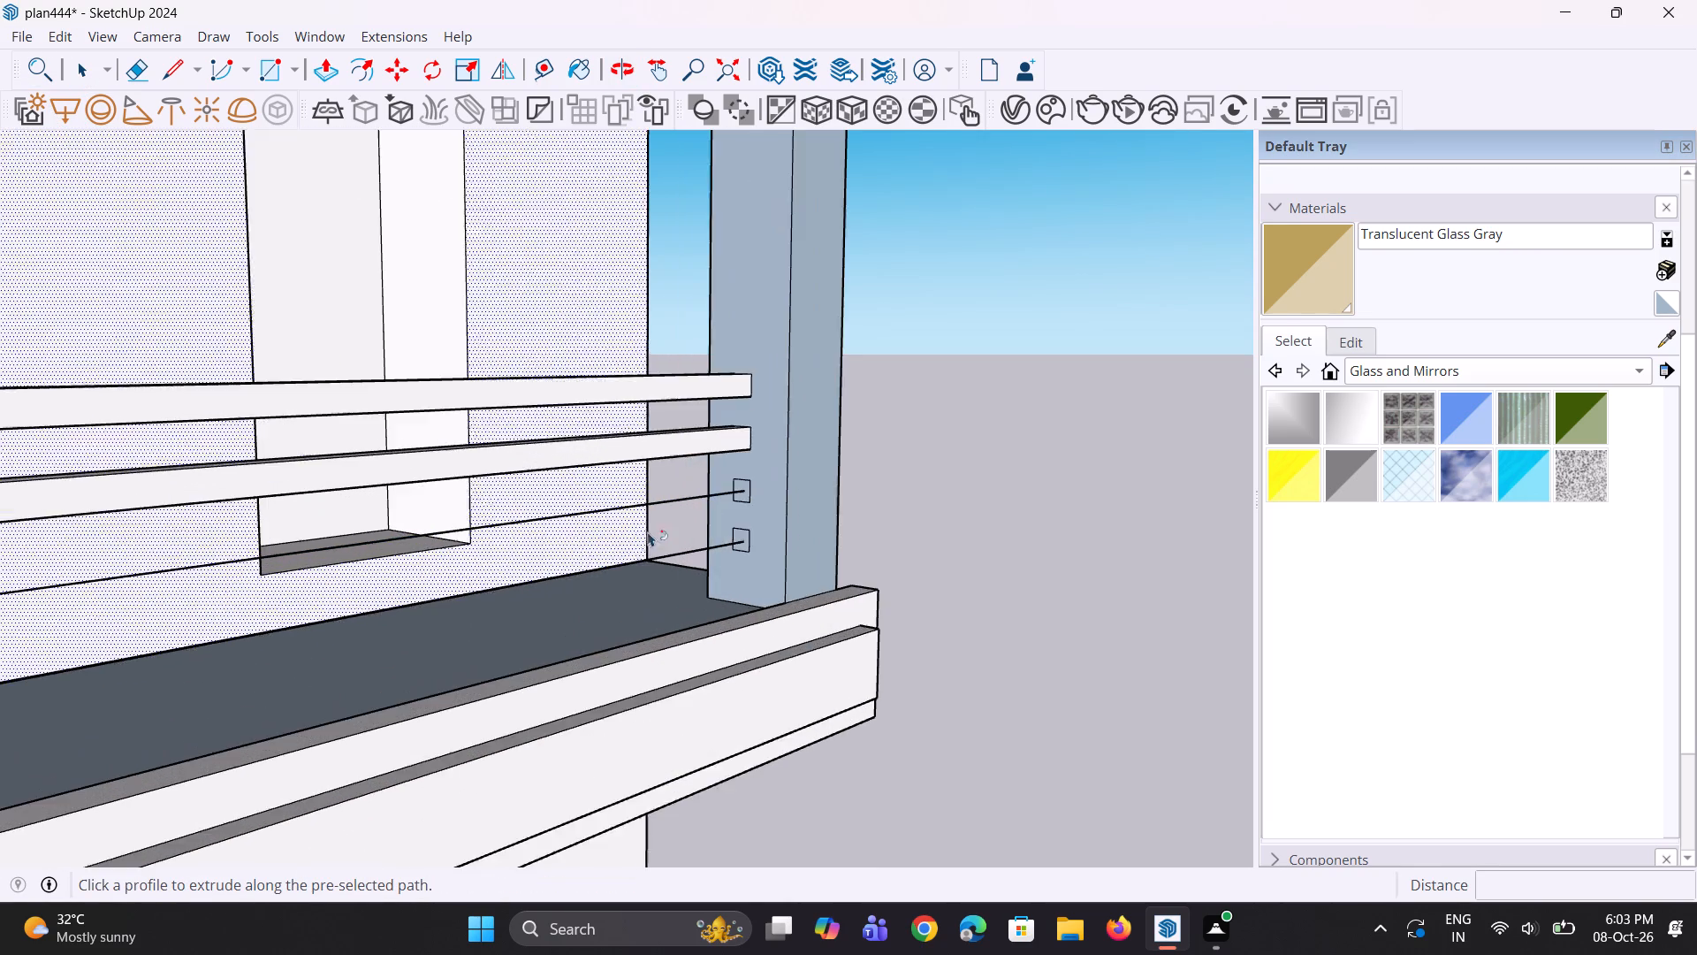
scroll(648, 531, "up", 6)
left_click(757, 486)
scroll(755, 486, "down", 8)
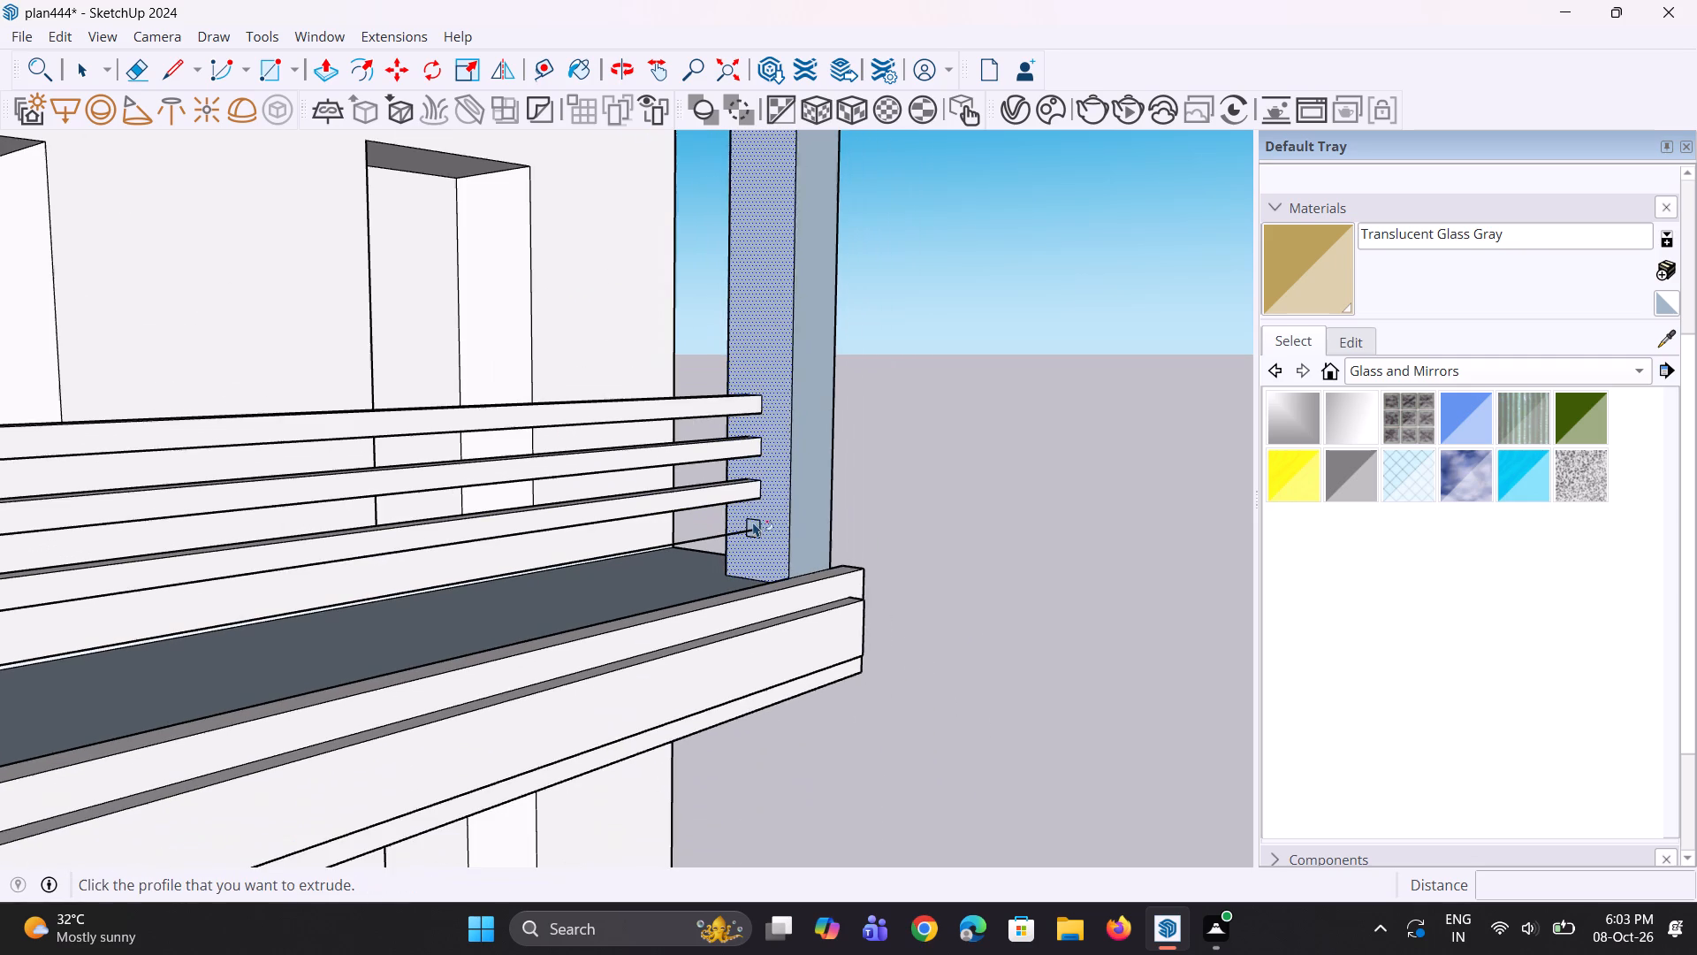
key("space")
key("space")
Extrude the lowest square profile along the lowest railing line with Follow Me and clear the selection.
scroll(734, 541, "up", 1)
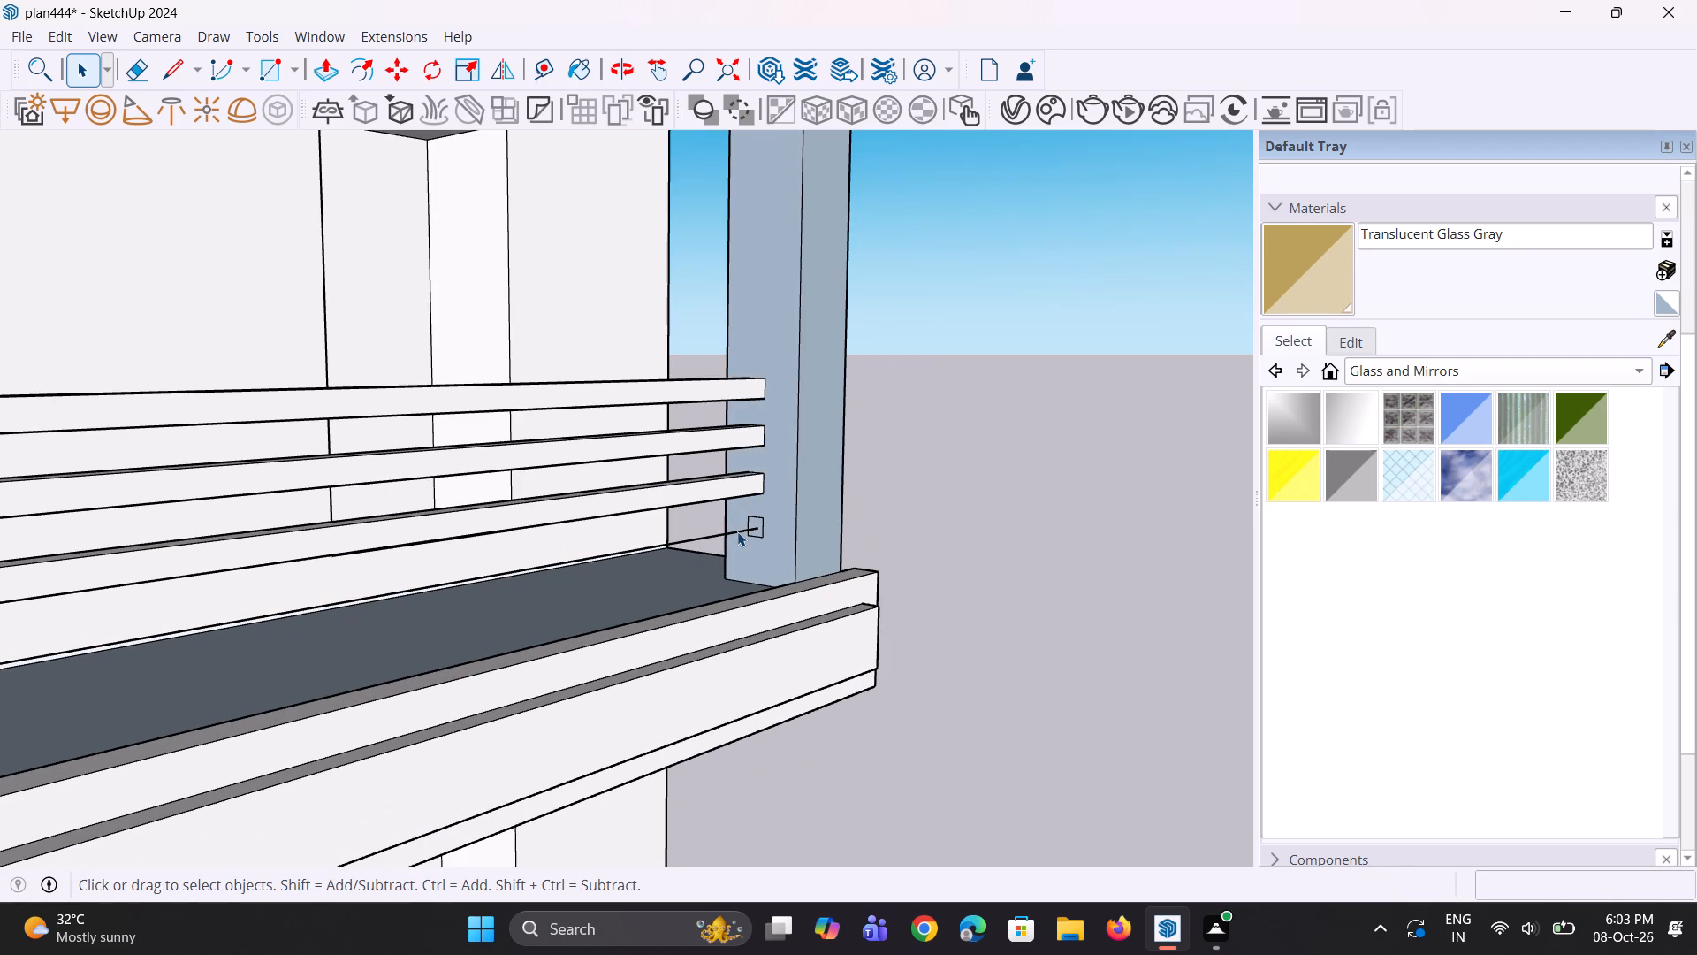
left_click(737, 531)
left_click(36, 70)
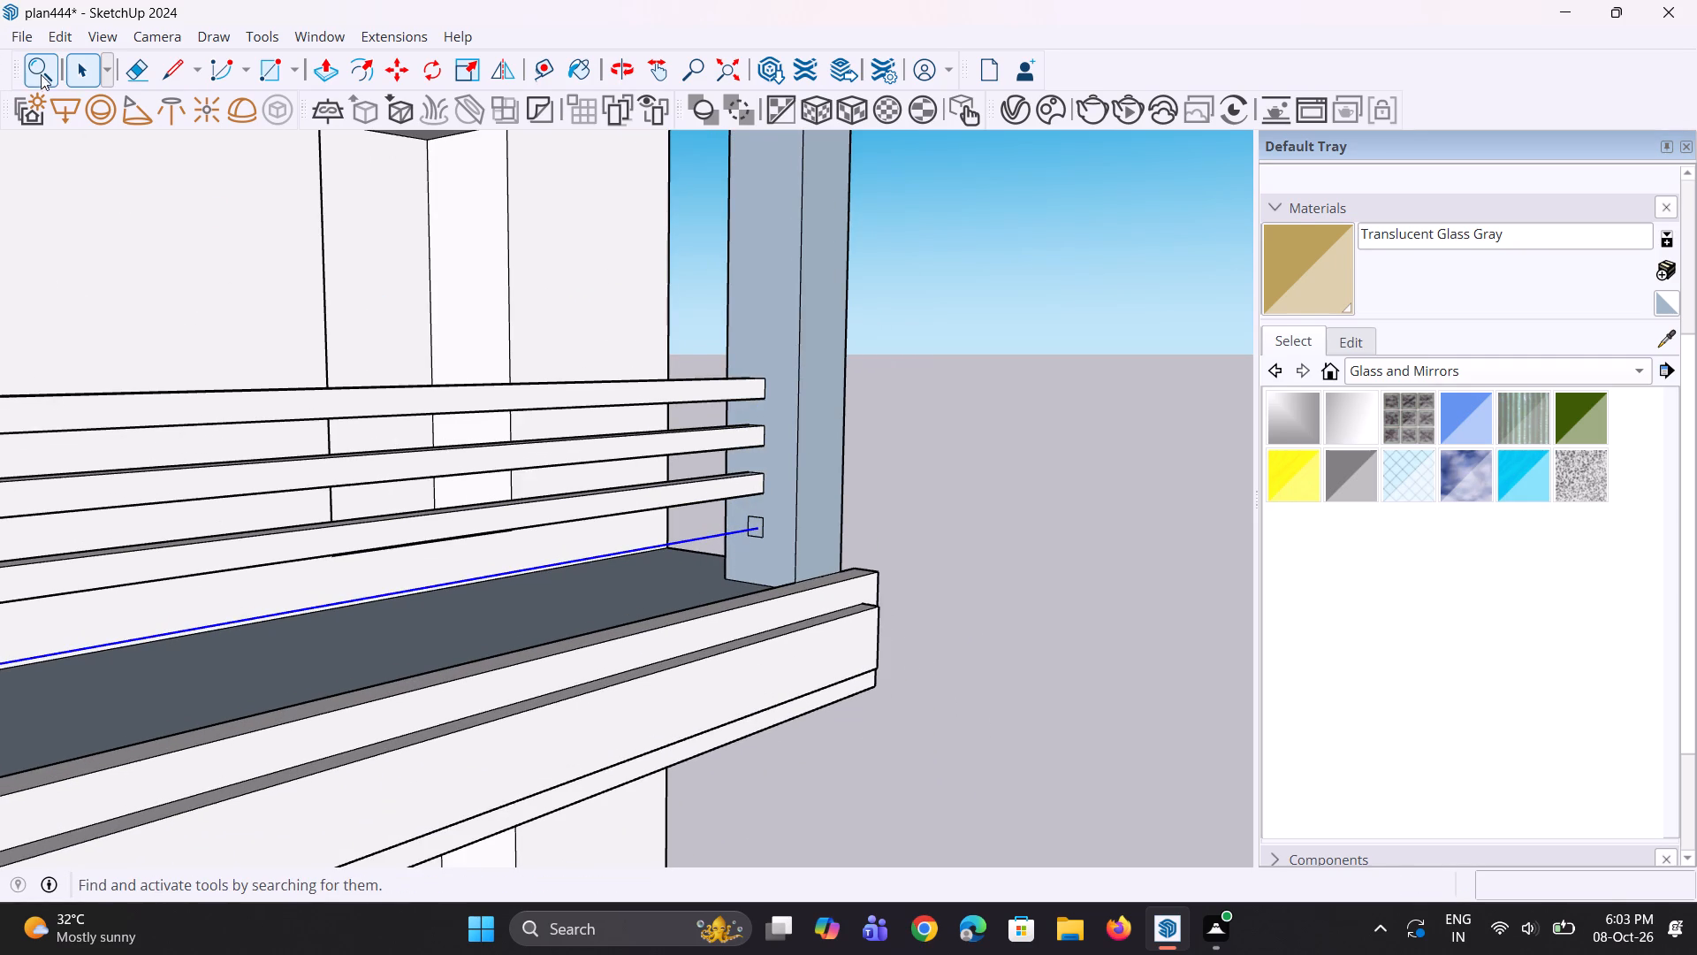
key("f")
key("o")
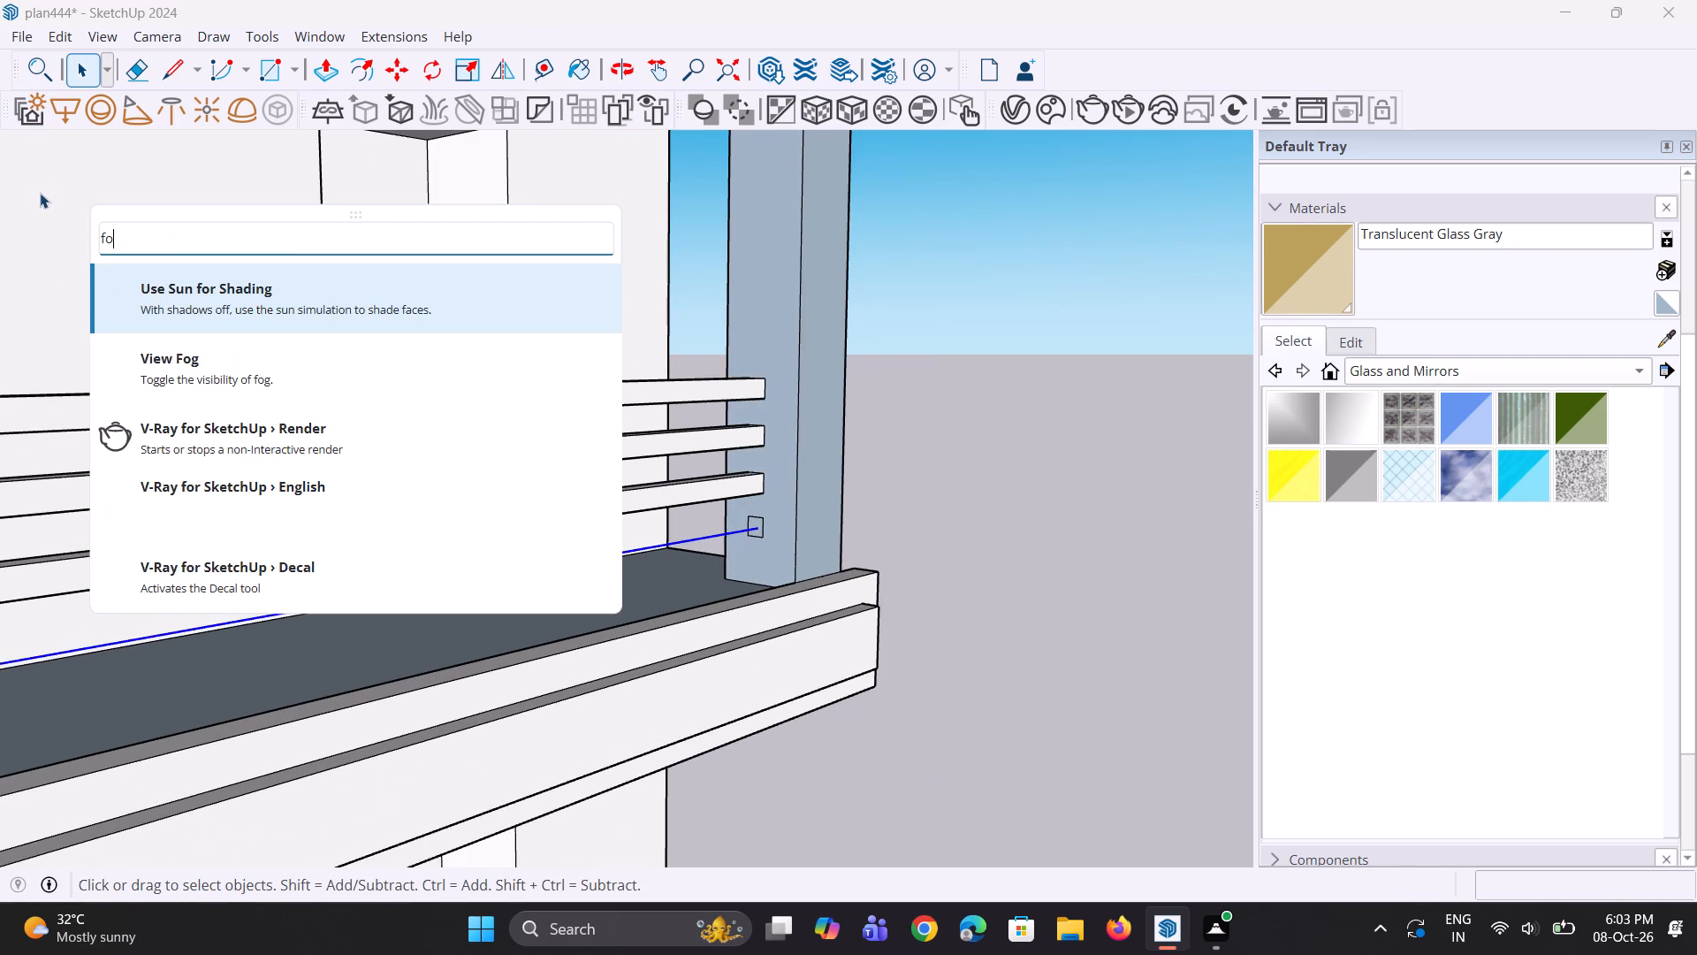
key("l")
key("l")
left_click(180, 327)
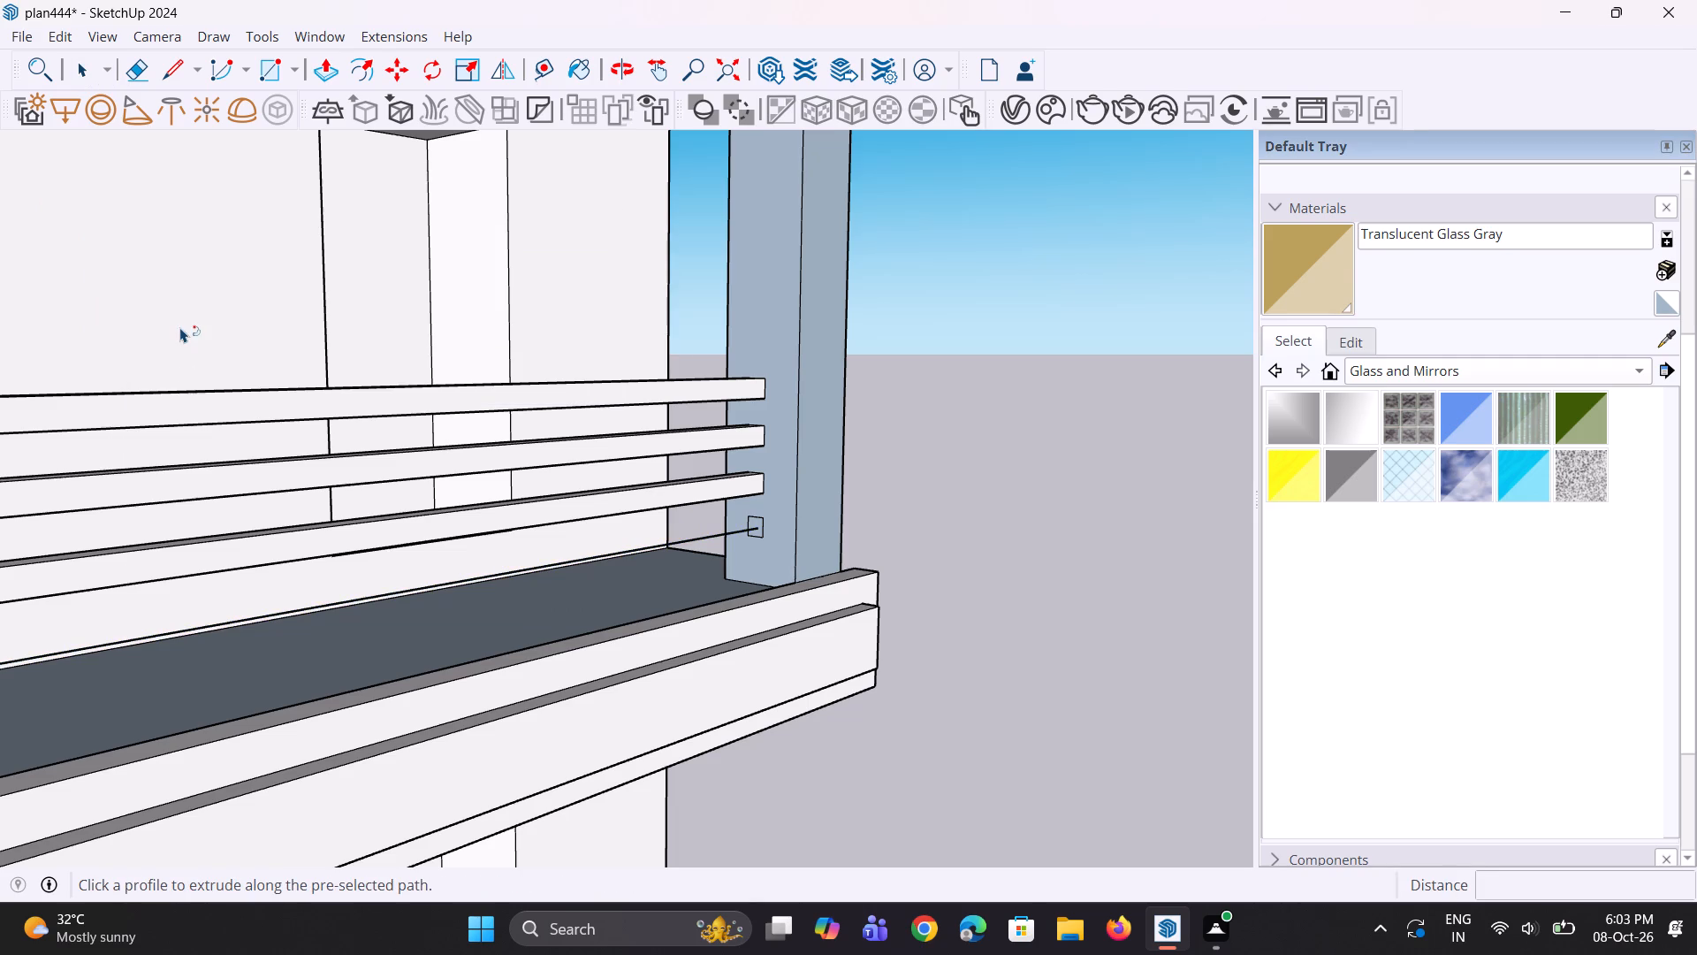
scroll(635, 595, "up", 5)
left_click(780, 520)
scroll(765, 524, "down", 3)
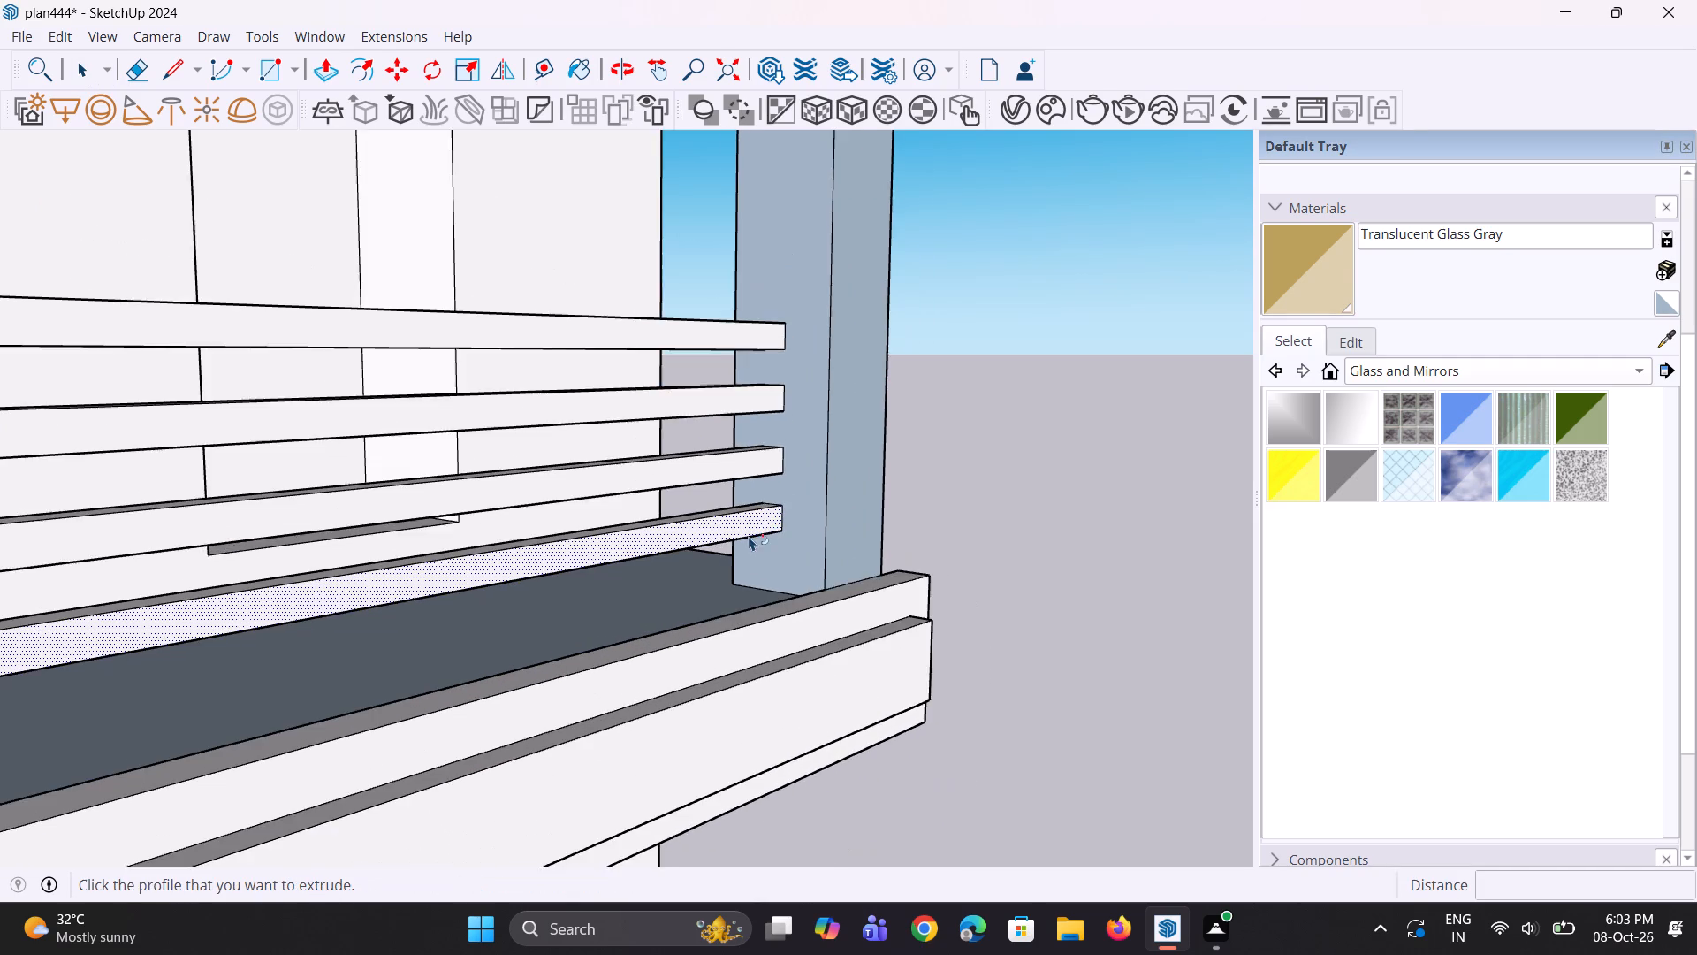
scroll(749, 536, "down", 3)
scroll(679, 493, "down", 6)
middle_click_drag(653, 493, 591, 550)
scroll(591, 535, "down", 2)
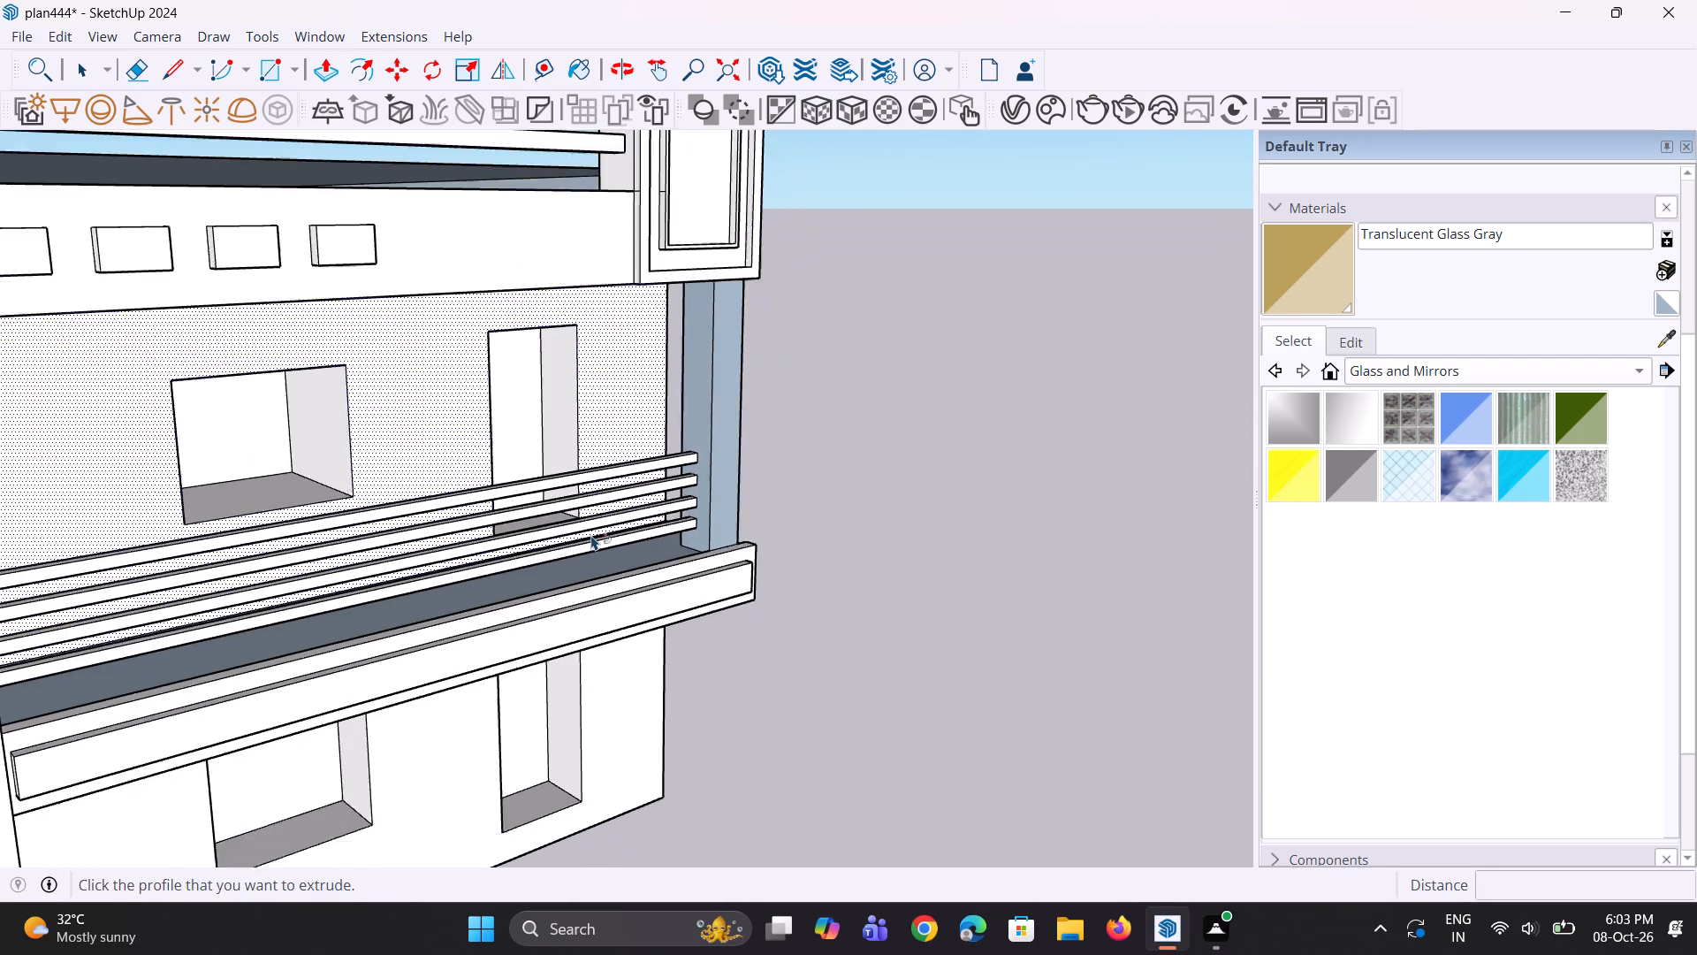
scroll(591, 535, "down", 3)
middle_click_drag(591, 527, 490, 523)
key("space")
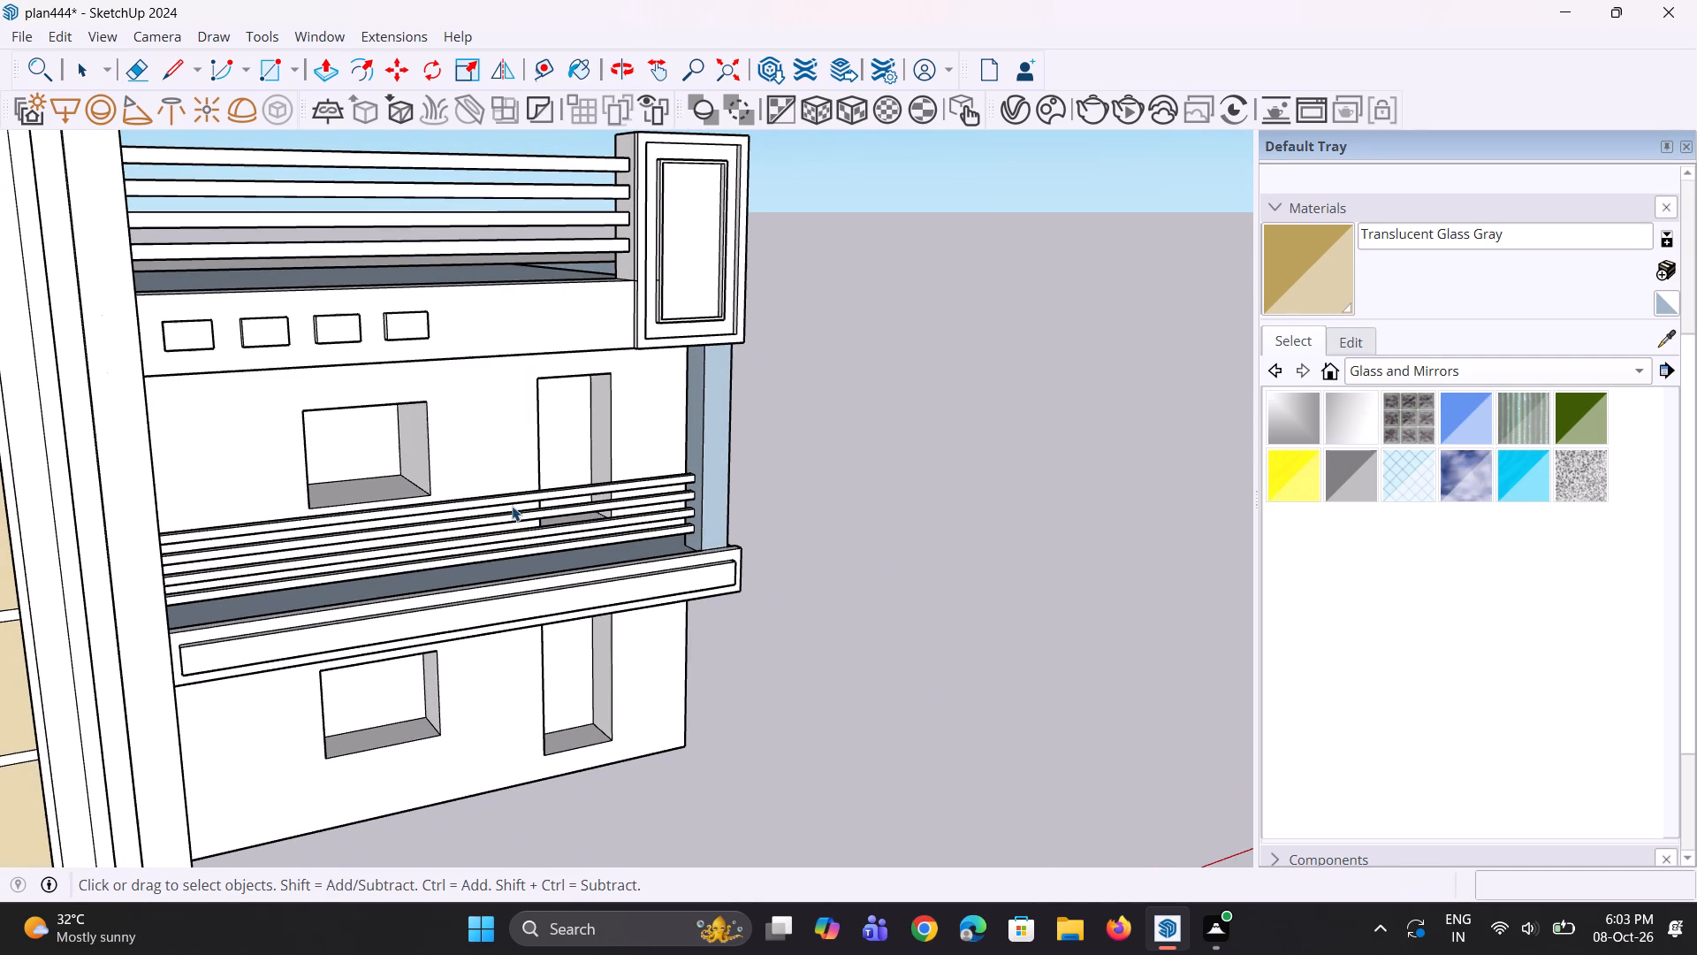
key("space")
left_click(817, 460)
Examine the lower balcony's four rails against the rest of the front elevation.
middle_click_drag(712, 541, 676, 562)
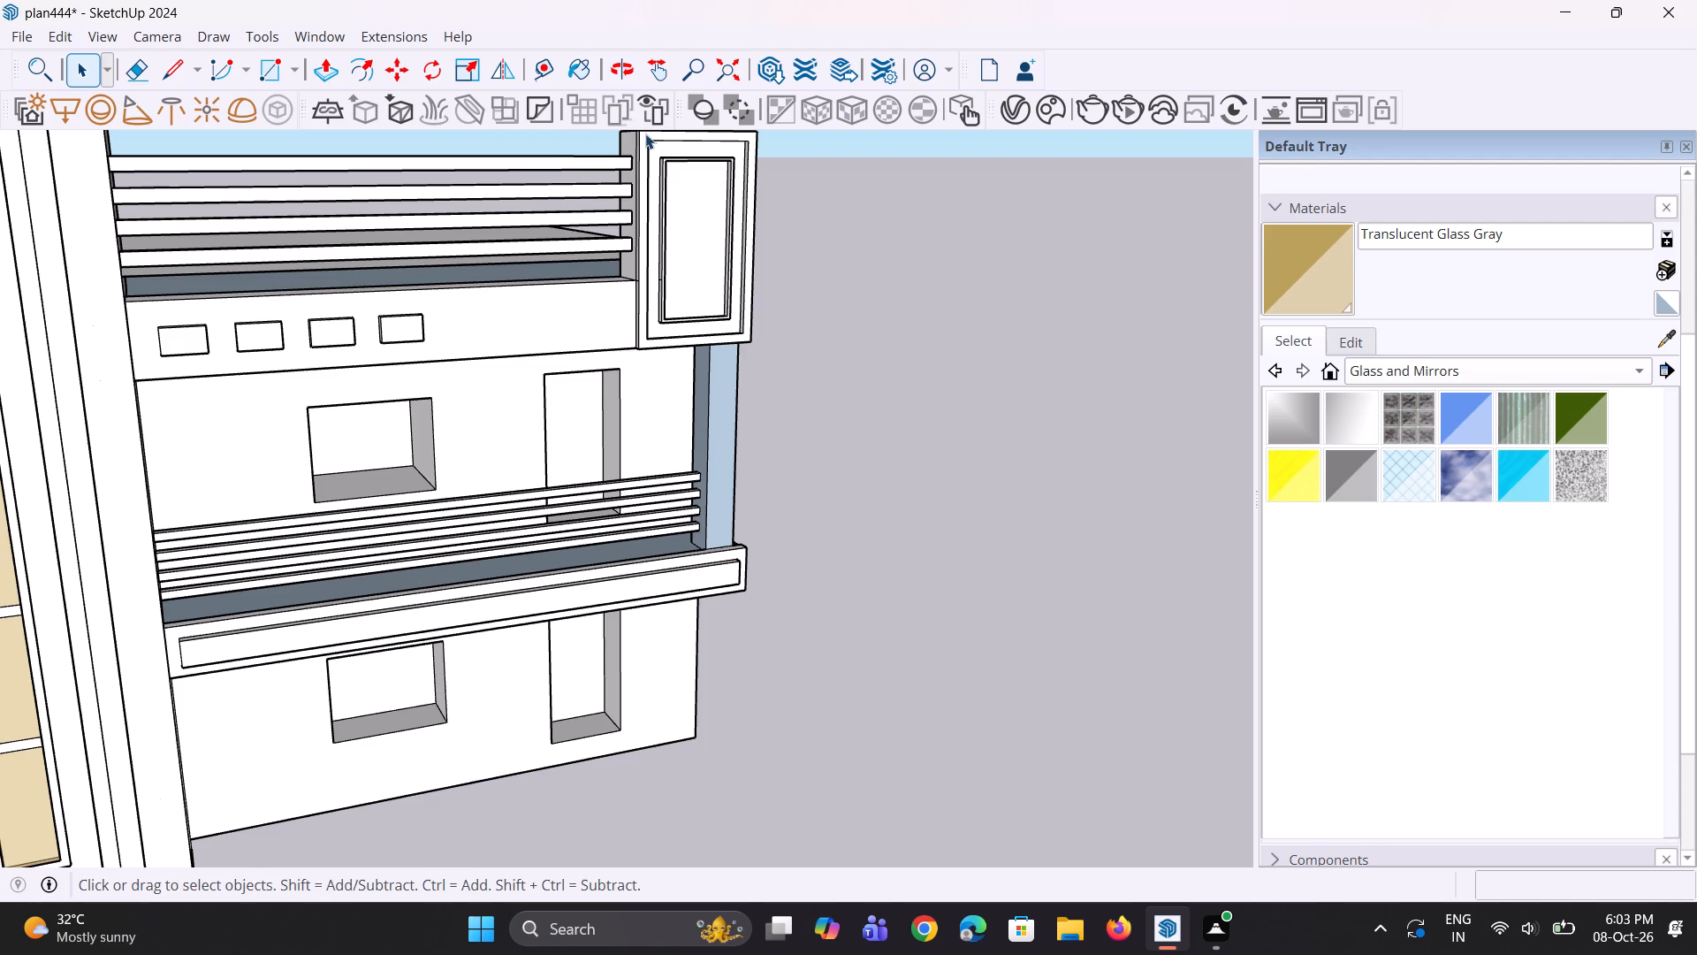
middle_click_drag(551, 149, 522, 149)
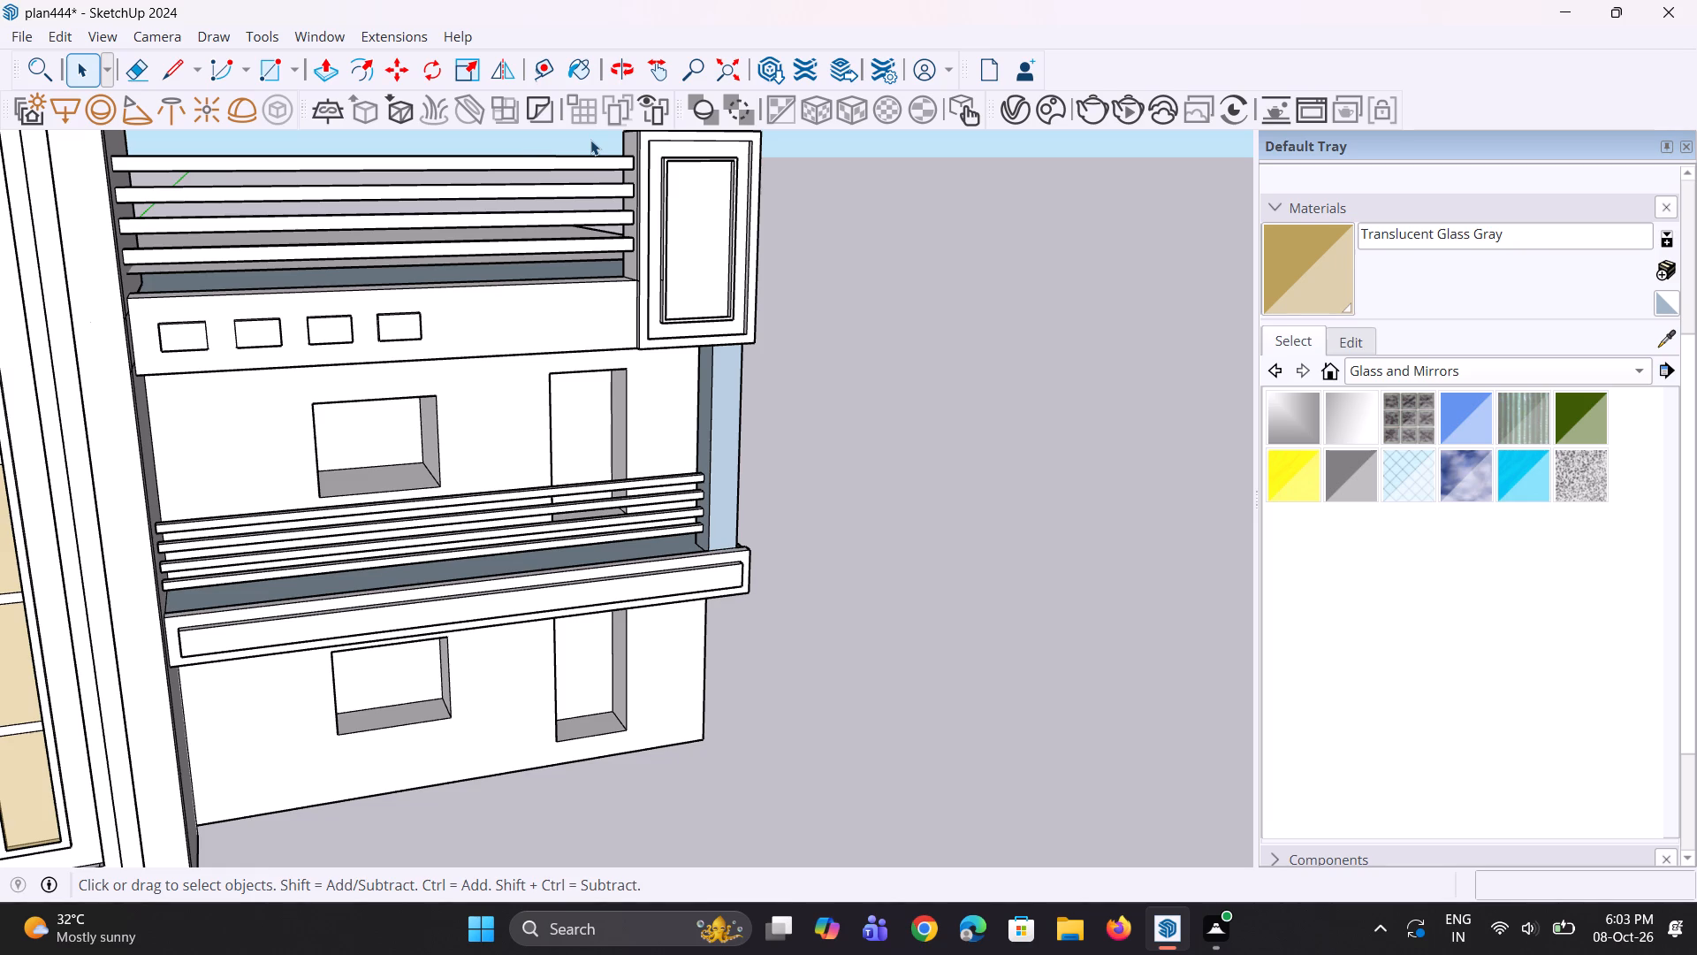
scroll(556, 6, "down", 4)
middle_click_drag(443, 431, 329, 387)
scroll(292, 425, "down", 4)
middle_click_drag(378, 584, 290, 591)
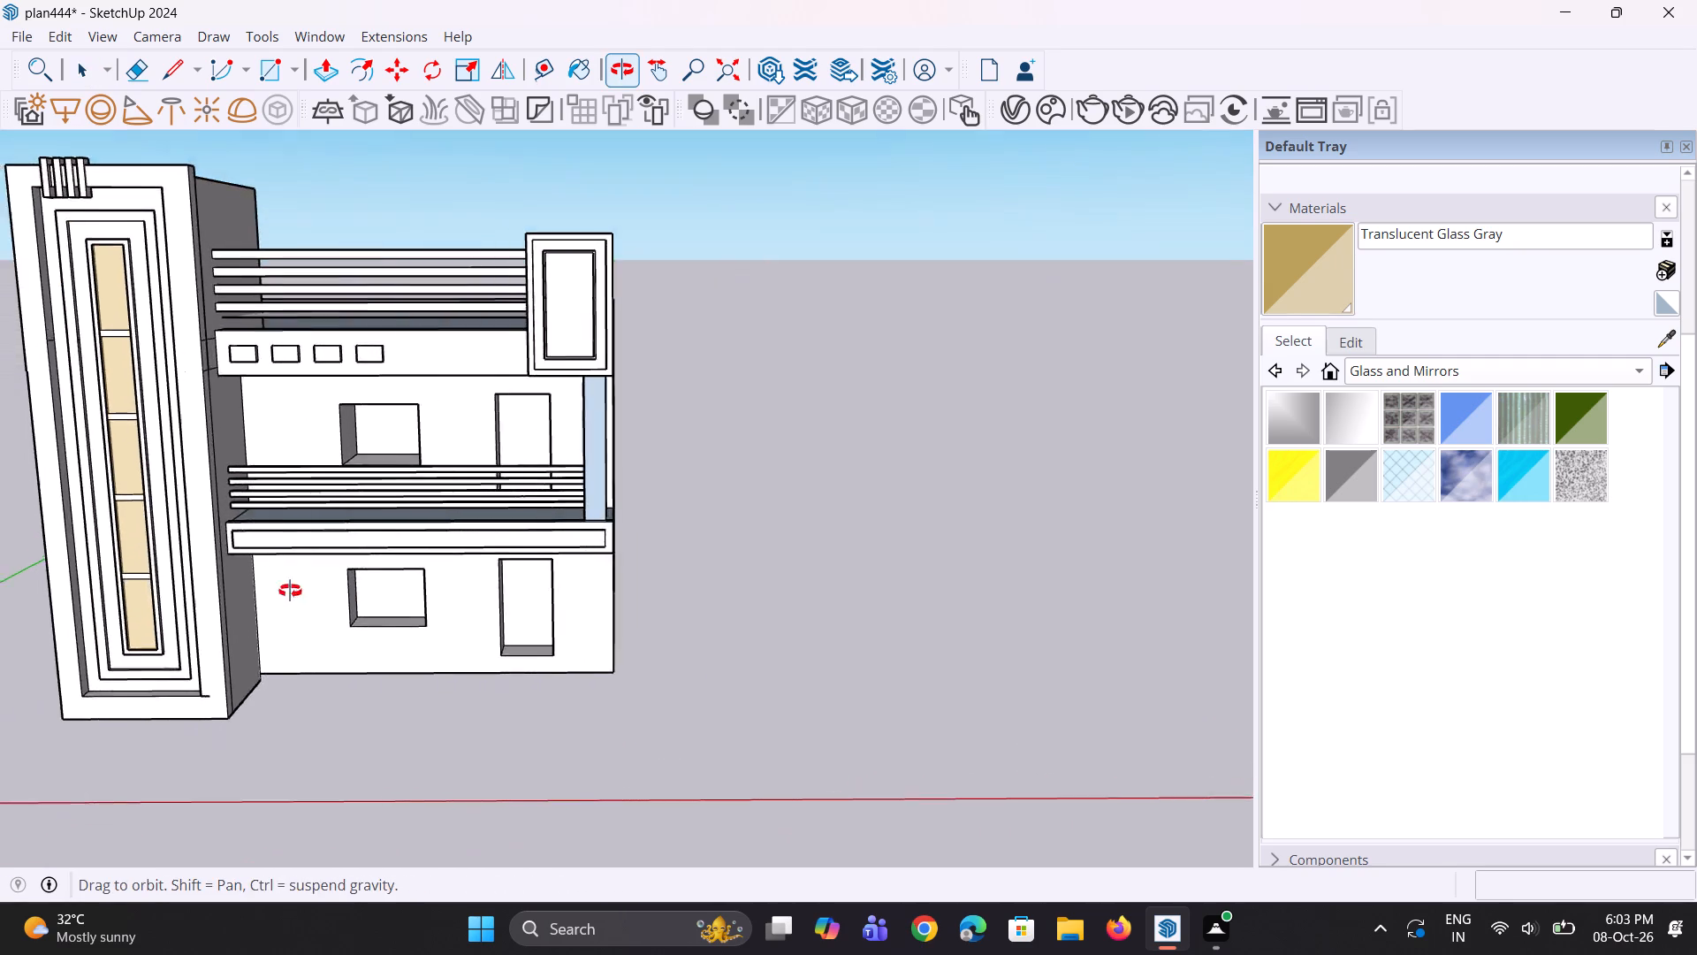
middle_click_drag(290, 591, 177, 583)
scroll(568, 449, "up", 3)
middle_click_drag(598, 458, 0, 561)
scroll(620, 502, "up", 4)
middle_click_drag(415, 520, 1409, 531)
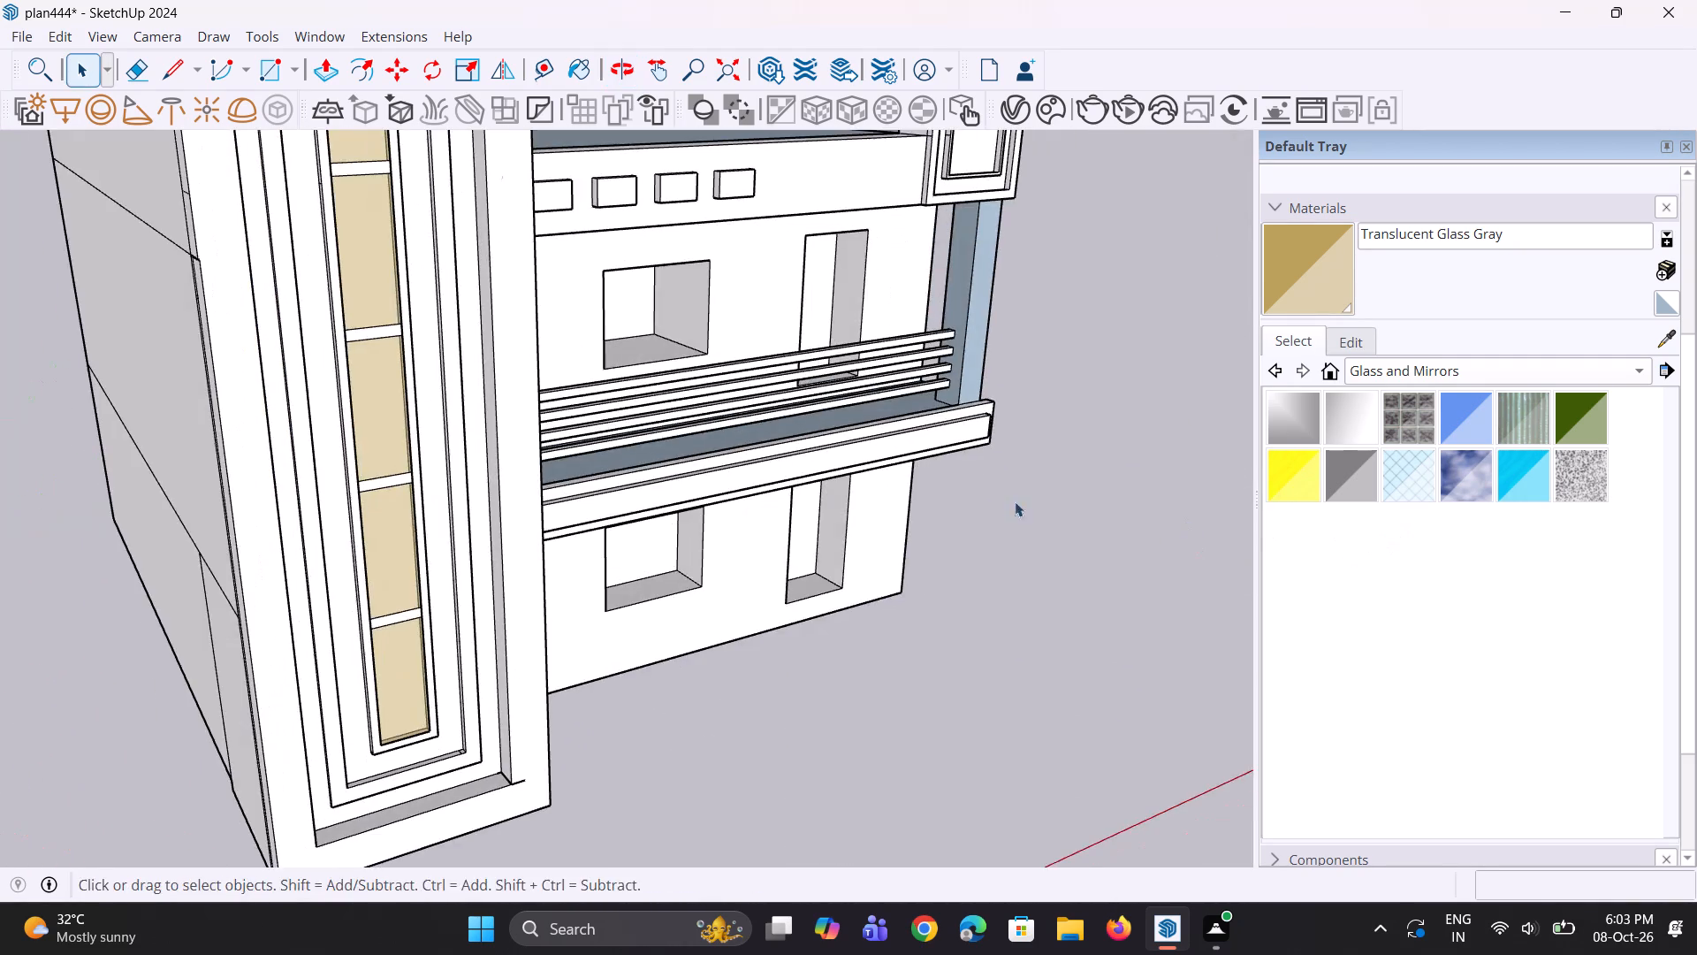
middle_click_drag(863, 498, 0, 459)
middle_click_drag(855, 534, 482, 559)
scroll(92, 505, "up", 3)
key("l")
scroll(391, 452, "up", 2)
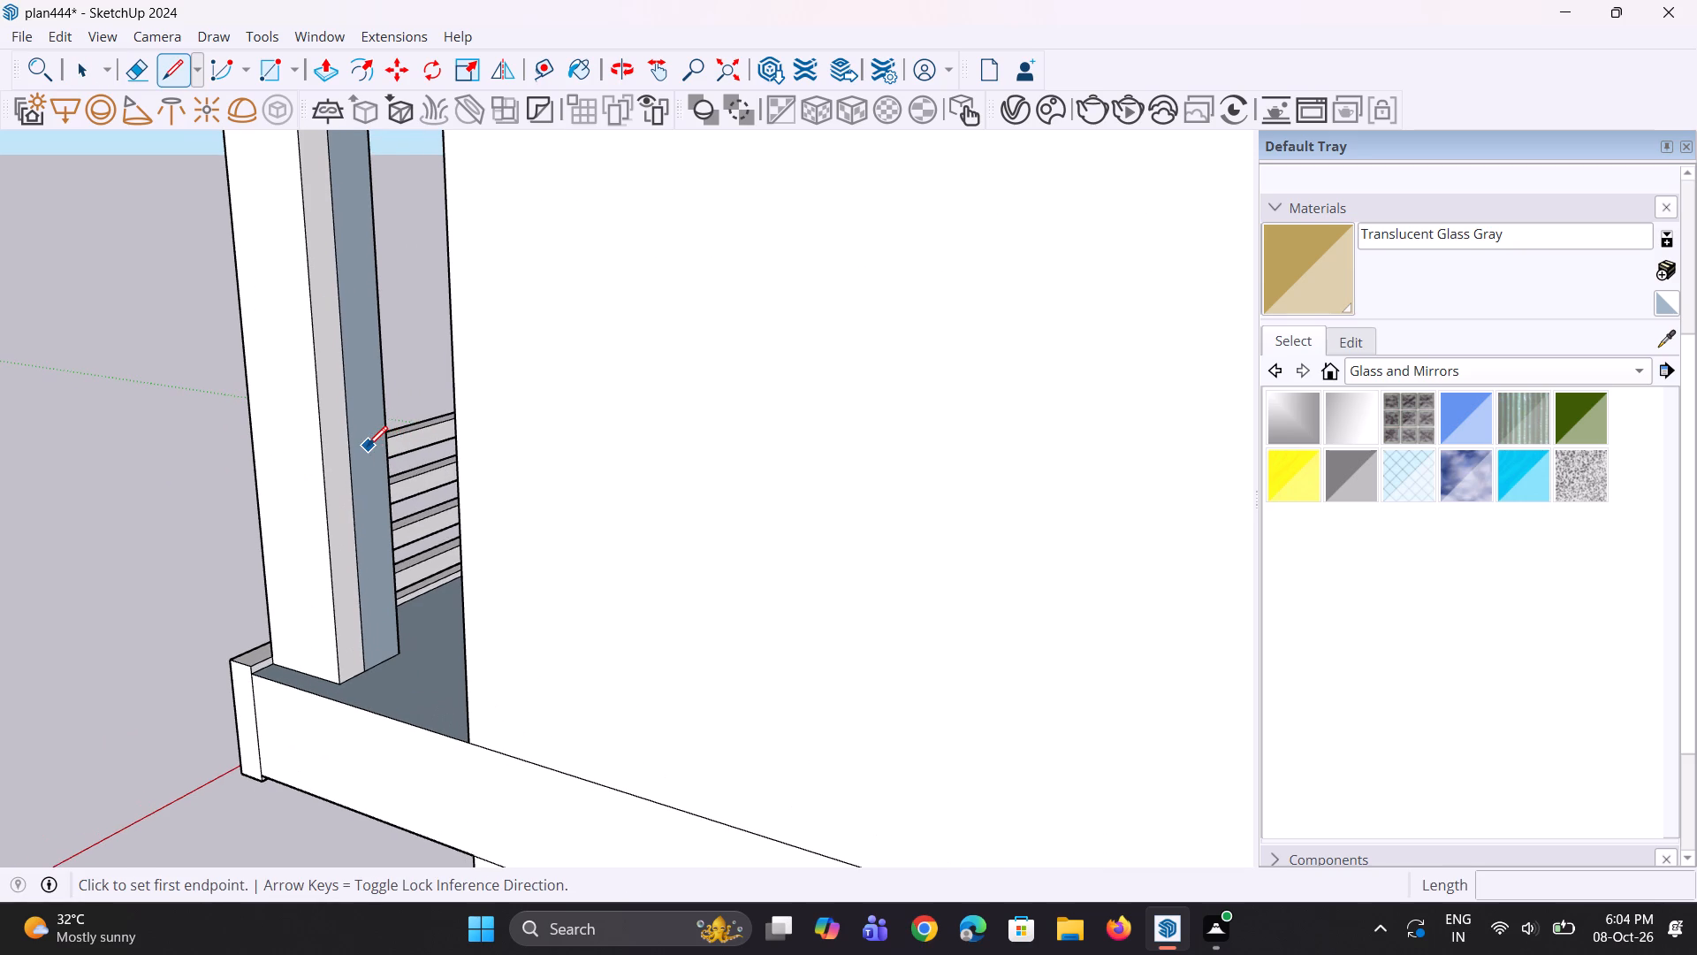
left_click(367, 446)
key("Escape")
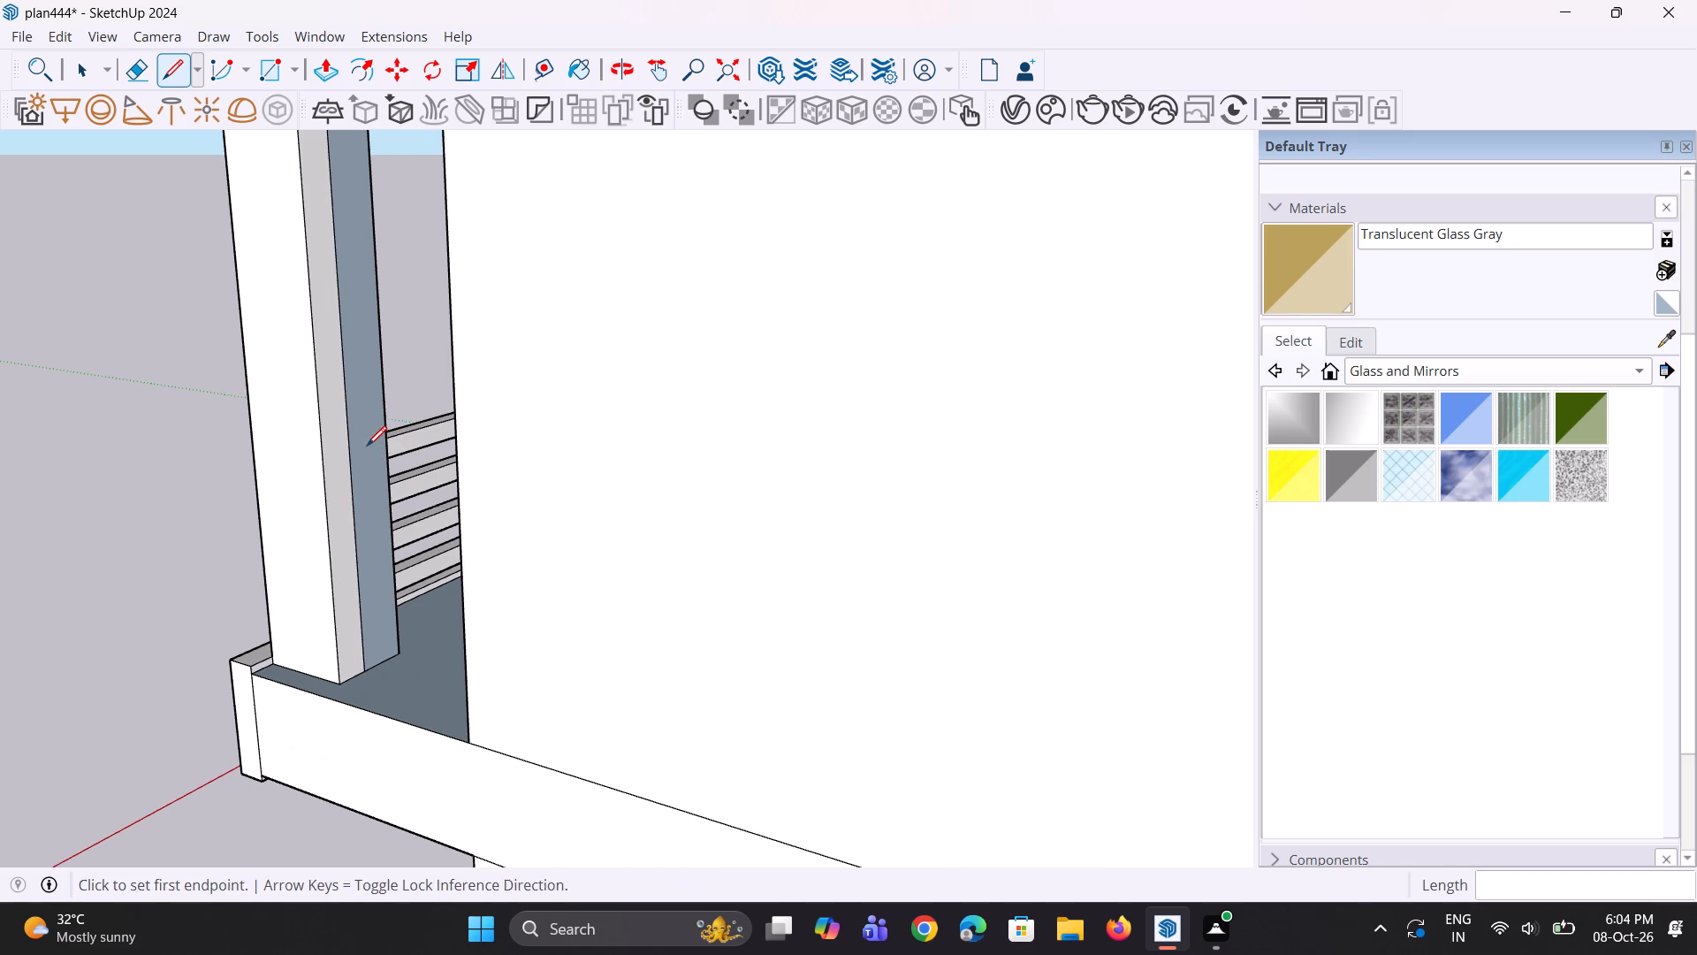
Erase the vertical edge dividing the corner column's side face at the open end of the balcony.
key("e")
left_click(350, 443)
Draw a line about 2' 11 5/16" long from the corner column's side face toward the house wall across the balcony's open end.
middle_click_drag(369, 459, 386, 492)
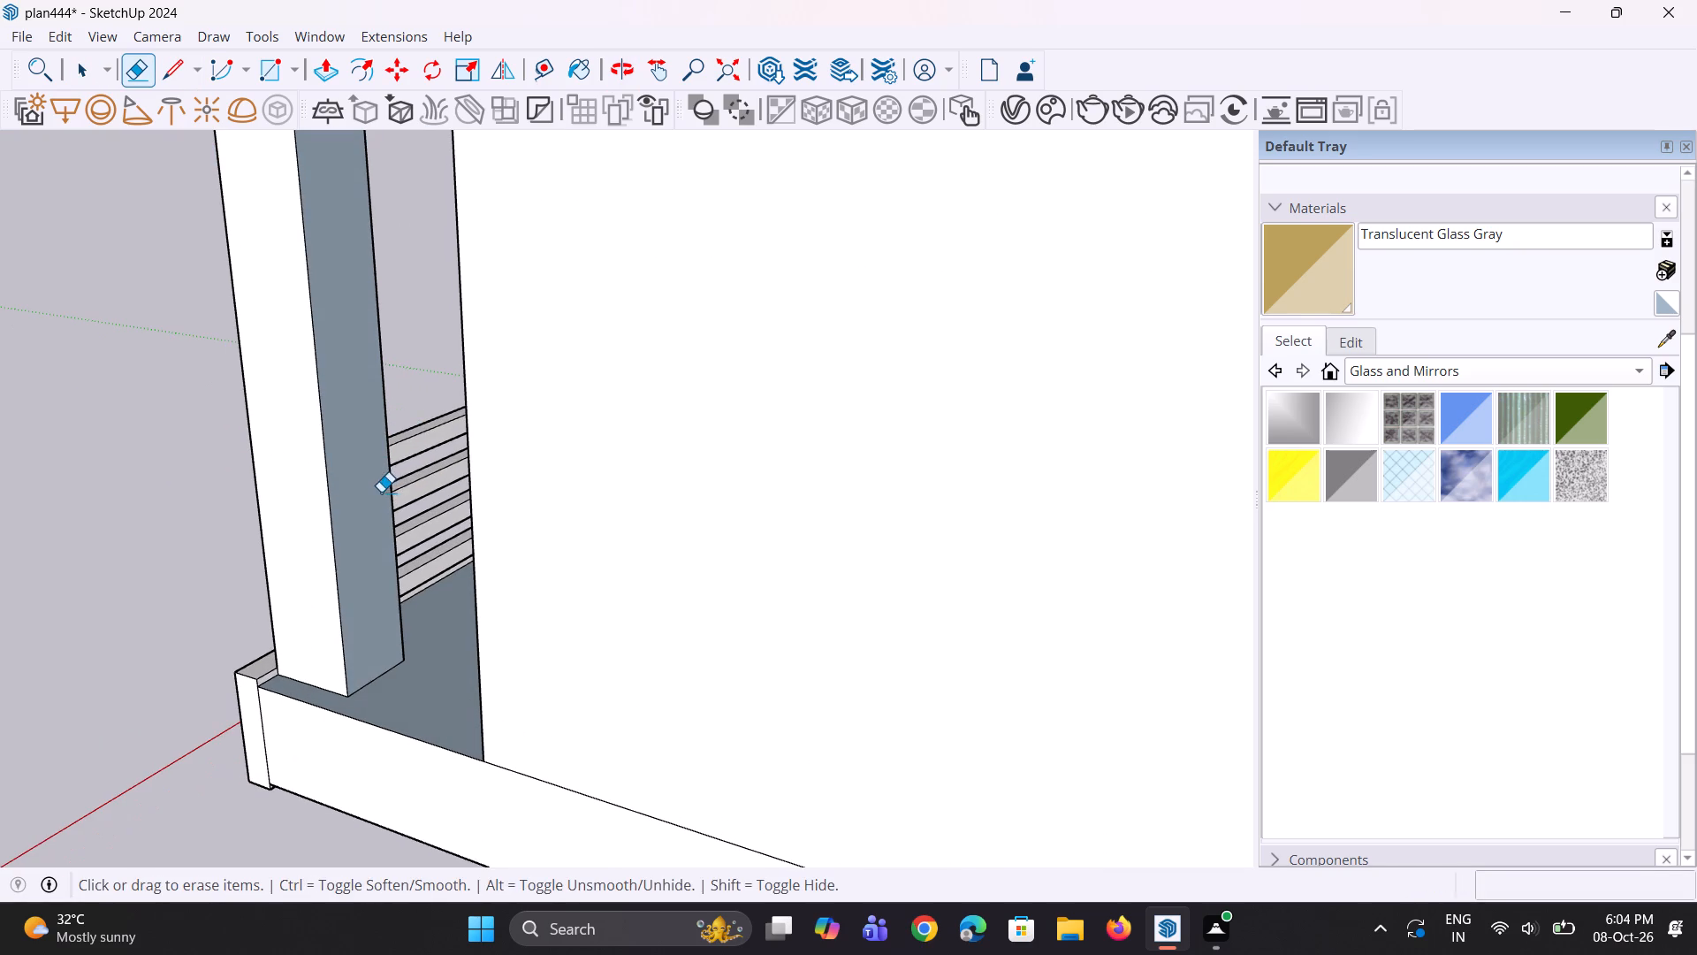
key("l")
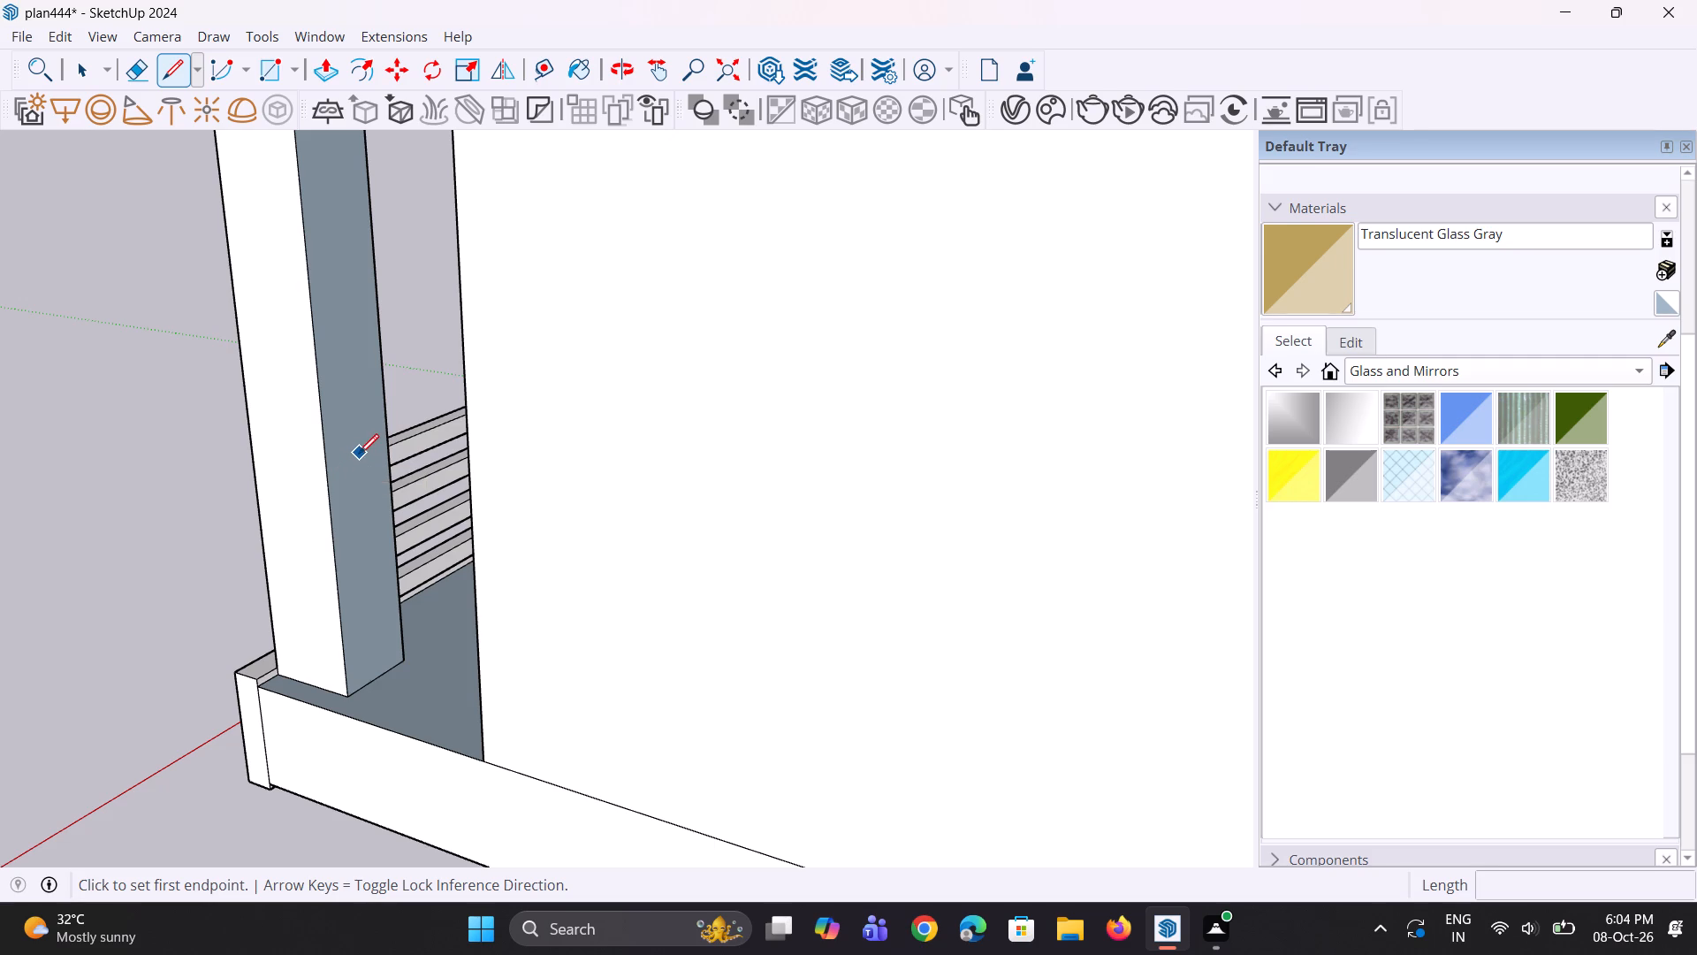
left_click(360, 460)
middle_click_drag(380, 477, 456, 469)
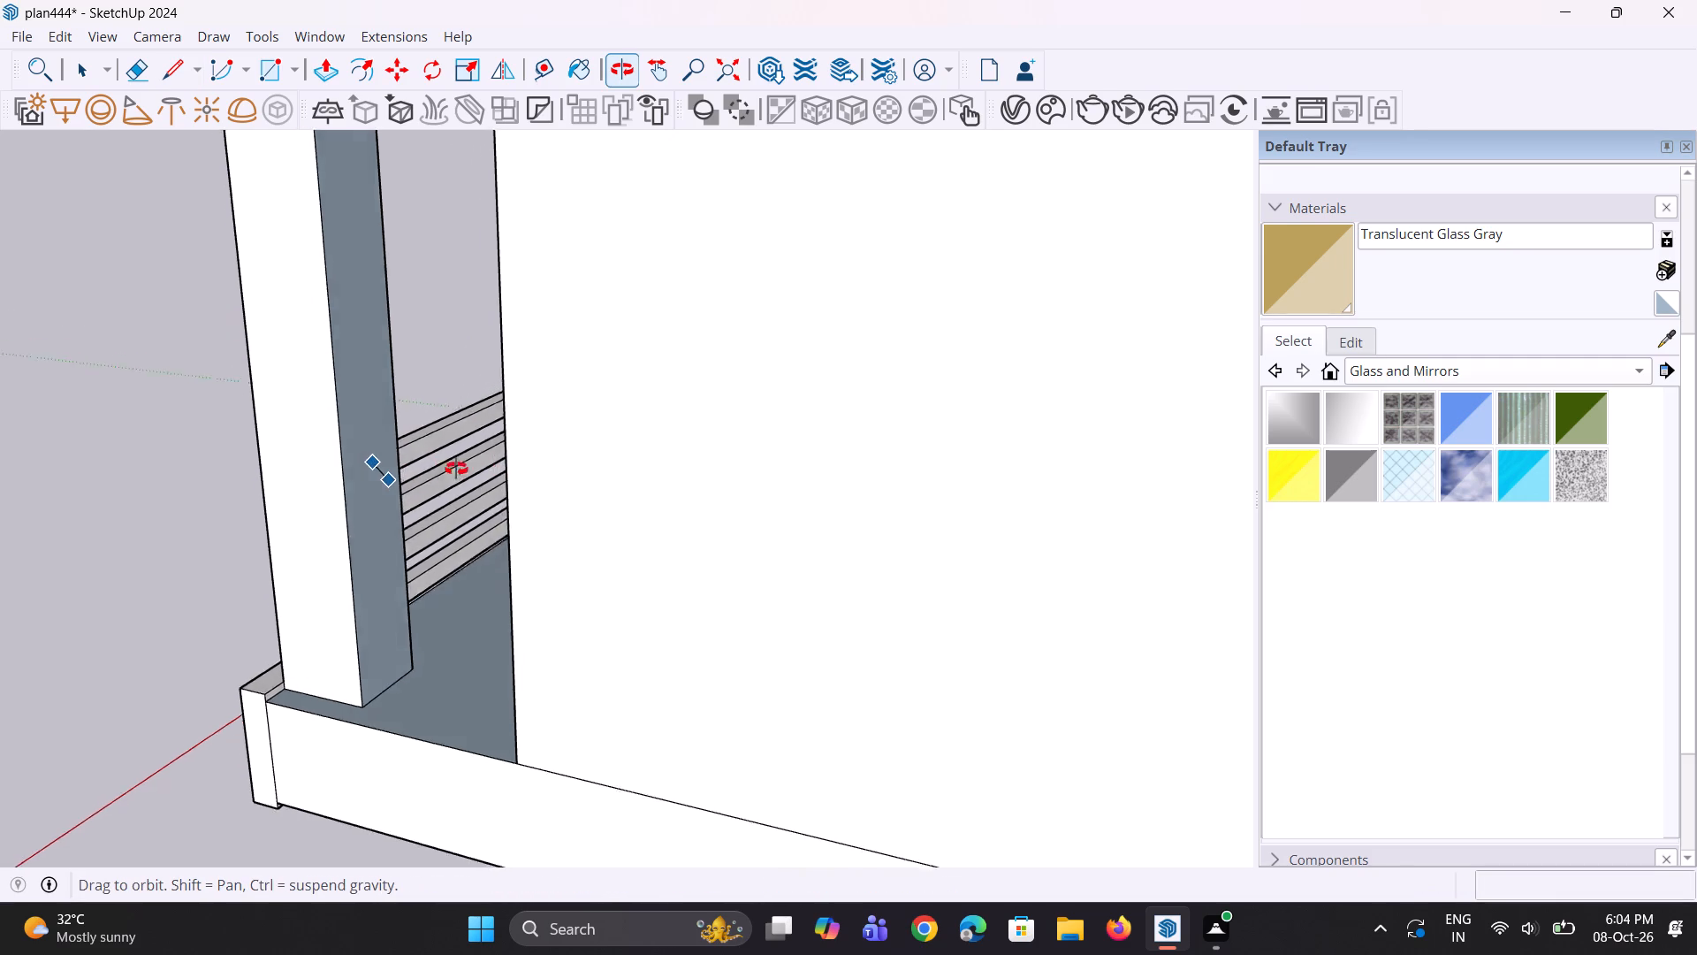
middle_click_drag(456, 469, 688, 447)
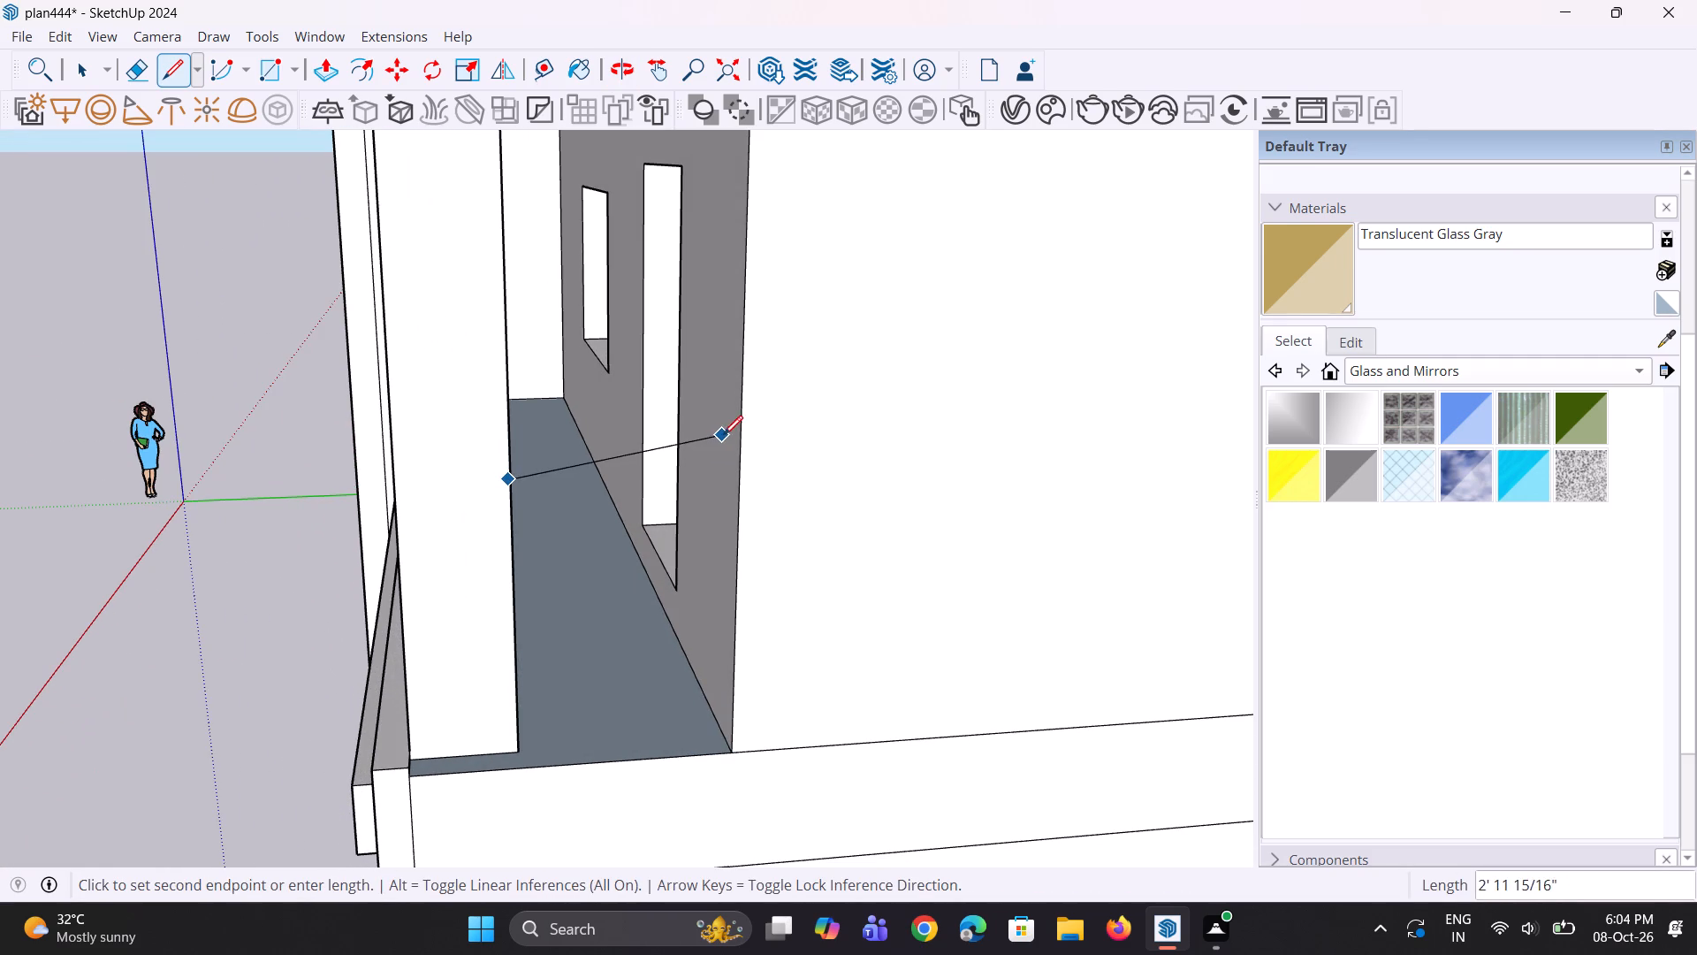
left_click(715, 468)
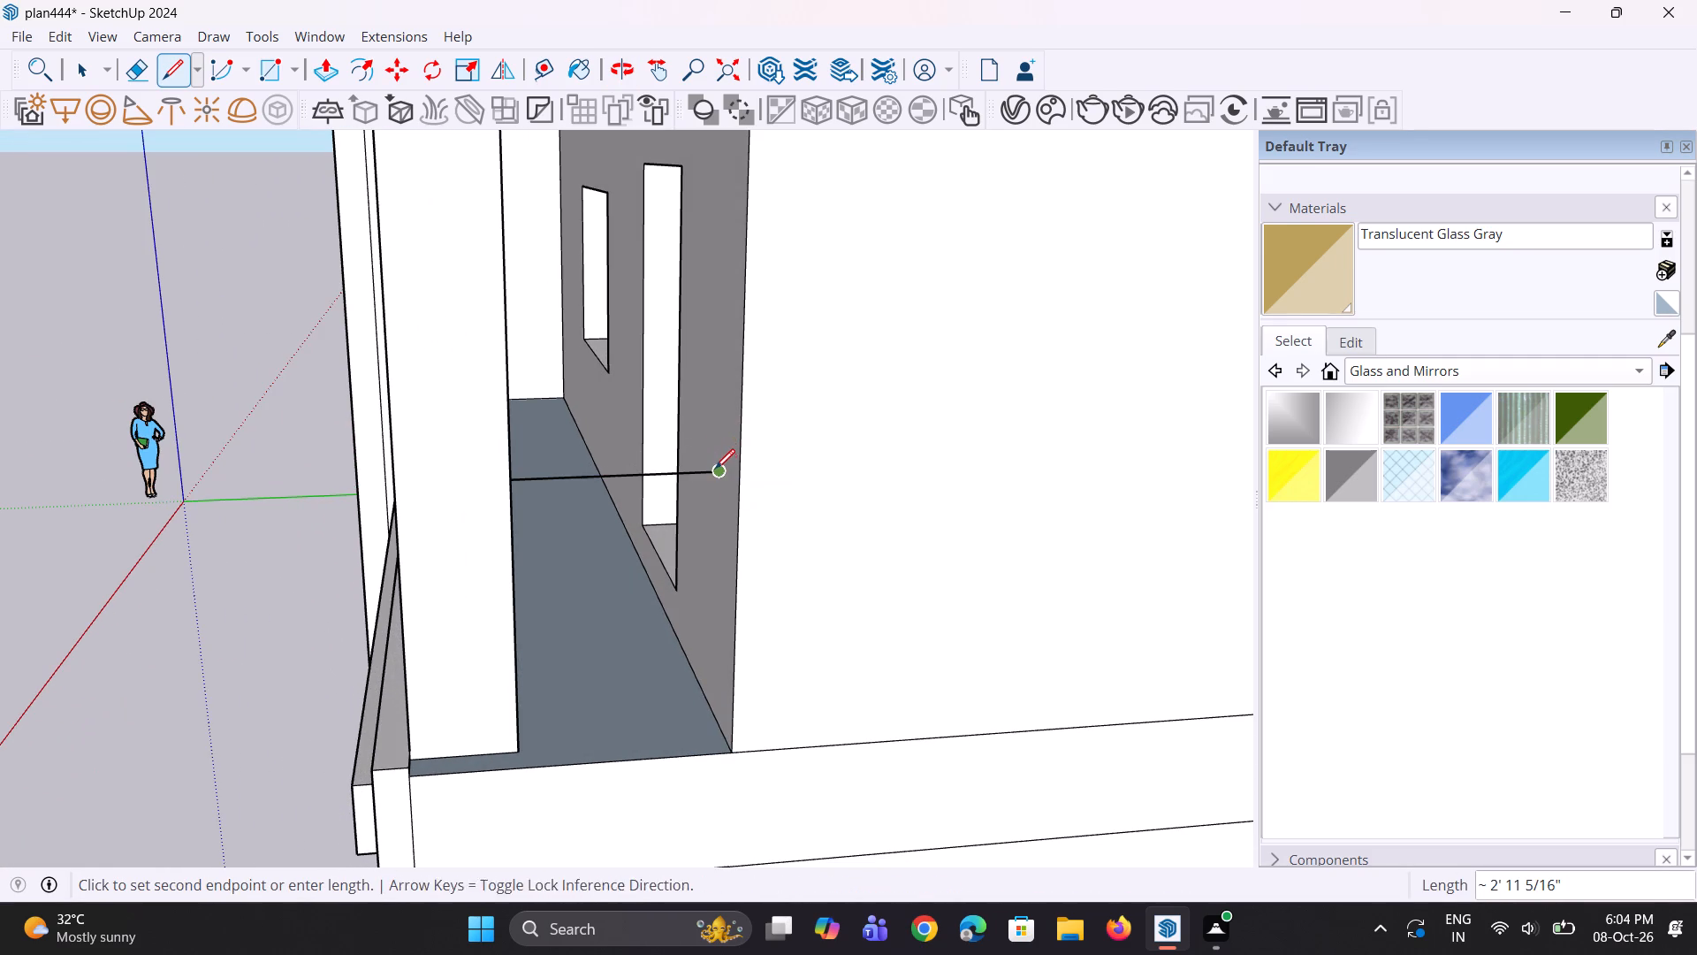
middle_click_drag(736, 504, 632, 581)
middle_click_drag(635, 572, 993, 571)
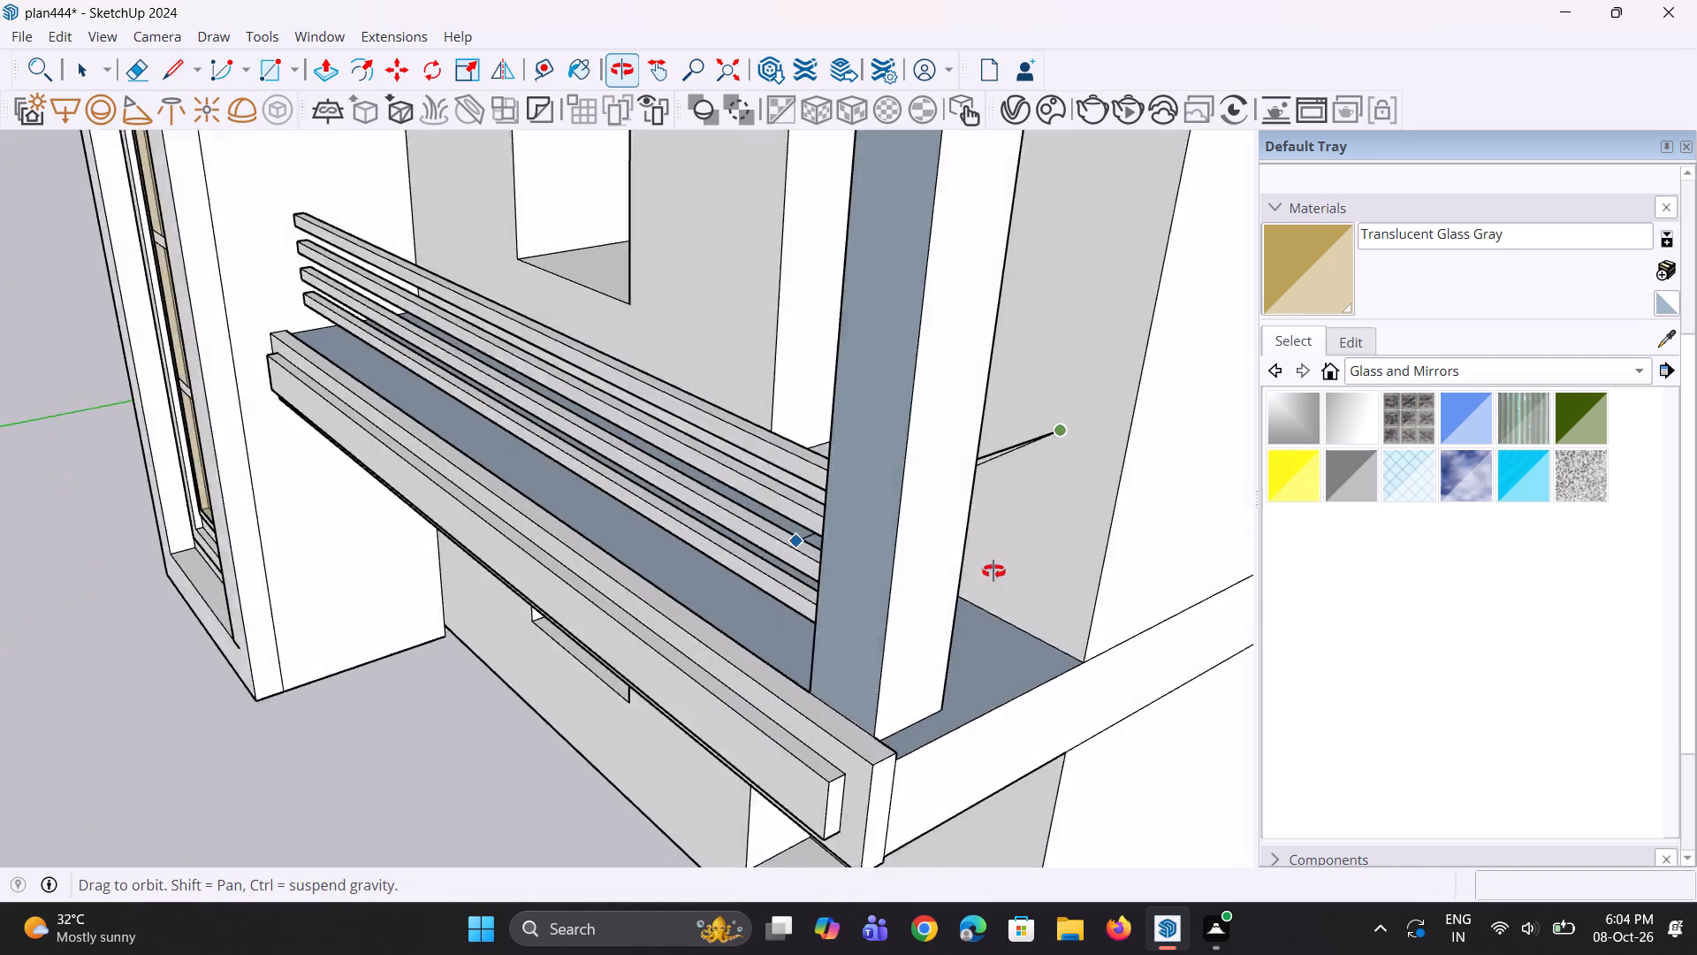
Copy the line across the balcony's open end about 8 13/16" straight down, making three evenly spaced copies below it.
middle_click_drag(993, 571, 940, 537)
key("space")
key("space")
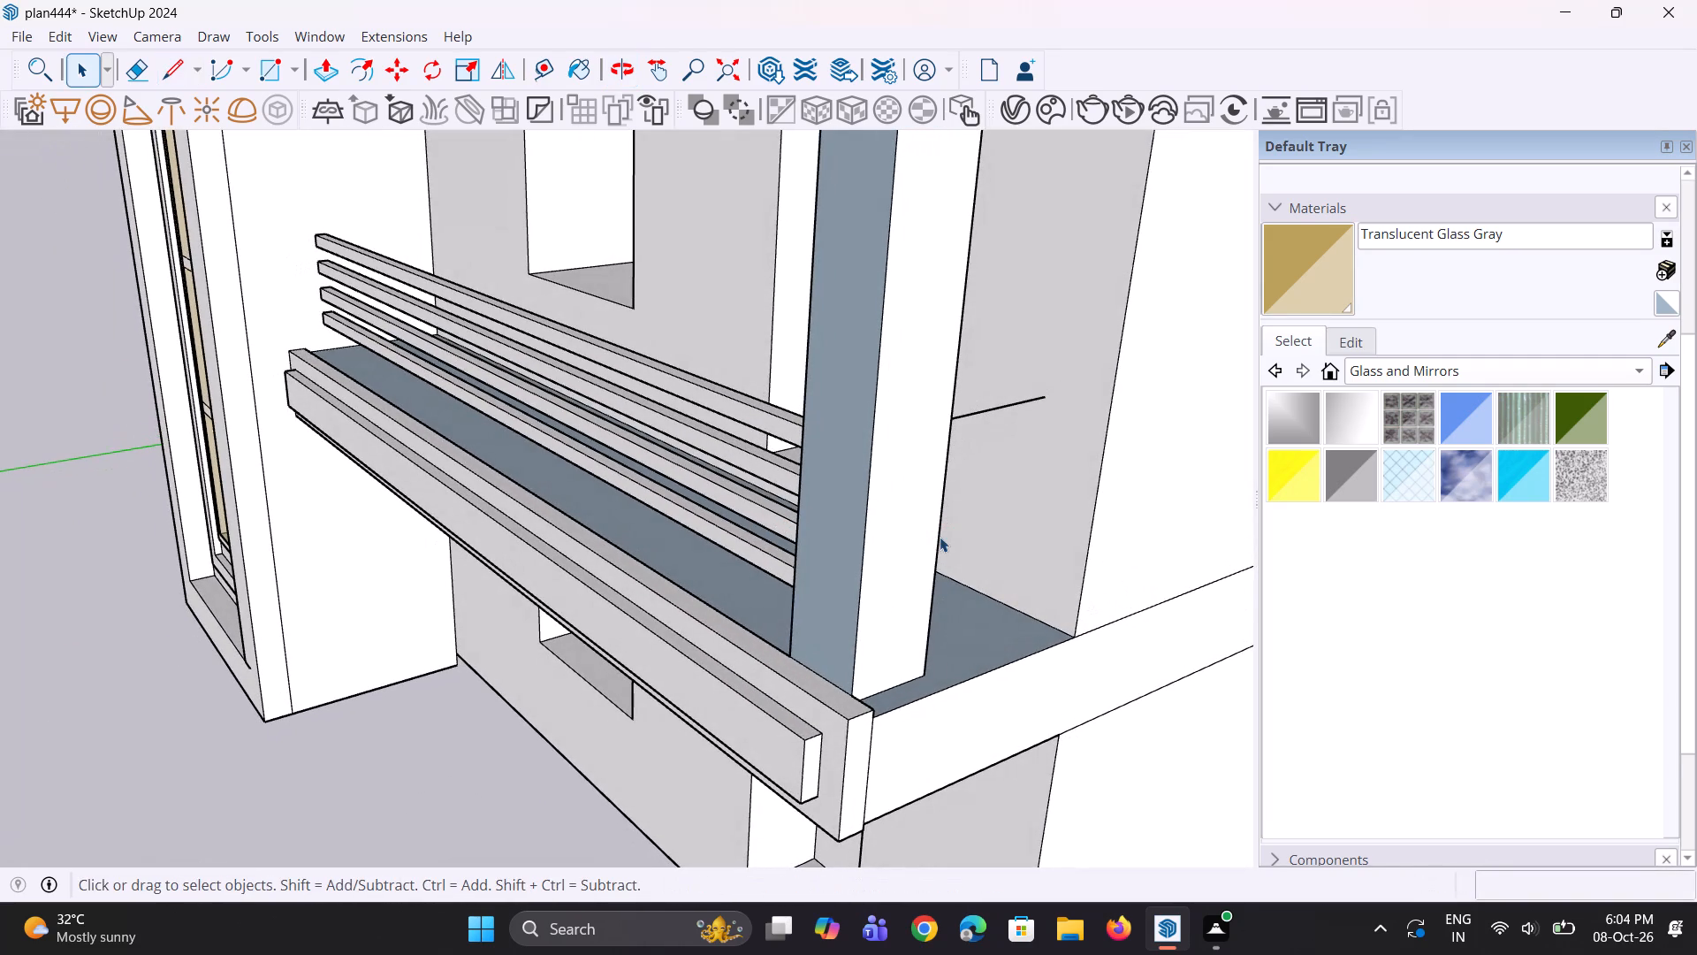
left_click(1003, 407)
key("m")
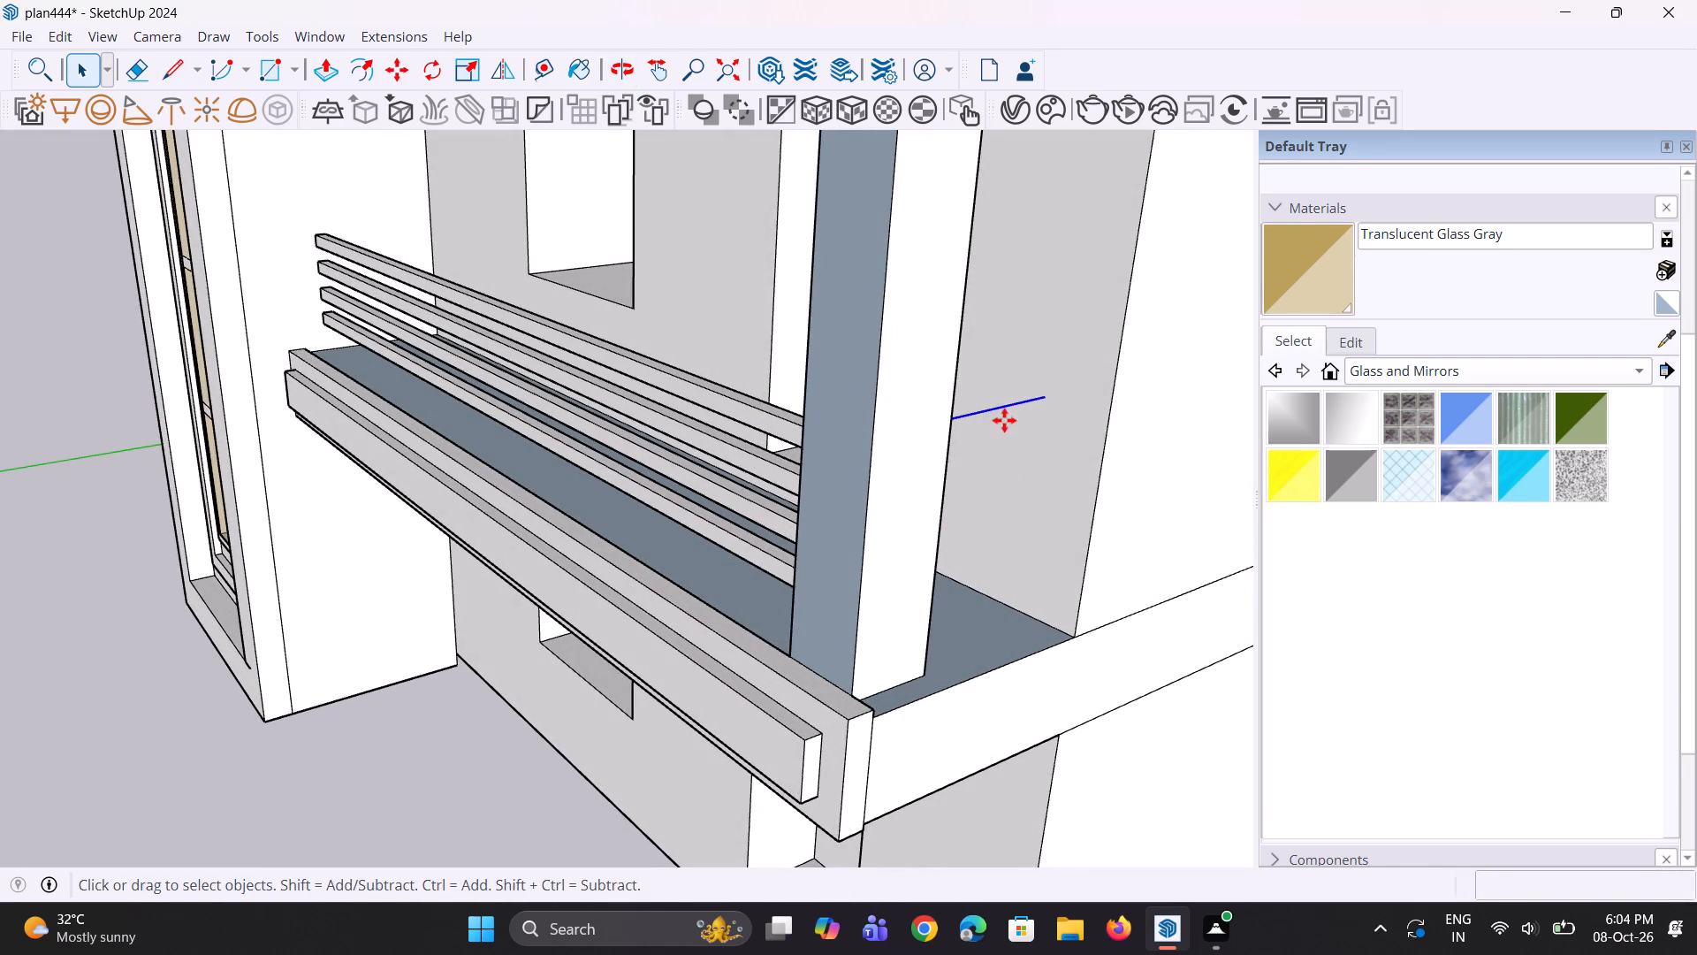
left_click(1048, 401)
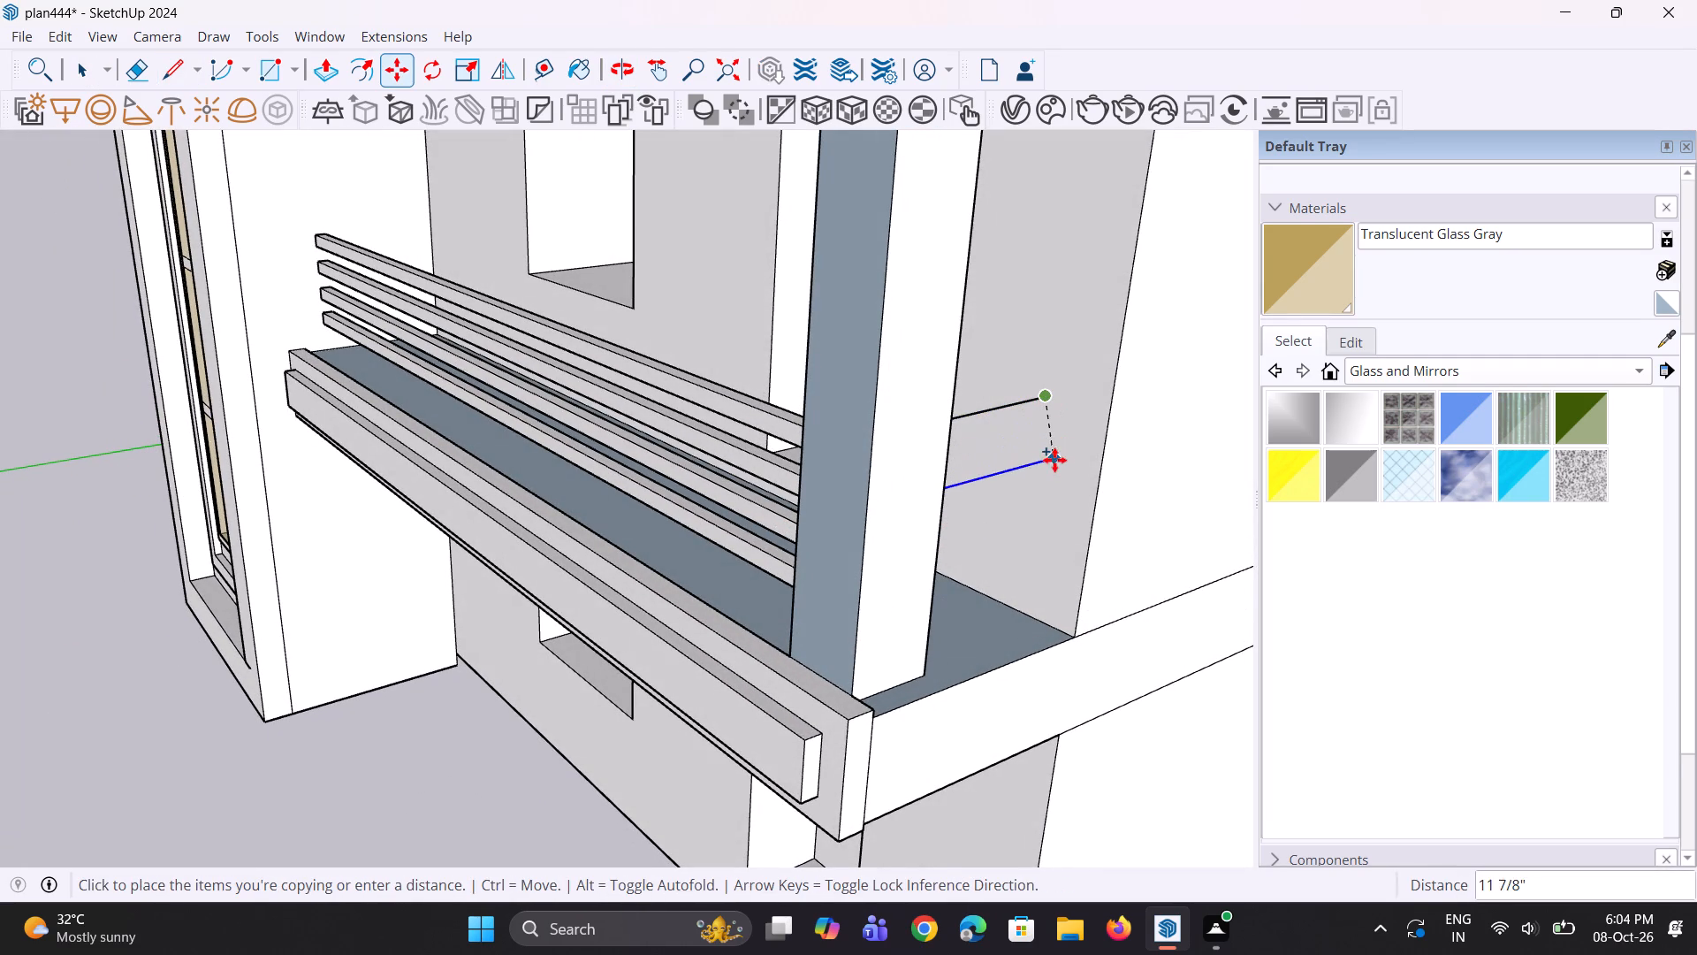
left_click(1047, 443)
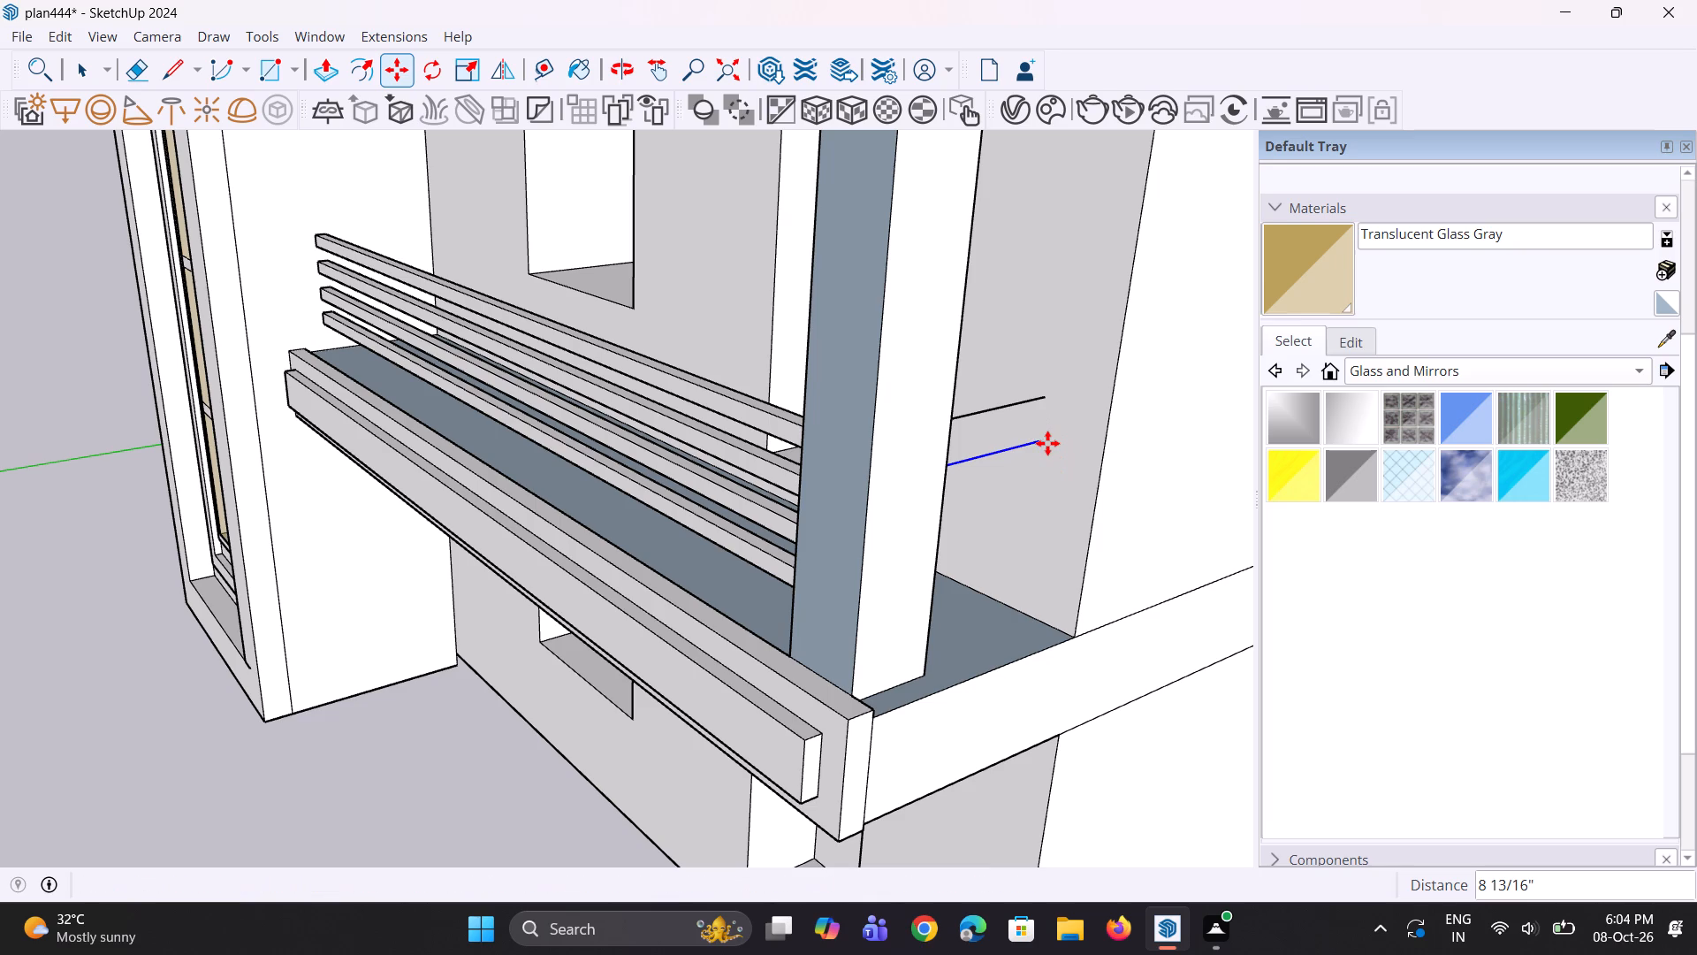
key("asterisk")
key("3")
key("Return")
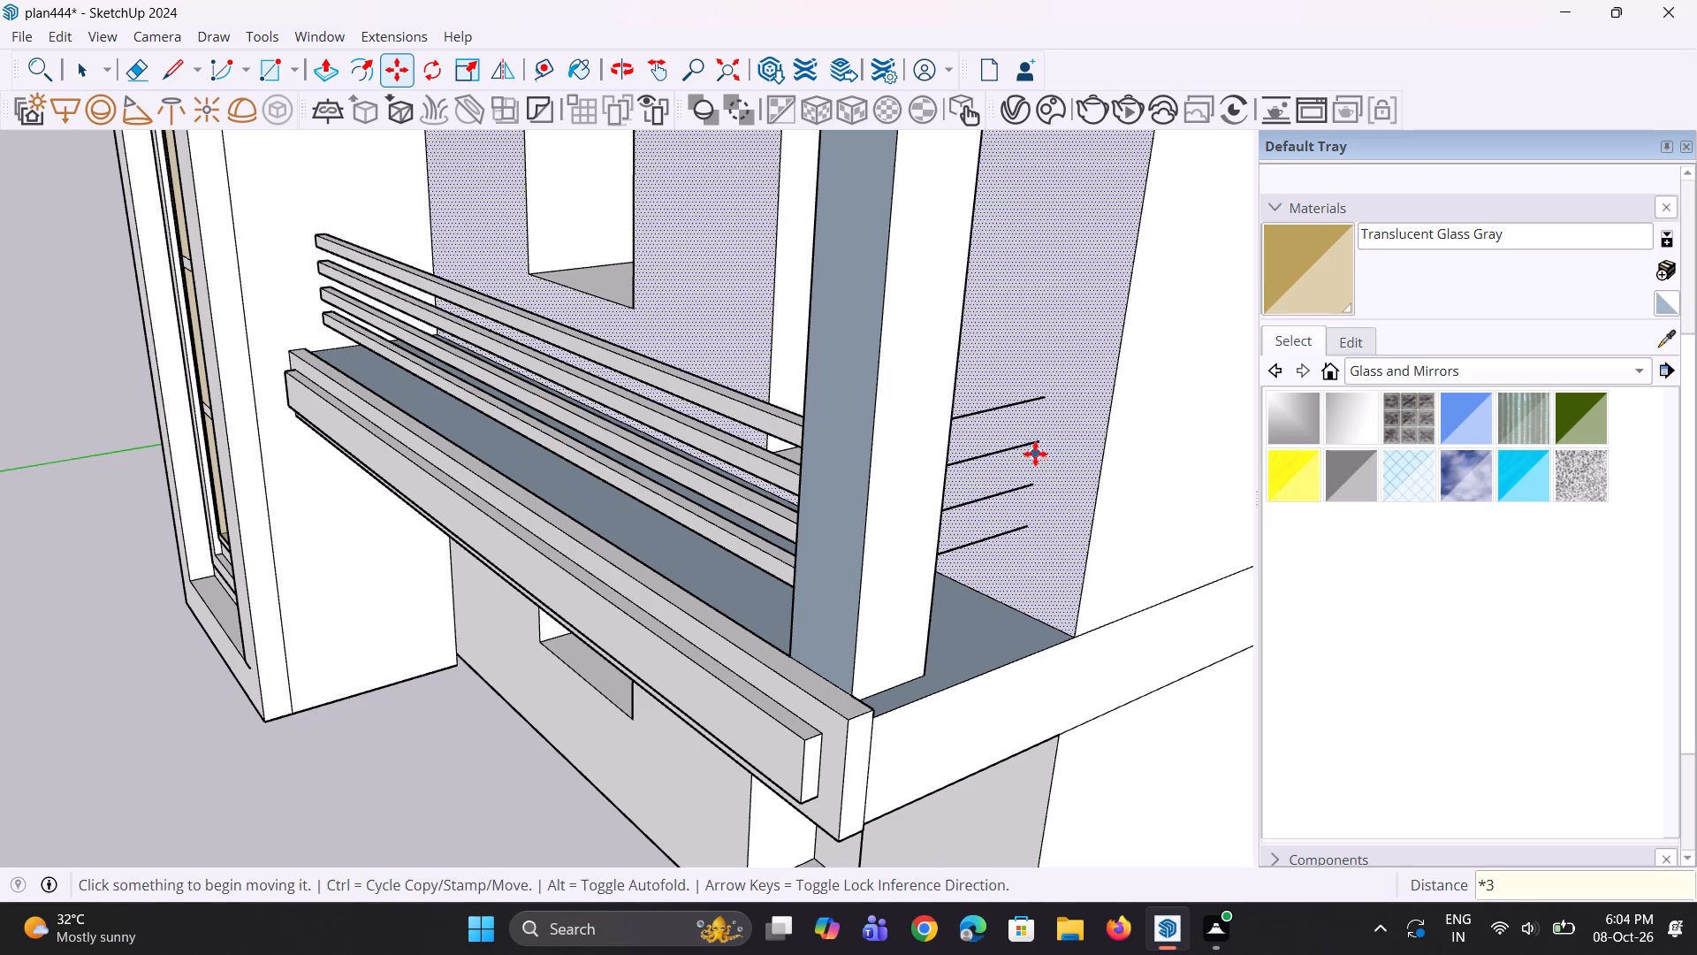
Draw a rectangle about 3 1/2" by 4 5/8" around the top line's end on the corner column's side face.
middle_click_drag(1042, 569, 851, 598)
key("space")
middle_click_drag(846, 600, 516, 661)
scroll(521, 559, "up", 1)
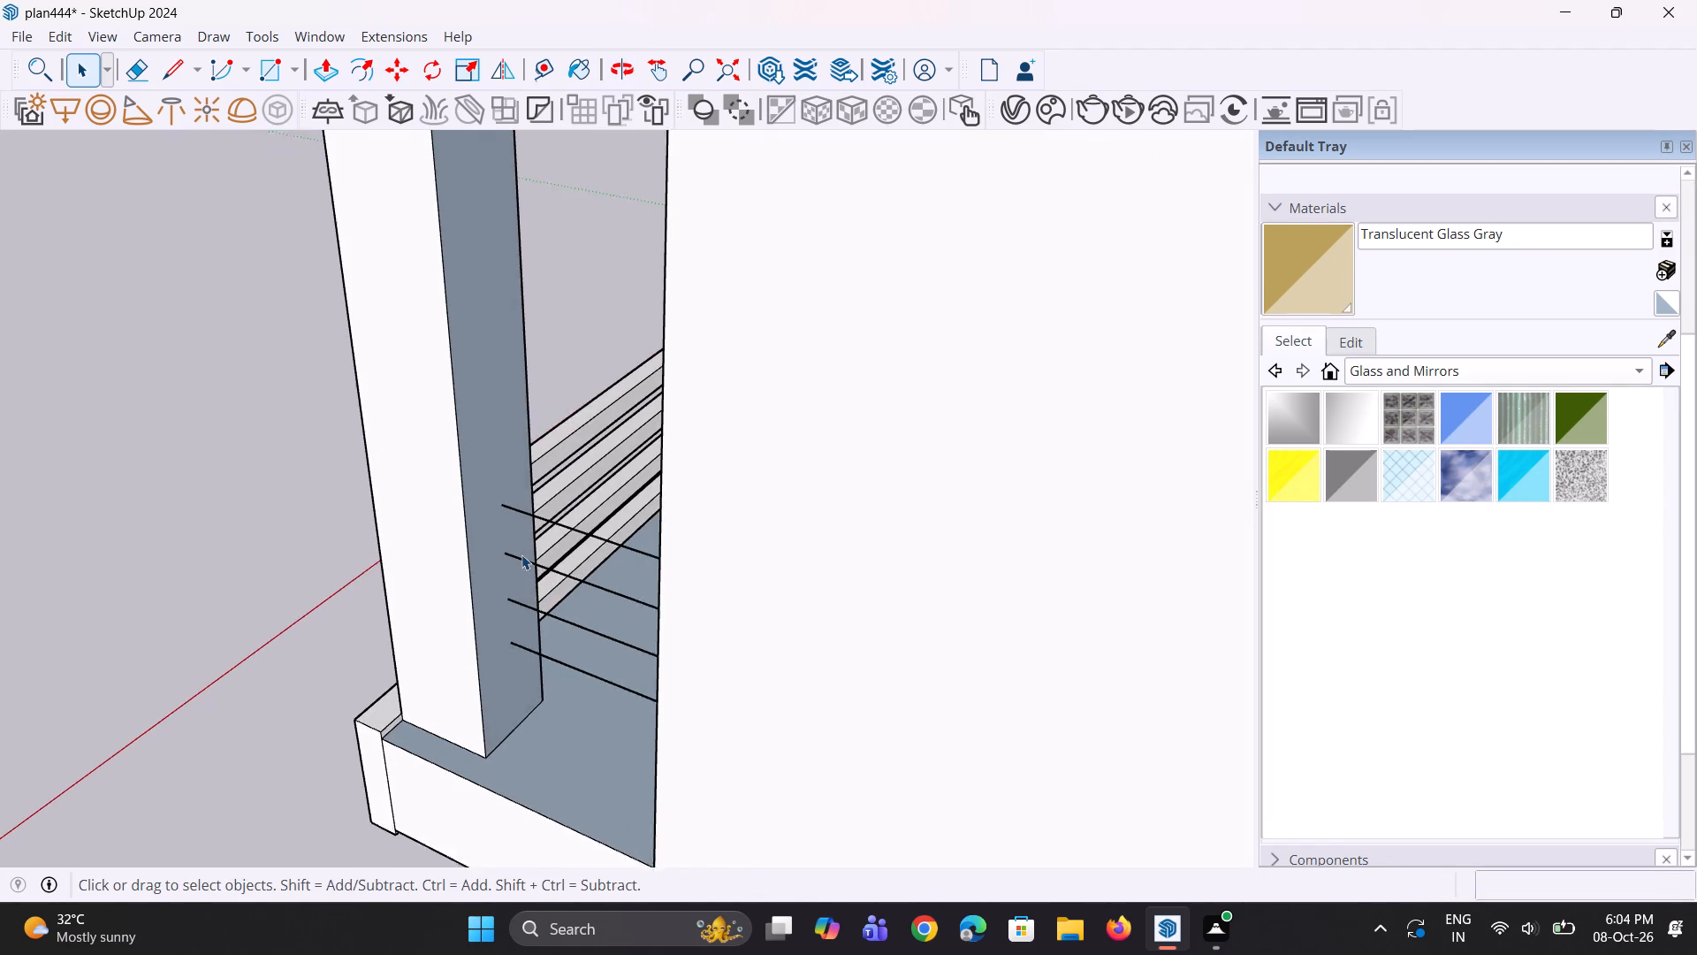
scroll(521, 554, "up", 3)
key("r")
scroll(504, 510, "up", 6)
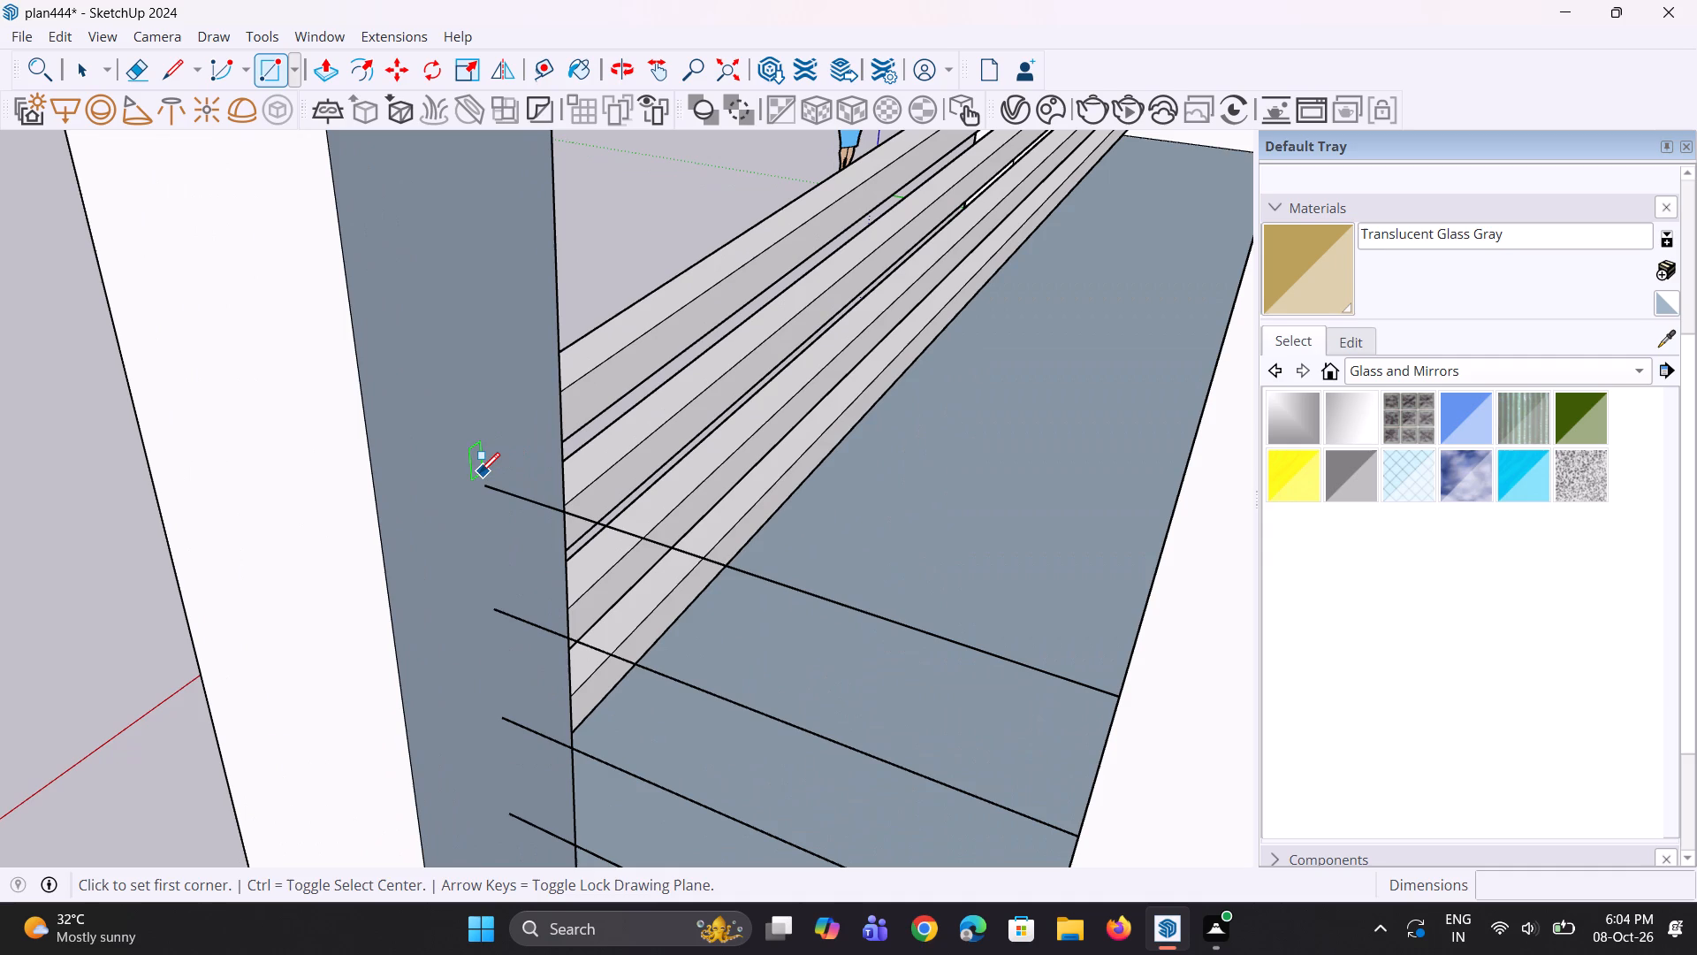
left_click(474, 473)
left_click(514, 514)
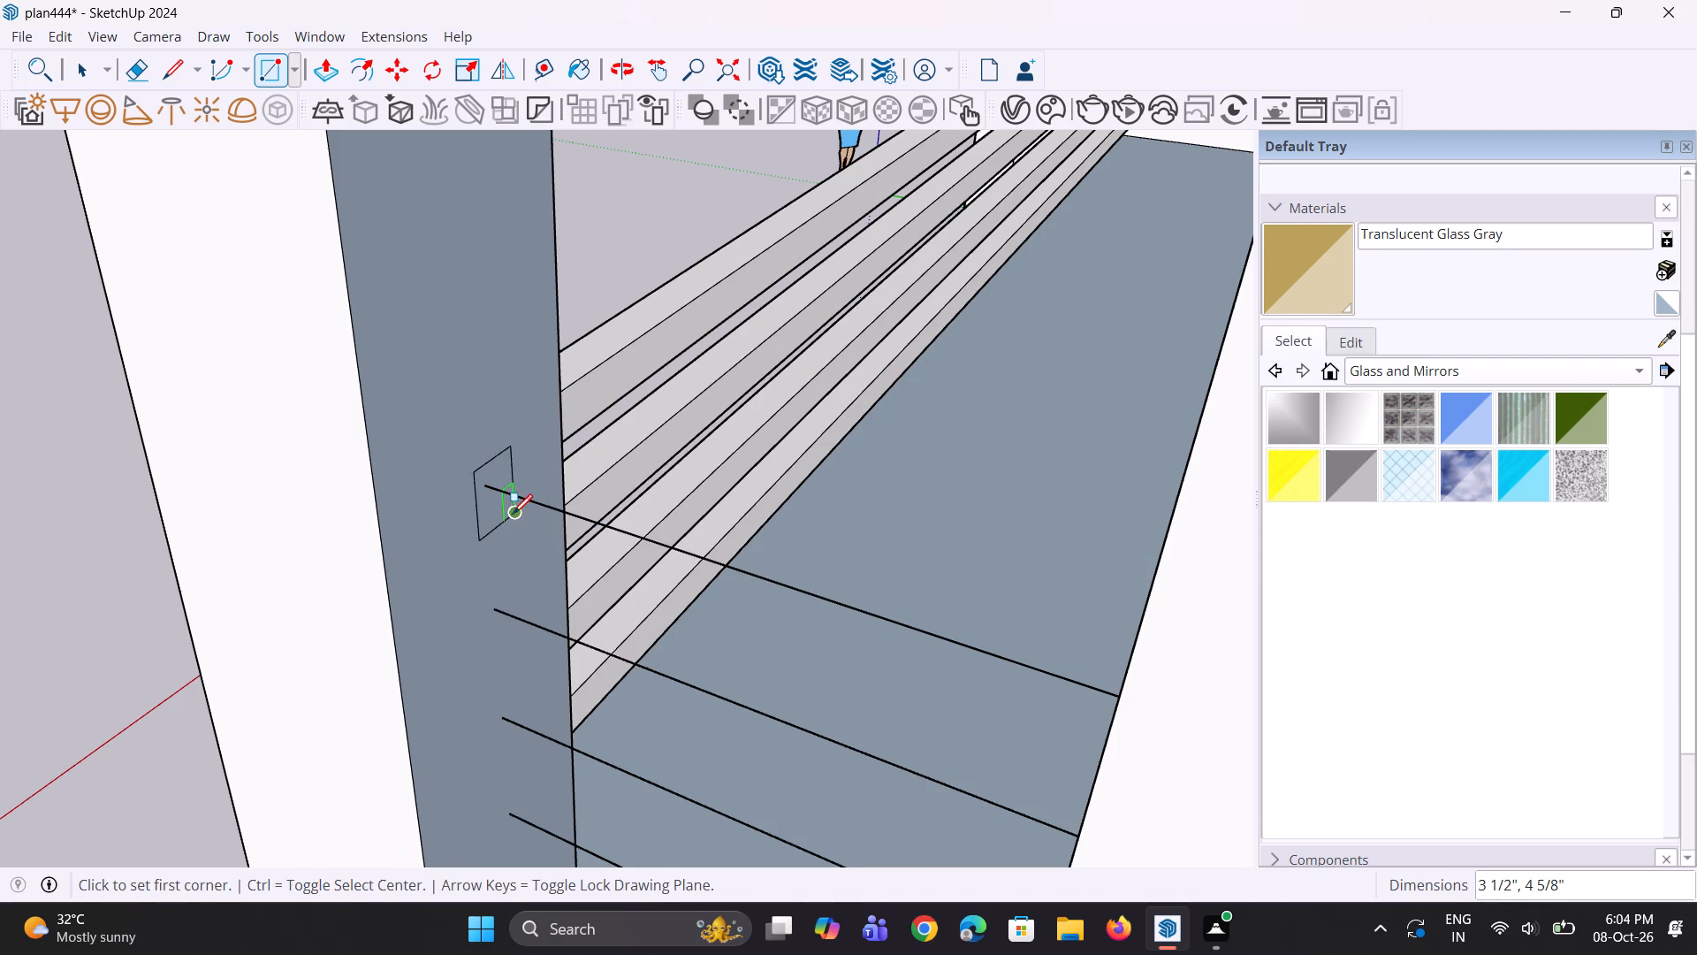
Move the rectangle's bottom edge up on the column face to make the profile roughly square.
middle_click_drag(504, 504, 464, 463)
key("space")
key("space")
left_click(476, 501)
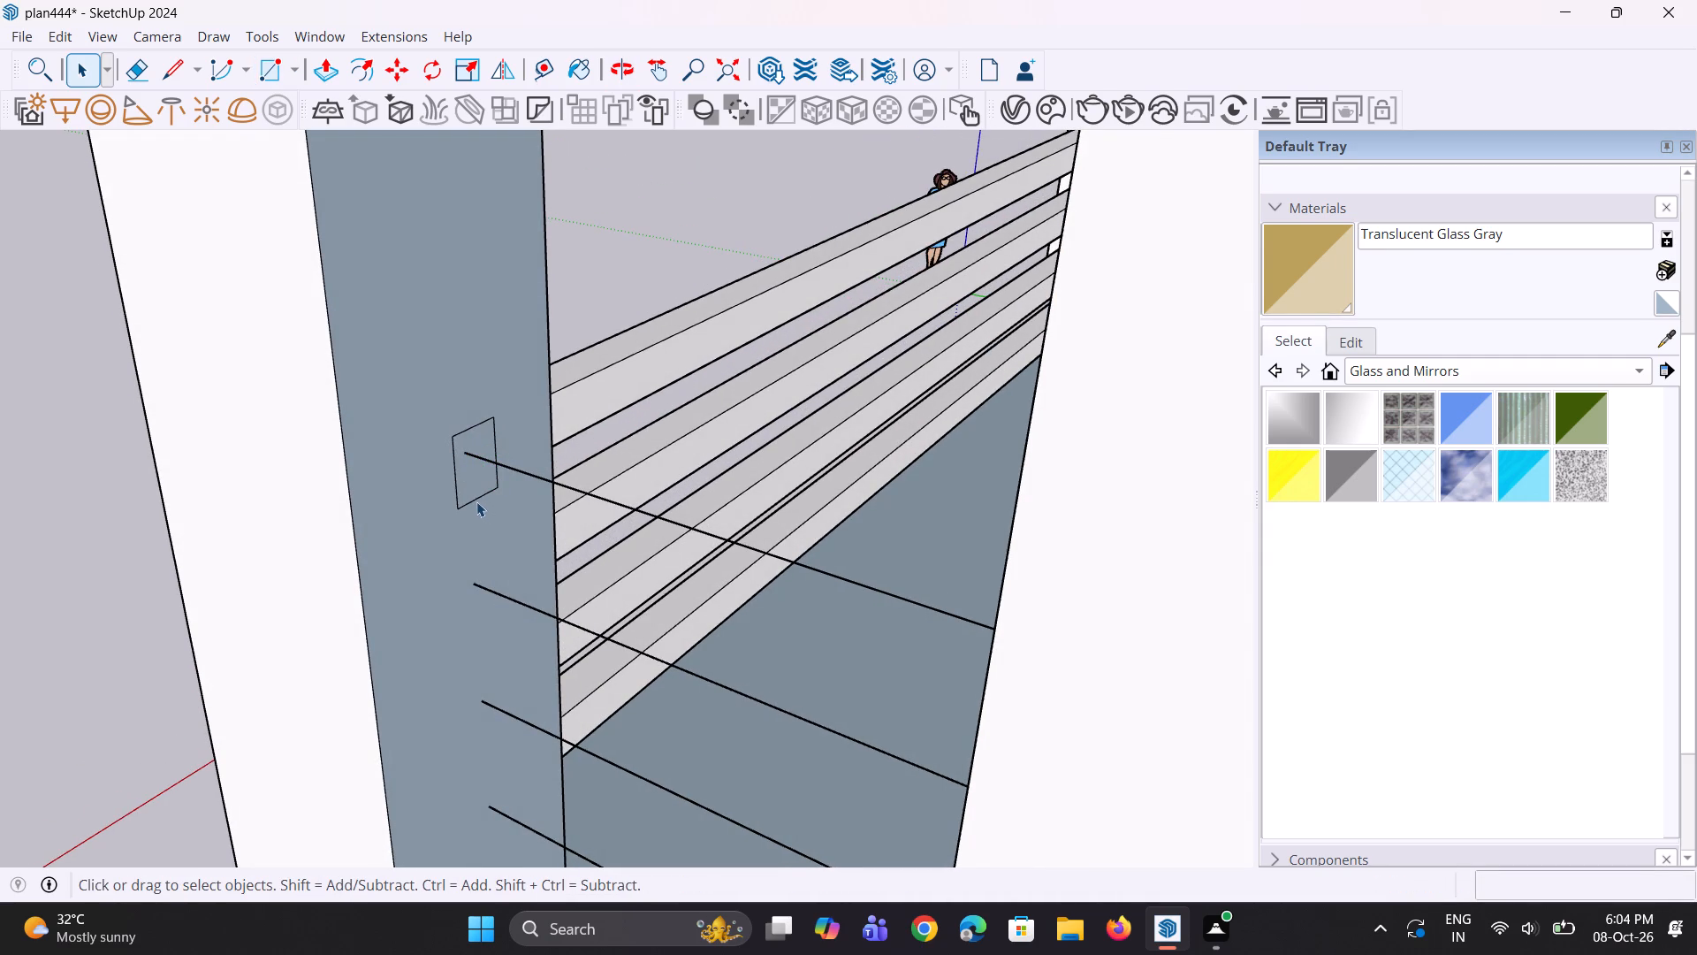
scroll(453, 549, "up", 1)
key("m")
left_click(458, 508)
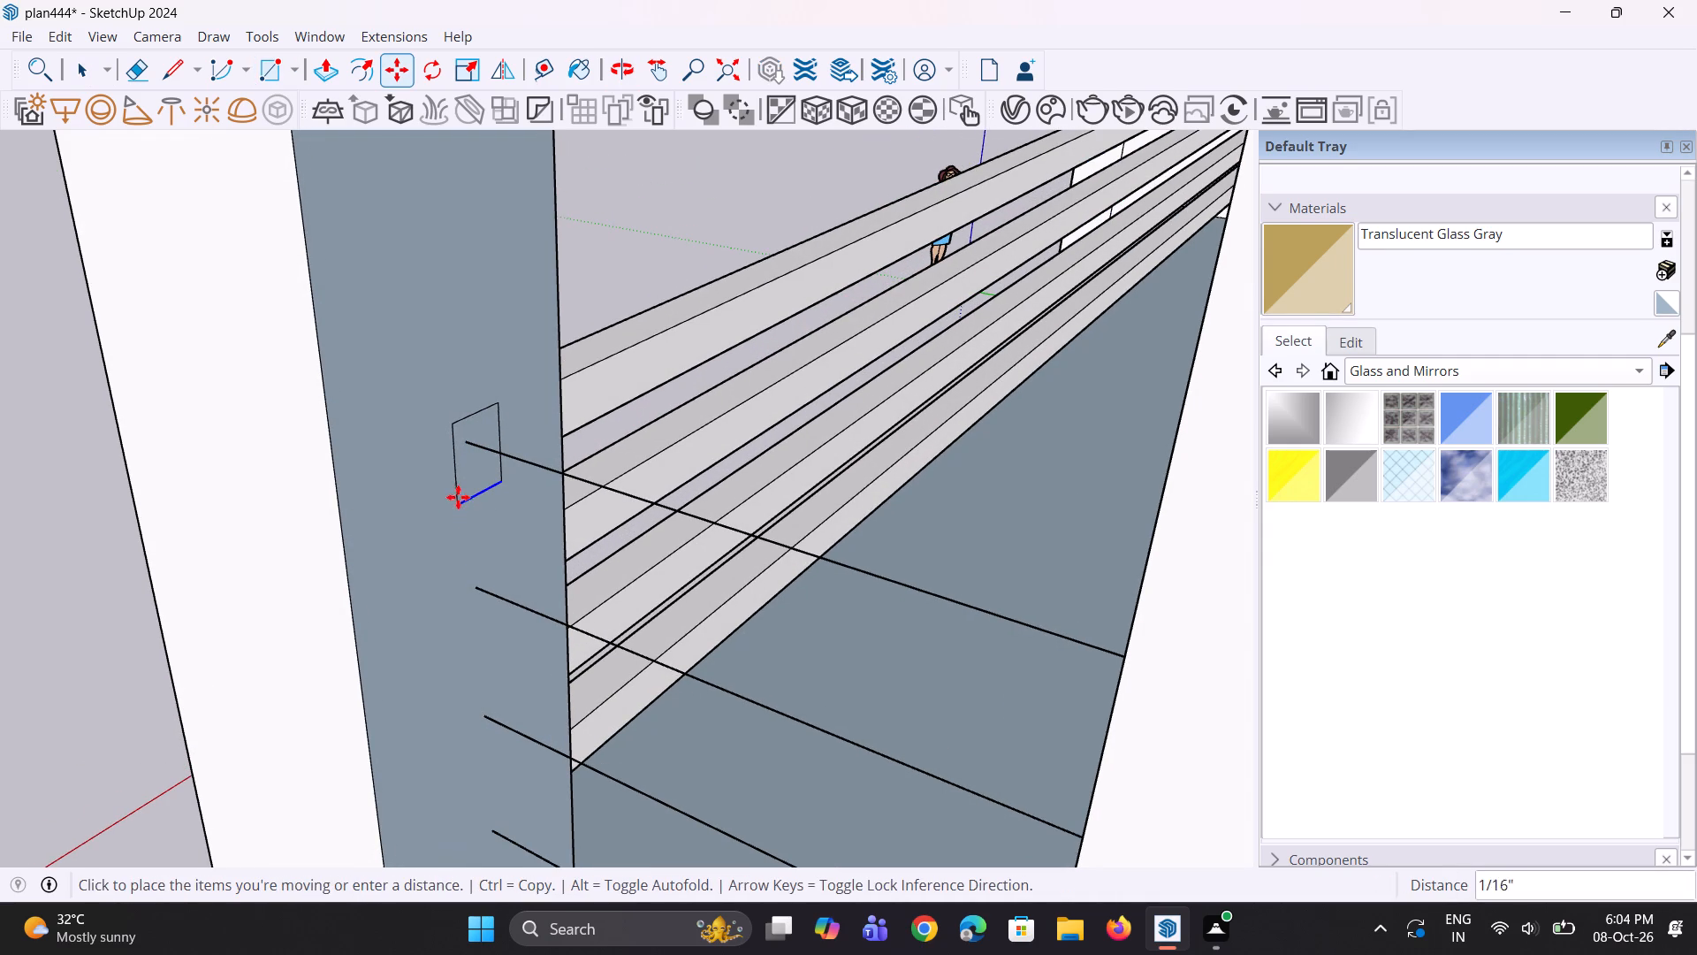
left_click(453, 480)
key("space")
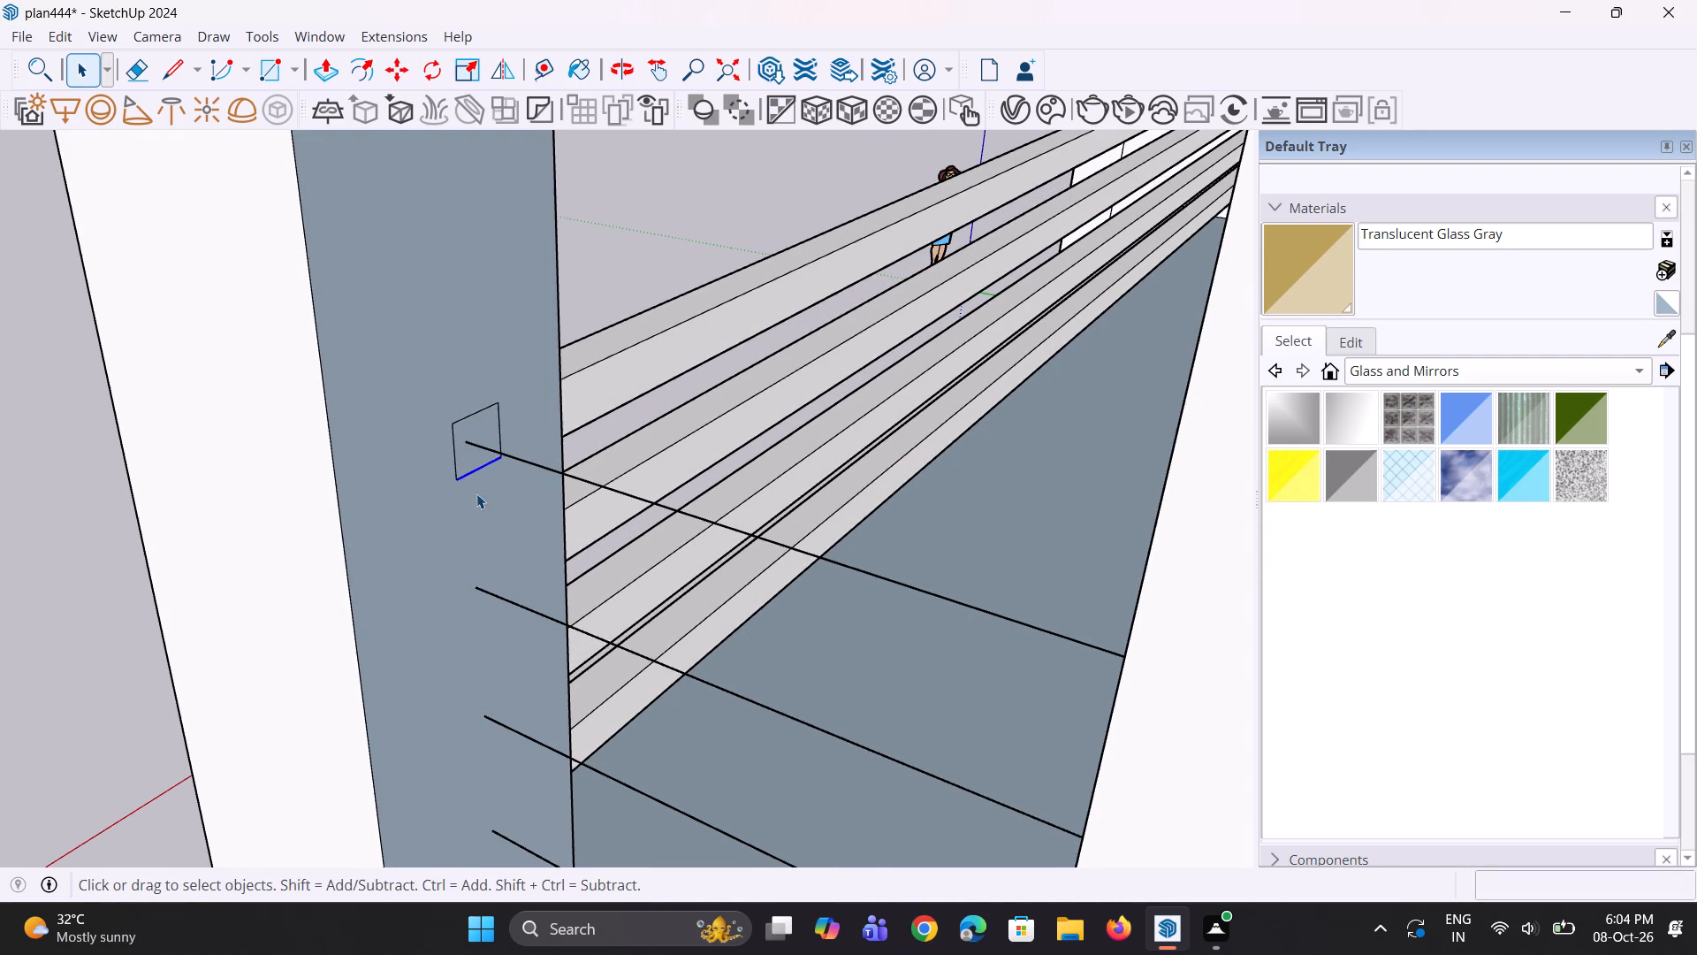
key("space")
Copy the square profile face about 8 1/2" down the column face around the second line's end.
middle_click_drag(512, 470, 464, 466)
scroll(469, 409, "up", 2)
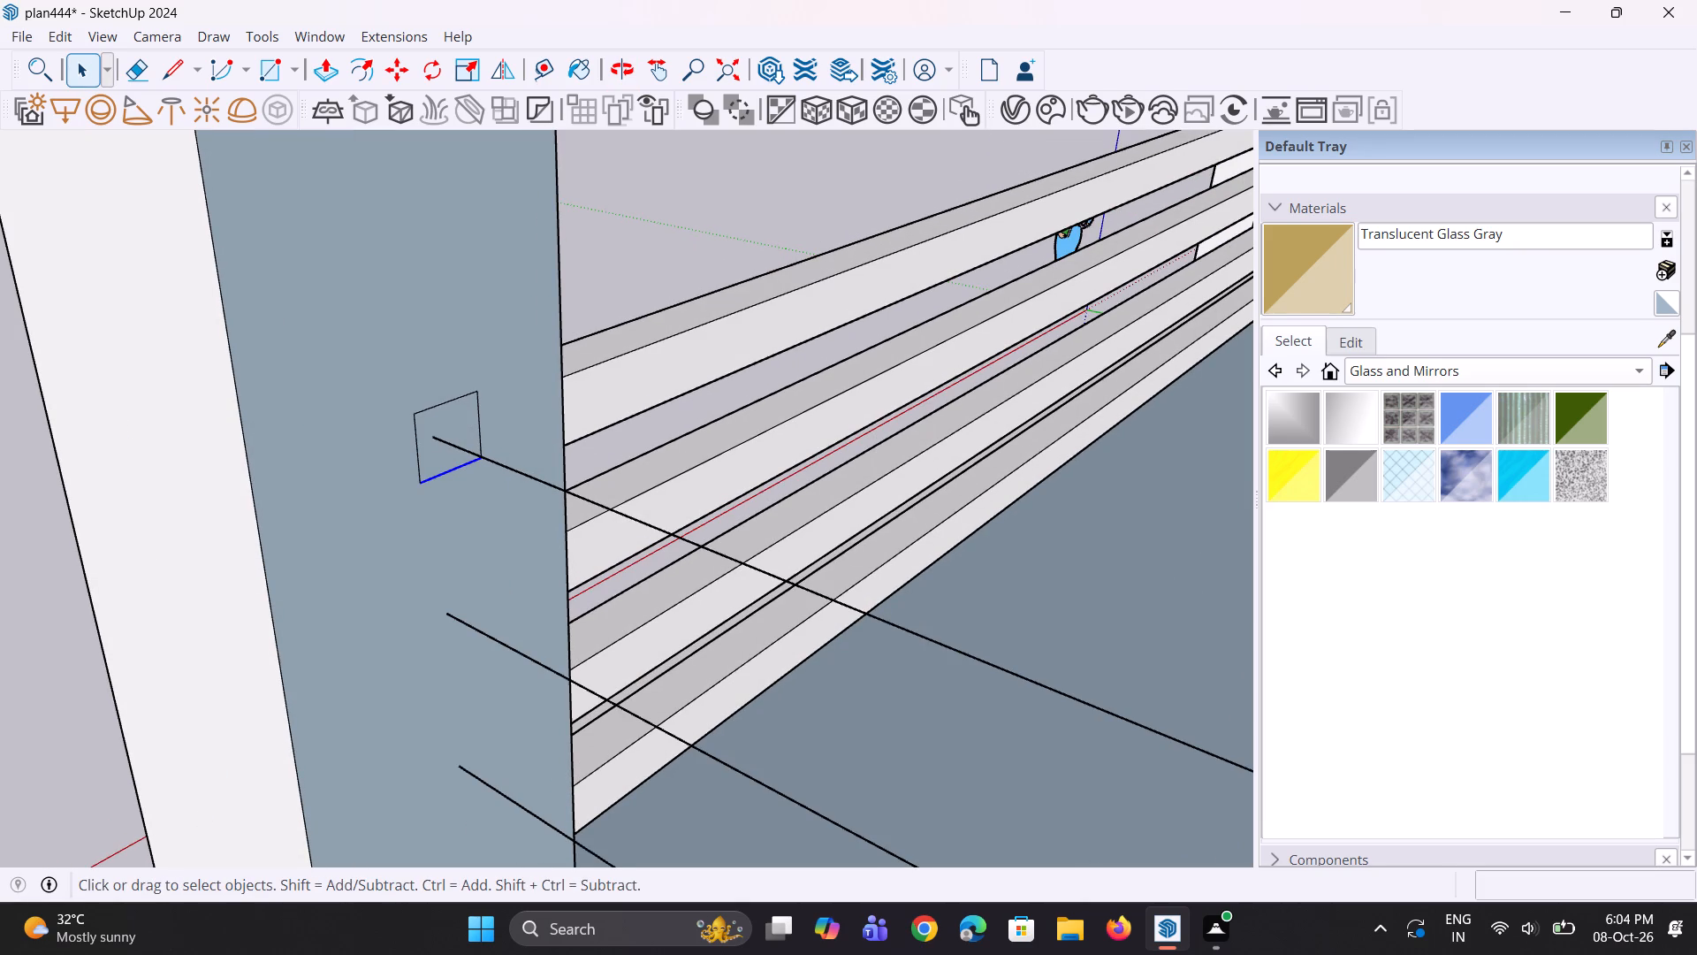
scroll(712, 538, "down", 1)
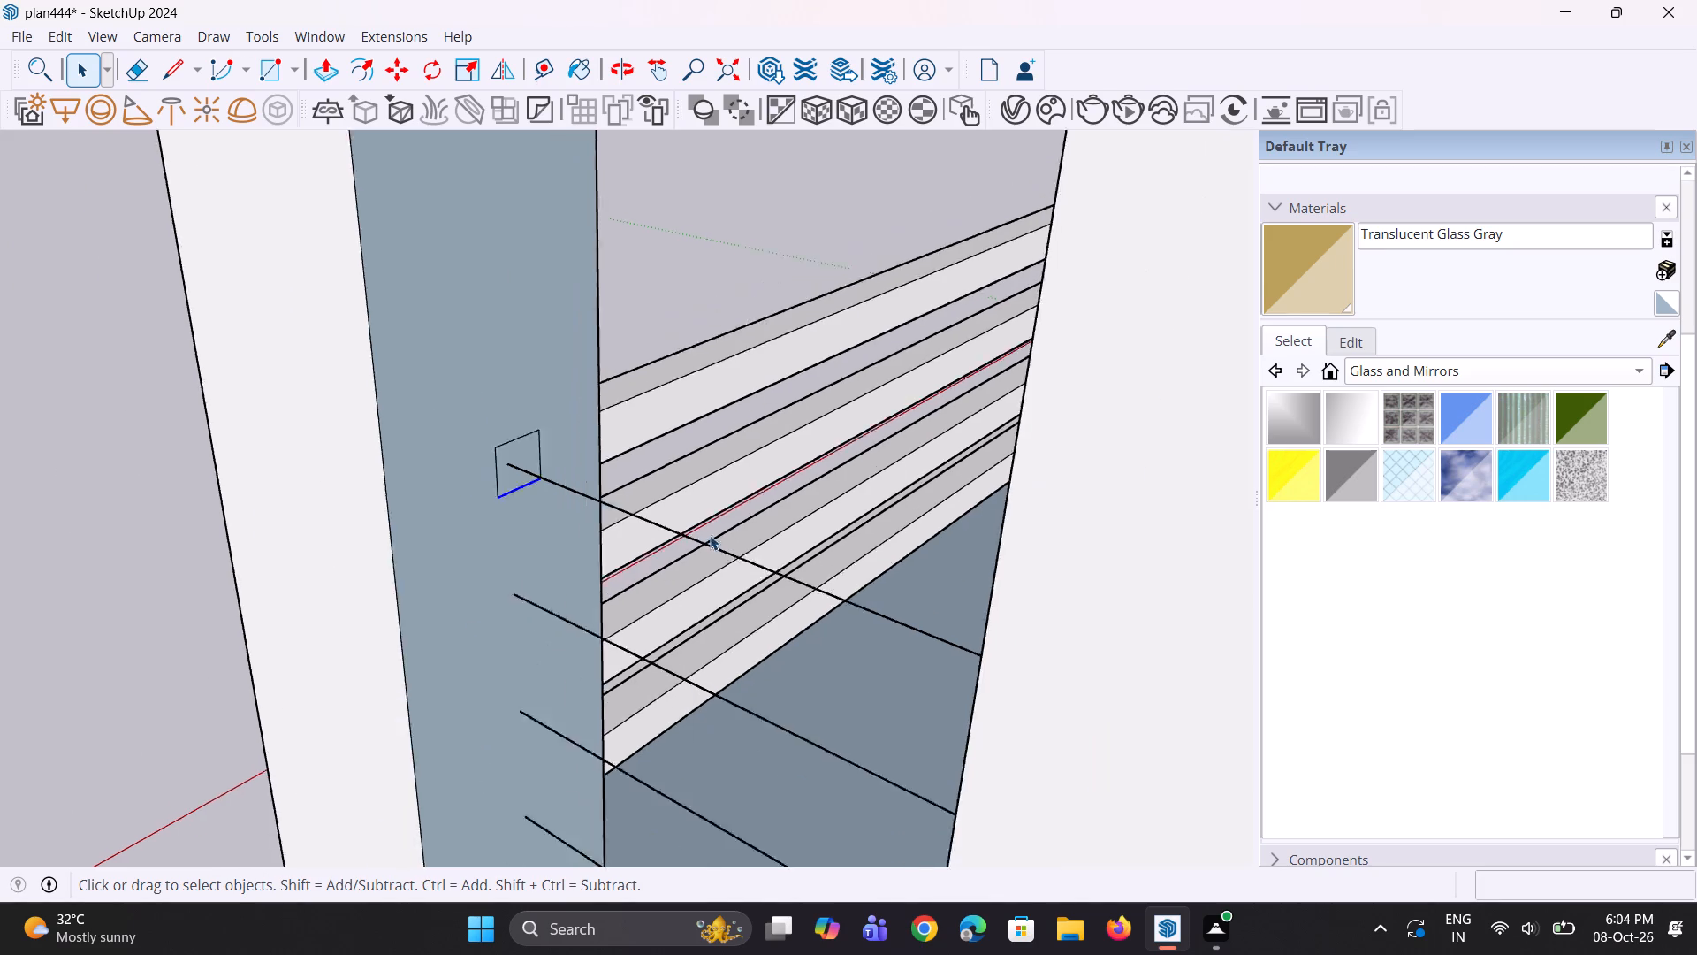
scroll(710, 535, "down", 3)
middle_click_drag(602, 518, 582, 523)
scroll(590, 514, "up", 4)
middle_click_drag(592, 498, 545, 468)
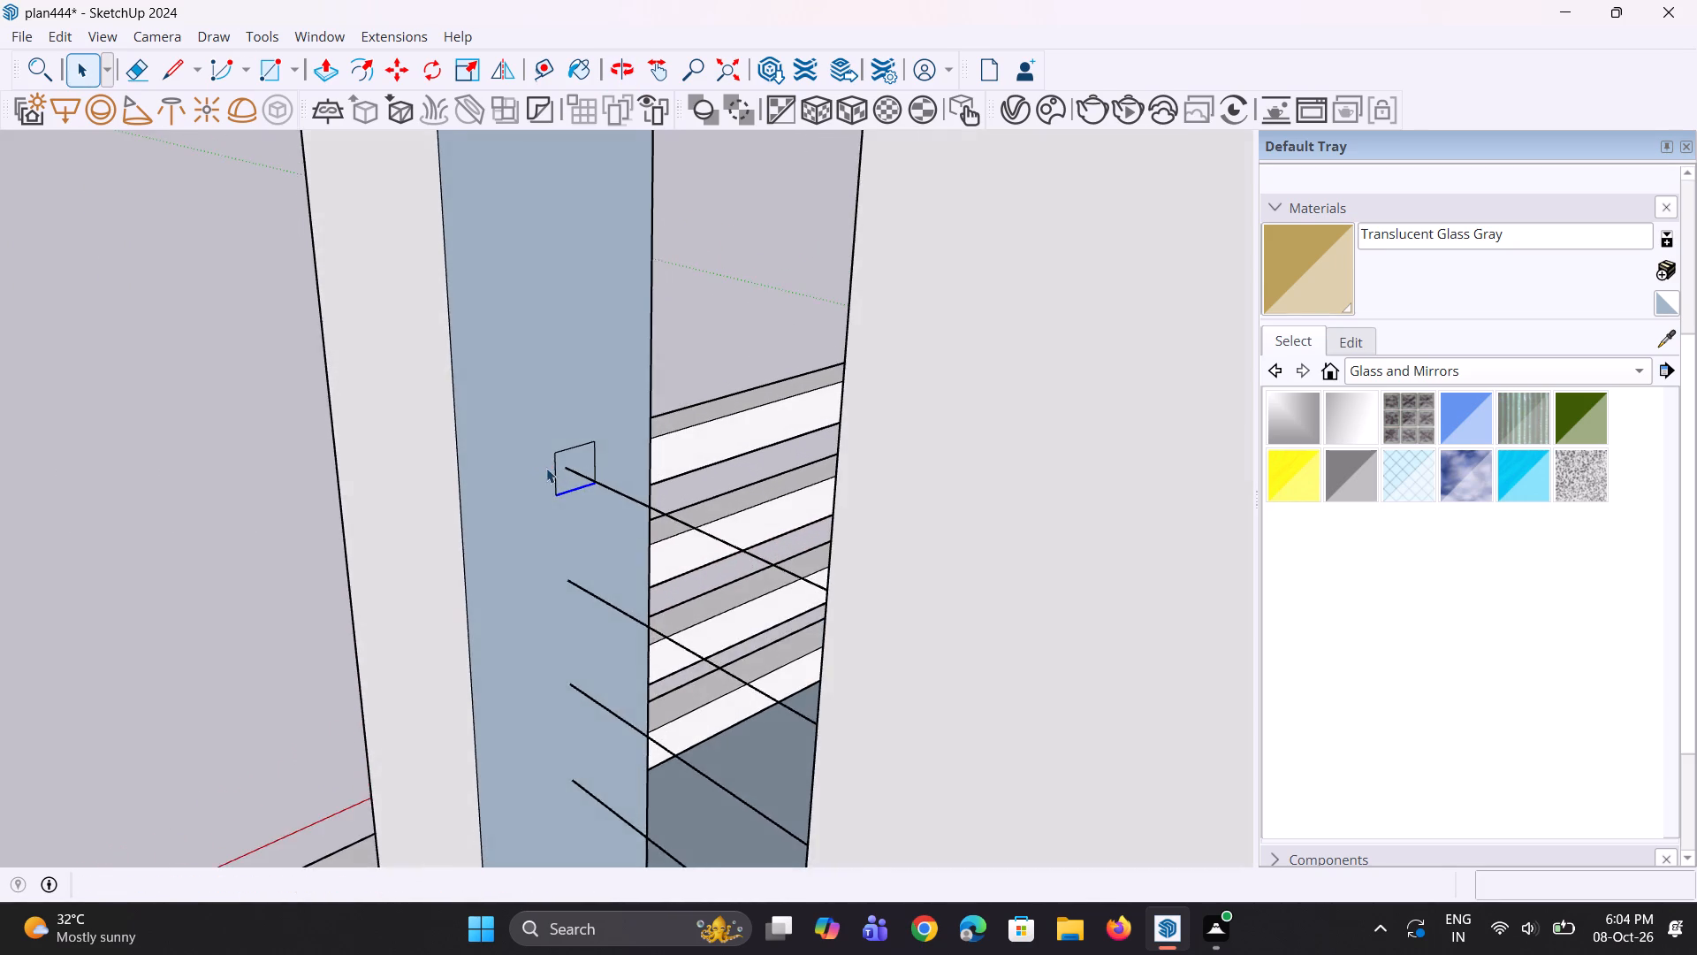
scroll(564, 474, "up", 3)
left_click(575, 486)
key("m")
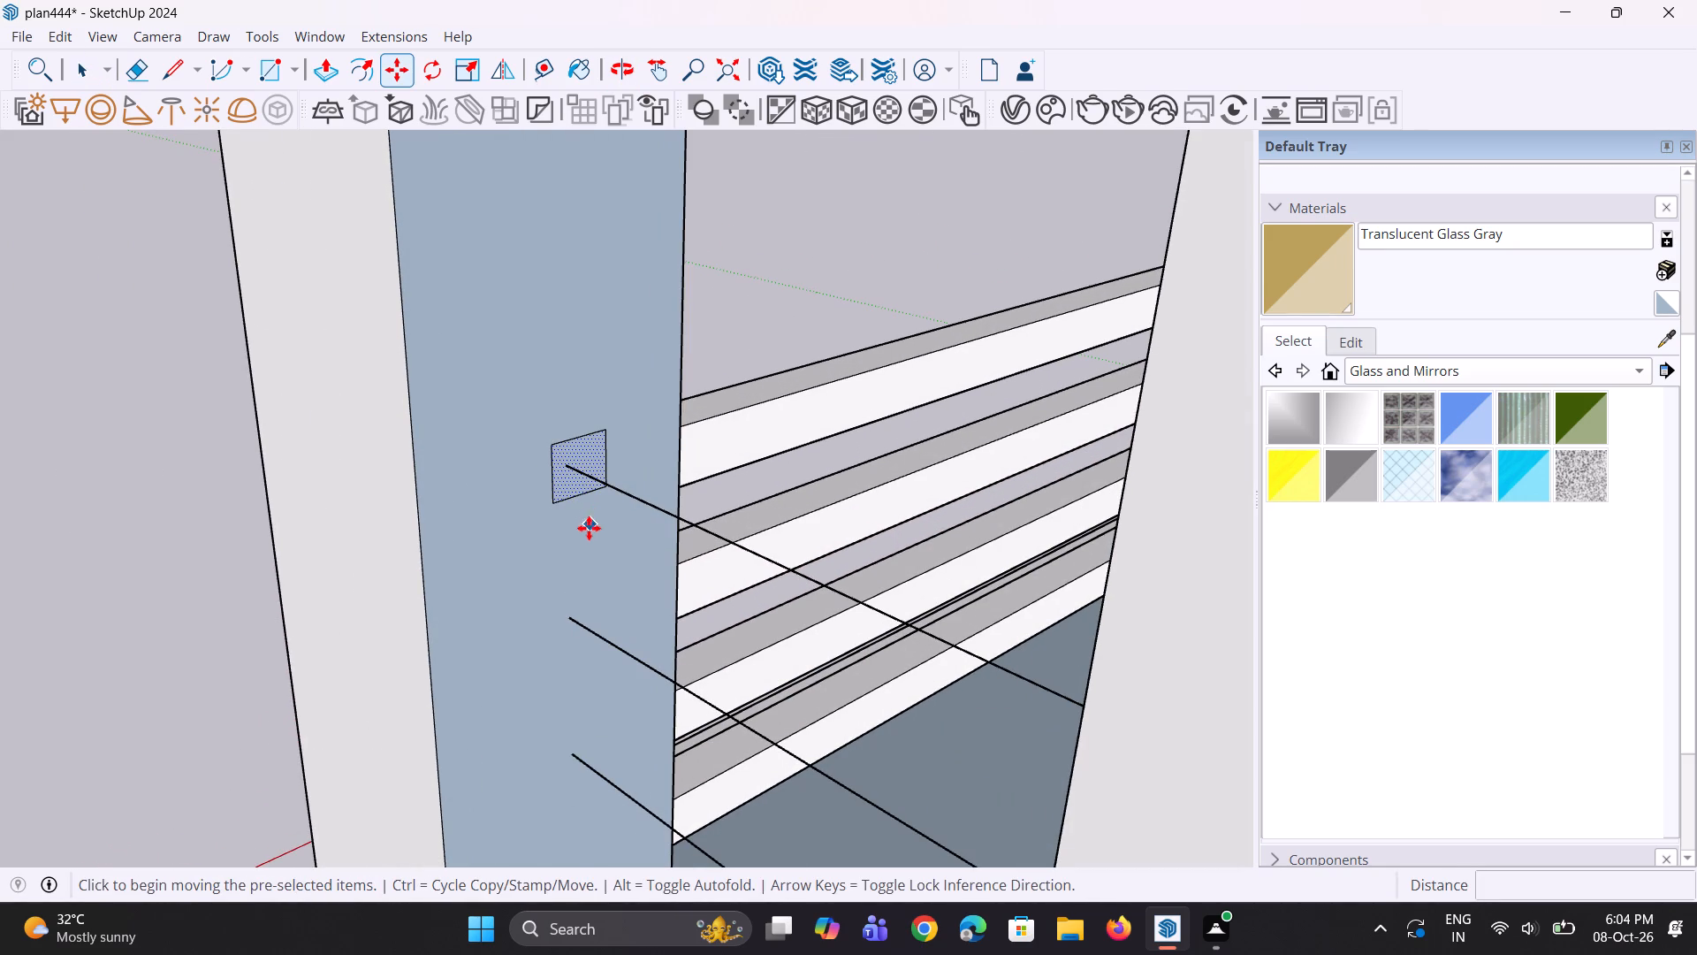
left_click(556, 506)
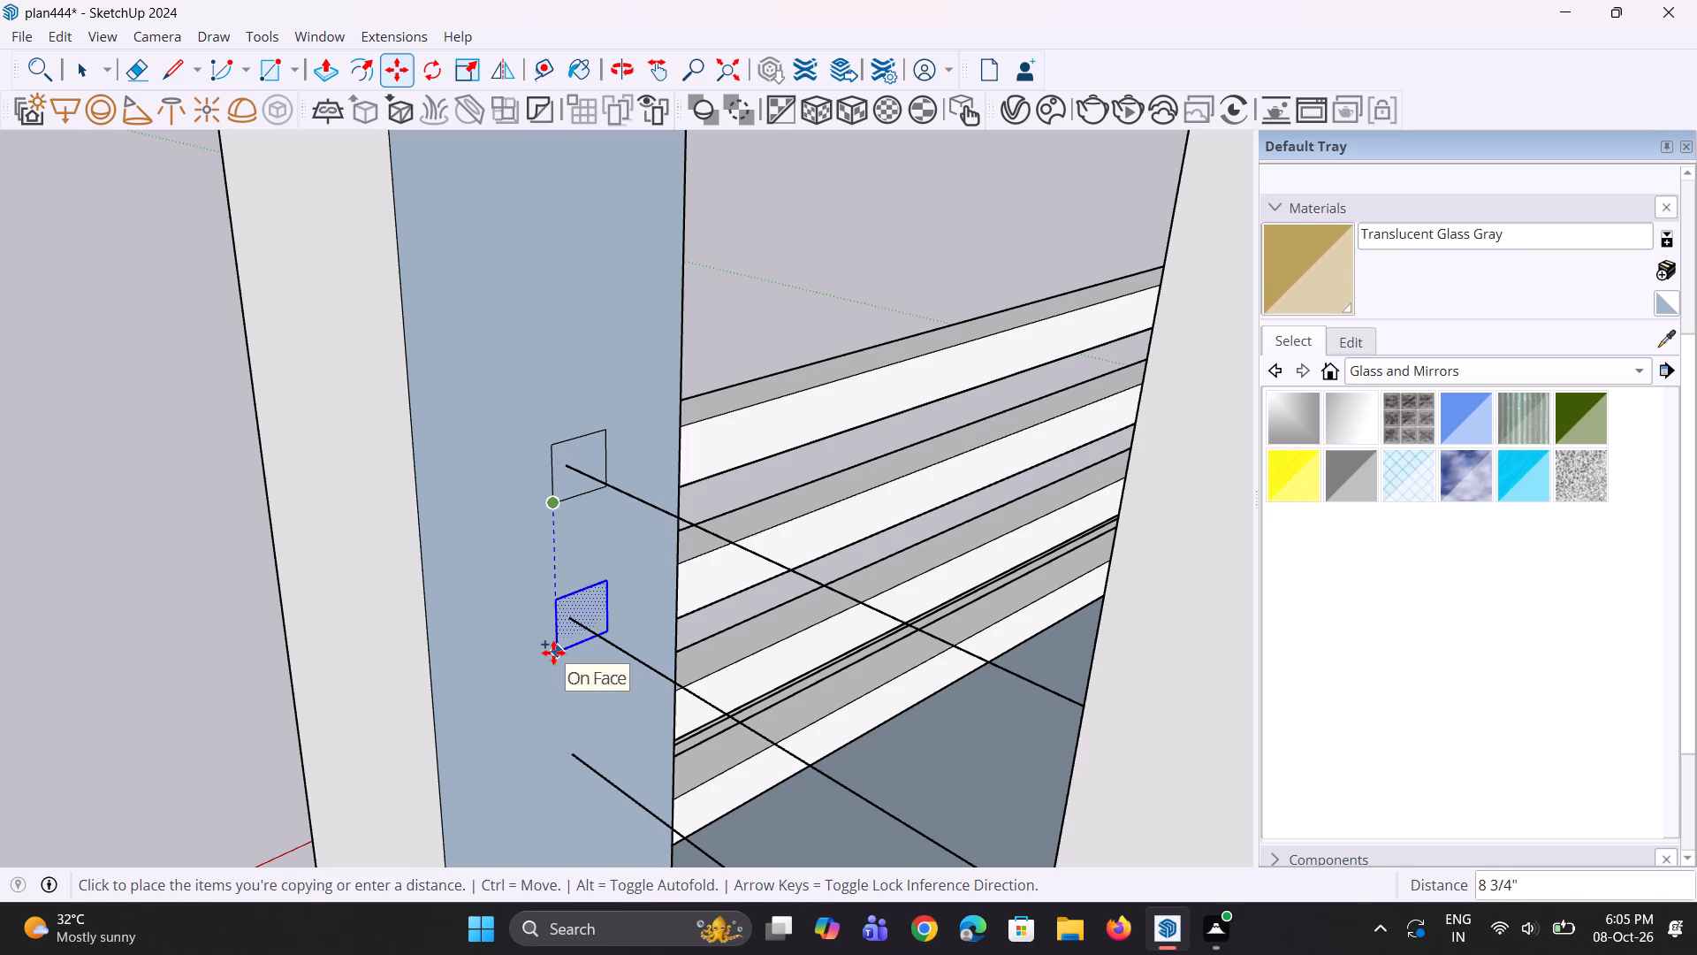
left_click(543, 654)
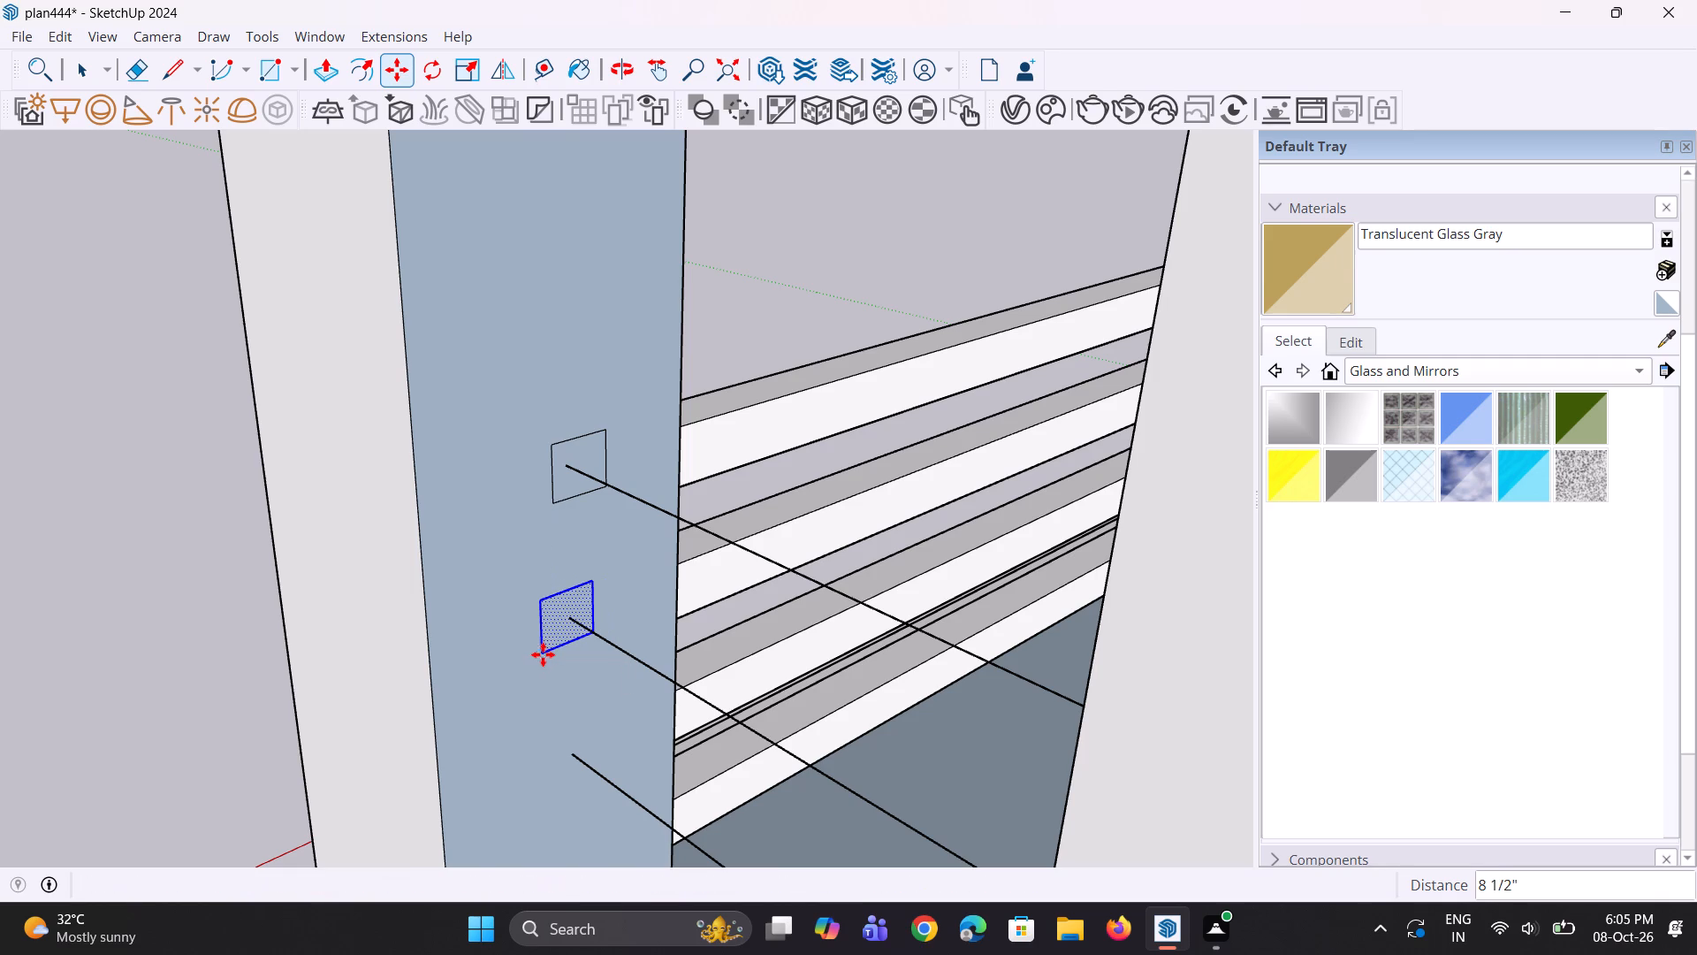
Copy the second square profile about 8 3/4" down the column face around the third line's end.
middle_click_drag(575, 665, 550, 603)
scroll(552, 604, "up", 1)
key("m")
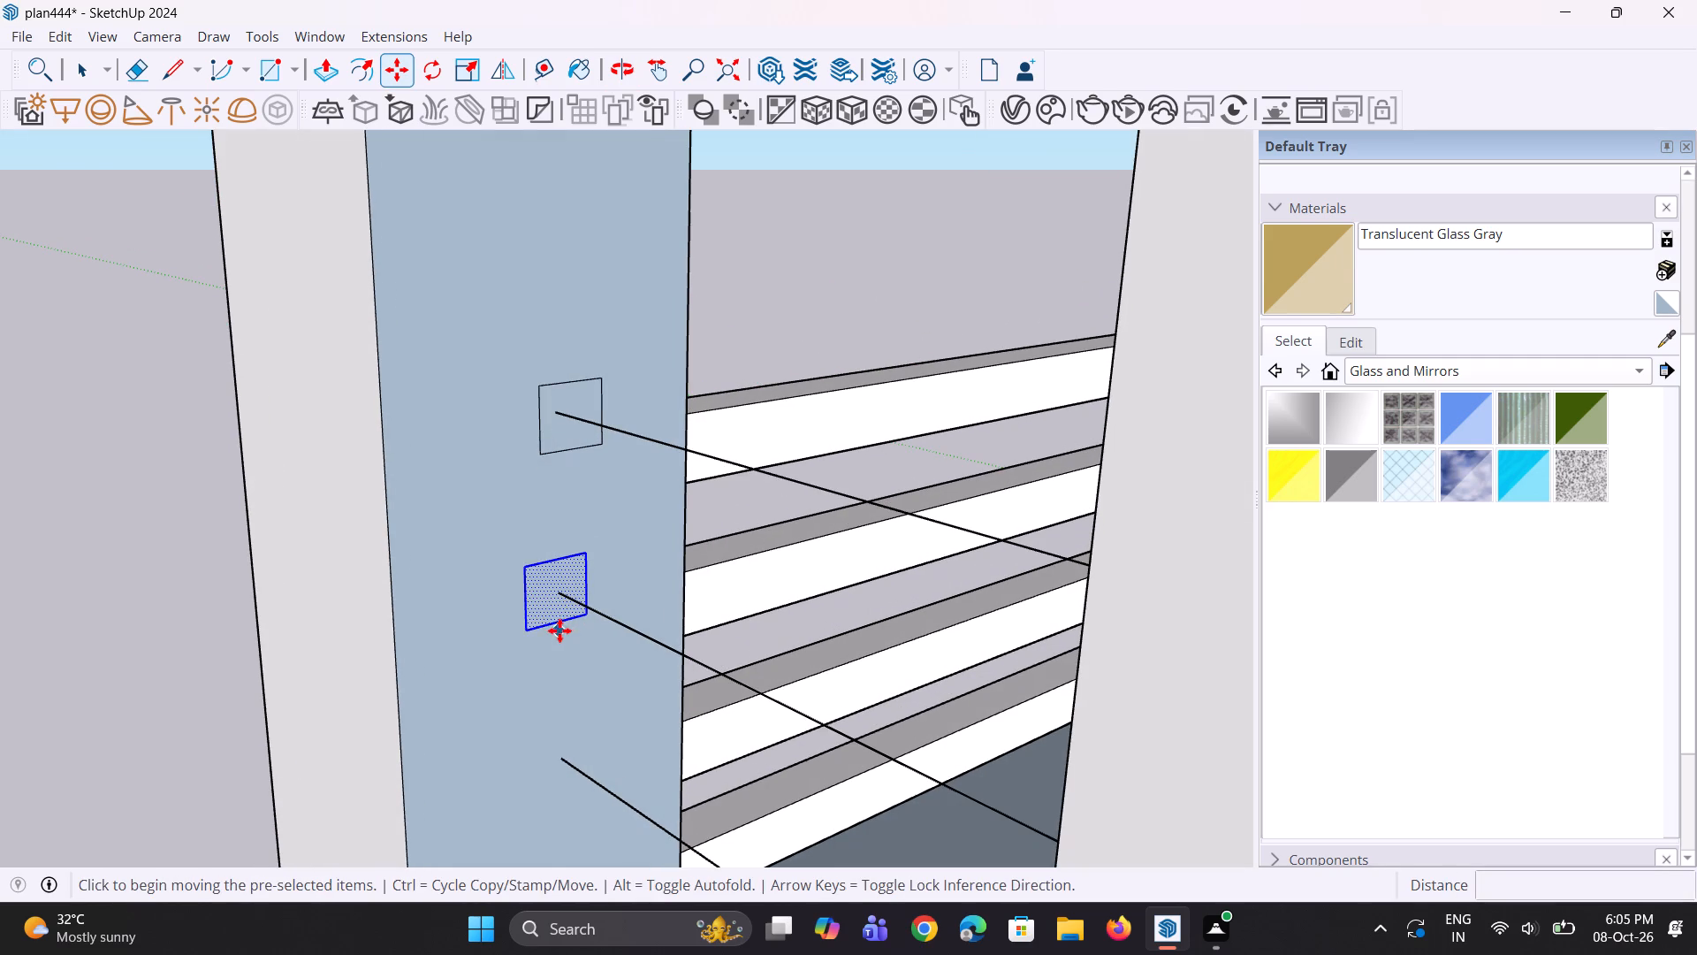
left_click(528, 636)
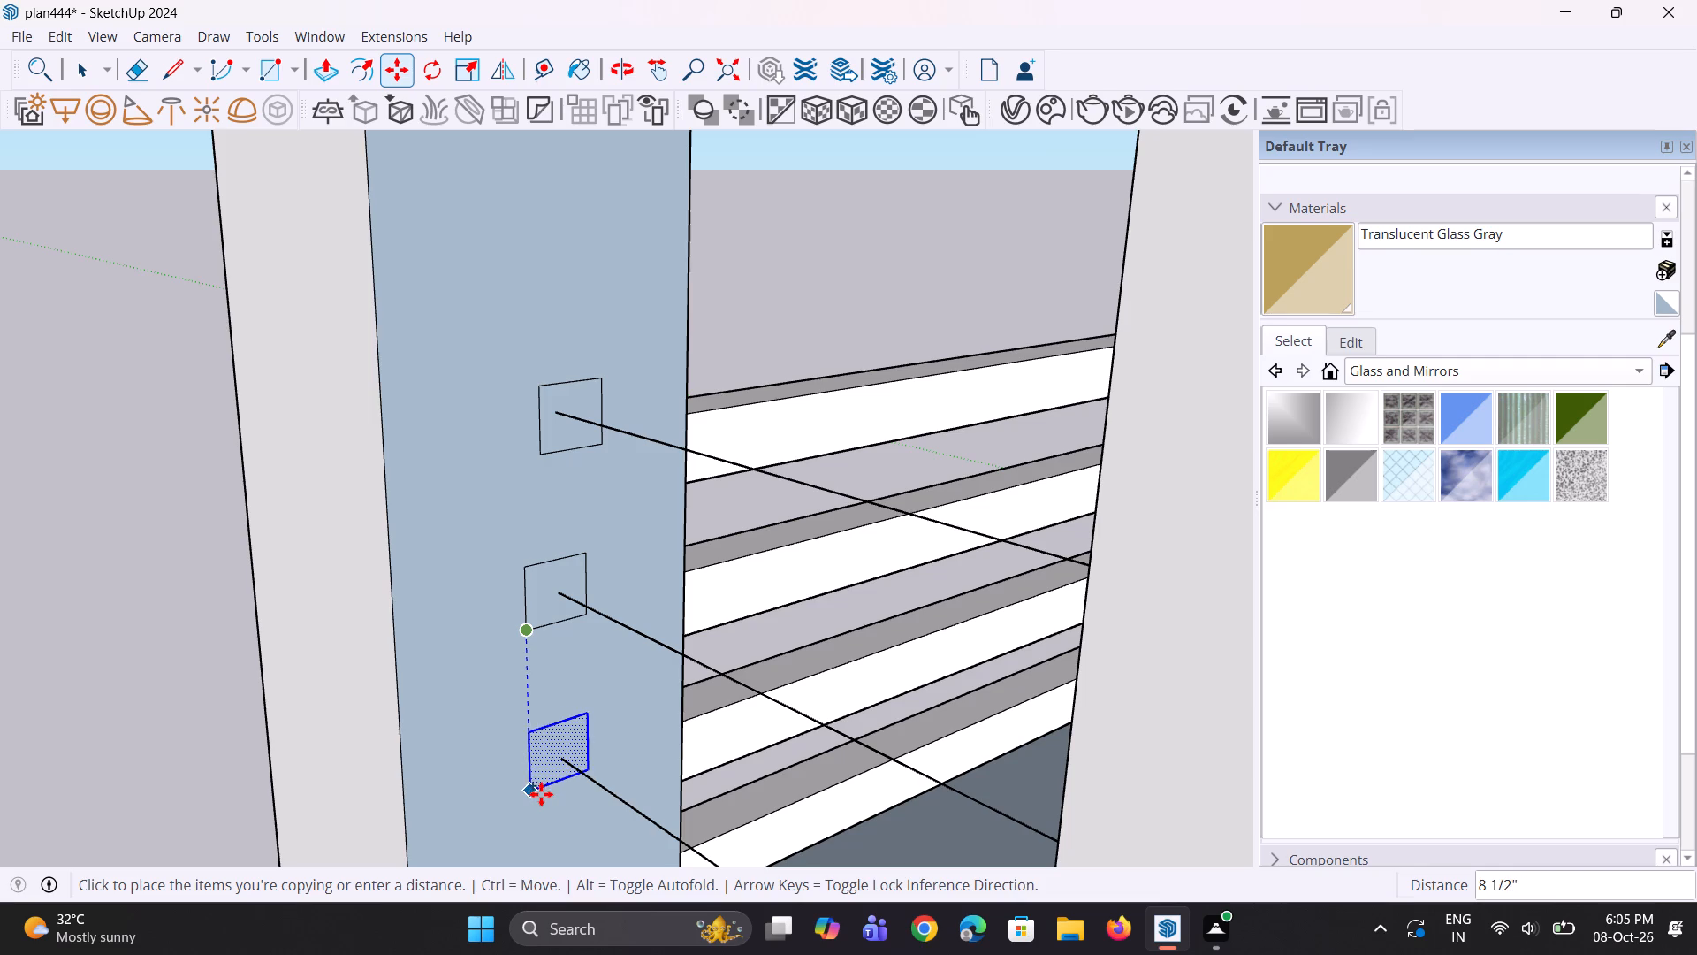
left_click(541, 796)
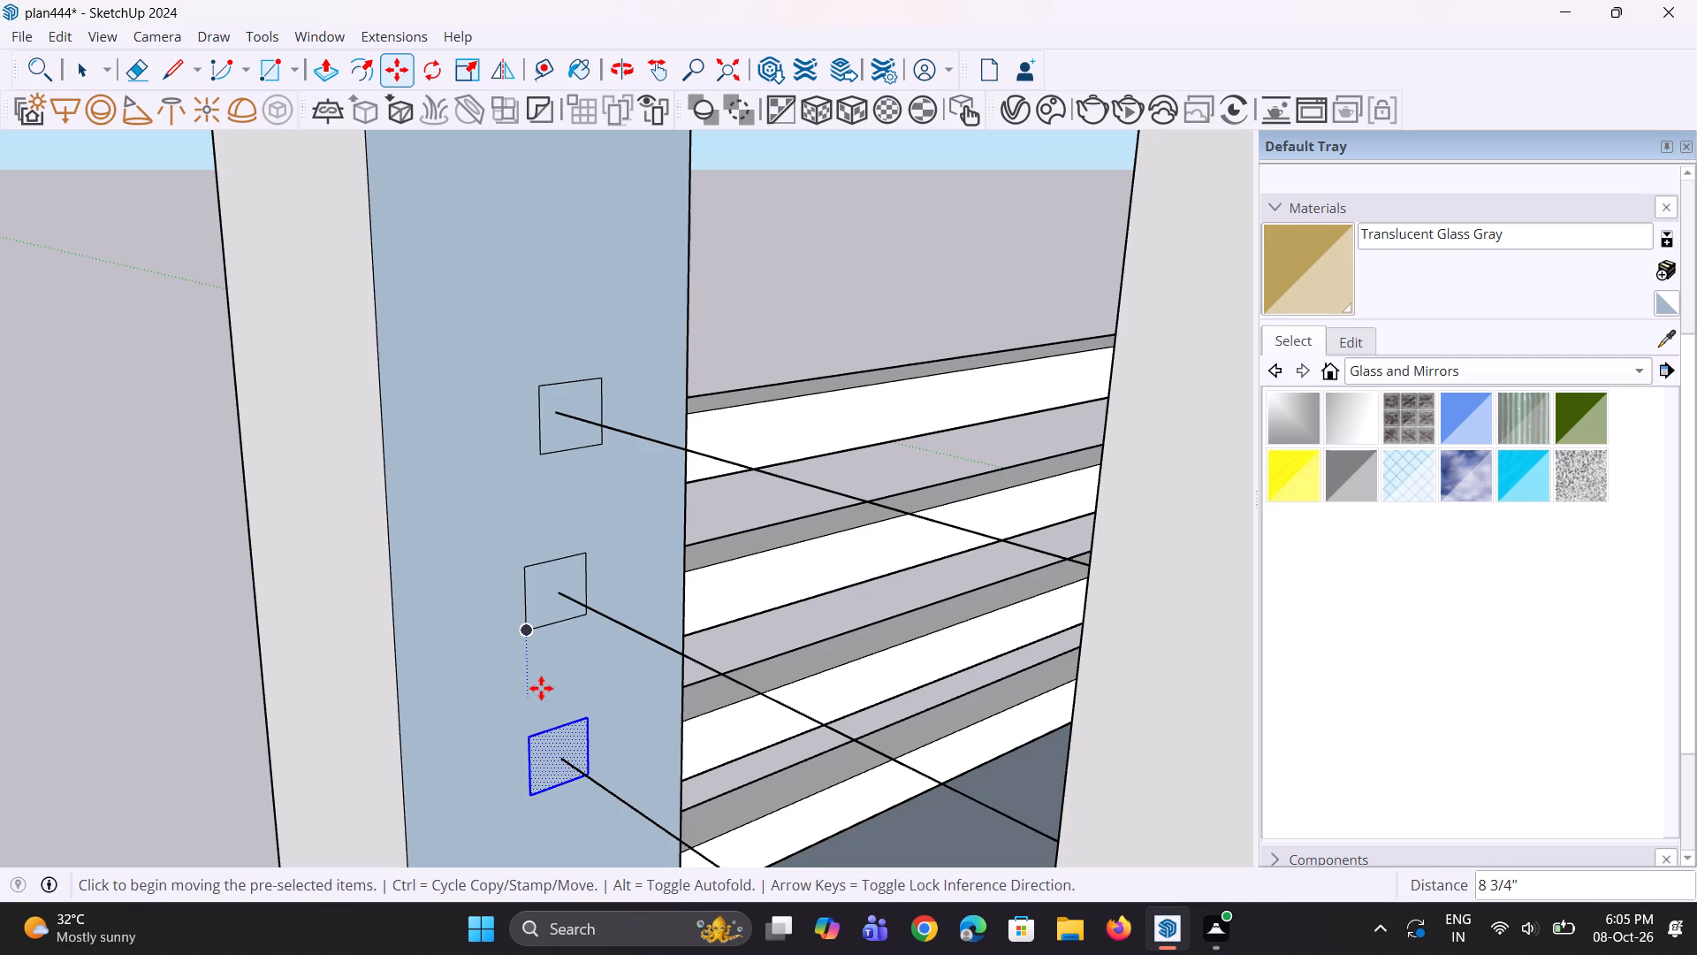
Copy the third square profile about 8 13/16" down the column face around the lowest line's end.
scroll(541, 671, "down", 6)
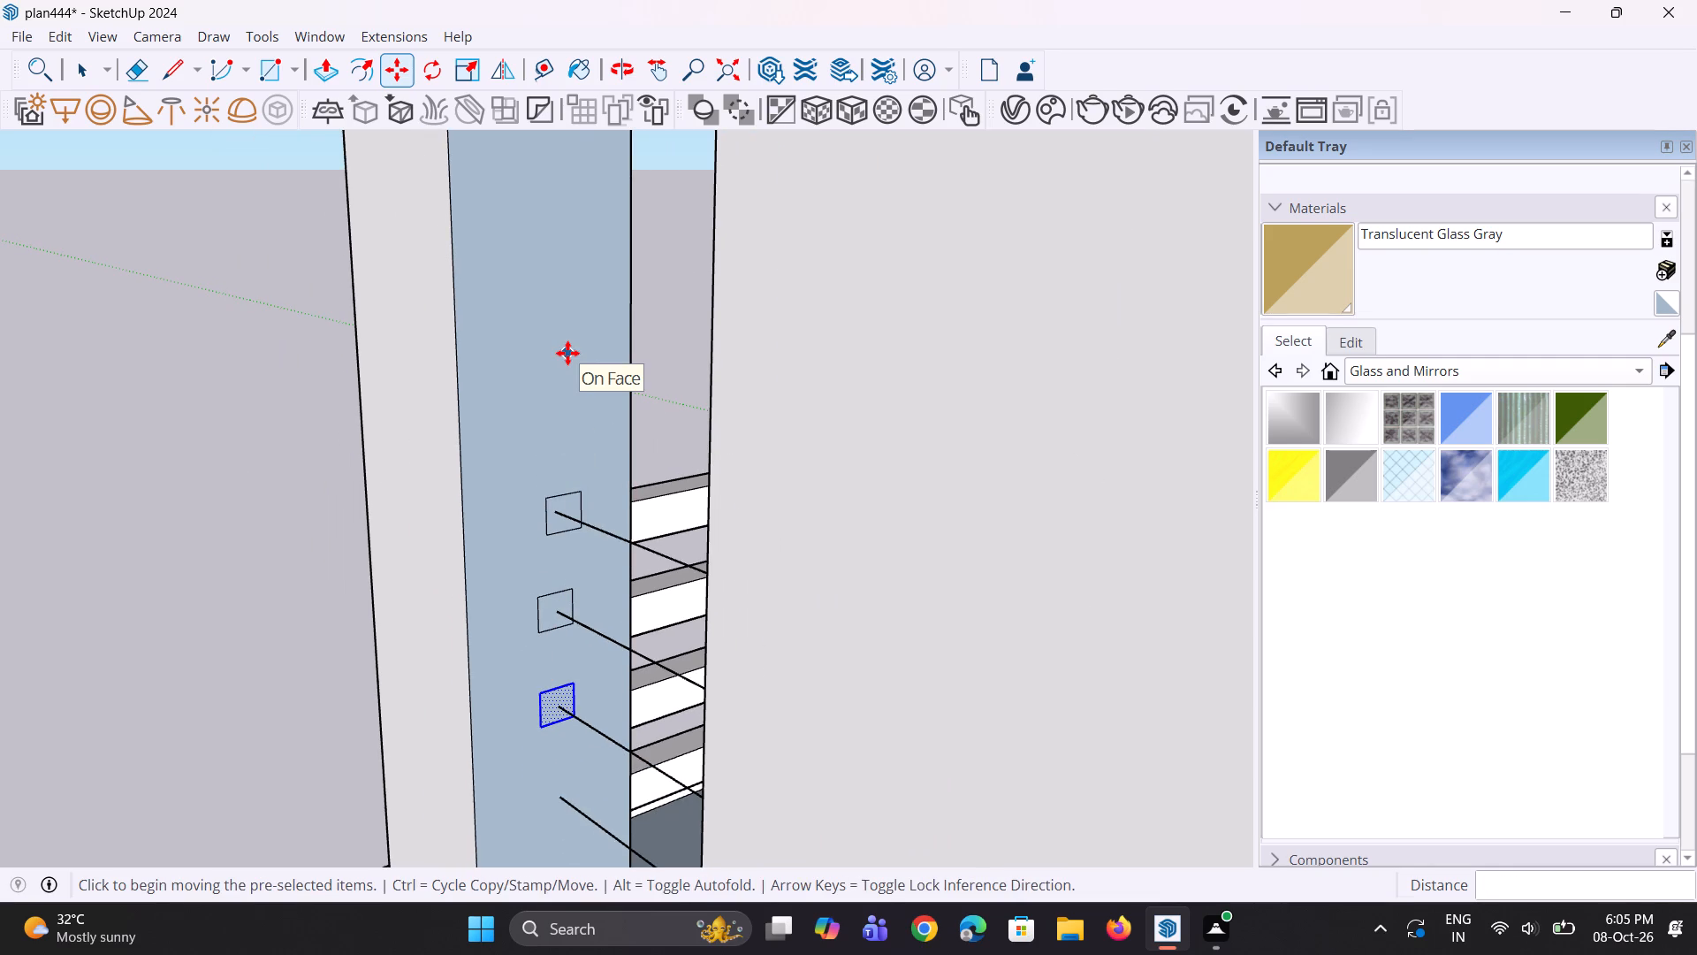
scroll(640, 334, "down", 2)
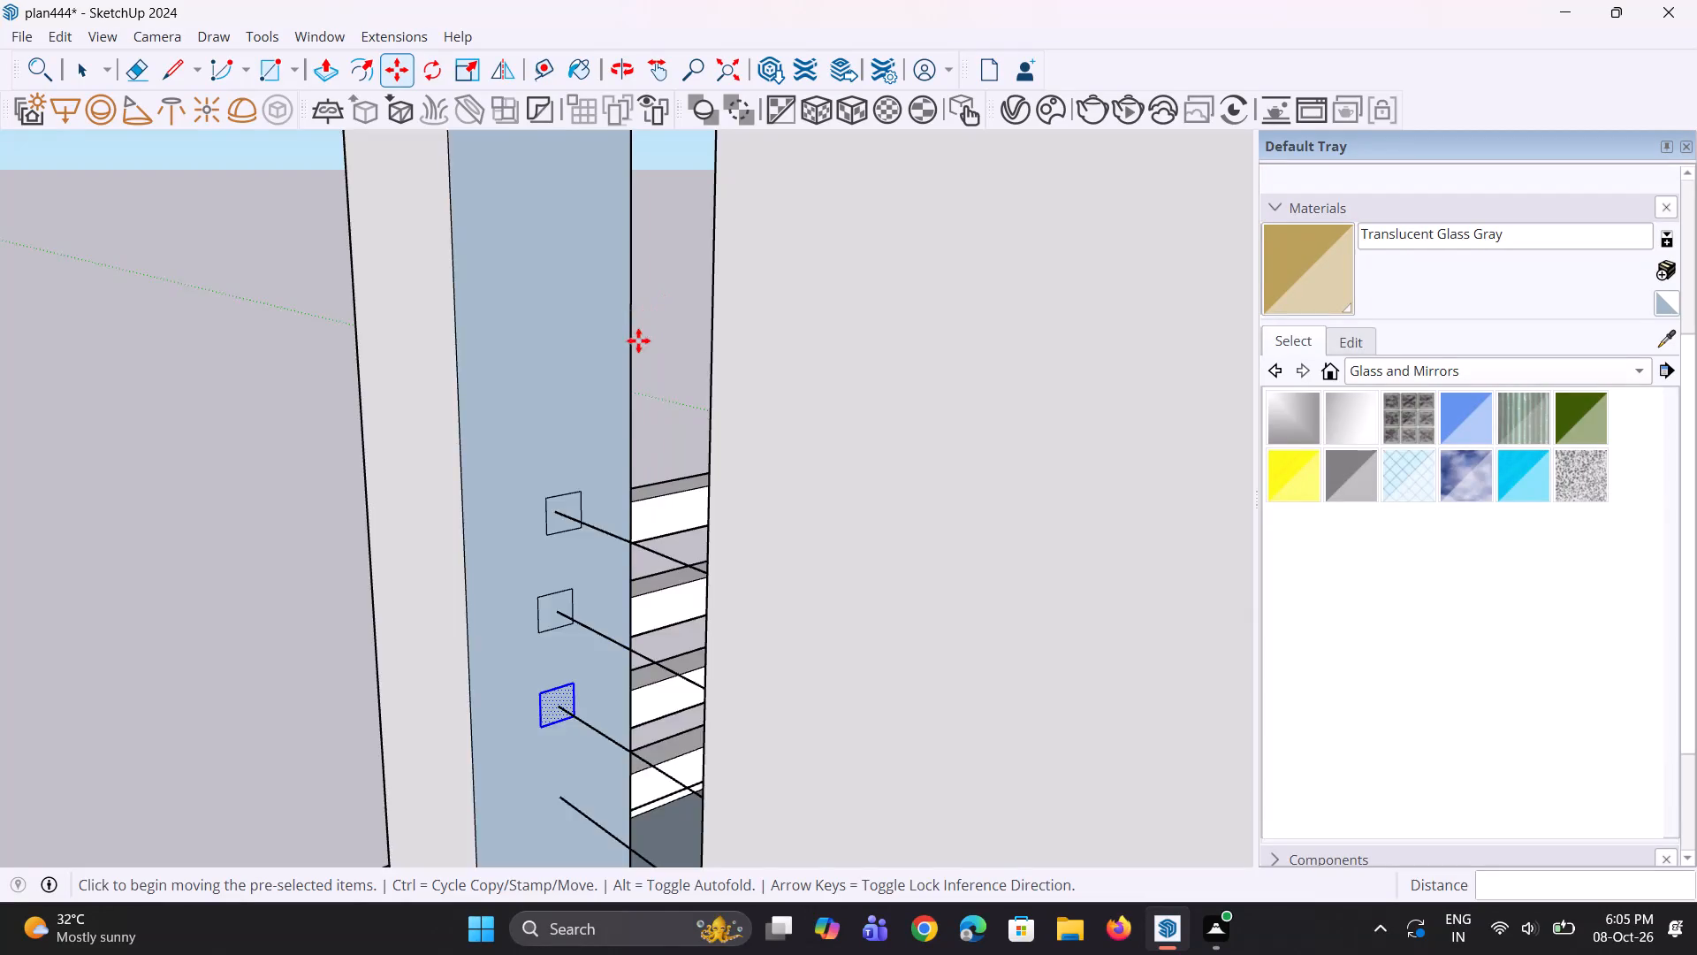
scroll(638, 340, "down", 4)
middle_click_drag(658, 445, 660, 502)
scroll(643, 512, "up", 12)
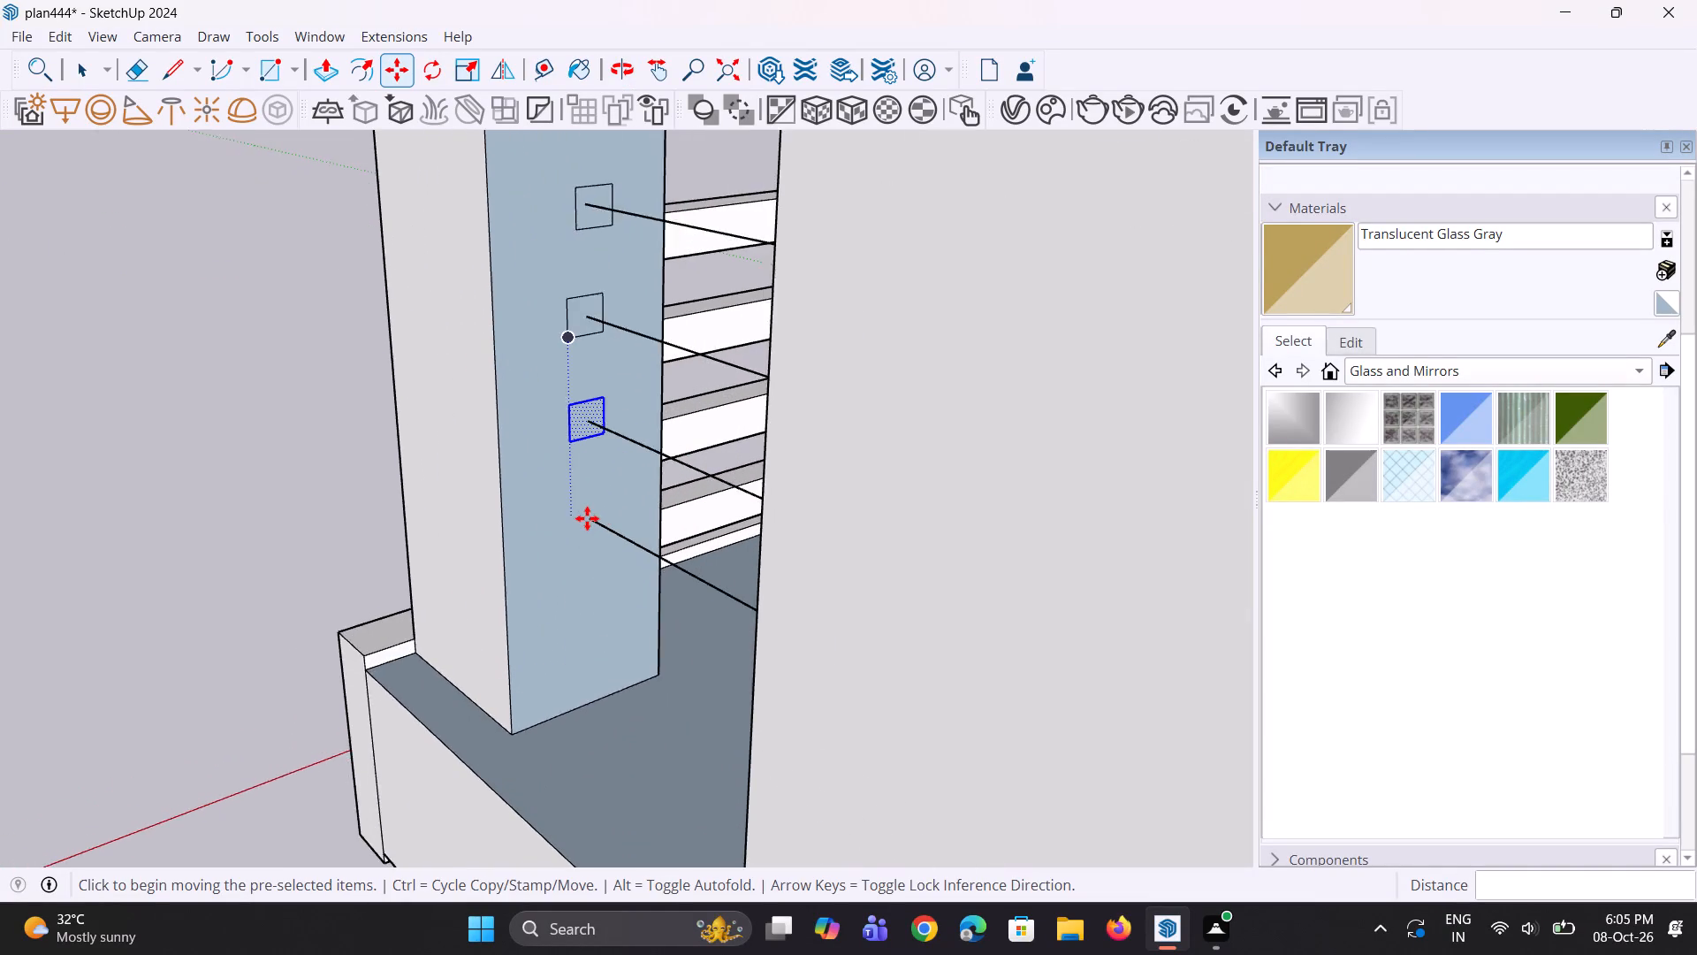
scroll(587, 518, "up", 2)
key("m")
scroll(570, 453, "up", 2)
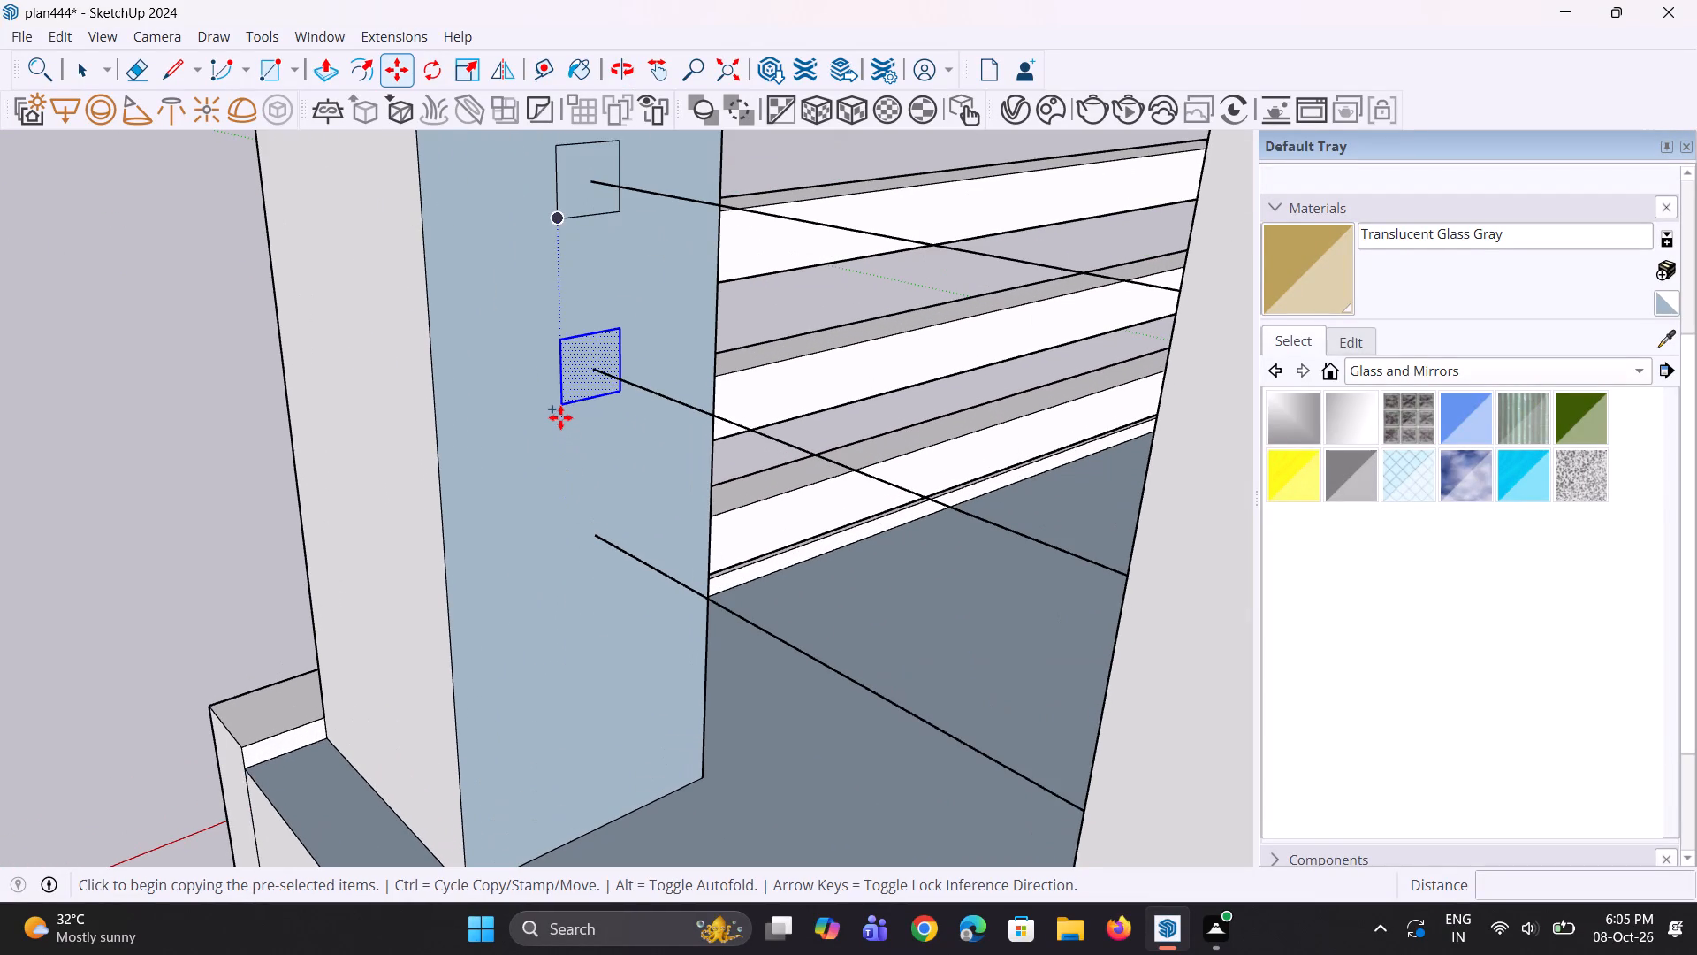
left_click(563, 410)
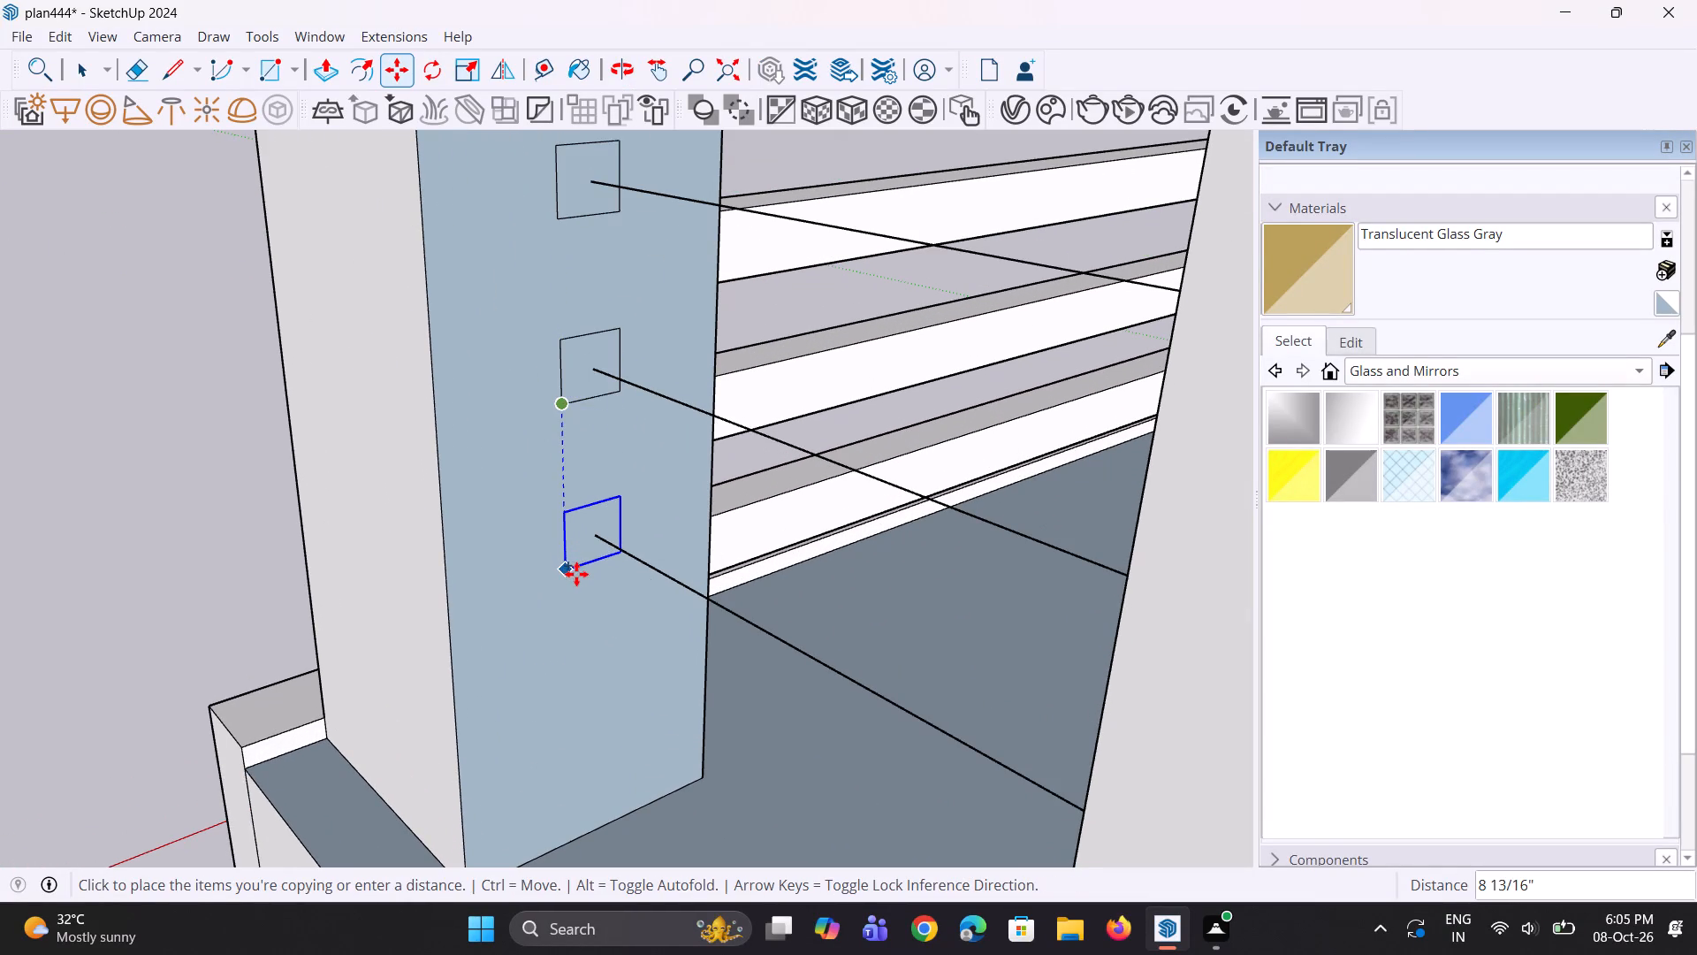
left_click(577, 574)
key("space")
key("space")
Move the top square profile slightly sideways on the column face to align it with the squares below.
scroll(577, 571, "down", 4)
middle_click_drag(597, 535, 608, 554)
scroll(573, 173, "down", 2)
scroll(579, 216, "up", 4)
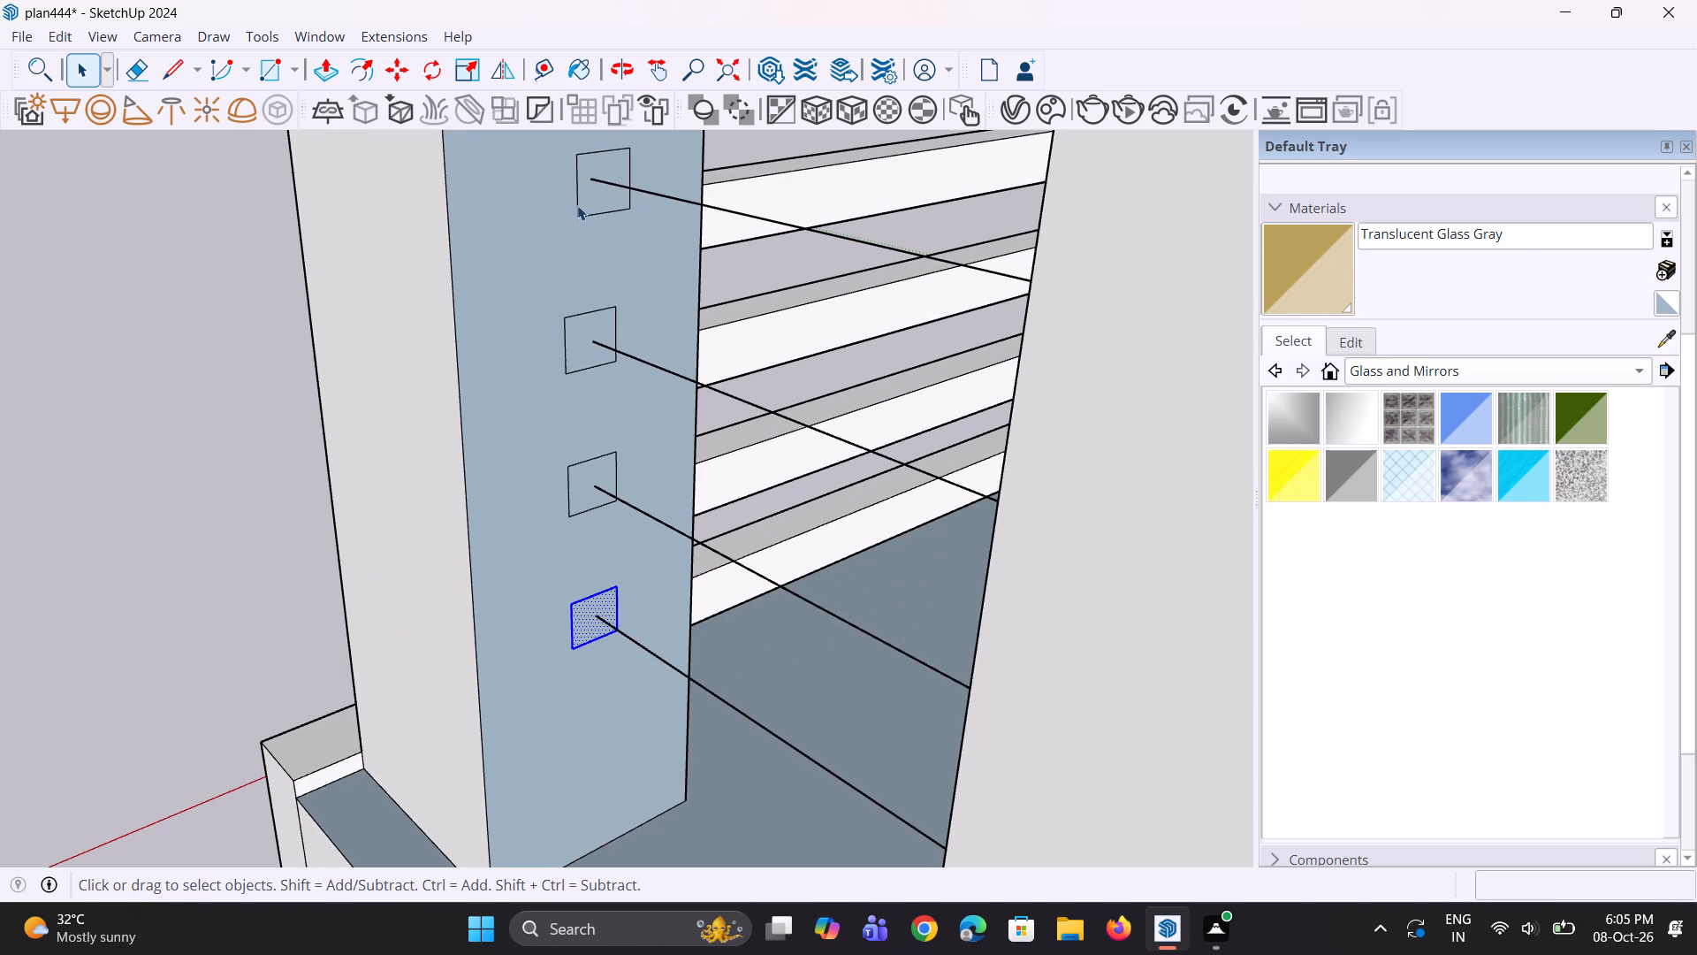
left_click(577, 205)
scroll(581, 240, "up", 2)
left_click(588, 199)
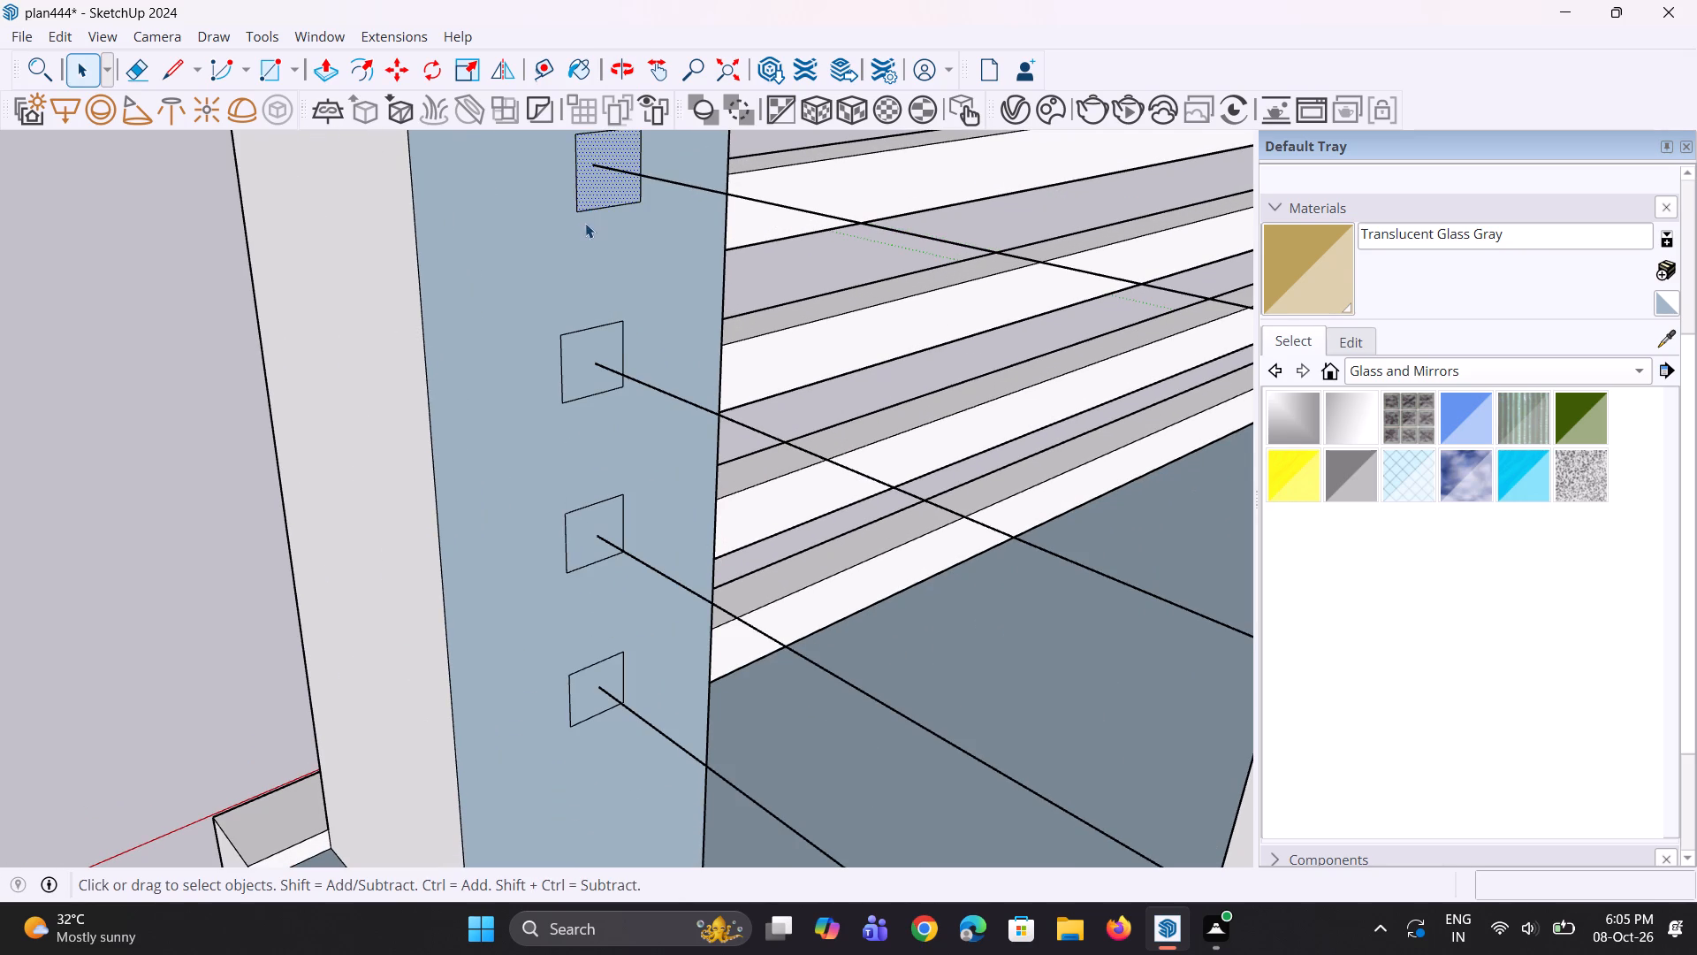
scroll(585, 223, "up", 1)
key("m")
scroll(584, 223, "up", 2)
left_click(577, 210)
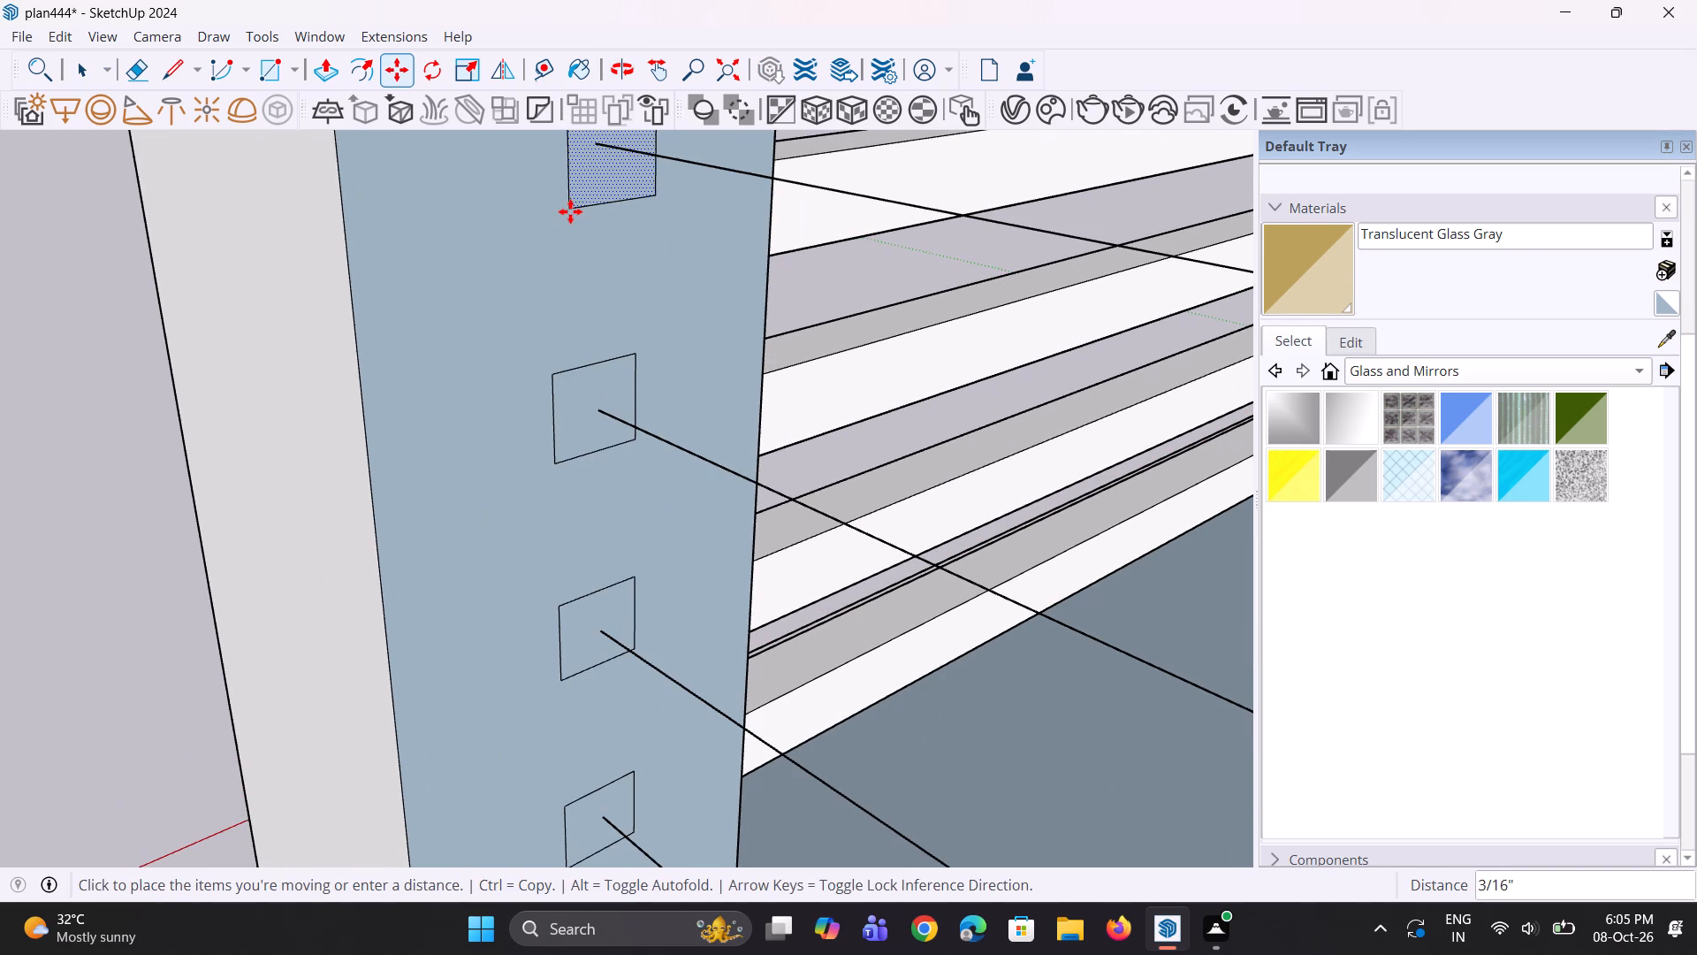
left_click(566, 213)
Extrude the top square profile along the top line to the house wall with Follow Me.
scroll(572, 256, "down", 8)
middle_click_drag(609, 271, 641, 276)
key("space")
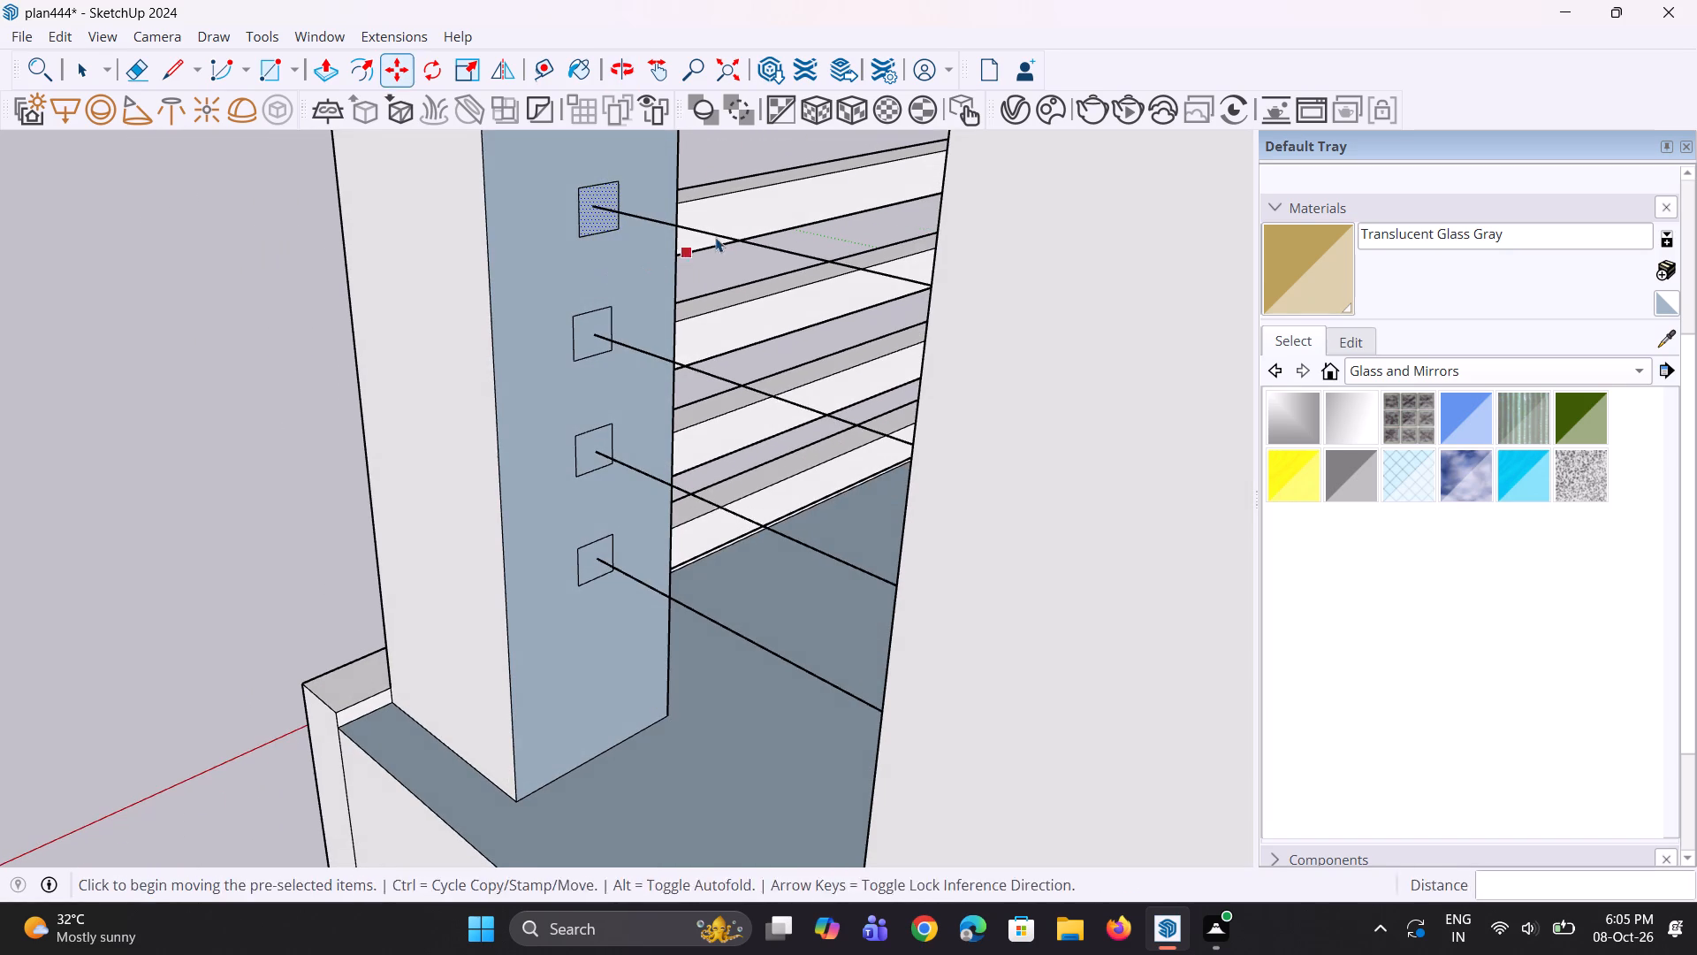
key("space")
left_click(719, 233)
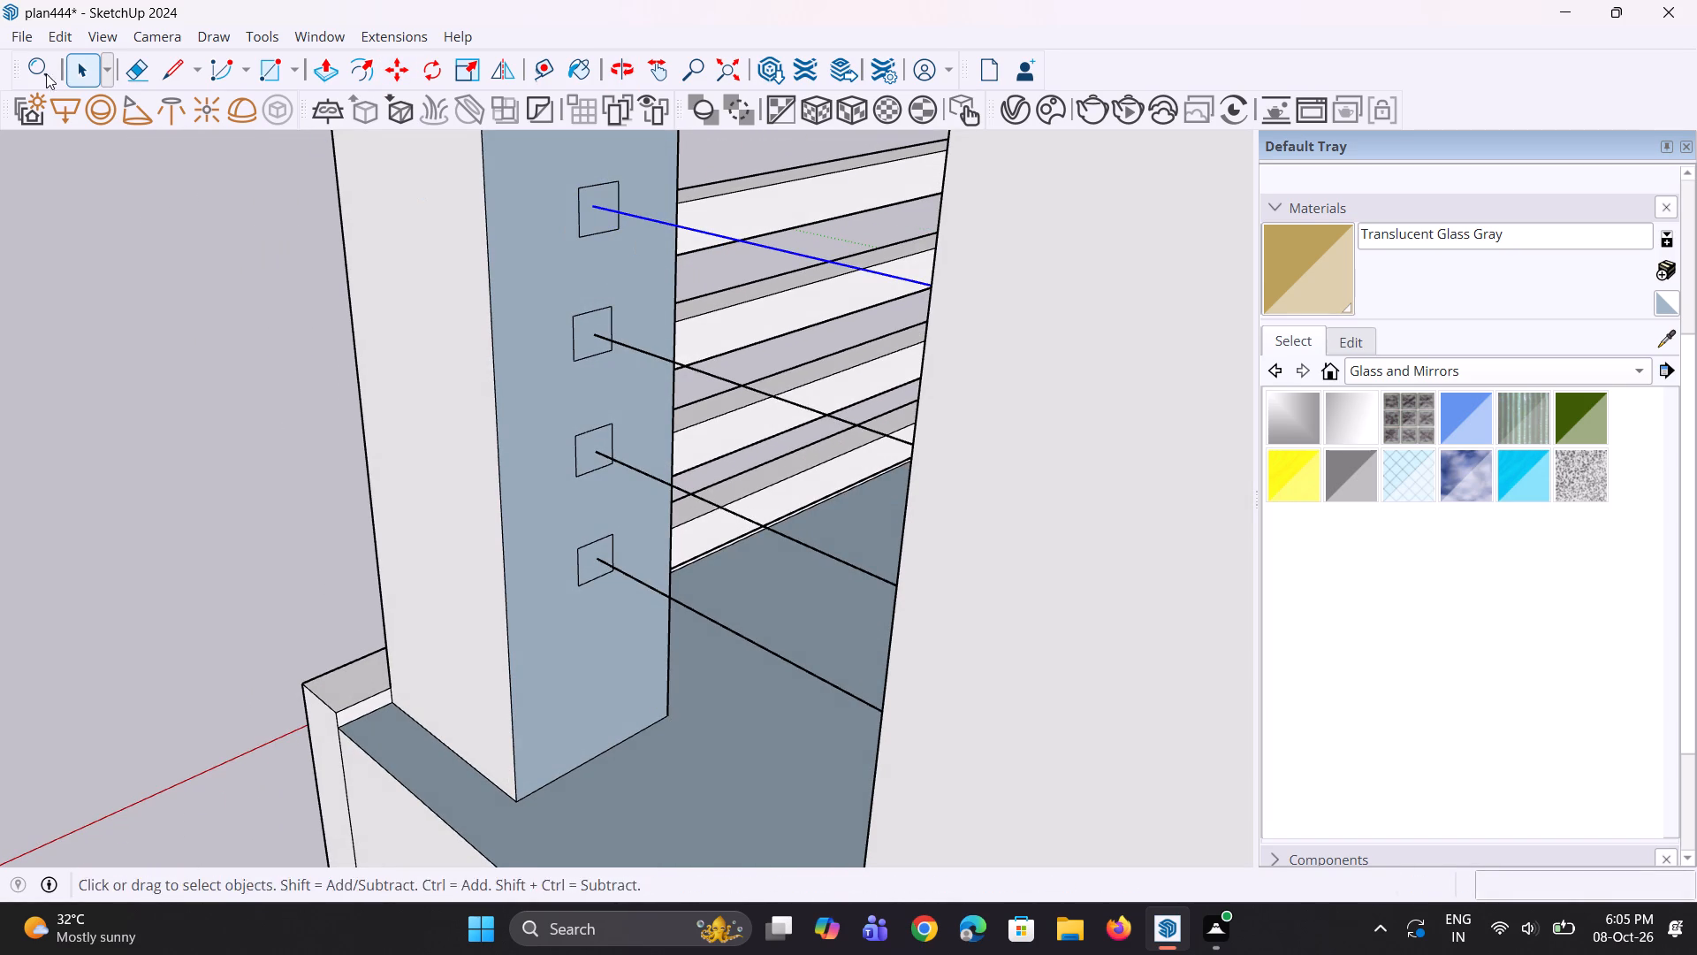
left_click(26, 63)
key("f")
key("o")
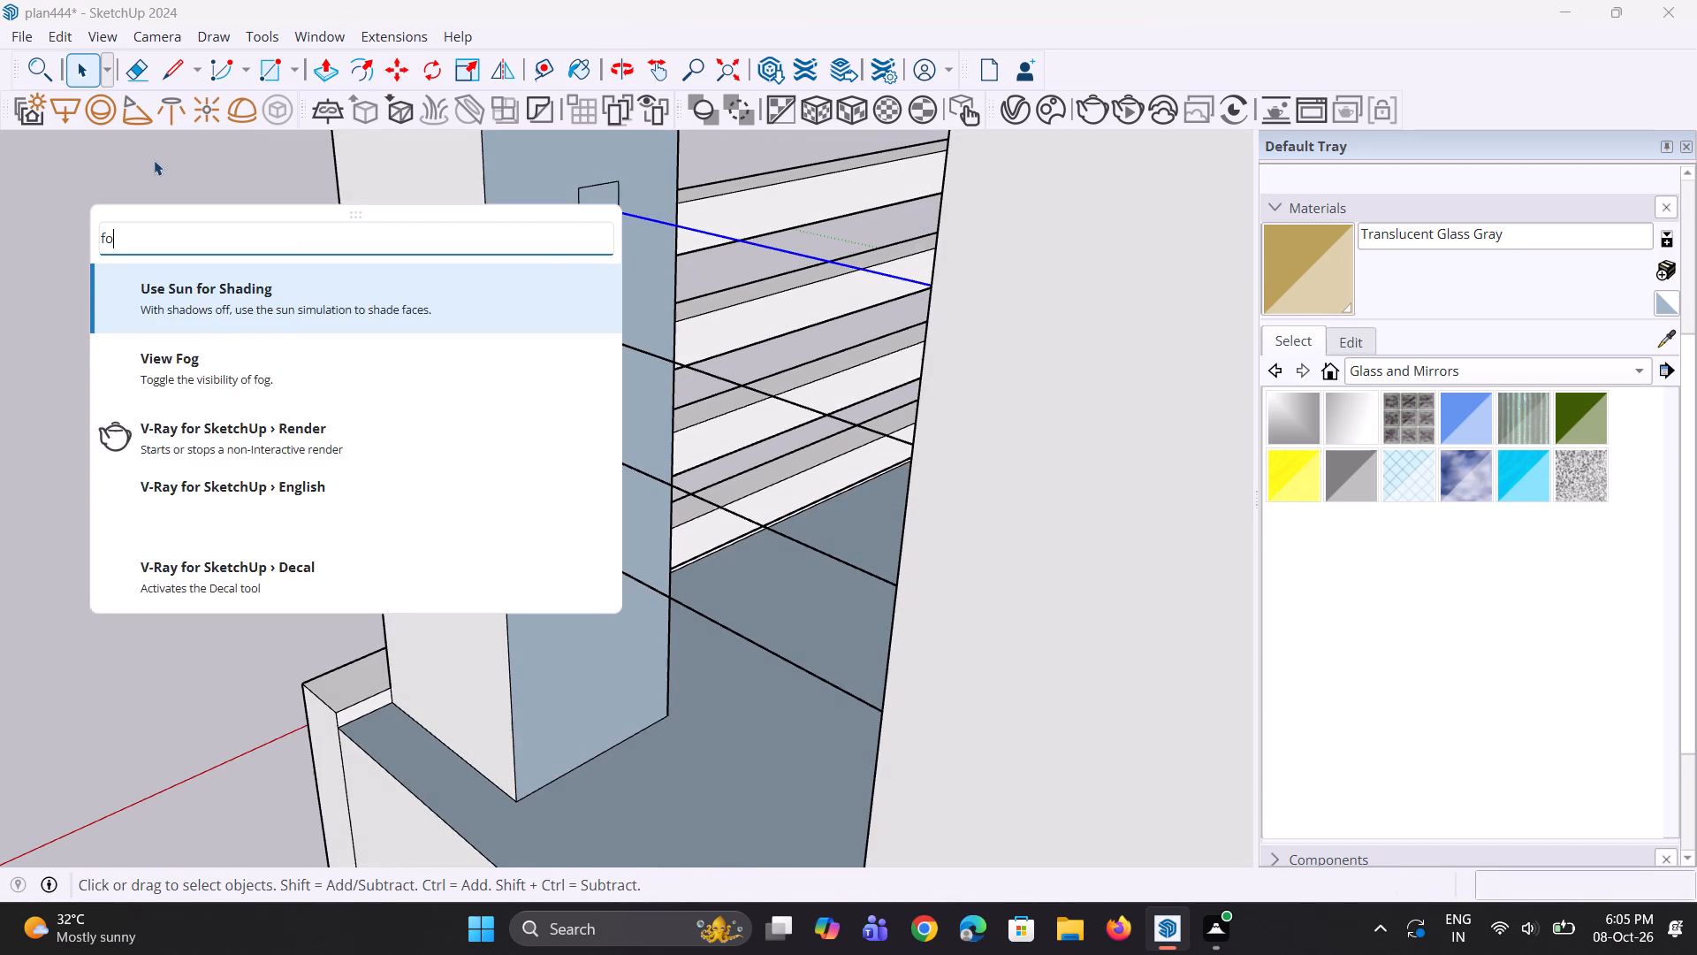
key("l")
key("l")
left_click(243, 294)
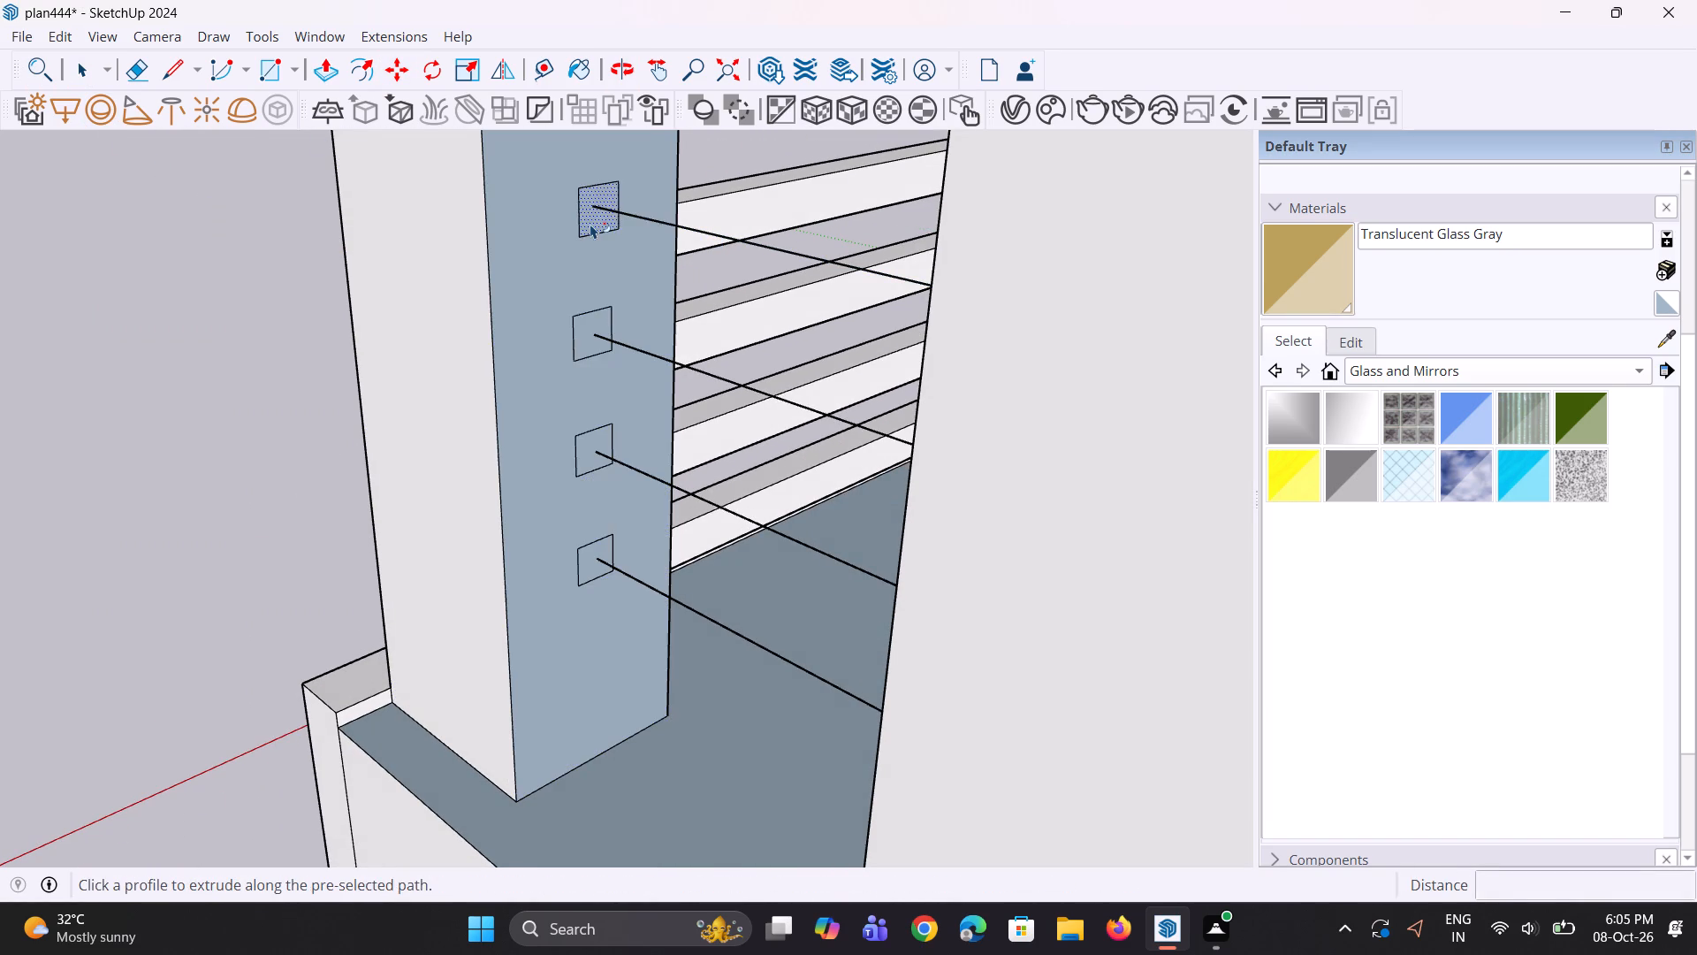
left_click(590, 224)
middle_click_drag(602, 348, 682, 318)
key("space")
key("space")
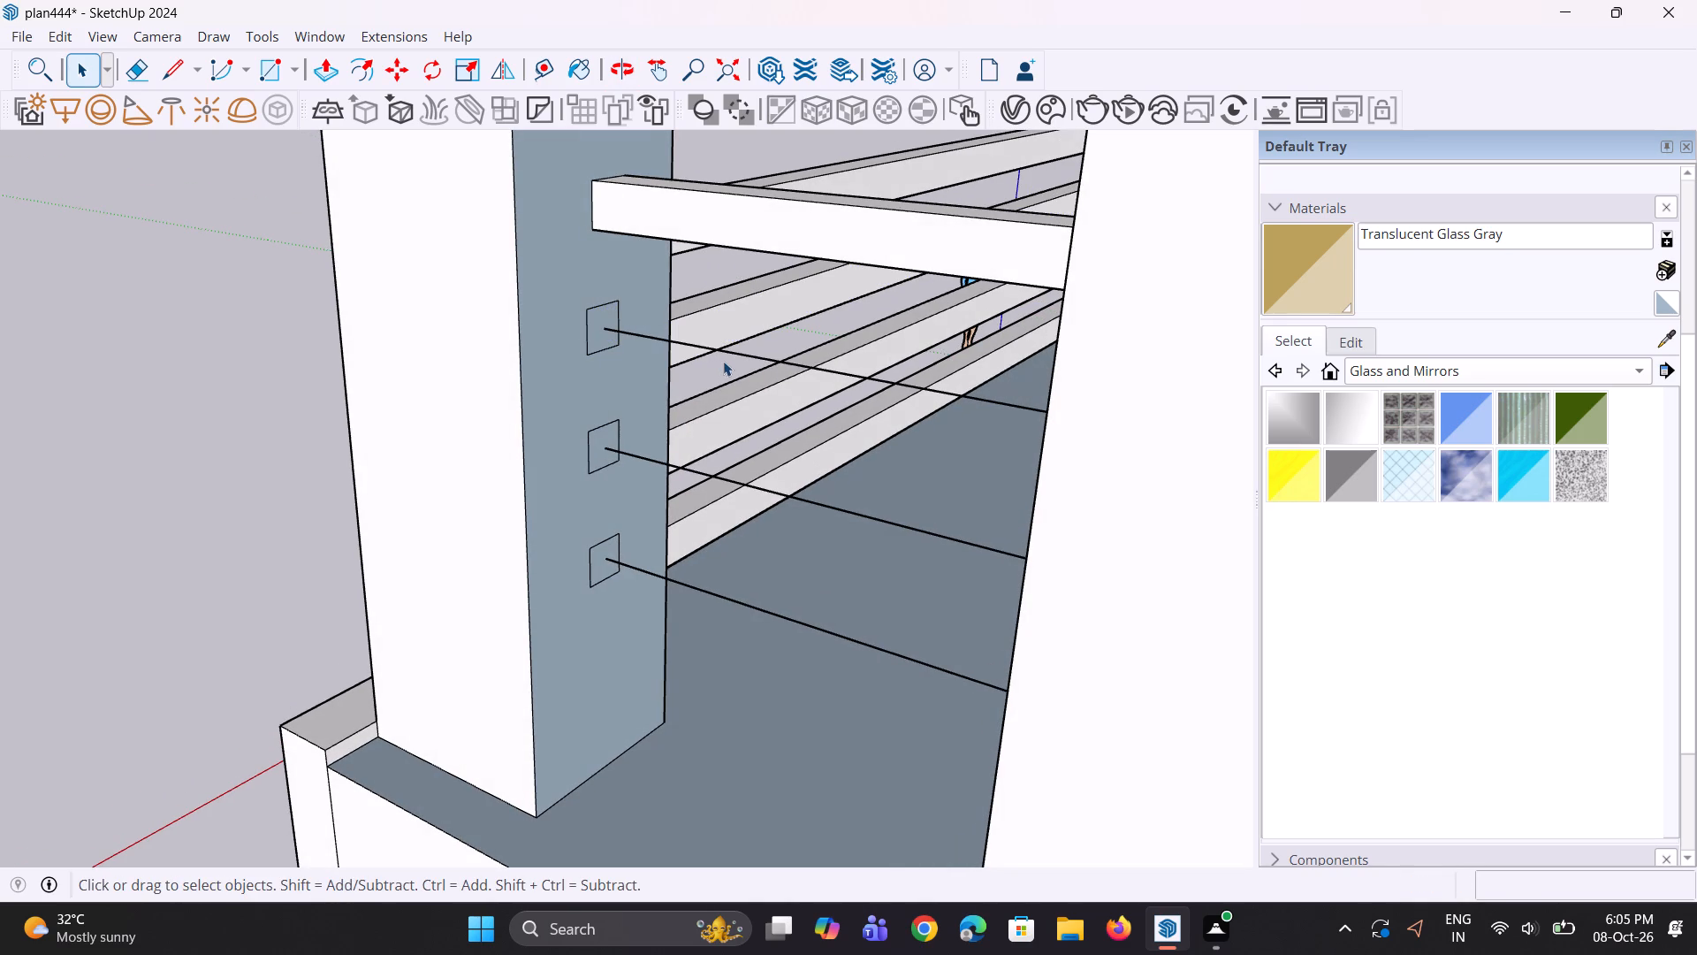
Extrude the second square profile along the second line to the house wall with Follow Me.
left_click(733, 356)
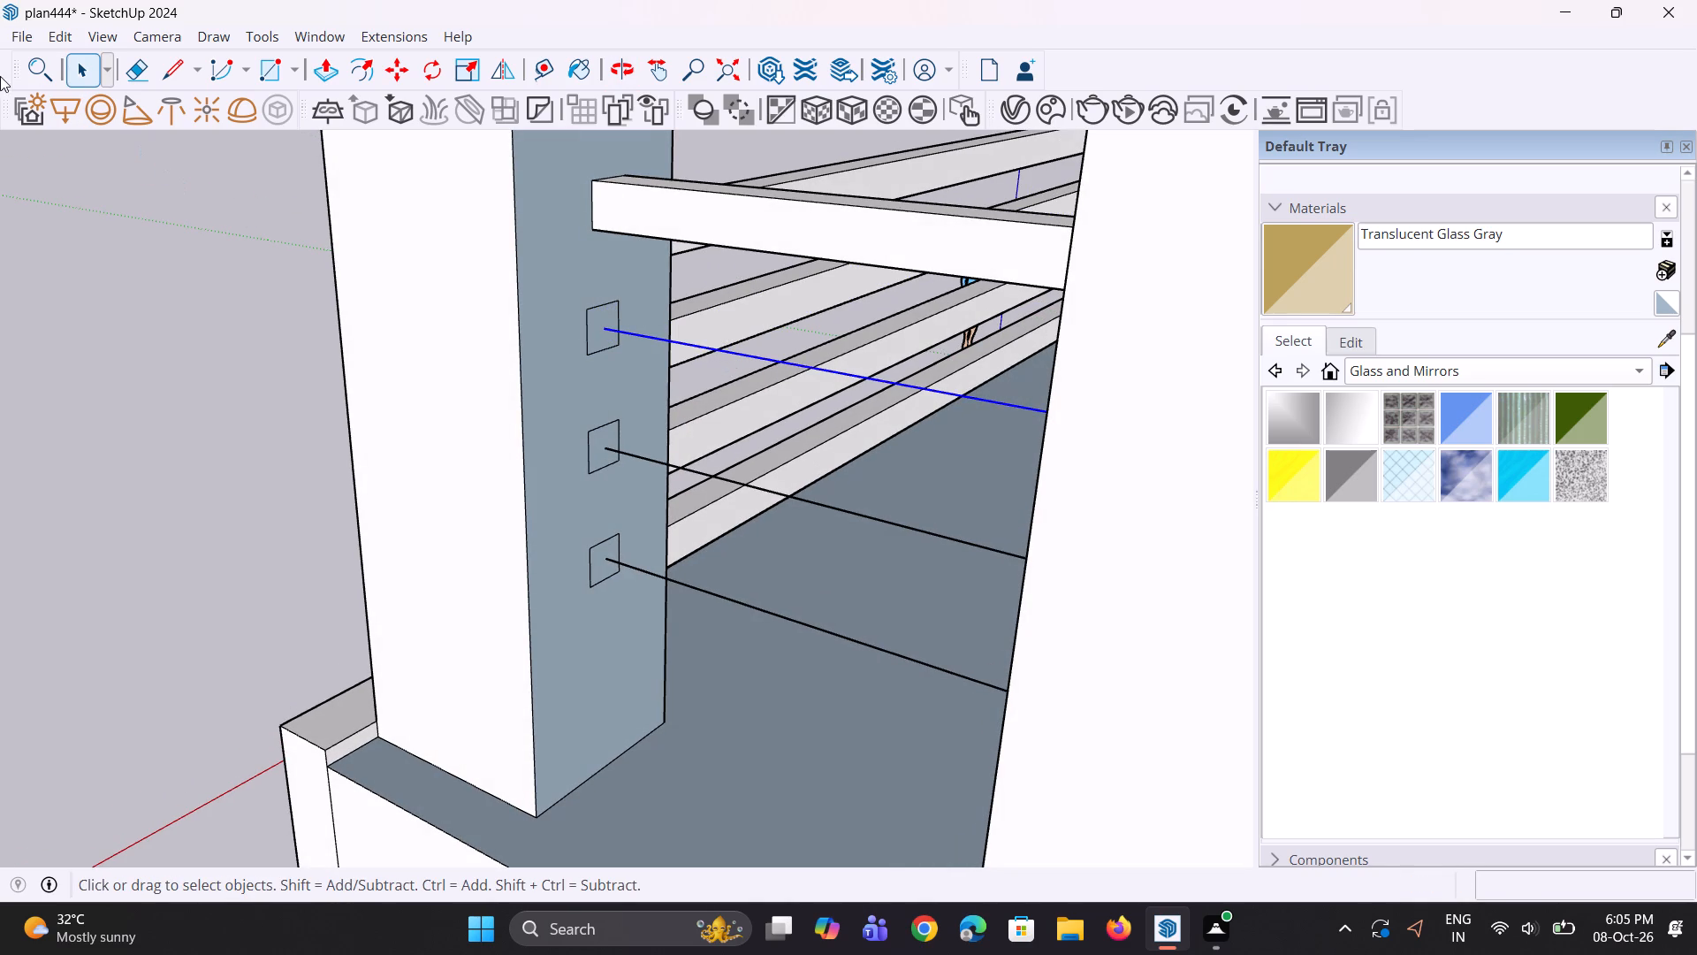
left_click(39, 69)
key("f")
key("o")
key("l")
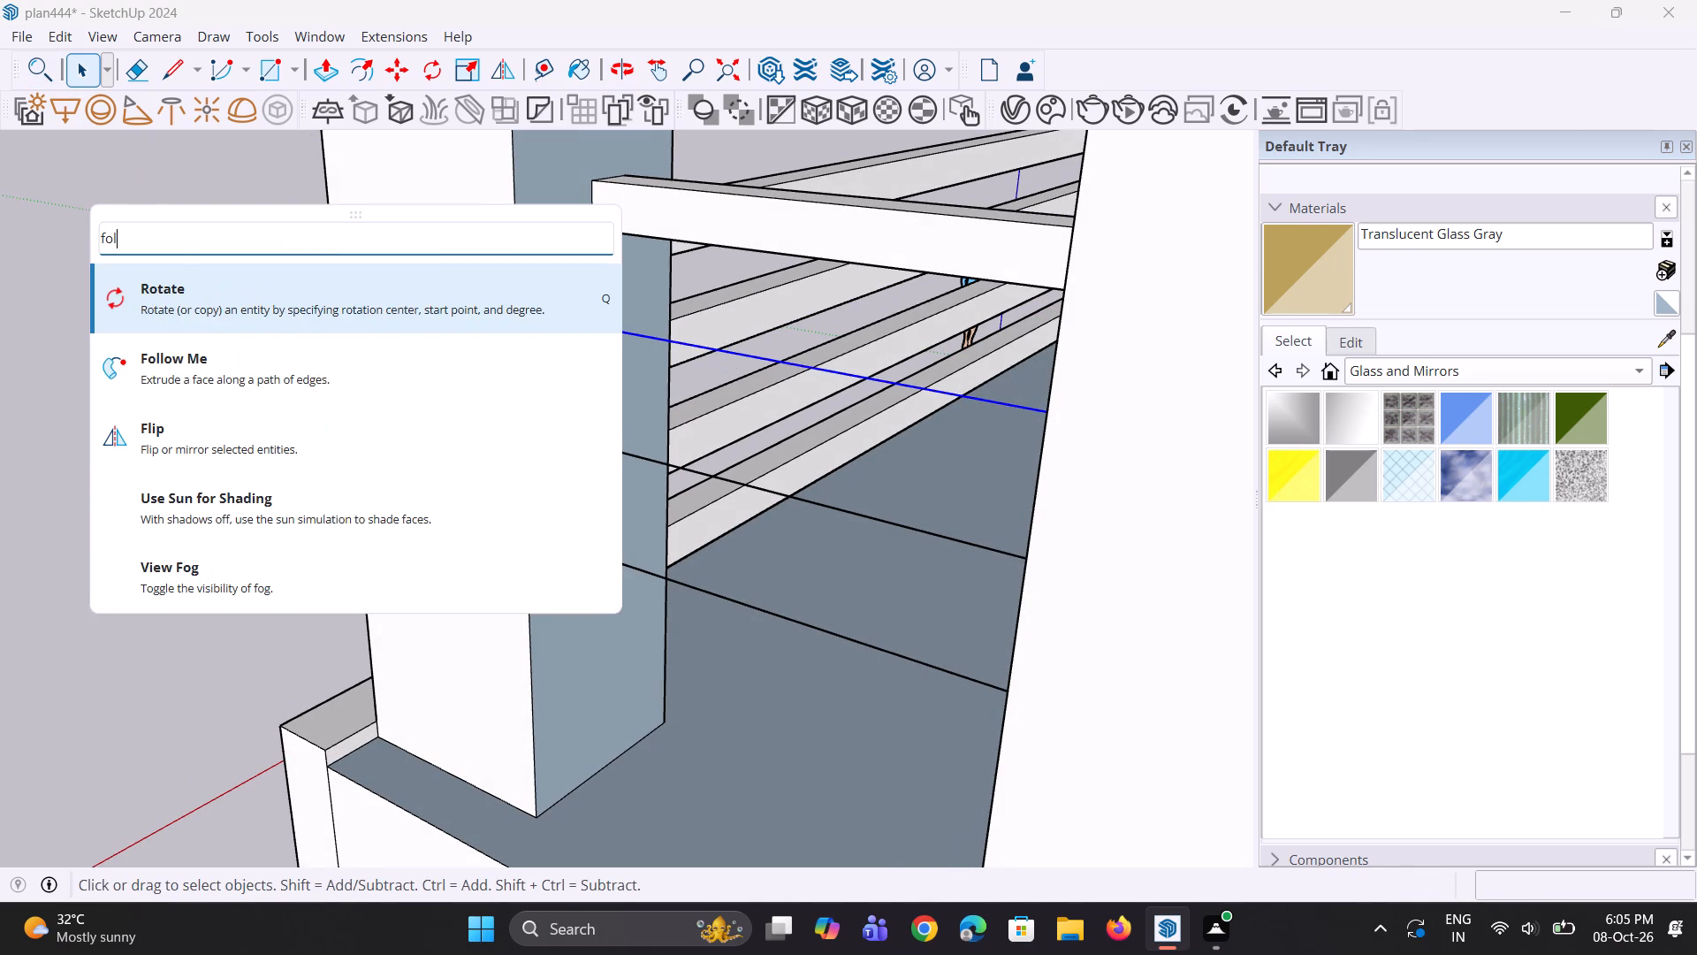
left_click(223, 348)
scroll(568, 304, "up", 1)
left_click(591, 333)
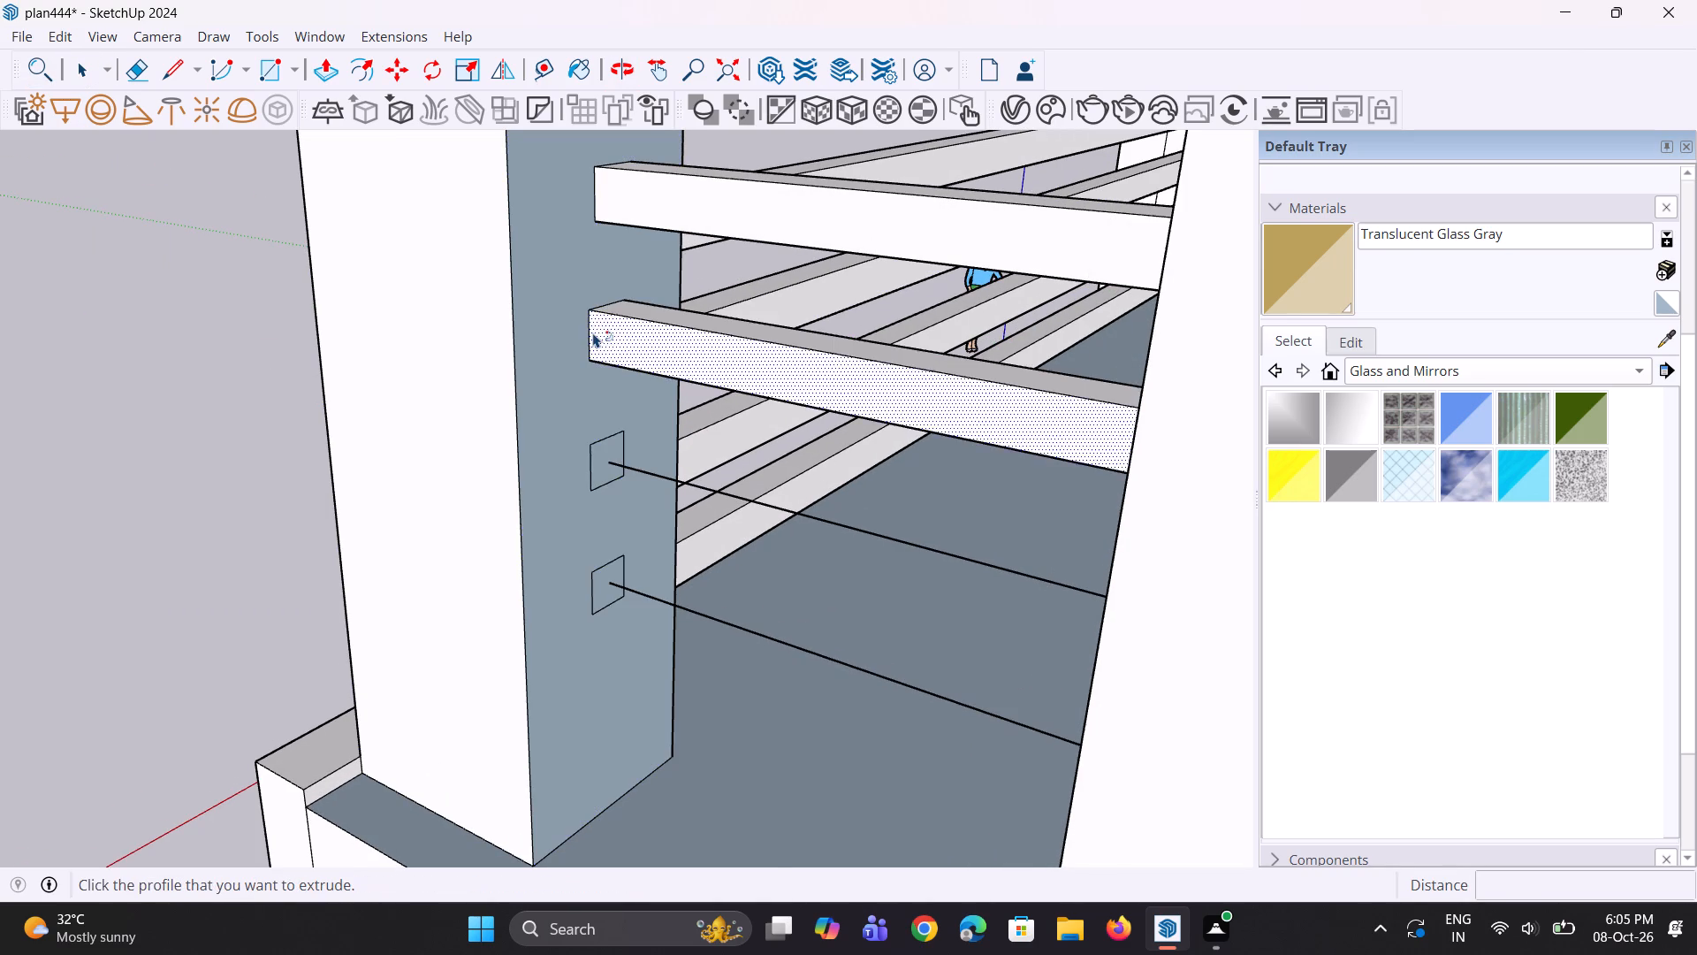
Extrude the third square profile along the third line to the house wall with Follow Me.
scroll(590, 330, "down", 4)
middle_click_drag(532, 333, 639, 332)
scroll(681, 493, "up", 2)
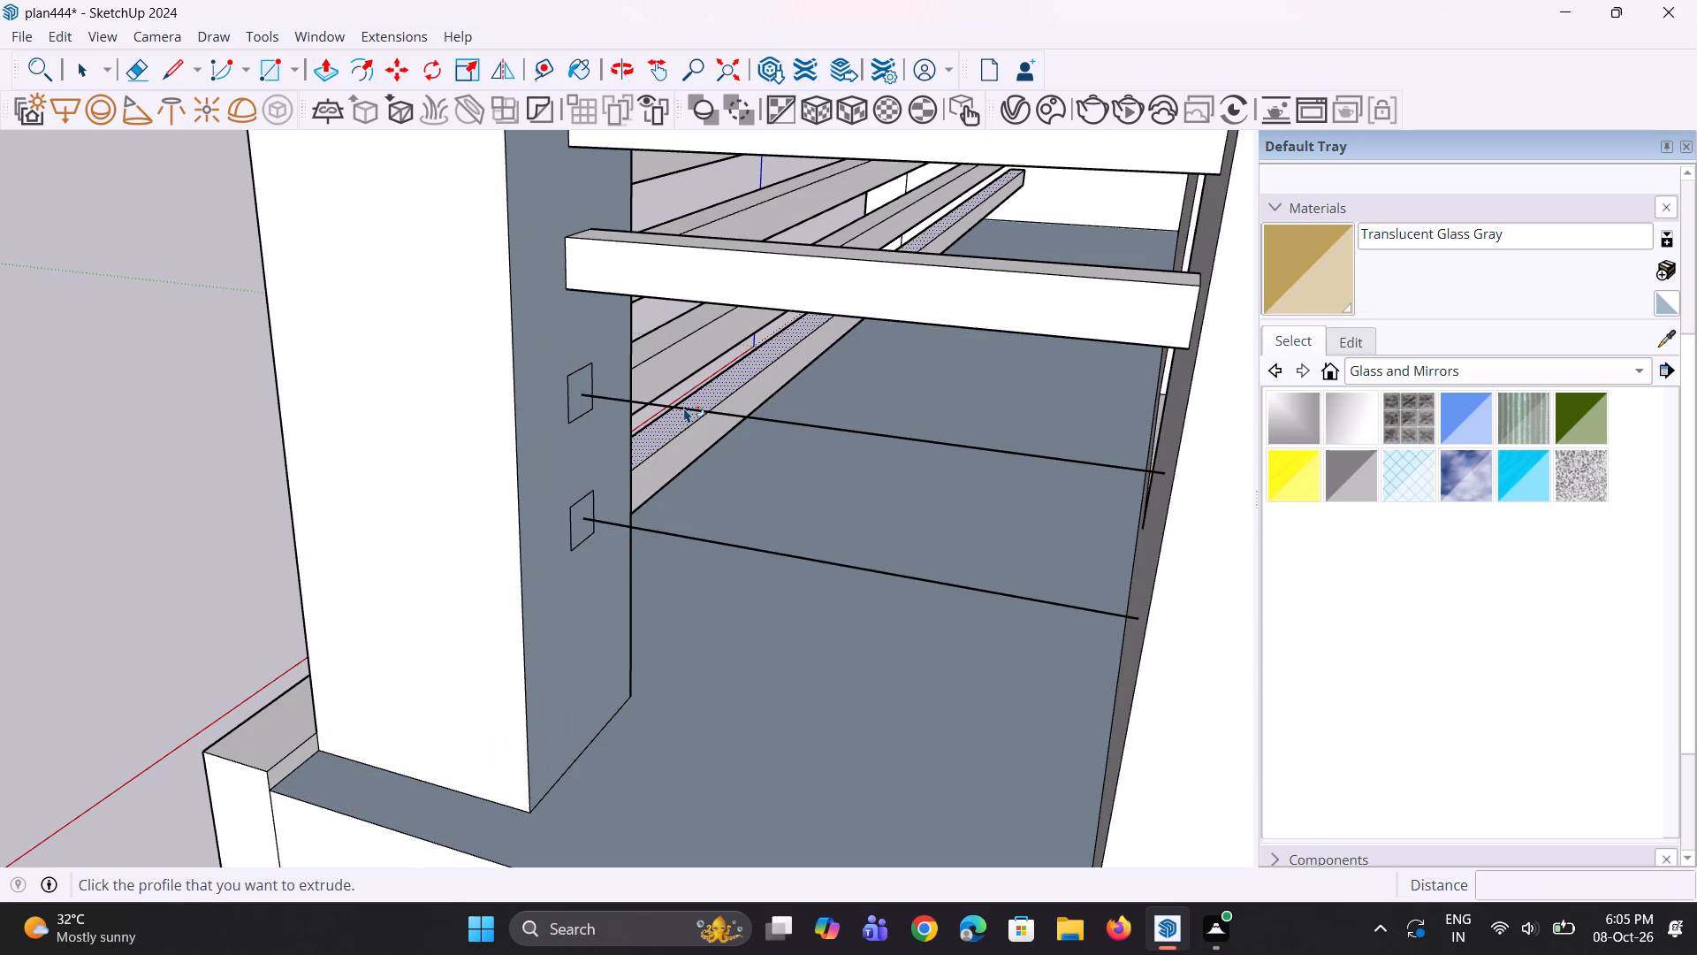
left_click(684, 408)
key("Escape")
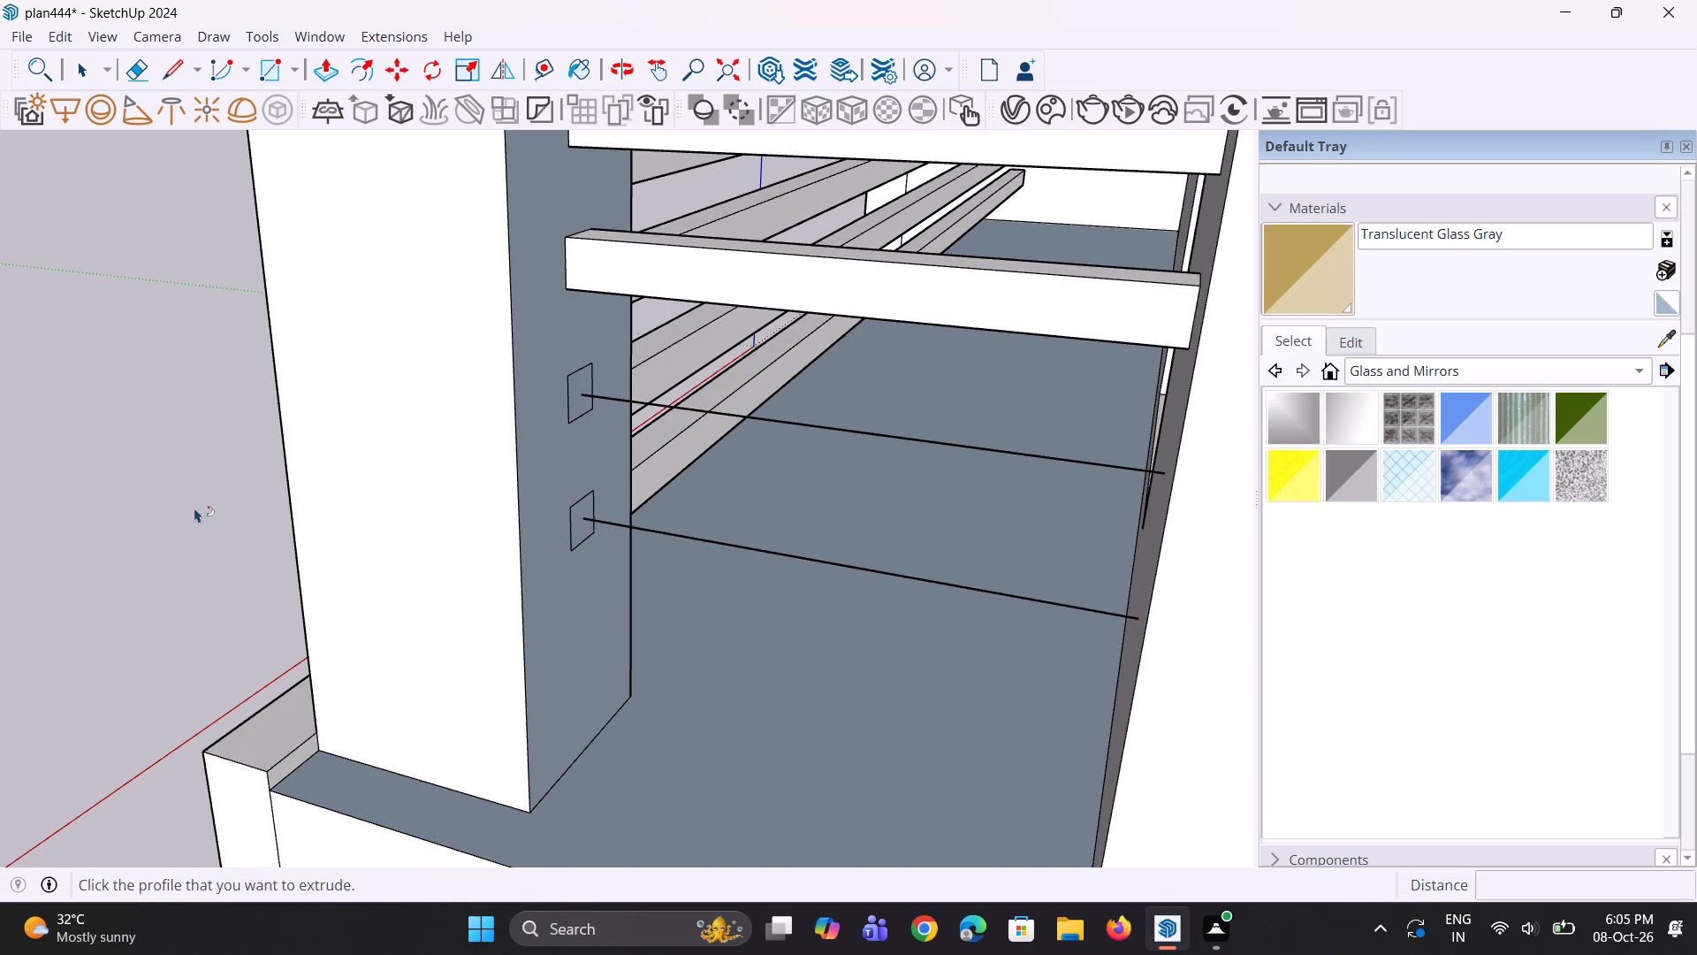
key("space")
left_click(162, 526)
scroll(828, 450, "up", 3)
left_click(902, 456)
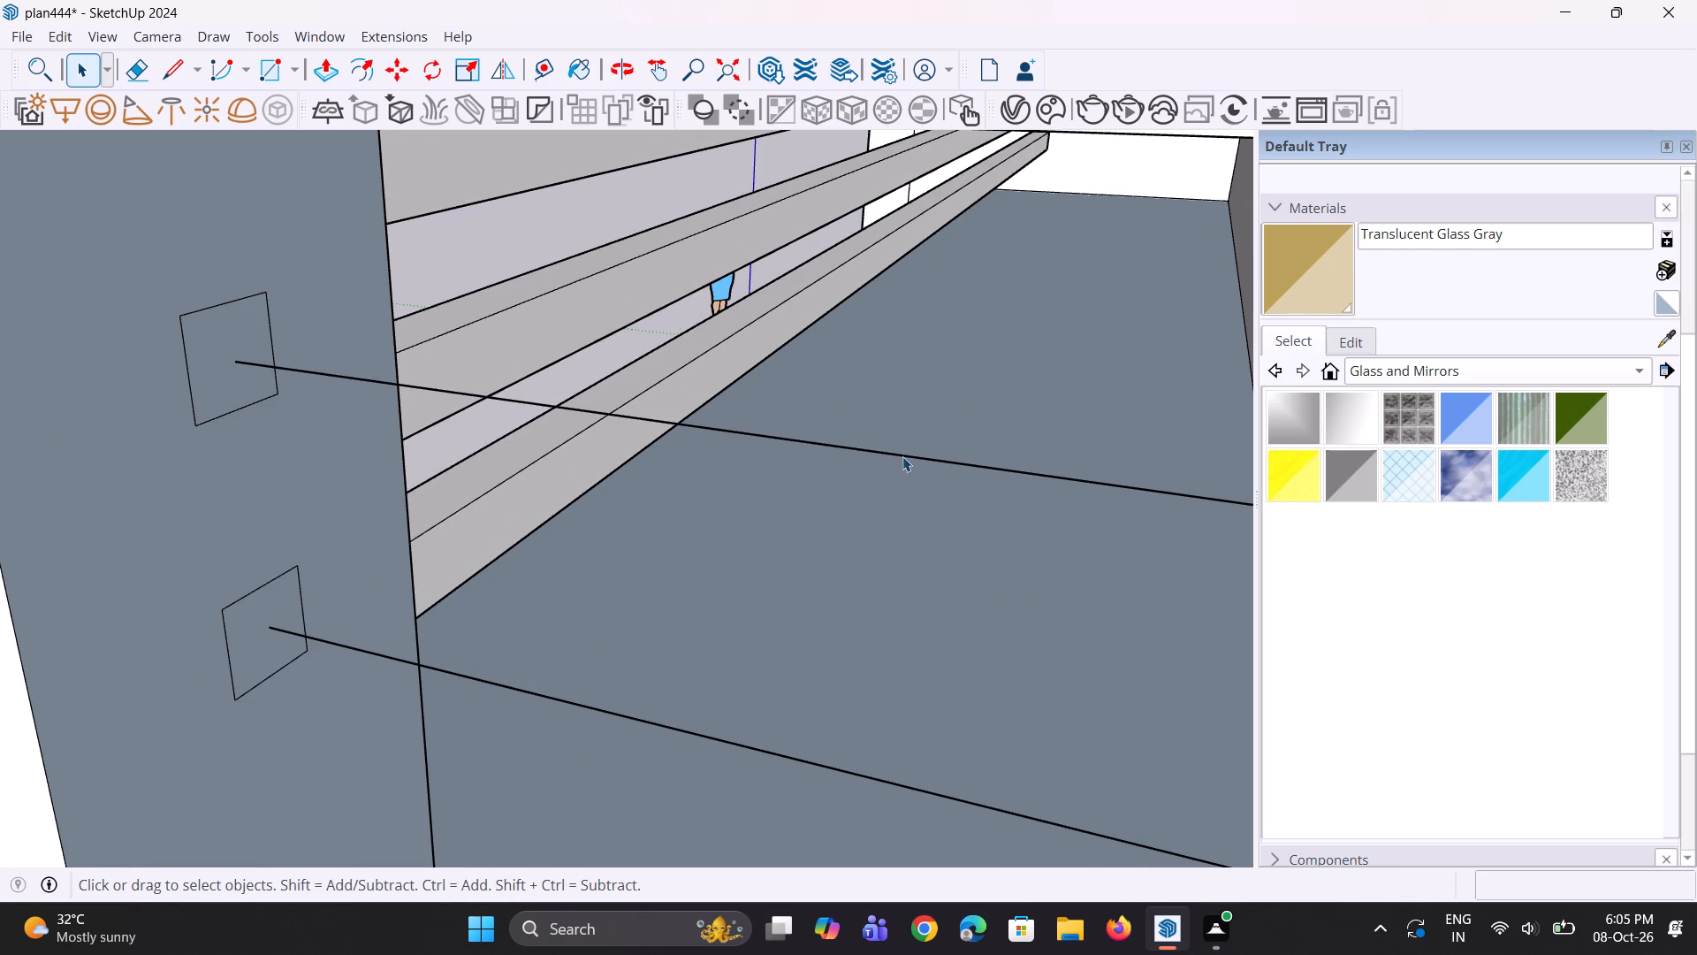
left_click(32, 68)
key("f")
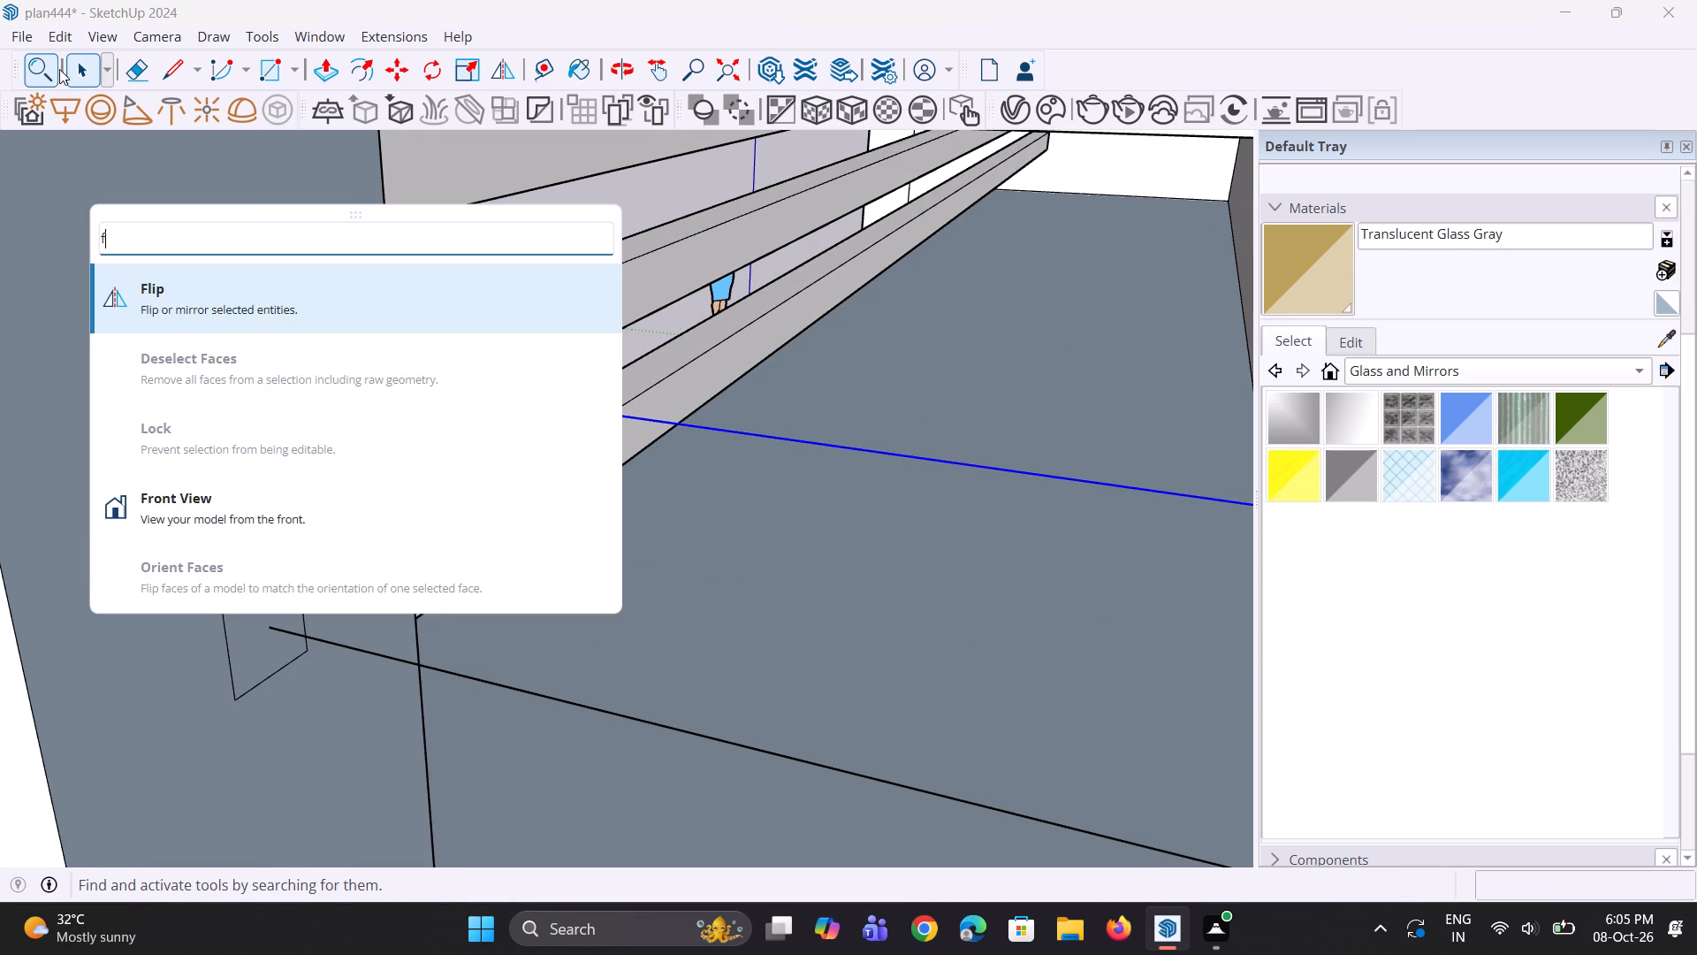
key("o")
key("l")
key("l")
left_click(255, 318)
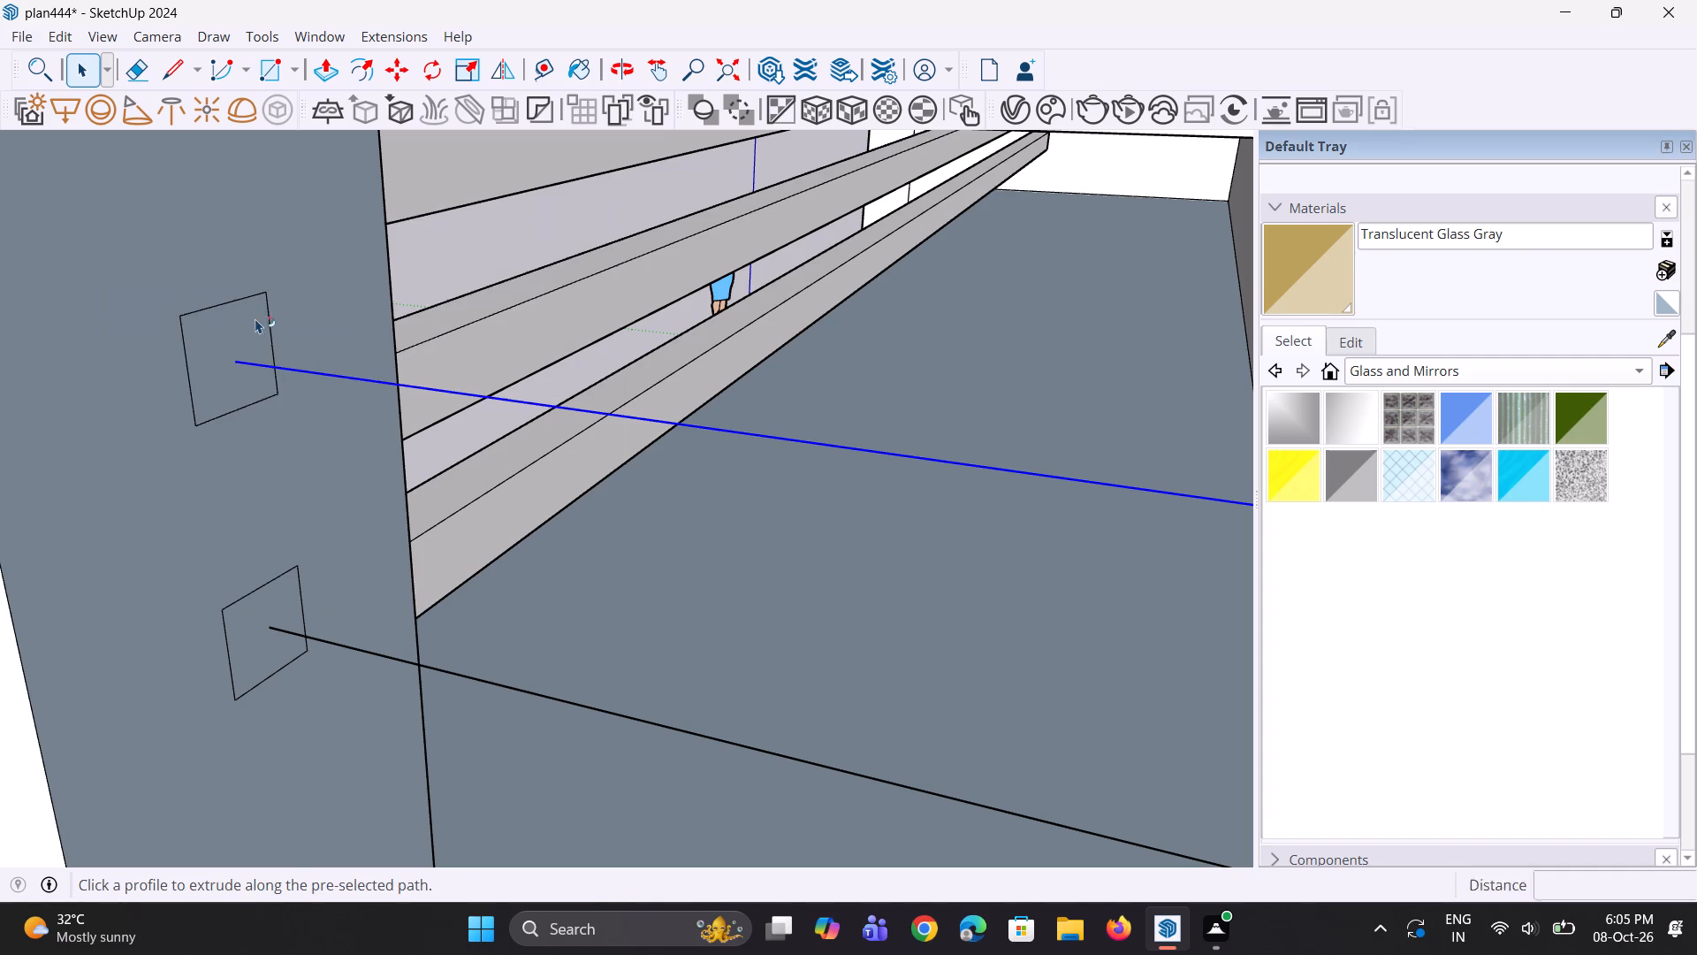
left_click(256, 400)
Extrude the lowest square profile along the lowest line to the house wall with Follow Me.
scroll(353, 351, "down", 7)
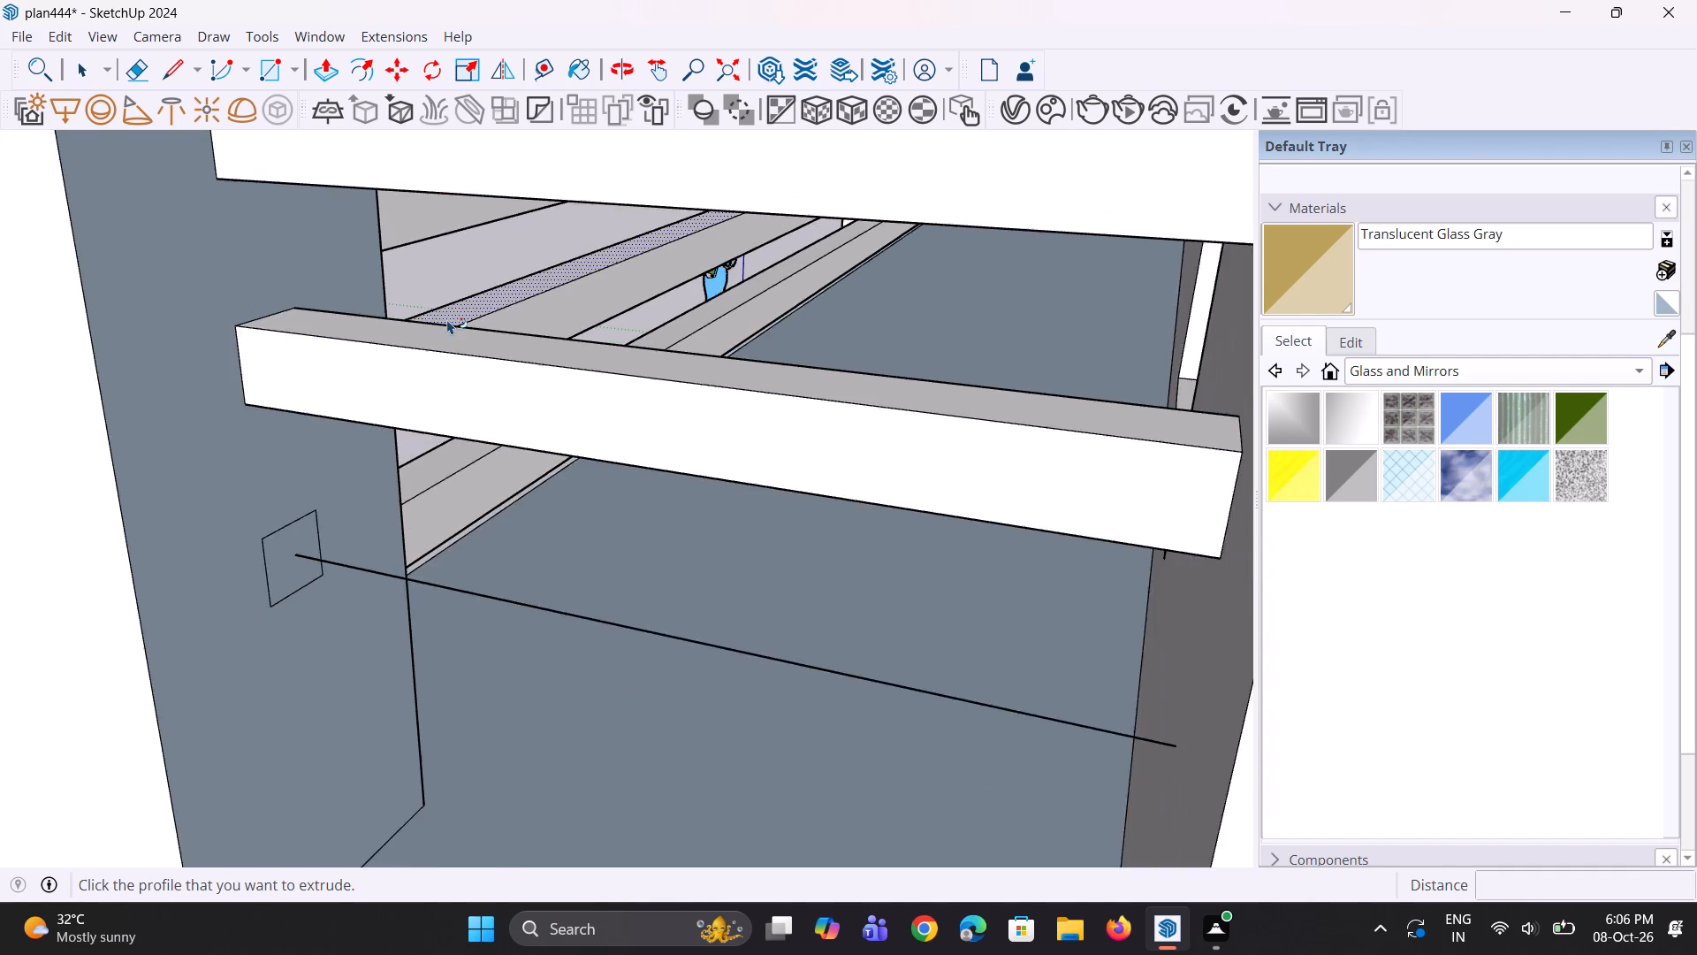
scroll(447, 319, "down", 5)
key("space")
key("space")
left_click(199, 406)
scroll(475, 355, "up", 3)
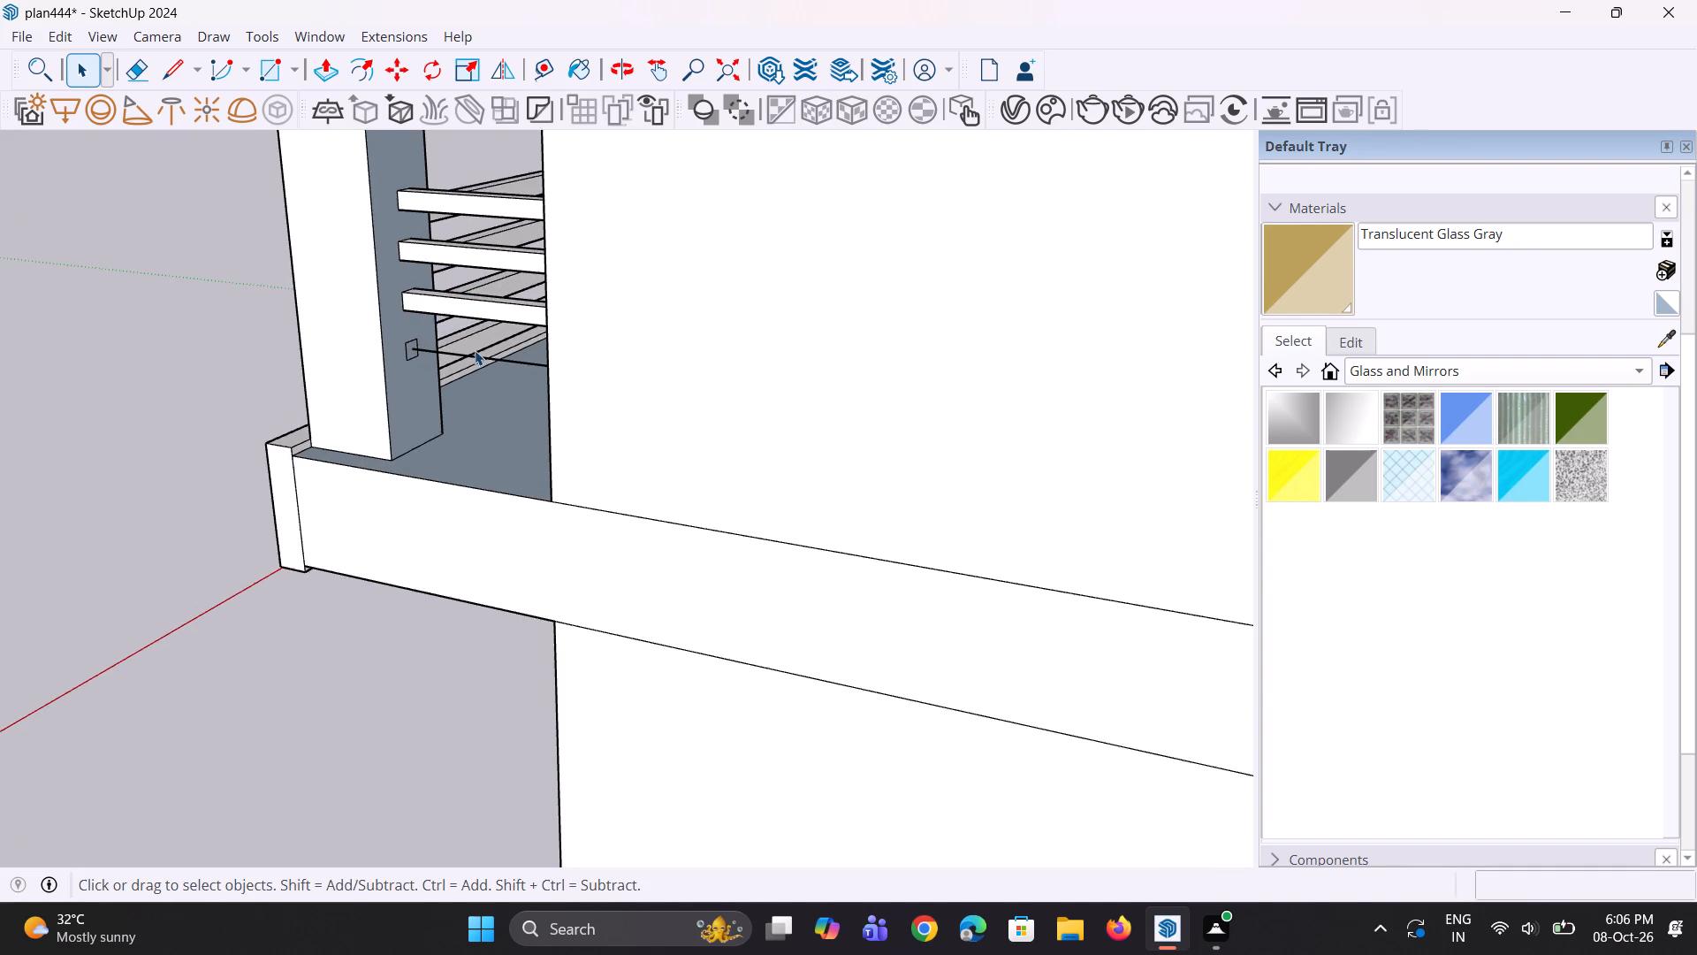
scroll(475, 350, "up", 1)
left_click(489, 363)
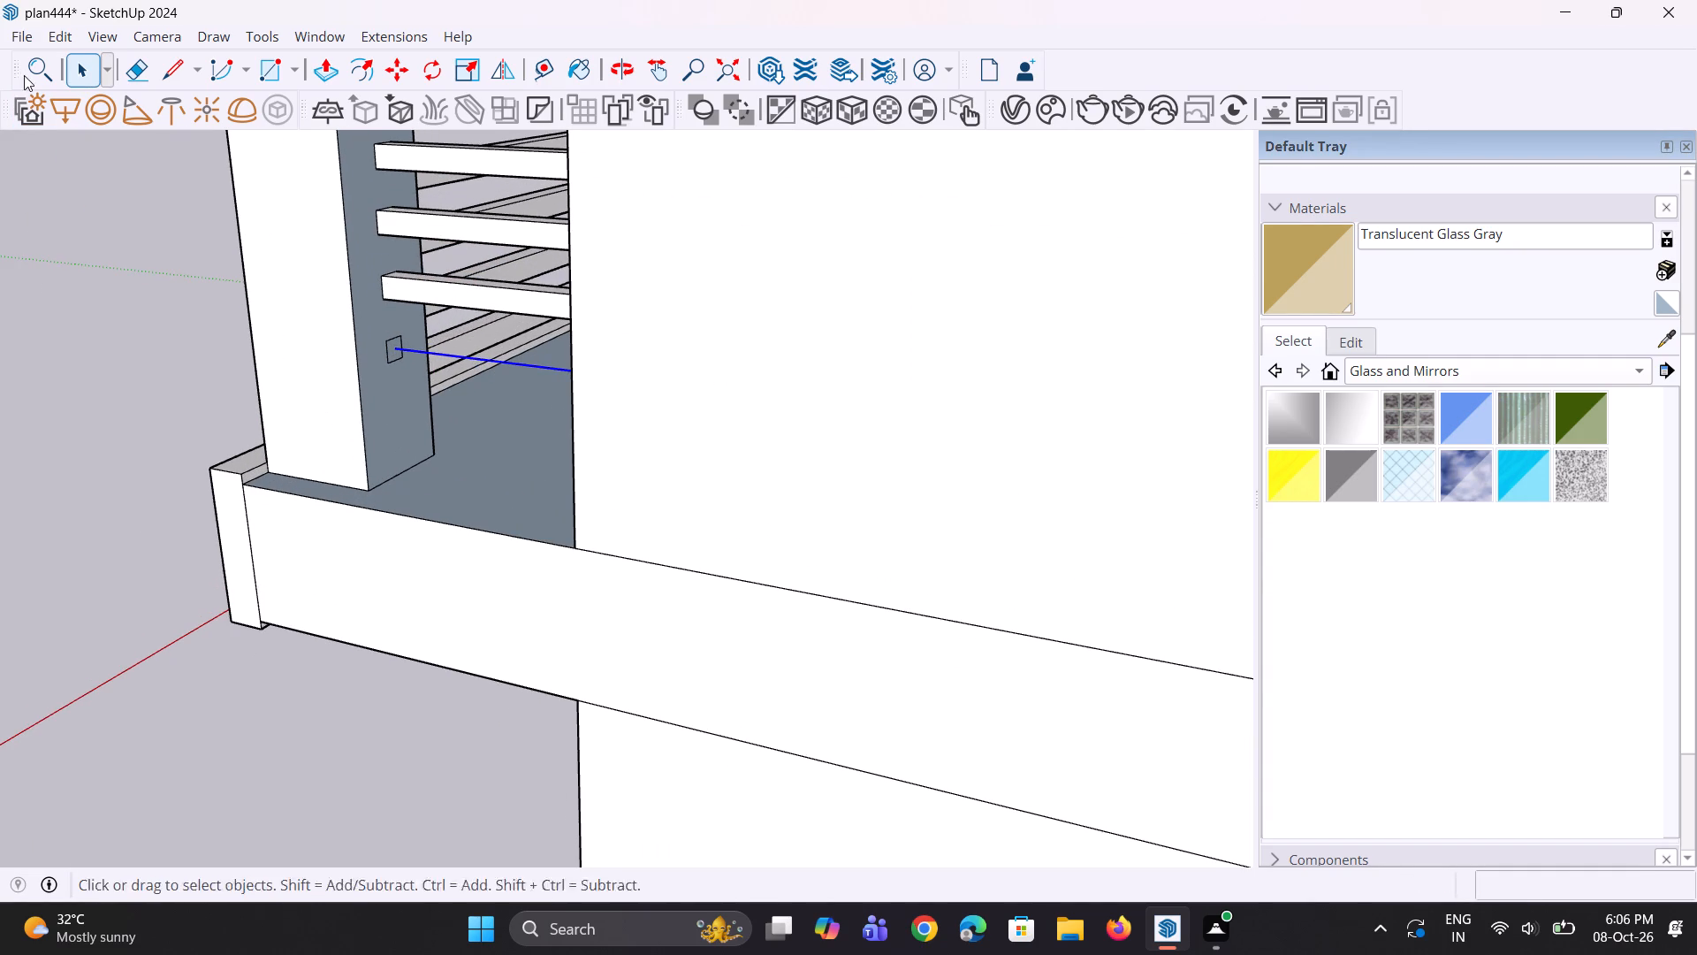
left_click(33, 74)
key("f")
key("o")
type("ll")
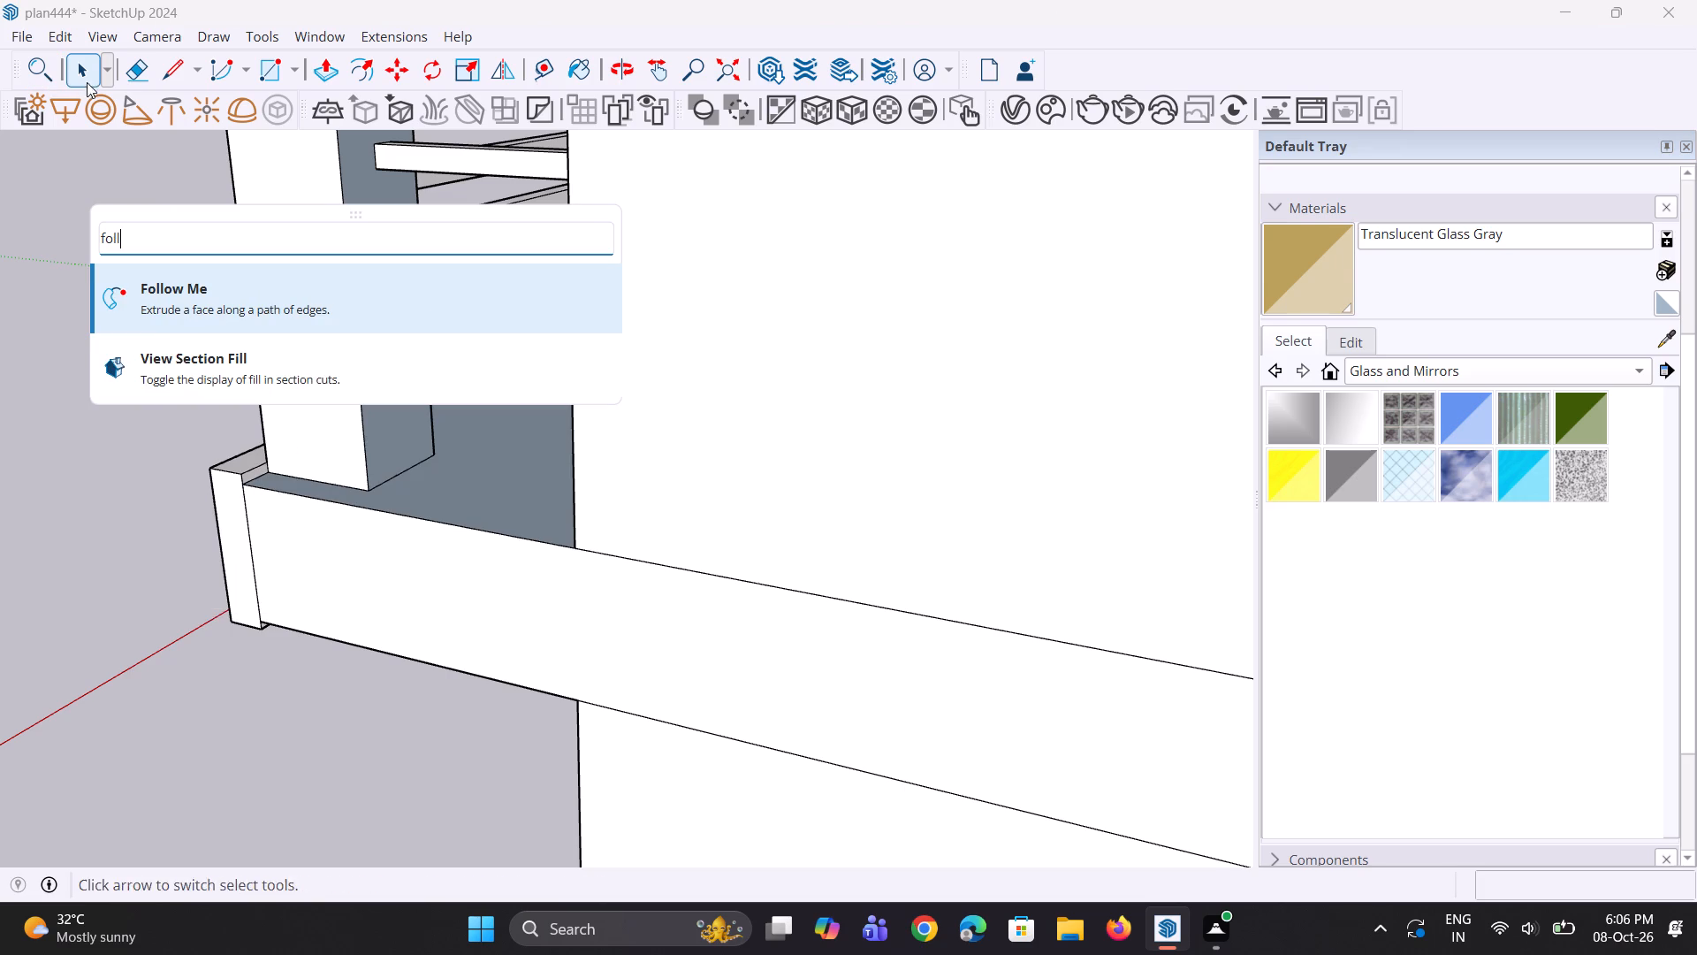
left_click(206, 289)
scroll(359, 285, "up", 3)
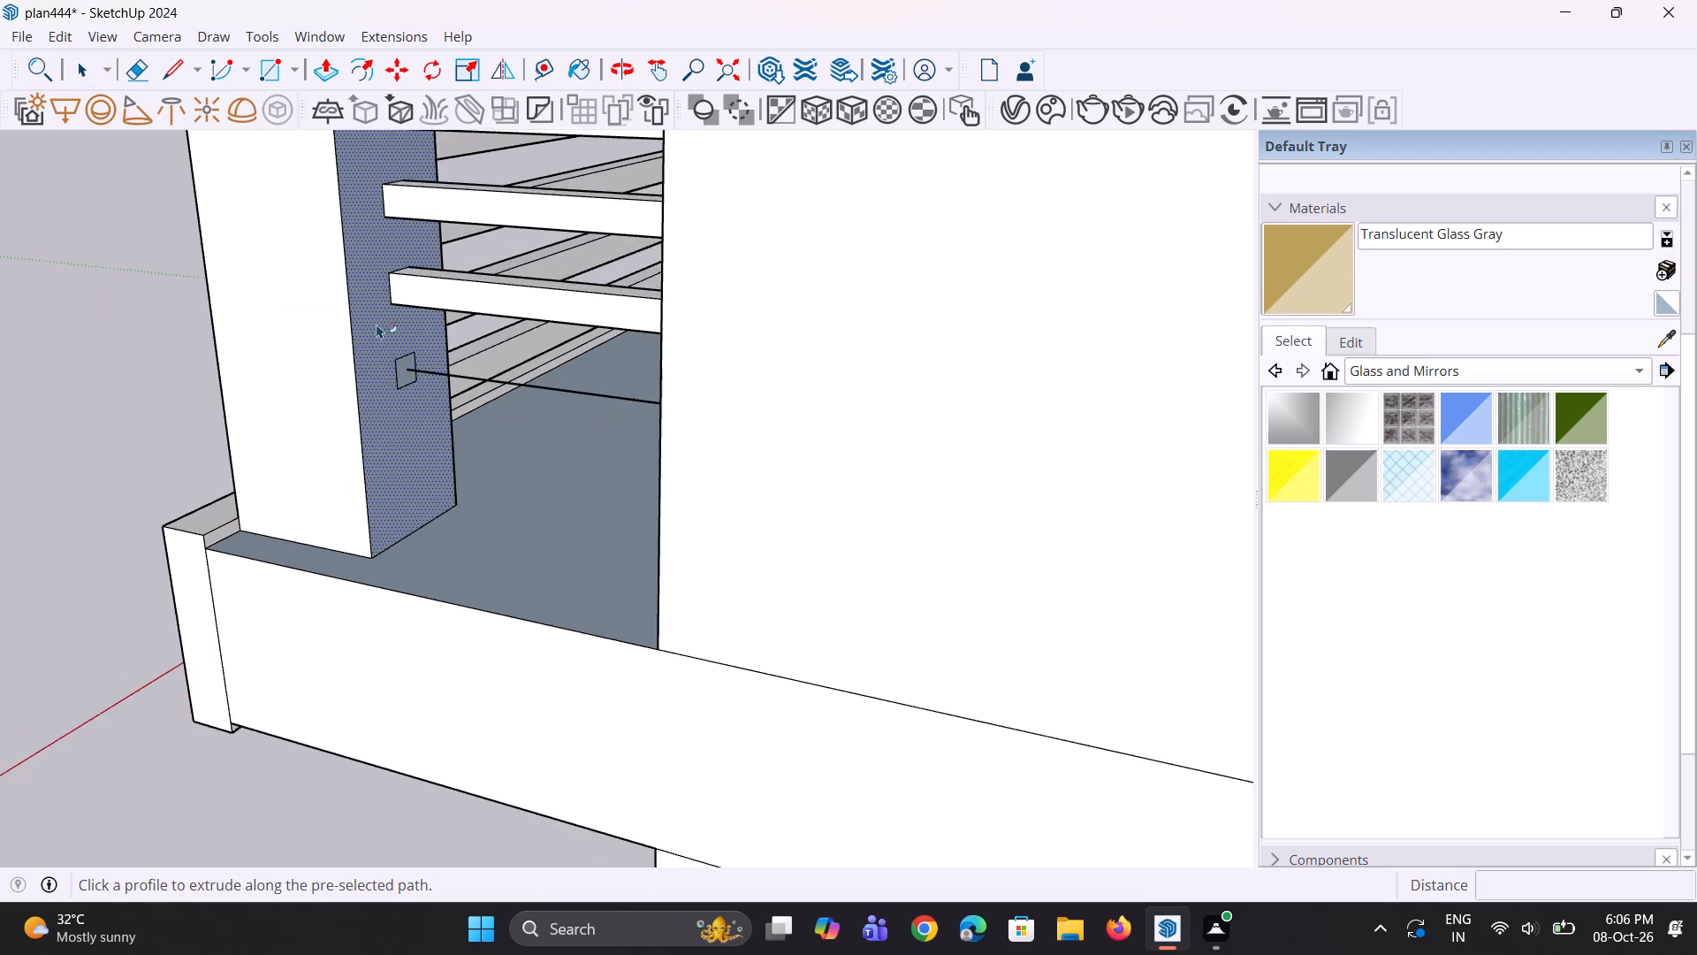
scroll(377, 324, "up", 3)
left_click(415, 395)
Examine the lower balcony's railings from the side and front, and the house's whole front elevation.
scroll(415, 398, "down", 5)
middle_click_drag(404, 416, 765, 456)
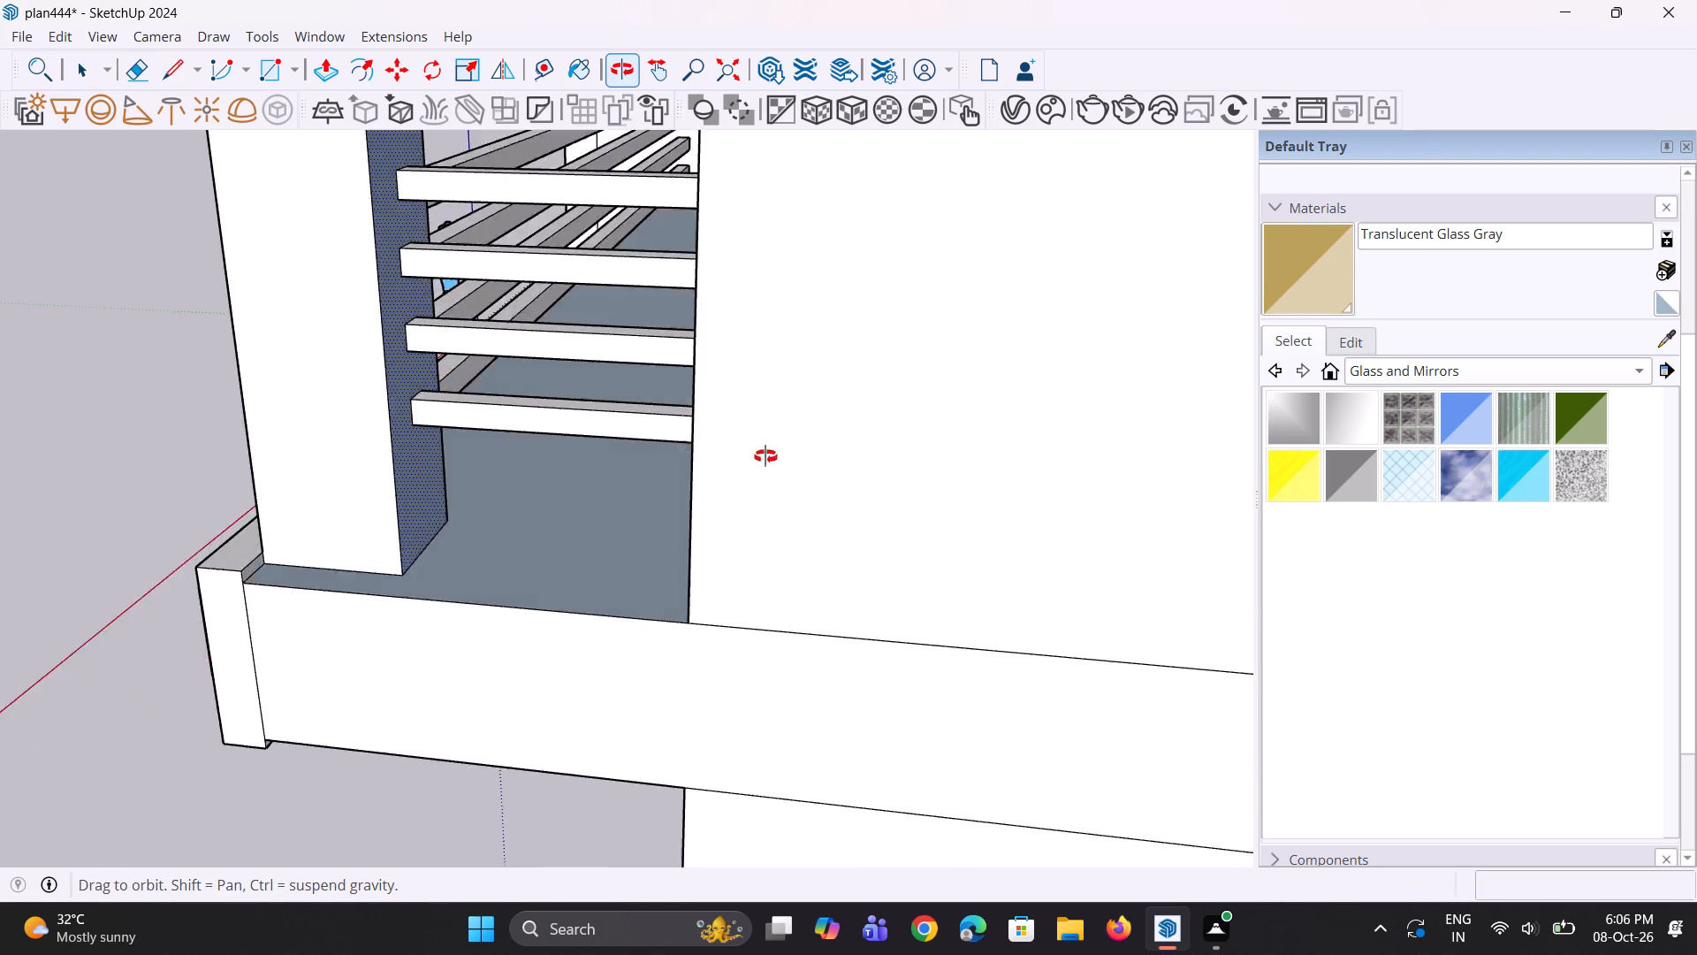
middle_click_drag(765, 456, 1021, 453)
scroll(465, 463, "down", 4)
middle_click_drag(391, 467, 868, 371)
scroll(868, 371, "up", 1)
scroll(868, 371, "down", 4)
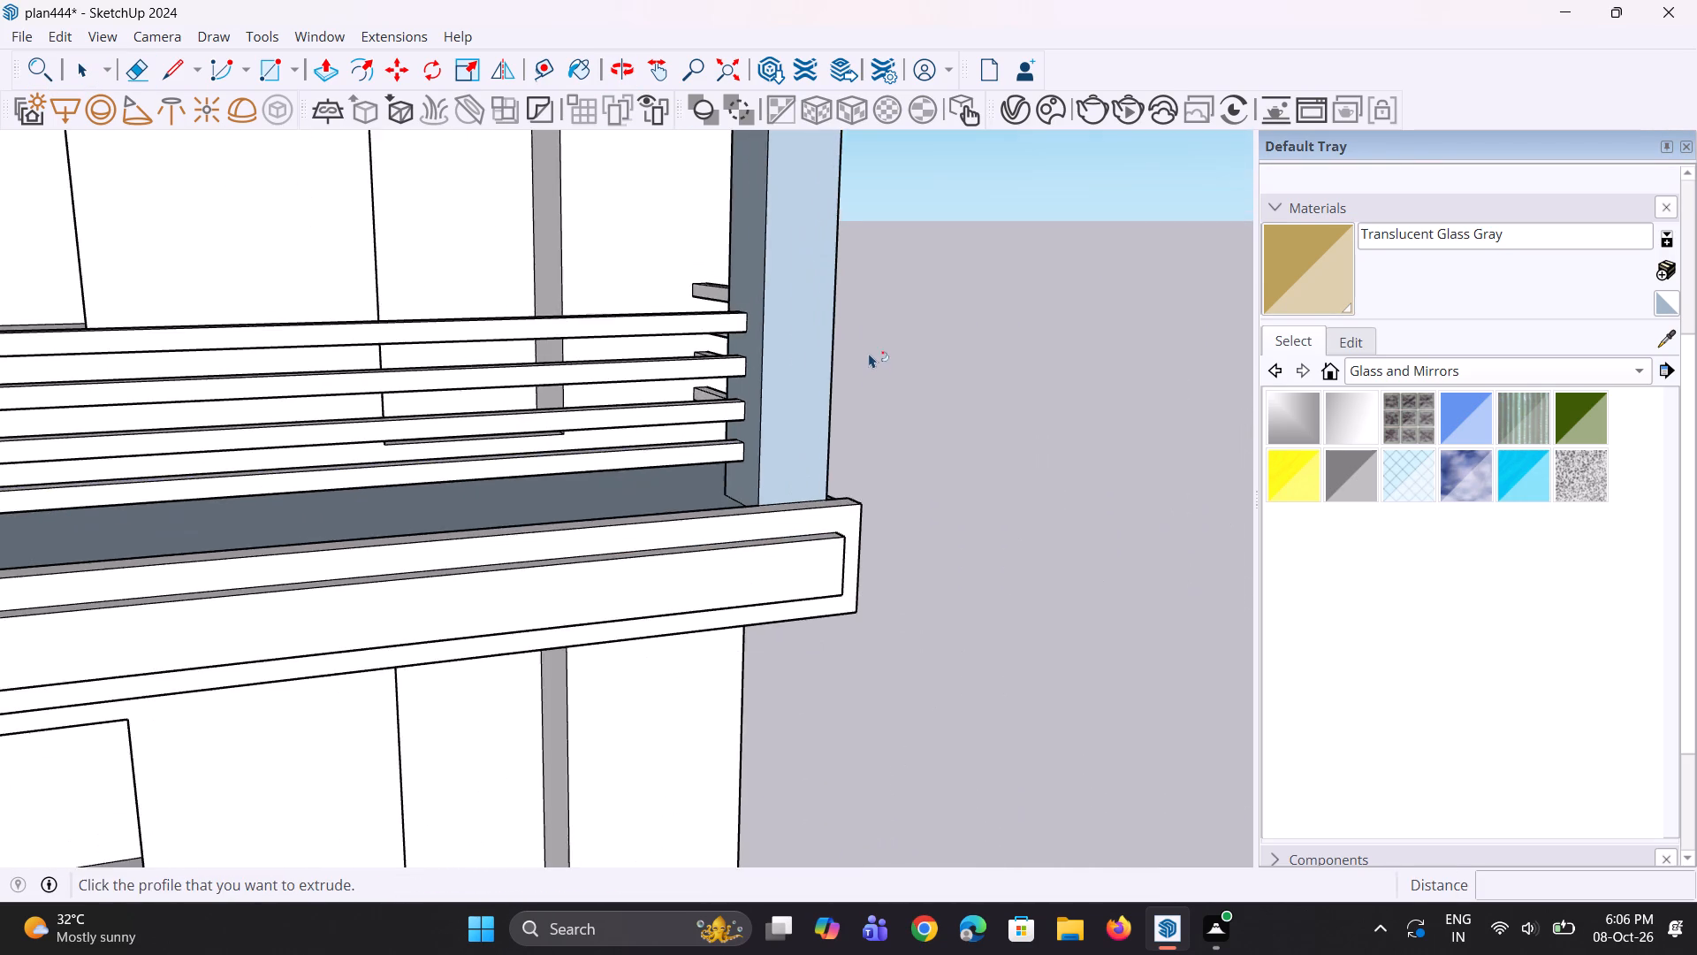
middle_click_drag(856, 355, 717, 397)
scroll(717, 397, "down", 9)
middle_click_drag(679, 422, 667, 369)
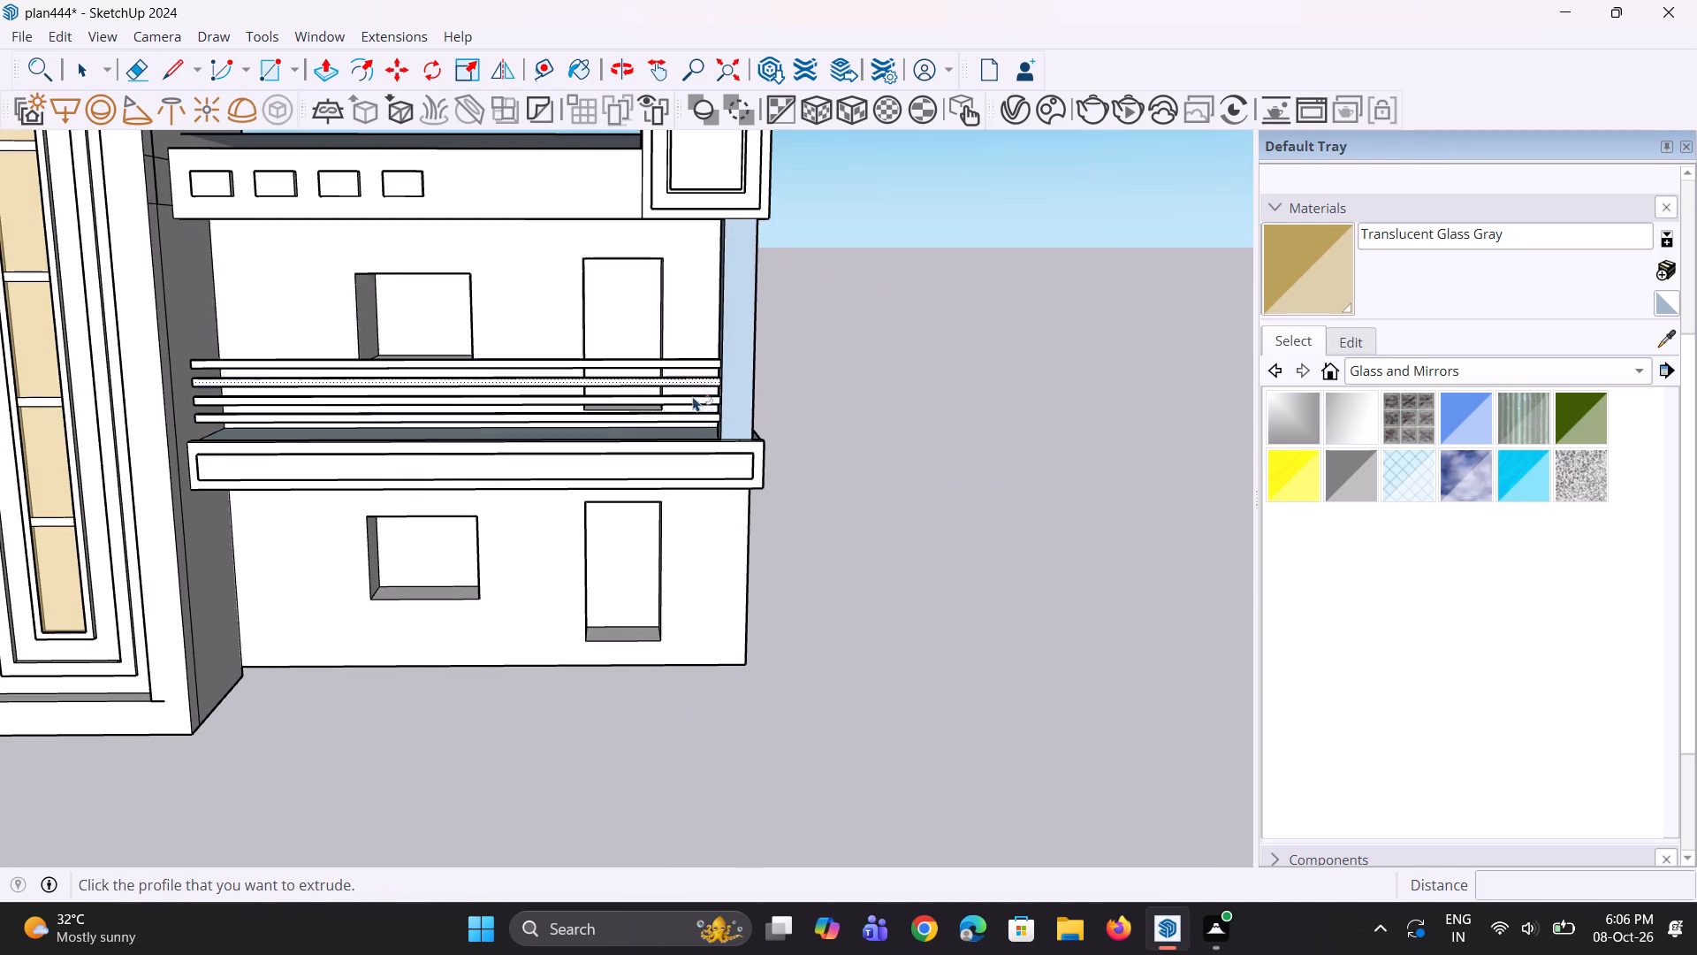
scroll(698, 428, "up", 3)
middle_click_drag(691, 464, 671, 391)
scroll(690, 465, "up", 8)
middle_click_drag(713, 448, 738, 448)
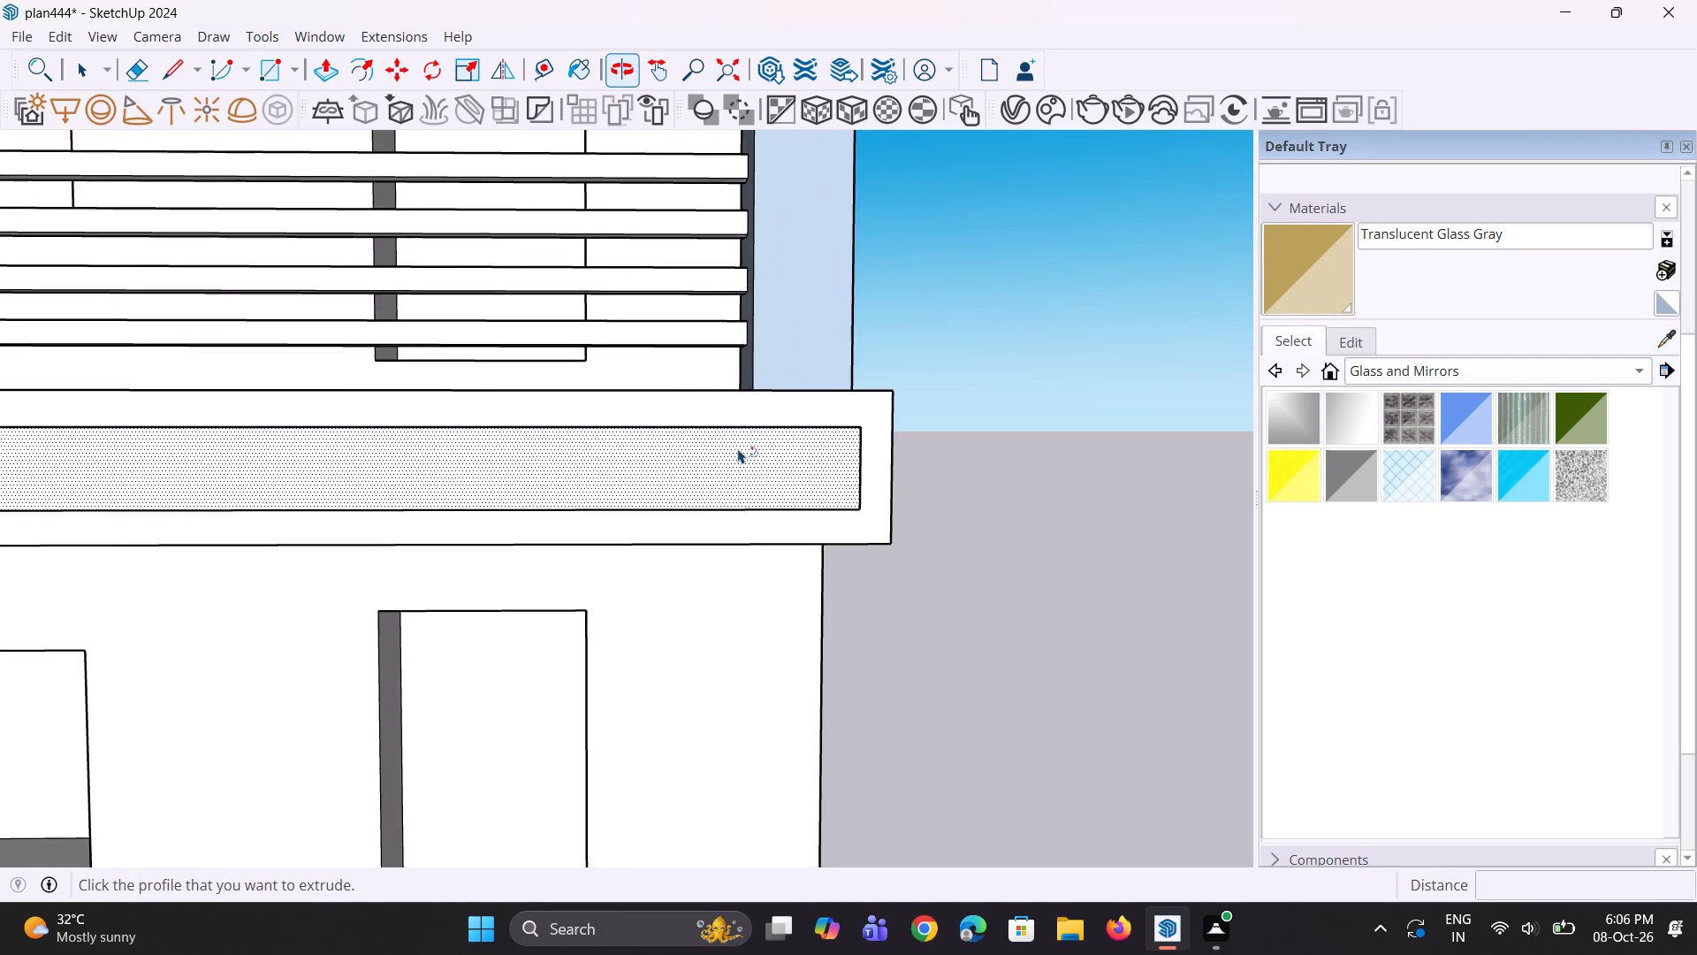
scroll(738, 448, "down", 4)
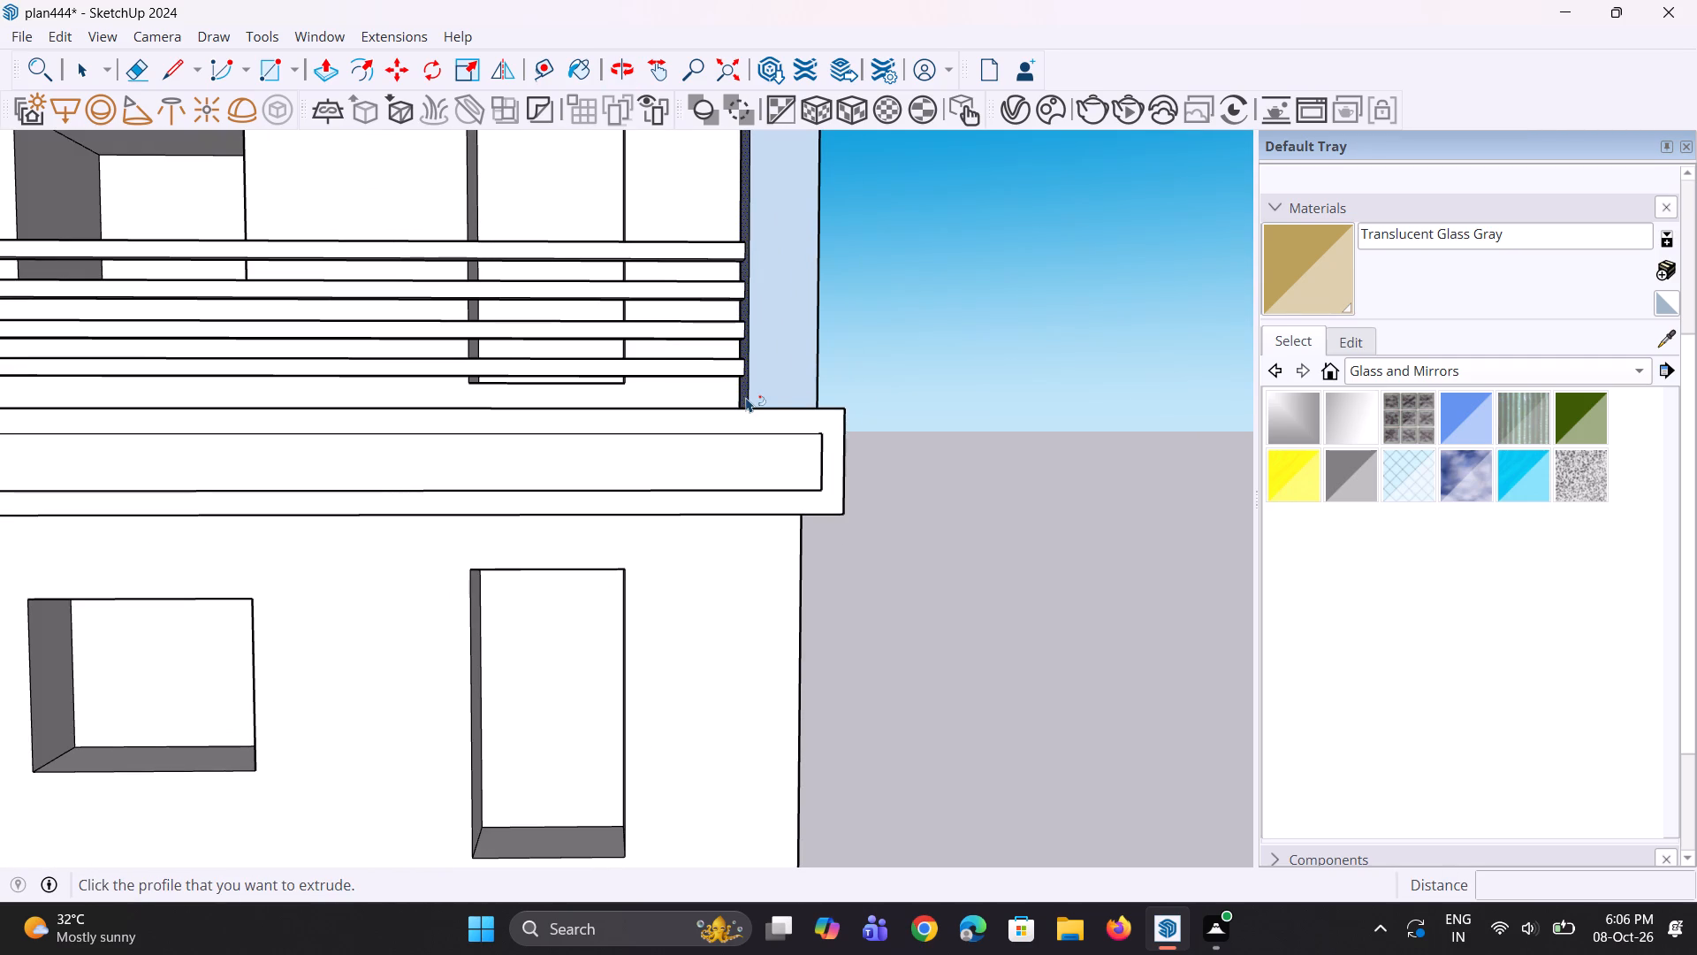
scroll(876, 412, "down", 7)
middle_click_drag(845, 468, 783, 501)
scroll(509, 550, "down", 2)
middle_click_drag(490, 579, 520, 584)
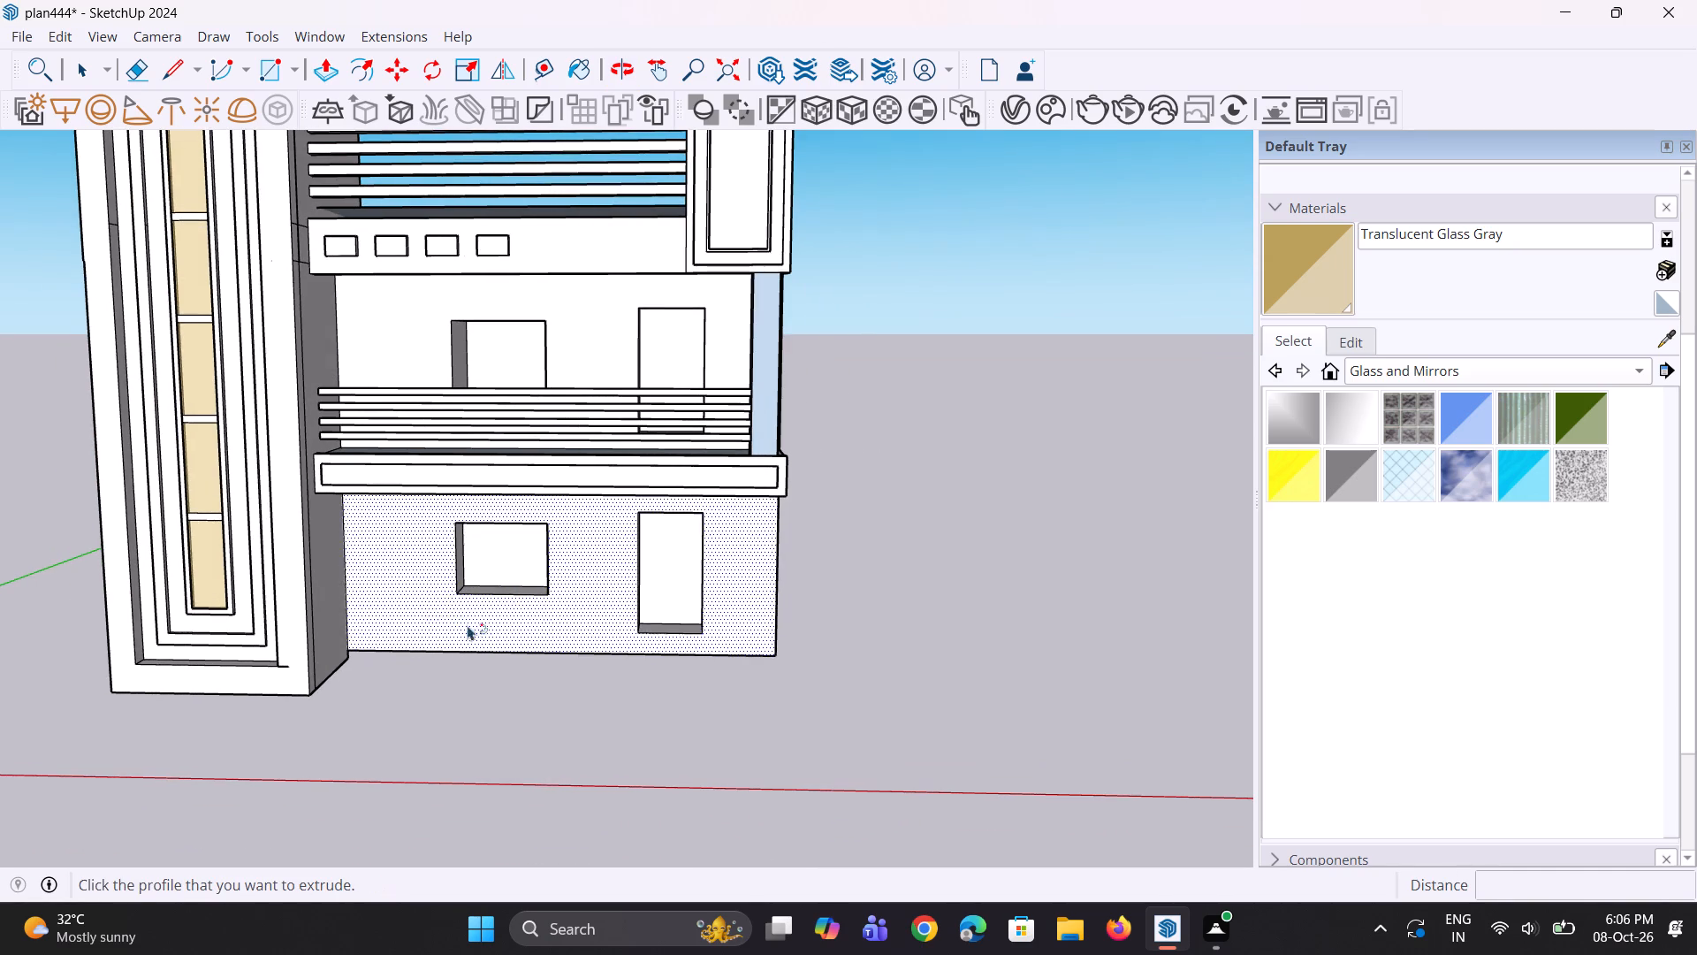
scroll(437, 584, "down", 1)
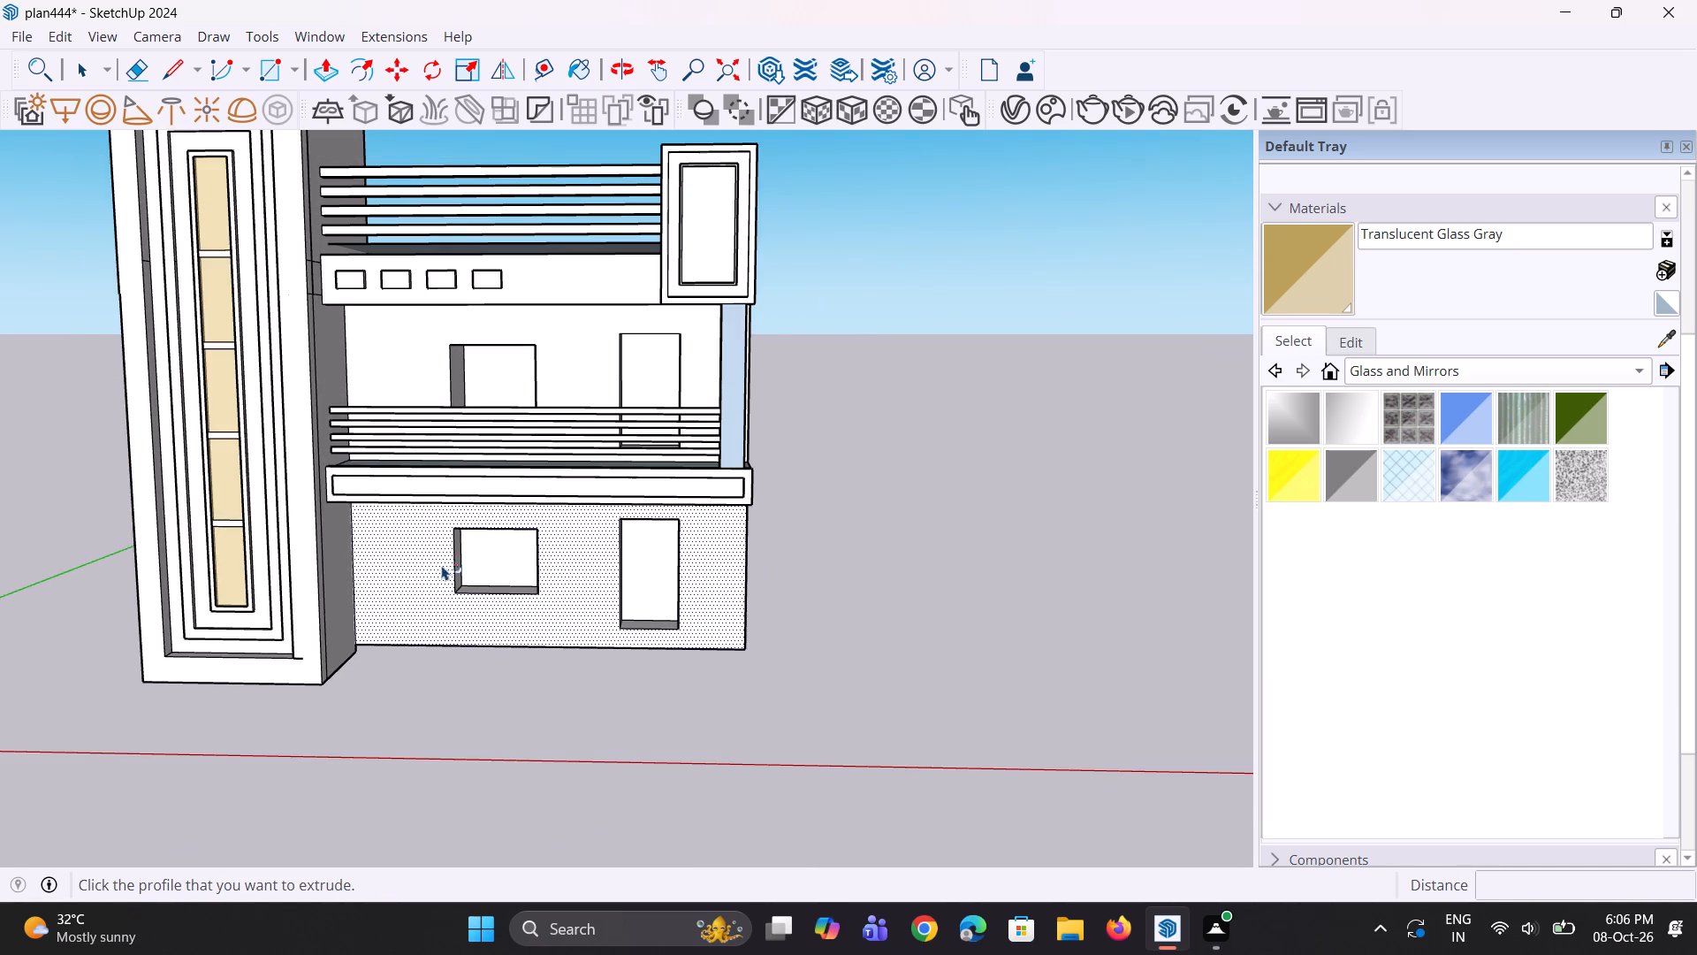
scroll(496, 559, "down", 2)
middle_click_drag(502, 555, 532, 562)
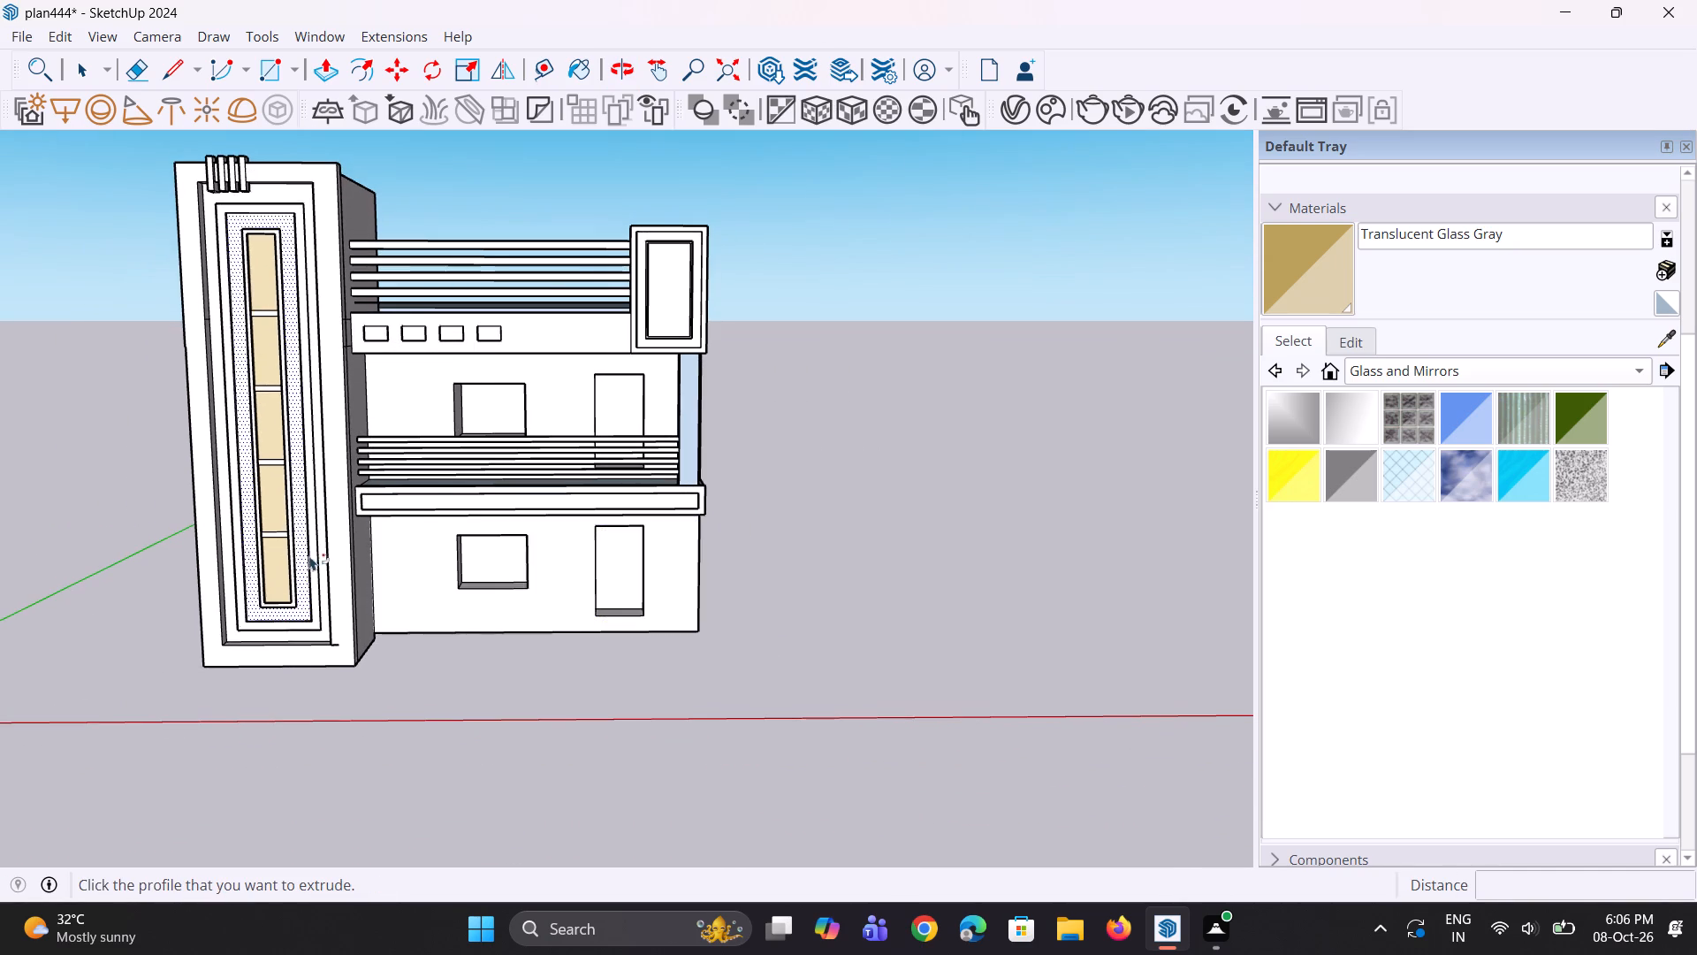
scroll(309, 553, "down", 8)
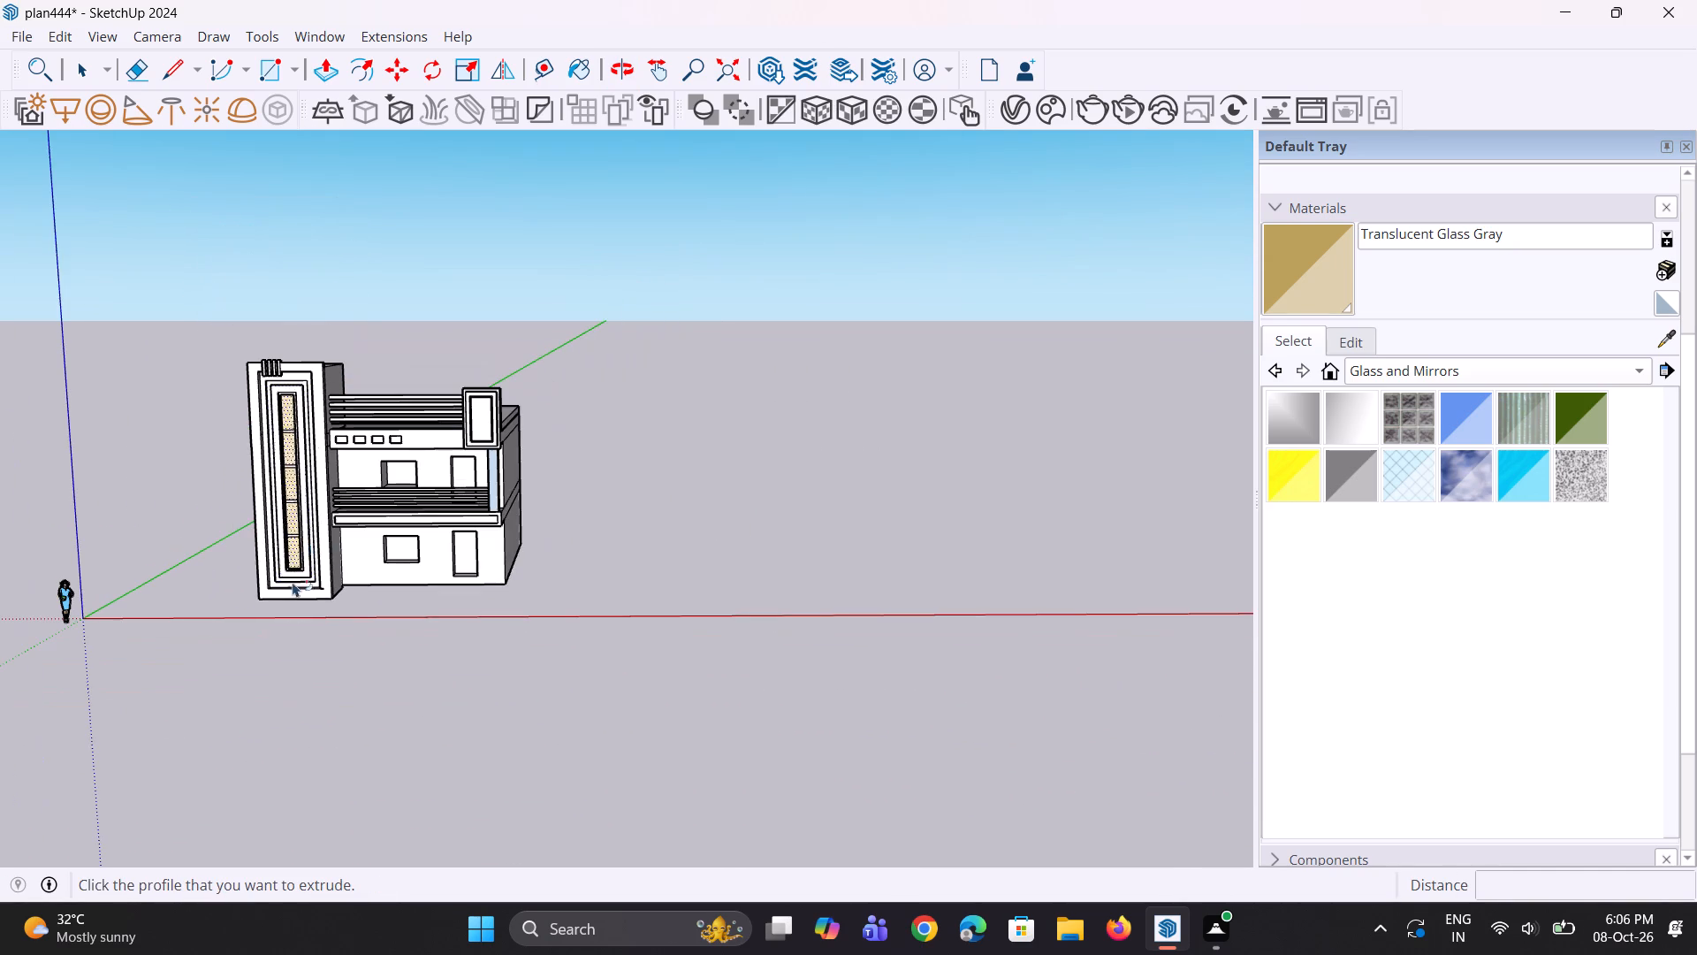
middle_click_drag(278, 641, 267, 658)
scroll(240, 611, "up", 3)
middle_click_drag(240, 600, 235, 631)
scroll(235, 631, "up", 4)
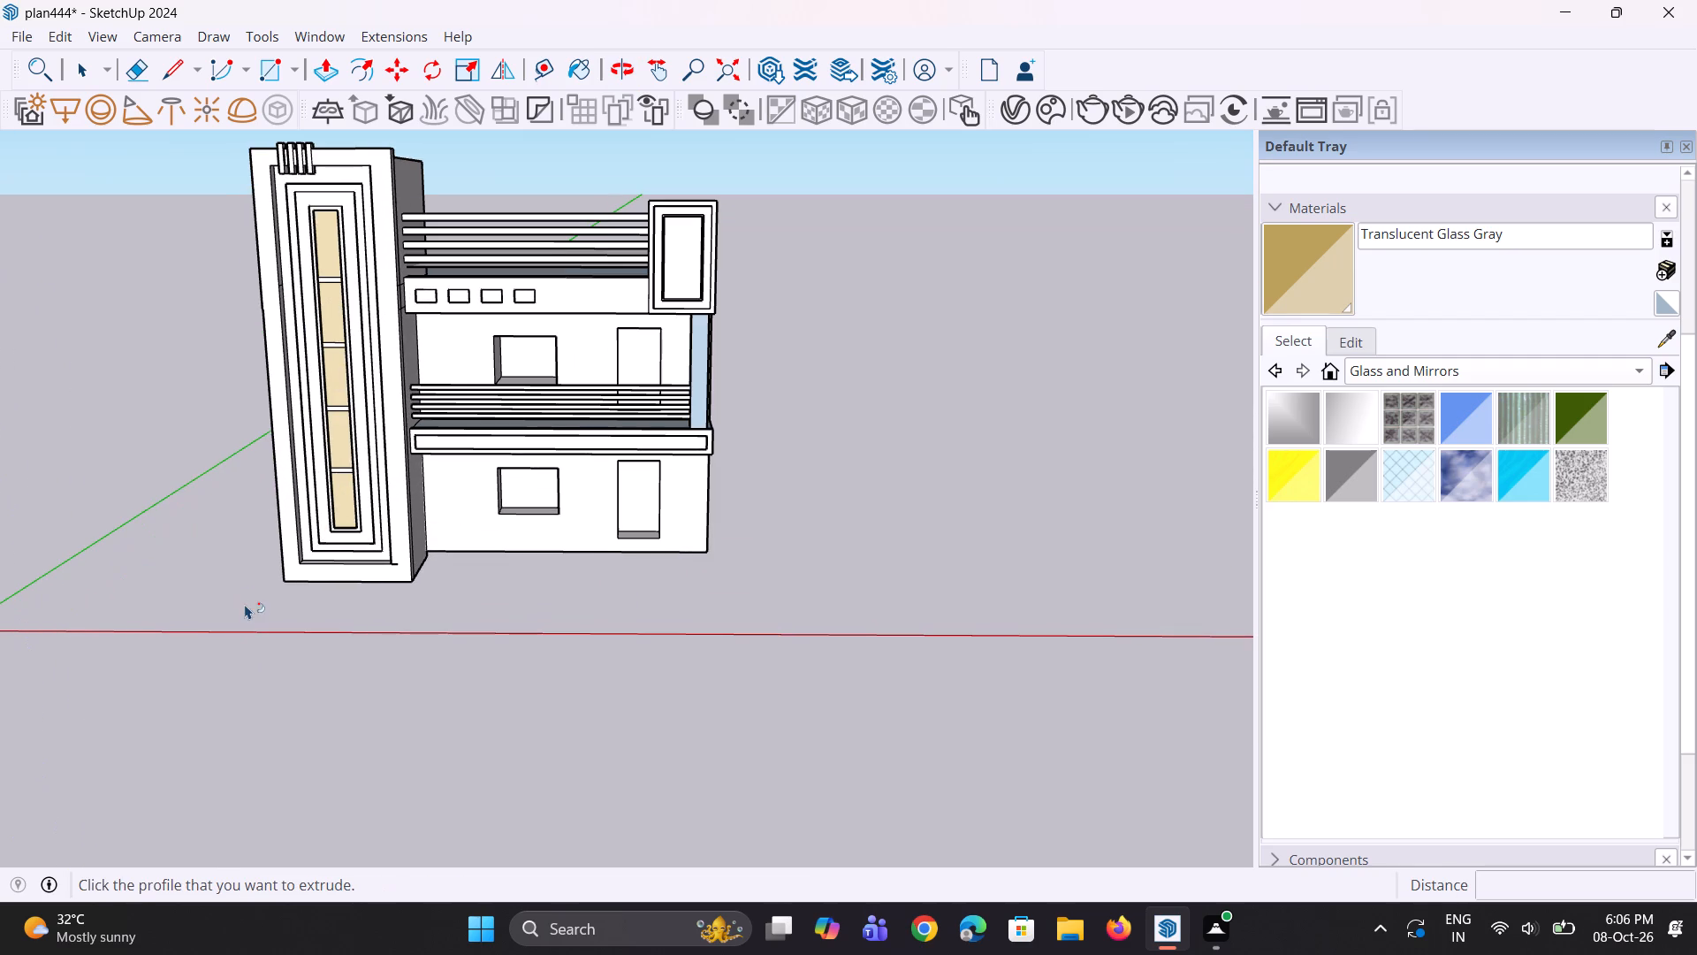
Push/Pull the middle underside strip of the tower's front frame 1' 6 11/16" down to the base level.
key("p")
left_click(329, 572)
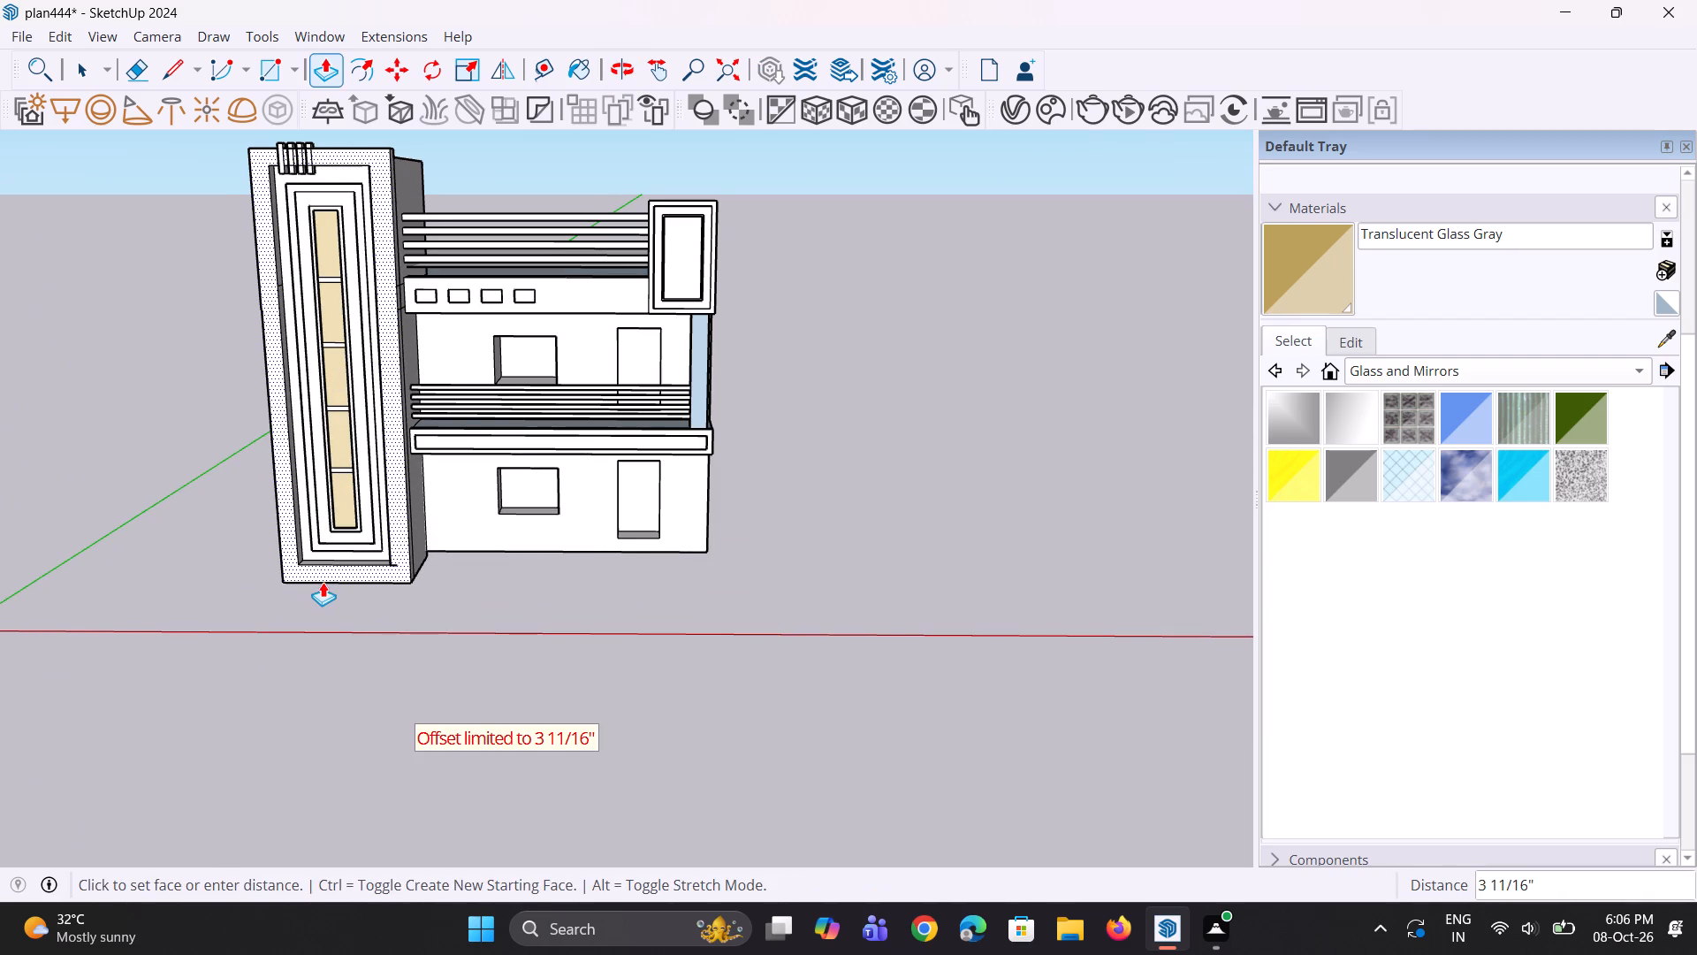
key("Escape")
middle_click_drag(300, 580, 392, 477)
scroll(295, 567, "up", 1)
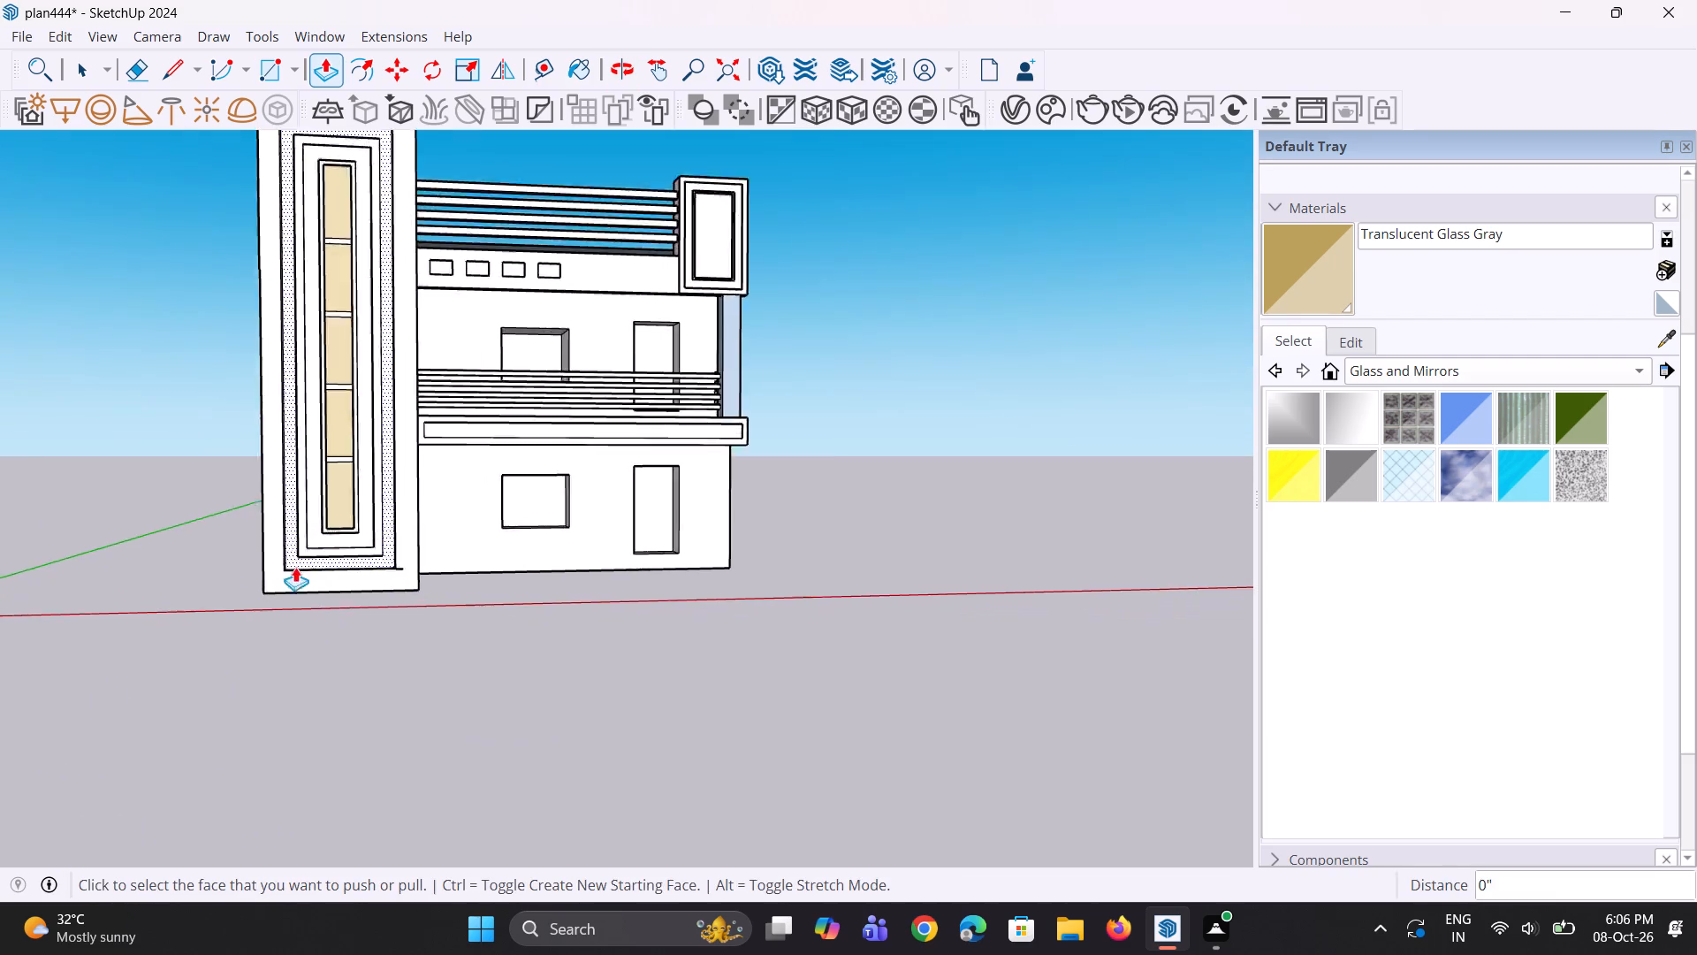
scroll(295, 567, "up", 3)
middle_click_drag(292, 569, 482, 557)
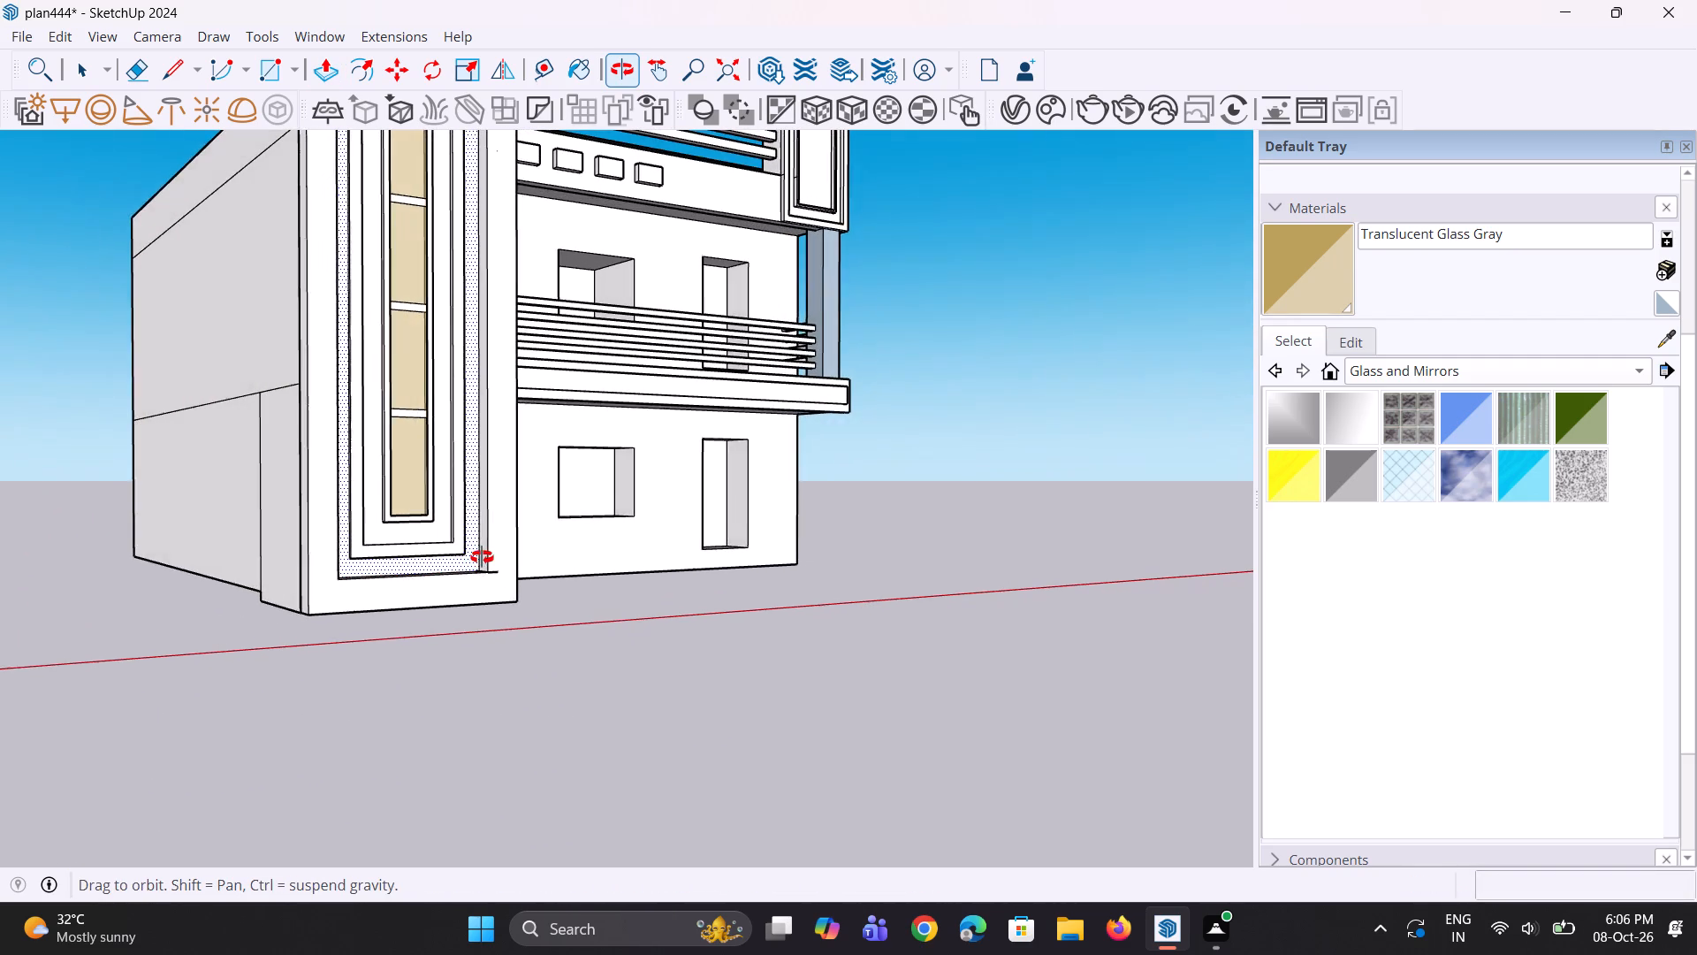
middle_click_drag(482, 557, 459, 578)
scroll(449, 590, "up", 3)
middle_click_drag(430, 590, 405, 614)
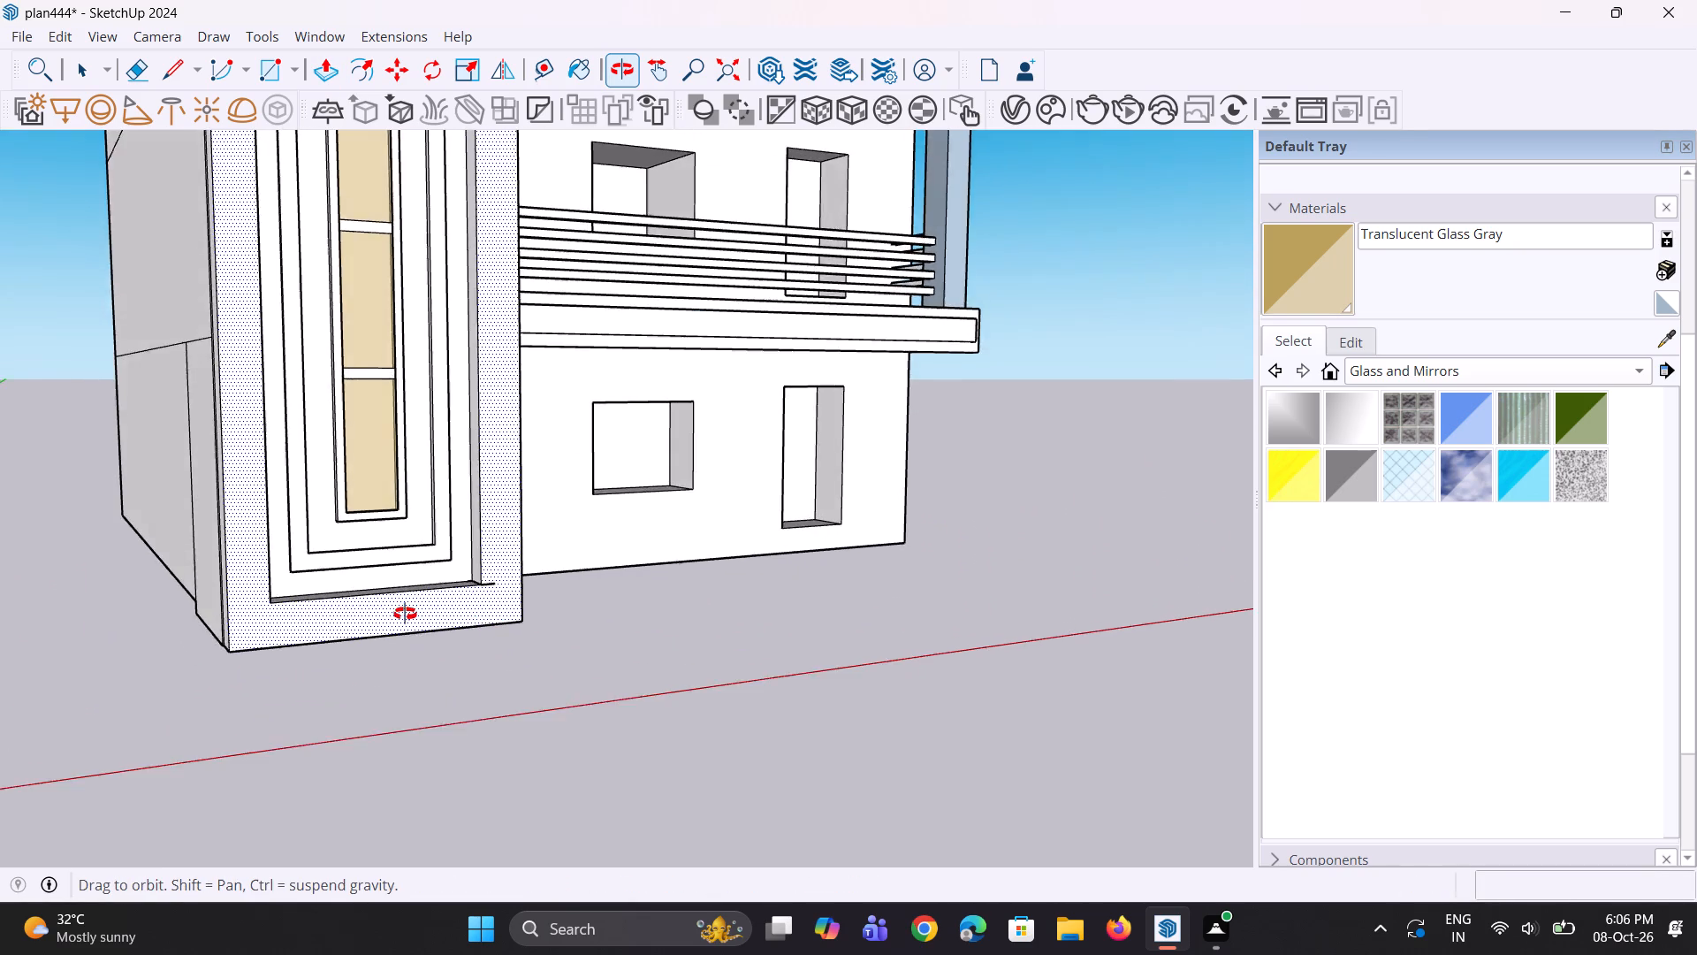
middle_click_drag(405, 614, 400, 399)
left_click(390, 519)
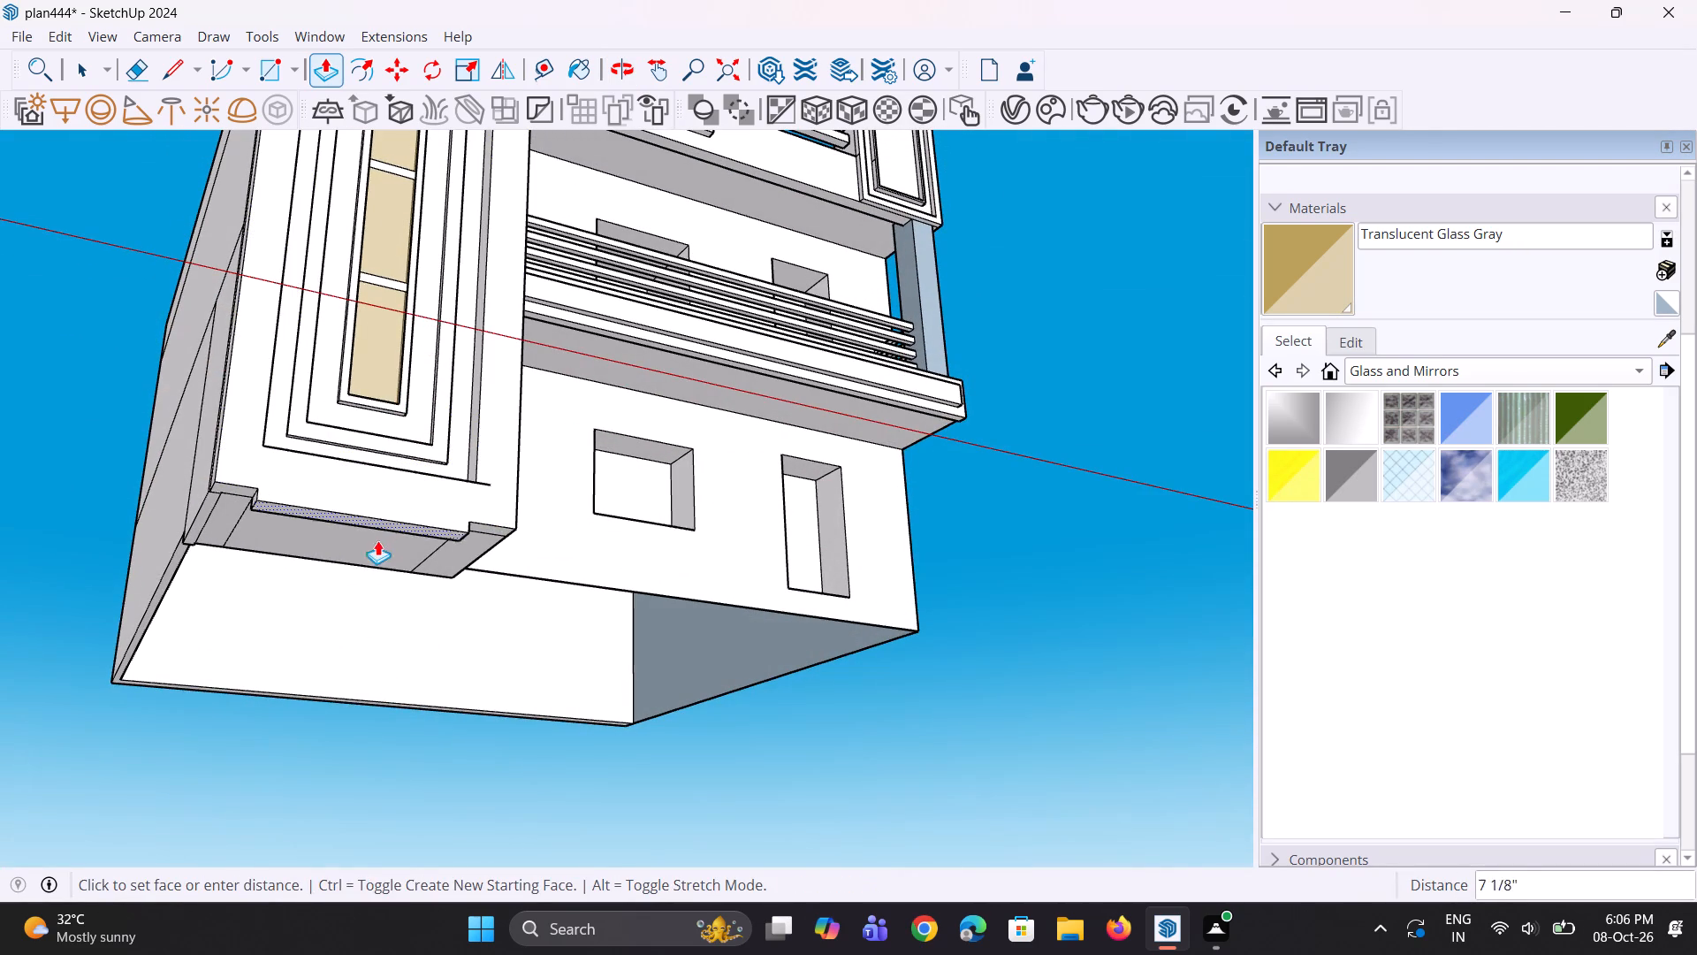
left_click(371, 560)
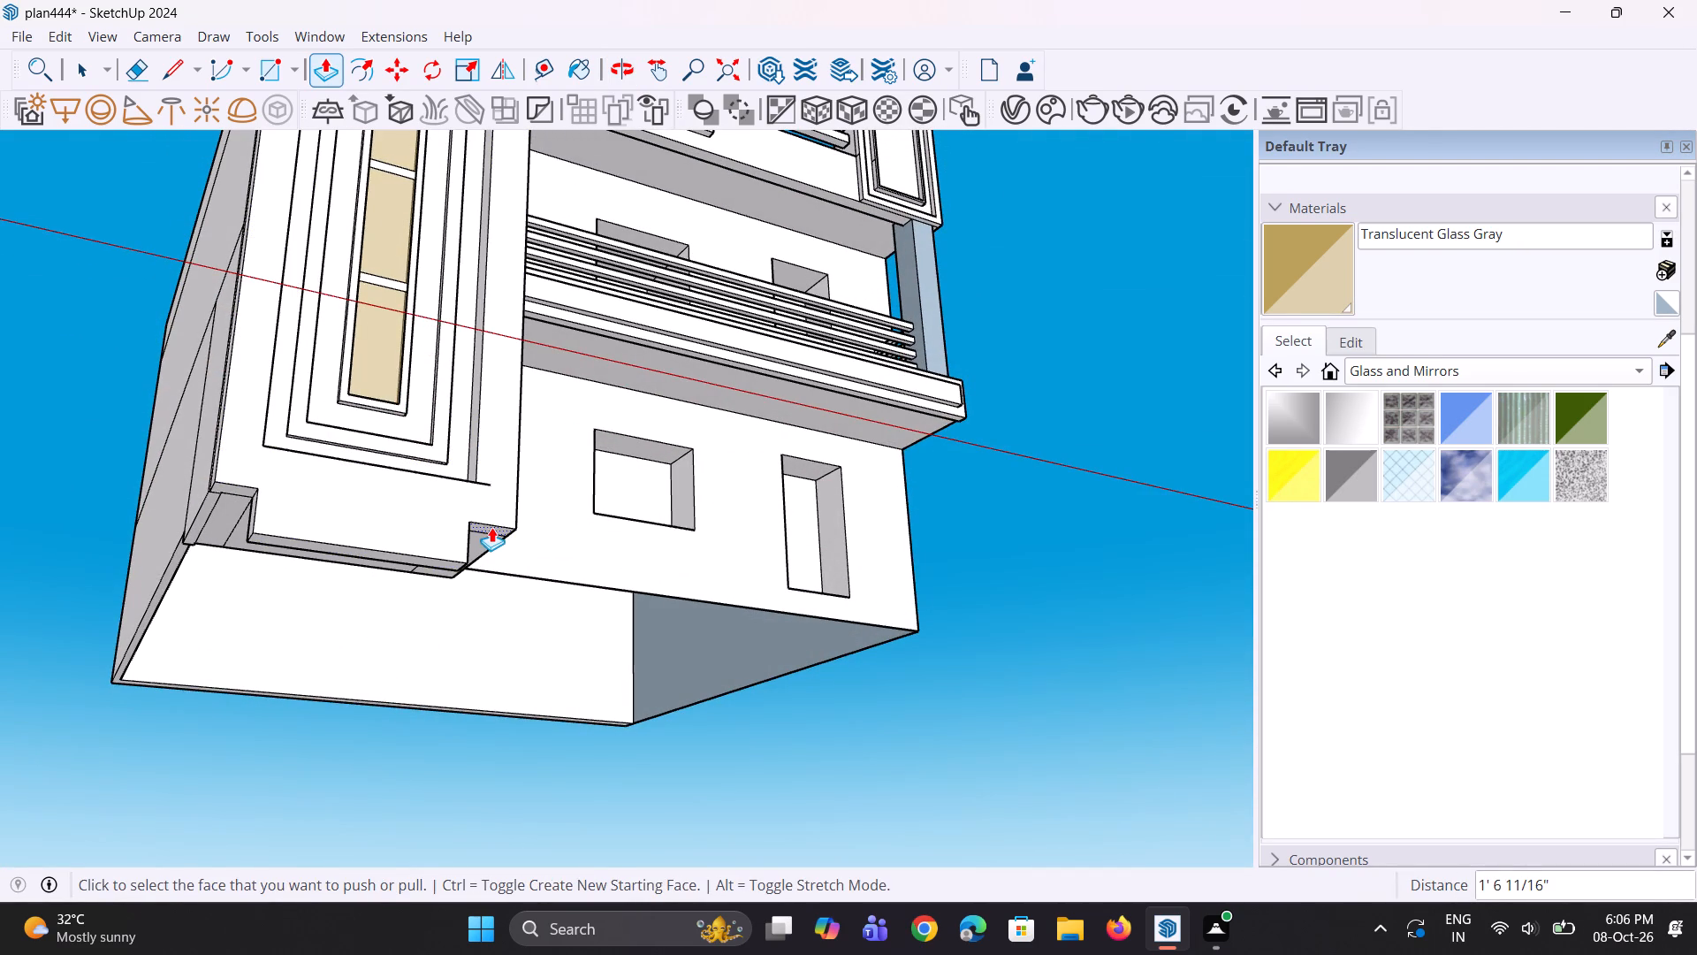
Push/Pull the two corner underside faces of the tower's front frame down level with the middle, the balcony-side one by 1' 6 11/16".
left_click(491, 527)
left_click(452, 569)
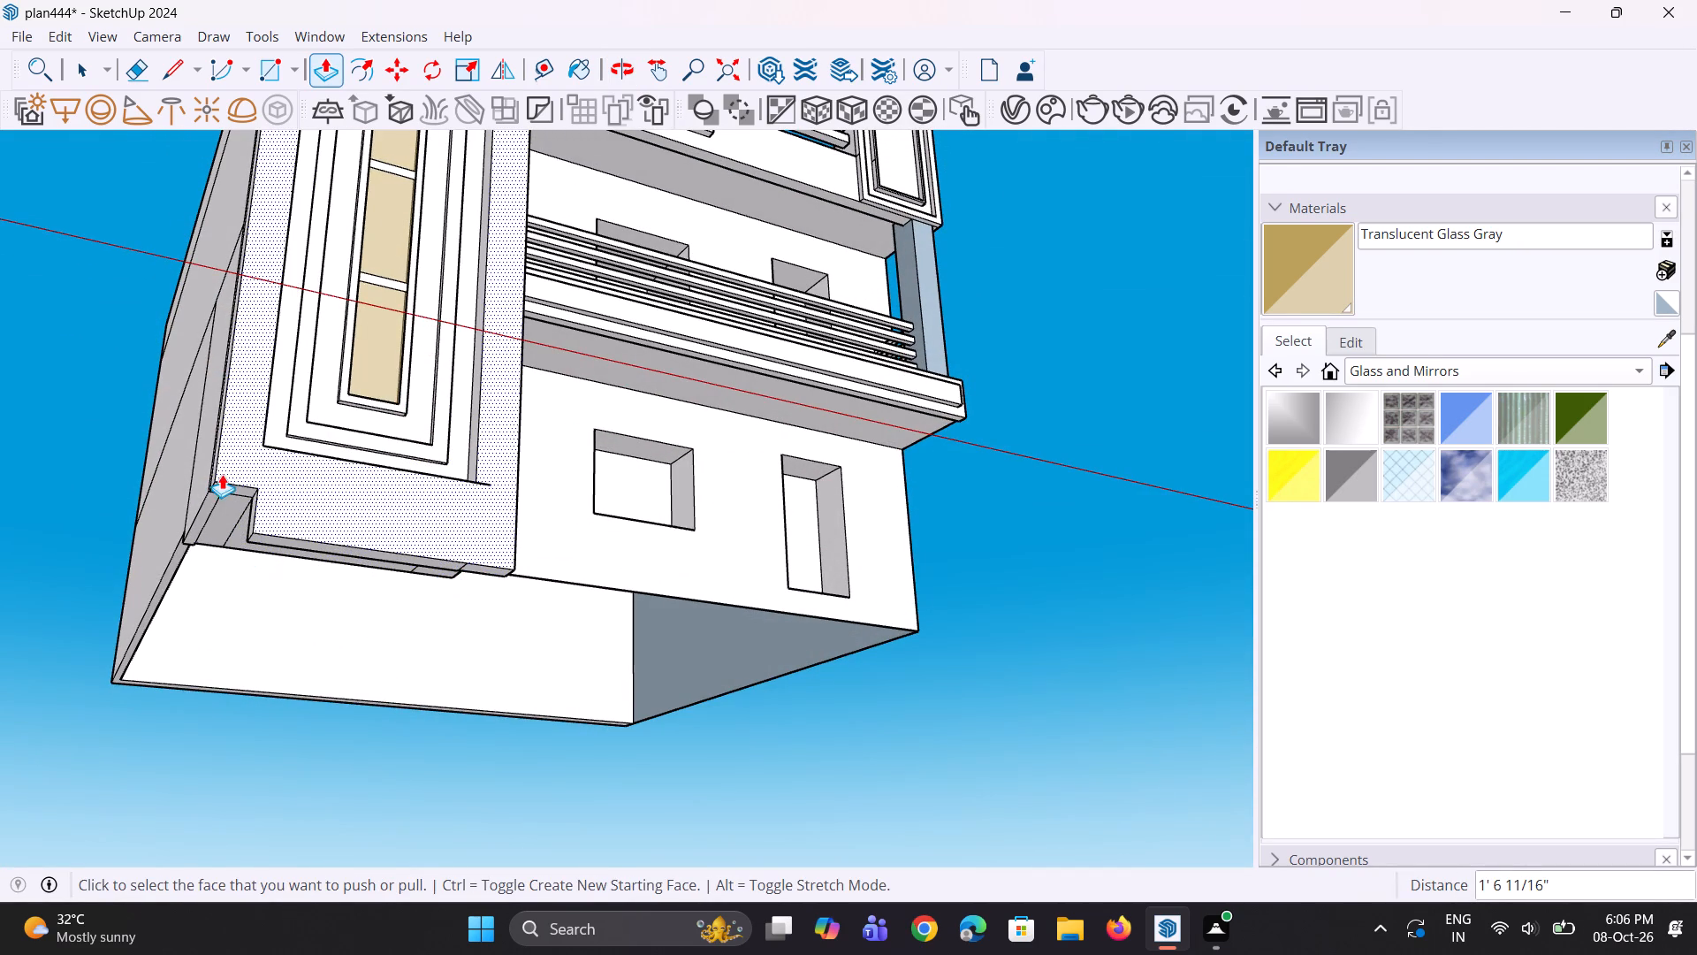
left_click(222, 484)
left_click(250, 527)
Erase the leftover vertical edge near the outer bottom corner of the tower's front face.
middle_click_drag(274, 522, 269, 528)
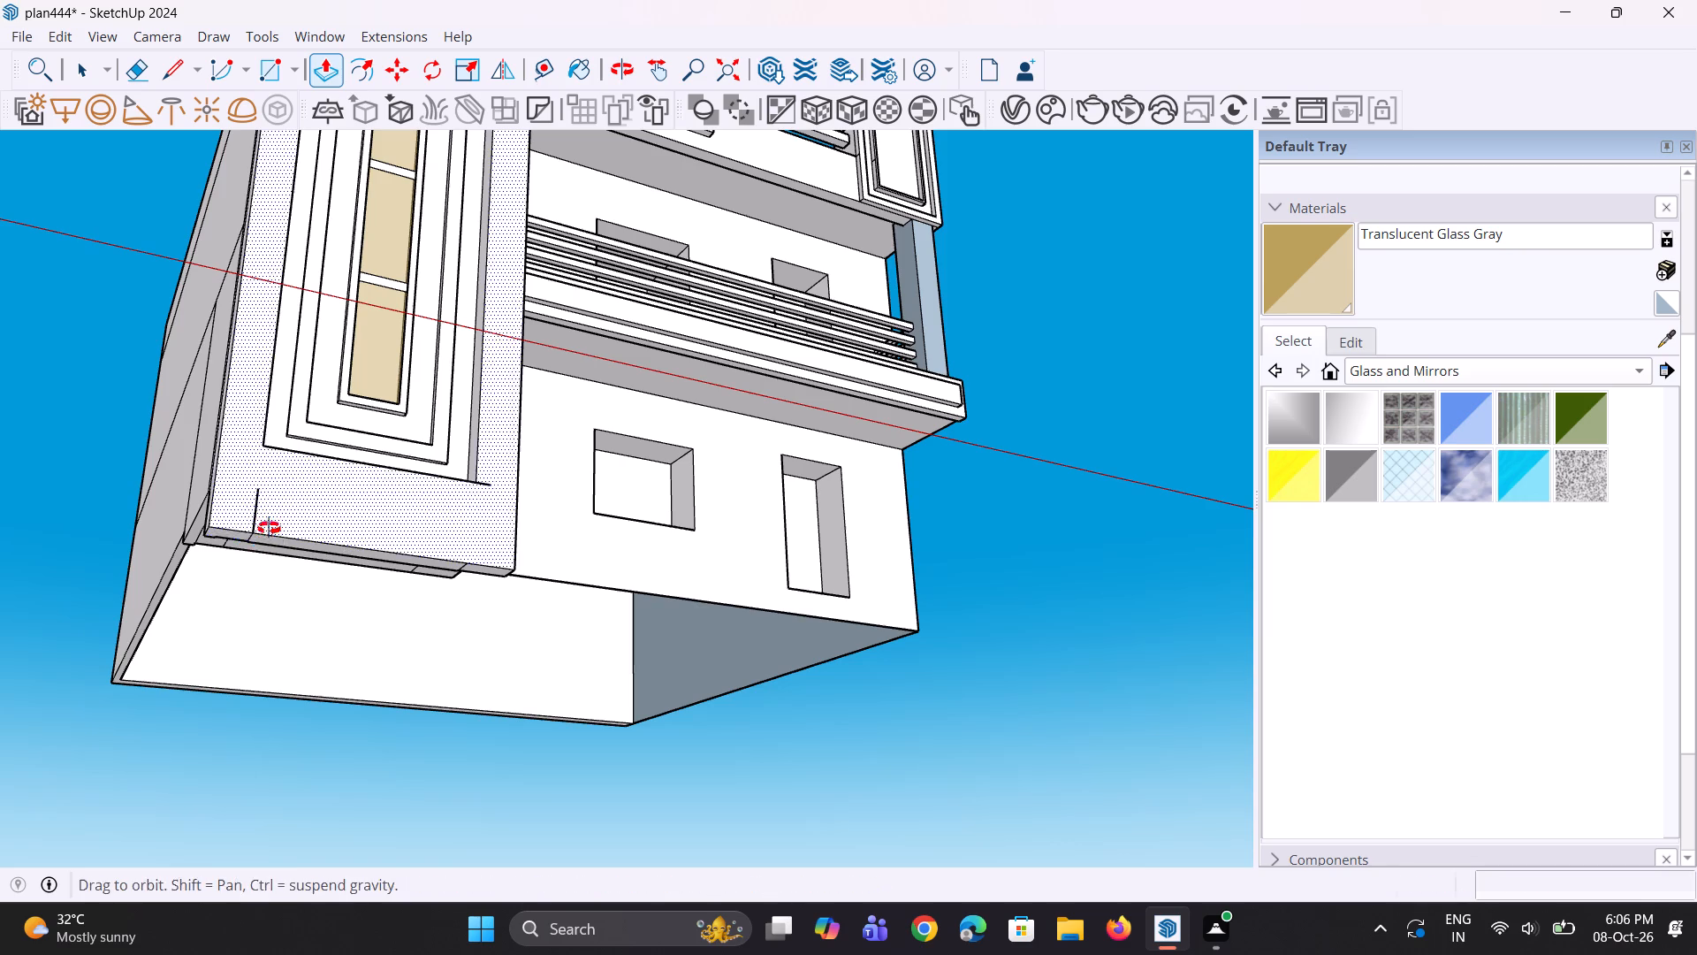
middle_click_drag(269, 528, 246, 545)
scroll(243, 545, "up", 3)
key("e")
left_click(236, 539)
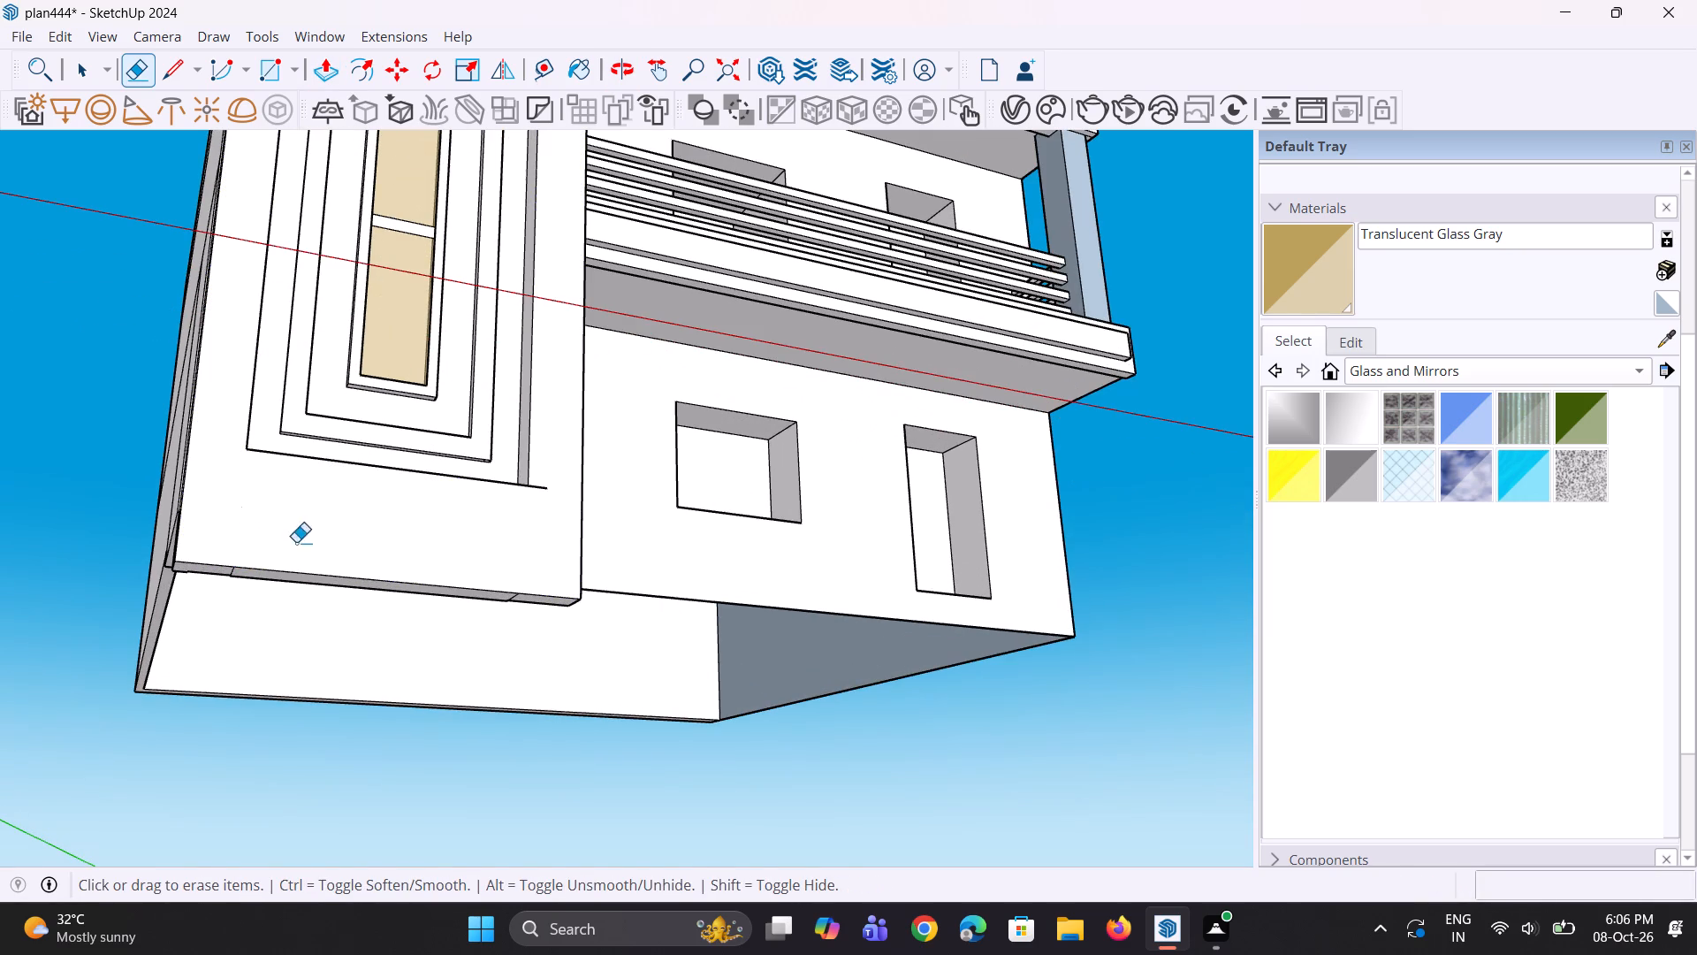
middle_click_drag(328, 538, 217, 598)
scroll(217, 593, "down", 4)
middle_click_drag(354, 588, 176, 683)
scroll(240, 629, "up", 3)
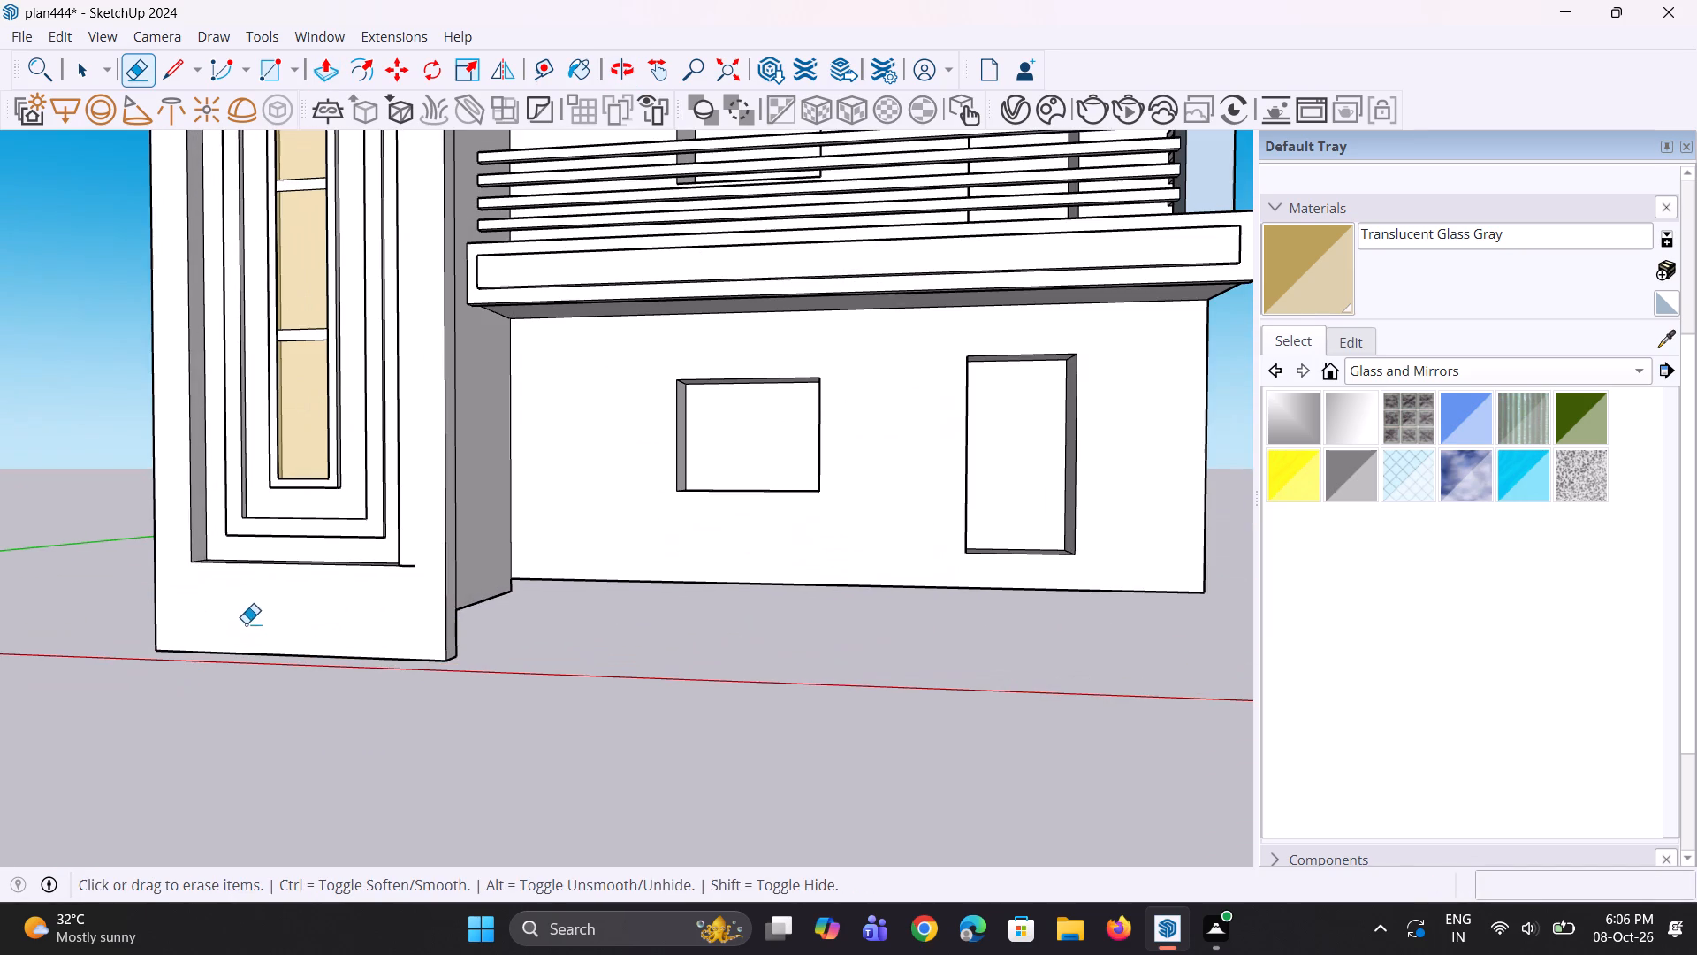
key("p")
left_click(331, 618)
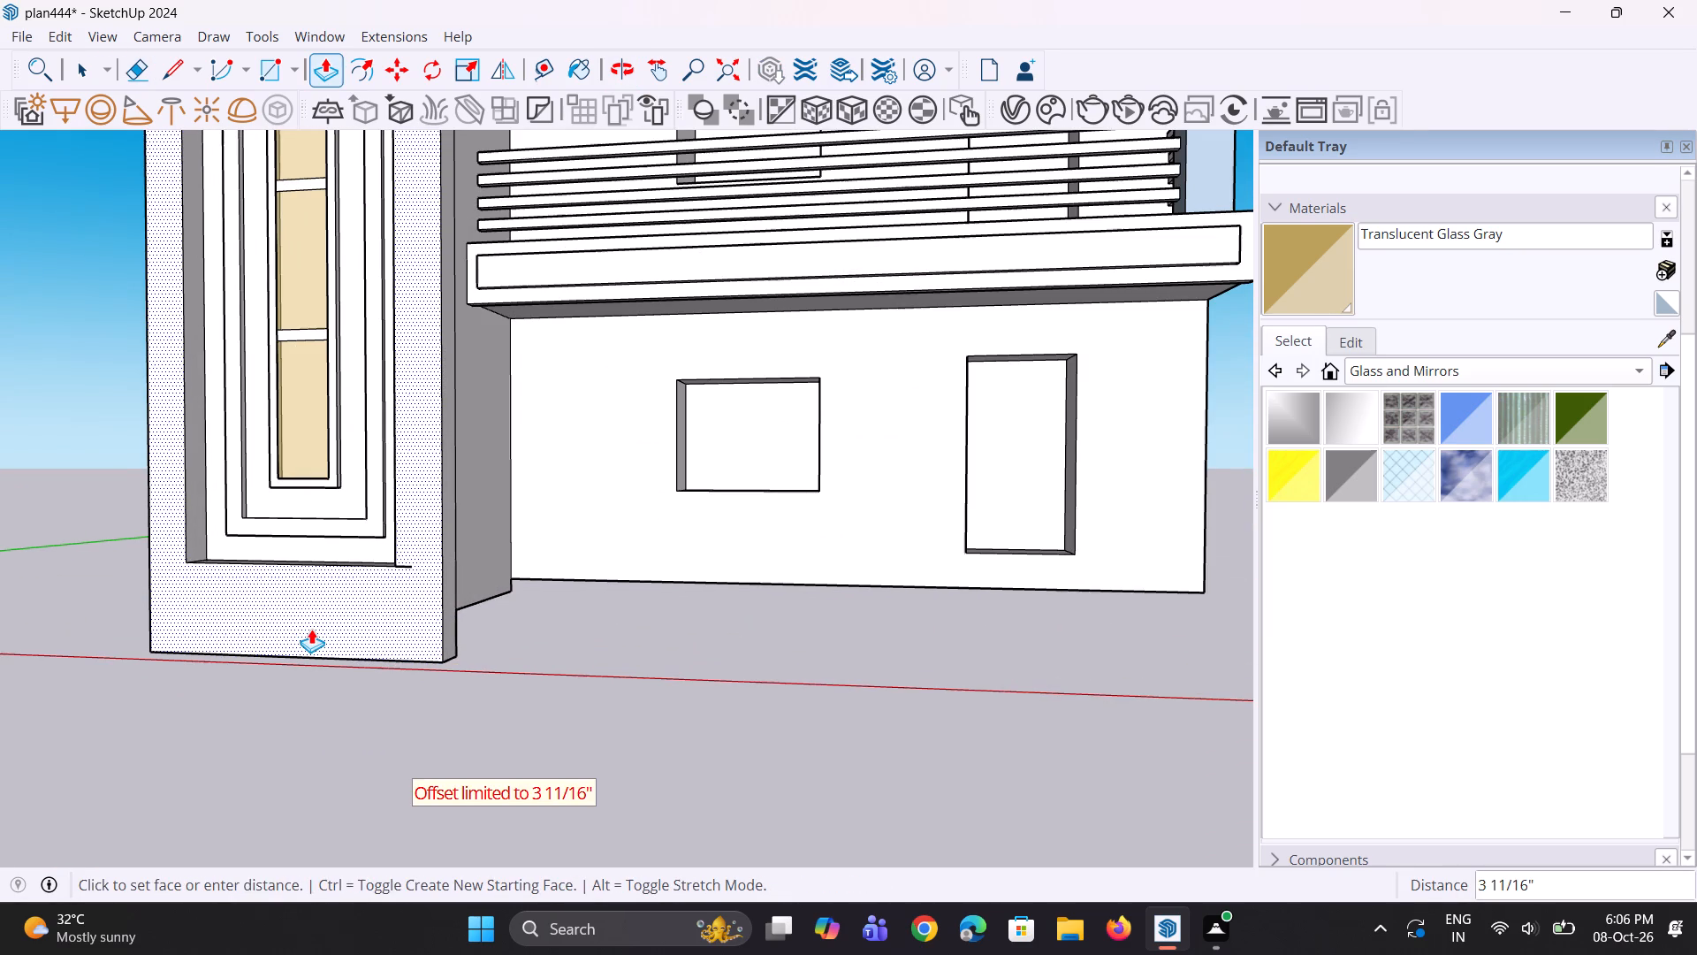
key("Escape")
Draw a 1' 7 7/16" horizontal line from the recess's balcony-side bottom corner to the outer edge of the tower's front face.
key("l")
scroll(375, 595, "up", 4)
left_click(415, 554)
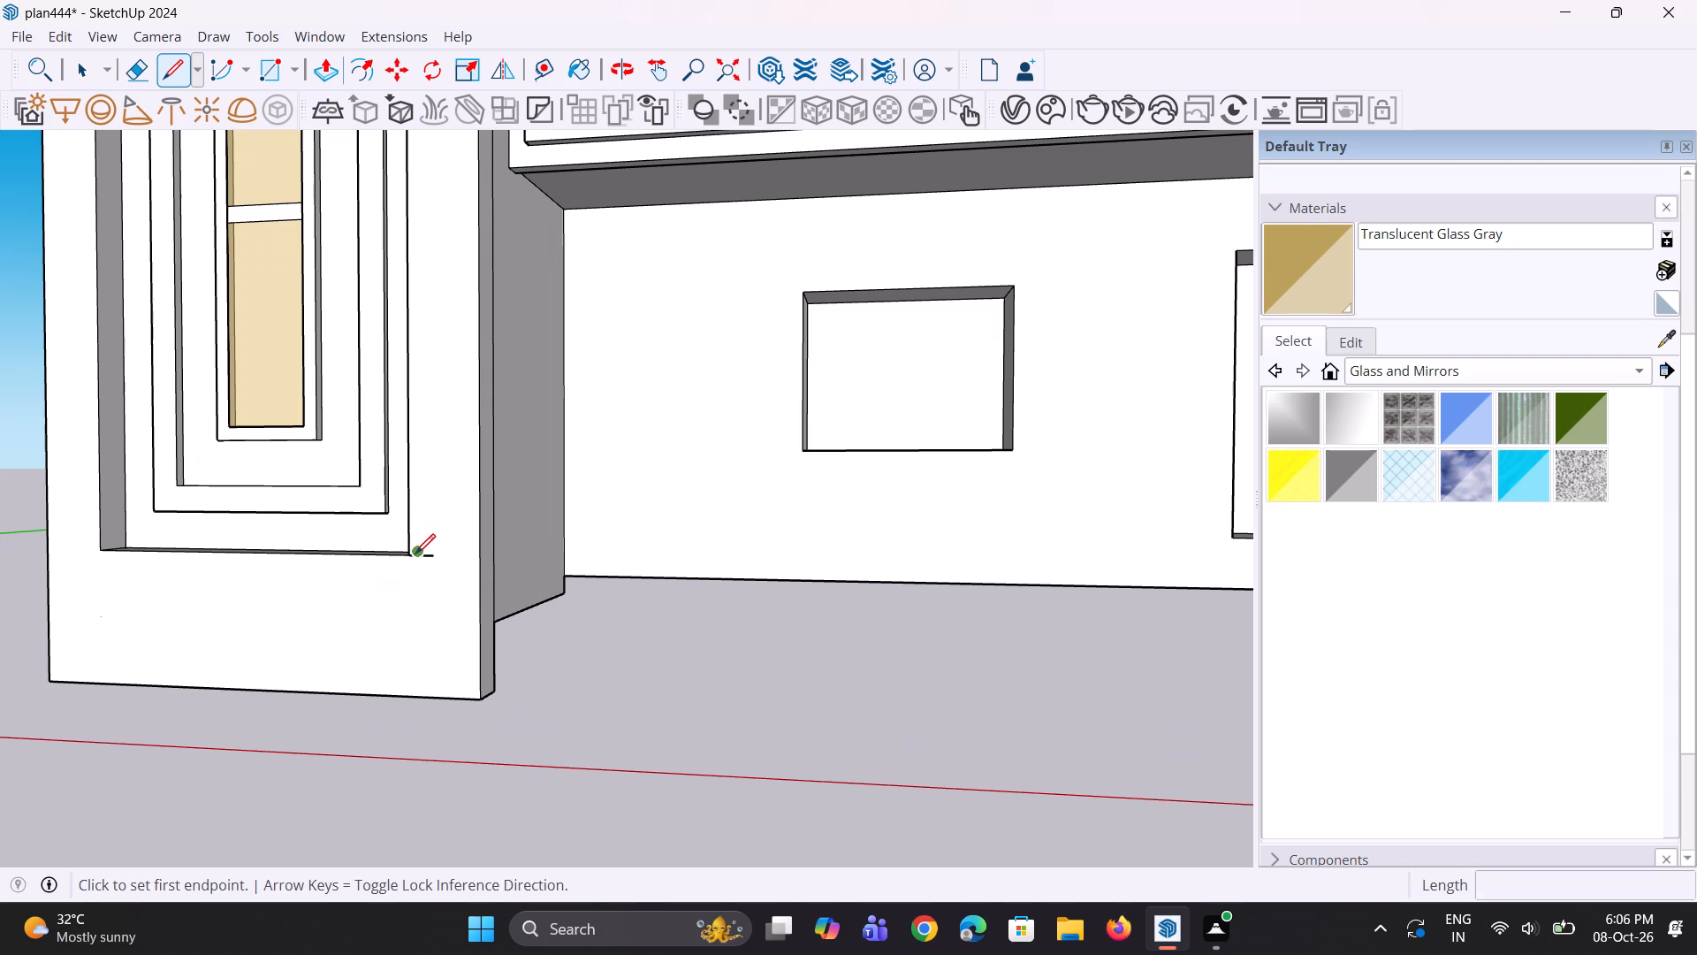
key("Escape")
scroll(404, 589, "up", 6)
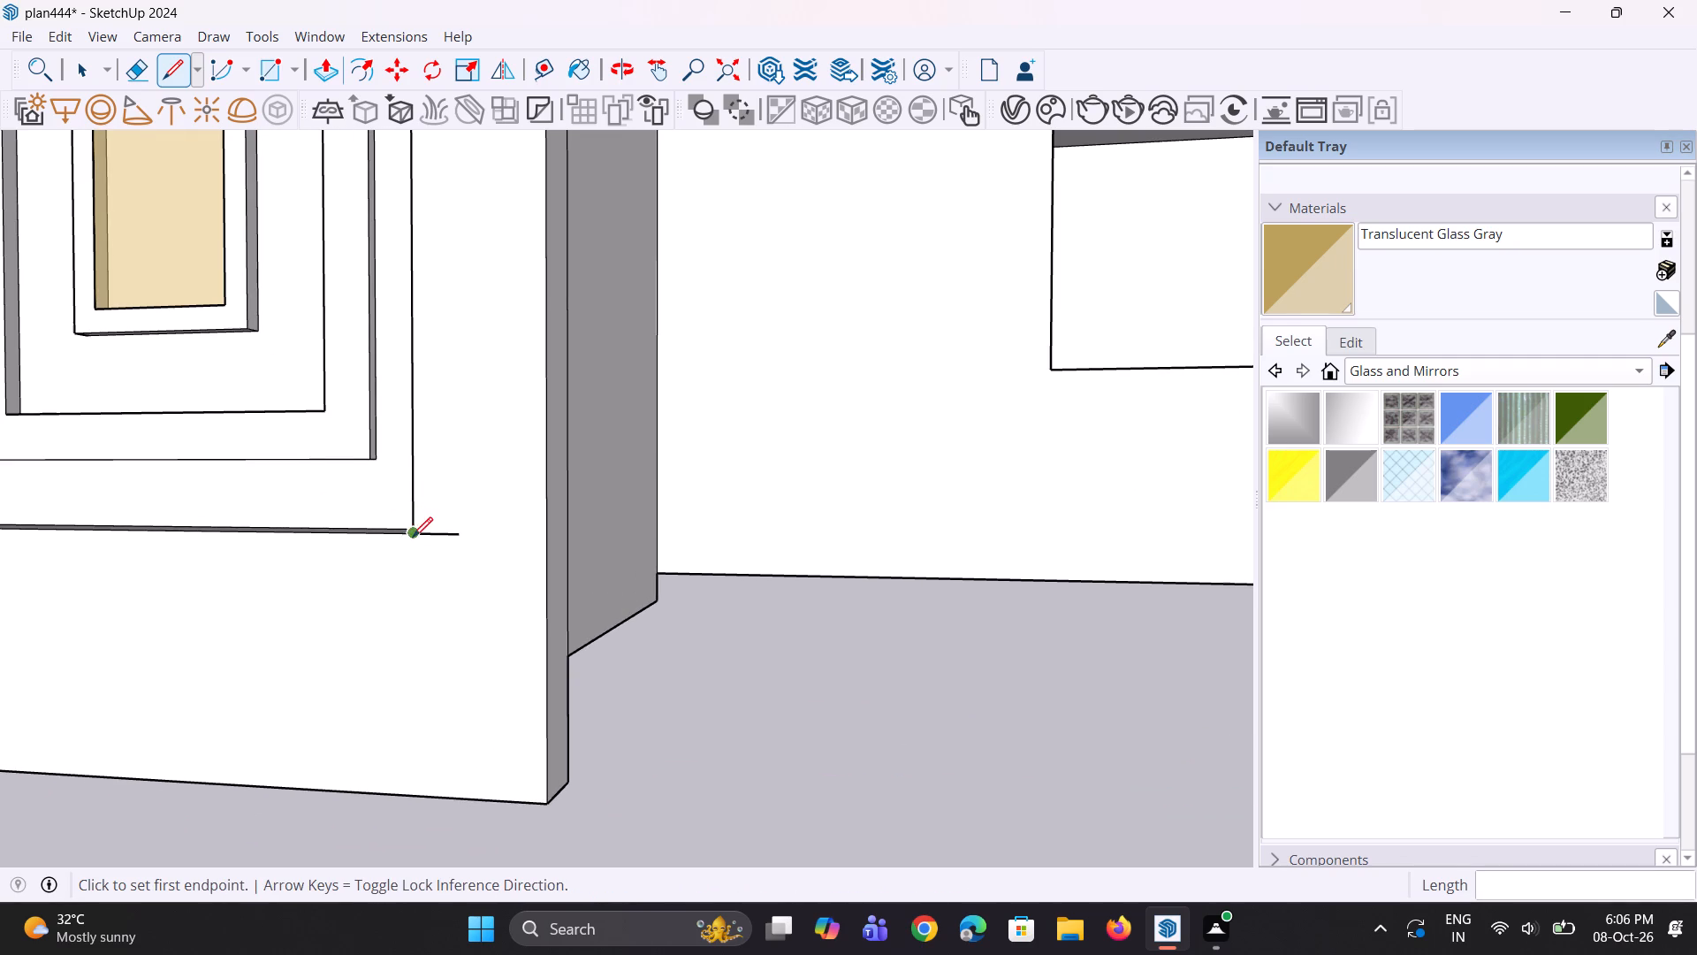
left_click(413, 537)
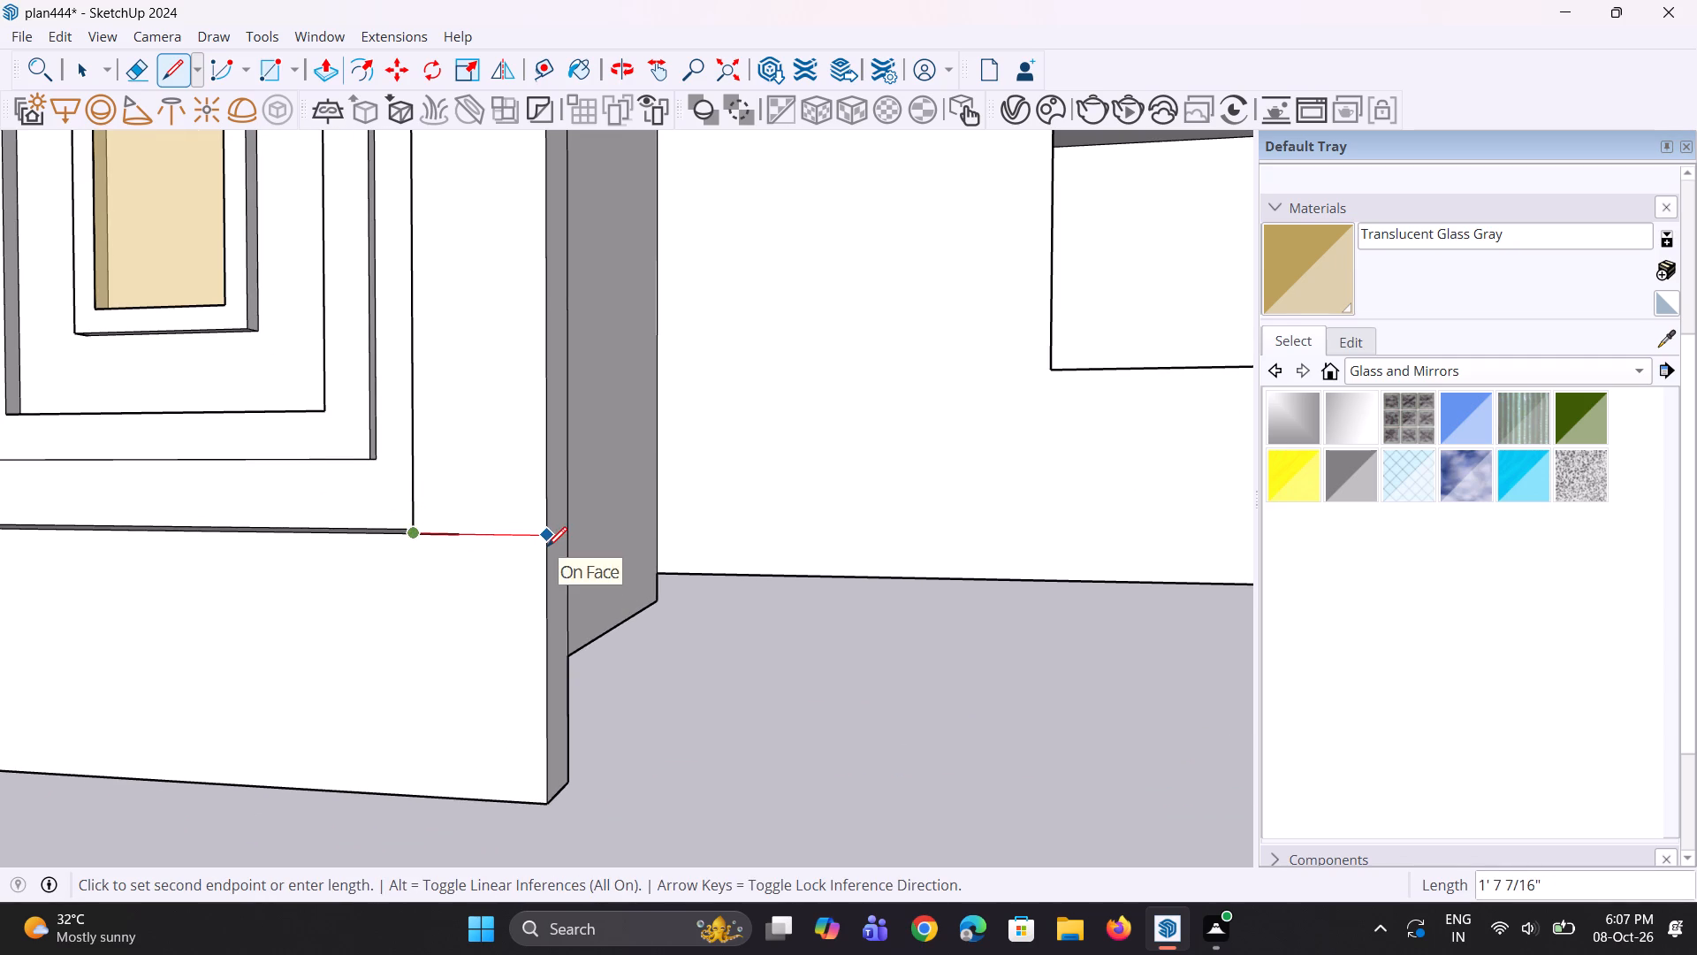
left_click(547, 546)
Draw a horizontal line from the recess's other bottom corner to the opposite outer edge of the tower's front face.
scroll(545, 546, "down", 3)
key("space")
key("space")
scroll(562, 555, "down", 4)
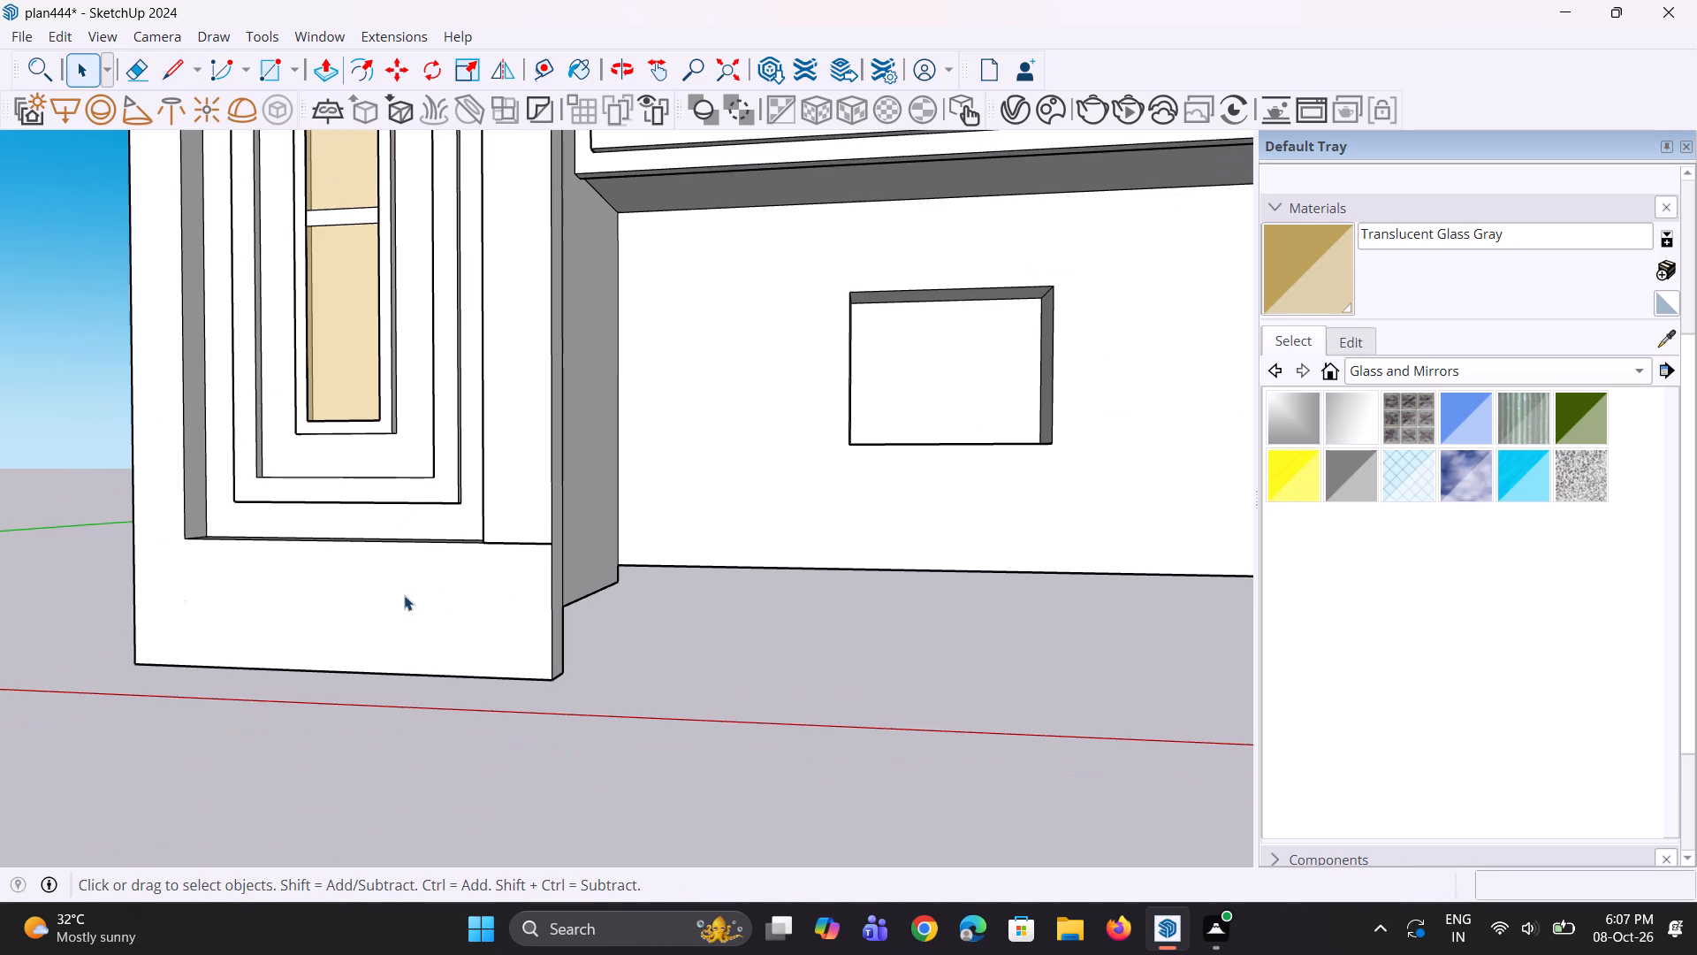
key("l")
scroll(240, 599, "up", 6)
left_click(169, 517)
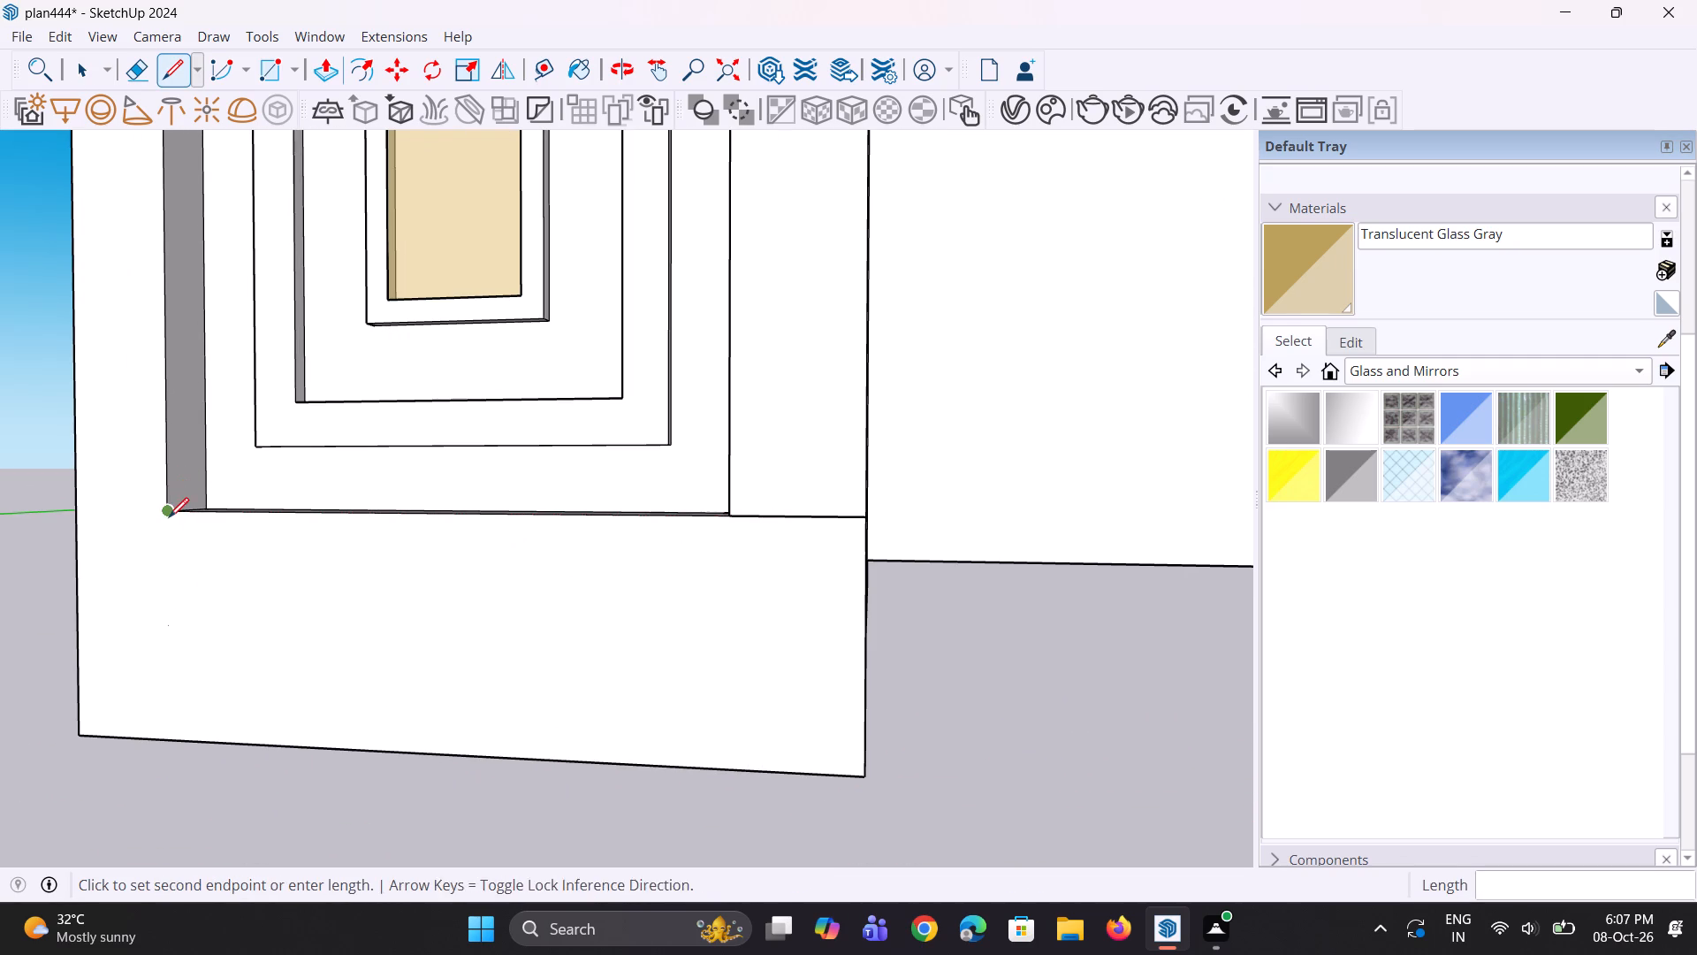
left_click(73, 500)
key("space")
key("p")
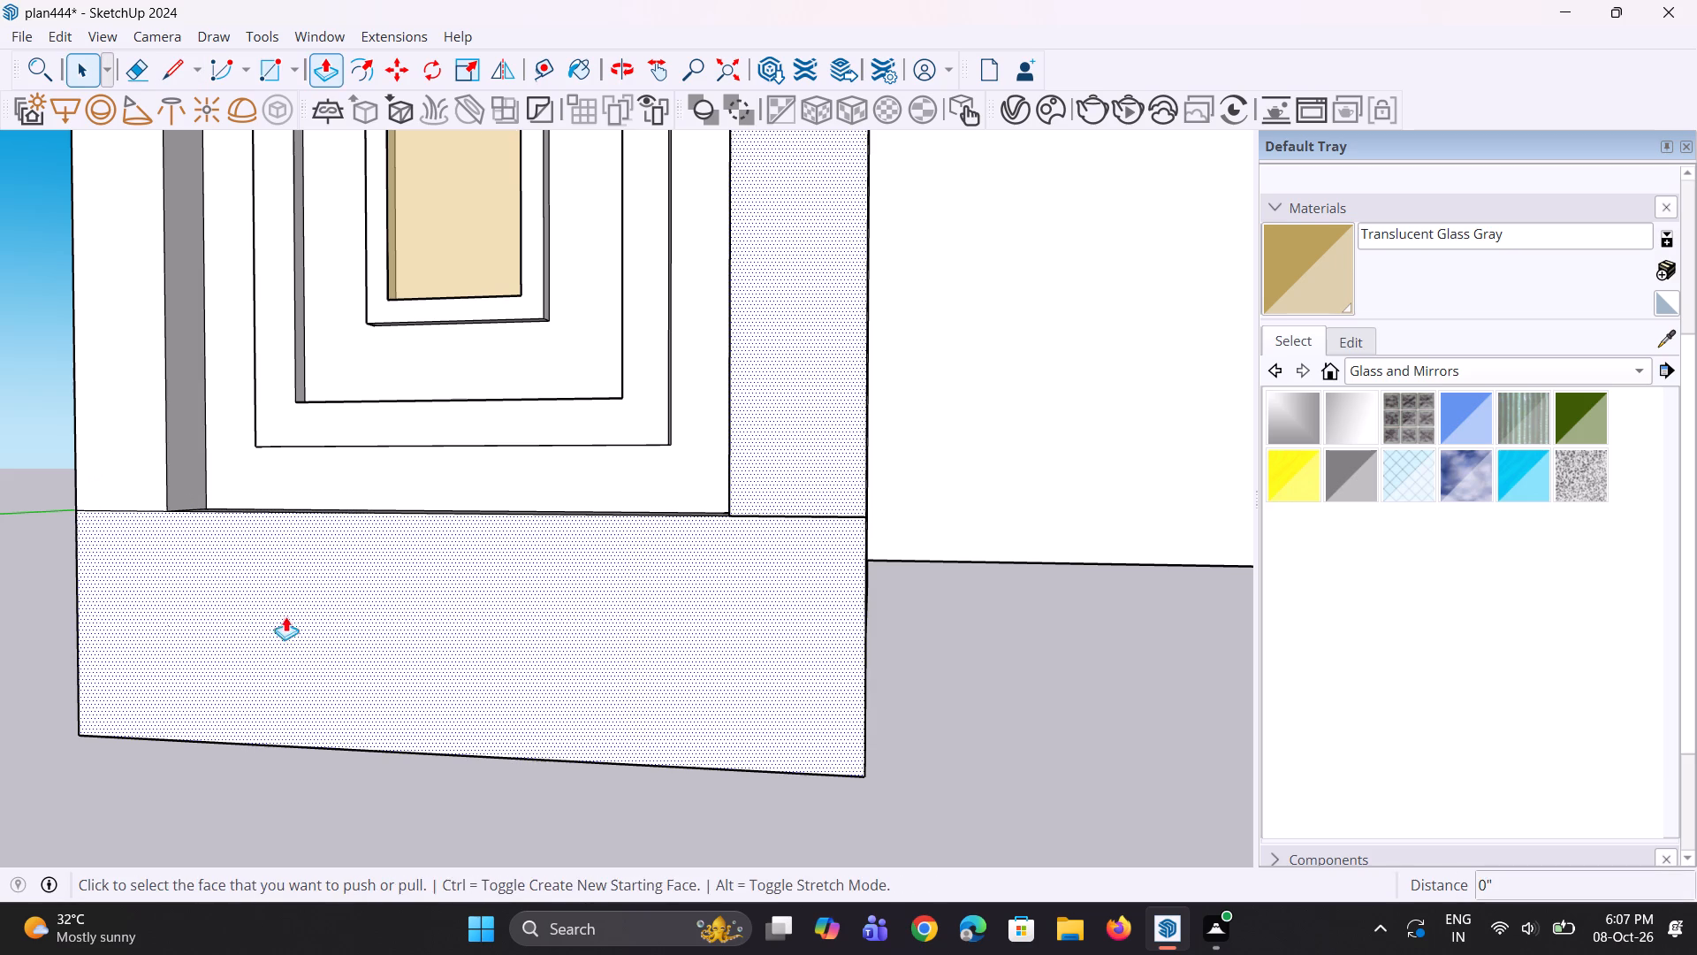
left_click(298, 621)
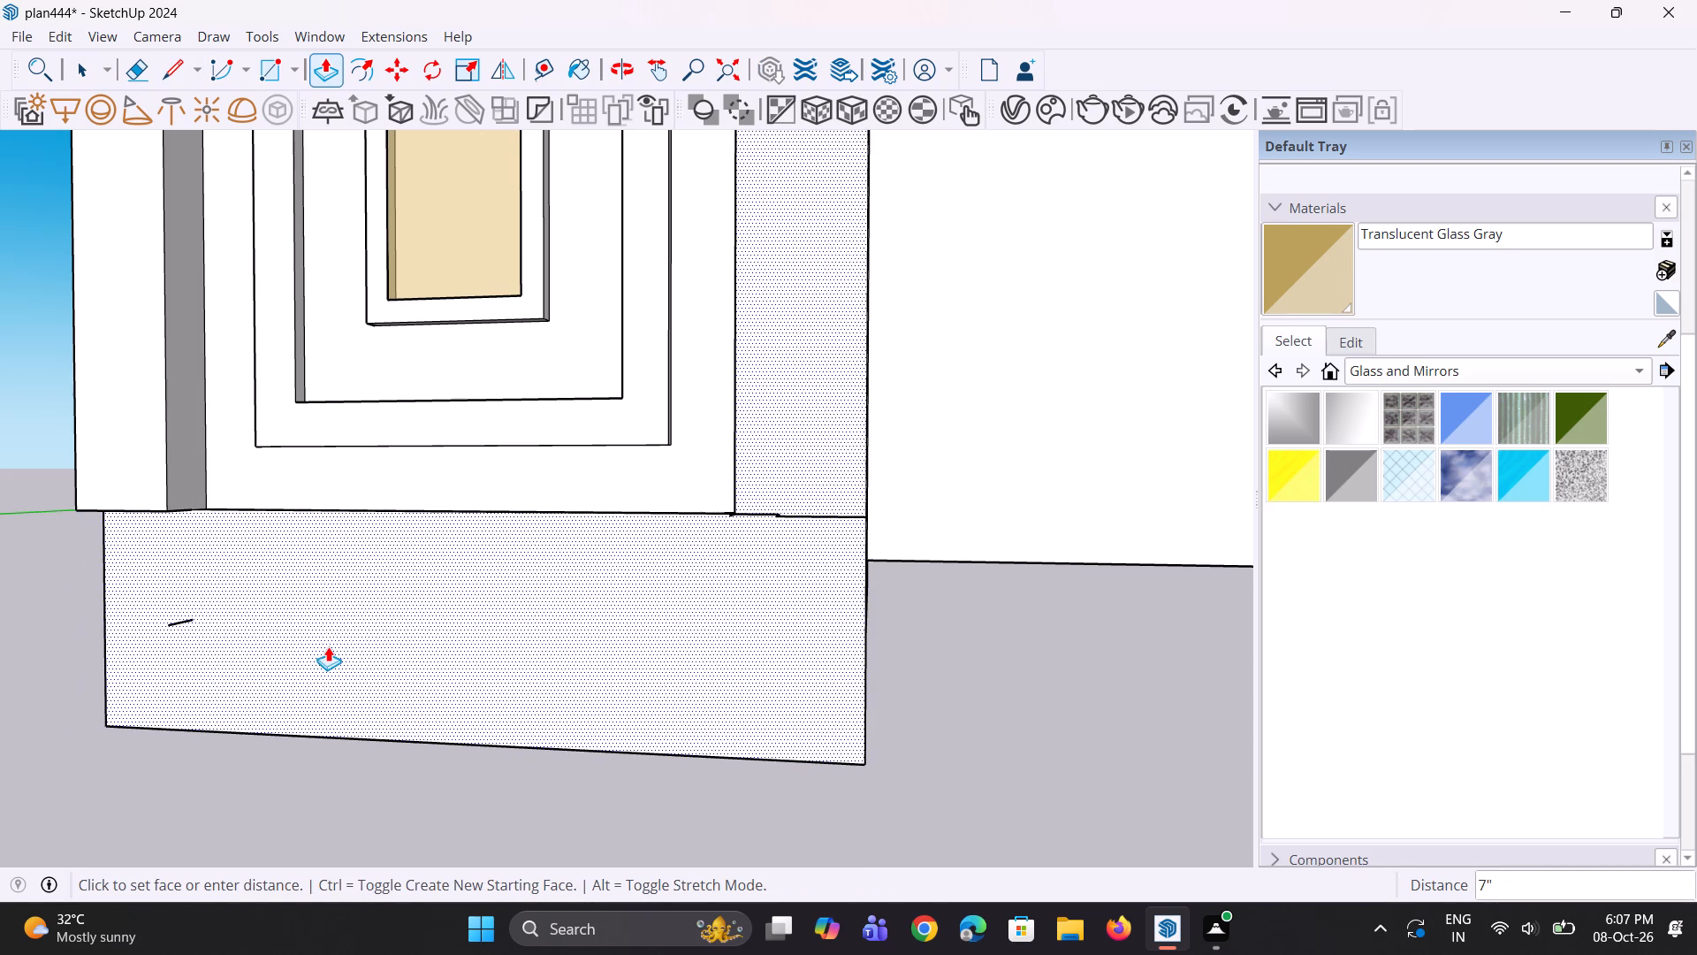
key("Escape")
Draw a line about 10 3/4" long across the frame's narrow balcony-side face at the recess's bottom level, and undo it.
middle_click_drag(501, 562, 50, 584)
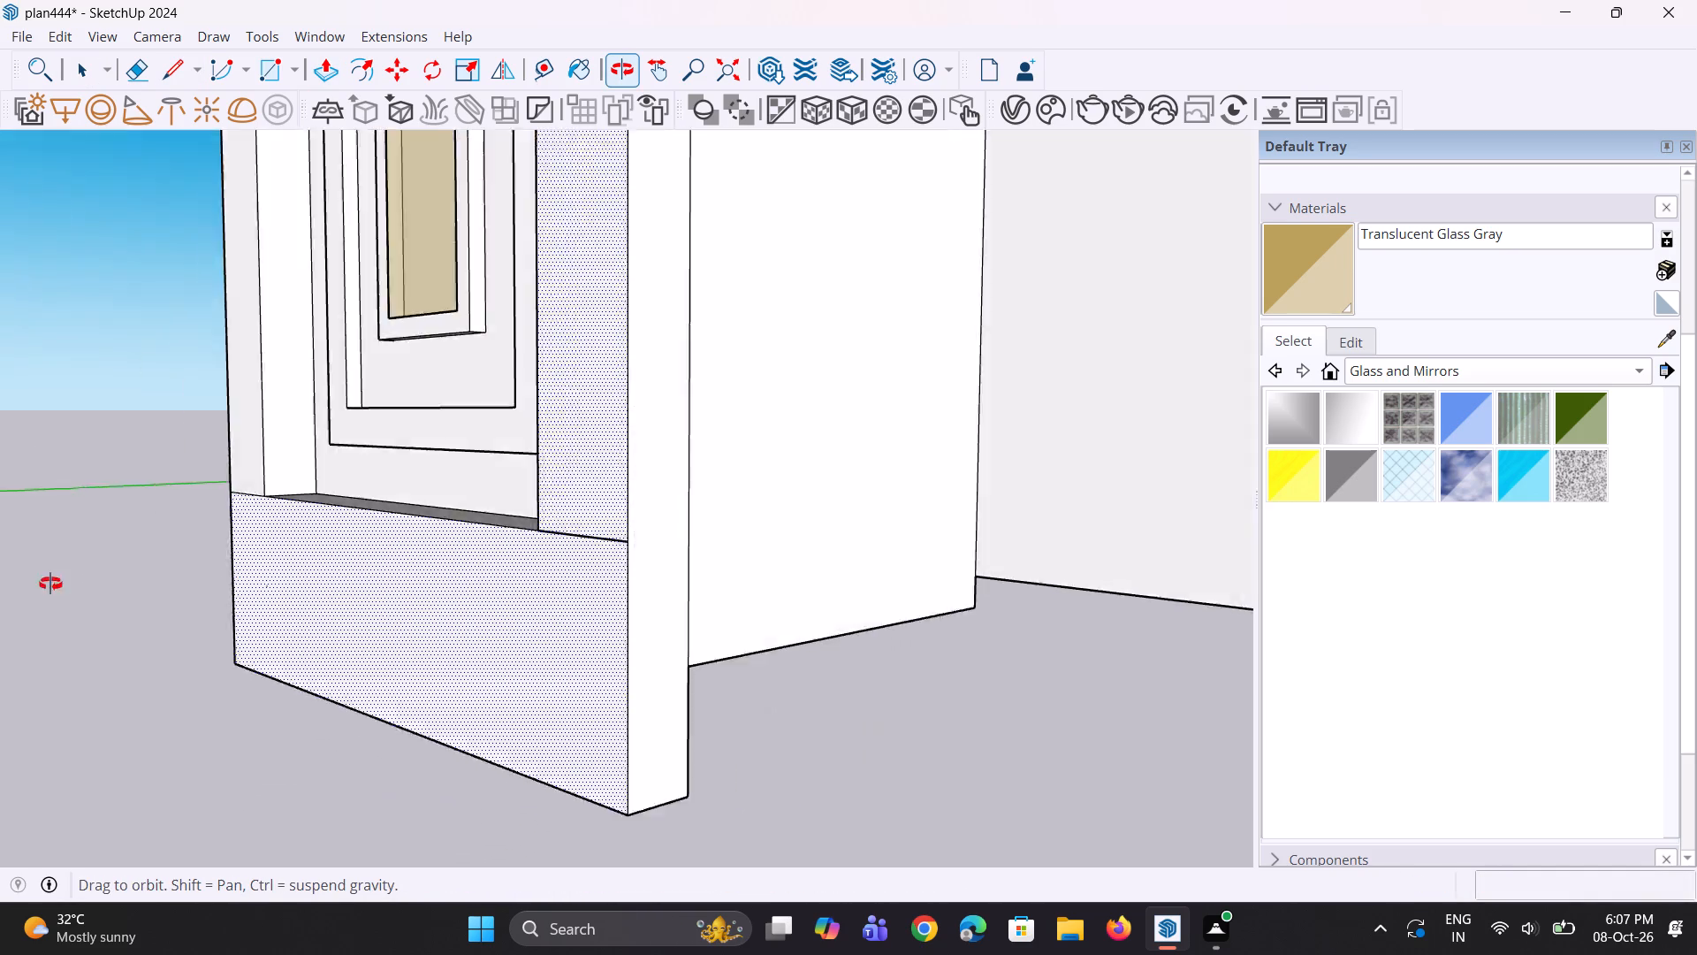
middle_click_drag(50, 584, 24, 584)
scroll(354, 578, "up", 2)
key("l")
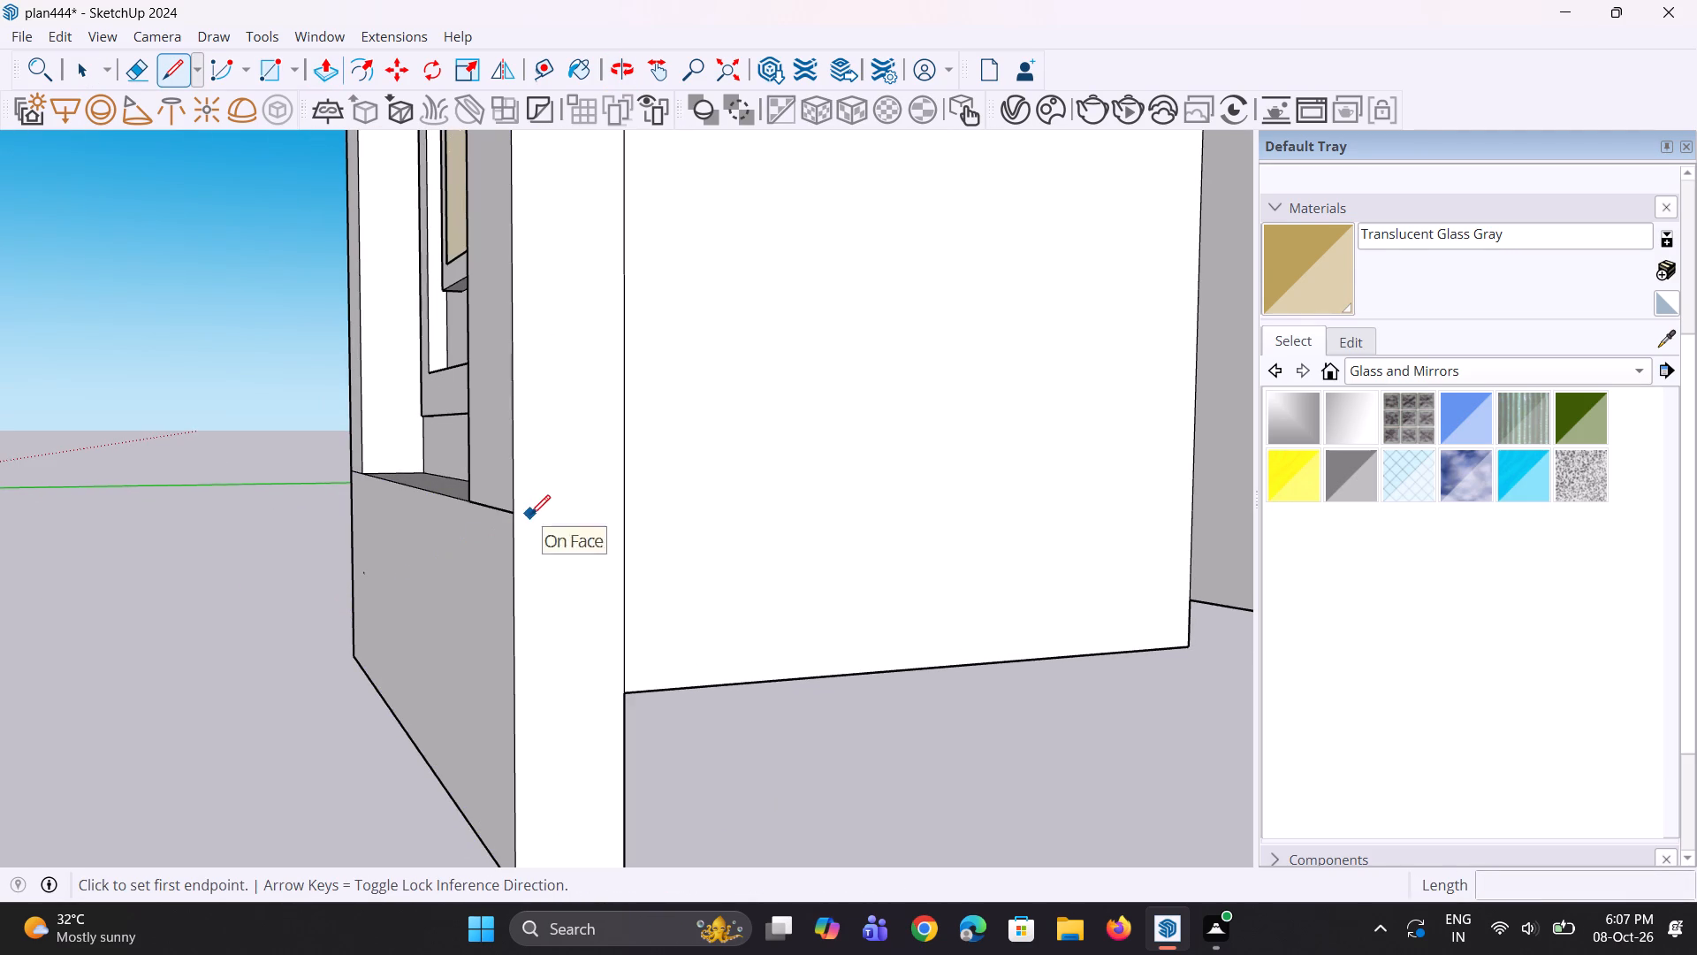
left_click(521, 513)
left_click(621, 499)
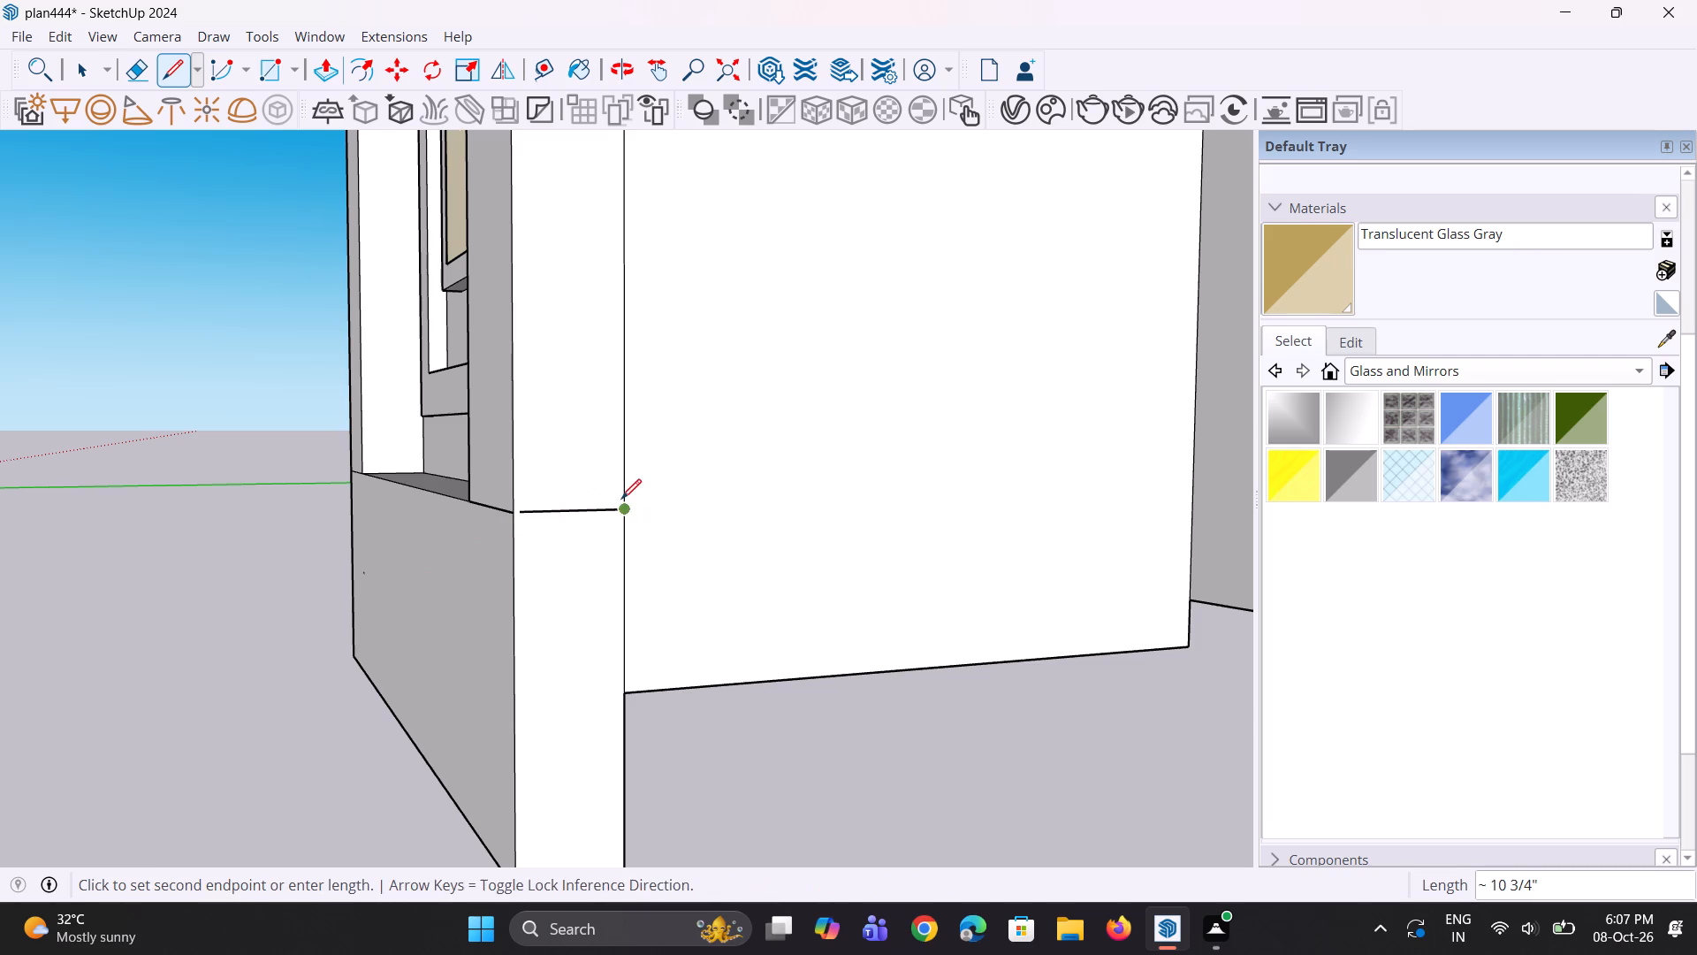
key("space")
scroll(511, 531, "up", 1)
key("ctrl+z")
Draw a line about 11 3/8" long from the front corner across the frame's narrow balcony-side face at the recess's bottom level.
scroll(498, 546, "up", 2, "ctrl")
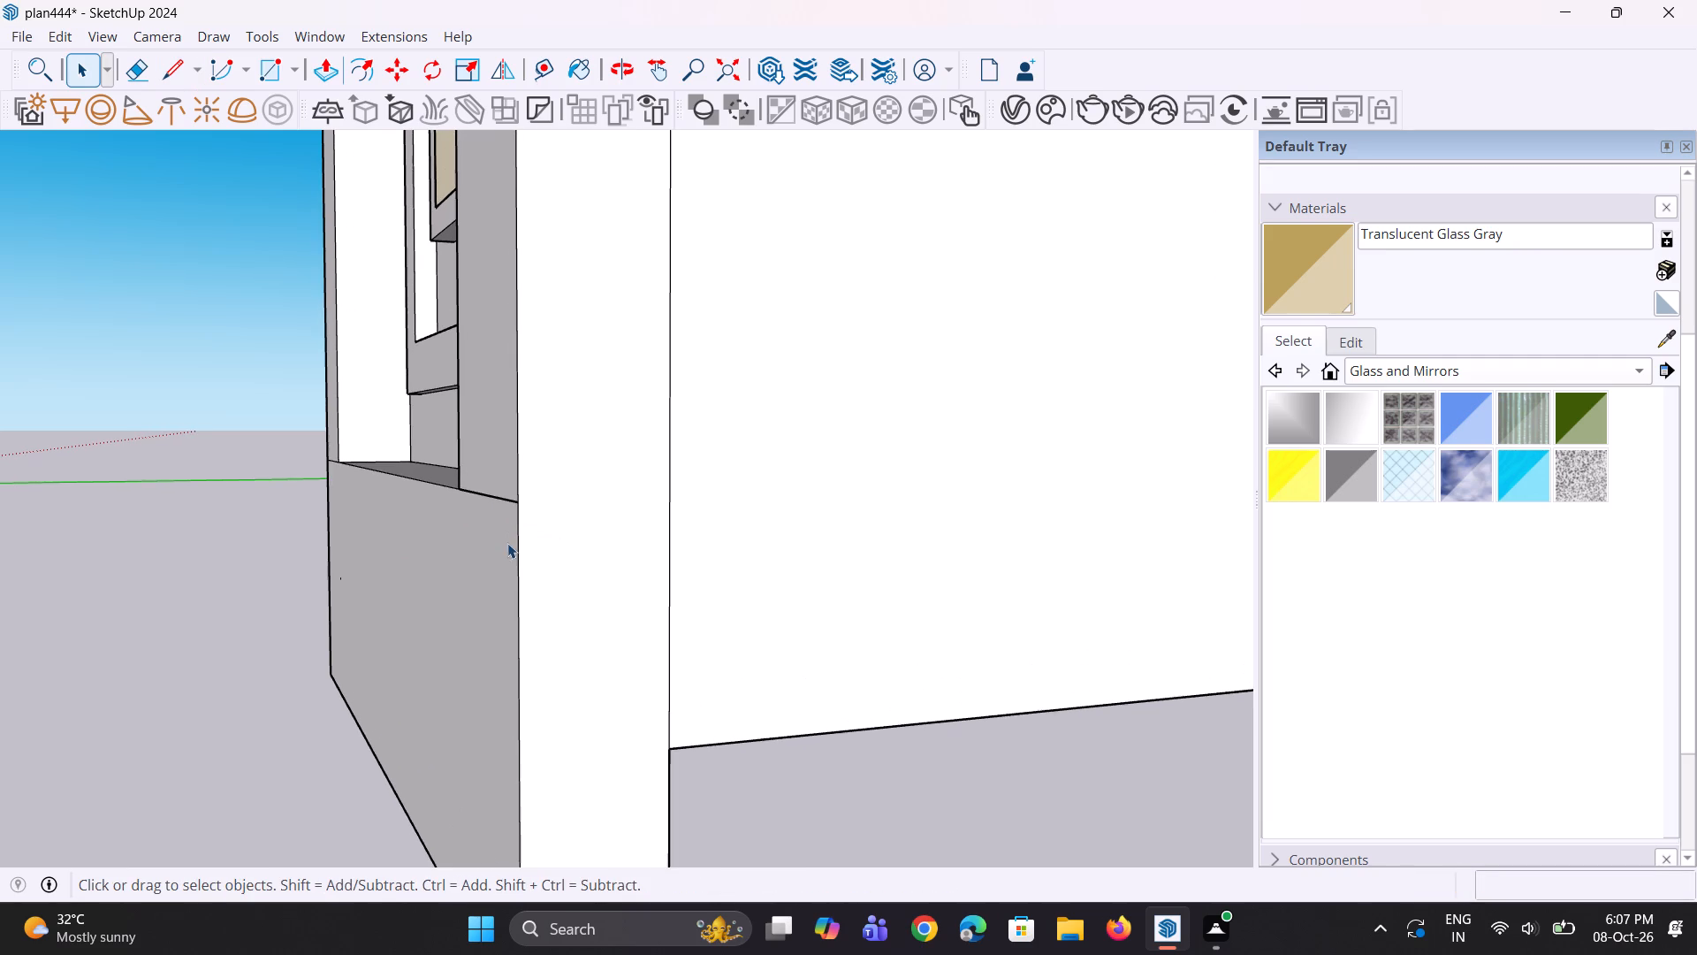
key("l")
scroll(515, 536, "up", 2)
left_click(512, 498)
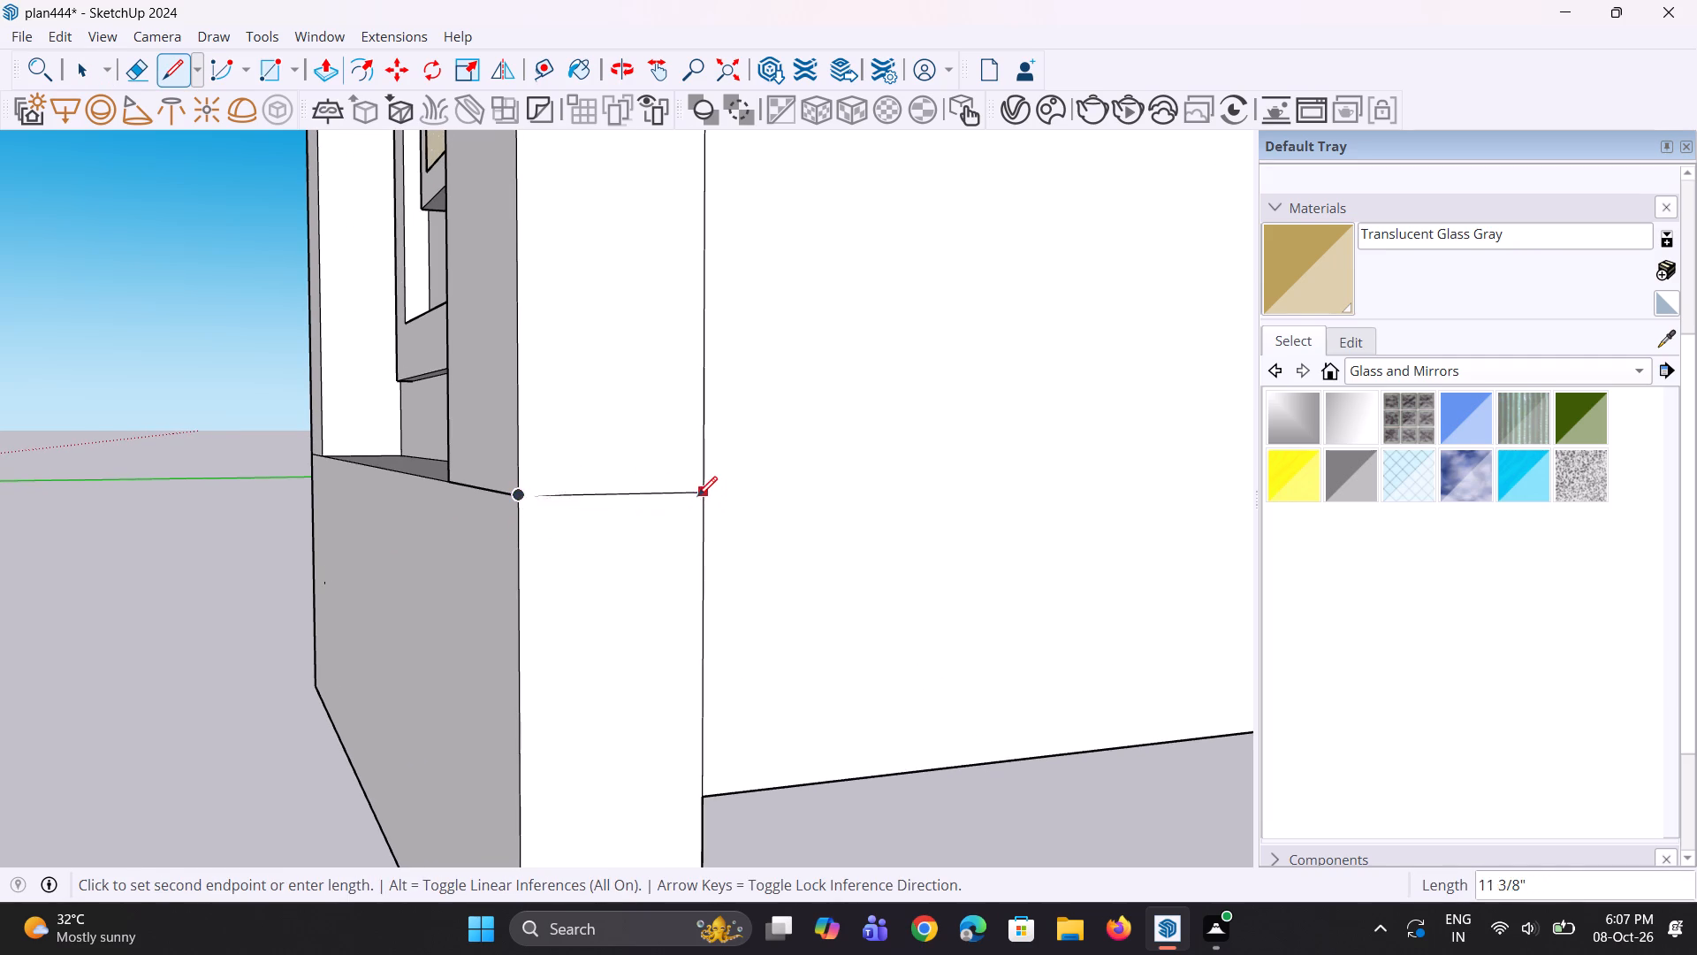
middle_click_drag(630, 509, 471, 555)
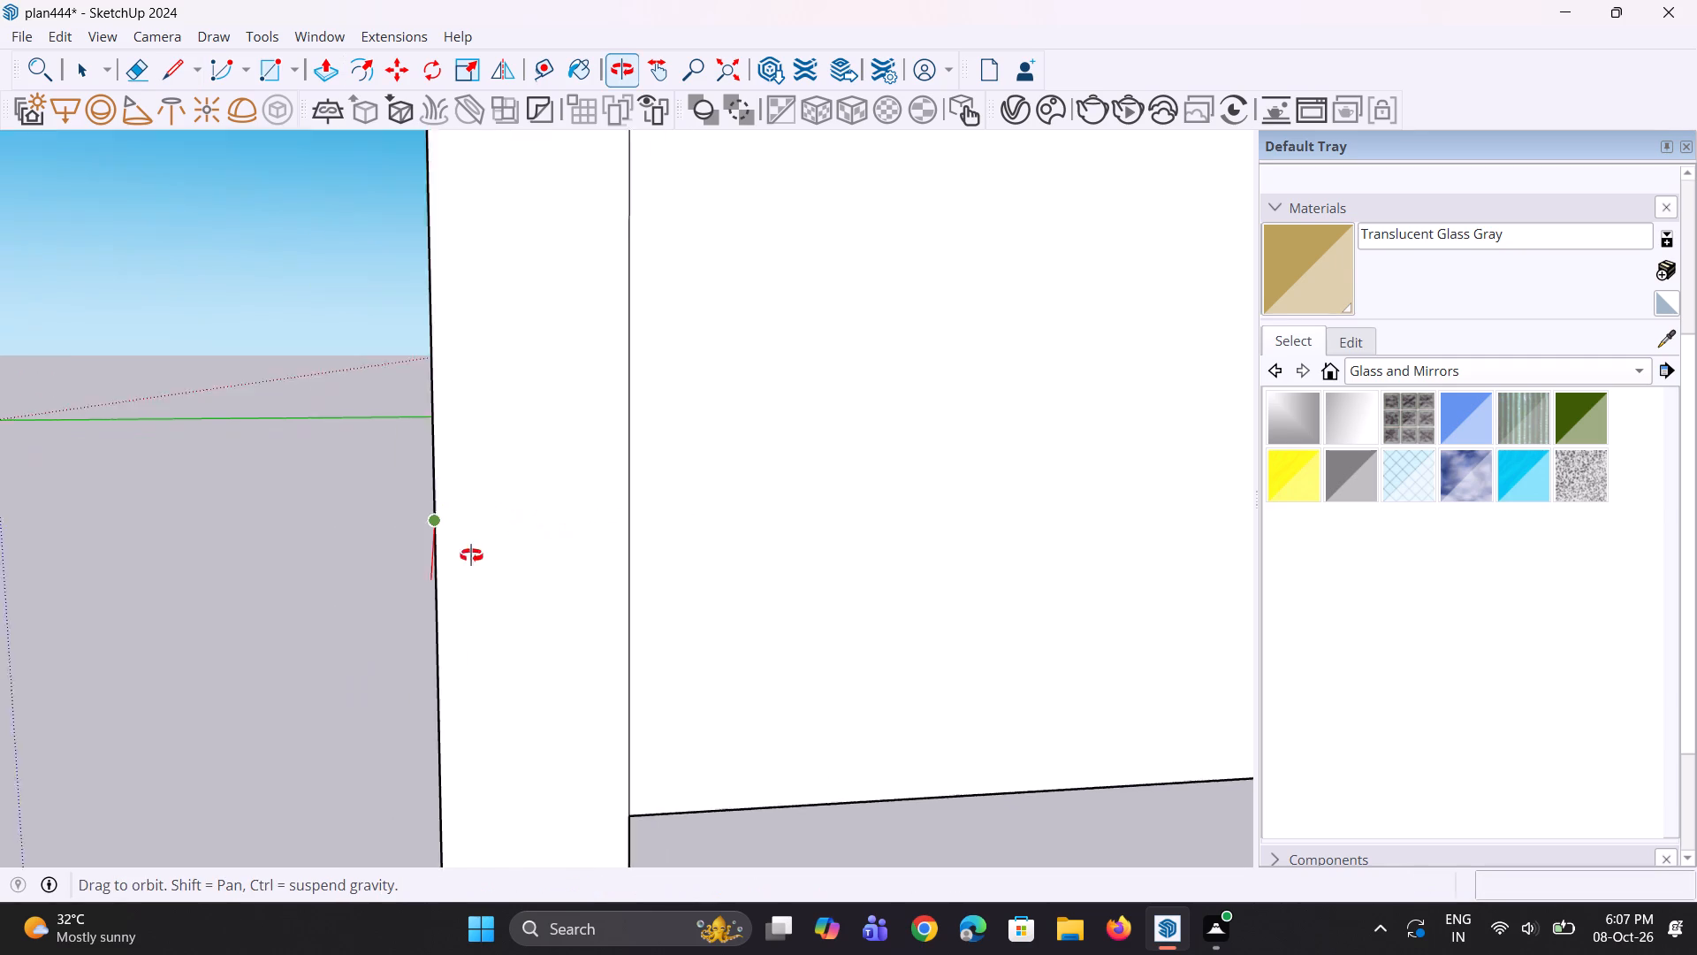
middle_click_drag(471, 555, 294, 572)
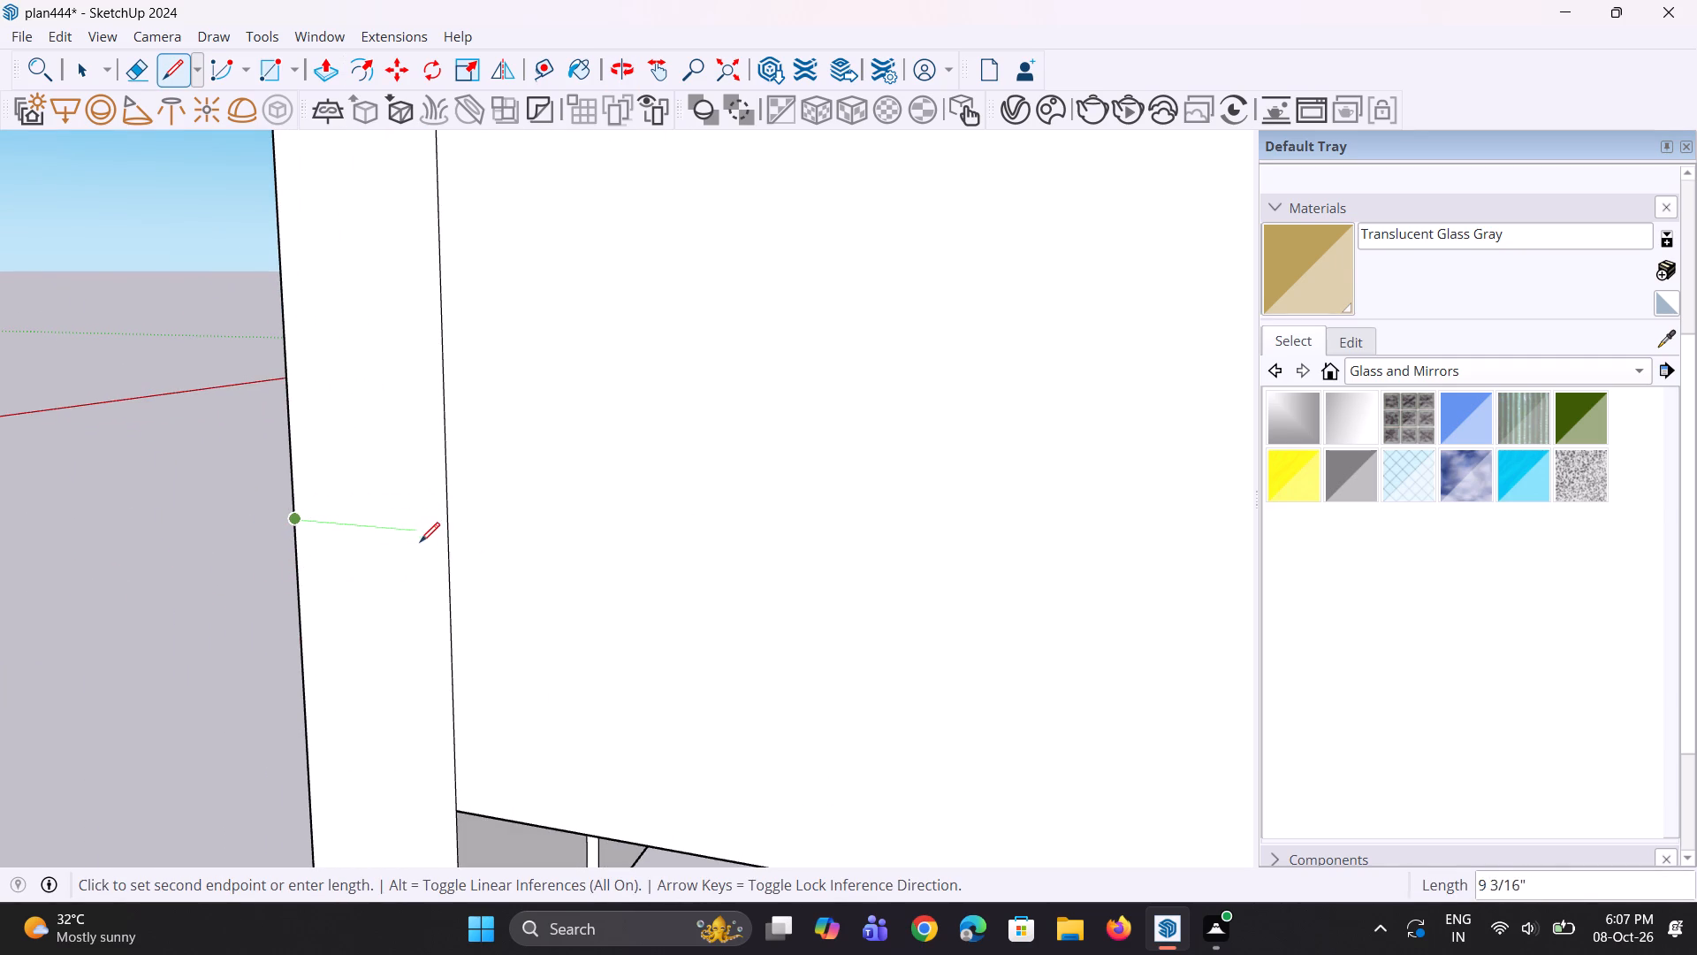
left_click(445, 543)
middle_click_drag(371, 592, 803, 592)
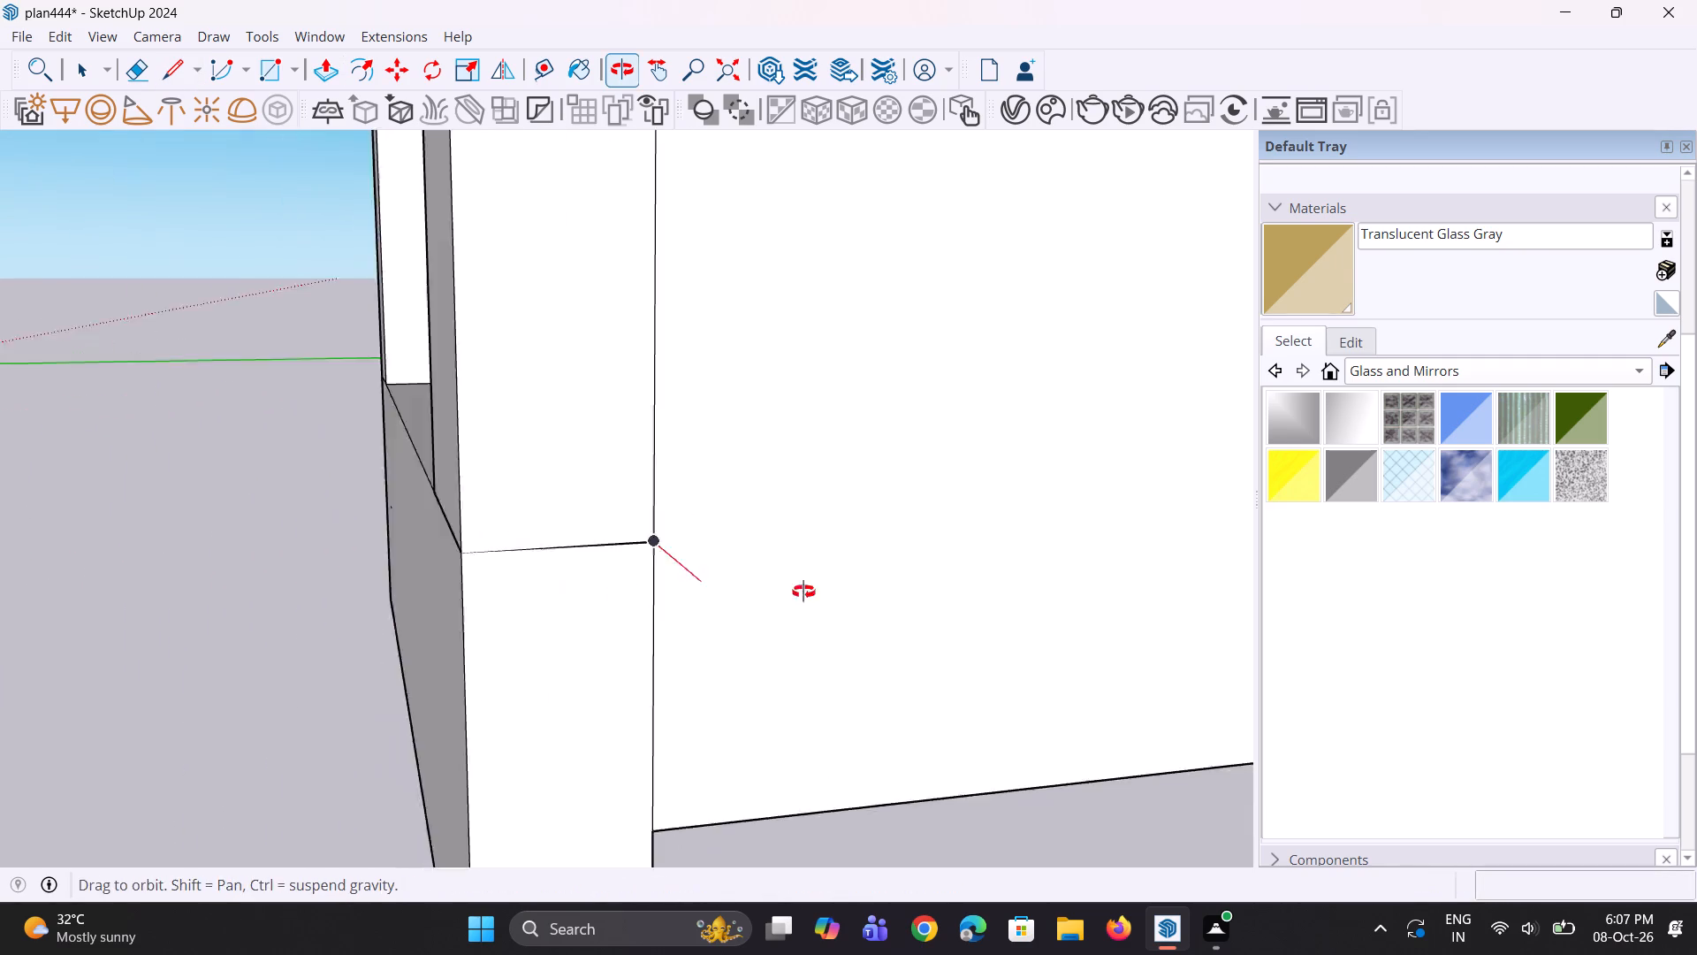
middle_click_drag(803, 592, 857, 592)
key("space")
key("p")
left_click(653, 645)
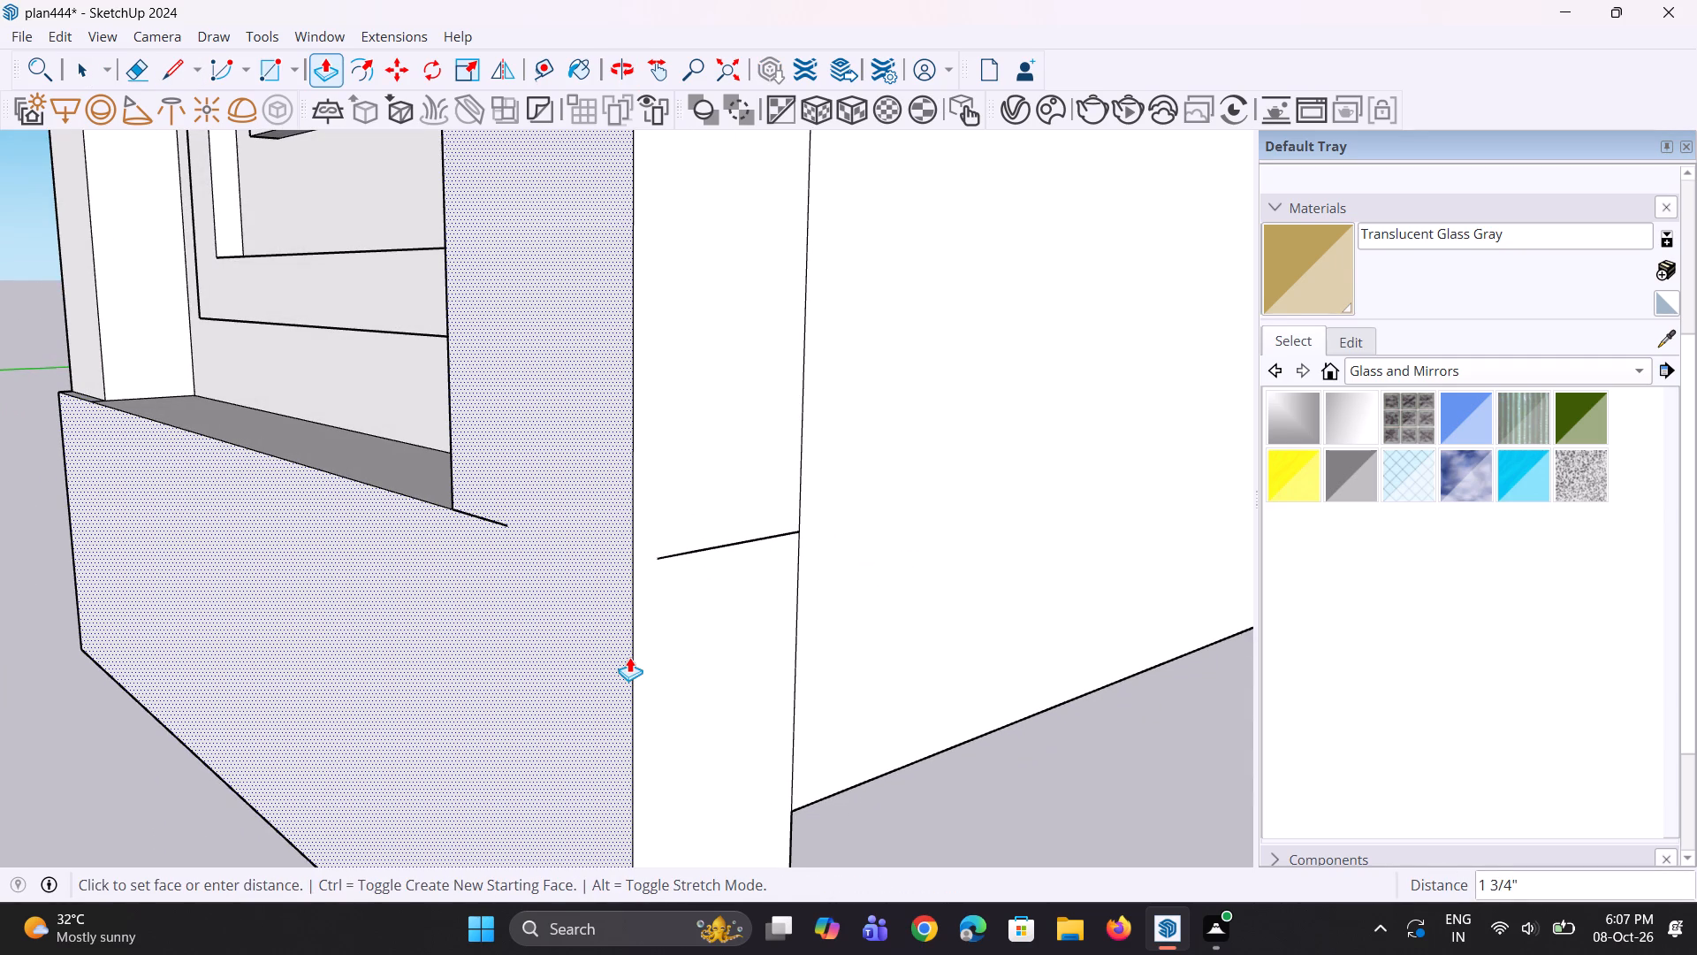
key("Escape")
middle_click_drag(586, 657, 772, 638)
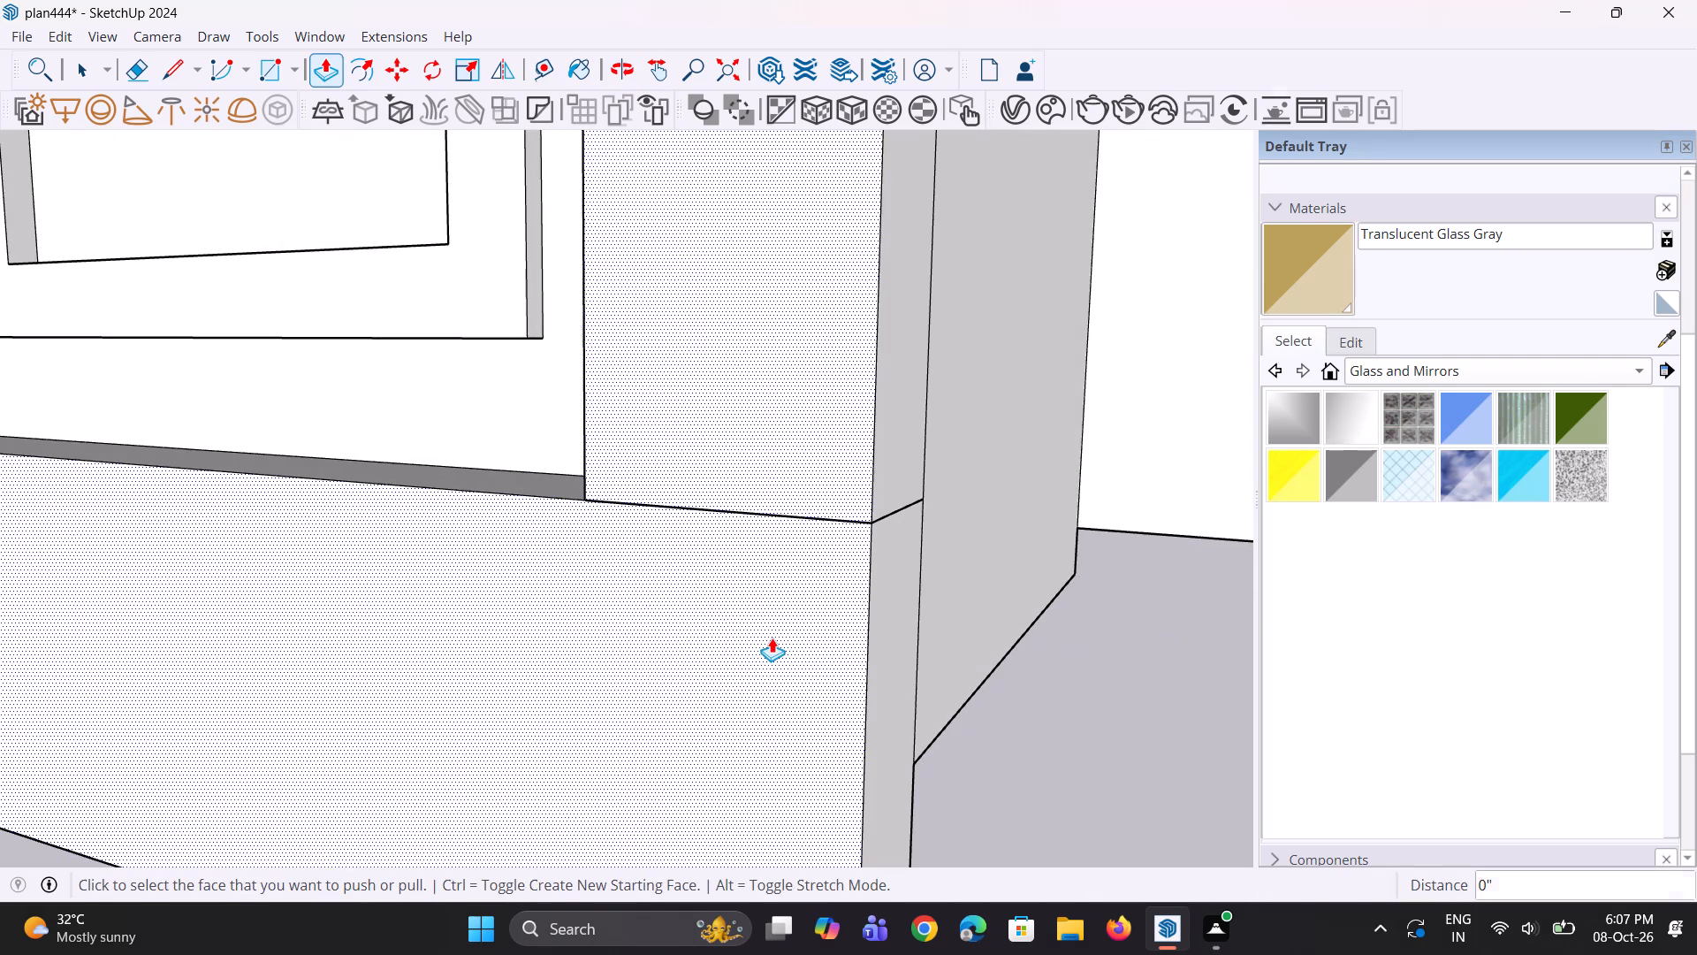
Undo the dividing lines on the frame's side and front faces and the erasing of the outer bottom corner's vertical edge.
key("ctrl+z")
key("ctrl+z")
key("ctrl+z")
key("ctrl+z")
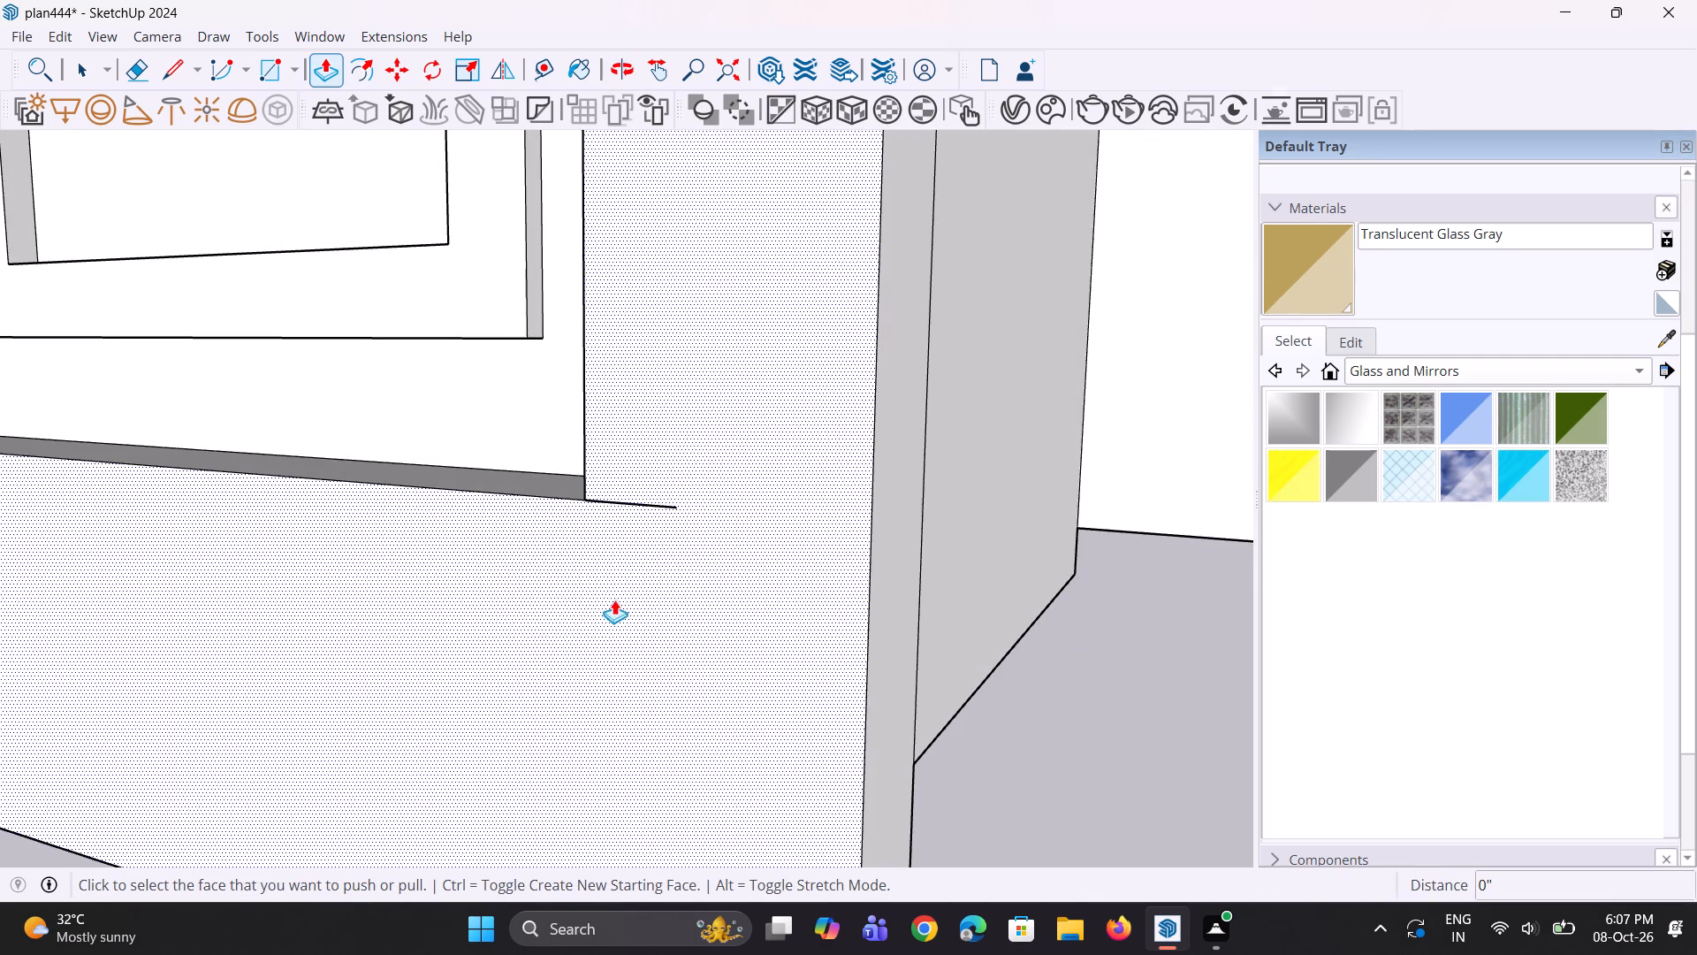
Erase the leftover vertical edge near the outer bottom corner of the tower's front face.
middle_click_drag(614, 600, 714, 594)
scroll(715, 593, "down", 12)
middle_click_drag(506, 649, 506, 681)
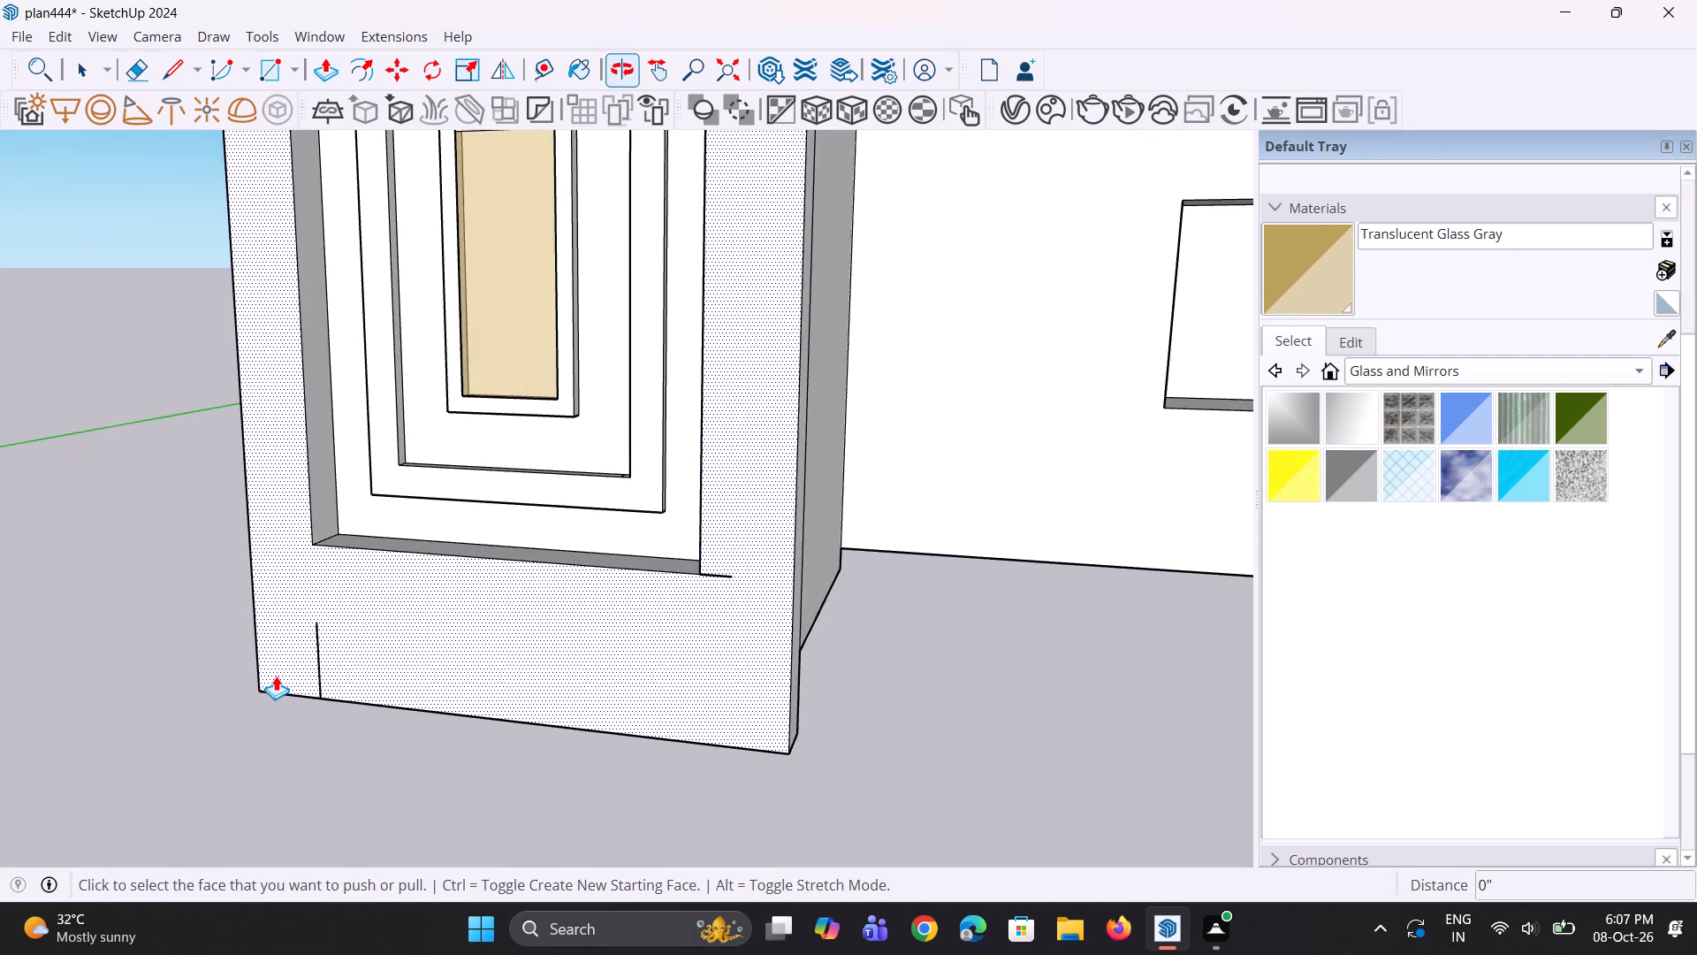
scroll(276, 676, "up", 2)
key("e")
left_click(325, 653)
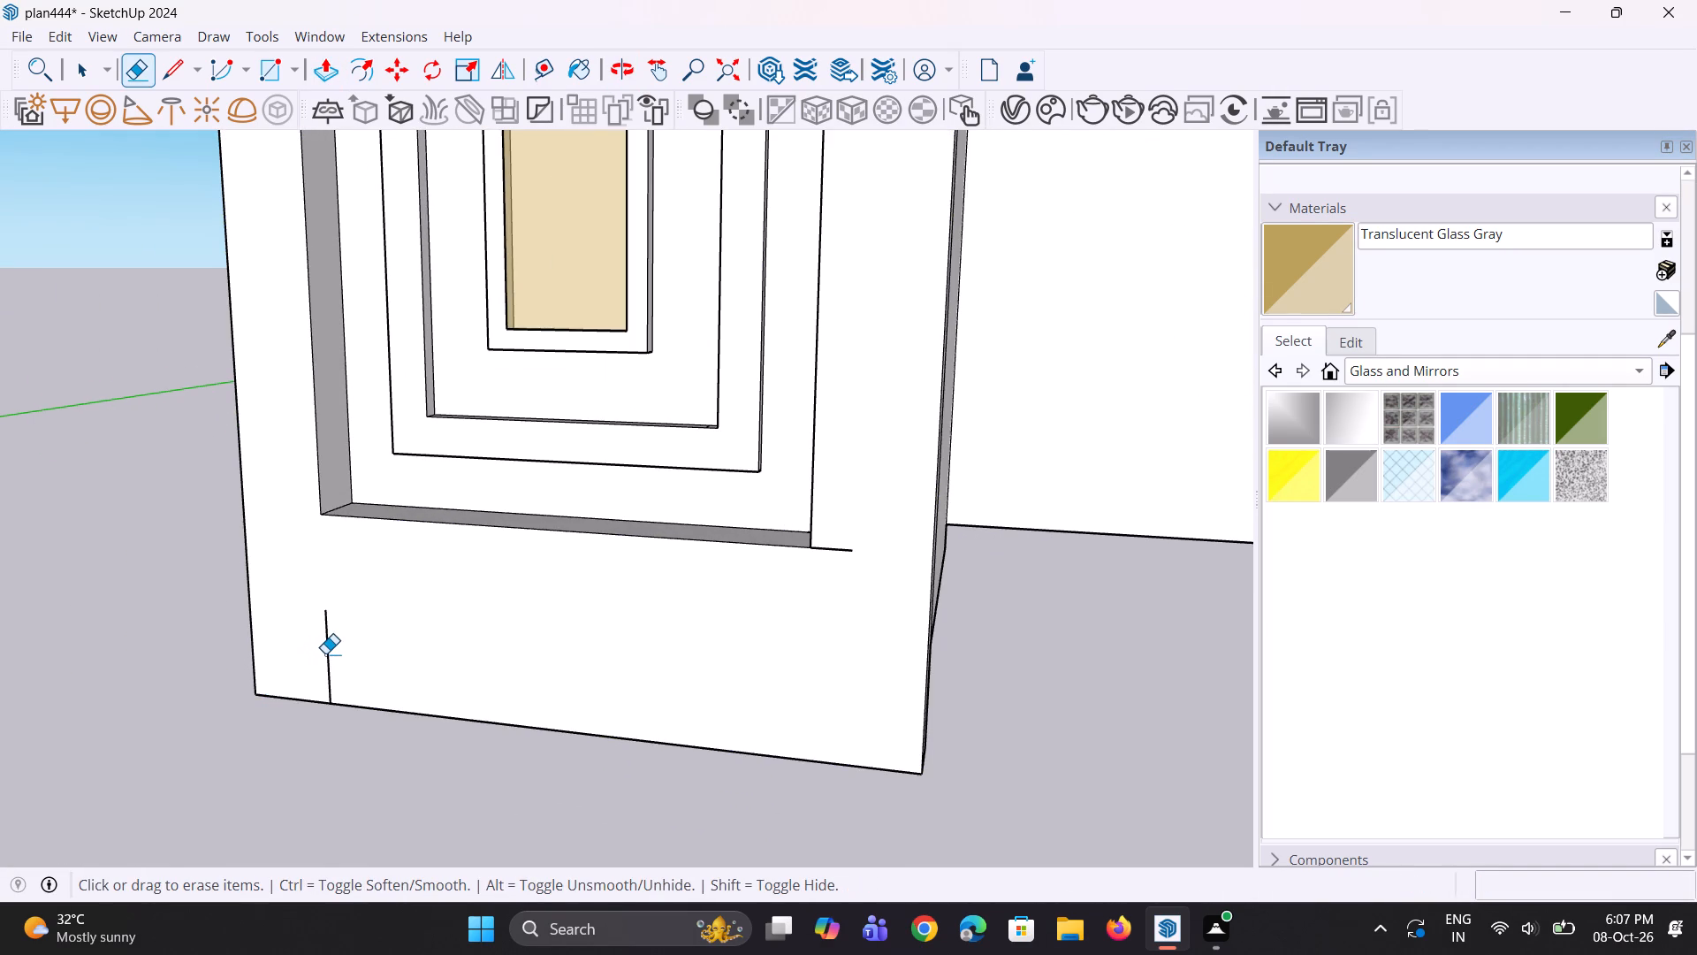
left_click(325, 653)
left_click(327, 653)
Draw two vertical lines, about 3' 1 1/8" long, from the recess's bottom corners down to the front face's bottom edge.
scroll(328, 655, "down", 5)
middle_click_drag(376, 656, 533, 636)
scroll(359, 648, "up", 2)
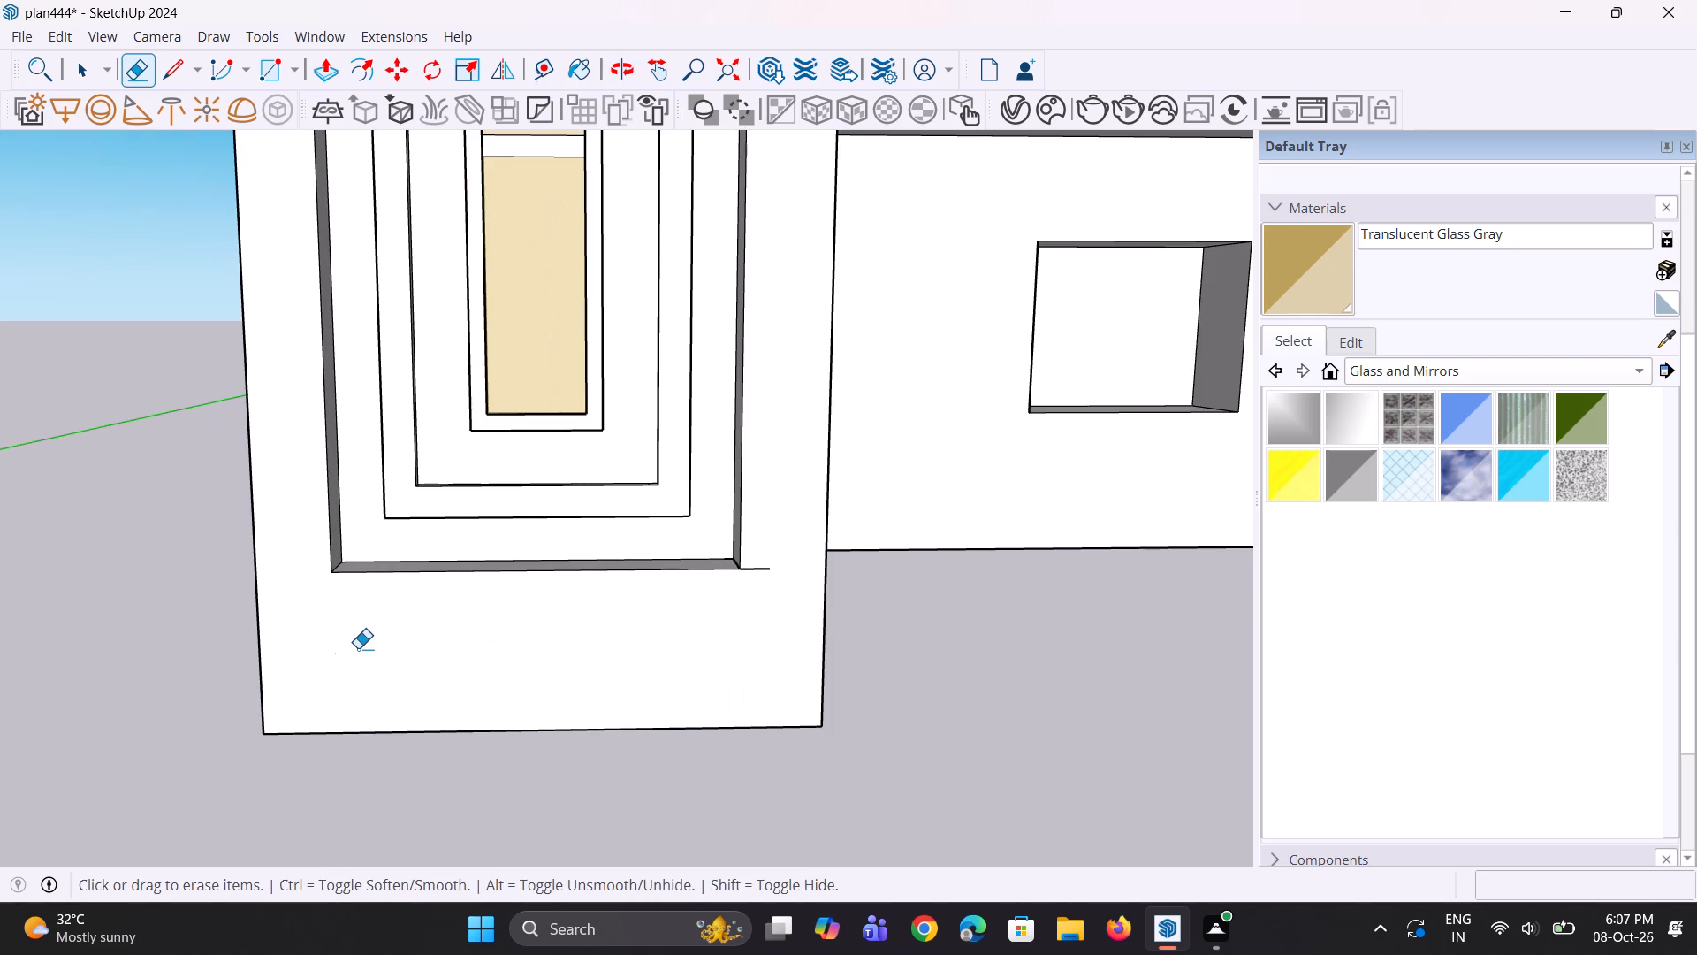
key("l")
left_click(332, 575)
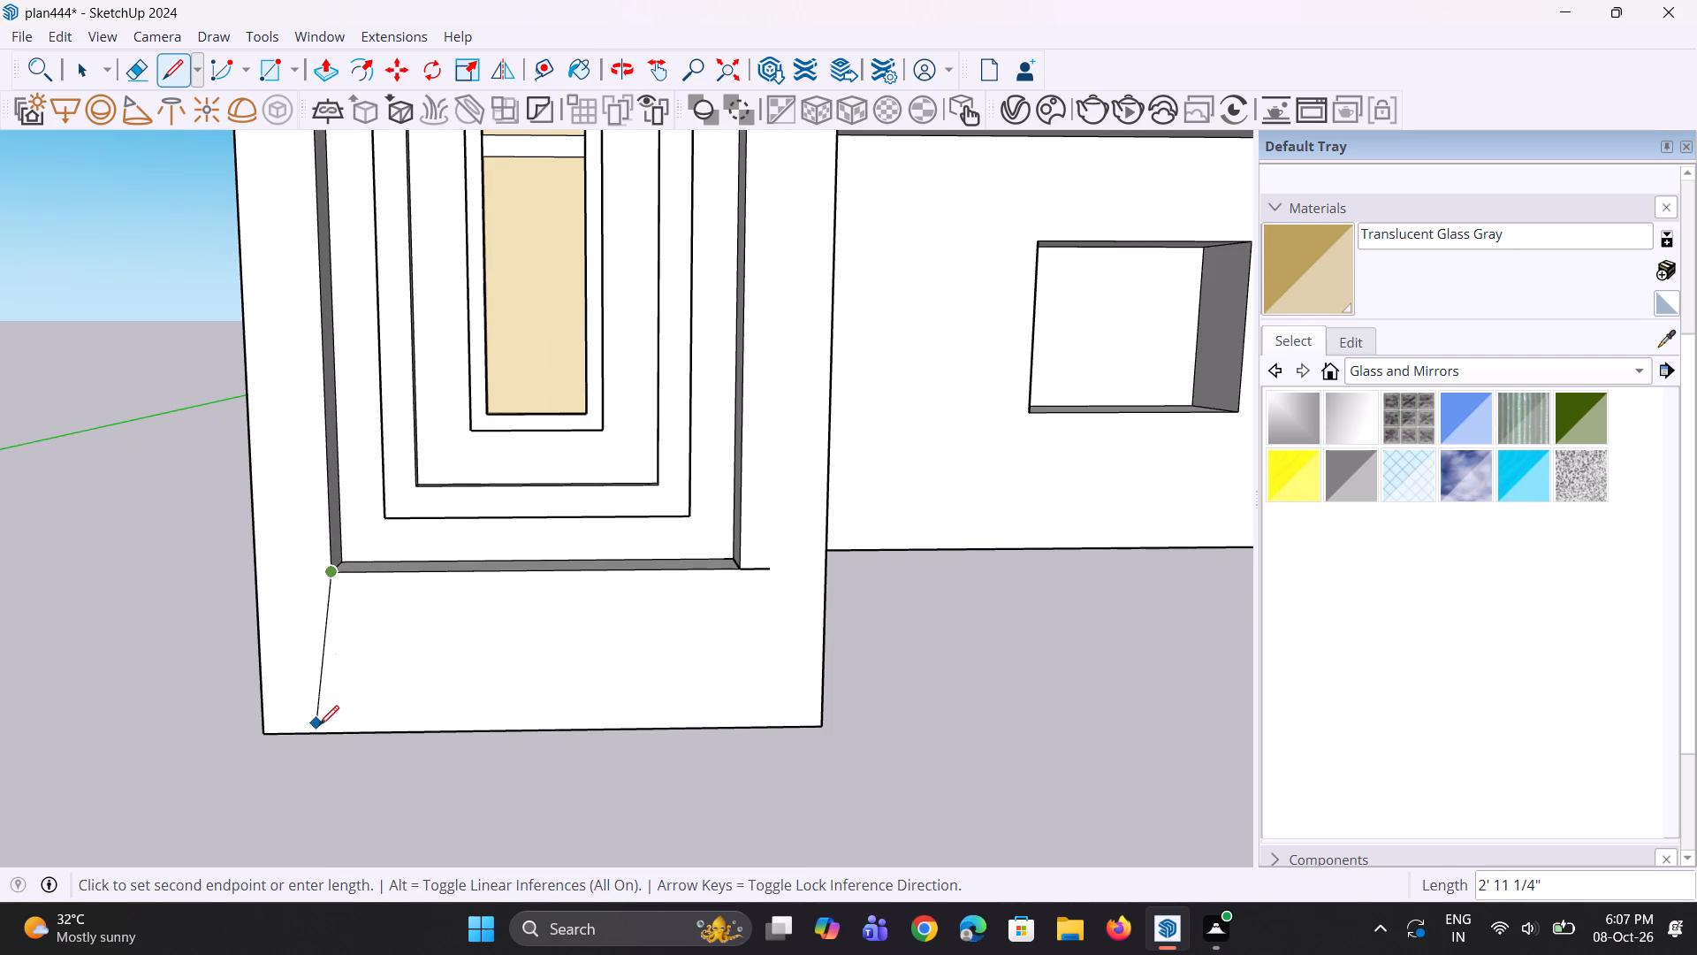
left_click(334, 731)
key("space")
key("l")
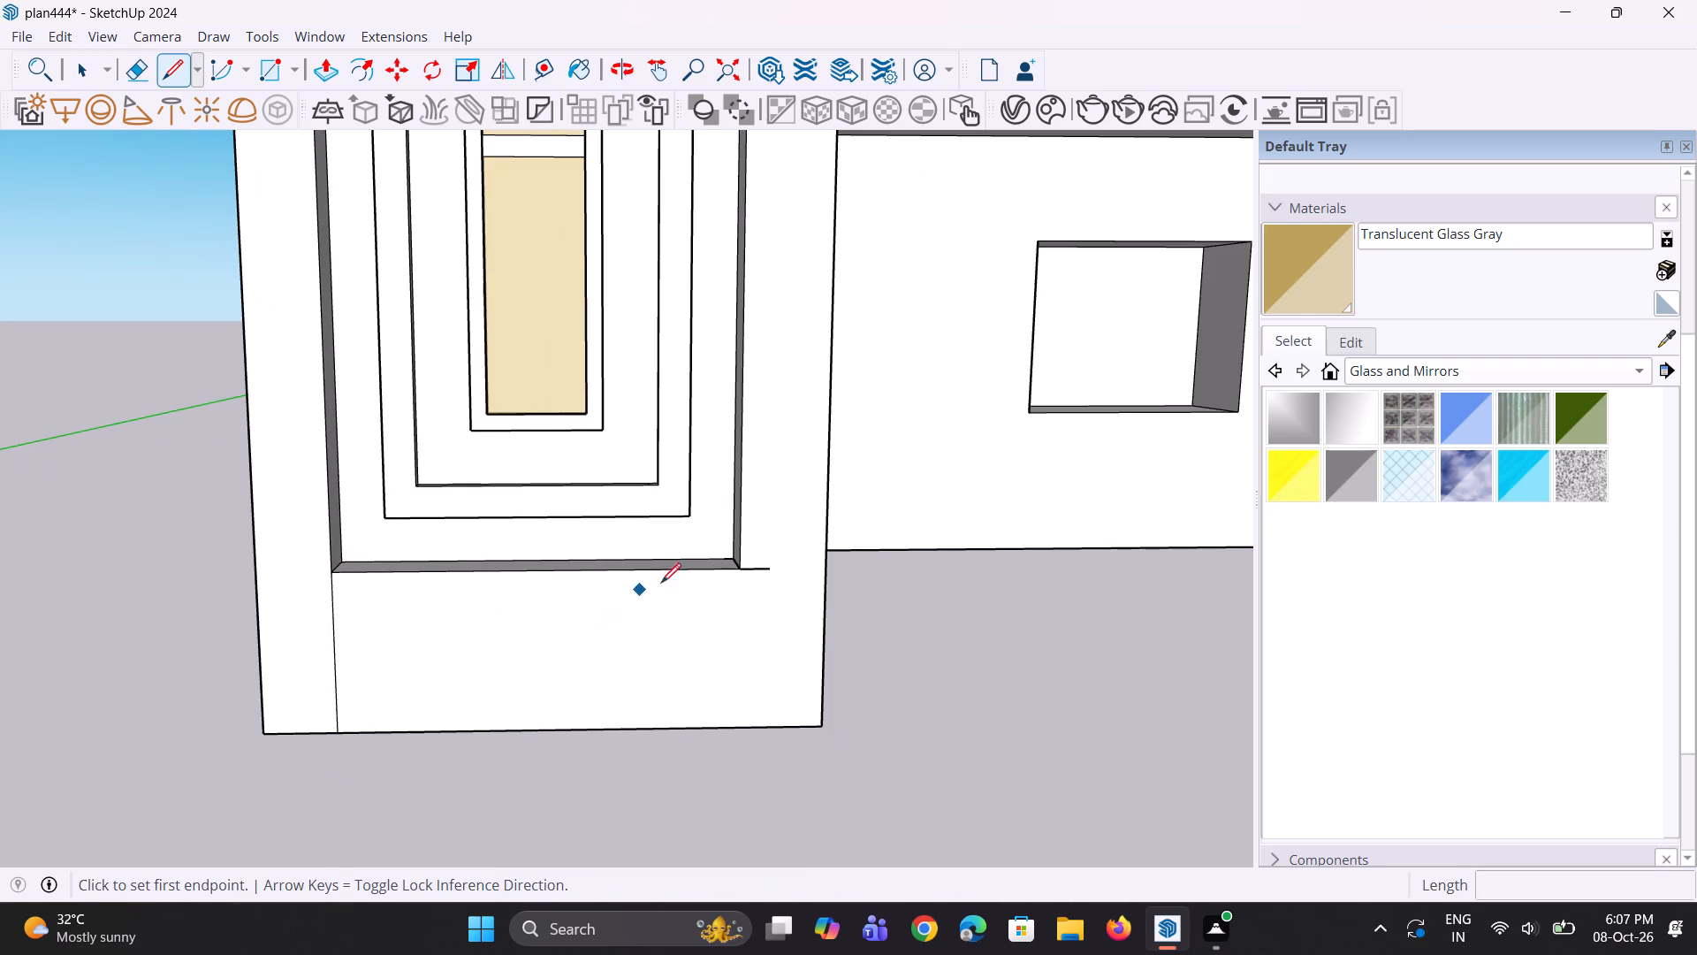
left_click_drag(744, 569, 741, 584)
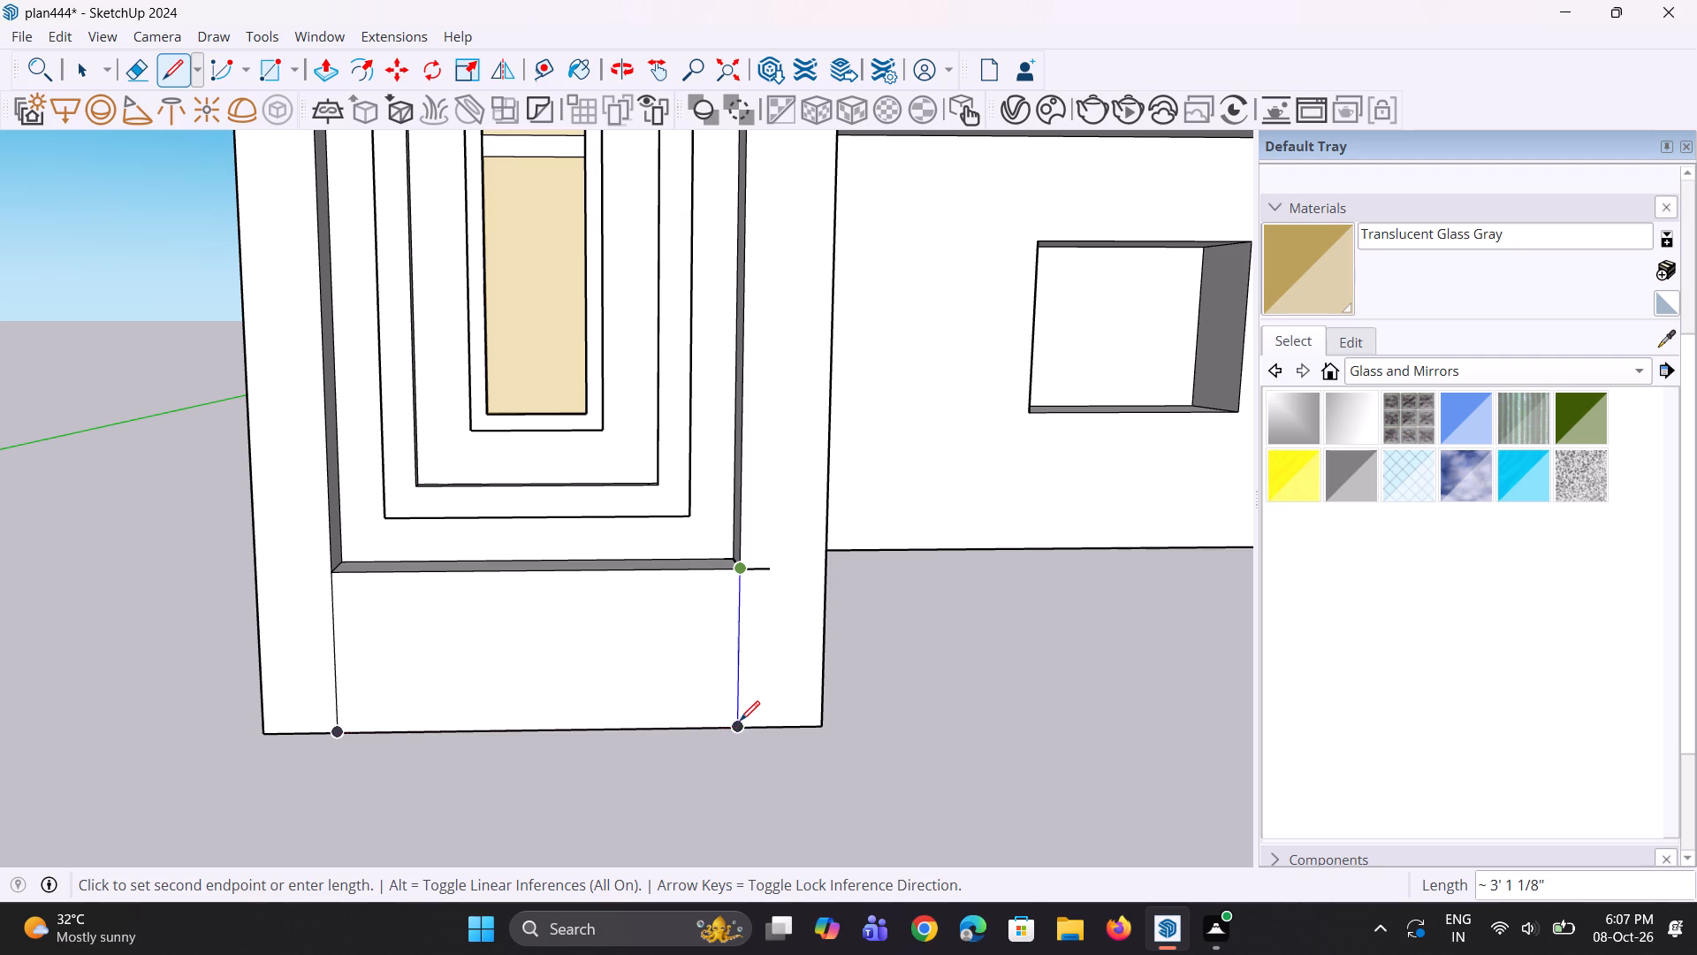
left_click(735, 720)
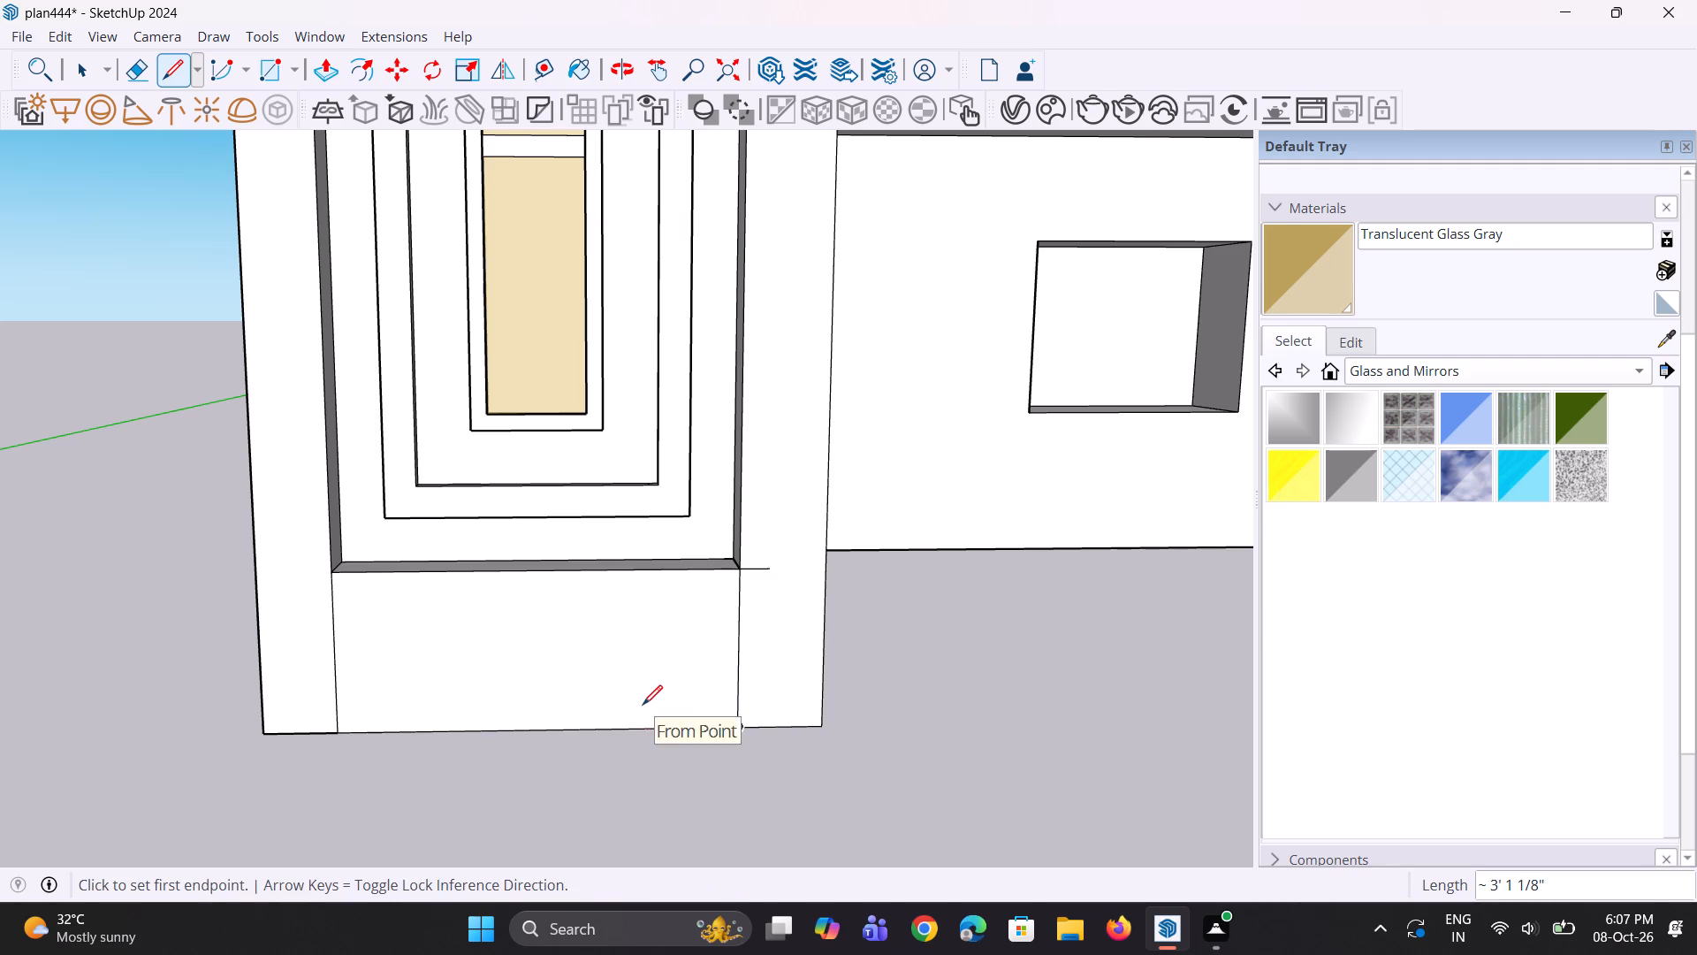
Push/Pull the rectangular face below the recess forward by 1' 7 11/16" as a projecting base block.
key("p")
left_click(642, 694)
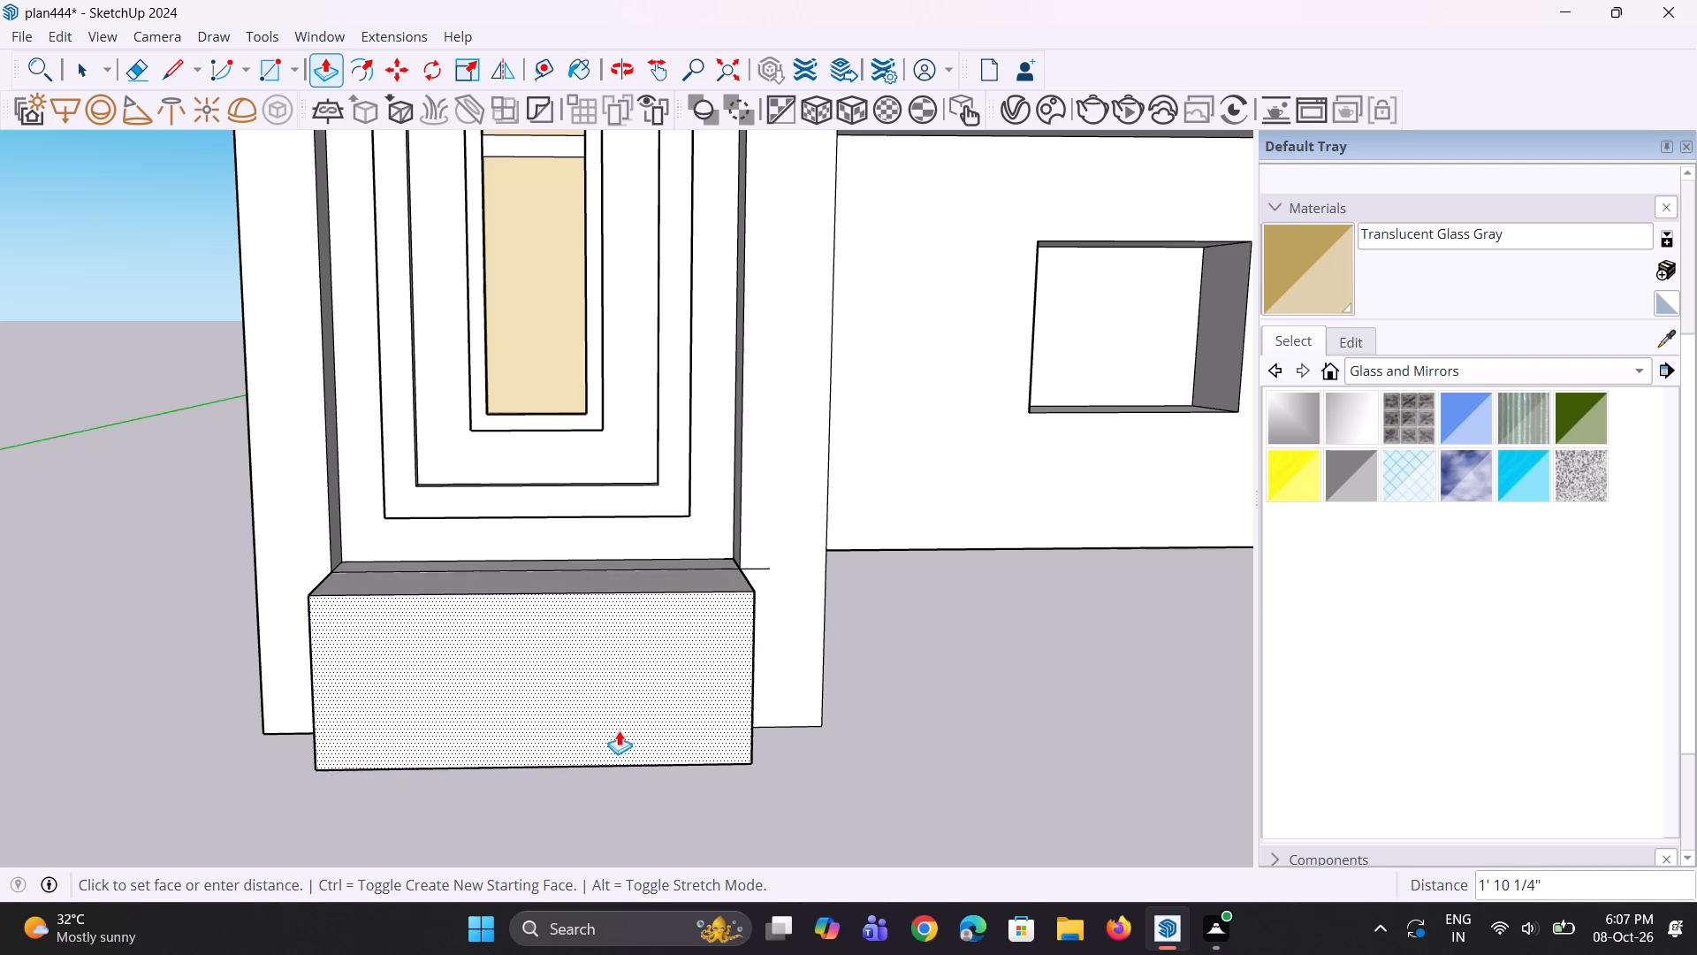
left_click(626, 726)
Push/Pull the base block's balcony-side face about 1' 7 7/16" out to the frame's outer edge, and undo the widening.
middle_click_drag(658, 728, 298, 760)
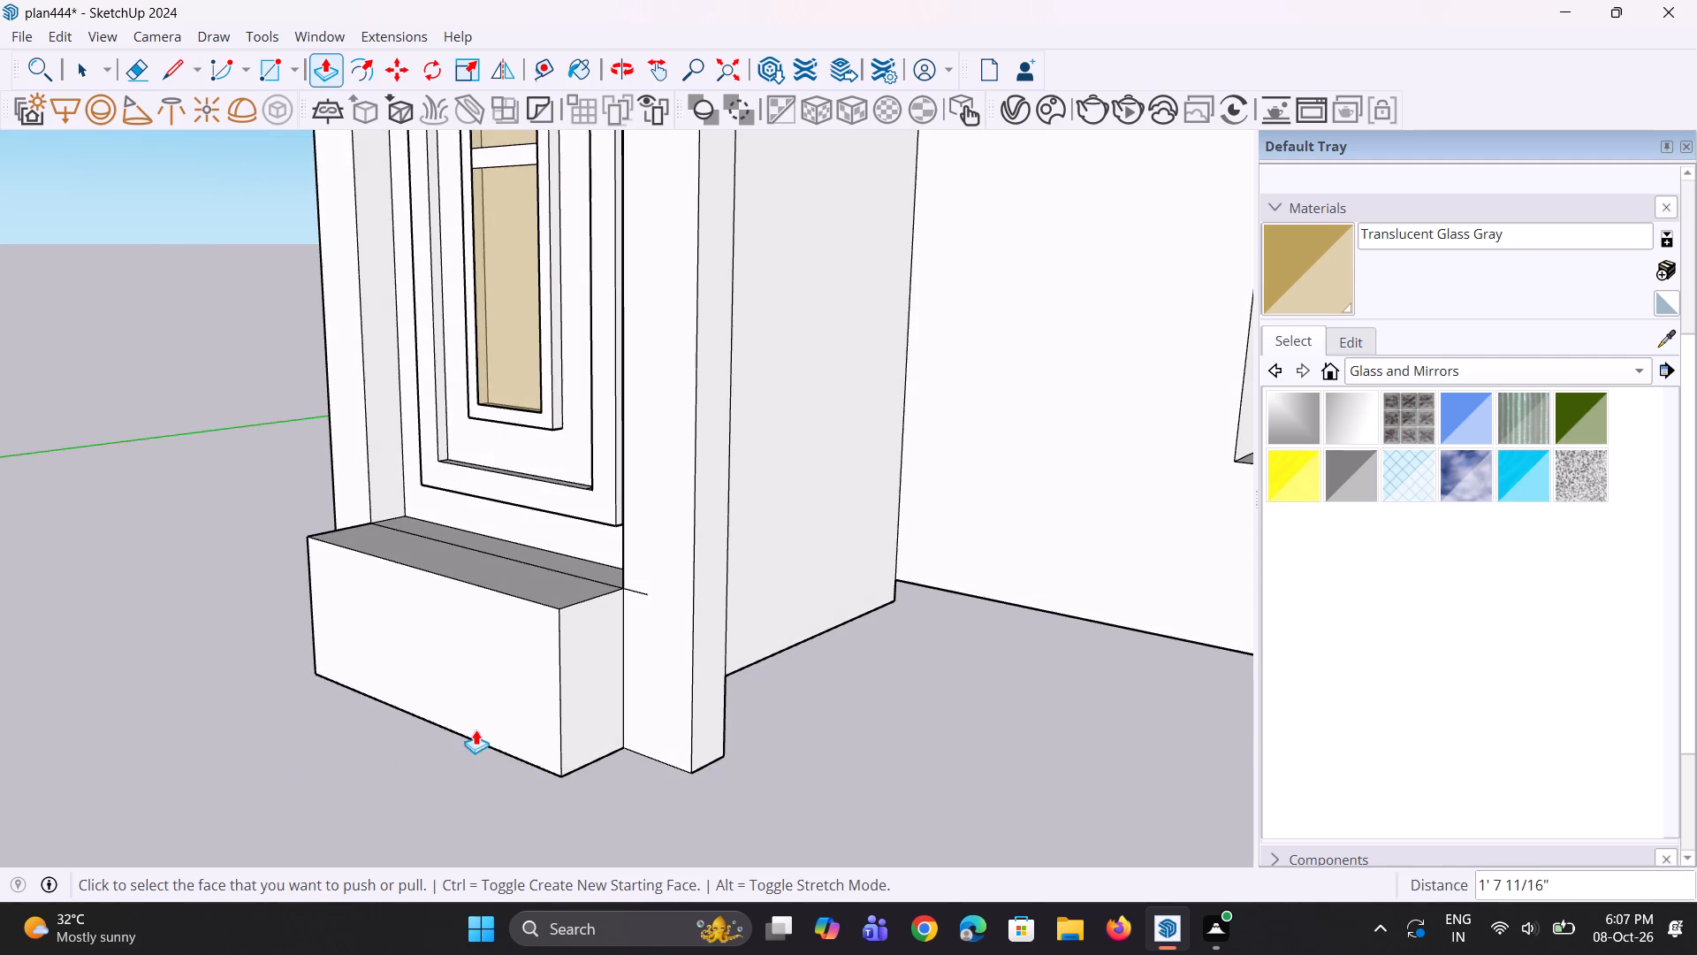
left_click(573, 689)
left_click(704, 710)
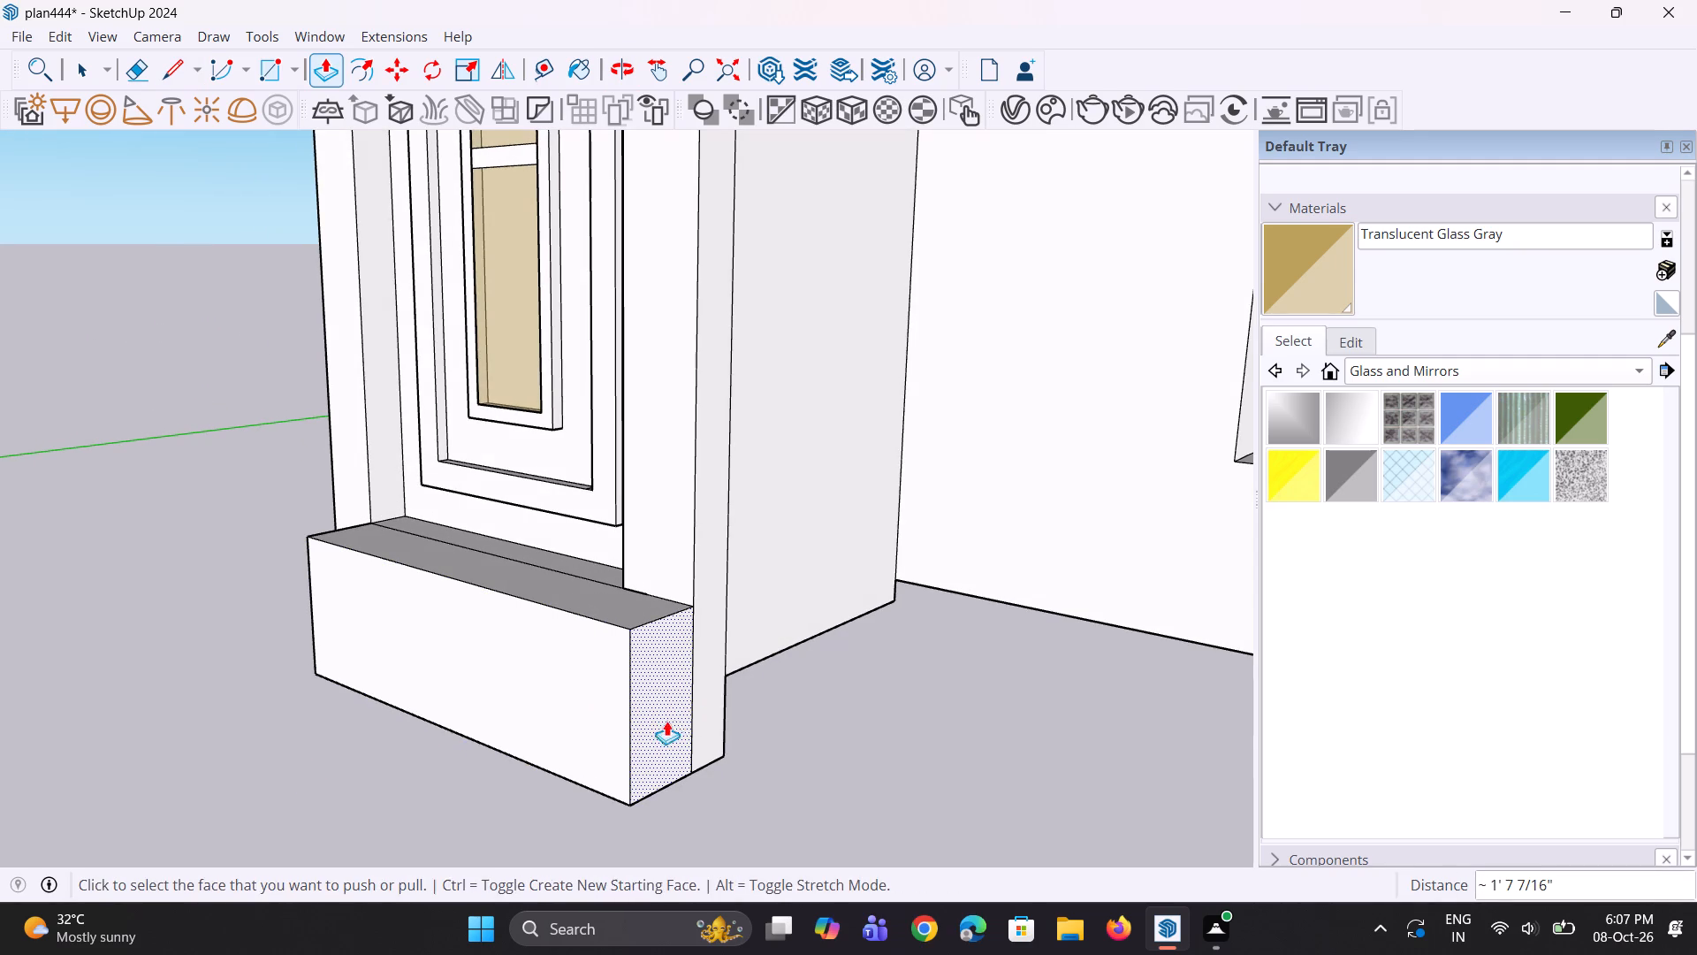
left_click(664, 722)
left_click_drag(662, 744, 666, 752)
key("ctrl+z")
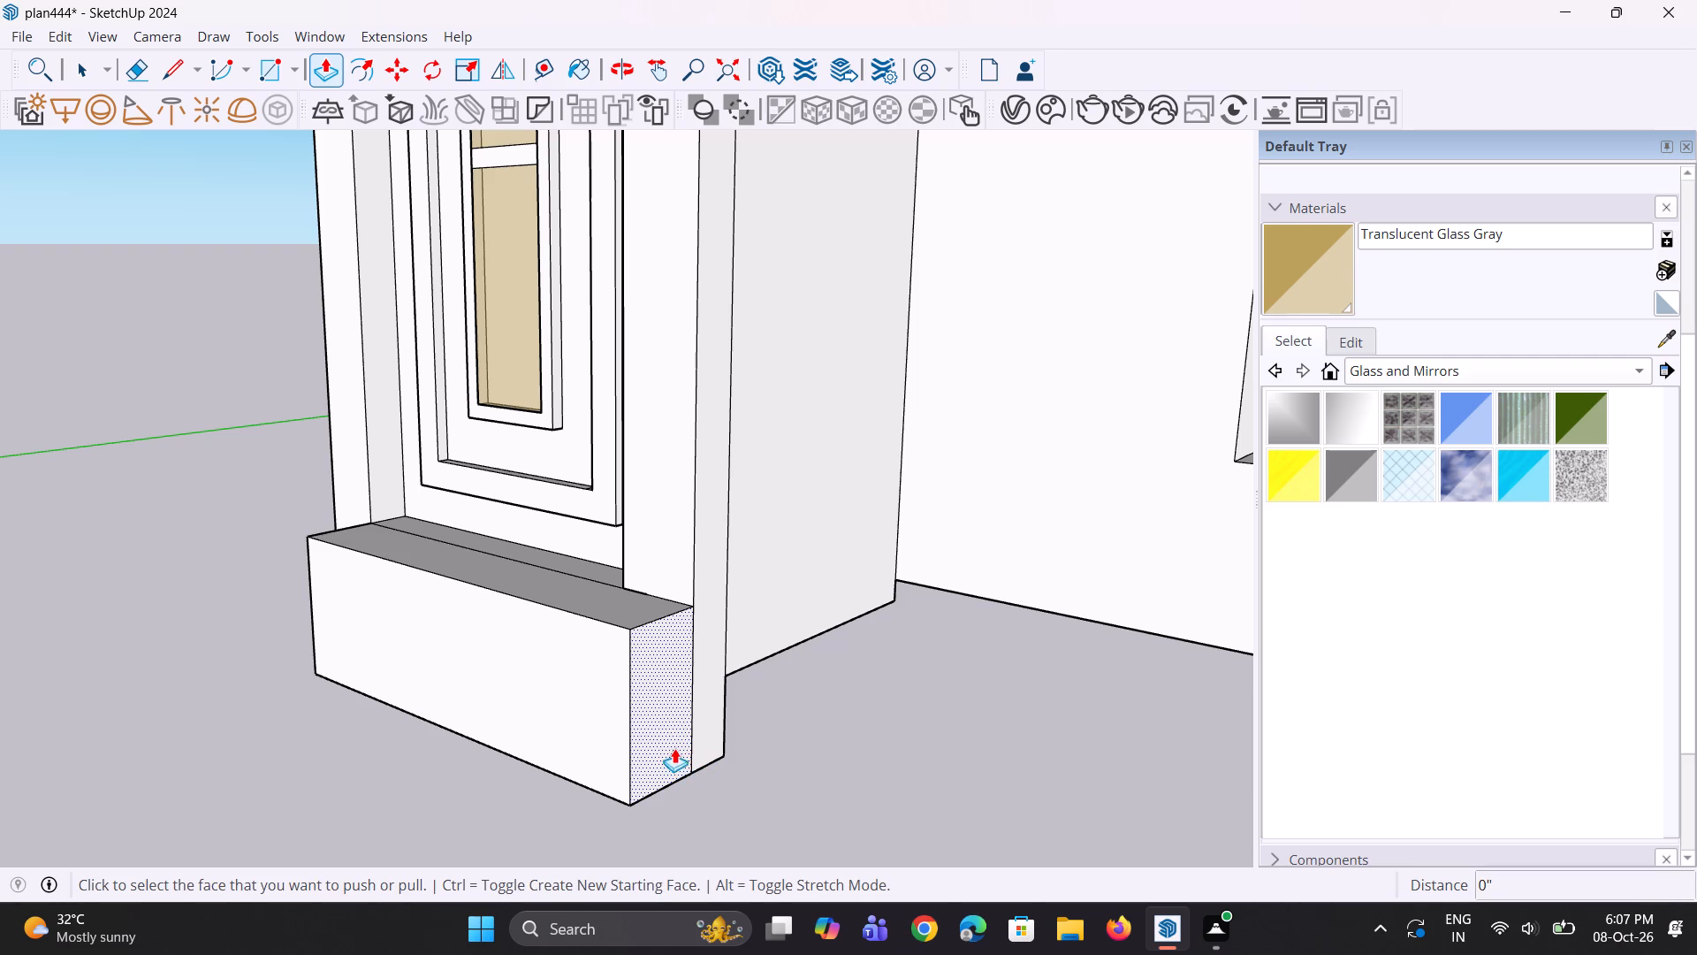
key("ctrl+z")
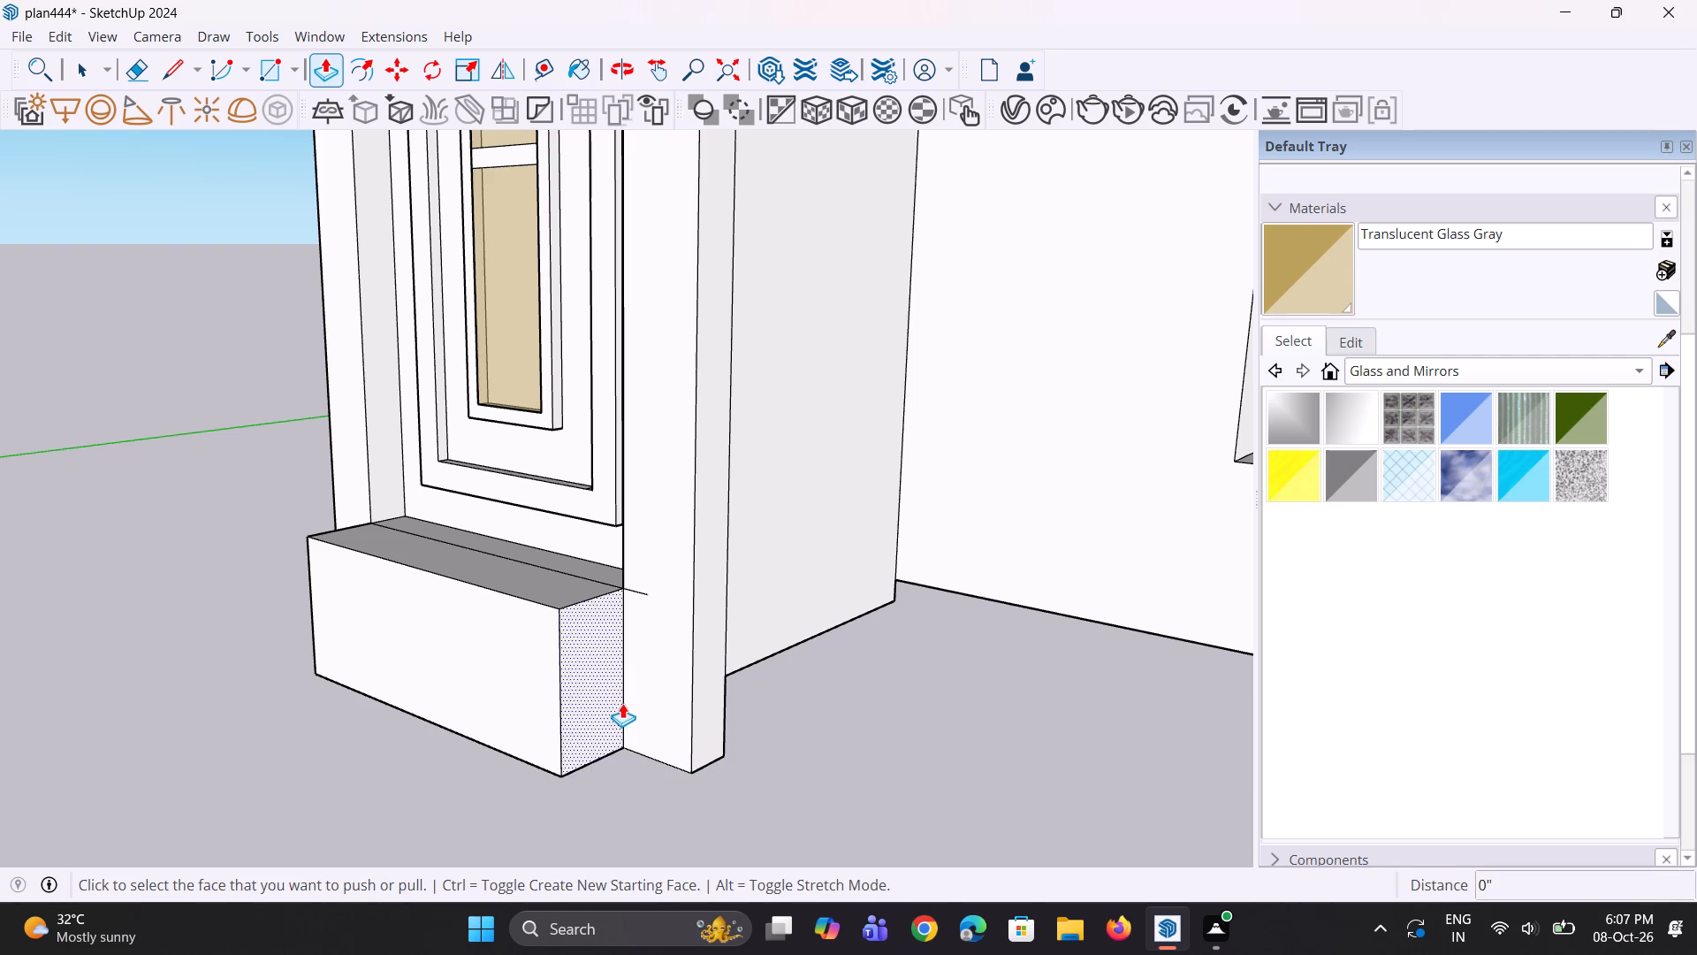
Erase the short leftover edge beside the recess's balcony-side bottom corner.
key("e")
scroll(630, 634, "up", 2)
left_click(644, 588)
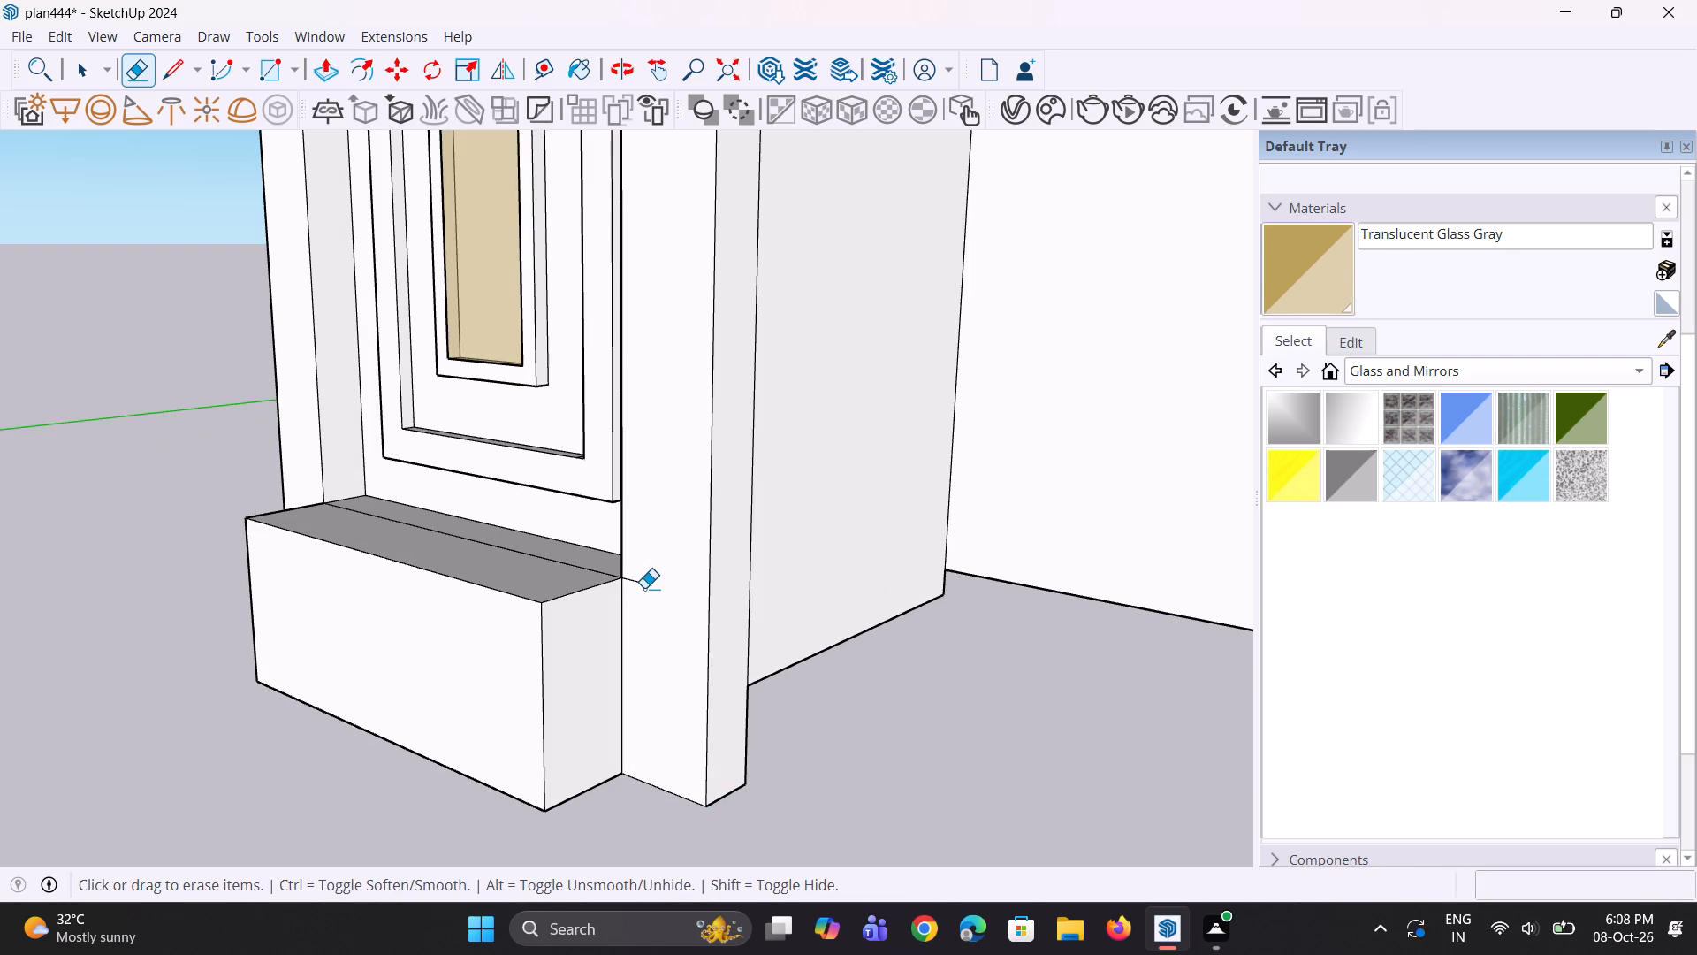
left_click(643, 588)
left_click(642, 585)
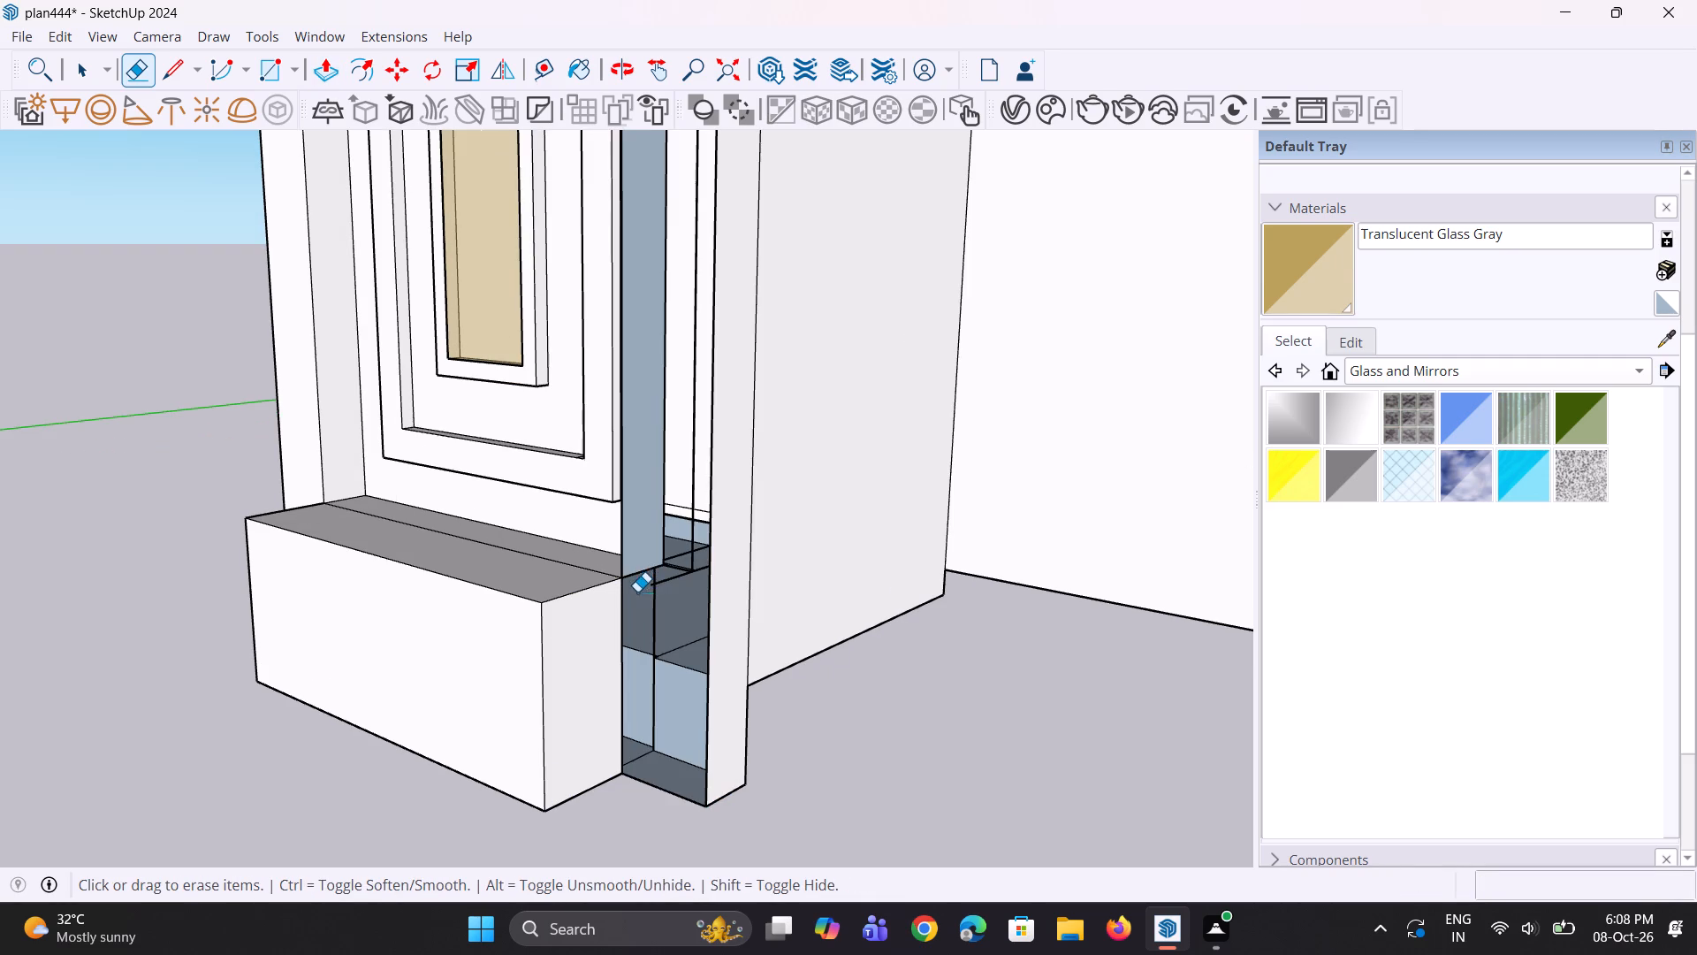
Inspect the damaged frame side beside the base block and undo the erasure of the short edge.
scroll(640, 620, "down", 12)
middle_click_drag(516, 642, 659, 643)
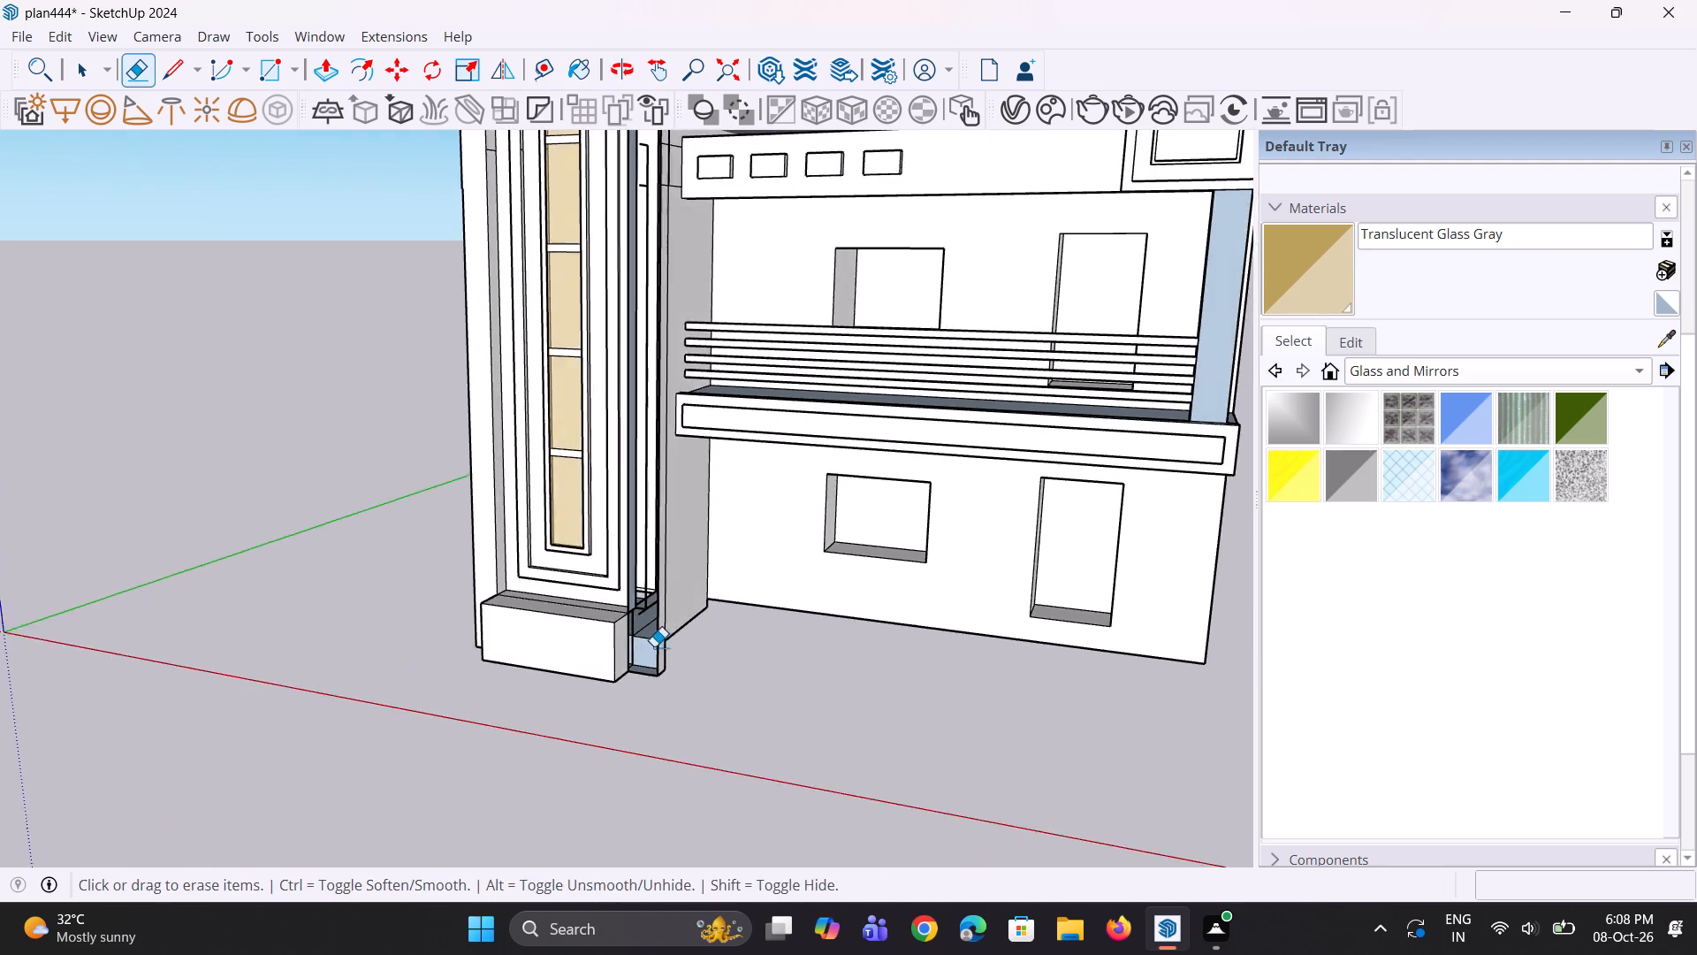
scroll(648, 646, "down", 9)
middle_click_drag(626, 647, 721, 600)
scroll(603, 397, "up", 5)
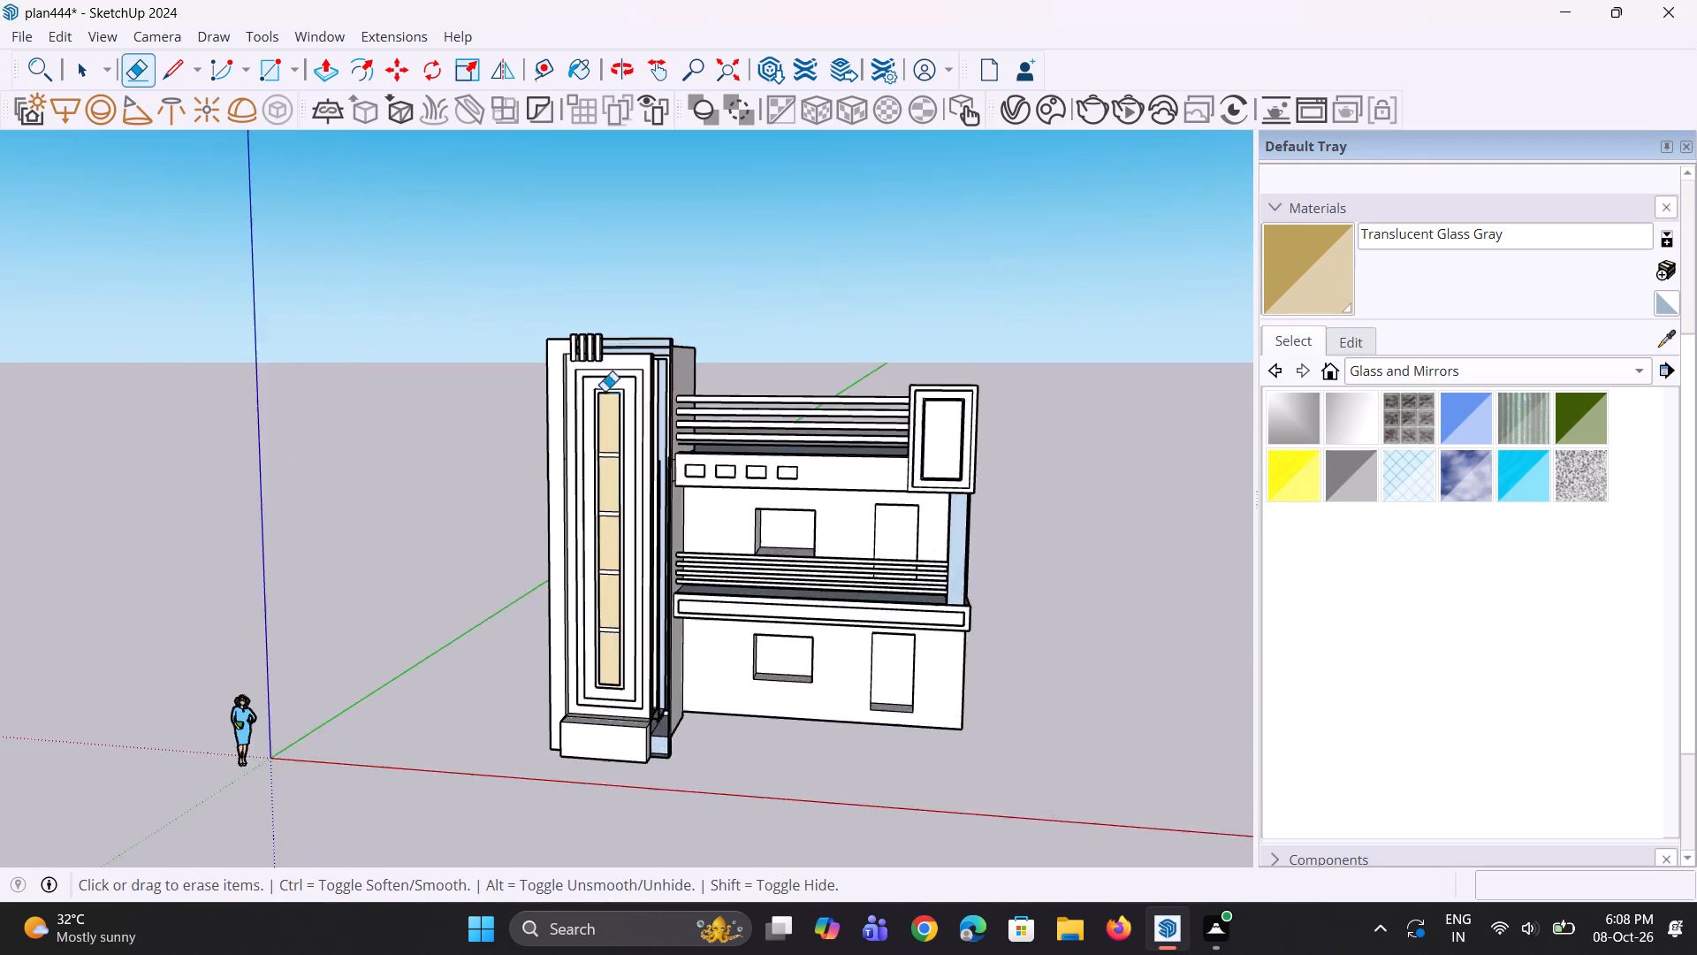
scroll(605, 391, "up", 7)
middle_click_drag(602, 374, 460, 494)
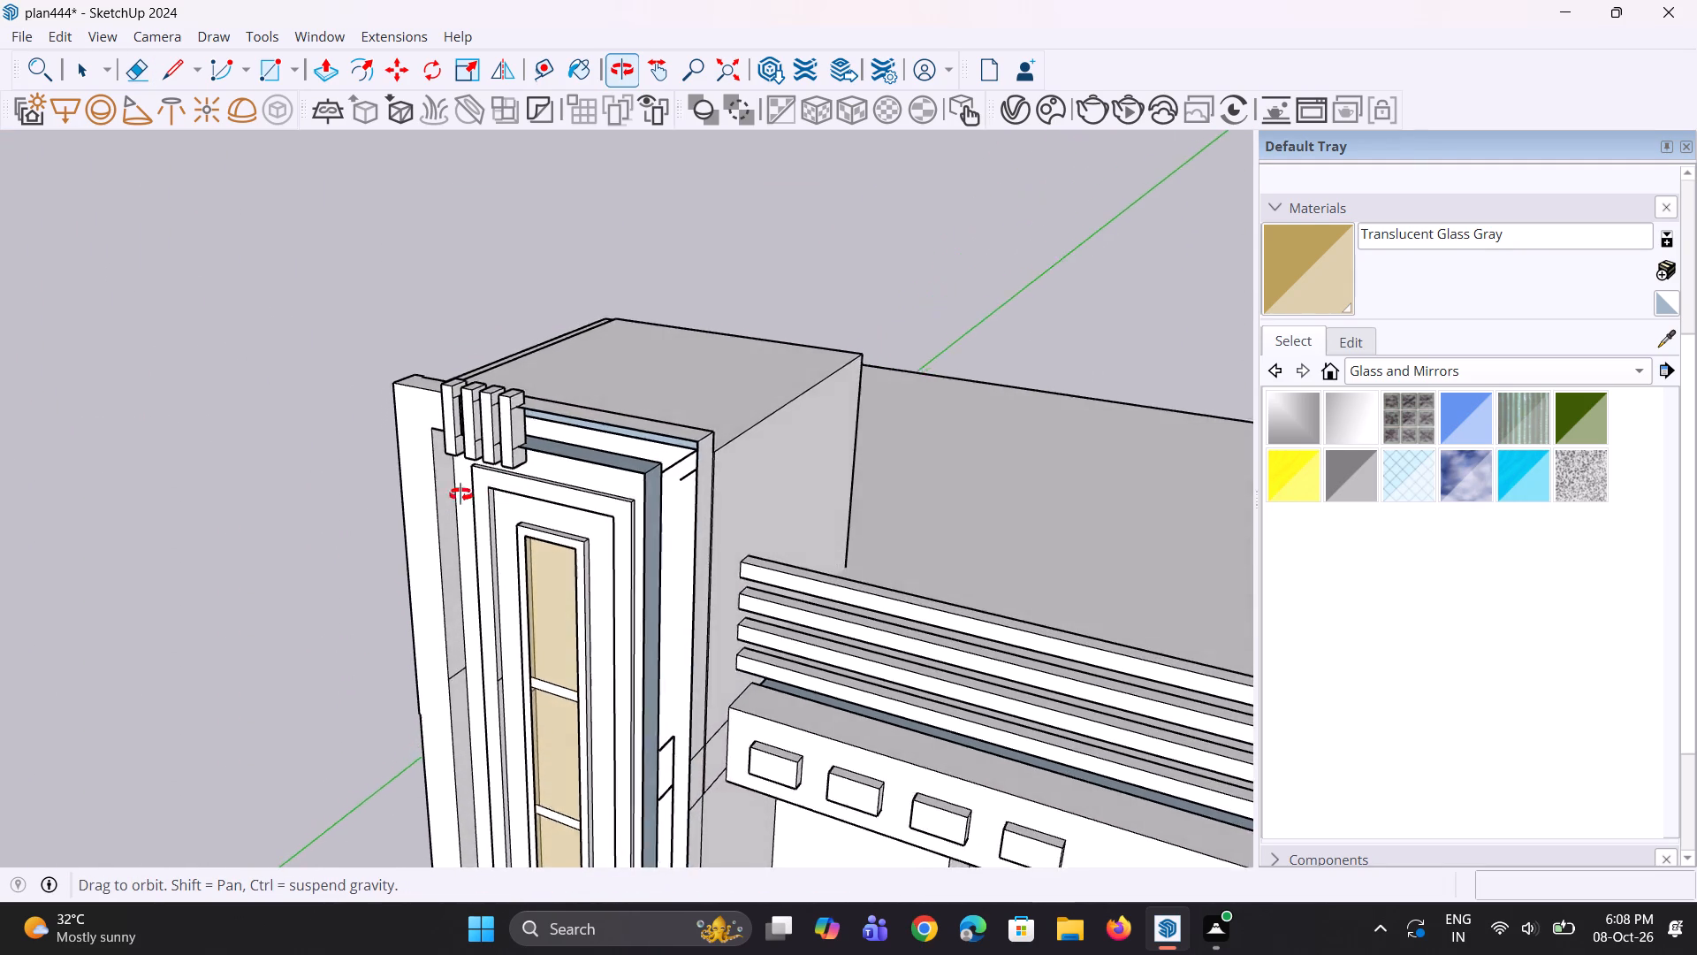
middle_click_drag(460, 494, 468, 485)
scroll(468, 486, "up", 1)
key("ctrl+z")
Push/Pull the base block's balcony-side face about 1' 7 7/16" out to the frame's outer edge.
scroll(614, 410, "down", 12)
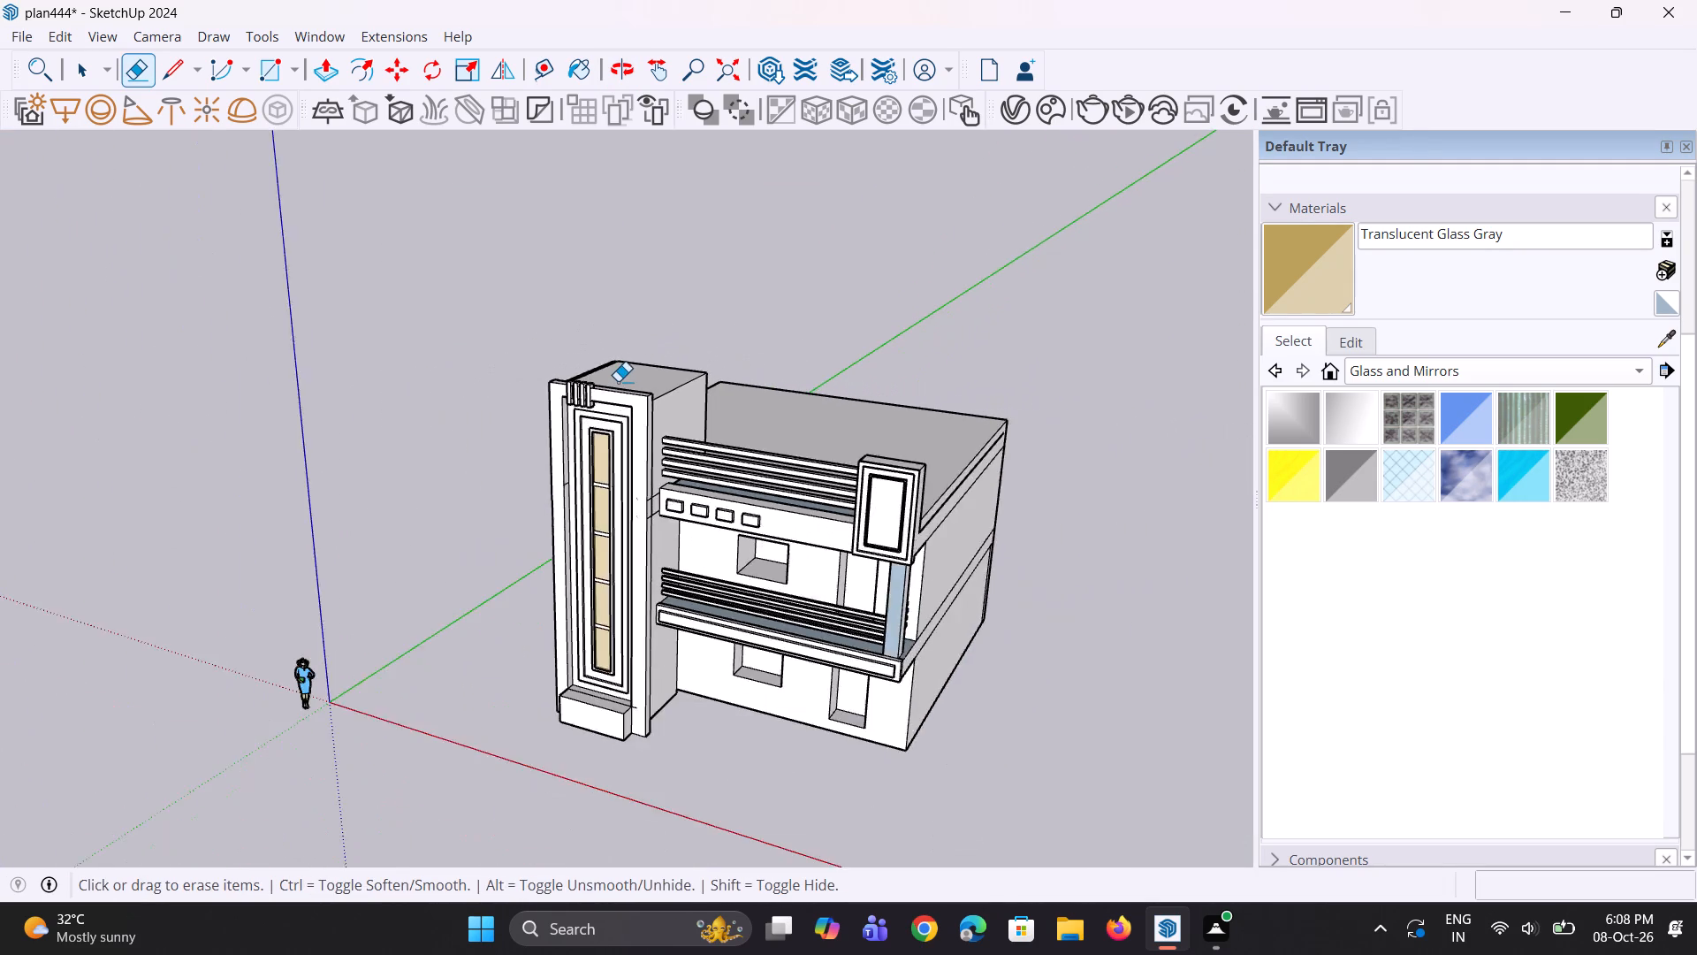
scroll(618, 381, "down", 4)
middle_click_drag(590, 563, 586, 599)
scroll(596, 707, "up", 8)
middle_click_drag(607, 697, 529, 665)
scroll(637, 630, "up", 8)
middle_click_drag(667, 623, 579, 626)
scroll(637, 594, "up", 3)
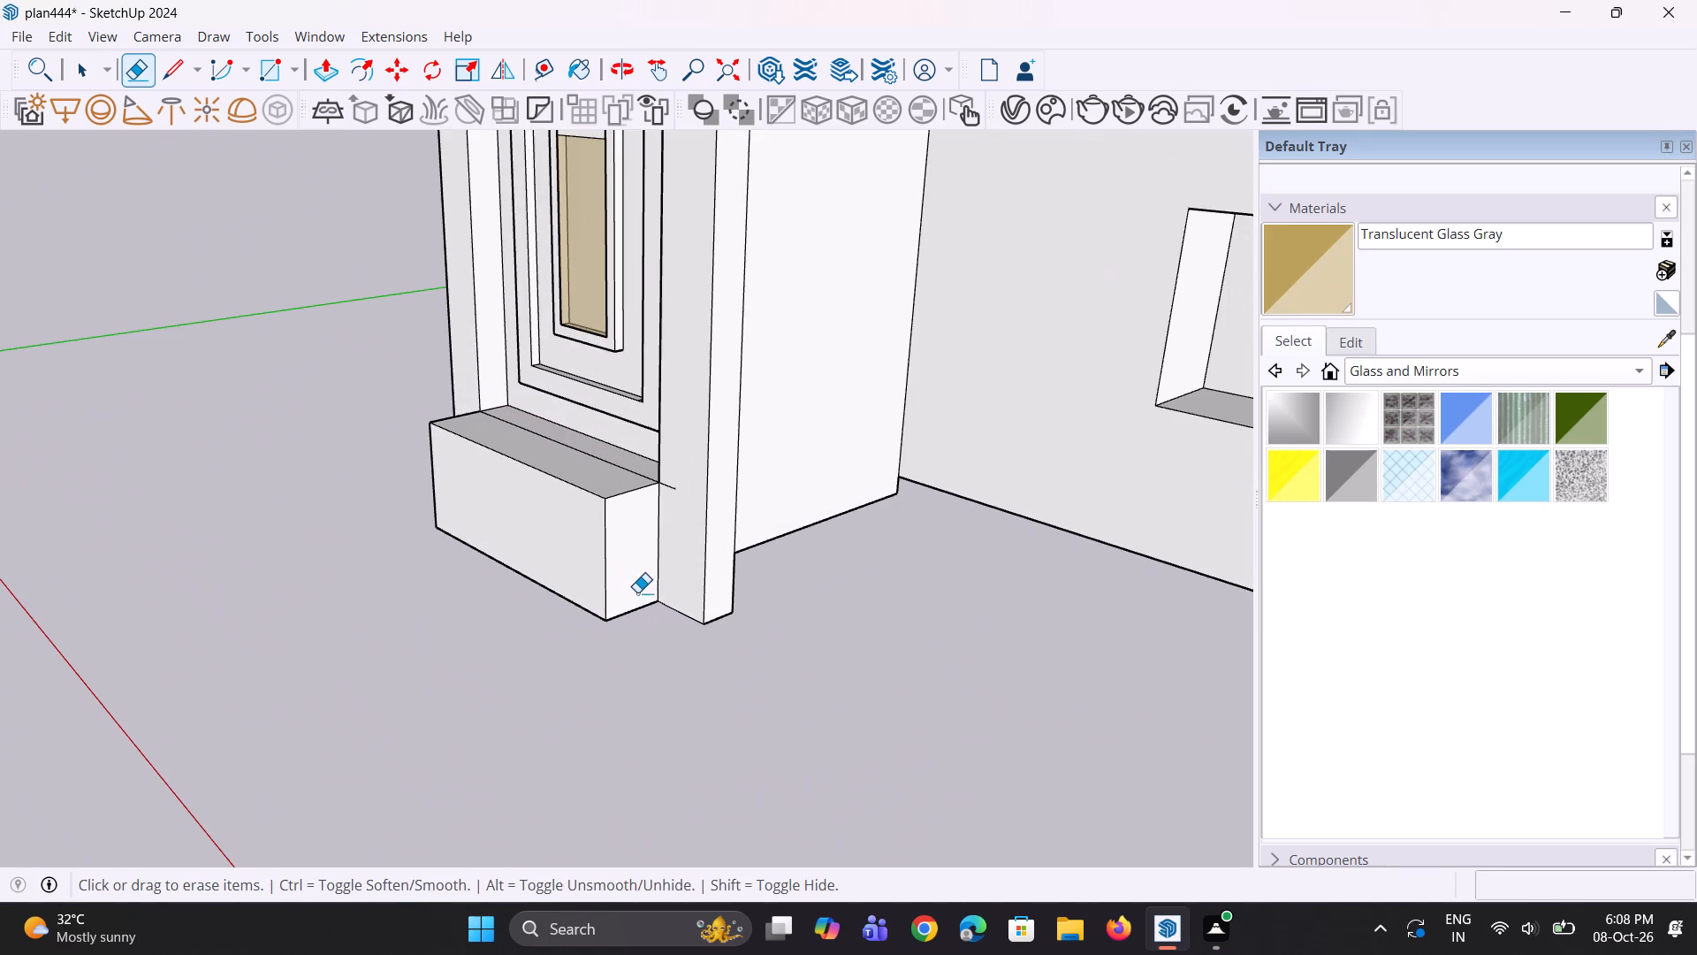
key("space")
key("p")
left_click(633, 586)
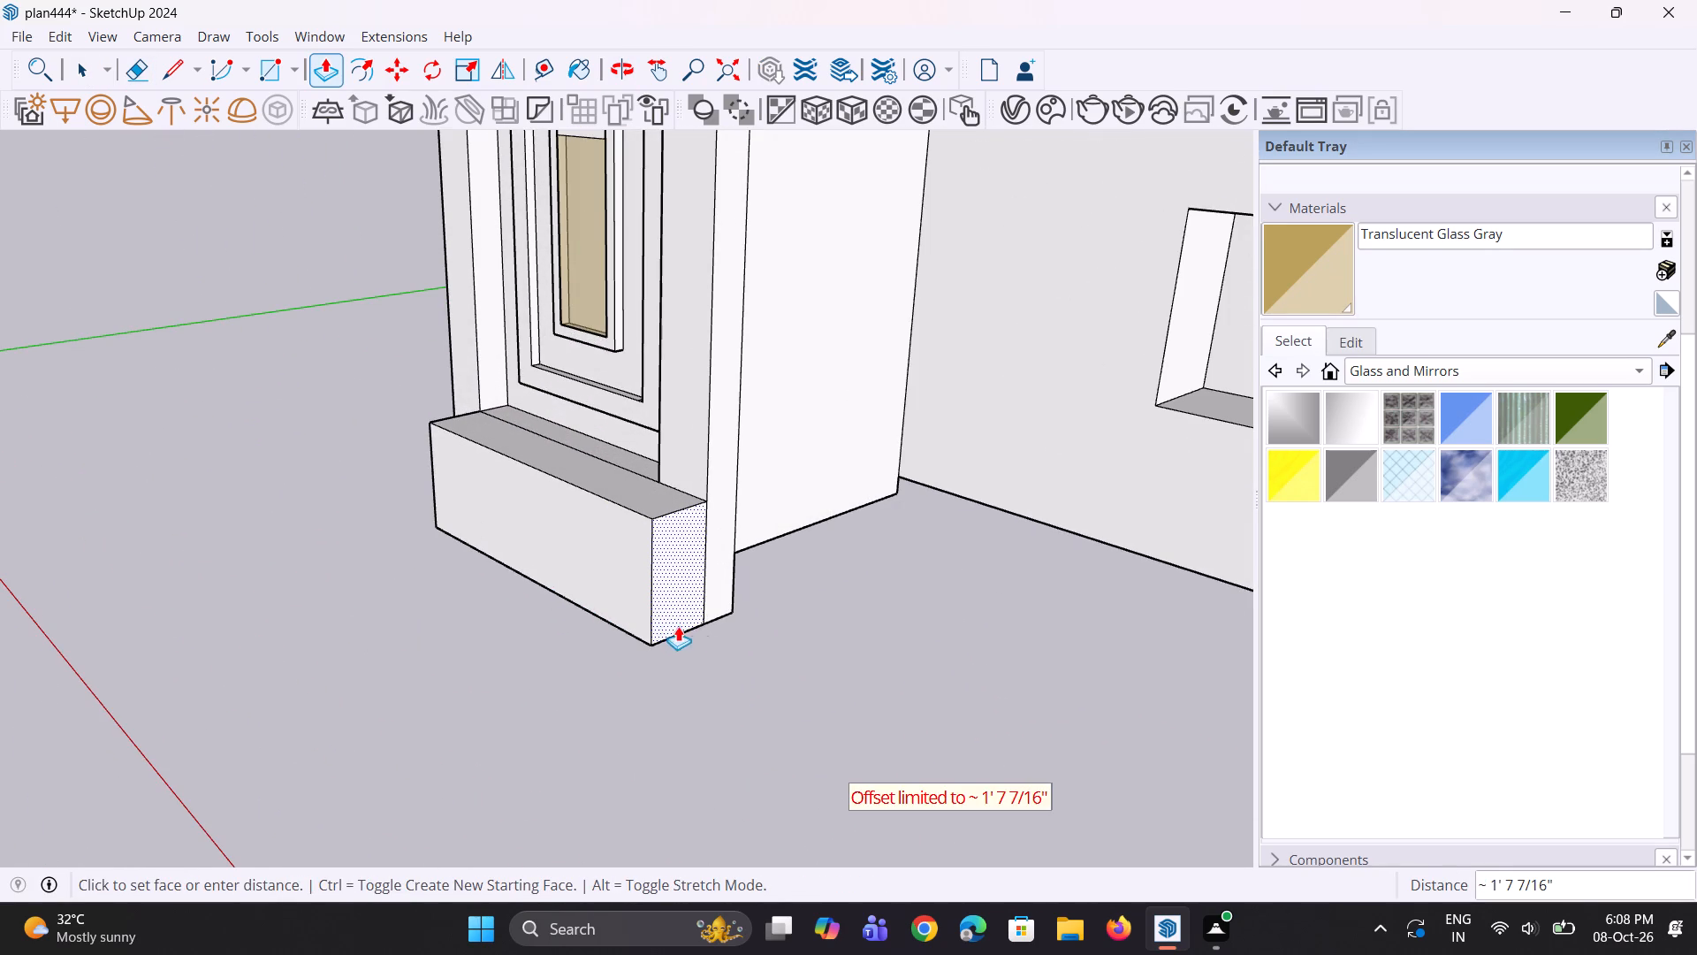
left_click(707, 622)
left_click(684, 602)
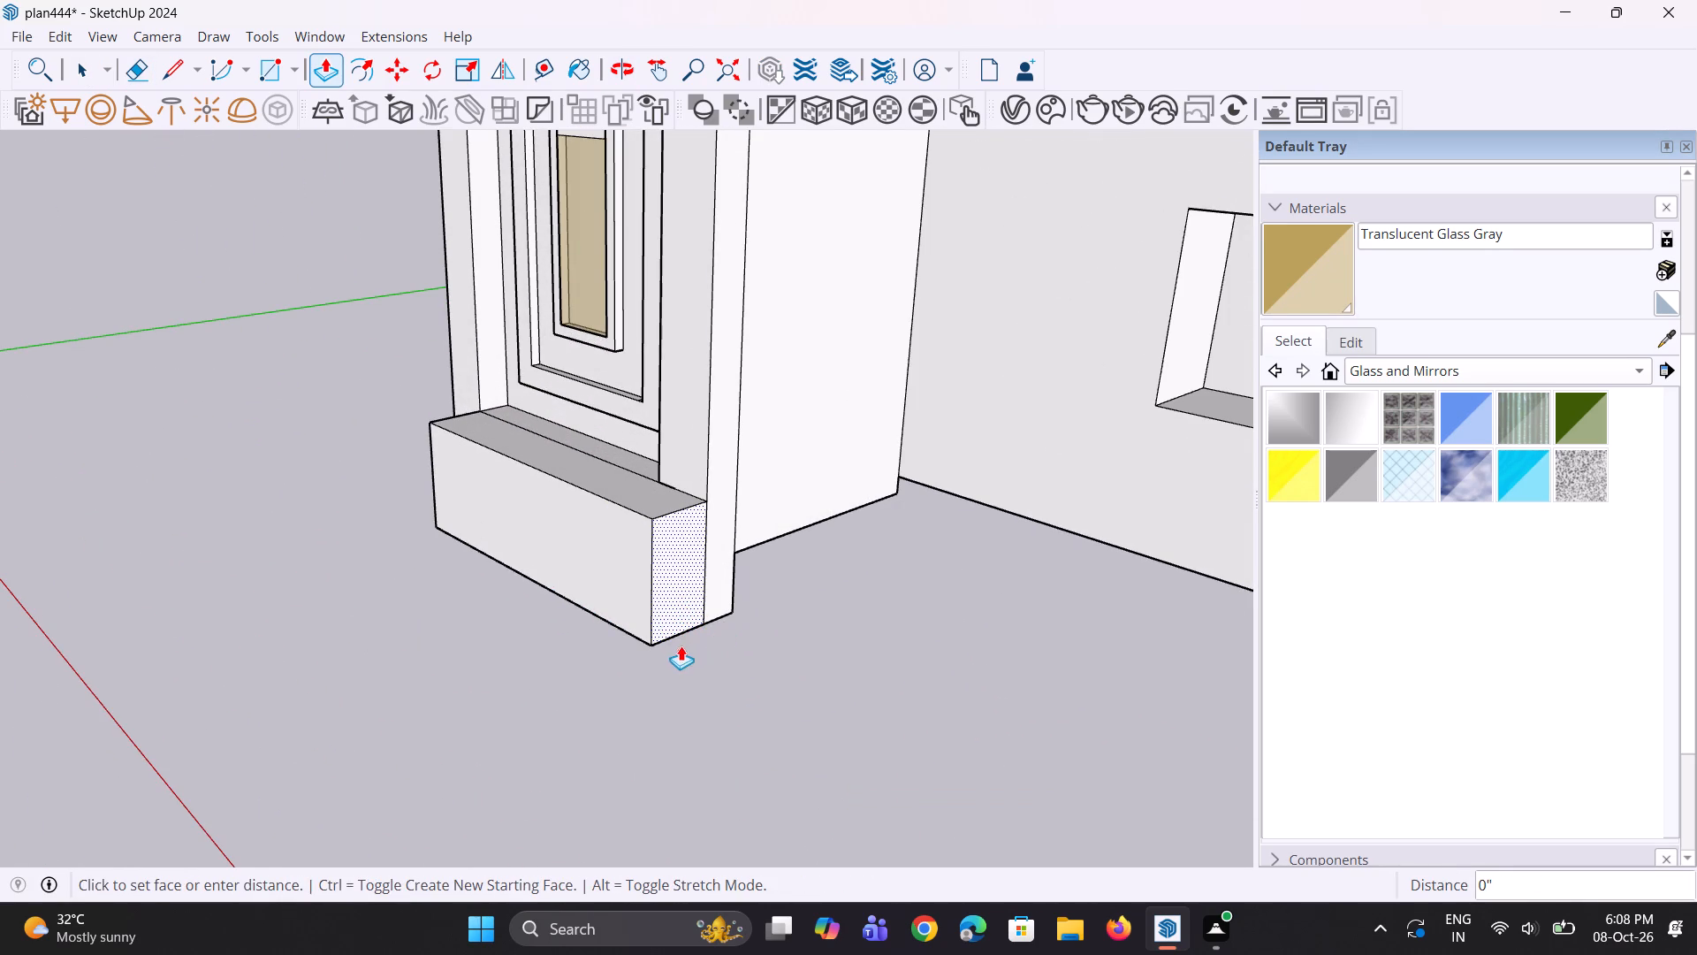
key("space")
key("space")
Push/Pull the base block's front face forward by 8 5/16".
key("p")
left_click(620, 608)
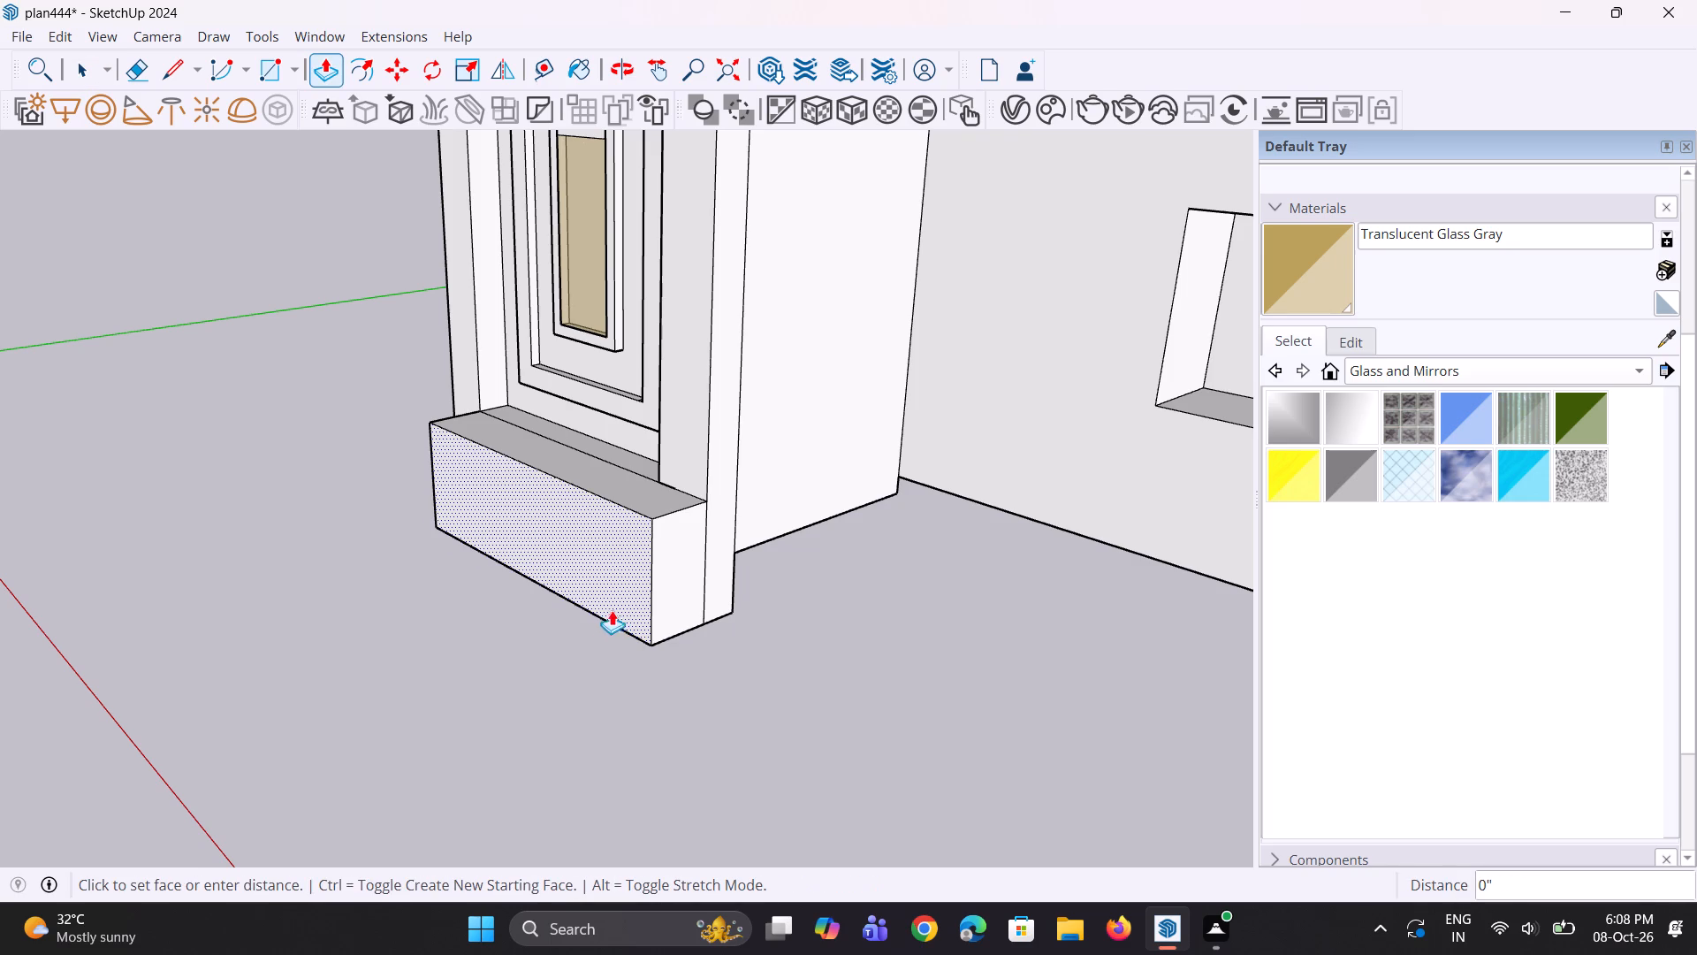
left_click(597, 619)
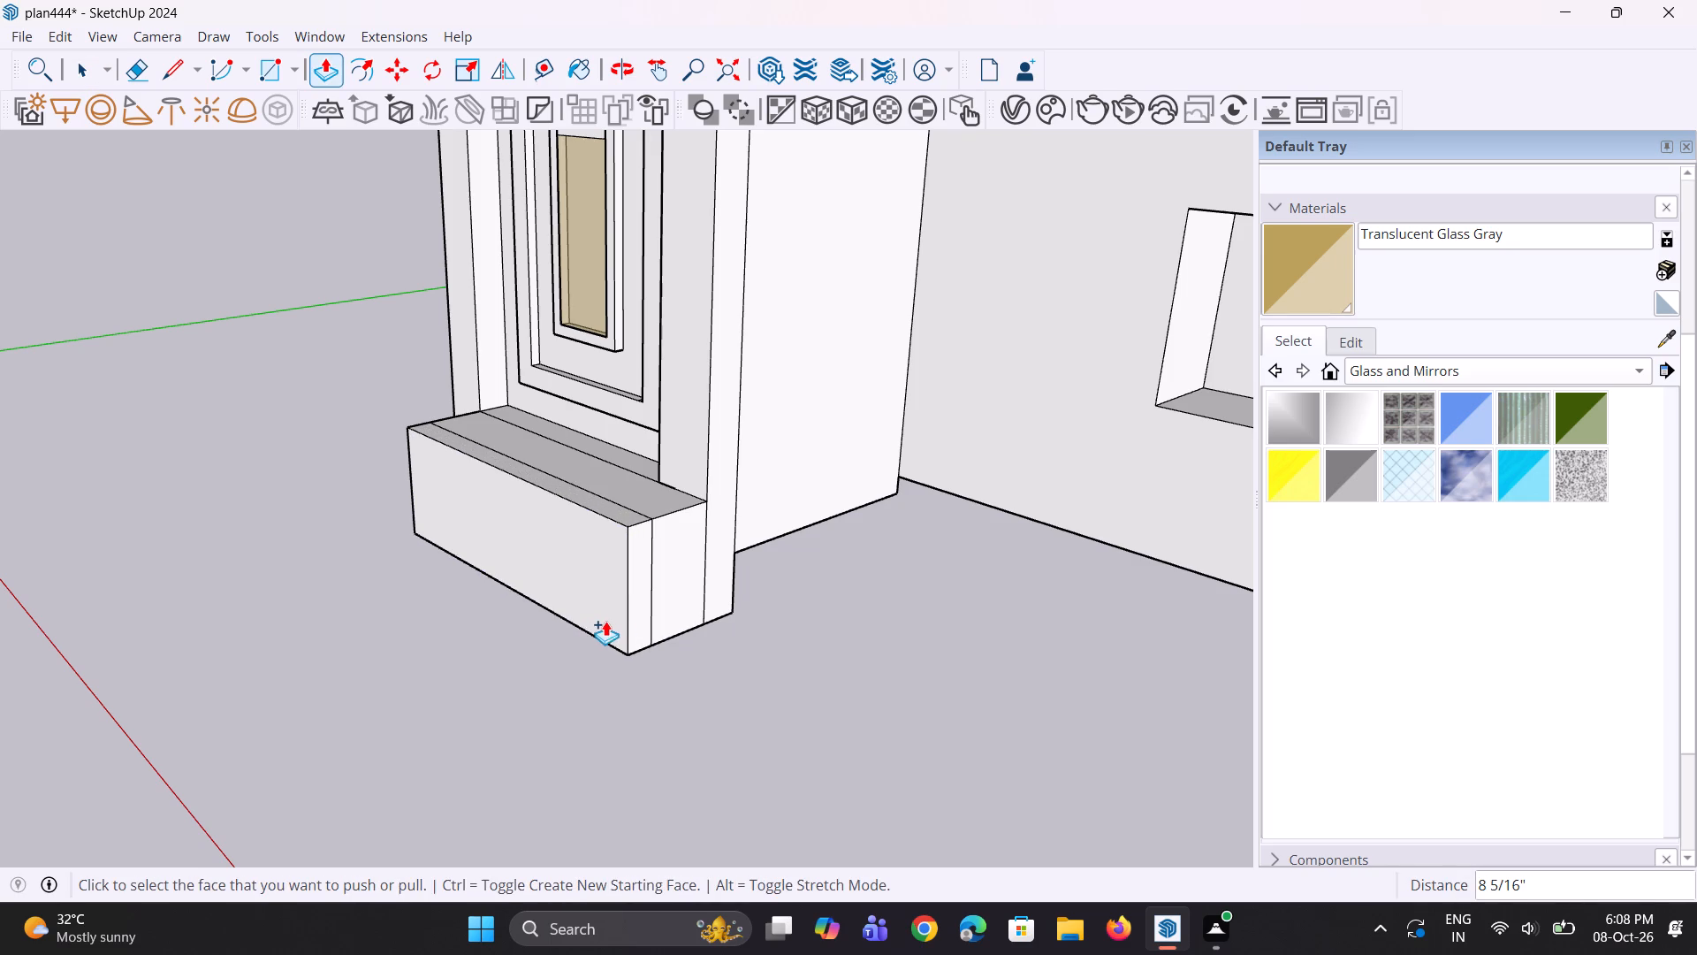
Push/Pull the narrow balcony-side end face of the new front strip outward by 2' 6 11/16".
left_click(638, 621)
left_click(706, 689)
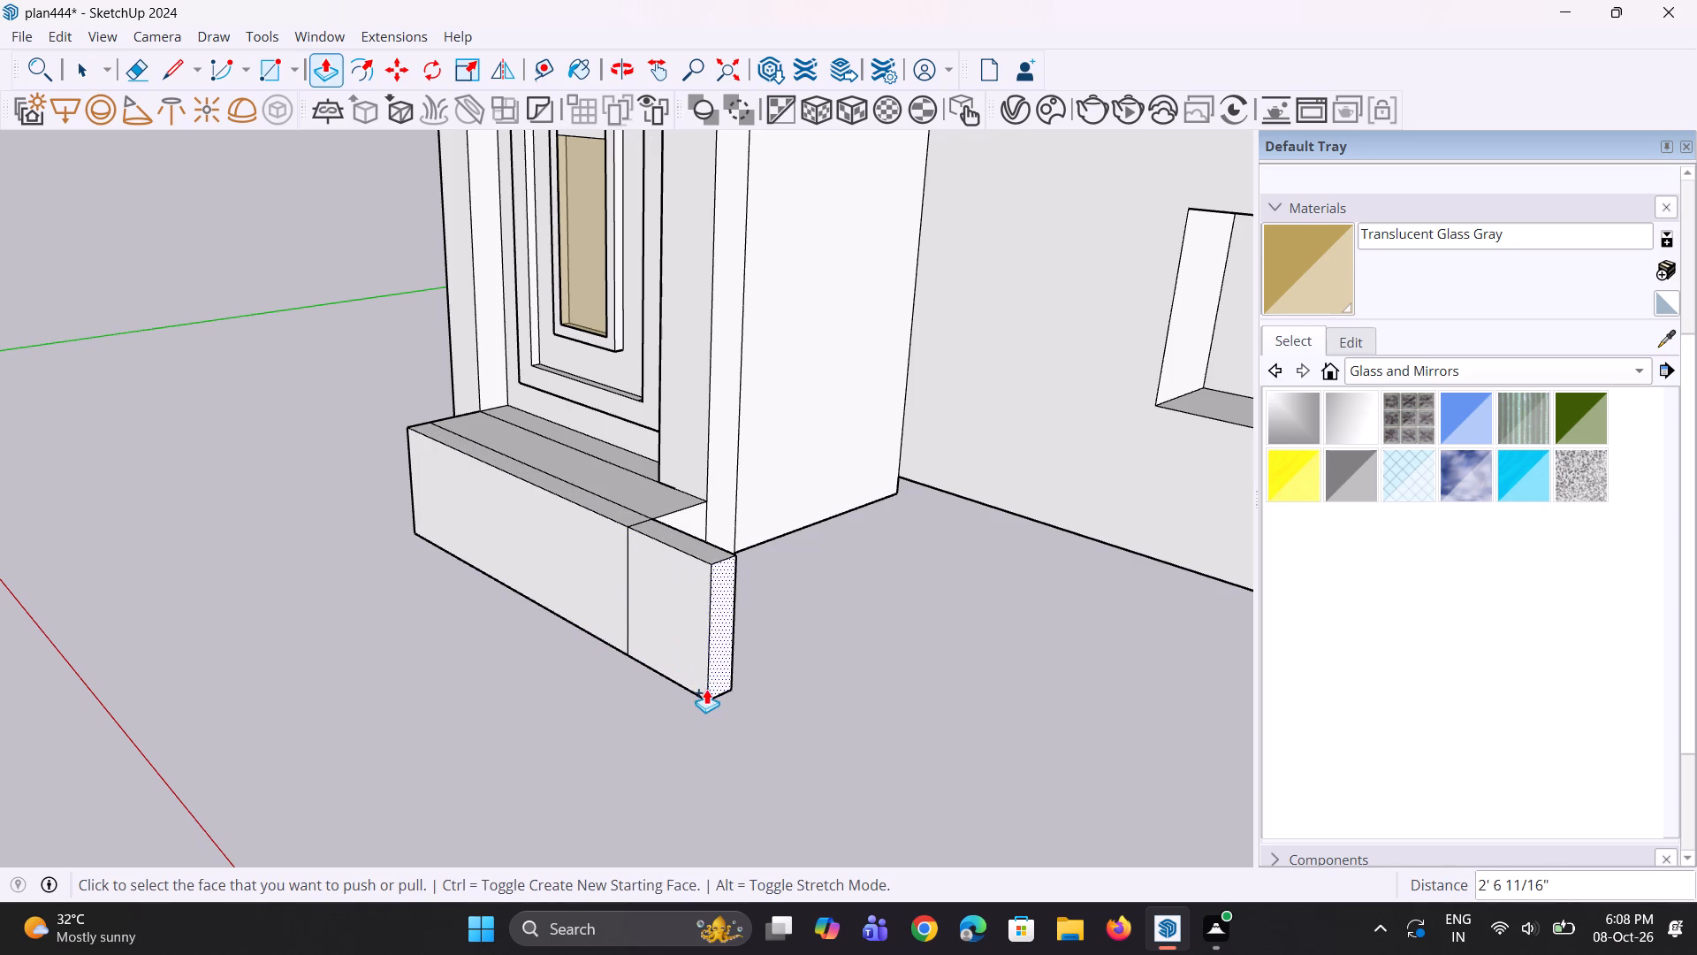
Push/Pull the back face of the strip's extension 1' 7 11/16" toward the house to thicken it.
middle_click_drag(758, 680, 354, 714)
middle_click_drag(447, 660, 593, 645)
scroll(644, 631, "down", 2)
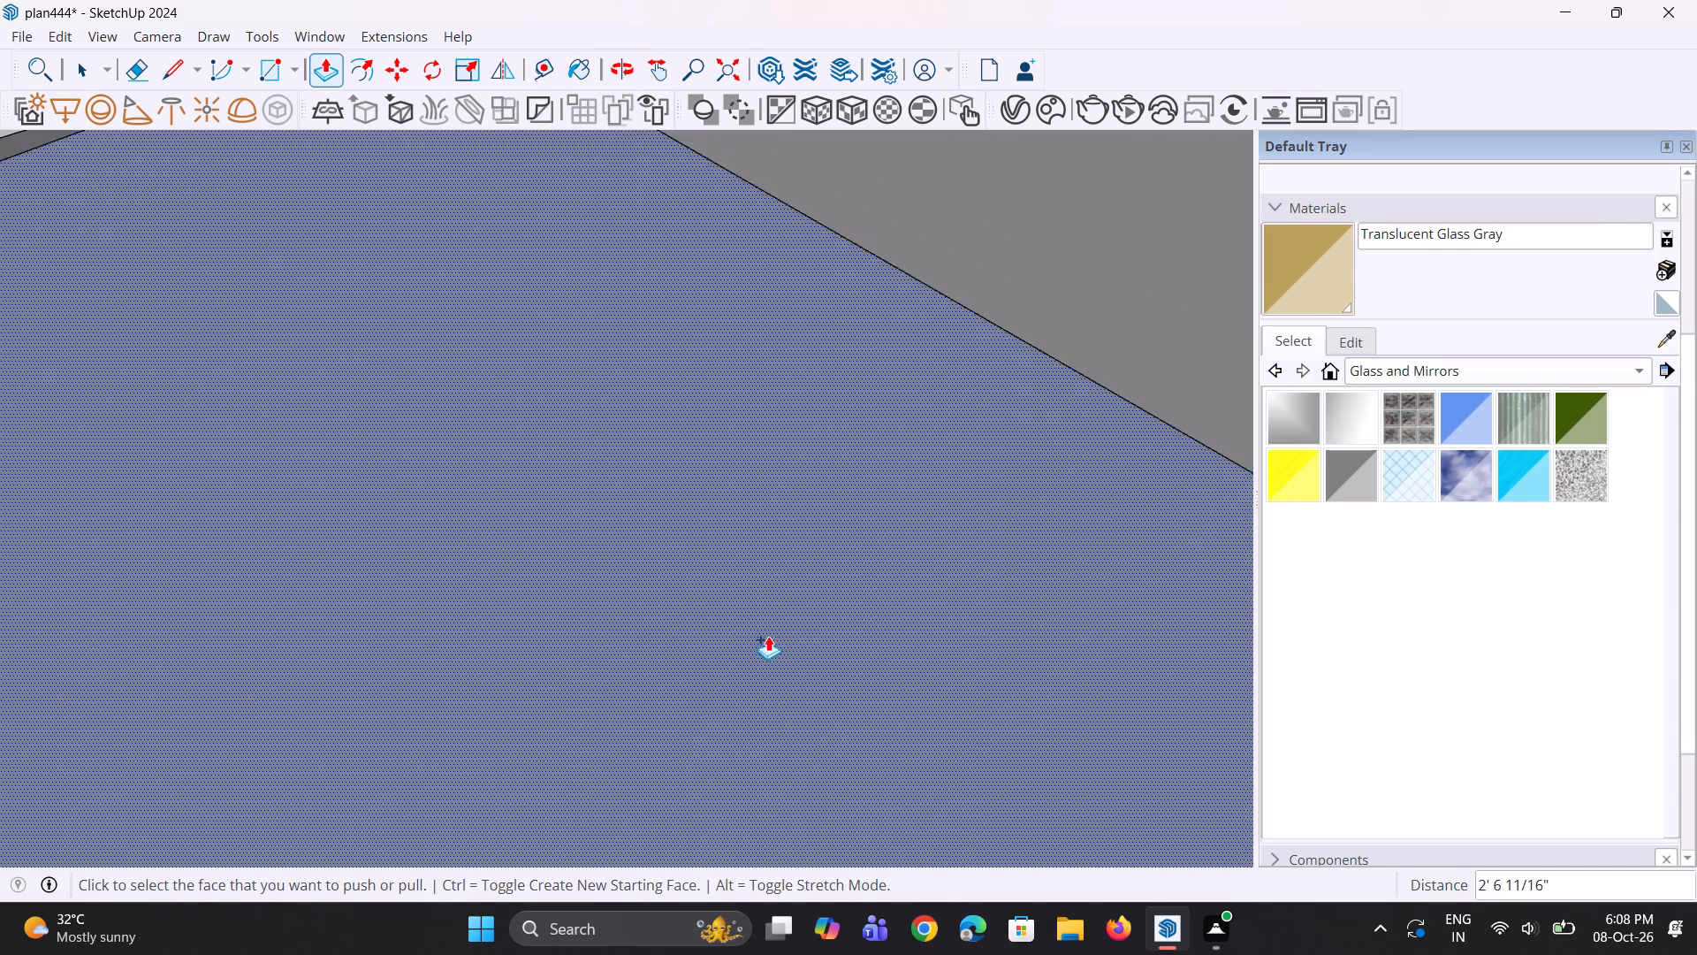
scroll(768, 636, "down", 20)
scroll(814, 479, "down", 5)
scroll(490, 596, "up", 2)
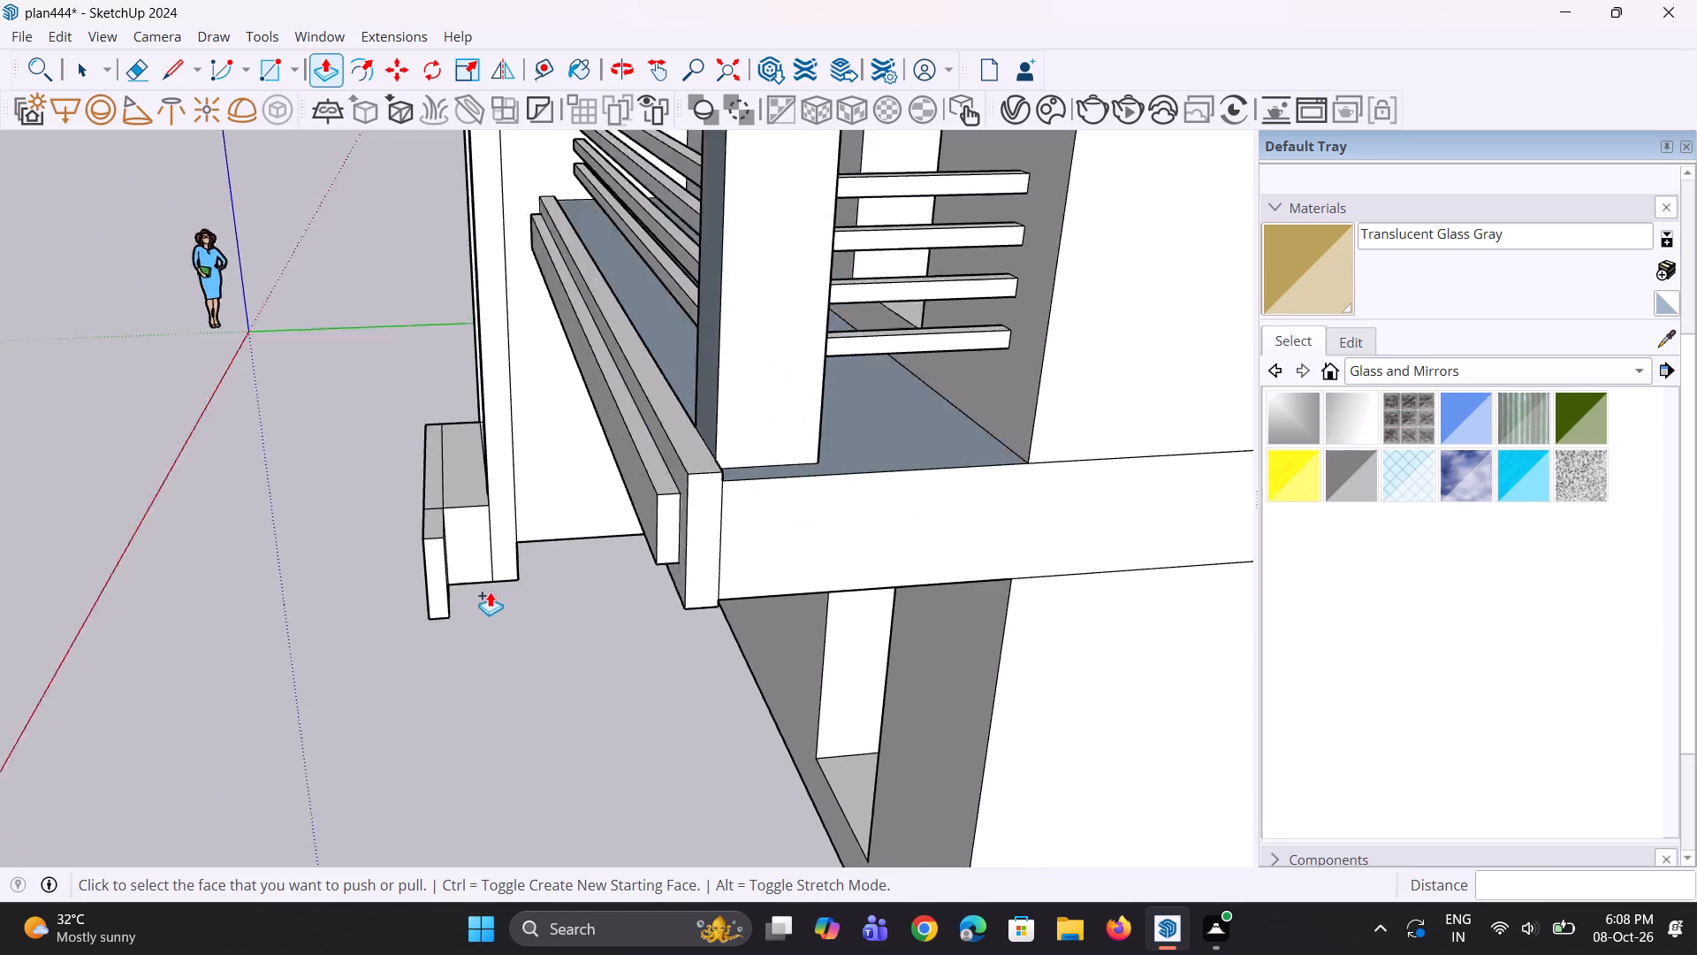
scroll(490, 592, "up", 5)
middle_click_drag(486, 589, 442, 596)
left_click(401, 555)
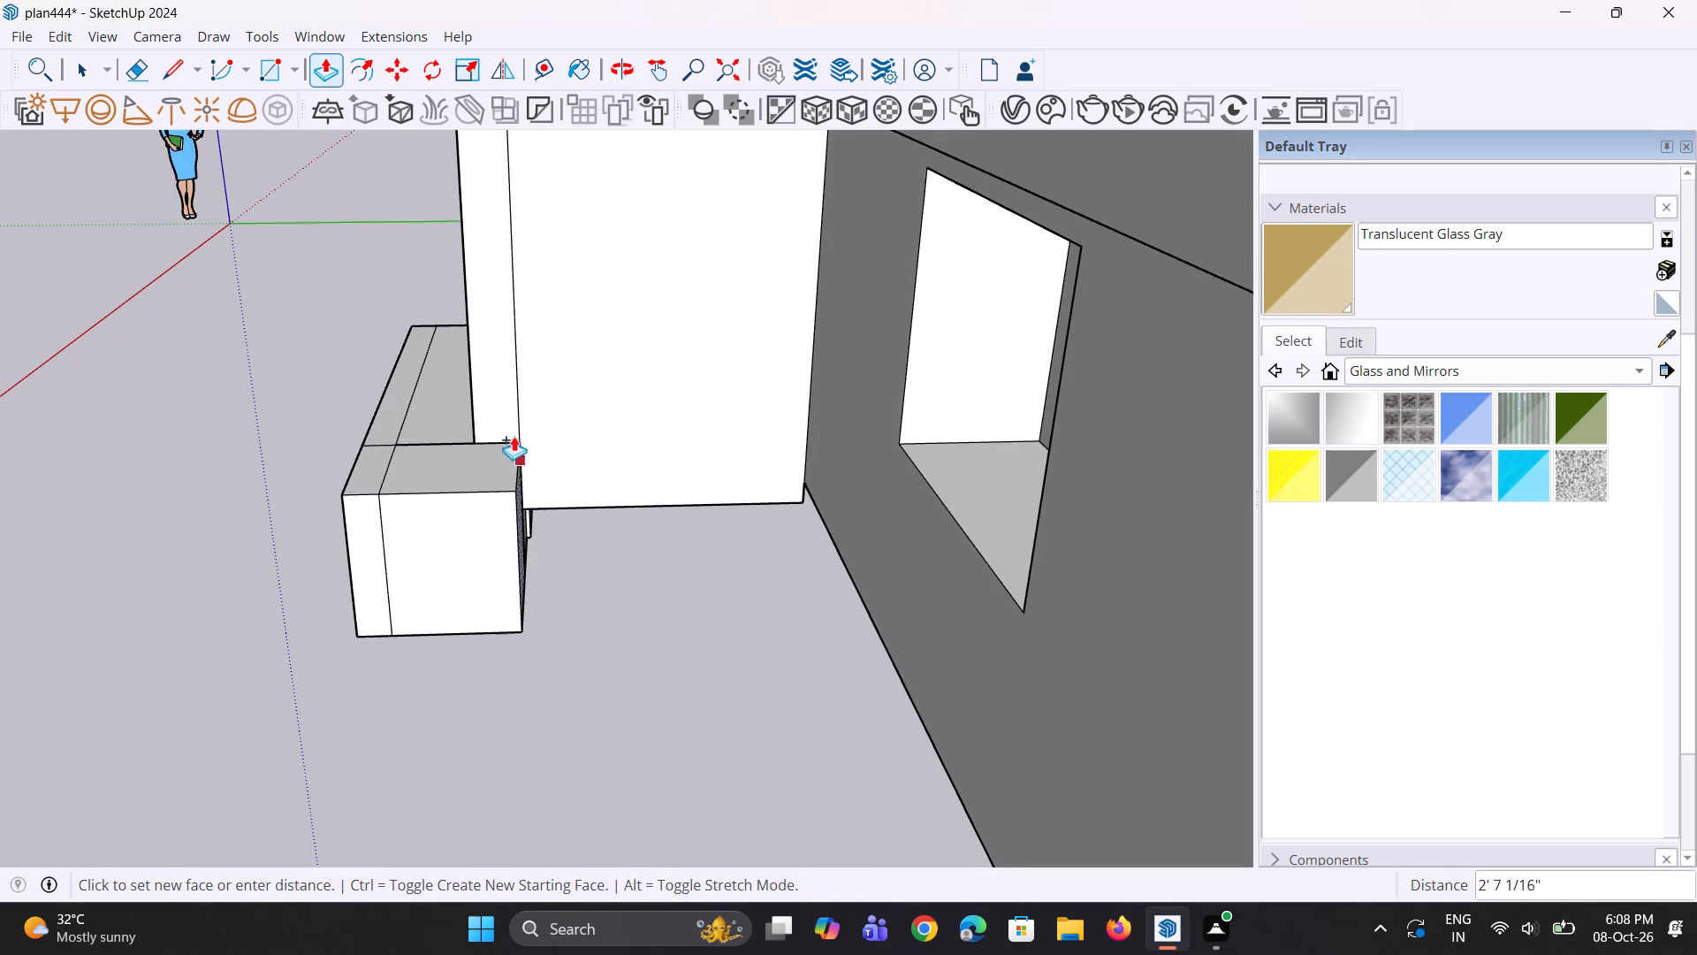
left_click(465, 313)
Push/Pull the larger end face of the base's extension further out along the balcony side.
left_click(430, 620)
scroll(445, 698, "down", 4)
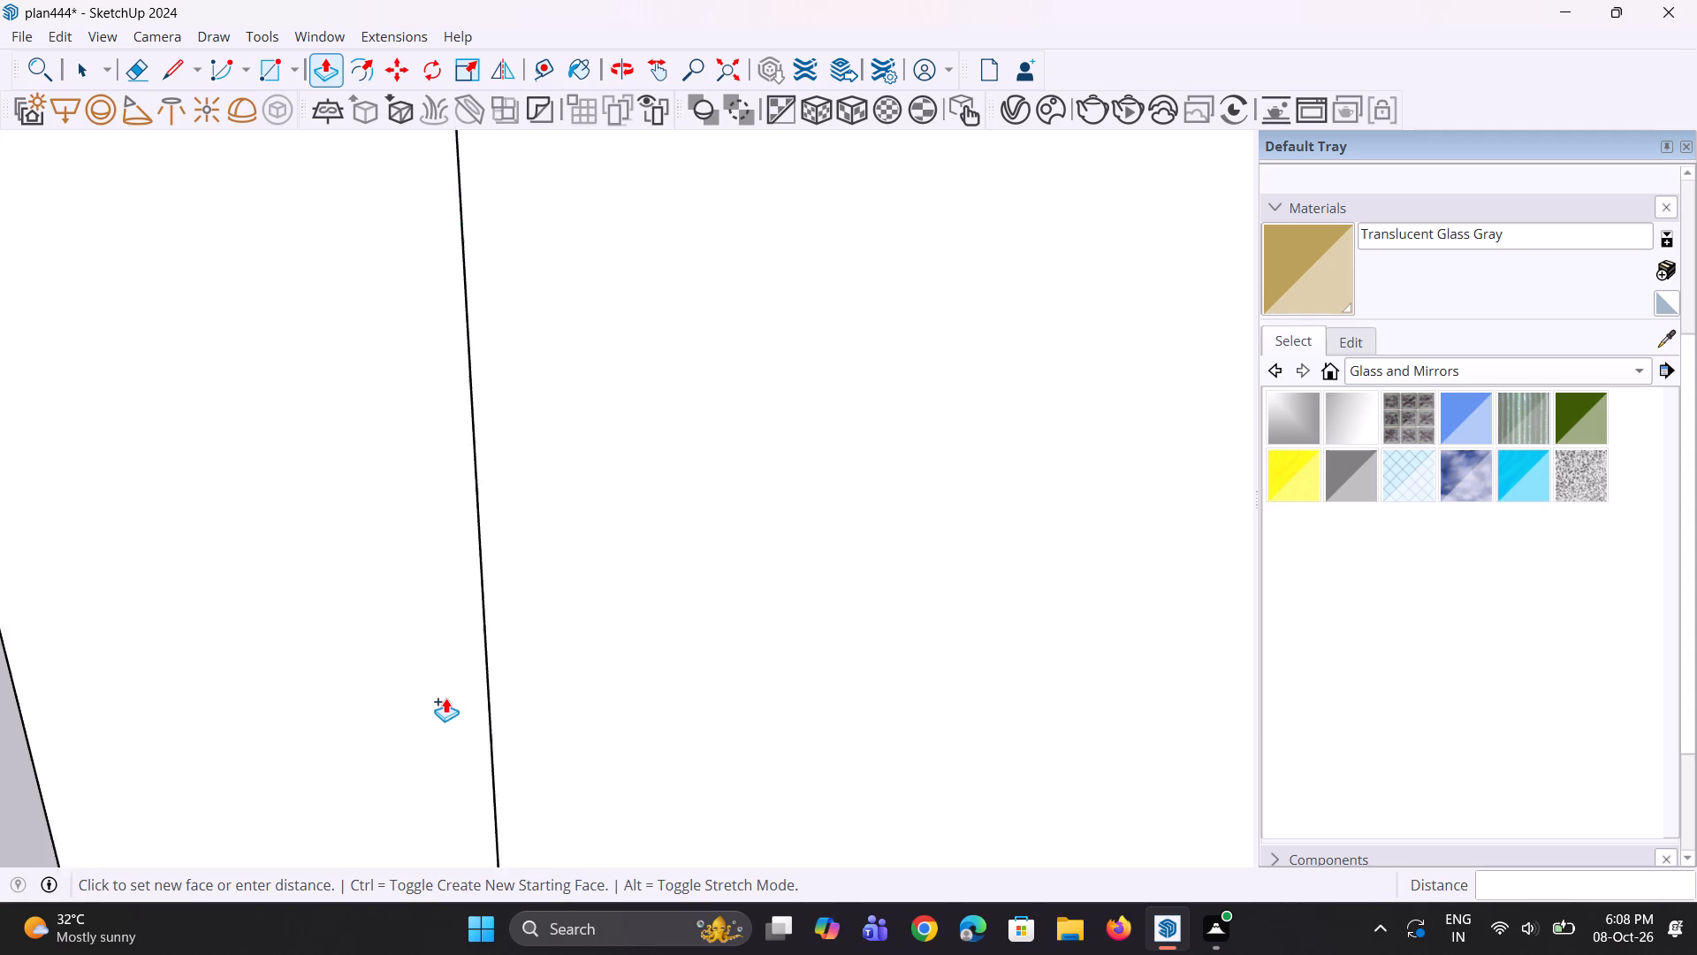
left_click(722, 77)
middle_click_drag(315, 716, 863, 646)
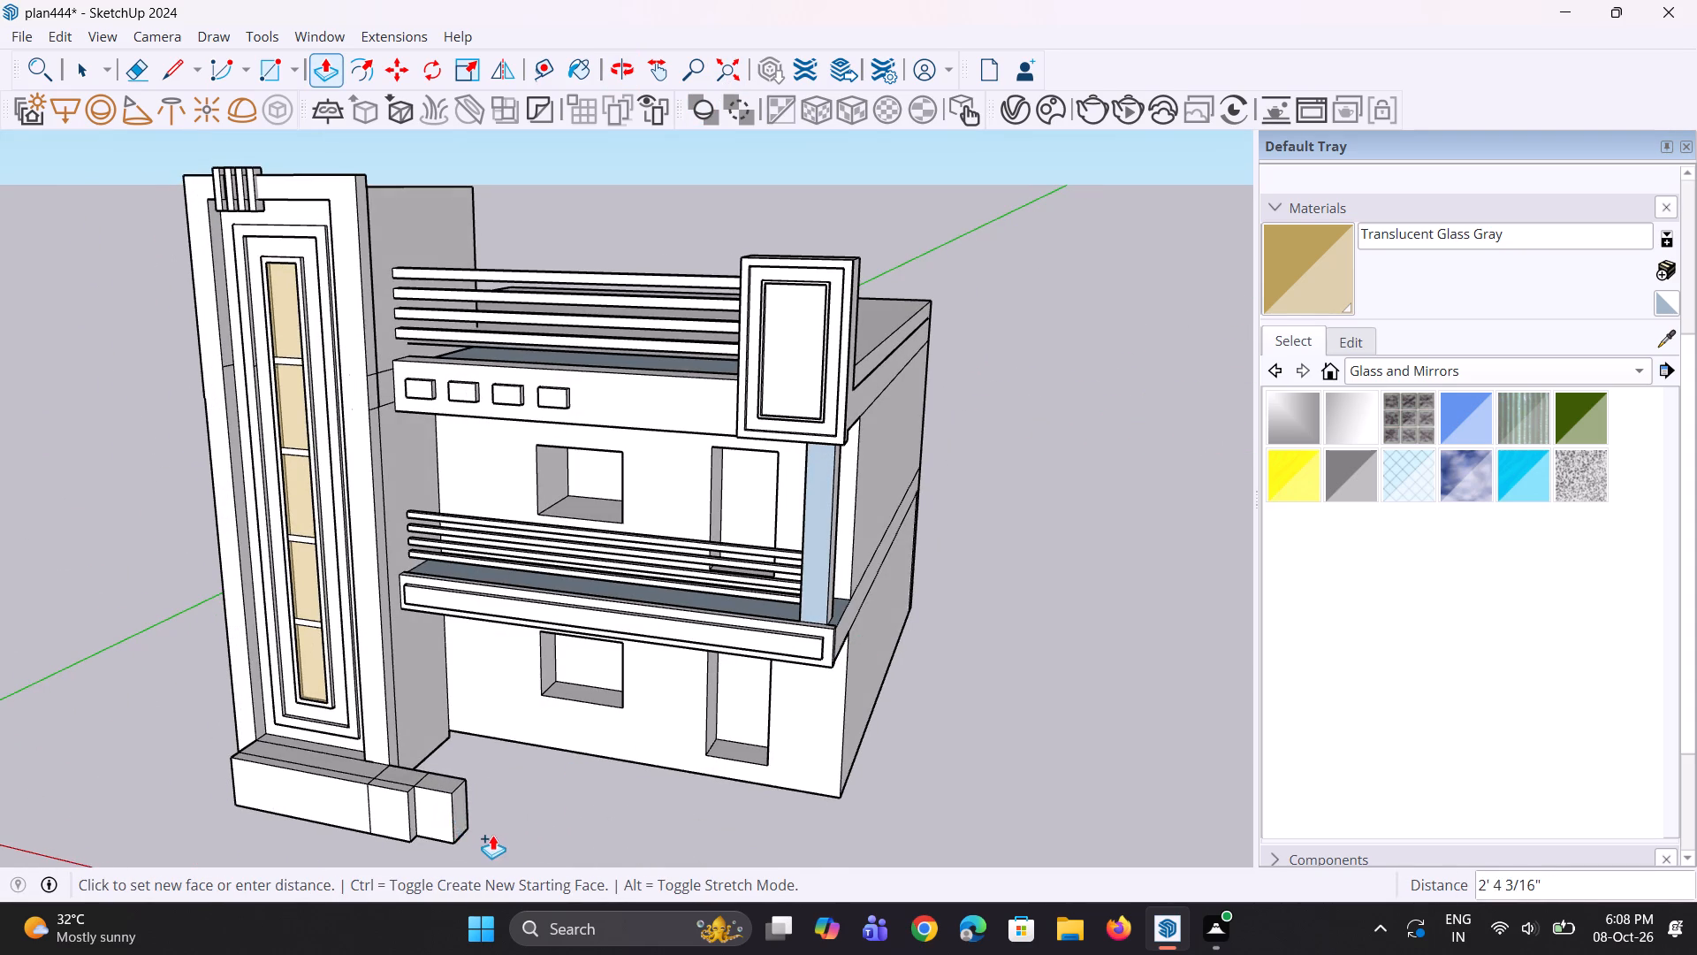
left_click(522, 837)
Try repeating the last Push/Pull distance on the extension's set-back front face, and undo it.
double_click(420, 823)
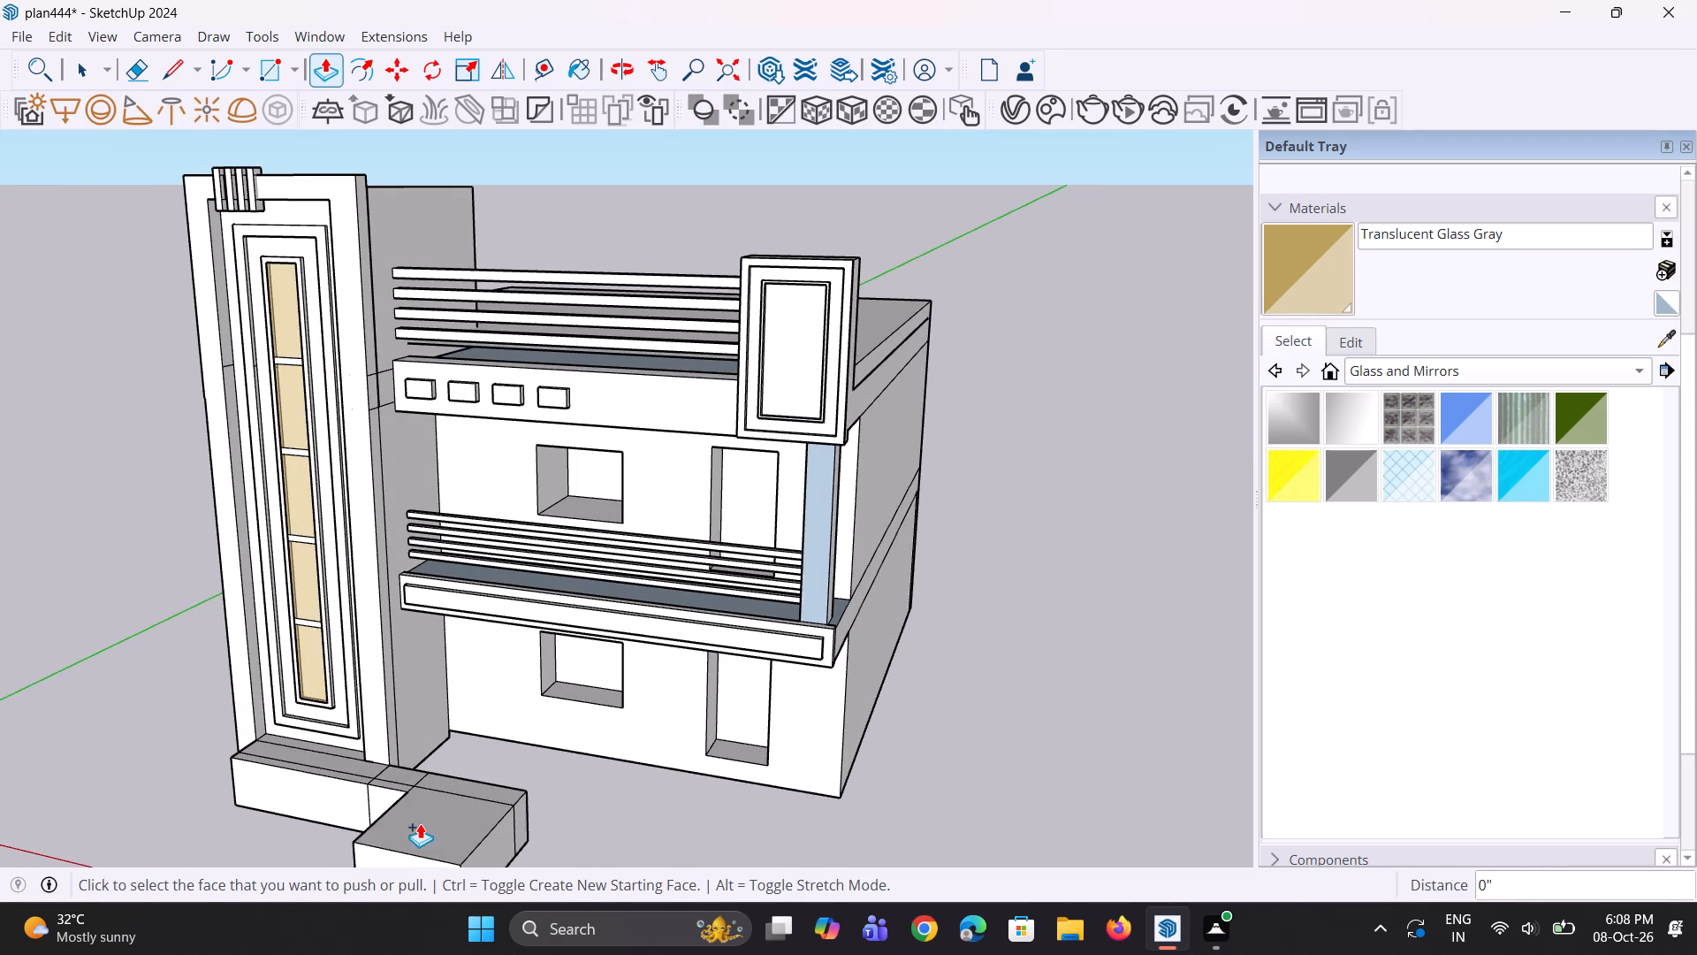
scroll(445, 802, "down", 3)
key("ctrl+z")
Repeat the last Push/Pull distance on the front strip's end face, bringing it flush with the rest of the extension.
scroll(433, 805, "up", 10)
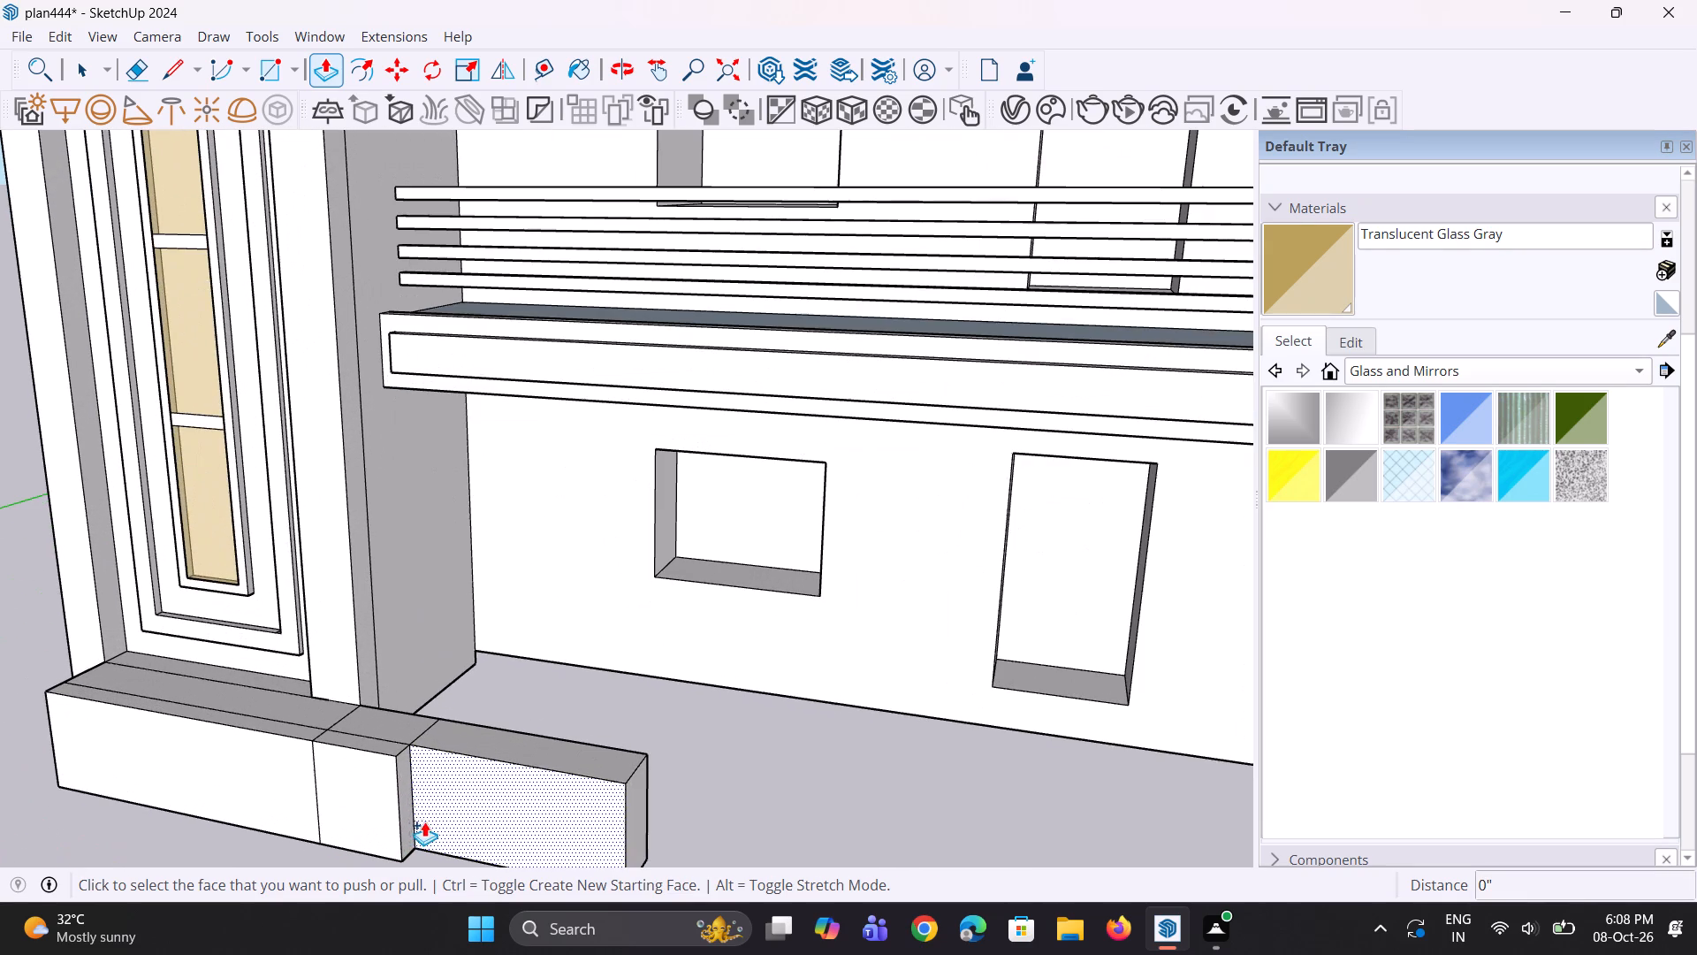
double_click(412, 814)
Erase the outer seam edges across the front and top of the base's extension.
middle_click_drag(422, 818, 517, 801)
key("e")
scroll(515, 801, "up", 1)
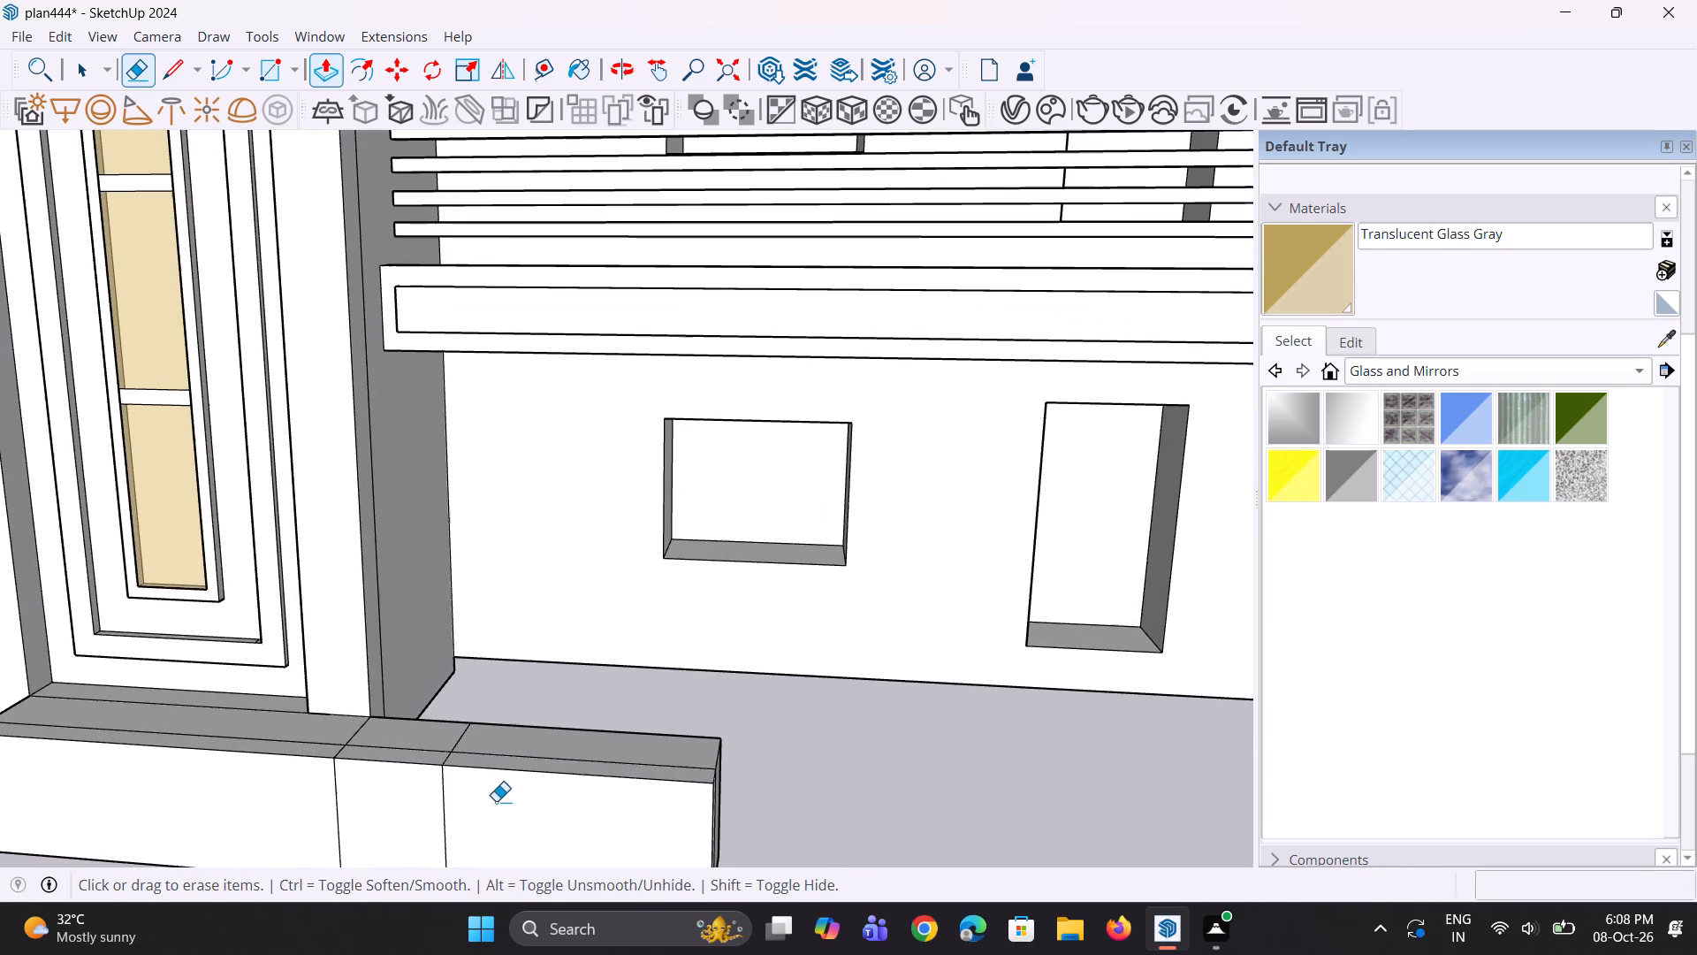
left_click(445, 806)
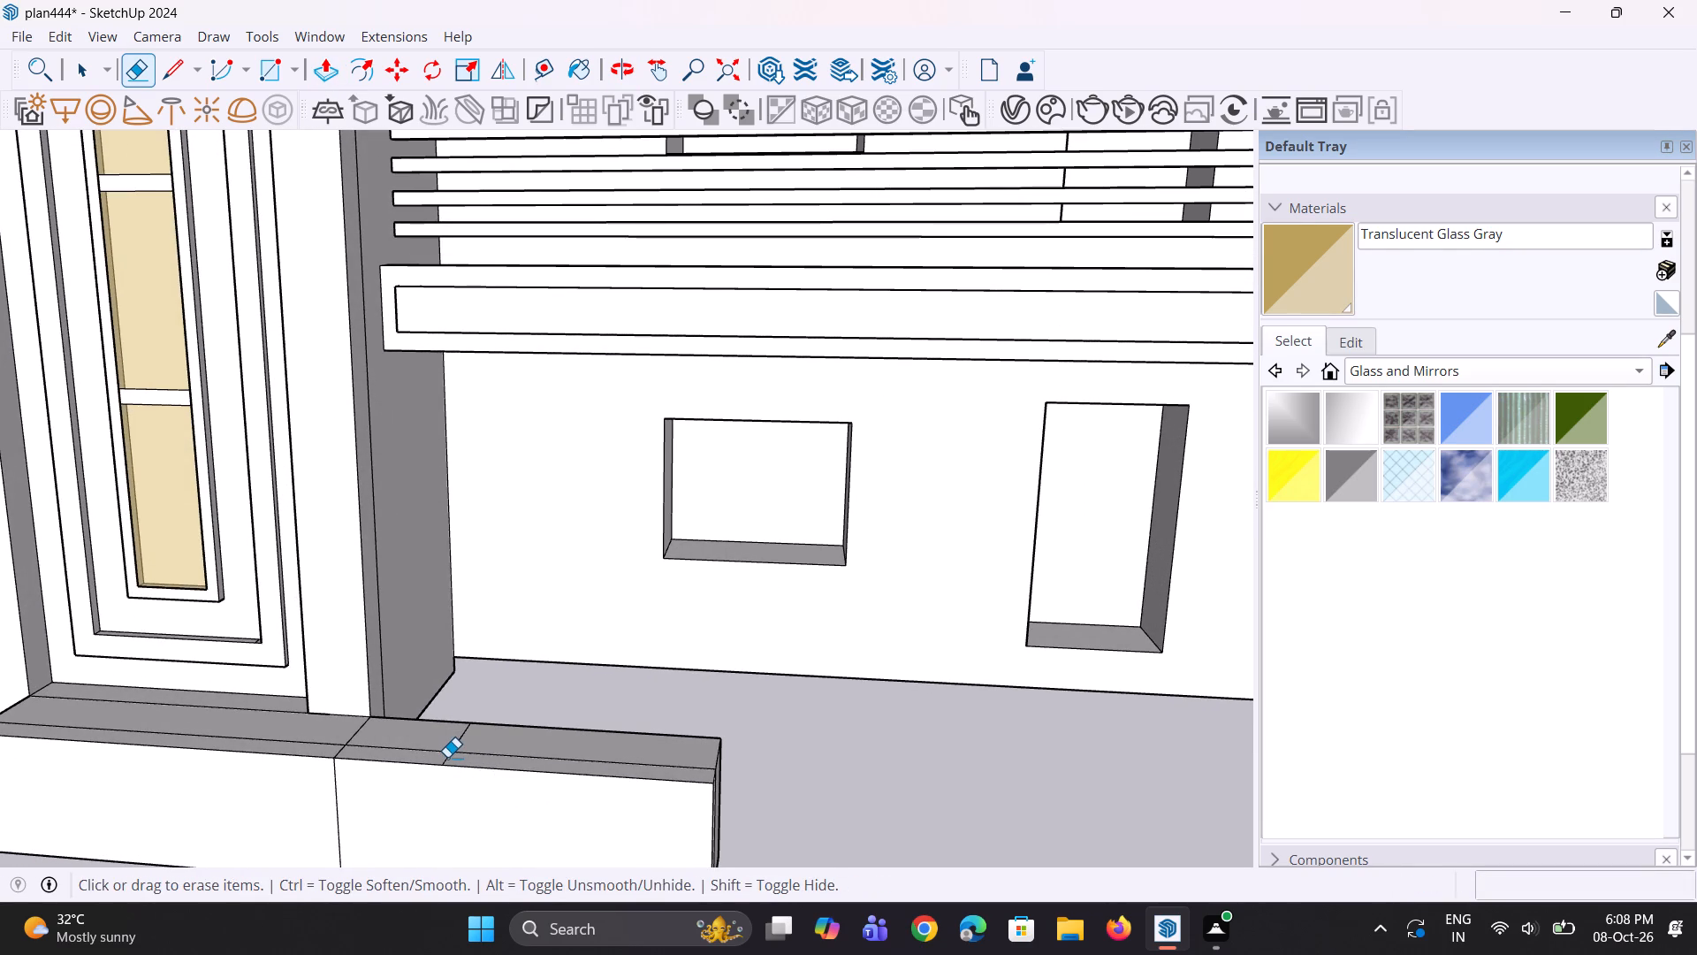
left_click(447, 757)
left_click(463, 739)
Erase the remaining vertical seam on the long base's front face.
scroll(547, 664, "down", 7)
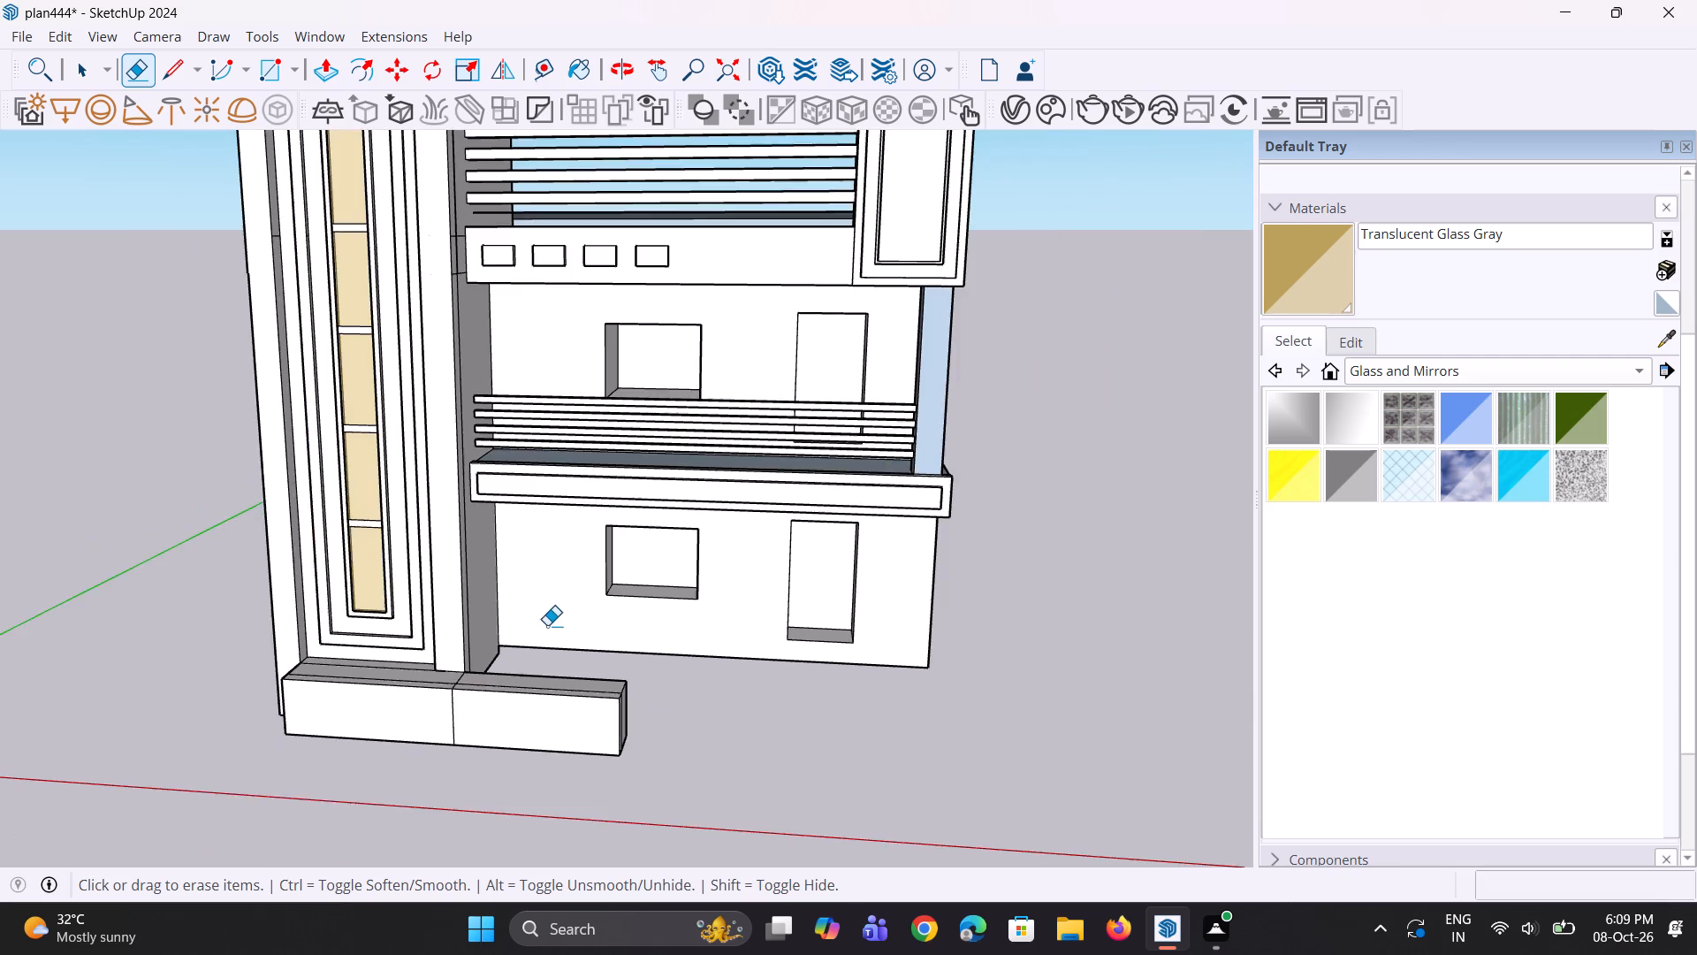
middle_click_drag(536, 647, 502, 688)
scroll(462, 756, "up", 4)
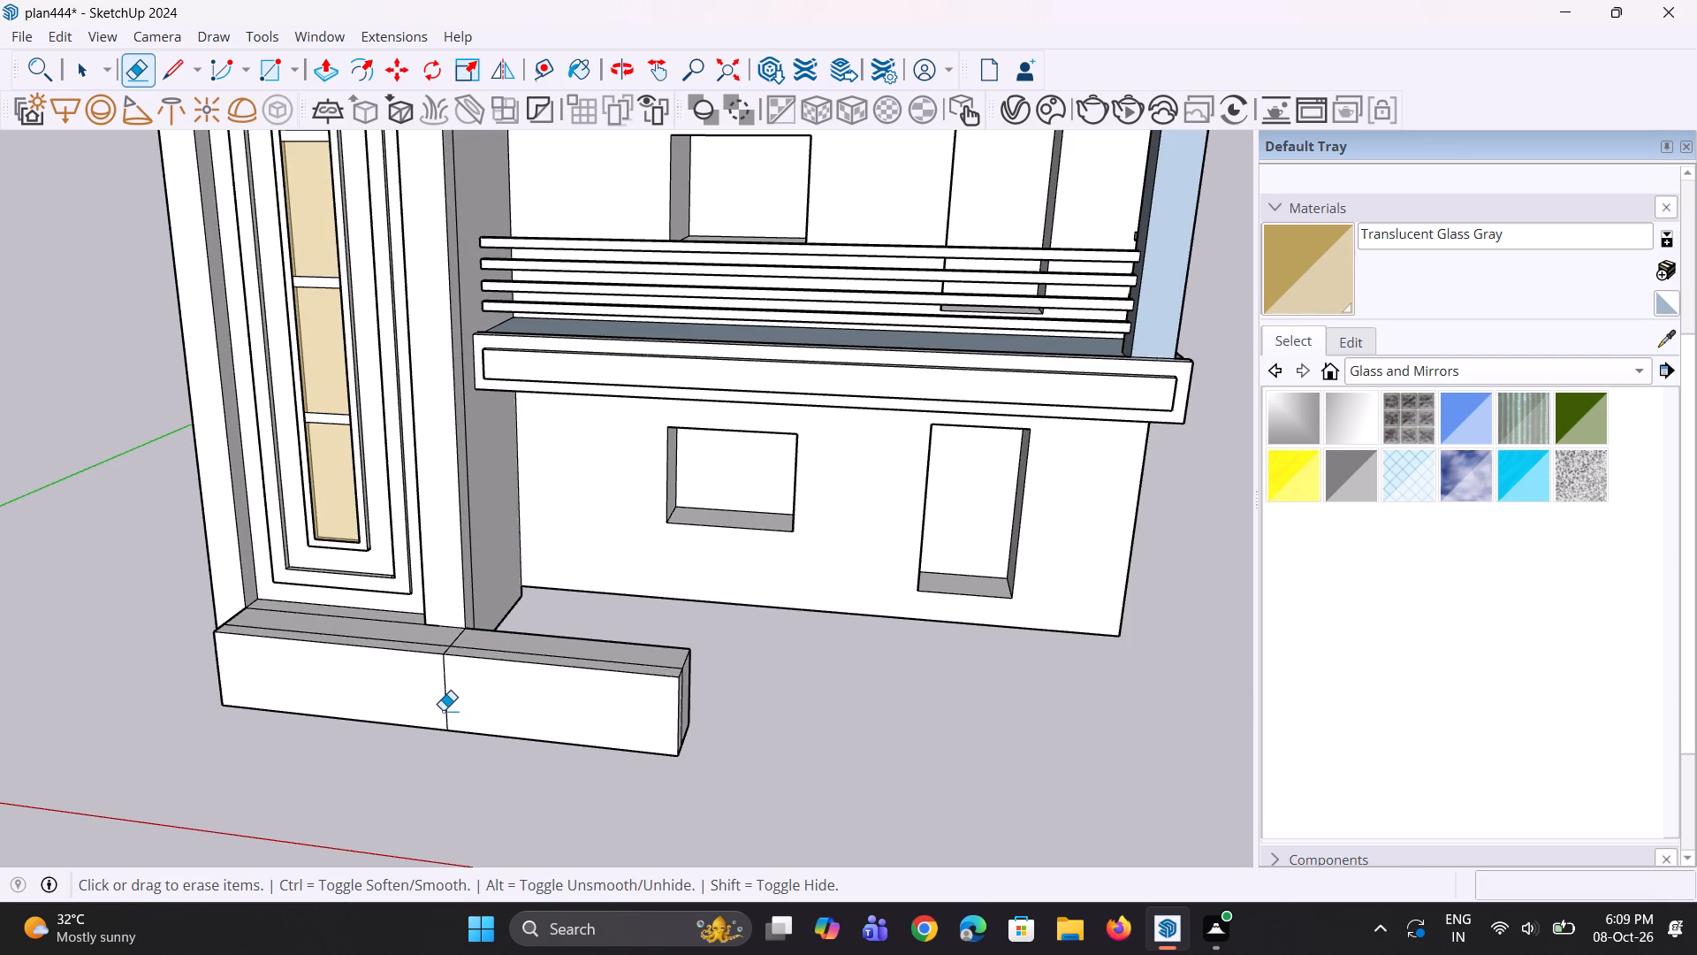
left_click(443, 710)
left_click(445, 708)
Erase the lengthwise dividing line near the front of the base's top and the cross seam beside the frame.
middle_click_drag(445, 722, 494, 659)
scroll(494, 659, "down", 4)
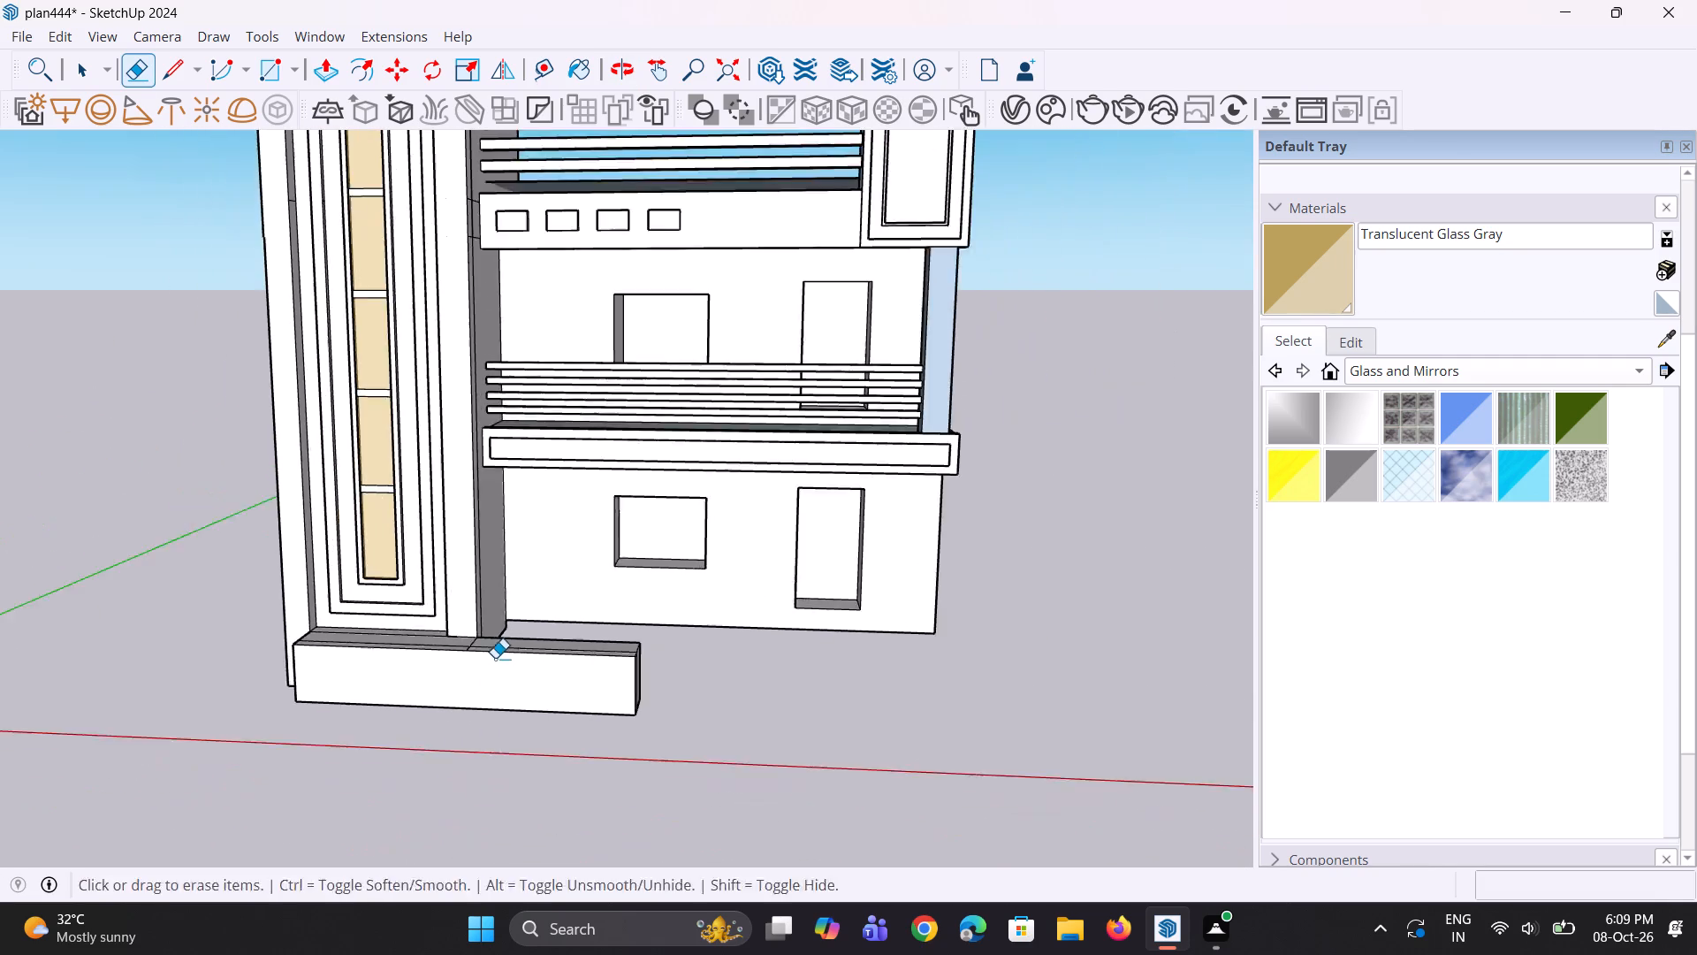
middle_click_drag(498, 666, 471, 776)
scroll(567, 639, "up", 6)
left_click(537, 664)
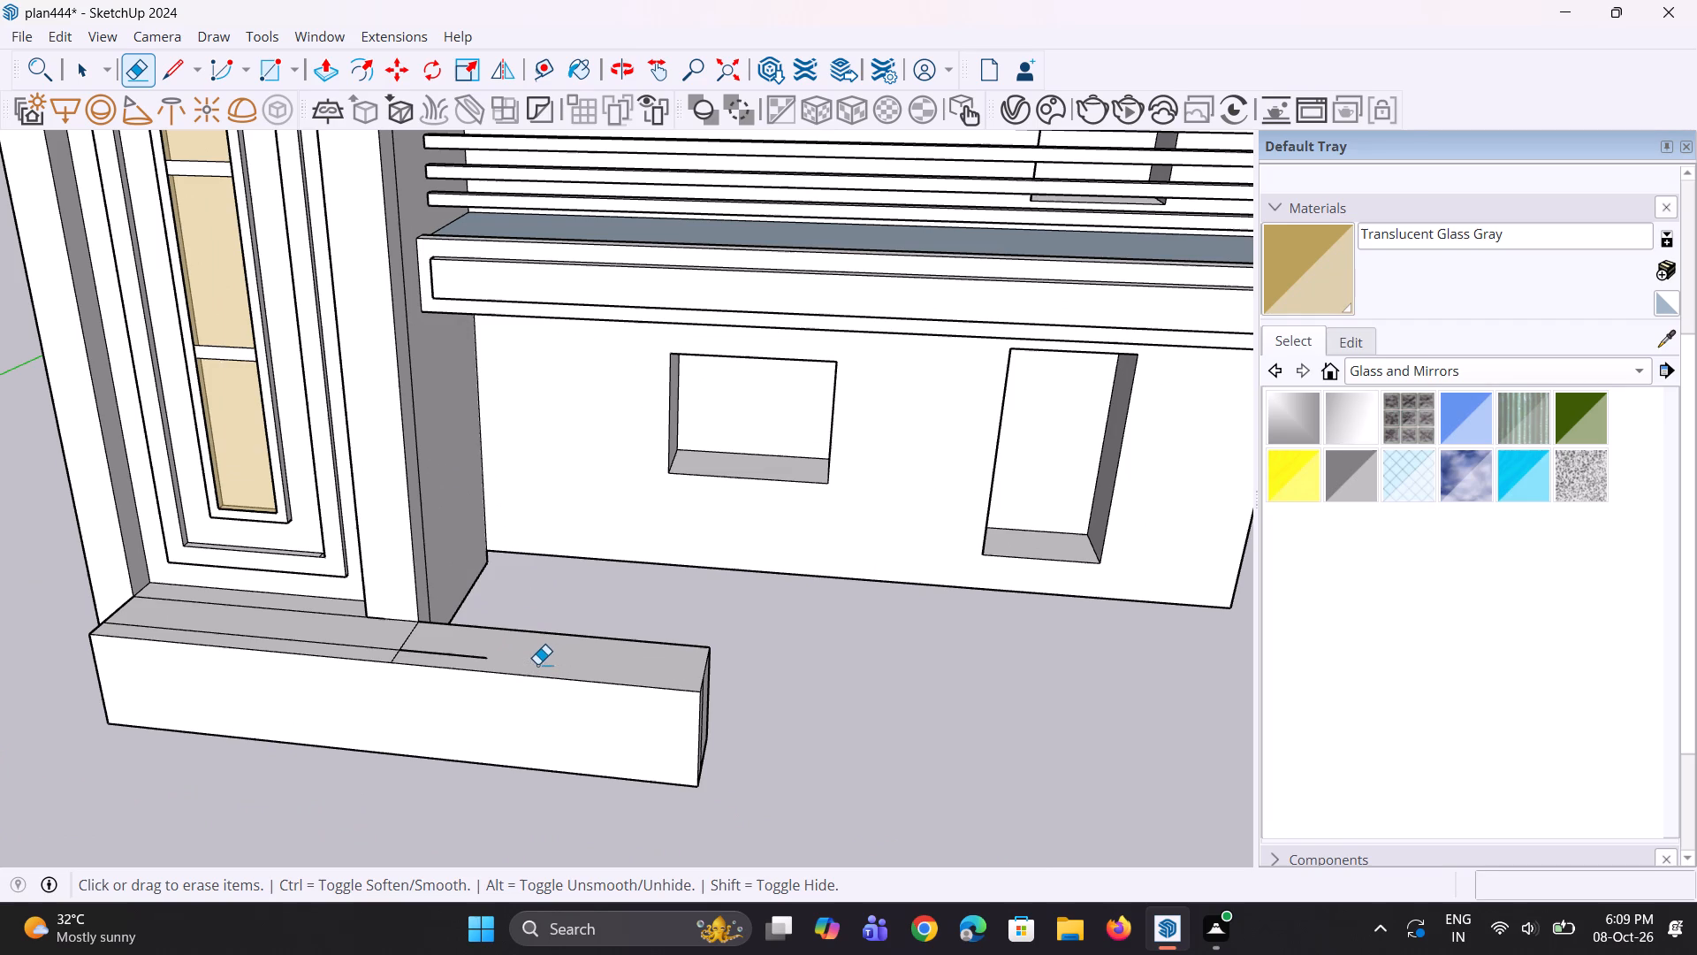
left_click(460, 652)
left_click(460, 658)
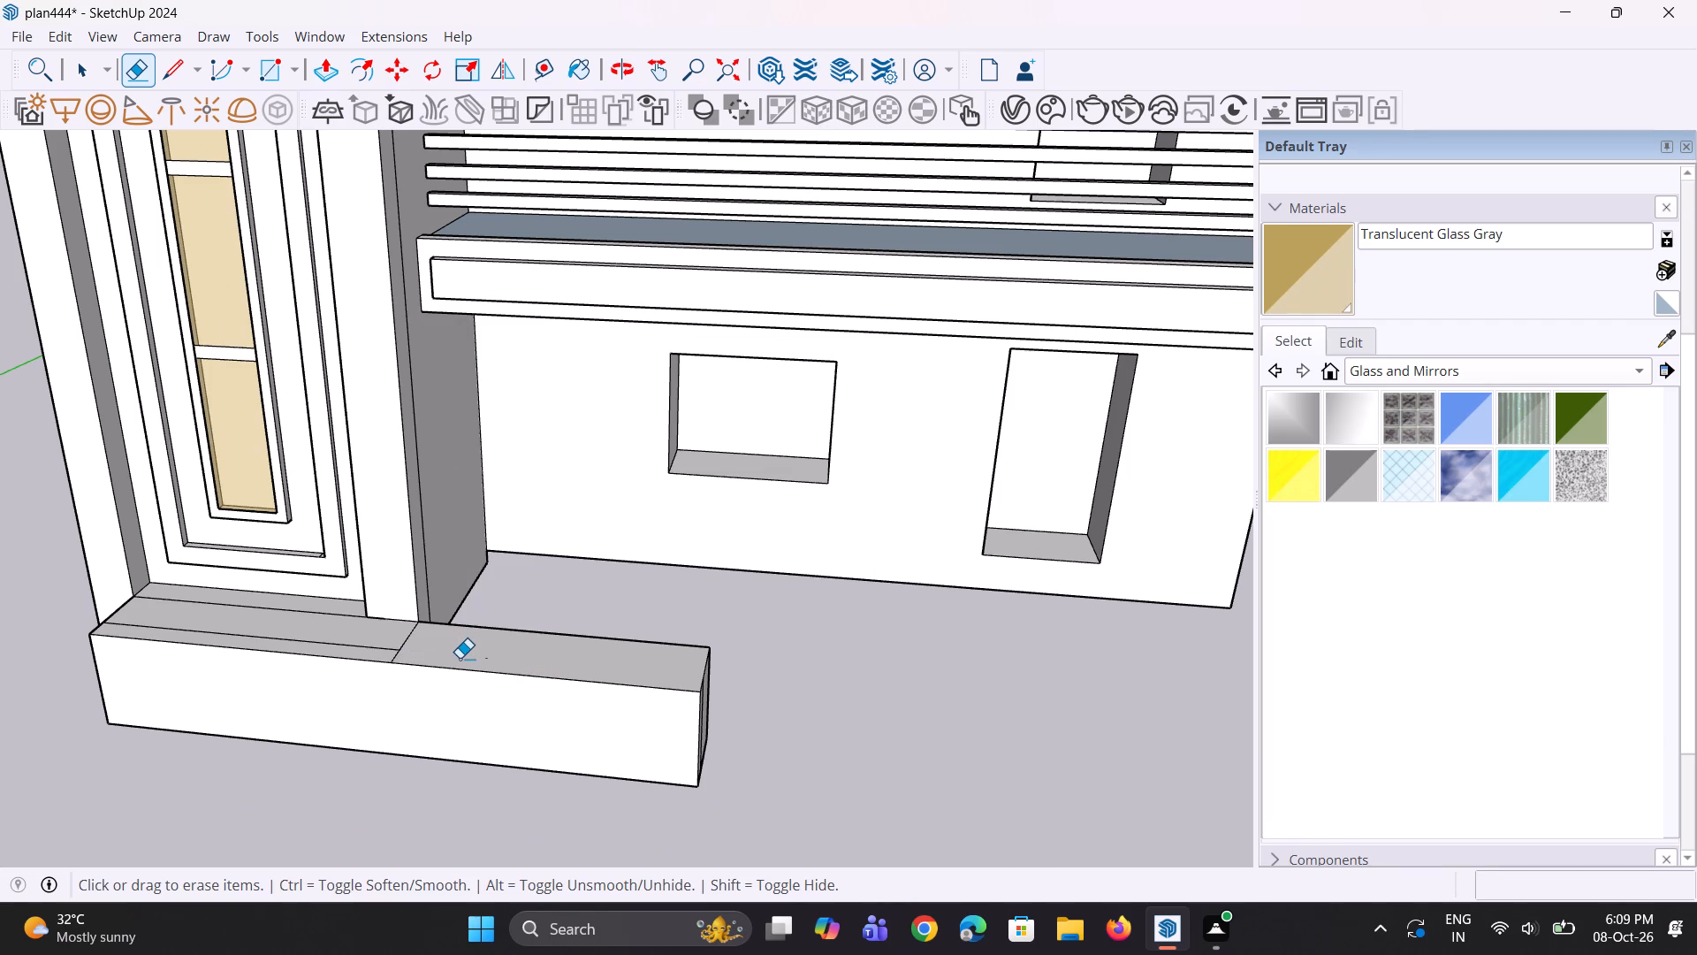
scroll(387, 661, "up", 3)
left_click(398, 653)
left_click(394, 646)
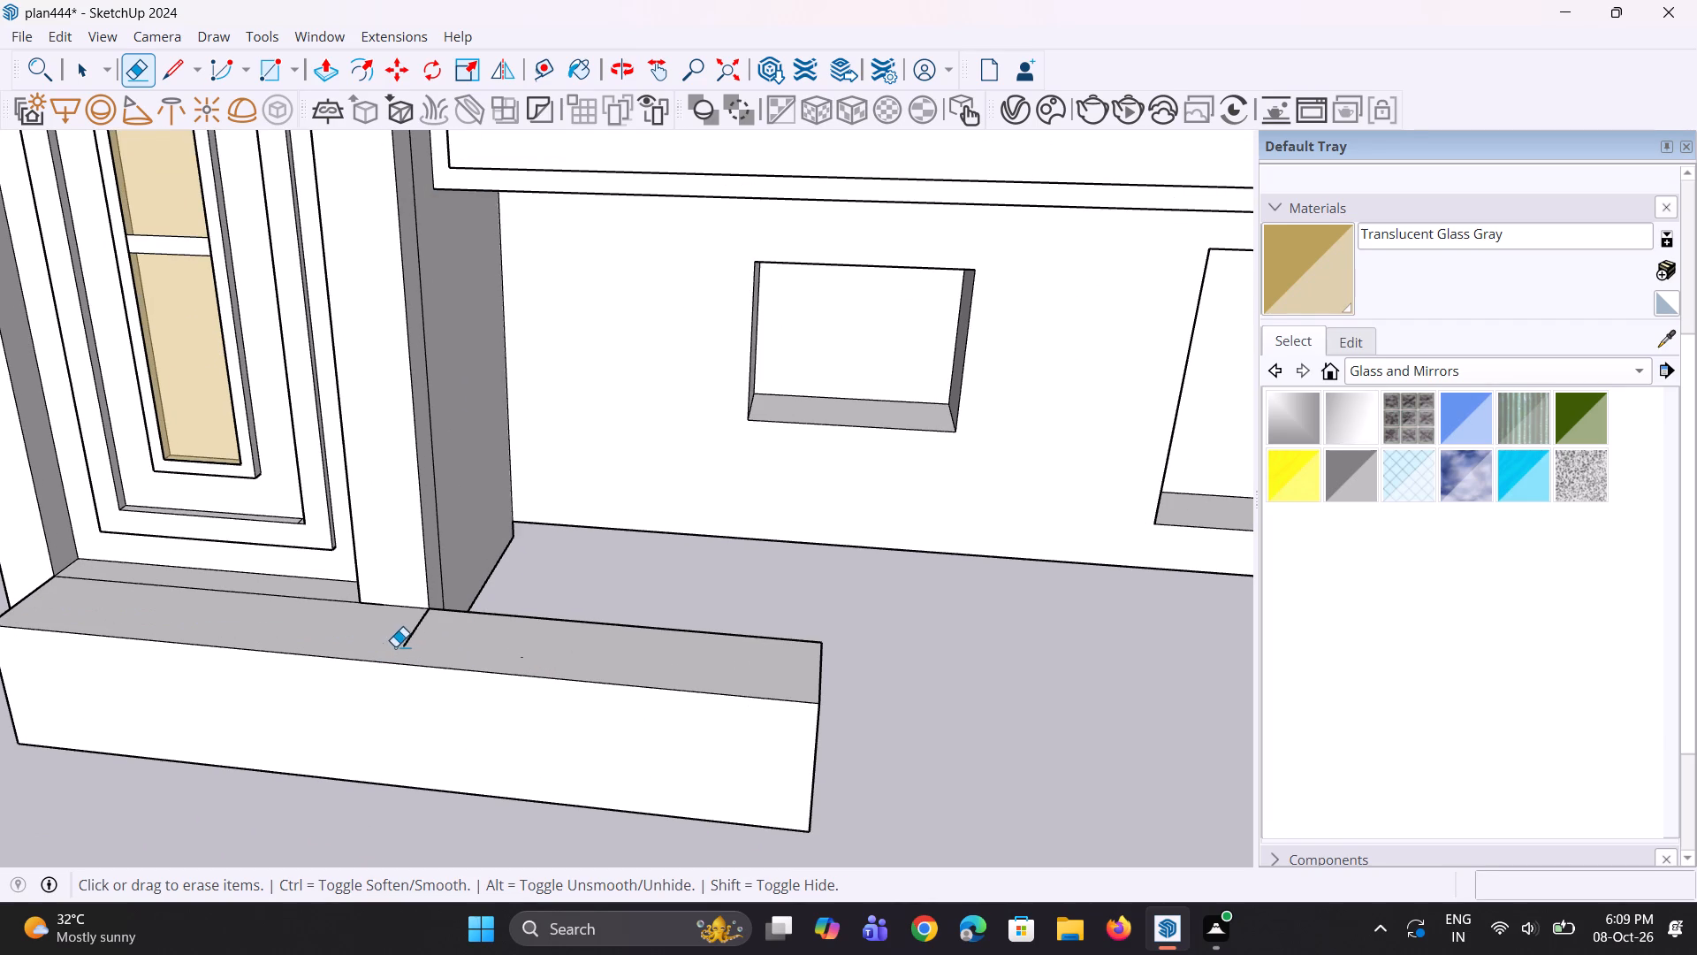
left_click(408, 642)
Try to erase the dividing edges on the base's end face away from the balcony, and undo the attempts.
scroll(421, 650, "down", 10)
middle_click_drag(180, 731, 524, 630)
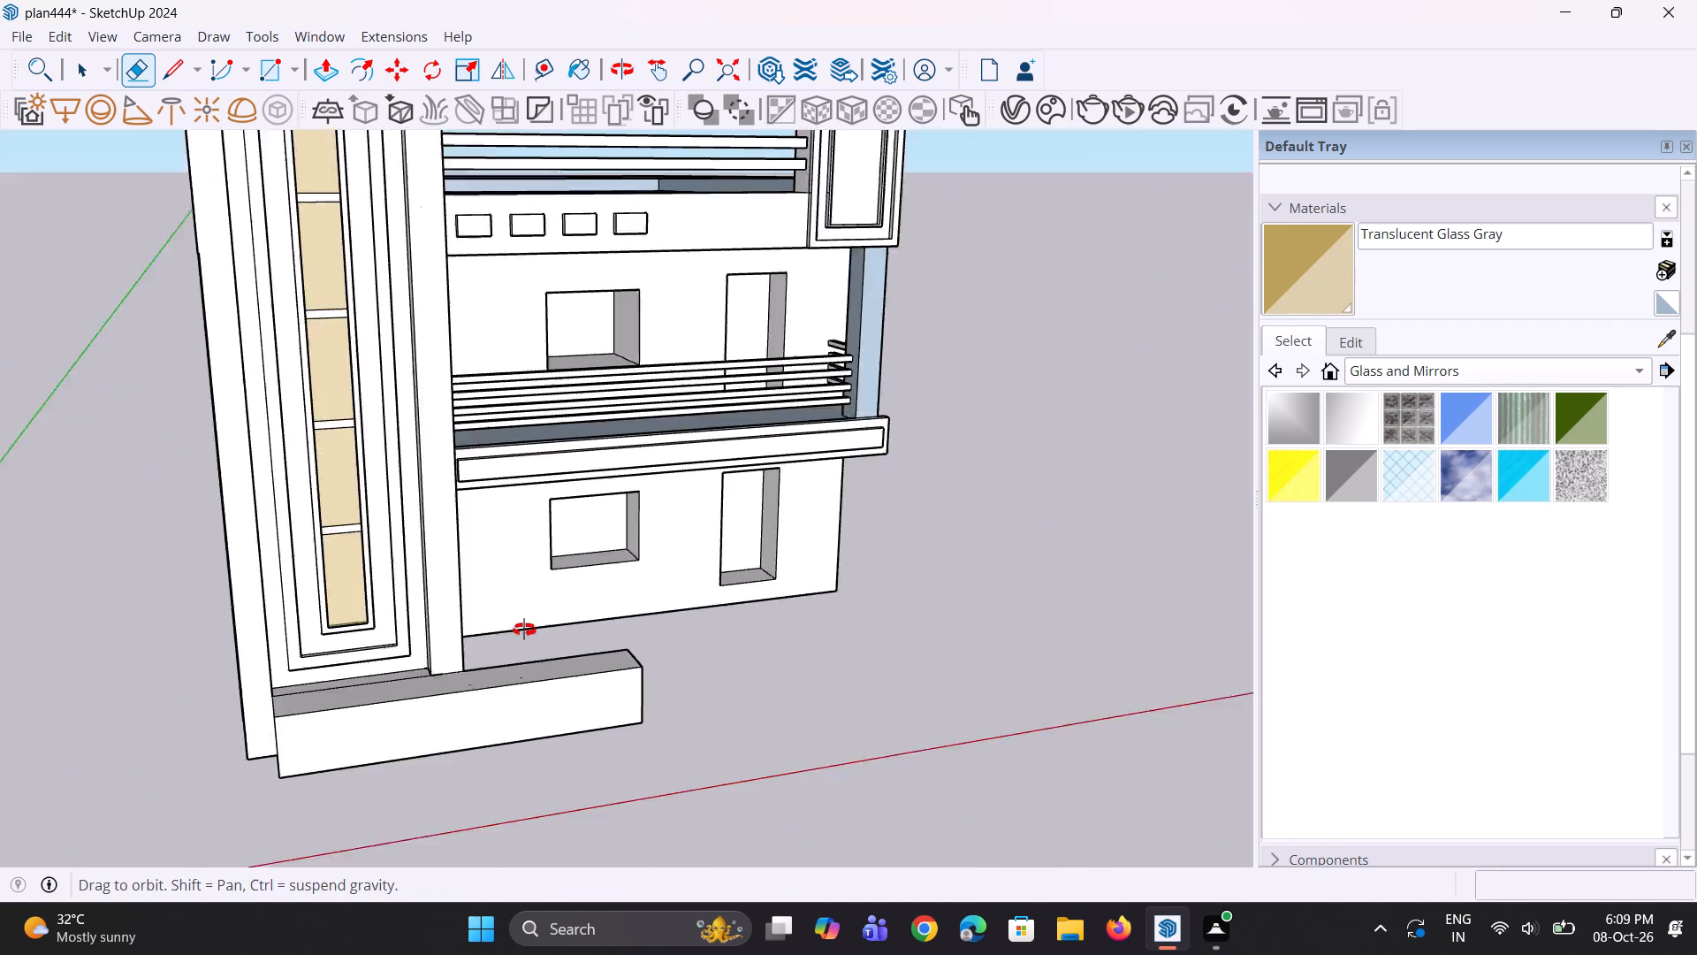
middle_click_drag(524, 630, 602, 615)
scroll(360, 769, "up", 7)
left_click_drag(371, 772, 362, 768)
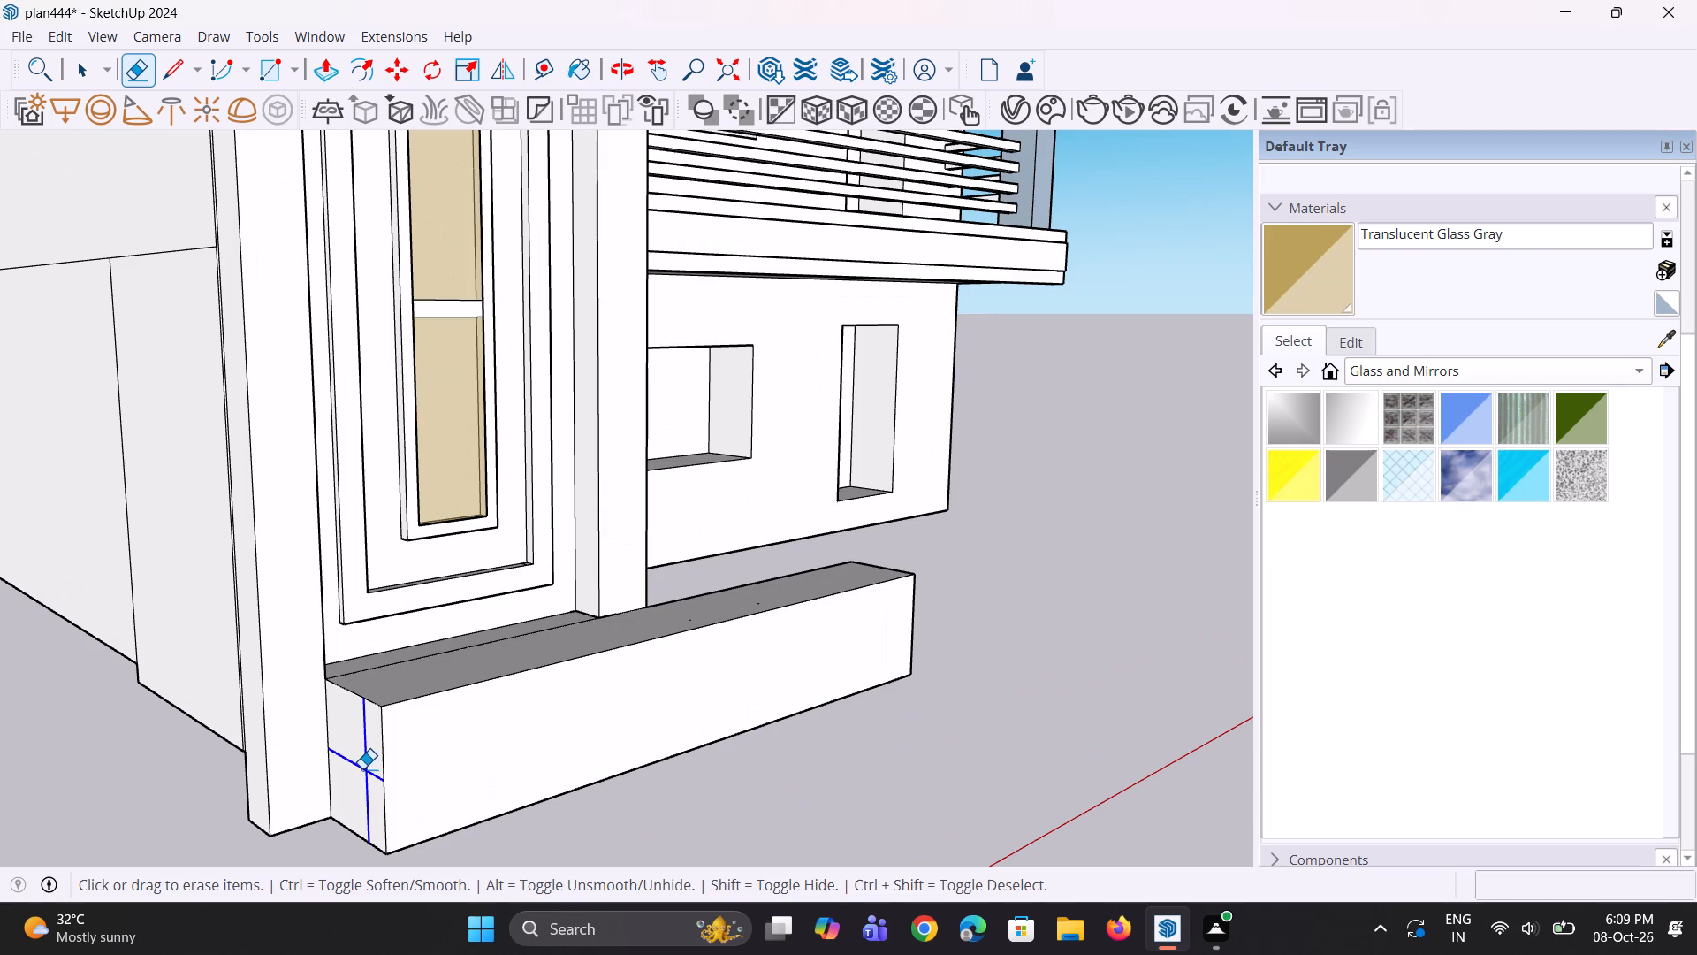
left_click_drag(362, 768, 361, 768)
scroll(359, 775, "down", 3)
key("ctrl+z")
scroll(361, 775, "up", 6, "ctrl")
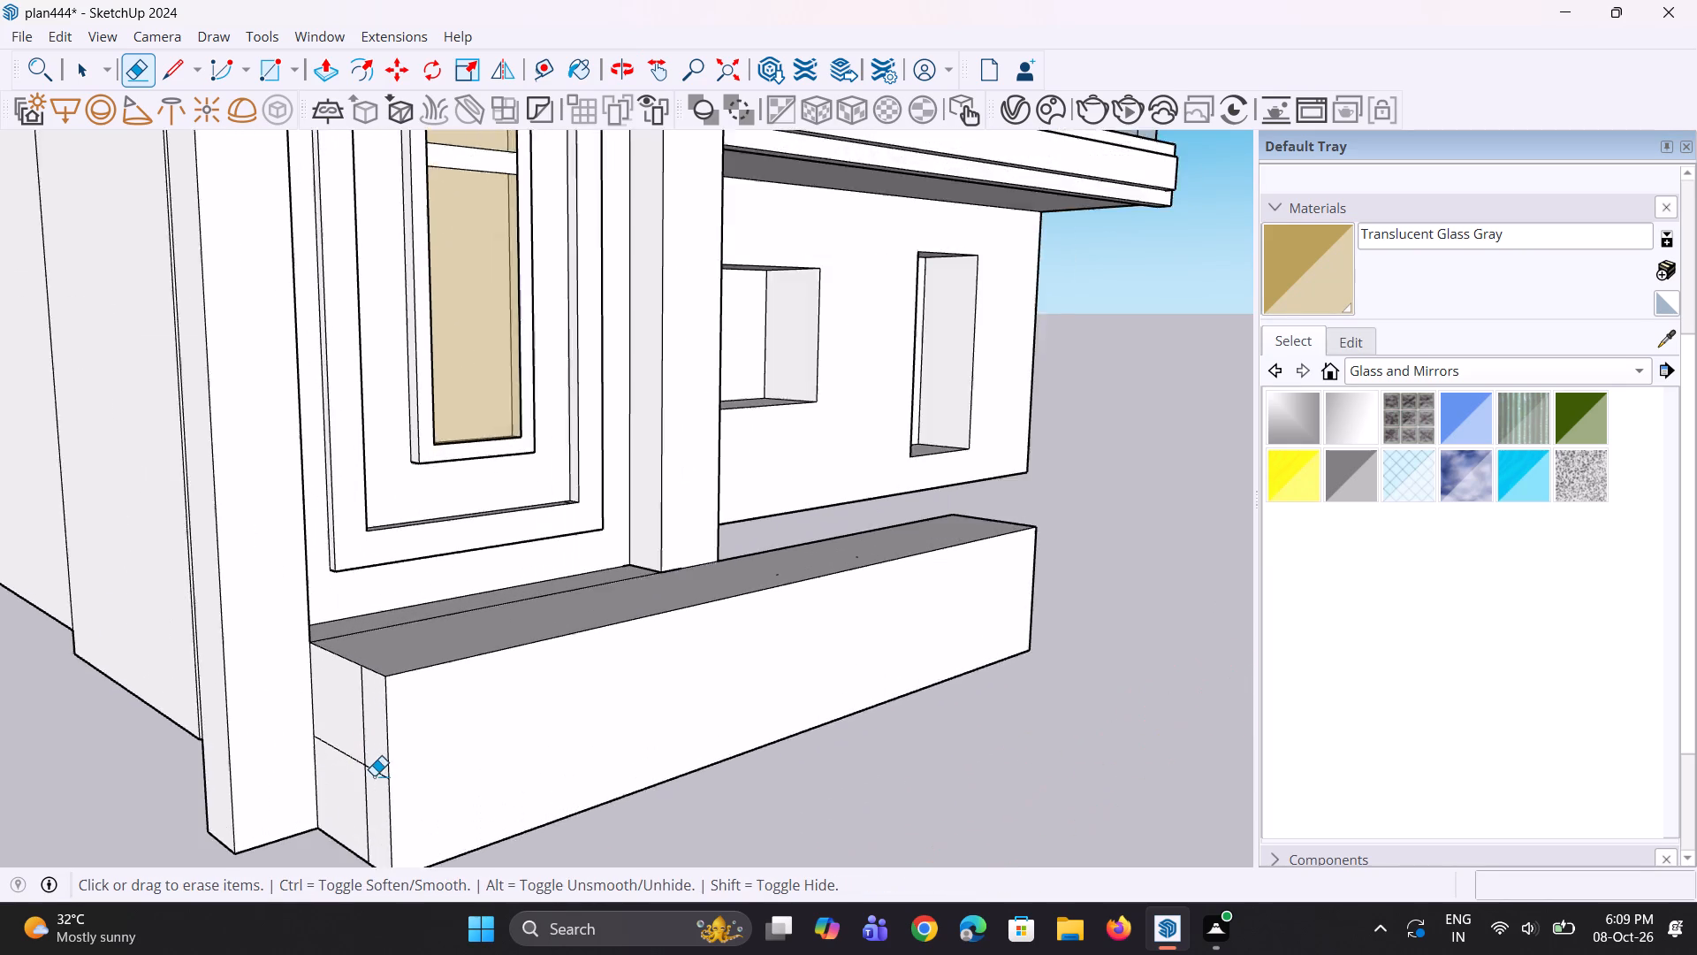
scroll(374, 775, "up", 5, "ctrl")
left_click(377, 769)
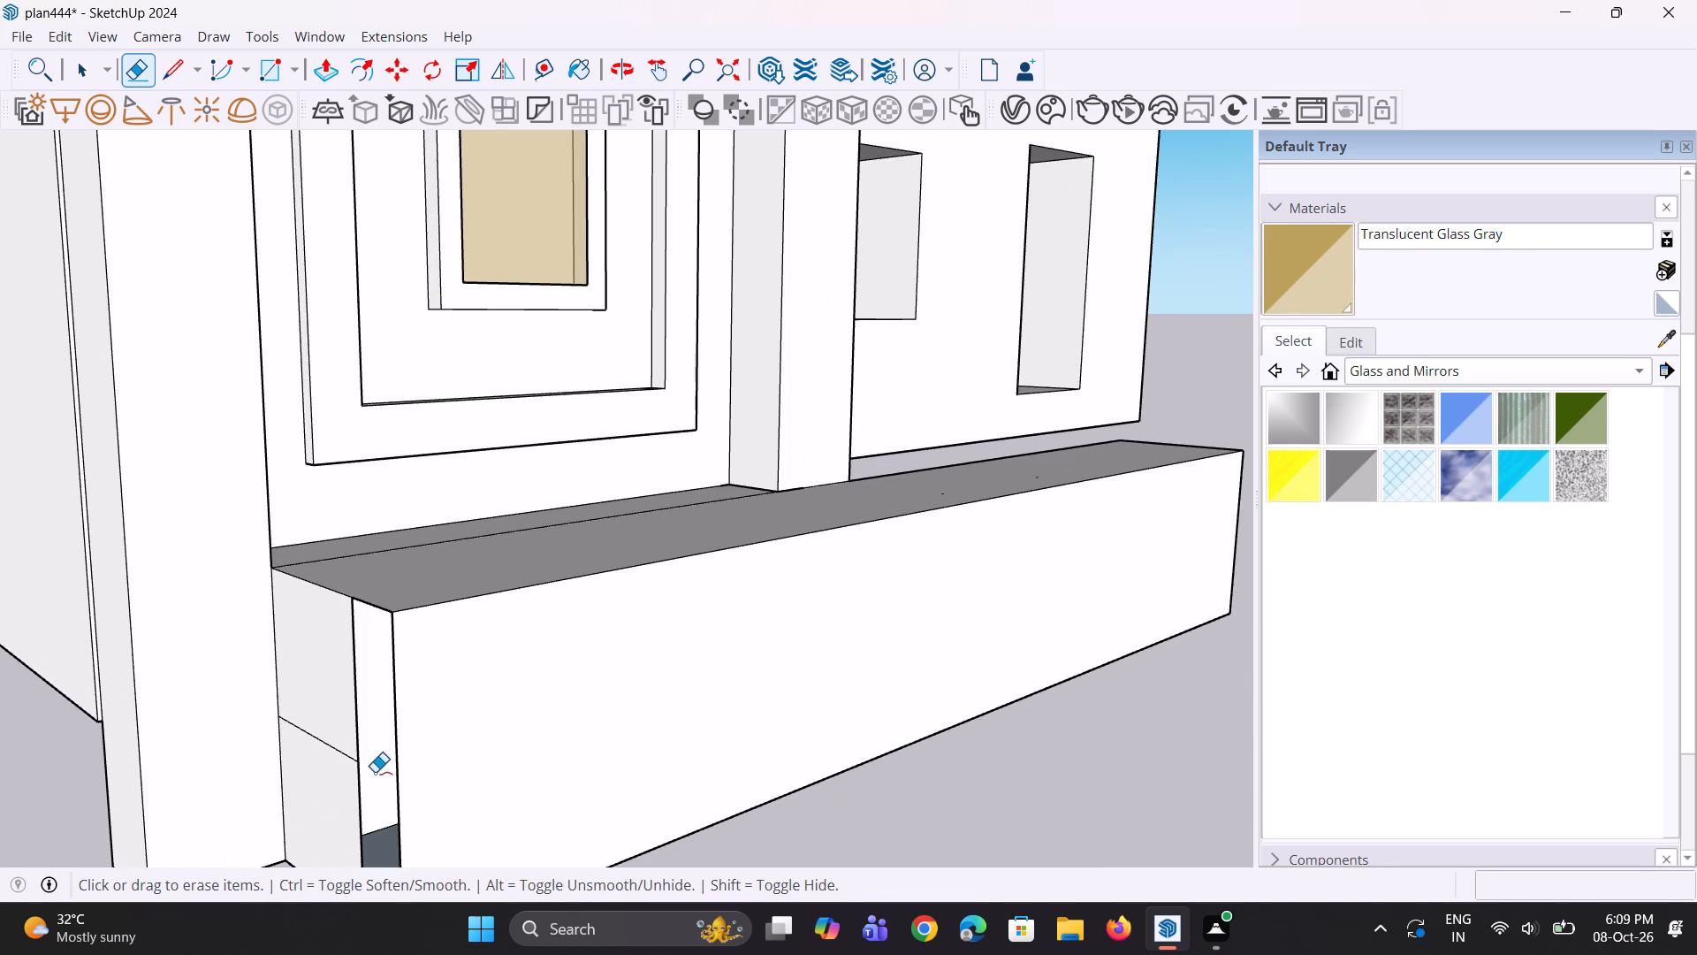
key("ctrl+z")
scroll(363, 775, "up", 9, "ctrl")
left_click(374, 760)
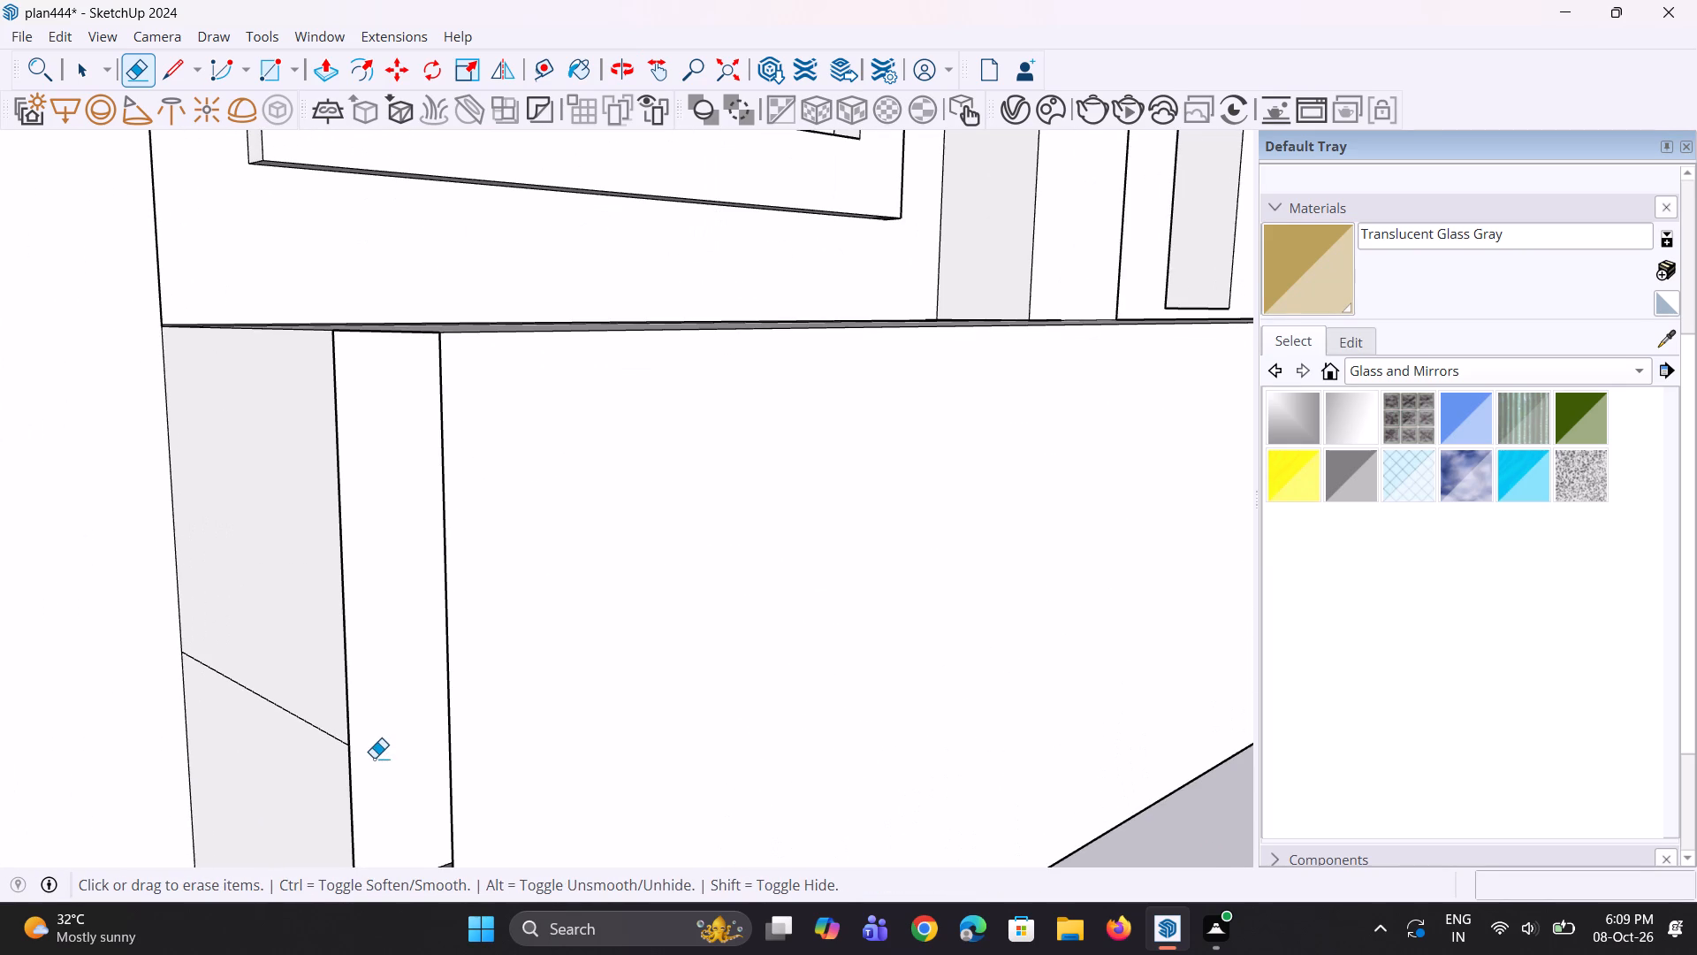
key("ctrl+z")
Erase the upper and lower parts of the vertical edge on the base's end face away from the balcony.
left_click(346, 687)
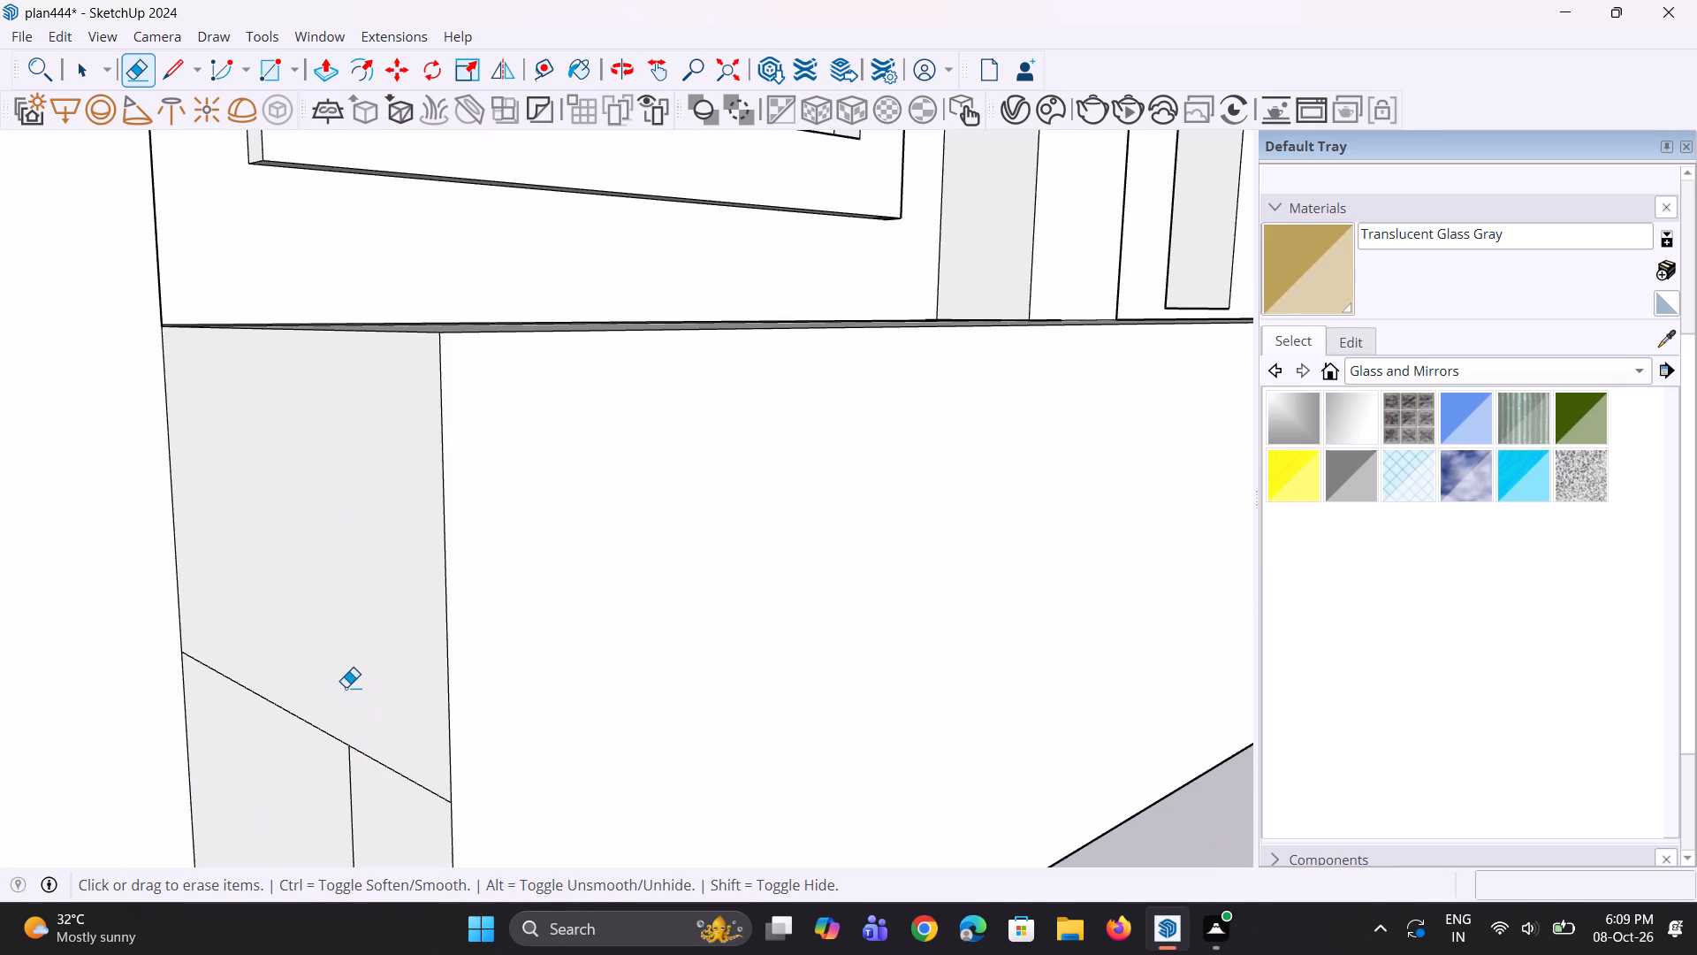
left_click(345, 768)
left_click(351, 775)
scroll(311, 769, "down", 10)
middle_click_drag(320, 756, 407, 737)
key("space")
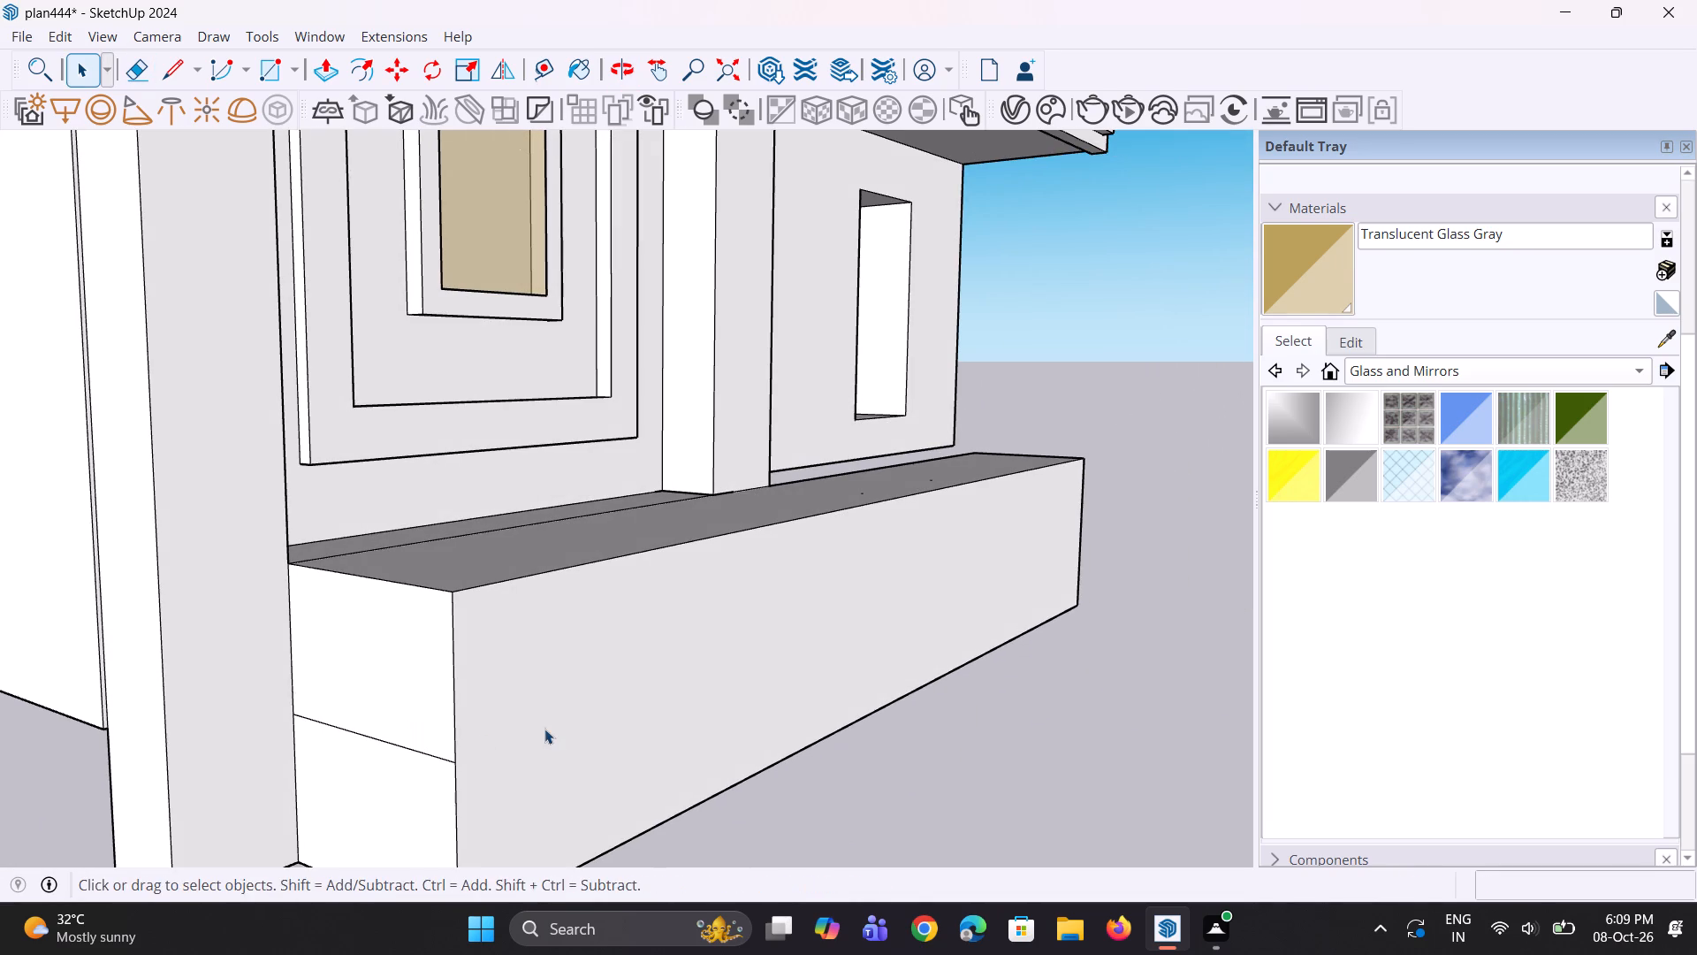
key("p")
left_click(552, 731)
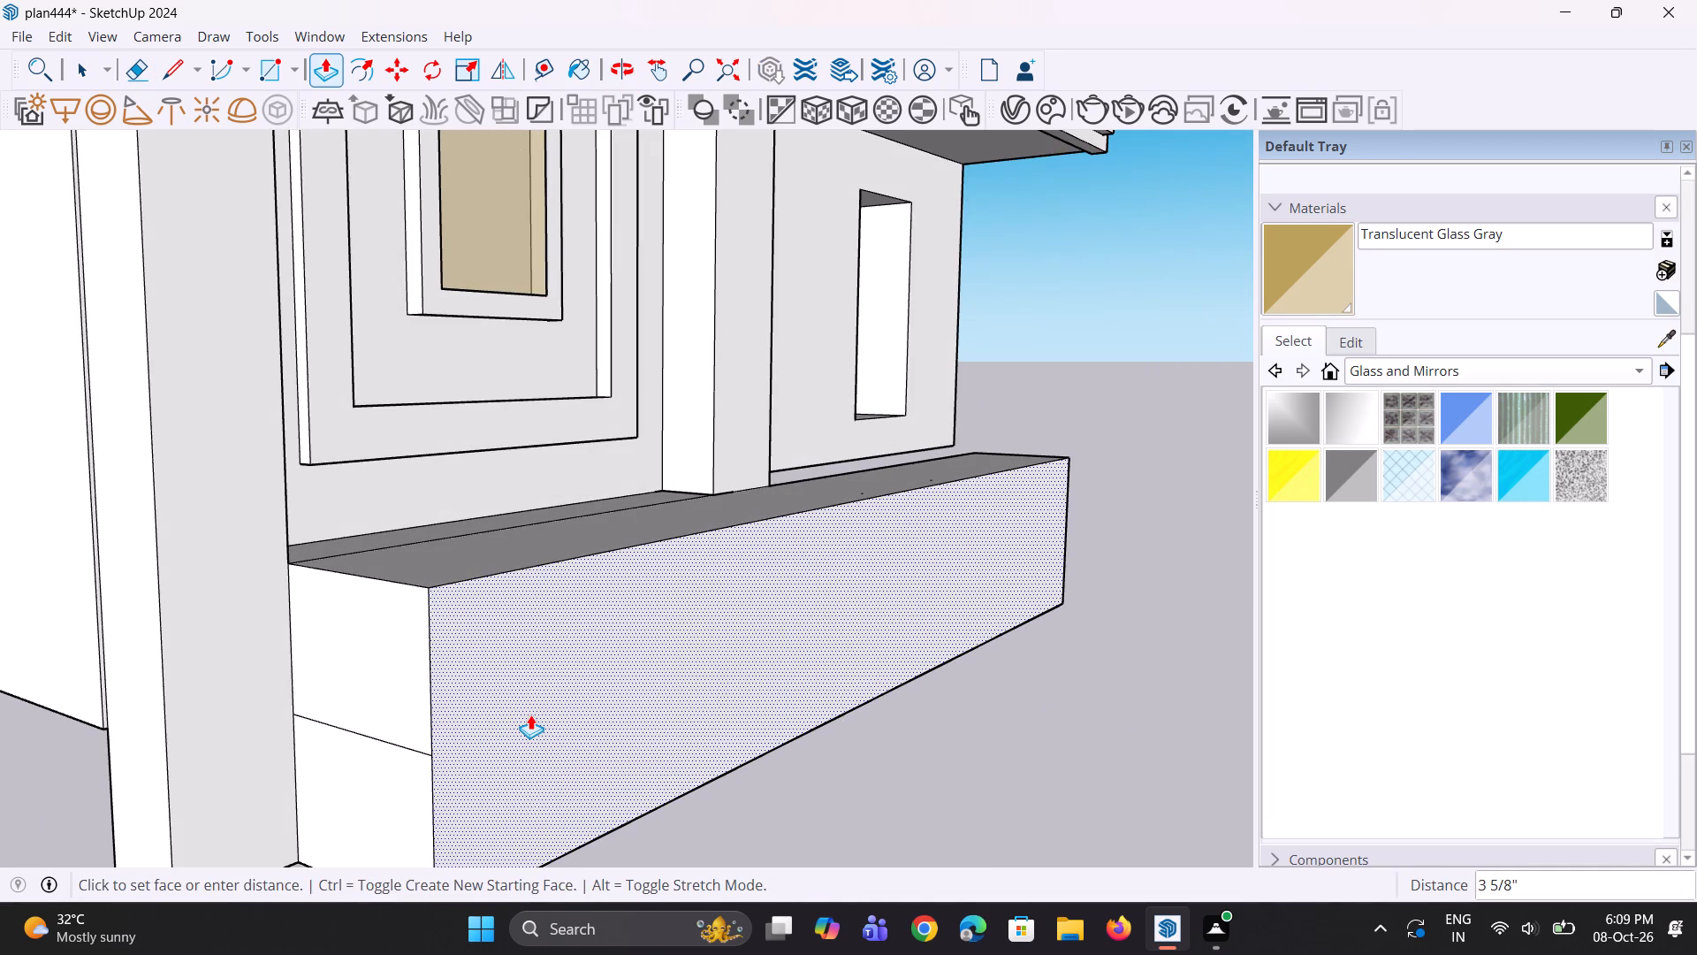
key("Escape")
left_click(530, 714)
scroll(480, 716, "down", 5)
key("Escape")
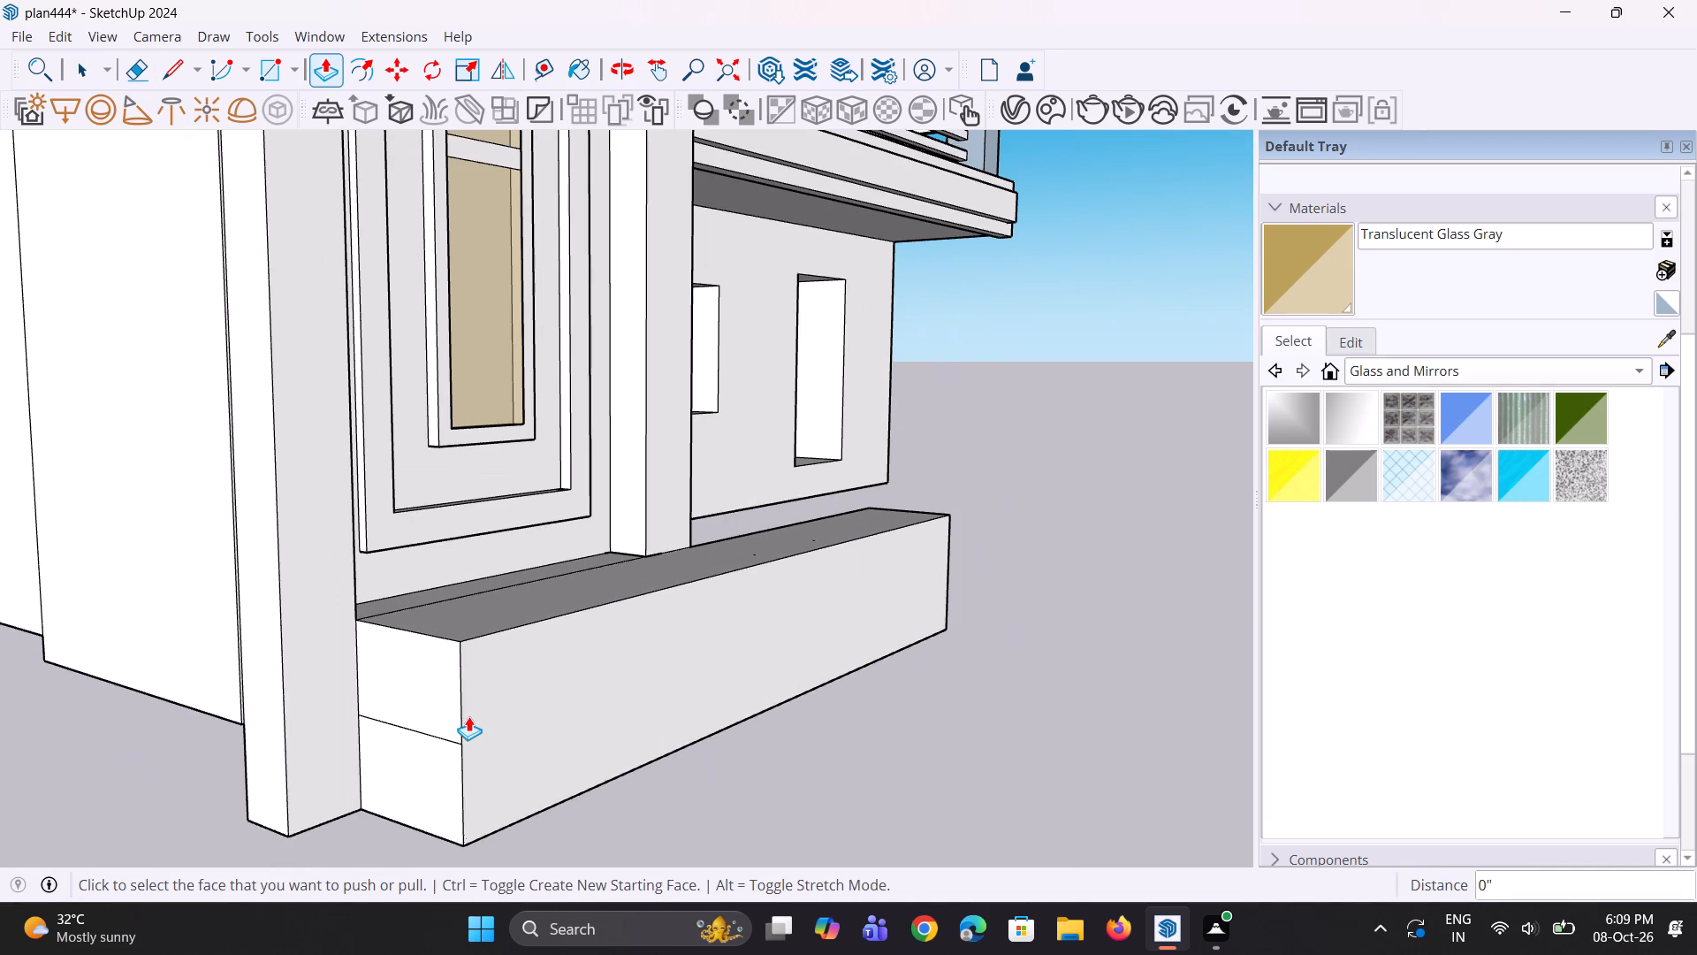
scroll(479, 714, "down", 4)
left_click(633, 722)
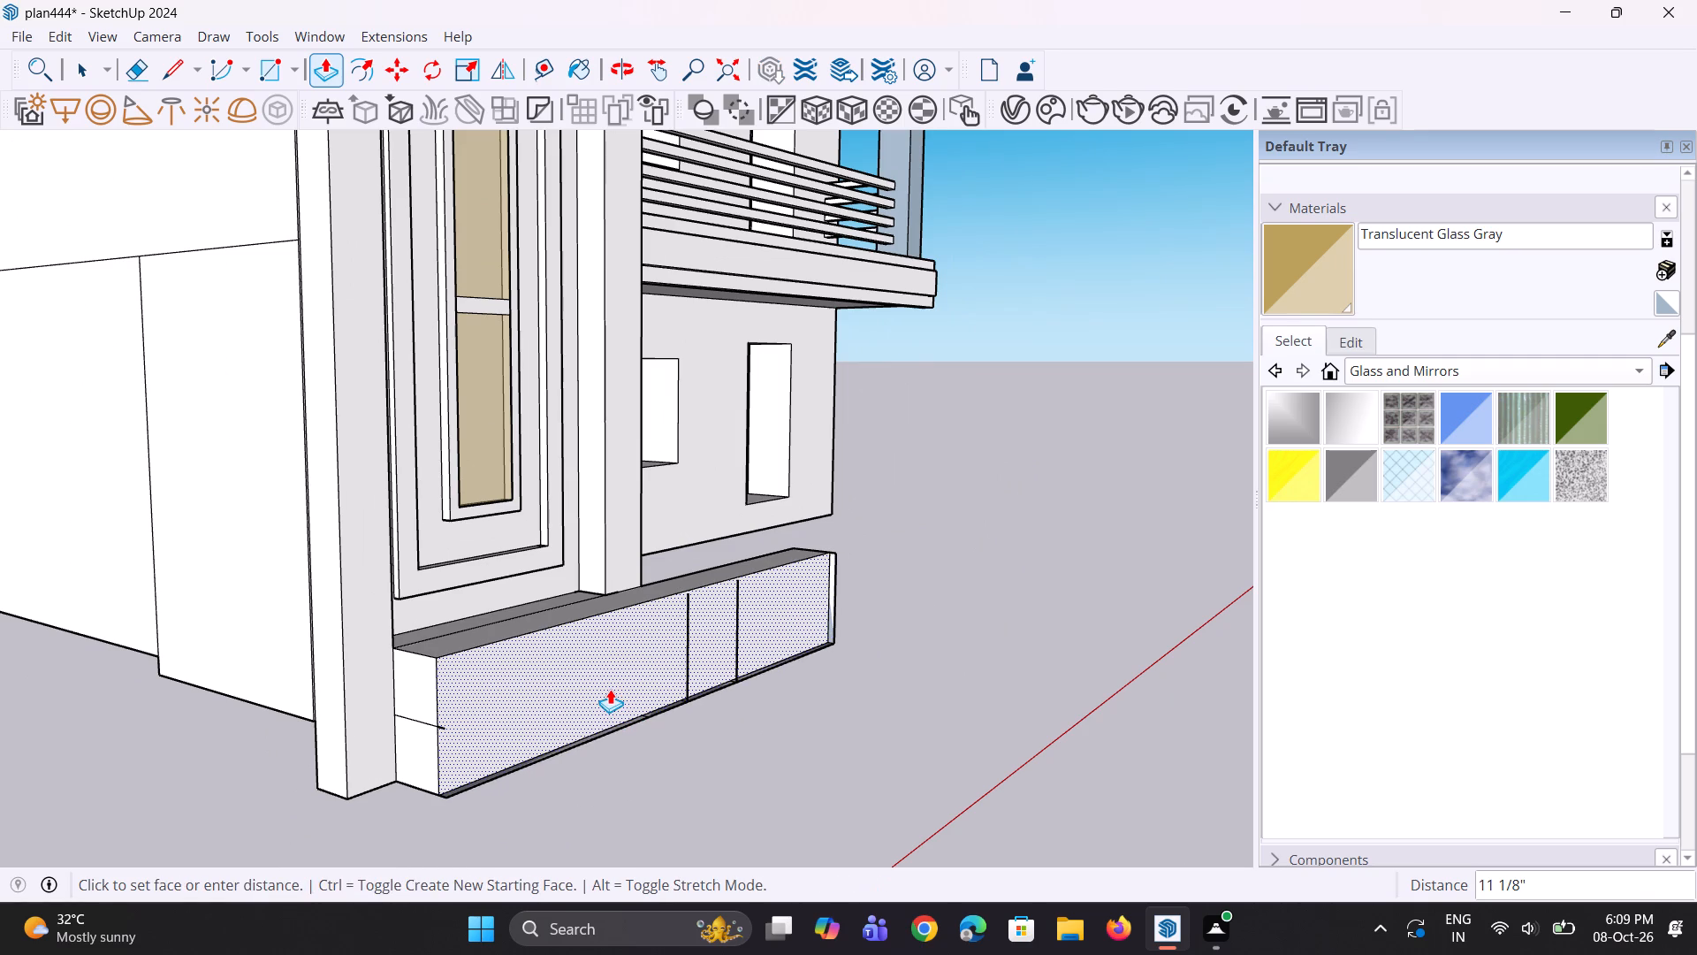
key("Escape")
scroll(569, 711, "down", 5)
Draw a three-sided rectangular outline about 5' 7" wide and 1' 10" deep from the top edge of the base's front face, below the tower window.
middle_click_drag(818, 665, 810, 668)
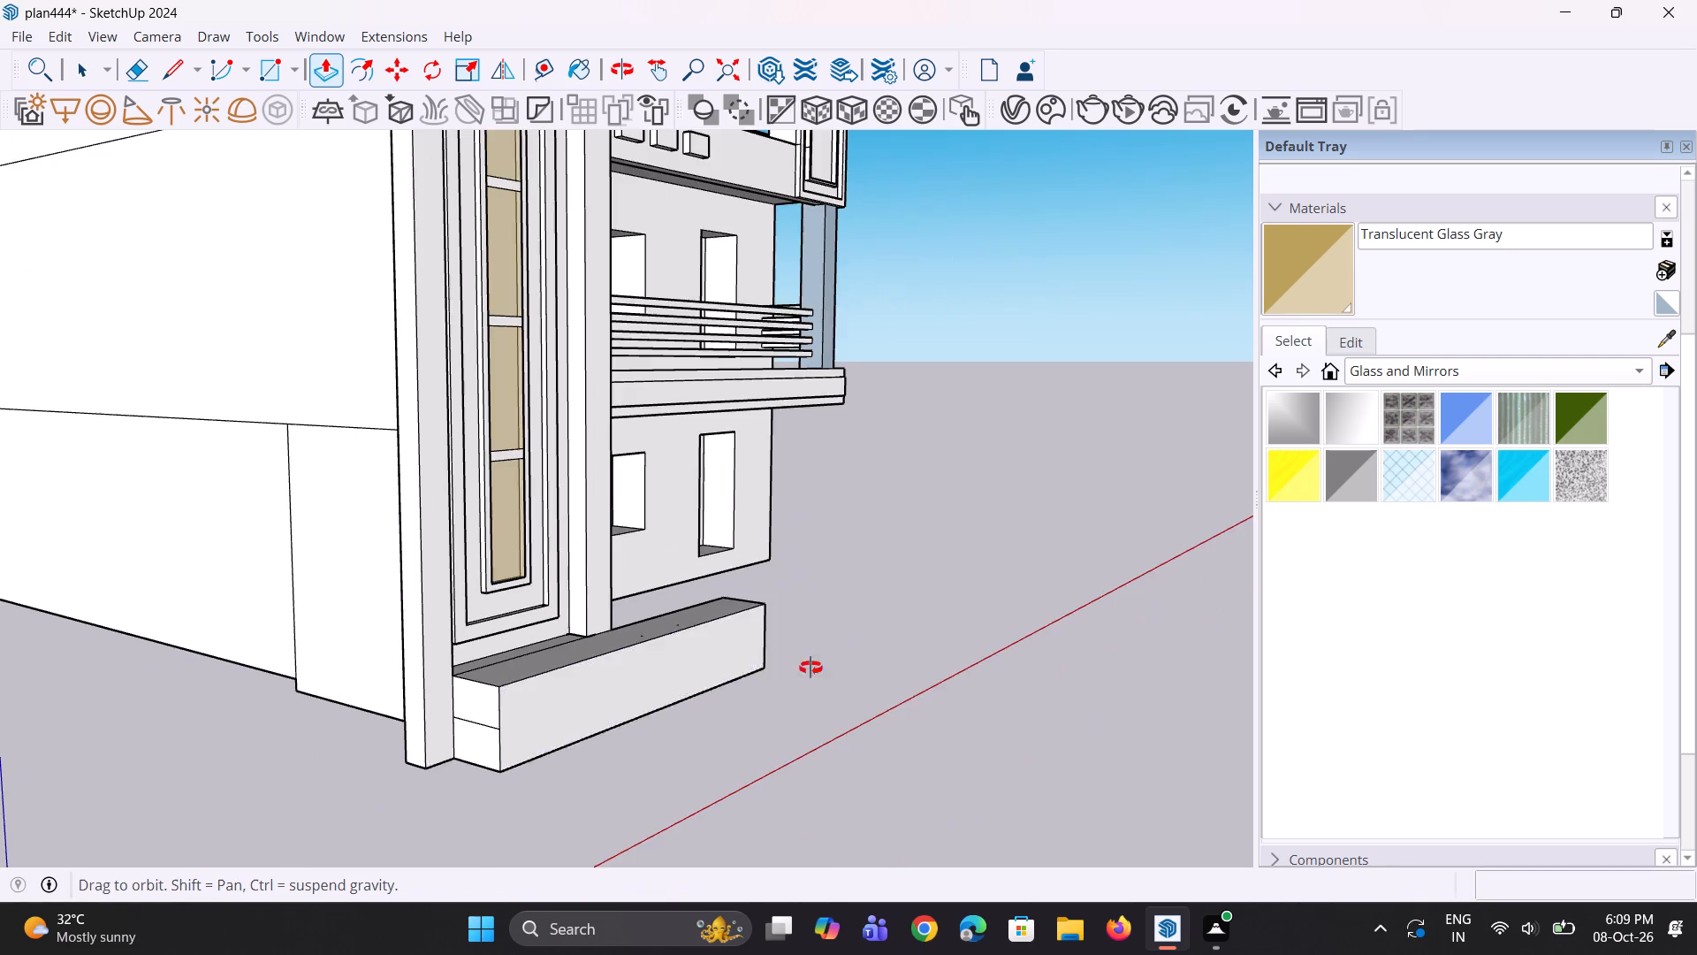
middle_click_drag(810, 668, 258, 689)
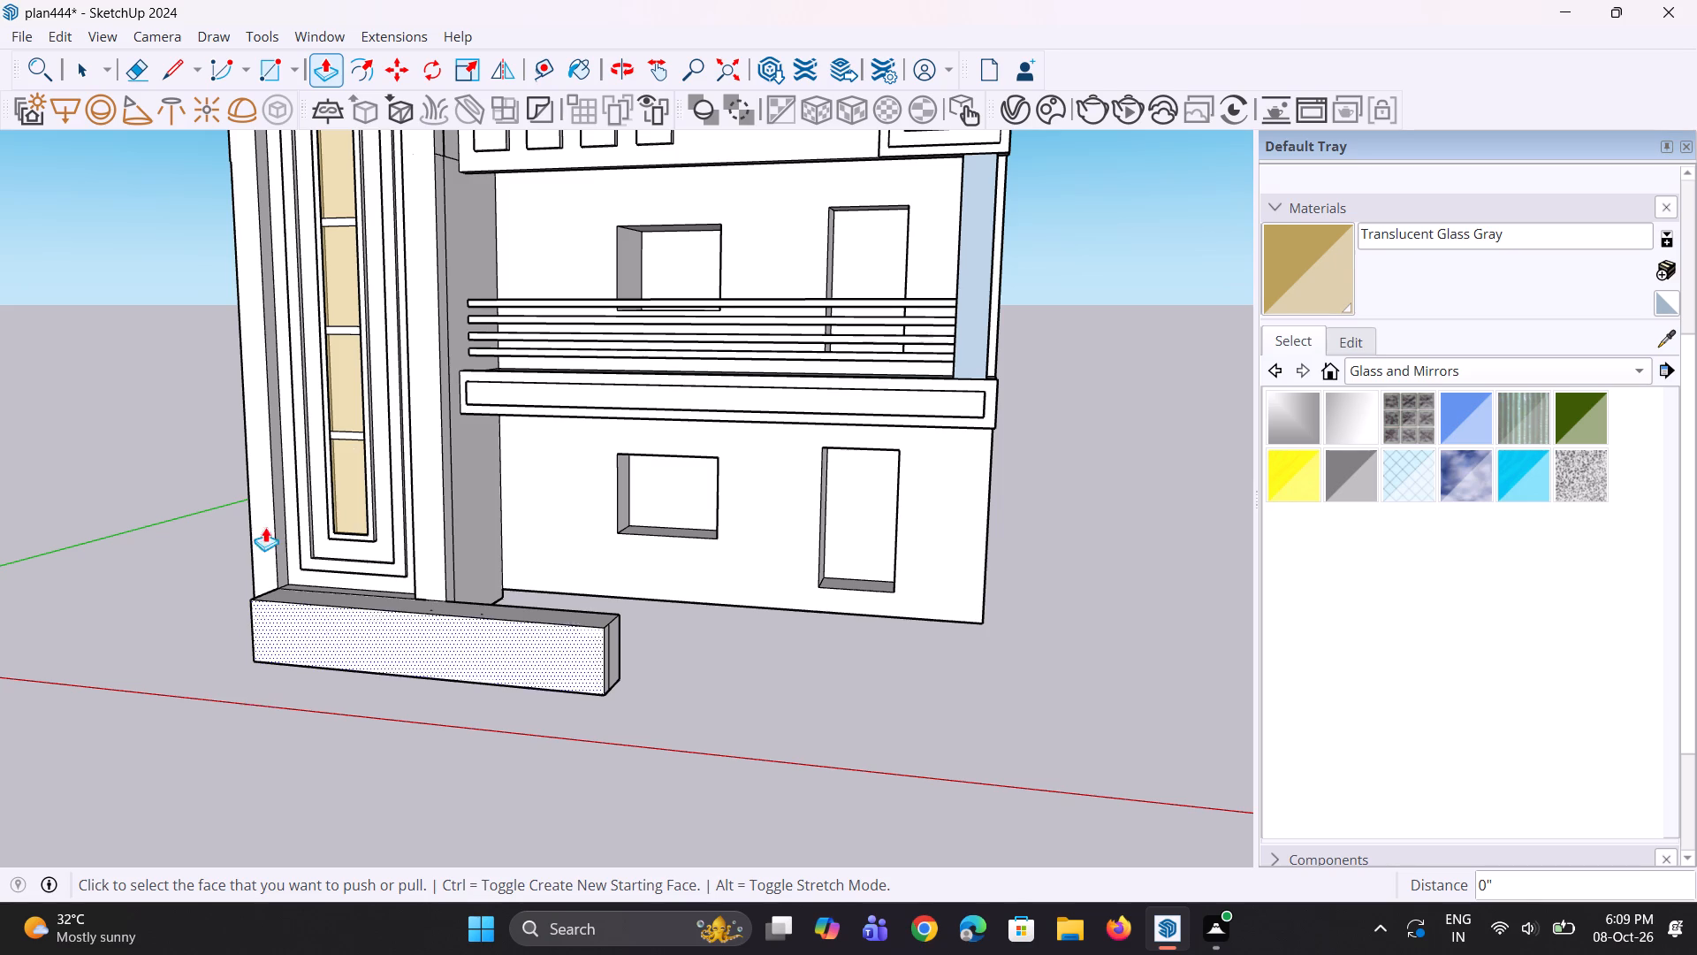
middle_click_drag(265, 695, 392, 601)
scroll(333, 606, "up", 2)
key("l")
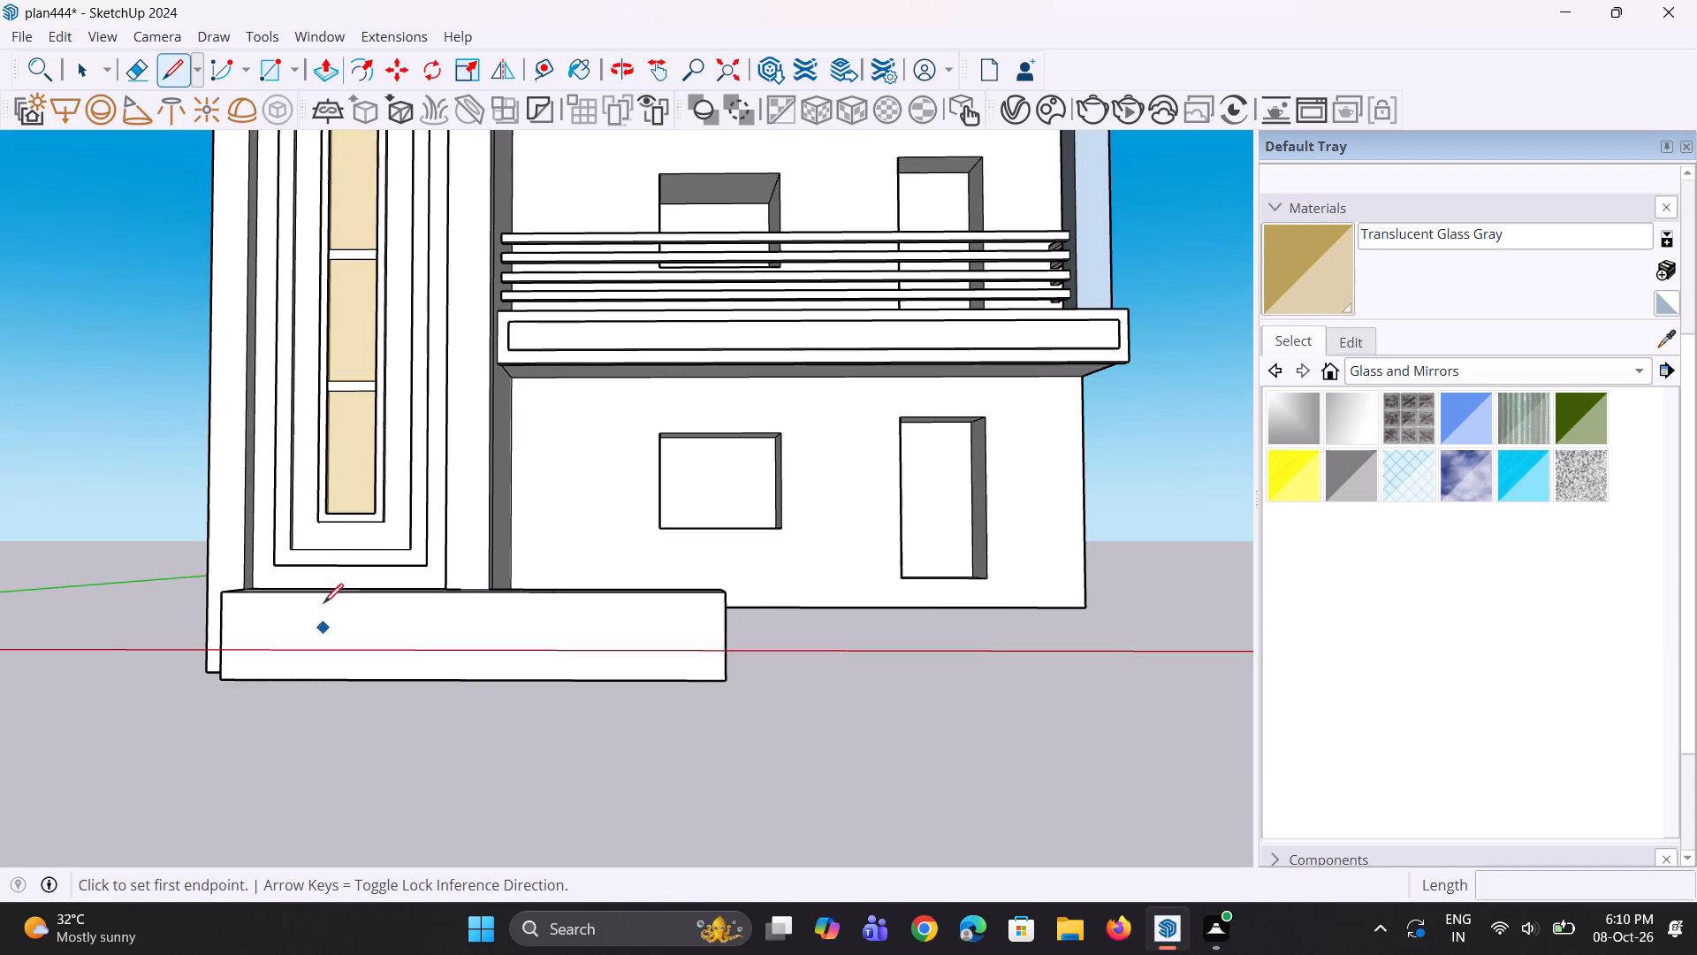
scroll(323, 600, "up", 5)
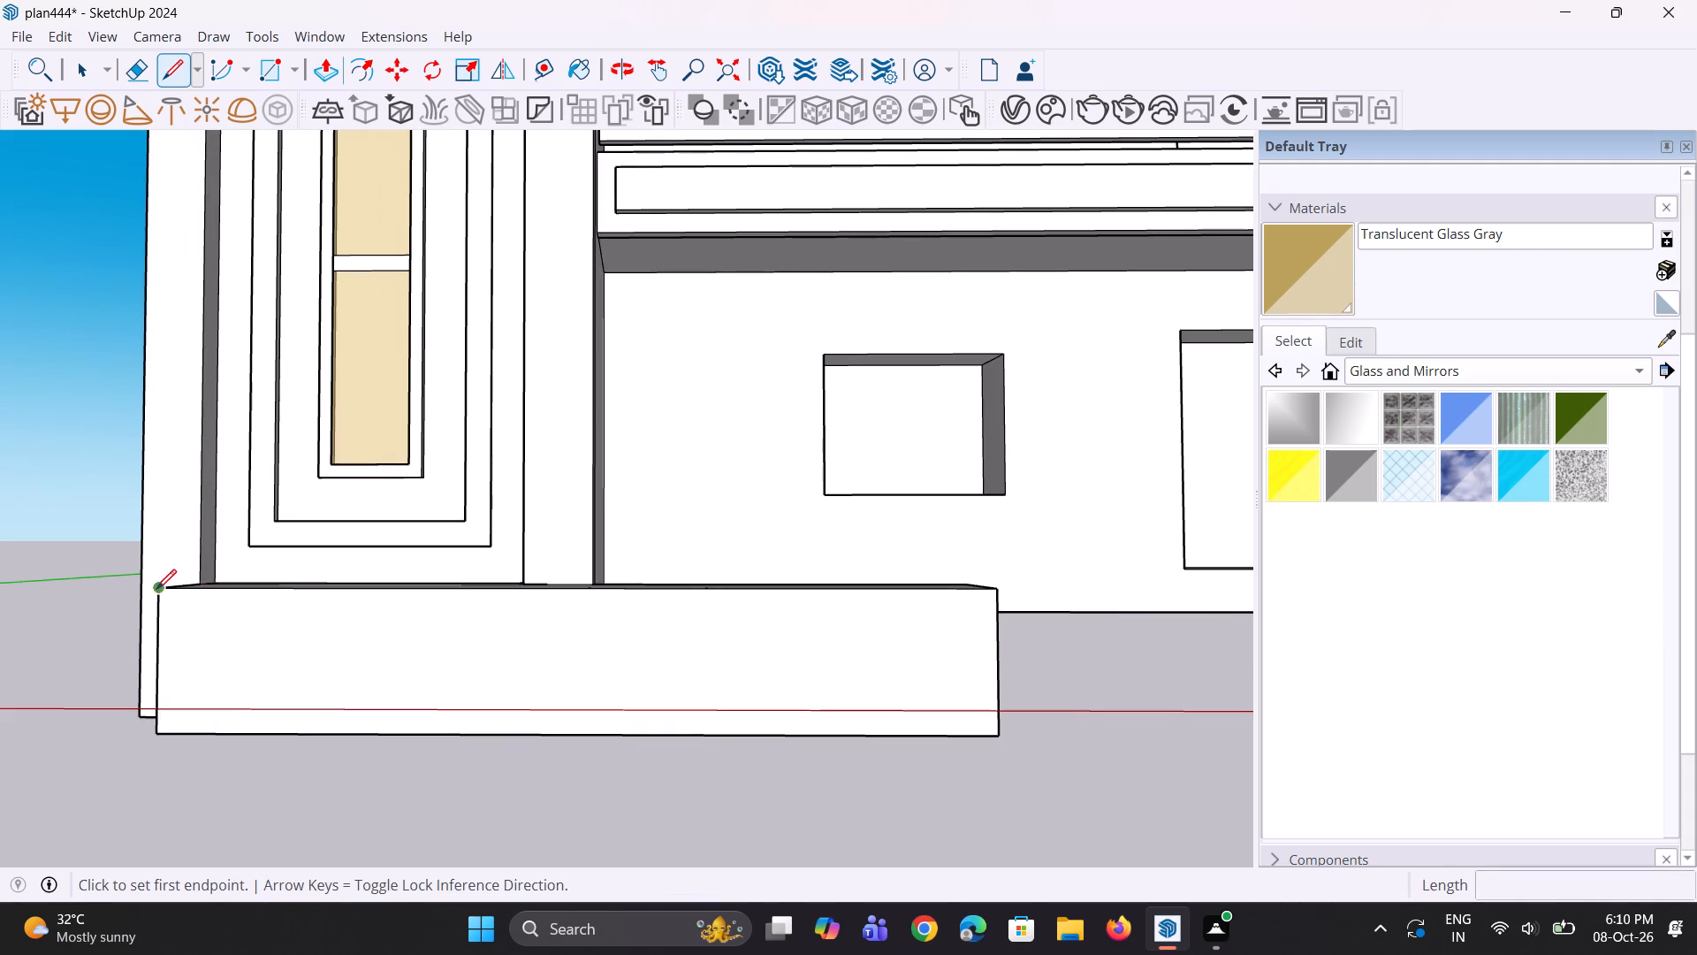
left_click_drag(257, 589, 258, 619)
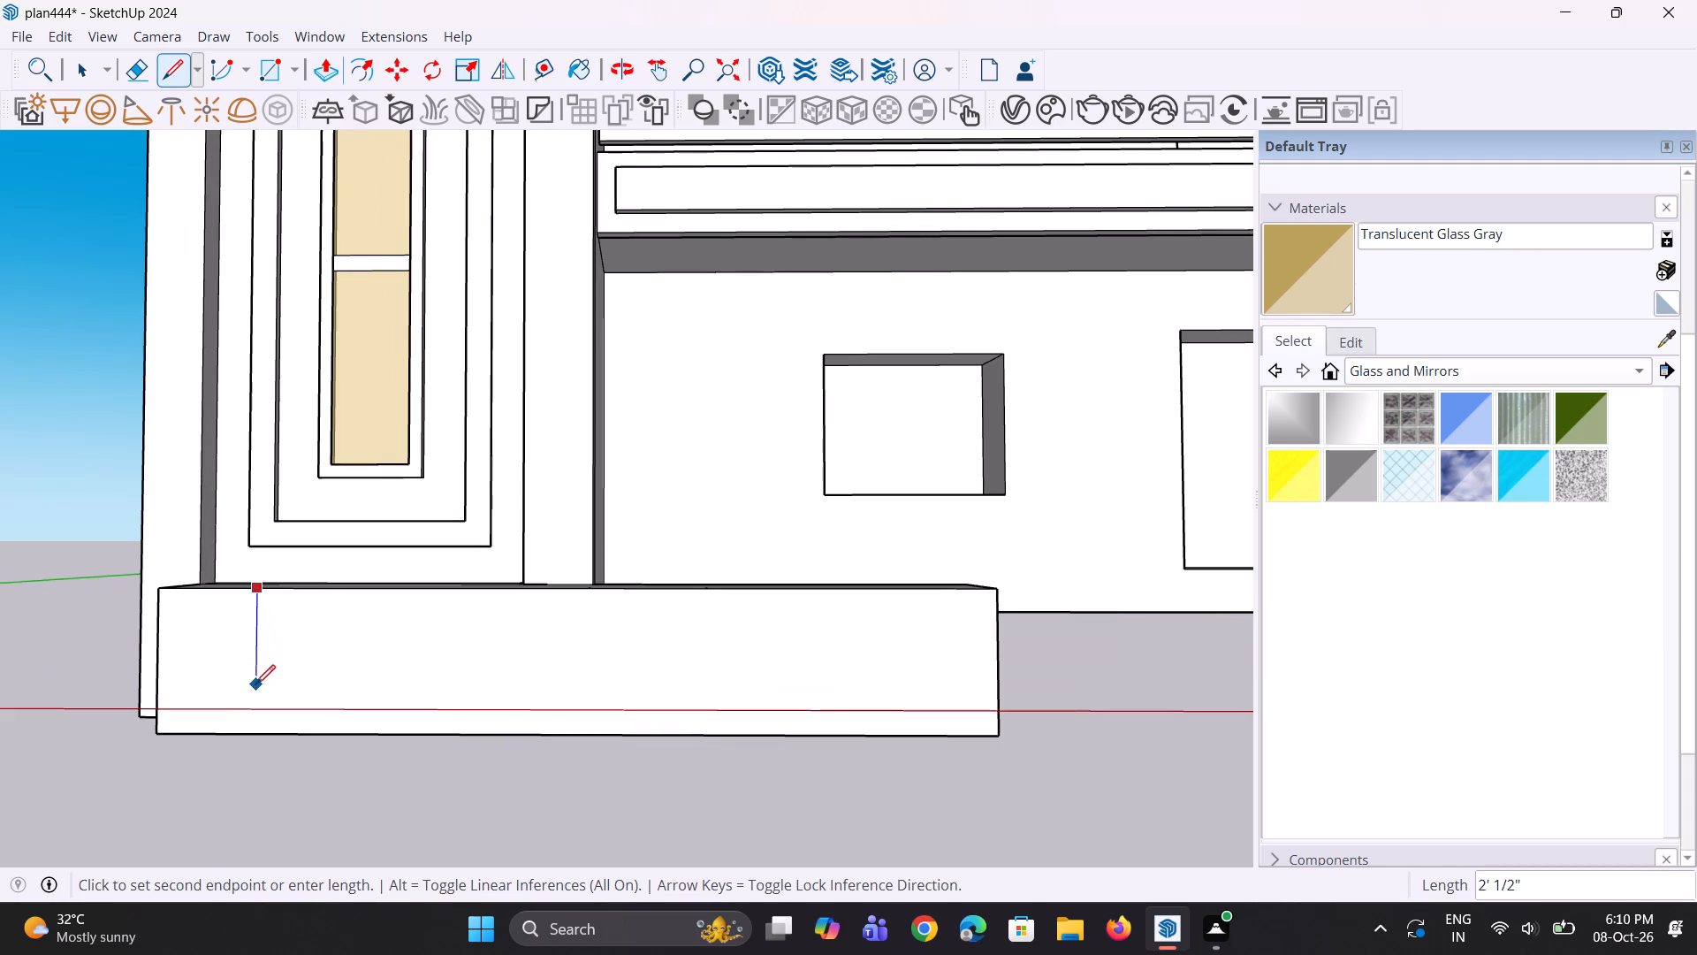
left_click(257, 677)
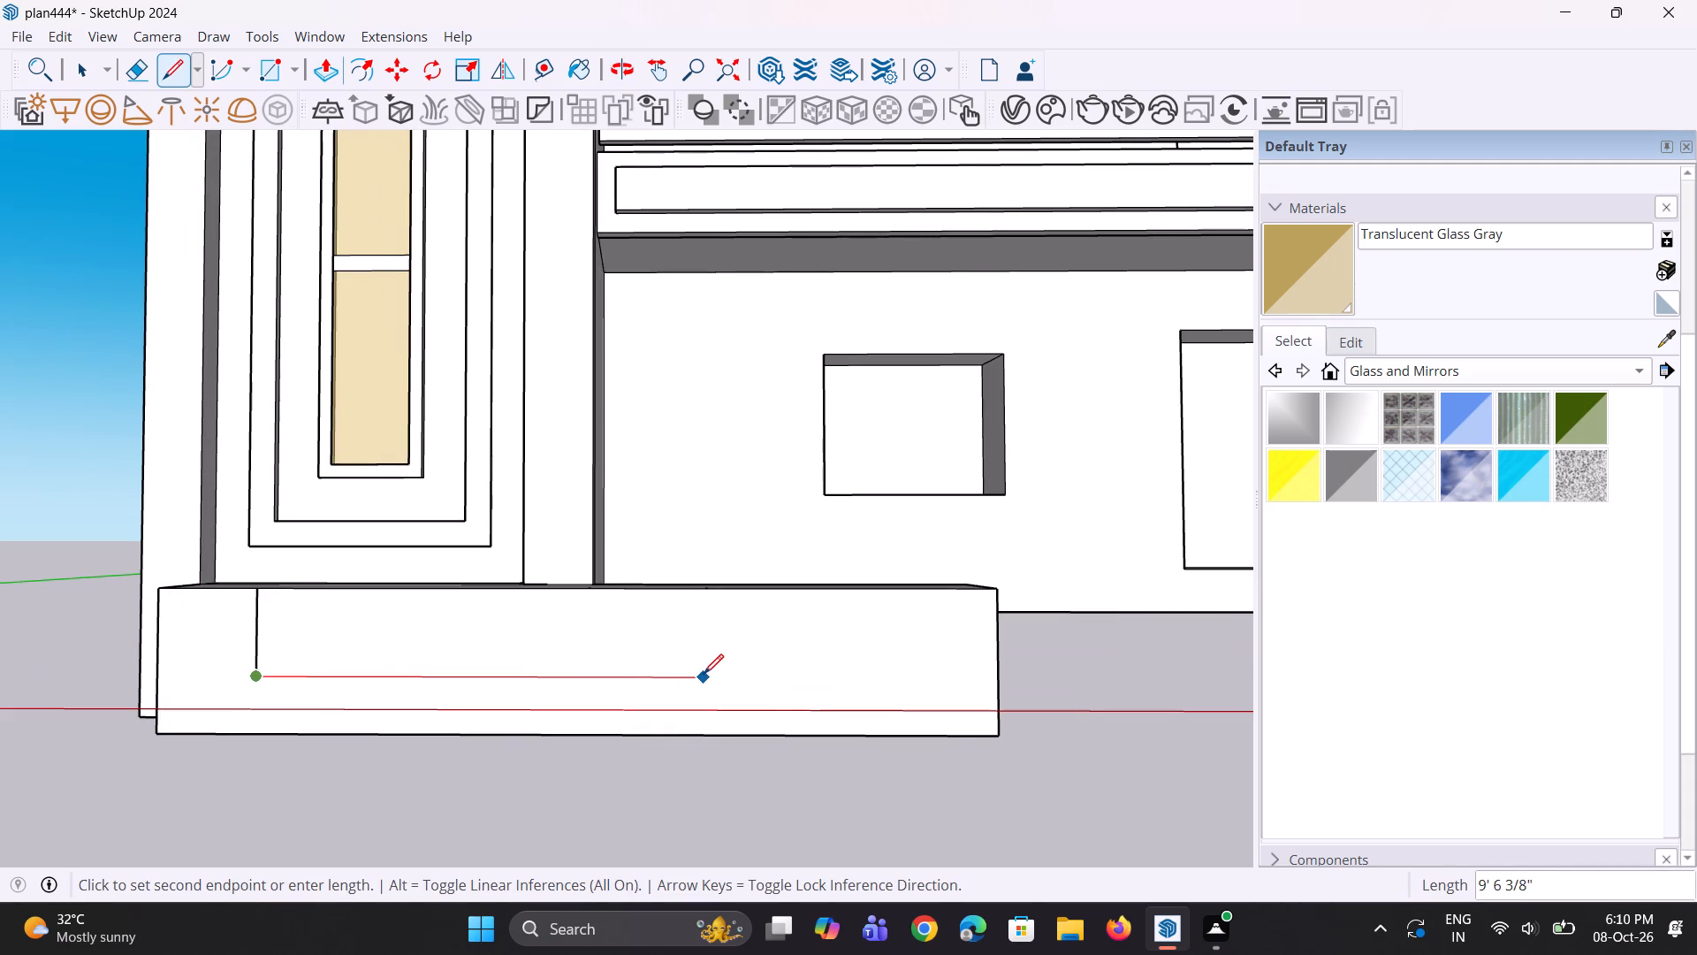
left_click(517, 668)
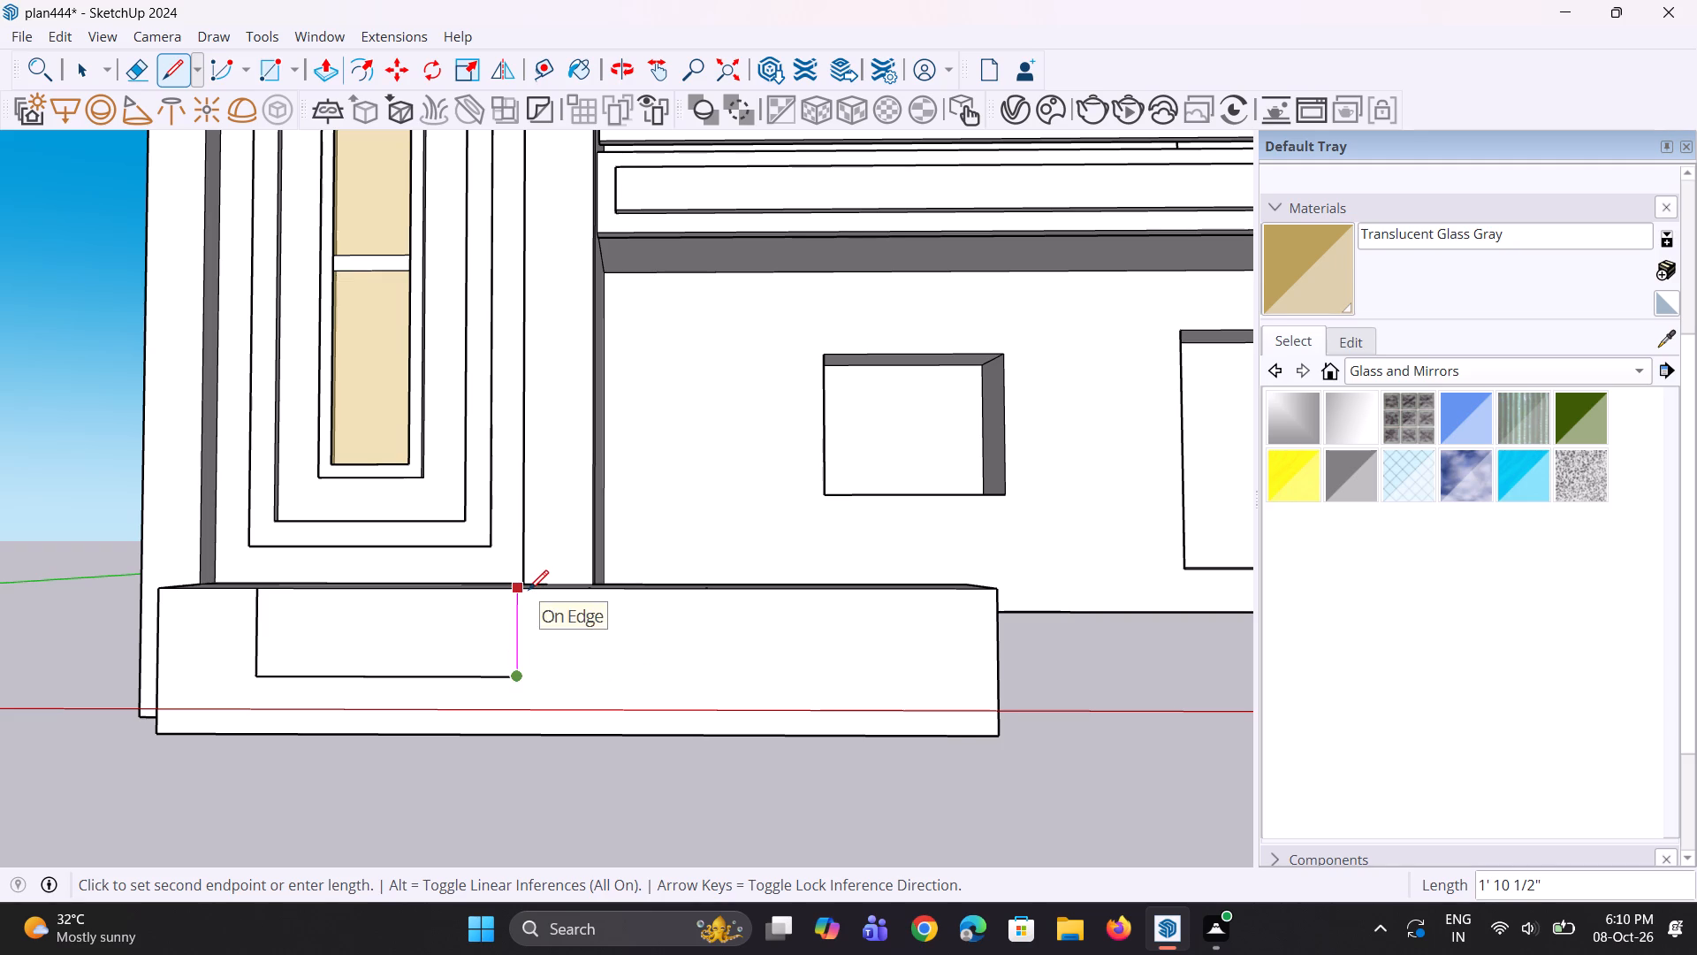
left_click(529, 590)
key("space")
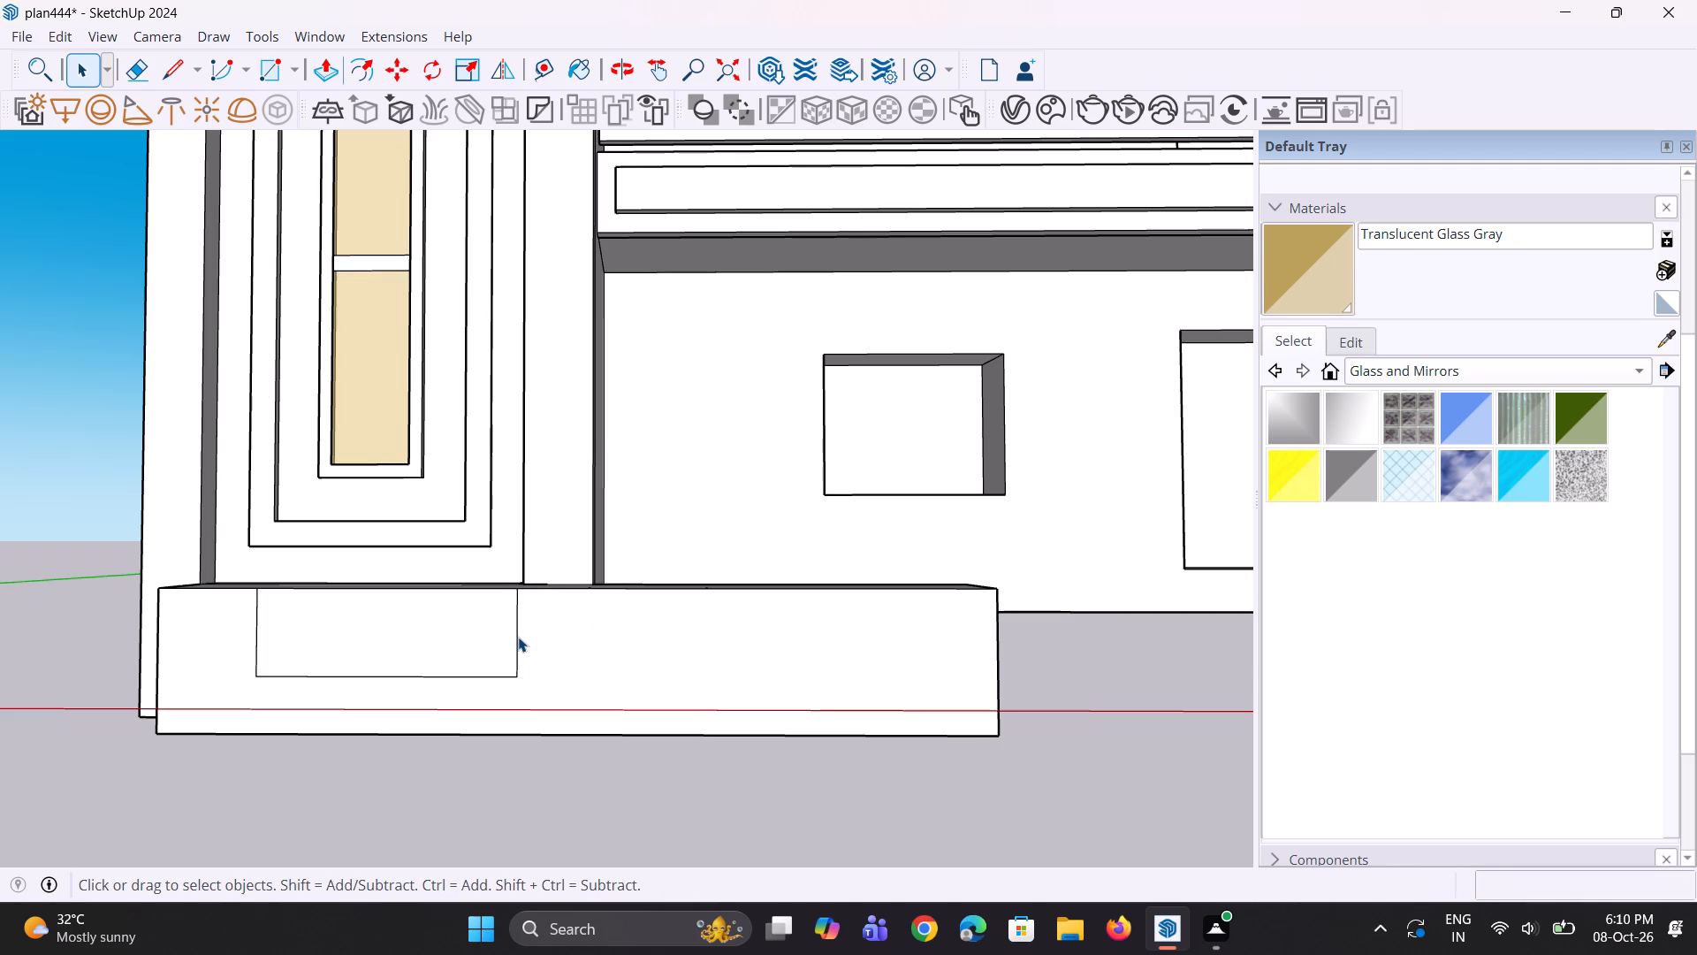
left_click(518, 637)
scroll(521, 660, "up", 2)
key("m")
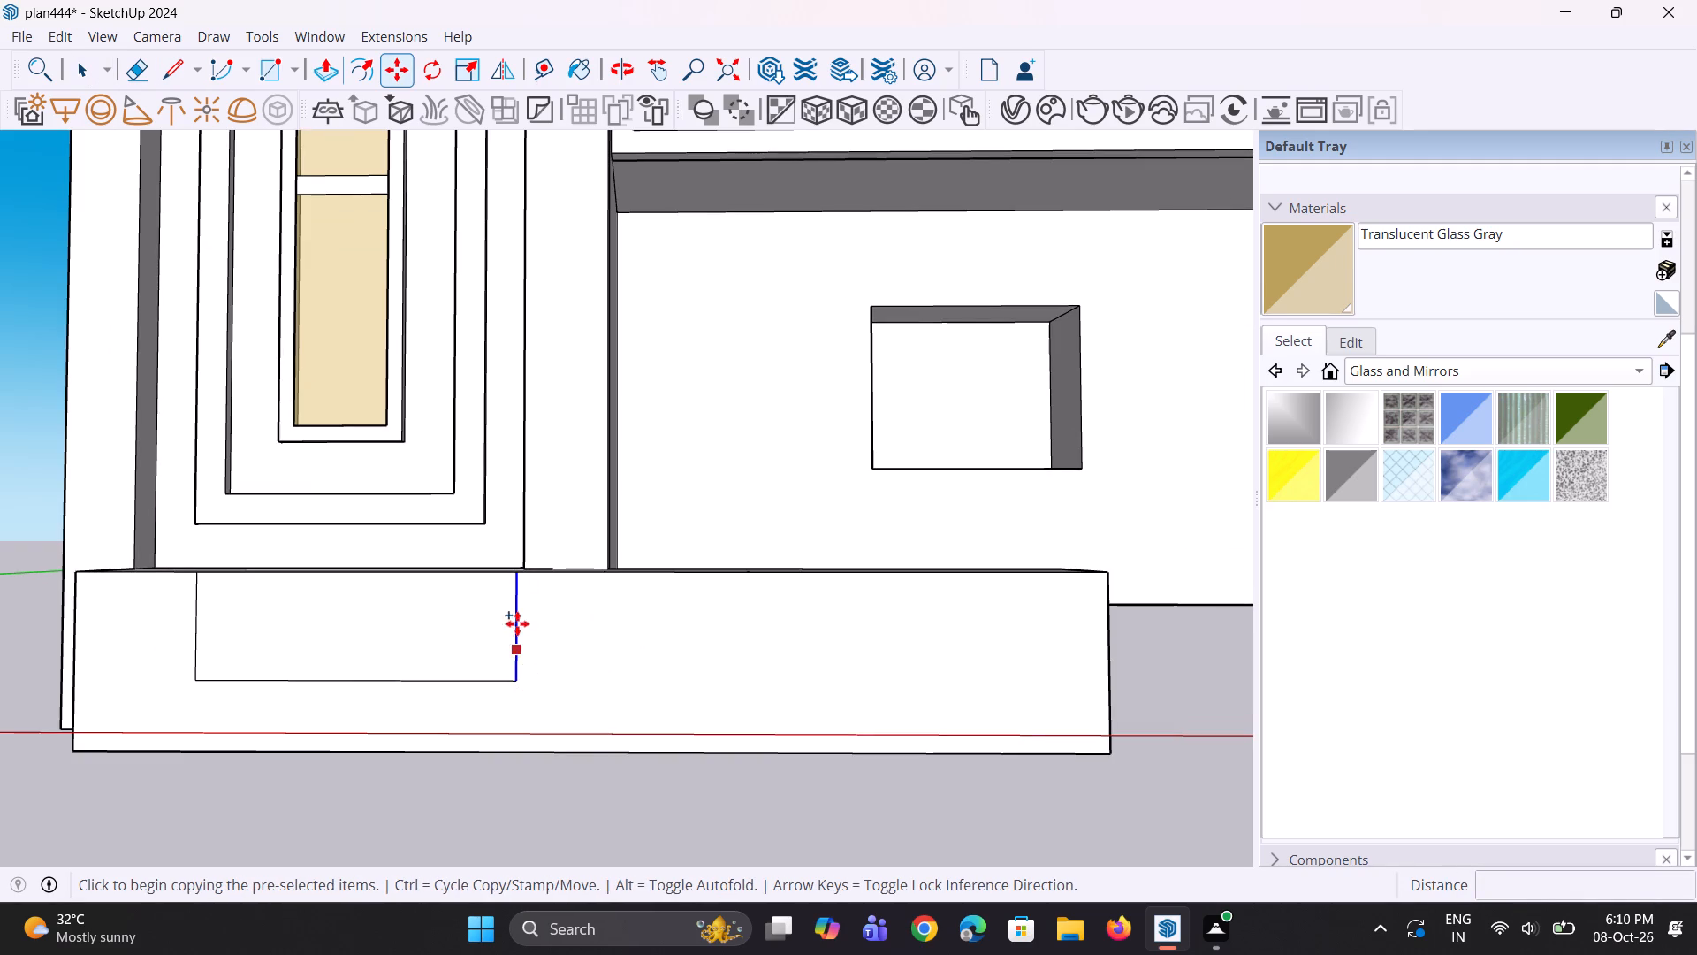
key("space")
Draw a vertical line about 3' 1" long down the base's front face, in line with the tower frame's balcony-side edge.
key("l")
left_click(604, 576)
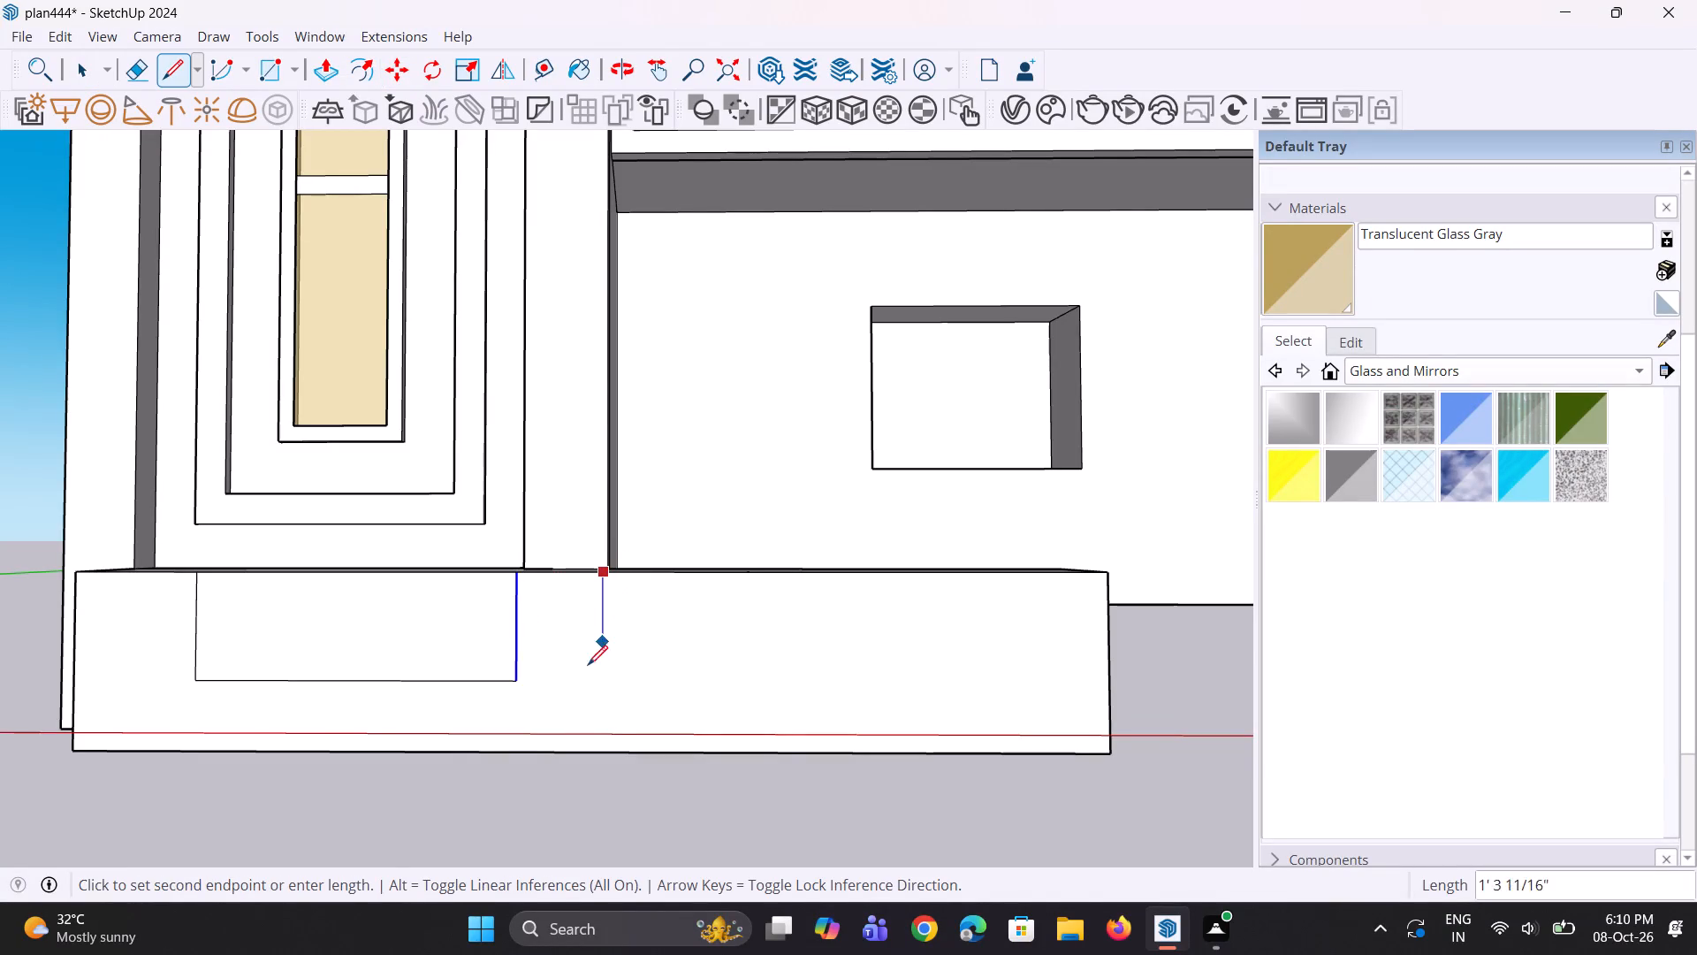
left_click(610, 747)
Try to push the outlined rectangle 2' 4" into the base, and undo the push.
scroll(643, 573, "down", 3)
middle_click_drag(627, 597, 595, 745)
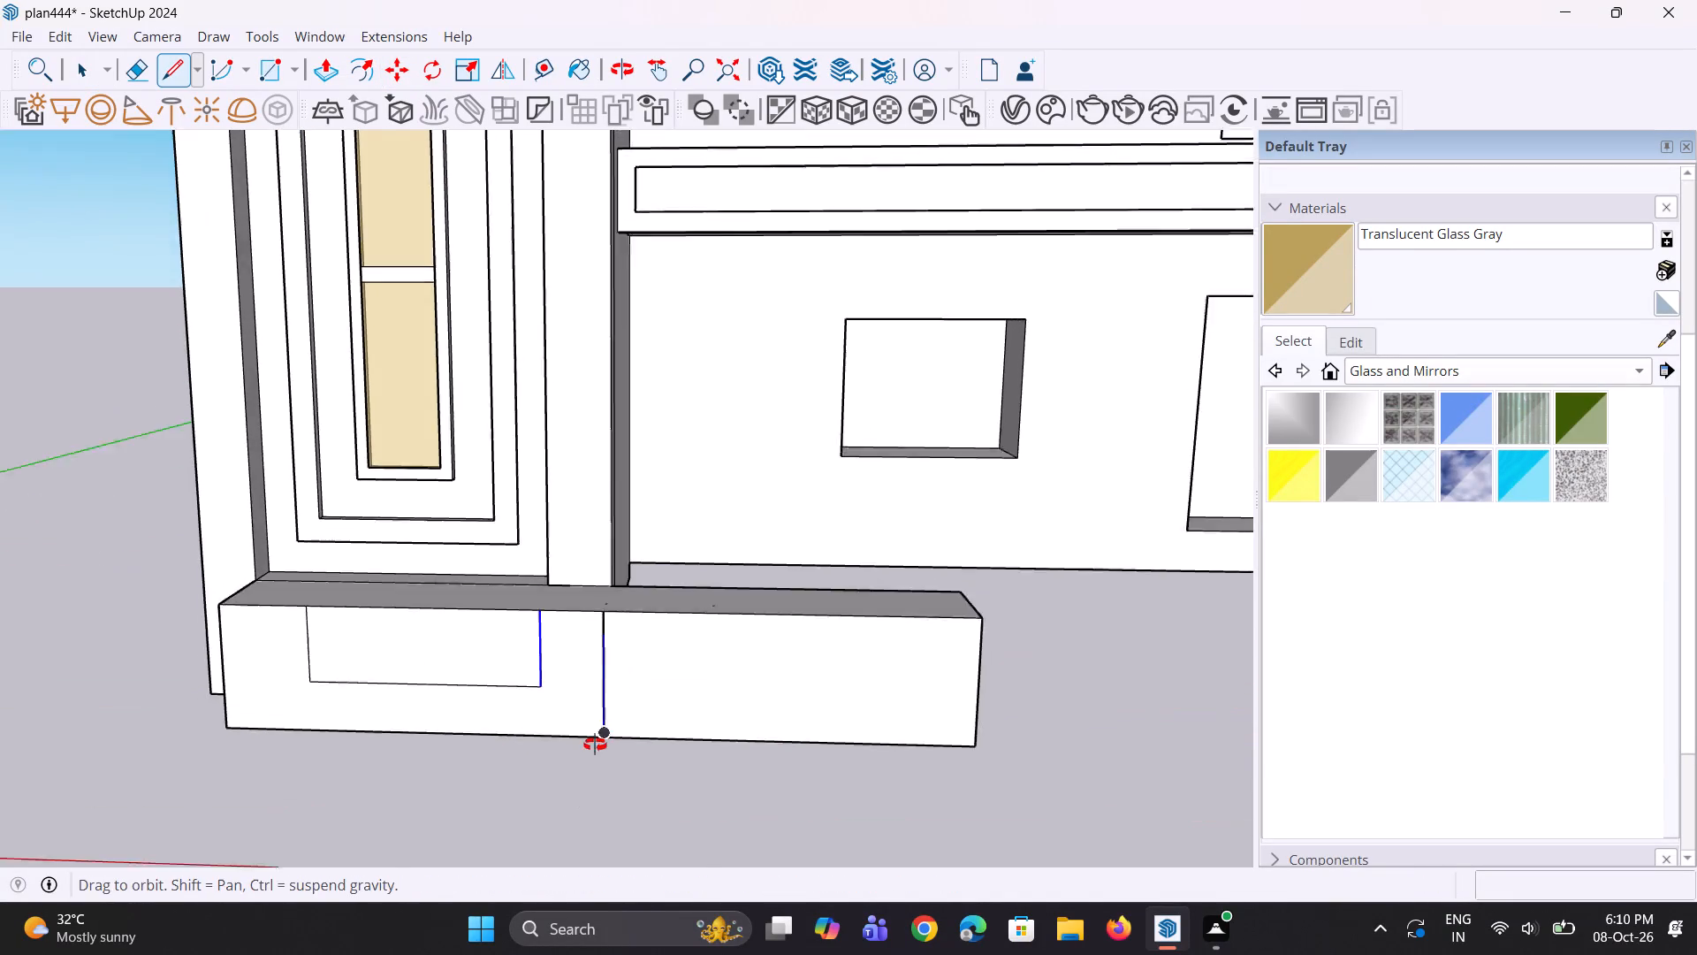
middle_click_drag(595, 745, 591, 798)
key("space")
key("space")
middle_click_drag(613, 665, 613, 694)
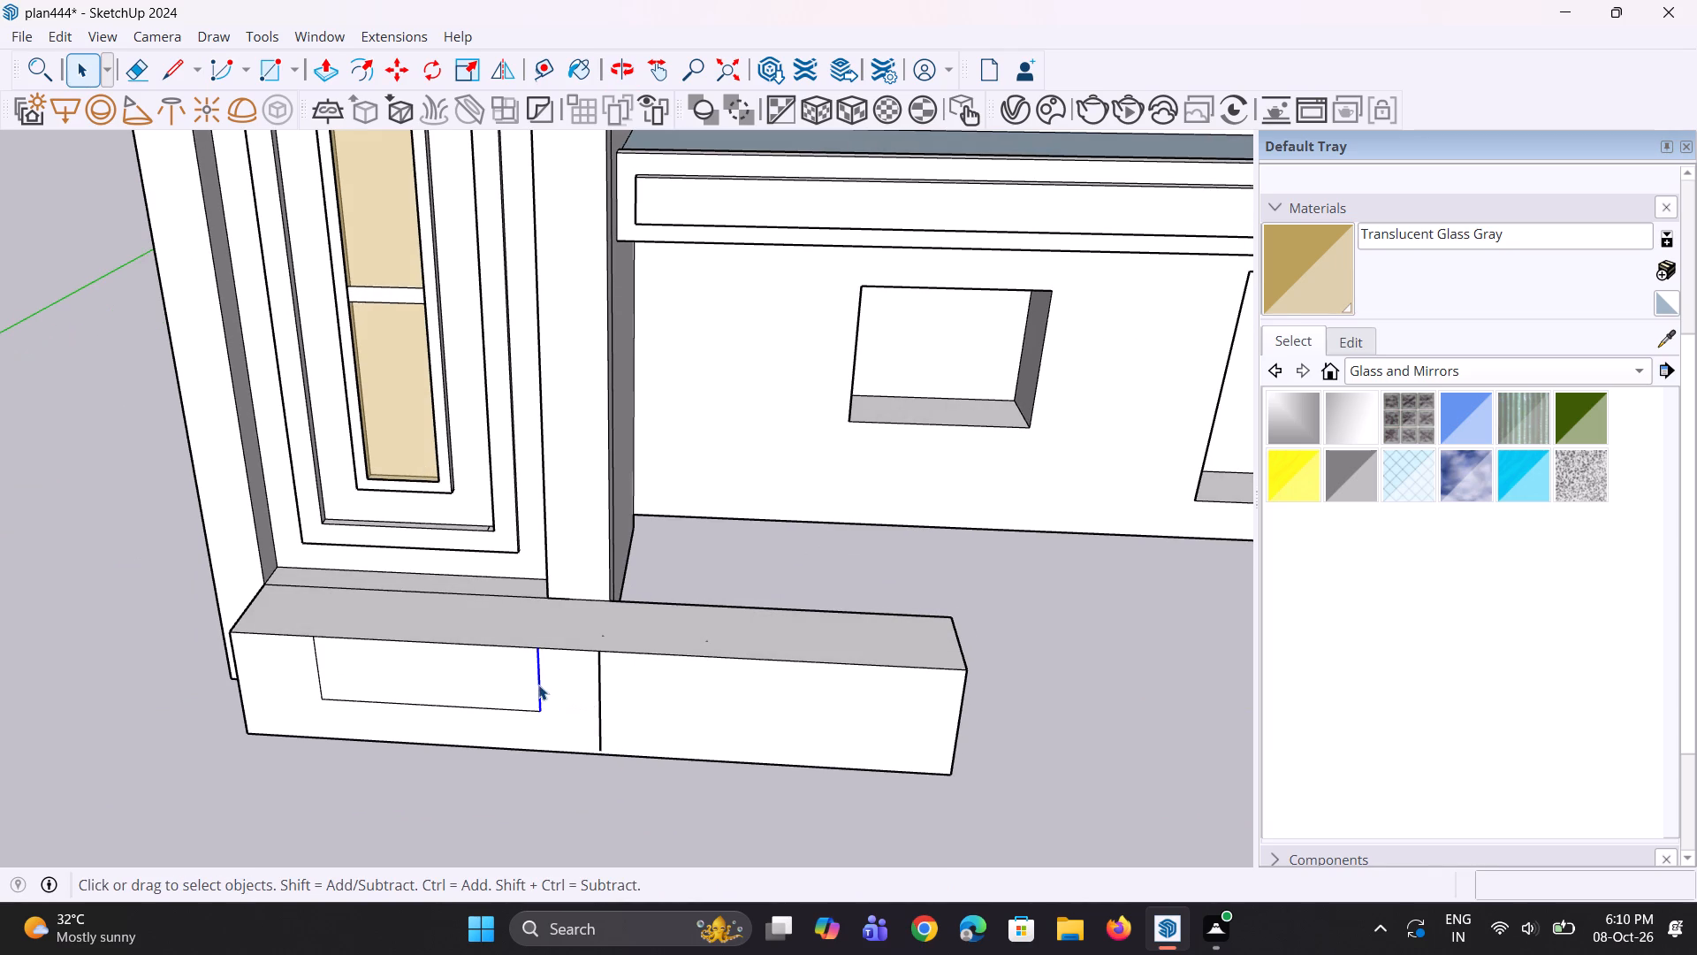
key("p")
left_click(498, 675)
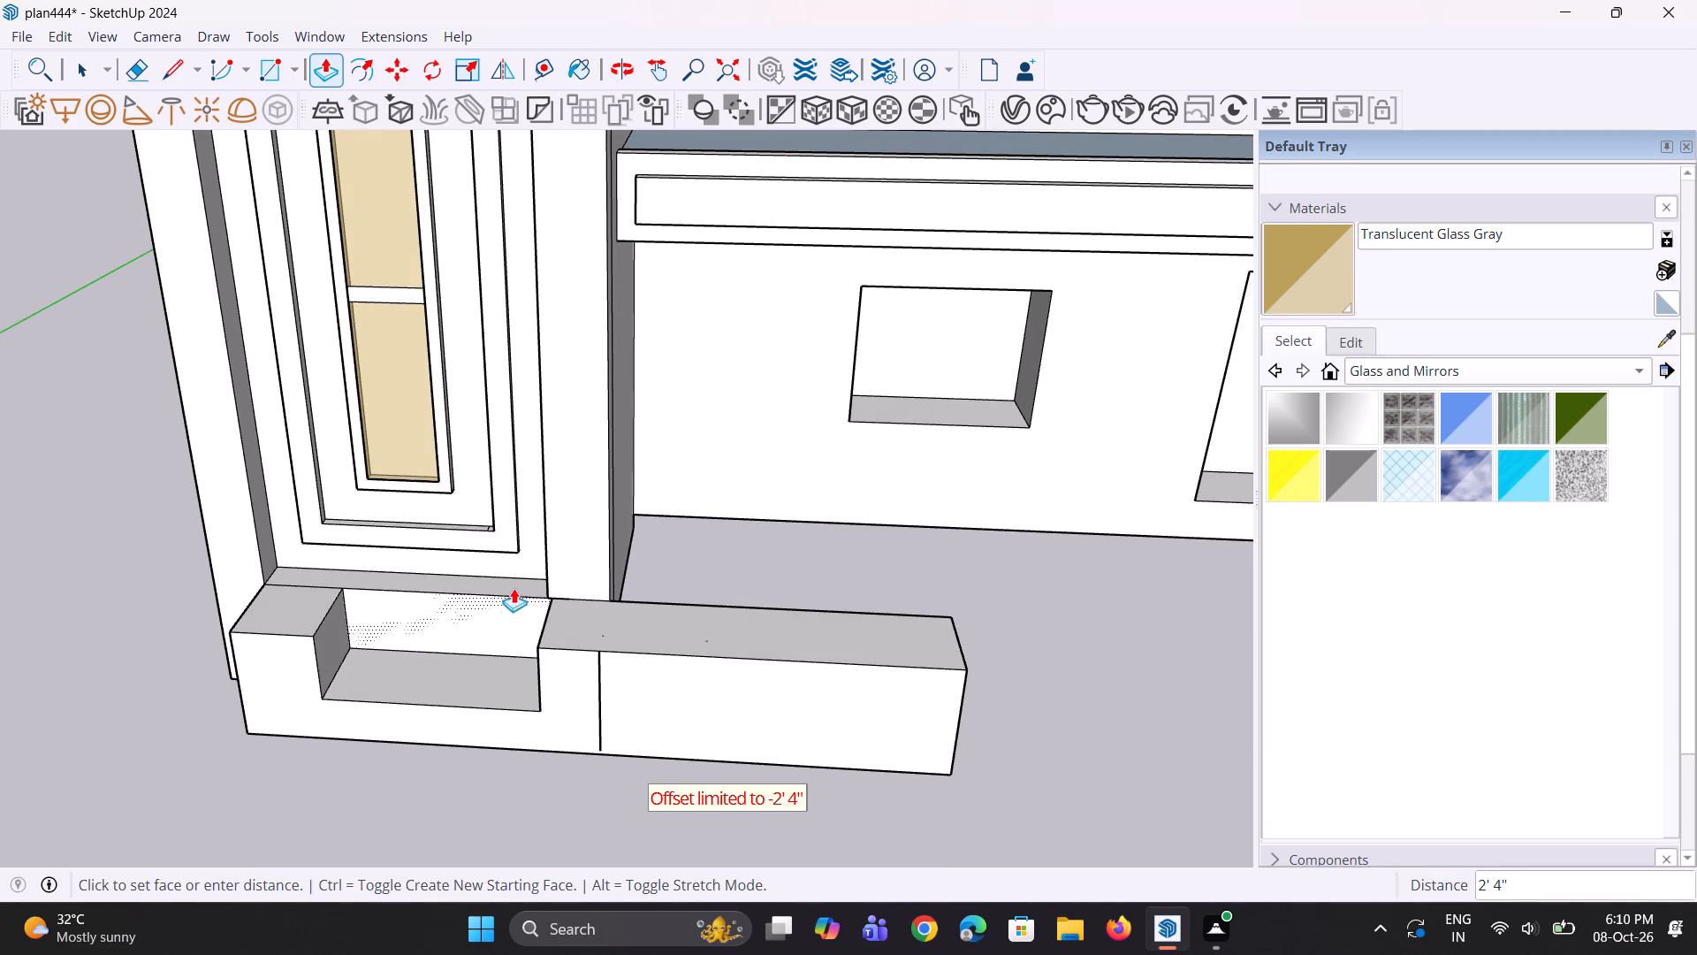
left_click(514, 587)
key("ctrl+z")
Push the outlined rectangle about 1' 10 1/2" into the base to form a recess open at the top.
left_click(483, 681)
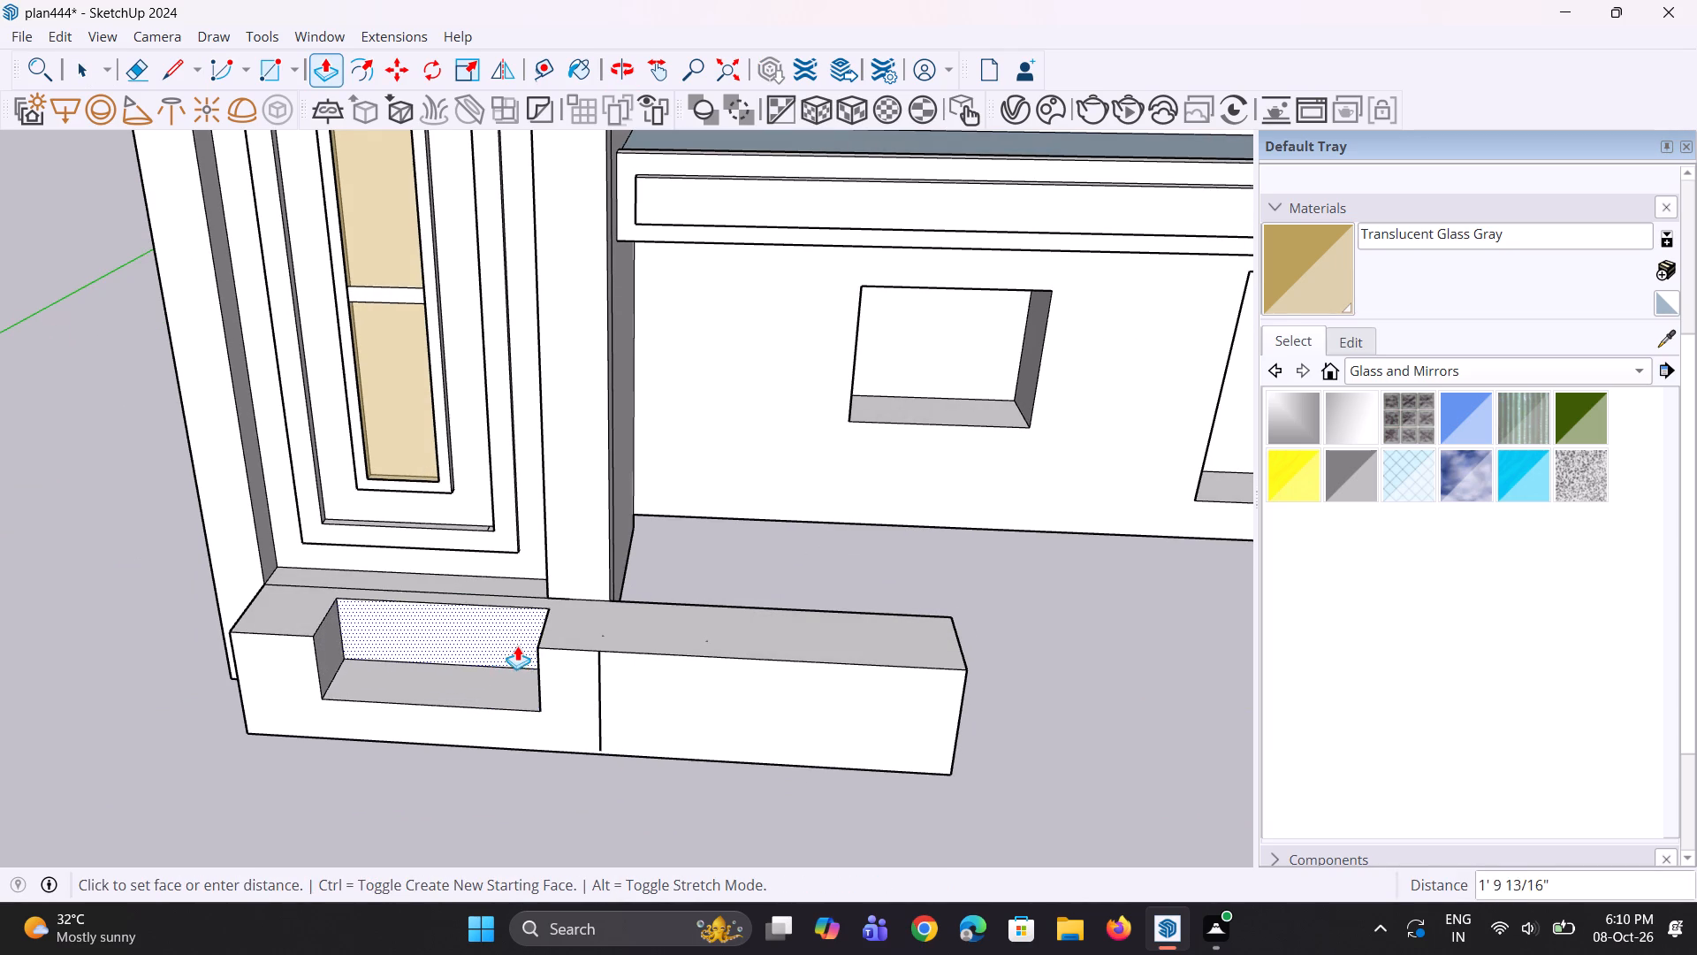
left_click(517, 646)
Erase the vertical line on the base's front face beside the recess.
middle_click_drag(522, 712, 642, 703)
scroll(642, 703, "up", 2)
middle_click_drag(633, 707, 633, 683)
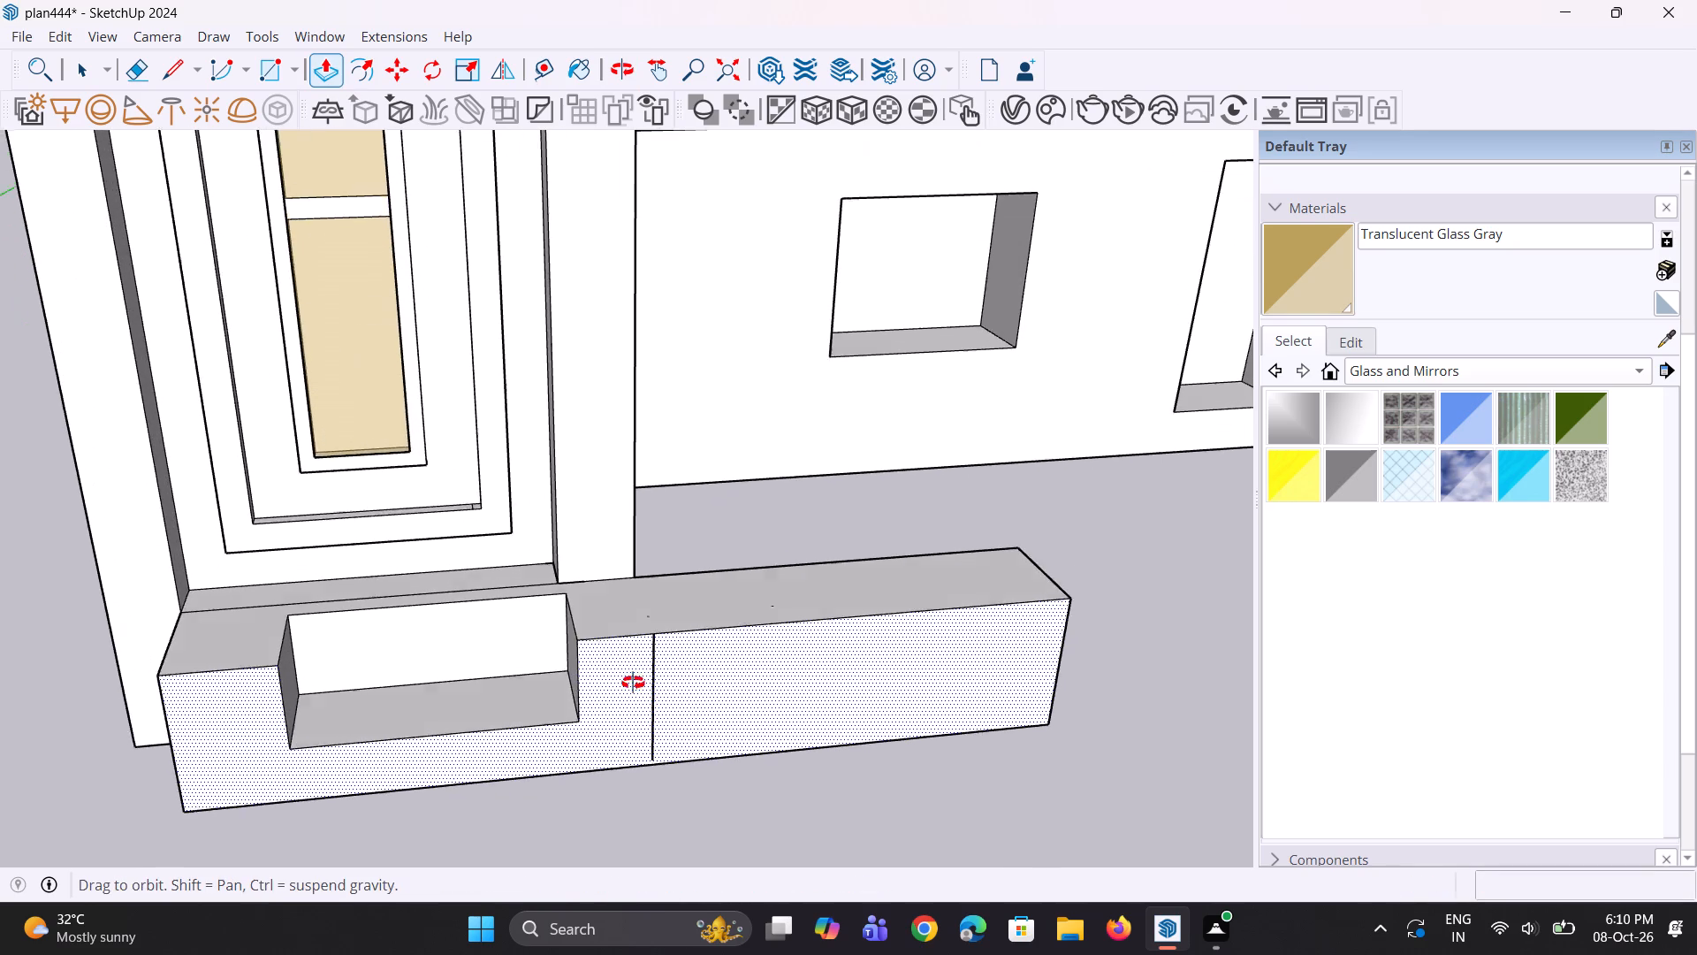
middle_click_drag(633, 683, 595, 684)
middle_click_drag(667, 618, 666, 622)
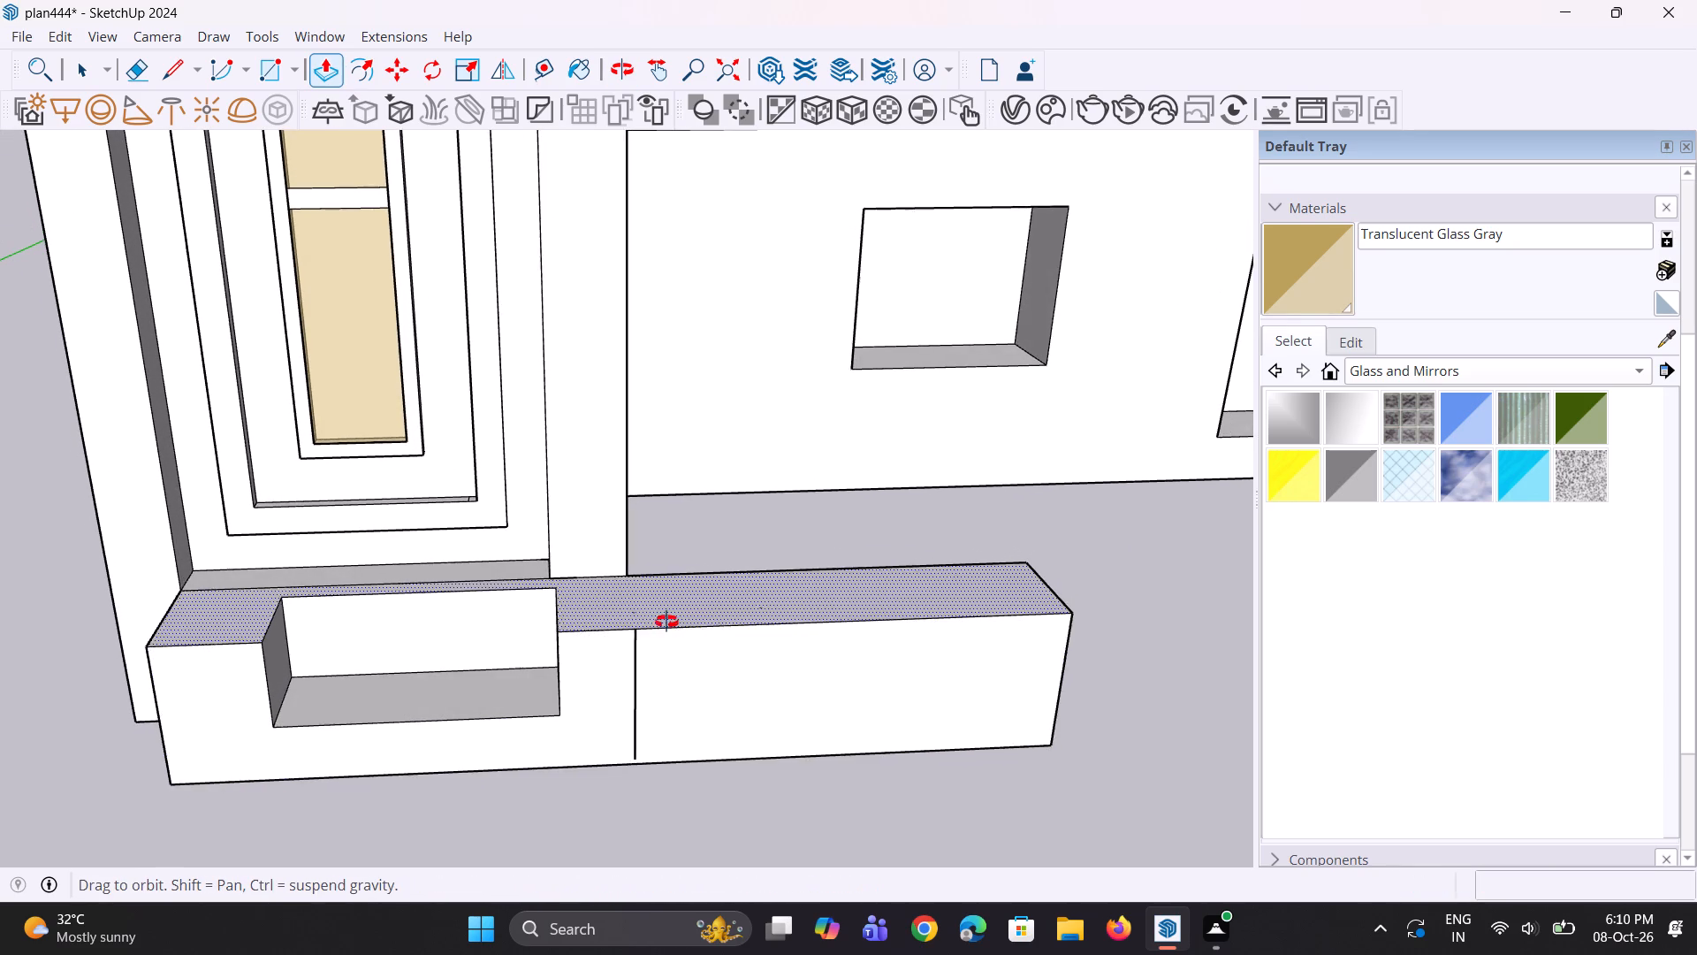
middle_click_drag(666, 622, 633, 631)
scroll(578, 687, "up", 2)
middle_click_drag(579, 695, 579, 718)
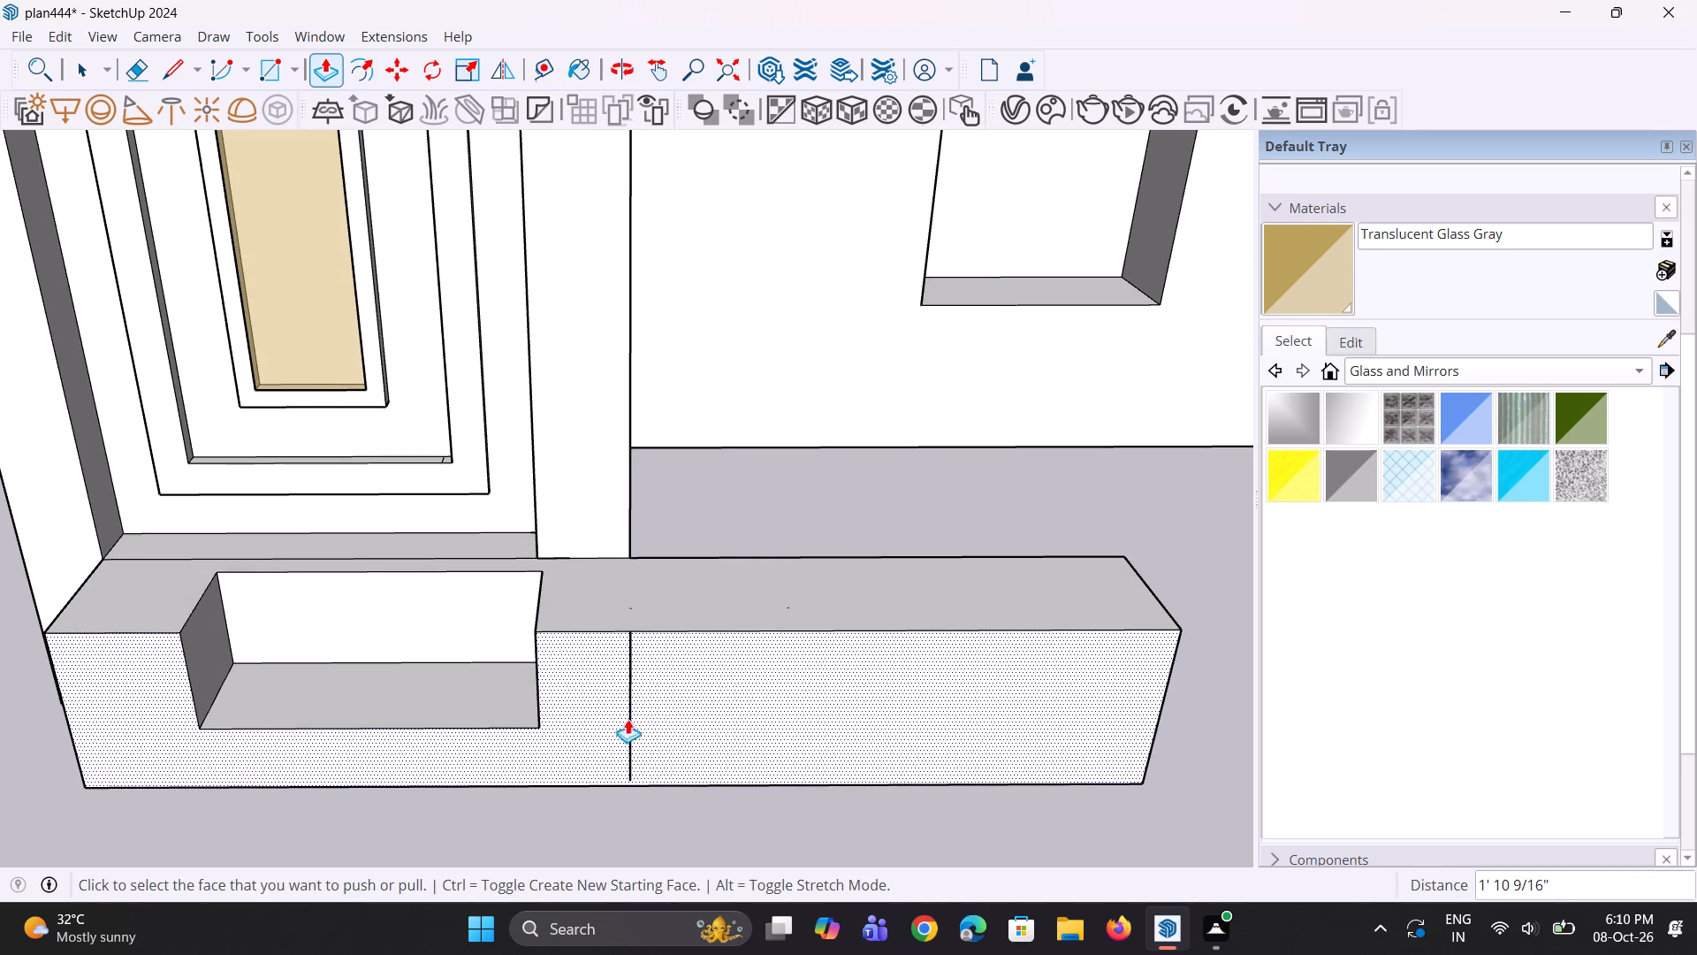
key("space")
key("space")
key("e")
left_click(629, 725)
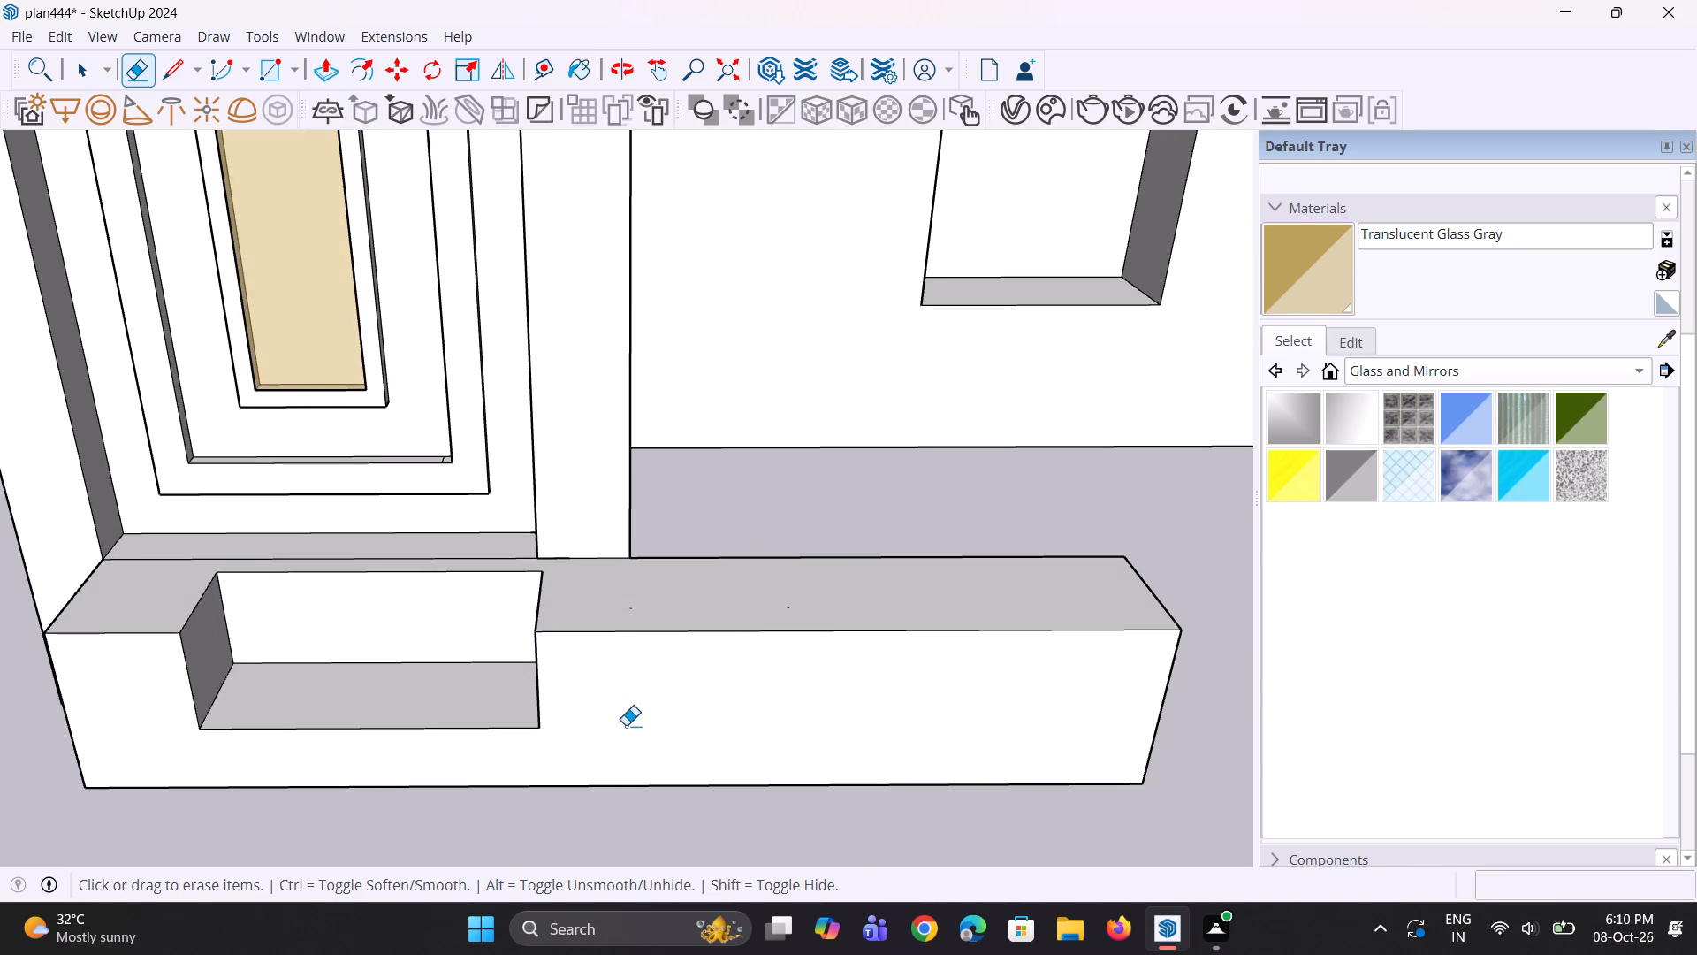
Push the base's front face back about 3 3/4".
middle_click_drag(640, 729, 634, 789)
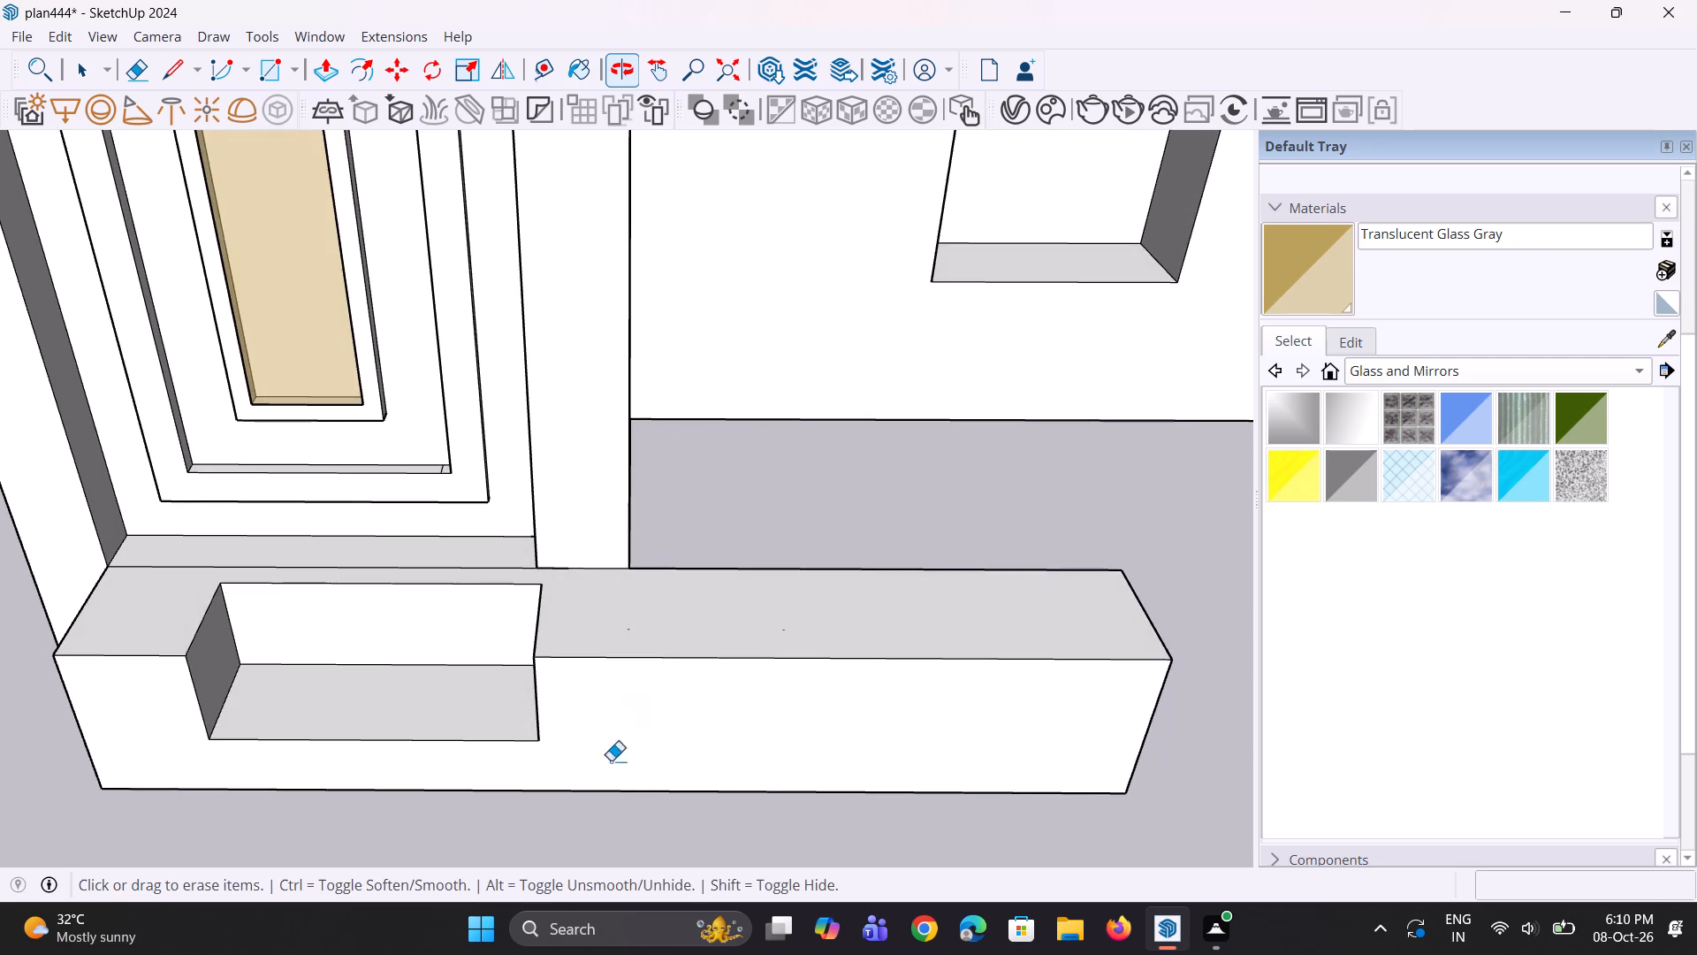
scroll(564, 723, "down", 4)
key("p")
left_click(588, 760)
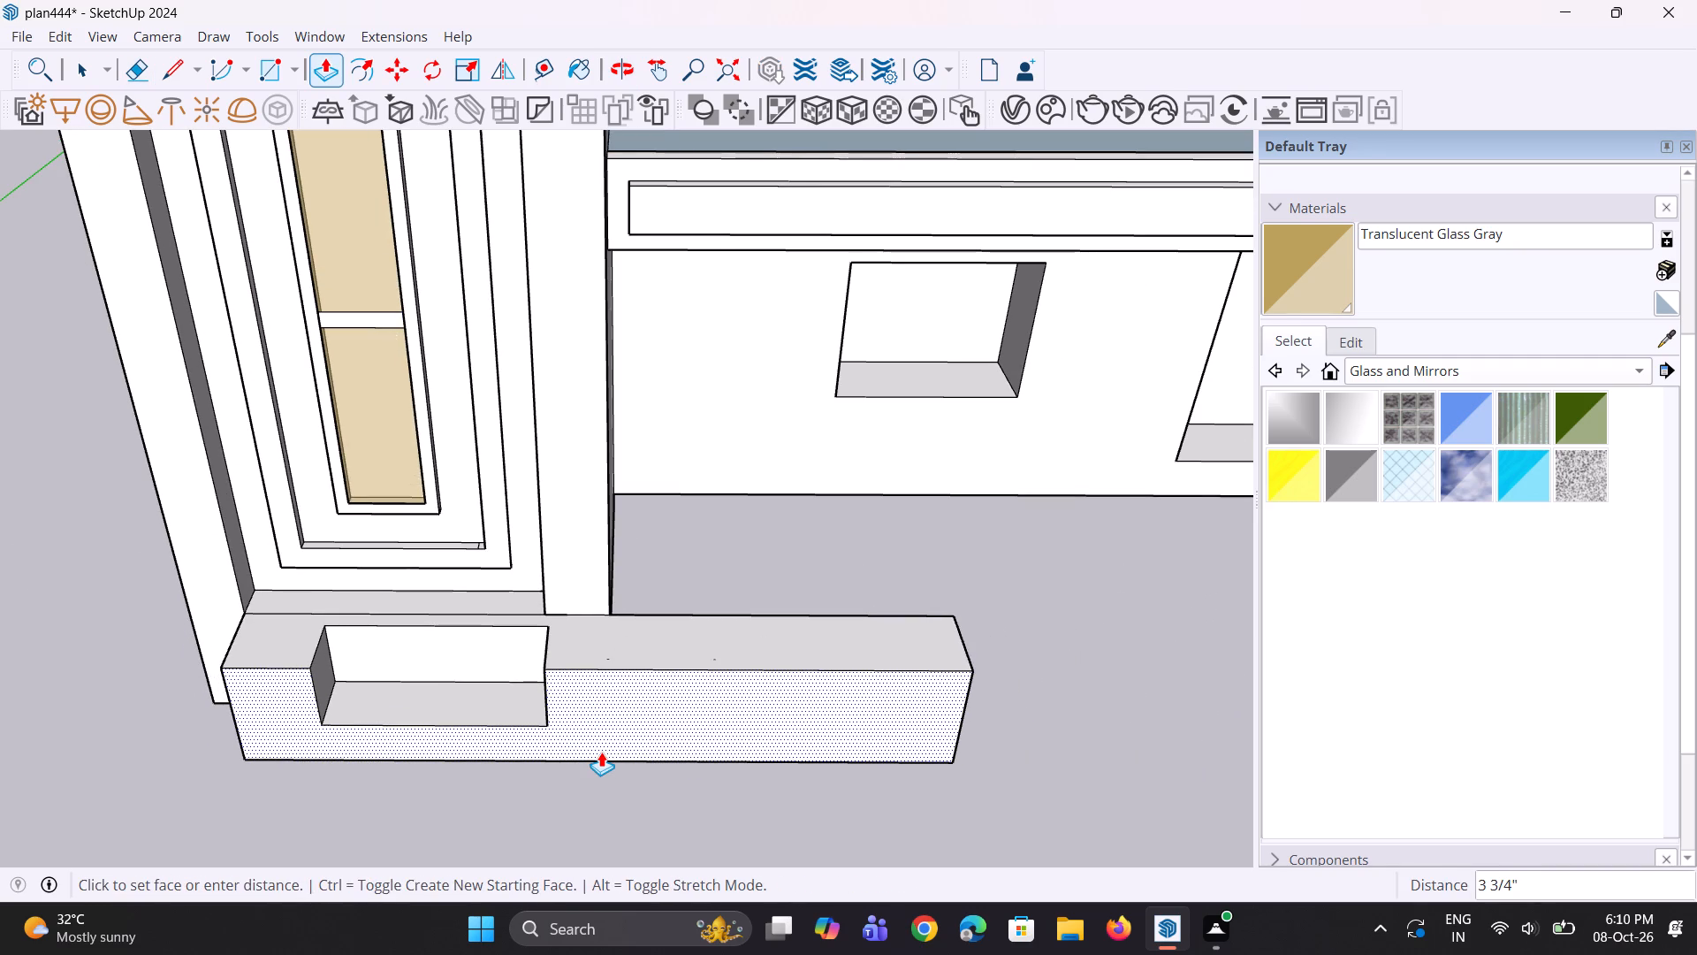
left_click(601, 752)
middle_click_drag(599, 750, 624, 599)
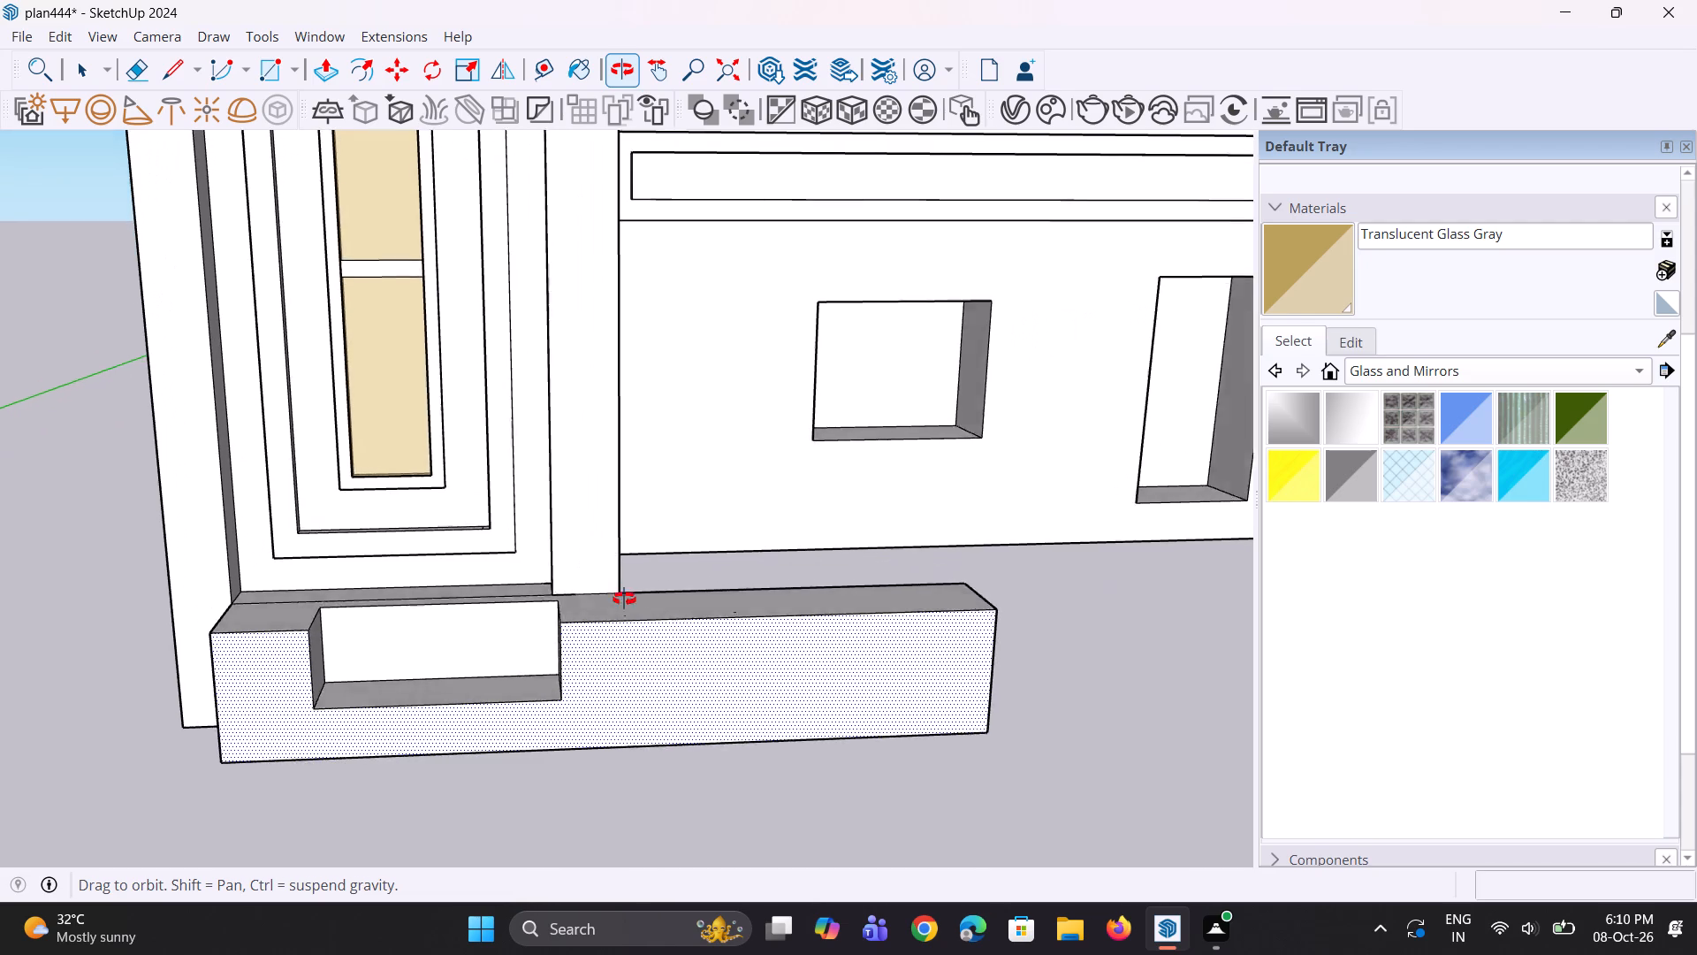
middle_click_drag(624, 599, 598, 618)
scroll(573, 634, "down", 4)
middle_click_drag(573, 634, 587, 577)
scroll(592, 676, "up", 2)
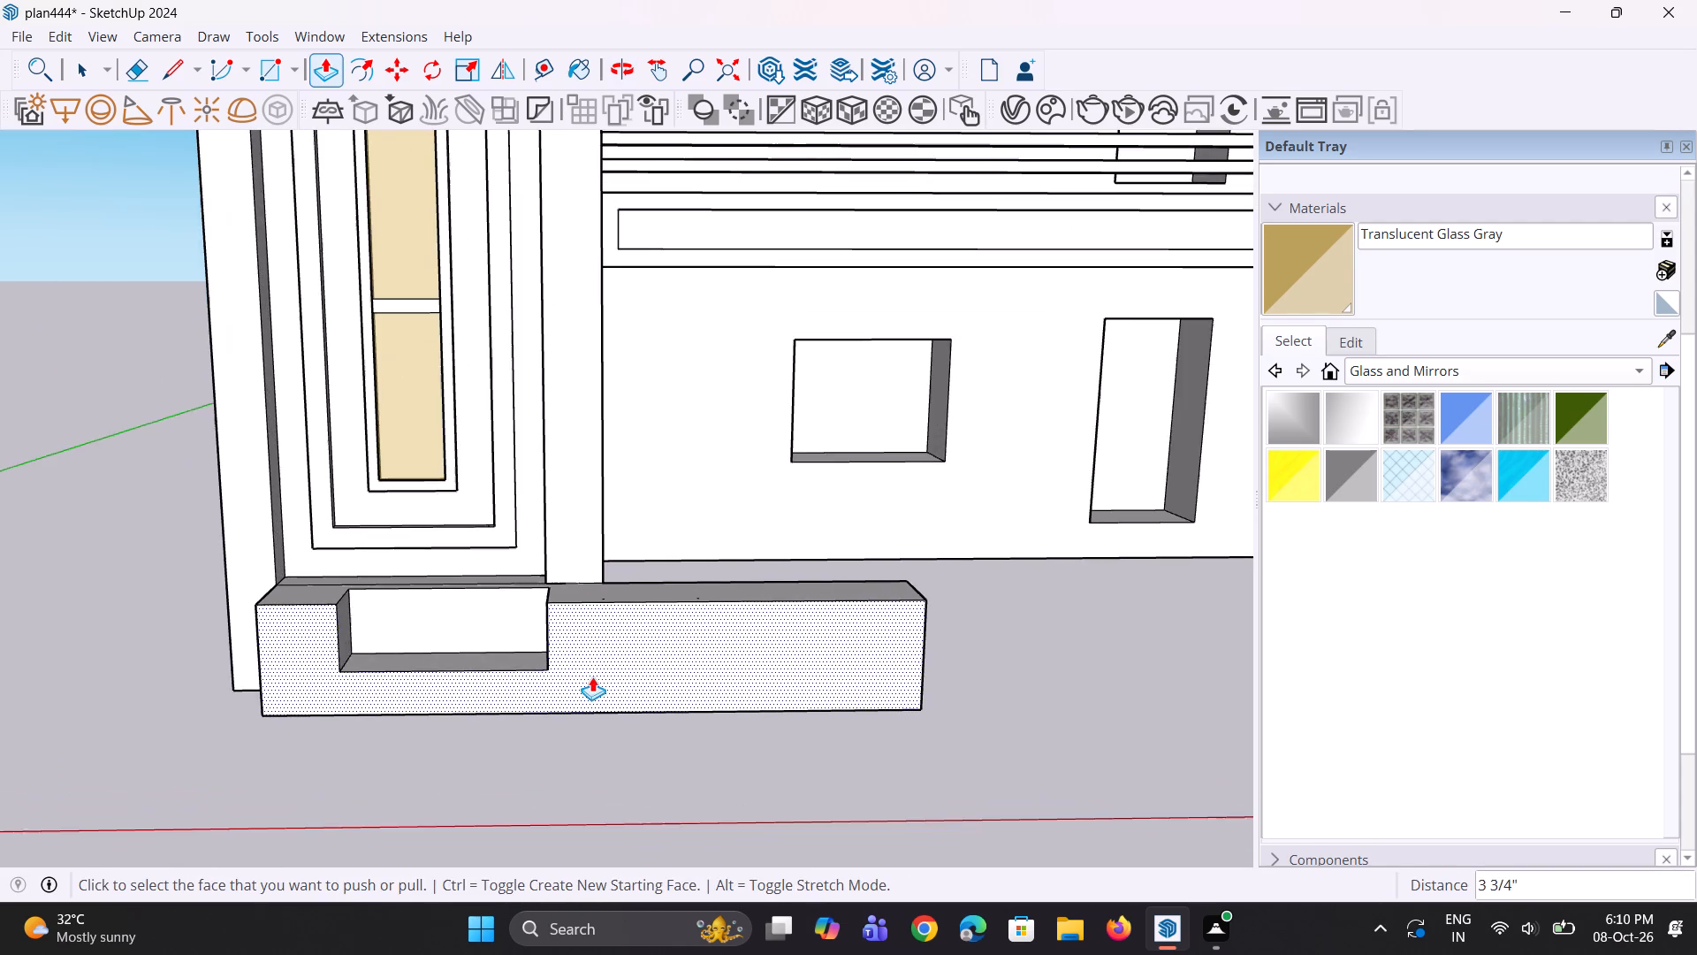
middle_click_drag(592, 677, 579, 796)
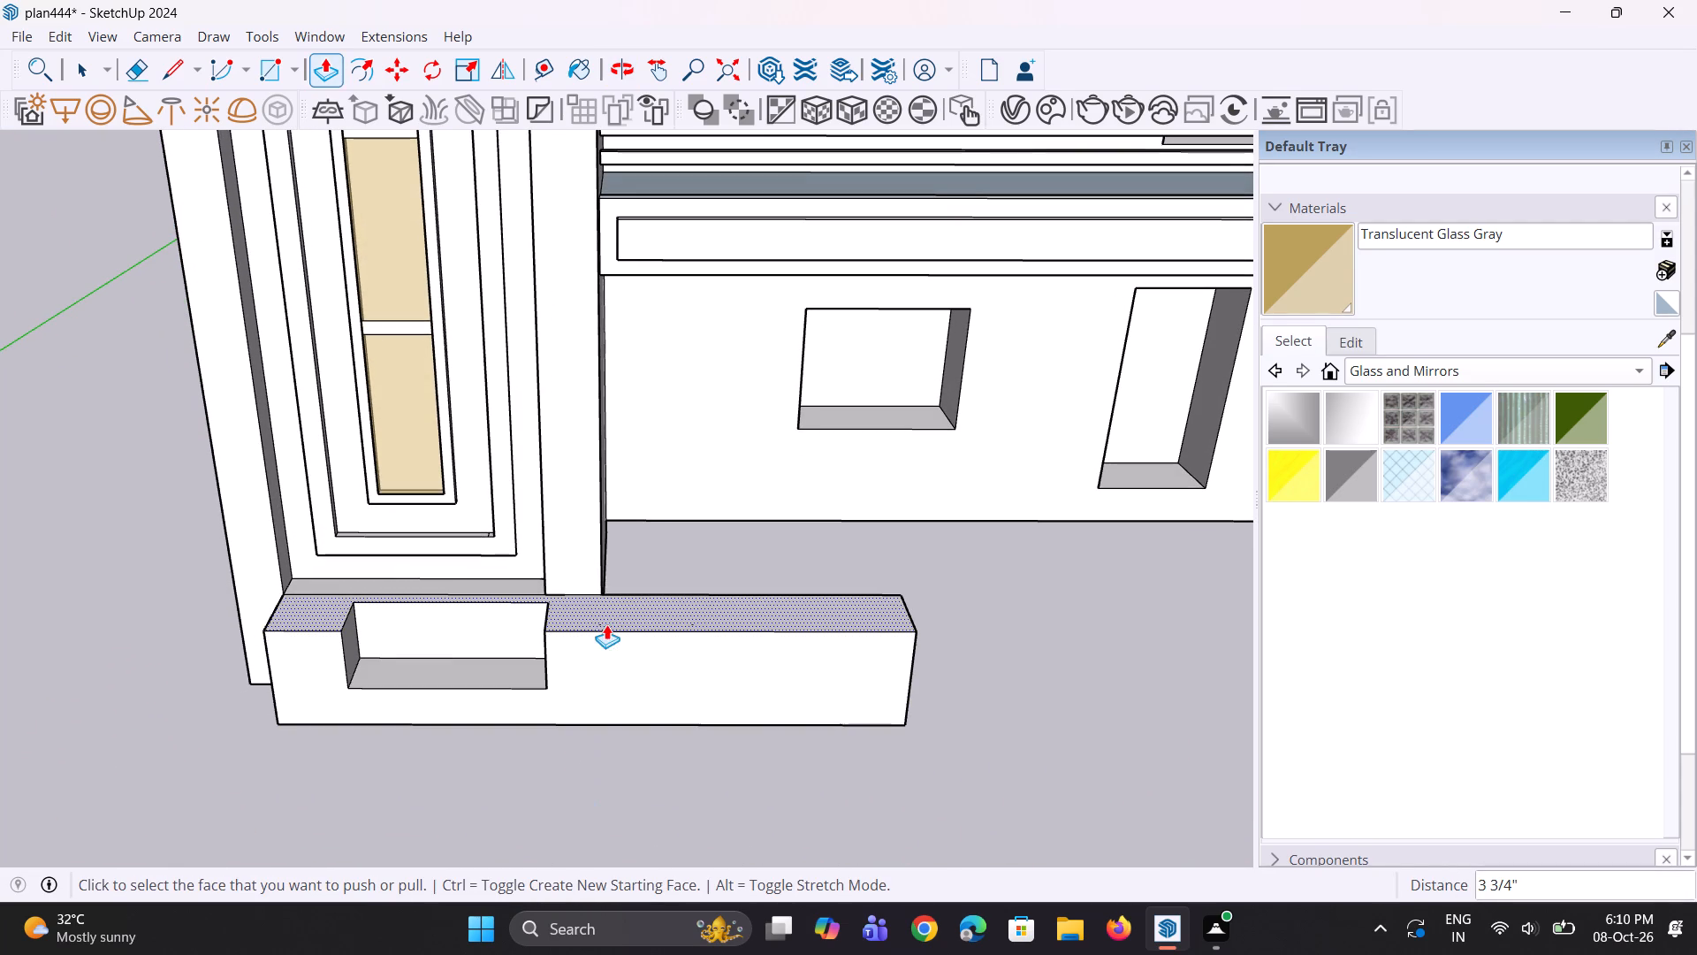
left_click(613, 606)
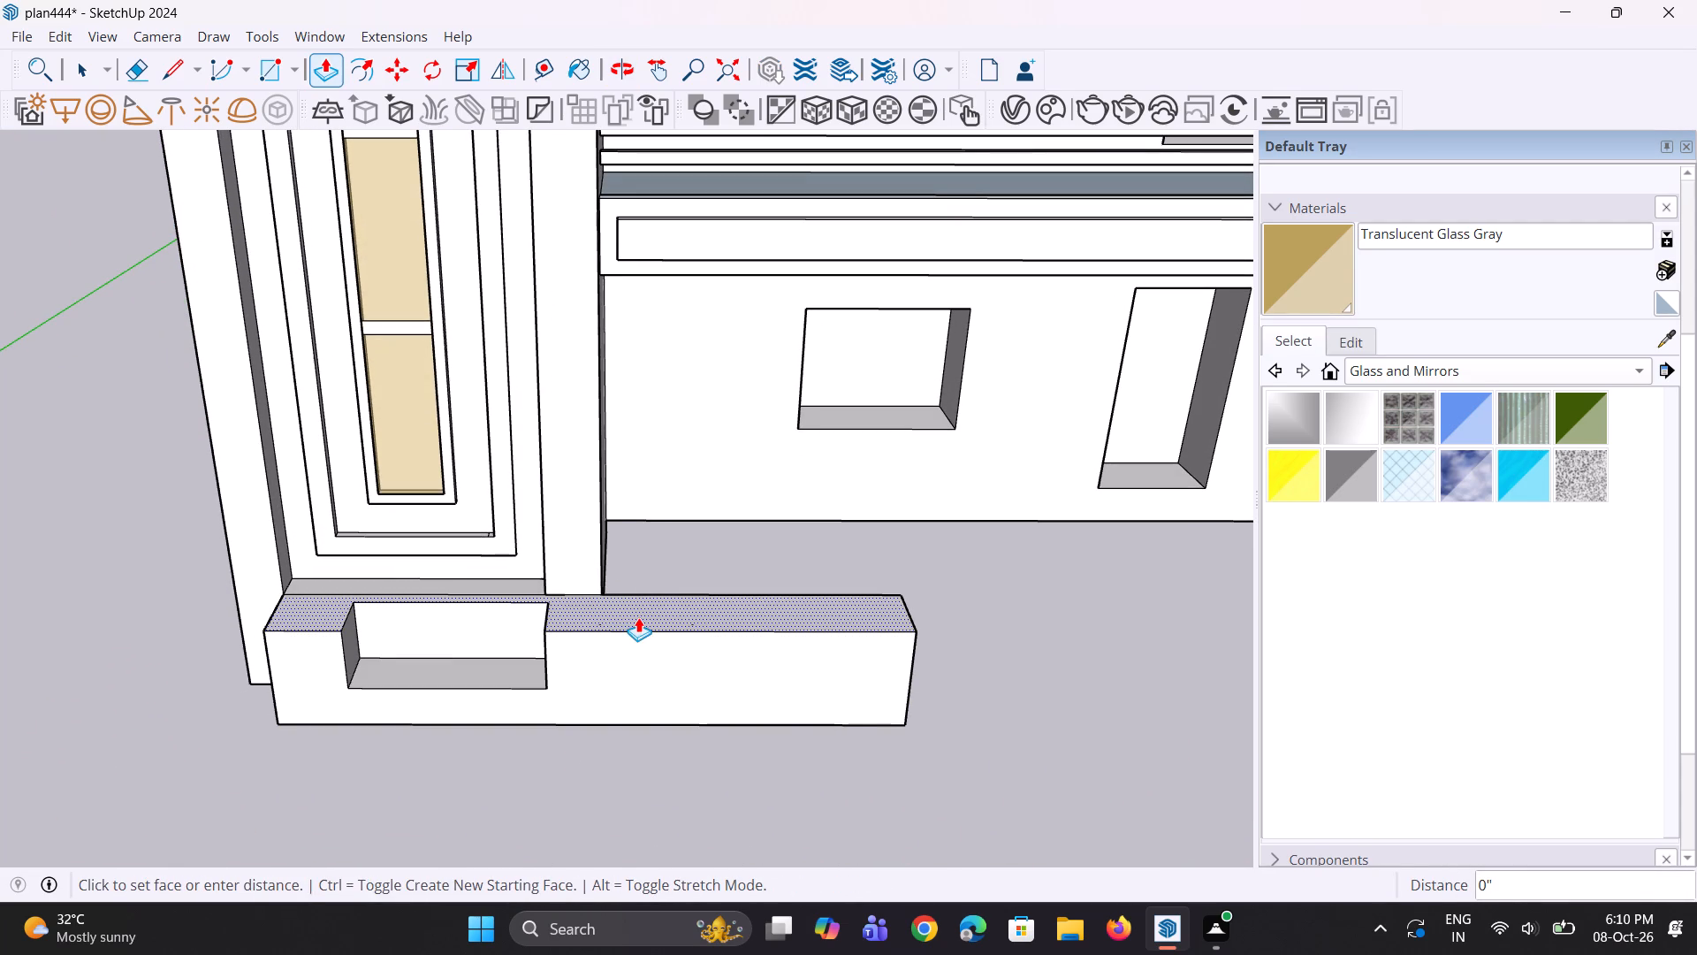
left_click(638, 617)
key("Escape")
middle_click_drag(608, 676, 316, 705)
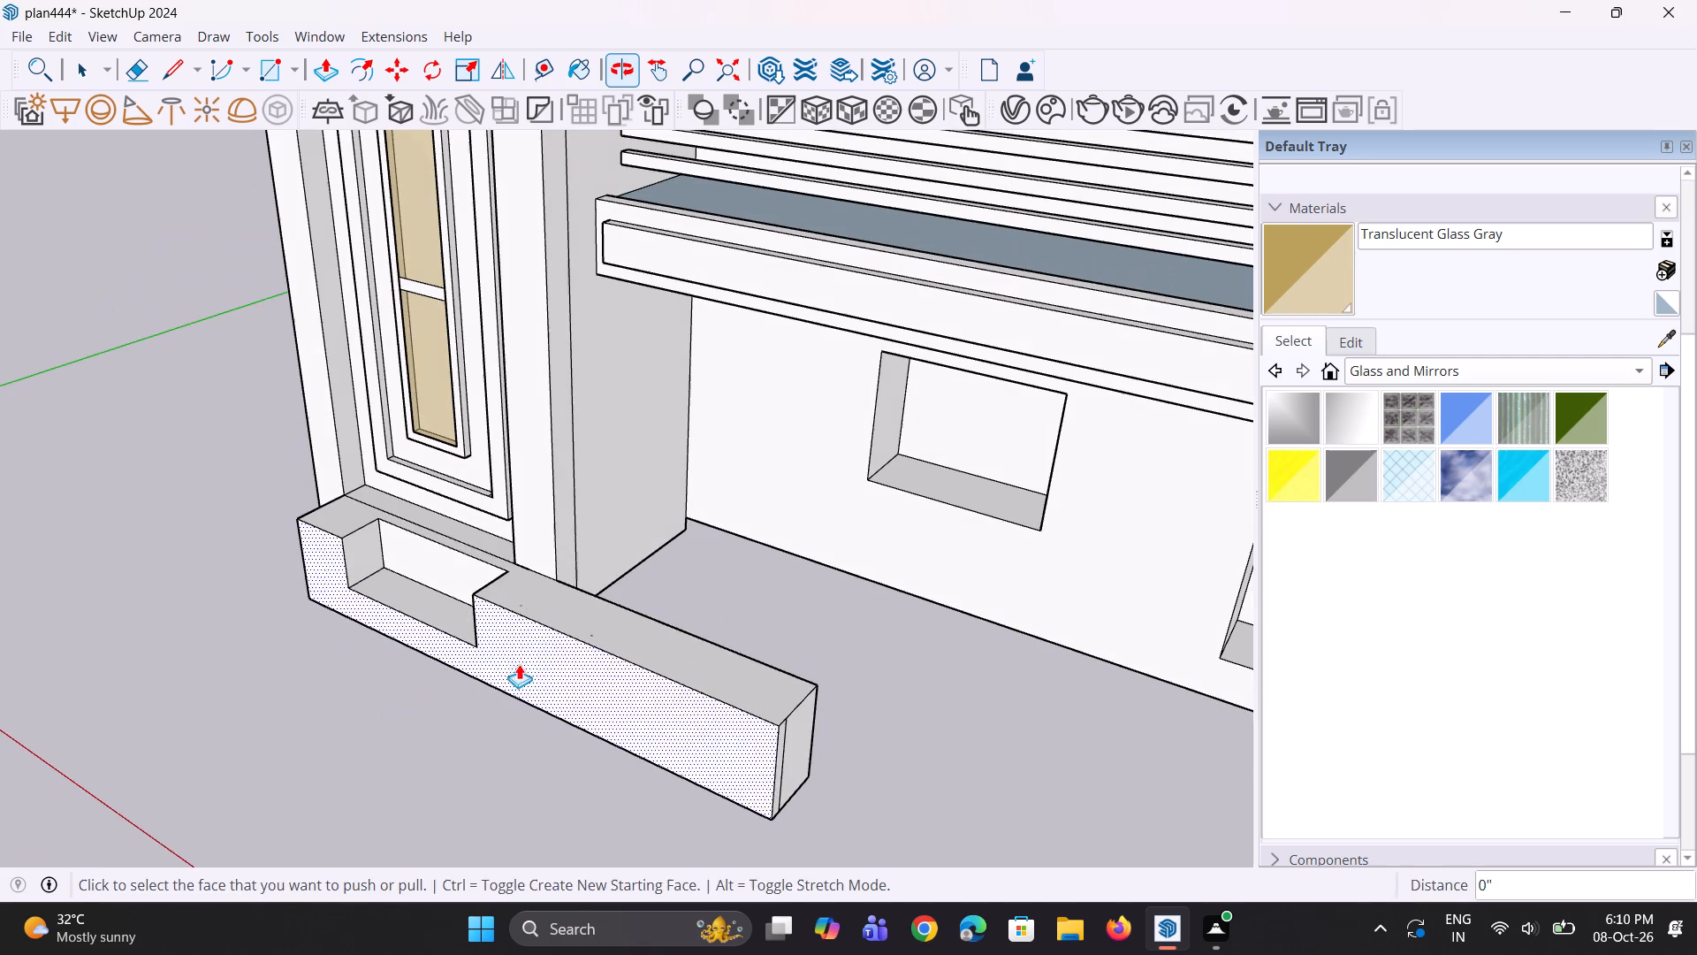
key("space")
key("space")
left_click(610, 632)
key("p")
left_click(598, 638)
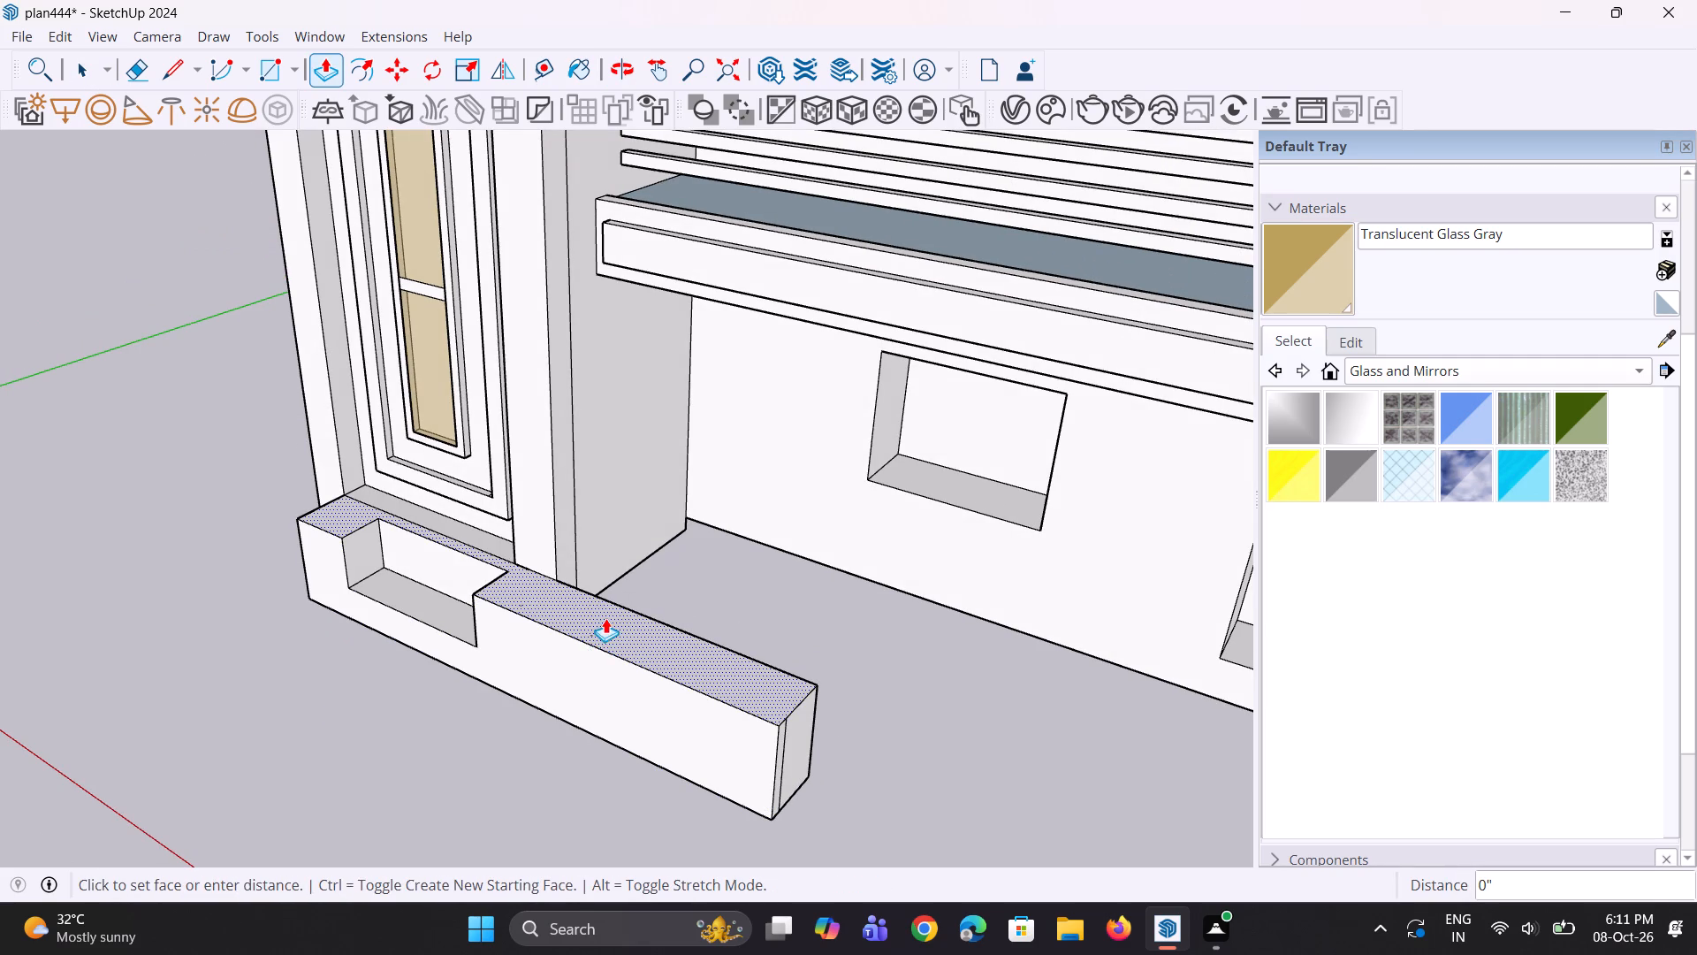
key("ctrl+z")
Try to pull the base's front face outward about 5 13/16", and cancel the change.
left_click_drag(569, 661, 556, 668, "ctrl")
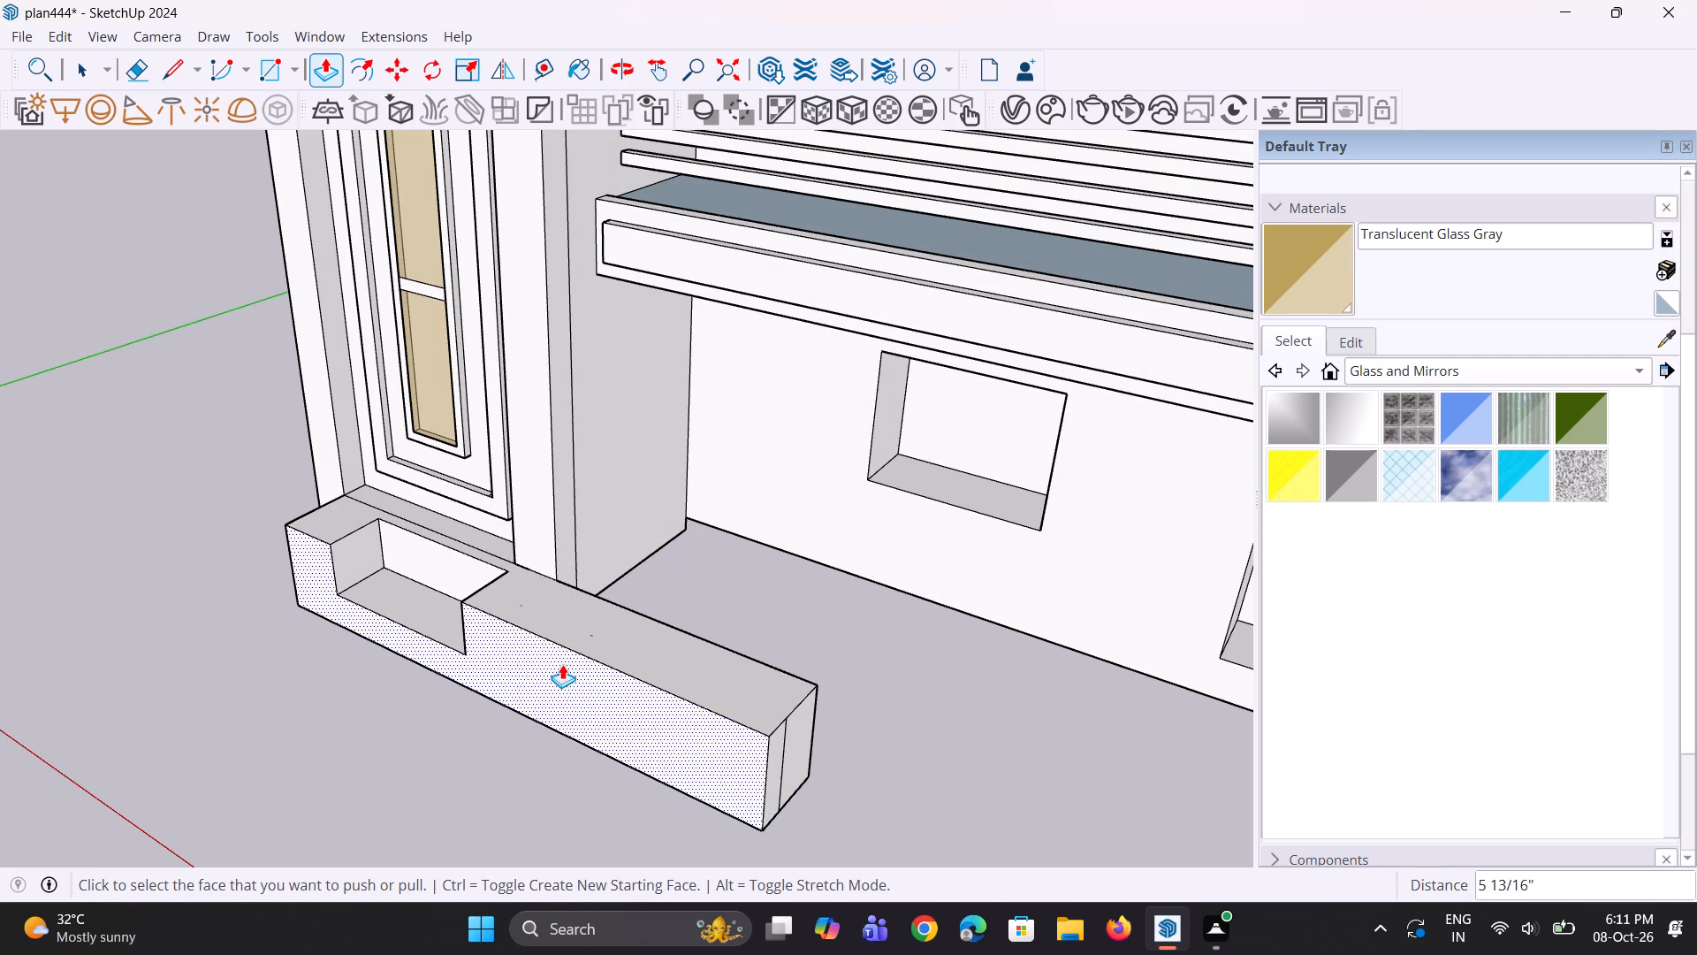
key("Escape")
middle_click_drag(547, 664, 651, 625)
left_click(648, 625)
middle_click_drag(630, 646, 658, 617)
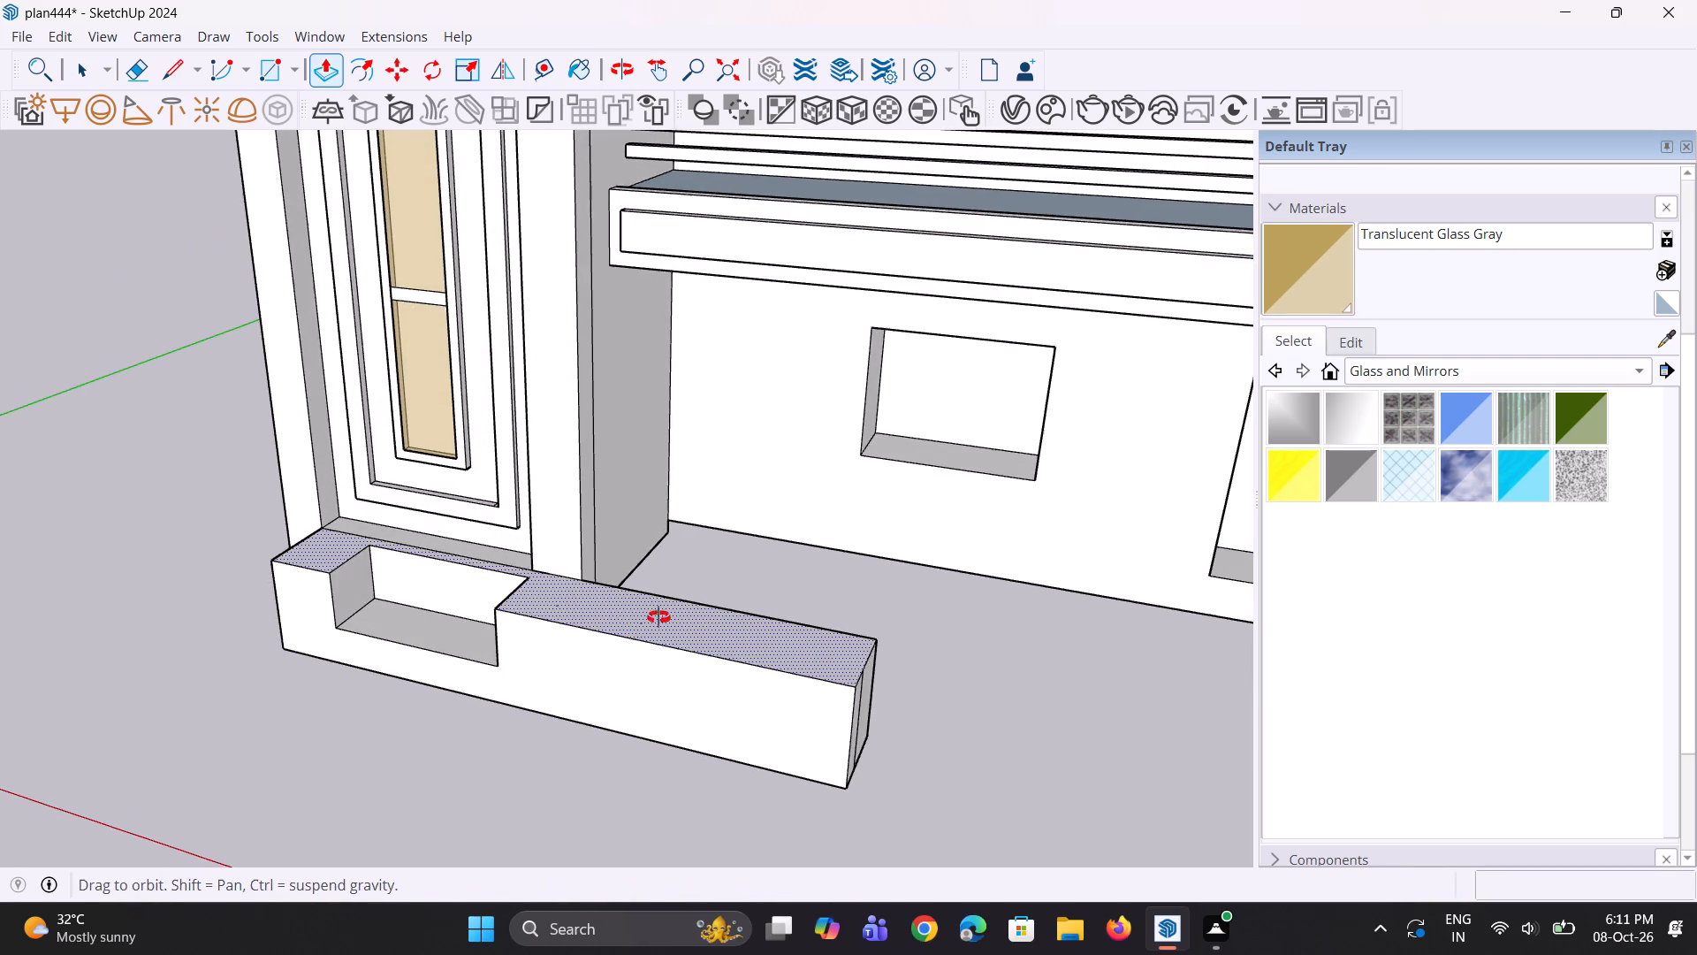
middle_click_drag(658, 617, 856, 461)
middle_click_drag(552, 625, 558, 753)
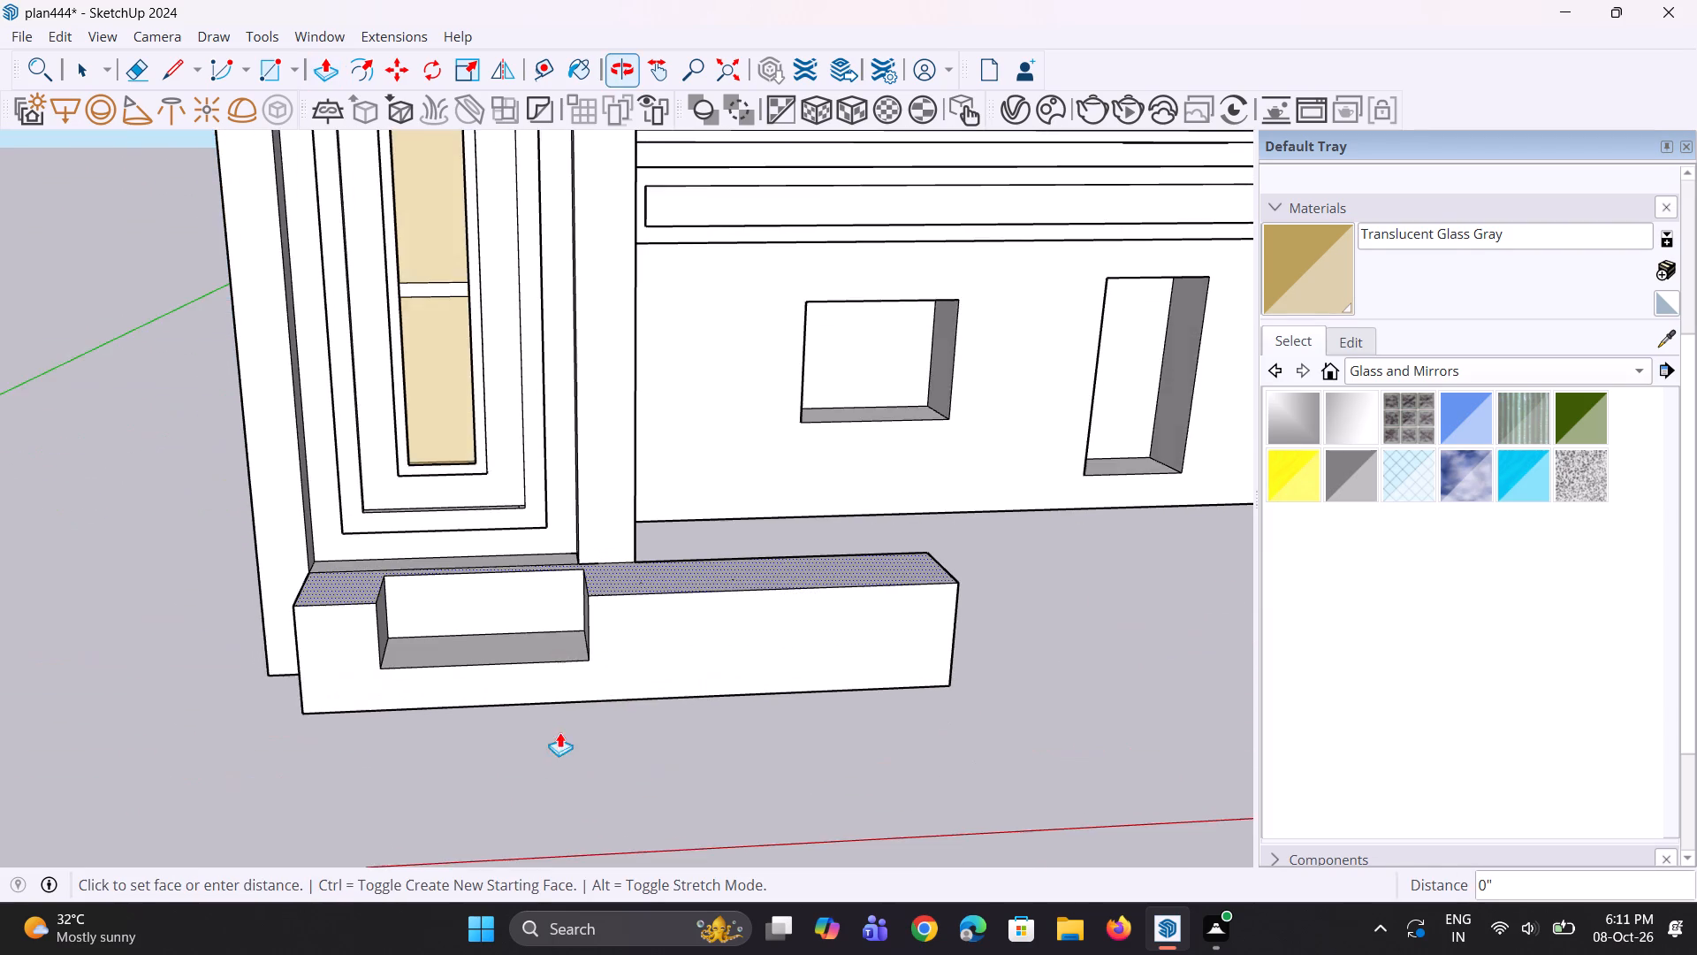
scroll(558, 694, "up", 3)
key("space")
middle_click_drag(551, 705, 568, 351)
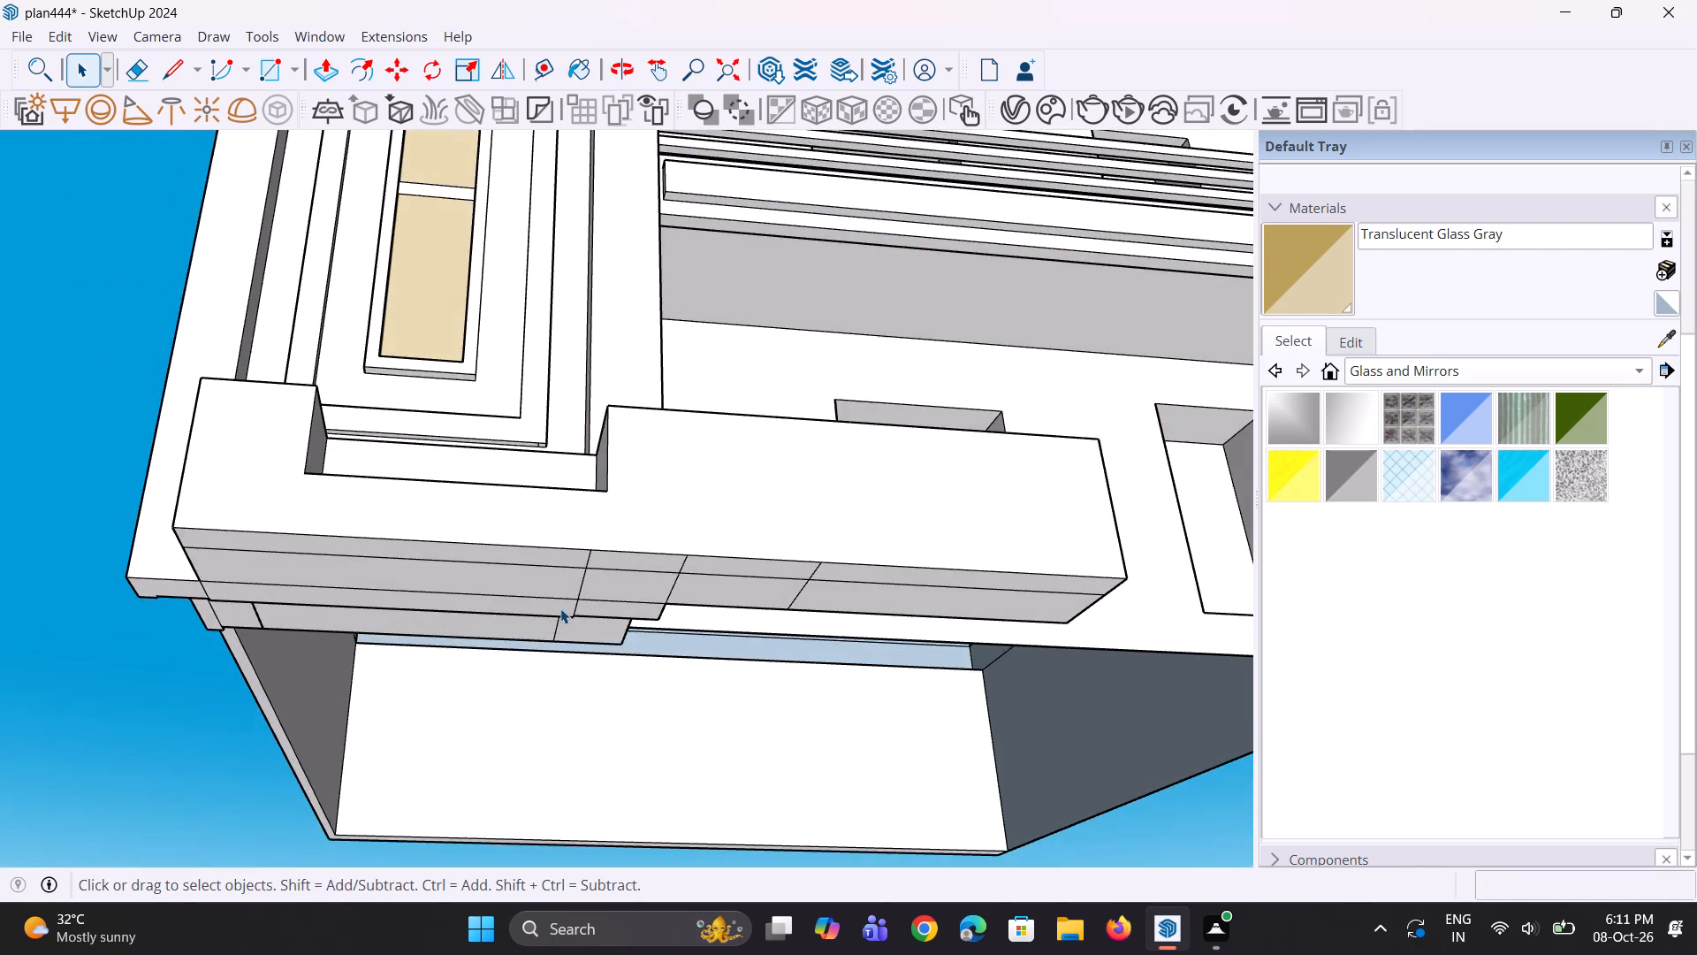
Pull the narrow front strips on the underside of the tower's base block downward to one common level.
scroll(560, 608, "up", 2)
middle_click_drag(565, 604, 555, 431)
key("p")
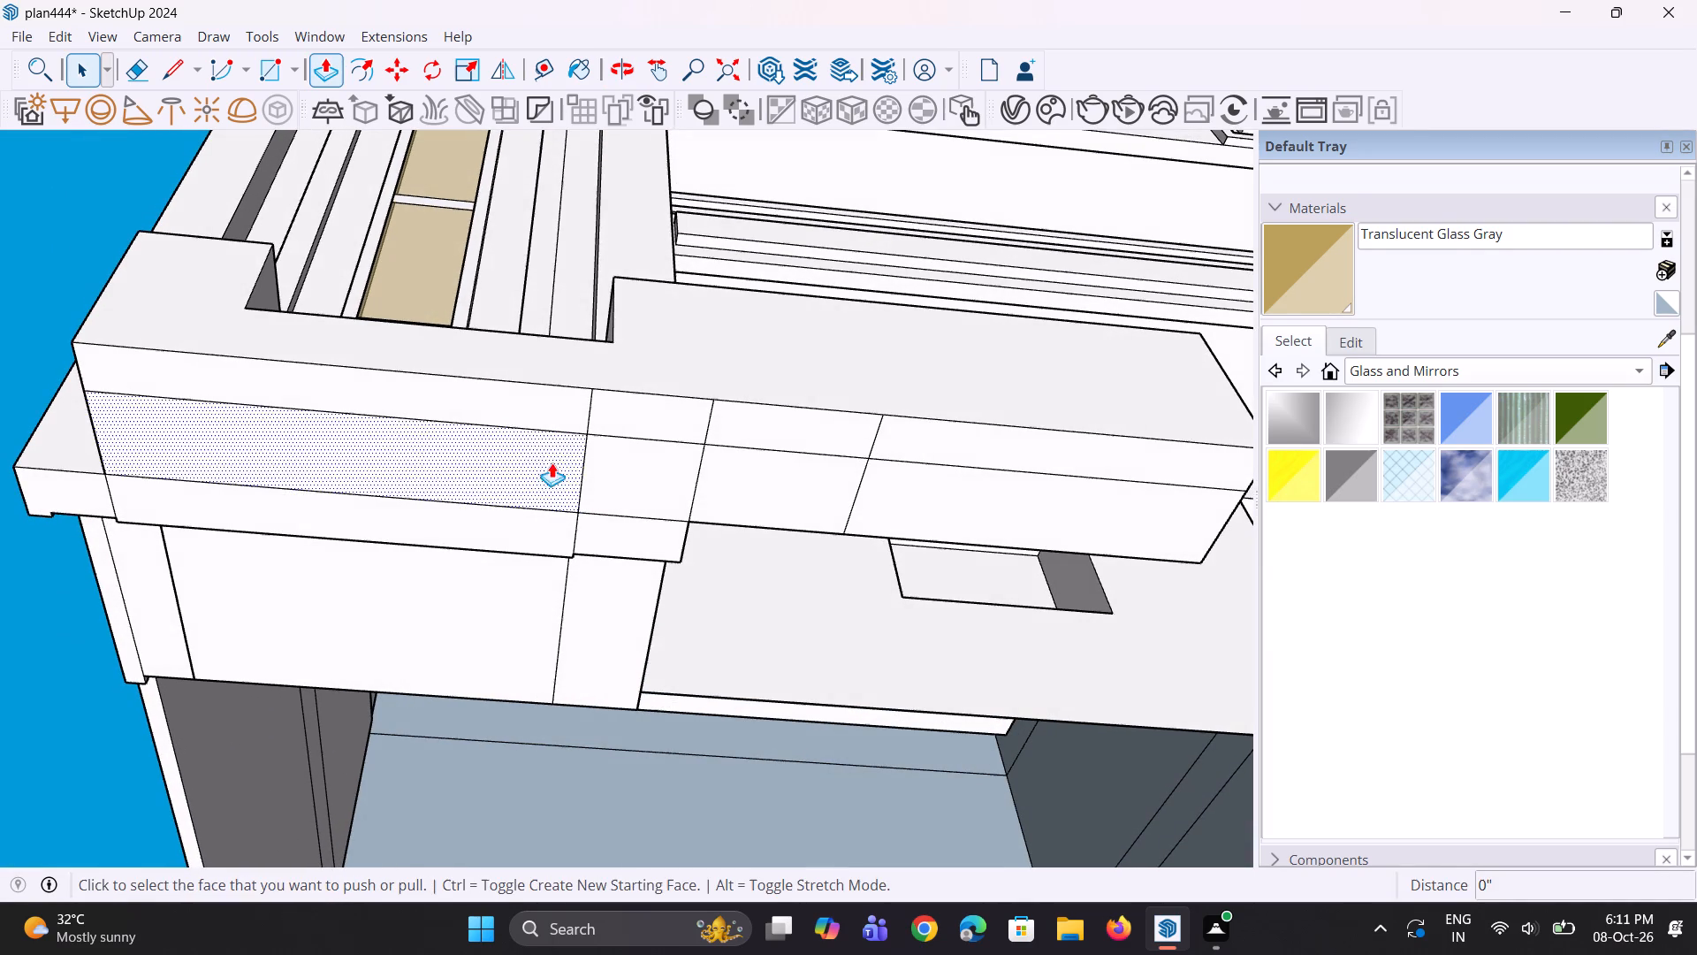
left_click(526, 402)
left_click(521, 437)
double_click(615, 411)
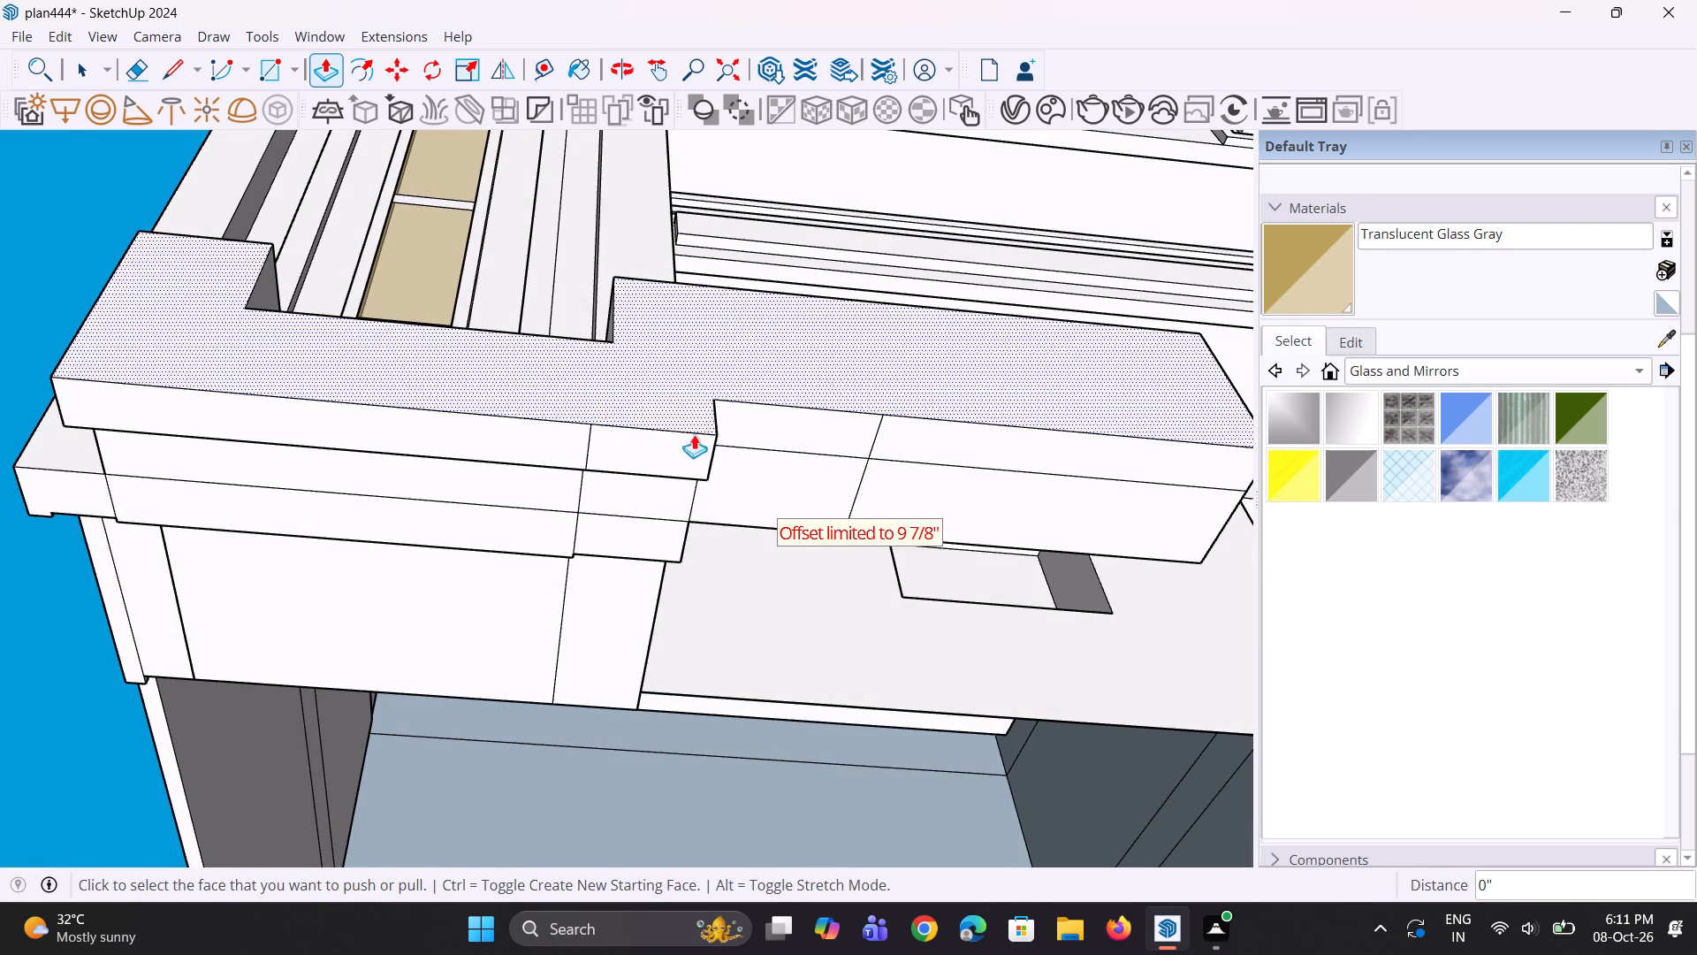
double_click(762, 424)
double_click(921, 428)
scroll(740, 474, "down", 4)
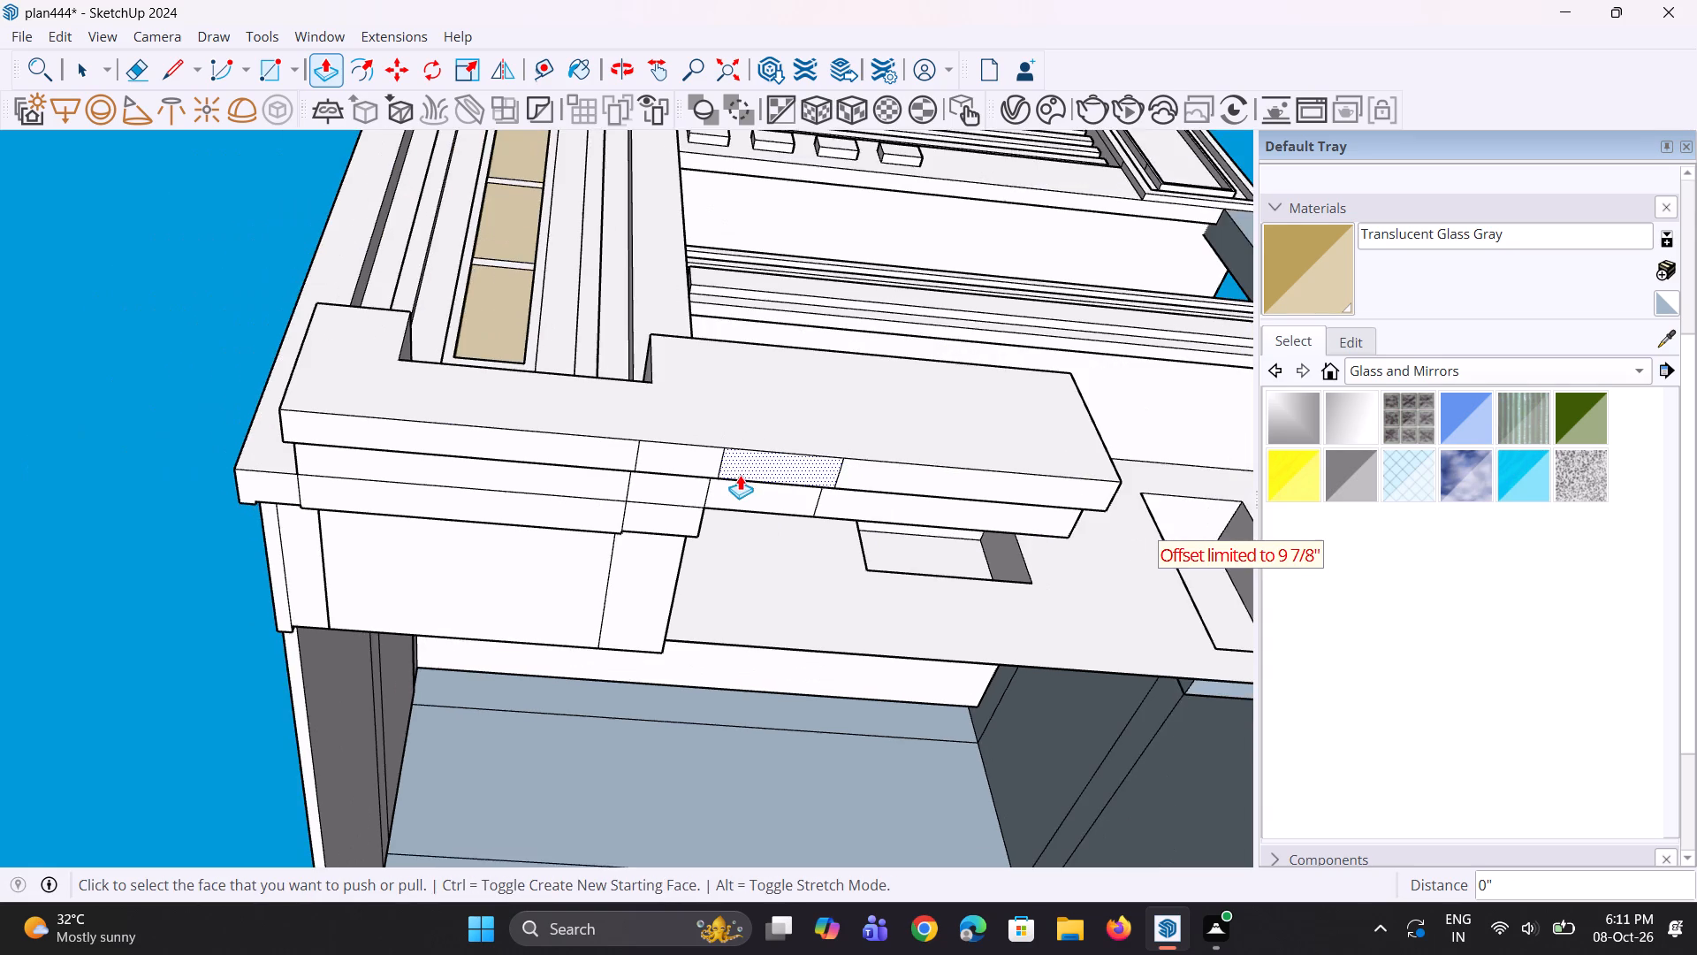
Push the floor of the recess below the tower window down about 8 13/16".
middle_click_drag(749, 470, 648, 801)
scroll(617, 684, "down", 3)
middle_click_drag(553, 674, 600, 812)
scroll(511, 724, "up", 2)
left_click(511, 722)
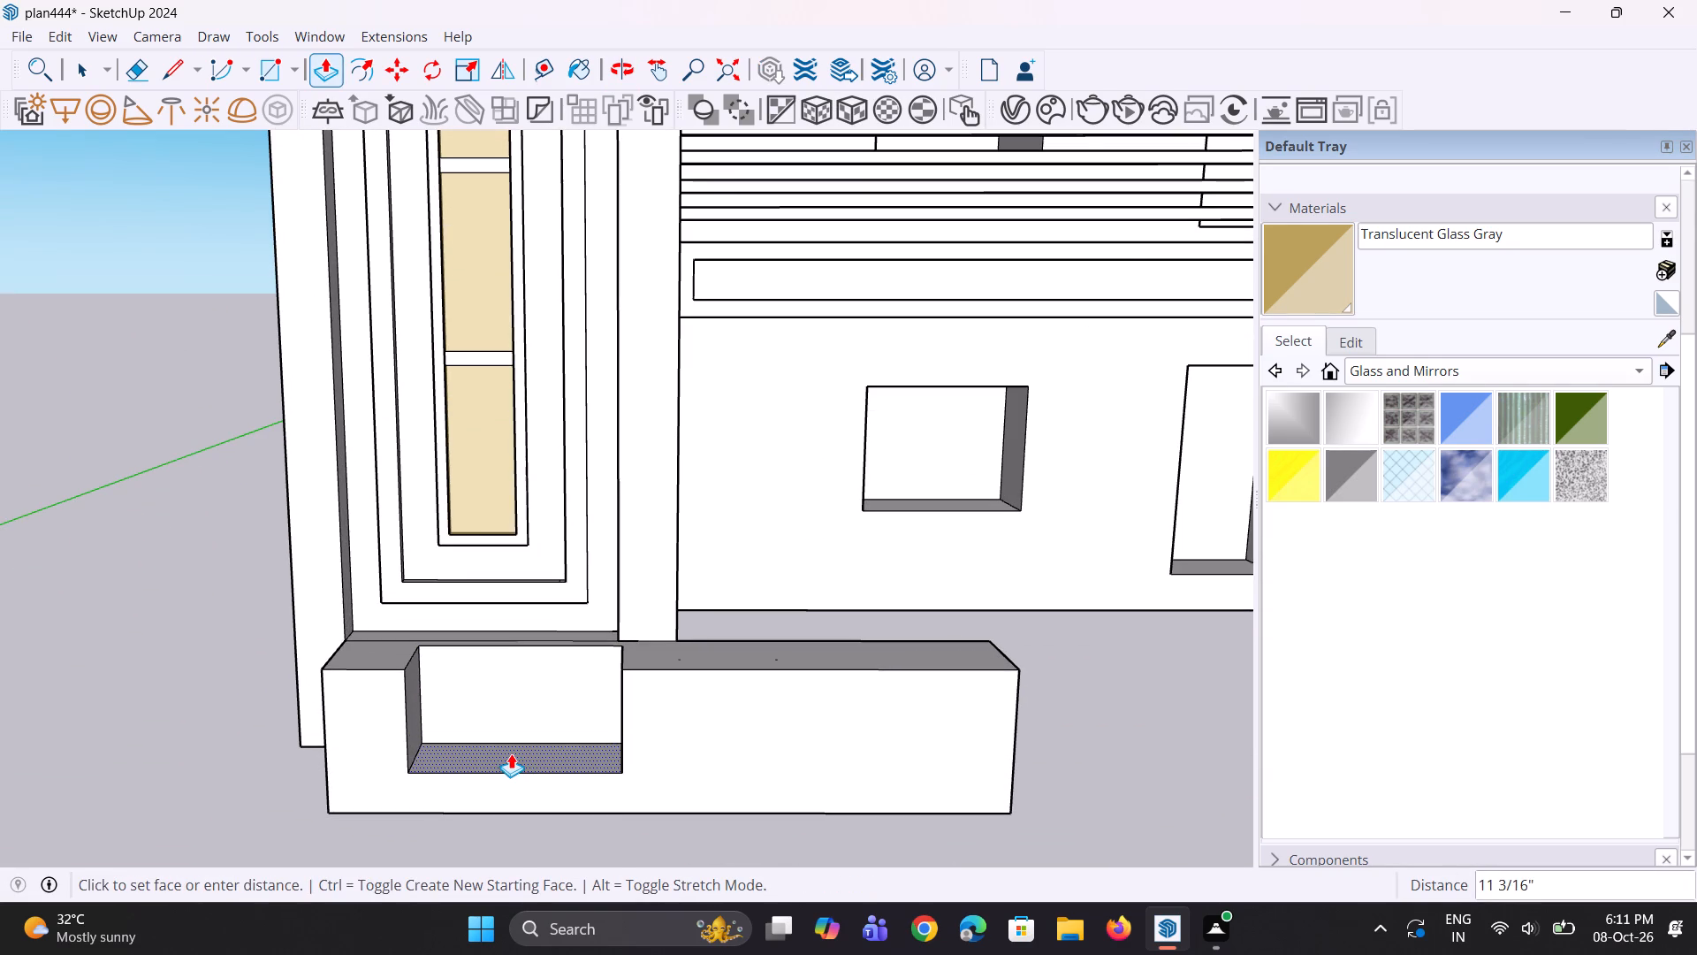
left_click(514, 746)
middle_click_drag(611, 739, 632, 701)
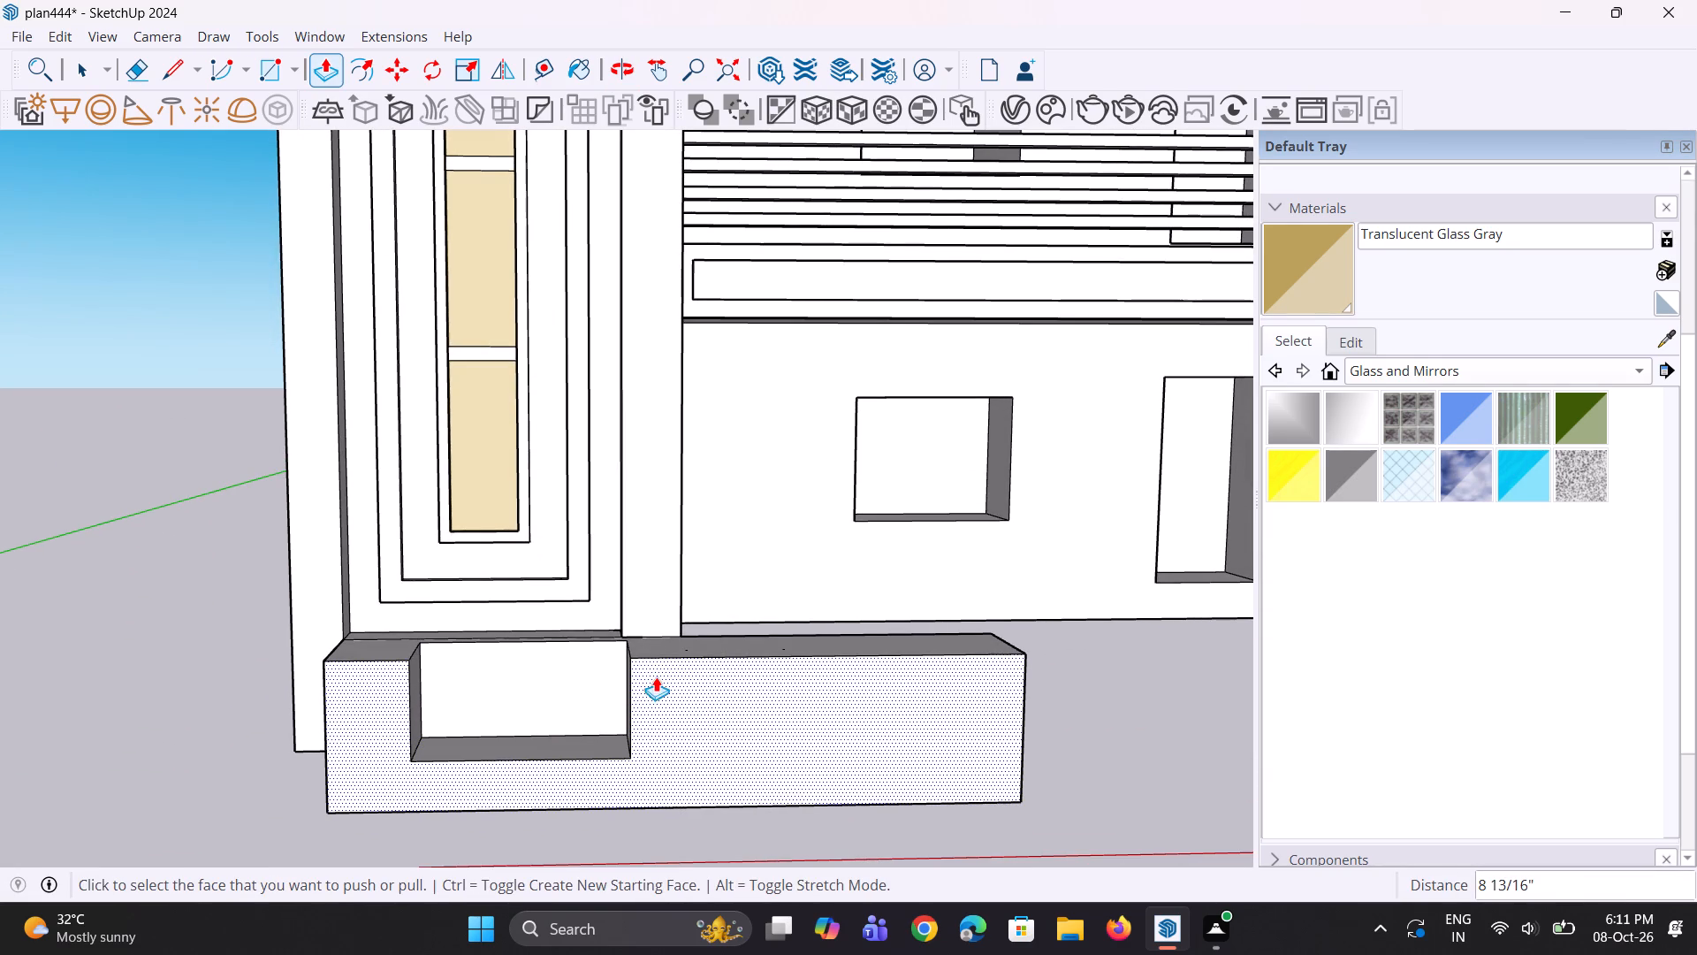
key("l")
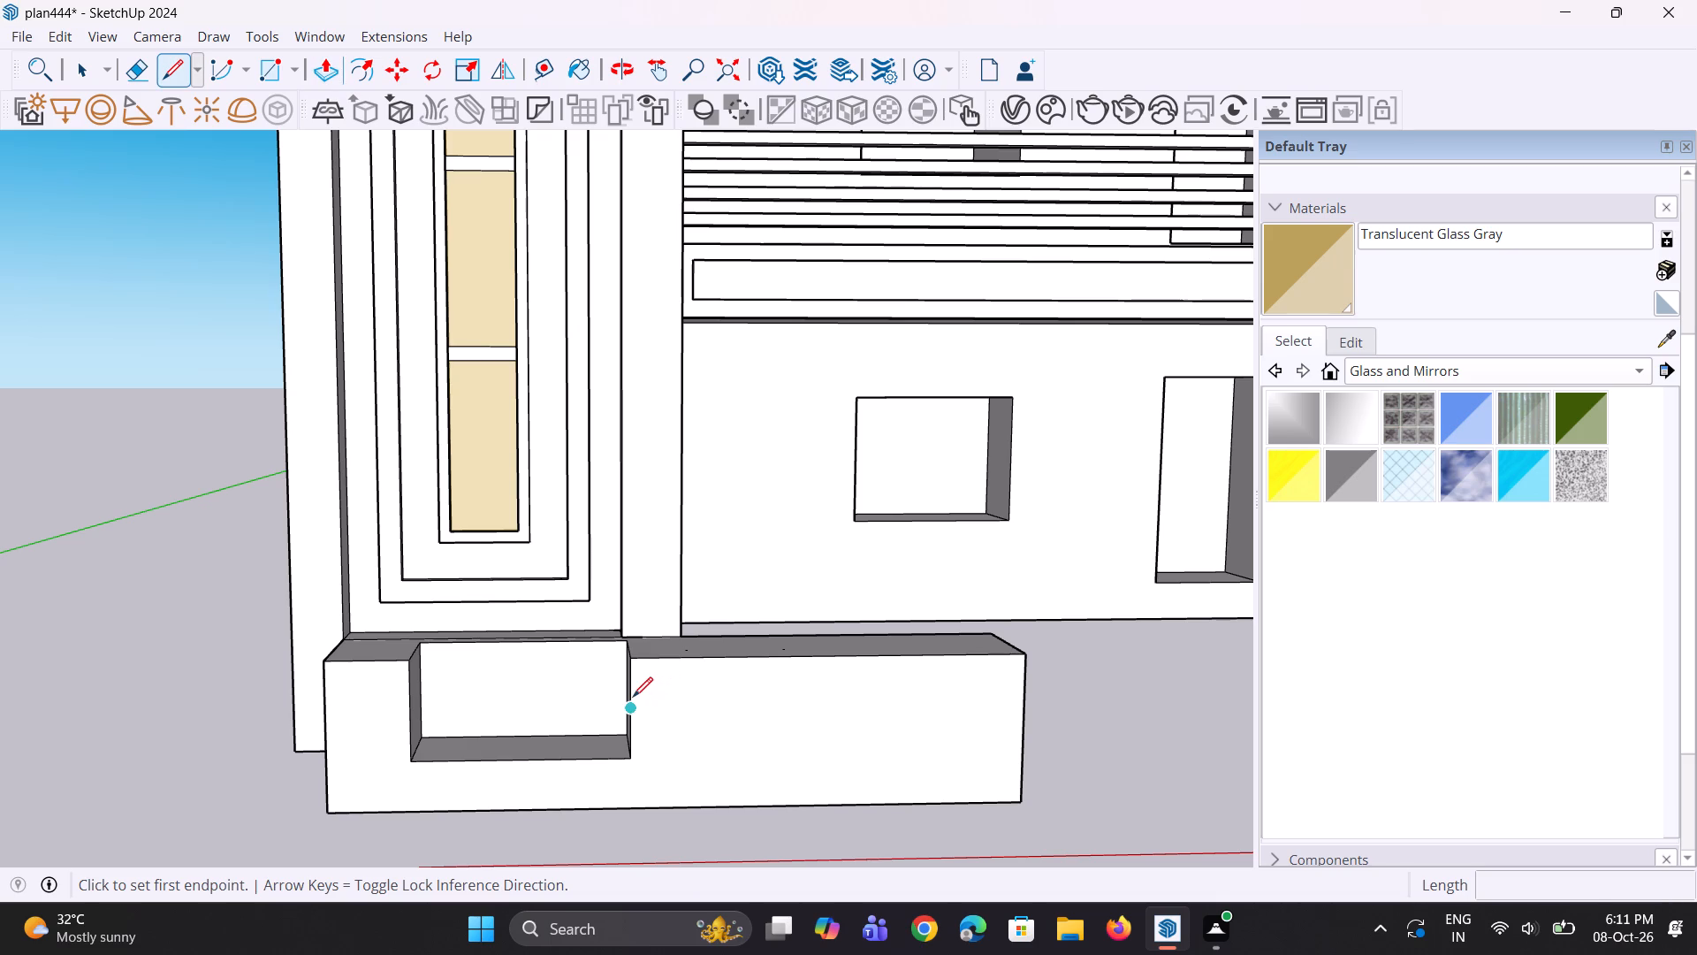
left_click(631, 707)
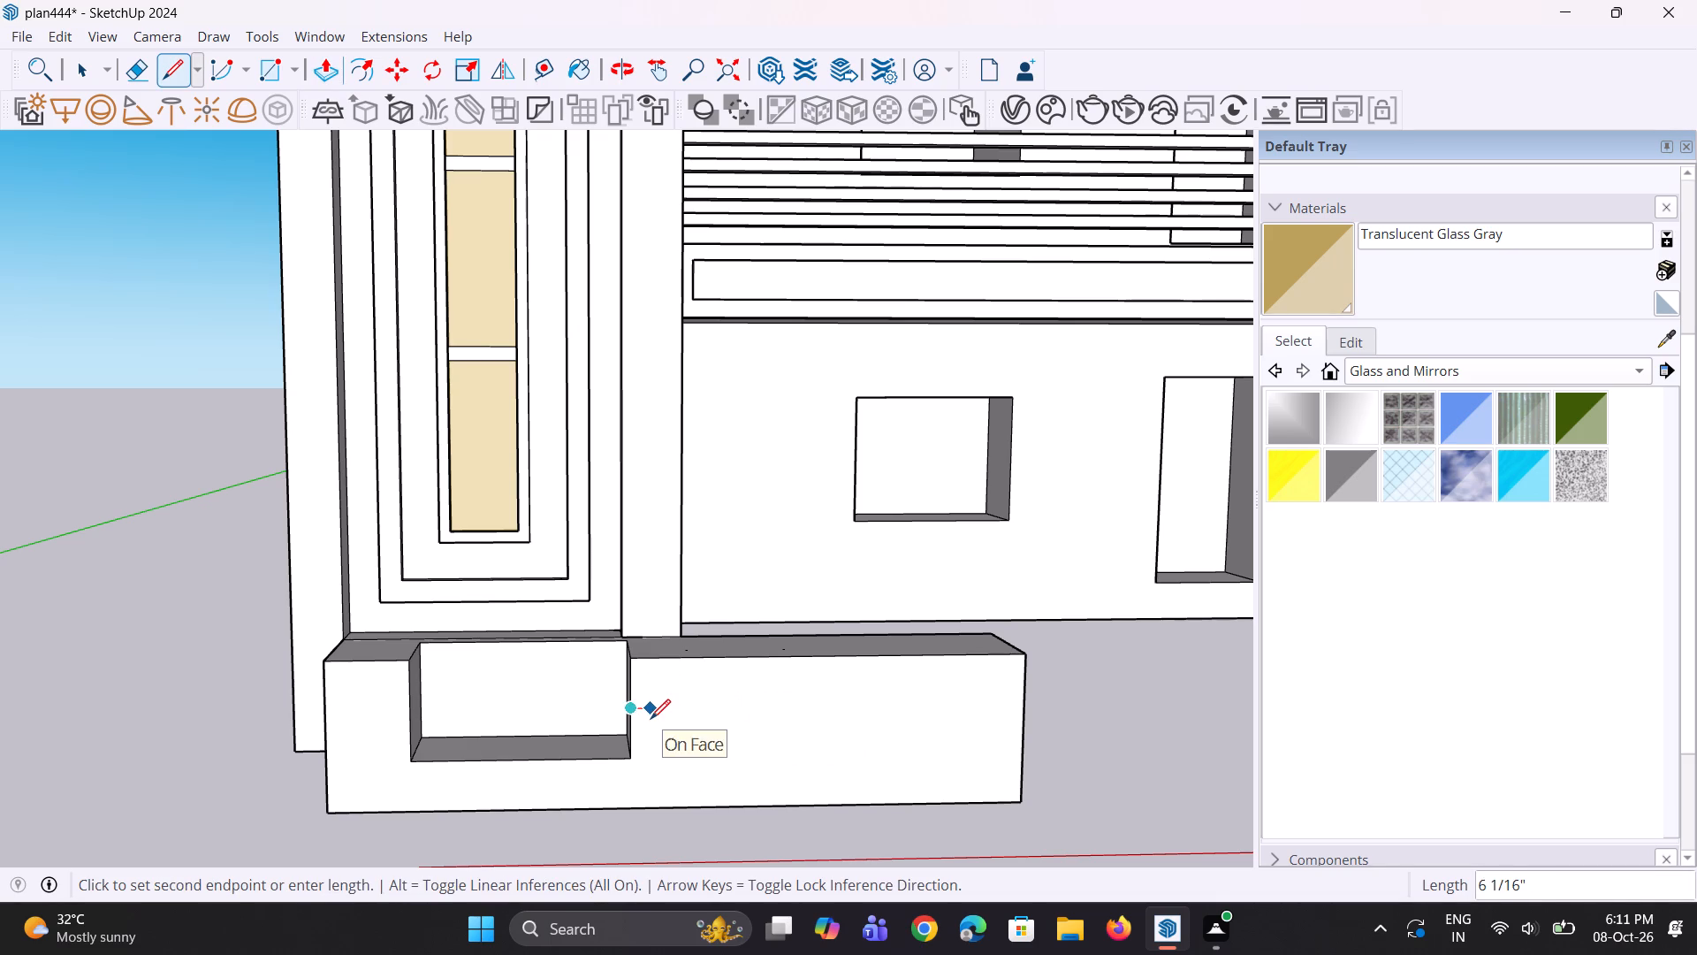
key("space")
Outline a rectangle beside the recess on the base's front face, with a vertical line about 2' 7 3/8" high and a horizontal line to the far end.
key("l")
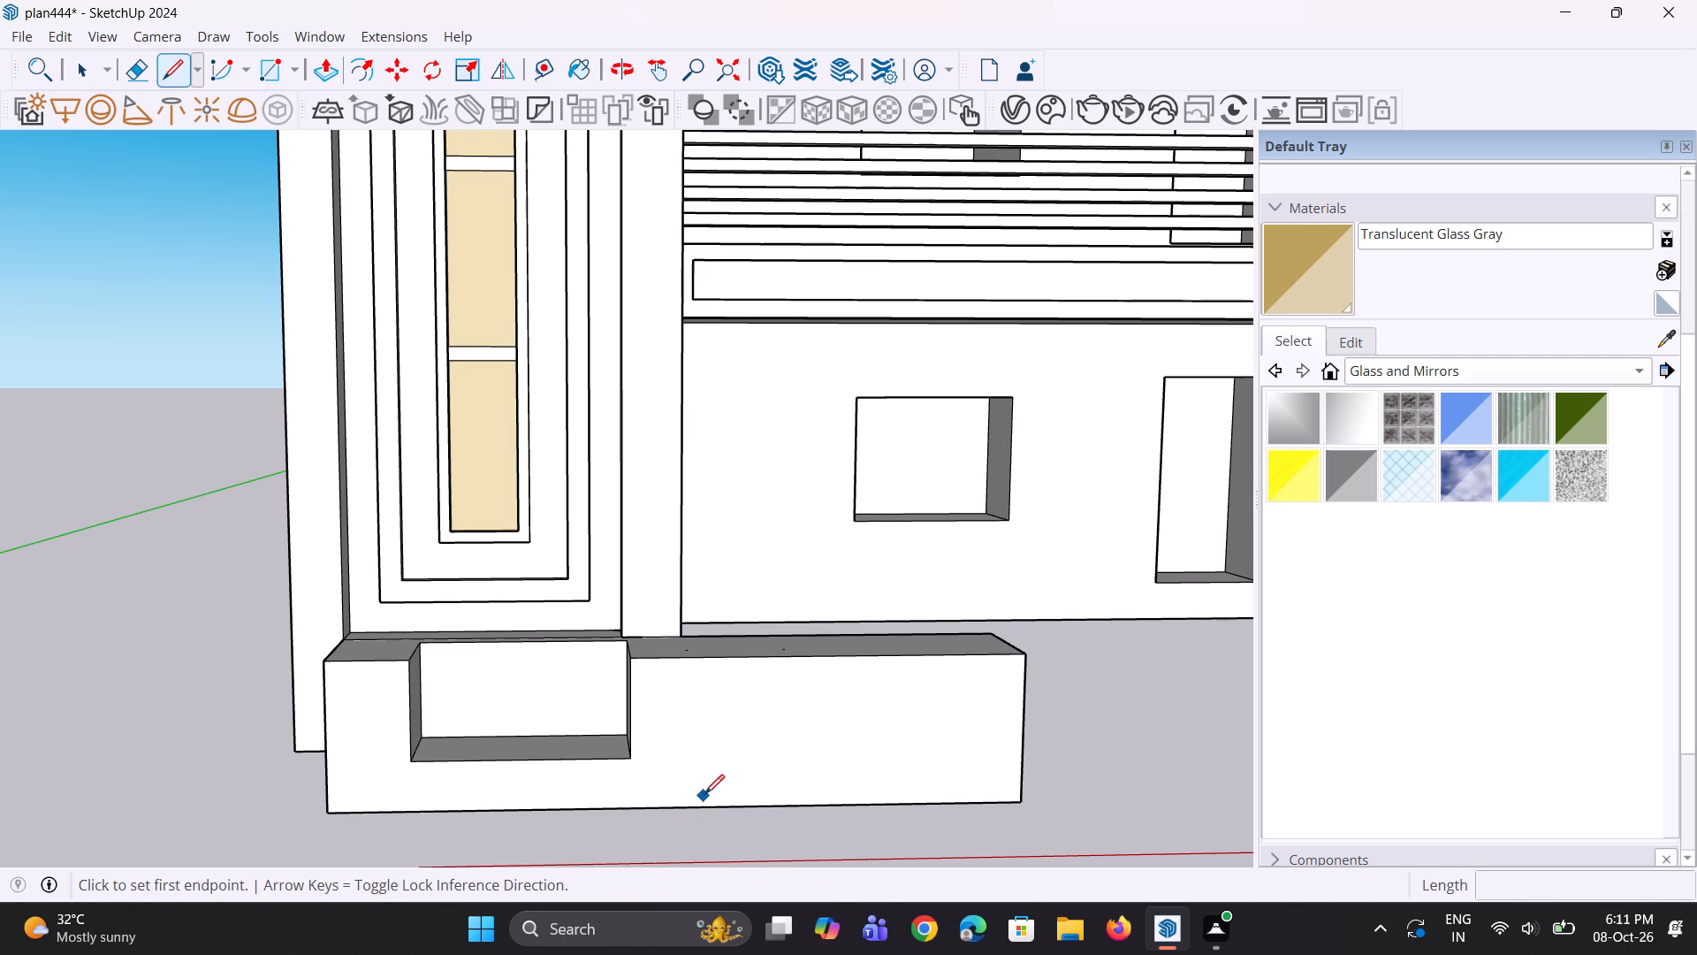
left_click(689, 805)
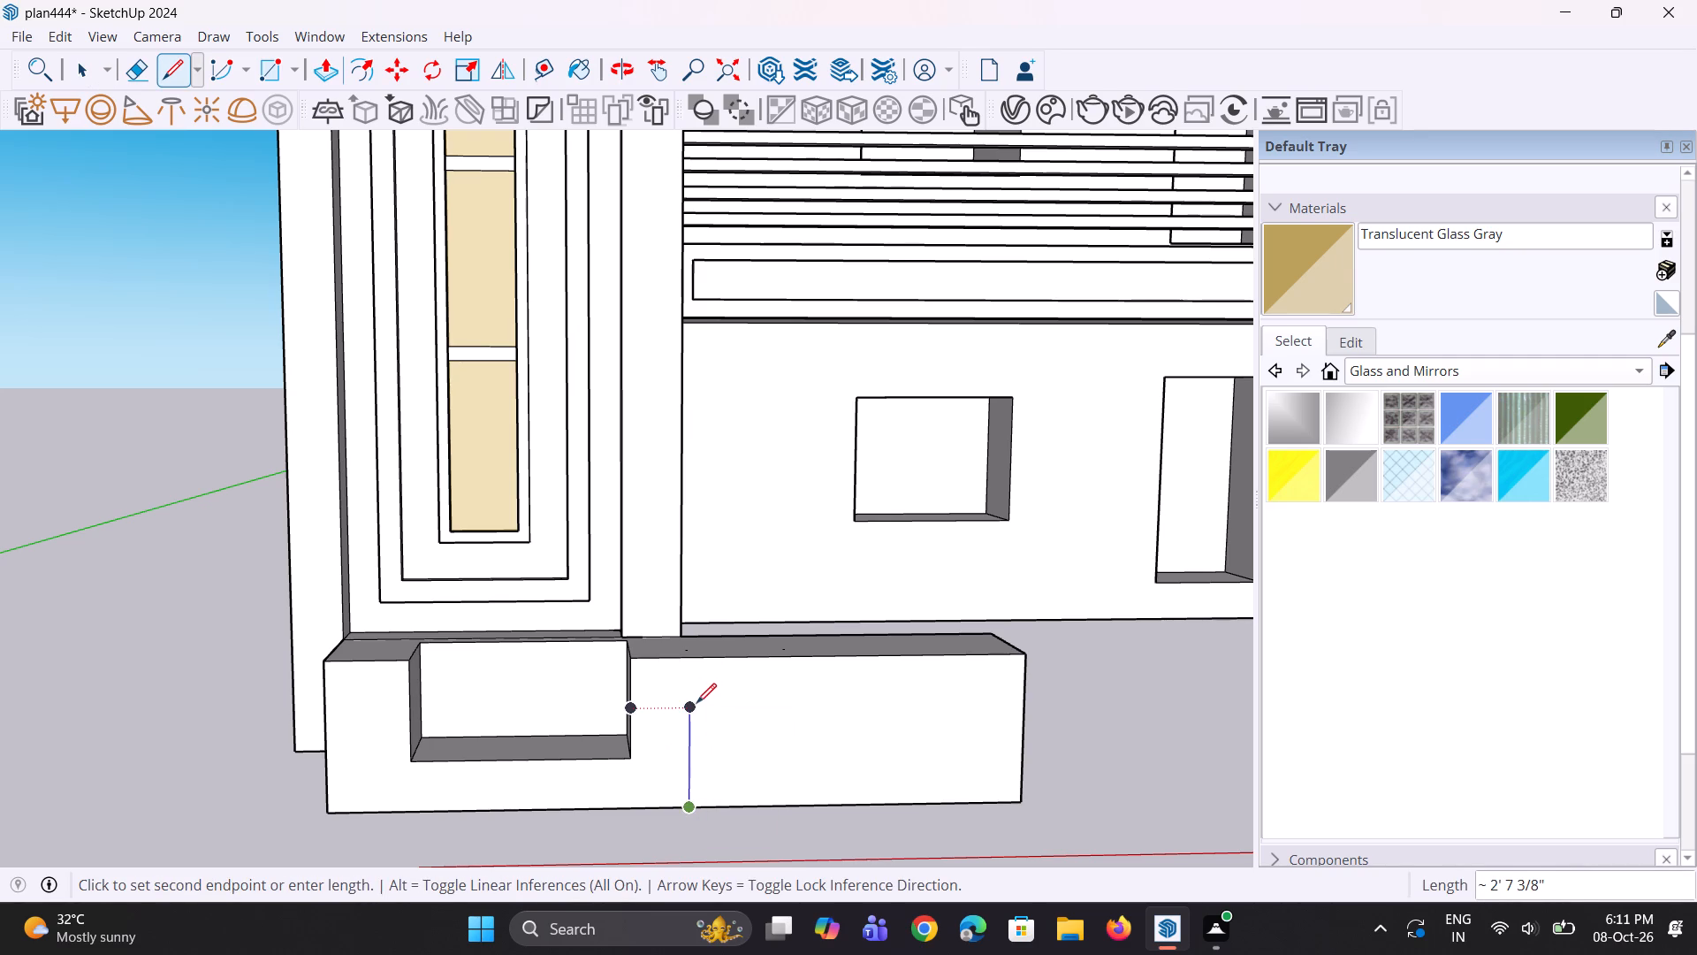
left_click(696, 705)
left_click(695, 706)
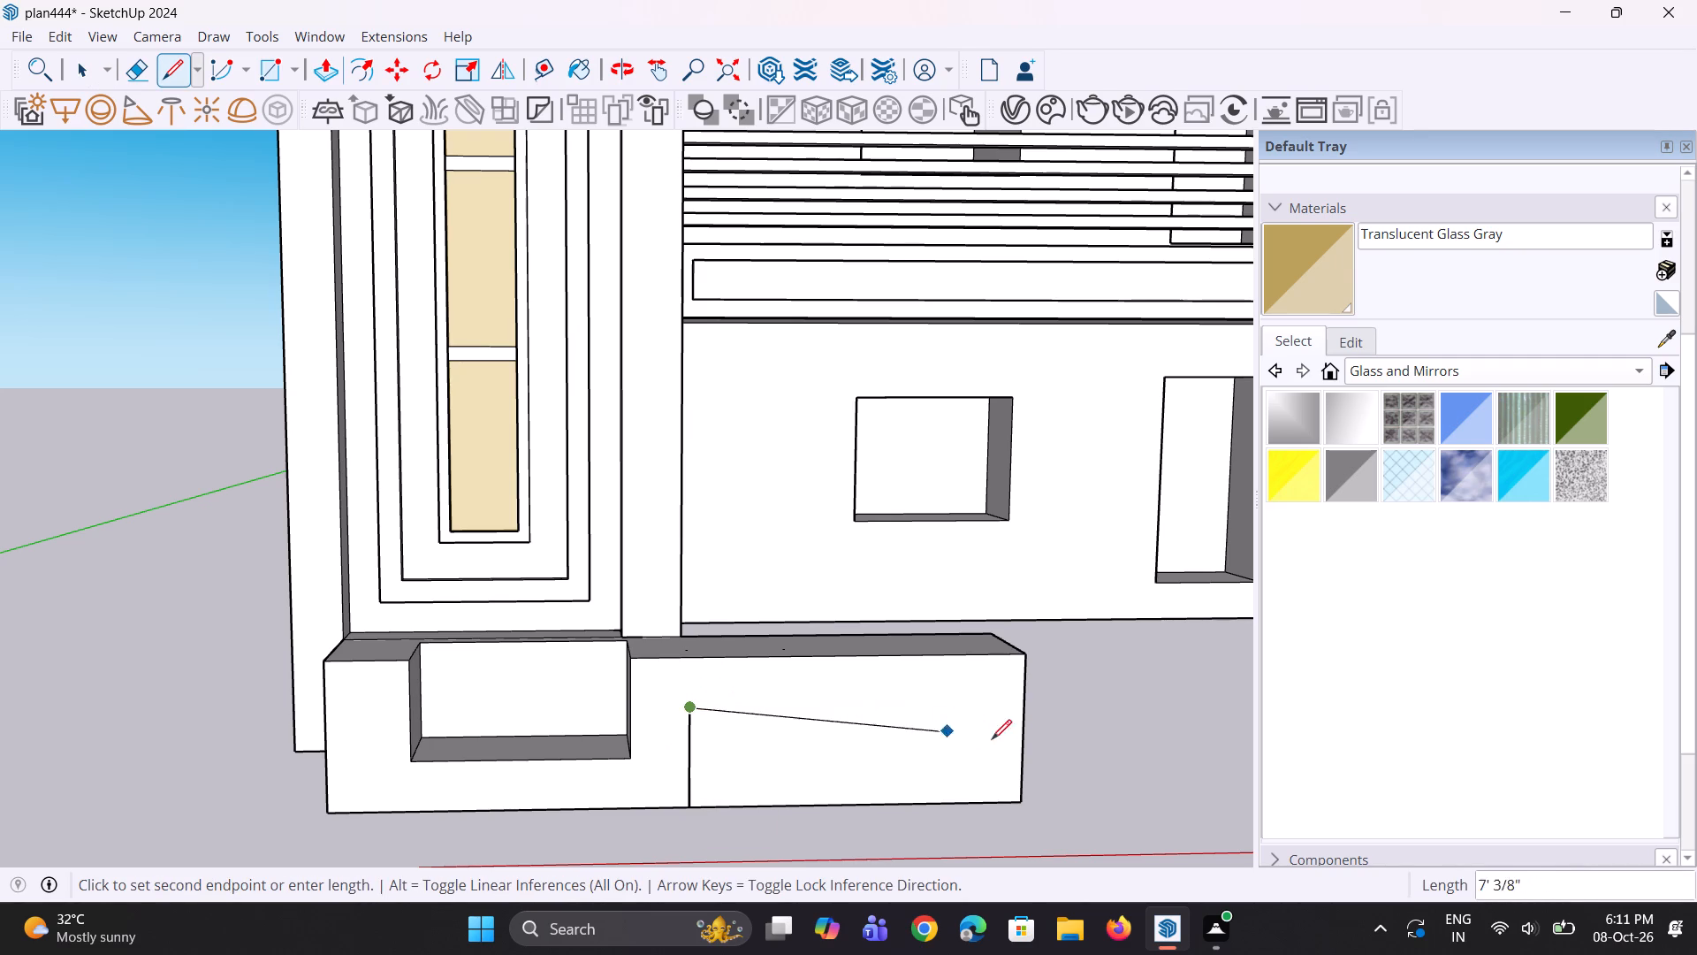
left_click(1020, 710)
key("space")
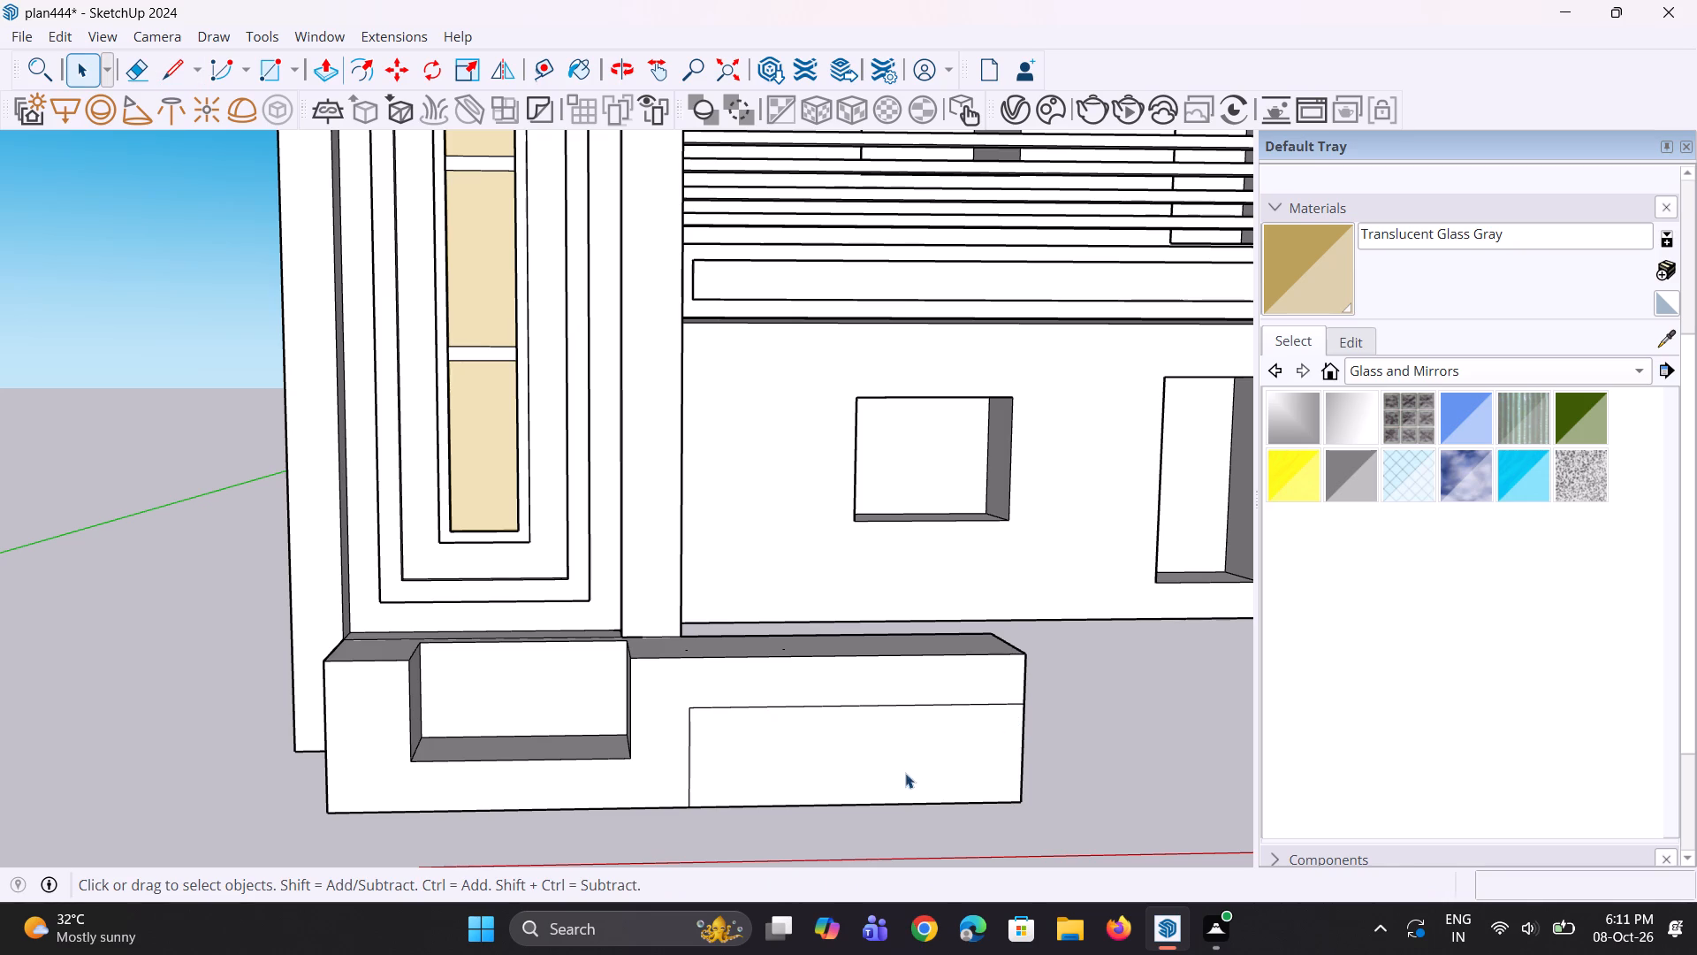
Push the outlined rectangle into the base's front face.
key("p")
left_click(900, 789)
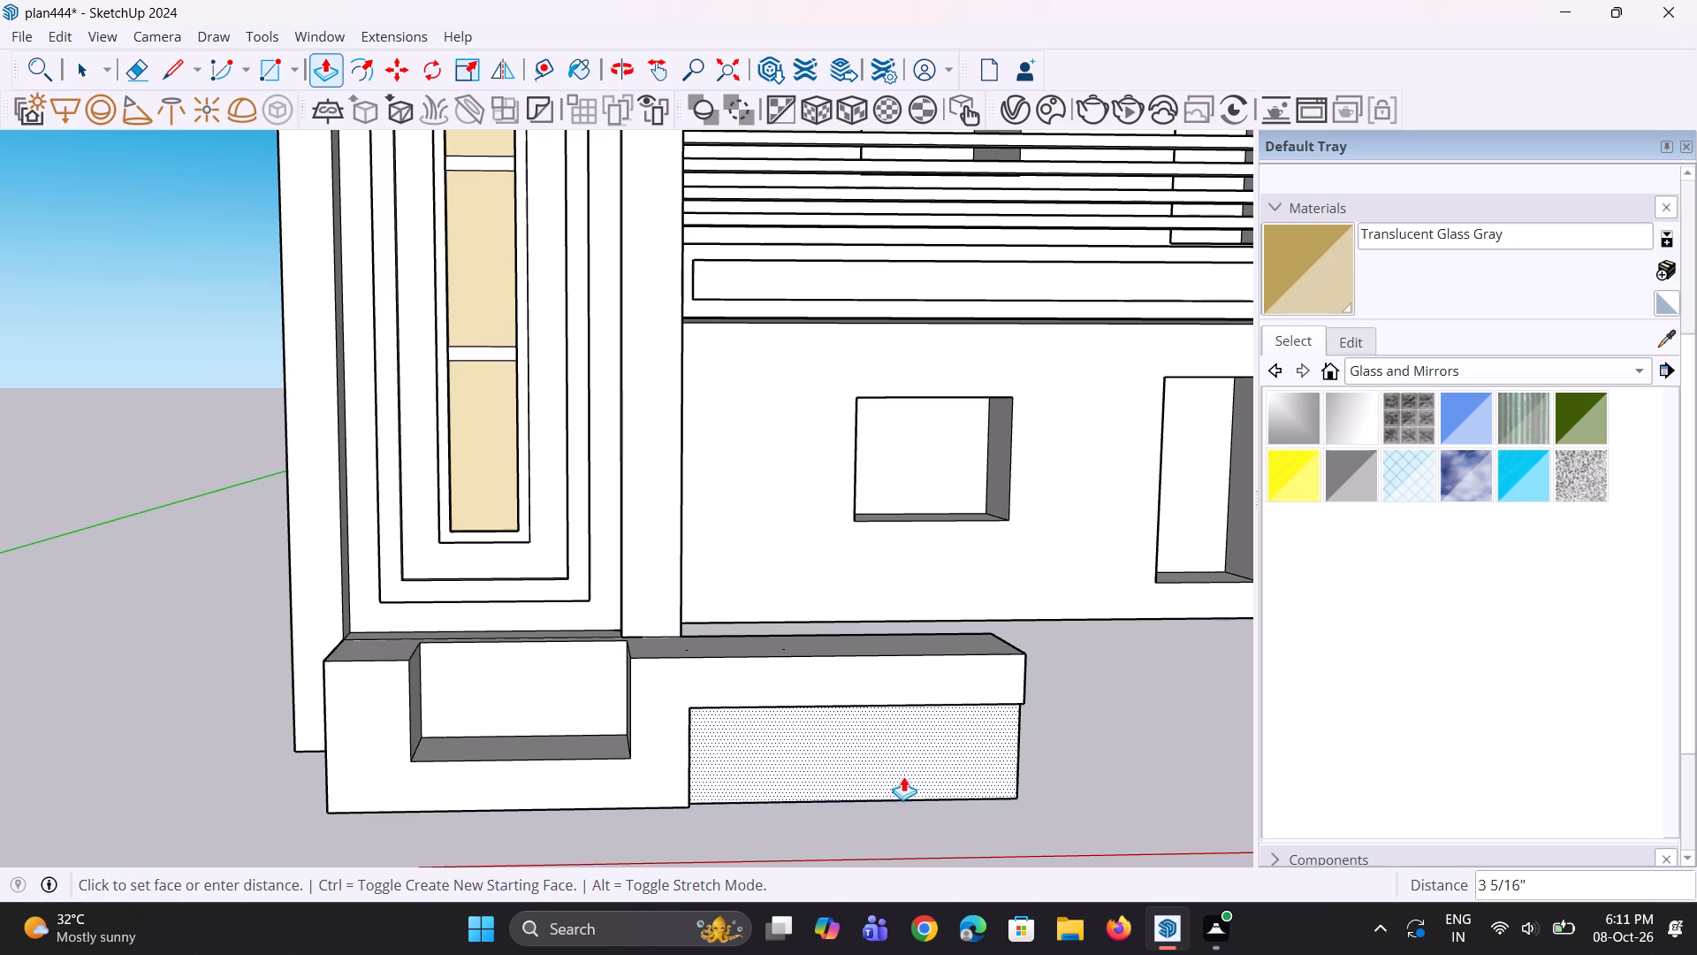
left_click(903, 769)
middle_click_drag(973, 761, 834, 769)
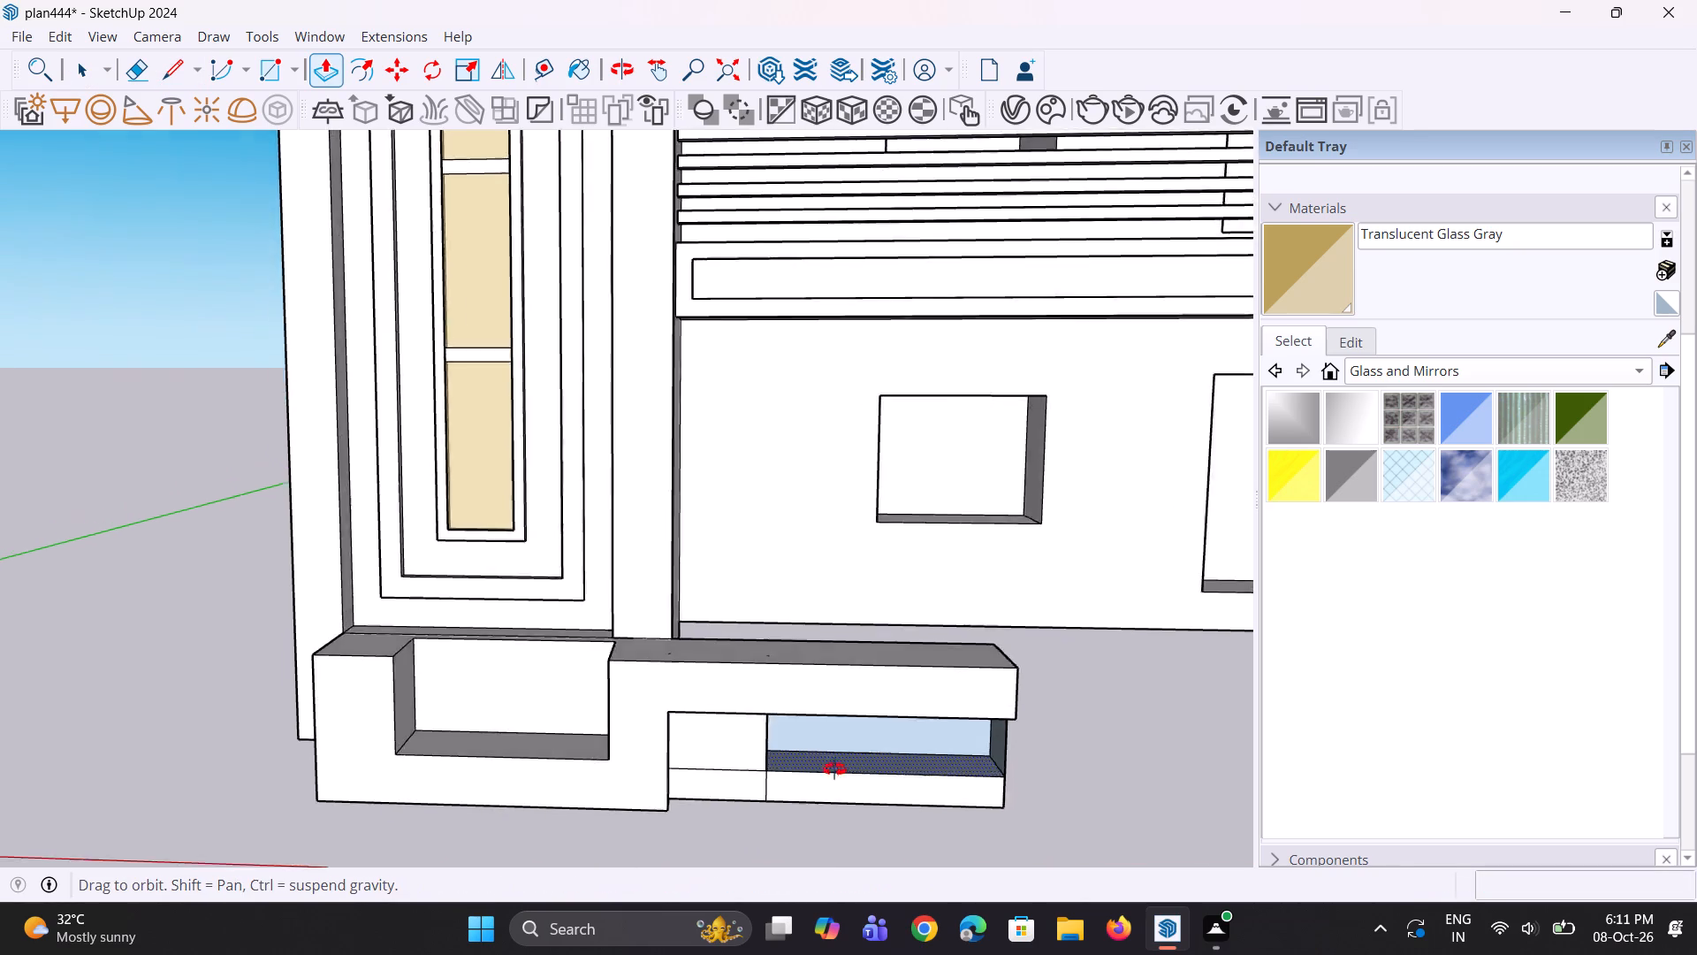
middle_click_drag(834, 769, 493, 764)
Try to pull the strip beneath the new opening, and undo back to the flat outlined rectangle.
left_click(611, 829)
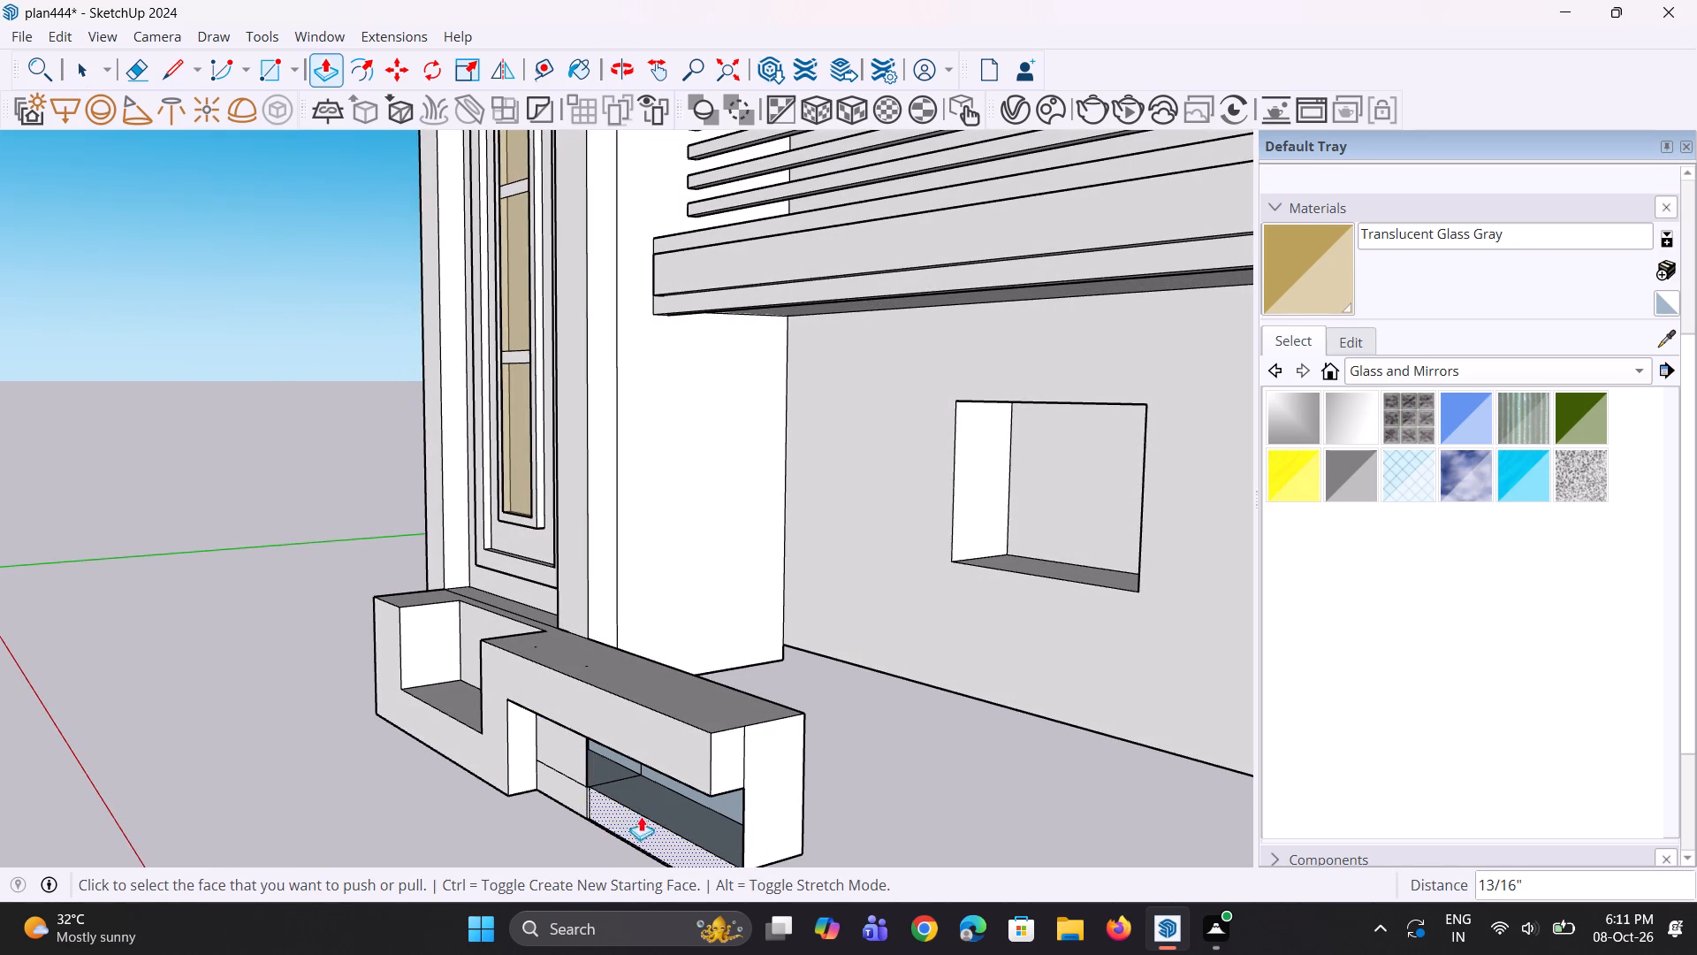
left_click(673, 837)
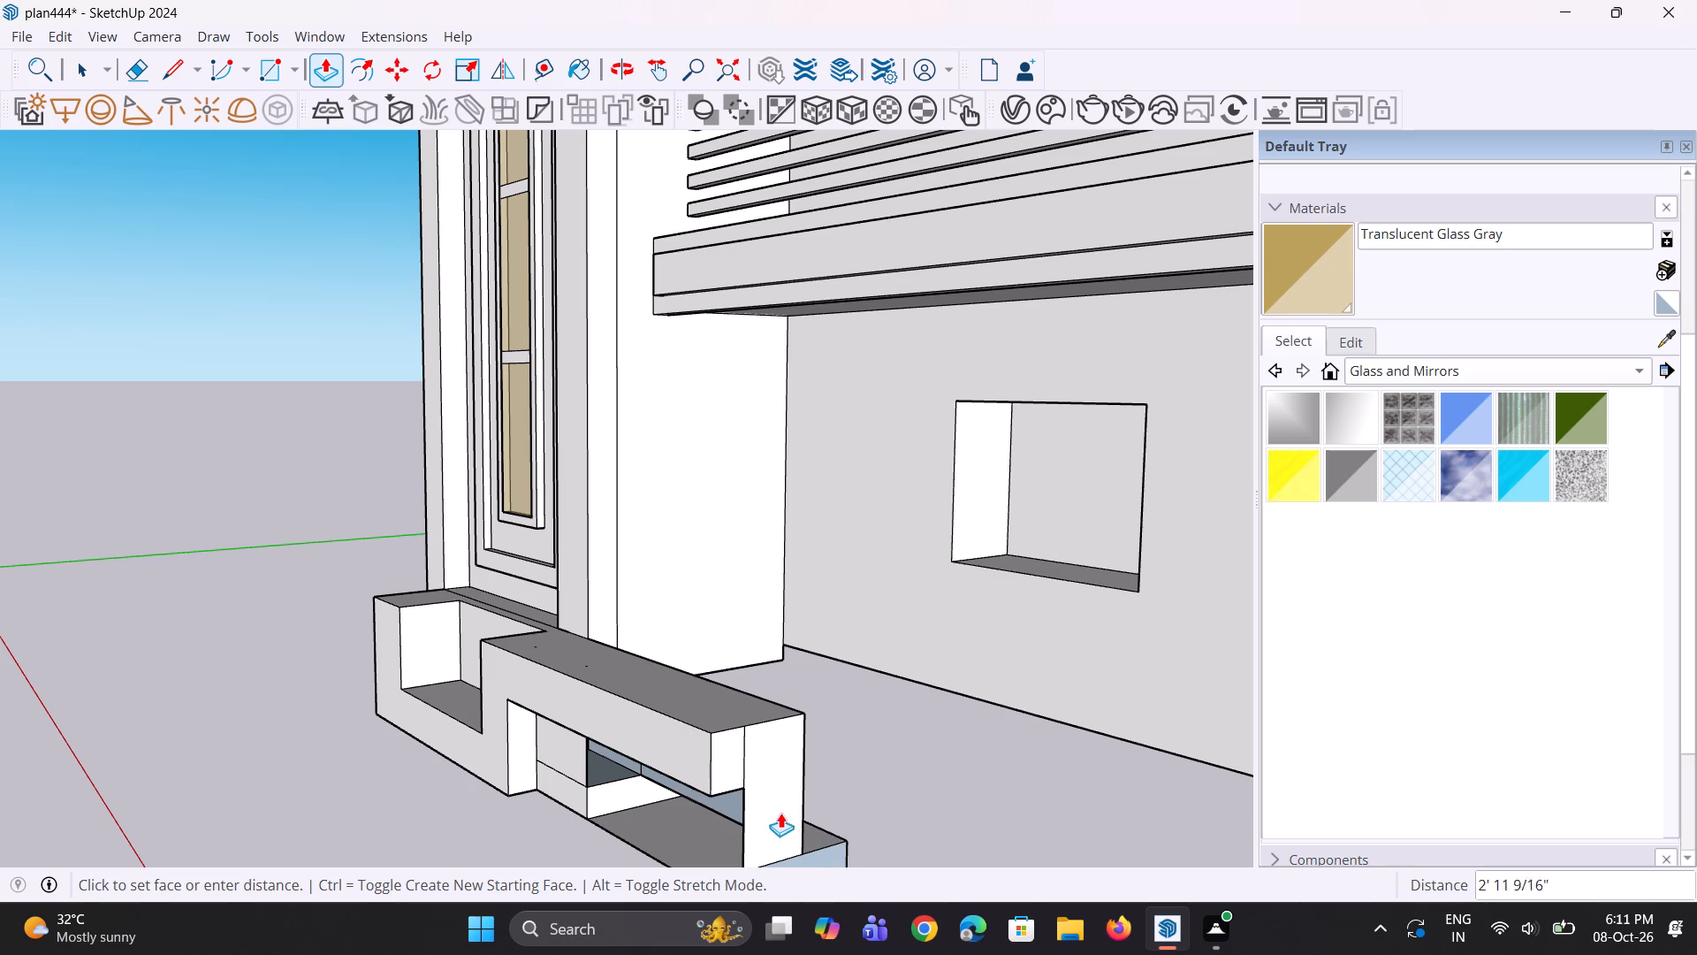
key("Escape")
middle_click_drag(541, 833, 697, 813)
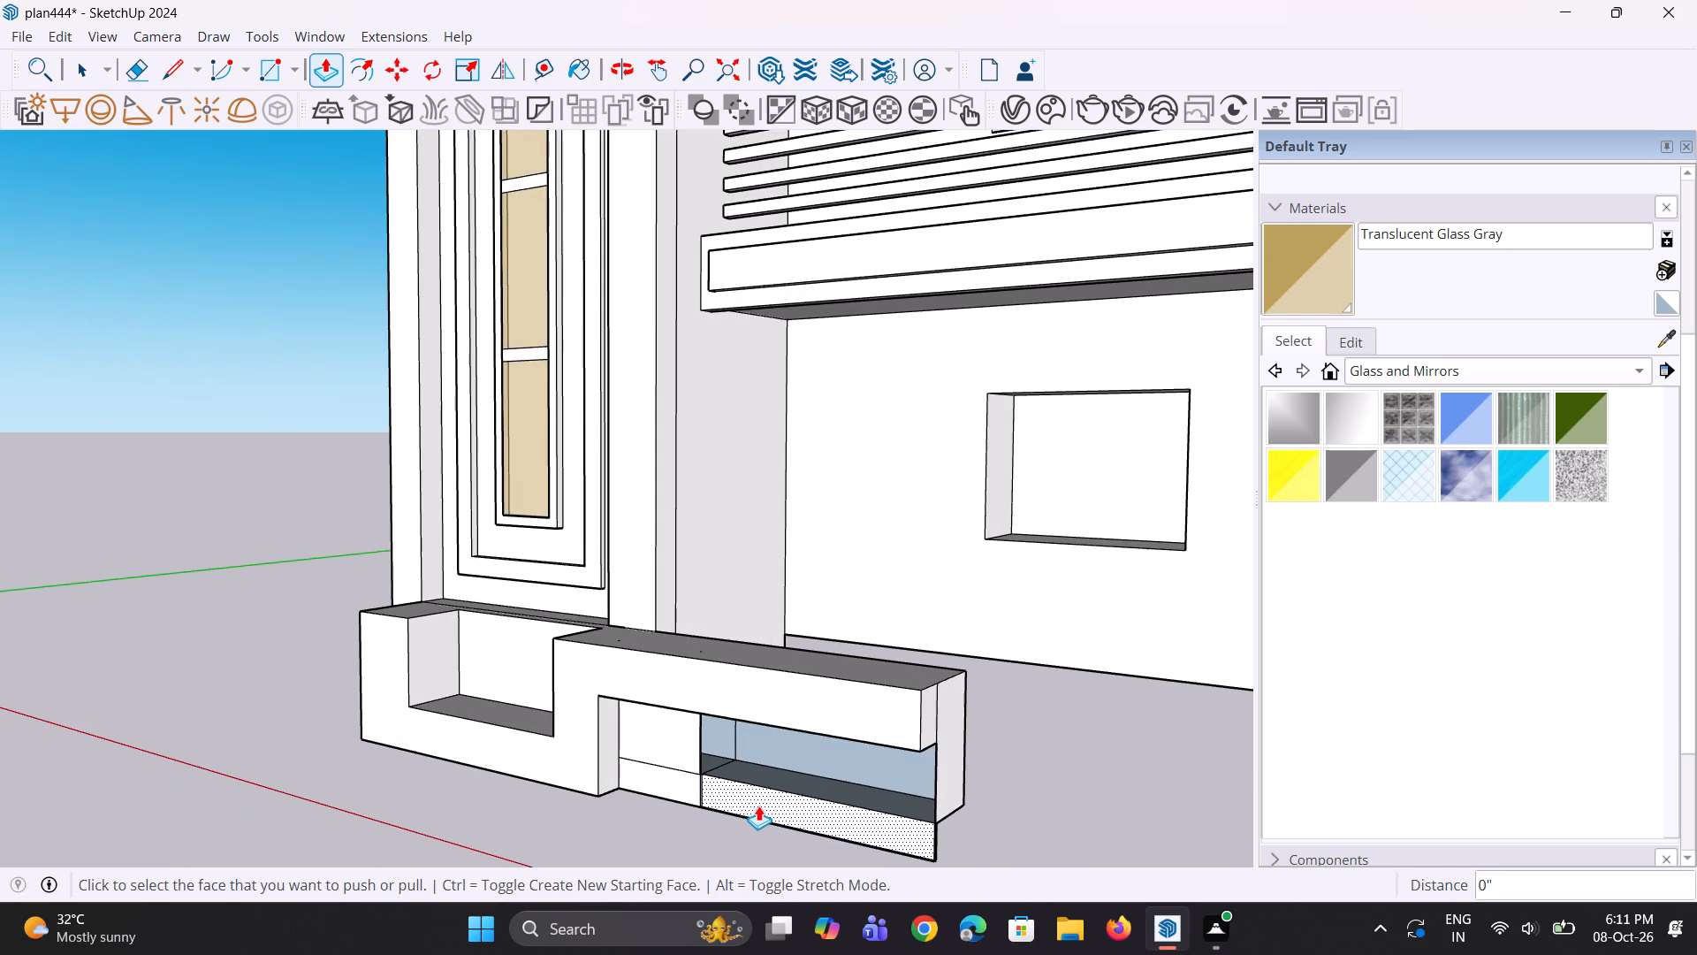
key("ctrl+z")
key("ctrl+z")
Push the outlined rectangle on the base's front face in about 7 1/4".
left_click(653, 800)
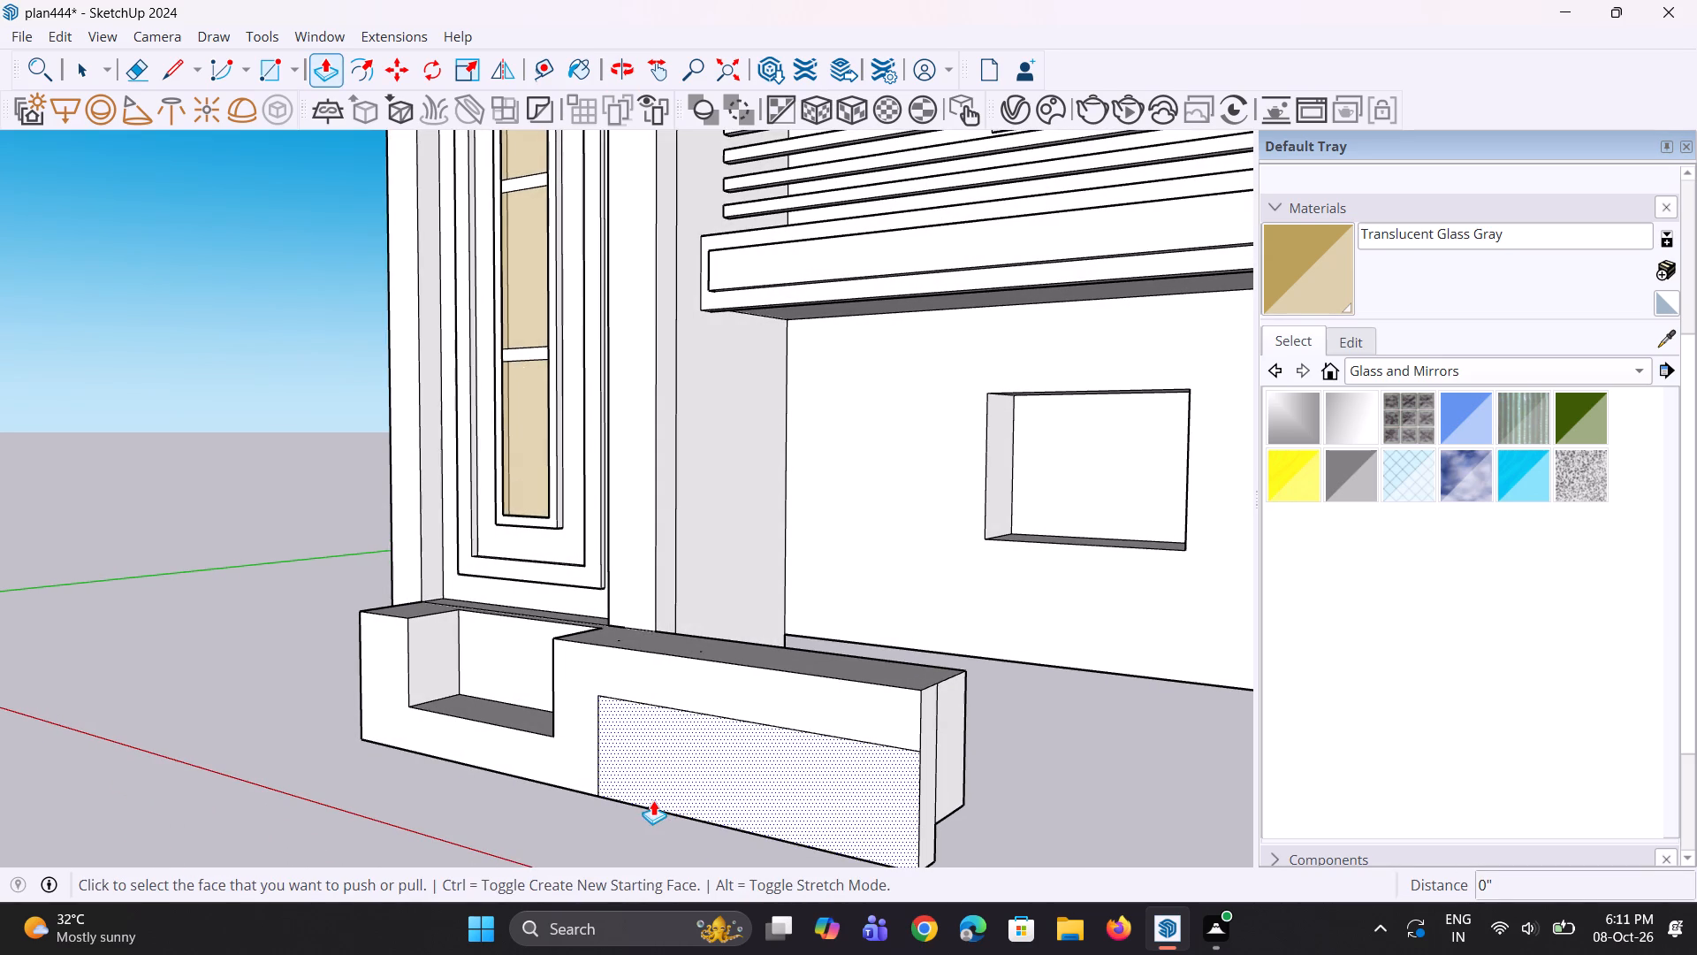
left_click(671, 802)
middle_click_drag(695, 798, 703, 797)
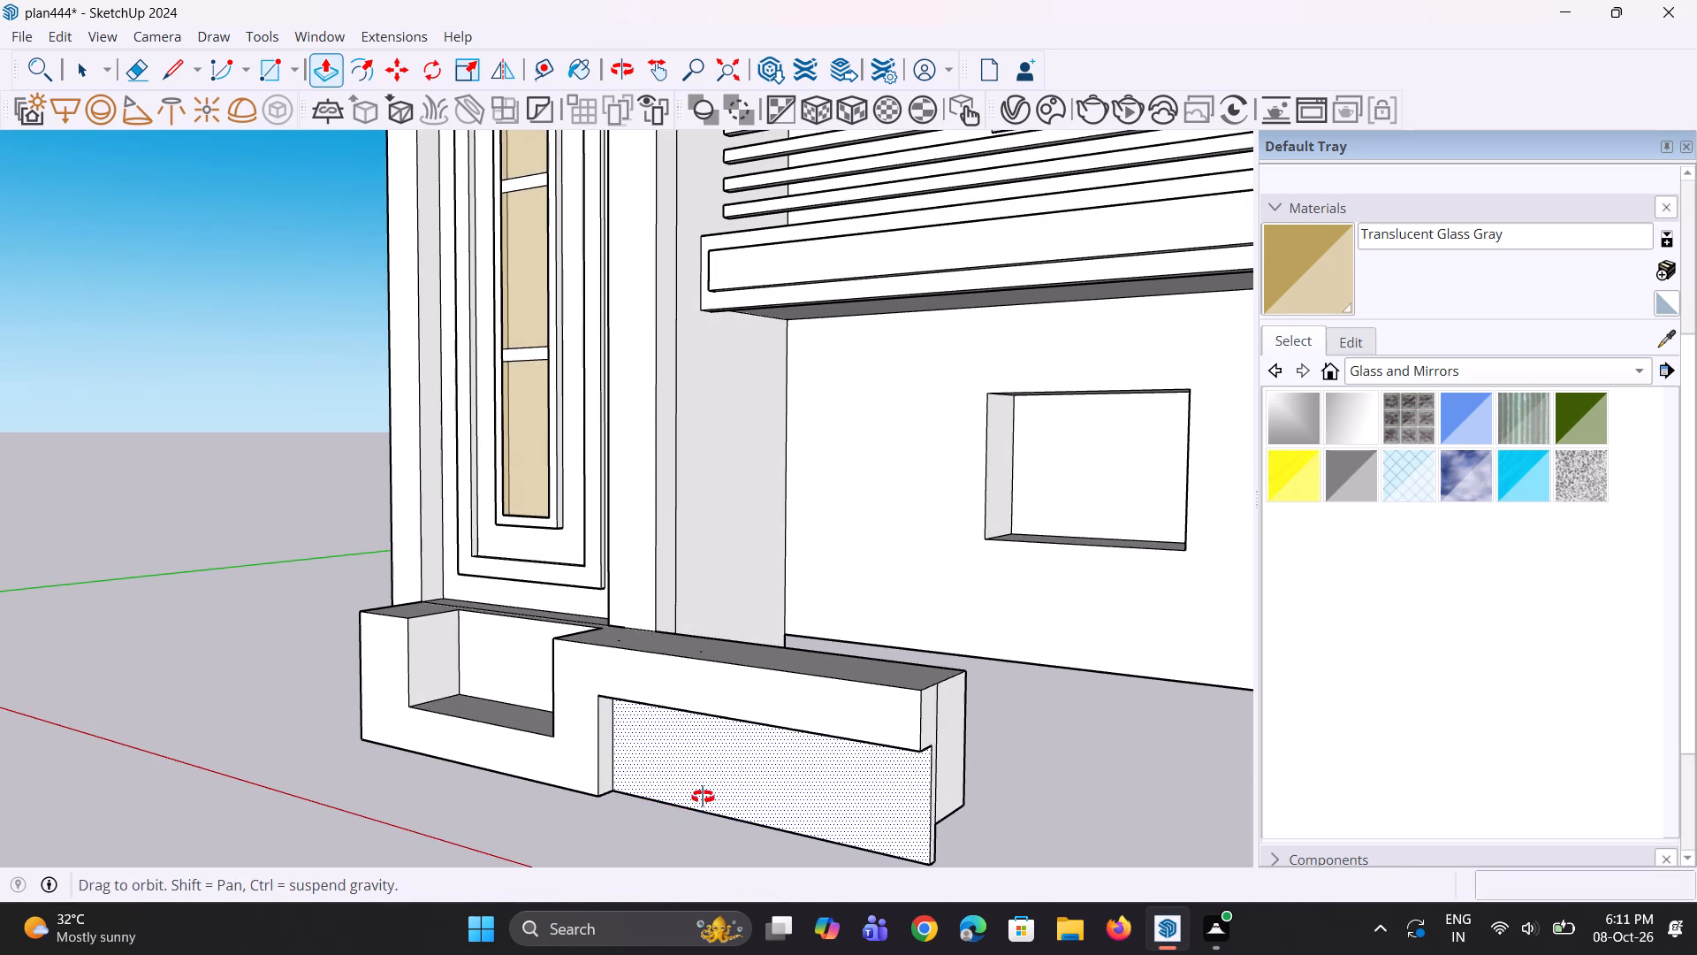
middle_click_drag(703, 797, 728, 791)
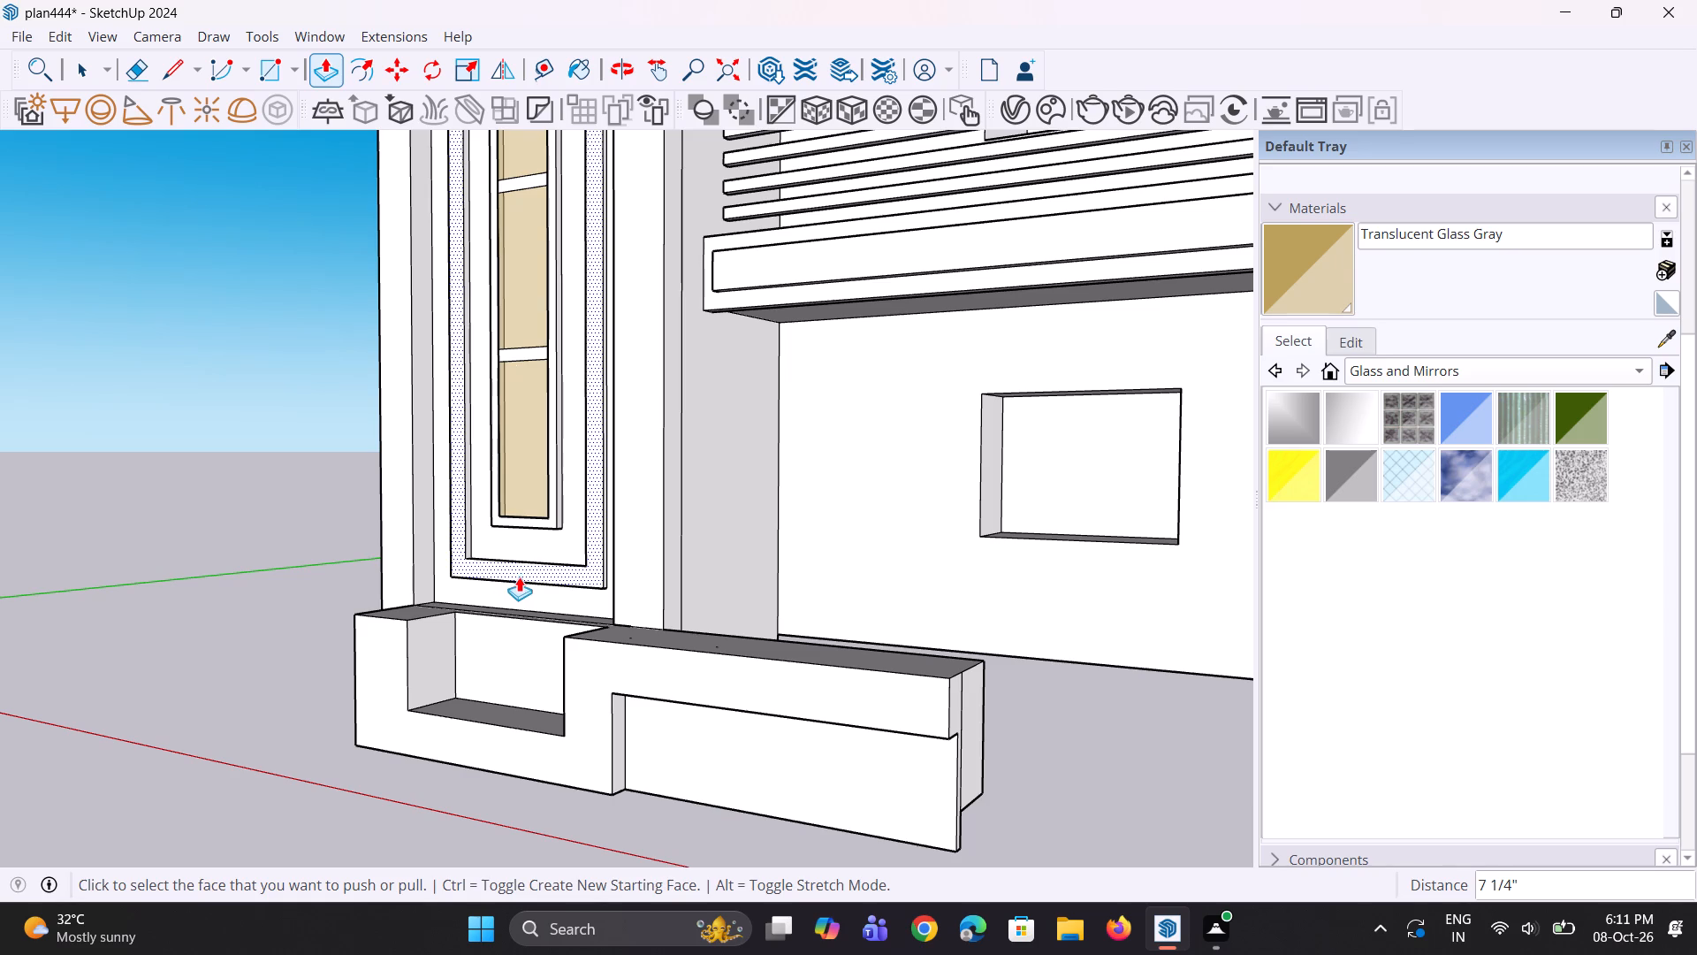
Examine the base block with its recesses against the whole front facade and from its far end.
middle_click_drag(536, 574, 656, 586)
scroll(651, 587, "down", 8)
middle_click_drag(661, 628, 691, 629)
scroll(779, 646, "down", 3)
middle_click_drag(795, 662, 636, 685)
scroll(751, 683, "up", 3)
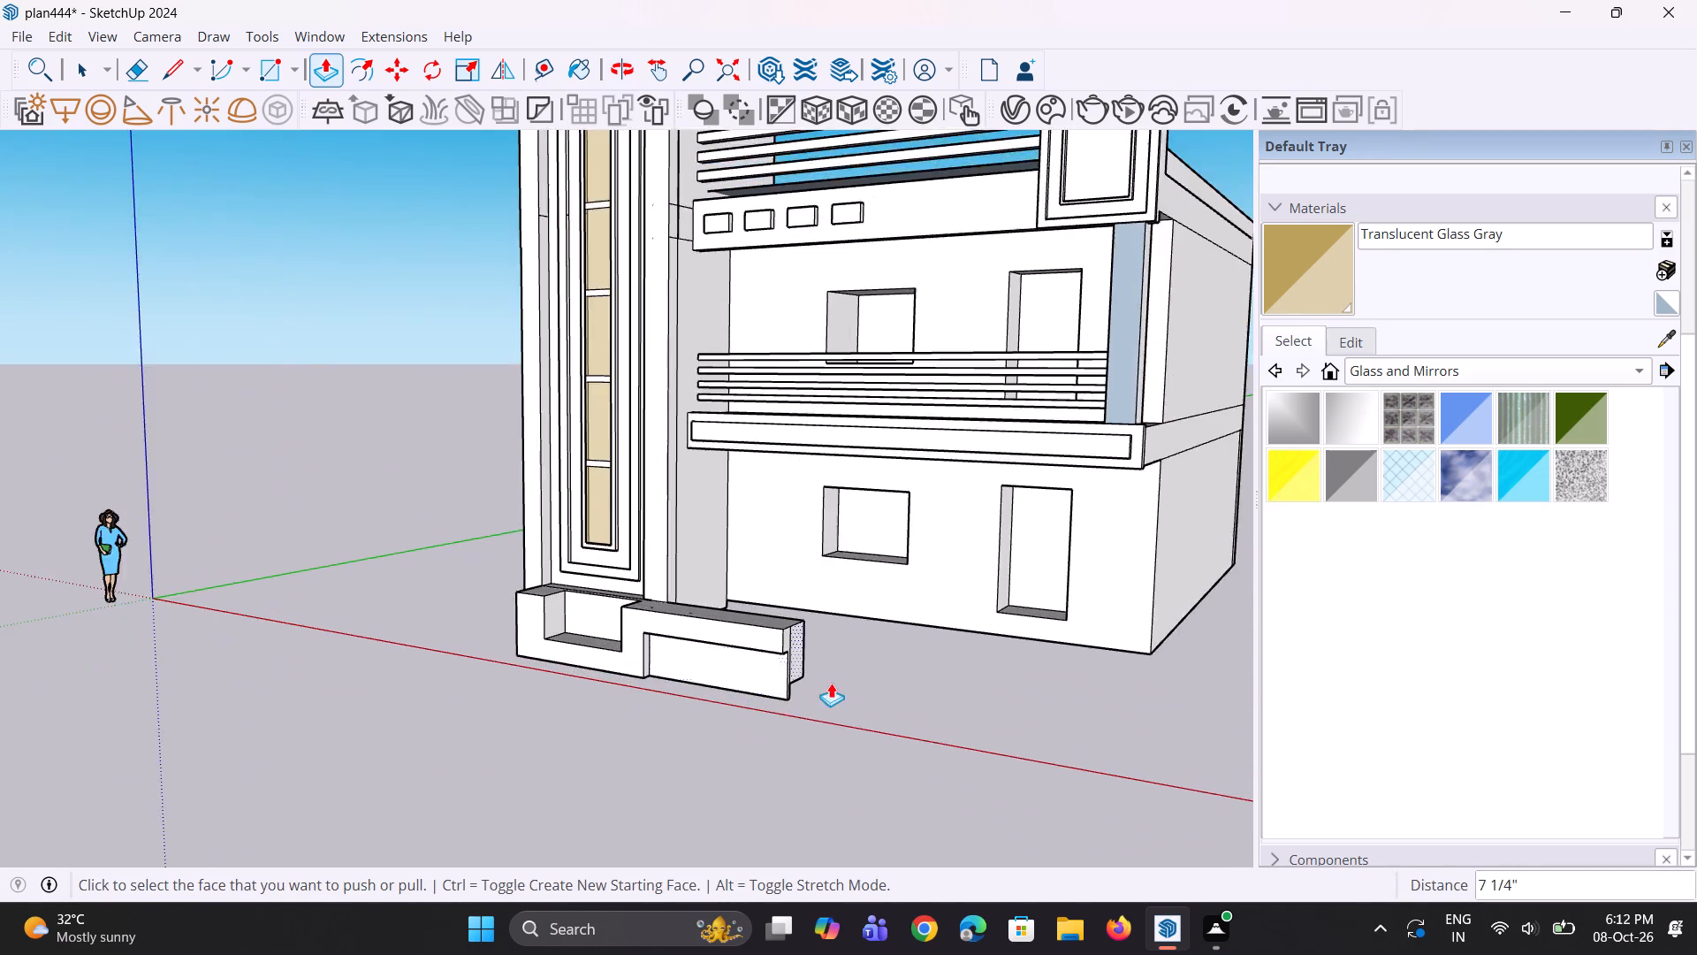
scroll(831, 683, "up", 1)
middle_click_drag(833, 683, 766, 679)
scroll(769, 667, "up", 6)
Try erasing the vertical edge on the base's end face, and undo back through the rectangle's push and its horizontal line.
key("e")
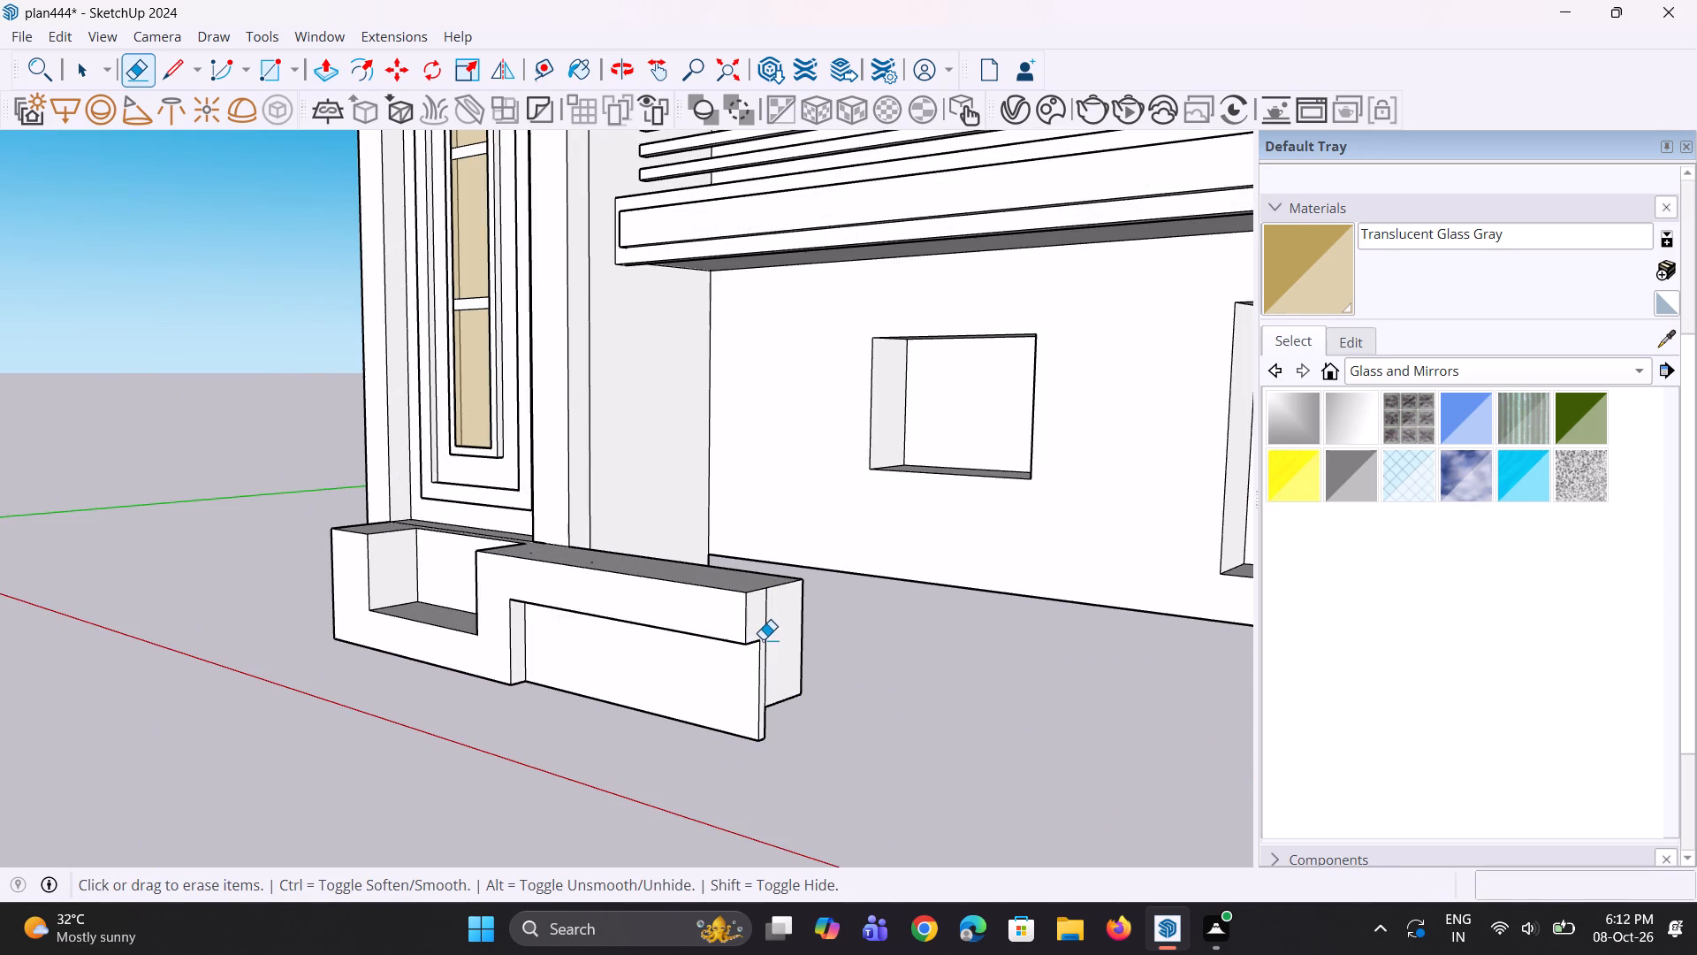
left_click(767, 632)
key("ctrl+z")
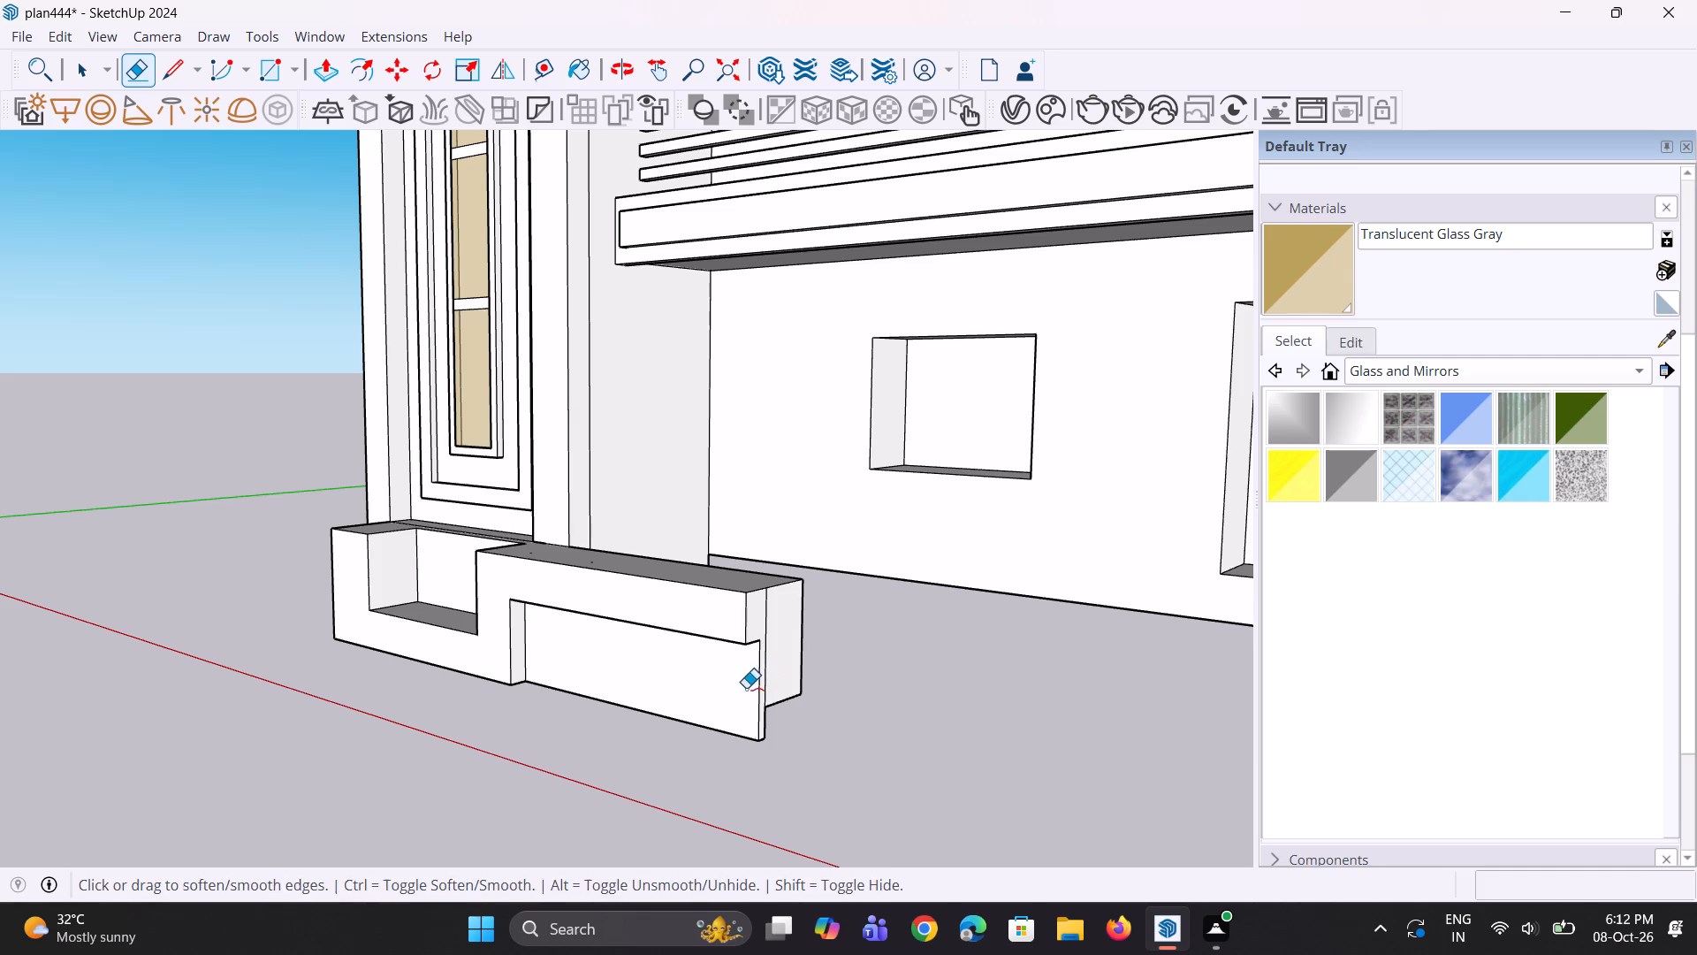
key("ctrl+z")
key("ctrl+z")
Draw a horizontal line from the top of the vertical line to the far edge of the base's front face.
middle_click_drag(743, 692, 747, 682)
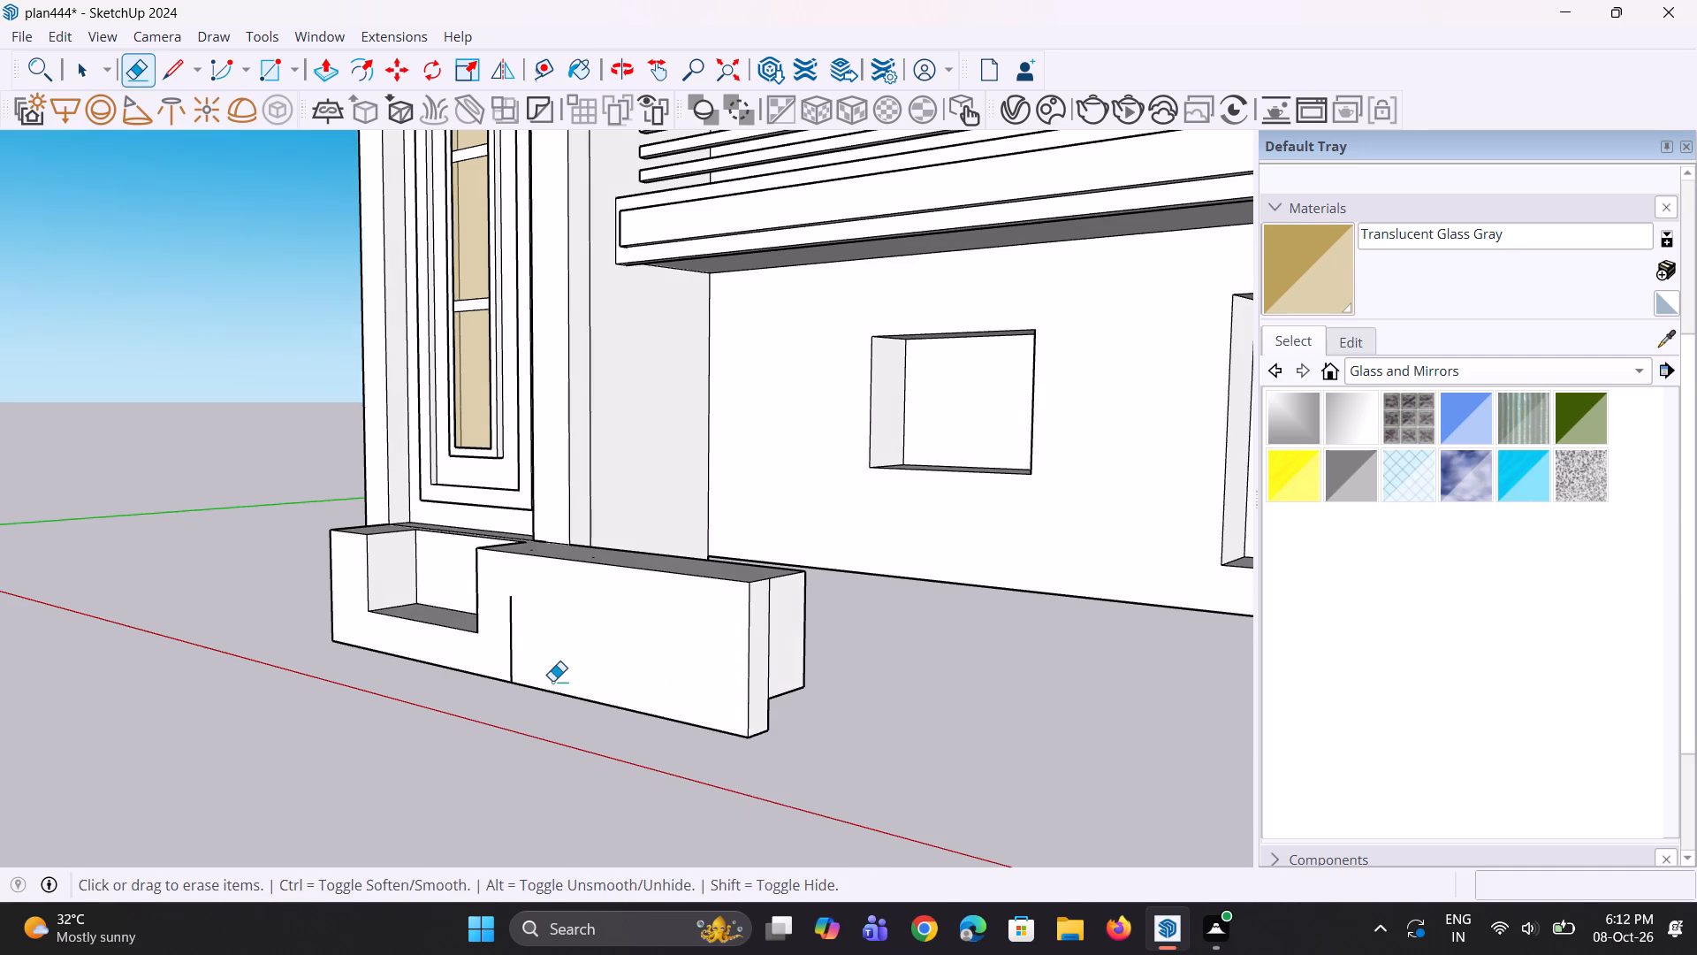
middle_click_drag(552, 681, 721, 675)
key("l")
left_click(582, 607)
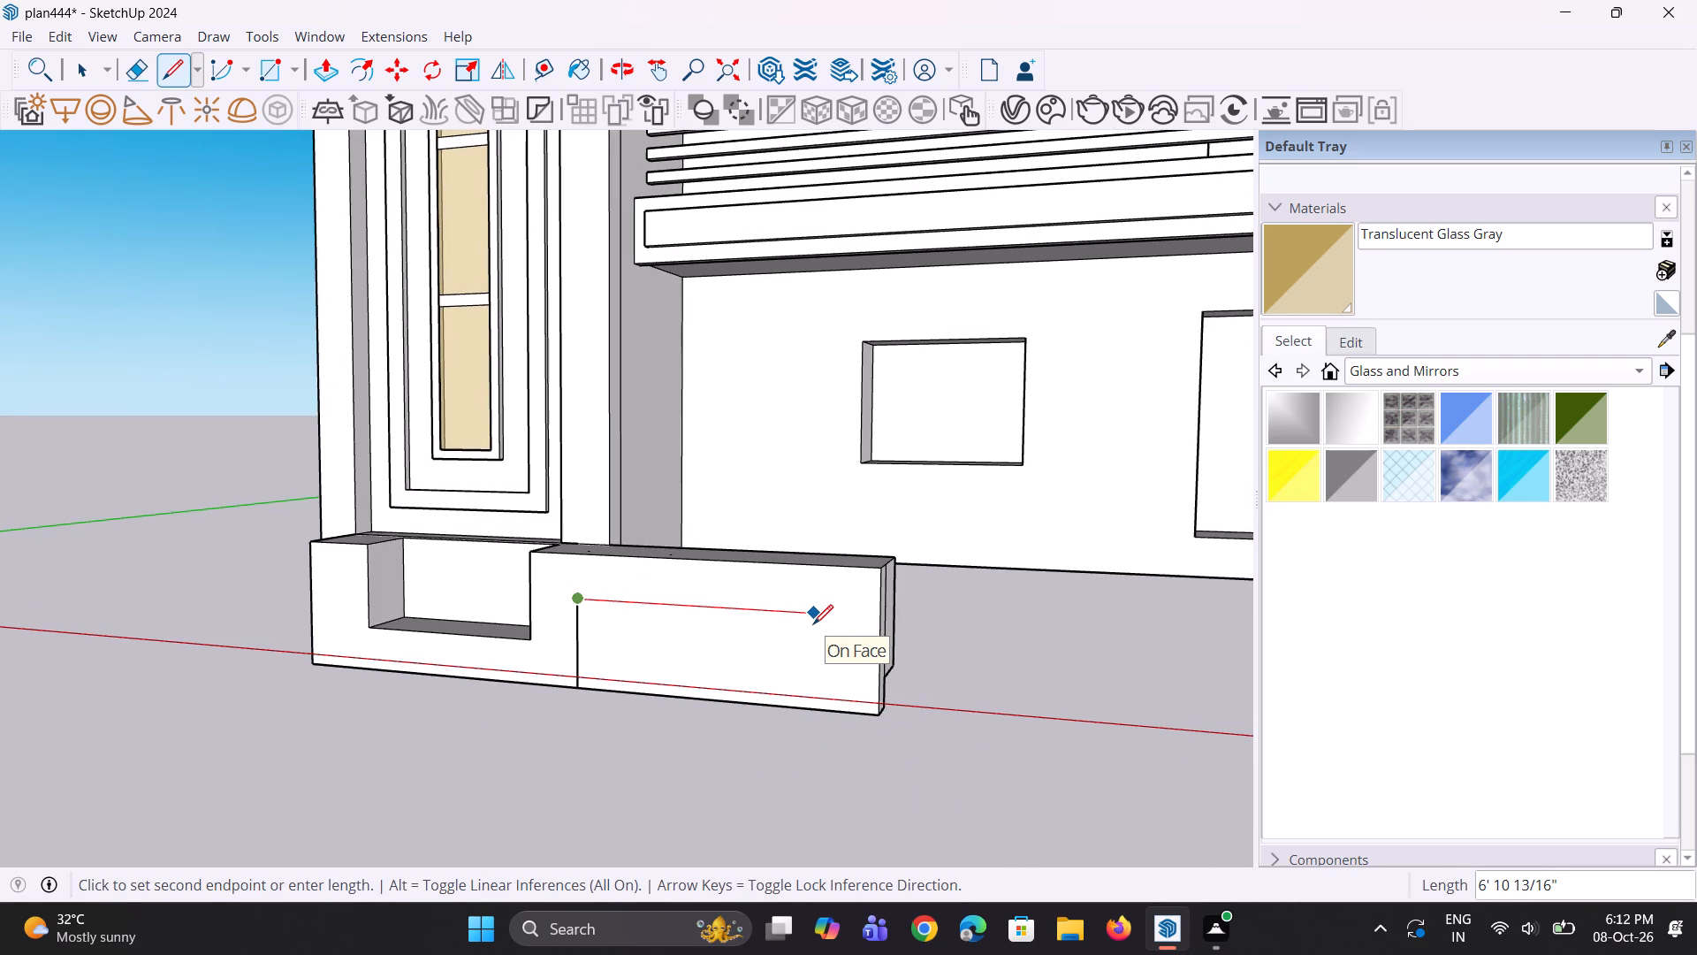
left_click(881, 628)
middle_click_drag(741, 662, 768, 654)
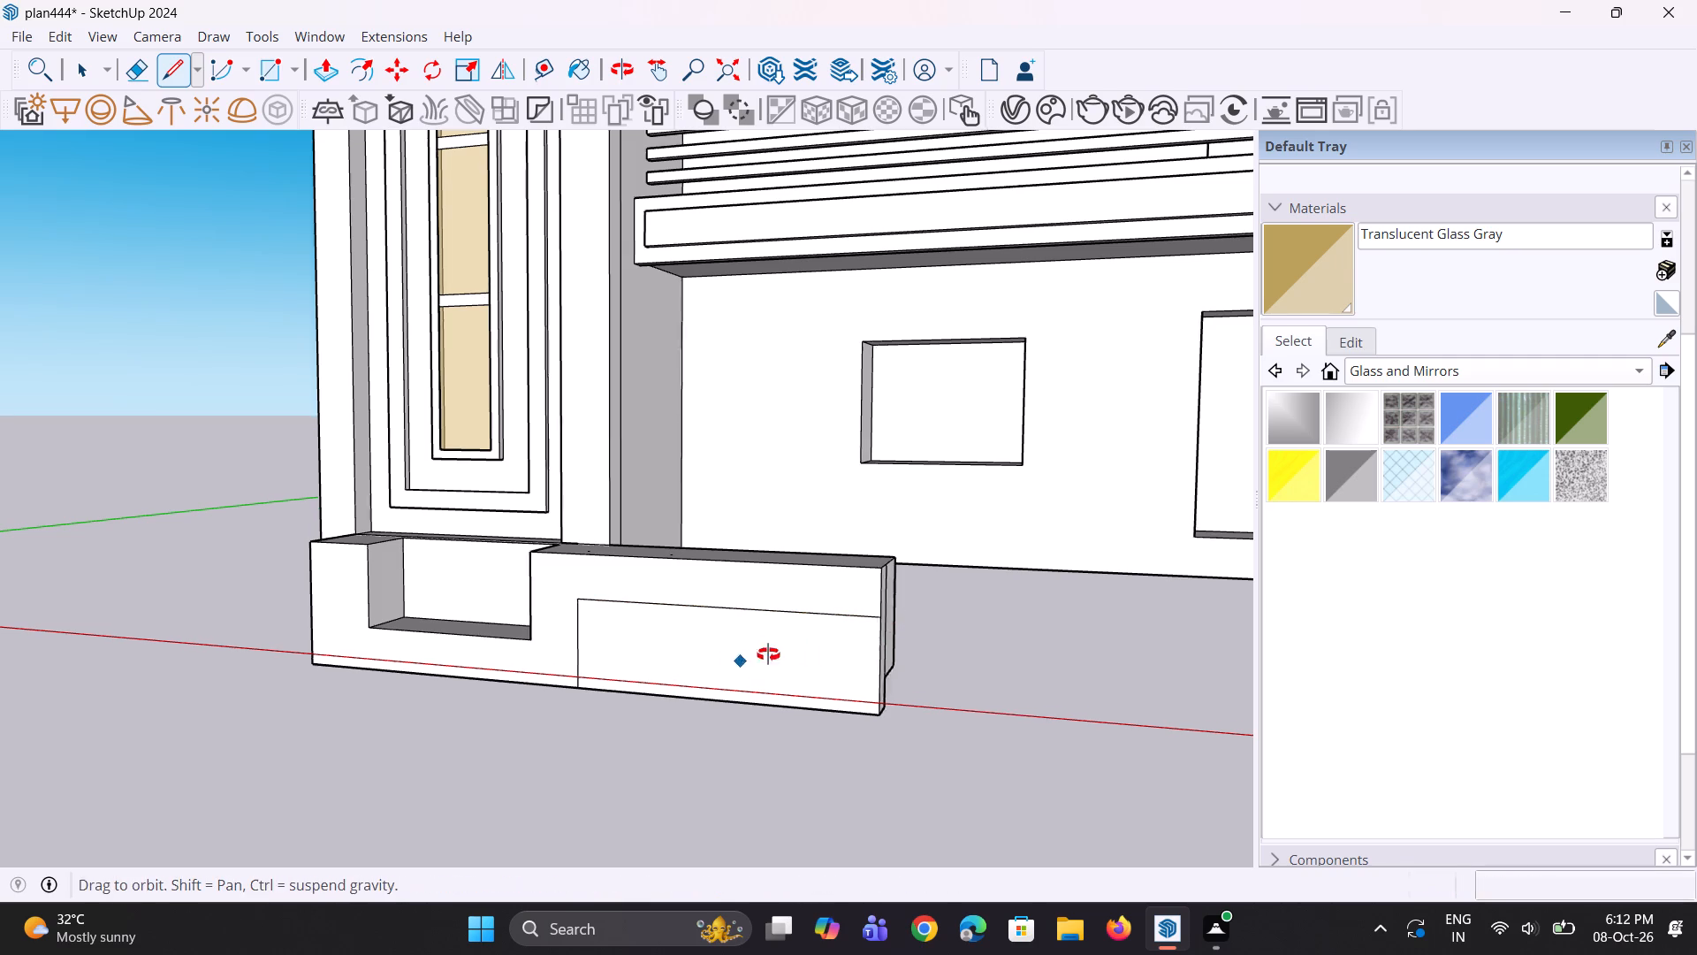
middle_click_drag(768, 654, 795, 646)
key("space")
Erase stray lines crossing the underside of the base block, on both its front and rear strips.
middle_click_drag(779, 662, 84, 711)
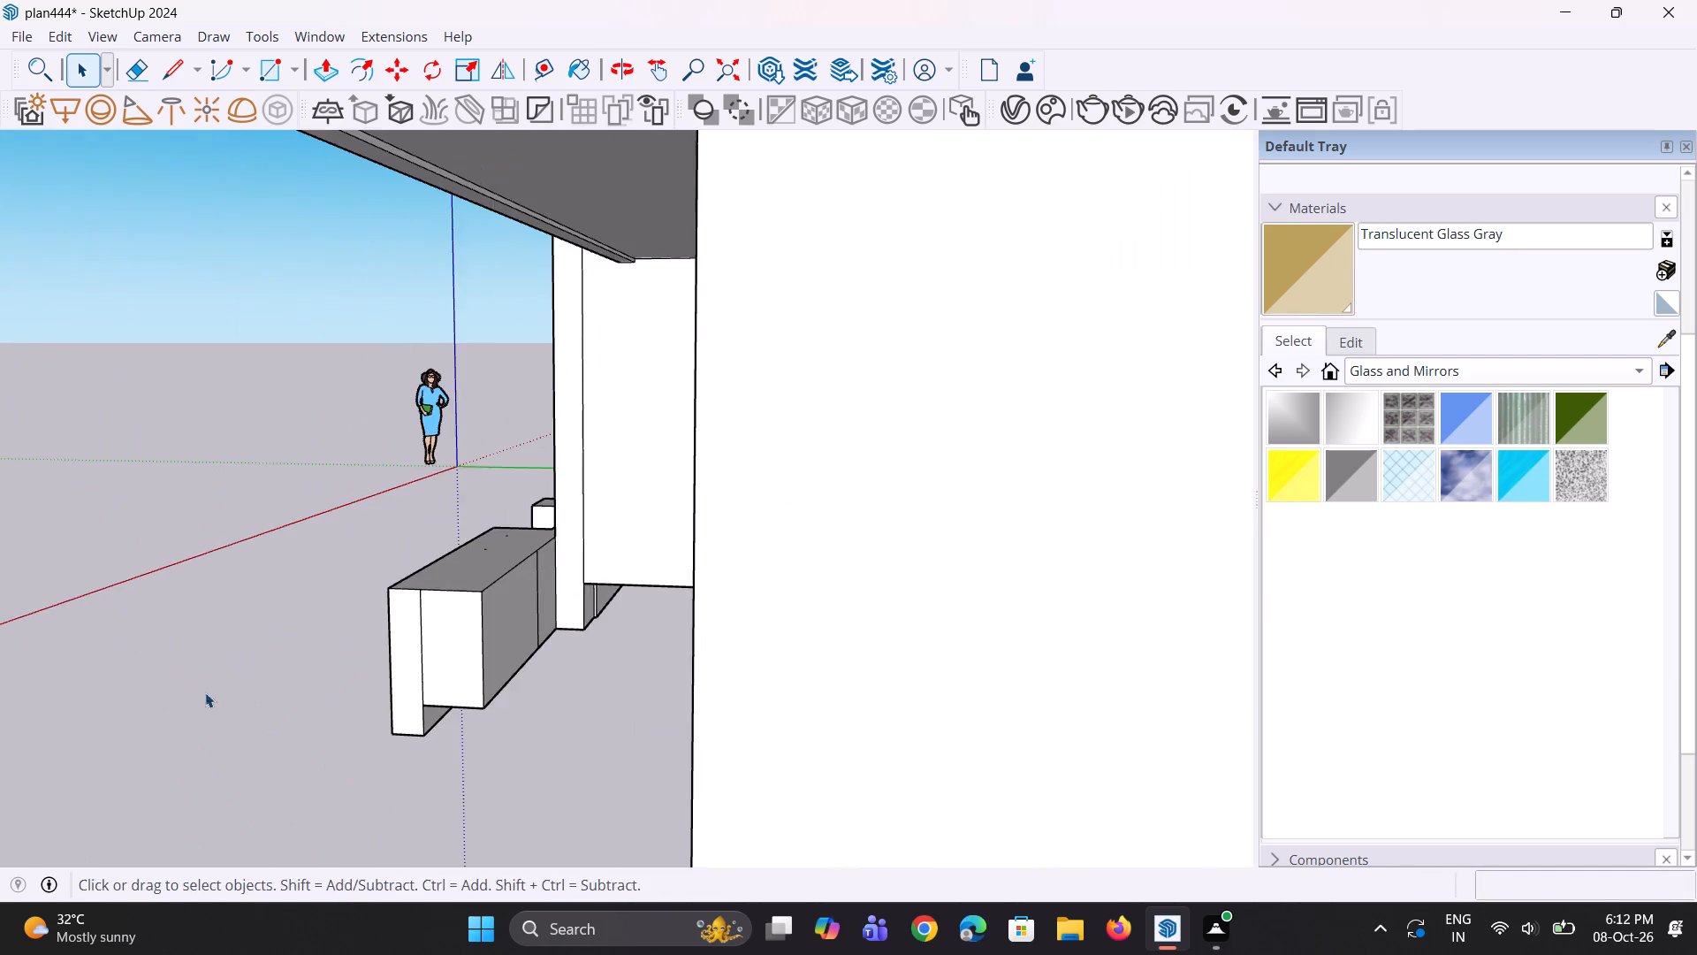
middle_click_drag(207, 692, 337, 343)
scroll(520, 476, "up", 4)
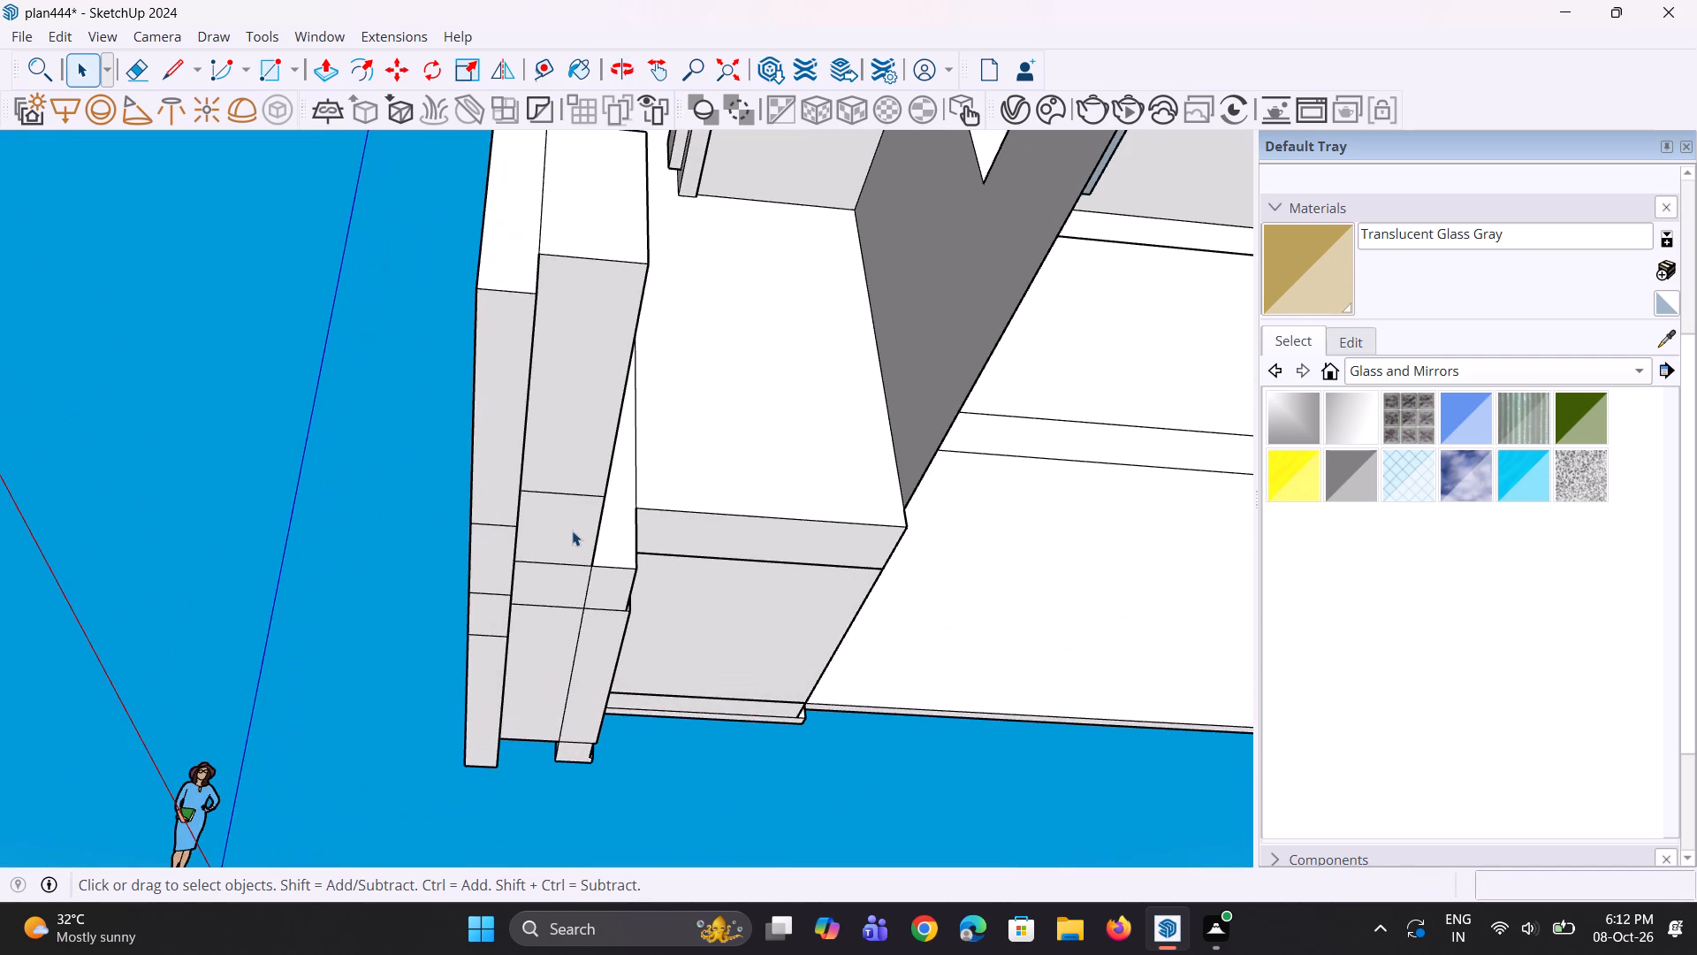
key("e")
left_click(582, 495)
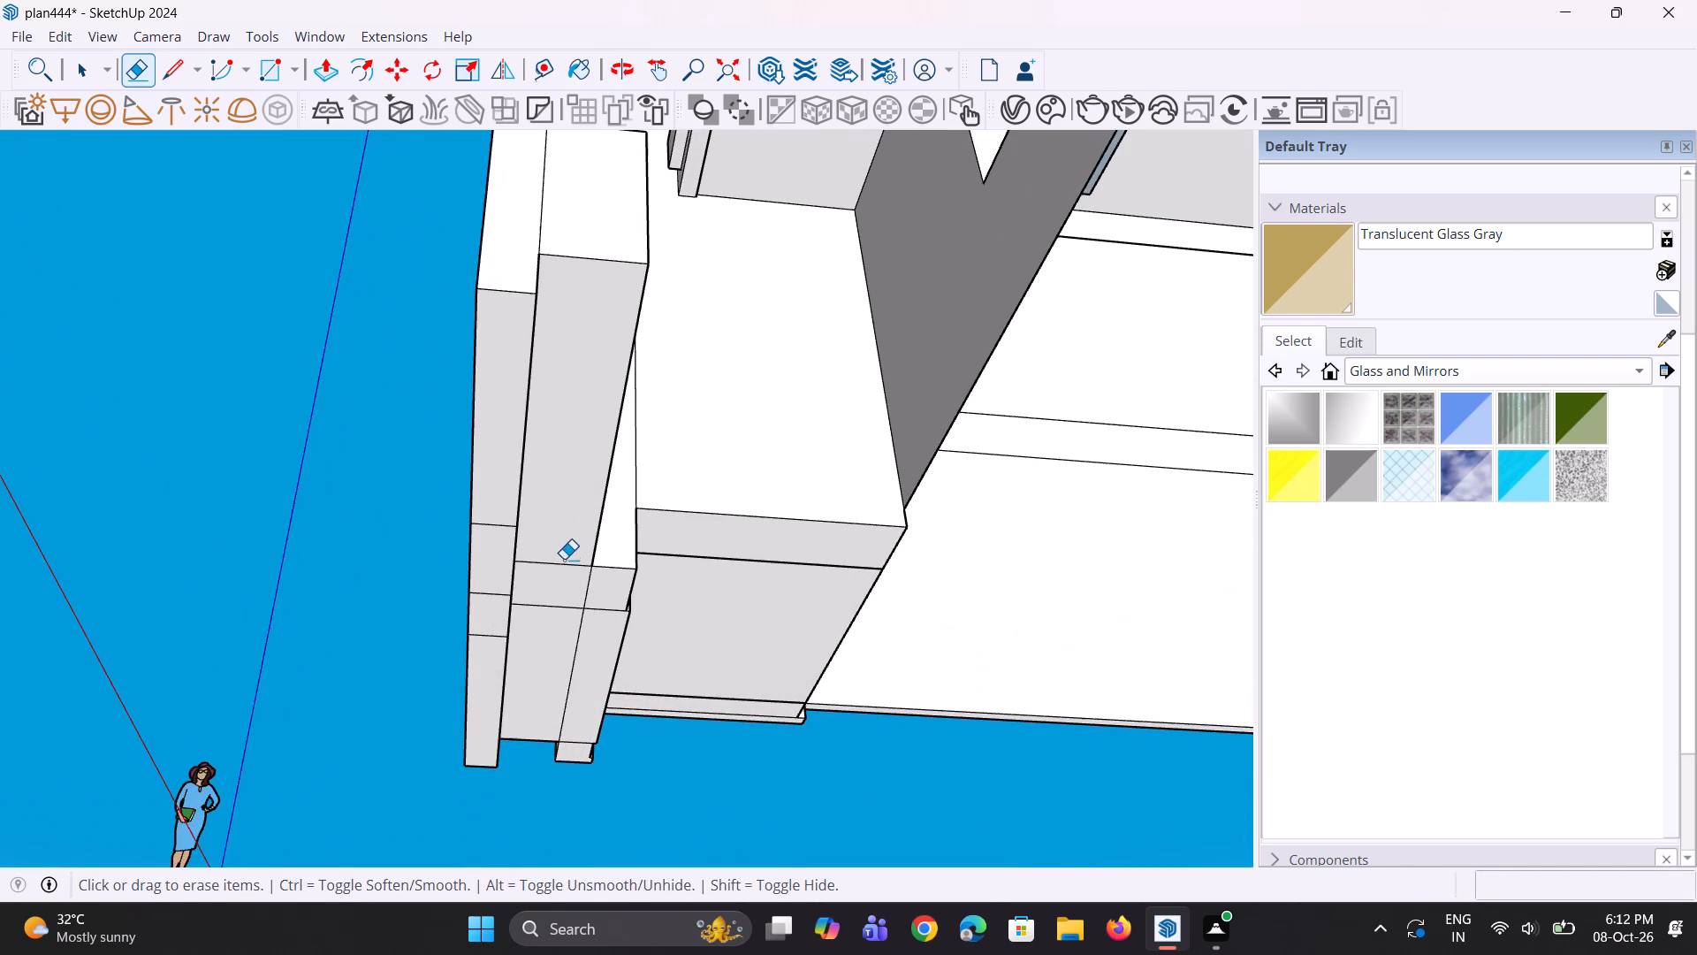
middle_click_drag(570, 592, 713, 633)
scroll(648, 584, "up", 2)
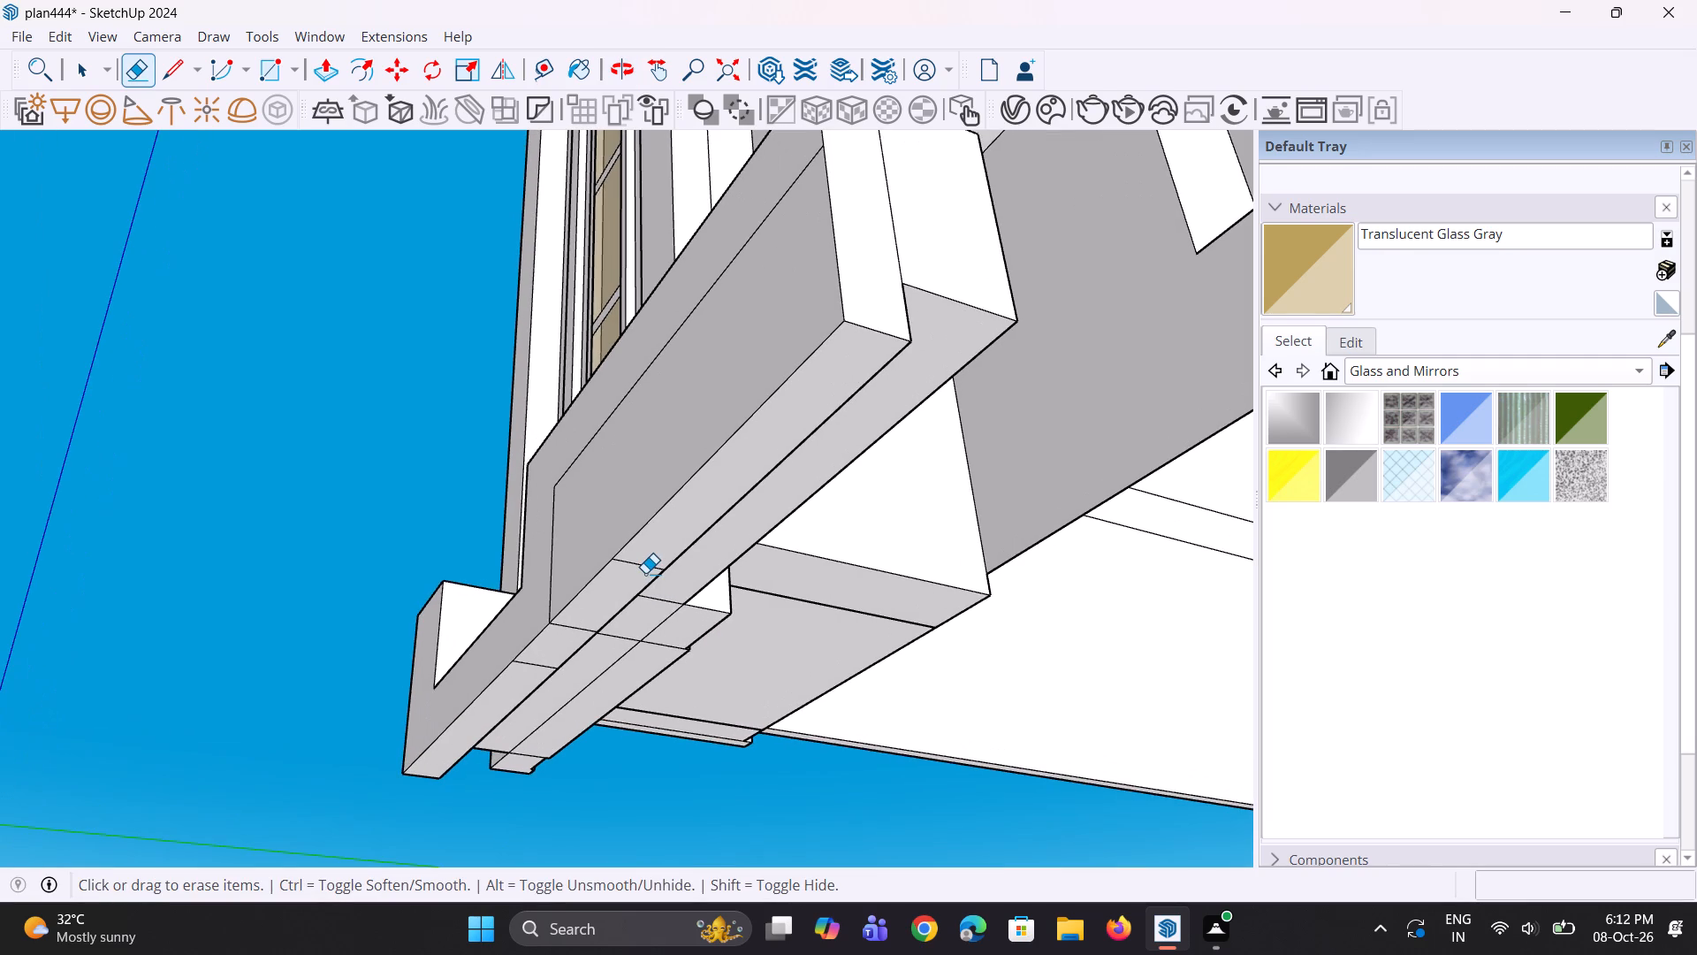
left_click(645, 573)
left_click(654, 569)
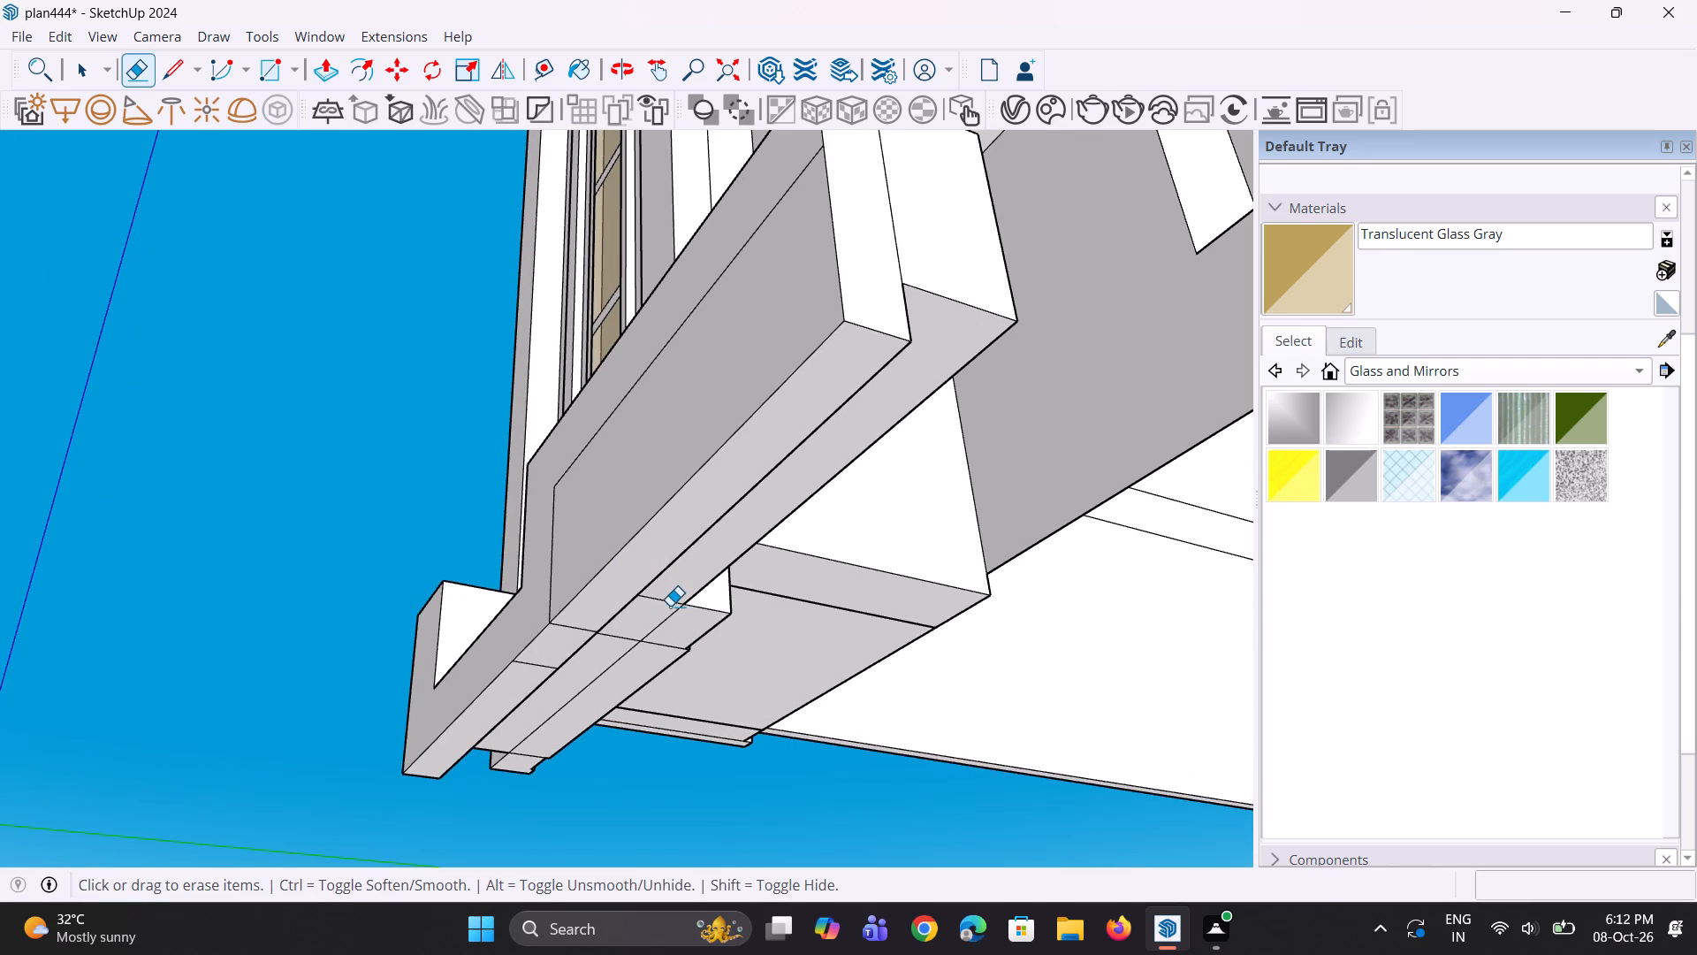
left_click(670, 606)
scroll(699, 623, "up", 2)
Inspect the base block's underside, its outlined front face and the overall facade.
middle_click_drag(695, 623, 511, 737)
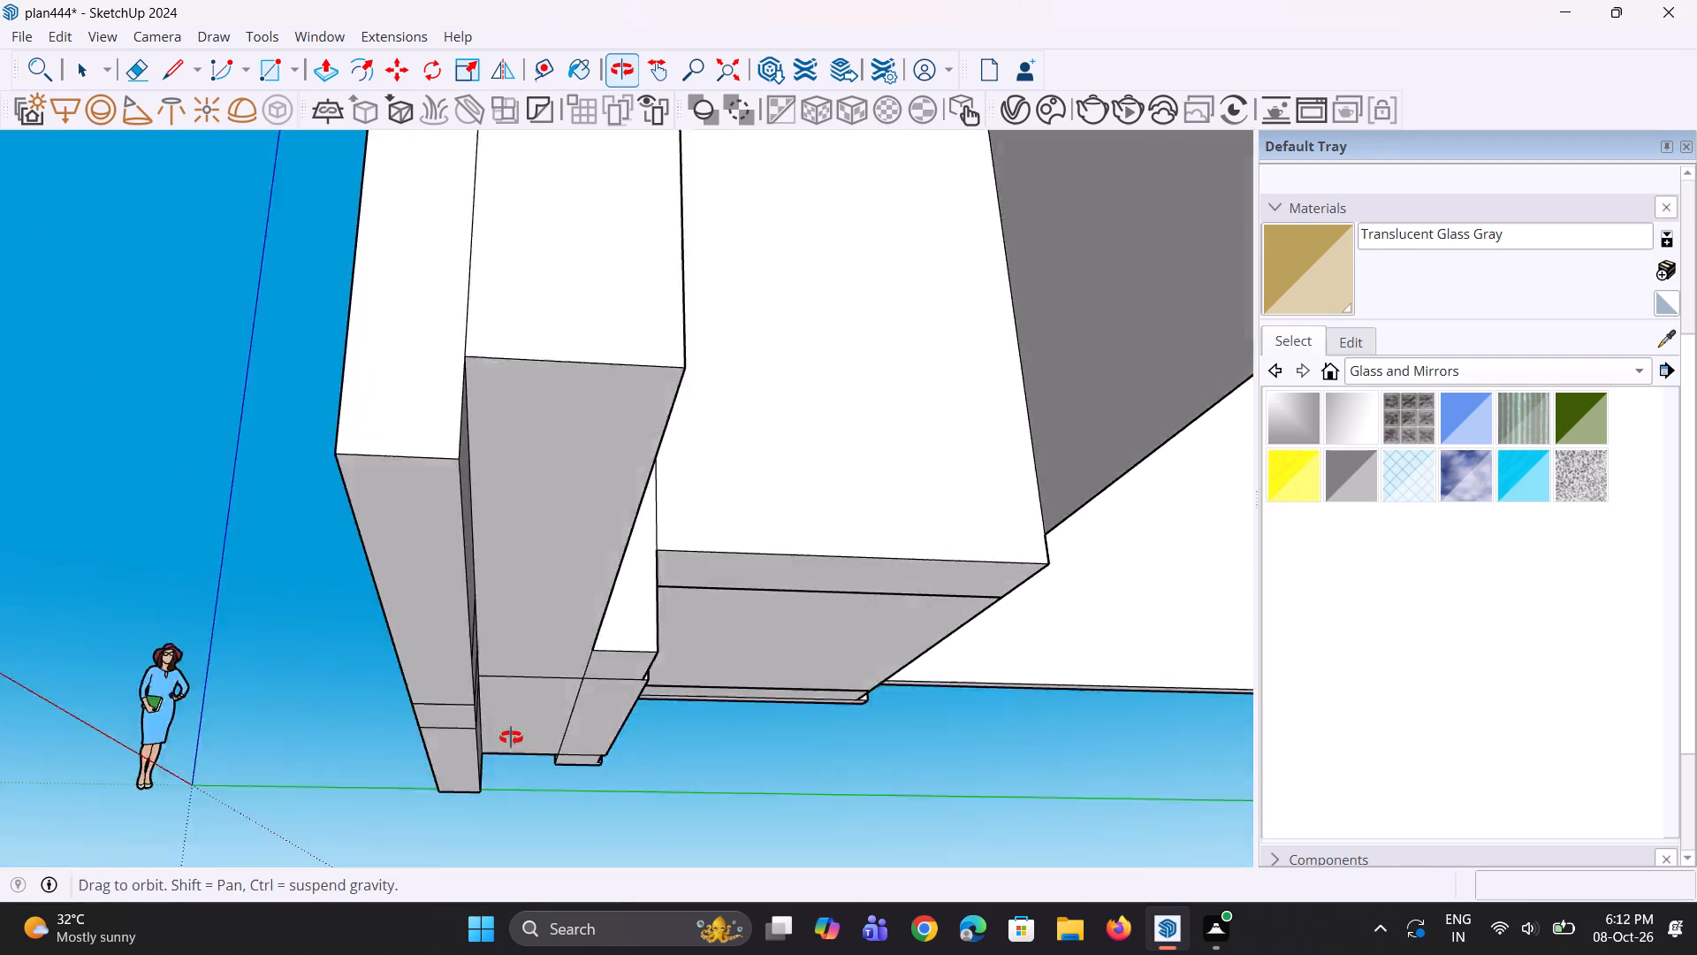
middle_click_drag(511, 737, 874, 783)
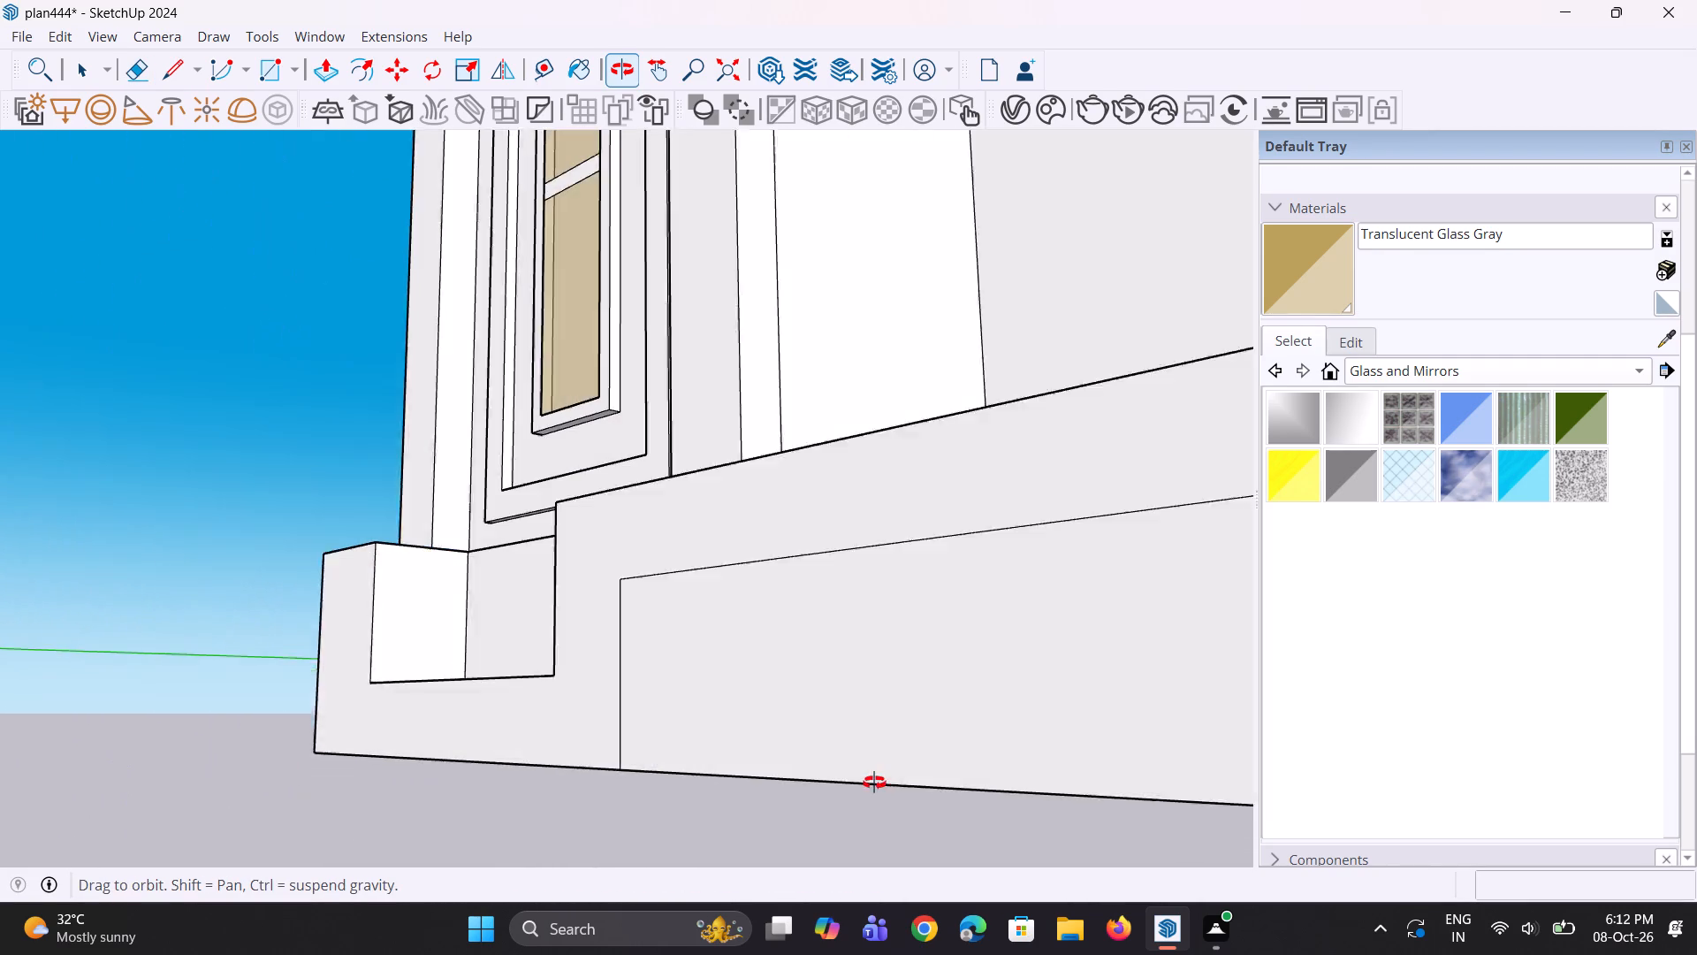
middle_click_drag(874, 783, 843, 792)
scroll(810, 732, "down", 4)
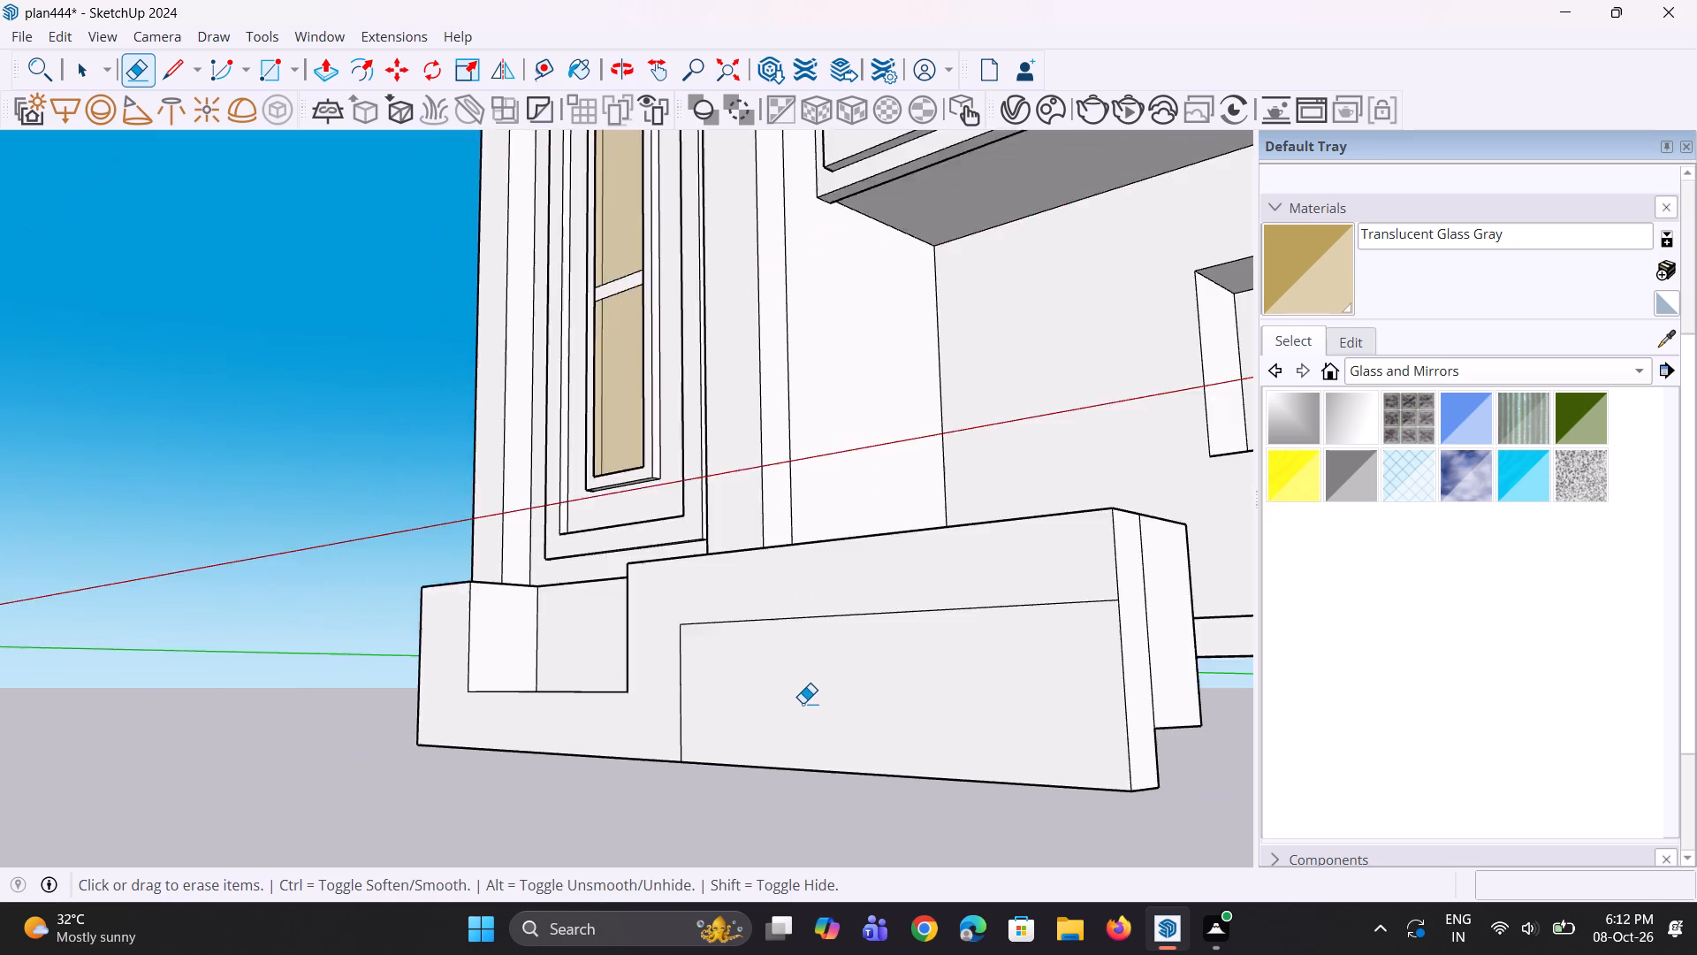
scroll(803, 703, "down", 4)
middle_click_drag(788, 699, 1051, 751)
middle_click_drag(833, 647, 864, 791)
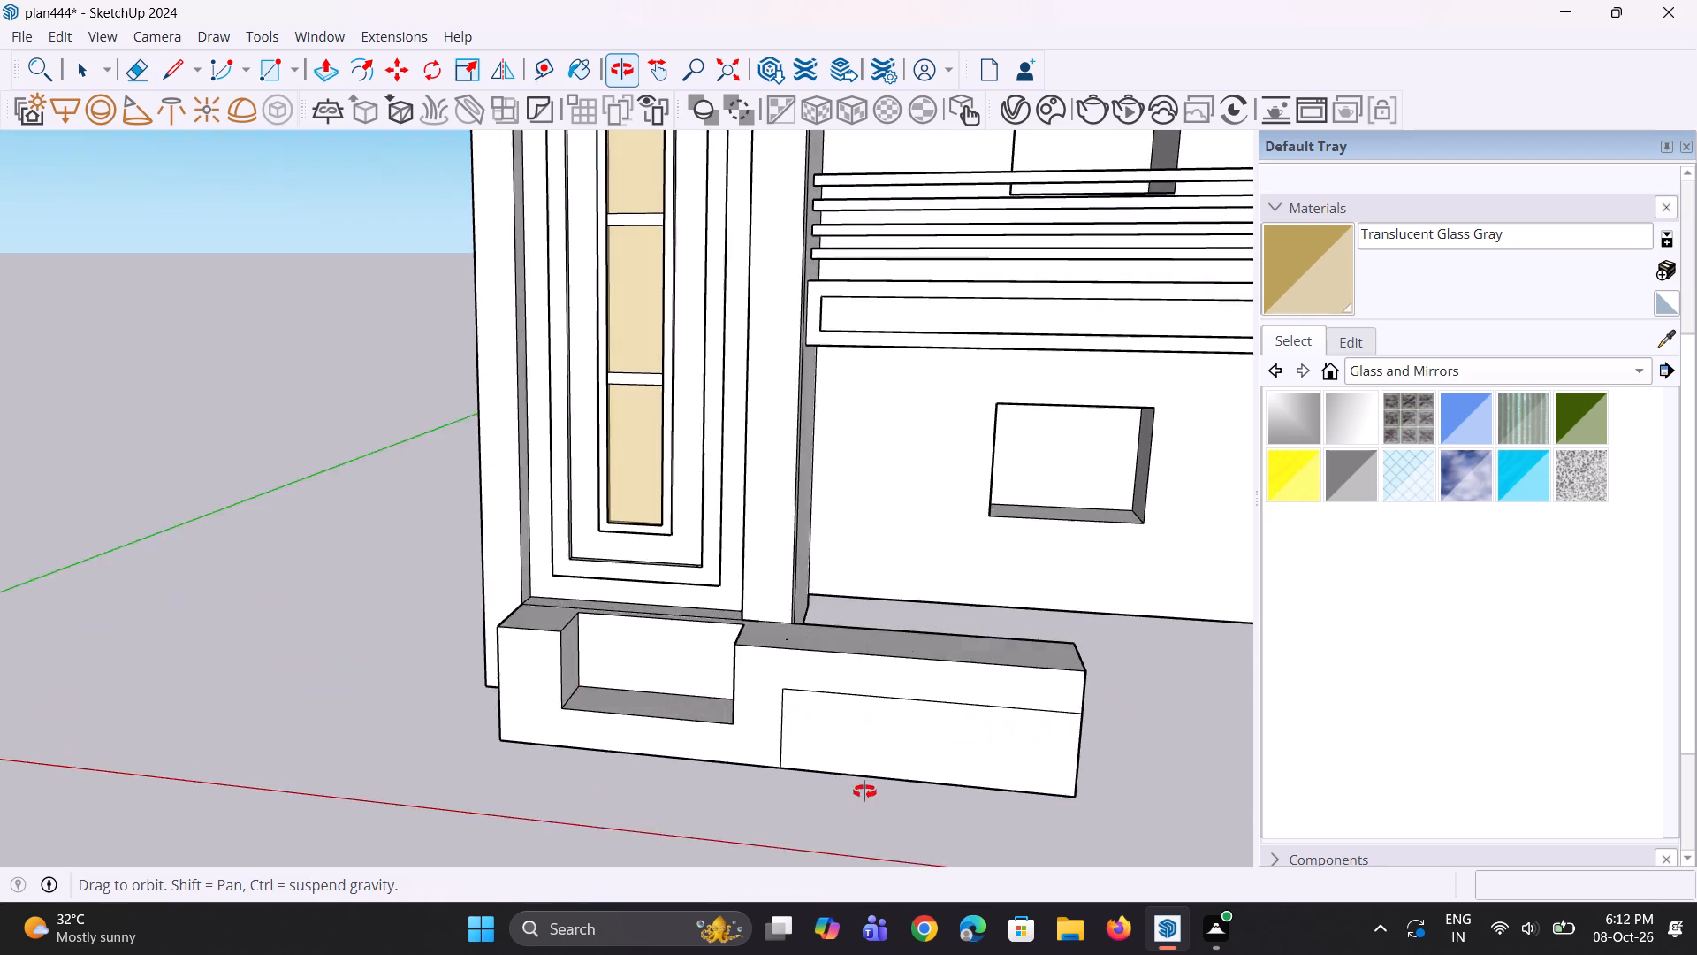
middle_click_drag(864, 791, 788, 714)
scroll(787, 699, "down", 8)
scroll(780, 628, "down", 1)
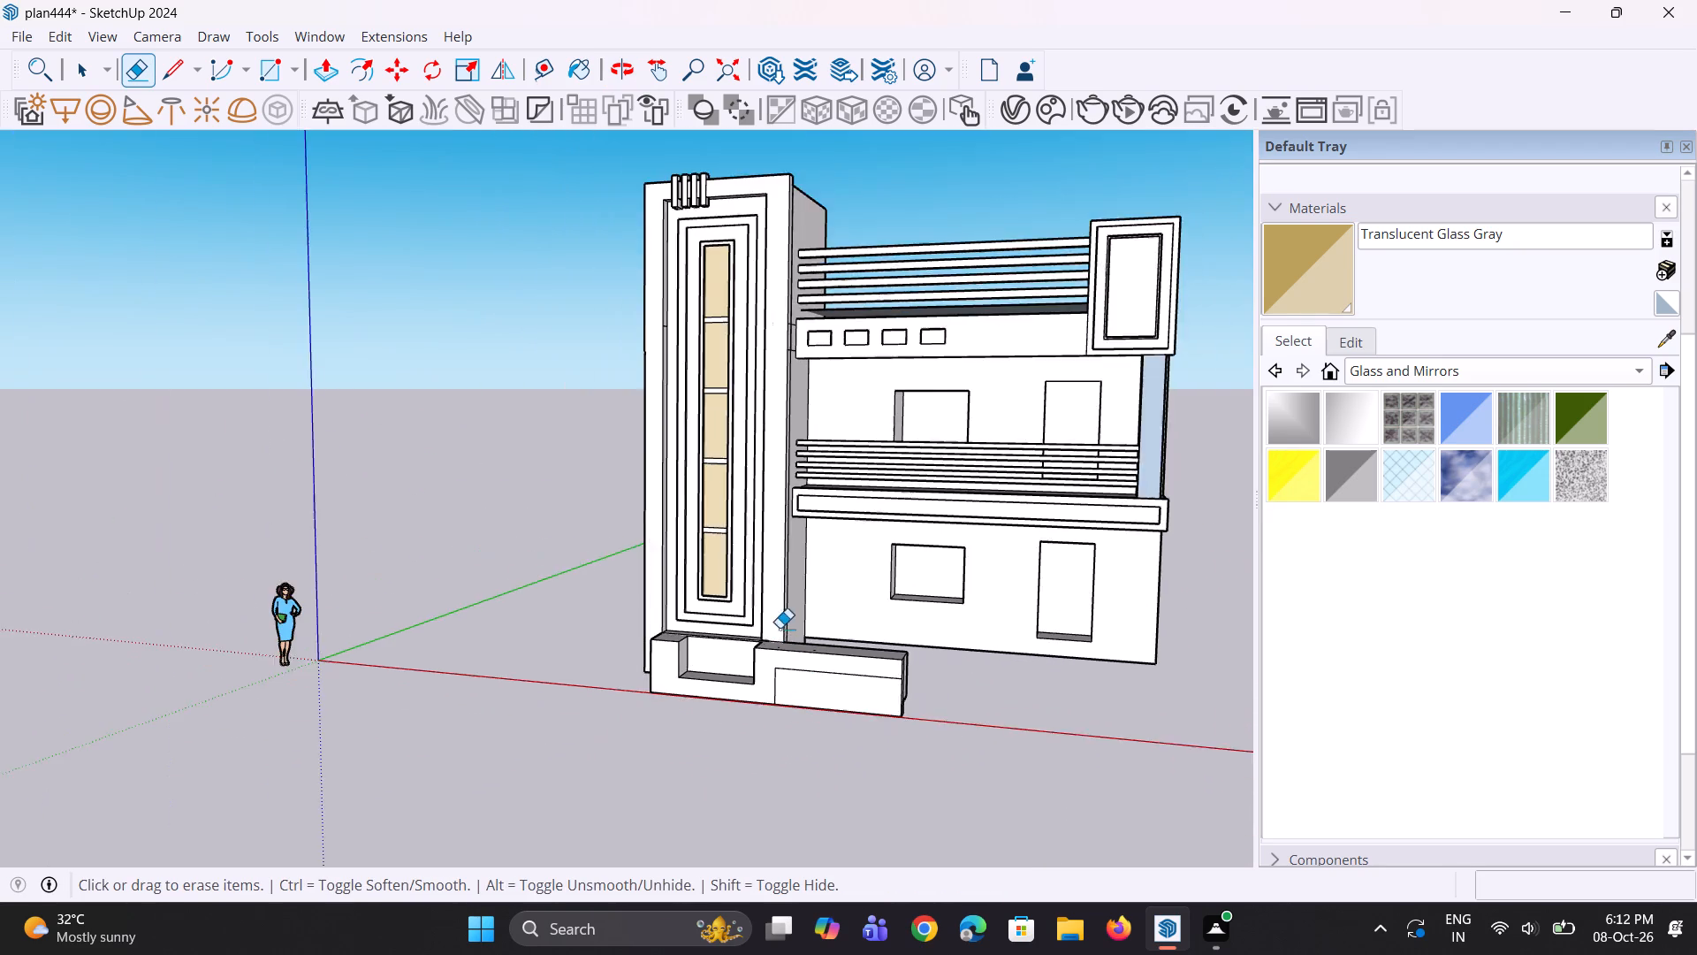
Inspect the facade, tower and projecting base block from the front and the side.
middle_click_drag(780, 628, 711, 757)
scroll(790, 582, "up", 3)
middle_click_drag(792, 573, 843, 526)
scroll(769, 534, "down", 4)
middle_click_drag(762, 544, 805, 524)
scroll(893, 511, "up", 2)
middle_click_drag(893, 511, 759, 510)
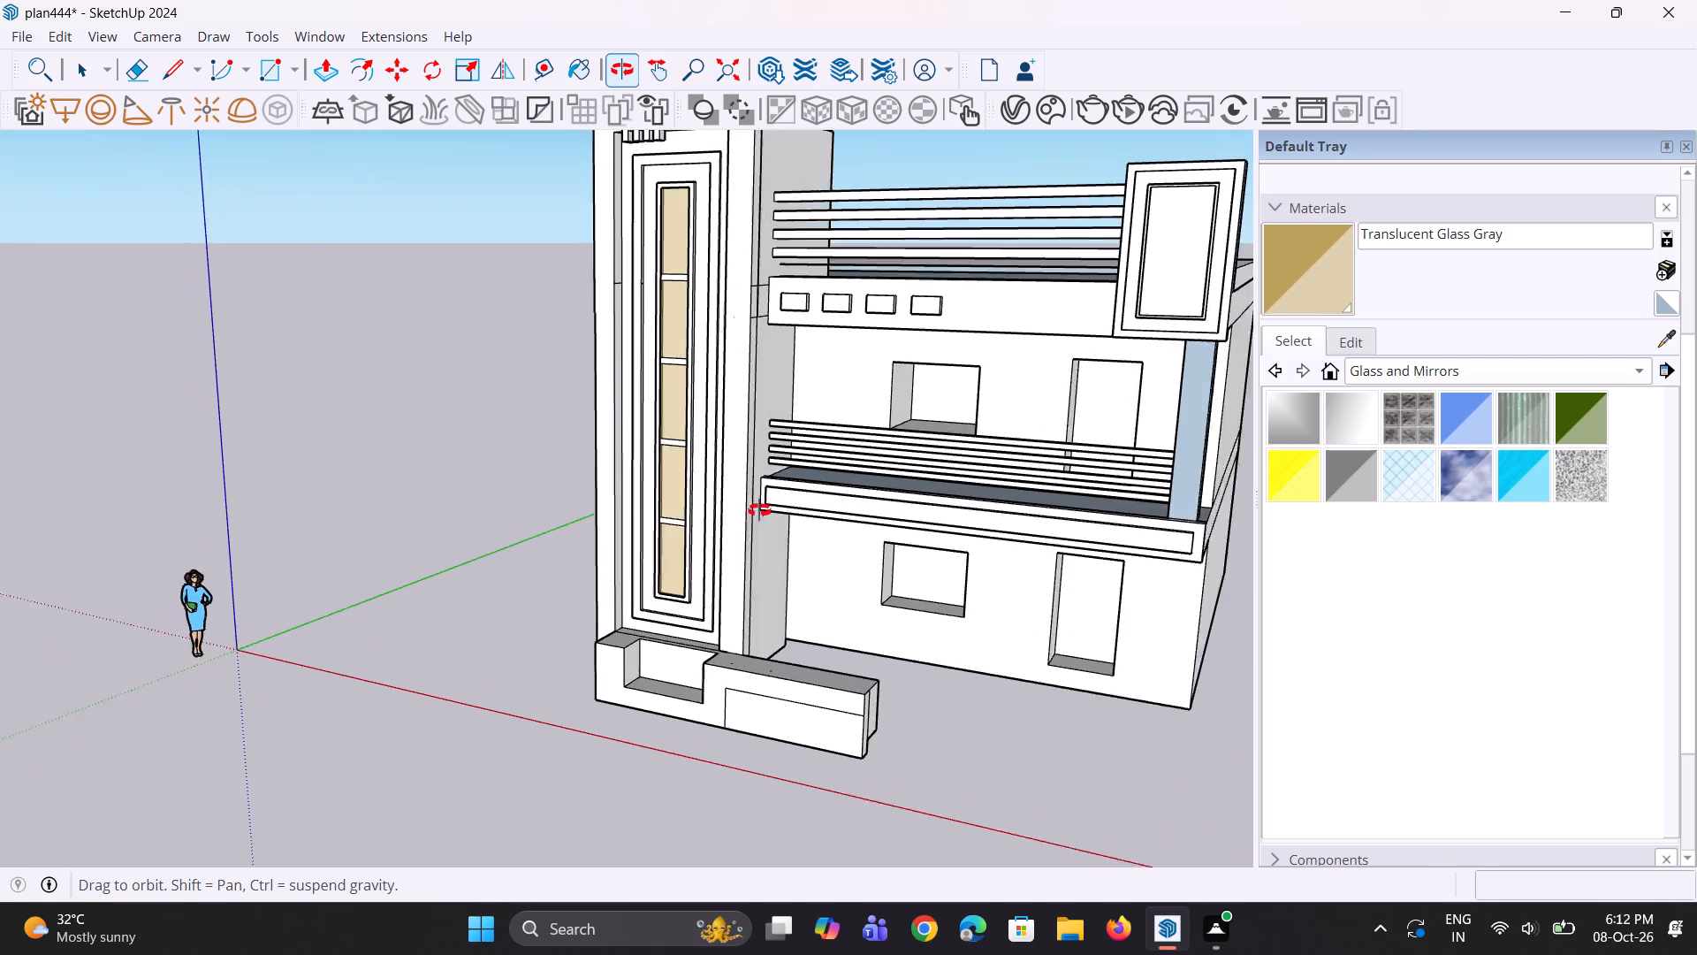
middle_click_drag(759, 510, 691, 542)
scroll(705, 543, "up", 2)
middle_click_drag(708, 548, 683, 591)
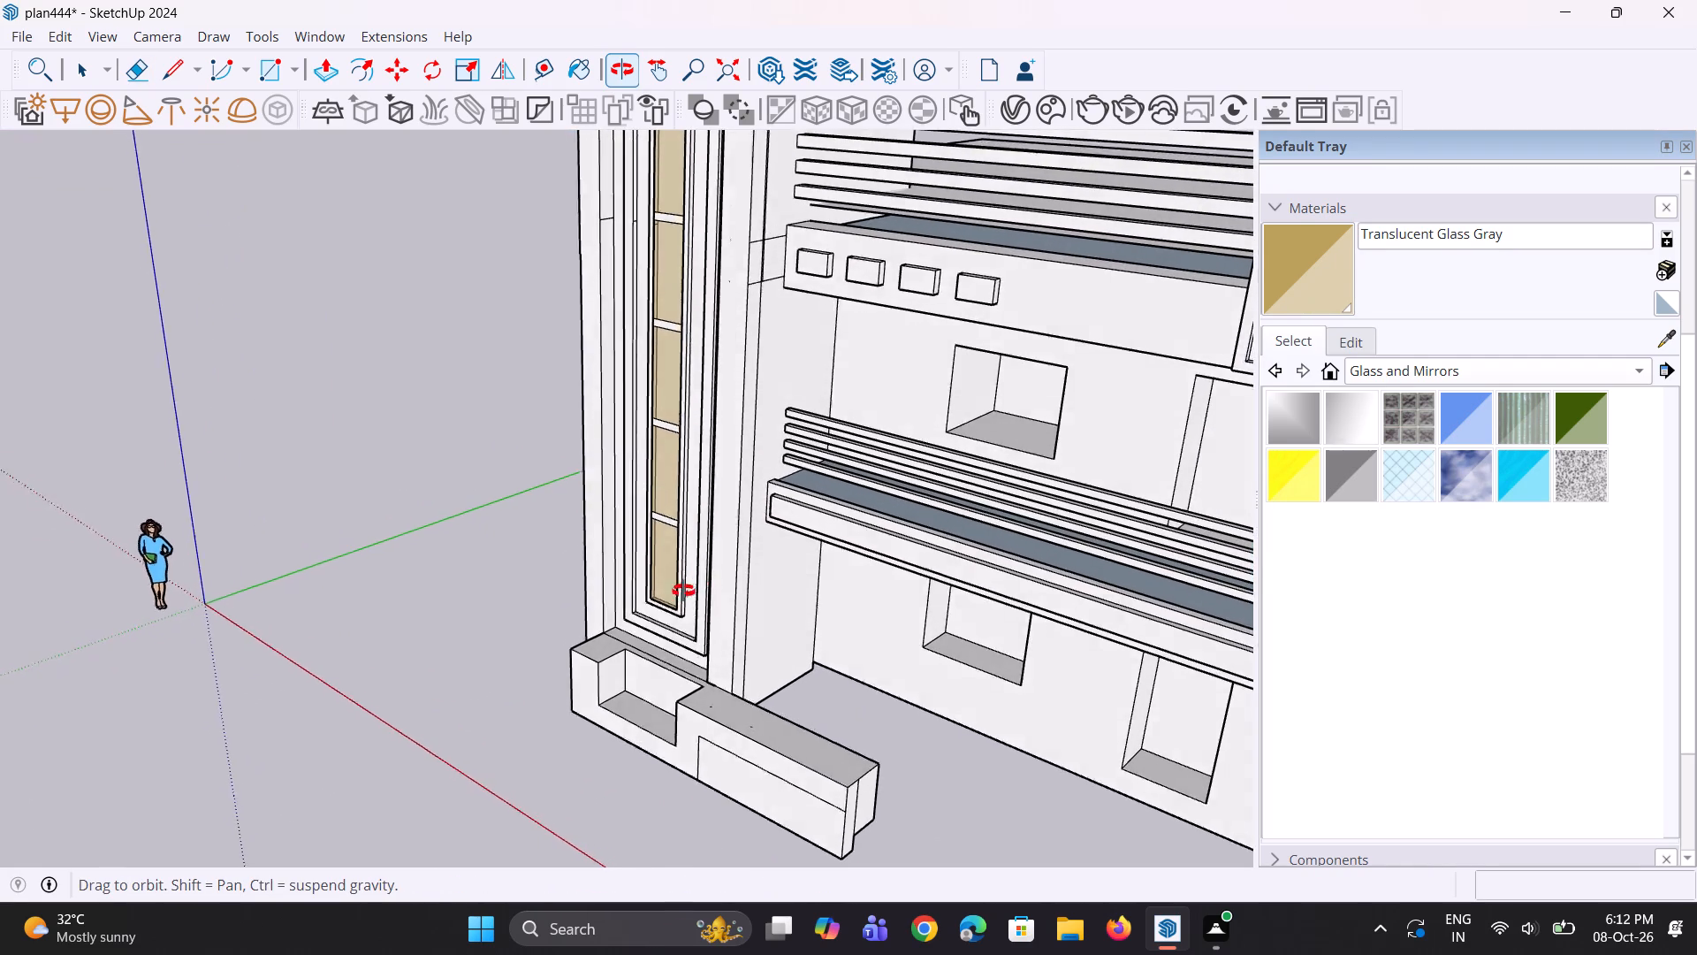
middle_click_drag(683, 591, 1164, 462)
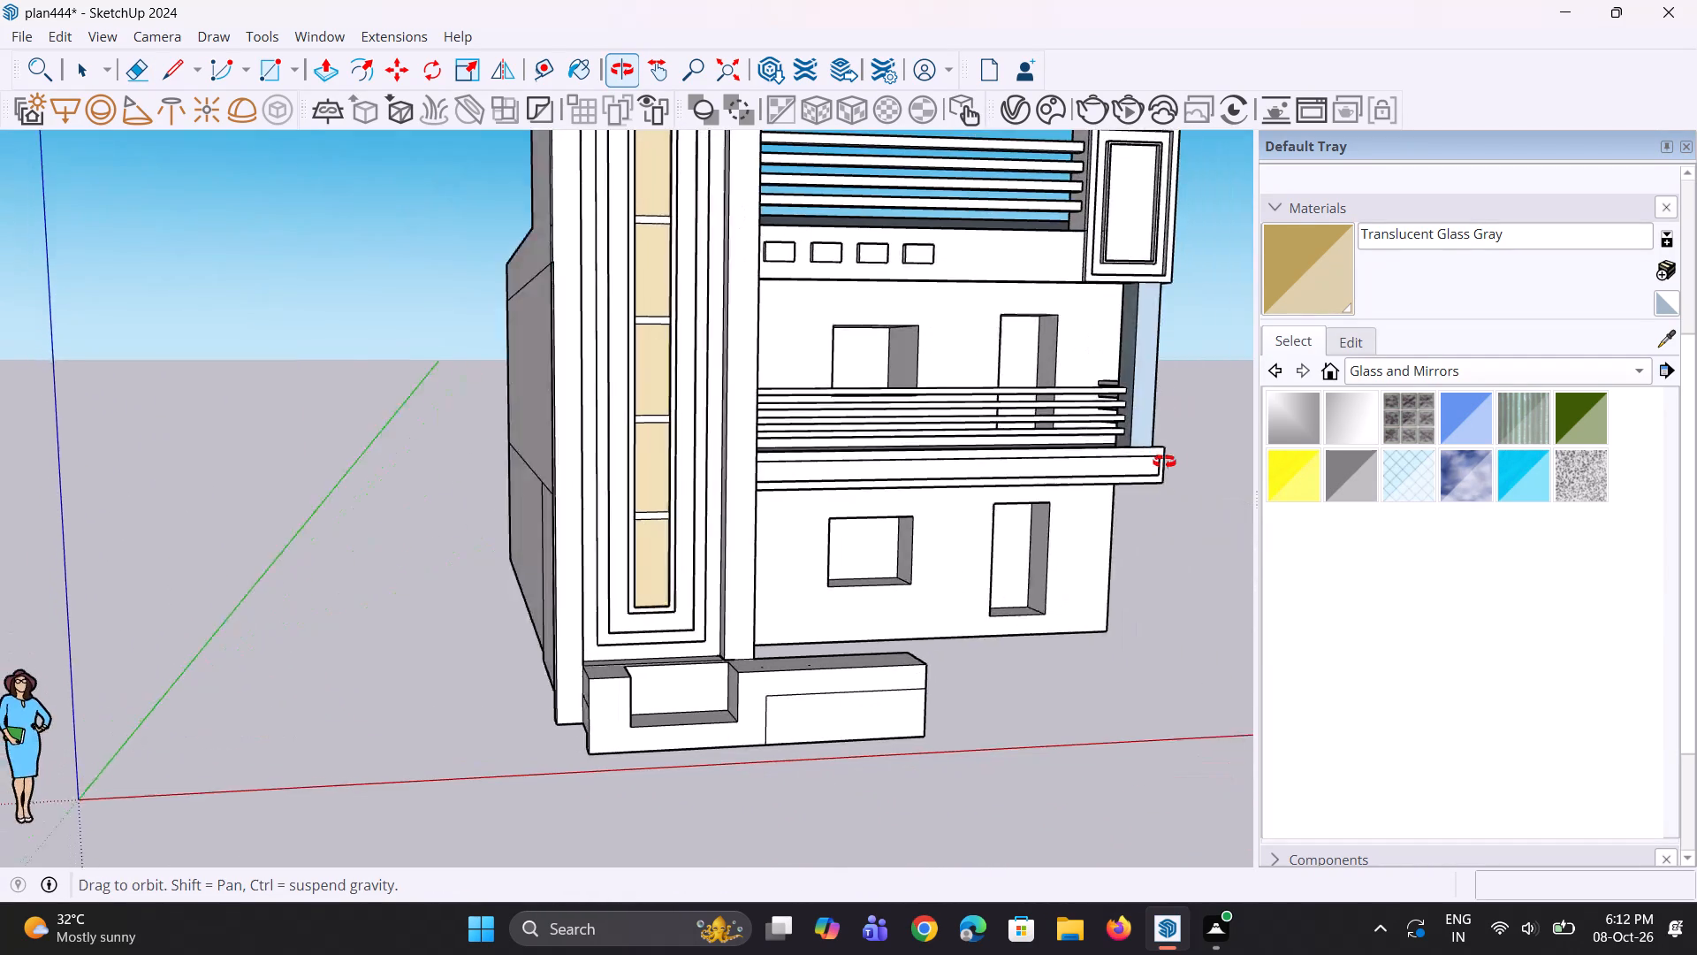
middle_click_drag(1164, 462, 1167, 462)
middle_click_drag(1103, 477, 673, 573)
scroll(578, 585, "down", 4)
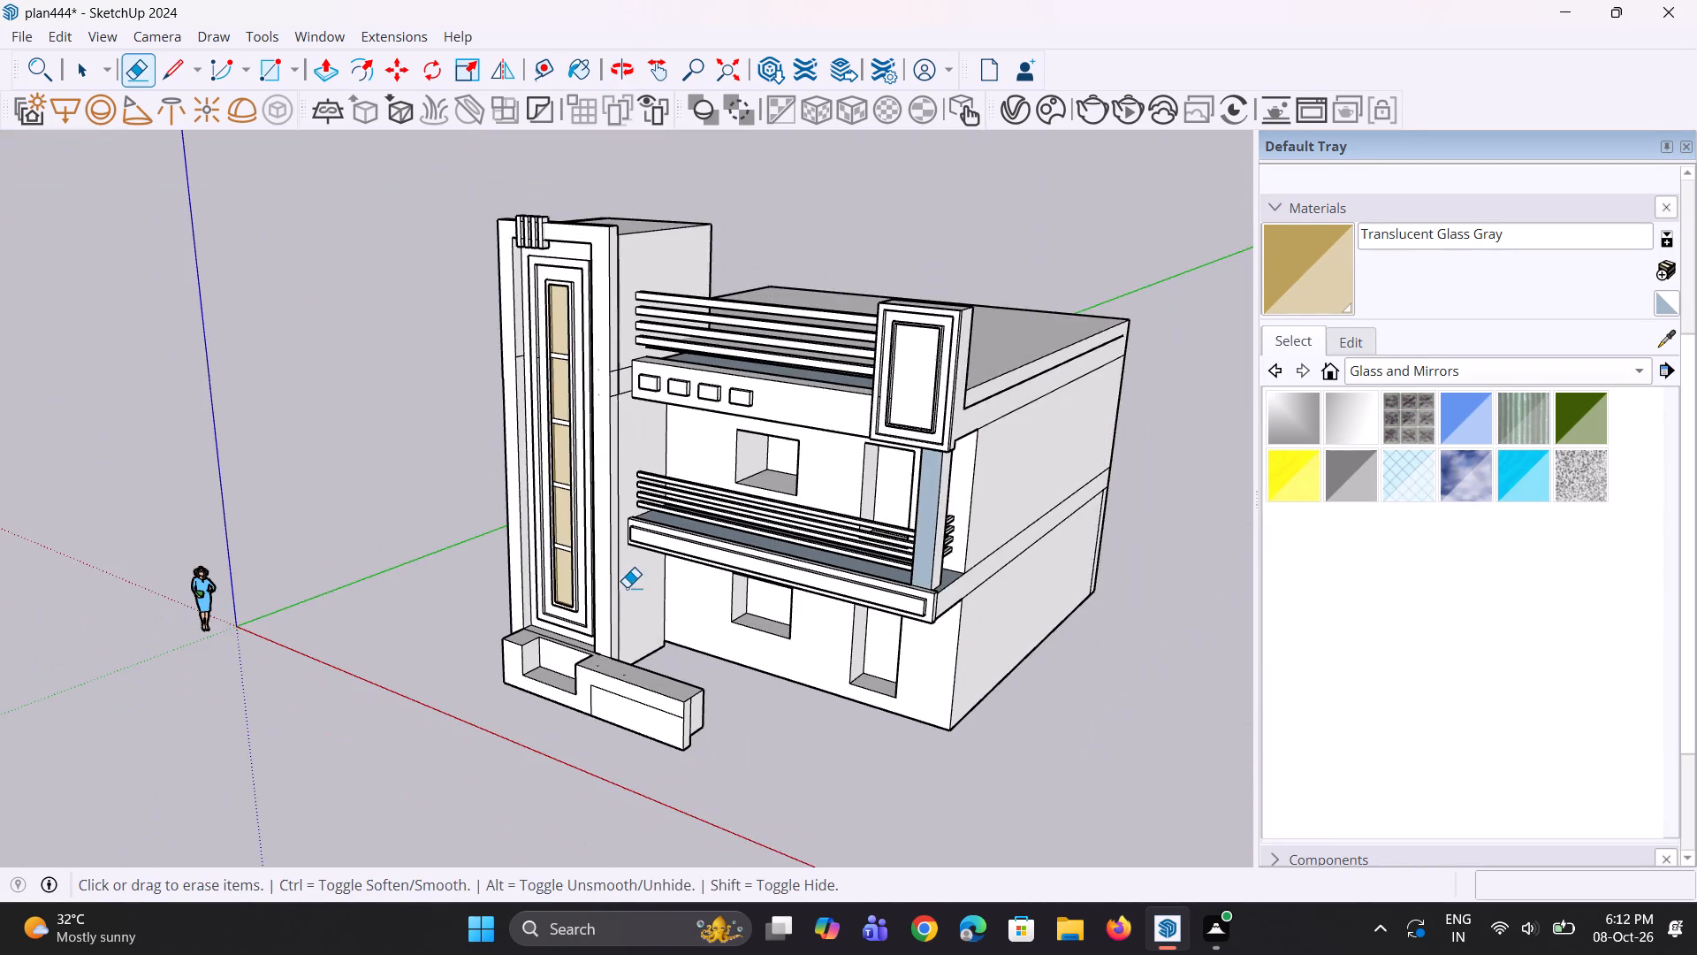
middle_click_drag(624, 578, 582, 511)
scroll(662, 719, "up", 3)
middle_click_drag(672, 724, 881, 691)
scroll(818, 684, "down", 4)
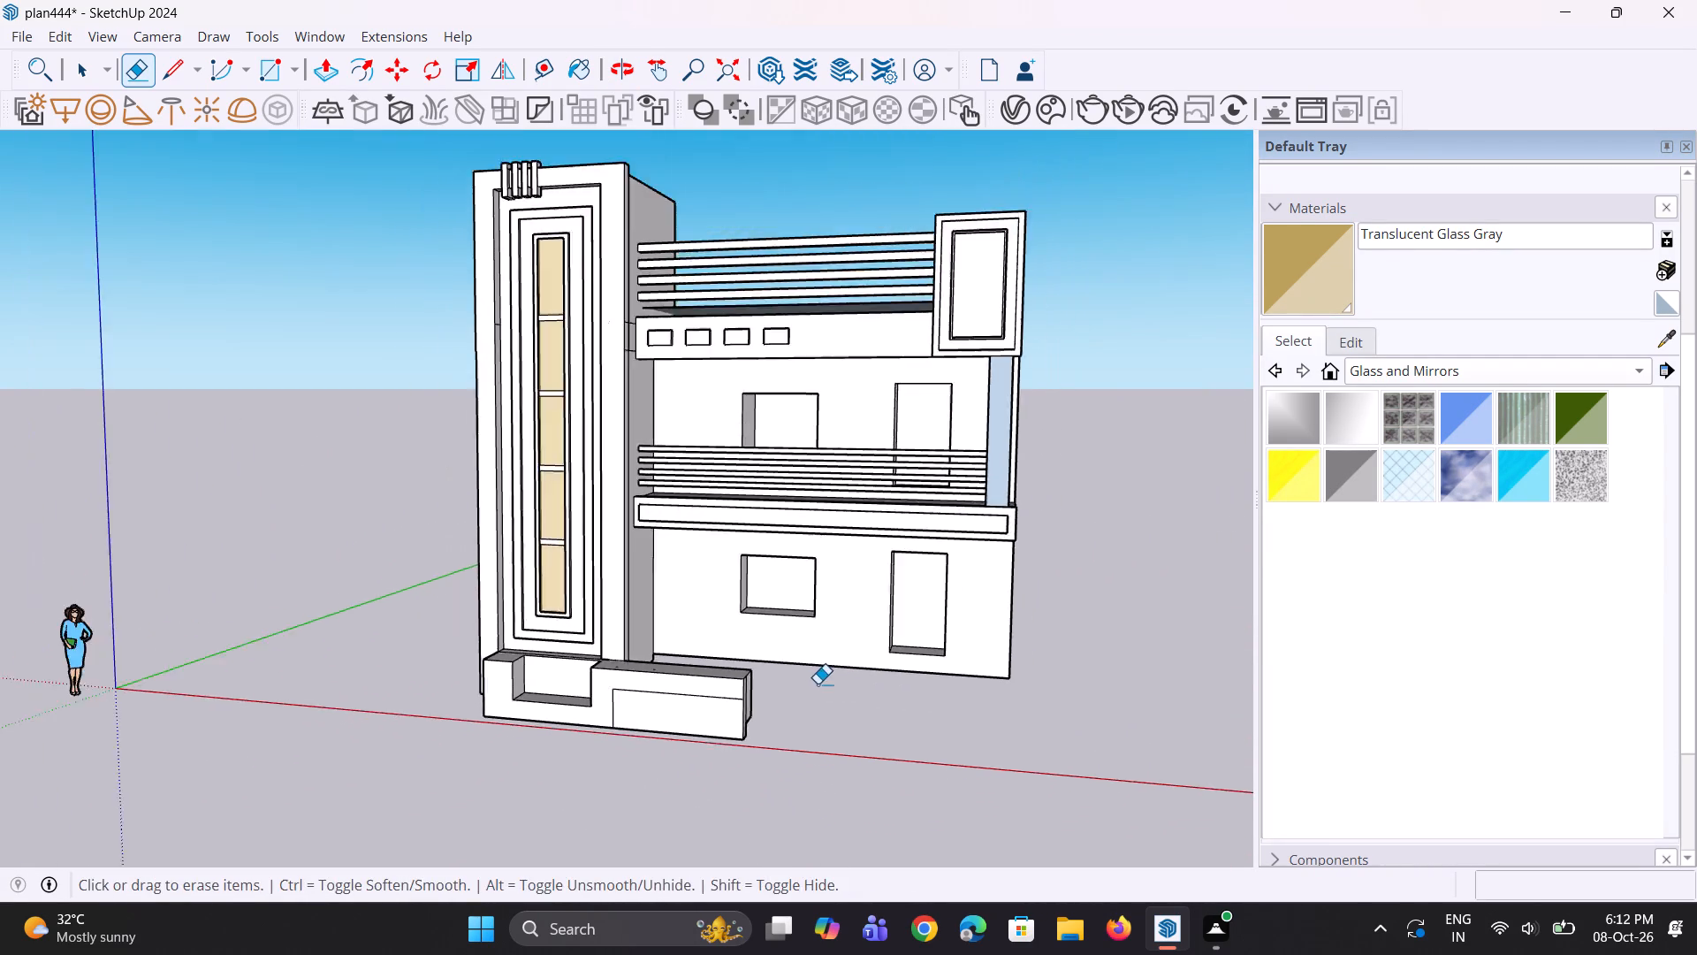
middle_click_drag(709, 677, 793, 671)
scroll(923, 584, "up", 3)
middle_click_drag(775, 630, 783, 630)
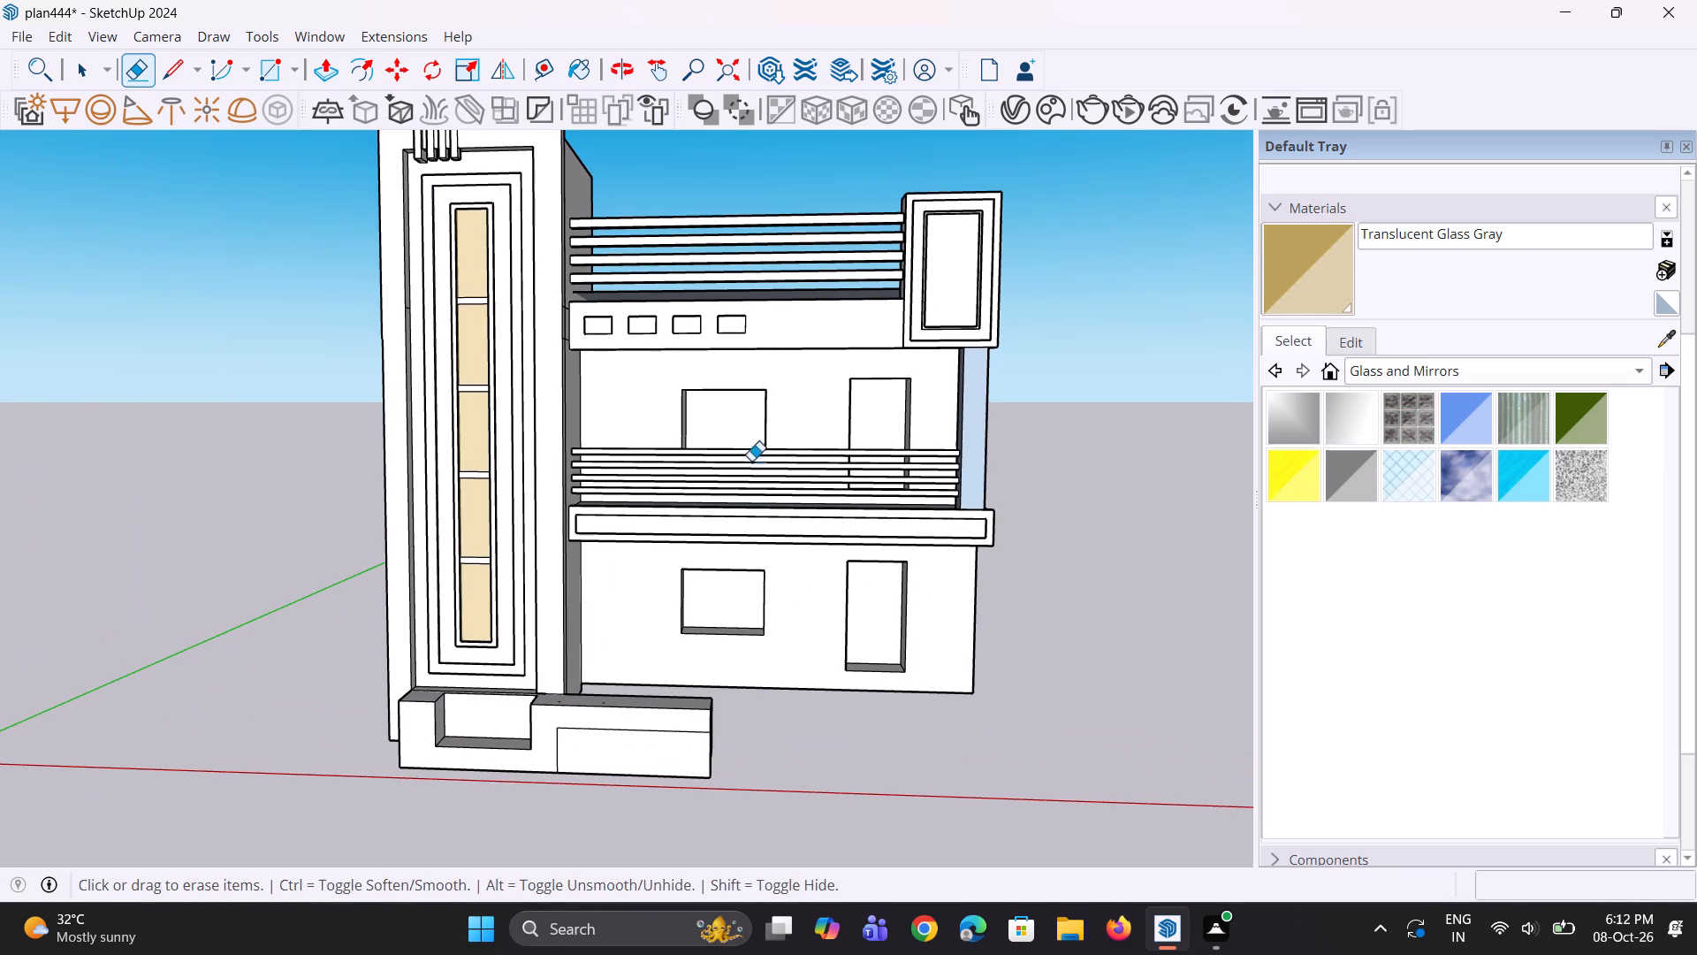
key("space")
key("space")
triple_click(1092, 567)
middle_click_drag(1070, 575, 906, 609)
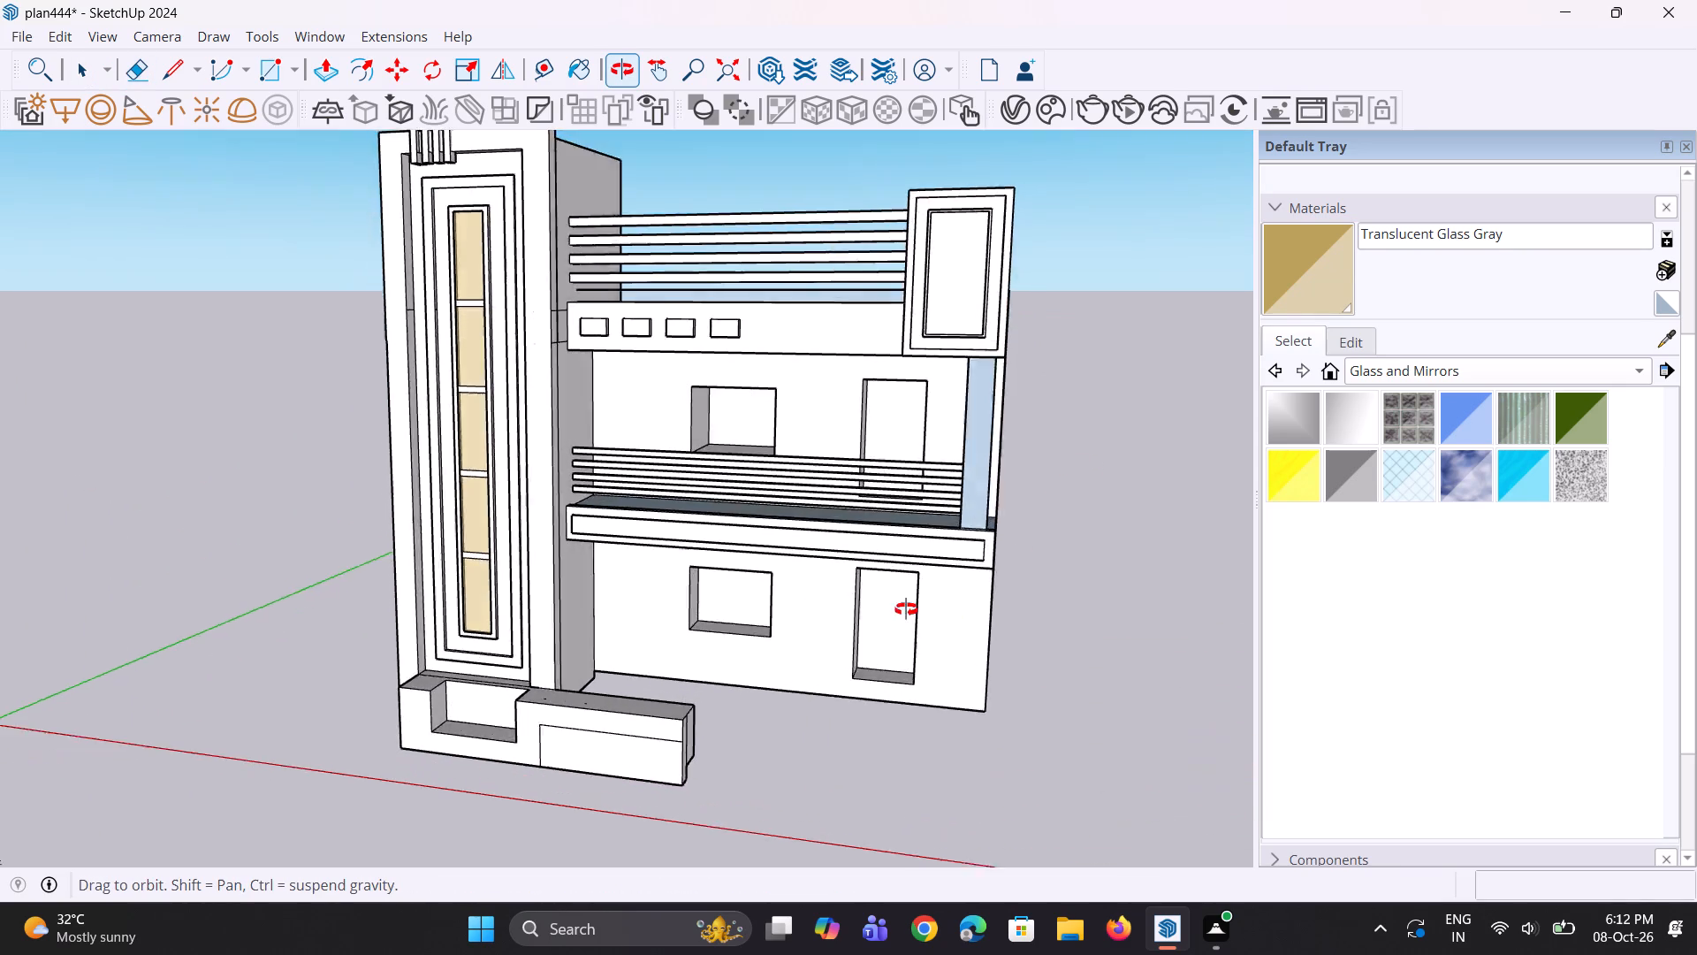
middle_click_drag(906, 609, 498, 653)
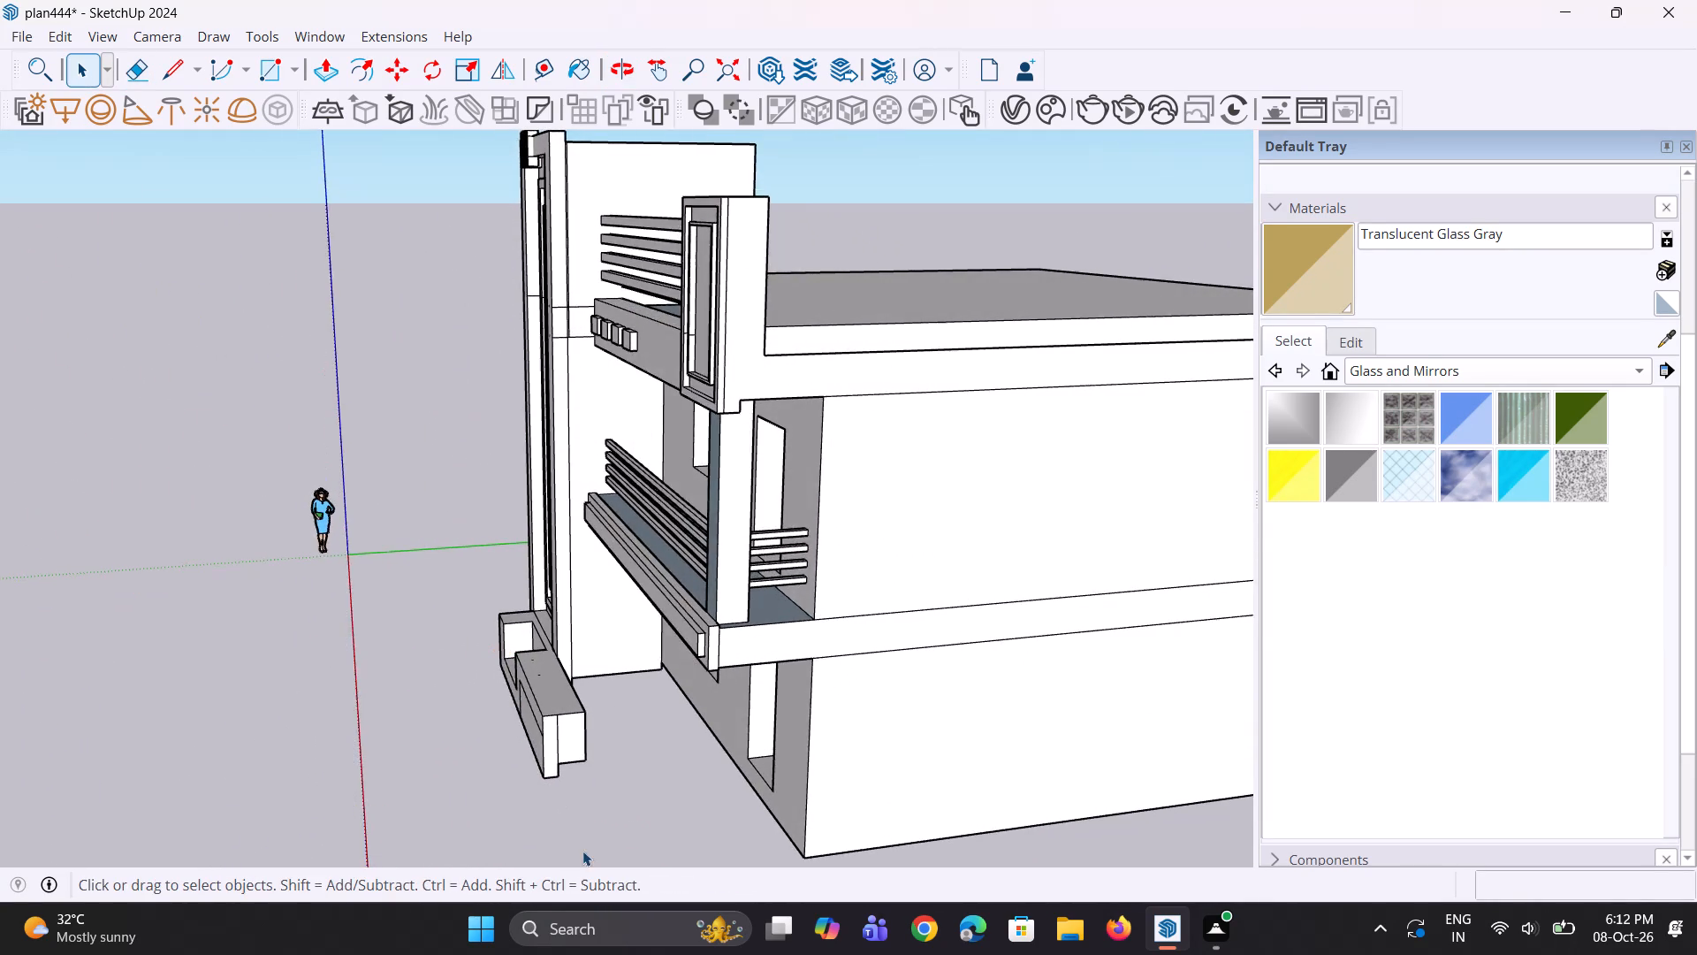
Push the outlined rectangle on the base block's front face inward about 7 5/16".
scroll(582, 851, "up", 2)
middle_click_drag(506, 779, 935, 740)
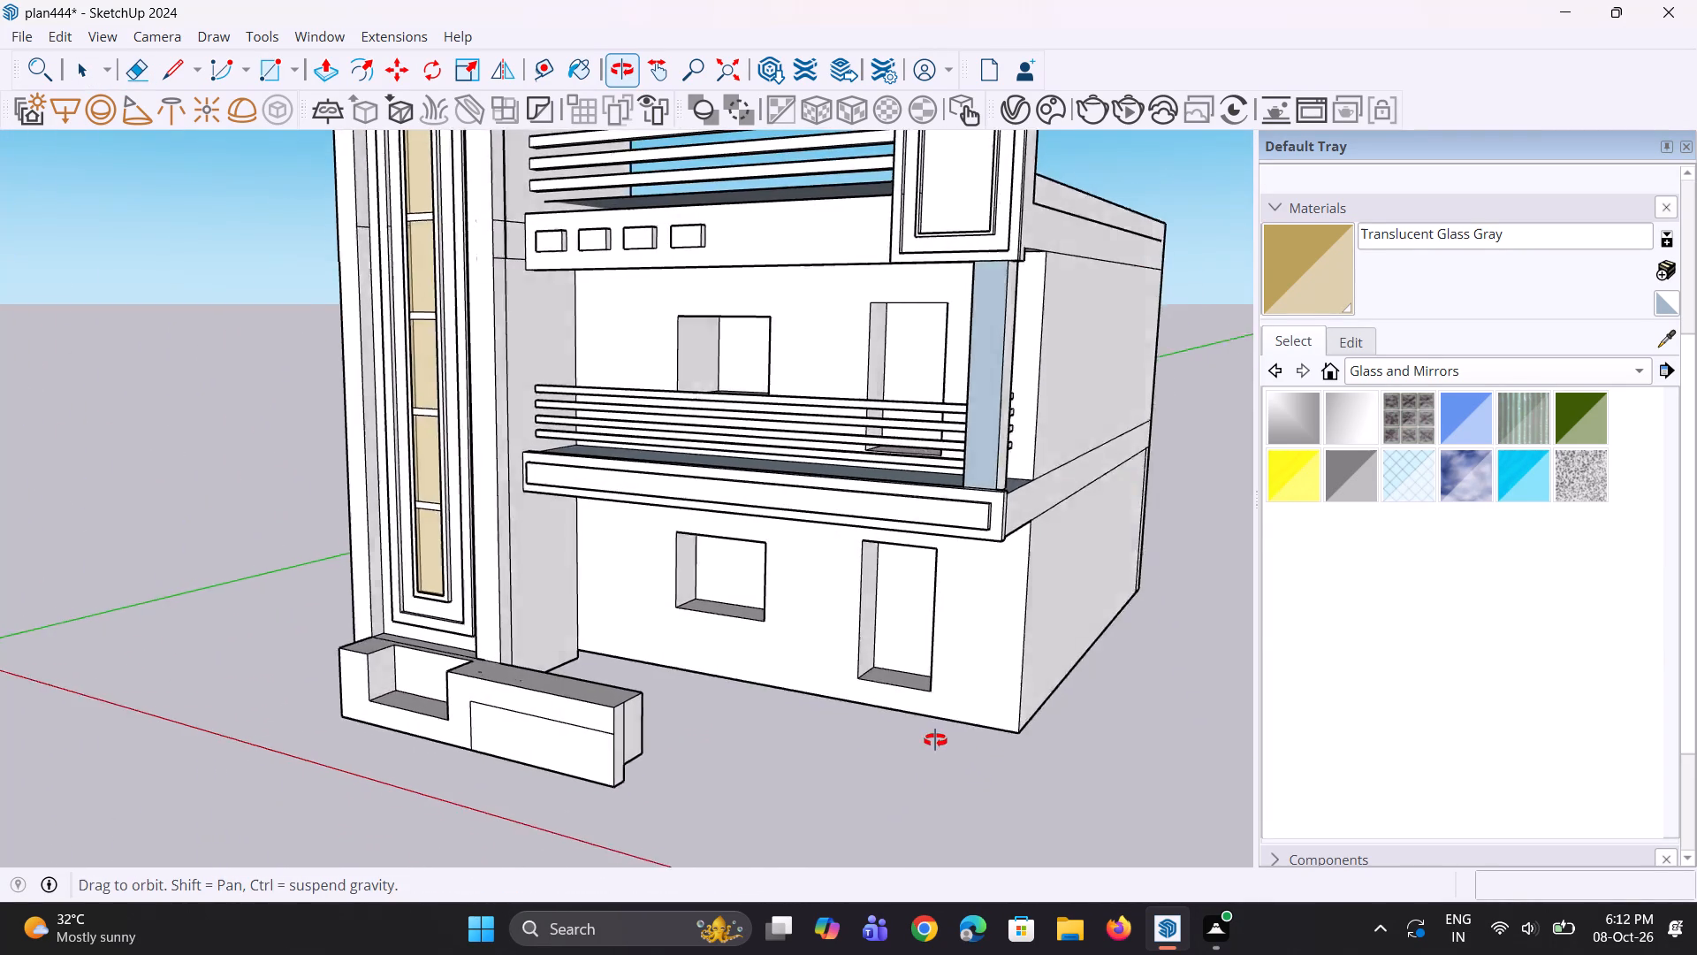
middle_click_drag(935, 740, 940, 740)
key("p")
left_click(571, 738)
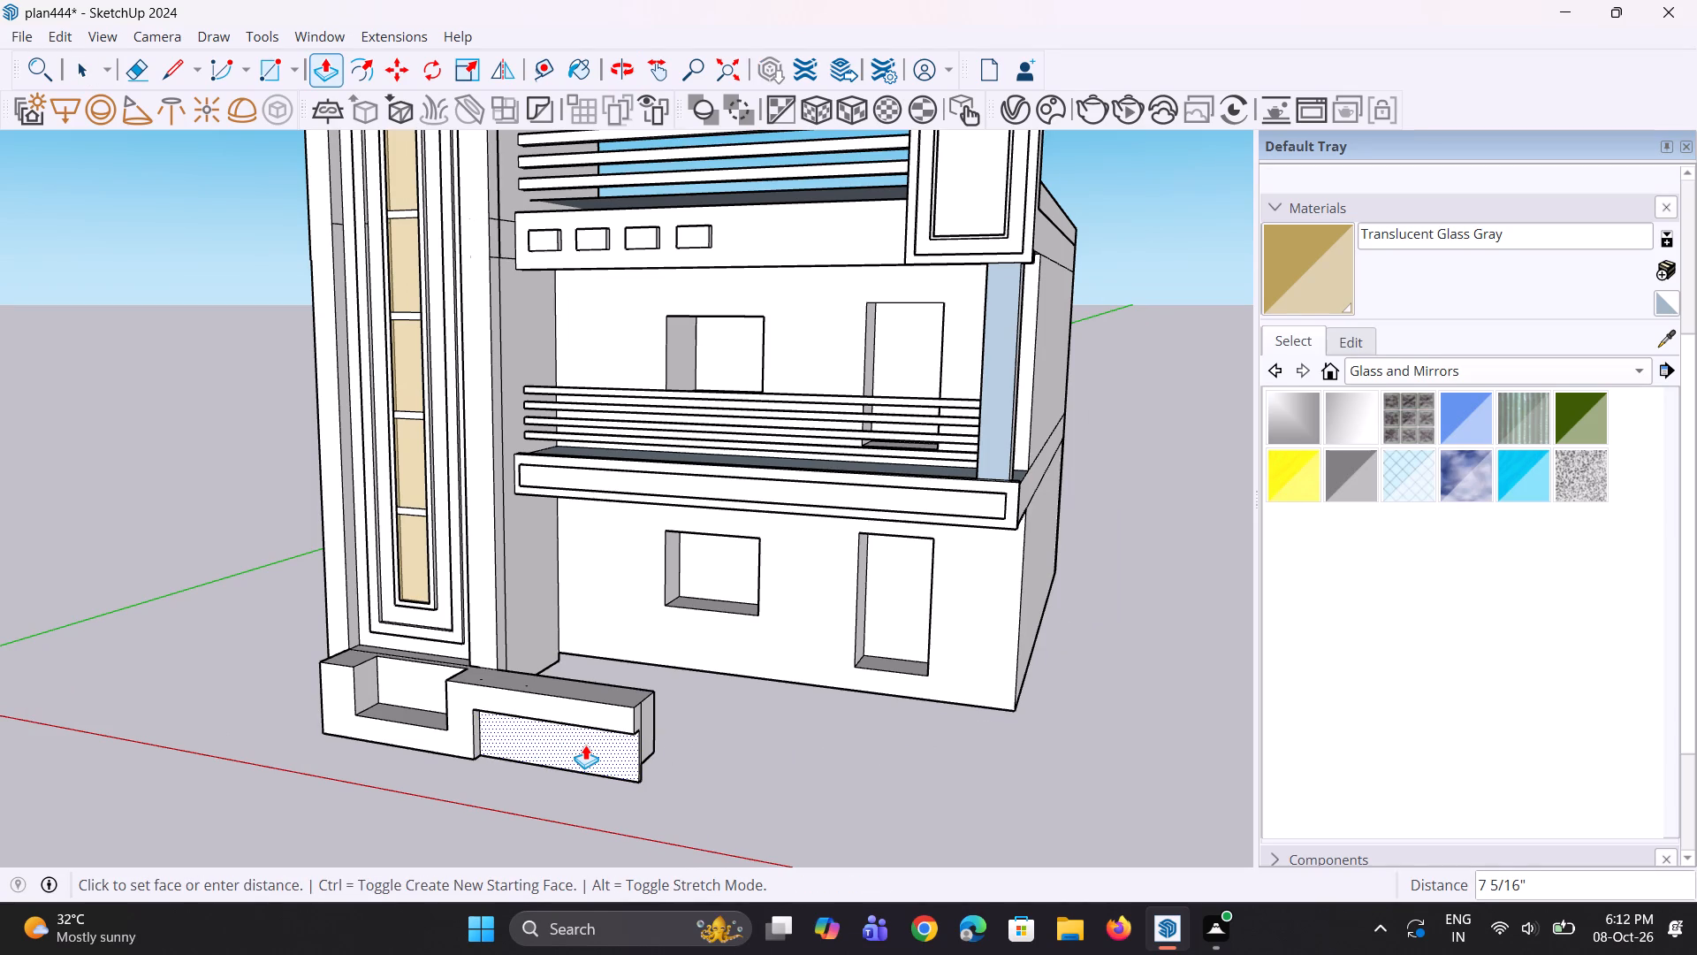
left_click(585, 745)
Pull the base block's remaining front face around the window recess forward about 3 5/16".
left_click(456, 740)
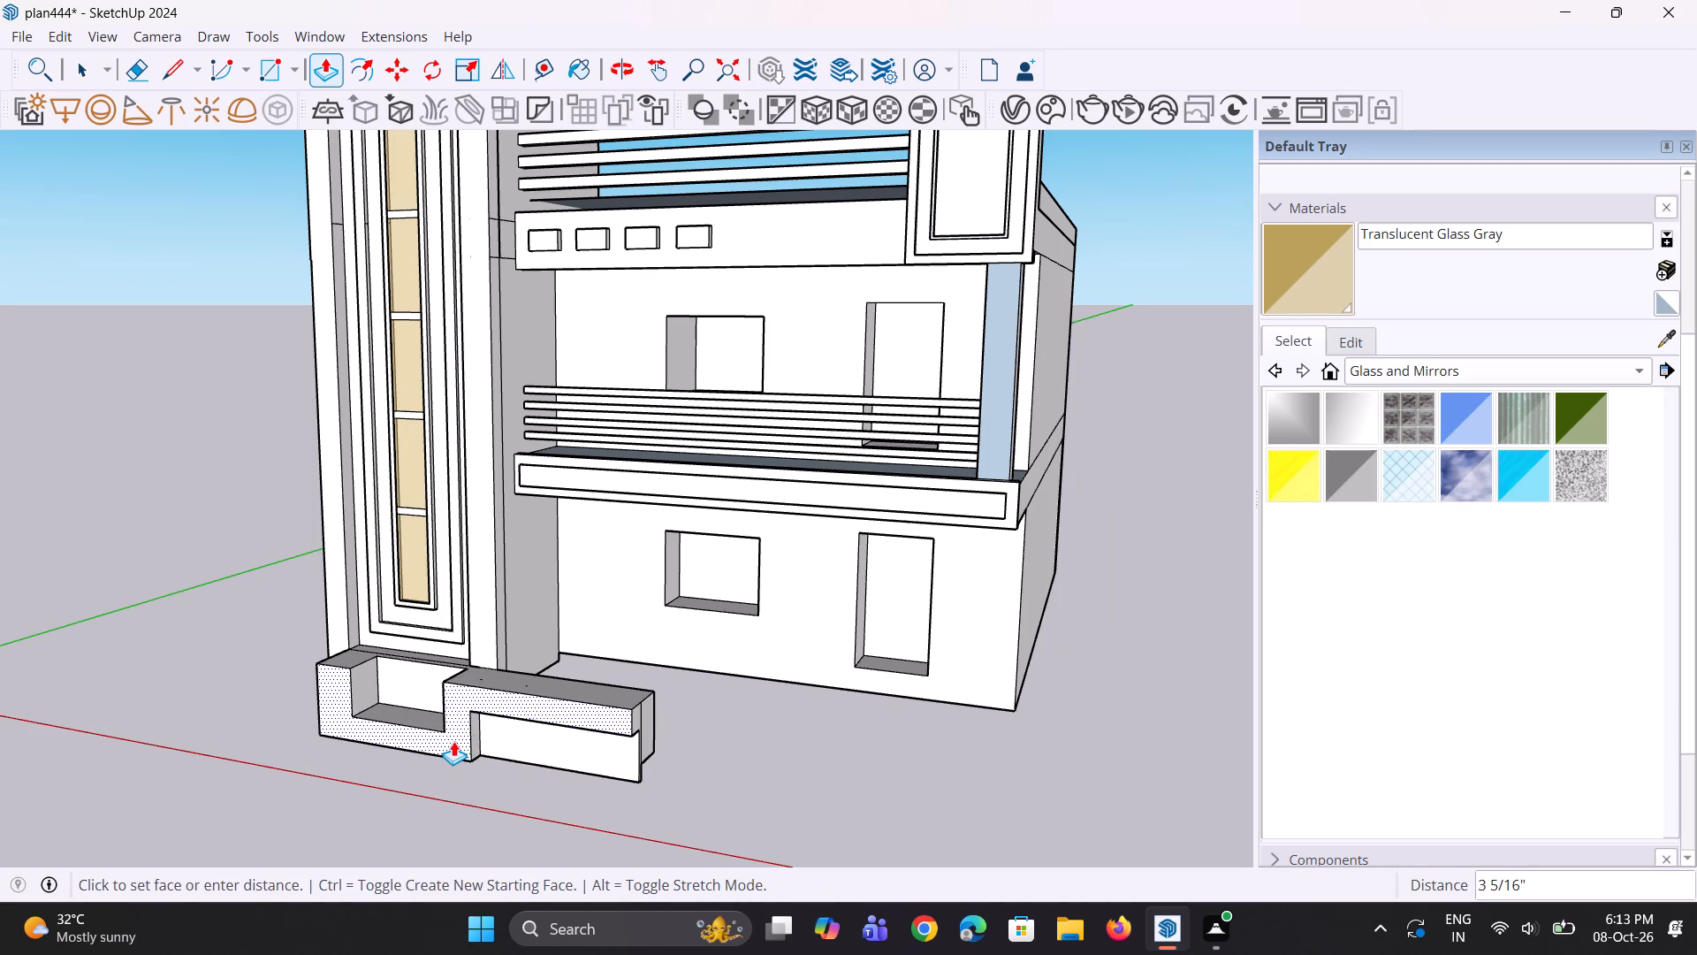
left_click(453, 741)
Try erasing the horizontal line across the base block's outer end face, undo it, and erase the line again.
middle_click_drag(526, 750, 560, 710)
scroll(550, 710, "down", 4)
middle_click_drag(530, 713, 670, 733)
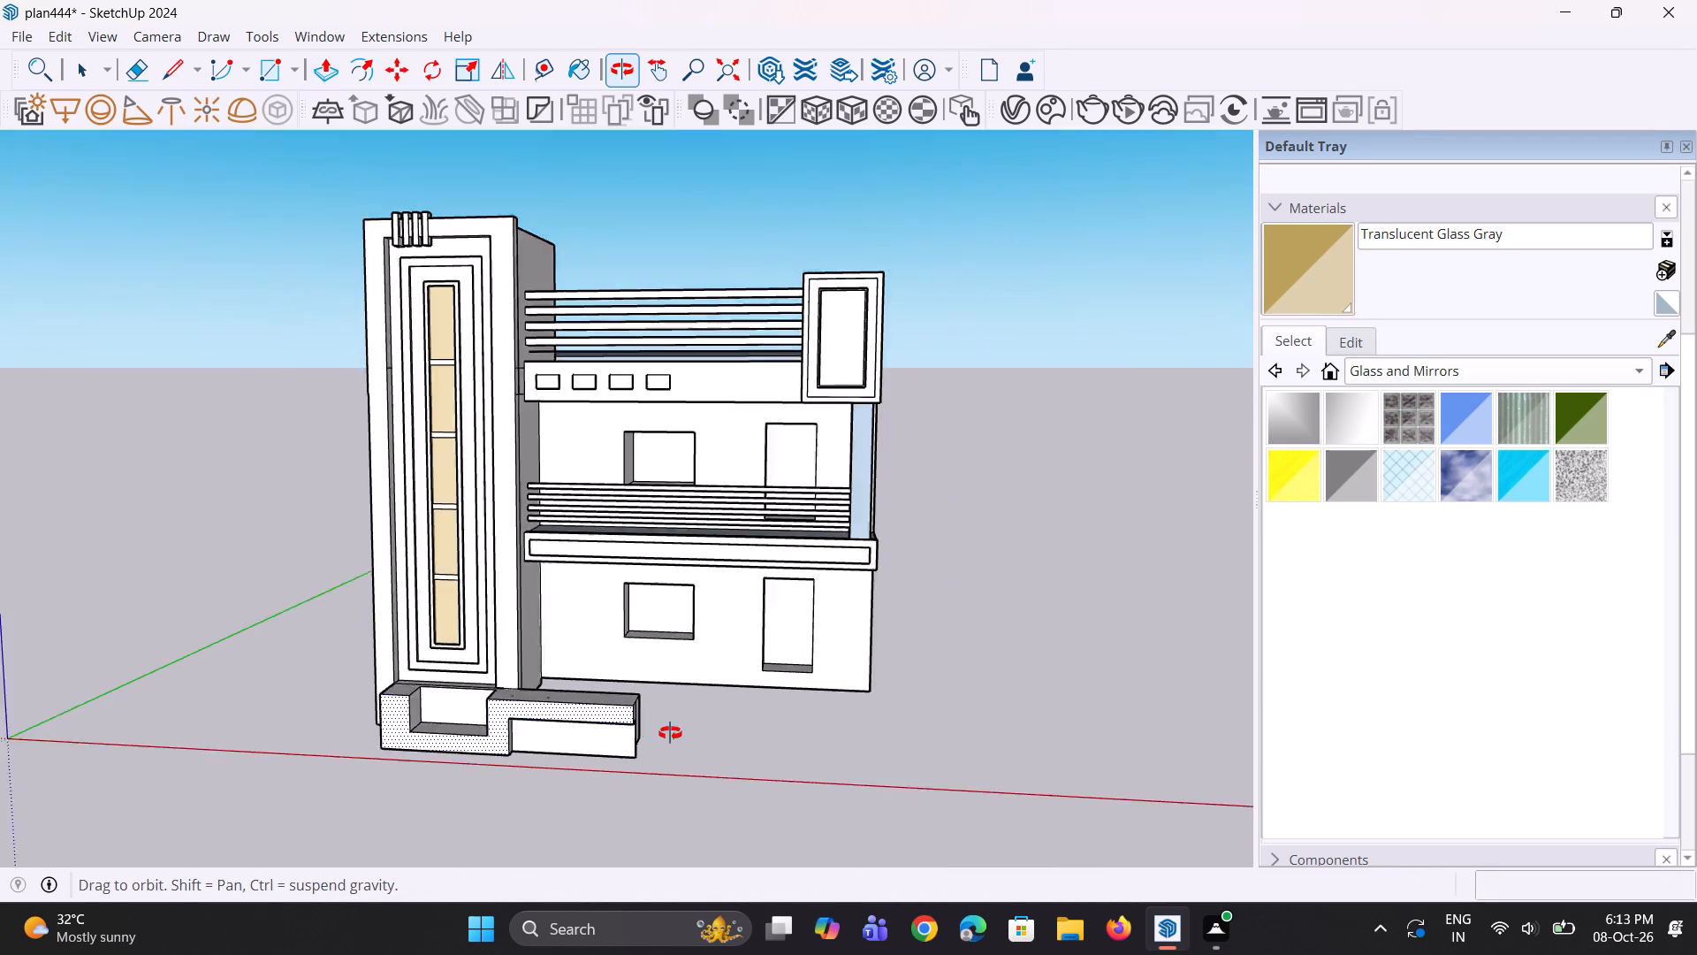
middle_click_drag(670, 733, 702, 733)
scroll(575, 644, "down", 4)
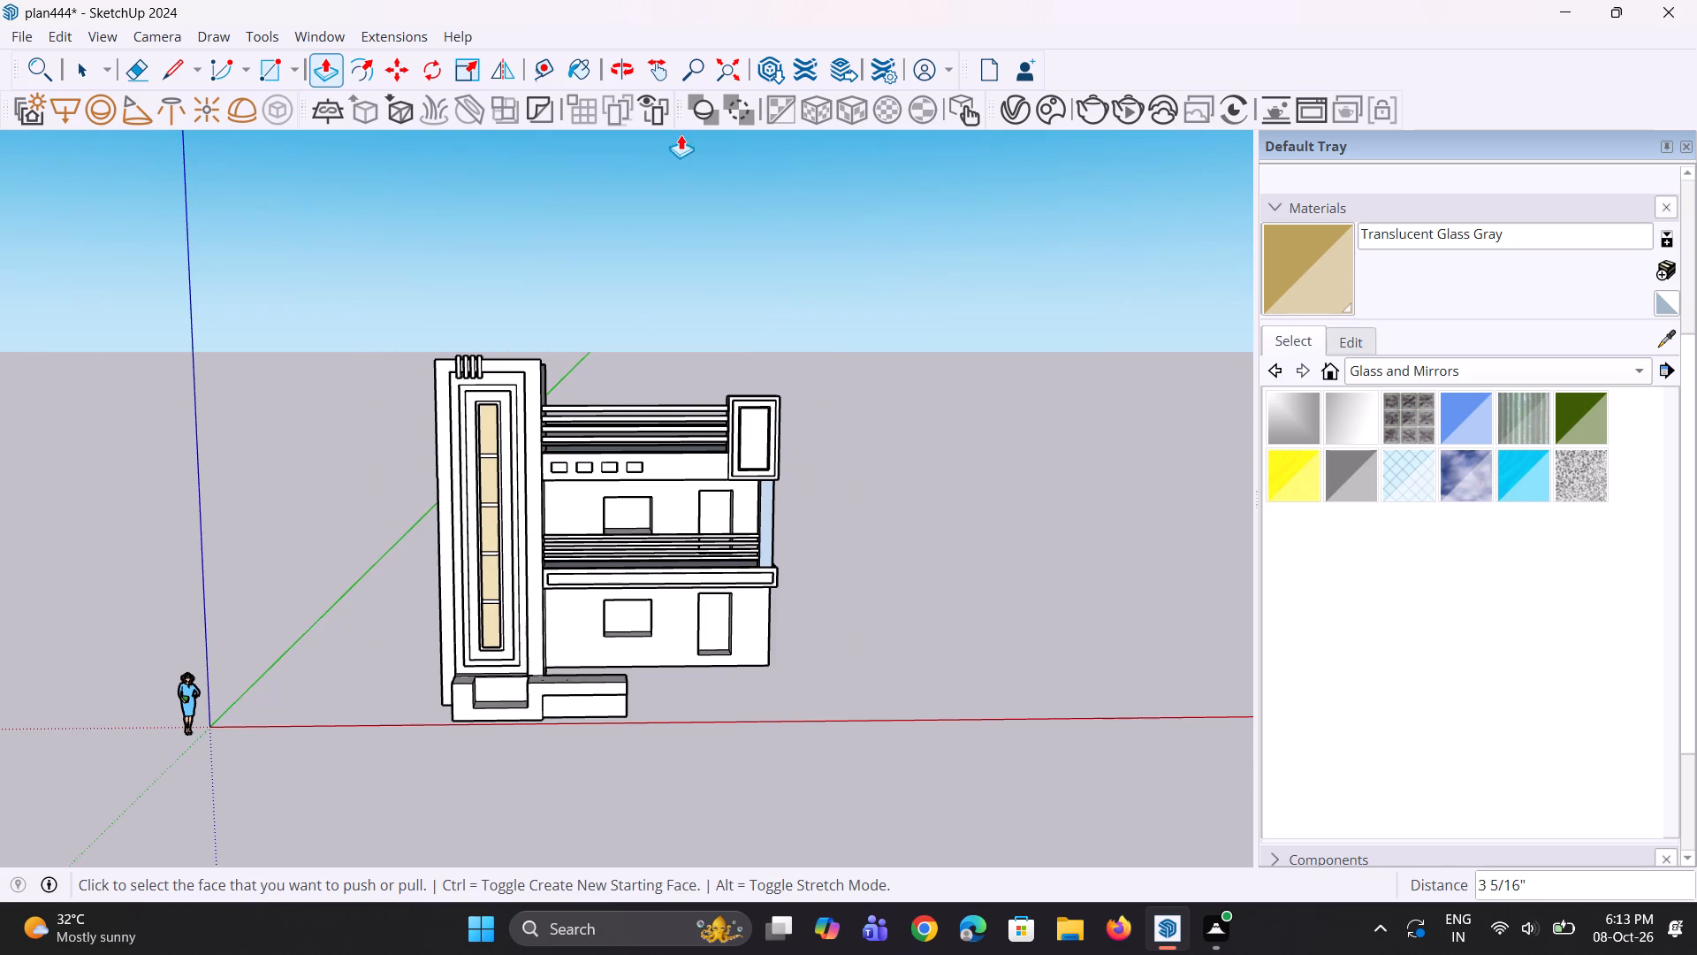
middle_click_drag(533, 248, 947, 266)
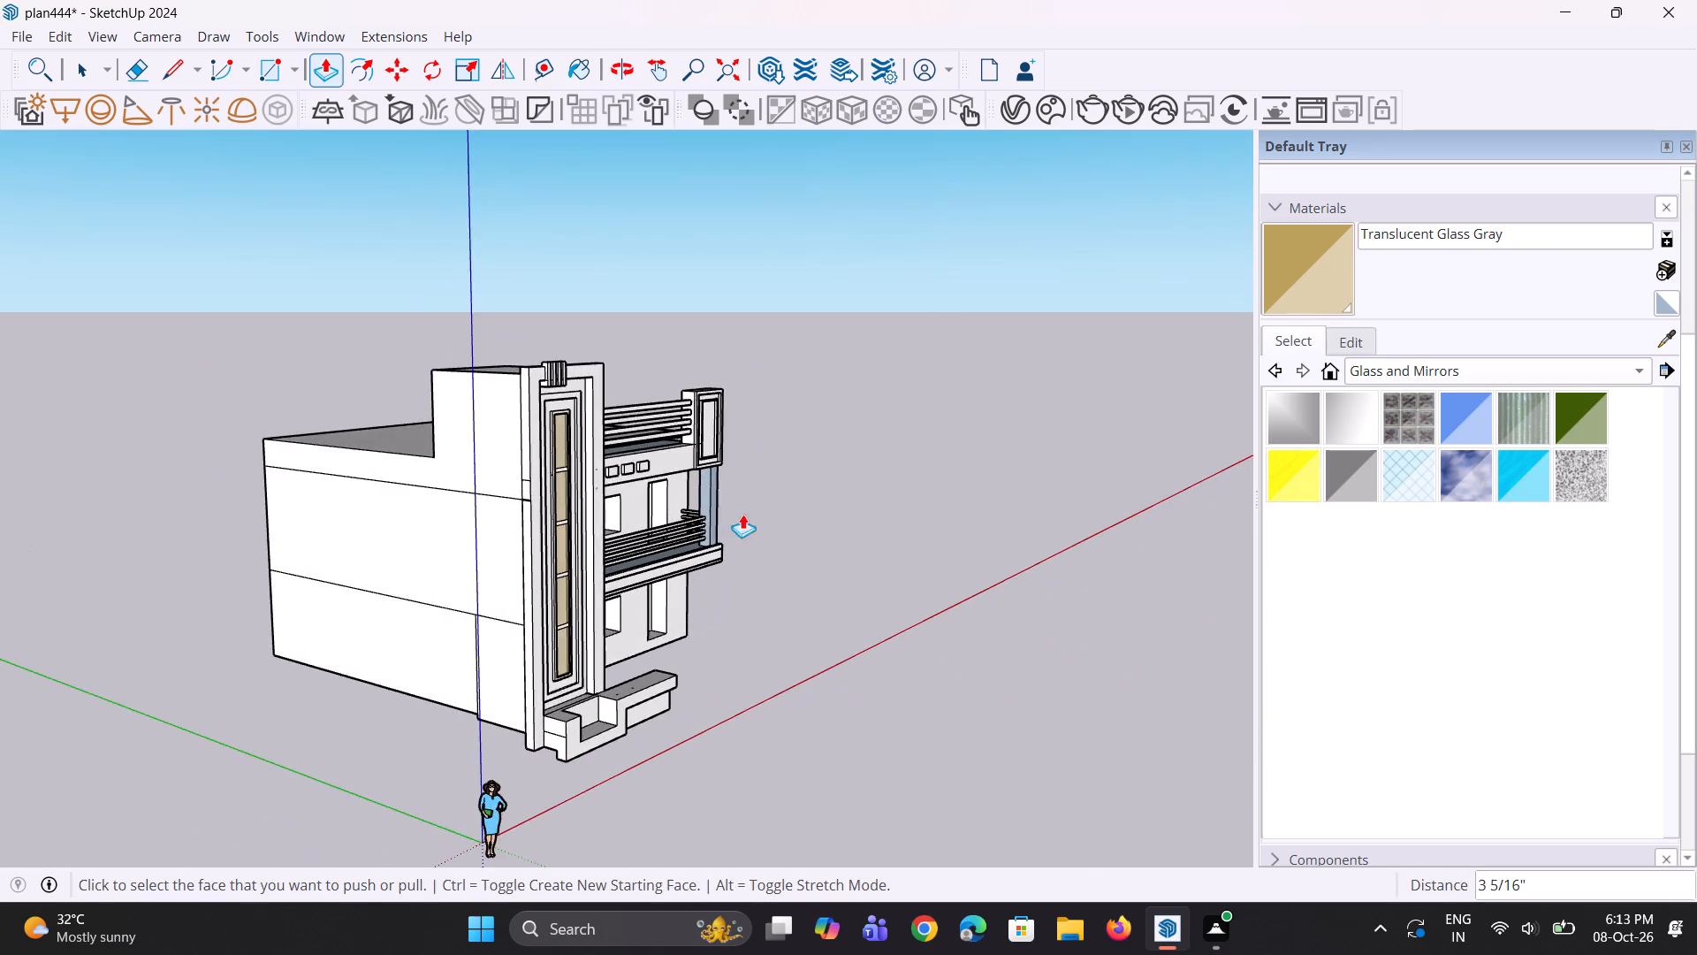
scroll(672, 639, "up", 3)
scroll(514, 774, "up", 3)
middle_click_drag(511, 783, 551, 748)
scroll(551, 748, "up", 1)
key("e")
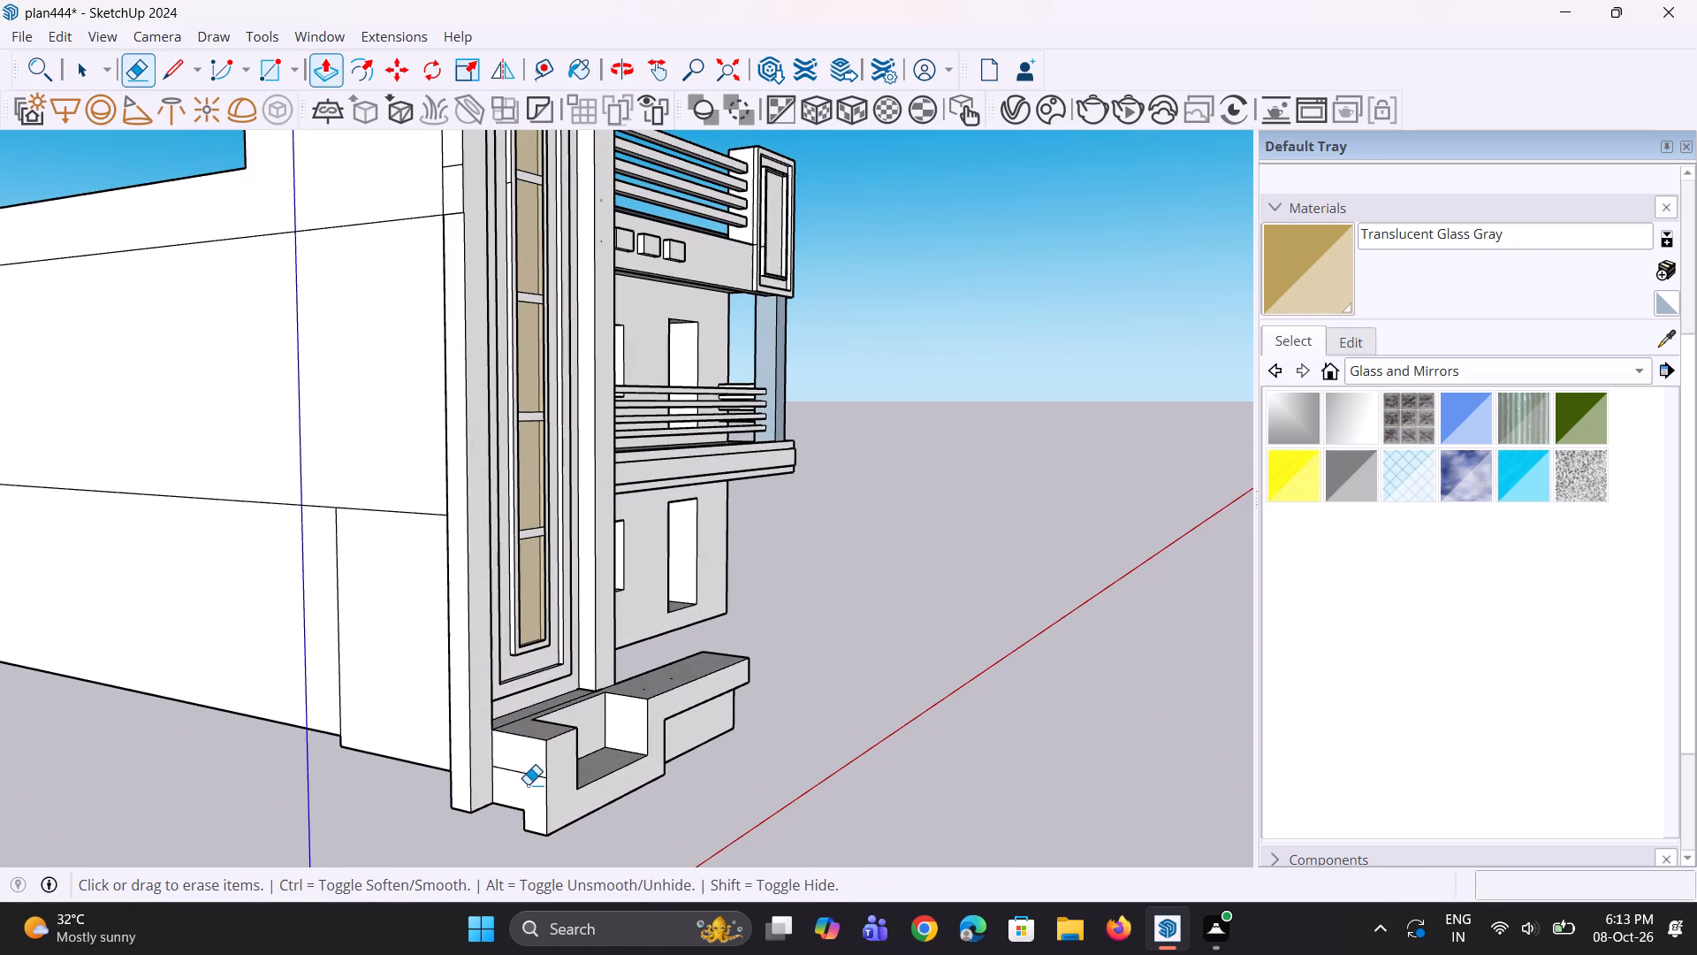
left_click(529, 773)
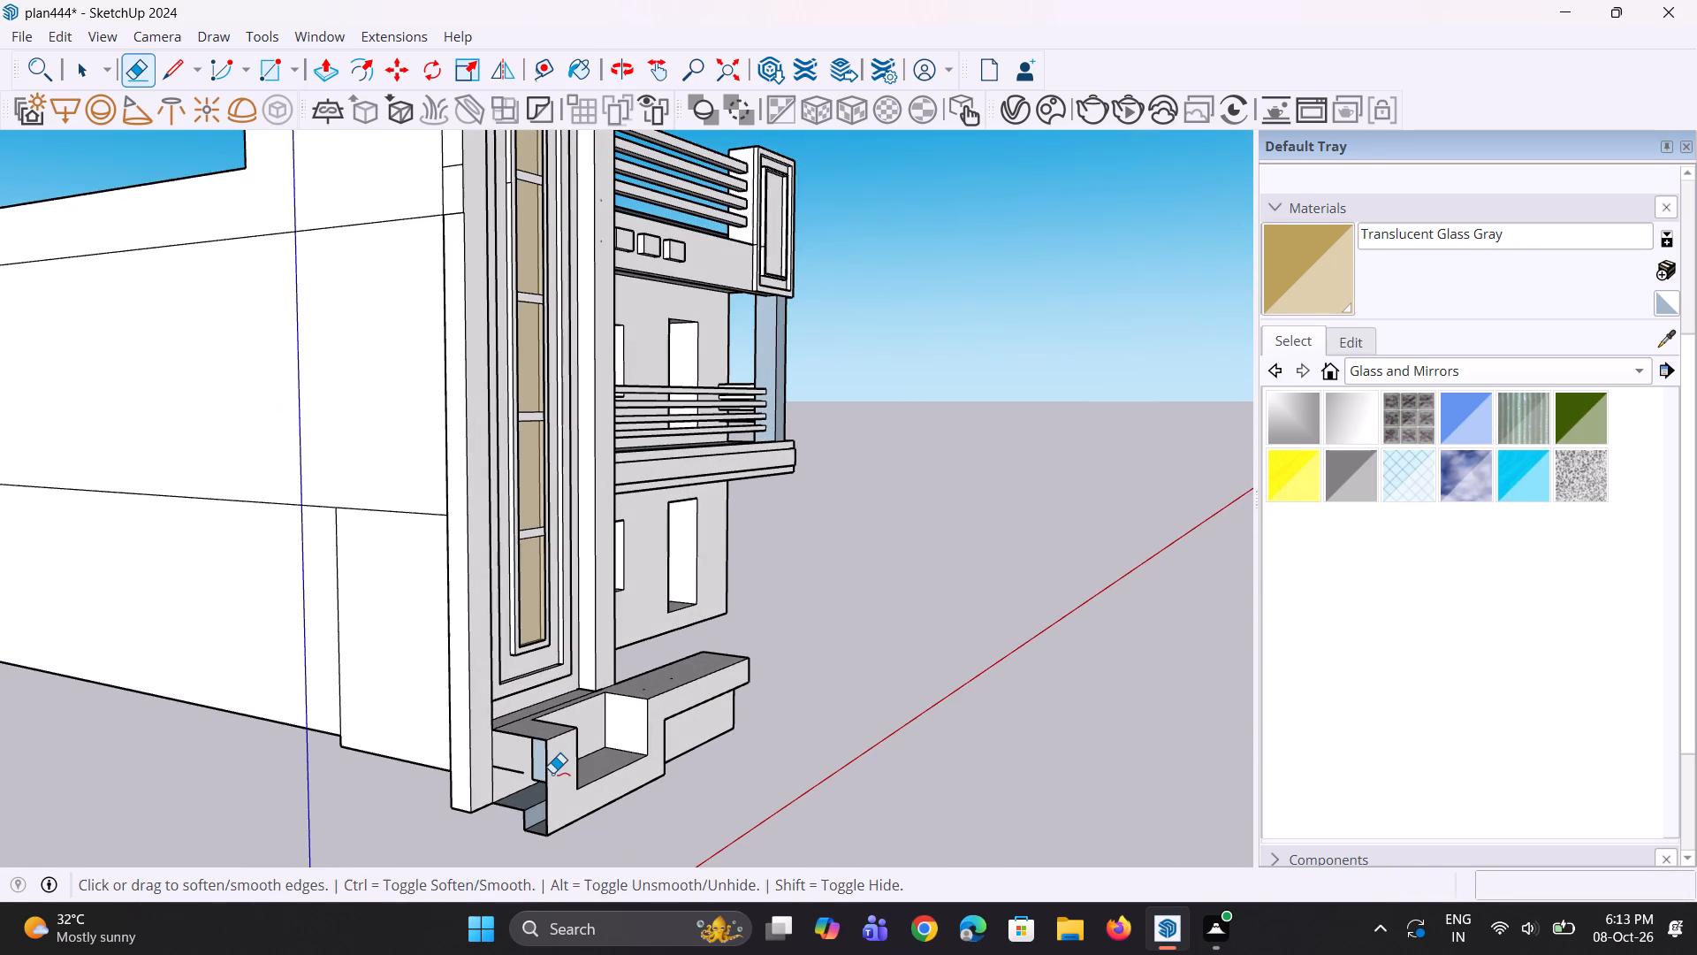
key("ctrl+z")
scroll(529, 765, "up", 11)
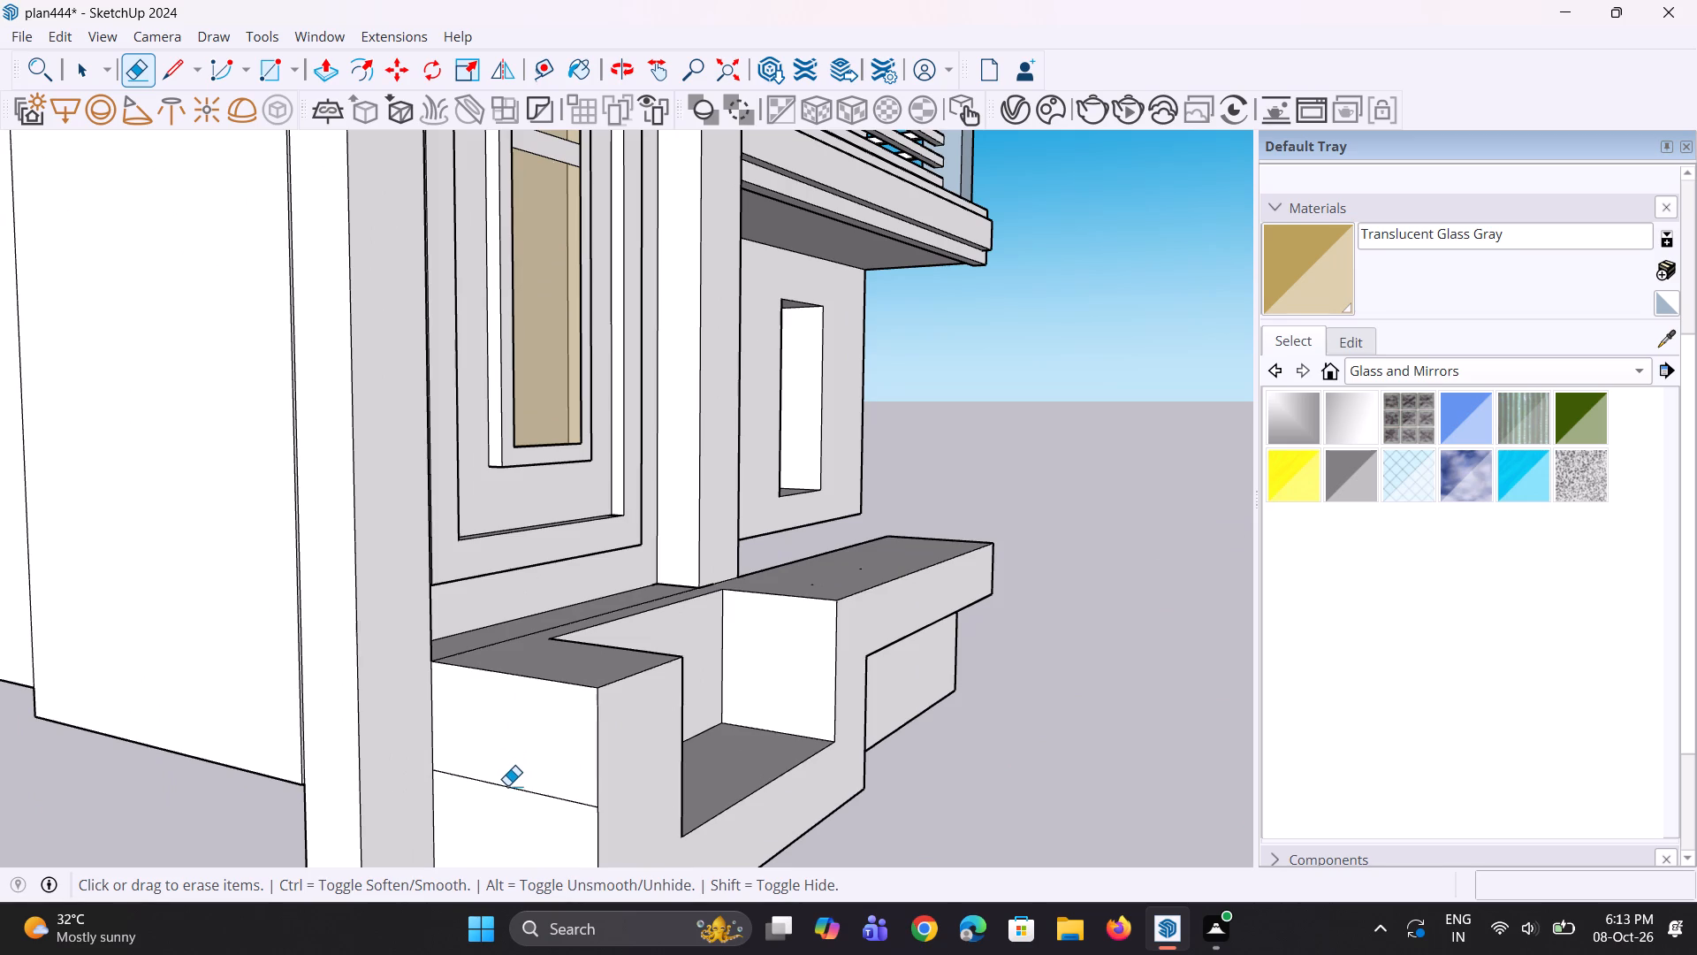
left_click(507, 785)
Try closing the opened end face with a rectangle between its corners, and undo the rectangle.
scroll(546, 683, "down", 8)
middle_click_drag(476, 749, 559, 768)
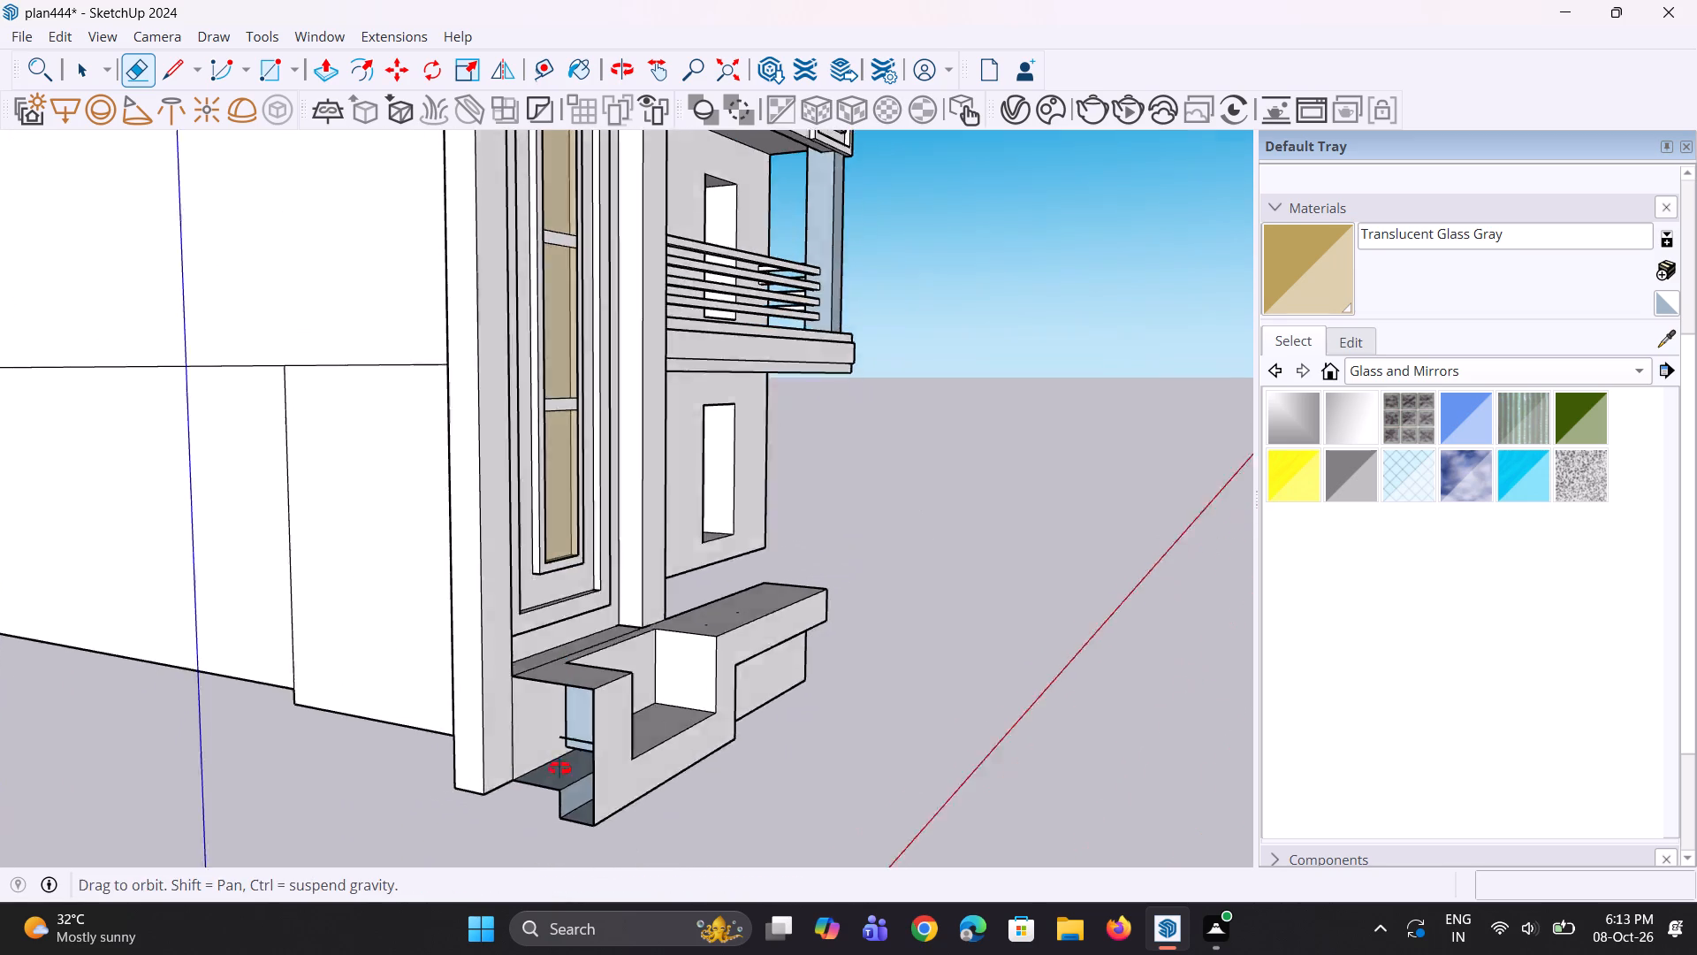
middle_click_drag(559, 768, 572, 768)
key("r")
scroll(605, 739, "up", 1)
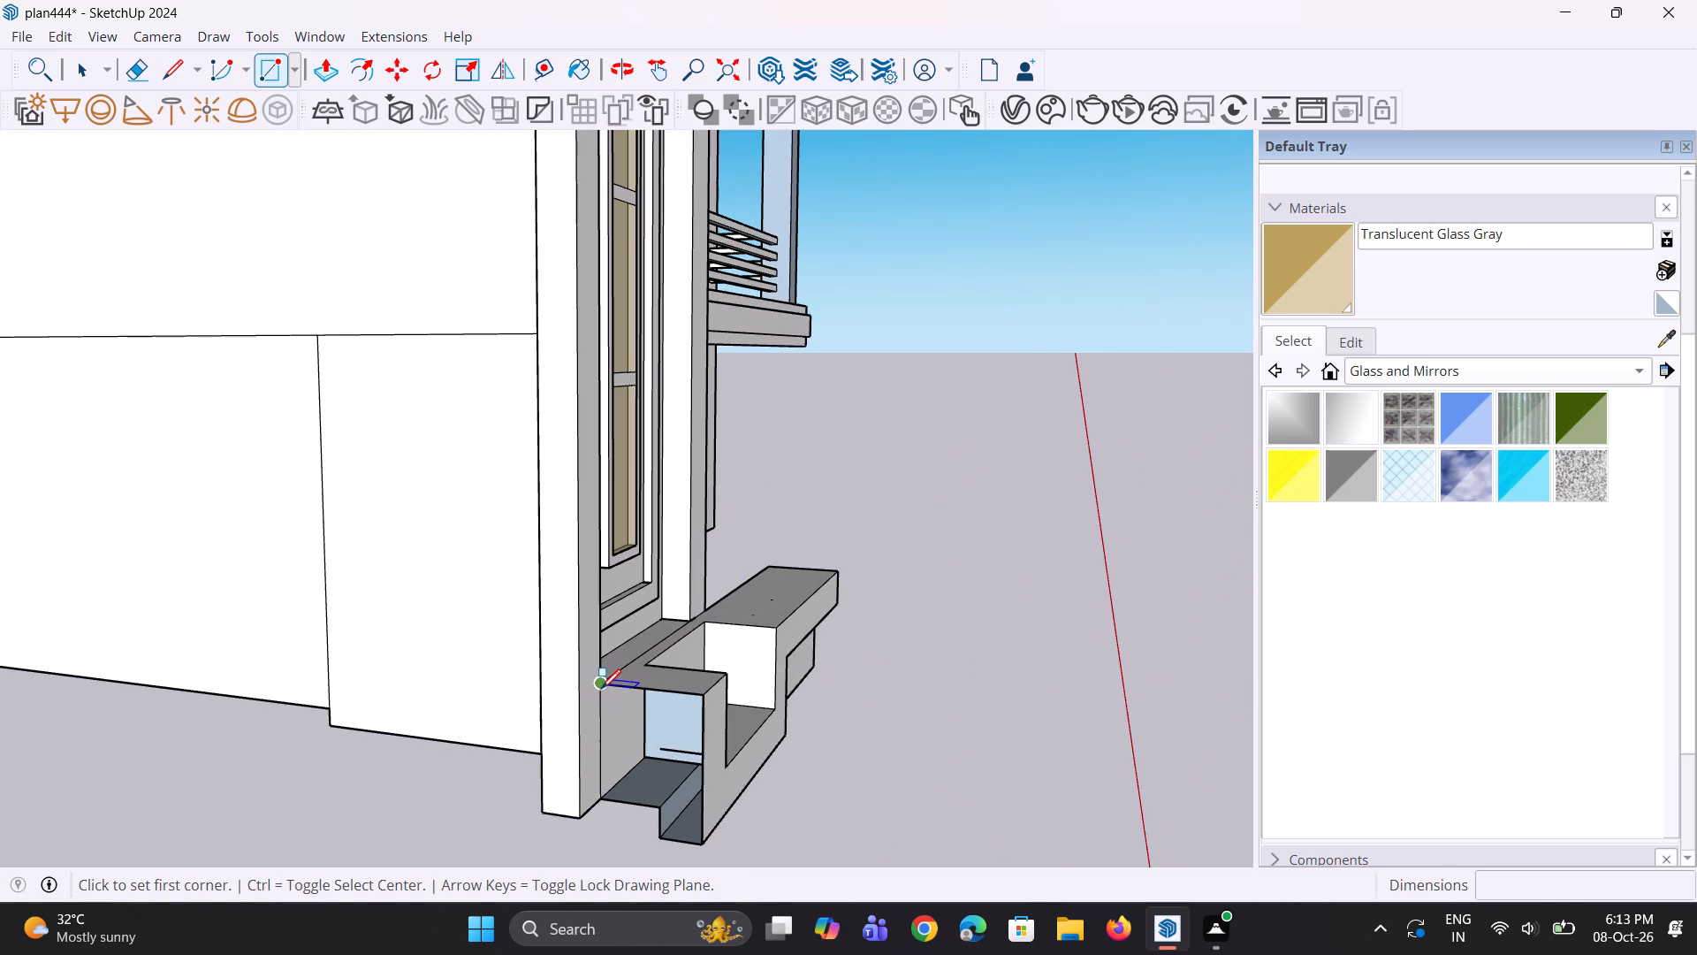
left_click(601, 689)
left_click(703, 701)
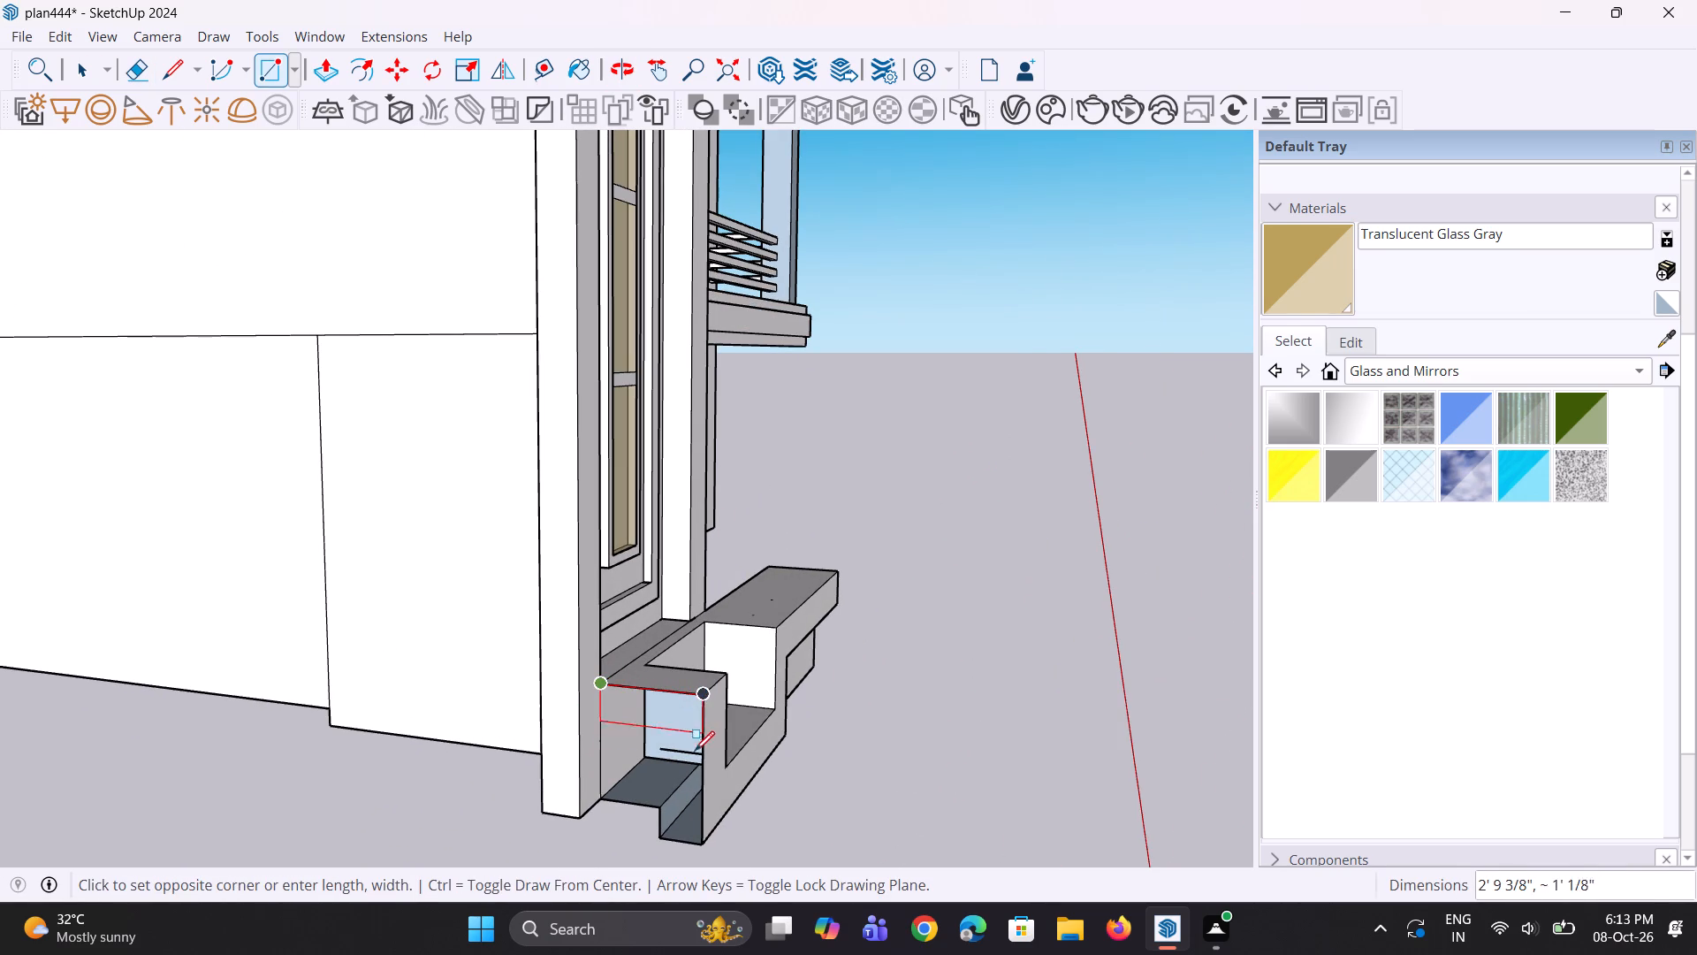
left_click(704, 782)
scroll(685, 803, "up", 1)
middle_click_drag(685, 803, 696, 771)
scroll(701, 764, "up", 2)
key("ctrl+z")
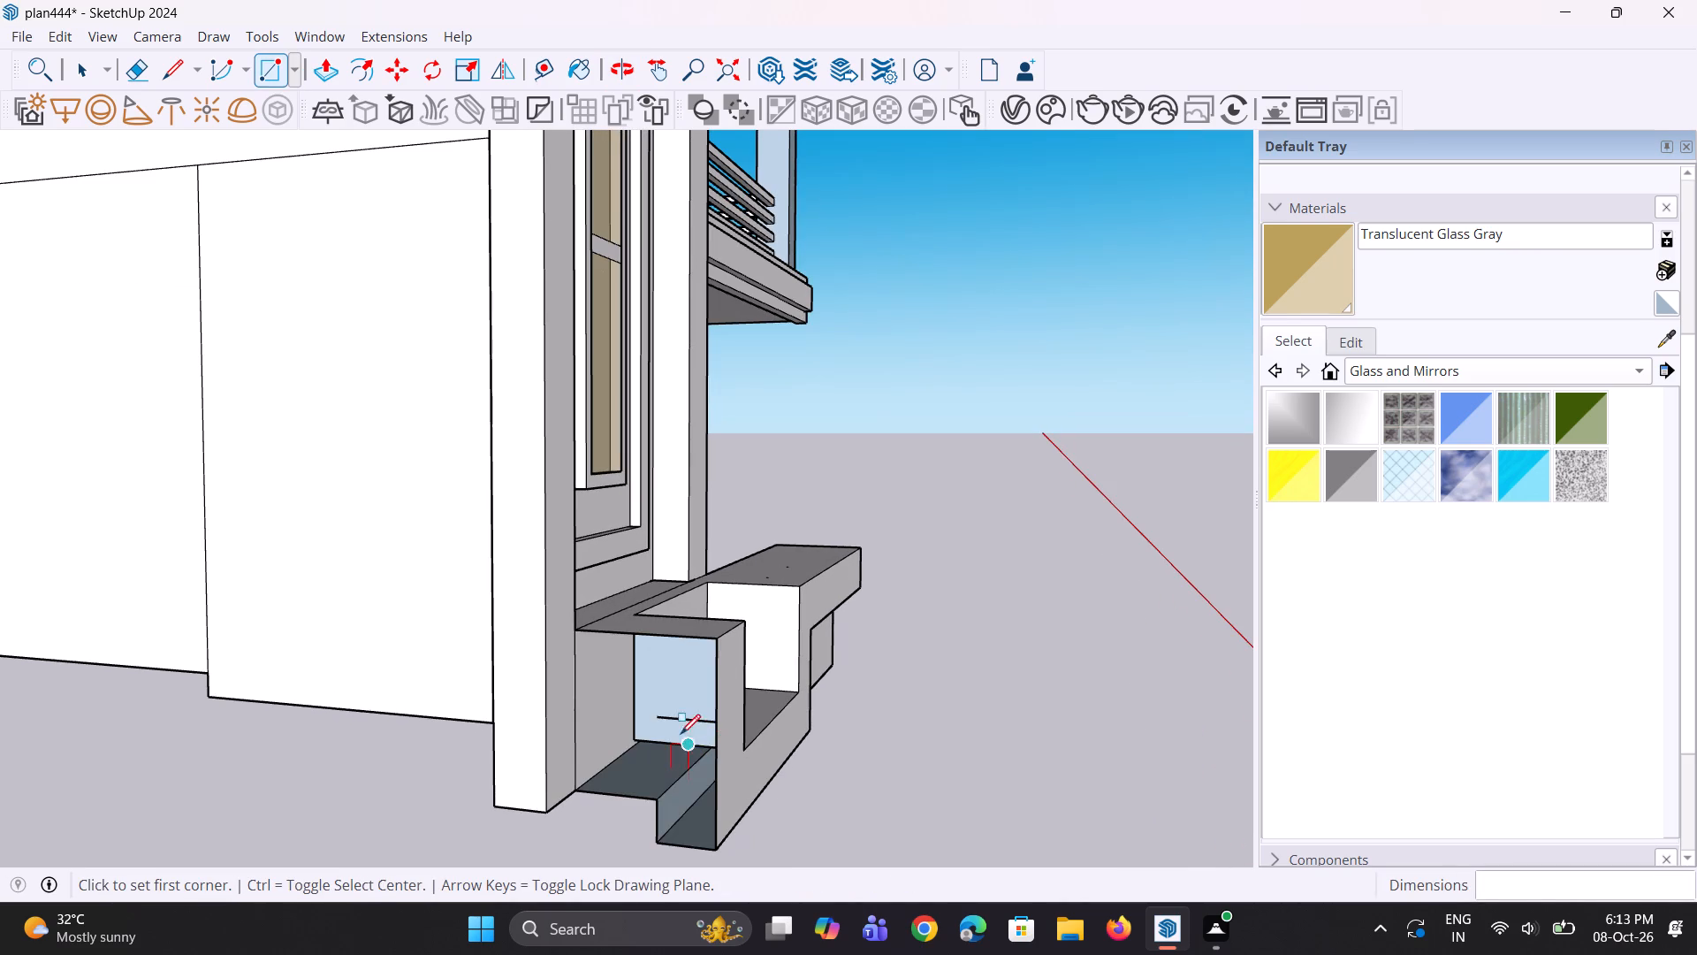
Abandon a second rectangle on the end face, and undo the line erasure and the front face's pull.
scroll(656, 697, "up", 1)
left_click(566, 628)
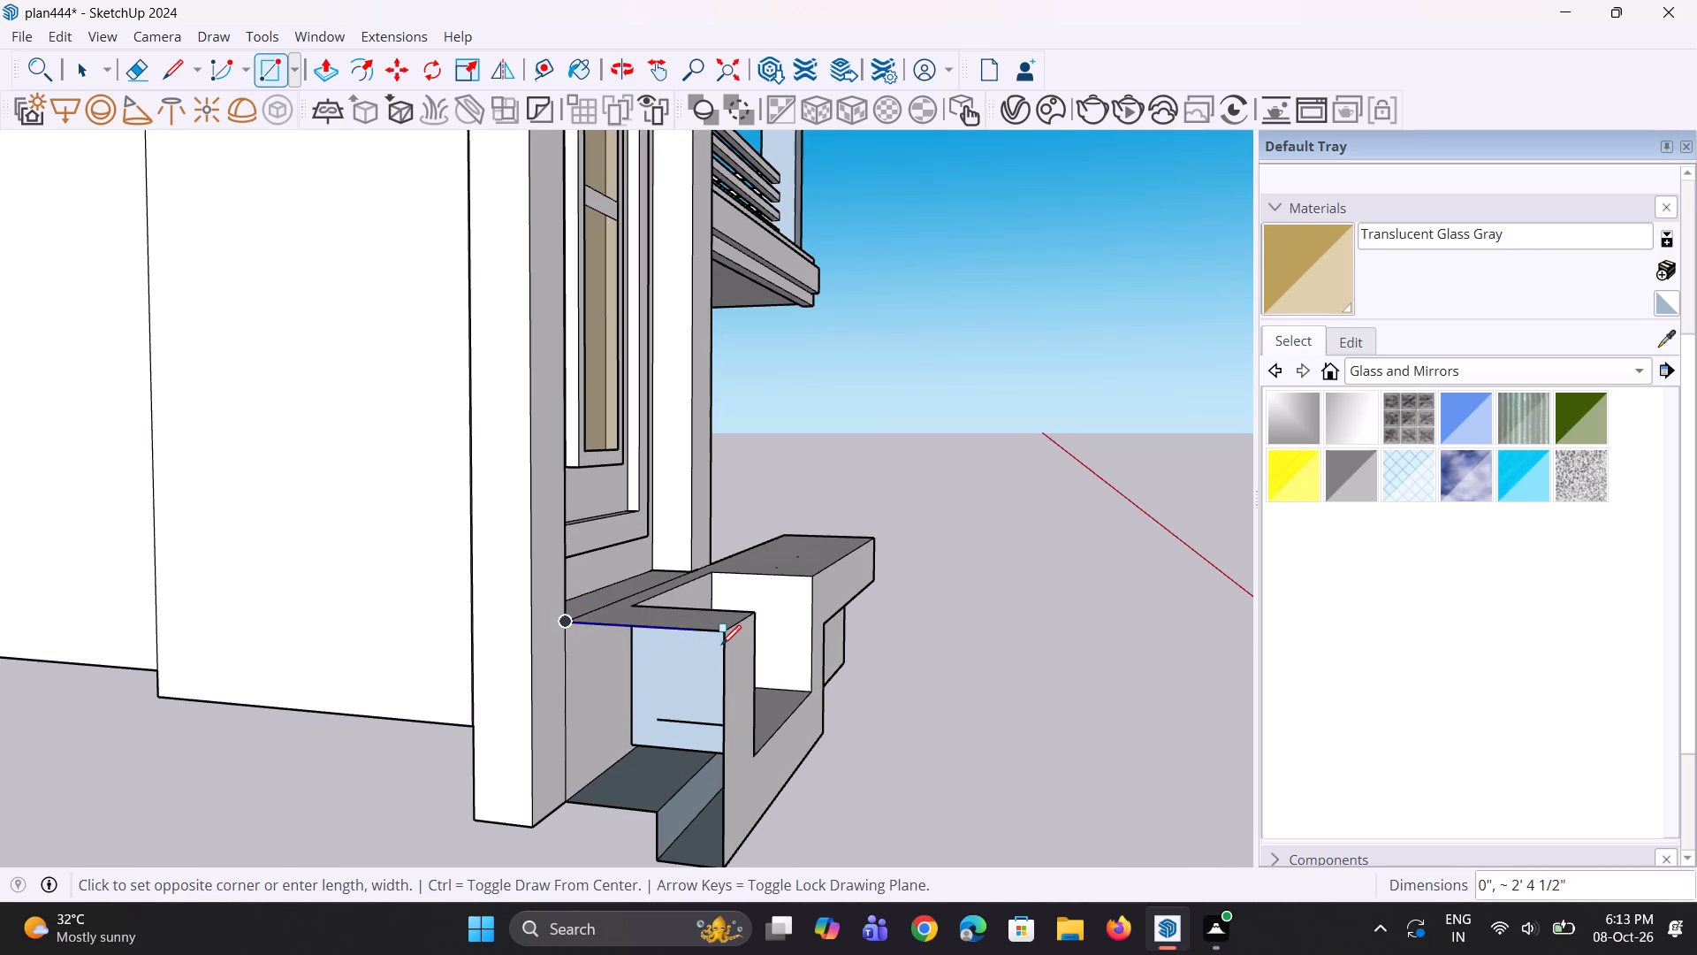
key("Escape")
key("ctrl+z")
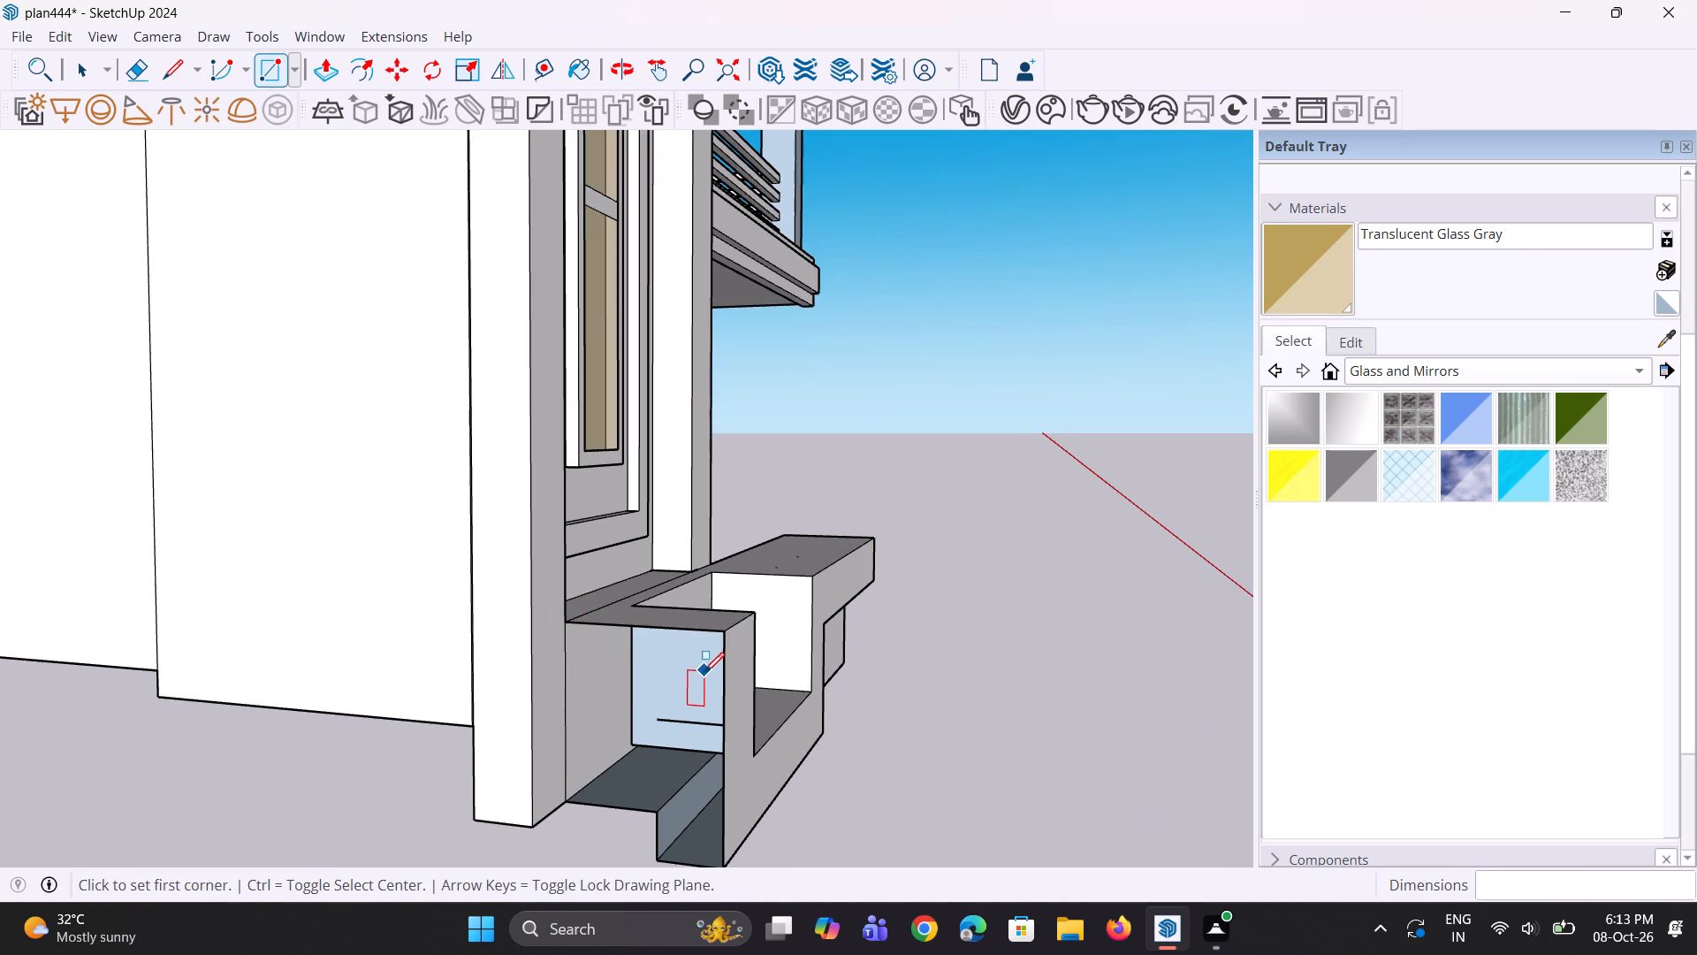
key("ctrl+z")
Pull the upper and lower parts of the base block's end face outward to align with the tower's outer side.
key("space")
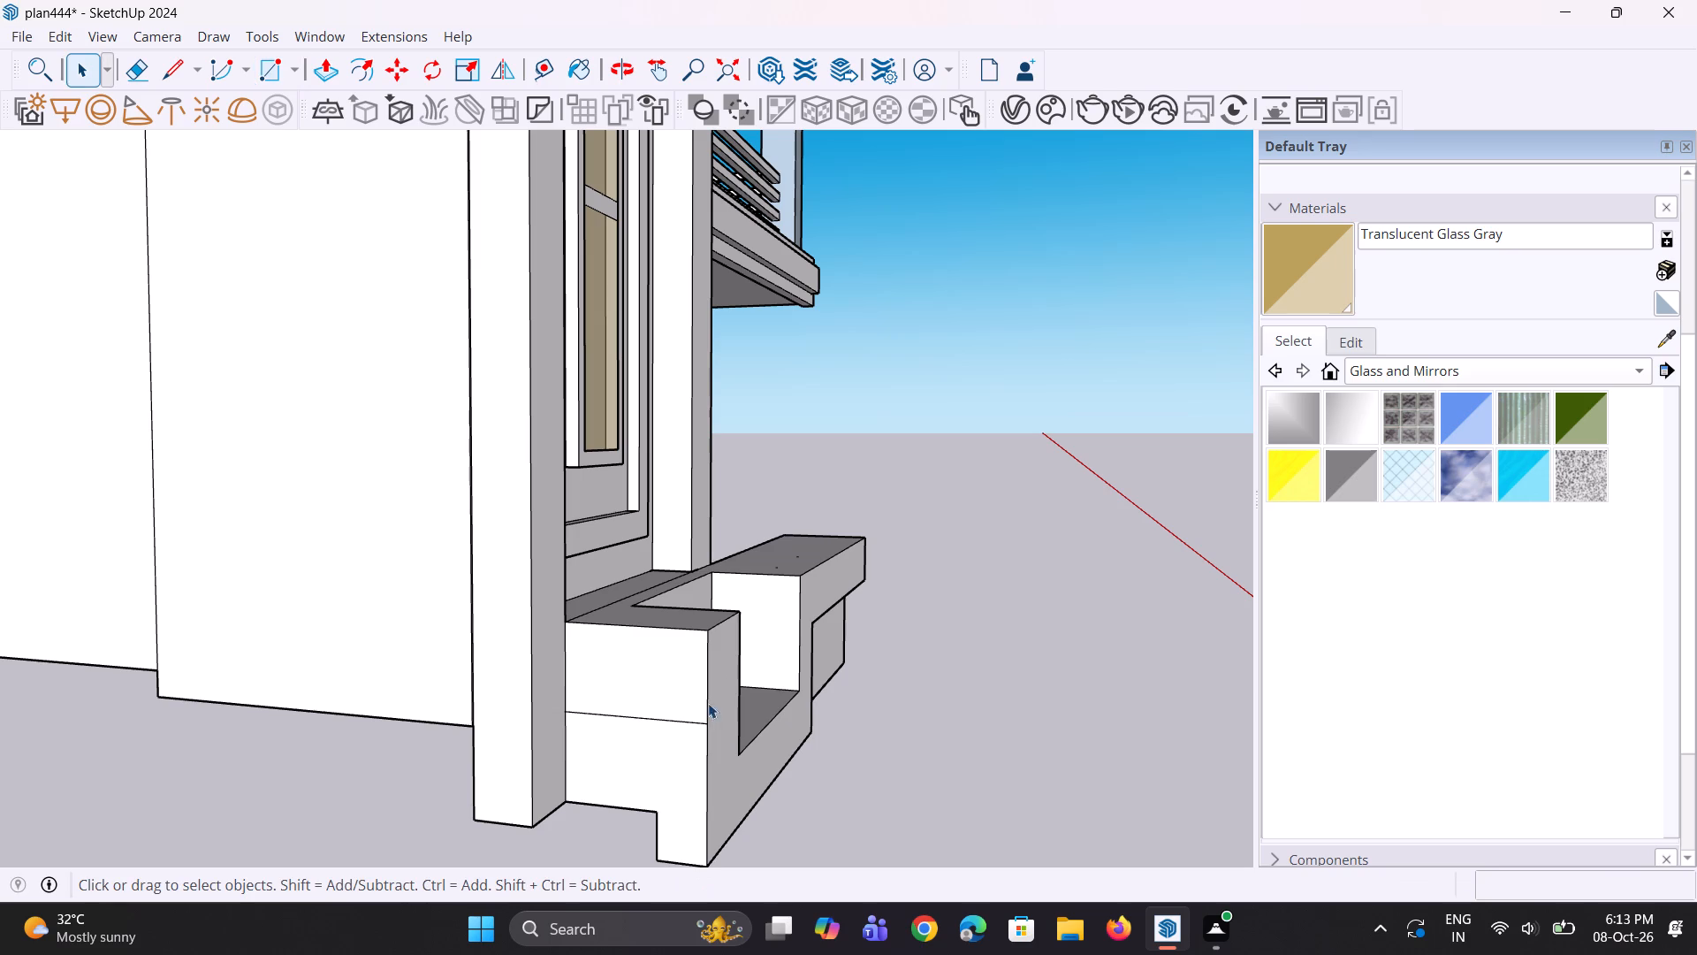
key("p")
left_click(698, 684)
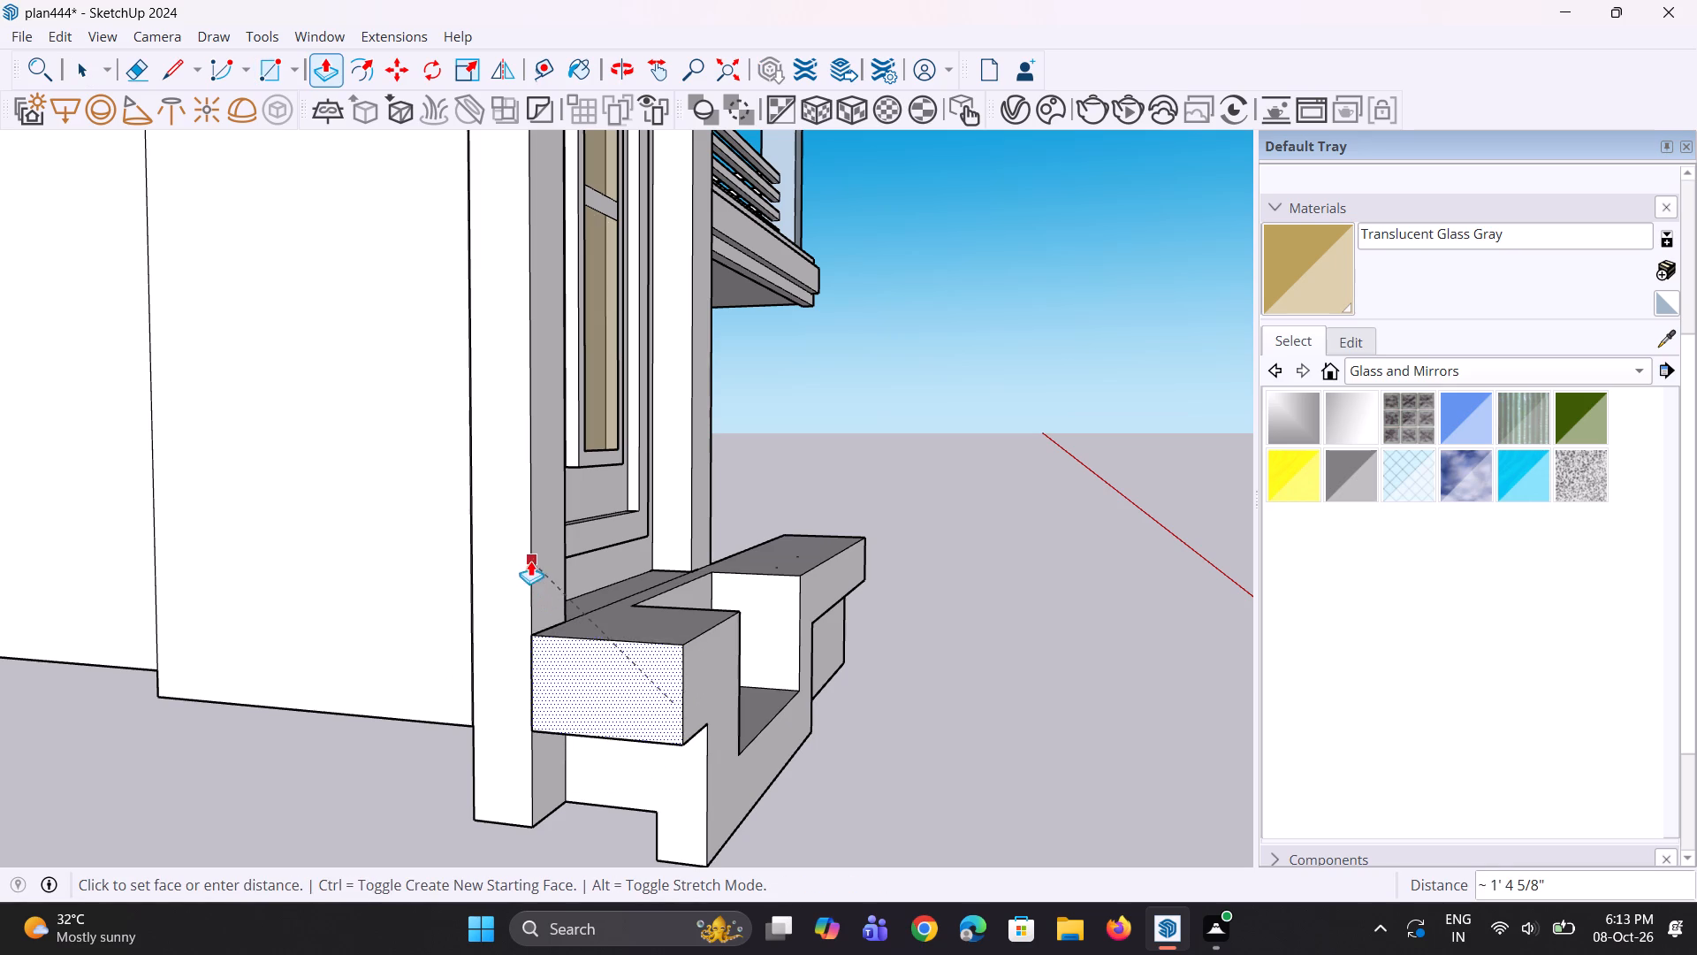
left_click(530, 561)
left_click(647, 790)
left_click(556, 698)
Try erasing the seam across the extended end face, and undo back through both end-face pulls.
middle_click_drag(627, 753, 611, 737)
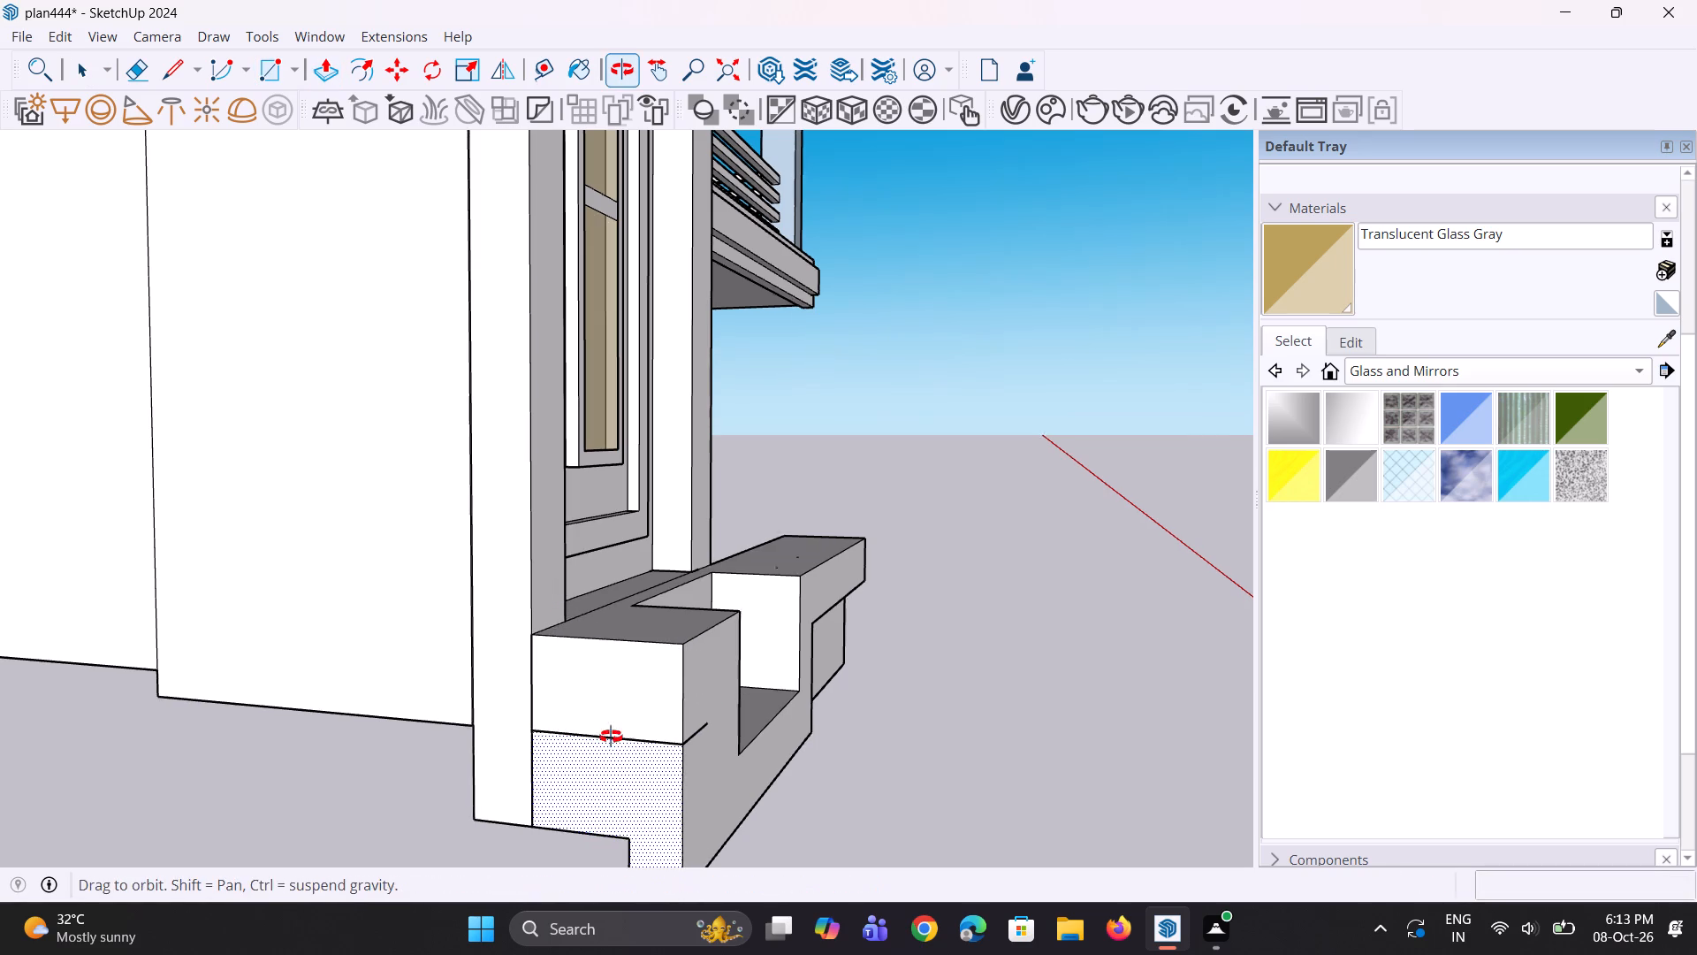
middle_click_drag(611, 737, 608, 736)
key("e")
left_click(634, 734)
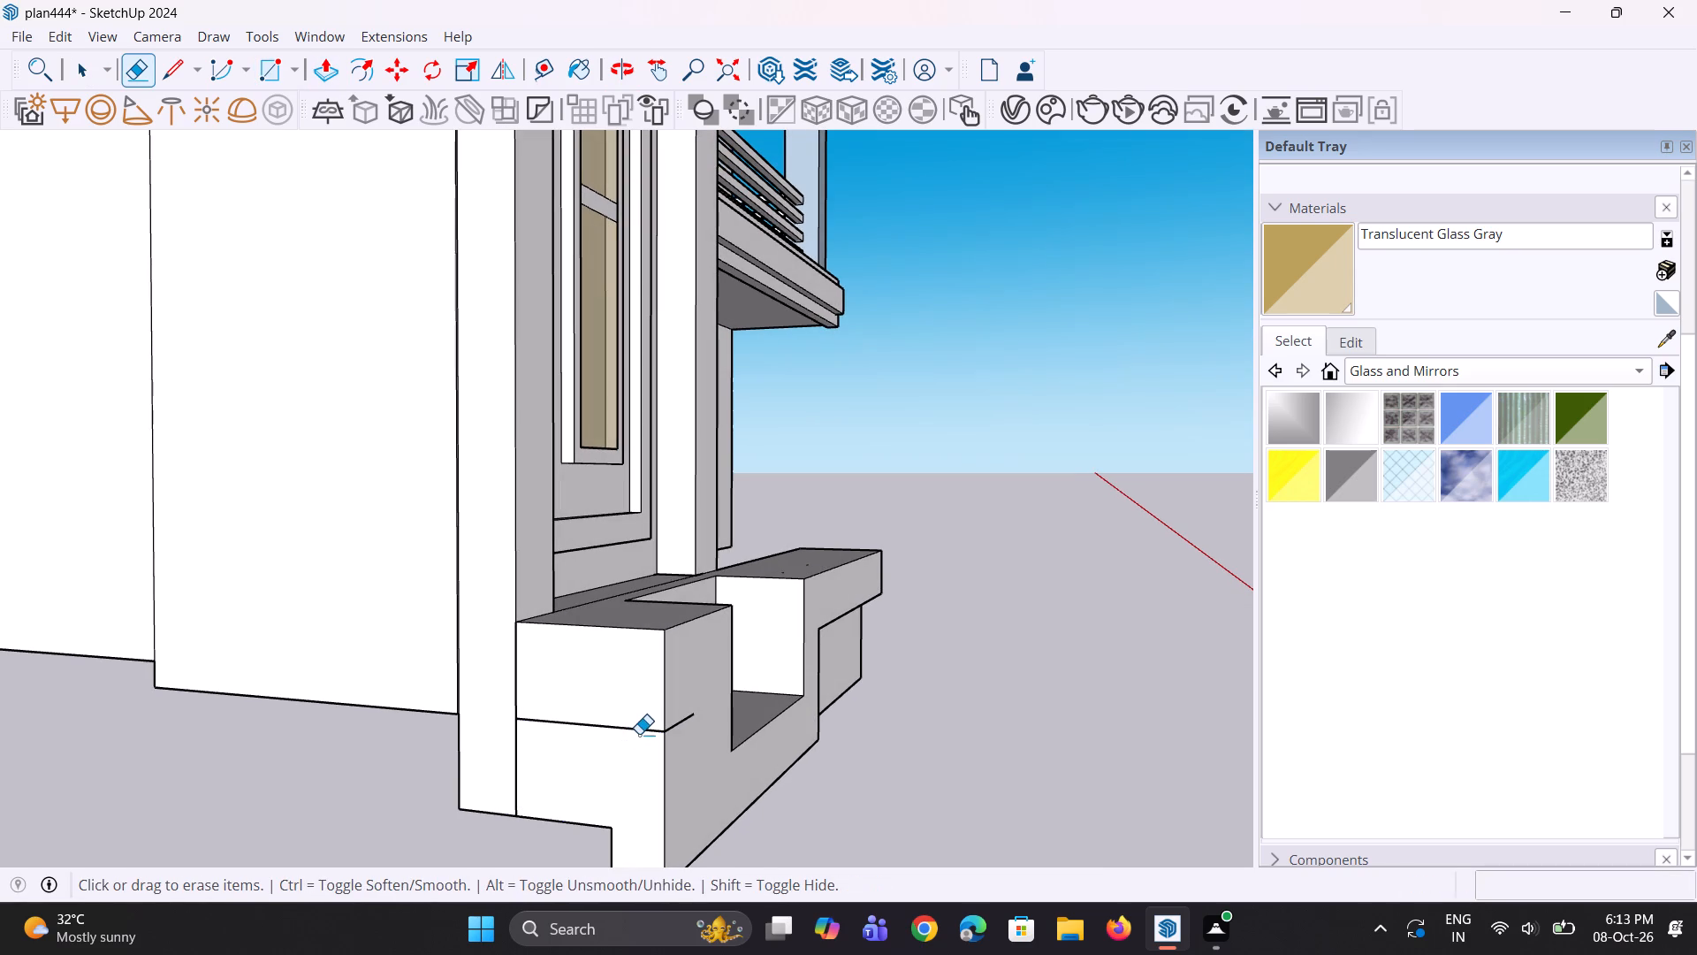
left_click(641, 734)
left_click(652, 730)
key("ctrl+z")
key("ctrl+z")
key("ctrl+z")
Pull the upper and lower end faces out about 1' 4 5/8" to the tower's outer side, creating new starting faces.
key("p")
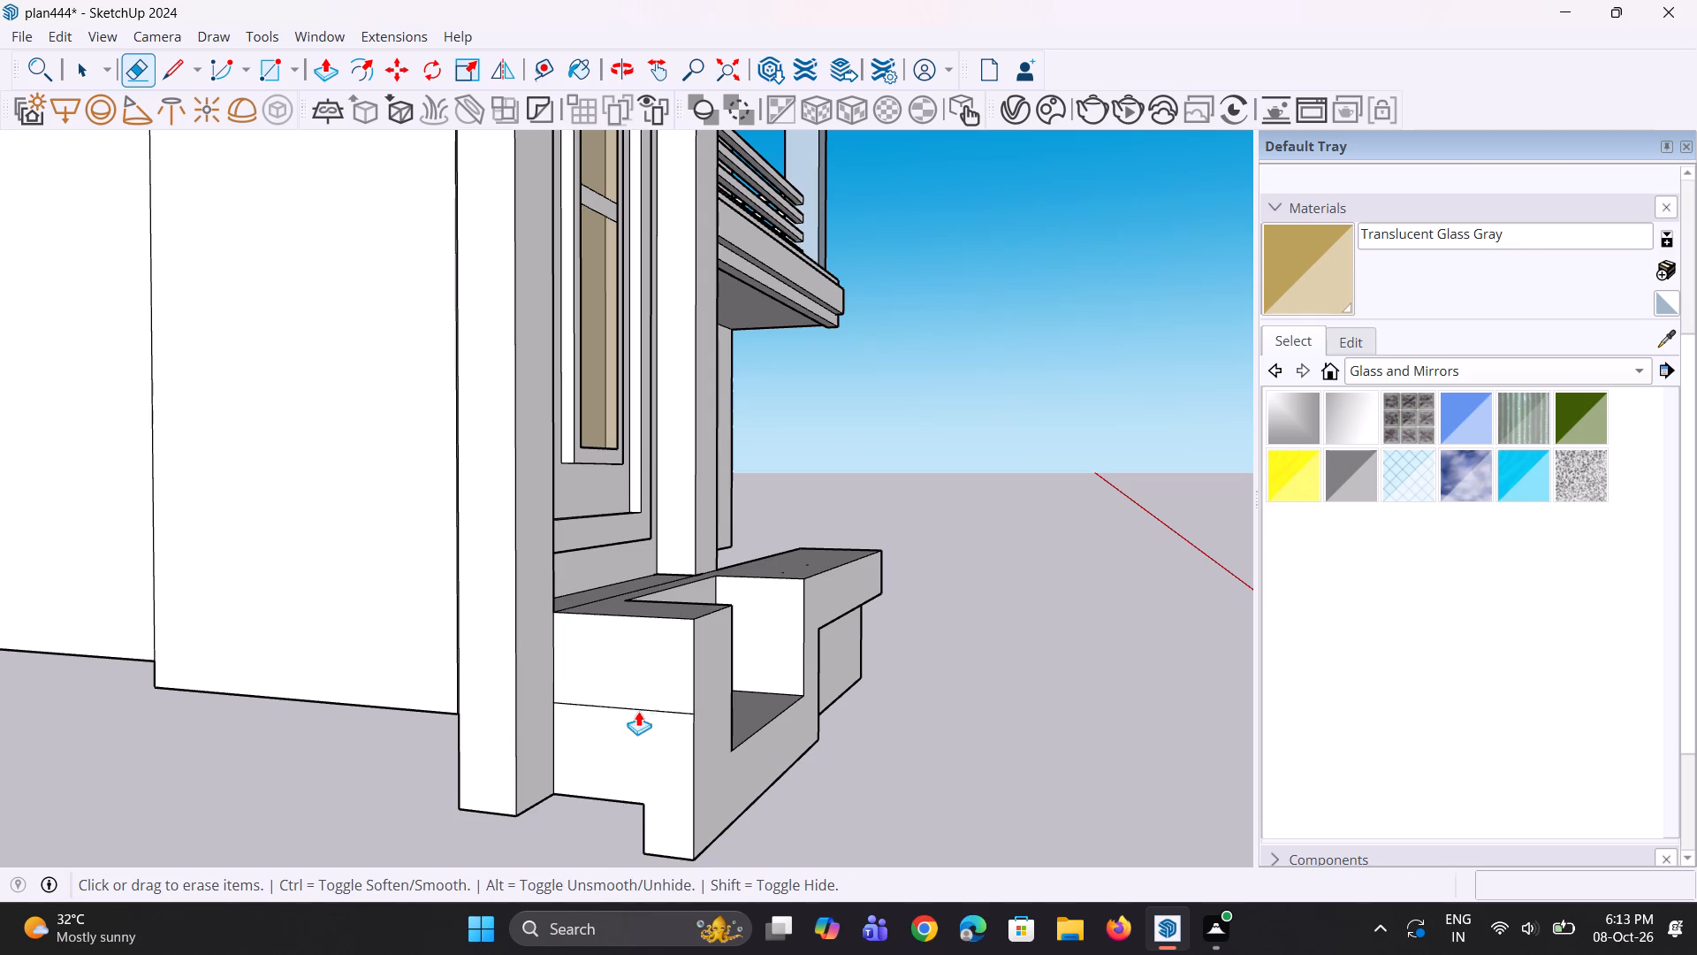
left_click(668, 690)
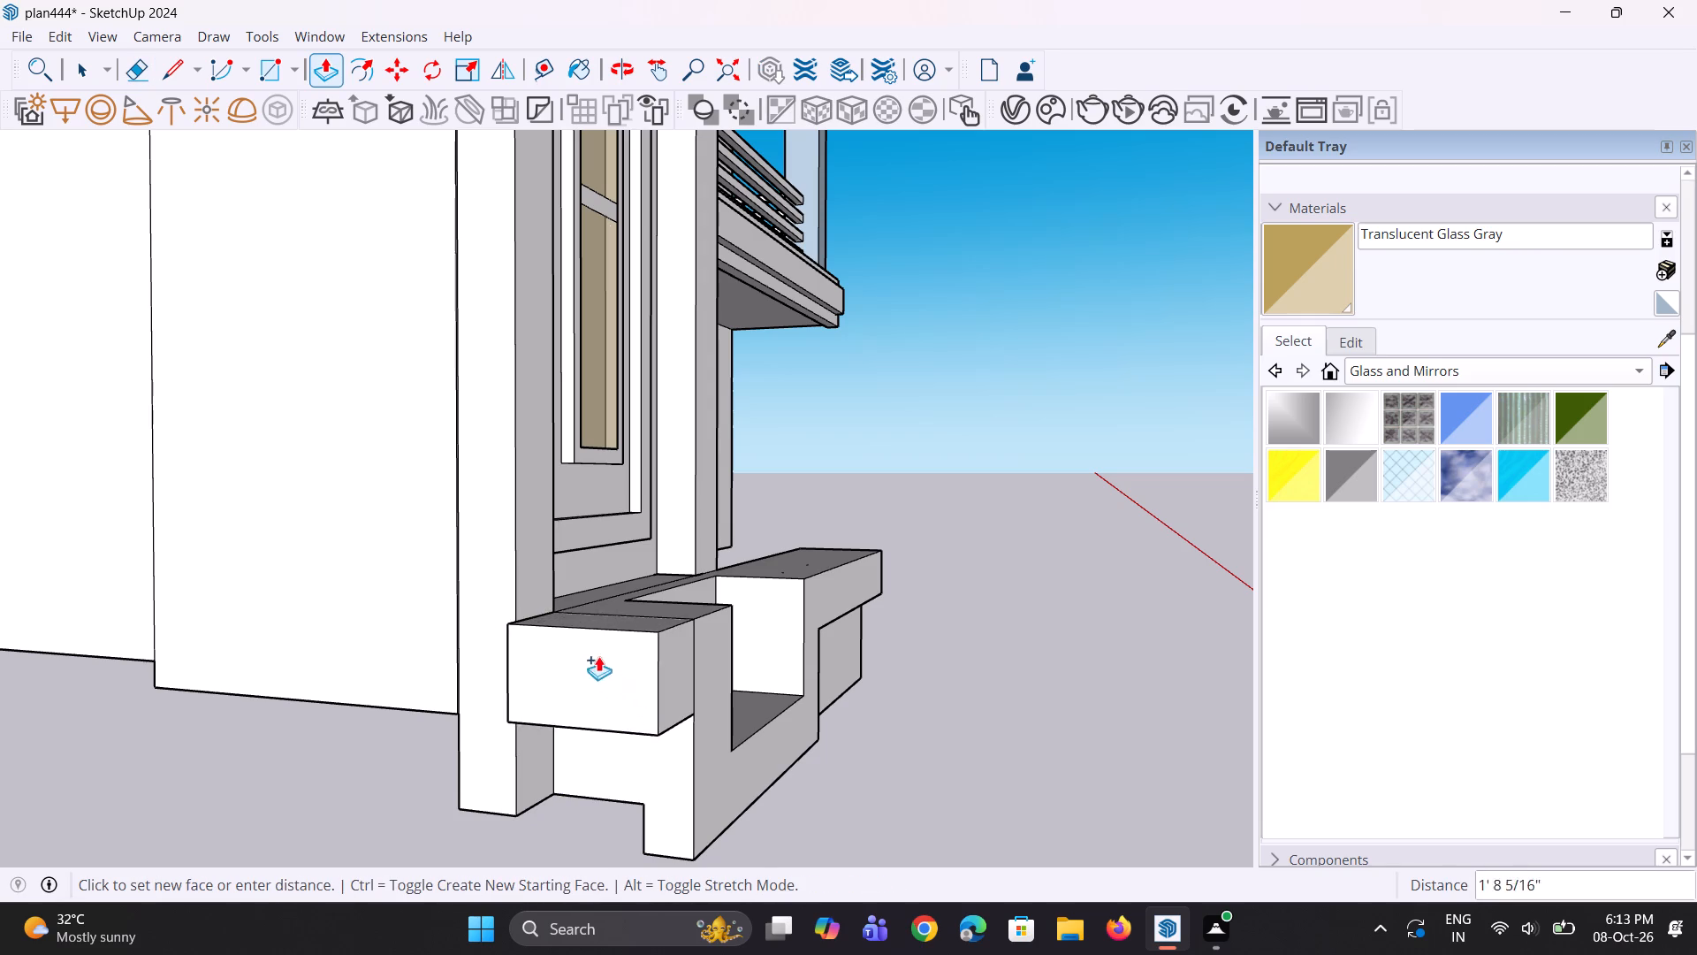
left_click(516, 545)
left_click(639, 761)
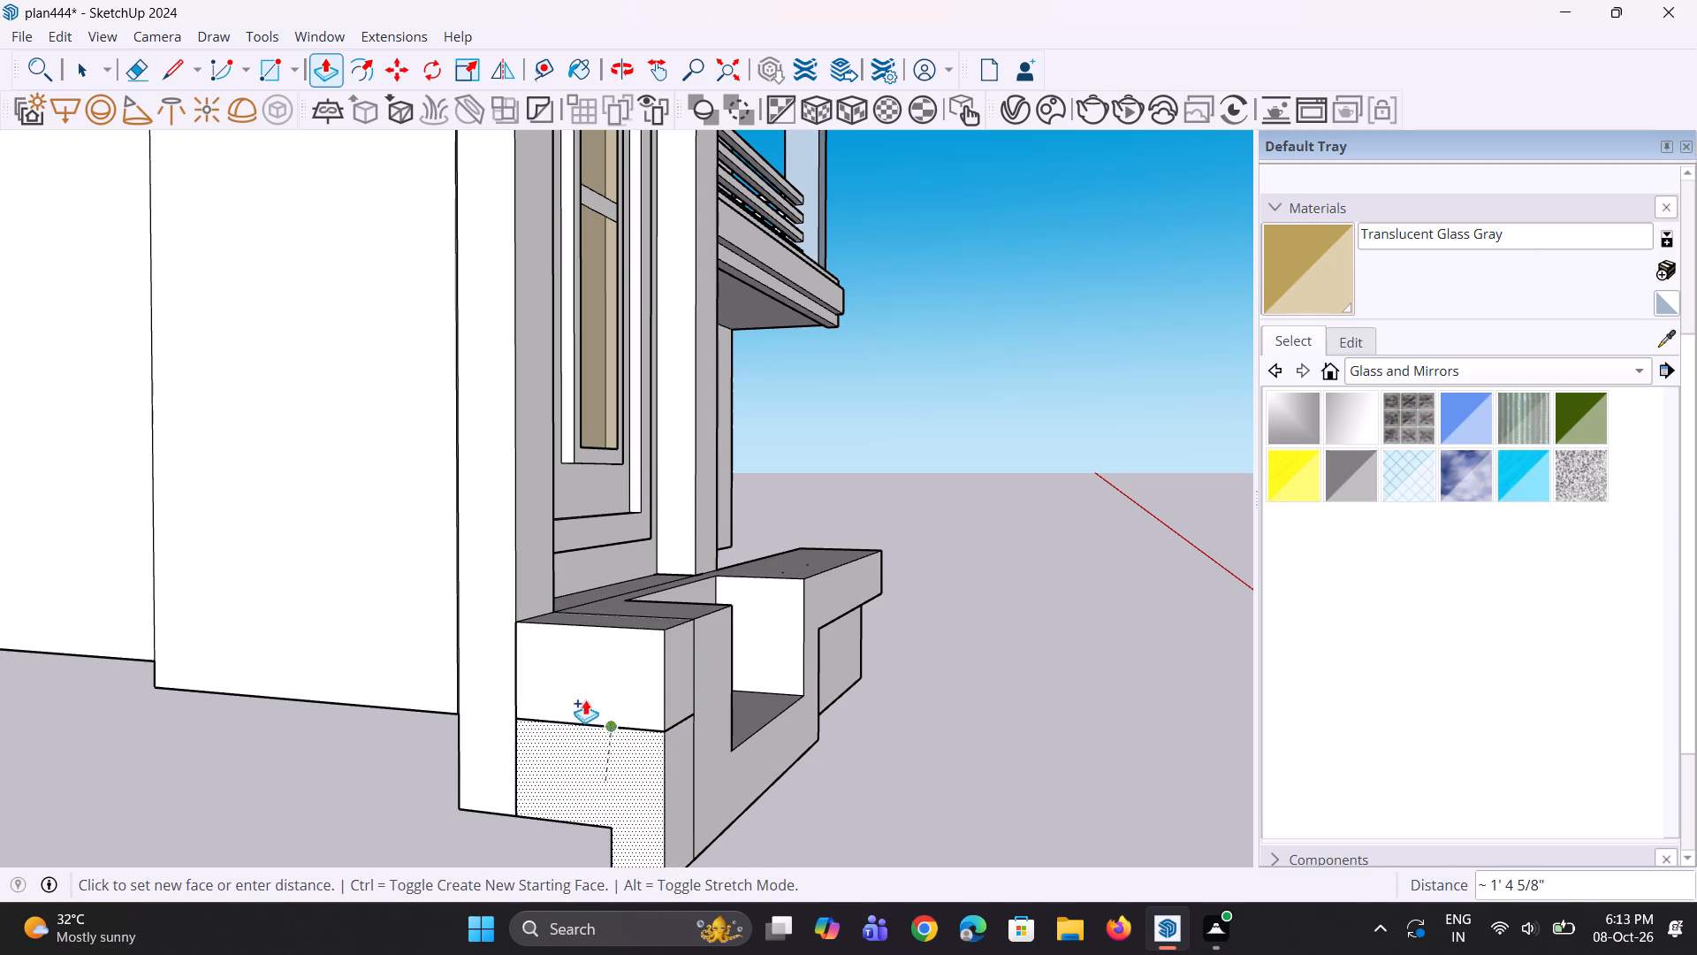
left_click(558, 666)
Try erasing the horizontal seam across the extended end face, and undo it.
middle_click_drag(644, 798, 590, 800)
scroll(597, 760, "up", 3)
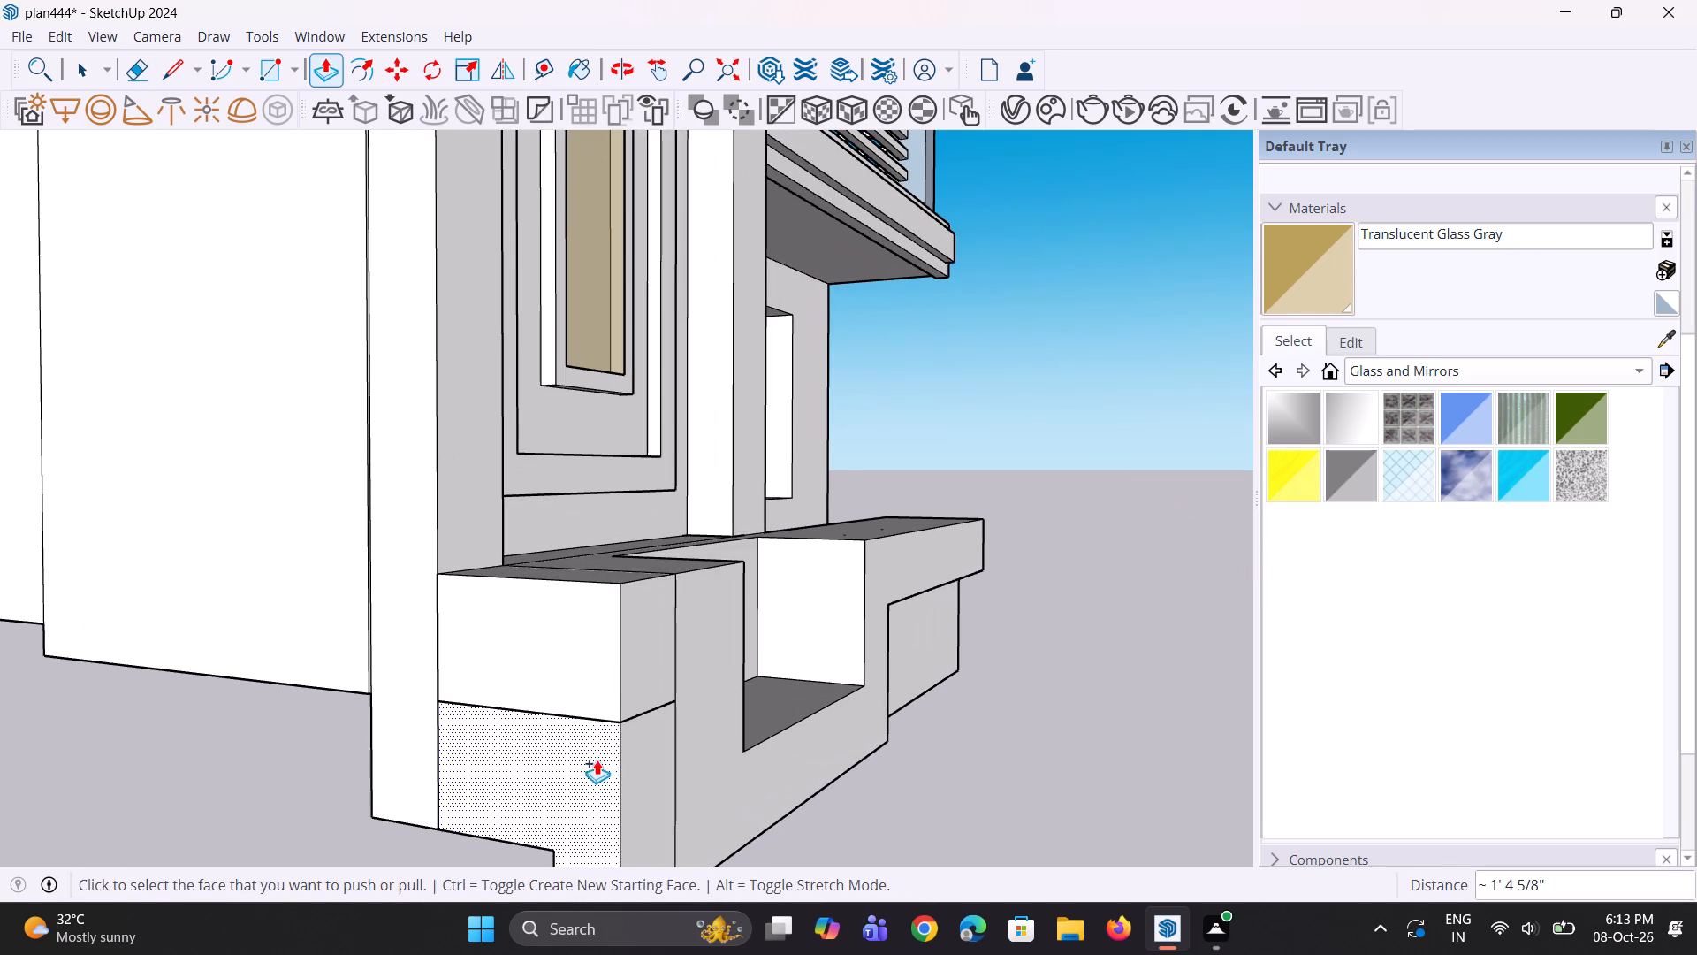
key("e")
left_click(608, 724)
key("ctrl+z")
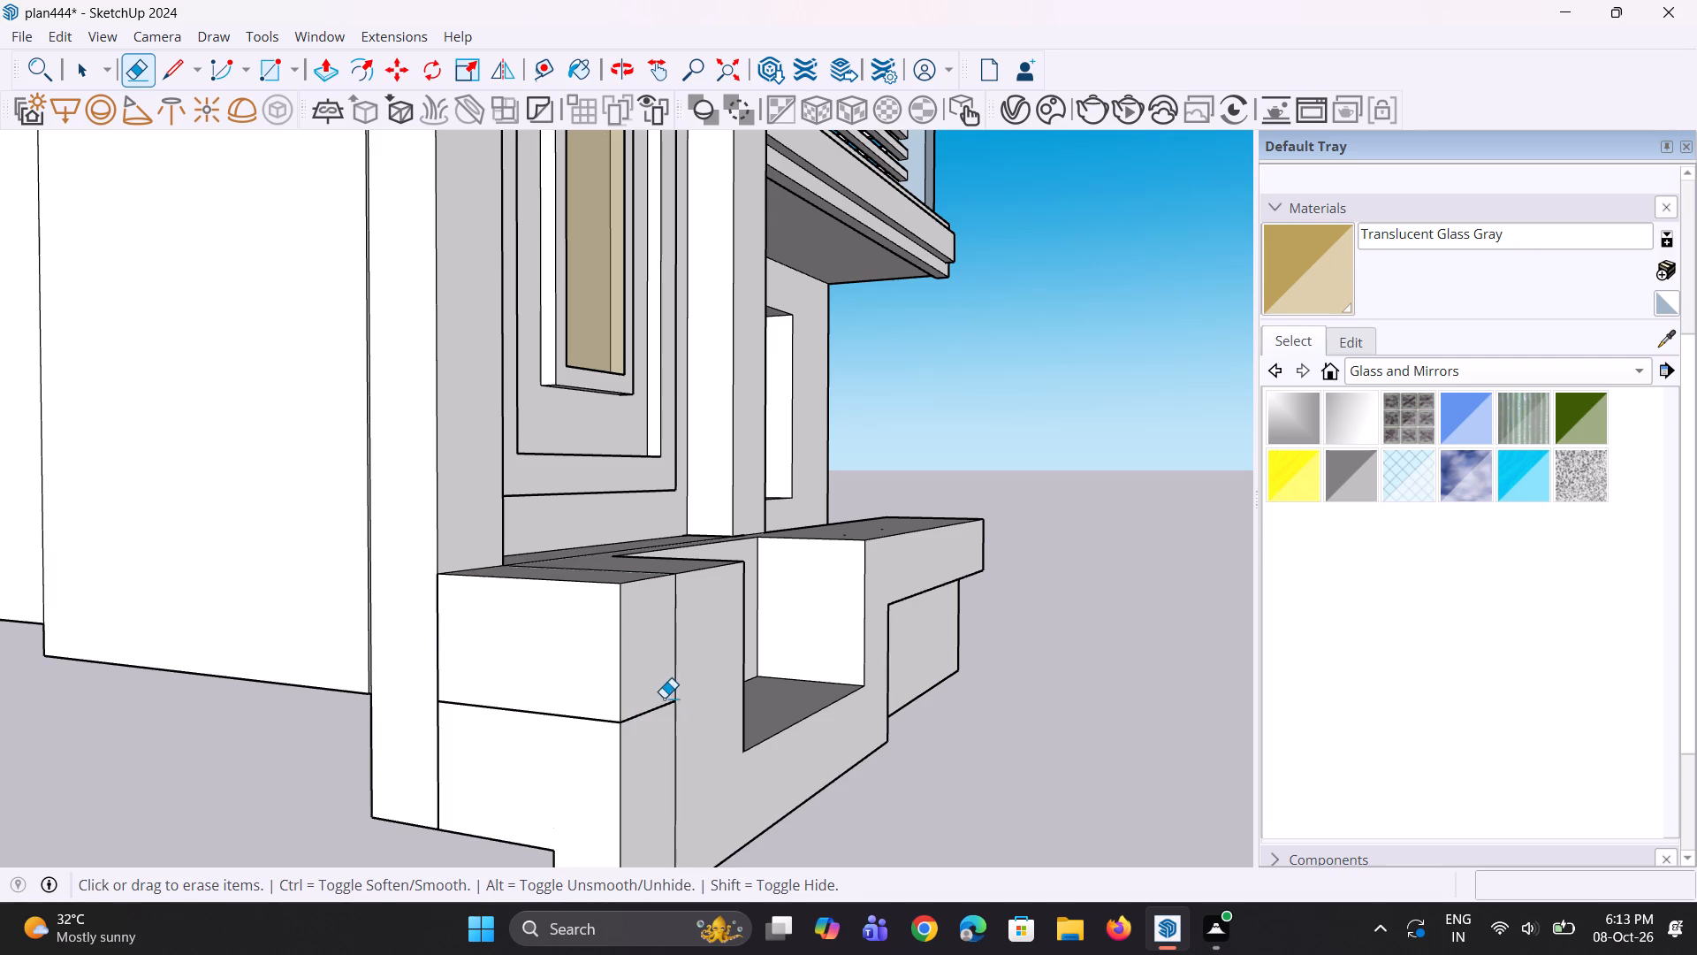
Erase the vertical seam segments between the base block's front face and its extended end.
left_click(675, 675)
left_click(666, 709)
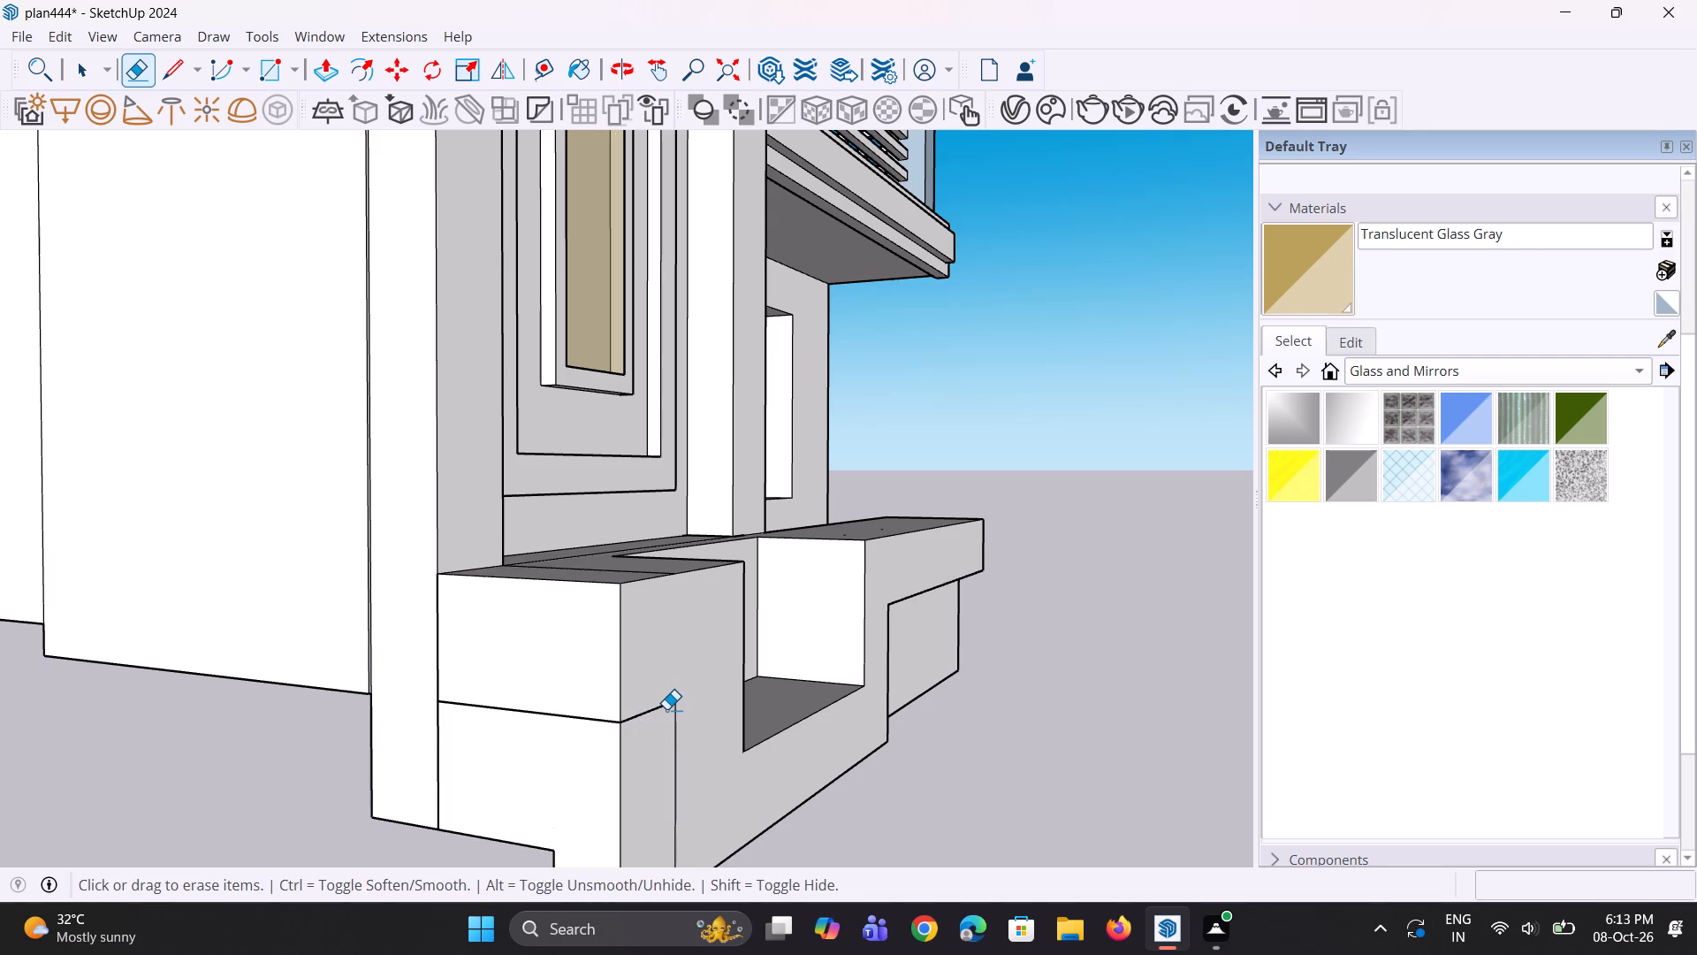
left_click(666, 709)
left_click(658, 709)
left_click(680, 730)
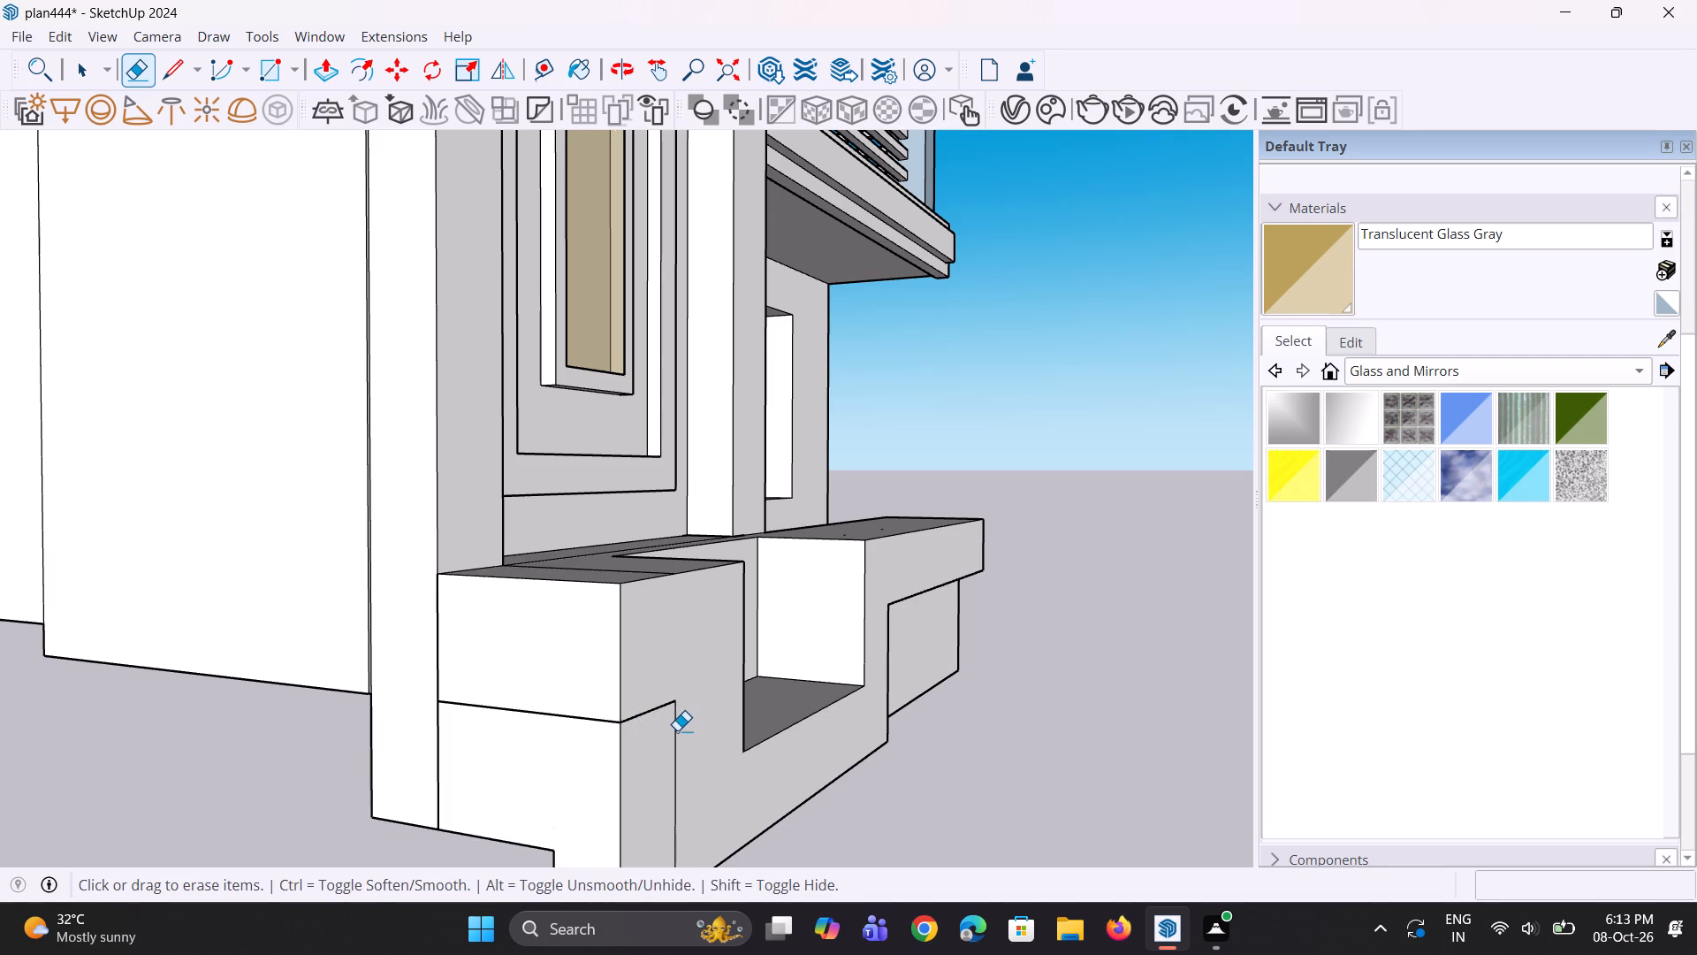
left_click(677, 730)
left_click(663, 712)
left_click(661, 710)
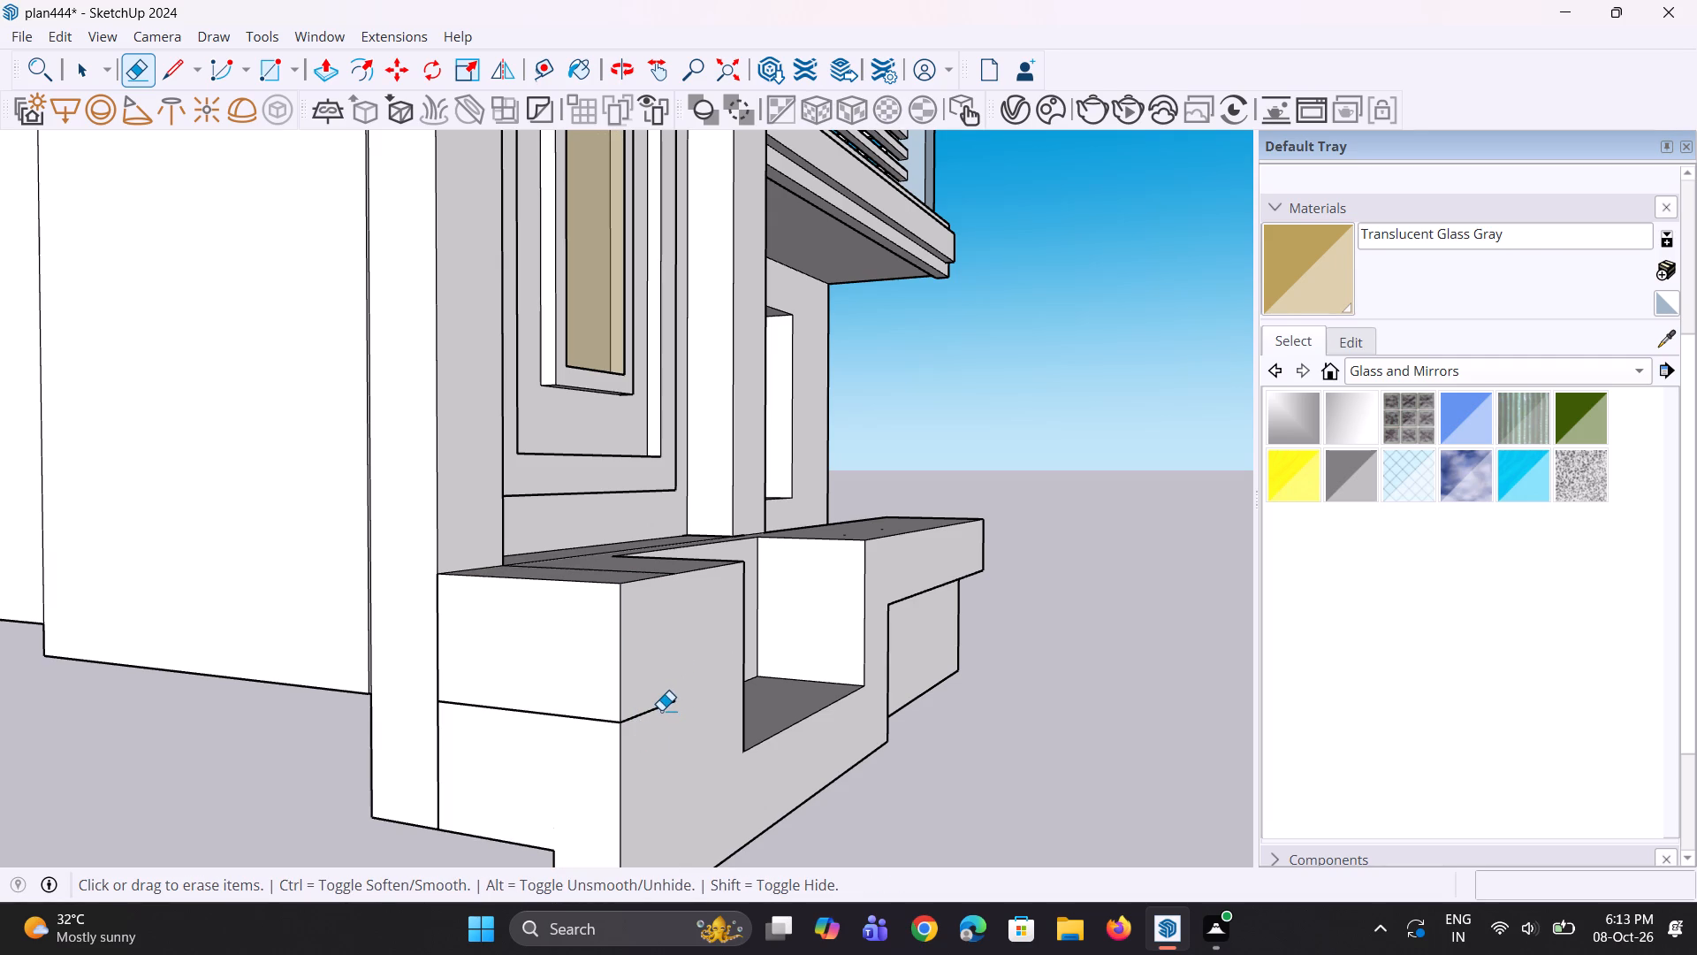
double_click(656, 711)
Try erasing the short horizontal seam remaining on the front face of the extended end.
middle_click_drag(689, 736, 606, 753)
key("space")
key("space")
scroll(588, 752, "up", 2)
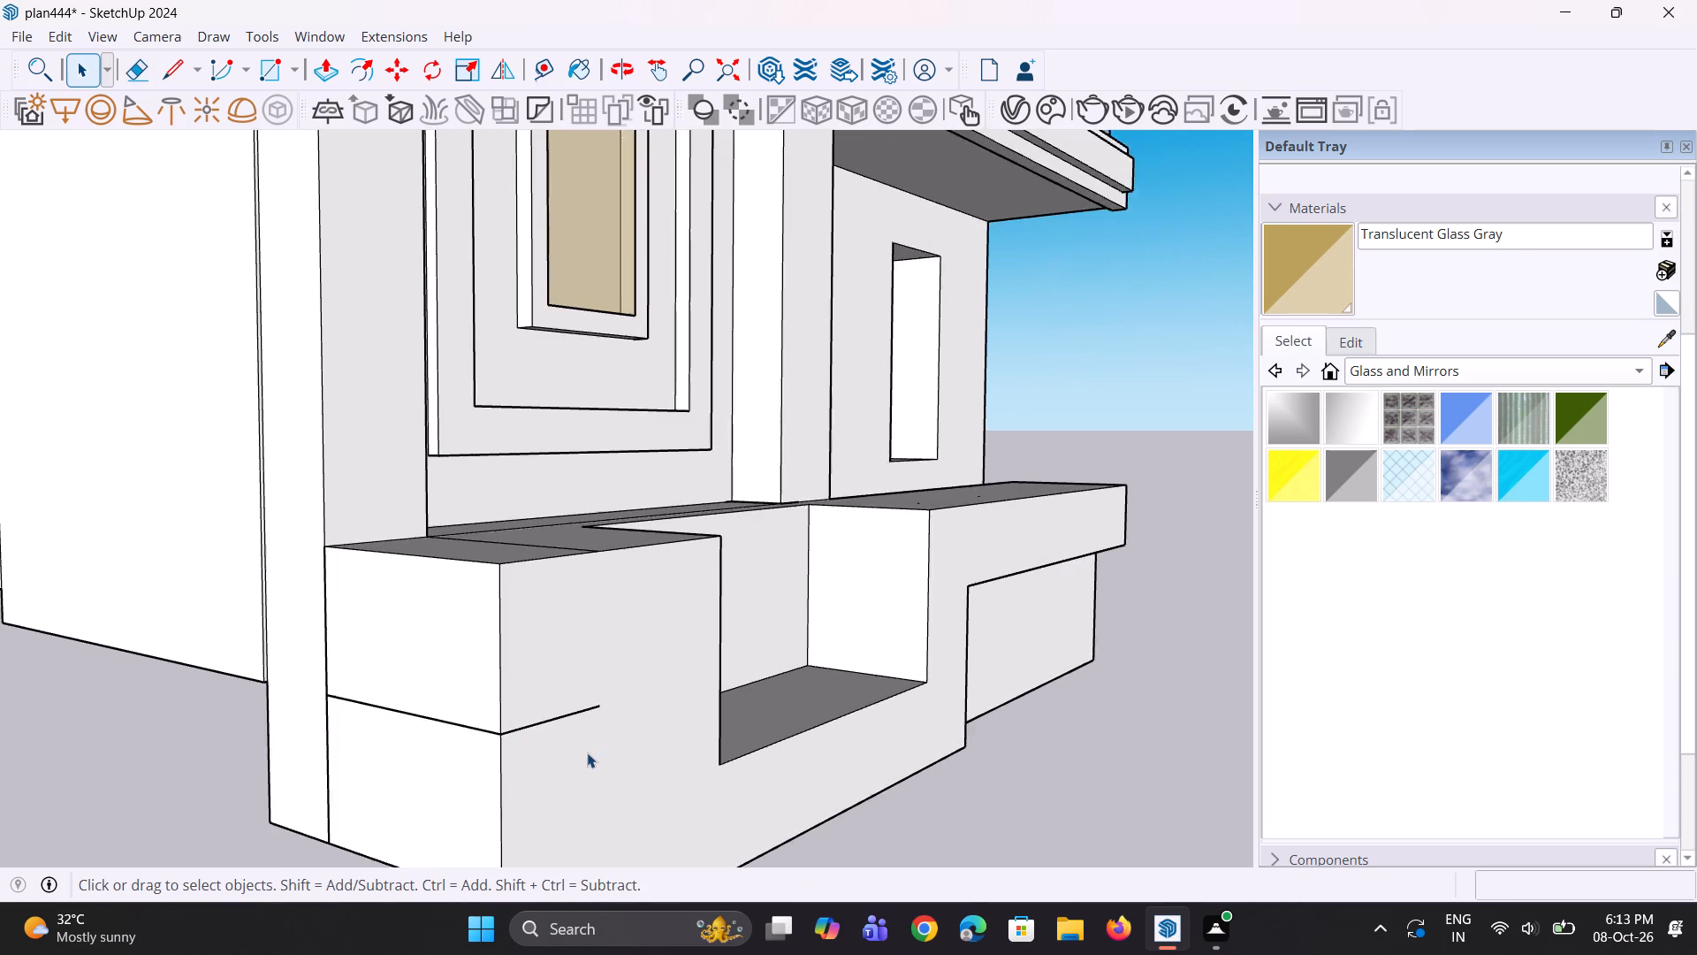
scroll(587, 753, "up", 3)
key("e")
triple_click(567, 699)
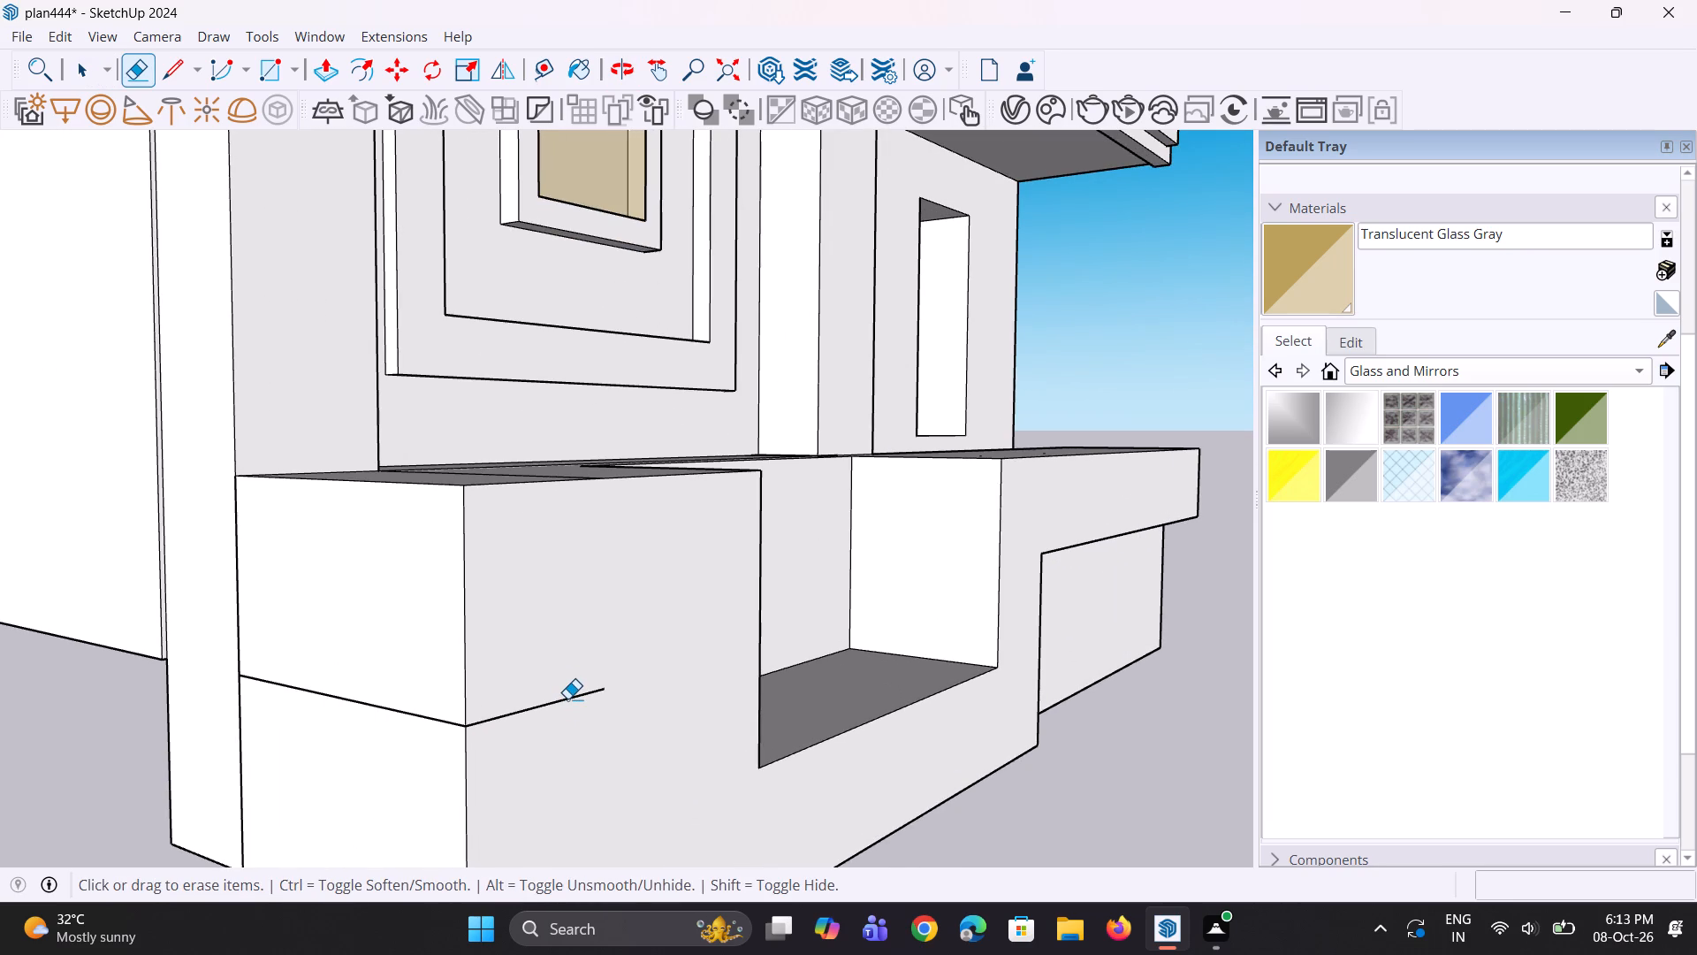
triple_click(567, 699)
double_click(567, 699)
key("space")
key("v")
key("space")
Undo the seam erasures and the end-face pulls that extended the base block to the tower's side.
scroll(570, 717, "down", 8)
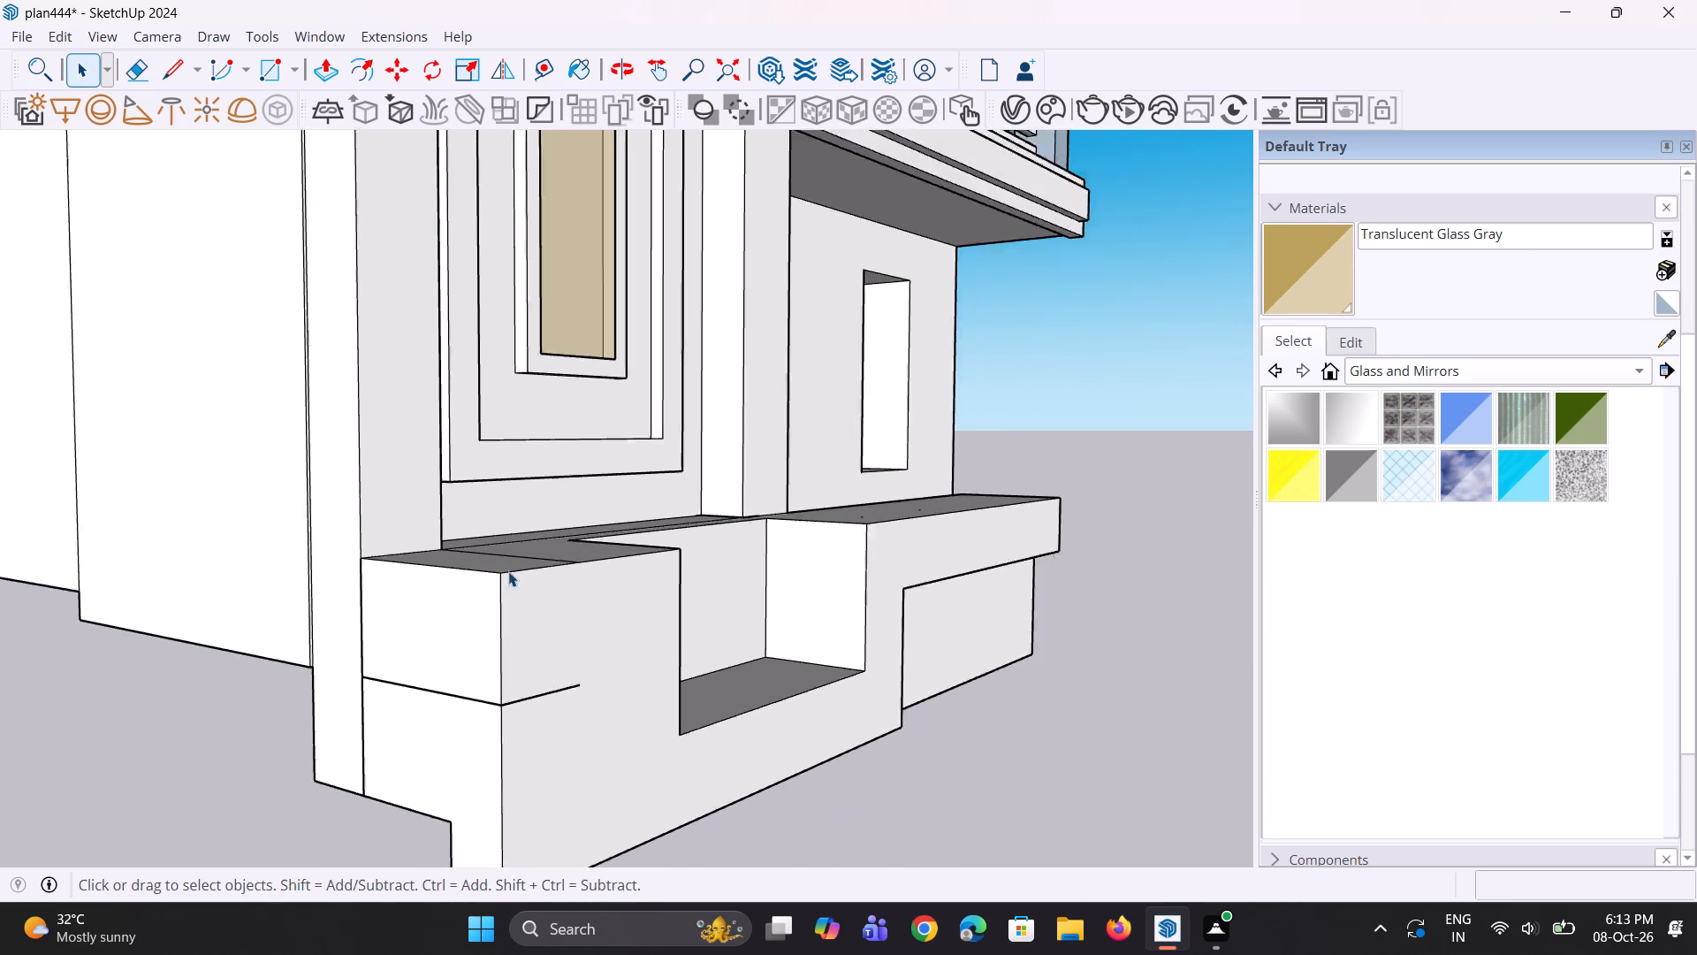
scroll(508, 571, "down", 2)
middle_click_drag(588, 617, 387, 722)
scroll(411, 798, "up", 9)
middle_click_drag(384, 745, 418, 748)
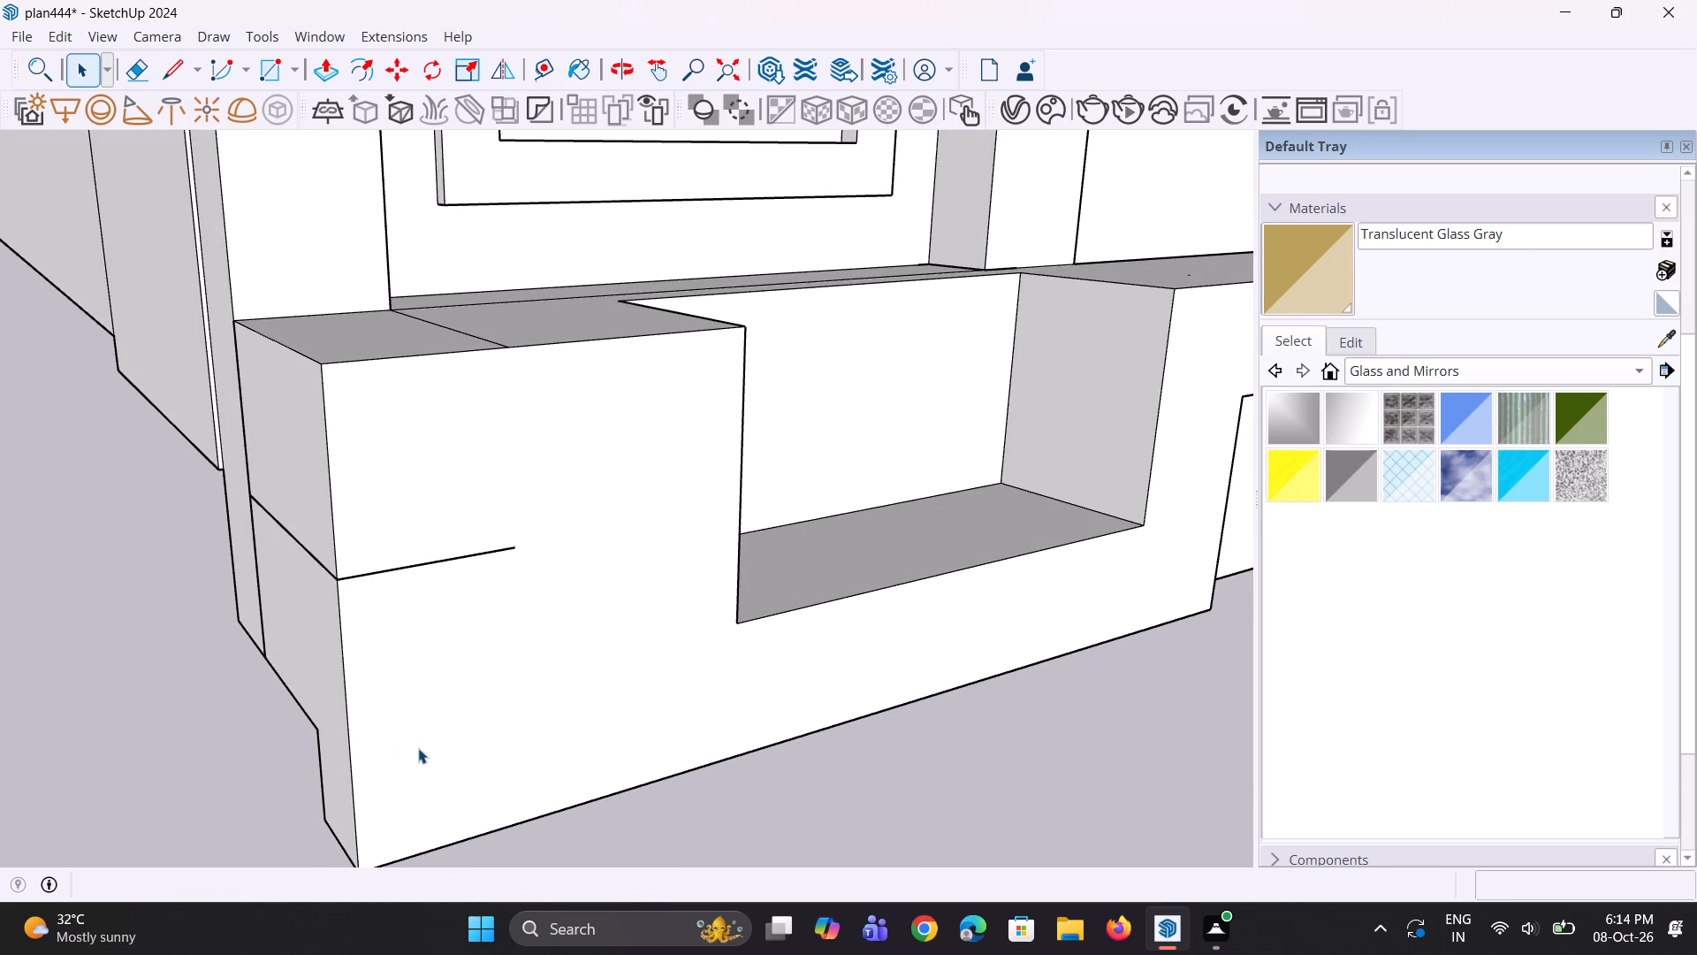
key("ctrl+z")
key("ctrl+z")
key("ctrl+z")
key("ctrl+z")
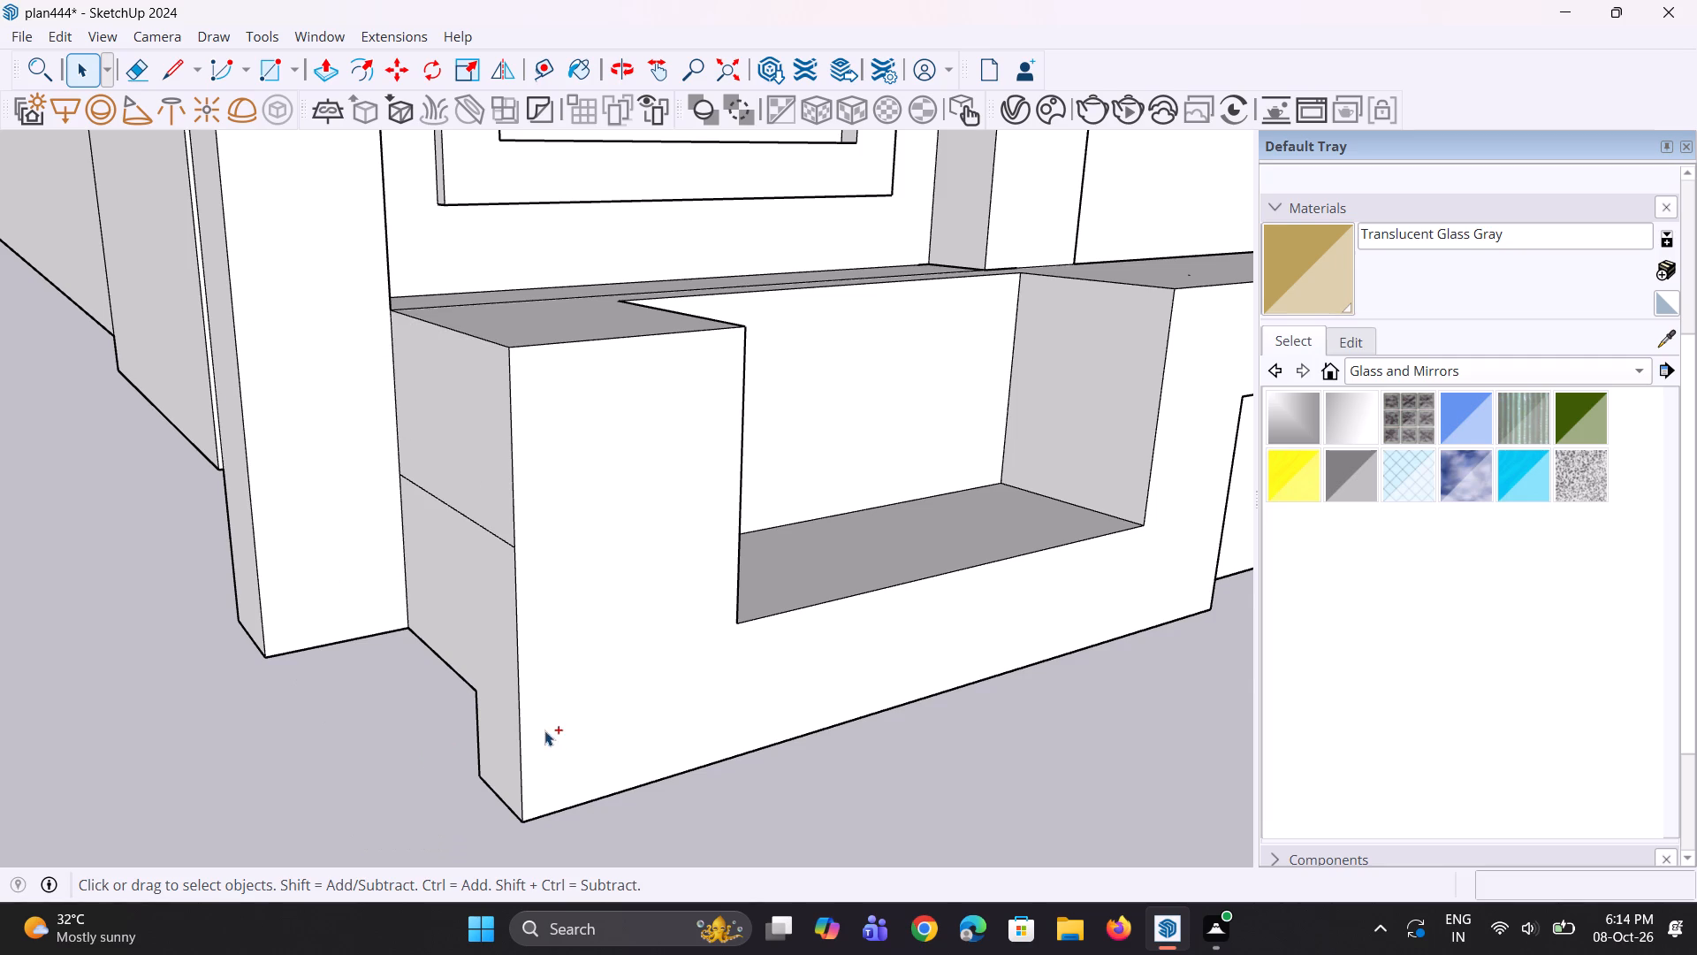
Draw a vertical line up from the bottom edge of the recessed lower front face, near its inner end.
middle_click_drag(639, 694, 483, 640)
scroll(474, 646, "down", 11)
middle_click_drag(510, 607, 429, 607)
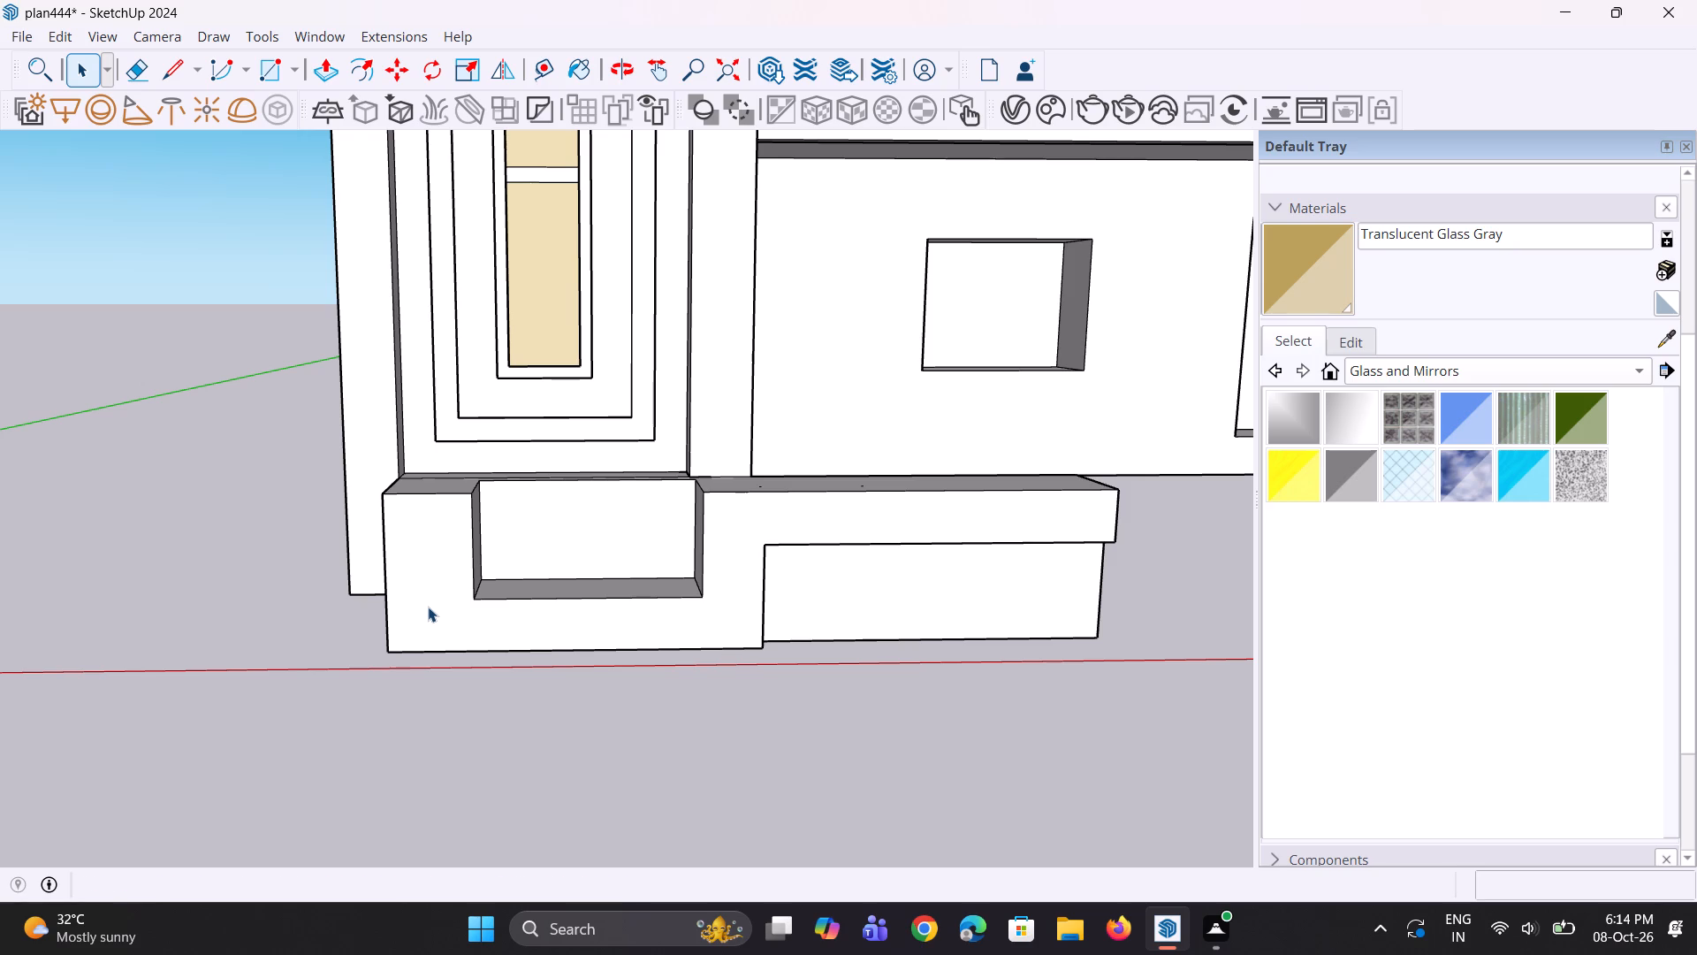
scroll(674, 610, "down", 4)
middle_click_drag(805, 646, 772, 624)
scroll(771, 638, "up", 3)
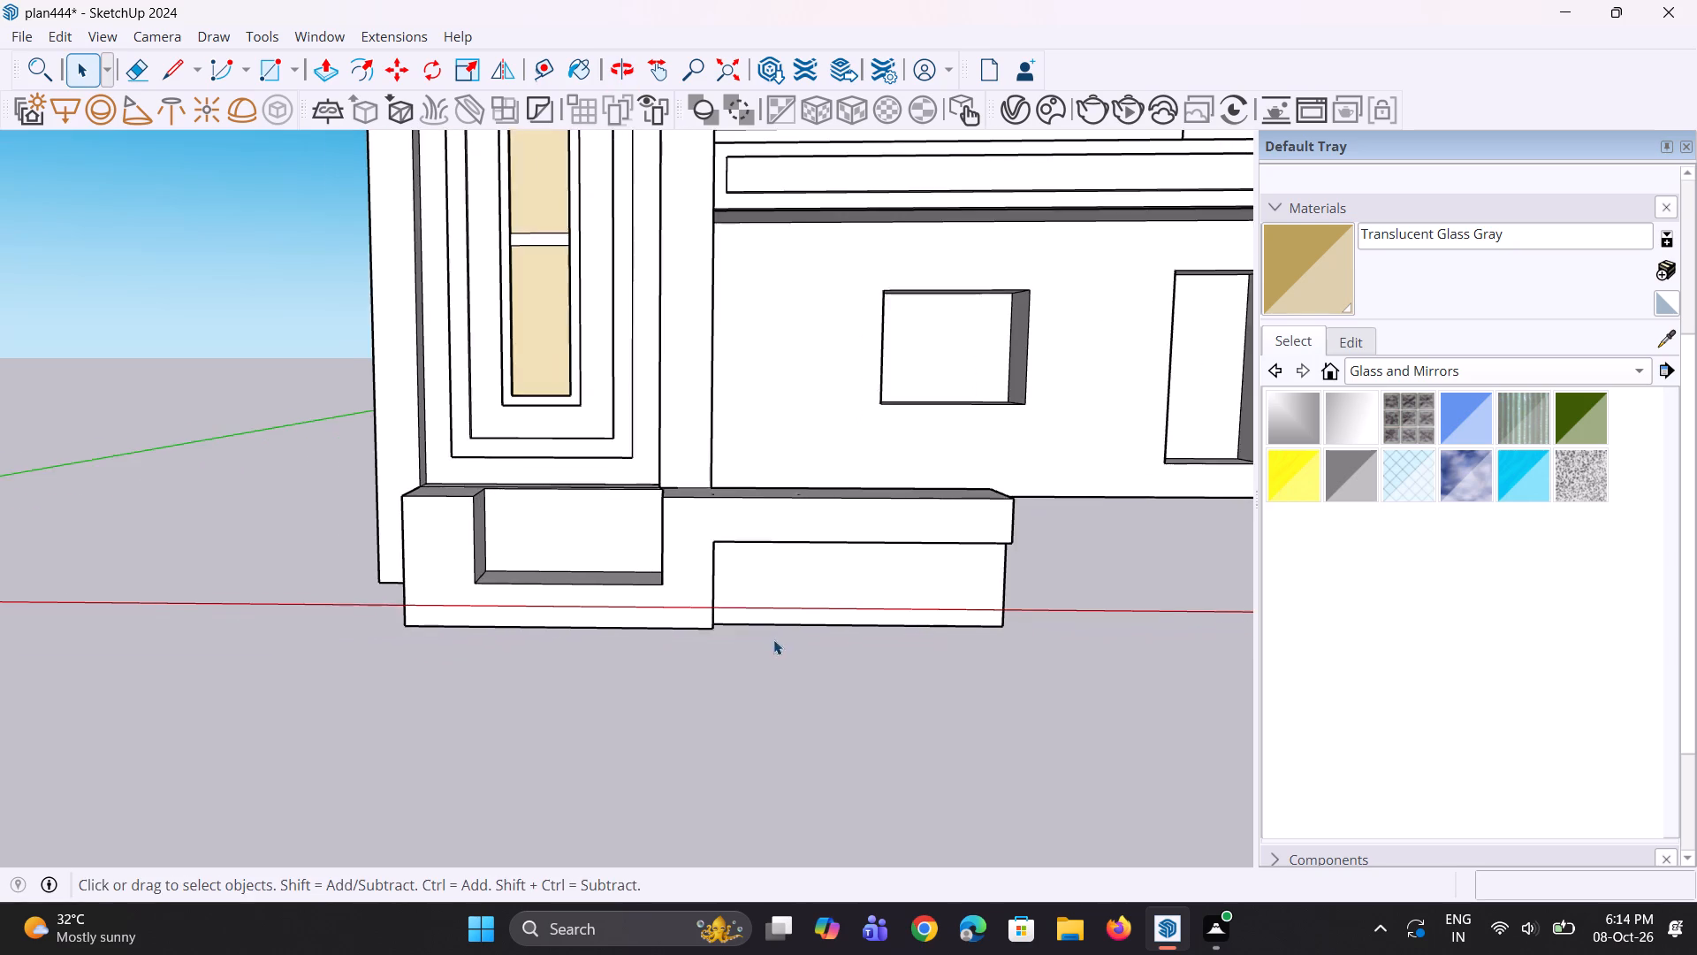
middle_click_drag(770, 691, 742, 656)
scroll(783, 631, "up", 3)
middle_click_drag(779, 626, 721, 637)
scroll(726, 623, "up", 2)
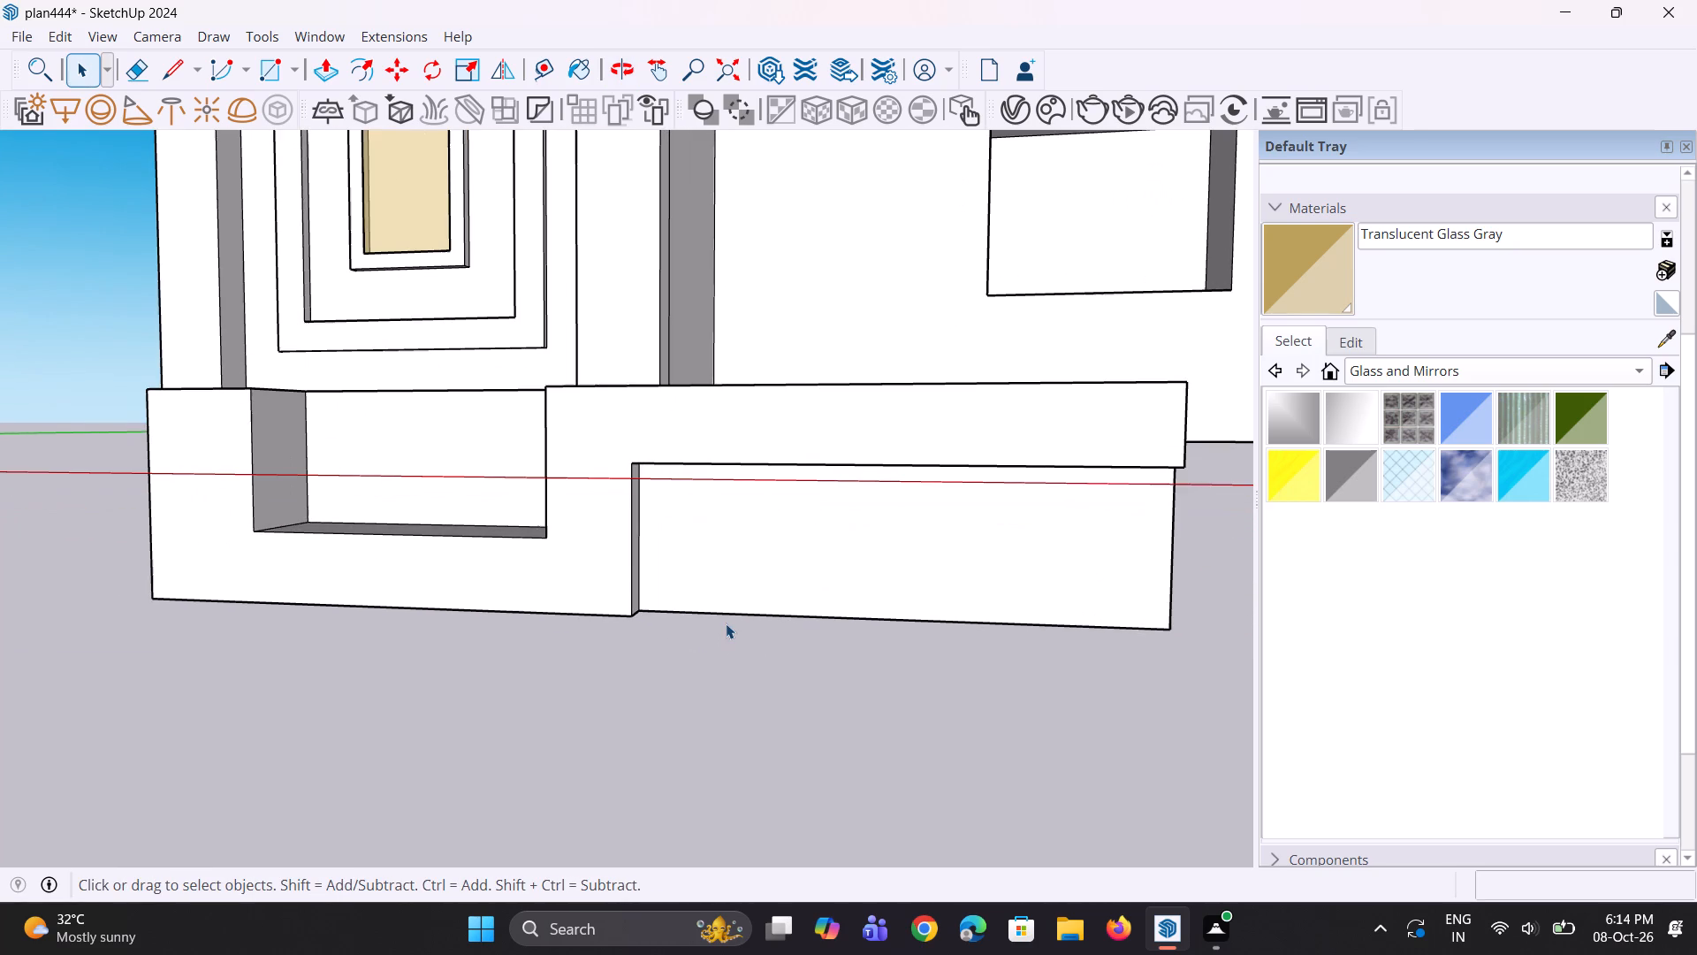
key("l")
left_click(750, 611)
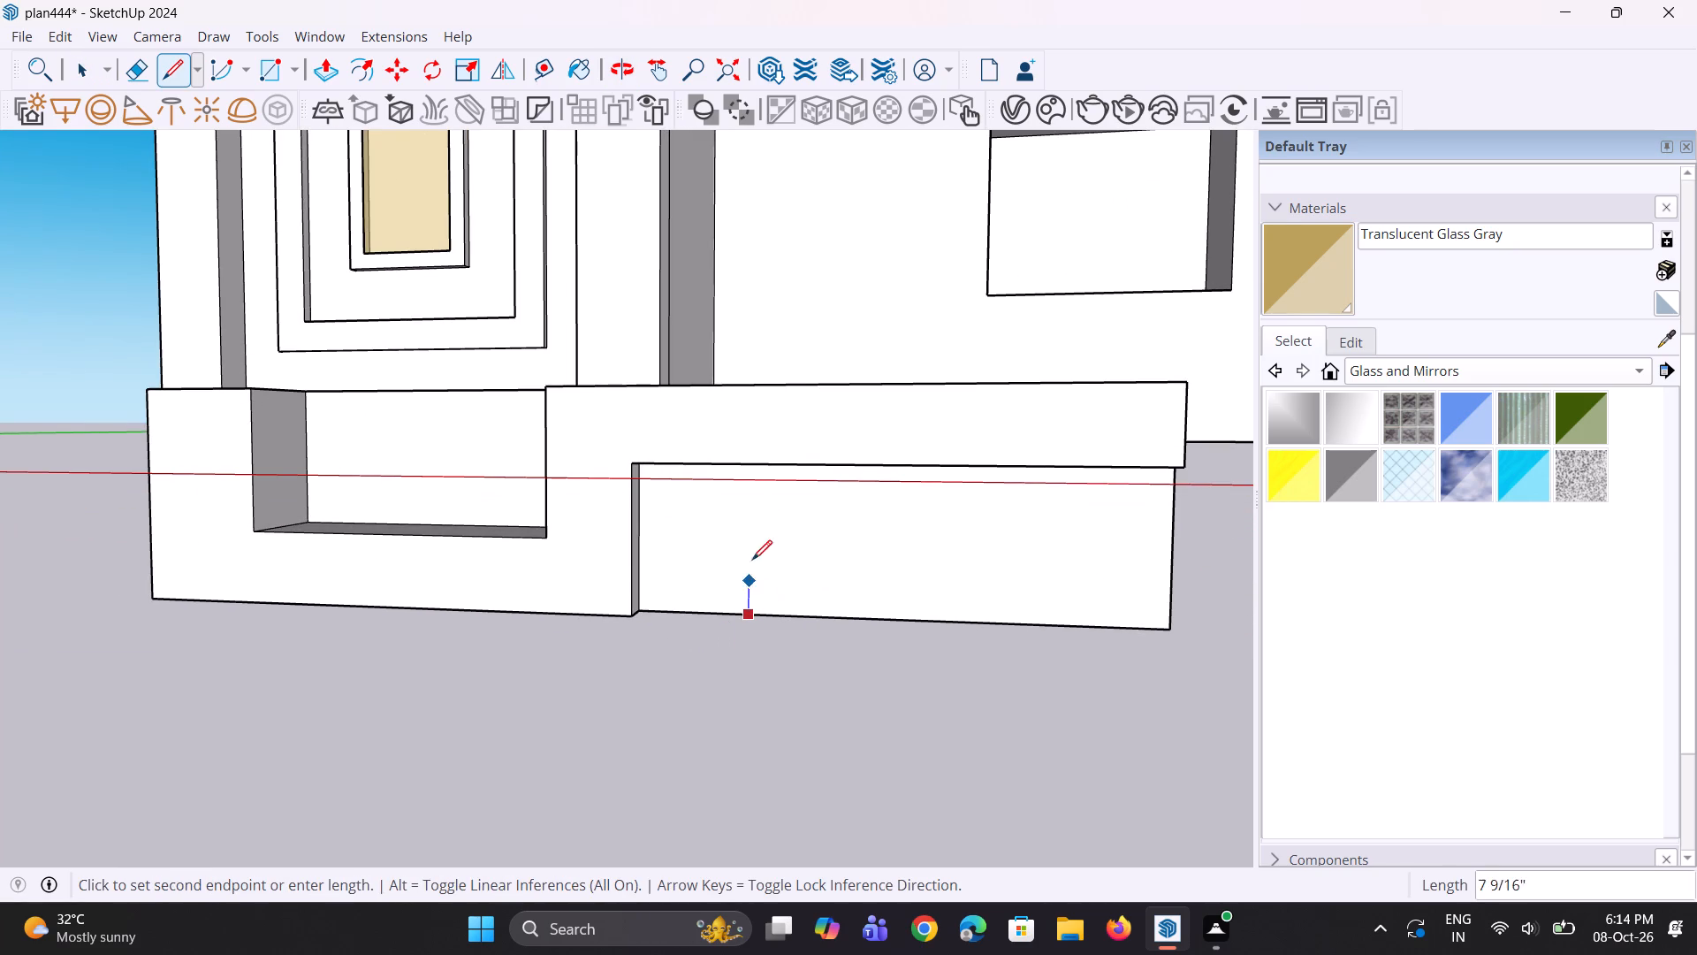
left_click(752, 507)
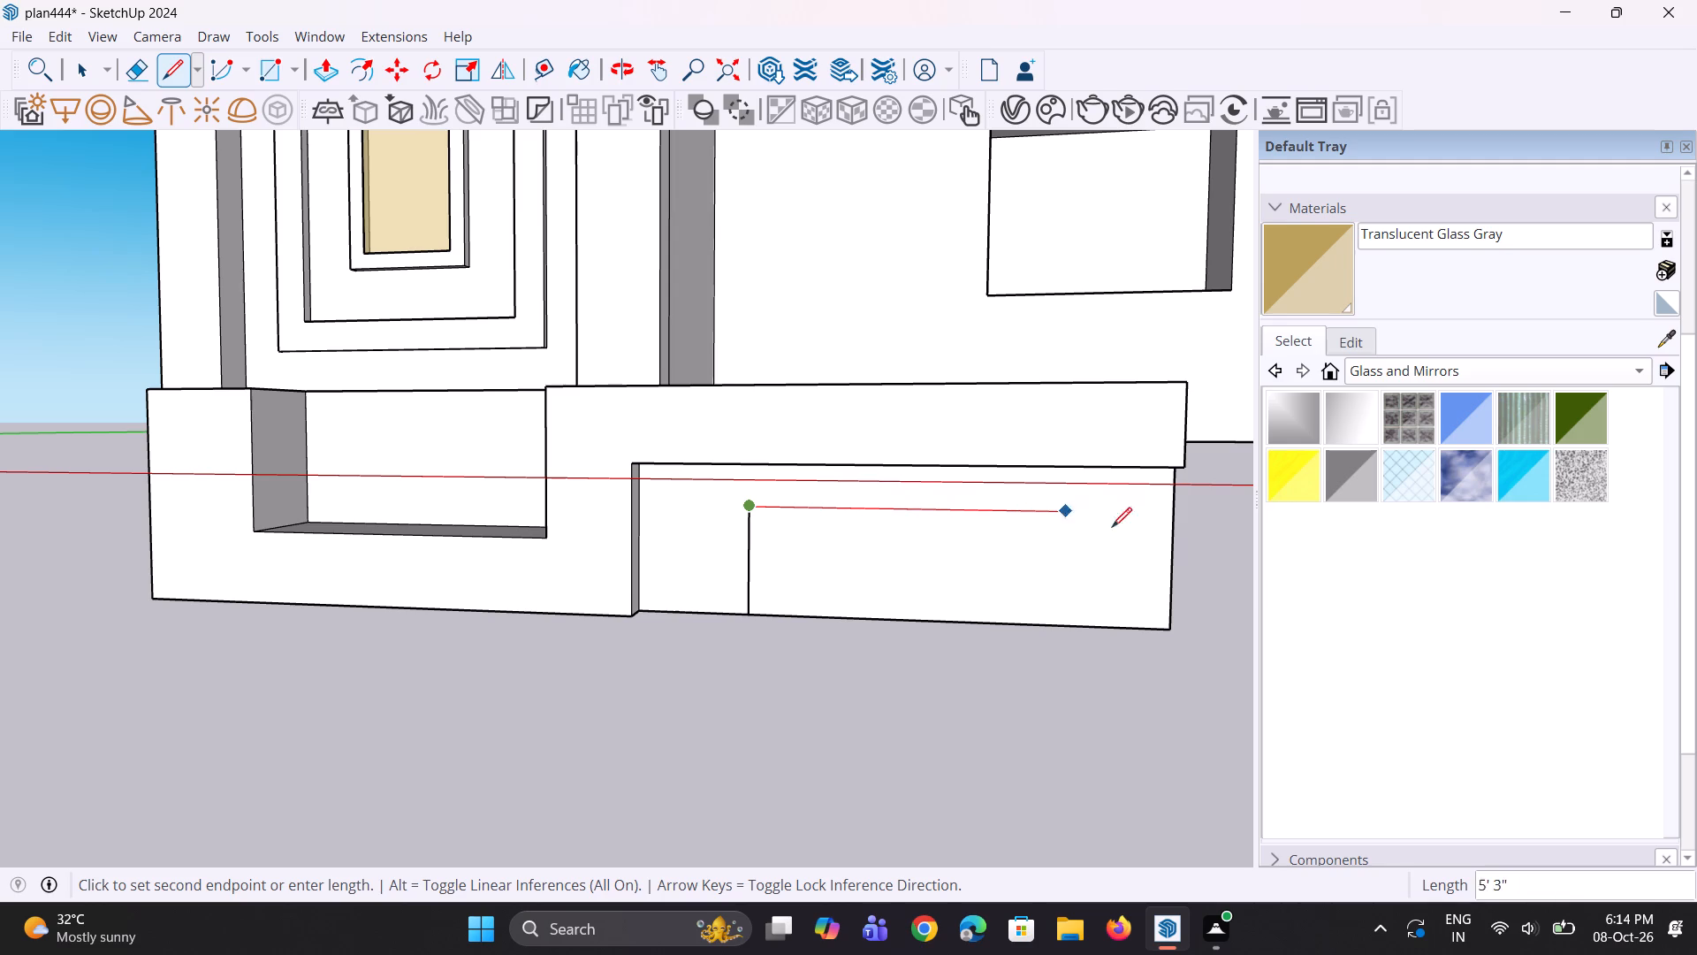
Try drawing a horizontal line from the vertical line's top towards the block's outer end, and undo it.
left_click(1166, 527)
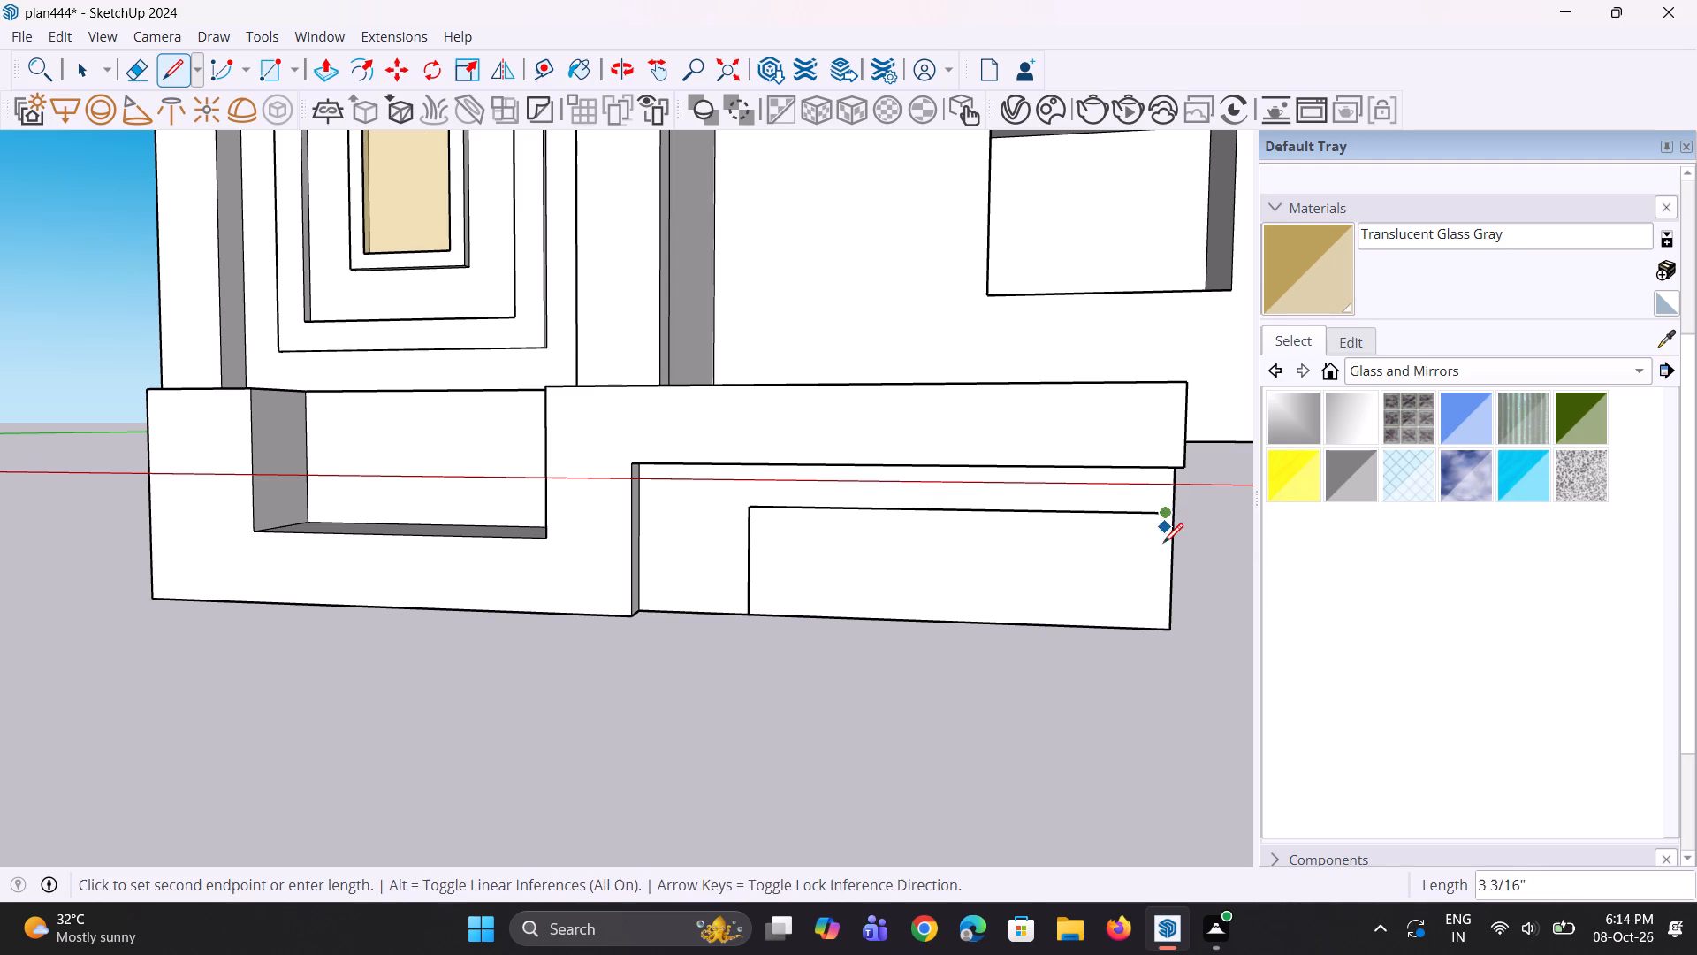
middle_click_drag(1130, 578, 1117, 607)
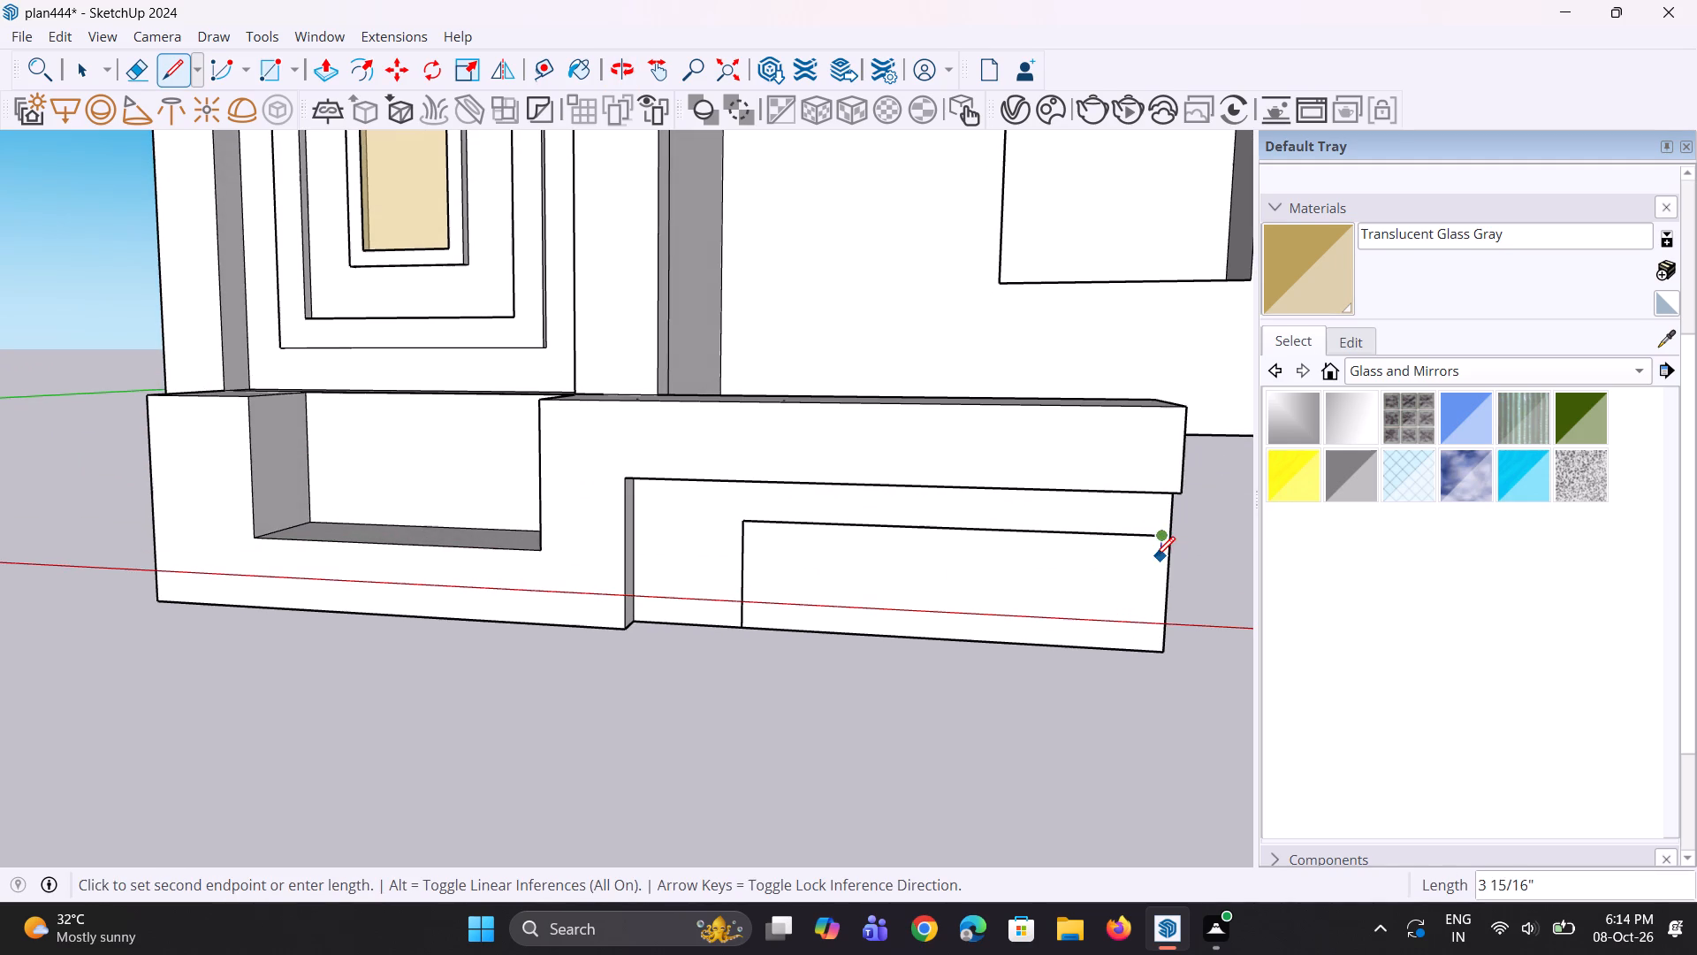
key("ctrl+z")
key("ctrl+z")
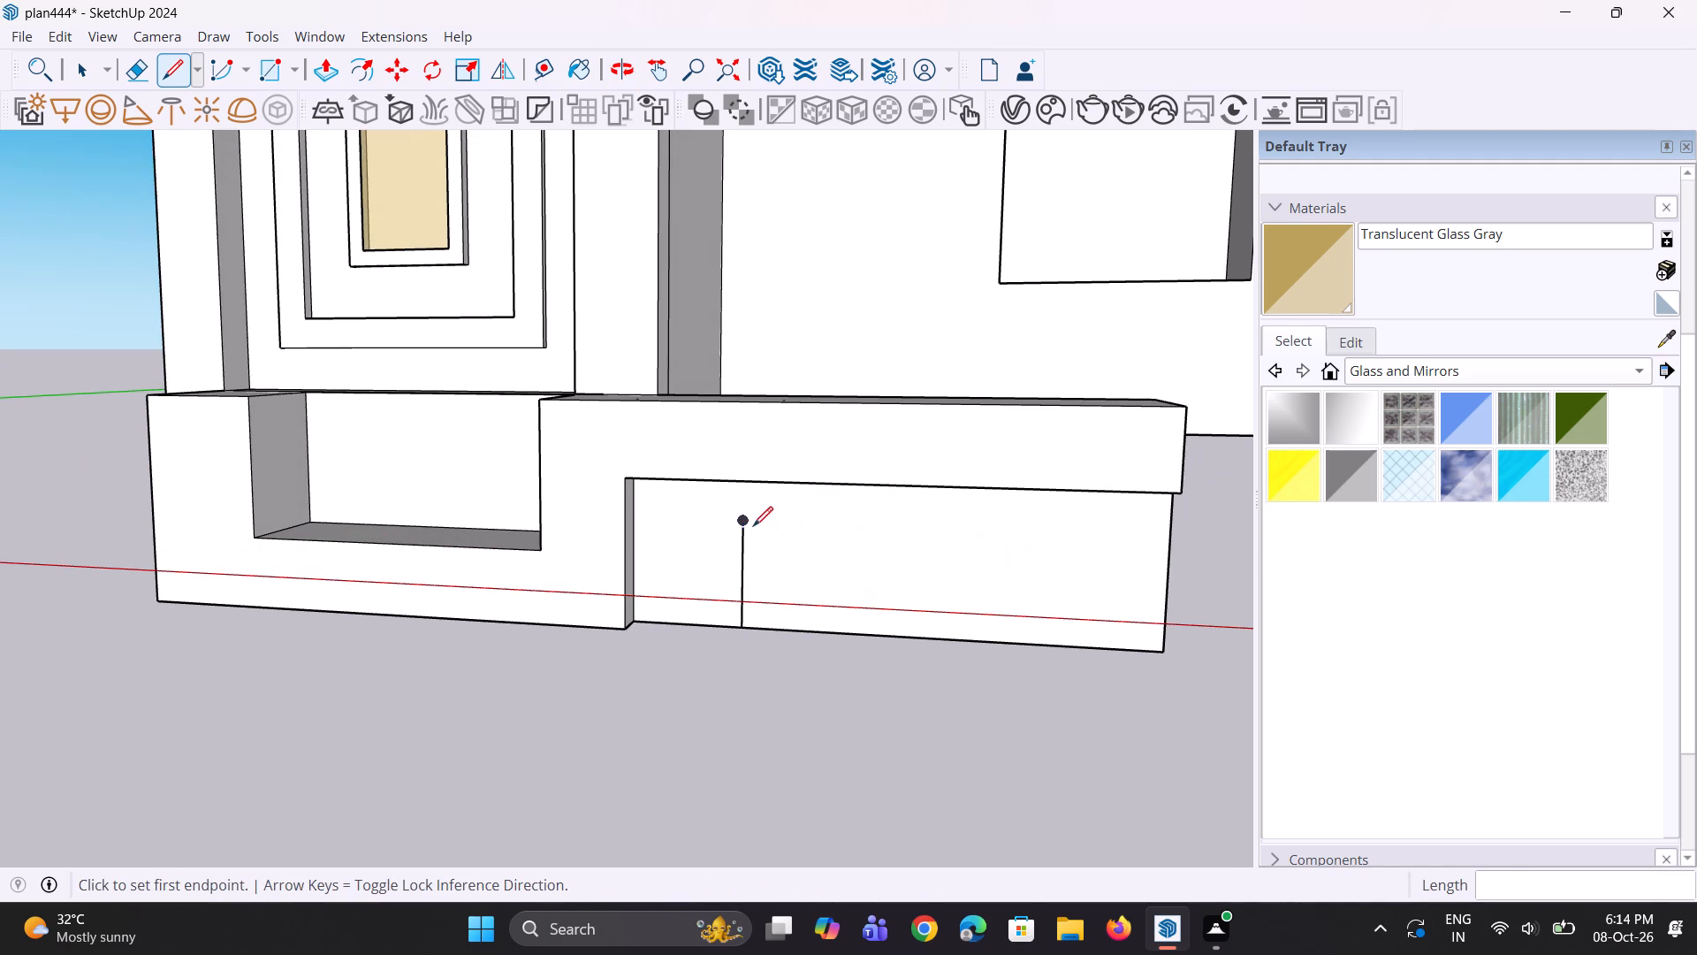
Draw a horizontal line about 6' 8 7/8" long from the vertical line's top to the recessed face's outer edge.
left_click(738, 524)
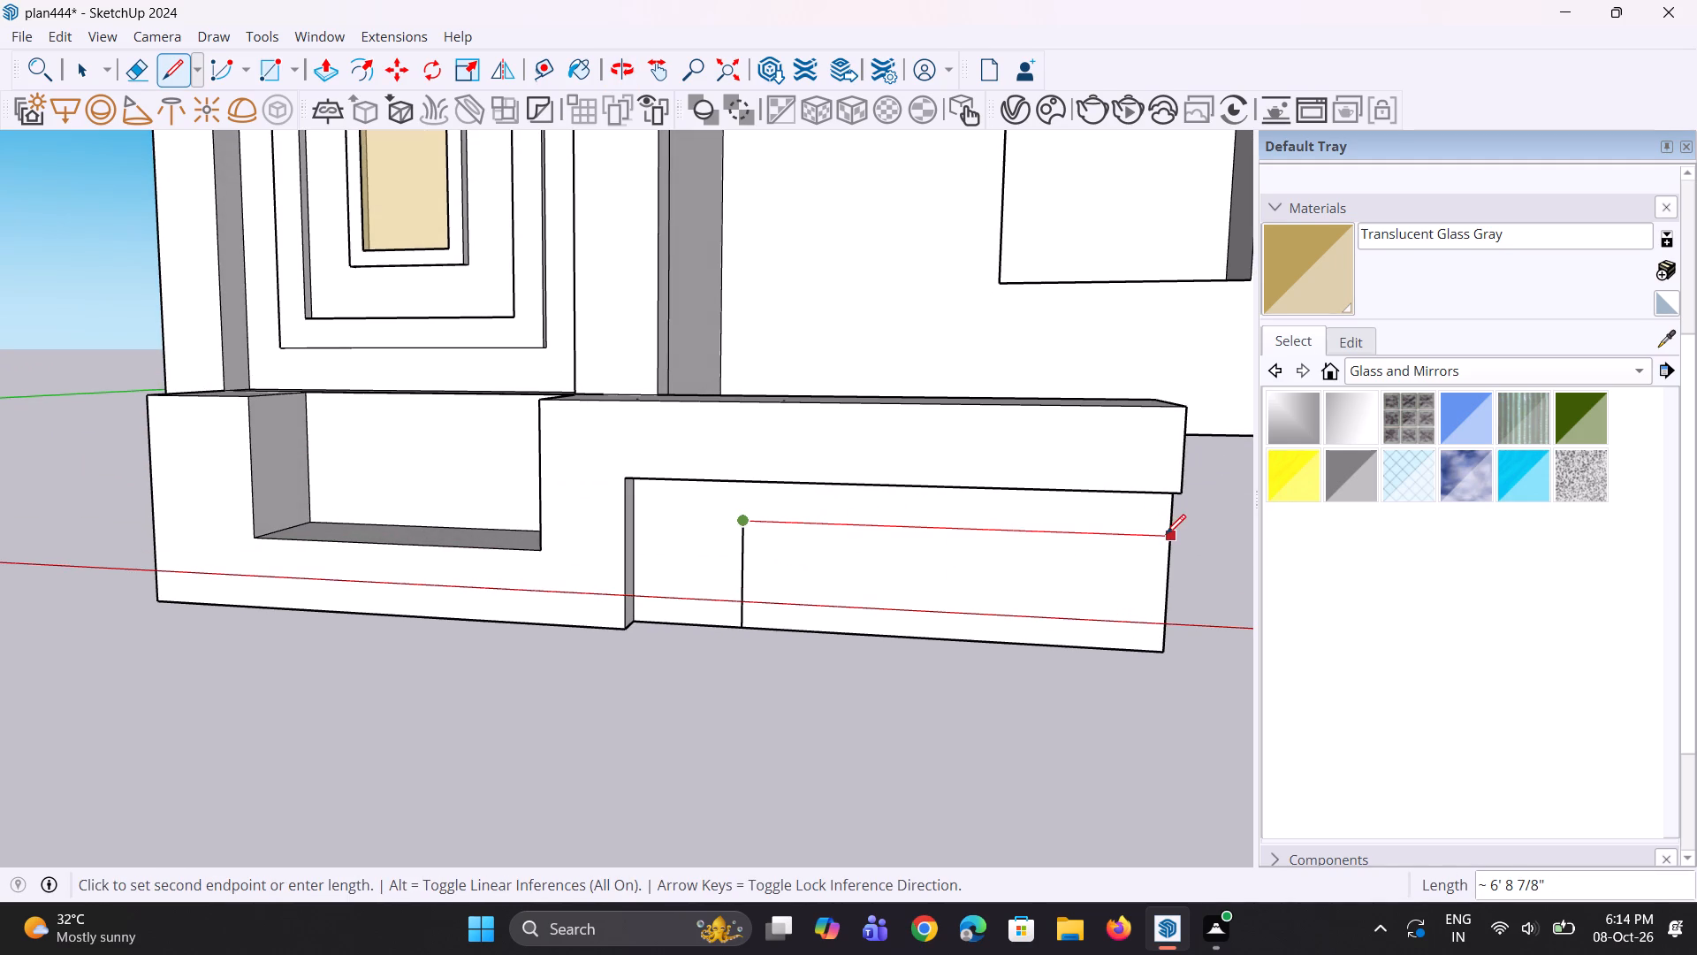
left_click(1166, 534)
middle_click_drag(1140, 574, 1021, 567)
key("space")
key("space")
Push the new rectangular panel on the recessed lower face inward about 2 1/2".
middle_click_drag(1023, 594, 843, 633)
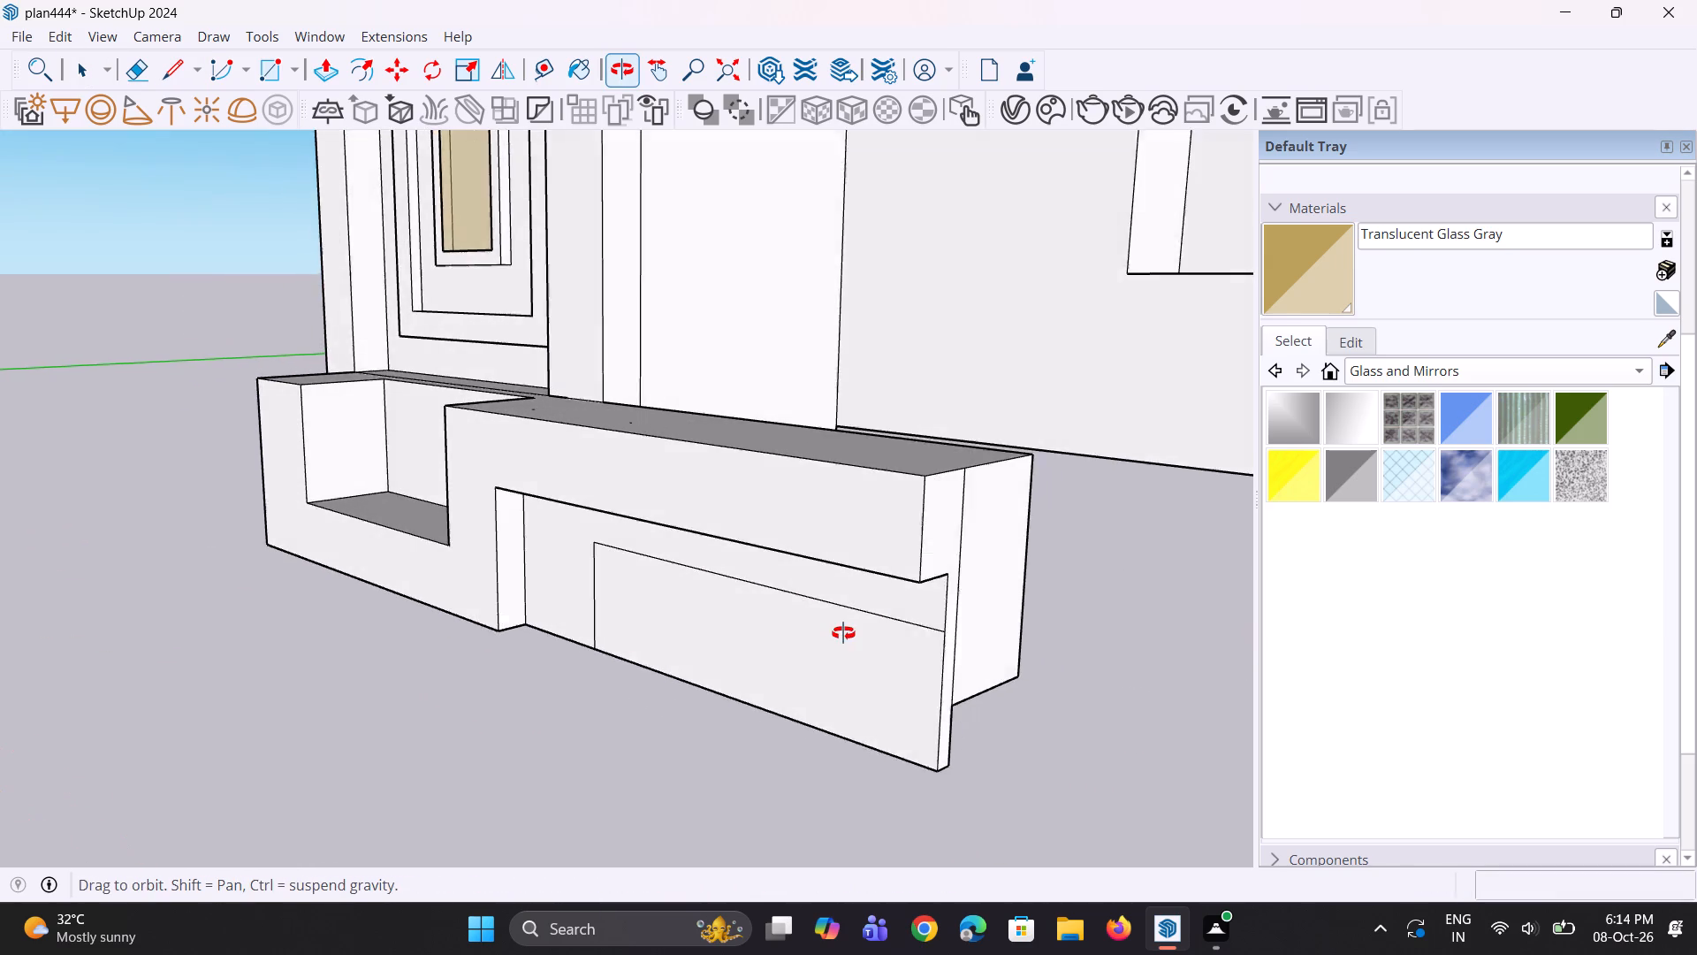
middle_click_drag(843, 633, 841, 632)
scroll(869, 673, "up", 2)
key("p")
left_click(864, 683)
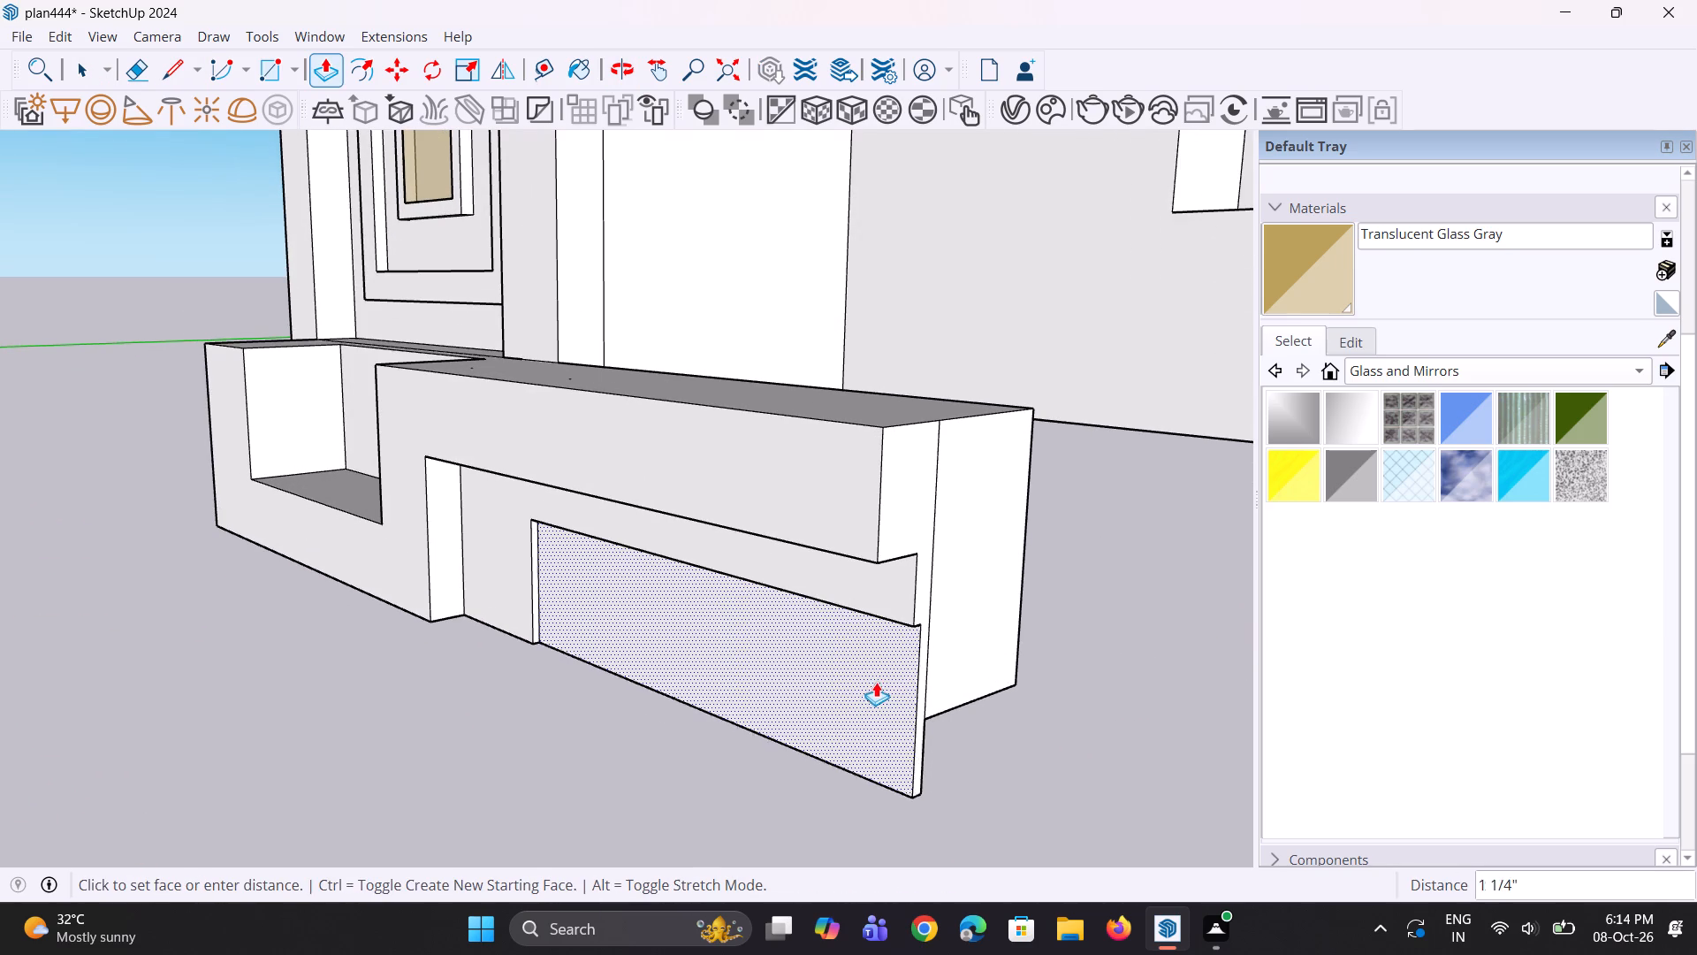
left_click(877, 681)
Pull the L-shaped face bordering the recessed panel outward about 1 7/8".
middle_click_drag(856, 696, 1051, 666)
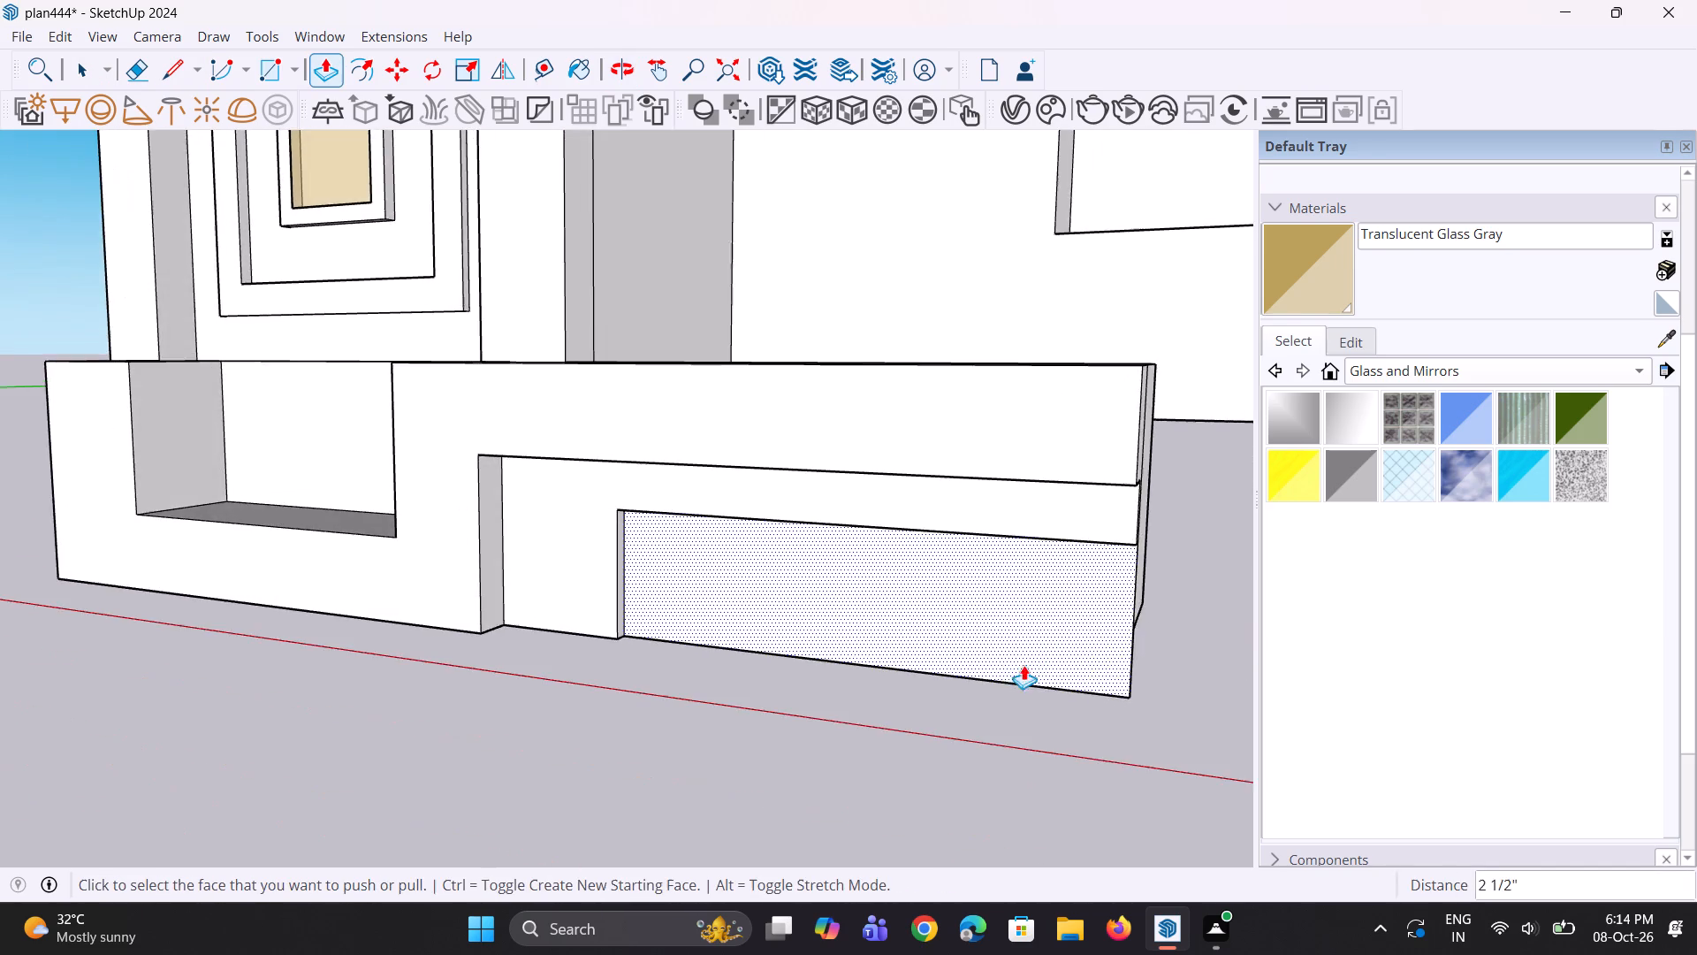
scroll(770, 637, "down", 4)
middle_click_drag(754, 633, 823, 663)
scroll(797, 600, "down", 4)
middle_click_drag(780, 601, 783, 625)
scroll(691, 570, "up", 4)
middle_click_drag(696, 598, 656, 591)
left_click(675, 592)
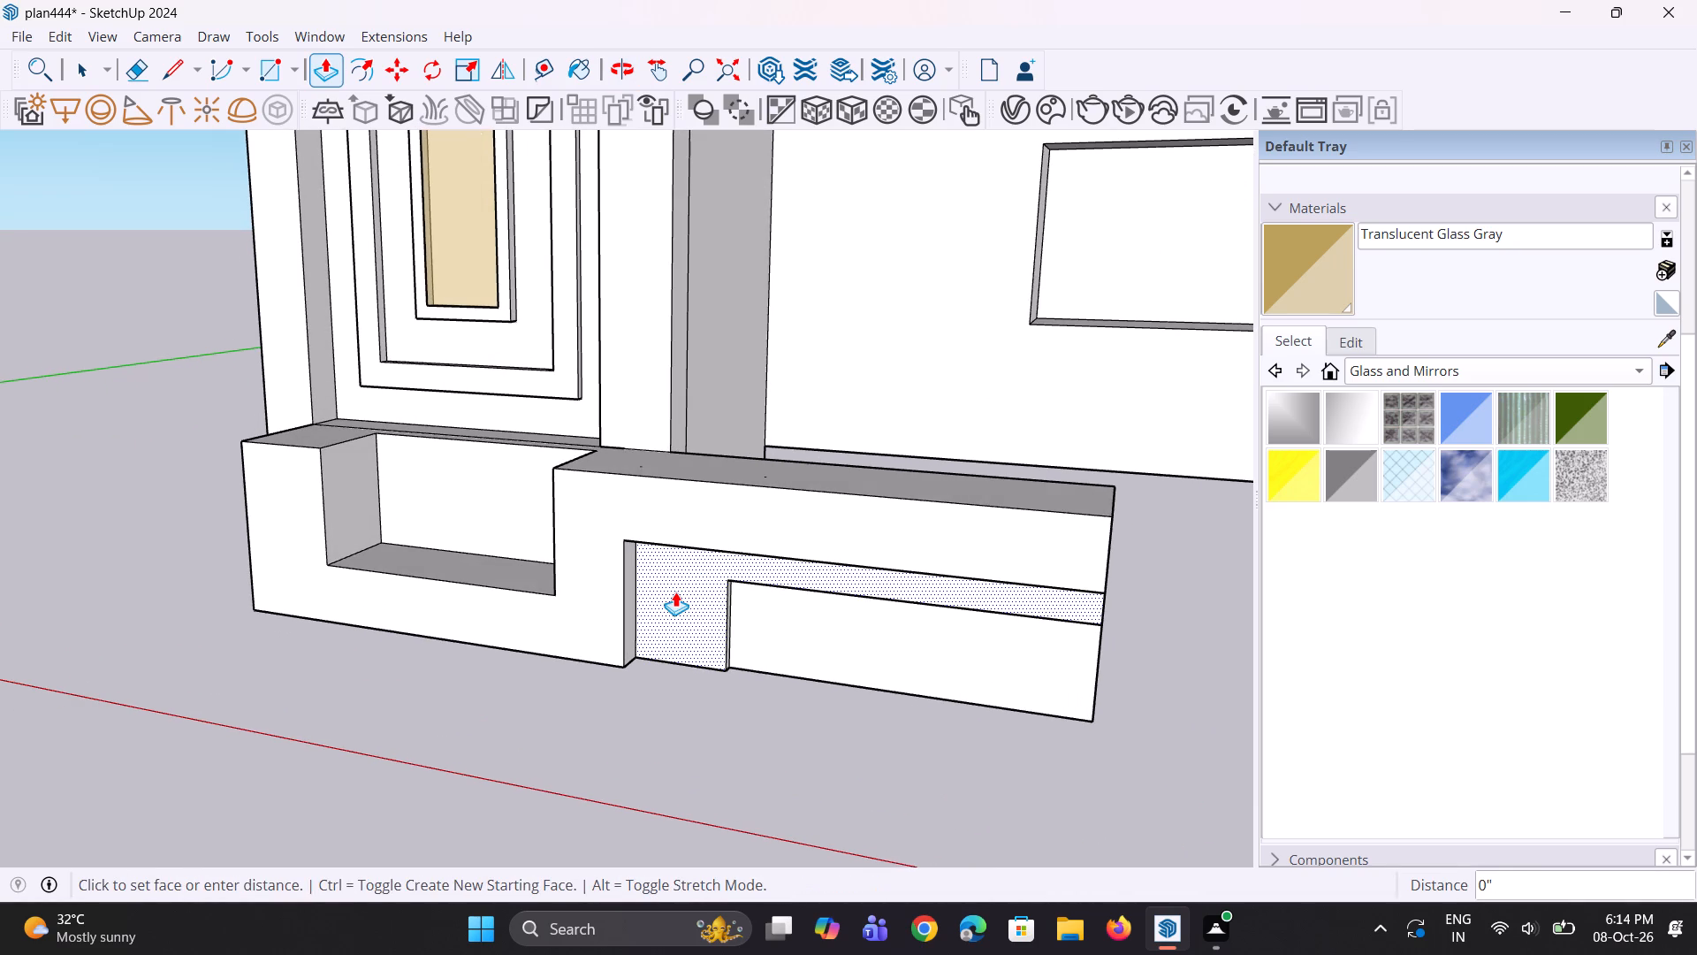
left_click(673, 595)
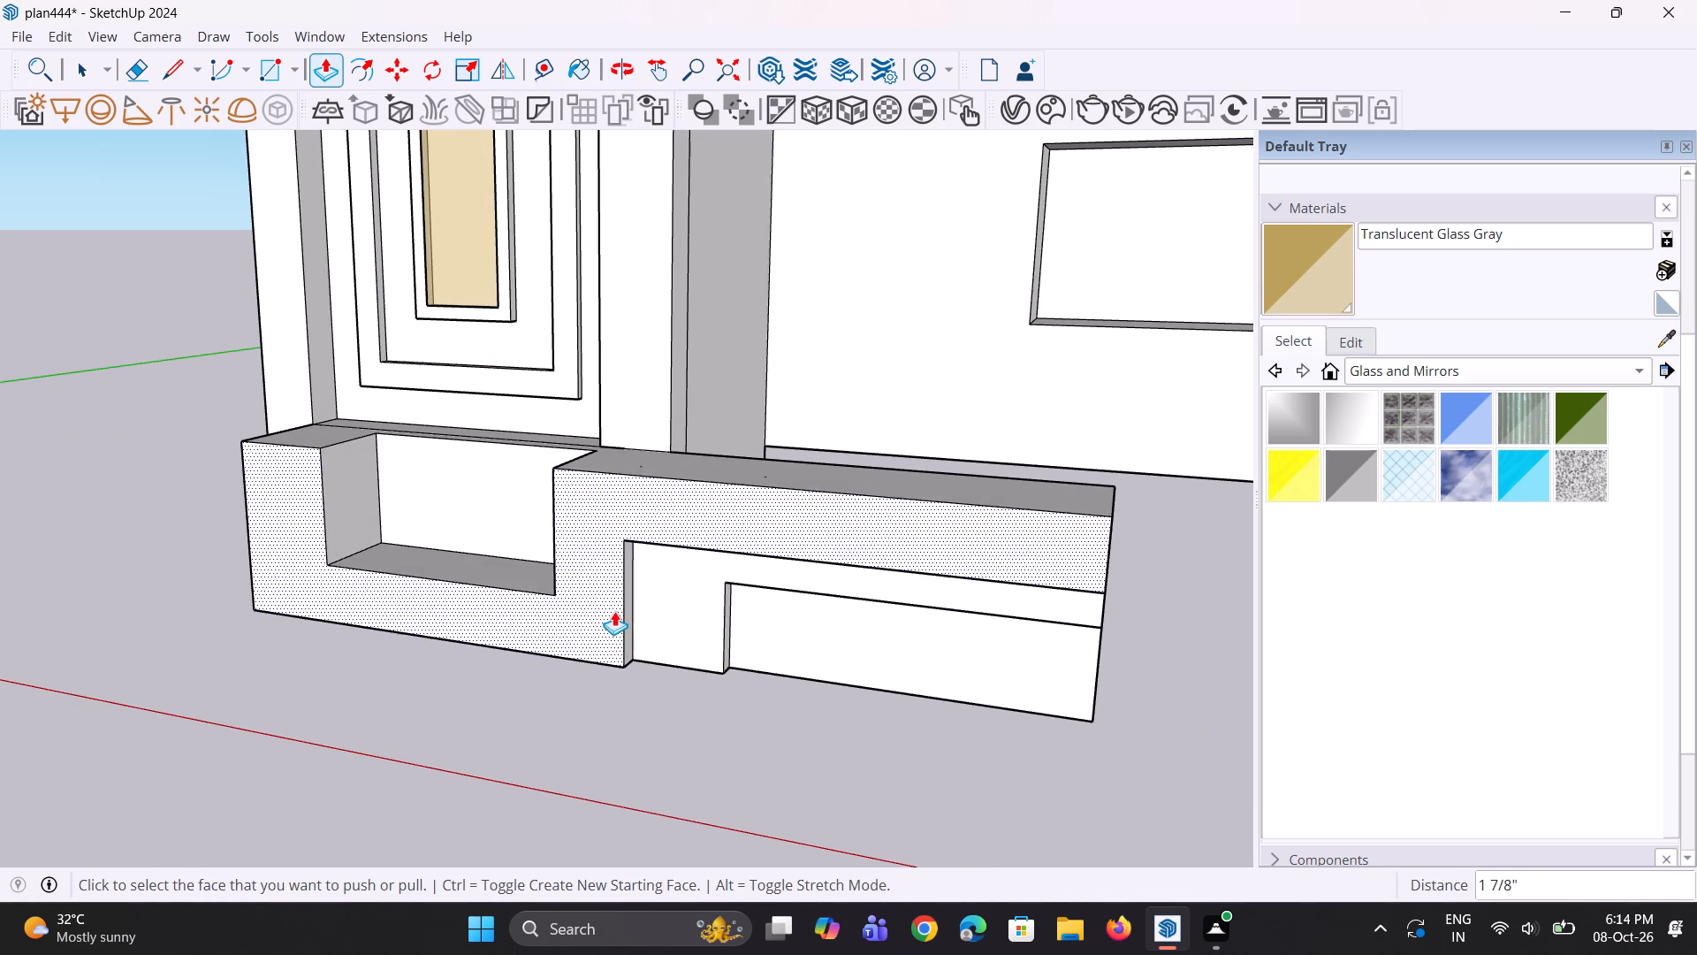
scroll(608, 635, "down", 4)
middle_click_drag(609, 630, 652, 579)
key("space")
key("space")
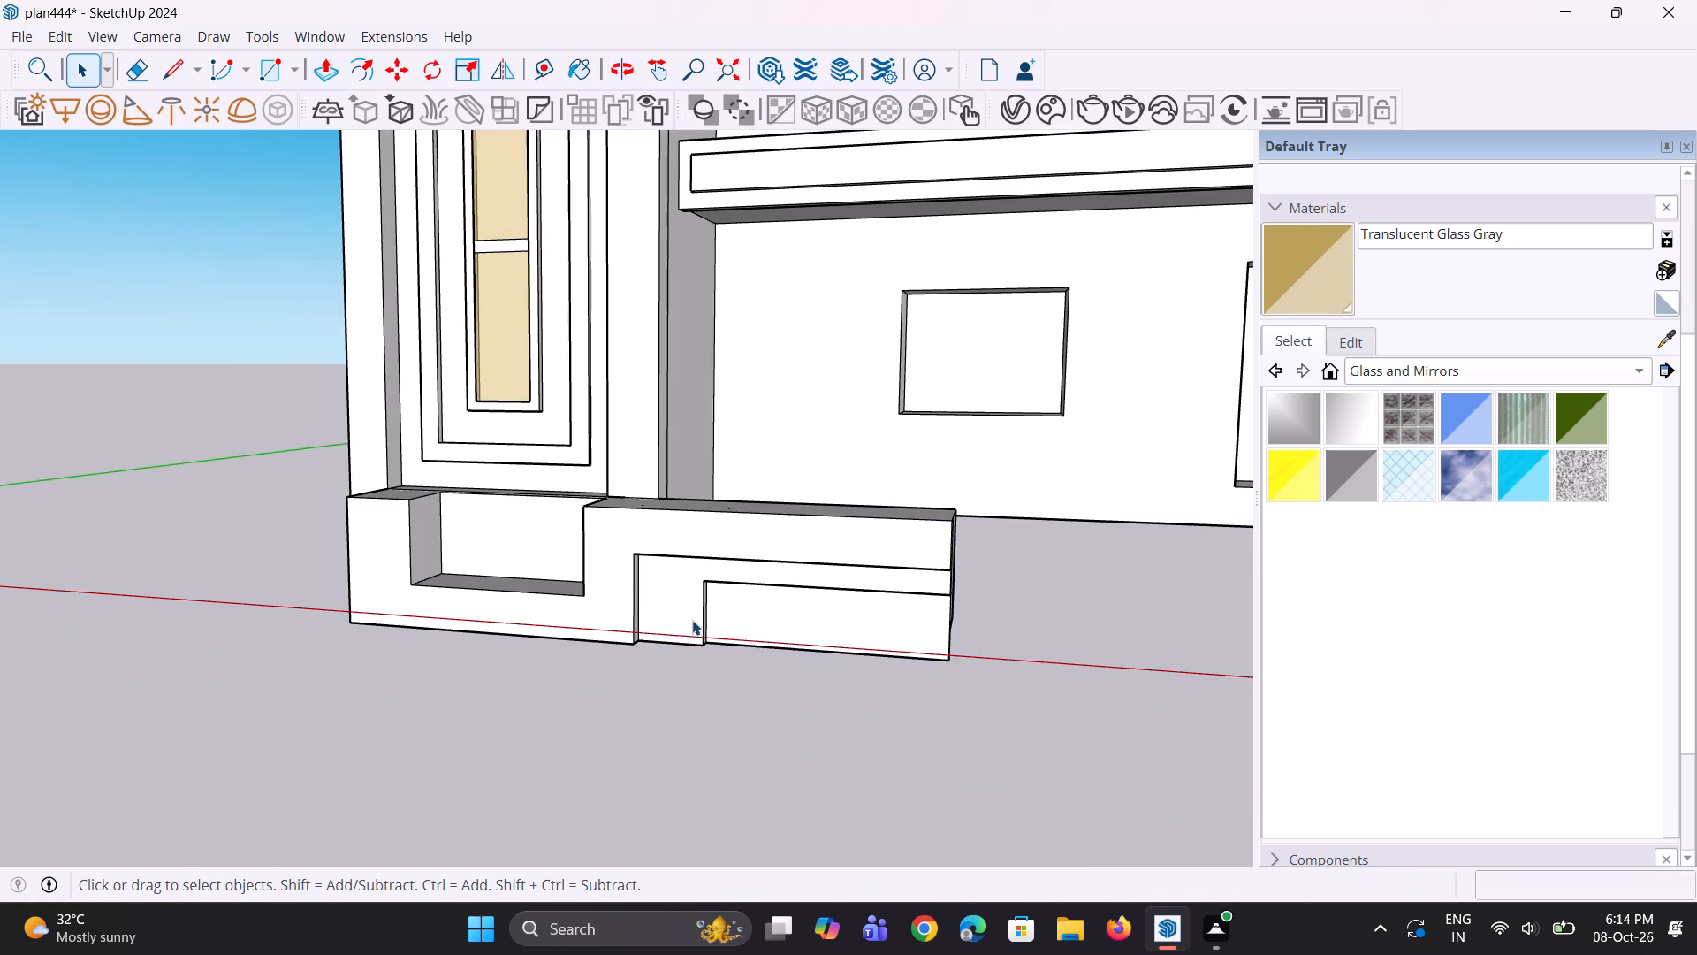
From below, push the underside of the stepped recessed section up level with the main block's underside.
scroll(692, 620, "down", 3)
middle_click_drag(747, 617, 577, 613)
scroll(840, 663, "up", 3)
middle_click_drag(800, 656, 599, 668)
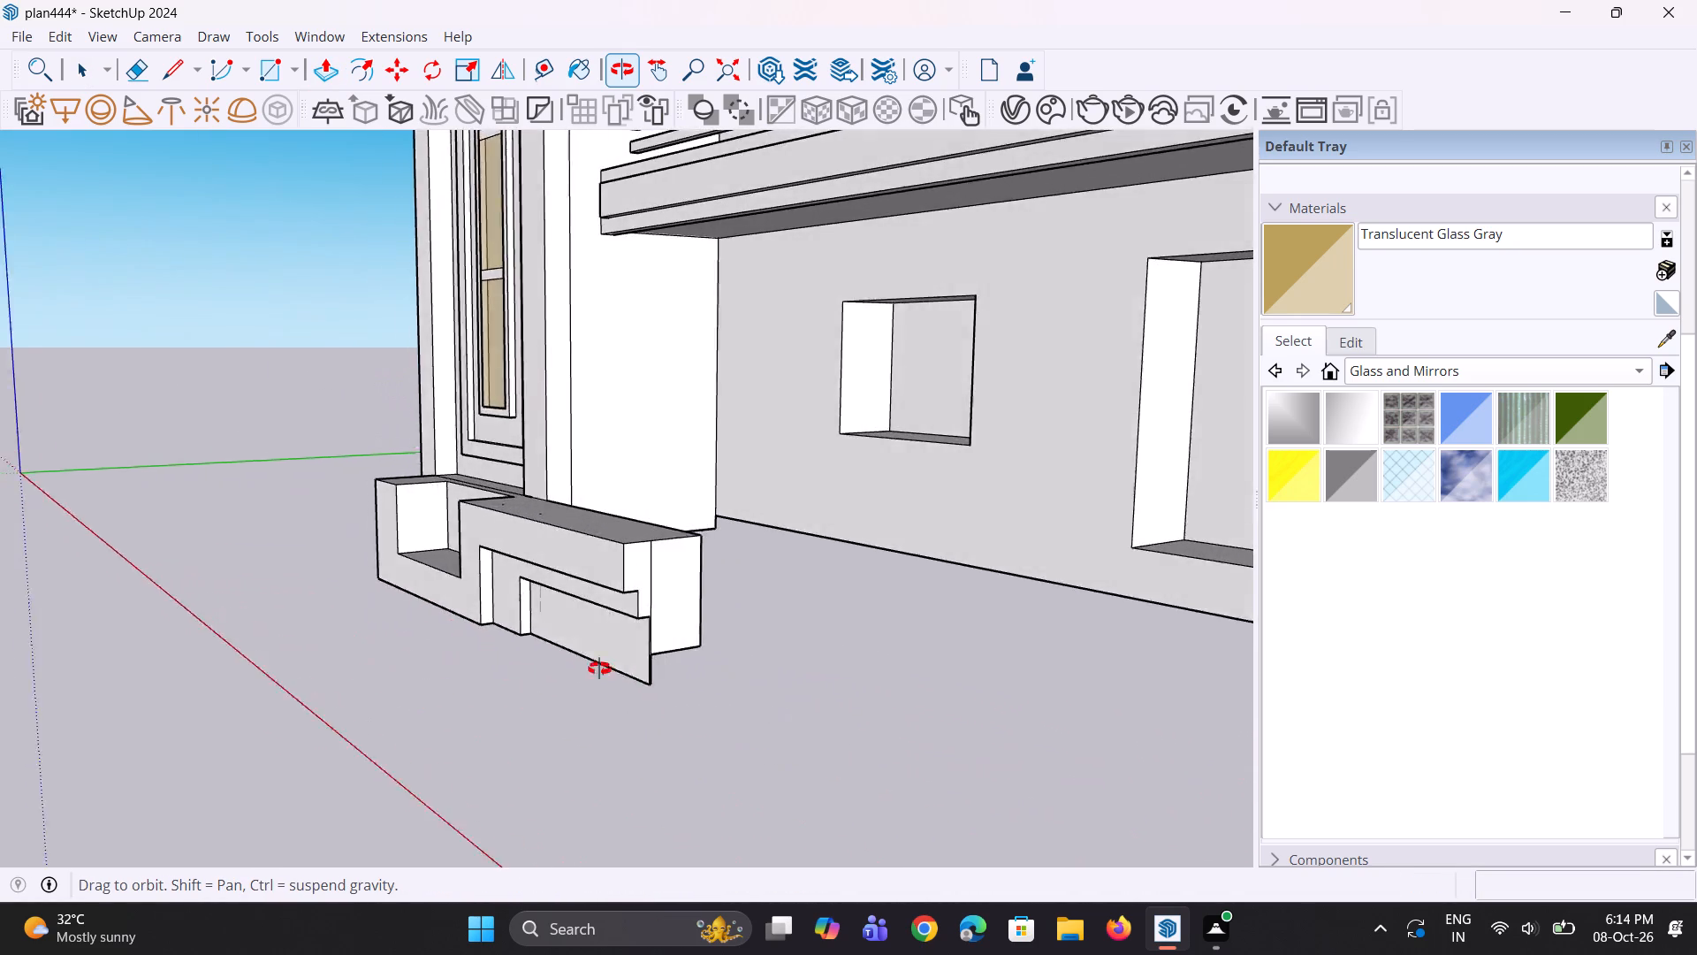
middle_click_drag(599, 668, 452, 666)
scroll(511, 633, "up", 3)
middle_click_drag(514, 637, 392, 502)
middle_click_drag(392, 505, 536, 489)
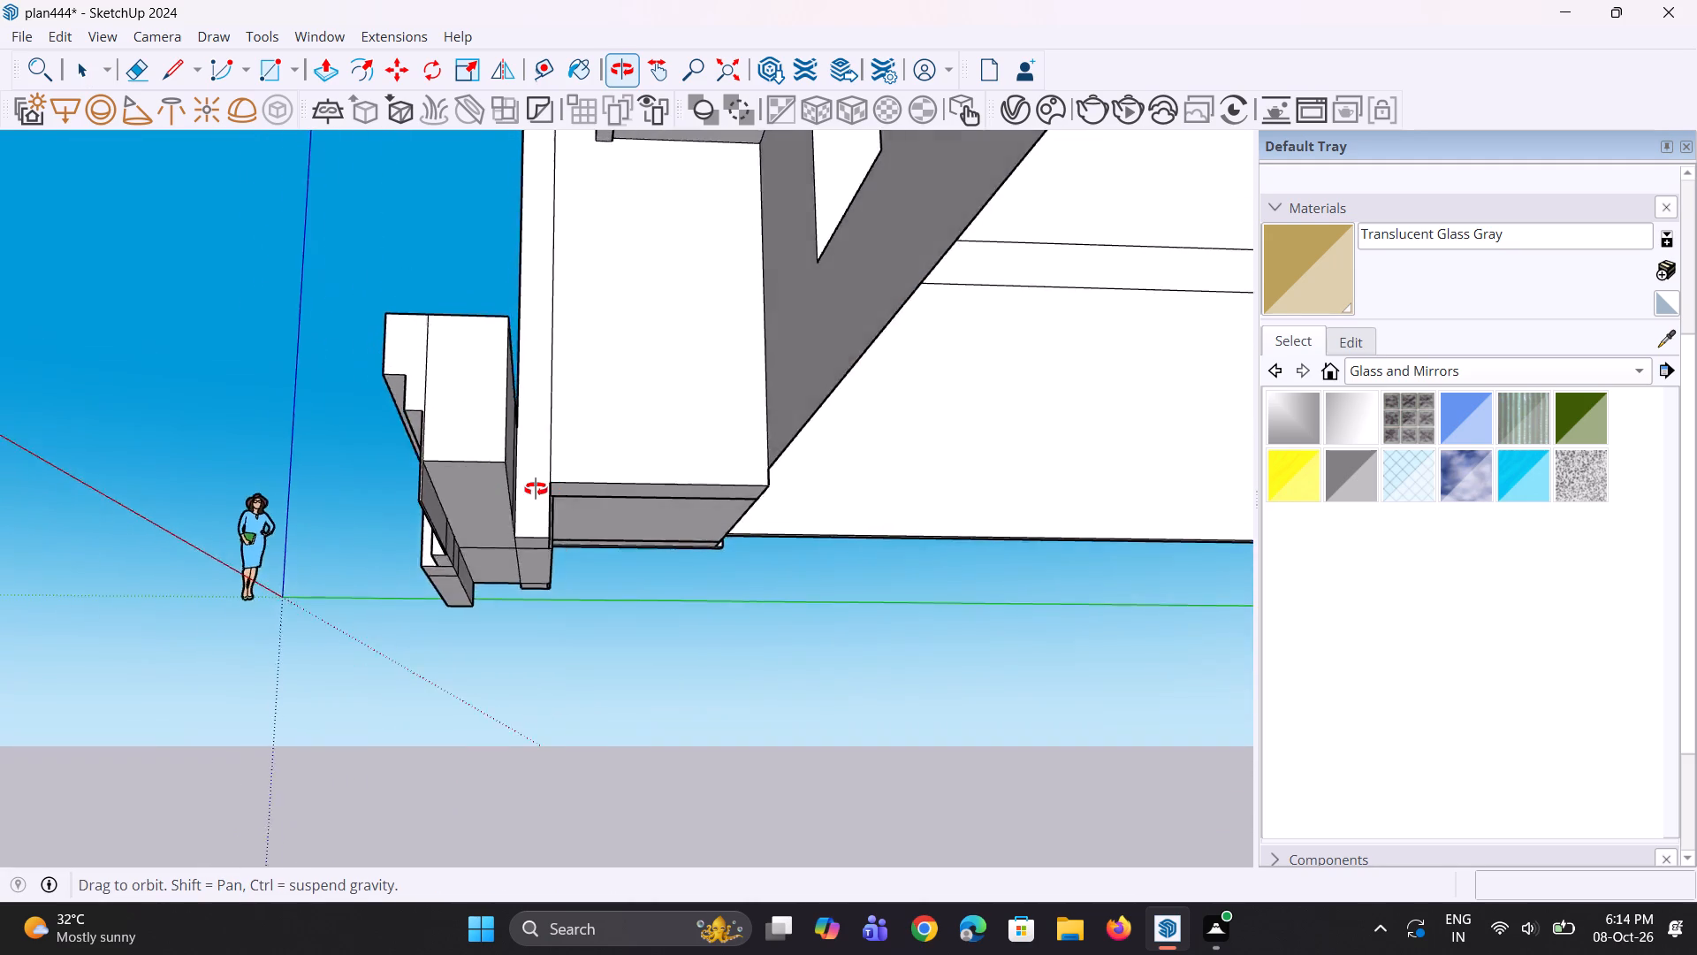
middle_click_drag(536, 489, 609, 485)
middle_click_drag(596, 512, 534, 458)
scroll(520, 465, "up", 6)
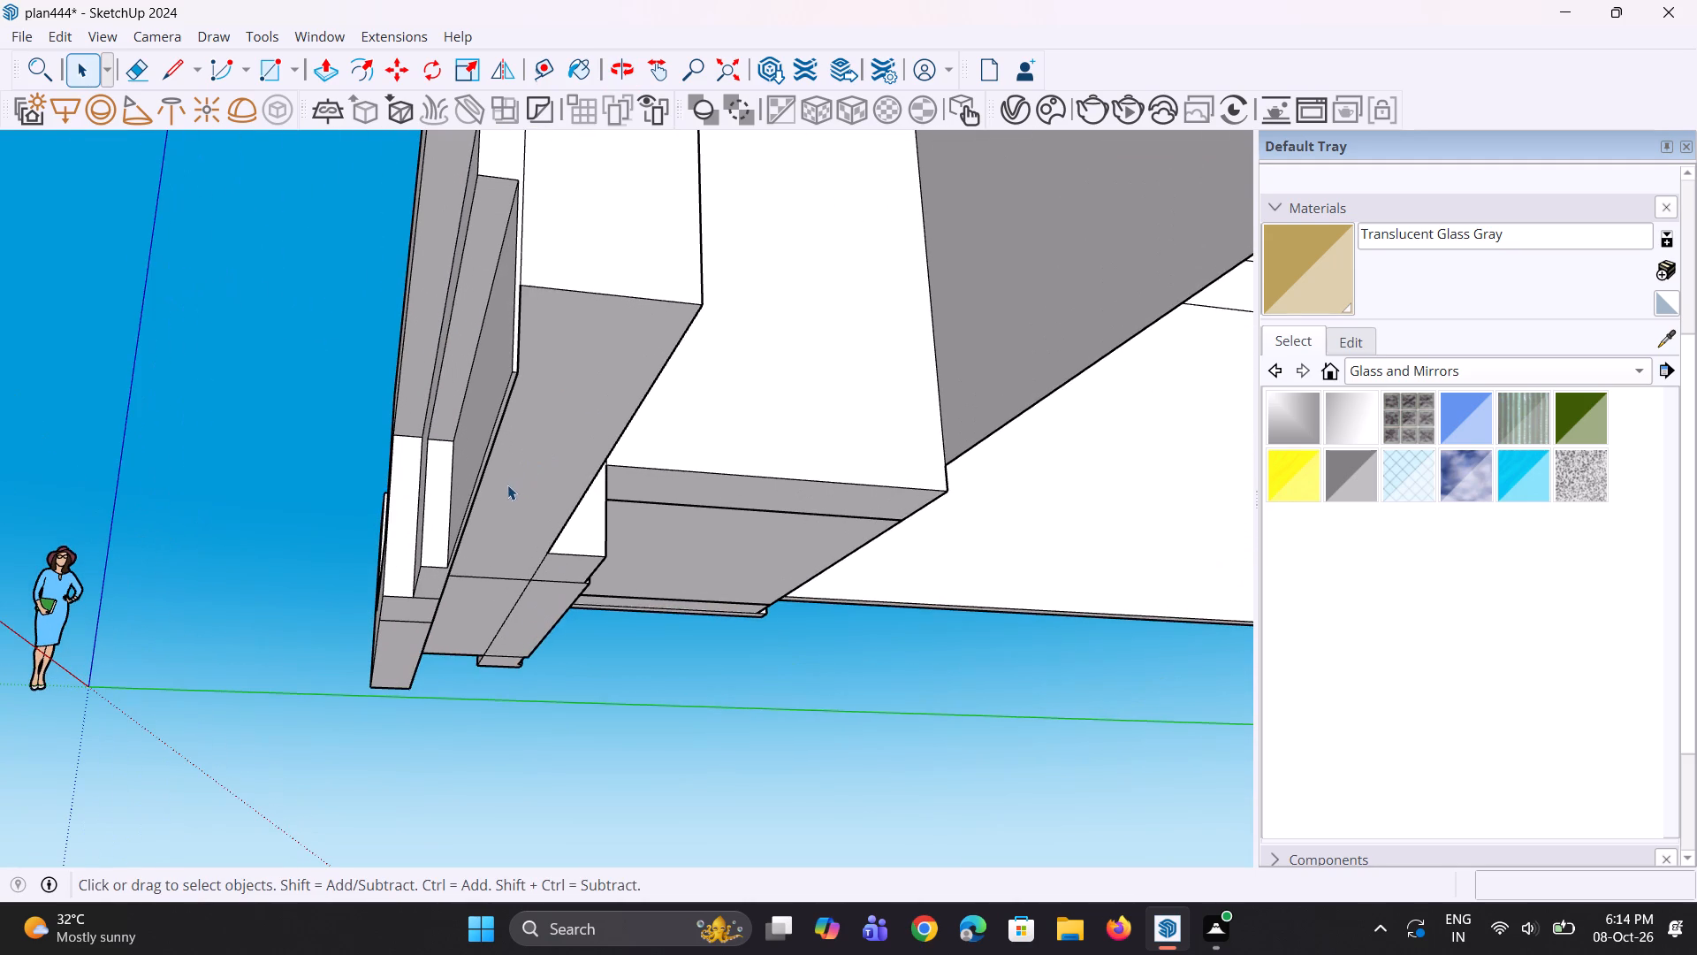
key("p")
left_click(492, 433)
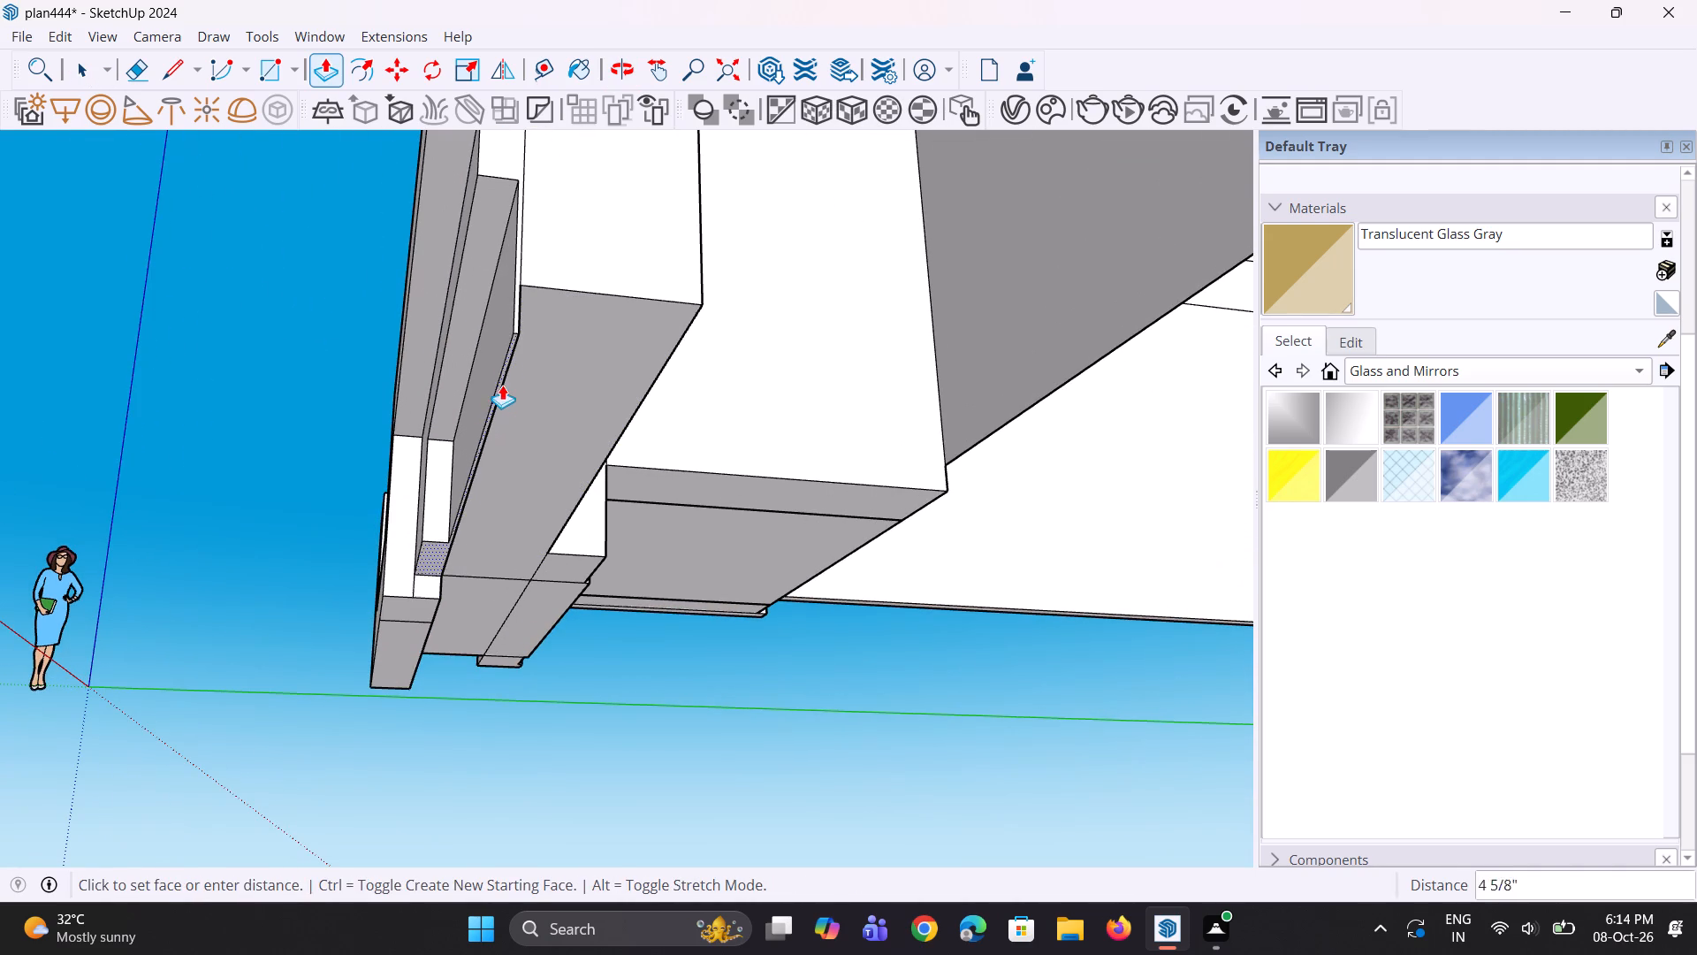
left_click(515, 375)
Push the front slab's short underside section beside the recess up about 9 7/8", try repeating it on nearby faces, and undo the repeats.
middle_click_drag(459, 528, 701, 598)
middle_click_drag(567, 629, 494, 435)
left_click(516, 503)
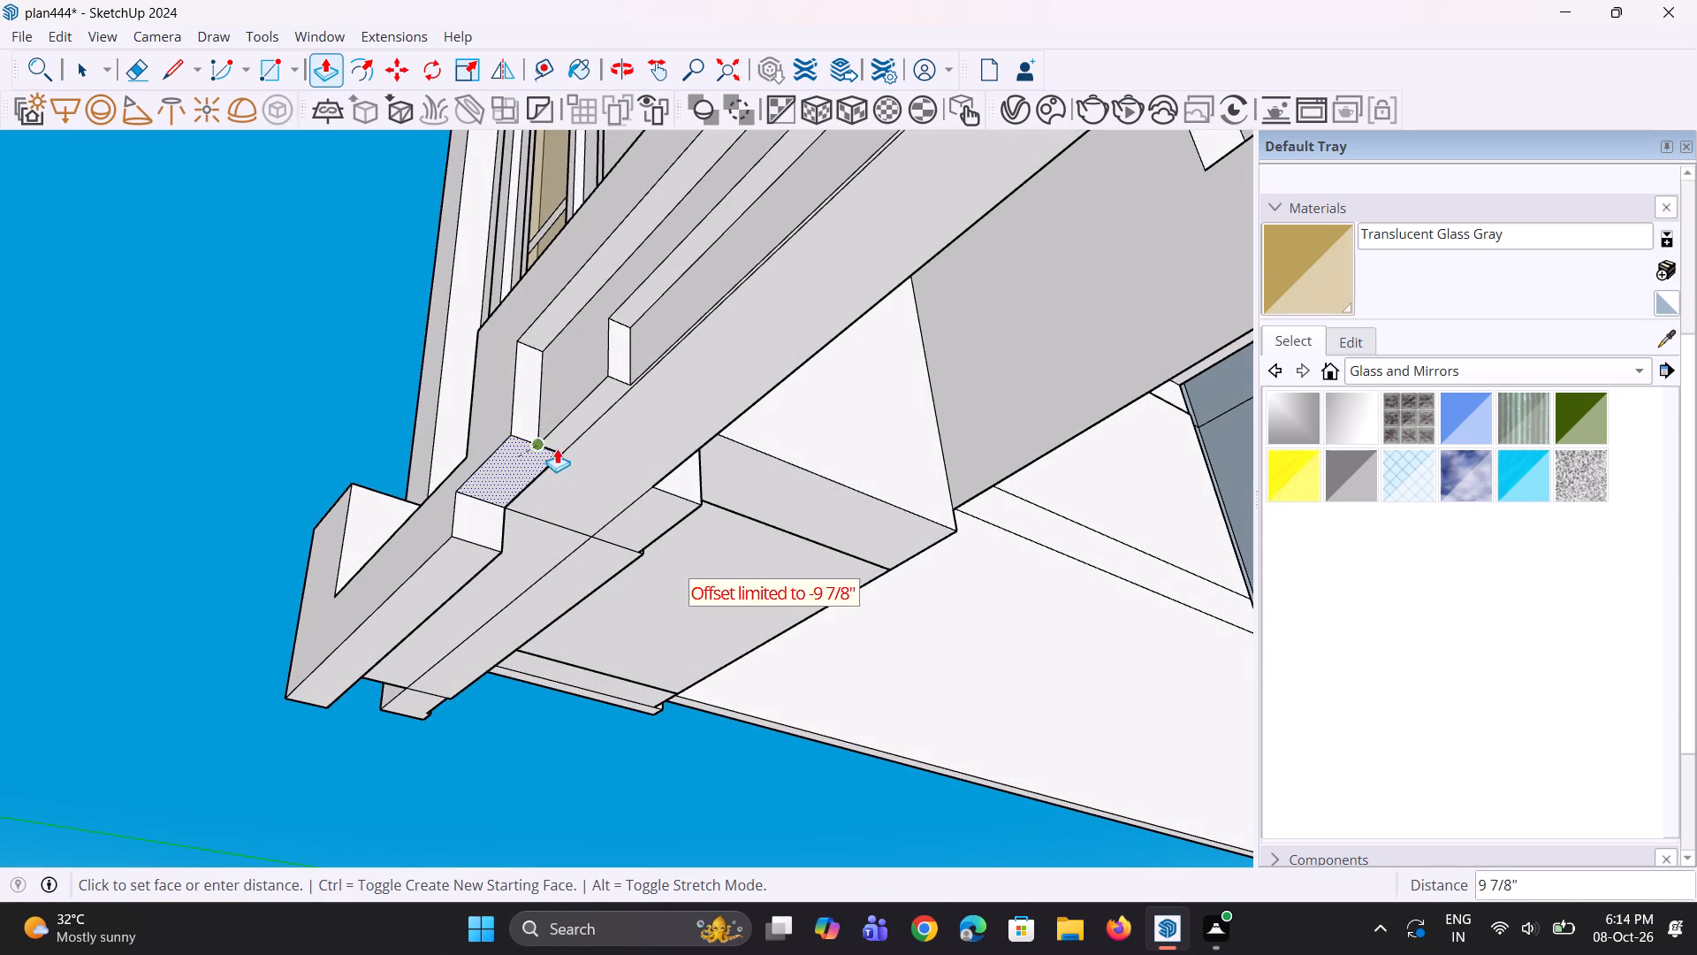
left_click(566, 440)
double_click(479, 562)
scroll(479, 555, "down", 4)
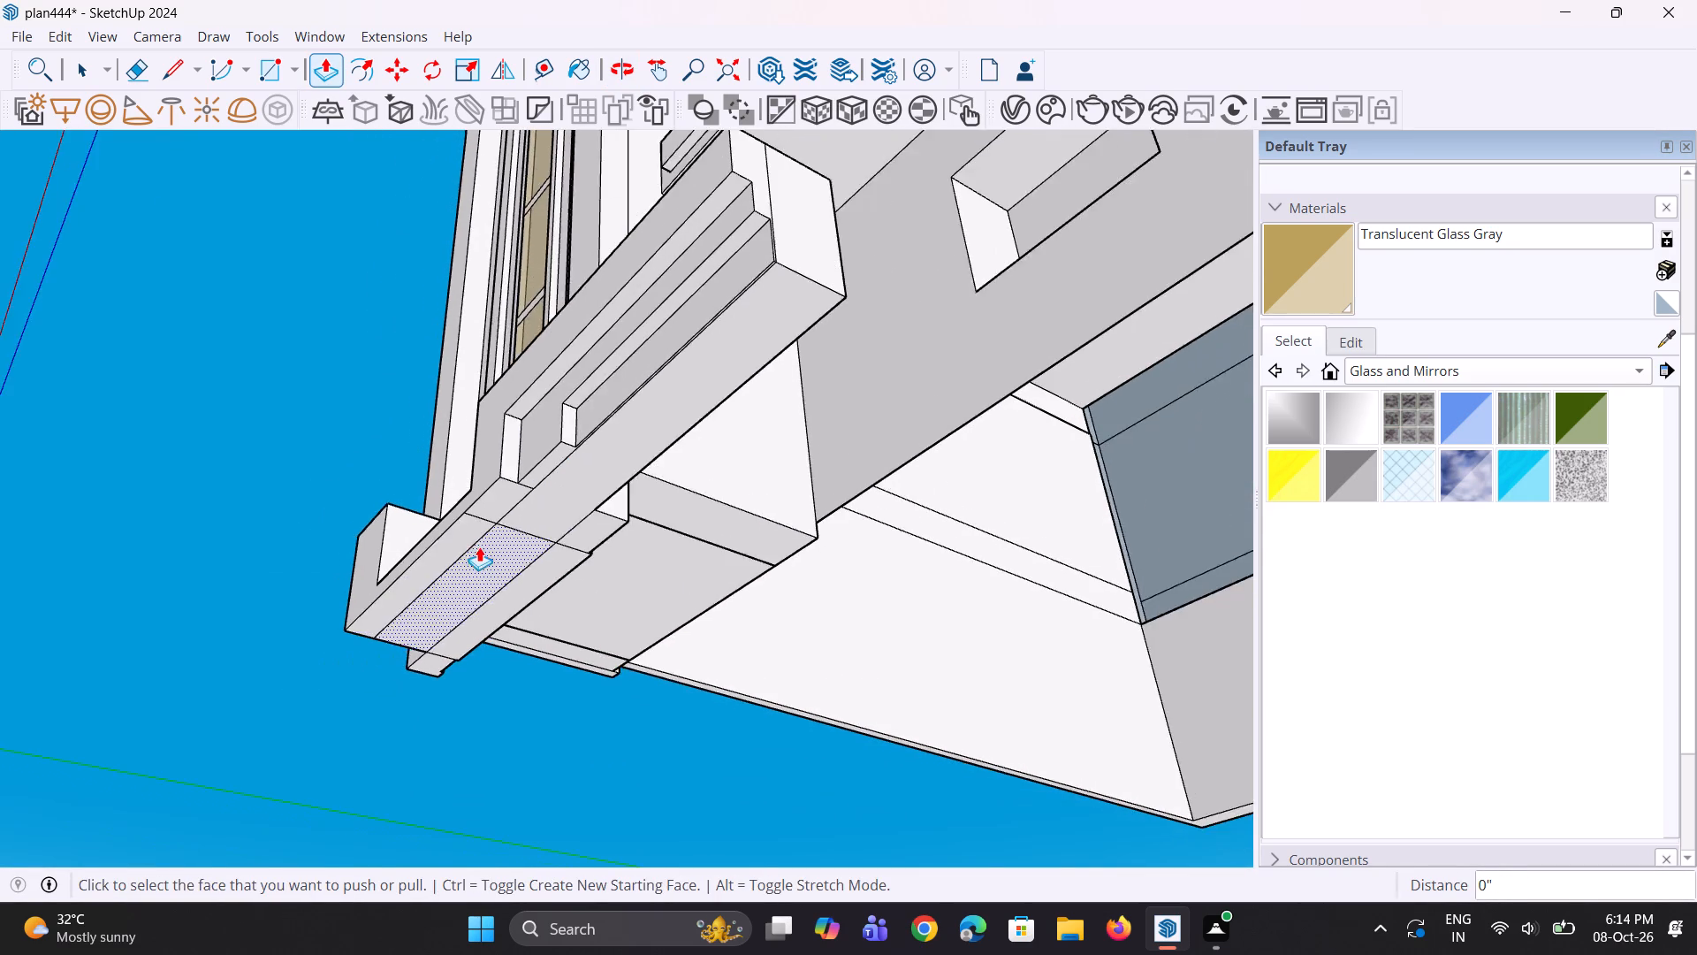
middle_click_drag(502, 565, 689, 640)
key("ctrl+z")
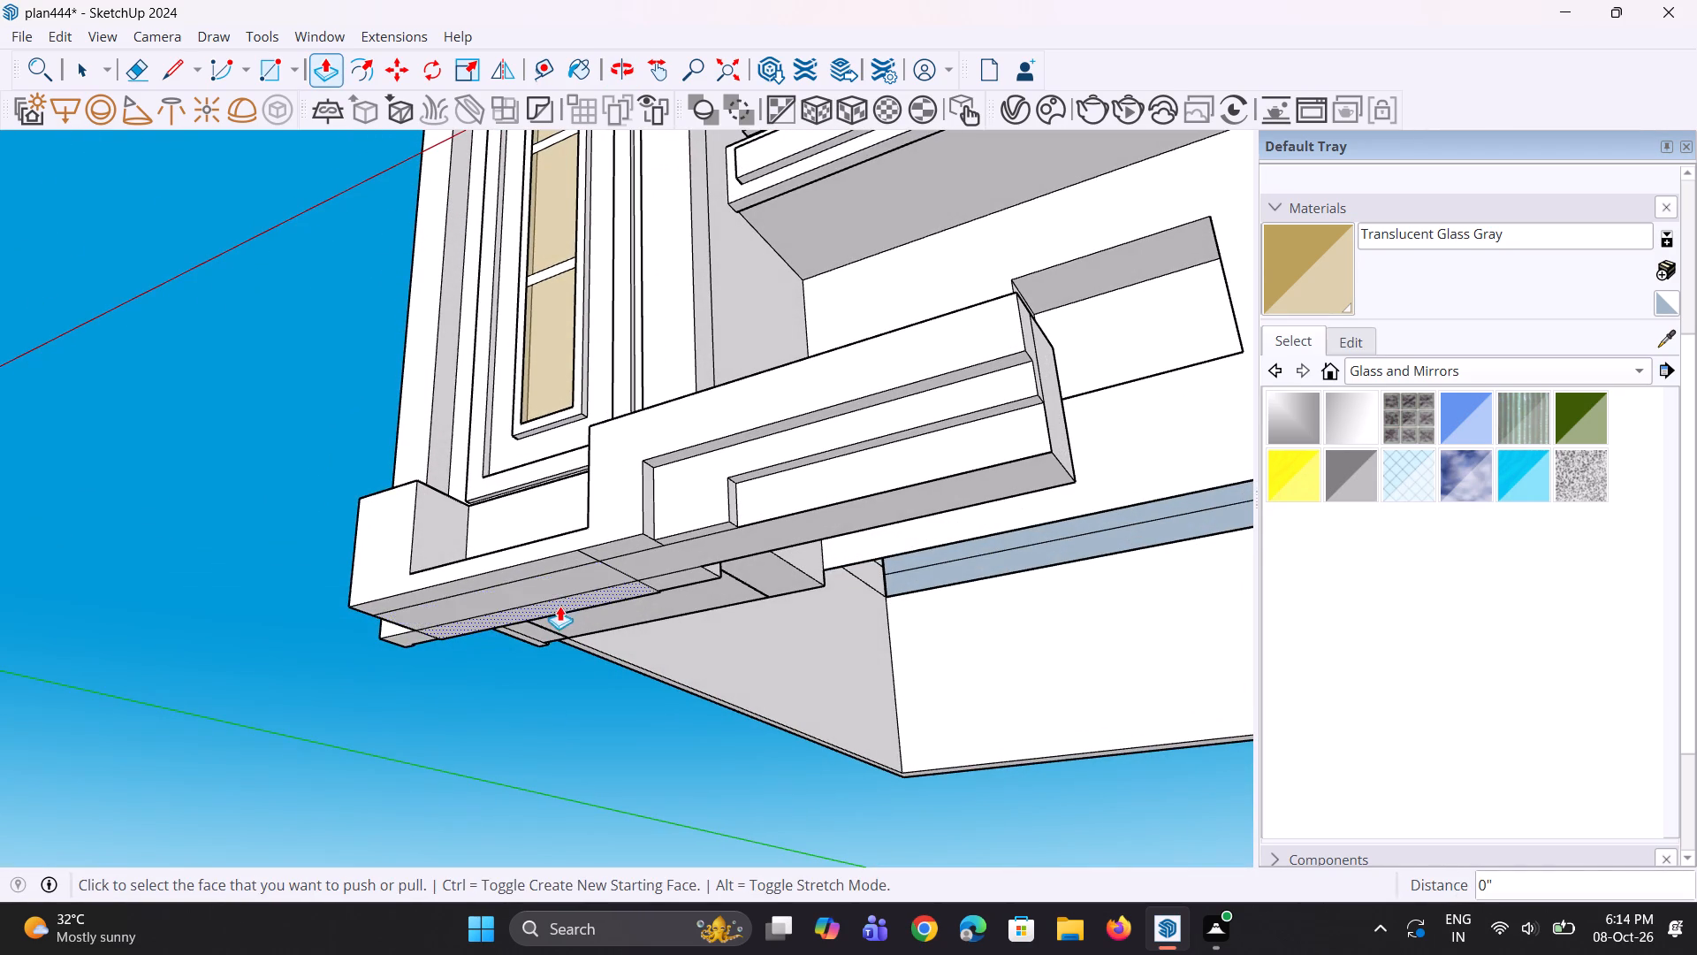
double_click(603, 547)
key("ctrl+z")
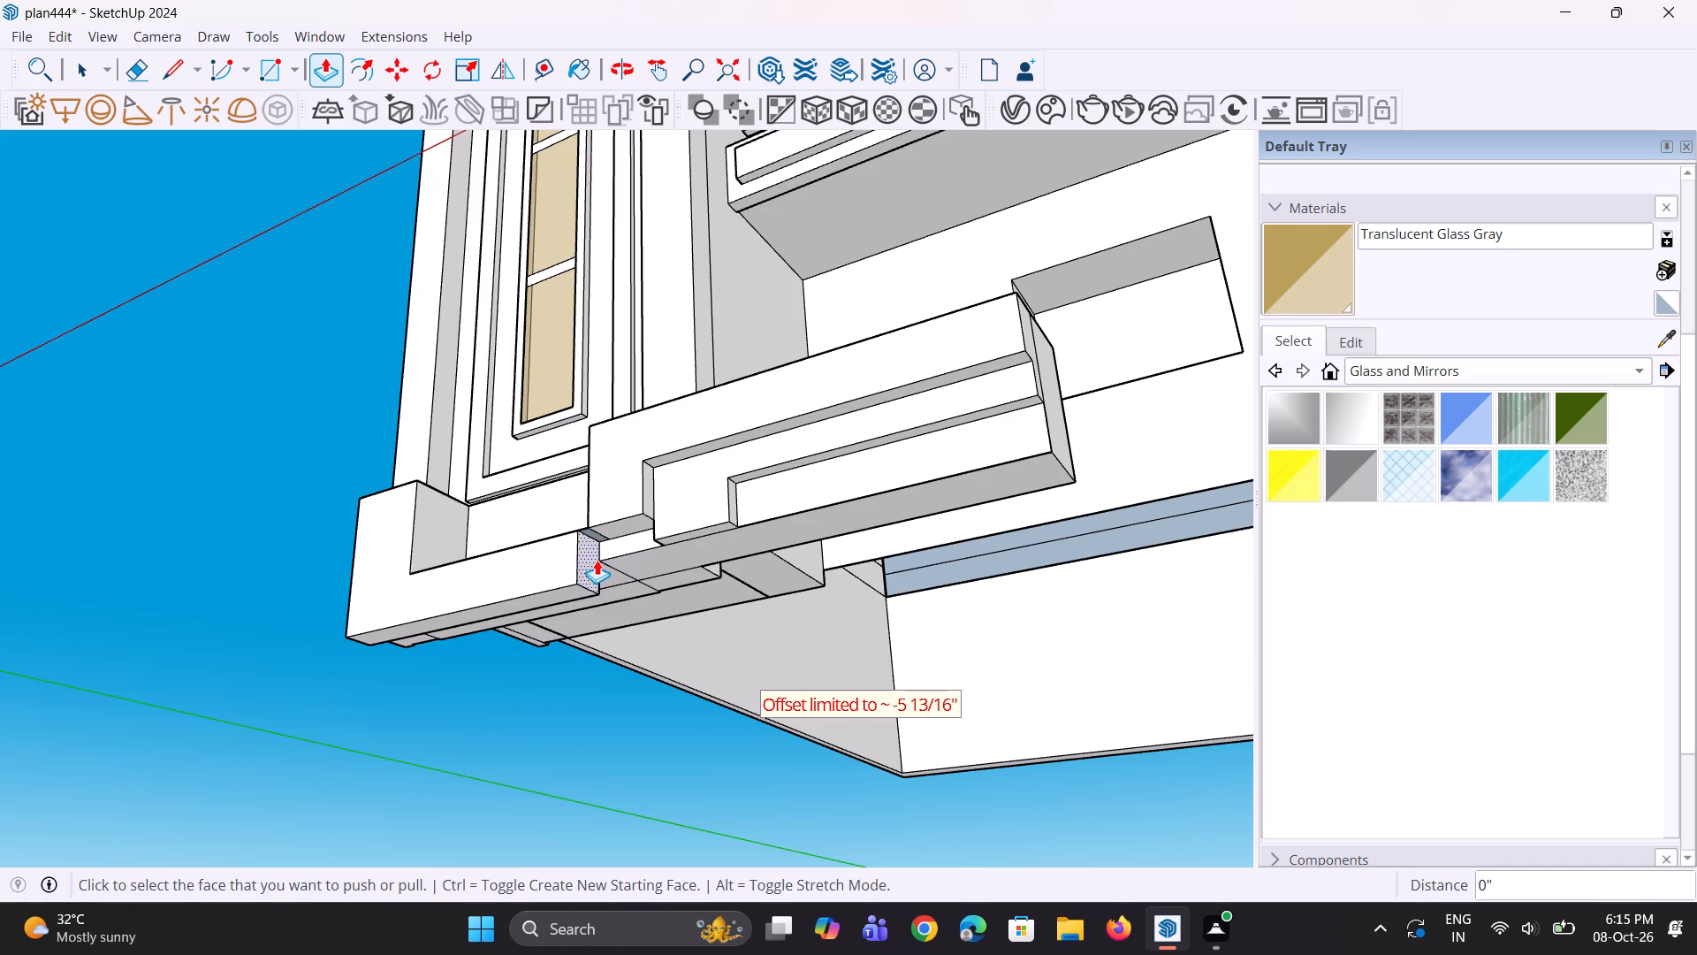
Pull the short underside section beside the recess back down, the last pull about 5 3/16", level with the front slab's lower underside.
left_click(605, 551)
left_click_drag(600, 552, 600, 571)
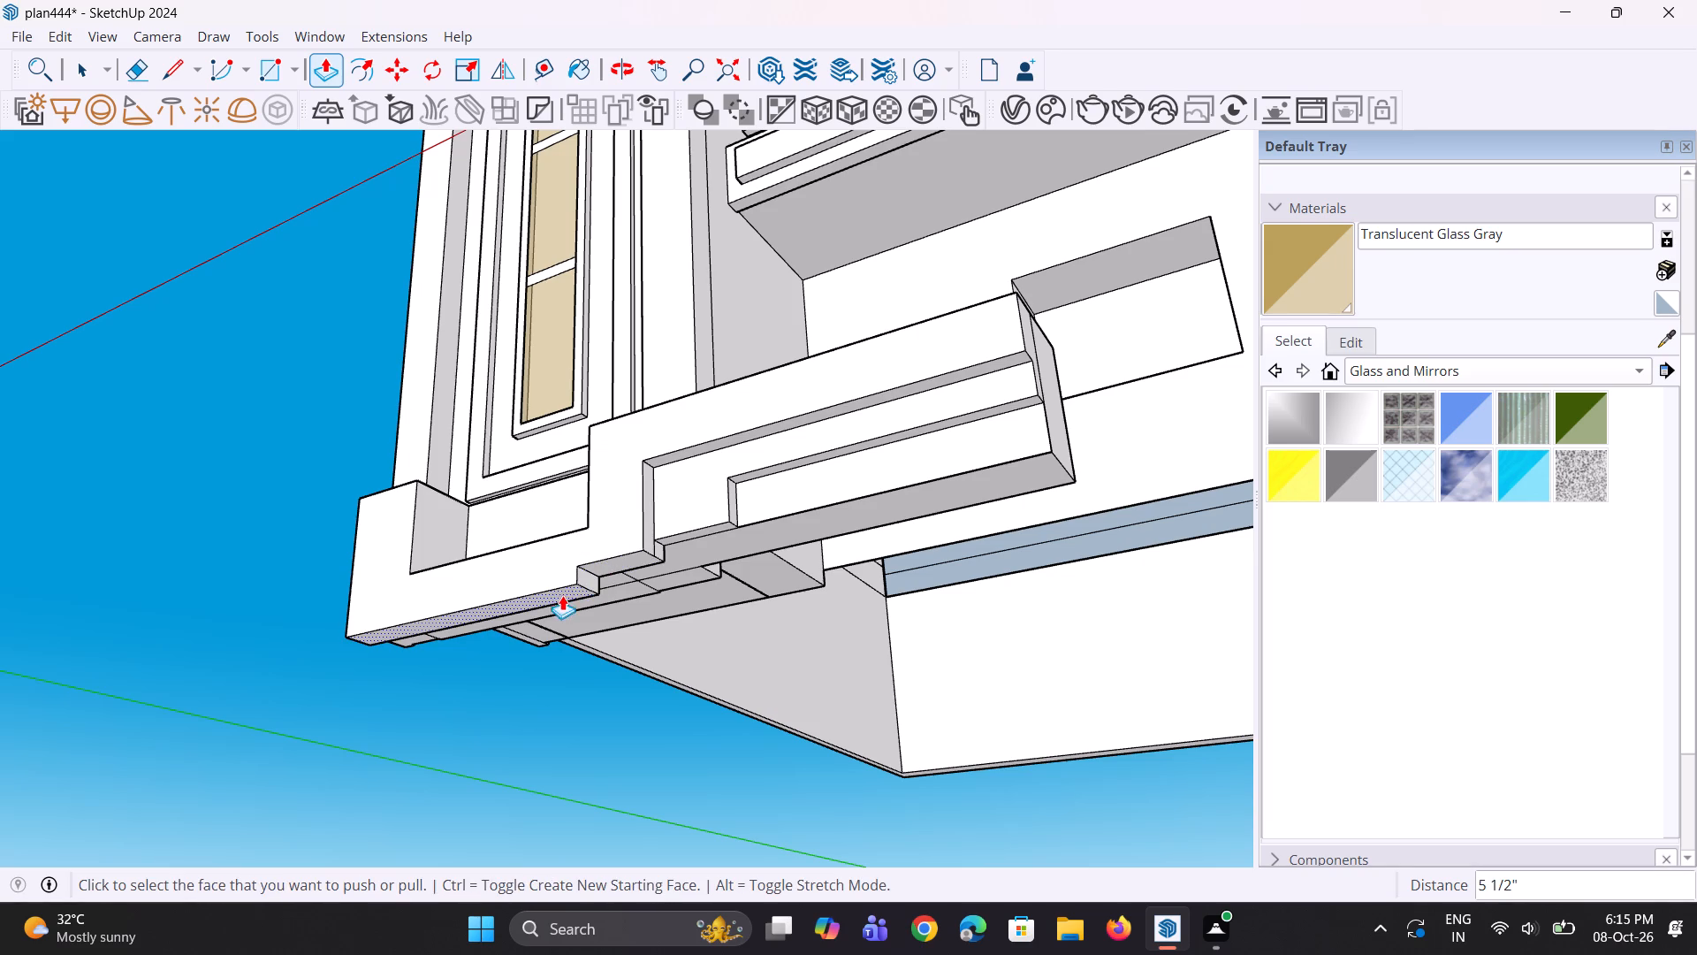
left_click_drag(601, 560, 598, 569)
key("ctrl+z")
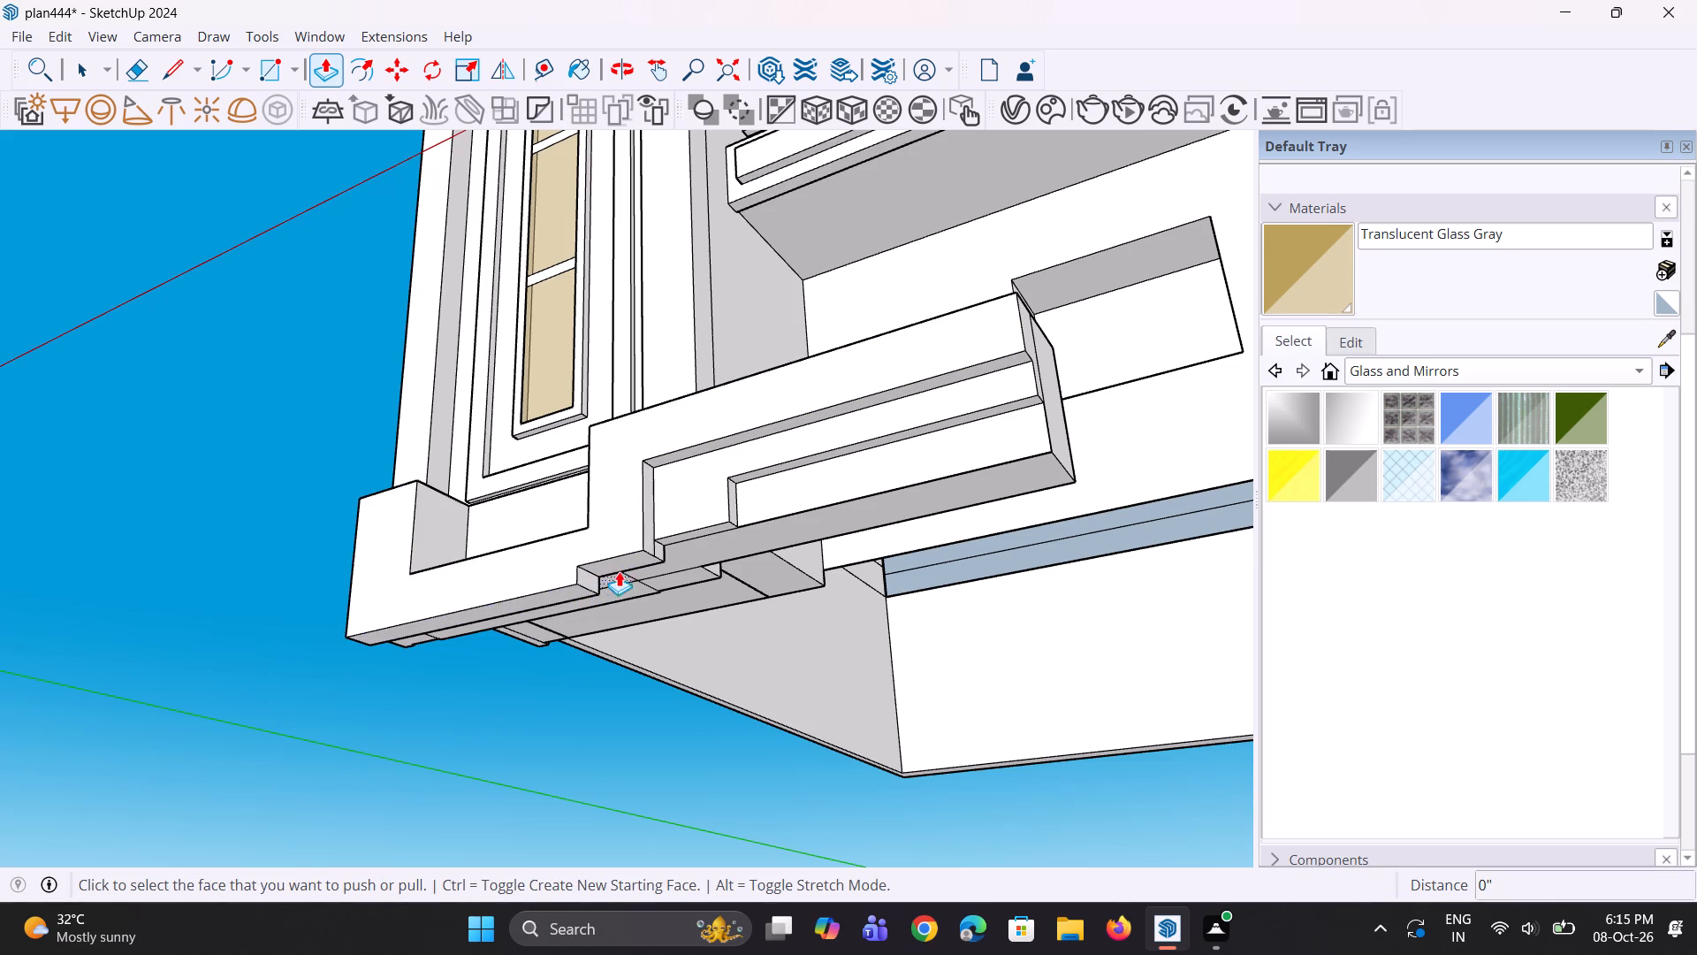
left_click(619, 564)
left_click(563, 595)
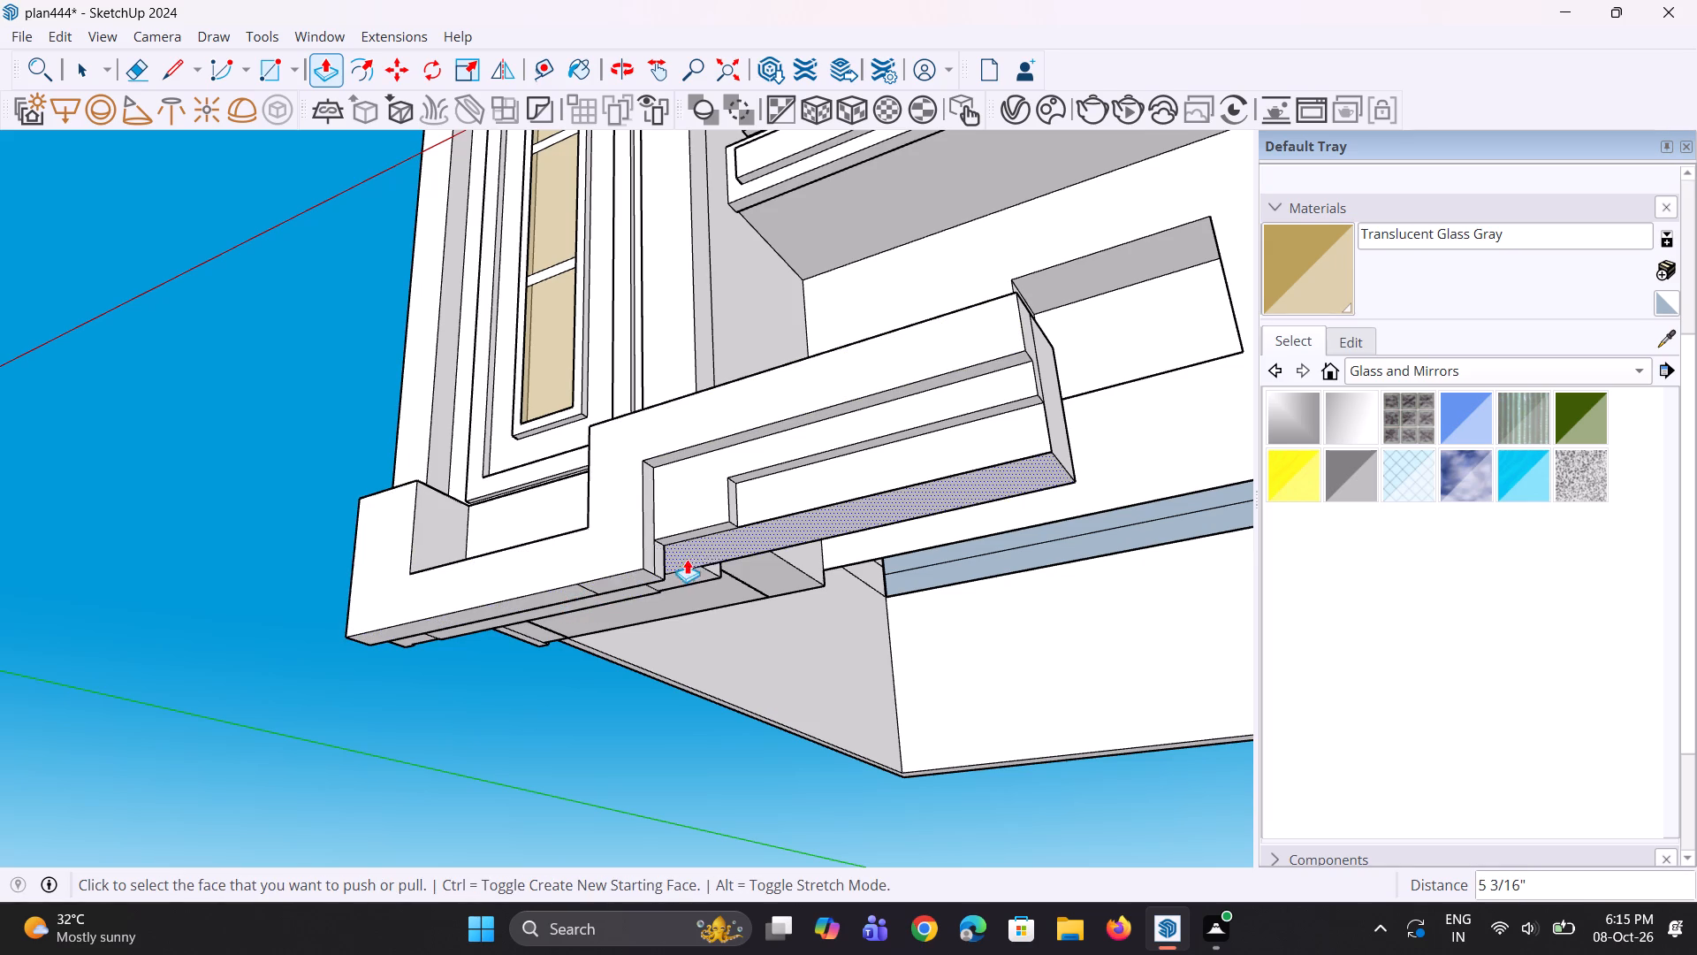
Repeat the 5 3/16" pull on the underside of the recessed panel section and check the base from below.
double_click(691, 535)
middle_click_drag(721, 562, 630, 512)
middle_click_drag(630, 534, 630, 559)
middle_click_drag(679, 506, 484, 437)
scroll(590, 484, "up", 3)
middle_click_drag(518, 467, 368, 471)
middle_click_drag(460, 509, 842, 584)
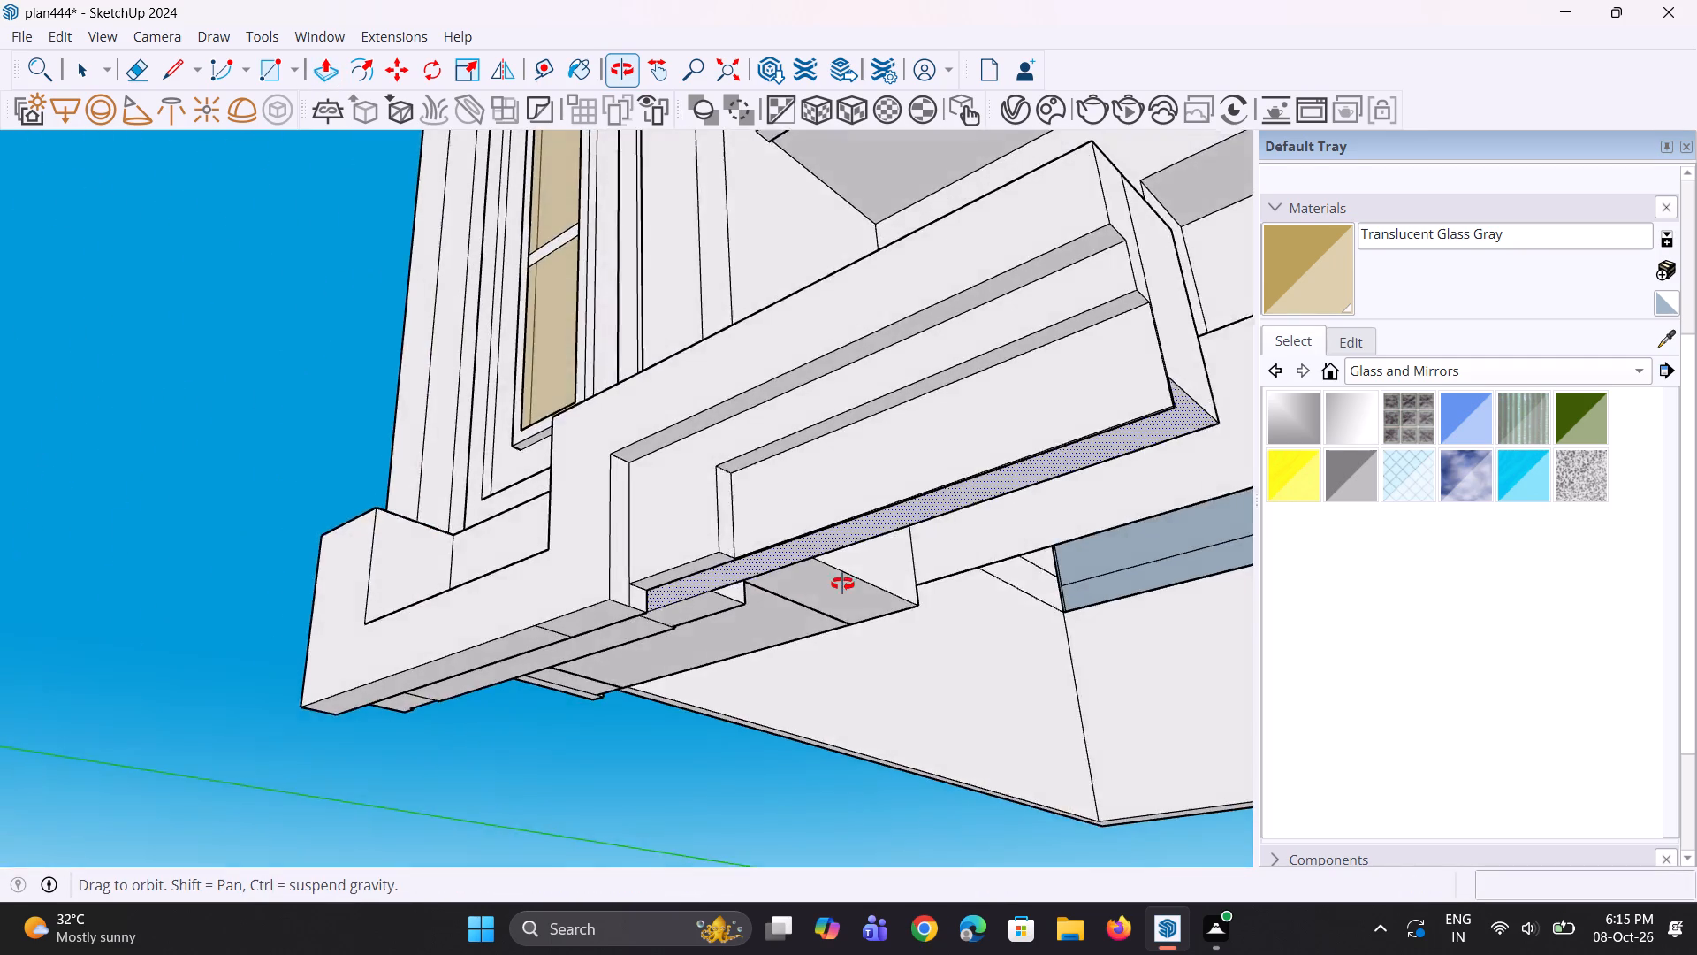
Push/pull the underside of the recessed panel section by about 4 11/16", level with the front slab's underside.
middle_click_drag(842, 584, 847, 569)
scroll(740, 572, "up", 6)
left_click(717, 546)
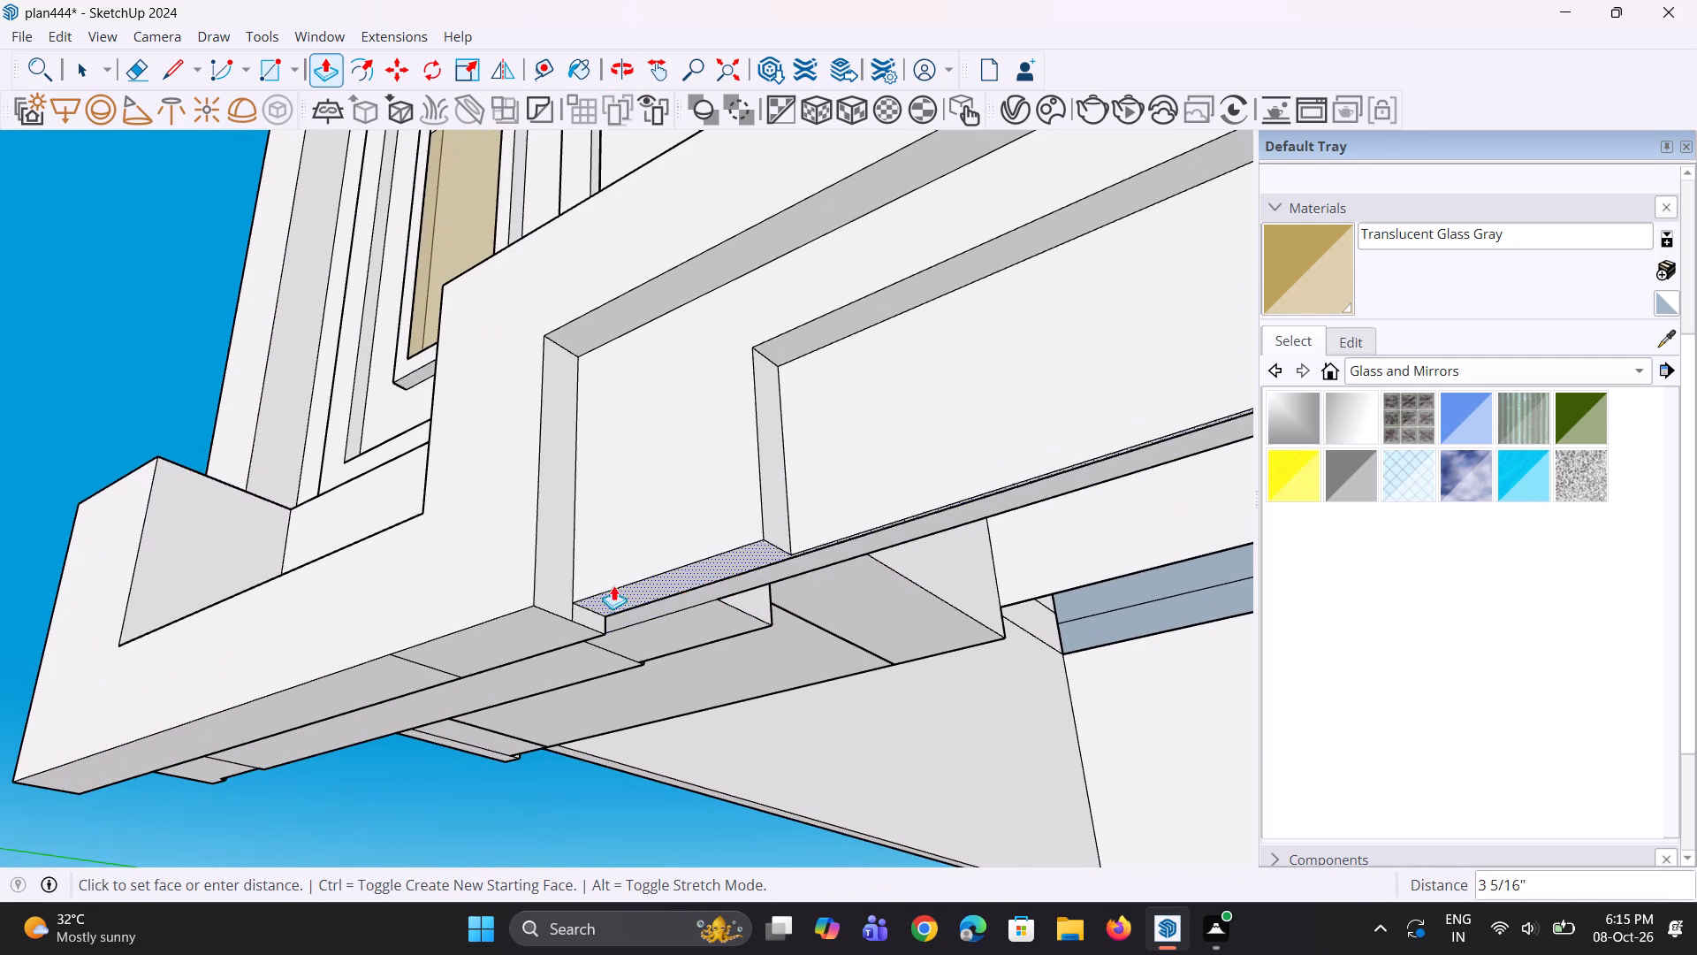
left_click(531, 607)
scroll(580, 568, "down", 4)
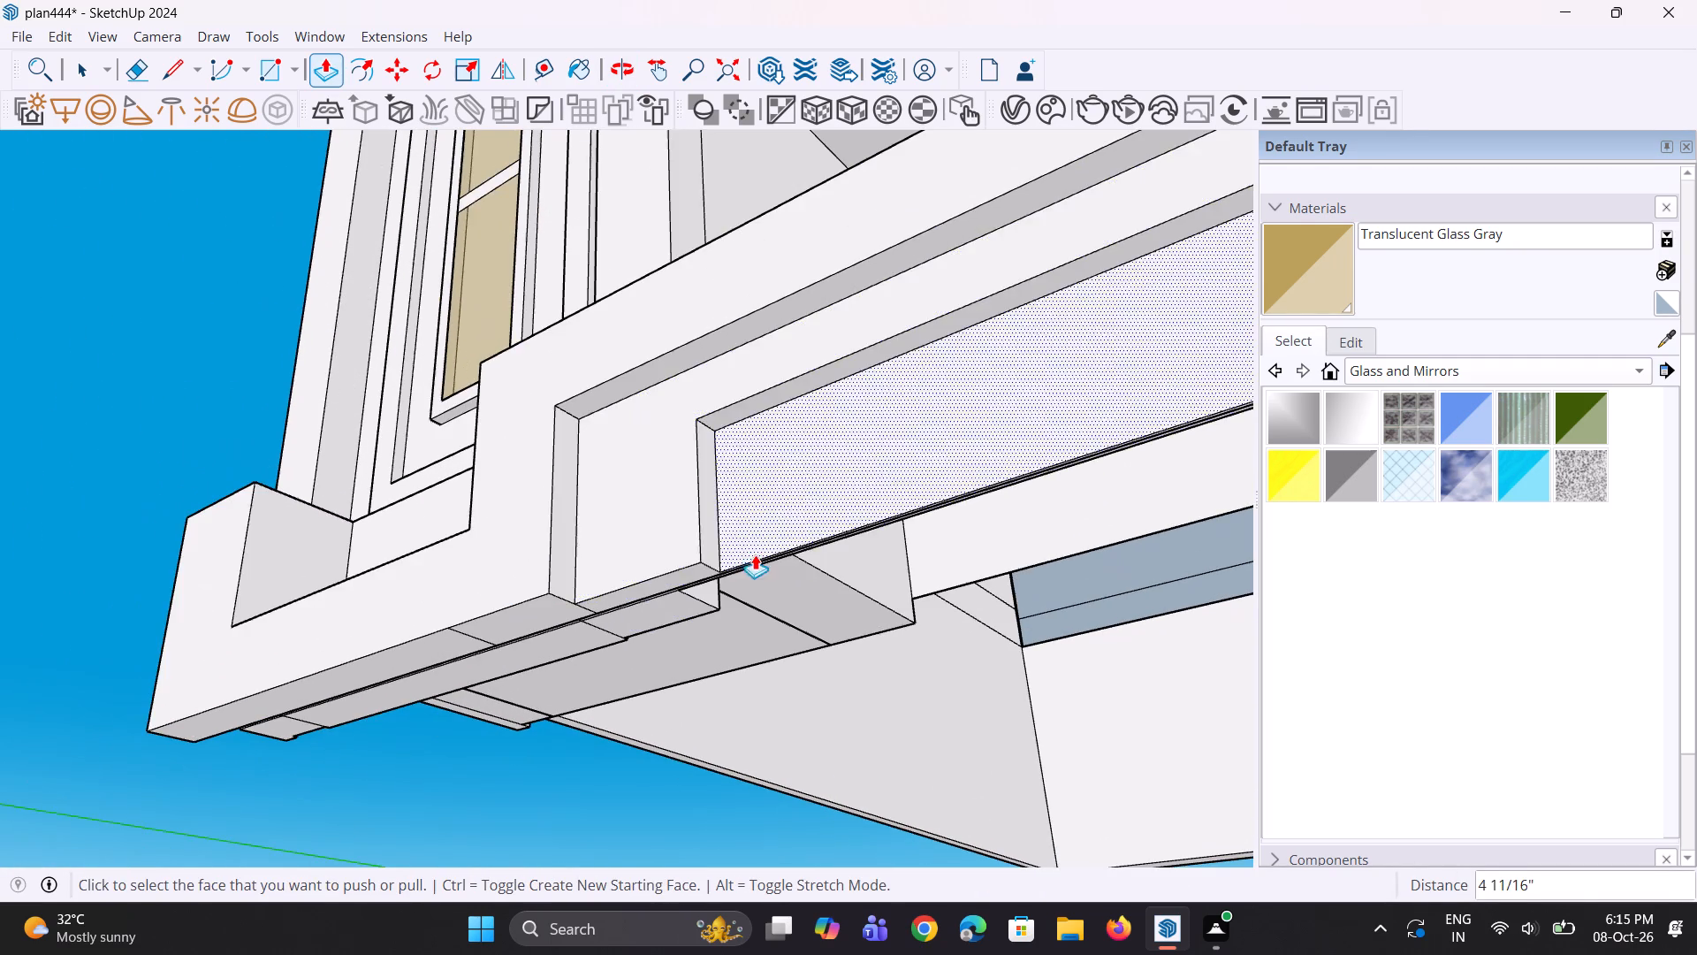
Pull the underside of the base block's rear section about 9 7/8", level with the underside of the front panels.
middle_click_drag(705, 544, 387, 560)
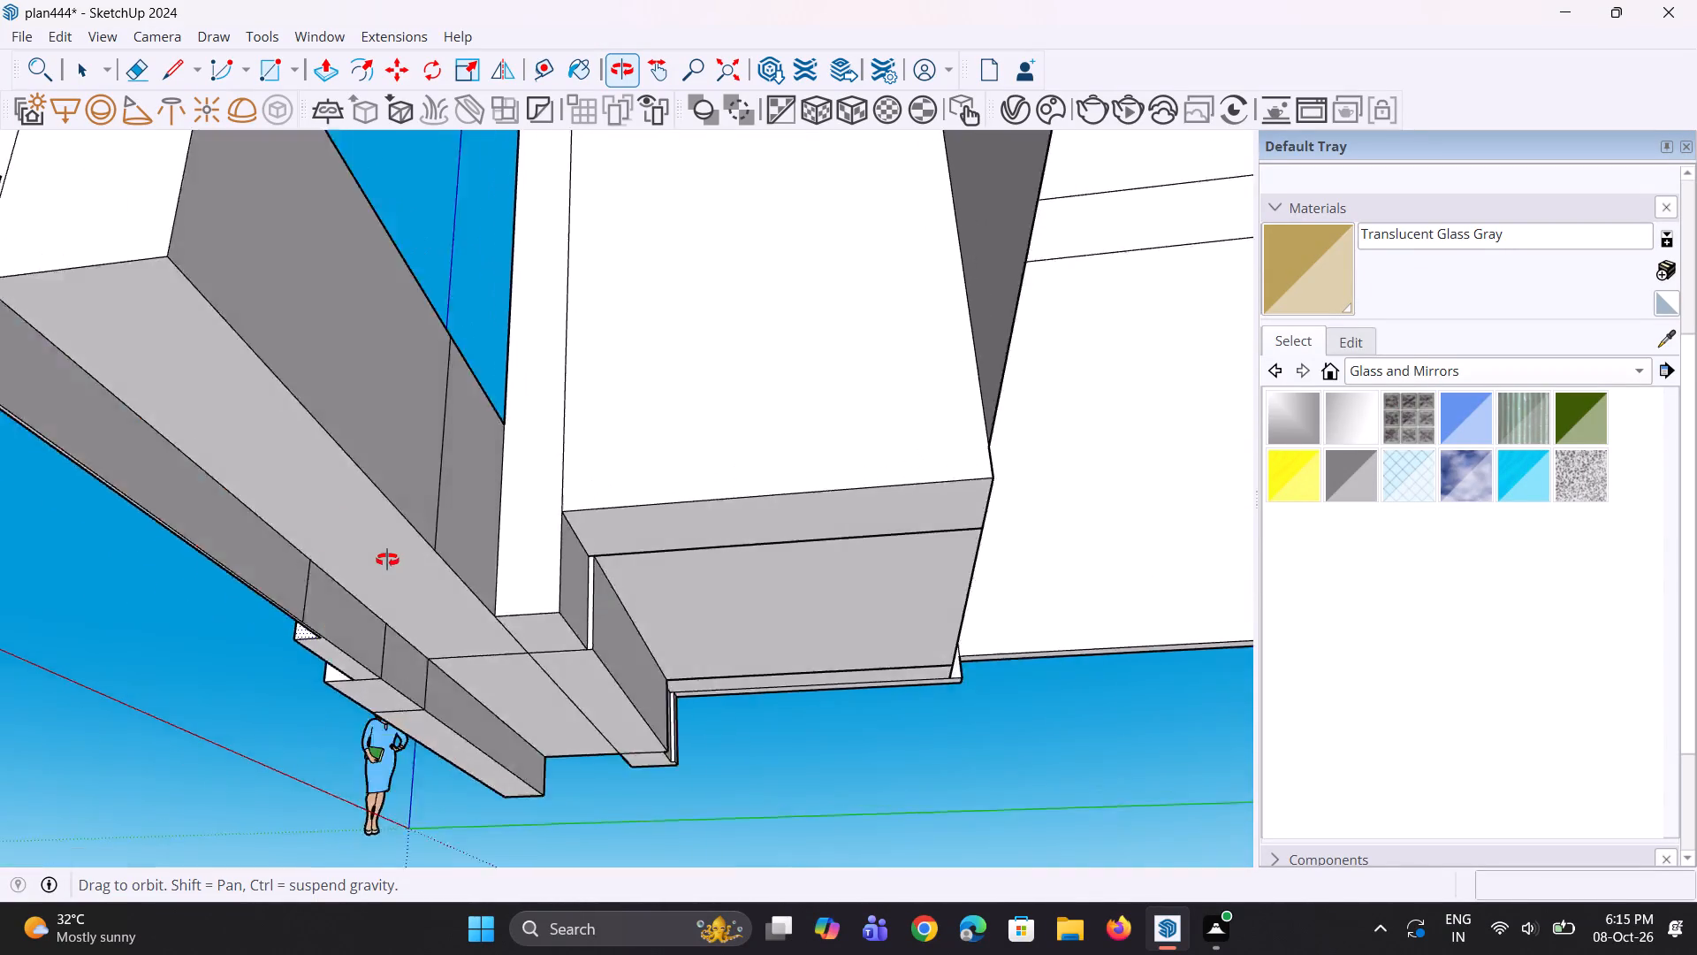
middle_click_drag(387, 560, 727, 575)
scroll(666, 545, "down", 9)
middle_click_drag(802, 562, 874, 660)
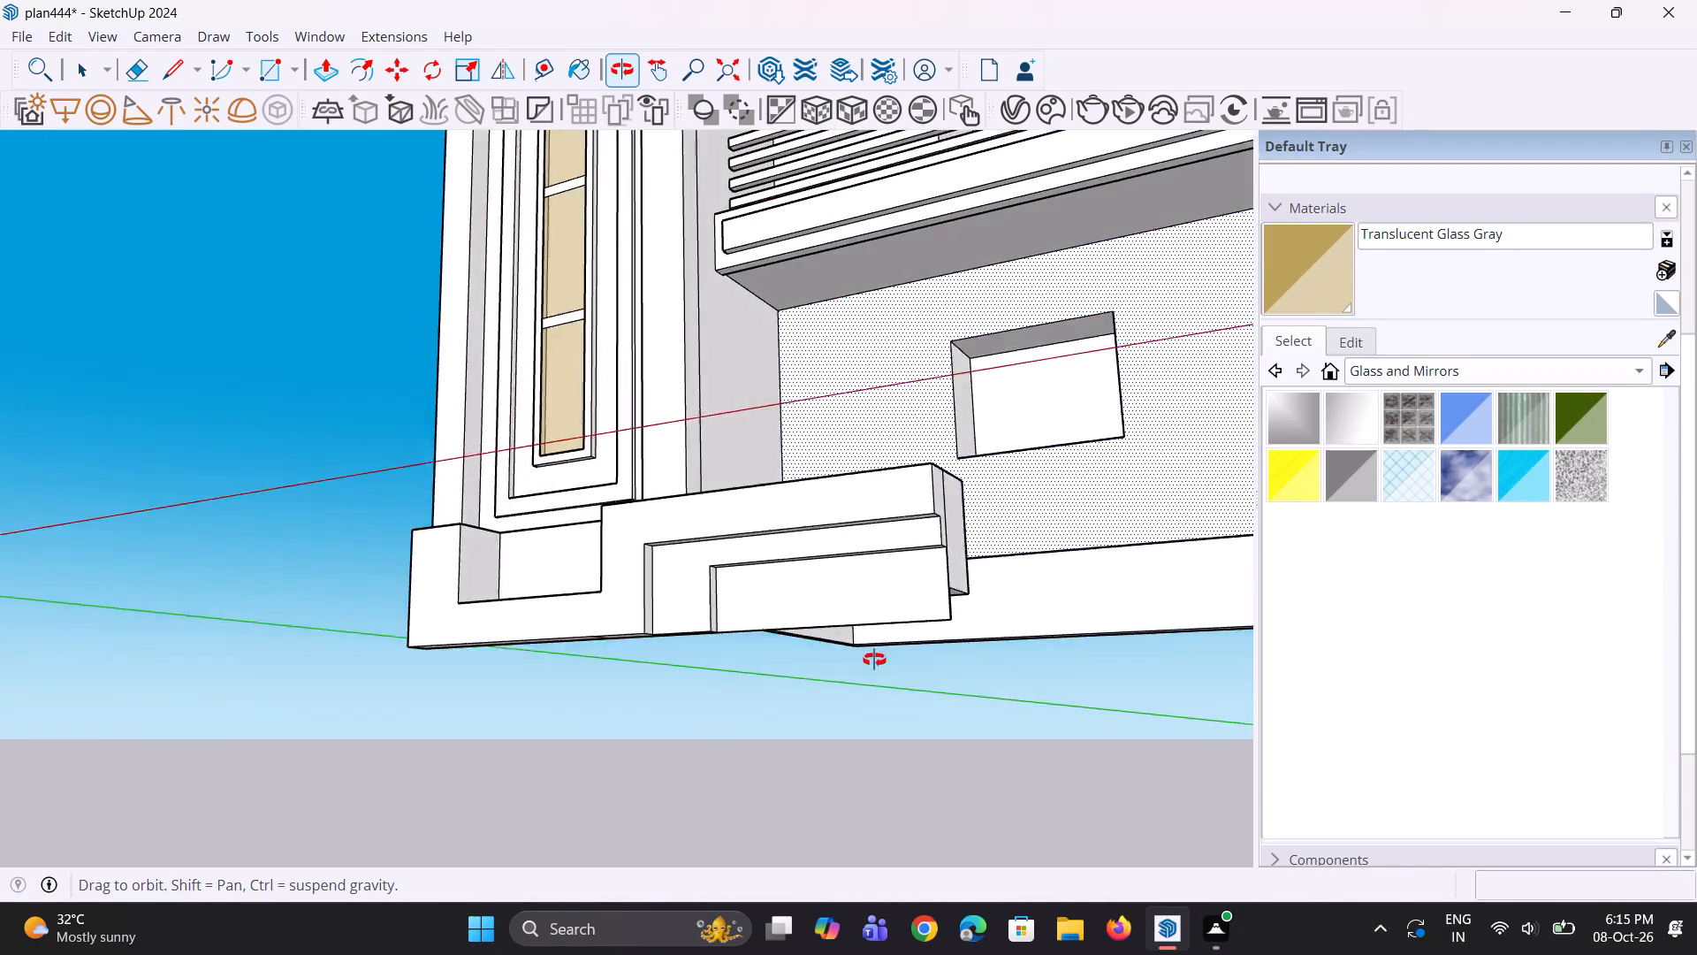
middle_click_drag(874, 660, 492, 440)
left_click(587, 391)
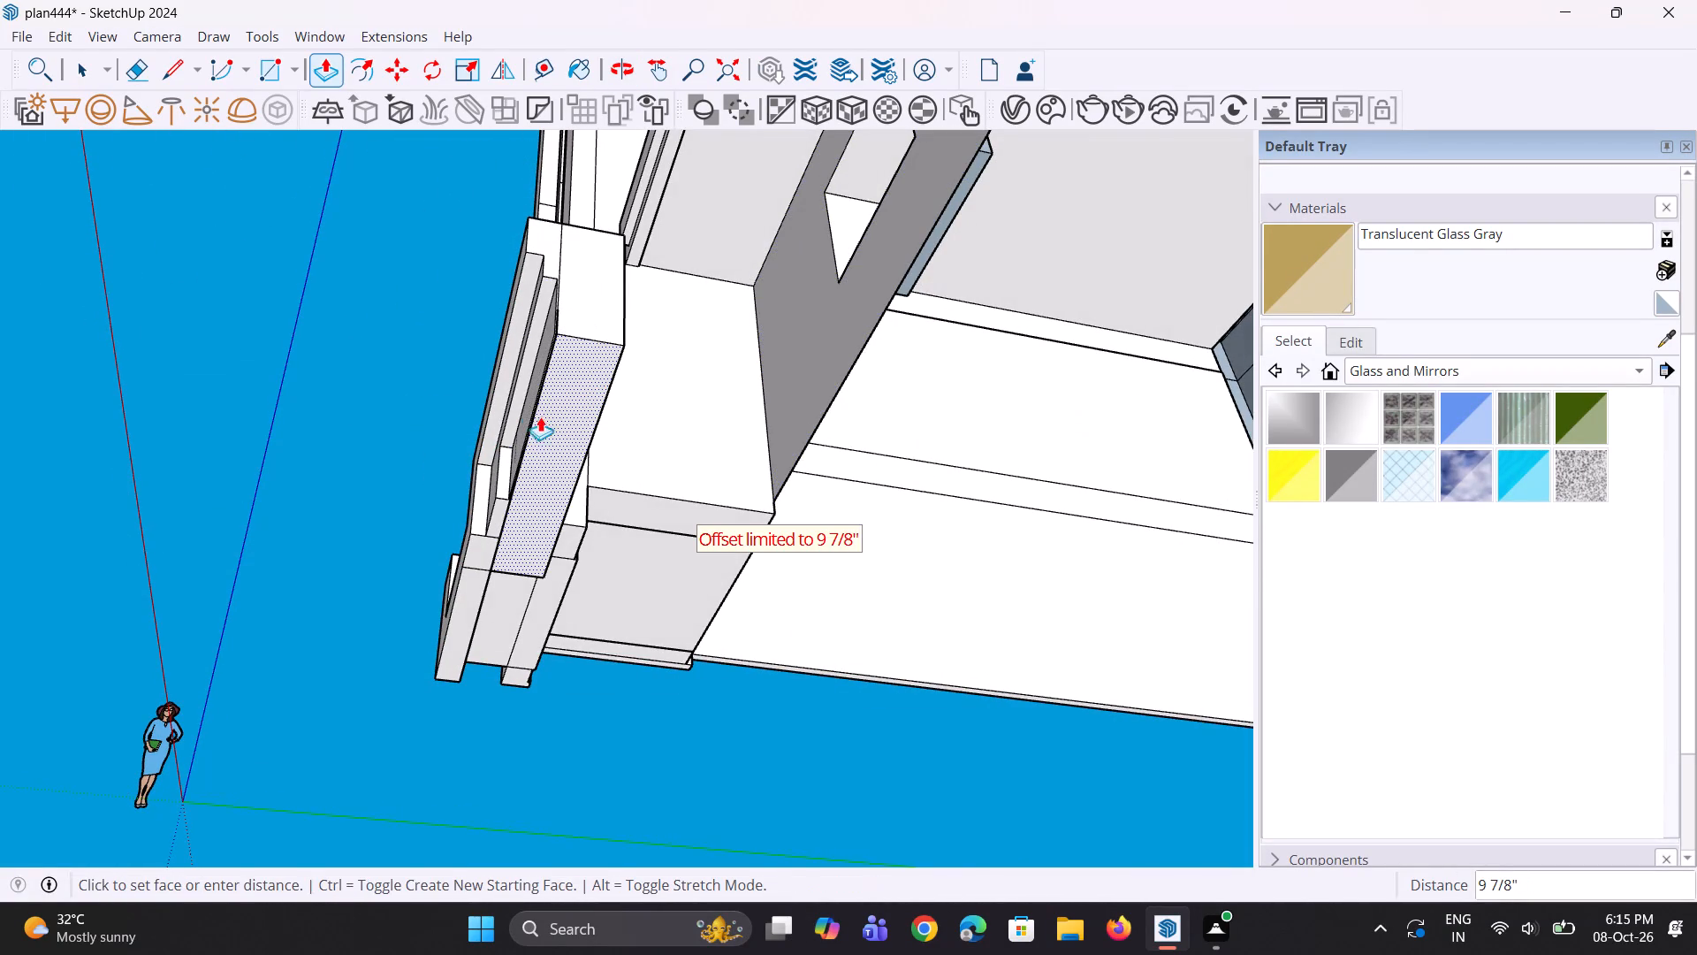
left_click(529, 404)
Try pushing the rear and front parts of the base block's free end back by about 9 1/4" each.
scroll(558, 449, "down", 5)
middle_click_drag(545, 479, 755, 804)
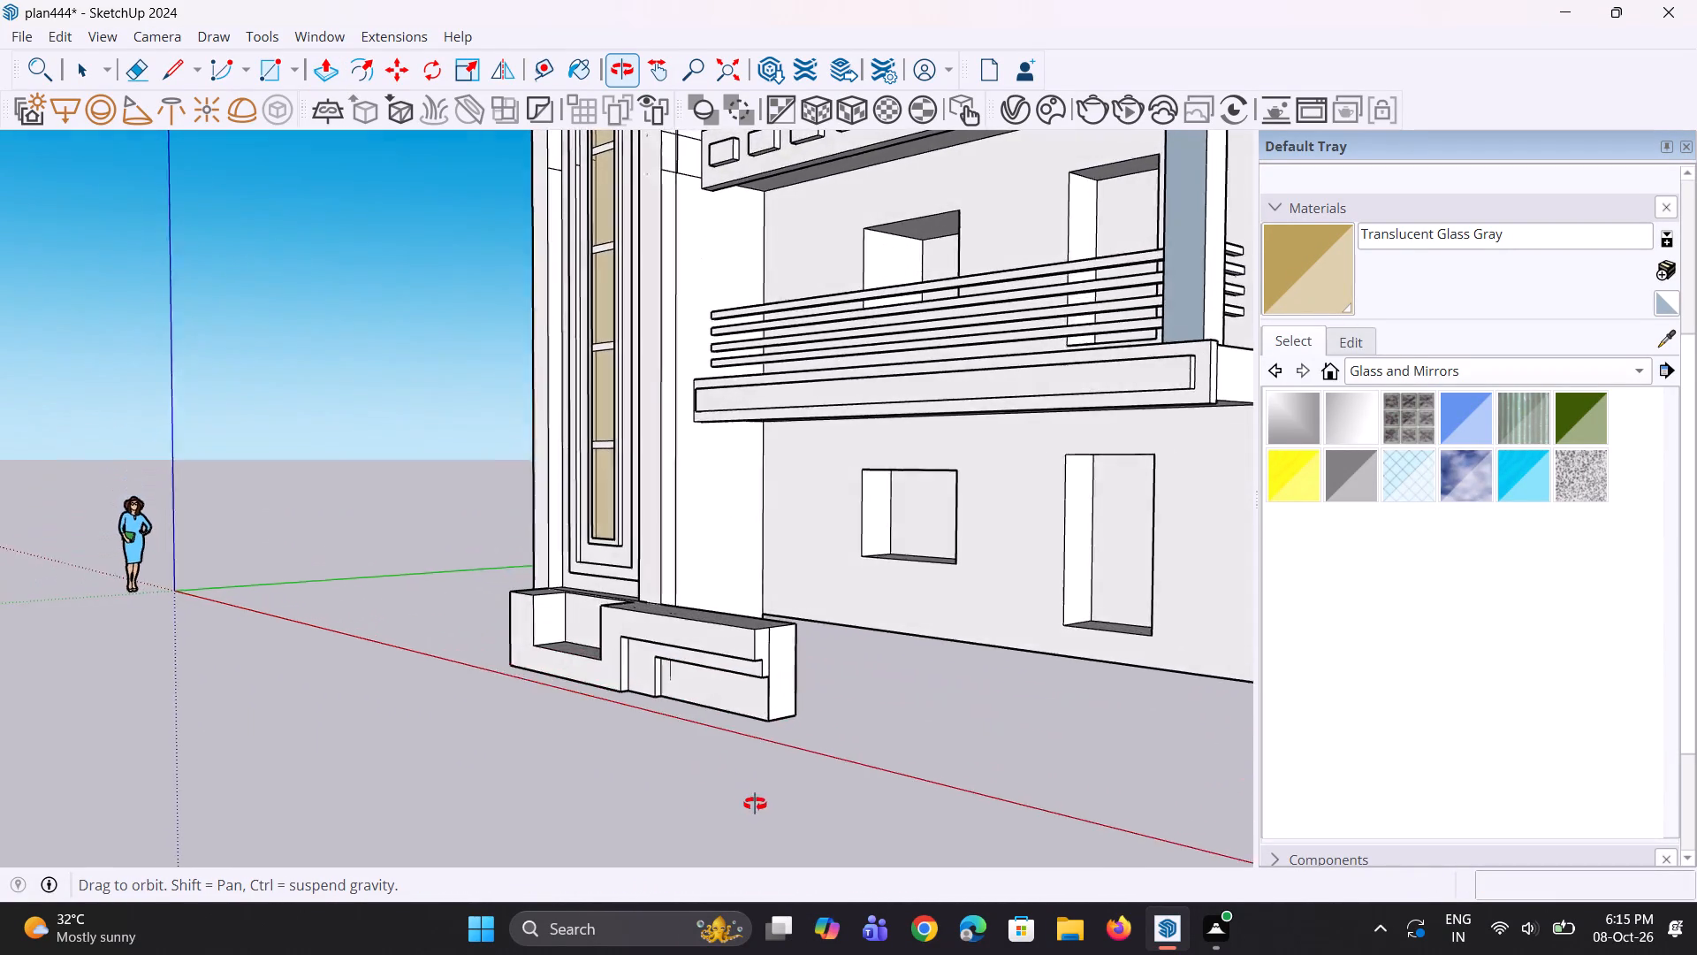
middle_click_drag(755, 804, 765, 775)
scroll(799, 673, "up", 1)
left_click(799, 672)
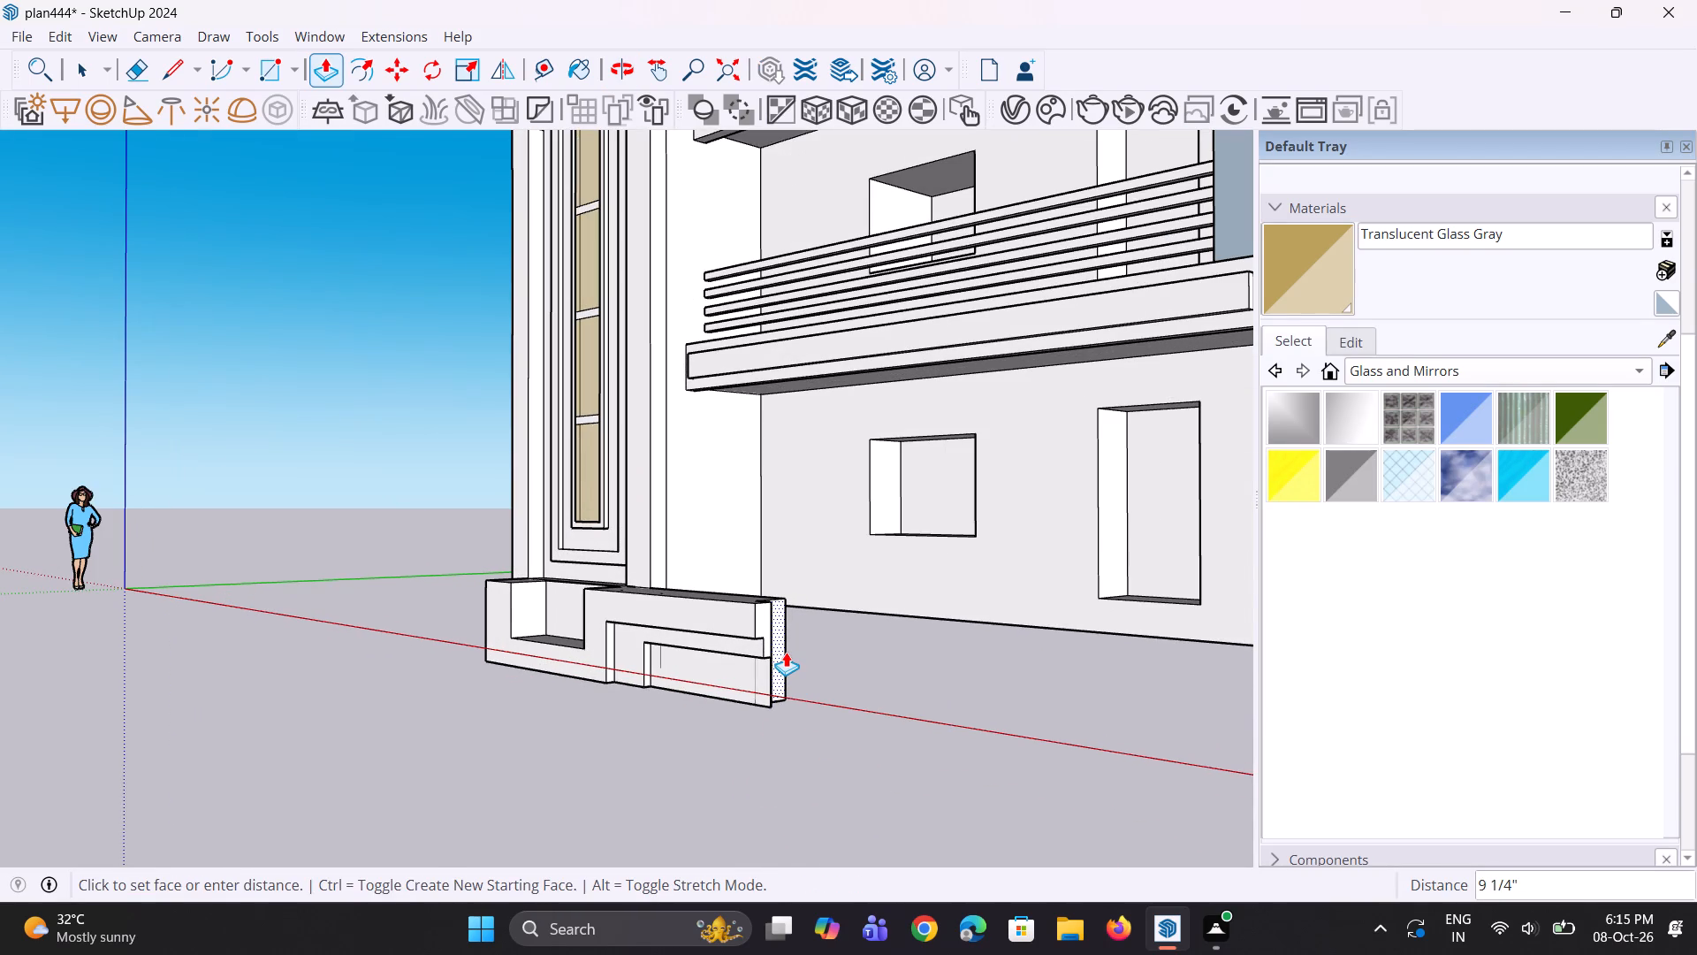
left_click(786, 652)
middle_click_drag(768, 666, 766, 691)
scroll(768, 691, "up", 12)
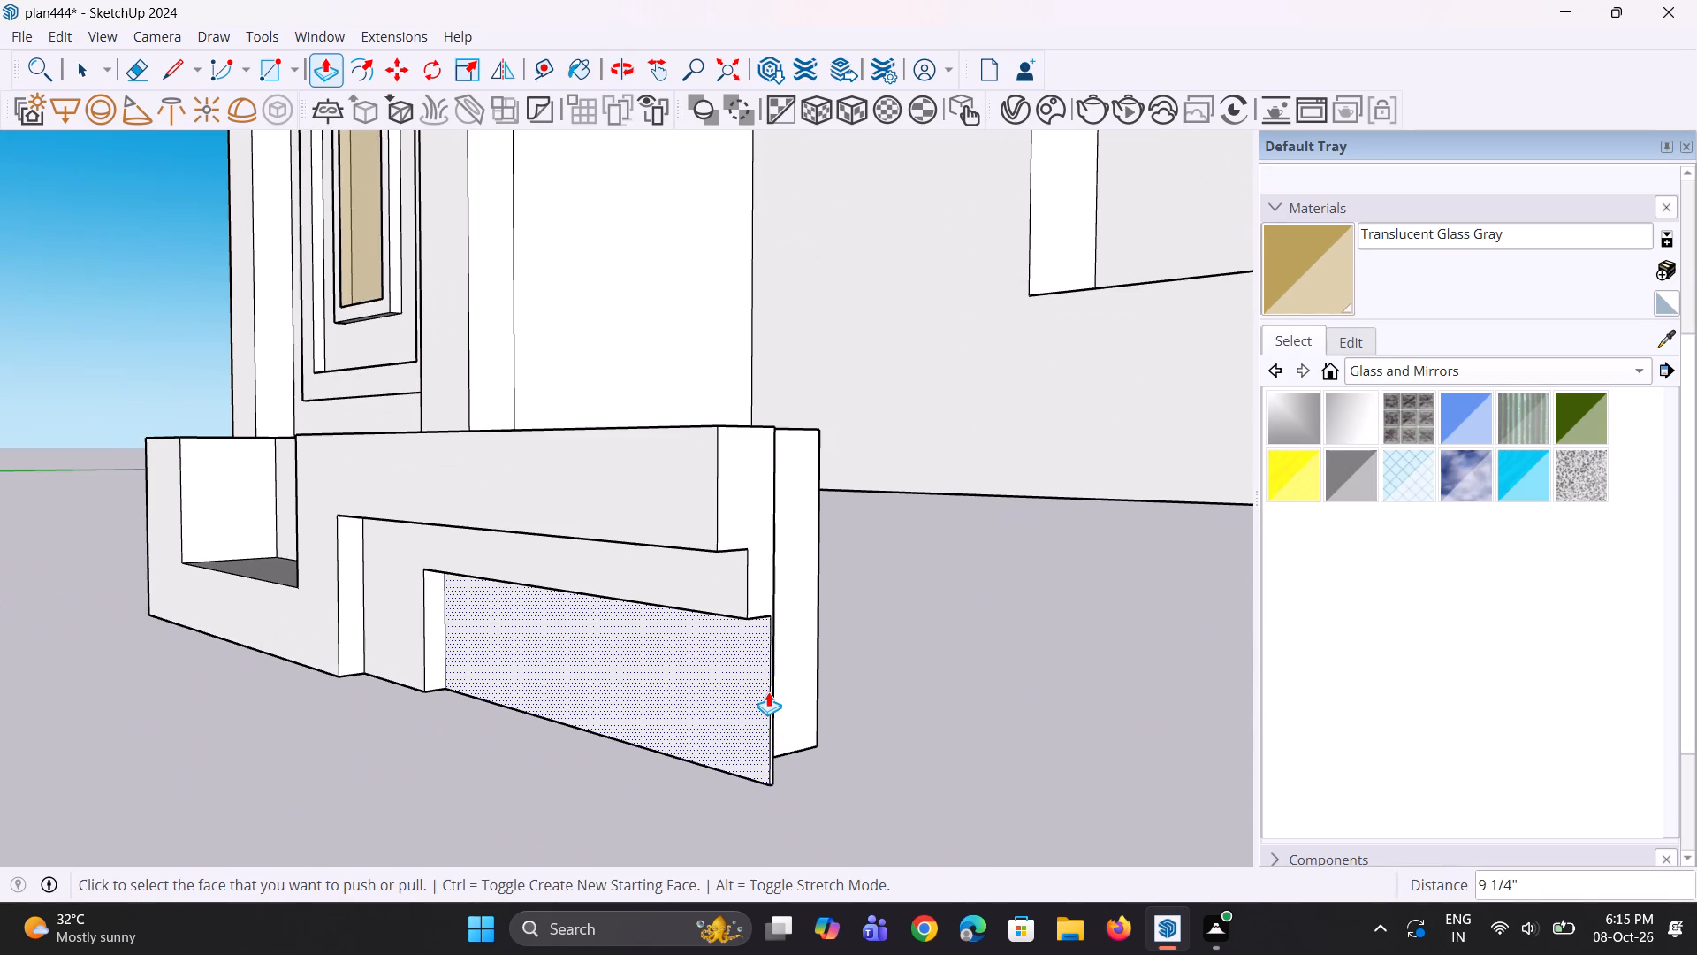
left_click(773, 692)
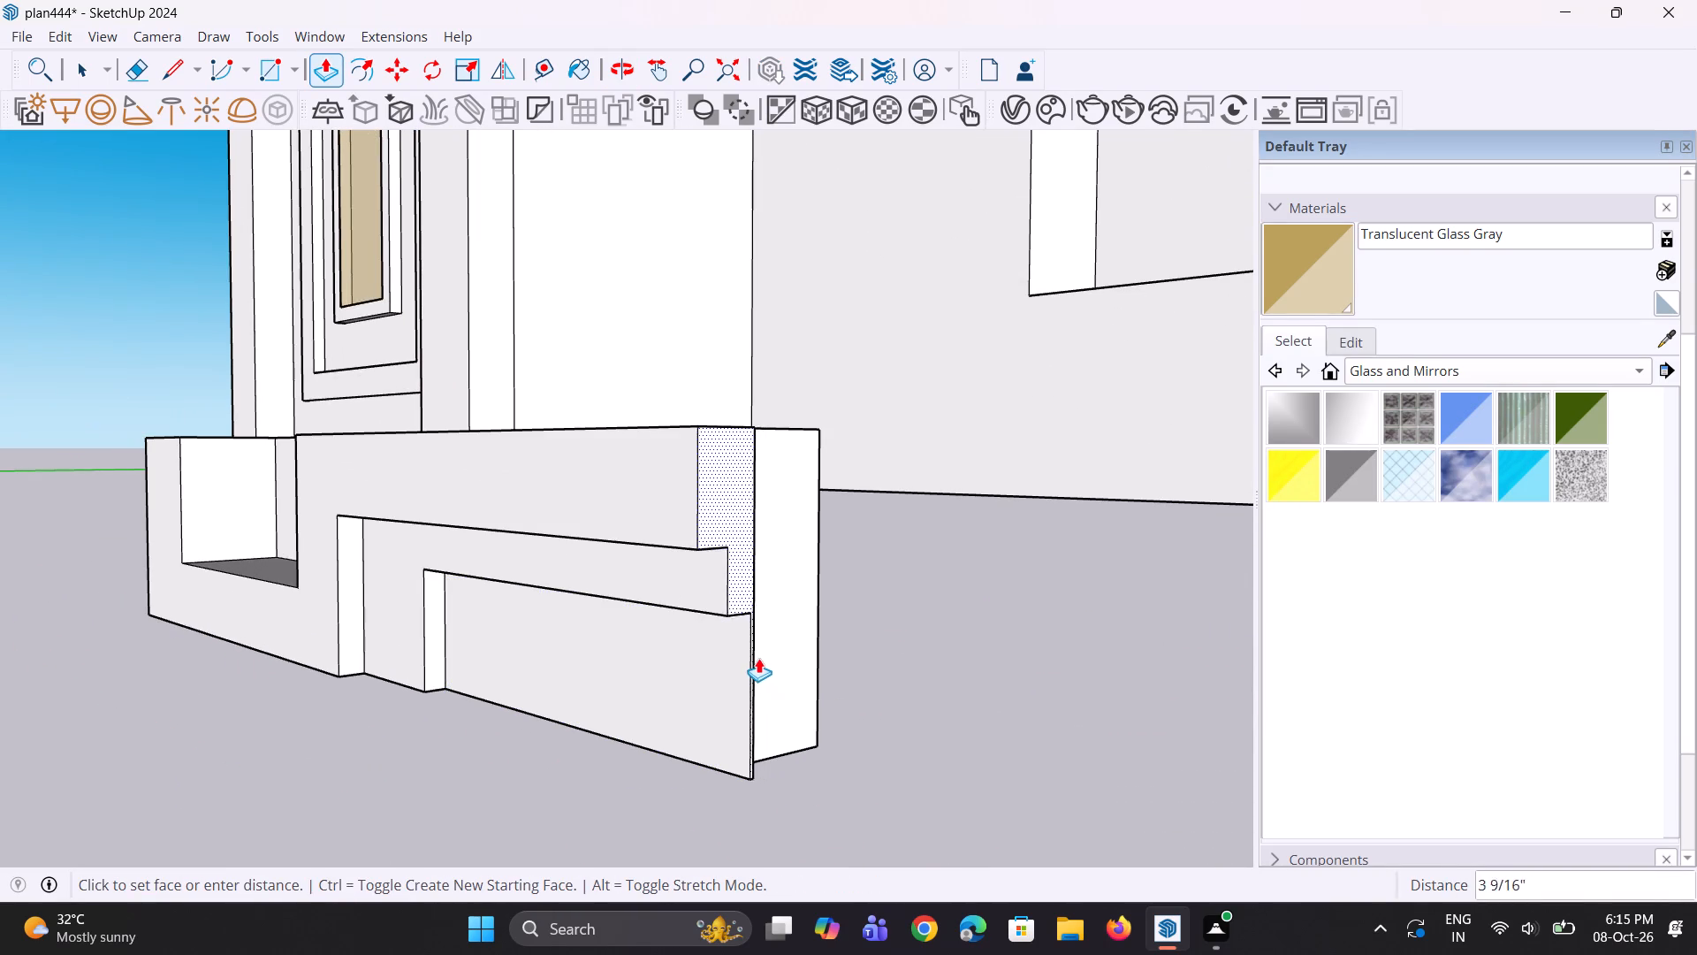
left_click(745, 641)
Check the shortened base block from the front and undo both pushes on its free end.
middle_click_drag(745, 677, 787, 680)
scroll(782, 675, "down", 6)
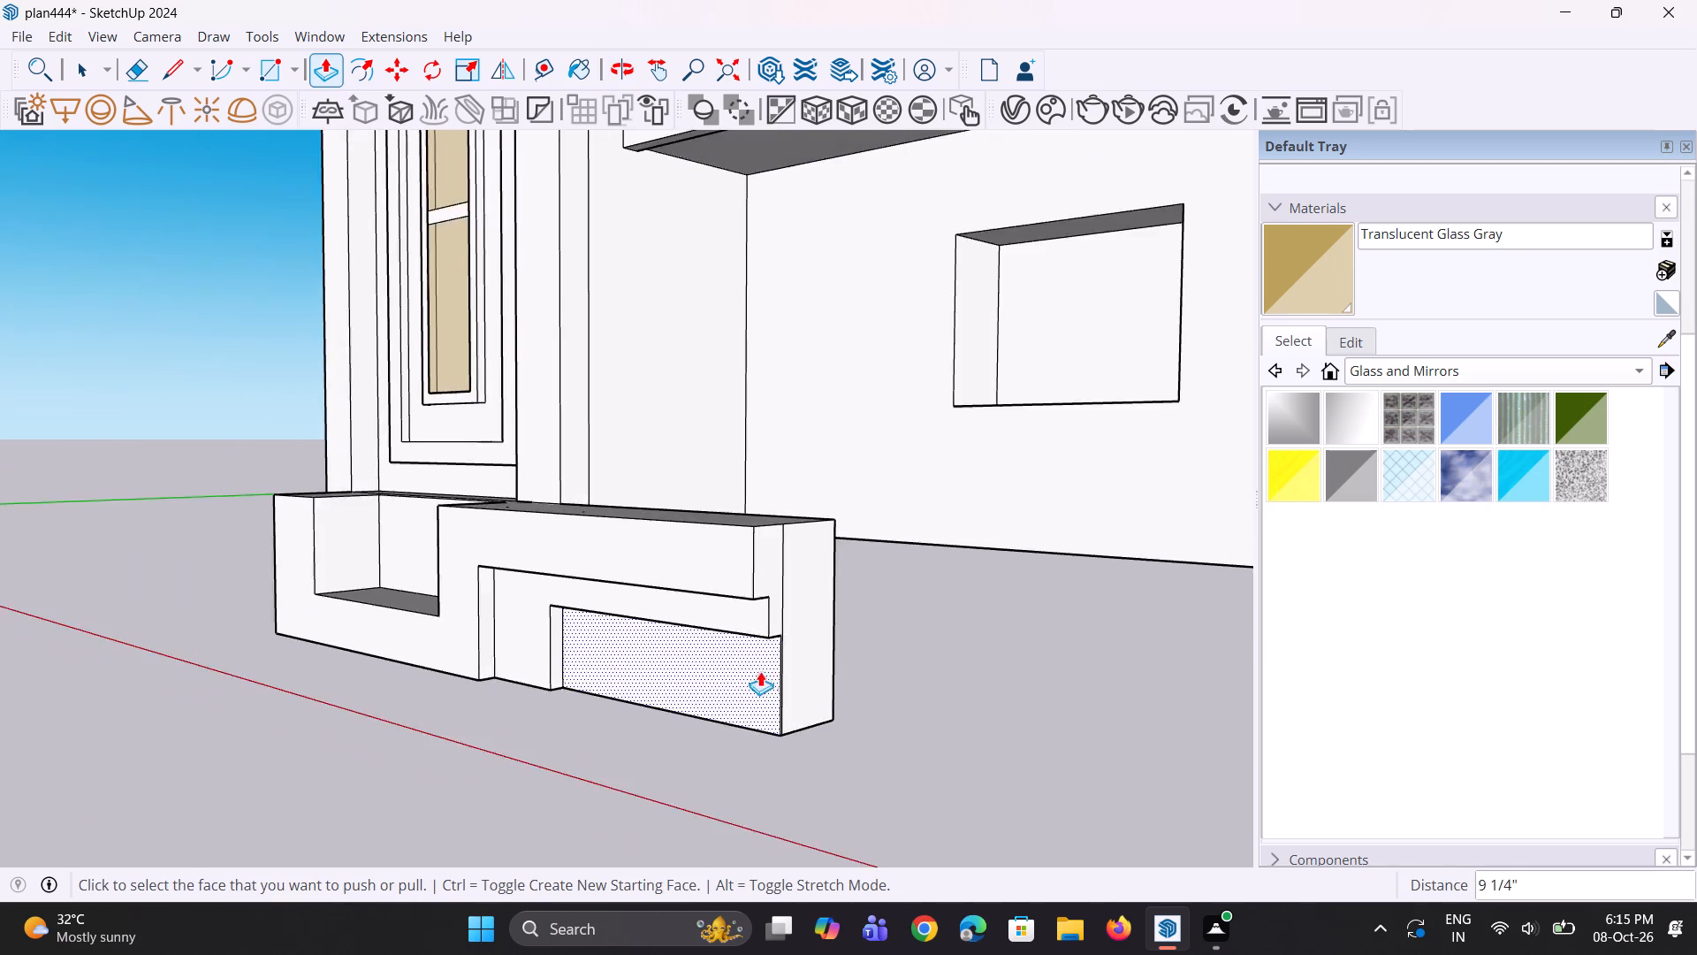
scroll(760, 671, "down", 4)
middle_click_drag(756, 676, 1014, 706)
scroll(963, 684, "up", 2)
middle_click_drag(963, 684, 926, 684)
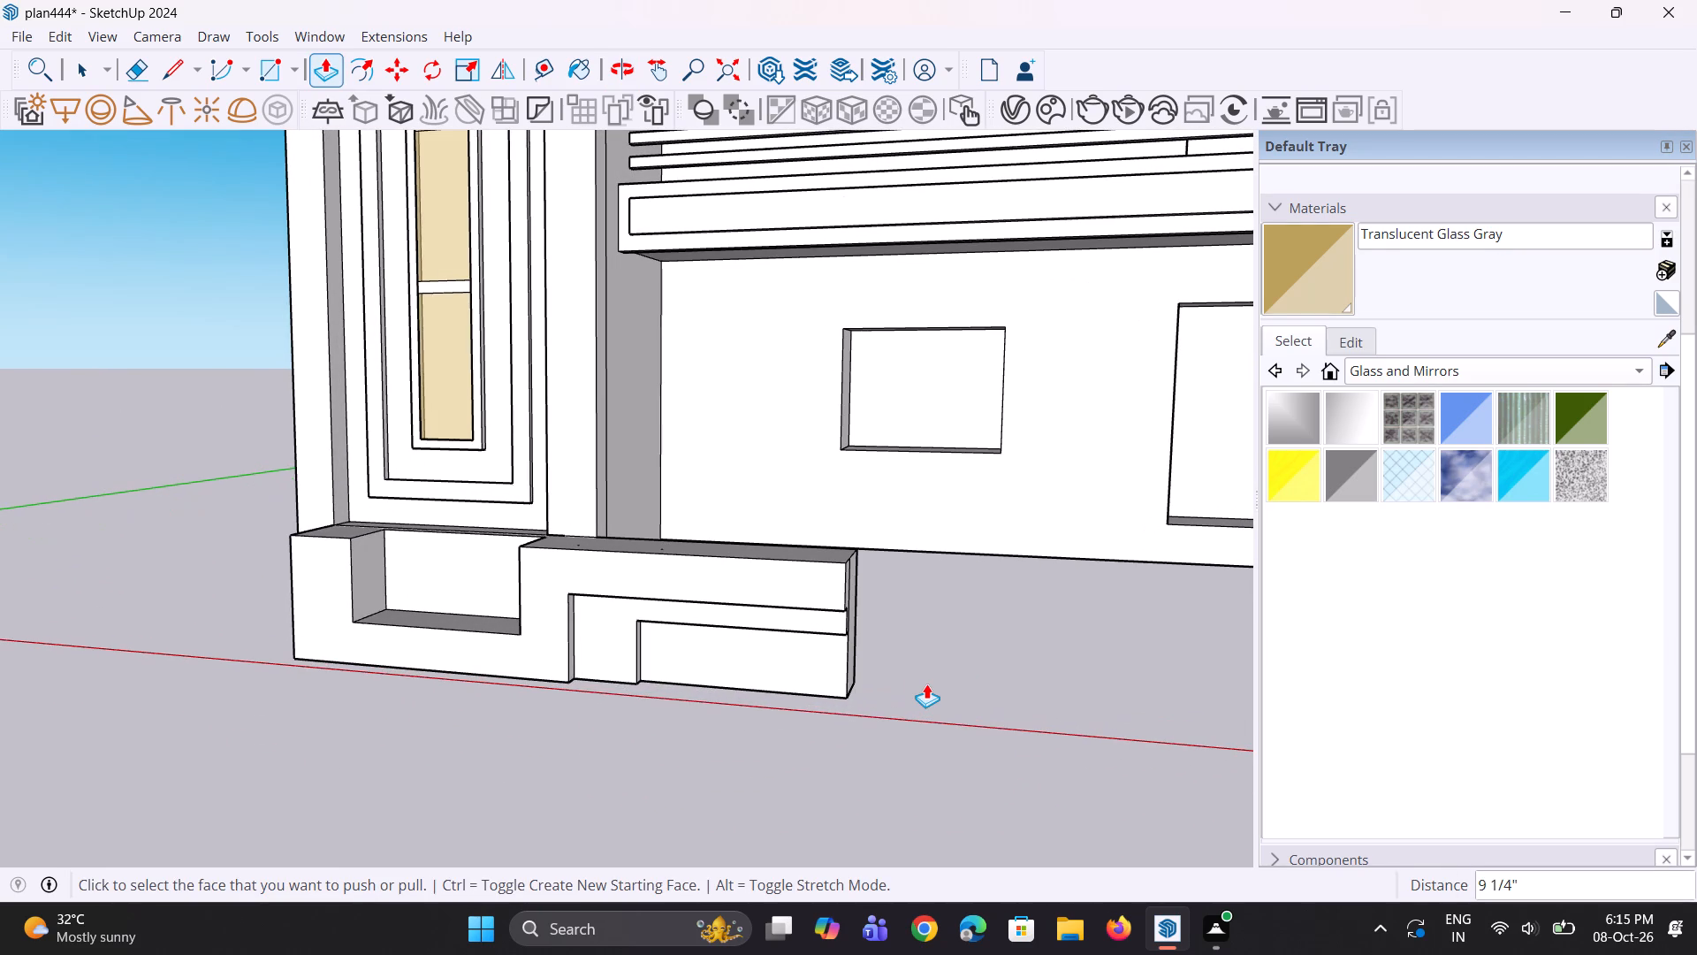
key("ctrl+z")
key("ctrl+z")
Pull the base block's free end face outward about 1' 8 7/8" past the stepped recesses.
middle_click_drag(919, 677, 702, 654)
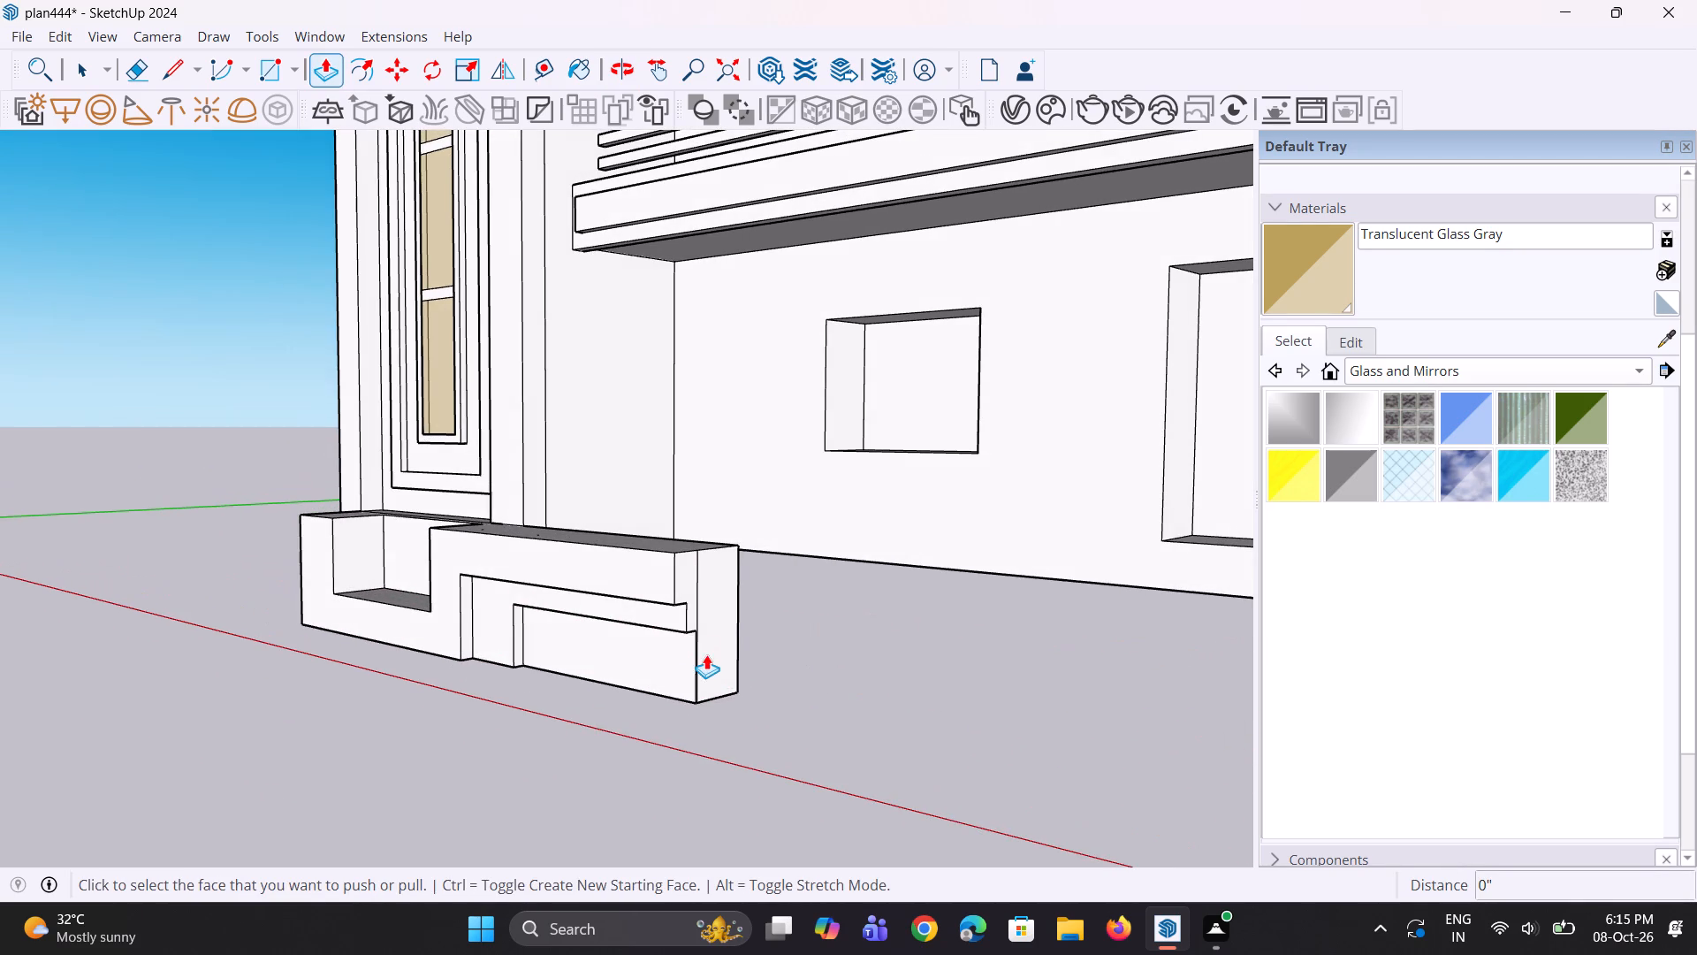
left_click(718, 659)
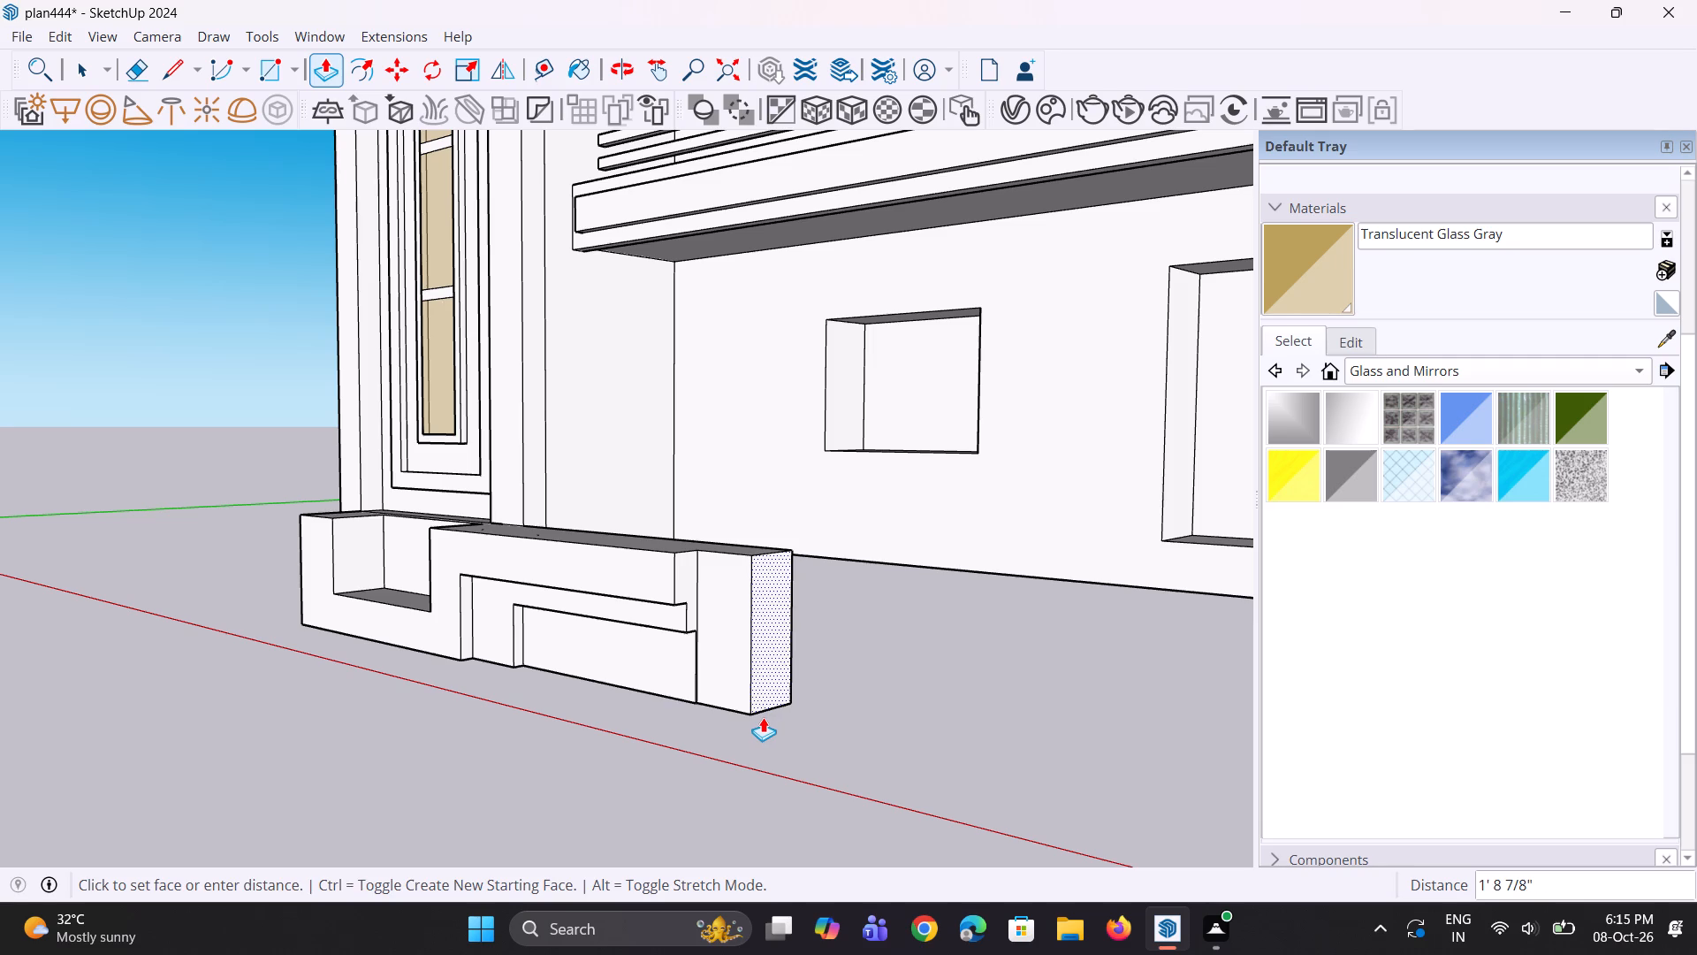
left_click(763, 717)
Examine the extended base block against the whole front of the house from several angles.
middle_click_drag(738, 744, 1036, 830)
scroll(988, 754, "down", 4)
middle_click_drag(986, 748, 906, 680)
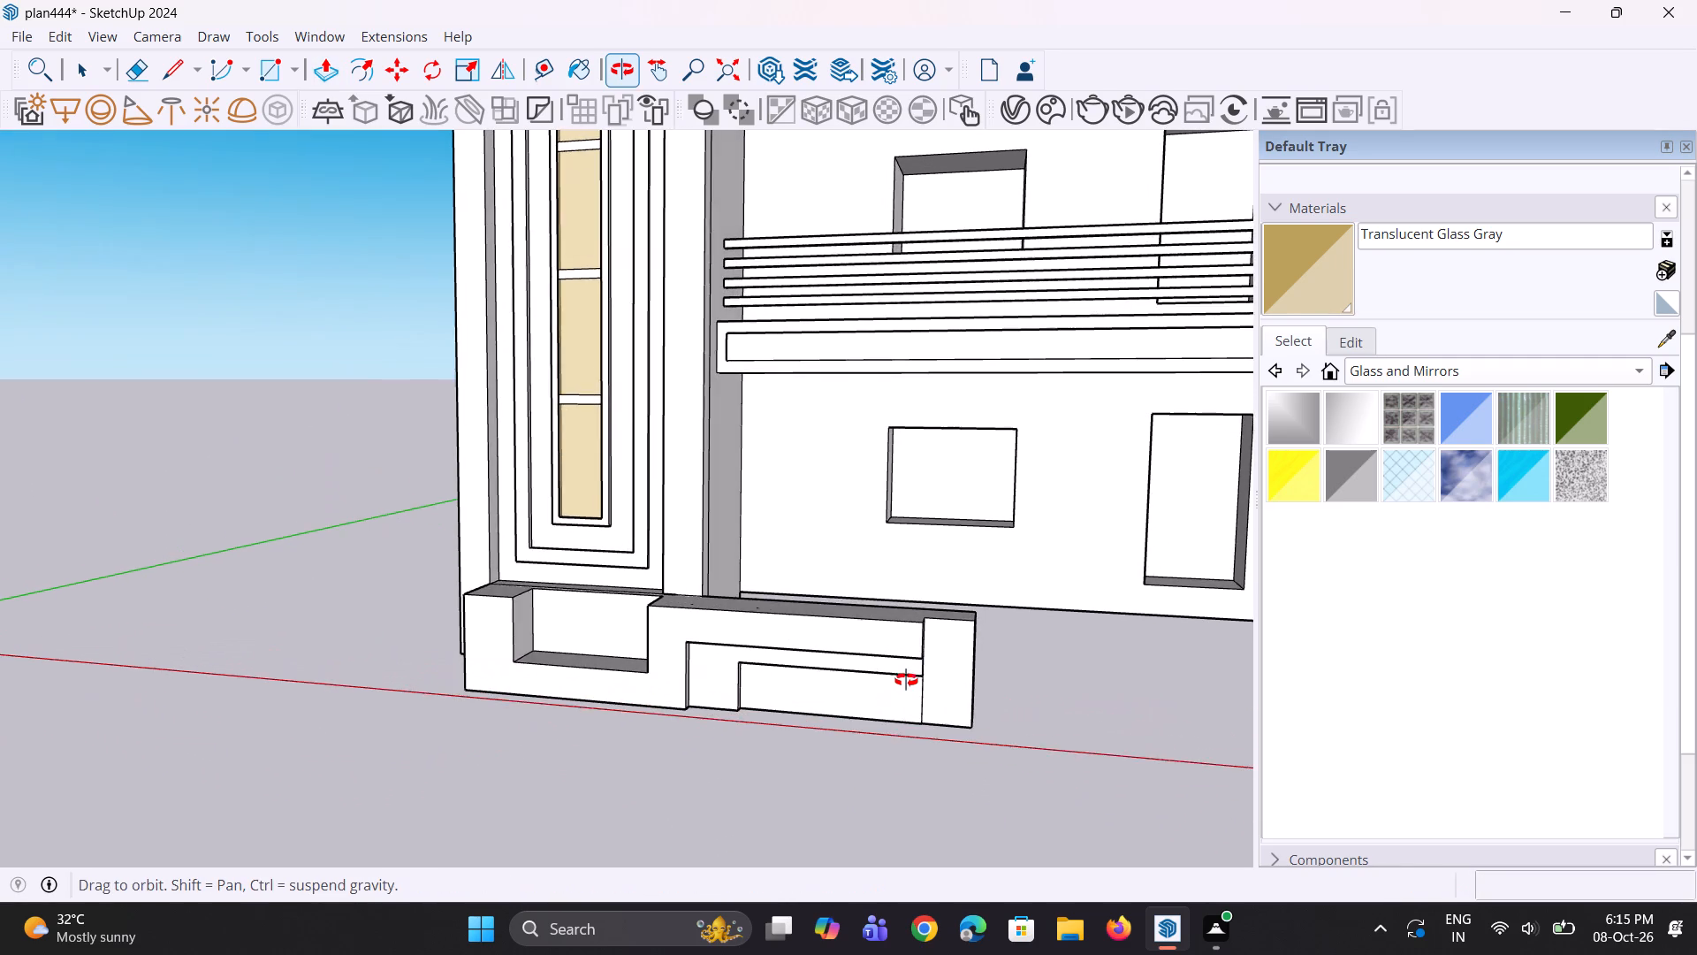
middle_click_drag(906, 680, 899, 700)
scroll(901, 701, "down", 5)
middle_click_drag(911, 693, 905, 629)
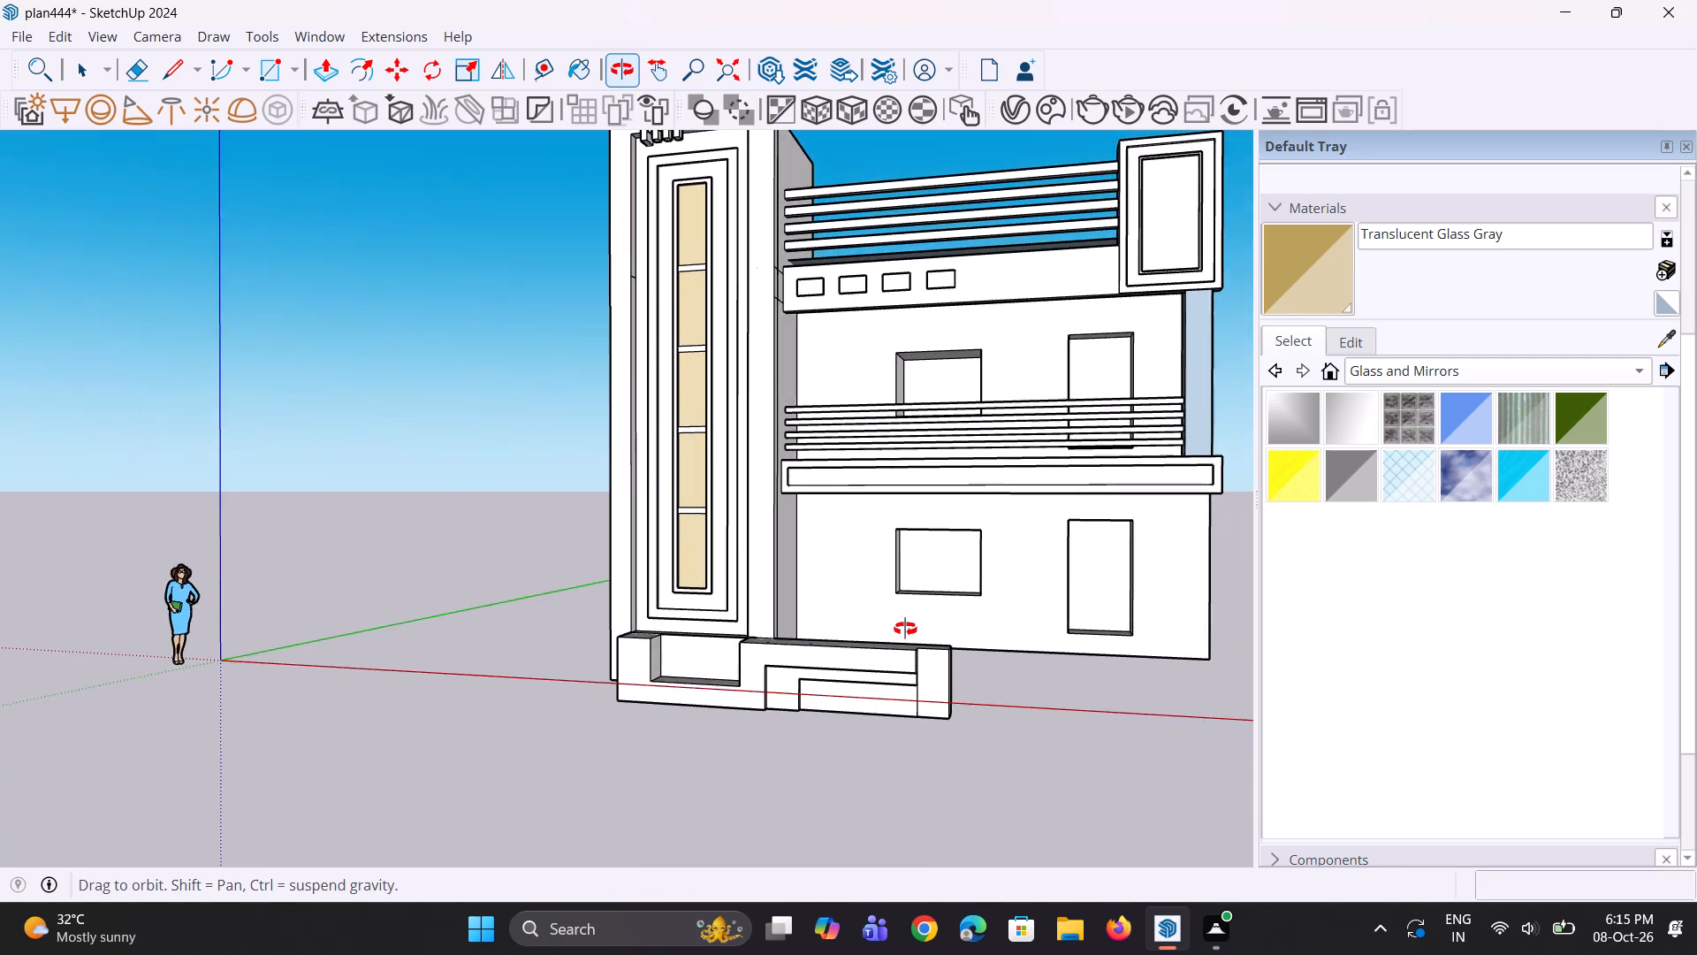
middle_click_drag(905, 629, 800, 760)
scroll(879, 737, "up", 2)
scroll(881, 729, "down", 5)
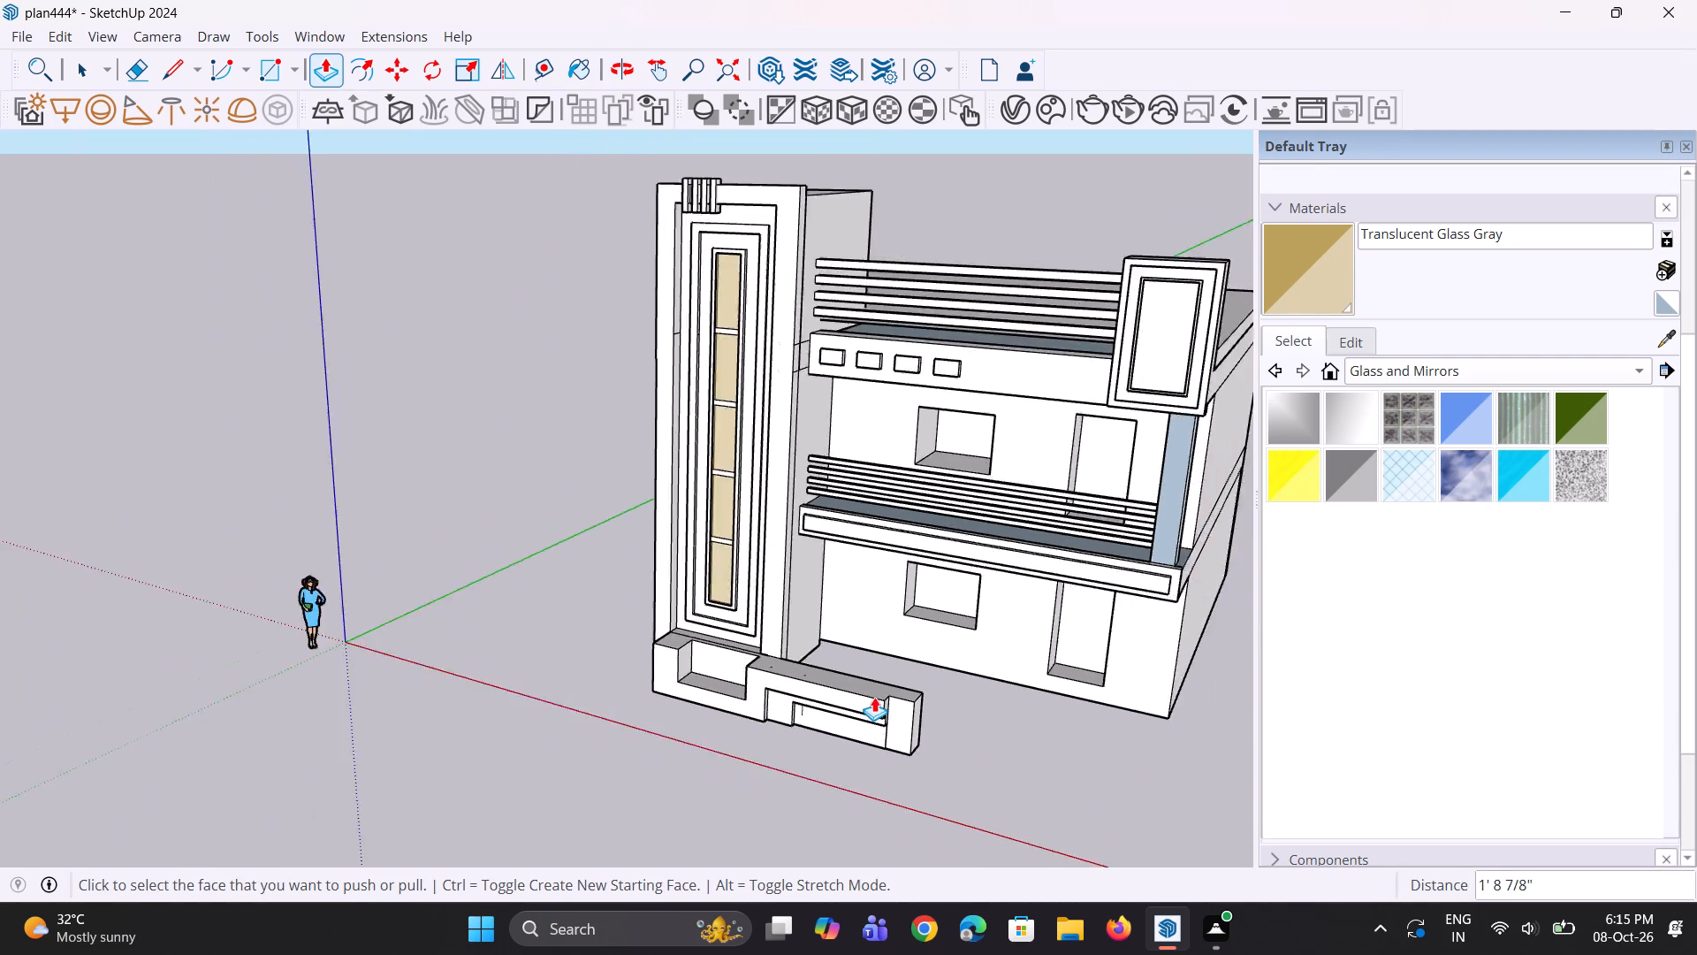
scroll(874, 697, "down", 4)
middle_click_drag(874, 697, 881, 677)
middle_click_drag(894, 693, 900, 677)
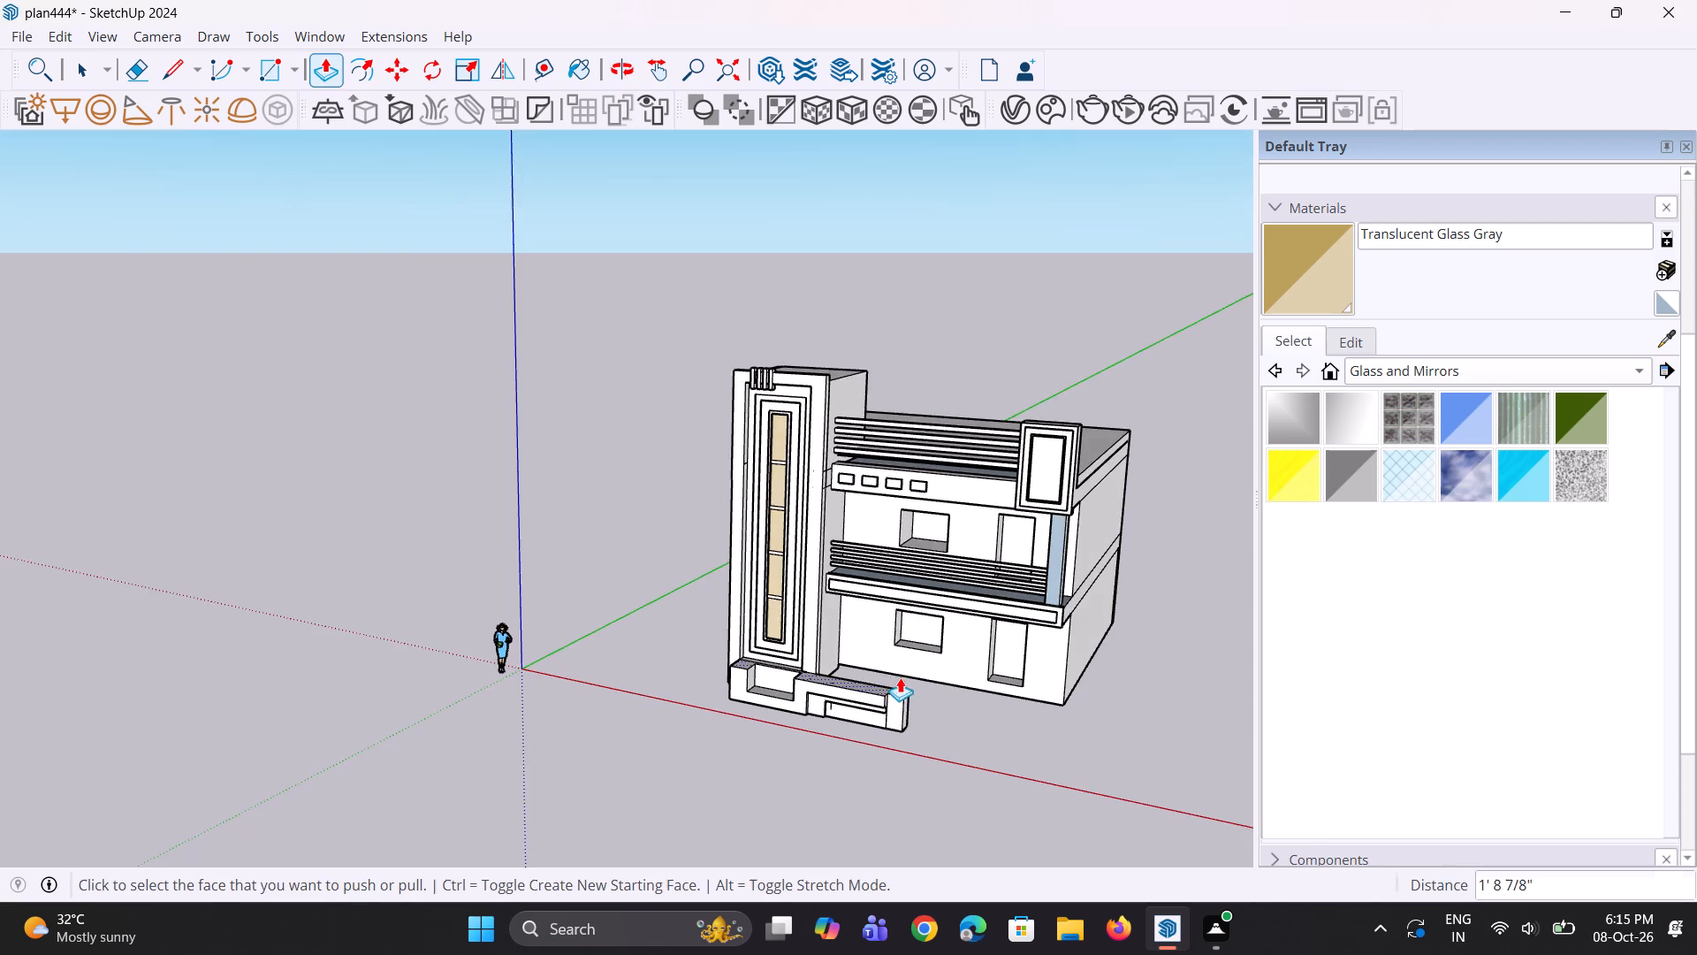
Draw a line about 1' 7 11/16" long across the base block's top where the end extension begins.
scroll(897, 708, "up", 6)
middle_click_drag(894, 684, 879, 729)
key("l")
scroll(889, 719, "up", 3)
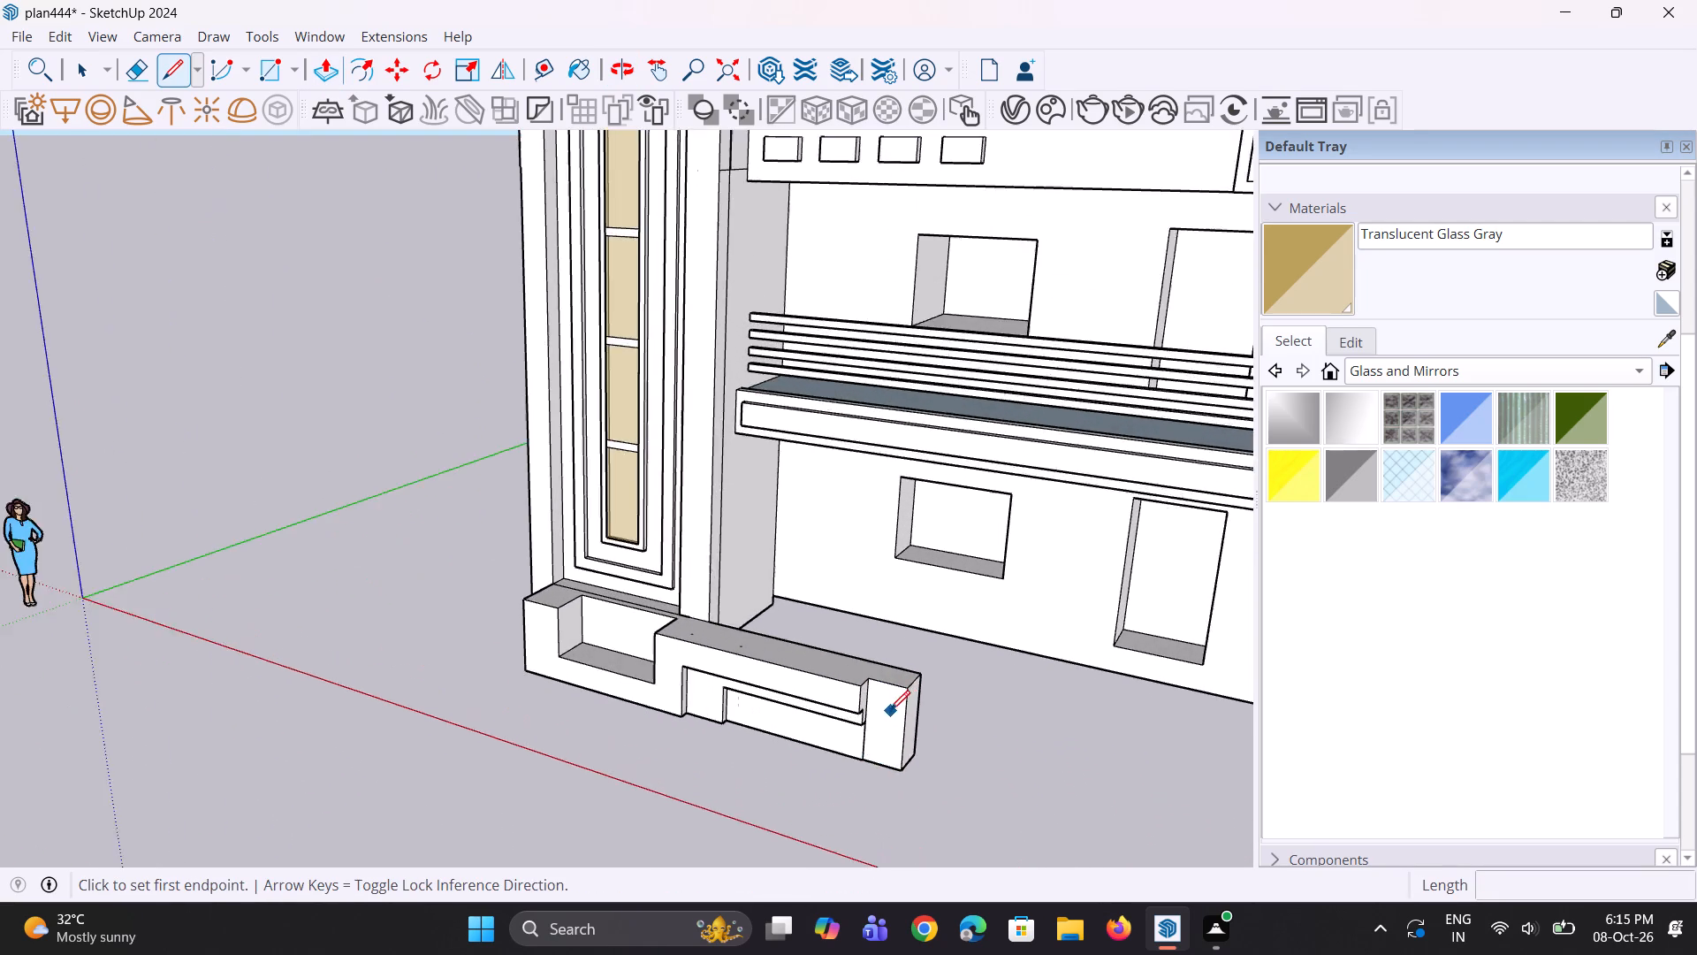
scroll(890, 710, "up", 3)
left_click(859, 673)
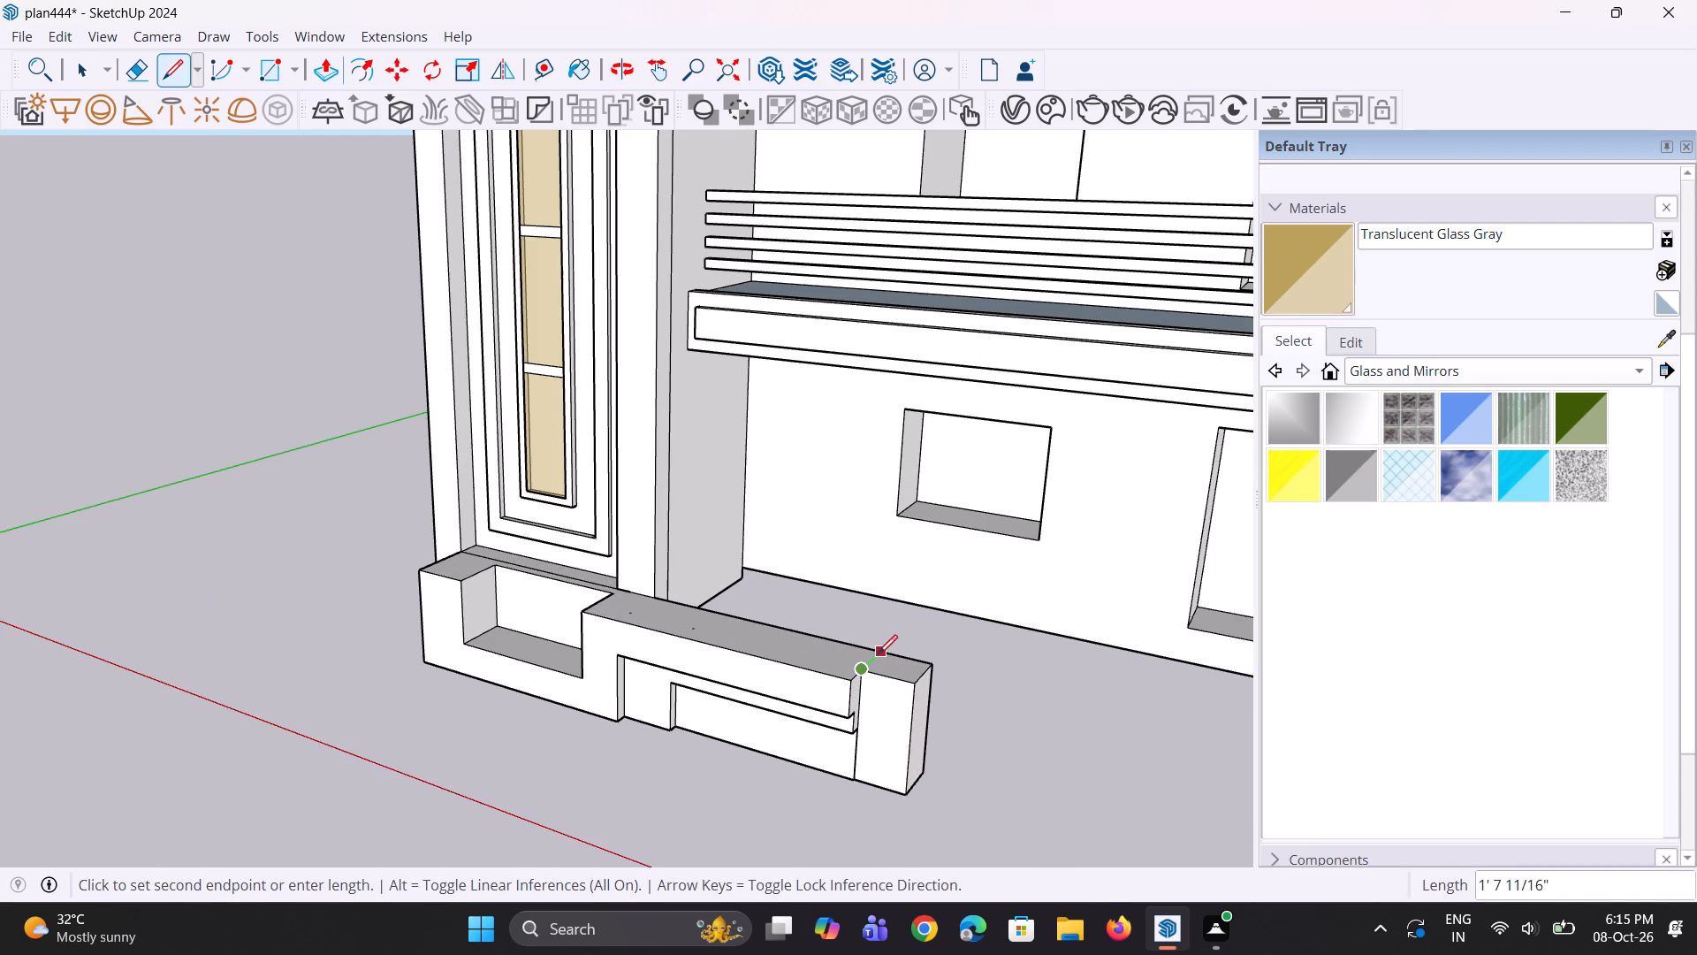
left_click(879, 653)
key("space")
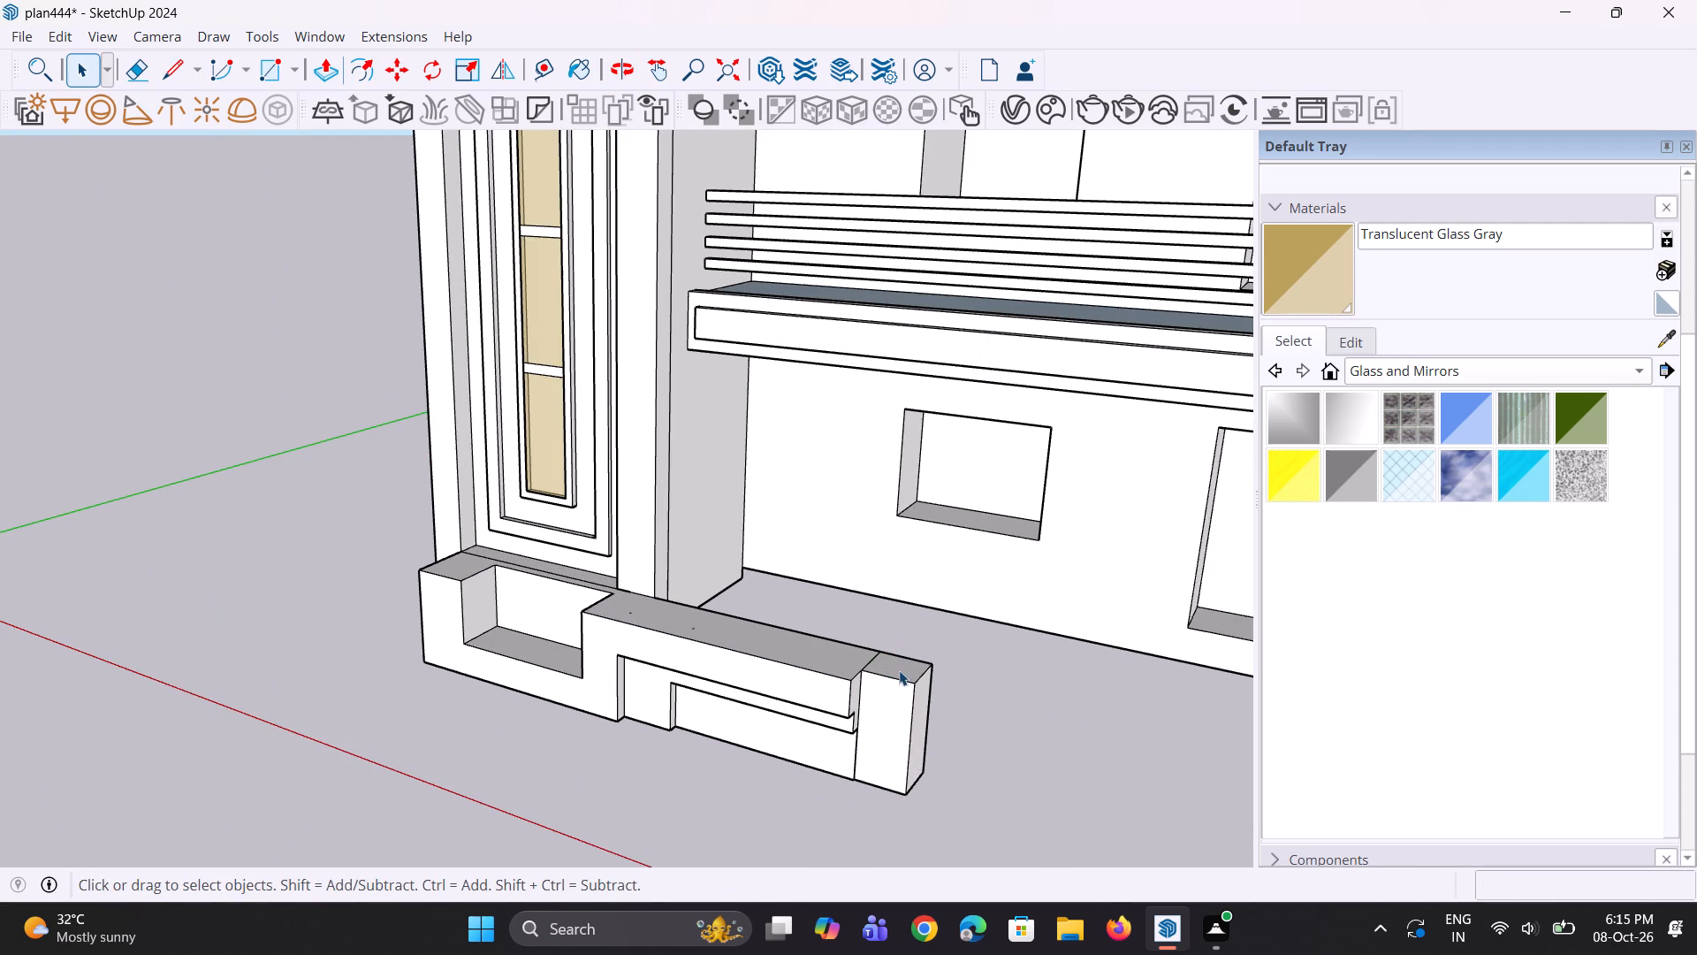
Pull the extension's separated top face up about 2' 9 3/16" to form an end pillar.
key("p")
left_click(903, 670)
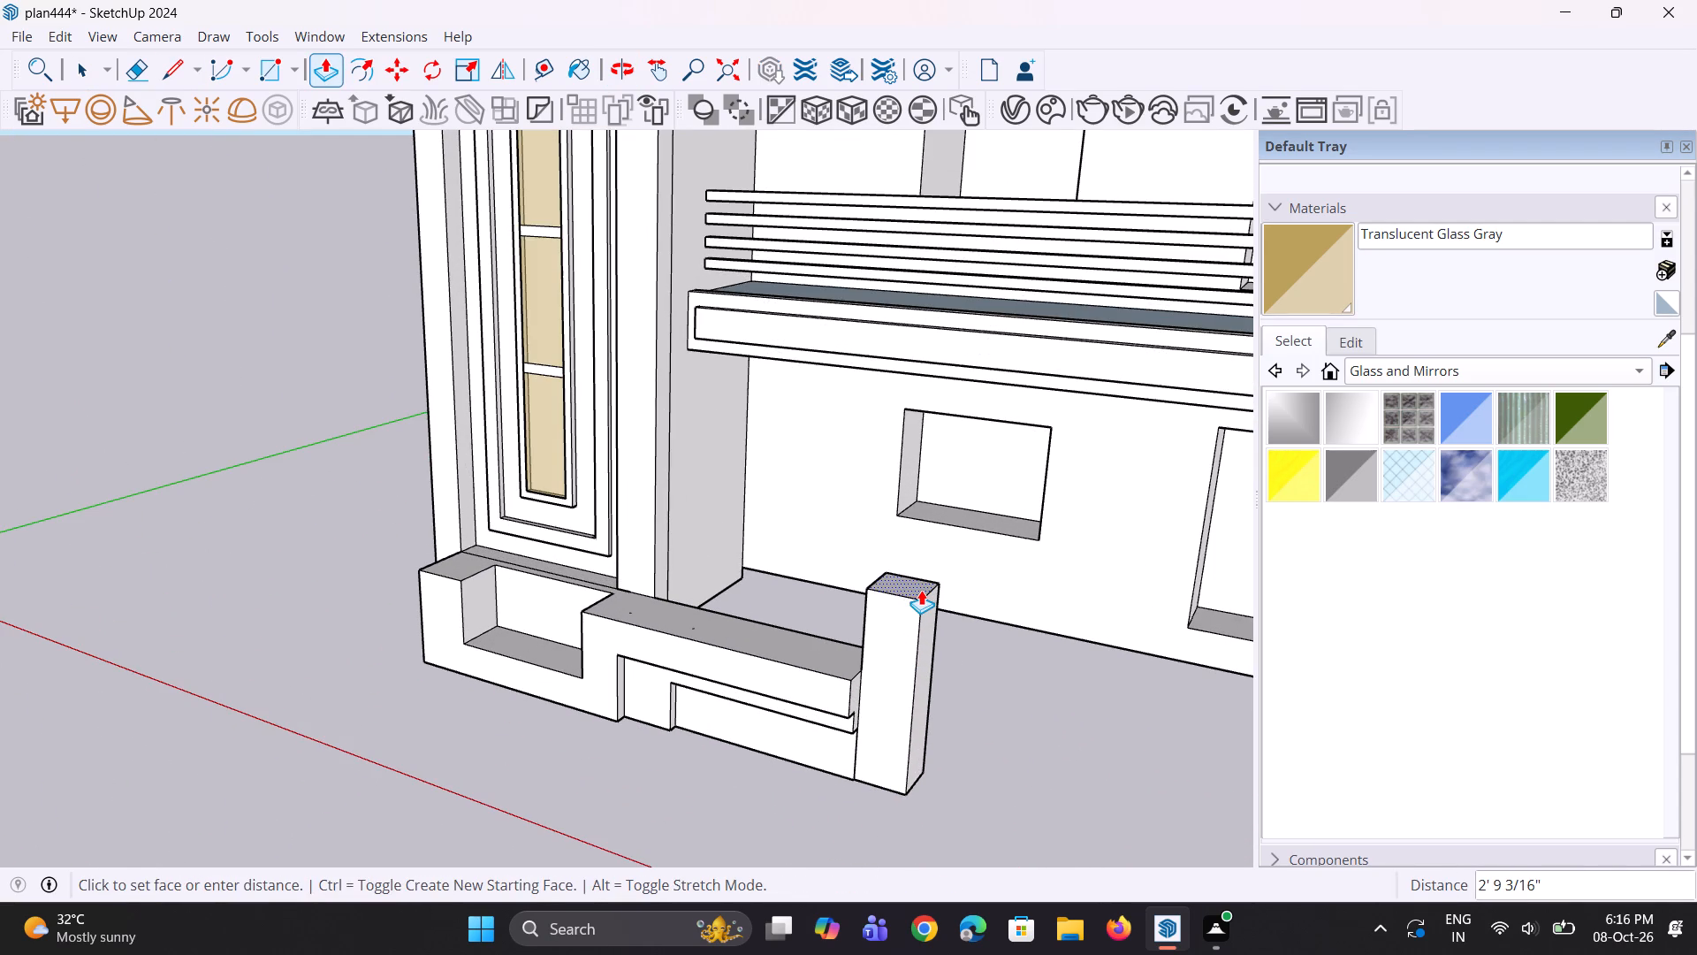
scroll(921, 590, "down", 1)
left_click(921, 590)
Examine the end pillar's proportions against the tower and the house from the front and side.
middle_click_drag(899, 733, 987, 619)
scroll(857, 628, "down", 10)
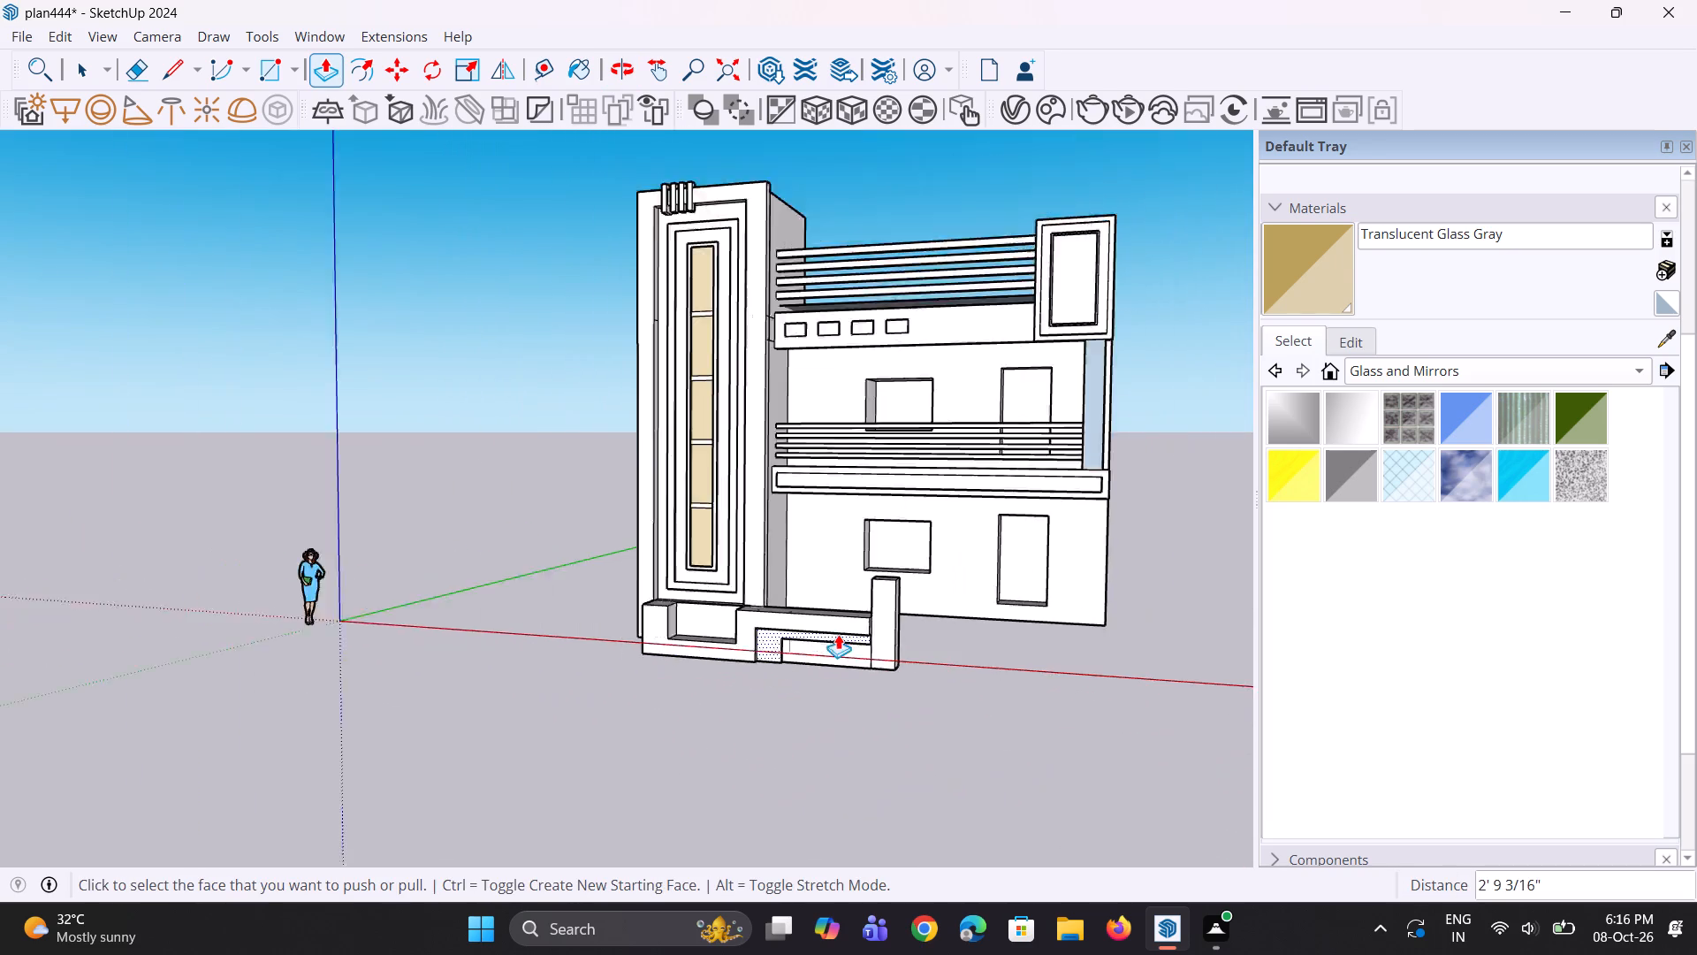
middle_click(878, 696)
scroll(1001, 689, "up", 1)
middle_click_drag(999, 694, 834, 739)
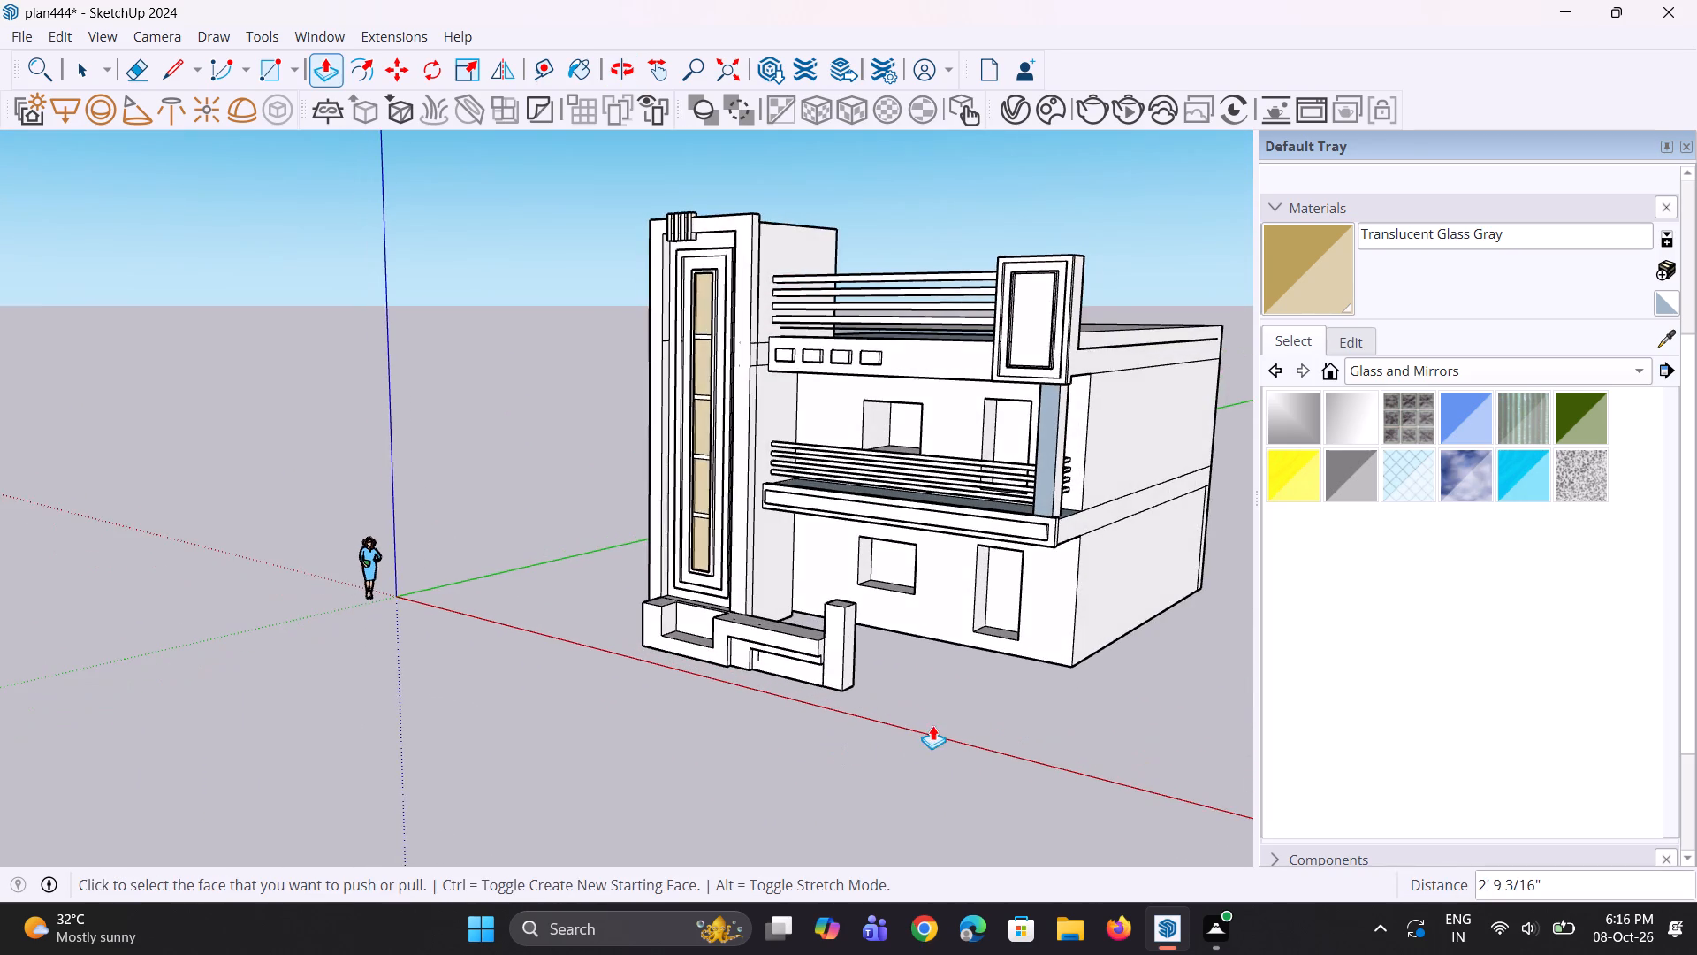
scroll(932, 725, "down", 4)
middle_click_drag(997, 720, 912, 692)
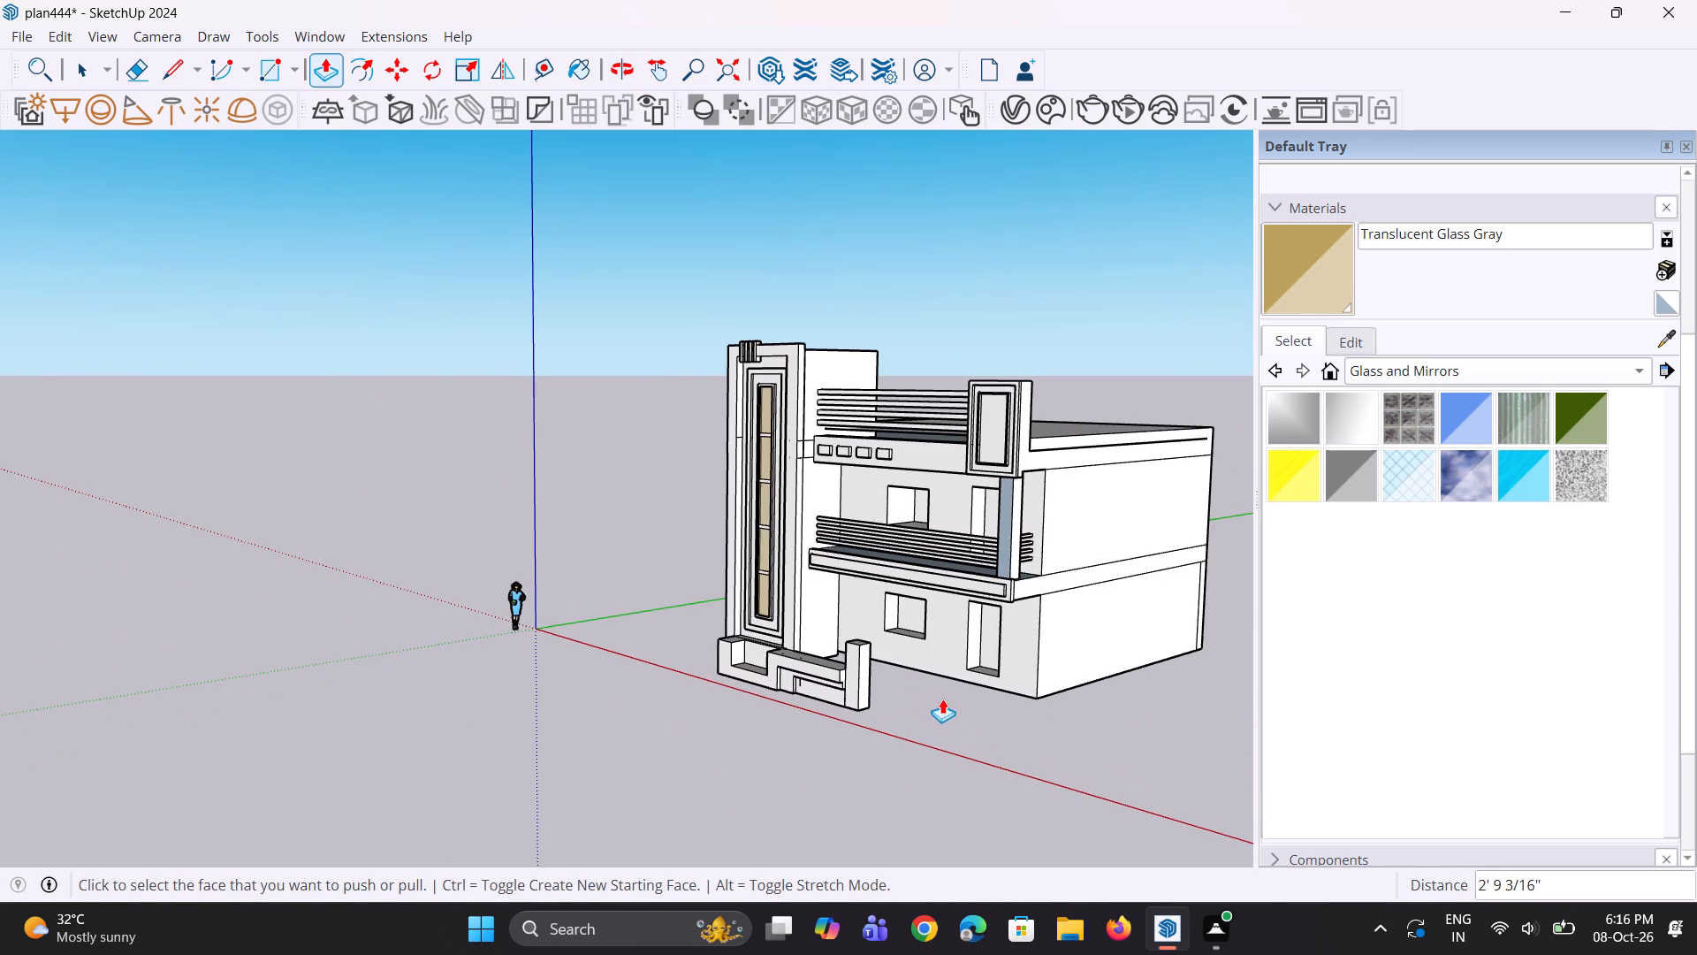
key("space")
key("space")
scroll(943, 703, "down", 3)
middle_click_drag(909, 694, 831, 710)
Erase the stray long edge on the side parapet and the short vertical edge beside the framed roof box.
scroll(1166, 571, "up", 4)
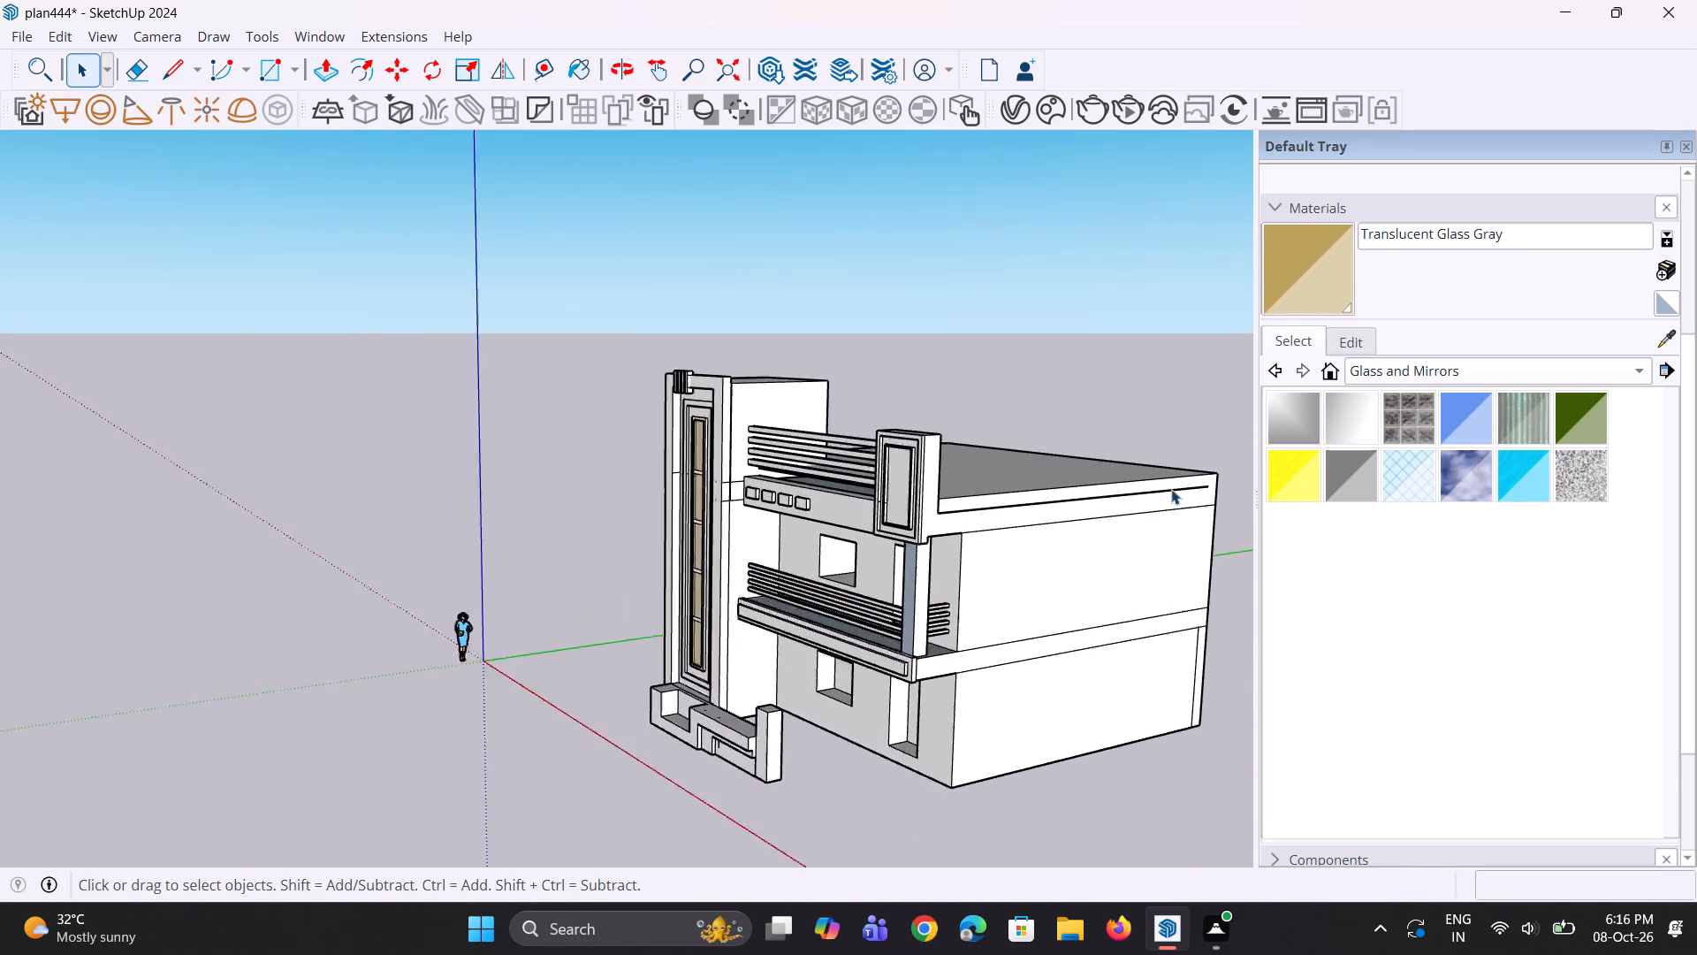
scroll(1171, 489, "up", 3)
key("e")
left_click(1195, 489)
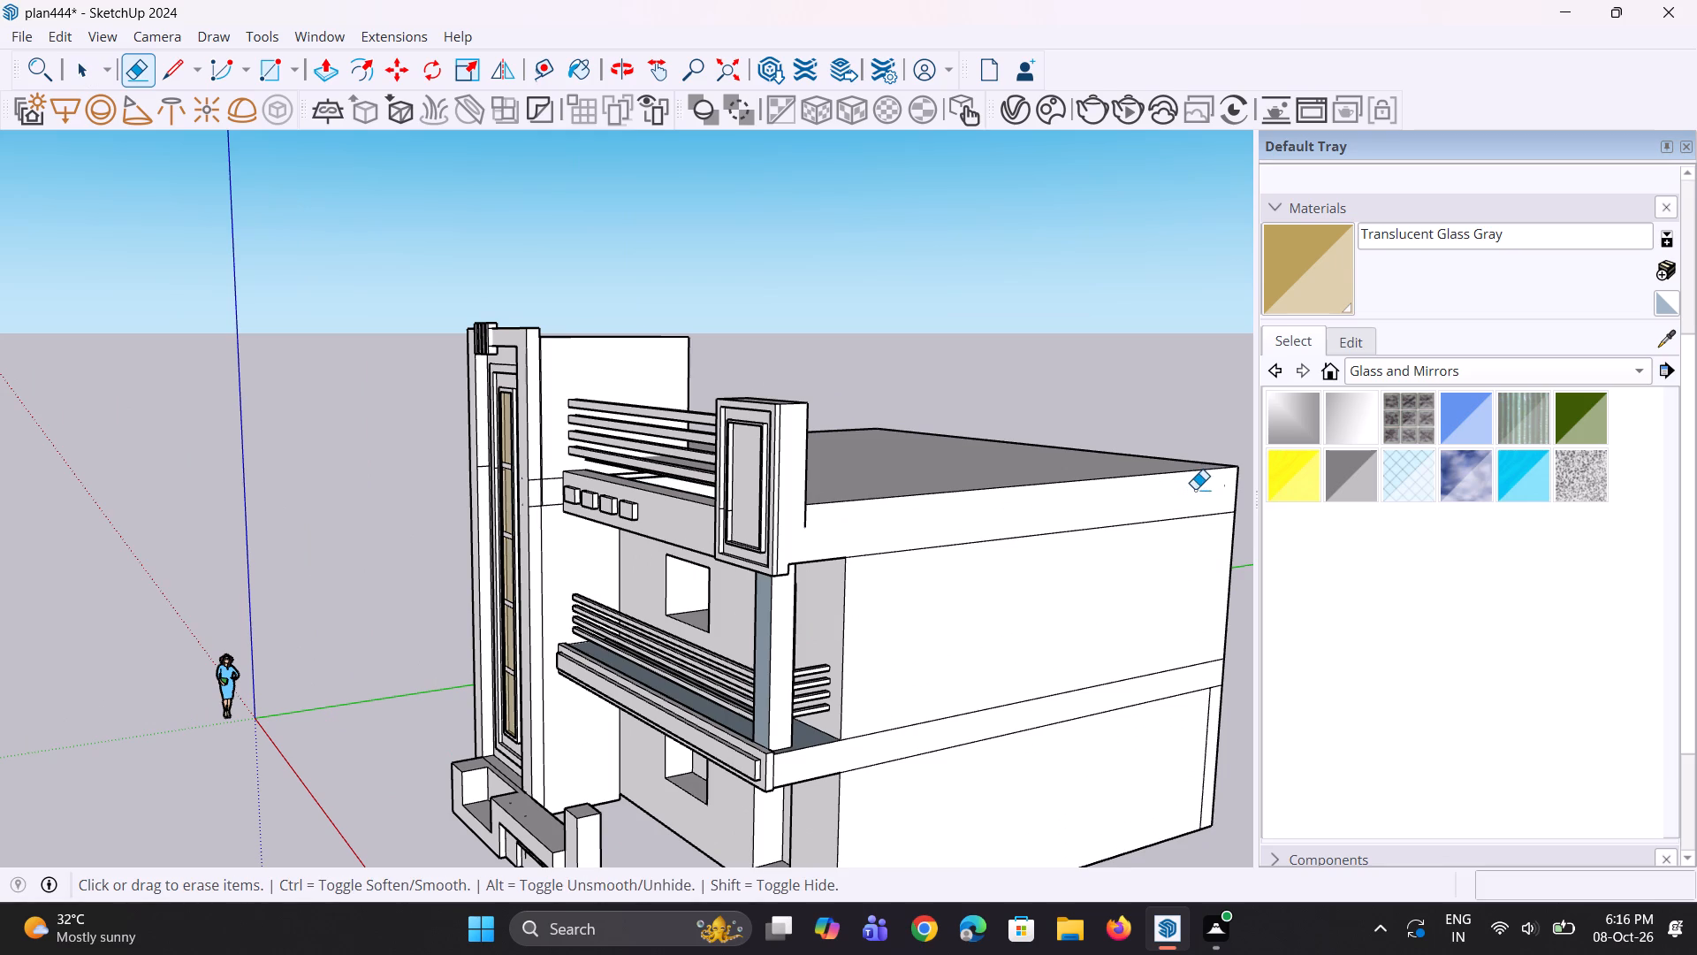
scroll(926, 549, "down", 4)
middle_click(868, 537)
scroll(857, 532, "up", 7)
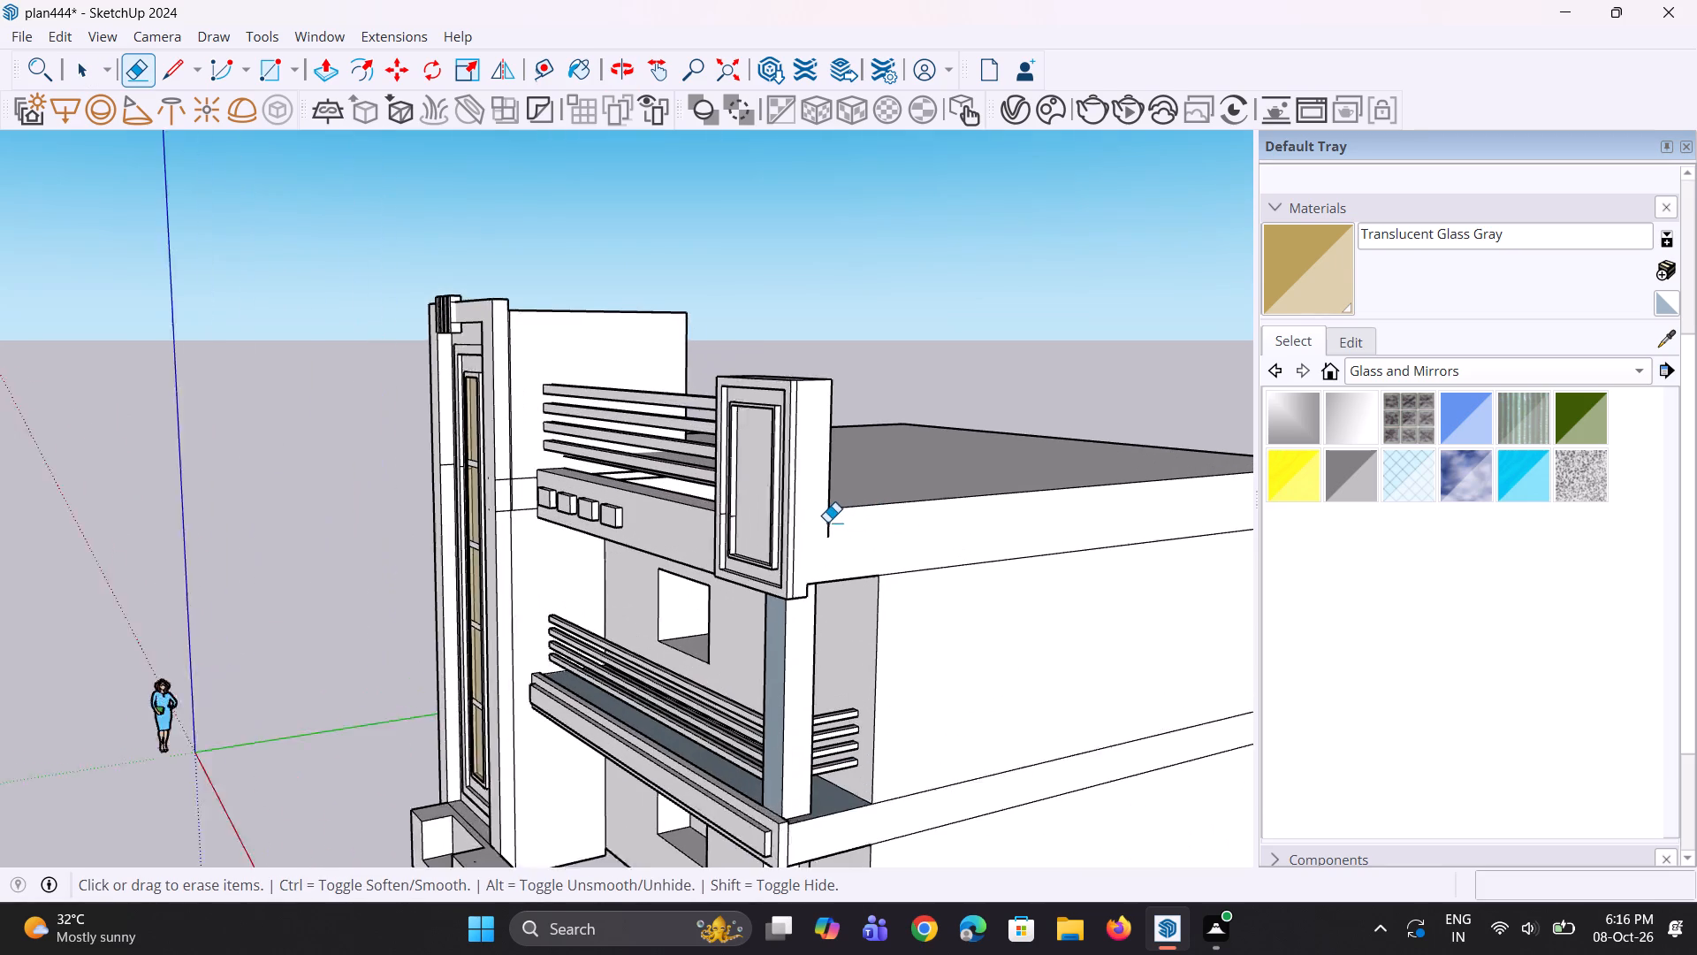
left_click(827, 529)
scroll(765, 552, "down", 9)
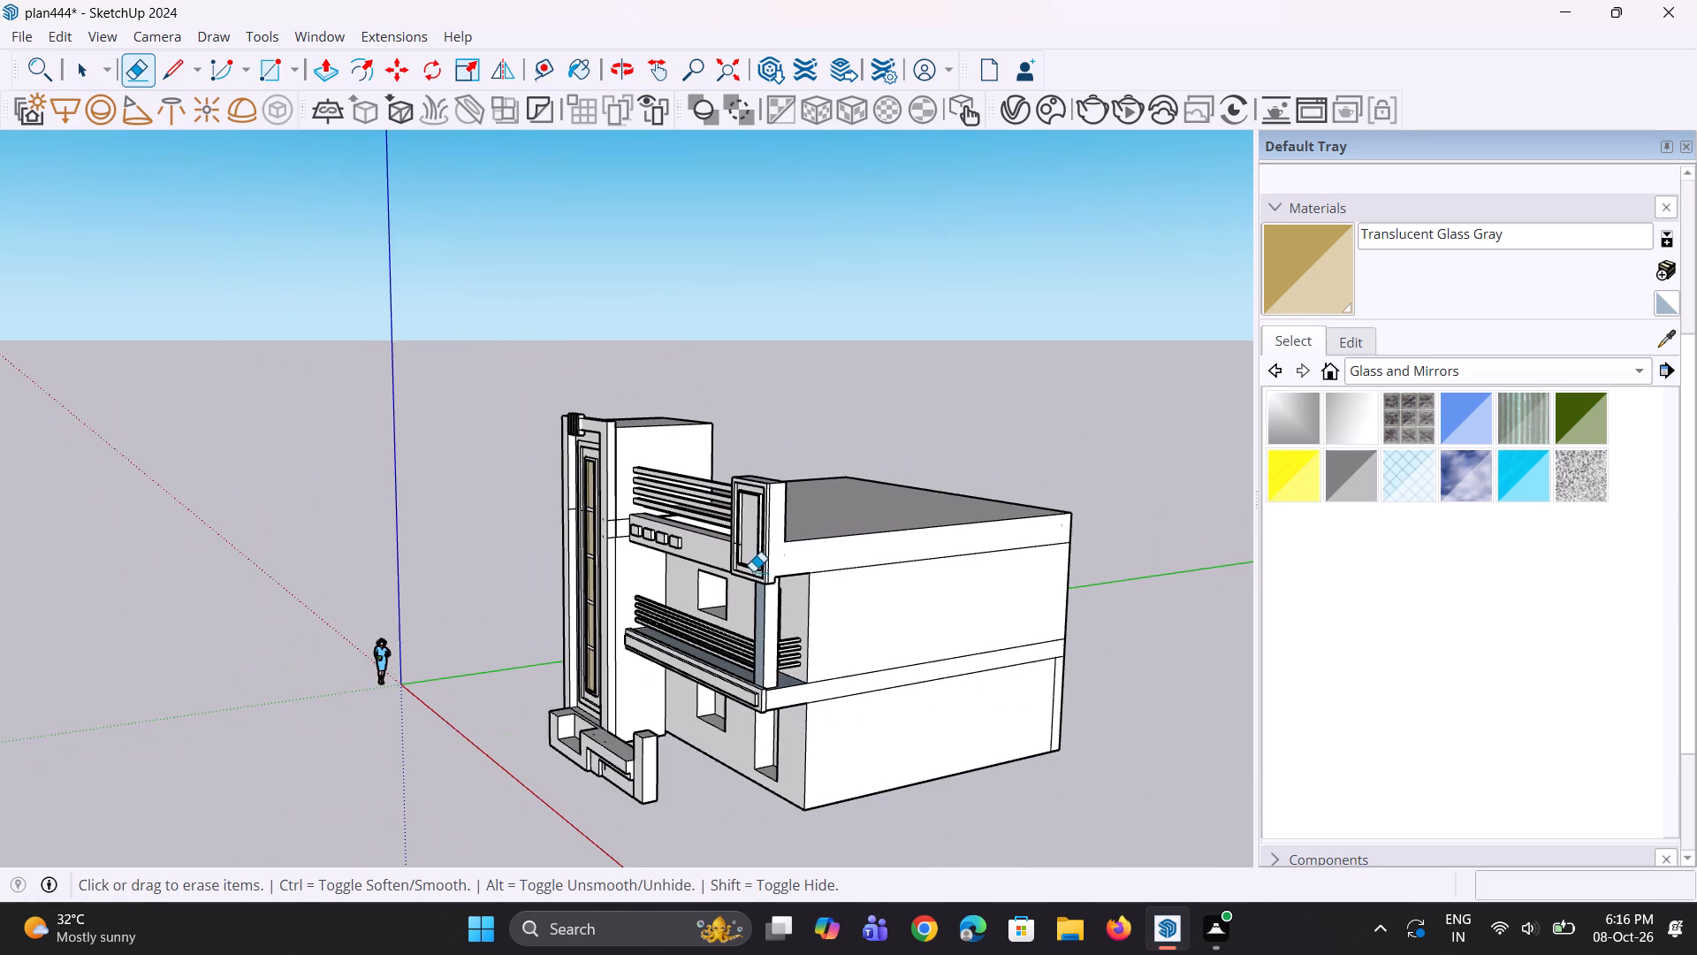
Examine the facade, side wall, base block and pillar of the house from different angles and distances.
middle_click_drag(764, 577, 794, 577)
key("space")
key("space")
left_click(1146, 451)
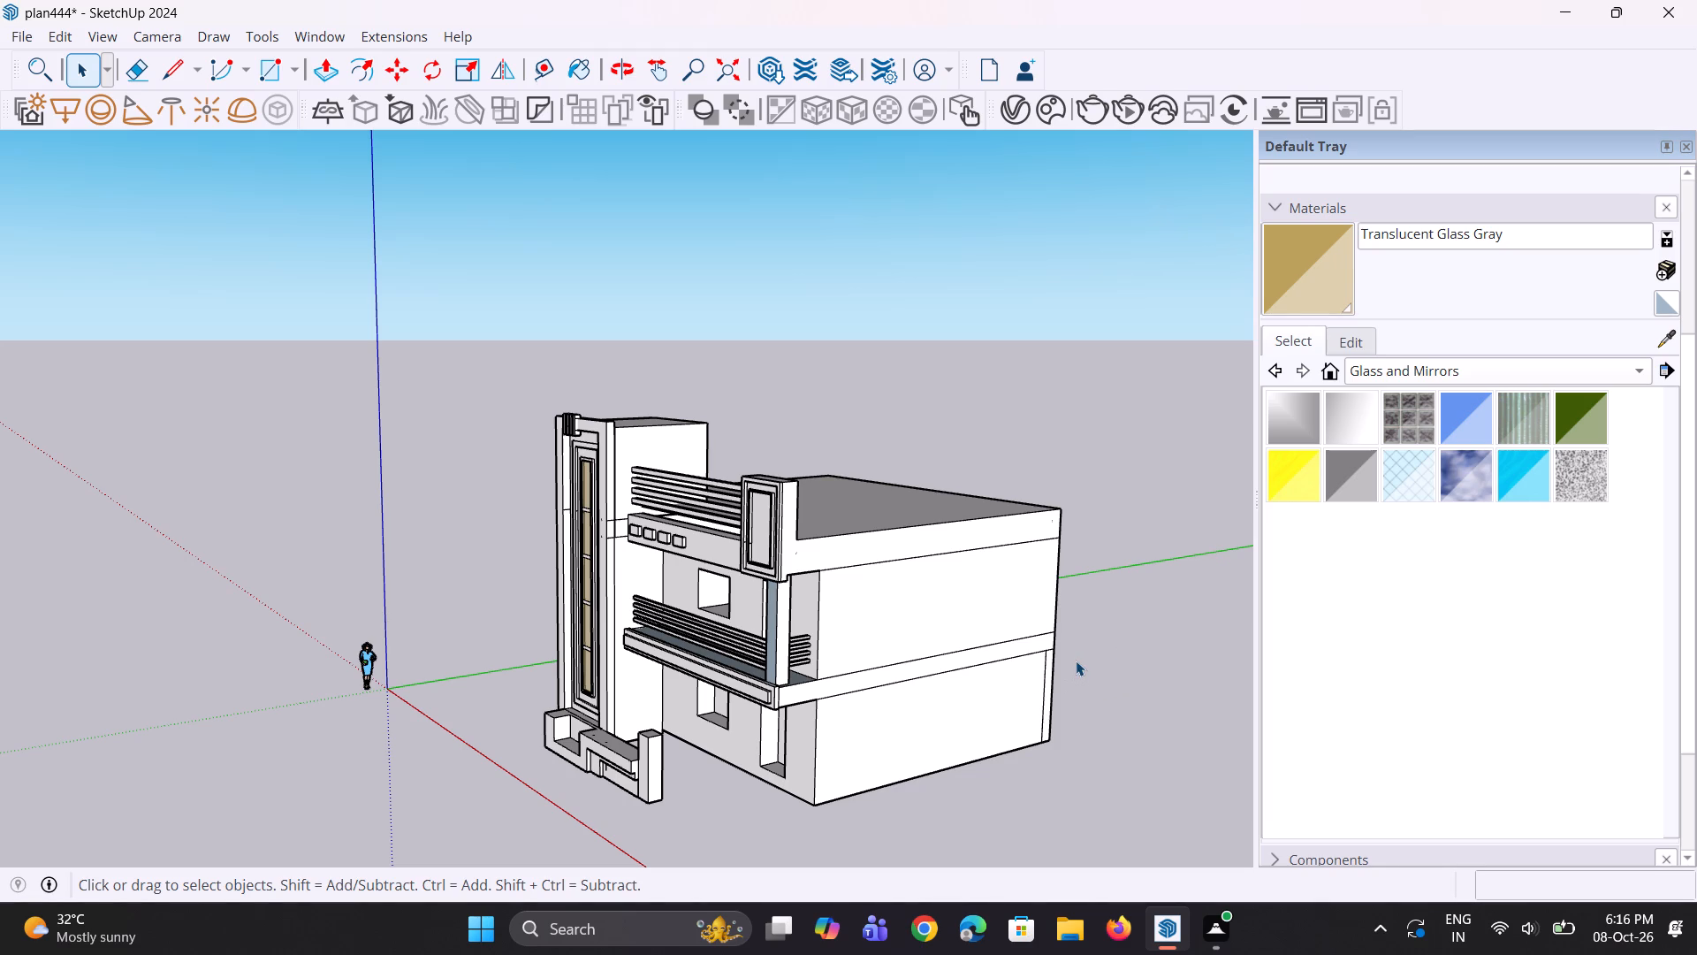
scroll(1016, 571, "down", 4)
middle_click_drag(997, 617, 1131, 618)
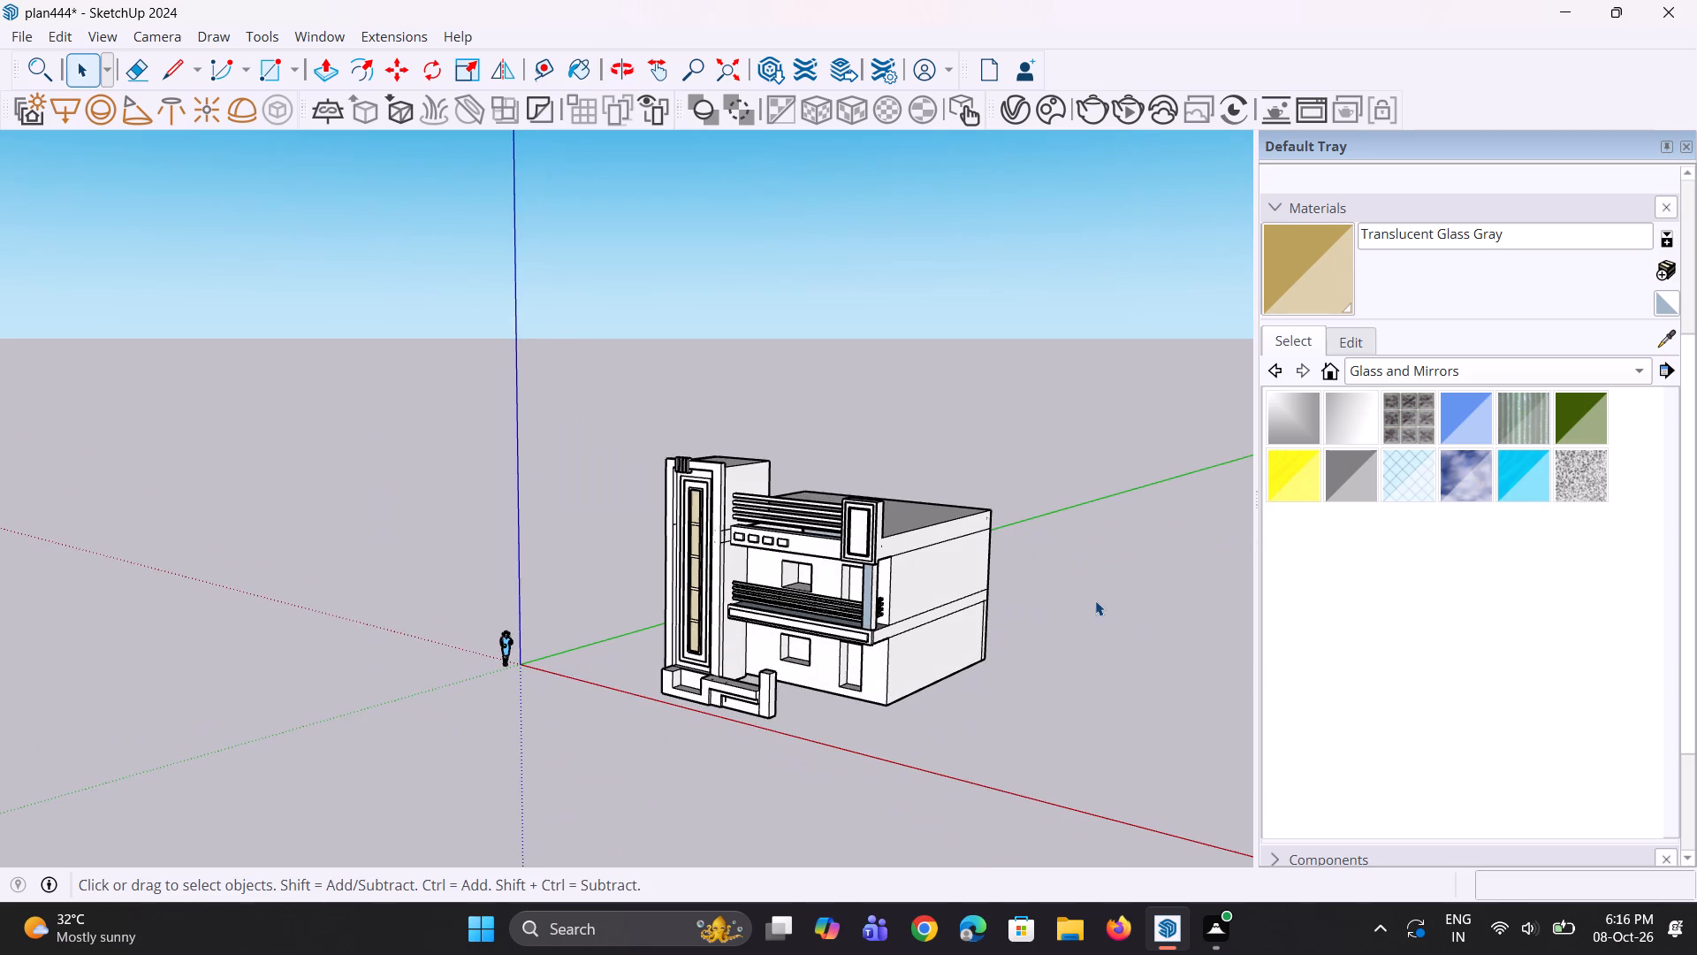
scroll(1083, 594, "up", 2)
scroll(1087, 603, "down", 3)
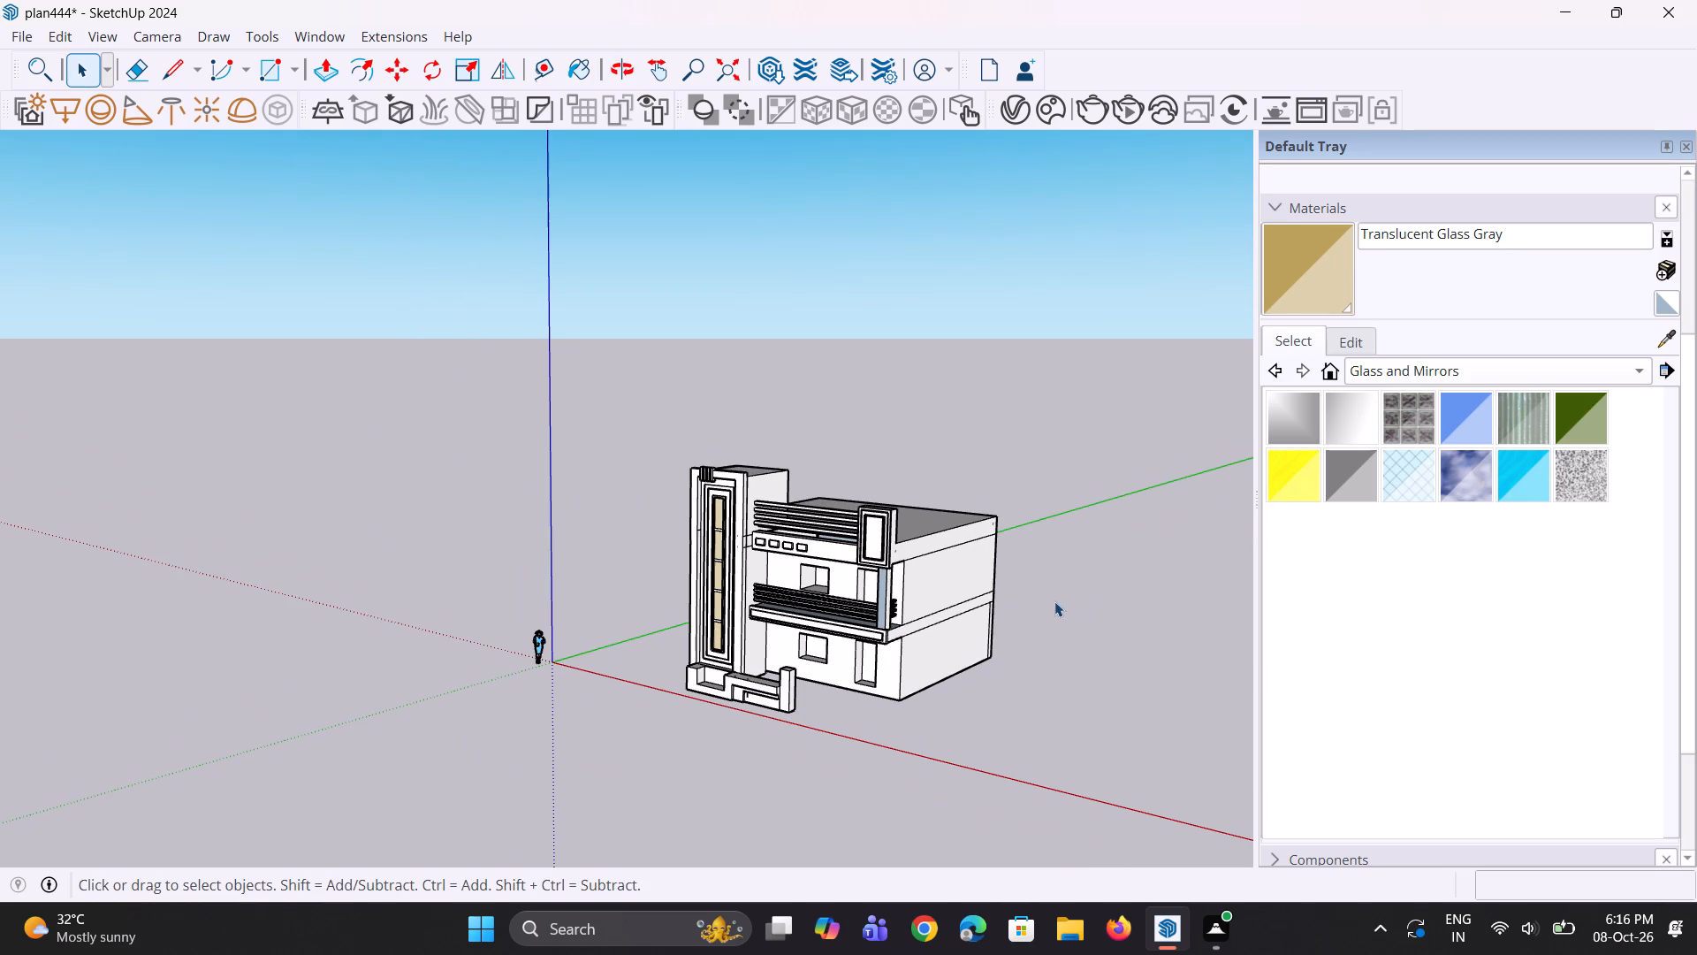
middle_click_drag(978, 554, 904, 584)
scroll(698, 637, "up", 3)
middle_click_drag(698, 635, 707, 567)
scroll(997, 639, "up", 6)
middle_click_drag(925, 683, 771, 706)
scroll(736, 714, "up", 2)
middle_click_drag(618, 816, 775, 796)
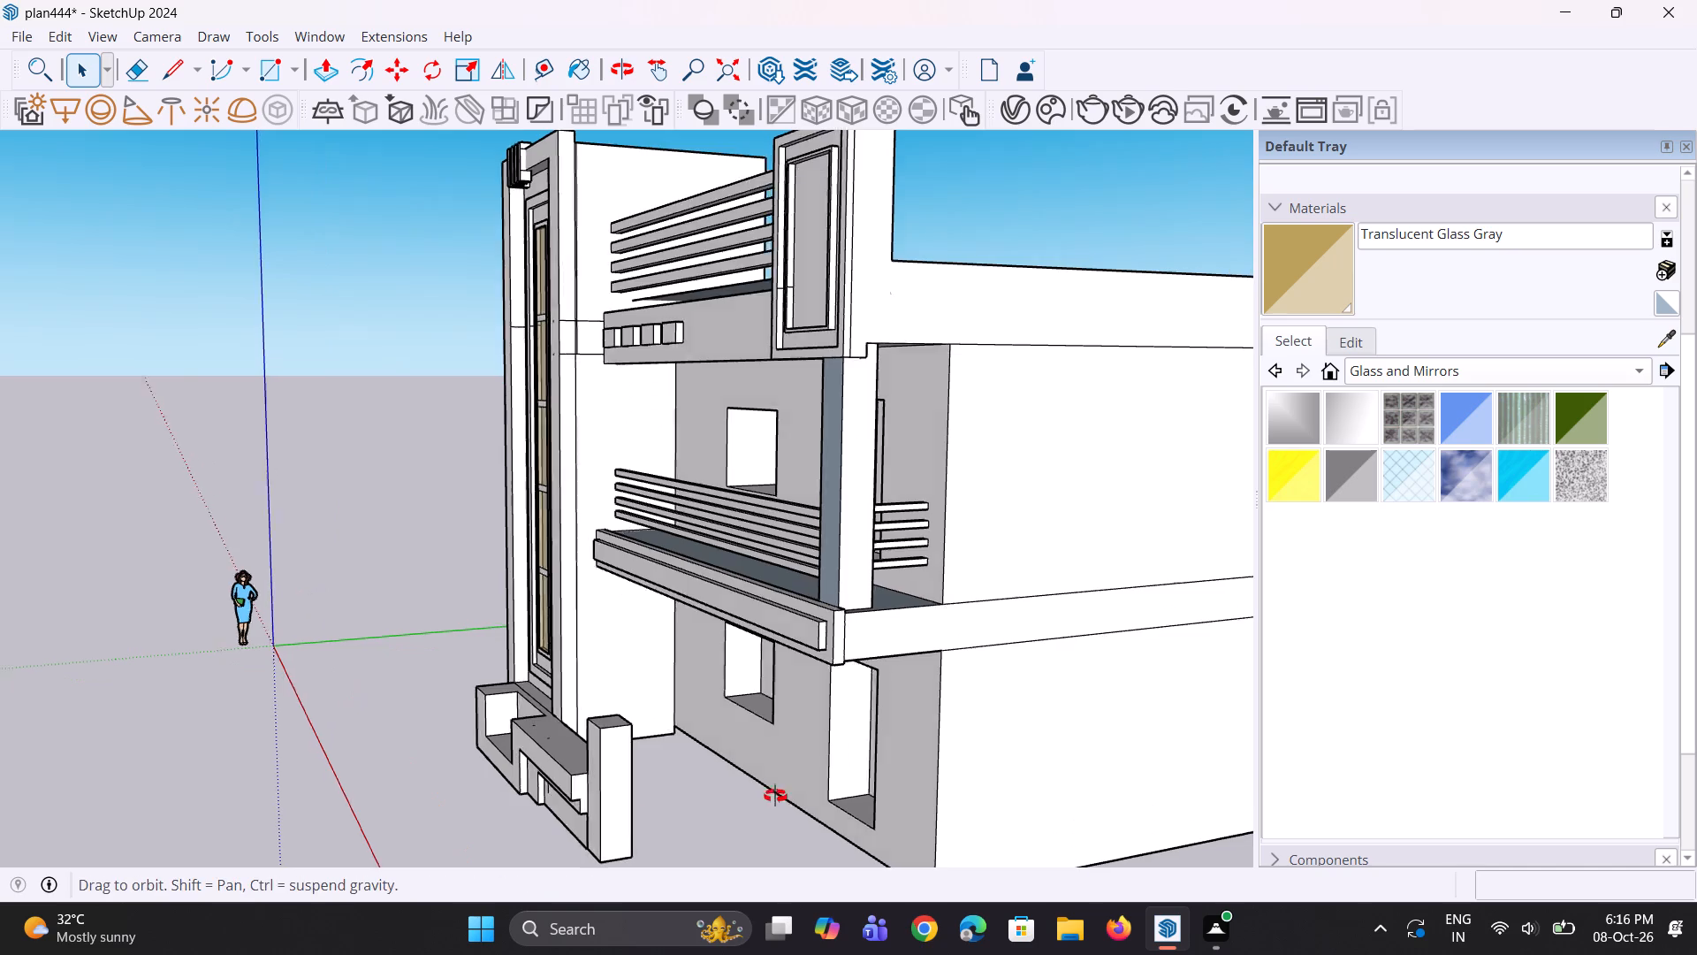
middle_click_drag(775, 796, 1077, 714)
middle_click_drag(833, 826, 767, 833)
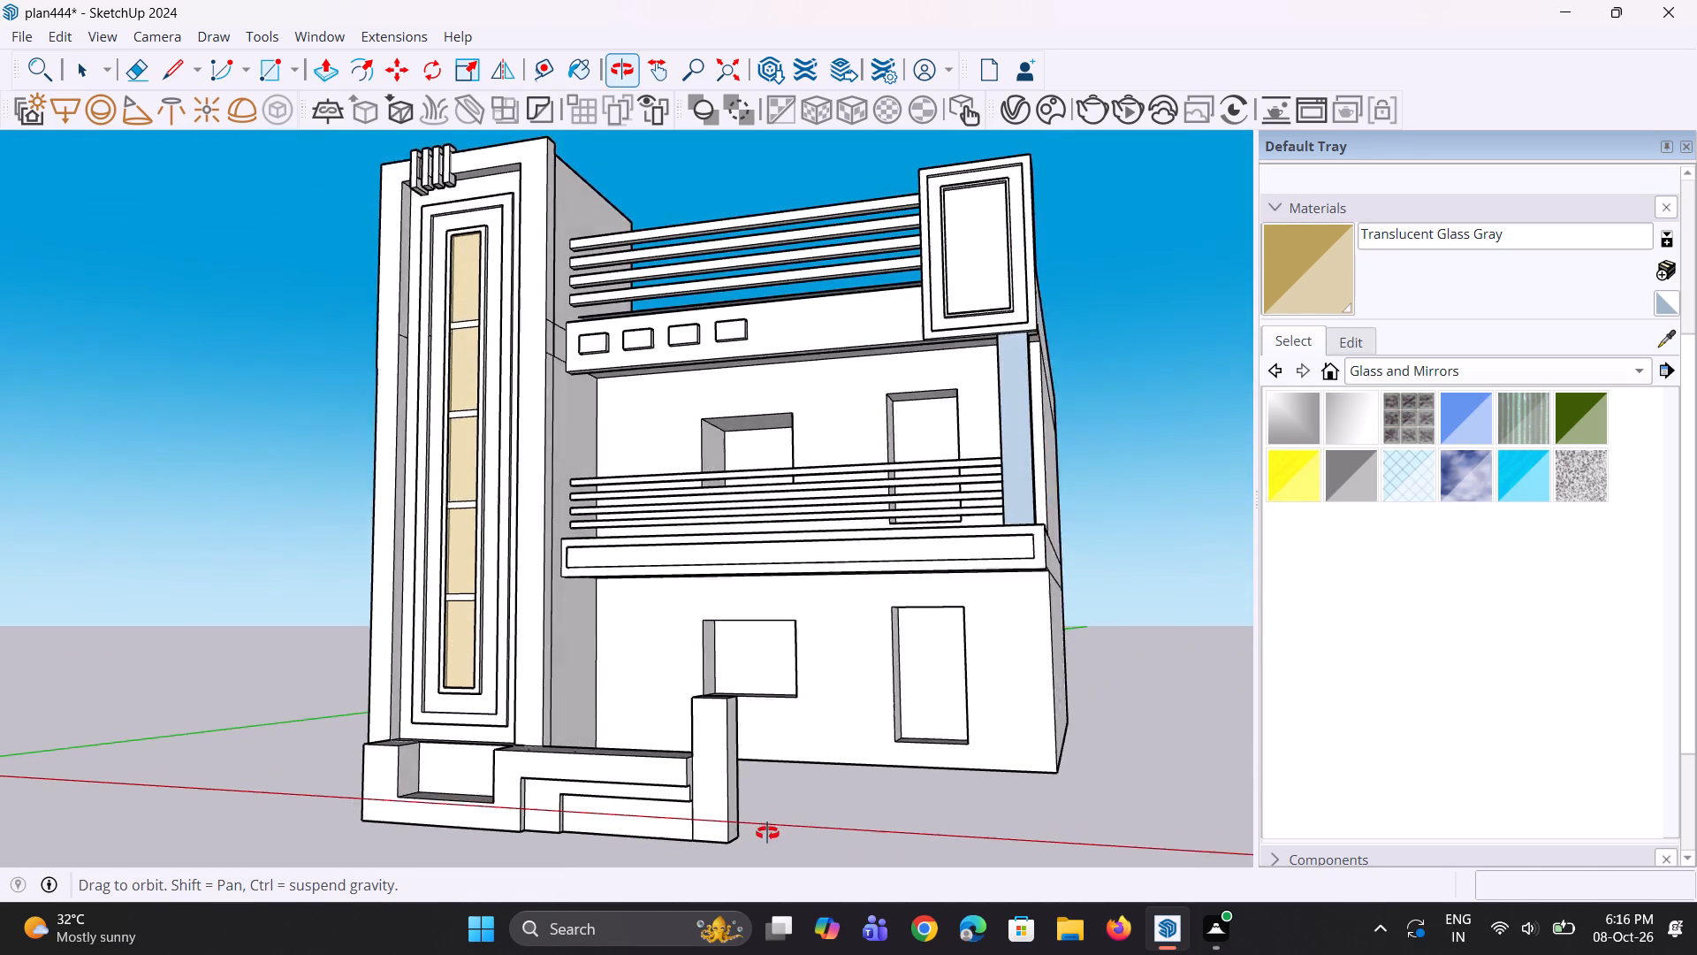
middle_click_drag(767, 833, 793, 826)
scroll(760, 801, "down", 5)
middle_click_drag(837, 817, 921, 893)
scroll(833, 823, "up", 2)
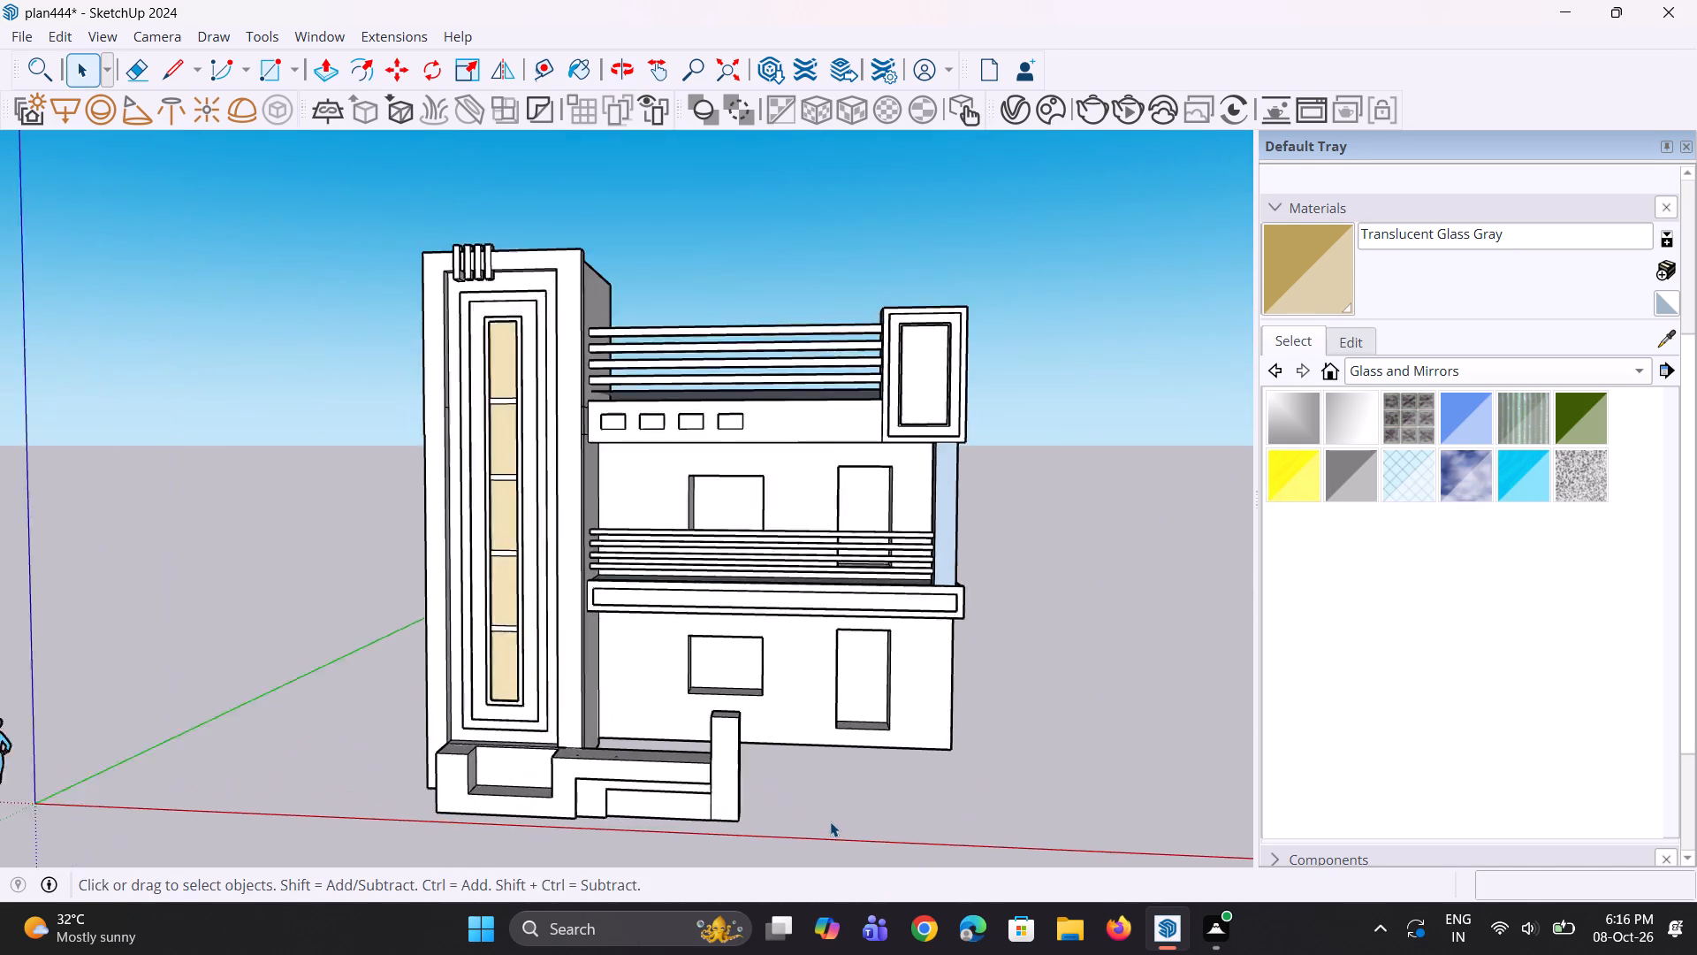
scroll(830, 821, "up", 2)
middle_click_drag(832, 825, 680, 806)
scroll(975, 736, "up", 3)
middle_click_drag(978, 742, 979, 744)
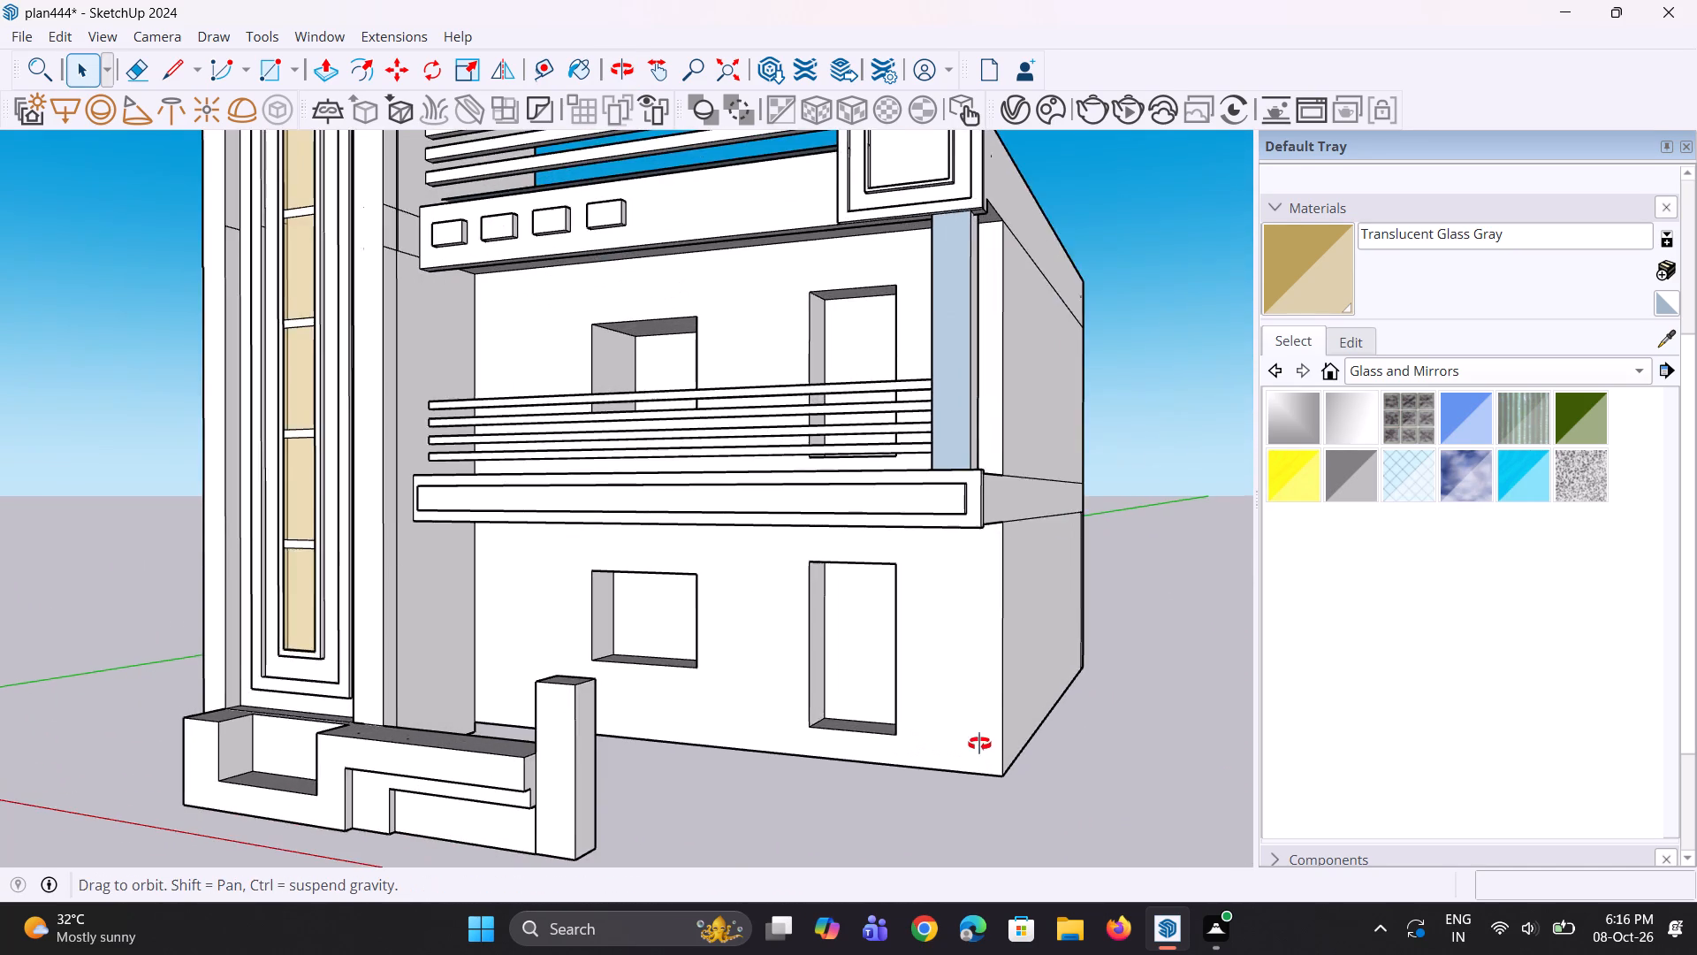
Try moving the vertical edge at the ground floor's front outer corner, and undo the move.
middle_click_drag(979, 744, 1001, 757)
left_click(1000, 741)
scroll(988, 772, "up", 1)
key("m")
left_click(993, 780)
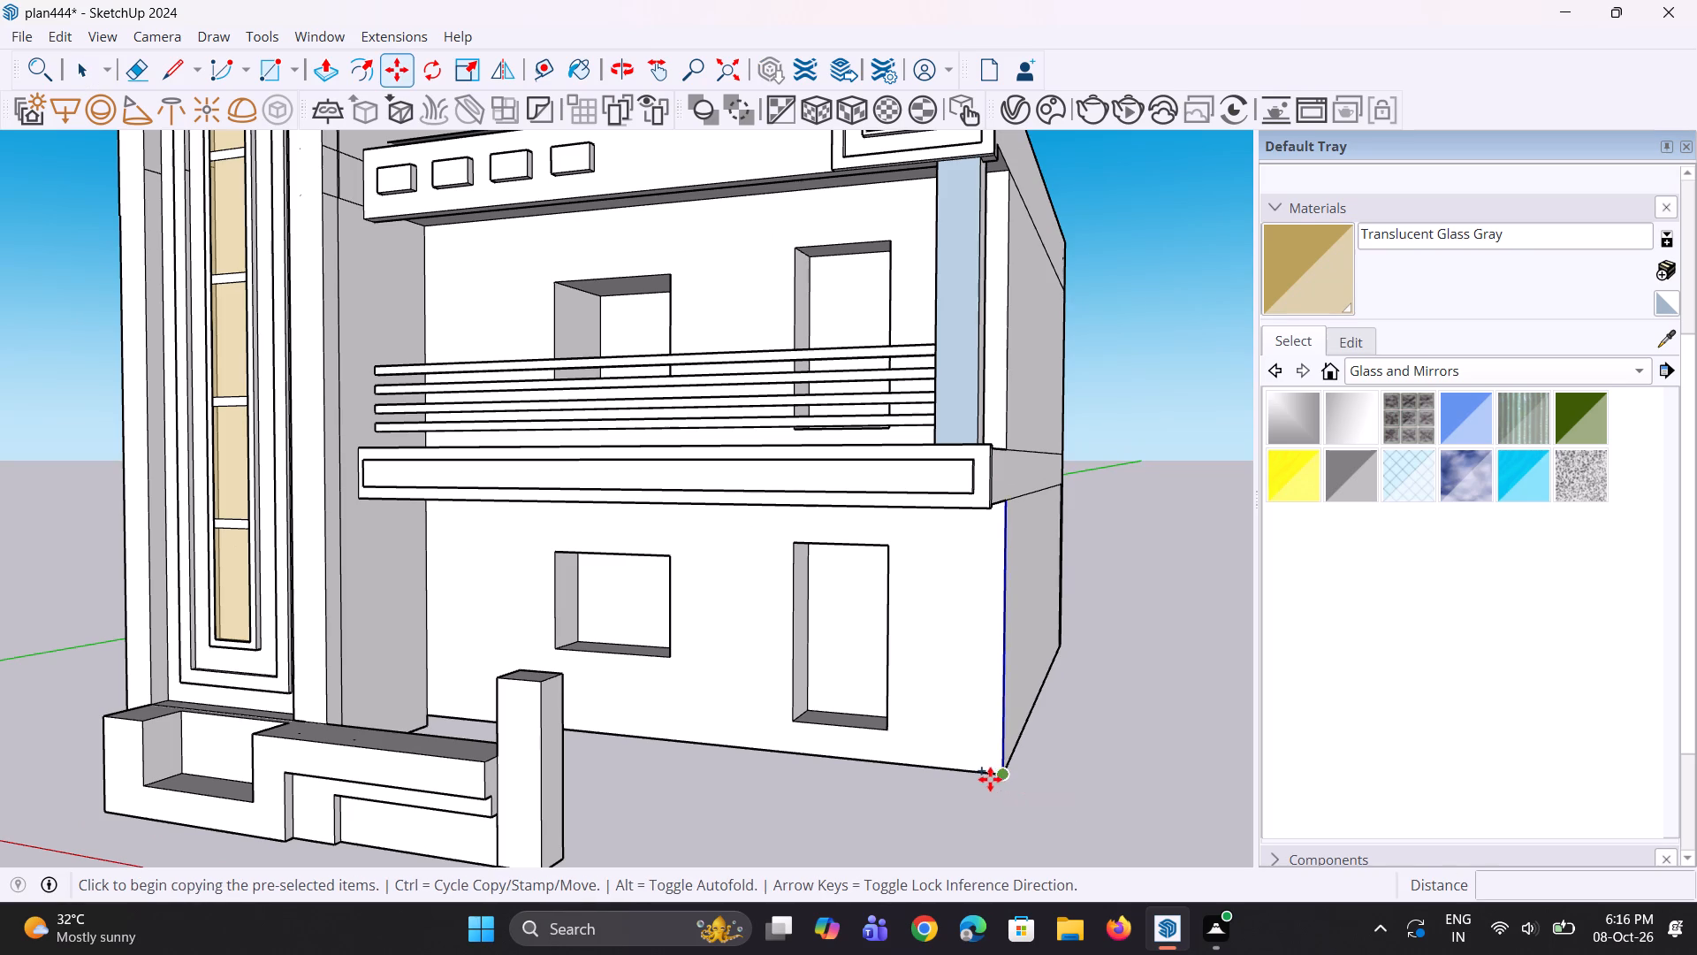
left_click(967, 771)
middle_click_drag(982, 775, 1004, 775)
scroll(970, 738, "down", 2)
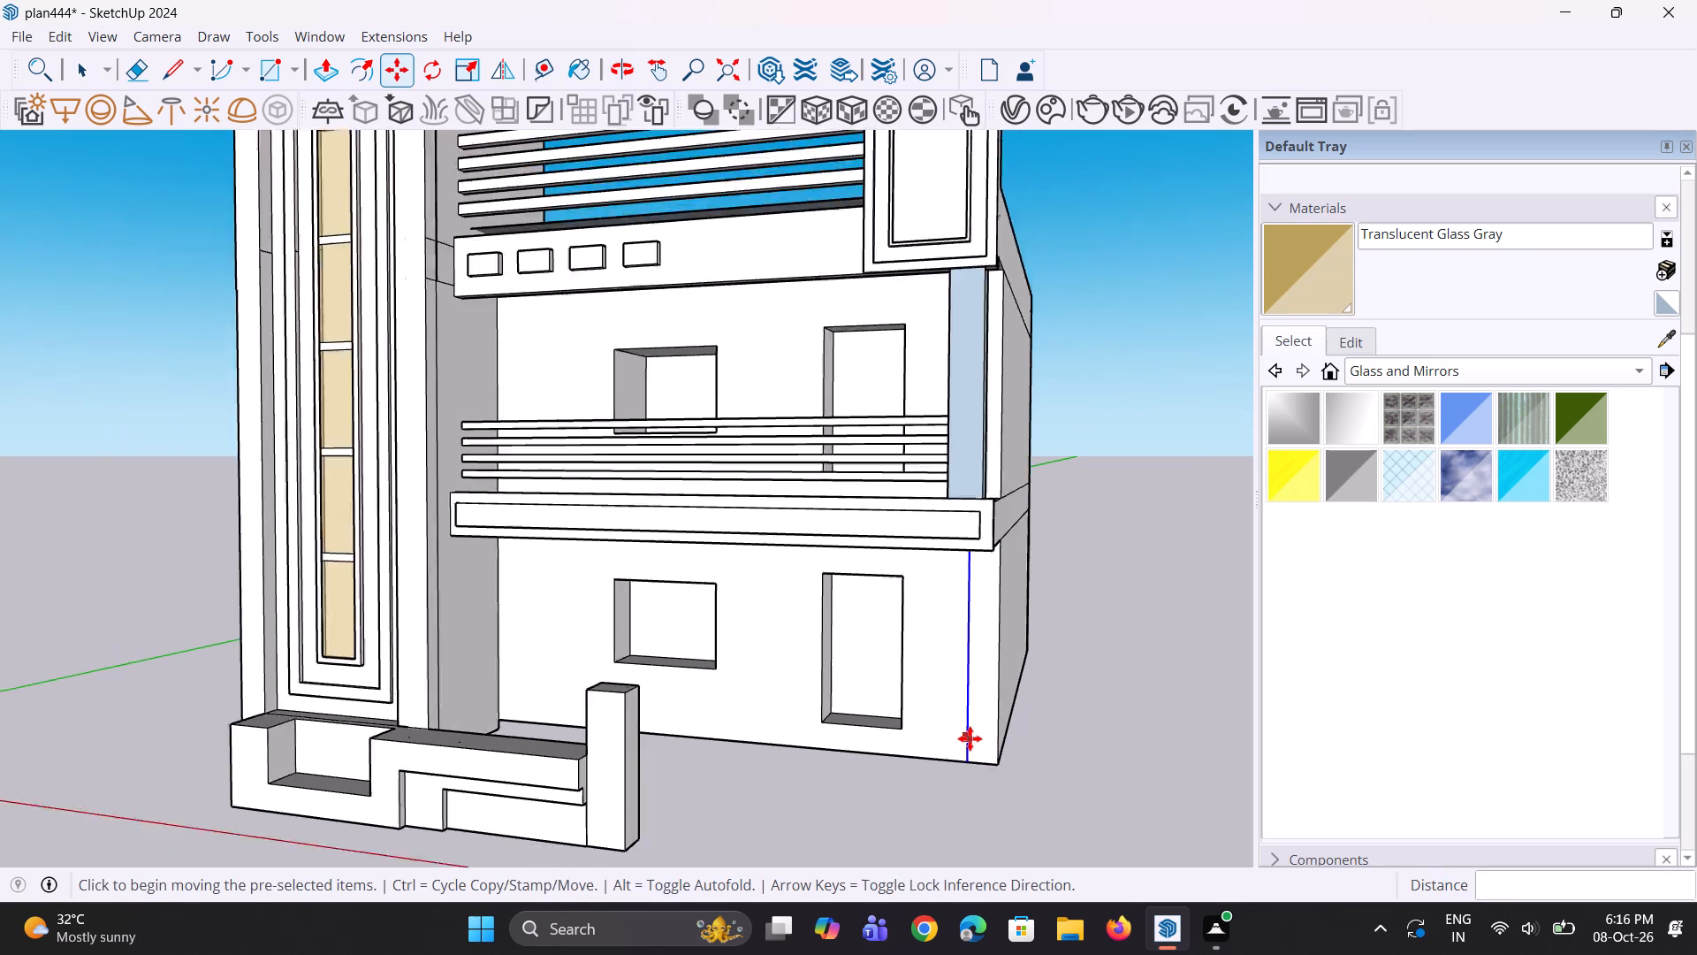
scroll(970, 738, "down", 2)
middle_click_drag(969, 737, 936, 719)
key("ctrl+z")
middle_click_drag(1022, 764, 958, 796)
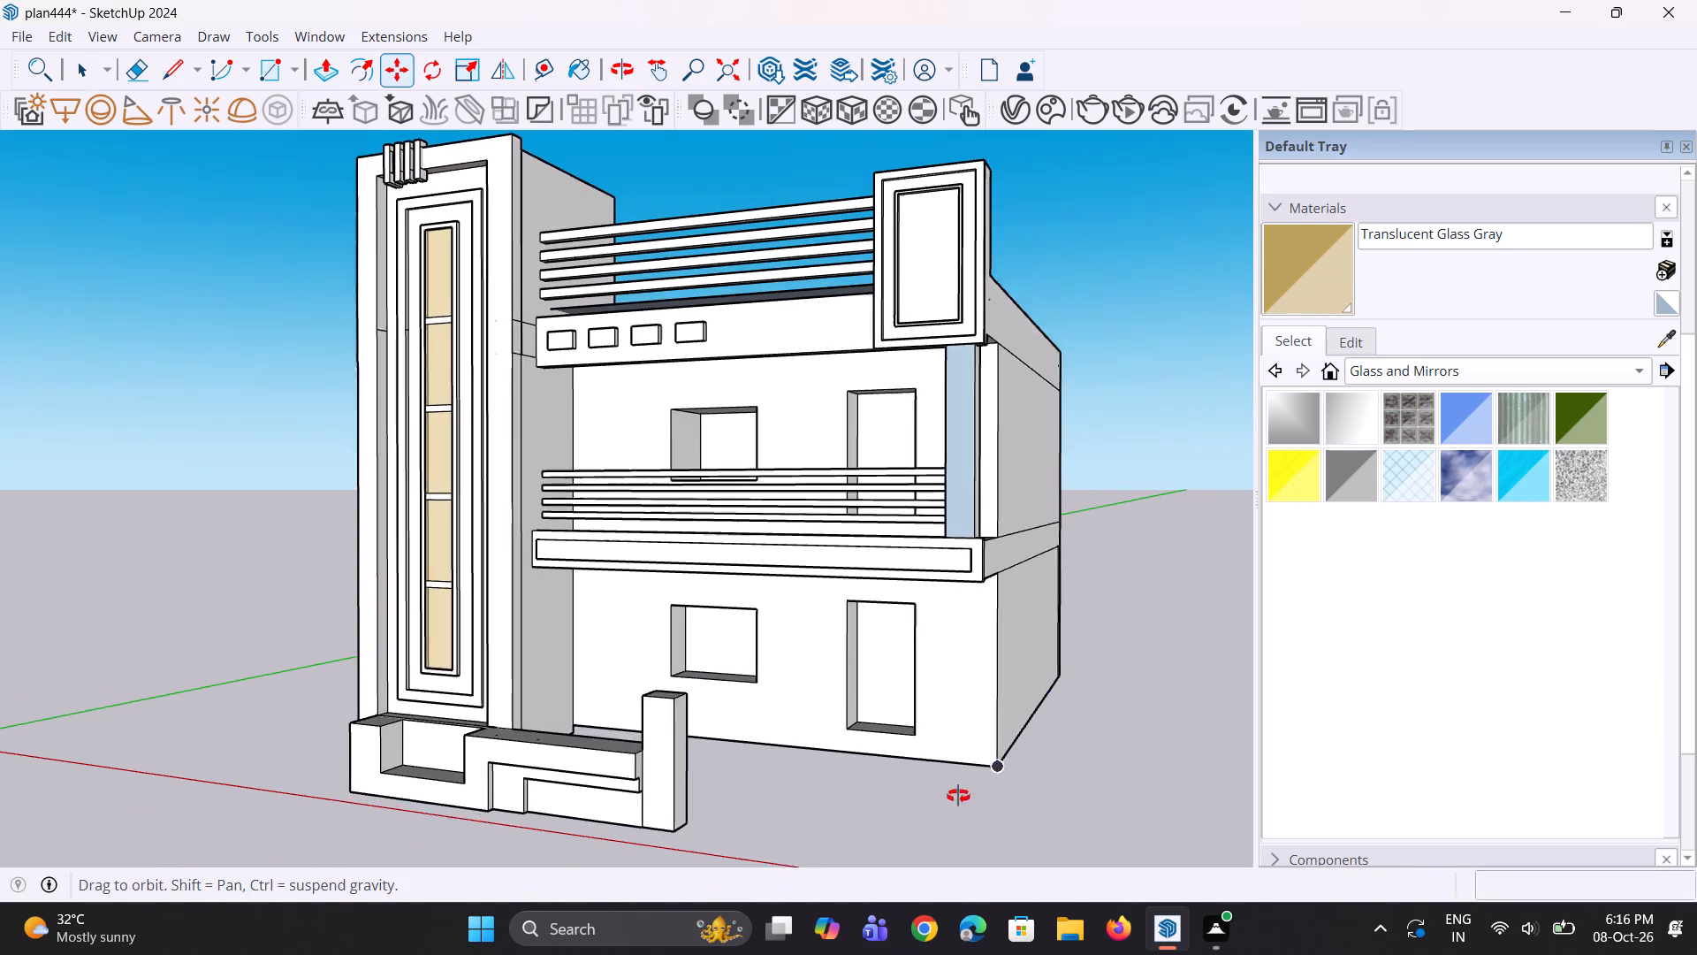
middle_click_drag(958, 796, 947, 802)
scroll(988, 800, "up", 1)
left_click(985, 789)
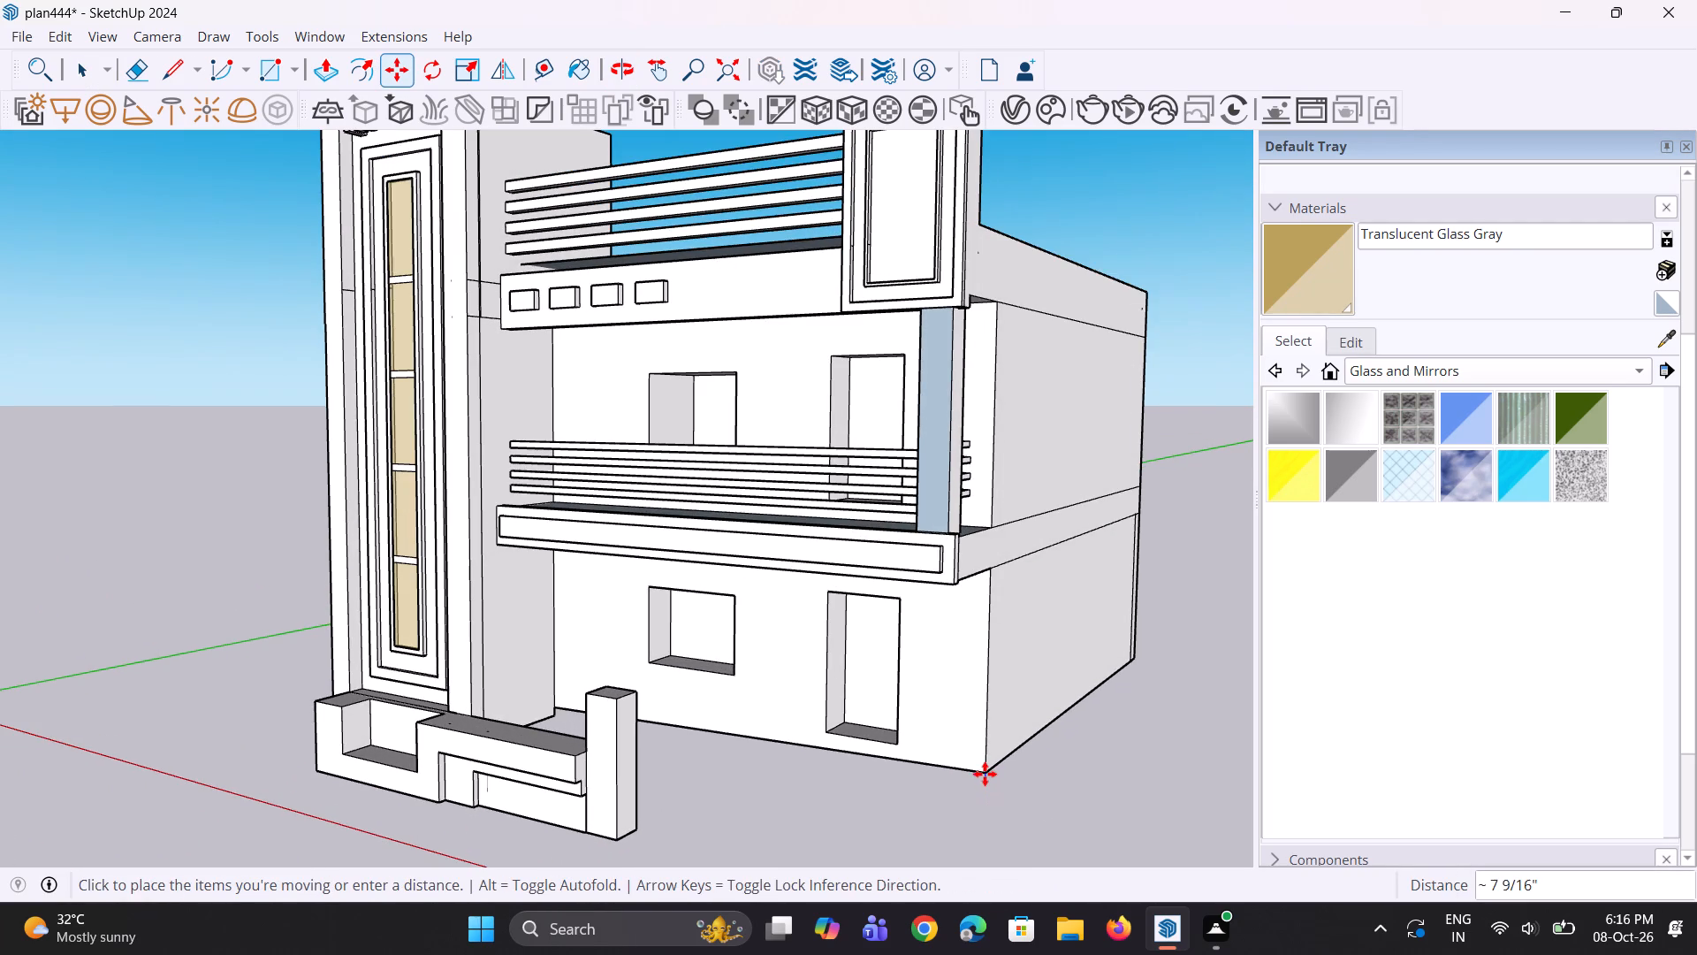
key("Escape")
Draw a rotated rectangle about 35' 4 7/8" long and 6" wide along the house's rear bottom edge.
middle_click_drag(998, 798, 910, 458)
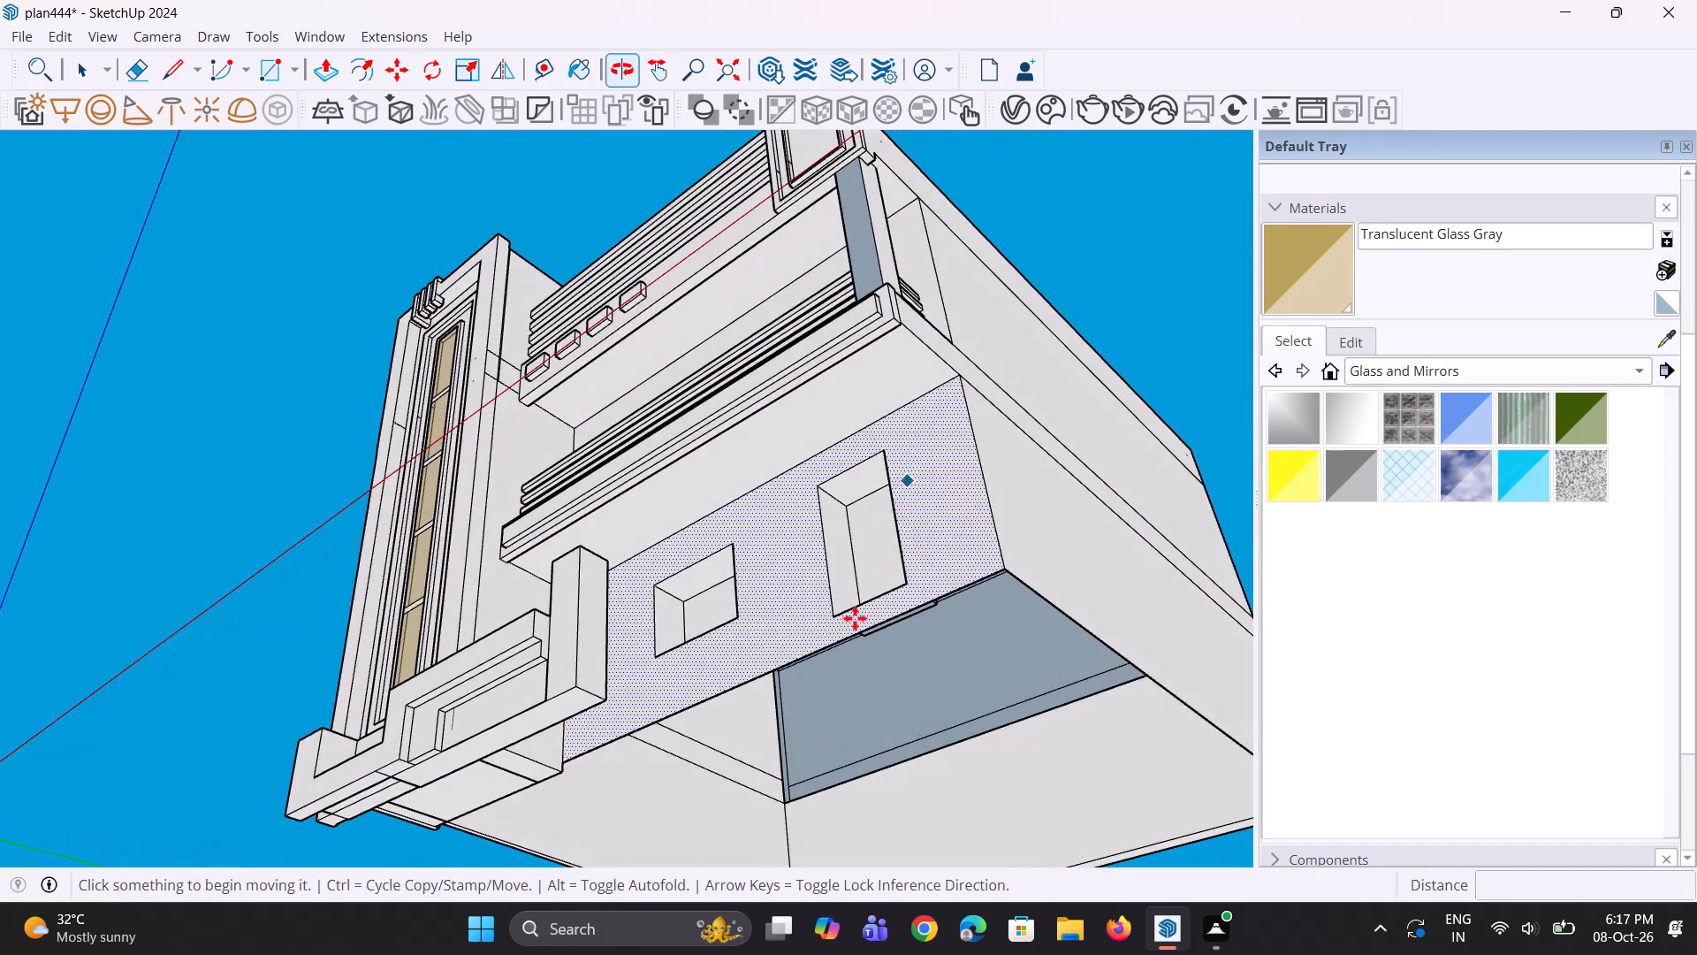
scroll(813, 623, "down", 8)
middle_click_drag(920, 768, 949, 653)
key("space")
middle_click_drag(950, 806, 950, 669)
scroll(949, 668, "up", 1)
scroll(948, 668, "down", 8)
middle_click_drag(862, 857, 861, 873)
scroll(865, 779, "up", 3)
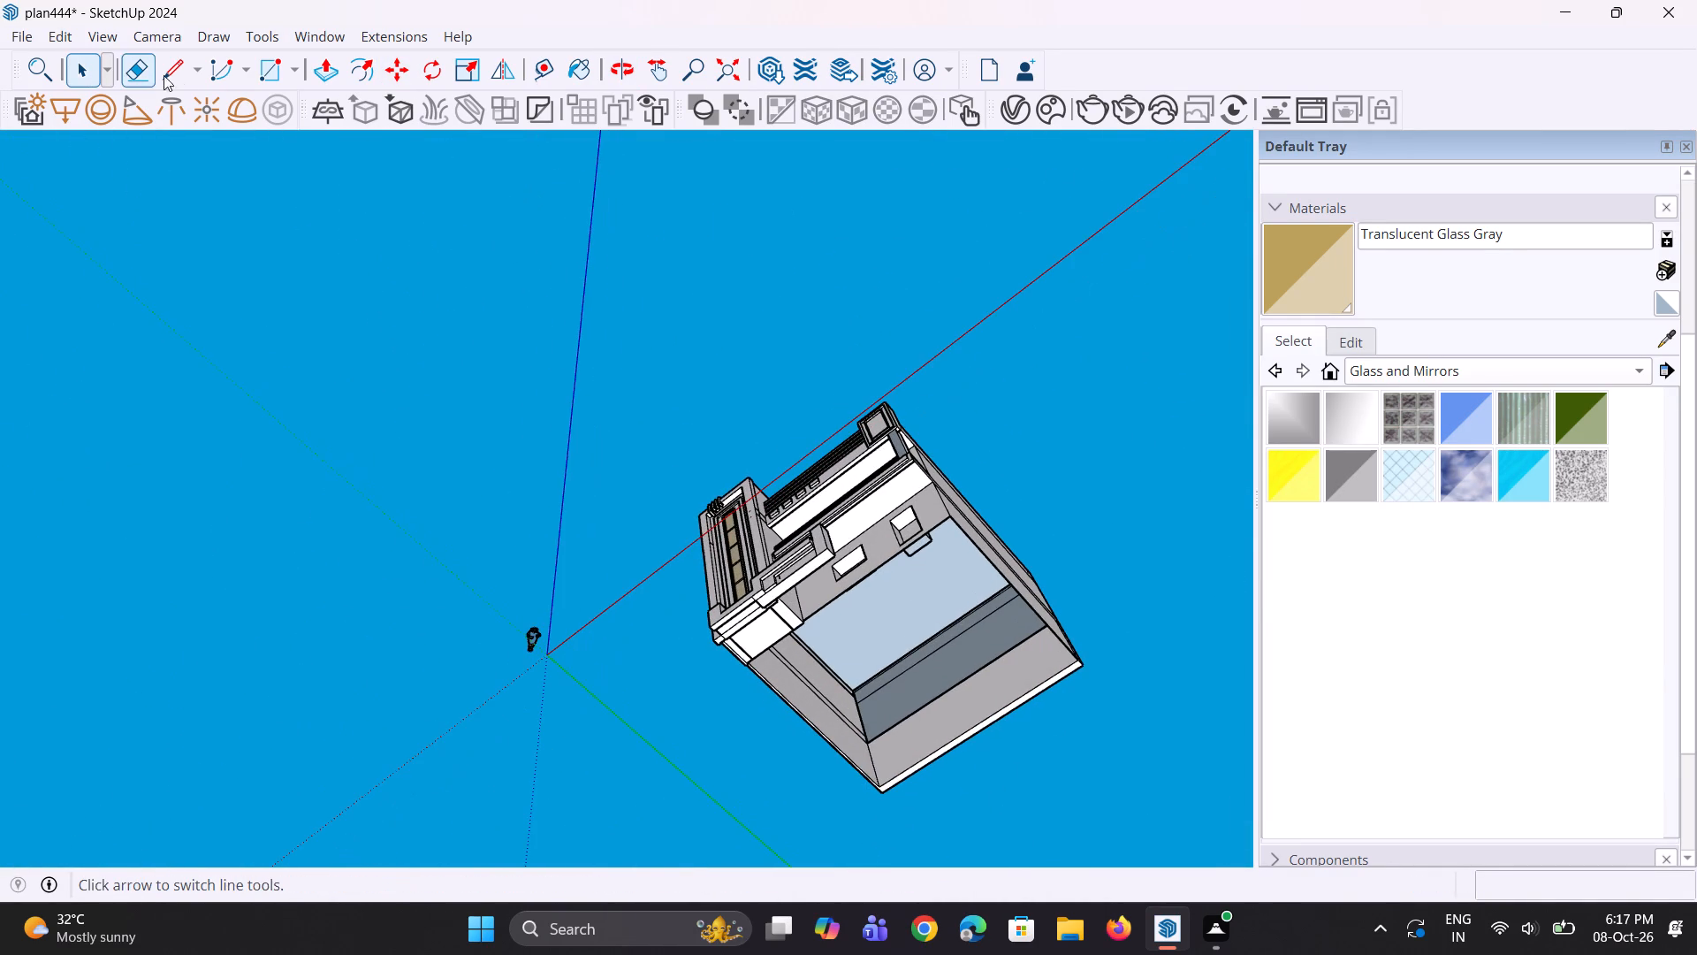
left_click(292, 66)
left_click(298, 127)
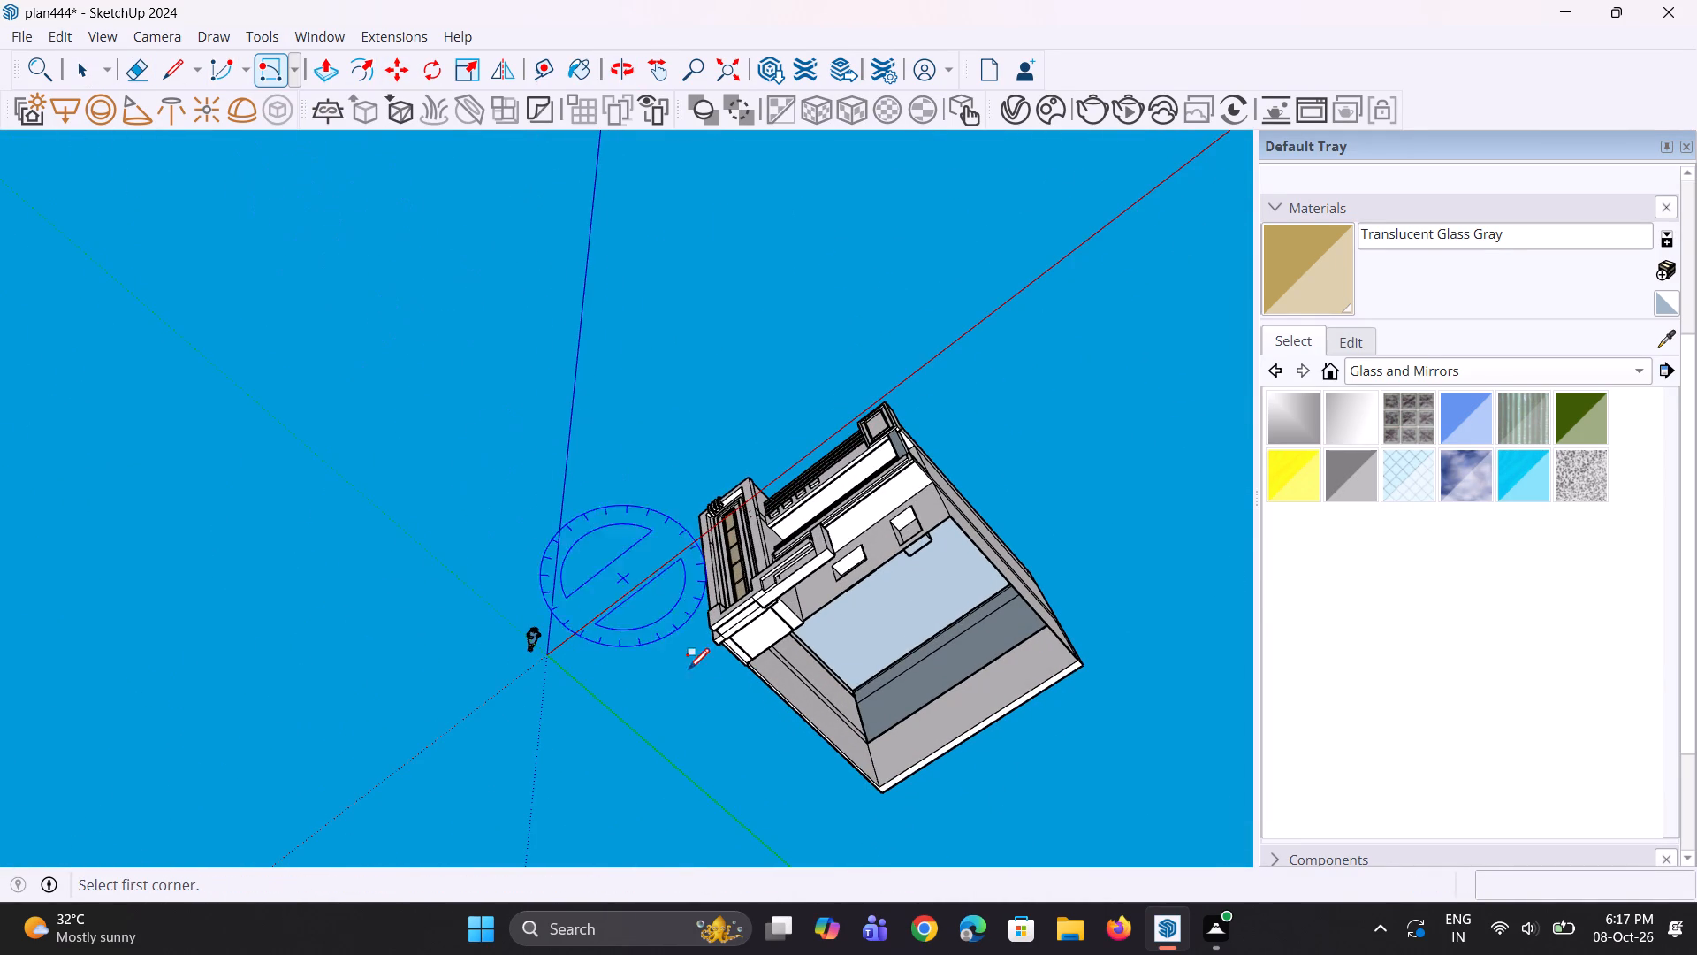
scroll(888, 782, "up", 6)
left_click(884, 794)
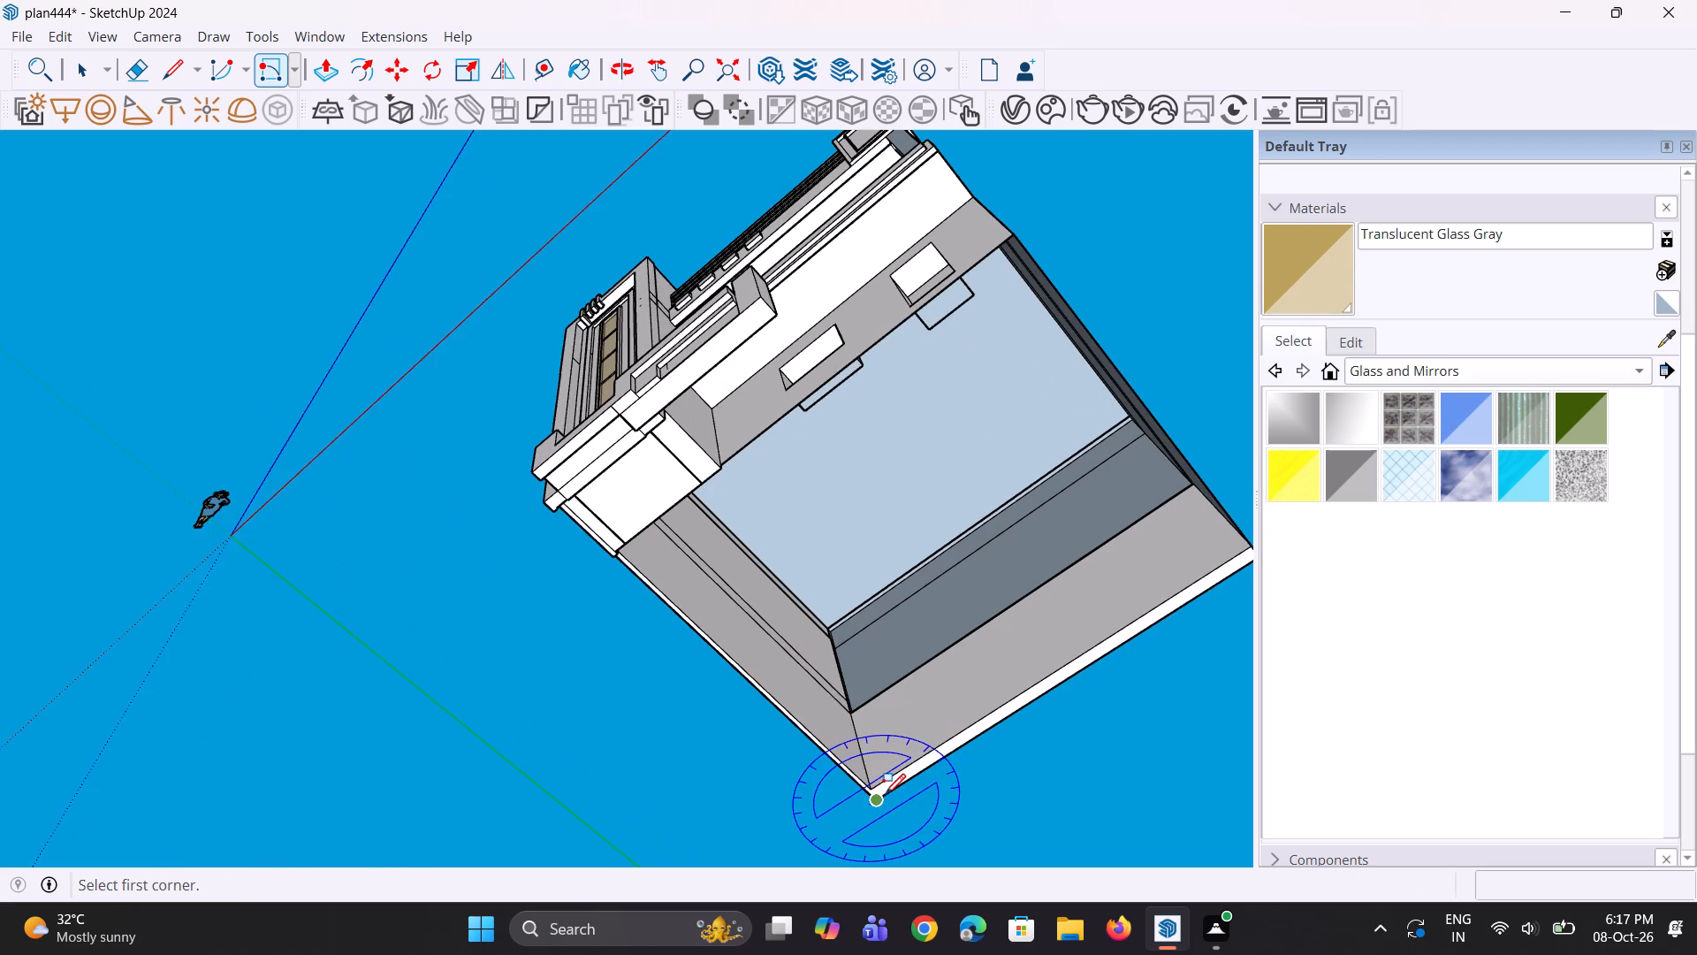
scroll(950, 756, "down", 4)
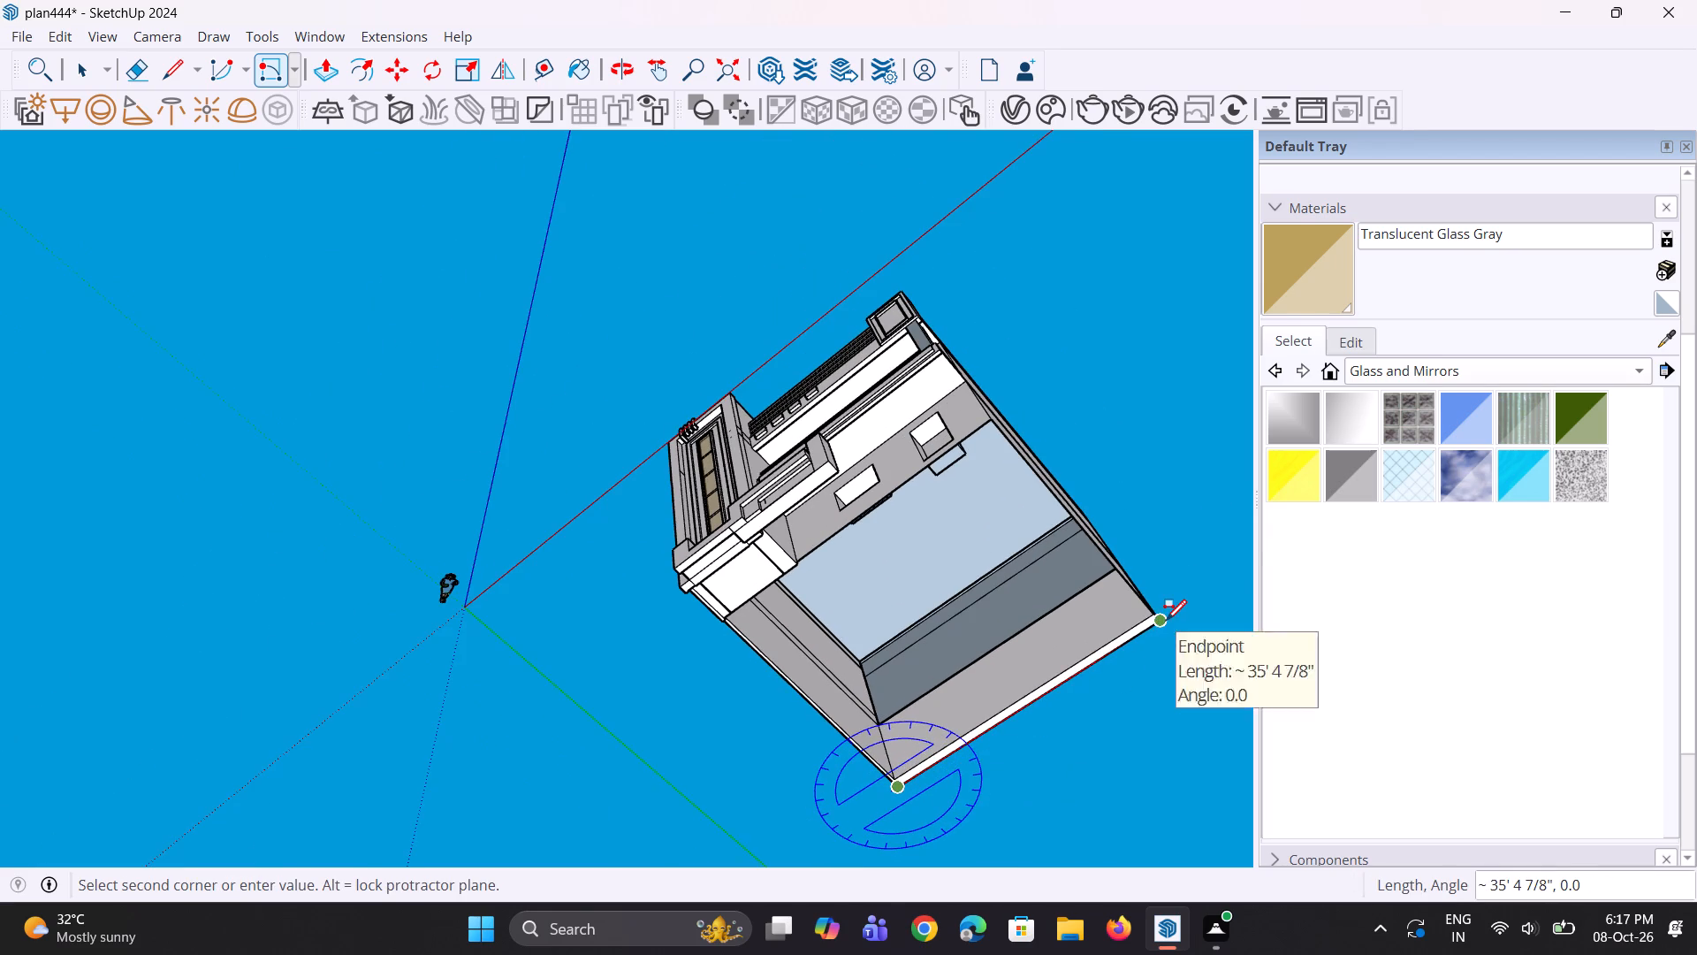
left_click(1165, 620)
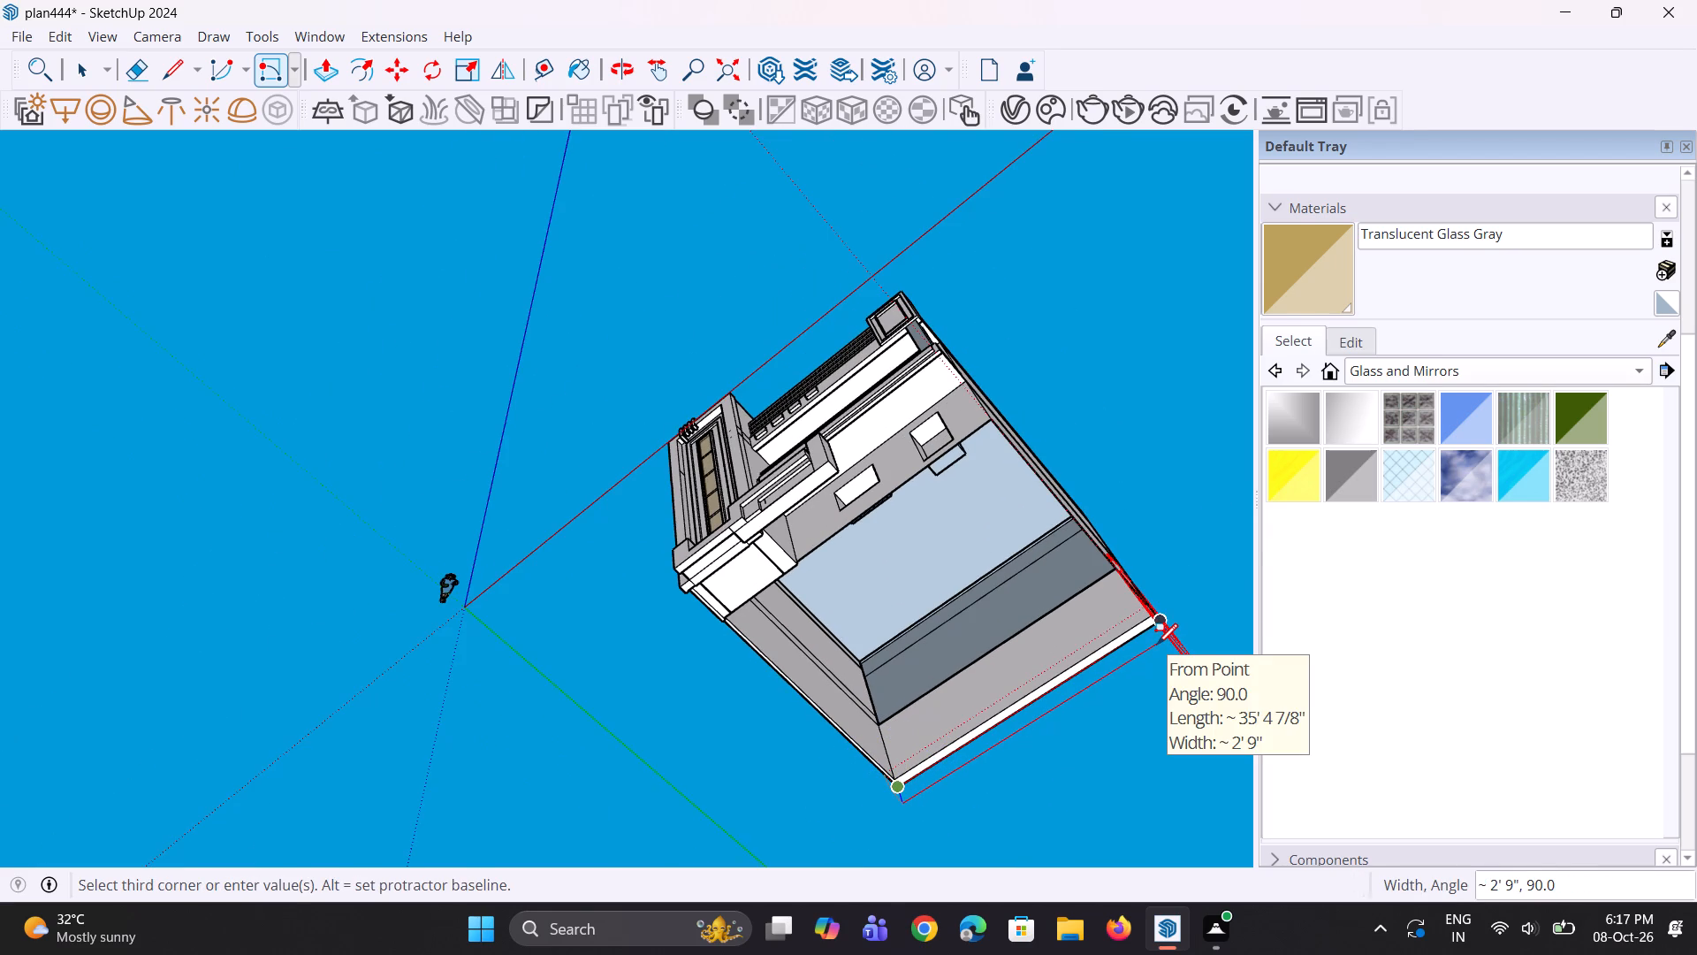
type("6\"")
key("Return")
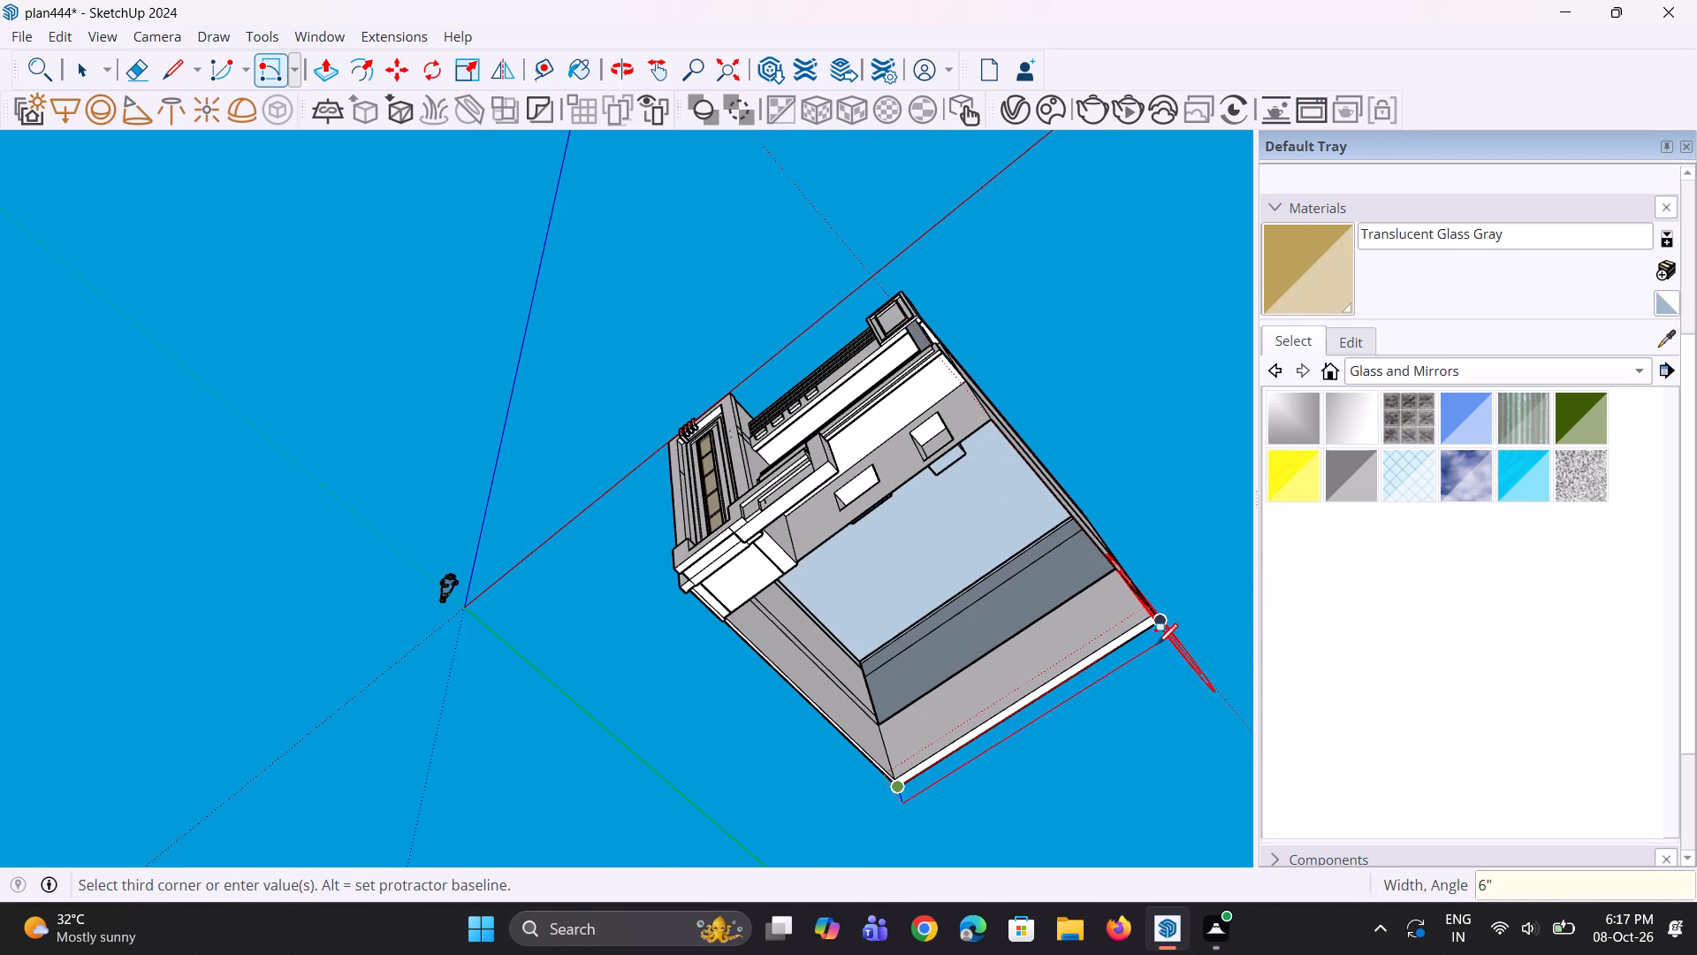
Pull the 6" strip forward beneath the house to the front wall, about 32' 9 7/8", to form a base slab.
middle_click_drag(1095, 692, 1082, 774)
scroll(1115, 643, "up", 10)
key("p")
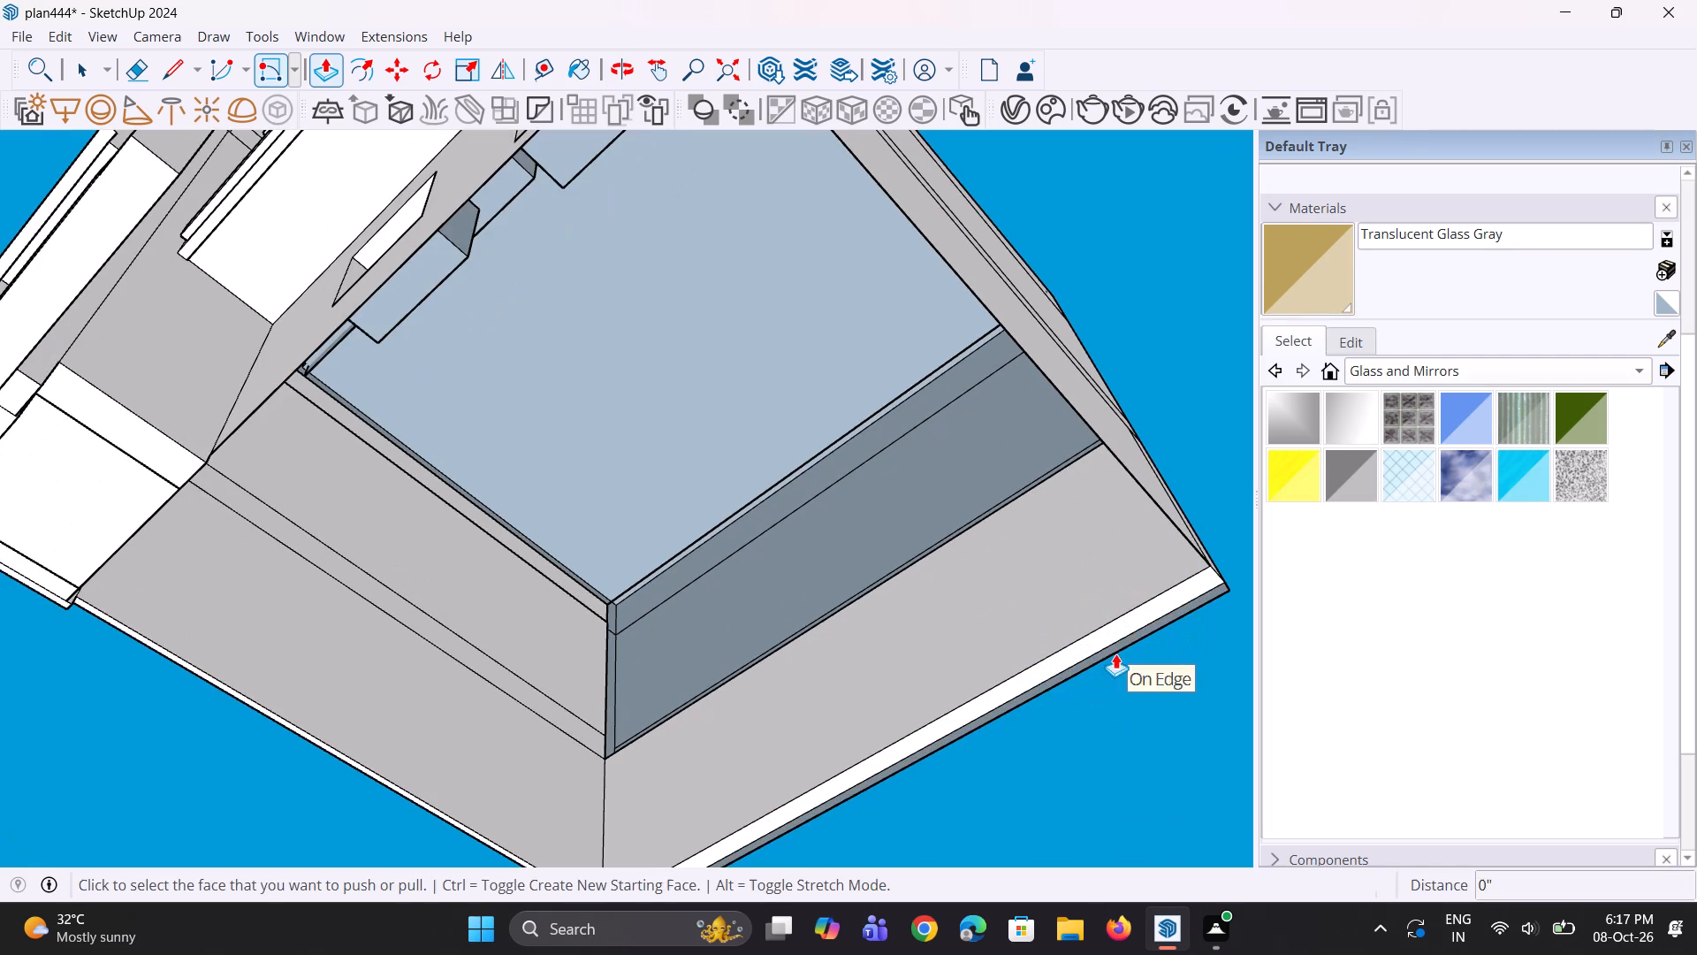
scroll(1123, 653, "up", 1)
left_click(1136, 638)
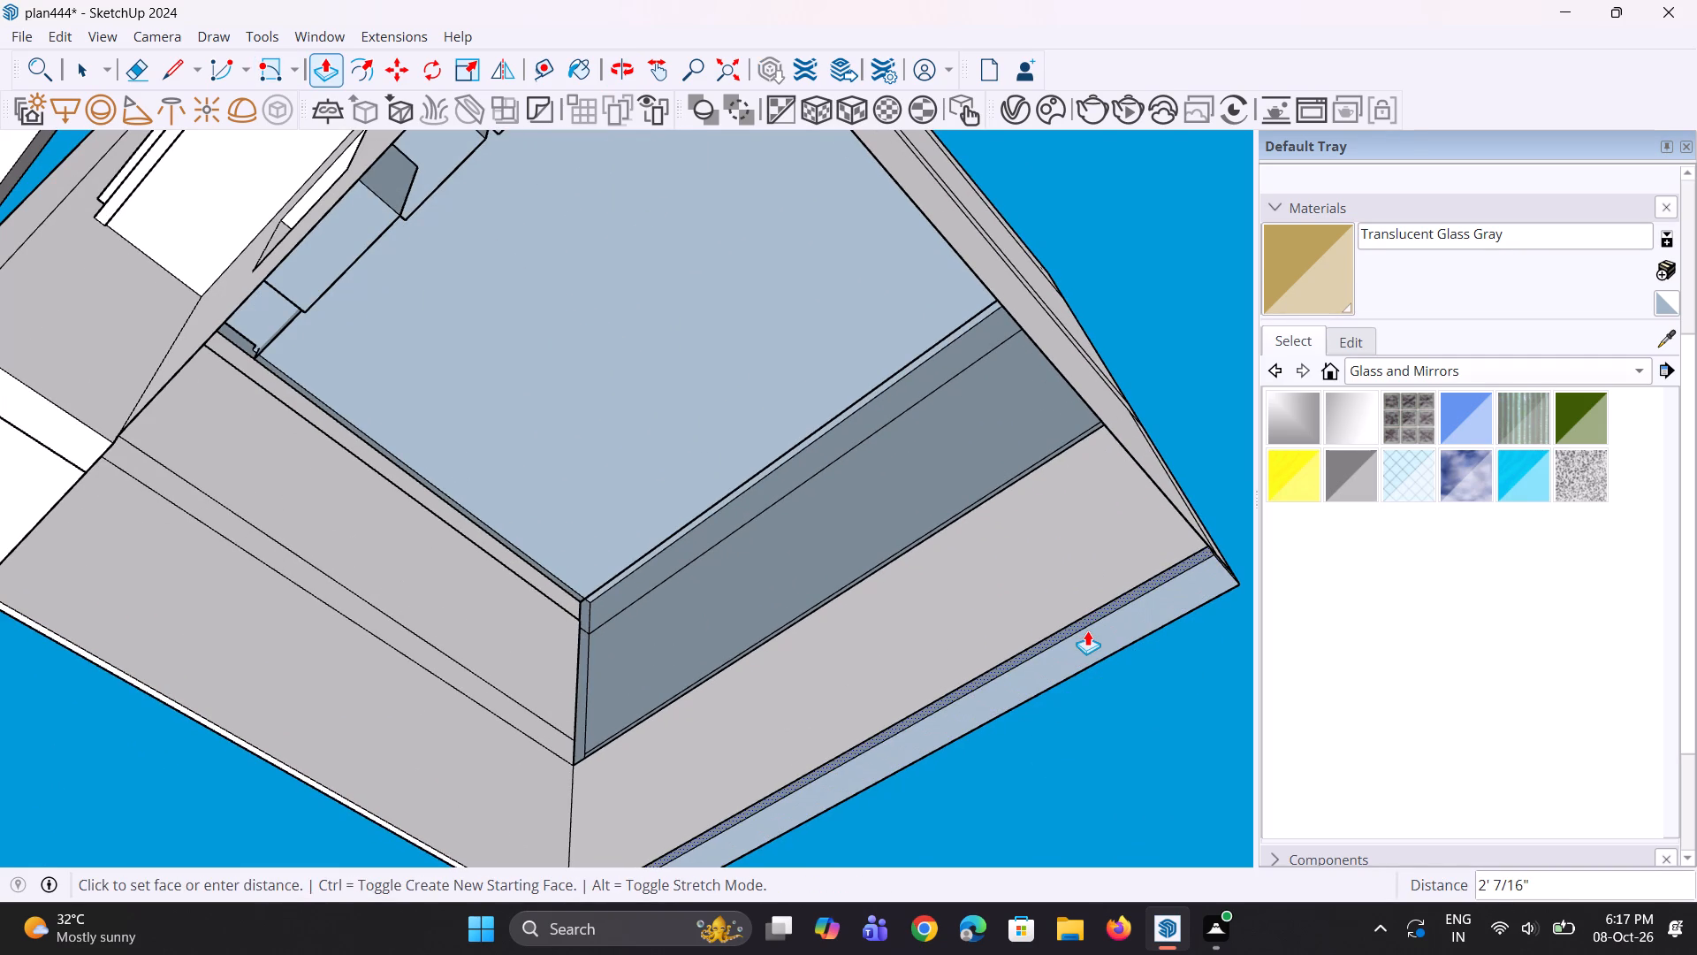
scroll(1087, 630, "down", 3)
scroll(947, 413, "down", 6)
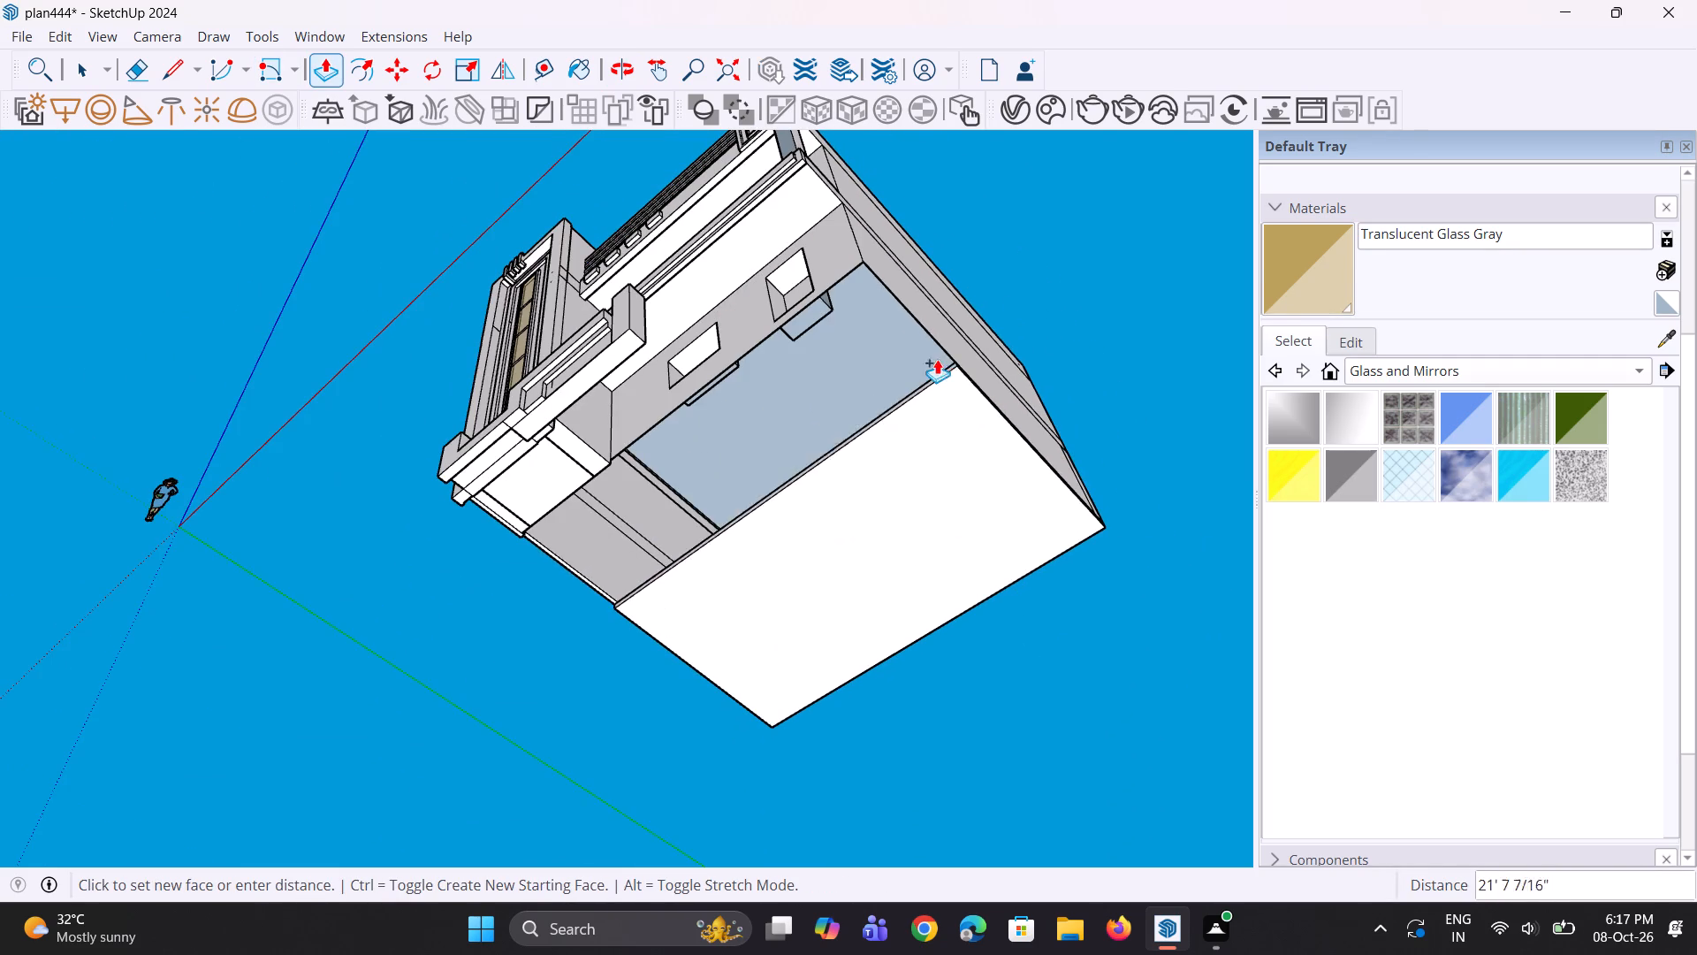
left_click(861, 247)
Pull the base slab's side face outward about 1' 10 1/16" to form a ledge along the side wall.
middle_click_drag(872, 369, 989, 680)
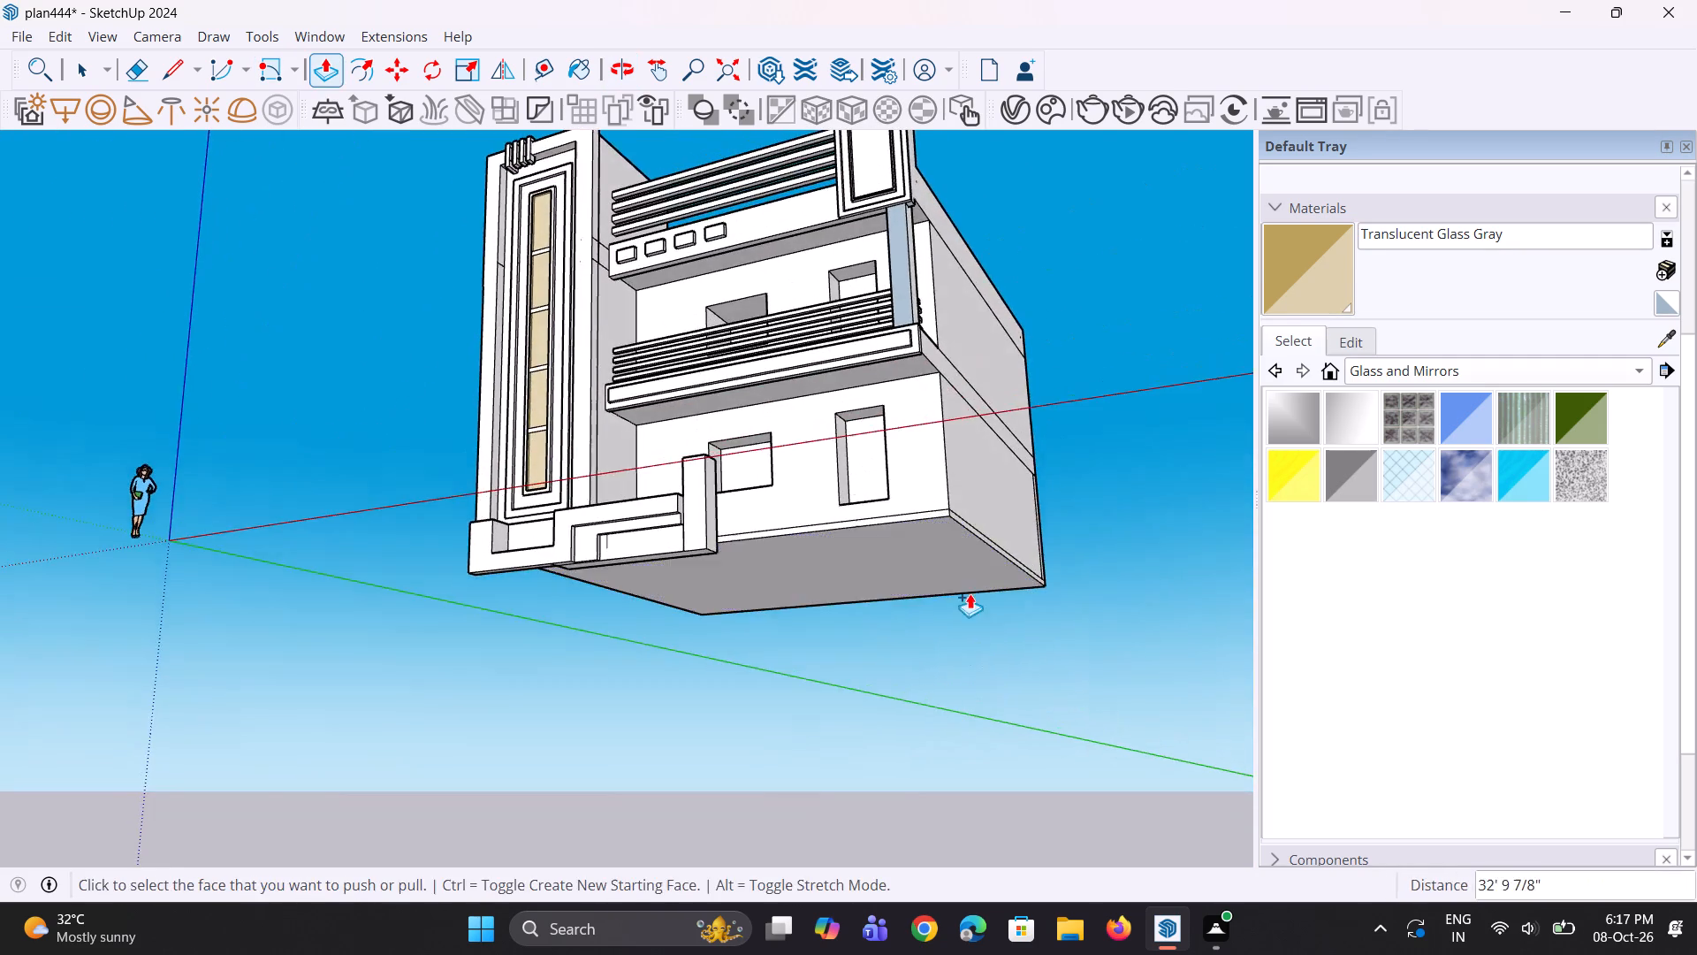
middle_click_drag(921, 530, 853, 869)
scroll(958, 637, "up", 8)
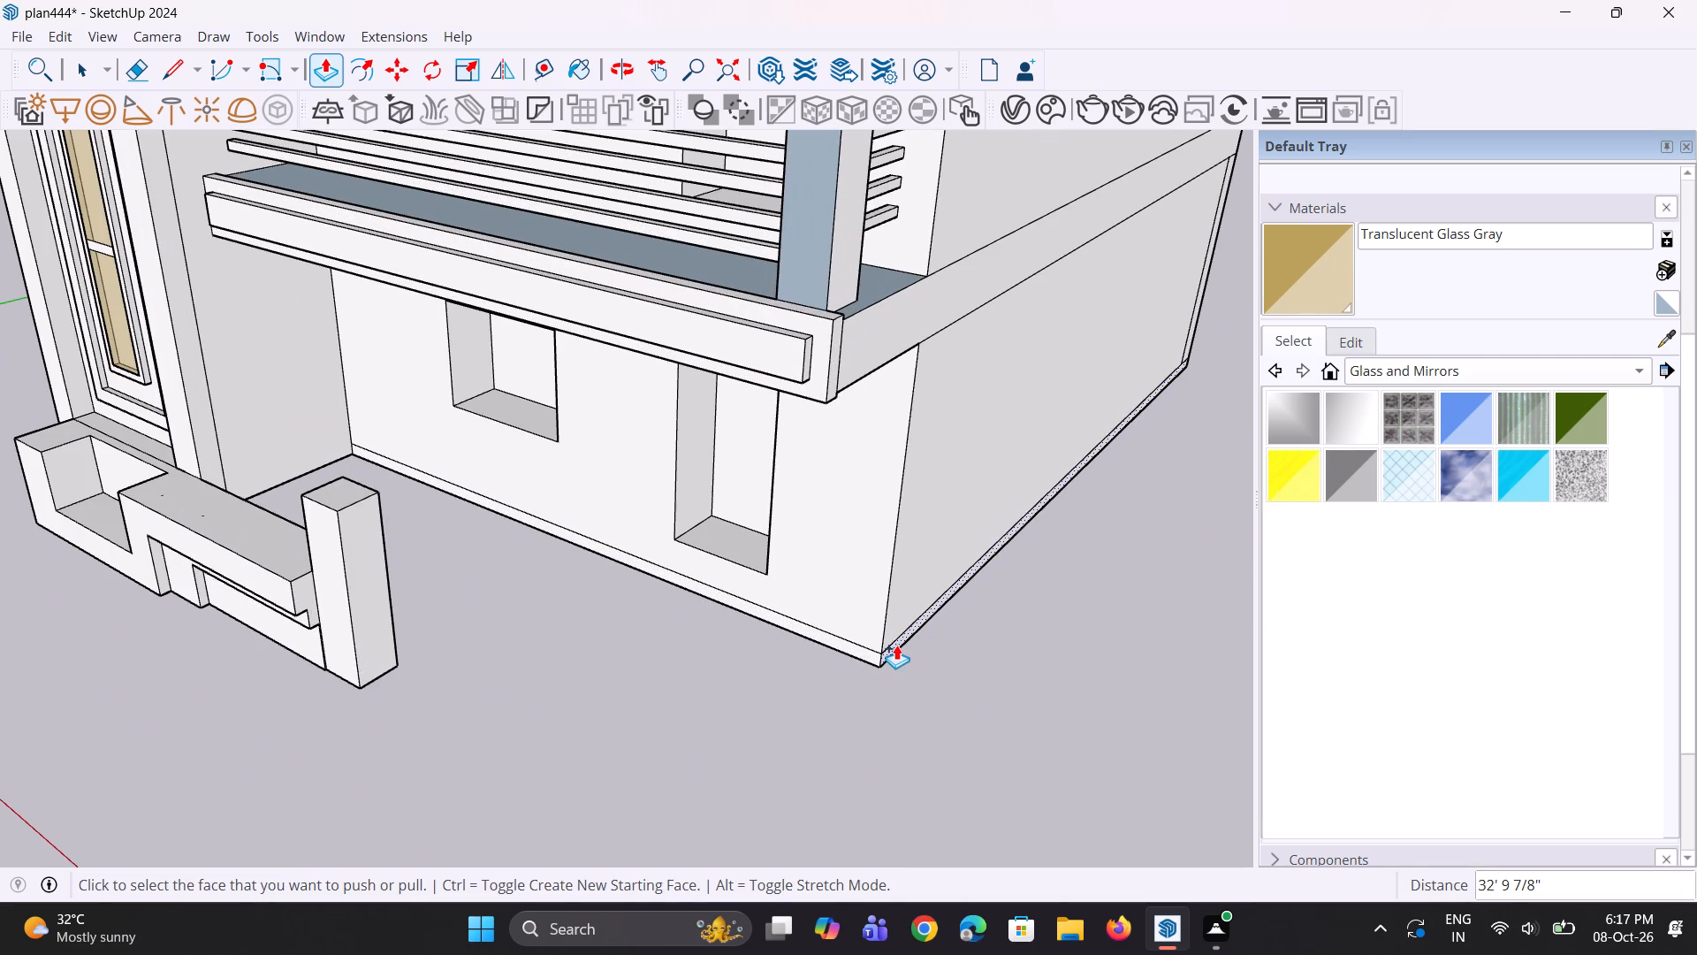
left_click(896, 645)
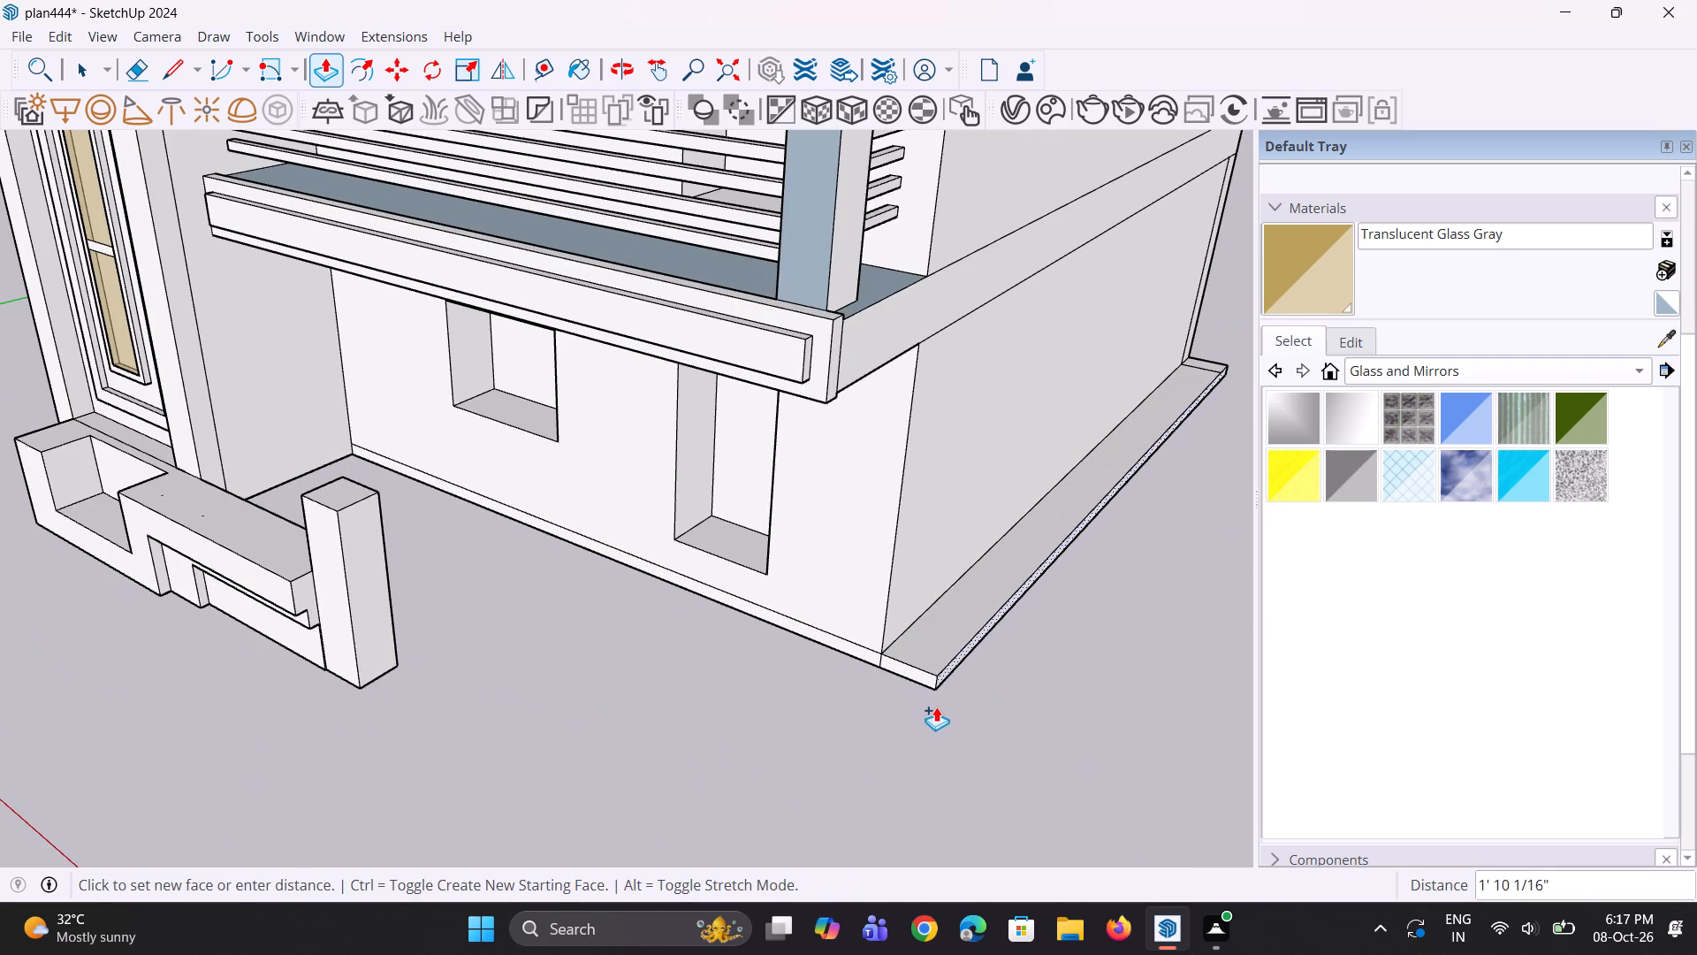
left_click(936, 718)
Pull the front end of the side ledge forward 7' 3/4" beyond the front wall.
left_click(912, 676)
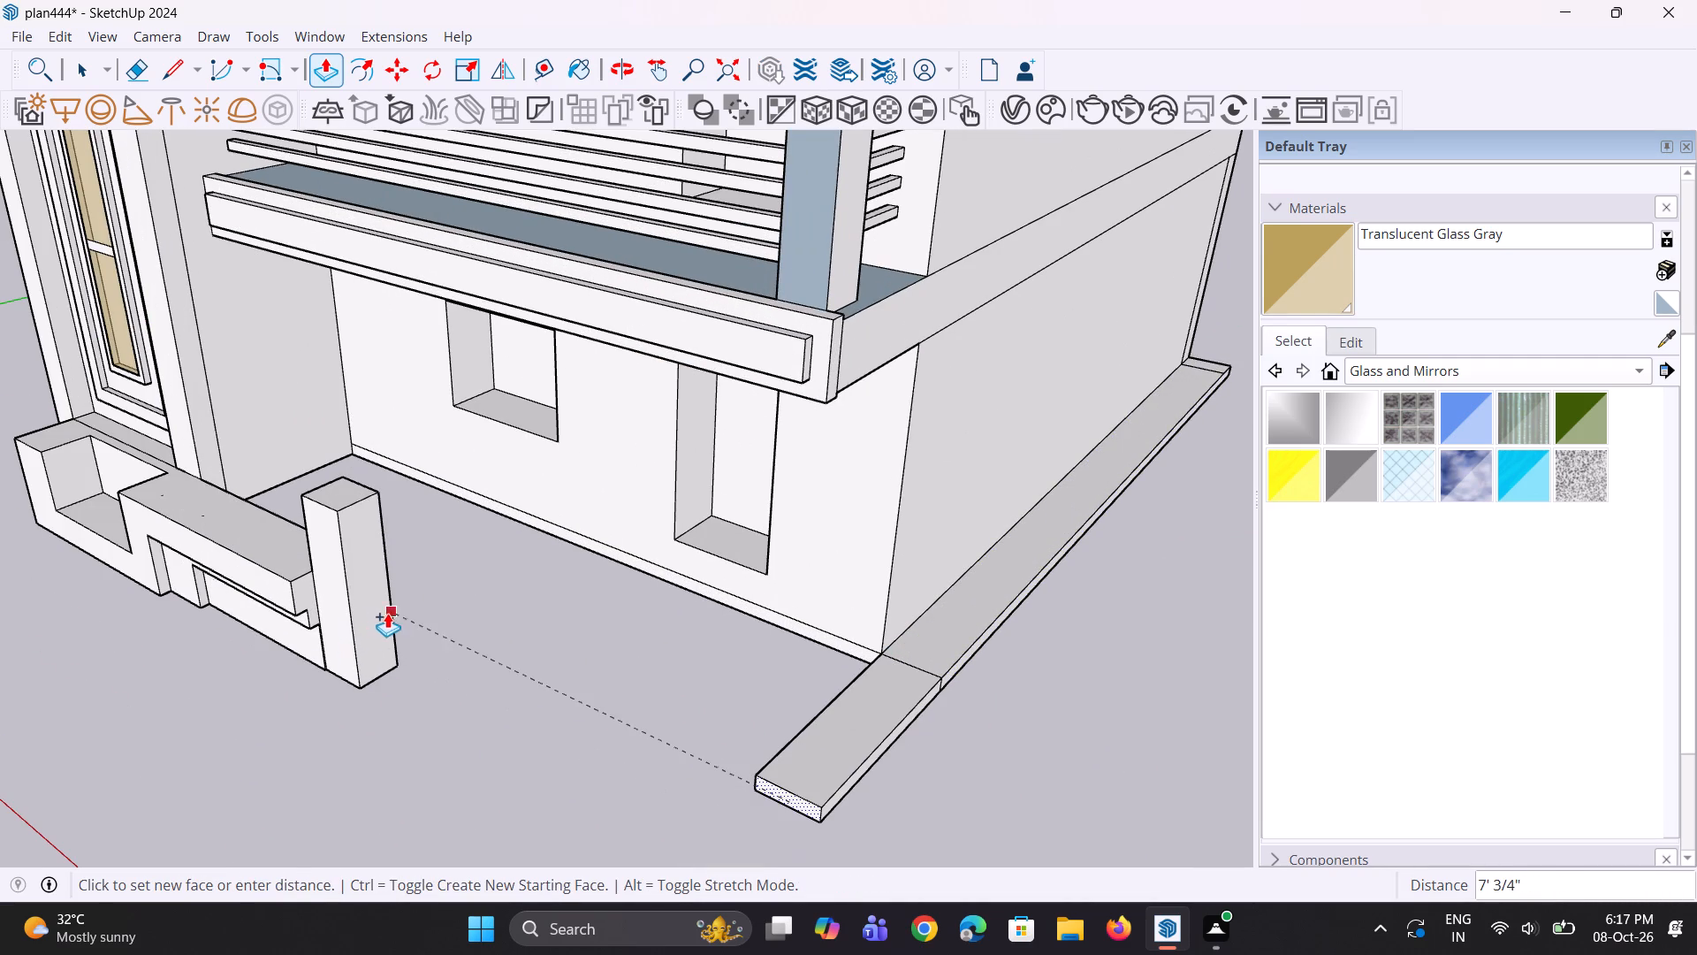
left_click_drag(395, 614, 400, 604)
Extend the side ledge's front end as a separate segment 1' 7 11/16" long, in line with the end pillar's front face.
middle_click_drag(483, 749, 765, 728)
scroll(1045, 707, "up", 2)
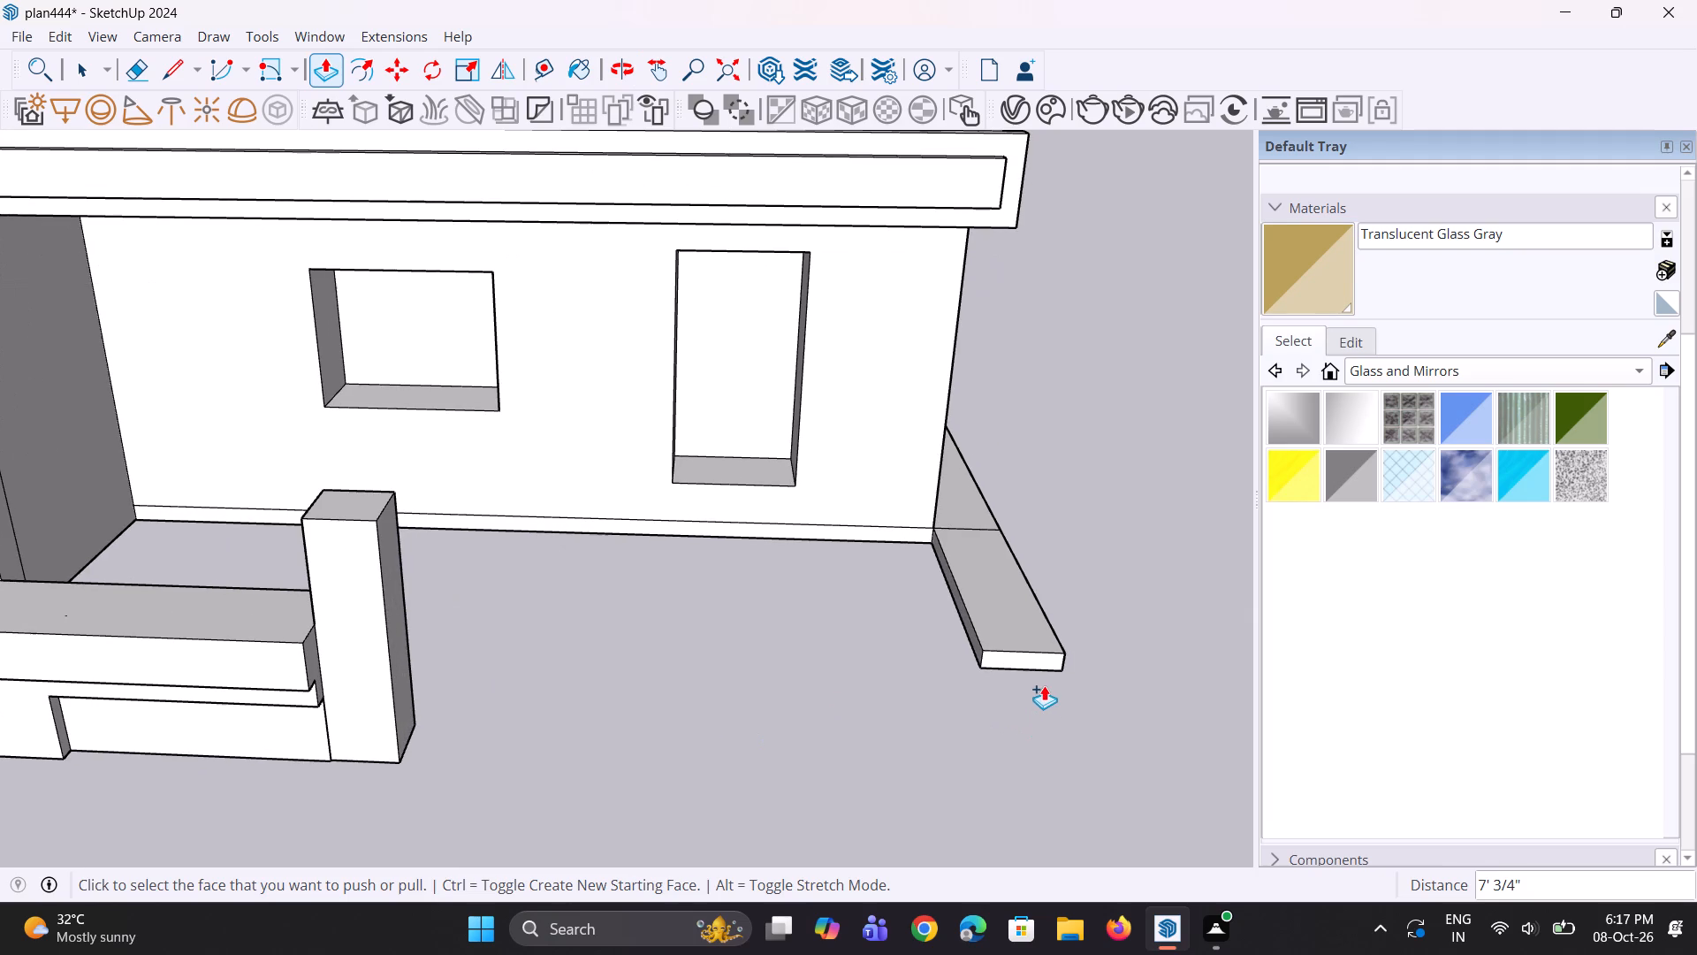
left_click(1037, 668)
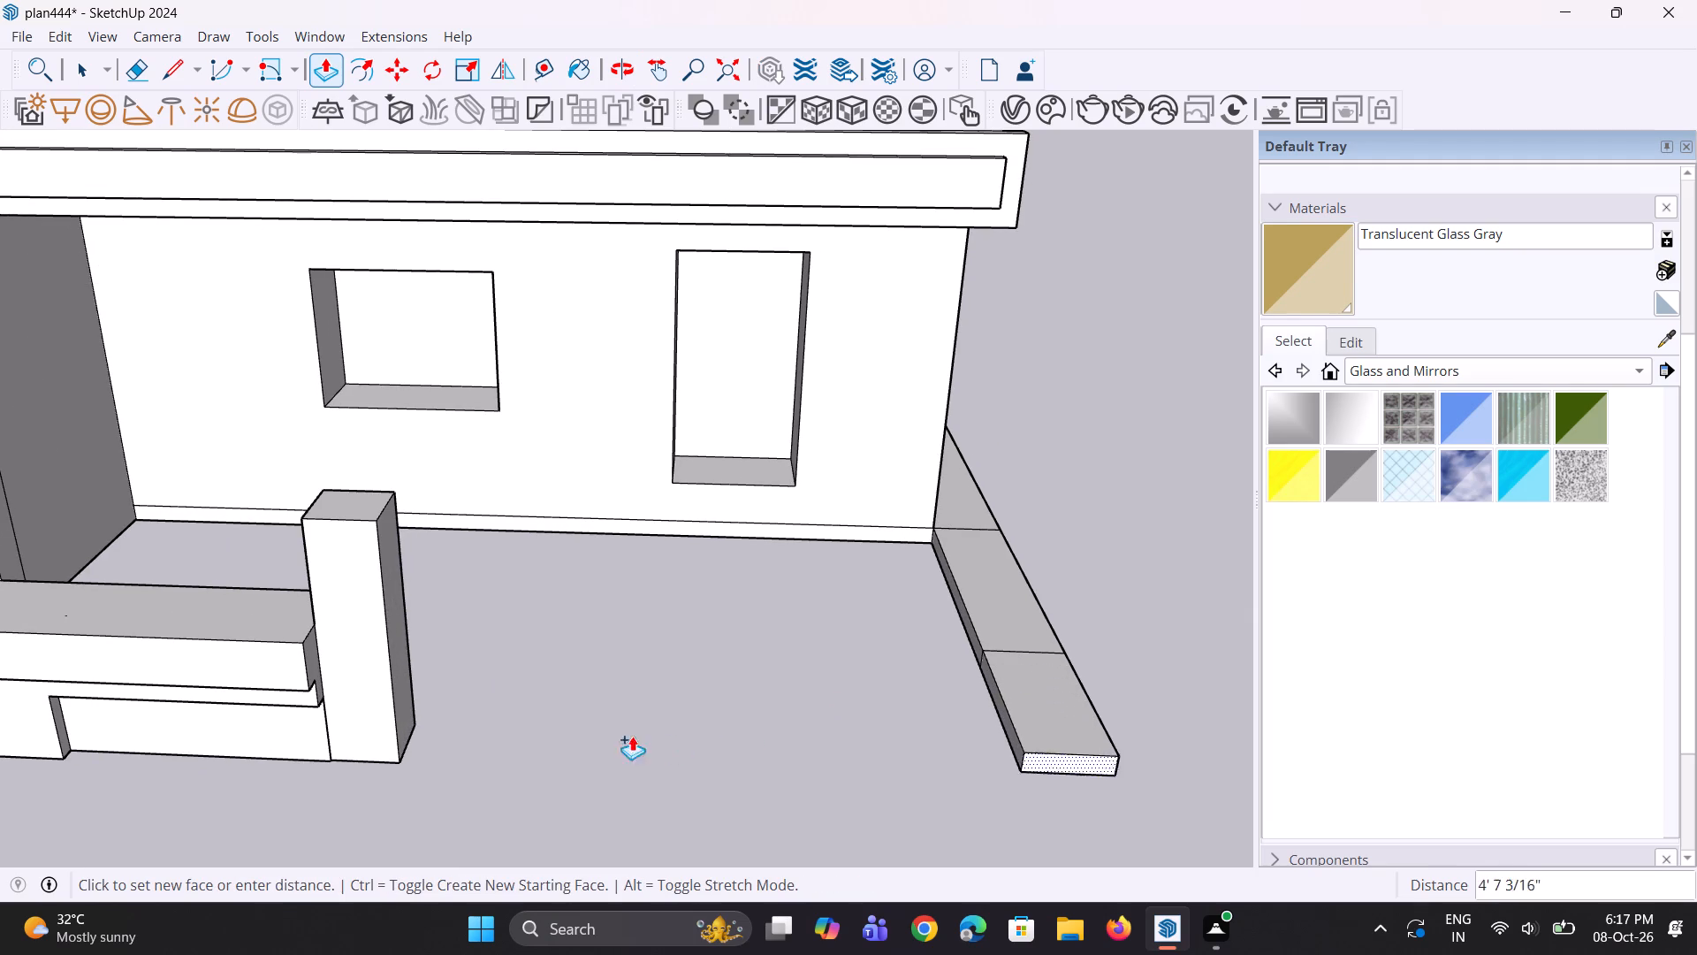
left_click(385, 699)
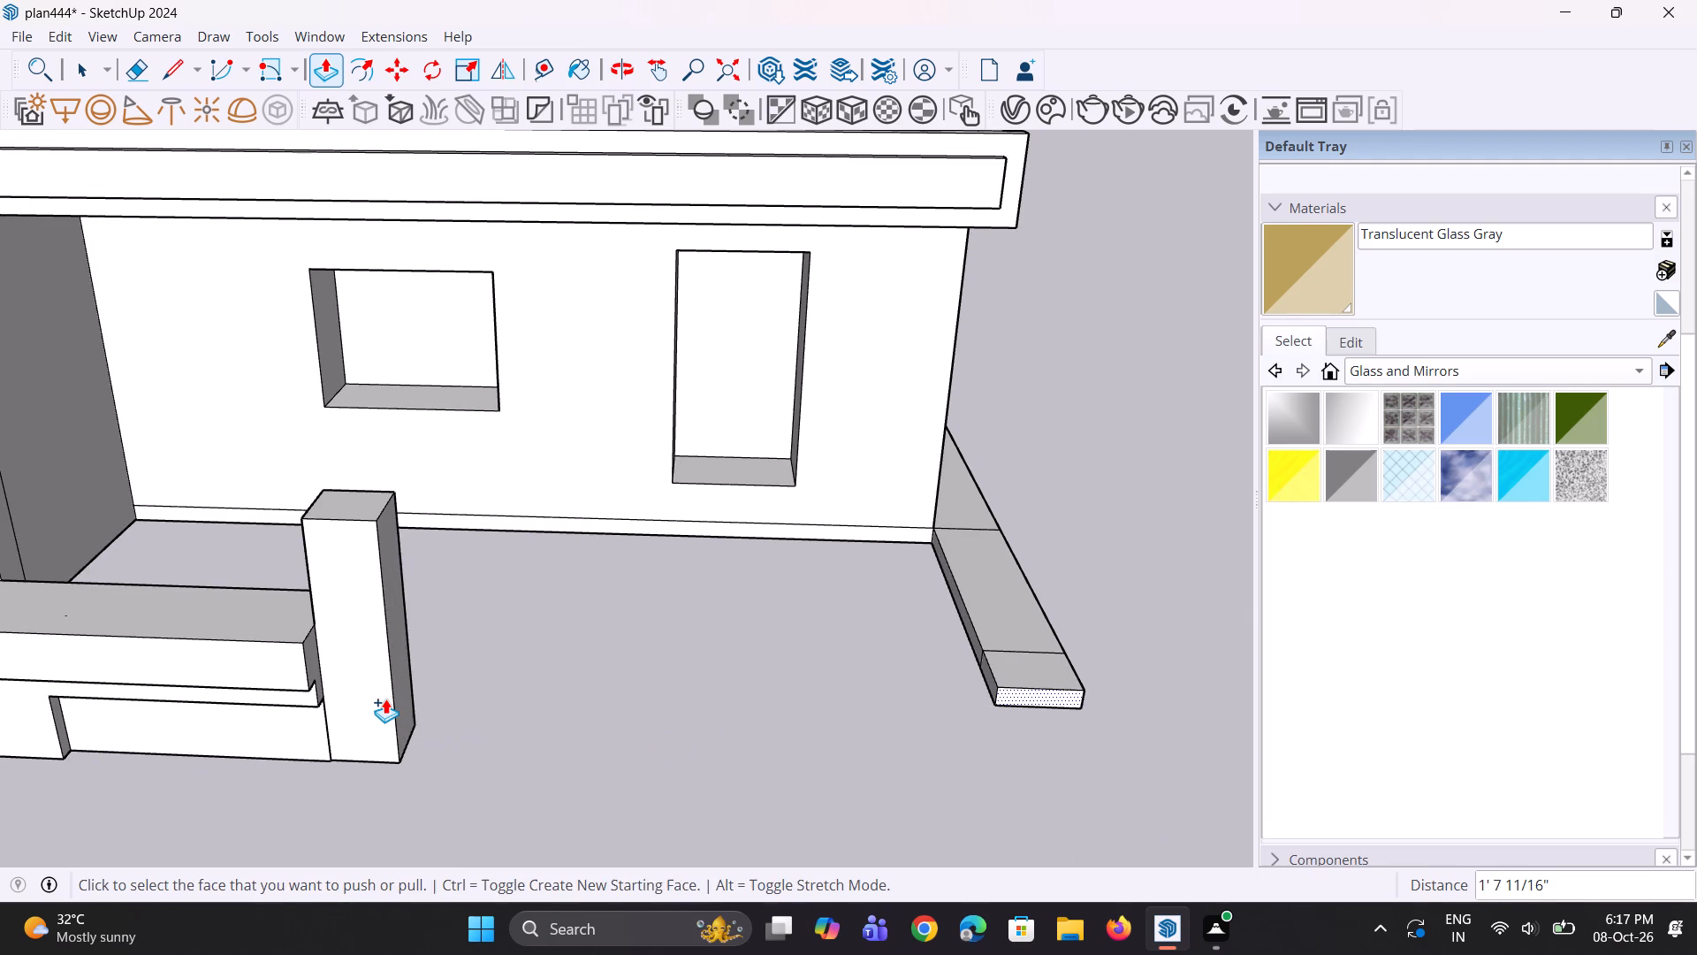
Pull the end segment's top face up about 3' 9 7/8" to form a pillar level with the base block's end pillar.
middle_click_drag(453, 759, 858, 846)
scroll(1074, 543, "up", 2)
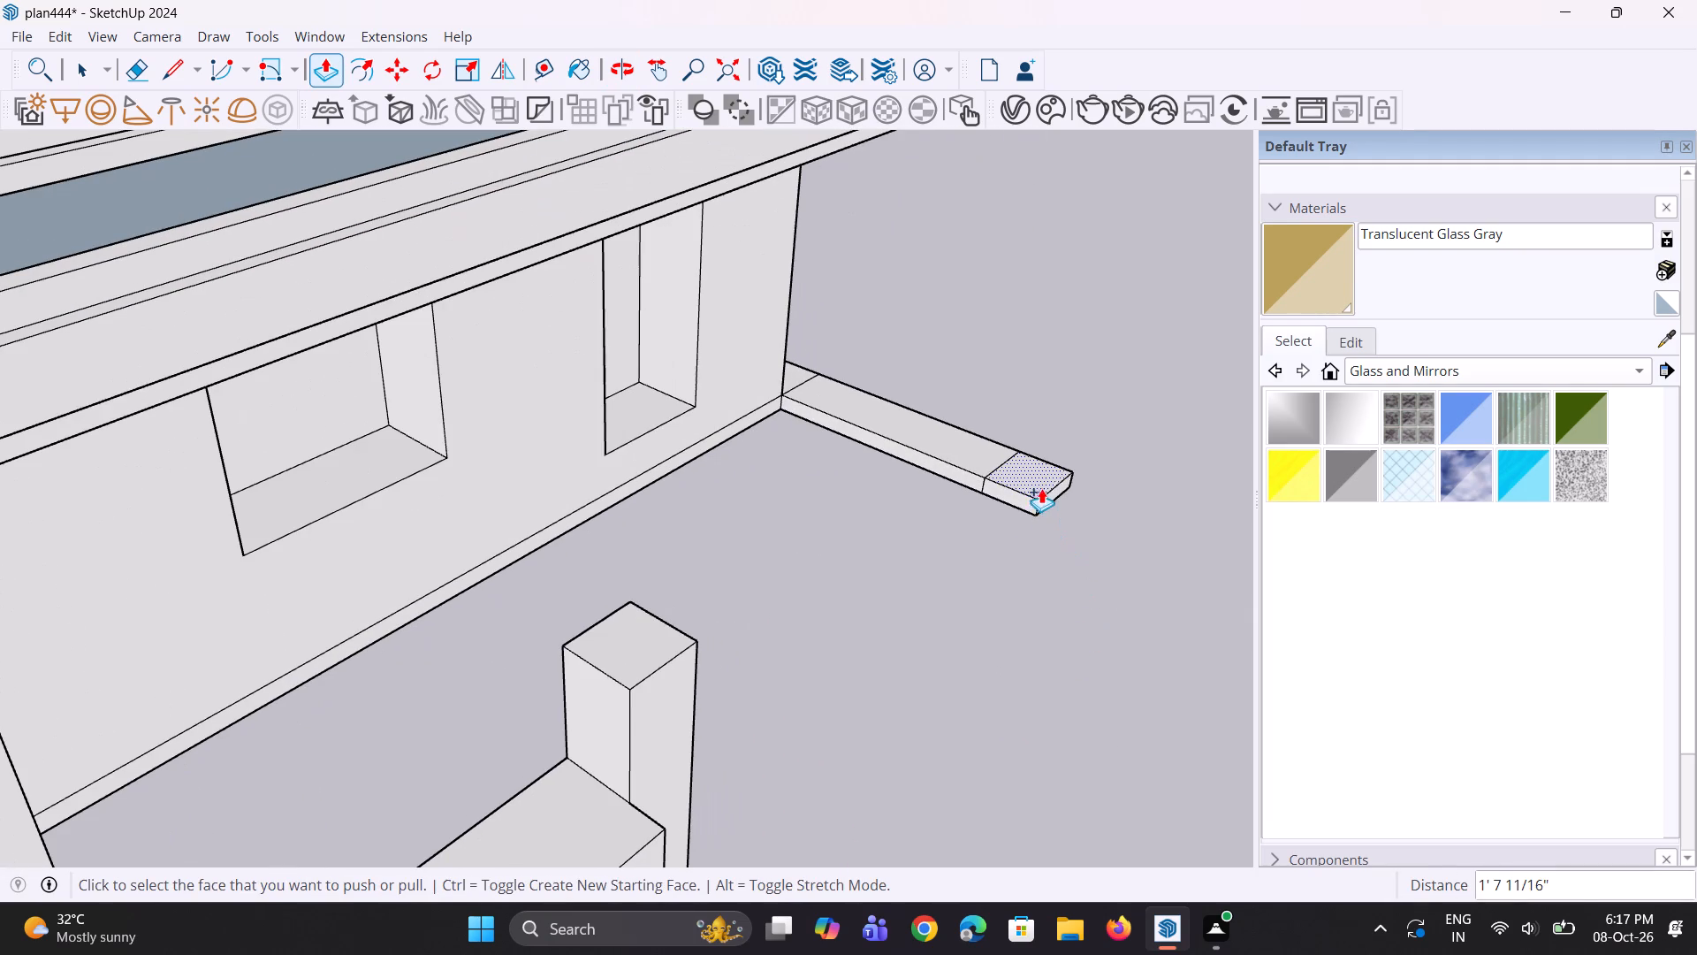
left_click(1054, 468)
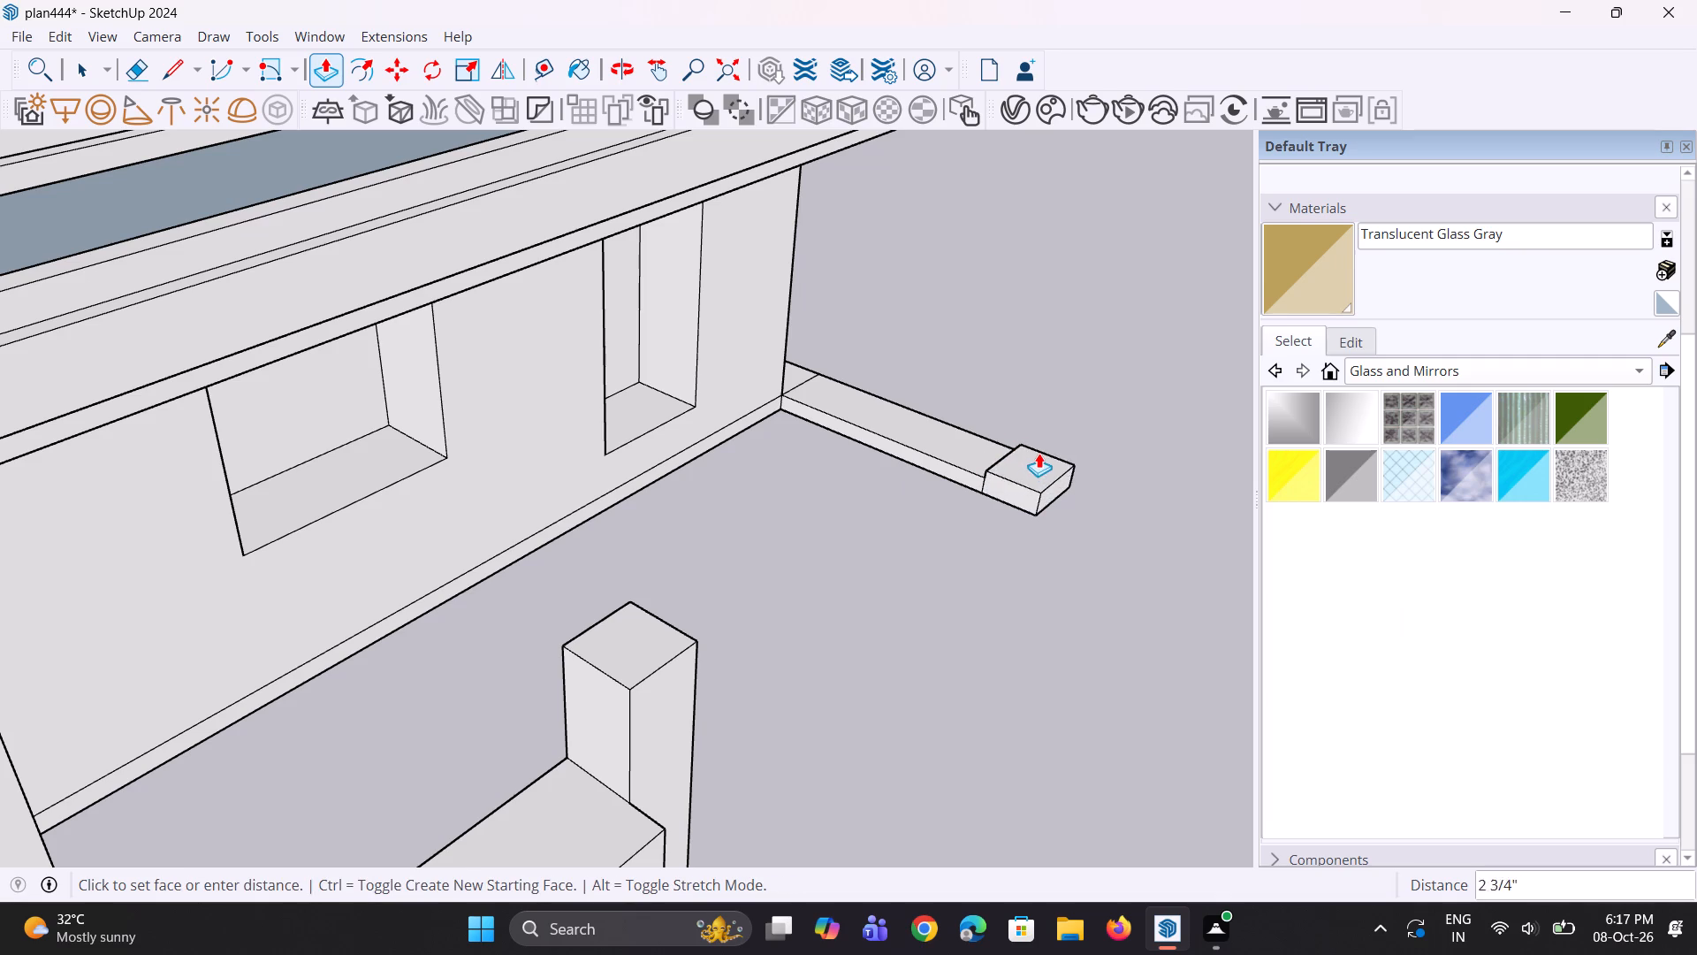
left_click(598, 624)
middle_click_drag(1188, 622, 924, 611)
scroll(917, 607, "down", 5)
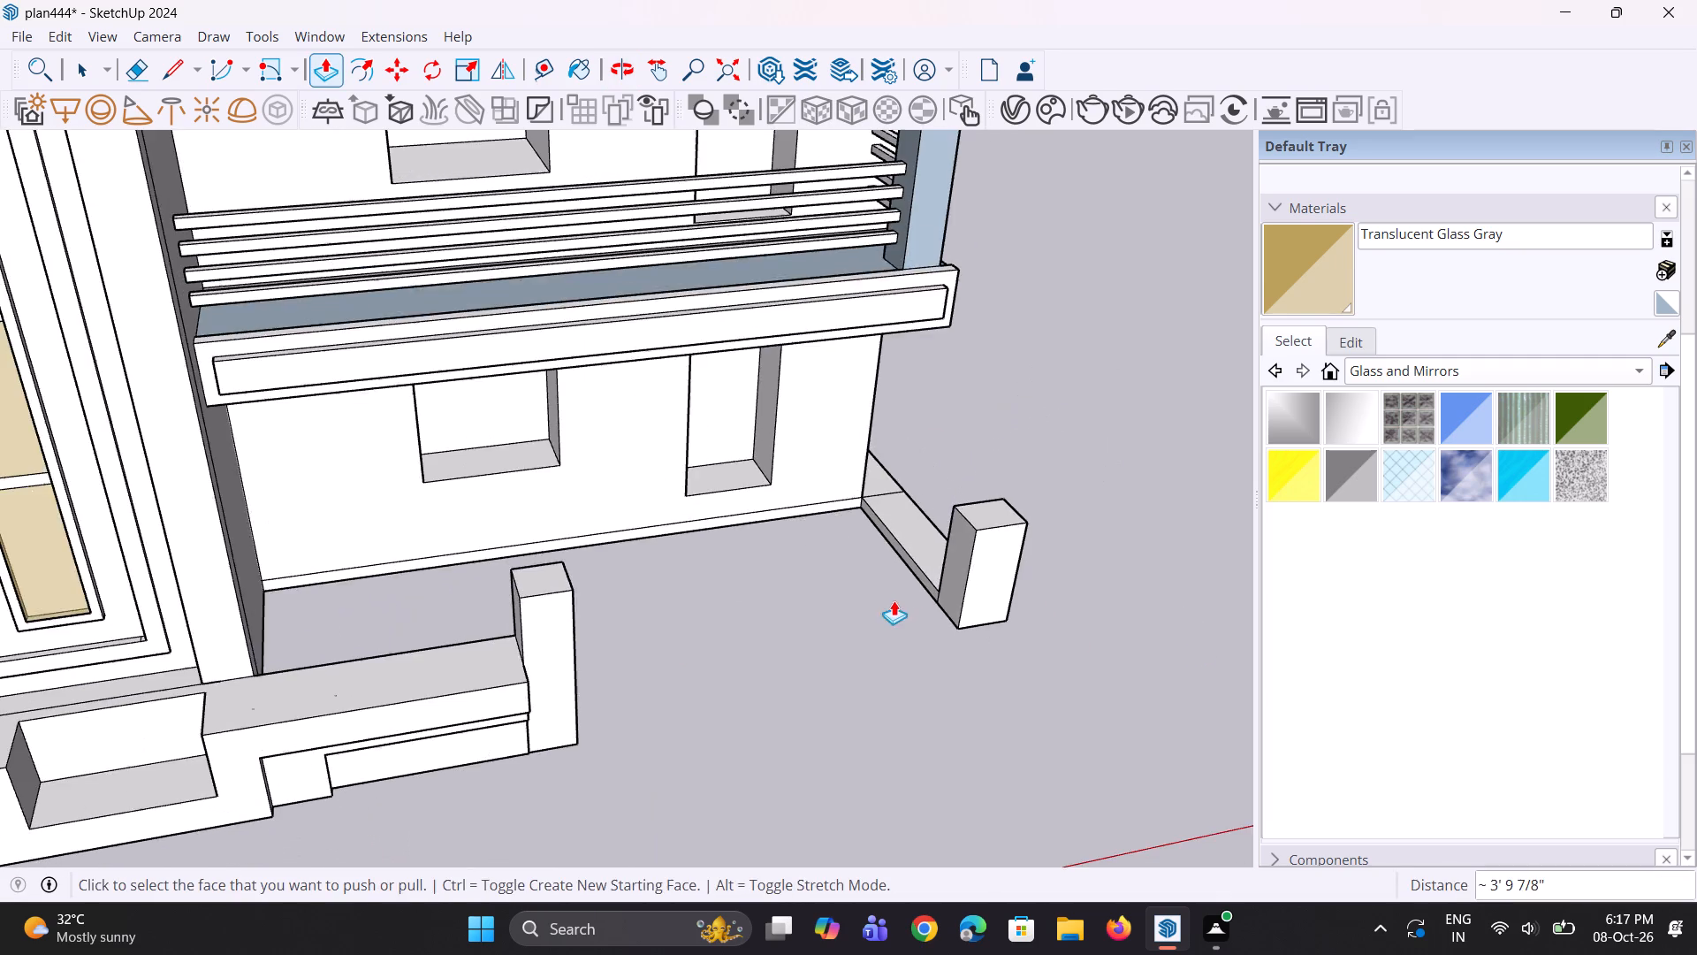
middle_click_drag(953, 604, 599, 451)
middle_click_drag(663, 566, 645, 514)
middle_click_drag(867, 579, 976, 726)
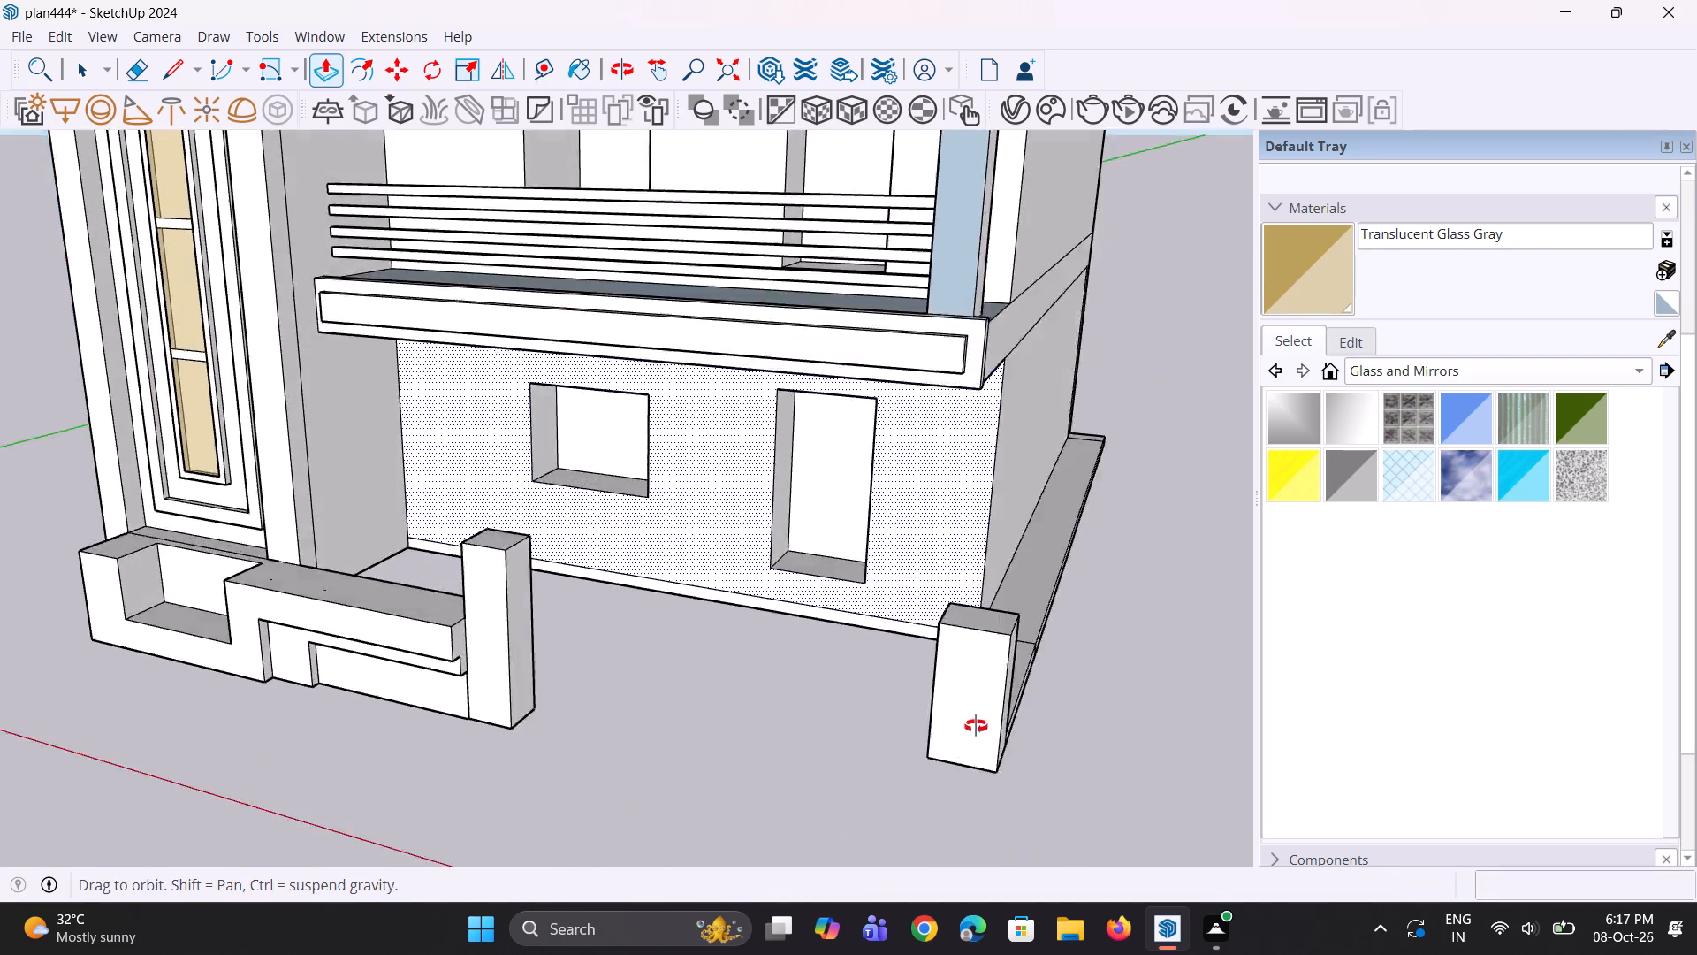
middle_click_drag(976, 726, 1102, 754)
left_click(1074, 605)
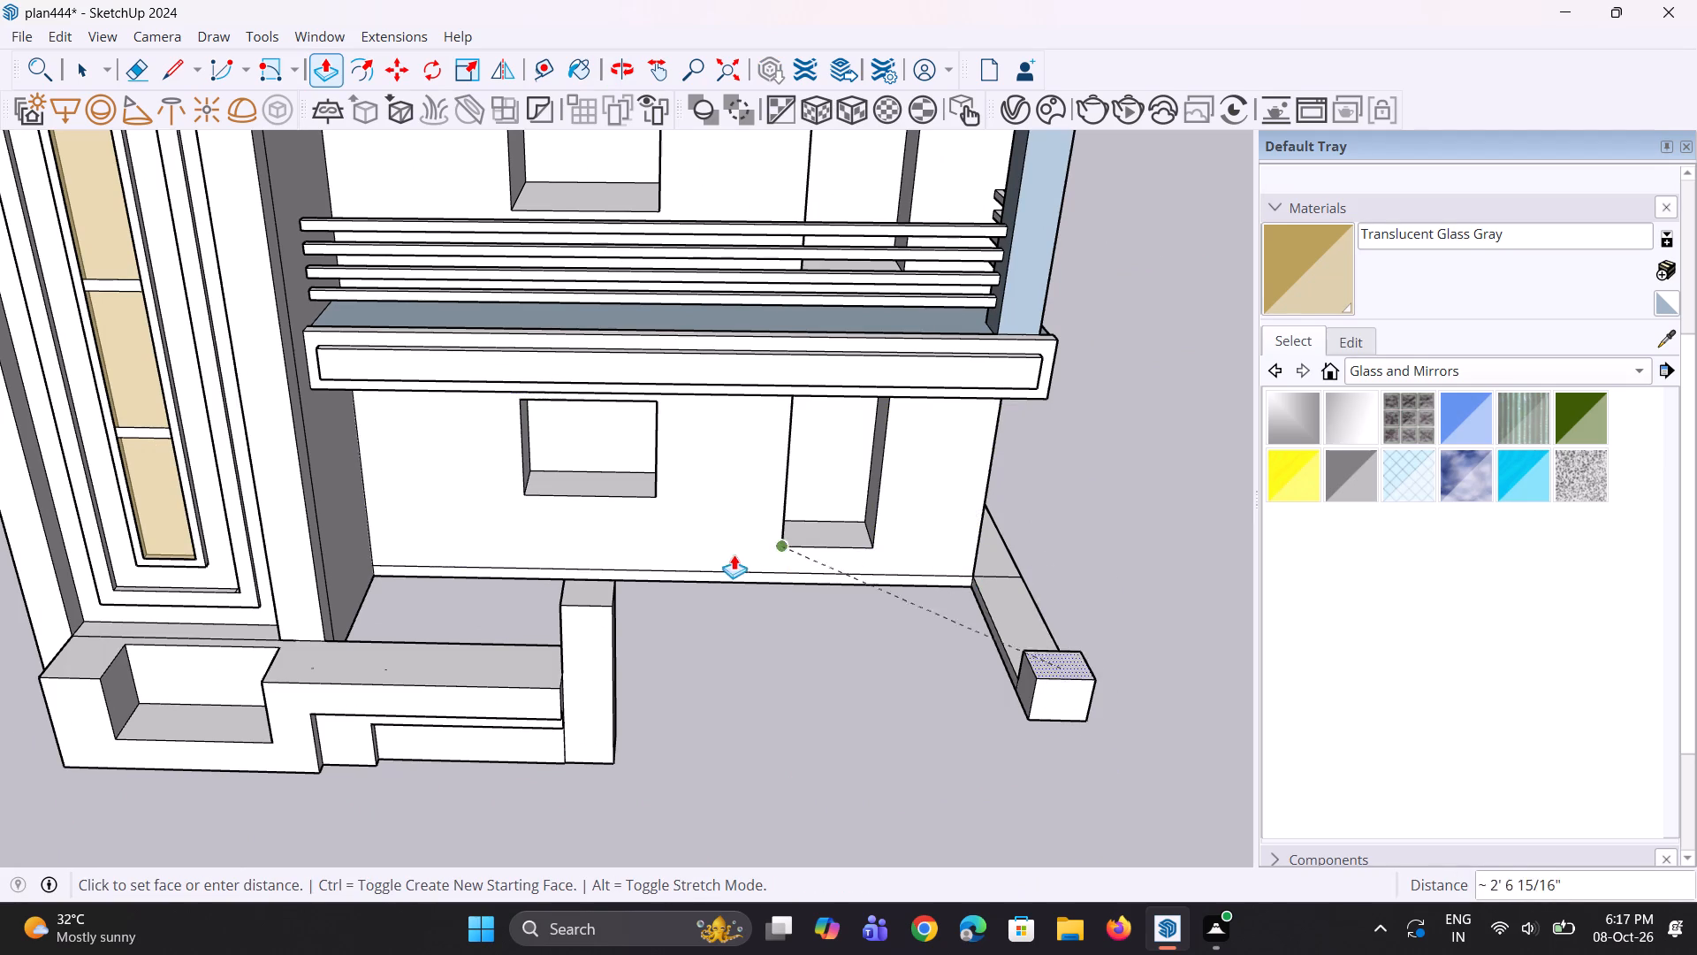
left_click(597, 577)
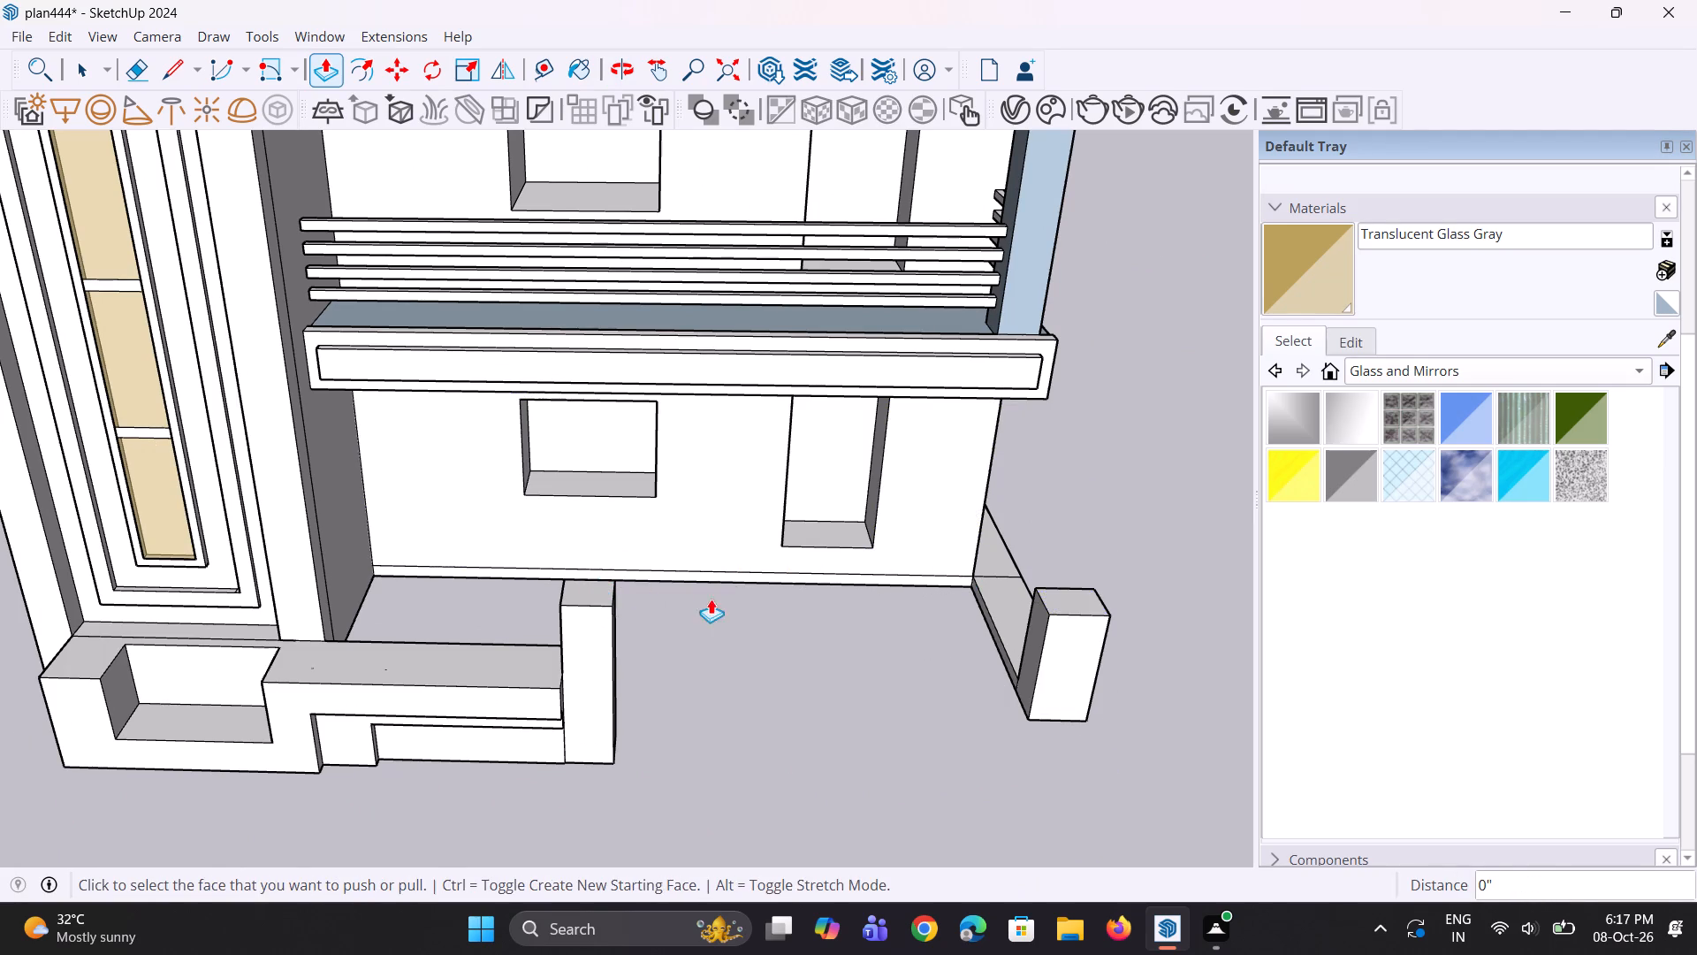
Draw a line along the red axis from the end pillar's bottom front corner to beyond the side pillar.
middle_click_drag(718, 544, 607, 367)
scroll(713, 561, "down", 4)
middle_click_drag(972, 642, 609, 508)
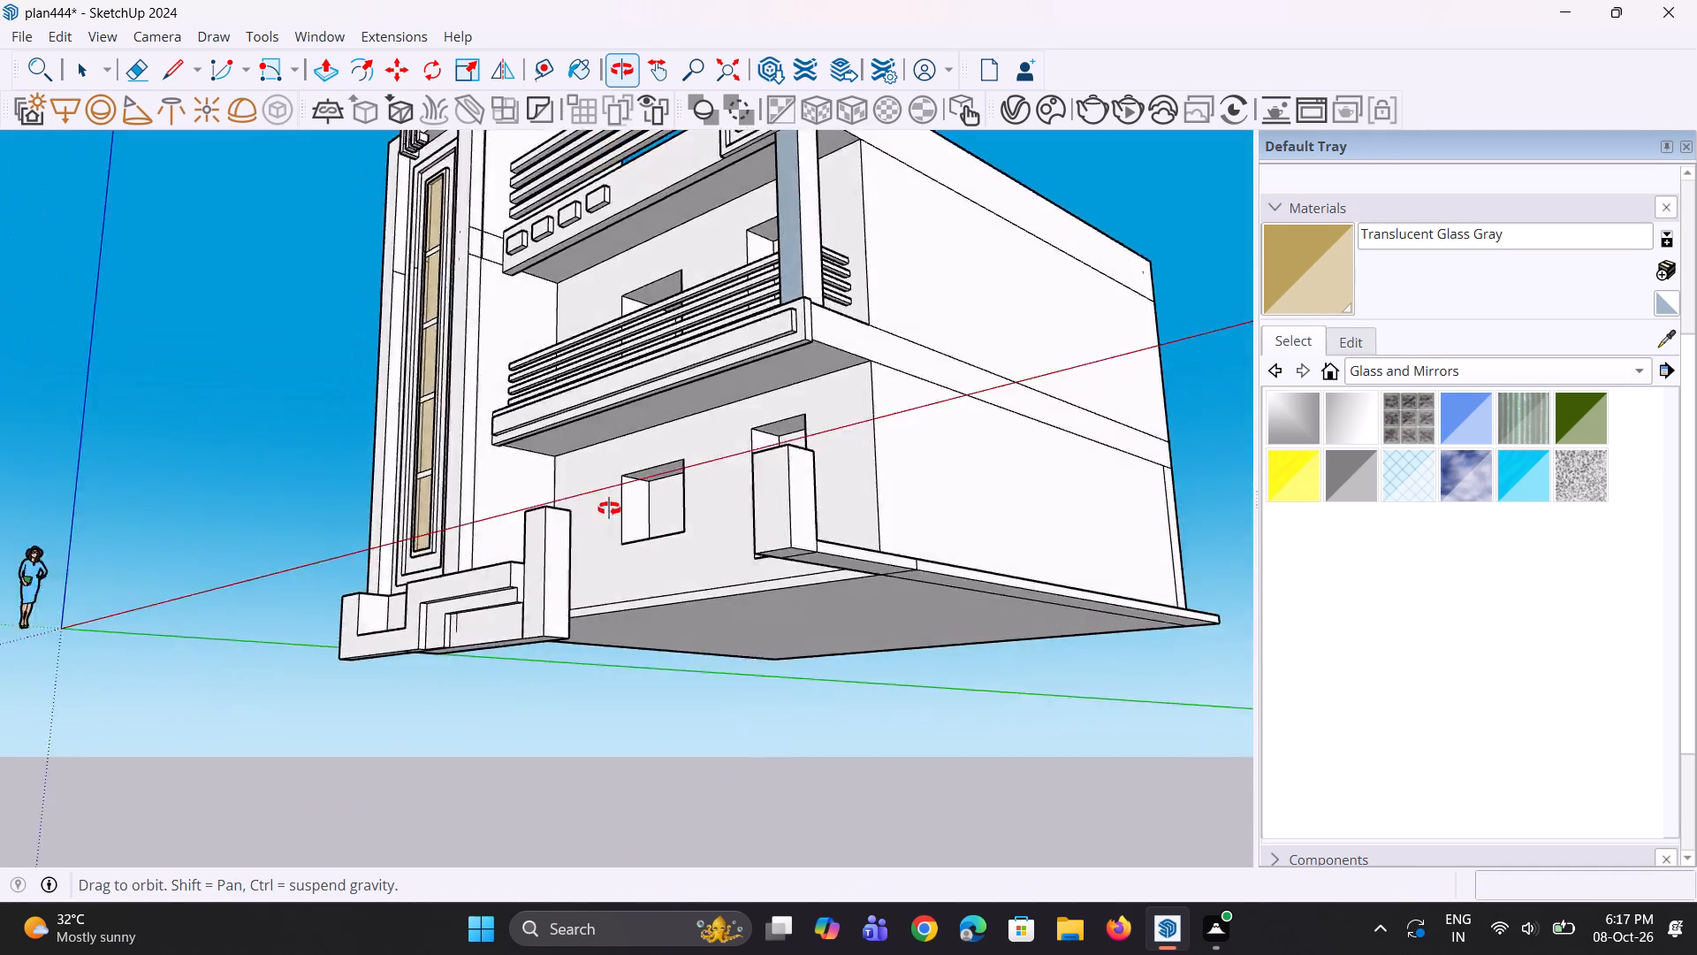
middle_click_drag(609, 508, 1153, 705)
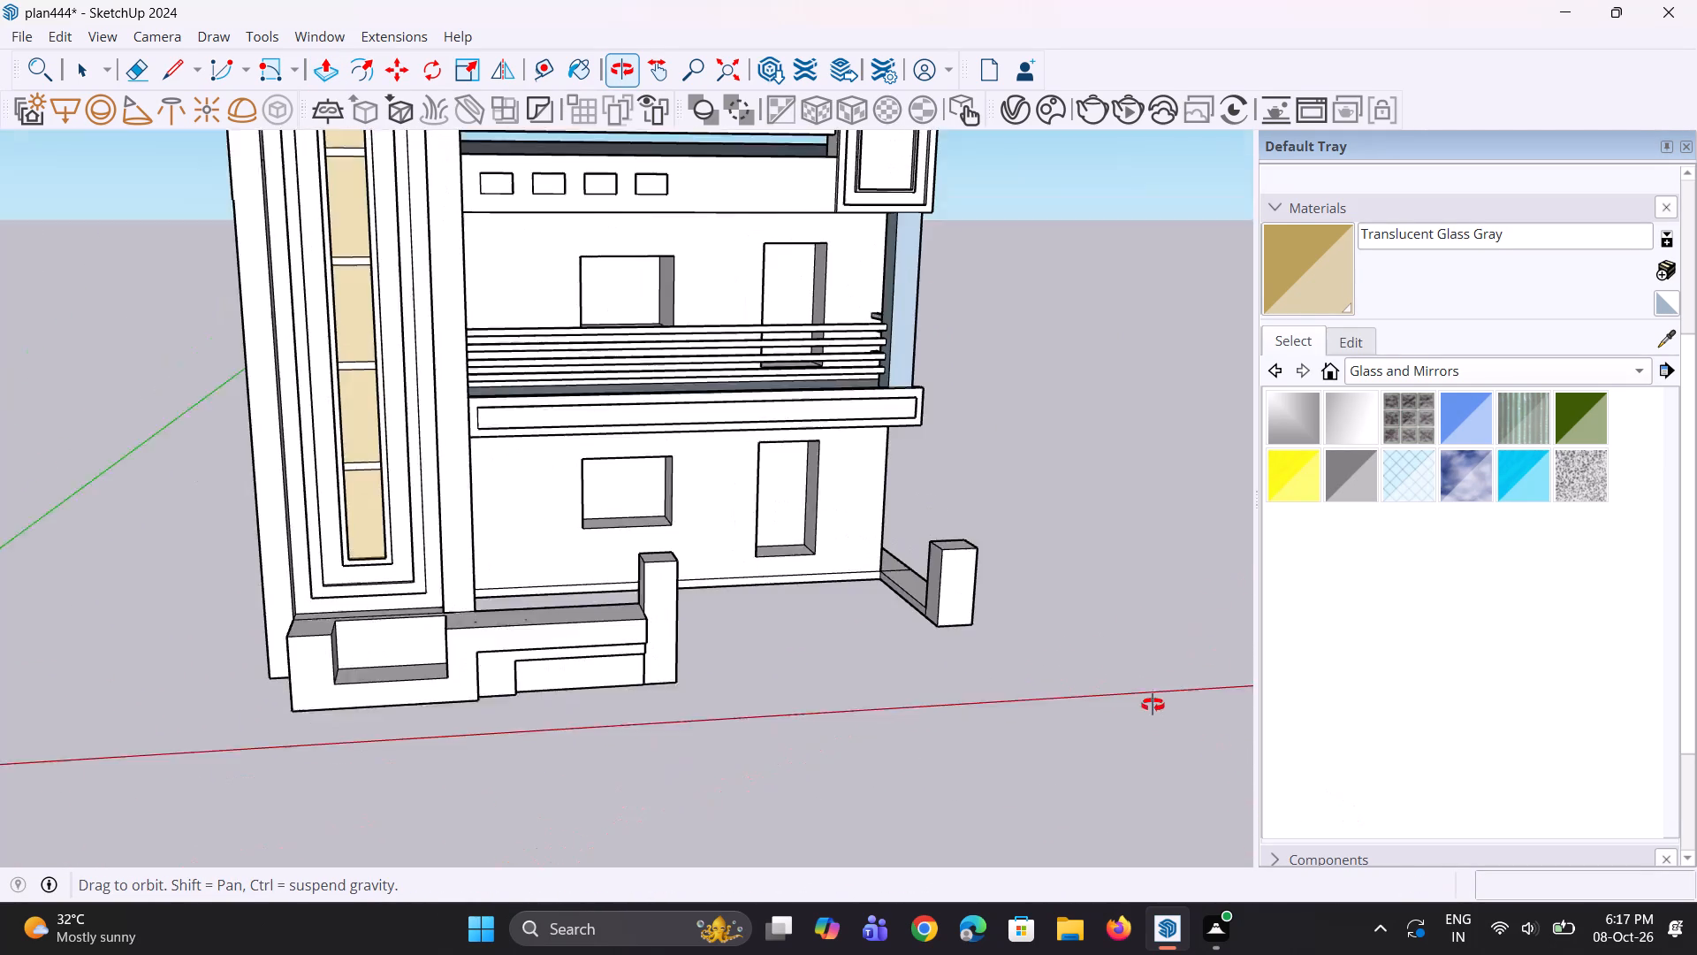
middle_click_drag(1153, 705, 1153, 699)
scroll(745, 684, "up", 2)
key("l")
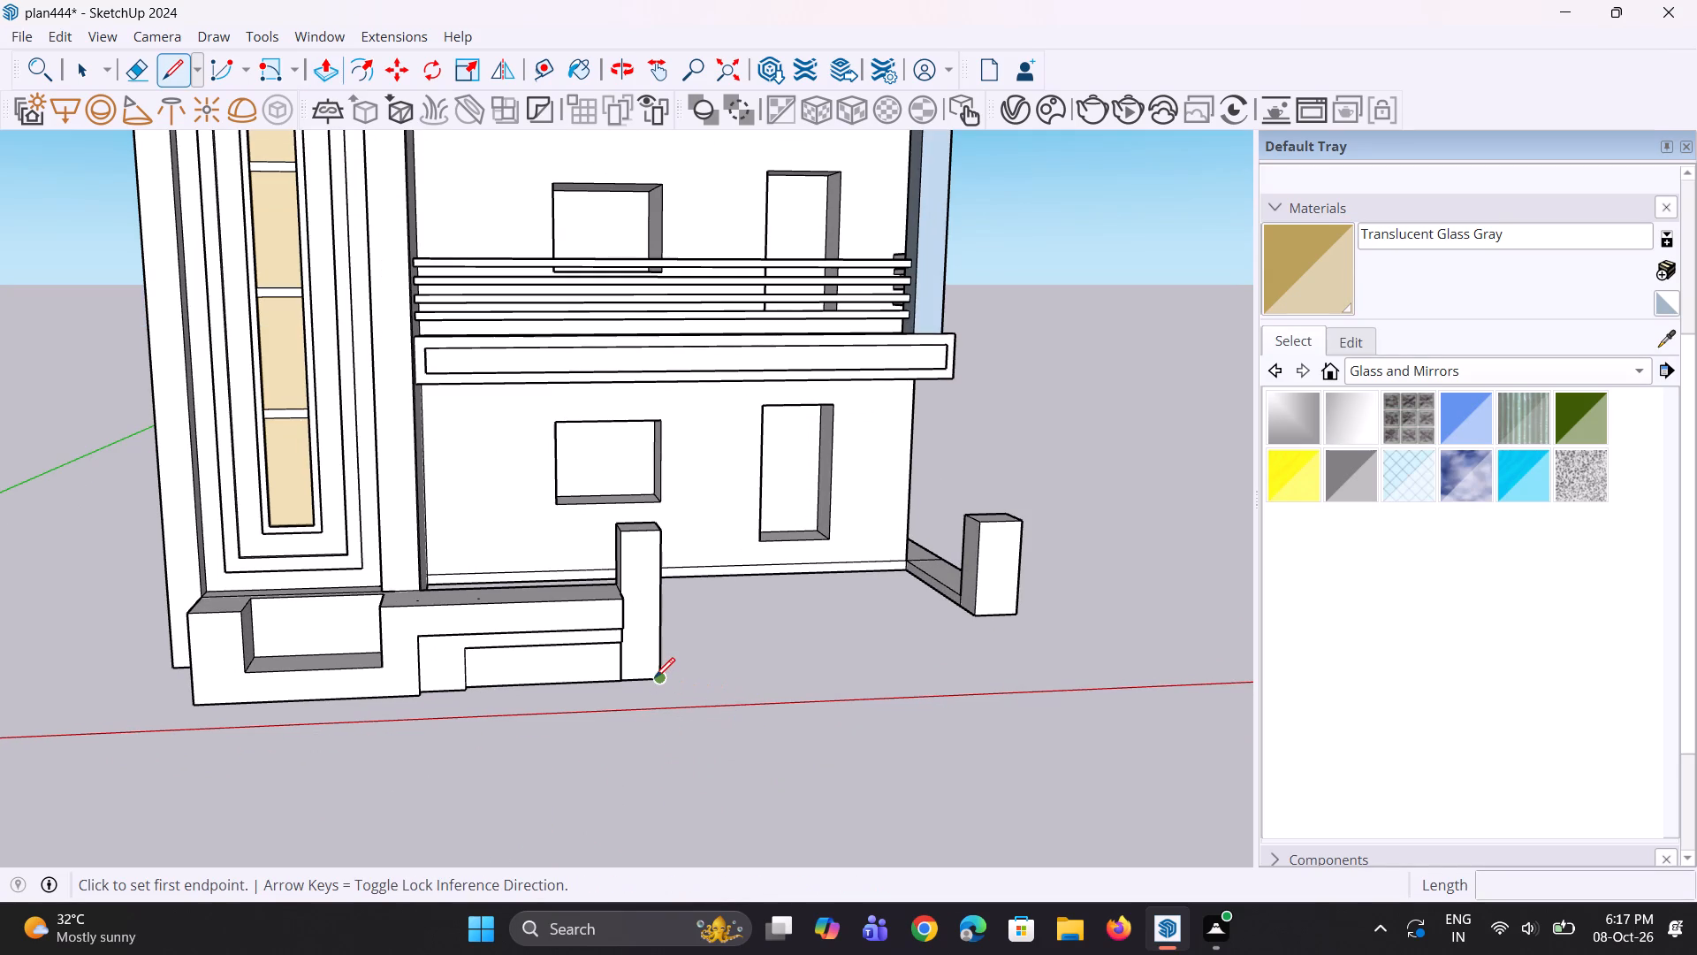
left_click(655, 682)
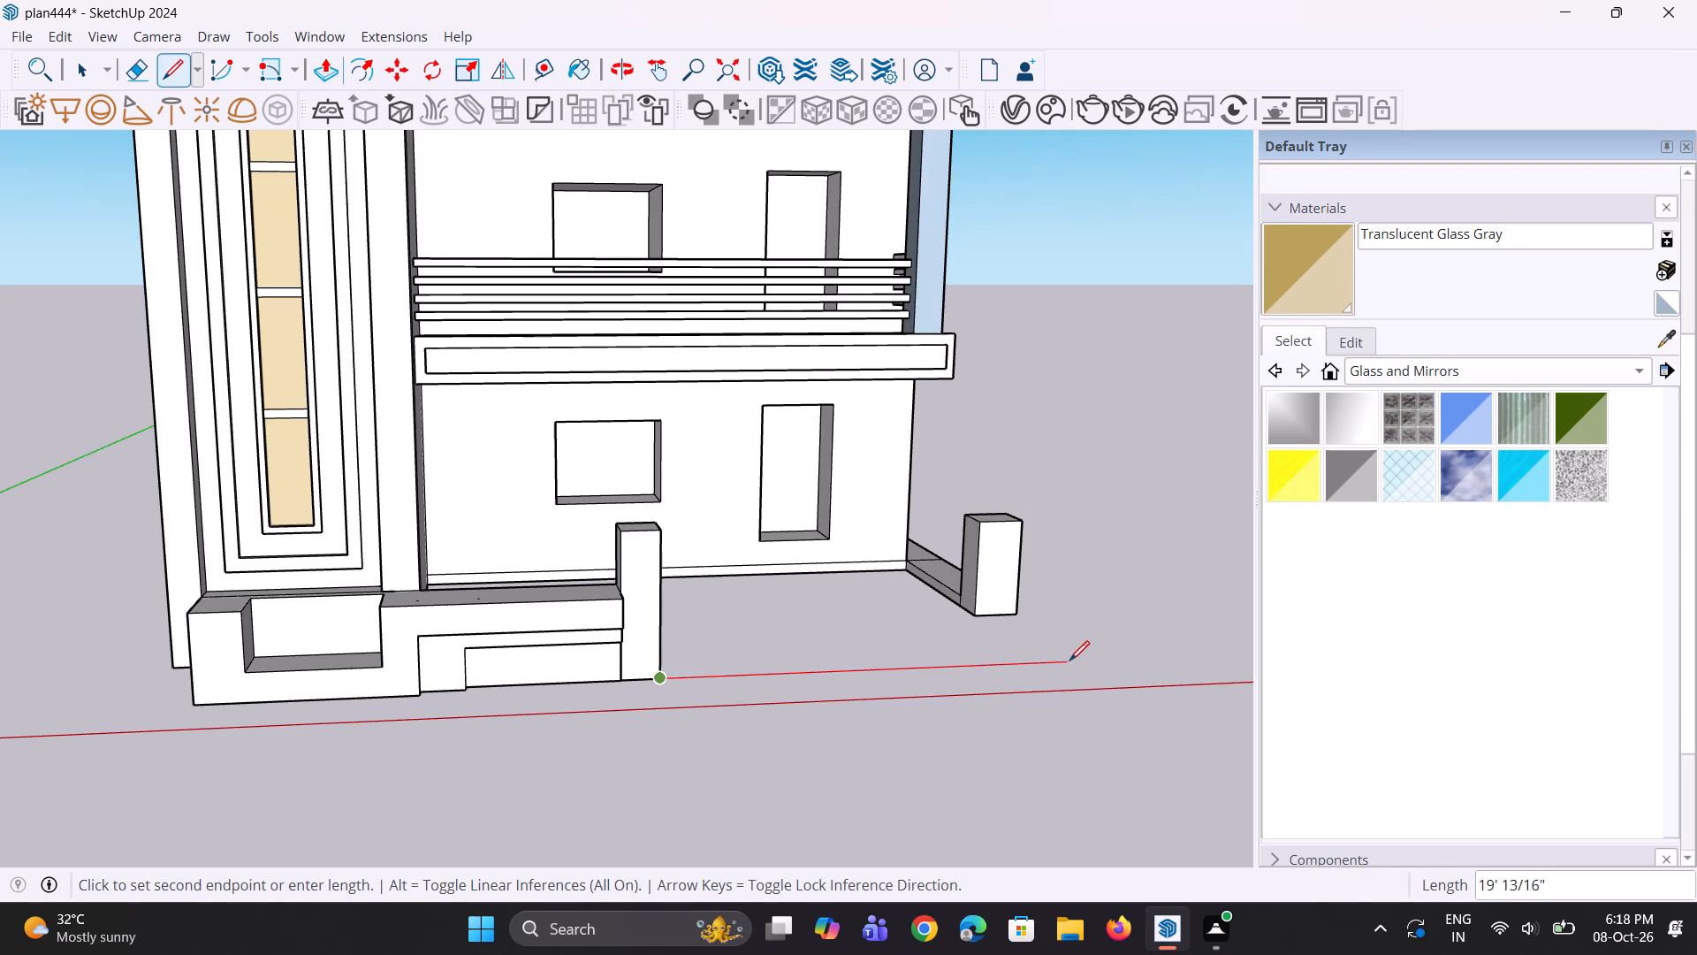
left_click(1109, 660)
key("space")
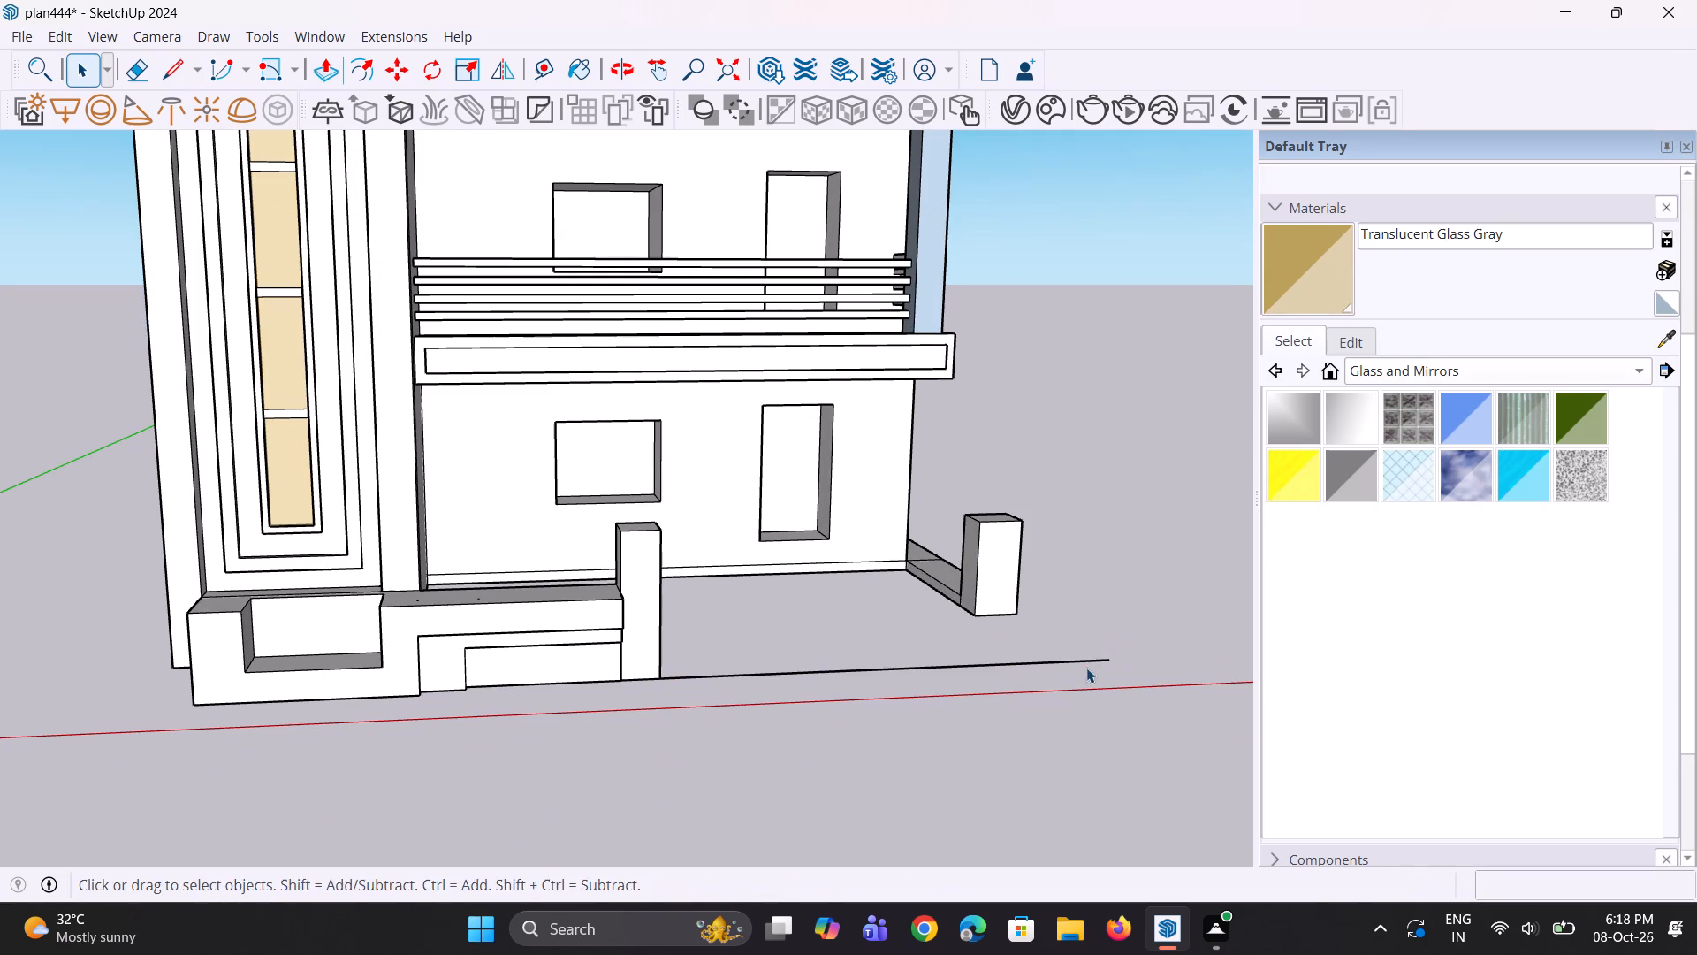
Push the side pillar's top face down 3' 9 7/8" so it is flush with the side ledge's top.
middle_click_drag(1046, 691, 899, 778)
middle_click_drag(993, 713, 304, 580)
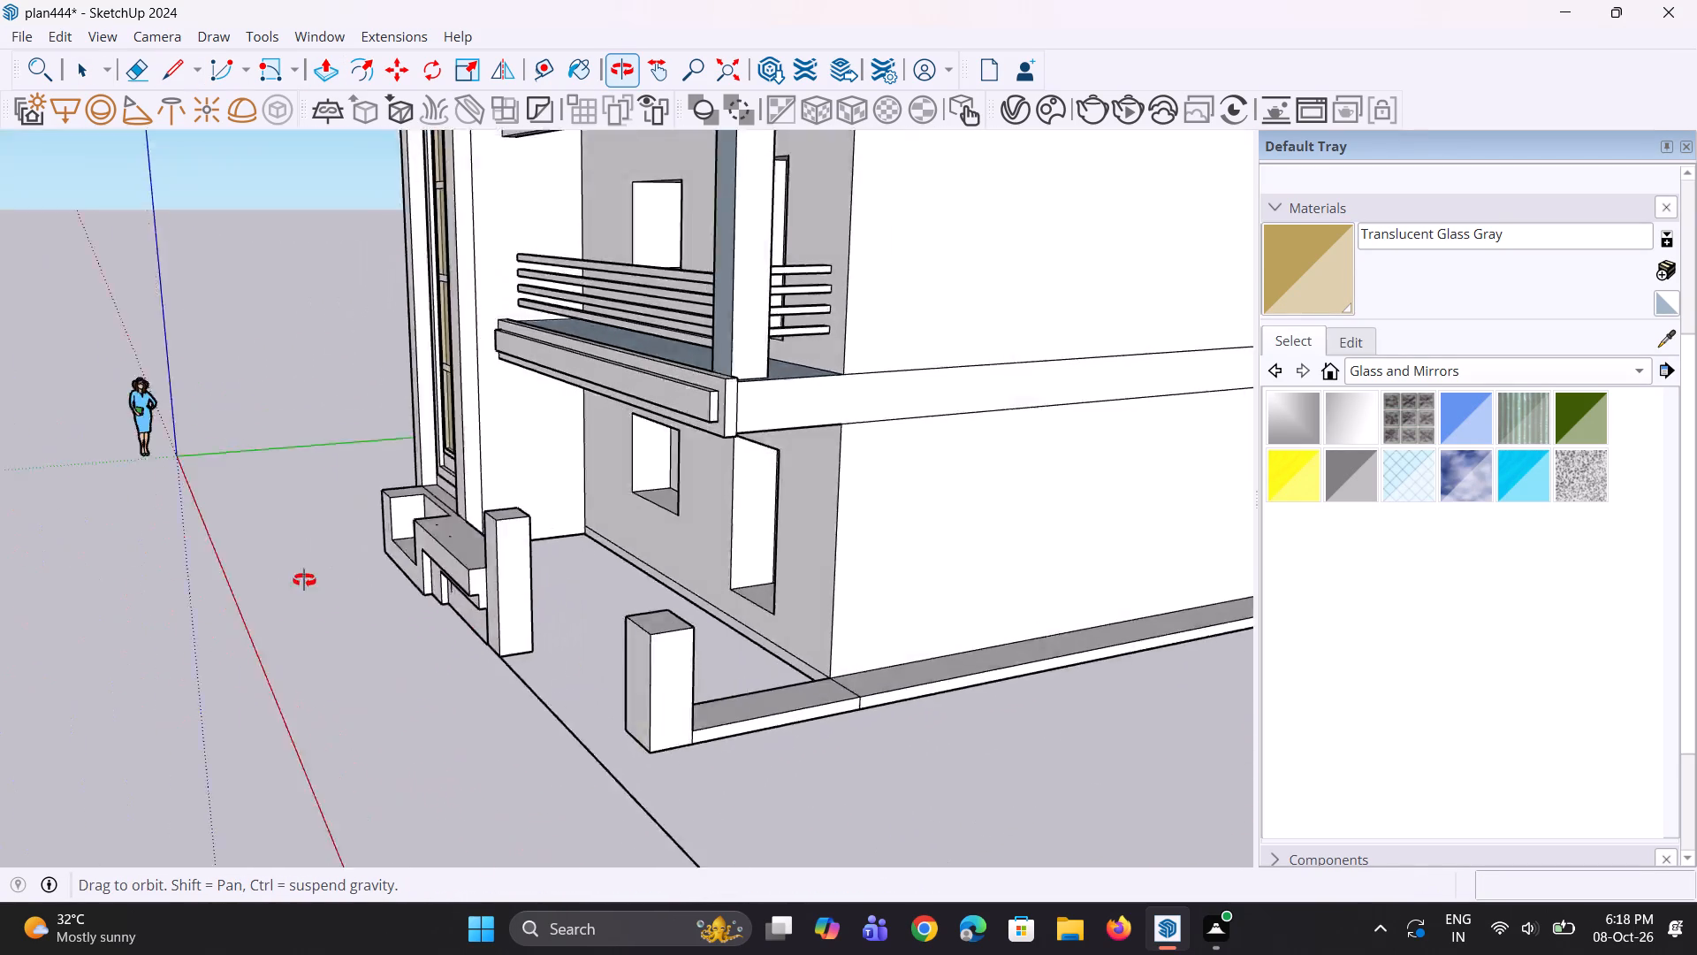
middle_click_drag(304, 580, 783, 673)
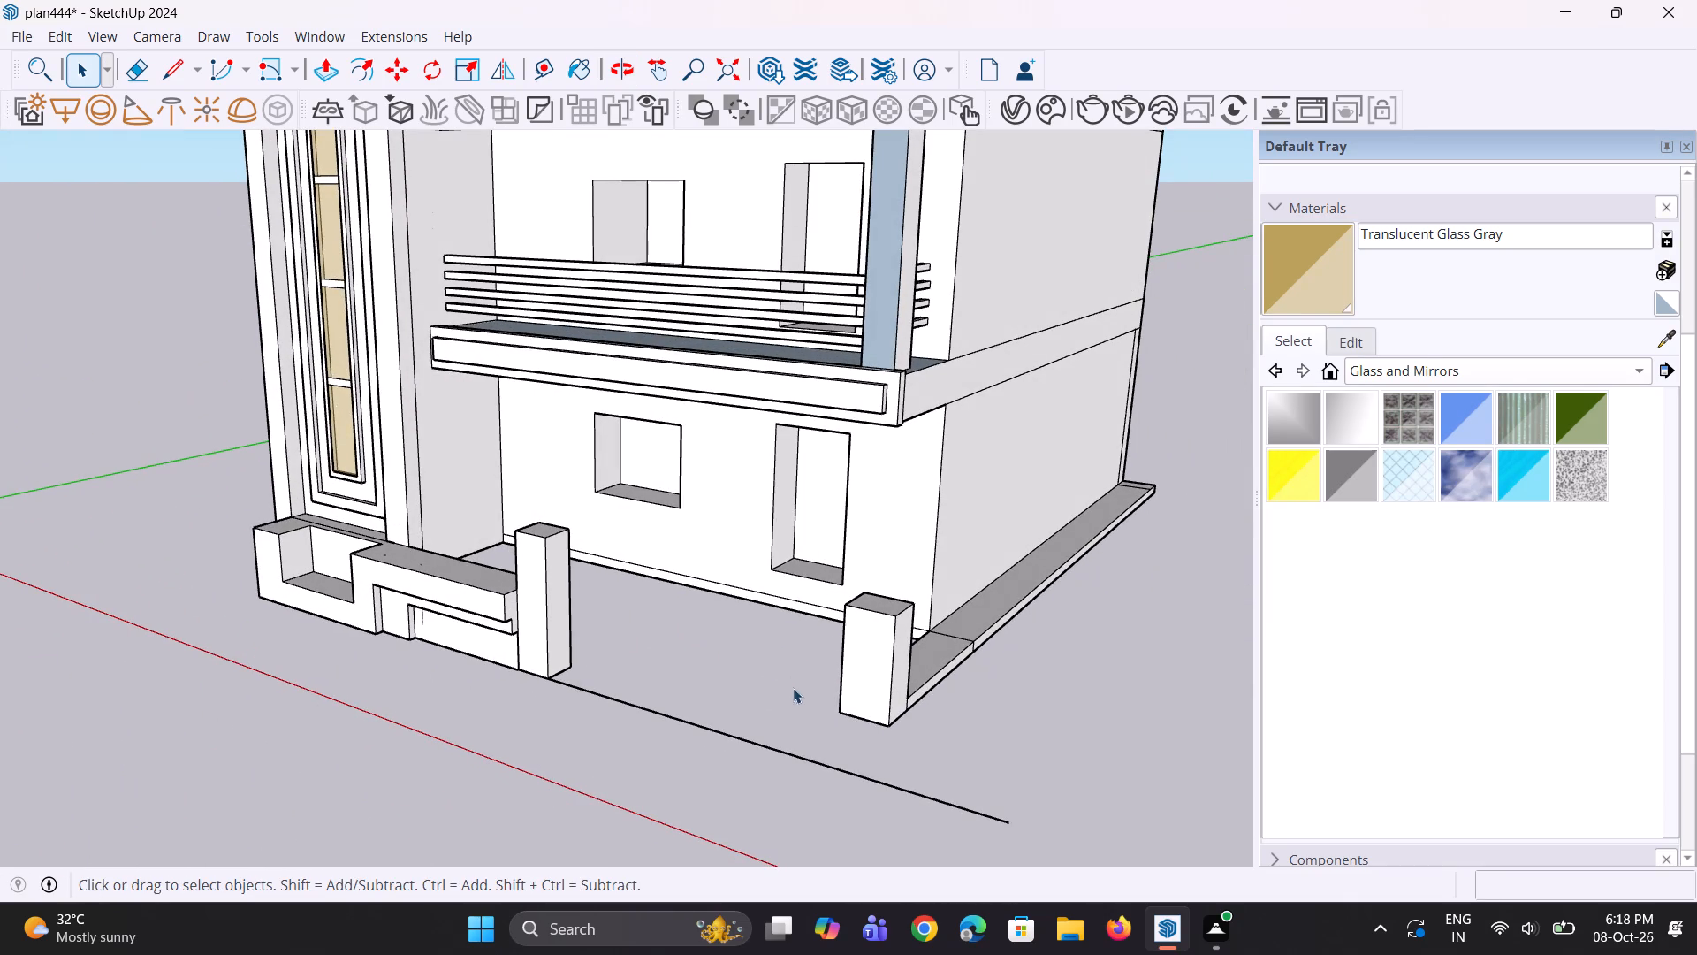
key("space")
key("p")
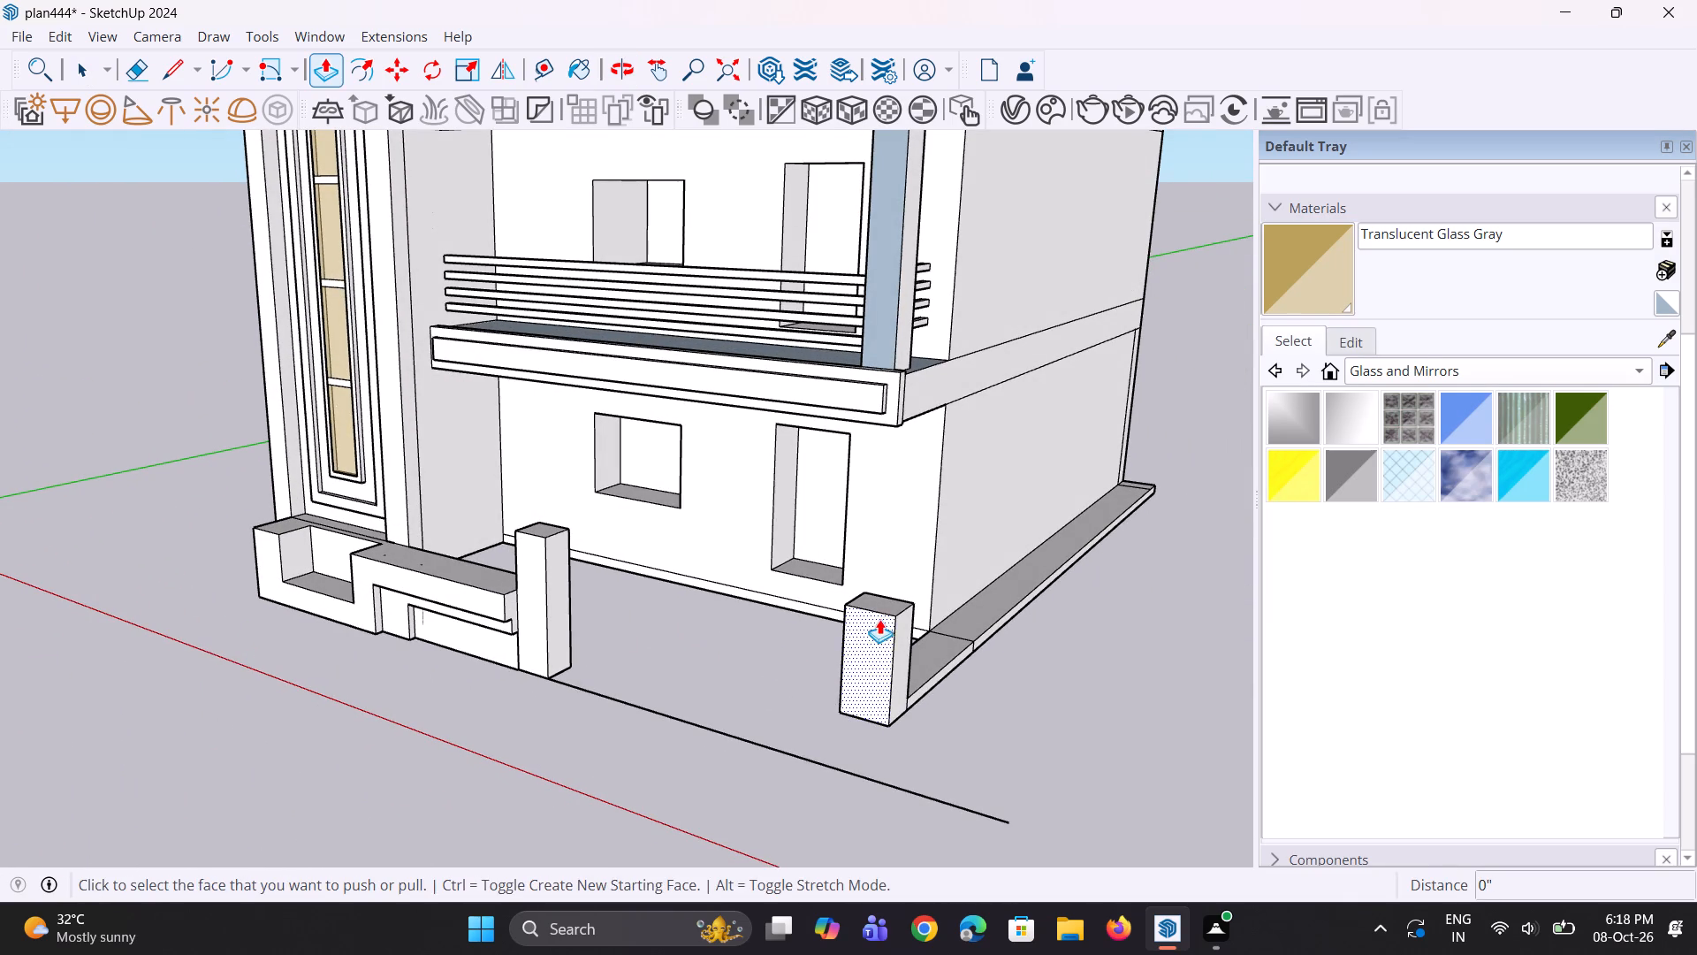
left_click(892, 606)
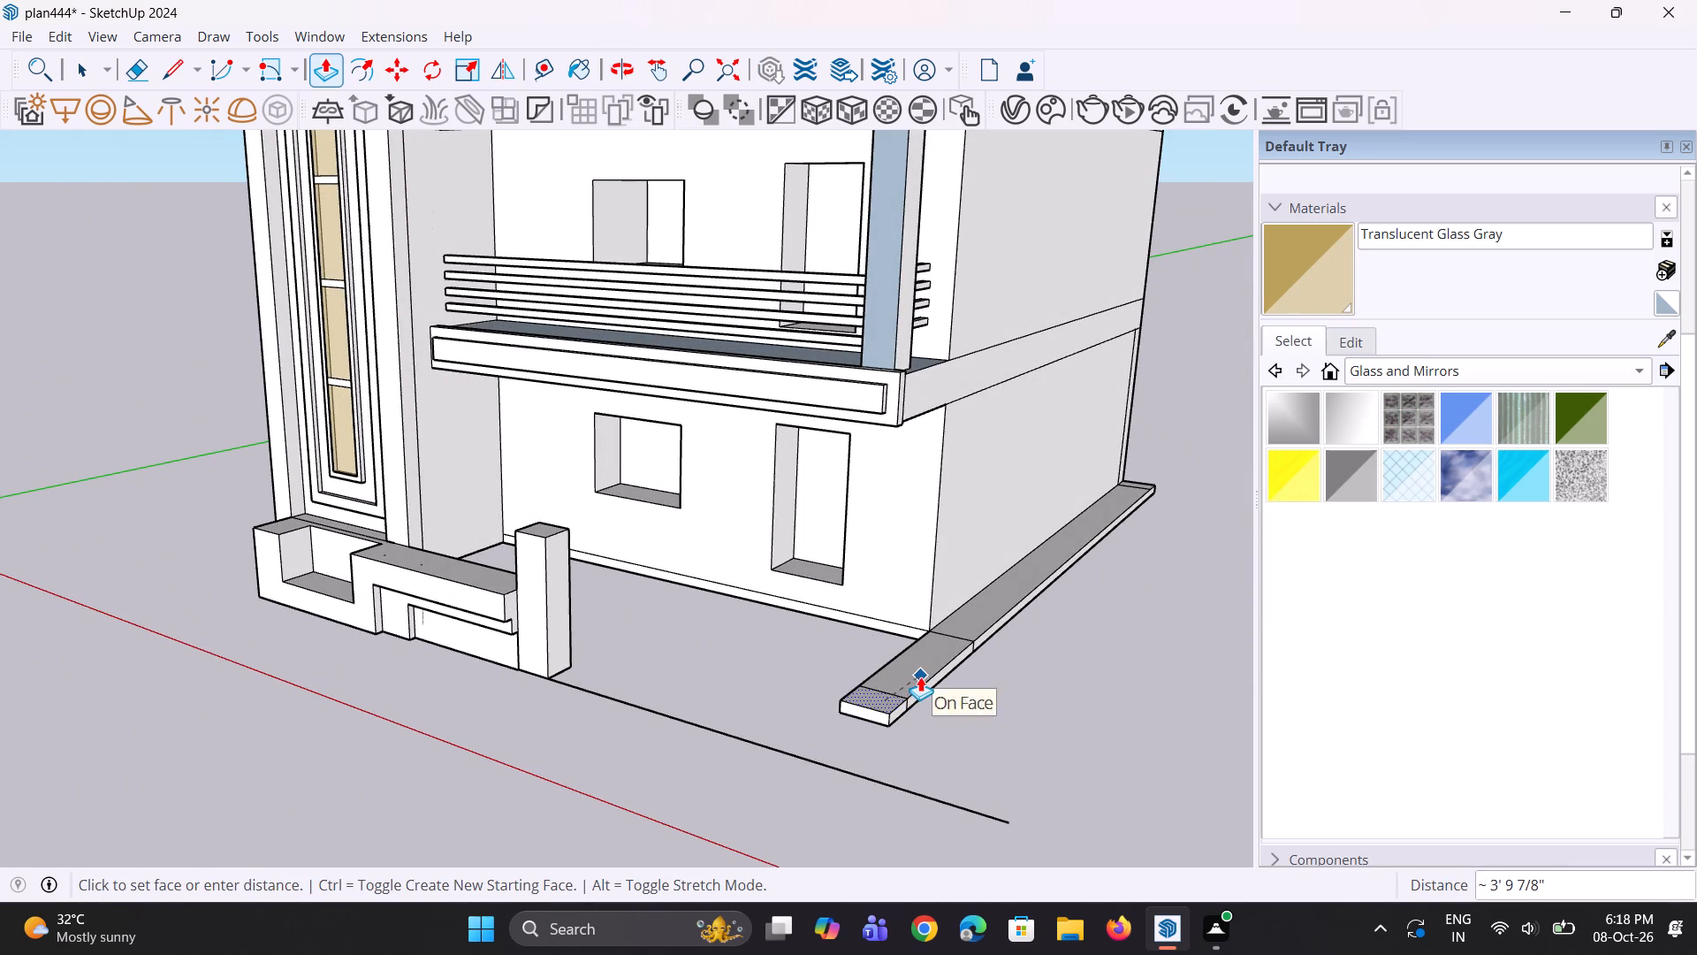
left_click(920, 676)
Erase the leftover dividing edges on the top and both sides of the side ledge's front end segment.
middle_click_drag(872, 719, 840, 783)
scroll(869, 748, "up", 2)
key("e")
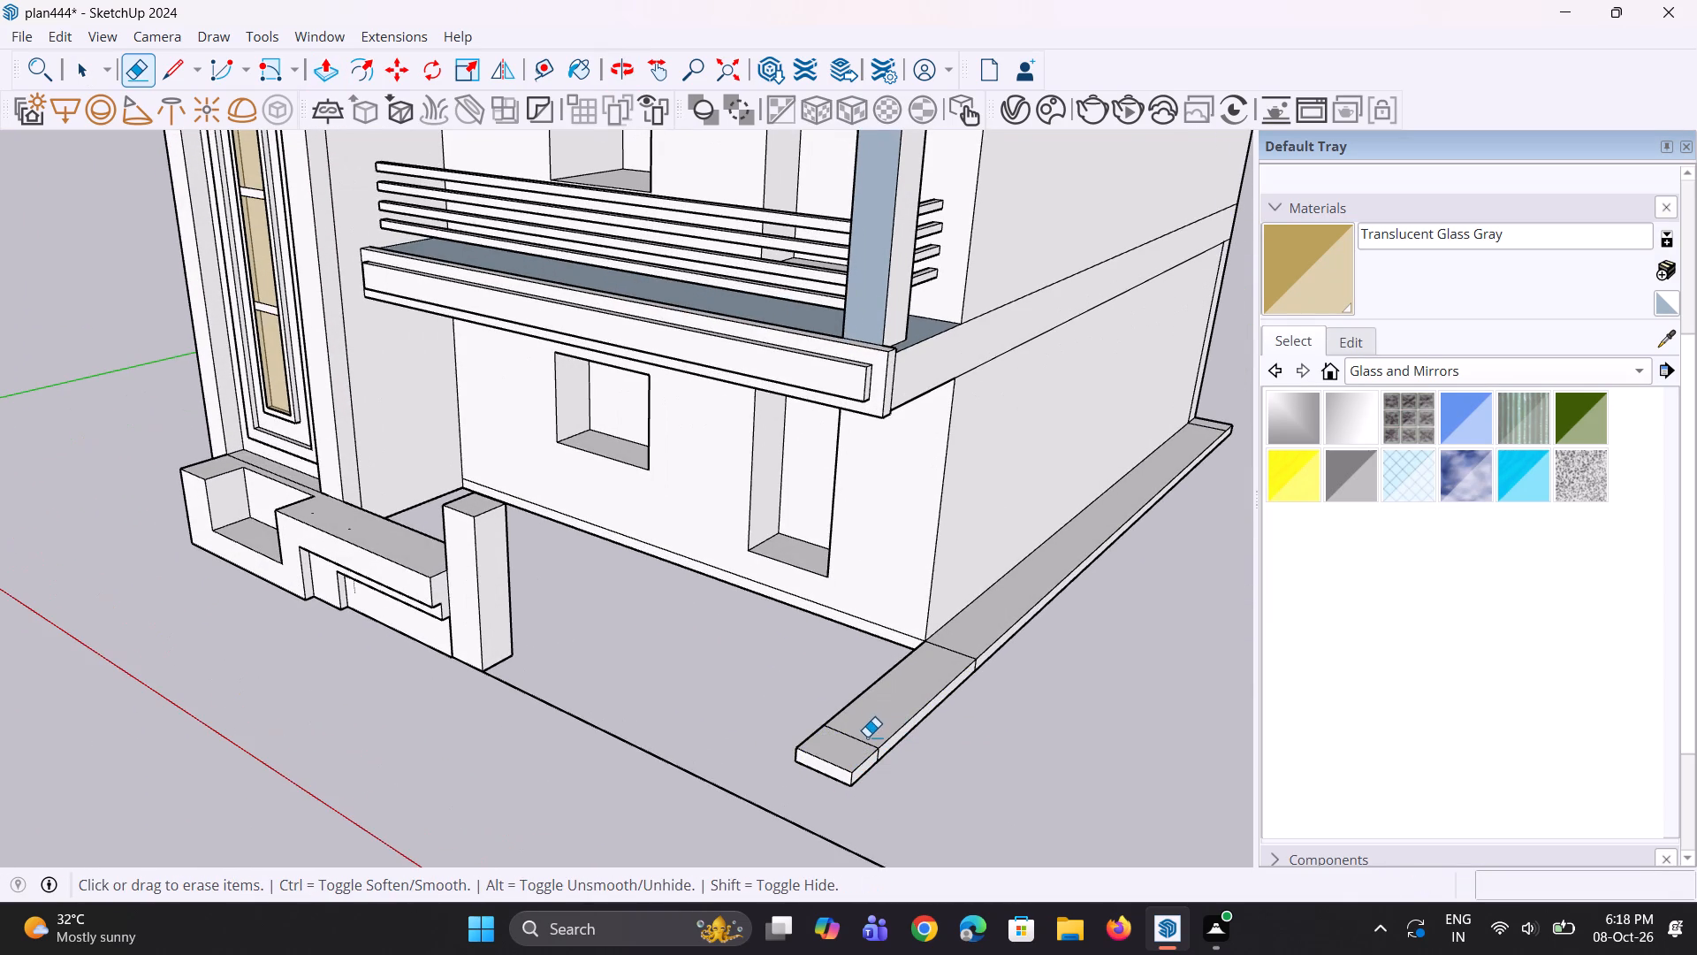
left_click(866, 745)
scroll(885, 760, "up", 5)
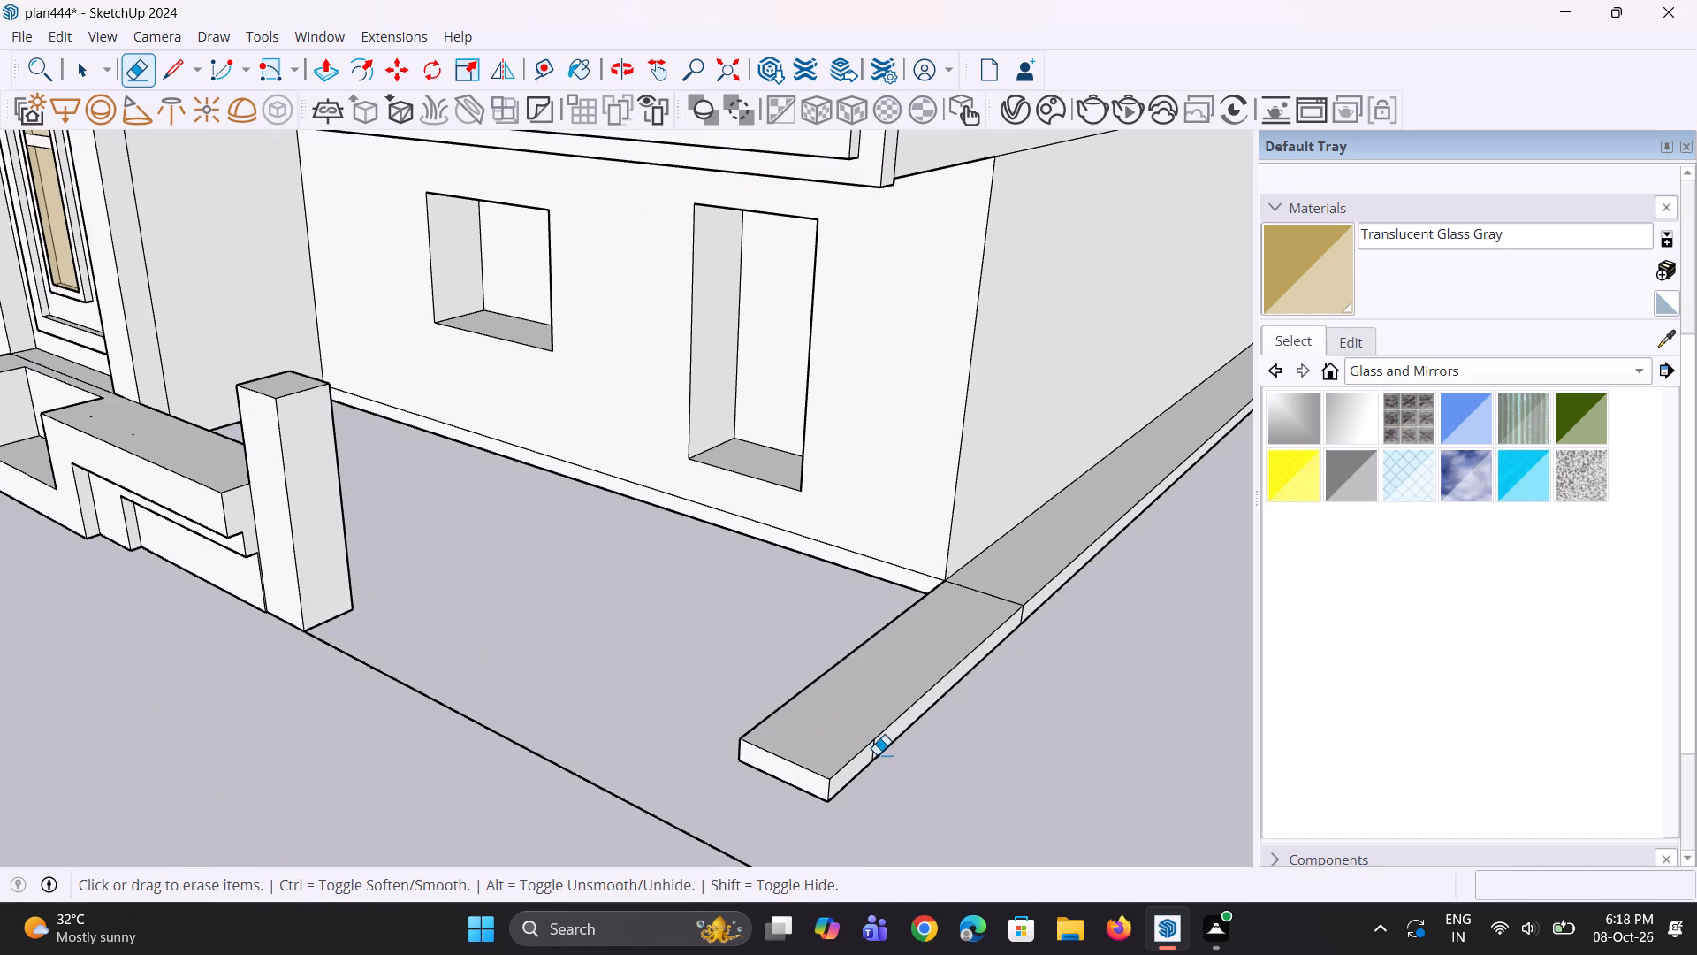
left_click(877, 754)
key("ctrl+z")
scroll(881, 772, "up", 6, "ctrl")
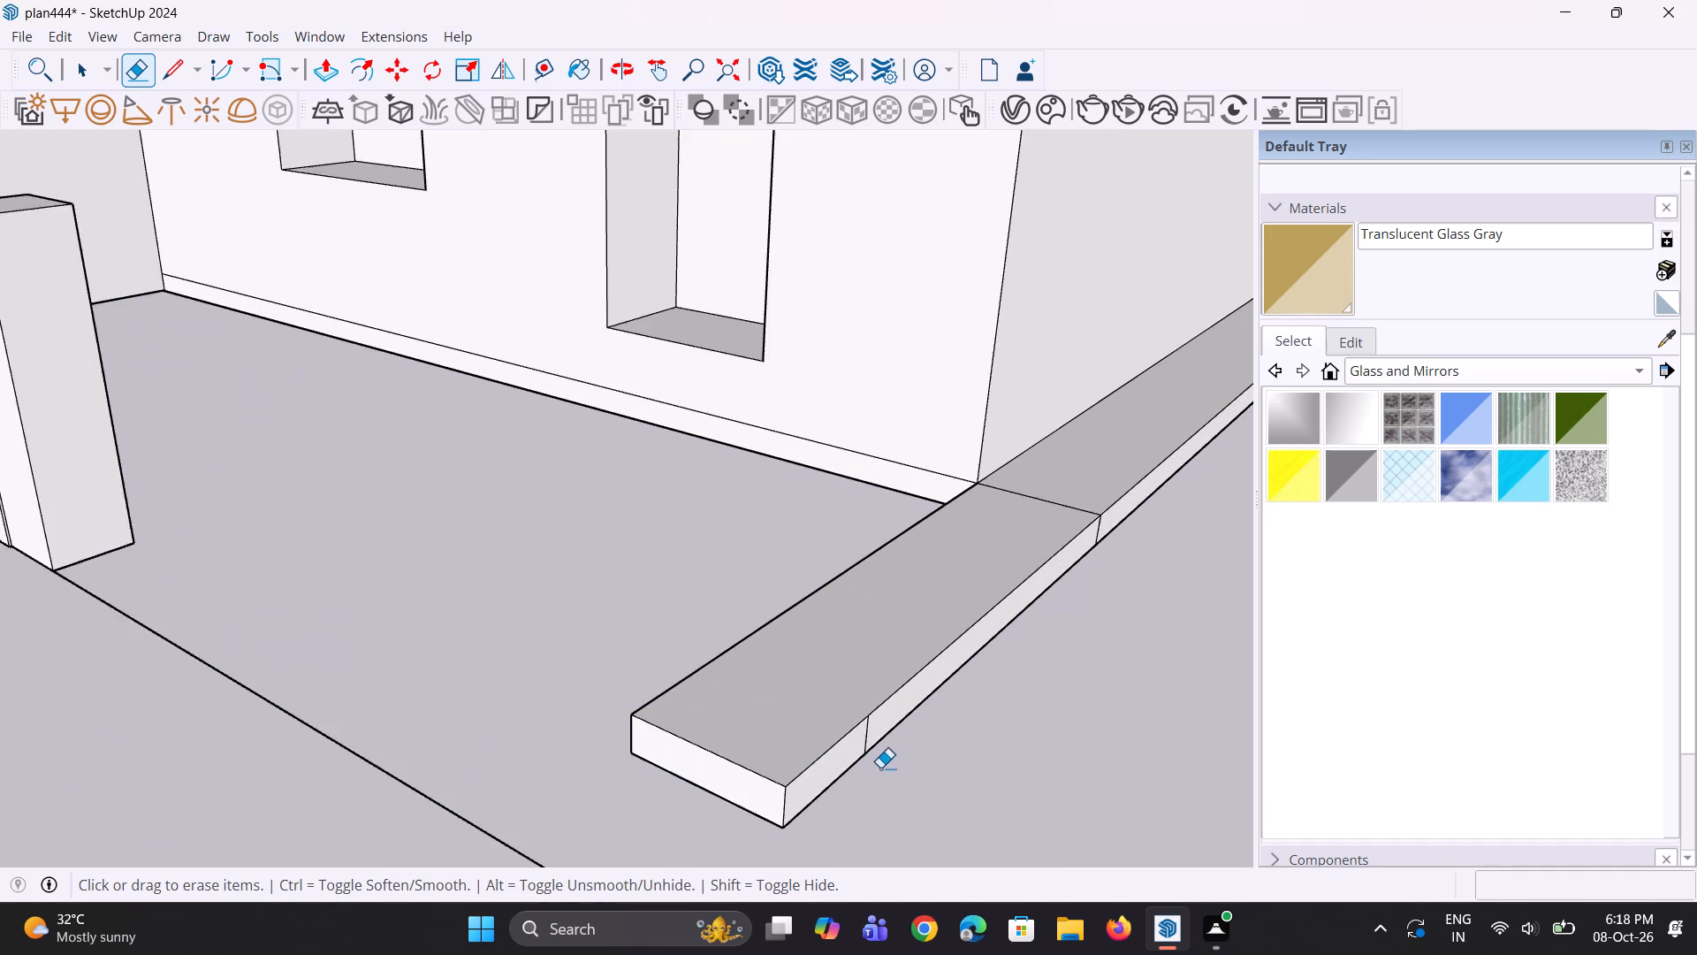
scroll(880, 768, "up", 2, "ctrl")
left_click(866, 731)
middle_click_drag(617, 694, 1267, 705)
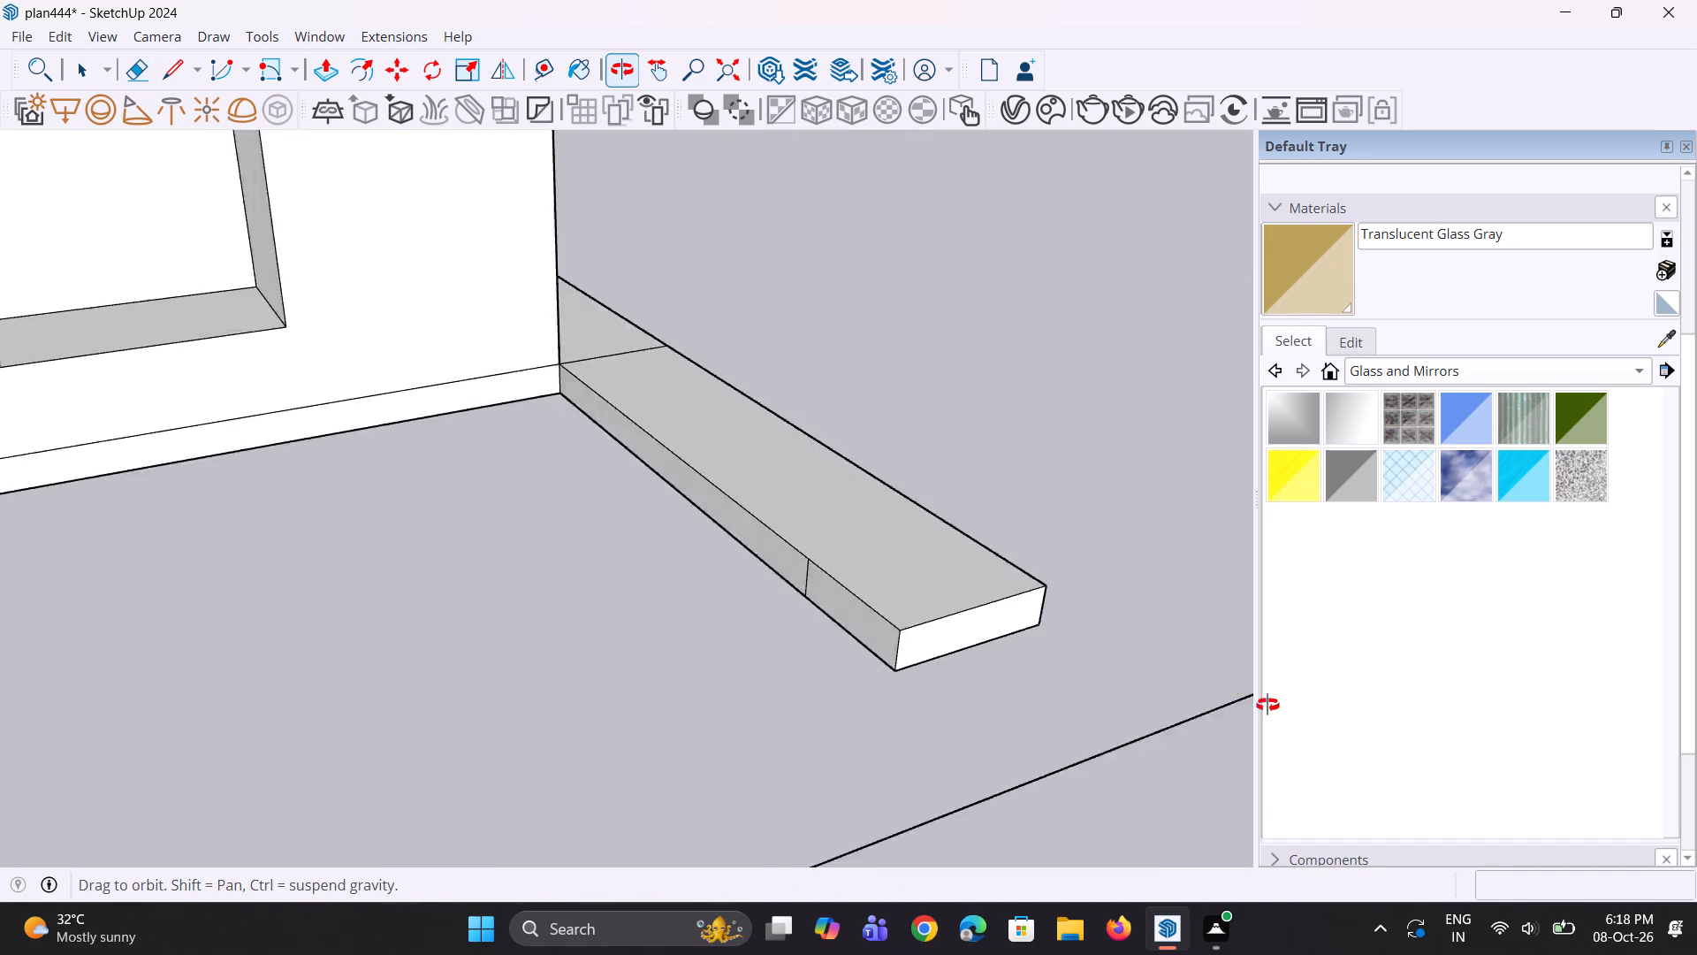
middle_click_drag(1267, 705, 1268, 702)
scroll(770, 511, "up", 2)
left_click(812, 574)
middle_click(929, 647)
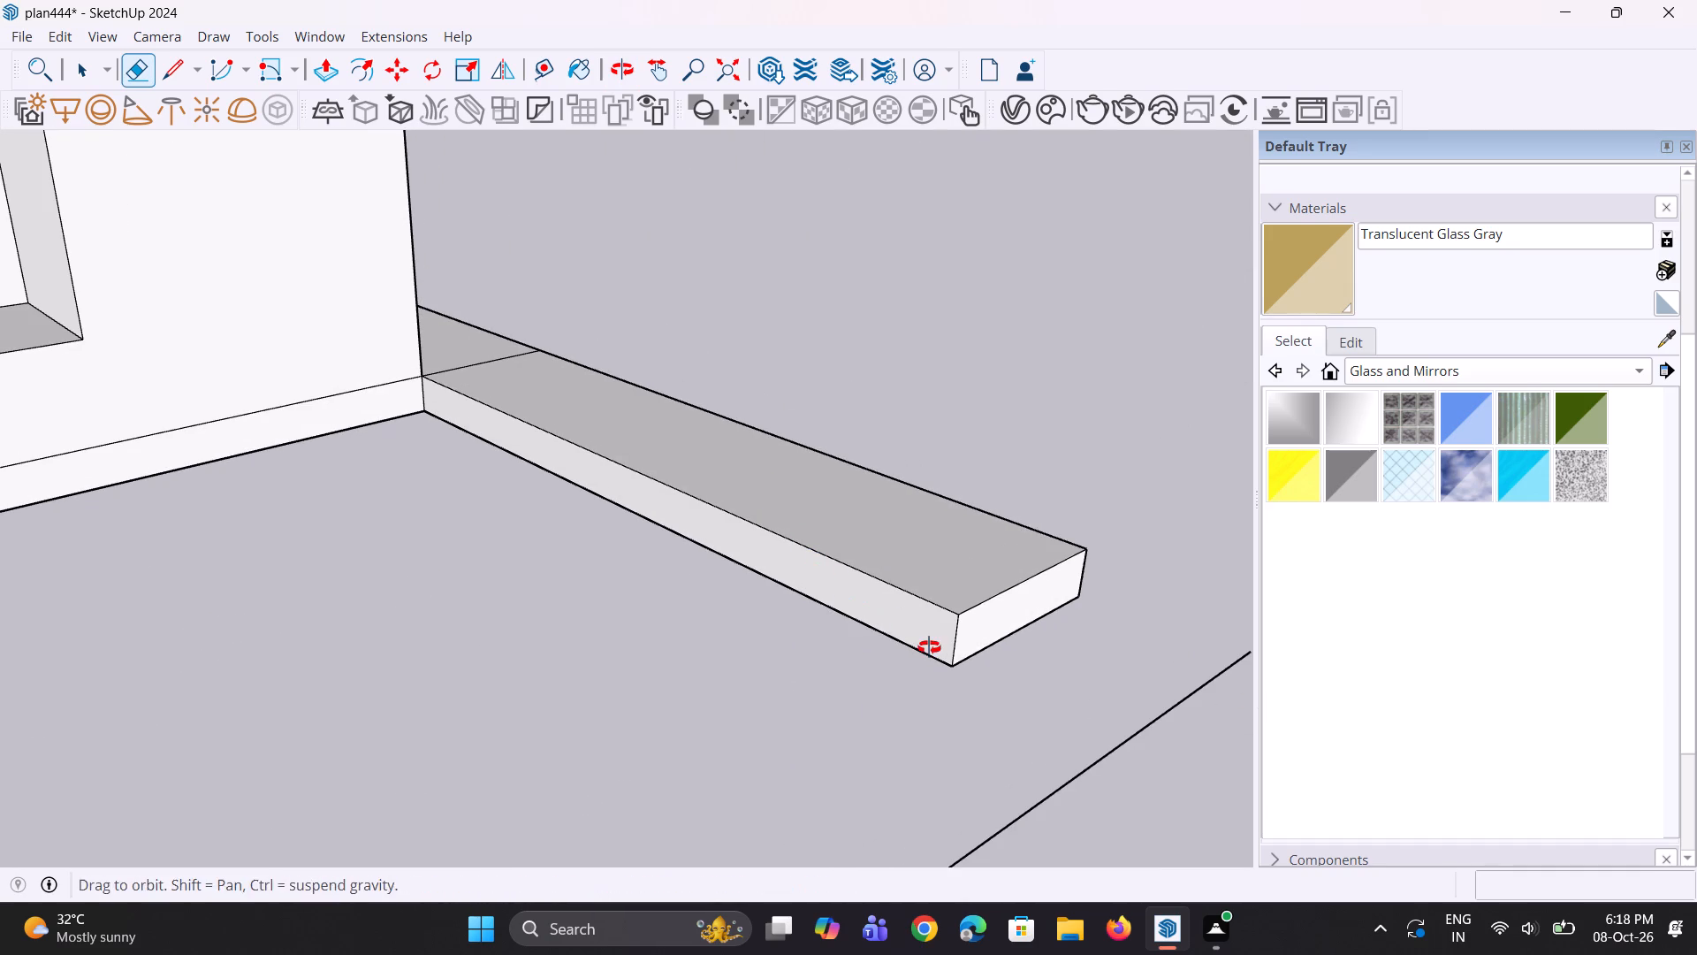
Pull the side ledge's front end face forward about 1' 6 1/16" towards the red-axis reference line.
key("p")
left_click(1005, 625)
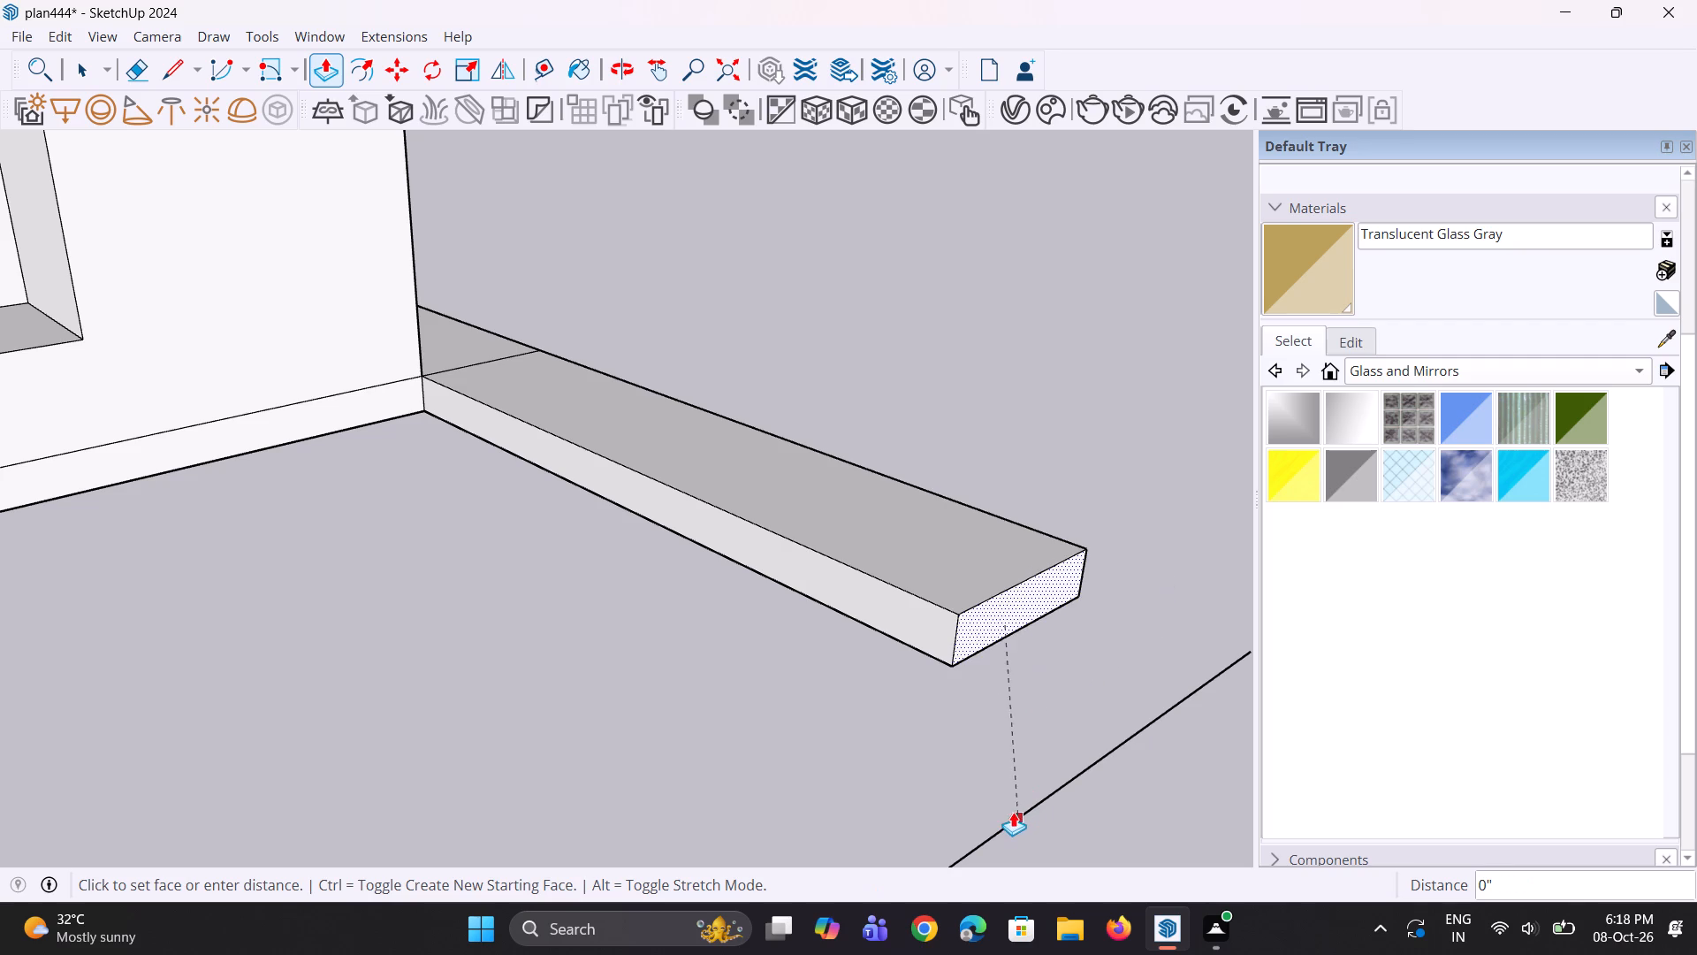
left_click(1013, 820)
left_click(1009, 607)
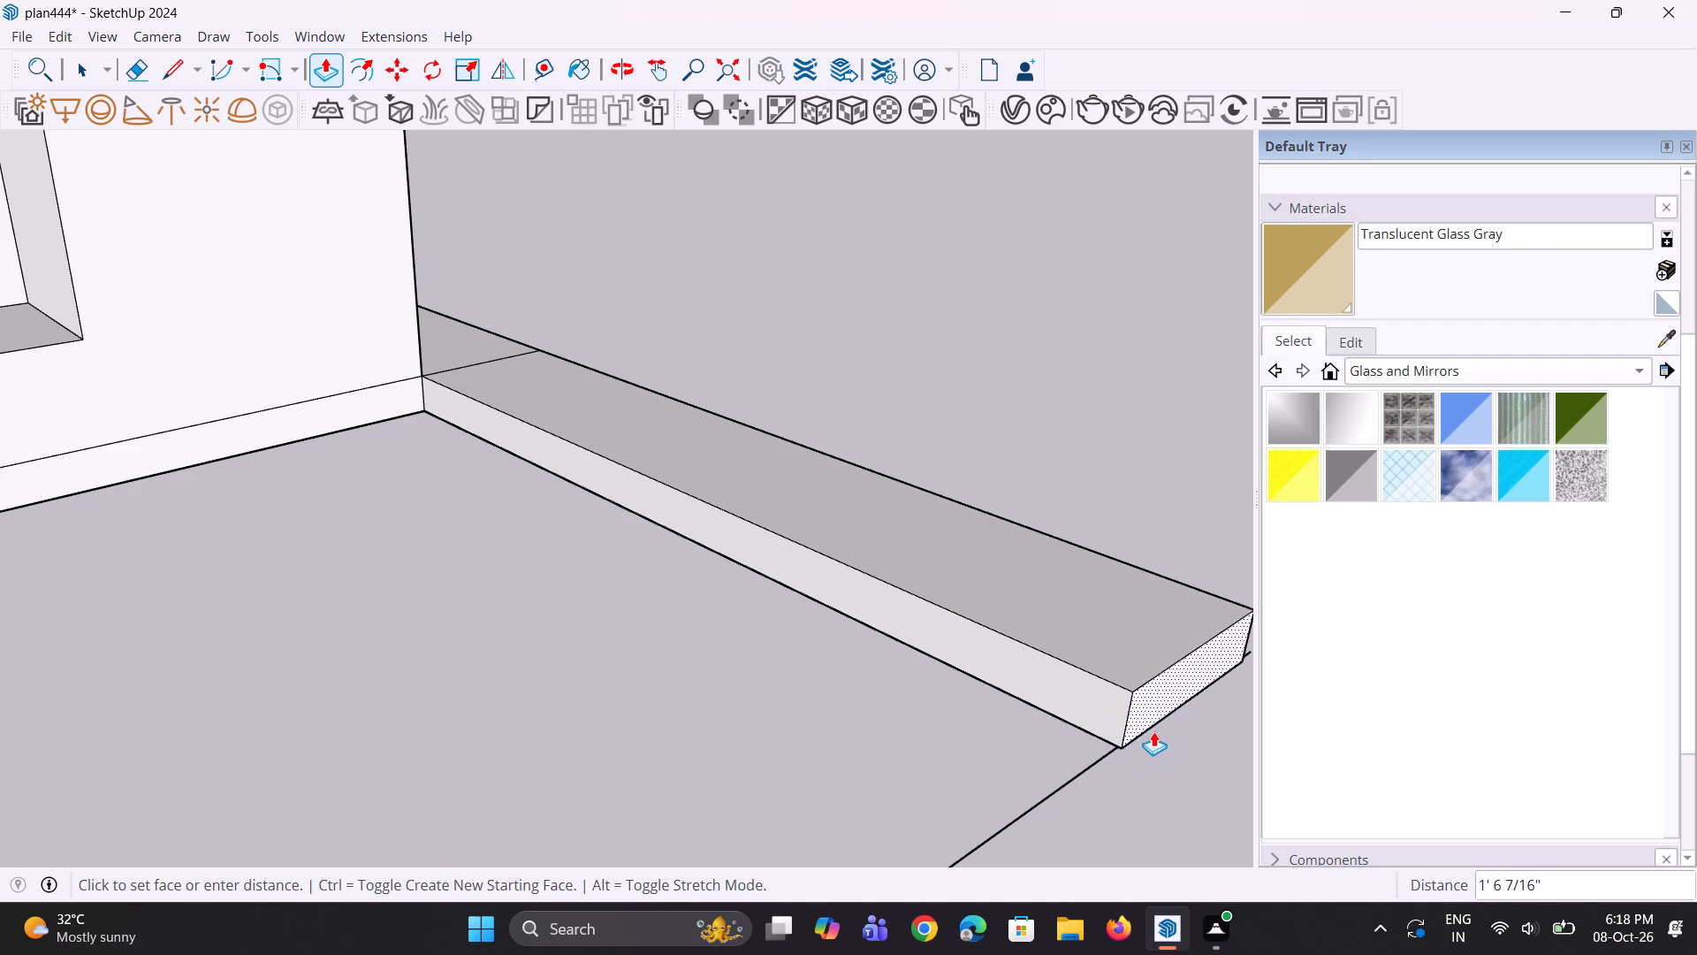
left_click(1153, 725)
Push/Pull the side ledge's front end face 7 11/16" to line up with an edge of the tower's base block.
middle_click_drag(1126, 755, 906, 470)
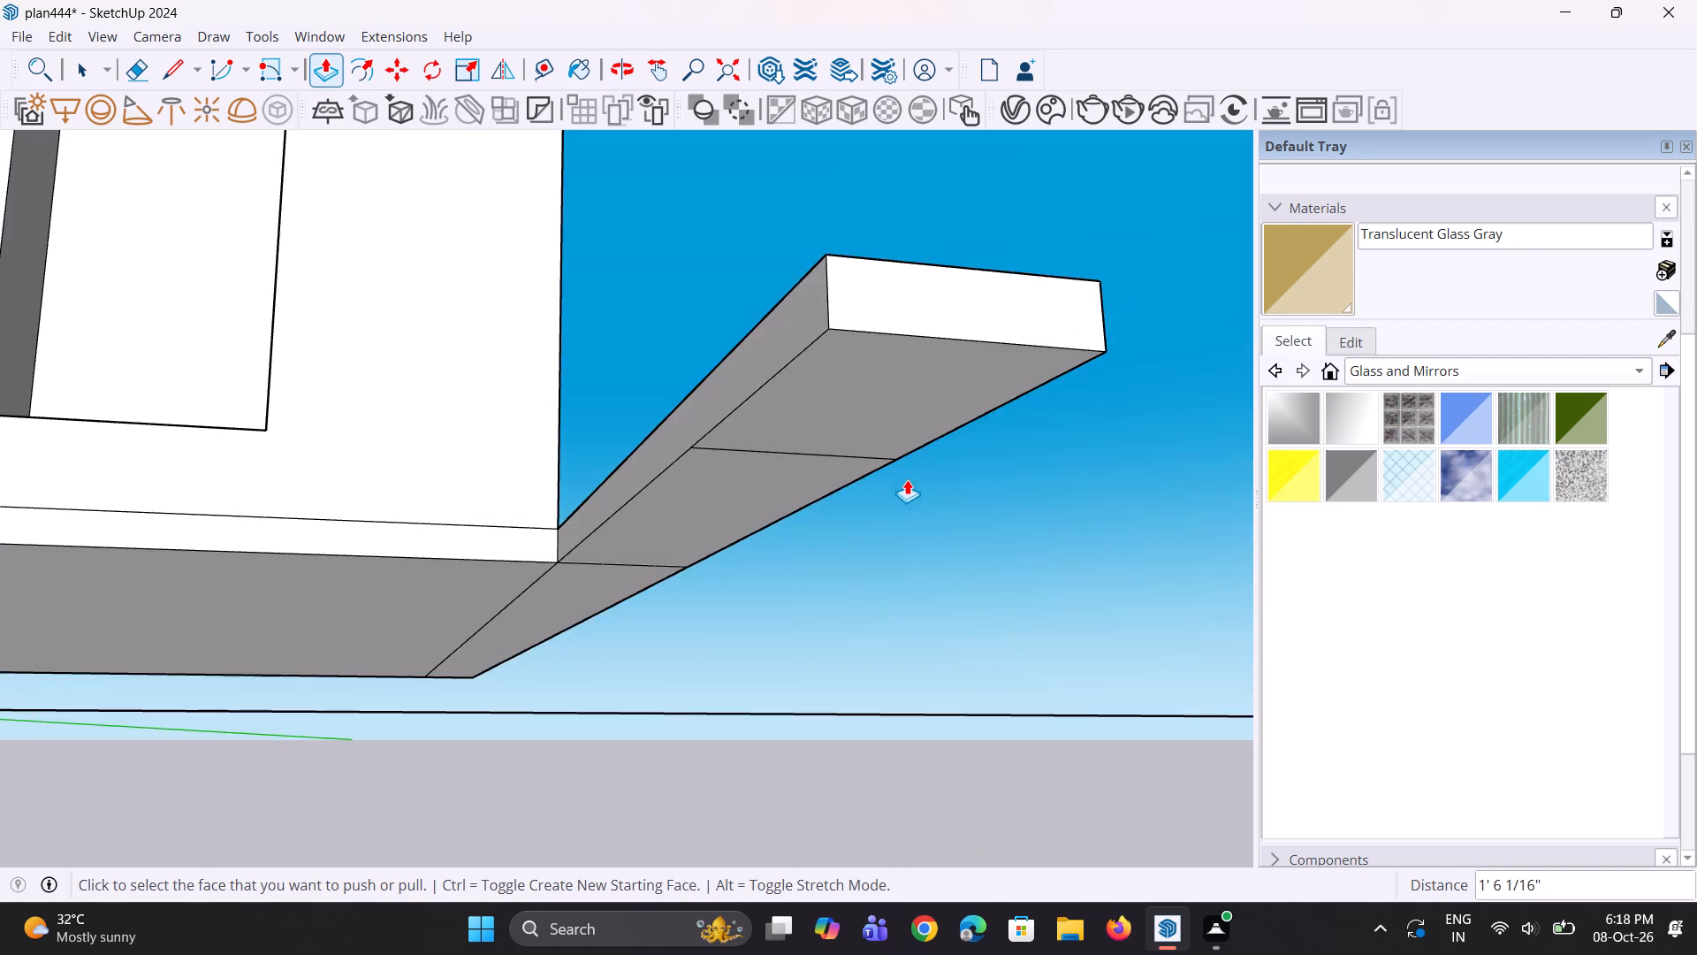
scroll(909, 489, "down", 13)
middle_click_drag(902, 527, 762, 863)
scroll(765, 828, "down", 1)
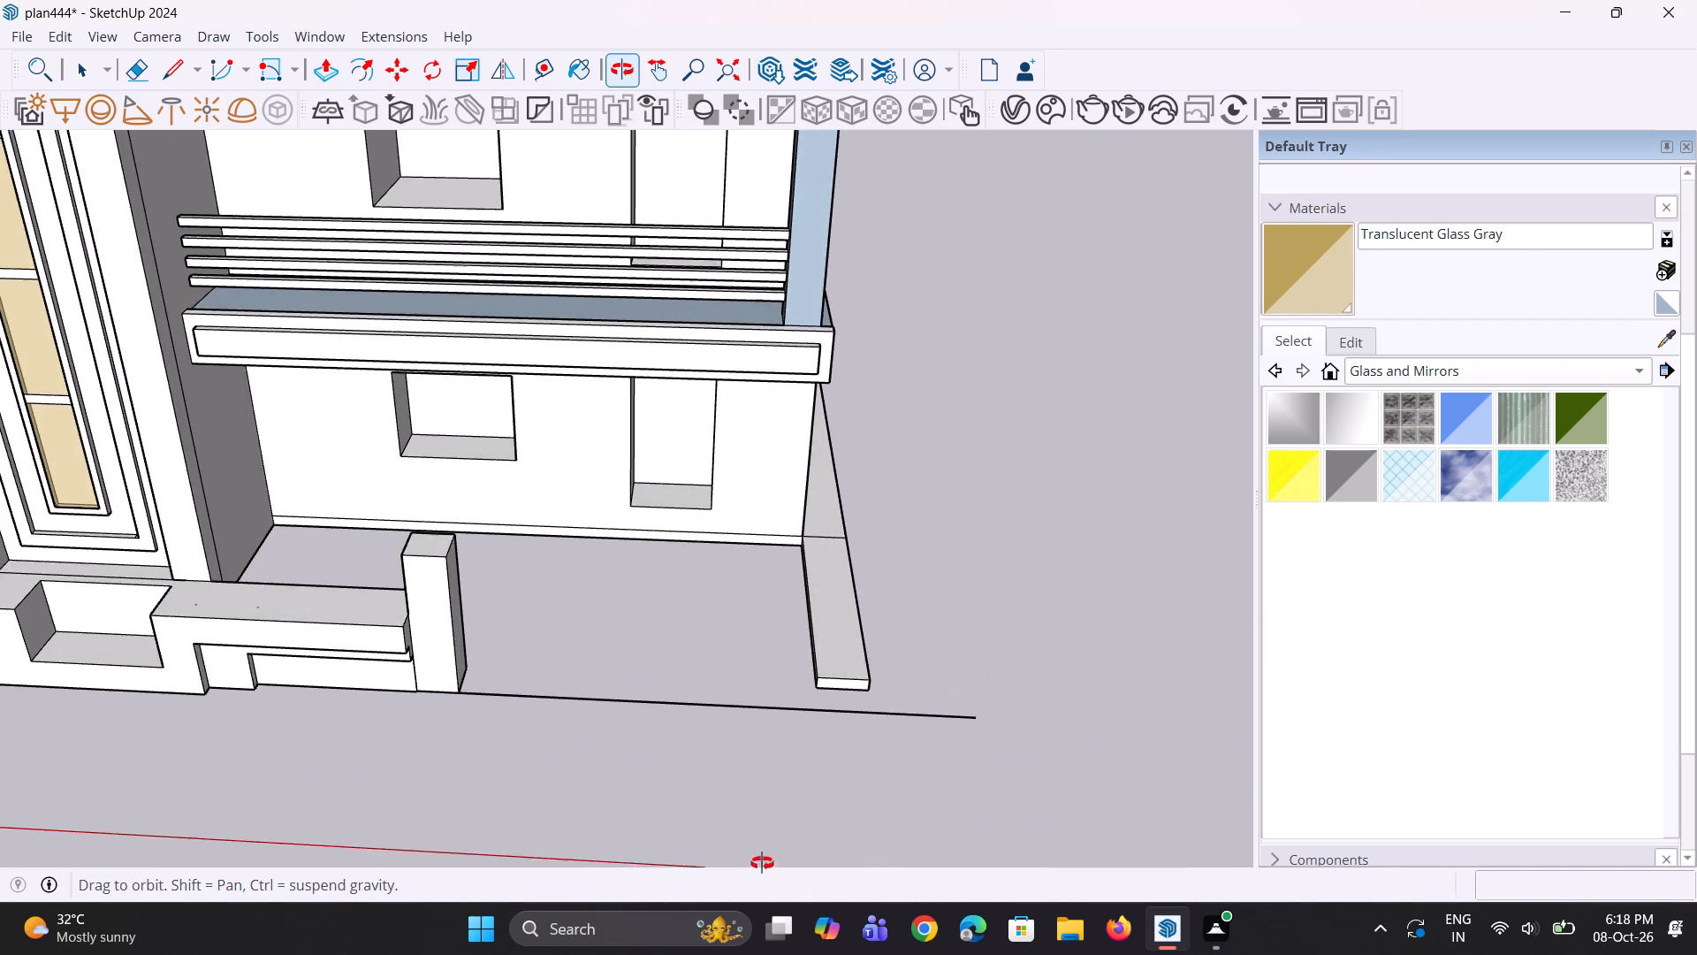
middle_click_drag(762, 863, 764, 853)
middle_click_drag(886, 700, 322, 705)
middle_click_drag(468, 709, 843, 678)
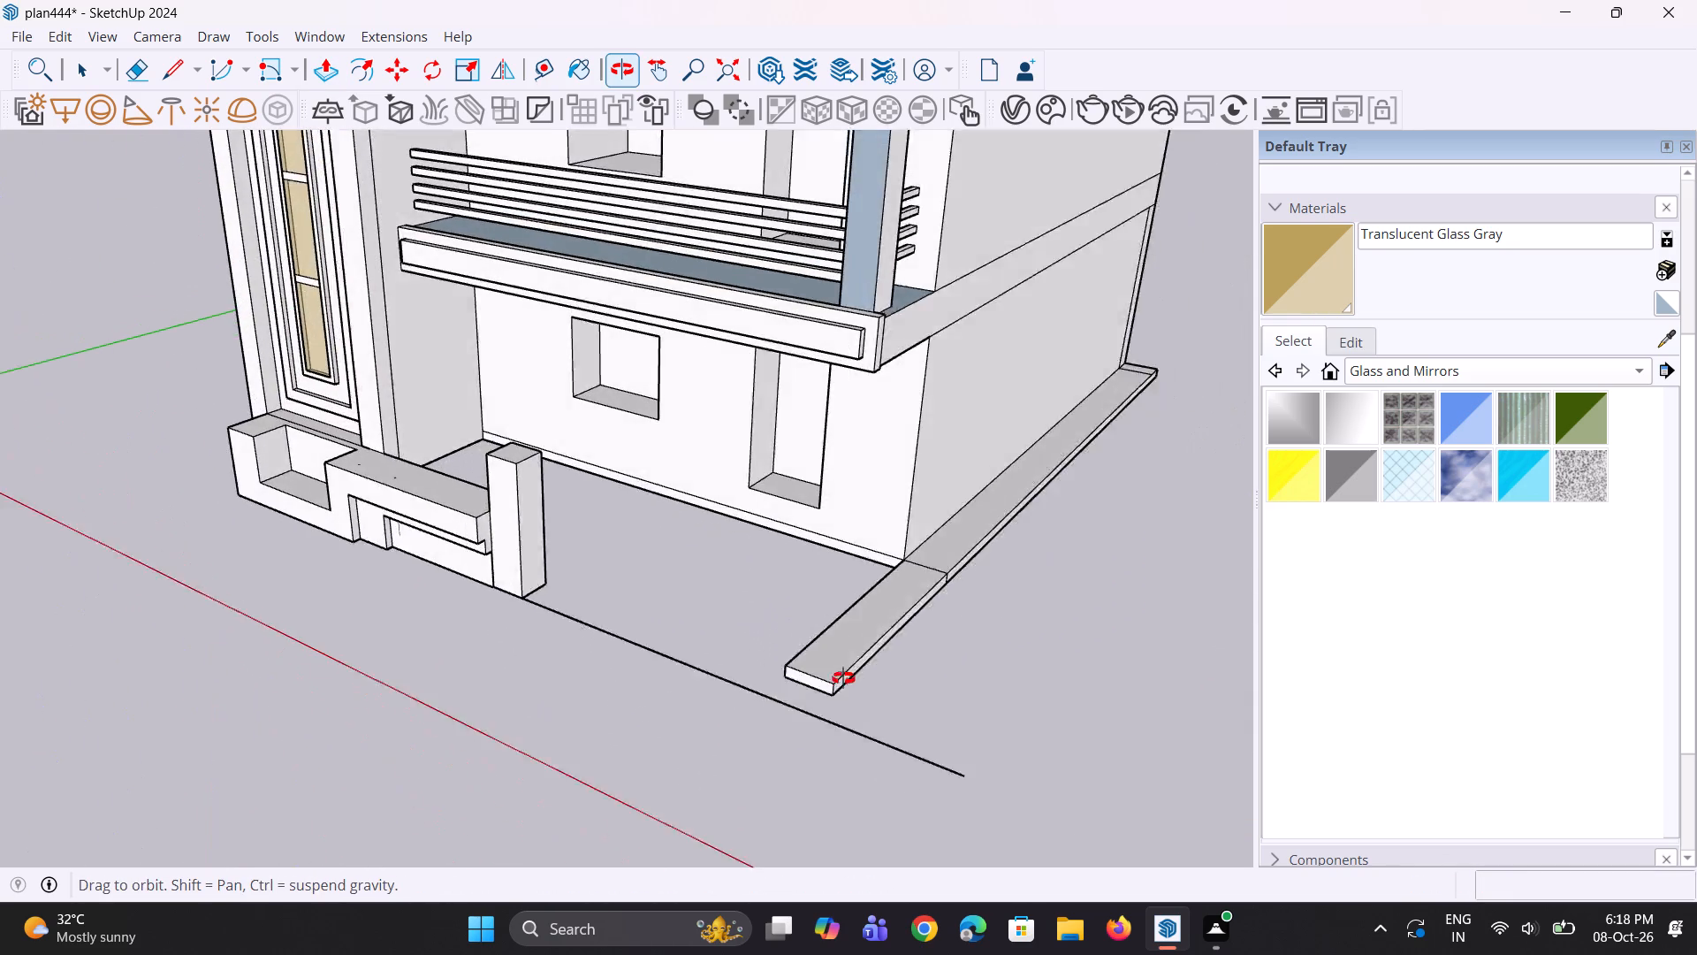
middle_click_drag(843, 678, 844, 678)
left_click(874, 658)
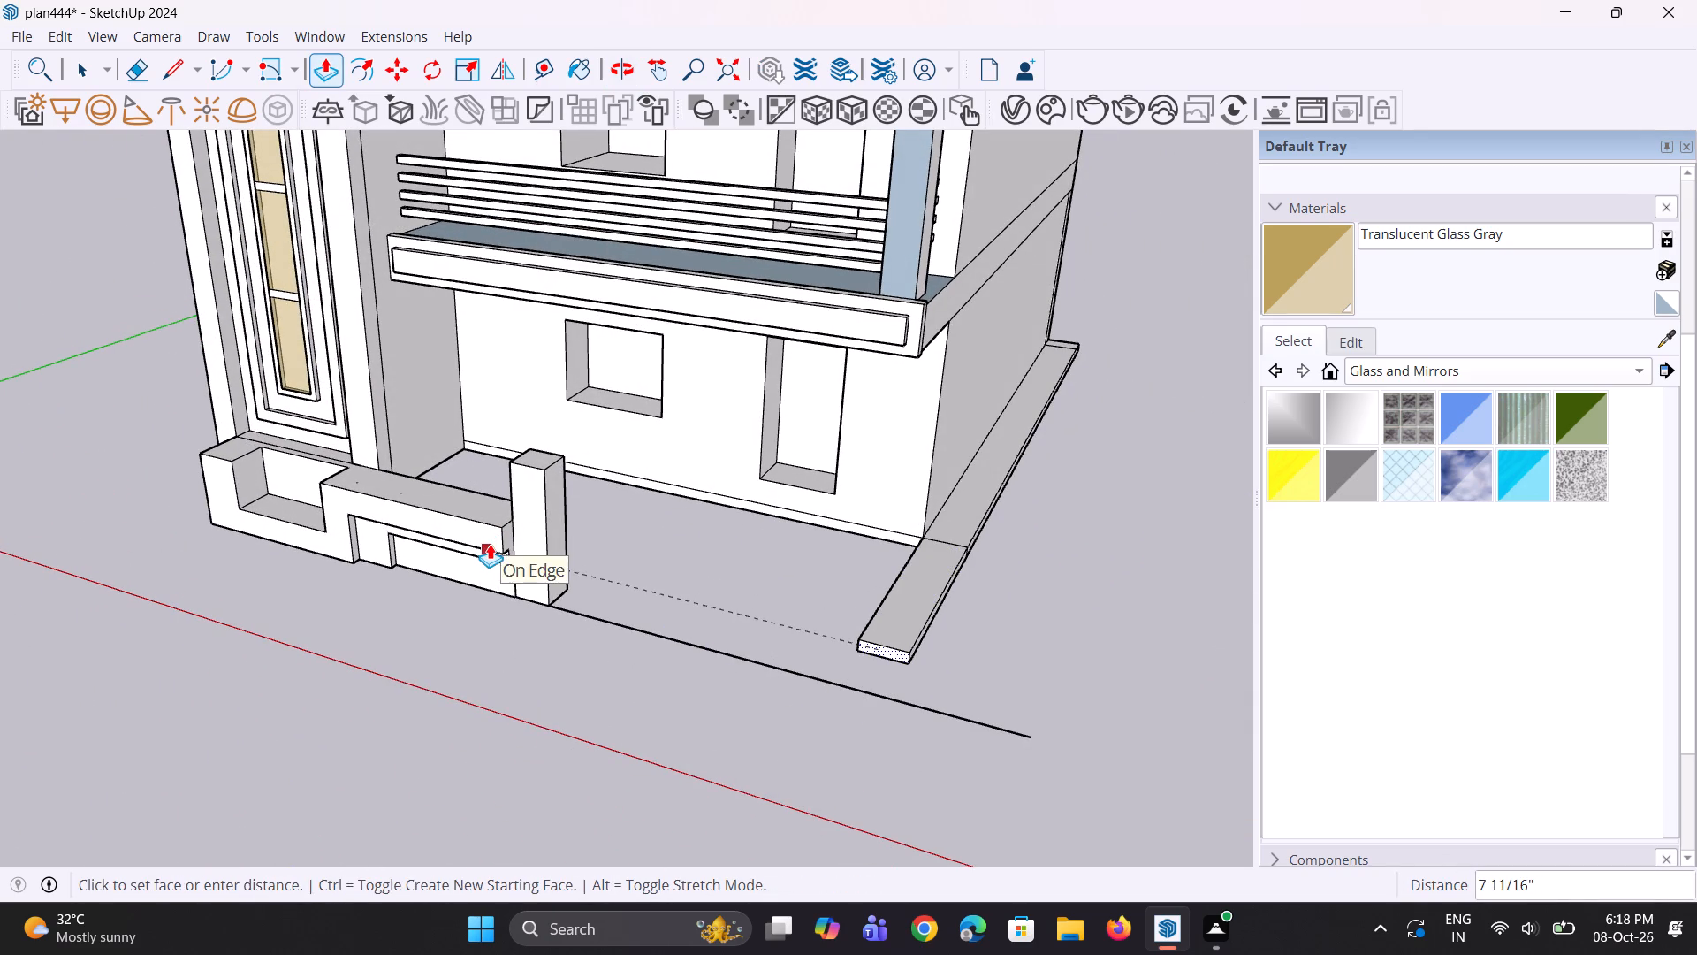
left_click(490, 544)
Delete the reference line running along the red axis from the end pillar's bottom corner.
middle_click_drag(546, 562, 874, 683)
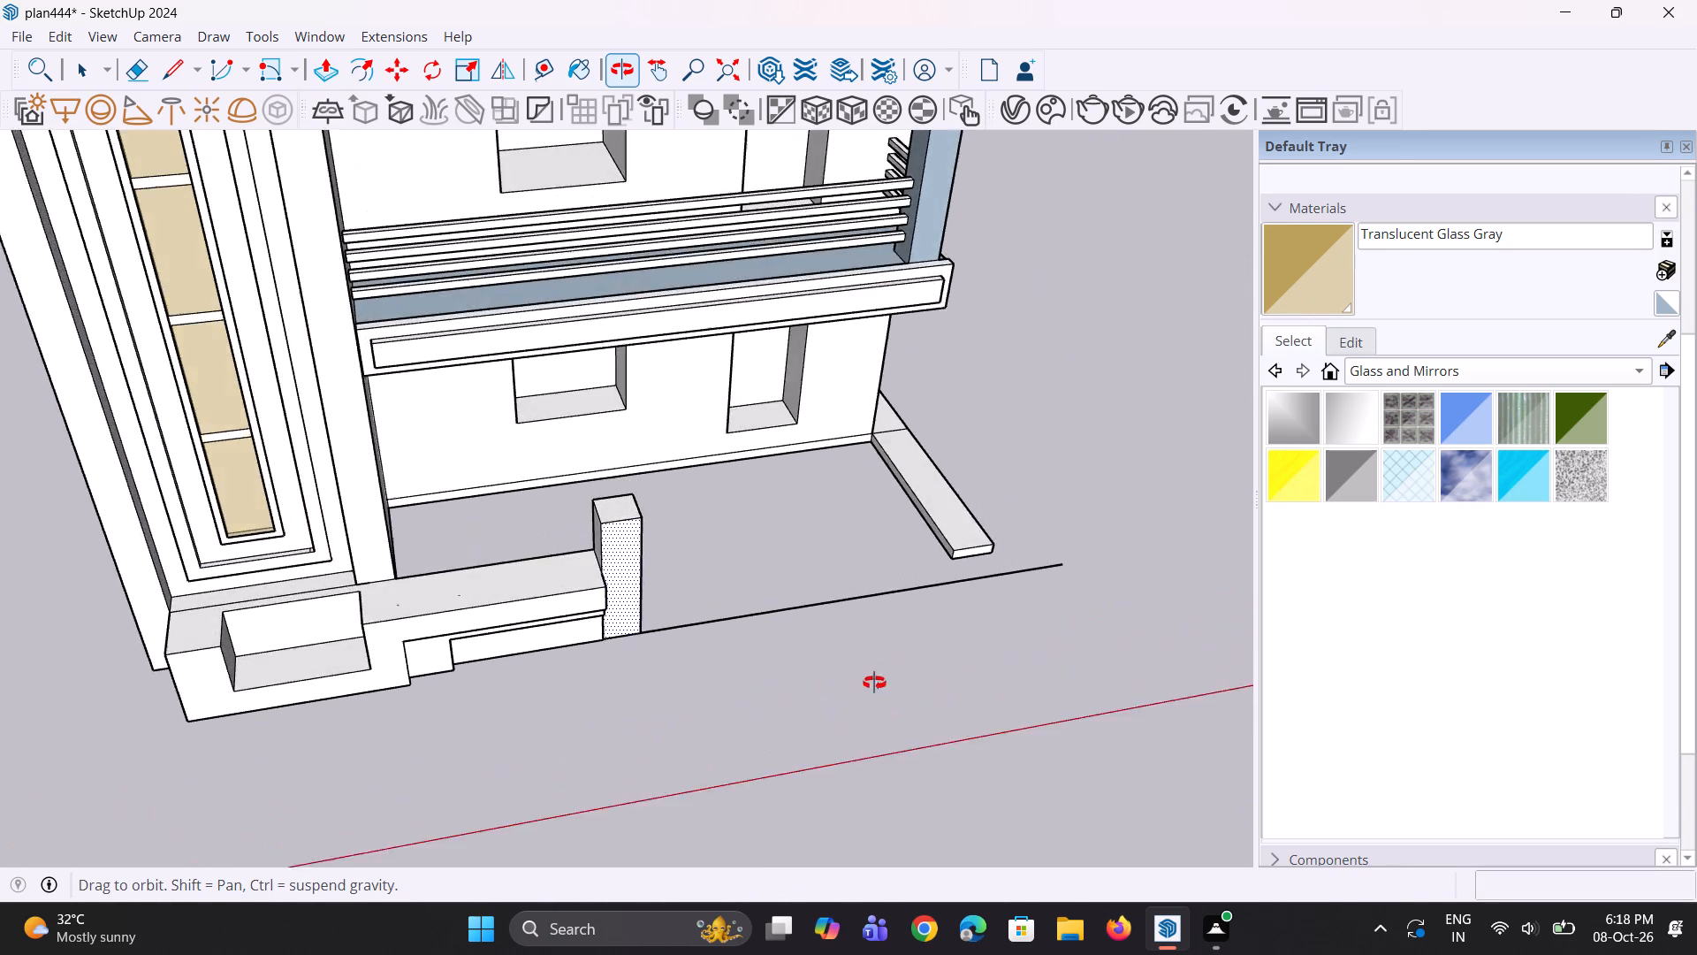
middle_click_drag(874, 683, 295, 719)
scroll(544, 663, "up", 3)
middle_click_drag(561, 676, 552, 557)
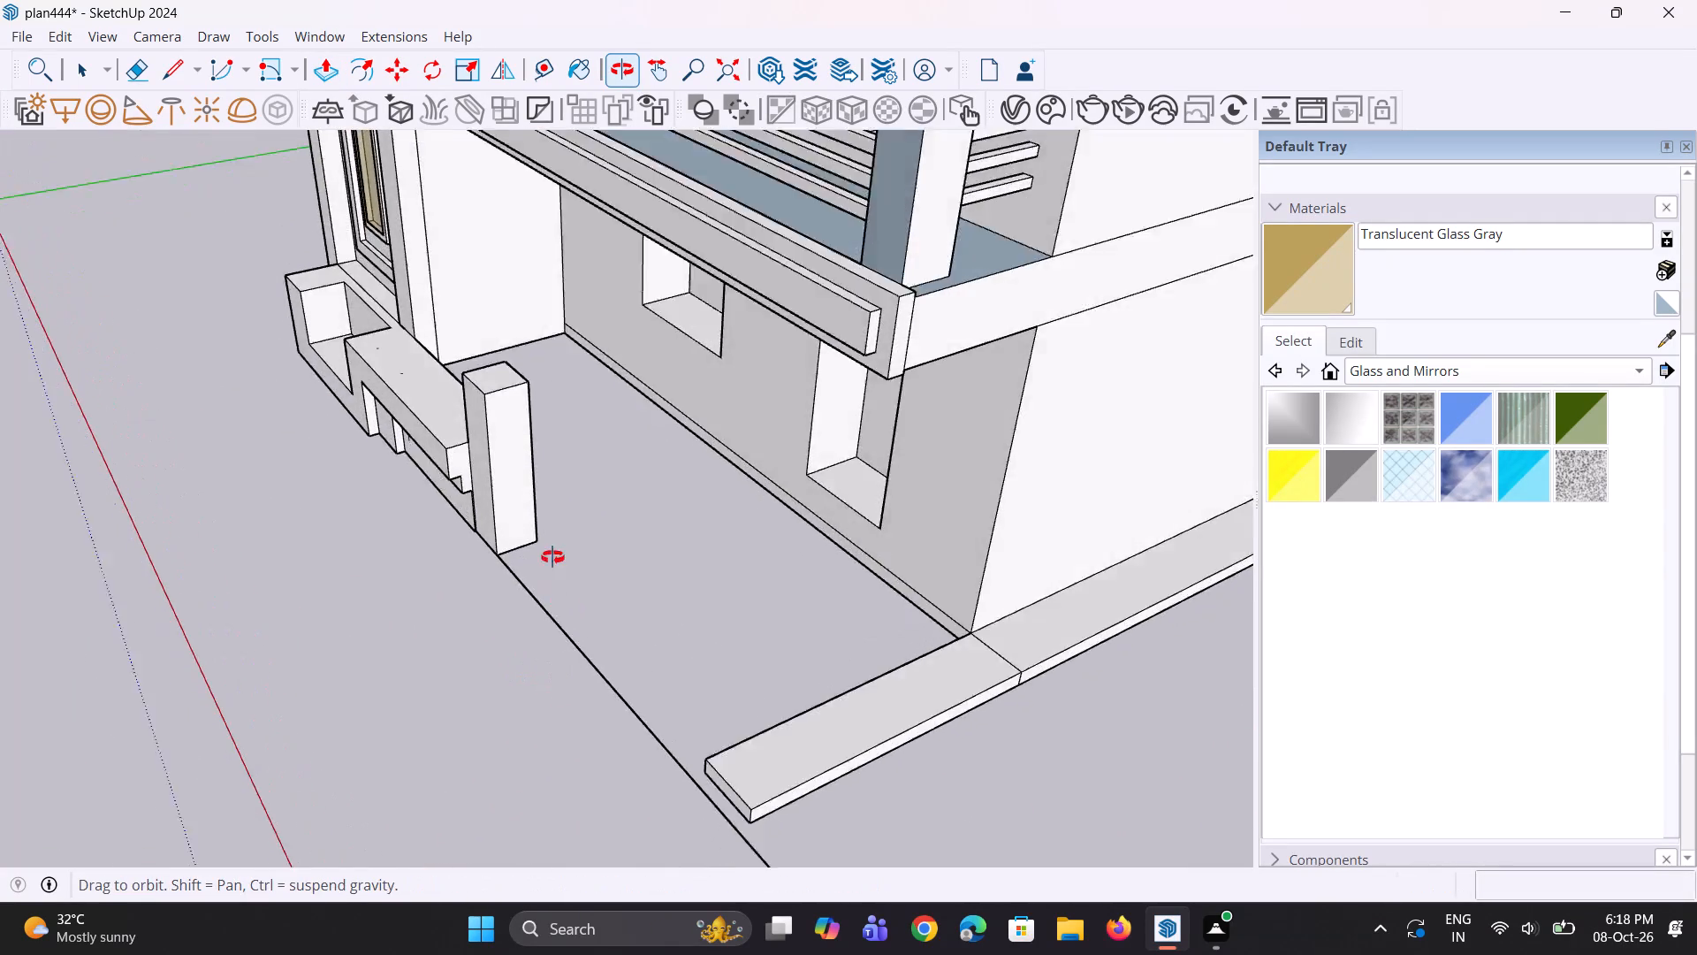
middle_click_drag(552, 557, 585, 277)
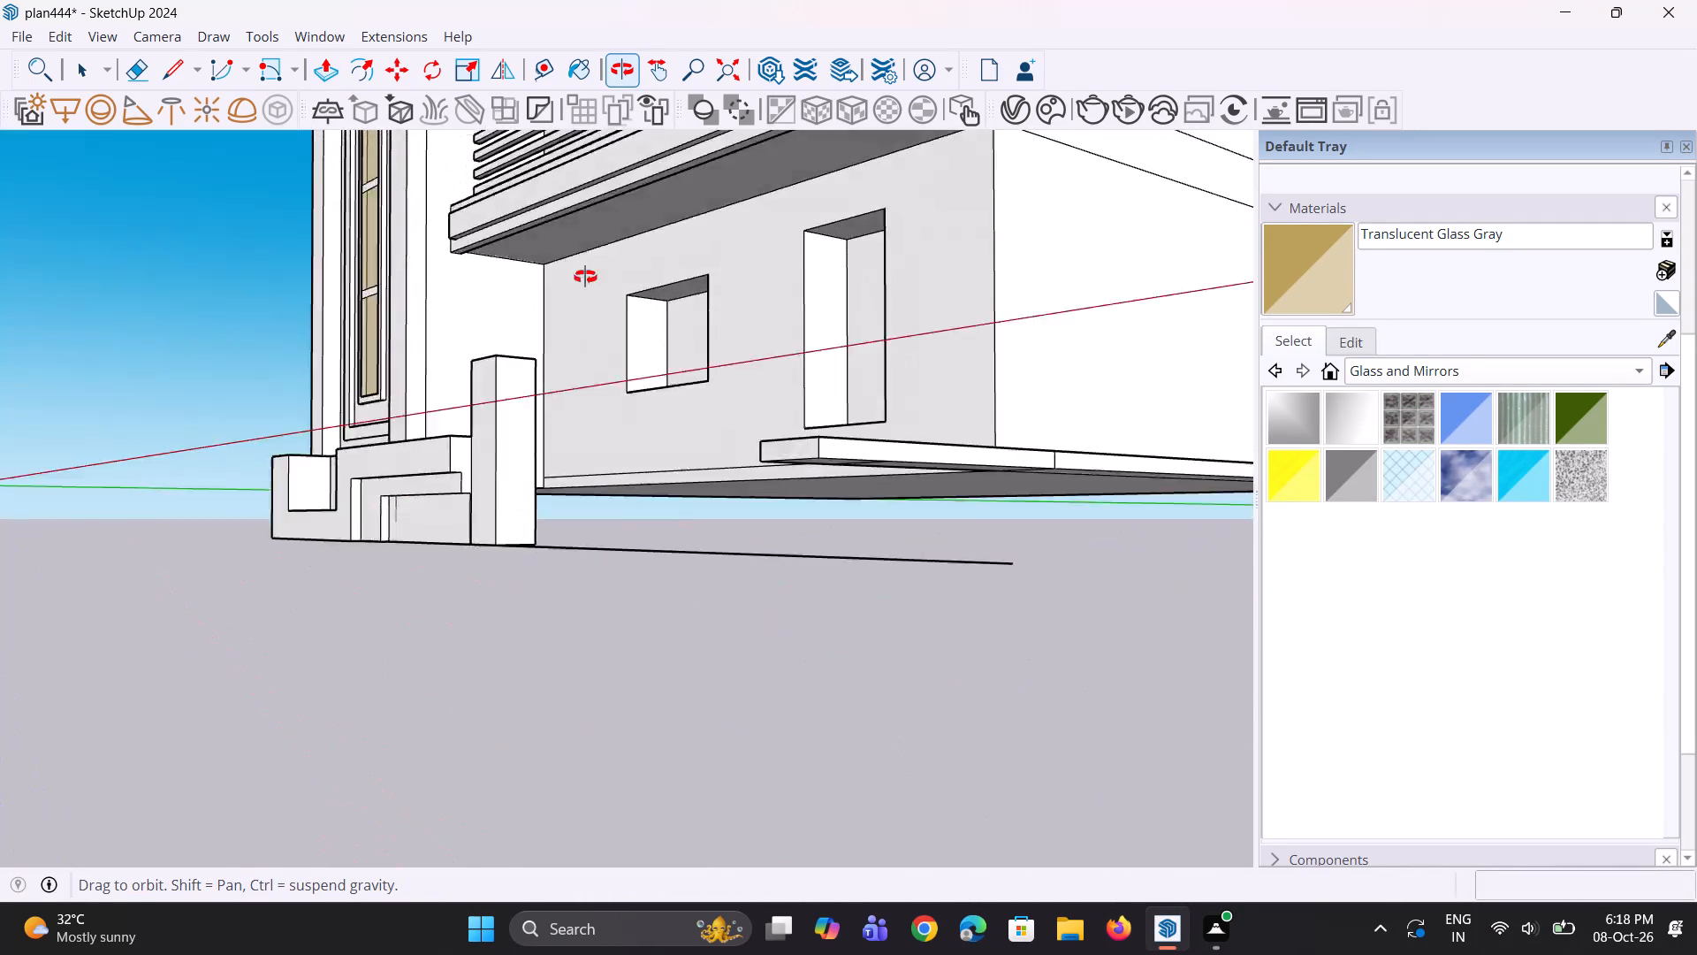
middle_click_drag(585, 277, 841, 497)
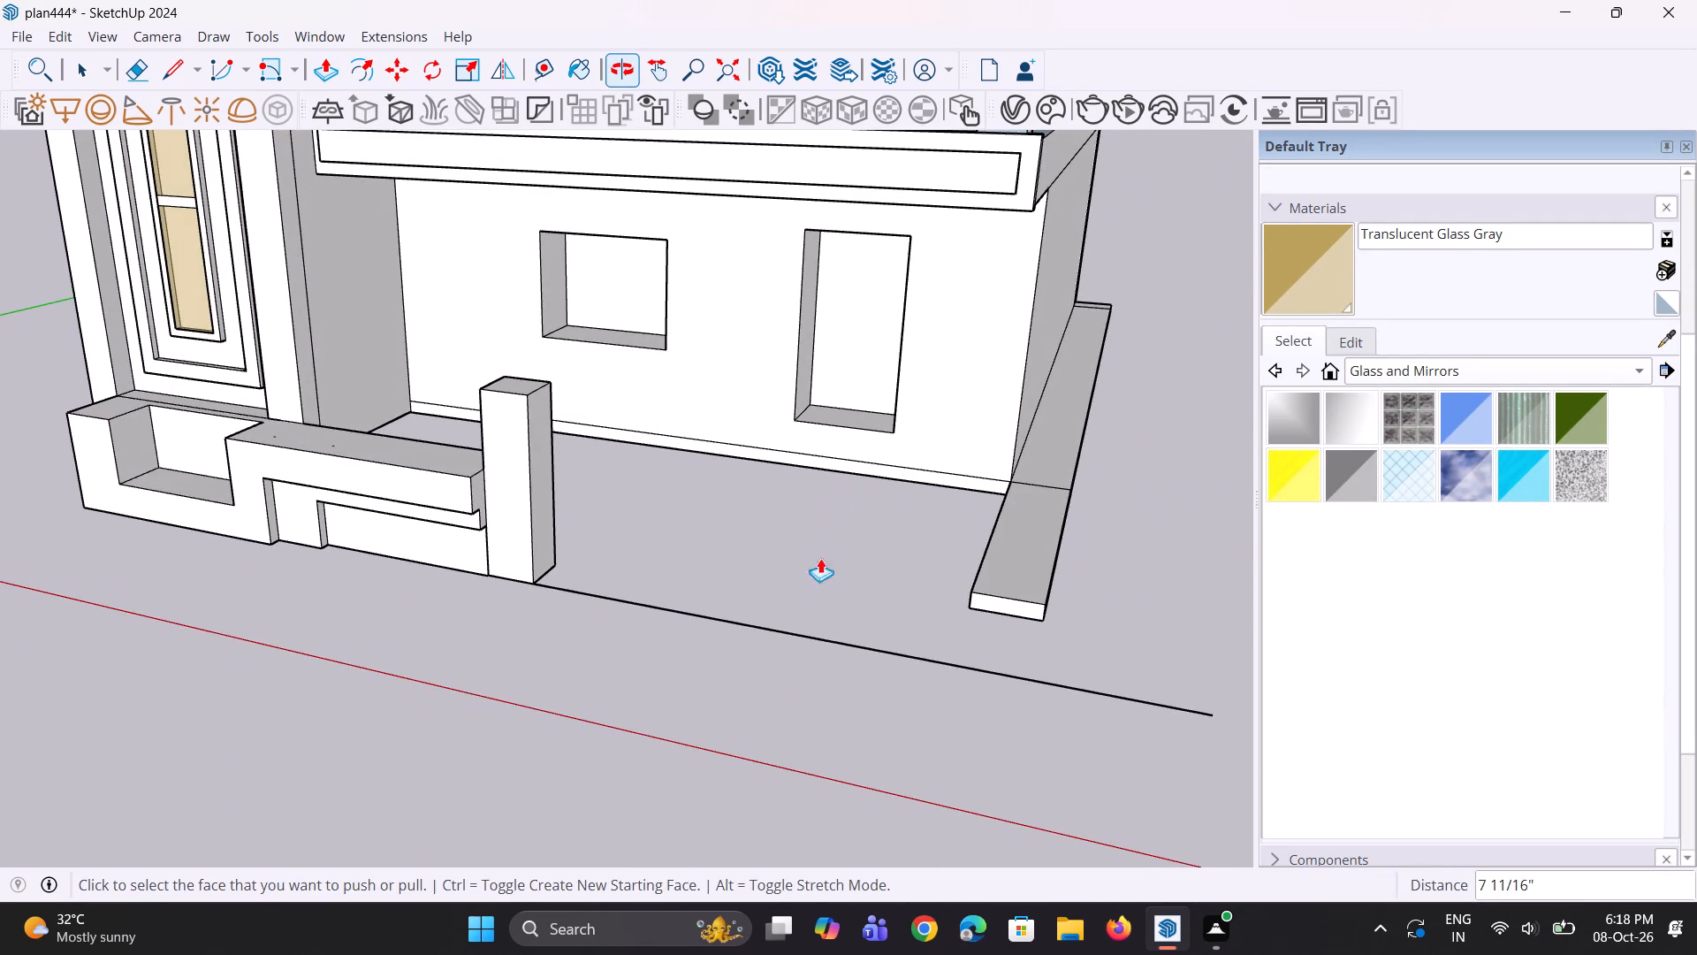
key("space")
left_click(847, 646)
key("Delete")
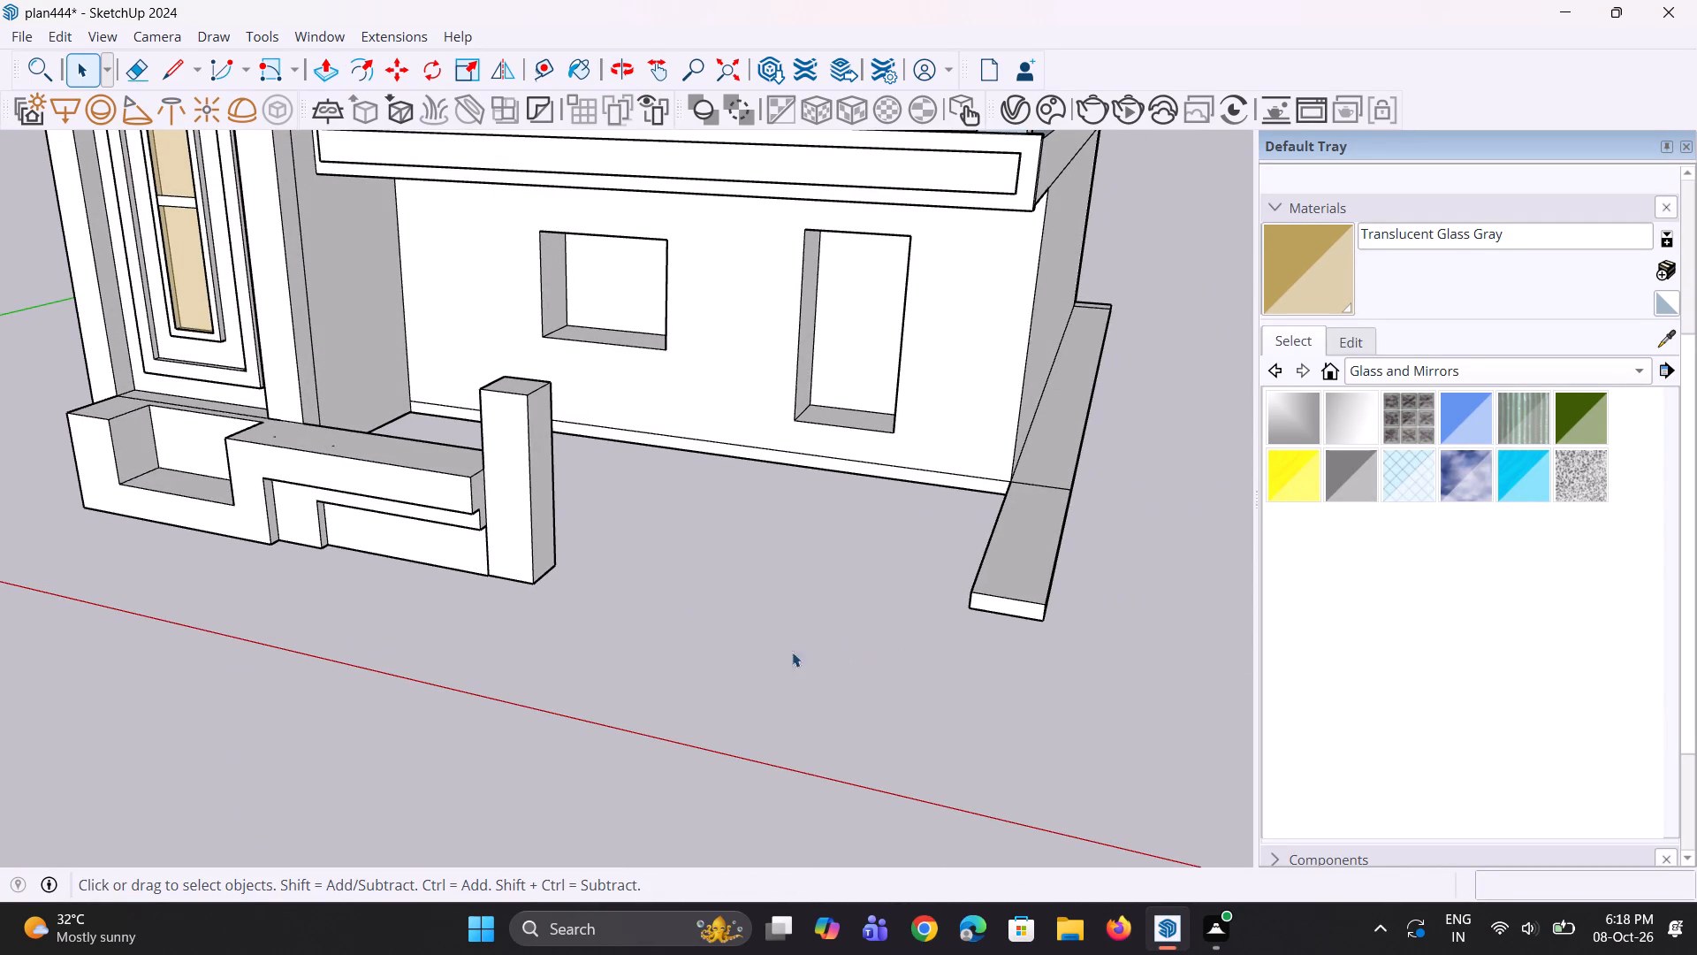
Examine the side ledge's alignment with the base block and end pillar from the front, side and underneath.
scroll(722, 625, "down", 3)
middle_click_drag(748, 562, 745, 519)
scroll(745, 519, "up", 2)
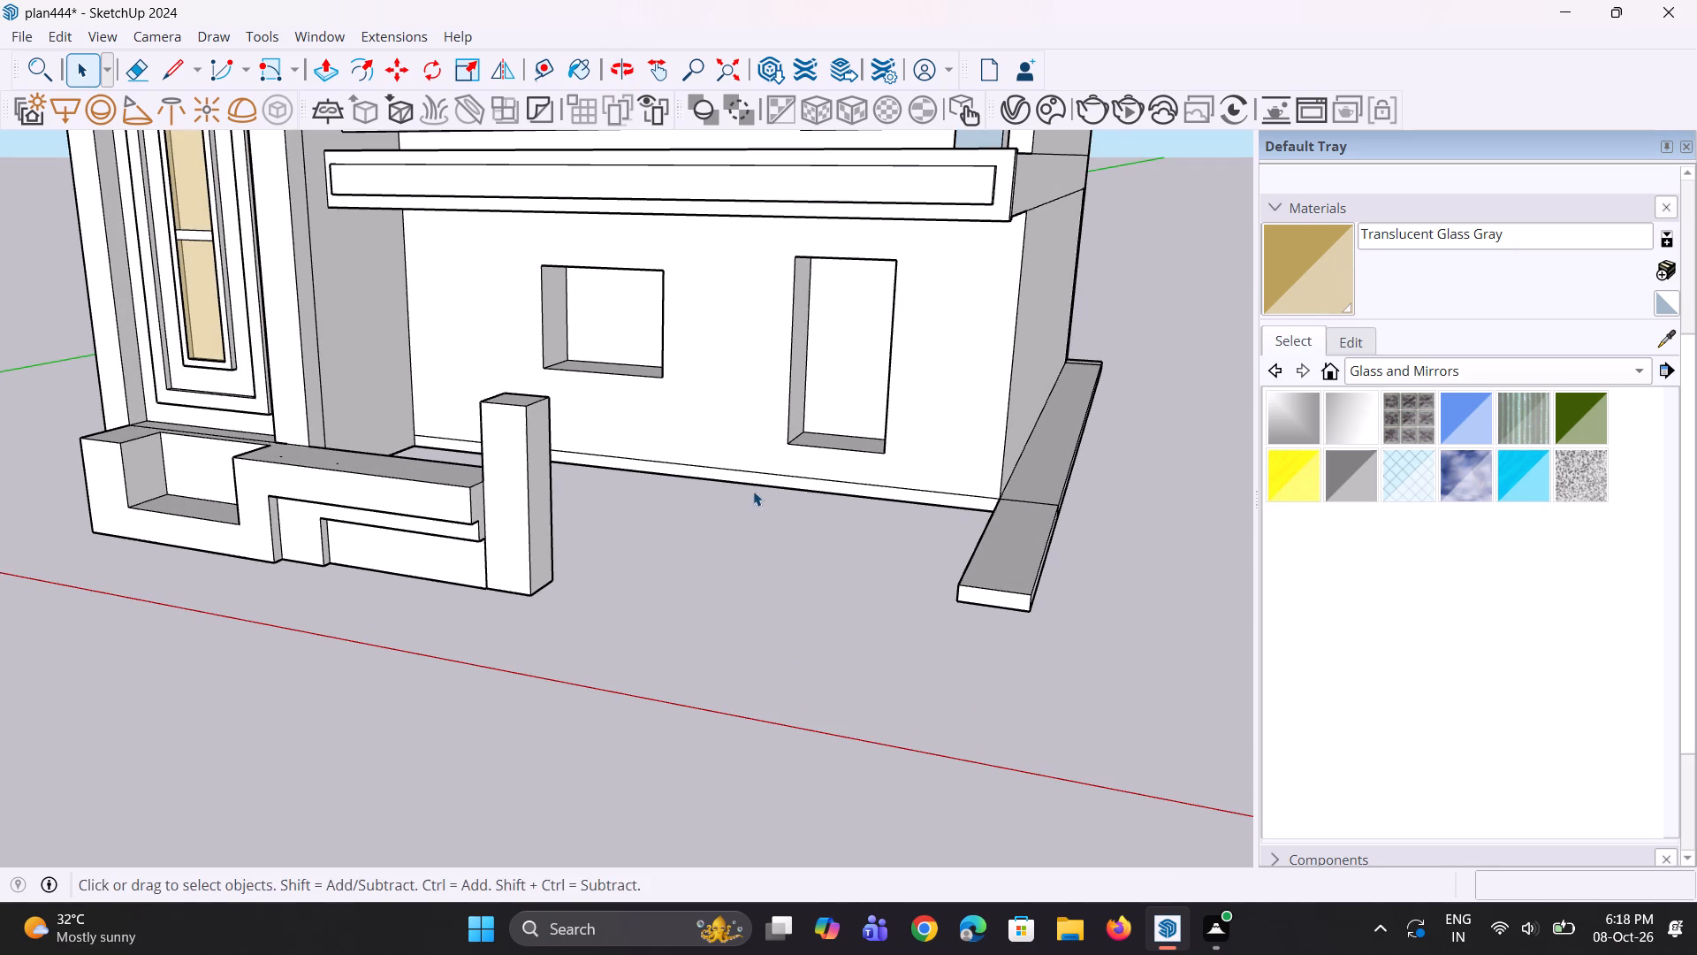
scroll(710, 504, "down", 1)
middle_click_drag(710, 508, 751, 738)
scroll(960, 714, "up", 3)
middle_click_drag(963, 713, 1040, 570)
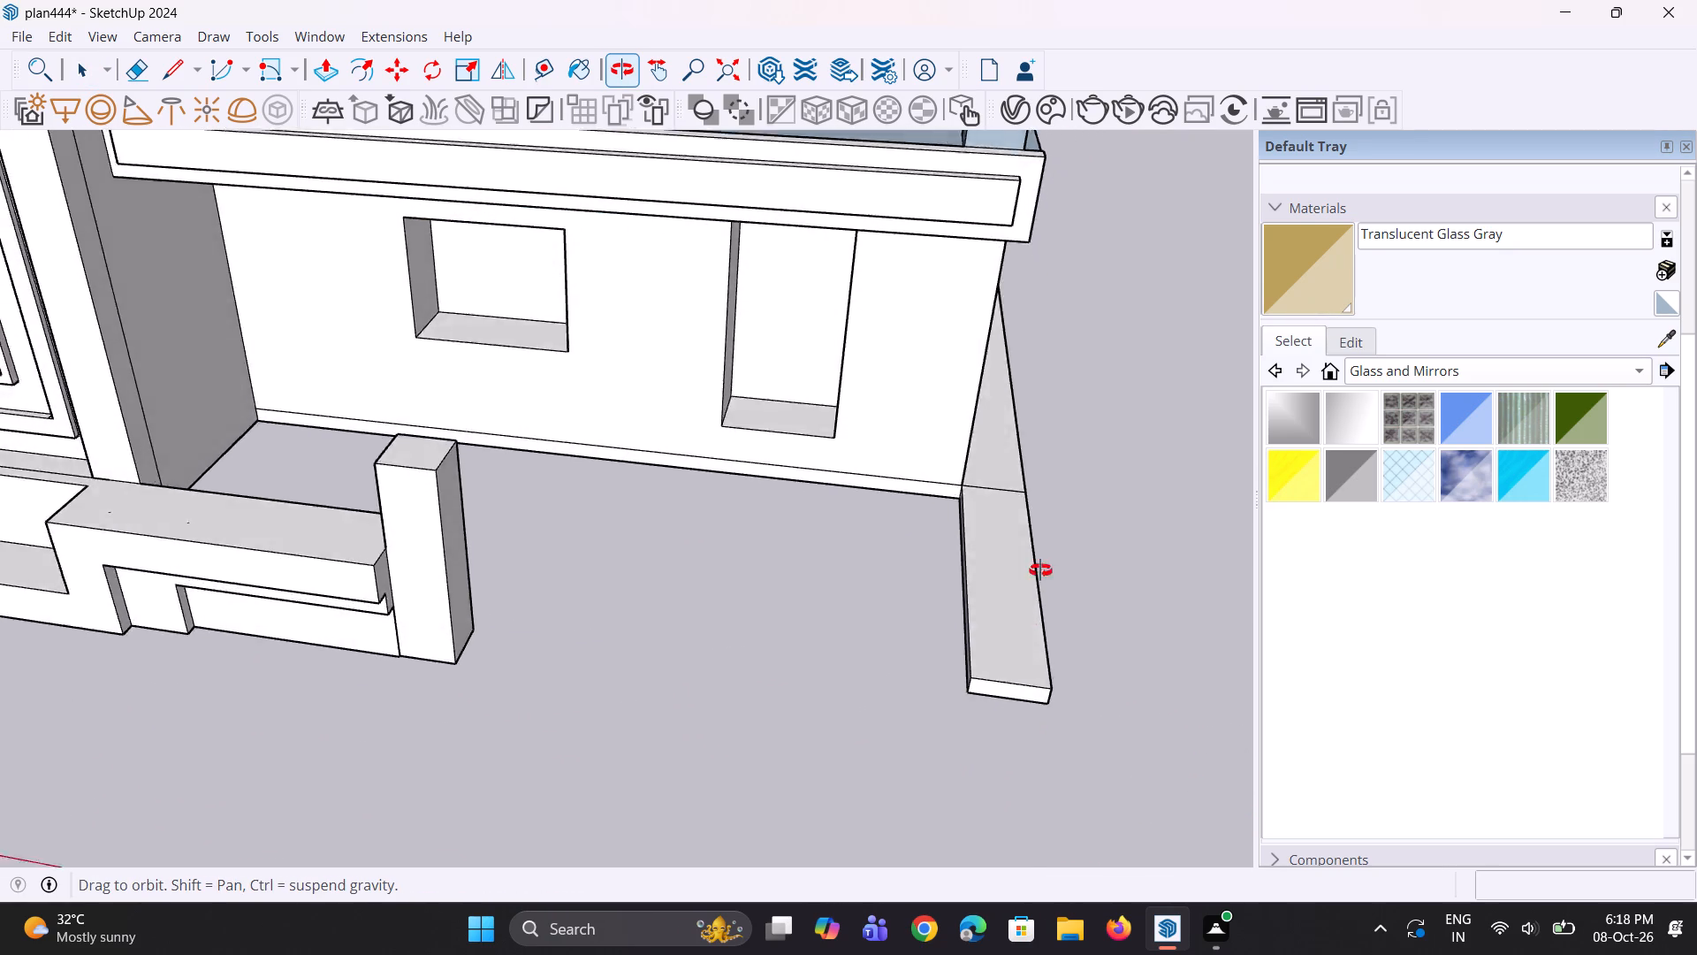
middle_click_drag(1040, 570, 1074, 100)
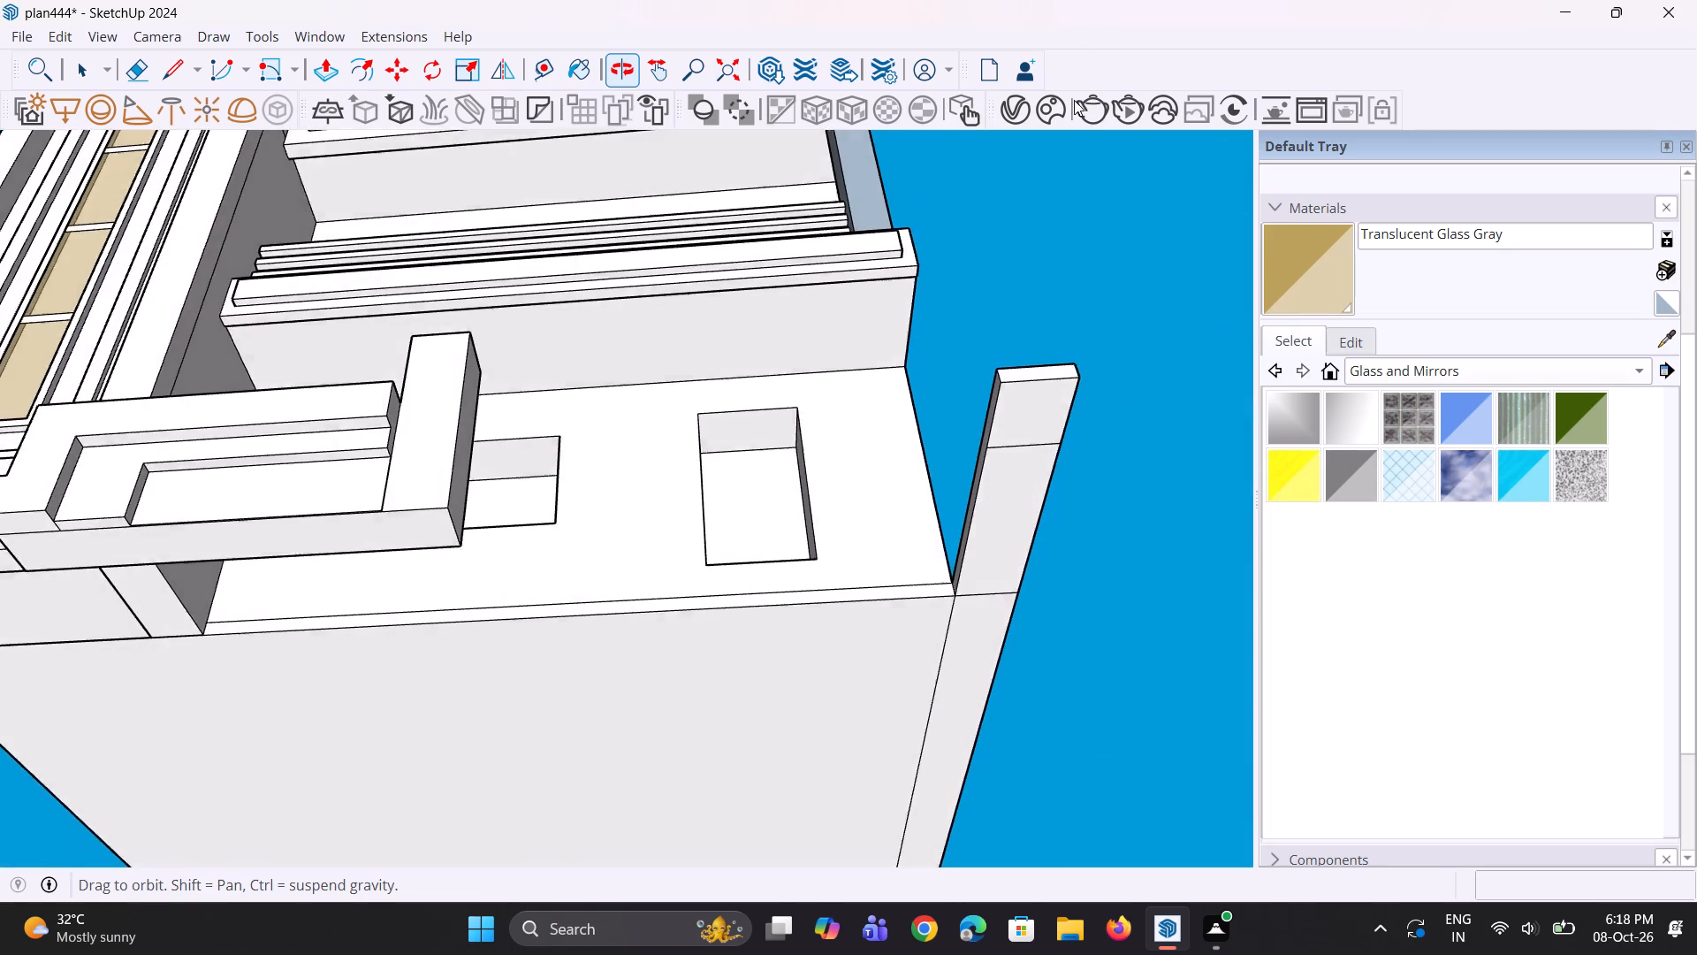
middle_click_drag(1074, 100, 645, 714)
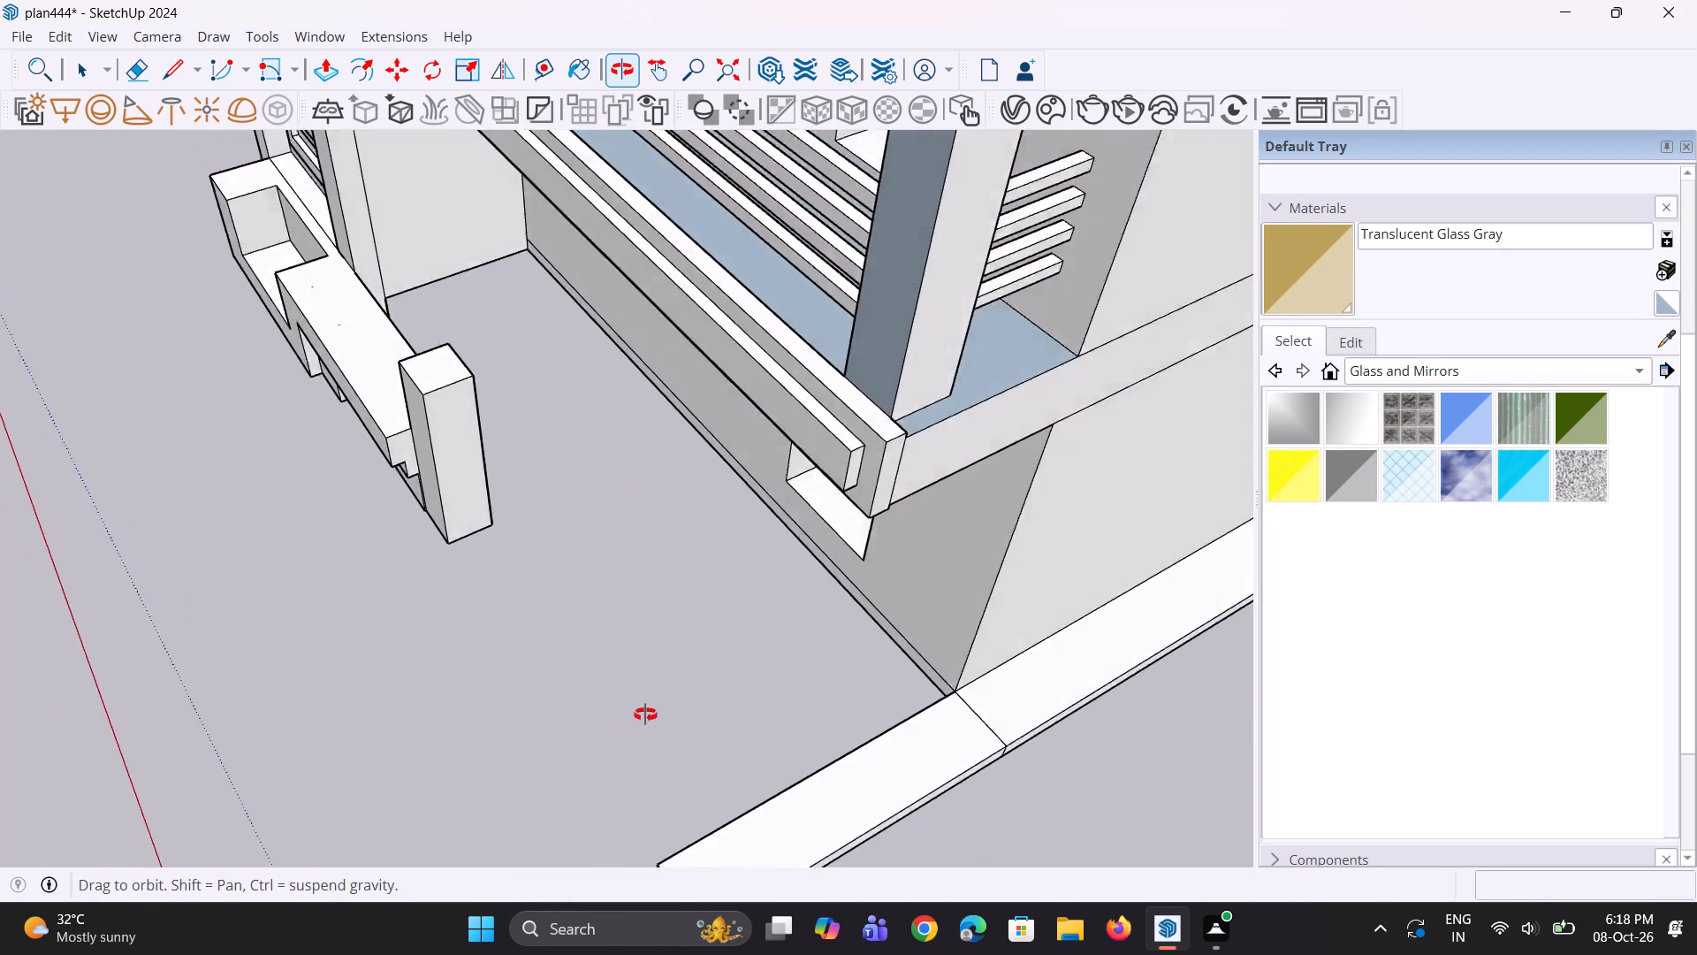
middle_click_drag(645, 714, 762, 714)
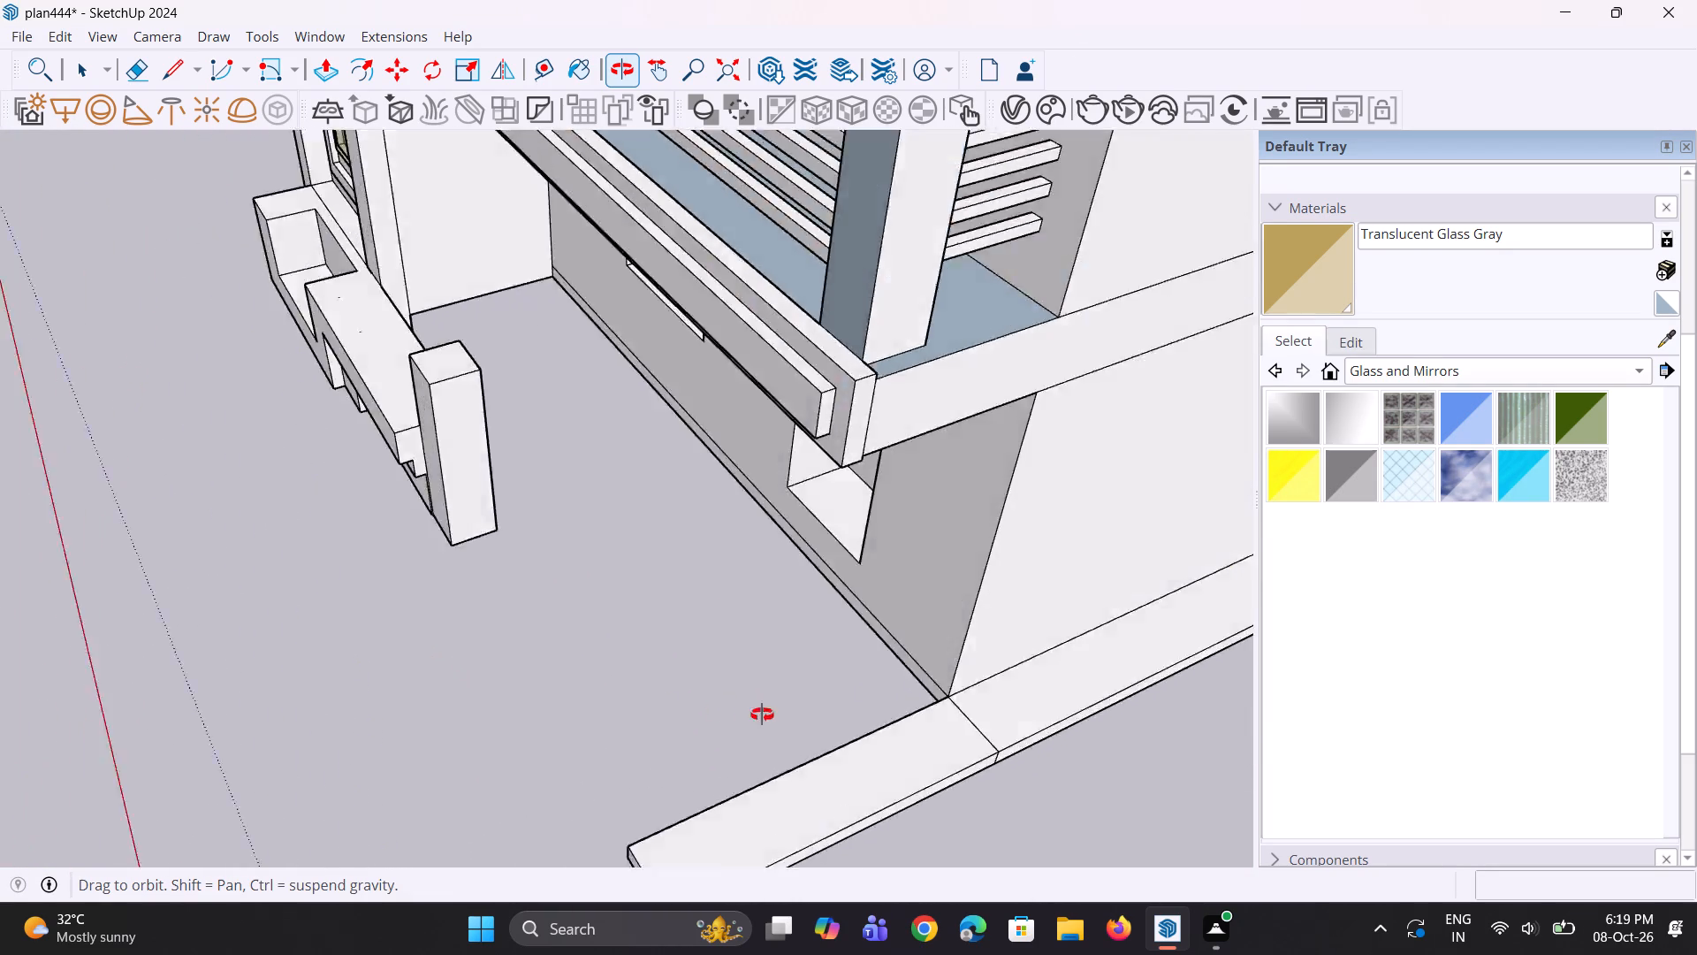
middle_click_drag(762, 714, 1154, 676)
scroll(760, 810, "up", 2)
middle_click_drag(673, 714, 804, 632)
scroll(795, 647, "down", 5)
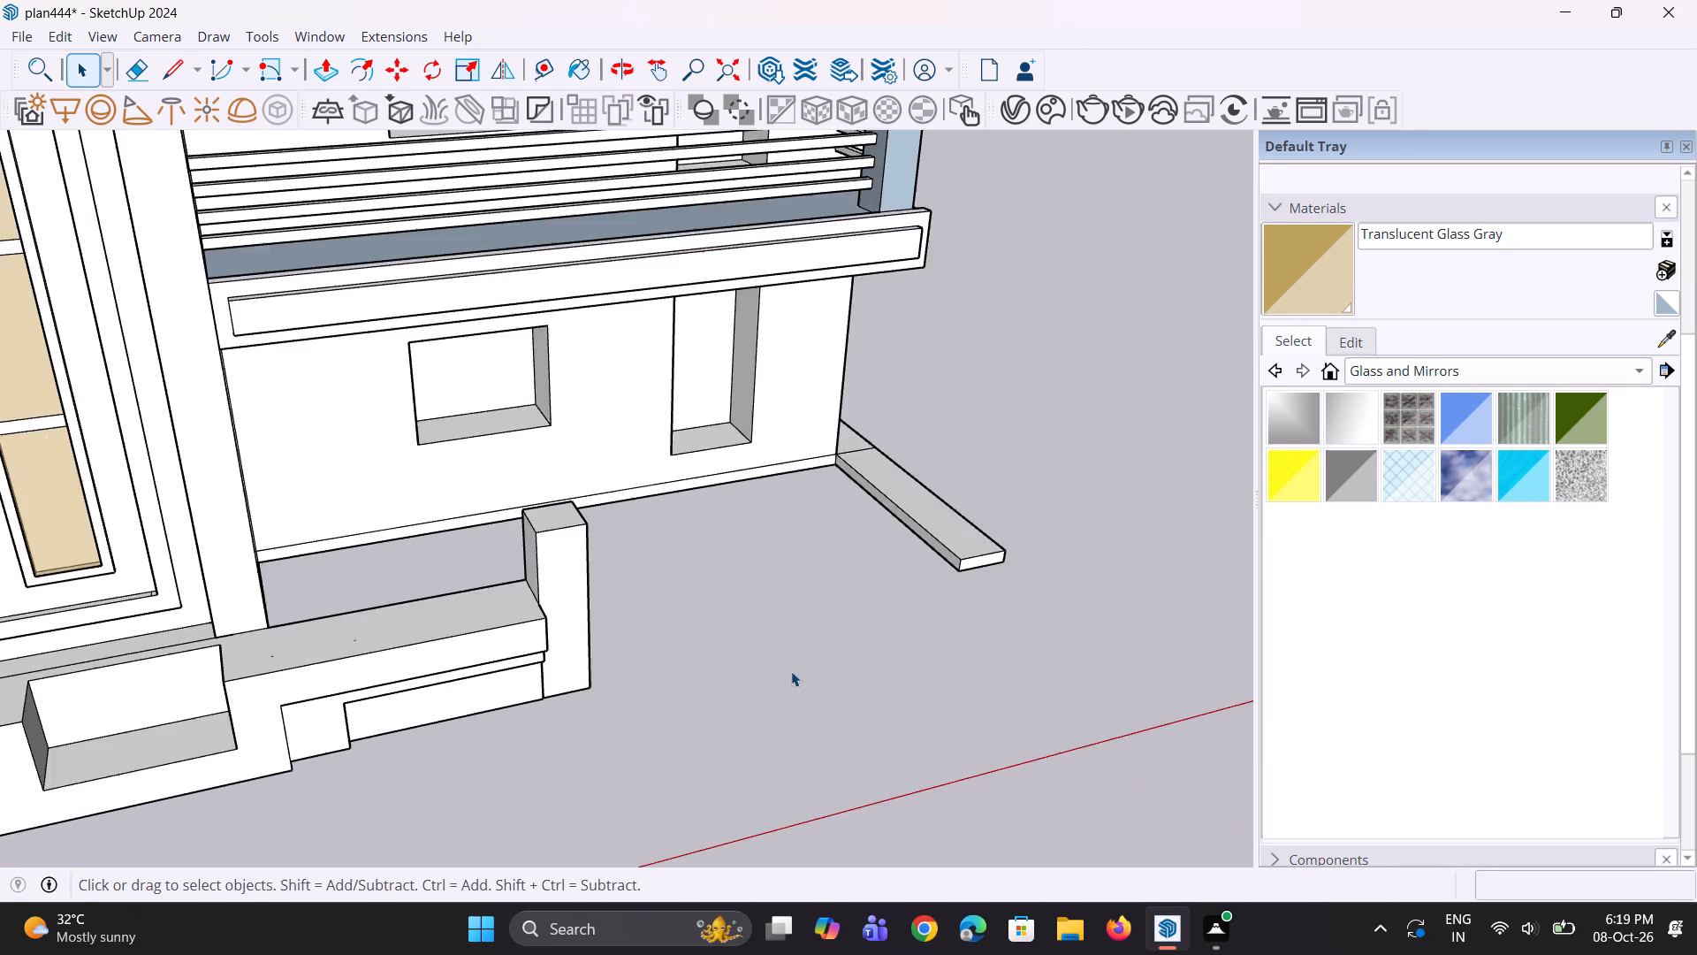
scroll(791, 671, "down", 12)
Pull the underside of the side ledge's front section down 2' 4 5/16" to the base block's bottom edge.
middle_click_drag(269, 539, 290, 343)
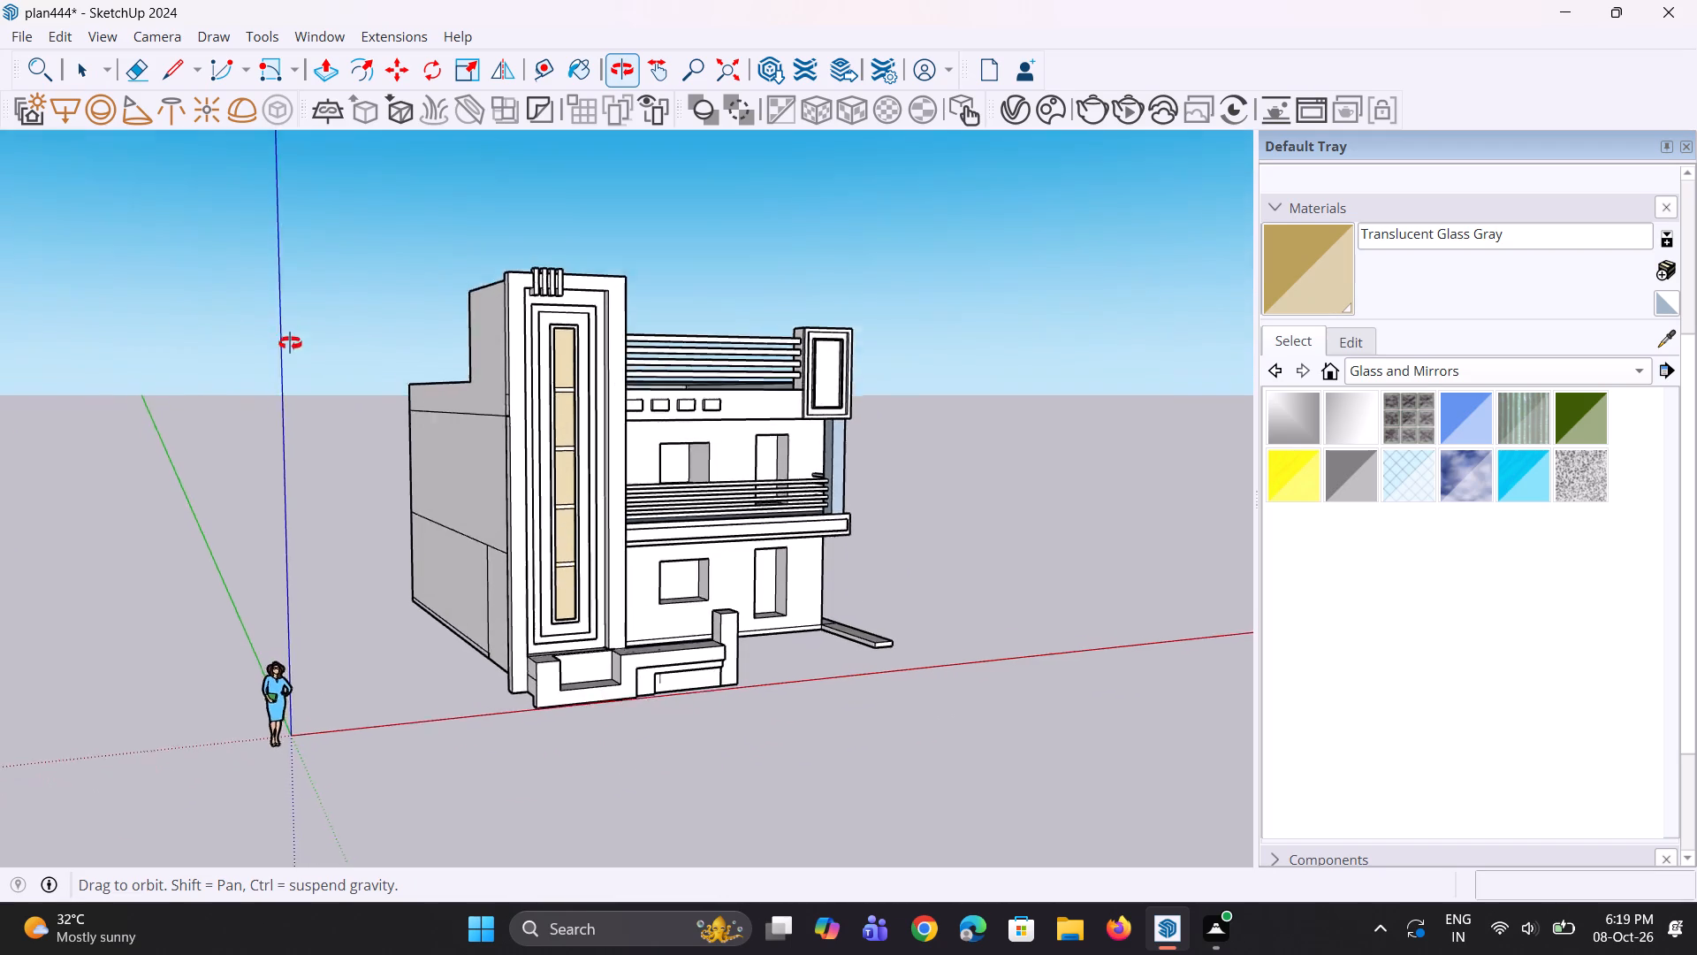
middle_click_drag(290, 343, 0, 167)
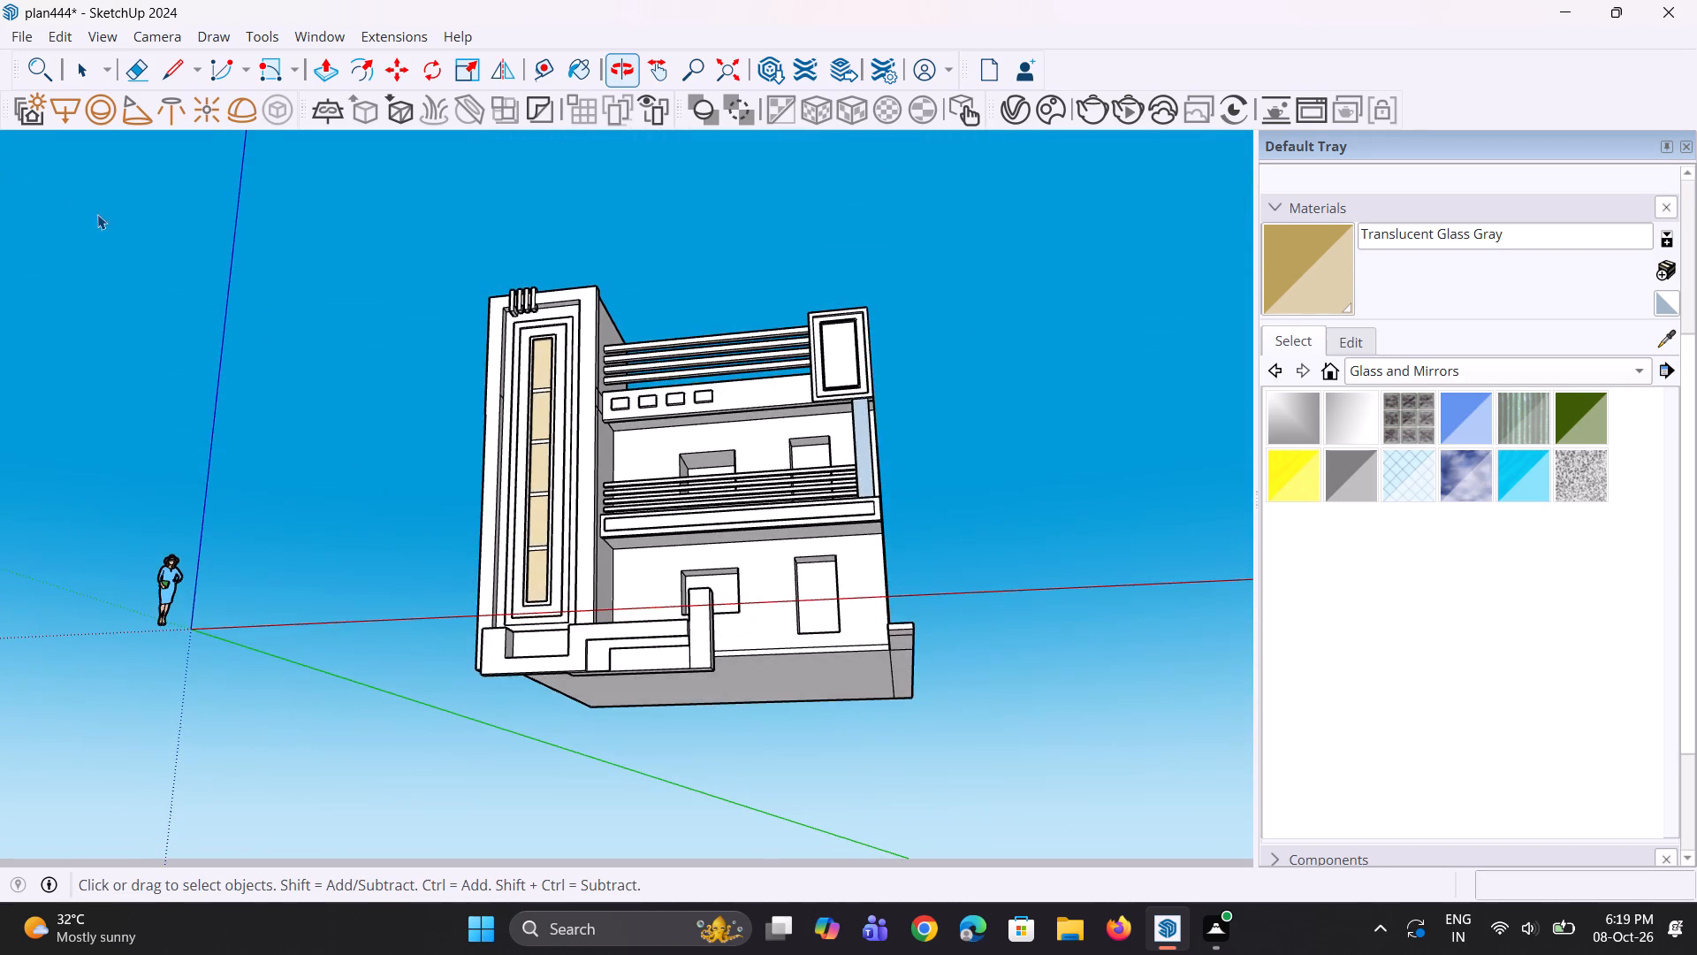
scroll(544, 471, "up", 2)
key("p")
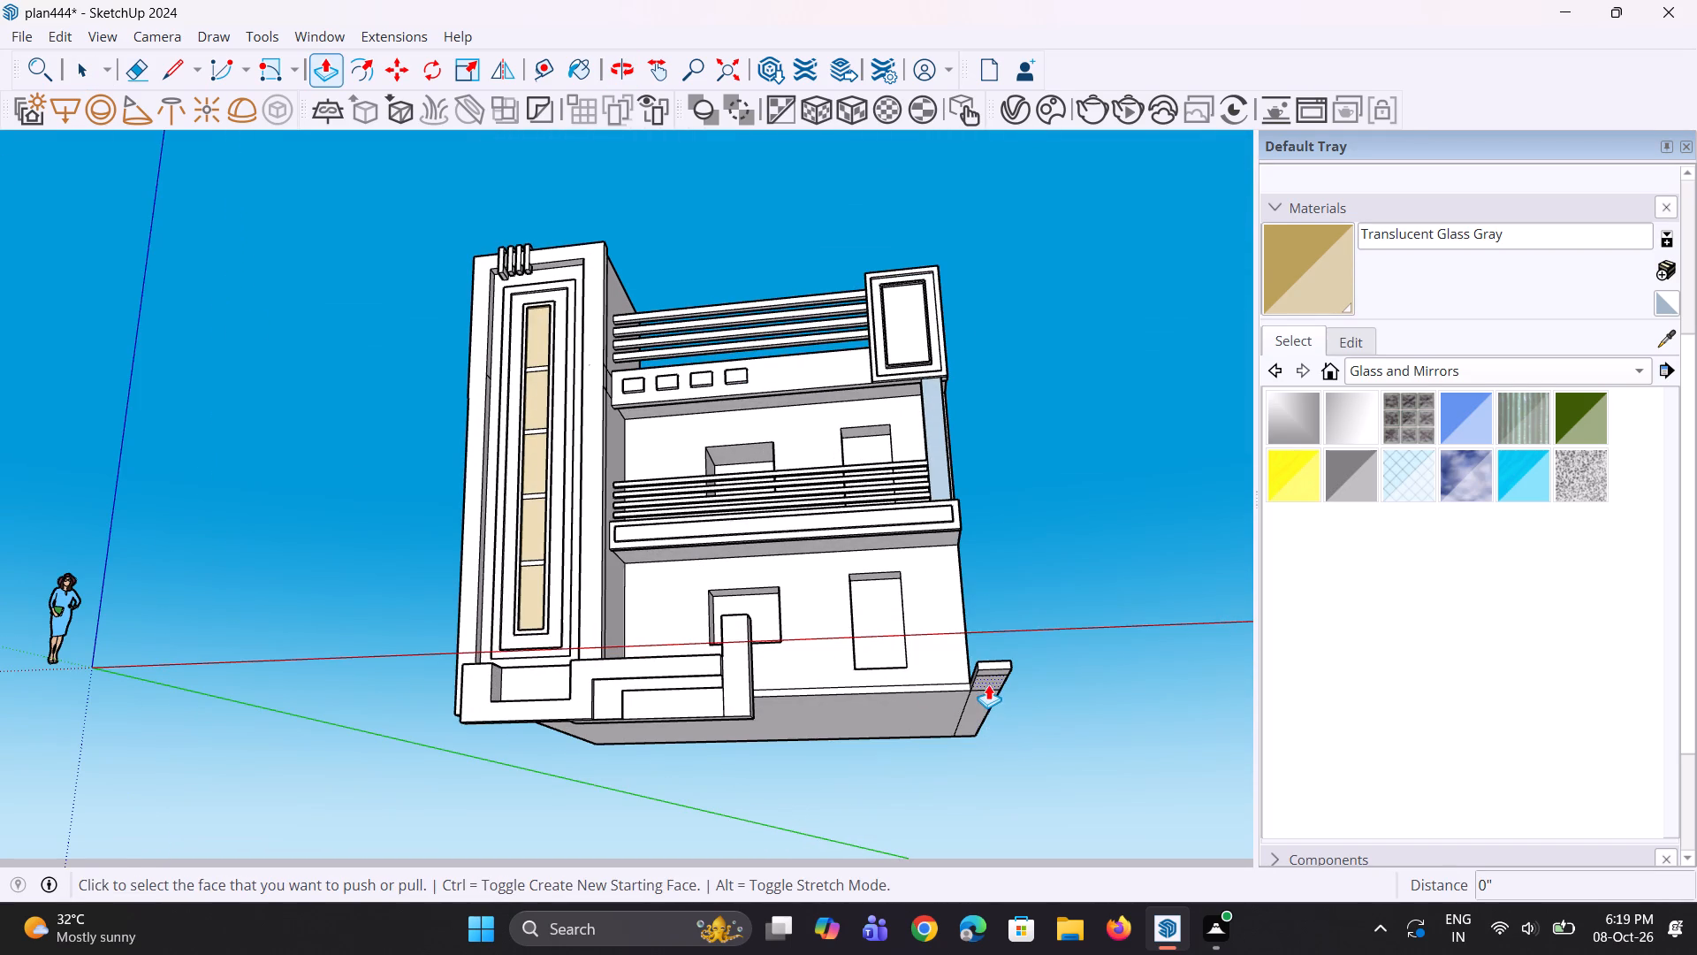
left_click(987, 683)
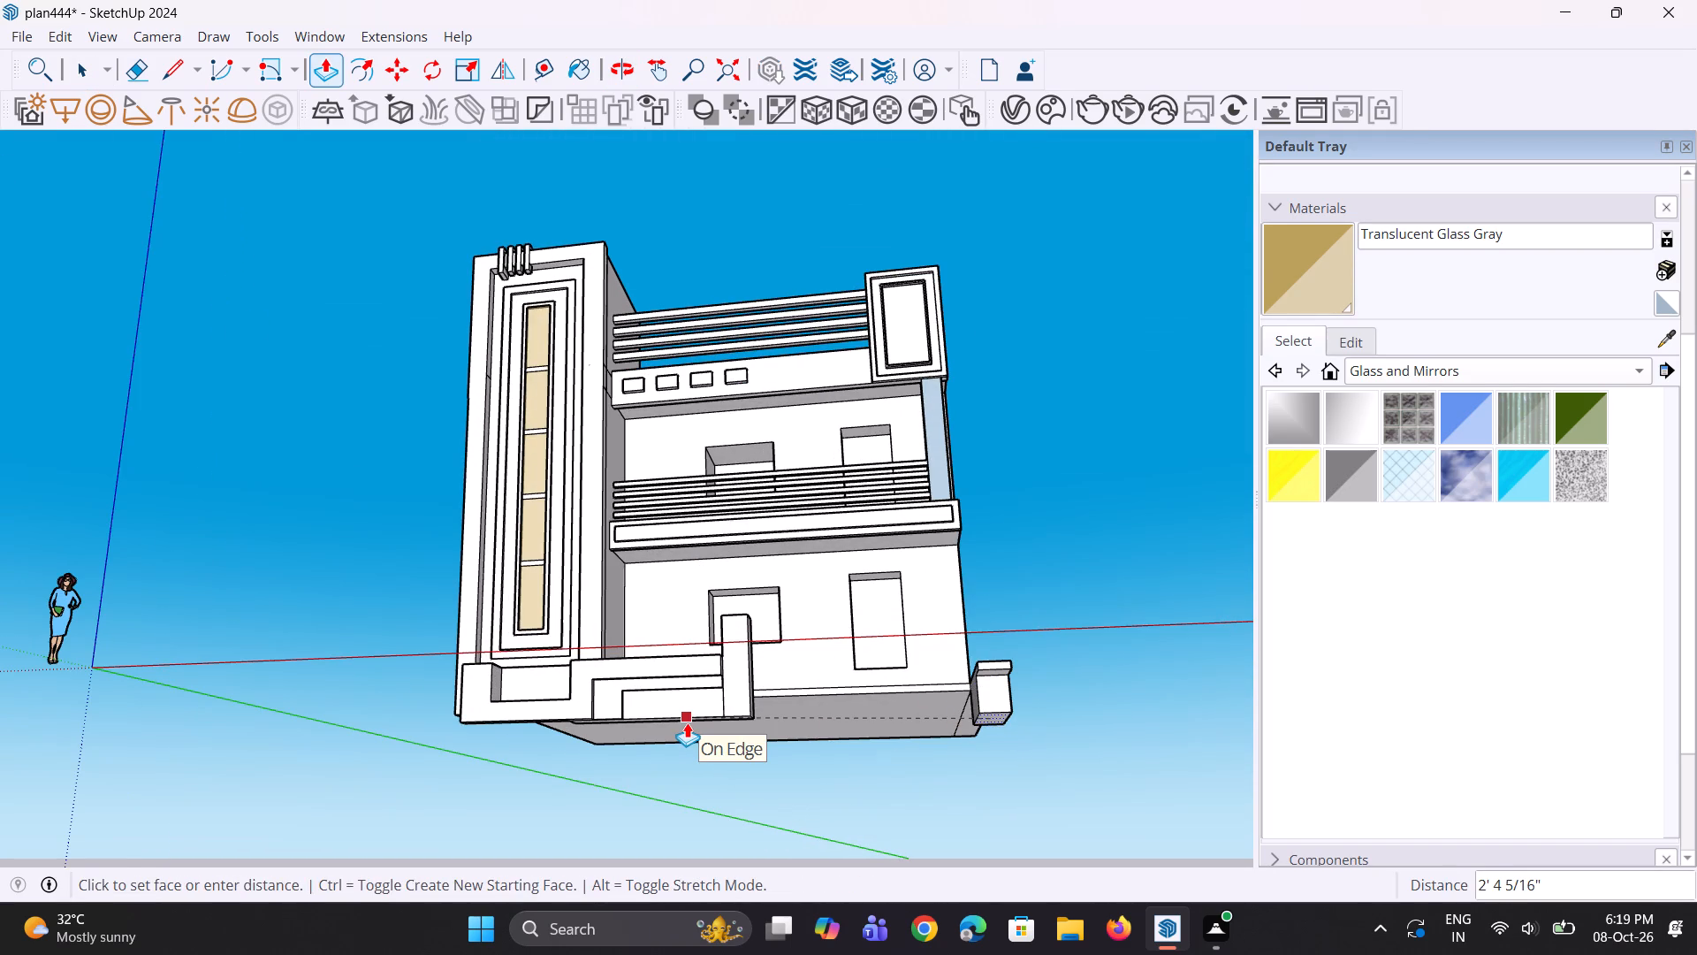
left_click(687, 722)
Pull the house slab's bottom face down 2' 4 5/16" to the base block's bottom level.
middle_click_drag(1194, 704, 817, 579)
left_click(769, 683)
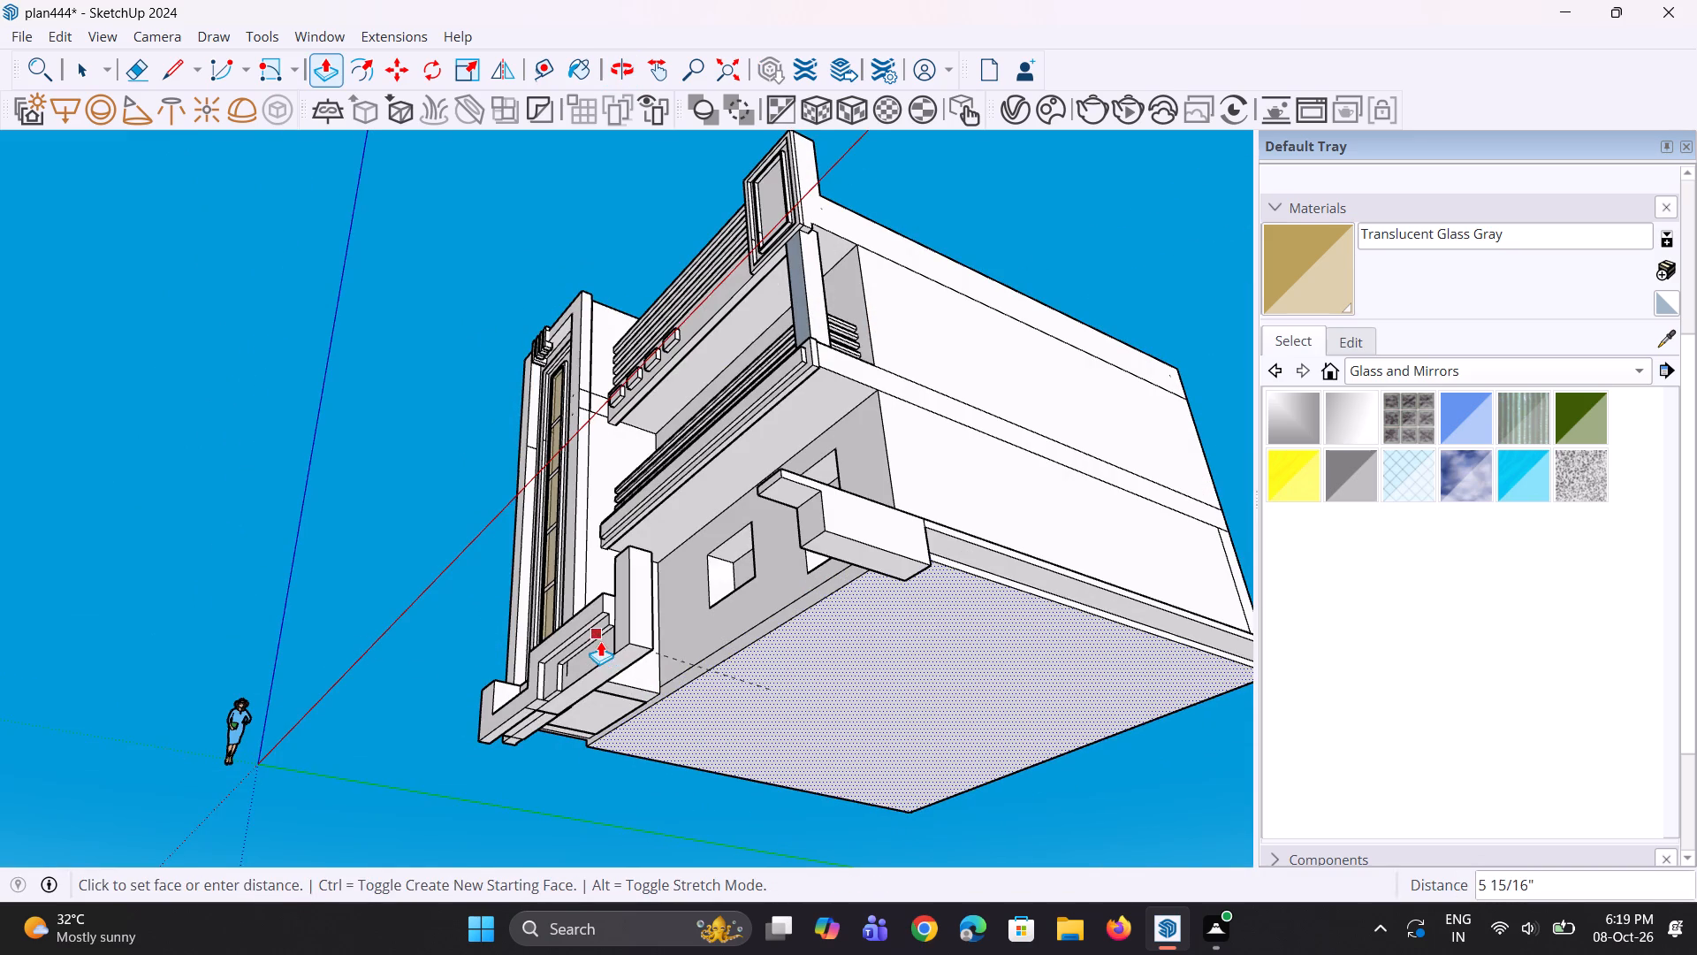
left_click(597, 662)
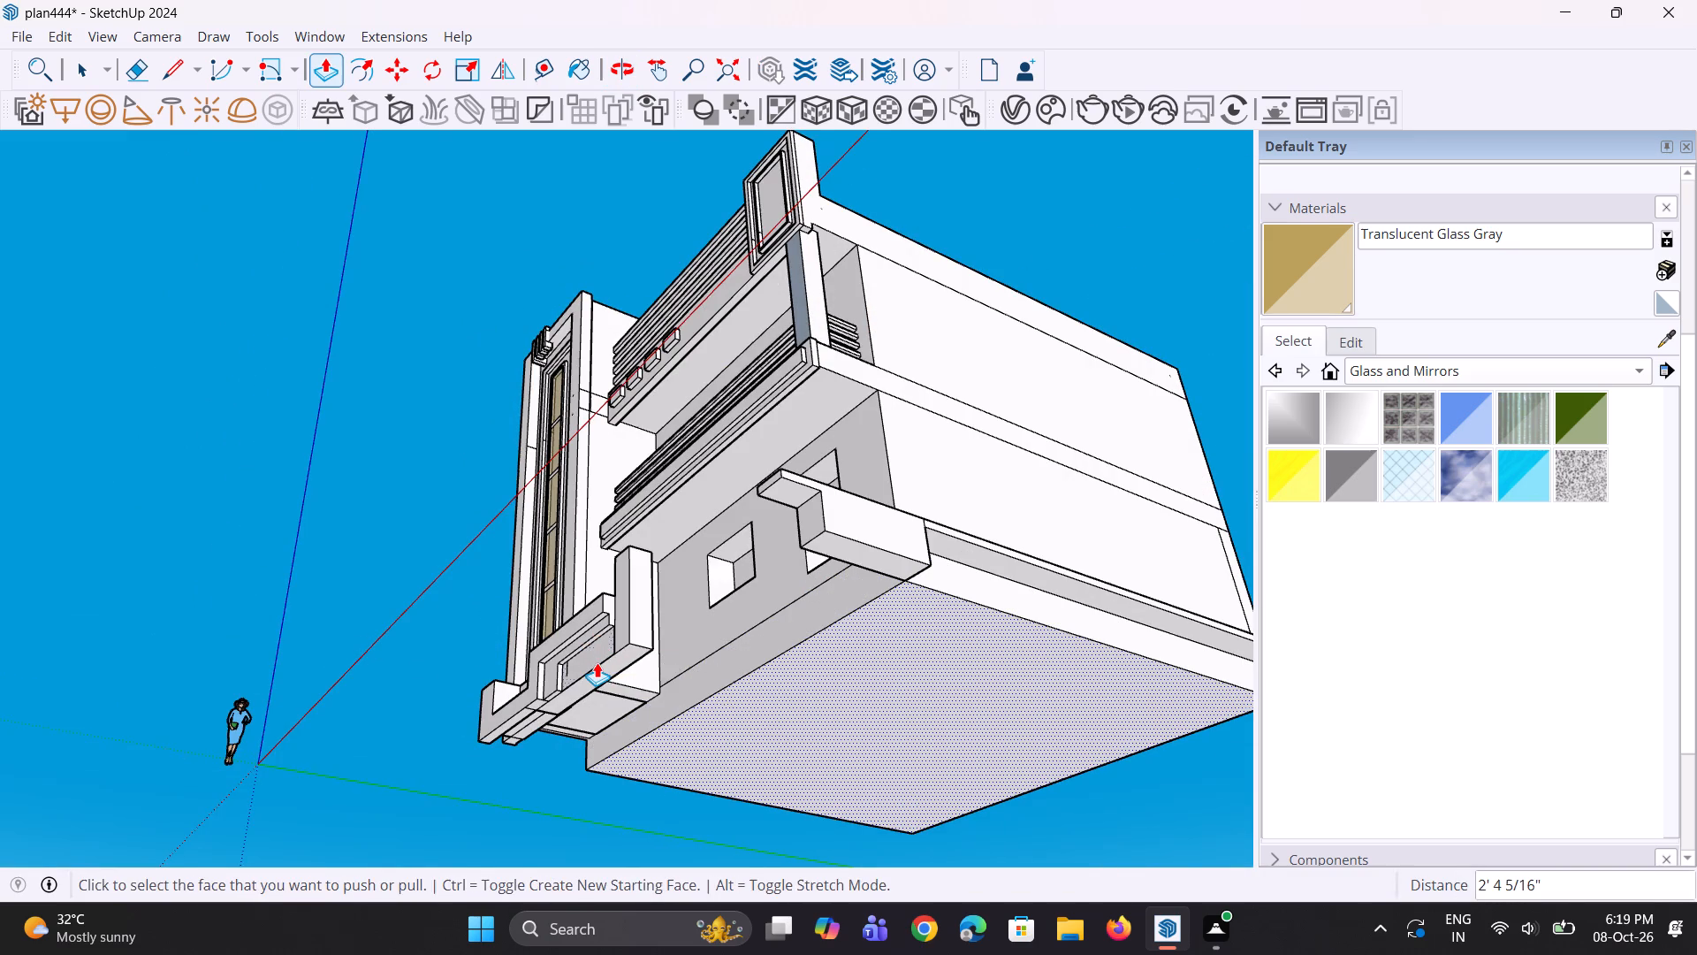
Pull the underside of the side ledge's strip along the house down 2' 4 5/16", level with its front section's bottom.
middle_click_drag(701, 638, 1004, 852)
middle_click_drag(897, 764, 894, 850)
middle_click_drag(1050, 768, 906, 690)
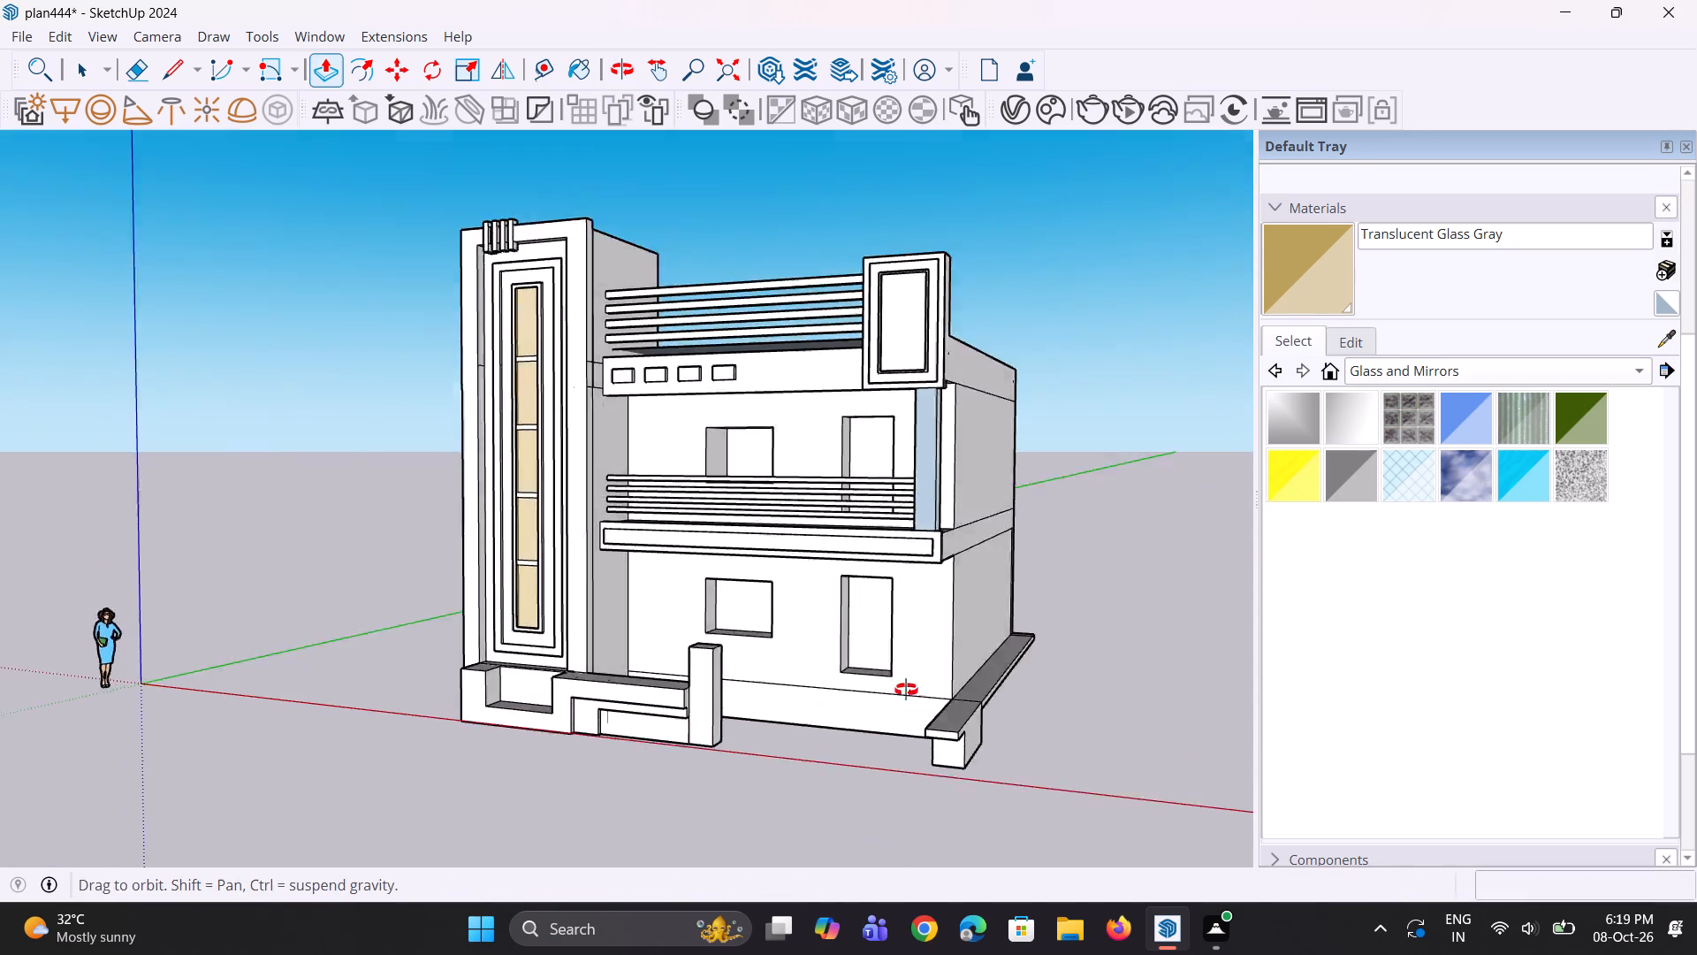
middle_click_drag(906, 690, 599, 601)
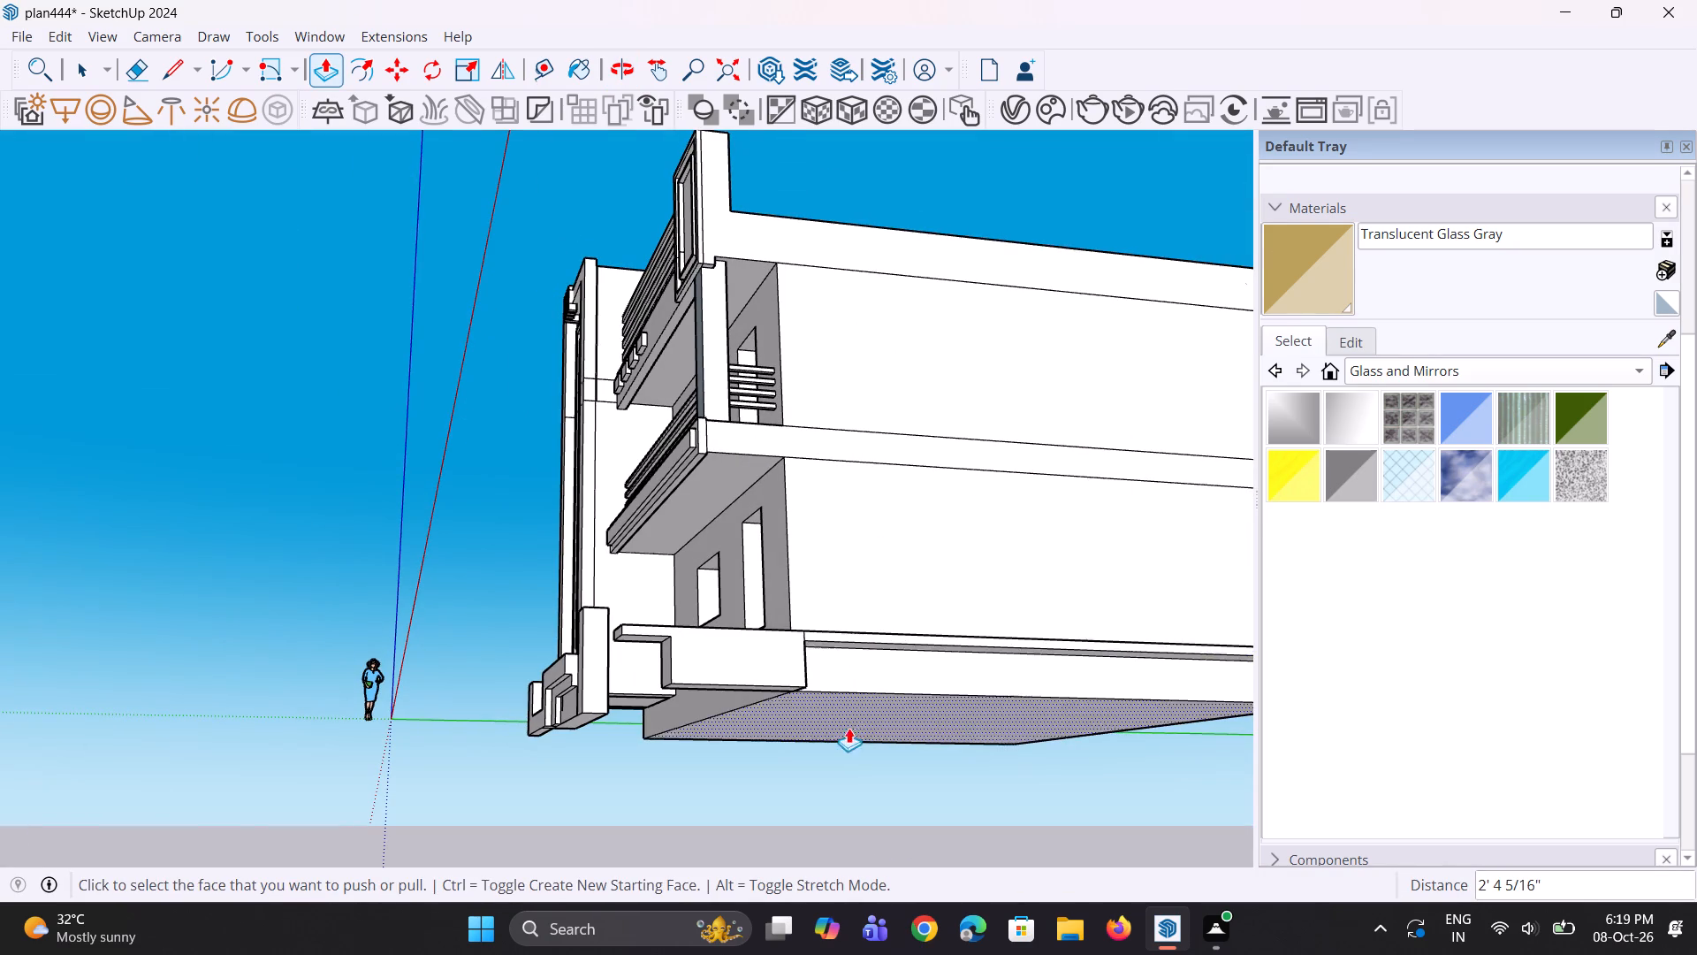
middle_click_drag(843, 719, 822, 439)
left_click(871, 371)
left_click(731, 389)
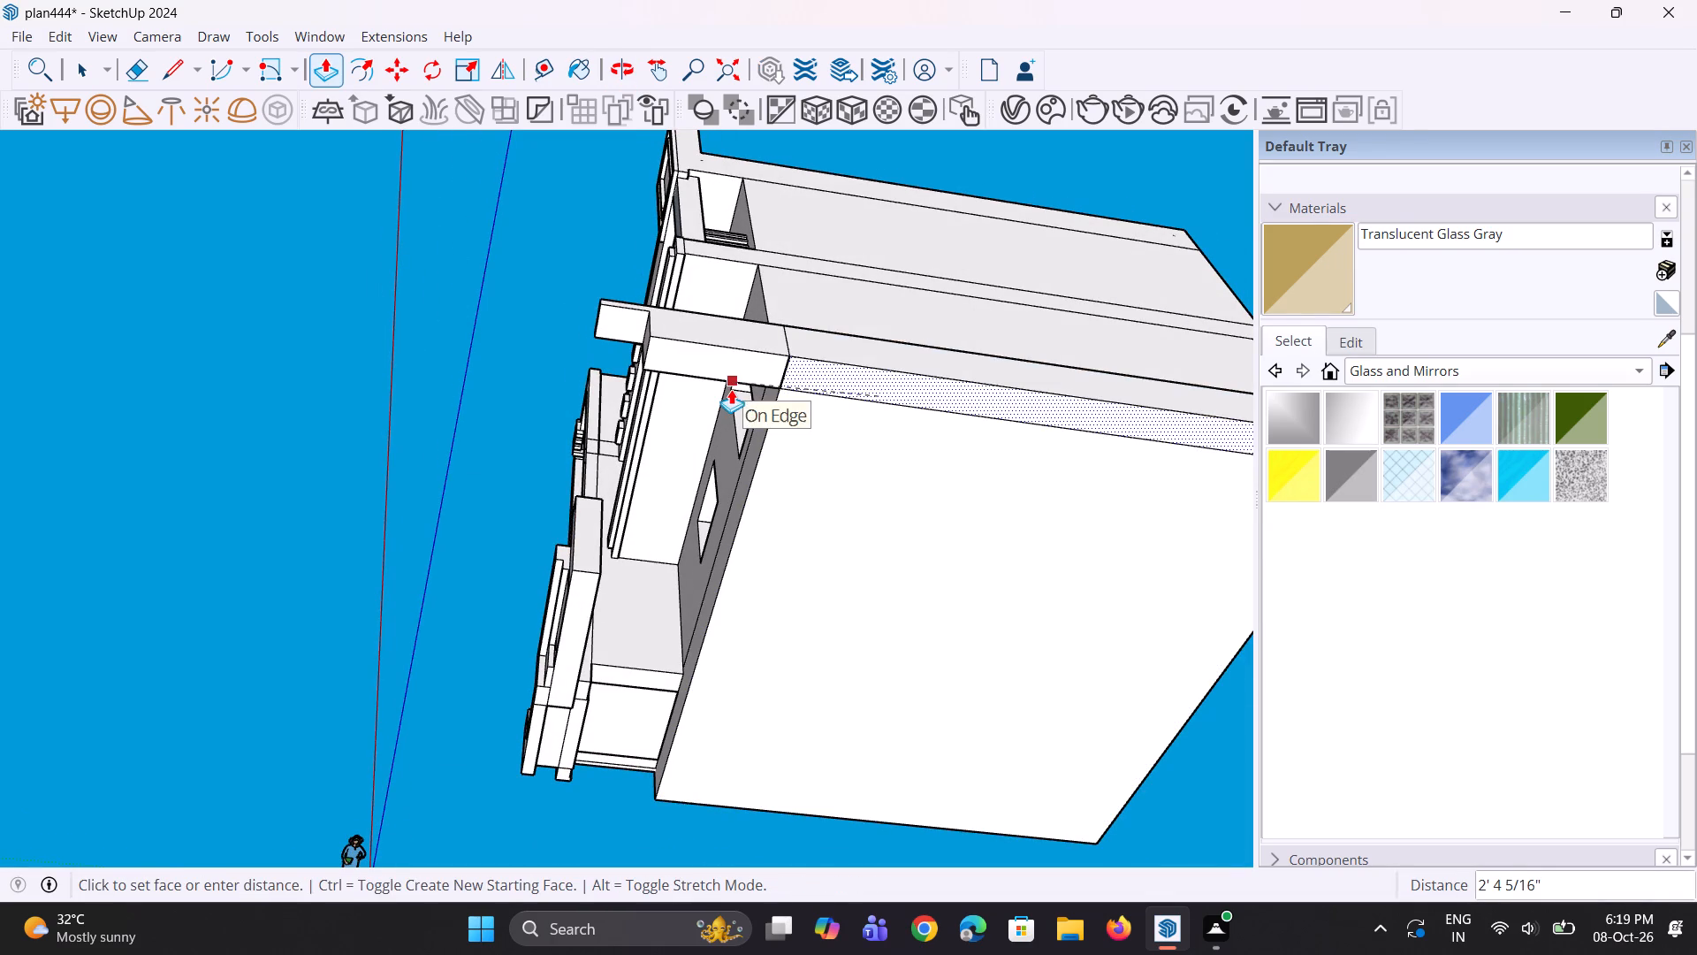
Pull the base slab's front face between the end pillar and the side ledge forward 6' 5/16" to the end pillar.
middle_click_drag(811, 520, 1219, 840)
scroll(905, 760, "down", 4)
middle_click_drag(859, 729, 855, 860)
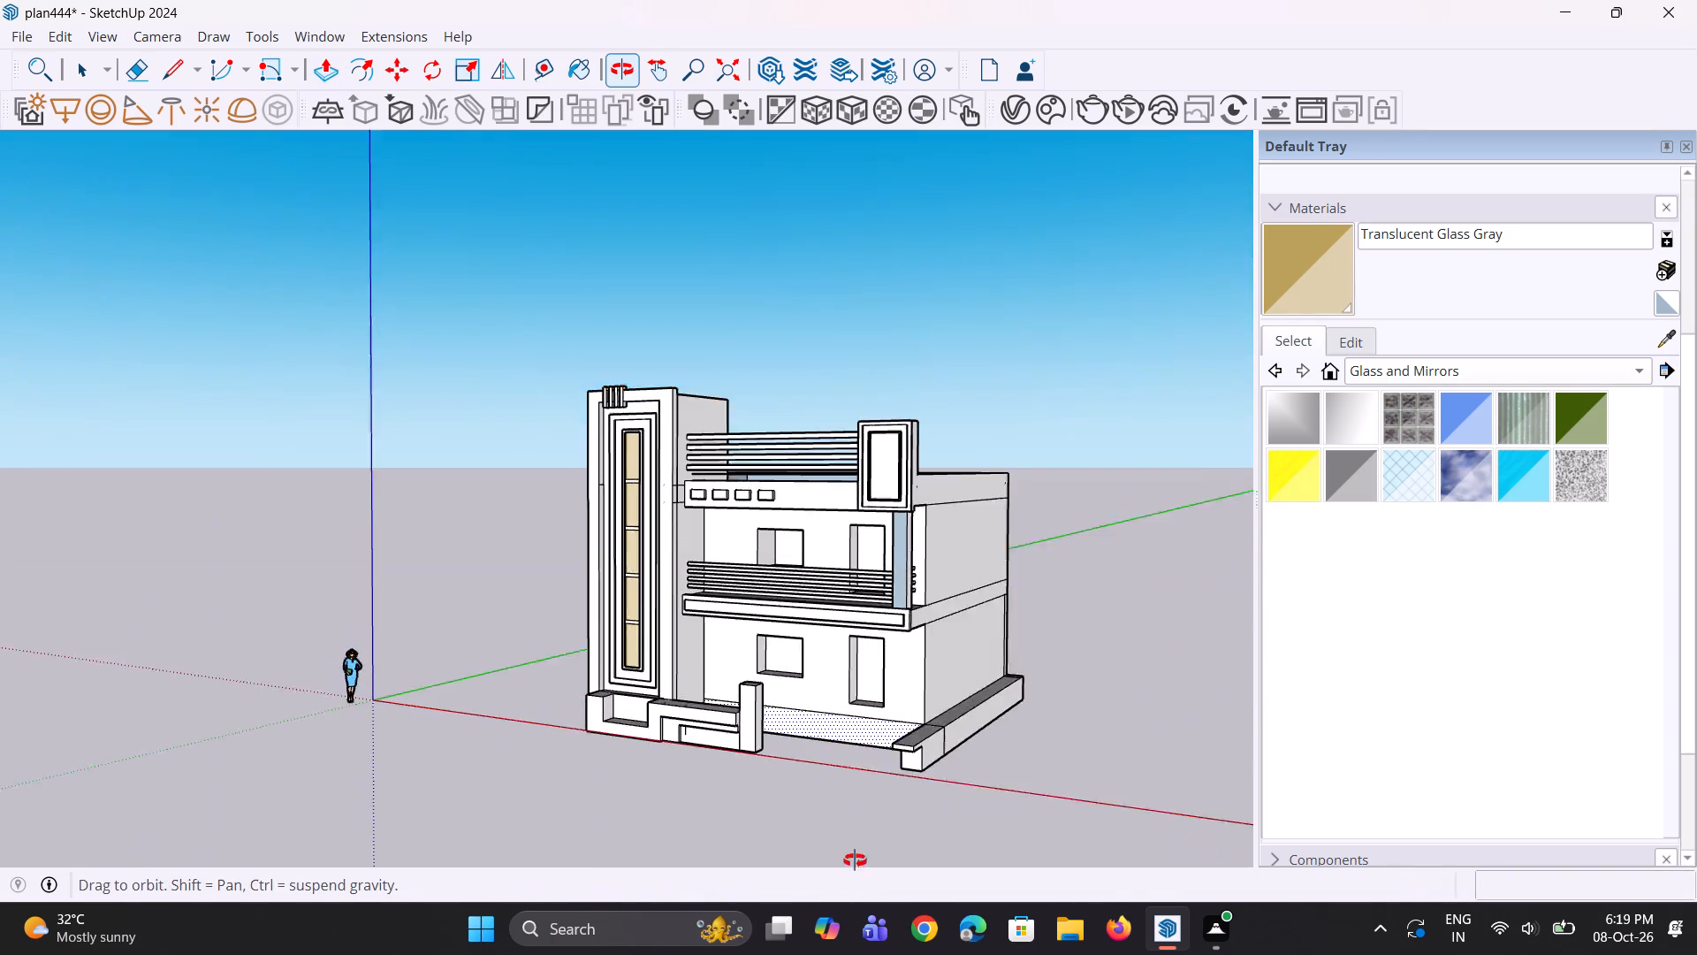
middle_click_drag(855, 860, 855, 924)
left_click(871, 738)
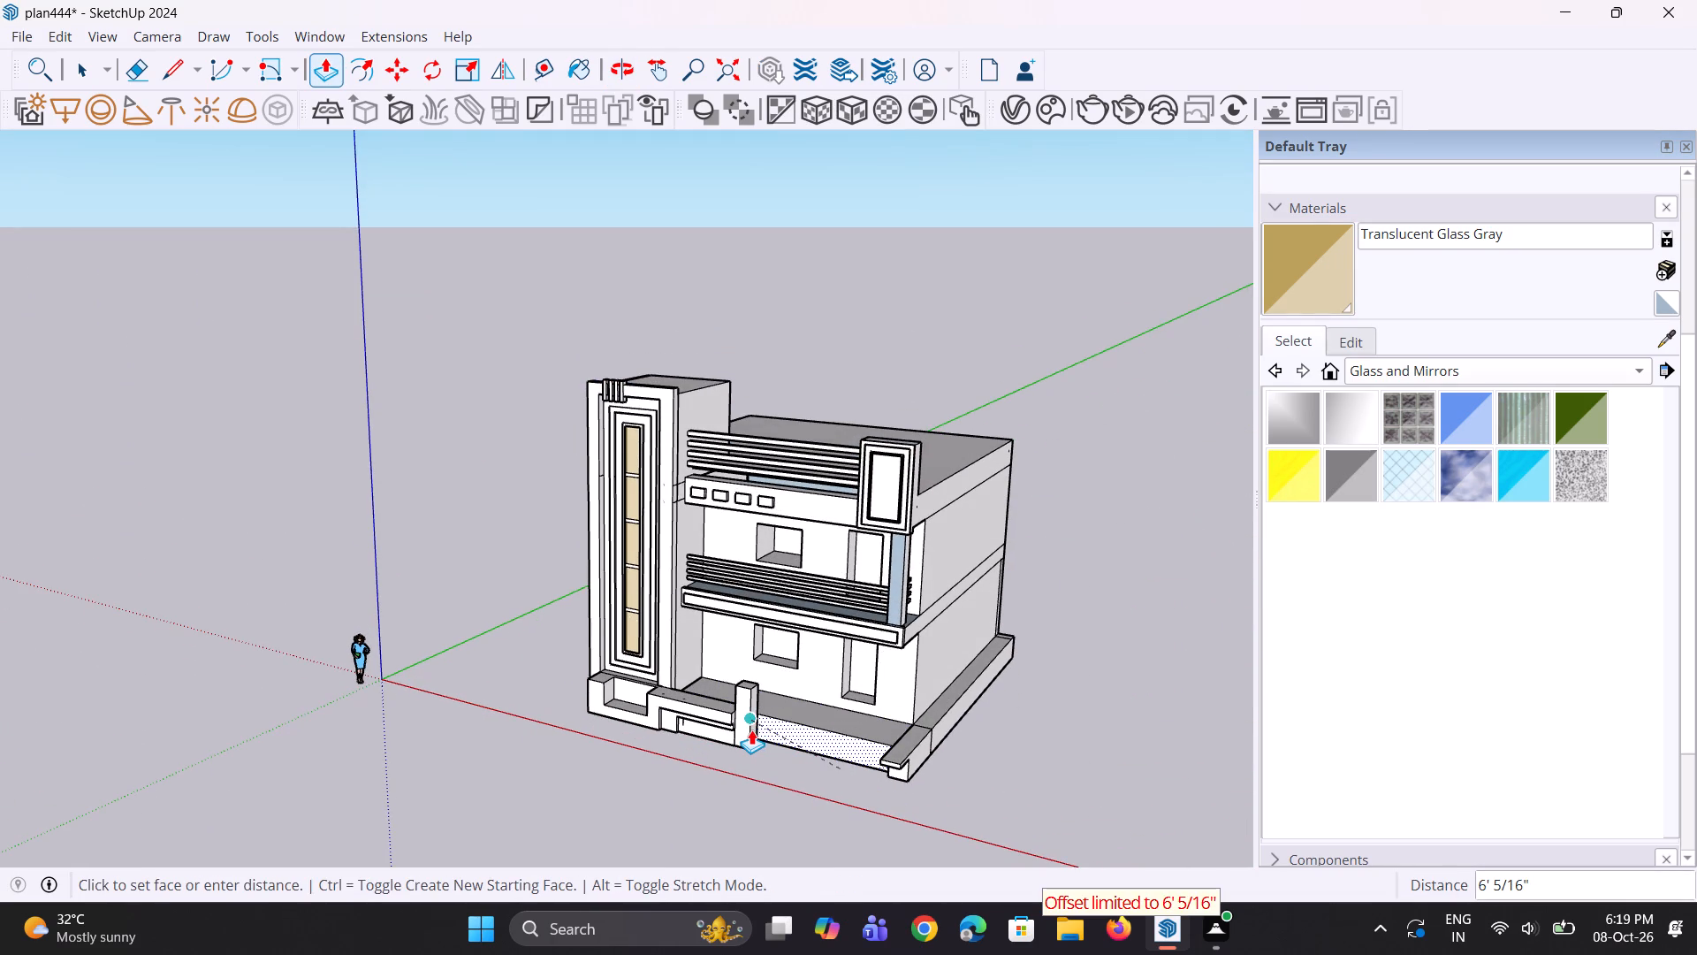
left_click(751, 730)
Adjust the front platform's top height: lower it 5 3/4", lower it another 1' 10 1/2", and raise it 11 13/16".
middle_click_drag(794, 722, 414, 788)
scroll(536, 758, "up", 3)
middle_click_drag(563, 786, 547, 873)
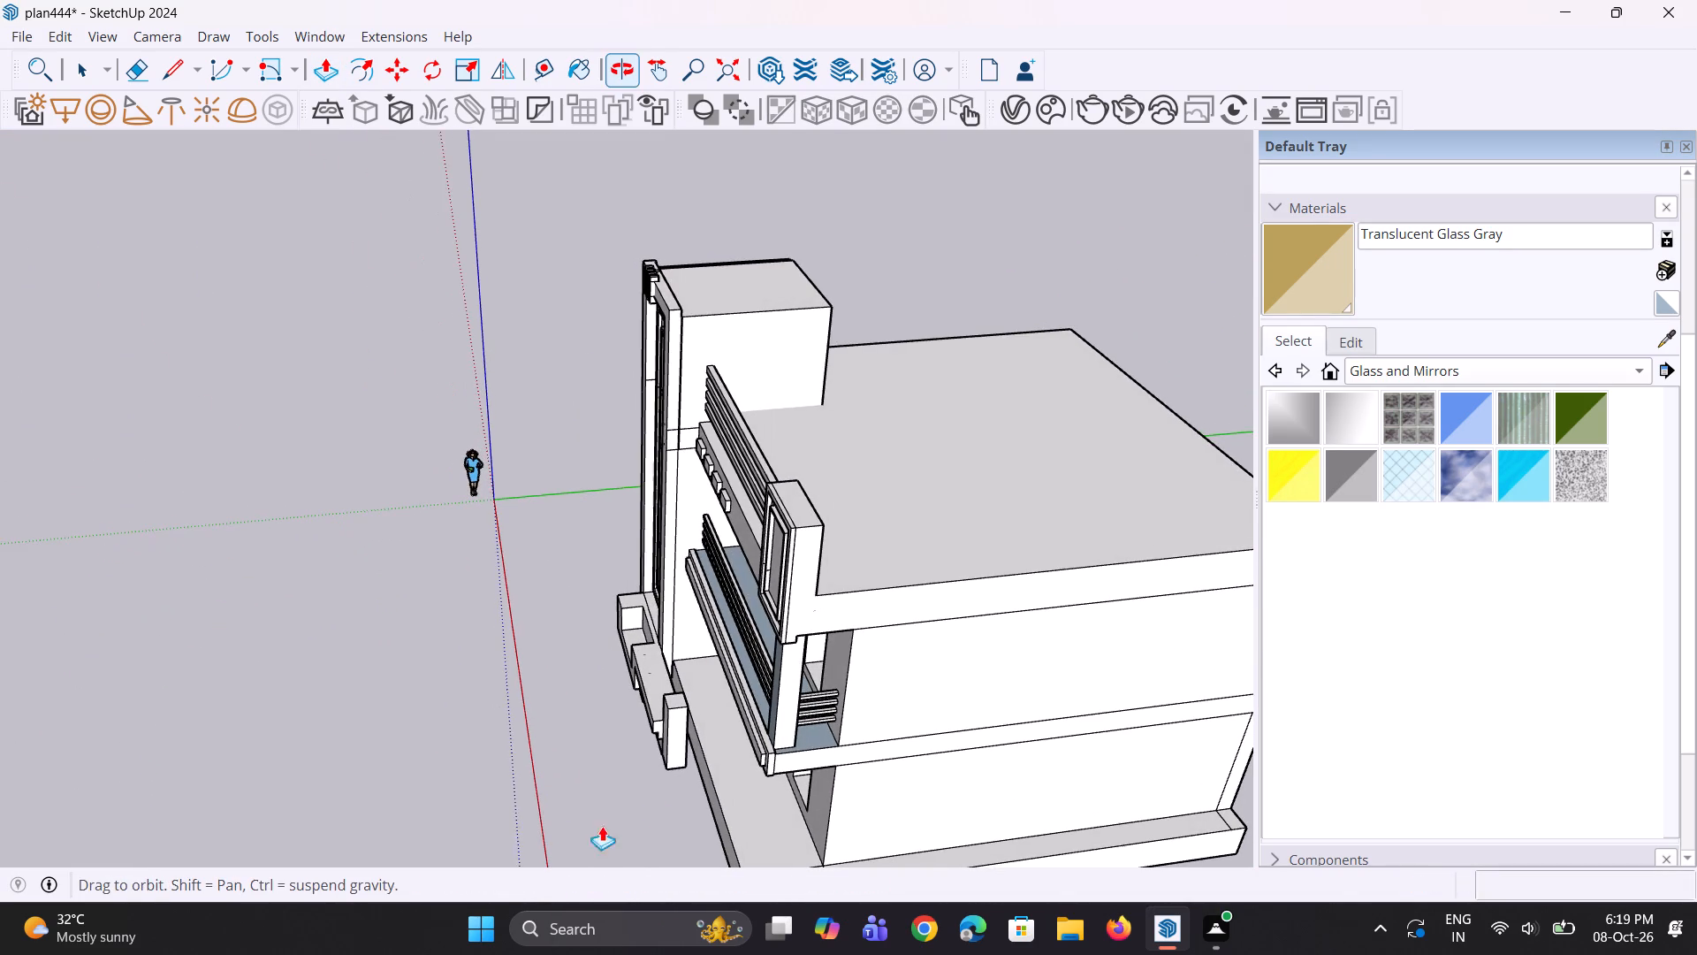
left_click(734, 773)
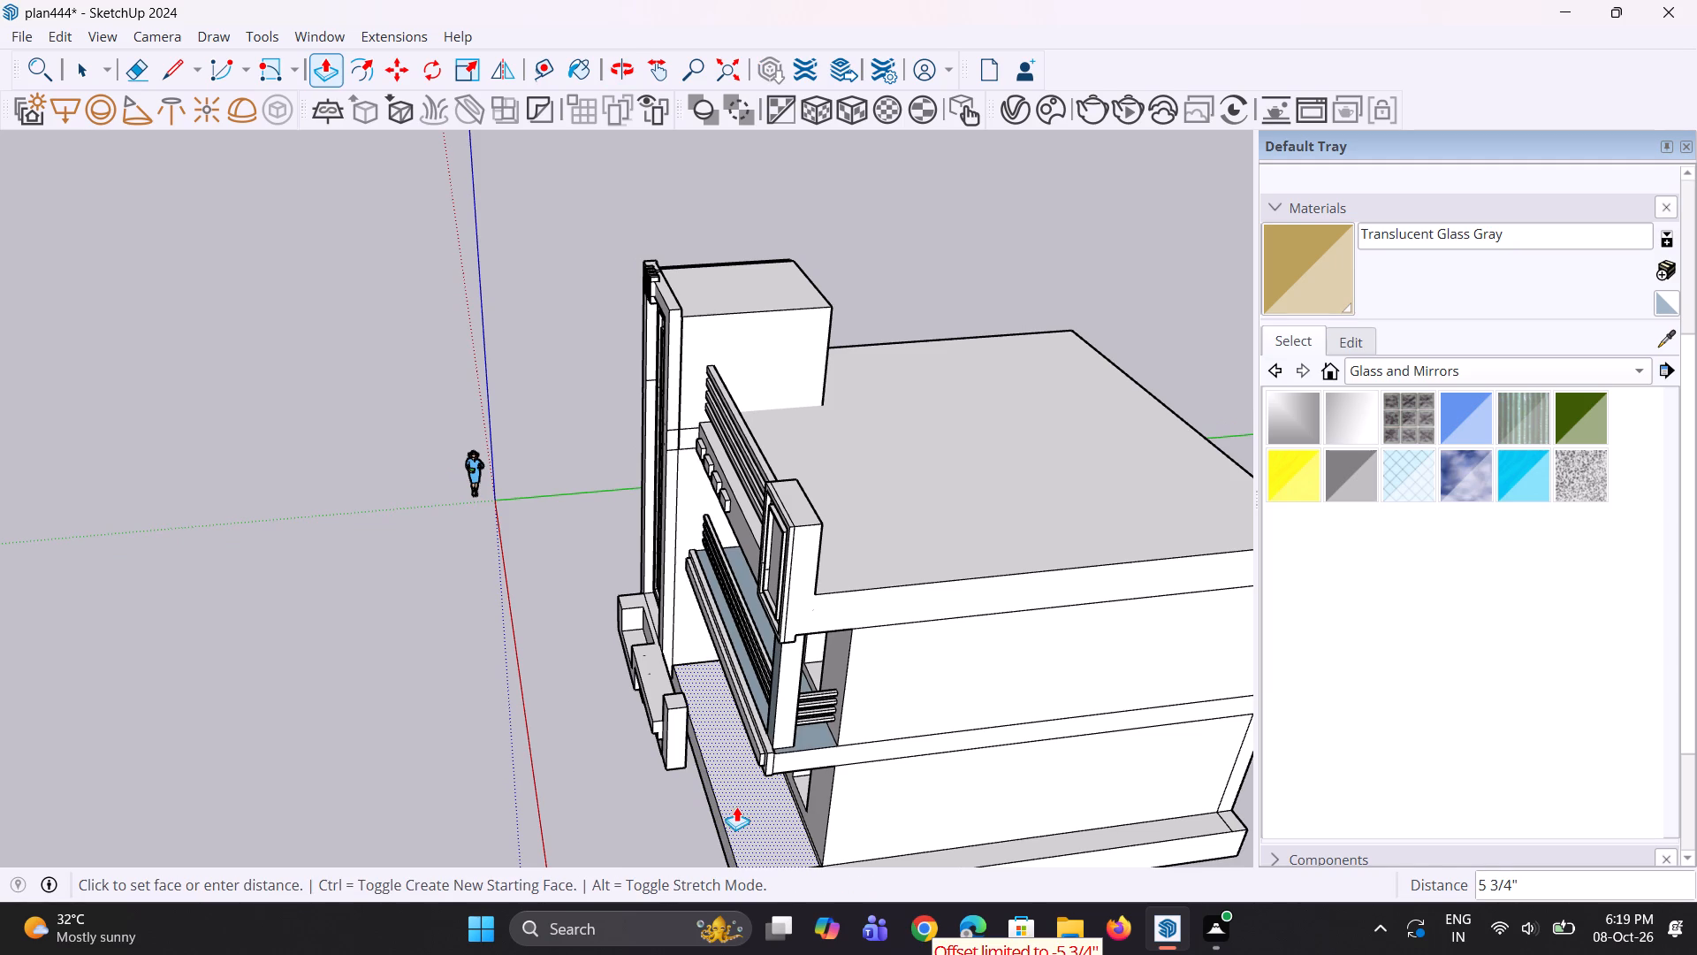
left_click(735, 809)
middle_click_drag(734, 853, 1281, 698)
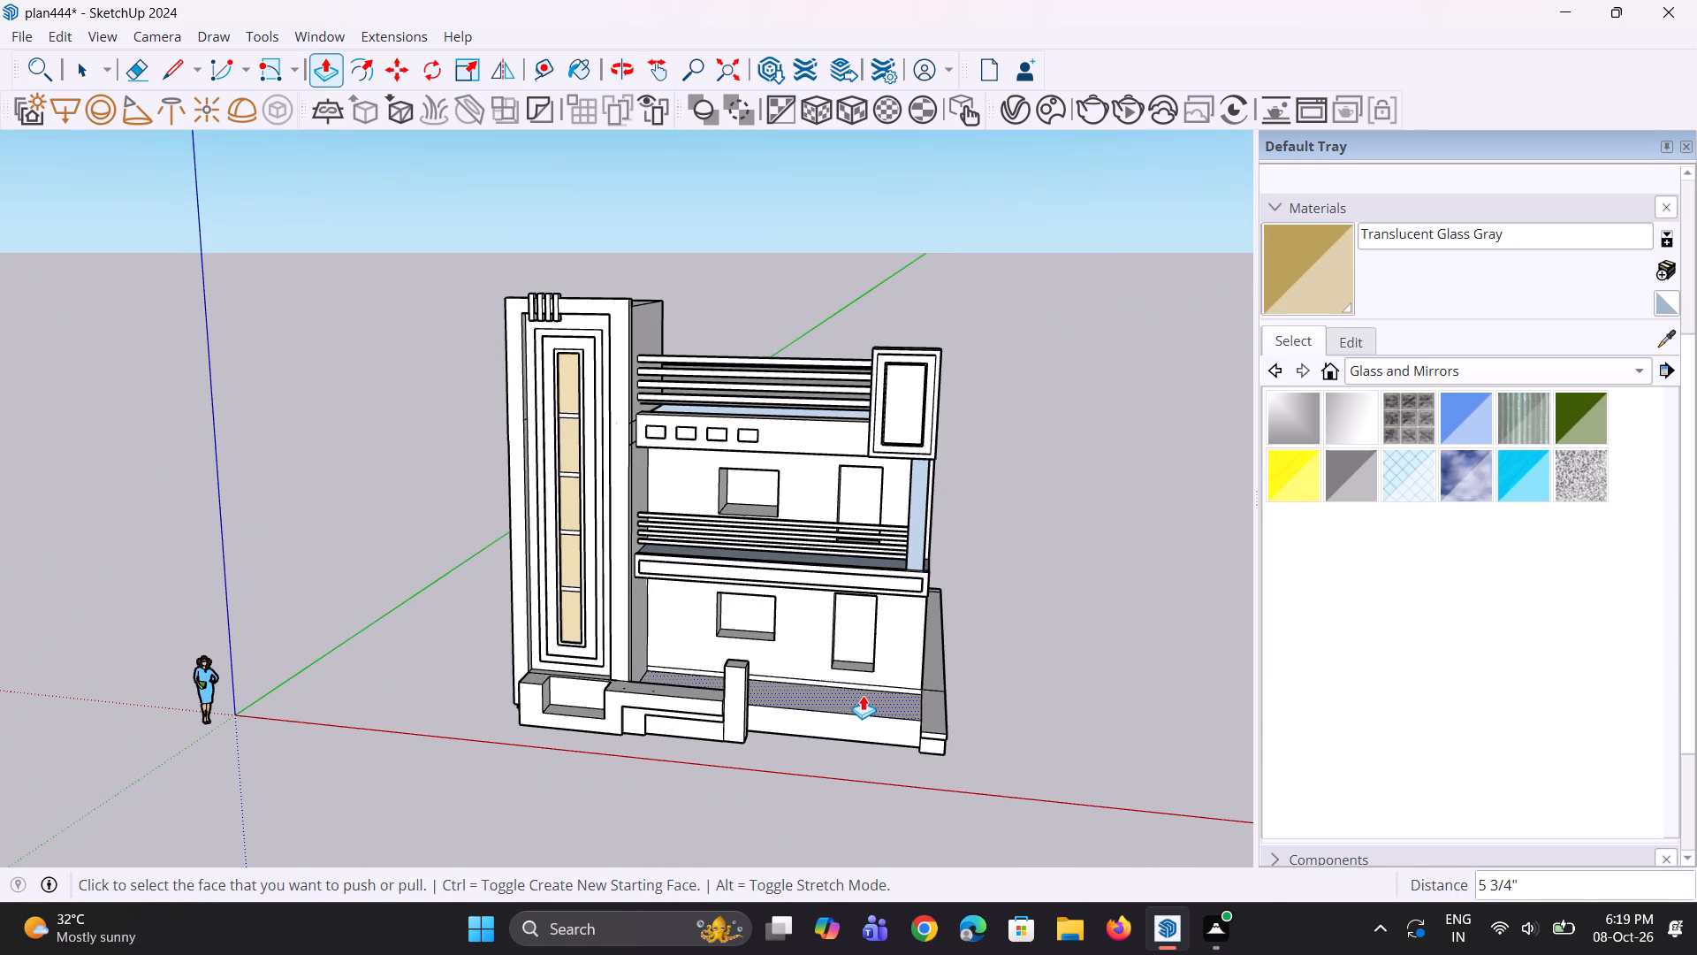
left_click(863, 702)
left_click(862, 722)
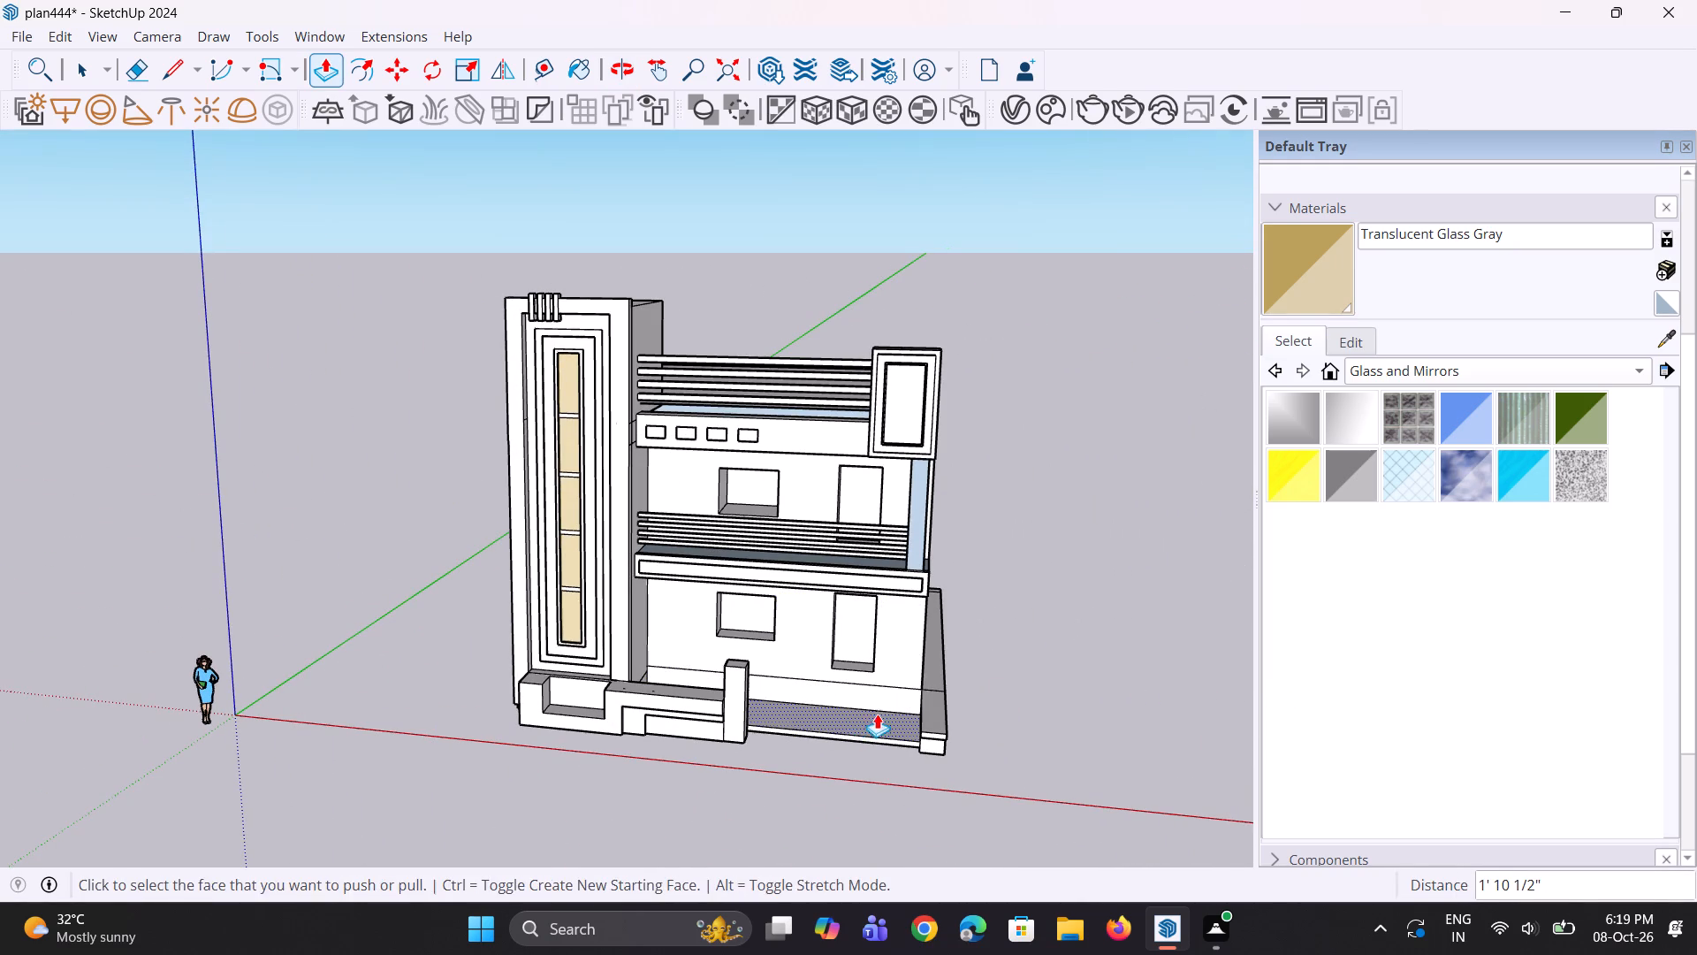
middle_click_drag(894, 697, 874, 745)
left_click(873, 730)
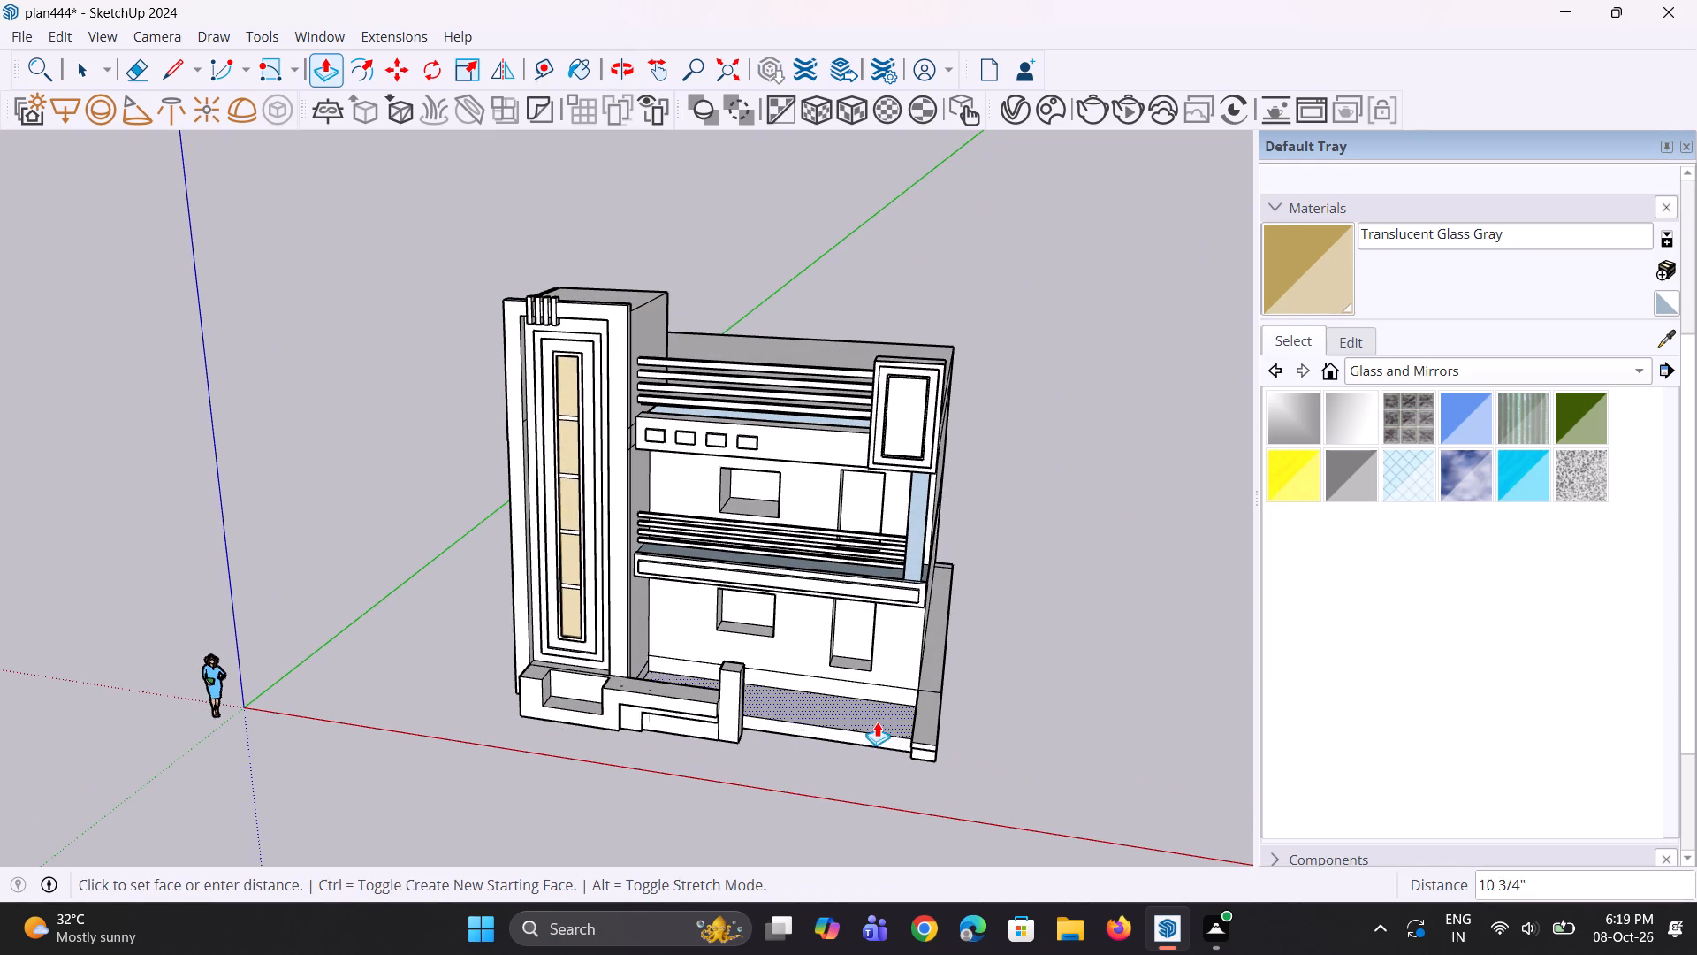
left_click(877, 720)
Bring the side ledge's lower front end face flush with the front of the thin cap above it.
middle_click_drag(878, 719, 978, 541)
scroll(930, 676, "up", 2)
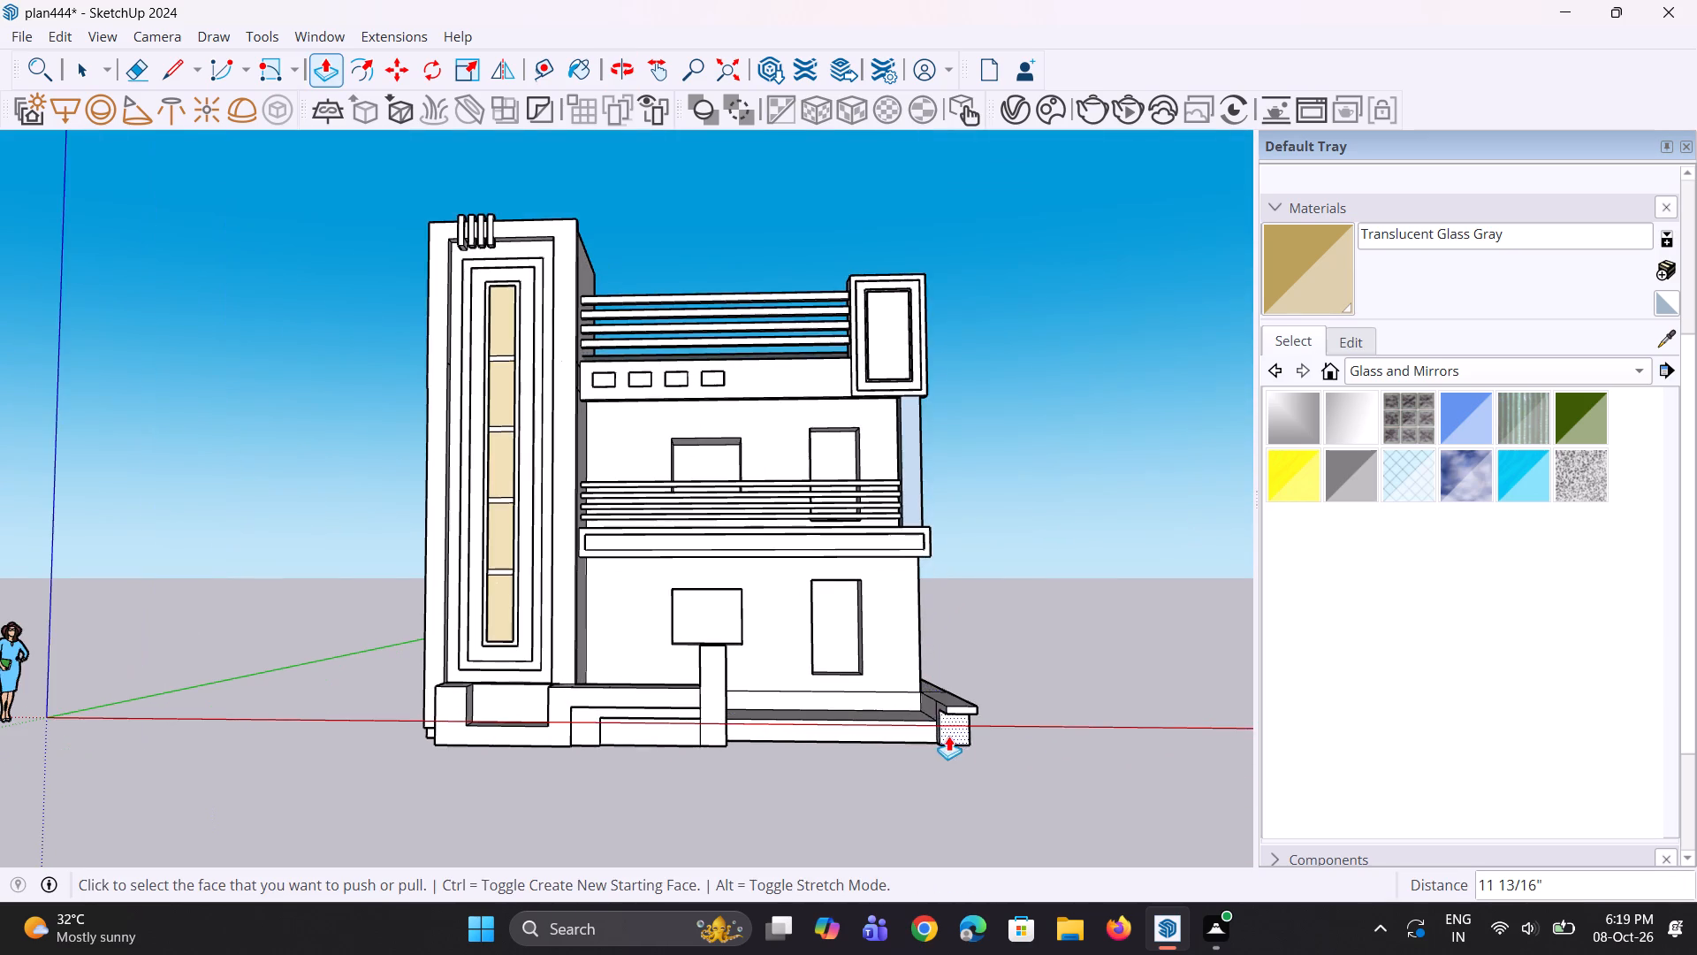
middle_click_drag(953, 744, 911, 880)
scroll(921, 771, "up", 3)
left_click(955, 731)
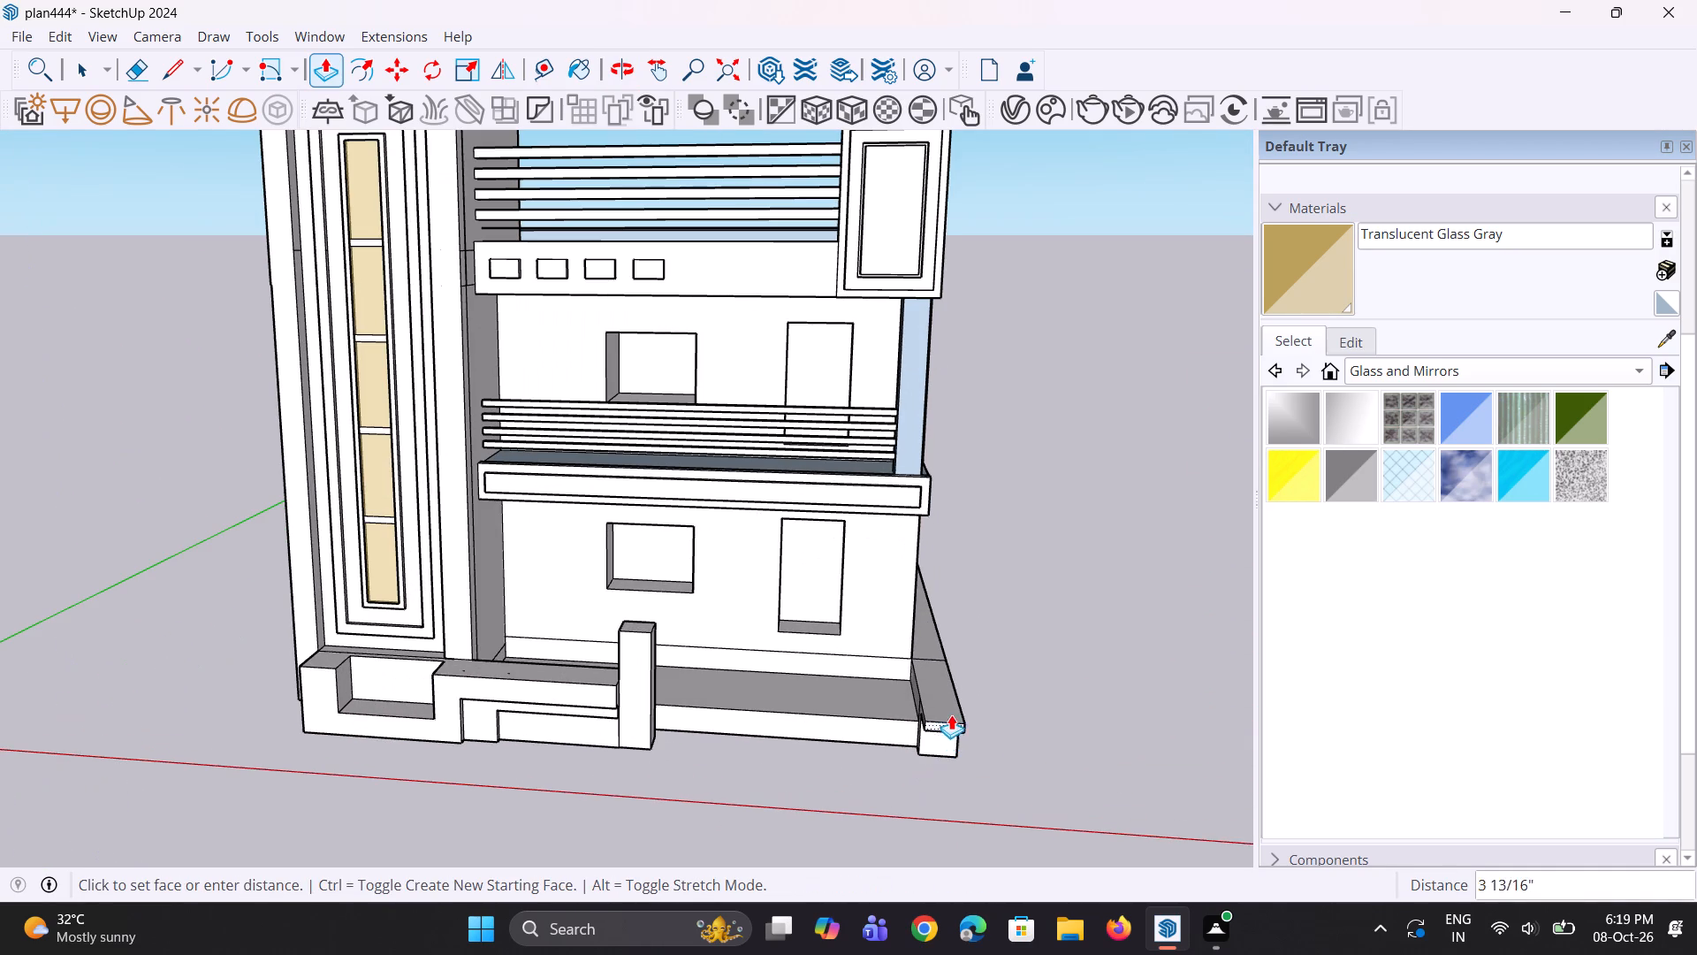
left_click(933, 717)
Pull the side ledge's lower front end face forward, level with the front pillar's front face.
middle_click_drag(948, 748, 932, 854)
scroll(923, 706, "up", 3)
middle_click_drag(911, 735, 583, 617)
middle_click_drag(709, 782, 711, 722)
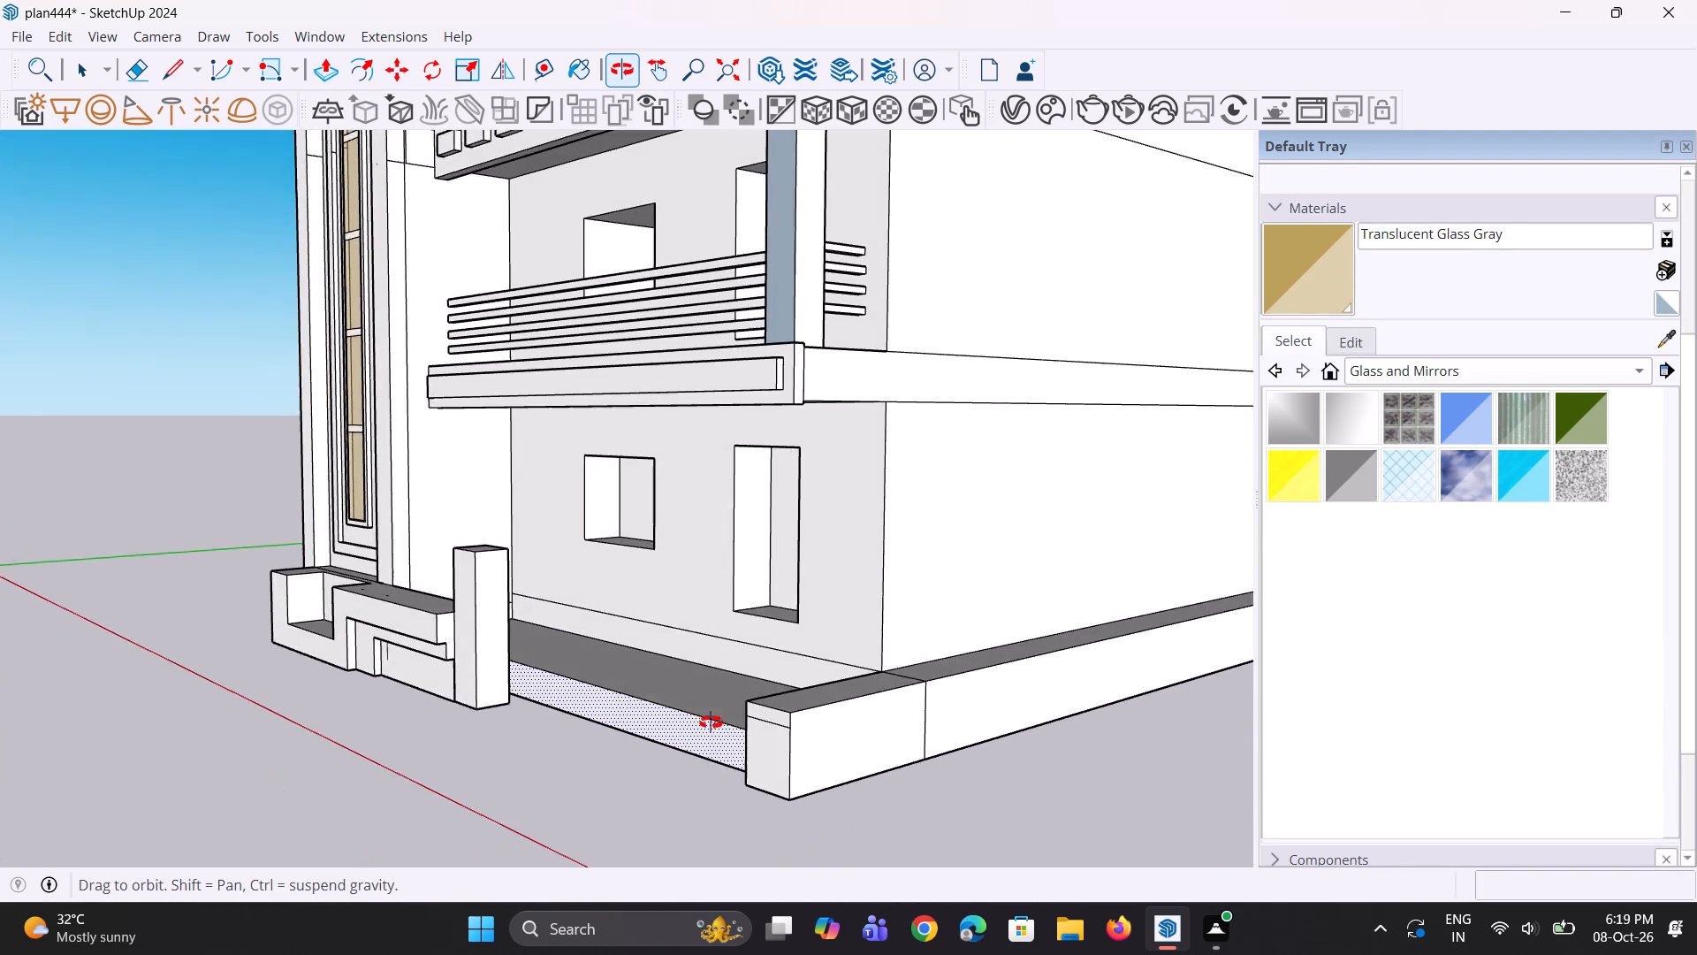
middle_click_drag(711, 722, 839, 754)
left_click(895, 772)
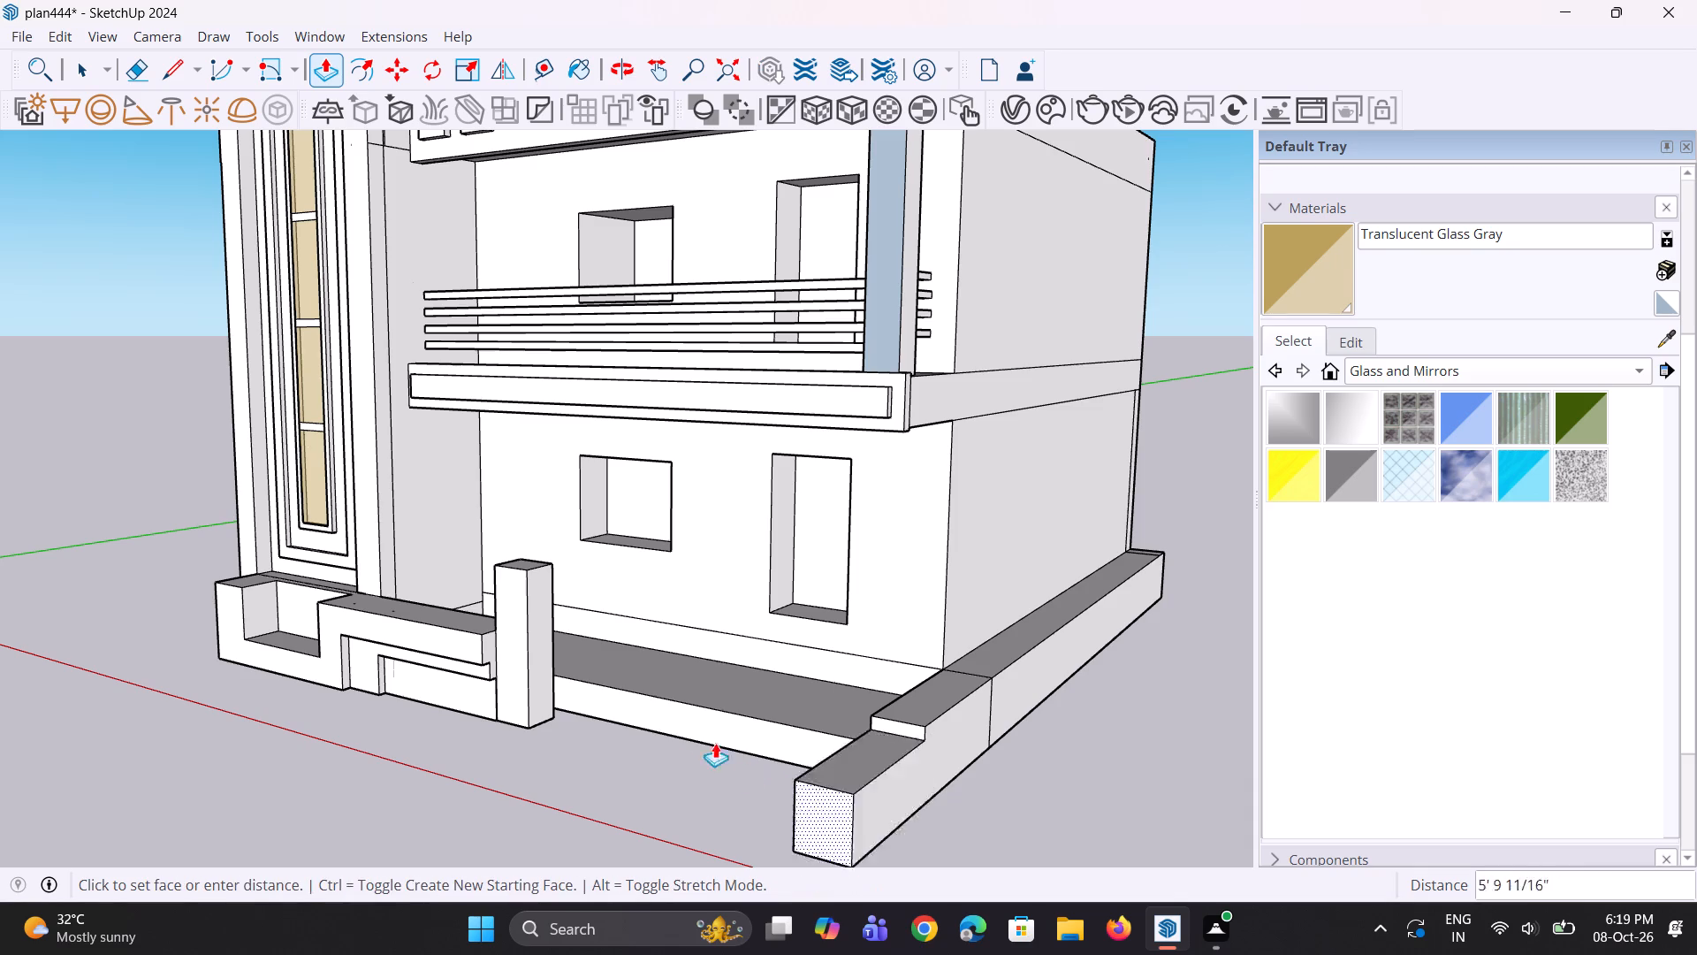
left_click(514, 640)
Raise the top of the ledge's projecting front end about 4' 3 7/8" to the front pillar's top, forming a matching post.
middle_click_drag(703, 797, 819, 826)
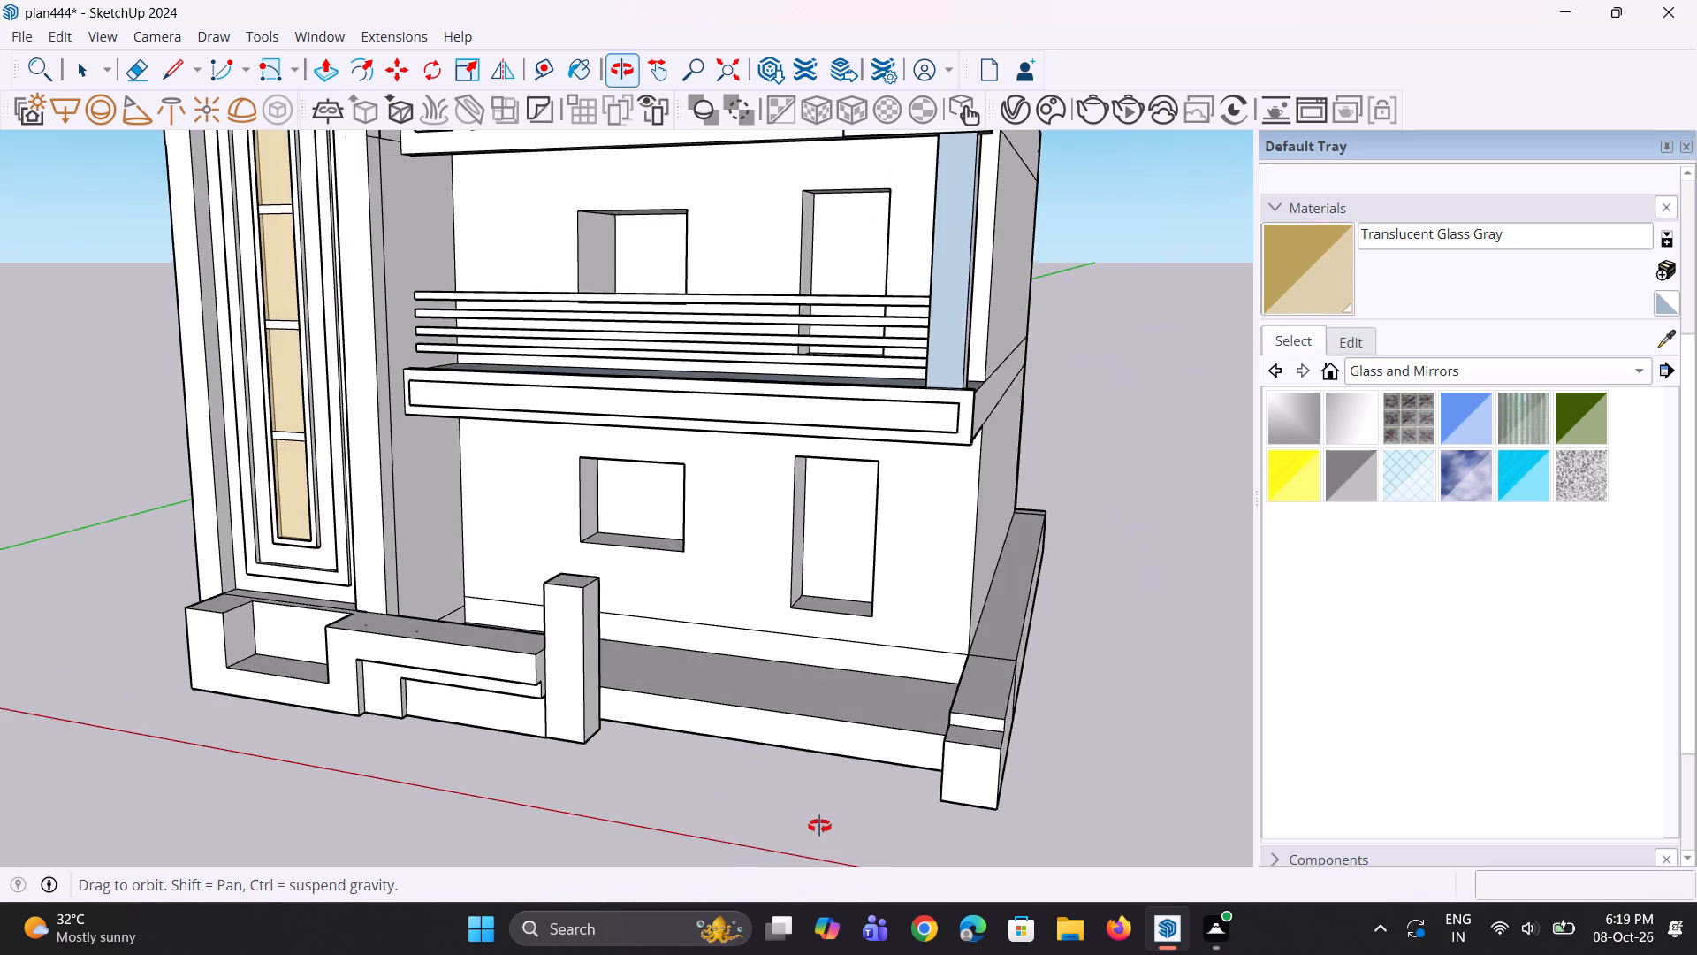
middle_click_drag(819, 826, 845, 822)
middle_click_drag(981, 791, 824, 864)
left_click(895, 812)
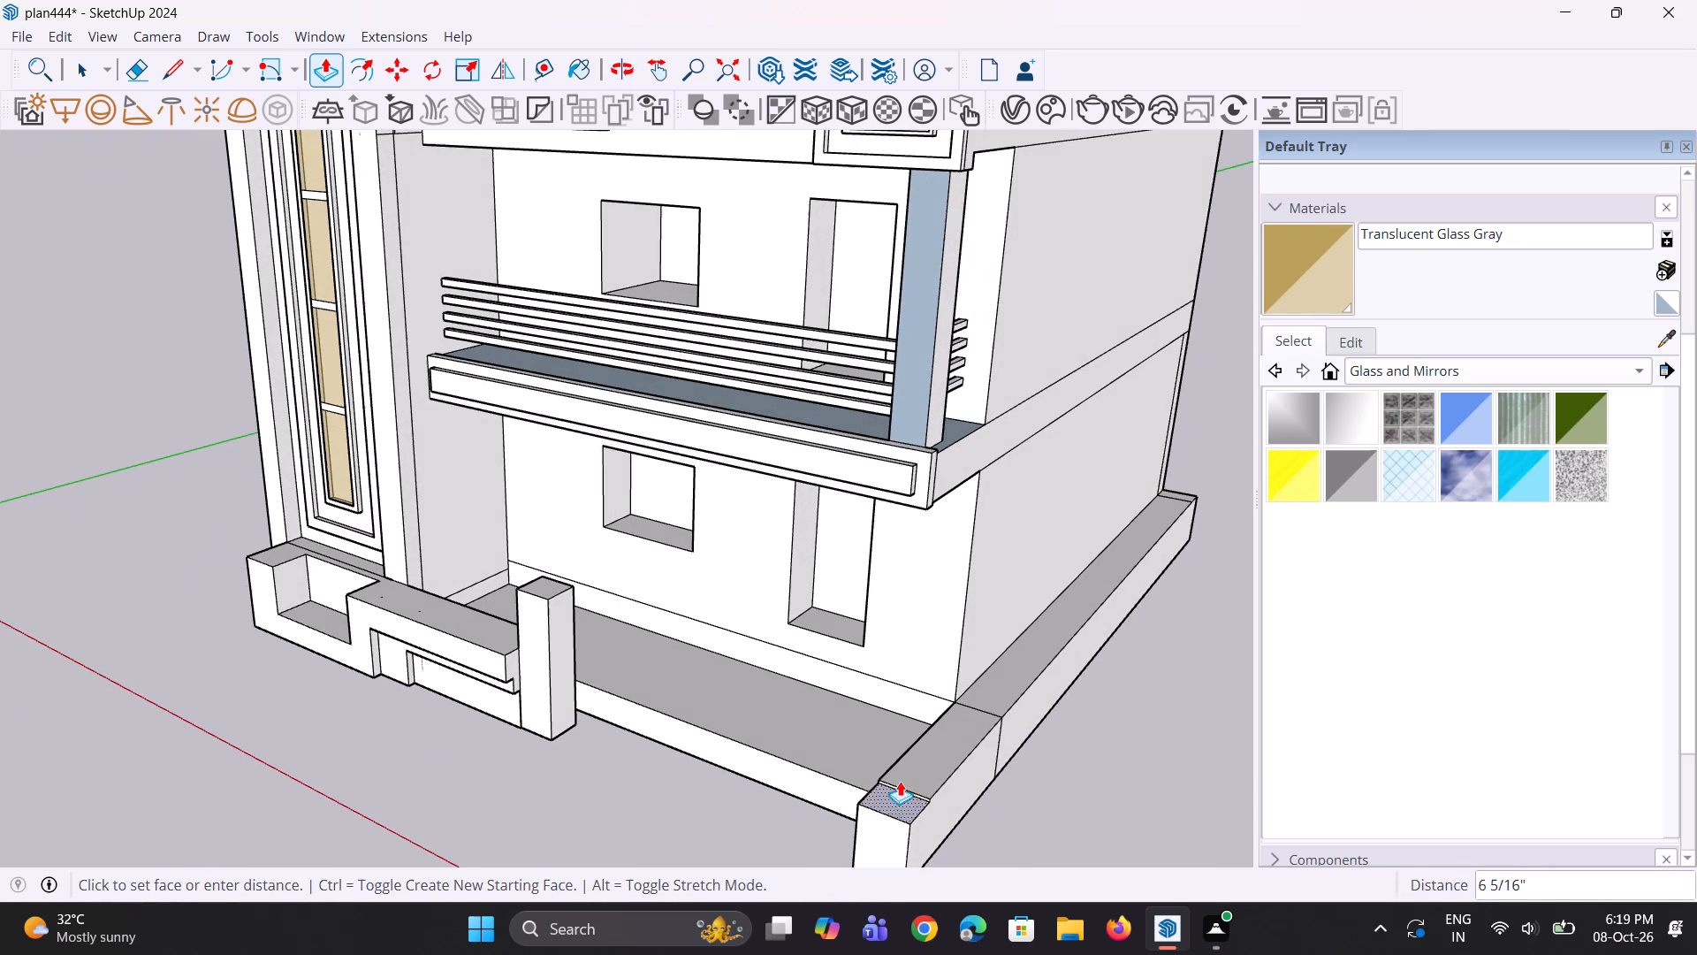
left_click(530, 588)
Push the outer side faces of the ledge's front section and the strip along the house slightly inward by the same amount.
middle_click_drag(676, 684, 1063, 639)
scroll(1046, 640, "down", 3)
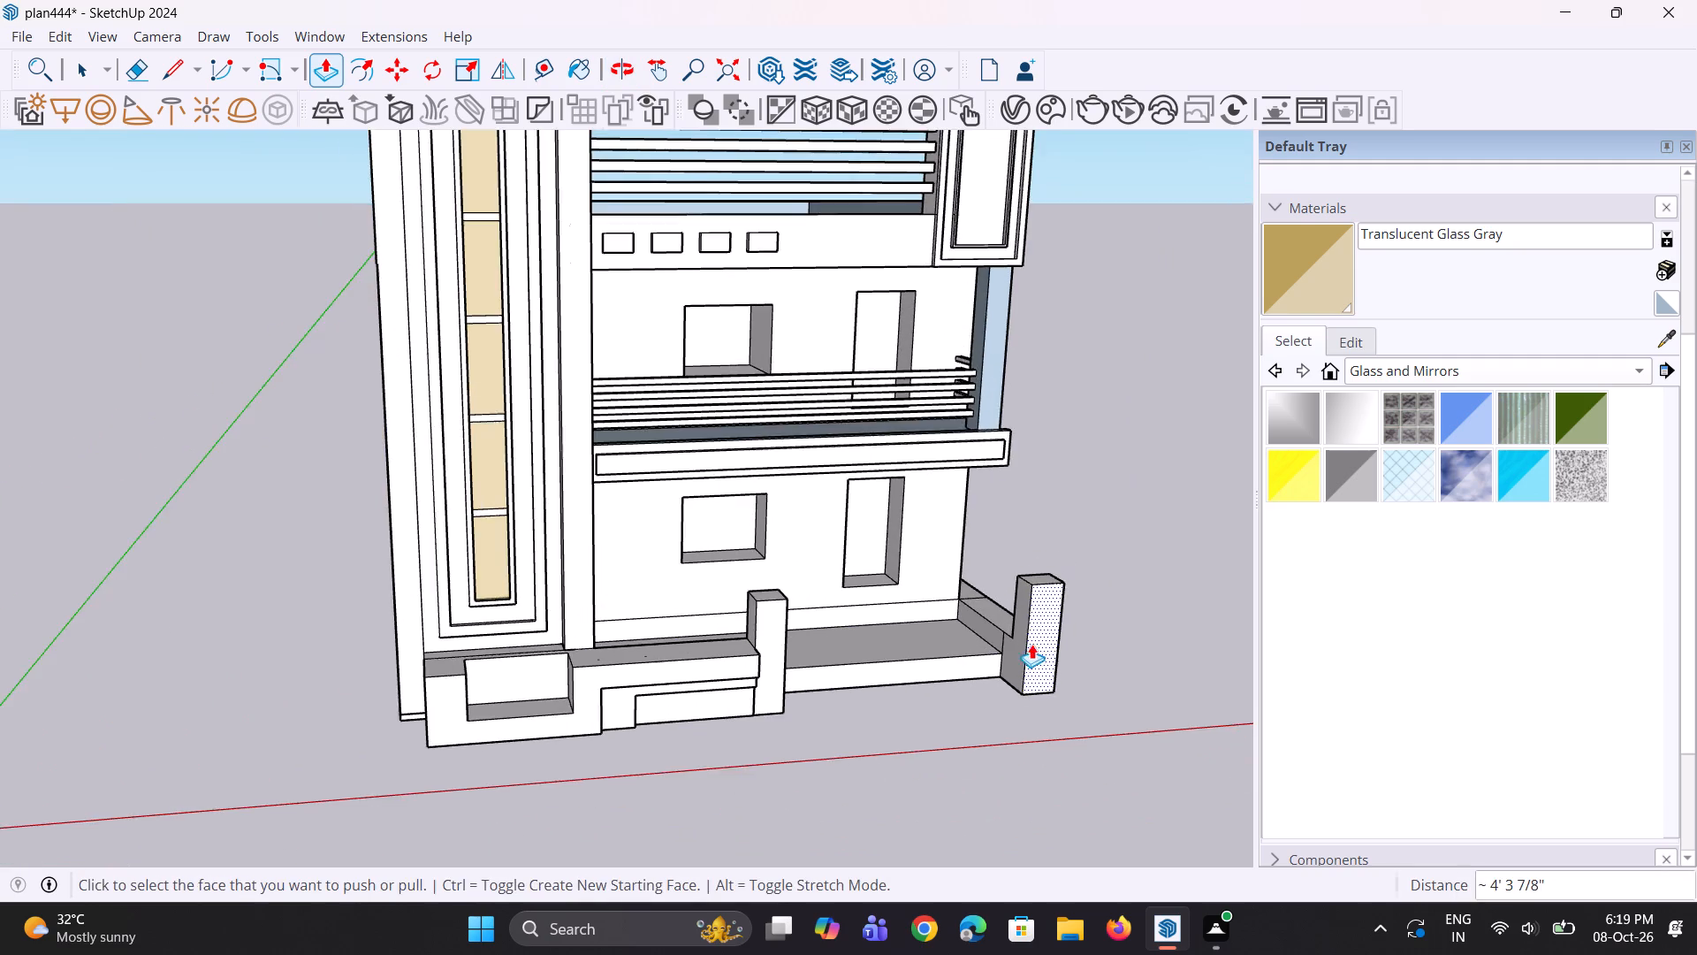
middle_click_drag(1031, 644, 1028, 623)
scroll(993, 664, "up", 3)
middle_click_drag(995, 677, 905, 688)
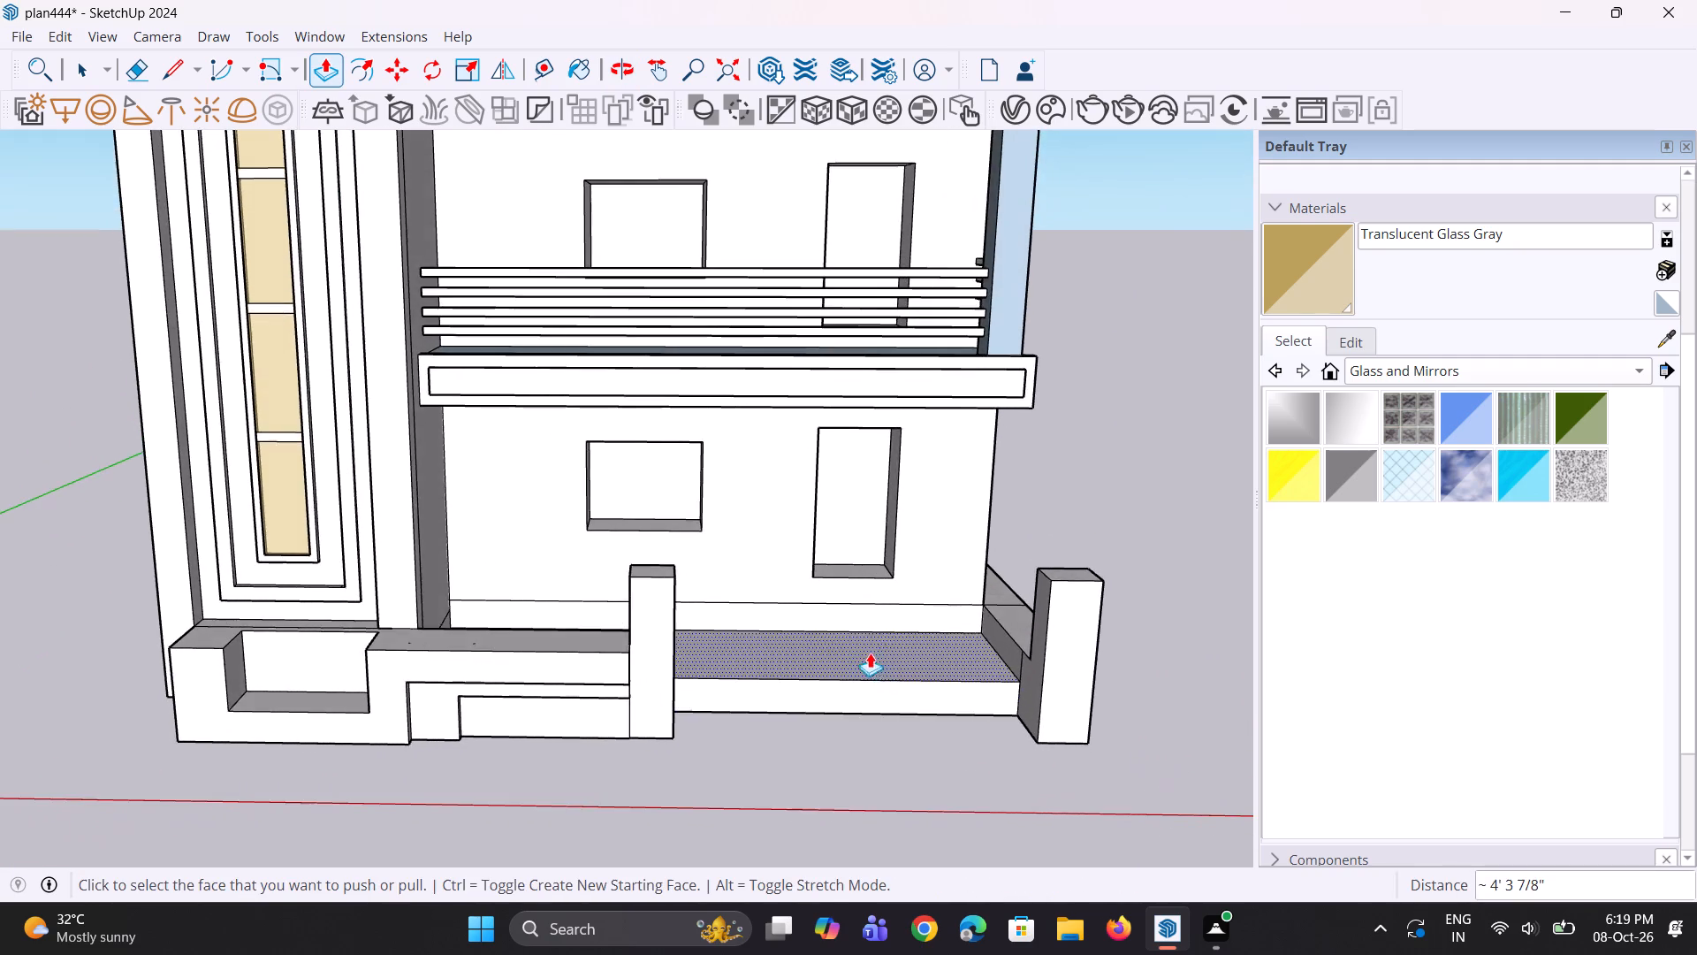
scroll(772, 615, "down", 7)
middle_click_drag(986, 653, 870, 631)
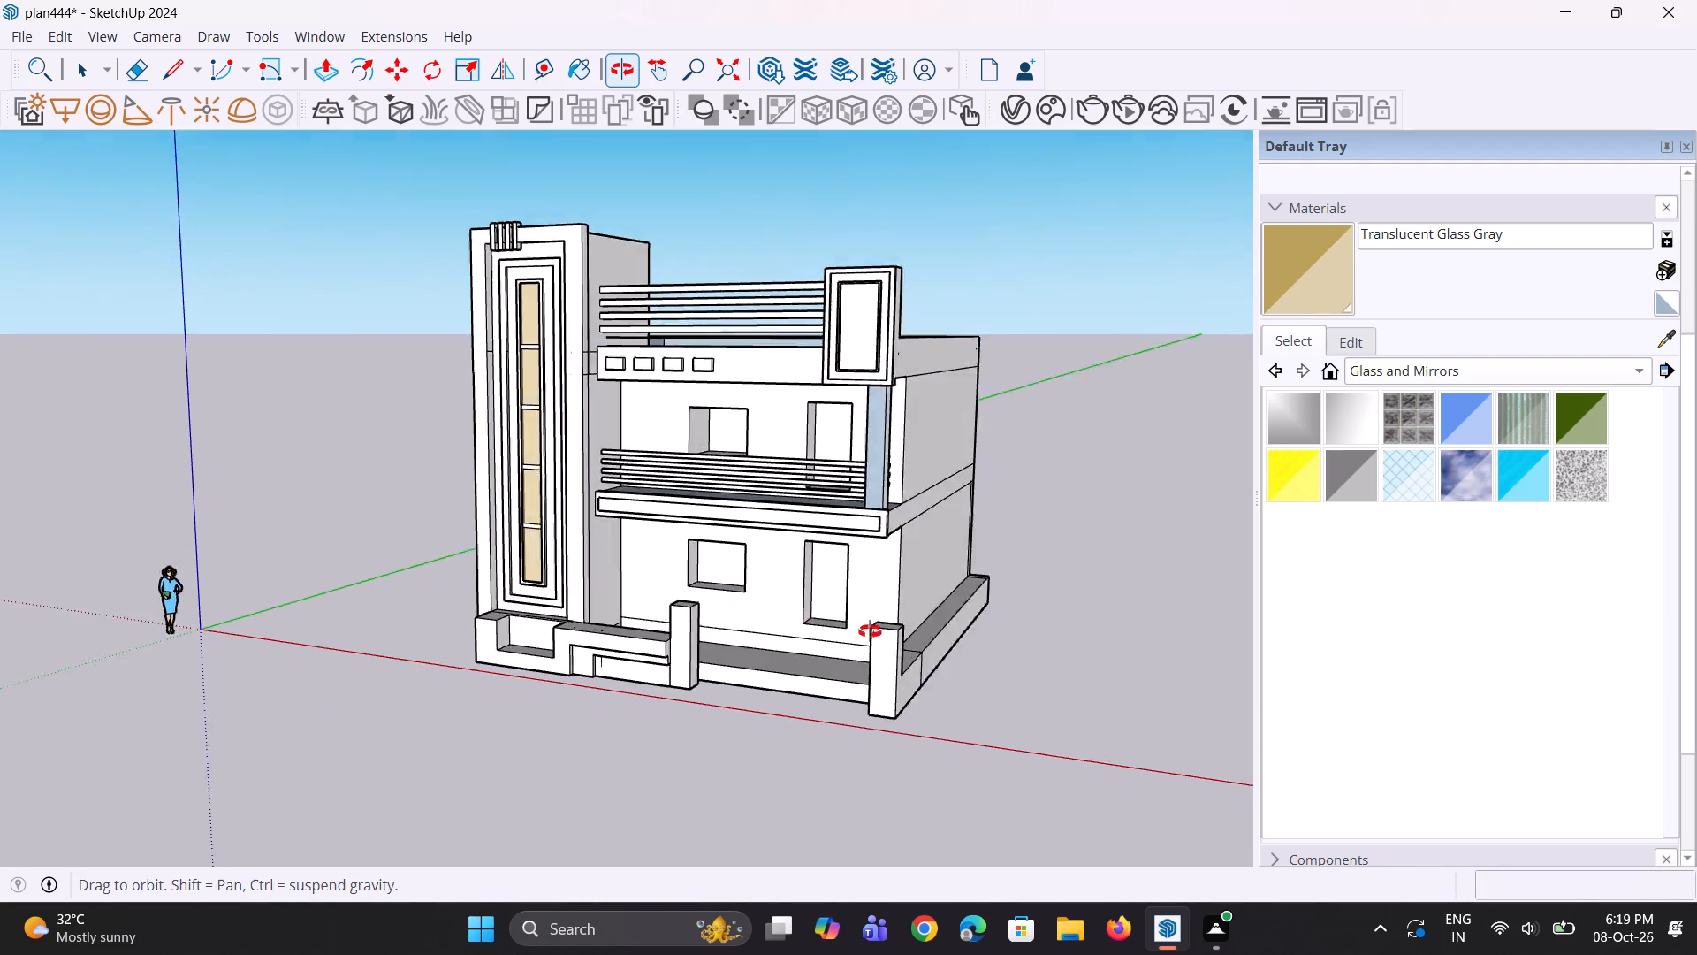
middle_click_drag(870, 631, 693, 600)
left_click(869, 708)
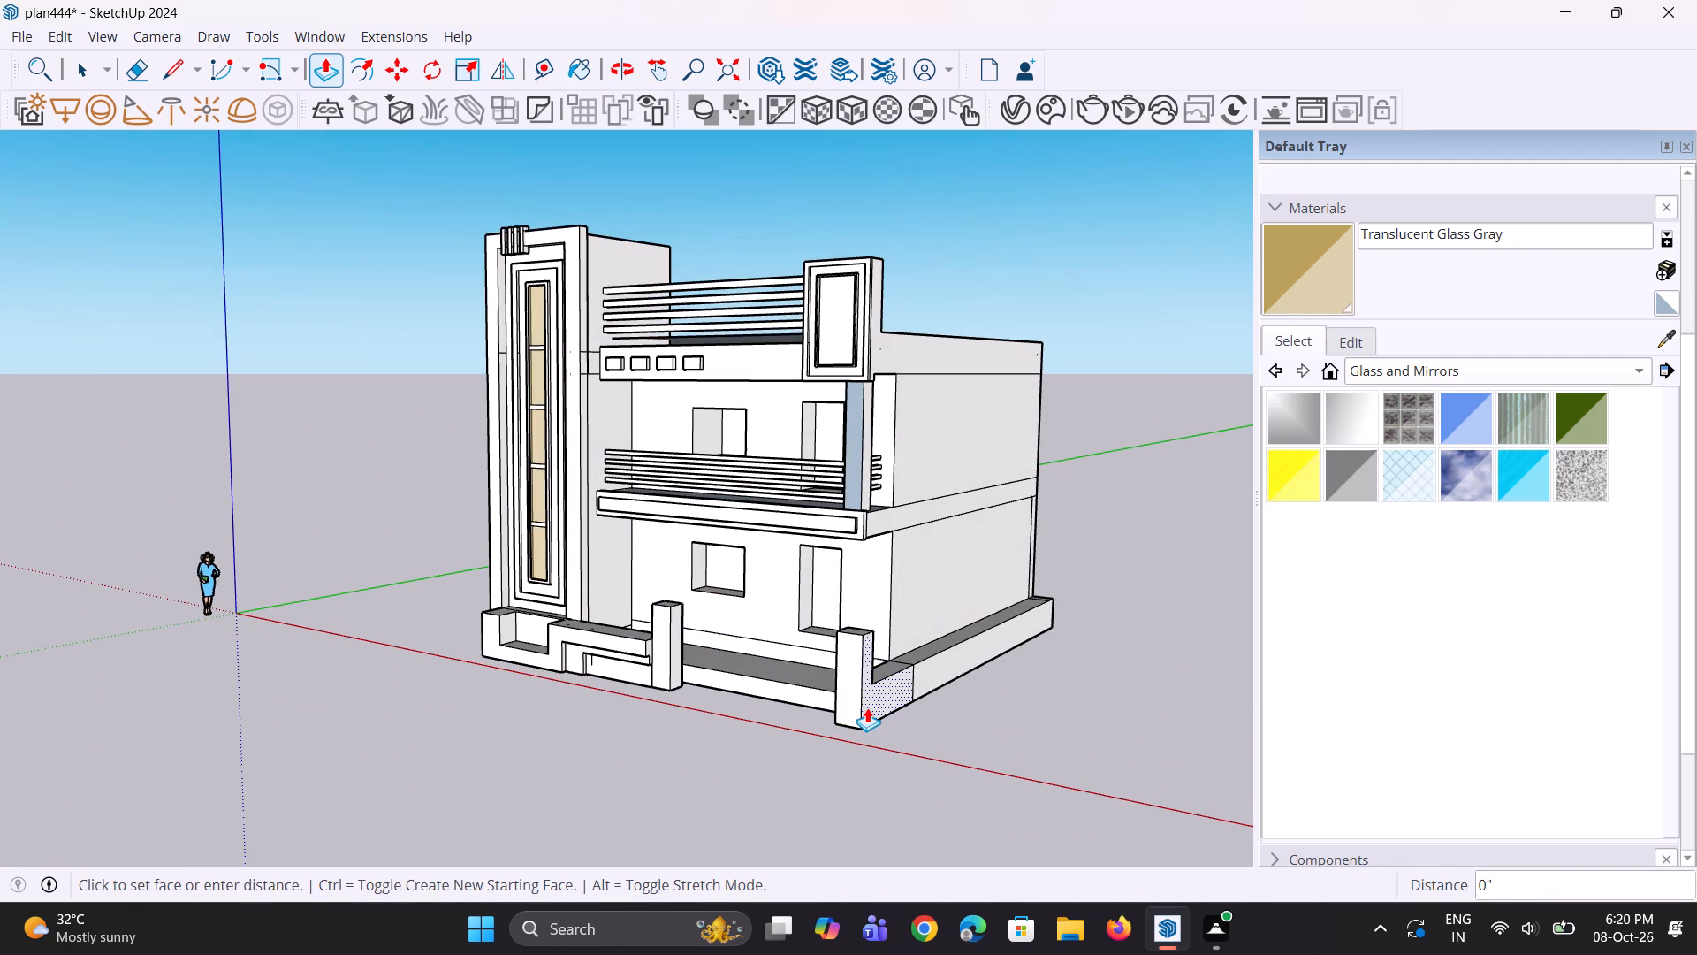
left_click(862, 703)
double_click(940, 674)
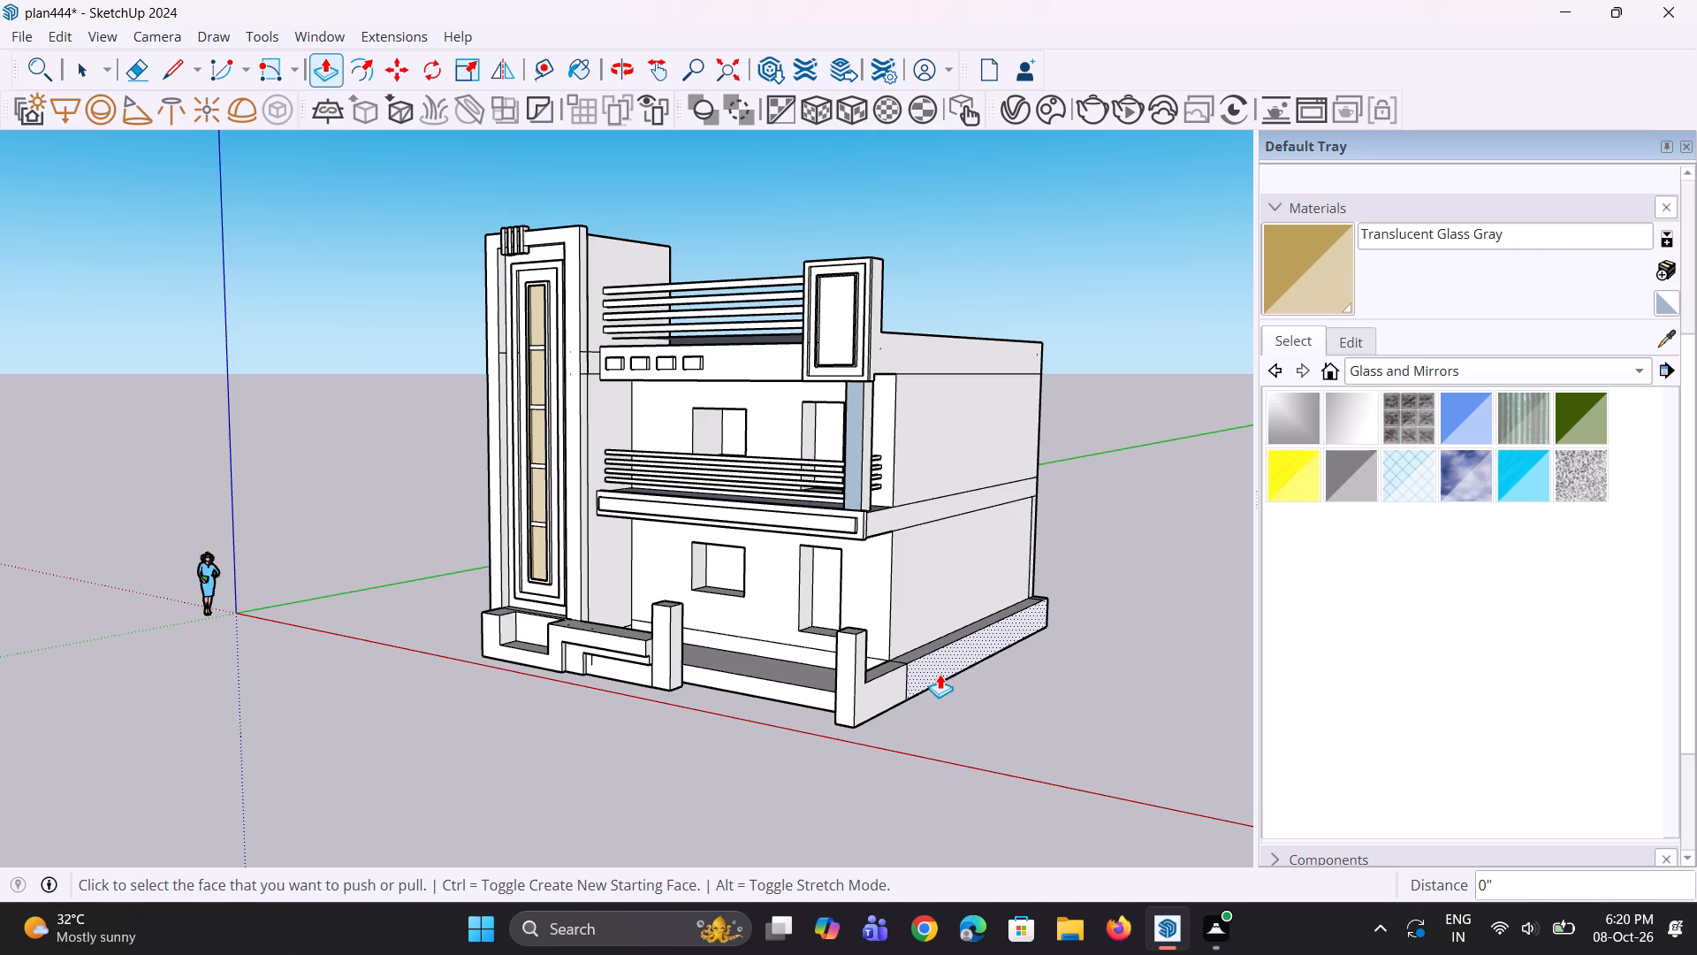
Raise the tops of the side ledge's front section, its strip along the house and its rear end piece by 1' 1 5/16".
scroll(876, 698, "down", 4)
middle_click_drag(867, 711, 896, 858)
scroll(896, 642, "up", 3)
middle_click_drag(818, 736, 908, 691)
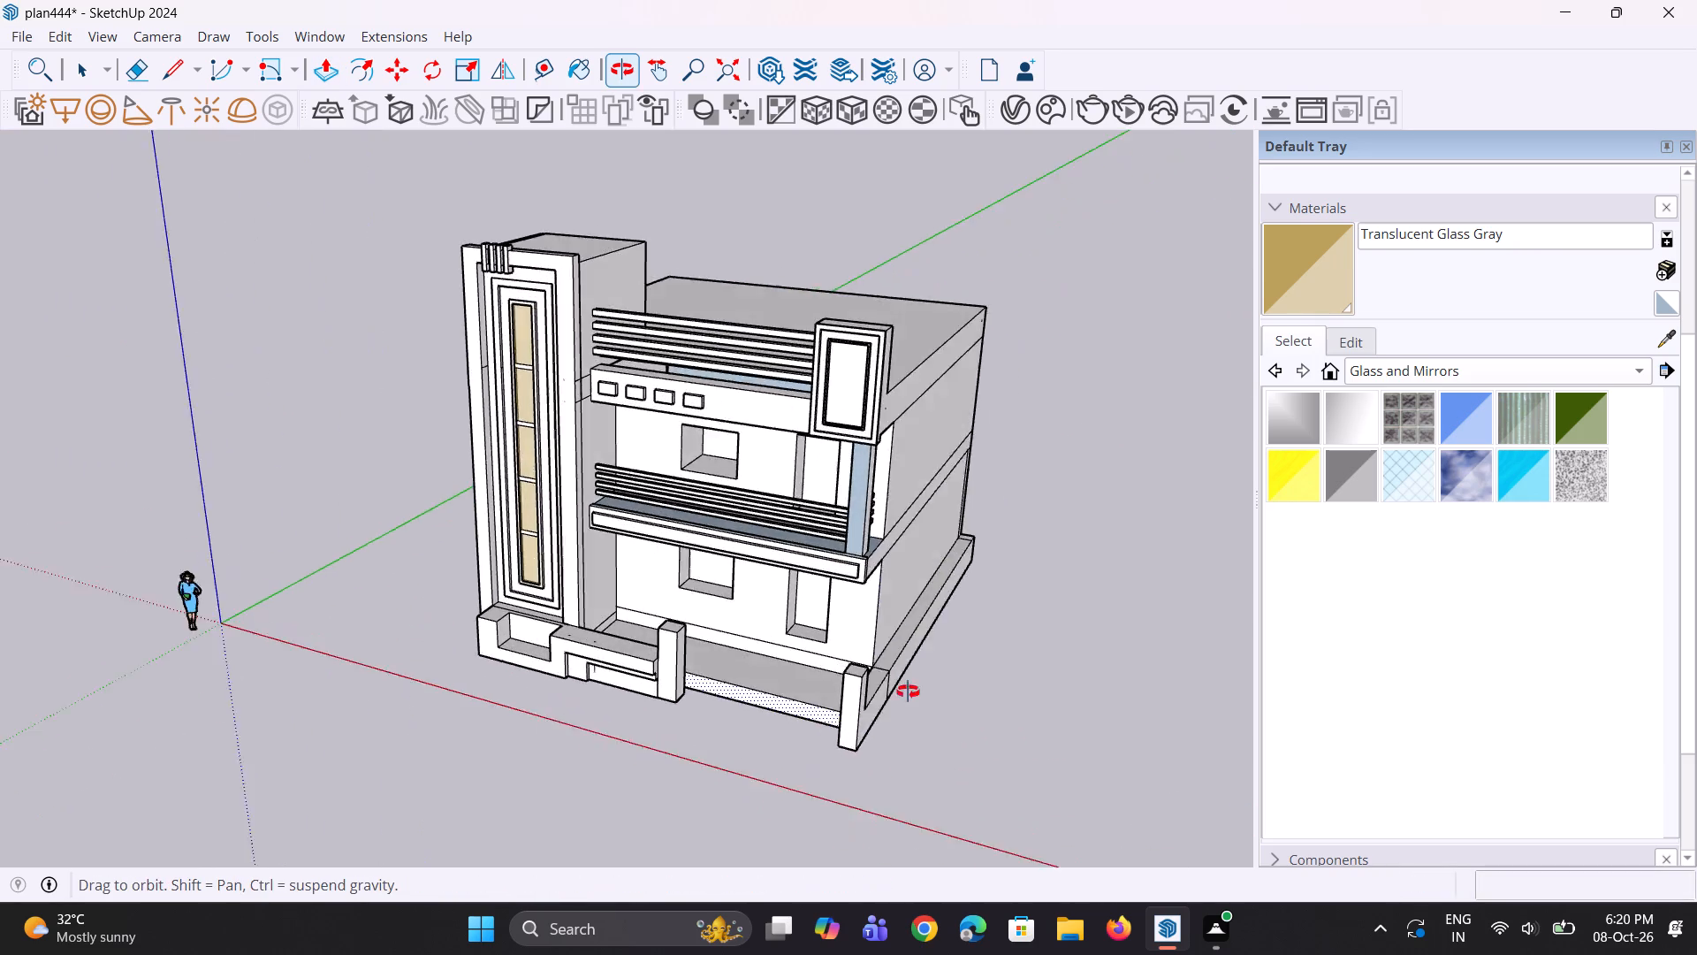
middle_click_drag(908, 691, 594, 733)
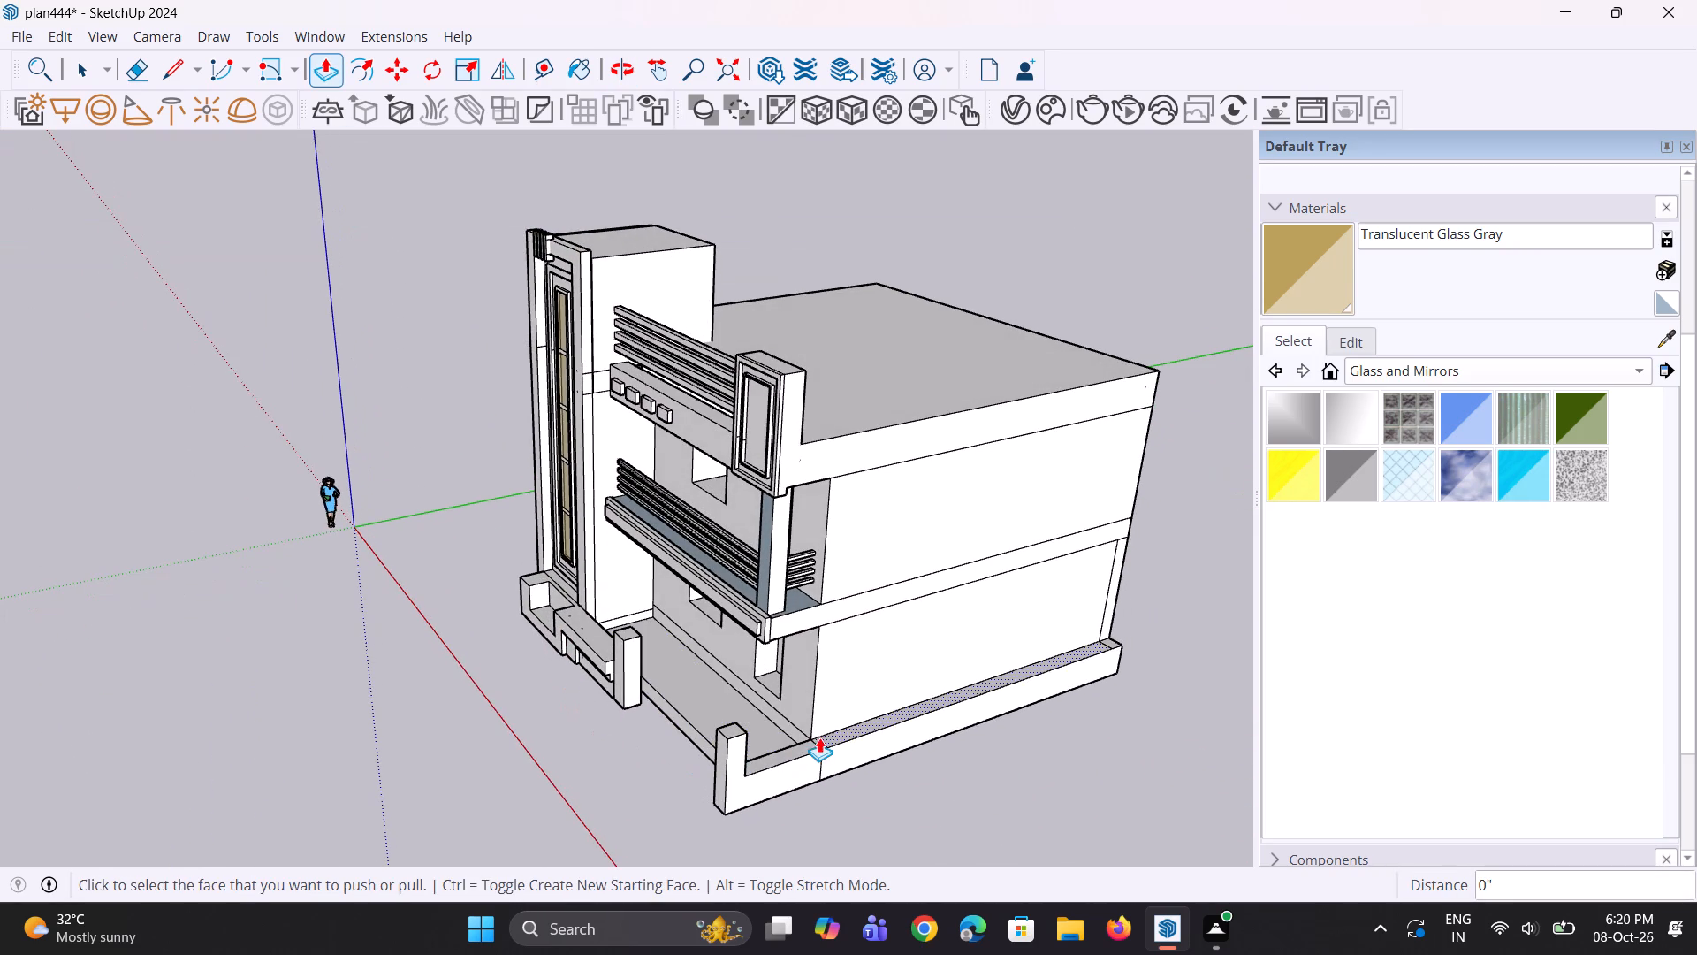
left_click(794, 745)
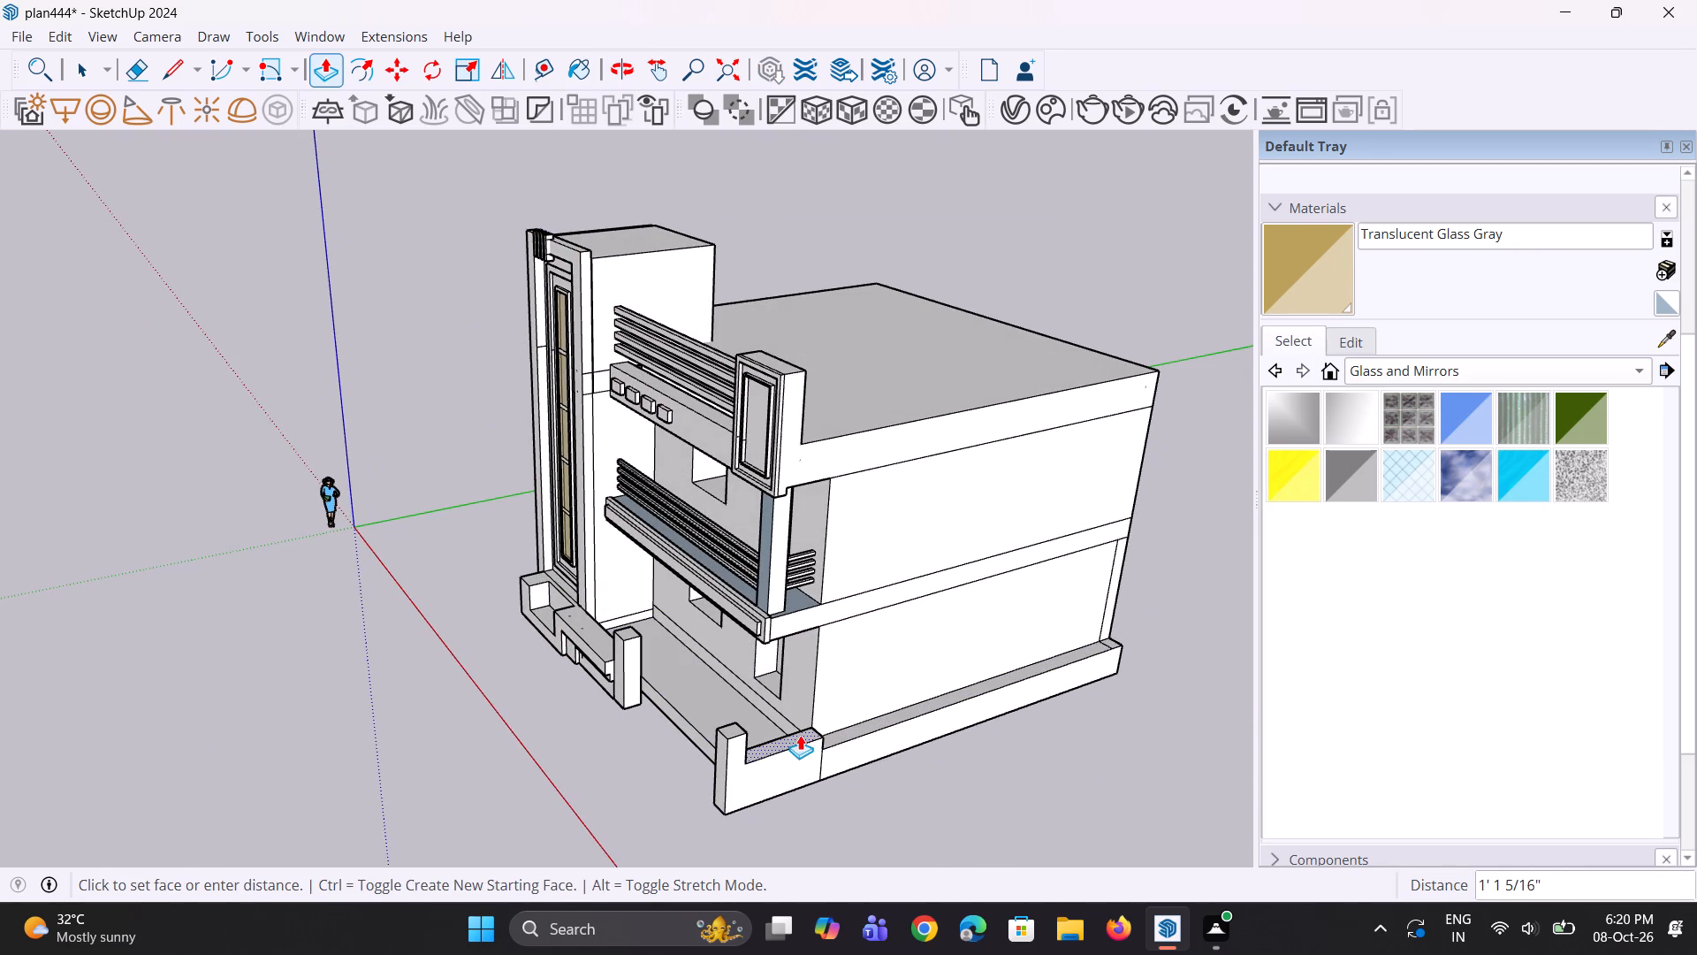
left_click(800, 735)
double_click(841, 740)
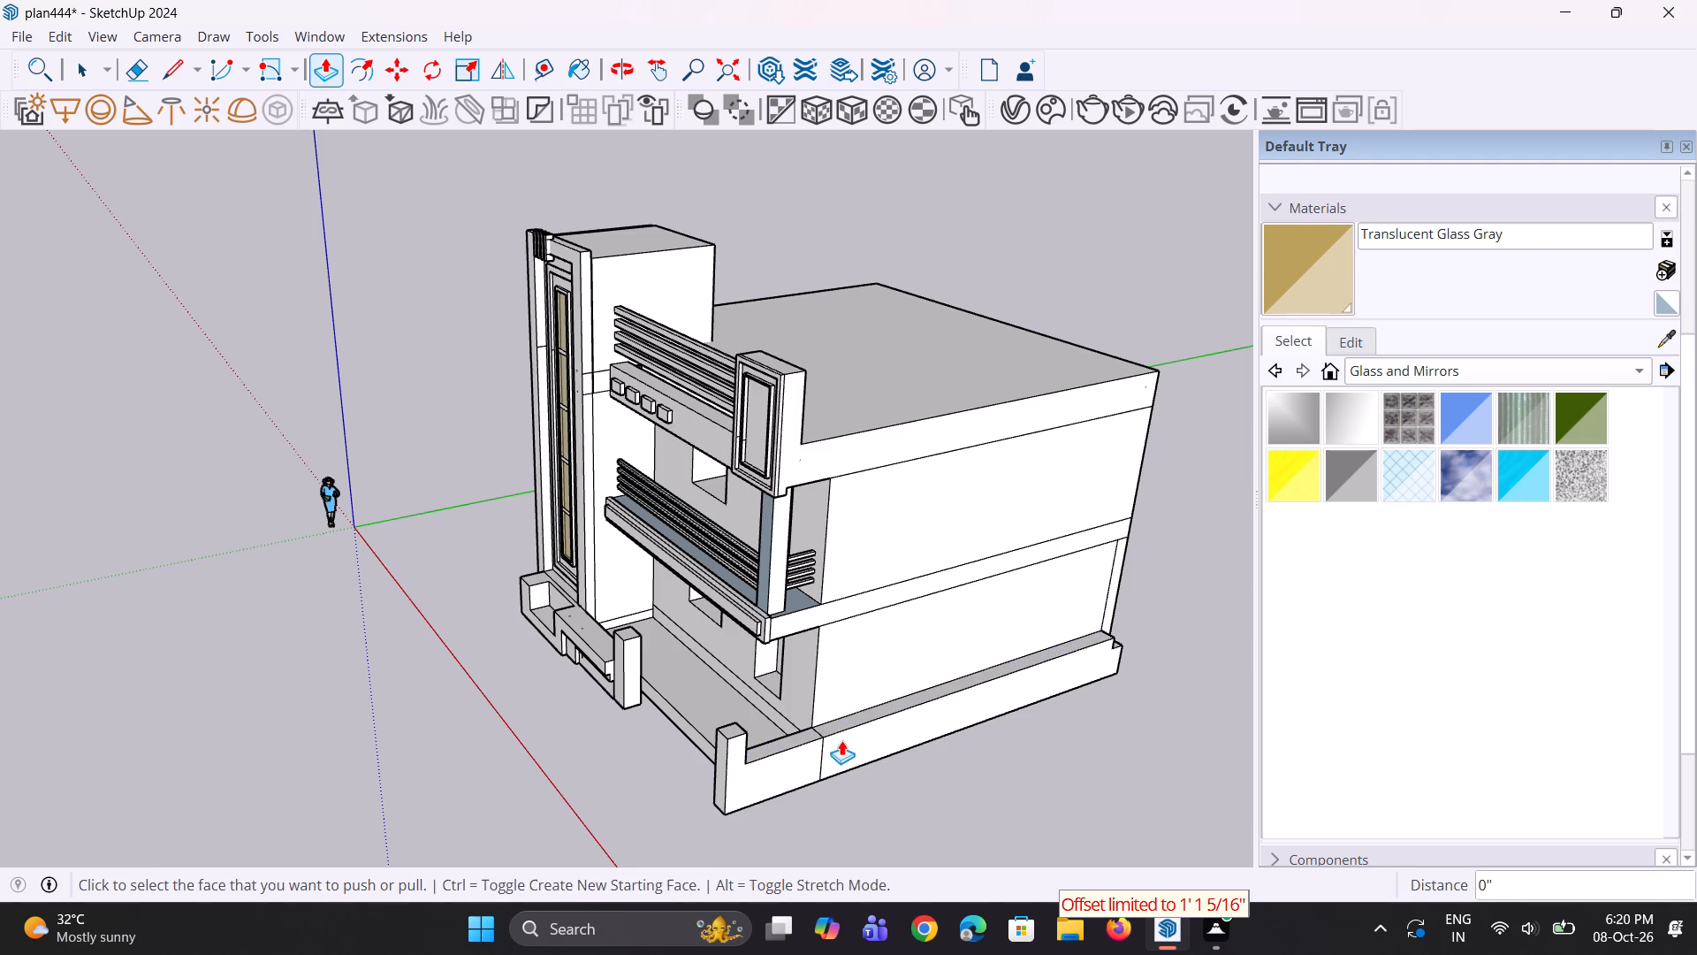
middle_click_drag(795, 771, 710, 707)
scroll(1129, 730, "up", 4)
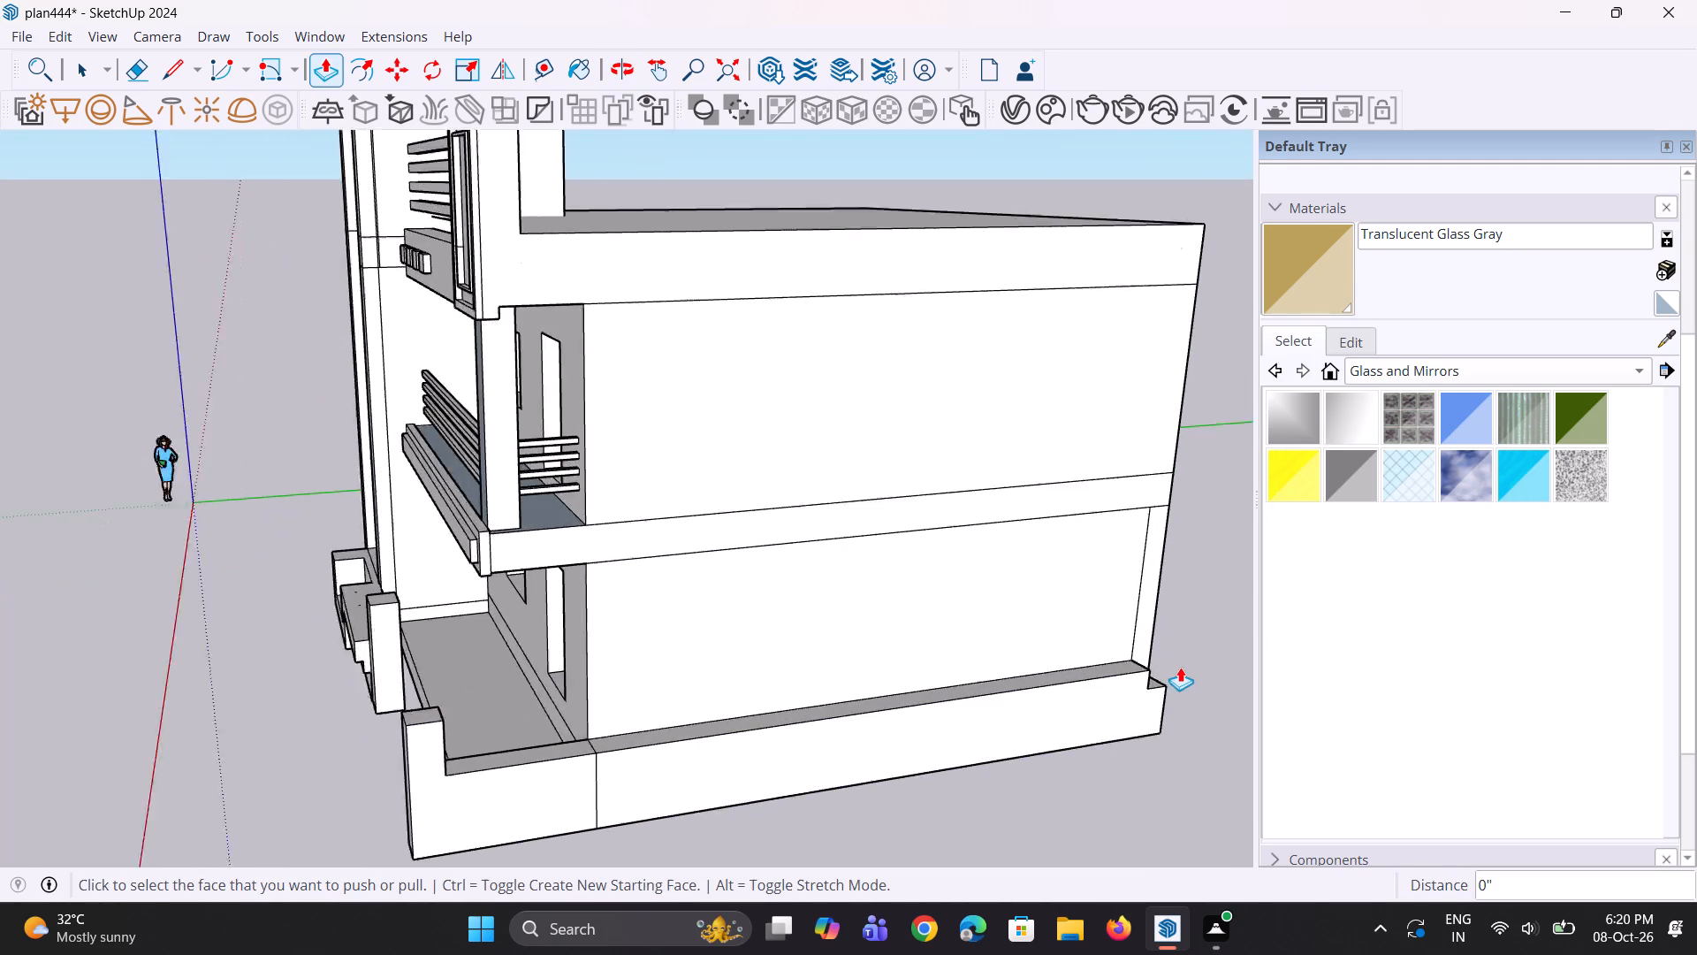
scroll(1180, 667, "up", 1)
middle_click_drag(1127, 707, 1013, 756)
double_click(1145, 758)
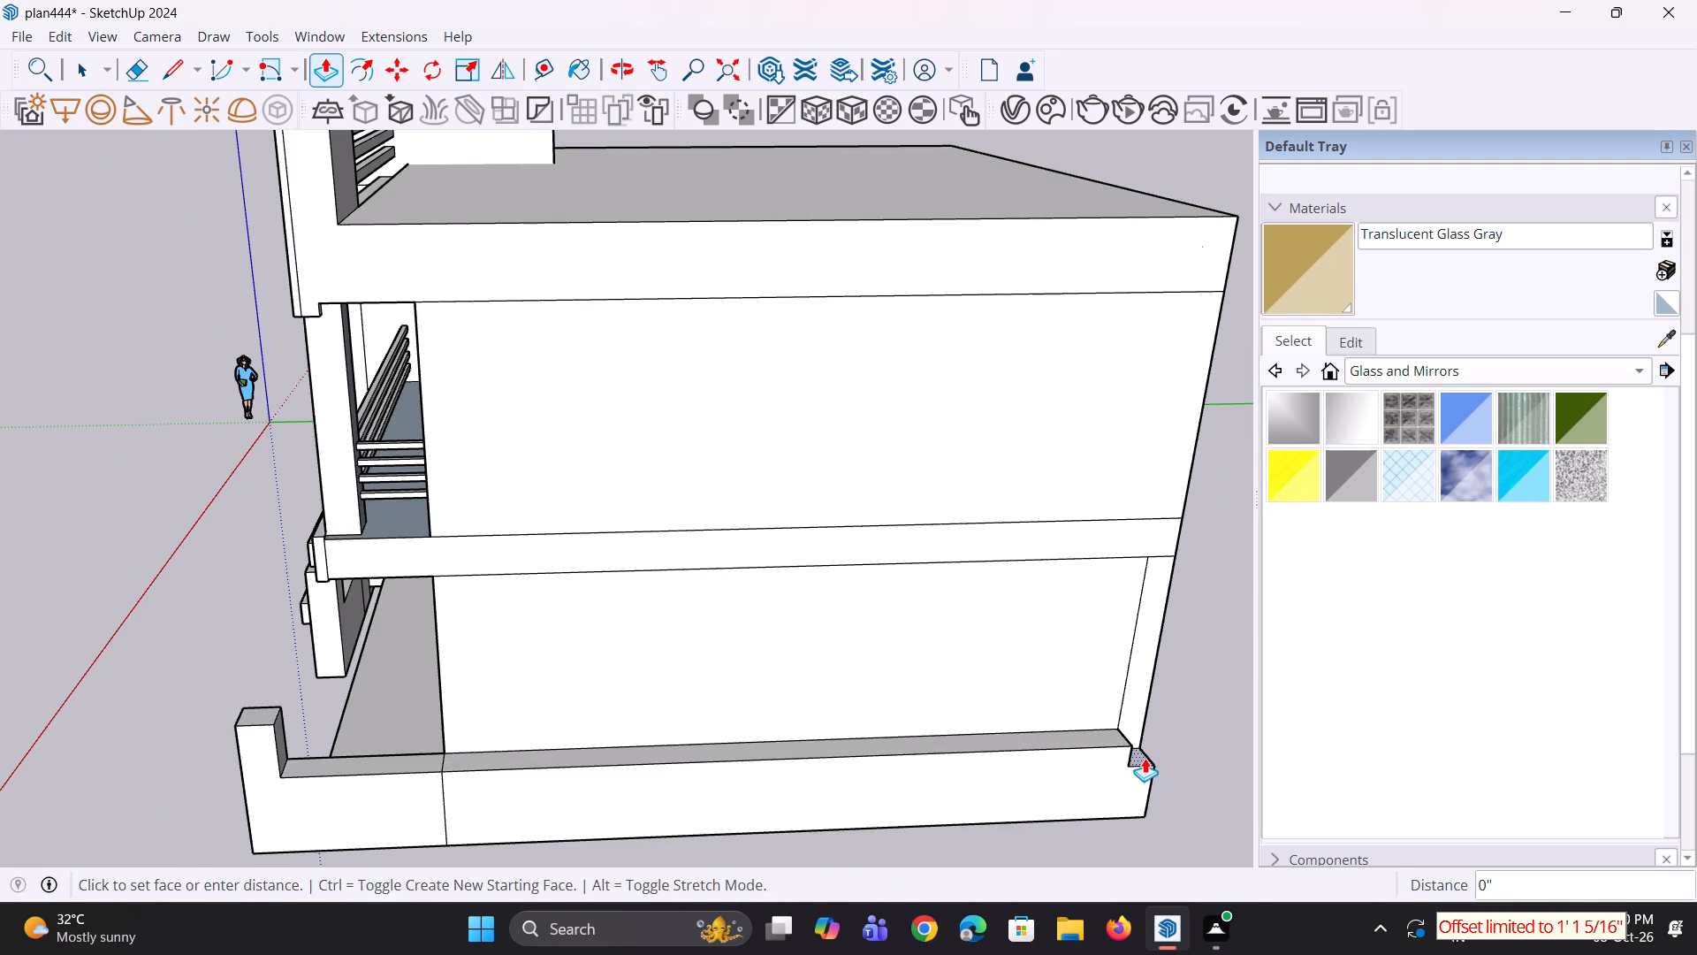
Examine the whole front elevation and the new corner post's proportions from several viewpoints.
scroll(1054, 765, "down", 4)
middle_click_drag(770, 768, 1161, 683)
scroll(599, 753, "down", 3)
middle_click_drag(602, 752, 606, 752)
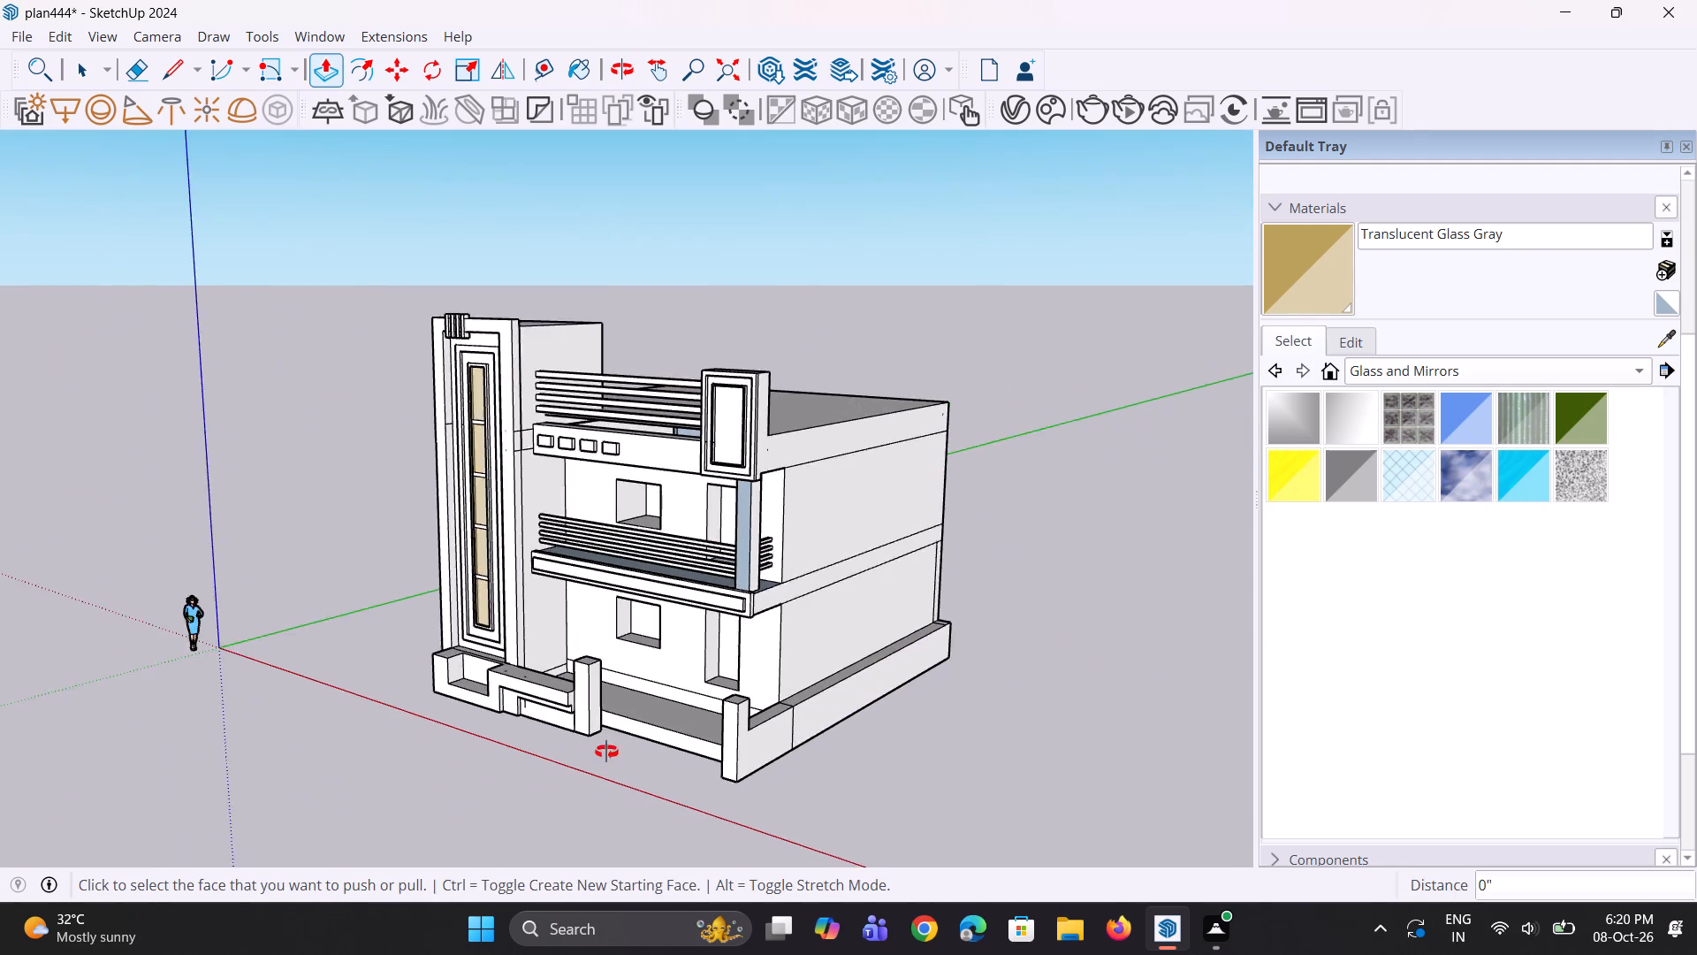
middle_click_drag(606, 752, 998, 684)
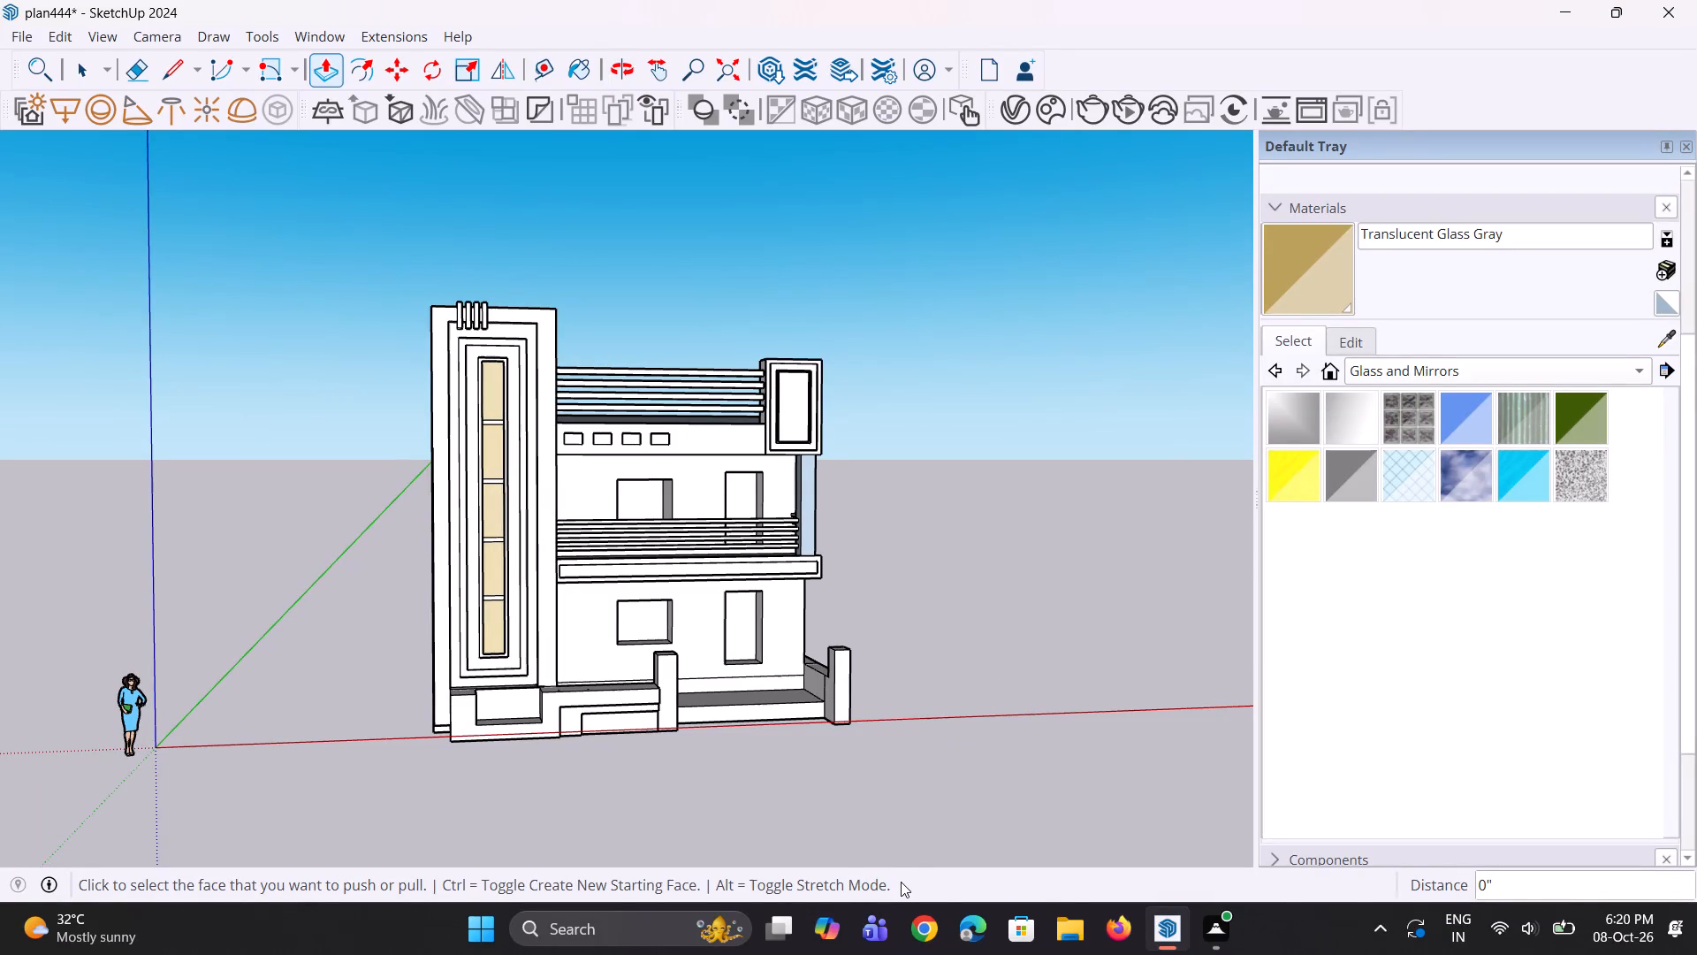
scroll(913, 870, "down", 2)
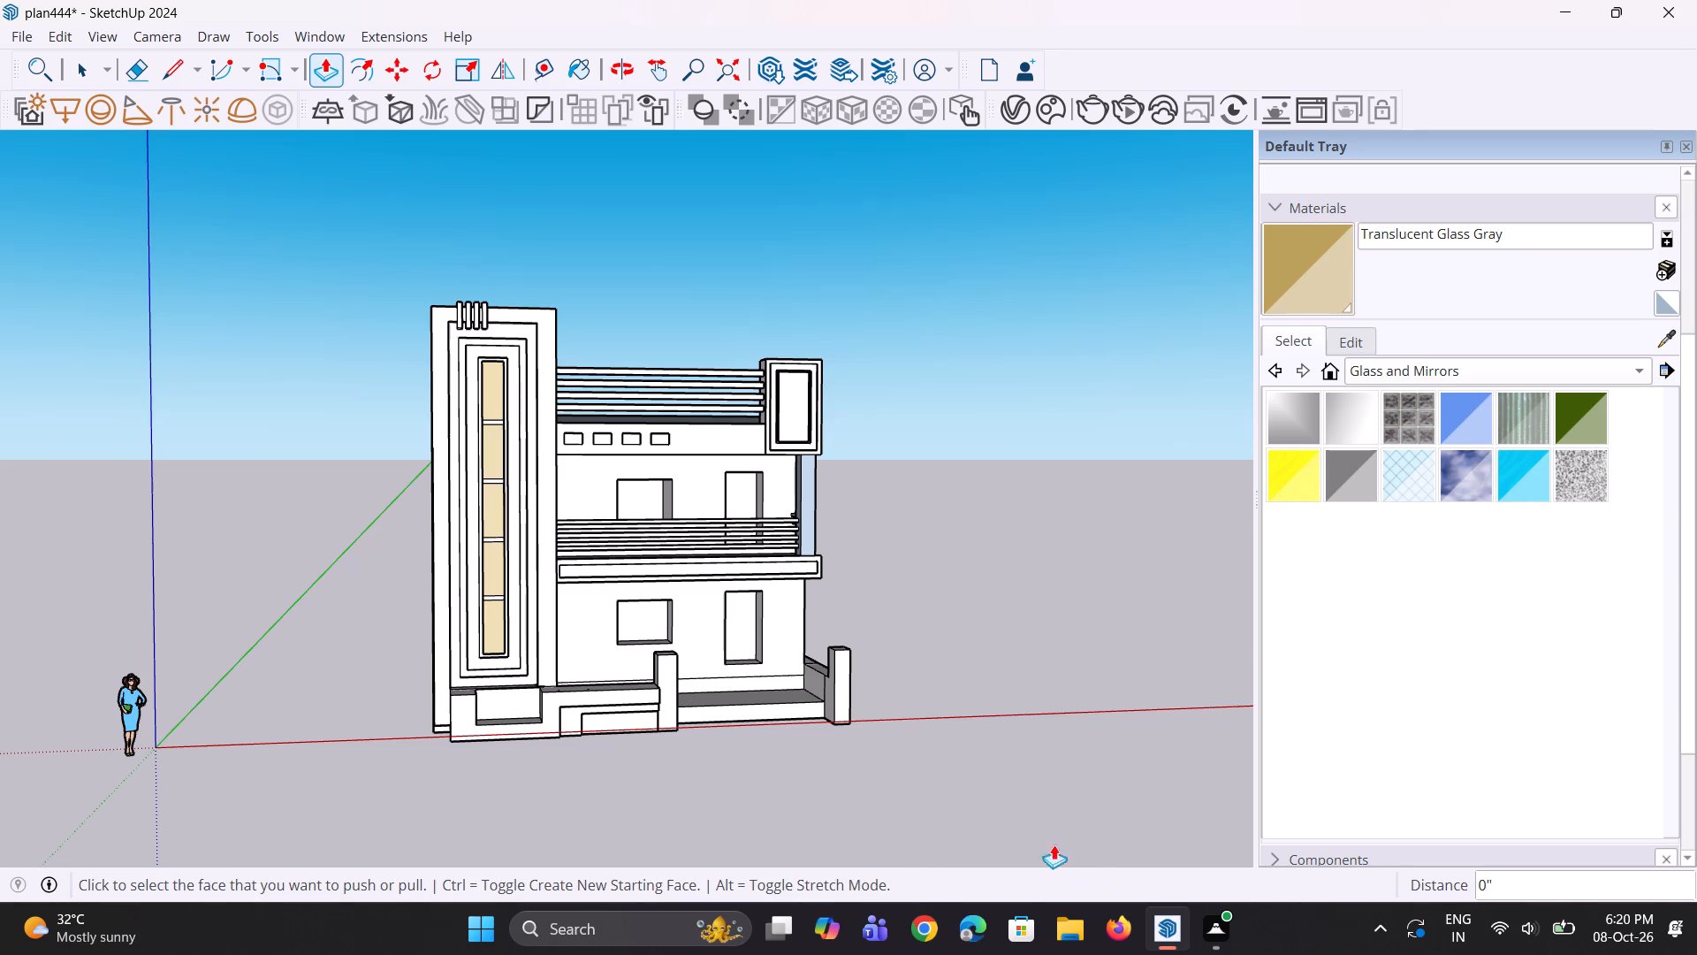
middle_click_drag(673, 602, 682, 827)
scroll(686, 638, "down", 1)
scroll(795, 689, "up", 7)
middle_click_drag(799, 677, 766, 602)
scroll(765, 601, "down", 4)
middle_click_drag(765, 601, 764, 439)
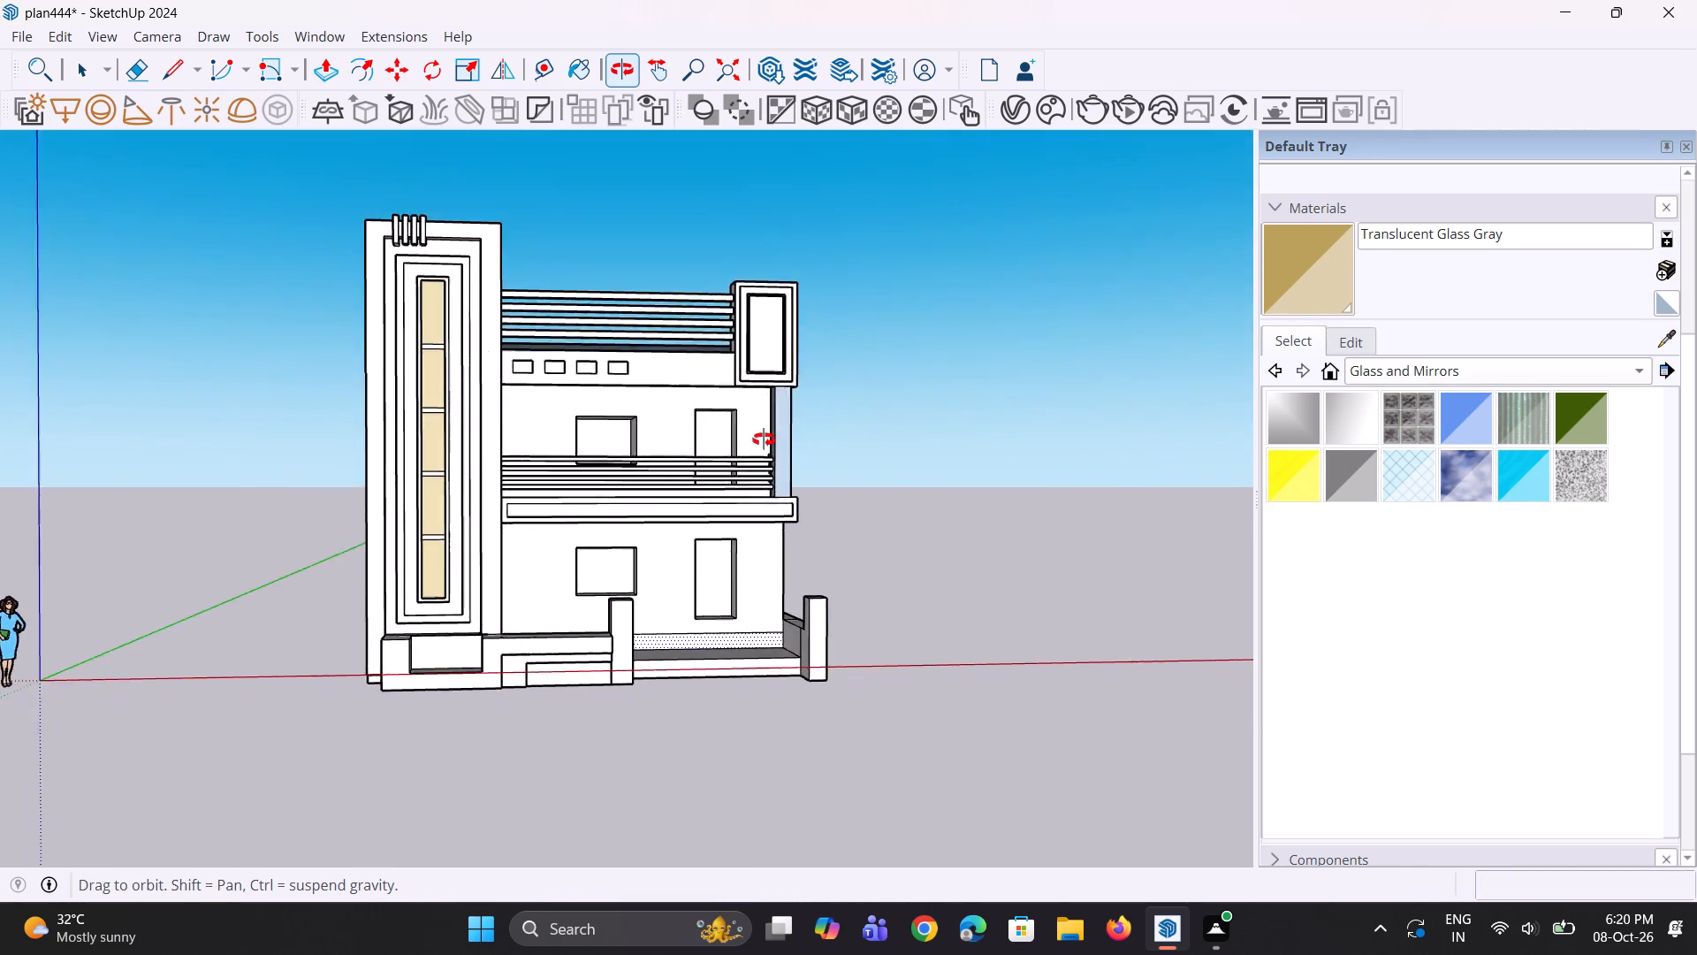
Widen the corner post by pulling its inner side face 3' 7 1/16" toward the front pillar.
middle_click_drag(764, 439, 772, 645)
scroll(775, 650, "down", 1)
middle_click_drag(780, 659, 757, 665)
scroll(821, 637, "up", 6)
left_click(773, 640)
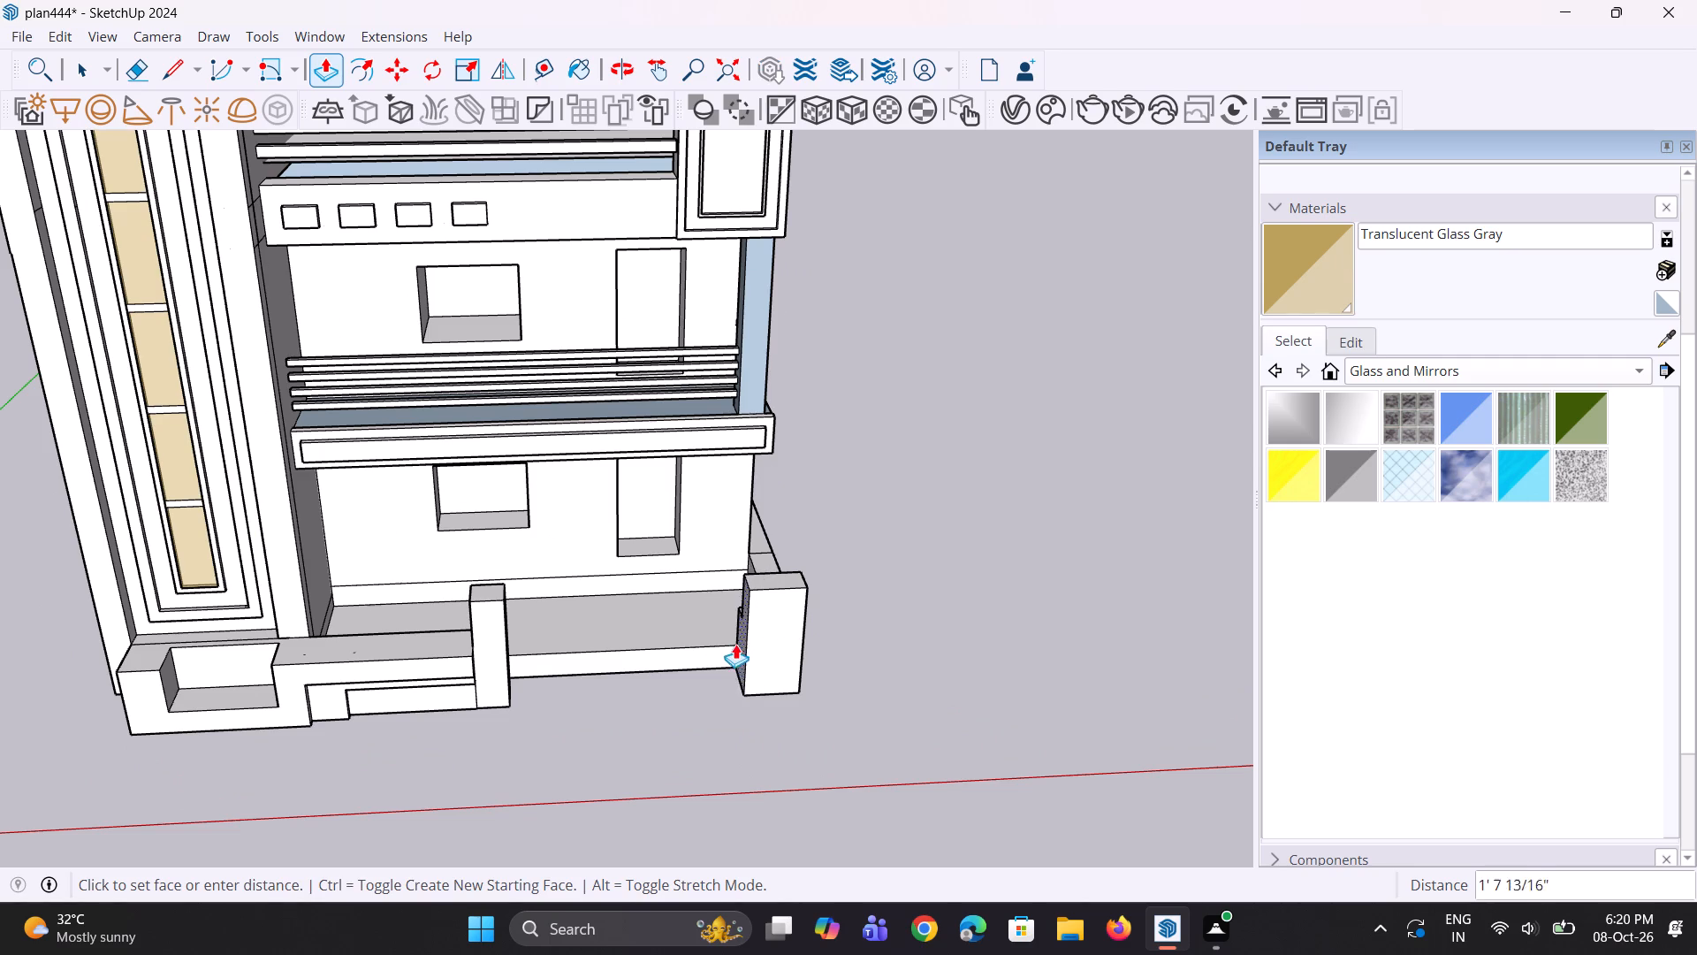
left_click(708, 648)
Pull the outer side face of the corner post and the ledge's front section outward 1 1/2".
middle_click_drag(750, 665, 427, 564)
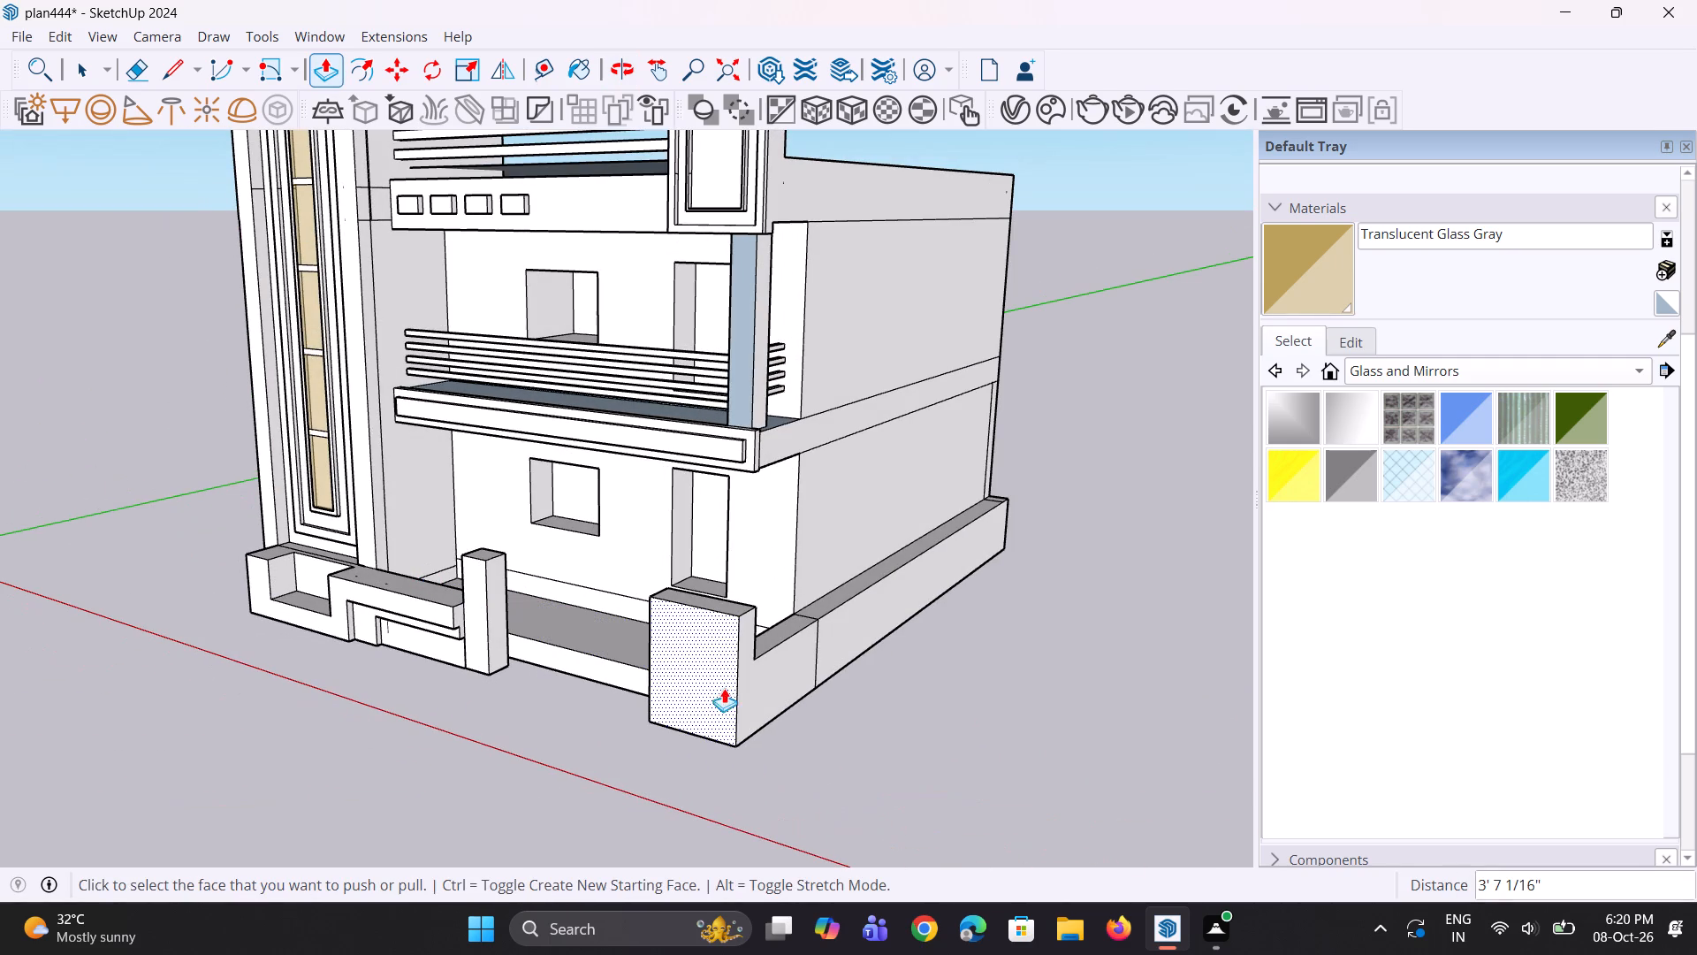
left_click(754, 703)
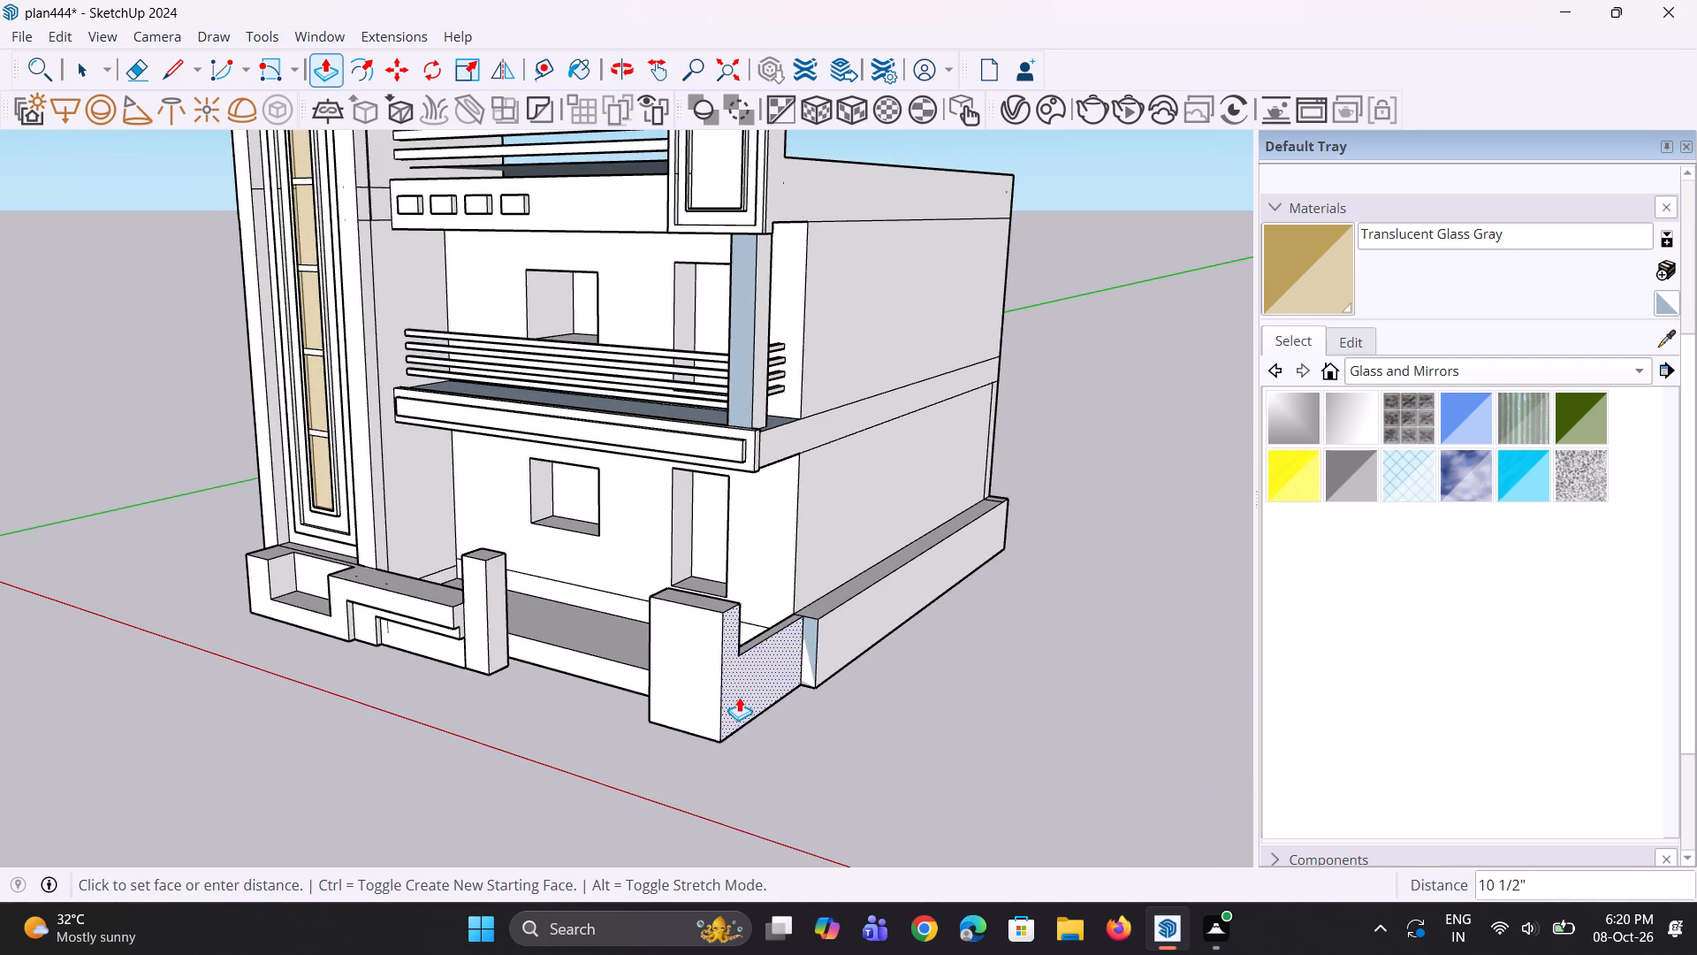
left_click(753, 713)
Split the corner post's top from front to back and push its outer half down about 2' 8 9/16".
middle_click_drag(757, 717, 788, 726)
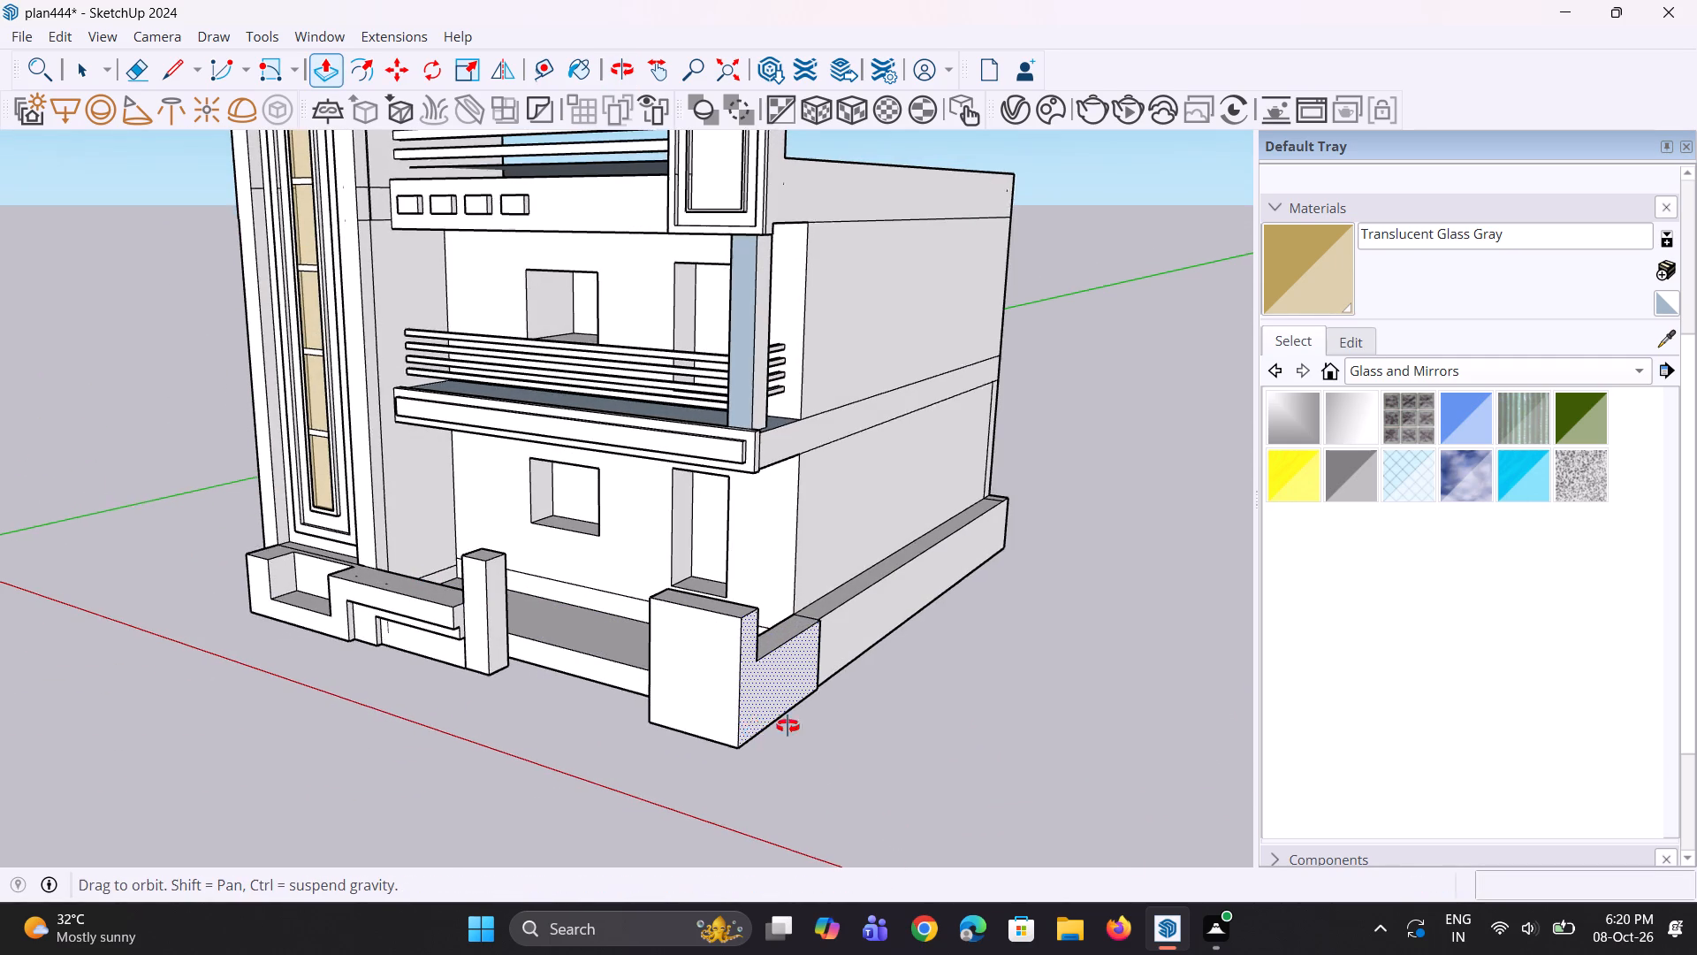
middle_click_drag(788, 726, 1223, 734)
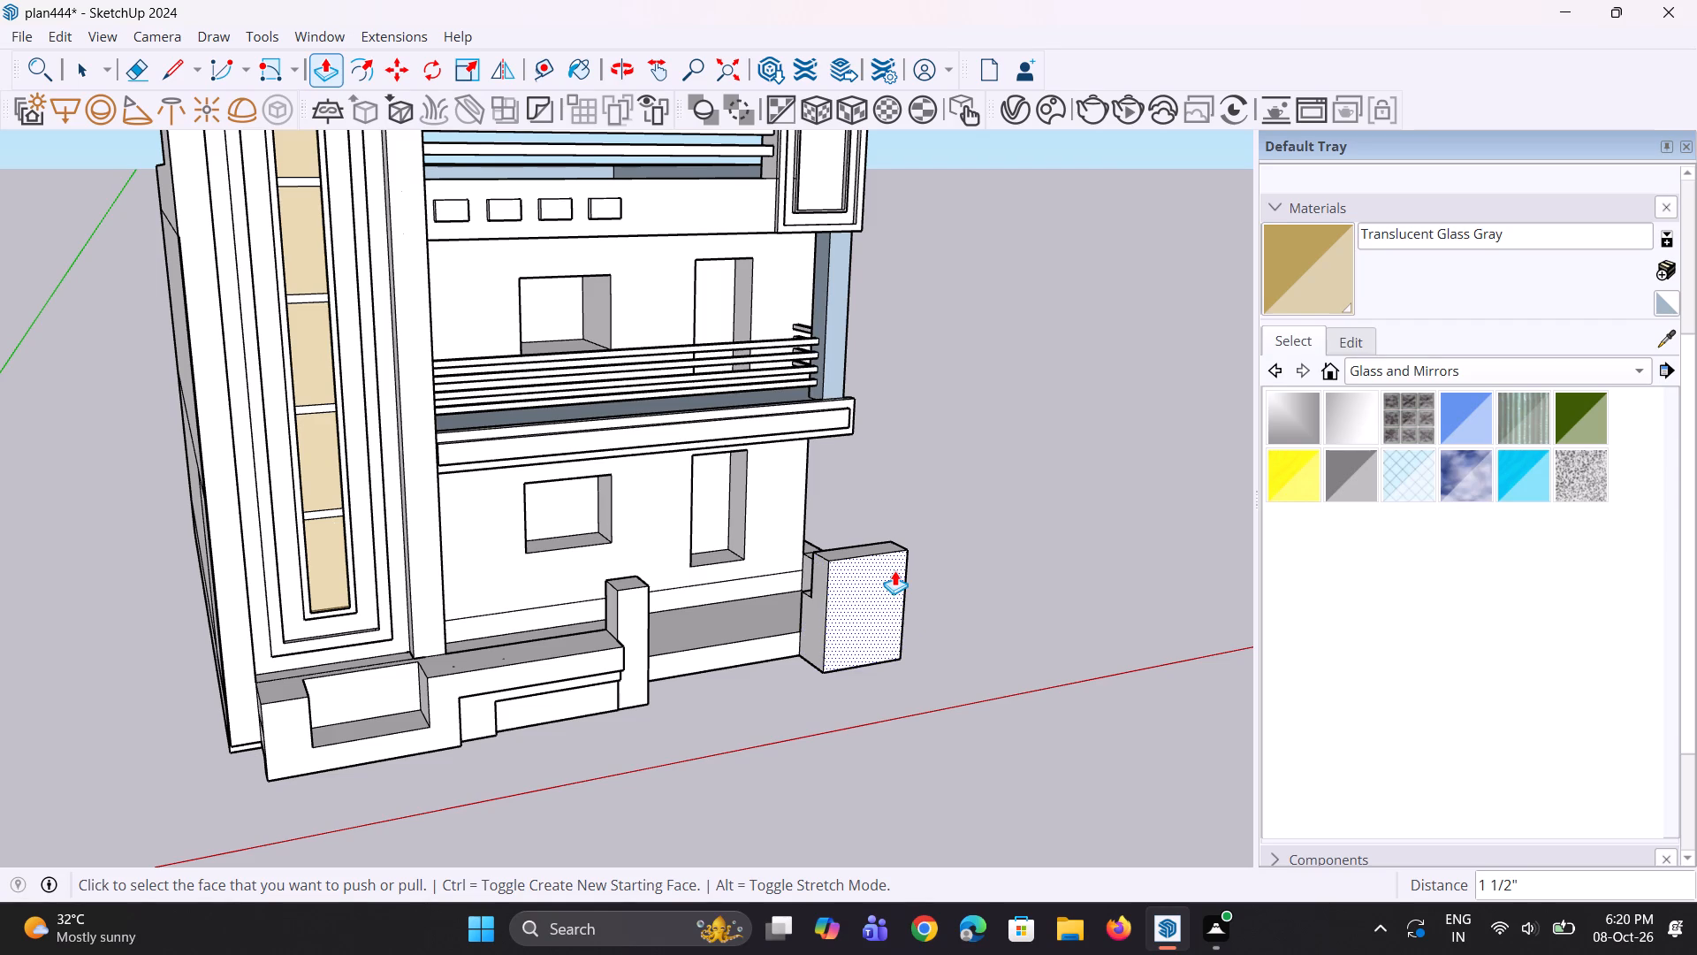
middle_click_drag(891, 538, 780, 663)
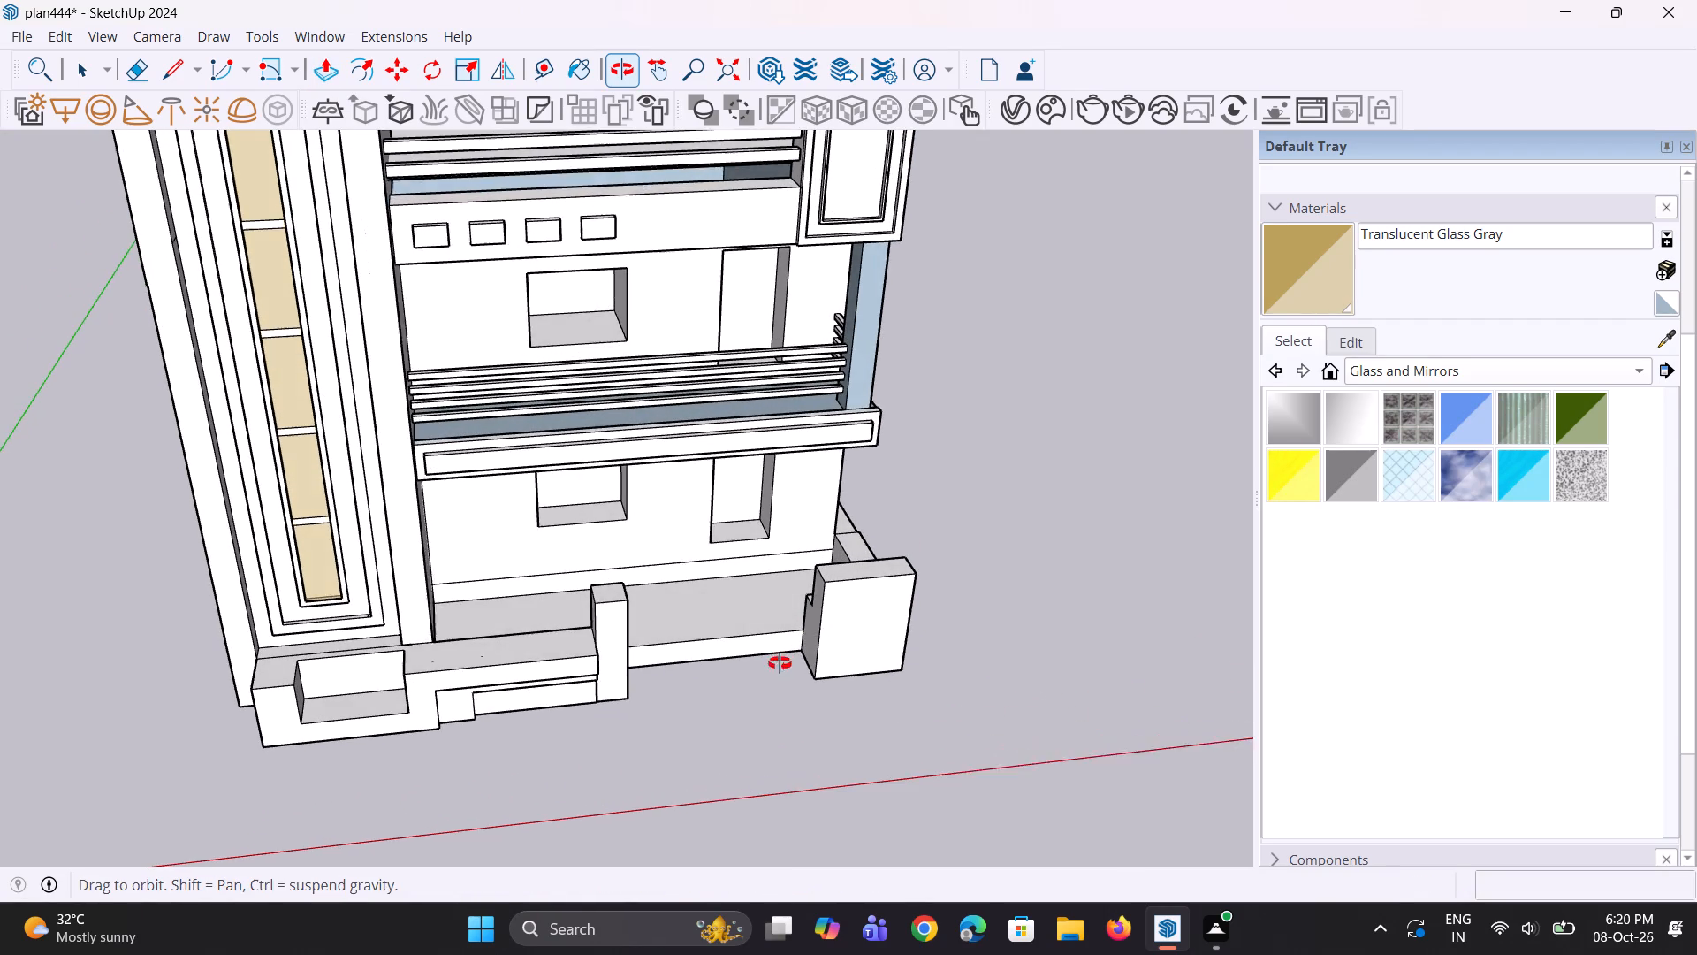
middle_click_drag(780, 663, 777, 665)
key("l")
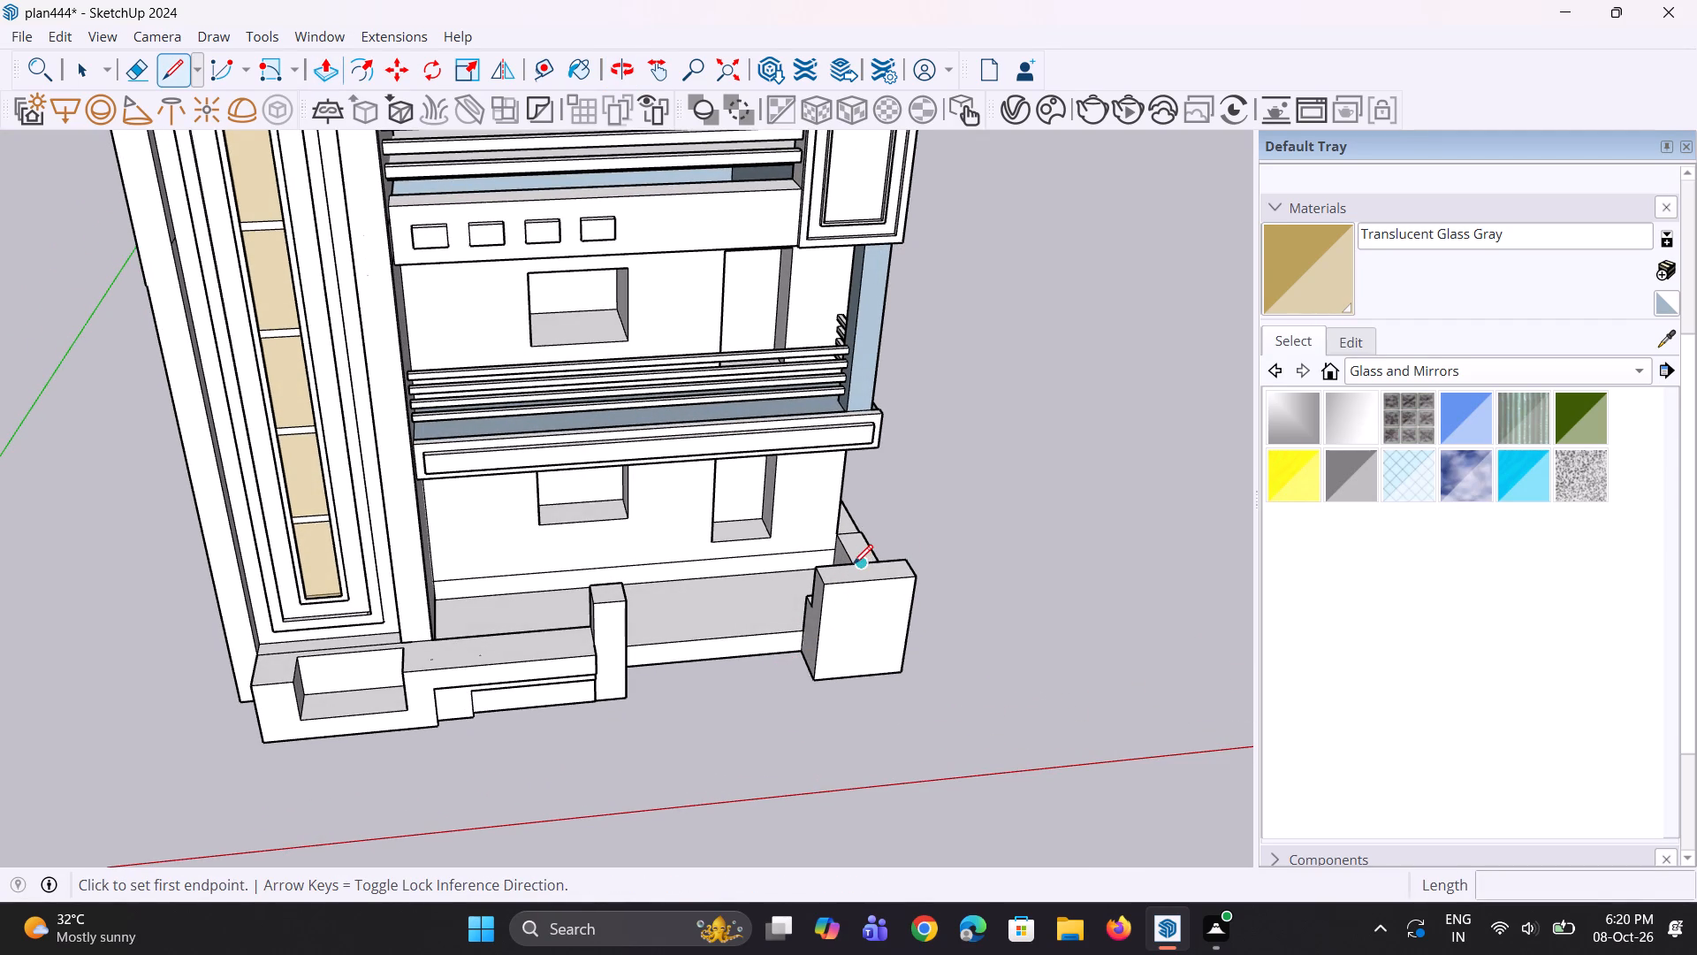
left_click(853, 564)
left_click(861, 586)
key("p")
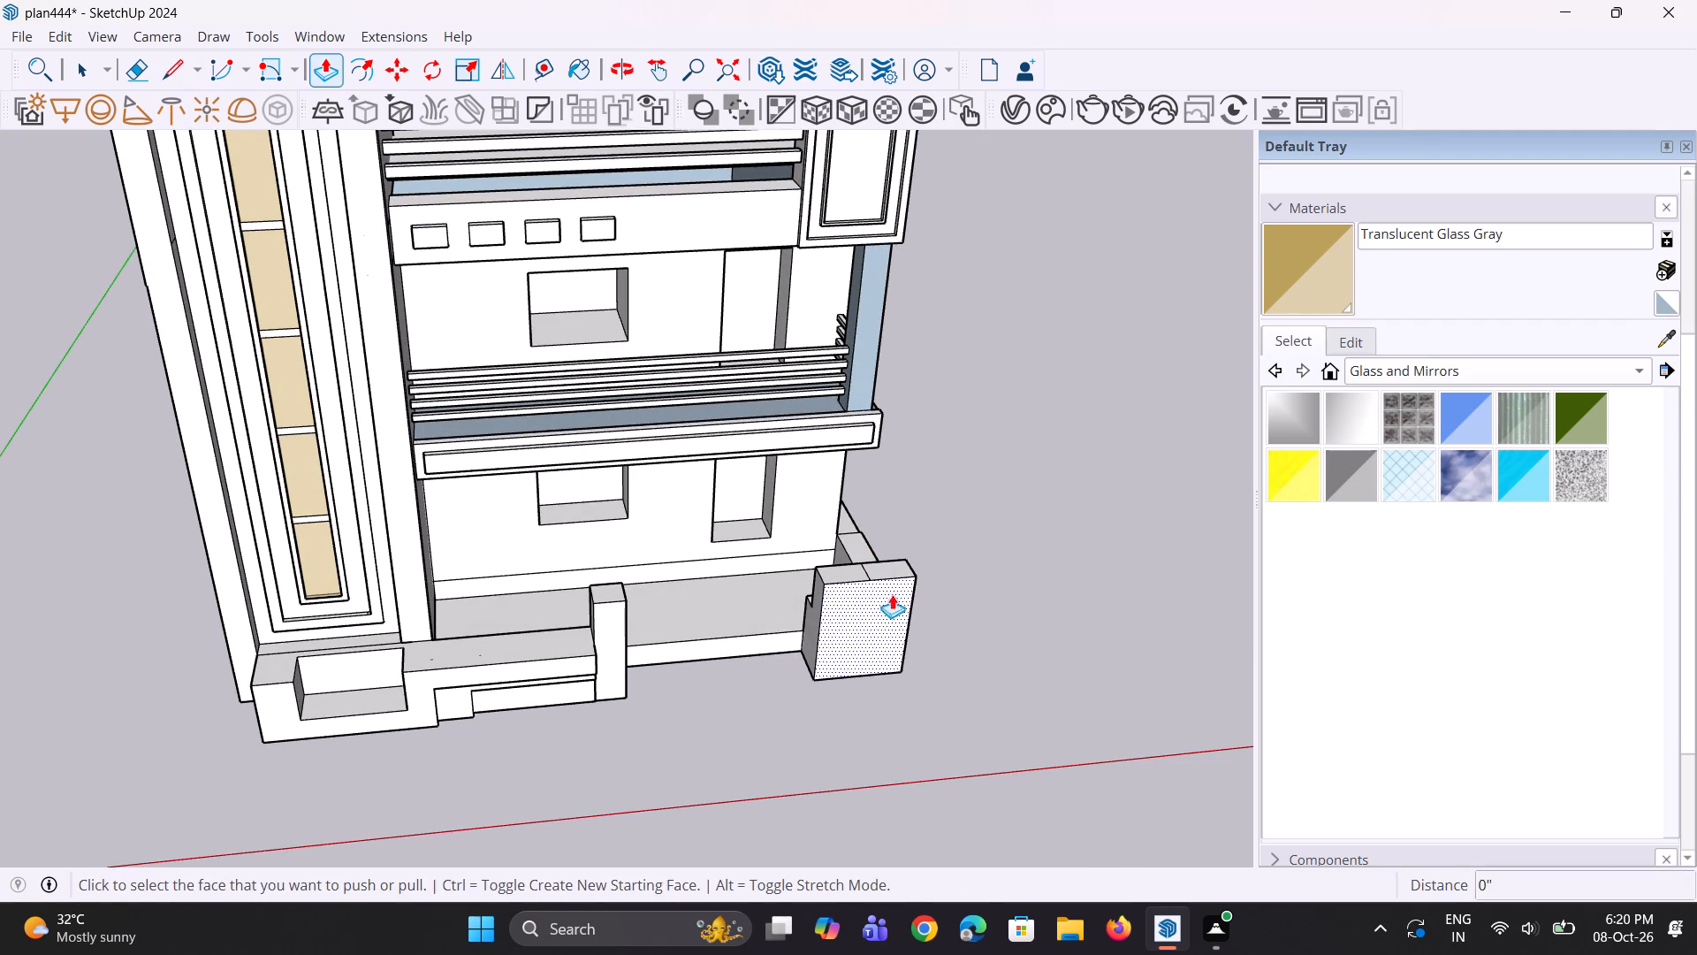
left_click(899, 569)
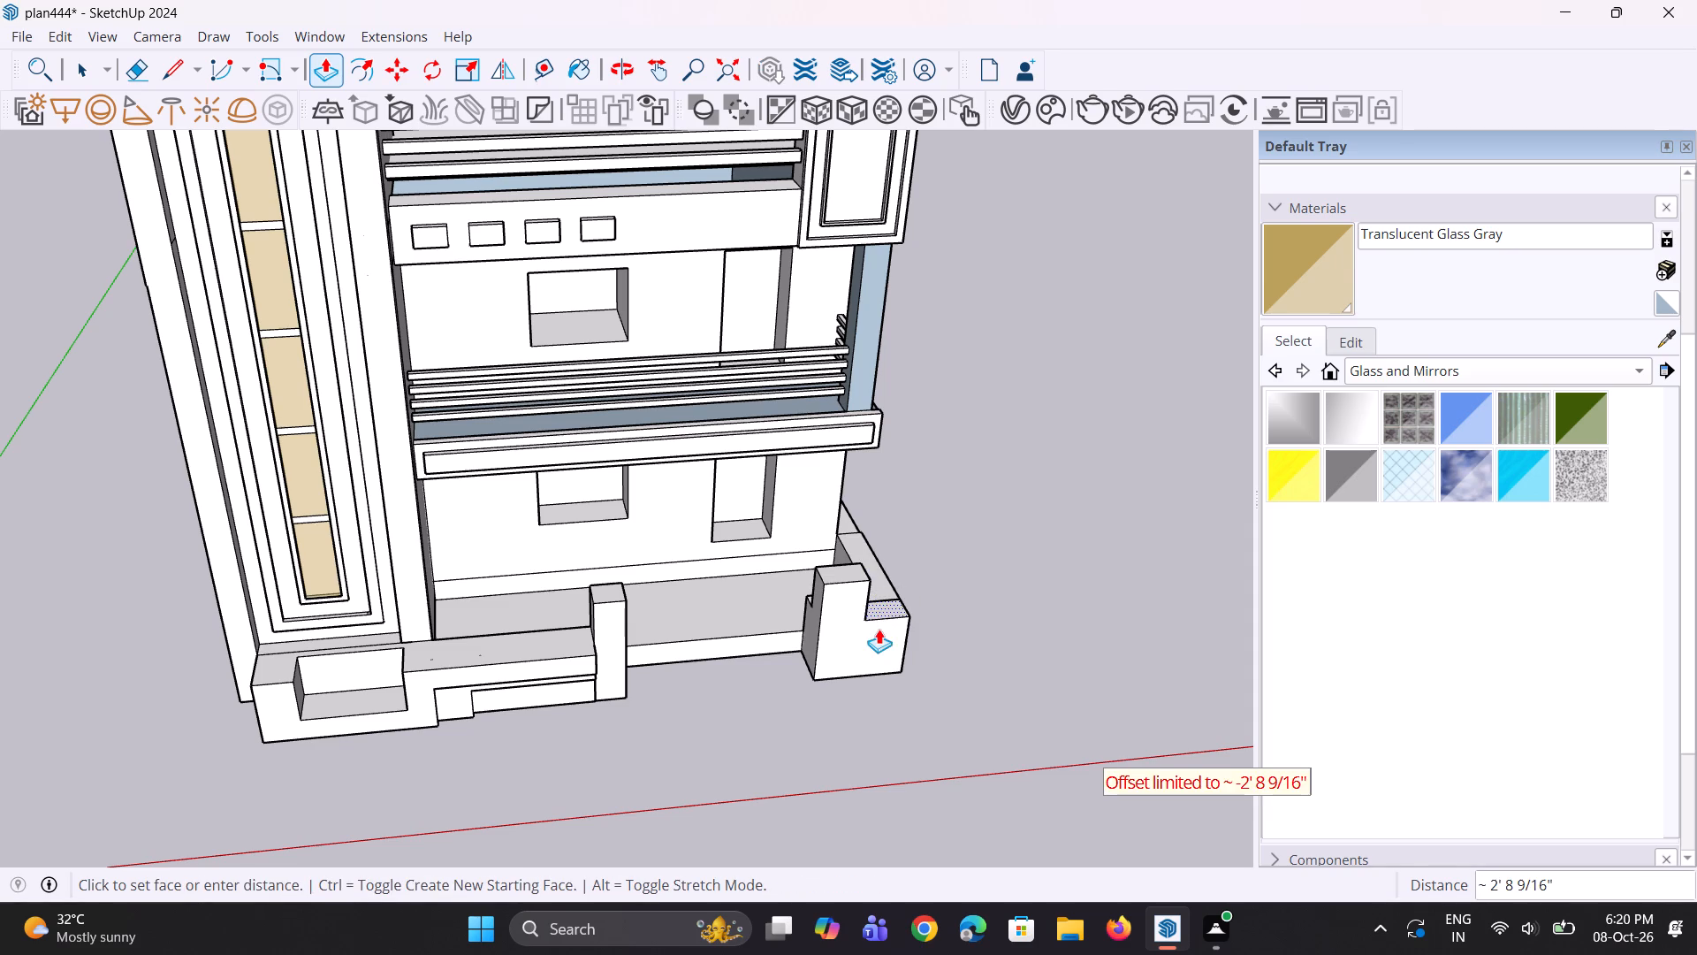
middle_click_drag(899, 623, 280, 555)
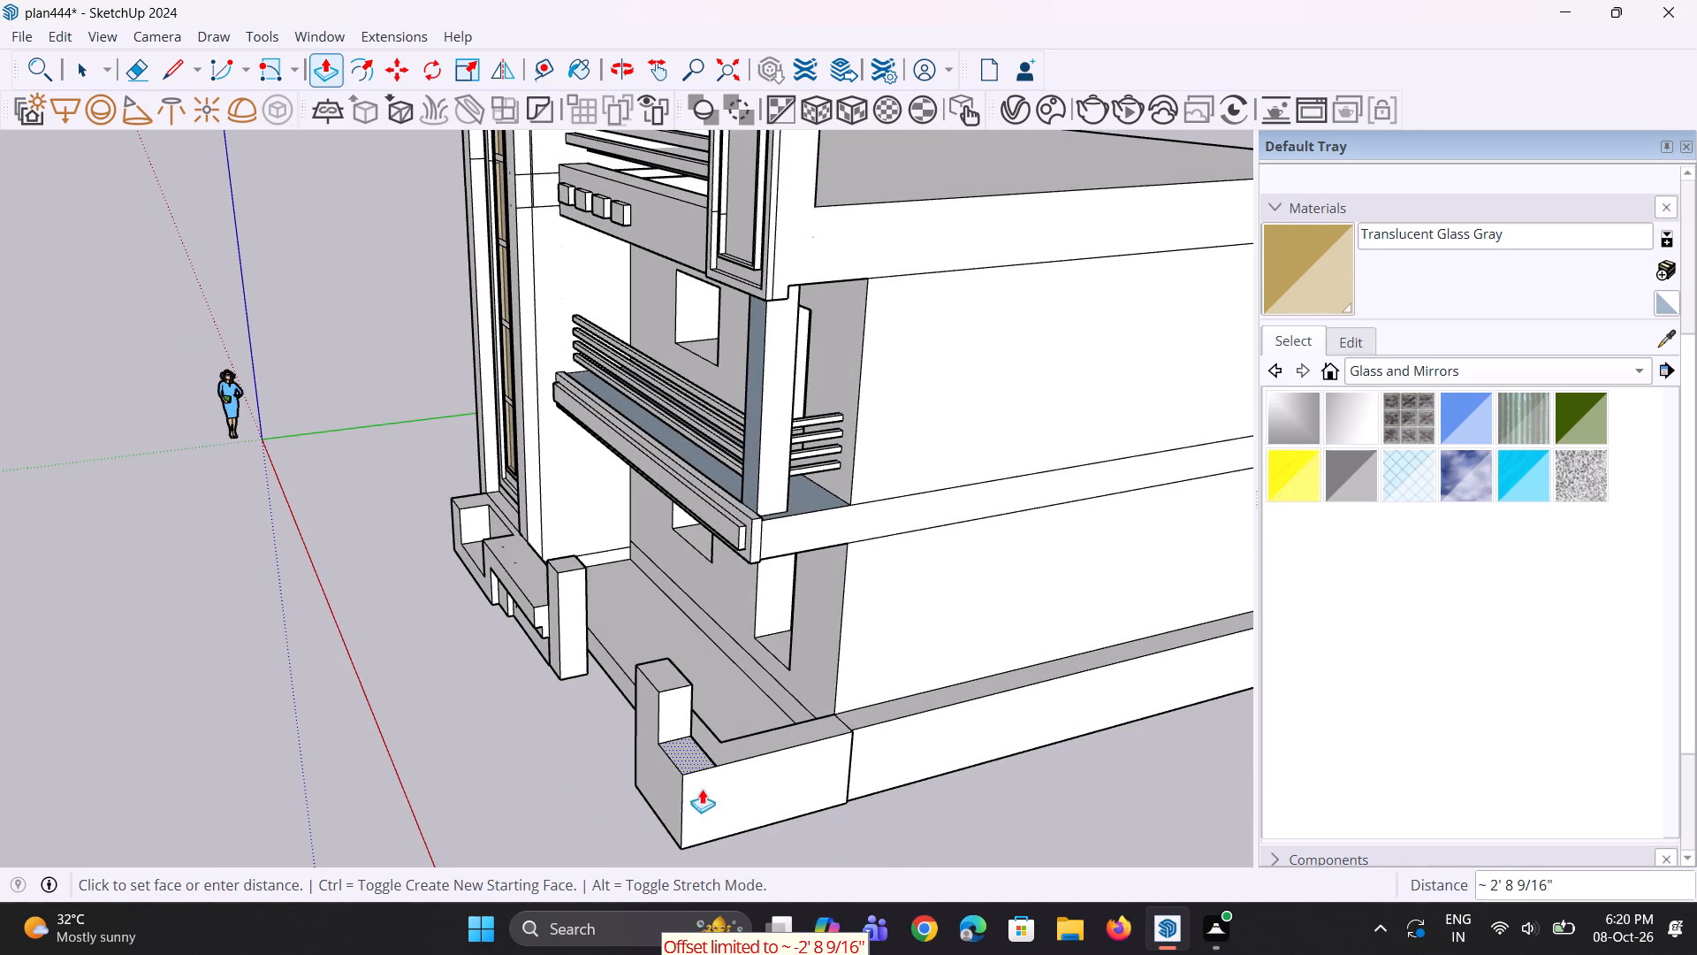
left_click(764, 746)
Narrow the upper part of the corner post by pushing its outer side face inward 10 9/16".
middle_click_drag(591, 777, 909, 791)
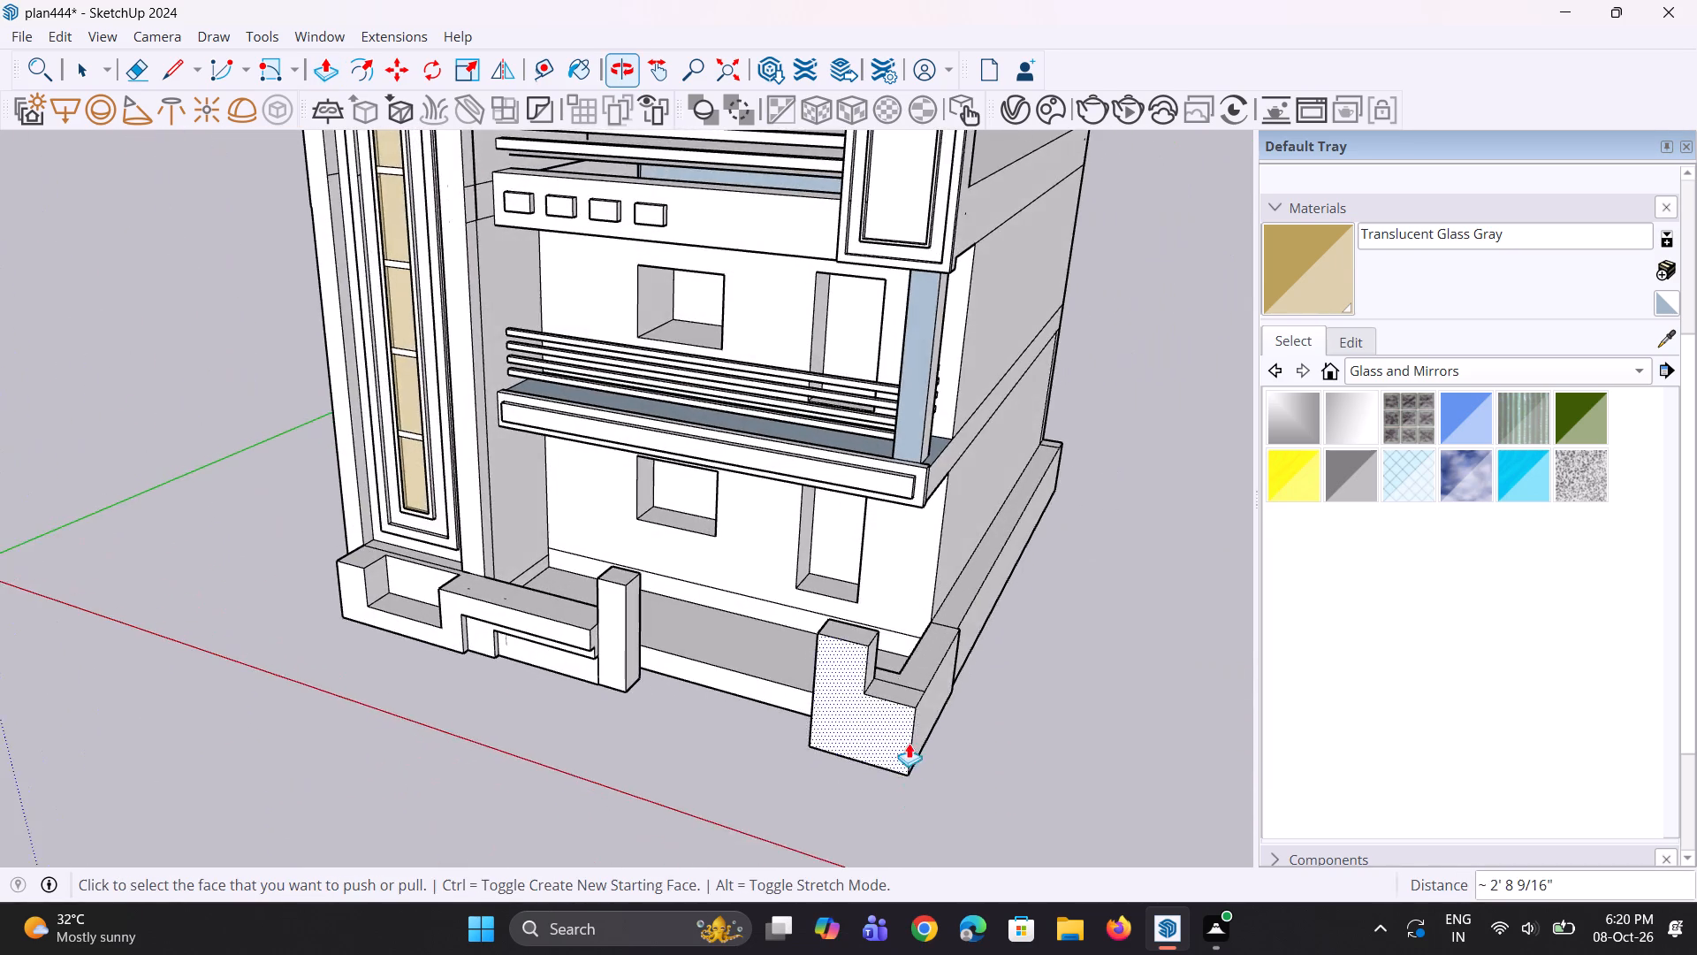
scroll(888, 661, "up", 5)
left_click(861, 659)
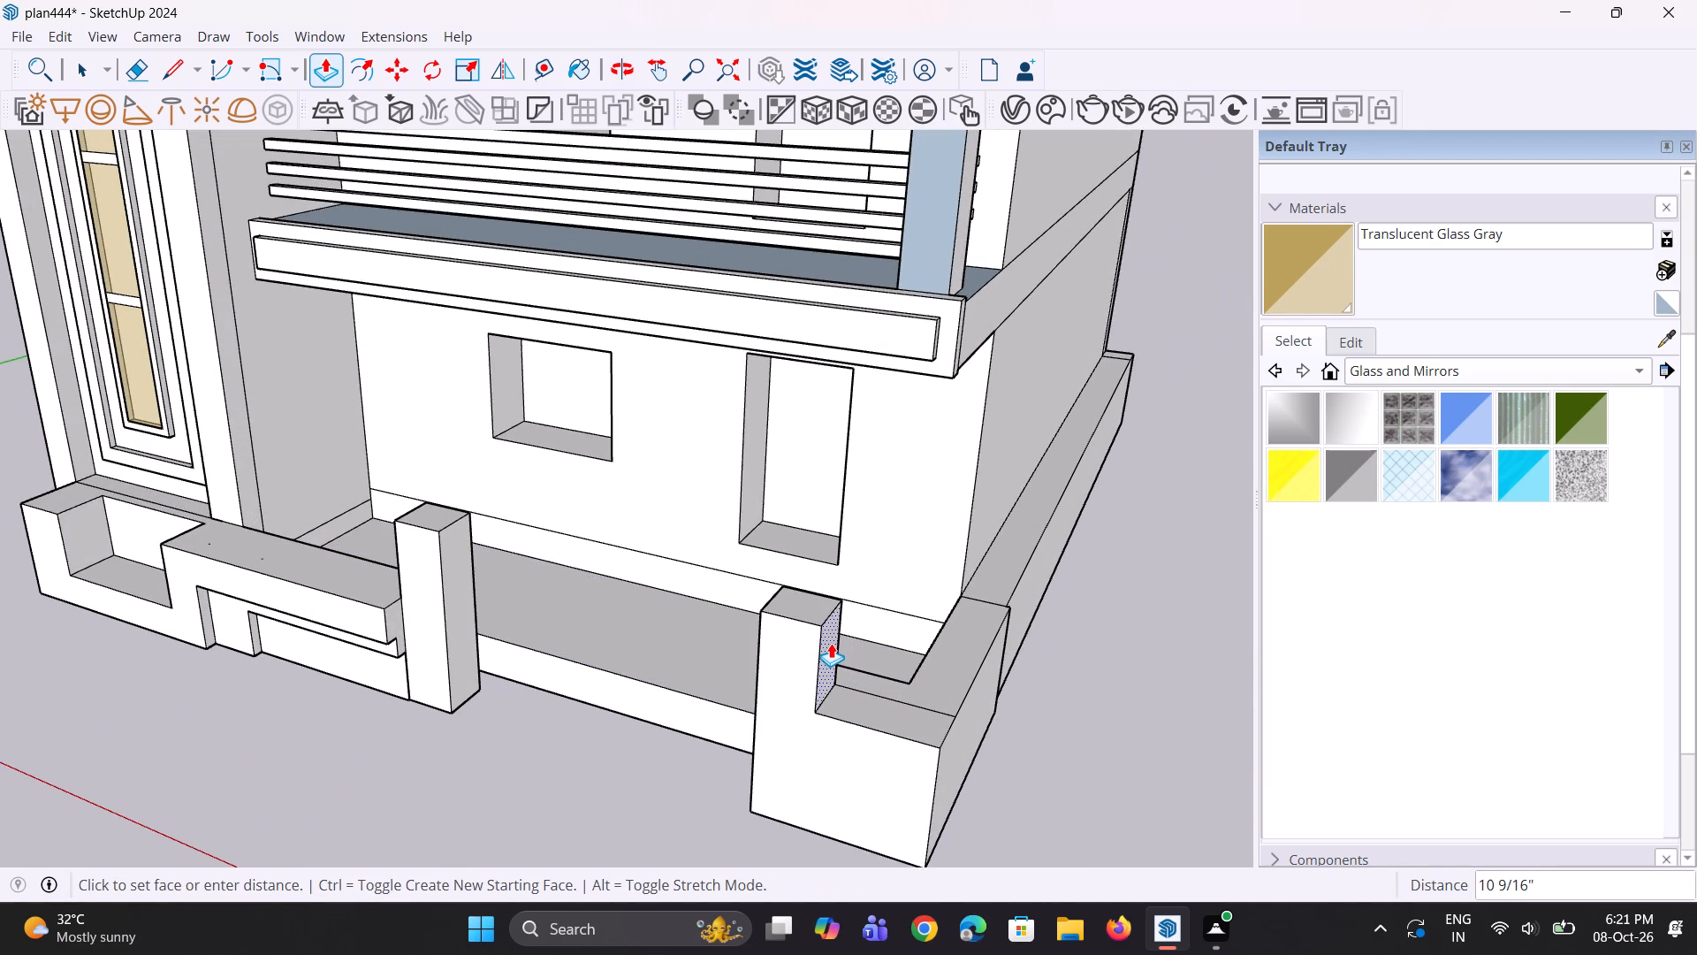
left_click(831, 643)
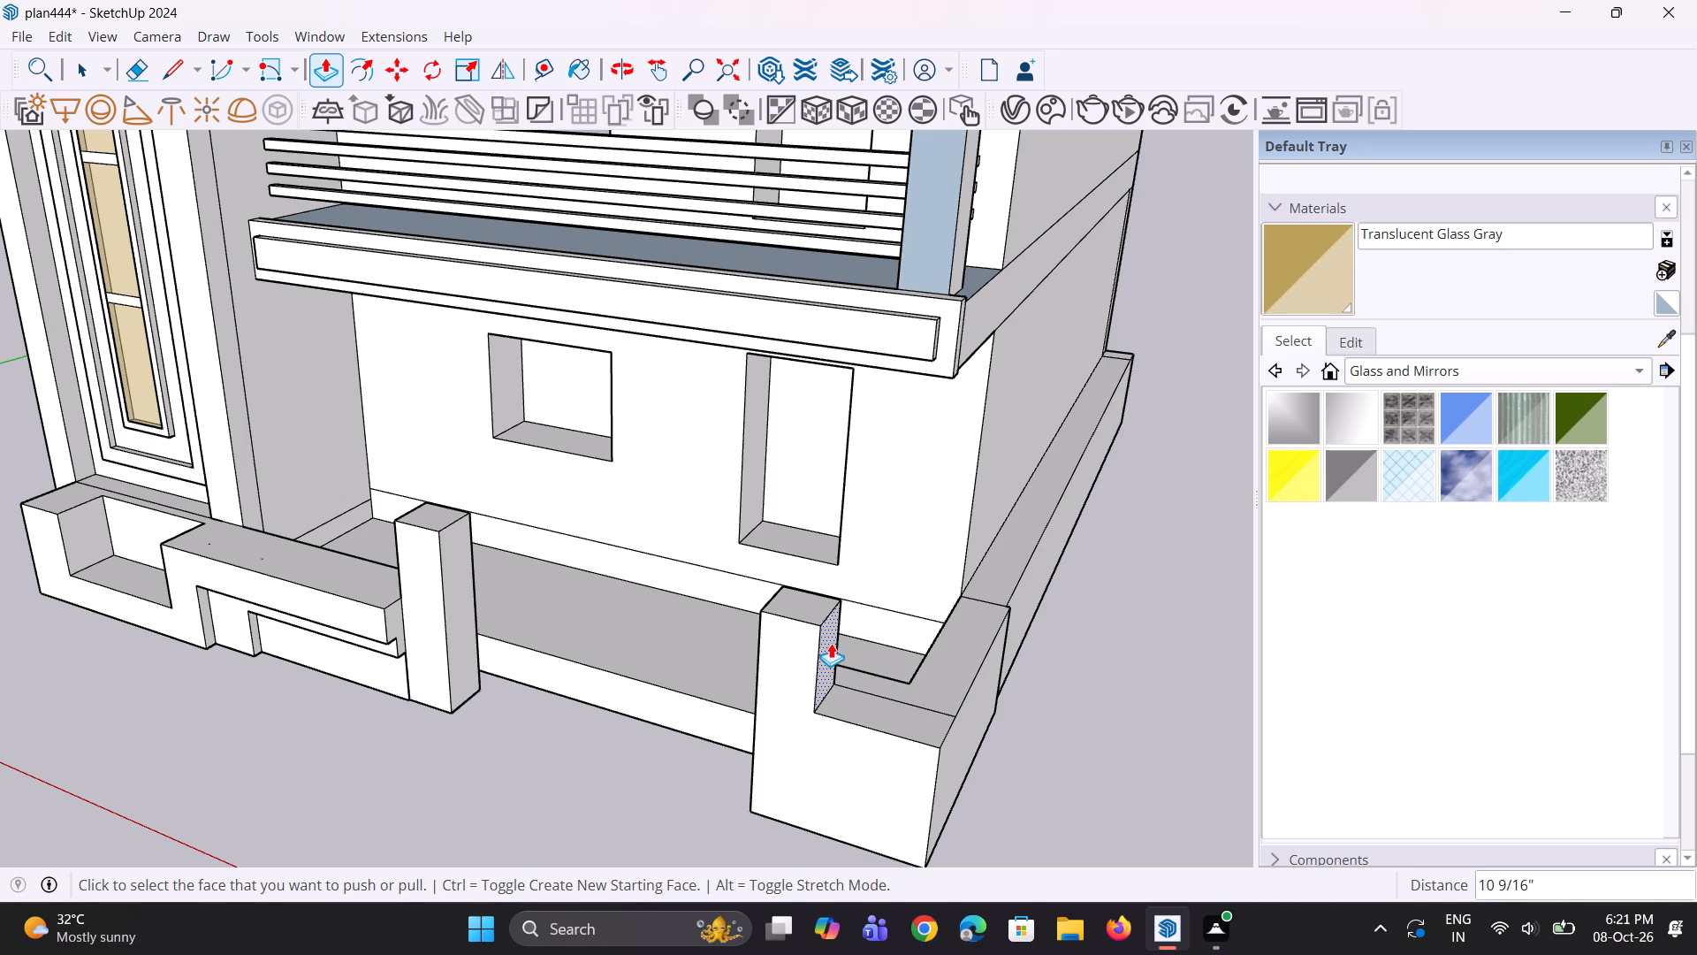
Examine the stepped corner post and the side boundary wall from several viewpoints.
scroll(788, 627, "down", 3)
middle_click_drag(762, 655, 830, 661)
key("space")
key("space")
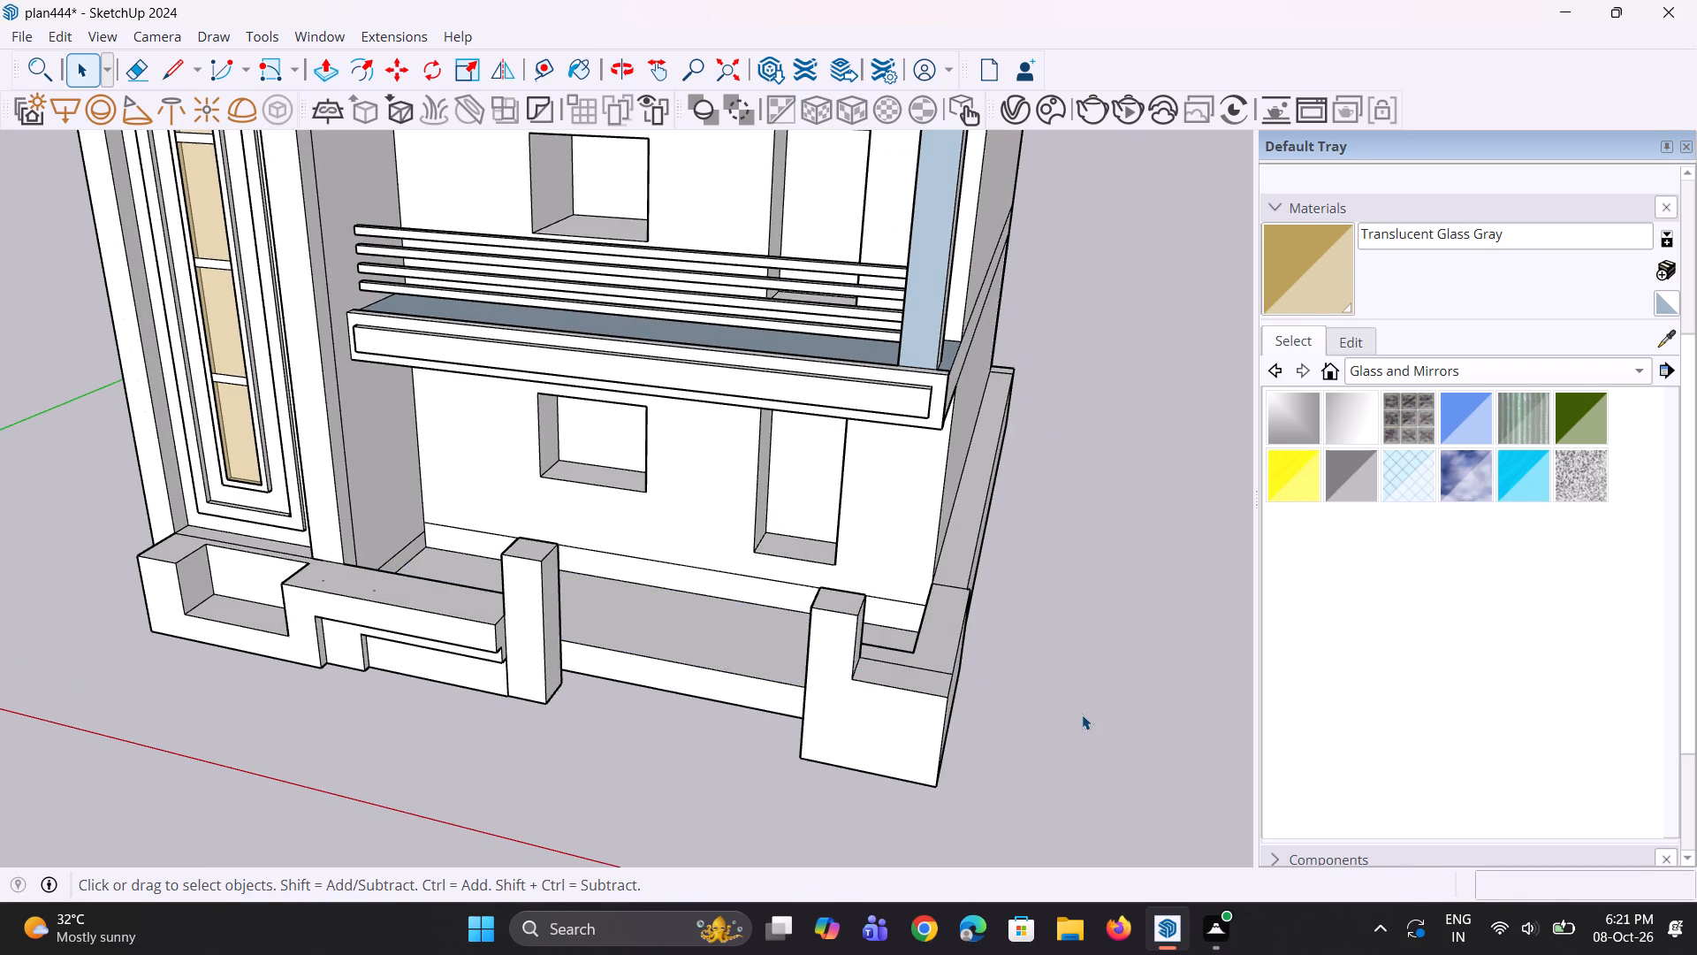
middle_click_drag(946, 731, 929, 687)
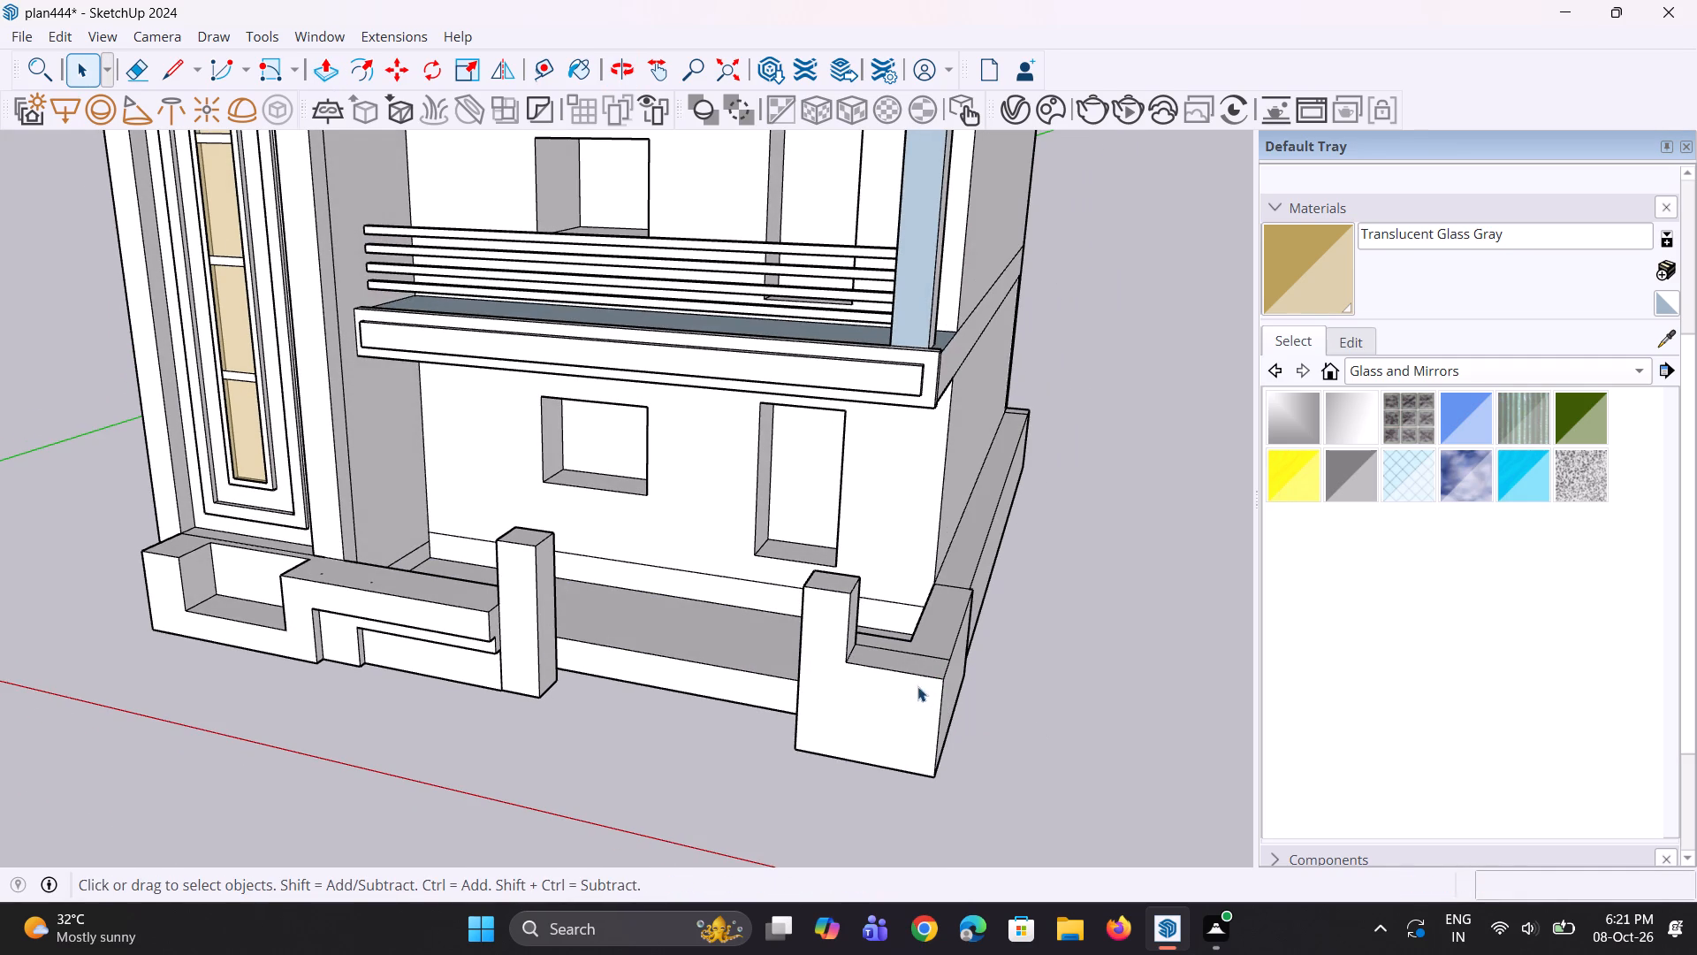
scroll(866, 686, "down", 3)
middle_click_drag(737, 724, 853, 753)
scroll(978, 660, "up", 3)
middle_click_drag(964, 656, 608, 607)
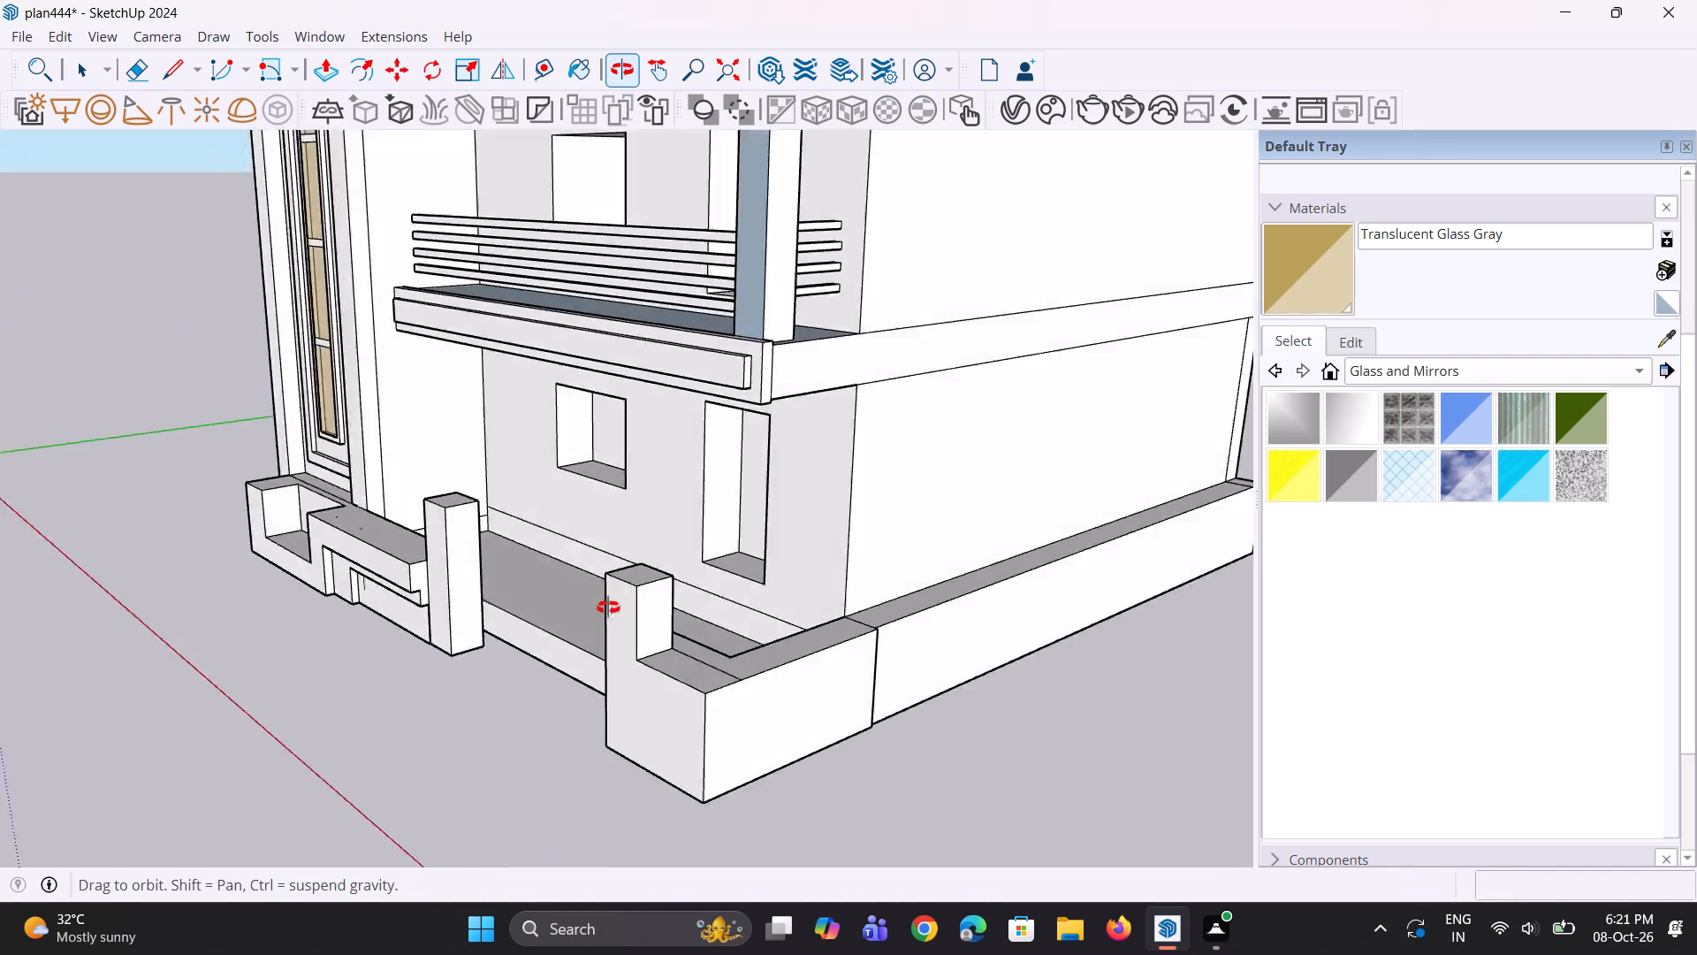
middle_click_drag(608, 607, 795, 725)
scroll(795, 725, "down", 3)
middle_click_drag(800, 728, 841, 749)
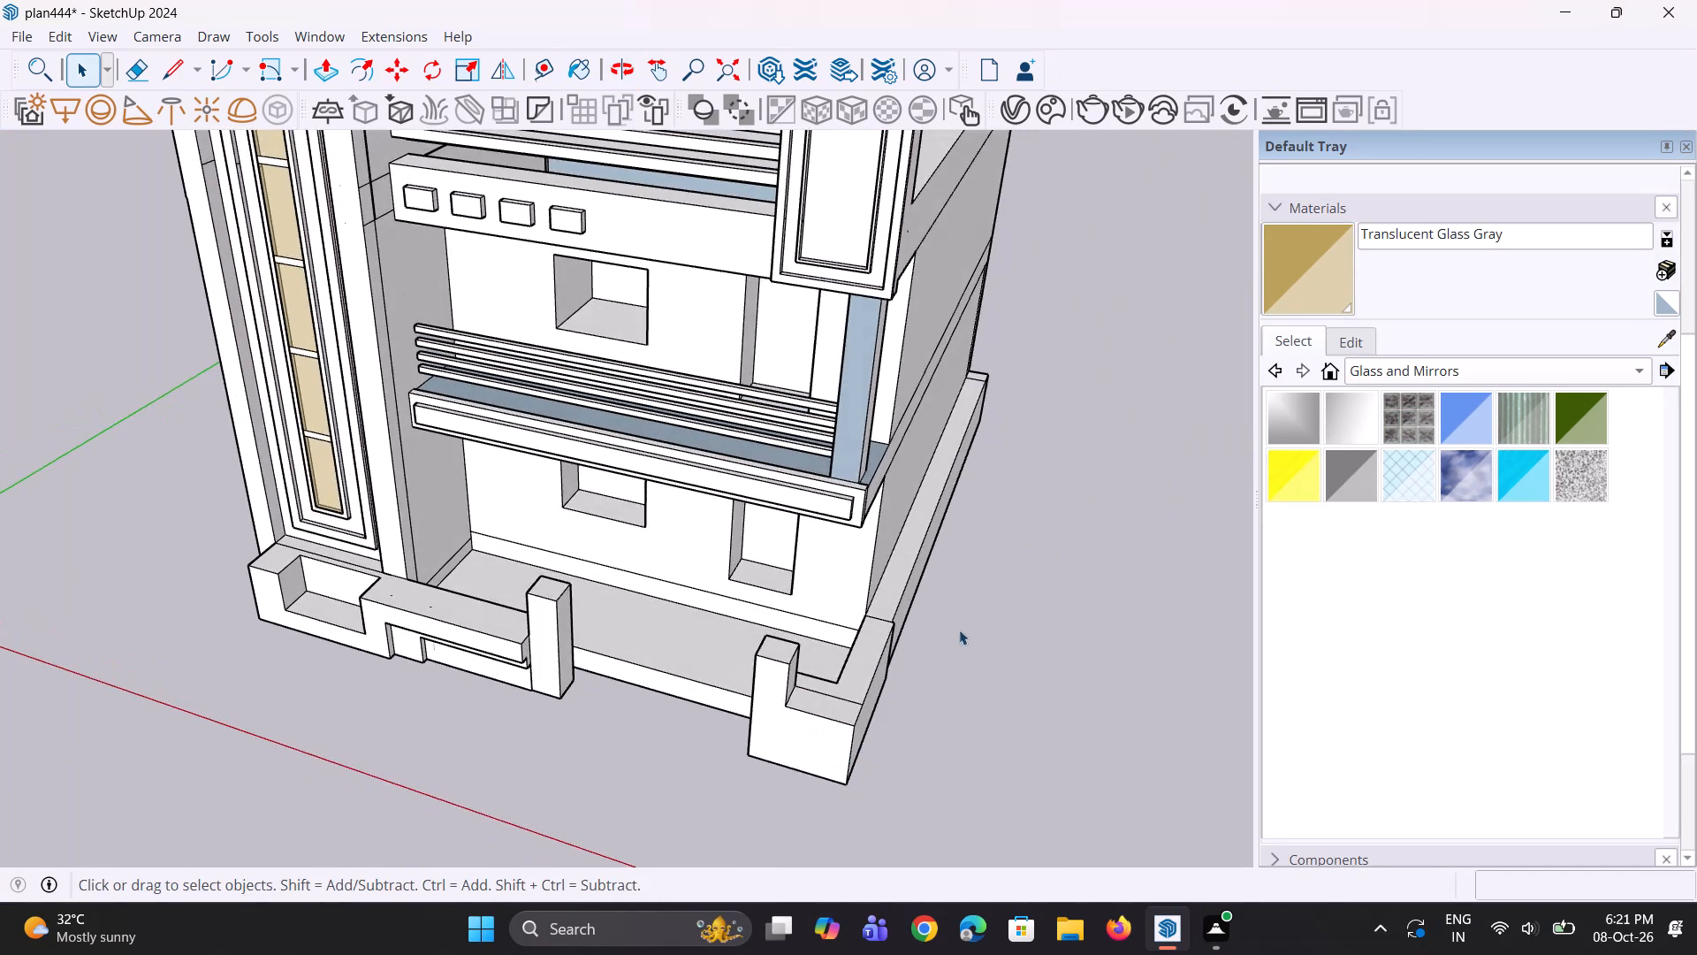
scroll(964, 615, "up", 3)
middle_click_drag(932, 606, 851, 592)
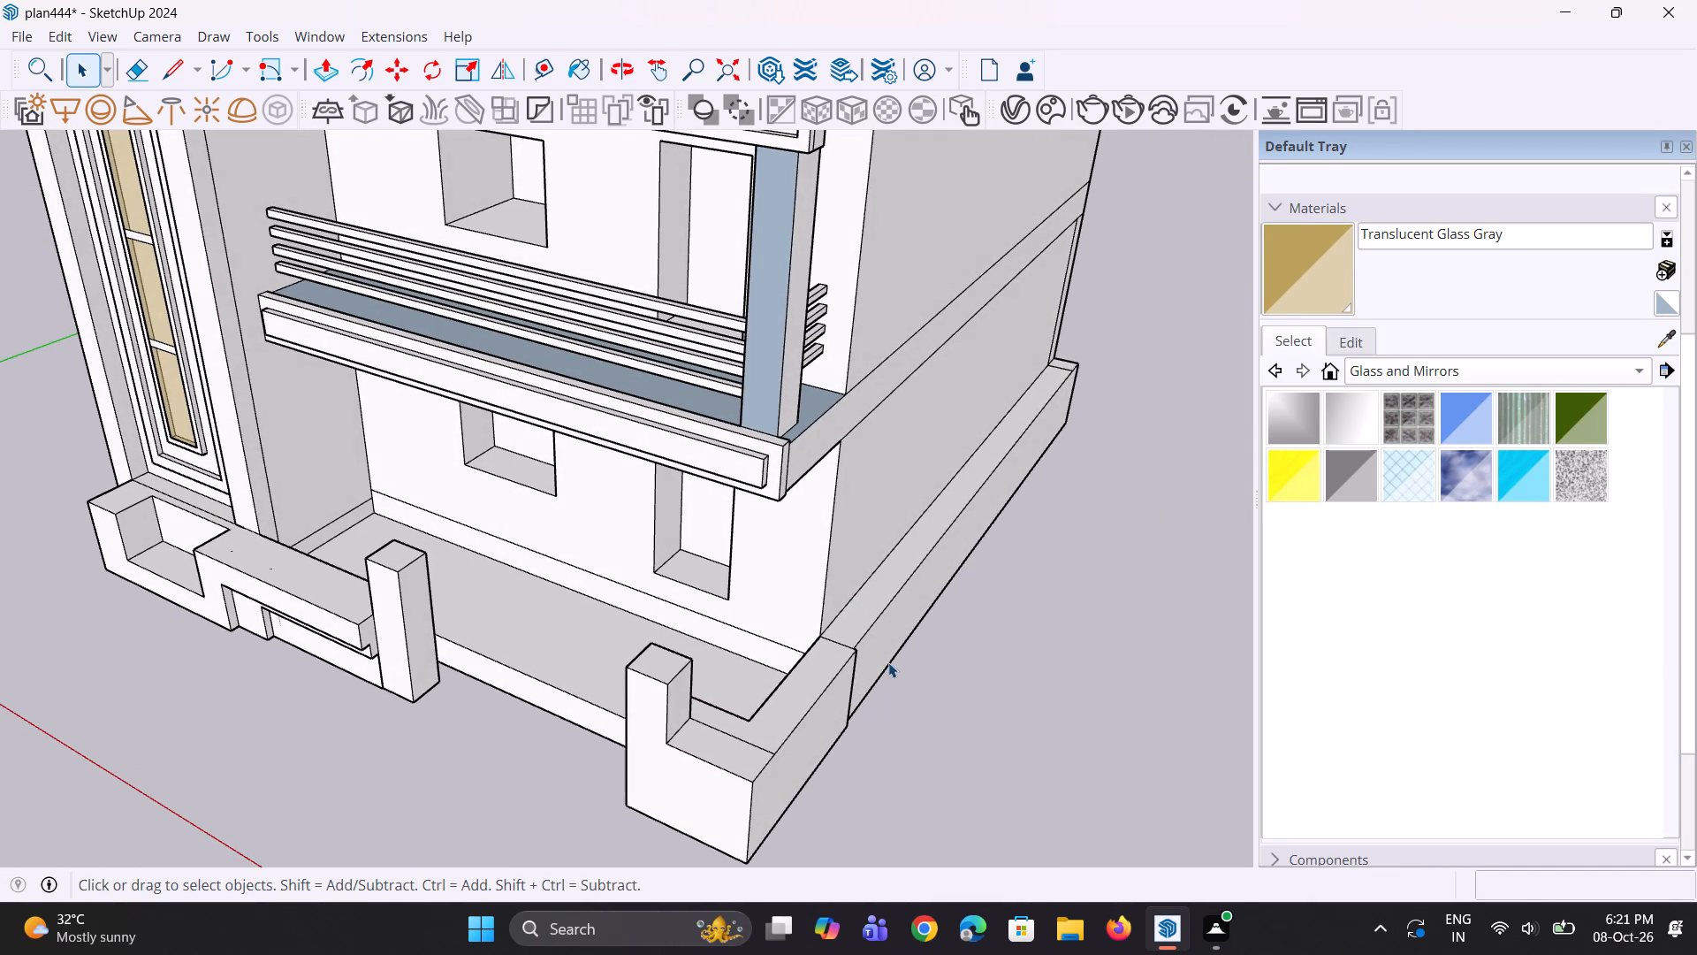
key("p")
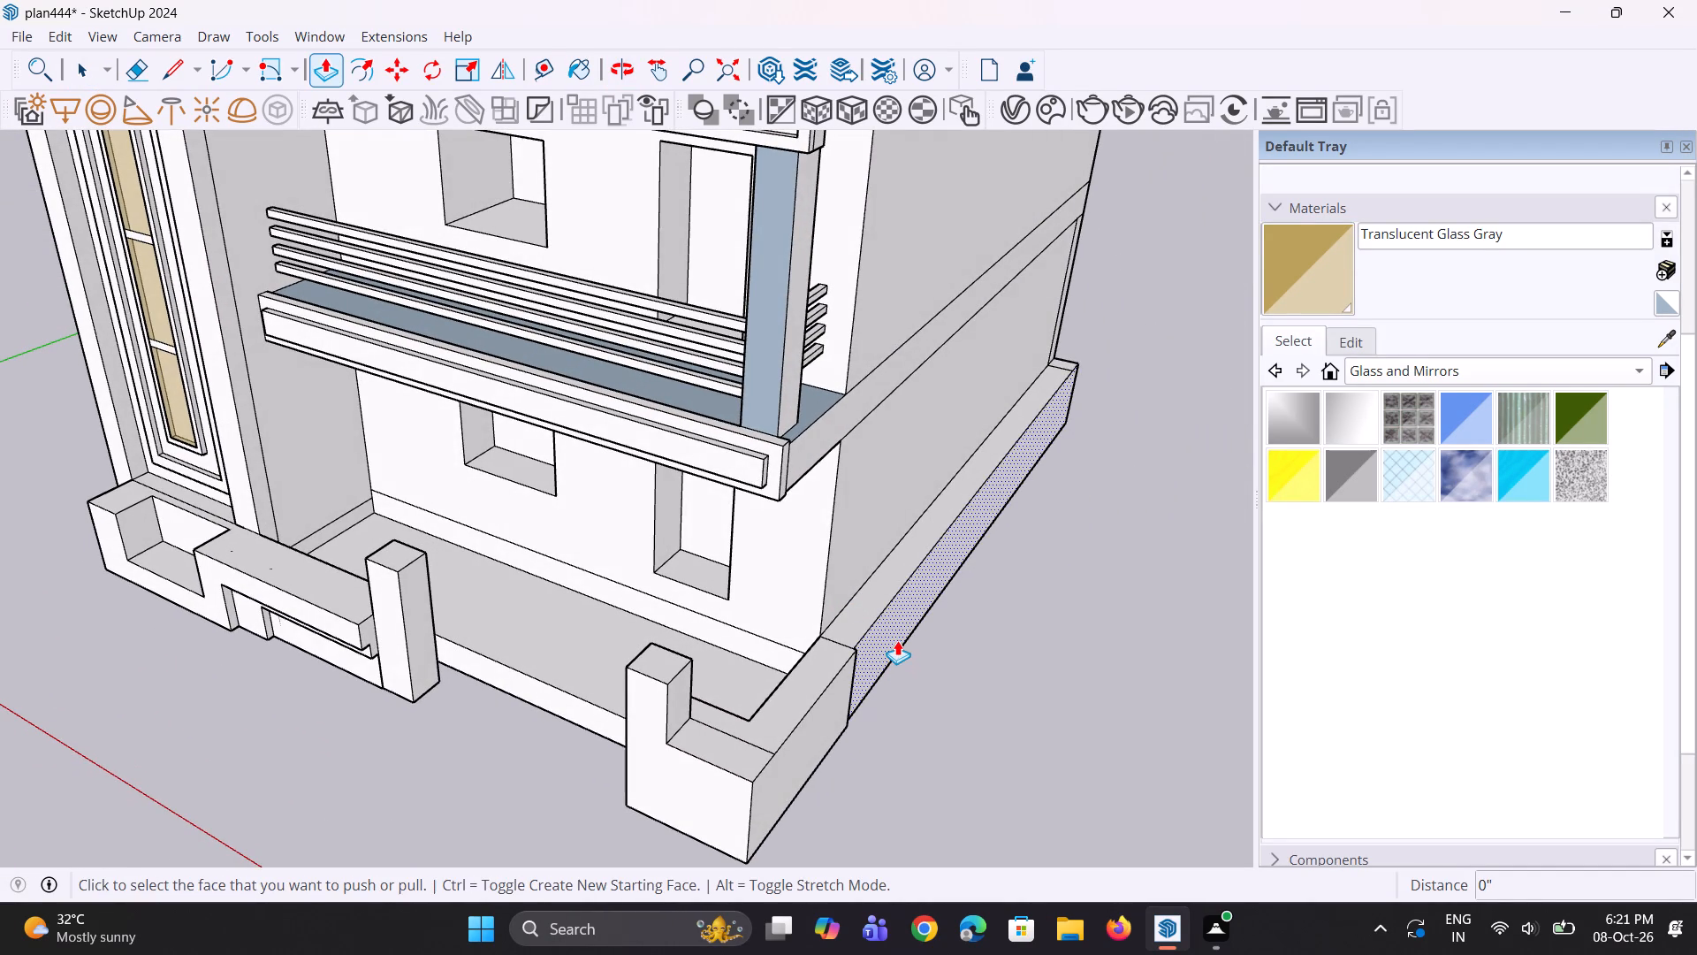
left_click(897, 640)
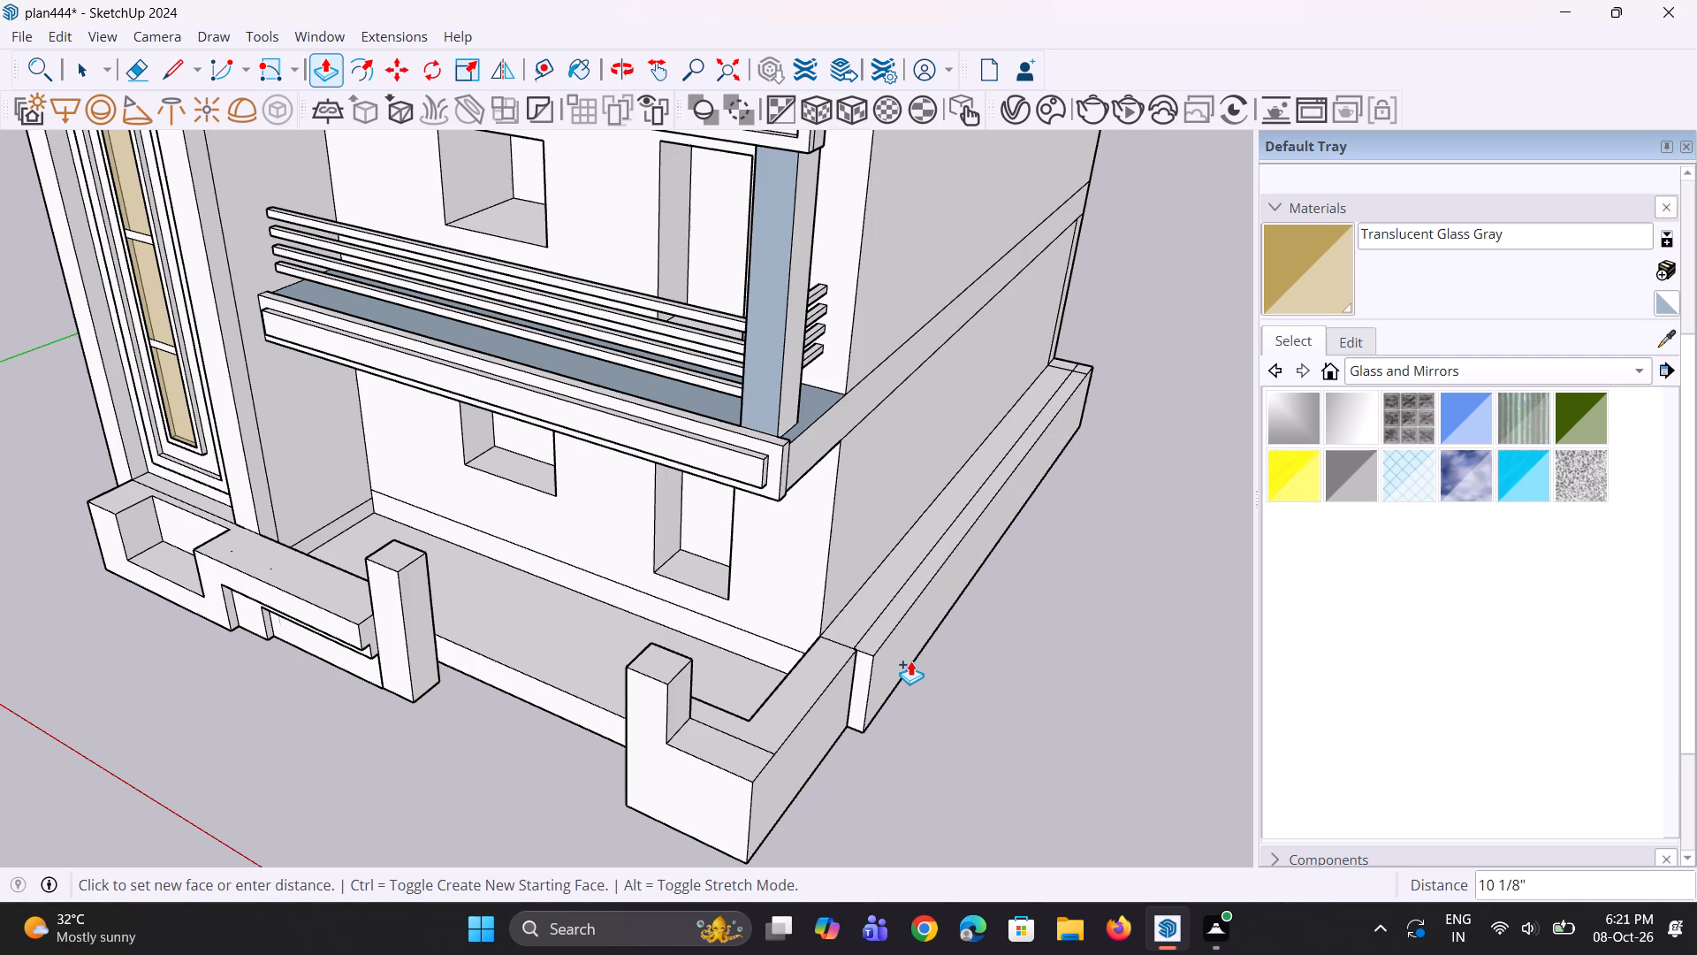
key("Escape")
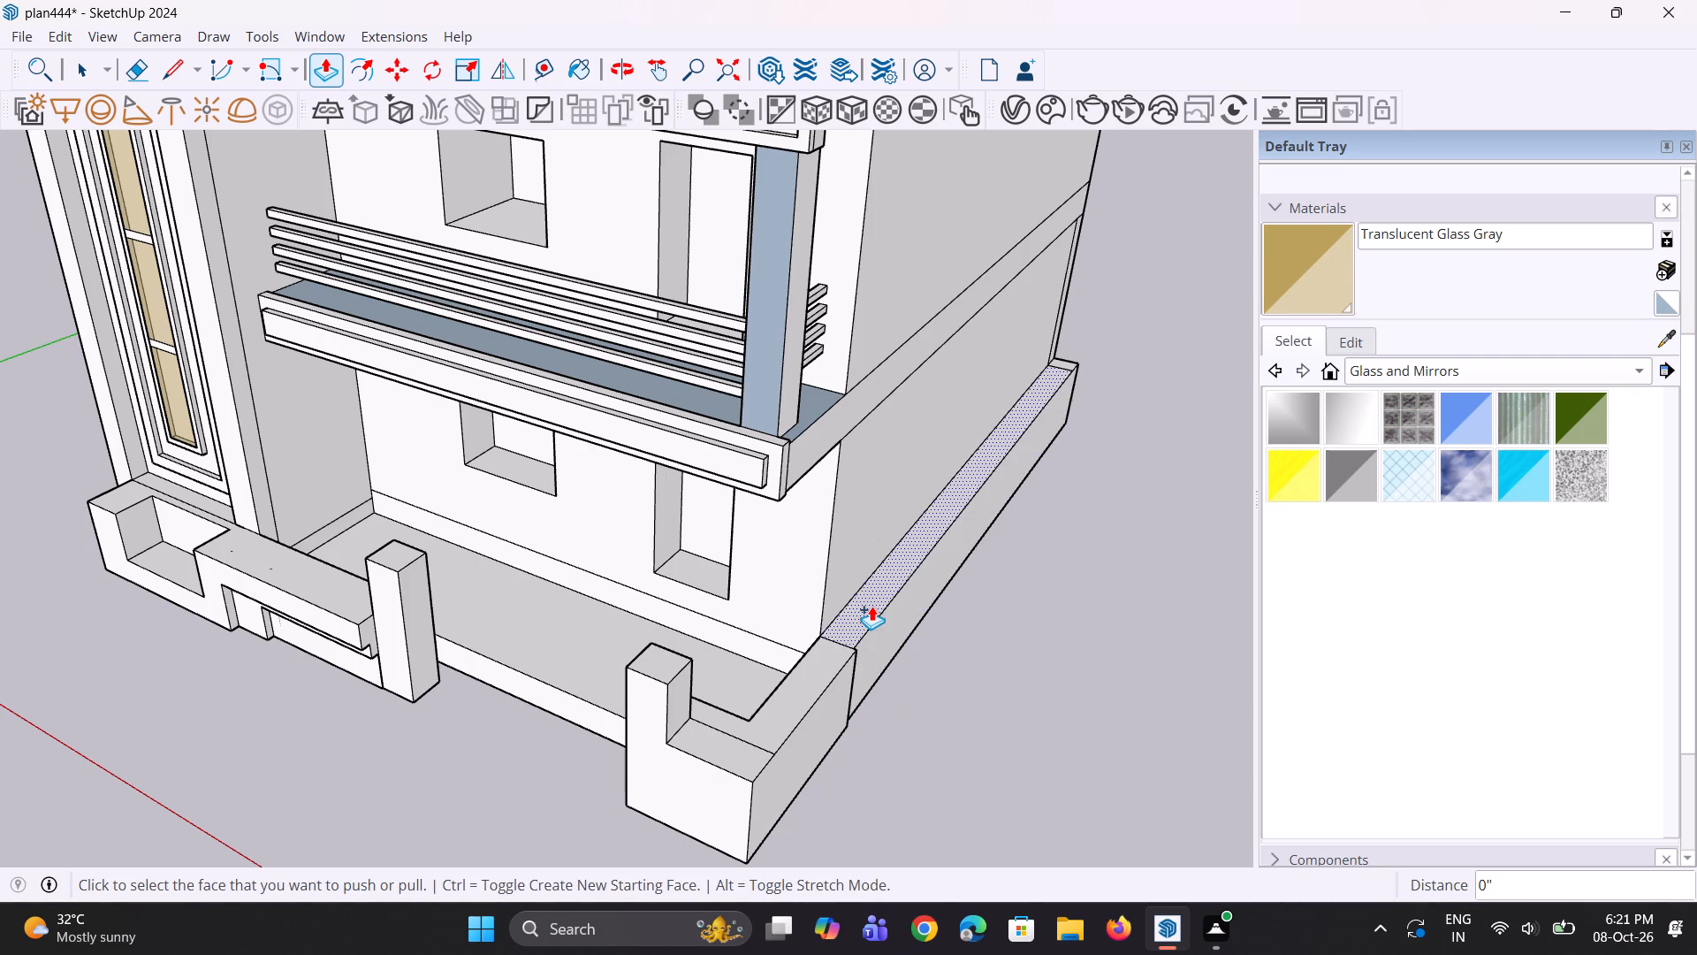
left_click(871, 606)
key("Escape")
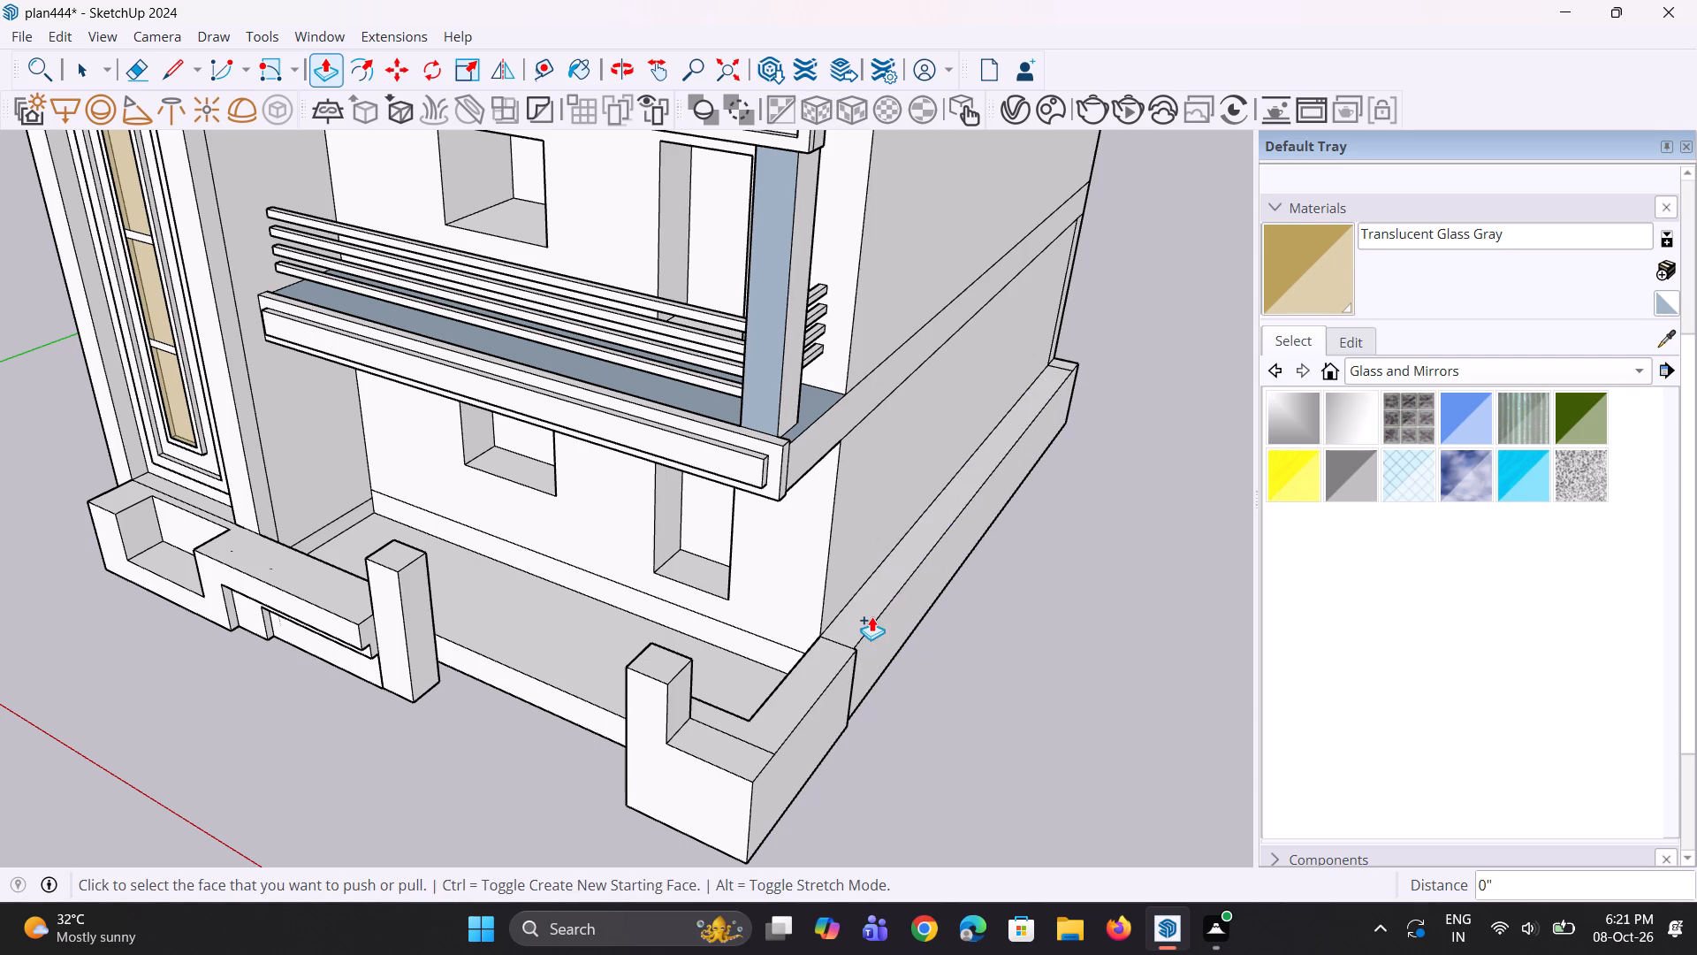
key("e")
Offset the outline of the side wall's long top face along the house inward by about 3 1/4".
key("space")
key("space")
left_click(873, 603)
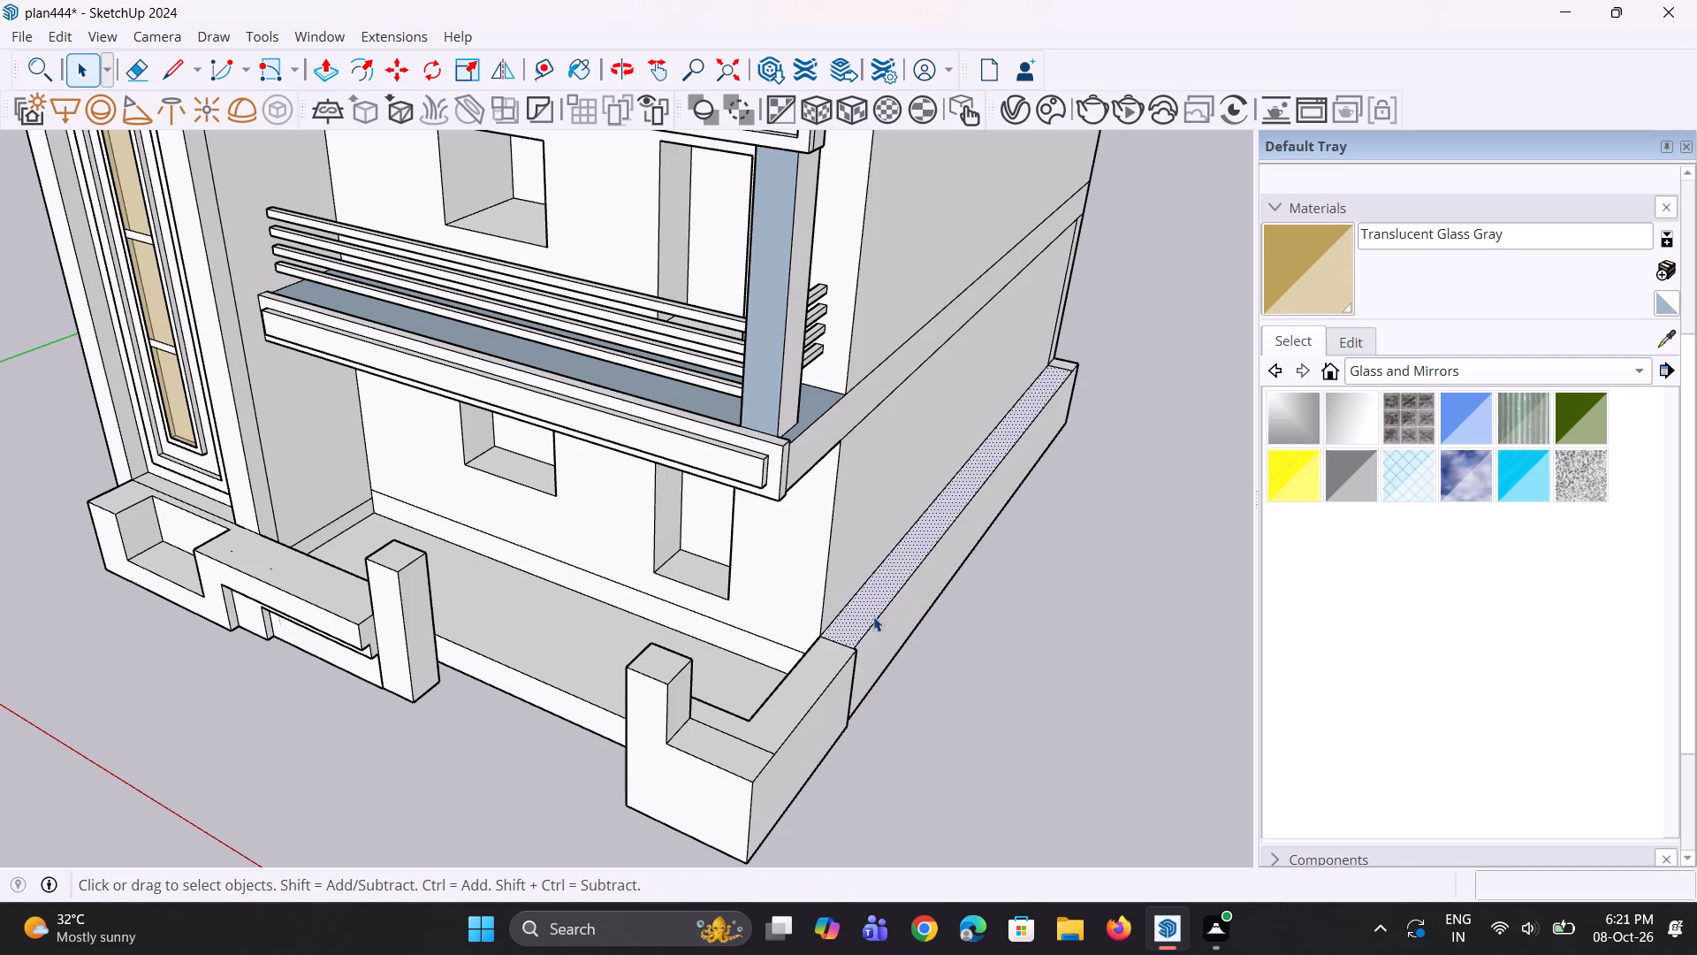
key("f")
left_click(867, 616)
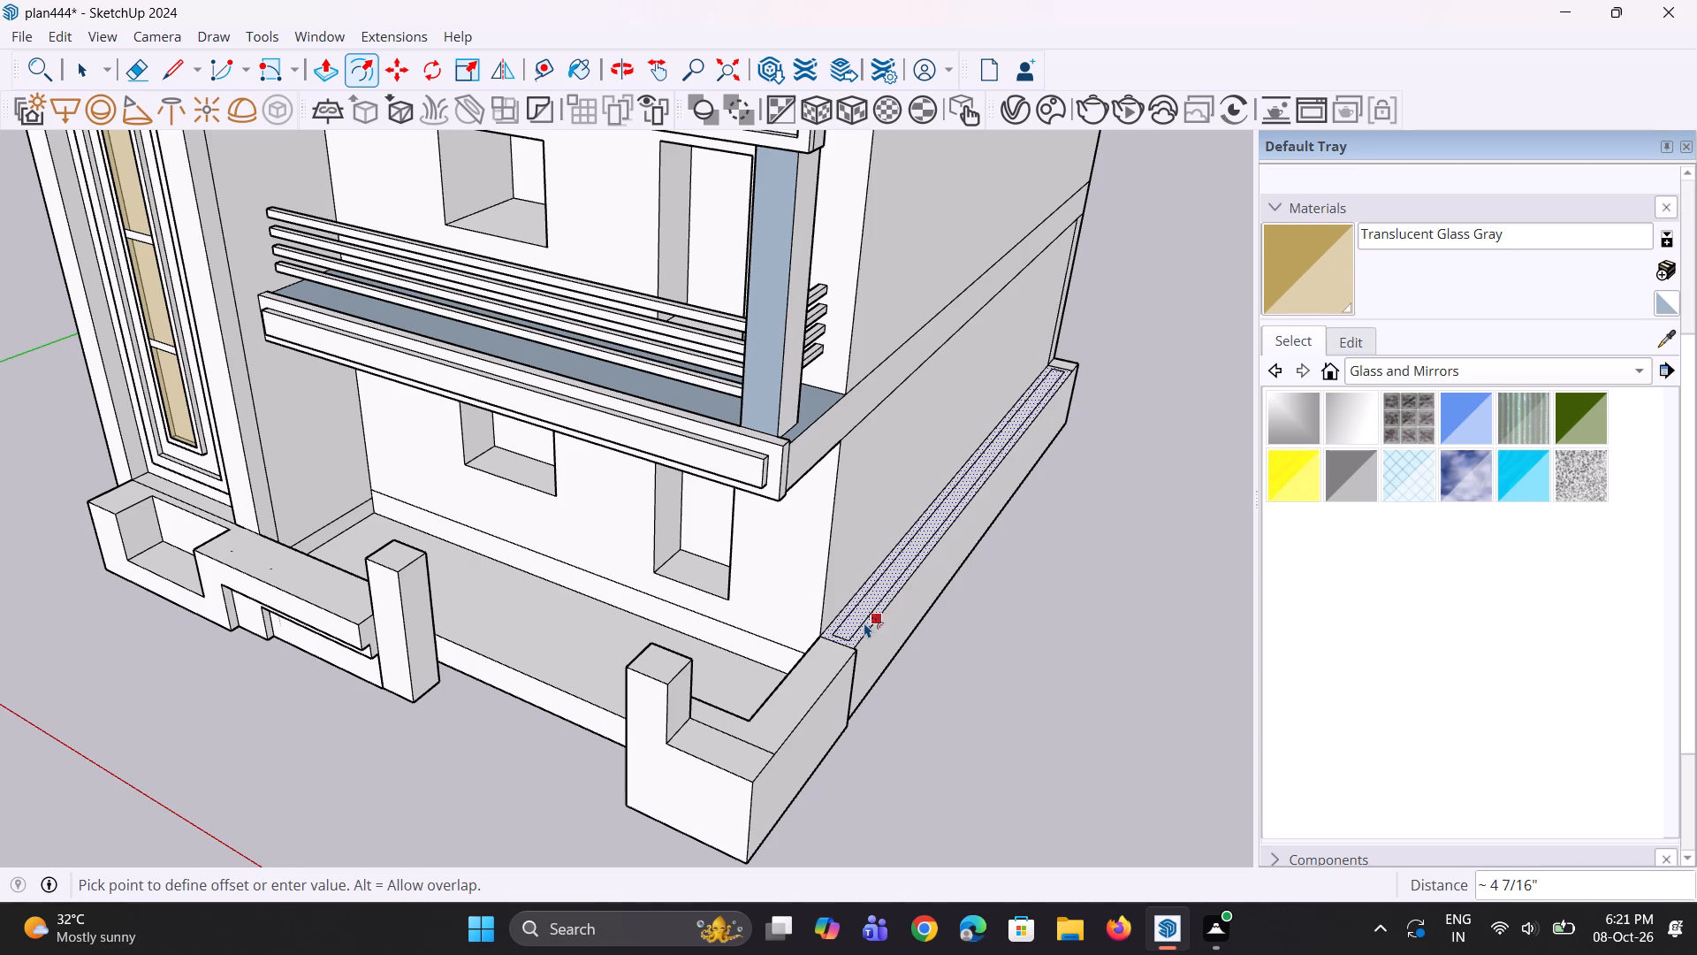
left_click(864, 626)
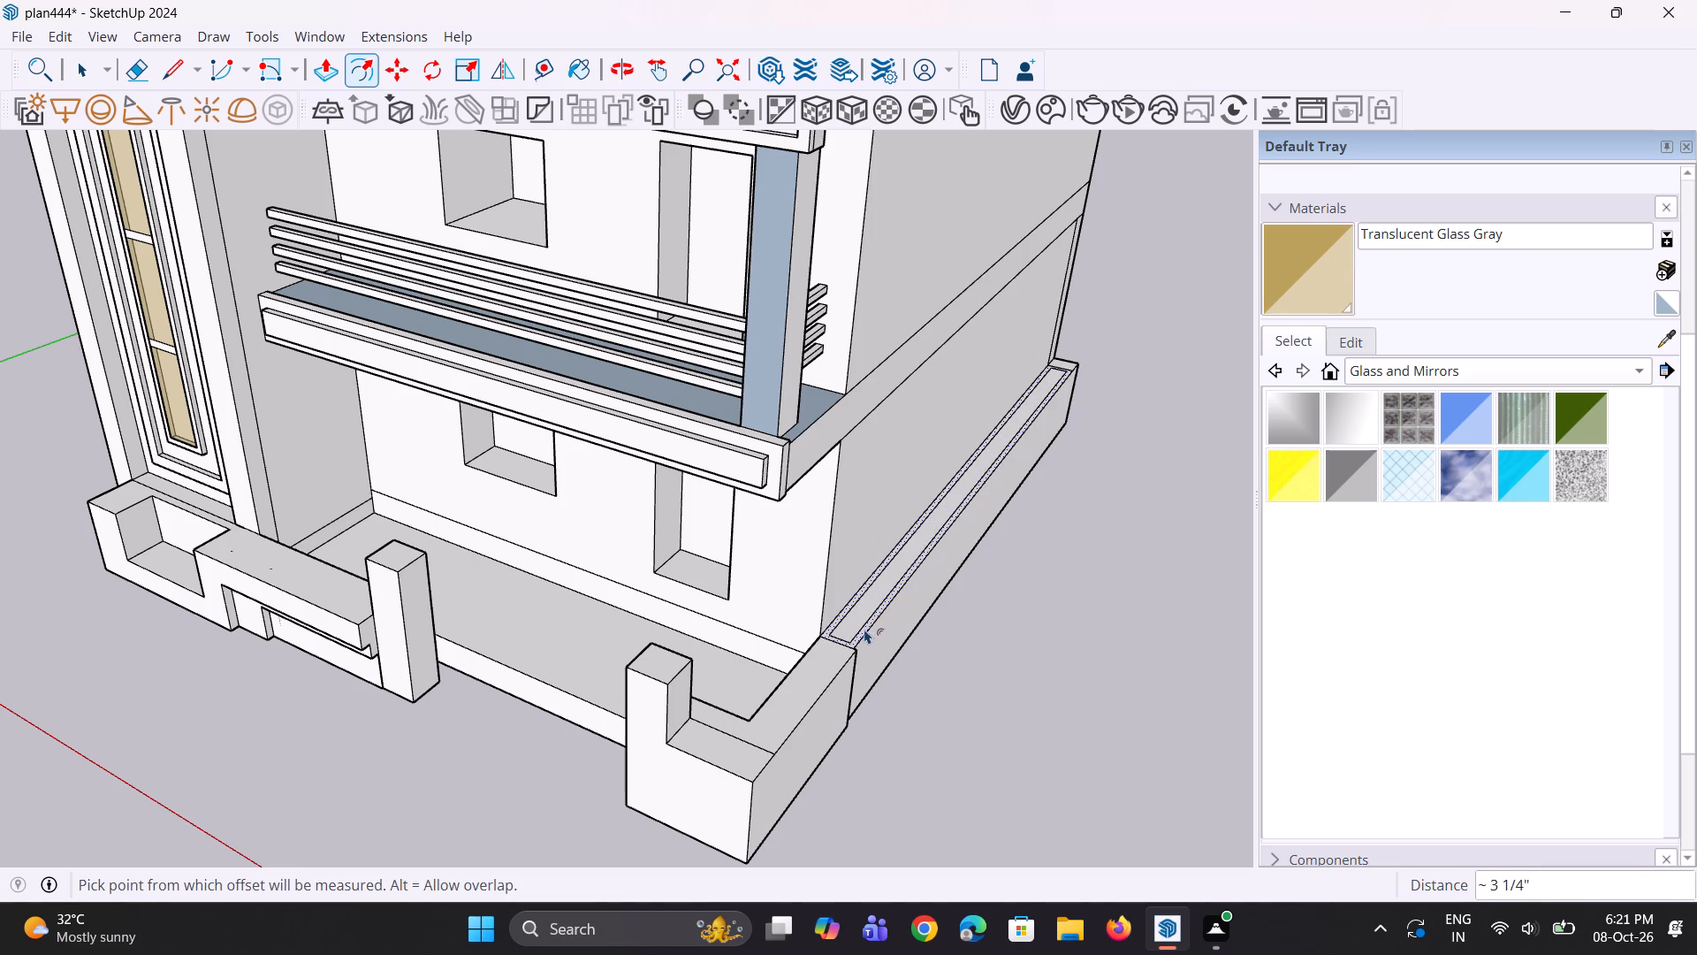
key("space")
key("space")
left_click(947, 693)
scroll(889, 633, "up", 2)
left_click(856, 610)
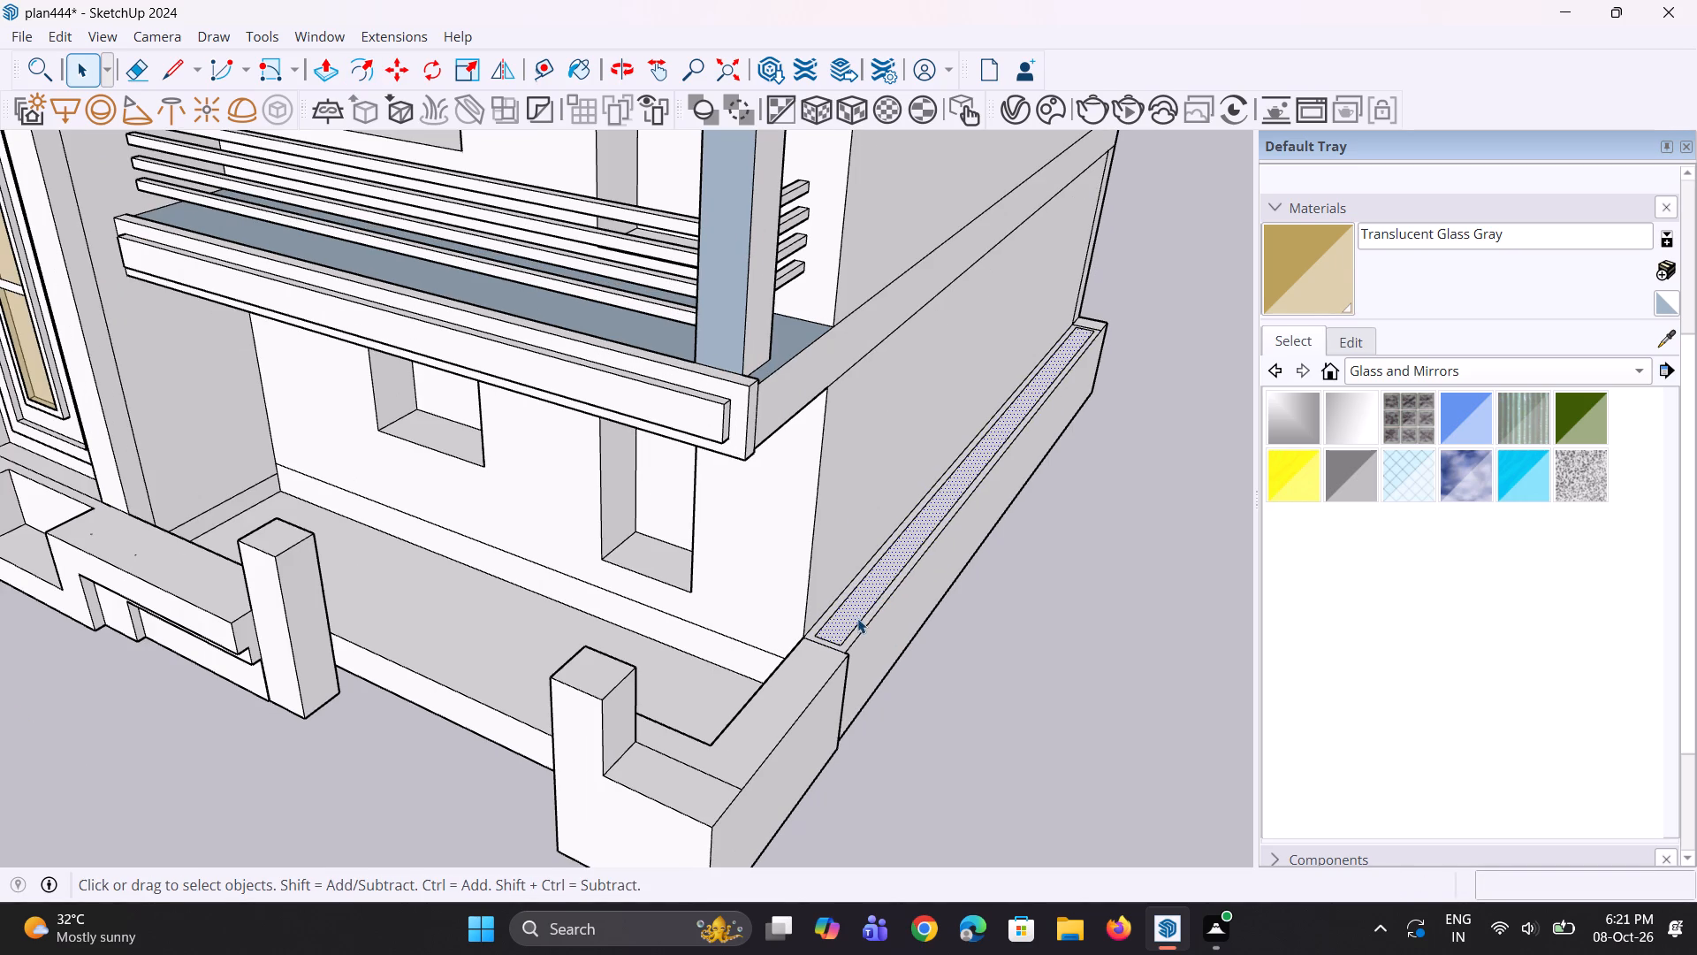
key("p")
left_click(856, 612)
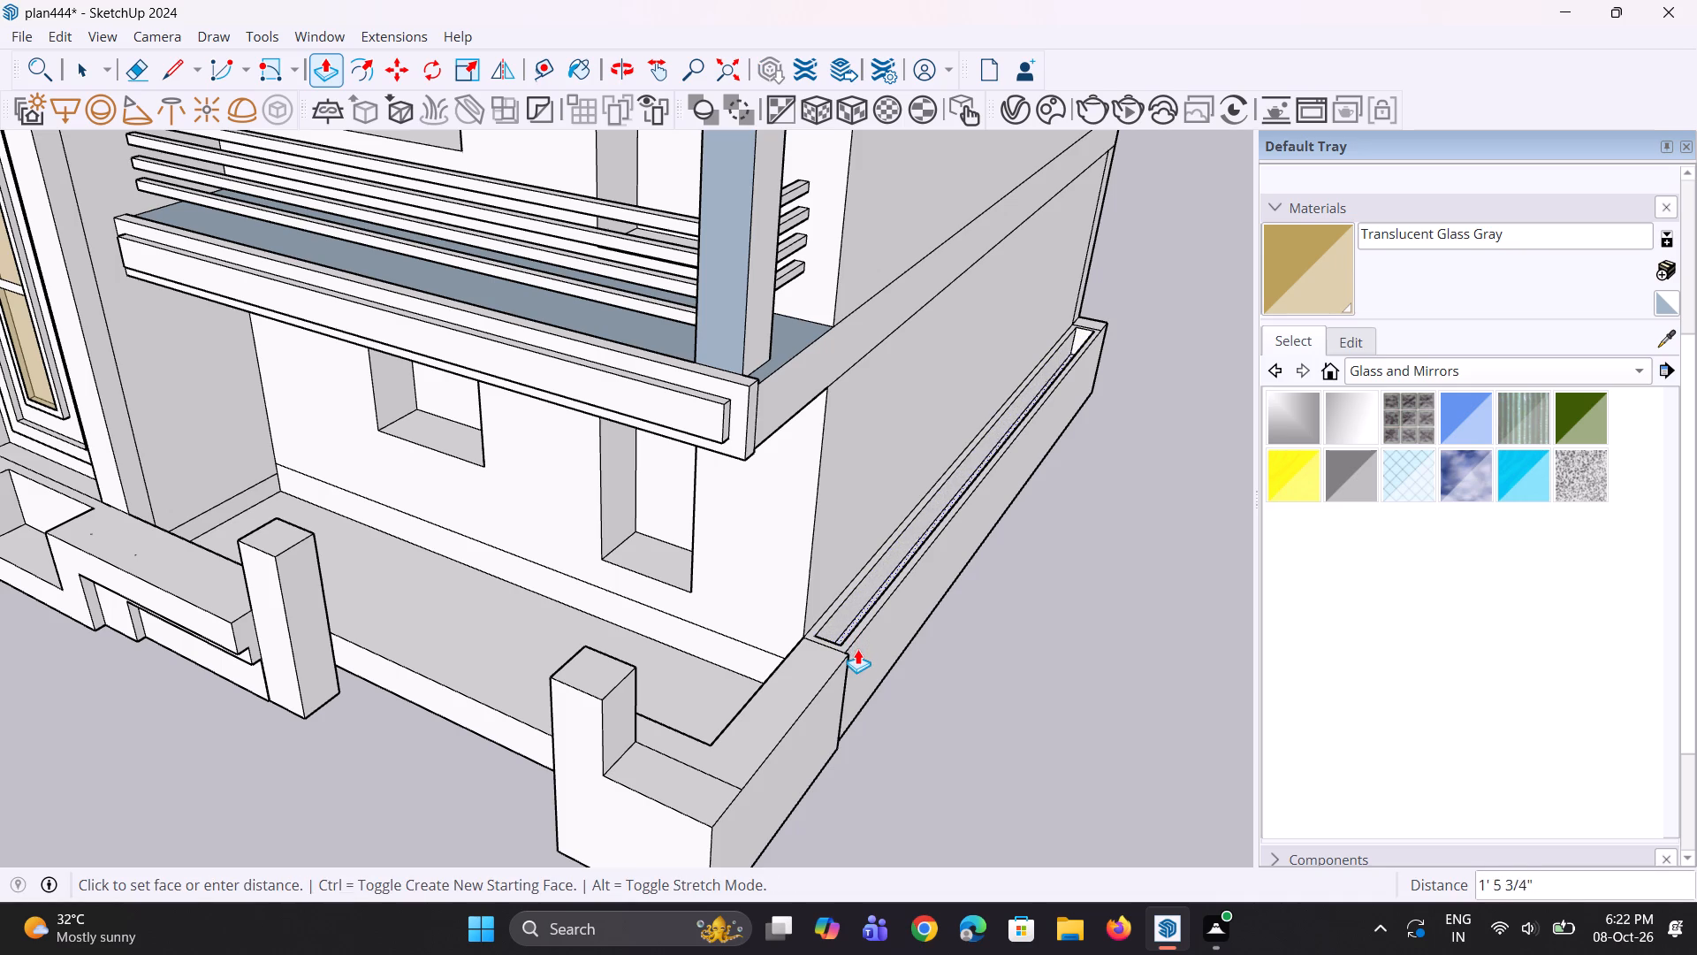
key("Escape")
Undo the recent edits back through the corner post's shaping, the side ledge's raised tops and the raising of the post.
middle_click_drag(721, 706, 1016, 716)
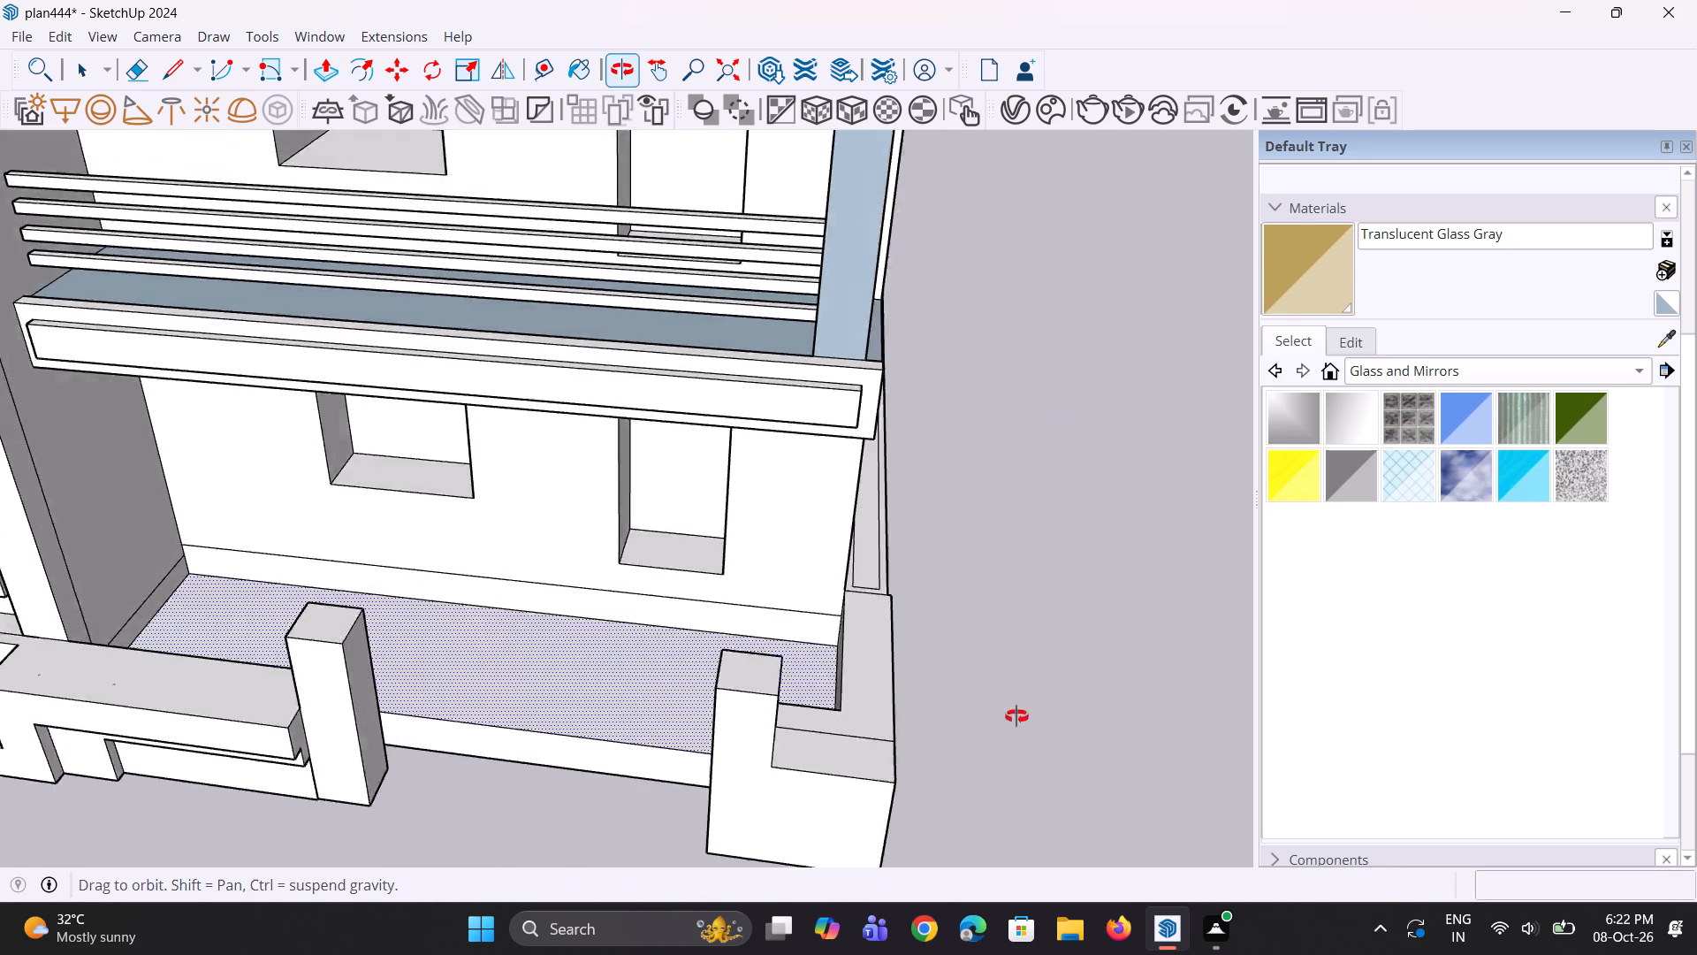
middle_click_drag(1016, 716, 1037, 707)
key("ctrl+z")
key("ctrl+z")
key("ctrl+z")
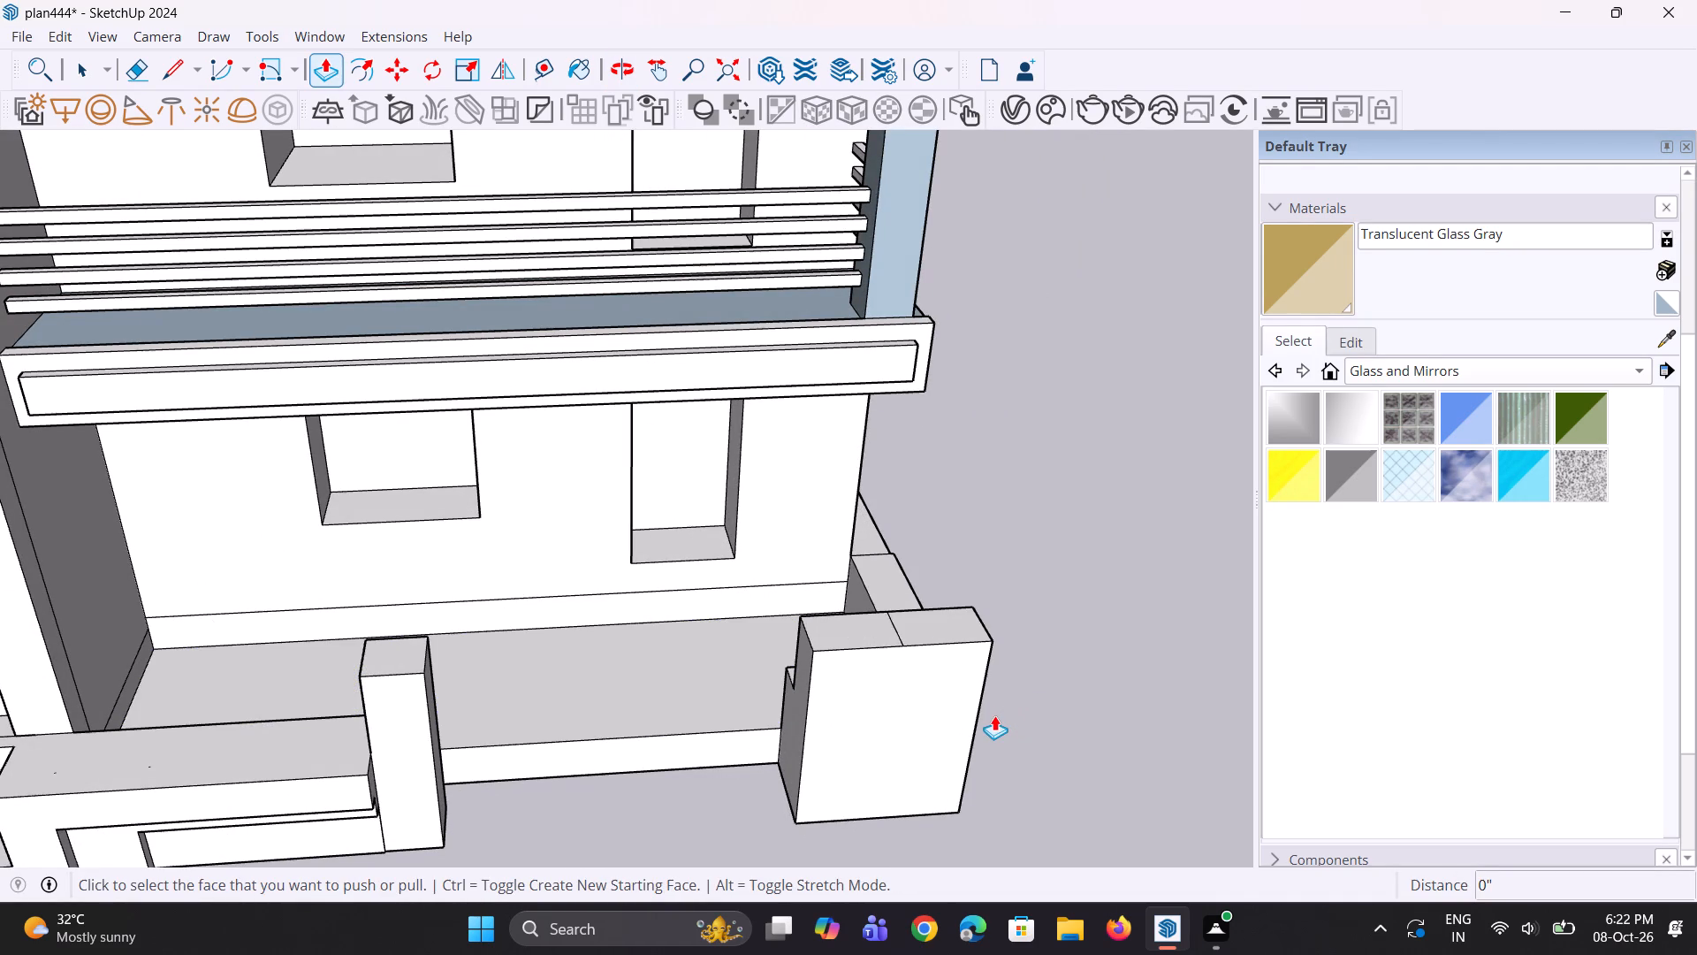
key("ctrl+z")
key("ctrl+z")
key("ctrl+z")
key("ctrl+z")
key("ctrl+z")
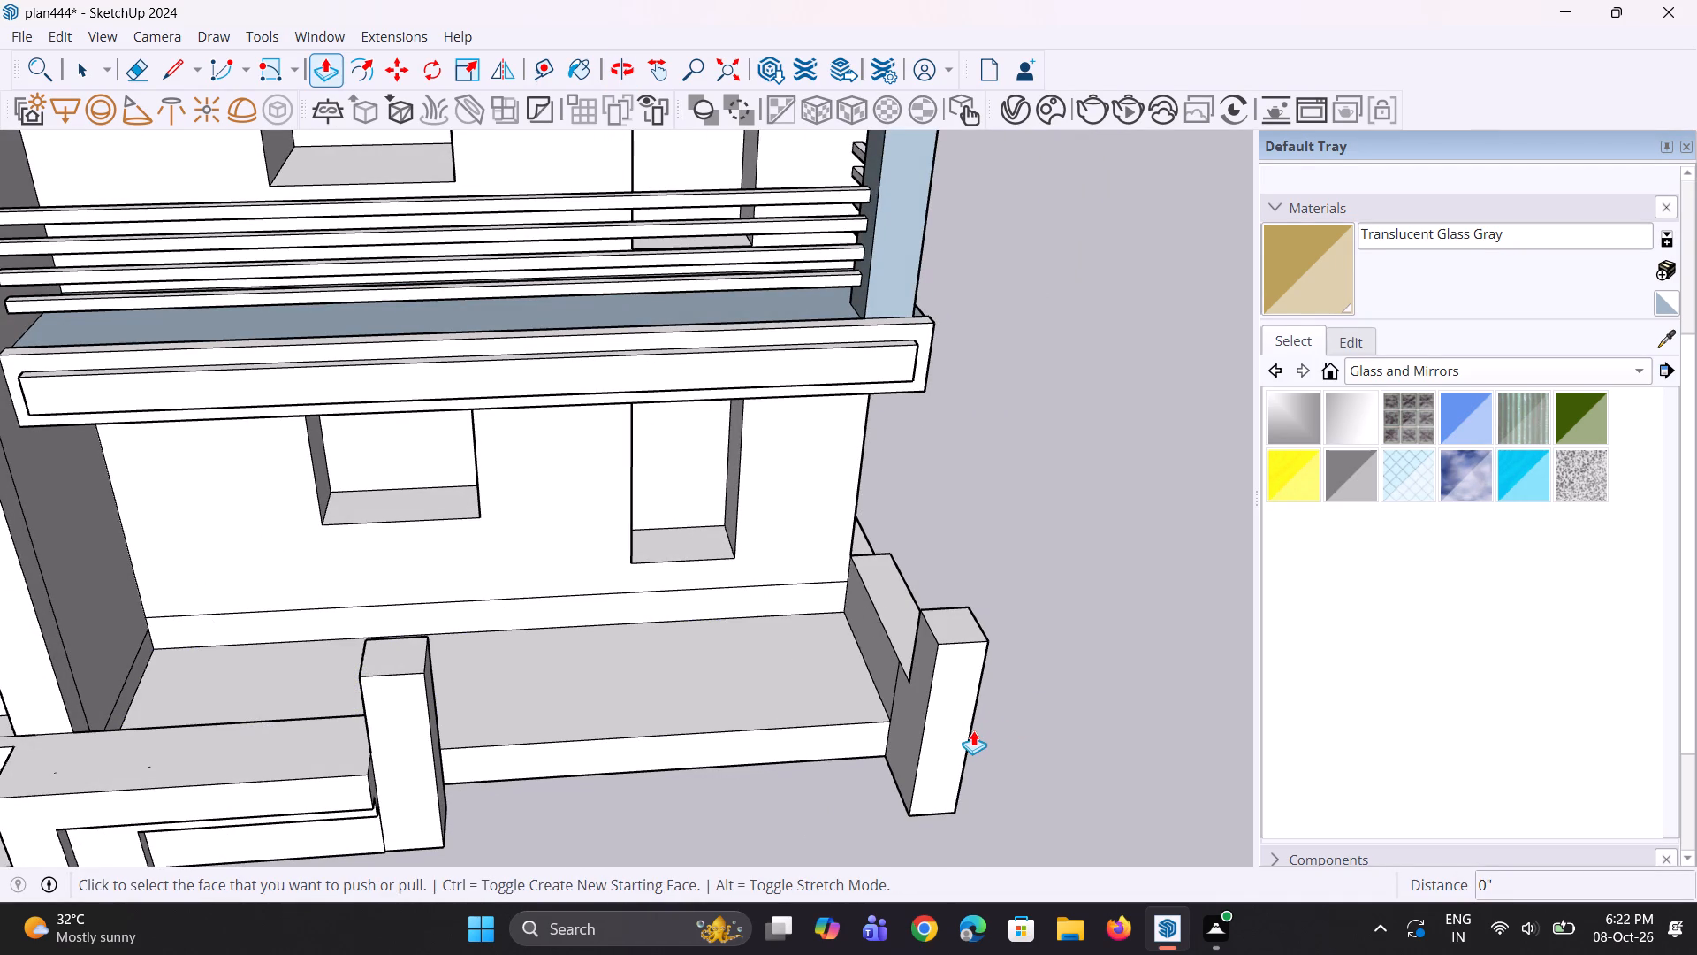
key("ctrl+z")
key("ctrl+z")
key("ctrl+z")
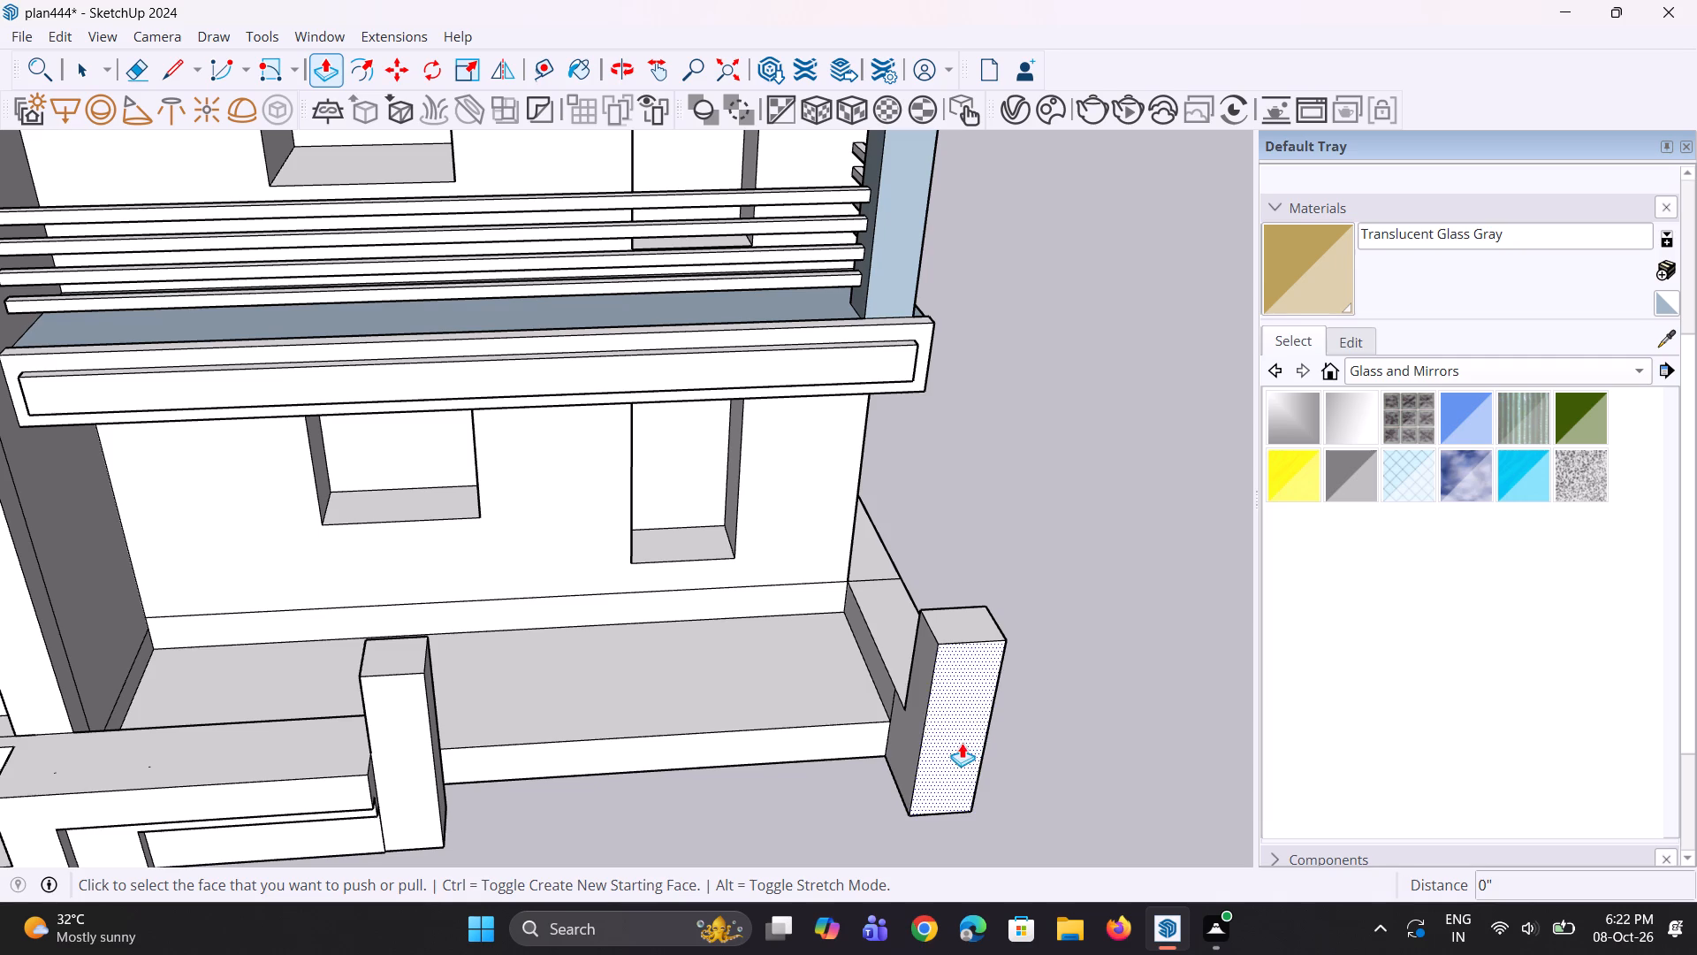
key("ctrl+z")
key("ctrl+z")
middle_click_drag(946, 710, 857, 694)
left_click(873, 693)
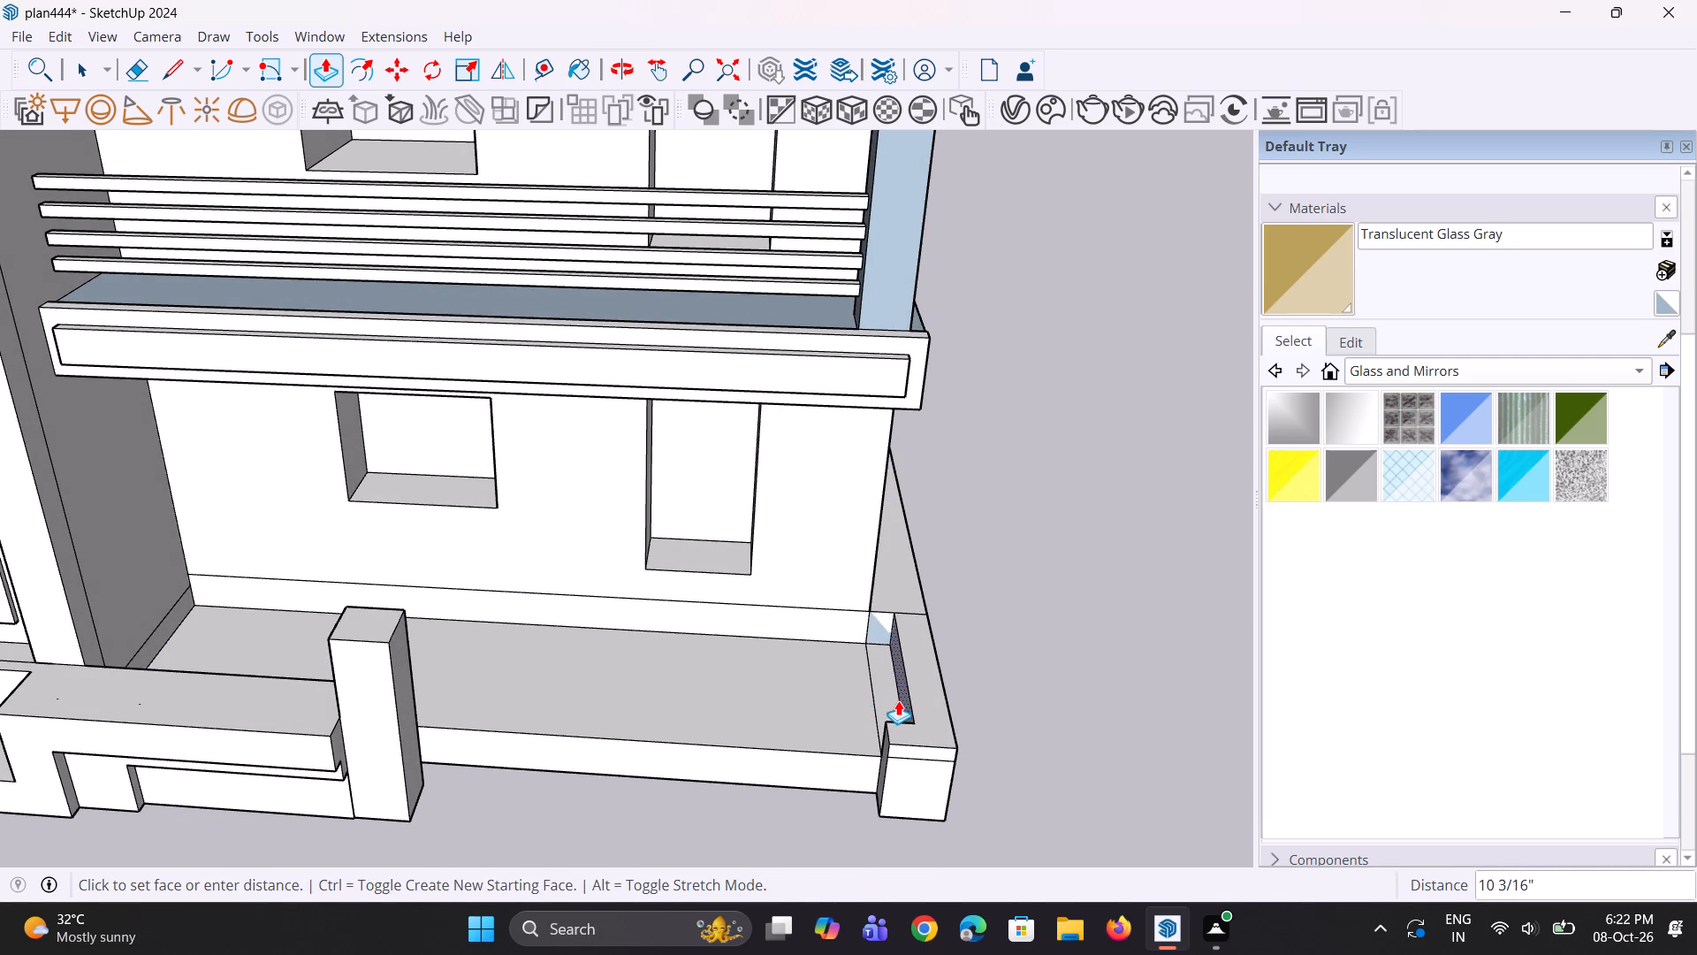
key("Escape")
Undo the earlier edits back through the front platform's extension and the thickening of the side ledge's front section.
key("ctrl+z")
key("ctrl+z")
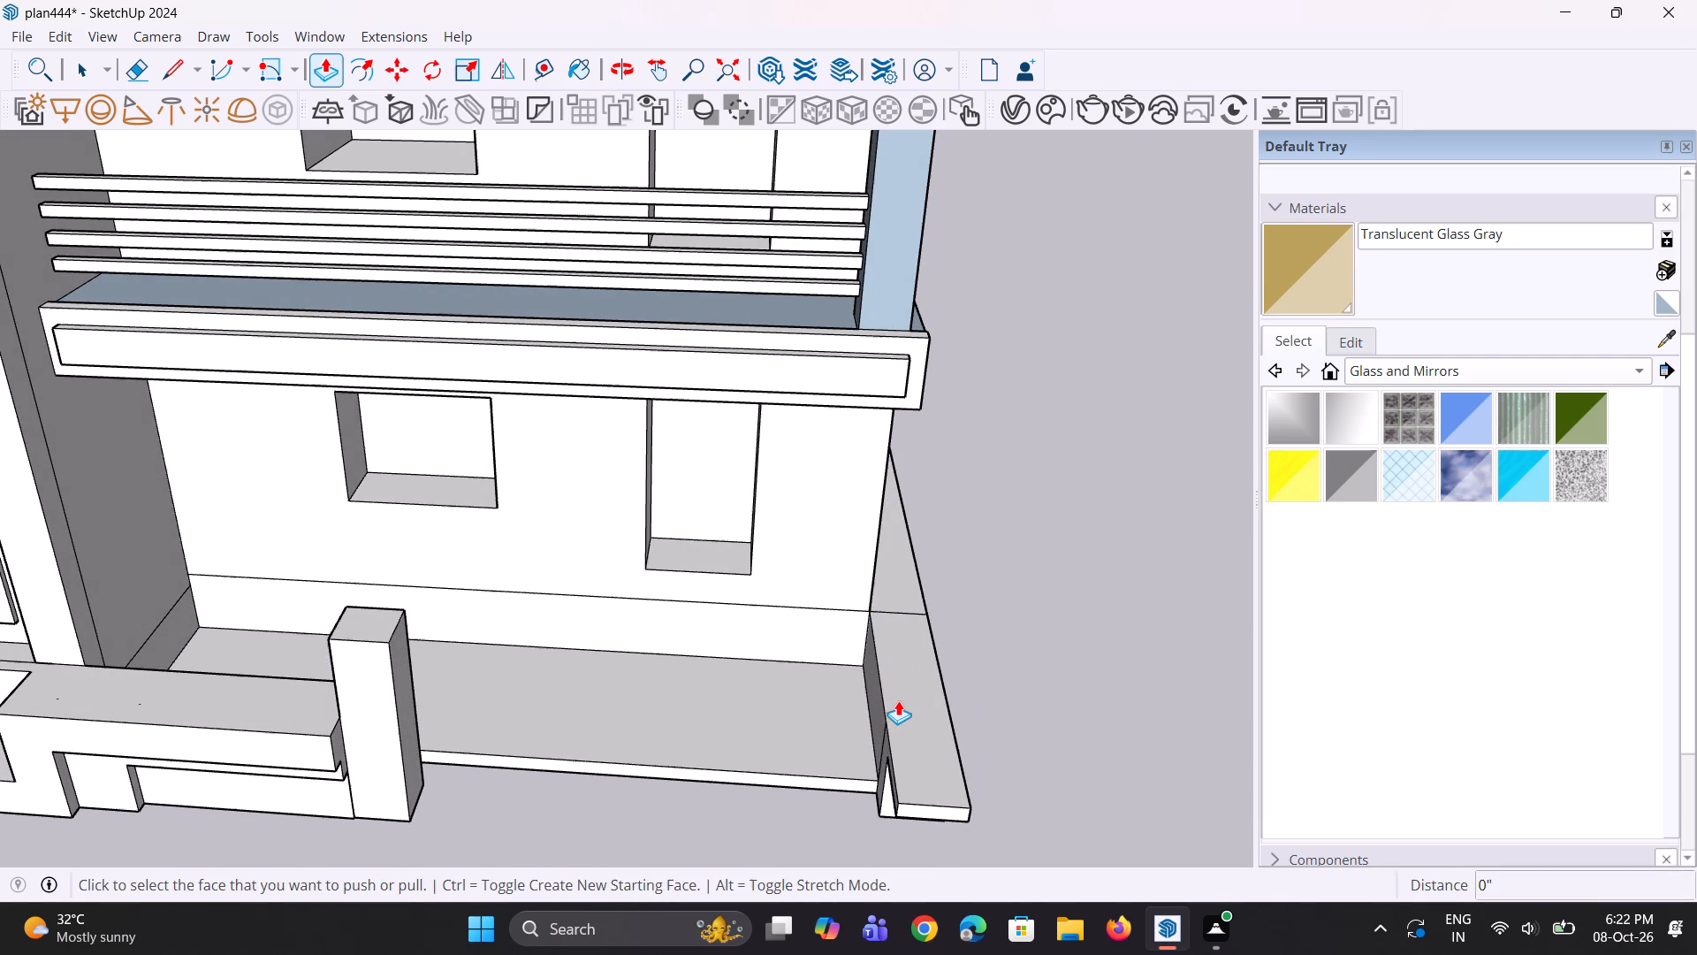
key("ctrl+z")
key("ctrl+z")
key("ctrl+z")
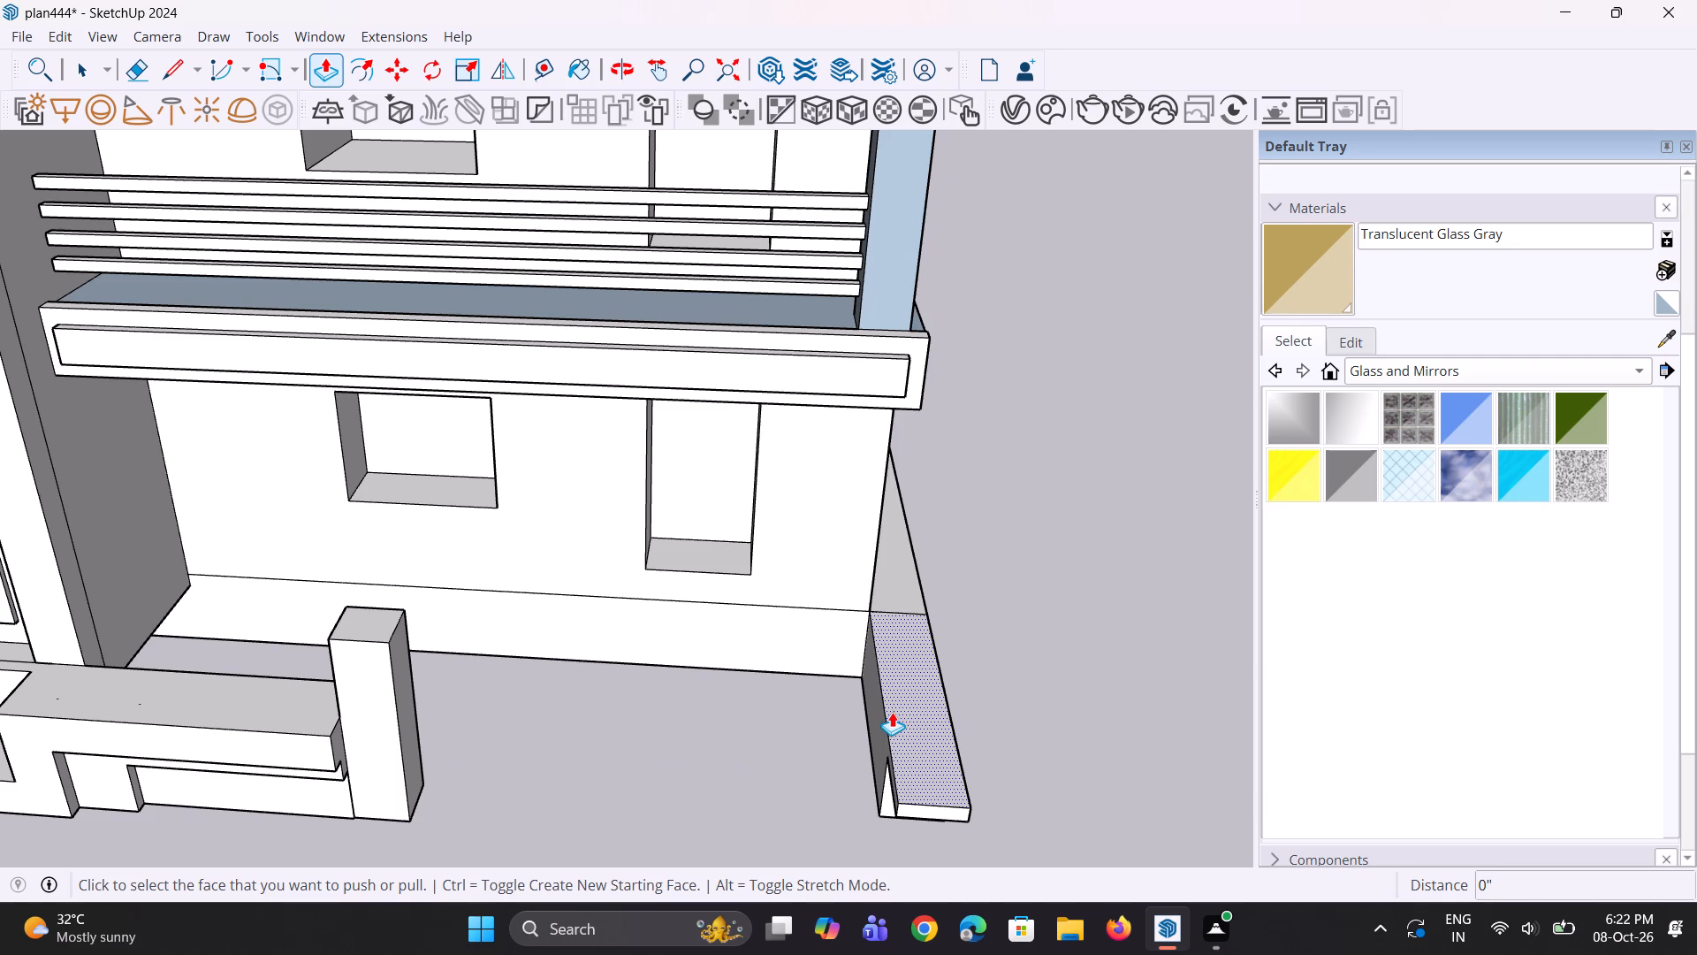
key("ctrl+z")
key("ctrl+z")
key("ctrl+z")
key("ctrl+z")
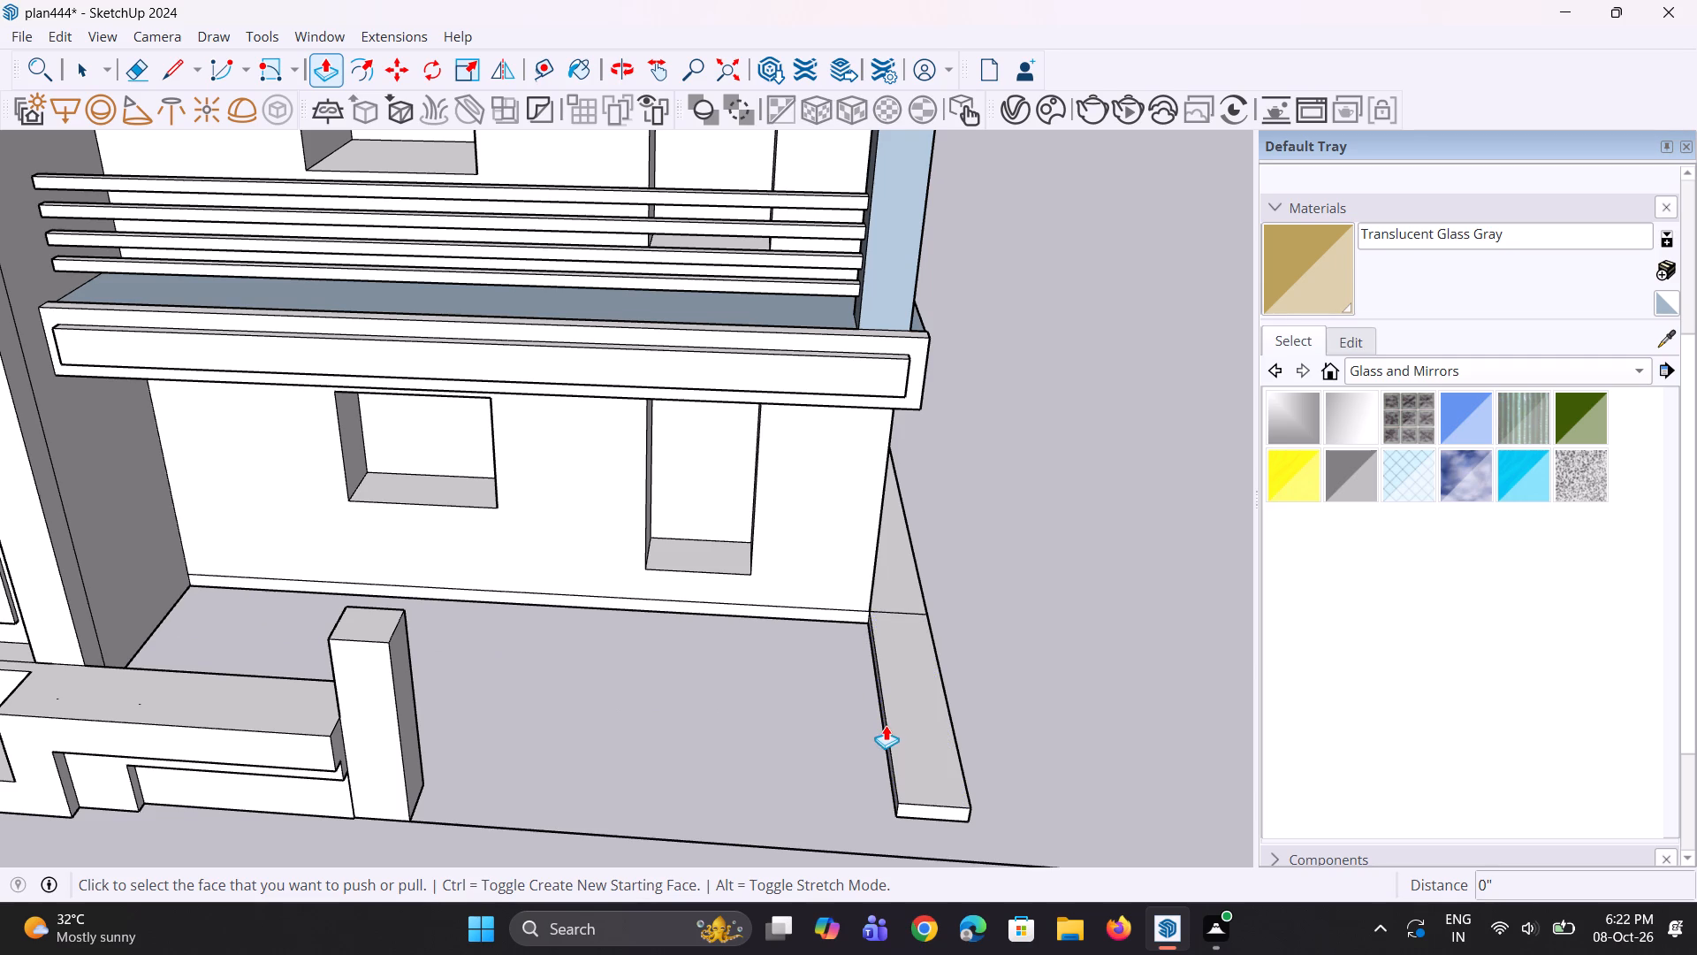
Push/Pull both underside faces of the side ledge's front section down about 2' 4 5/16", level with the front platform's underside.
middle_click_drag(912, 733, 793, 643)
scroll(865, 713, "down", 3)
middle_click_drag(916, 810, 847, 771)
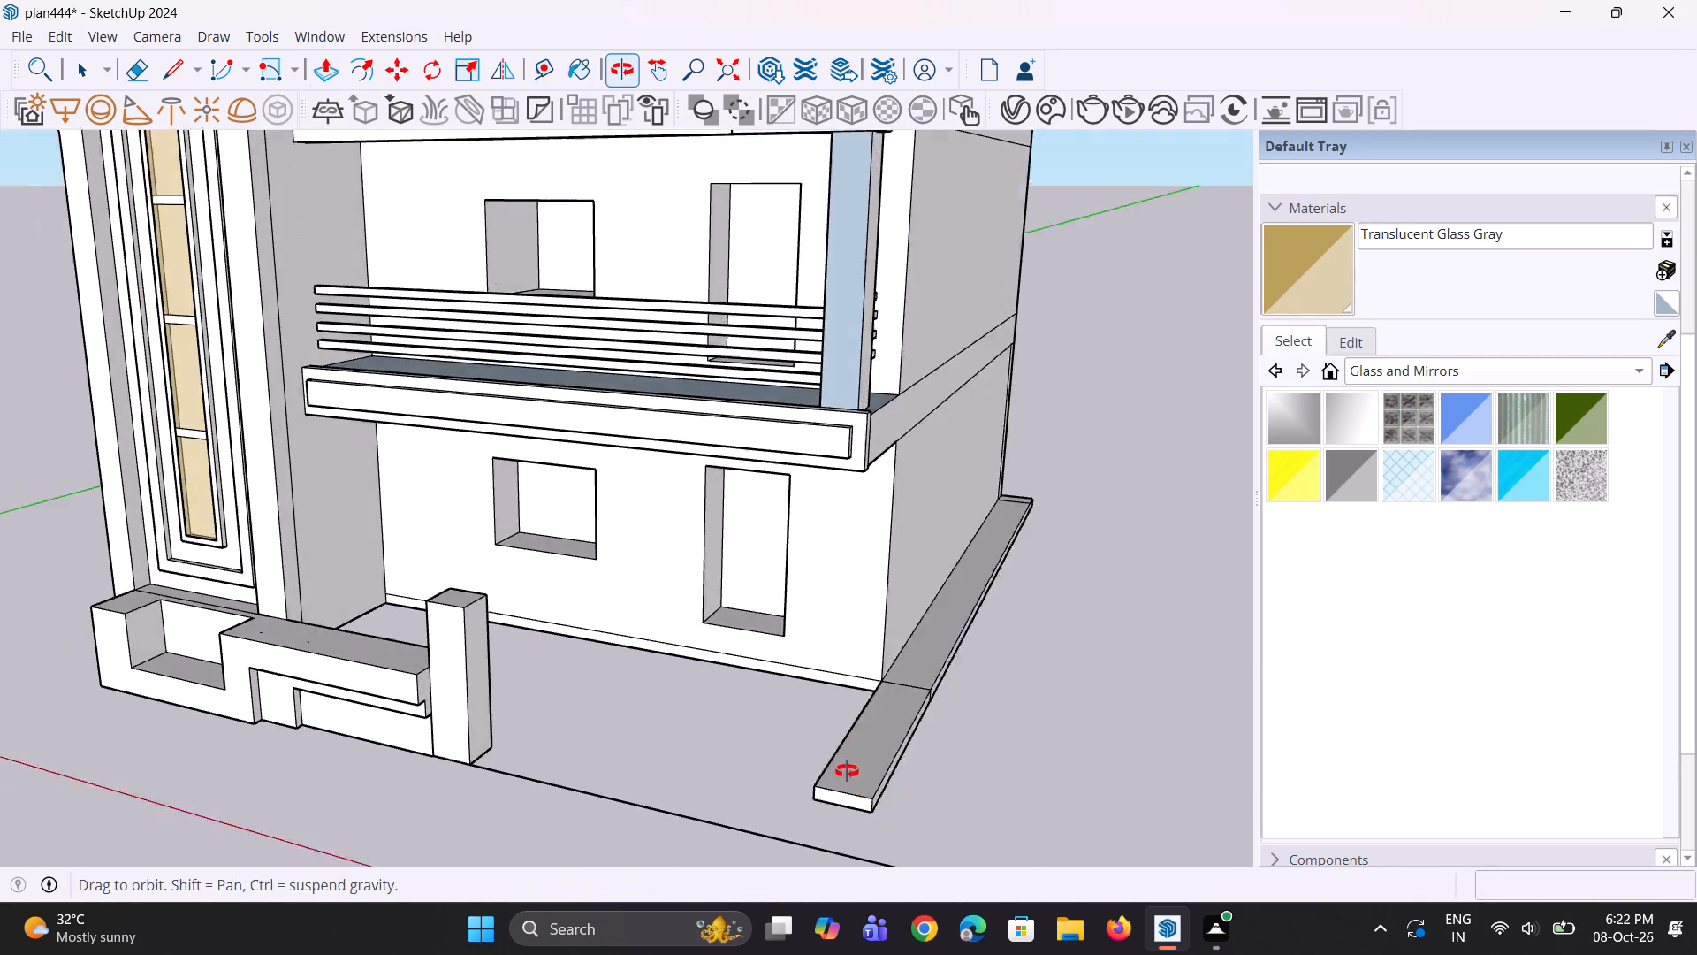
middle_click_drag(847, 771, 906, 711)
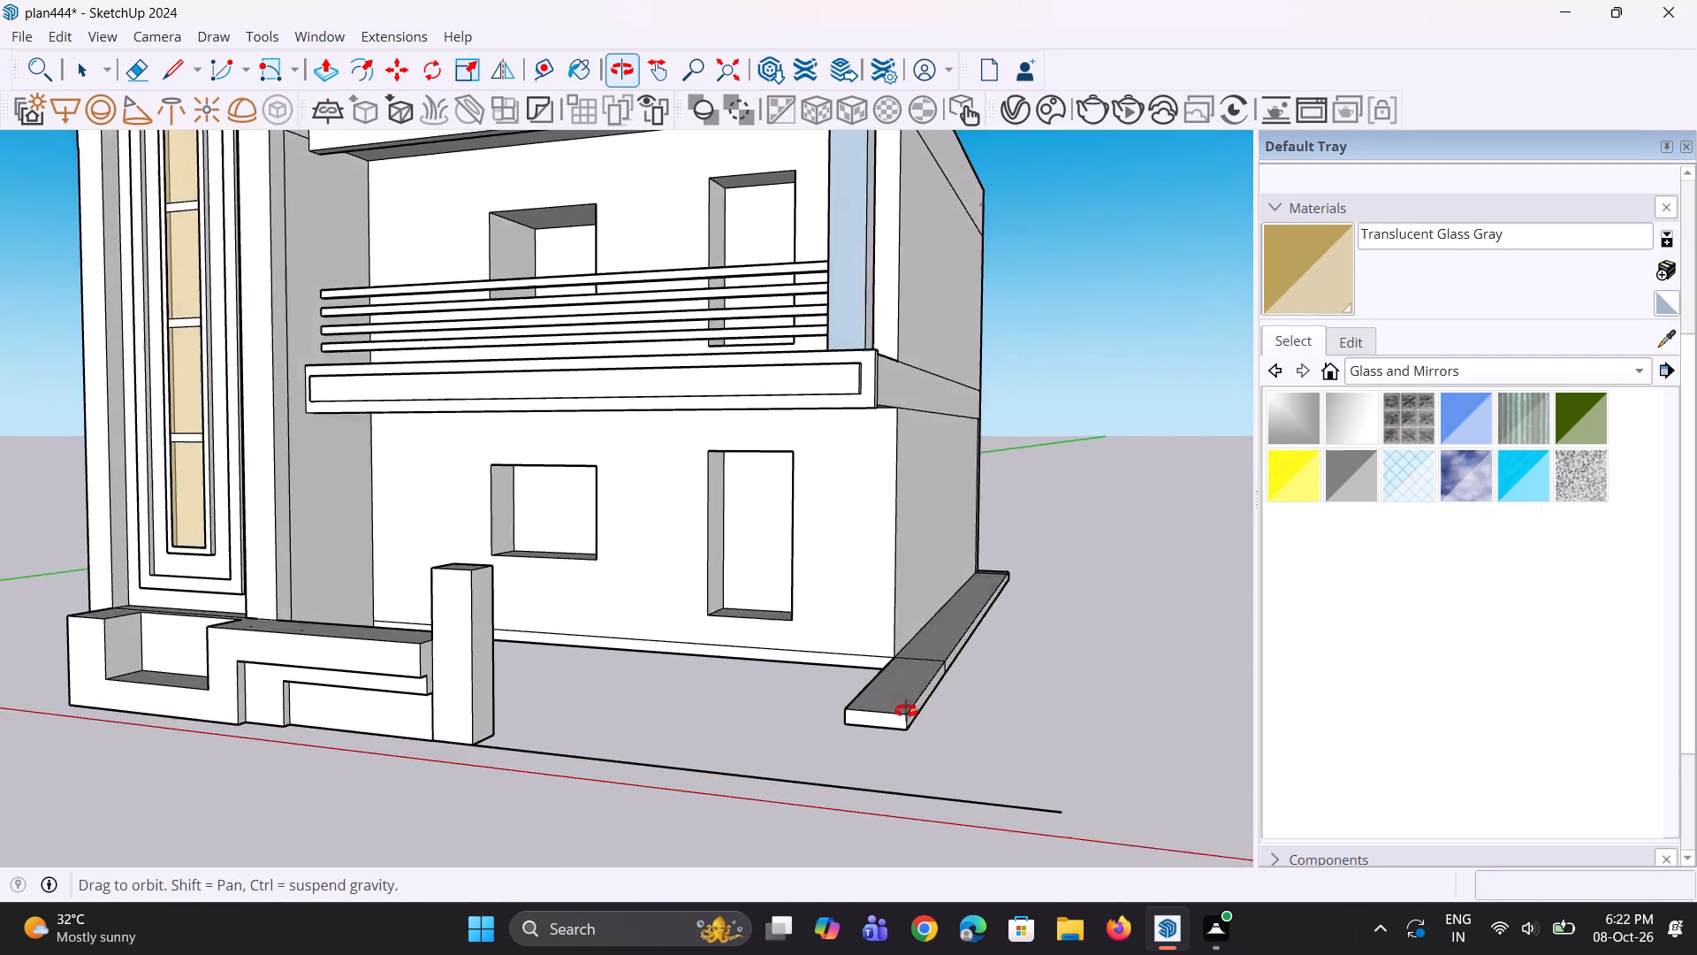
middle_click_drag(906, 711, 911, 742)
middle_click_drag(917, 743, 930, 489)
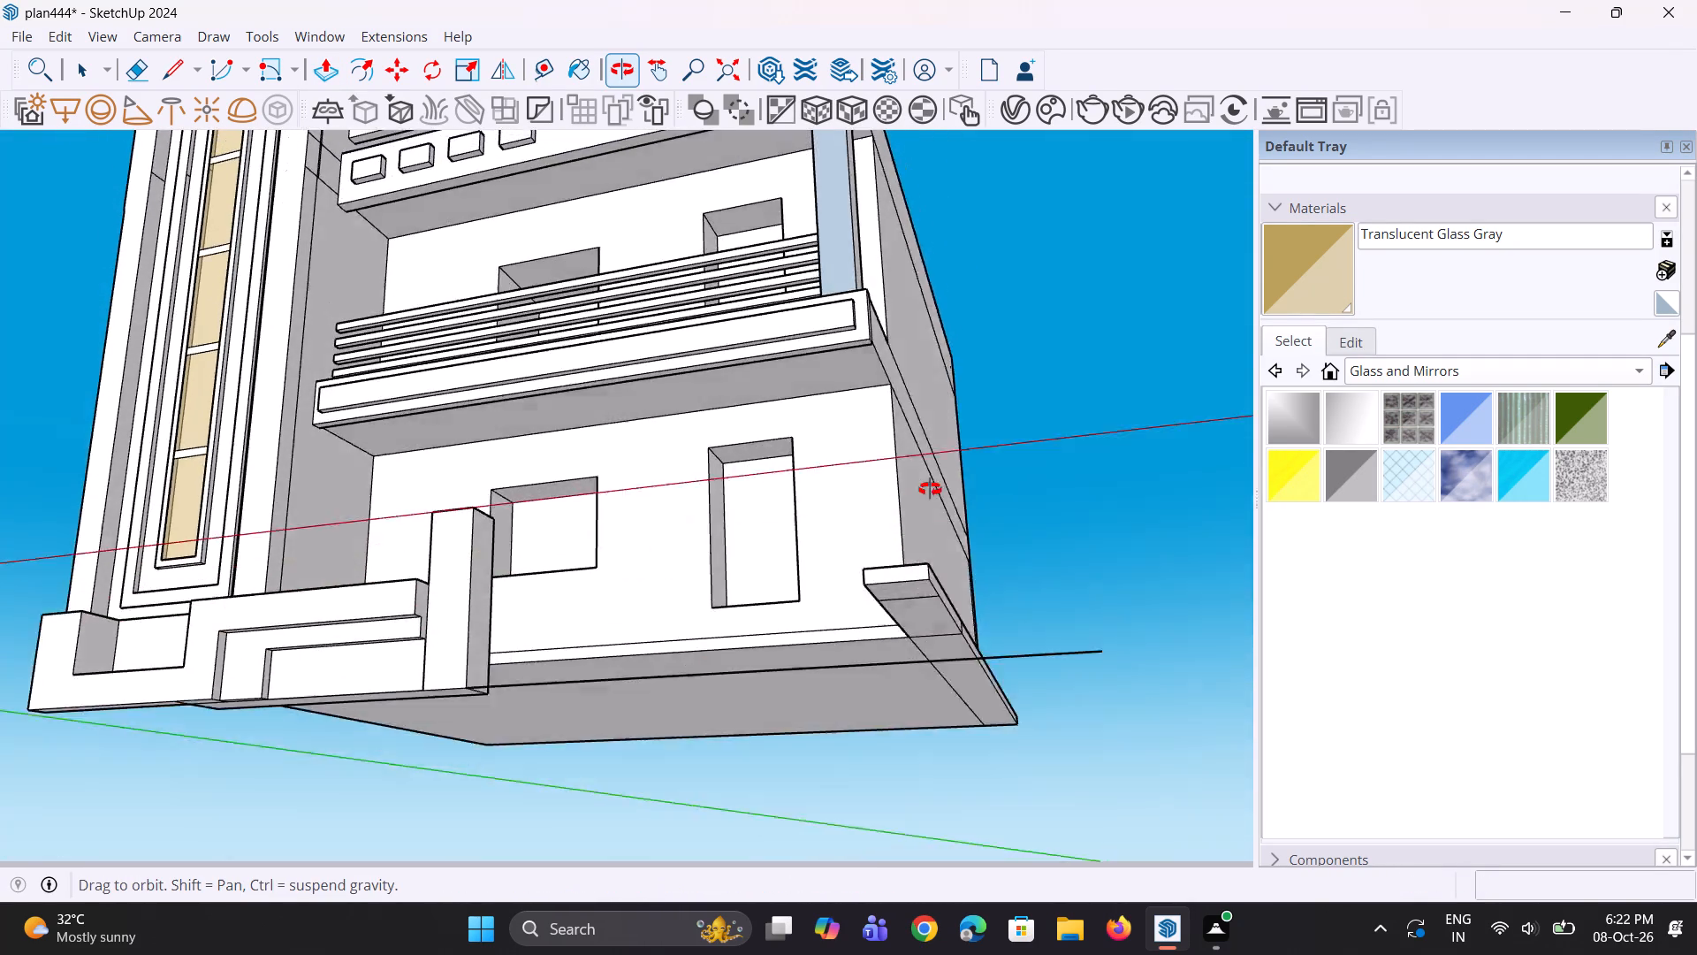
middle_click_drag(930, 489, 1131, 229)
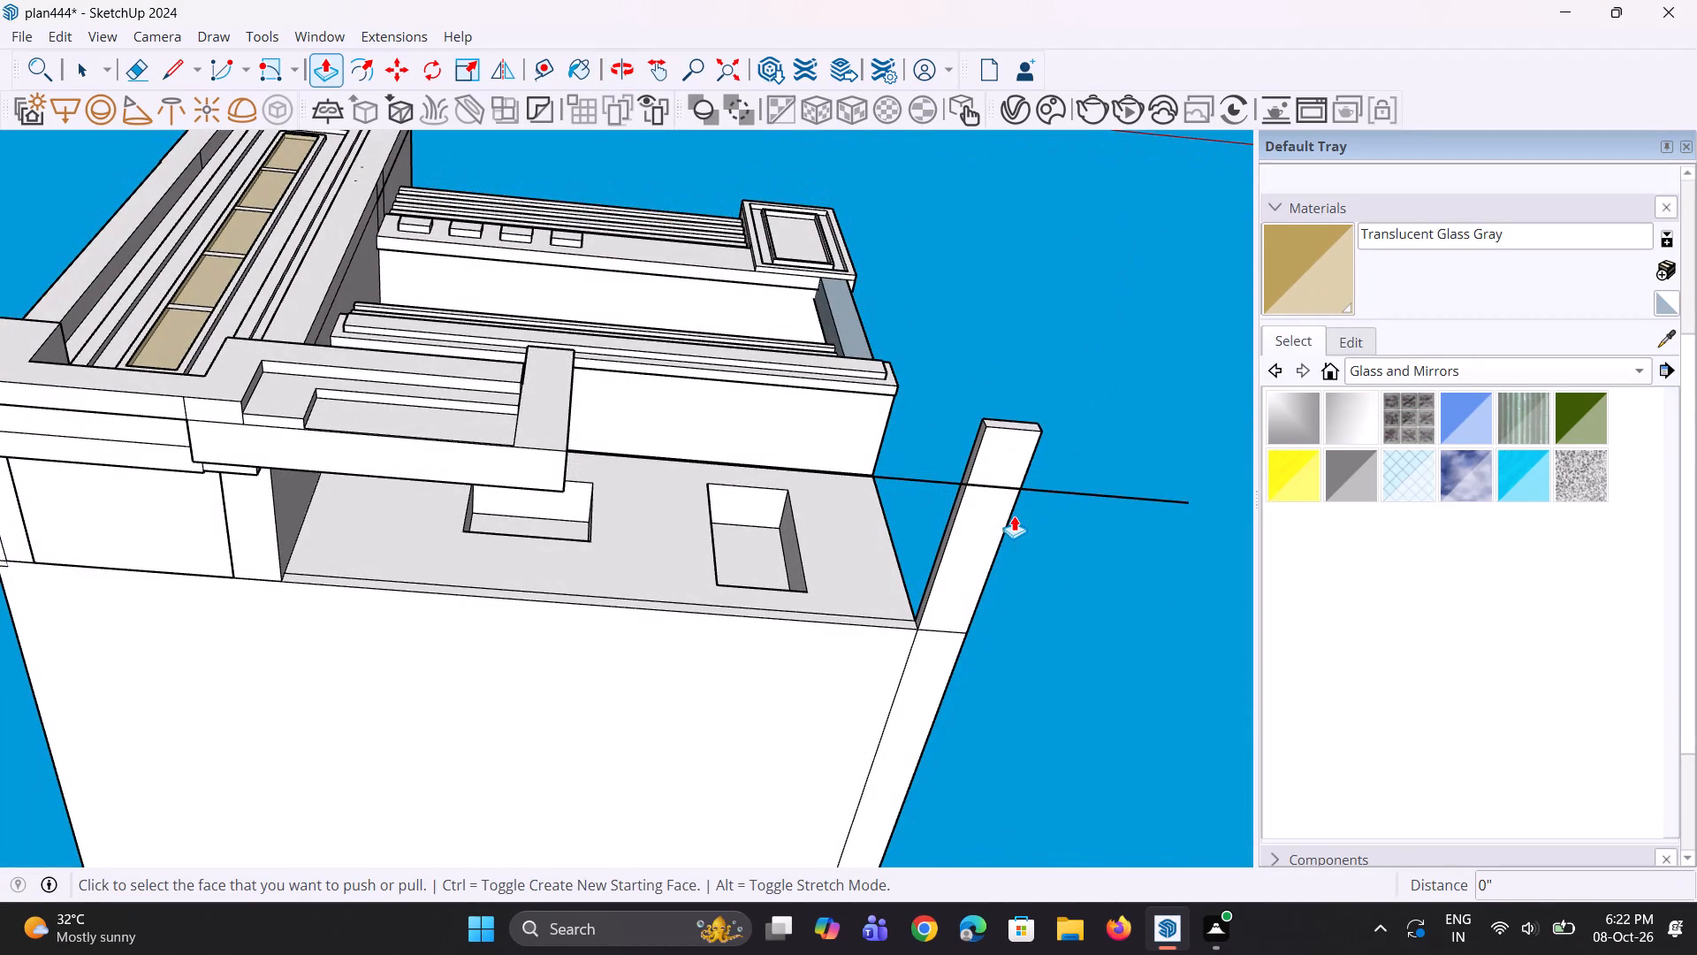
left_click(993, 523)
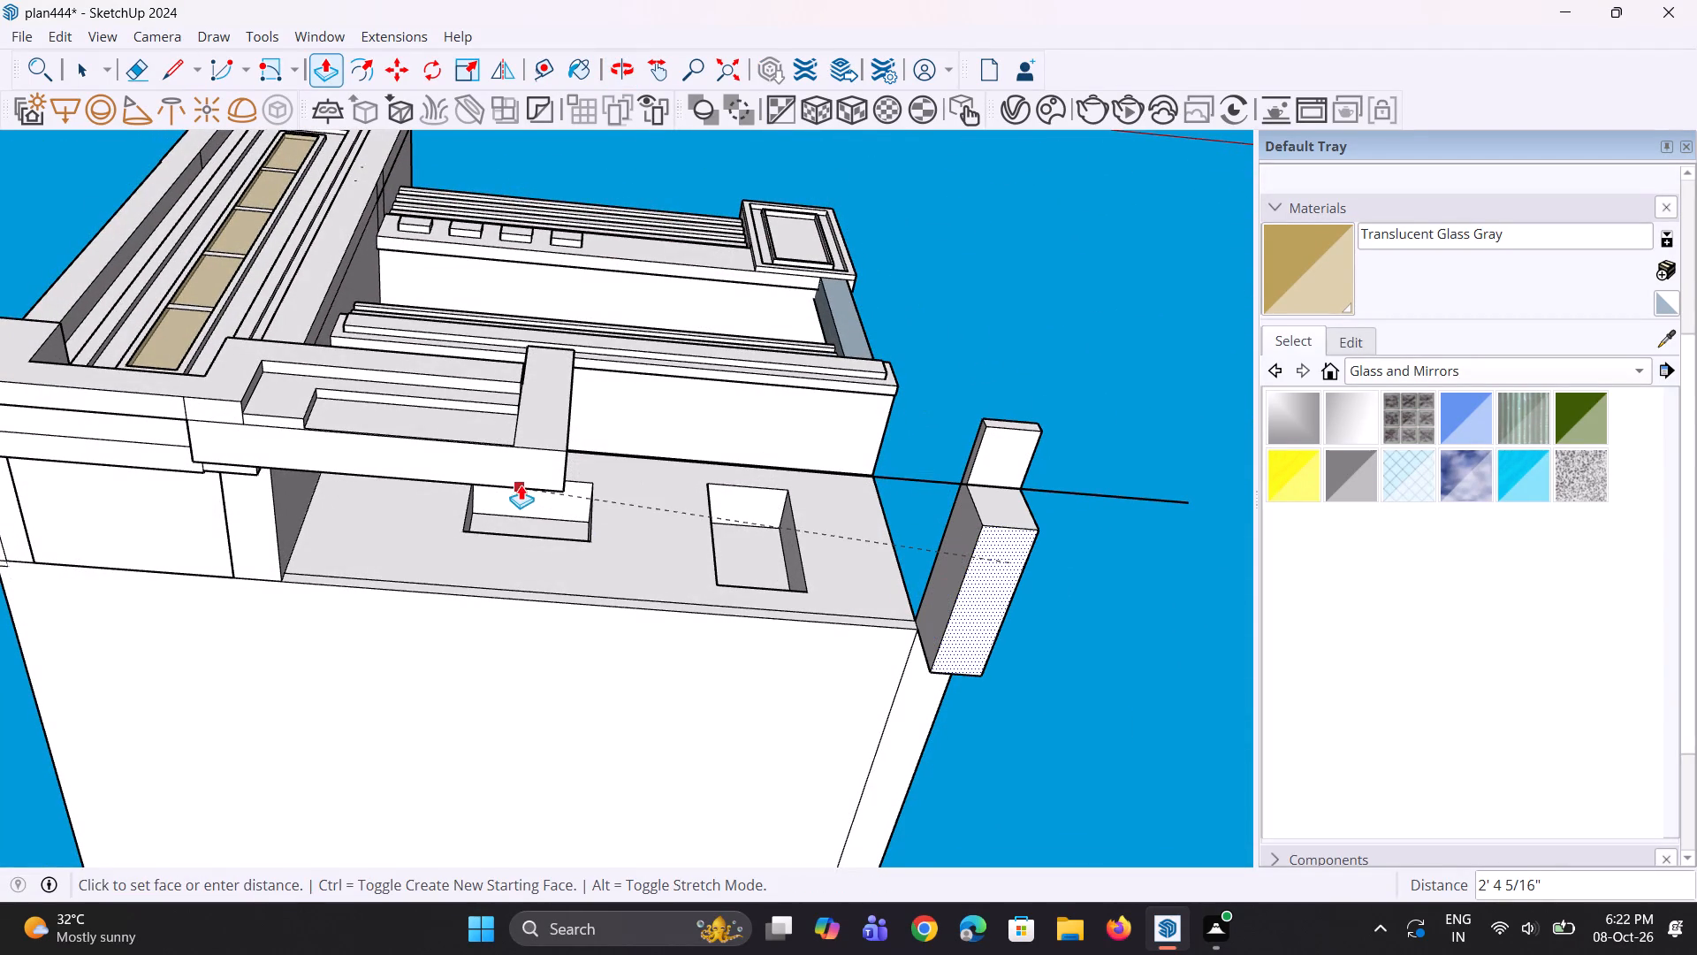
left_click(521, 485)
scroll(886, 478, "down", 4)
double_click(964, 462)
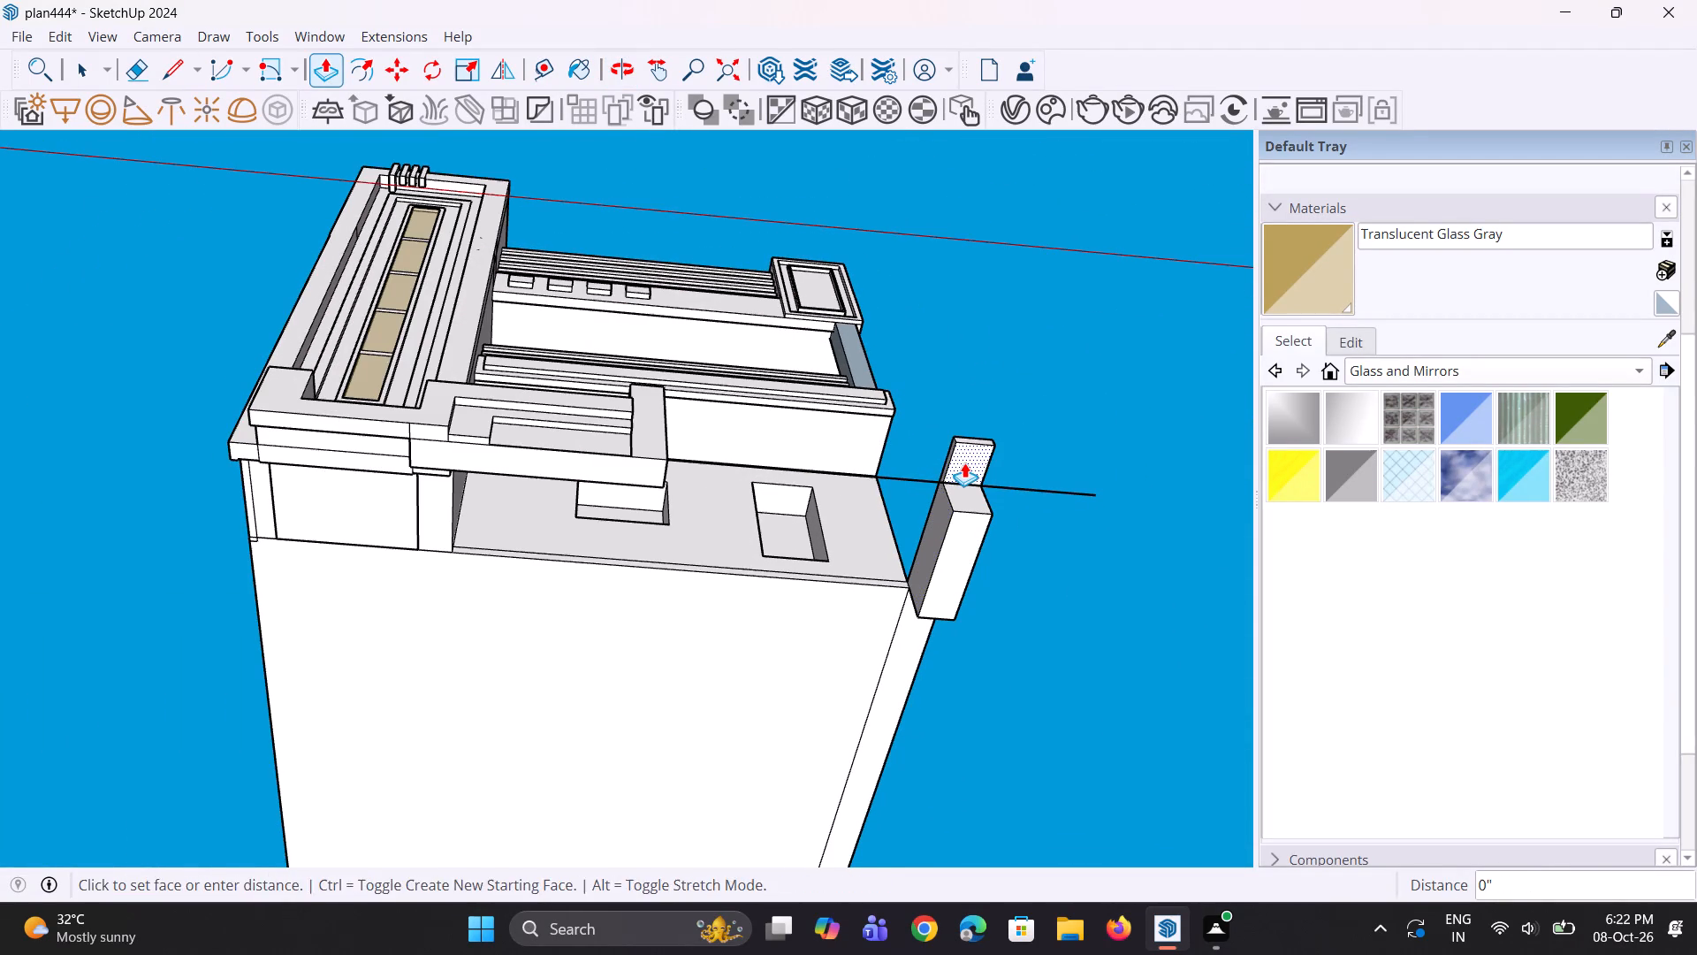
Extend the undersides of the ledge's long section beside the house and of the house base down by the same distance.
scroll(885, 506, "down", 4)
middle_click_drag(903, 485, 734, 867)
scroll(851, 560, "down", 1)
scroll(824, 676, "down", 4)
middle_click_drag(824, 673, 771, 944)
scroll(879, 626, "up", 2)
middle_click_drag(889, 597, 582, 372)
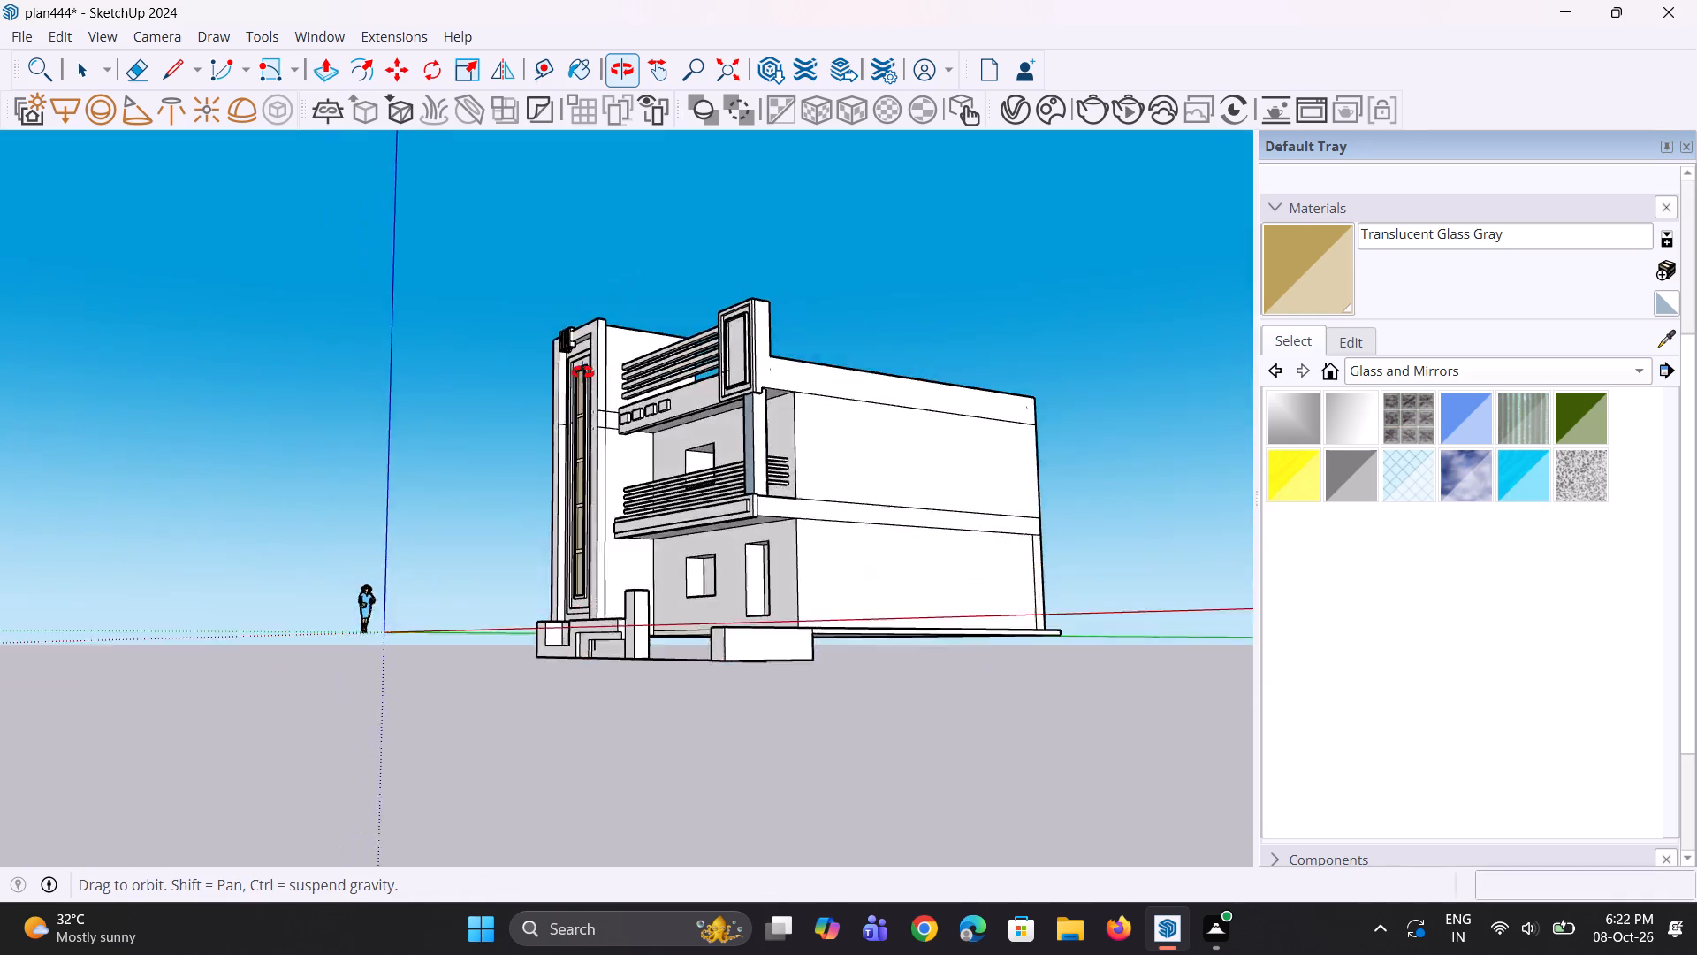
middle_click_drag(582, 372, 591, 486)
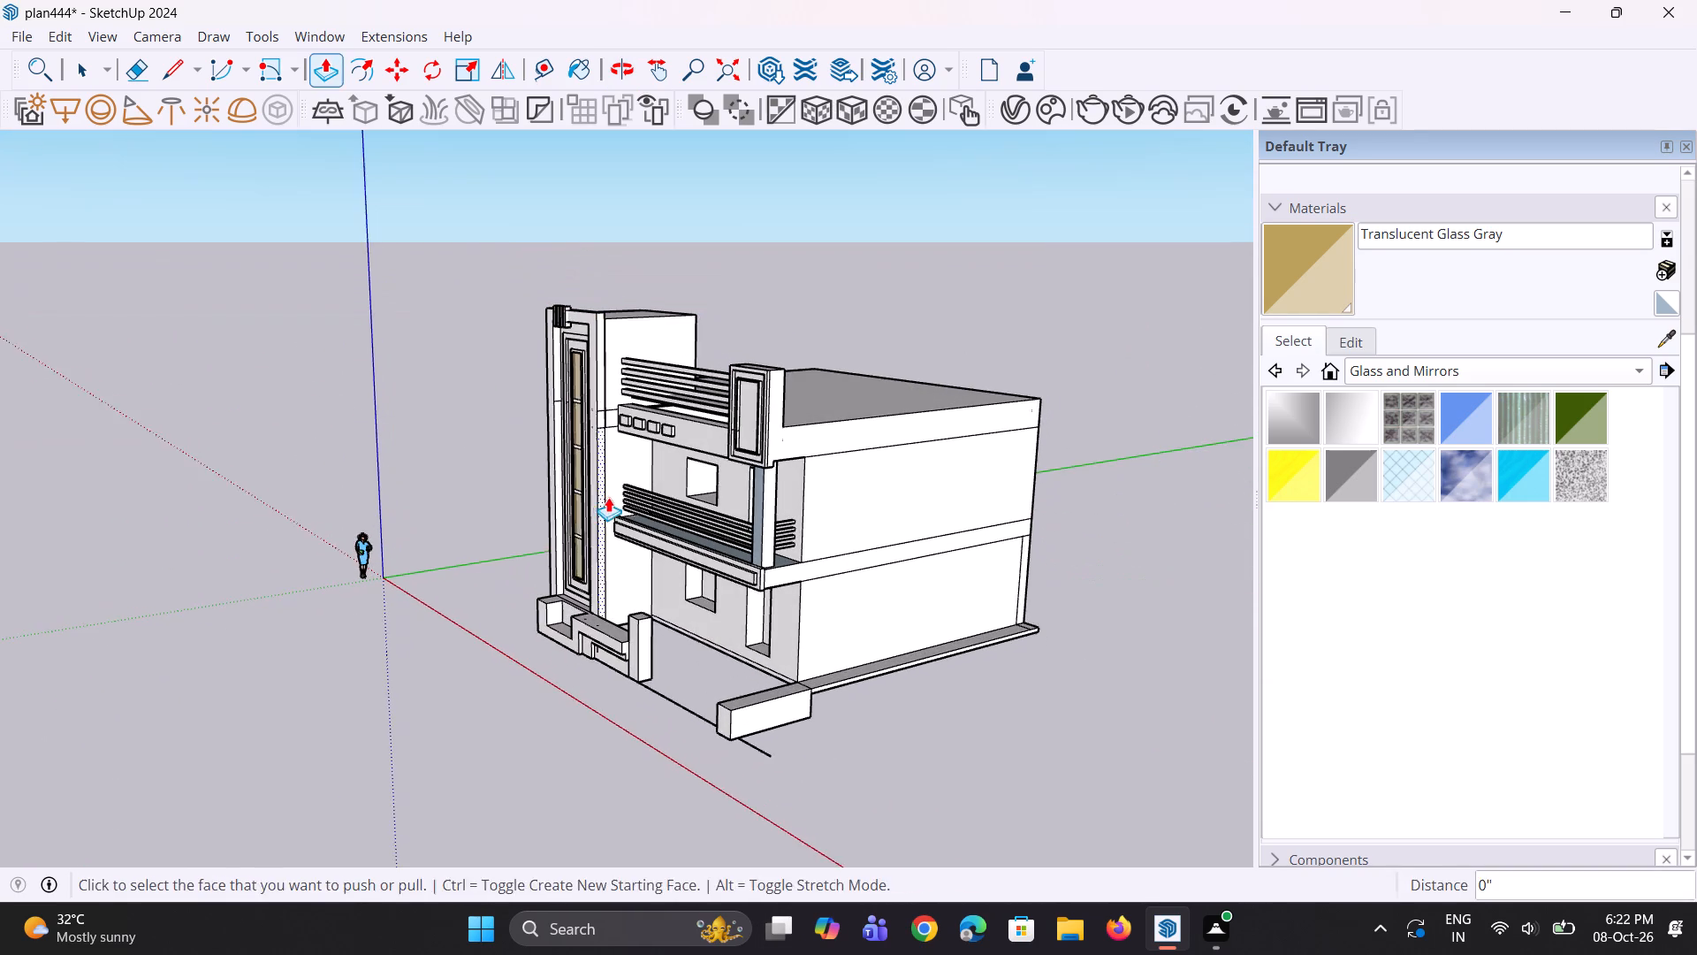
middle_click_drag(608, 497, 631, 495)
middle_click_drag(620, 679, 825, 746)
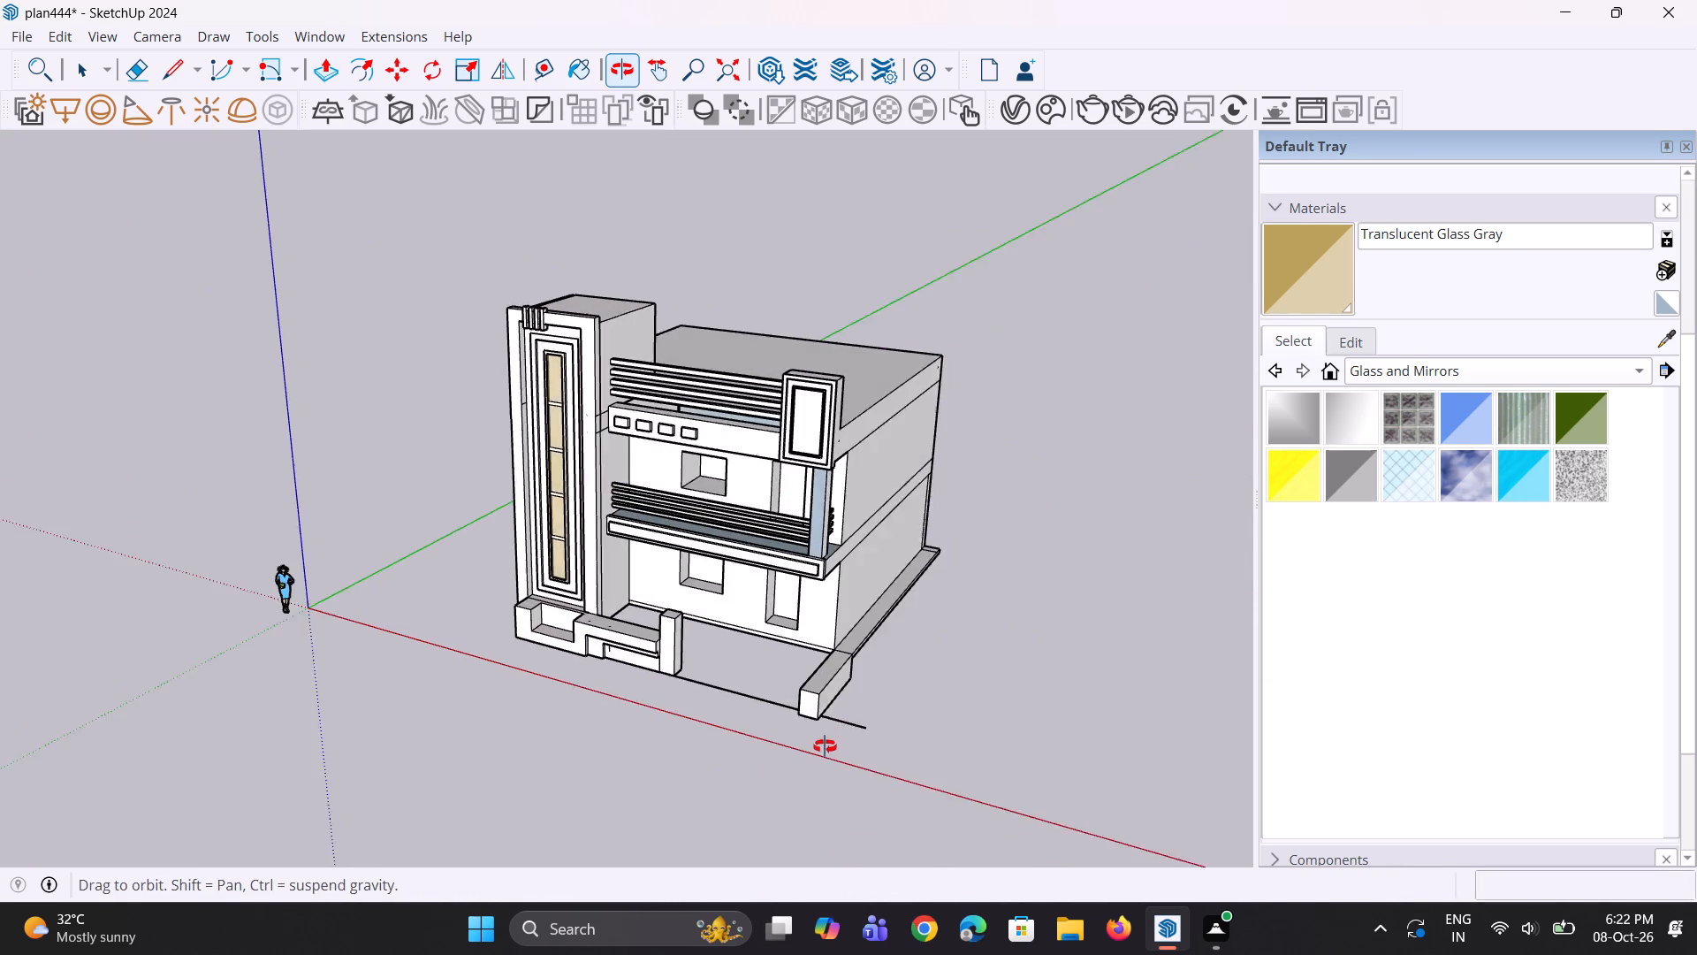
middle_click_drag(825, 746, 866, 736)
scroll(865, 716, "up", 1)
middle_click_drag(865, 716, 731, 612)
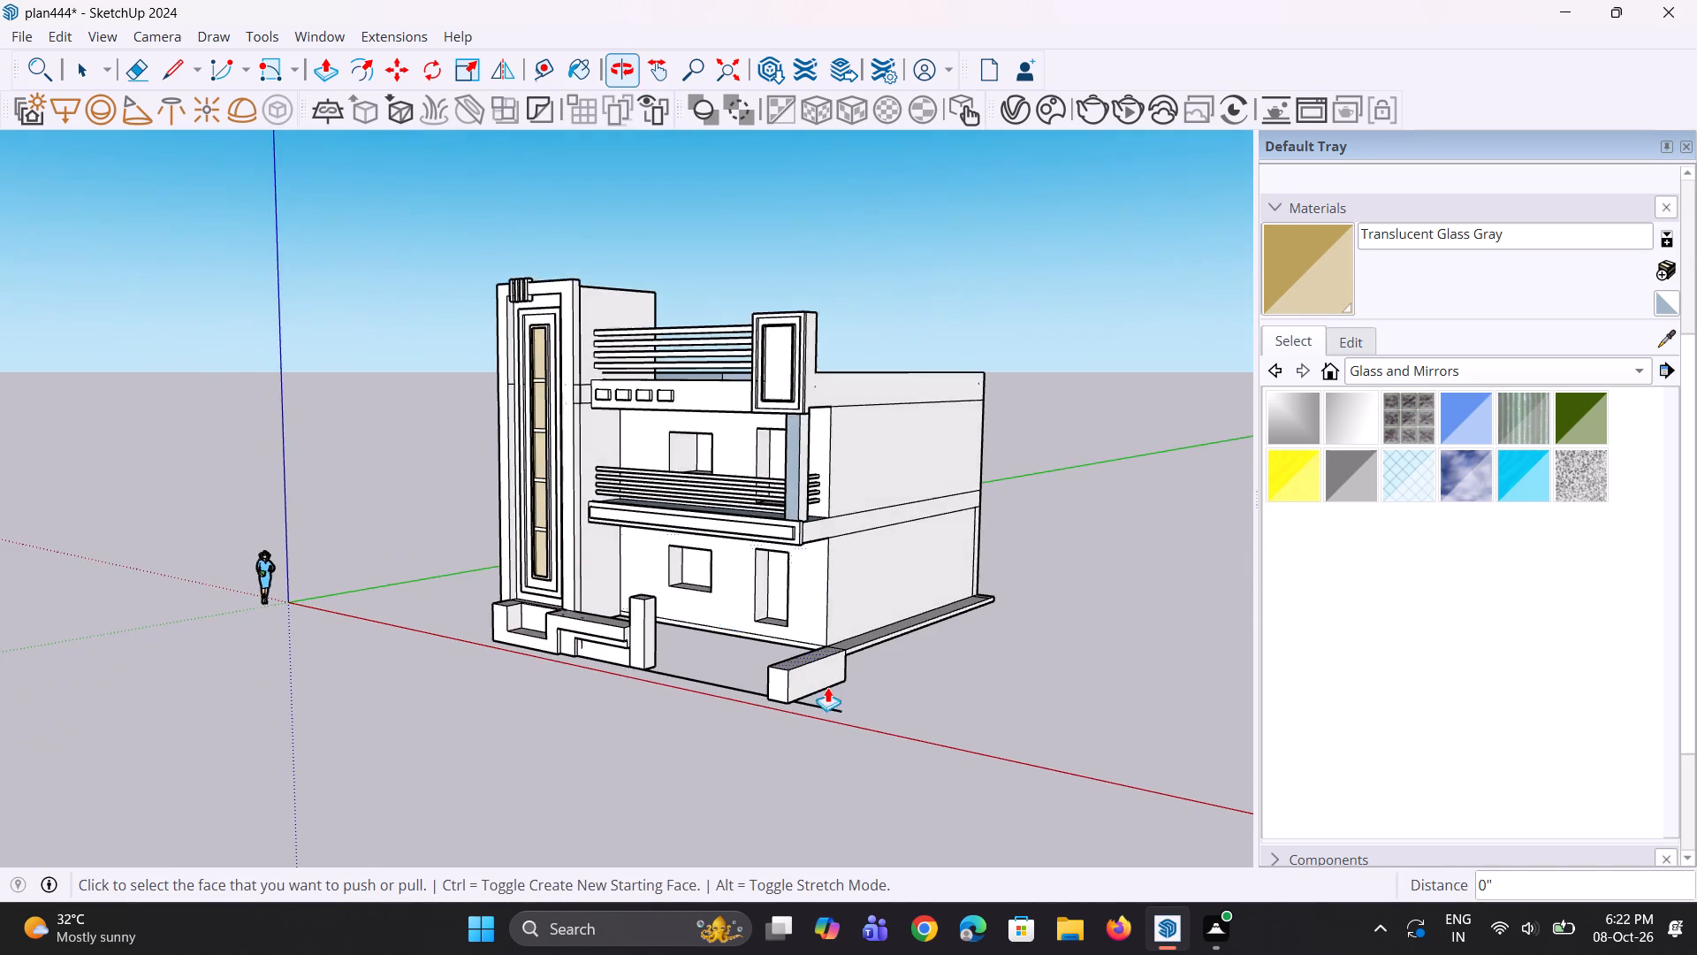
scroll(833, 691, "up", 3)
middle_click_drag(858, 678, 827, 355)
double_click(884, 552)
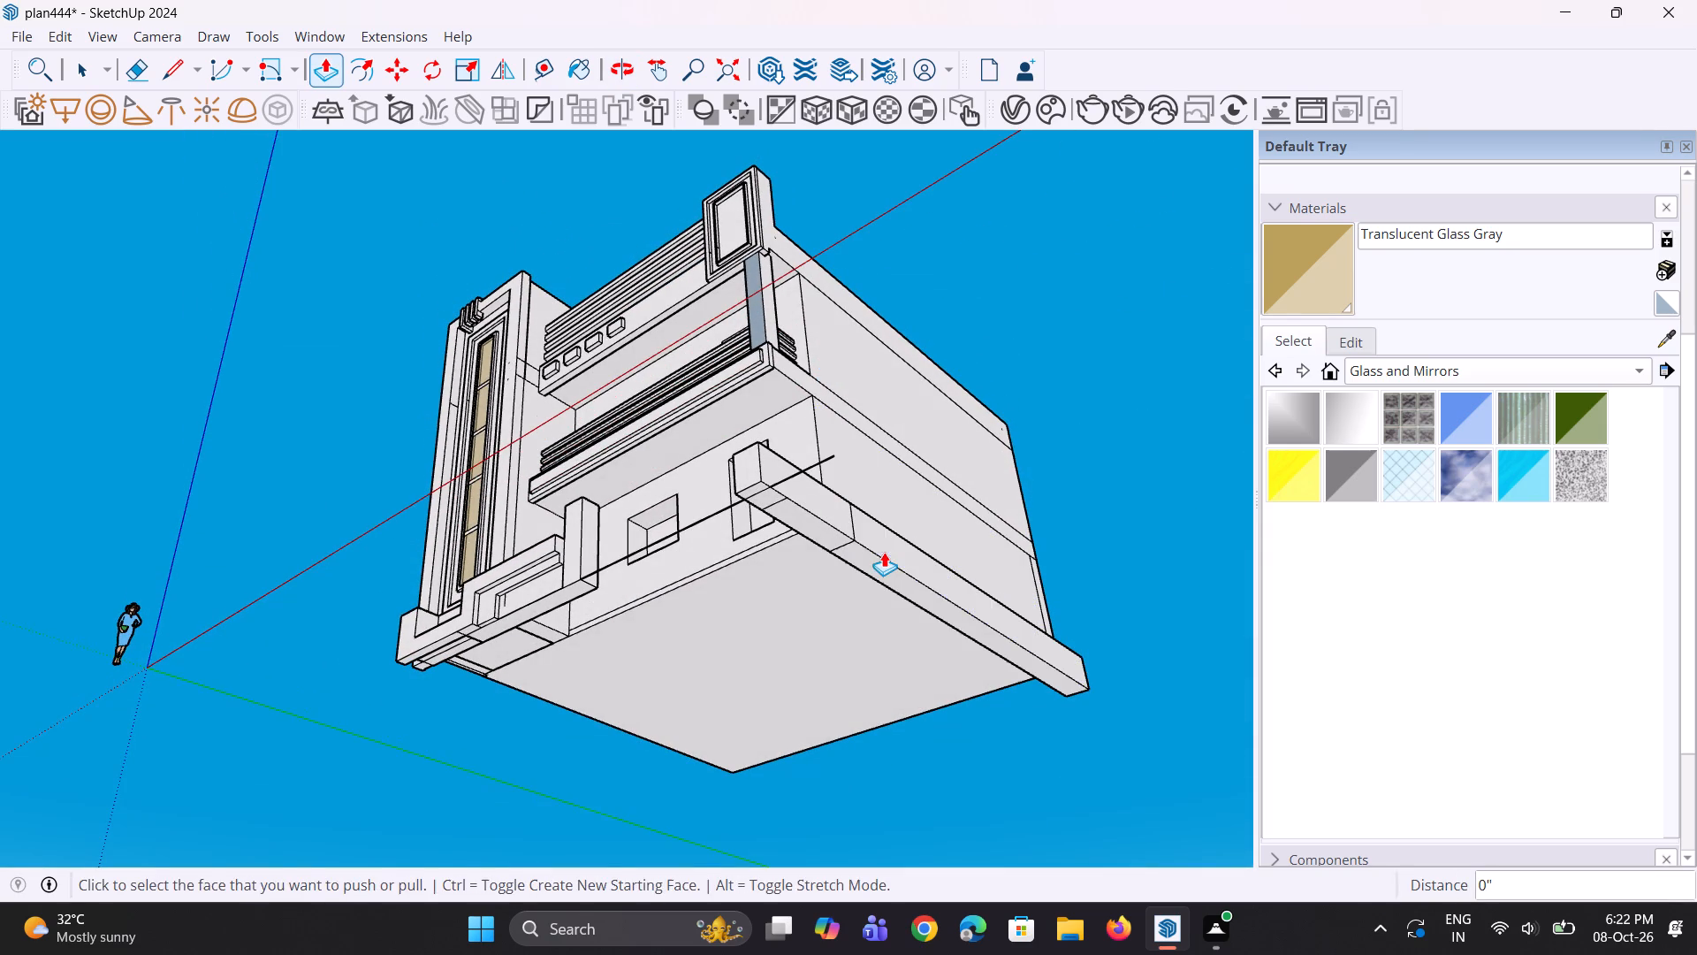
double_click(817, 593)
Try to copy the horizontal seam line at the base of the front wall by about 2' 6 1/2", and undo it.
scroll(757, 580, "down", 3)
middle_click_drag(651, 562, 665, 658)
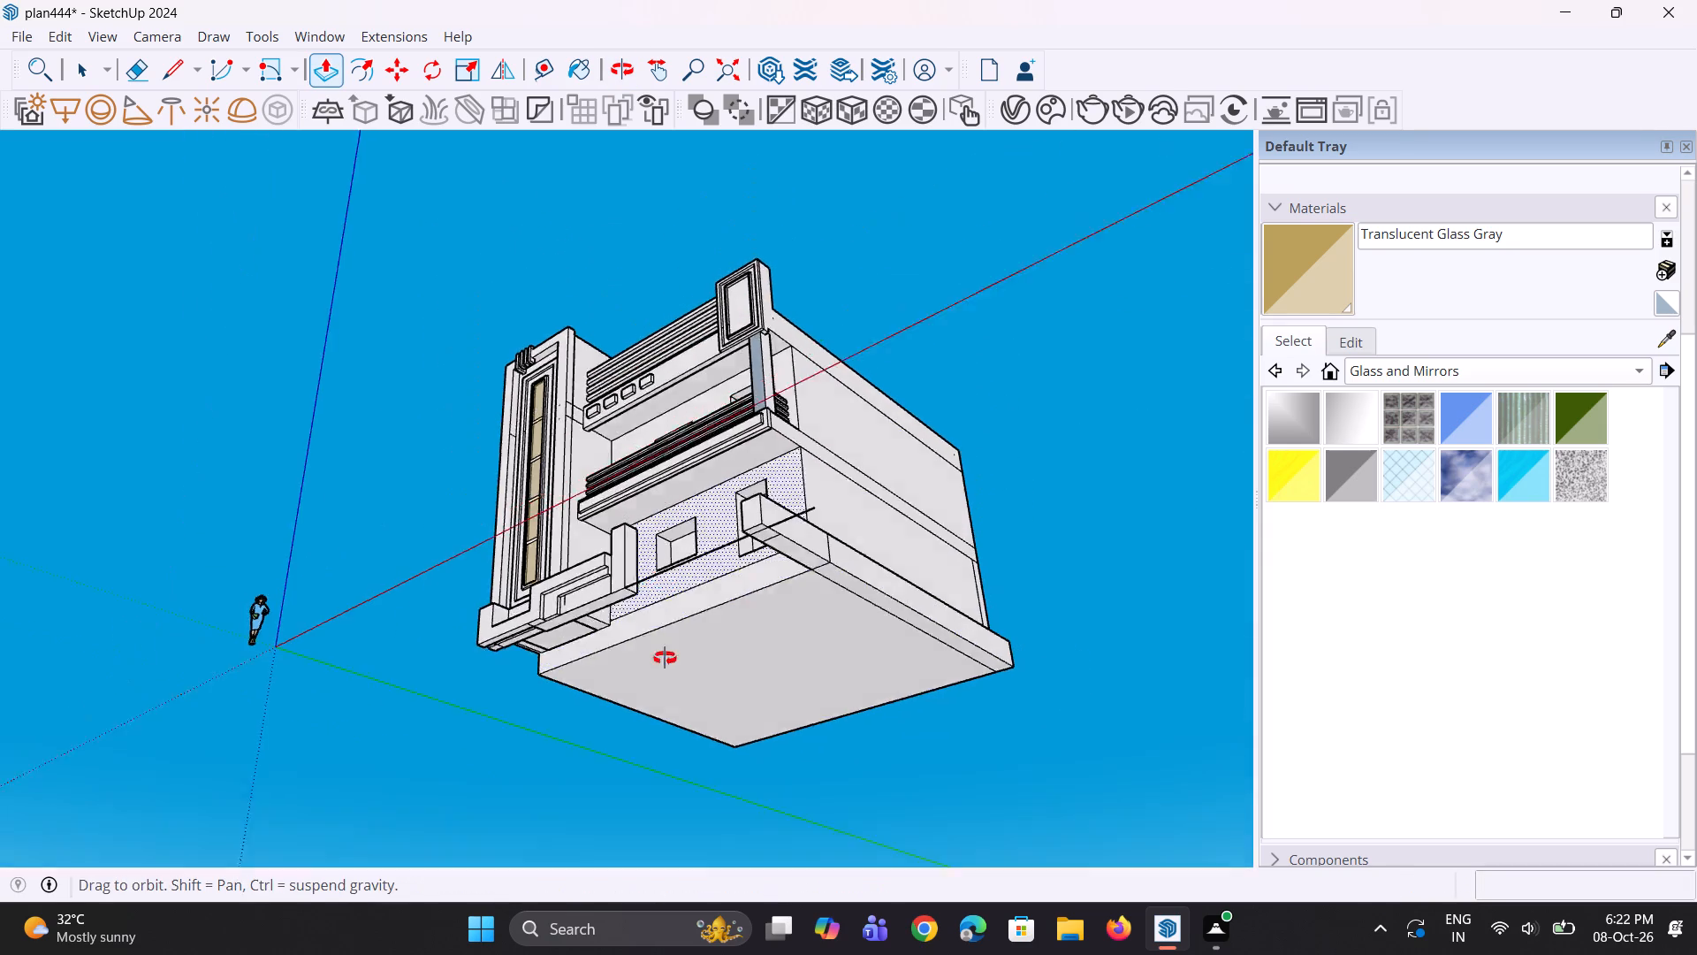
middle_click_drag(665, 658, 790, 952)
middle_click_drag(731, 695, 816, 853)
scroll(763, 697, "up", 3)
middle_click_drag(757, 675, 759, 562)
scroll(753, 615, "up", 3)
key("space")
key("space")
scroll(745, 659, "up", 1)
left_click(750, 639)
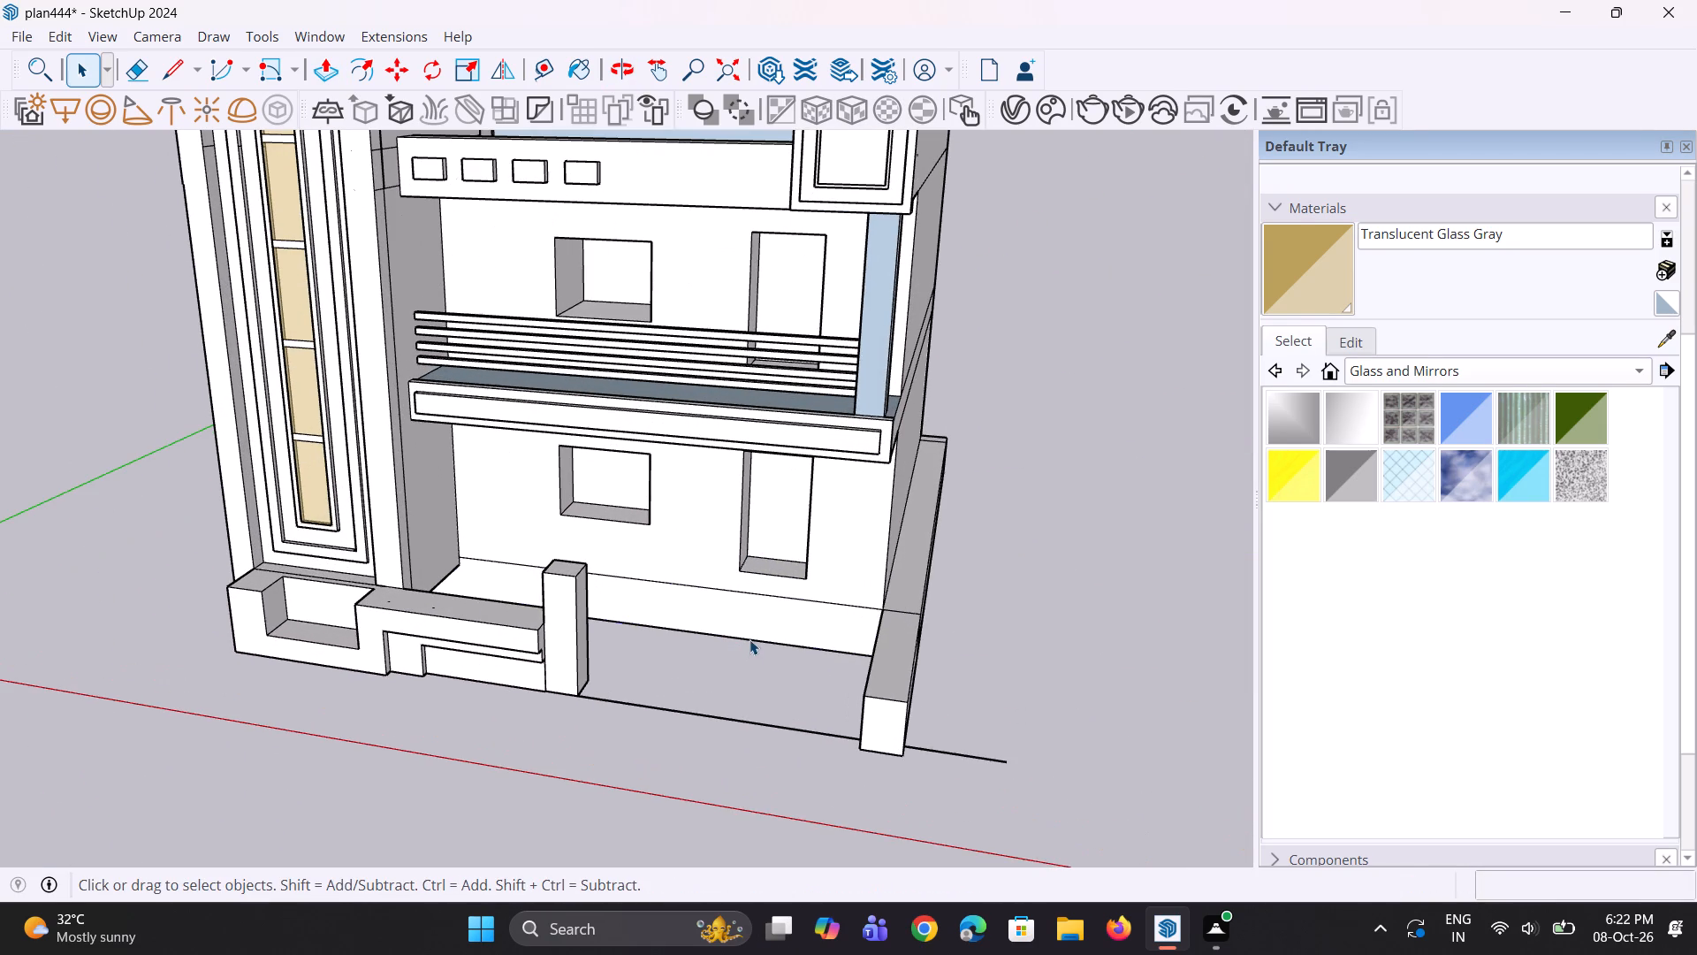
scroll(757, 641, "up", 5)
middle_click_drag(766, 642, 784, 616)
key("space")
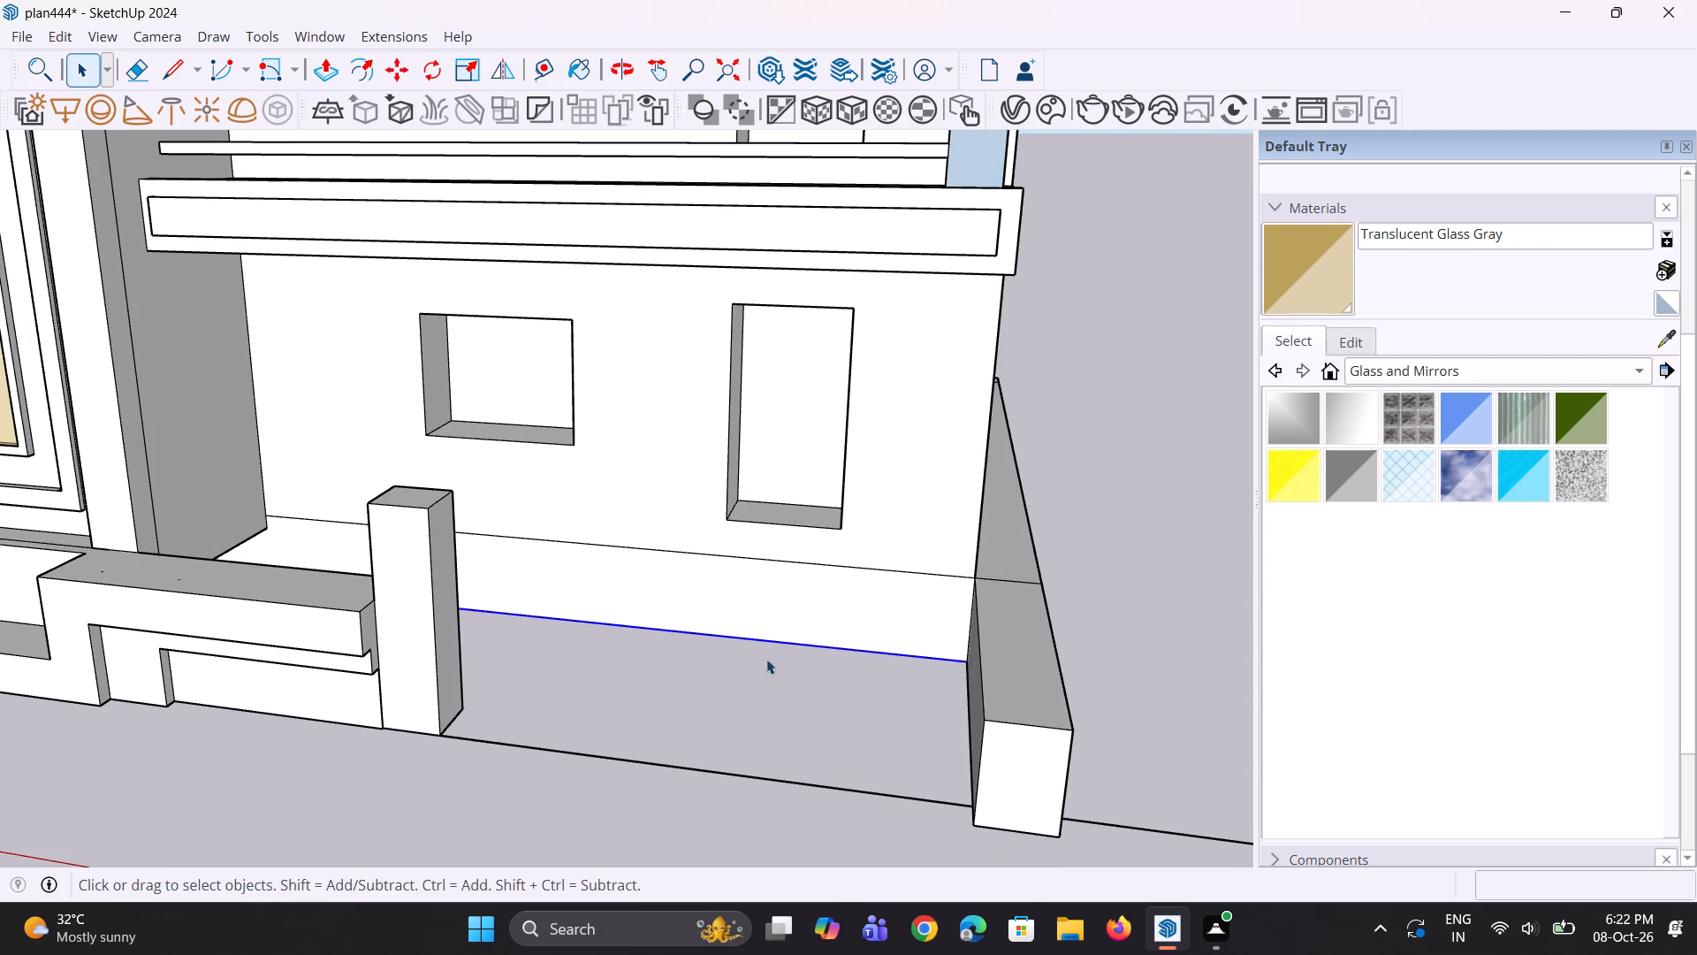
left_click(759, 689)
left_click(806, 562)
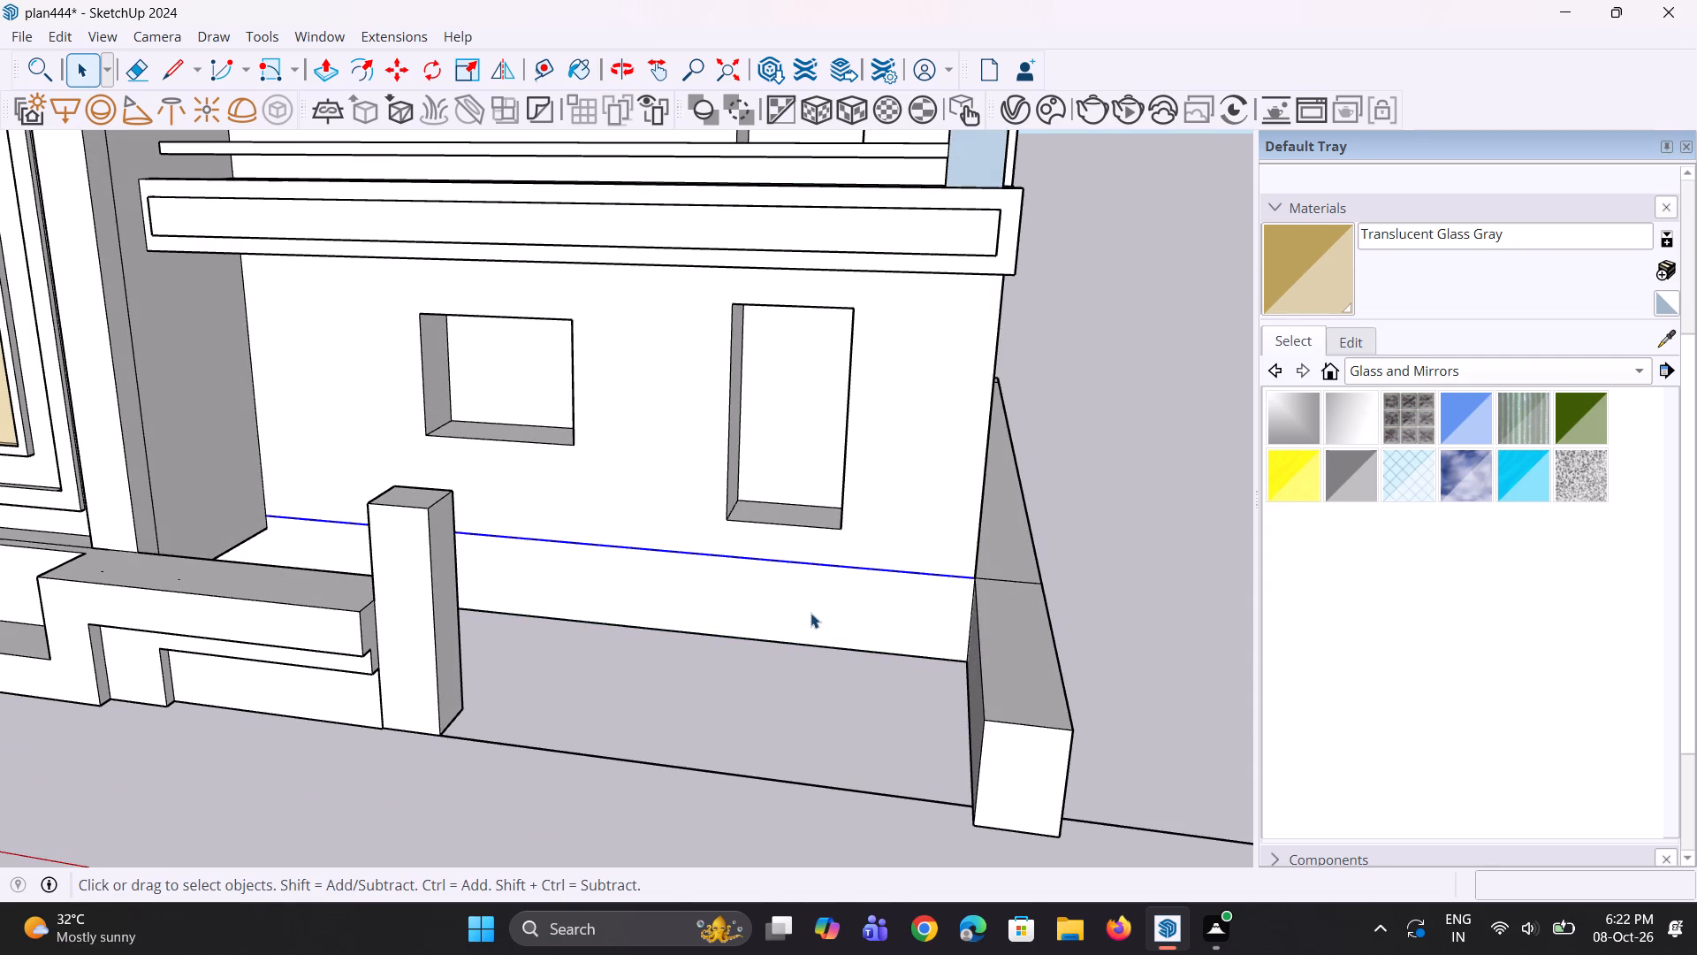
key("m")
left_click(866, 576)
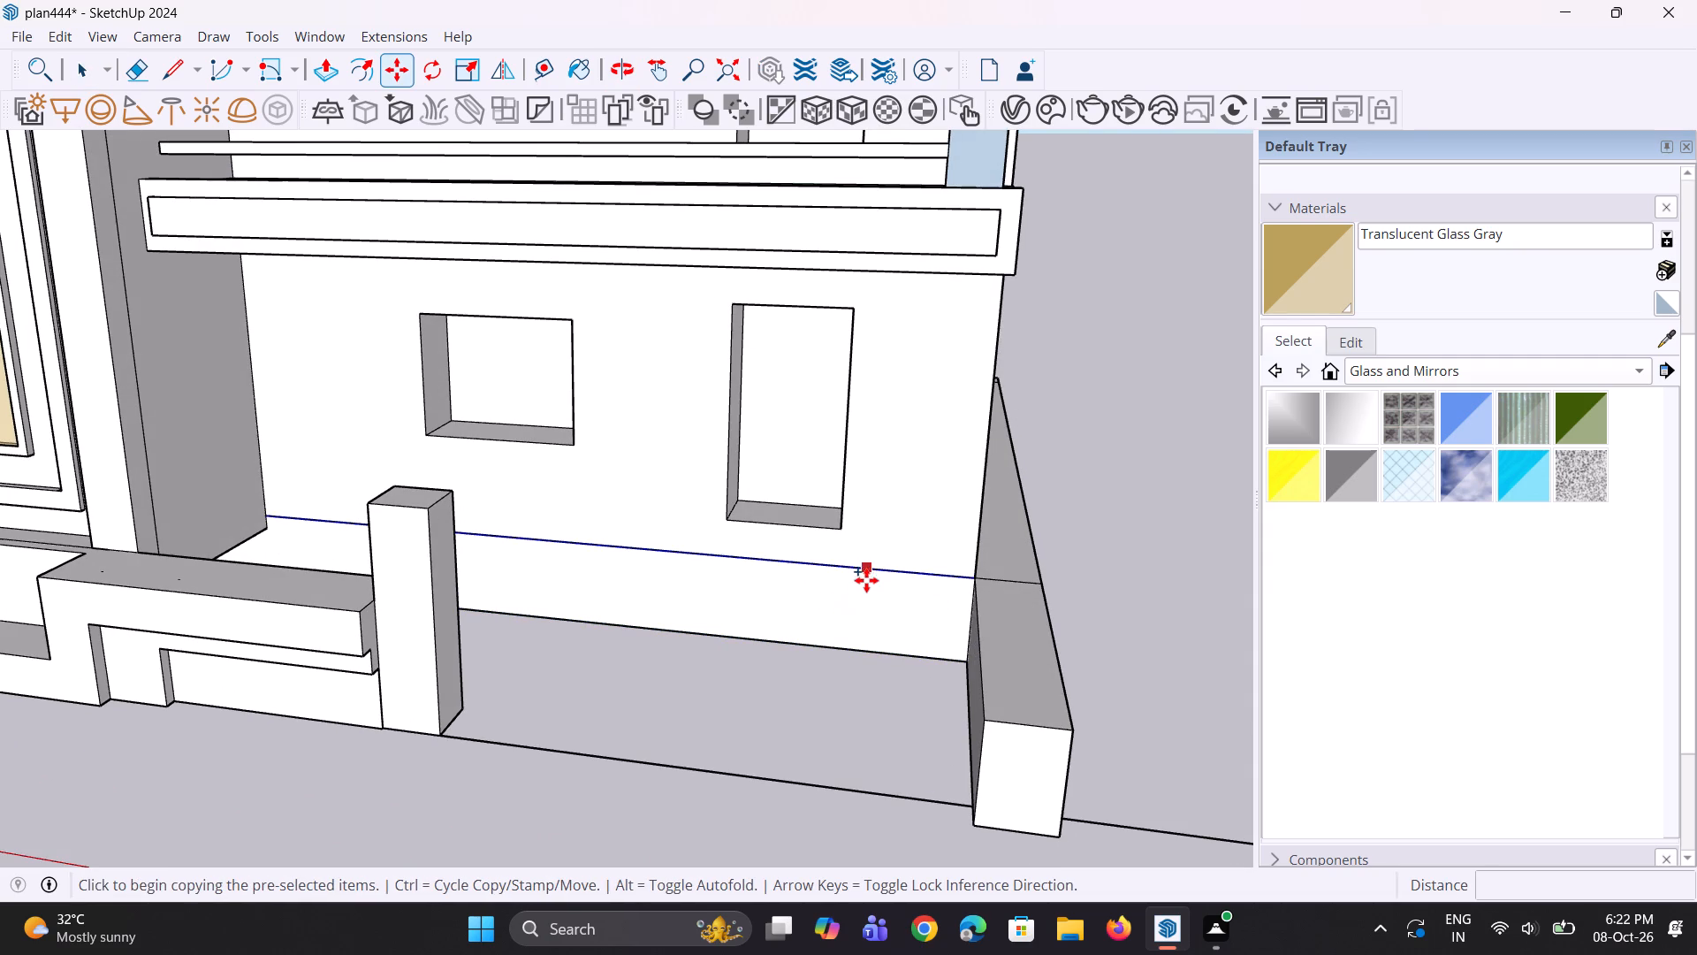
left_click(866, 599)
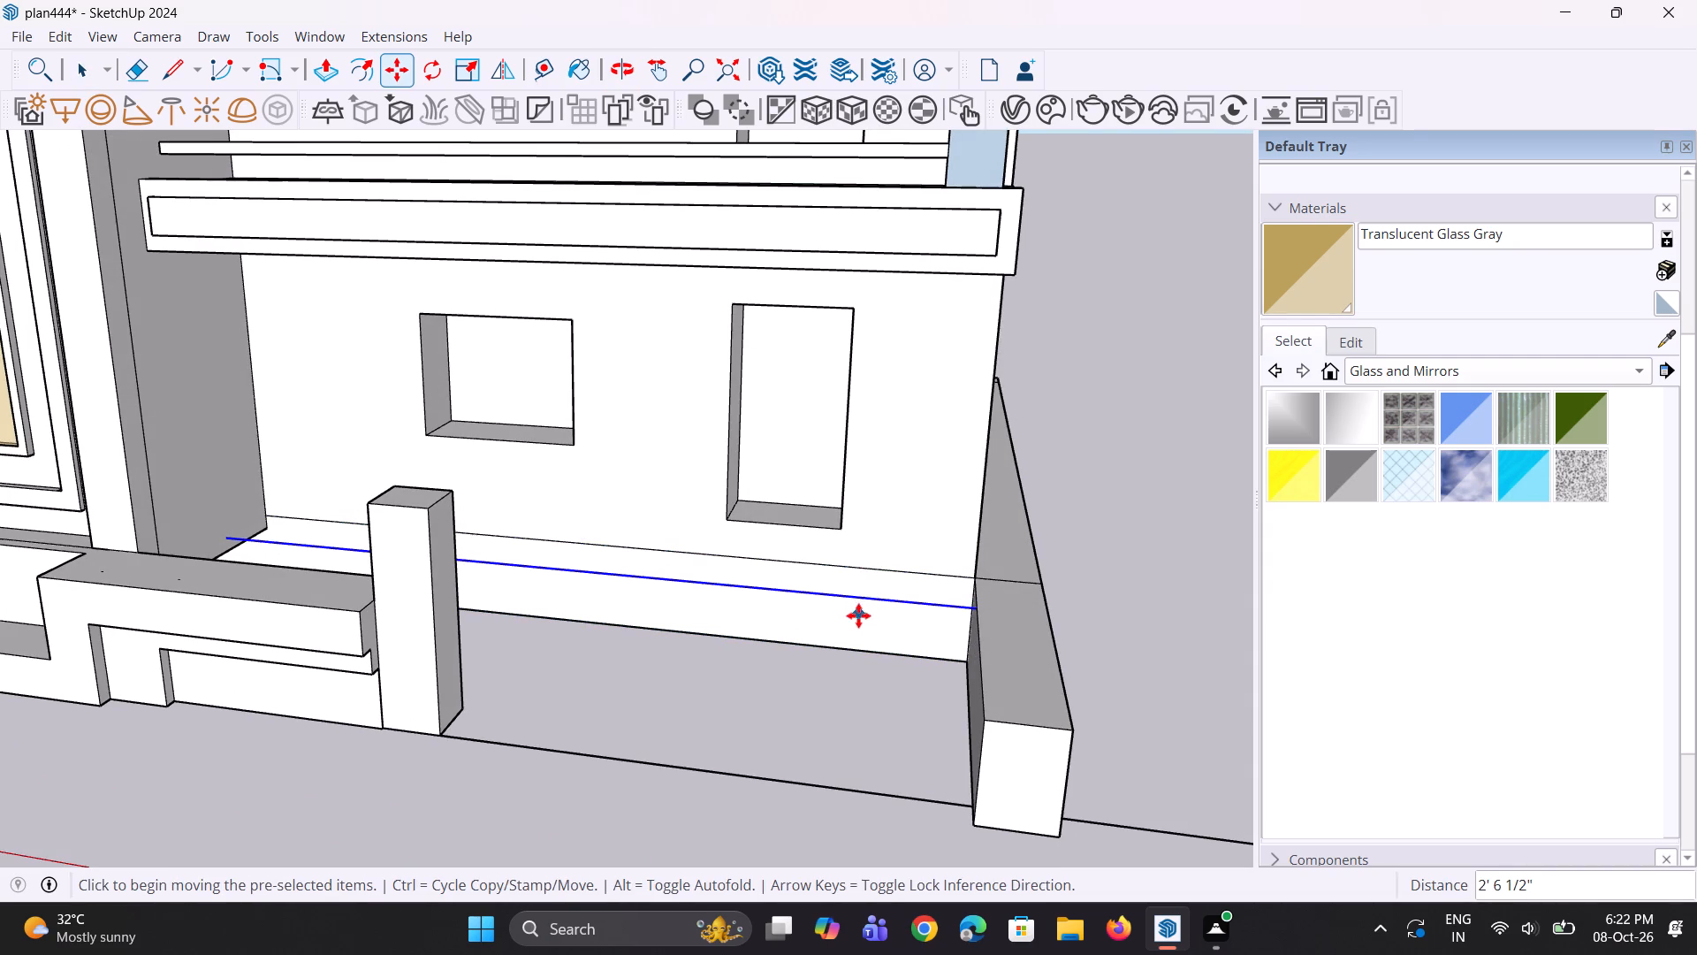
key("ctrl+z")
Copy the horizontal seam line at the base of the front wall about 11 9/16" downward from its corner at the ledge.
middle_click_drag(897, 613, 975, 592)
key("space")
key("space")
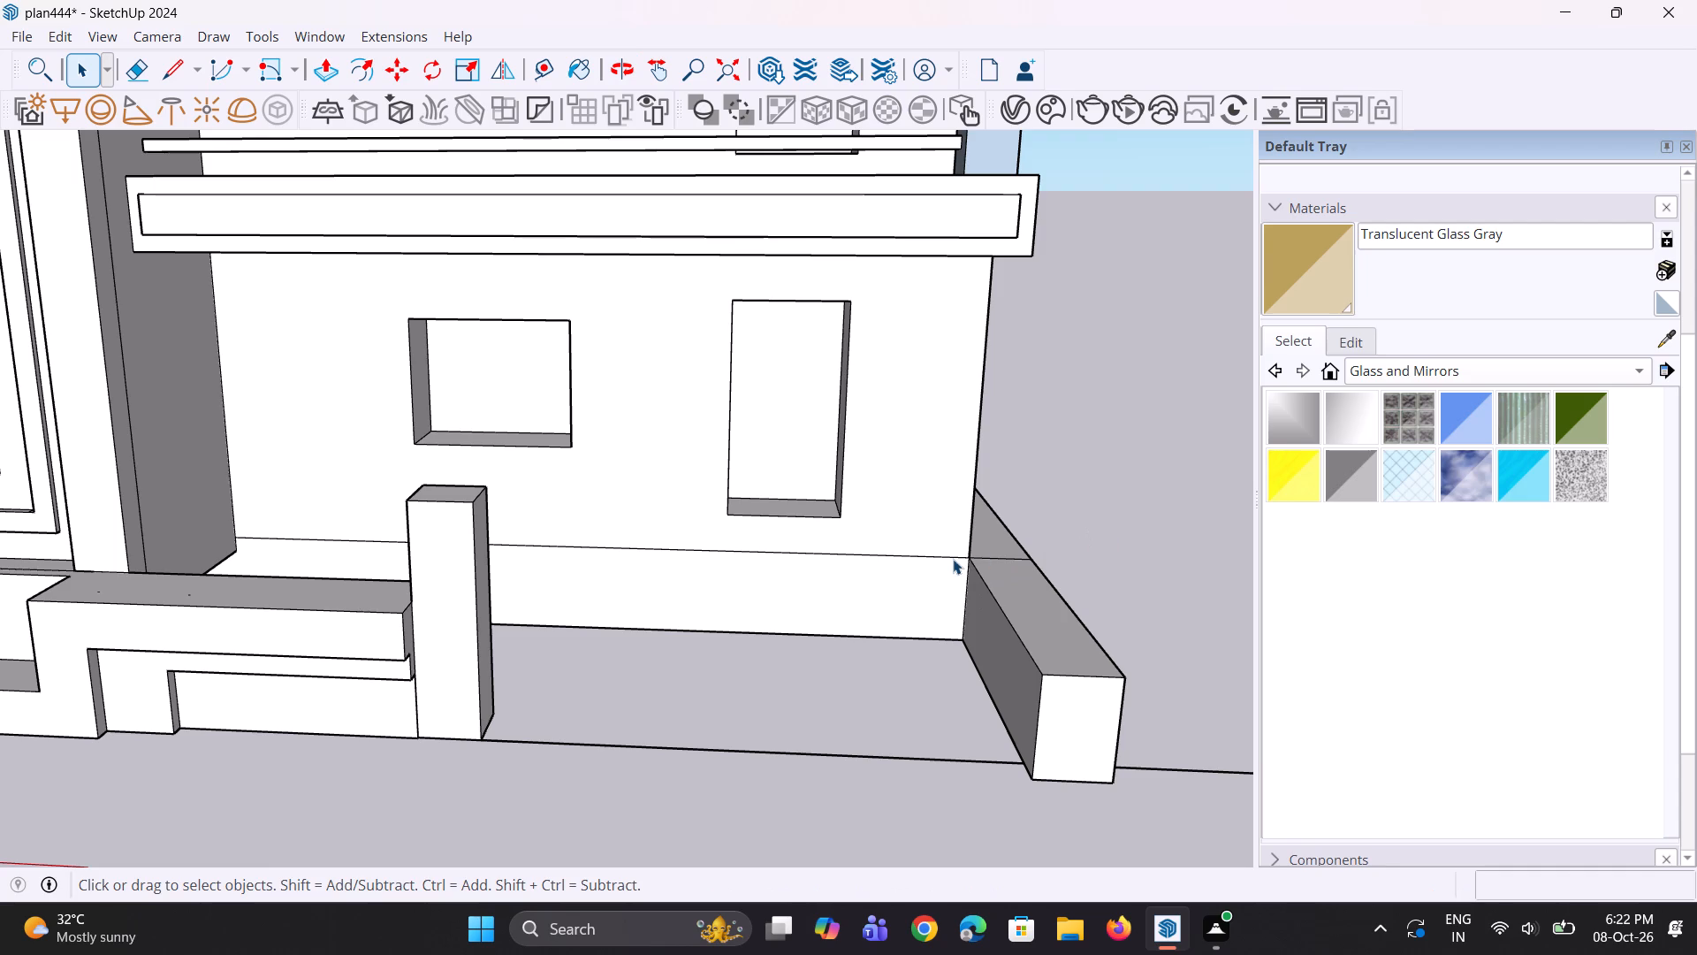
left_click(953, 559)
key("m")
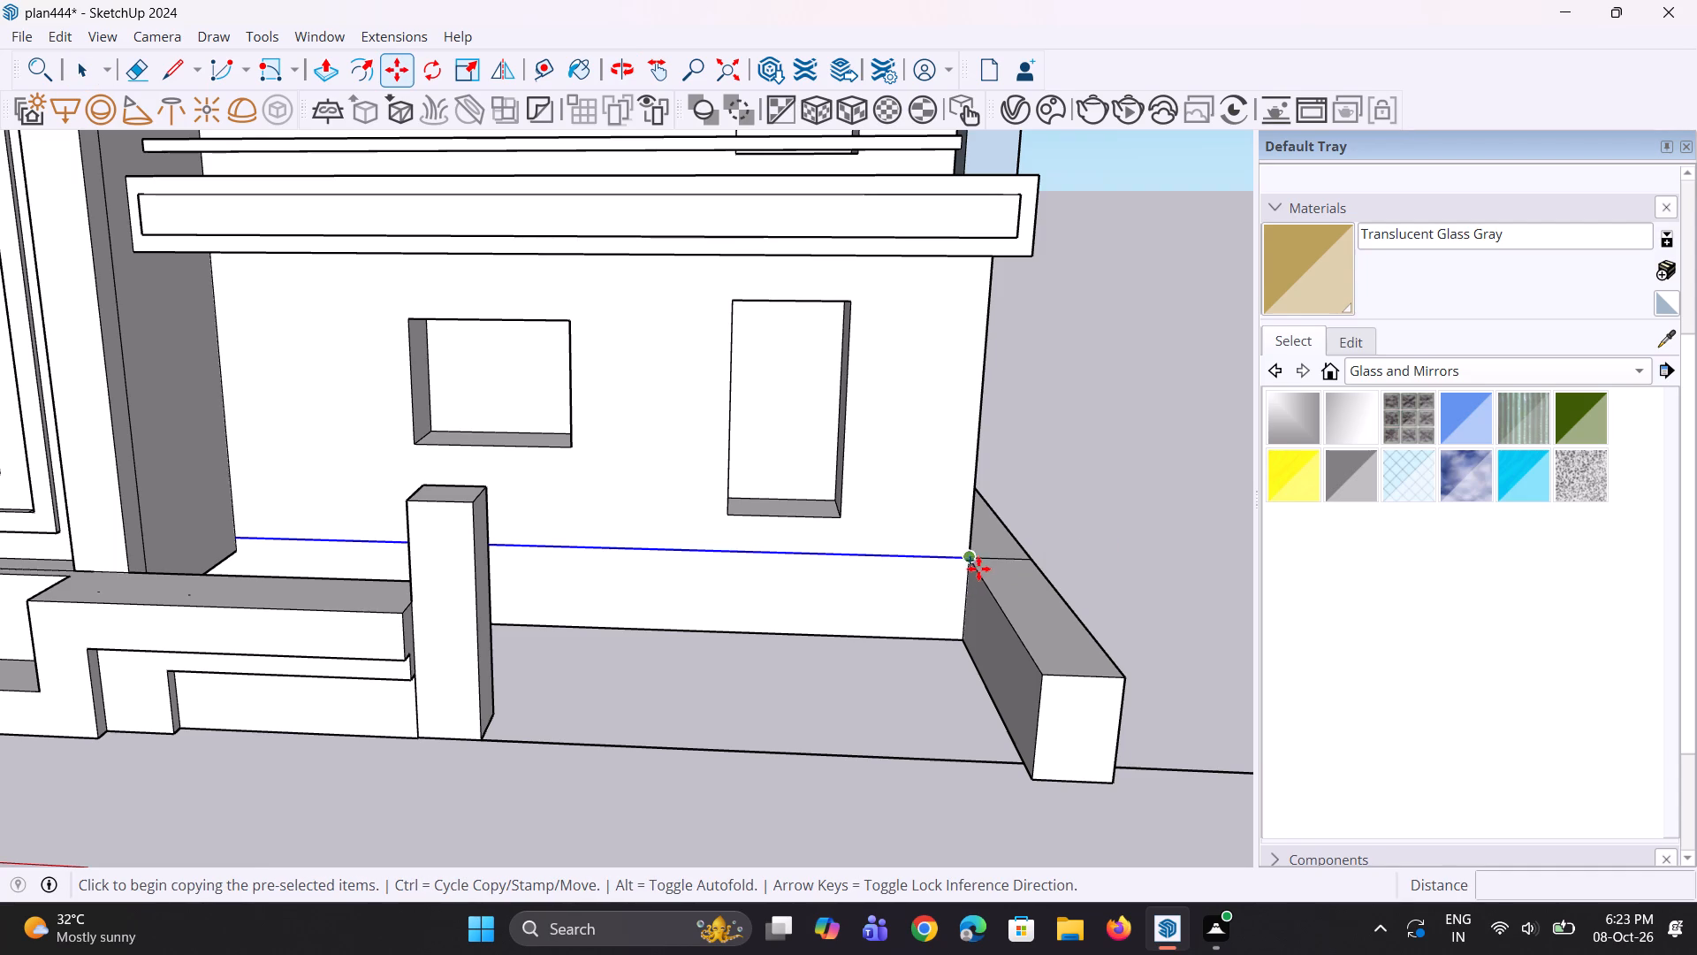
left_click(976, 566)
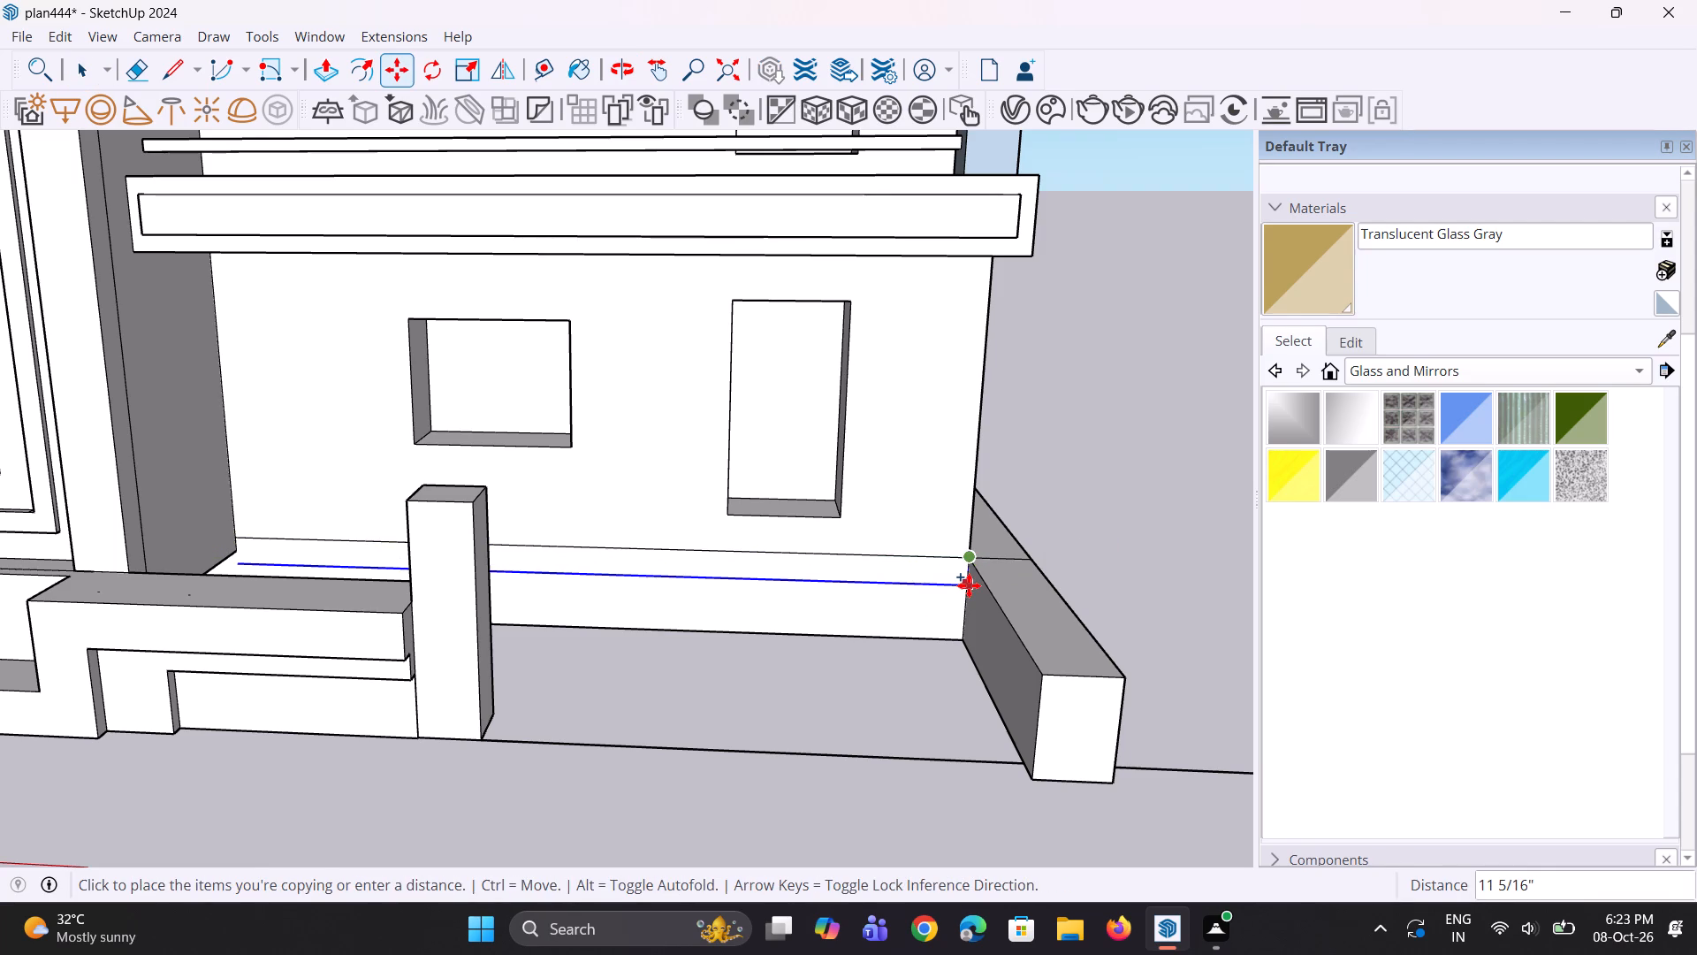
left_click(963, 585)
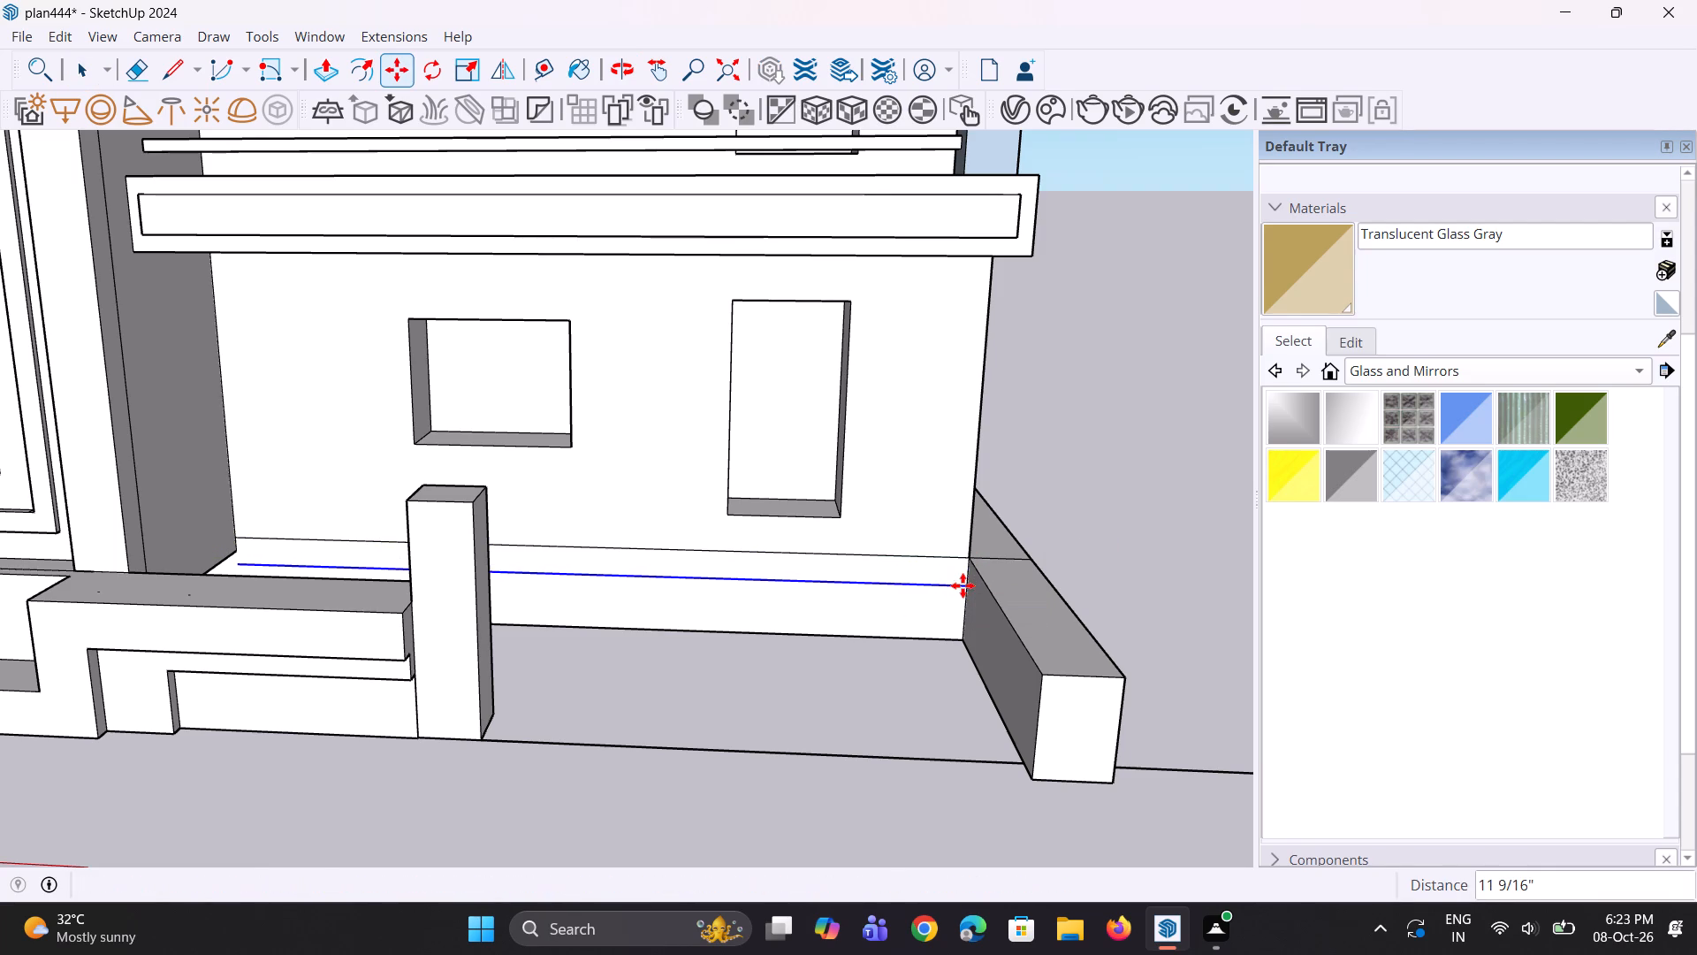
Draw a line about 11 9/16" long joining the copied line's tower-side end to the matching end of the original seam line.
middle_click_drag(789, 644, 821, 715)
scroll(98, 458, "up", 7)
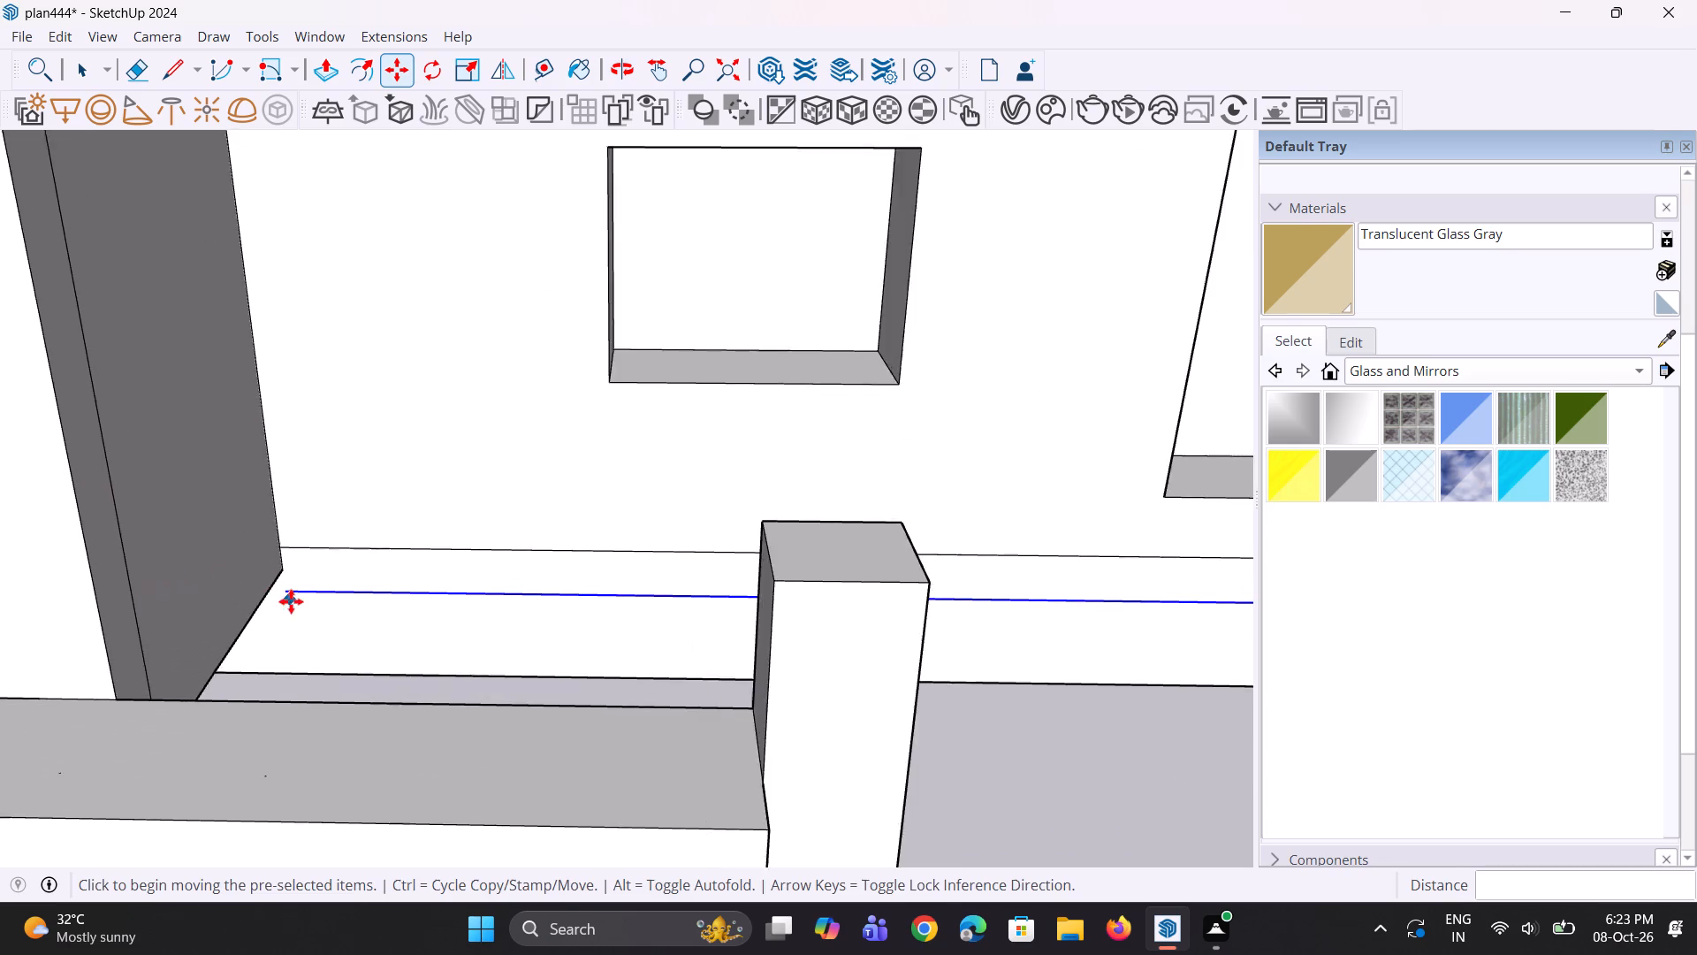
middle_click_drag(294, 597, 298, 526)
scroll(288, 607, "up", 4)
middle_click_drag(283, 624, 271, 708)
scroll(278, 644, "up", 2)
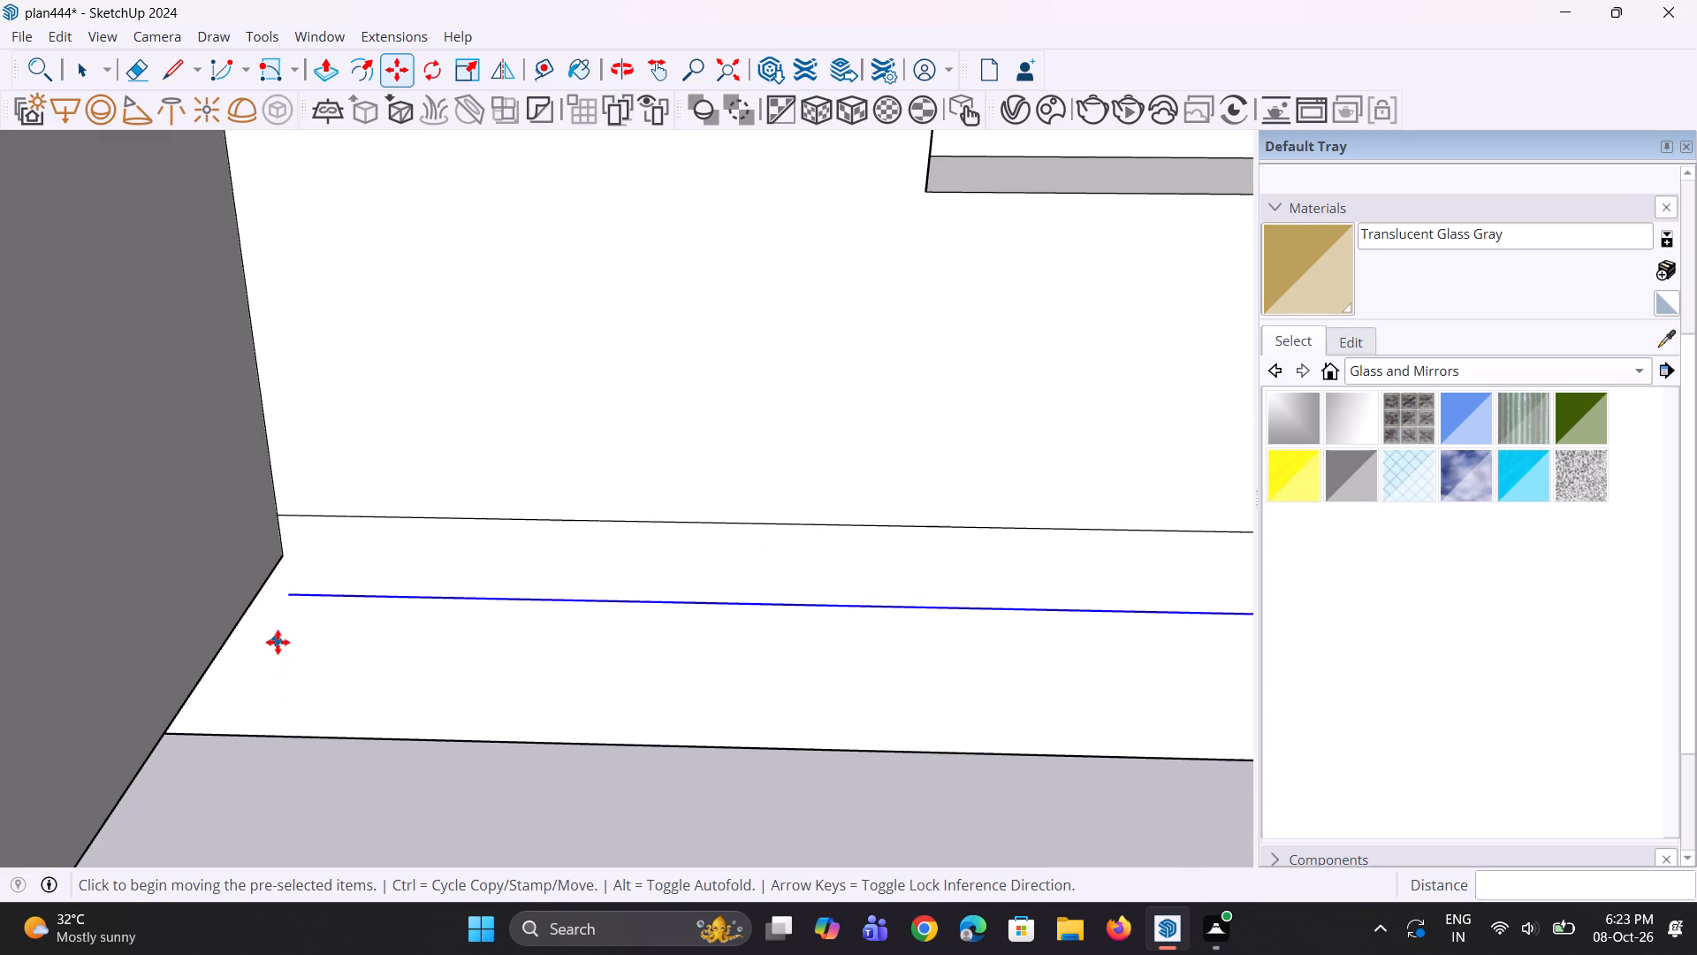
key("l")
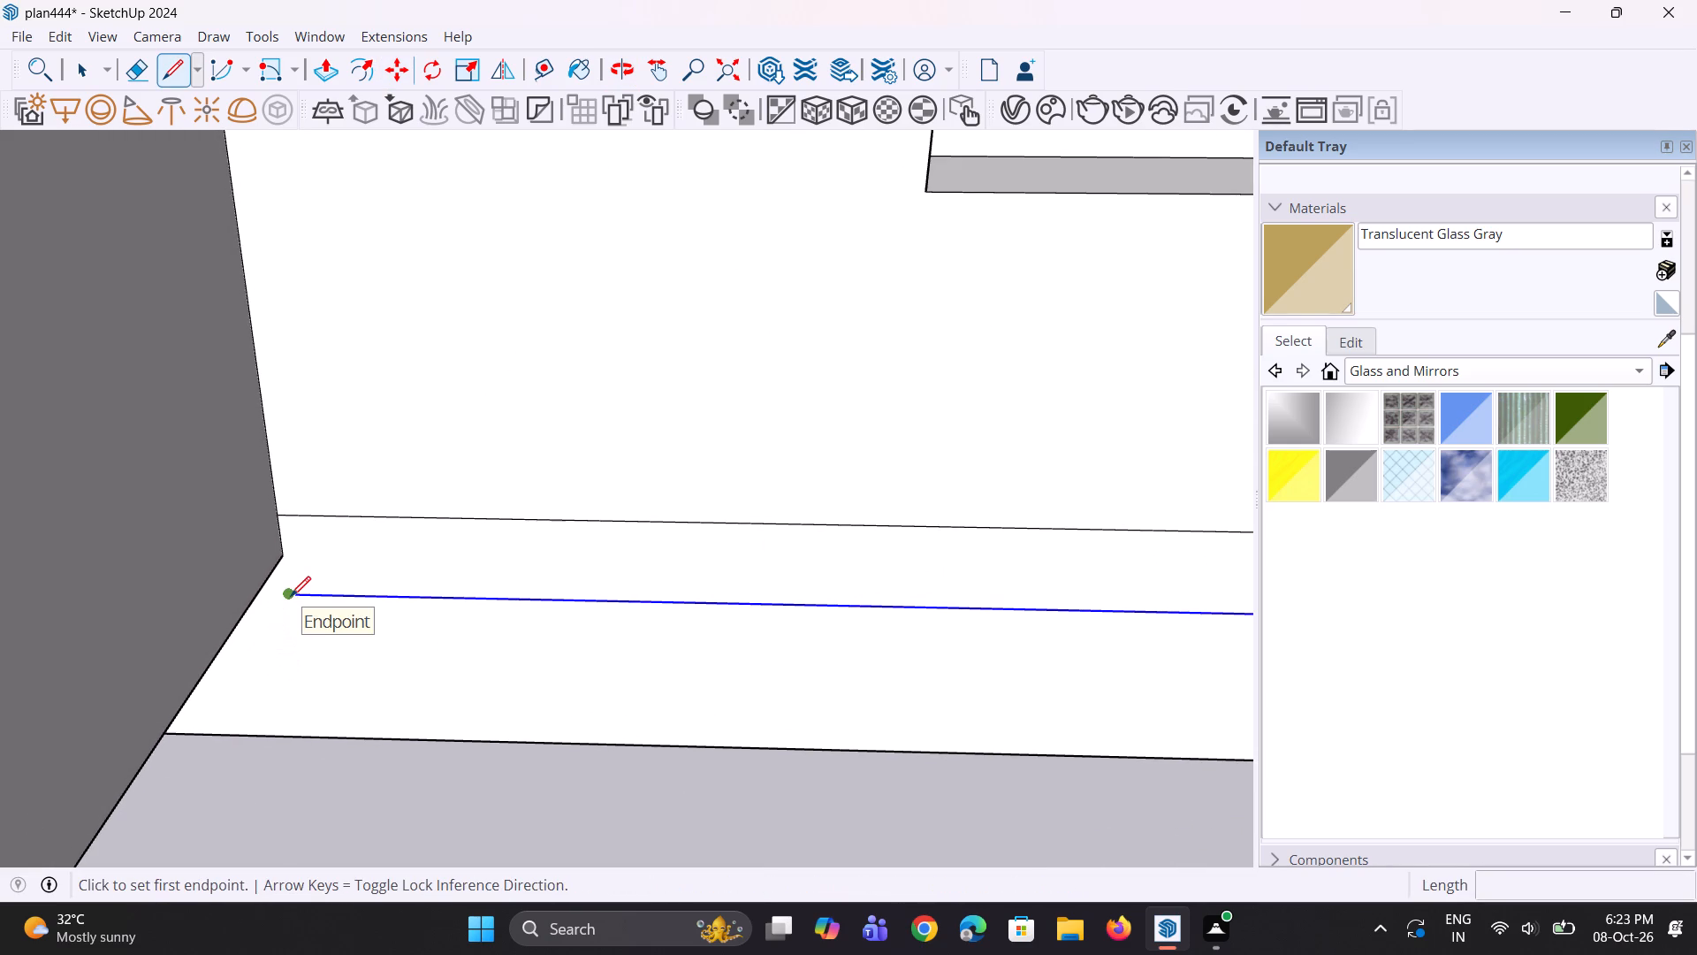
middle_click_drag(291, 596, 256, 506)
scroll(261, 507, "down", 9)
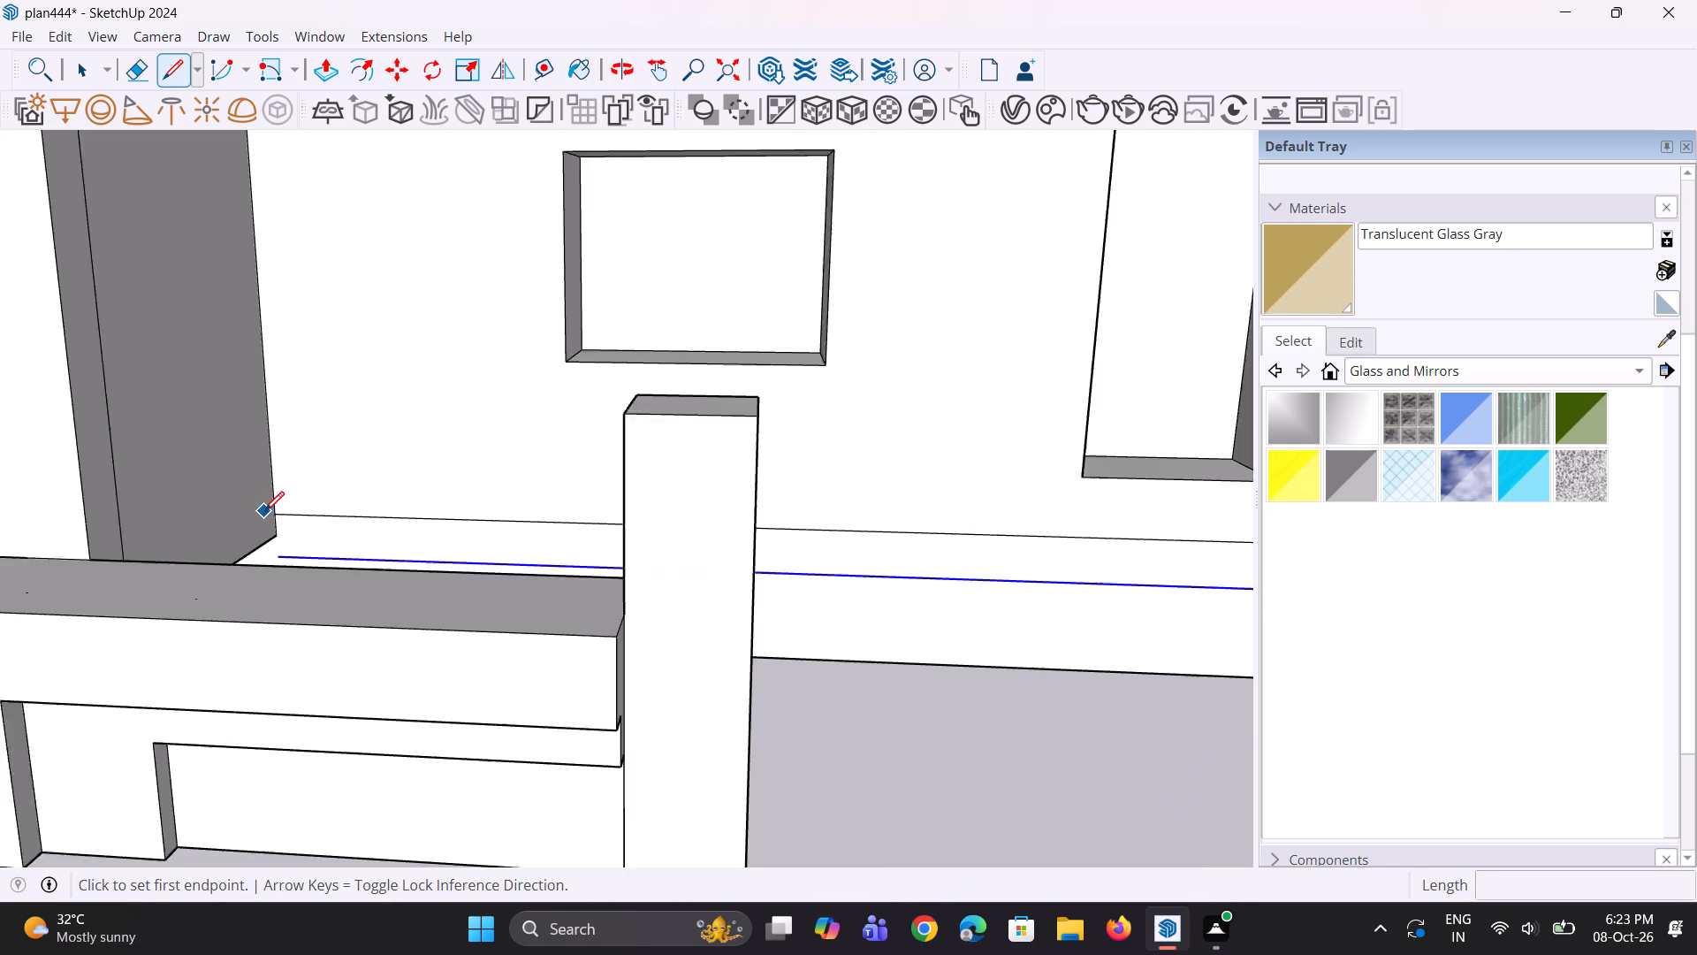
scroll(264, 511, "down", 5)
middle_click_drag(476, 756, 502, 322)
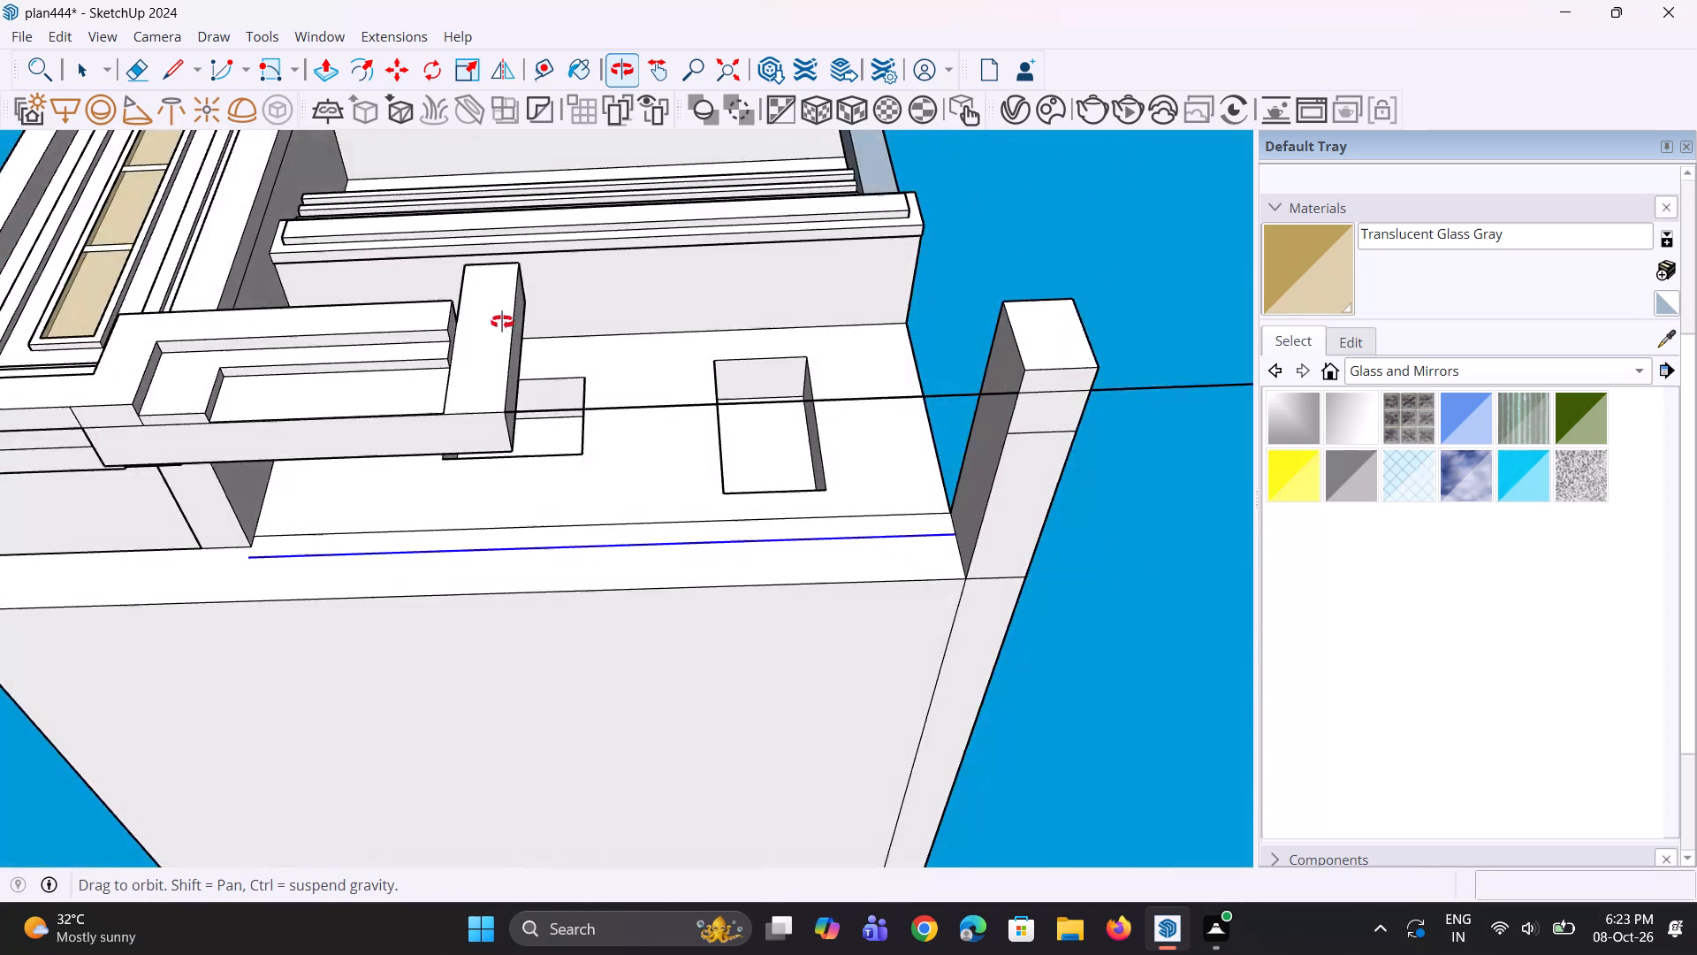
middle_click_drag(502, 322, 586, 342)
scroll(344, 603, "down", 7)
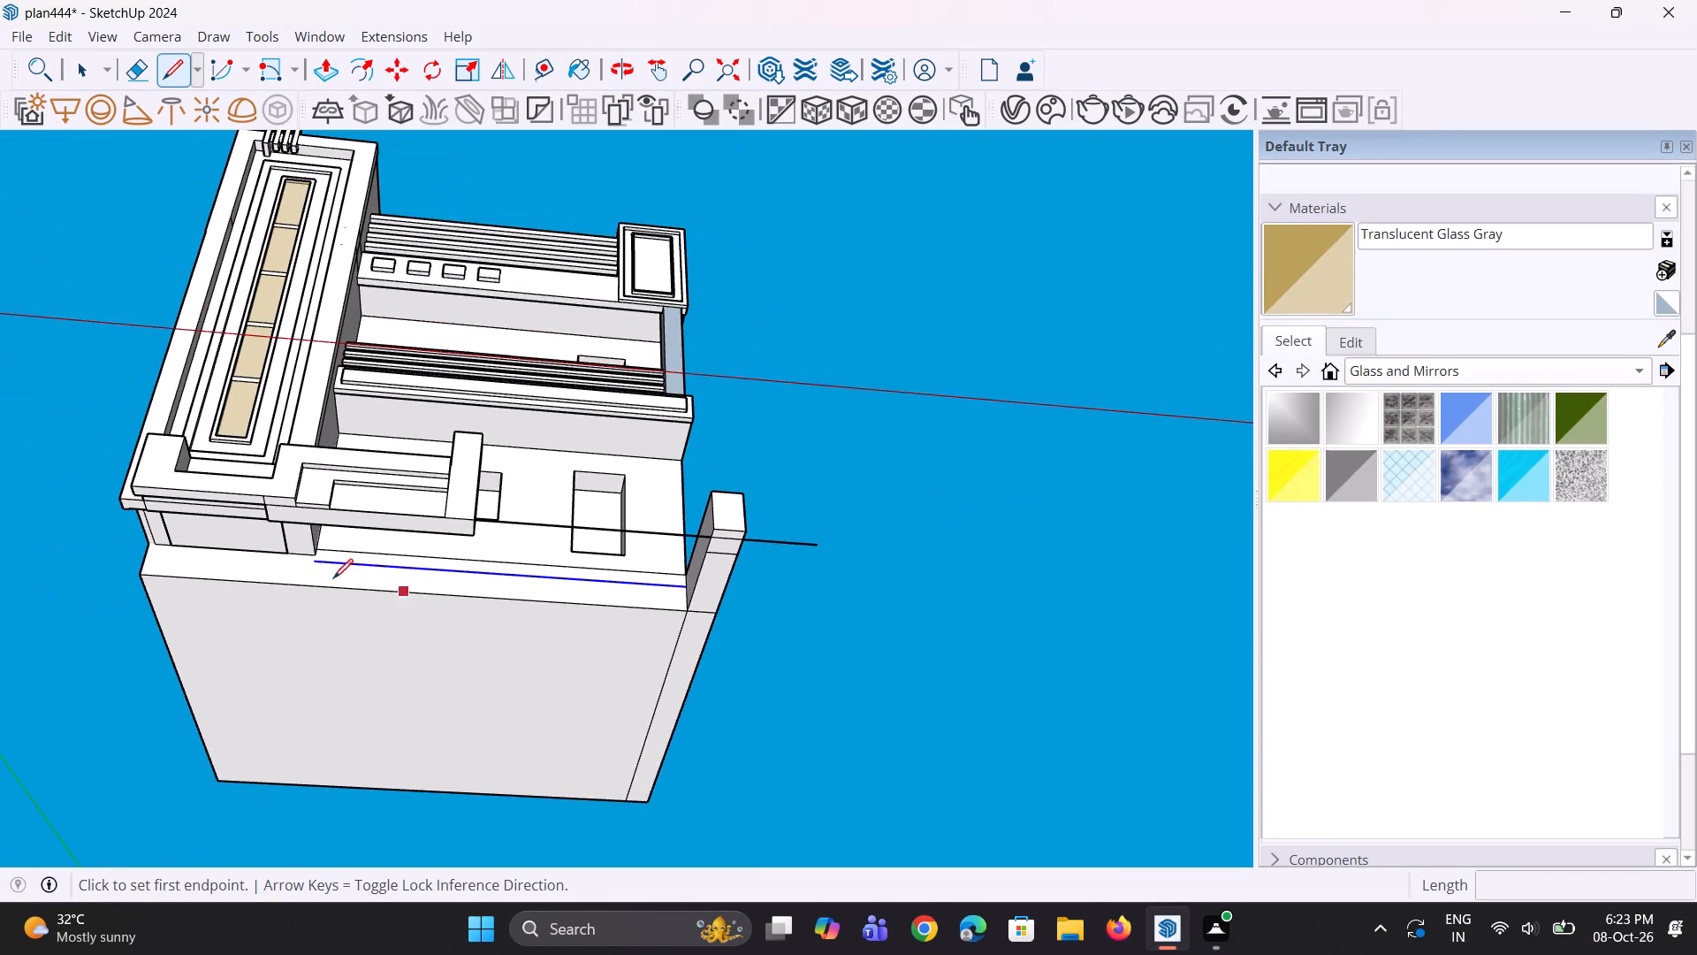
scroll(323, 571, "up", 18)
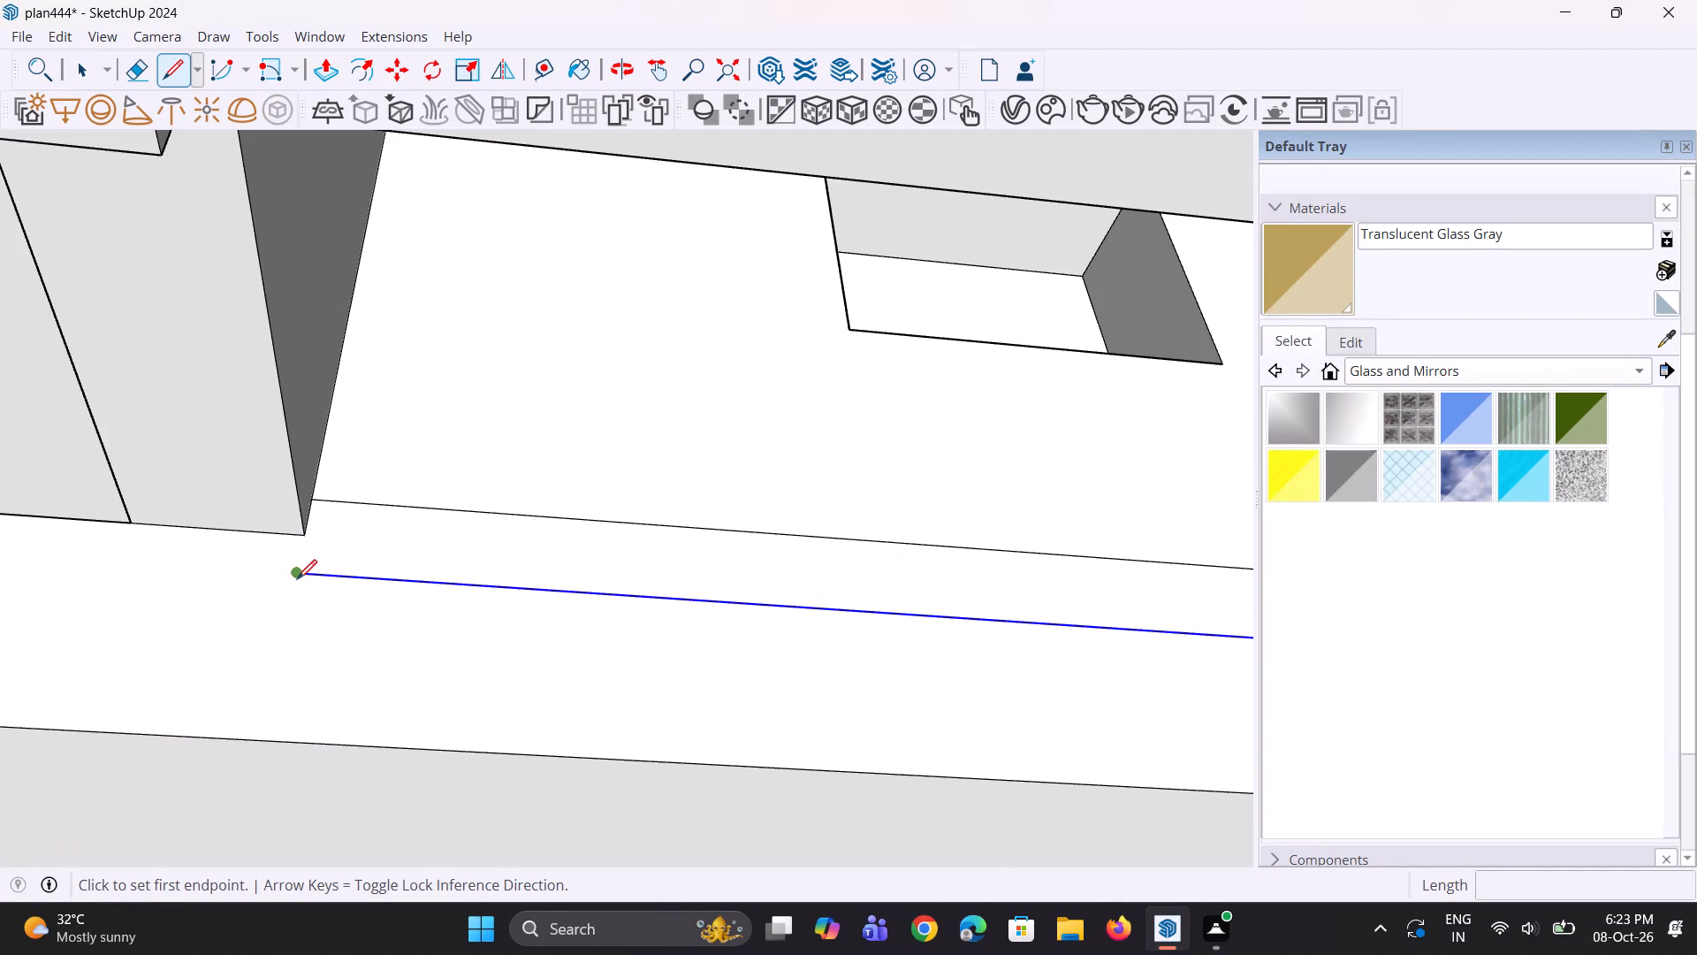
left_click(297, 569)
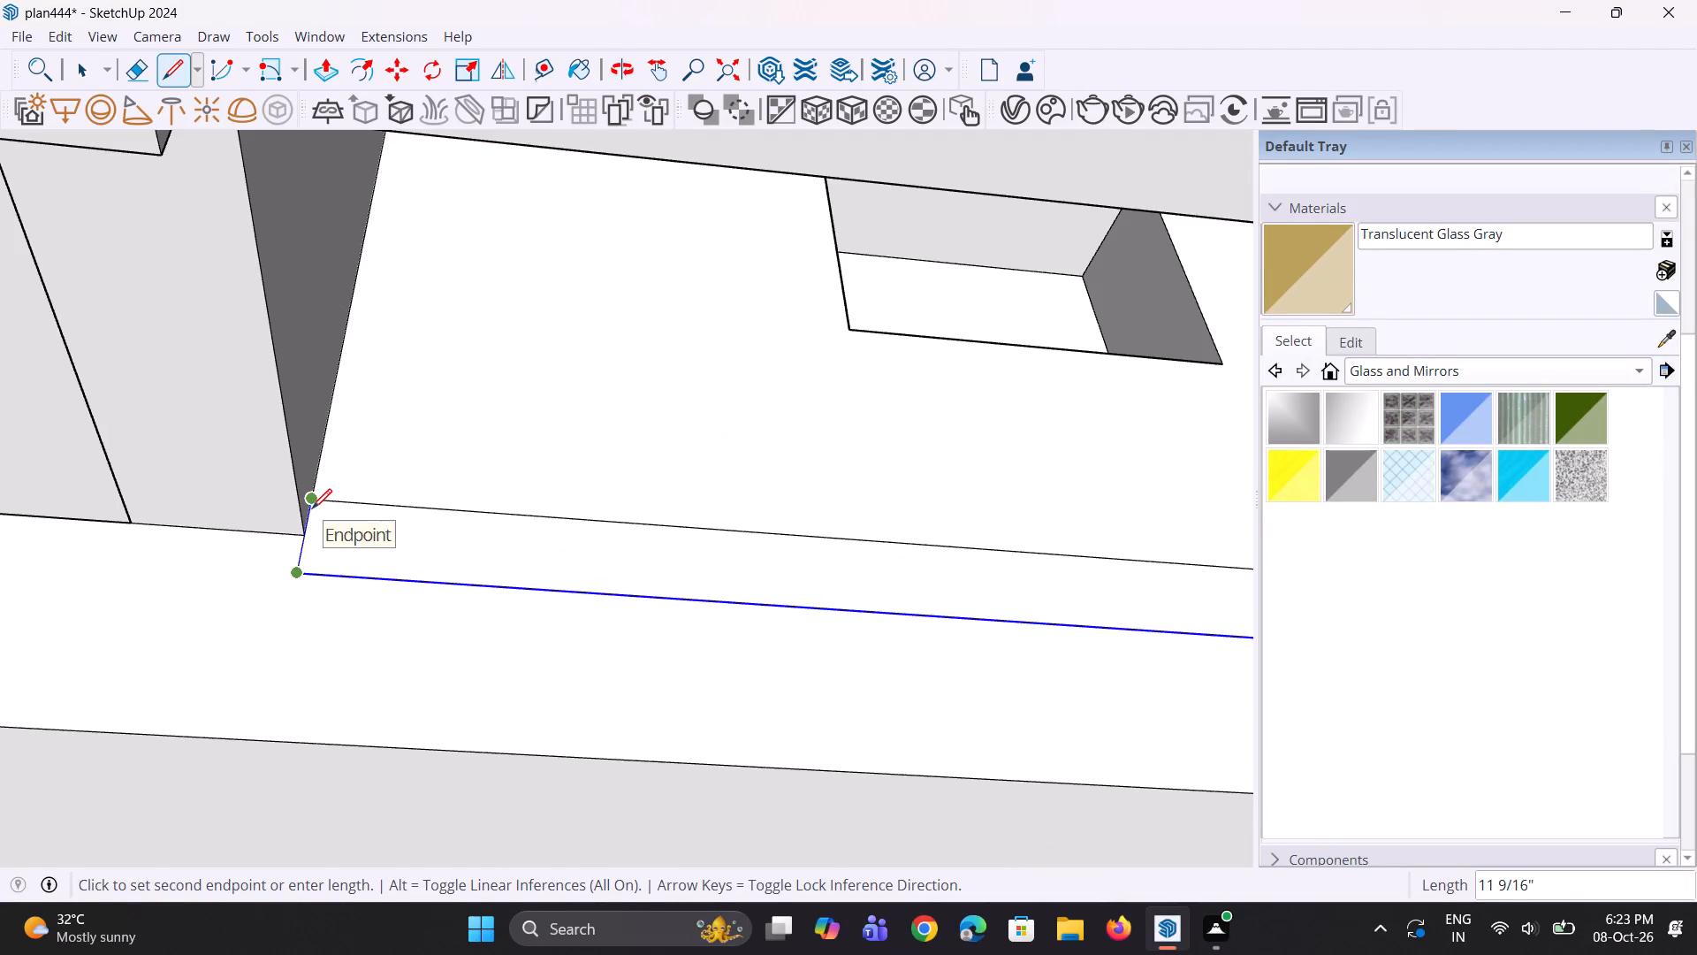
left_click(316, 501)
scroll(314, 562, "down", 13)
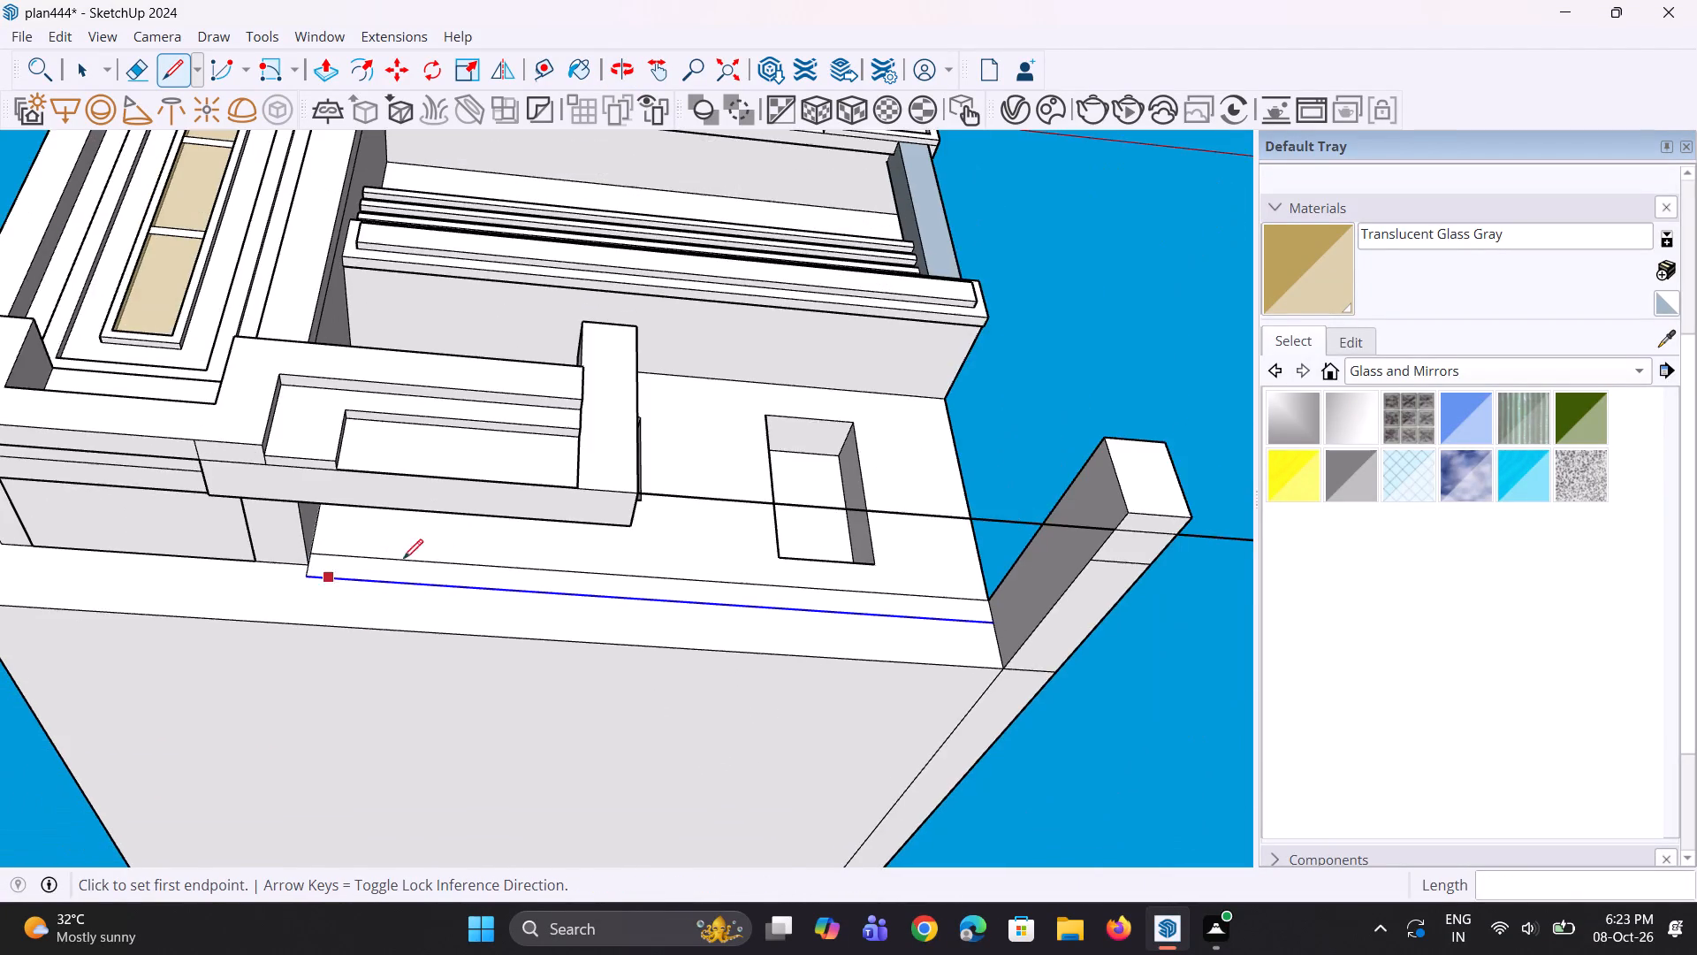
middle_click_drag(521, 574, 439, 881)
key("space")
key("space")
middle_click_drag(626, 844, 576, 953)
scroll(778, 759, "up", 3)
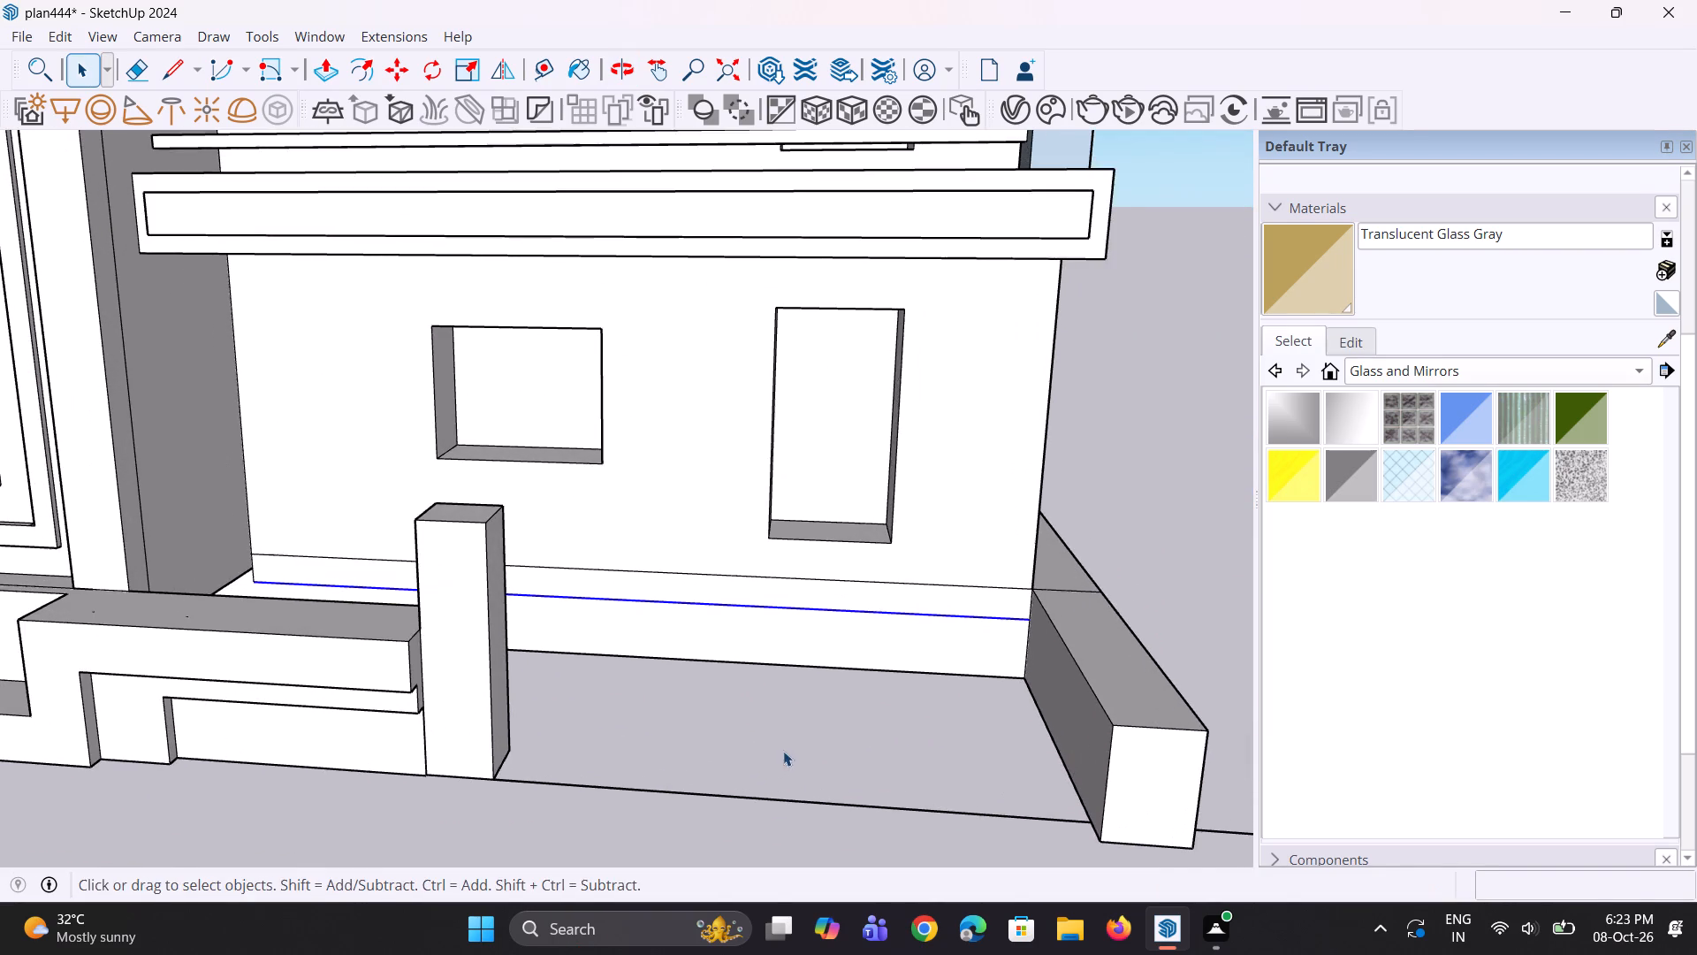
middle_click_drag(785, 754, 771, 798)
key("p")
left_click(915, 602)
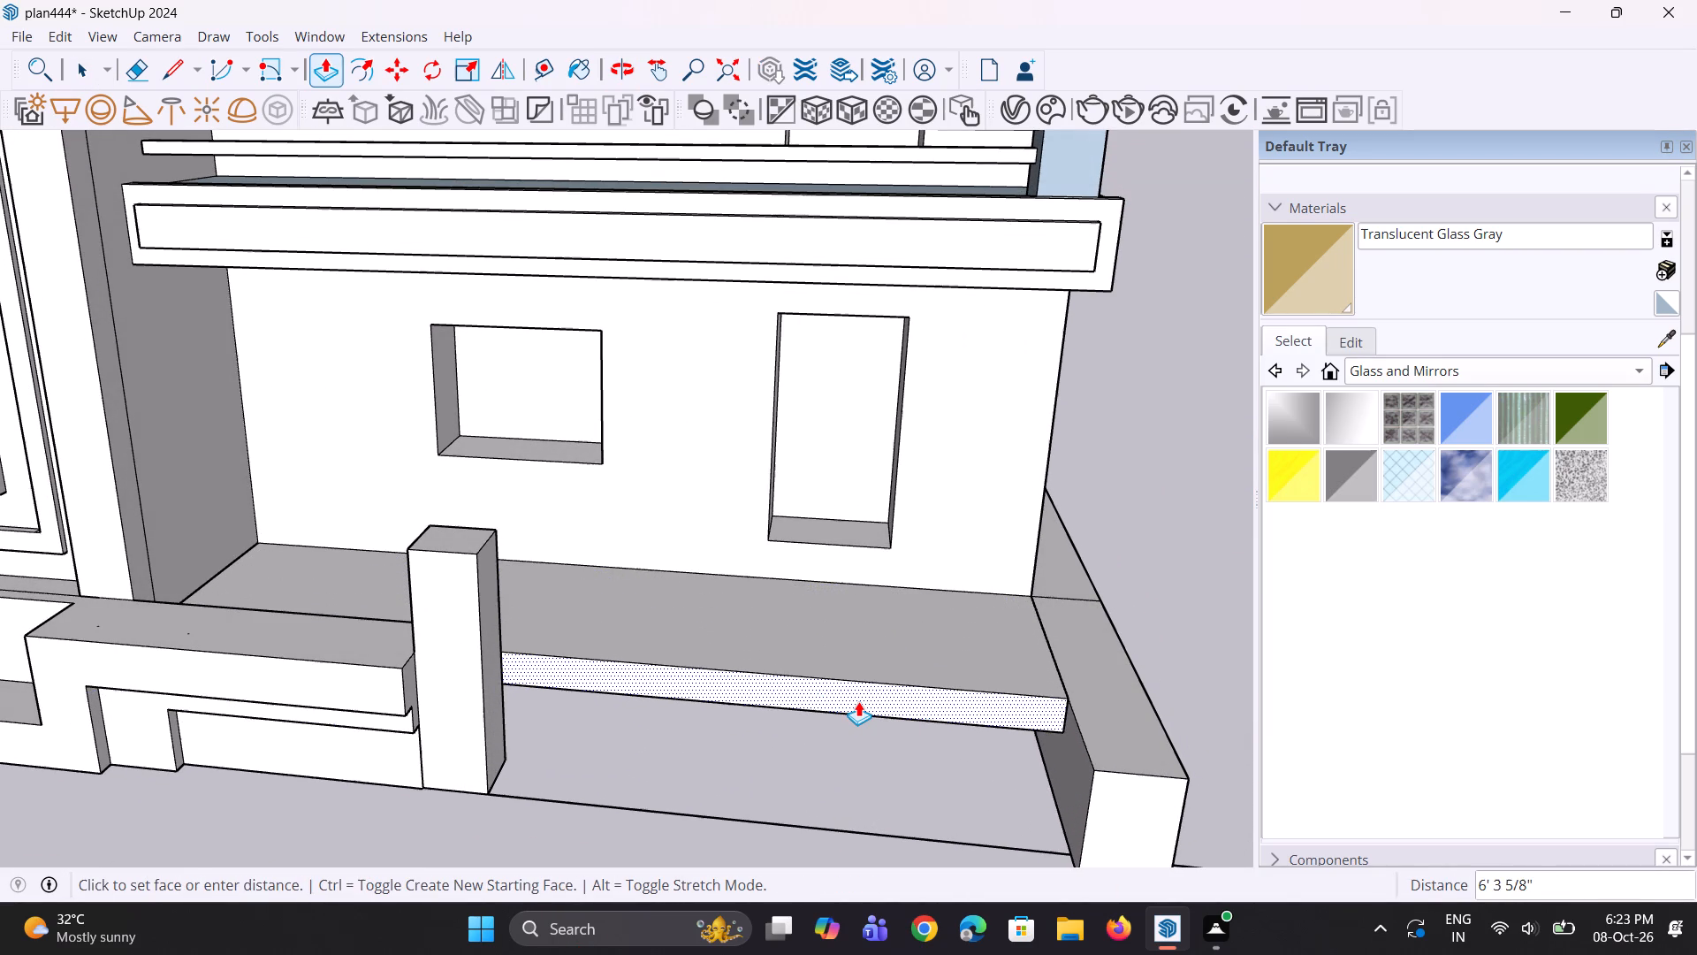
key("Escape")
Delete the original upper seam line on the front wall, keeping the lower copy.
middle_click_drag(848, 775, 887, 451)
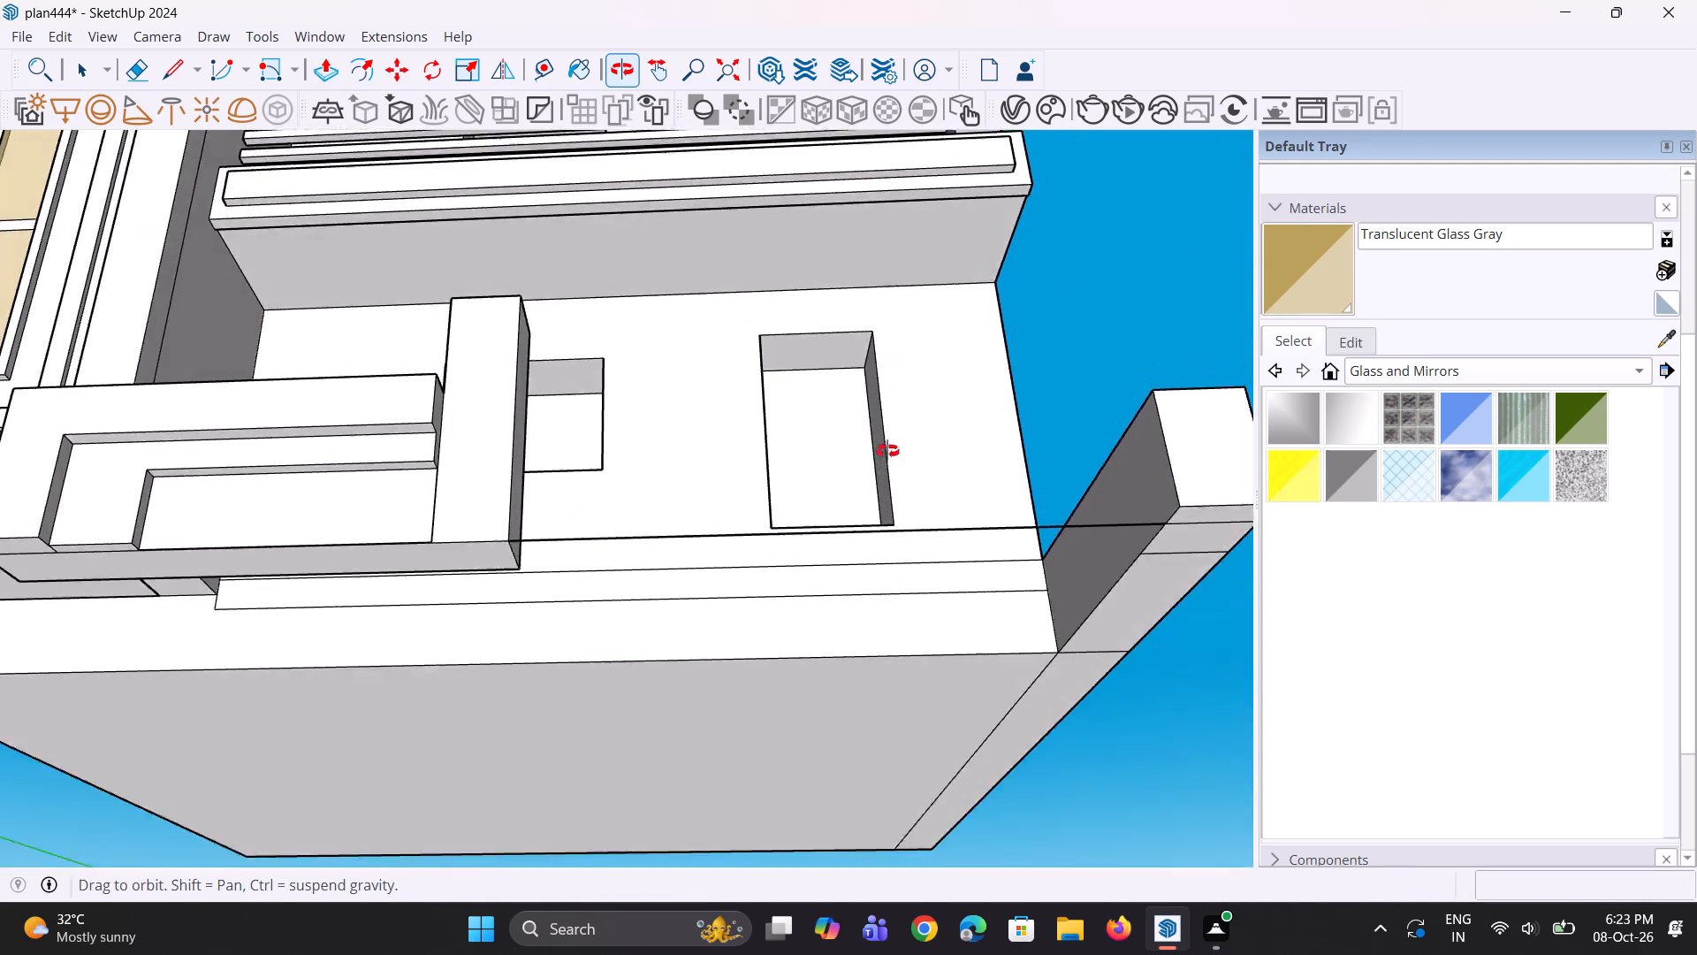
middle_click_drag(887, 451, 845, 702)
type("bv")
key("space")
key("space")
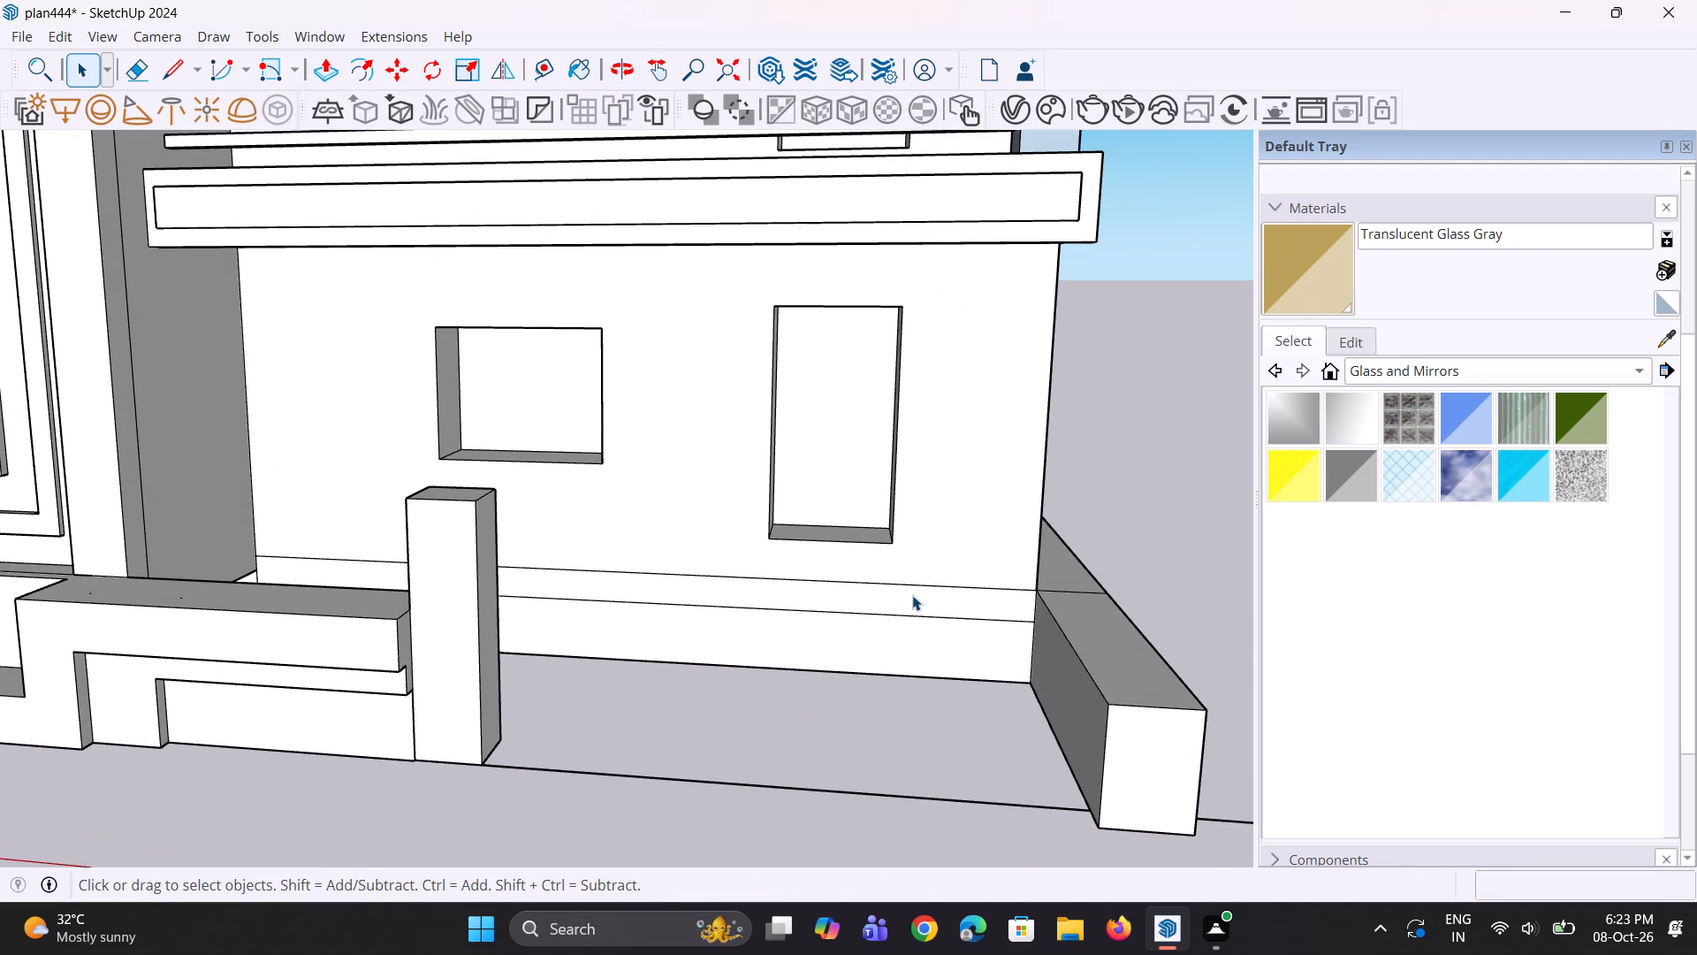
left_click(925, 584)
key("Delete")
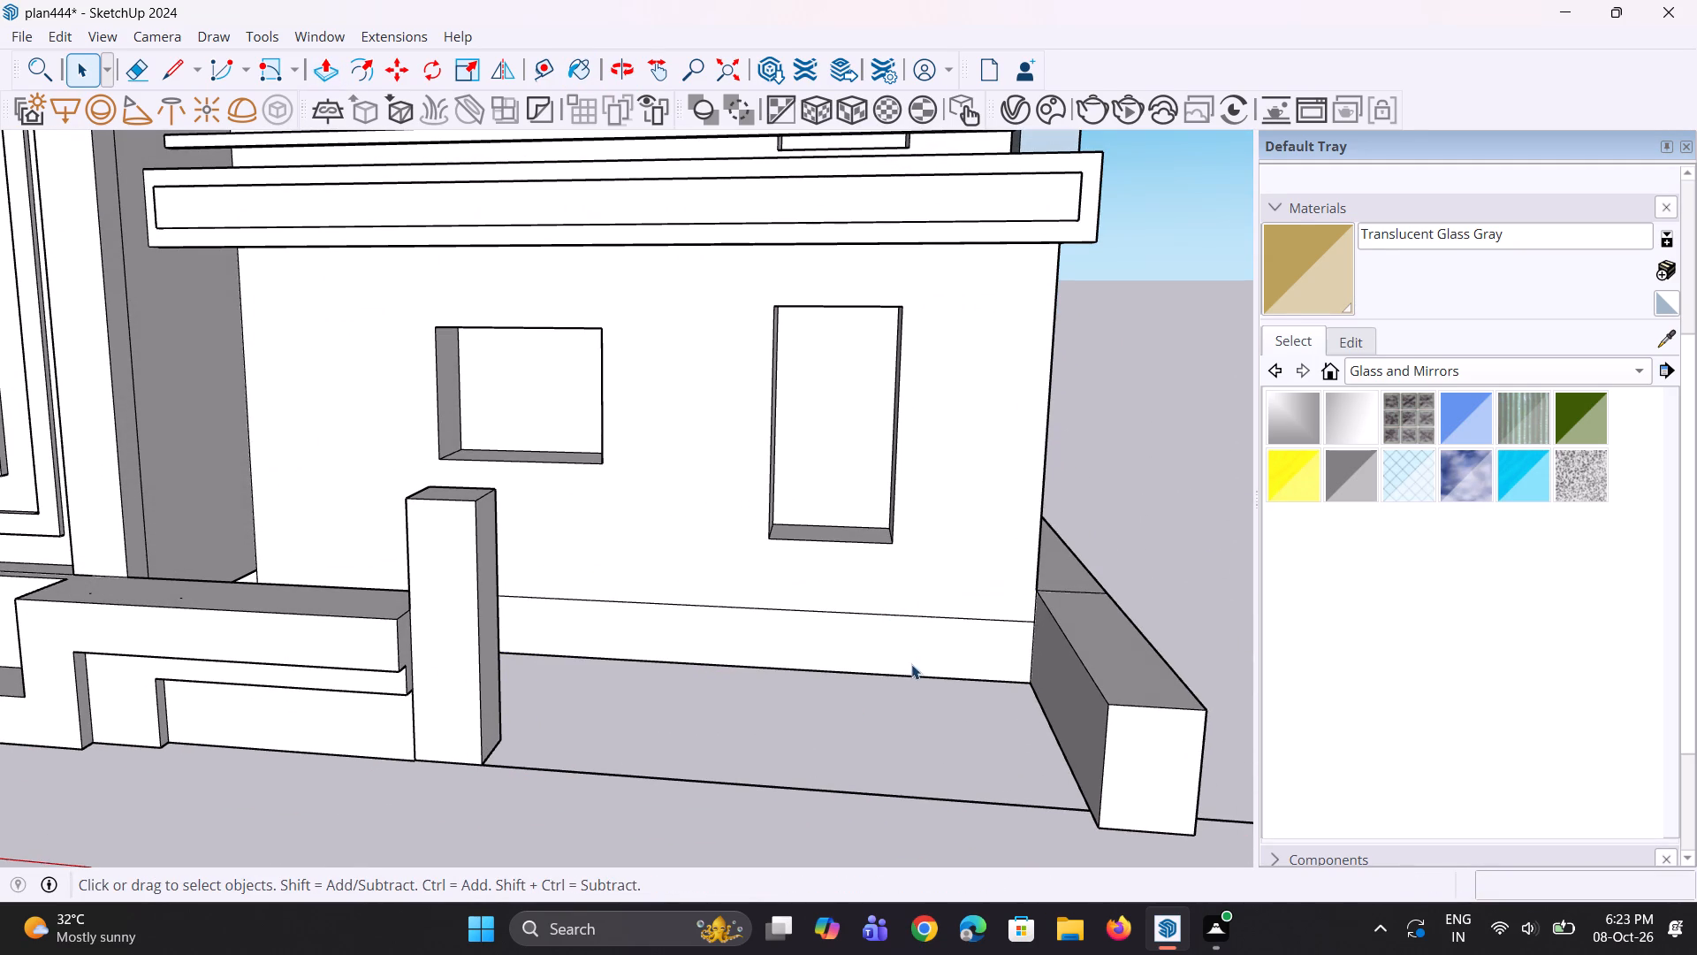
Delete the horizontal seam line near the base of the ground-floor front wall.
left_click(964, 615)
left_click(964, 617)
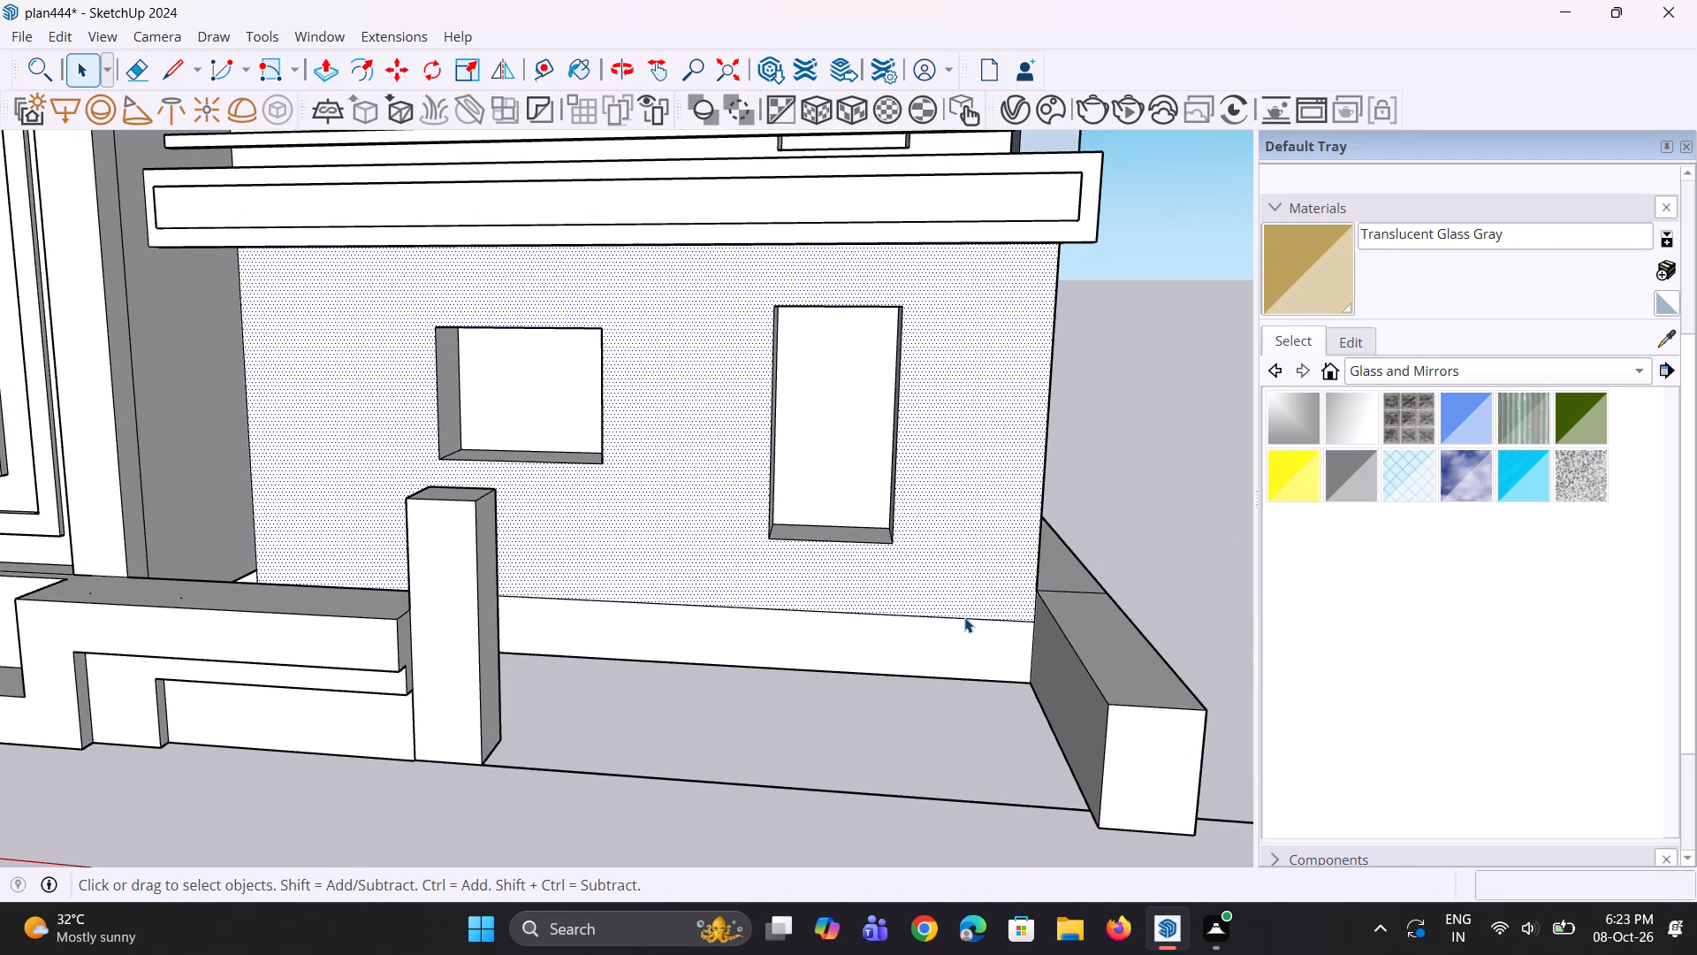
key("Delete")
Copy the front wall's bottom edge about 6" upward from its corner at the side ledge.
left_click(999, 679)
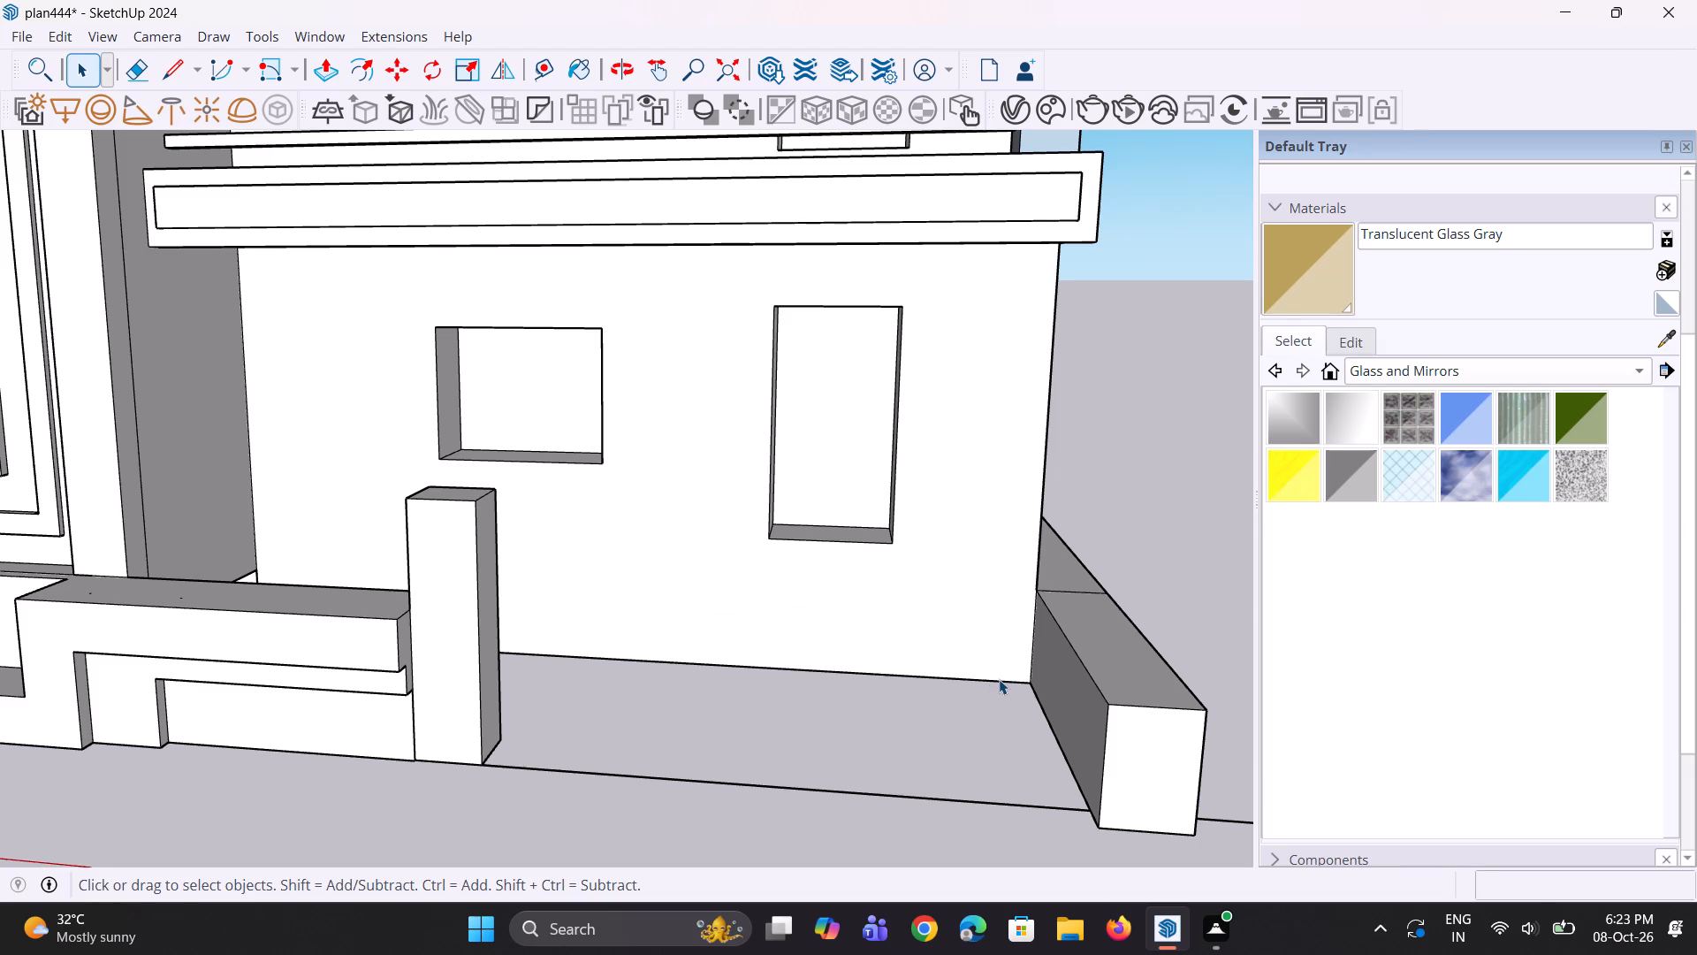
scroll(999, 680, "up", 1)
key("m")
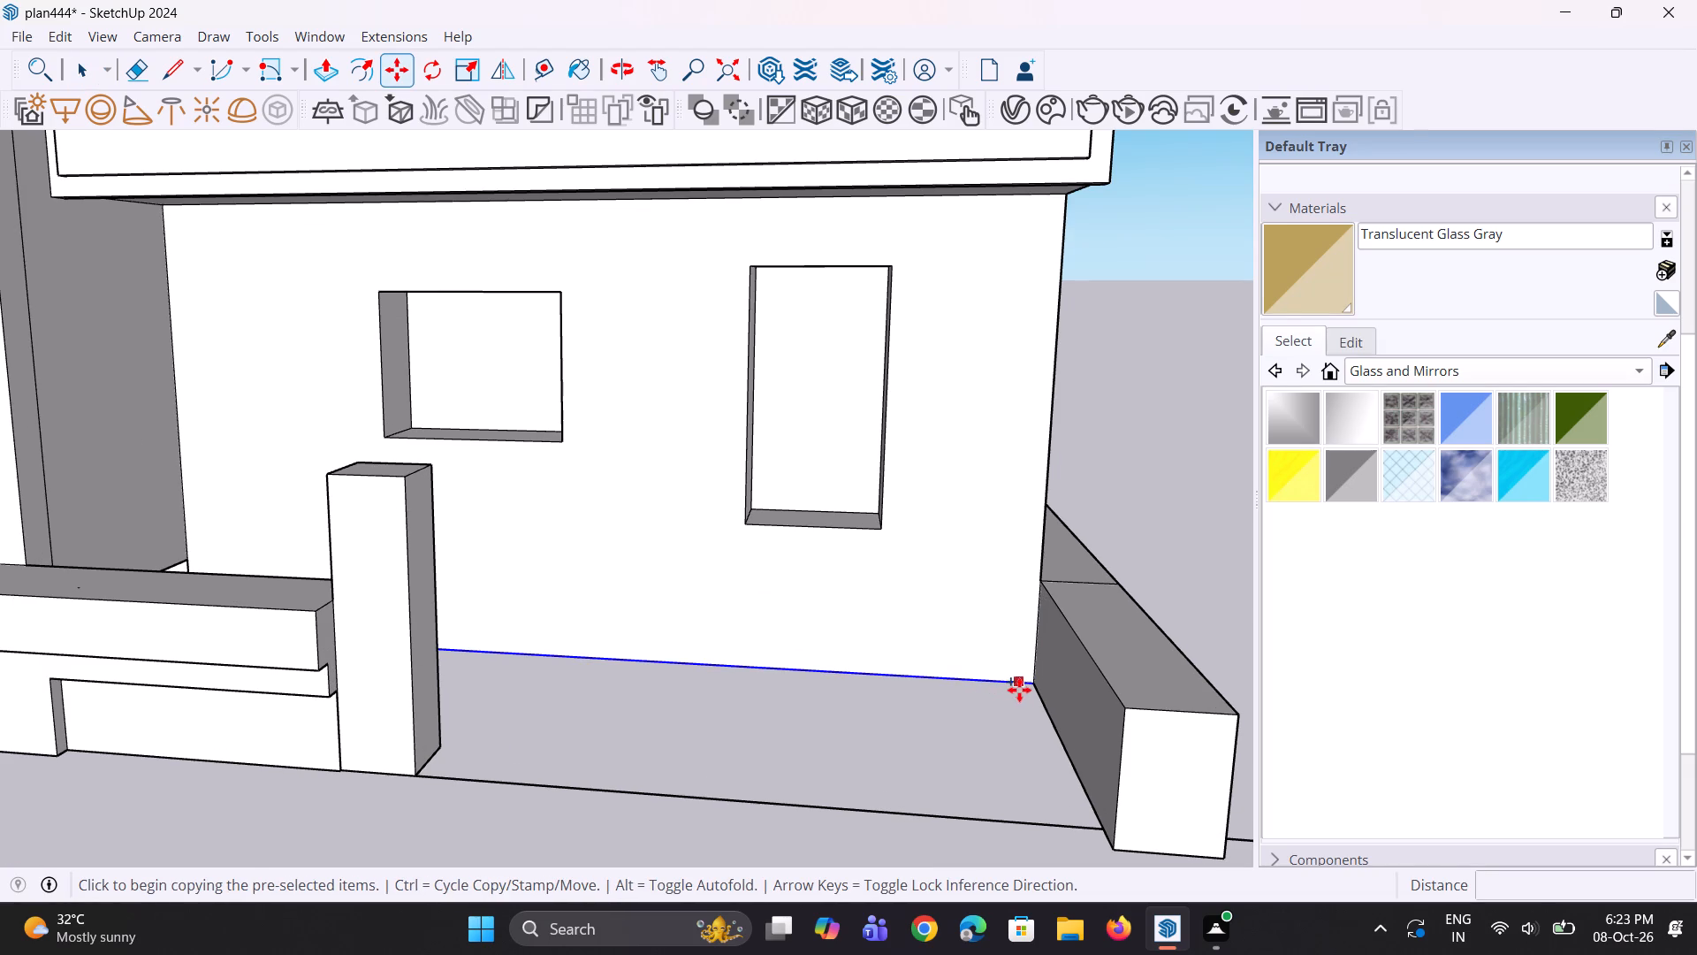
left_click(1040, 683)
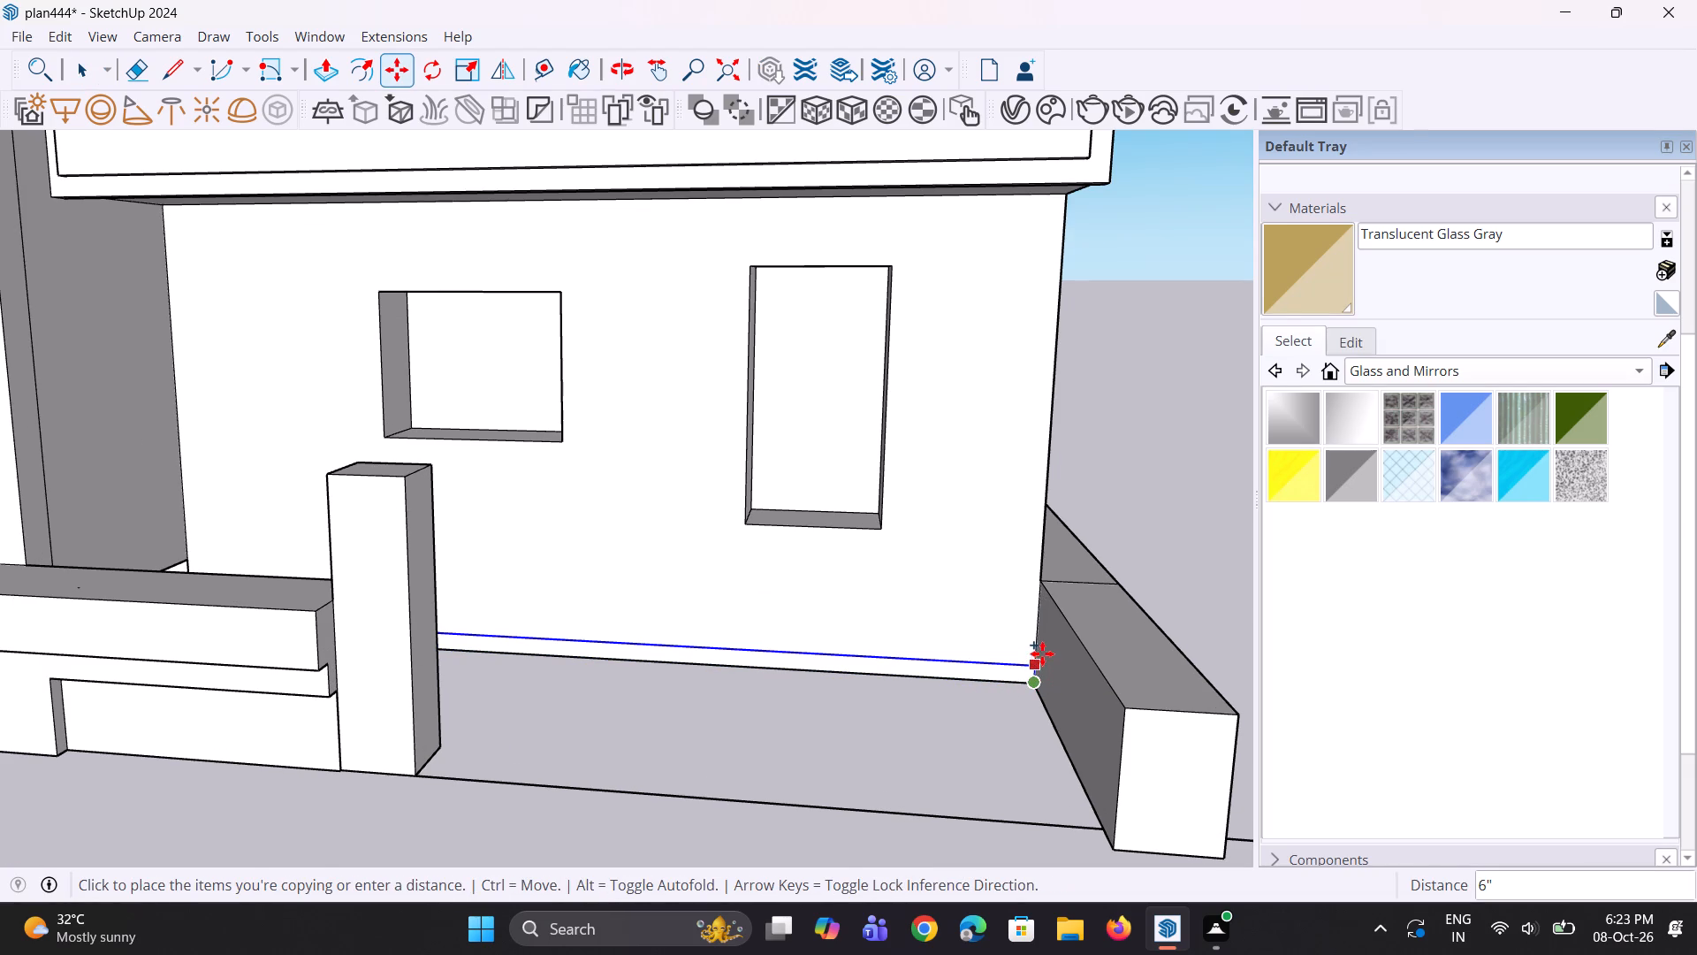
left_click(1042, 649)
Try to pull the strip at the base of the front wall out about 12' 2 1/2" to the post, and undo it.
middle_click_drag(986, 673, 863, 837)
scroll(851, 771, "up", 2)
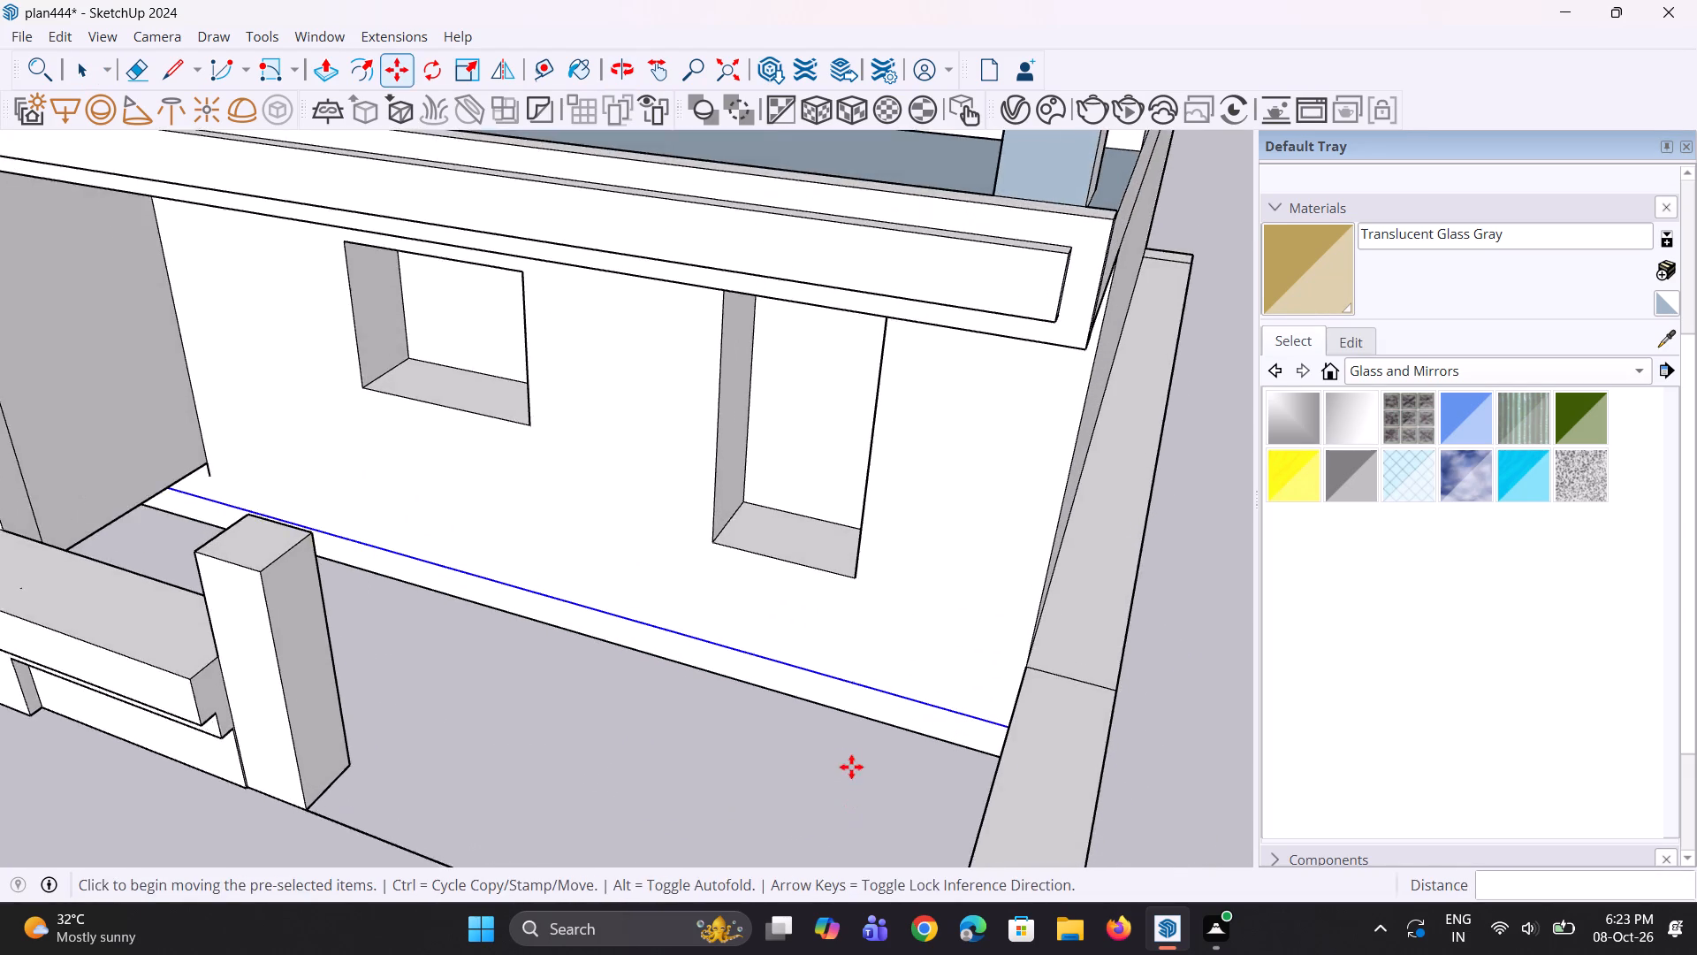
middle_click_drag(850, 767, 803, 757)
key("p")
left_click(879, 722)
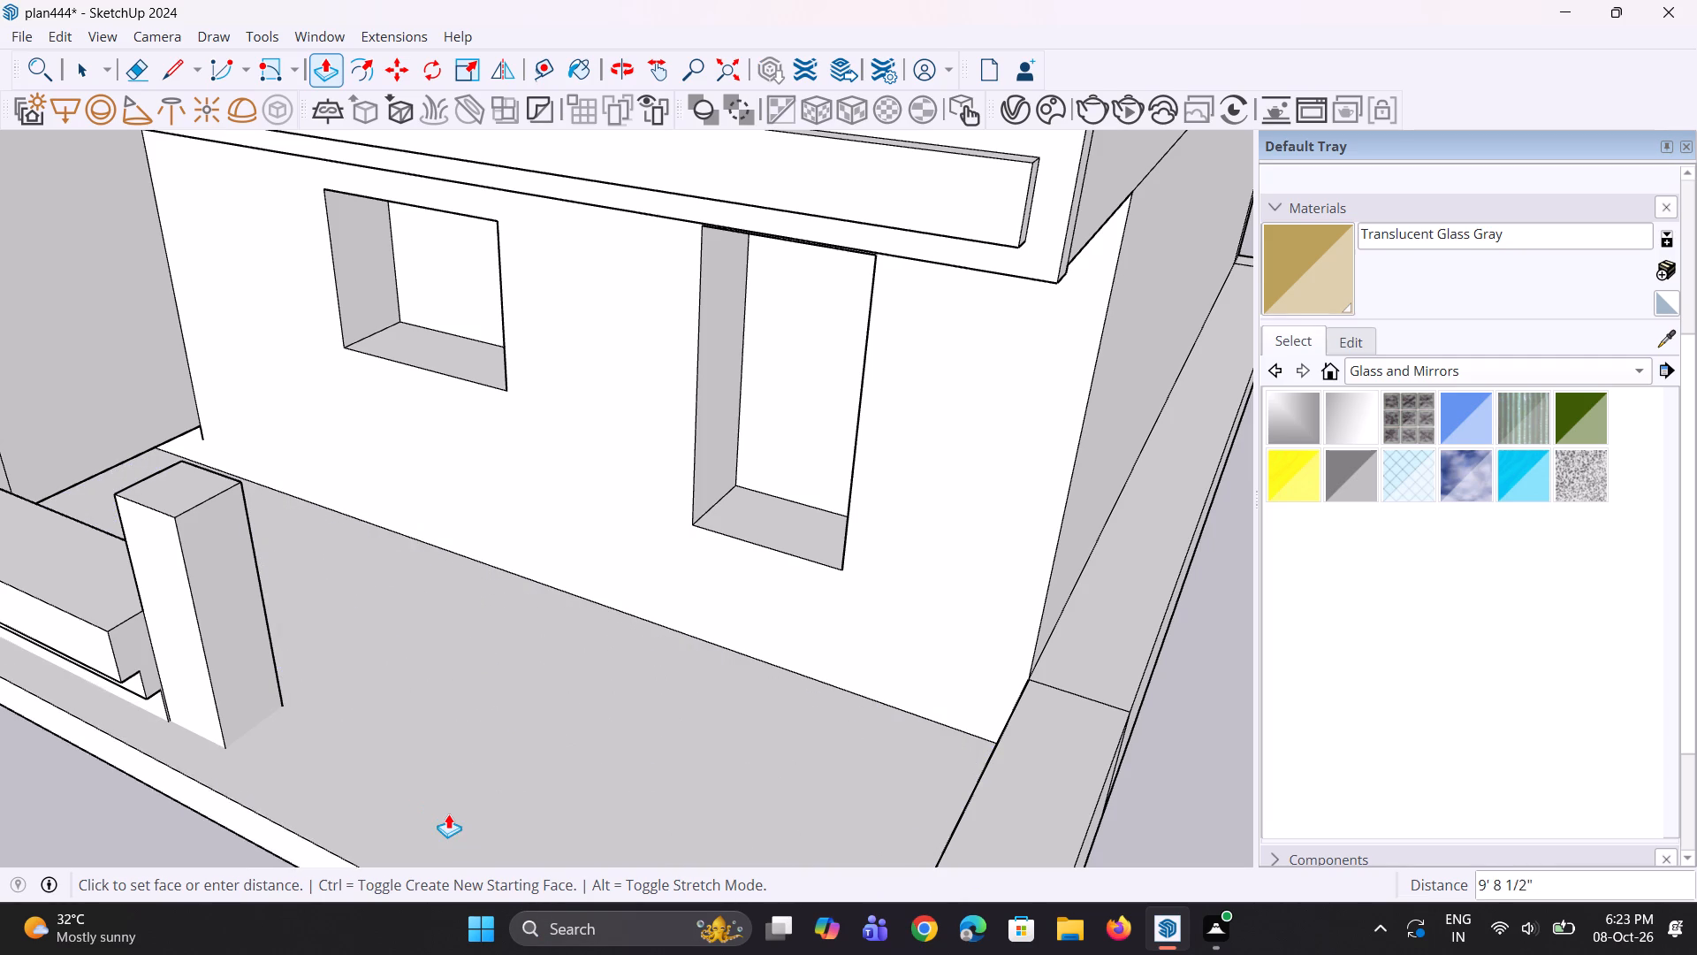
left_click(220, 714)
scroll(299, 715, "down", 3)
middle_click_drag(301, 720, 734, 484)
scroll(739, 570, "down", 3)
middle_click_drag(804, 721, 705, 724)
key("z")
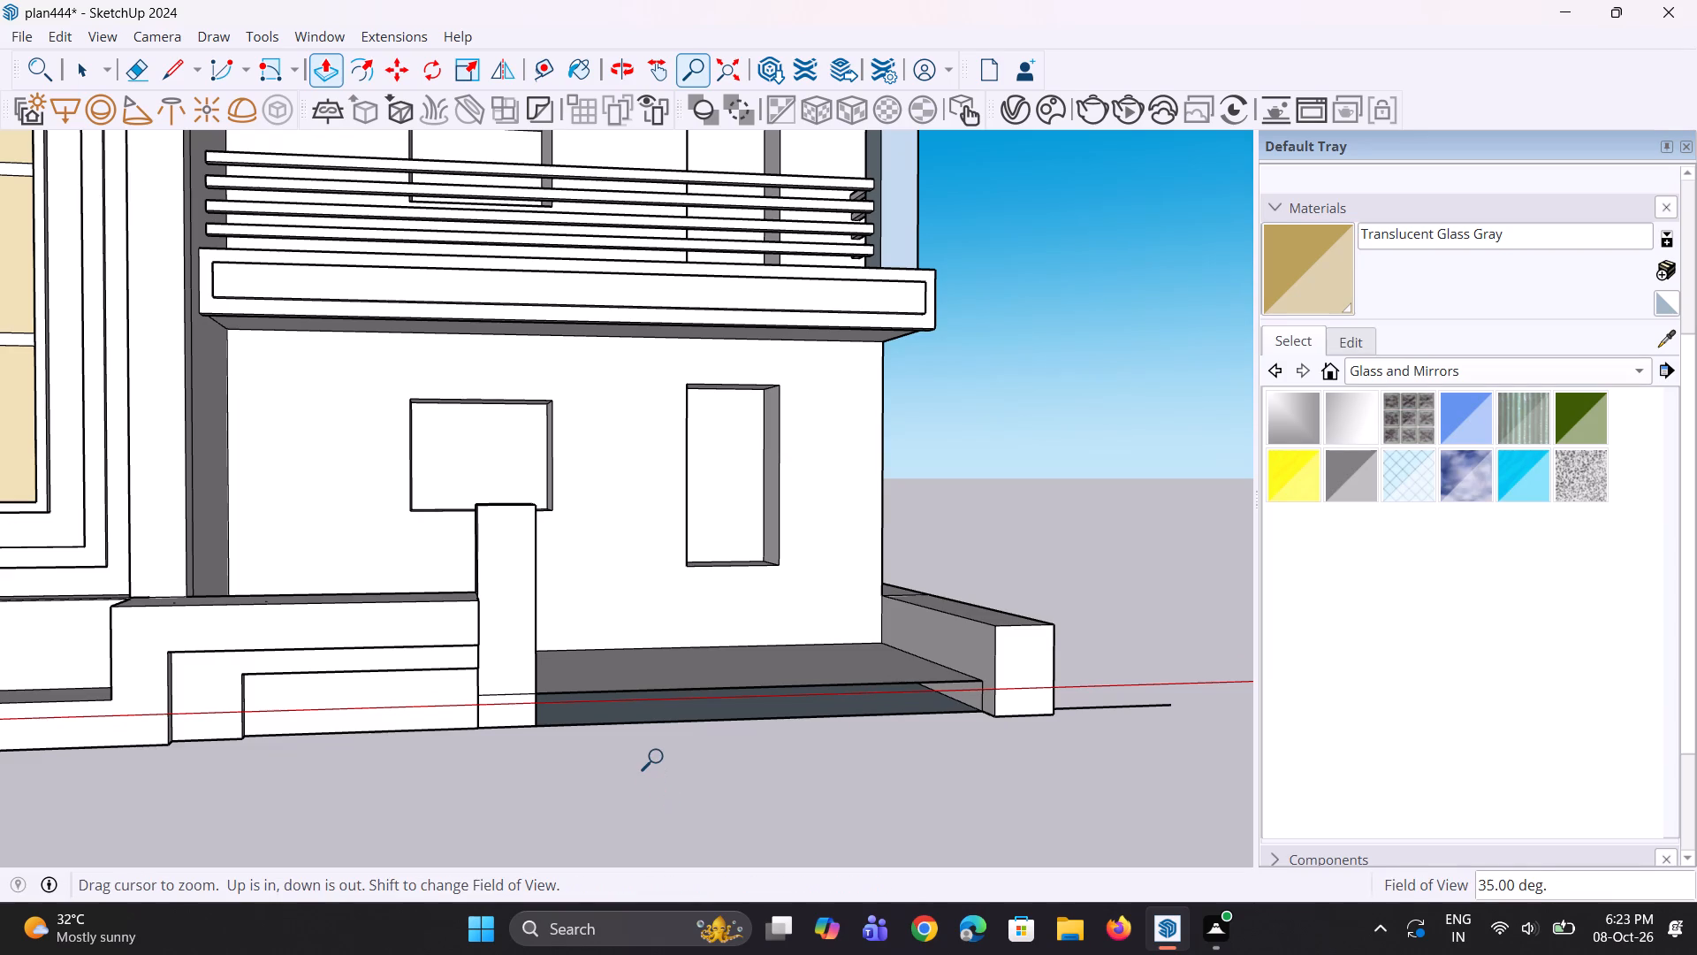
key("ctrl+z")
Delete the loose ground line between the post and the side ledge, including its piece extending past the ledge.
middle_click_drag(757, 762, 754, 769)
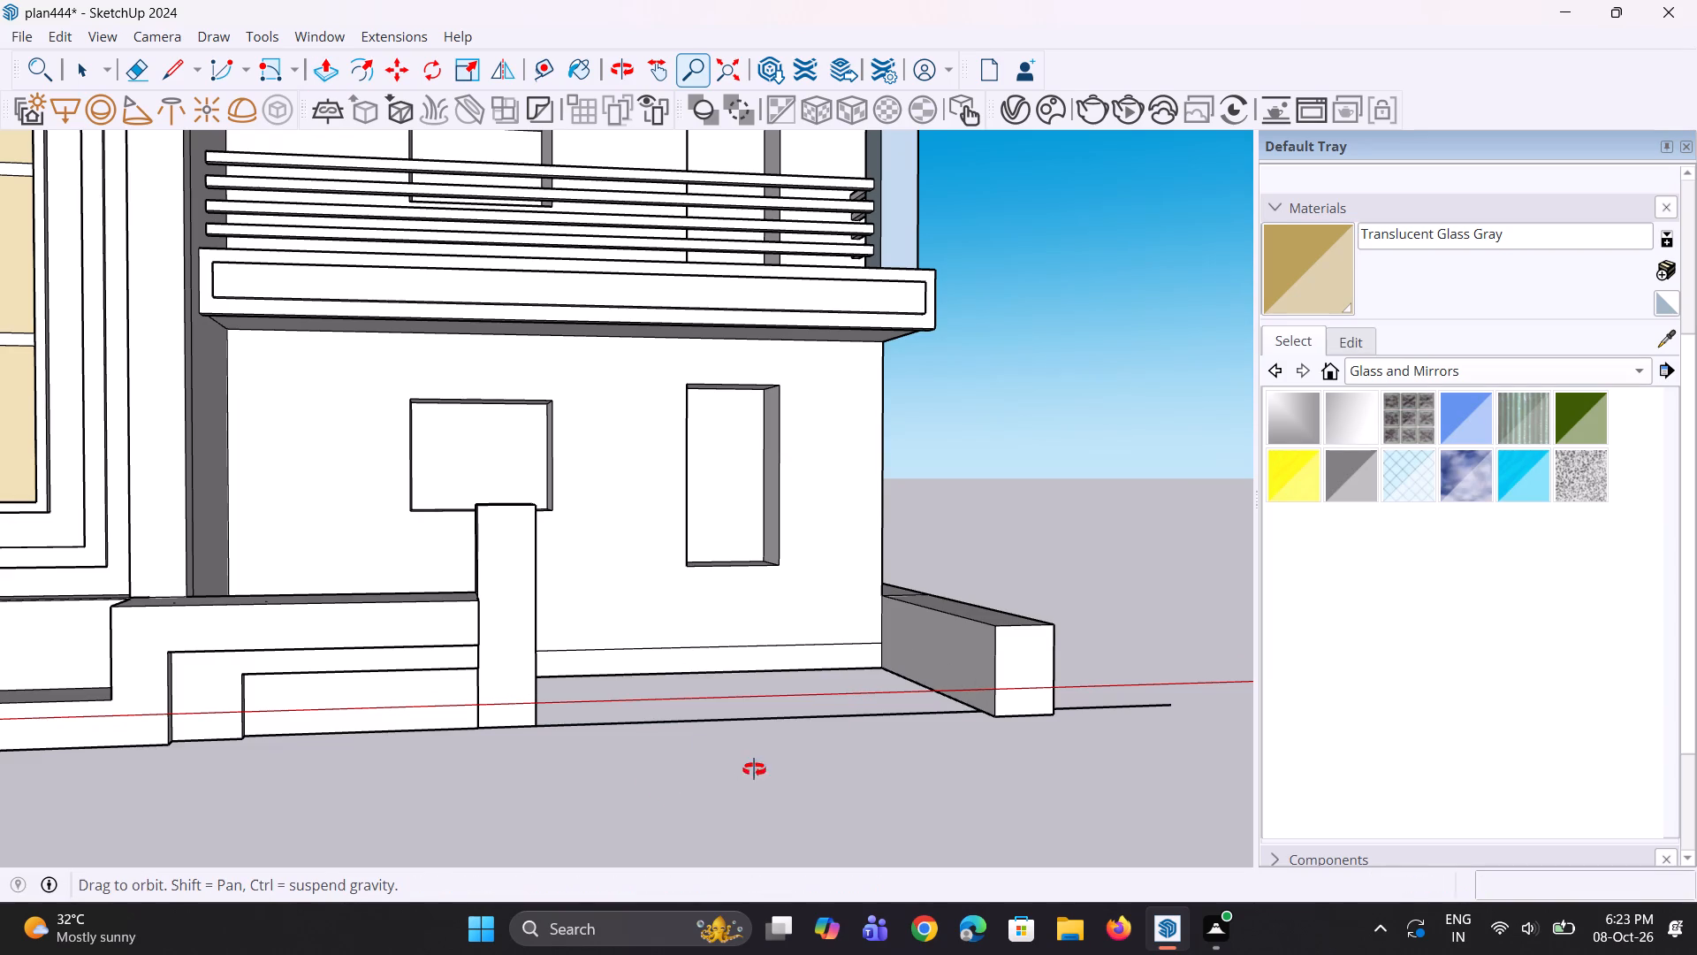
middle_click_drag(754, 769, 771, 371)
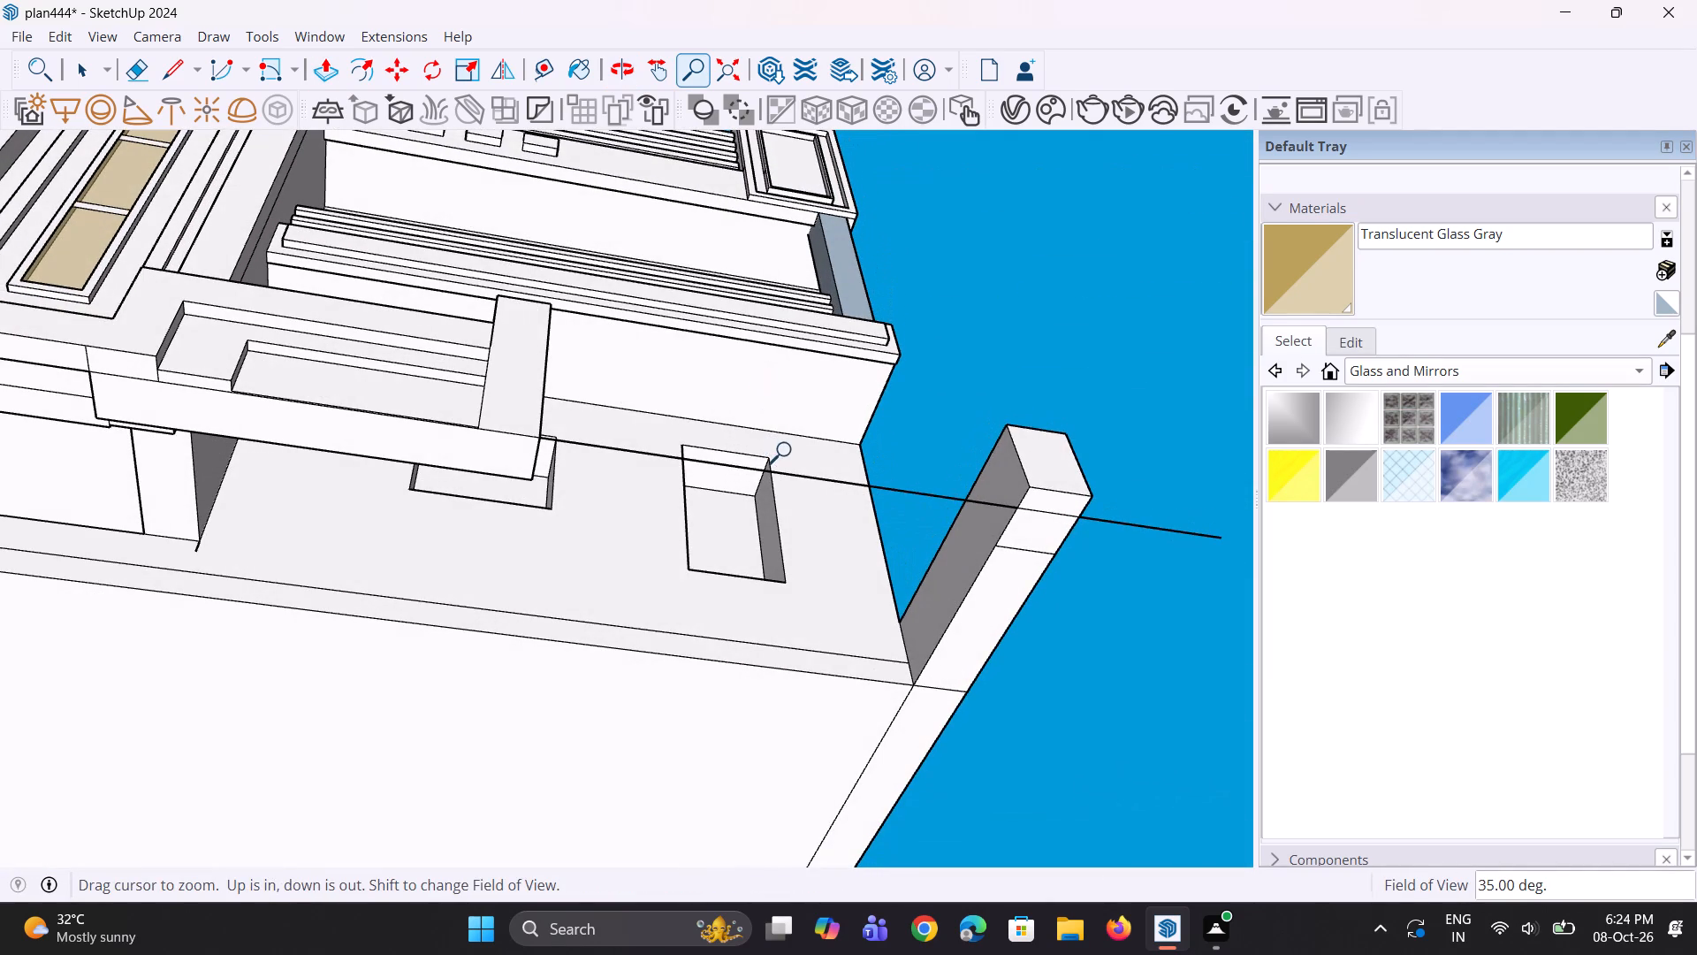
key("space")
key("space")
left_click(797, 474)
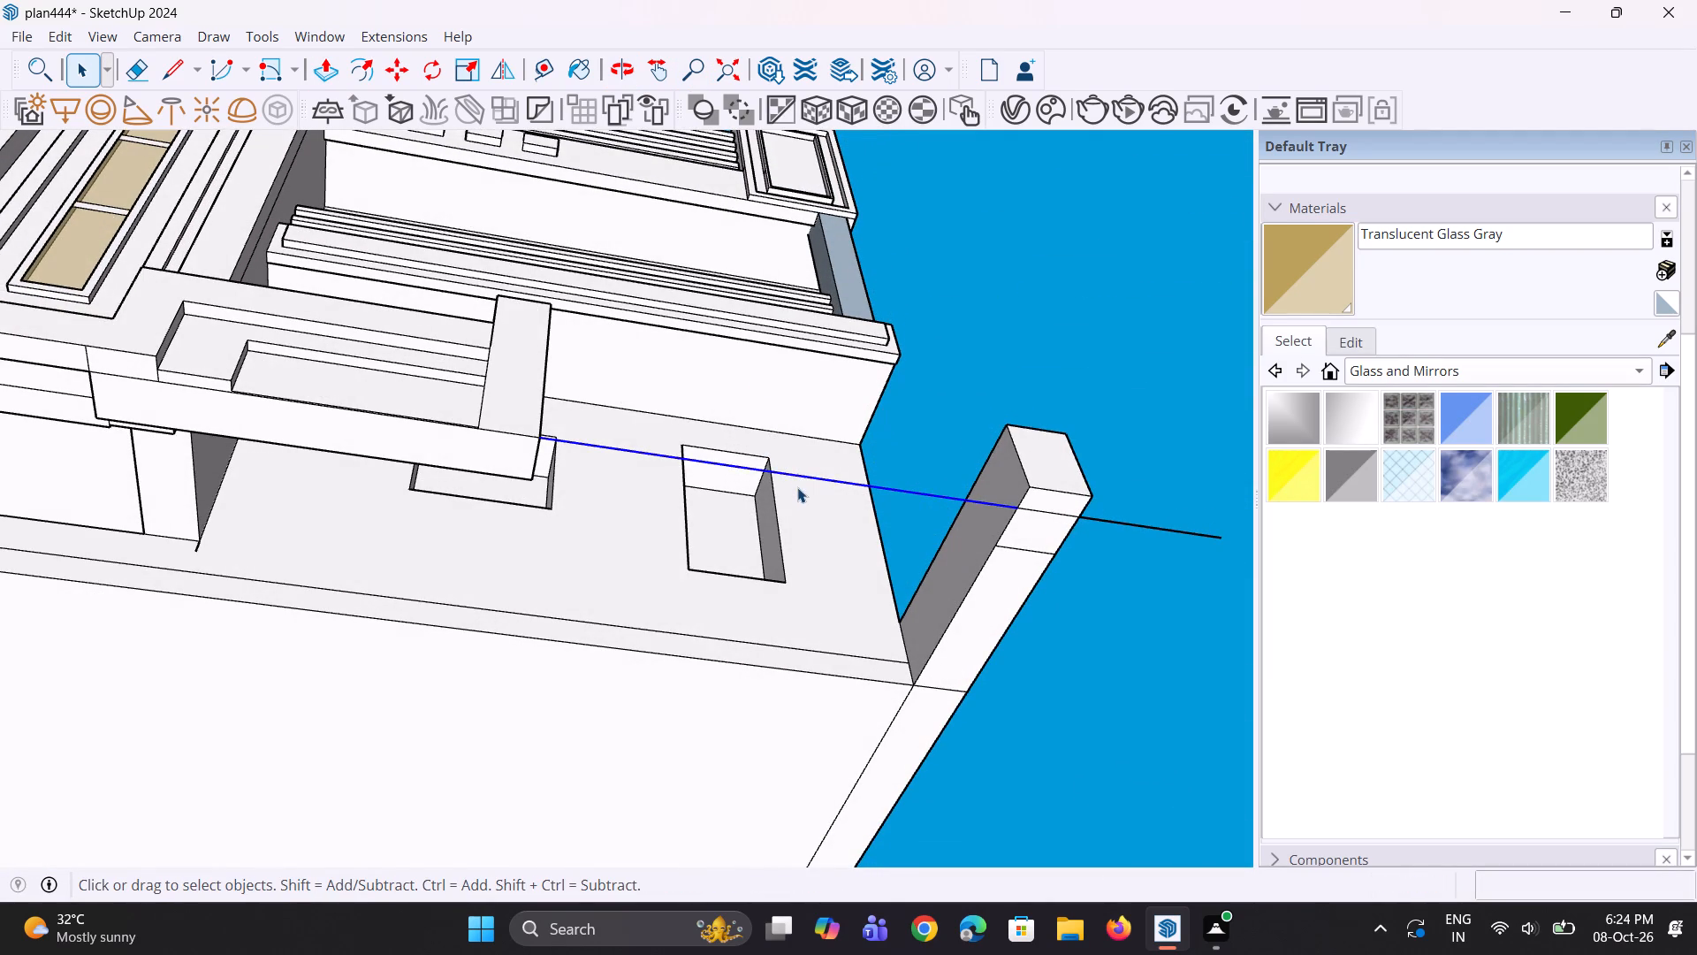
key("Delete")
left_click(1120, 523)
key("Delete")
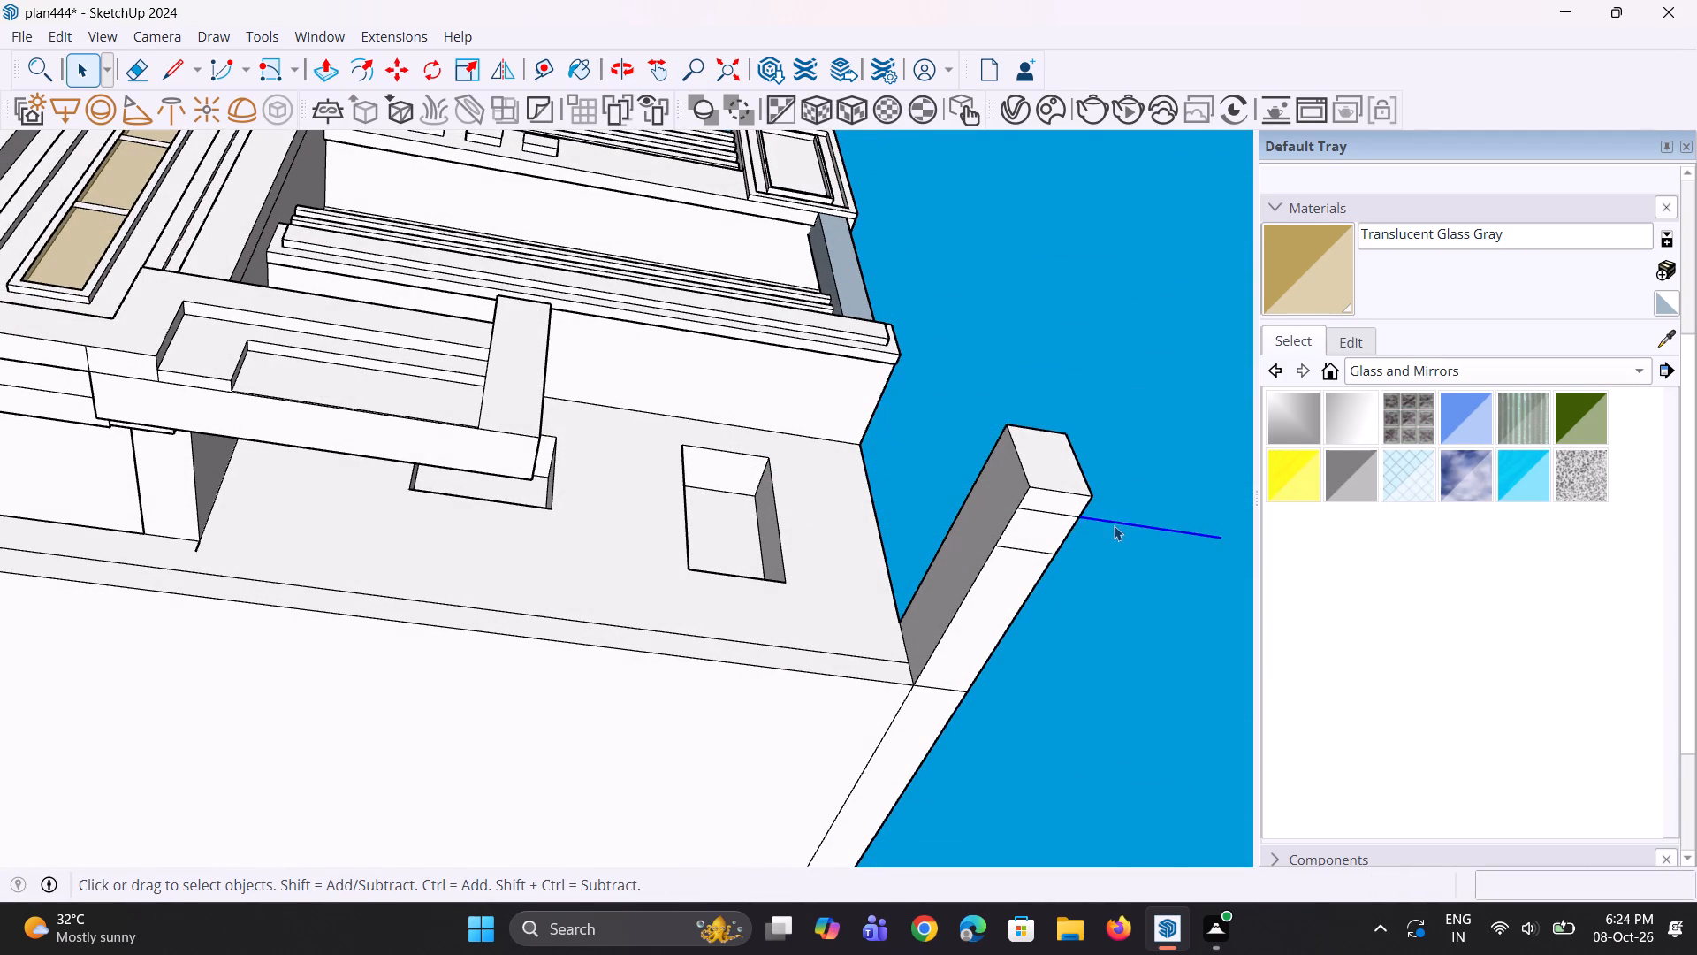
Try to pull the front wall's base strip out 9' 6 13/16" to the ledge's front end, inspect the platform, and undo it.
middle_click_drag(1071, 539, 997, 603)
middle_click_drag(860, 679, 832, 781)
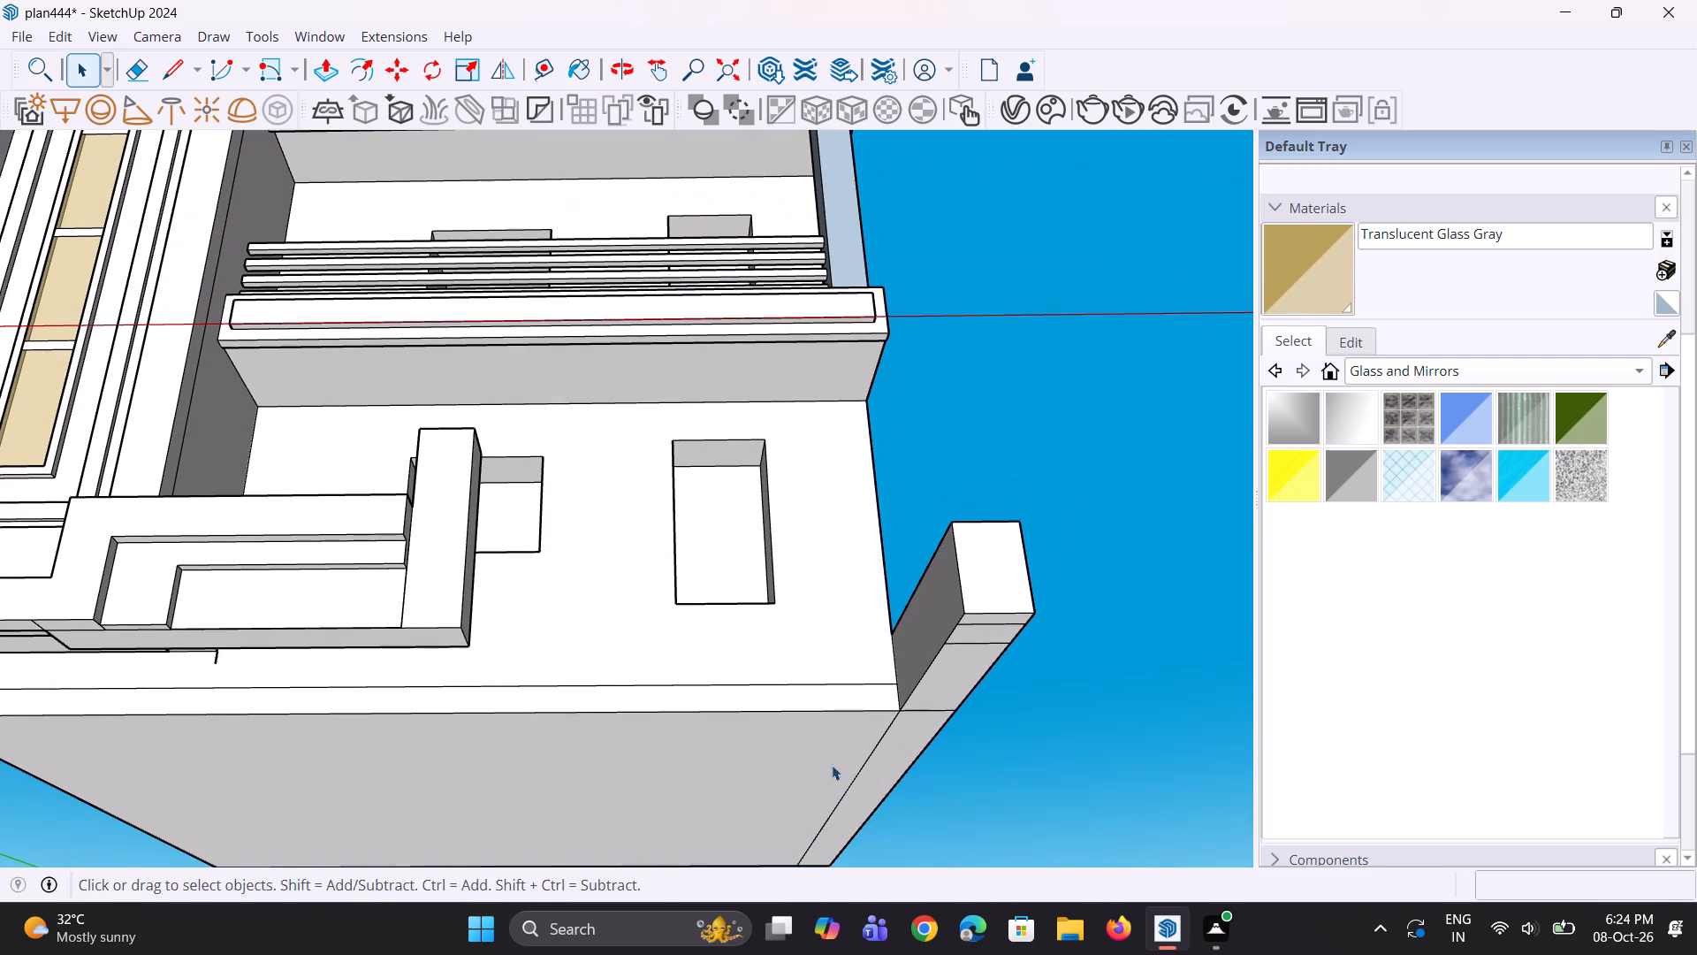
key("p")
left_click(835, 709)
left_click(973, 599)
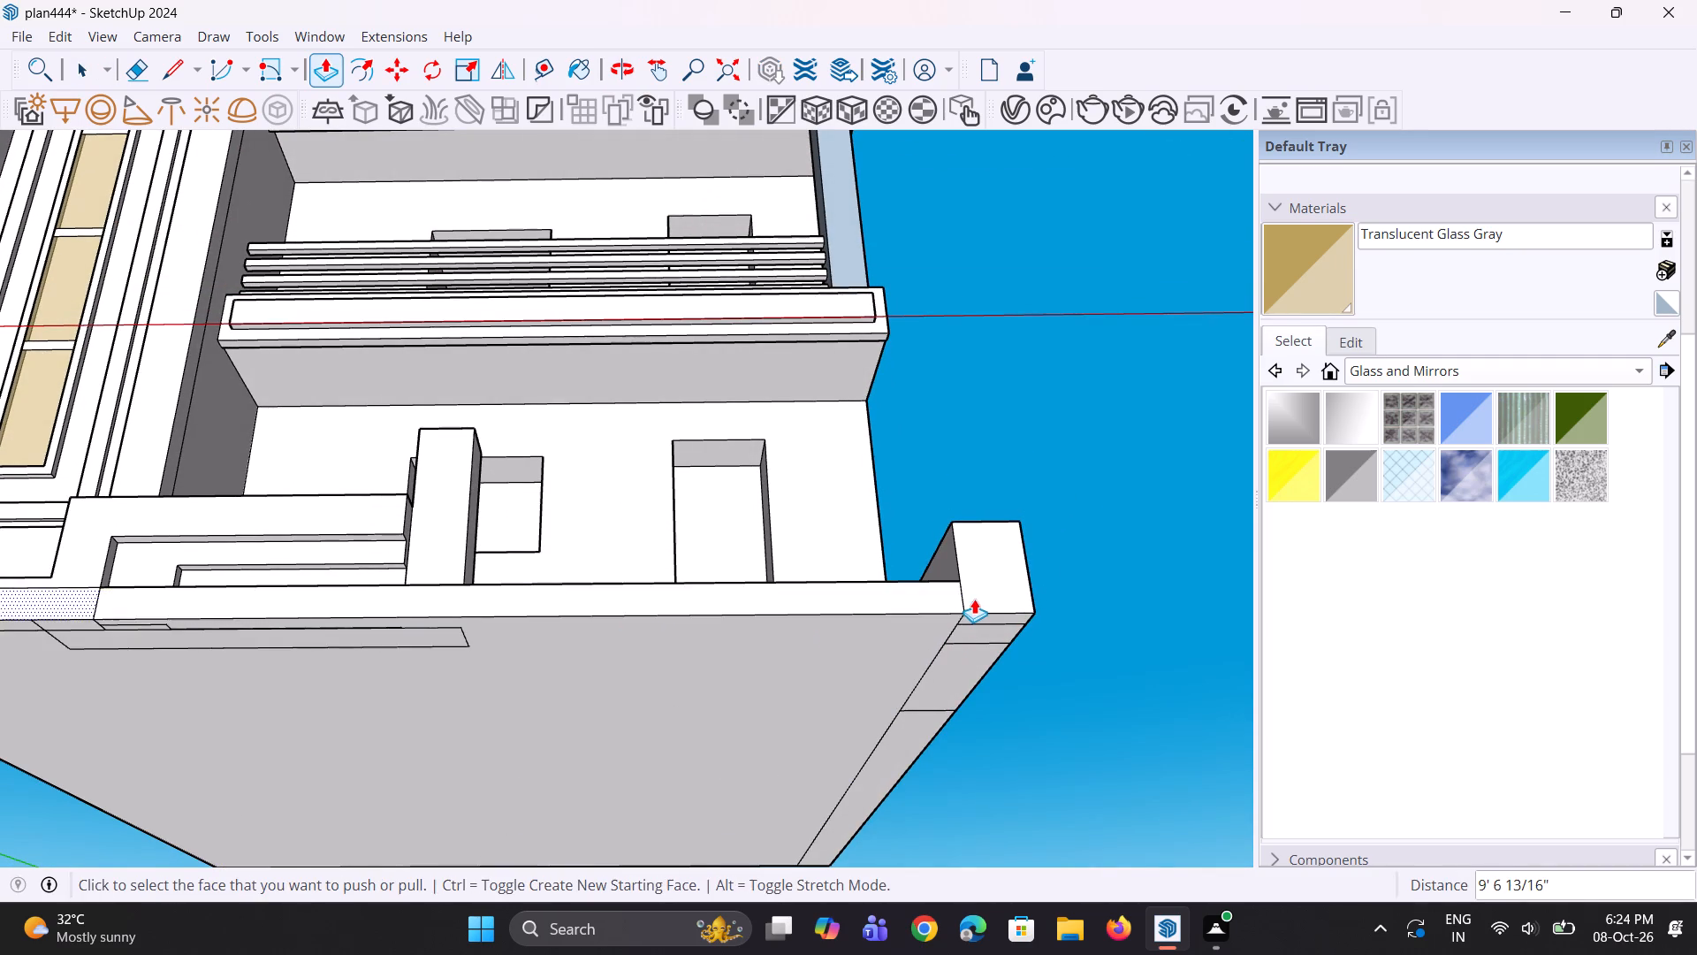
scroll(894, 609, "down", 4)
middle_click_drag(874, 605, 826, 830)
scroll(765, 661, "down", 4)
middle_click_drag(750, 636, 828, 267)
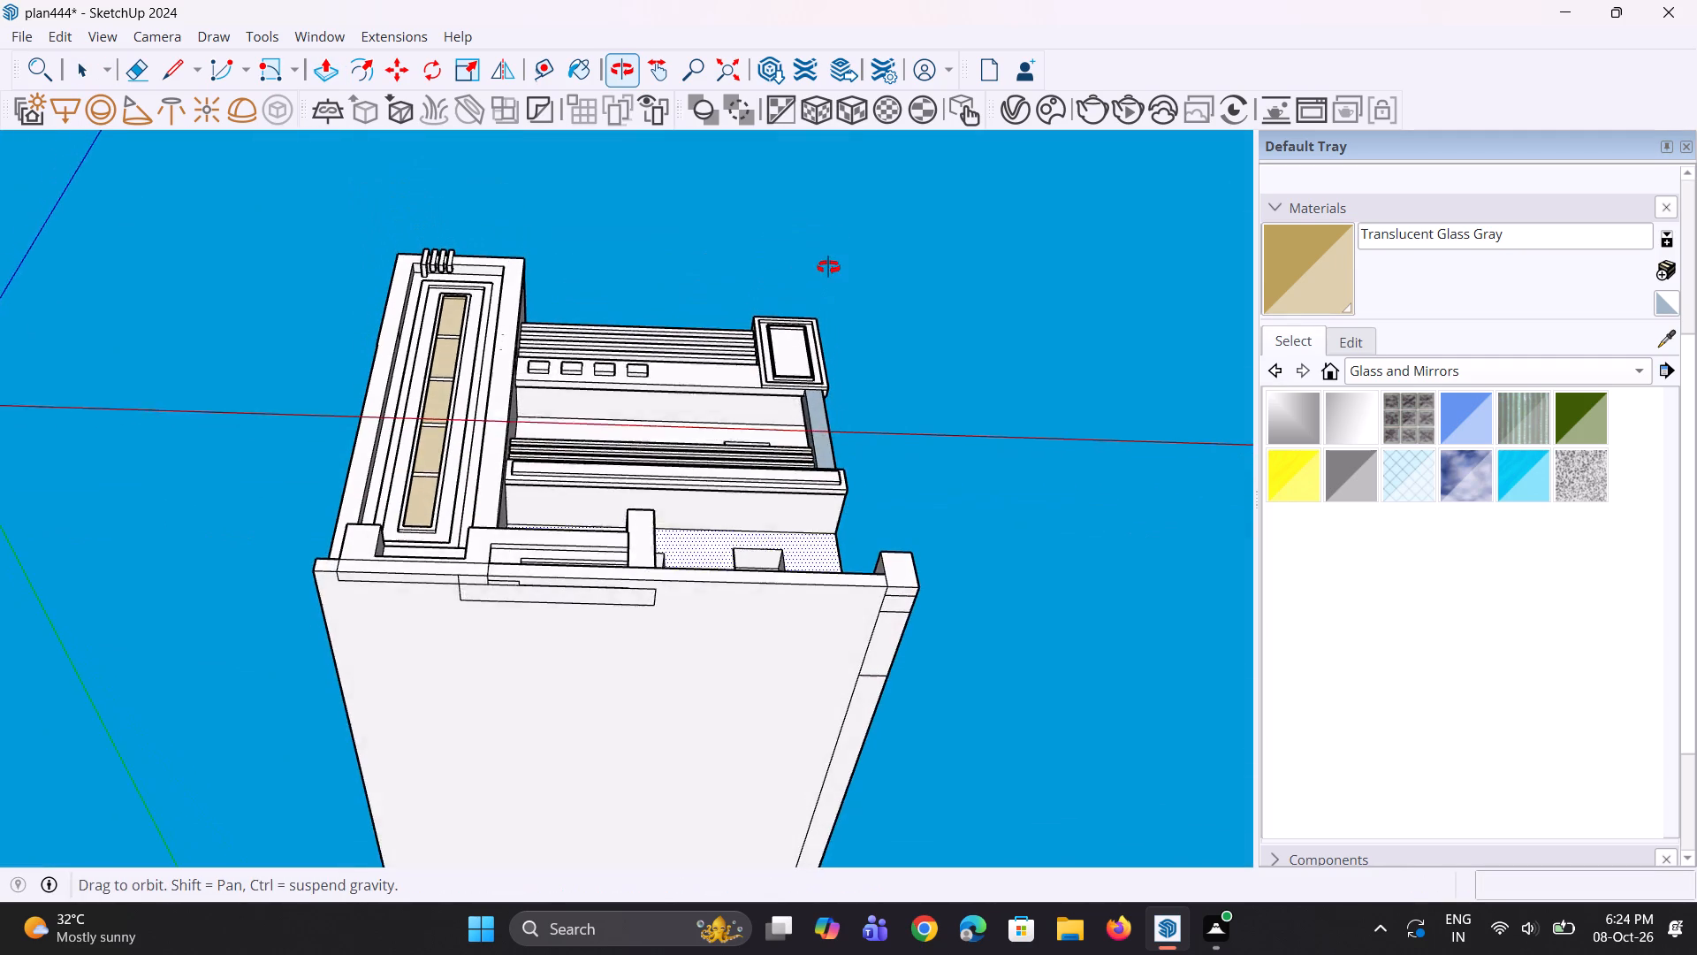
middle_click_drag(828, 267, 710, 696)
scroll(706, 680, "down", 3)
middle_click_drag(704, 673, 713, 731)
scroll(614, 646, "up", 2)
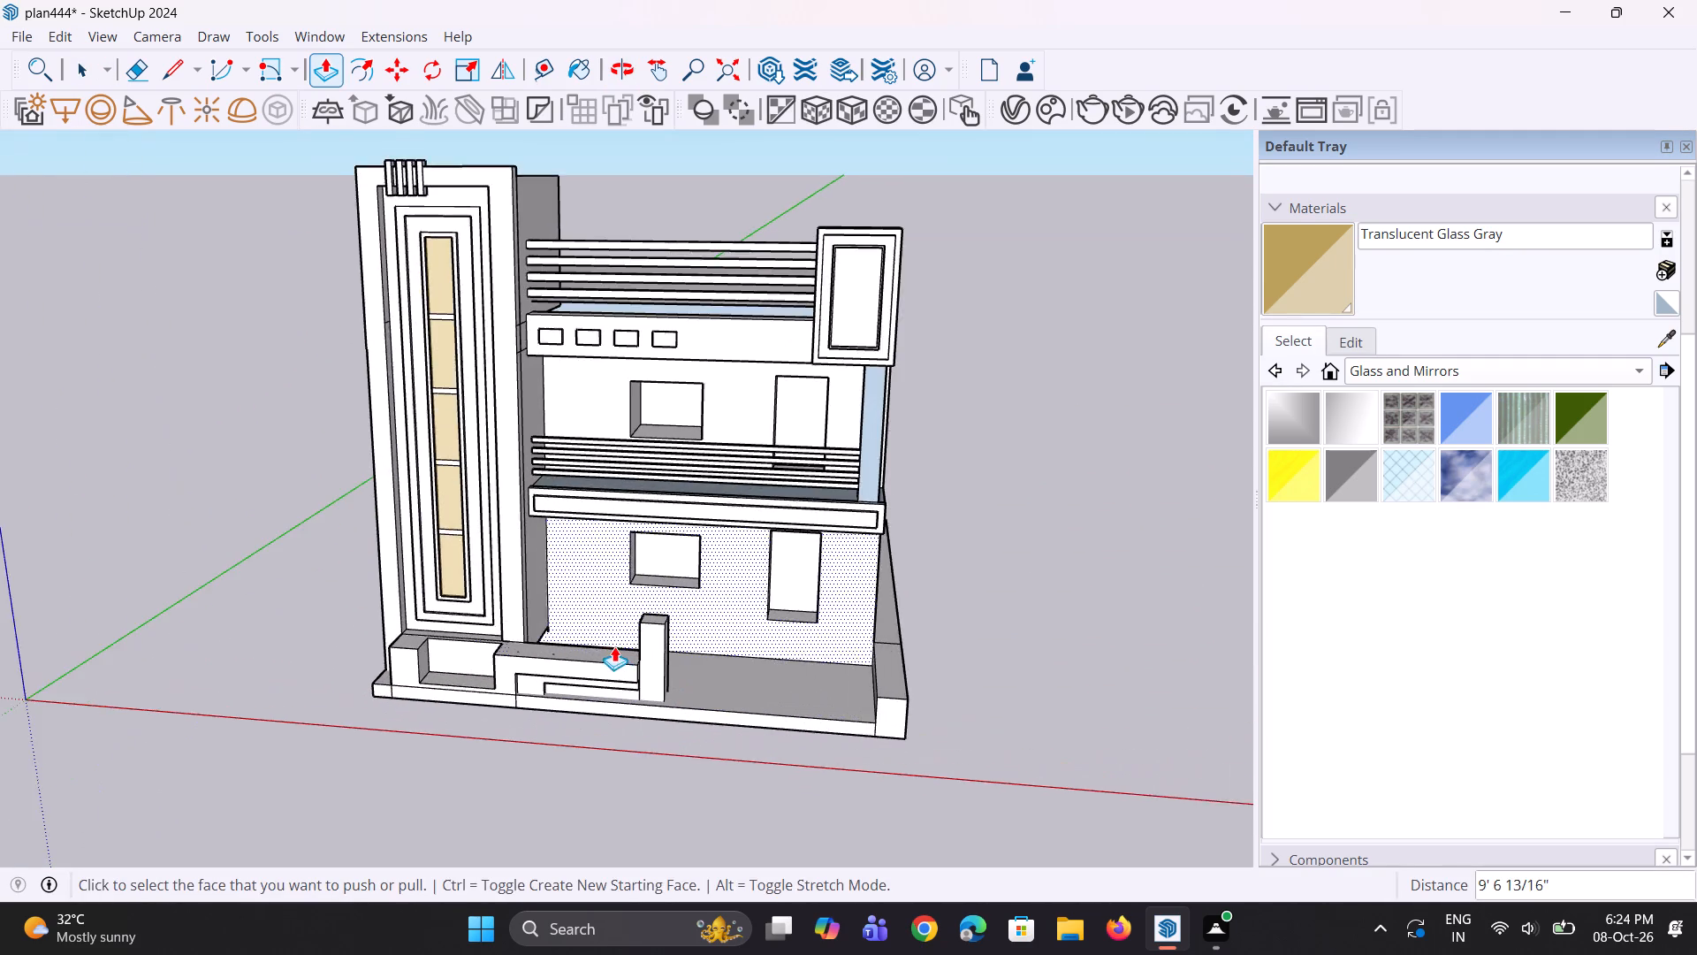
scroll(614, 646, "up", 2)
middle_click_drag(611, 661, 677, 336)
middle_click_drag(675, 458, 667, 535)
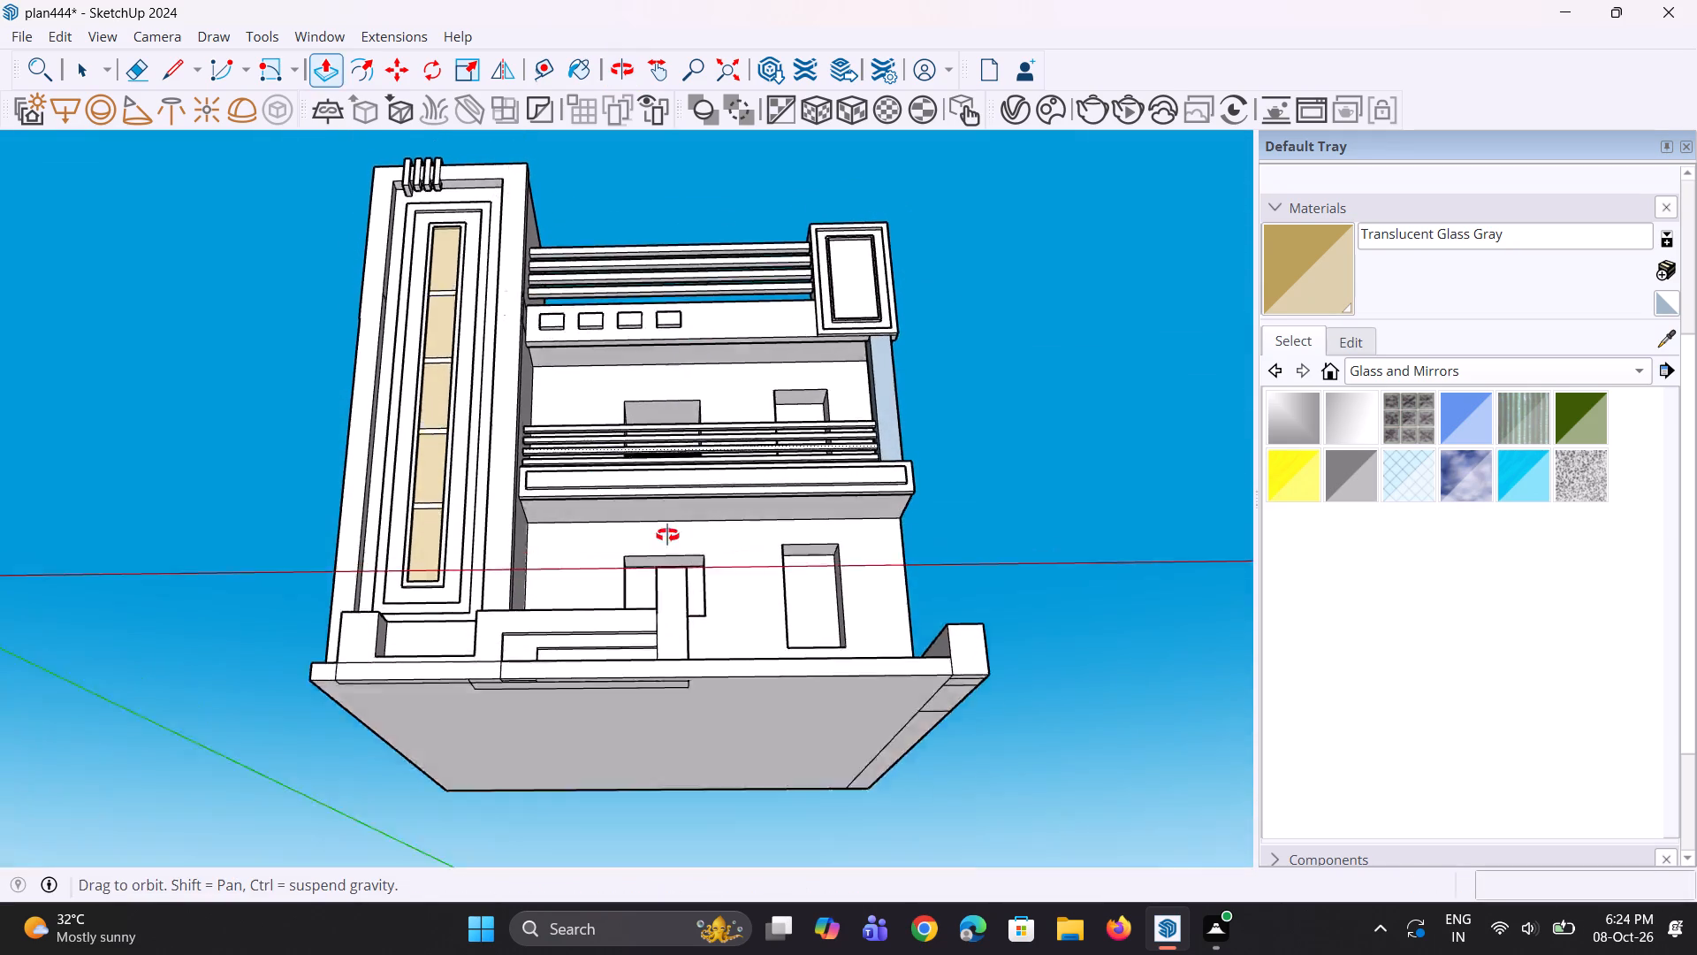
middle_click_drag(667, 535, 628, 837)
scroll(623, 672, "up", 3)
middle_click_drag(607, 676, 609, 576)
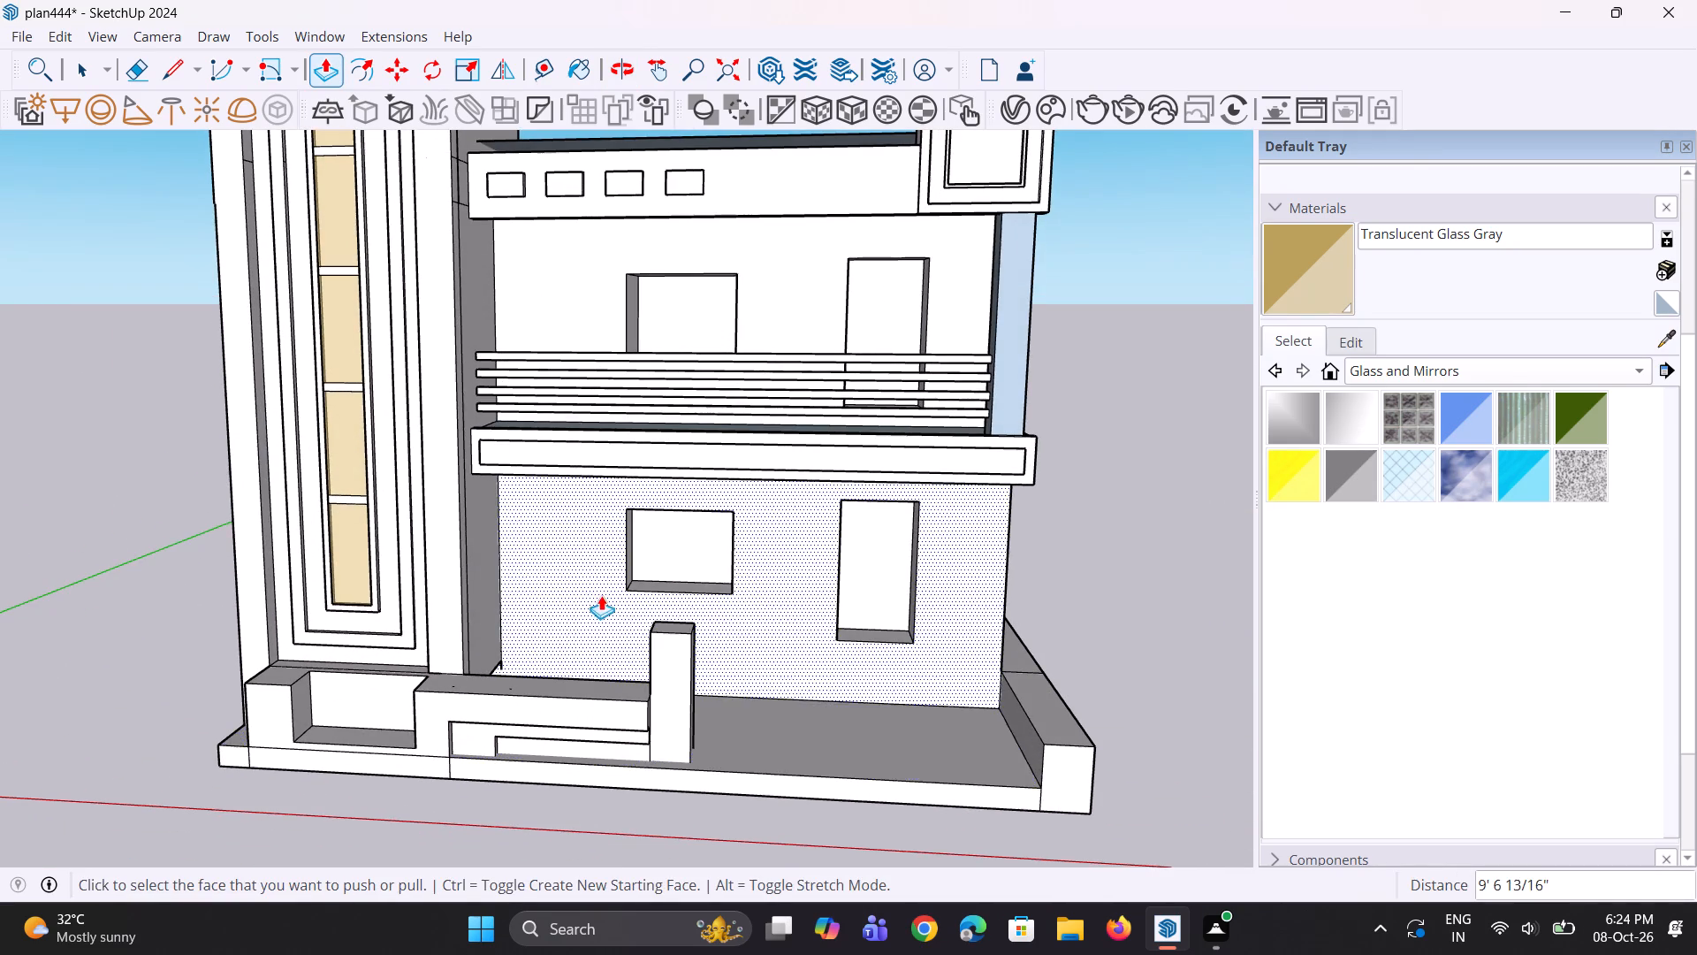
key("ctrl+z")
Extrude the underside of the house base 8 1/2" downward.
middle_click_drag(551, 754, 559, 575)
middle_click_drag(620, 808, 662, 532)
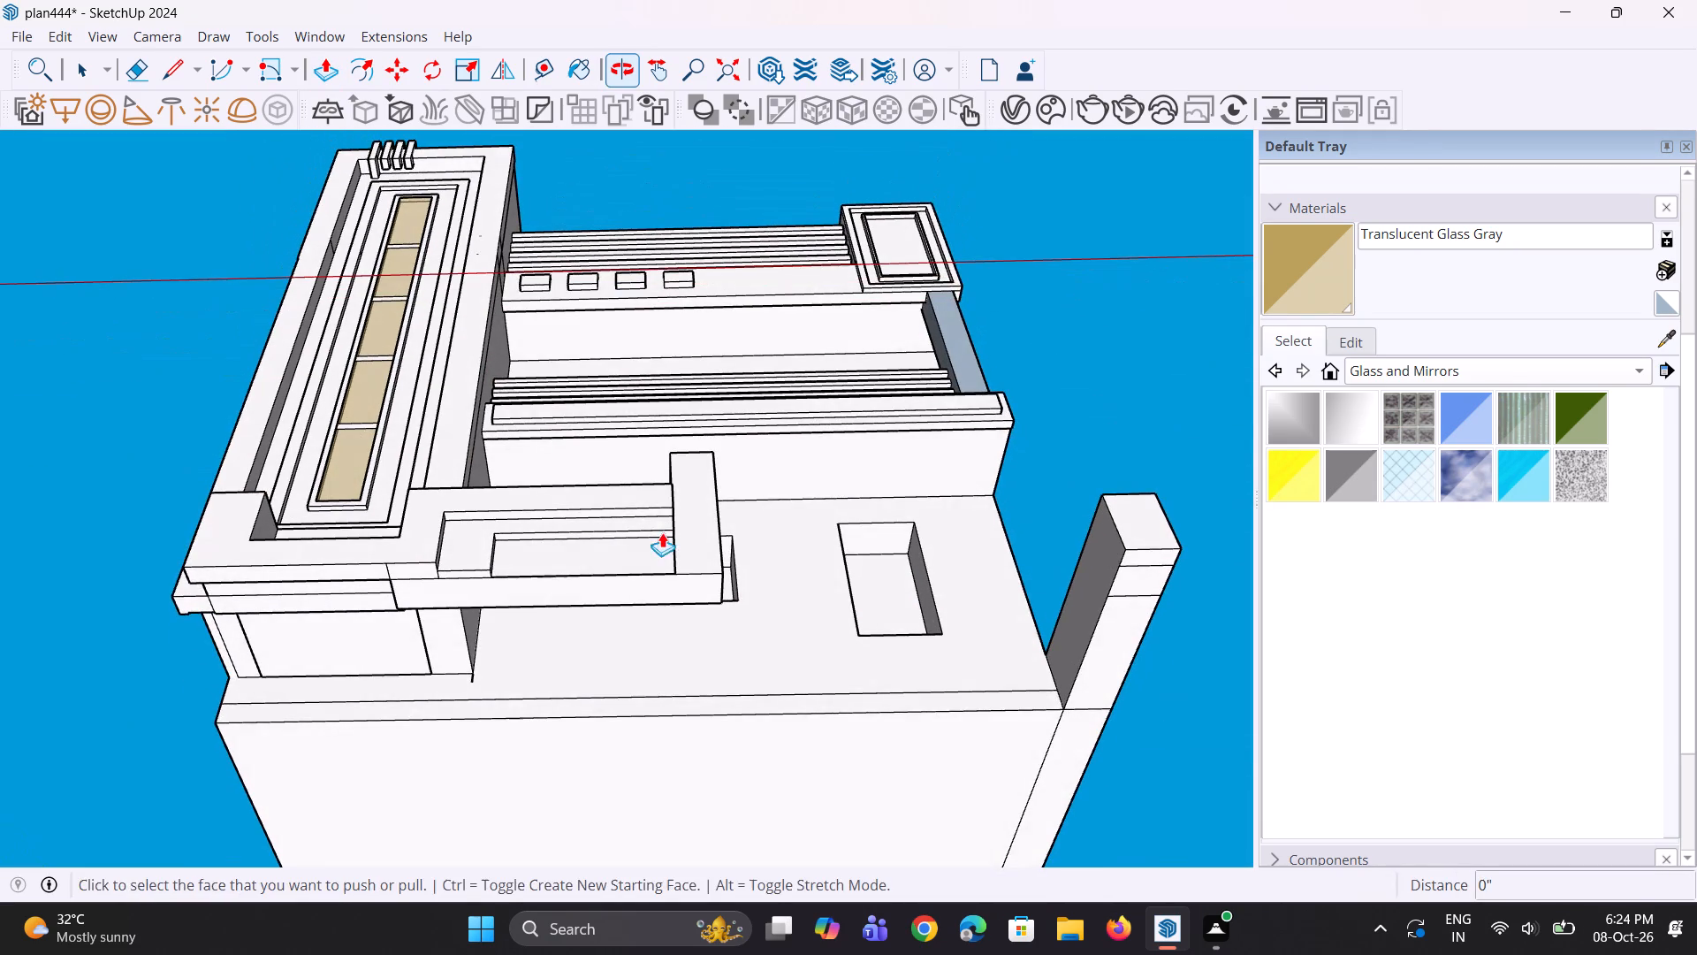
left_click(604, 732)
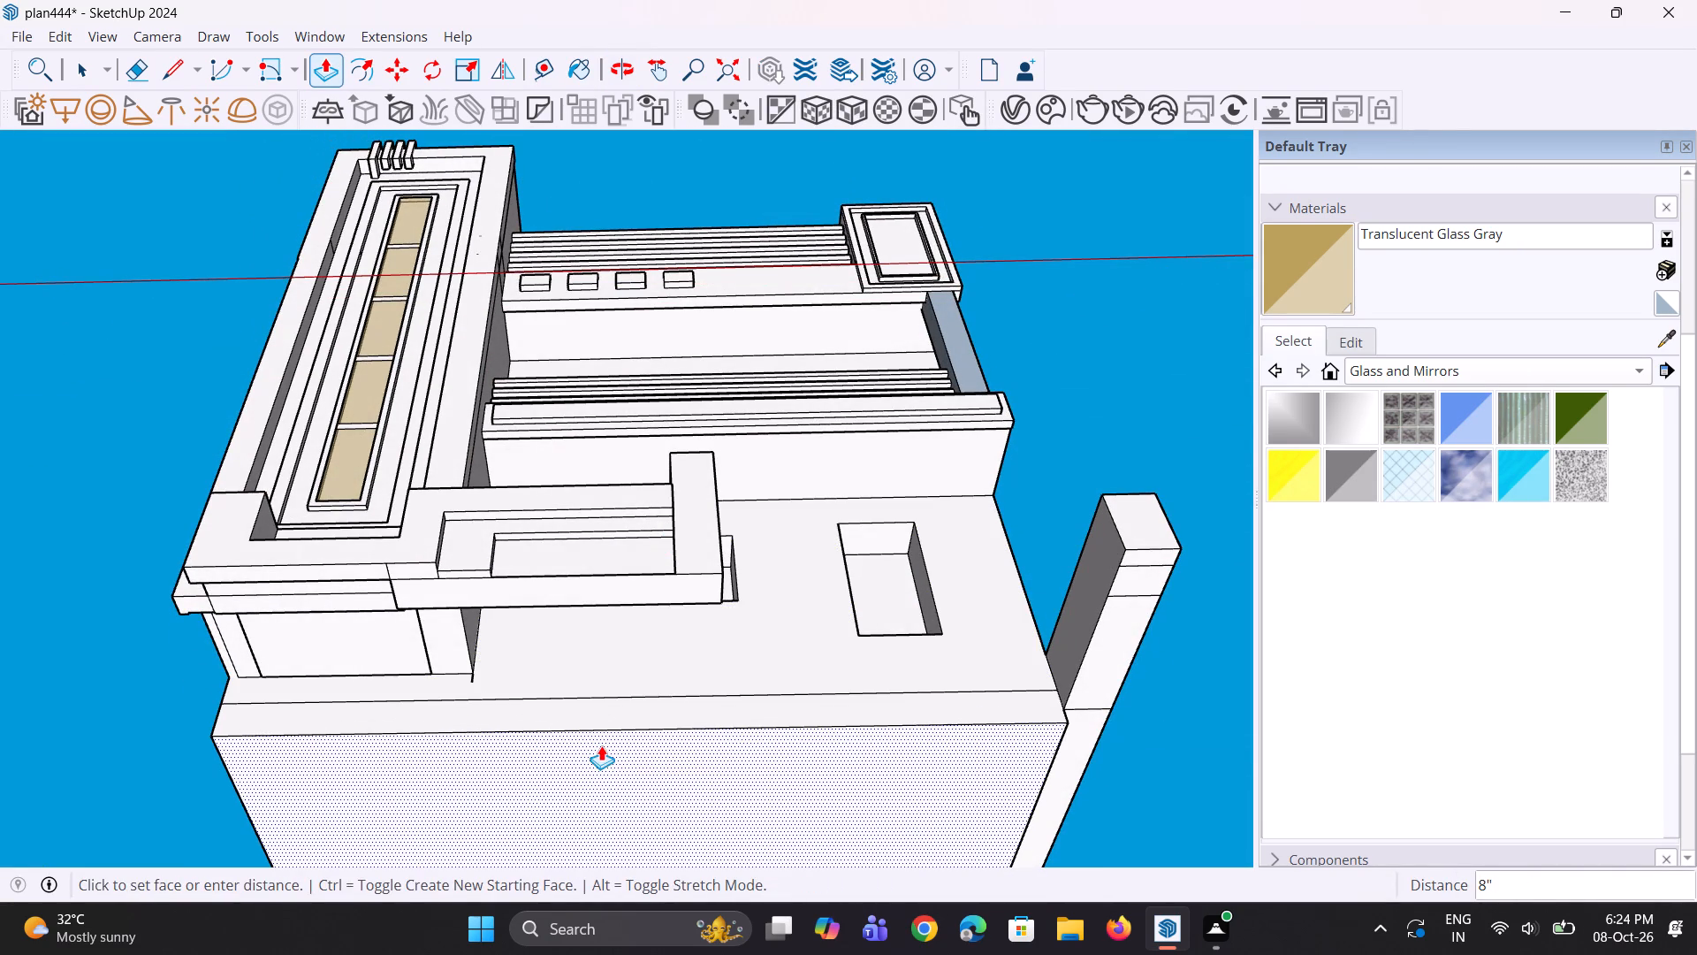
left_click(601, 746)
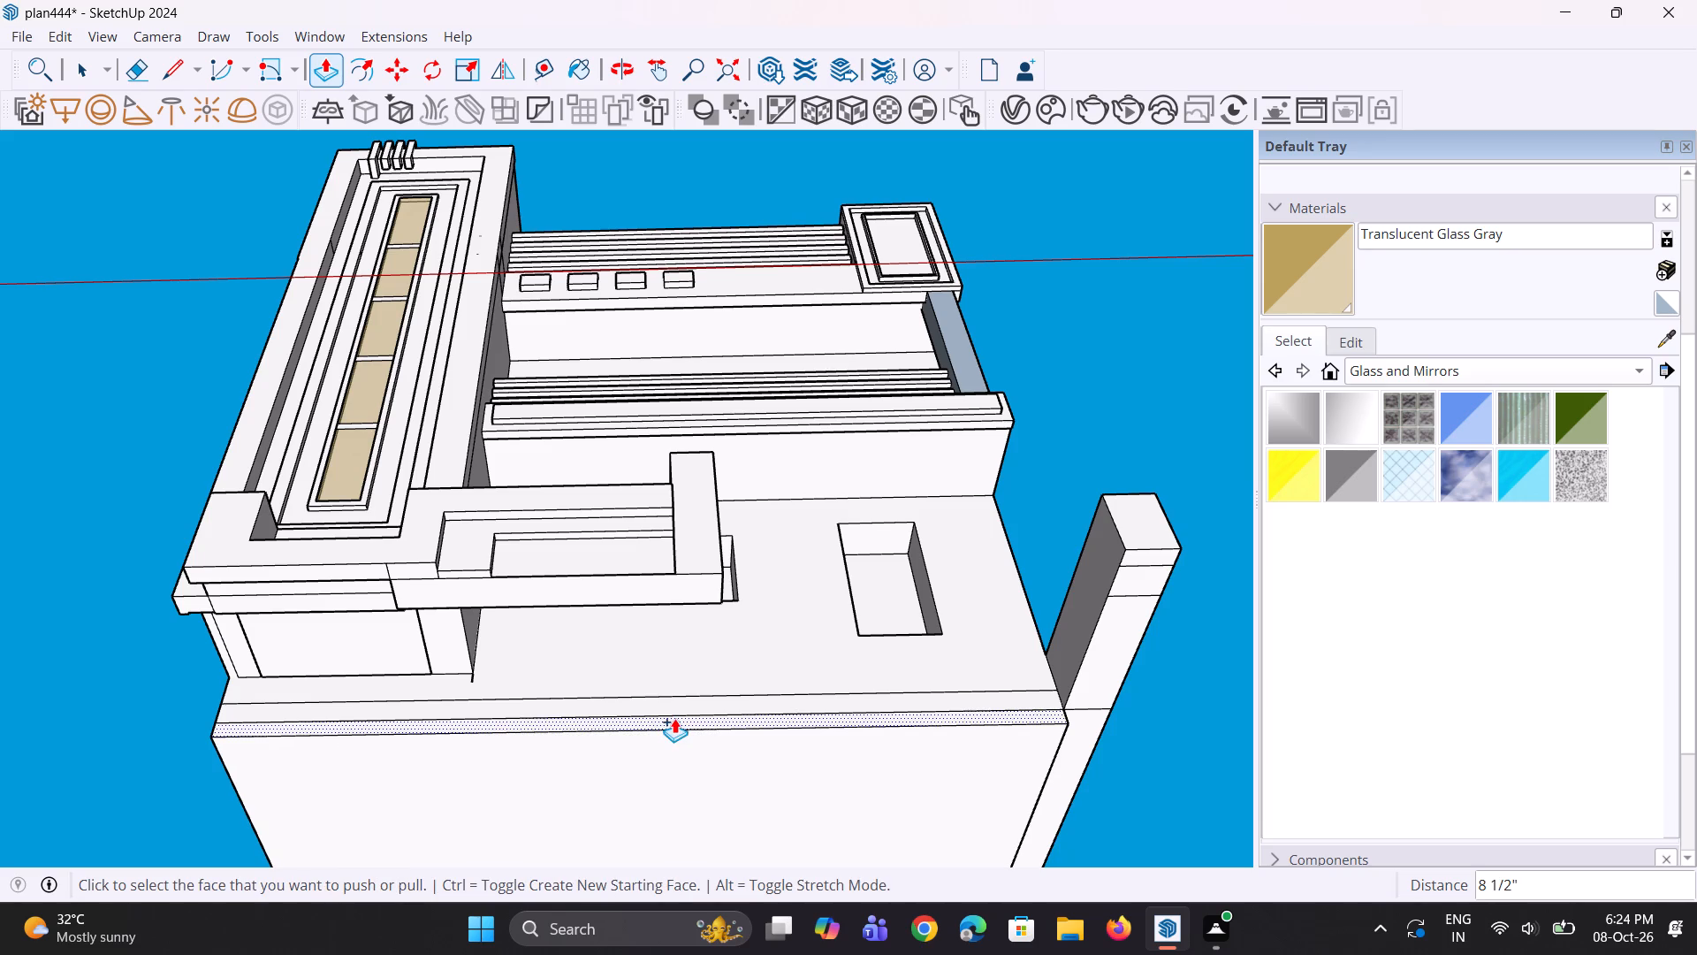
Pull the front face of the new base layer out 9' 1 5/8" to form the platform in front of the house.
left_click(675, 718)
left_click(680, 569)
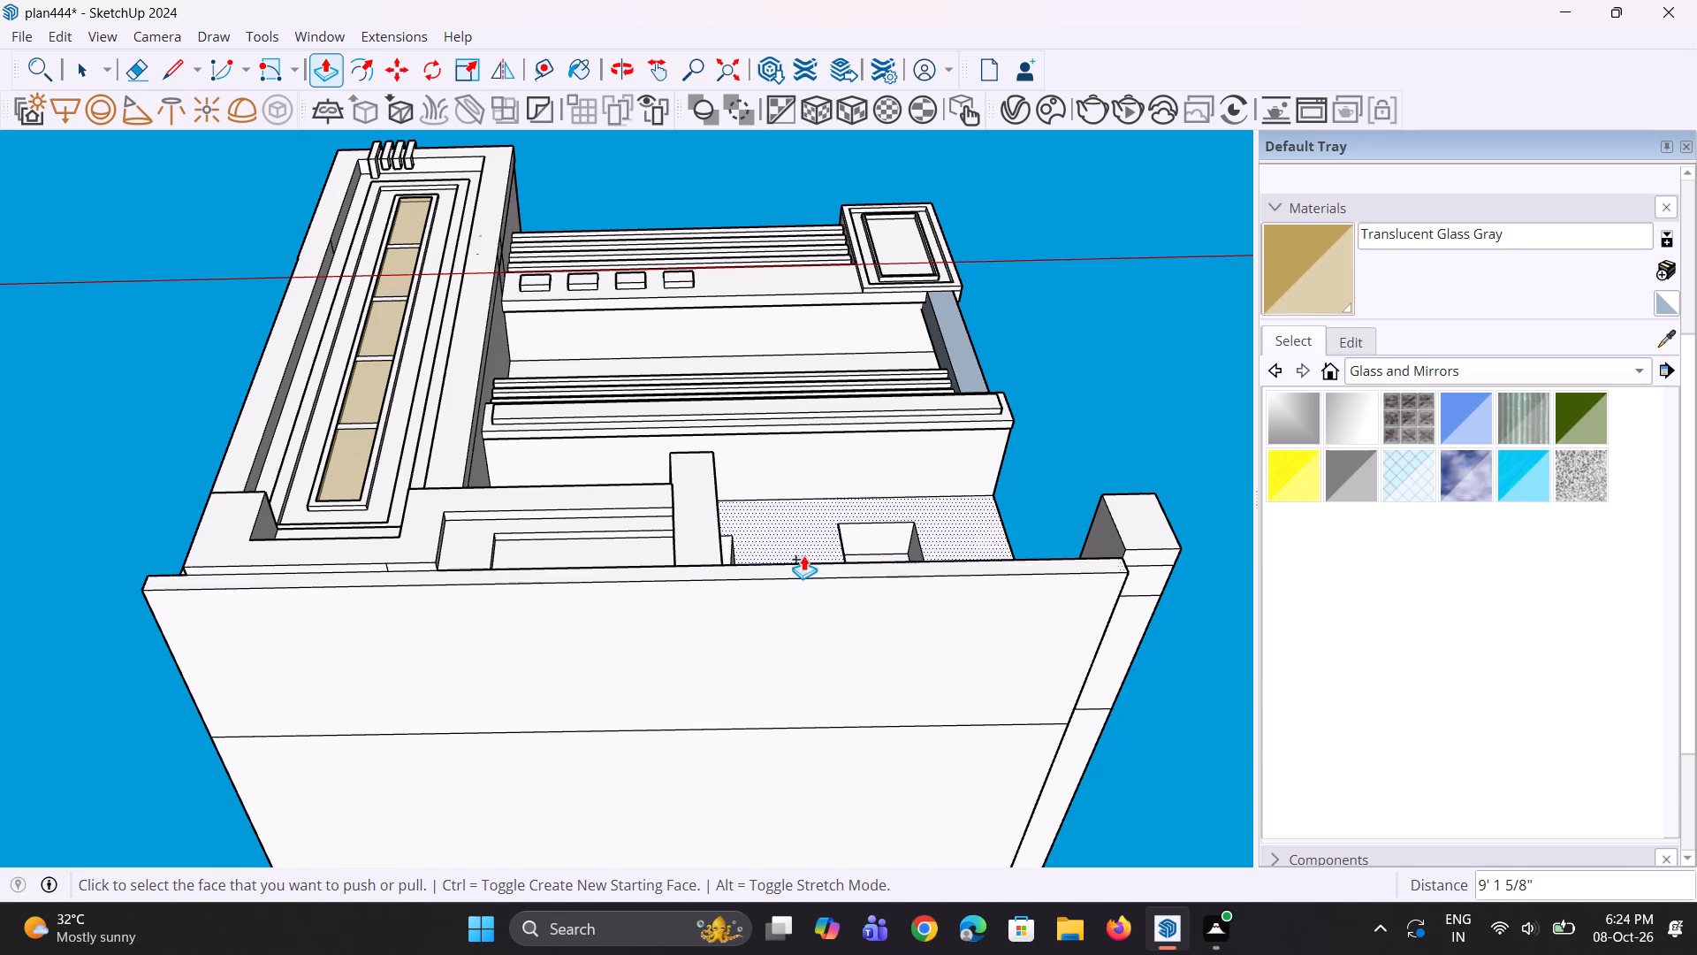
scroll(803, 552, "down", 4)
middle_click_drag(803, 565, 741, 894)
scroll(788, 696, "down", 3)
middle_click_drag(781, 708, 791, 882)
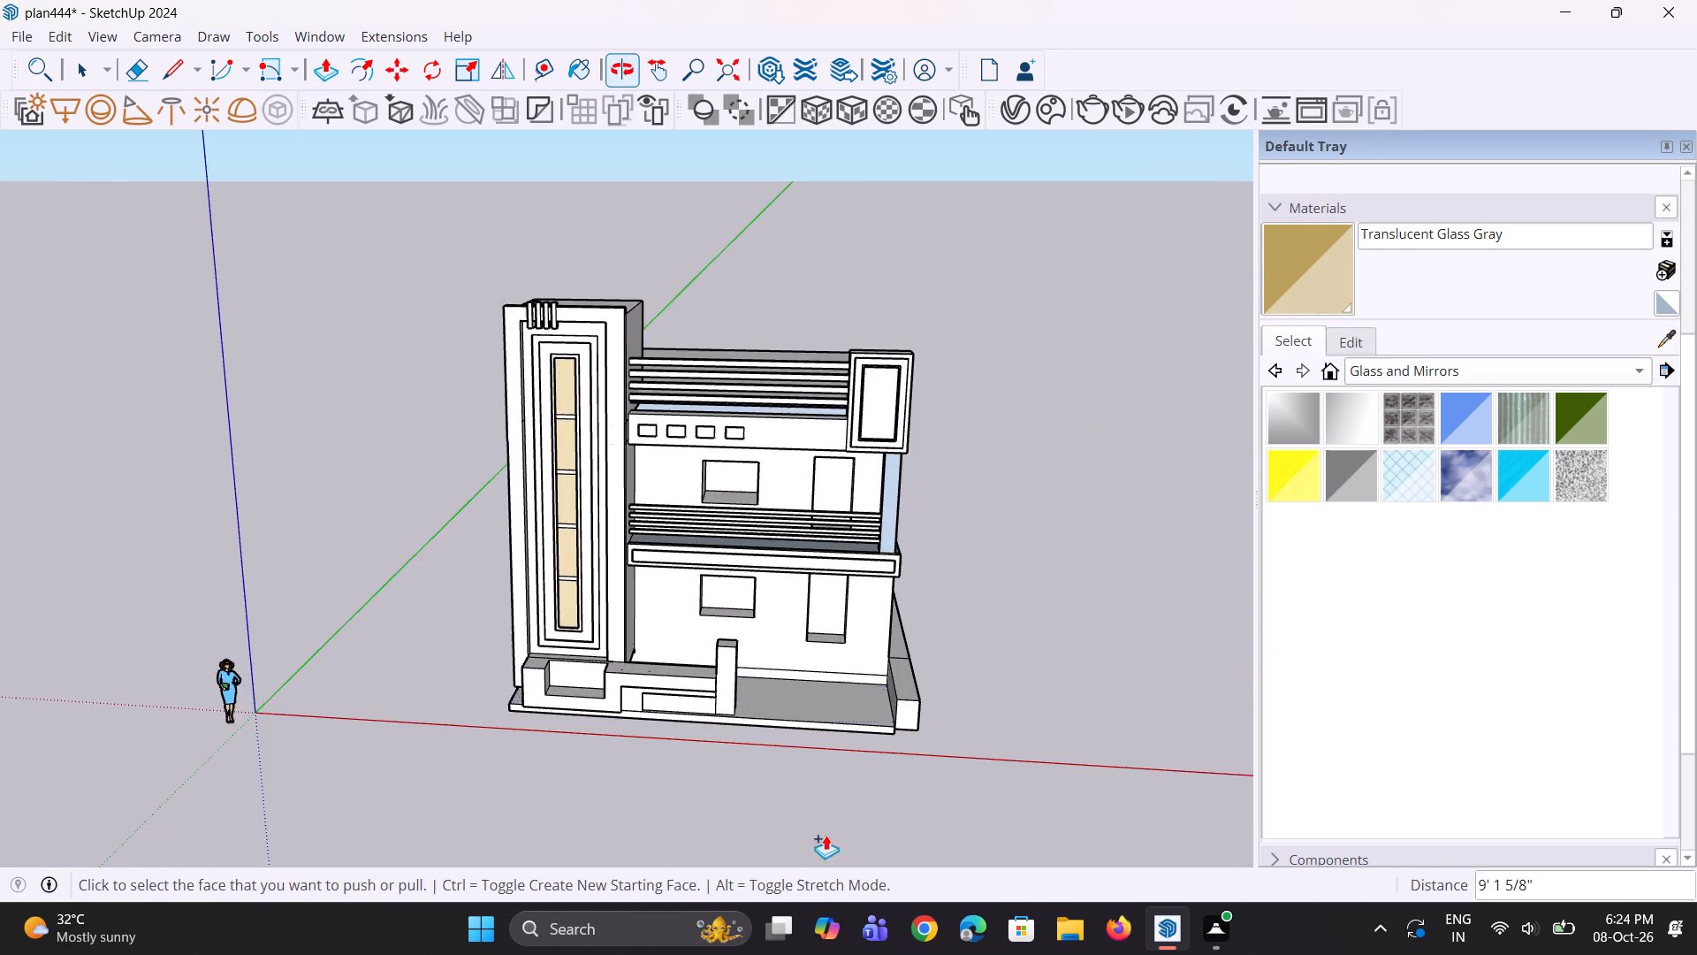
Extend the undersides of the side ledge's front sections down flush with the underside of the platform.
scroll(926, 729, "up", 3)
middle_click_drag(914, 734, 839, 691)
scroll(872, 782, "up", 3)
middle_click_drag(880, 783, 836, 603)
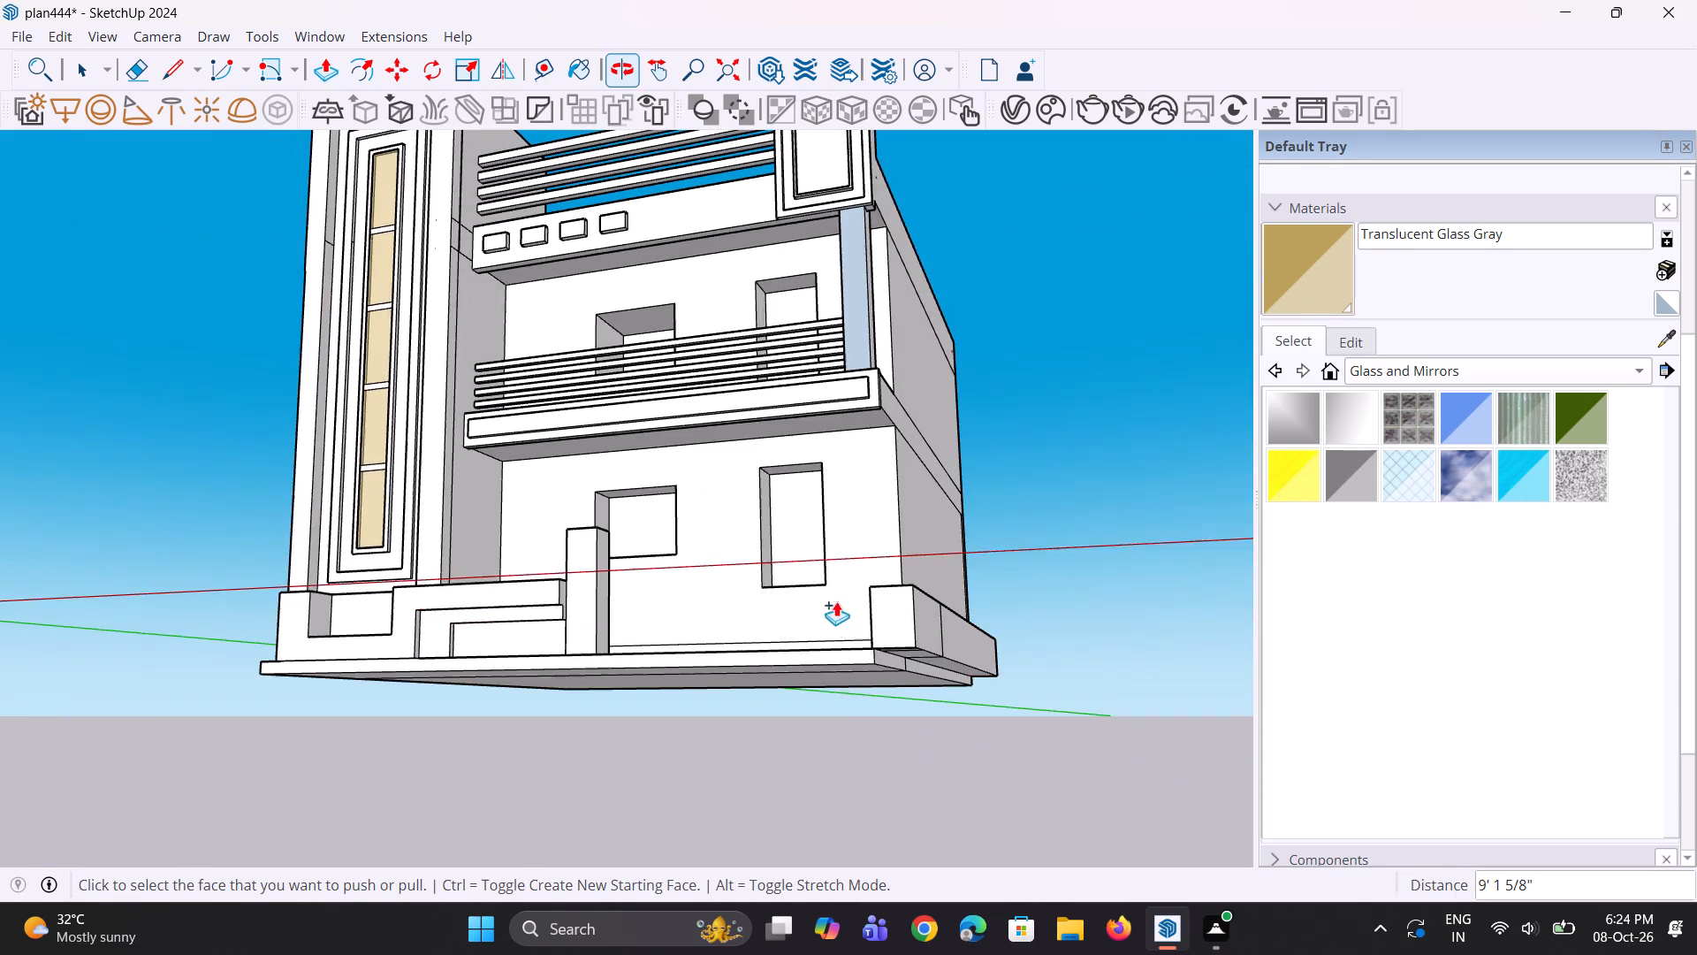
middle_click_drag(902, 672, 839, 550)
scroll(877, 575, "up", 2)
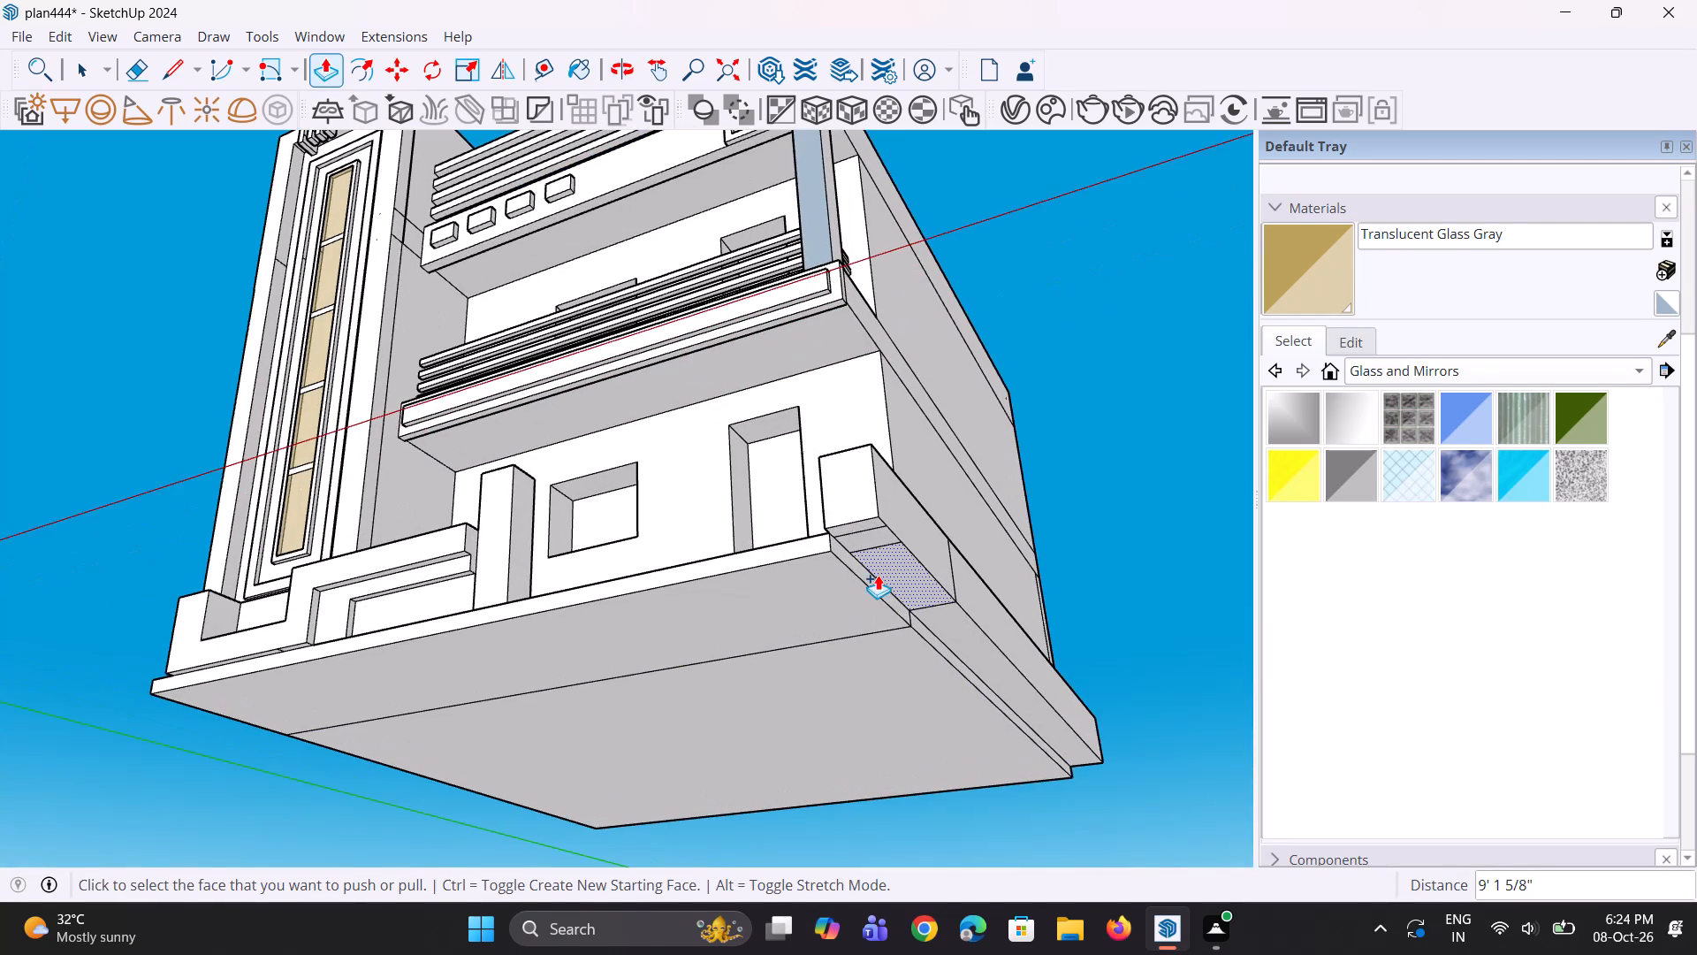
left_click(878, 575)
left_click(832, 585)
double_click(851, 538)
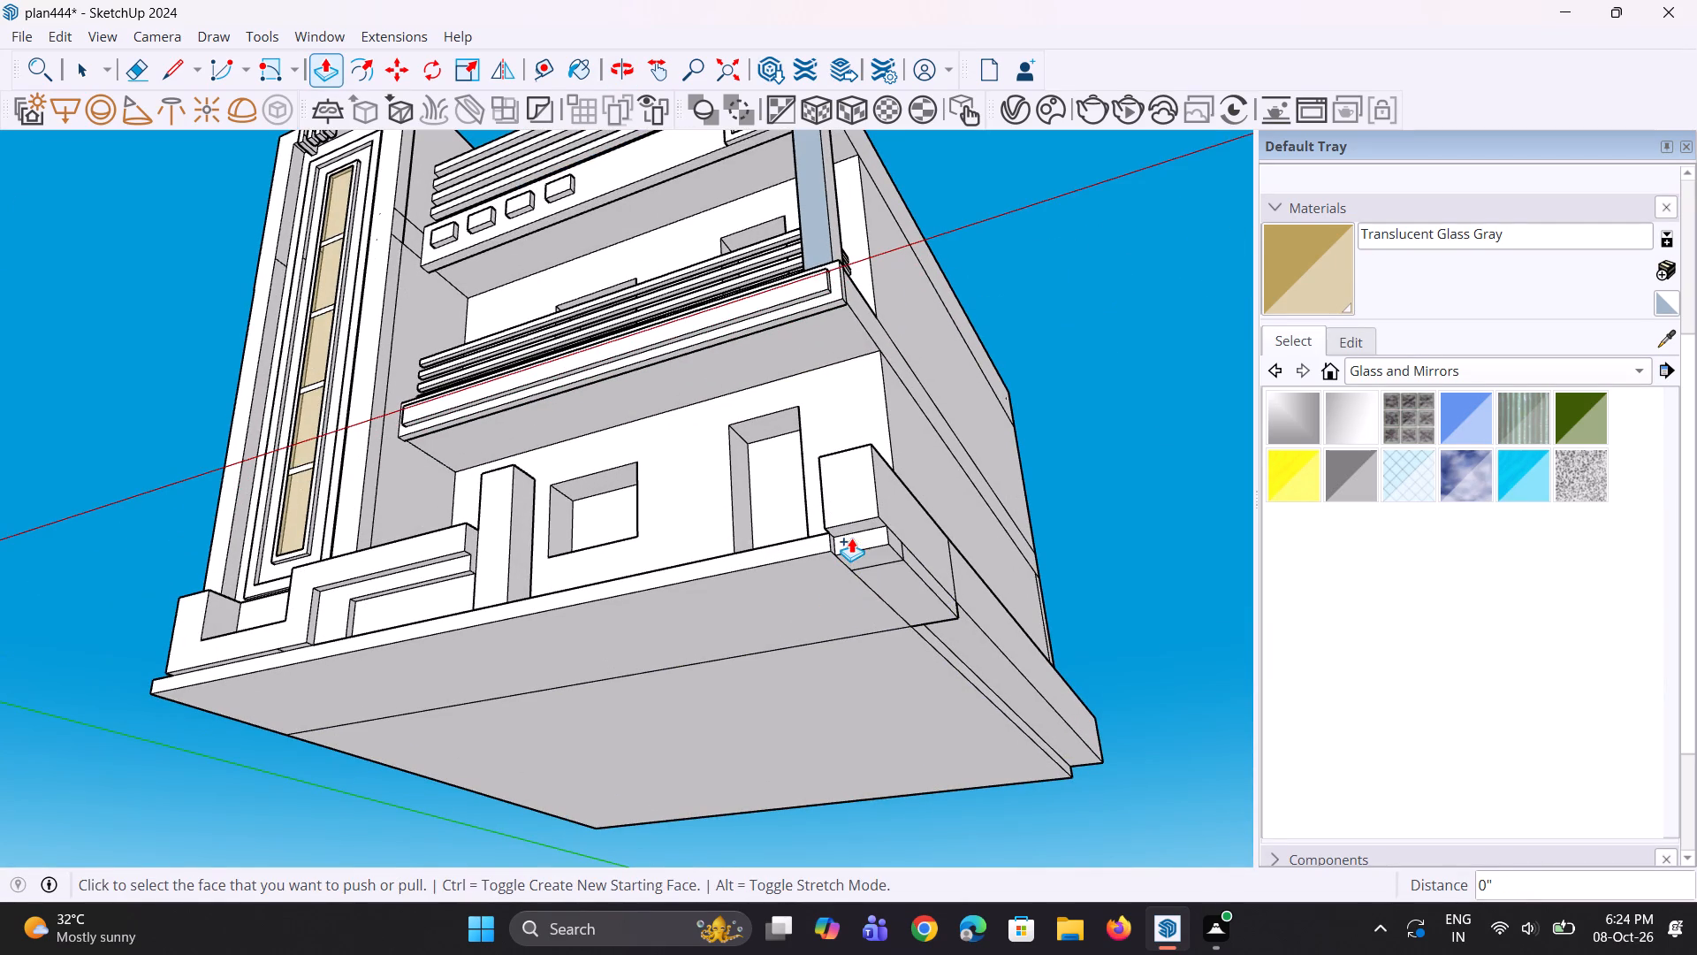
double_click(856, 526)
double_click(951, 630)
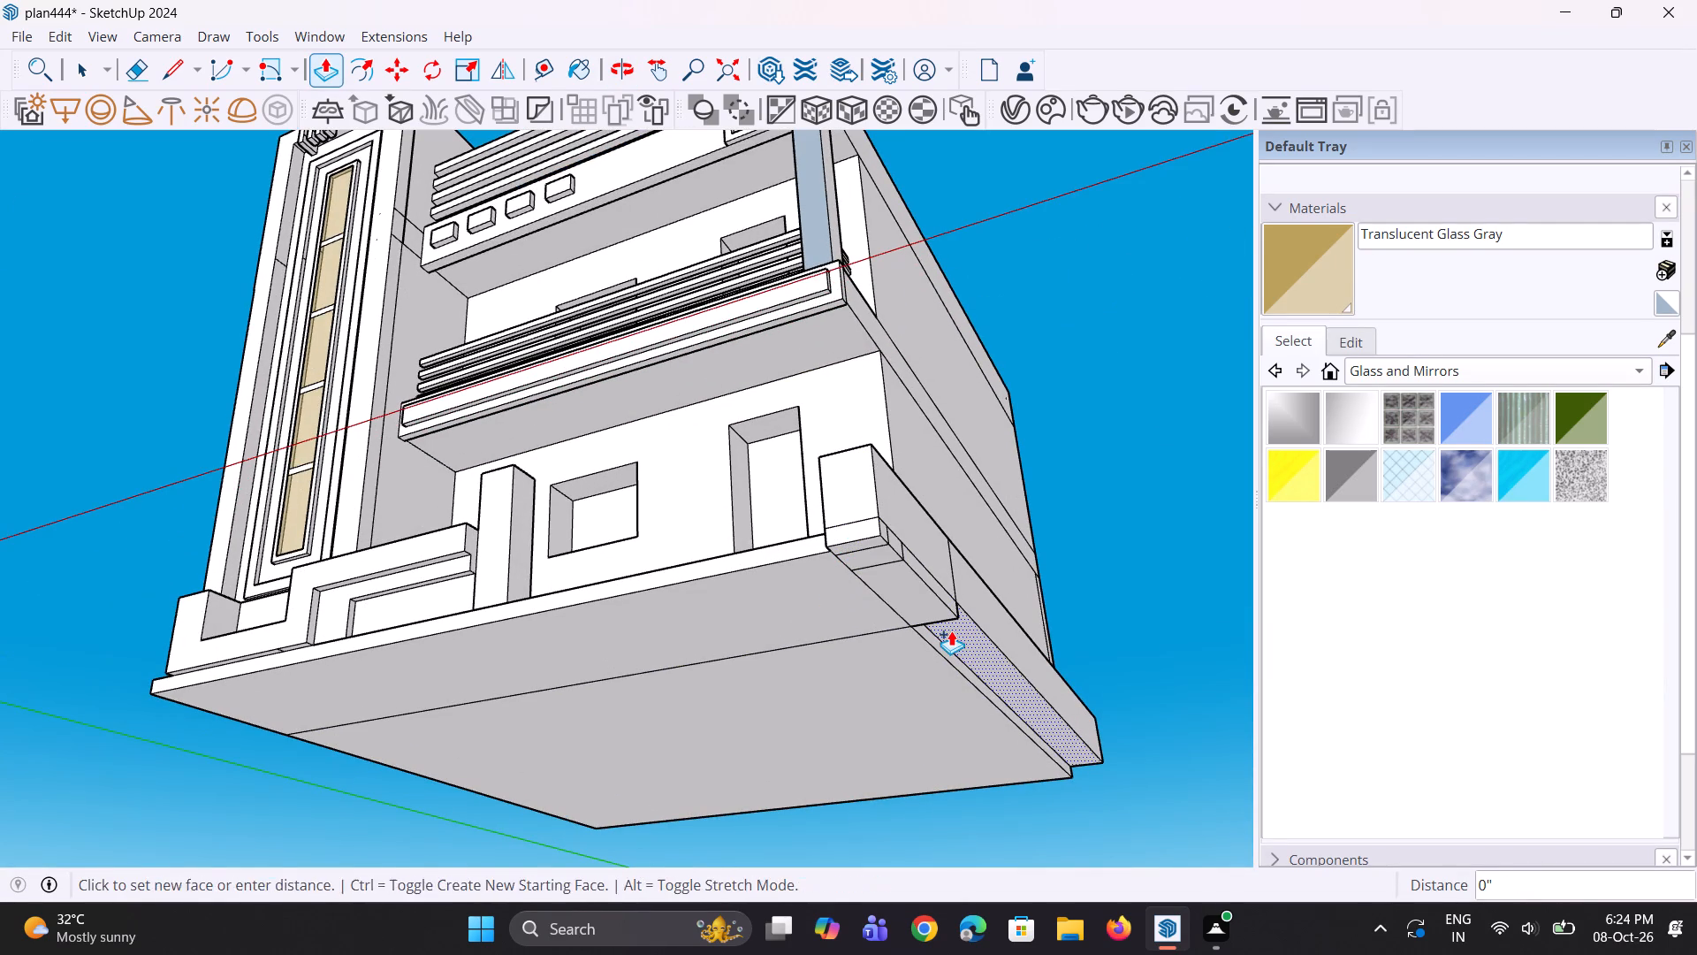
Lower the top of the ground-floor door opening by about 1' 5 9/16".
scroll(923, 661, "down", 4)
middle_click_drag(689, 569, 873, 893)
scroll(837, 645, "up", 2)
middle_click_drag(836, 645, 856, 709)
scroll(810, 617, "up", 3)
middle_click_drag(810, 617, 830, 439)
scroll(815, 522, "up", 2)
middle_click_drag(815, 508, 776, 416)
scroll(799, 463, "up", 5)
left_click(810, 447)
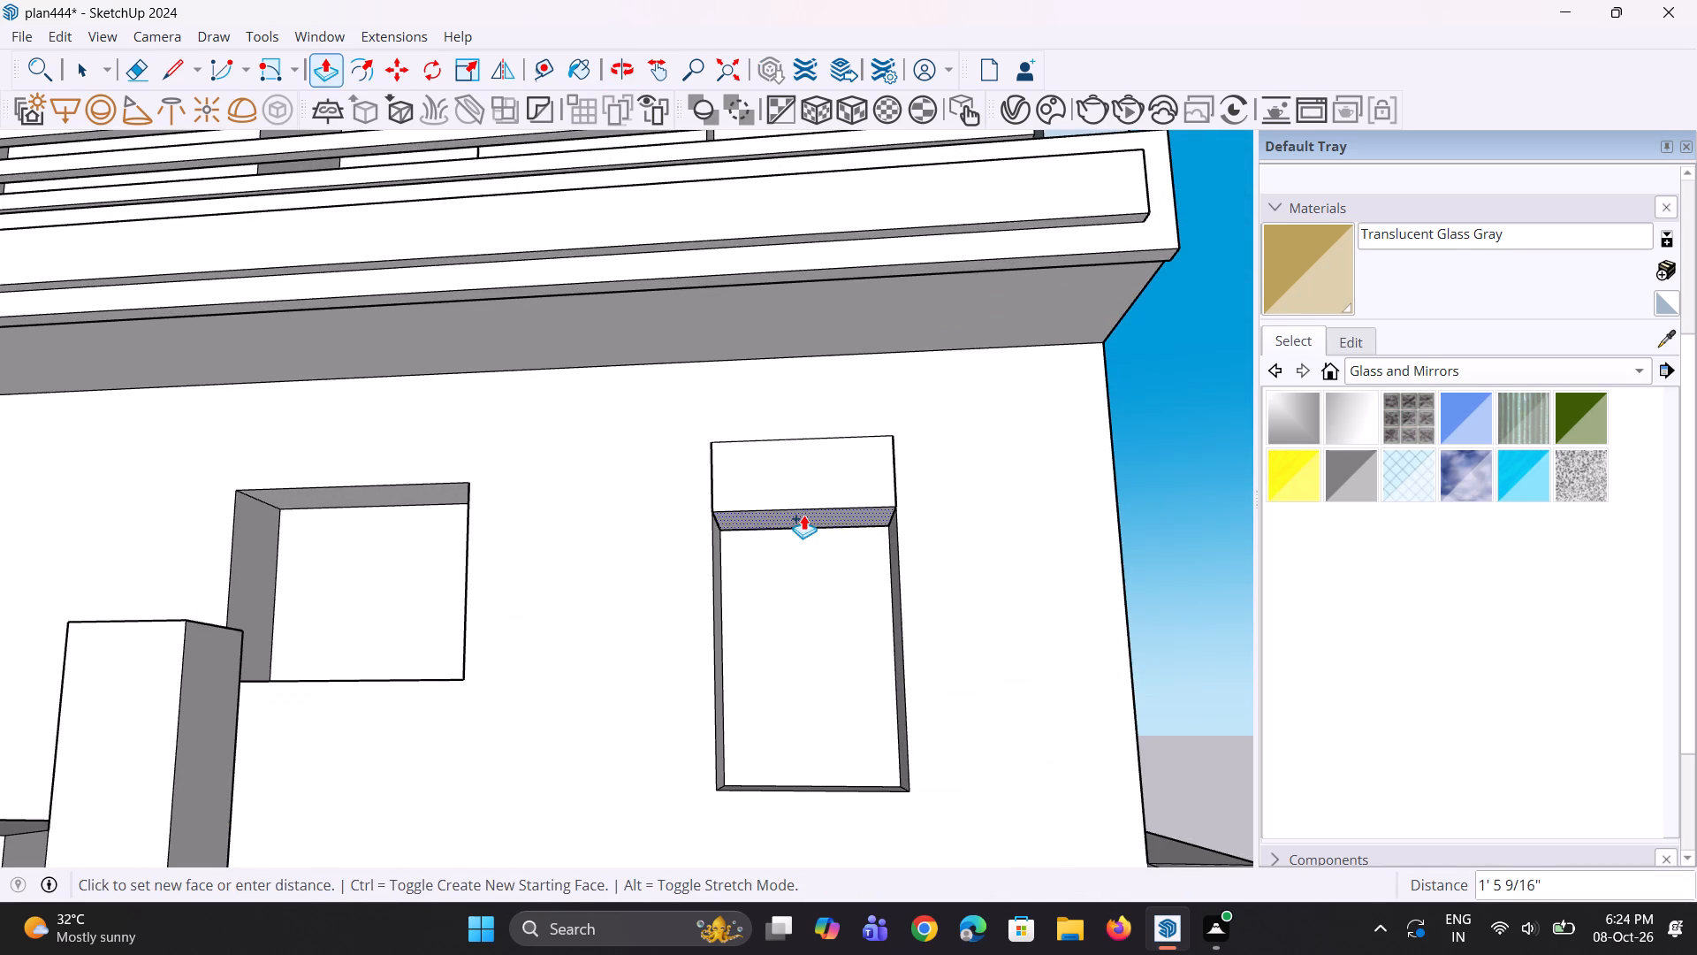
left_click(803, 515)
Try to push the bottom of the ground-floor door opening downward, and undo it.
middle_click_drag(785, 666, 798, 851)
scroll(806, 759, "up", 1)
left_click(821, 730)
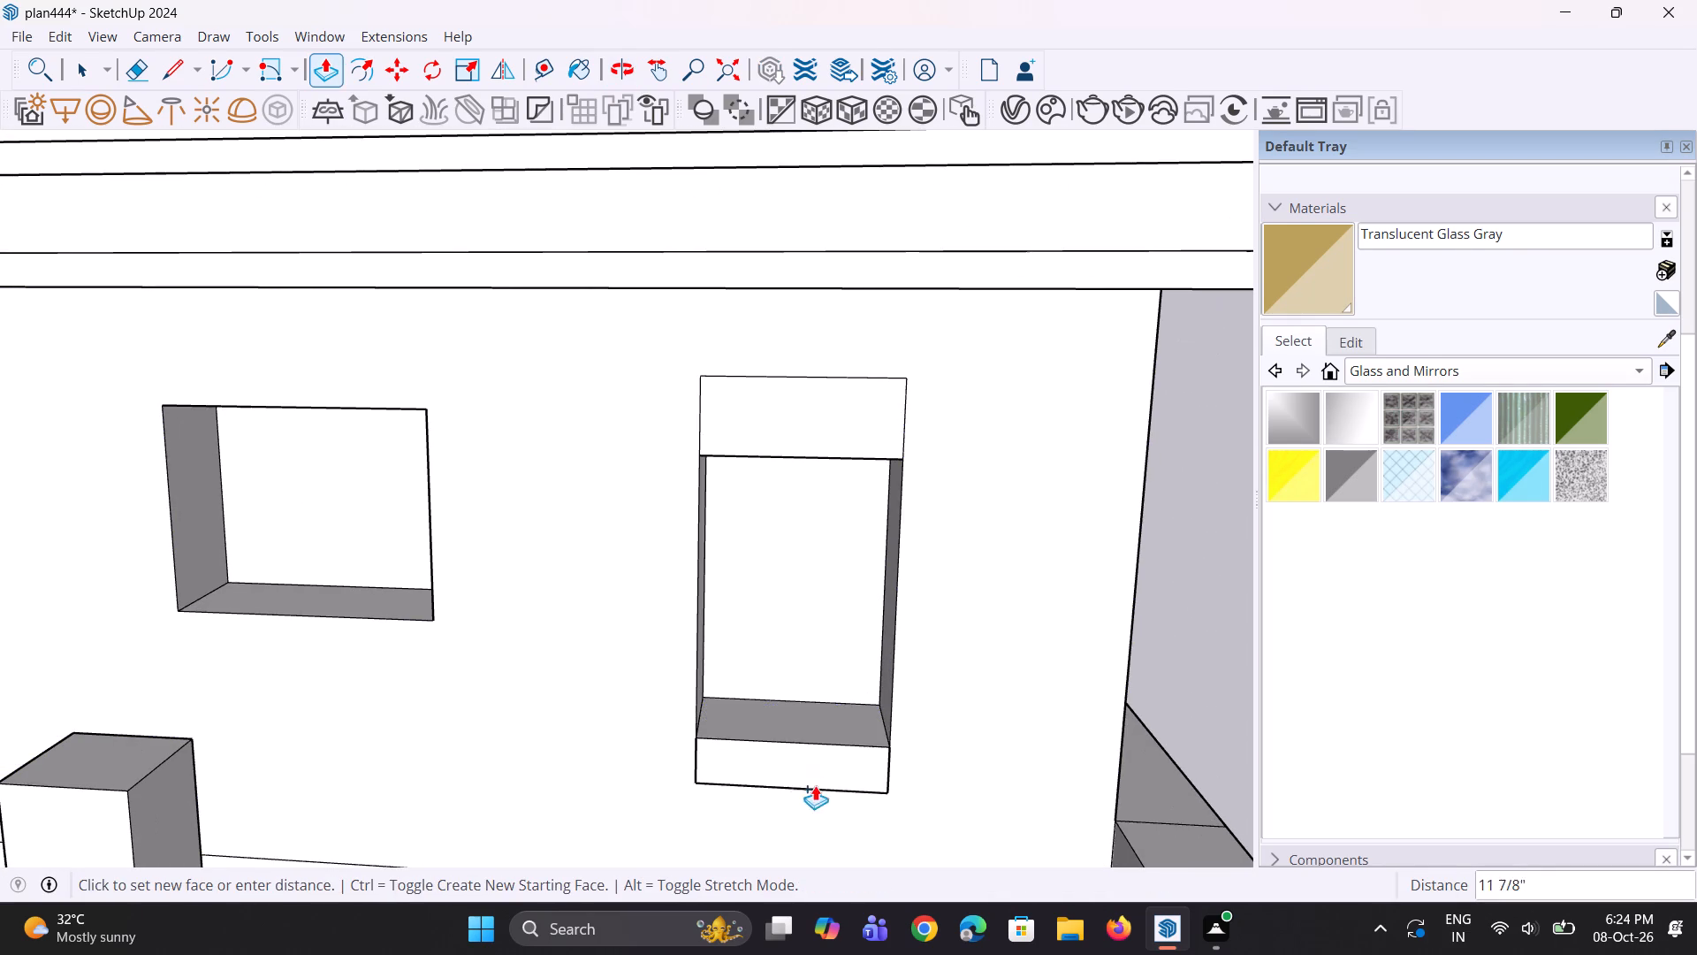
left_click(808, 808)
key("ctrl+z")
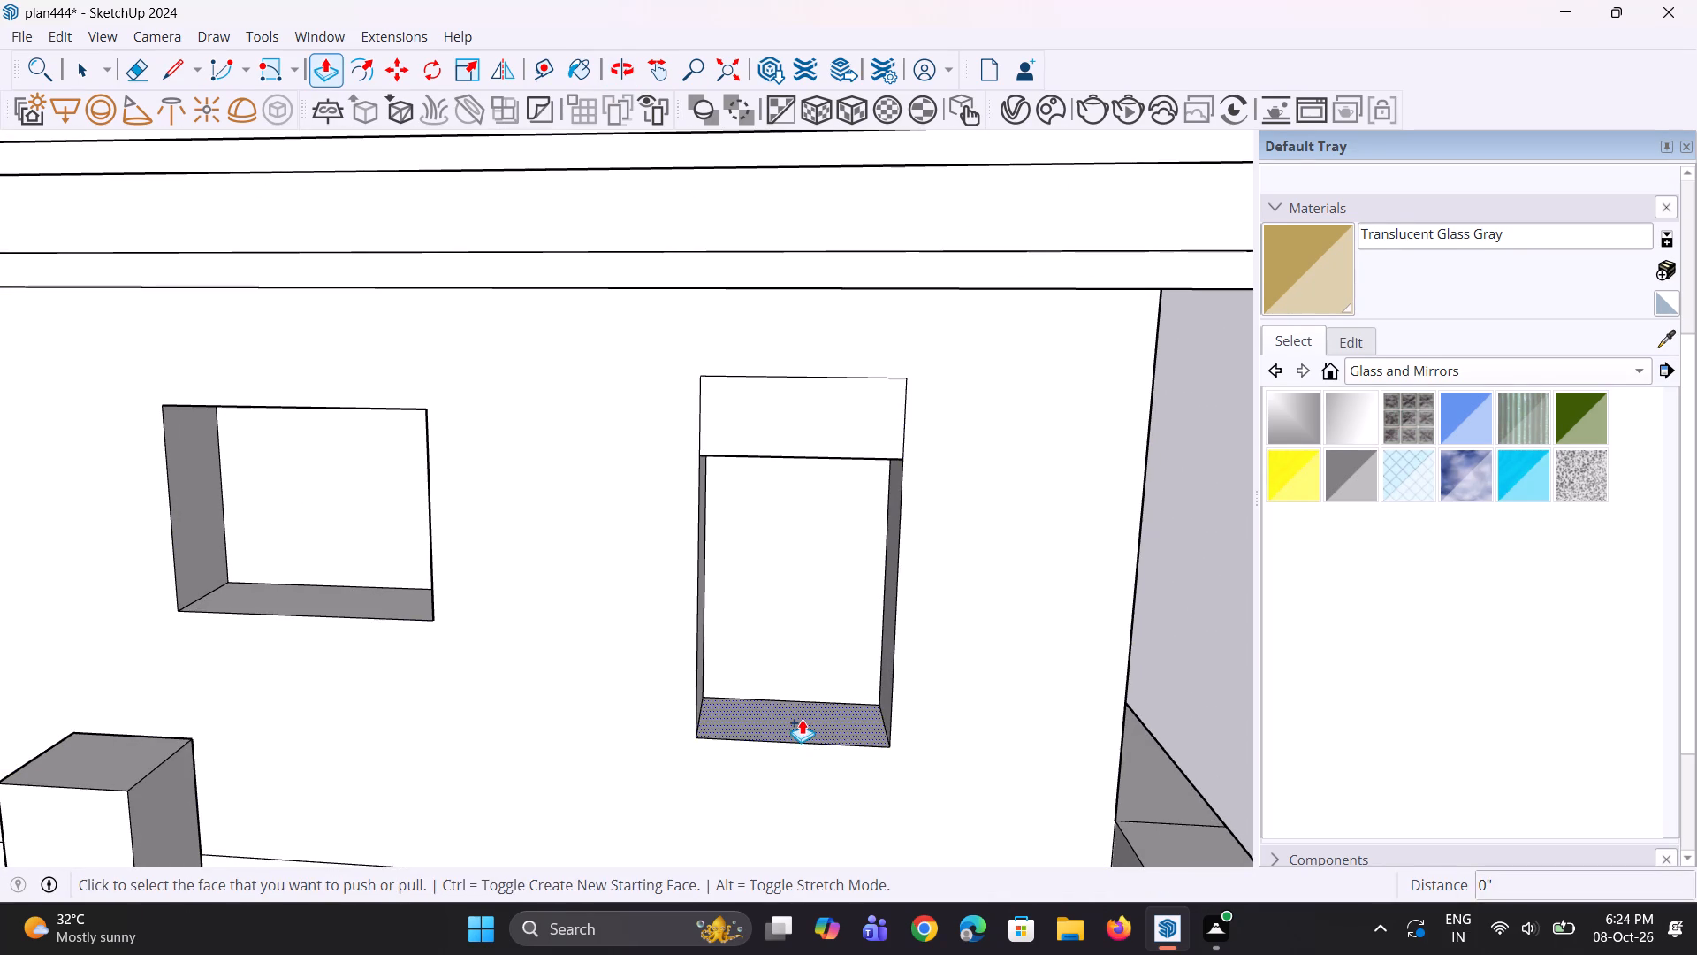
Push the bottom face of the ground-floor door opening down 2' 1 1/2".
left_click(802, 719)
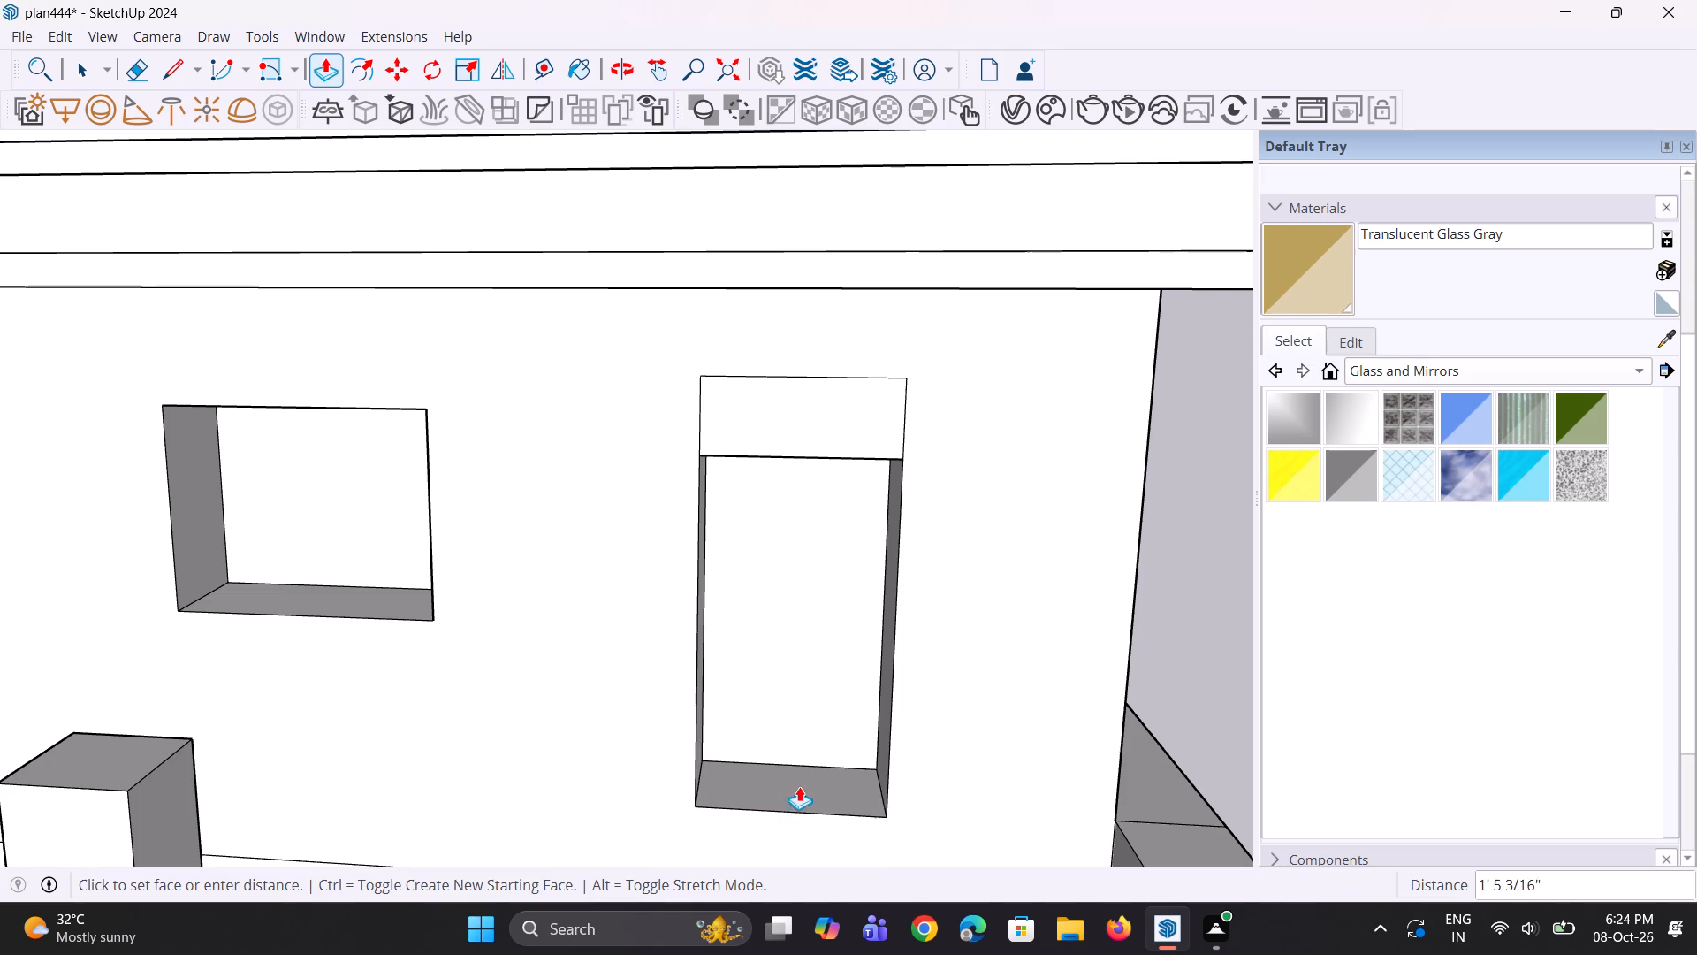
left_click(802, 817)
middle_click_drag(837, 768, 864, 629)
scroll(840, 531, "down", 4)
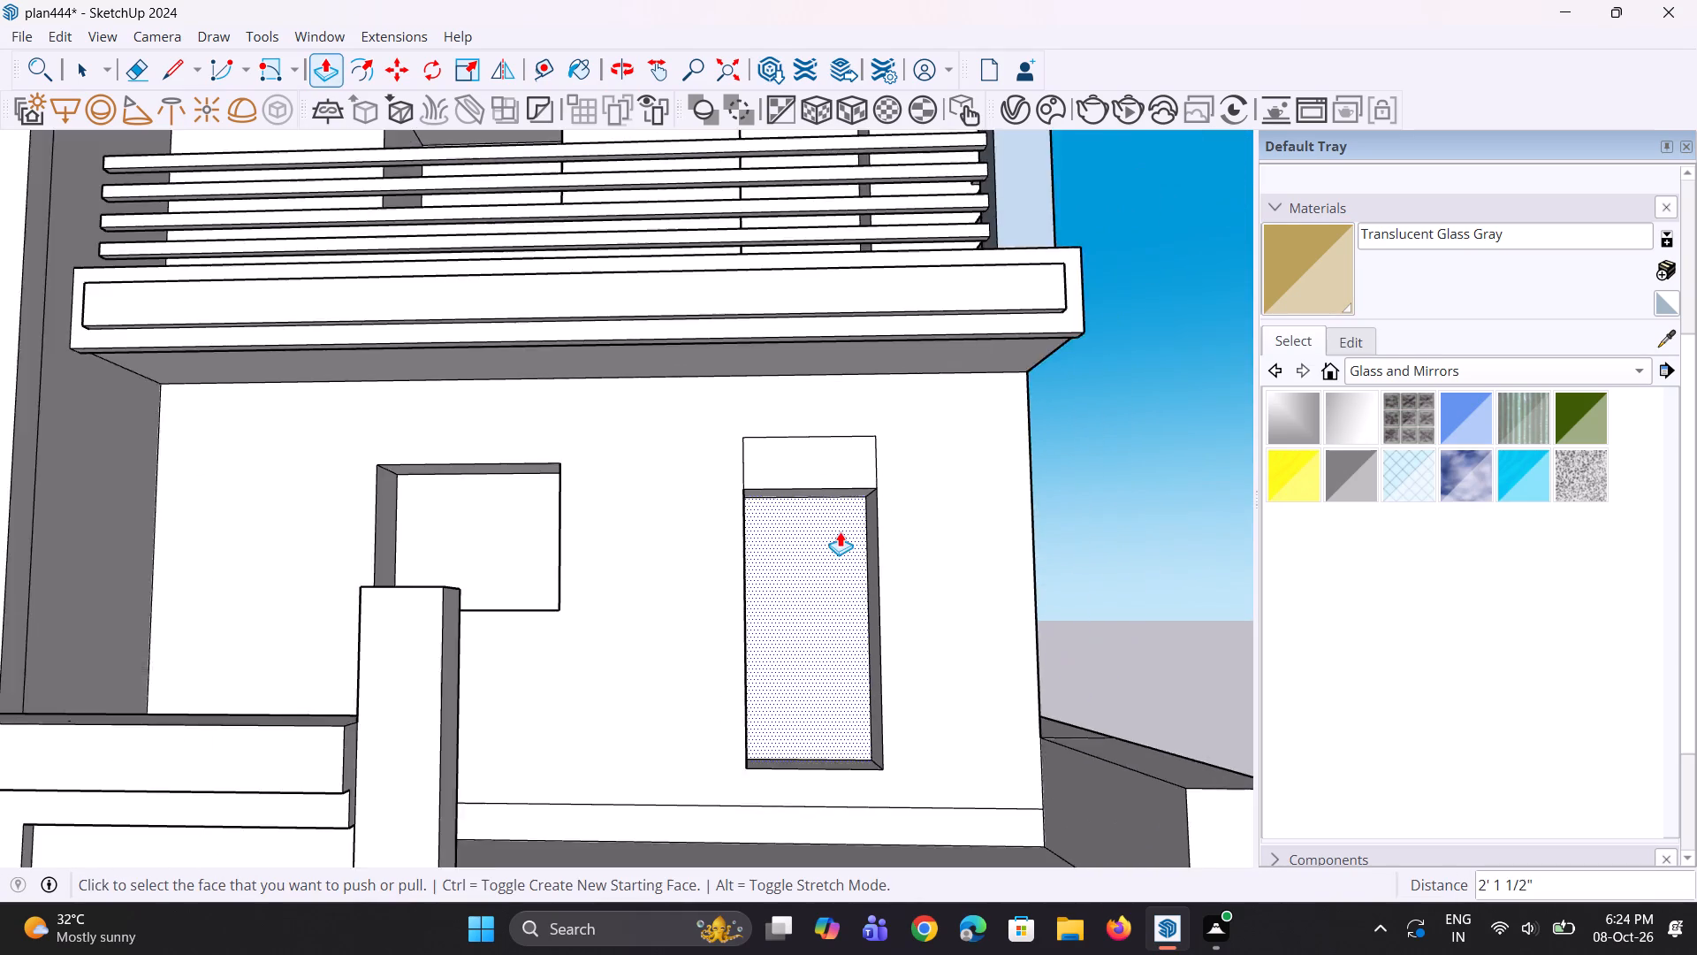
Erase the three leftover outline edges on the wall above the lowered ground-floor door opening.
scroll(840, 531, "down", 5)
middle_click_drag(819, 587, 809, 692)
key("space")
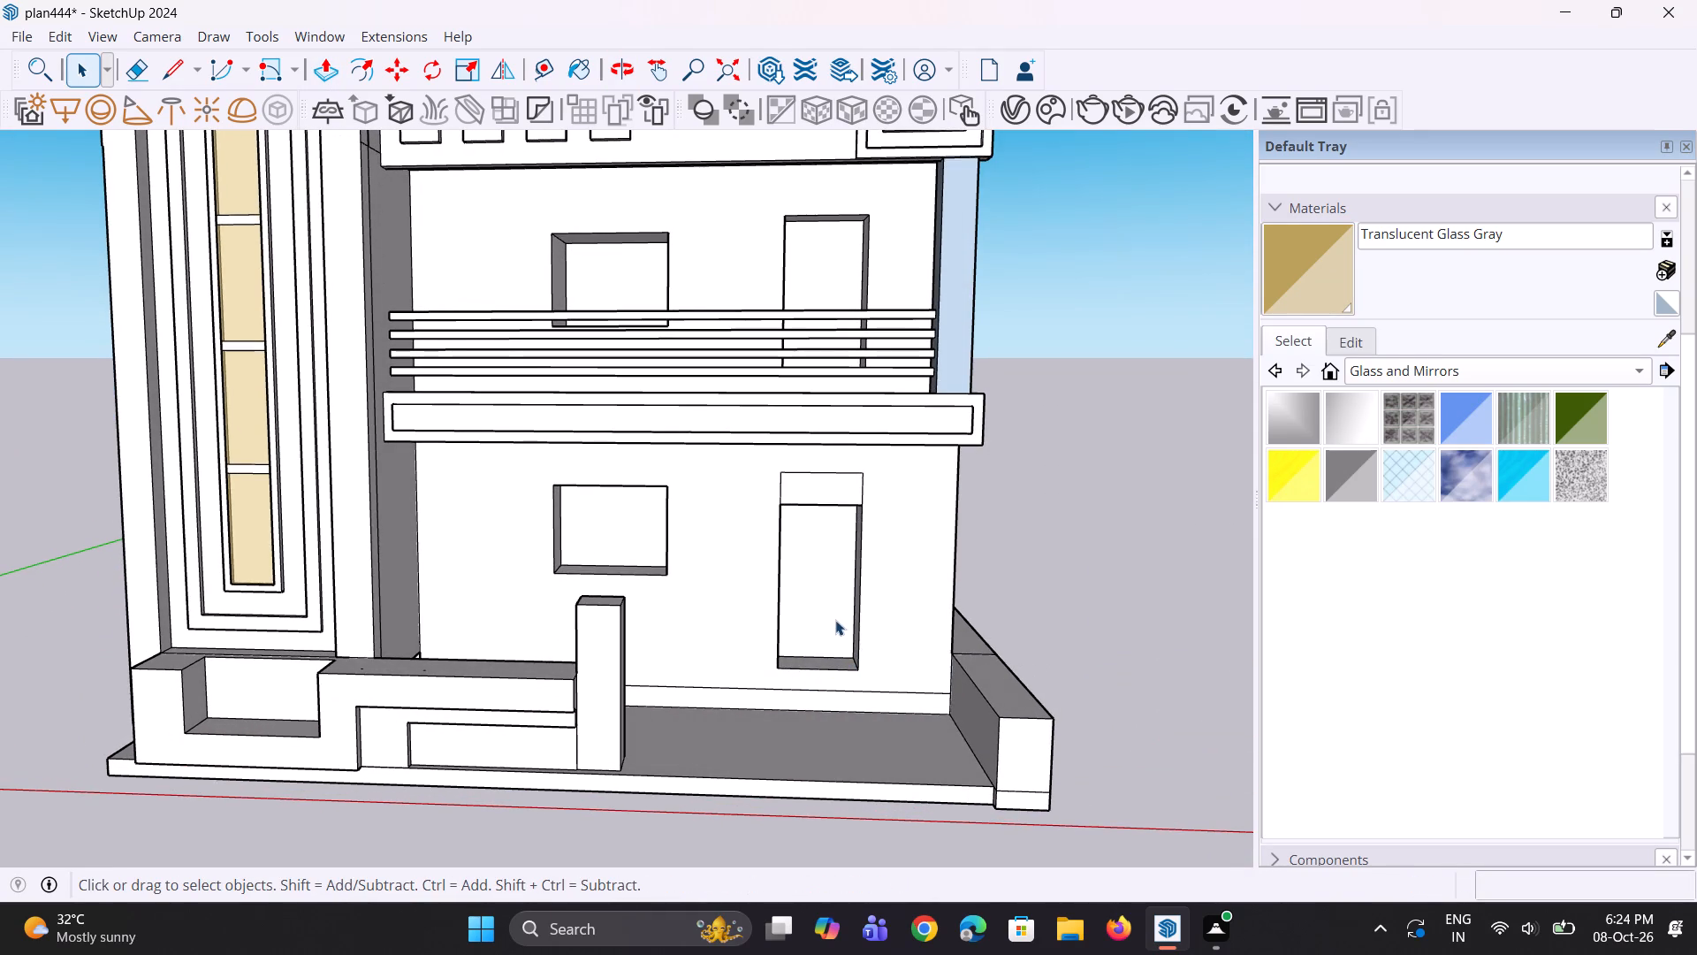
key("e")
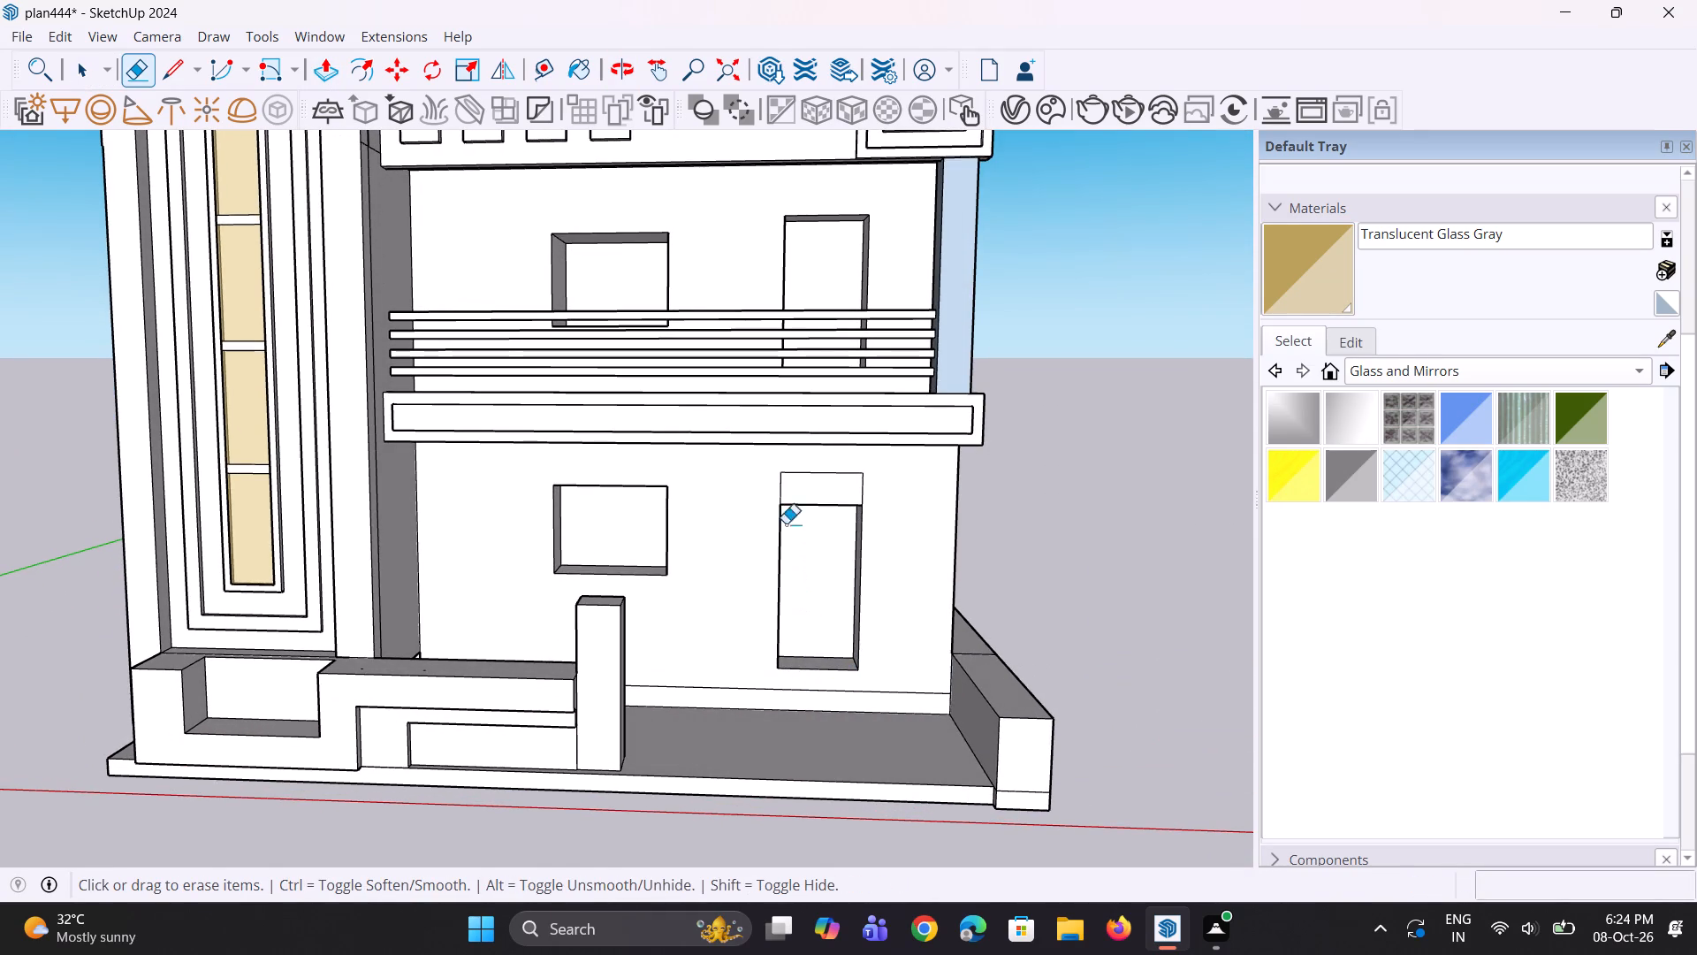
left_click(790, 475)
left_click(783, 480)
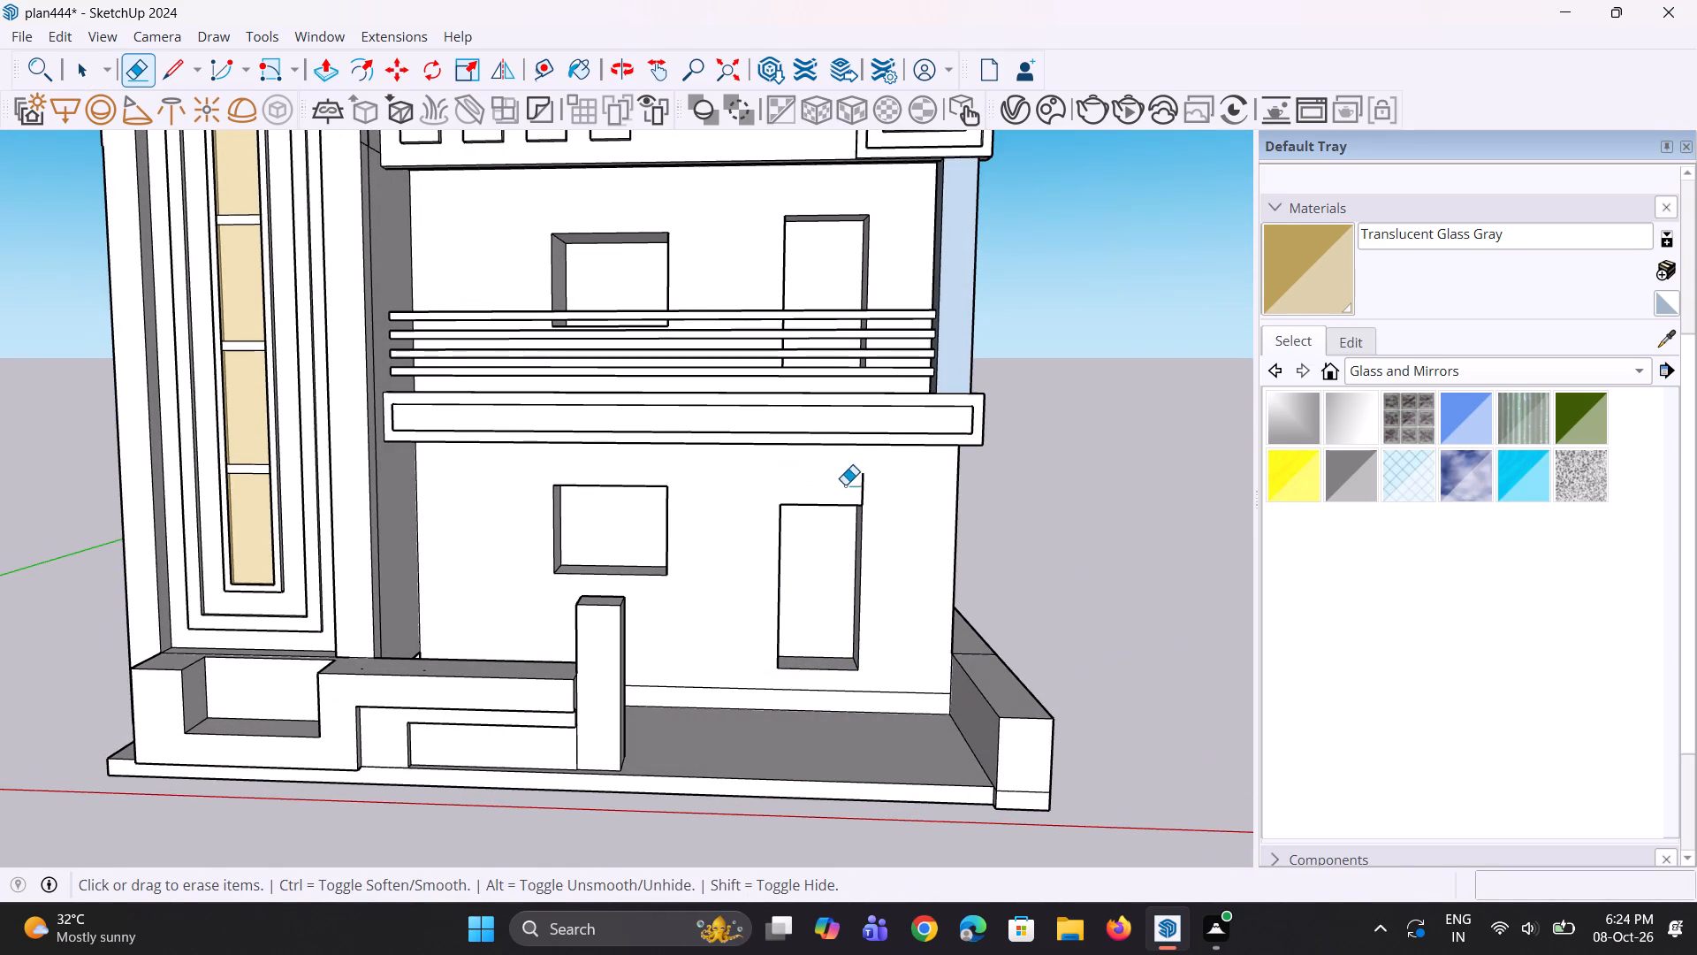
left_click(864, 492)
middle_click_drag(840, 633, 827, 730)
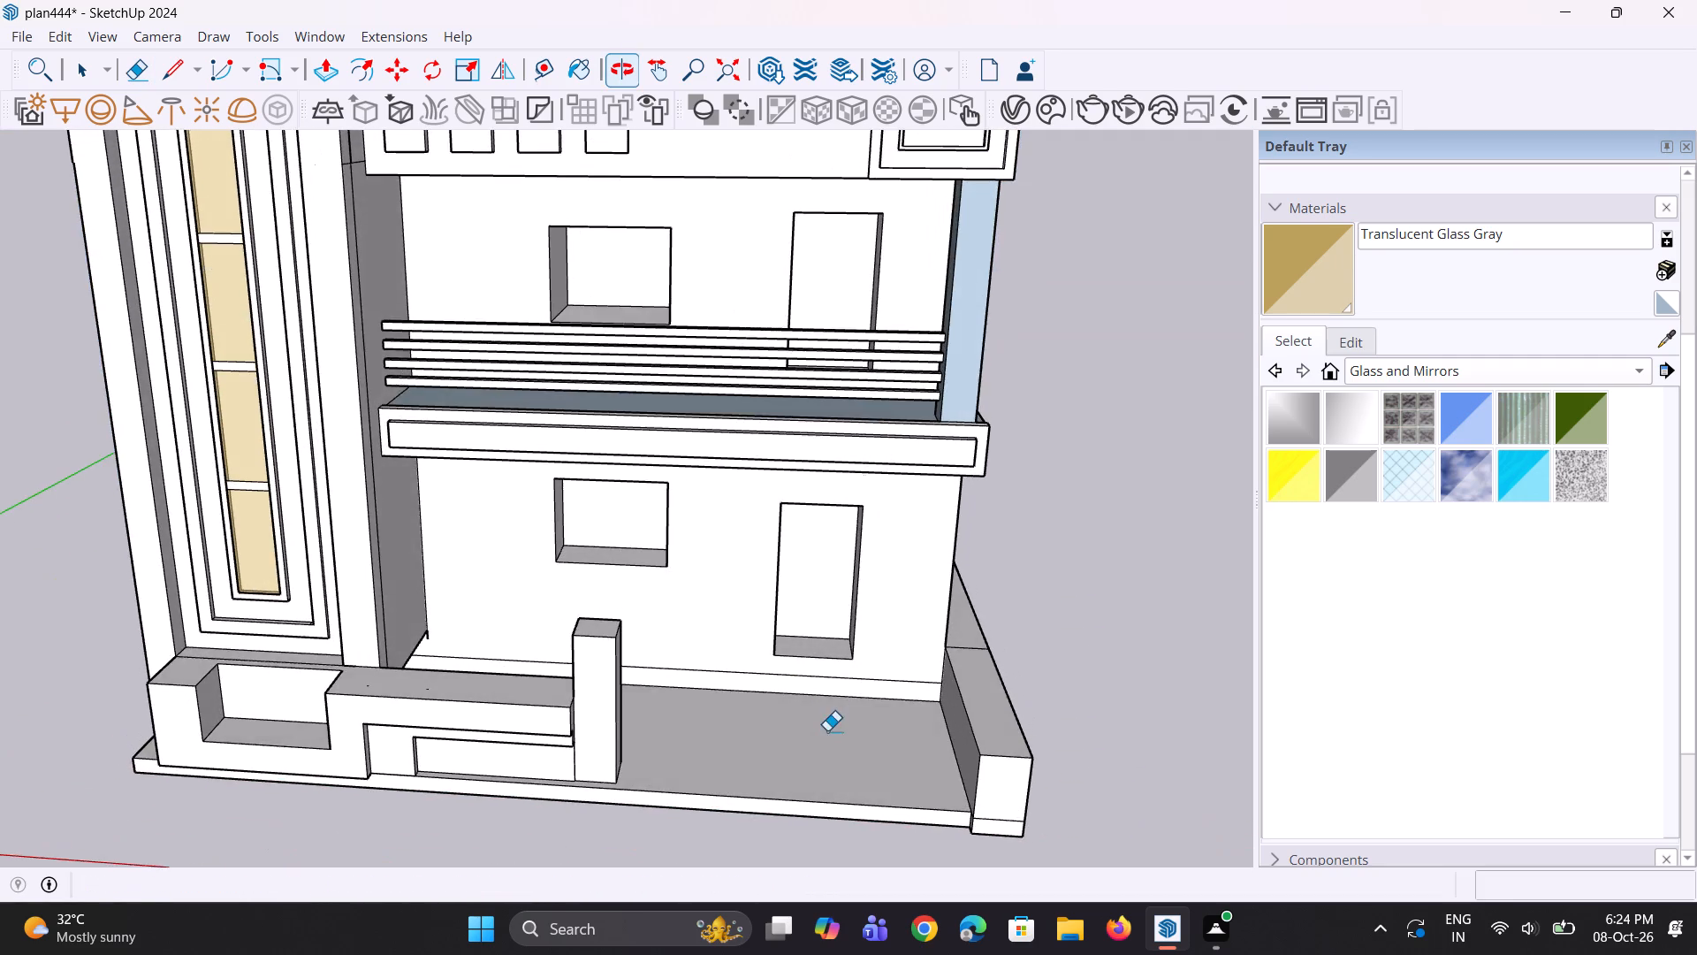
Push the top face of the ground-floor window opening down about 1' 3 5/8".
scroll(830, 671, "down", 4)
middle_click_drag(816, 638, 829, 557)
middle_click_drag(601, 644, 659, 439)
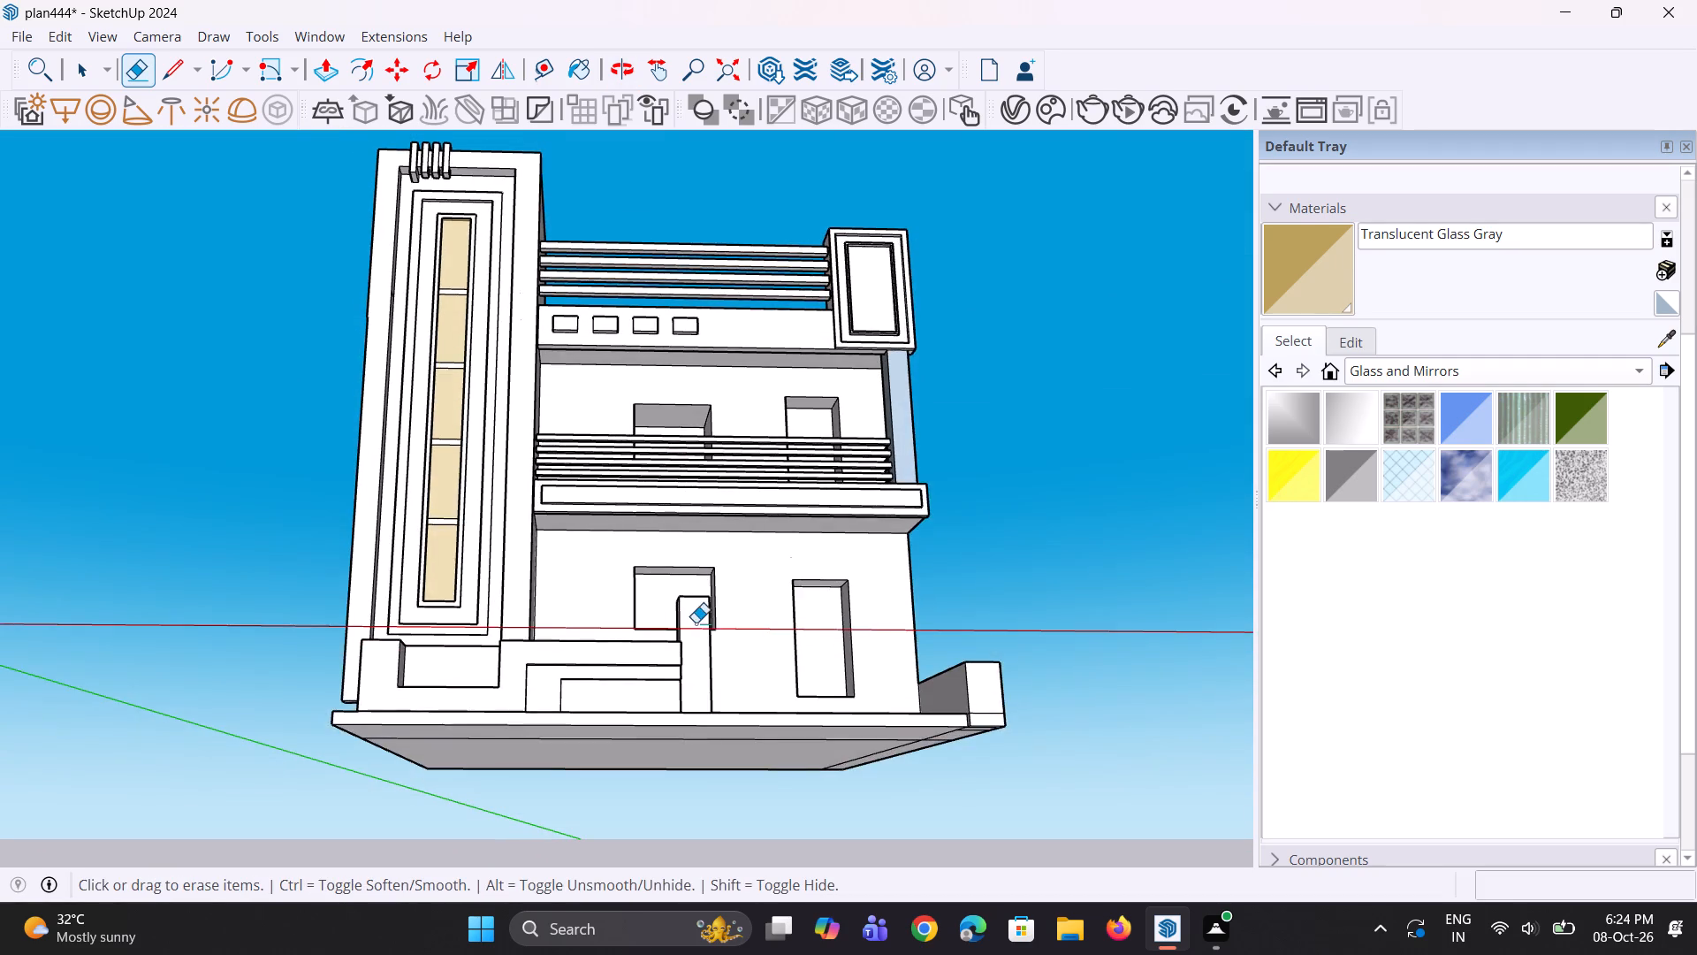
scroll(696, 625, "up", 6)
key("p")
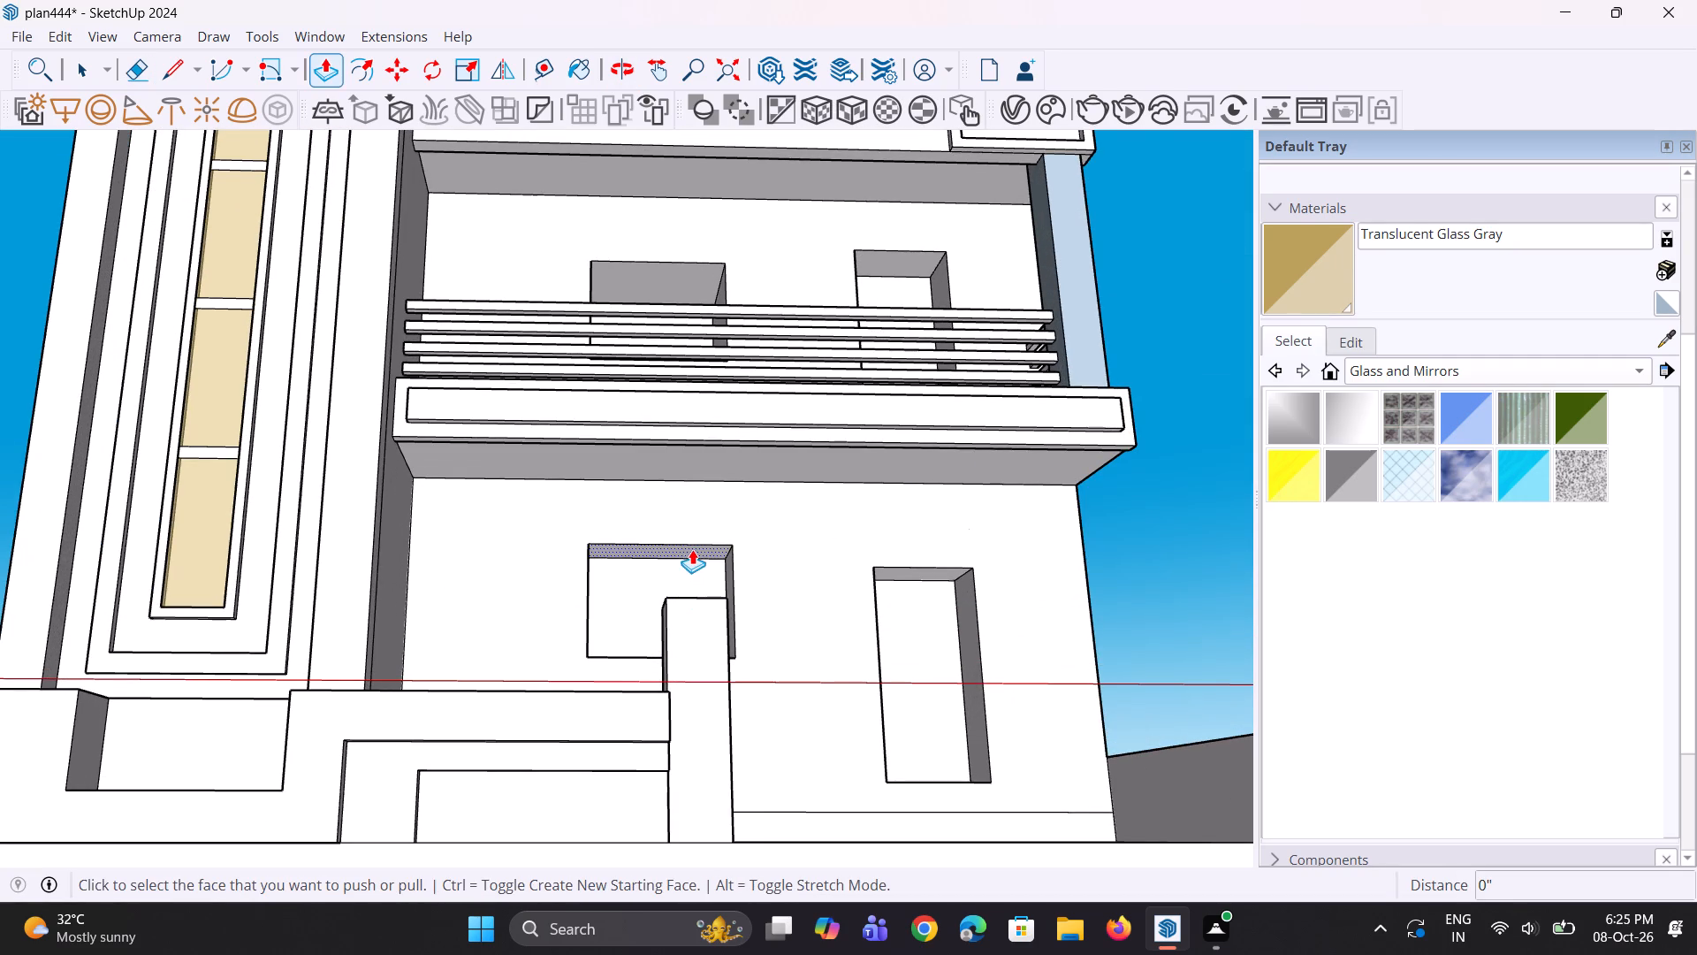
left_click(692, 549)
left_click(692, 584)
Push the bottom face of the ground-floor window opening down about 1' 3 9/16".
middle_click_drag(802, 630, 731, 812)
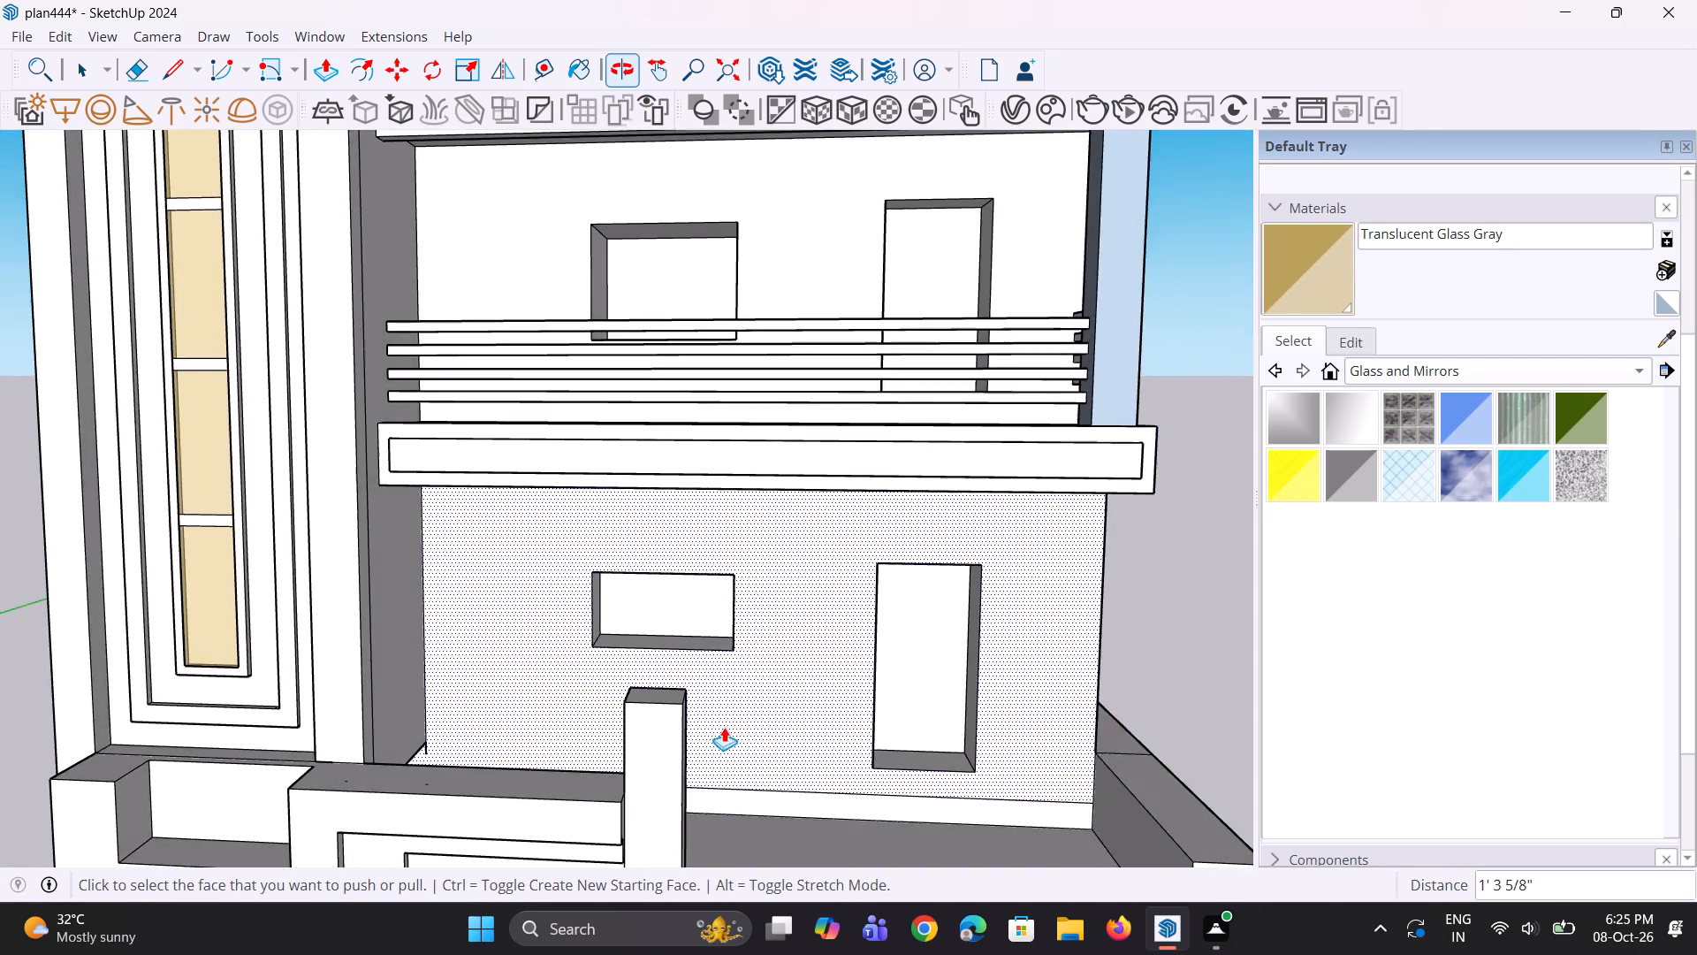
scroll(724, 700, "up", 3)
left_click(684, 618)
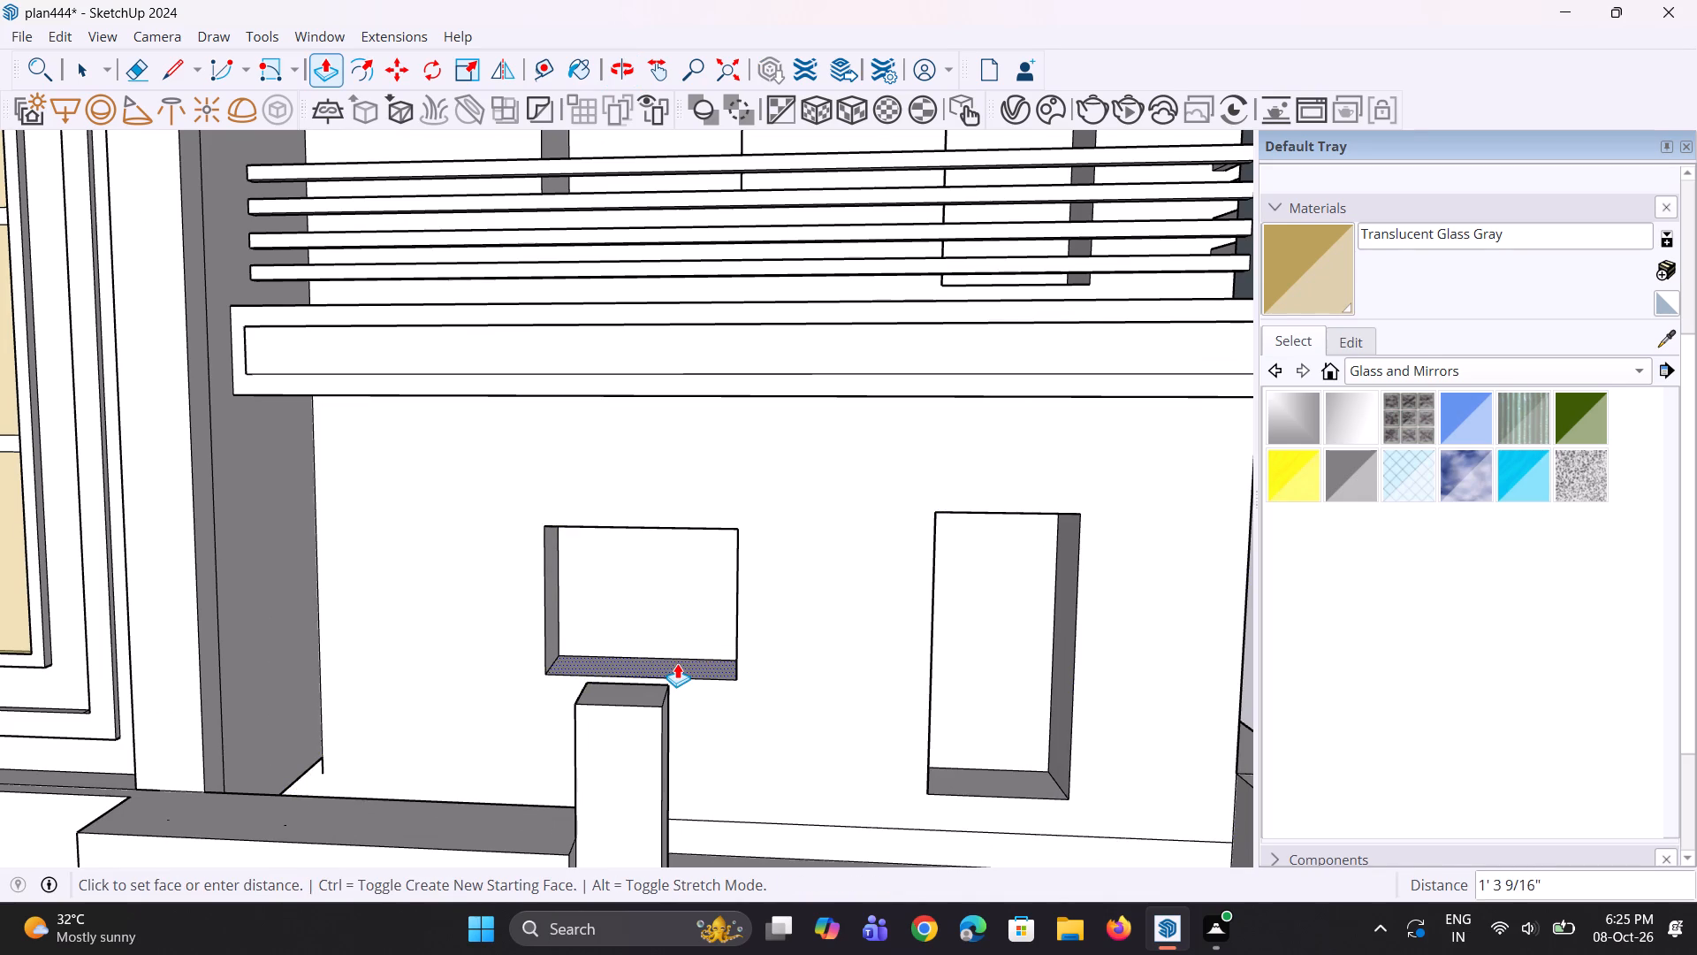
left_click(676, 665)
scroll(670, 676, "down", 4)
key("space")
key("space")
left_click(1159, 646)
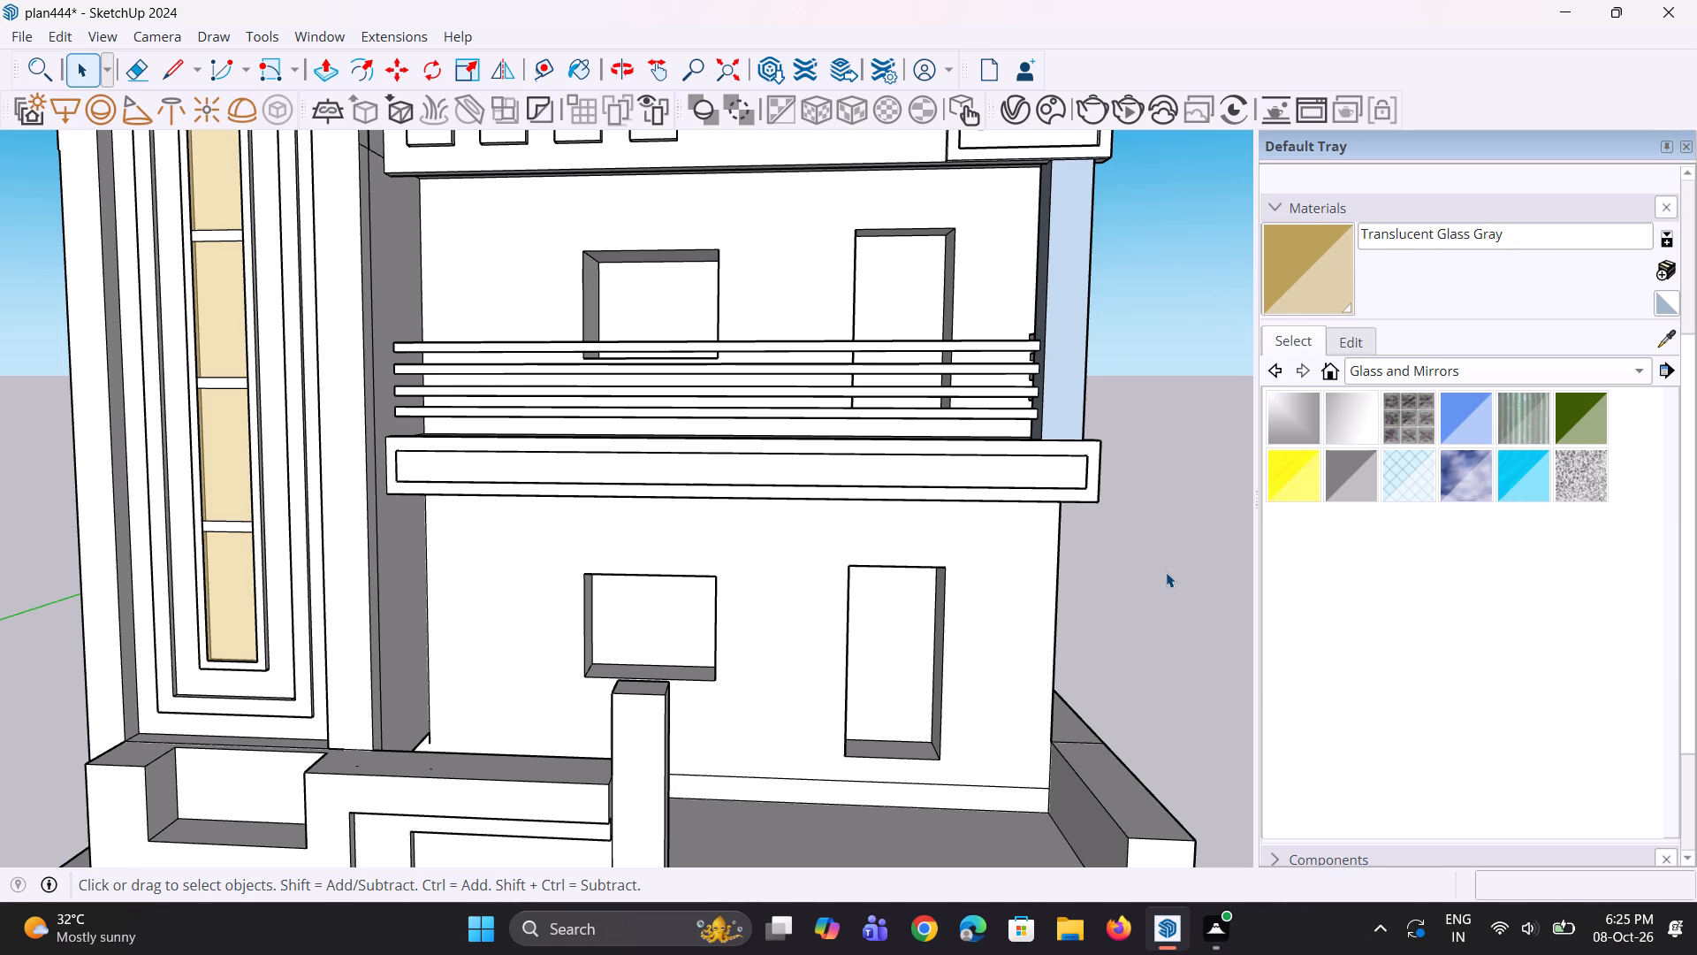
Examine the front elevation, side ledge and overall proportions of the house from several angles and distances.
scroll(1138, 558, "down", 3)
middle_click_drag(877, 620, 915, 653)
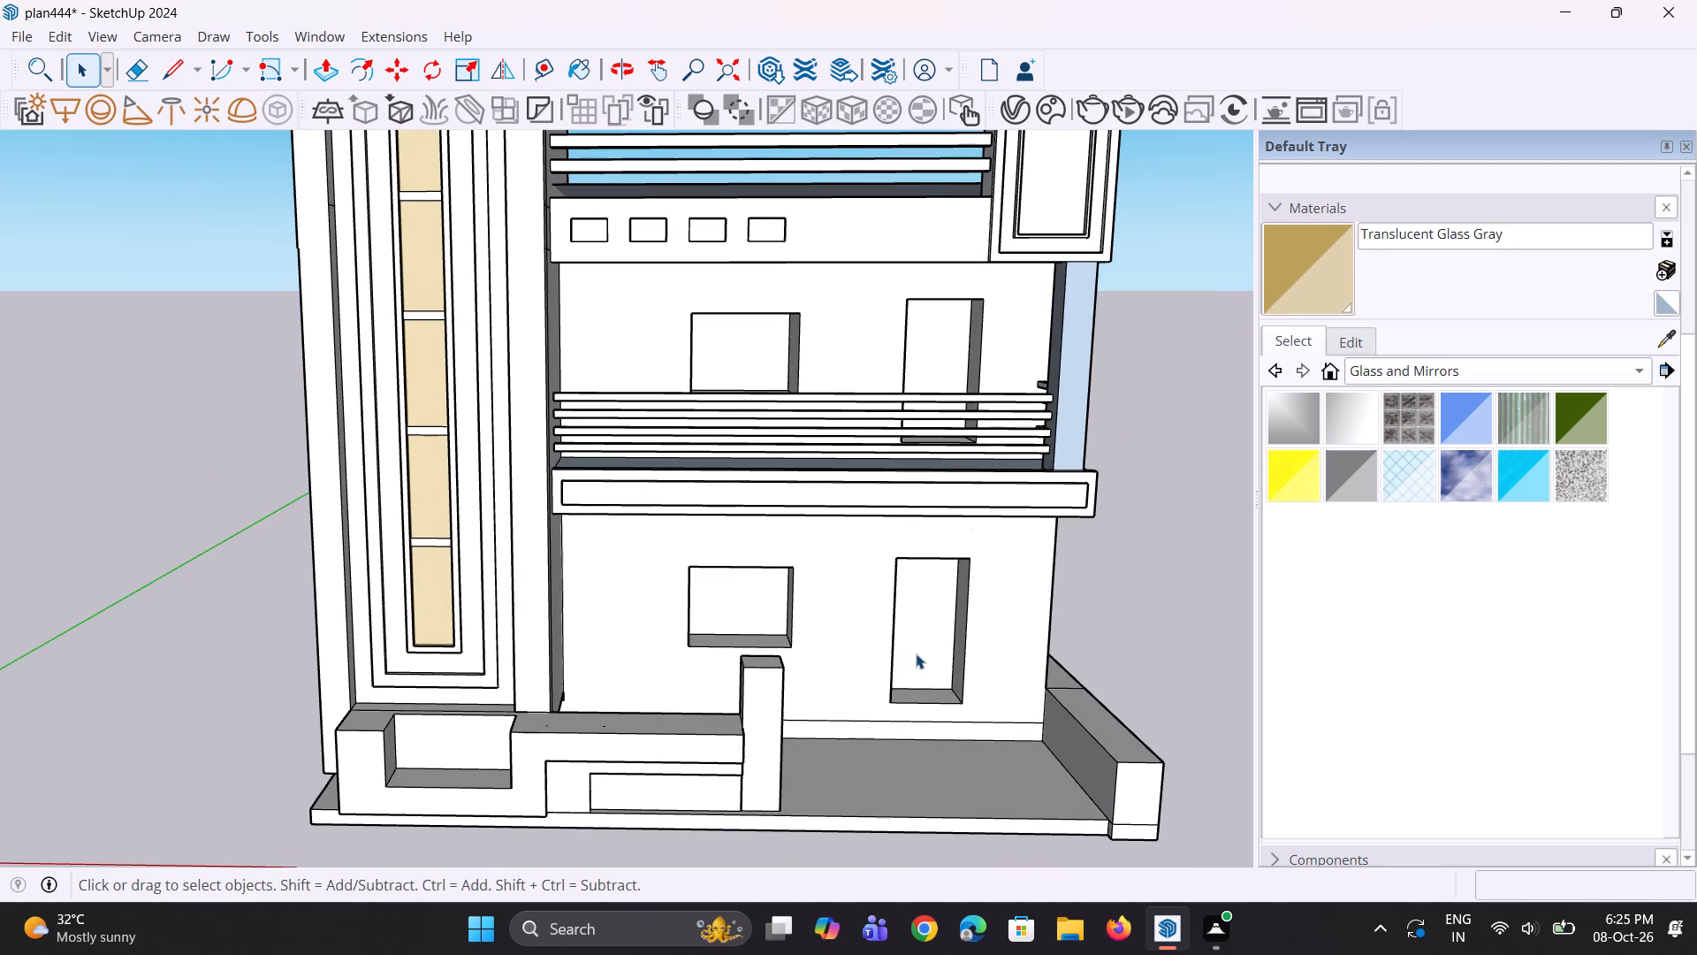
scroll(749, 623, "down", 3)
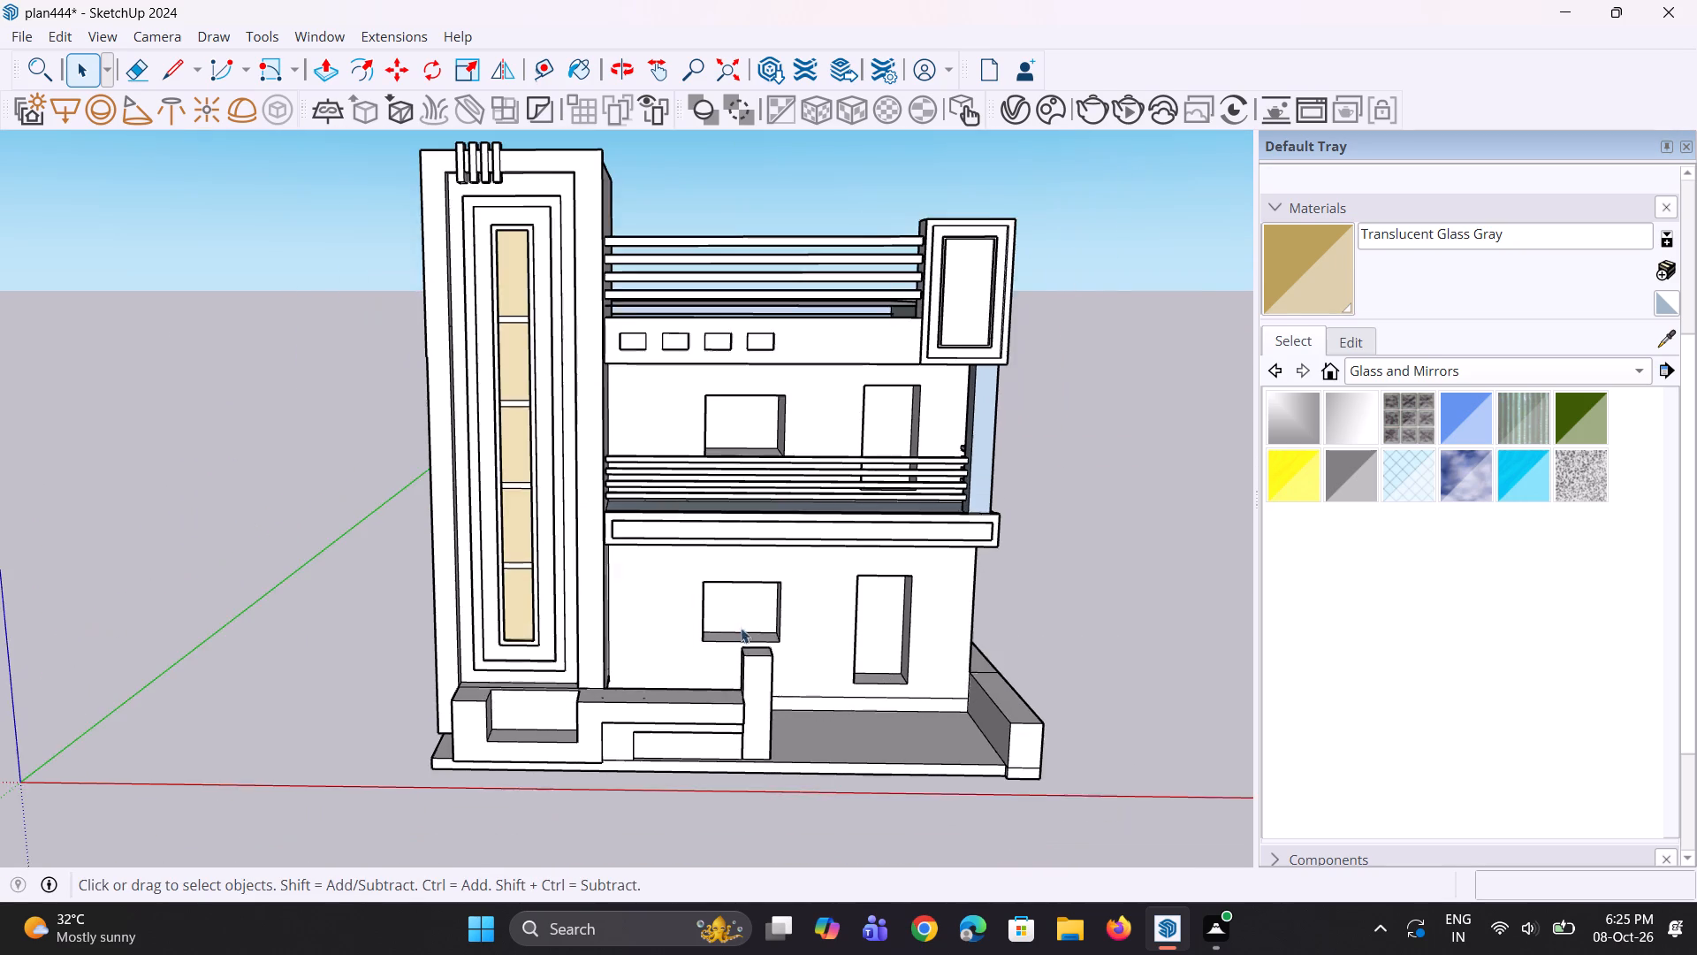
middle_click_drag(724, 641, 711, 730)
scroll(858, 610, "up", 3)
middle_click_drag(882, 592, 871, 569)
scroll(754, 560, "down", 5)
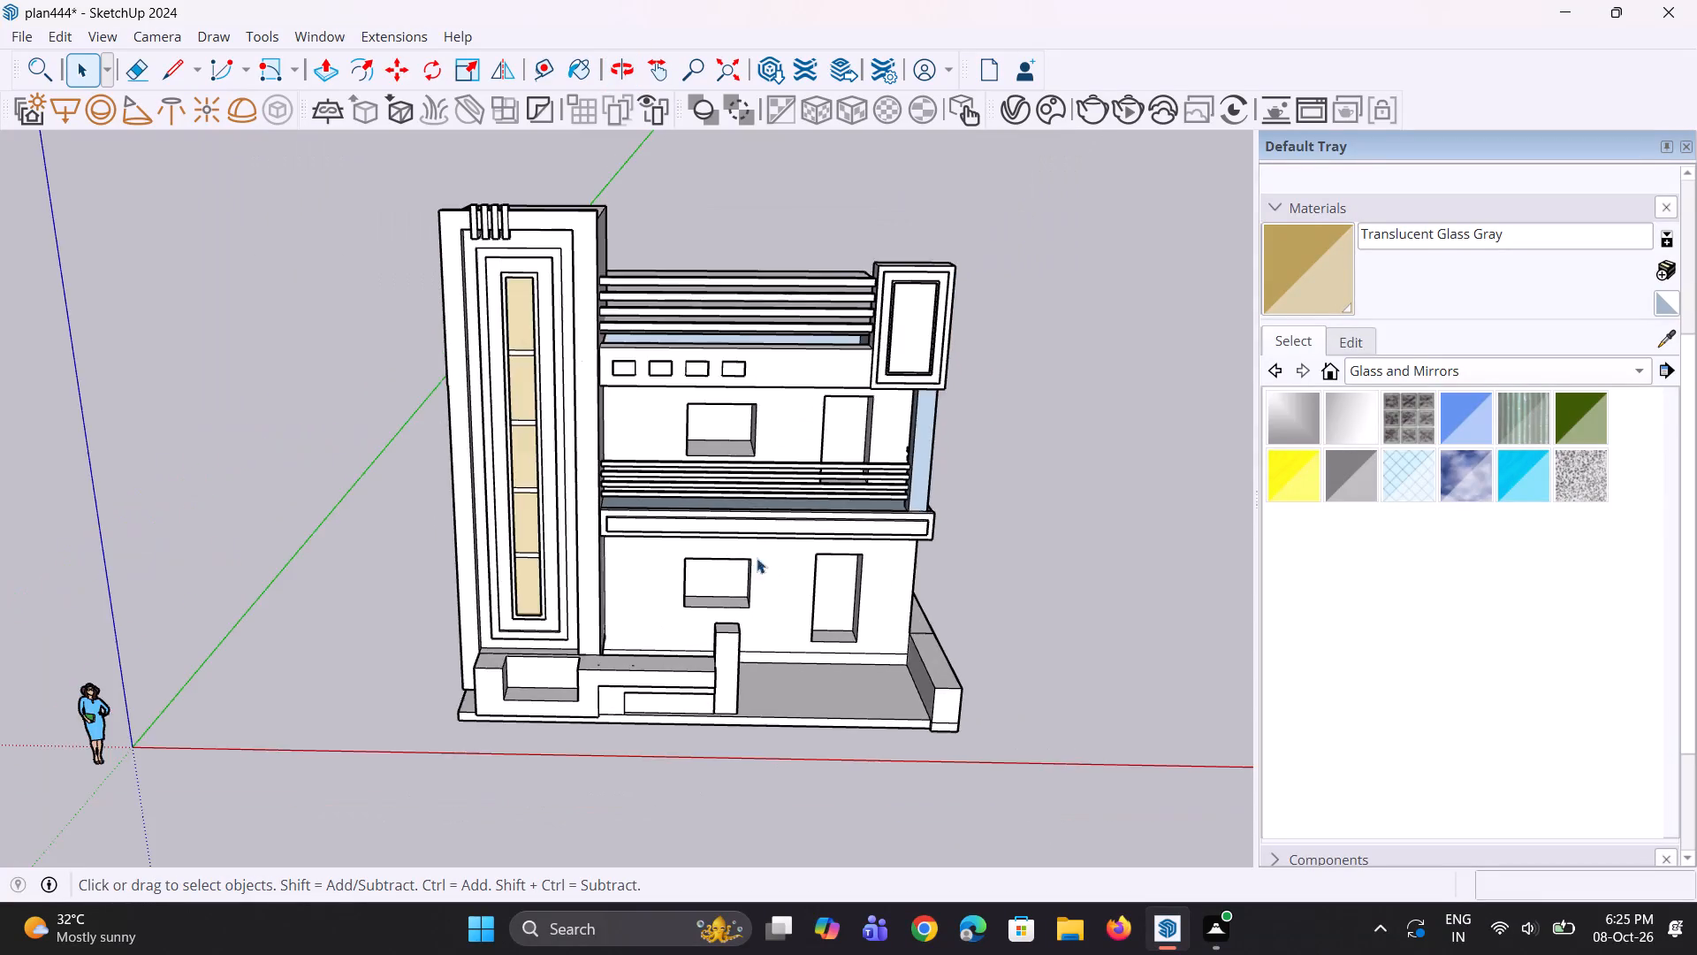
scroll(757, 558, "down", 4)
middle_click_drag(999, 481, 986, 414)
middle_click_drag(512, 569, 567, 568)
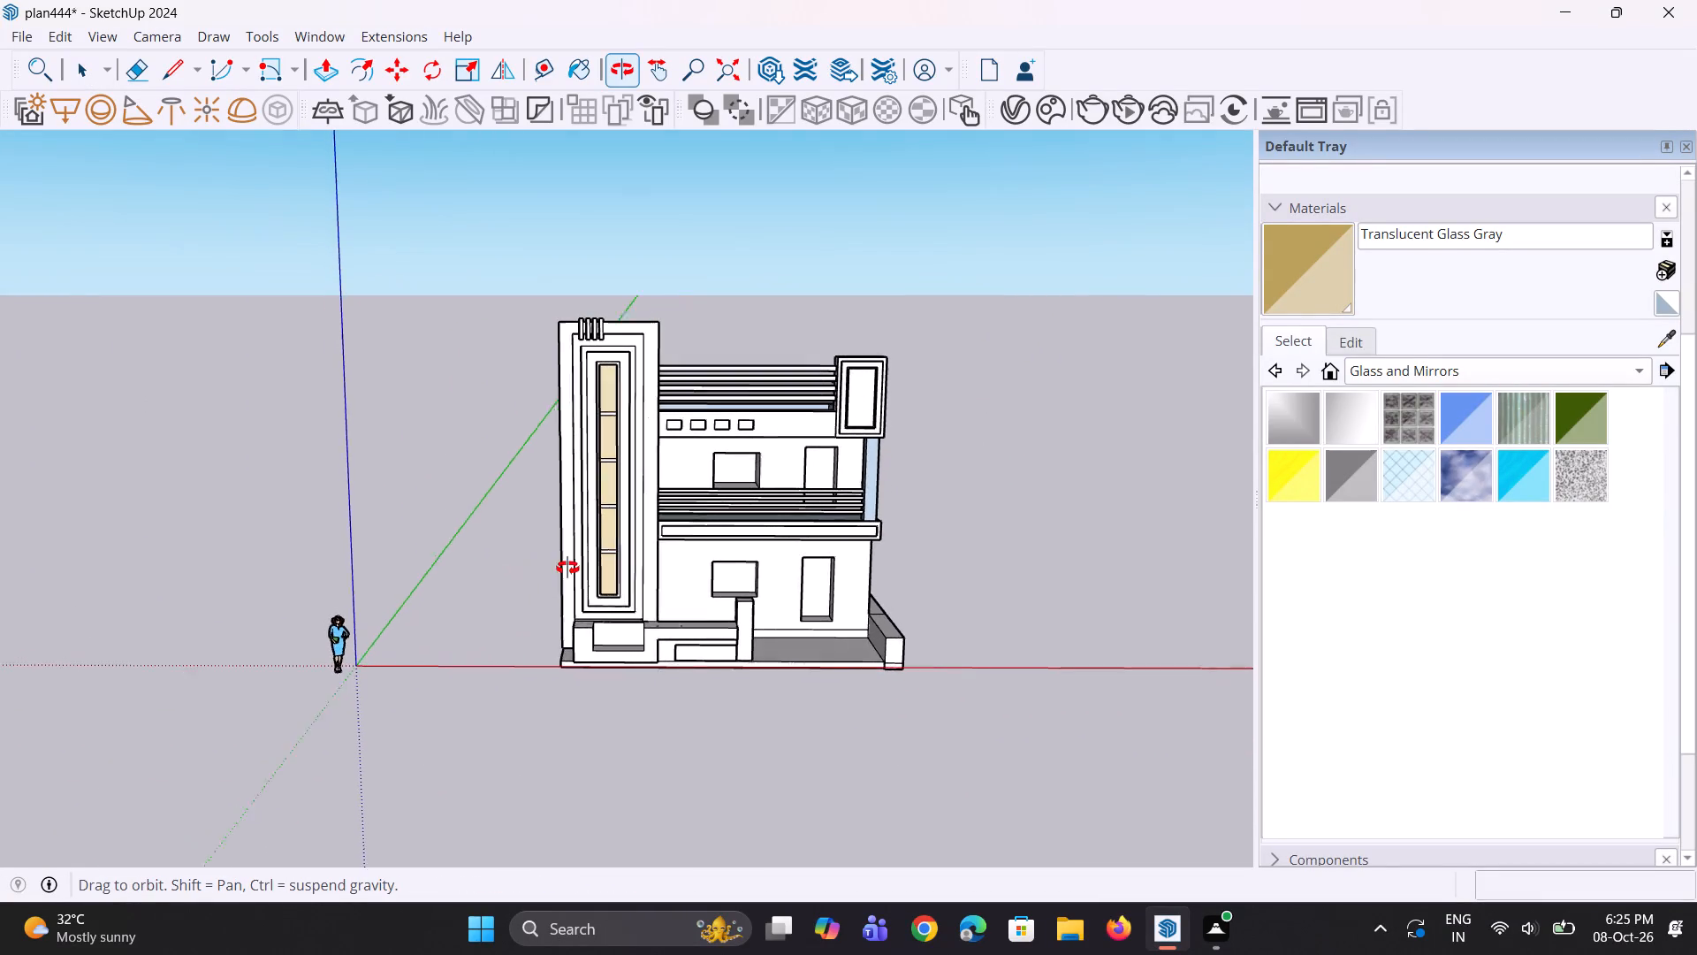
middle_click_drag(567, 568, 568, 563)
scroll(951, 453, "up", 3)
middle_click_drag(922, 442, 868, 429)
triple_click(871, 432)
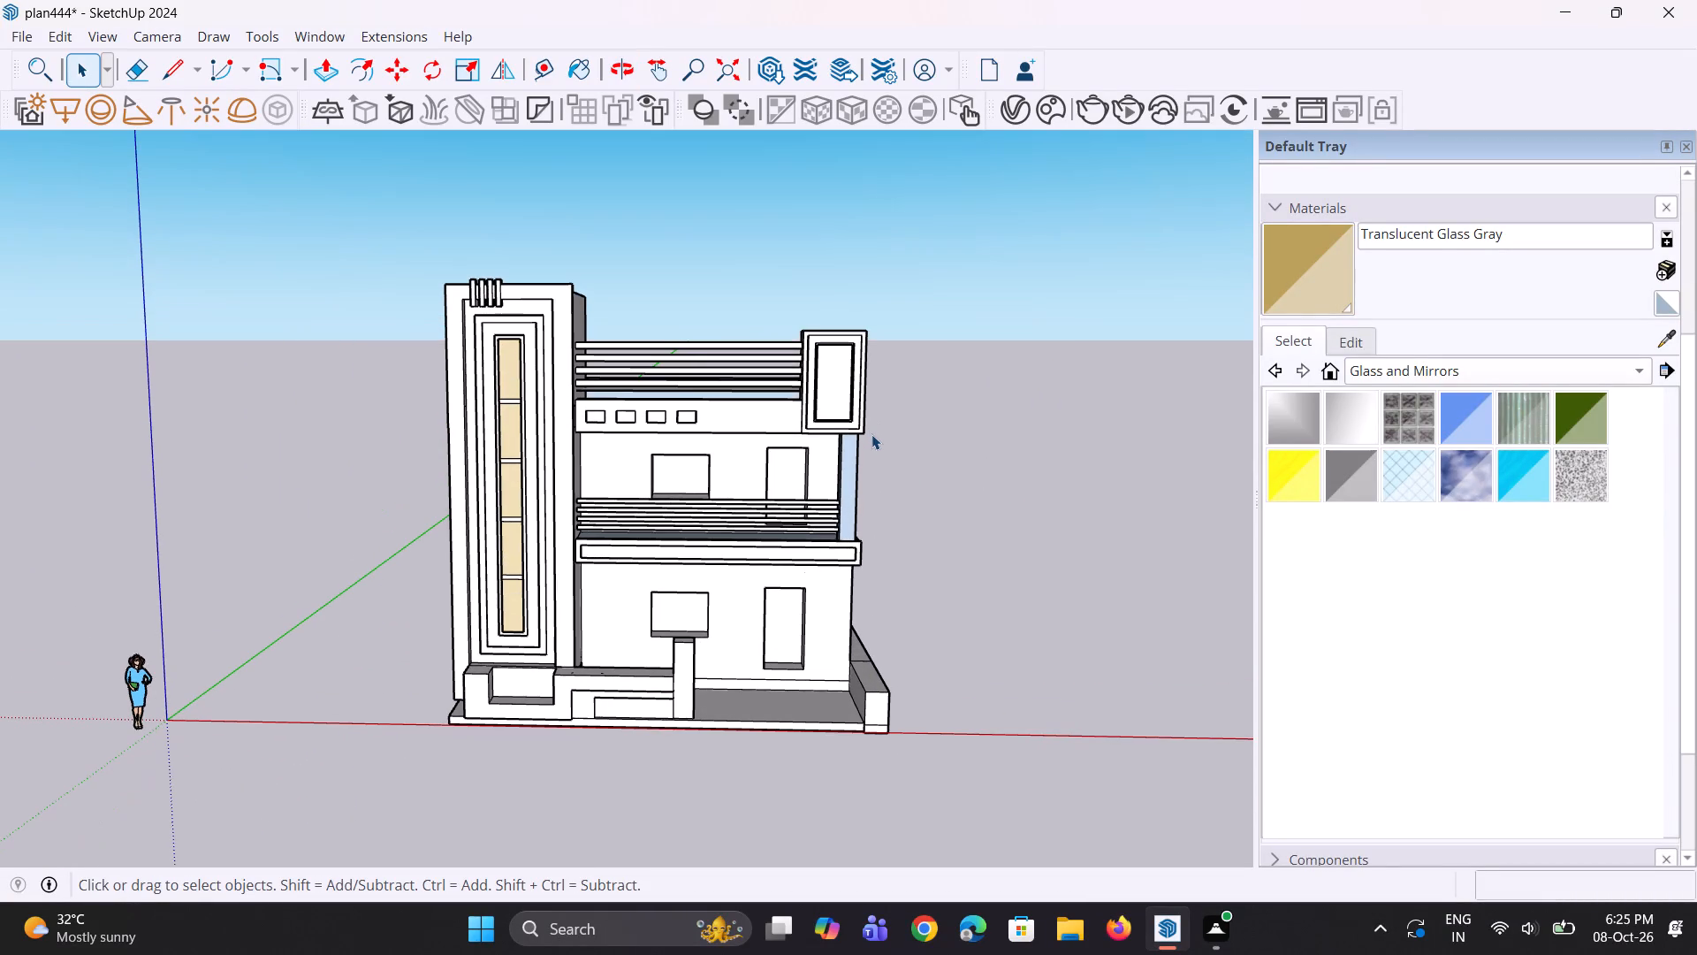
left_click(871, 434)
scroll(849, 583, "down", 2)
middle_click_drag(861, 586, 909, 607)
scroll(951, 613, "up", 3)
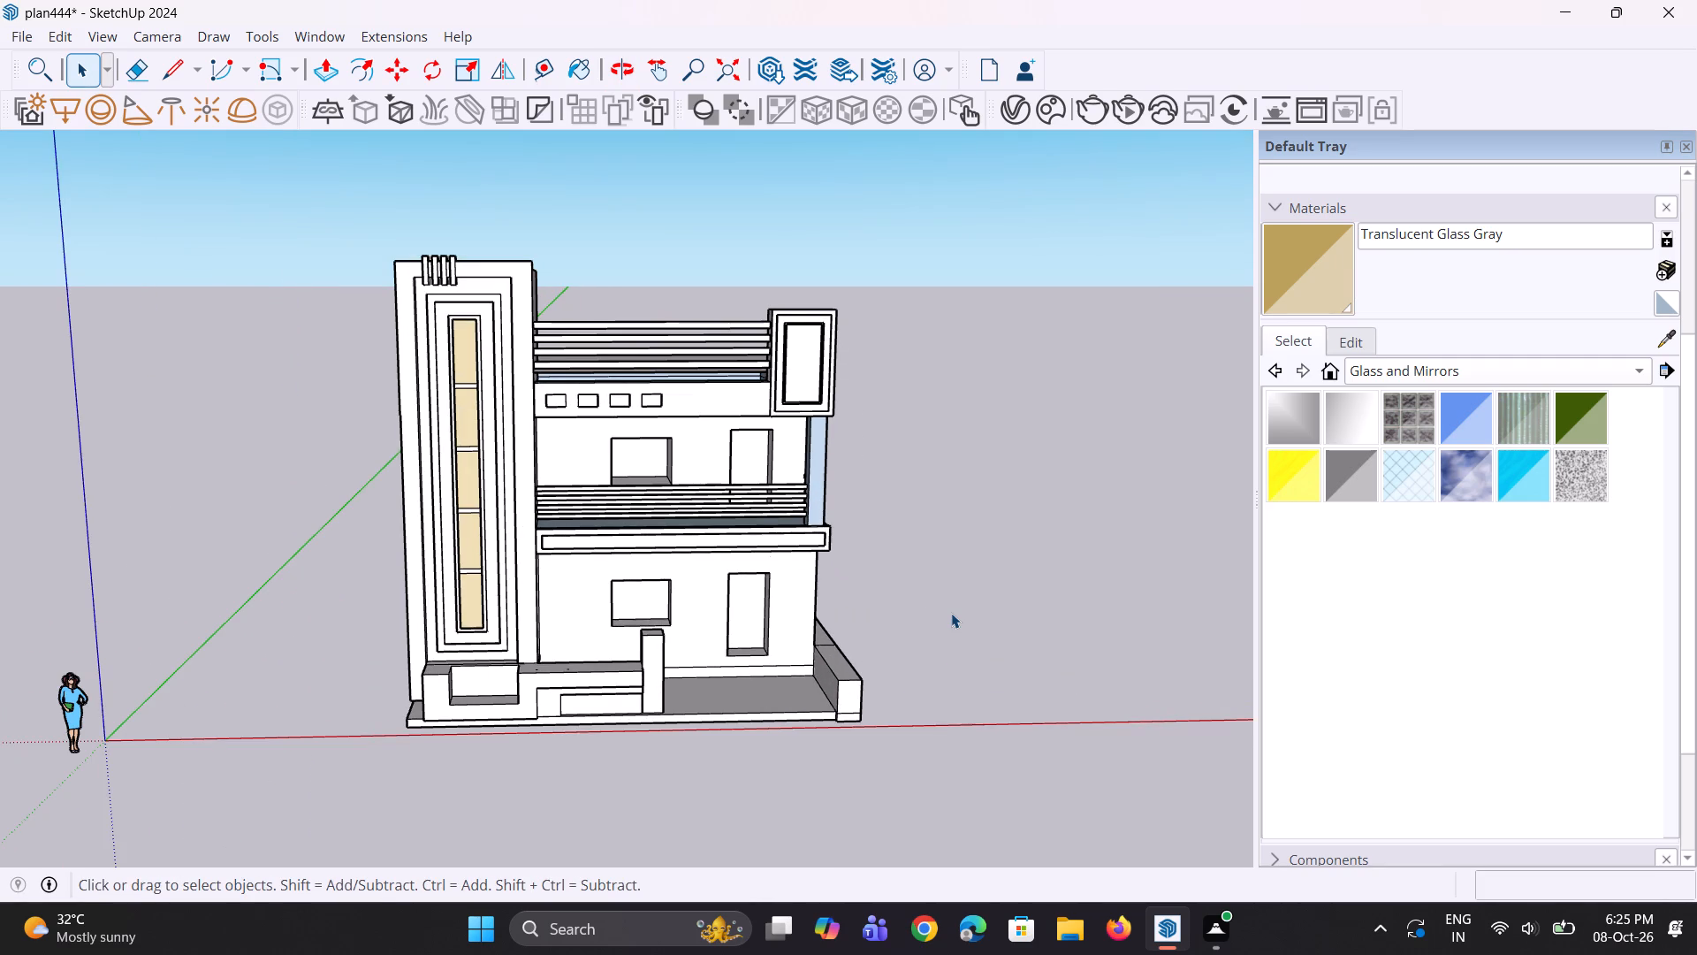
scroll(951, 613, "down", 3)
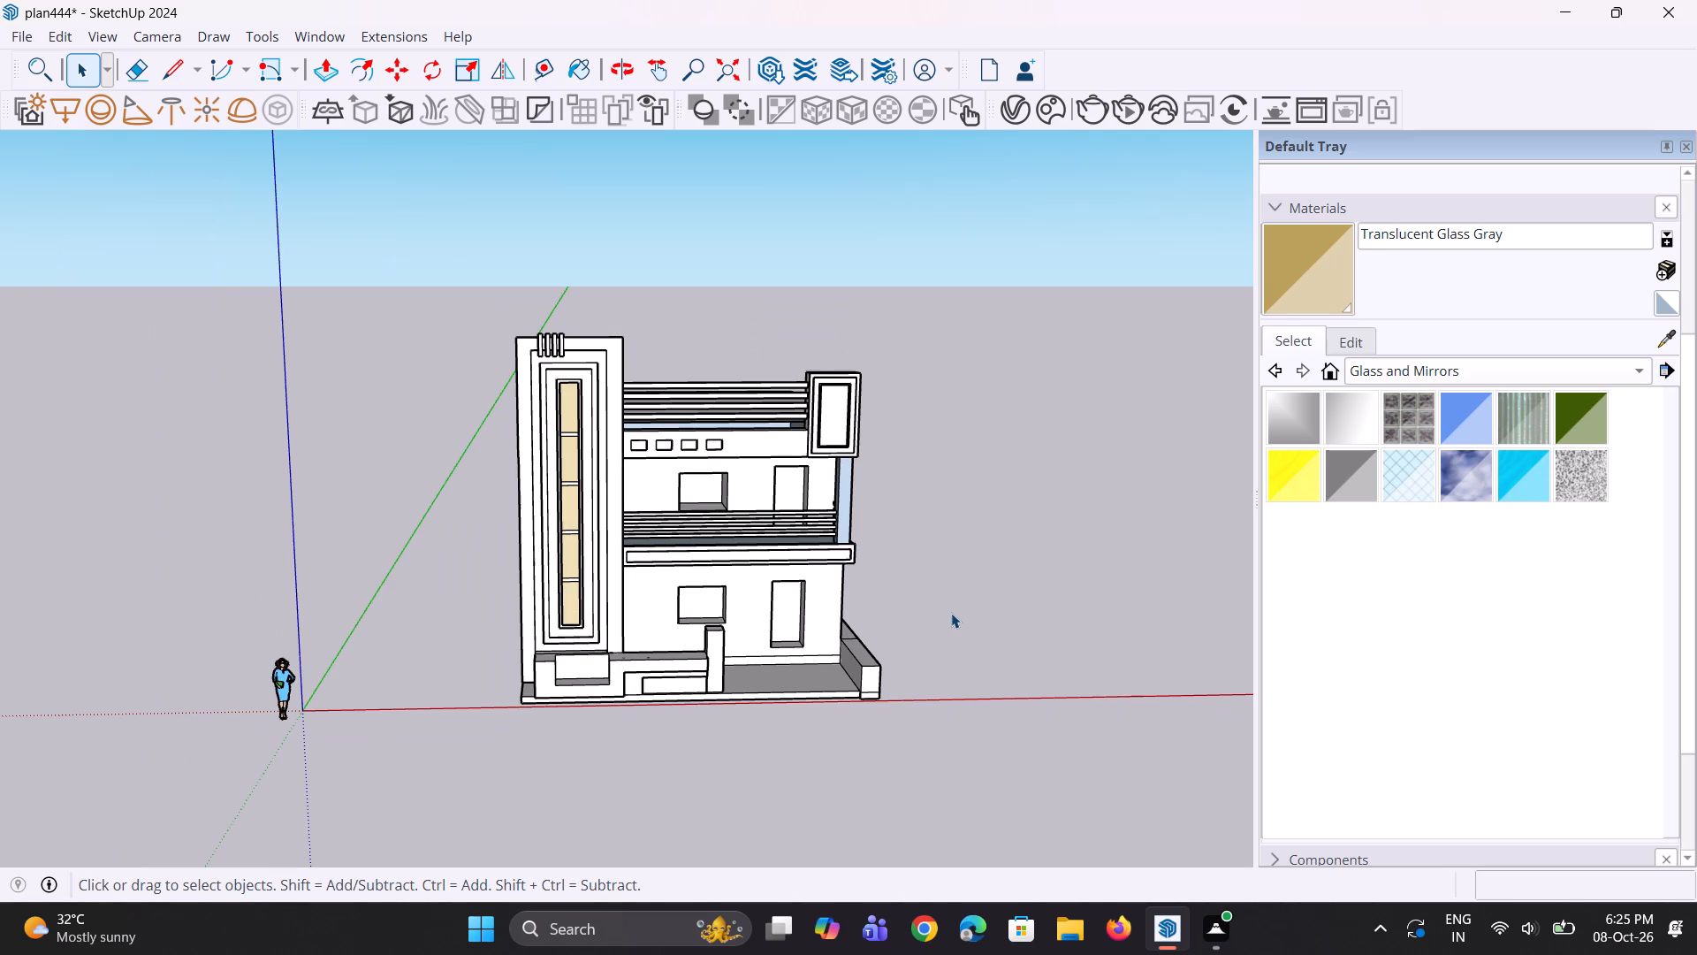
middle_click_drag(951, 613, 950, 585)
scroll(948, 585, "down", 4)
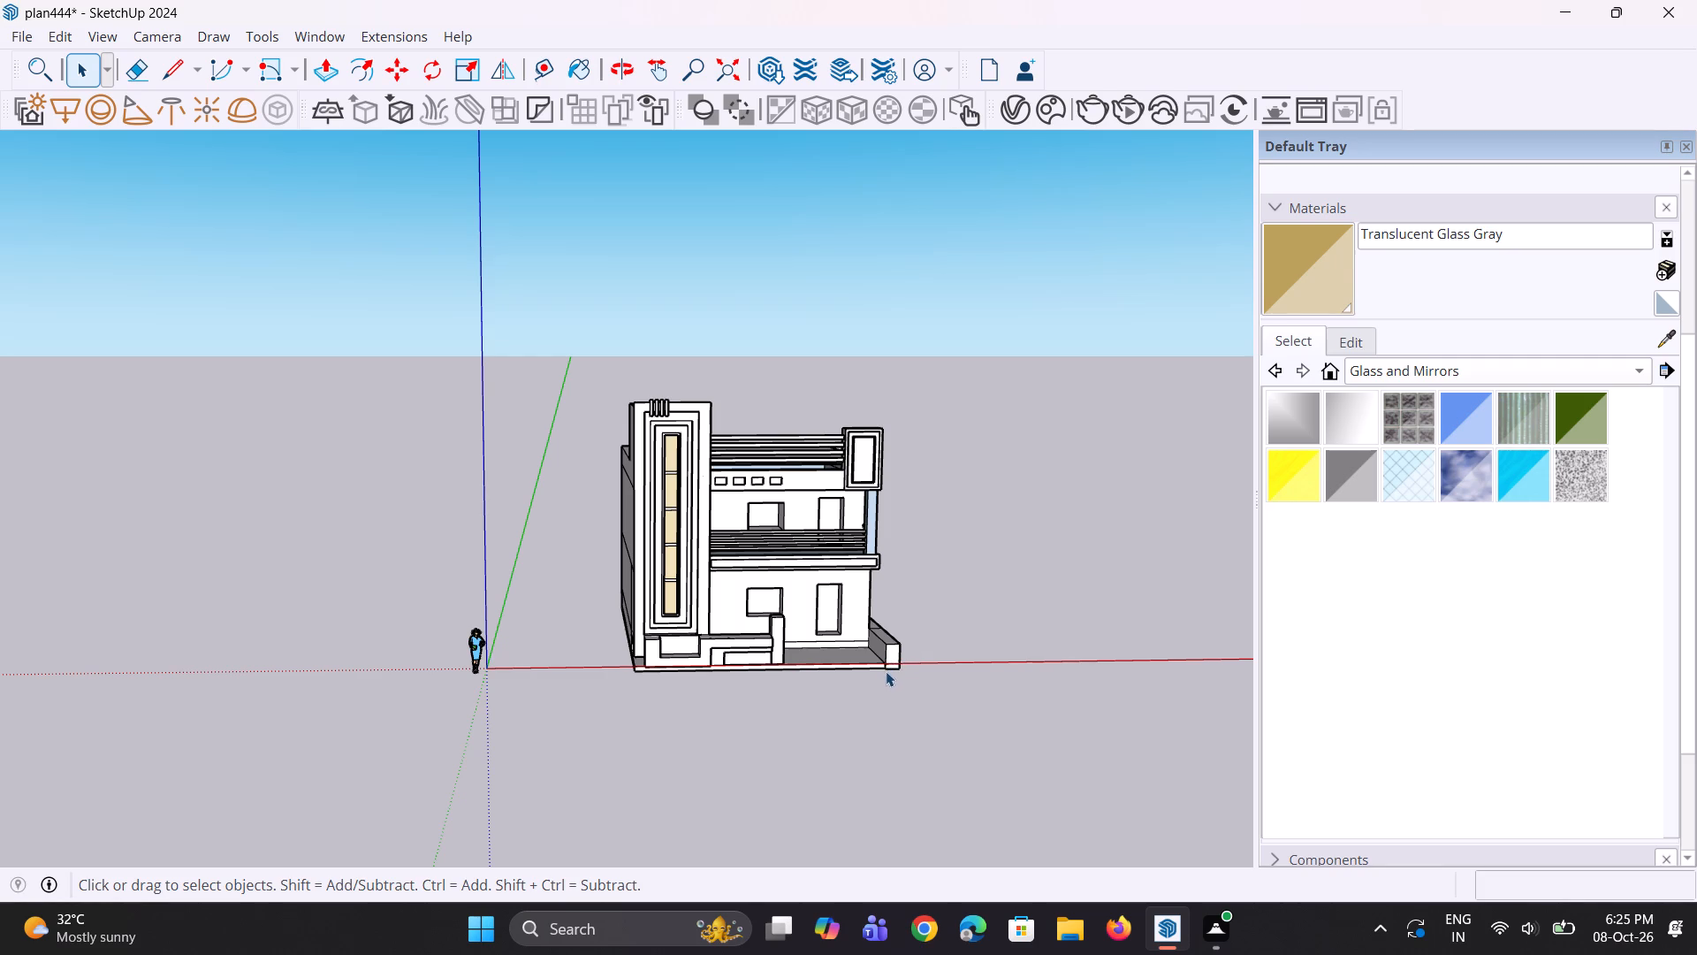
middle_click_drag(805, 691, 834, 684)
double_click(835, 700)
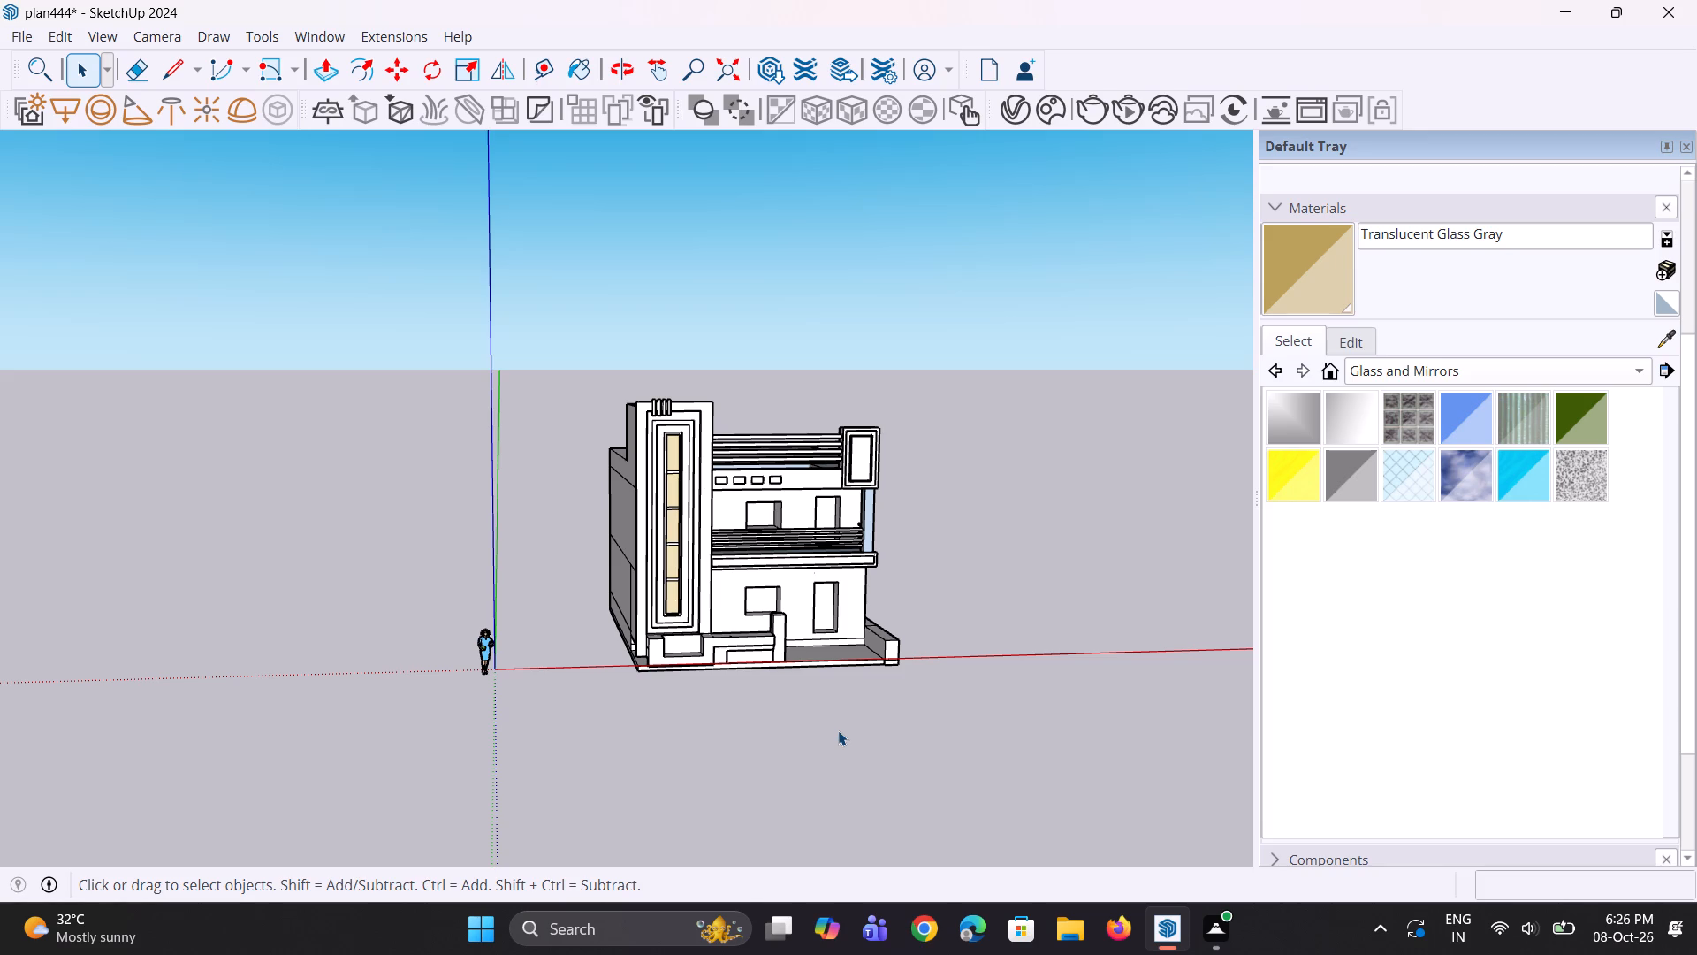
scroll(756, 591, "down", 2)
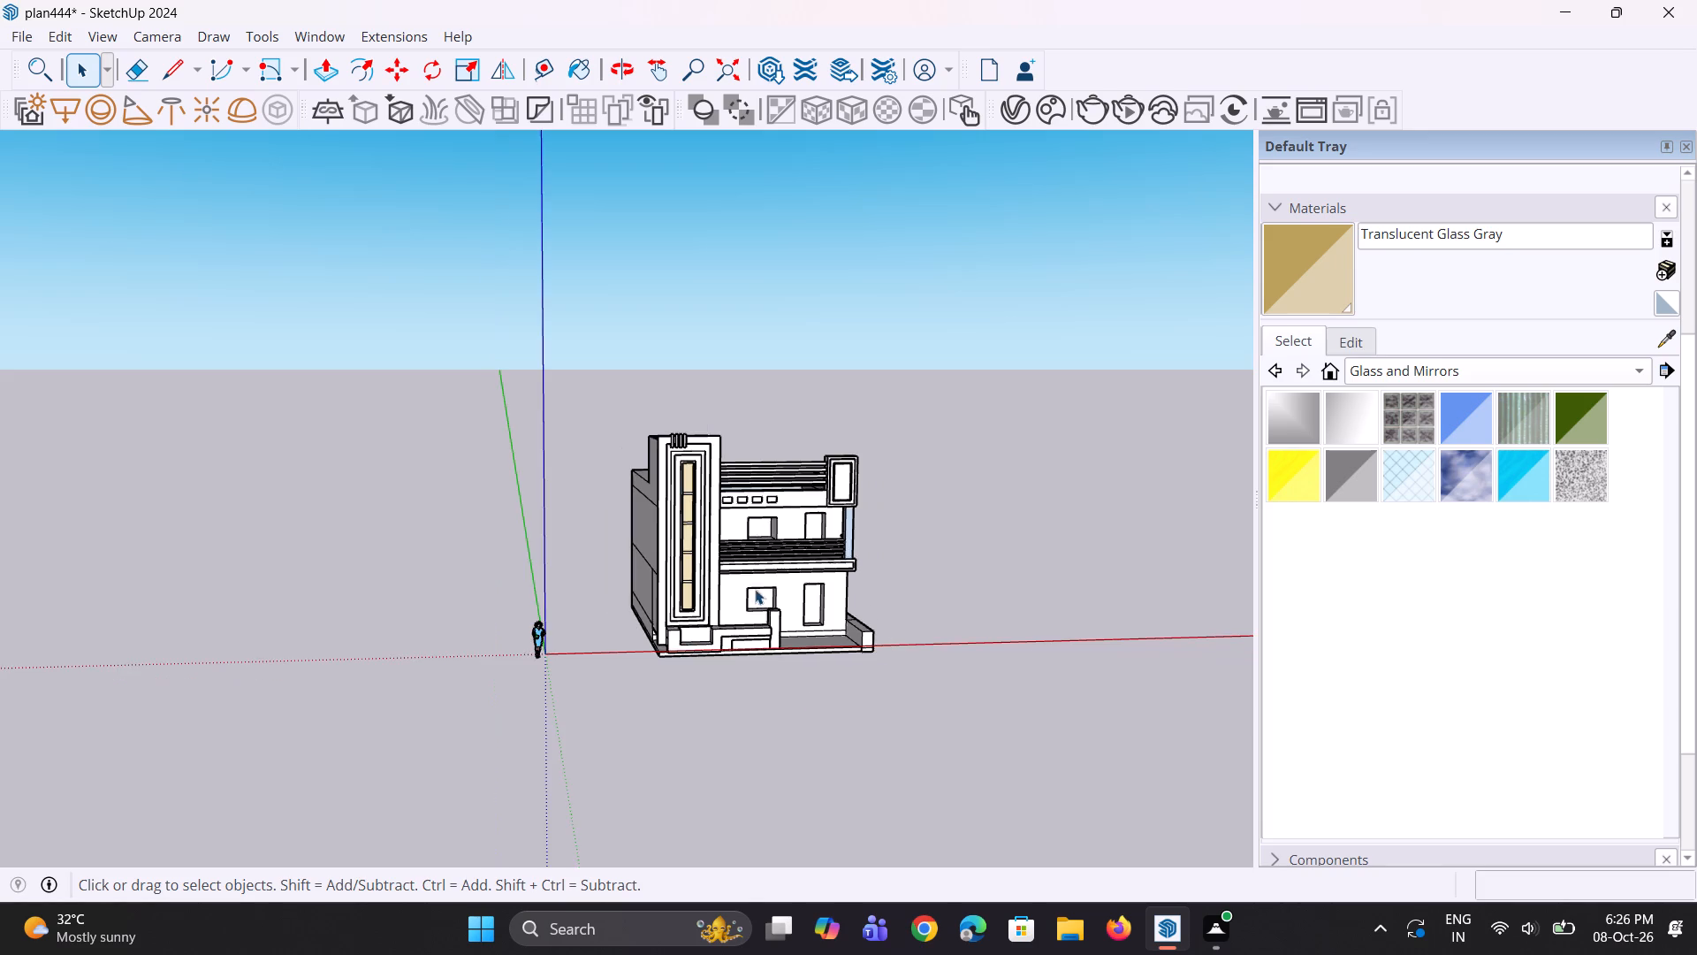
middle_click_drag(754, 580, 638, 560)
scroll(668, 584, "up", 1)
key("space")
middle_click_drag(729, 626, 633, 642)
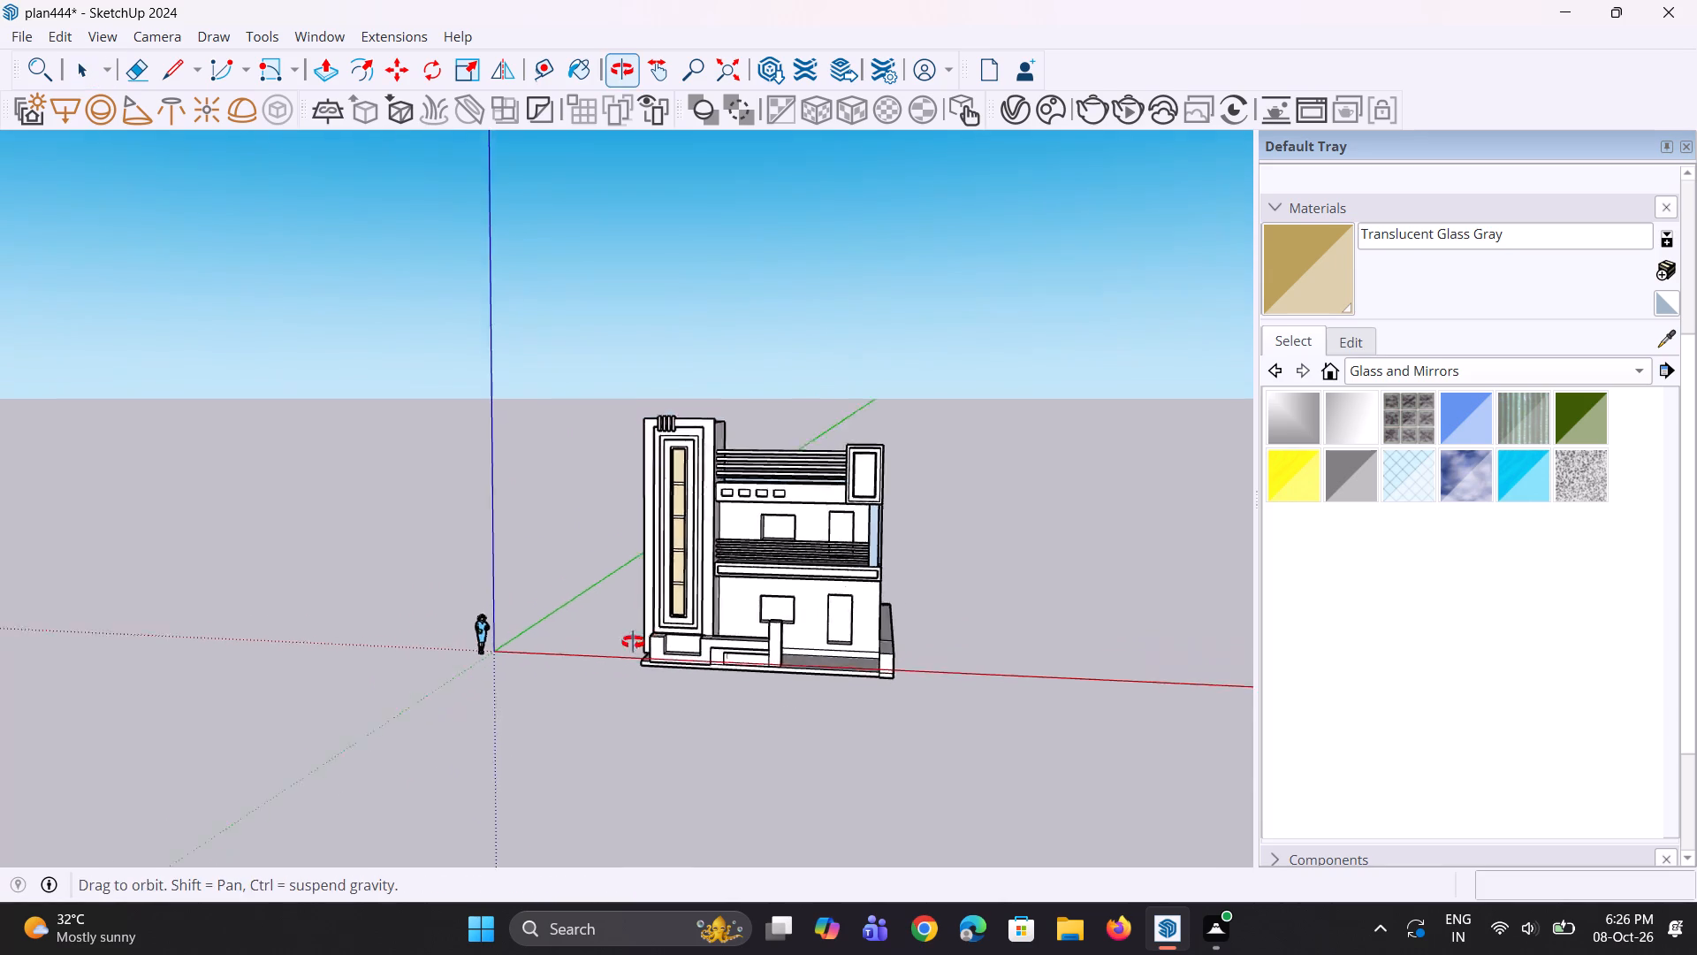
middle_click_drag(633, 642, 495, 657)
scroll(610, 676, "up", 3)
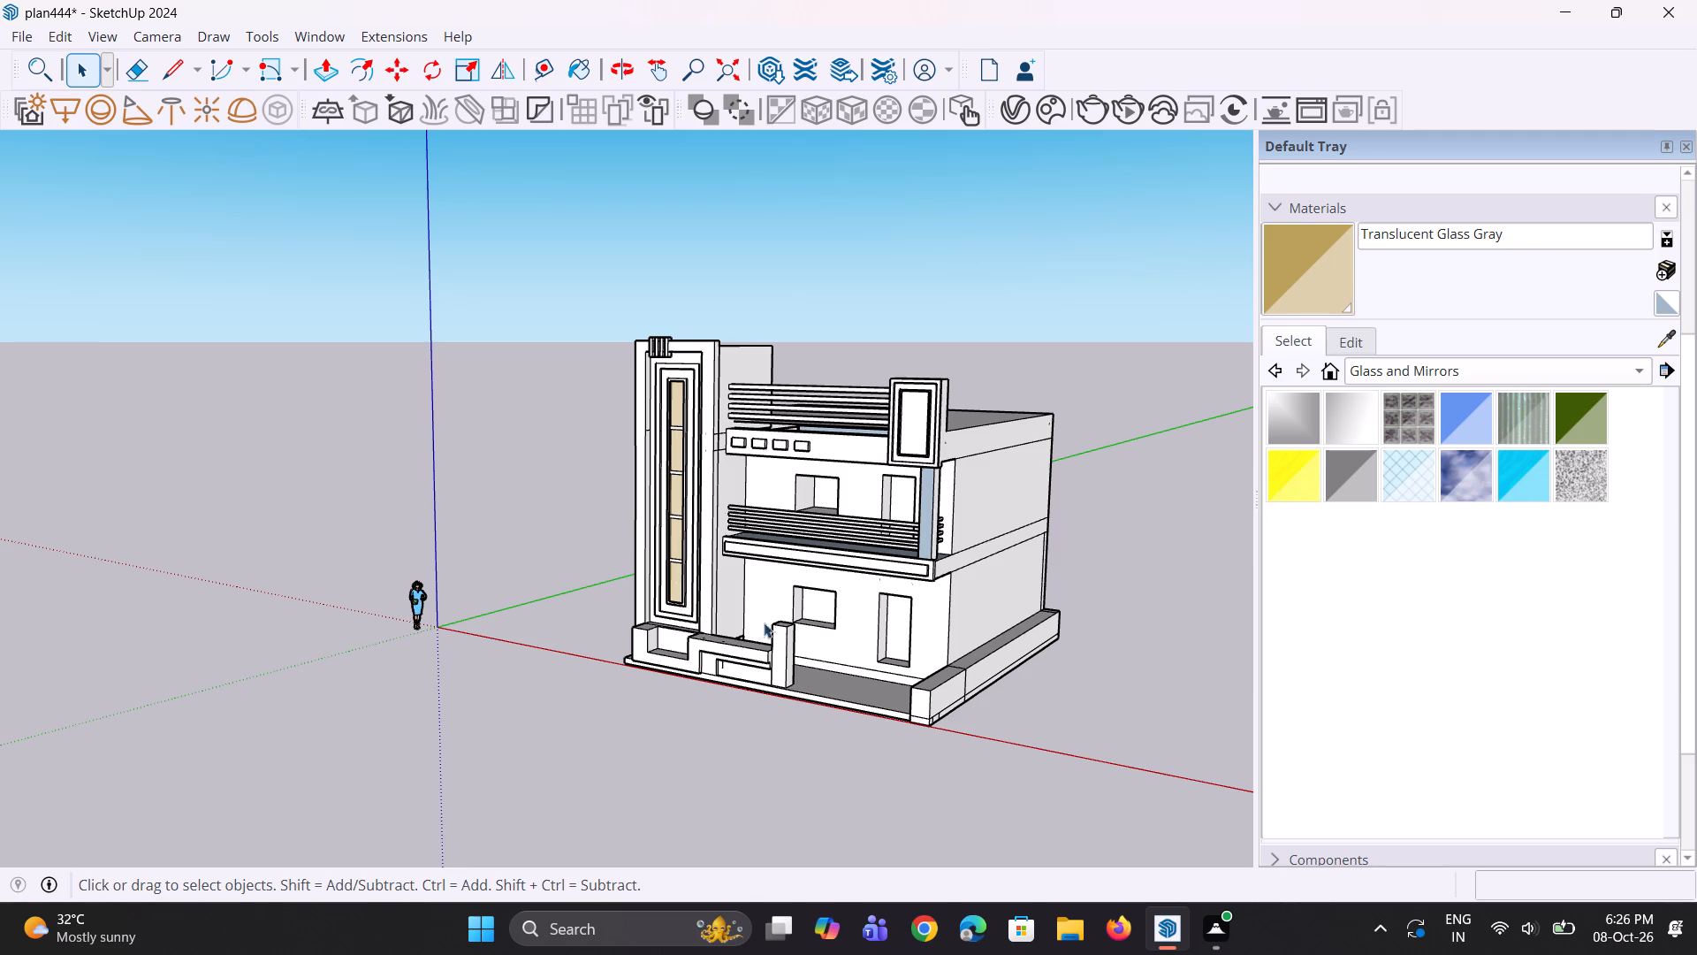
scroll(712, 621, "down", 3)
middle_click_drag(712, 622, 815, 641)
double_click(915, 725)
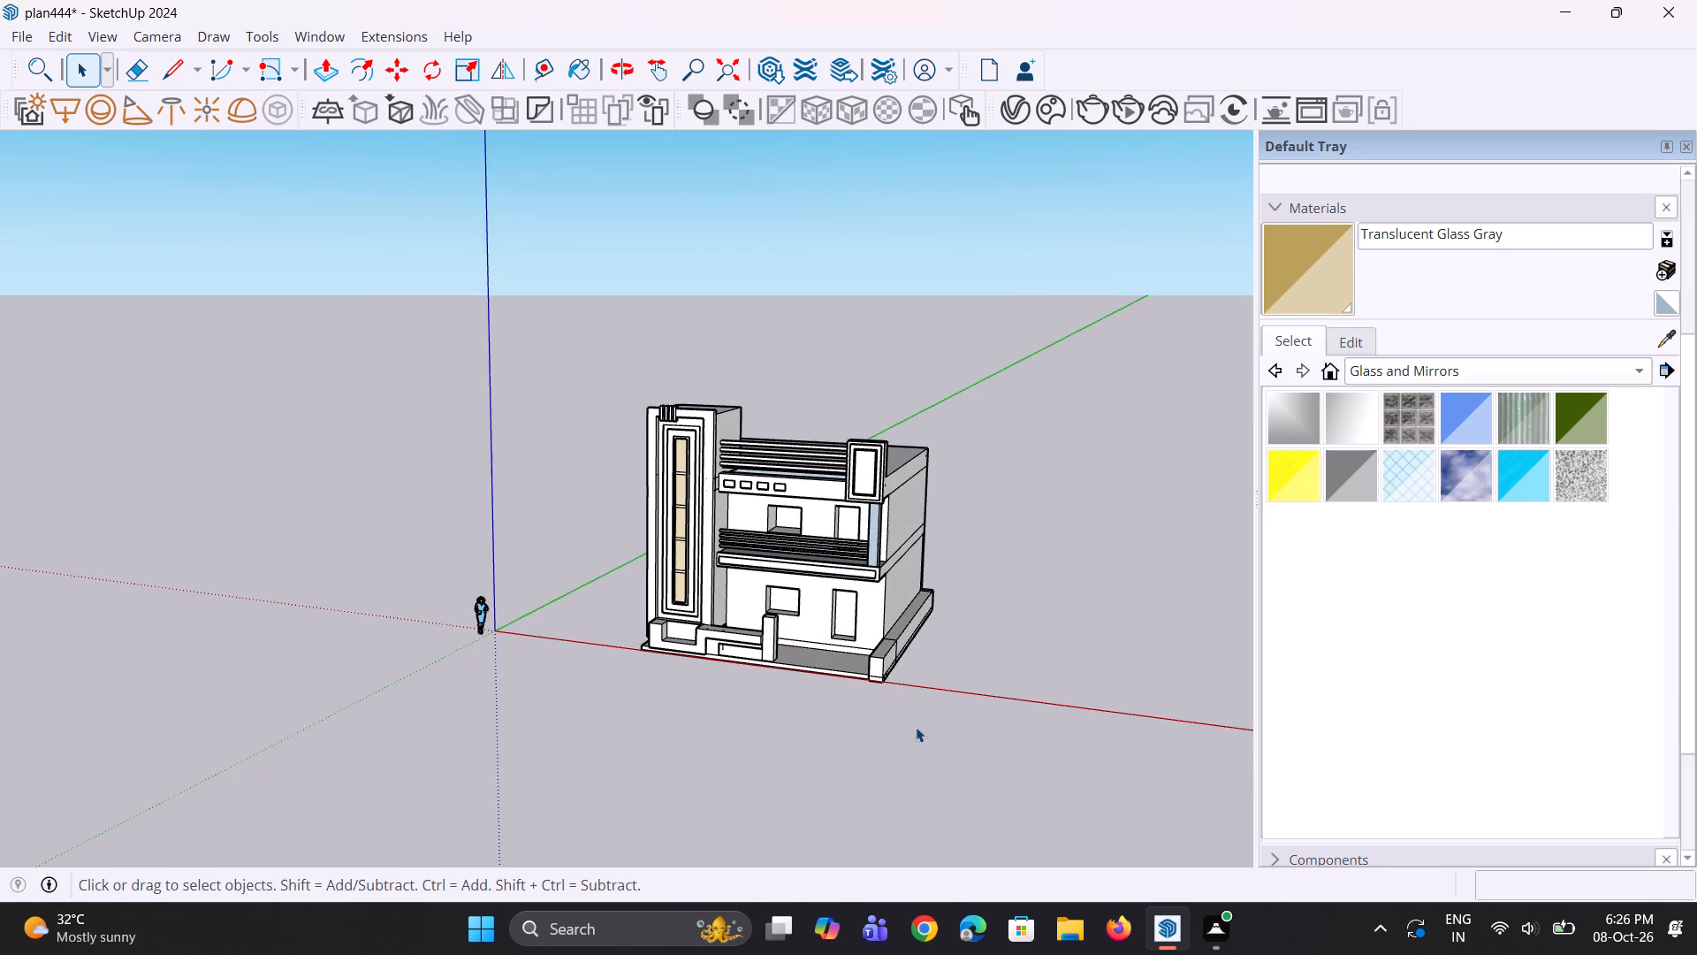
middle_click_drag(944, 687, 999, 660)
scroll(868, 615, "up", 3)
middle_click_drag(863, 607, 863, 546)
scroll(832, 554, "up", 2)
middle_click_drag(792, 554, 791, 548)
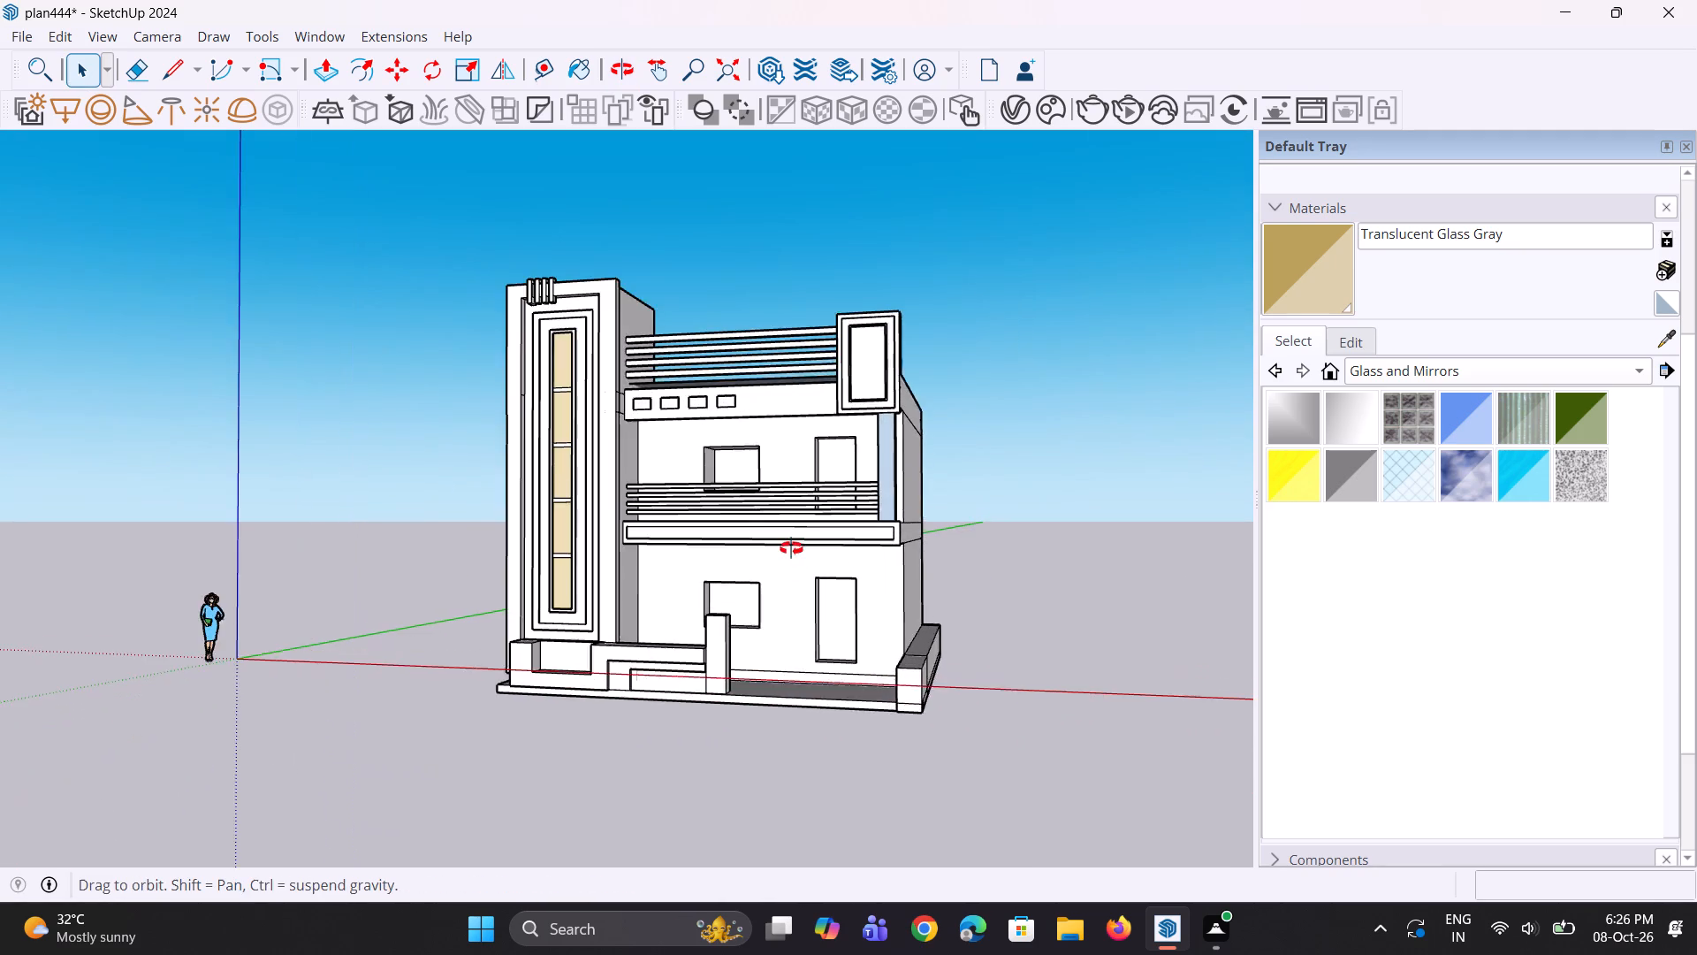
middle_click_drag(791, 548, 798, 439)
scroll(798, 439, "up", 2)
middle_click_drag(798, 439, 682, 535)
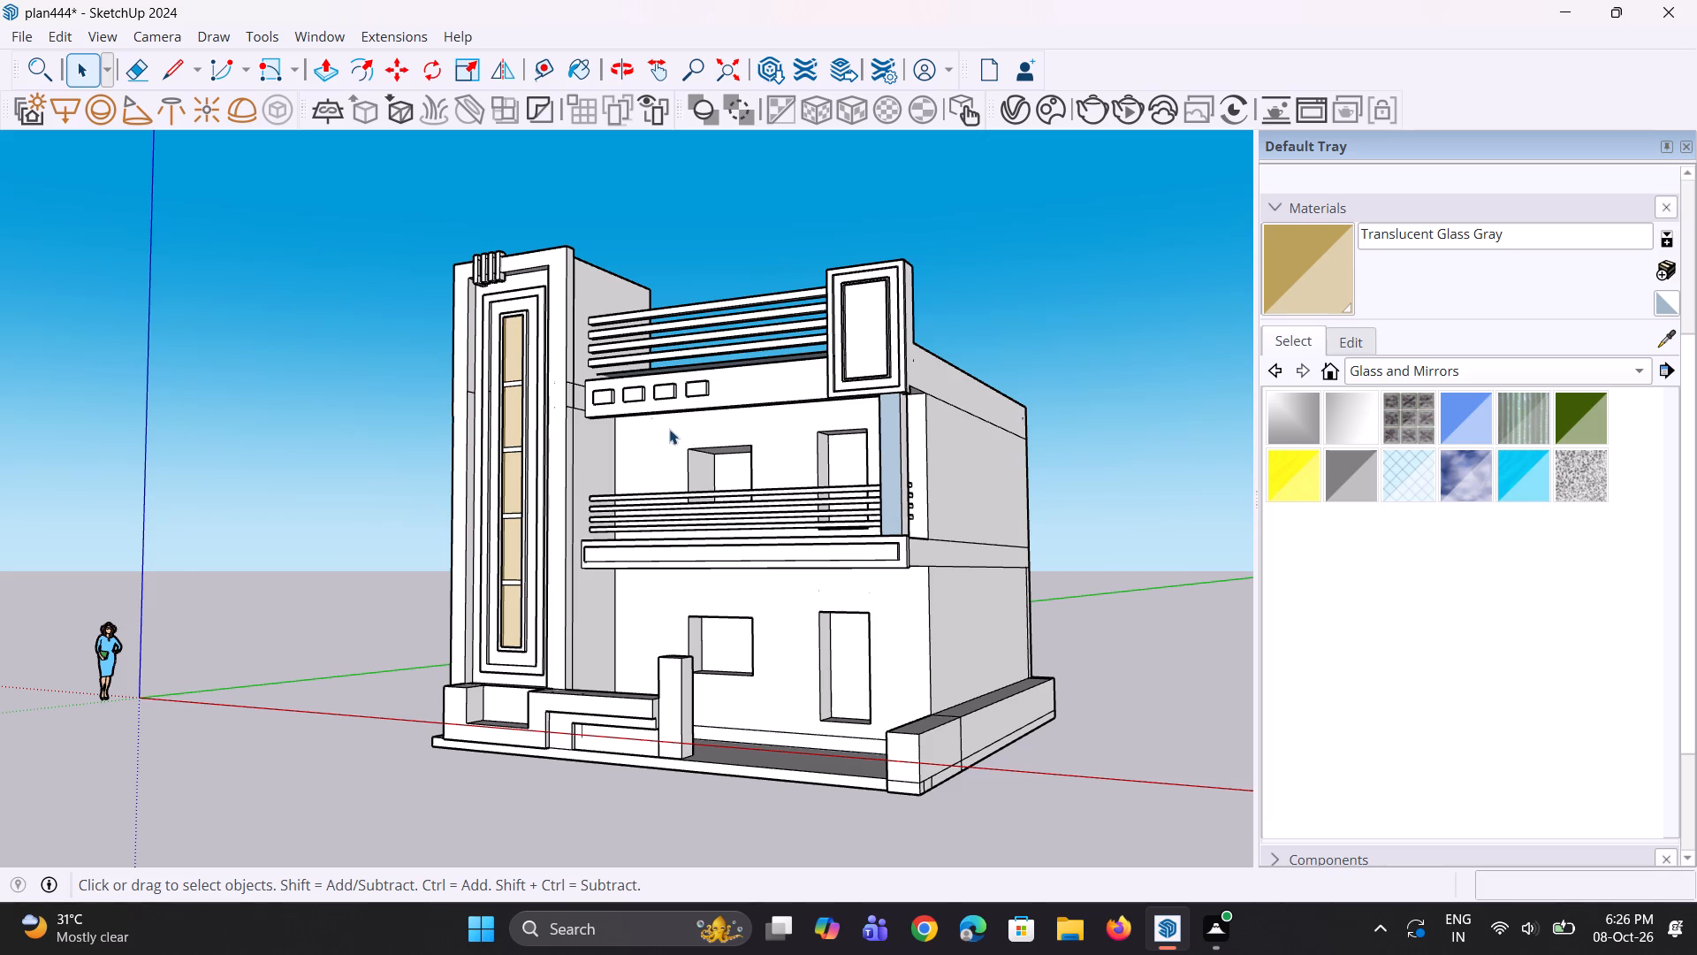
scroll(591, 393, "down", 2)
middle_click_drag(567, 523, 691, 650)
triple_click(989, 579)
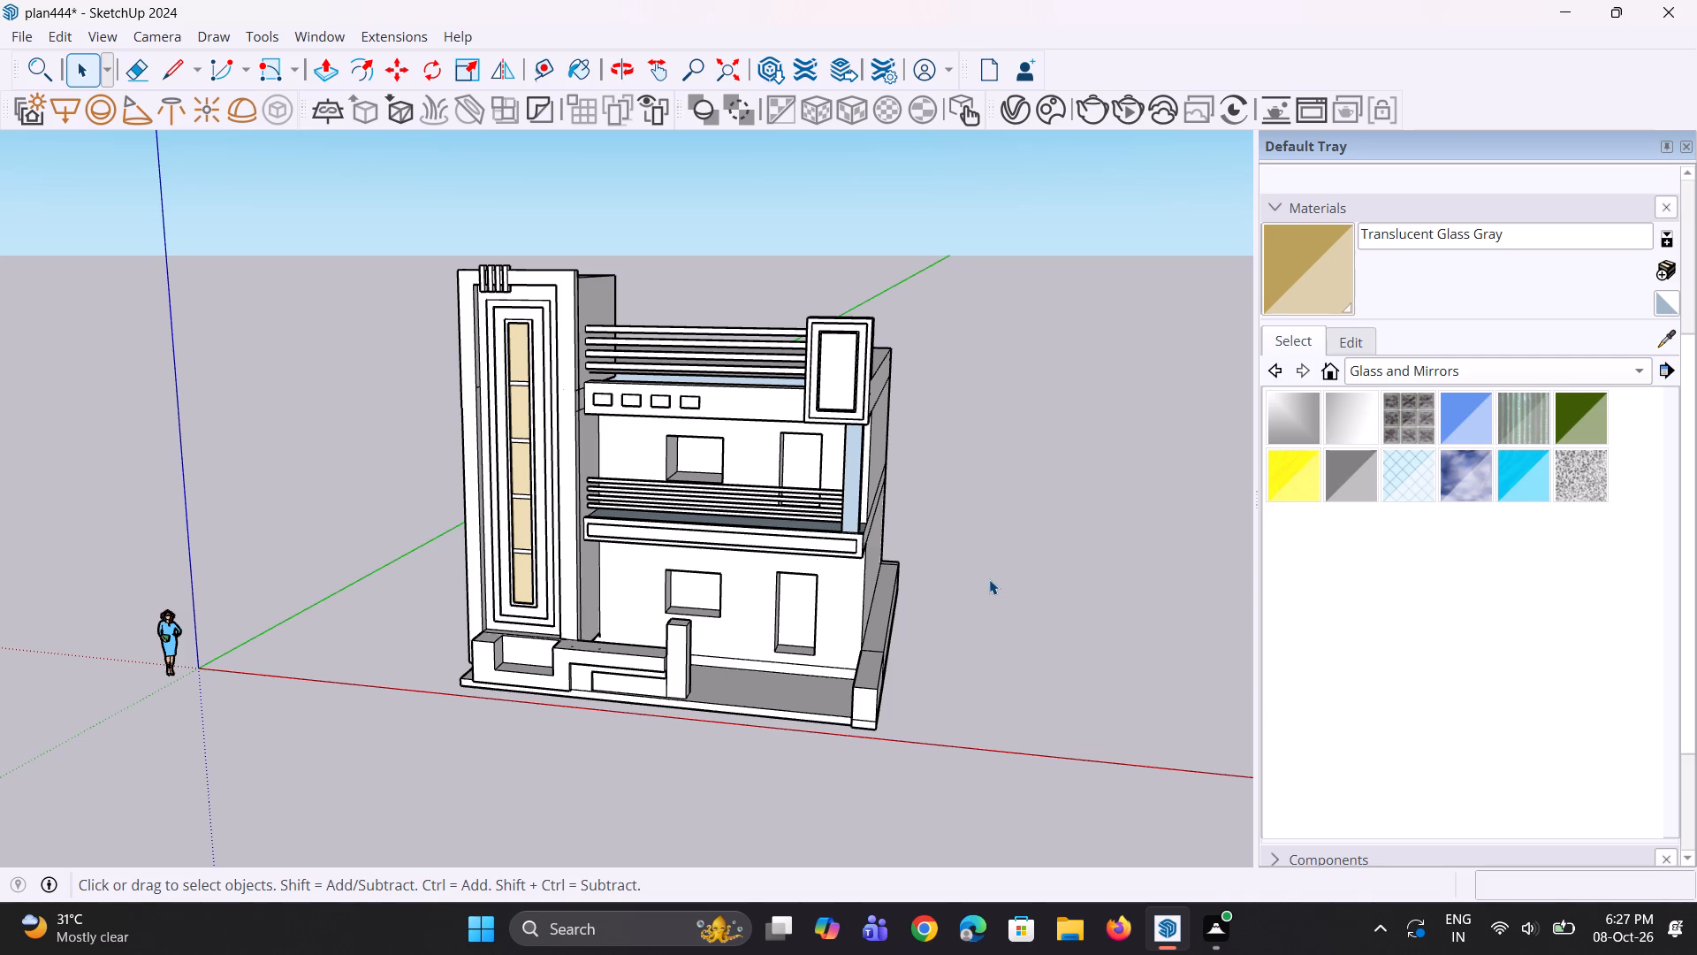
left_click(989, 579)
middle_click_drag(948, 615, 978, 551)
scroll(911, 597, "up", 3)
middle_click_drag(910, 597, 884, 535)
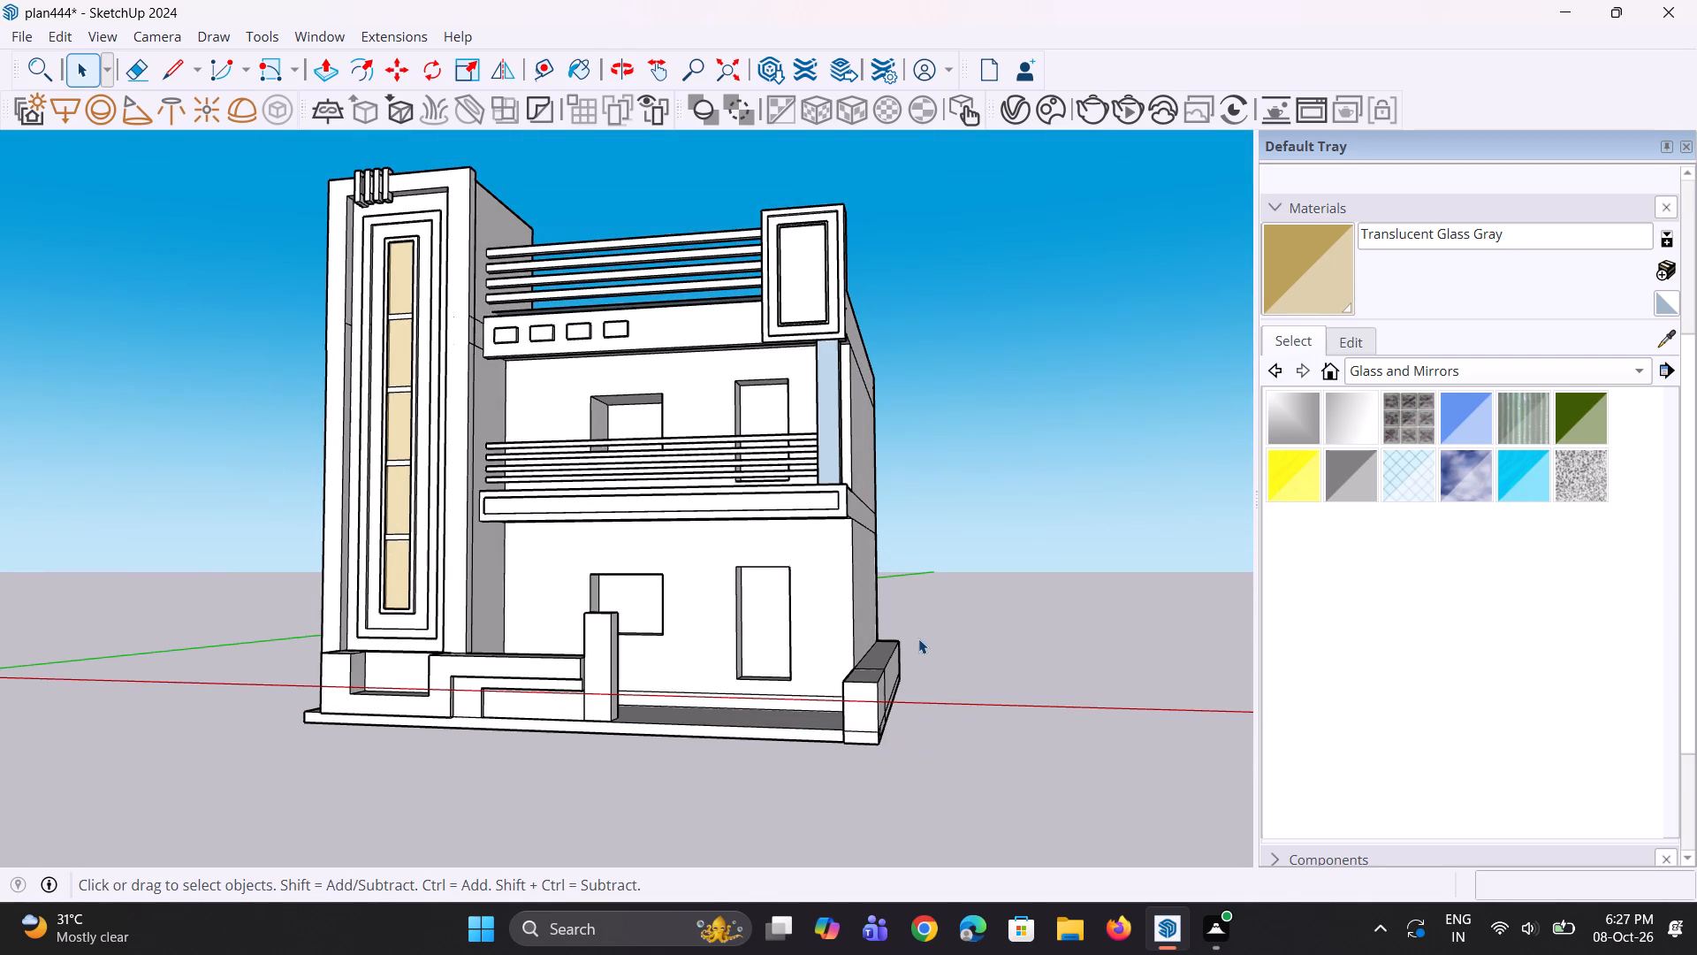
scroll(945, 657, "down", 3)
middle_click_drag(949, 661, 992, 657)
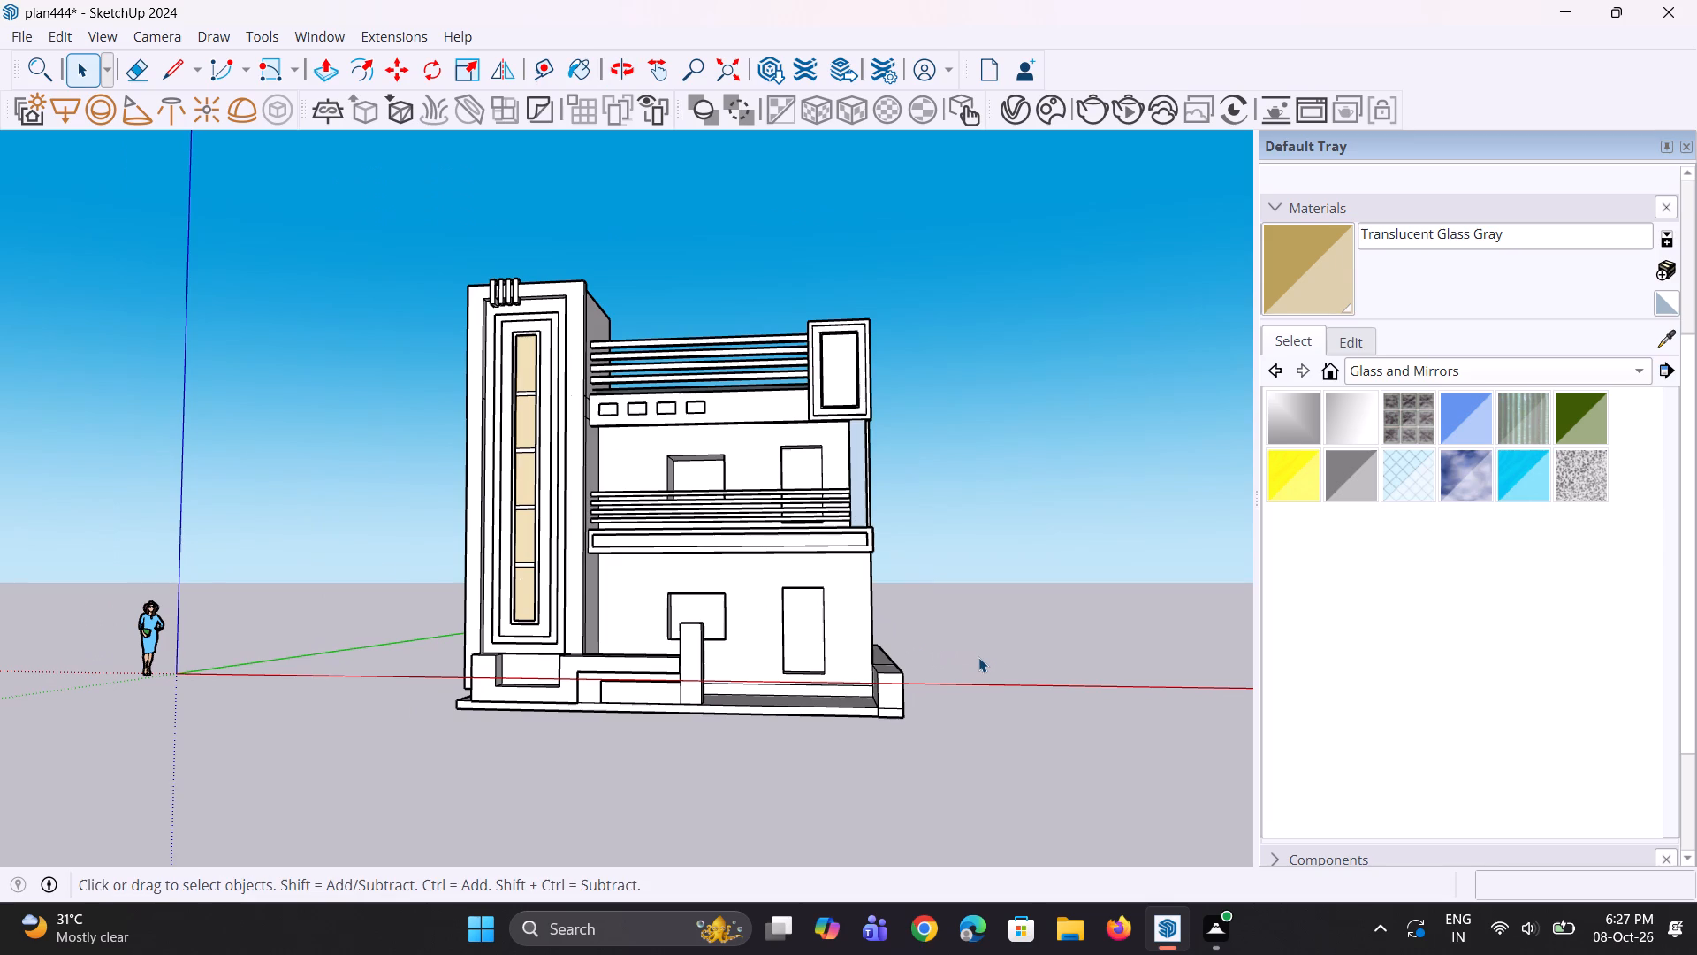
scroll(929, 636, "down", 3)
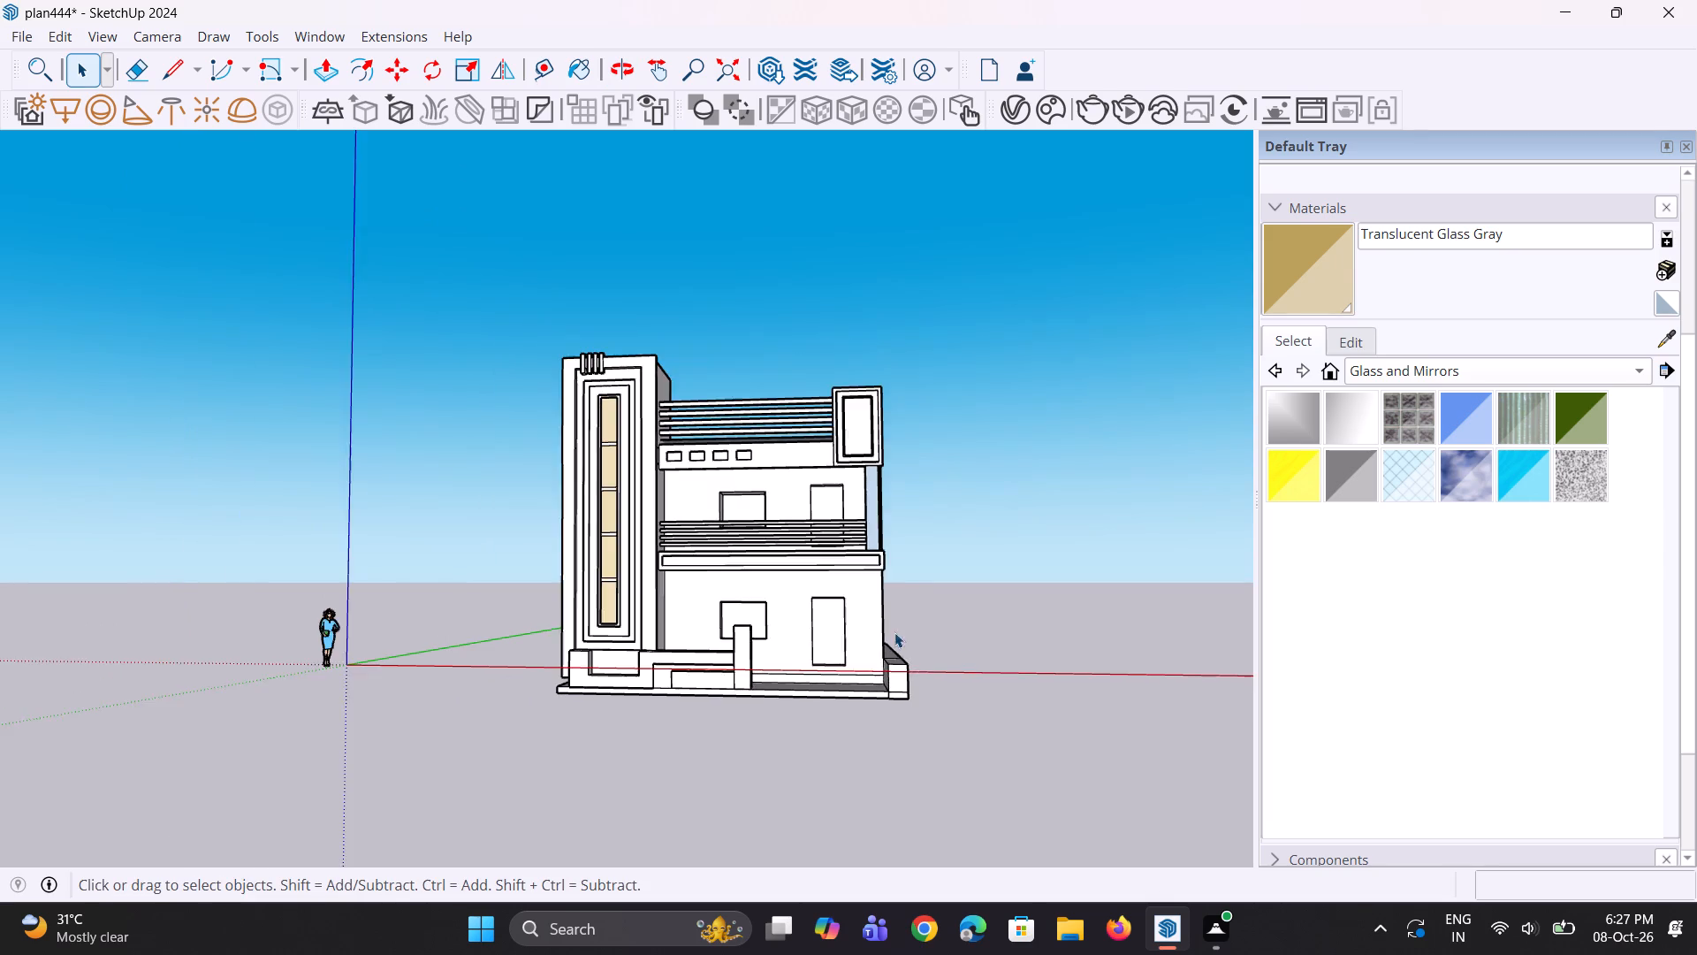
Draw a vertical line about 2' 10 5/16" long on the side ledge's inner face, near its front end, from platform to ledge top.
middle_click_drag(893, 652, 993, 707)
scroll(894, 673, "up", 7)
middle_click_drag(872, 679, 930, 696)
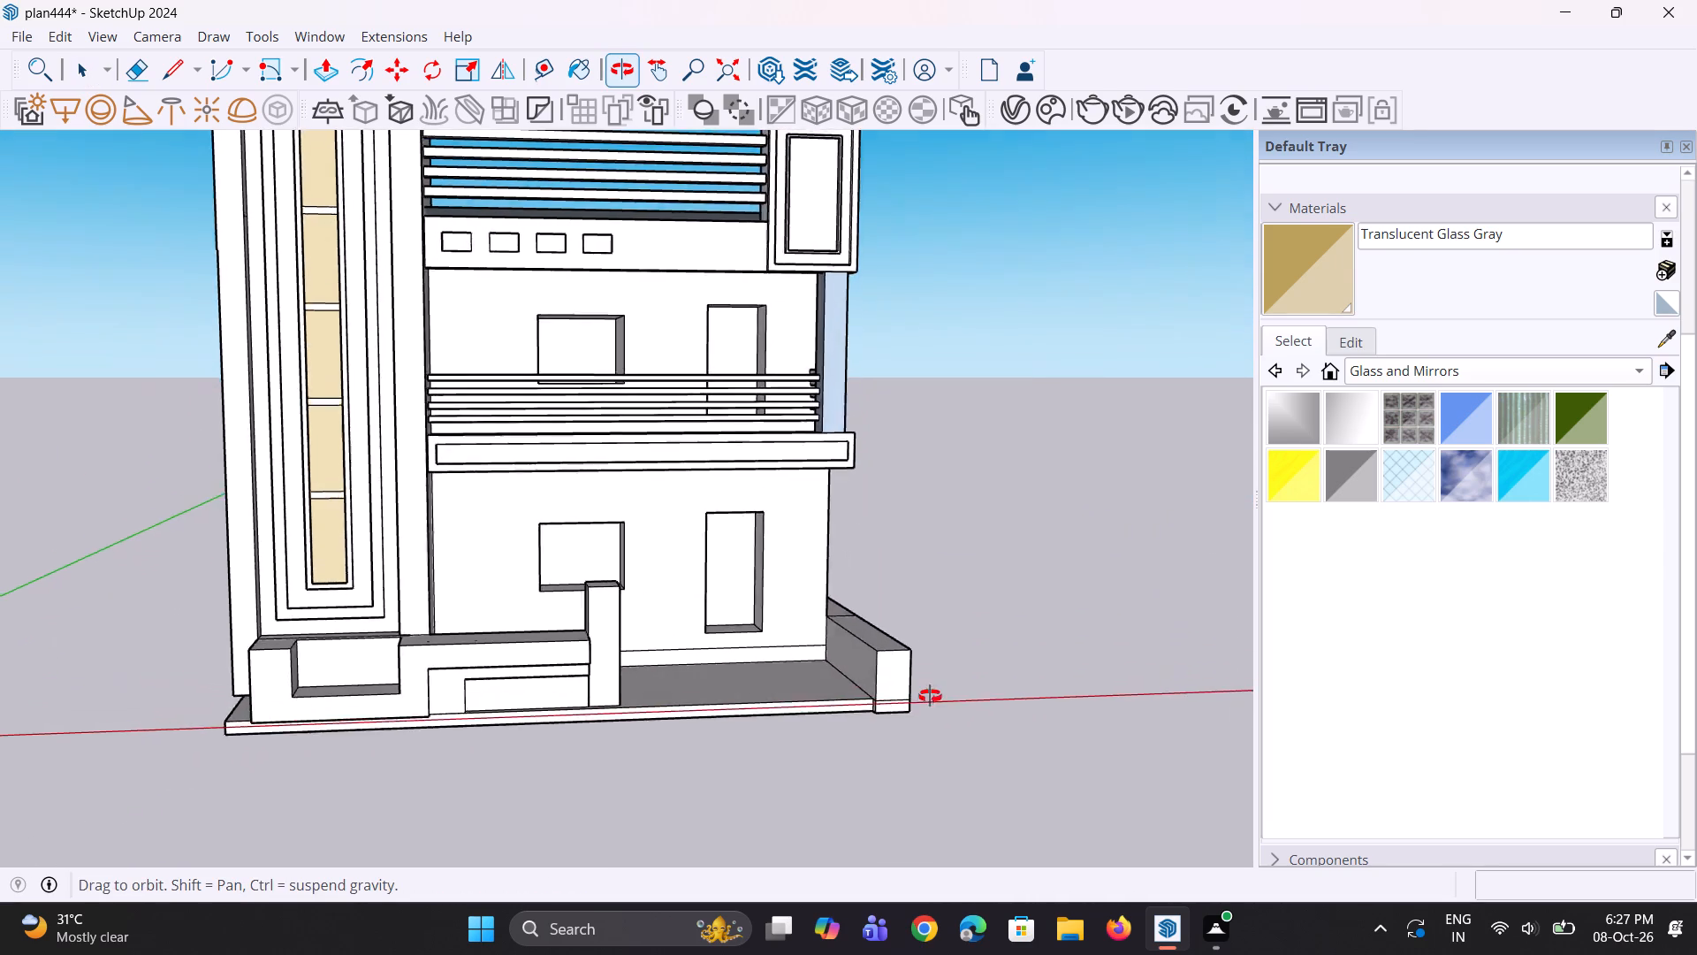
middle_click_drag(930, 696, 1062, 643)
scroll(886, 664, "up", 3)
middle_click_drag(886, 664, 894, 698)
scroll(830, 704, "up", 3)
middle_click_drag(831, 704, 870, 790)
key("l")
left_click(833, 655)
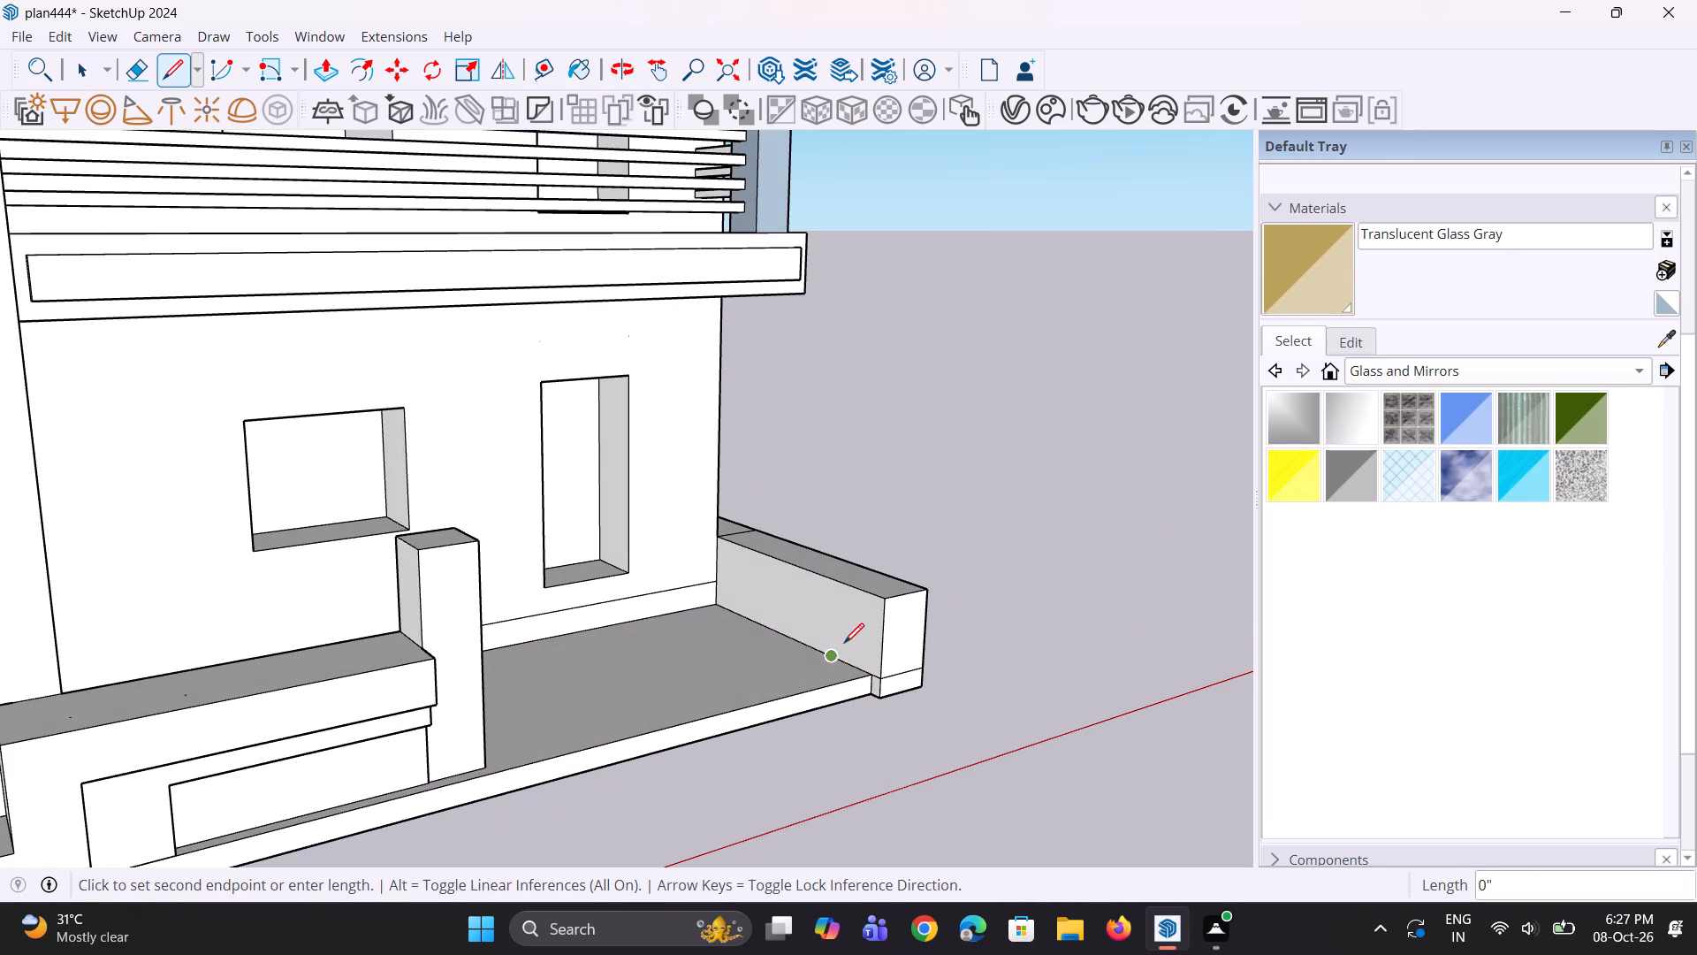
left_click(835, 577)
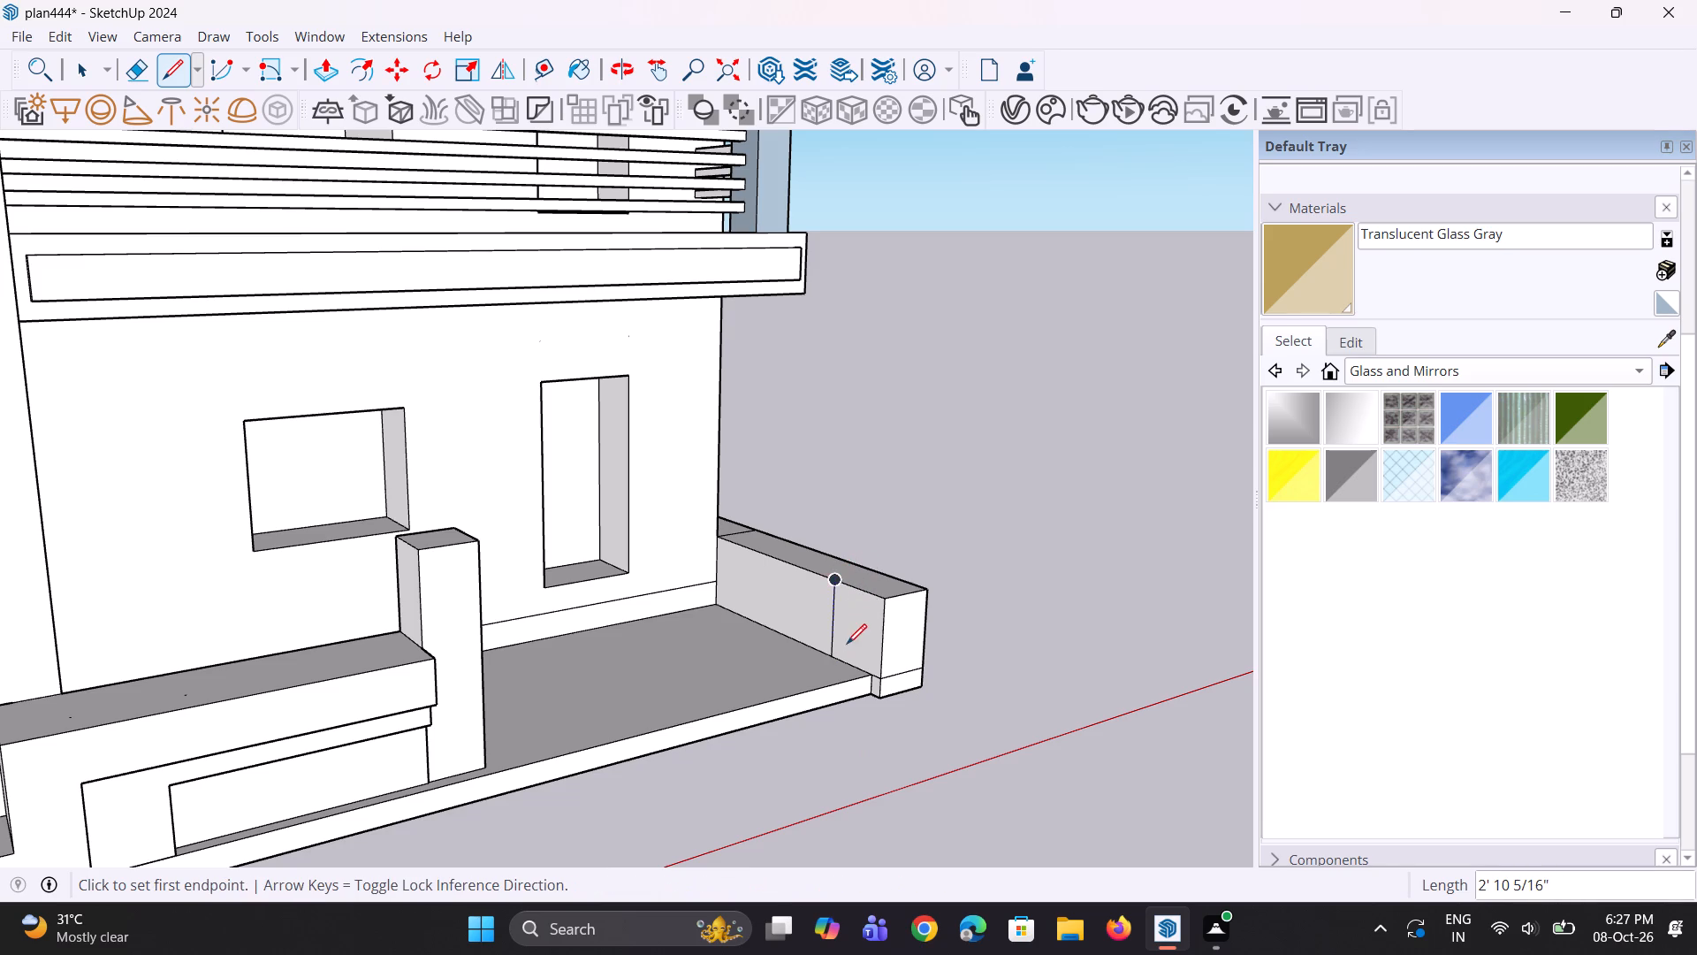
Pull the marked-off front section of the side ledge's inner face inward over the platform to form a pillar base.
key("p")
left_click(859, 654)
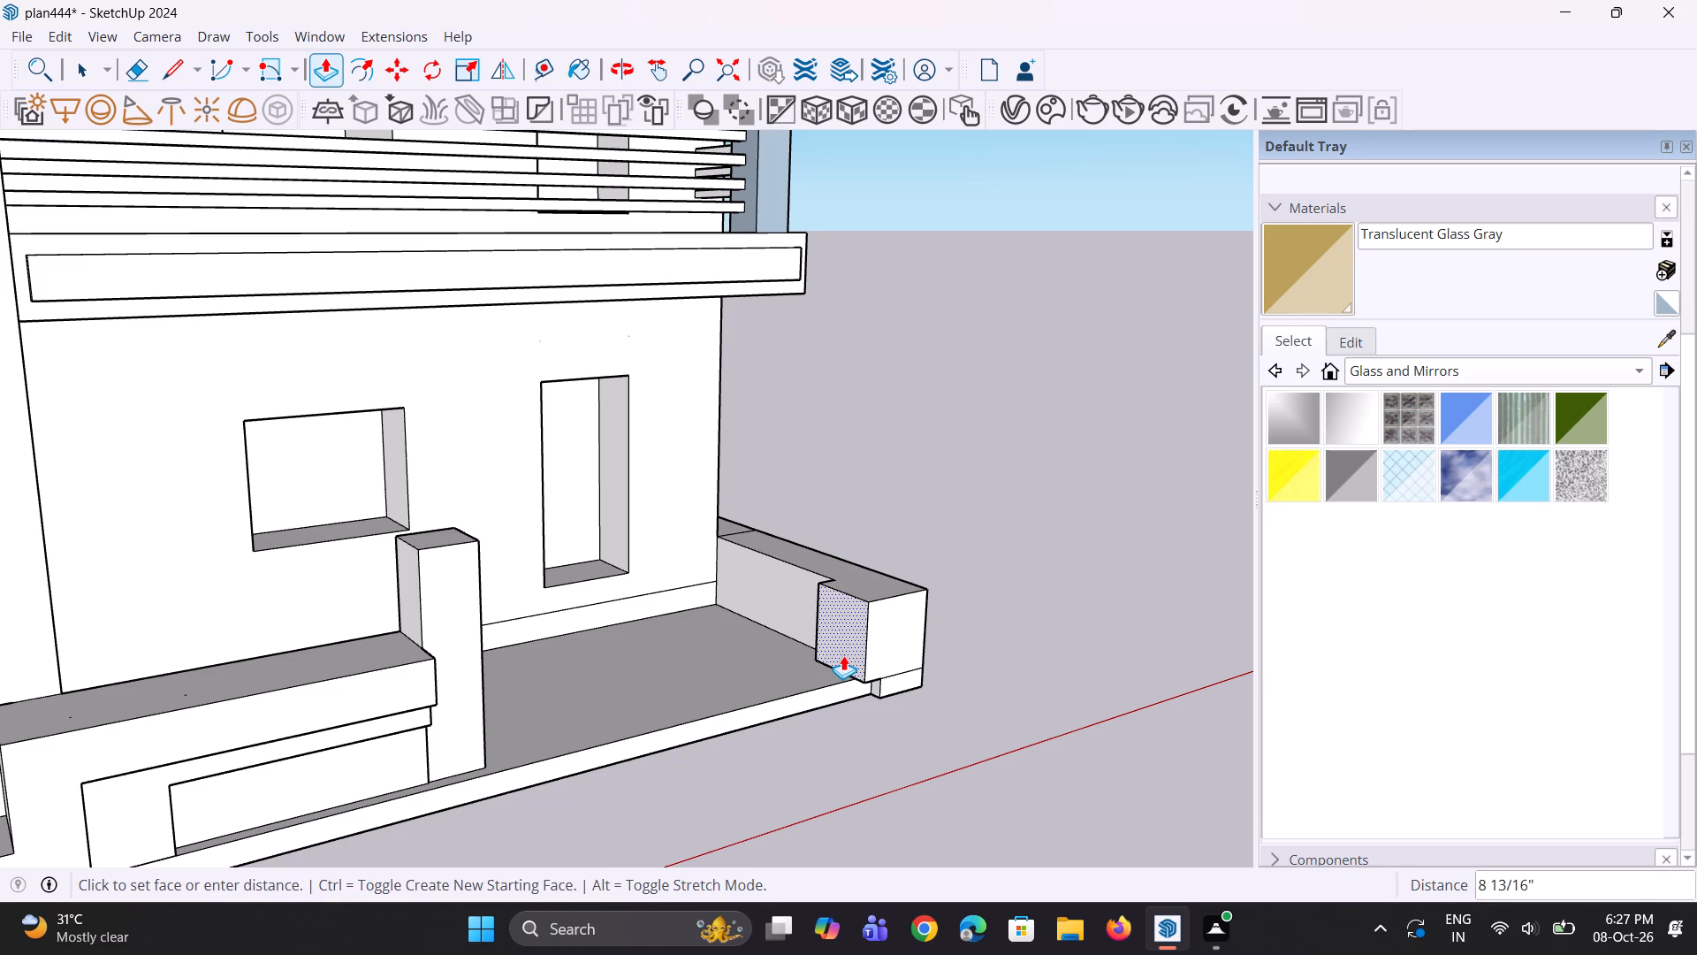
left_click(812, 664)
Raise the top of the new pillar block about 3' 9 7/8", level with the top of the existing front pillar.
middle_click_drag(841, 659, 744, 677)
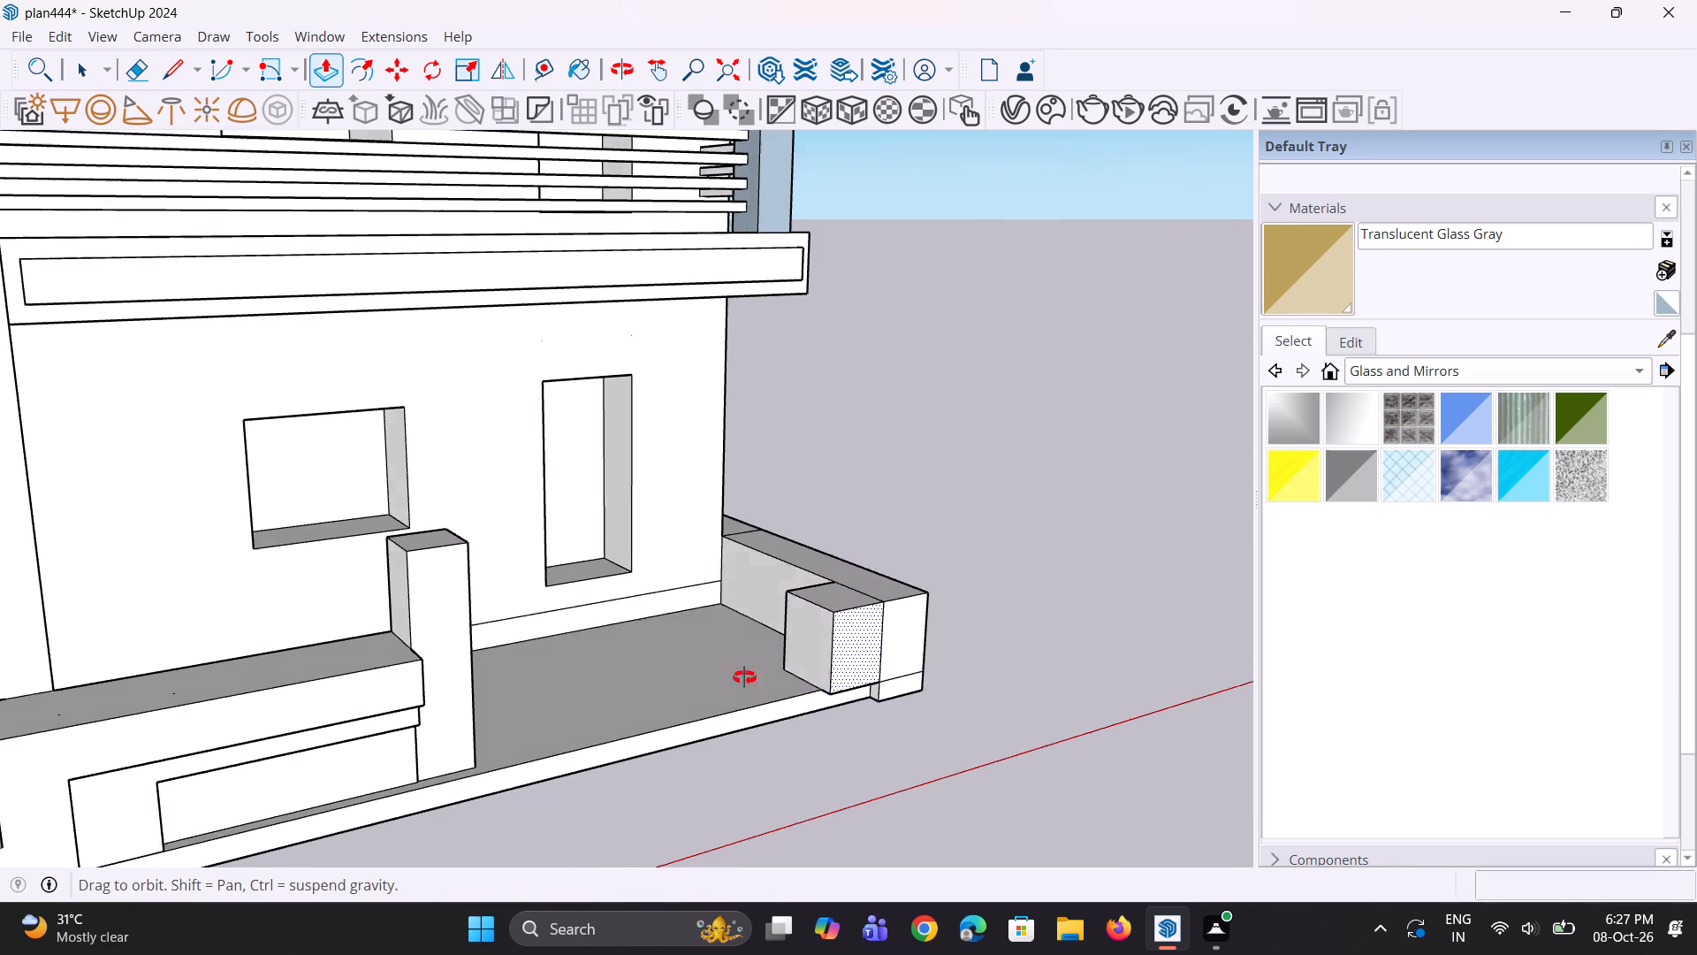
middle_click_drag(744, 677, 637, 688)
left_click(788, 638)
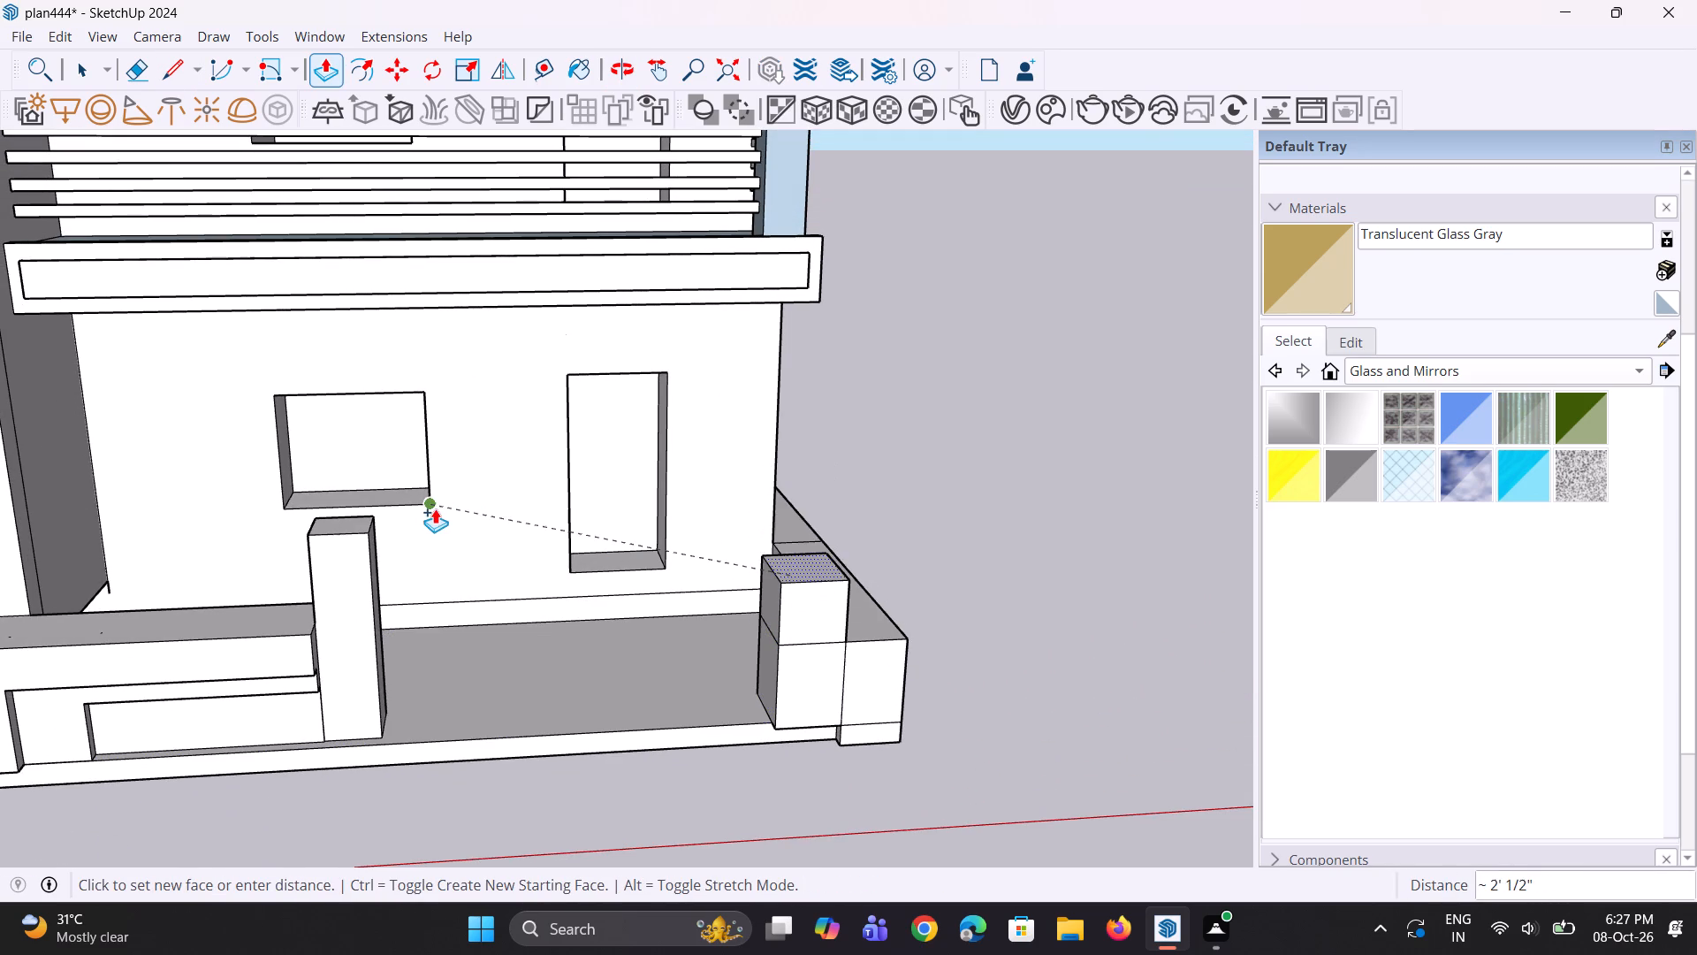
left_click(372, 518)
Pull the platform's front edge face out 5 3/16", flush with the front face of the new pillar.
middle_click_drag(500, 613, 614, 585)
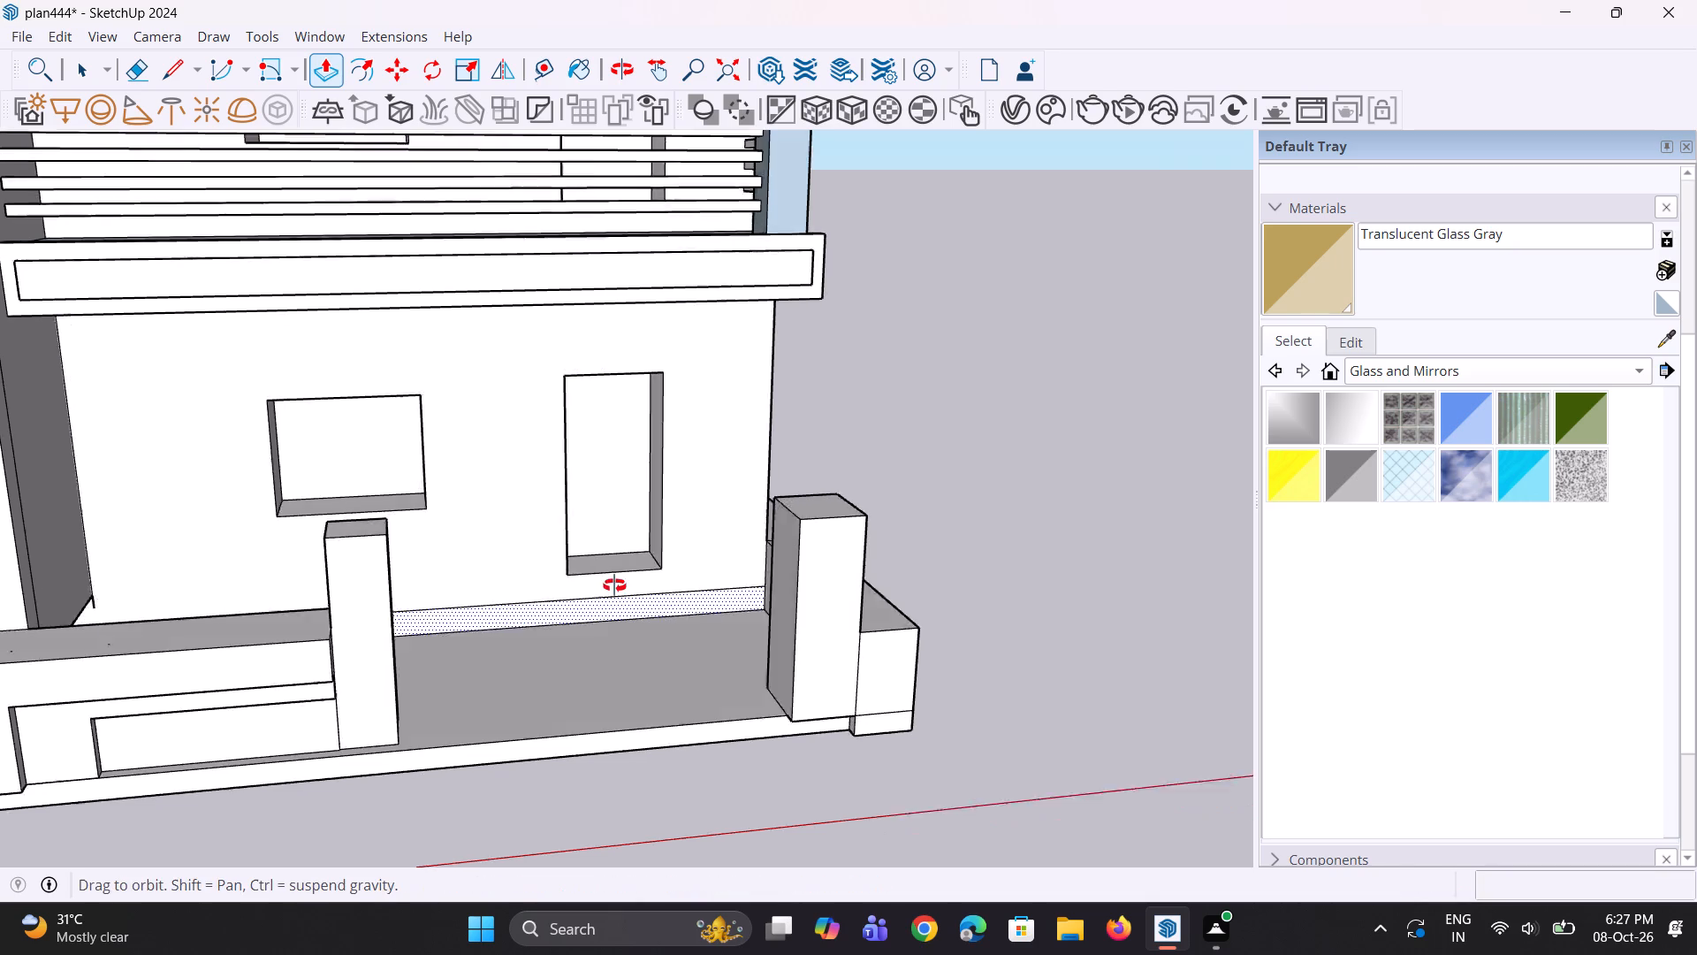
middle_click_drag(614, 585, 451, 587)
scroll(468, 586, "down", 5)
middle_click_drag(660, 720, 725, 589)
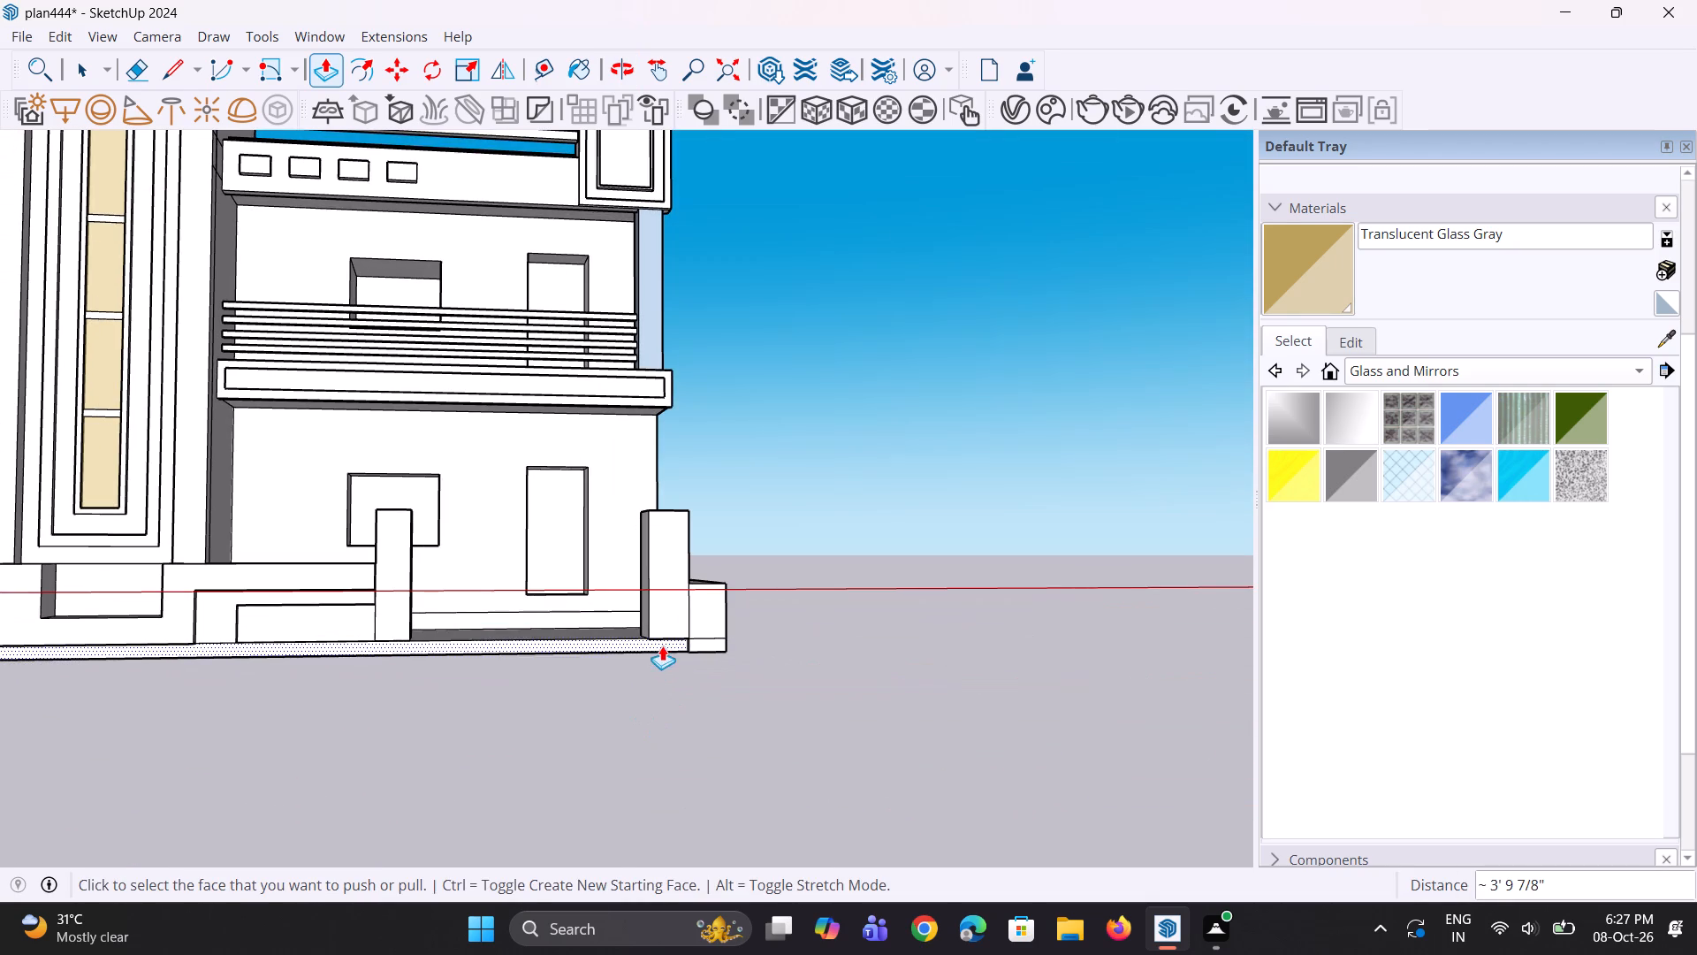
left_click(662, 646)
left_click(673, 620)
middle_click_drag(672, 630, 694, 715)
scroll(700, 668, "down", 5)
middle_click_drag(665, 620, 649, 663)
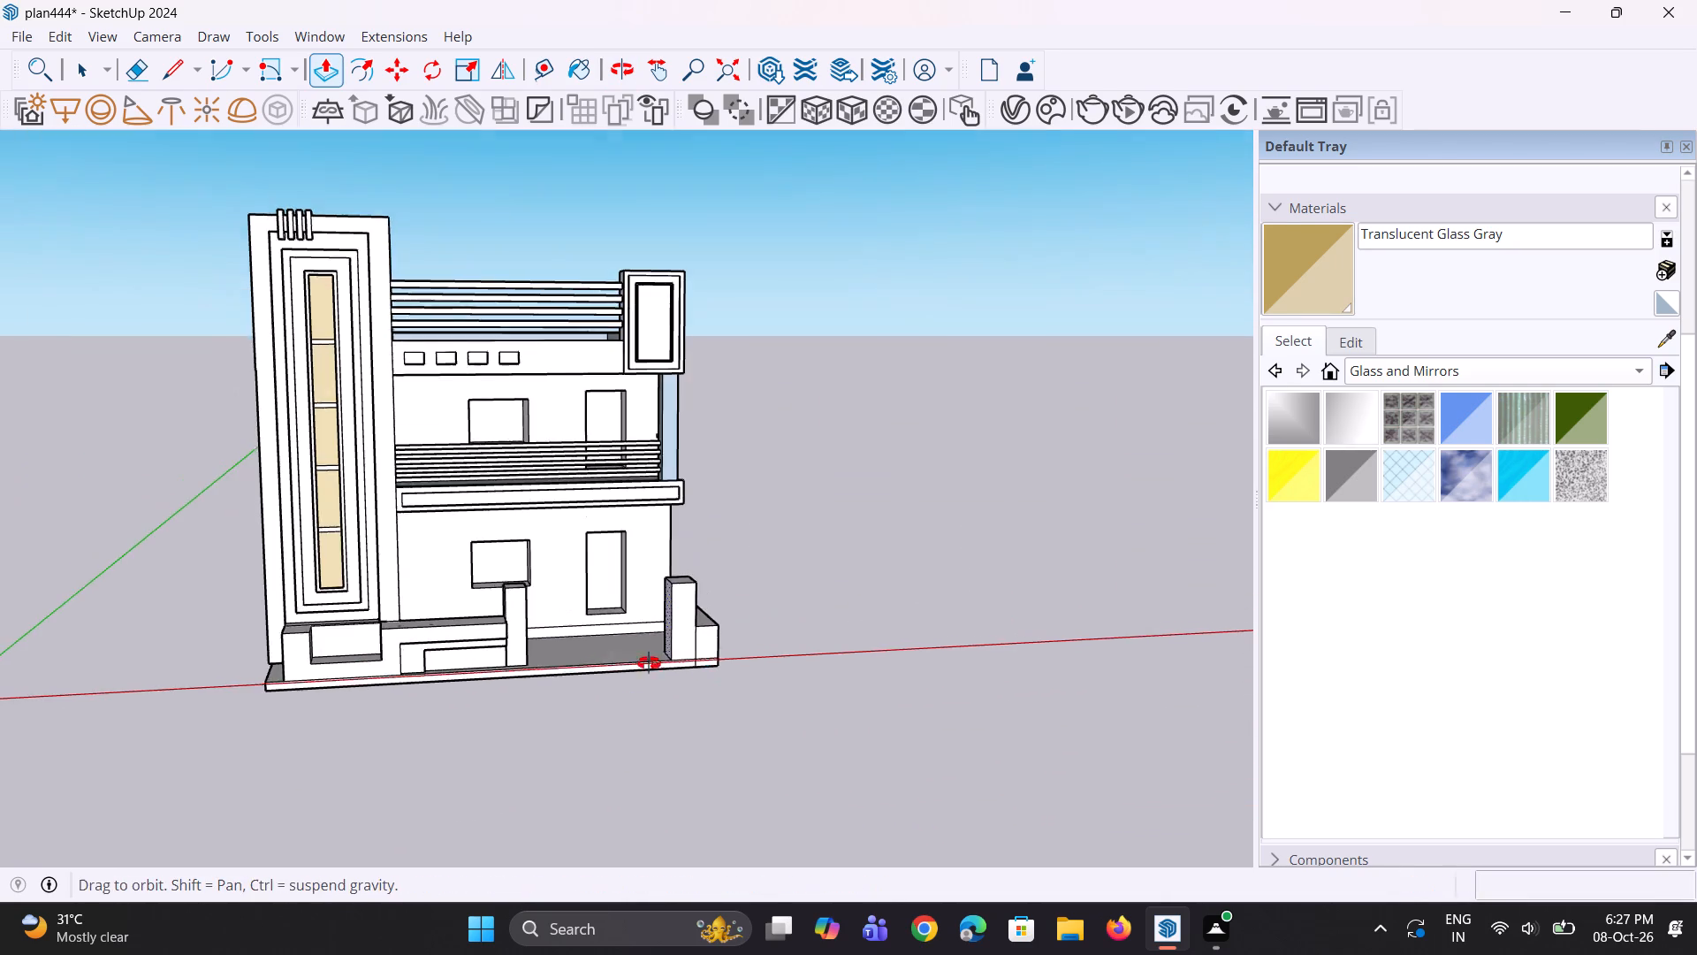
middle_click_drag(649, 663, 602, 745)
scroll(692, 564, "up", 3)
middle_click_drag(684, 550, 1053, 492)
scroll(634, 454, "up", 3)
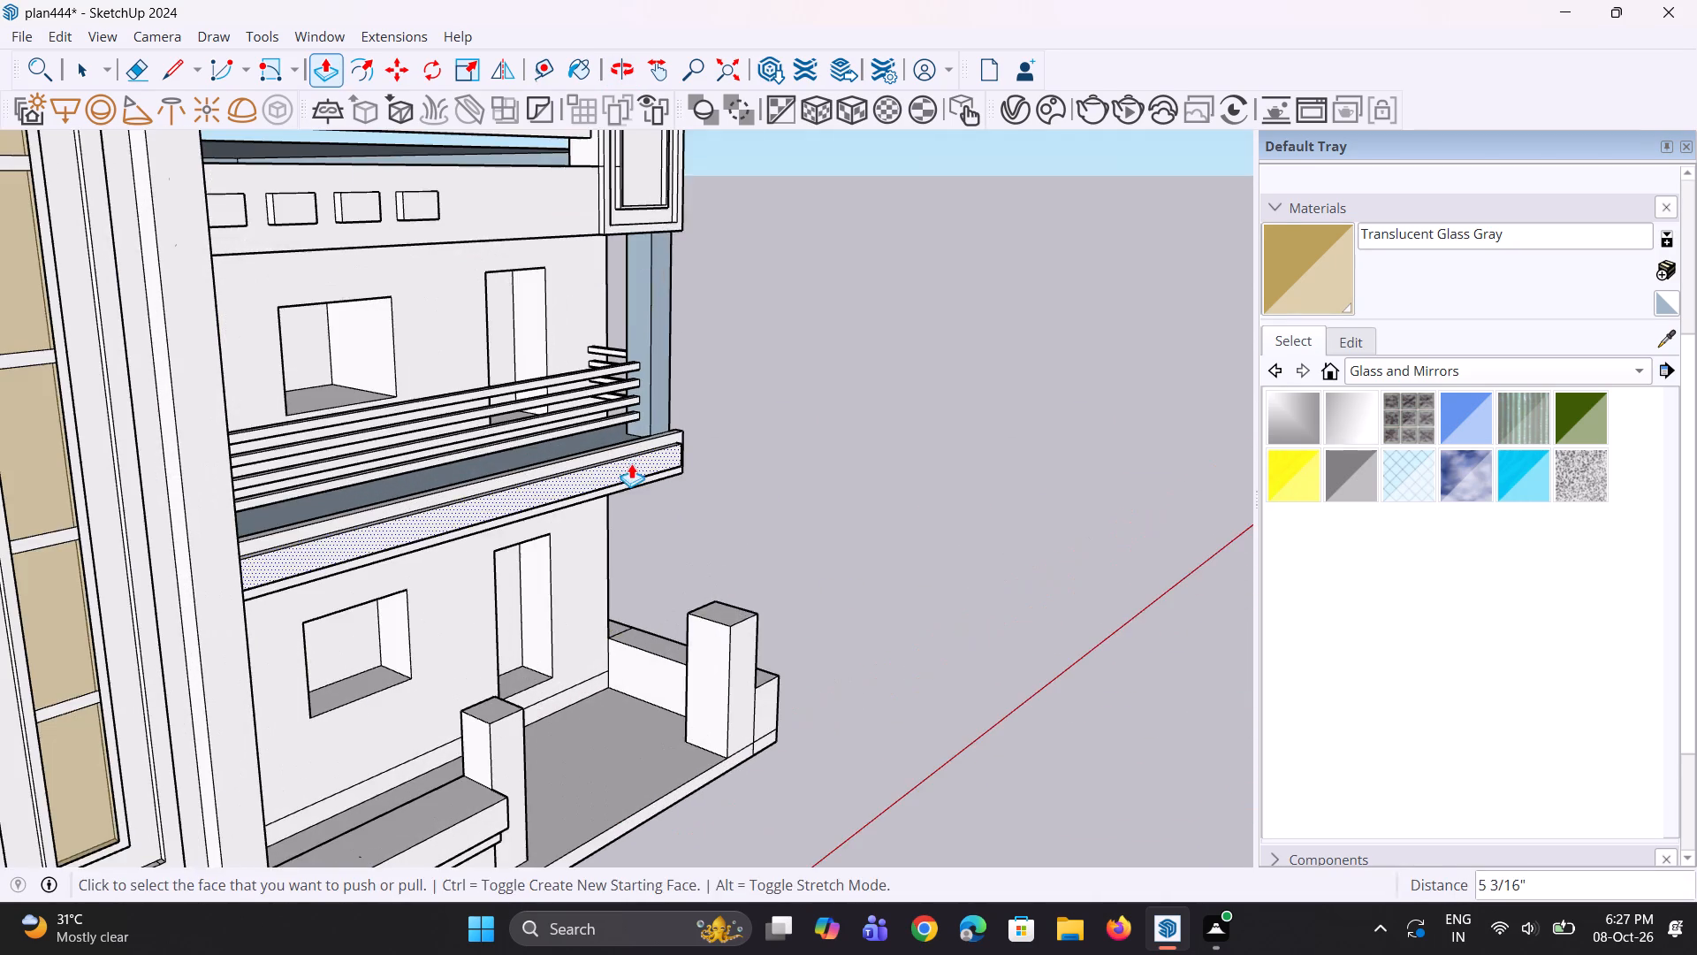
Draw a vertical line about 14' 10" long from the balcony edge's top, at the upper column's base, down to the ground-floor platform.
middle_click_drag(631, 463, 712, 114)
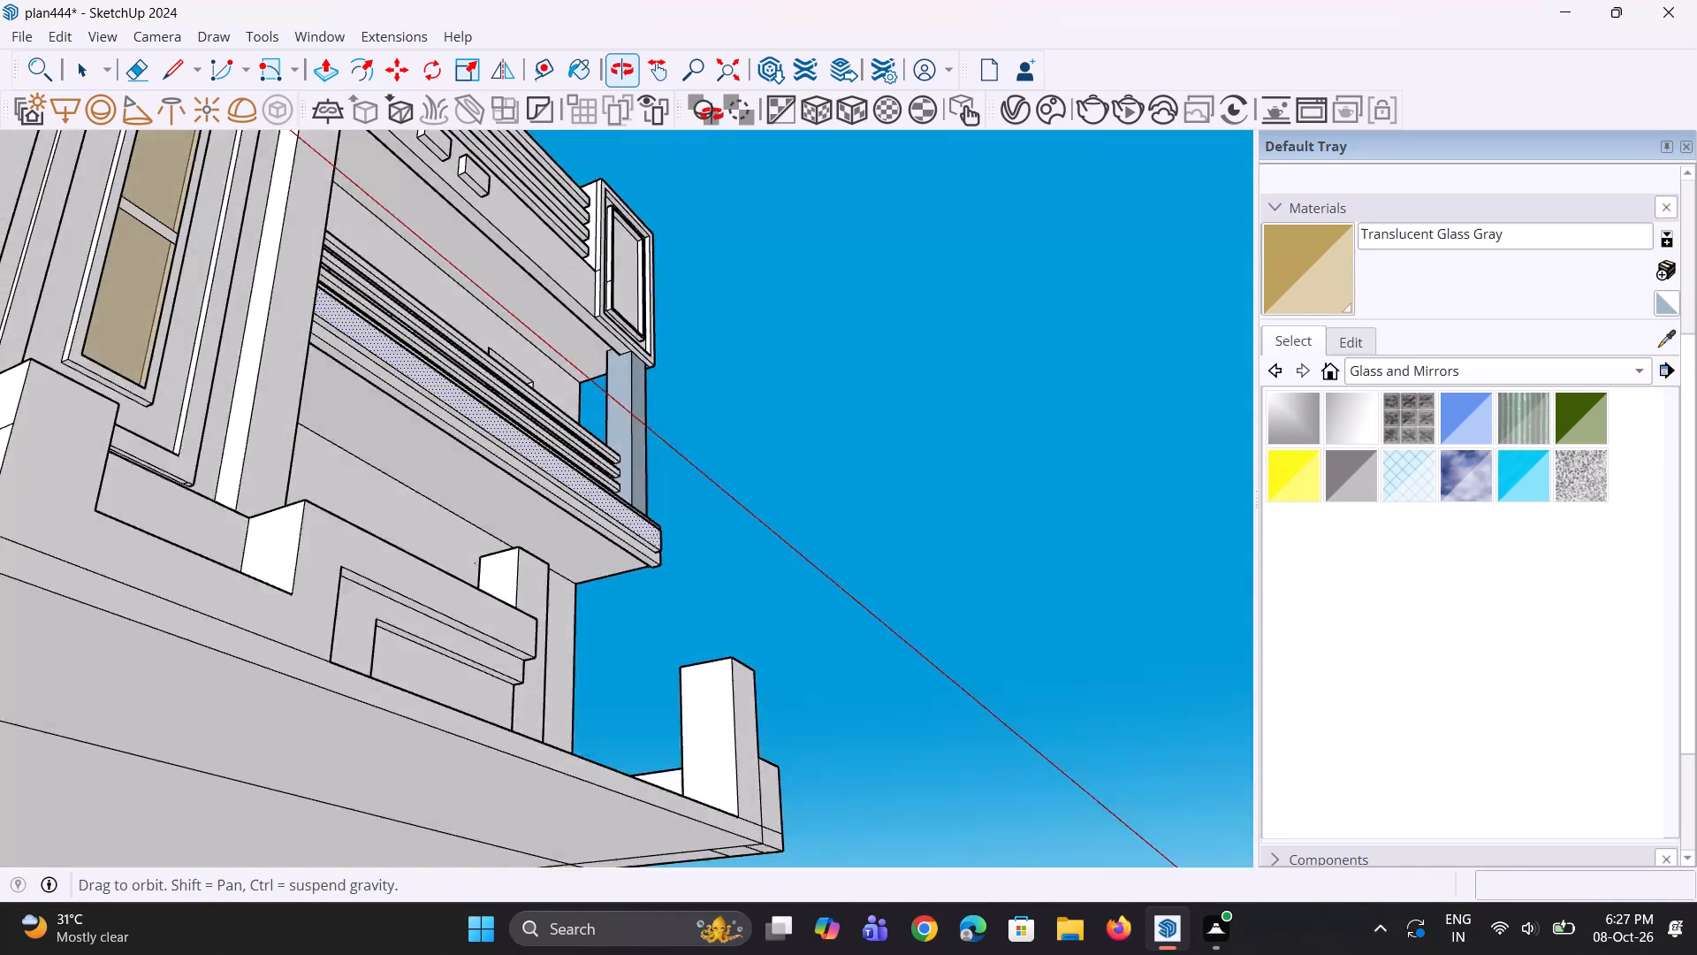
middle_click_drag(712, 114, 648, 450)
middle_click_drag(640, 635, 646, 700)
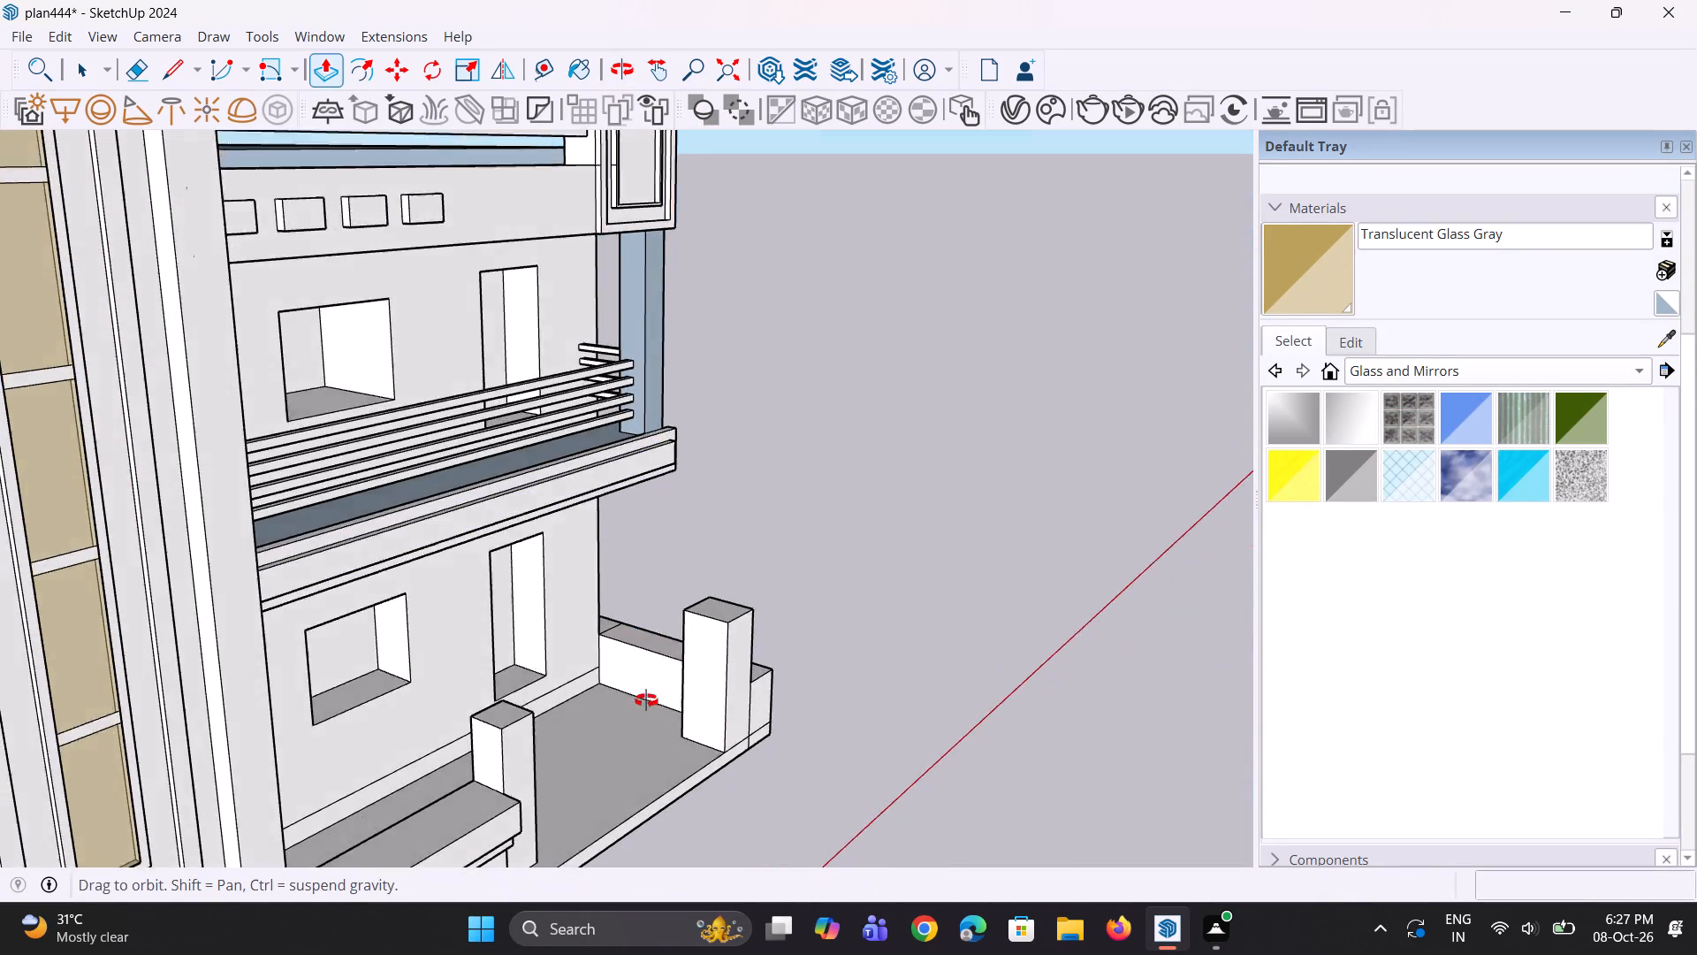
middle_click_drag(646, 700, 654, 737)
scroll(623, 670, "up", 3)
middle_click_drag(632, 689, 702, 616)
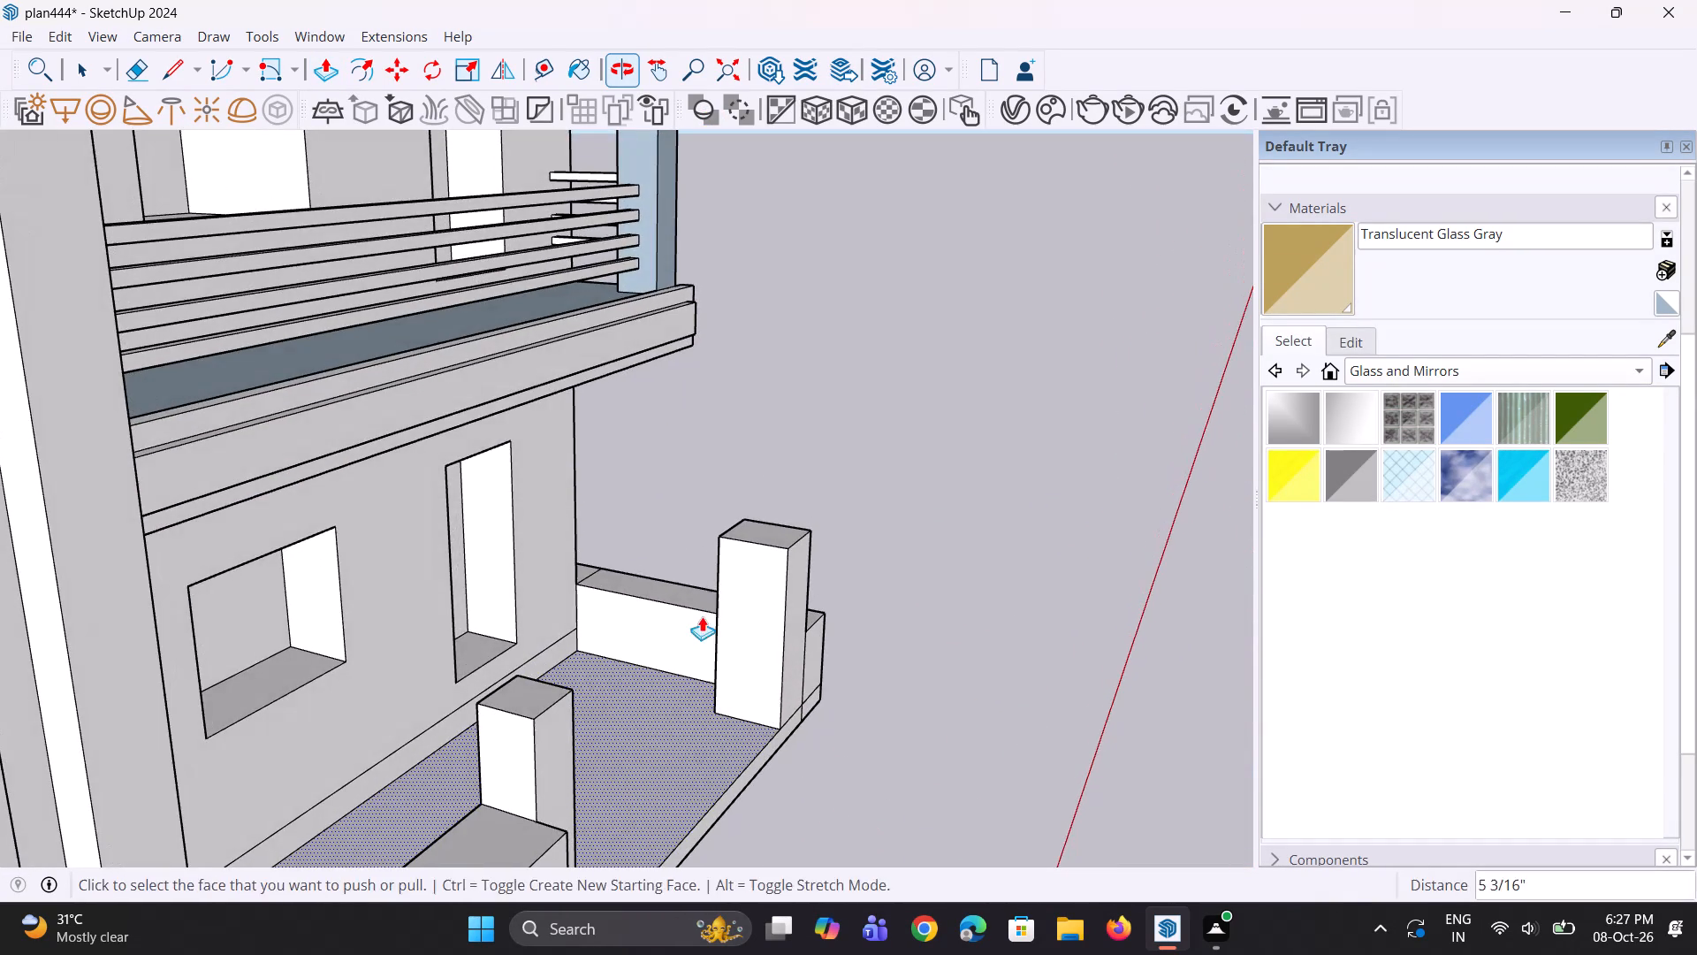
key("l")
middle_click_drag(699, 600, 504, 506)
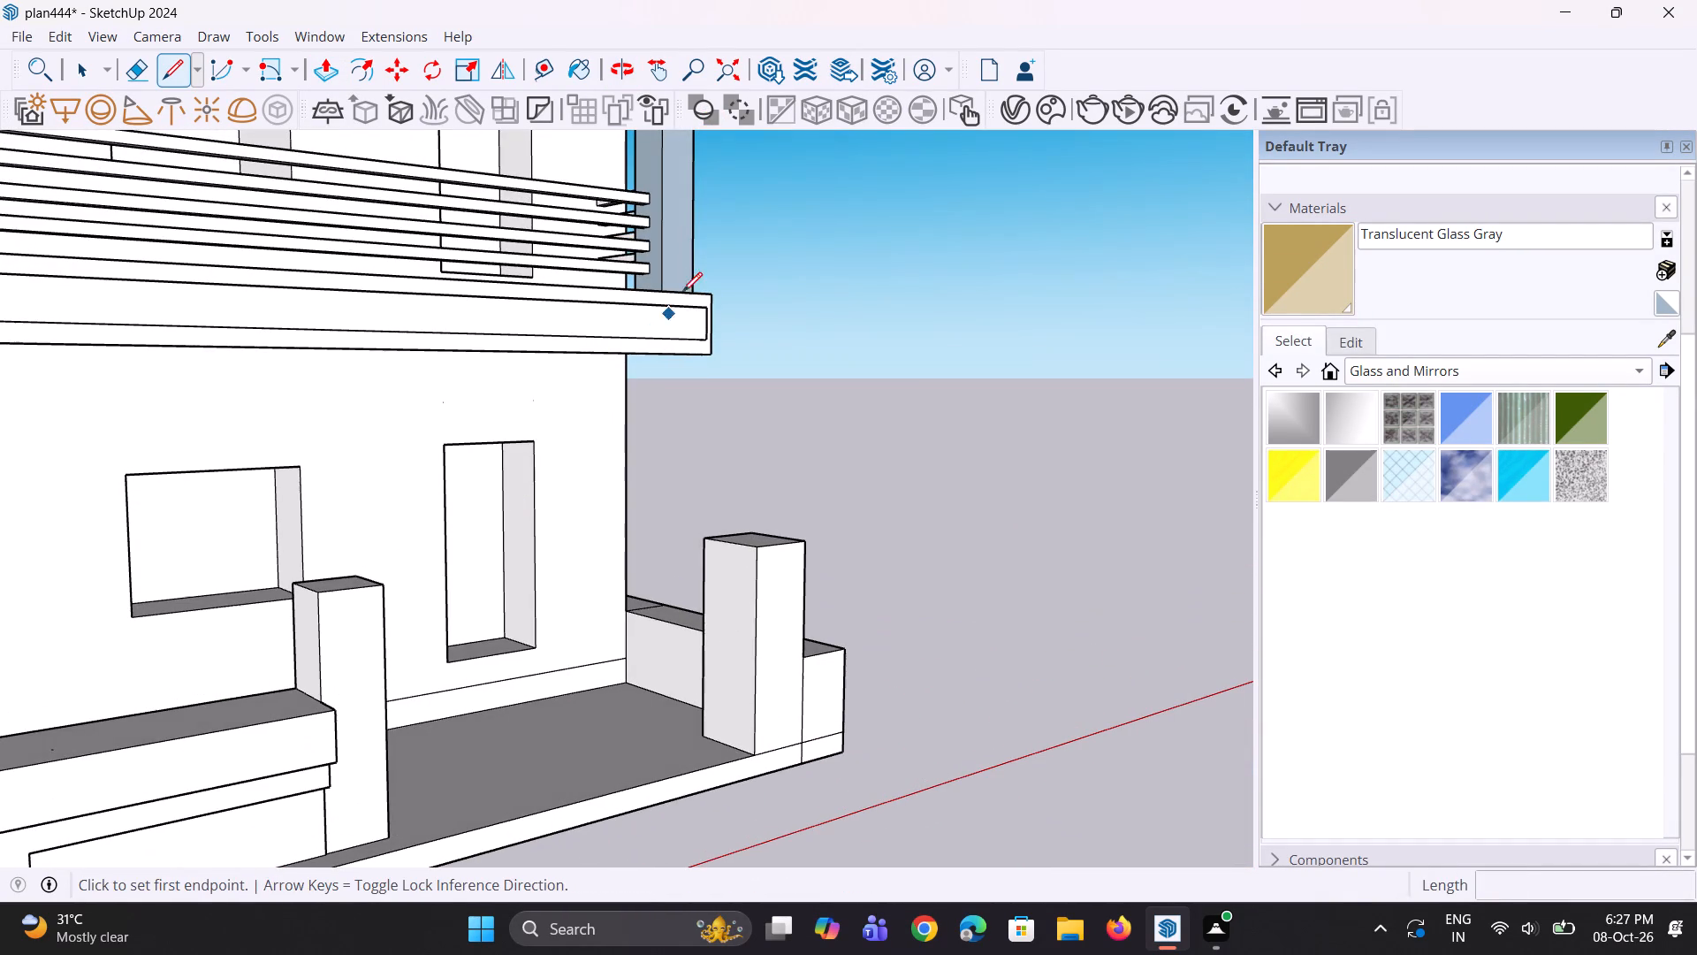
left_click(689, 286)
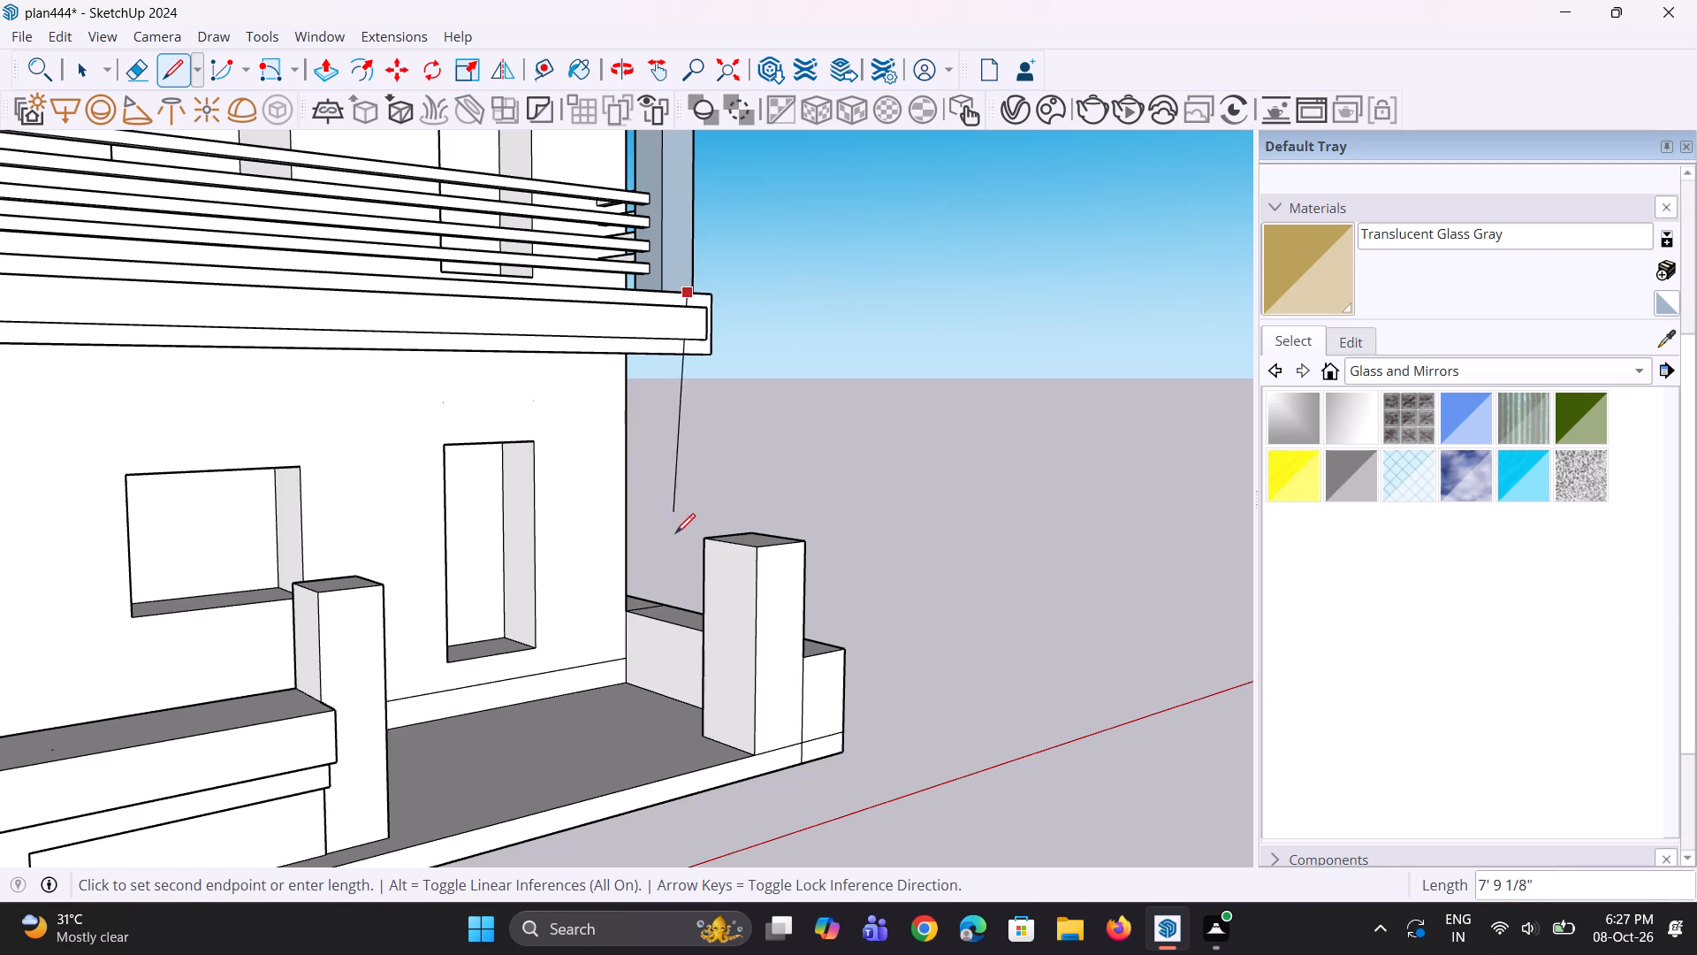
left_click(676, 726)
middle_click_drag(676, 780, 680, 913)
key("space")
Draw a rectangle about 2' 1 13/16" by 1' 3 15/16" on the platform floor at the vertical line's foot.
scroll(673, 739, "up", 2)
middle_click_drag(675, 760, 674, 807)
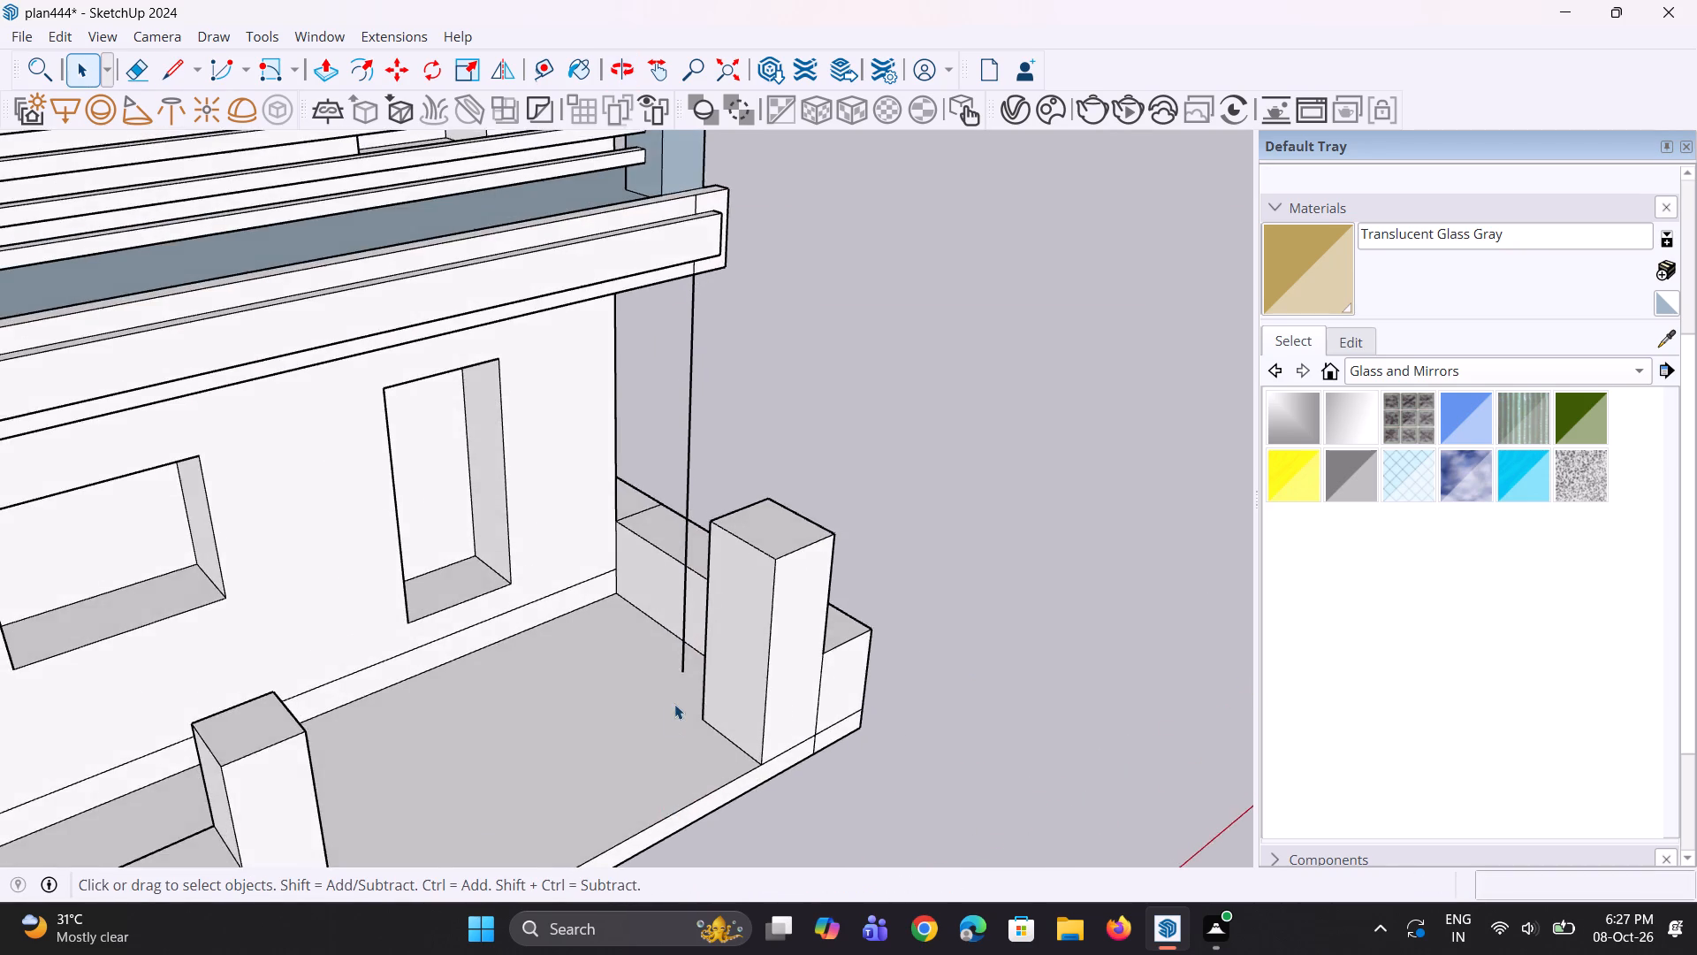
scroll(674, 705, "up", 3)
key("r")
left_click(686, 656)
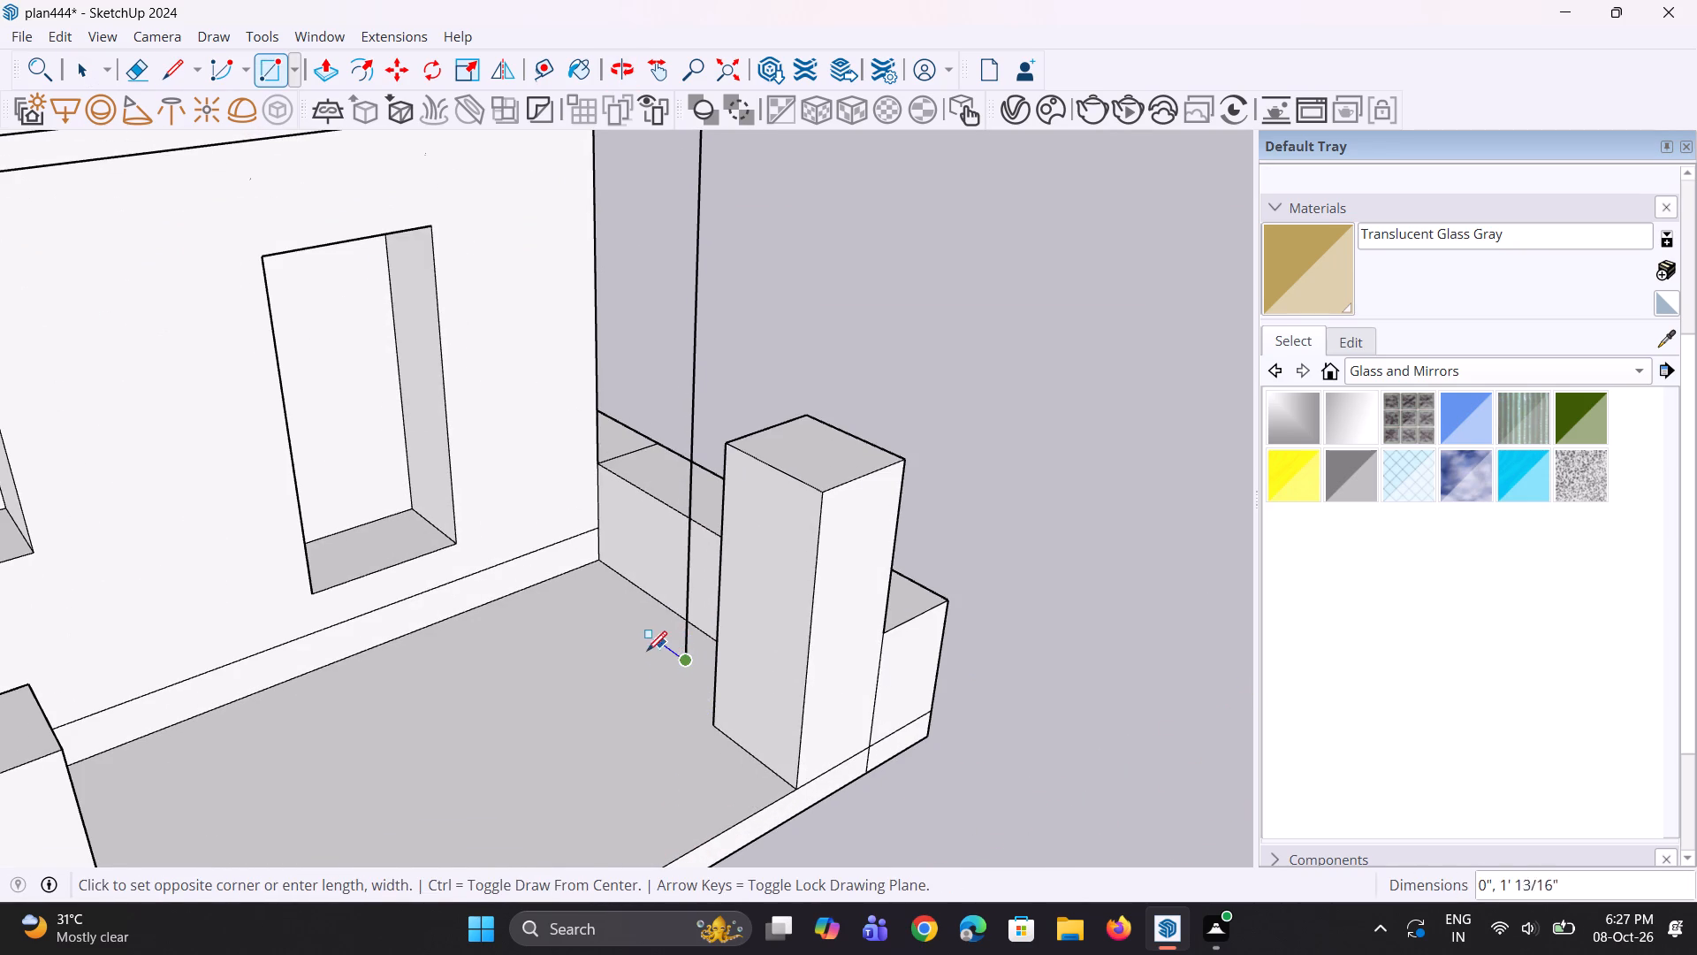
left_click(651, 726)
middle_click_drag(691, 745, 609, 765)
scroll(643, 737, "up", 2)
middle_click_drag(655, 738, 659, 764)
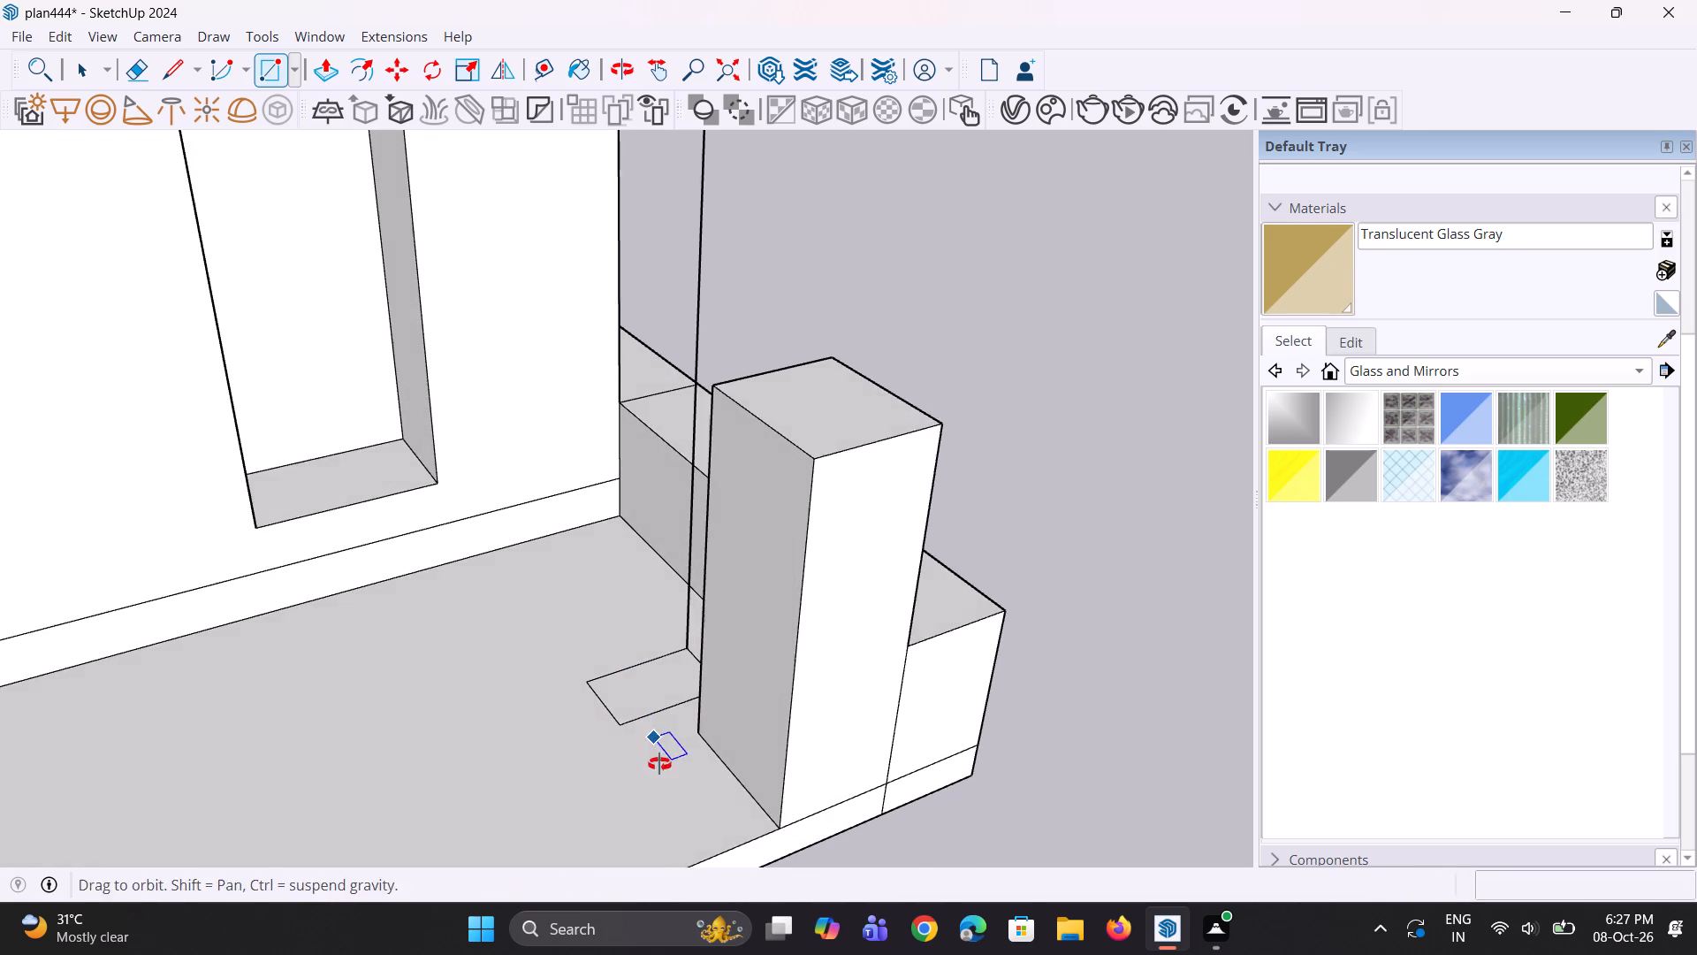
middle_click_drag(659, 764, 659, 768)
Extrude the floor rectangle about 13' 5 1/2" upward into a column reaching the balcony slab.
key("p")
left_click(660, 660)
scroll(674, 600, "down", 5)
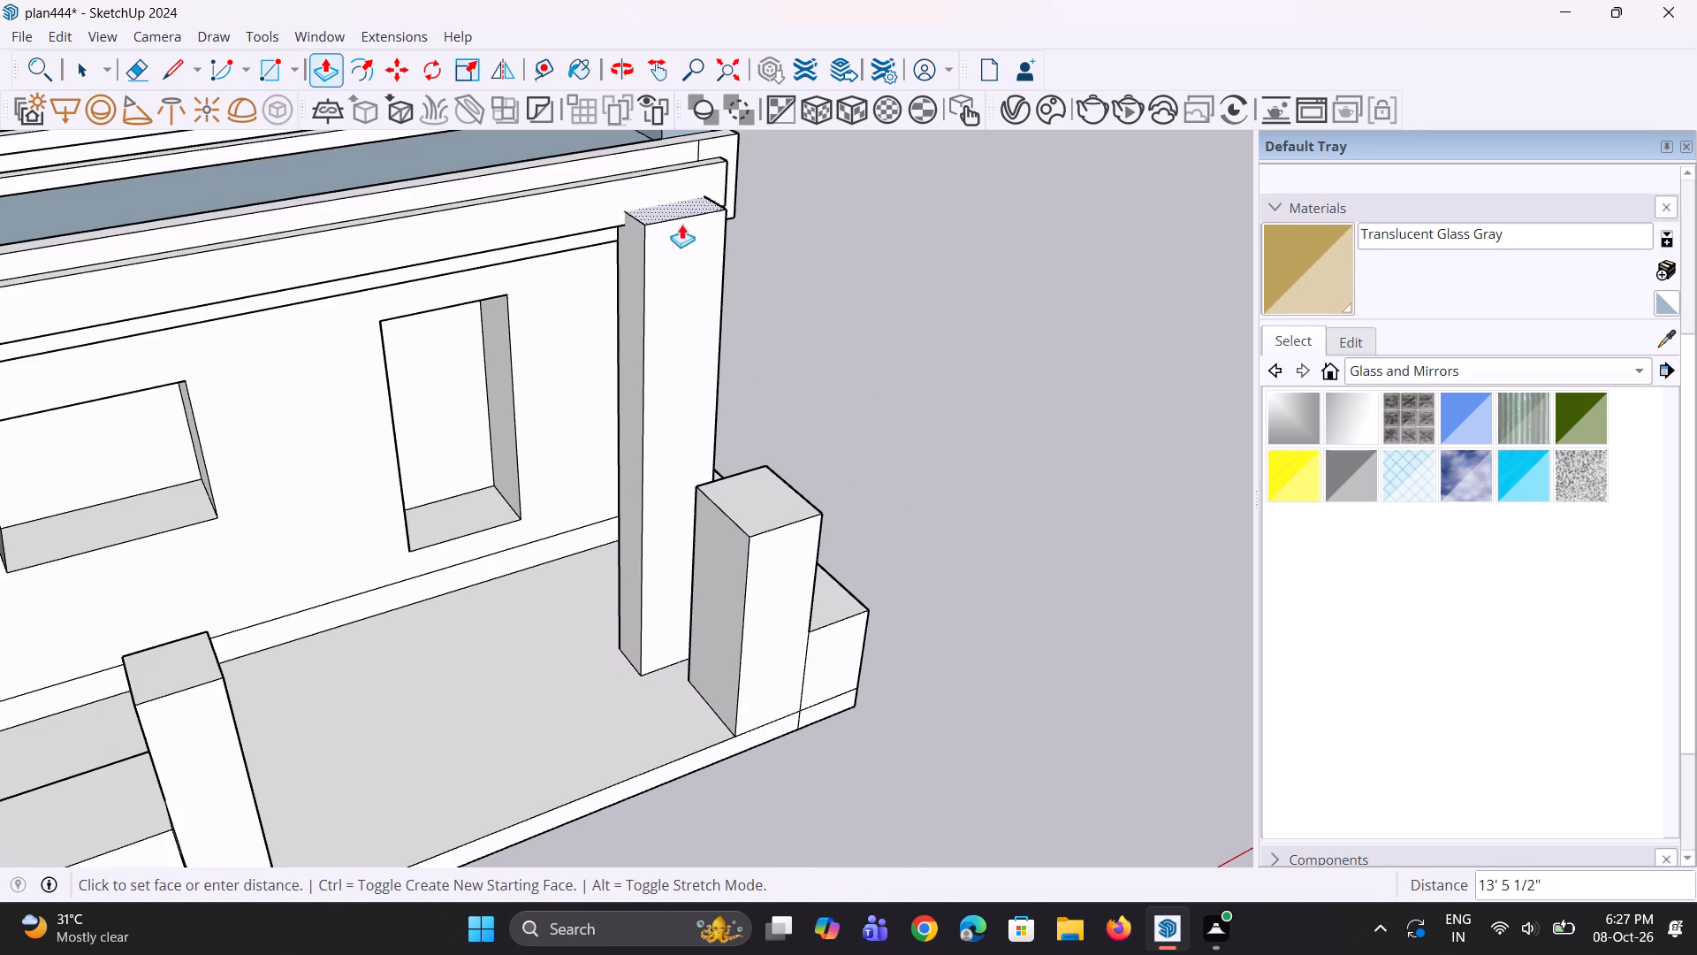
left_click(661, 231)
Narrow the new column by pushing its inner side face in twice, by about 6 5/8" and 3 1/8".
middle_click_drag(604, 372, 787, 376)
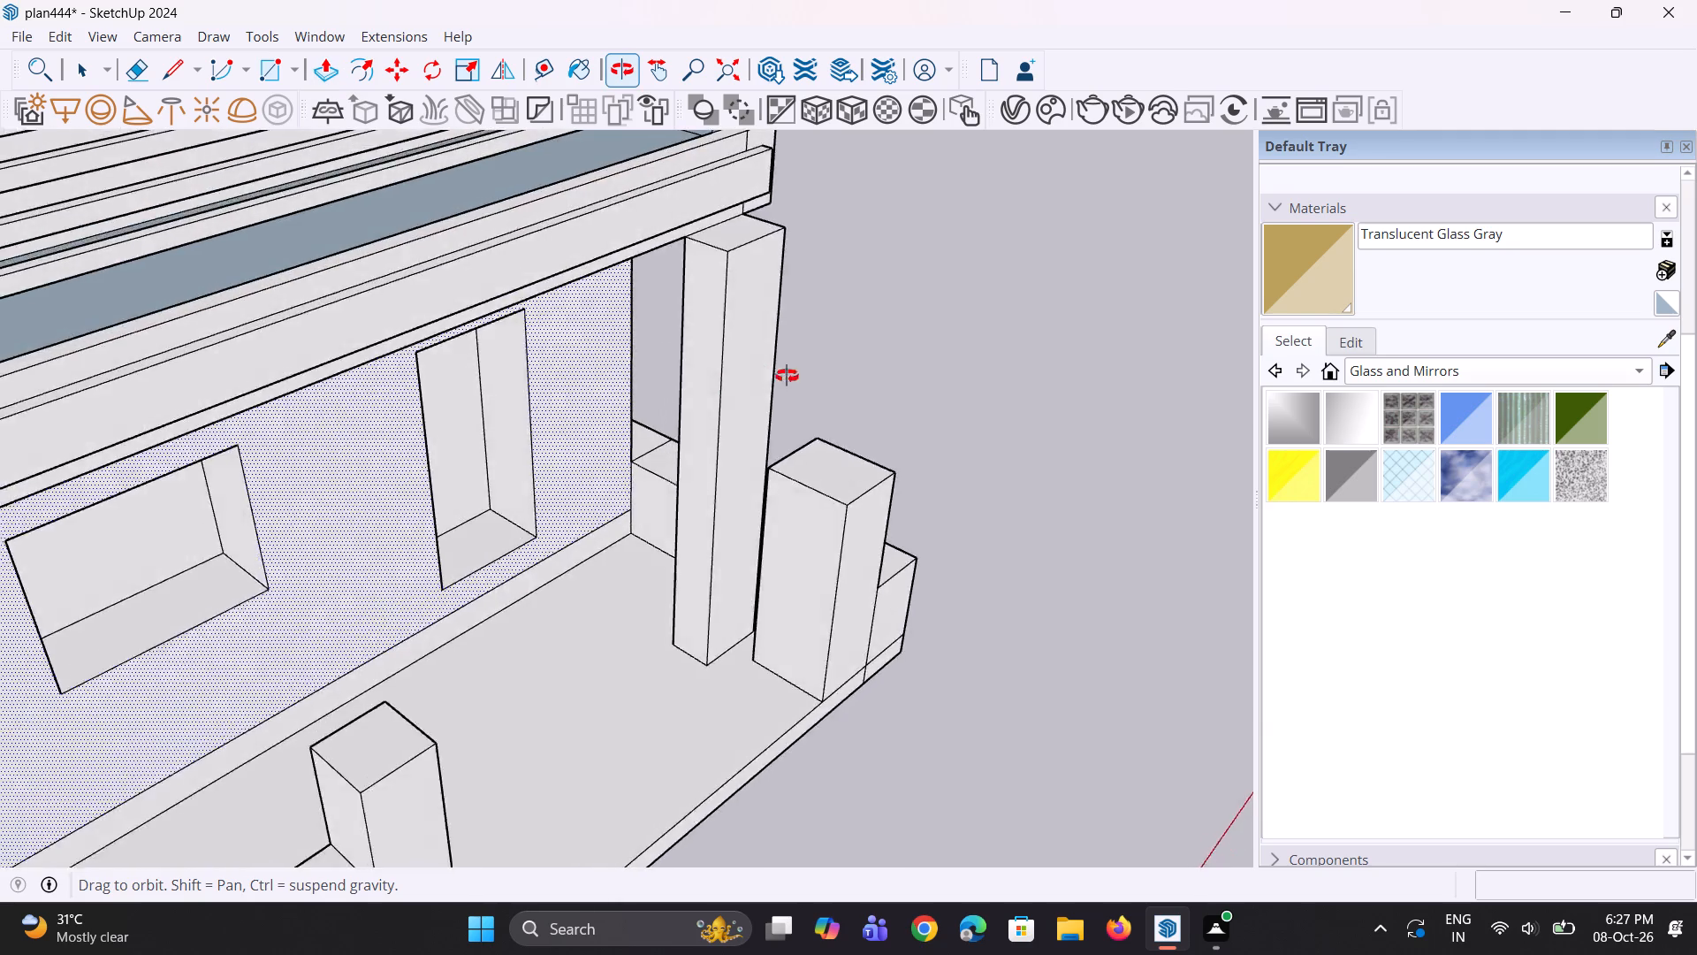
middle_click_drag(787, 376, 746, 371)
left_click(704, 367)
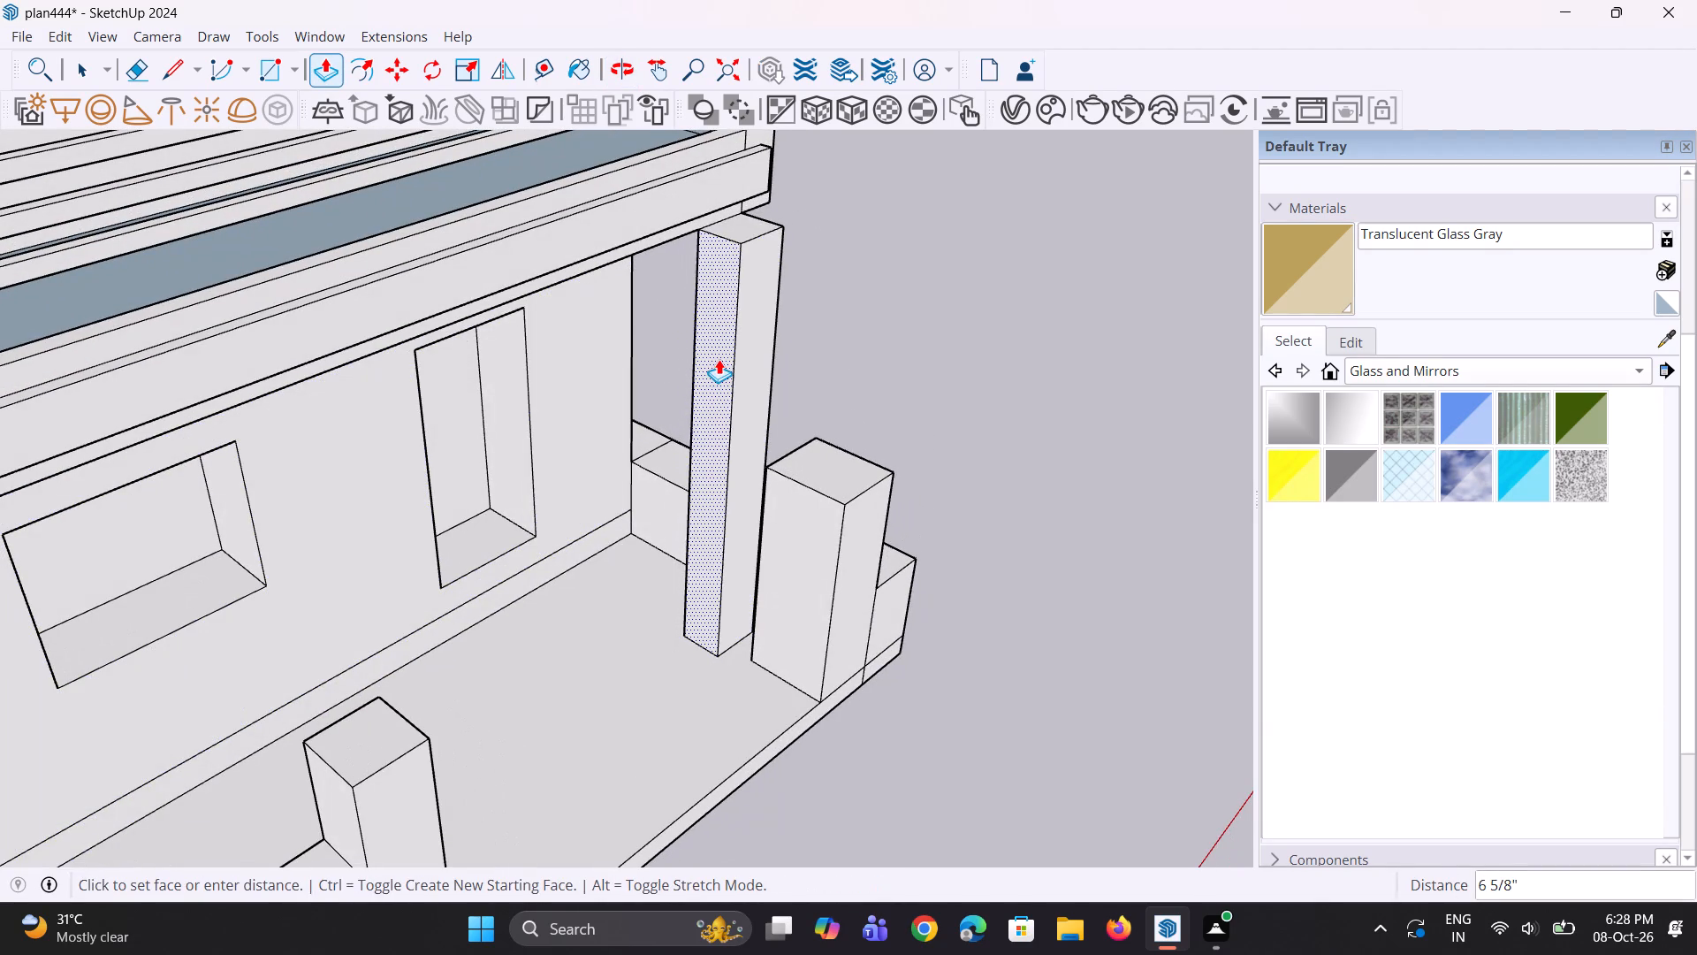
left_click(727, 354)
middle_click_drag(849, 397, 589, 327)
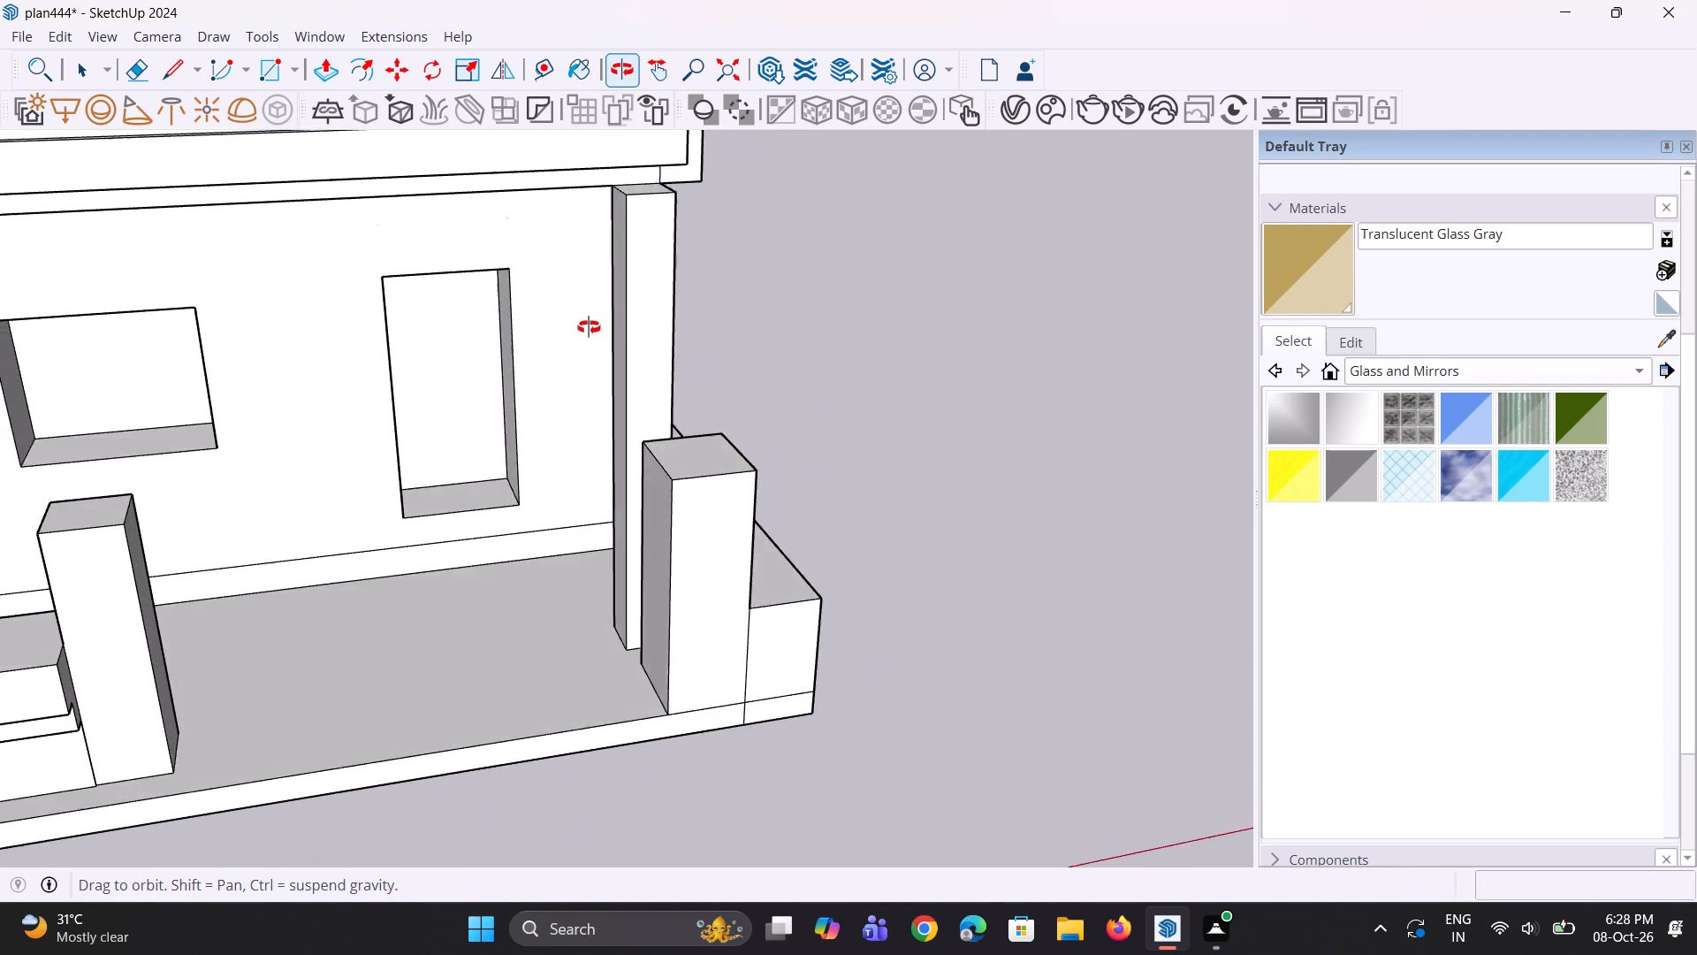
middle_click_drag(589, 327, 556, 339)
left_click(597, 378)
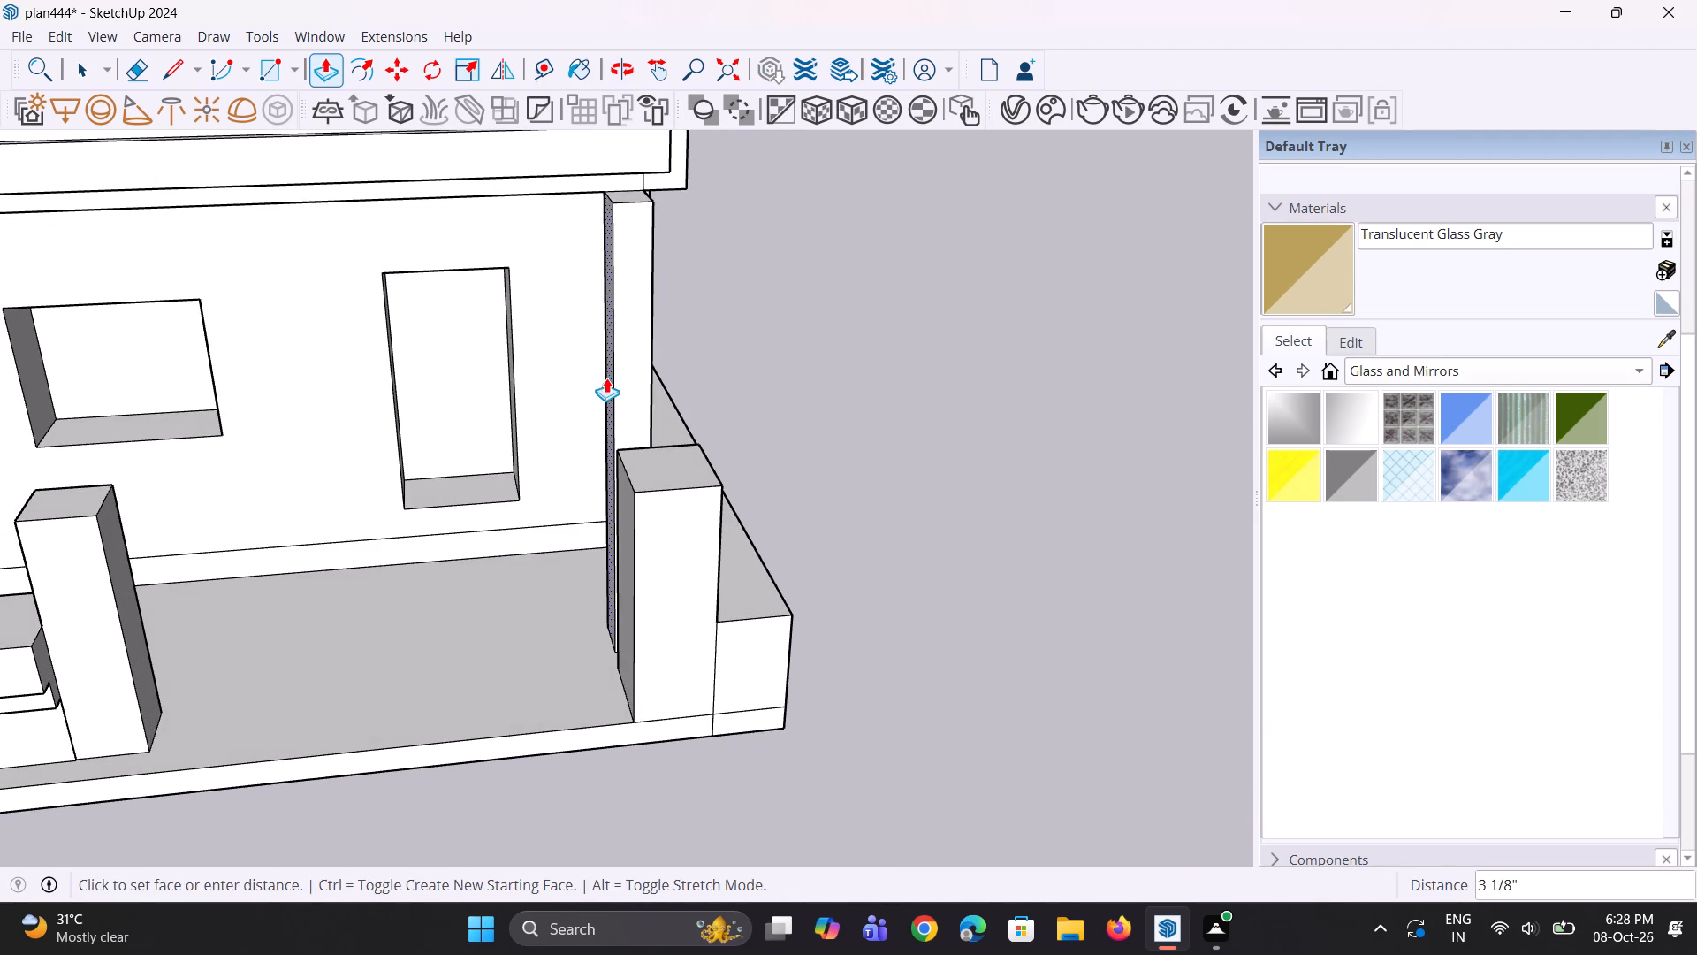
left_click(606, 378)
Pull the new column's outer side face out 4 9/16".
middle_click_drag(737, 451, 370, 381)
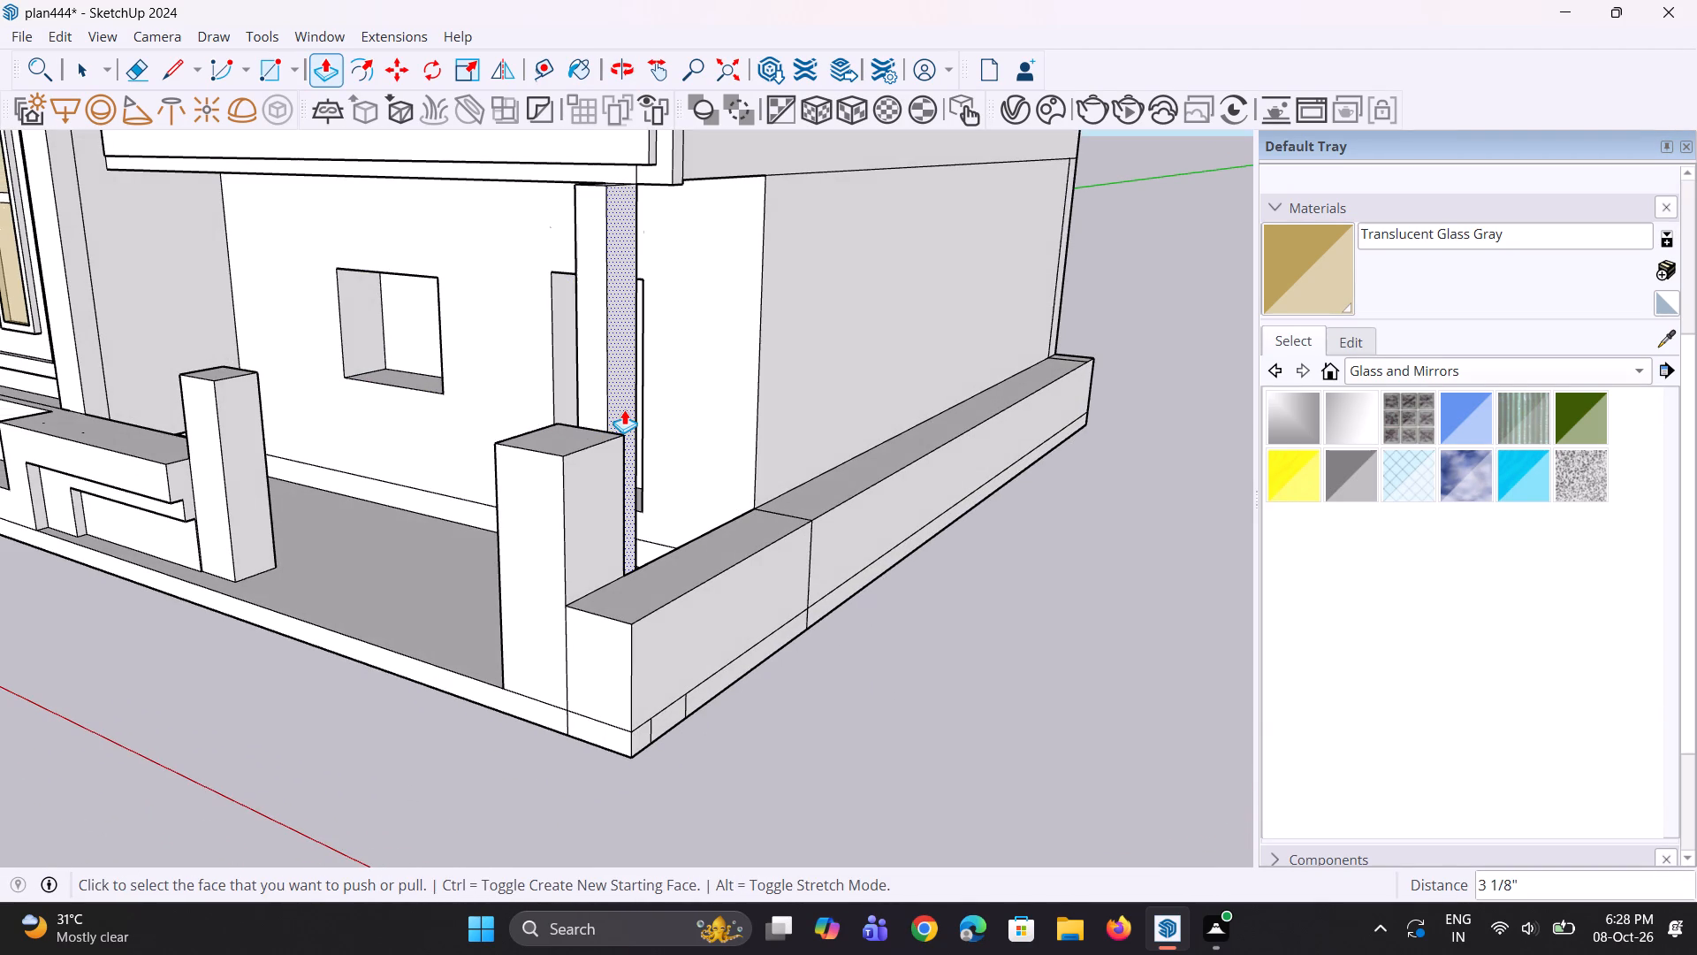
left_click(624, 409)
left_click(635, 417)
Pull the balcony edge's front border face forward and repeat the extrusion on the narrow end strip above the column.
scroll(644, 419, "down", 4)
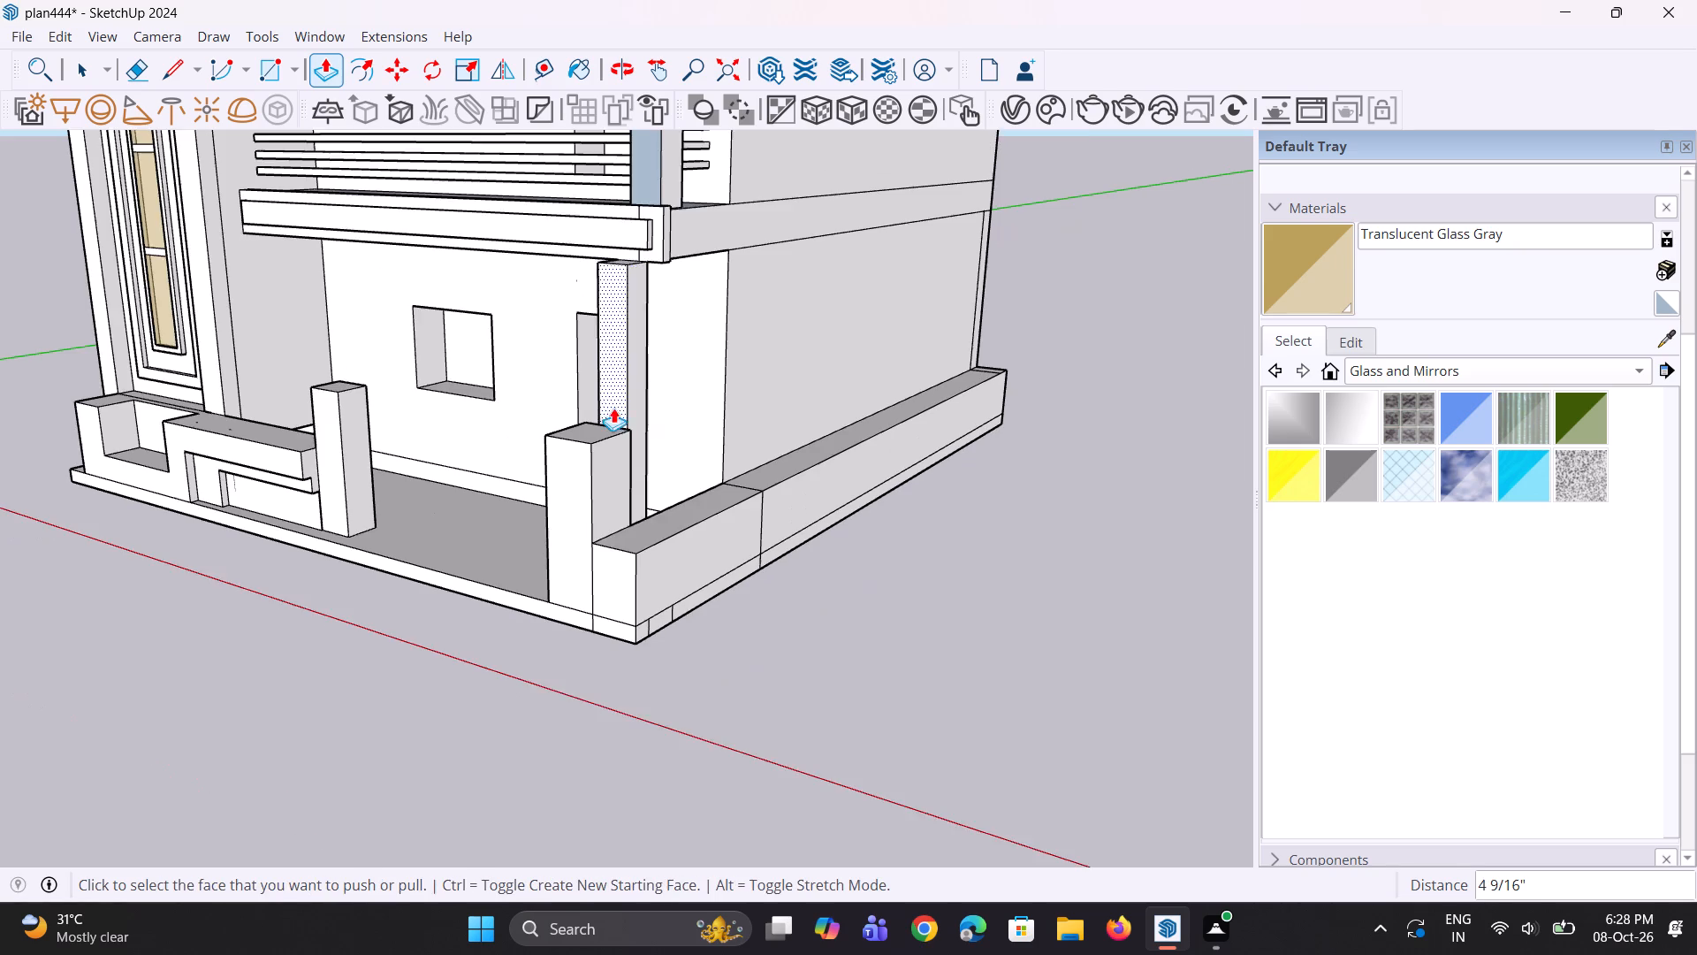
middle_click_drag(612, 406, 620, 399)
scroll(620, 268, "up", 1)
left_click(633, 249)
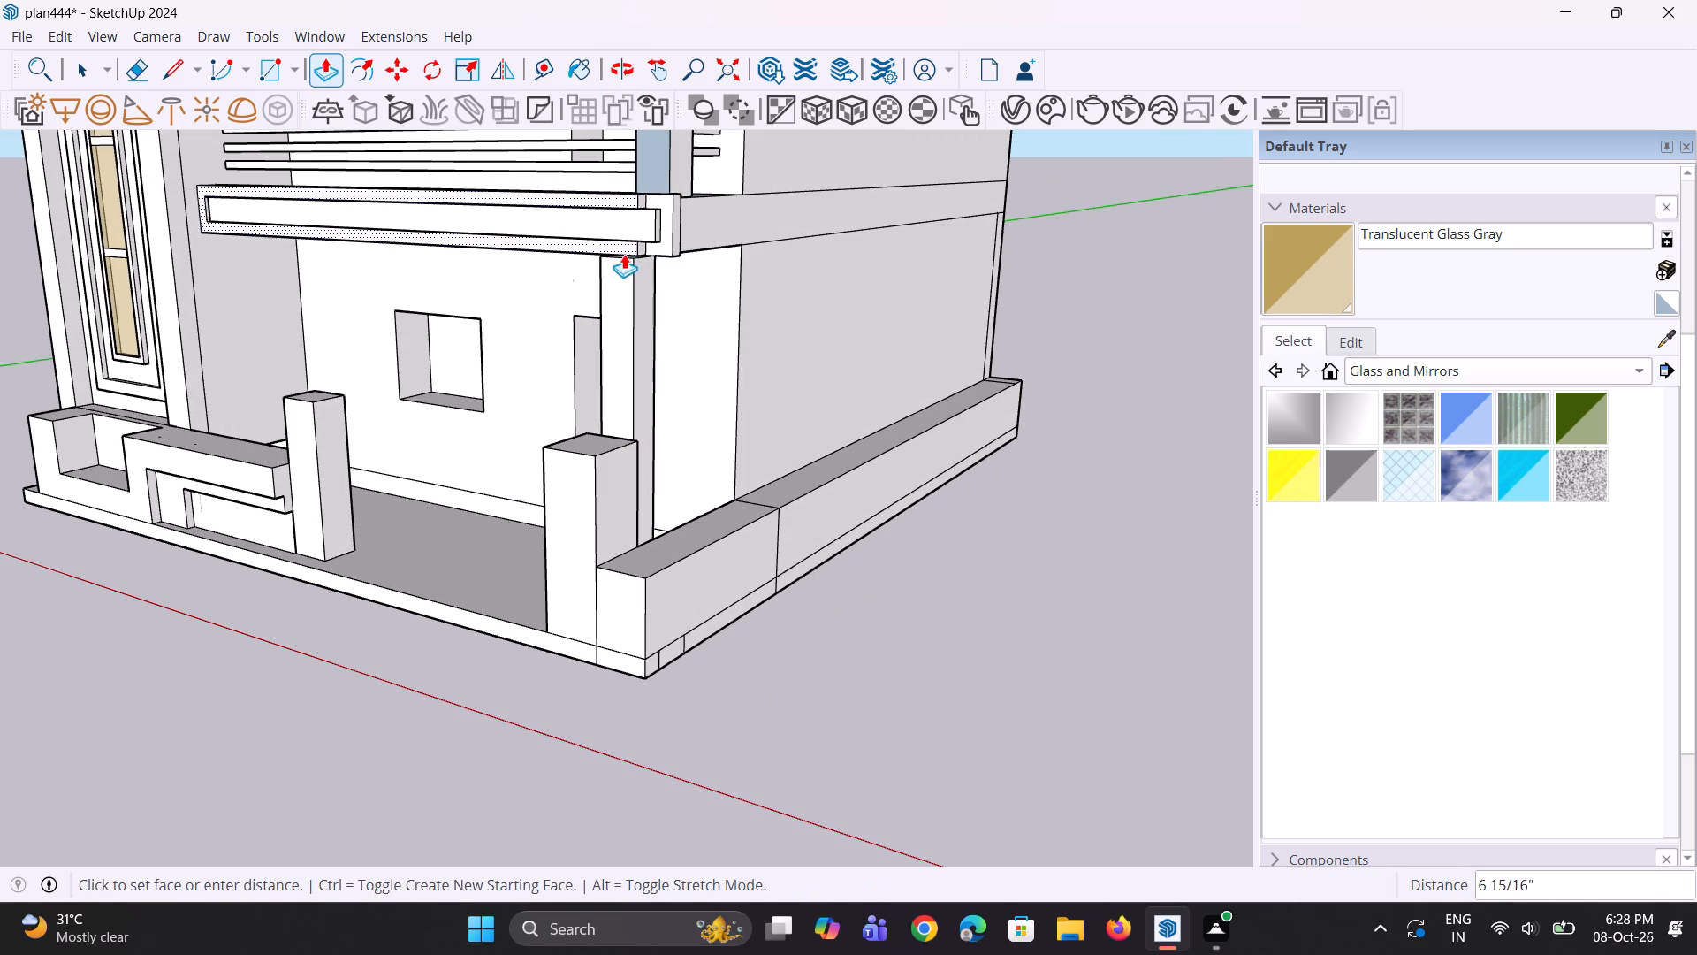
left_click(623, 279)
double_click(651, 245)
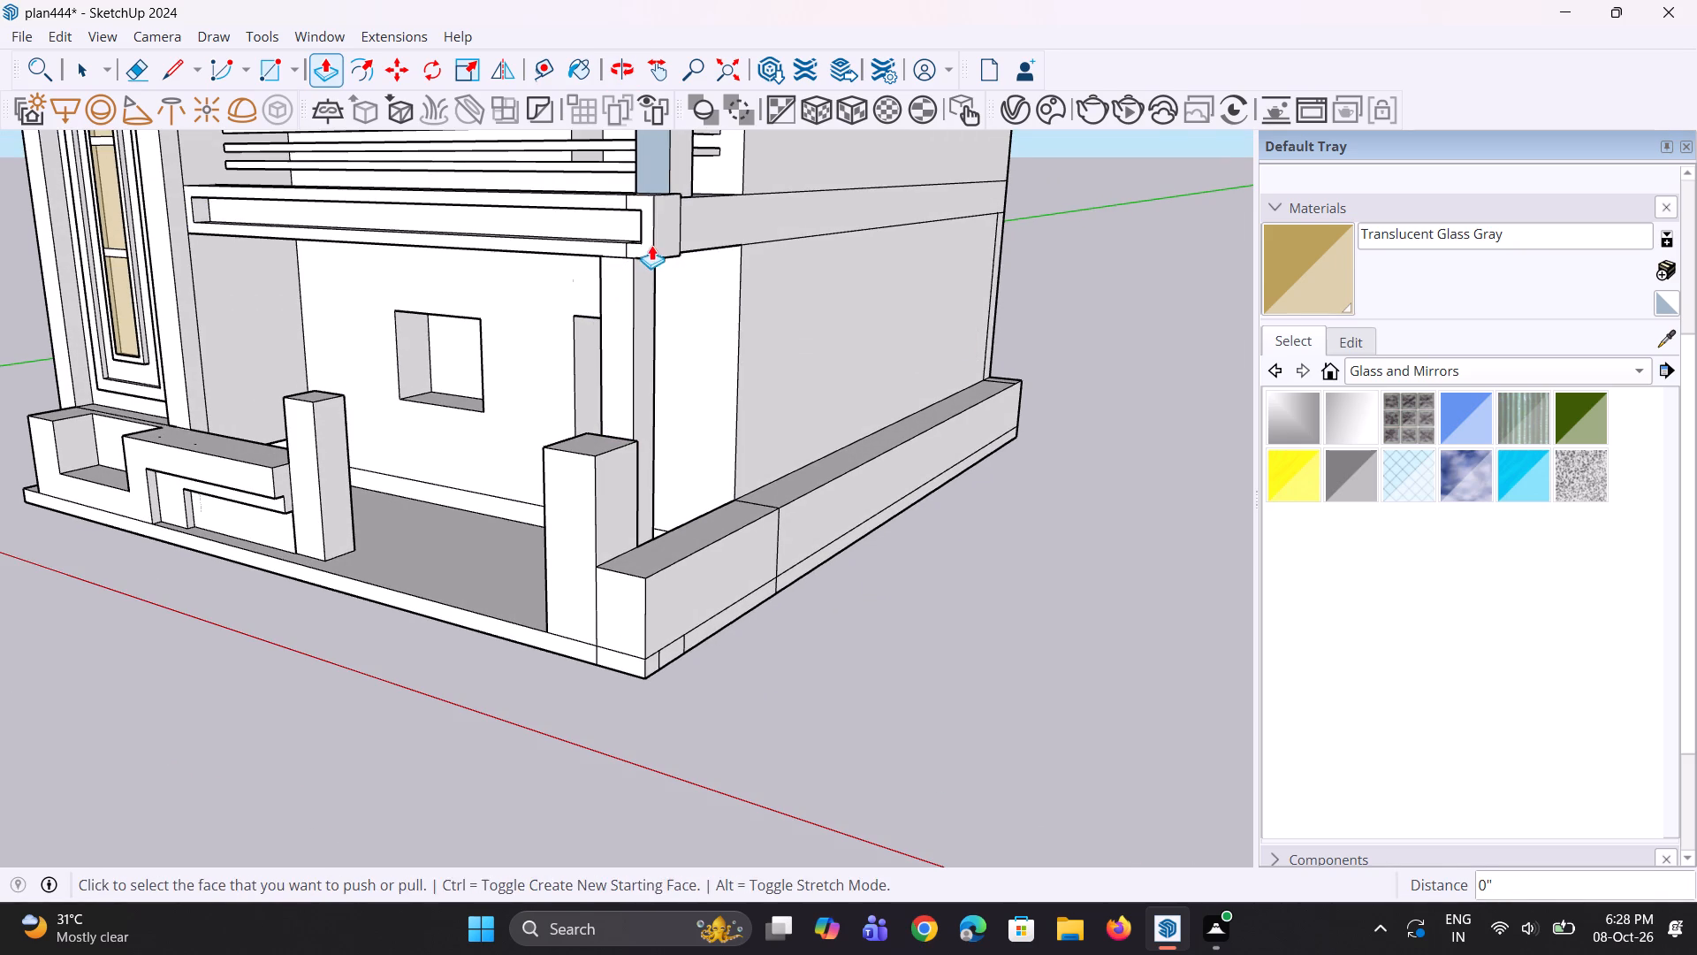
Examine the new column, the balcony edge and the ground-floor front from several angles.
middle_click_drag(623, 292, 697, 296)
scroll(704, 309, "down", 5)
middle_click_drag(700, 317, 741, 299)
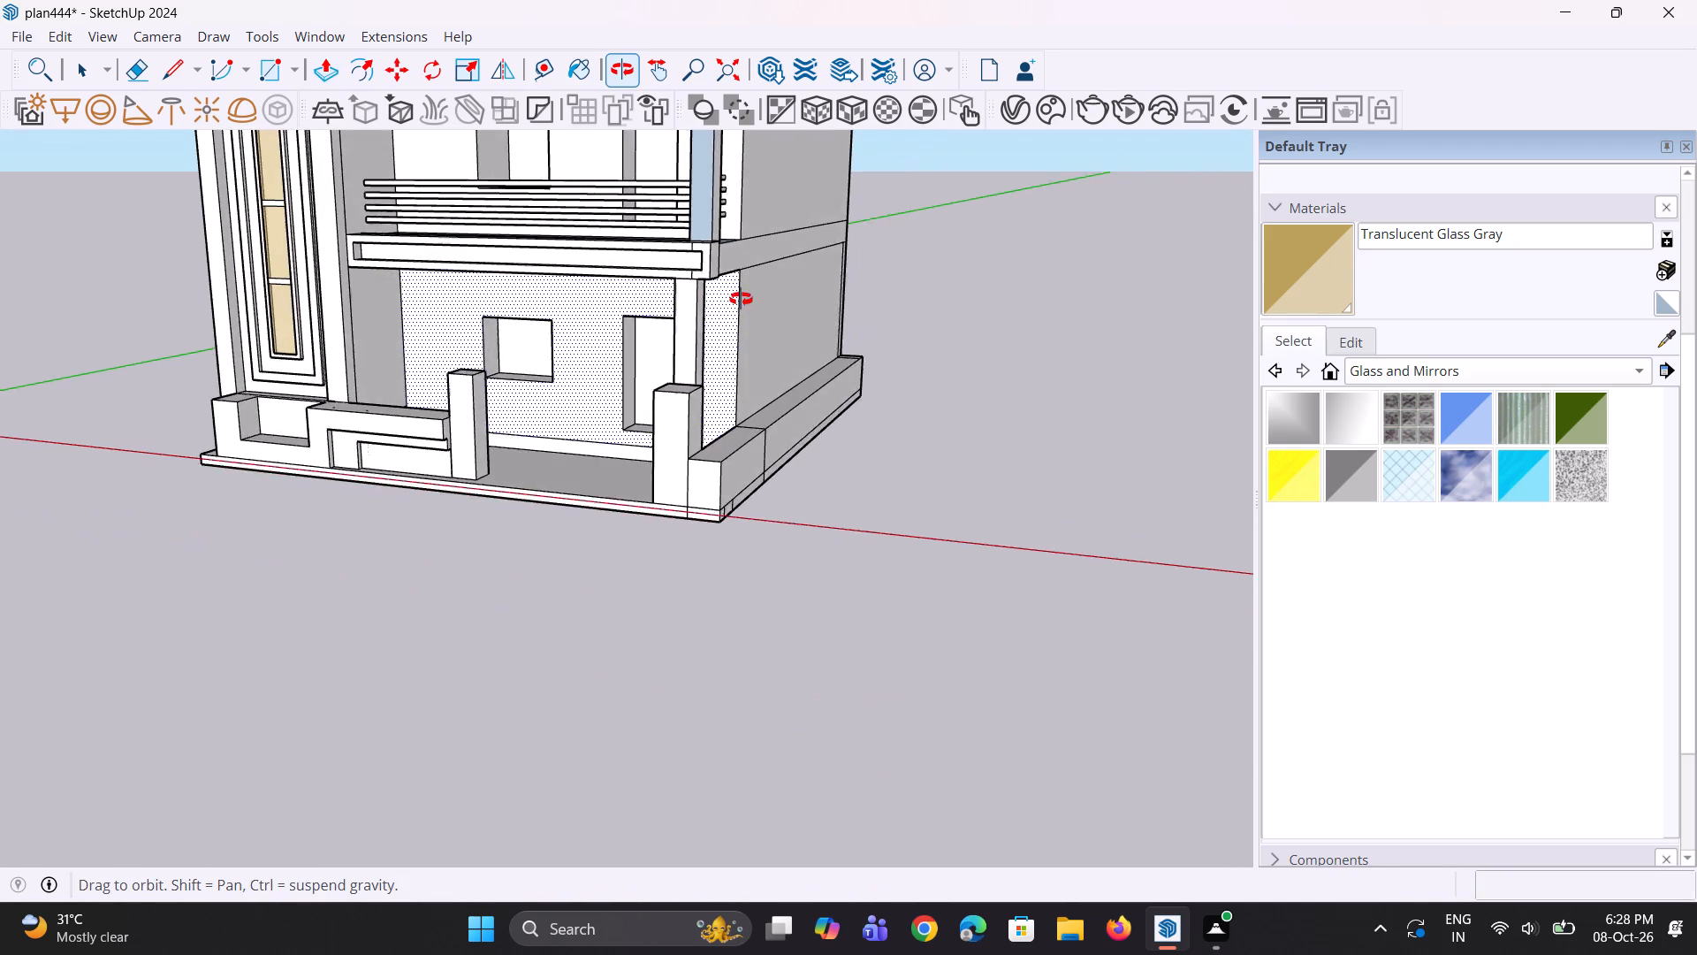
middle_click_drag(741, 299, 712, 401)
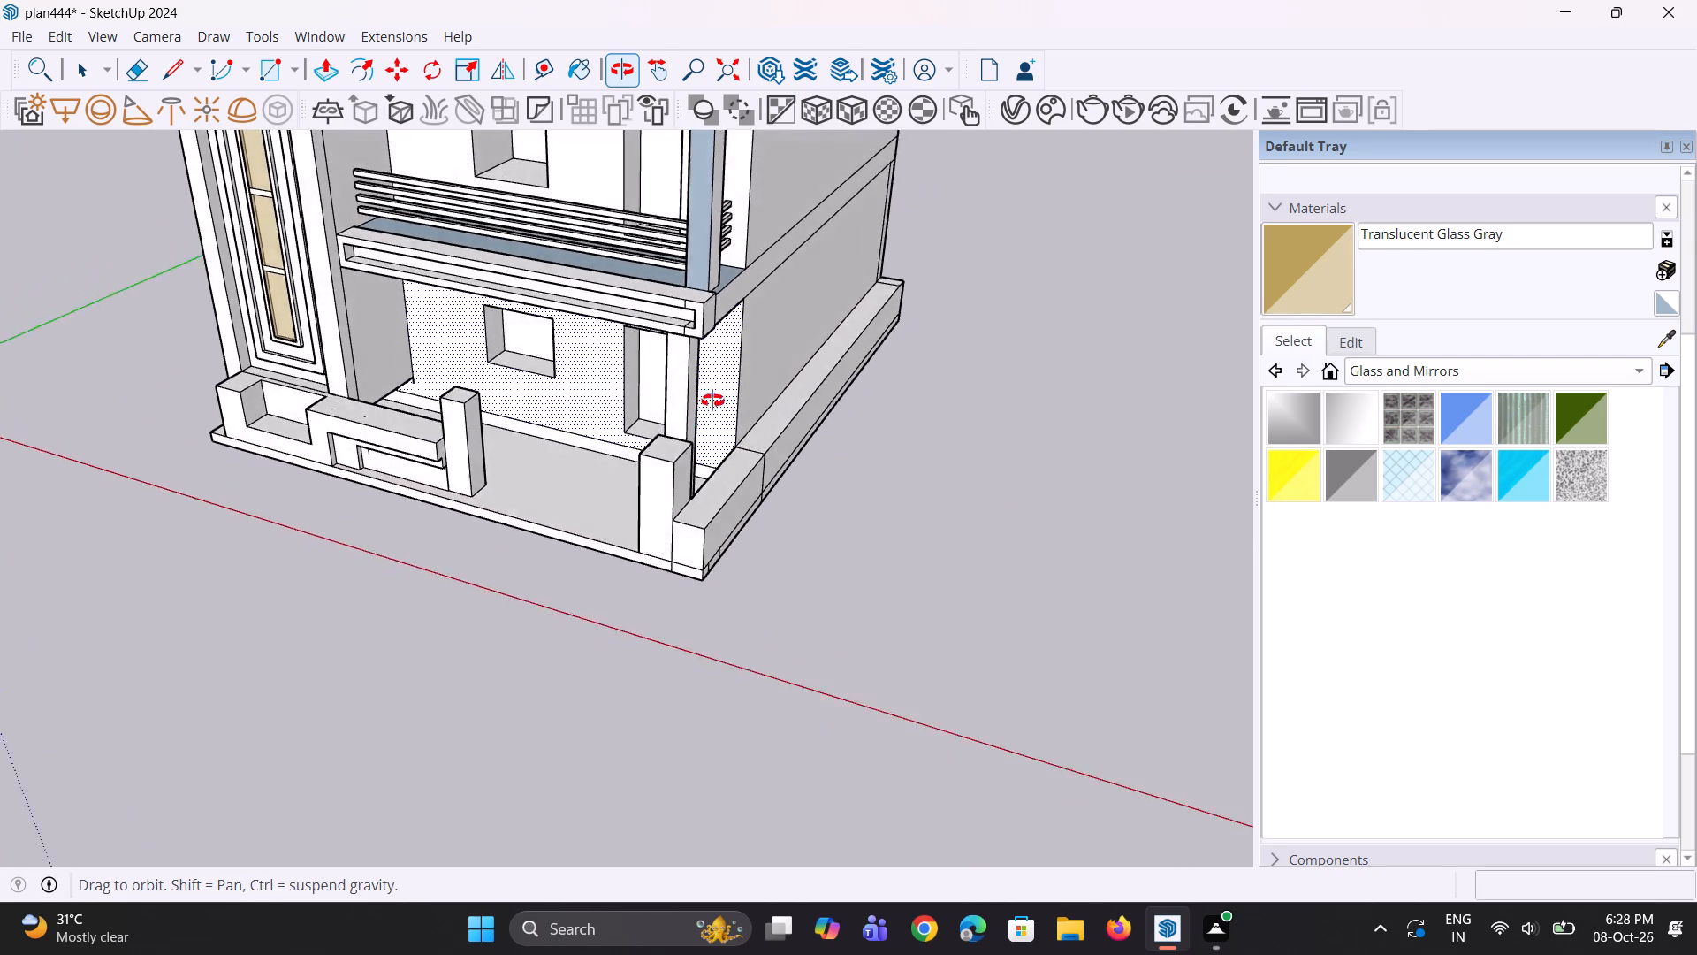
middle_click_drag(712, 401, 804, 349)
scroll(738, 397, "up", 3)
middle_click_drag(734, 398, 784, 371)
key("space")
key("space")
scroll(841, 472, "down", 3)
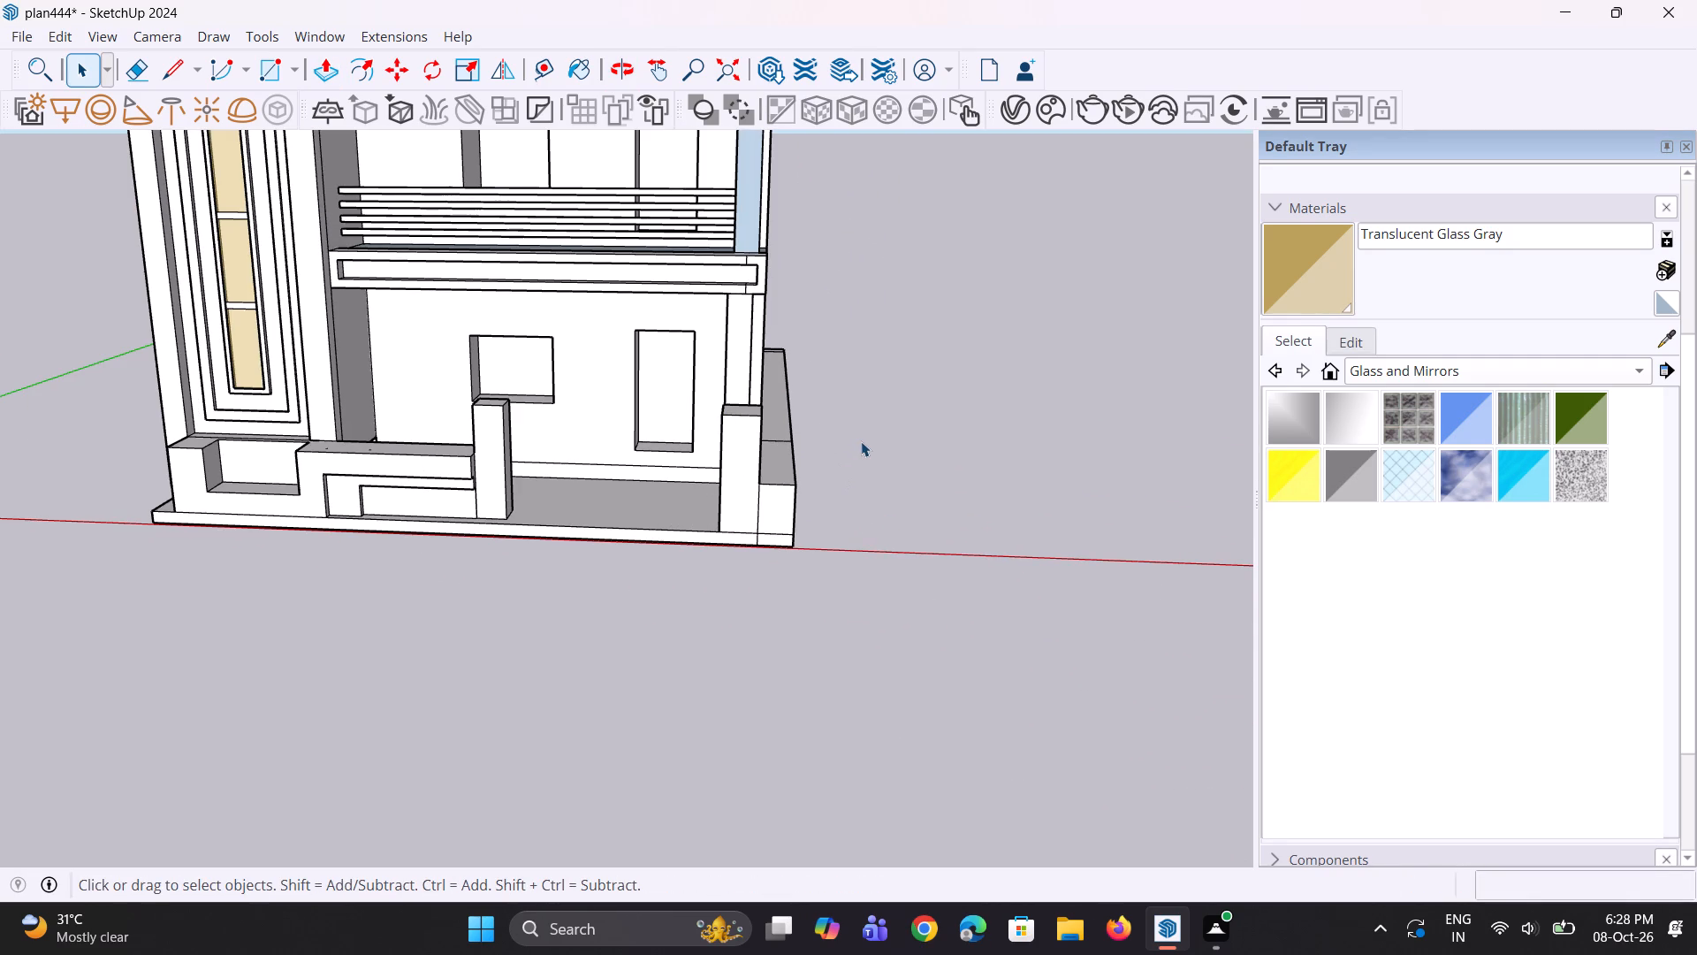
scroll(759, 435, "down", 2)
middle_click_drag(702, 449, 736, 427)
scroll(799, 479, "up", 4)
middle_click_drag(788, 470, 637, 493)
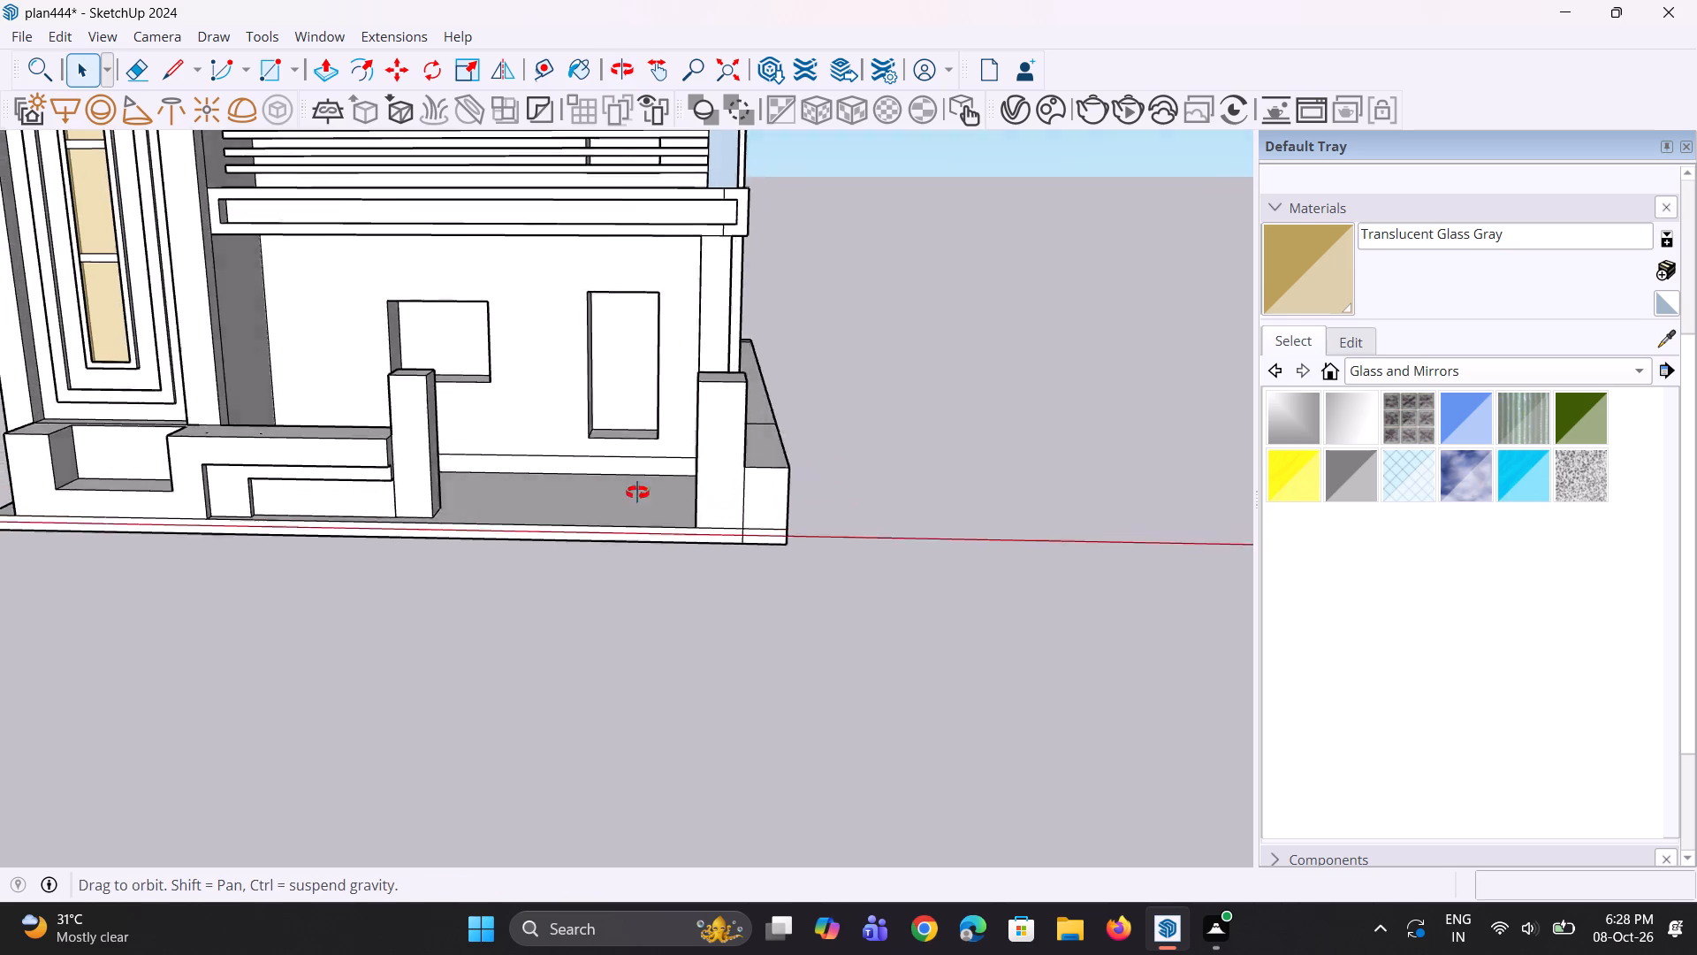
middle_click_drag(637, 493, 576, 508)
scroll(679, 516, "up", 2)
middle_click_drag(682, 517, 810, 509)
scroll(805, 502, "down", 4)
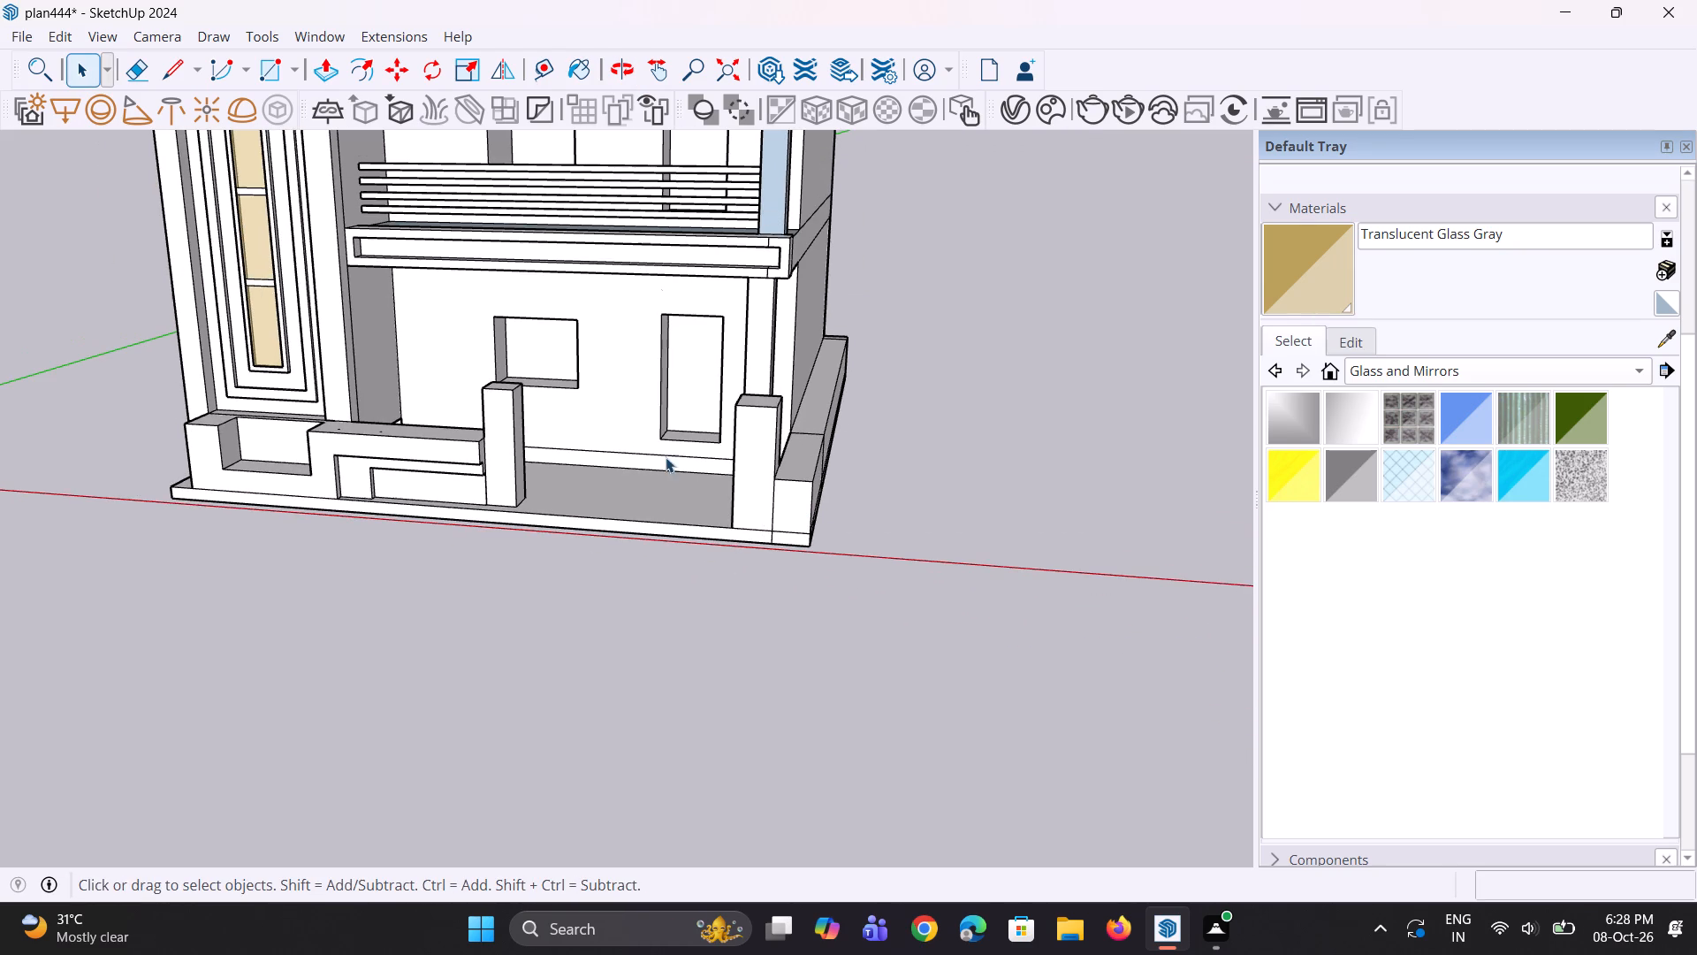
Import the Untitled (5) model from the Downloads folder and place it beside the house.
left_click(27, 49)
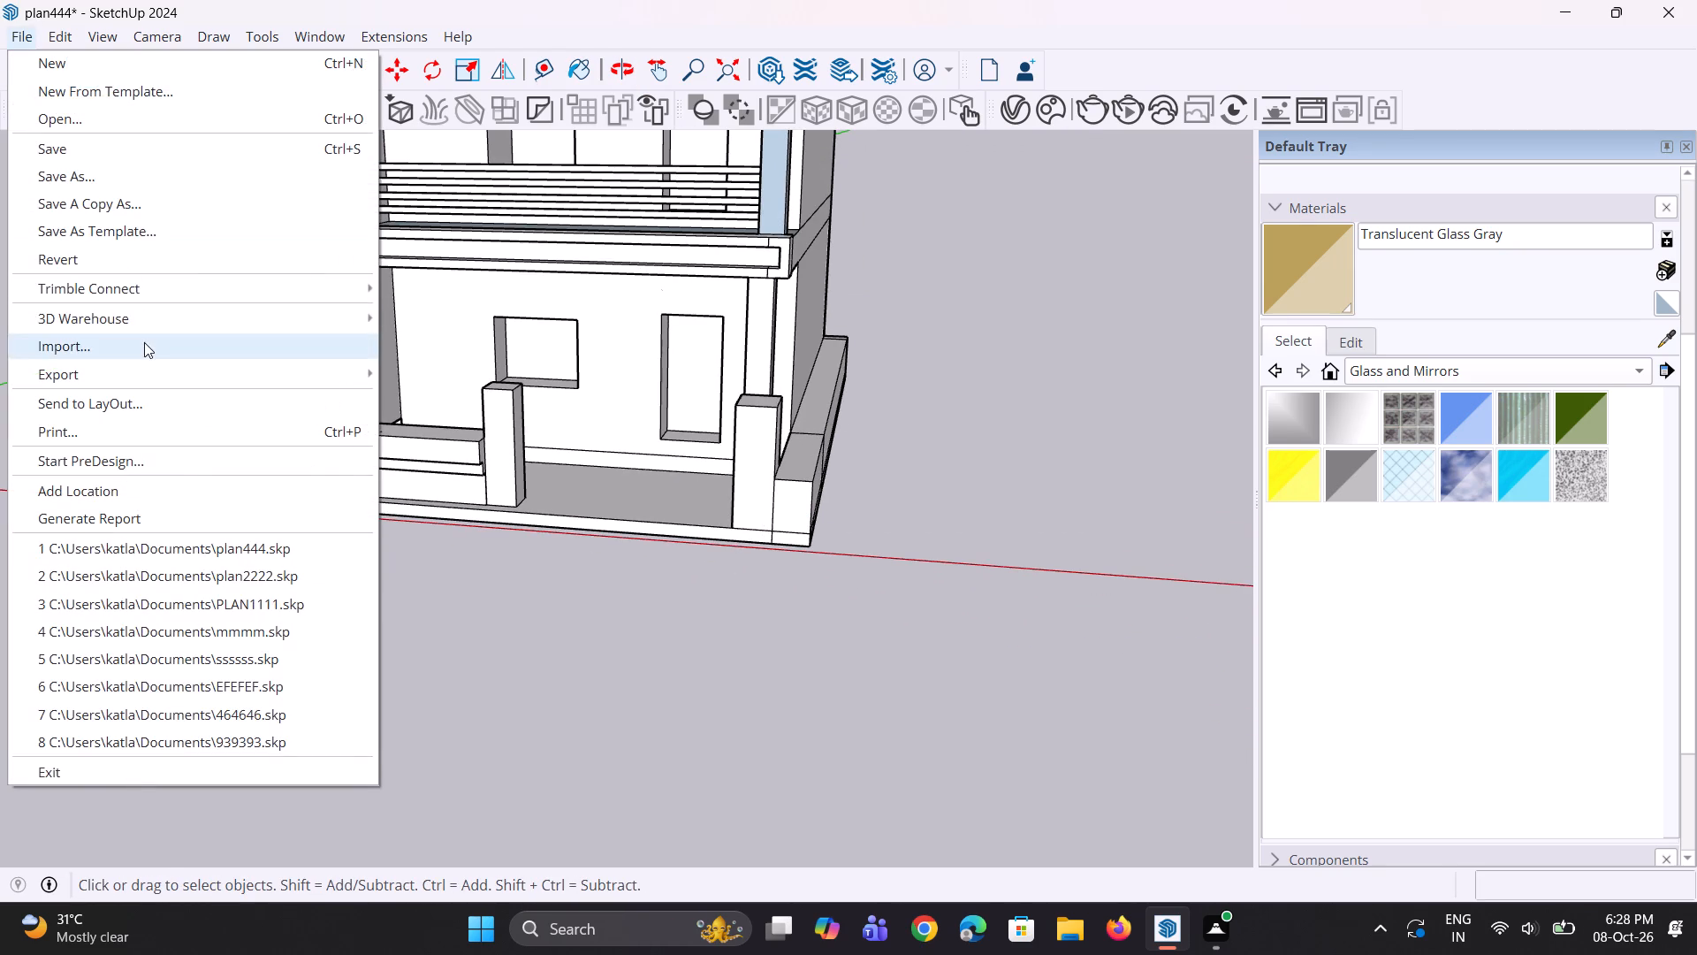
left_click(144, 342)
left_click(113, 303)
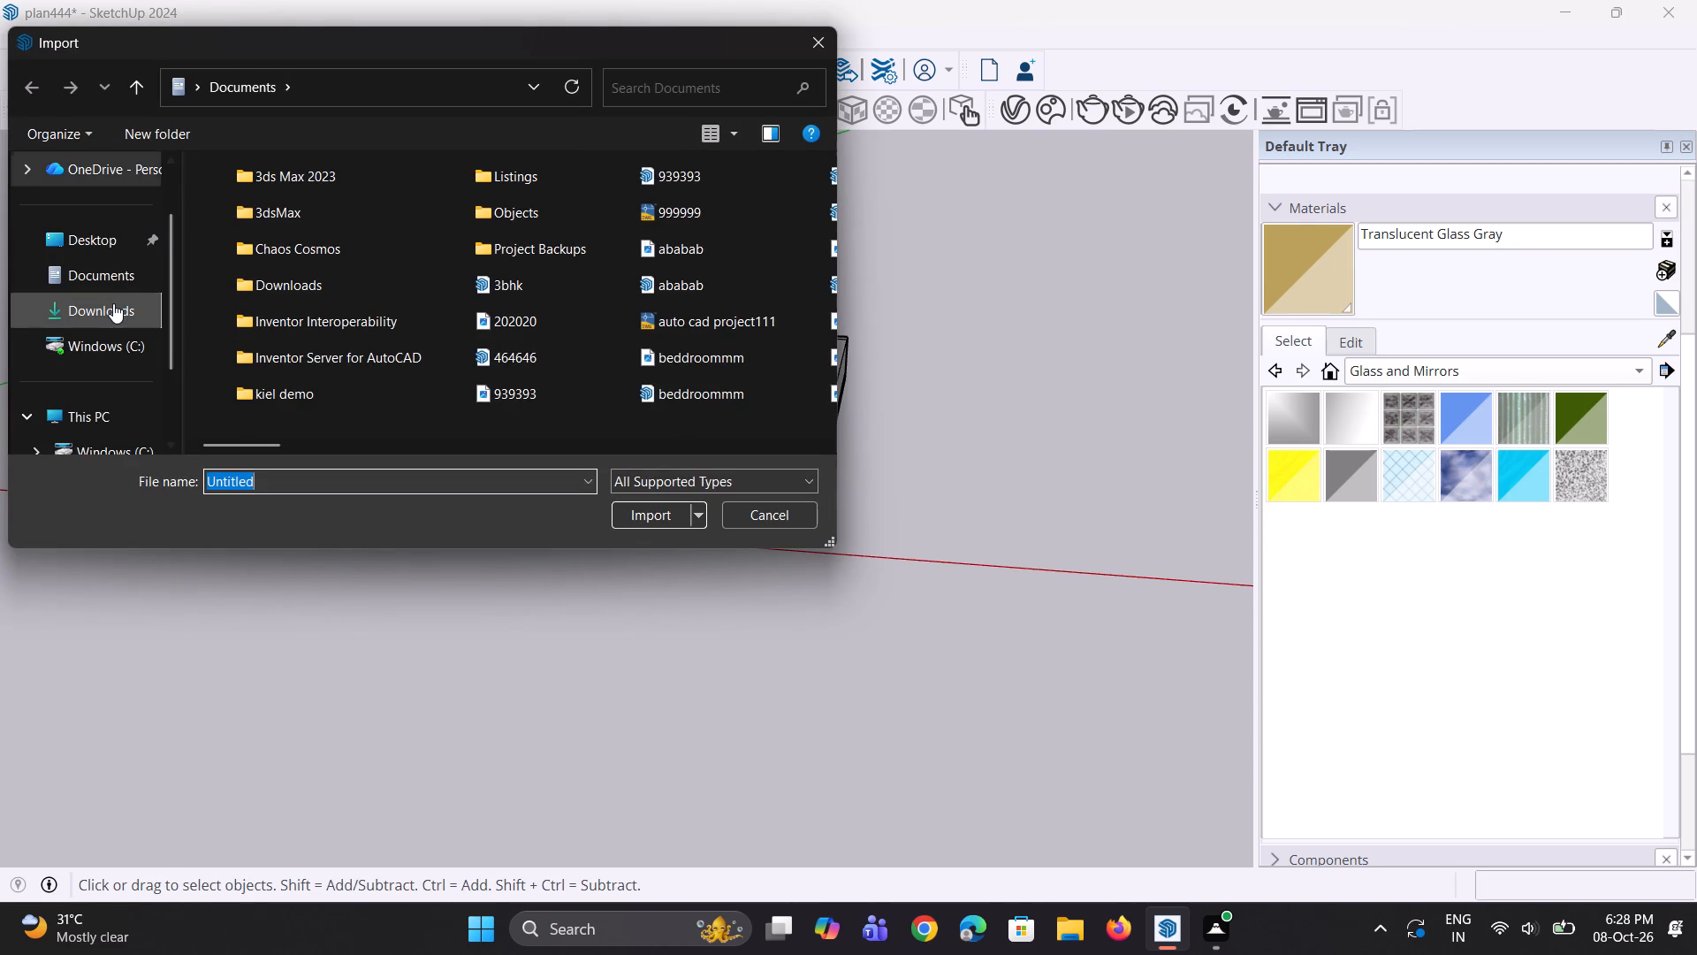
scroll(388, 320, "down", 14)
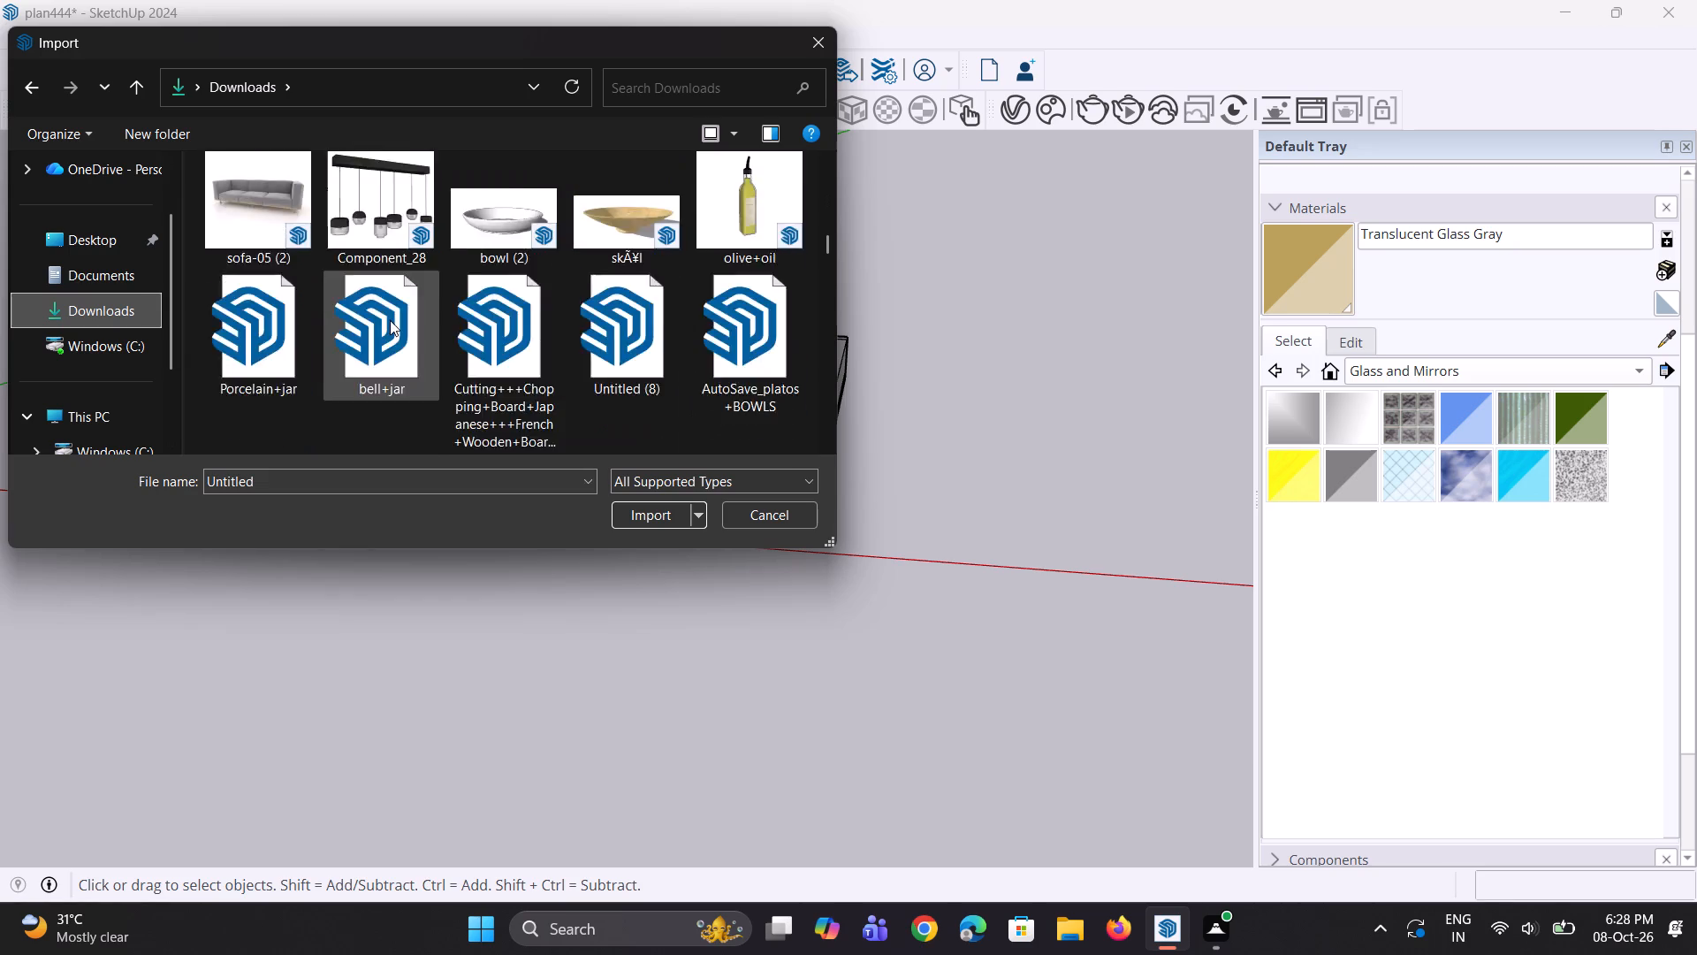
scroll(390, 320, "down", 19)
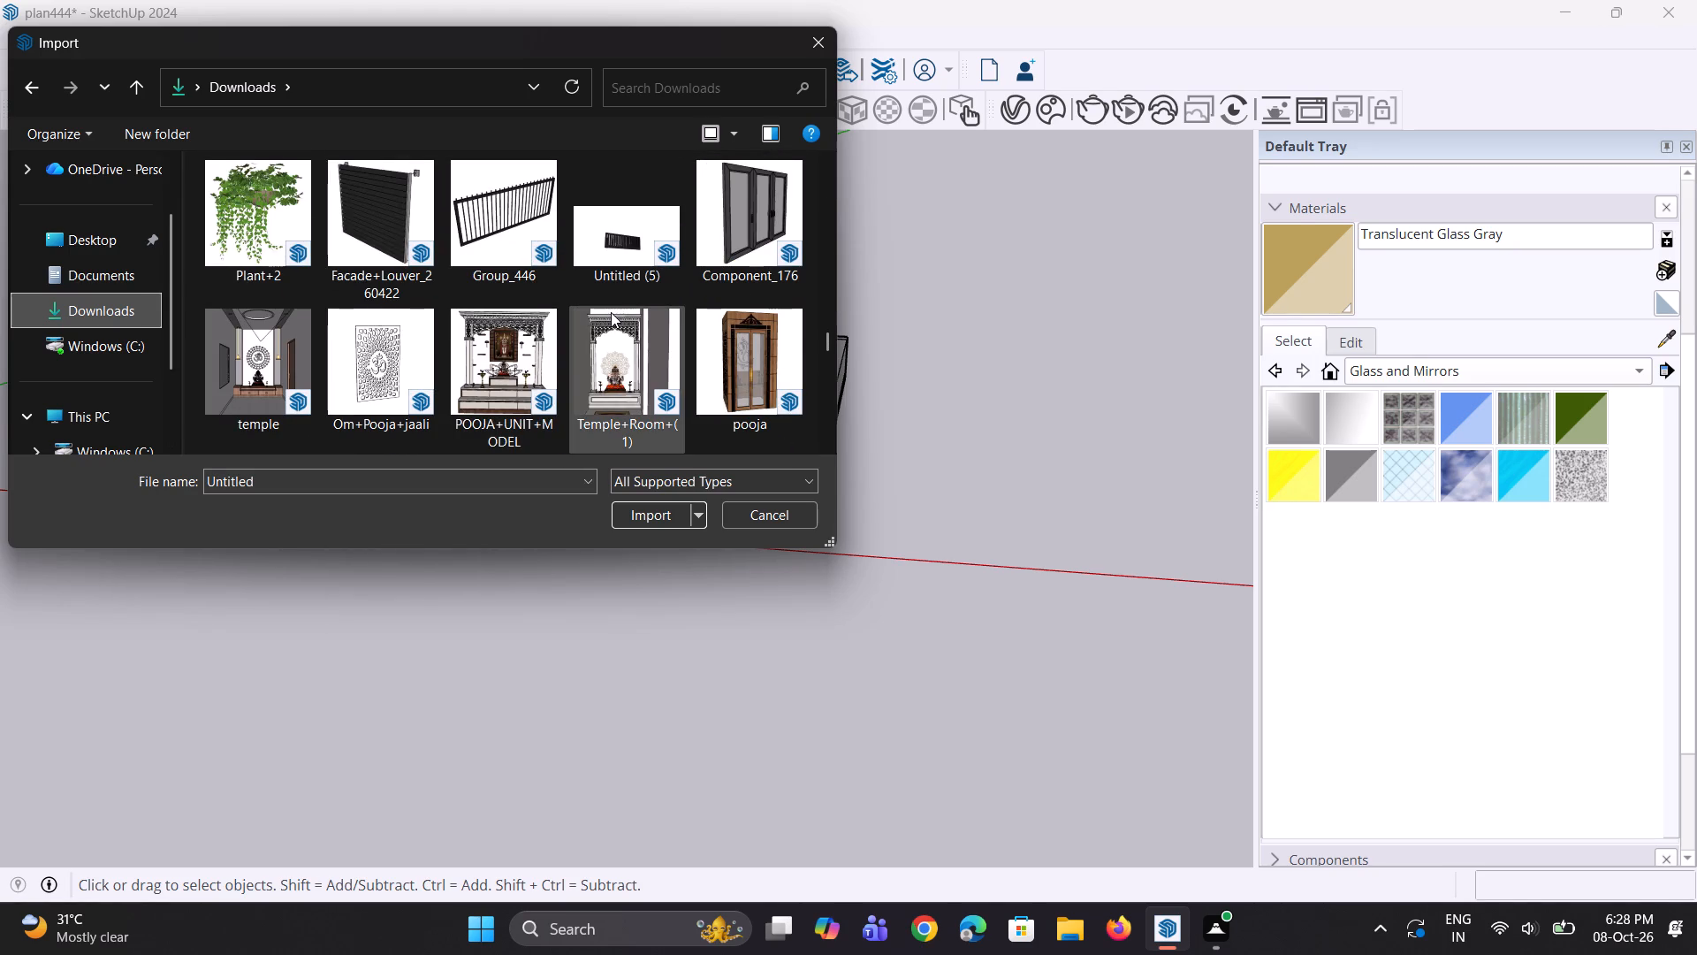
scroll(611, 312, "down", 1)
scroll(611, 312, "up", 1)
scroll(611, 312, "down", 1)
scroll(612, 312, "up", 2)
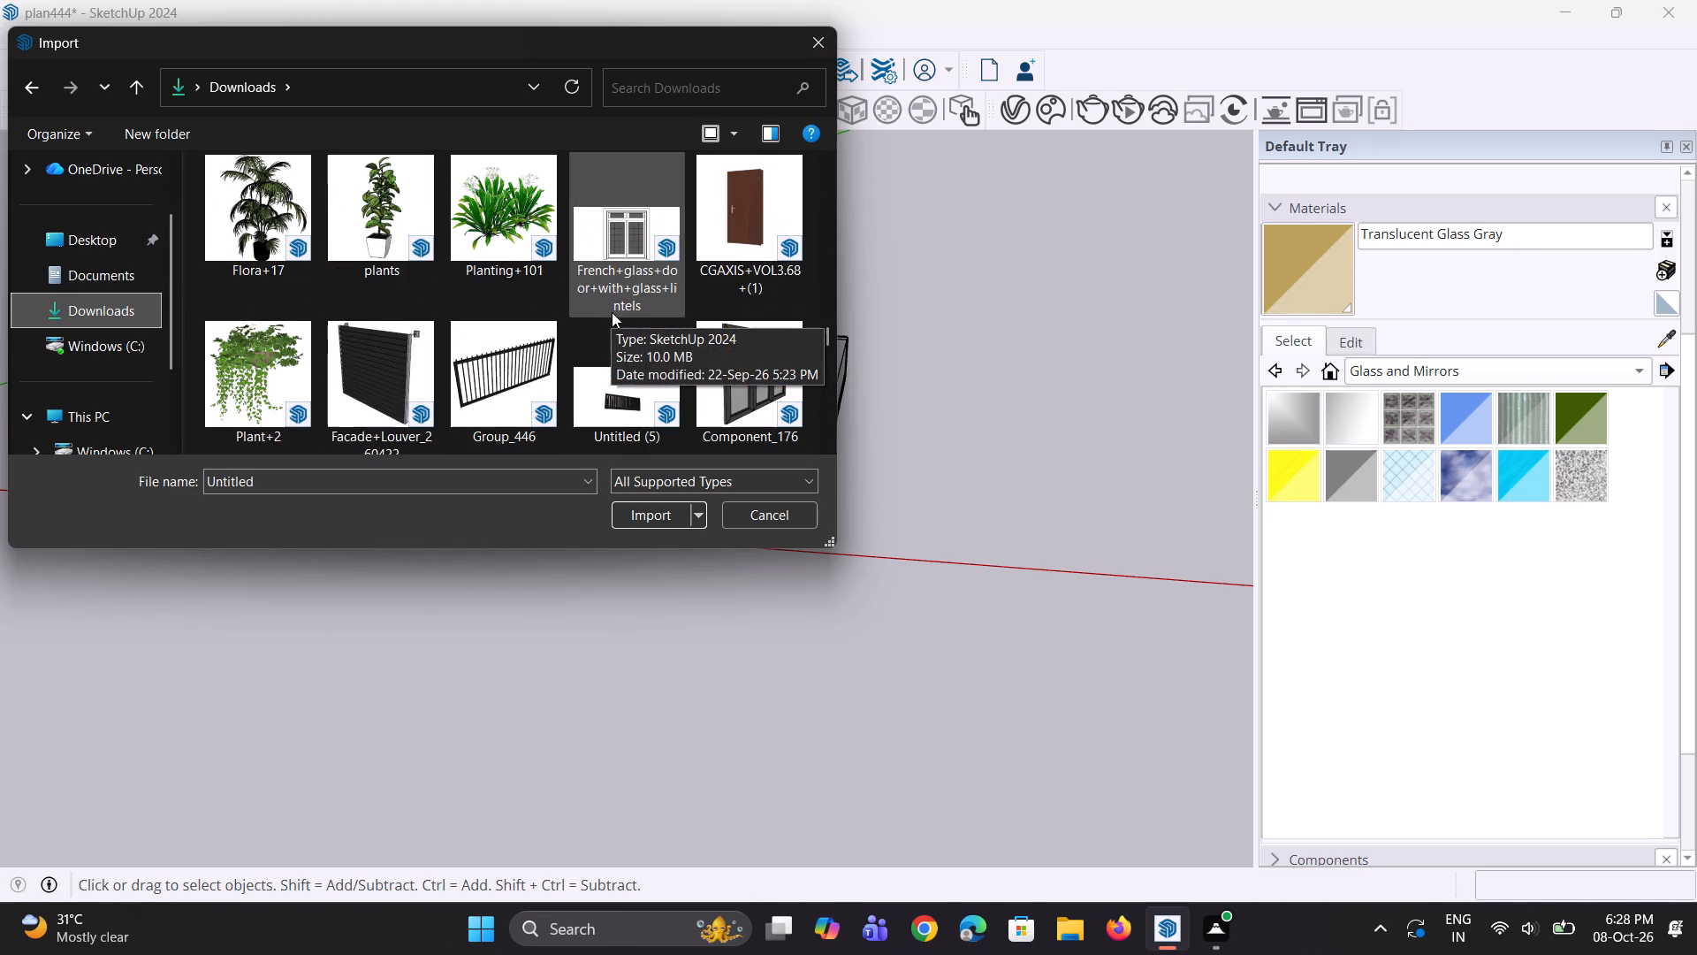
left_click_drag(593, 384, 996, 500)
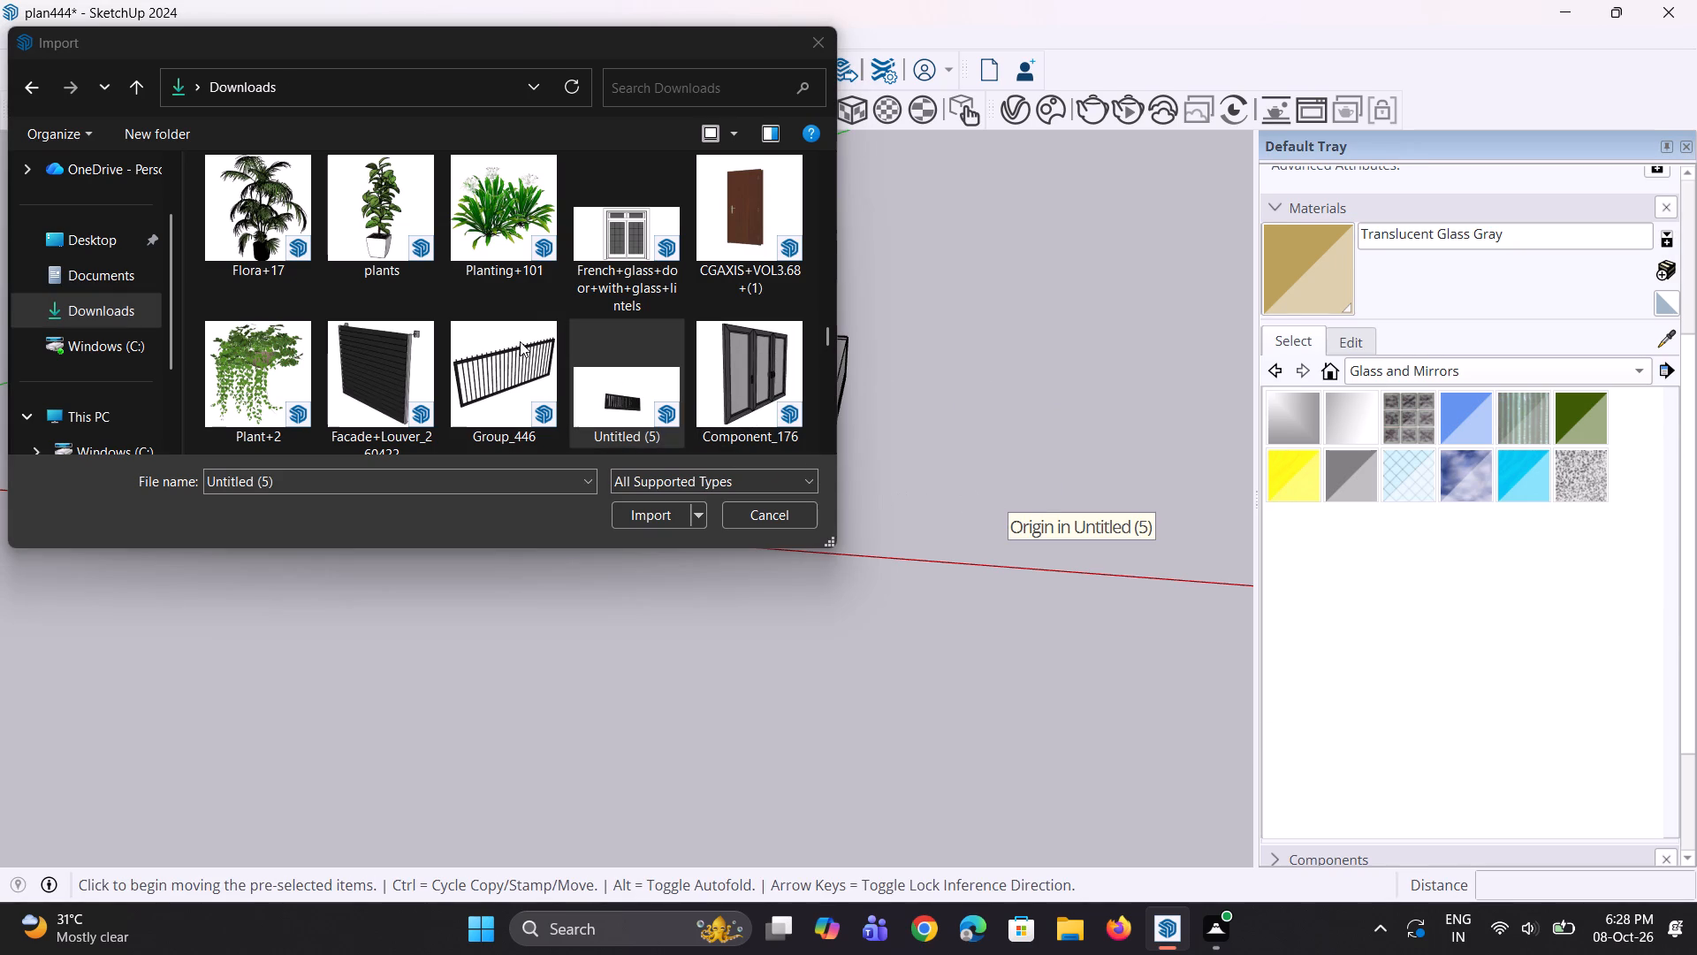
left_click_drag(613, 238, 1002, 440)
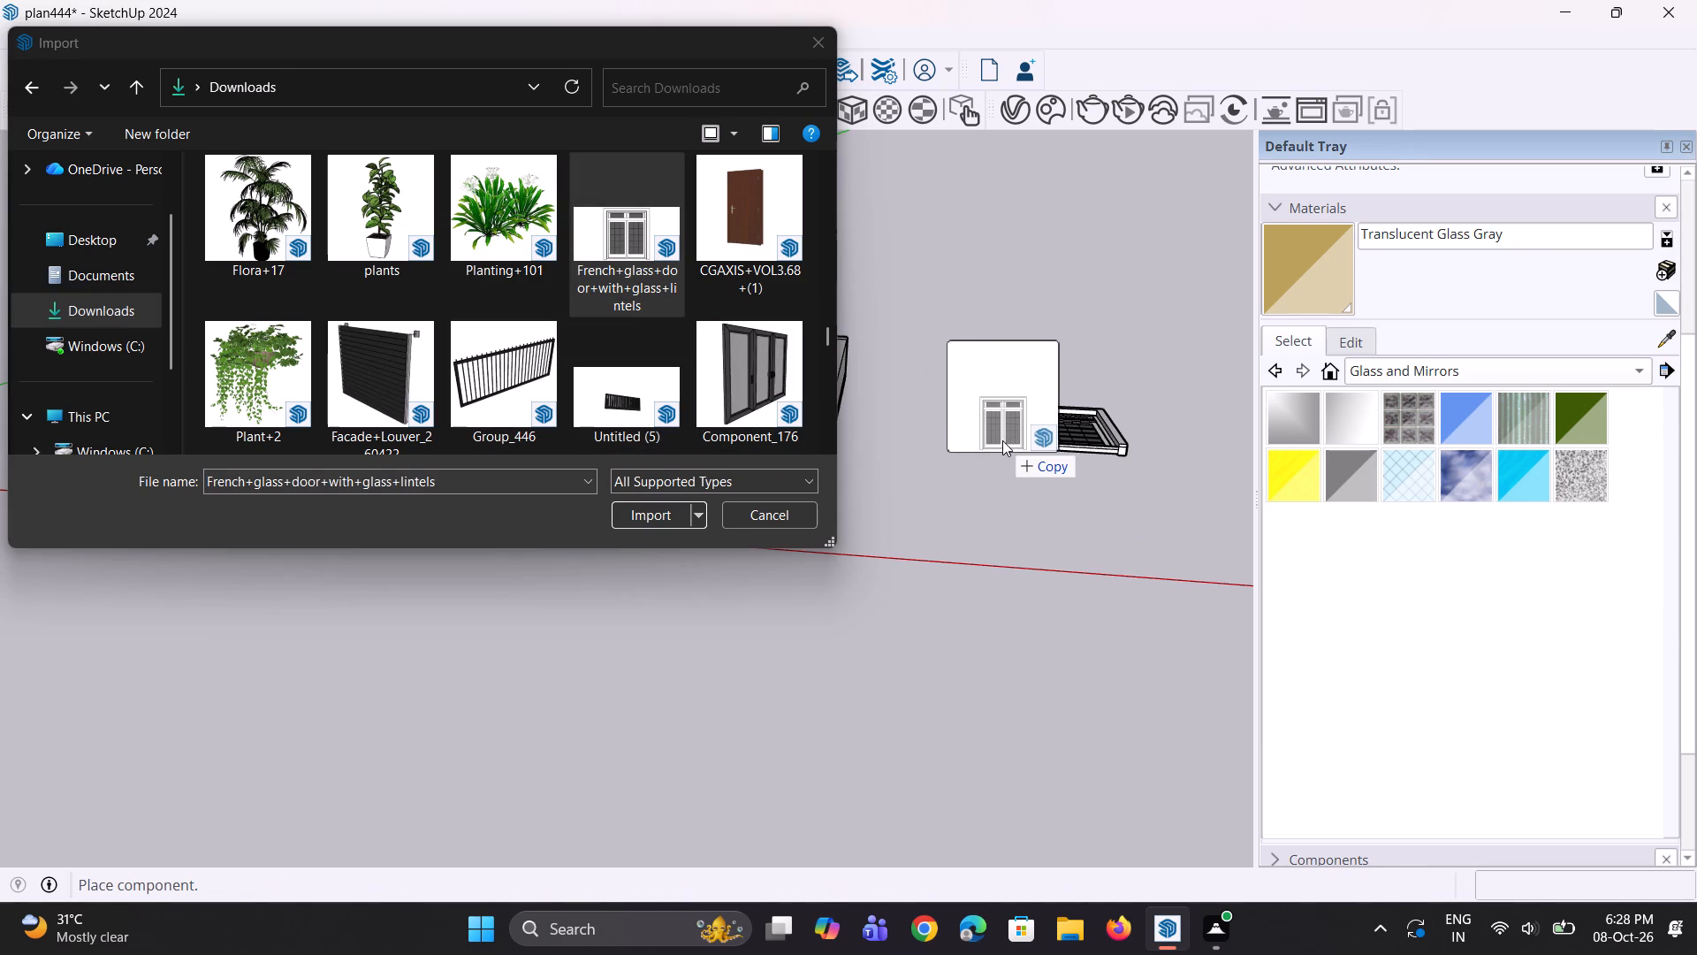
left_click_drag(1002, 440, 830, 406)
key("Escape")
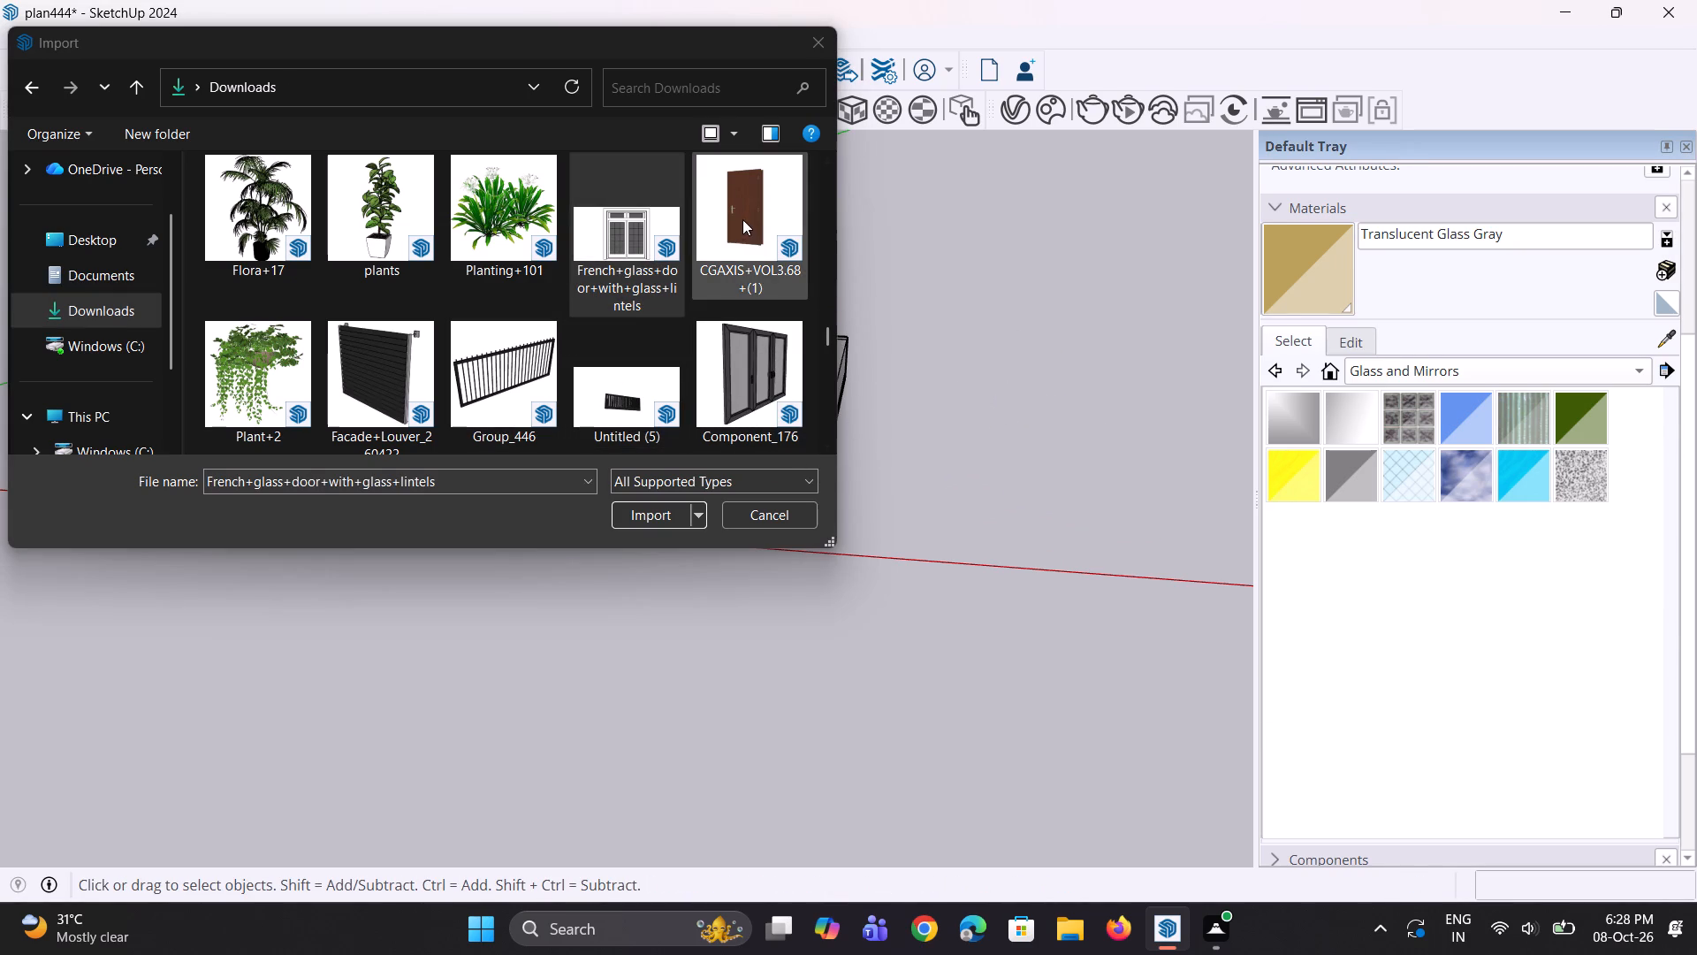
Import the wooden door model CGAXIS+VOL3.68+(1) from Downloads into the open area beside the house.
left_click_drag(742, 218, 1143, 496)
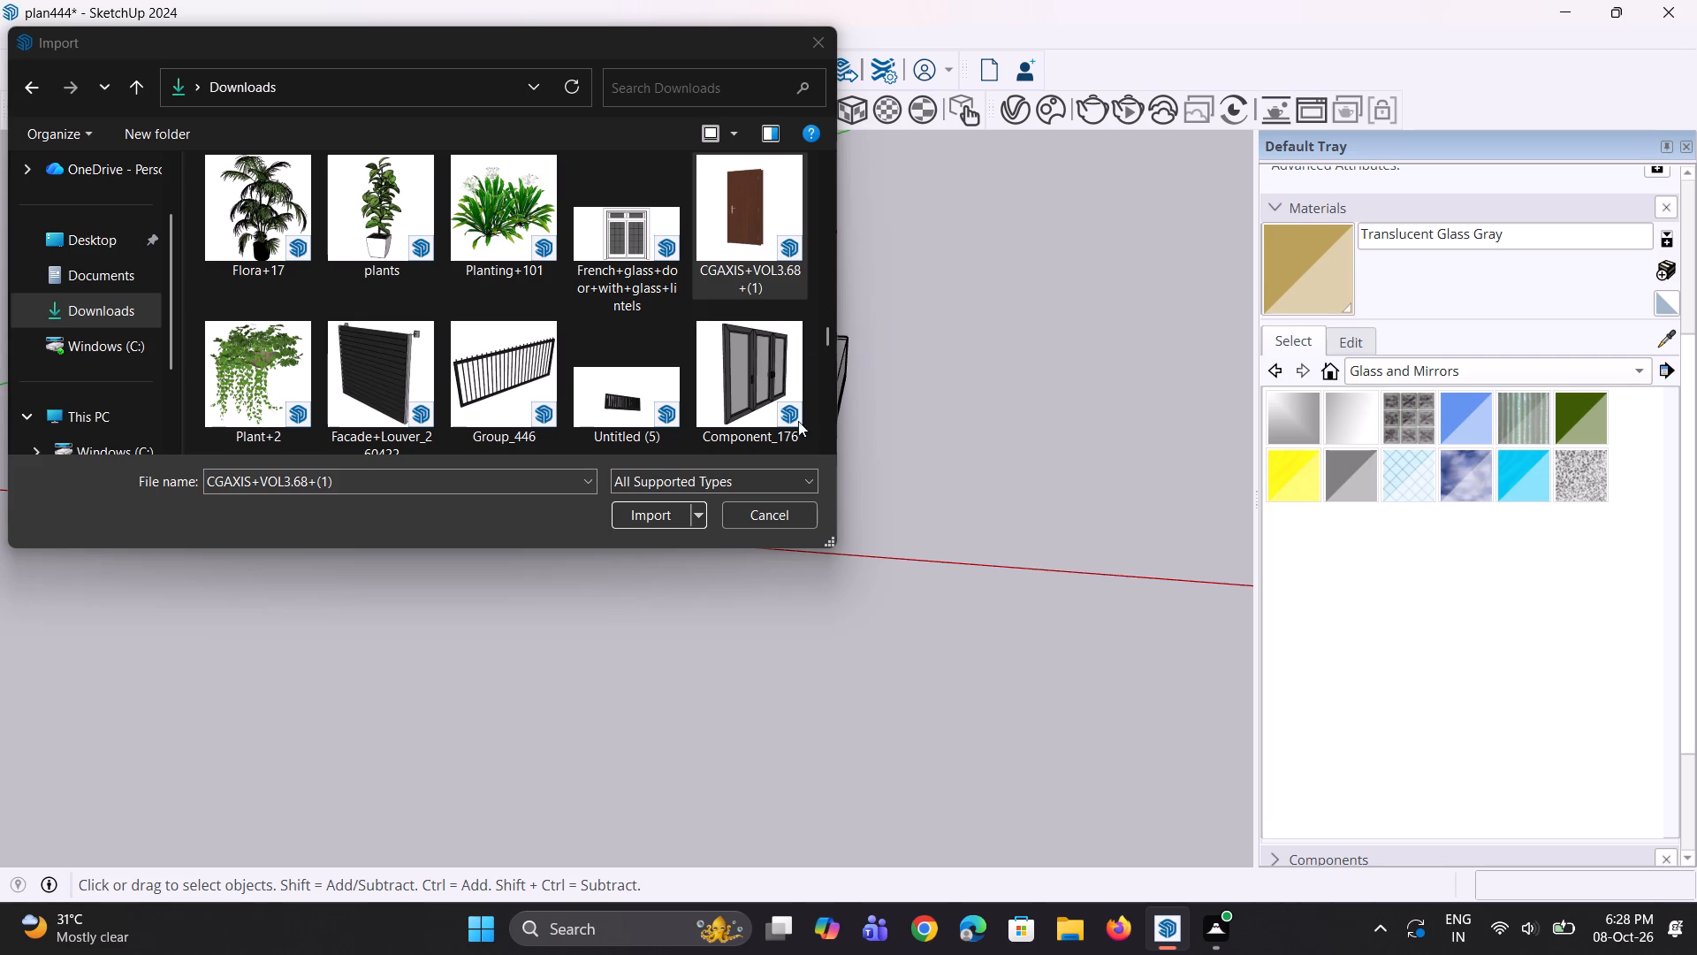
Import the window model Group_78 from Downloads, place it near the wooden door, and close the import dialog.
scroll(652, 370, "up", 8)
scroll(484, 312, "down", 3)
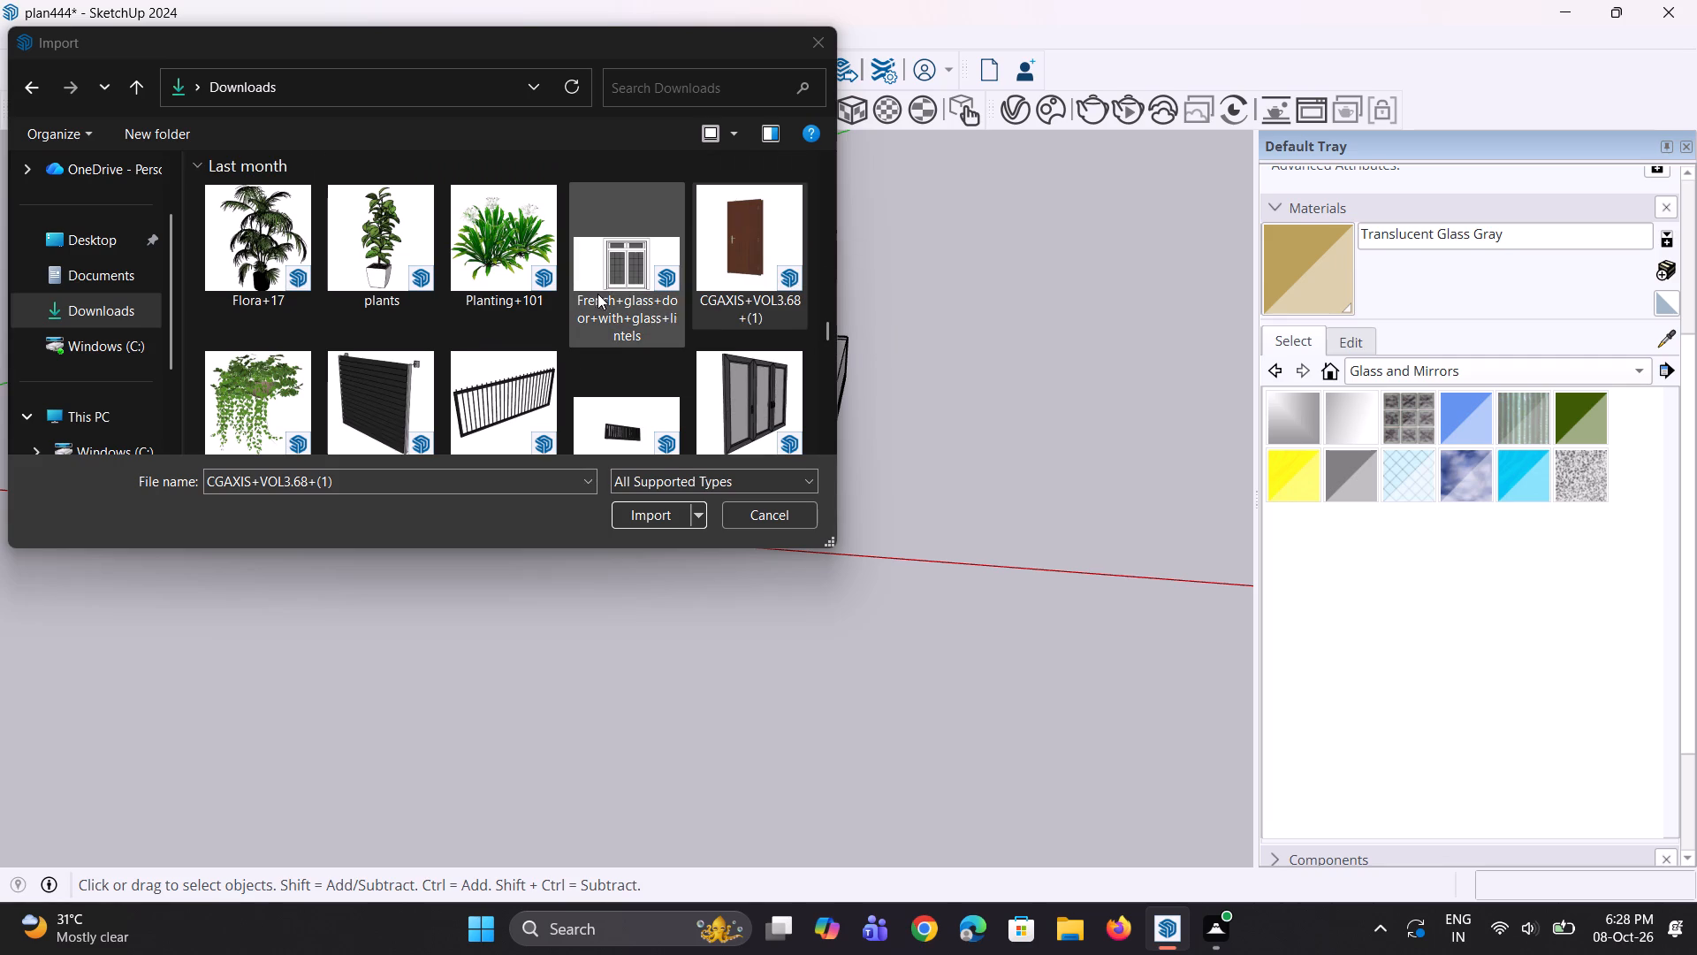
scroll(532, 298, "up", 5)
middle_click_drag(568, 308, 571, 327)
key("Escape")
left_click_drag(263, 229, 464, 328)
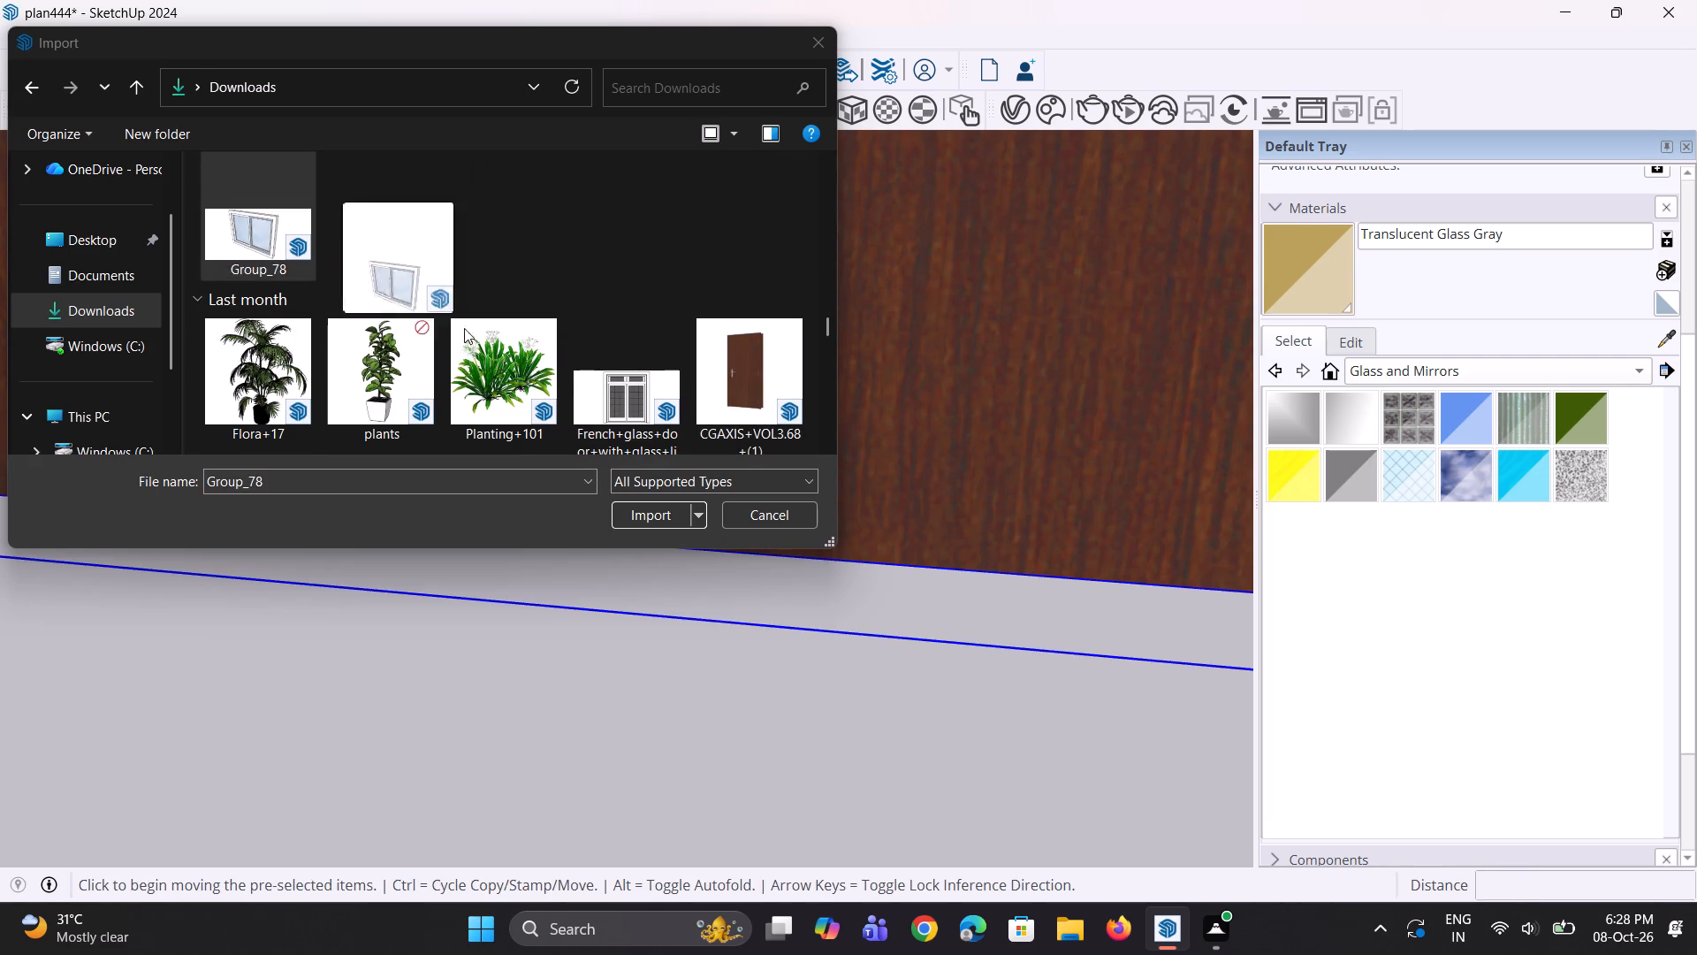
left_click_drag(464, 328, 820, 668)
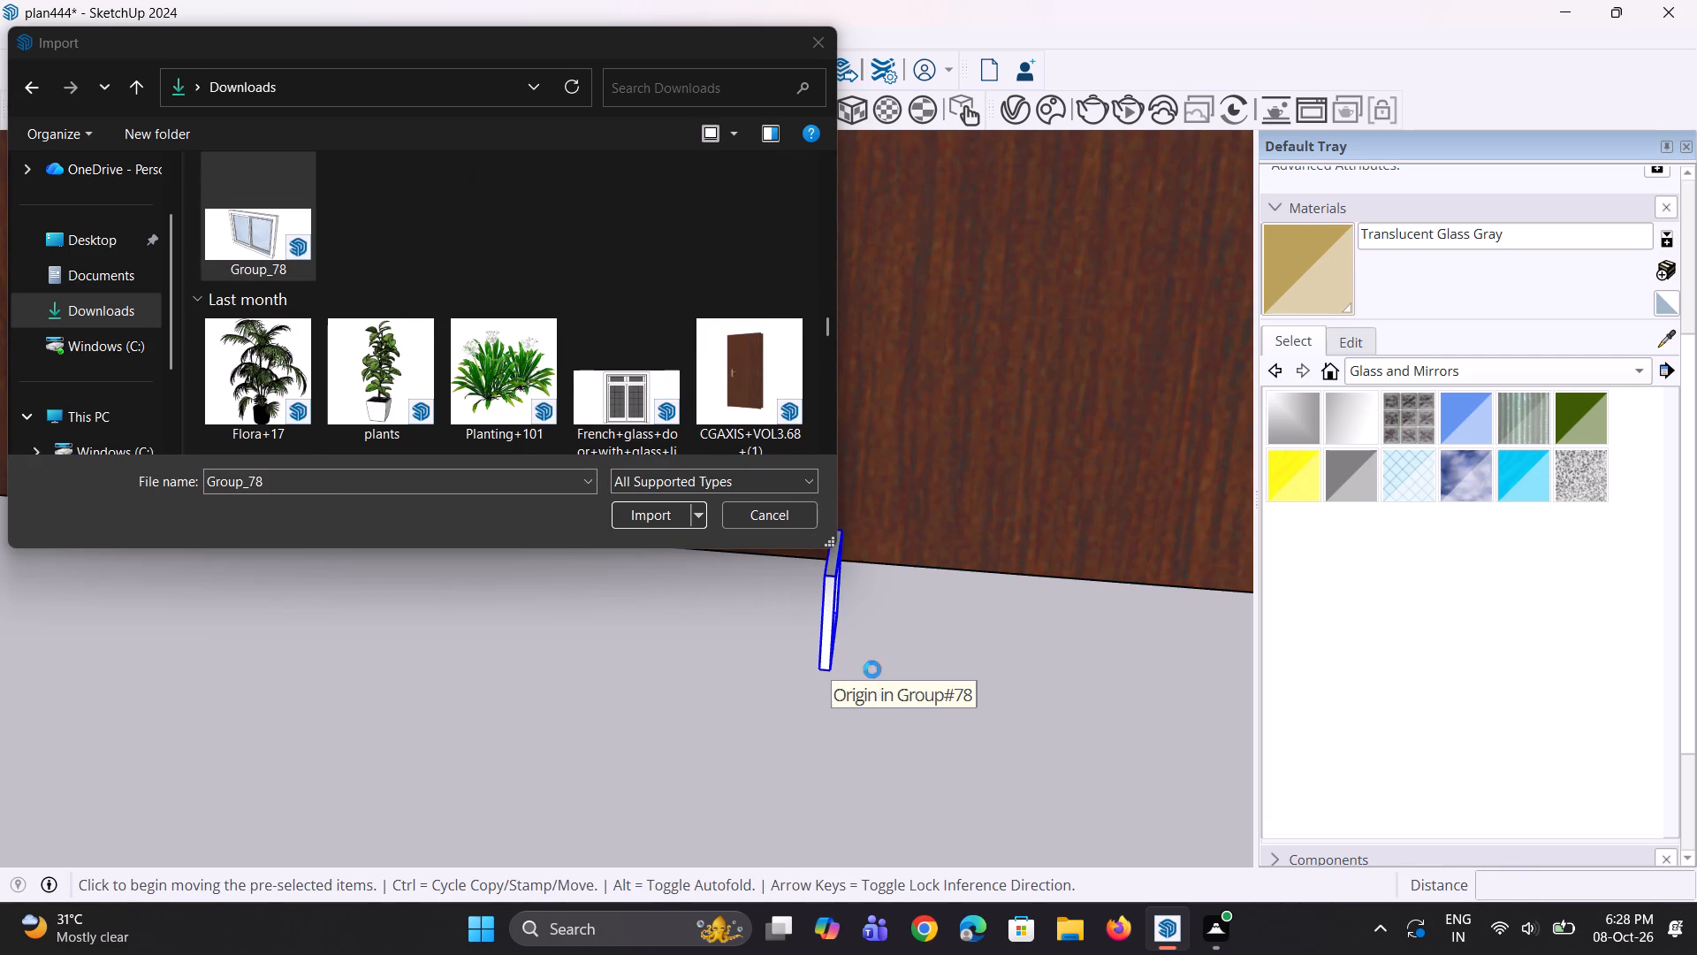
left_click(830, 52)
scroll(624, 497, "down", 20)
scroll(624, 497, "down", 2)
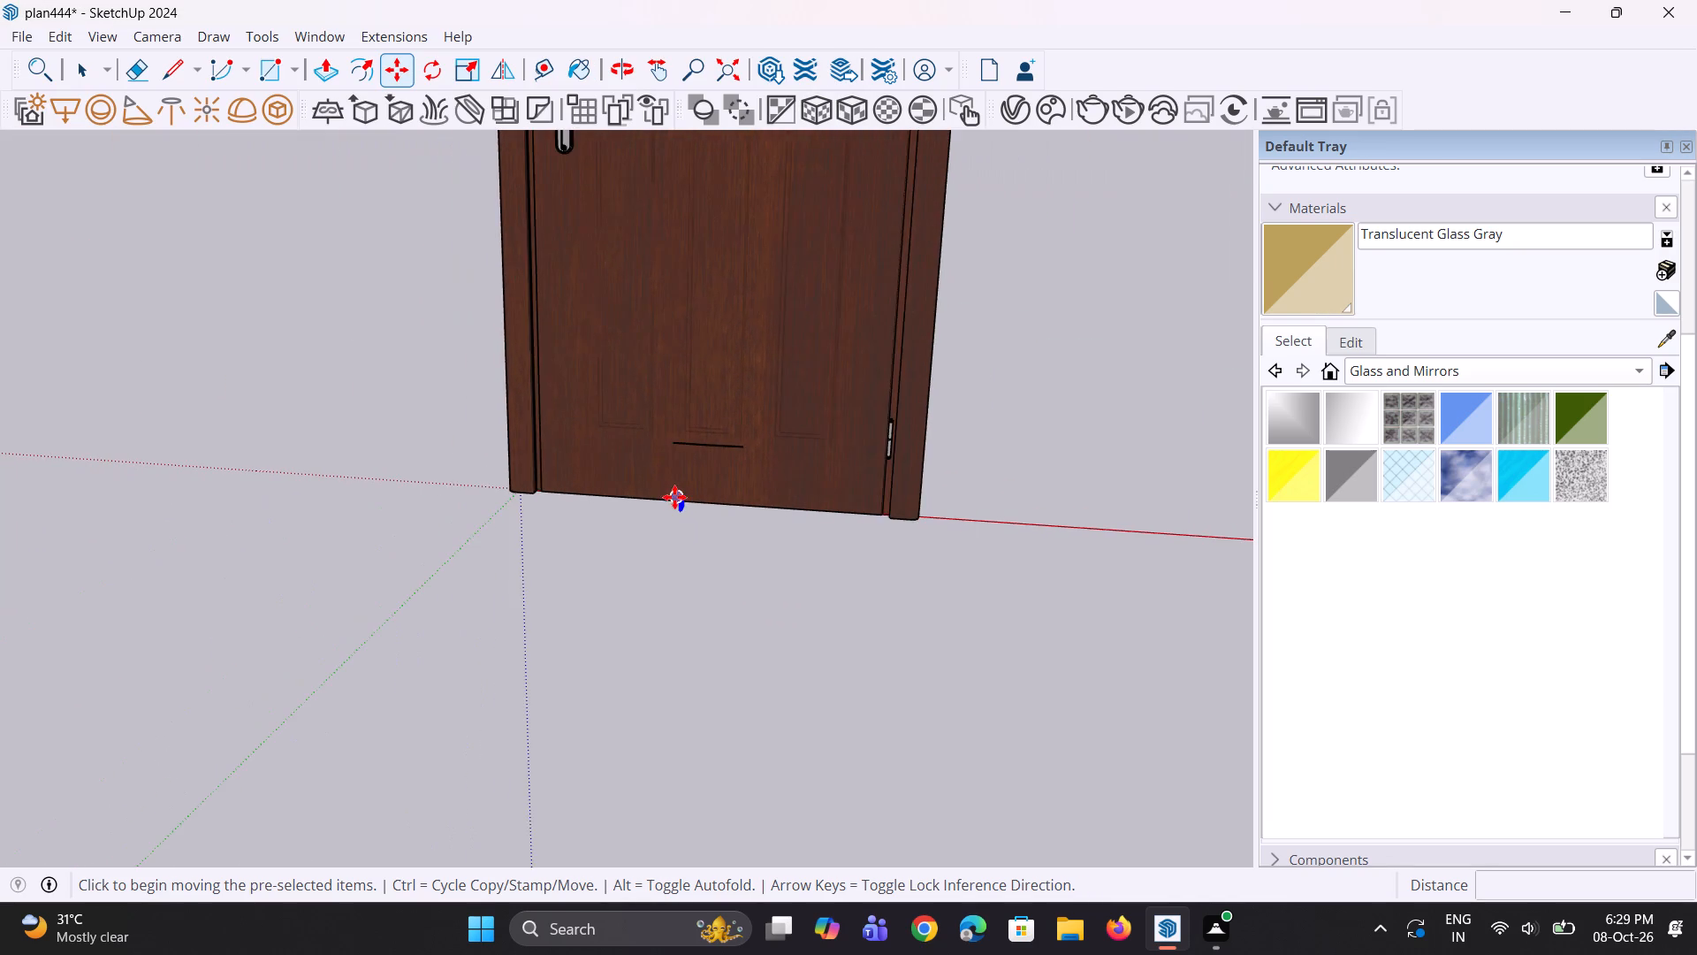
Scale the imported wooden door down uniformly to about 0.11, then shrink it again to suit the house's ground-floor door opening.
scroll(674, 497, "down", 3)
left_click(743, 474)
key("space")
key("space")
left_click(743, 474)
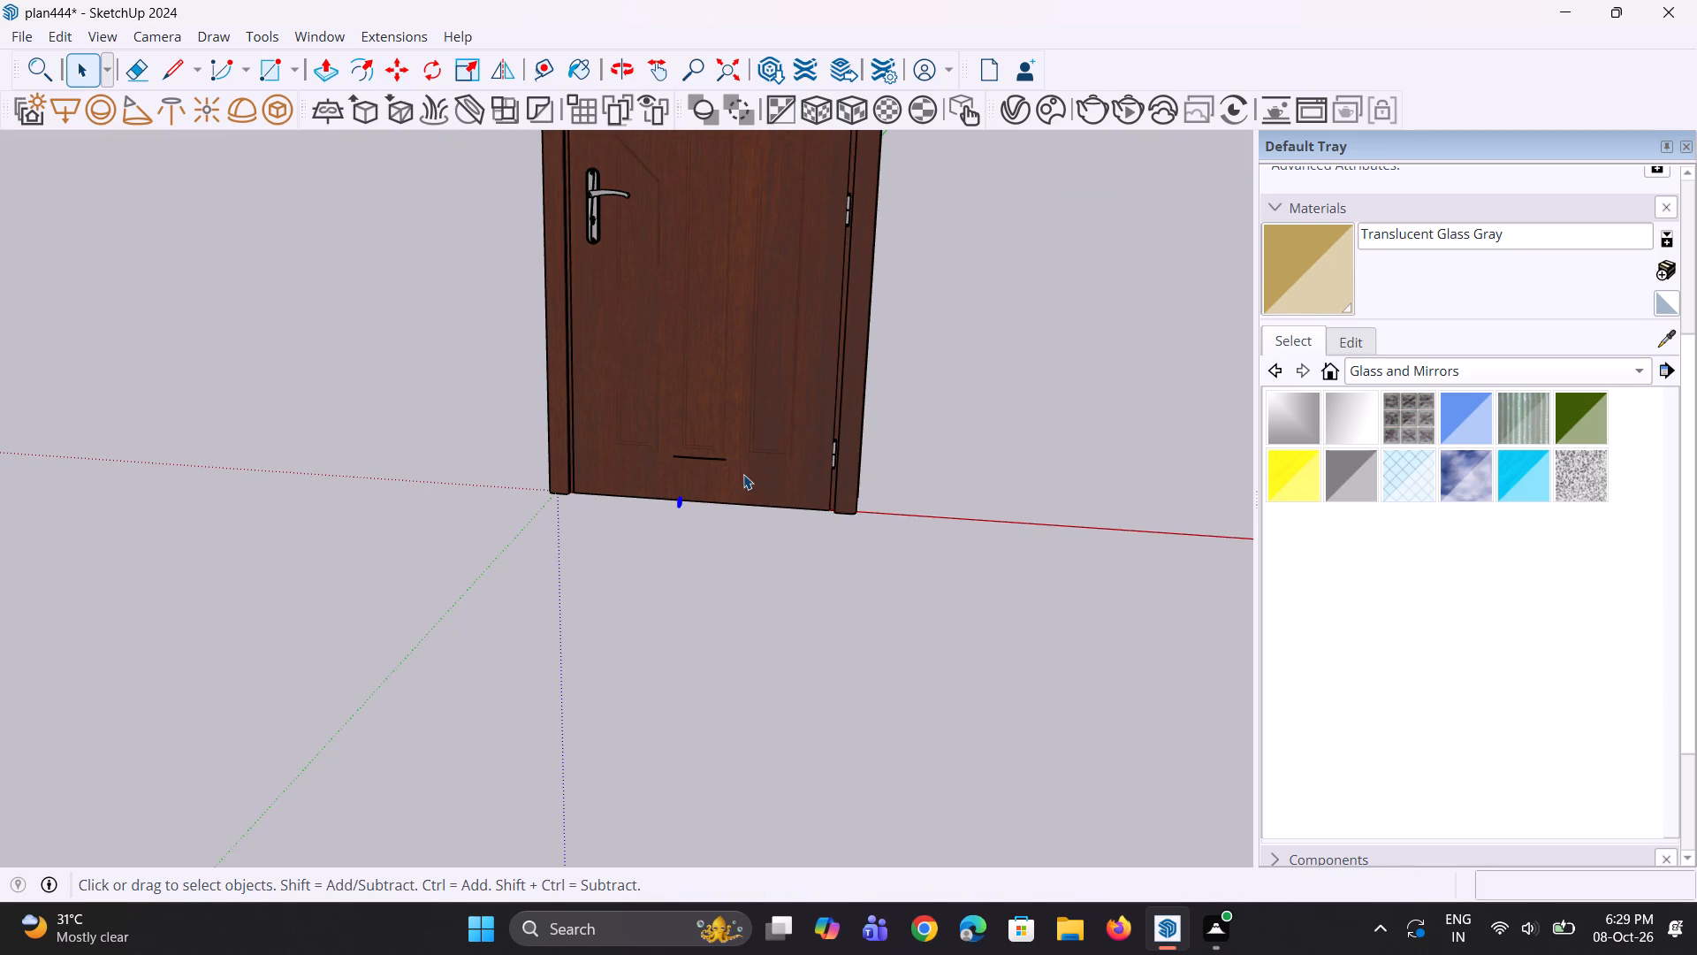
scroll(742, 473, "down", 11)
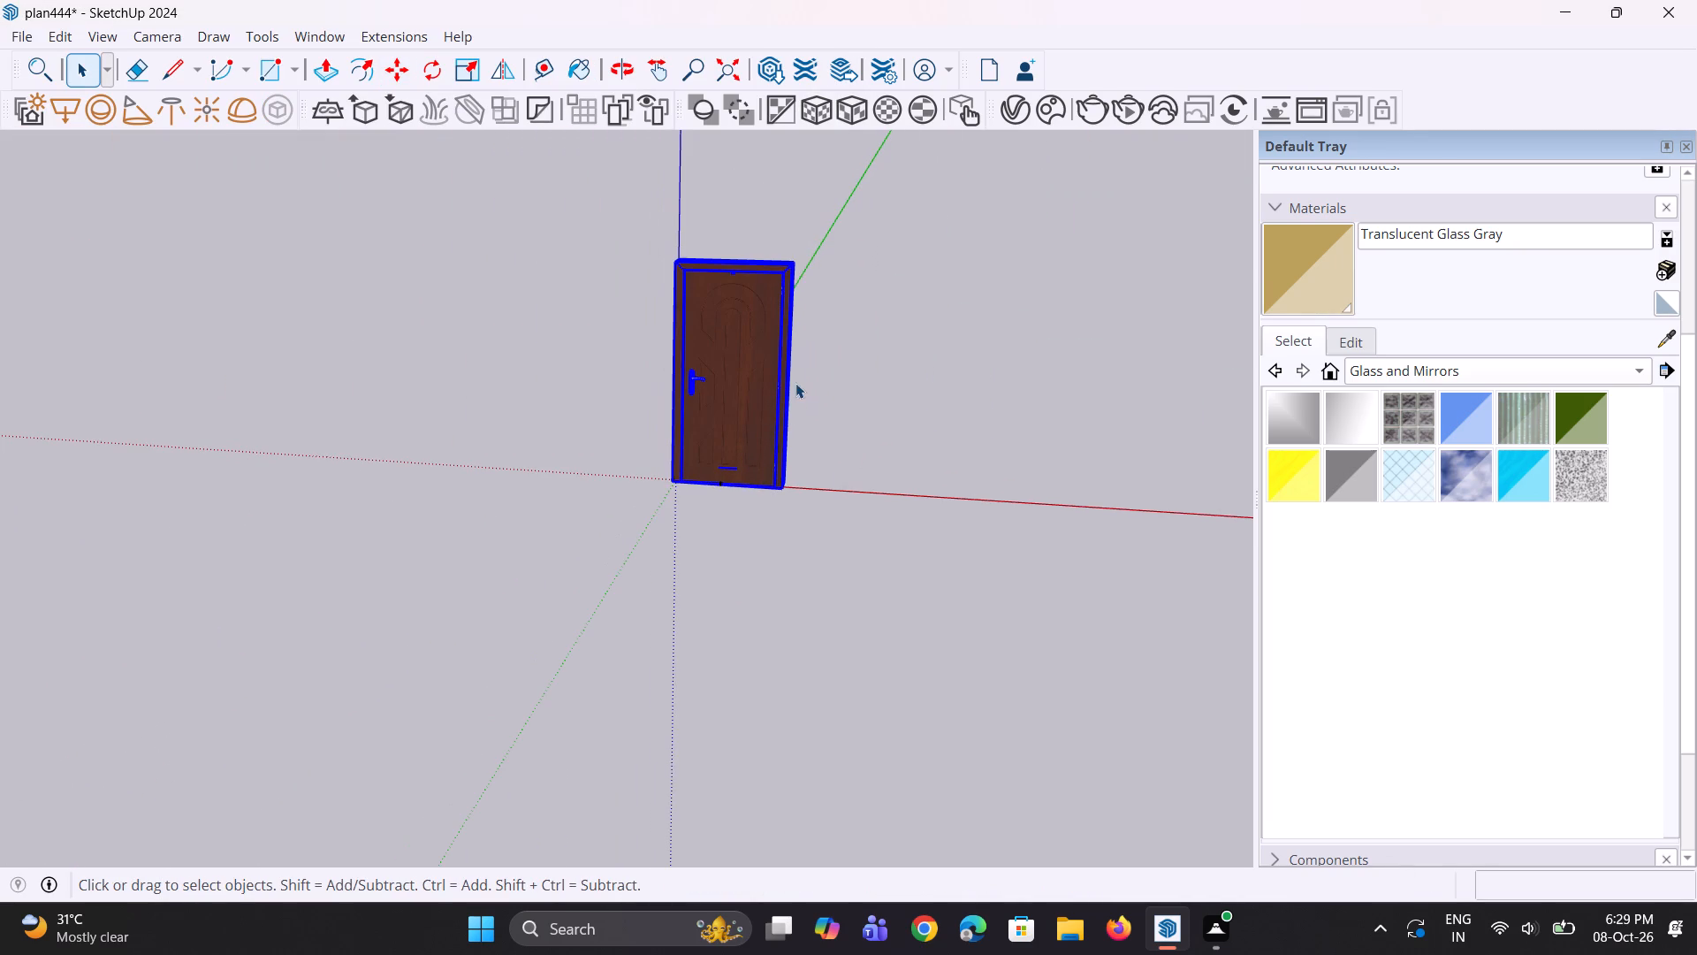
key("s")
left_click(795, 266)
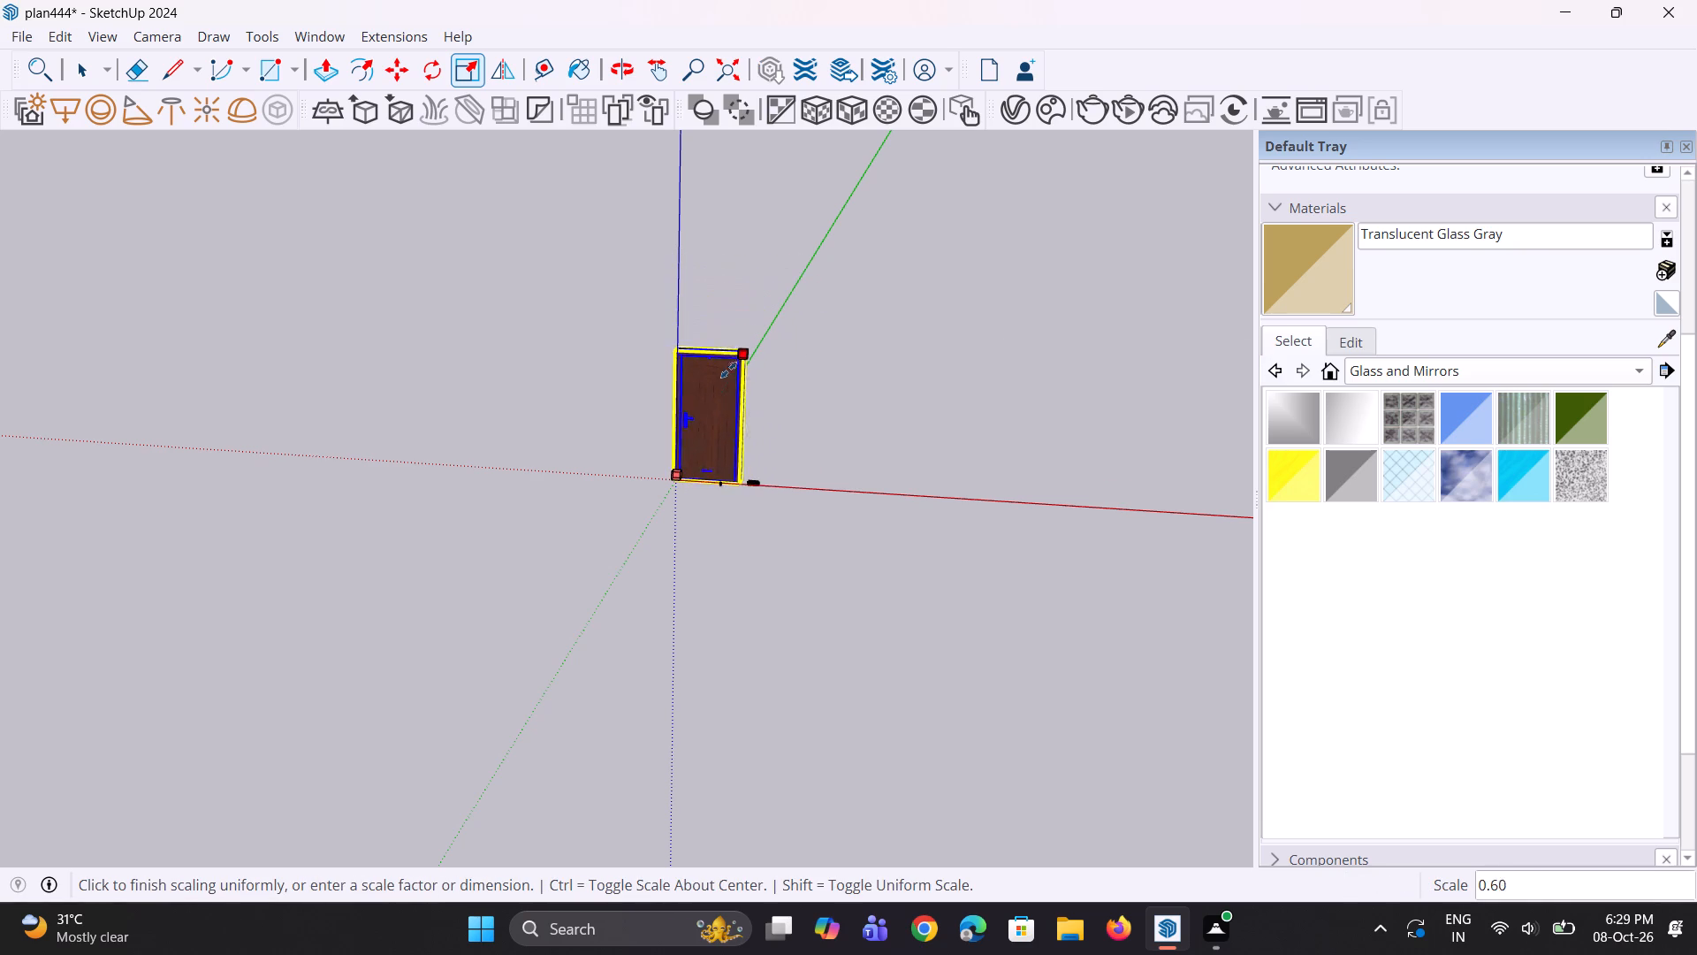
left_click(680, 477)
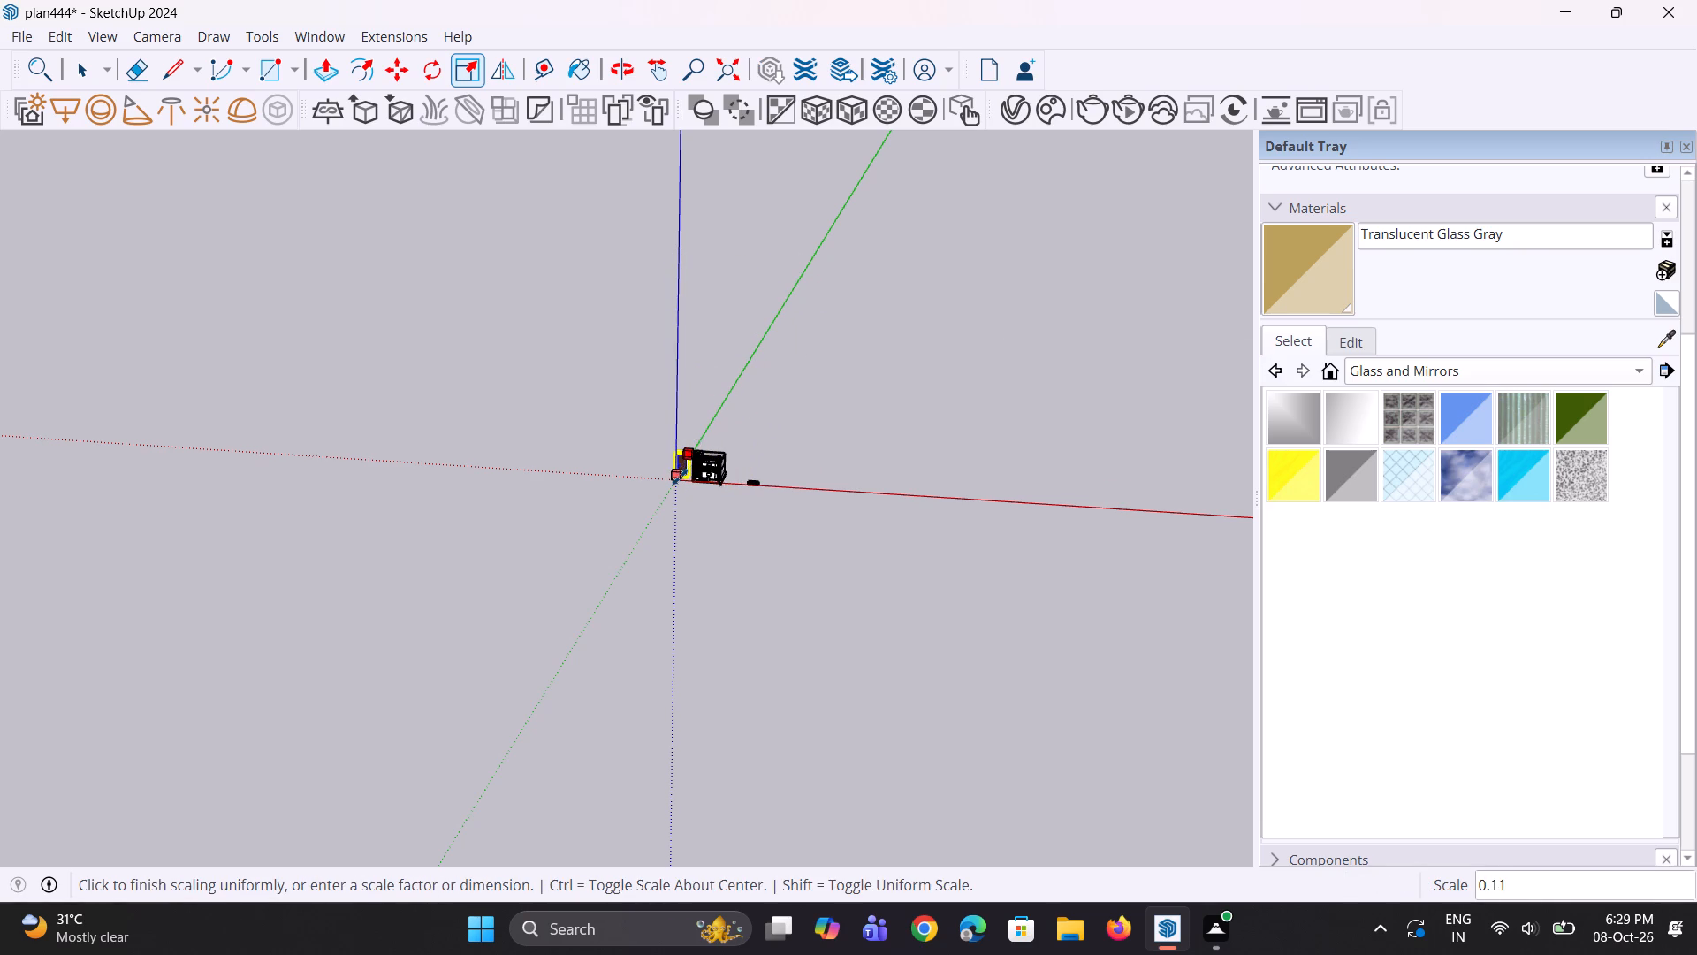
middle_click_drag(730, 477, 752, 425)
scroll(694, 489, "up", 8)
middle_click_drag(709, 478, 793, 605)
scroll(795, 605, "up", 2)
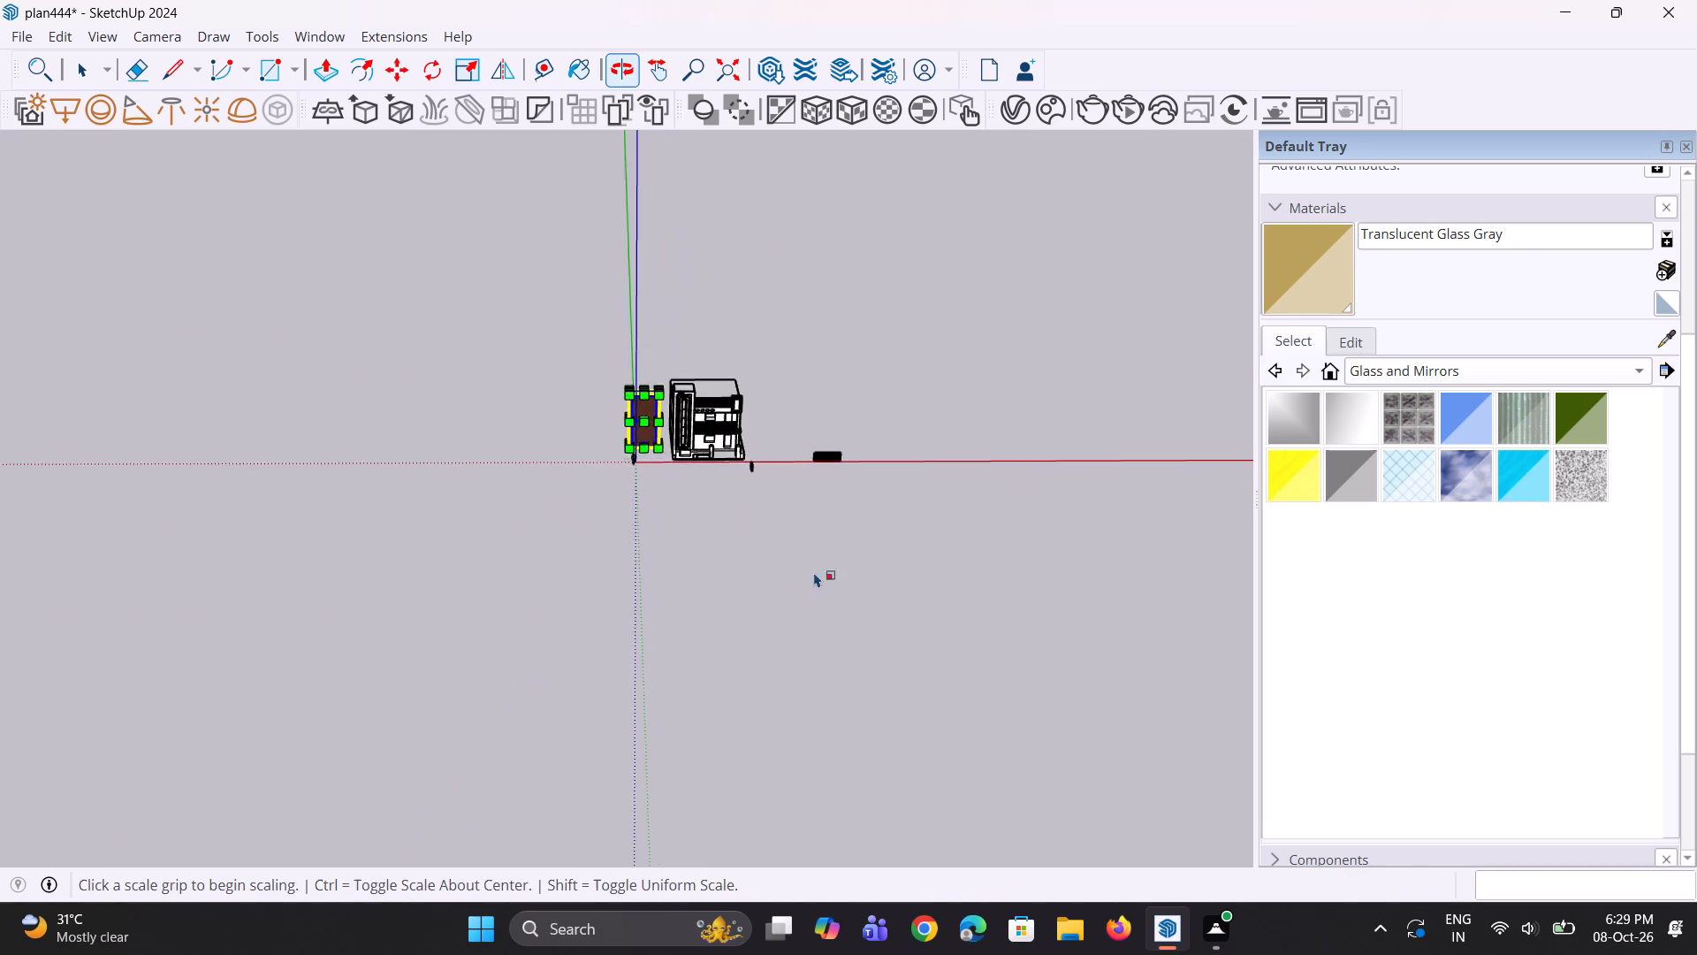
scroll(814, 572, "up", 11)
middle_click_drag(783, 470, 801, 437)
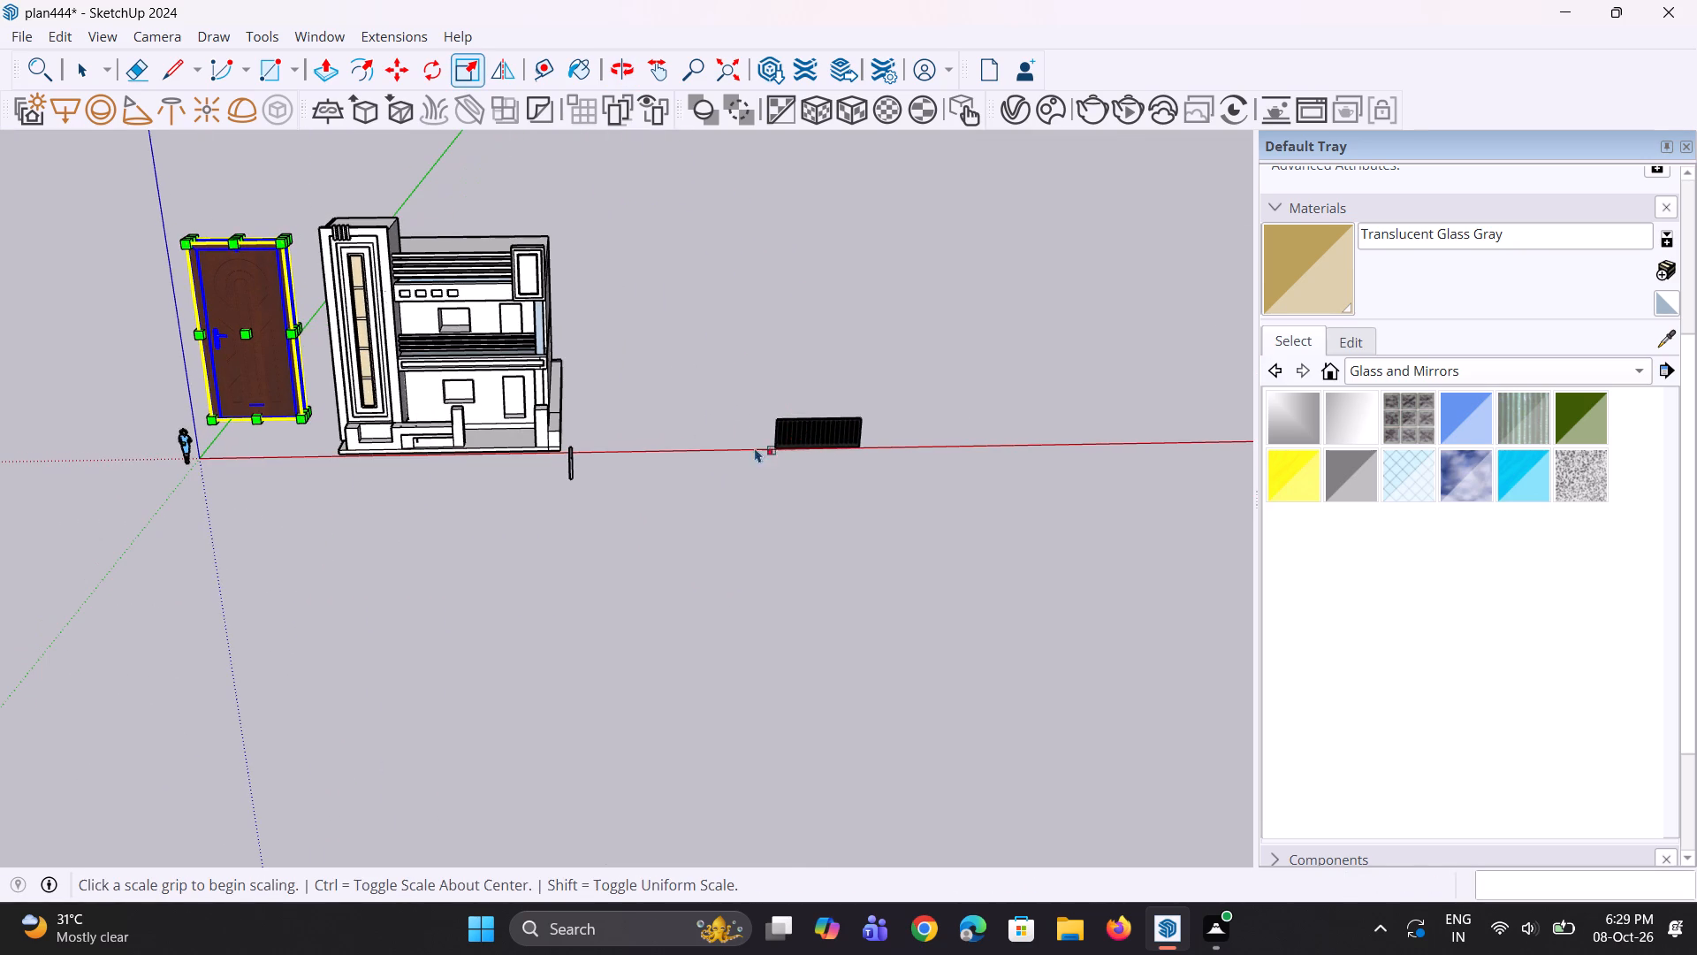
left_click(288, 243)
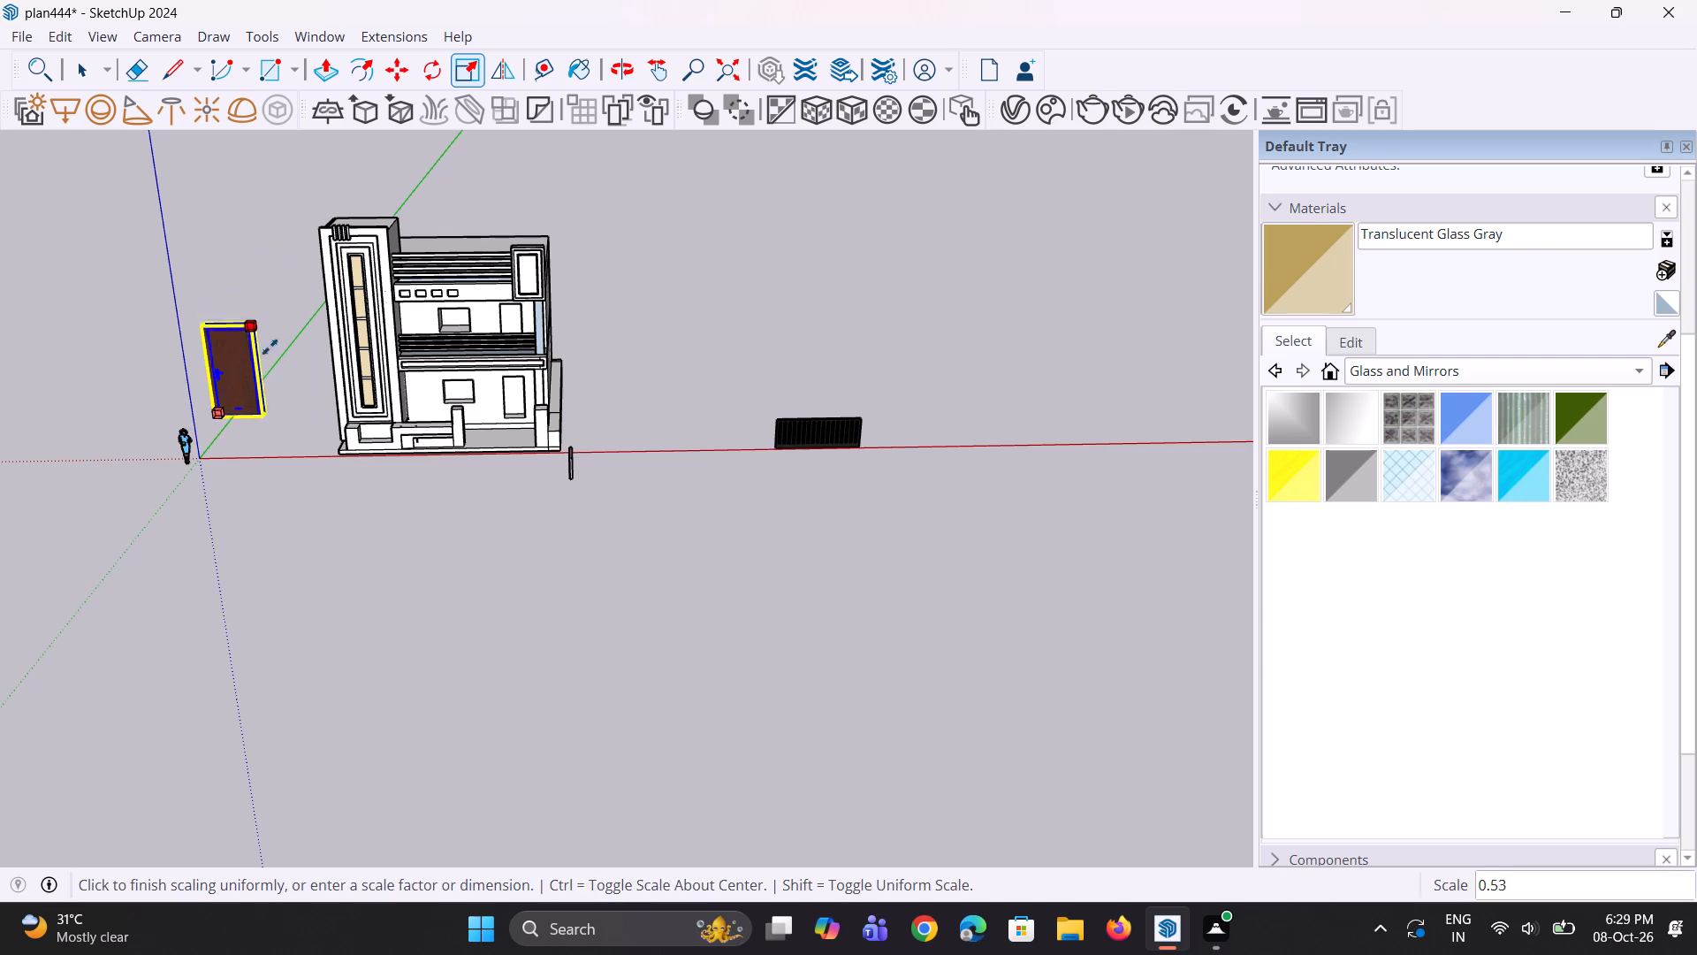
left_click(249, 386)
middle_click_drag(227, 420, 247, 366)
scroll(211, 458, "up", 6)
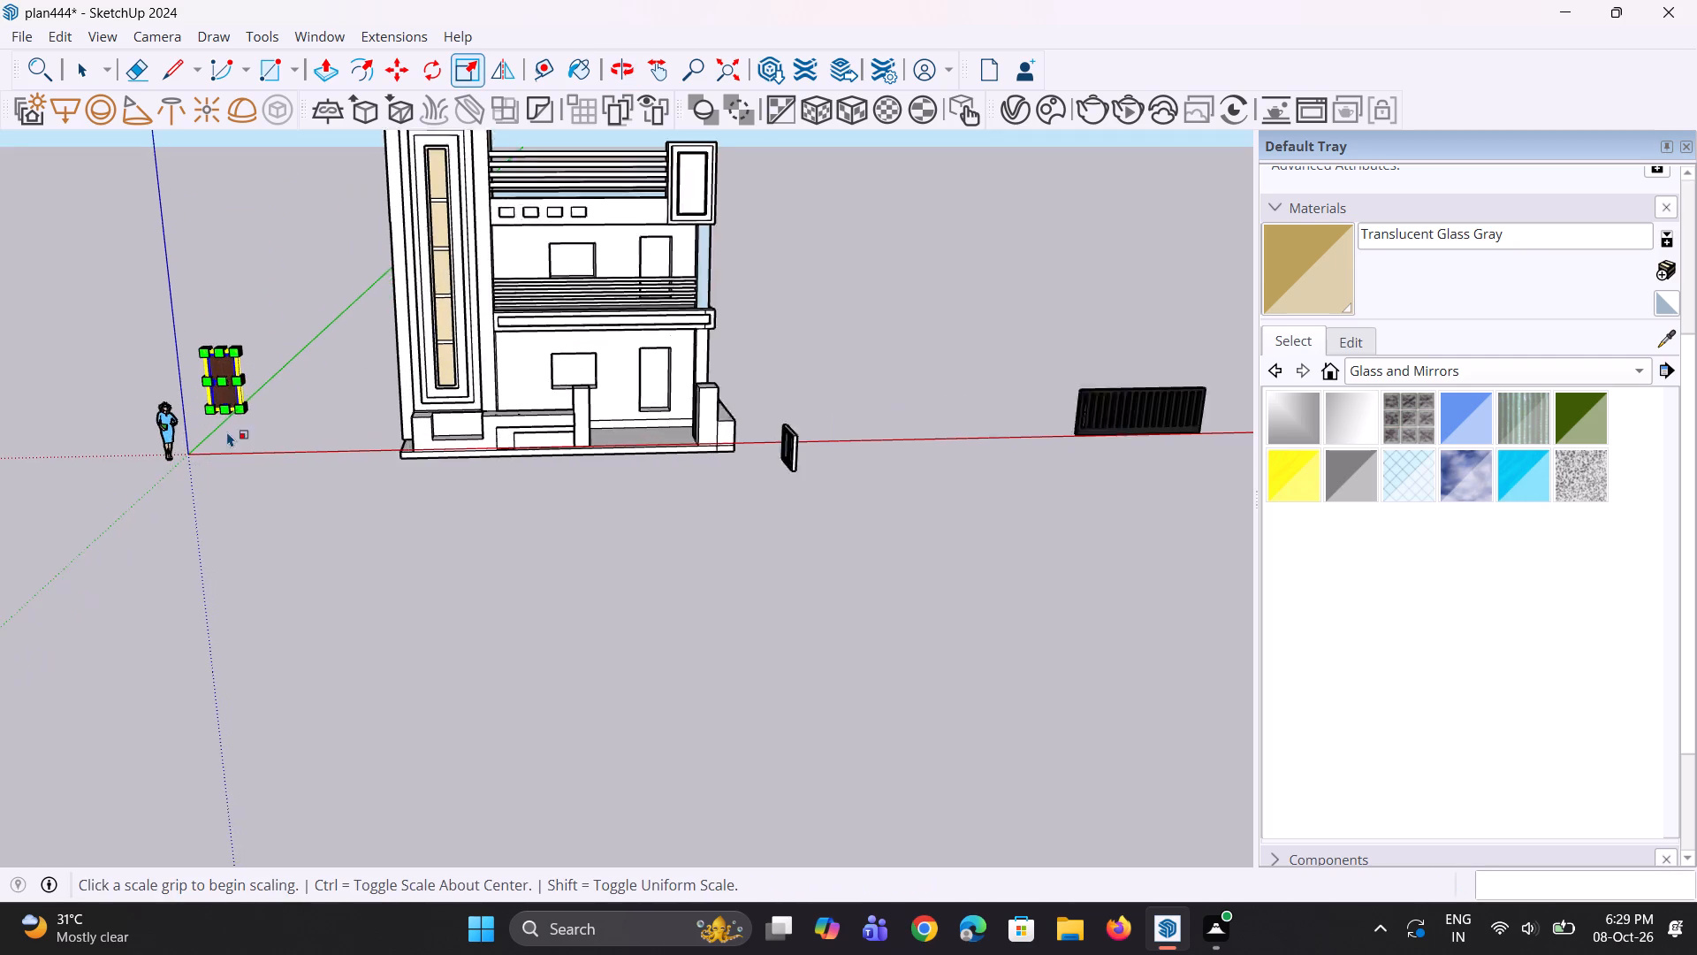
Move the wooden door into the ground-floor door opening and set it back about 6" into the wall.
key("m")
left_click(239, 410)
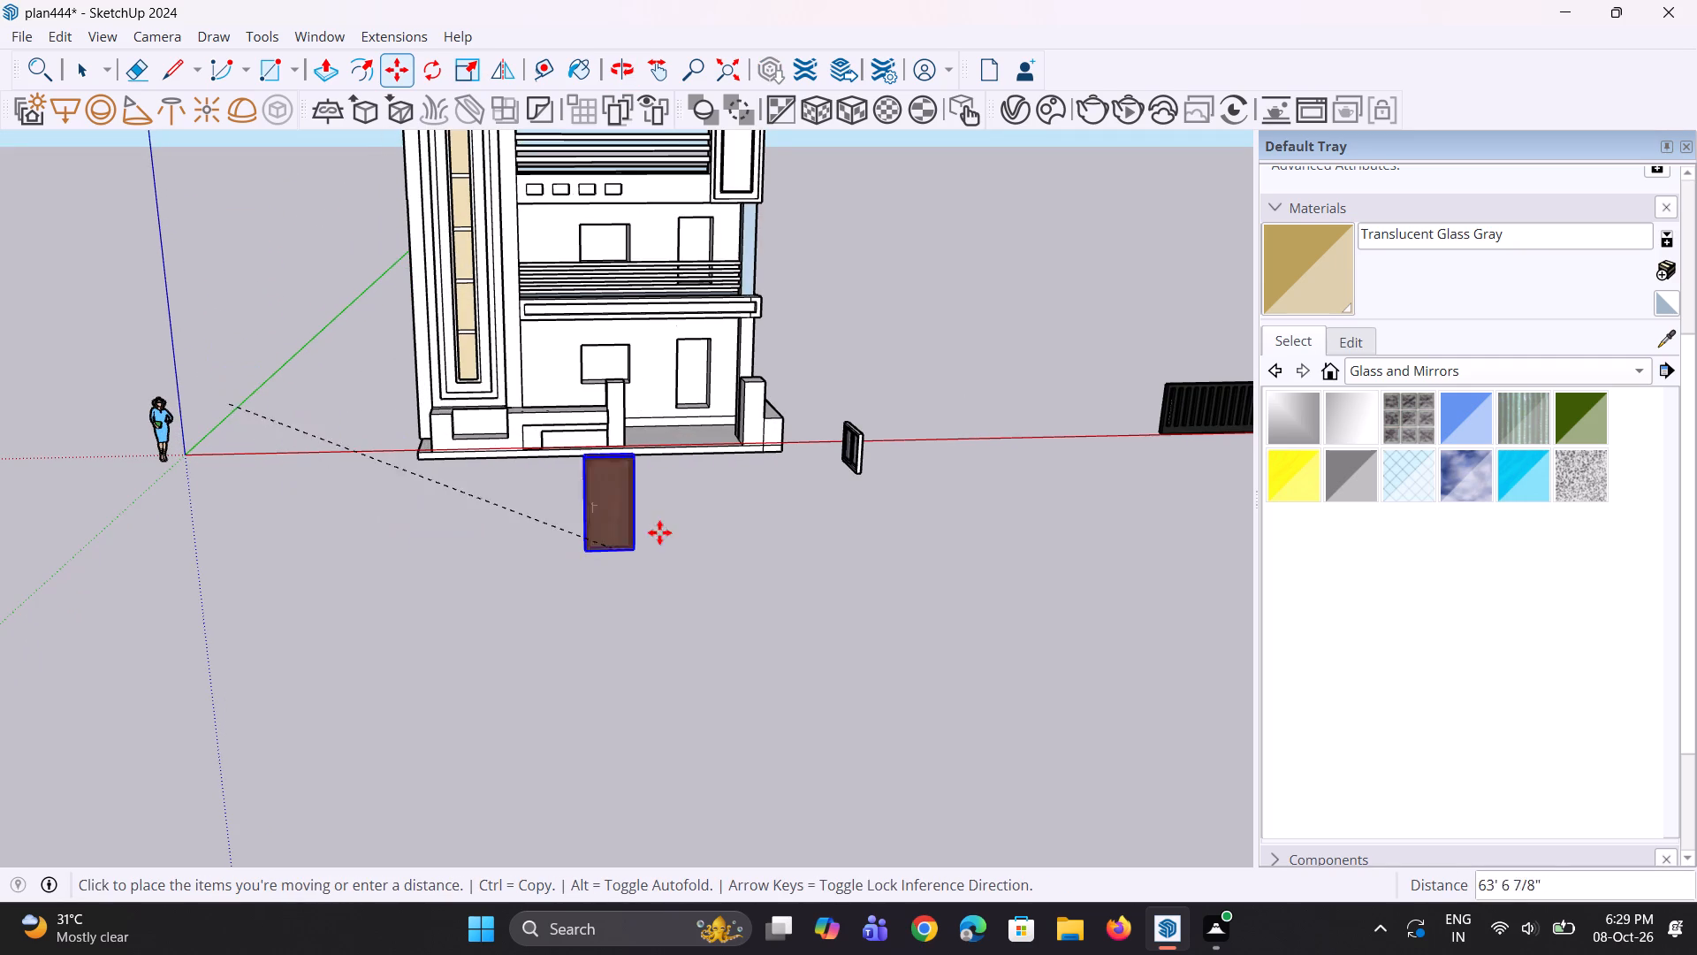
scroll(691, 484, "up", 9)
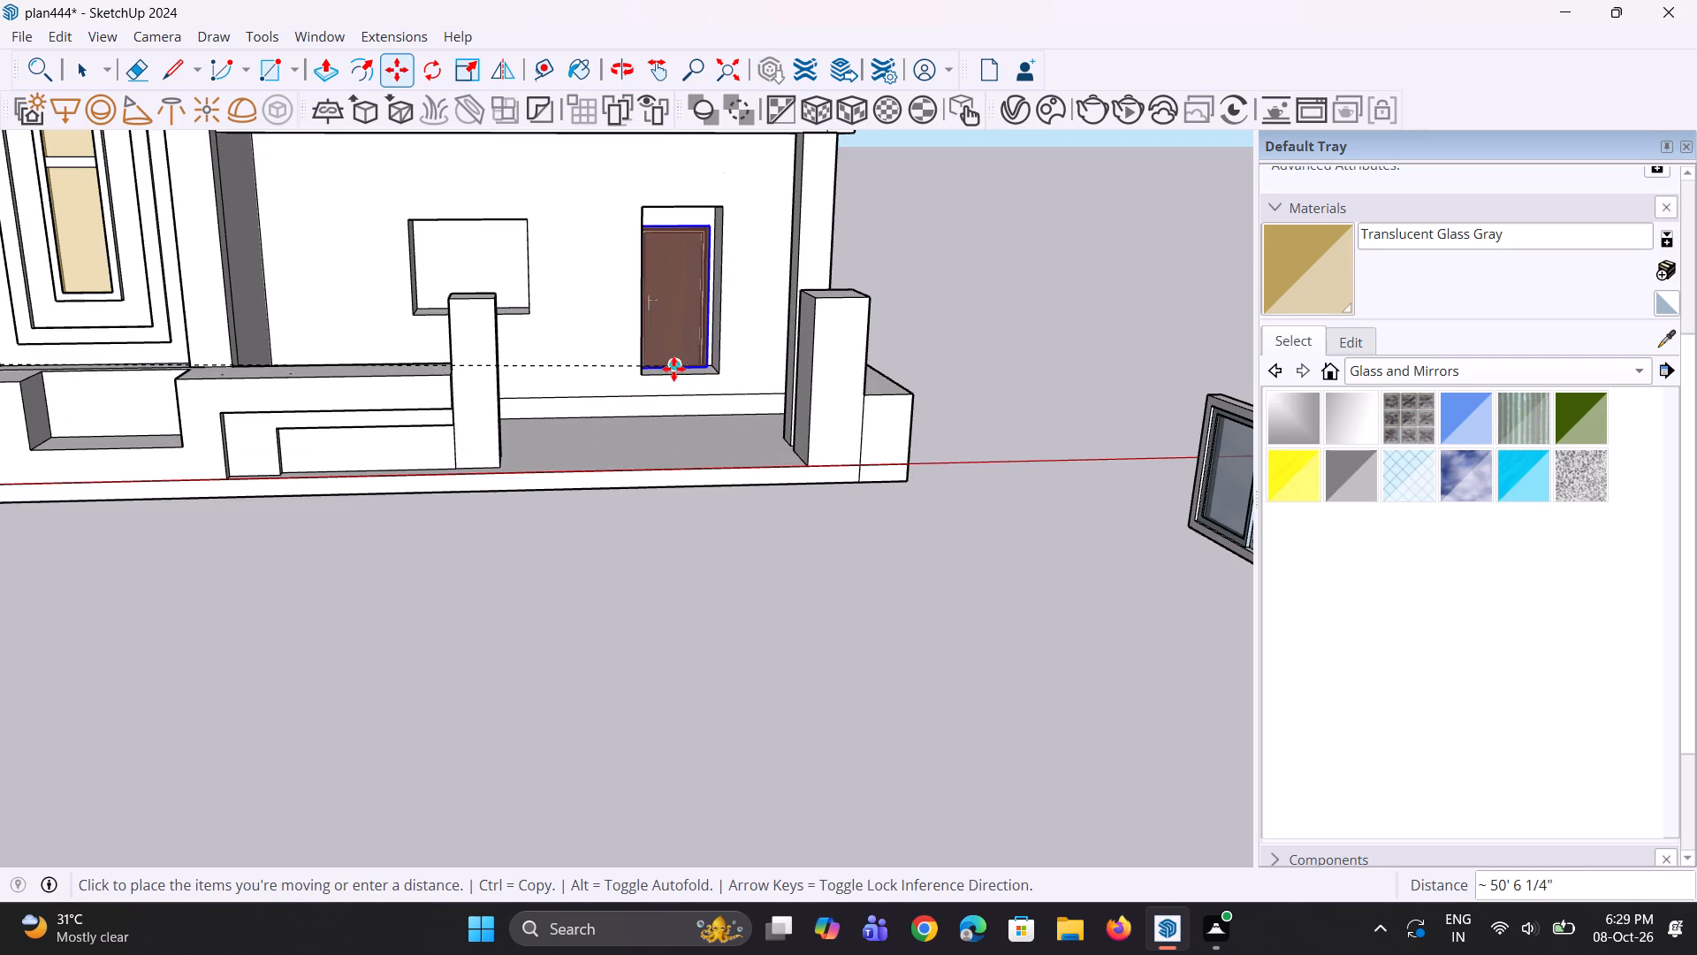
left_click(679, 372)
middle_click_drag(704, 352, 504, 540)
scroll(691, 430, "up", 6)
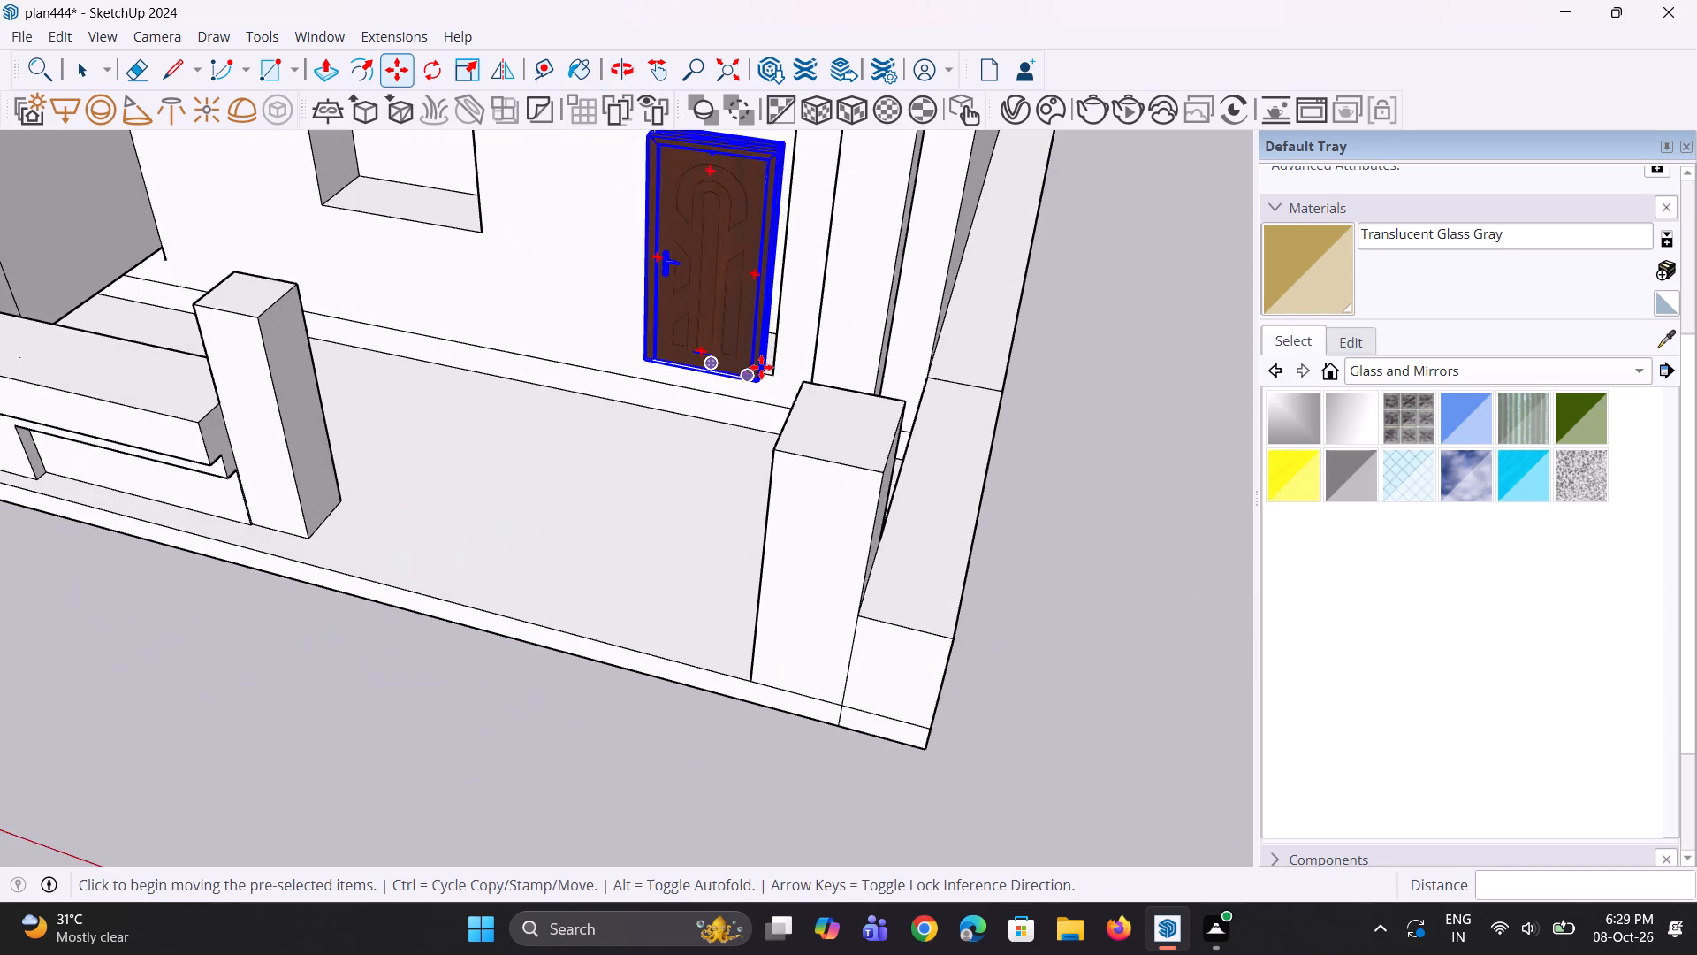
scroll(761, 367, "up", 3)
left_click(760, 385)
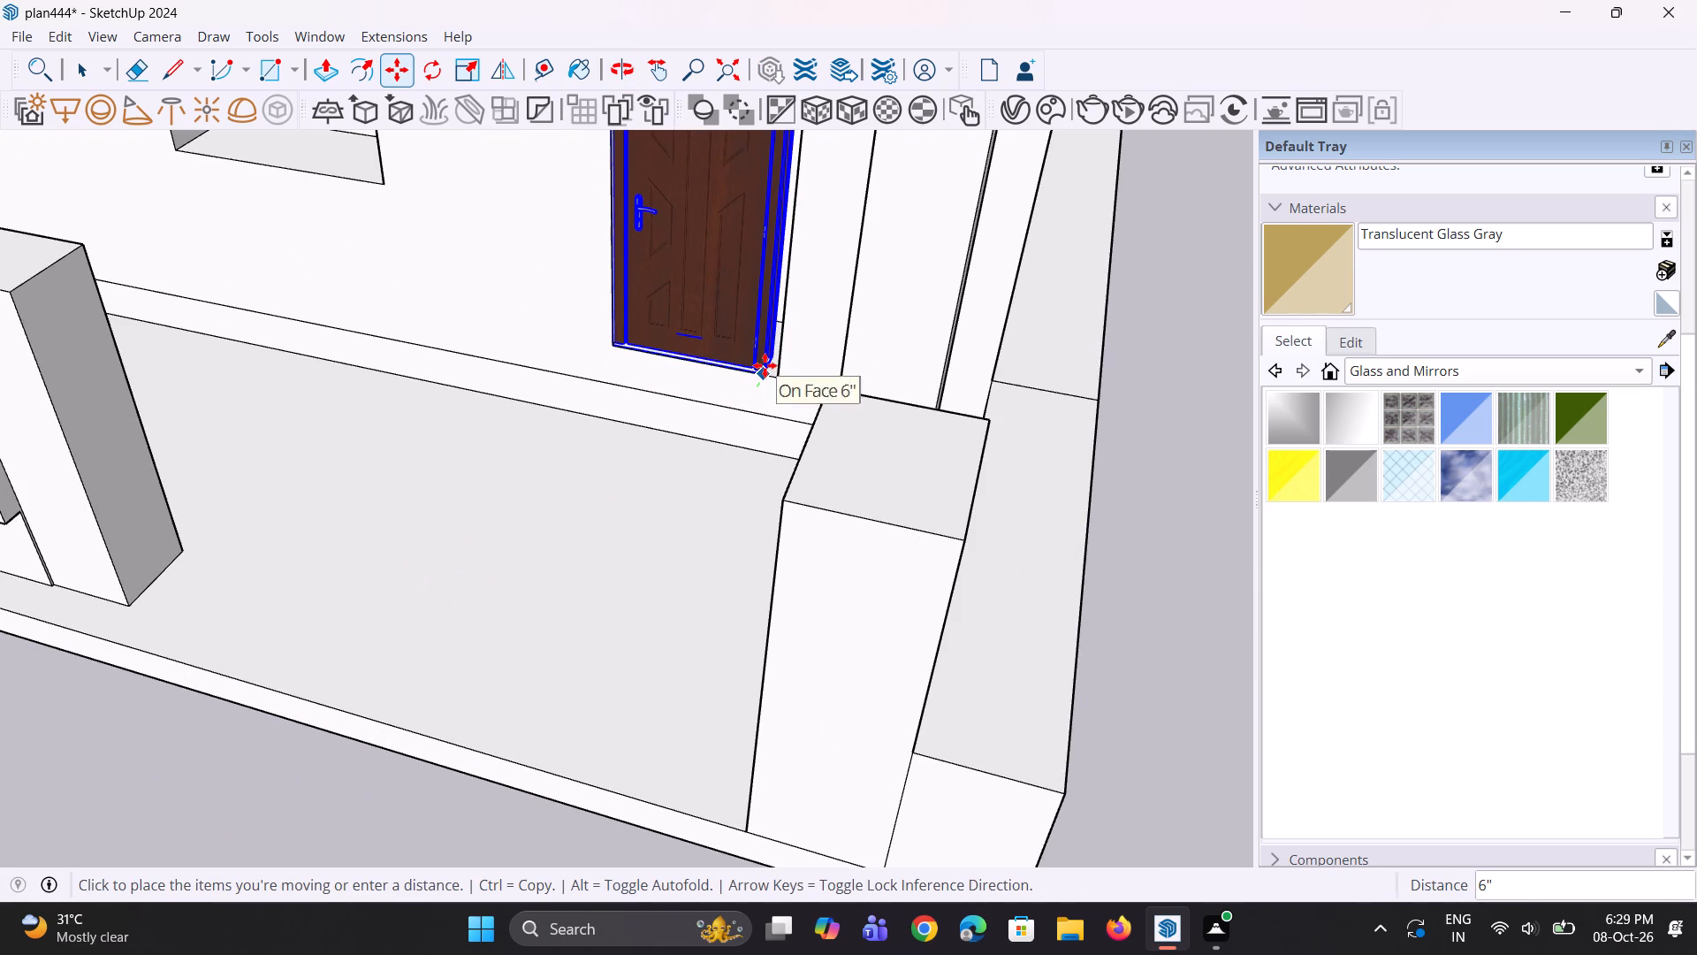
left_click(765, 365)
Stretch the wooden door to fill its opening, scaling both its width and its height by about 1.10.
middle_click_drag(762, 406, 799, 405)
scroll(765, 402, "down", 8)
middle_click_drag(724, 298, 685, 269)
key("s")
scroll(790, 246, "up", 9)
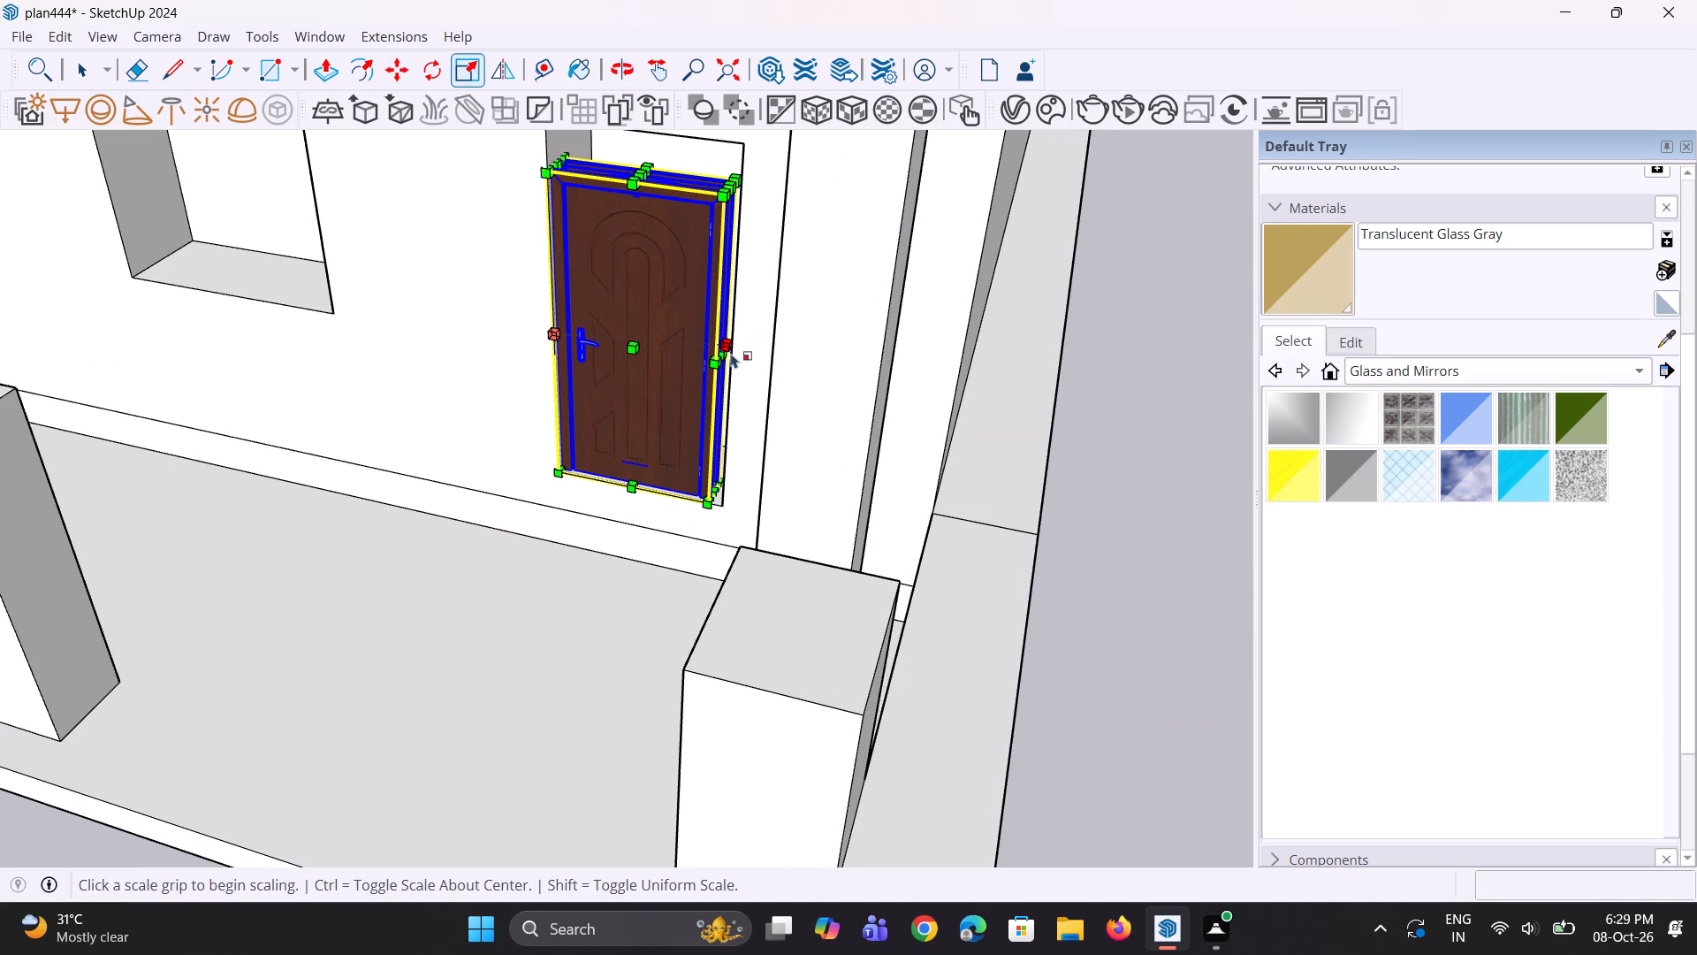
left_click(727, 353)
left_click(739, 352)
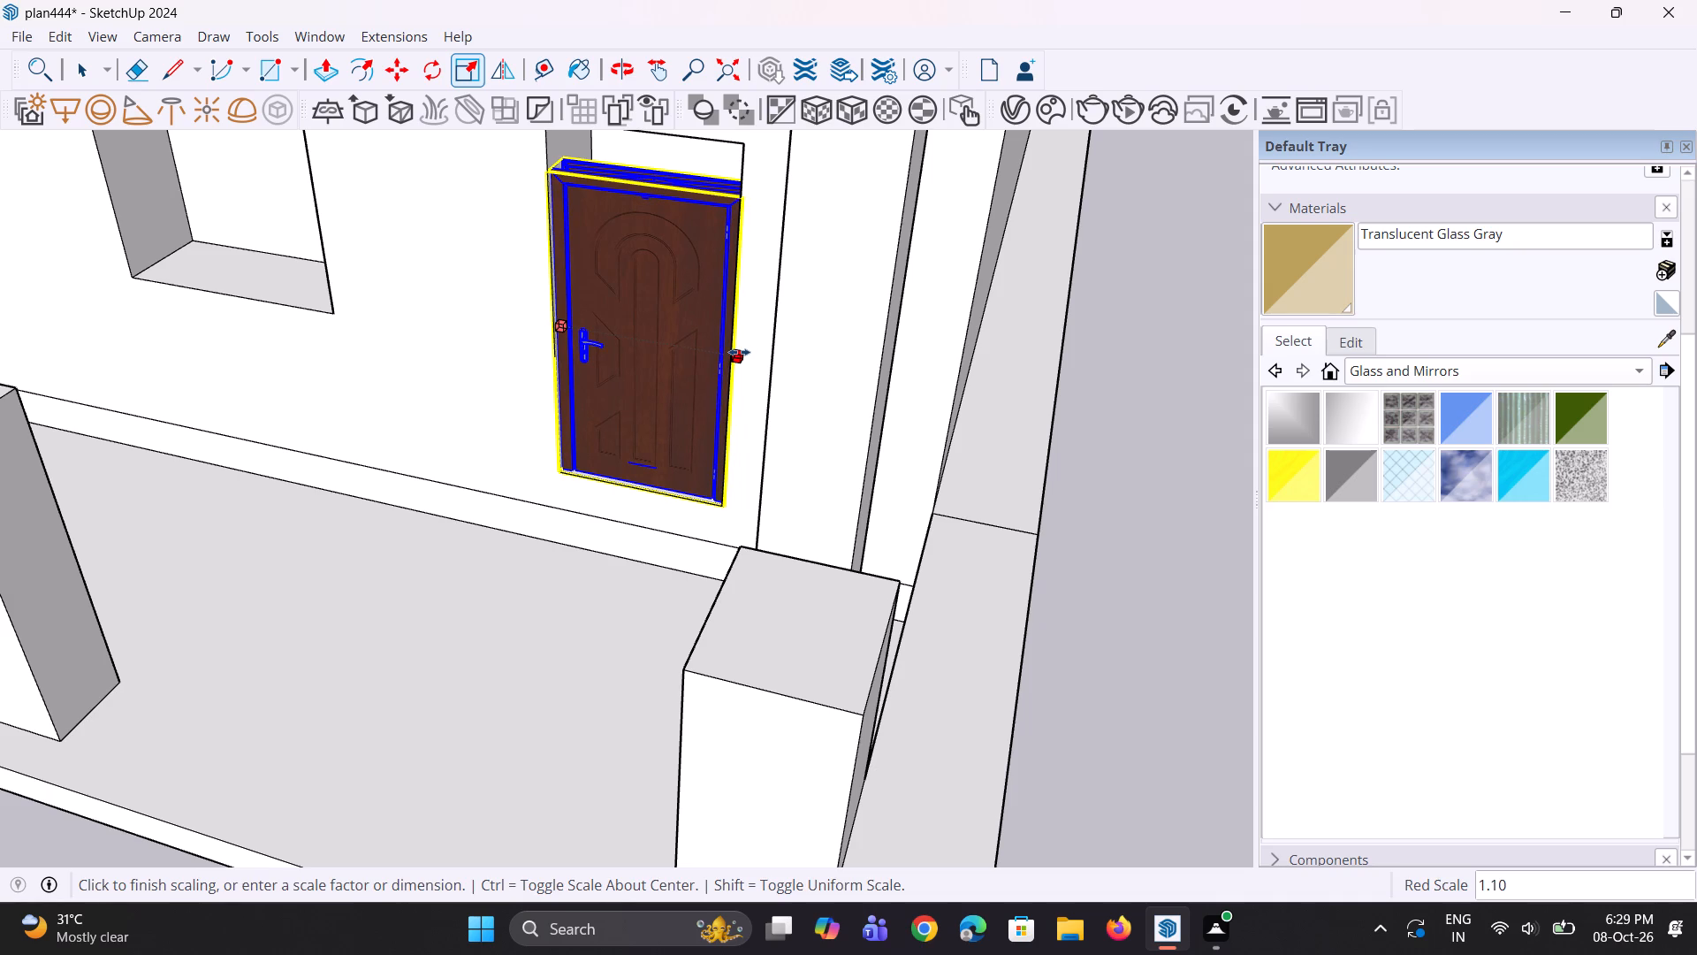
middle_click_drag(725, 388, 779, 432)
scroll(660, 268, "down", 5)
middle_click_drag(632, 185, 649, 166)
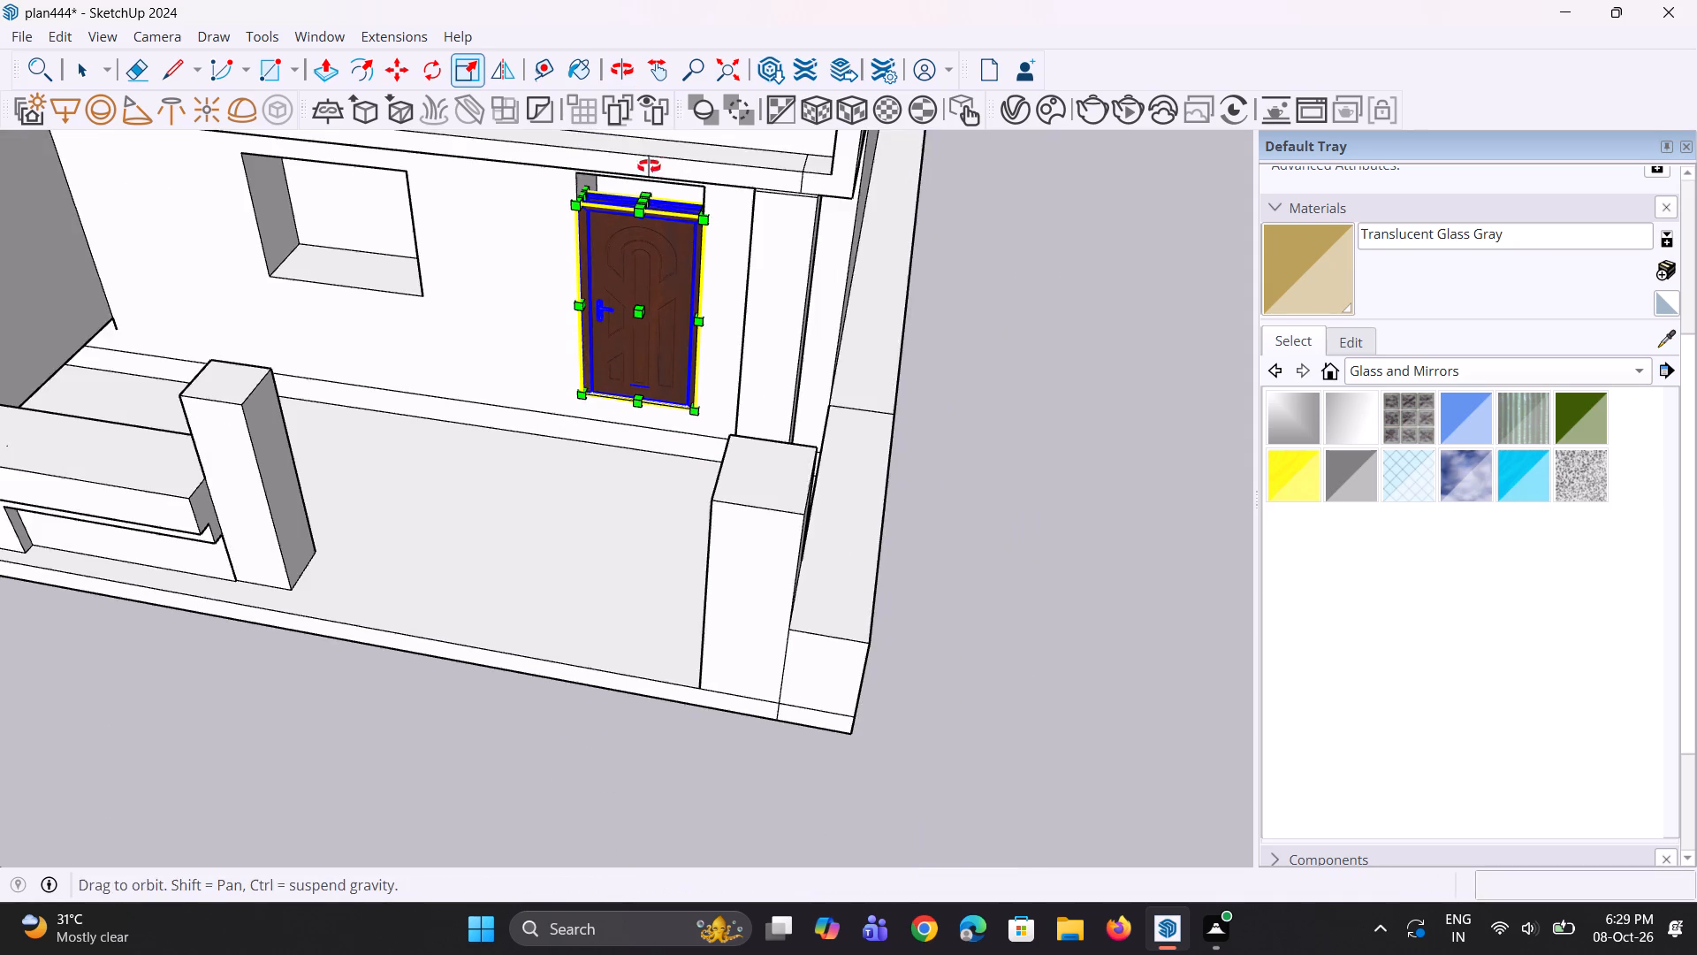
middle_click_drag(649, 166, 673, 123)
scroll(622, 212, "up", 7)
left_click(622, 218)
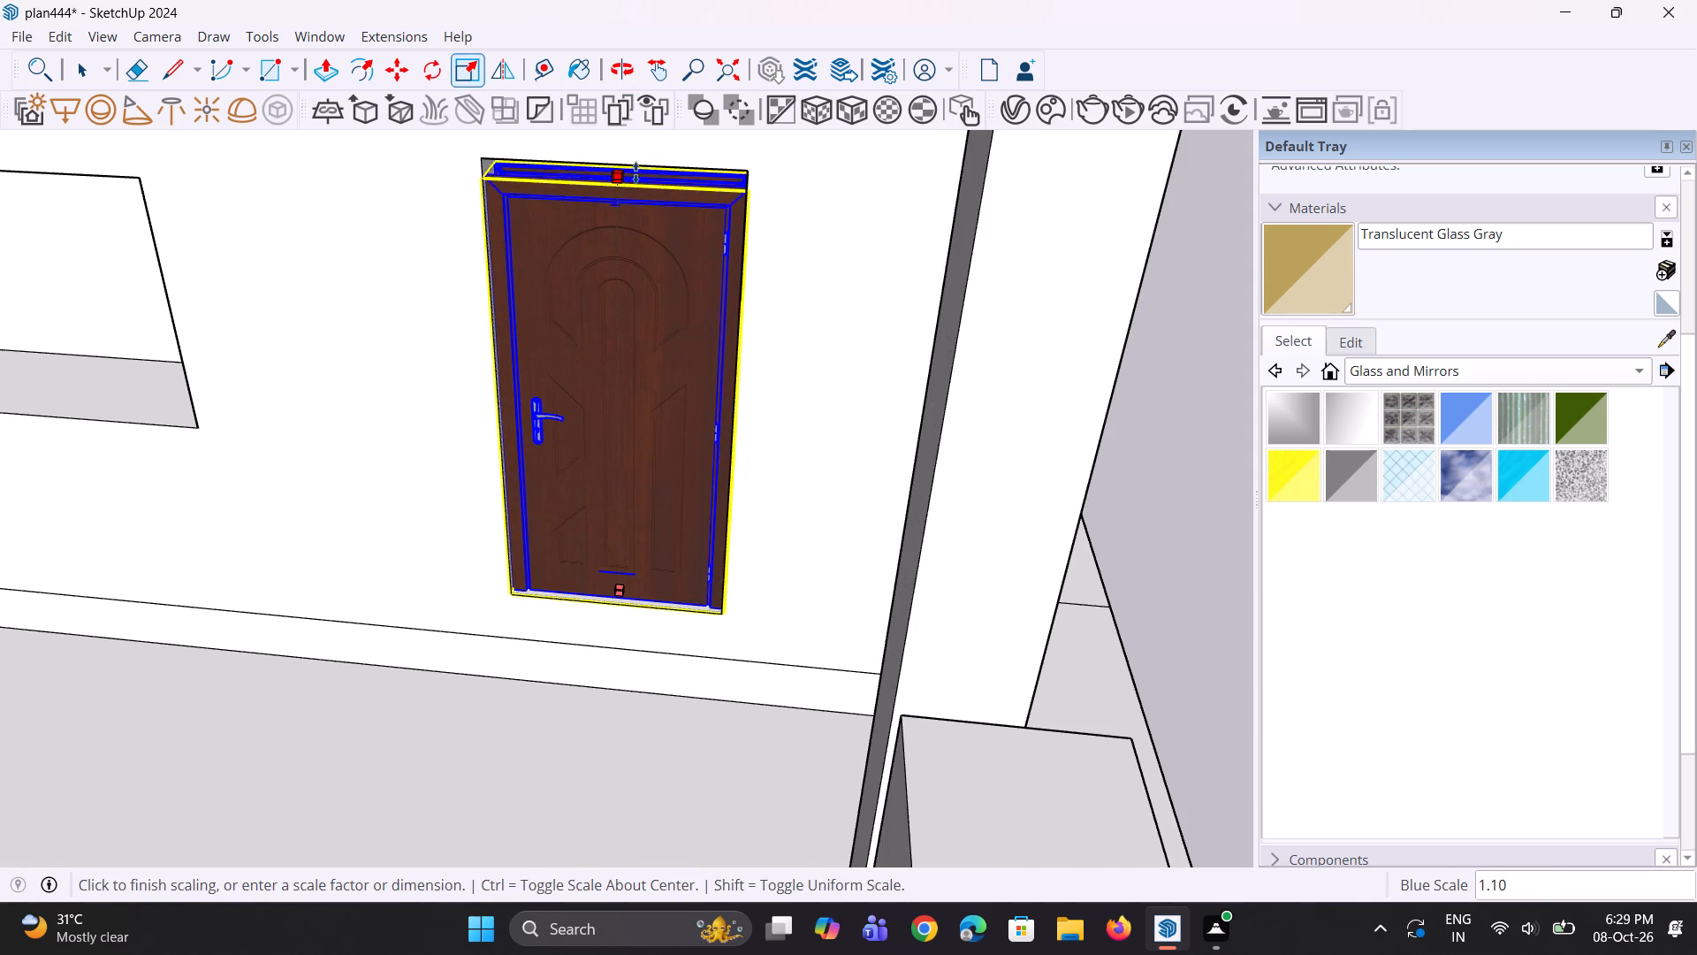
left_click(638, 170)
Rotate the imported window model 90° about the vertical axis so it is parallel to the house front.
scroll(651, 359, "down", 9)
middle_click_drag(624, 446, 754, 332)
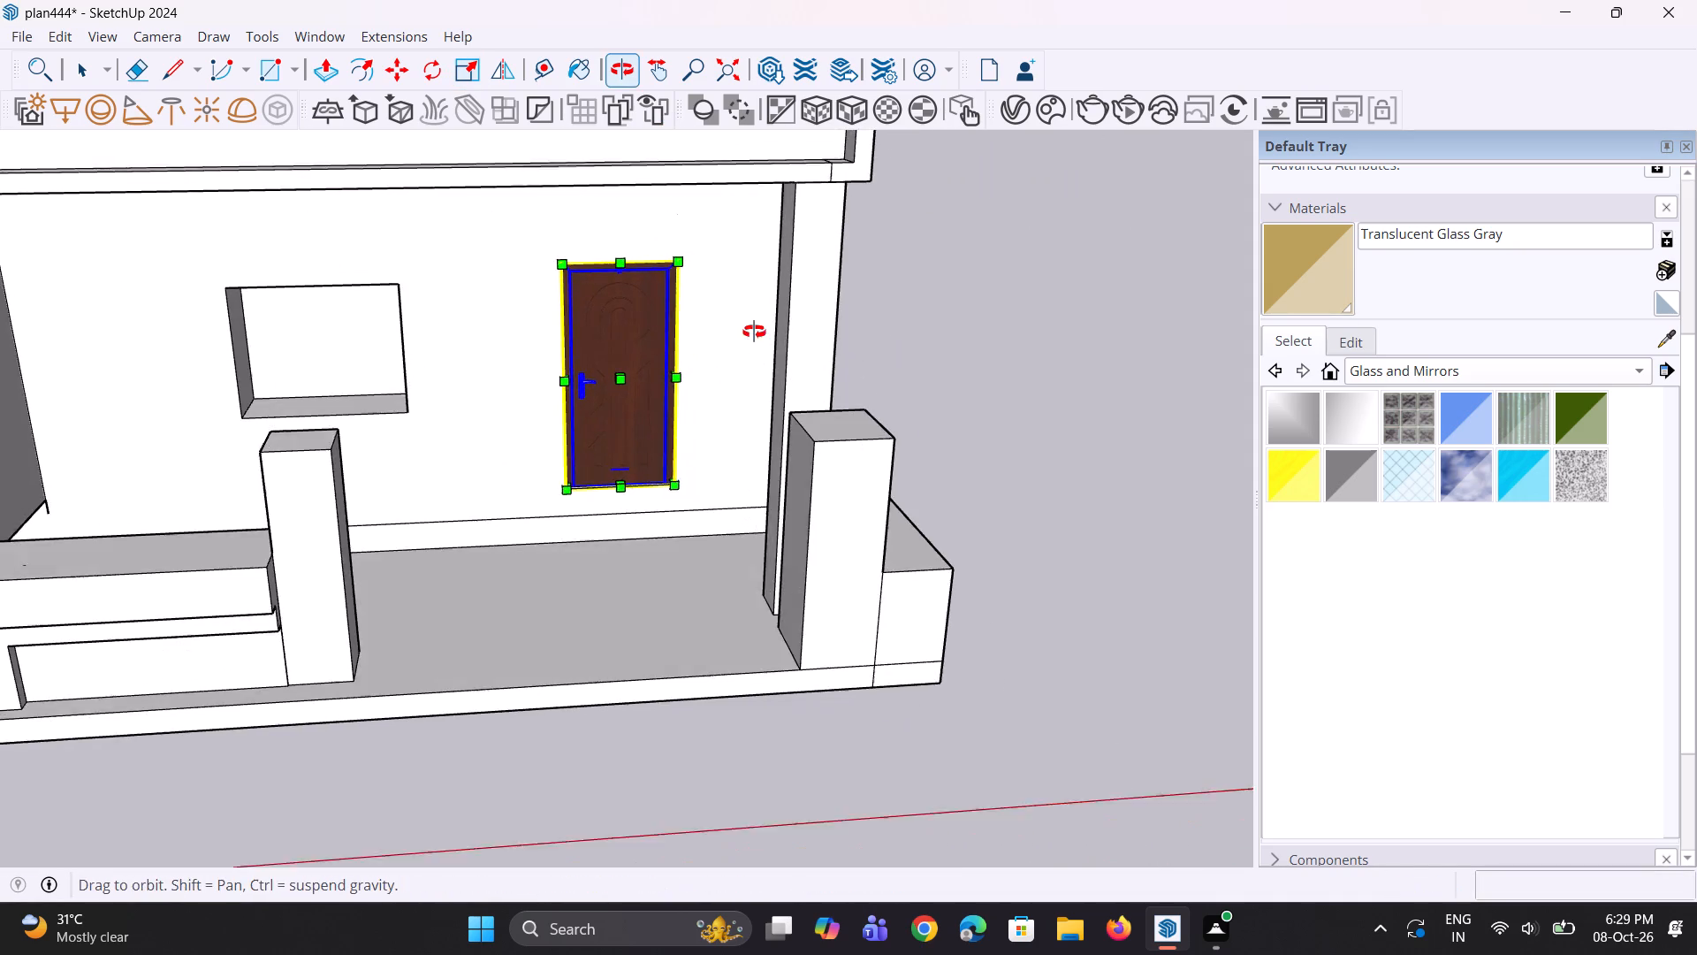
middle_click_drag(754, 332, 754, 331)
scroll(727, 361, "down", 10)
middle_click_drag(720, 383, 714, 437)
scroll(715, 430, "down", 1)
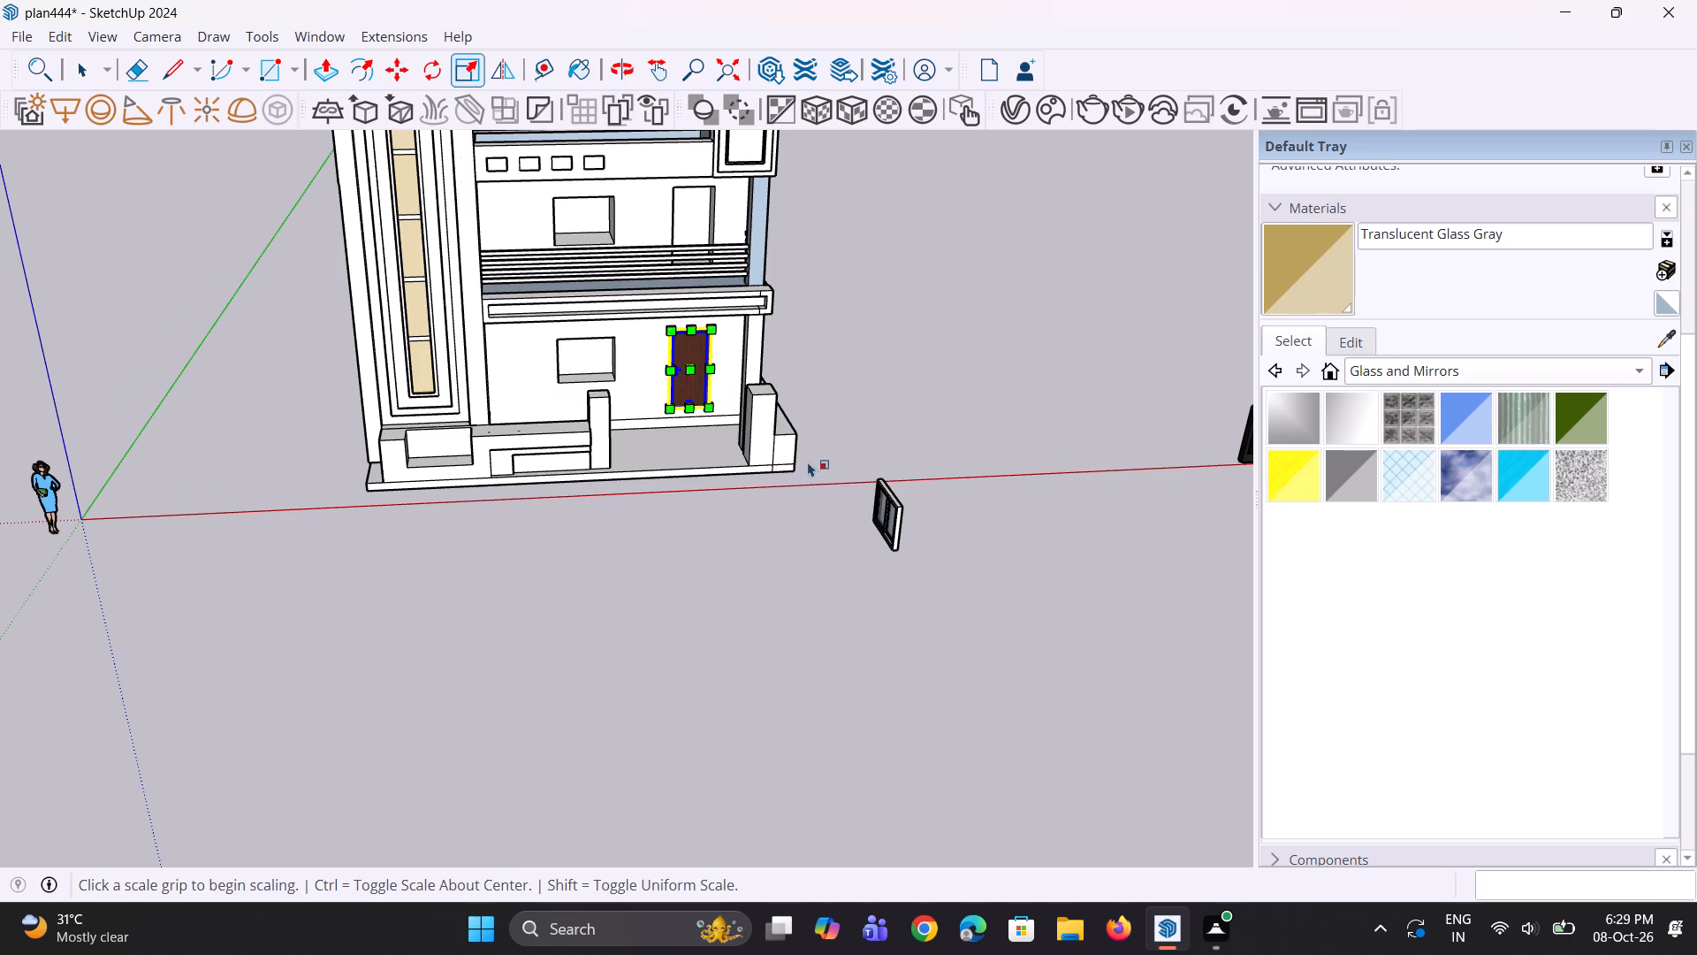
key("space")
left_click(898, 515)
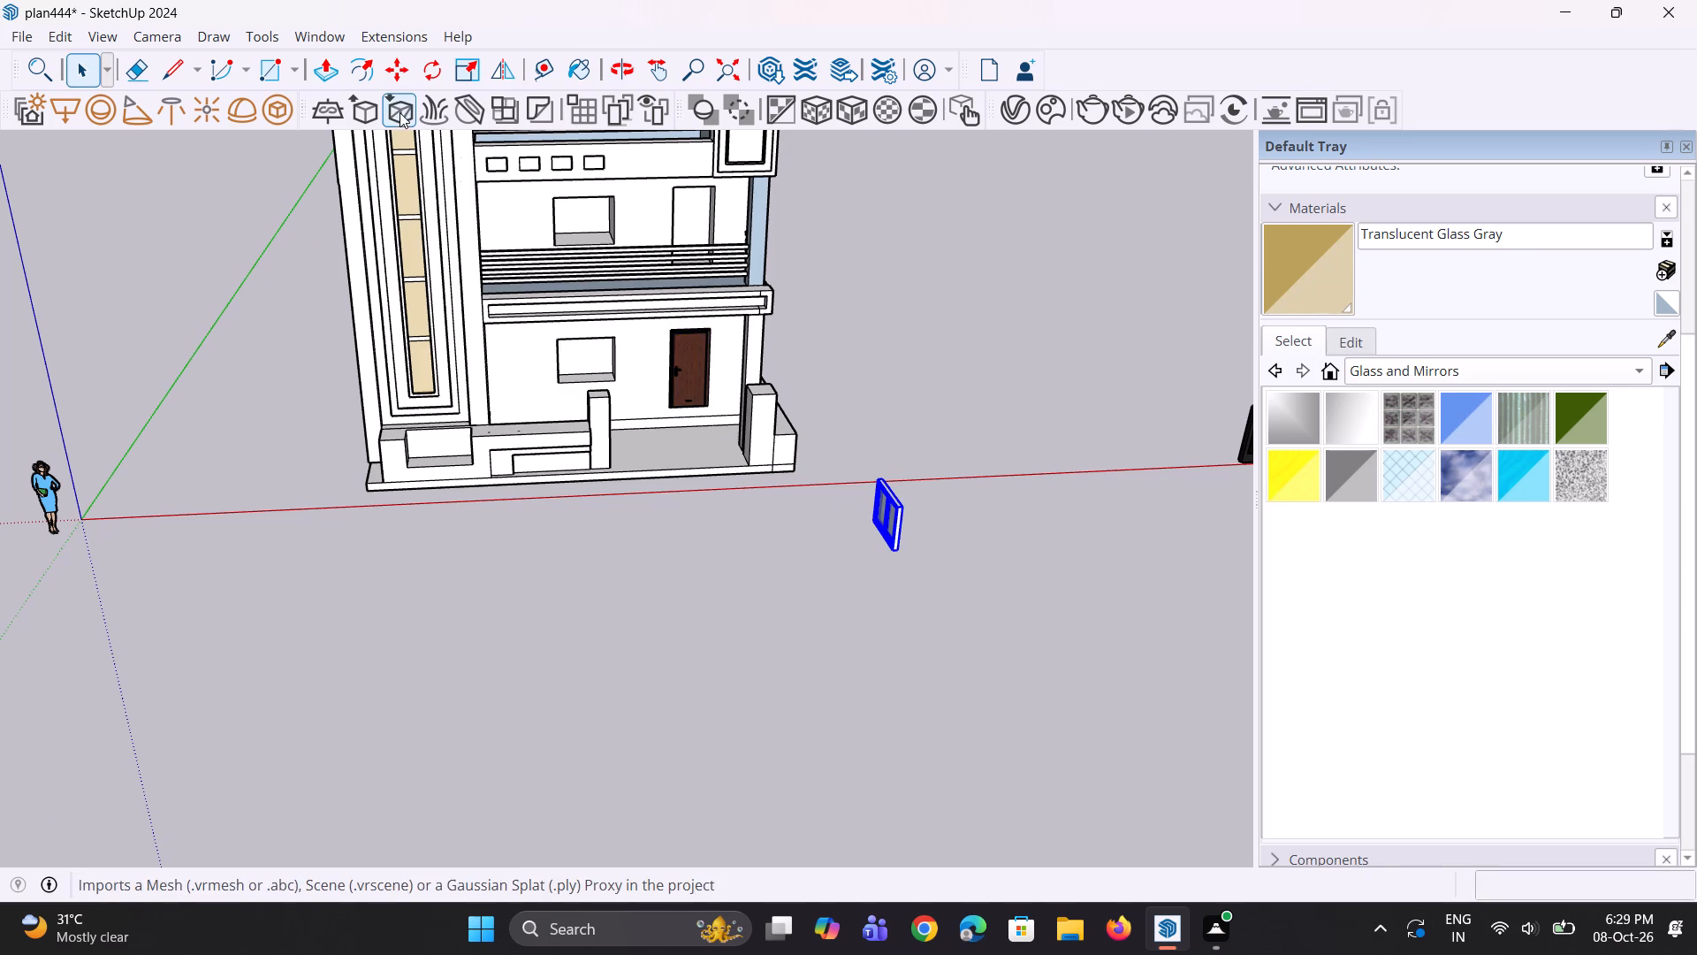
left_click(438, 81)
left_click(764, 658)
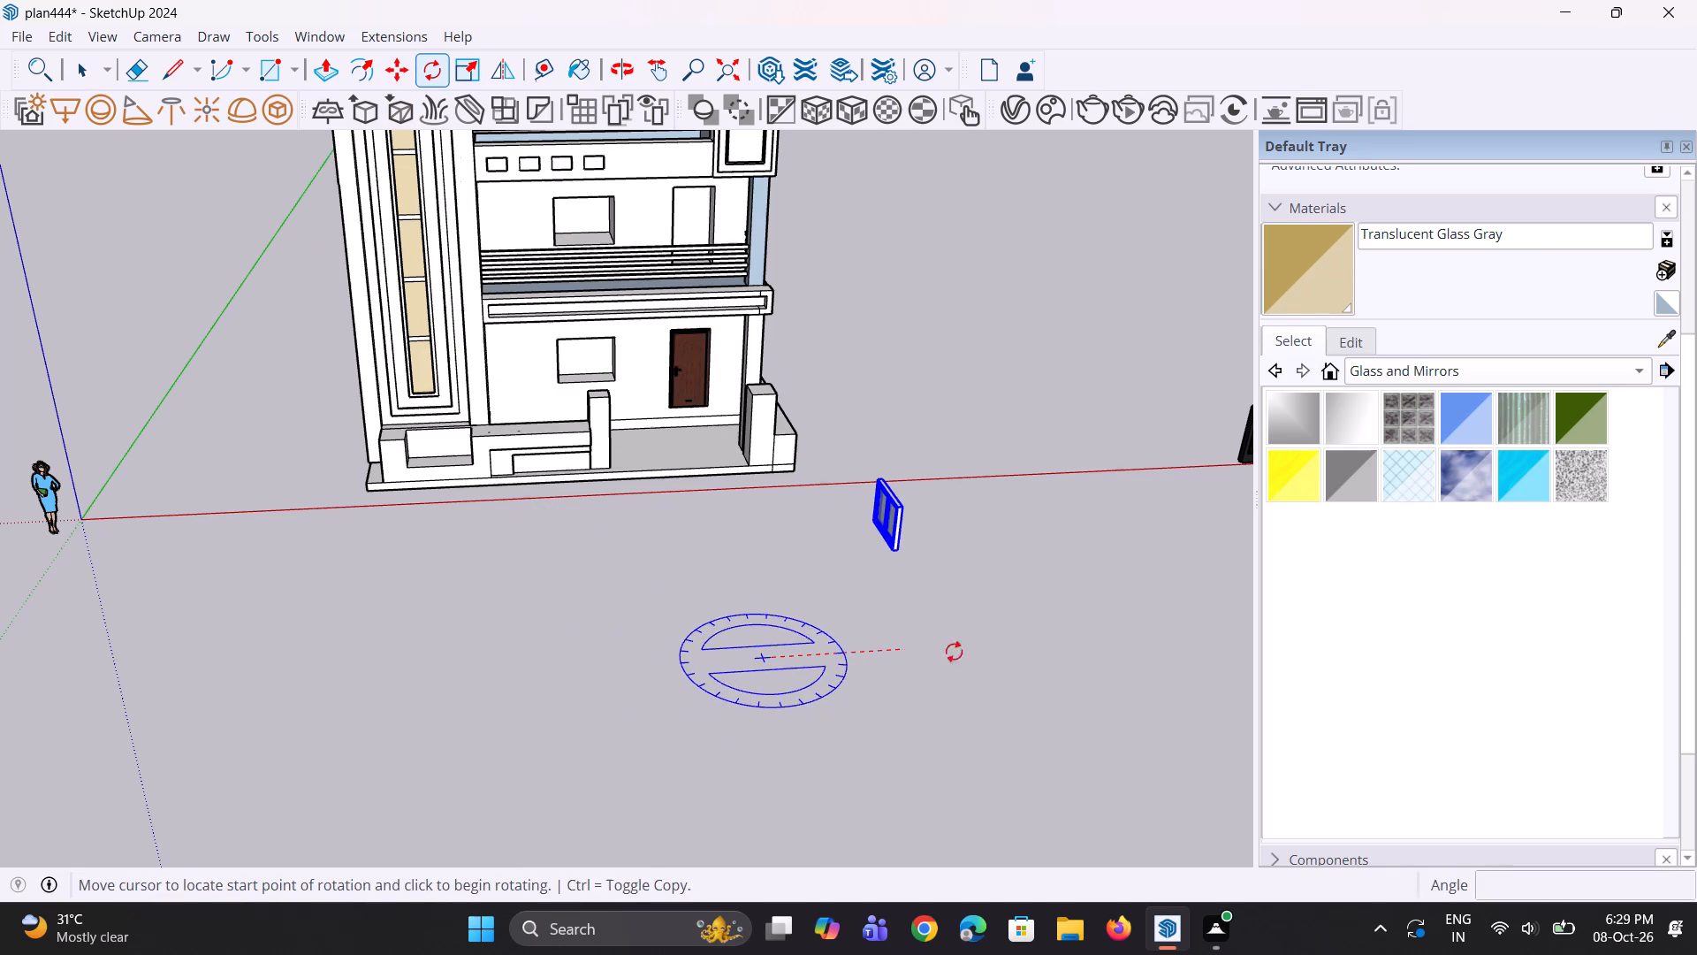
left_click(993, 648)
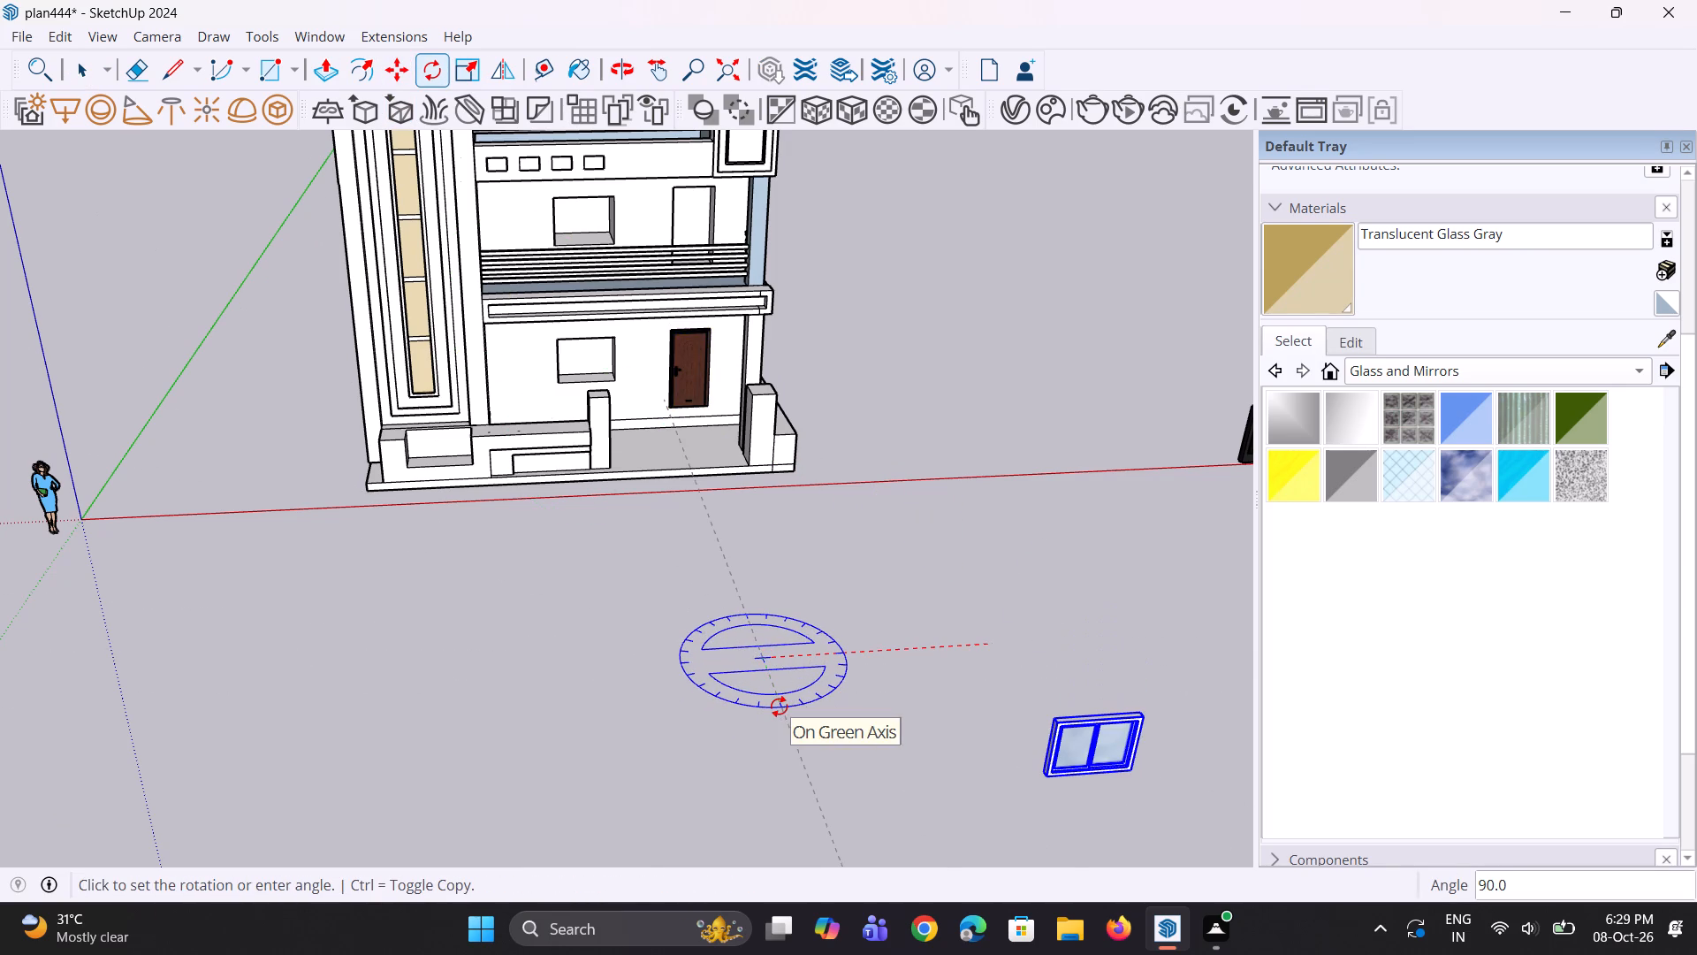
left_click(779, 707)
Move the window model by its lower corner onto the matching corner of the ground-floor window opening.
scroll(779, 706, "down", 7)
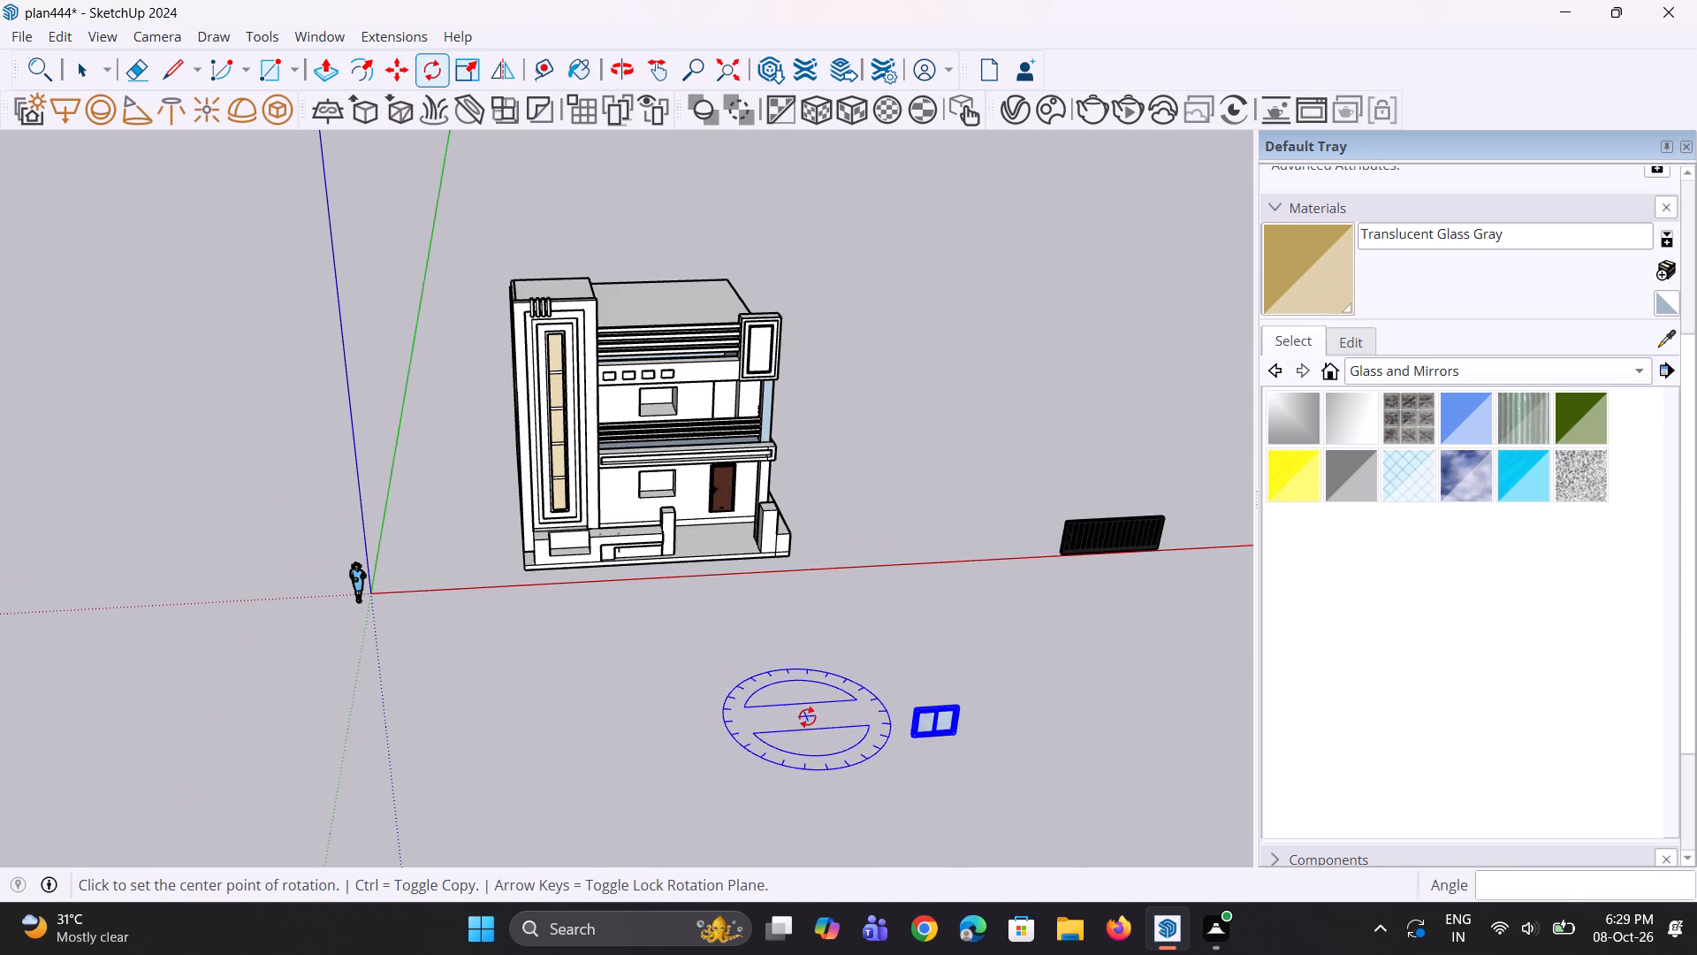
key("m")
left_click(906, 745)
scroll(657, 524, "up", 2)
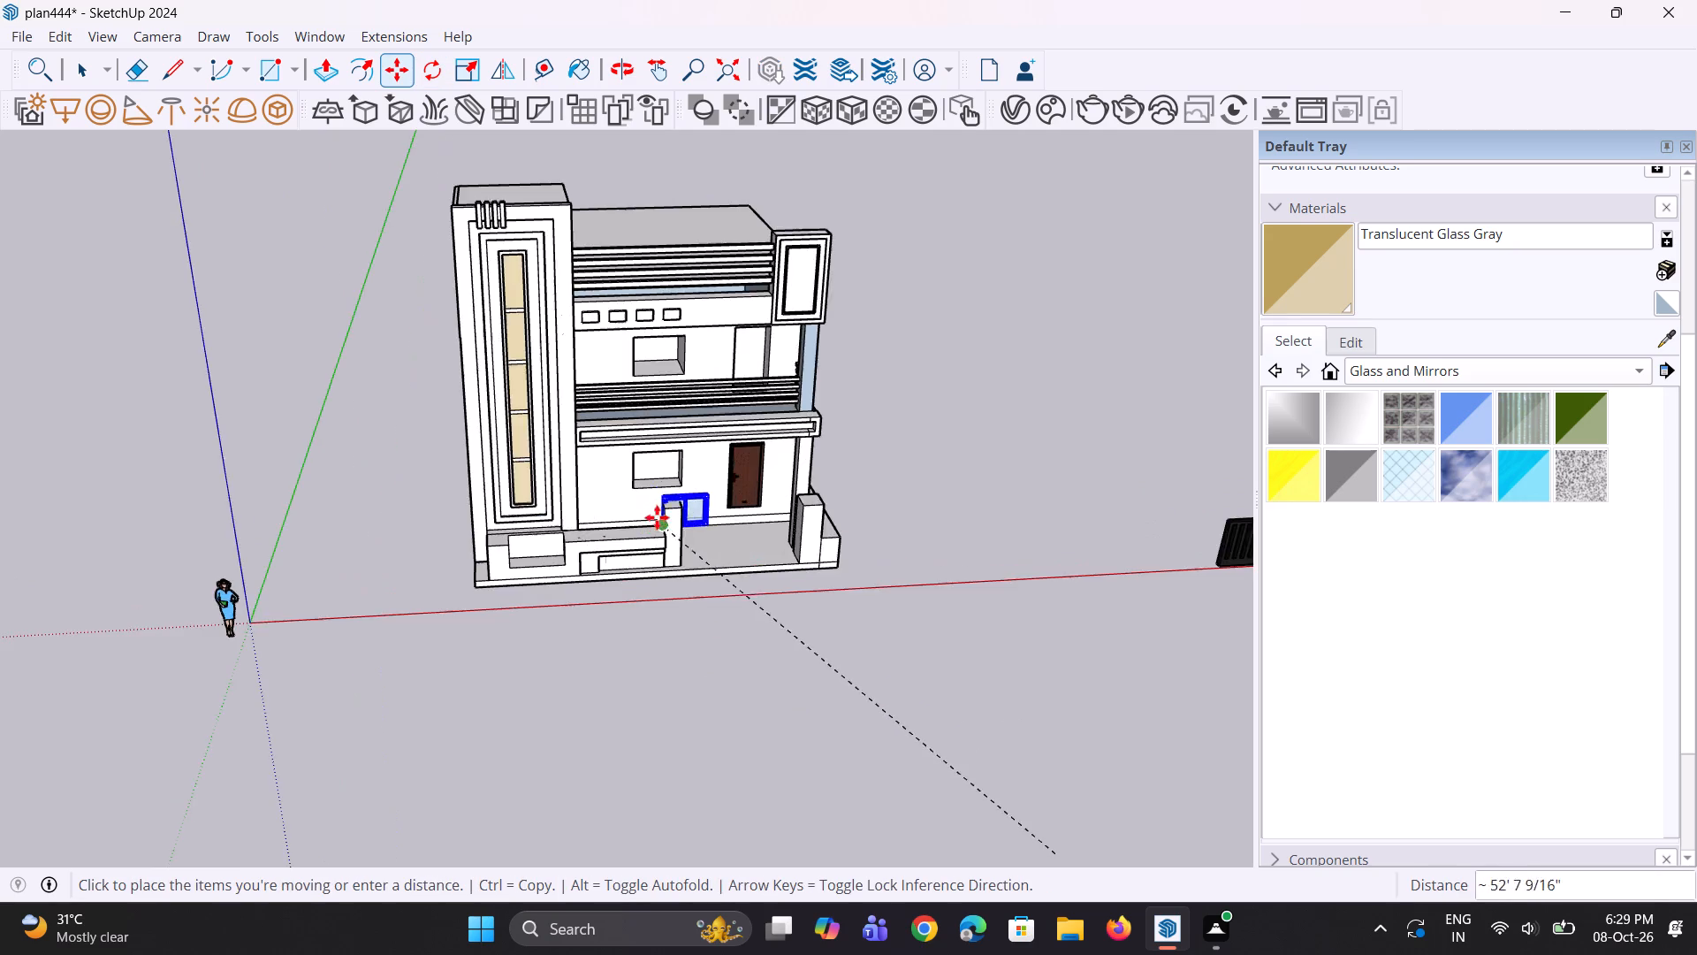
scroll(657, 517, "up", 8)
middle_click_drag(643, 499, 633, 432)
scroll(638, 439, "up", 6)
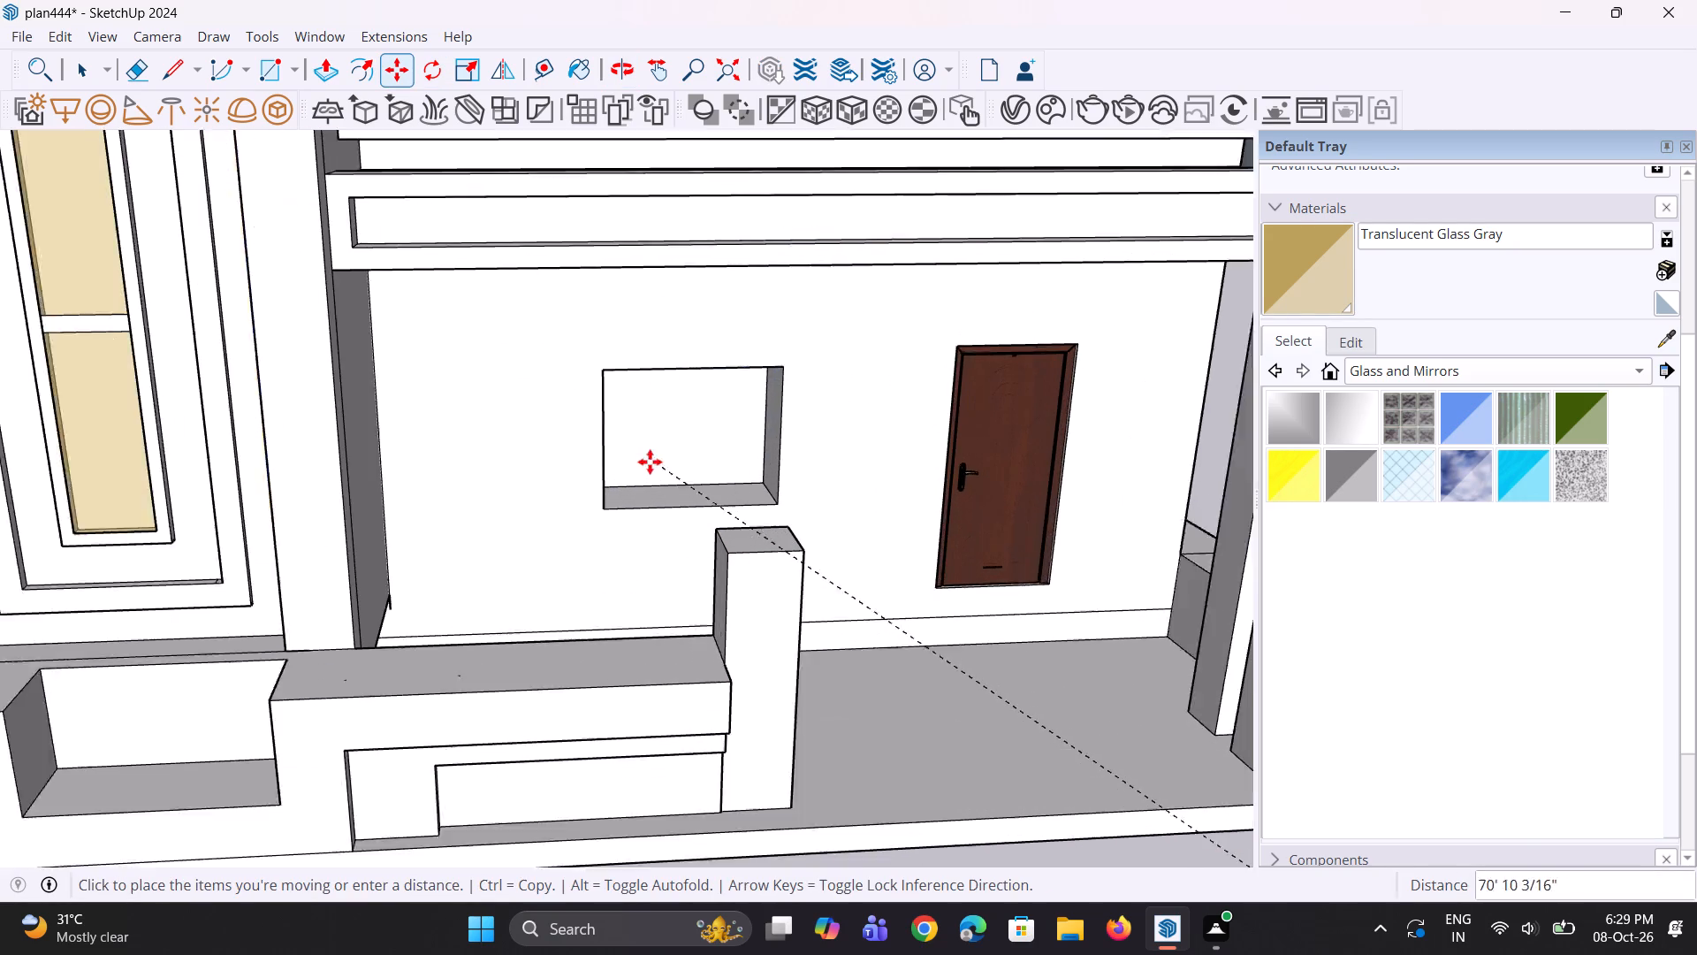
left_click(601, 510)
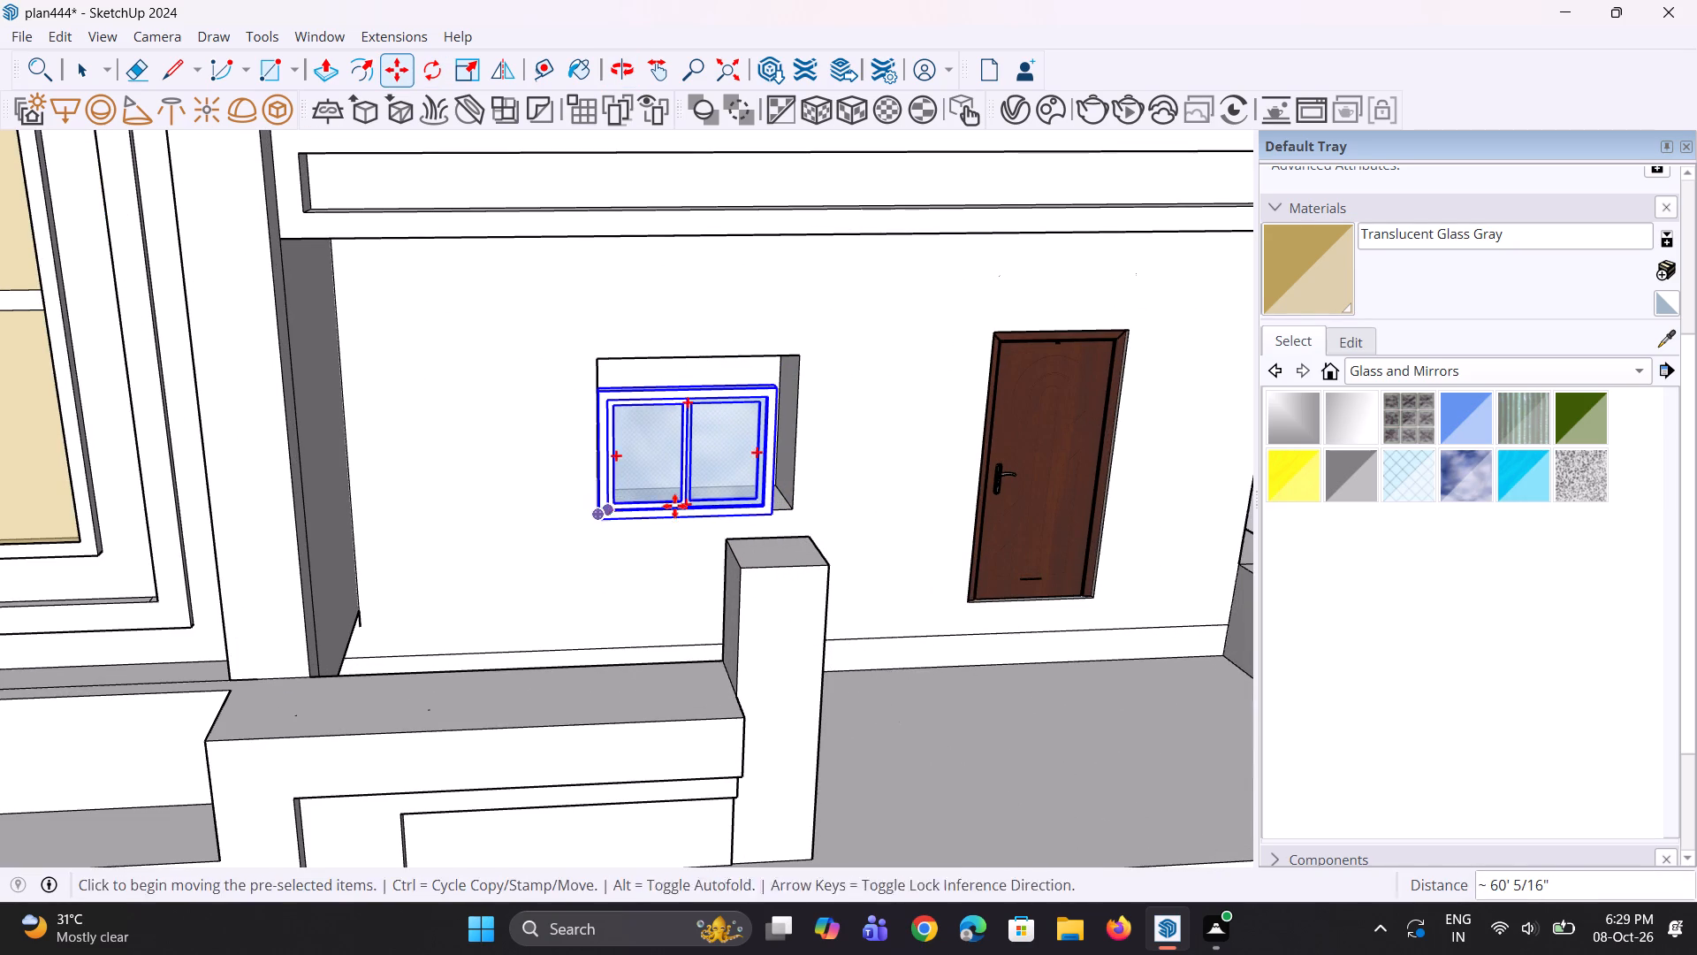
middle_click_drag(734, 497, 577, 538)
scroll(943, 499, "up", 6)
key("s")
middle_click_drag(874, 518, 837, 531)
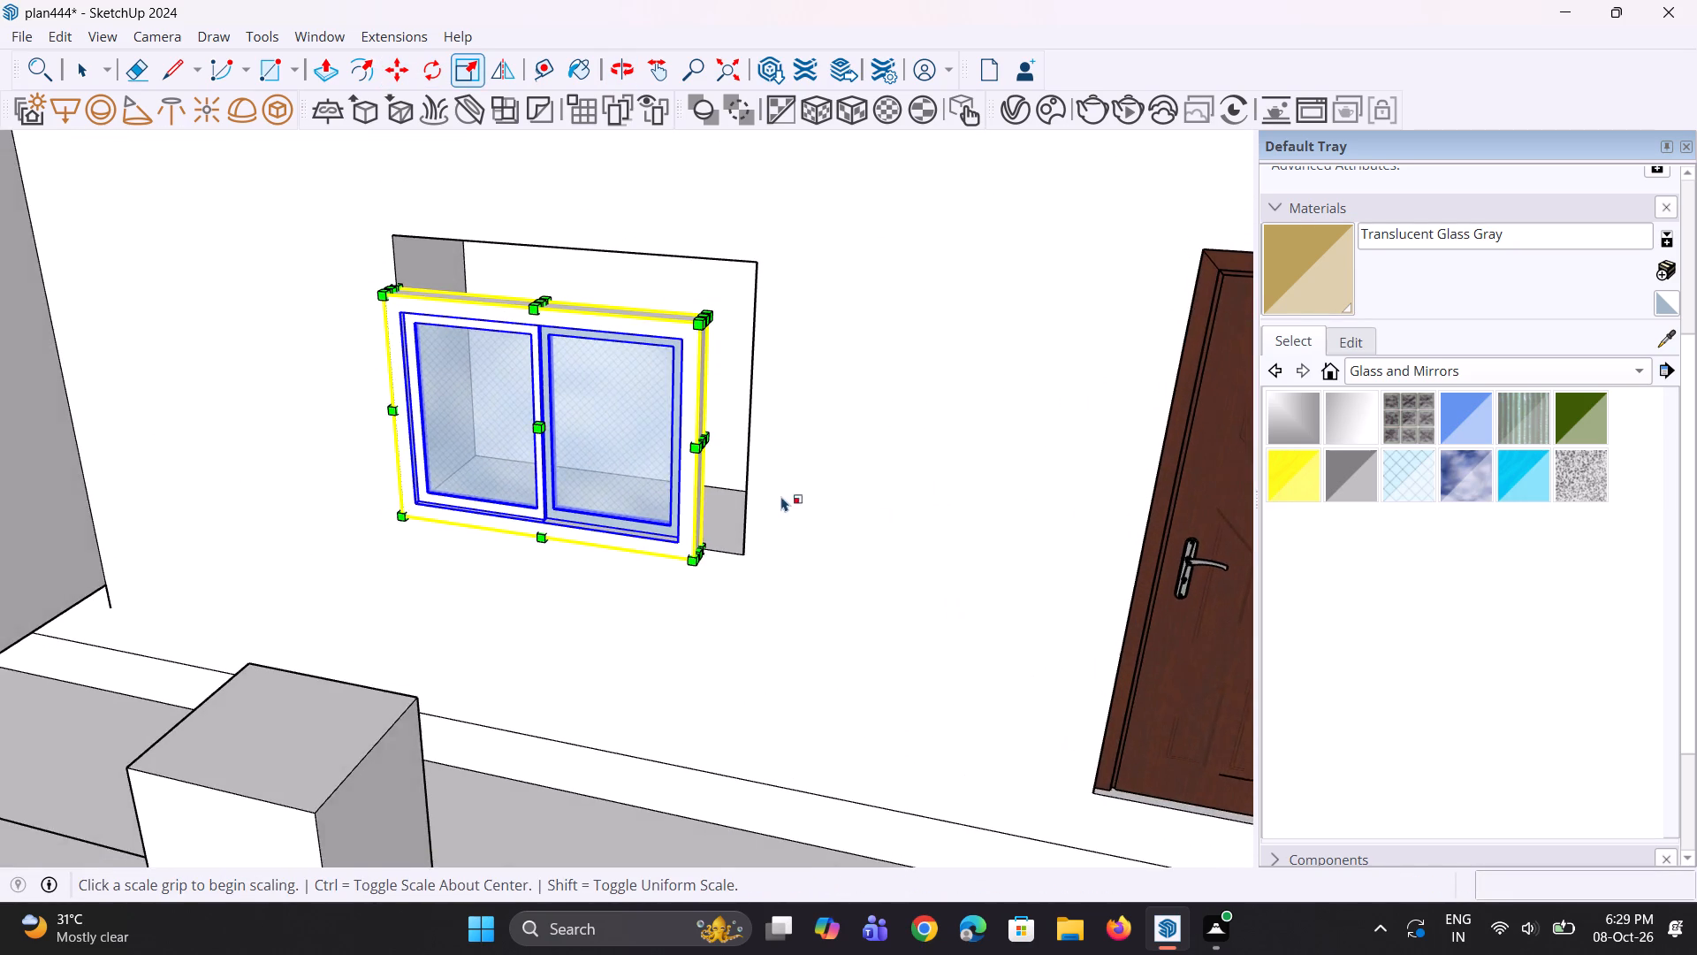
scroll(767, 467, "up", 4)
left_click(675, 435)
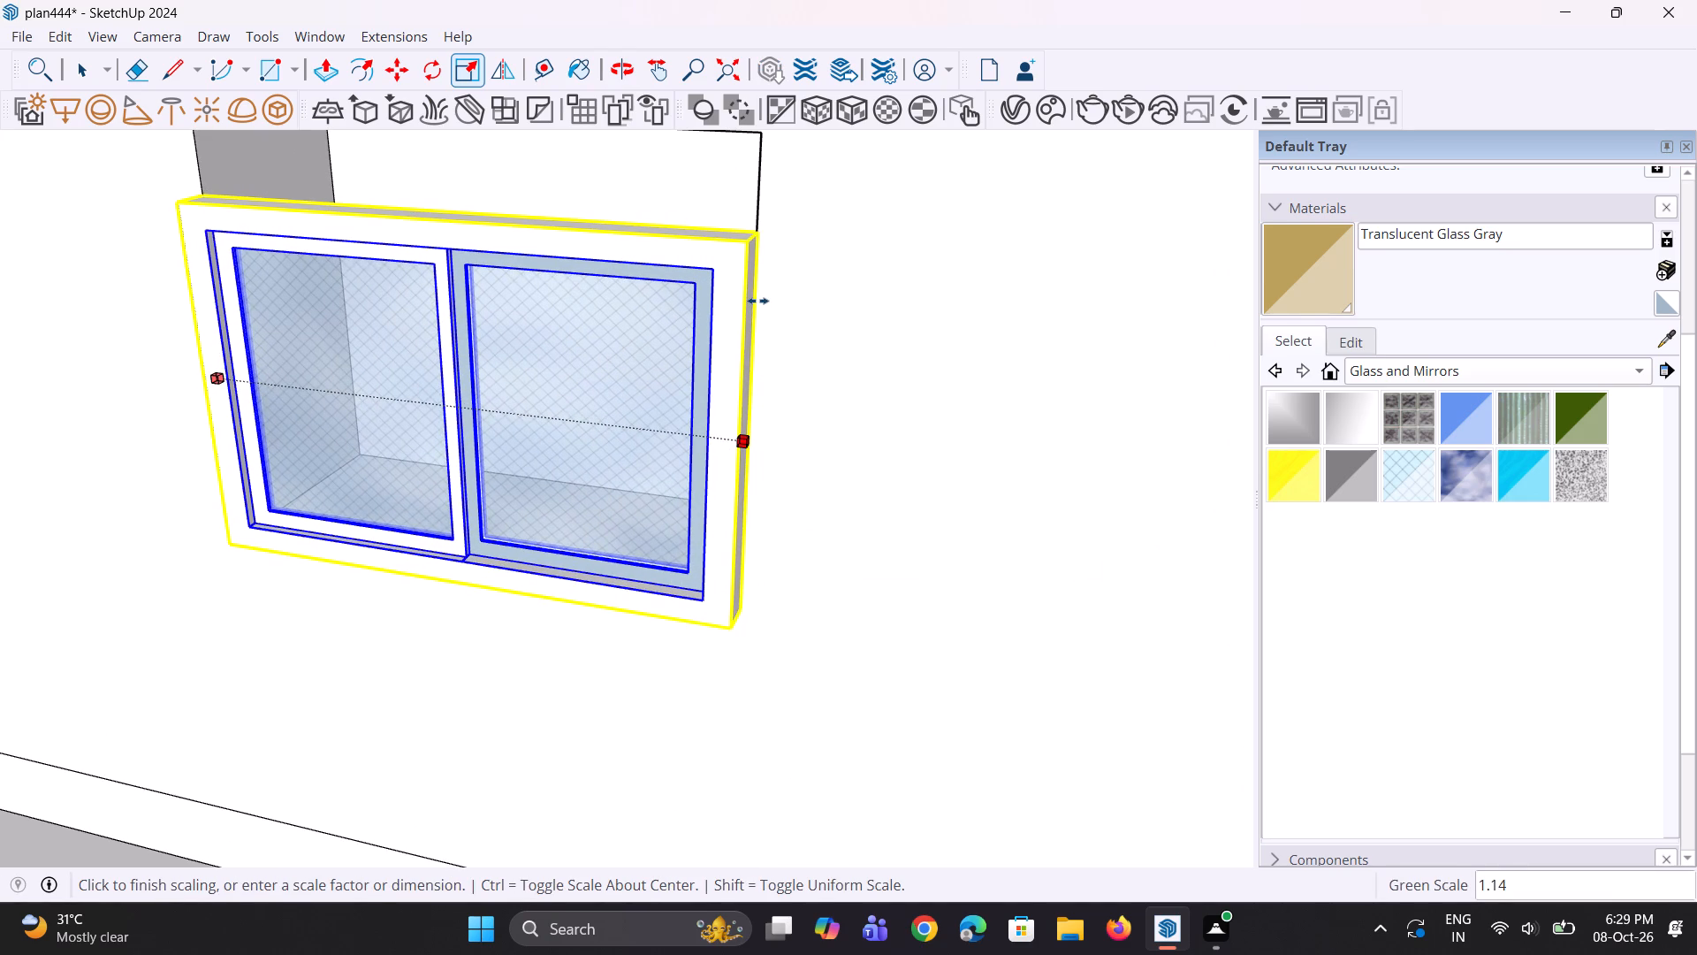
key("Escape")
Move the window back about 4" so its frame sits inside the ground-floor wall opening.
middle_click_drag(742, 508, 583, 612)
scroll(591, 649, "up", 3)
key("m")
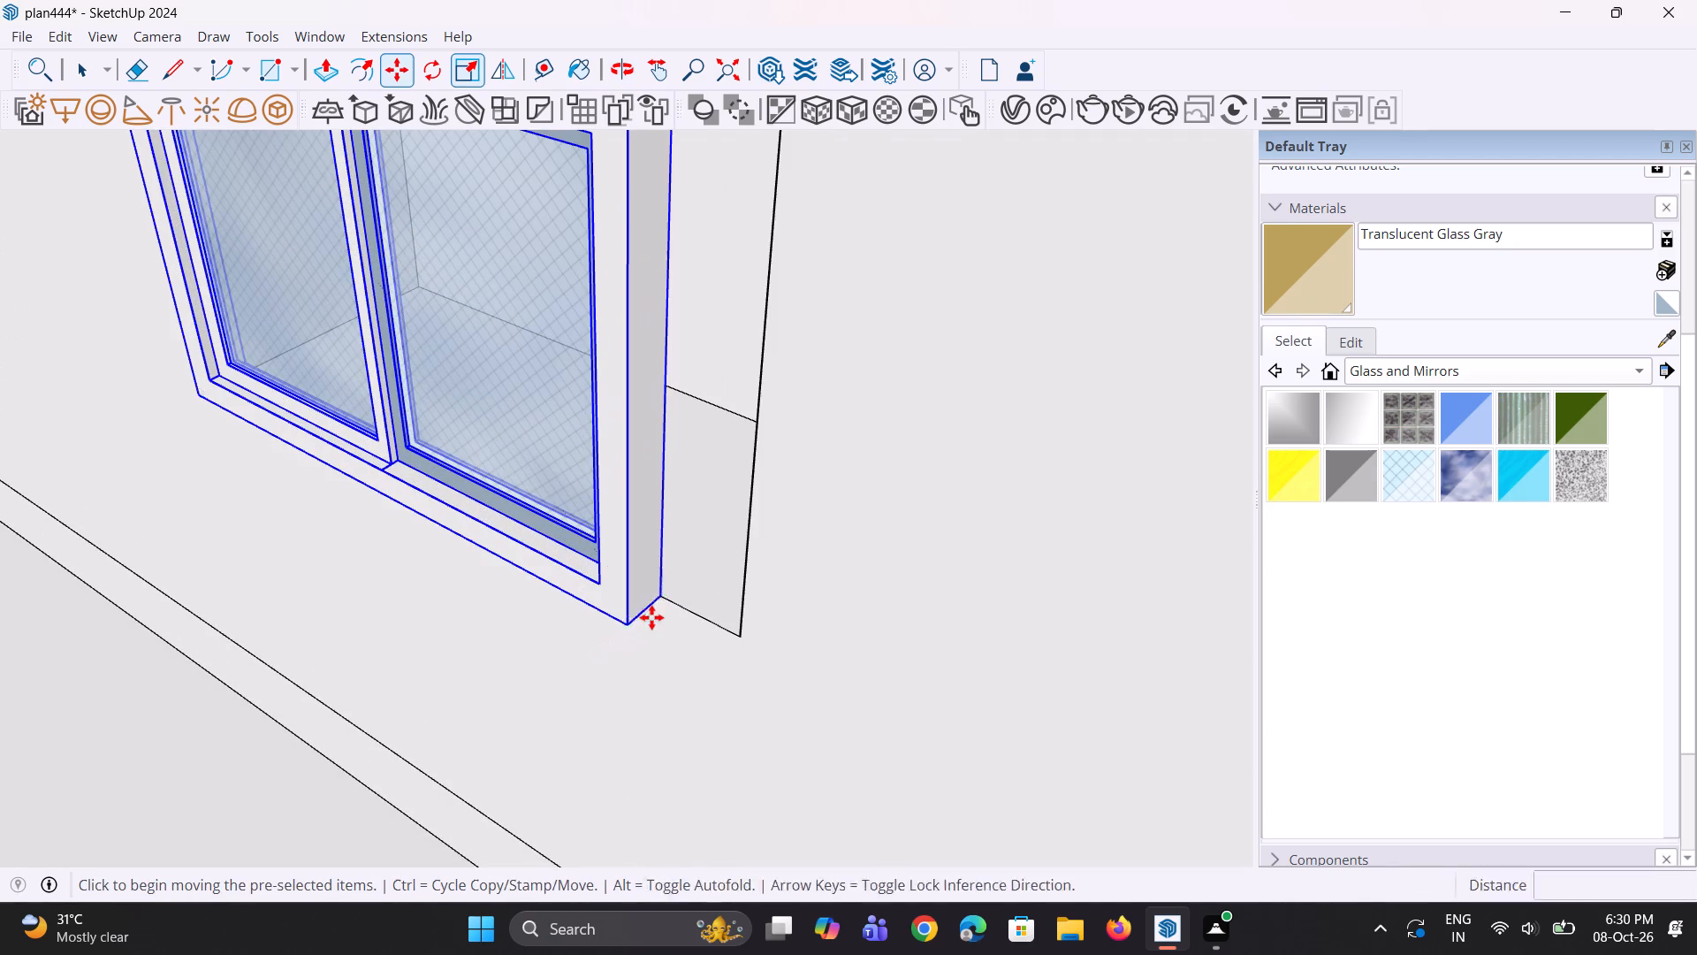
left_click(661, 601)
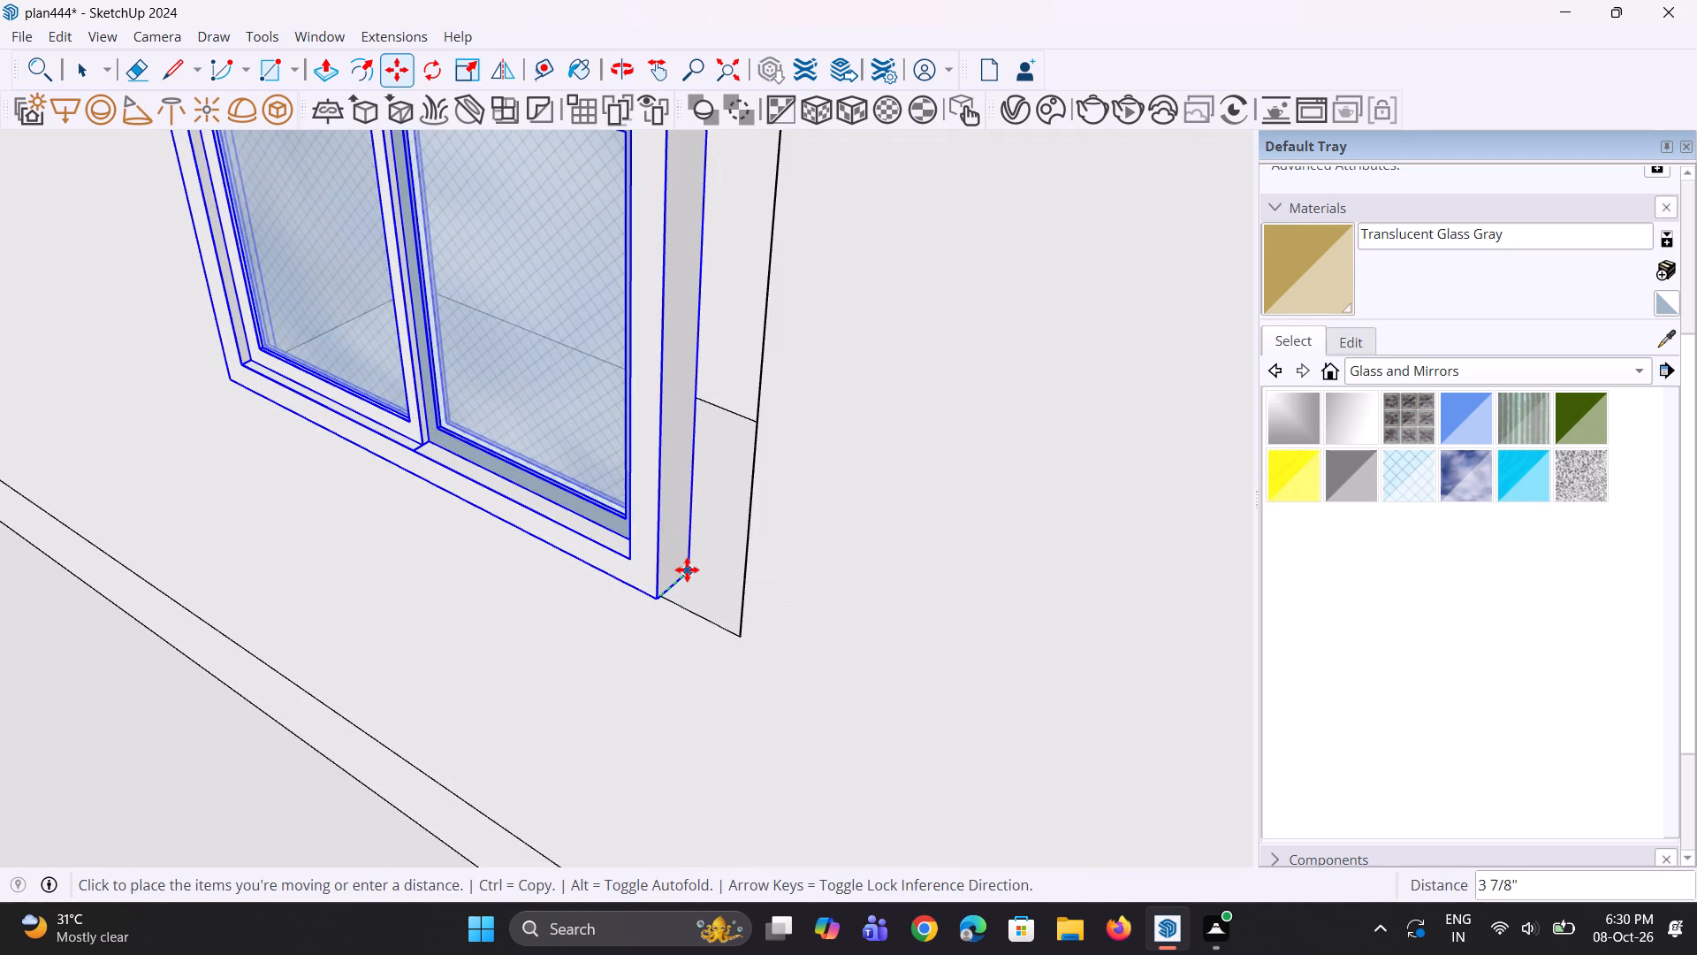
left_click(695, 562)
Stretch the window to fill its opening, scaling its width by about 1.14 and its height by about 1.22.
middle_click_drag(657, 640, 693, 638)
scroll(695, 637, "down", 4)
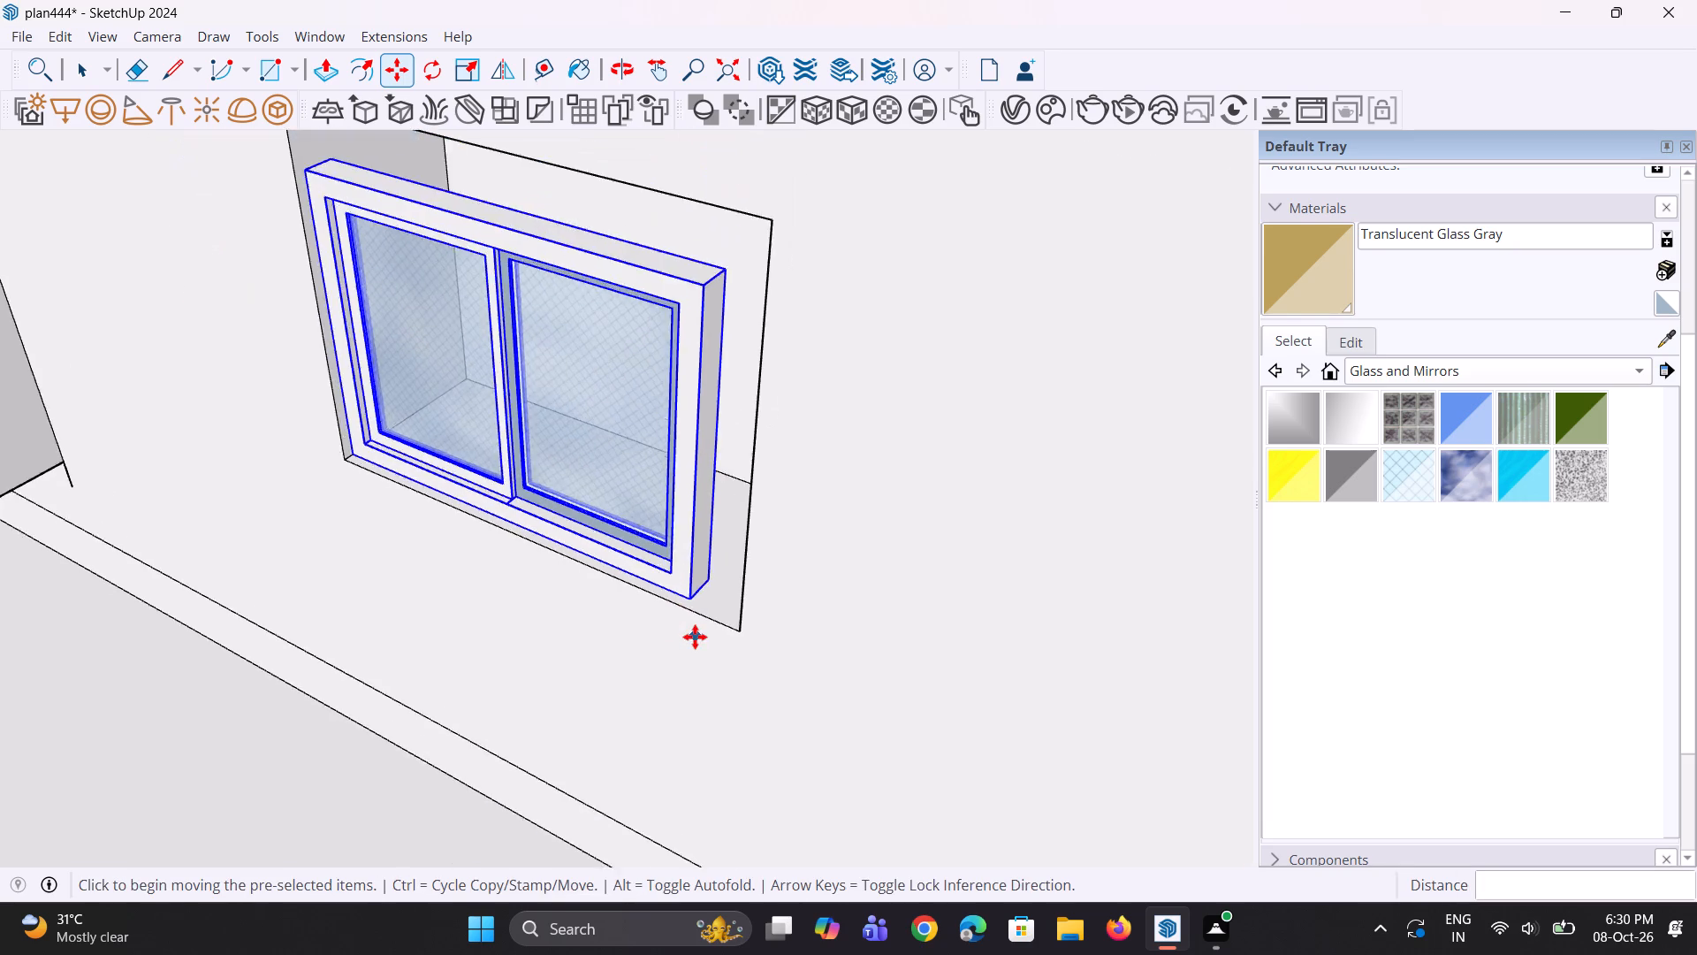
scroll(695, 637, "down", 1)
key("s")
left_click(710, 473)
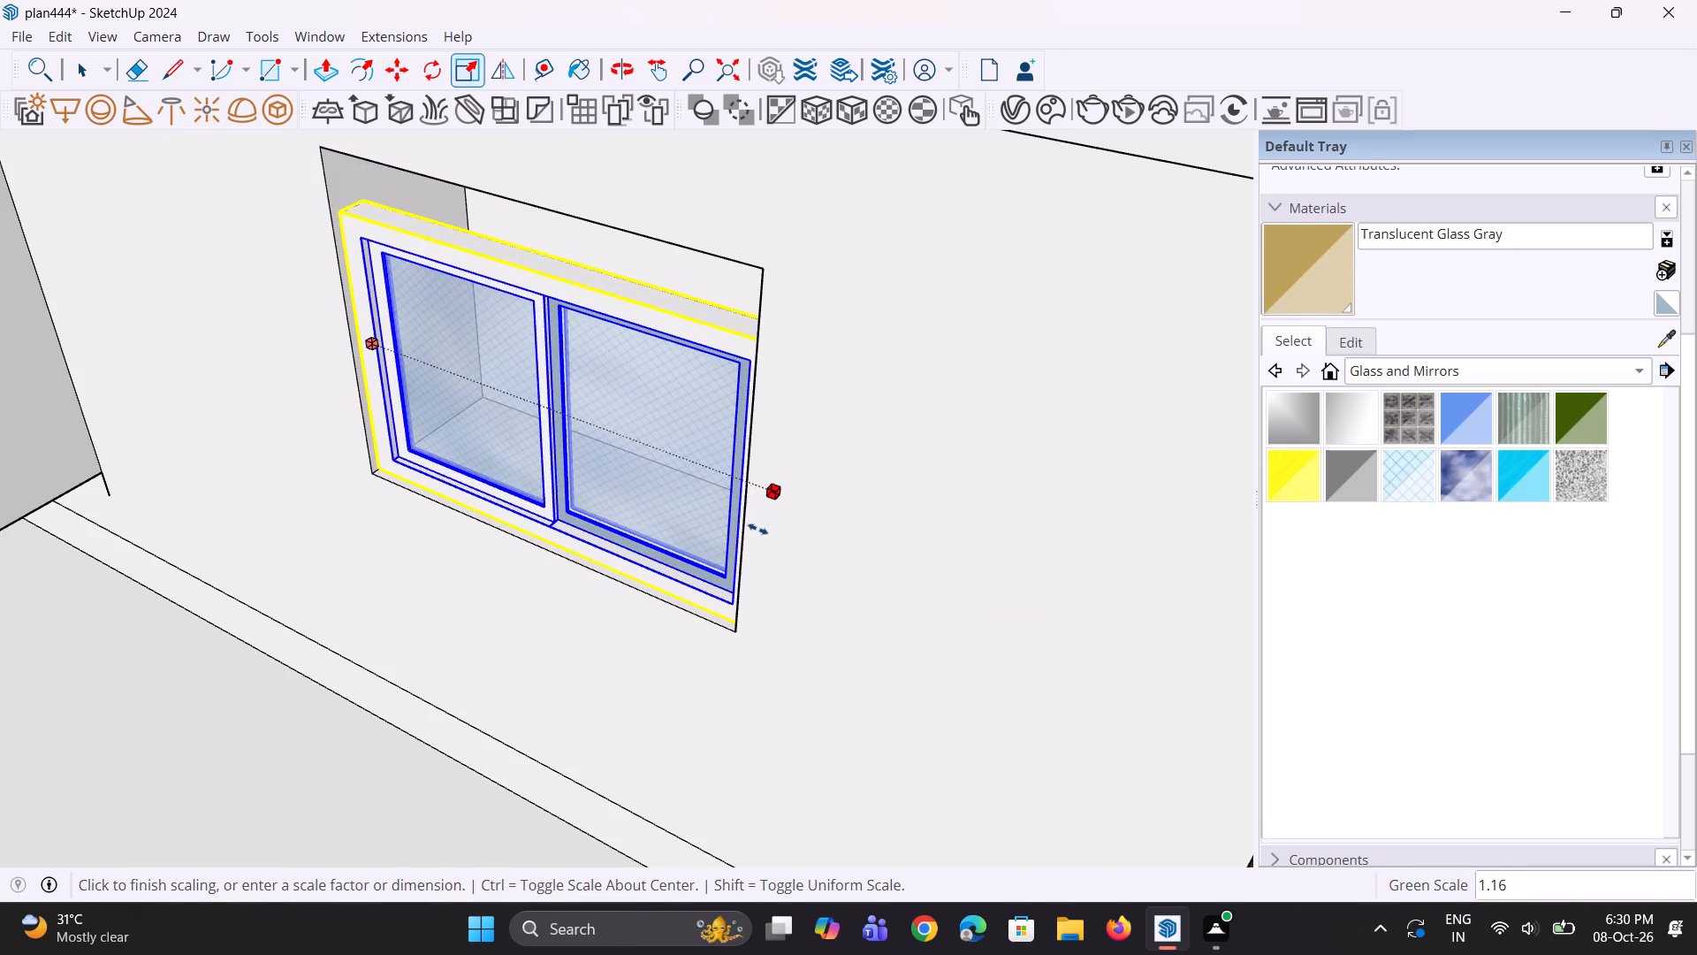
left_click(741, 615)
middle_click_drag(719, 626, 835, 622)
scroll(669, 479, "down", 2)
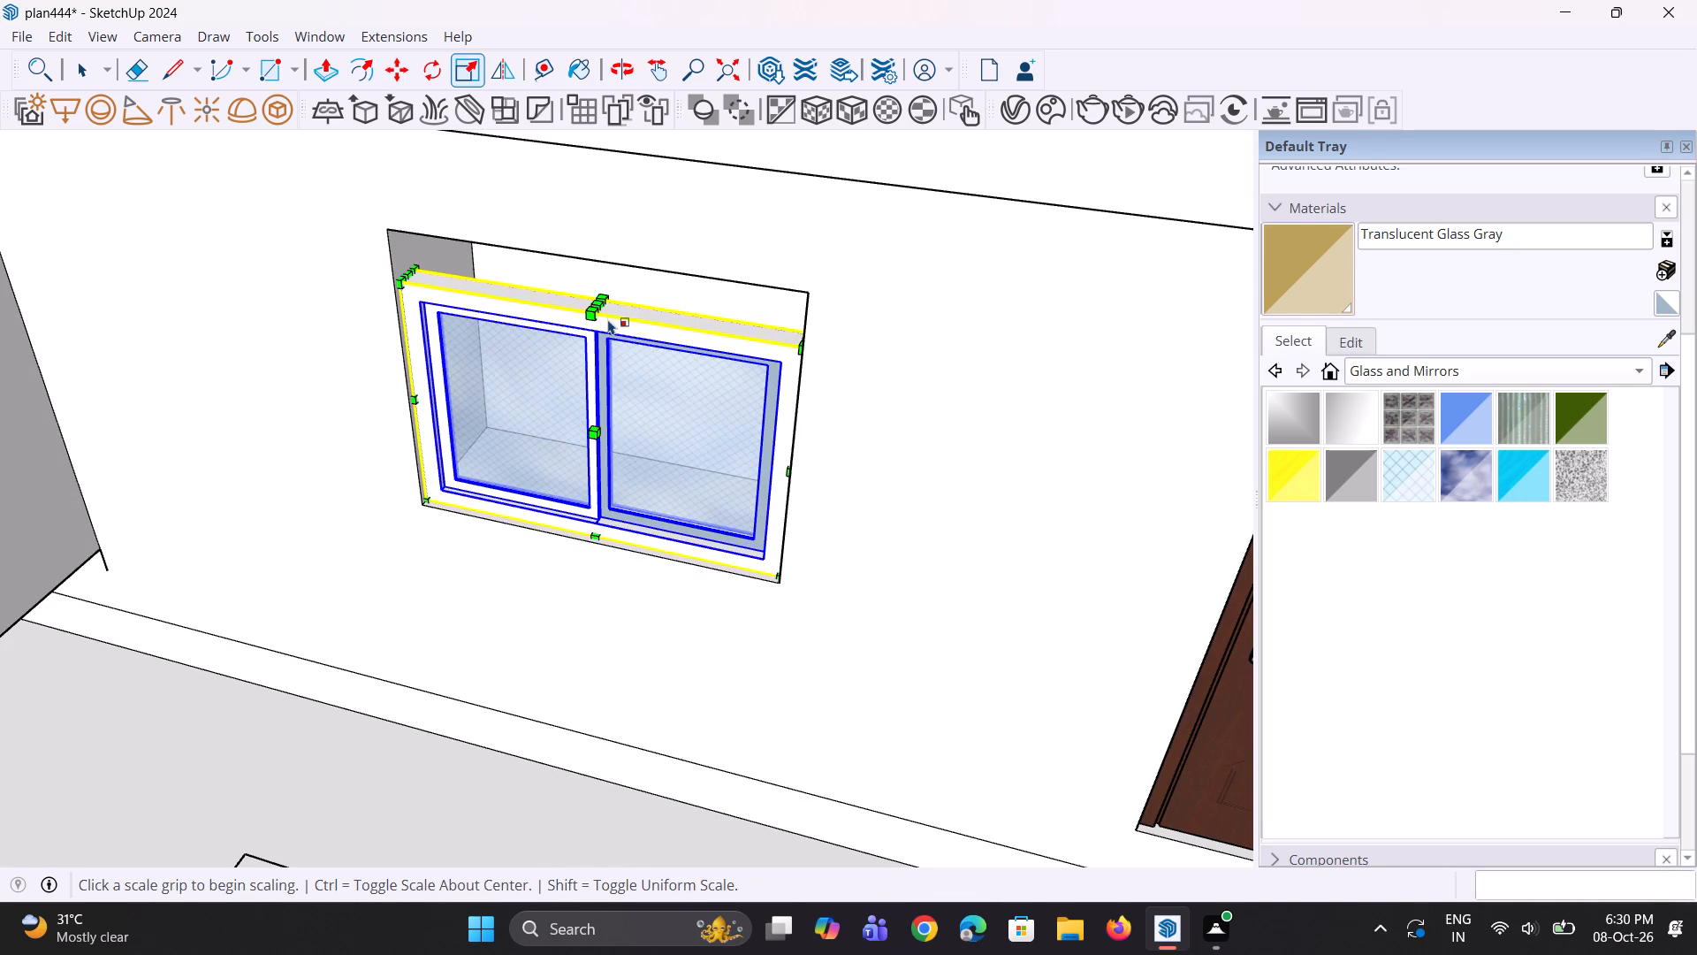
left_click(603, 306)
left_click(620, 268)
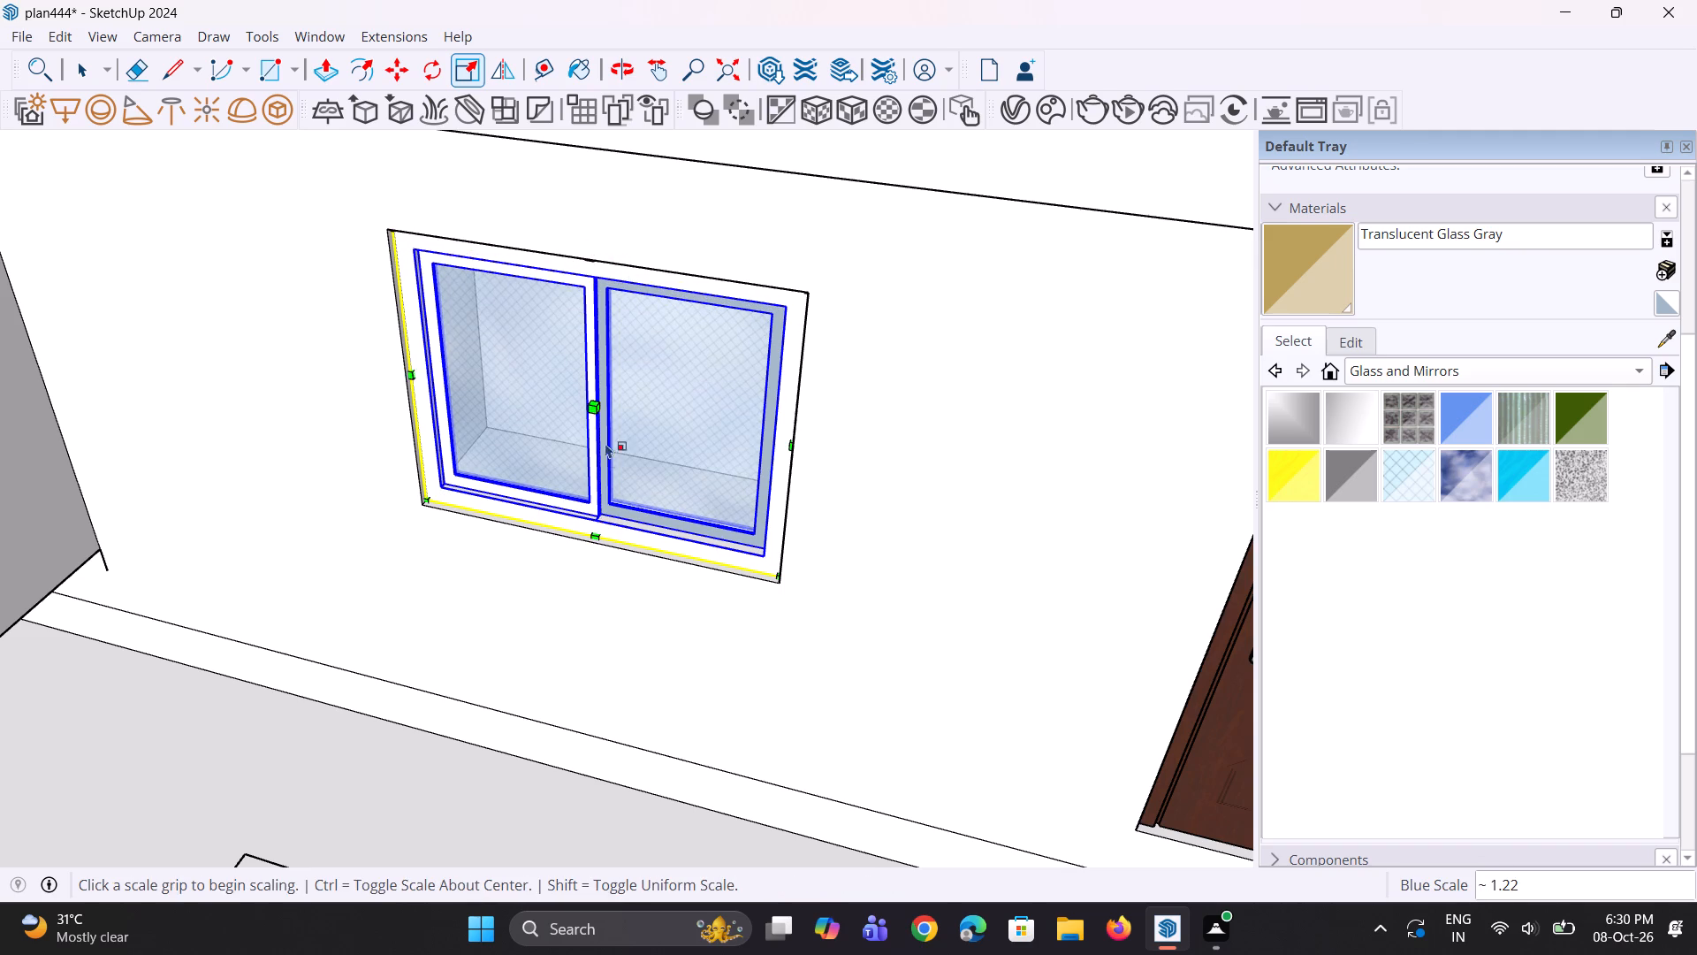
Copy the fitted ground-floor window and door together about 12' 11 11/16" up into the matching first-floor wall openings.
scroll(585, 473, "down", 4)
middle_click_drag(621, 488, 741, 446)
key("space")
key("space")
scroll(657, 466, "down", 8)
middle_click_drag(653, 439, 666, 423)
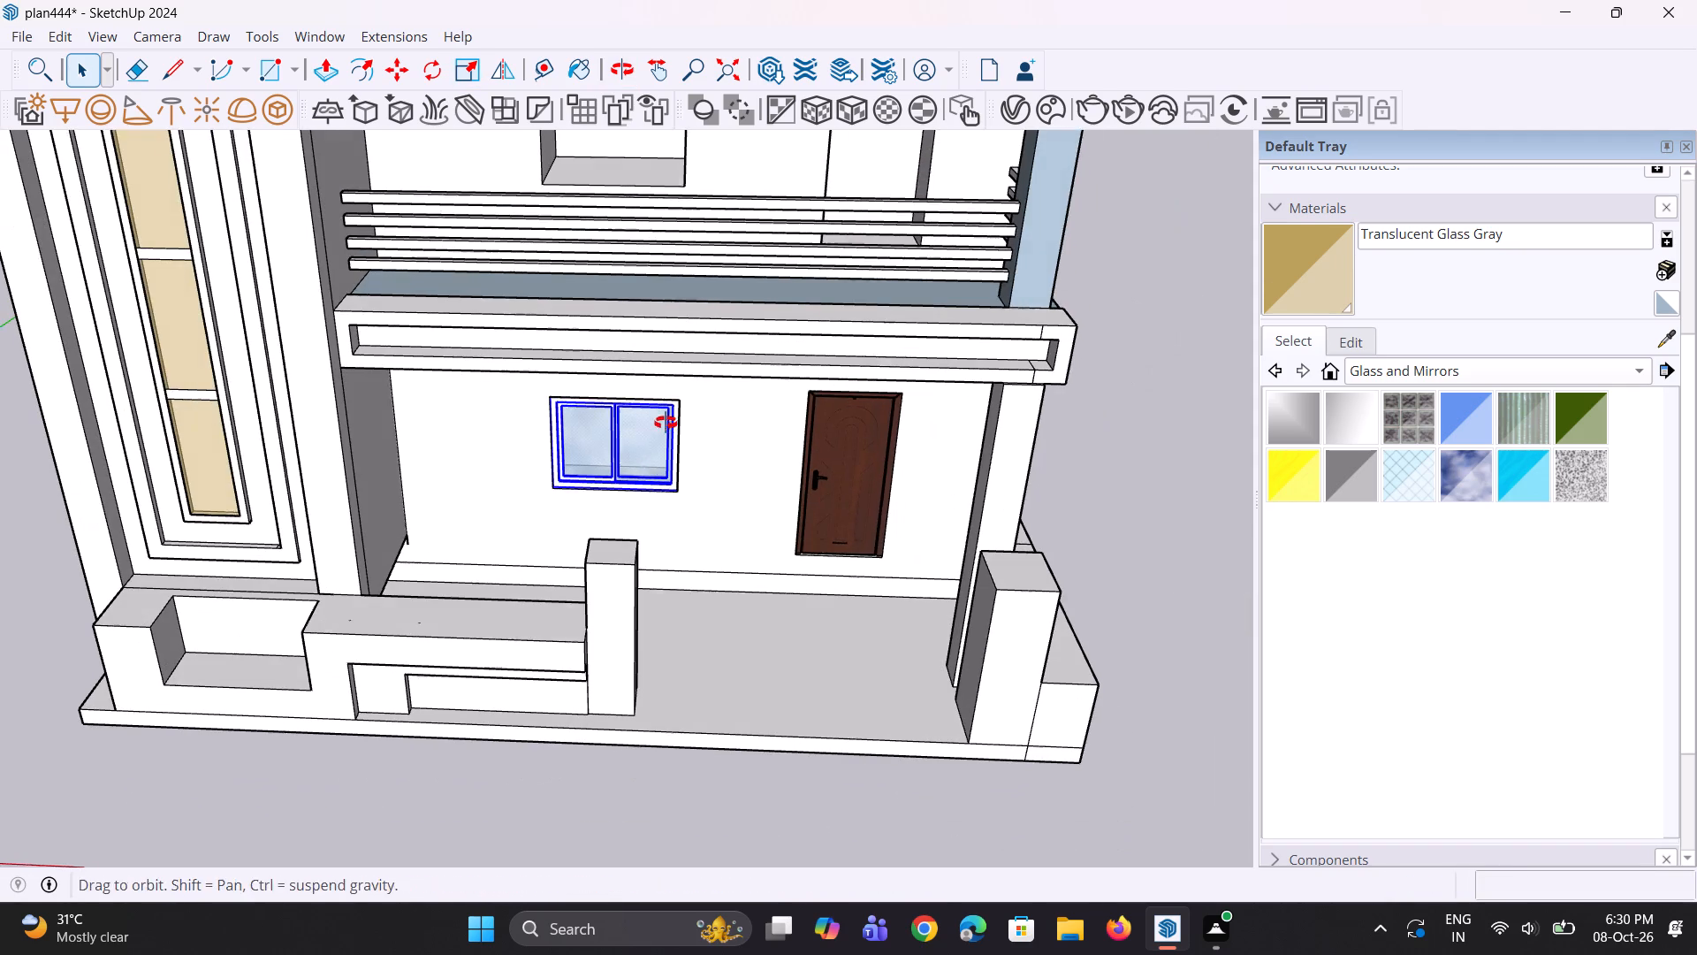
middle_click_drag(666, 423, 665, 419)
left_click(664, 458)
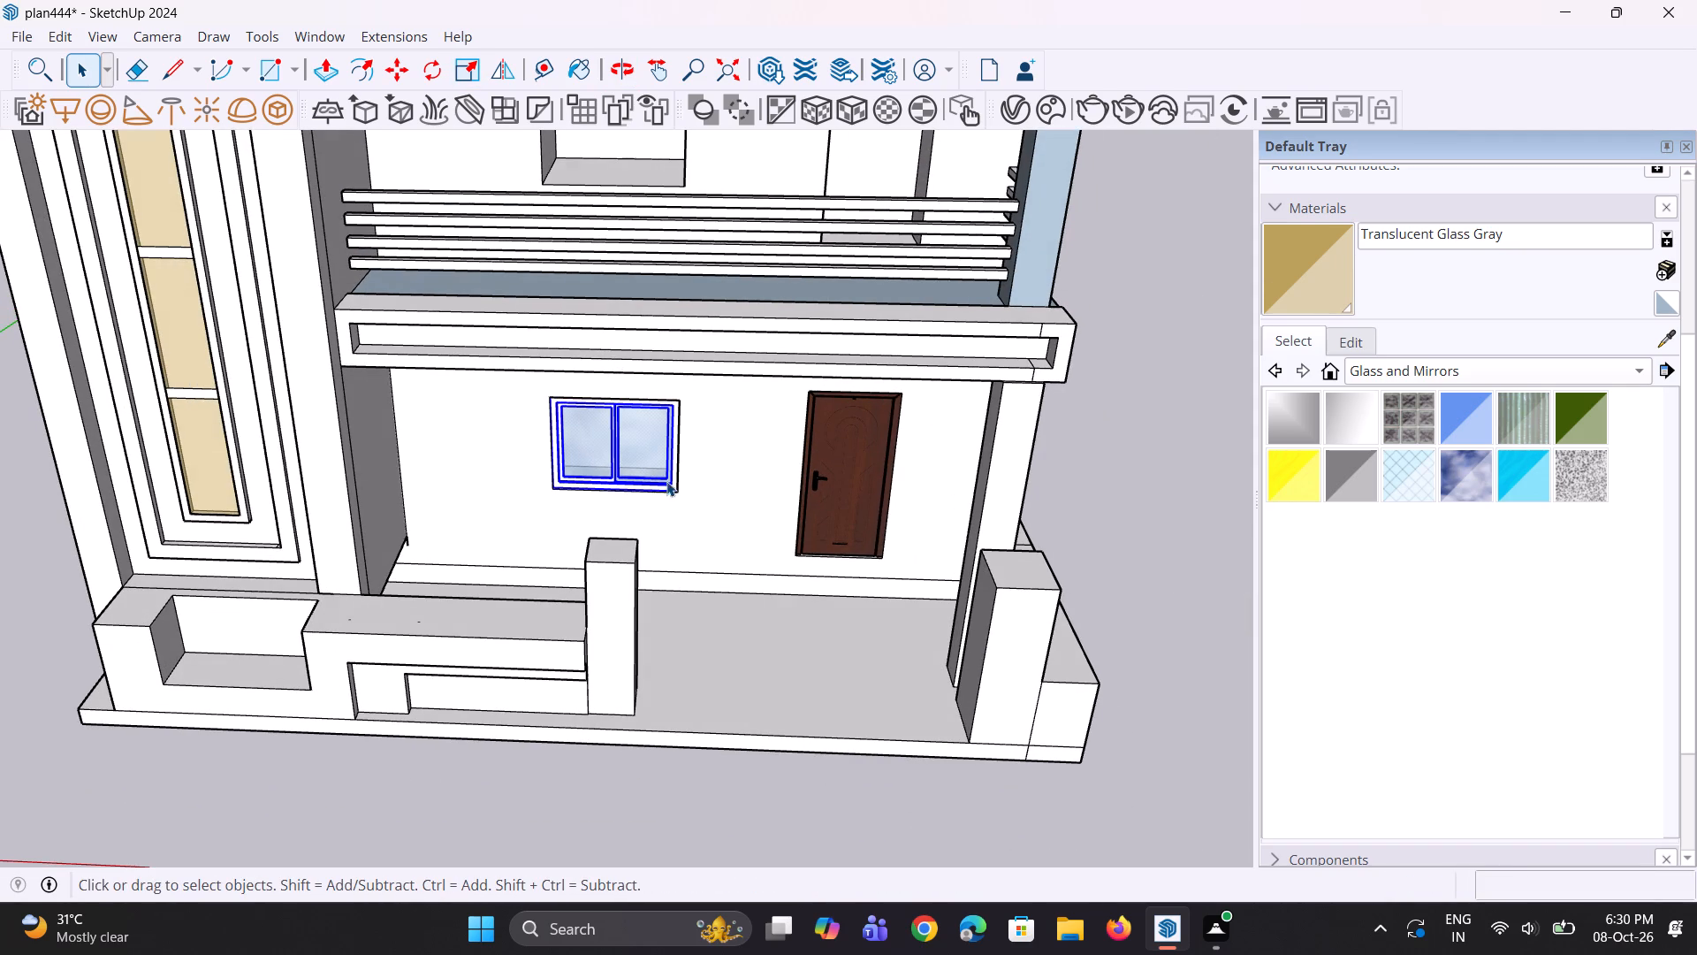
left_click(673, 487)
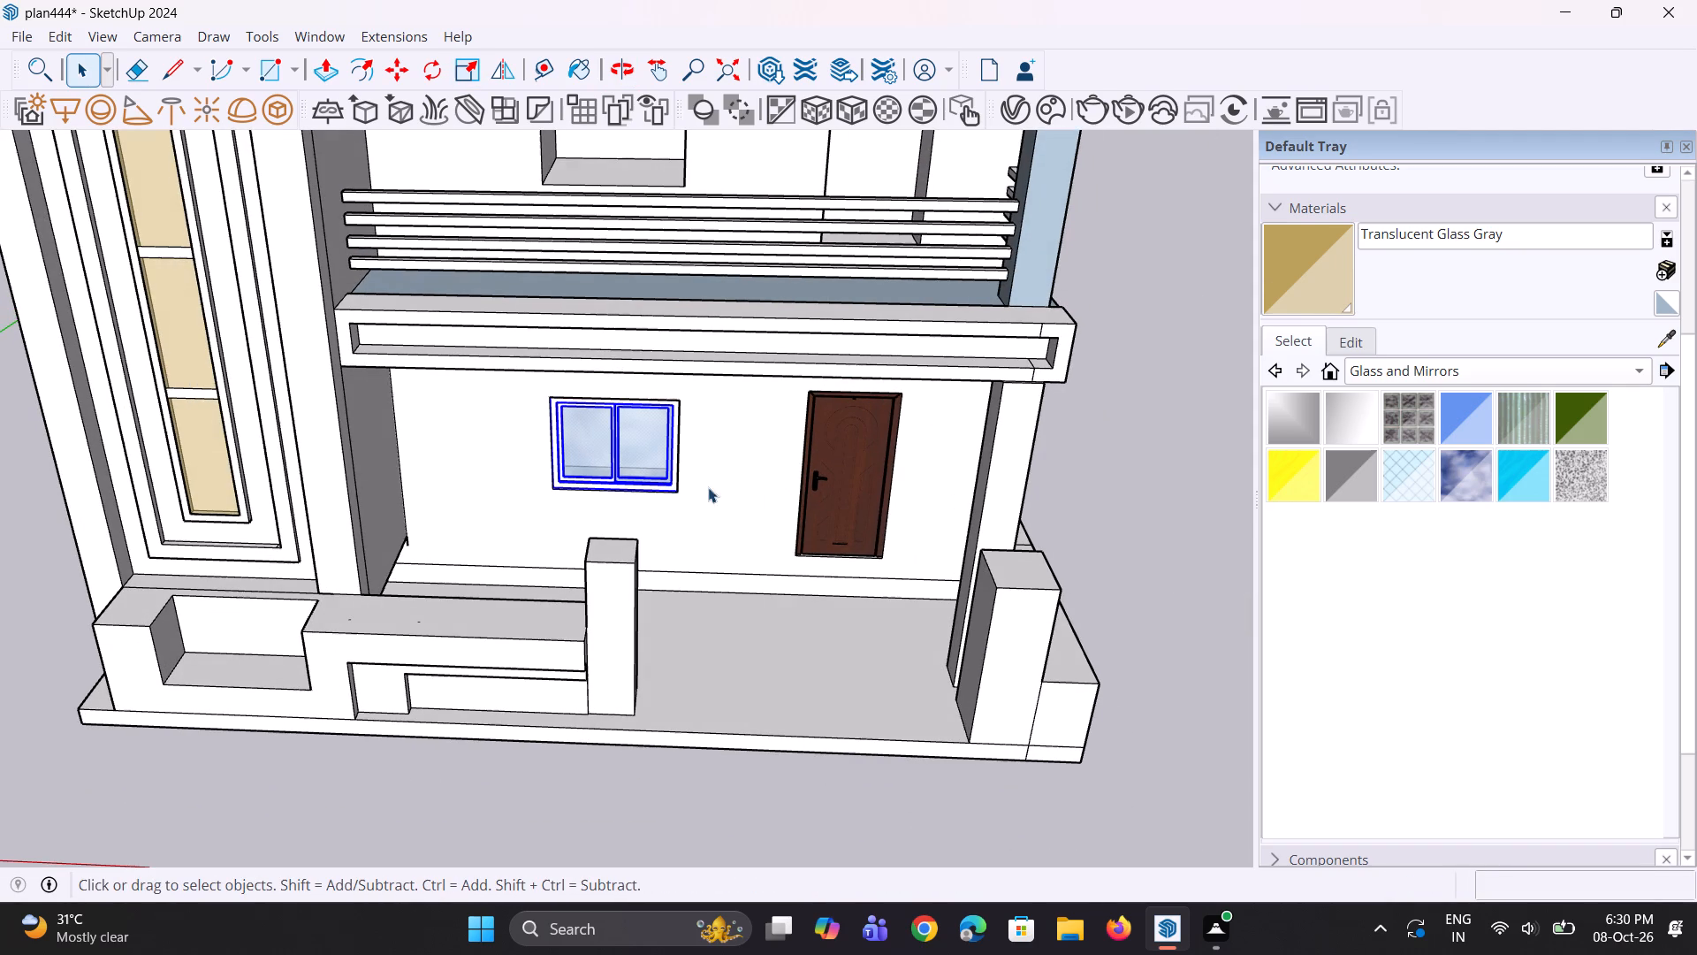
left_click(822, 514, "ctrl")
scroll(822, 514, "down", 6)
key("m")
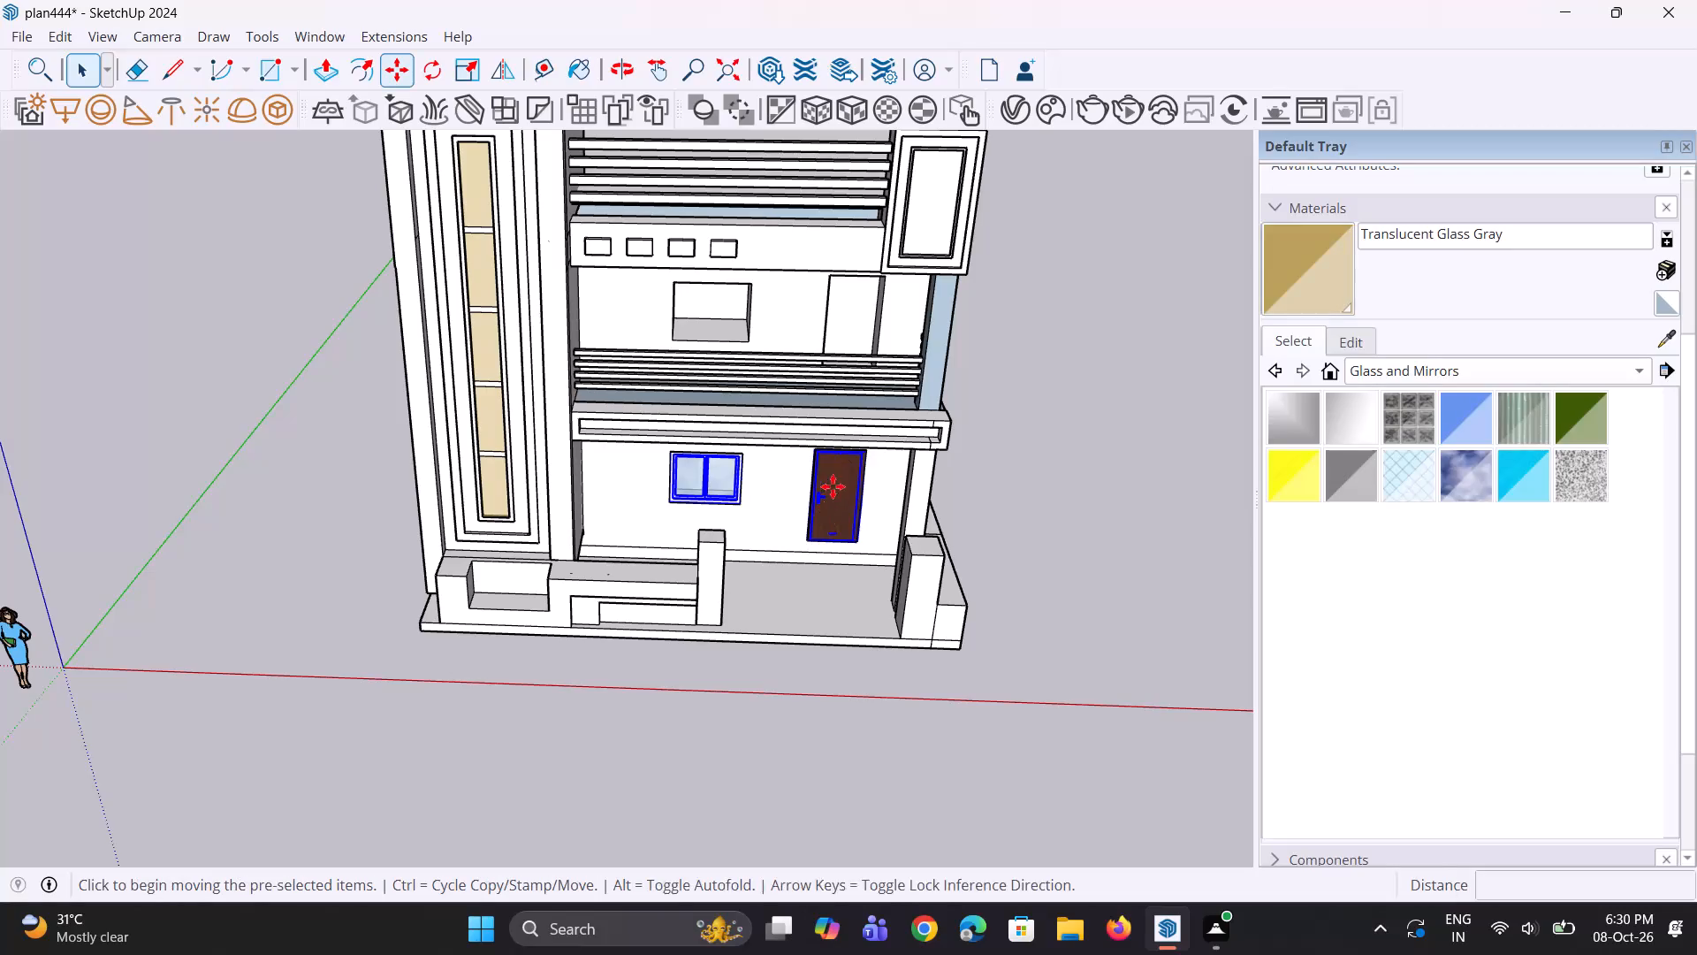
left_click(854, 449)
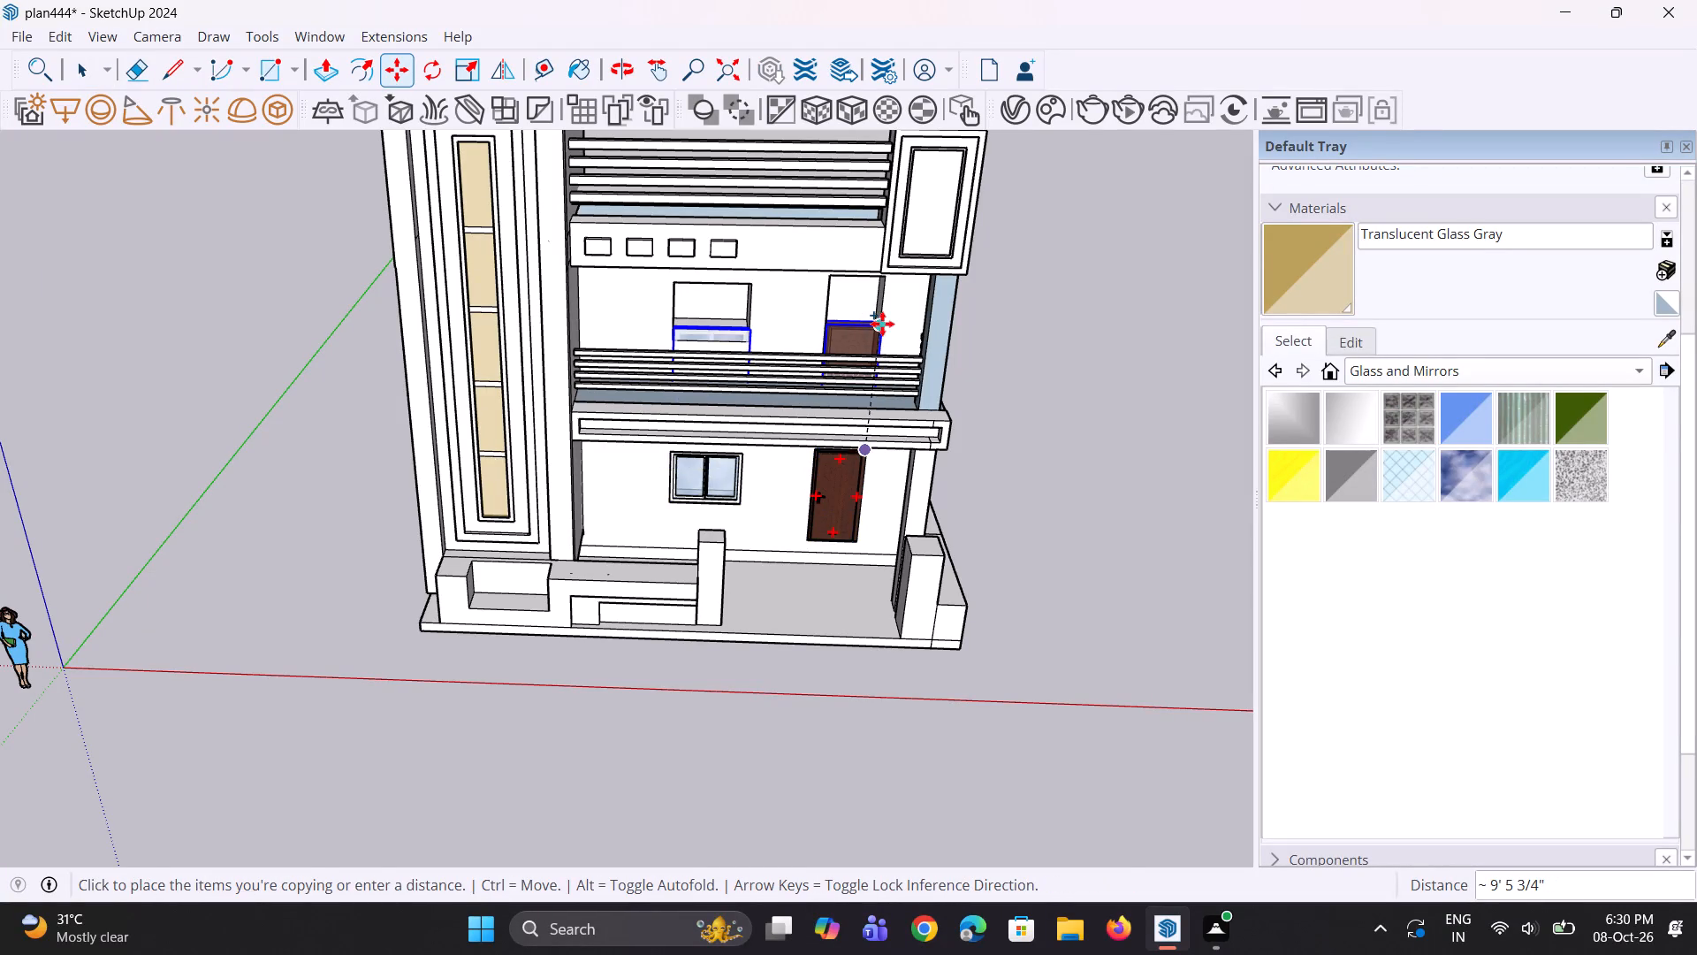
scroll(878, 322, "up", 3)
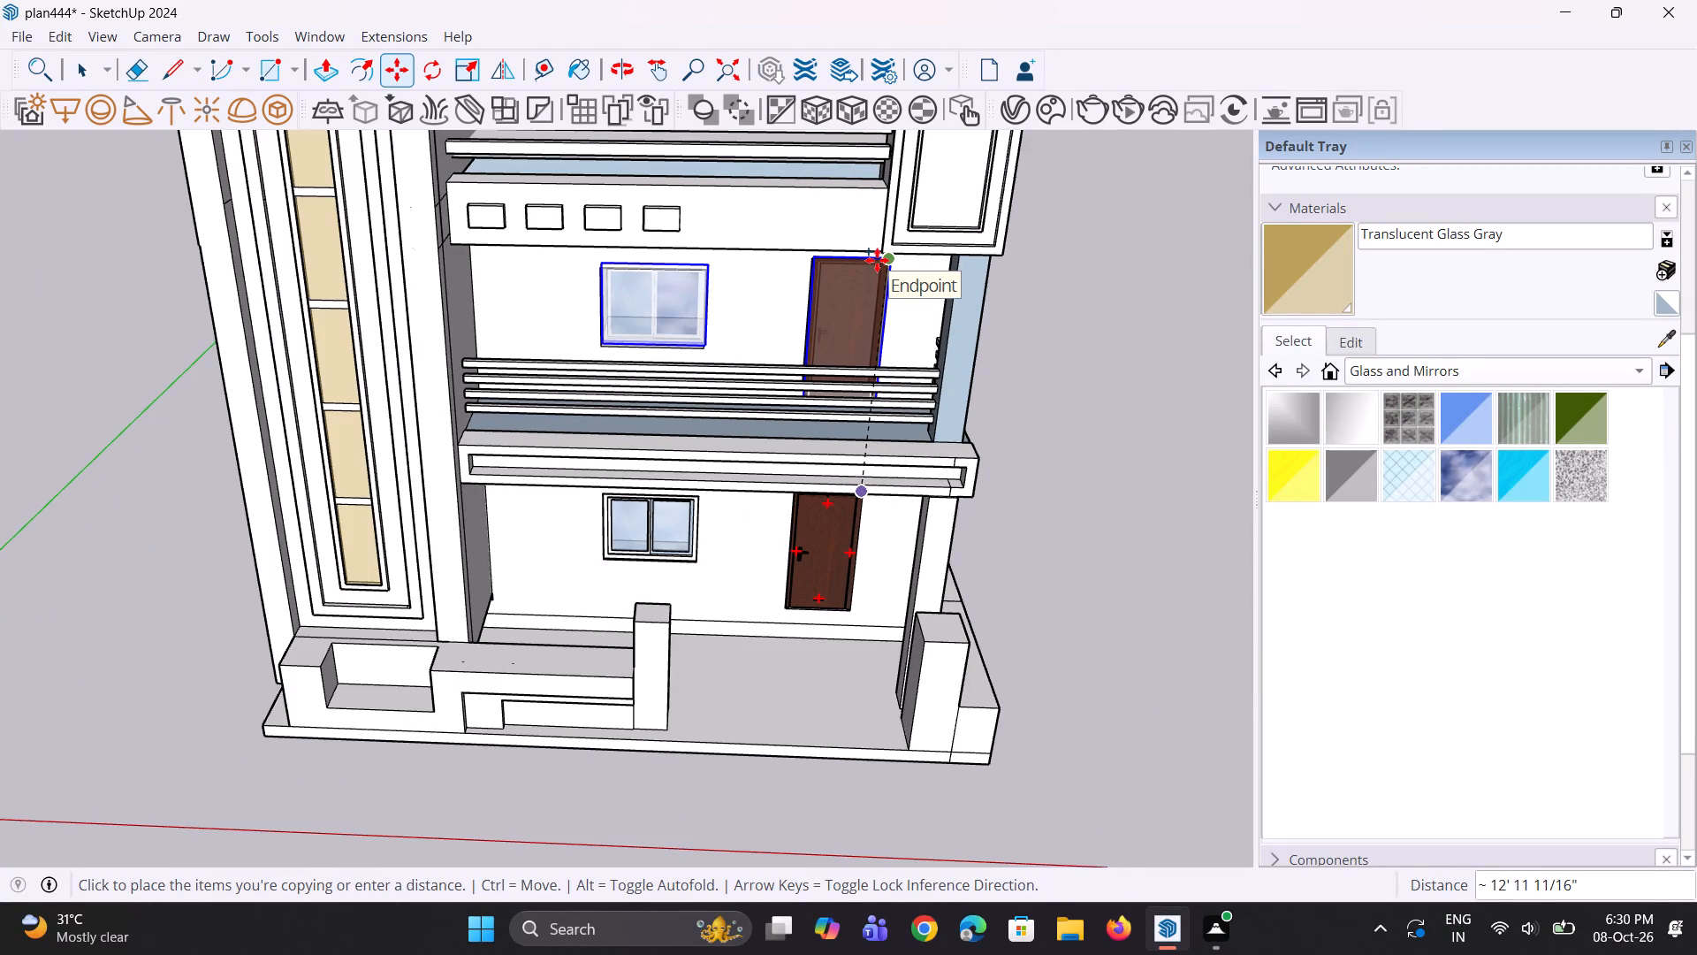
left_click(877, 260)
key("space")
key("space")
left_click(1128, 475)
Scale the copied first-floor door uniformly by about 0.97 from its lower corner so it stands on the balcony floor.
middle_click_drag(937, 526, 800, 761)
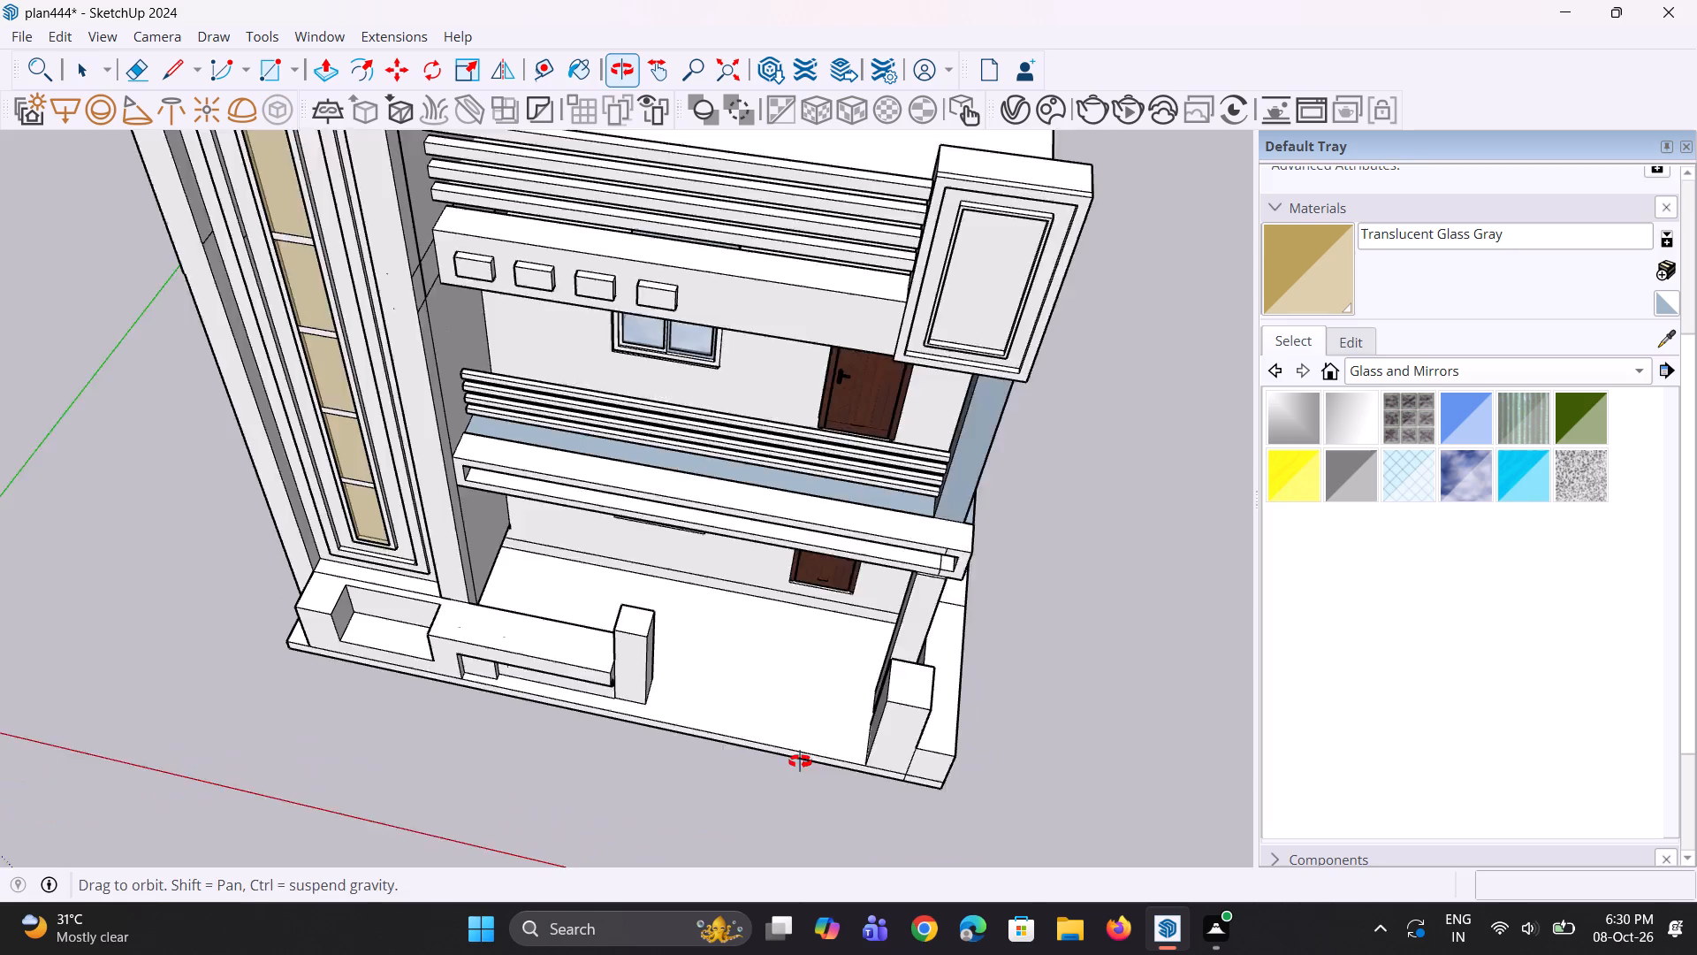
middle_click_drag(800, 761, 798, 766)
scroll(893, 527, "up", 8)
middle_click_drag(893, 490, 693, 367)
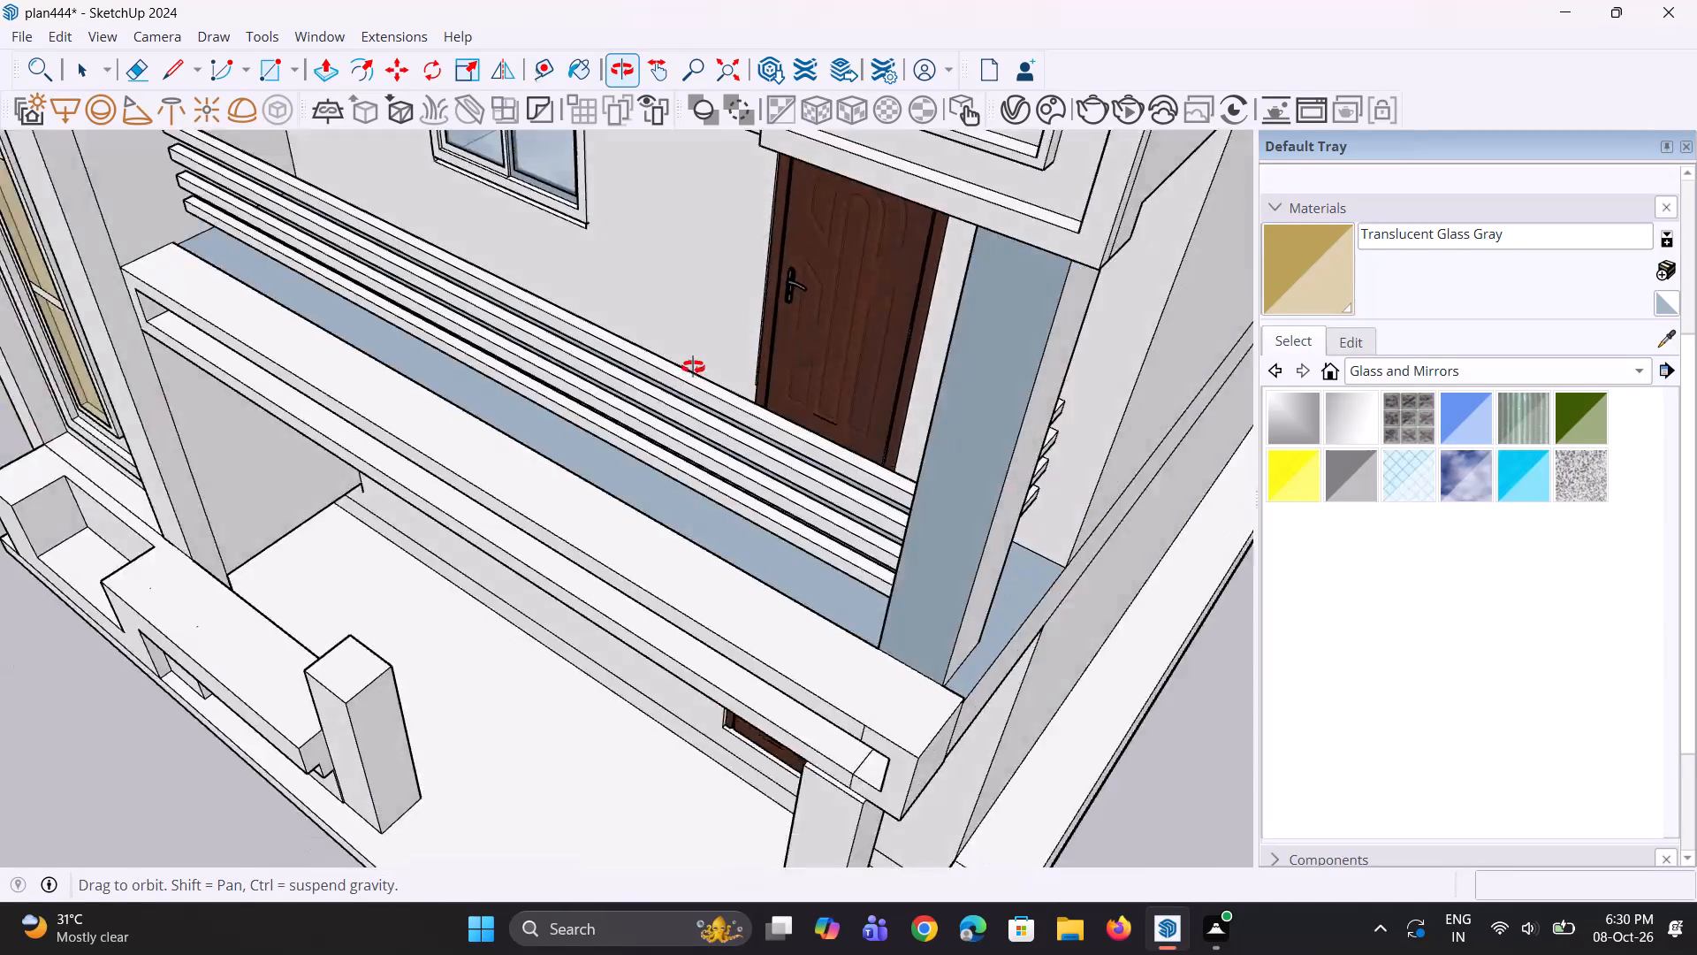
middle_click_drag(693, 367, 430, 332)
left_click(775, 440)
middle_click_drag(795, 441, 978, 449)
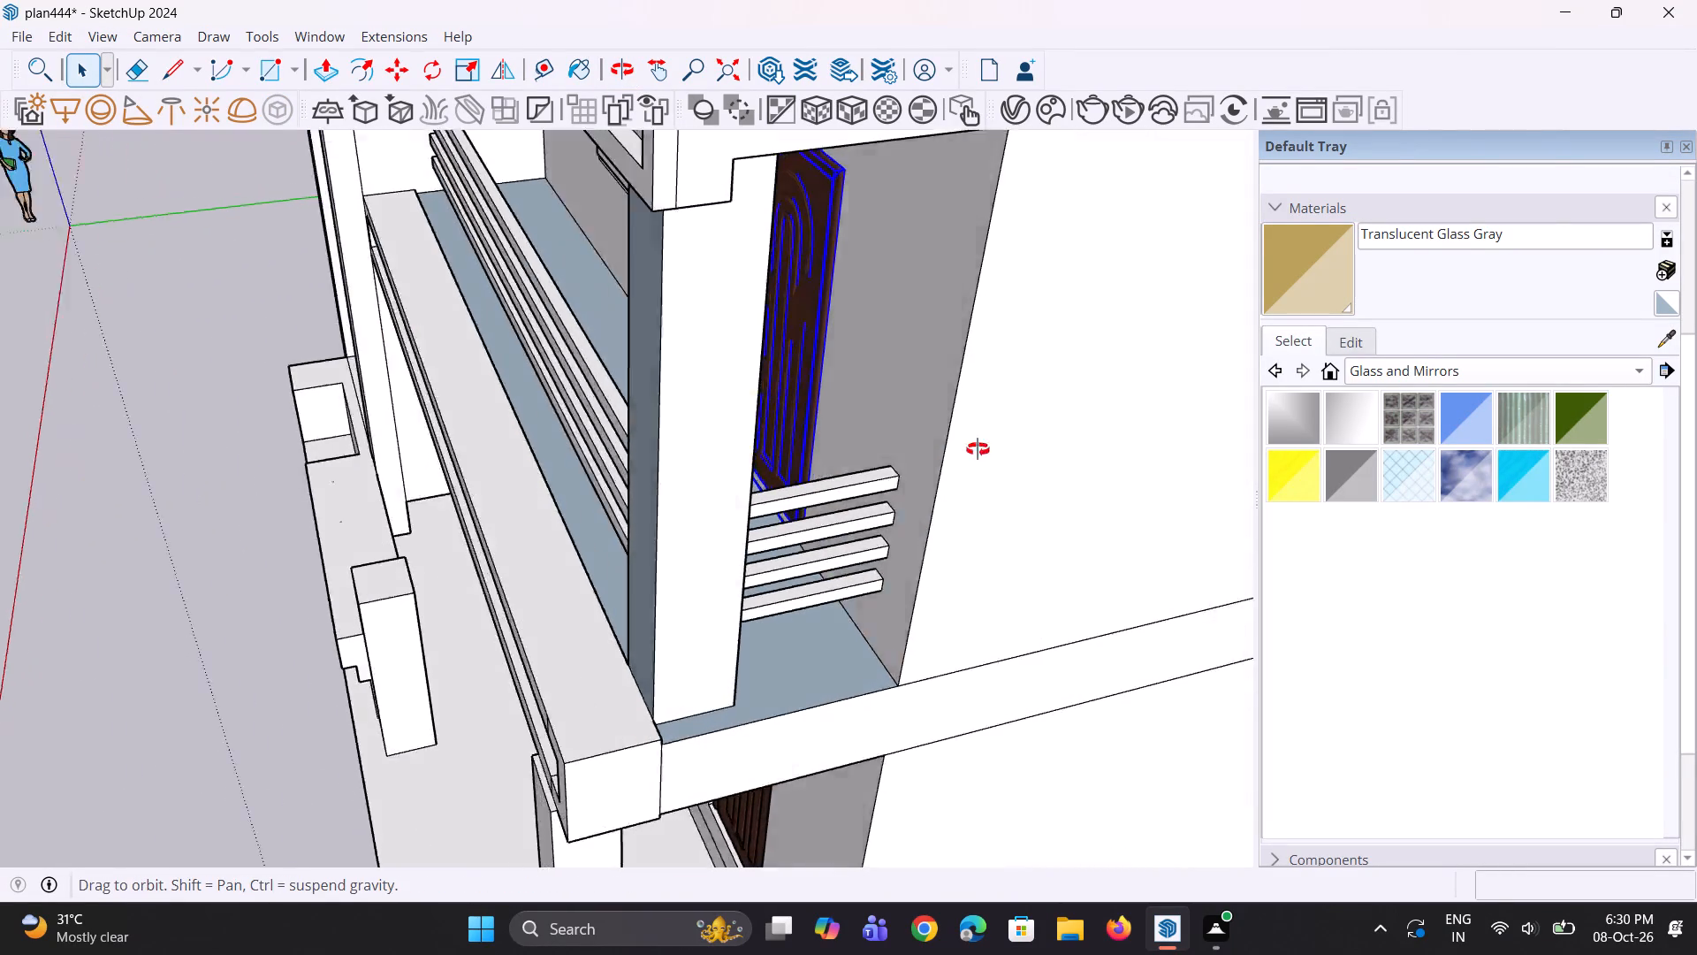
middle_click_drag(978, 449, 1233, 502)
key("s")
scroll(765, 378, "down", 7)
scroll(768, 366, "up", 1)
middle_click_drag(768, 366, 769, 312)
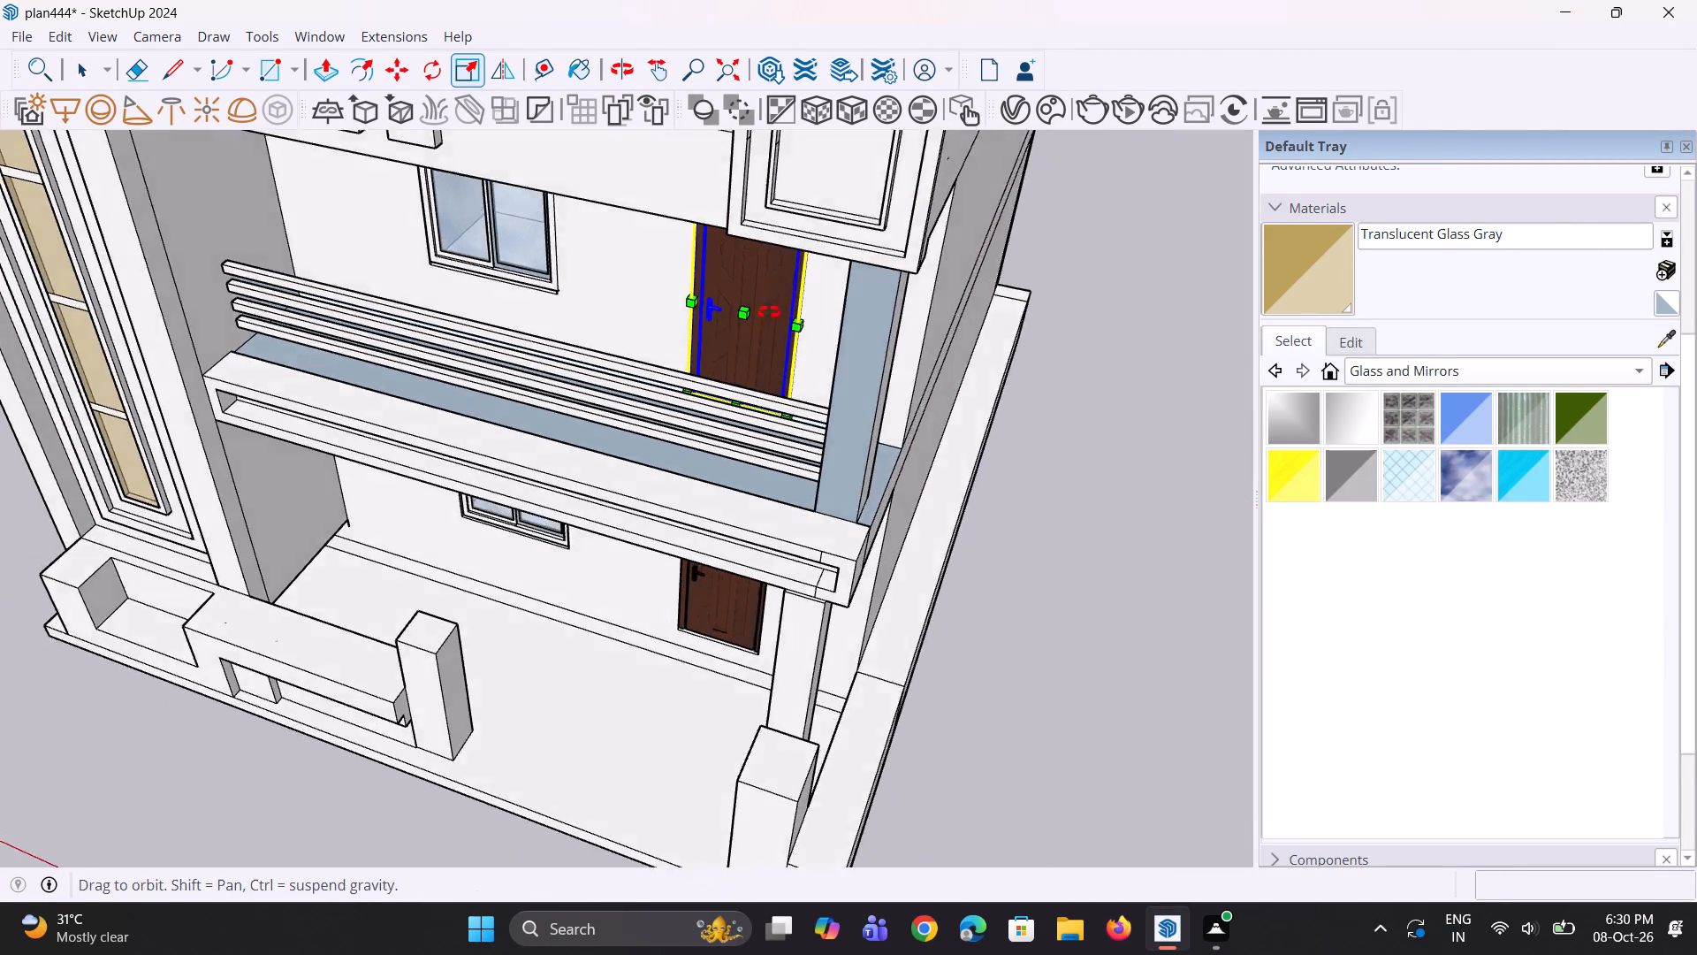
middle_click_drag(769, 312, 756, 238)
scroll(719, 254, "up", 11)
middle_click_drag(836, 509, 817, 577)
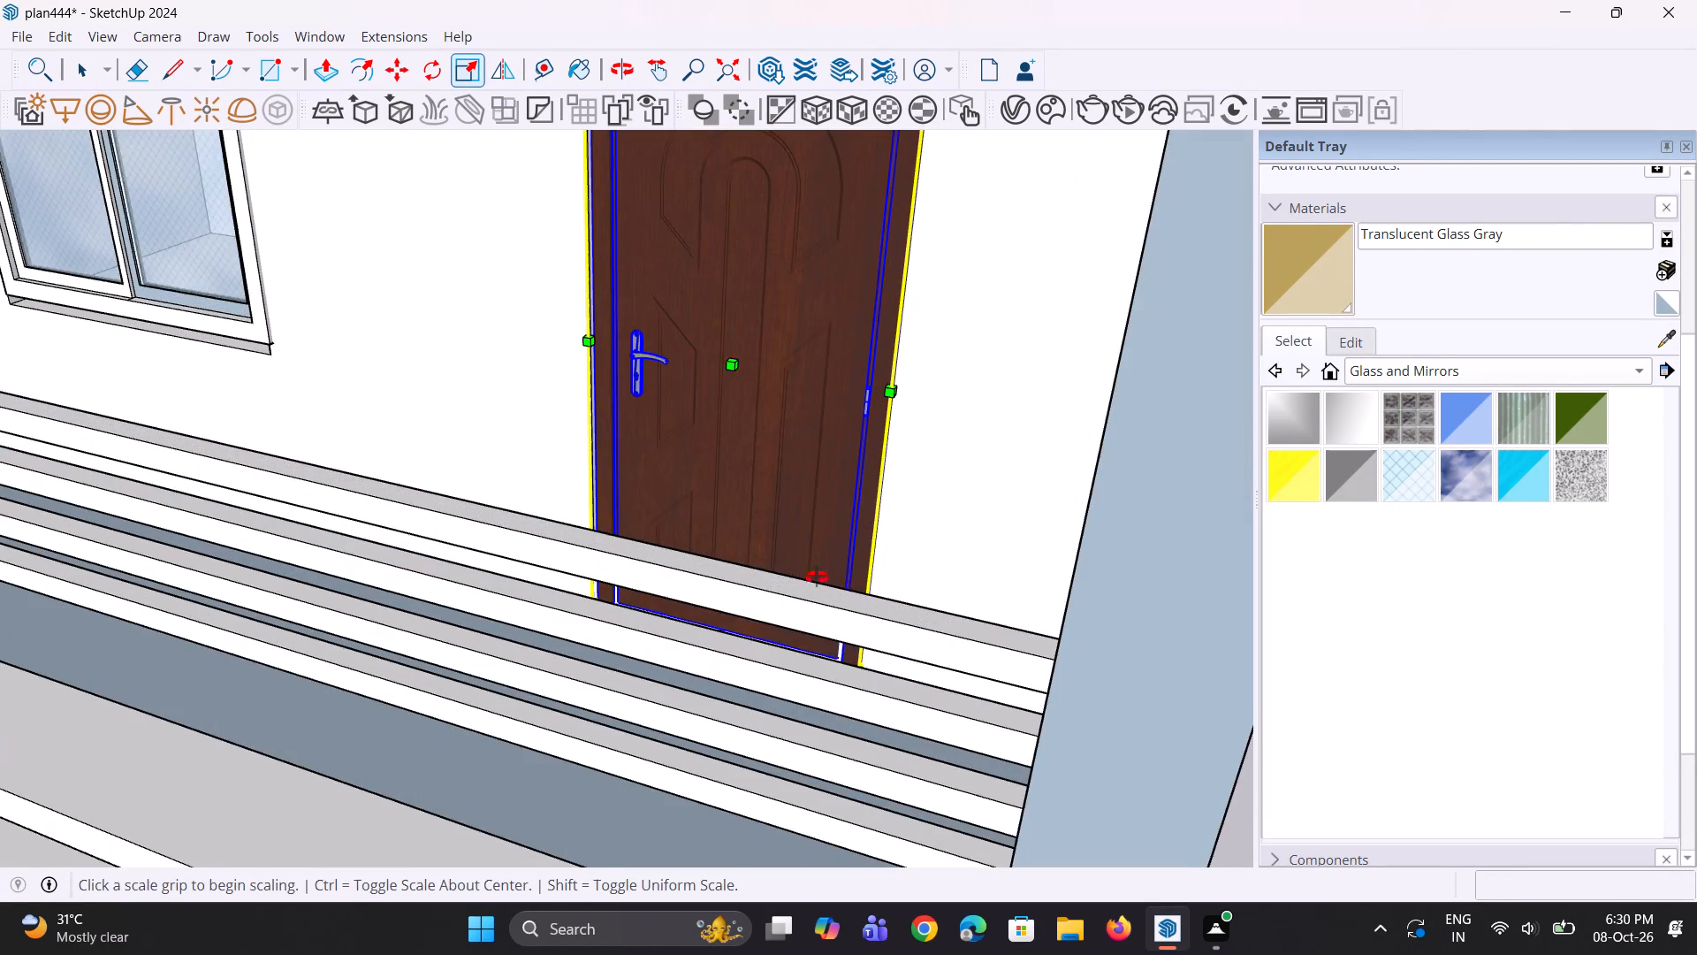
middle_click_drag(817, 577, 835, 724)
left_click(839, 598)
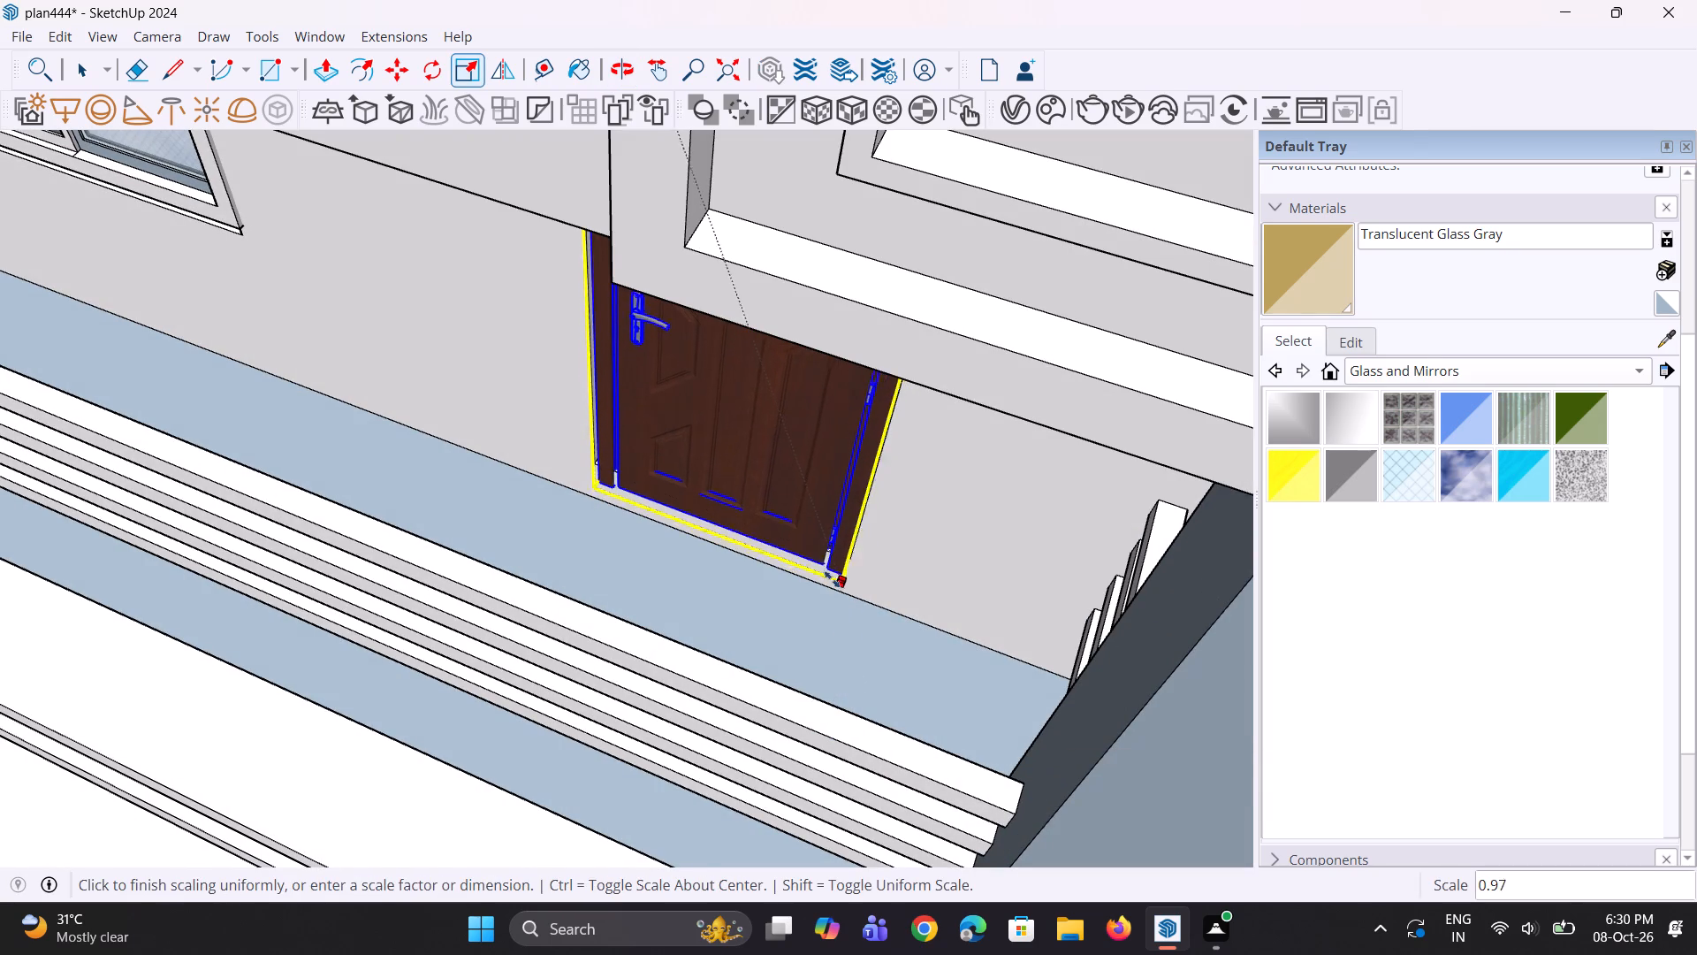
left_click(828, 560)
Stretch the first-floor door's width by about 1.07 to reach the side of its opening.
middle_click_drag(836, 566, 889, 394)
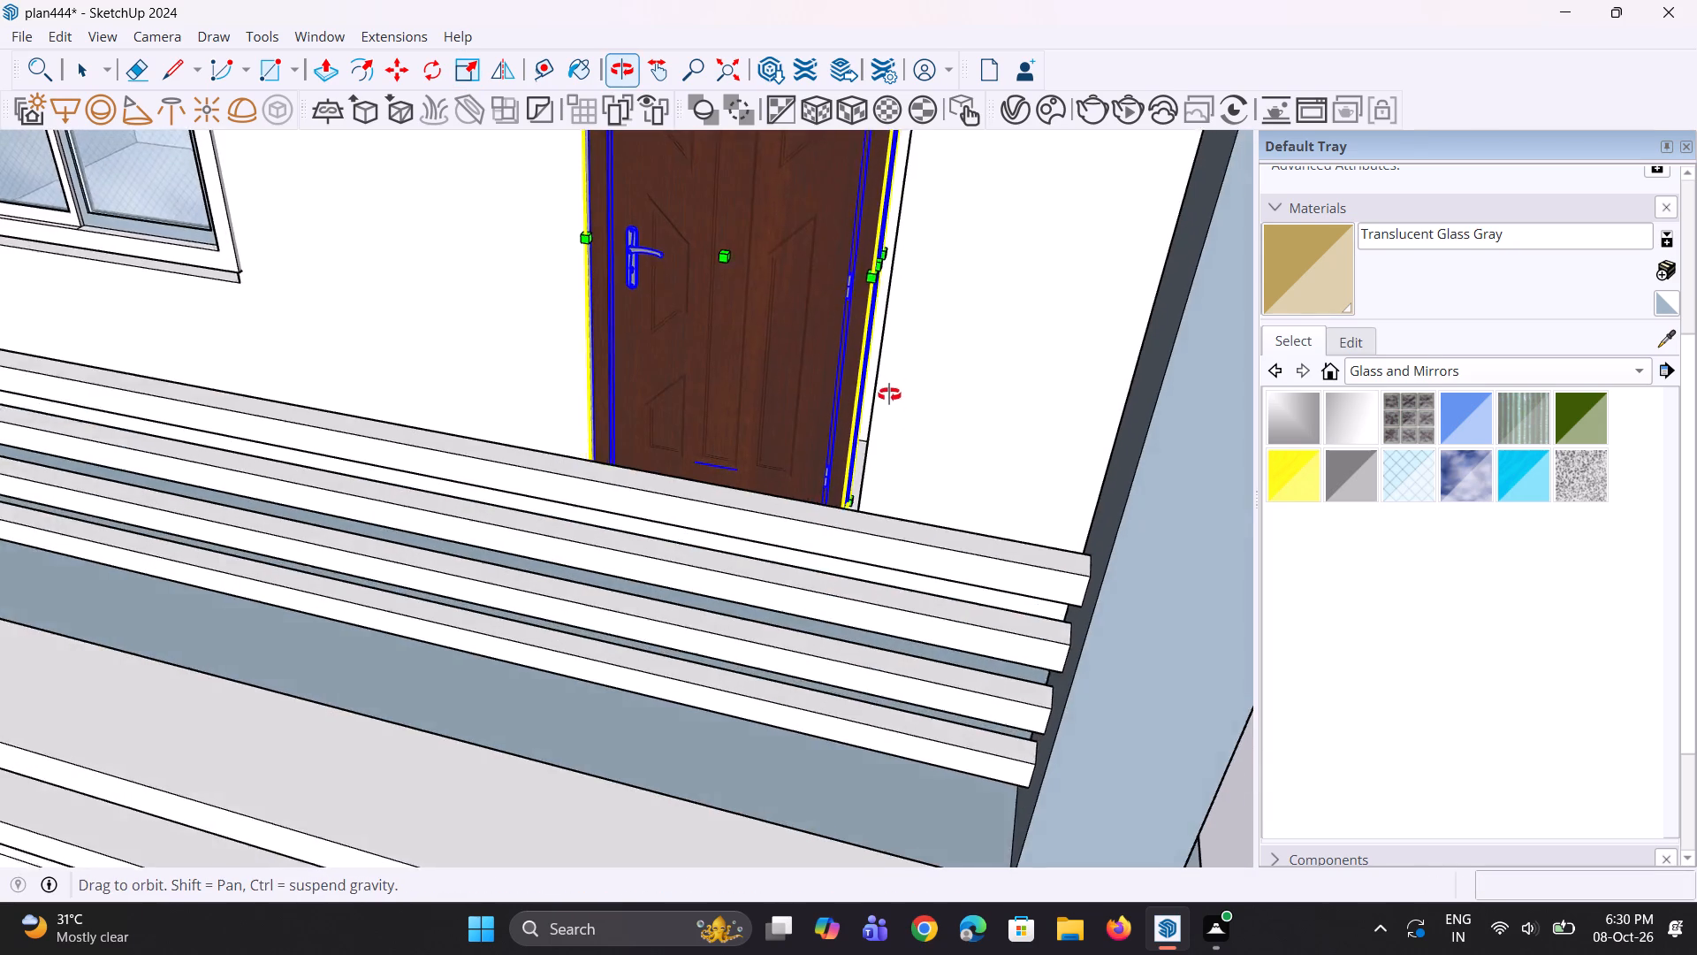
middle_click_drag(889, 394, 891, 375)
scroll(889, 292, "up", 2)
left_click(878, 252)
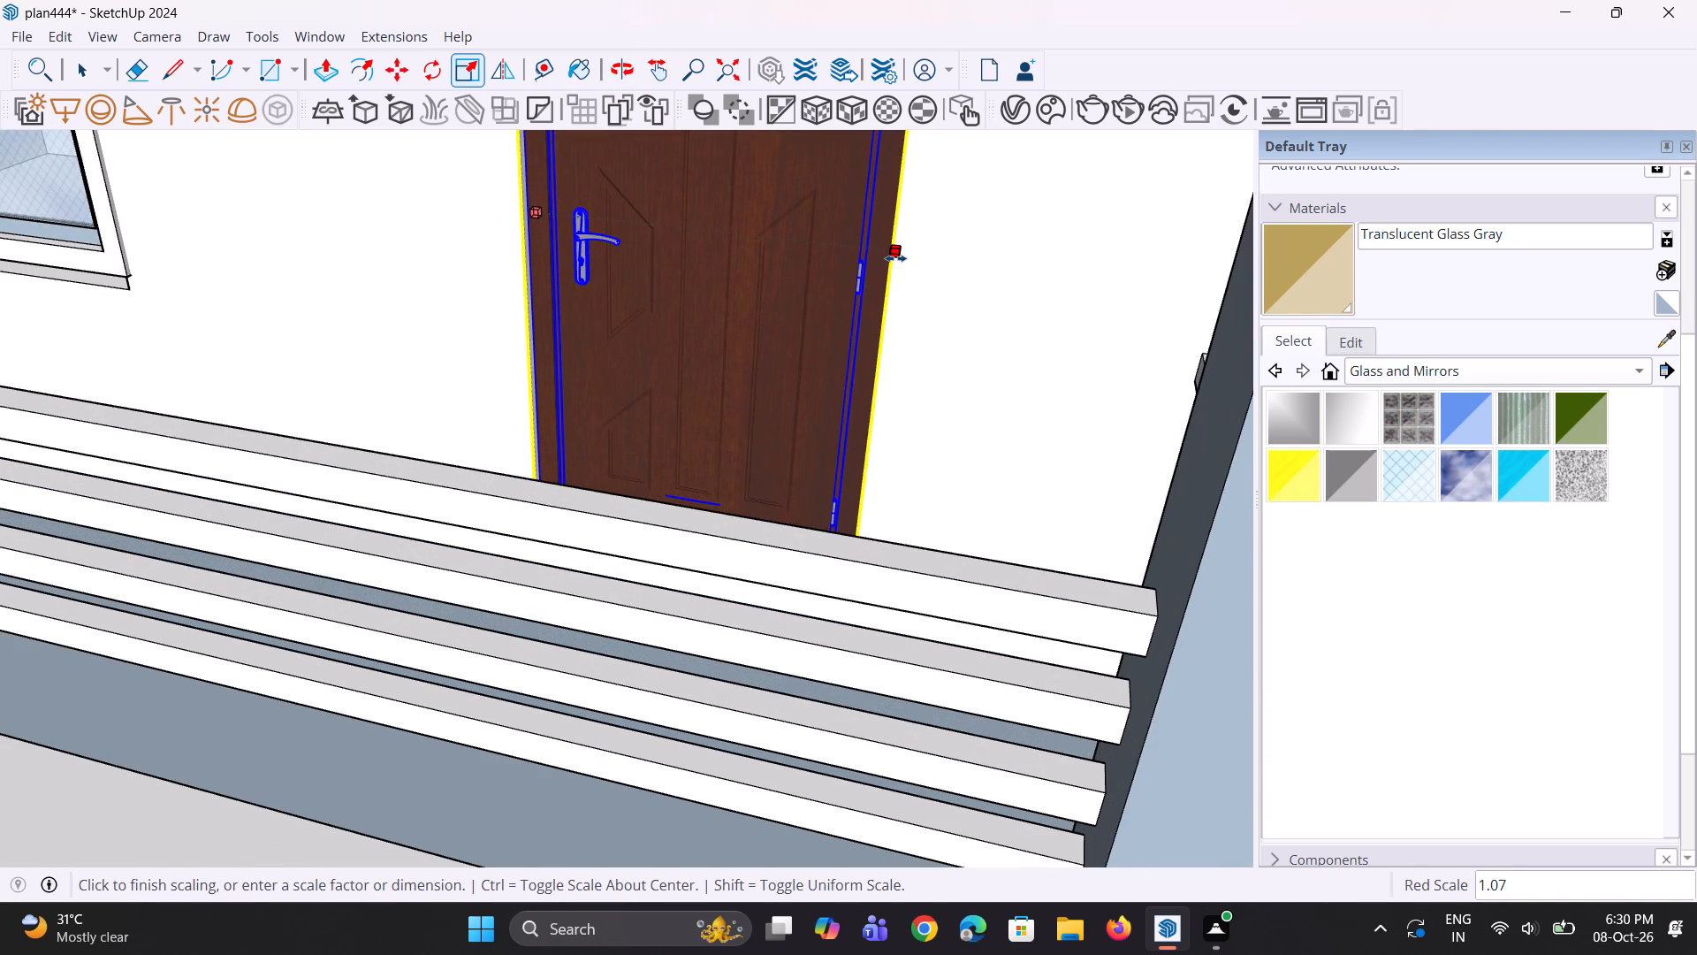
left_click(894, 259)
scroll(819, 401, "down", 7)
middle_click_drag(829, 376, 827, 354)
key("space")
key("space")
left_click(1197, 589)
Examine how the copied window sits in the first-floor wall opening.
middle_click_drag(371, 348, 406, 322)
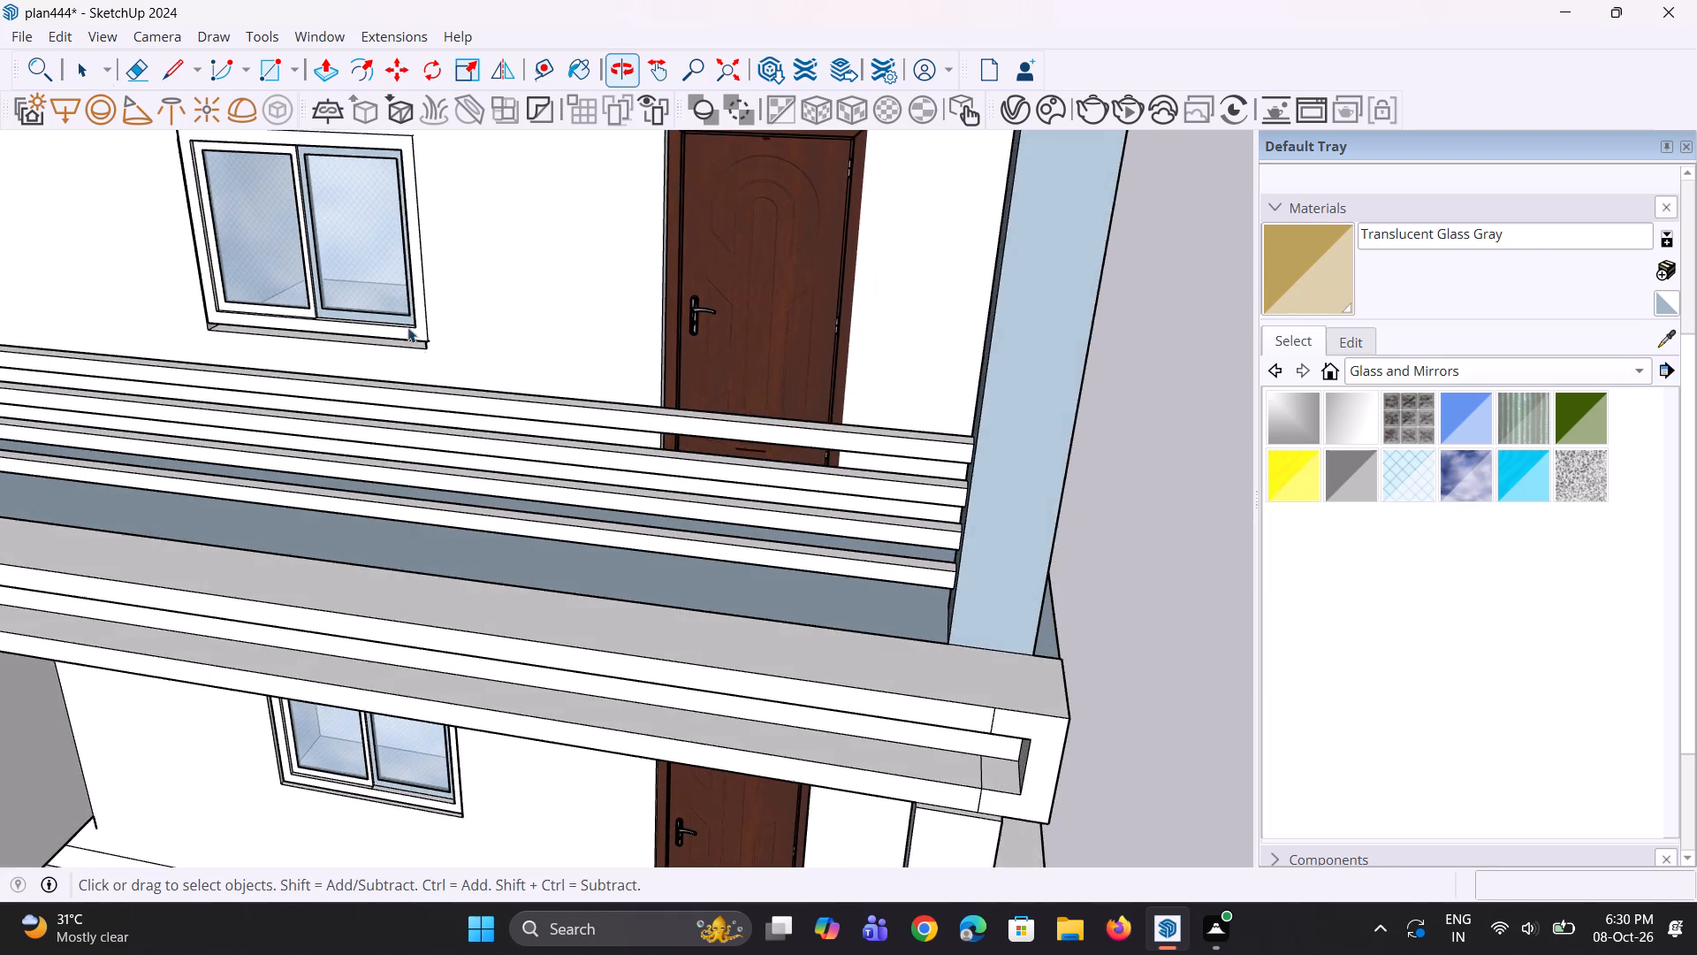
scroll(414, 358, "down", 5)
middle_click_drag(391, 348, 422, 418)
scroll(340, 305, "up", 2)
middle_click_drag(346, 331, 336, 360)
scroll(336, 360, "up", 1)
left_click(367, 355)
scroll(370, 362, "down", 3)
middle_click_drag(369, 355, 408, 286)
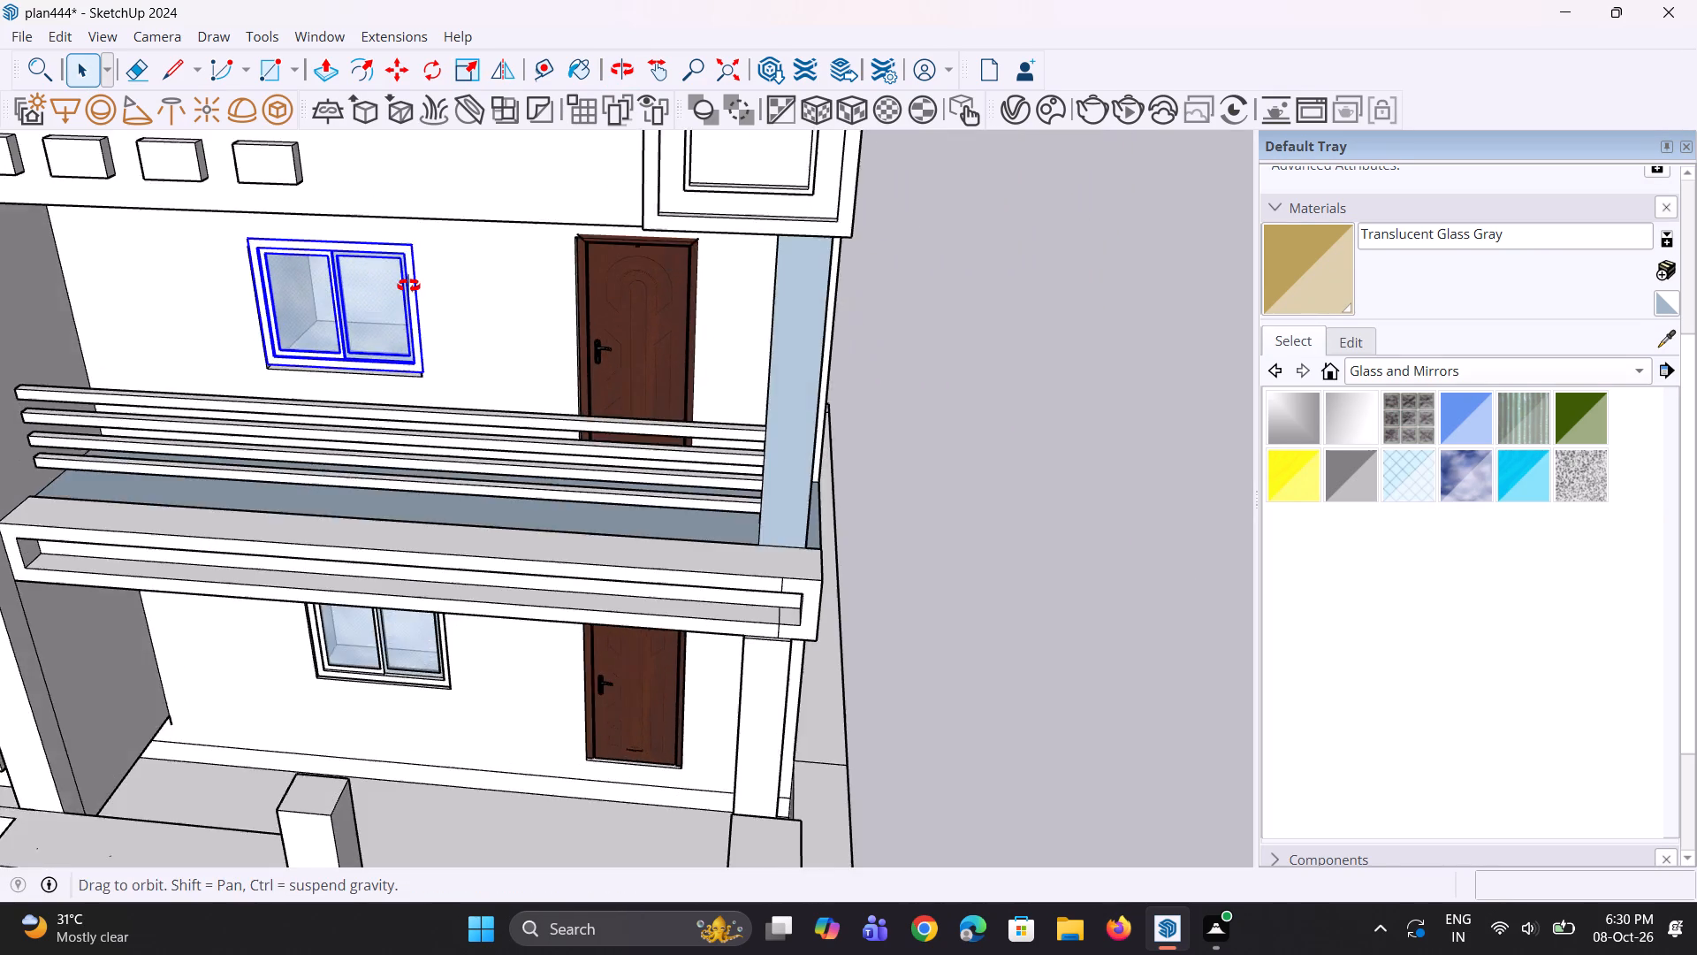
middle_click_drag(408, 286, 491, 130)
key("space")
key("space")
left_click(1130, 523)
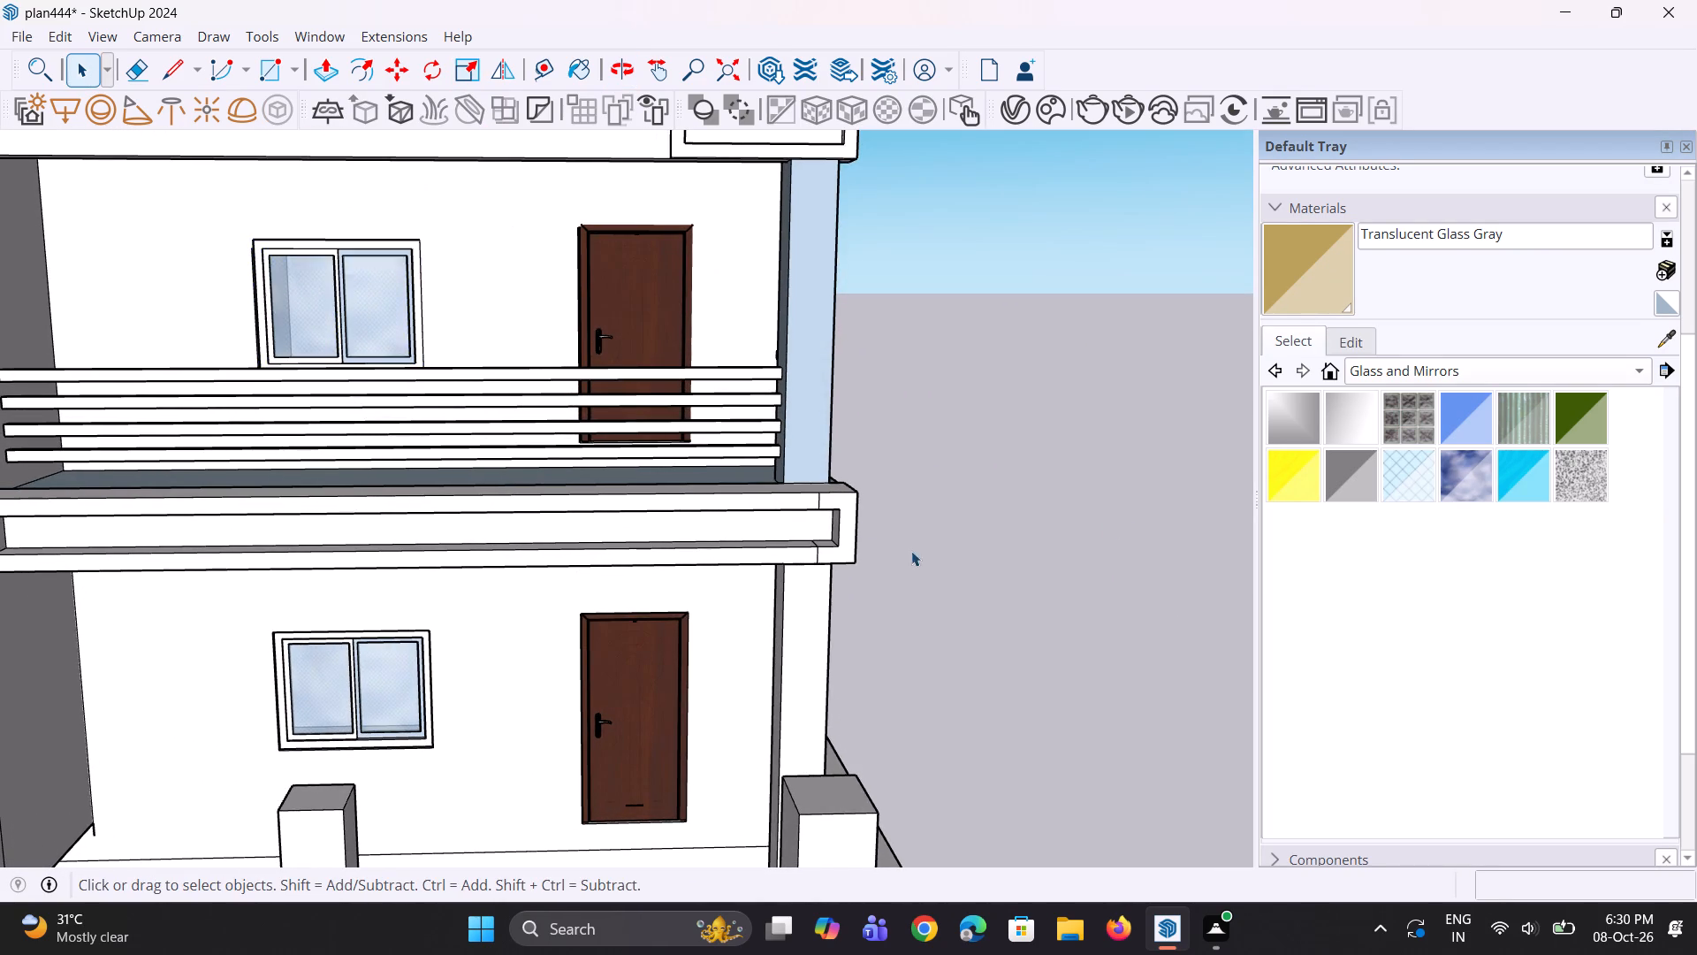
Move the gate model by its lower corner to the base of the inner pillar at the front wall's gate opening.
scroll(853, 517, "down", 7)
middle_click_drag(807, 509, 776, 574)
scroll(757, 623, "up", 3)
middle_click_drag(756, 635, 787, 617)
scroll(644, 541, "down", 4)
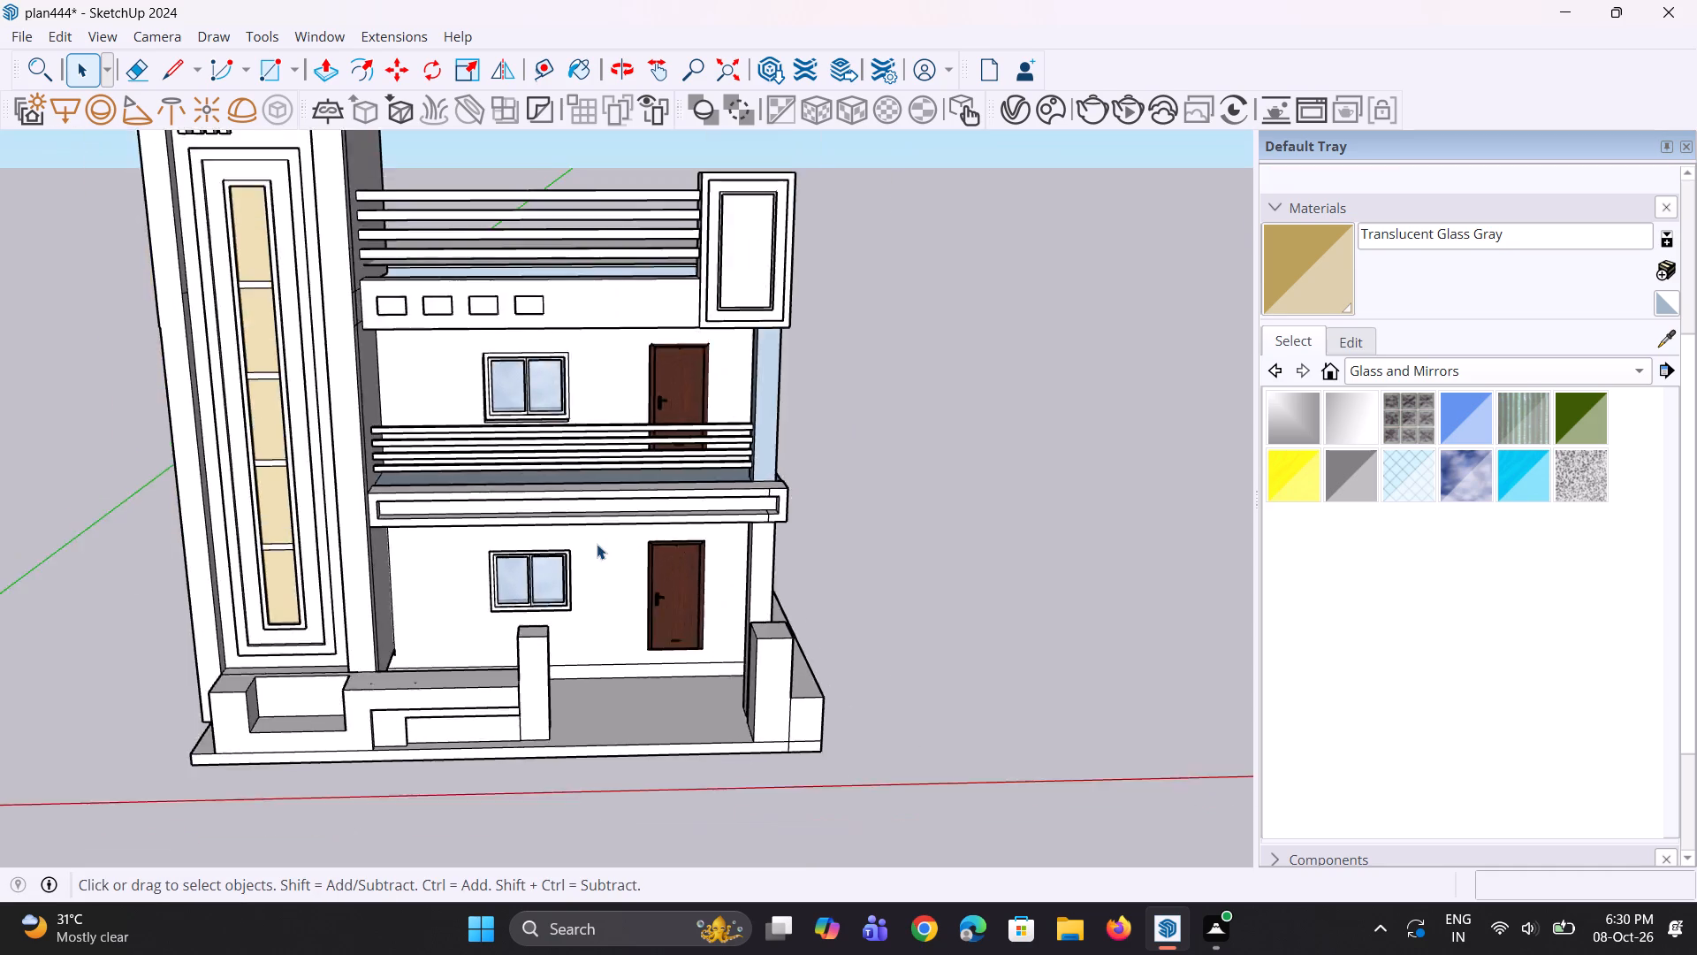
scroll(597, 544, "down", 9)
left_click(1002, 639)
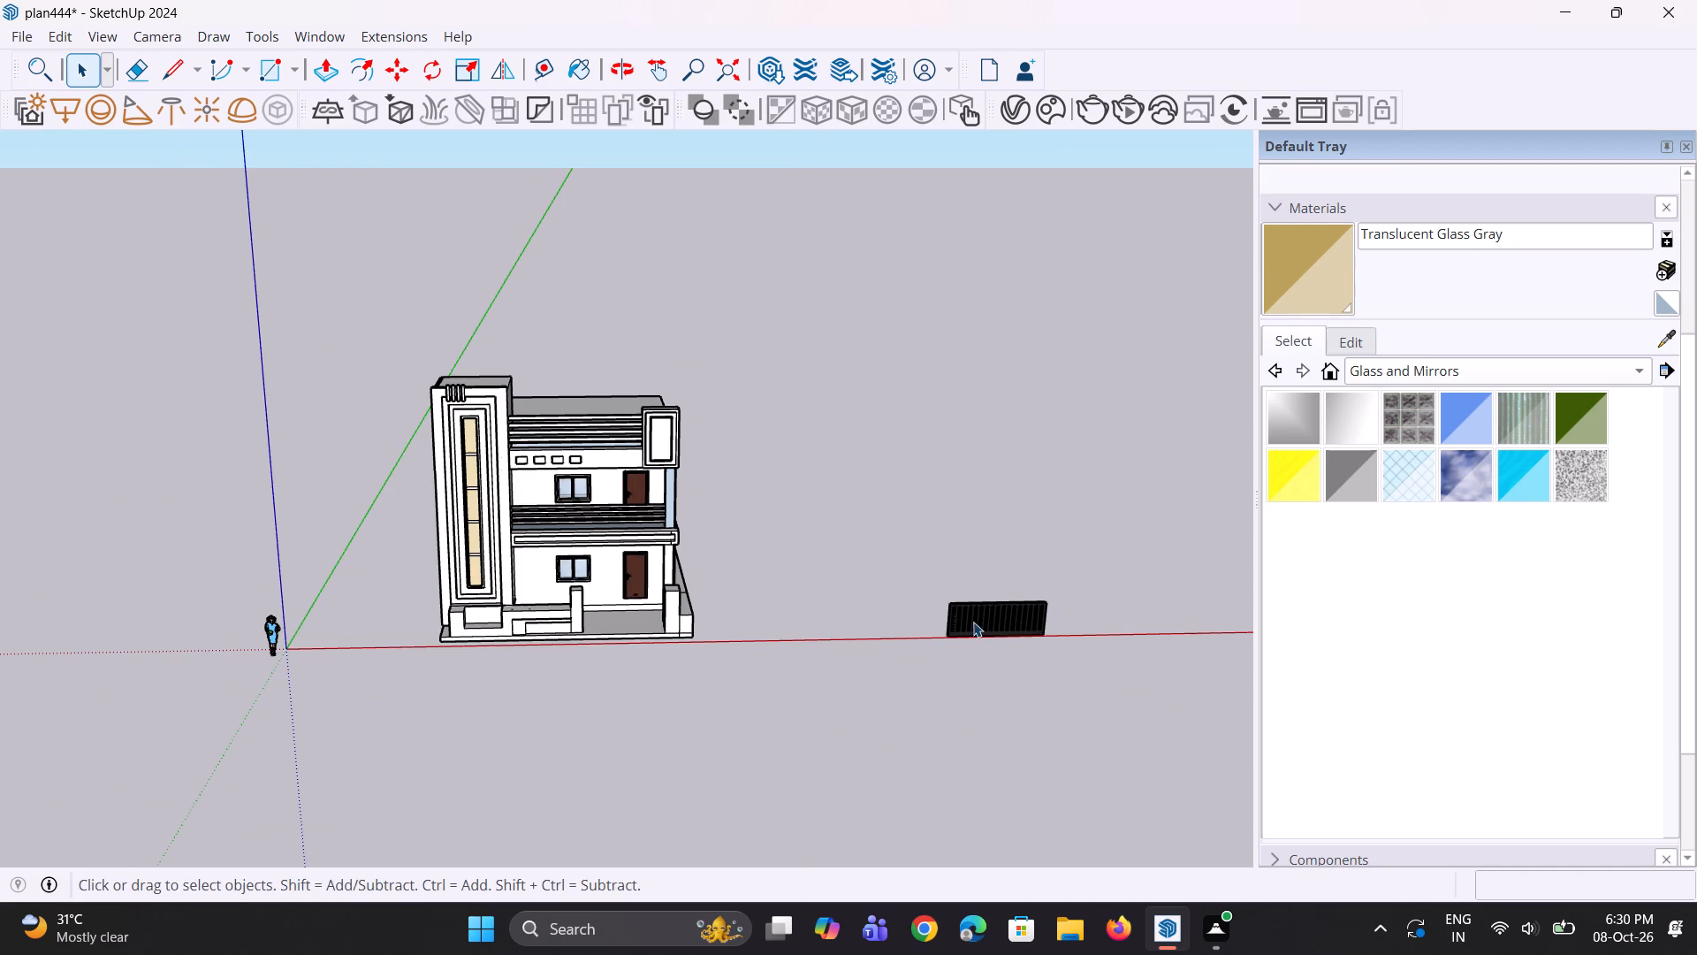
left_click(973, 622)
scroll(970, 633, "up", 4)
key("m")
left_click(943, 644)
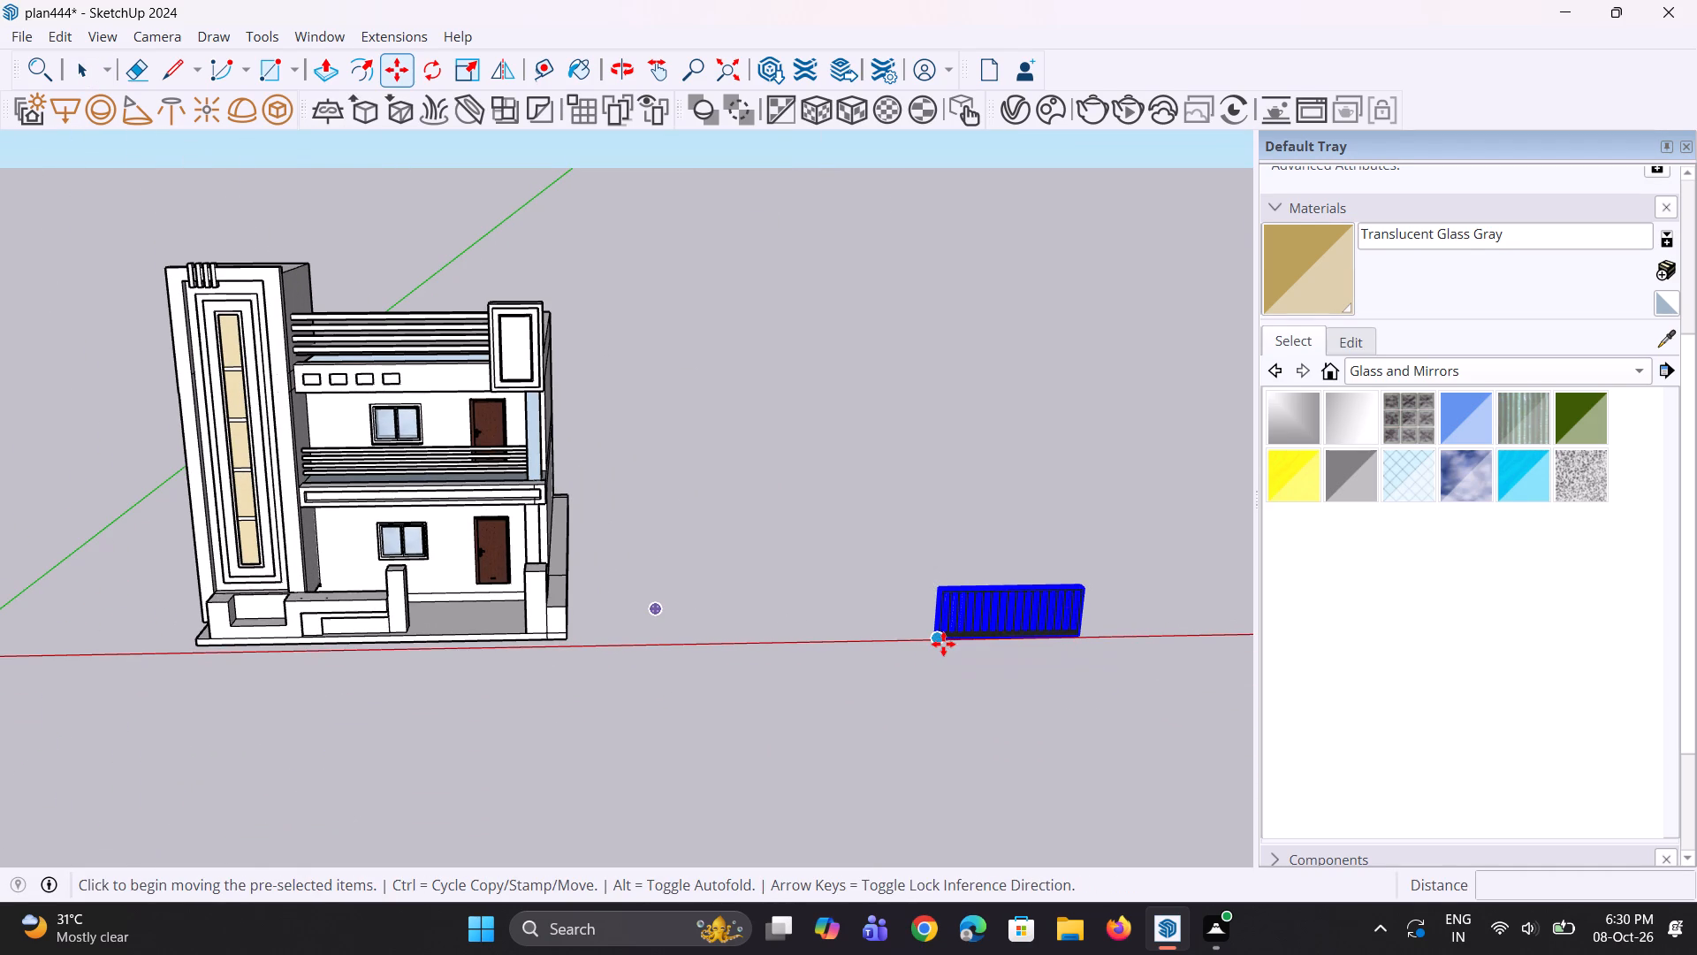
scroll(473, 612, "up", 7)
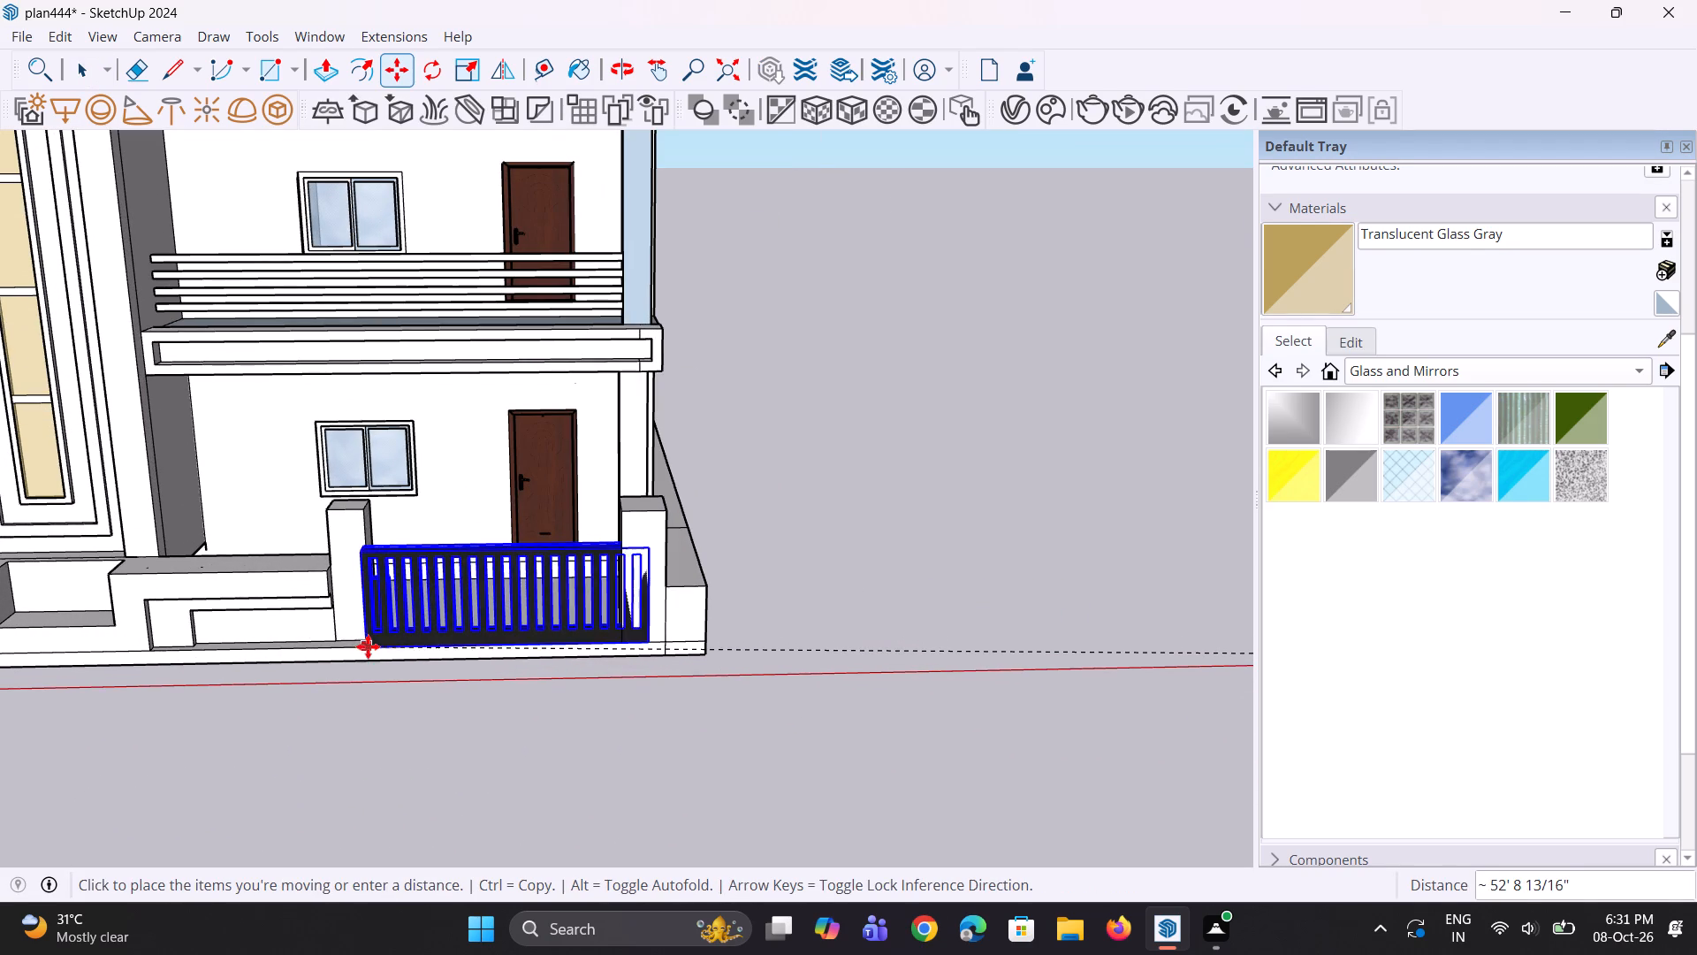
left_click(371, 641)
middle_click(740, 707)
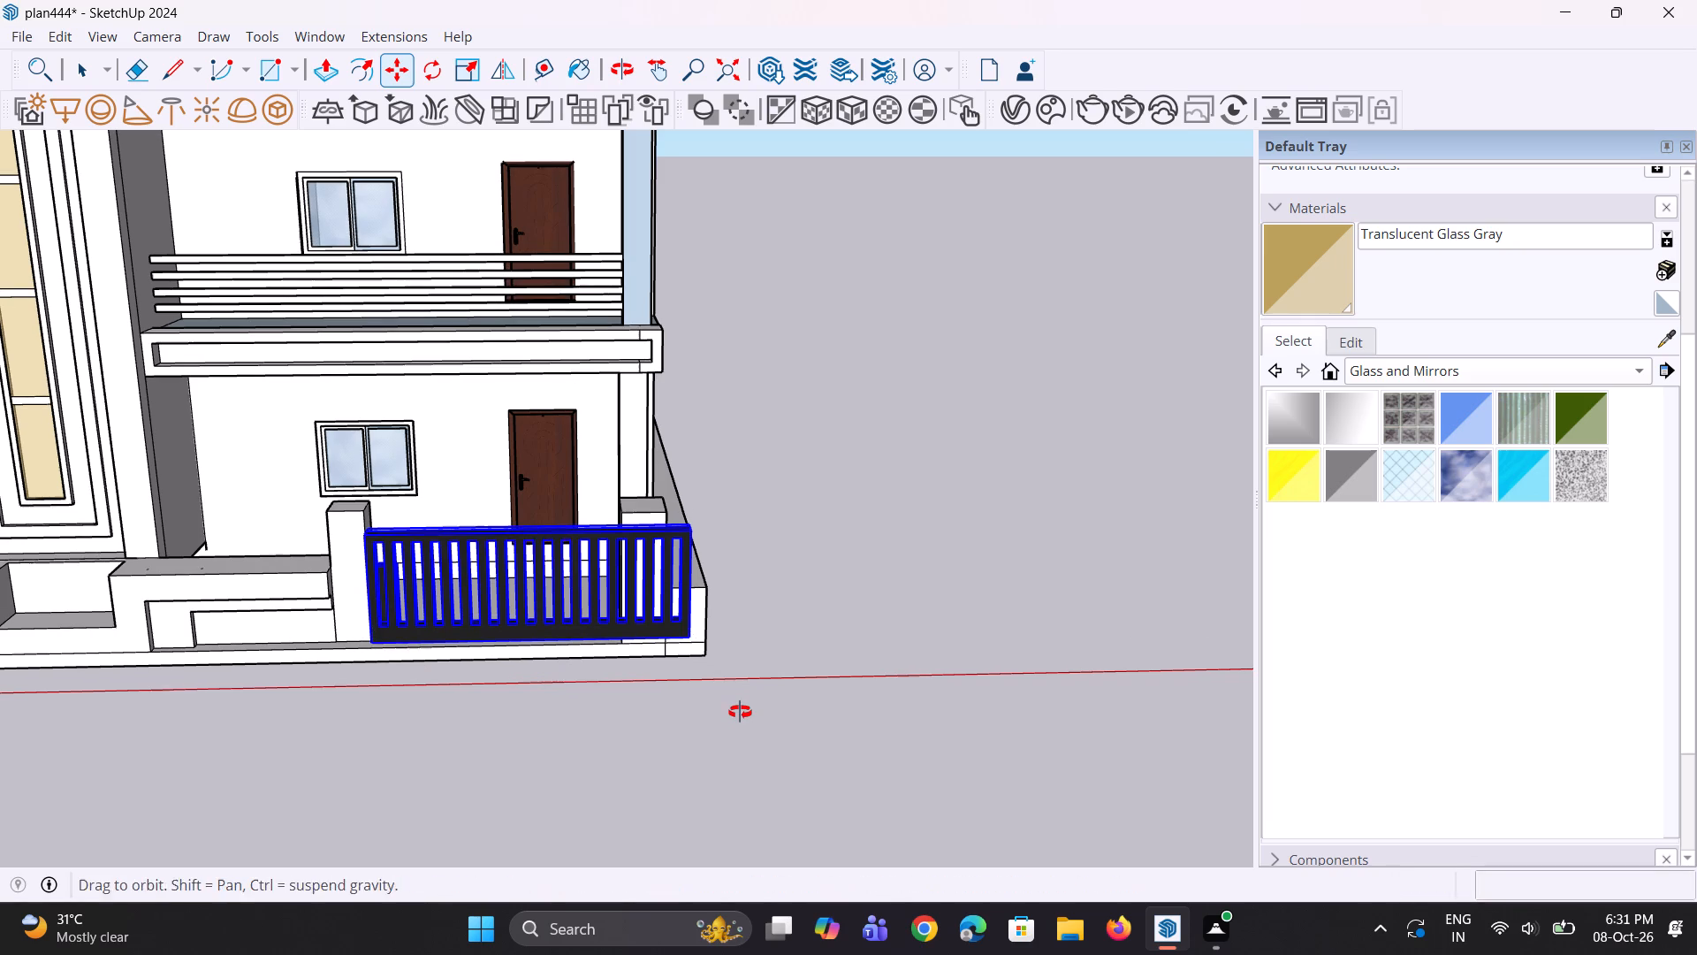
Scale the gate down uniformly by about 0.77 to suit the gap between the two gate pillars.
key("s")
left_click(696, 531)
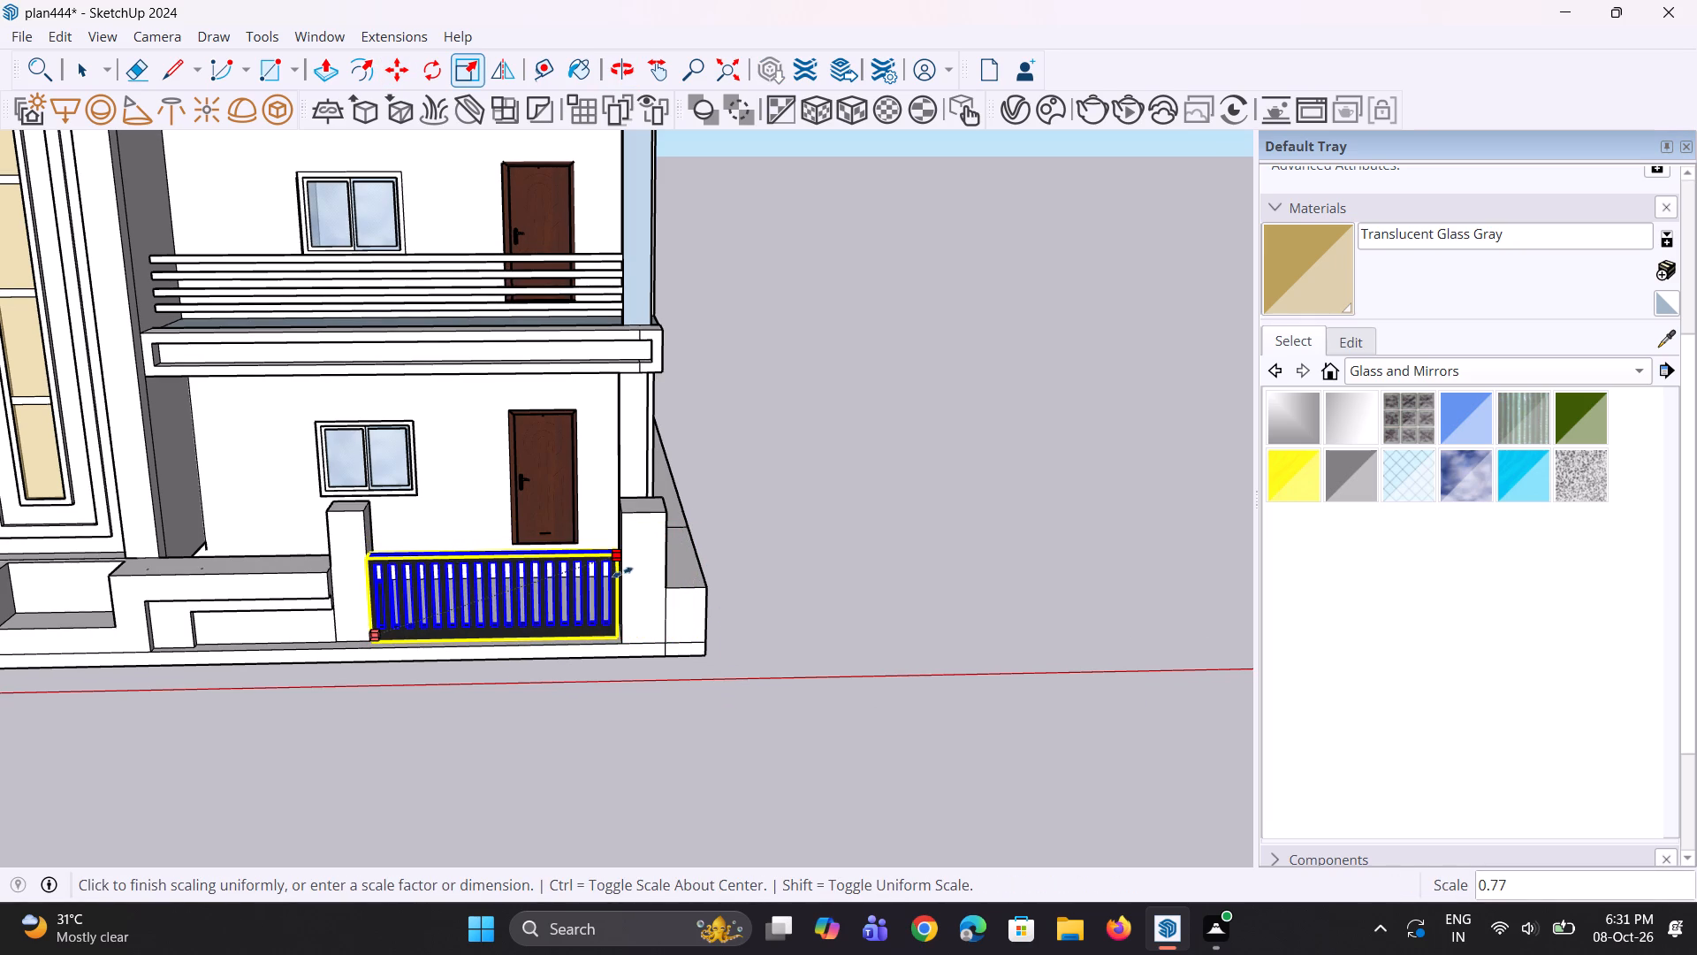
left_click(622, 572)
Move the gate back about 3' 10" between the pillars, and place its lower corner at the inner pillar's base.
middle_click_drag(660, 600, 488, 732)
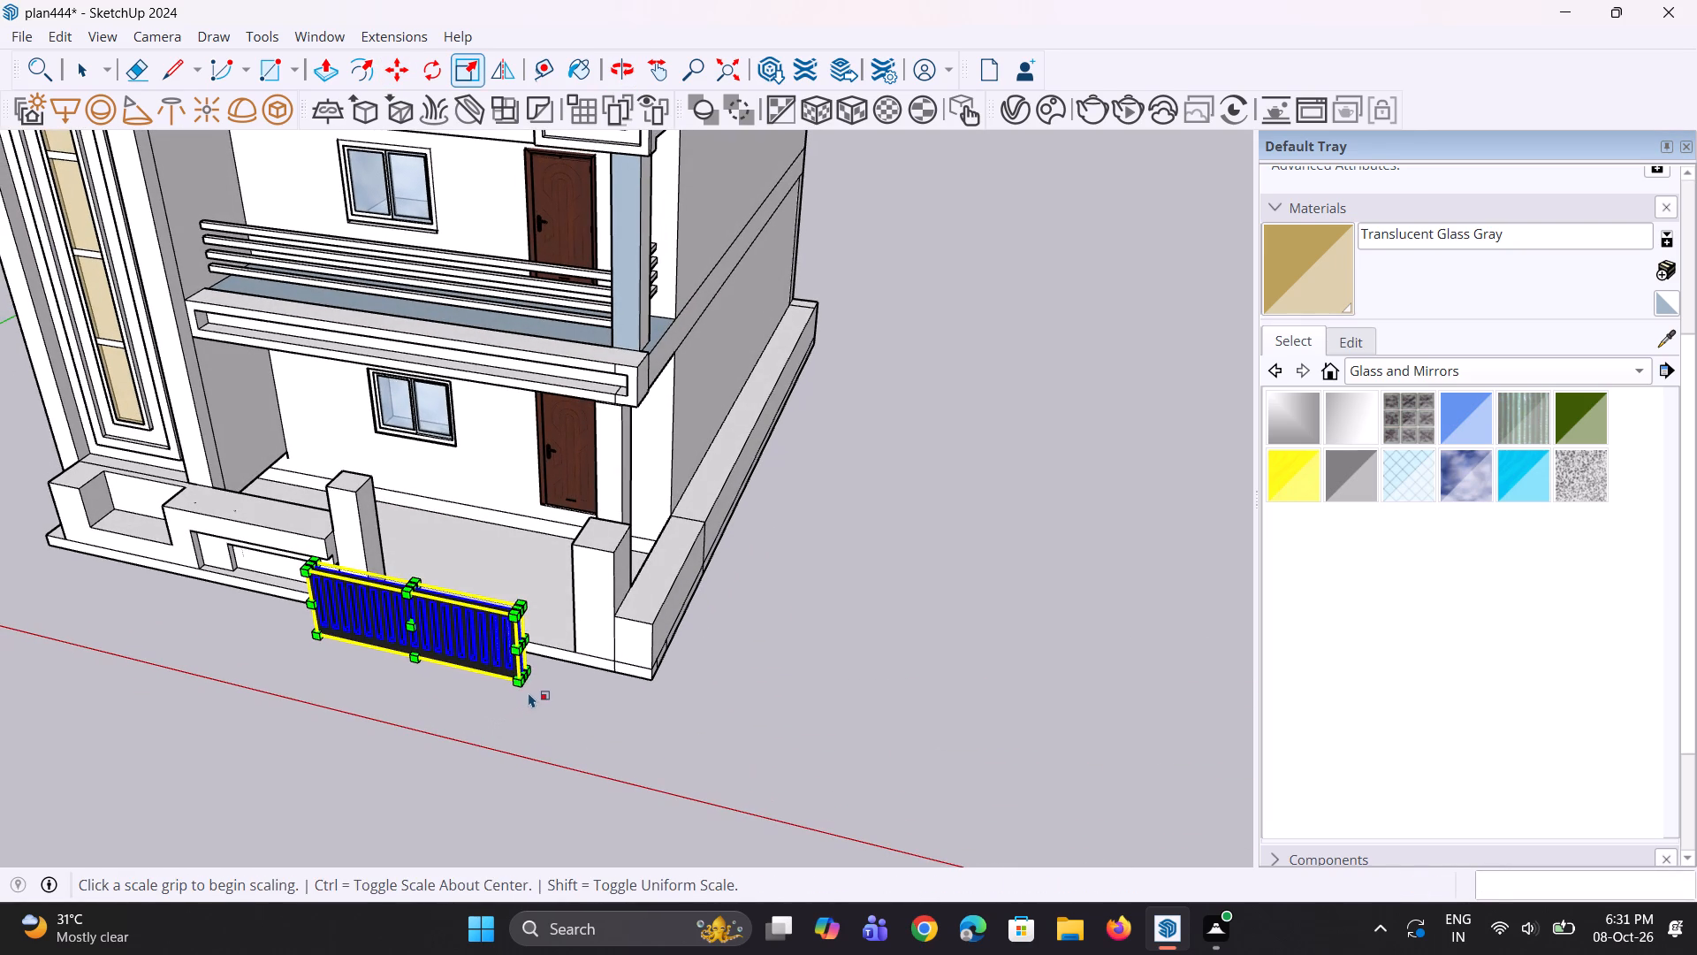
key("m")
left_click(536, 671)
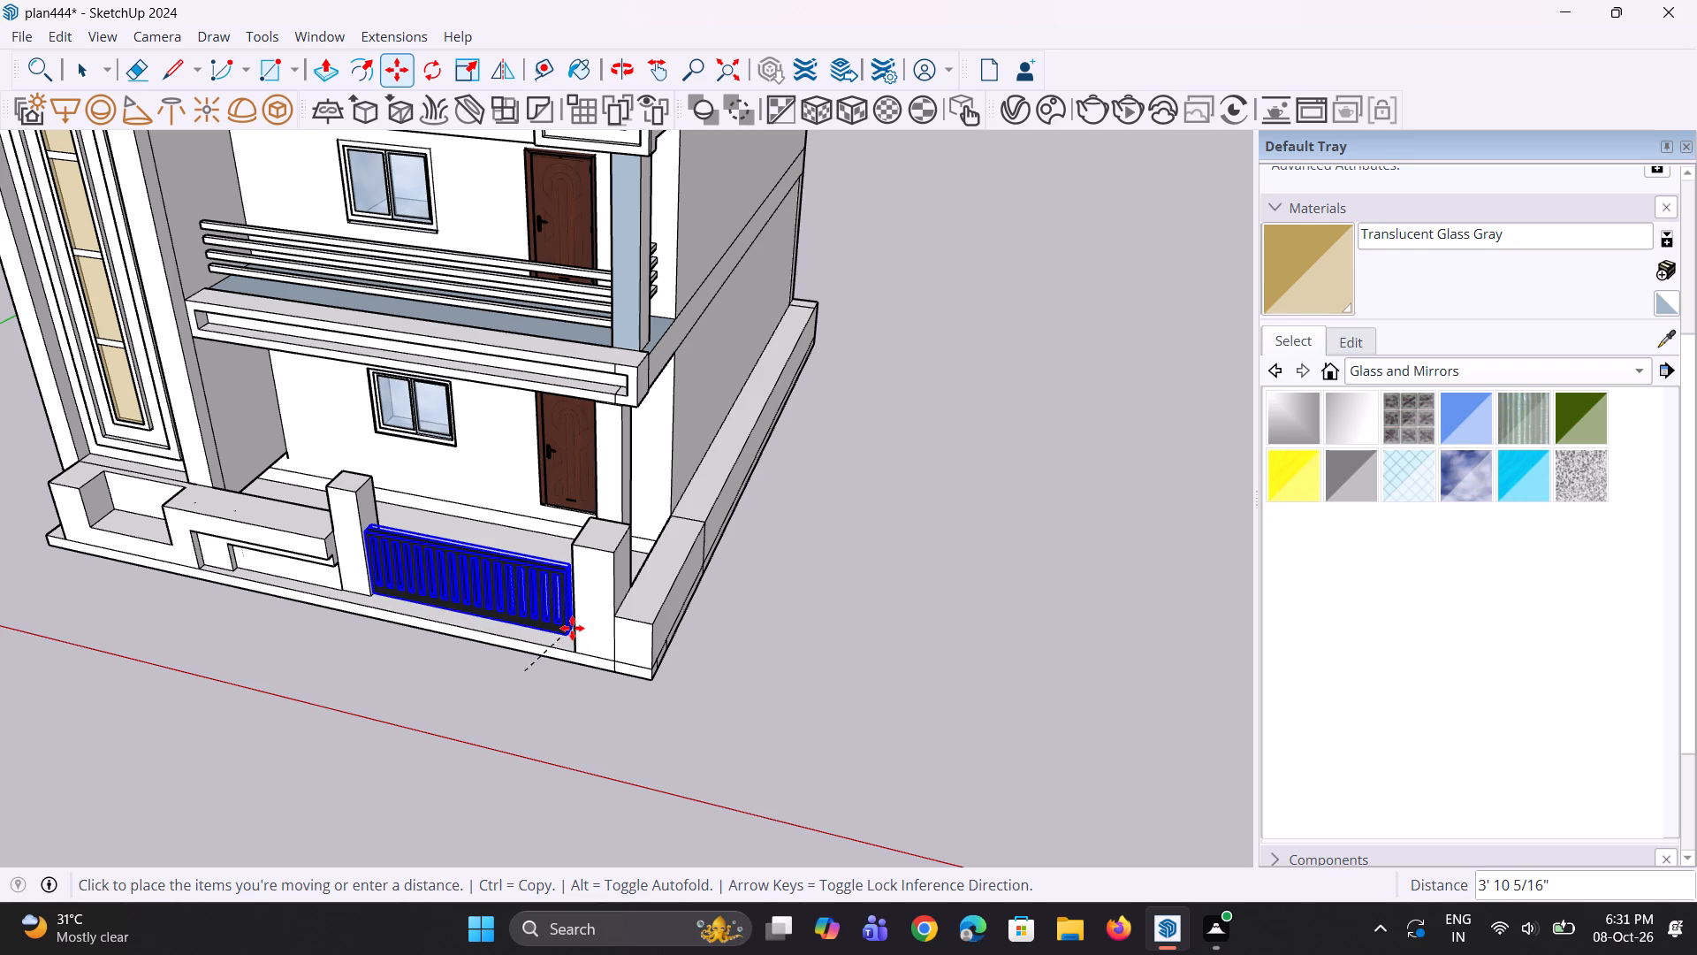
left_click(572, 628)
middle_click_drag(402, 670, 666, 526)
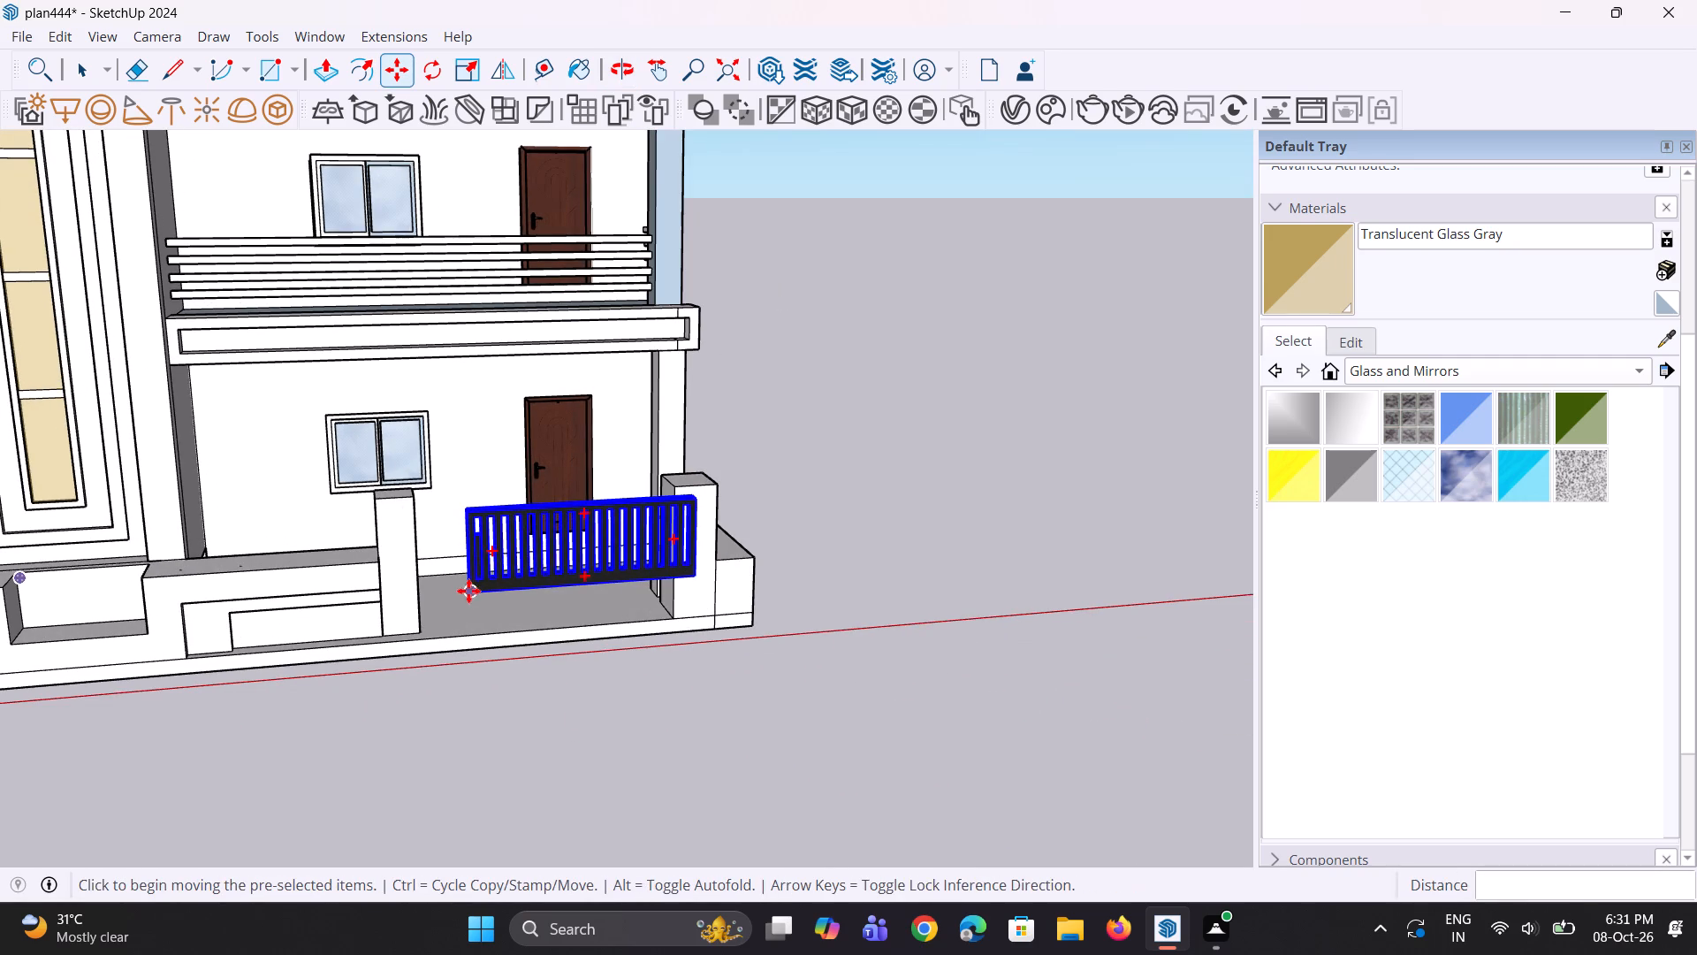
left_click(468, 591)
left_click(417, 633)
Stretch the gate's width until it meets the face of the outer gate pillar.
middle_click_drag(678, 610, 501, 696)
scroll(638, 609, "up", 6)
key("s")
scroll(605, 615, "up", 2)
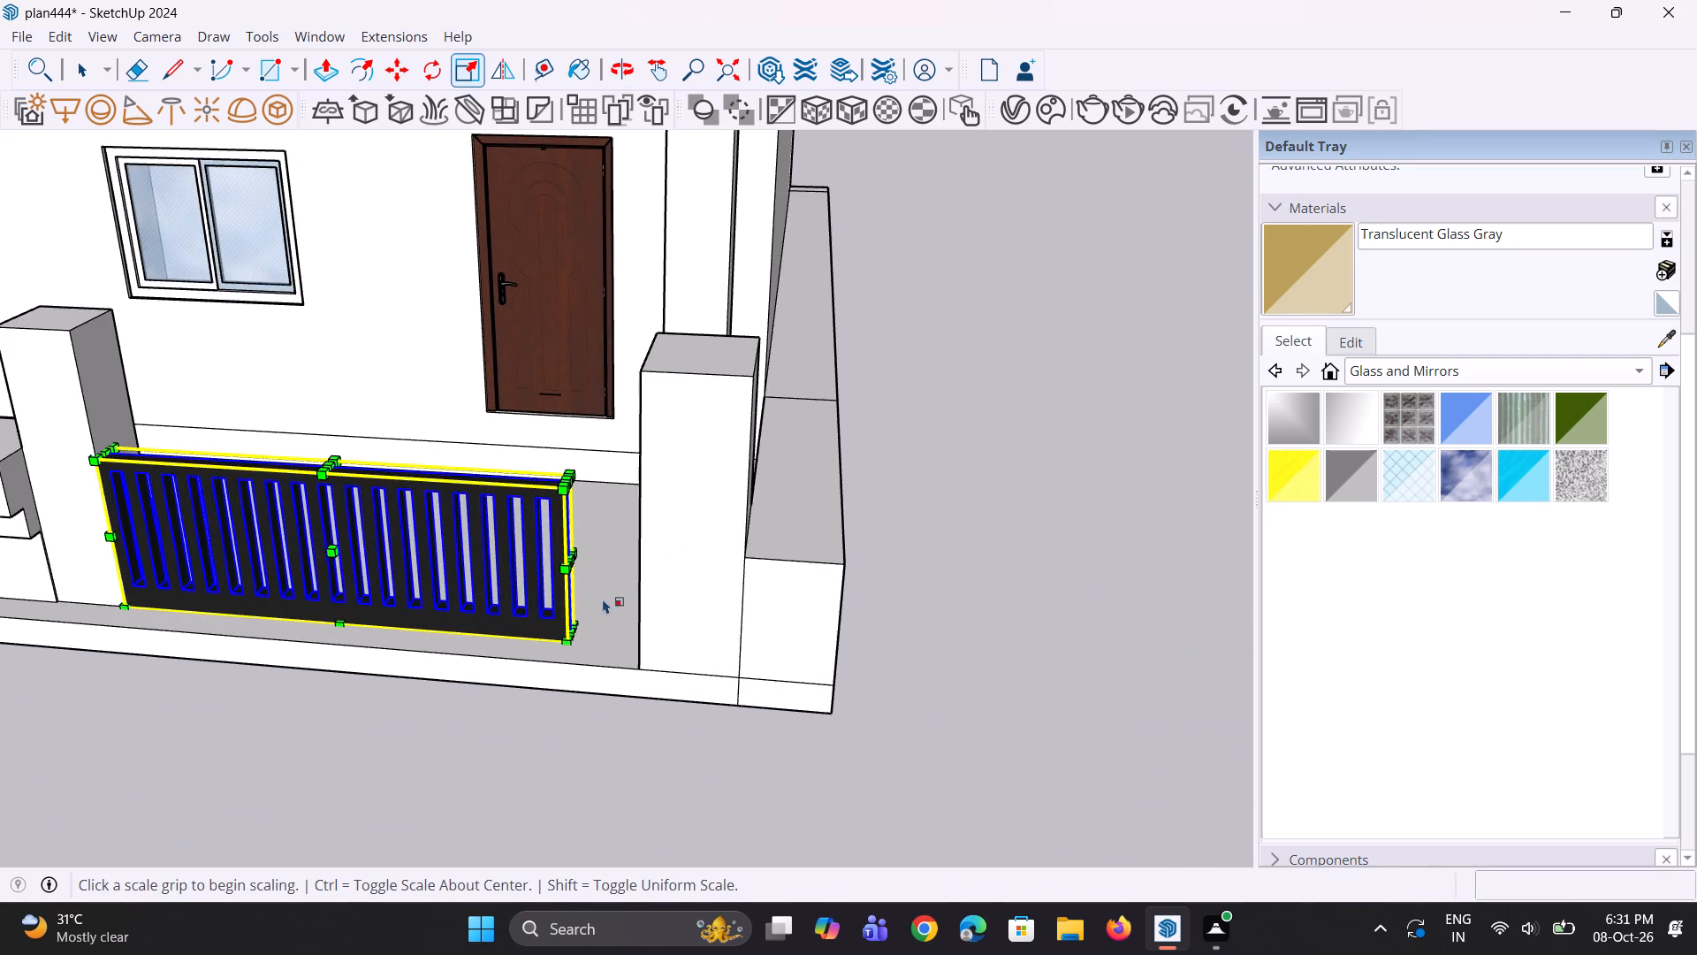
scroll(597, 591, "up", 2)
left_click(567, 551)
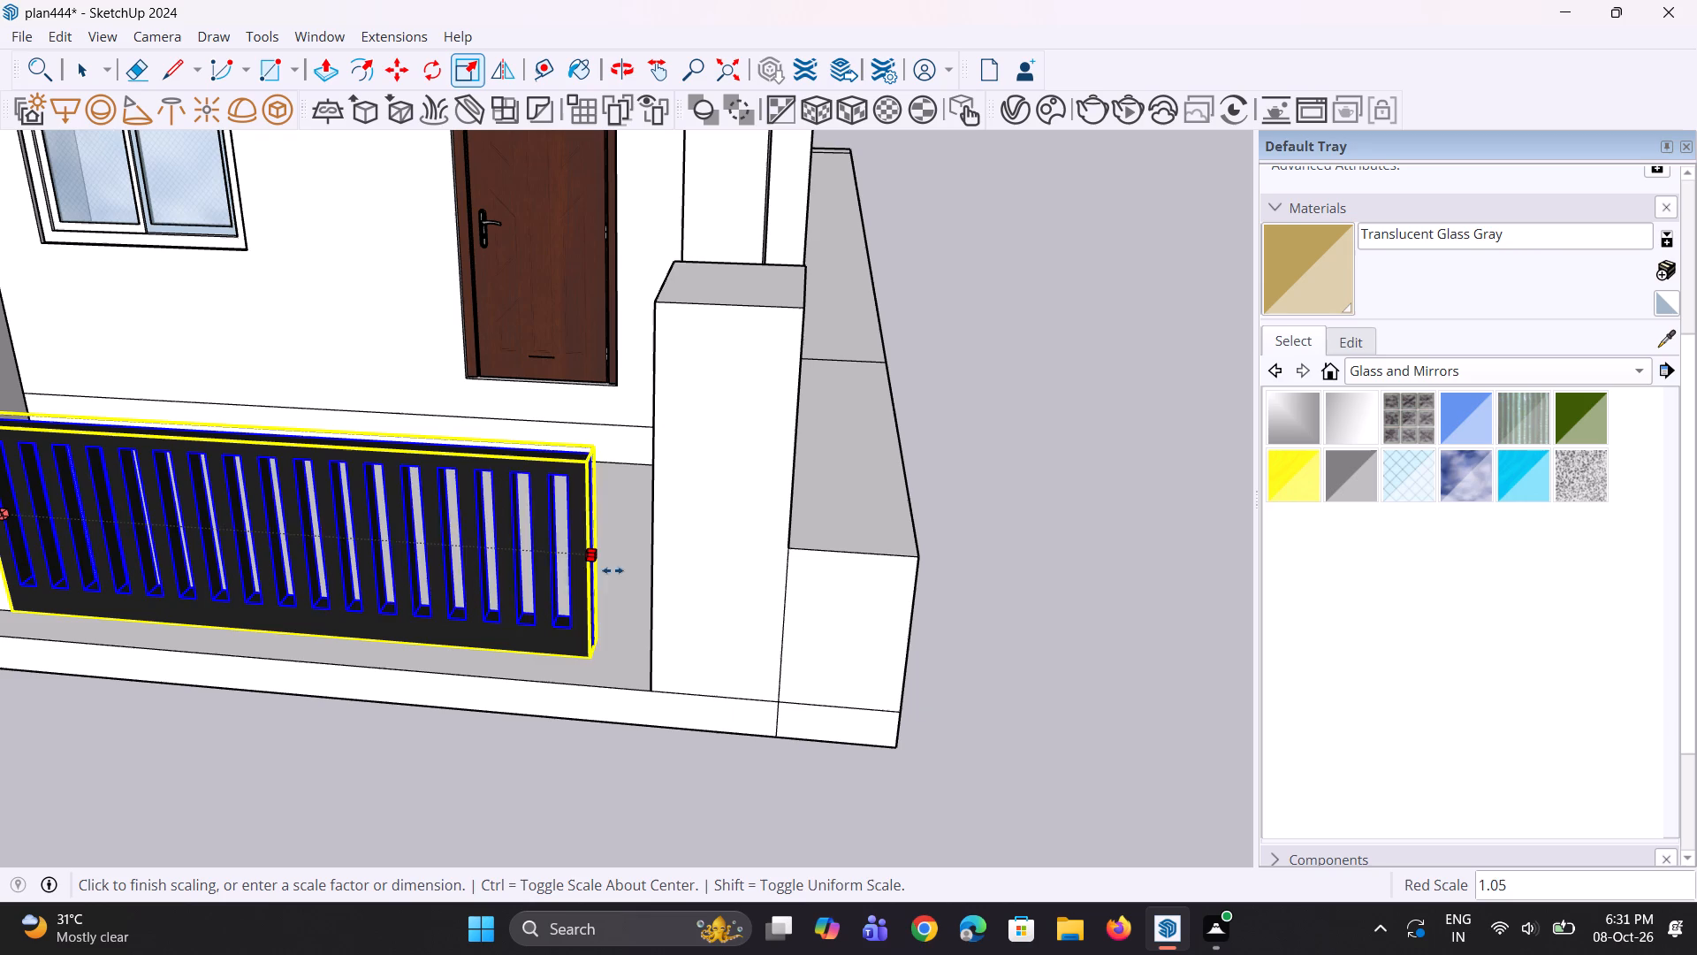
left_click(652, 593)
Stretch the gate's height up to the top of the gate pillars.
middle_click_drag(582, 664, 748, 456)
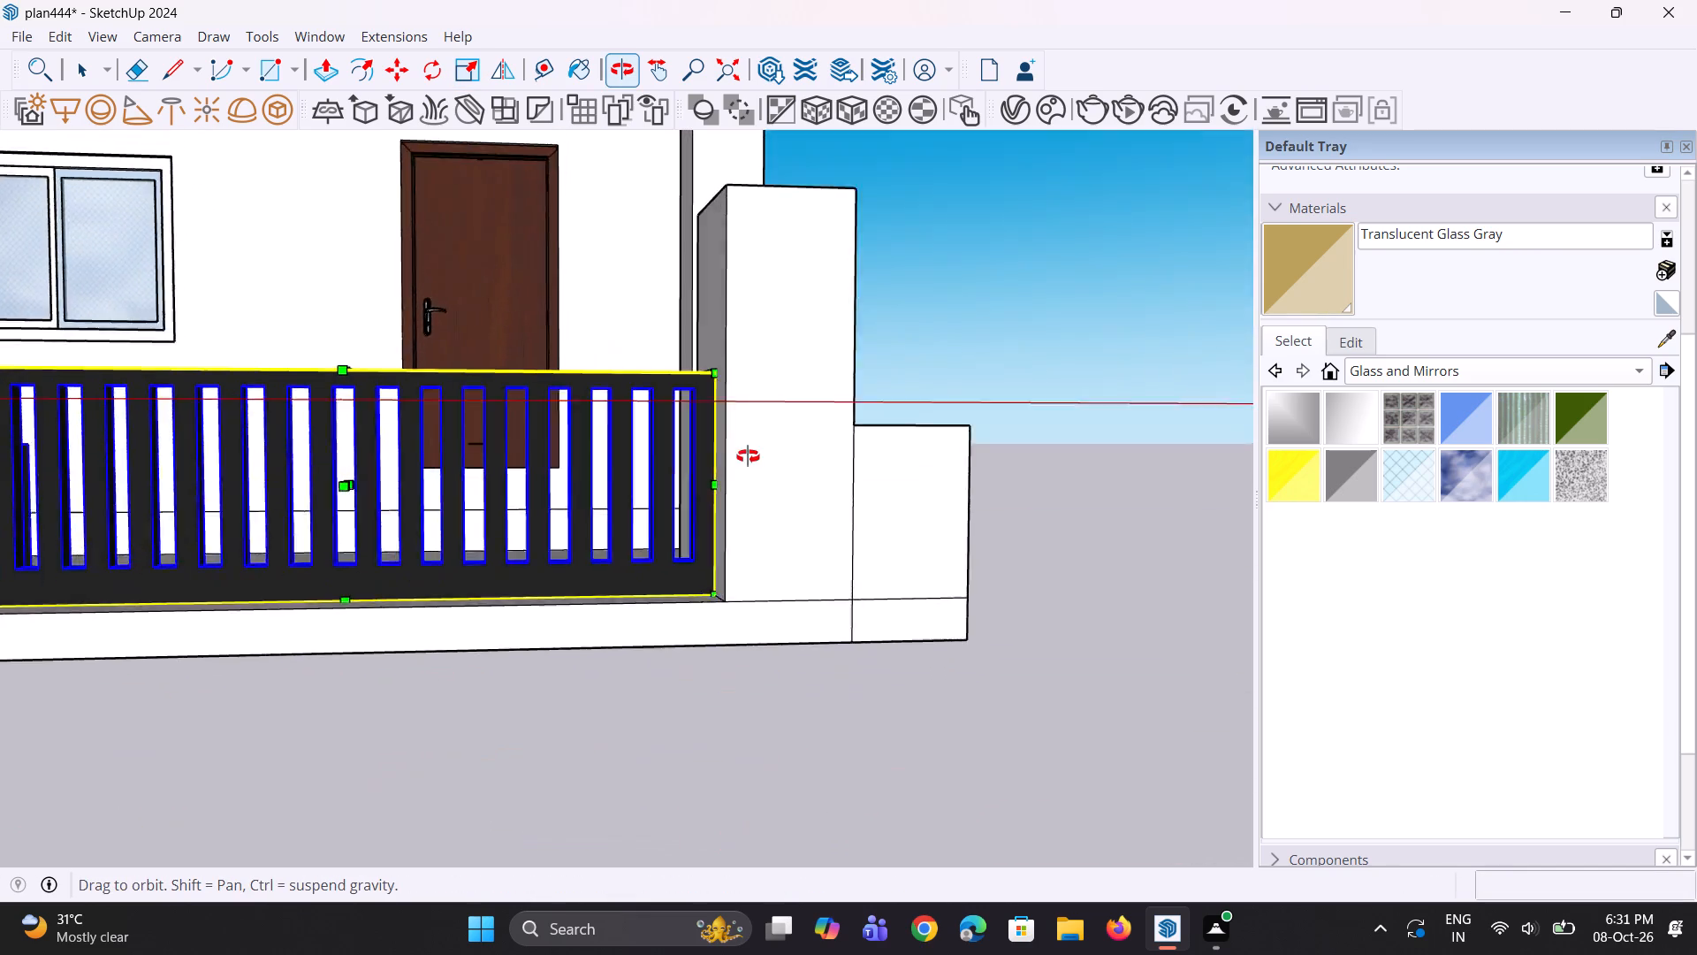
middle_click_drag(748, 456, 757, 623)
middle_click_drag(428, 456, 429, 606)
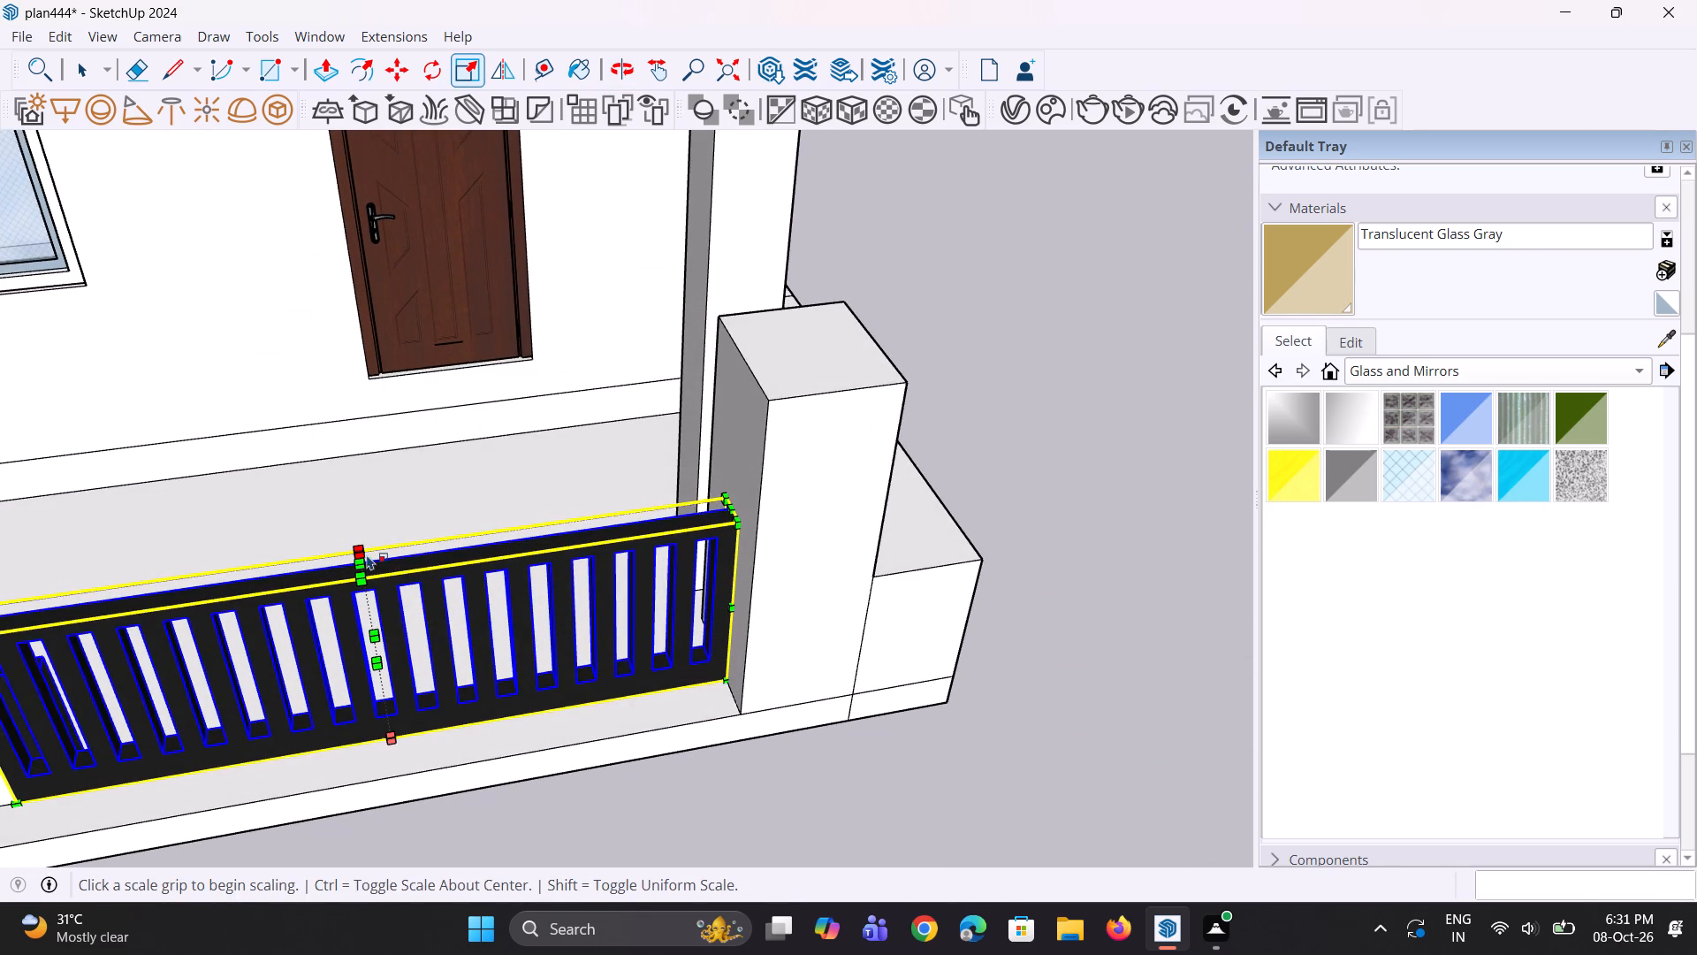
left_click(361, 561)
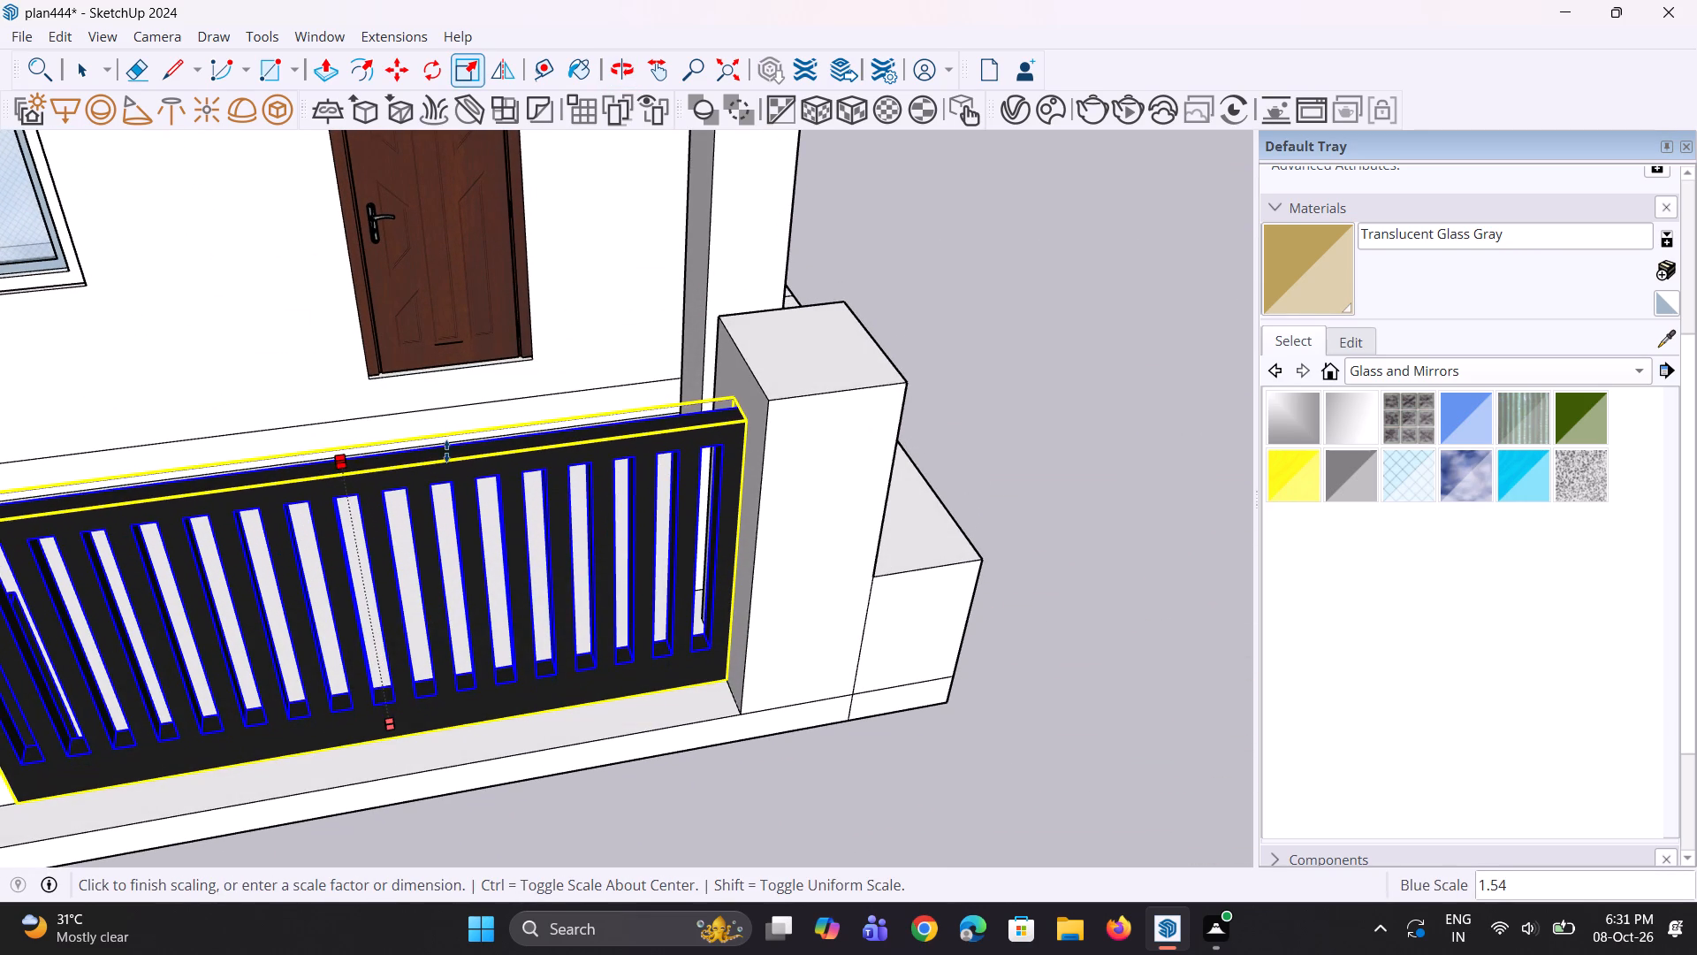
left_click(765, 406)
scroll(760, 463, "down", 4)
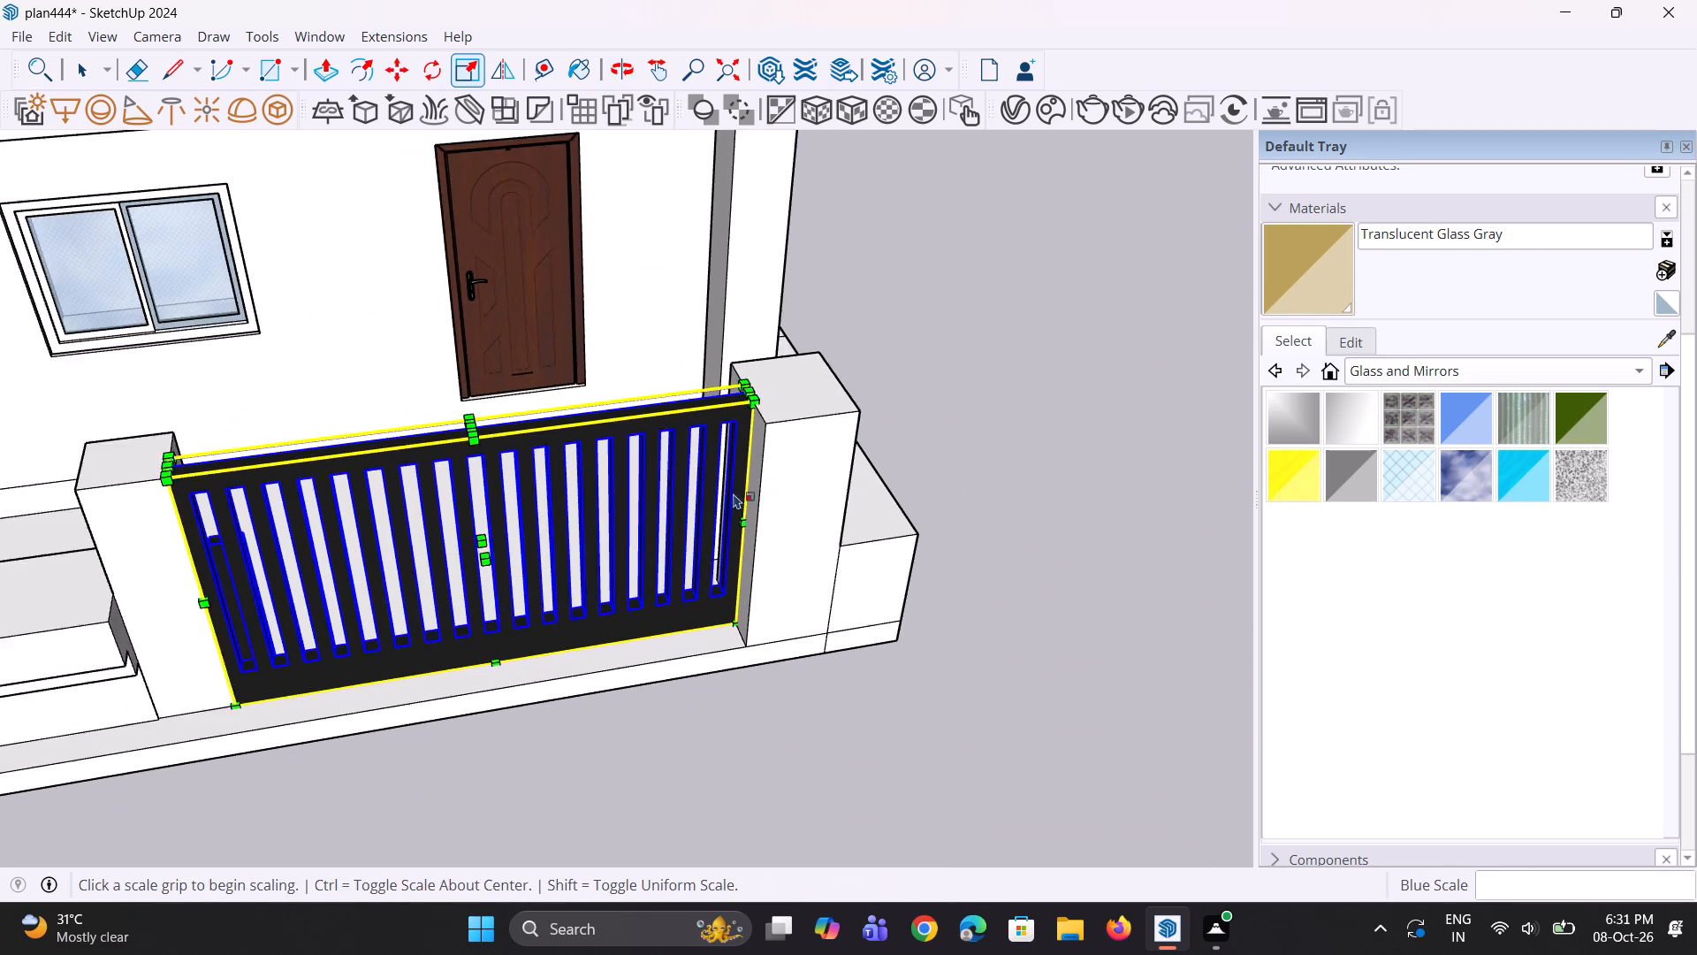
middle_click_drag(732, 493, 691, 378)
key("space")
key("space")
left_click(1040, 478)
Examine the house front with the fitted doors, windows and gate from several angles.
scroll(866, 624, "down", 5)
middle_click_drag(830, 593, 802, 491)
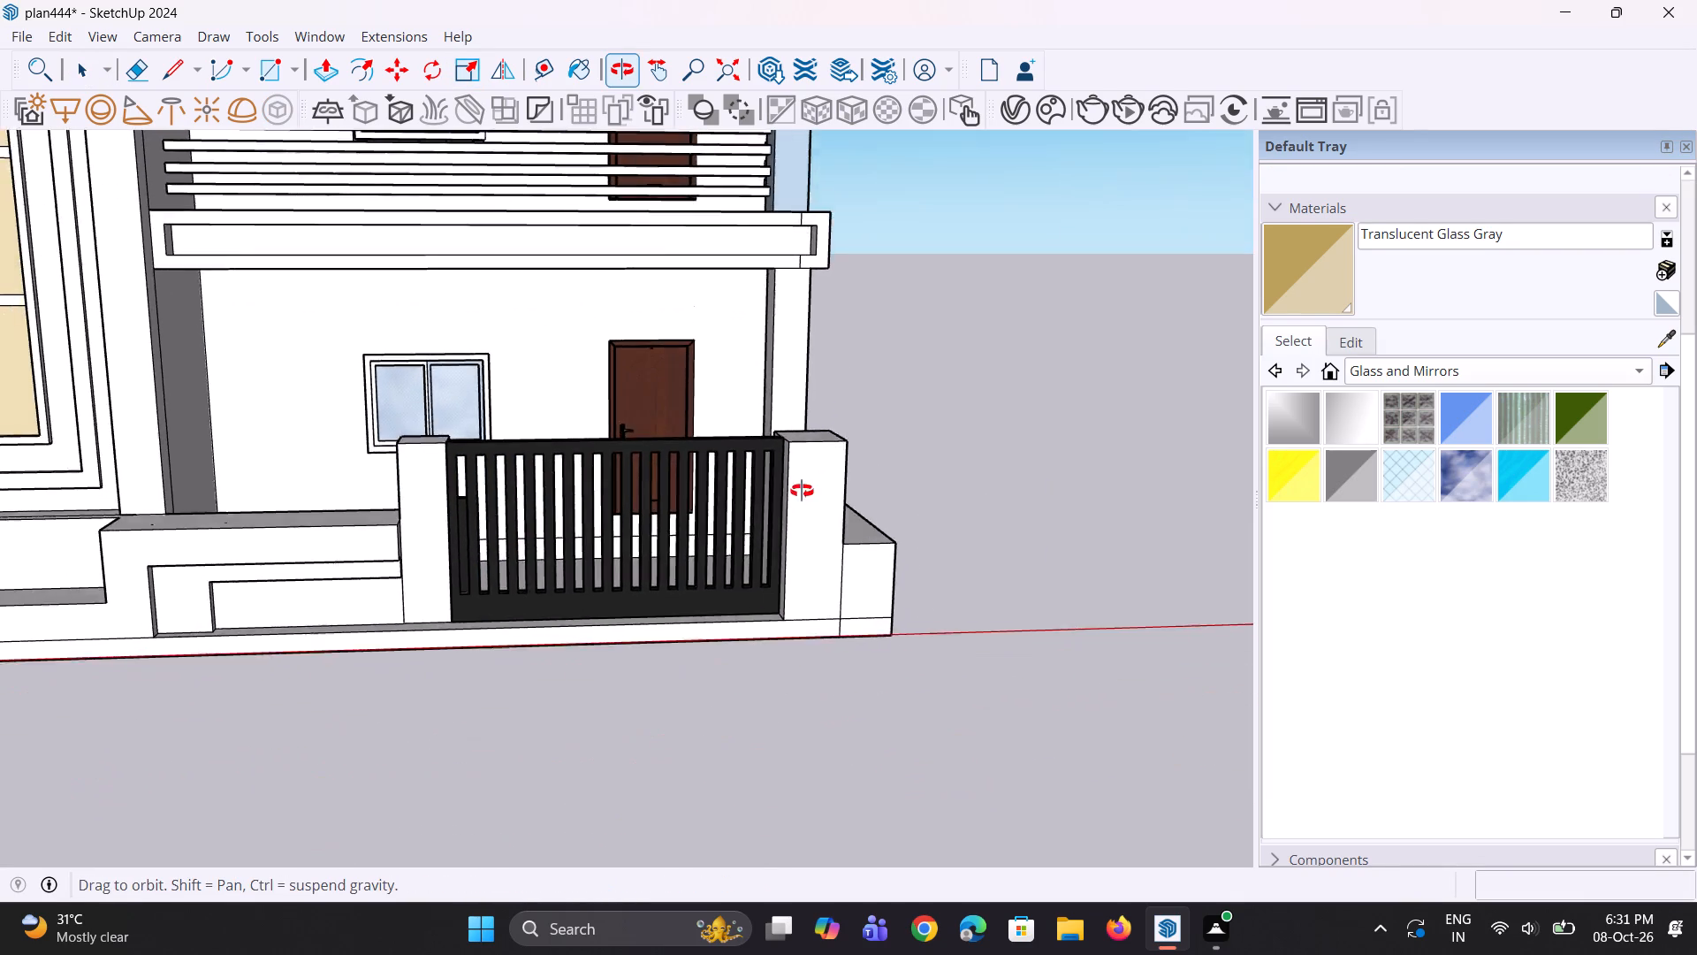
middle_click_drag(802, 491, 796, 442)
scroll(751, 577, "down", 4)
middle_click_drag(774, 585, 751, 725)
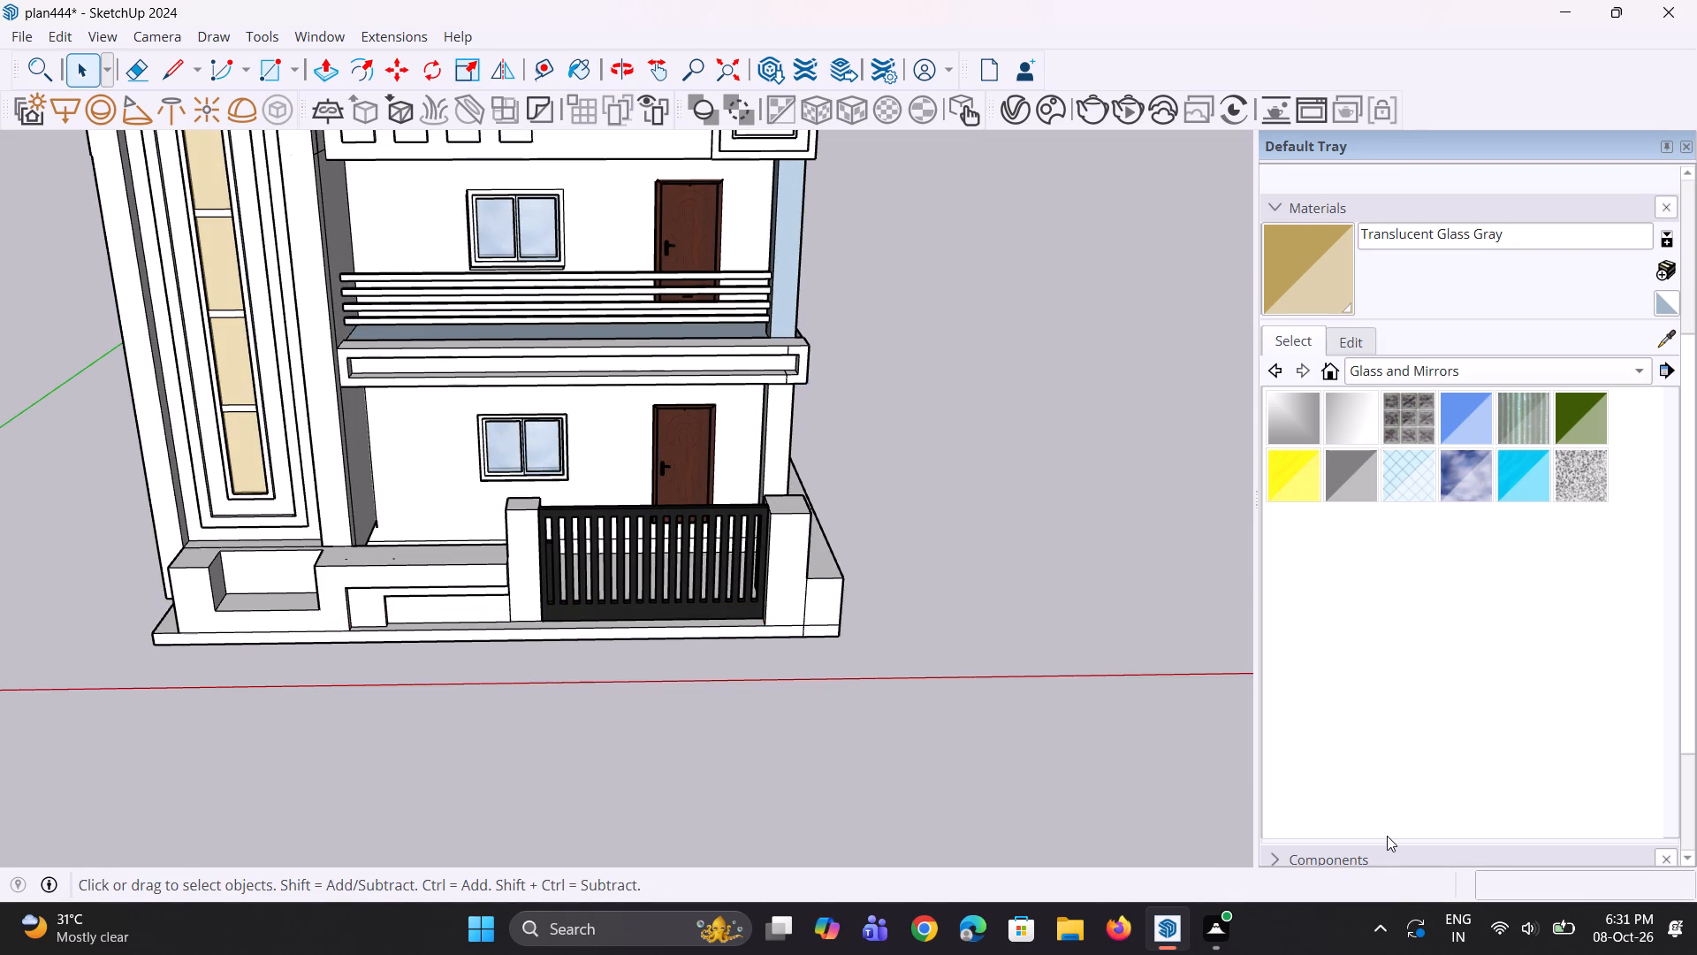
scroll(1203, 790, "down", 2)
scroll(888, 573, "down", 1)
middle_click_drag(888, 572, 833, 476)
scroll(794, 601, "up", 3)
middle_click_drag(853, 590, 836, 561)
scroll(836, 561, "down", 3)
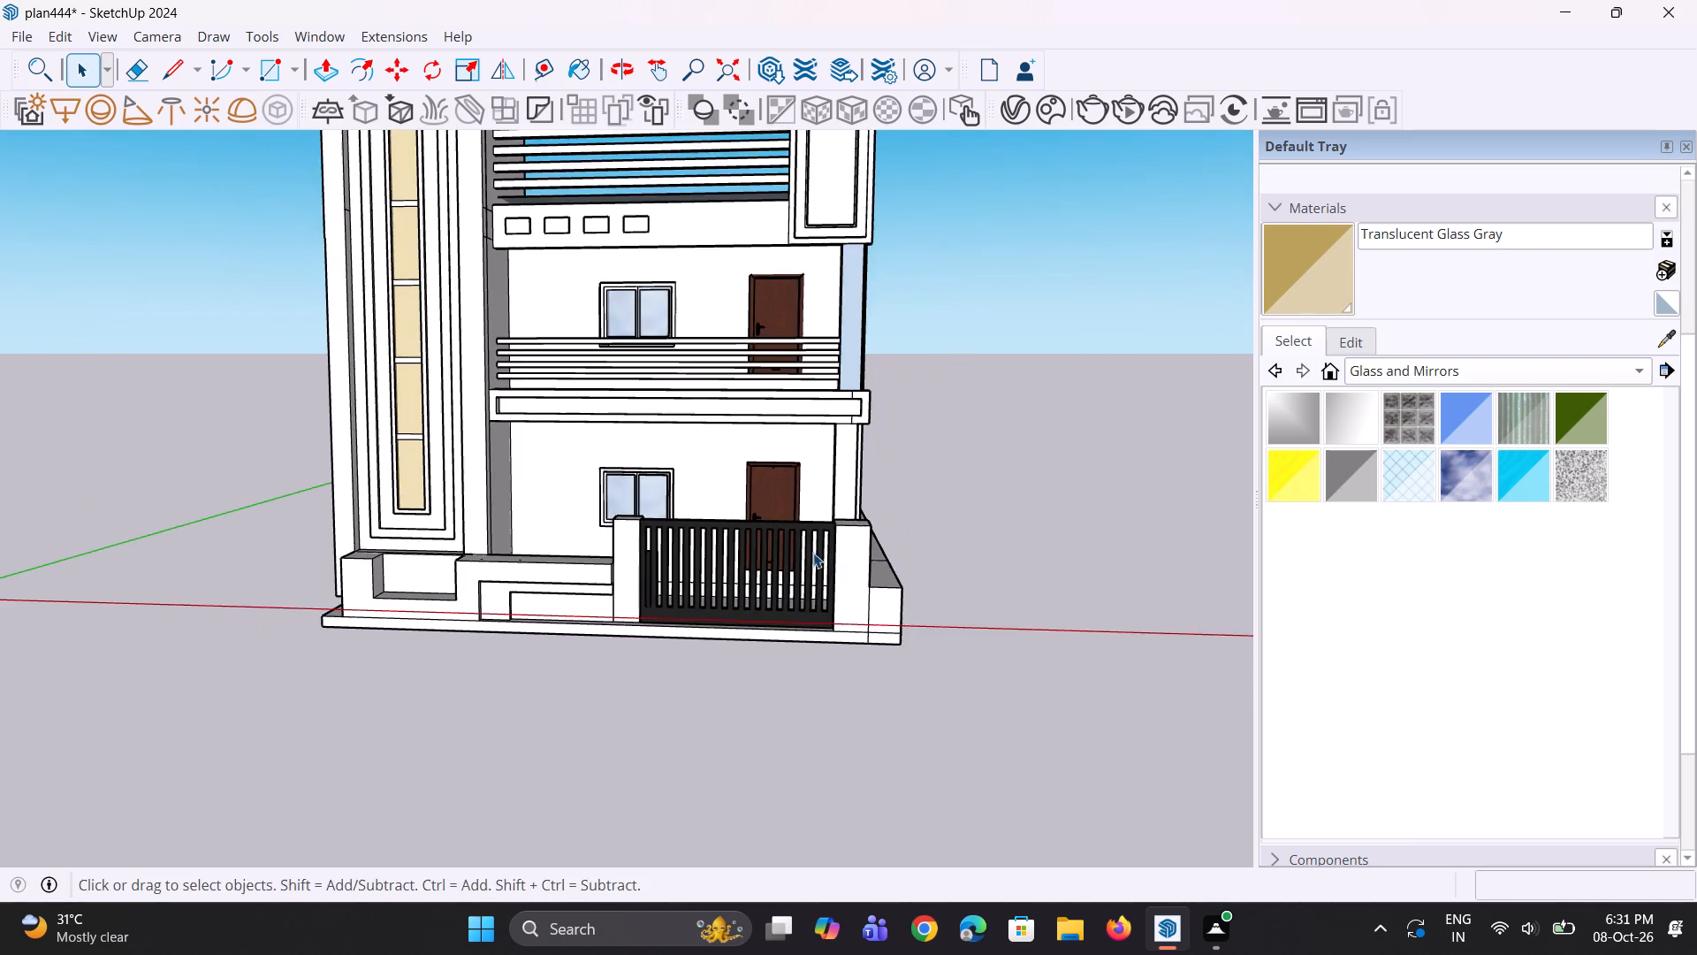
middle_click_drag(828, 552, 894, 532)
scroll(803, 502, "down", 4)
middle_click_drag(735, 491, 769, 550)
scroll(743, 493, "up", 3)
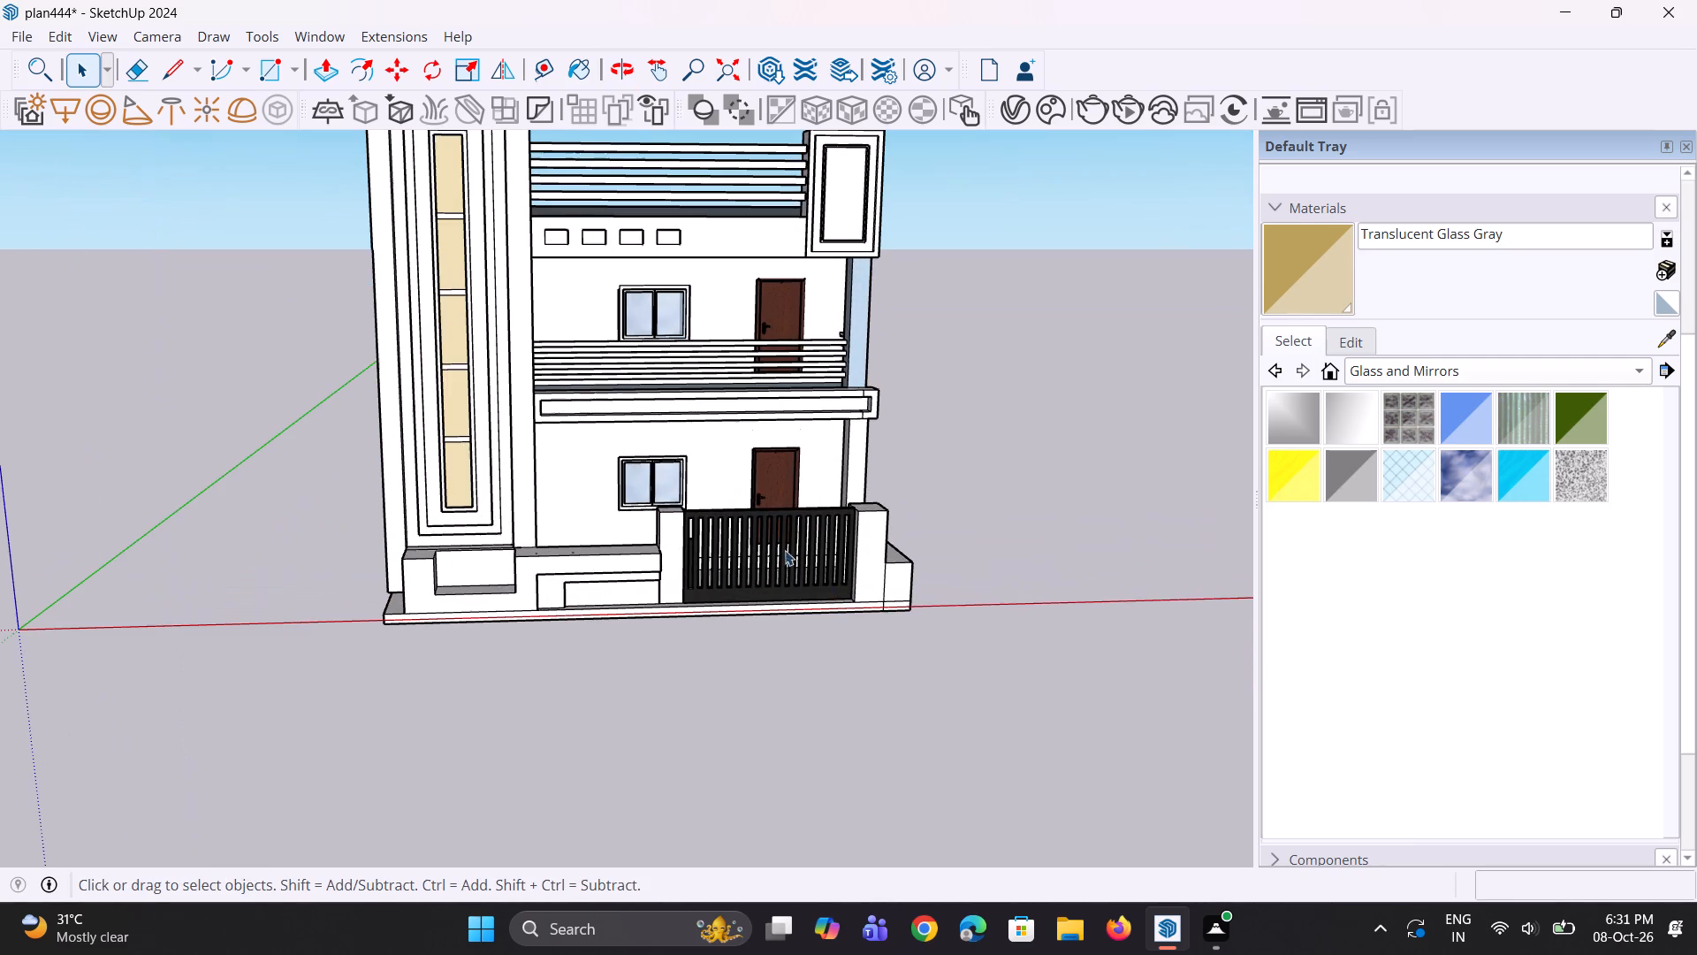
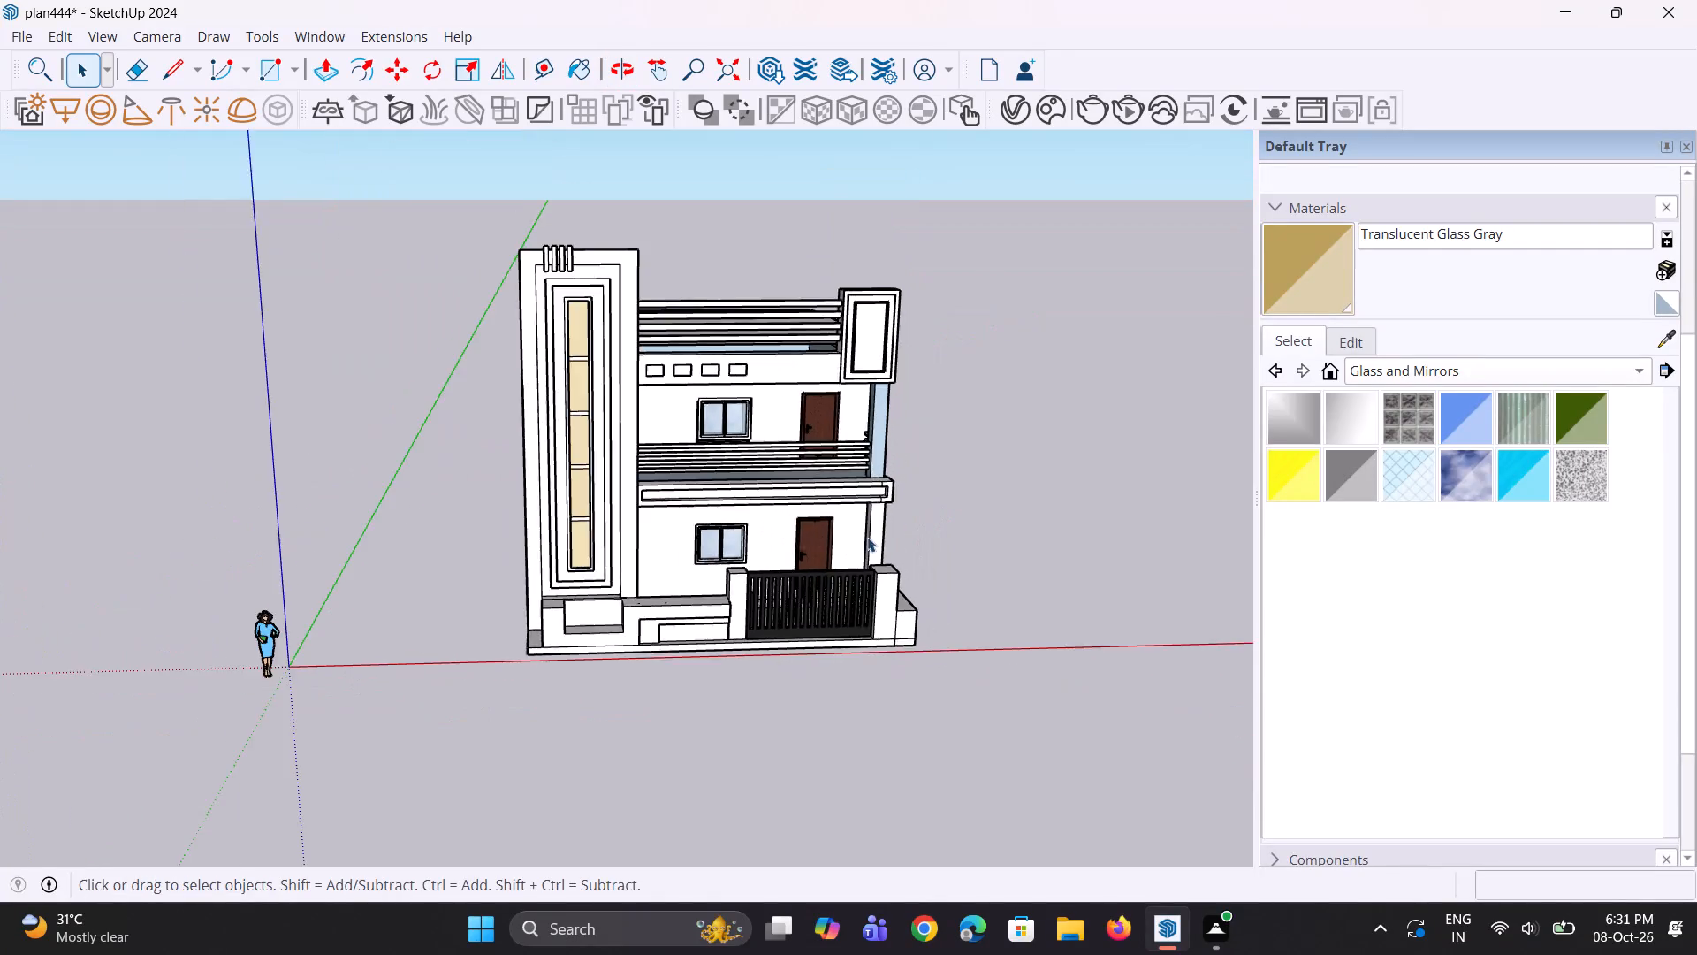
Examine the balcony, parapet band and corner column on the upper part of the house's front facade.
middle_click_drag(871, 526, 822, 460)
scroll(822, 460, "up", 1)
triple_click(1054, 524)
triple_click(1054, 524)
middle_click_drag(880, 570, 909, 589)
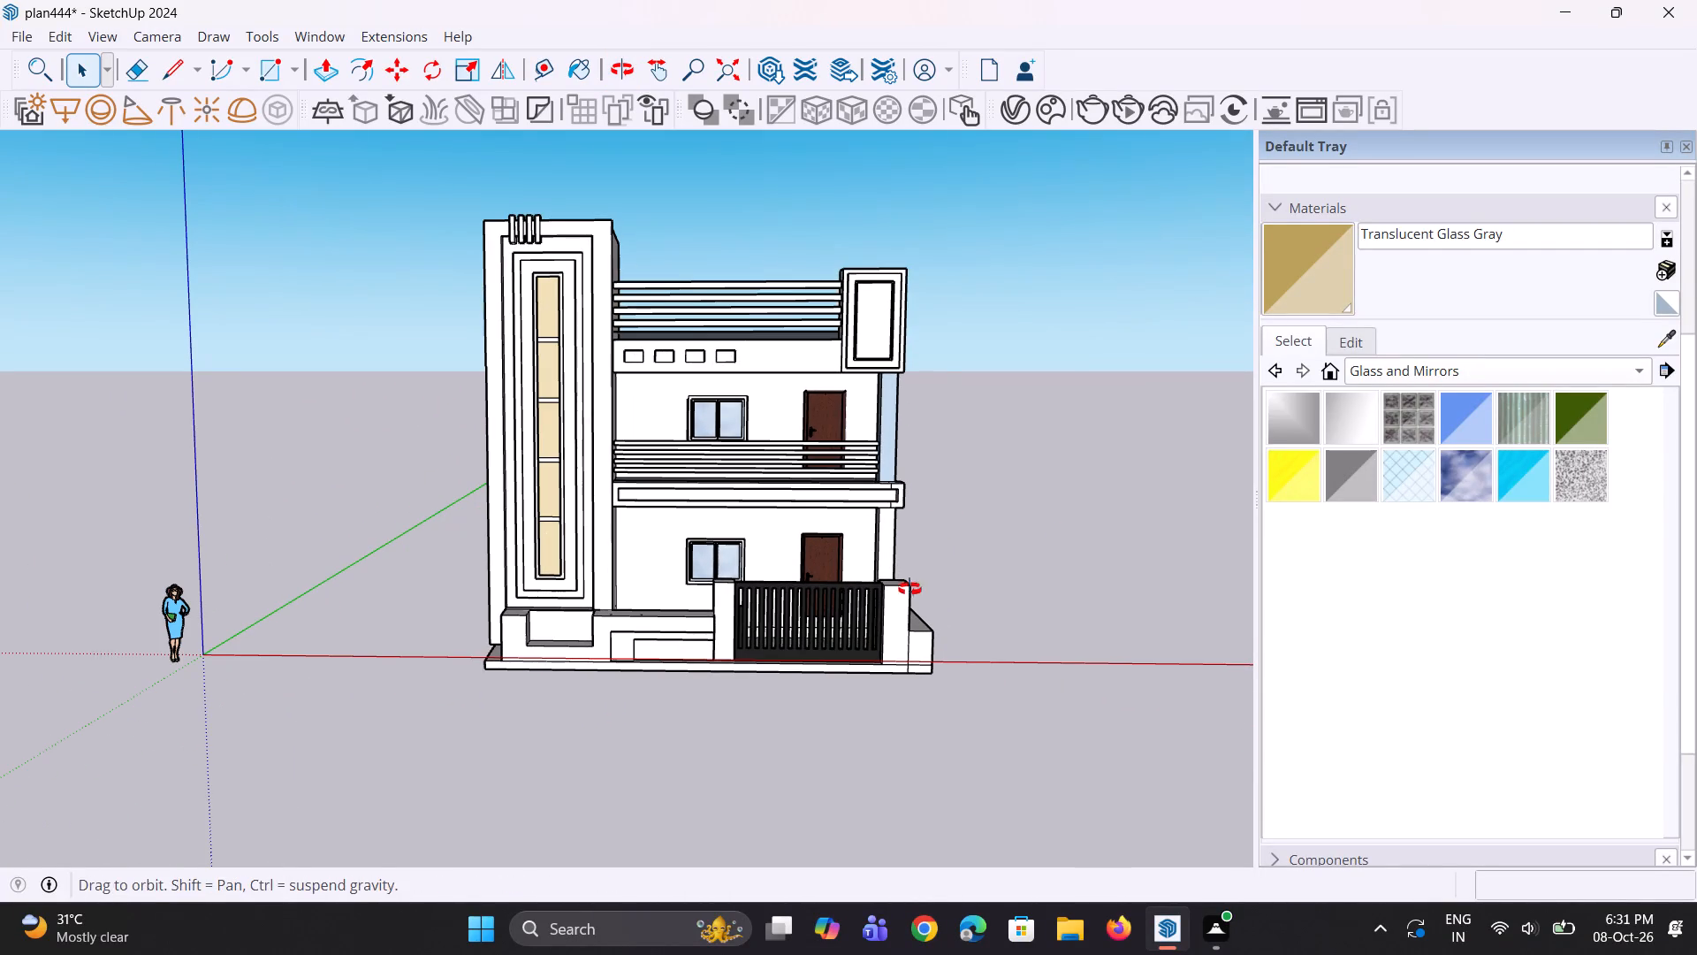
middle_click_drag(909, 589, 944, 591)
scroll(909, 418, "up", 3)
middle_click_drag(918, 447, 907, 439)
scroll(868, 346, "up", 2)
middle_click_drag(848, 343, 876, 364)
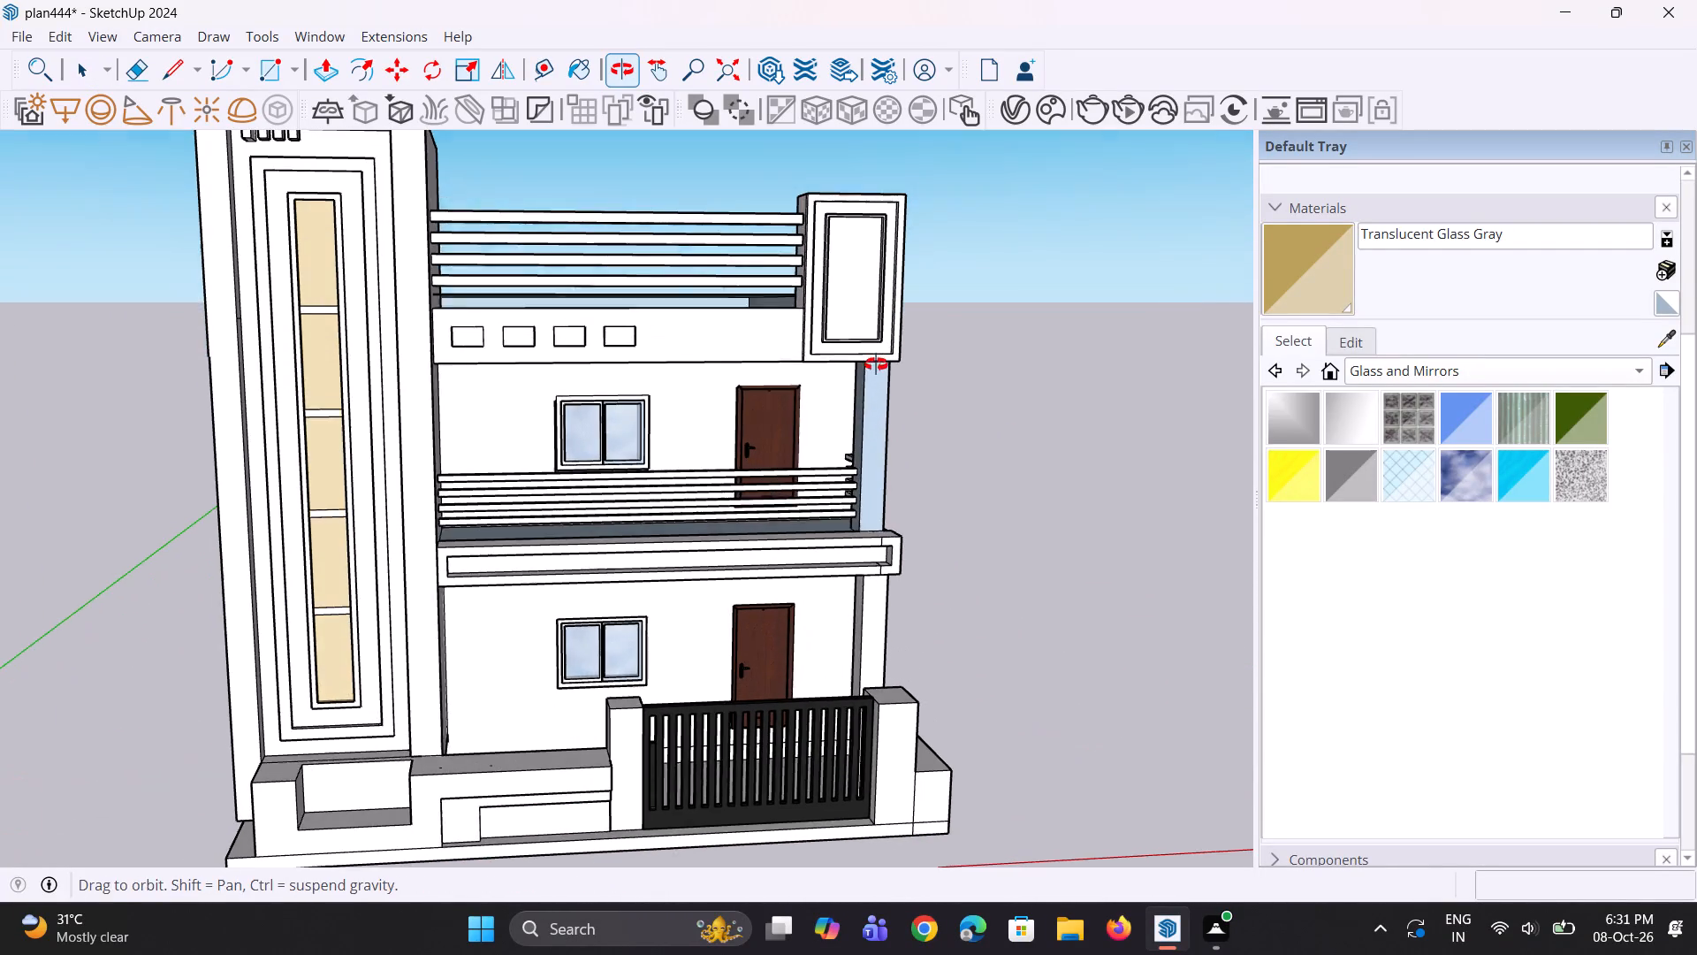
middle_click_drag(876, 364, 876, 365)
scroll(857, 294, "up", 3)
middle_click_drag(848, 271, 837, 303)
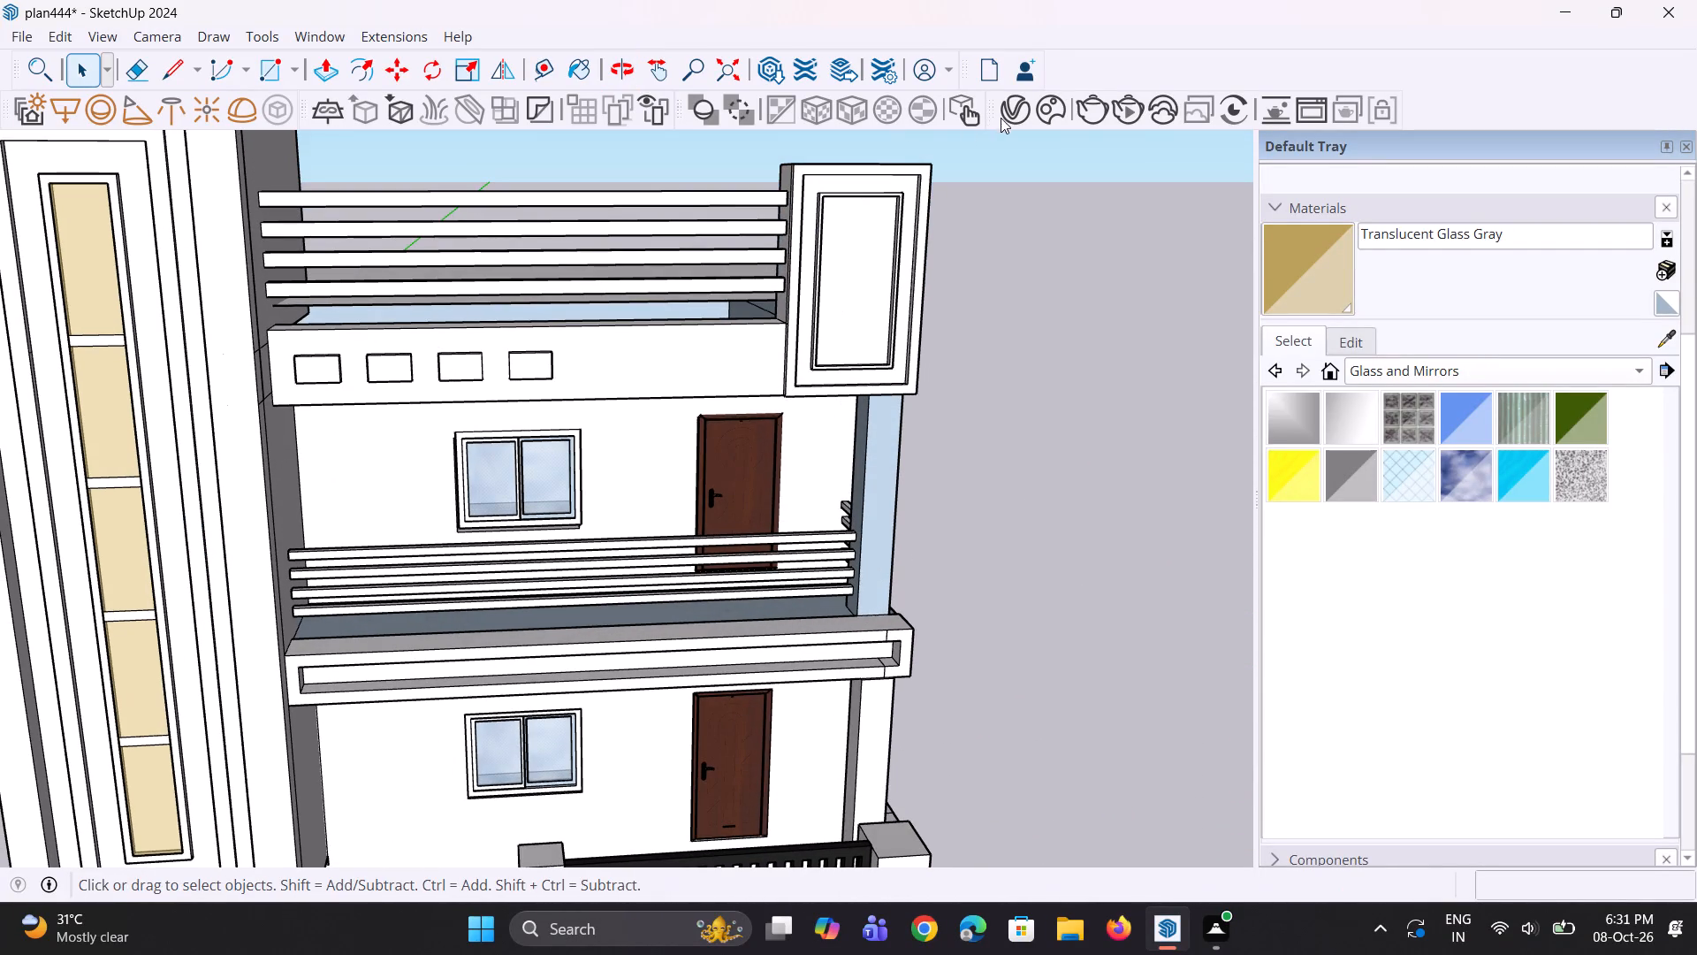
Open the V-Ray Asset Editor and create a new Generic material.
left_click(1030, 111)
middle_click_drag(854, 365, 806, 358)
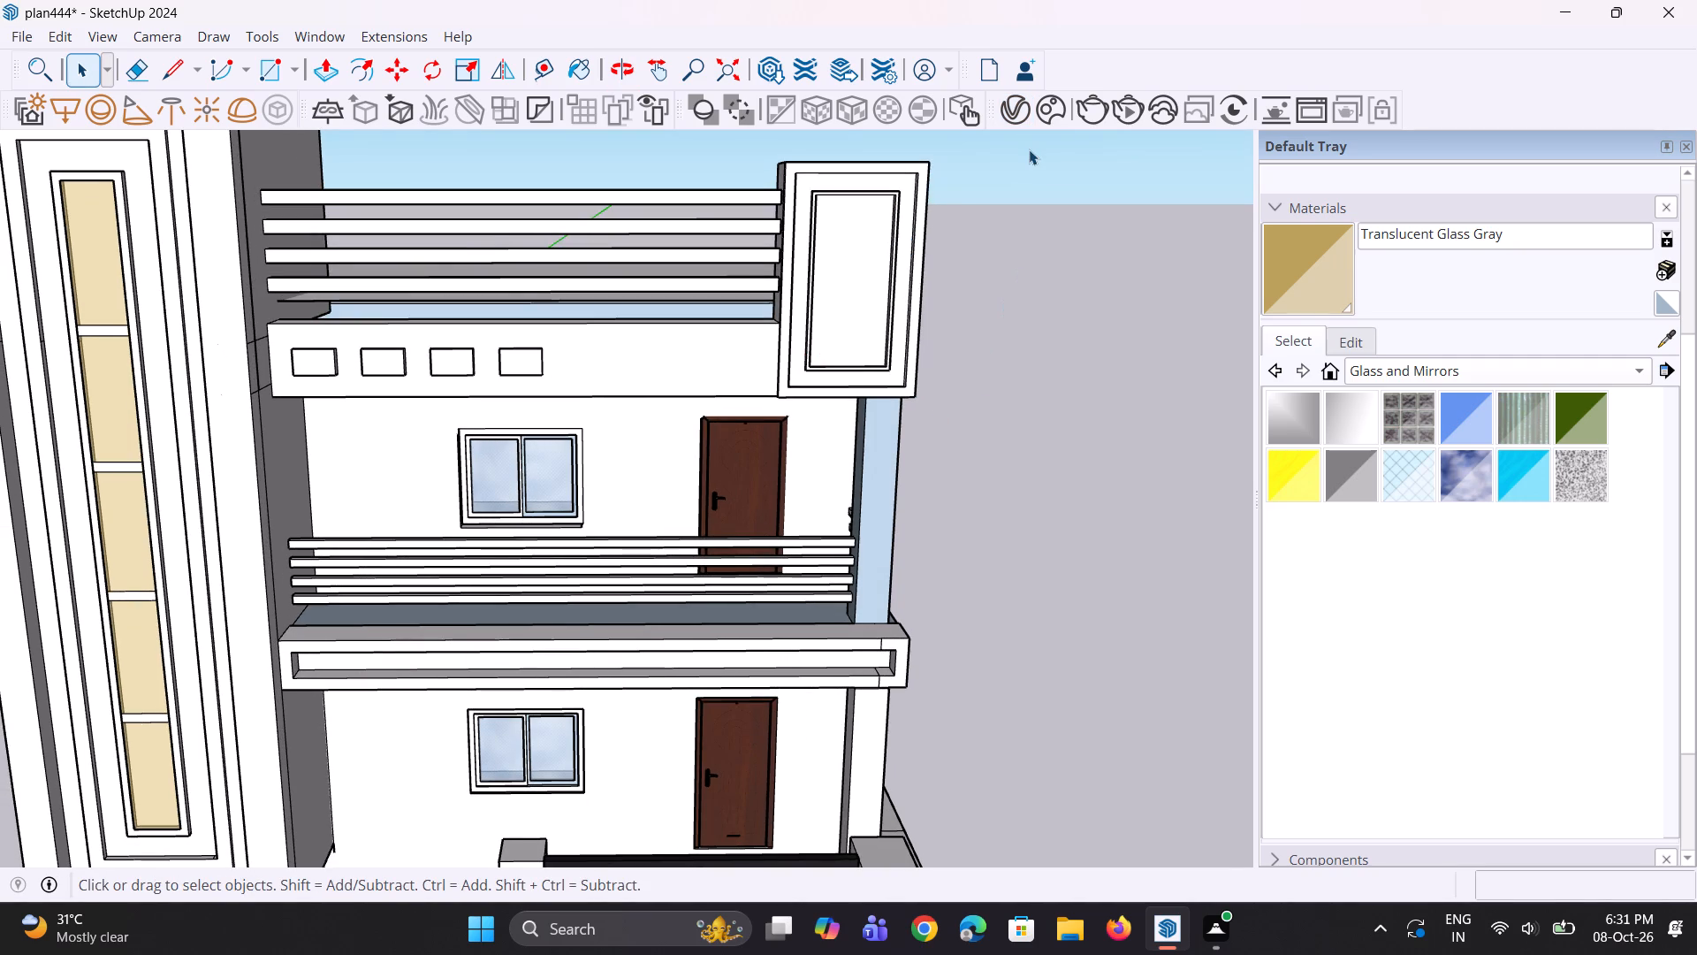
left_click(1016, 116)
middle_click_drag(945, 424, 766, 378)
scroll(911, 447, "down", 2)
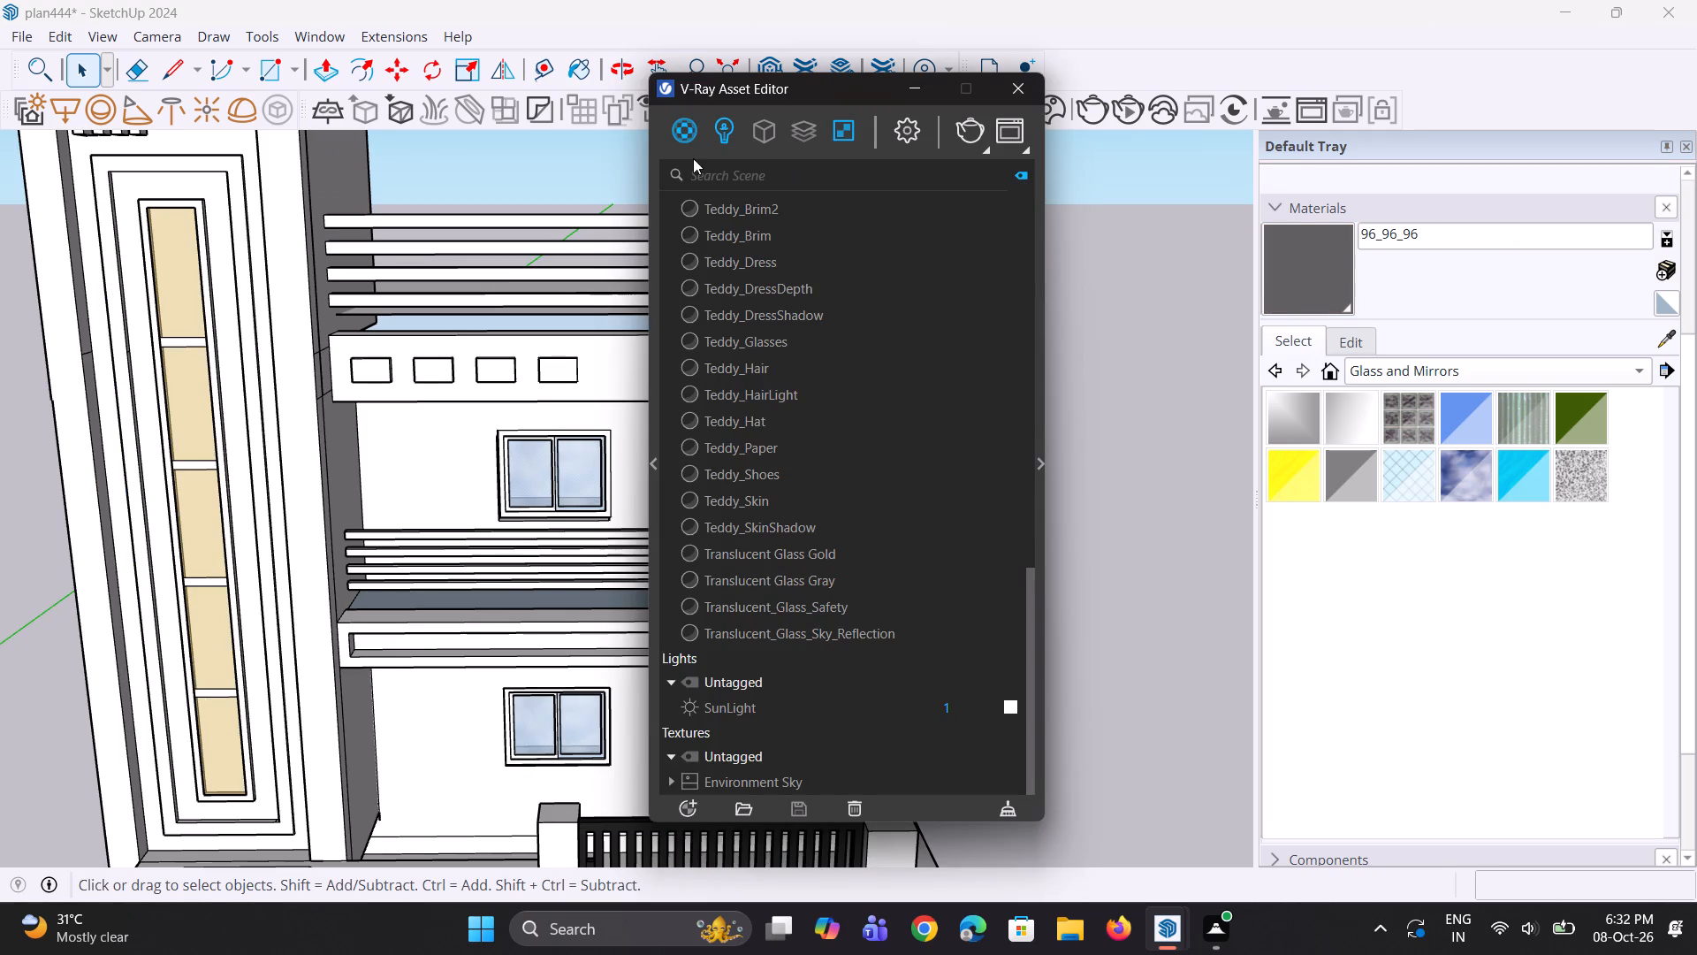
right_click(690, 135)
left_click(715, 171)
Set the Generic material's diffuse colour to the saved dark brown swatch and brighten it to a medium orange-brown.
left_click(1044, 462)
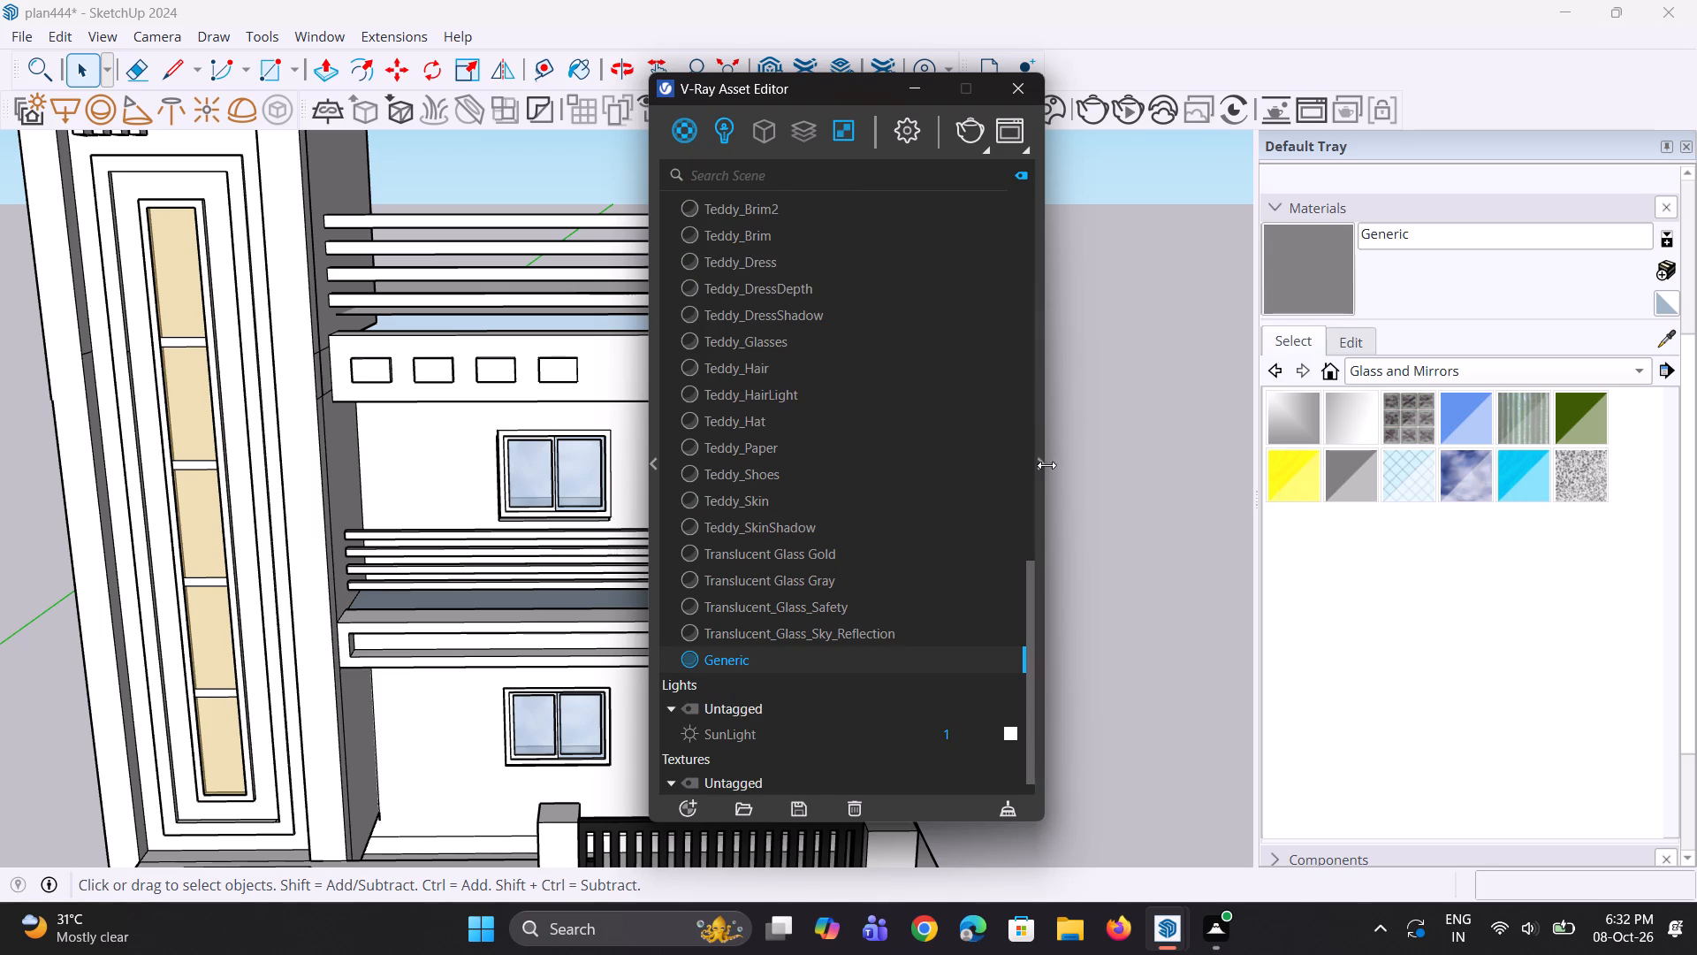
left_click(1040, 462)
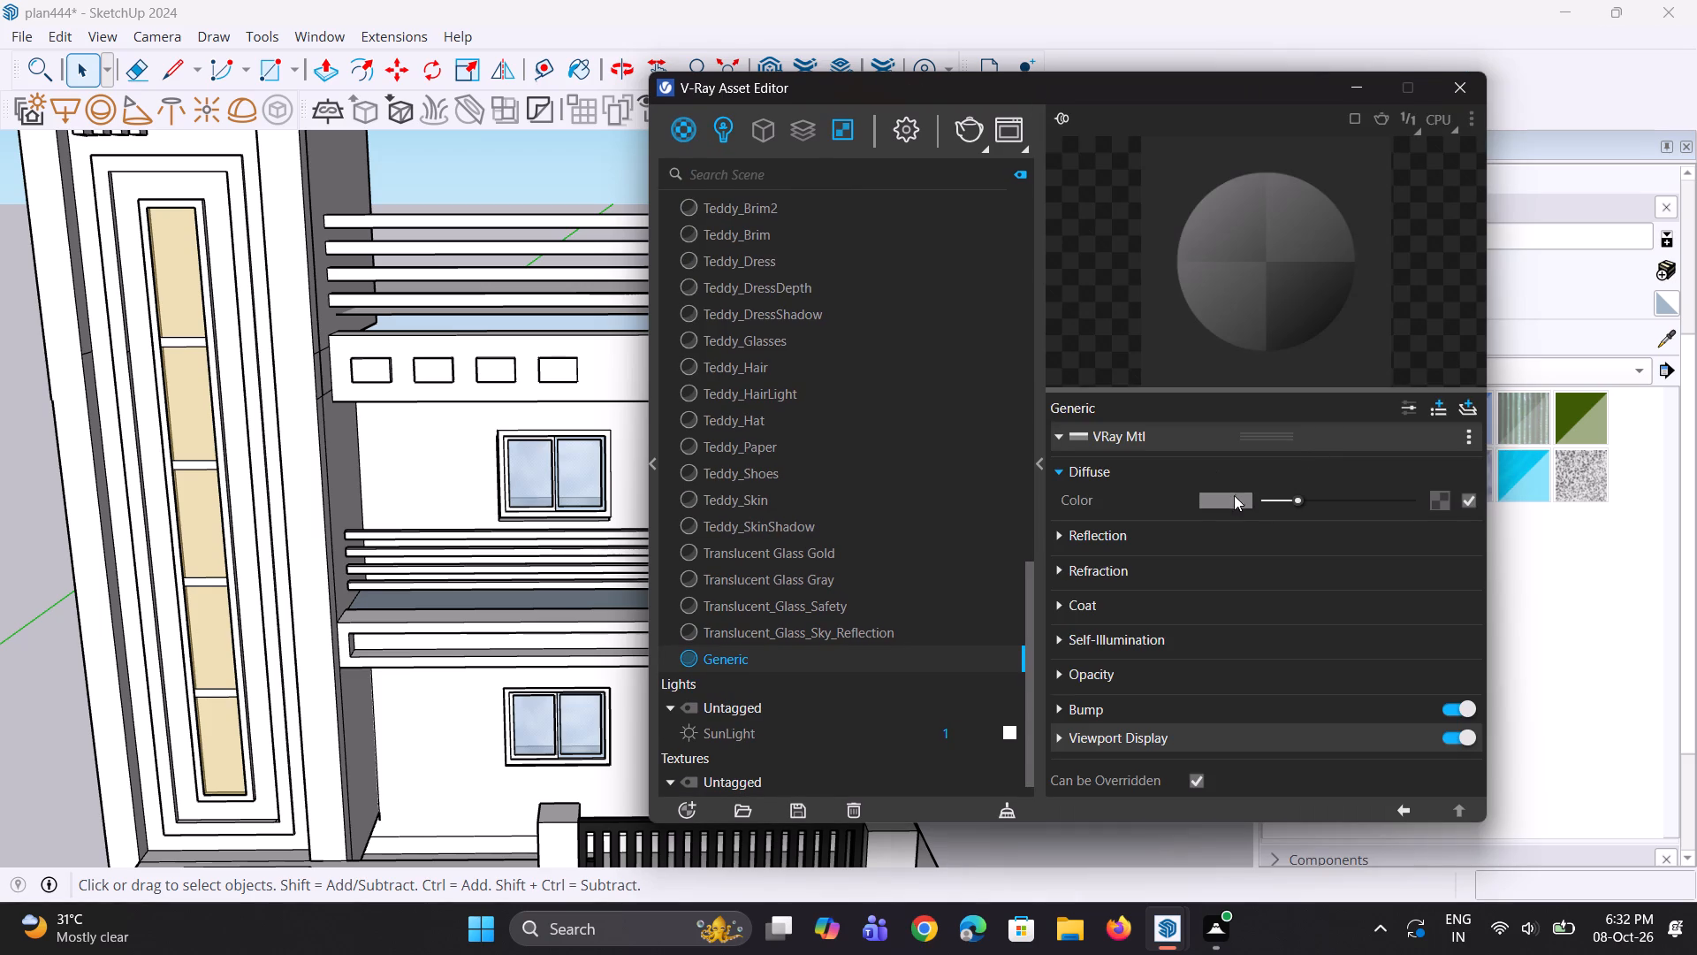
left_click(1231, 499)
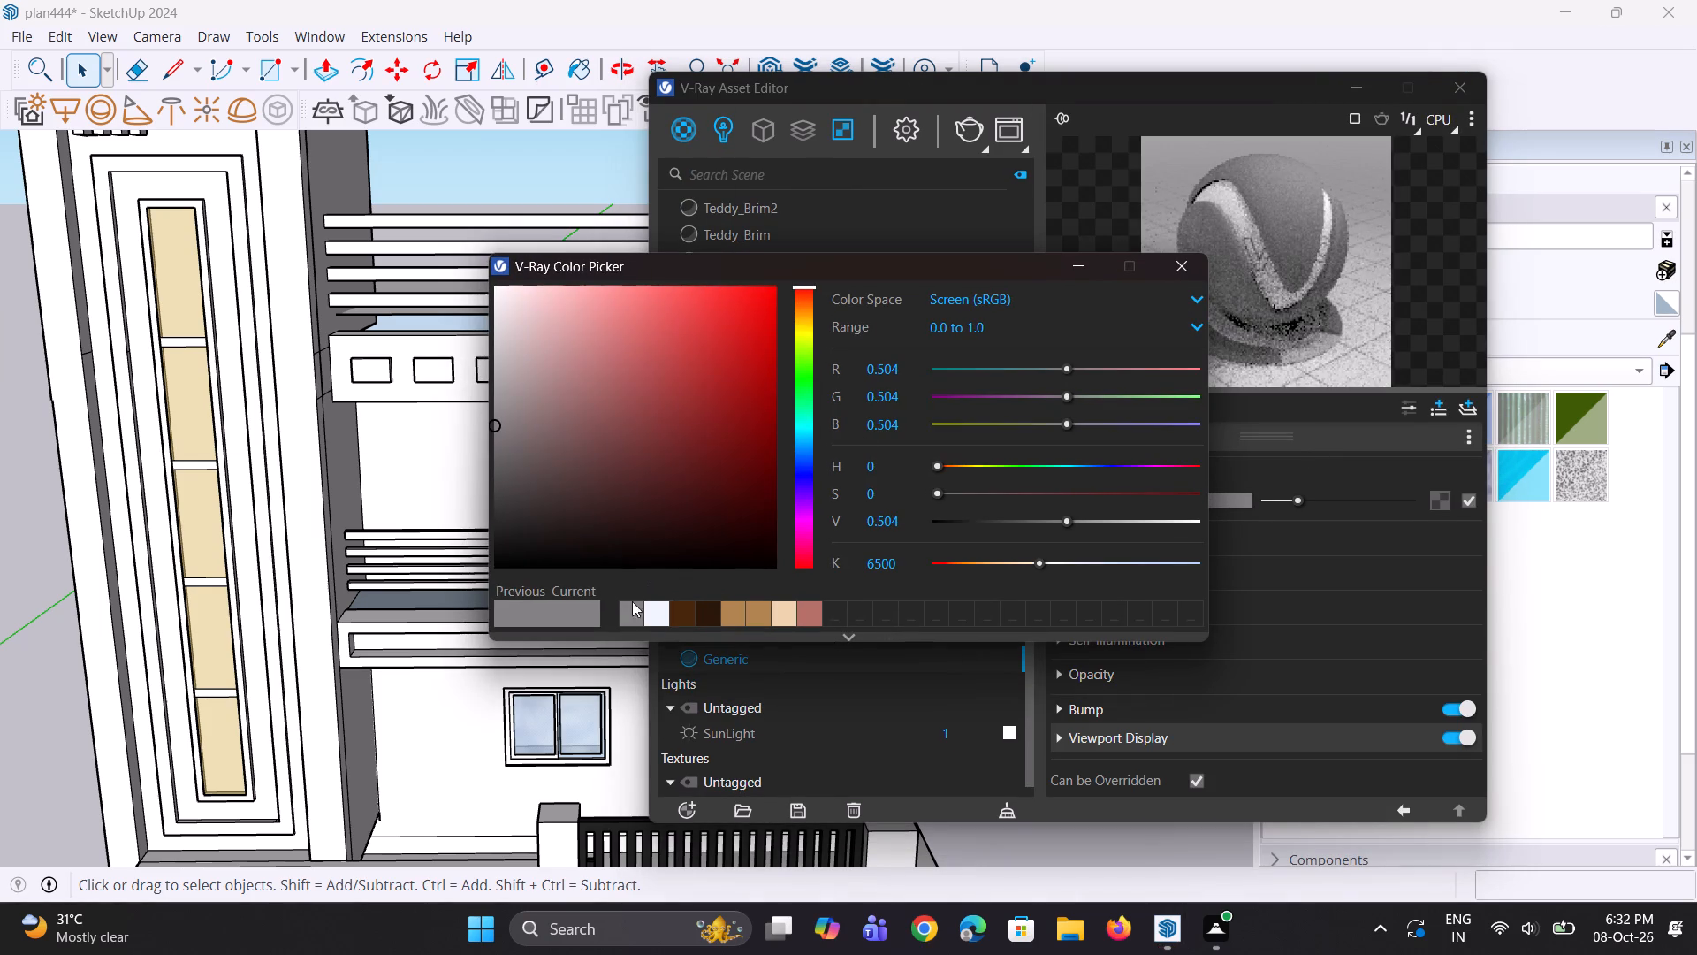
left_click(689, 617)
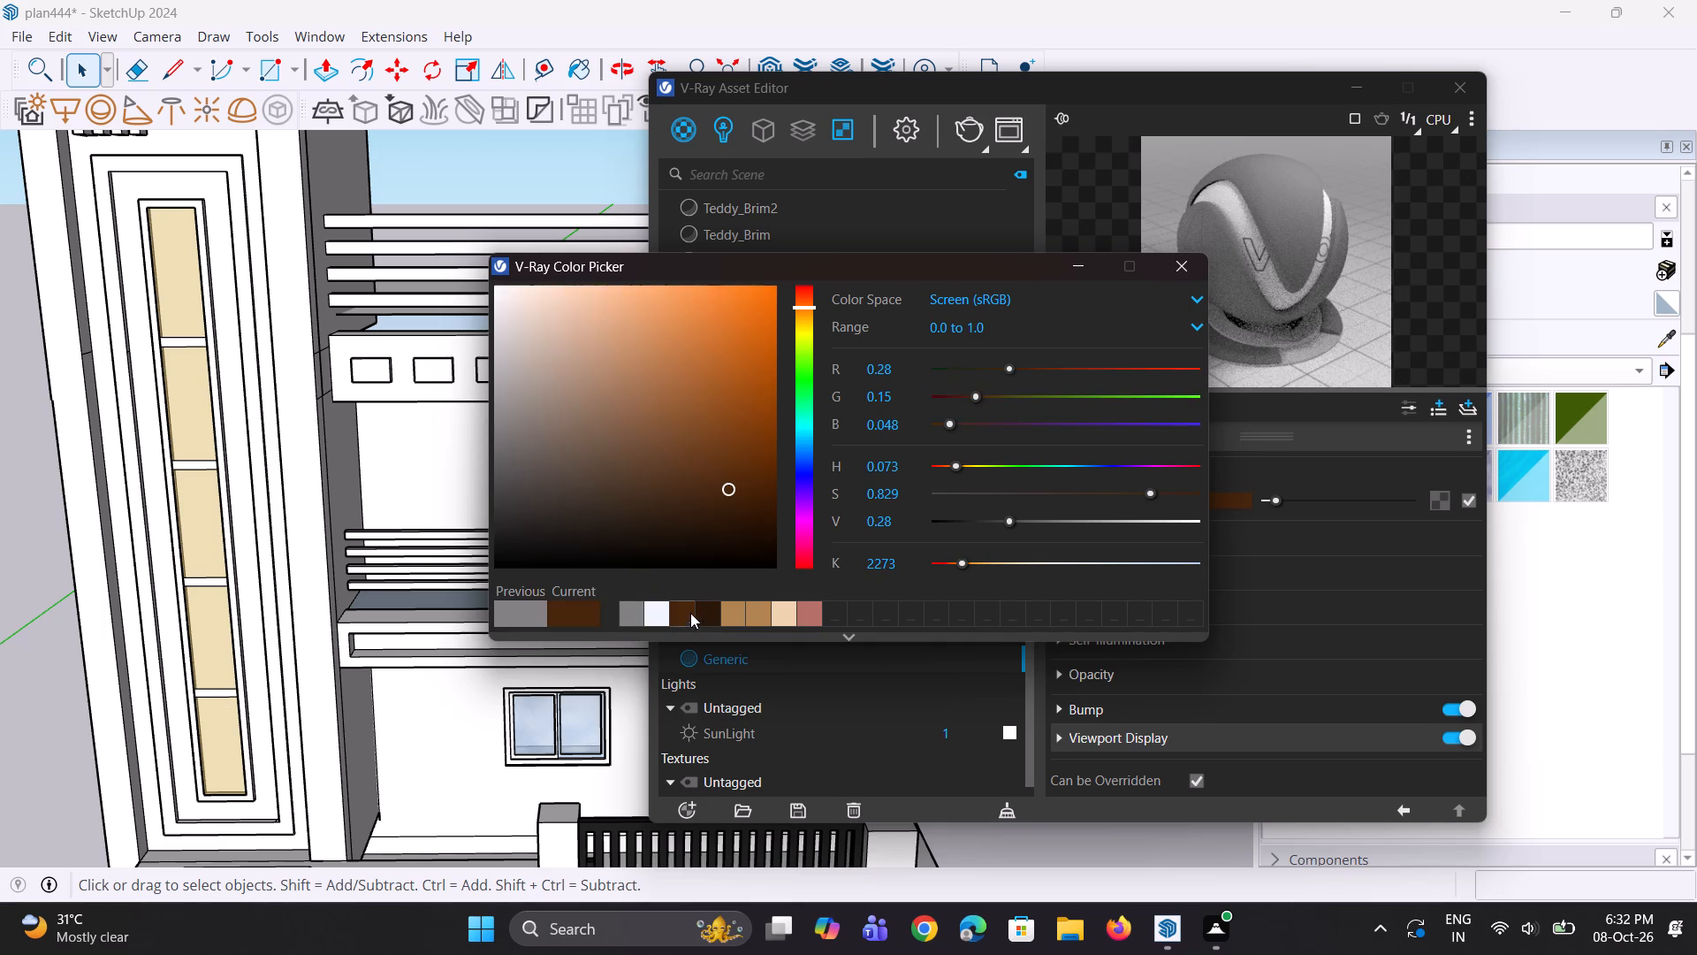
left_click(1084, 276)
left_click_drag(1280, 499, 1294, 504)
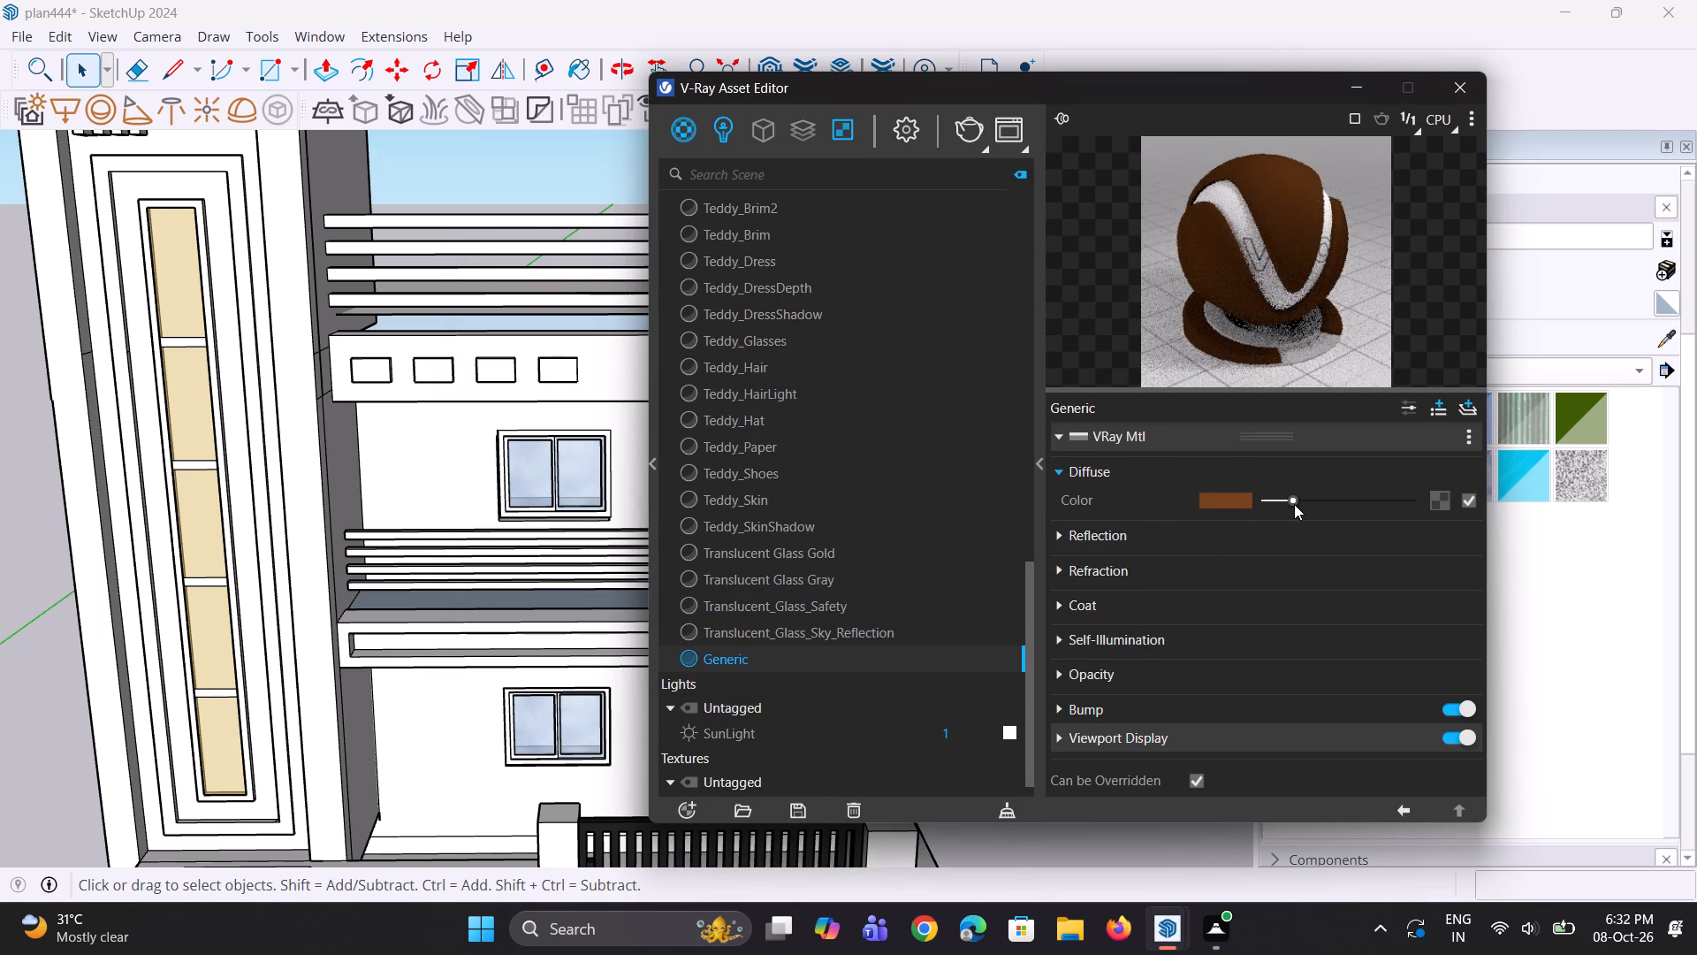
left_click_drag(1294, 504, 1302, 505)
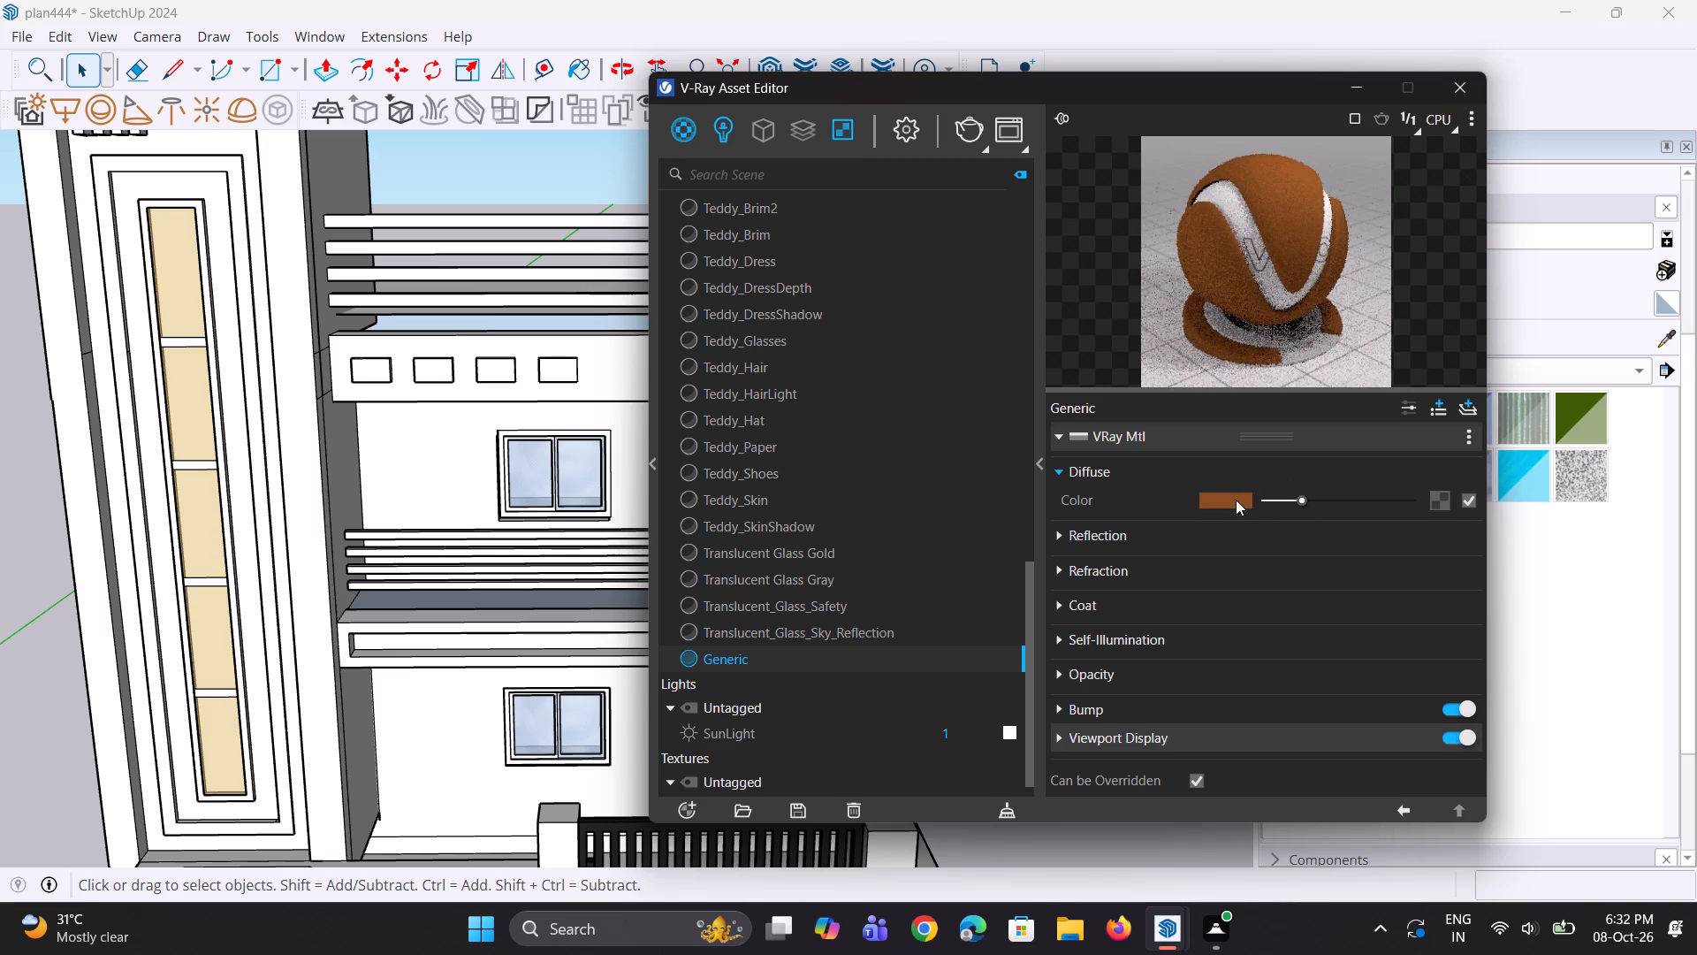
Give the Generic material a mid-grey reflection colour and a reflection glossiness of 0.95, then minimize the Asset Editor.
left_click(1096, 538)
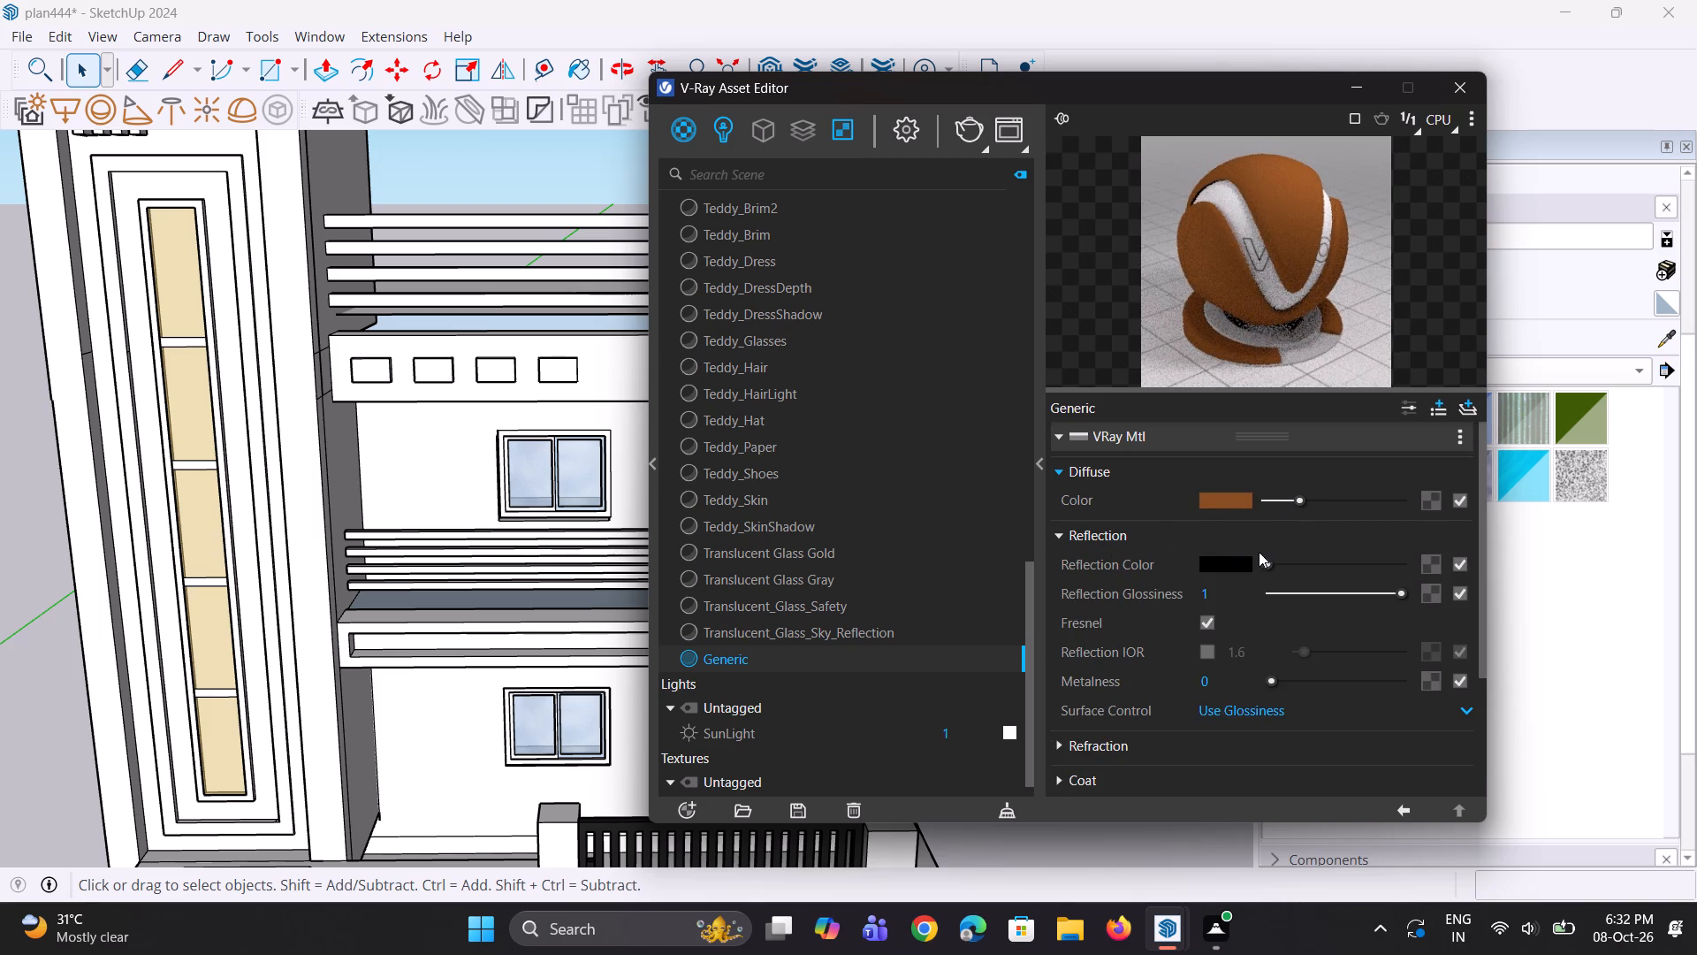
left_click_drag(1267, 562, 1288, 568)
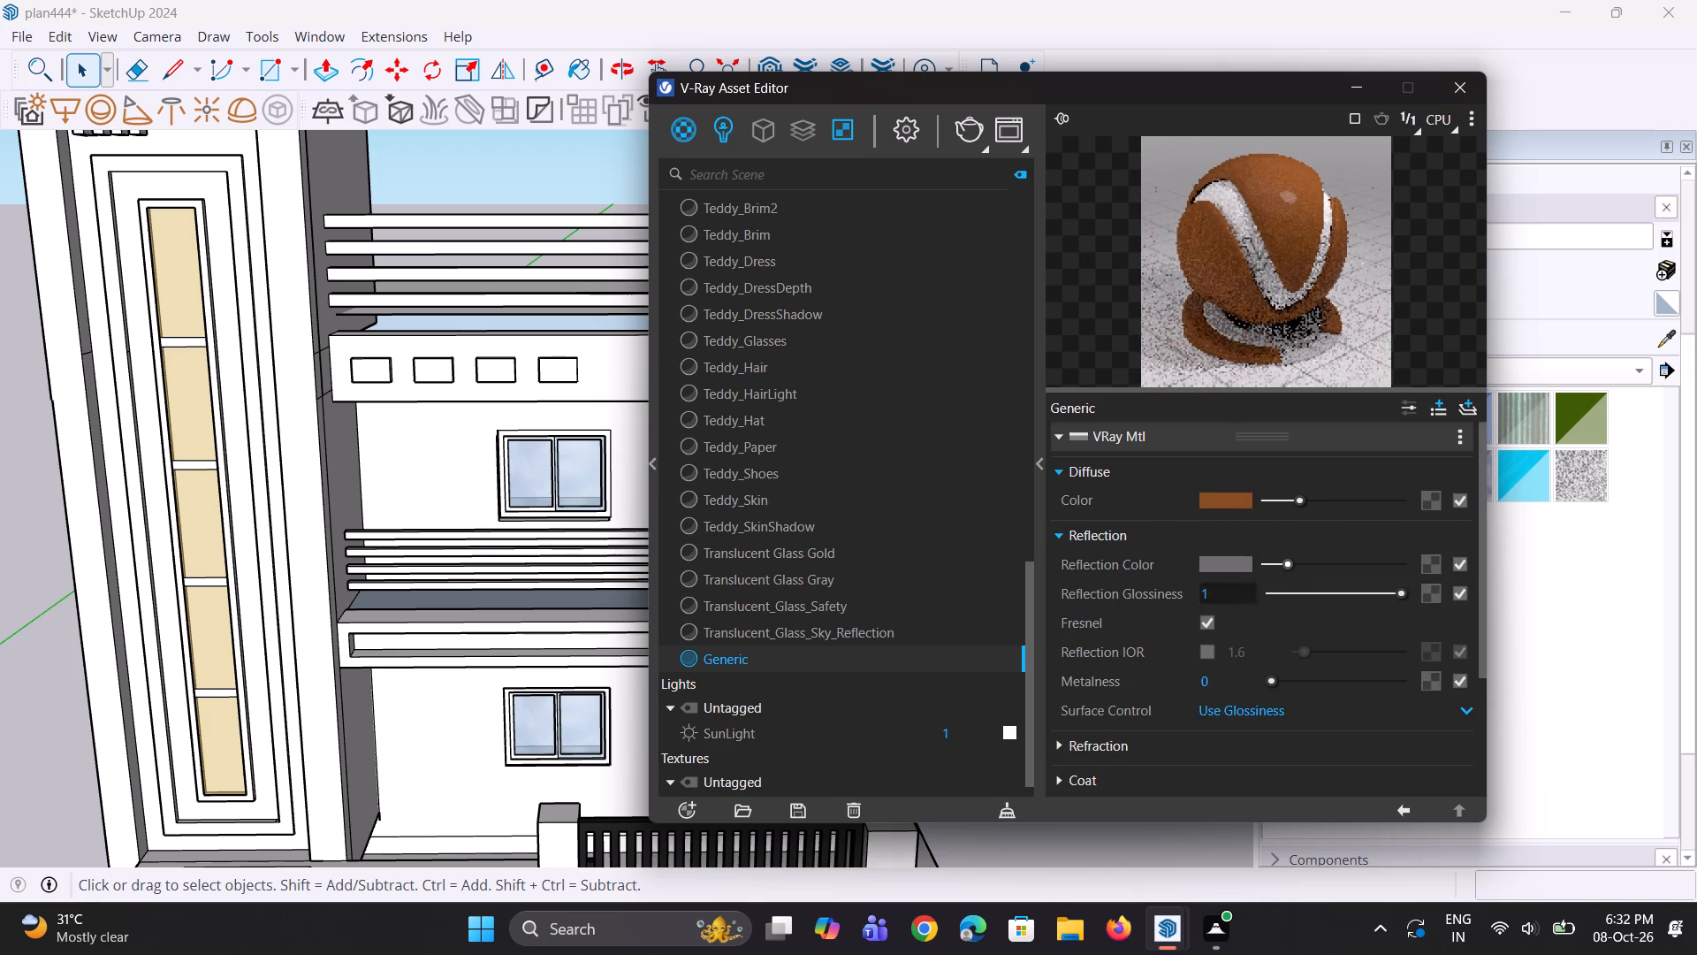
left_click_drag(1221, 598, 1090, 611)
type("0.")
key("9")
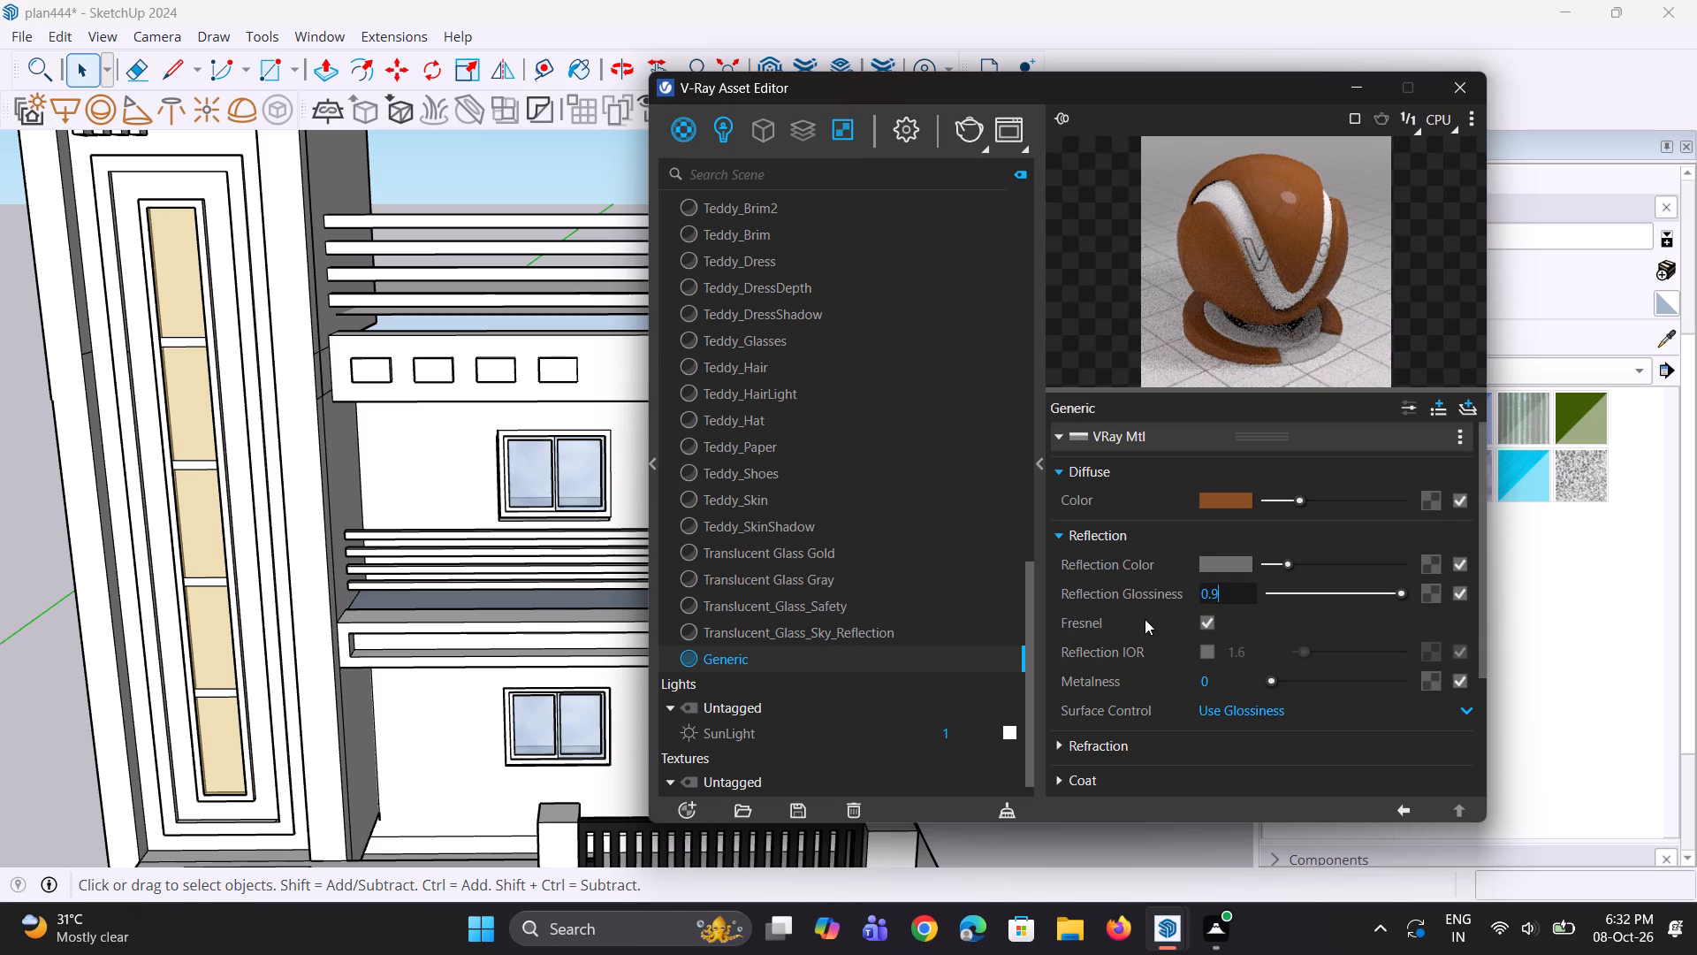
key("5")
key("Return")
left_click(1282, 301)
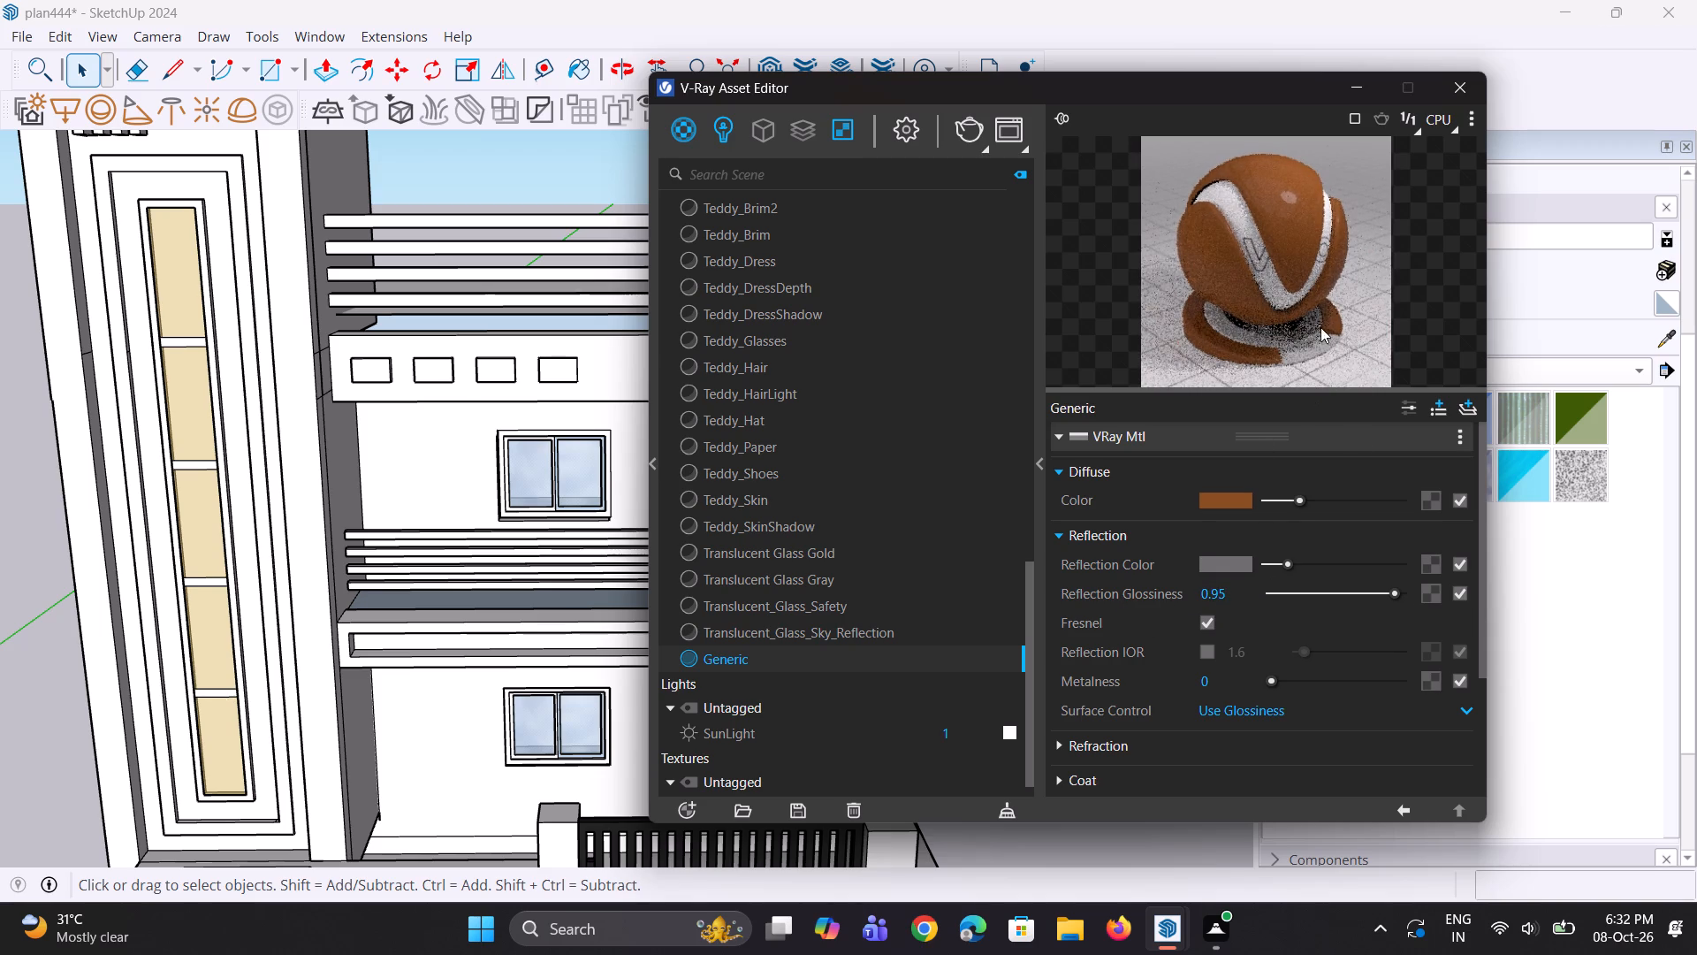
scroll(1354, 455, "down", 4)
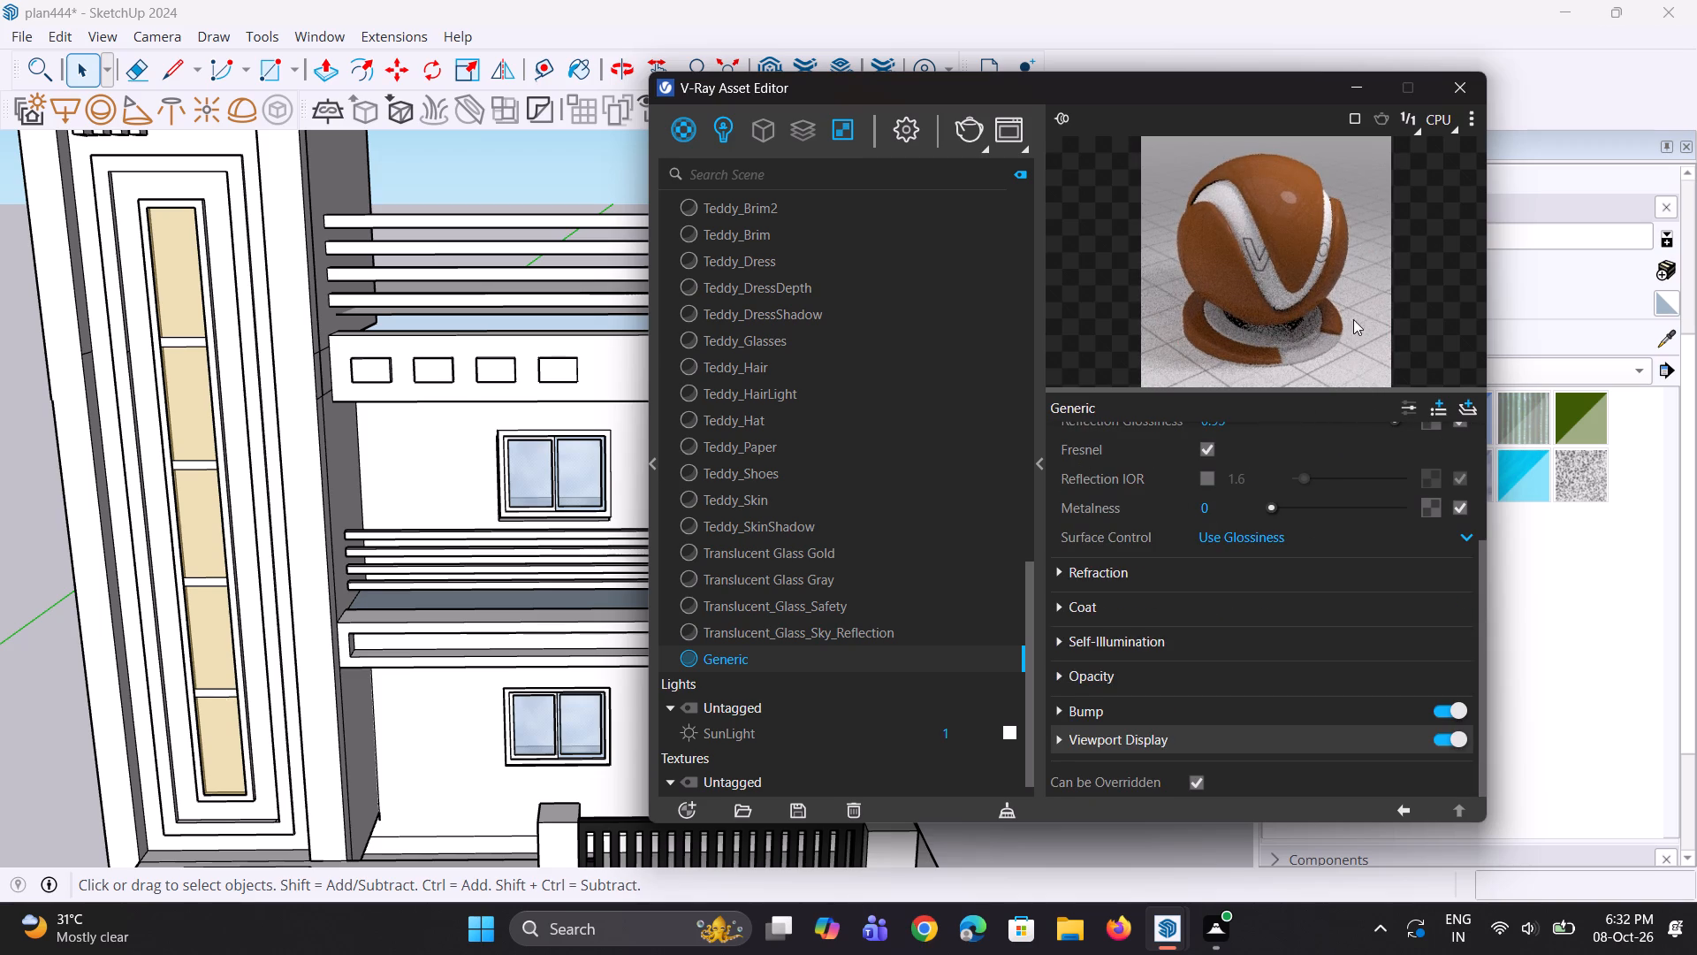
left_click(1252, 288)
left_click_drag(1252, 288, 1252, 279)
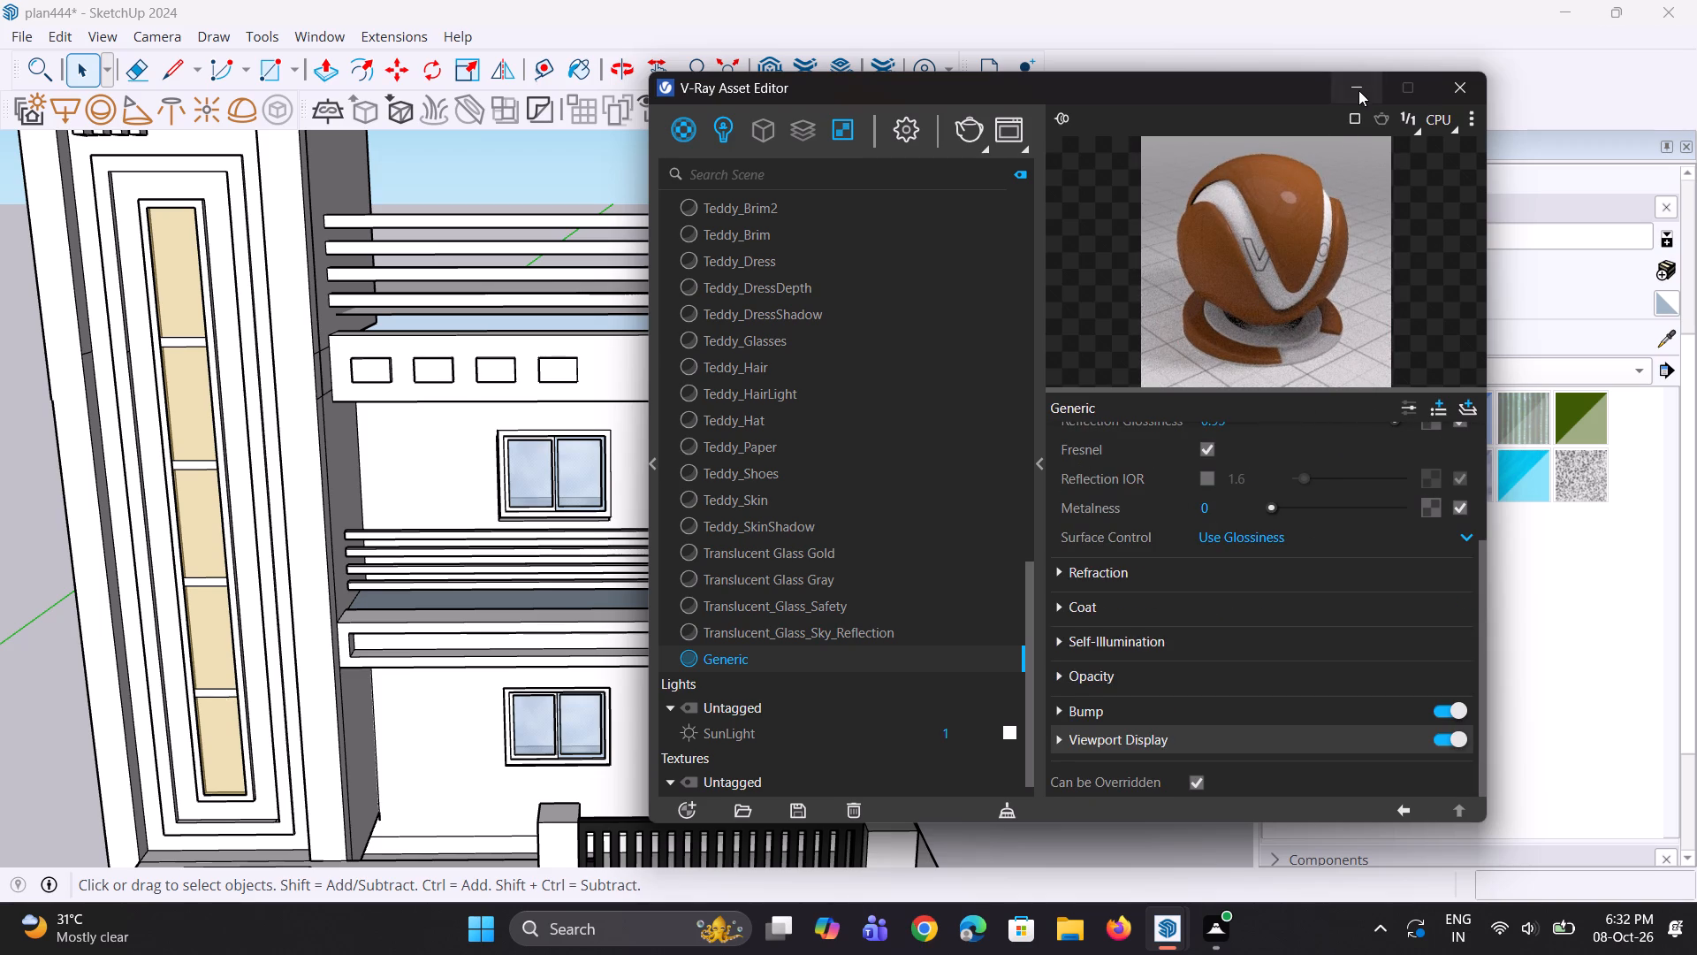
left_click(1358, 90)
Paint the front face of the parapet band with the four small openings using the brown Generic material.
scroll(1320, 360, "down", 2)
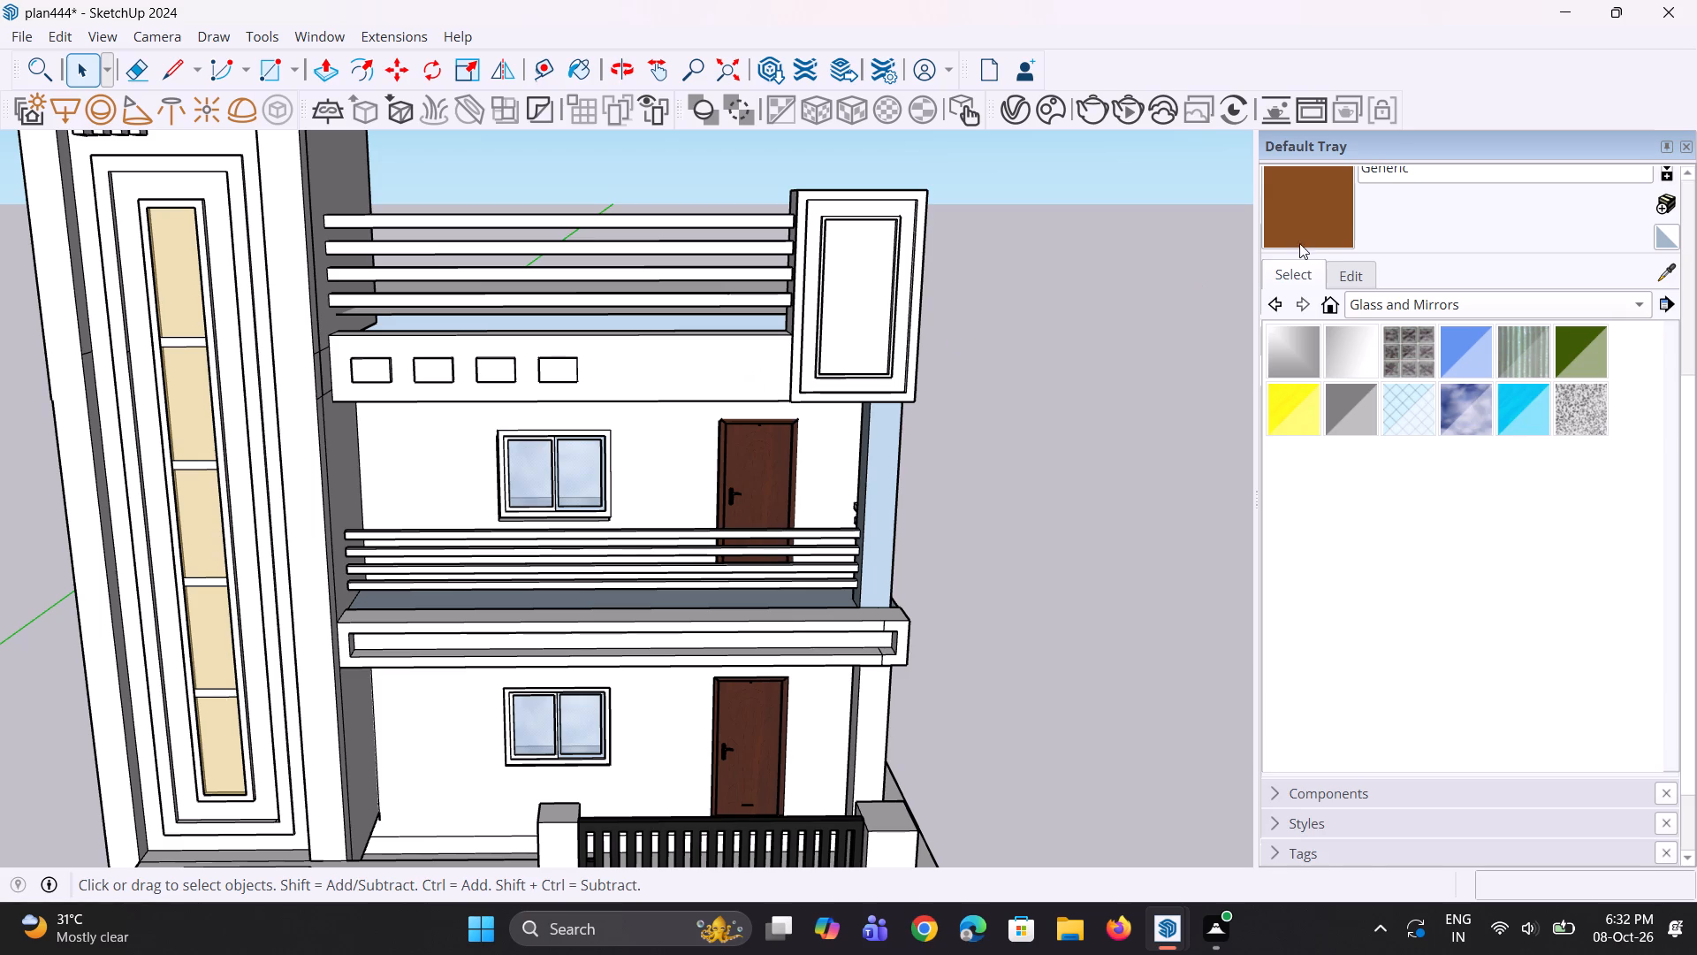
left_click(1299, 243)
left_click(711, 357)
Paint the faces of the first-floor balcony's corner column with the brown Generic material, working around all its sides.
scroll(726, 385, "down", 4)
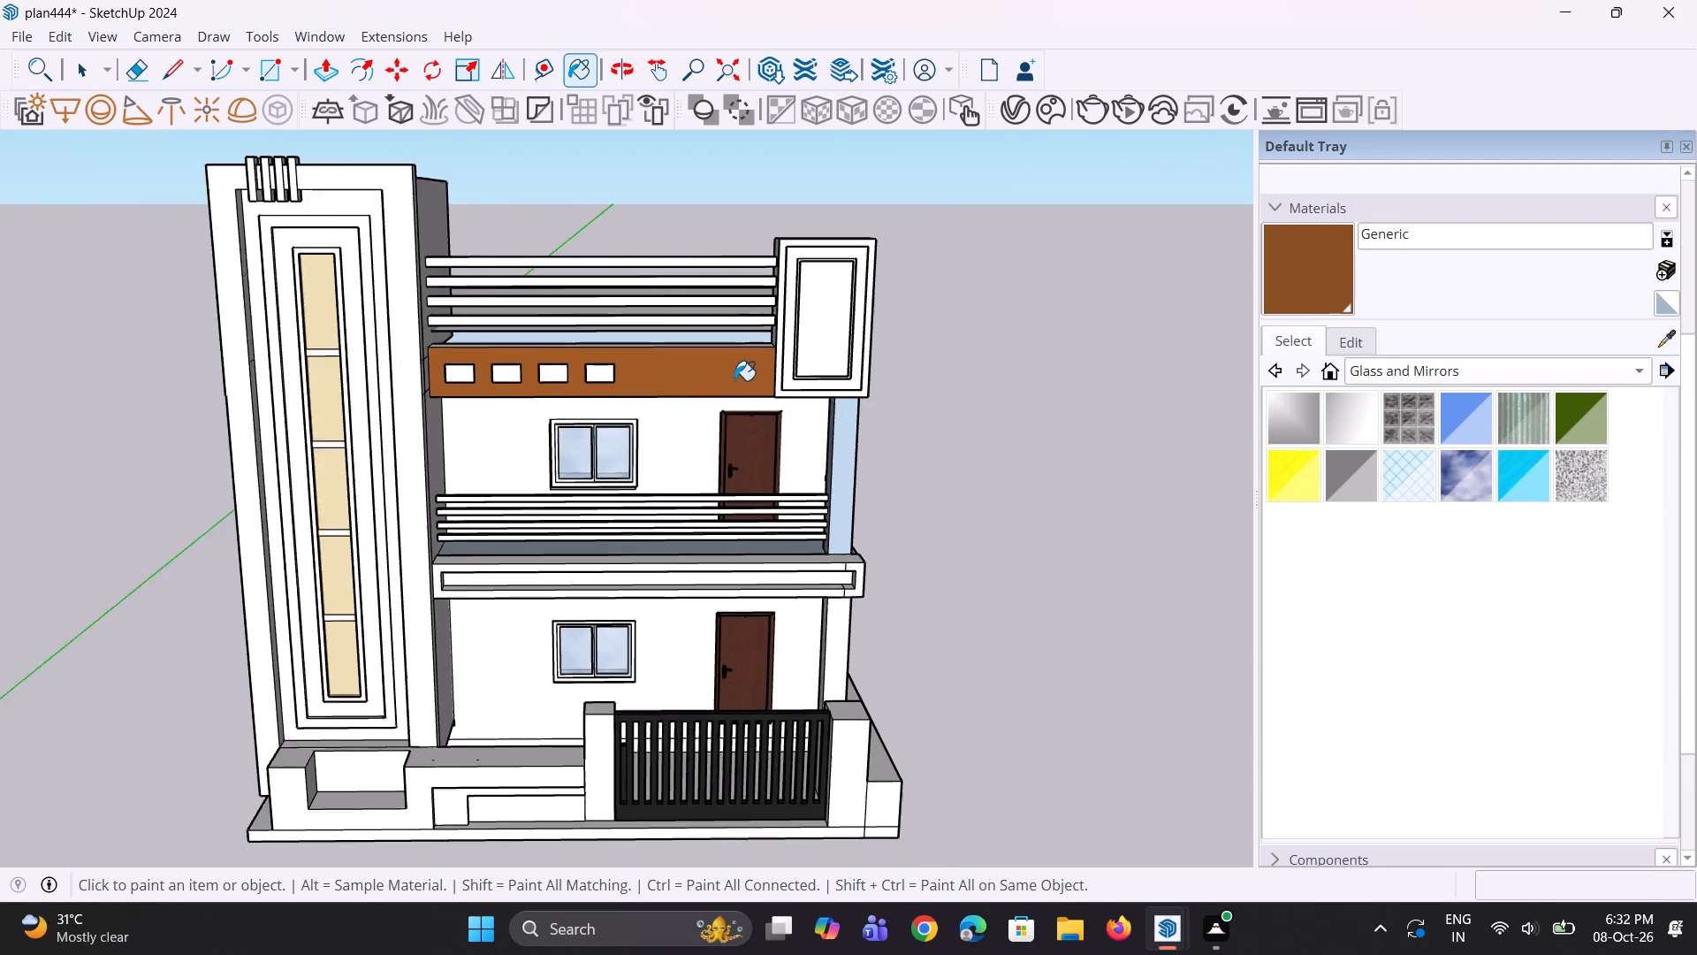
scroll(734, 380, "down", 1)
middle_click_drag(784, 448, 797, 391)
scroll(839, 434, "up", 2)
left_click(821, 432)
middle_click_drag(837, 478, 902, 489)
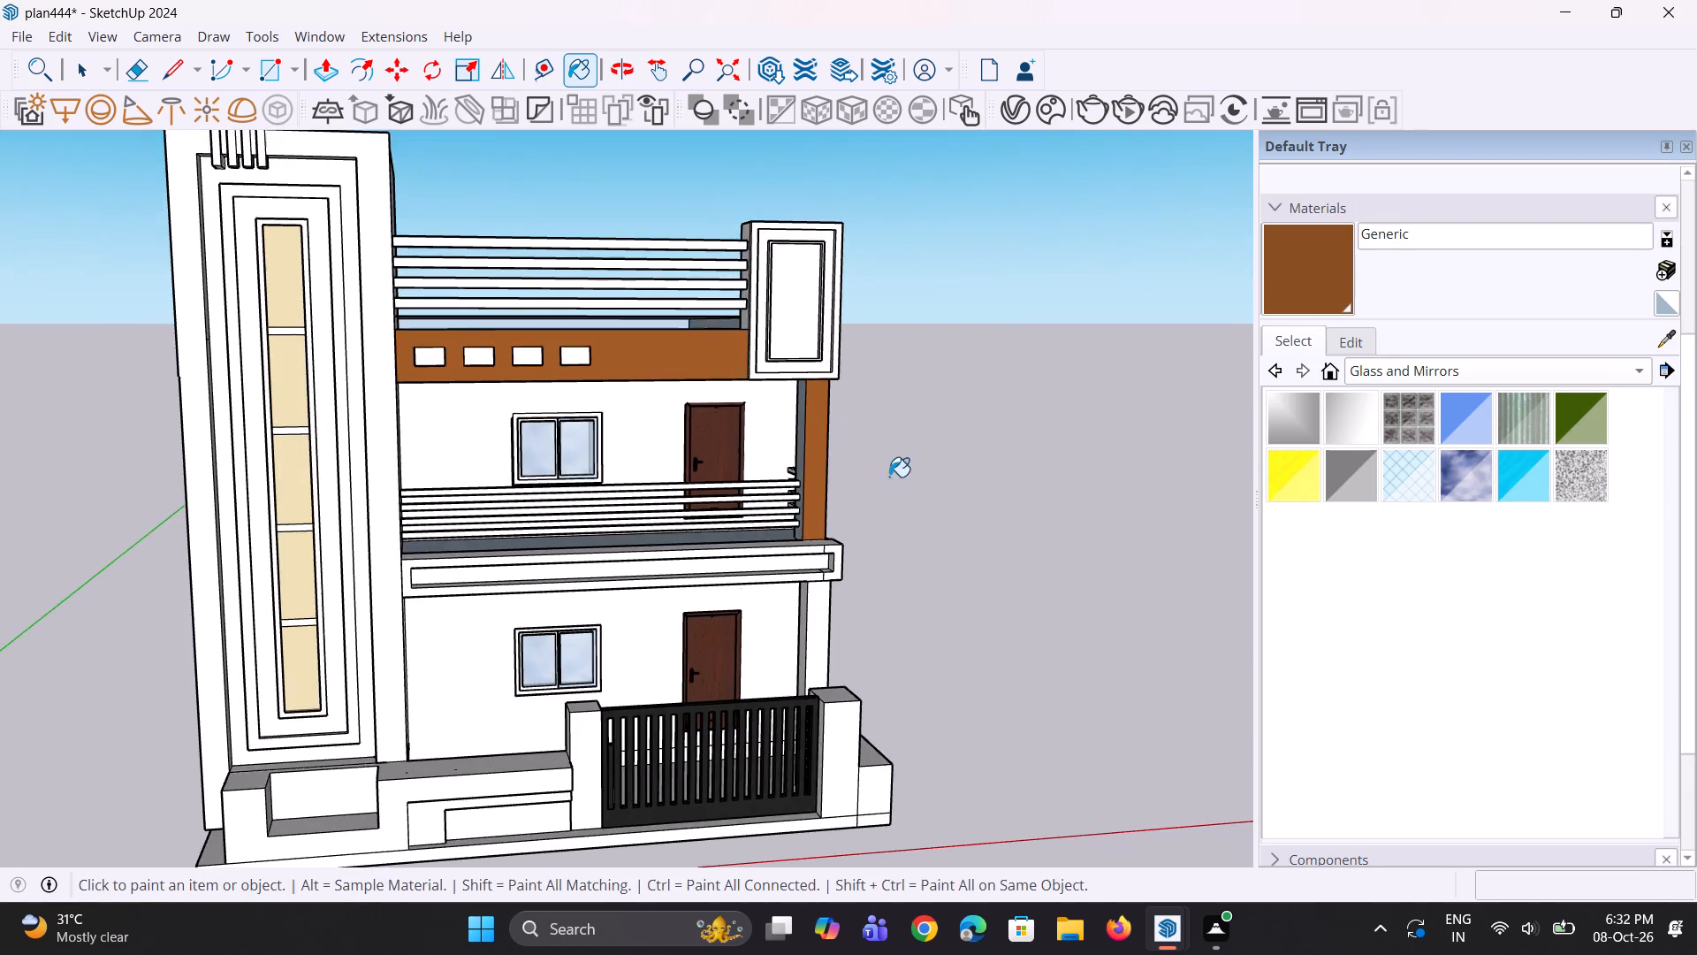
scroll(778, 439, "up", 9)
left_click(810, 427)
scroll(879, 443, "down", 3)
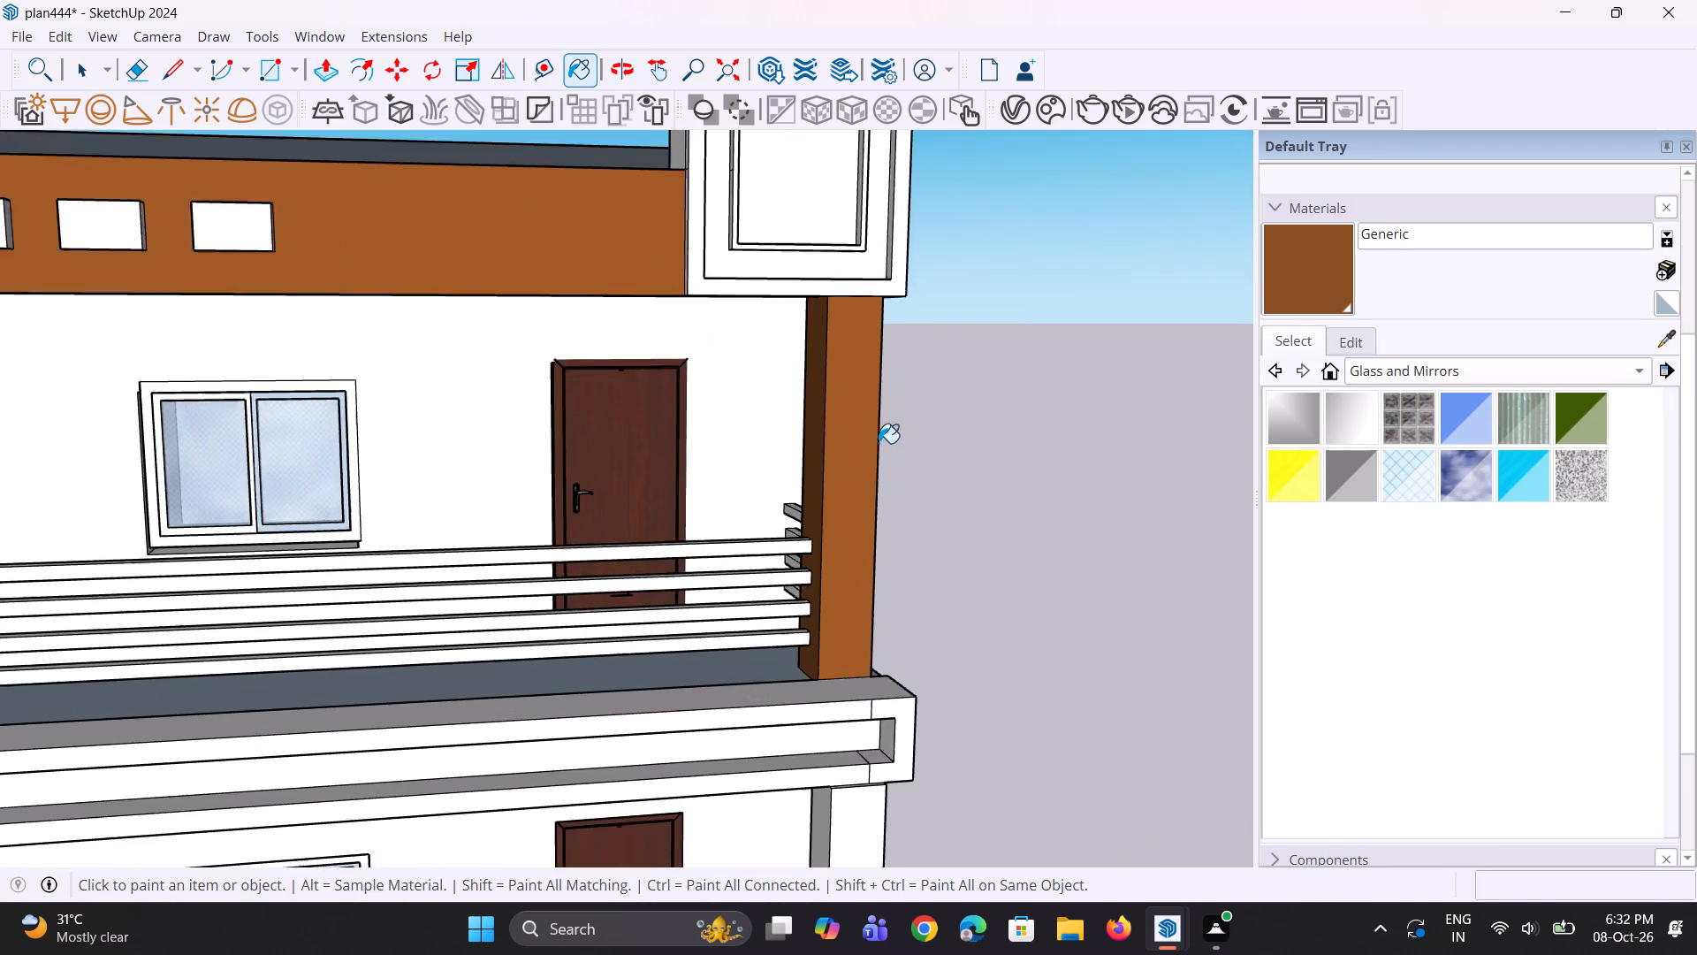
middle_click_drag(963, 452, 606, 453)
scroll(715, 432, "up", 1)
left_click(720, 431)
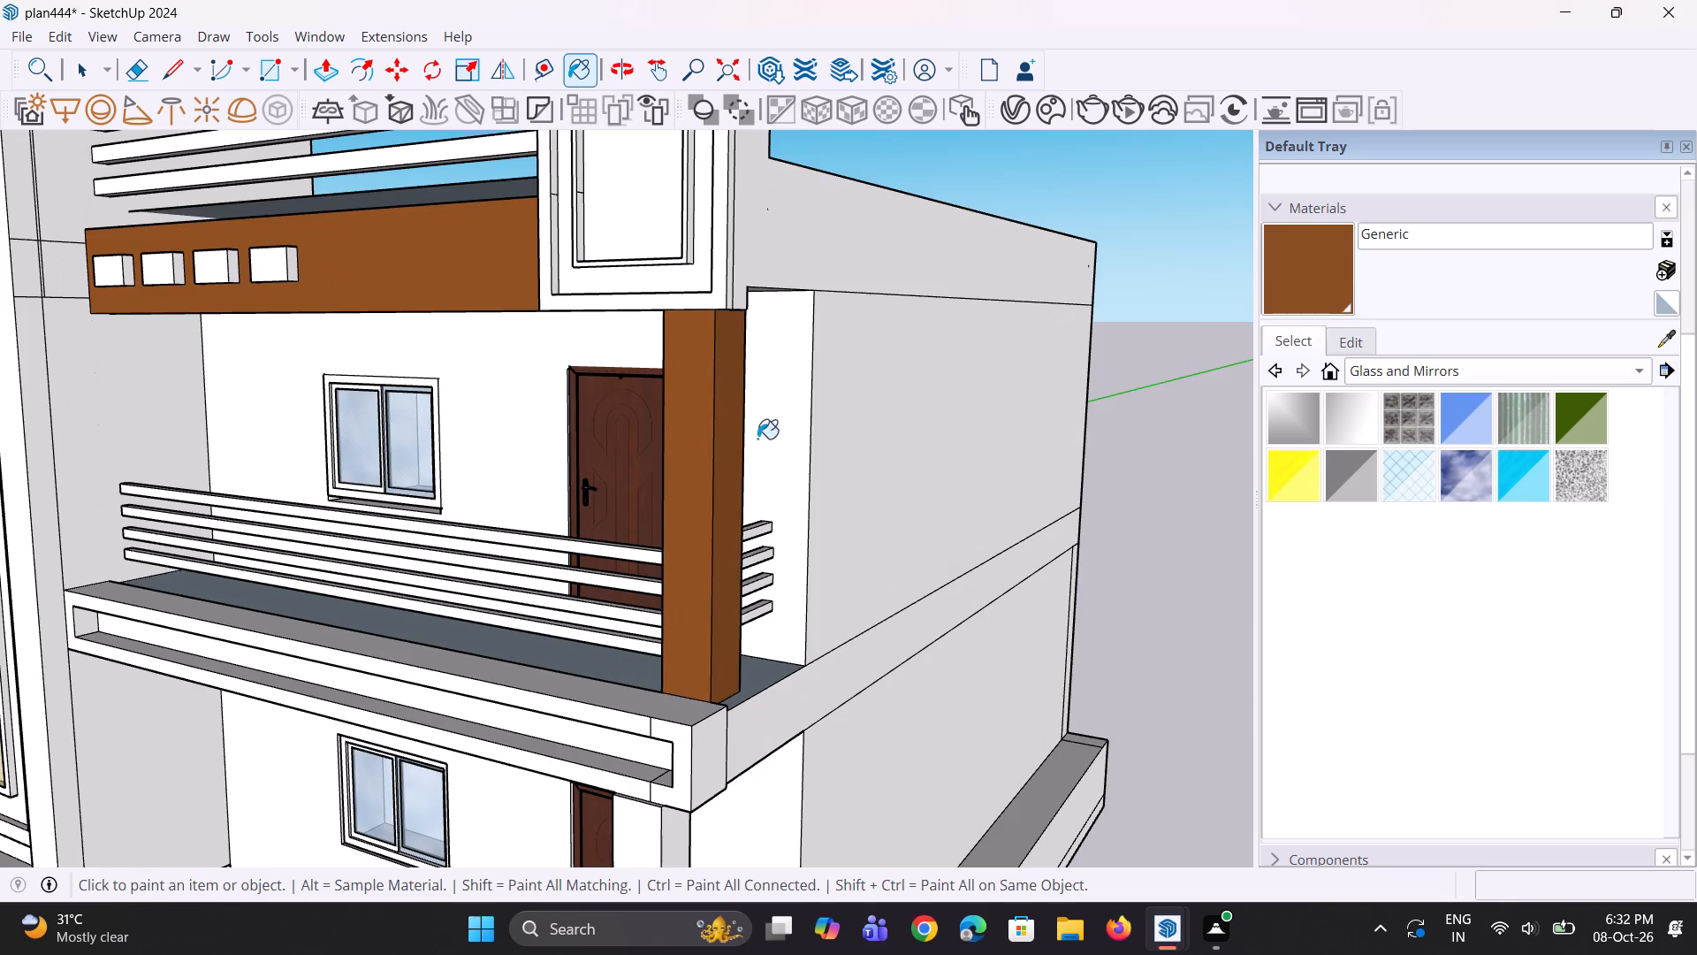
middle_click_drag(772, 446, 151, 419)
scroll(337, 403, "up", 2)
left_click(360, 394)
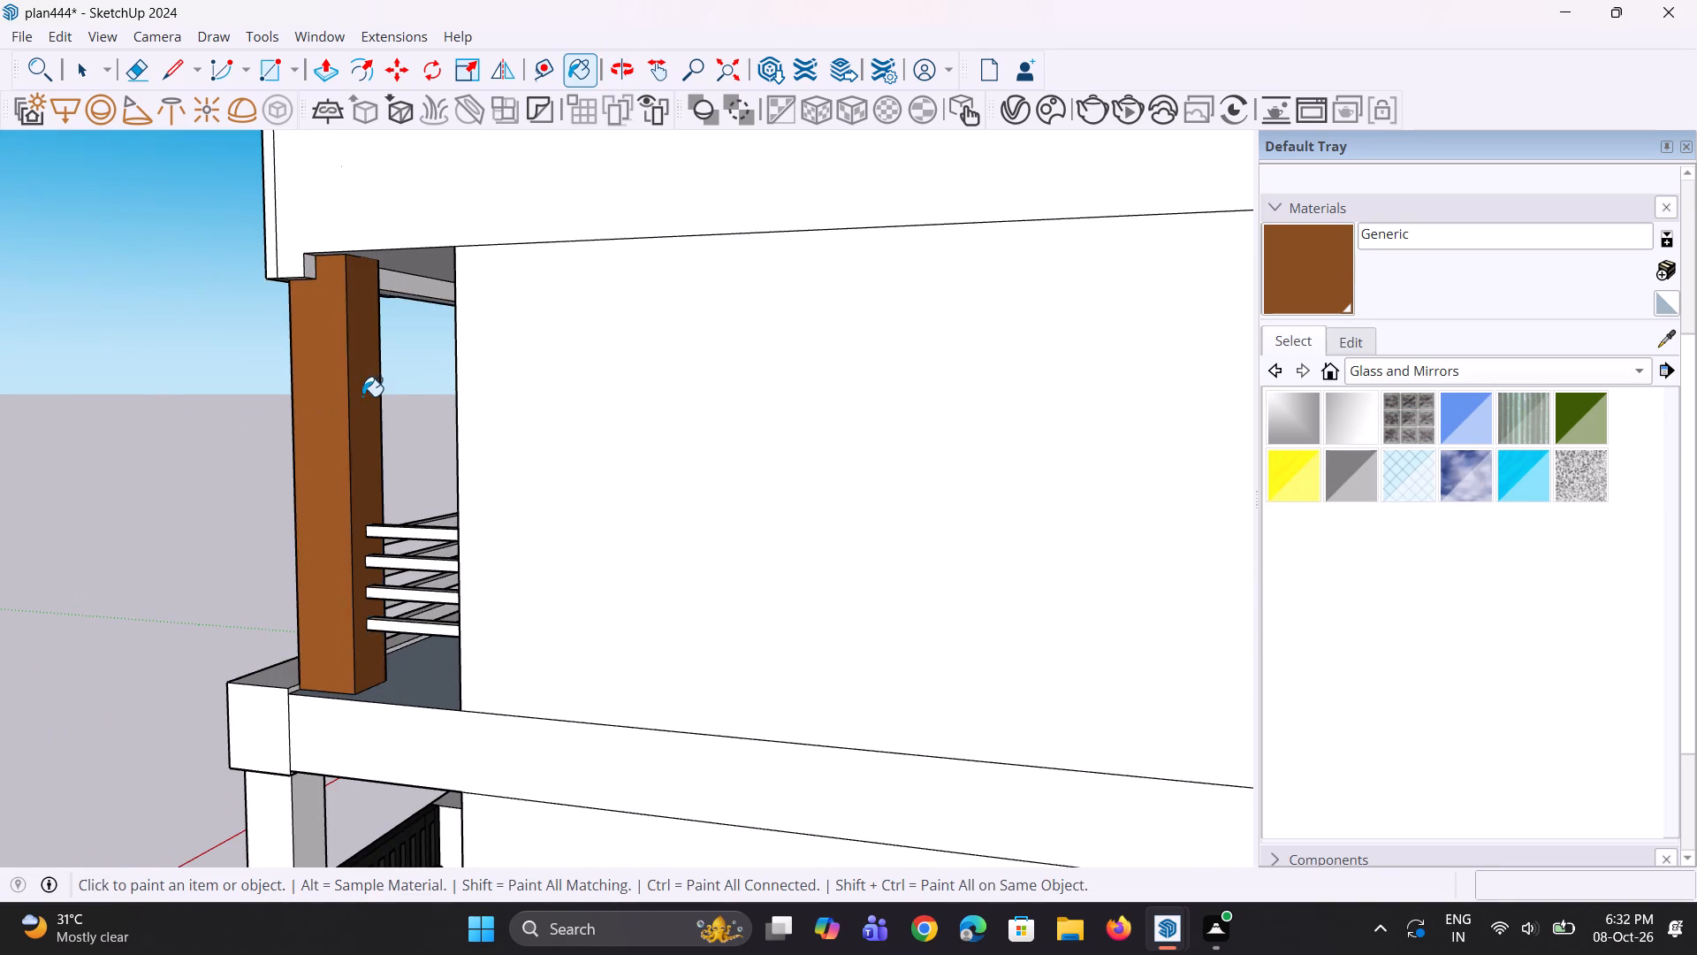
Paint the faces of the ground-floor corner column beneath the balcony with the brown Generic material.
scroll(367, 452, "down", 4)
middle_click_drag(262, 503, 1297, 535)
scroll(1151, 545, "down", 2)
middle_click_drag(1126, 664, 1127, 653)
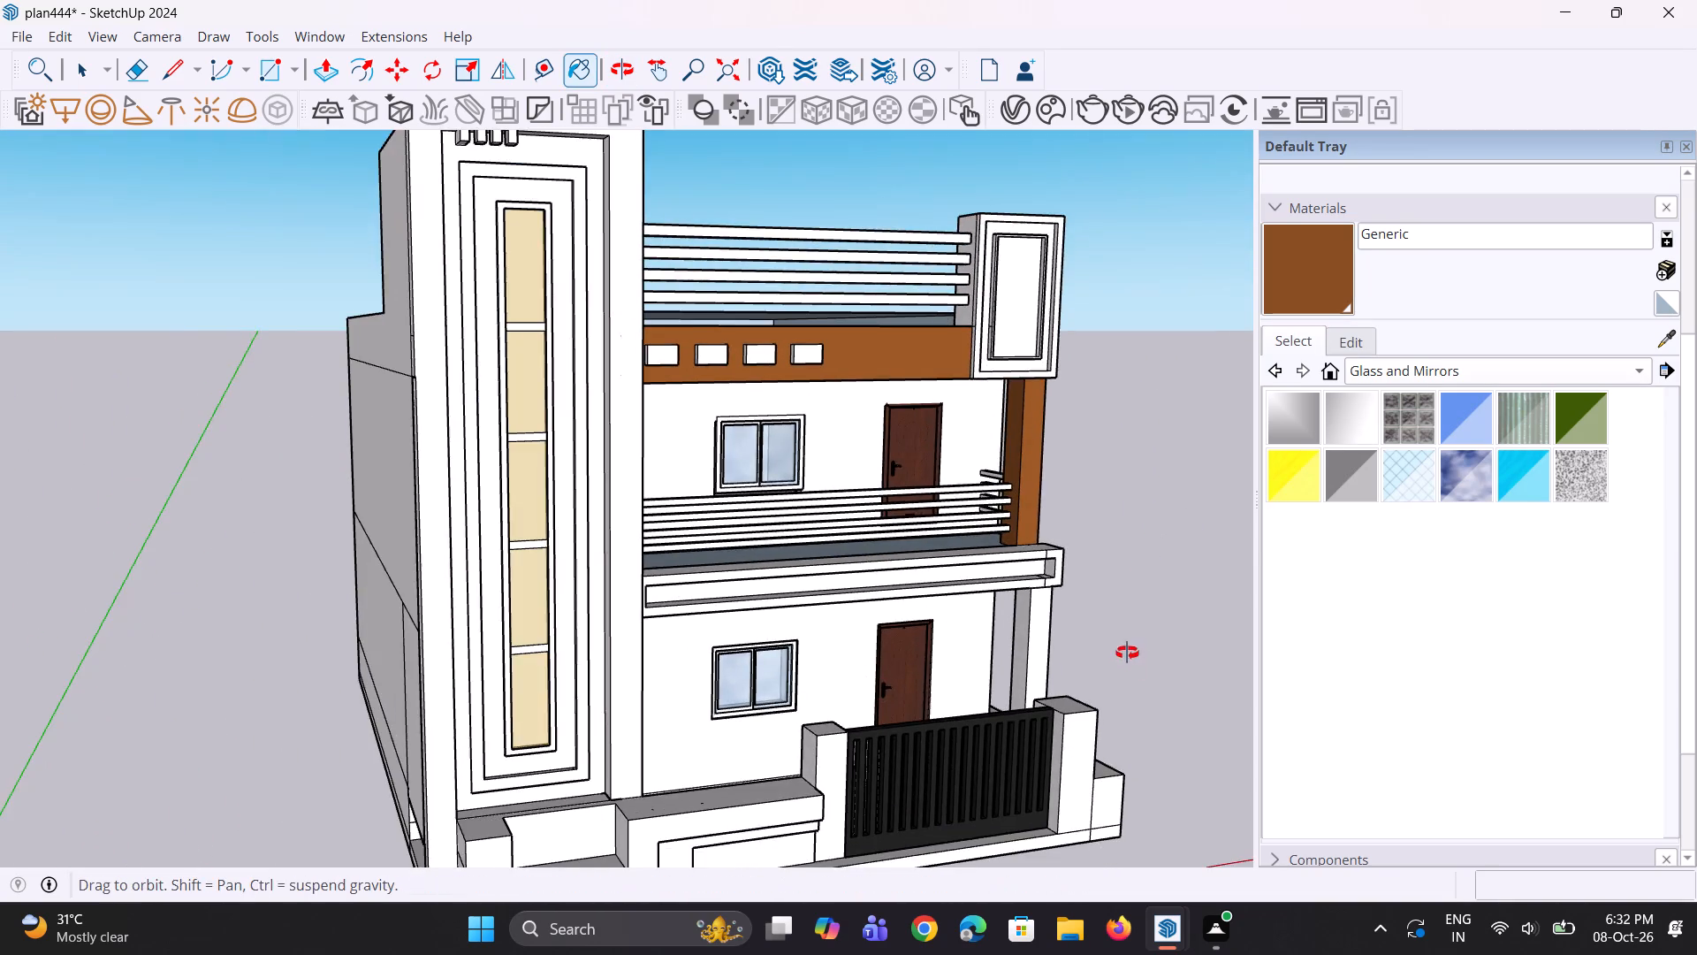
middle_click_drag(1127, 653, 1117, 598)
scroll(1084, 618, "up", 3)
left_click(1045, 661)
left_click(1024, 654)
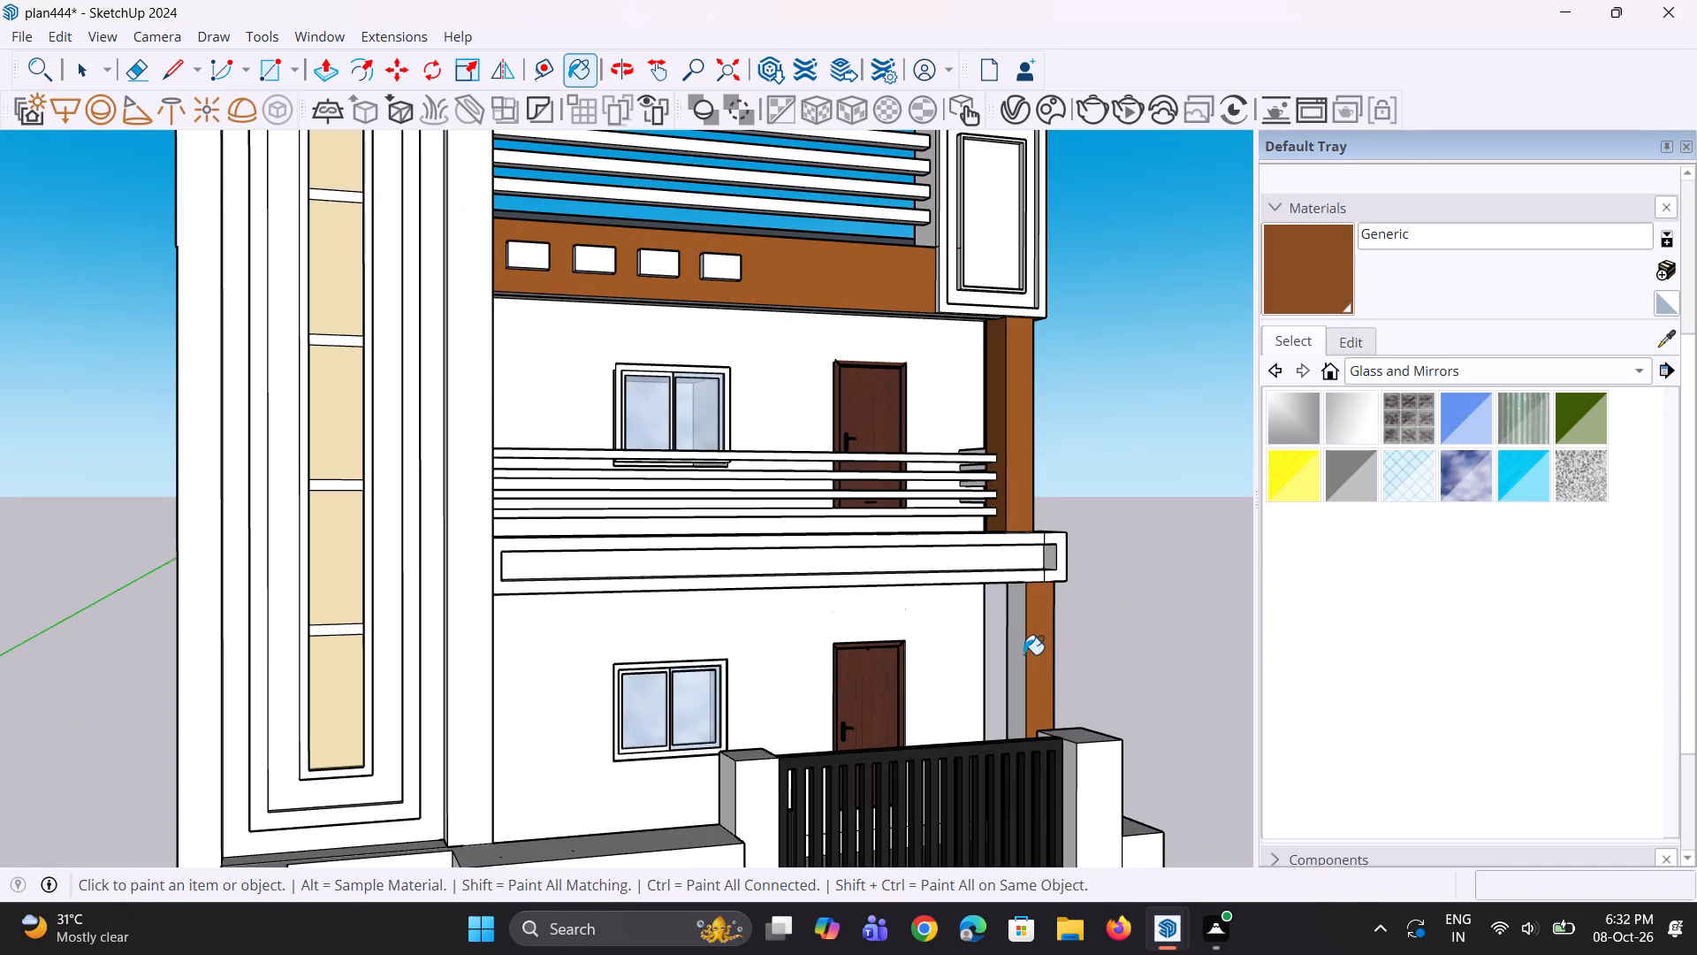
scroll(1015, 645, "down", 3)
middle_click_drag(1152, 637, 523, 648)
scroll(732, 770, "up", 2)
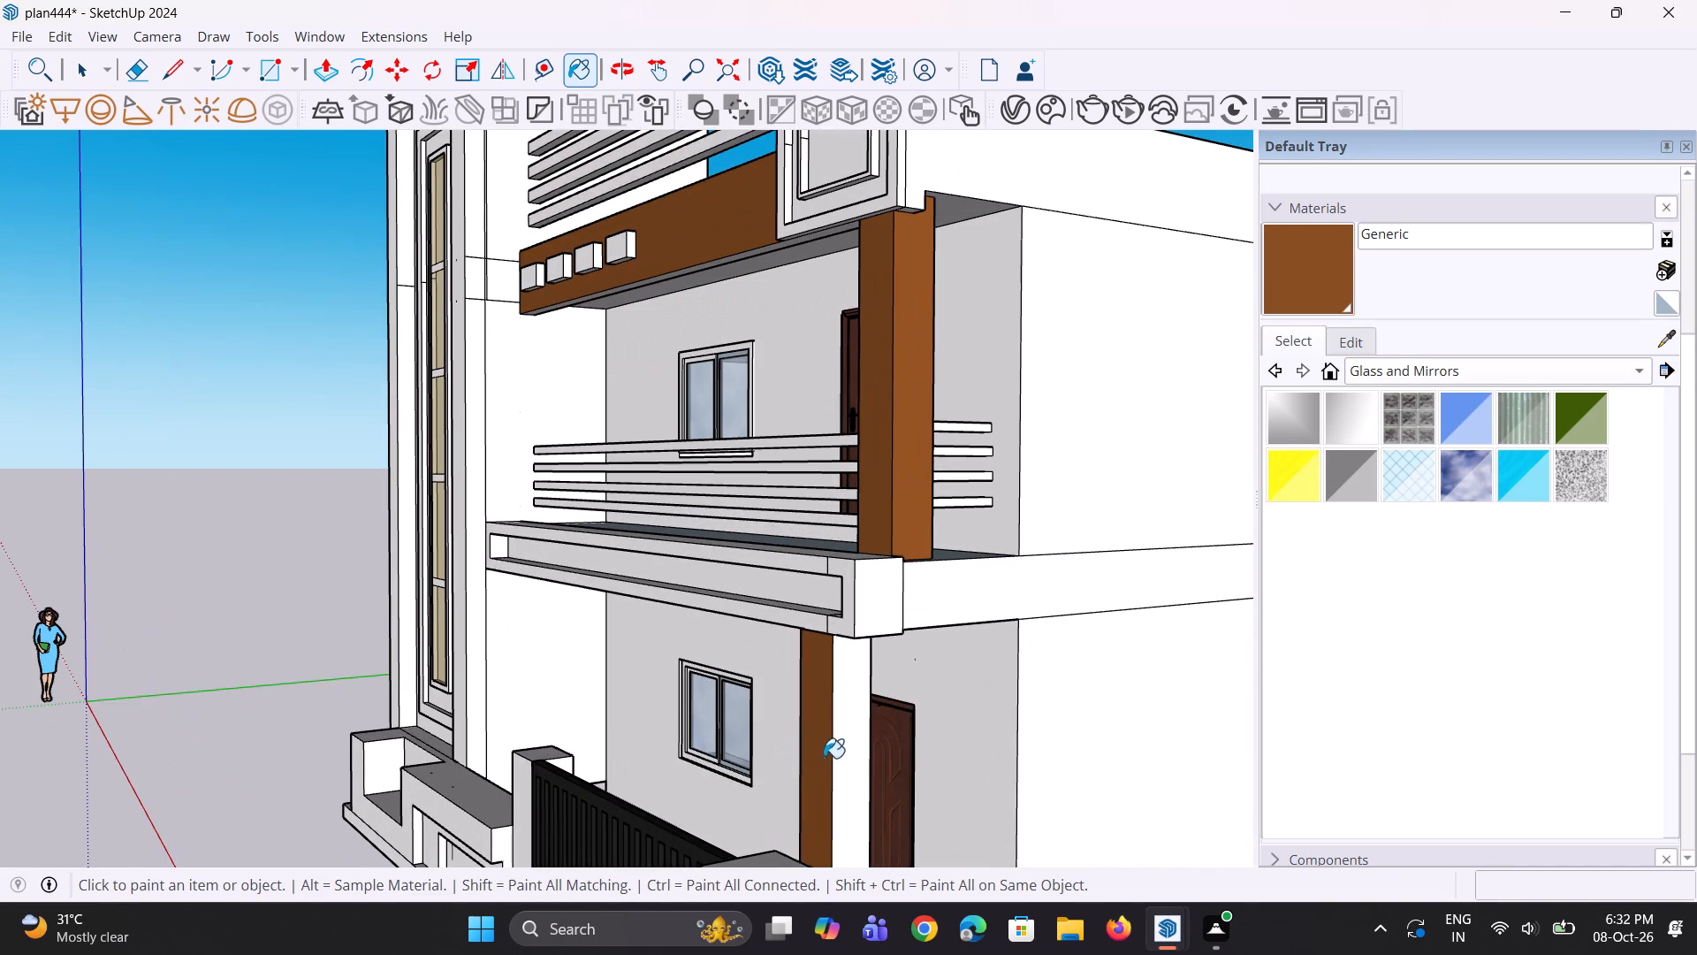
left_click(841, 758)
middle_click_drag(875, 749, 387, 646)
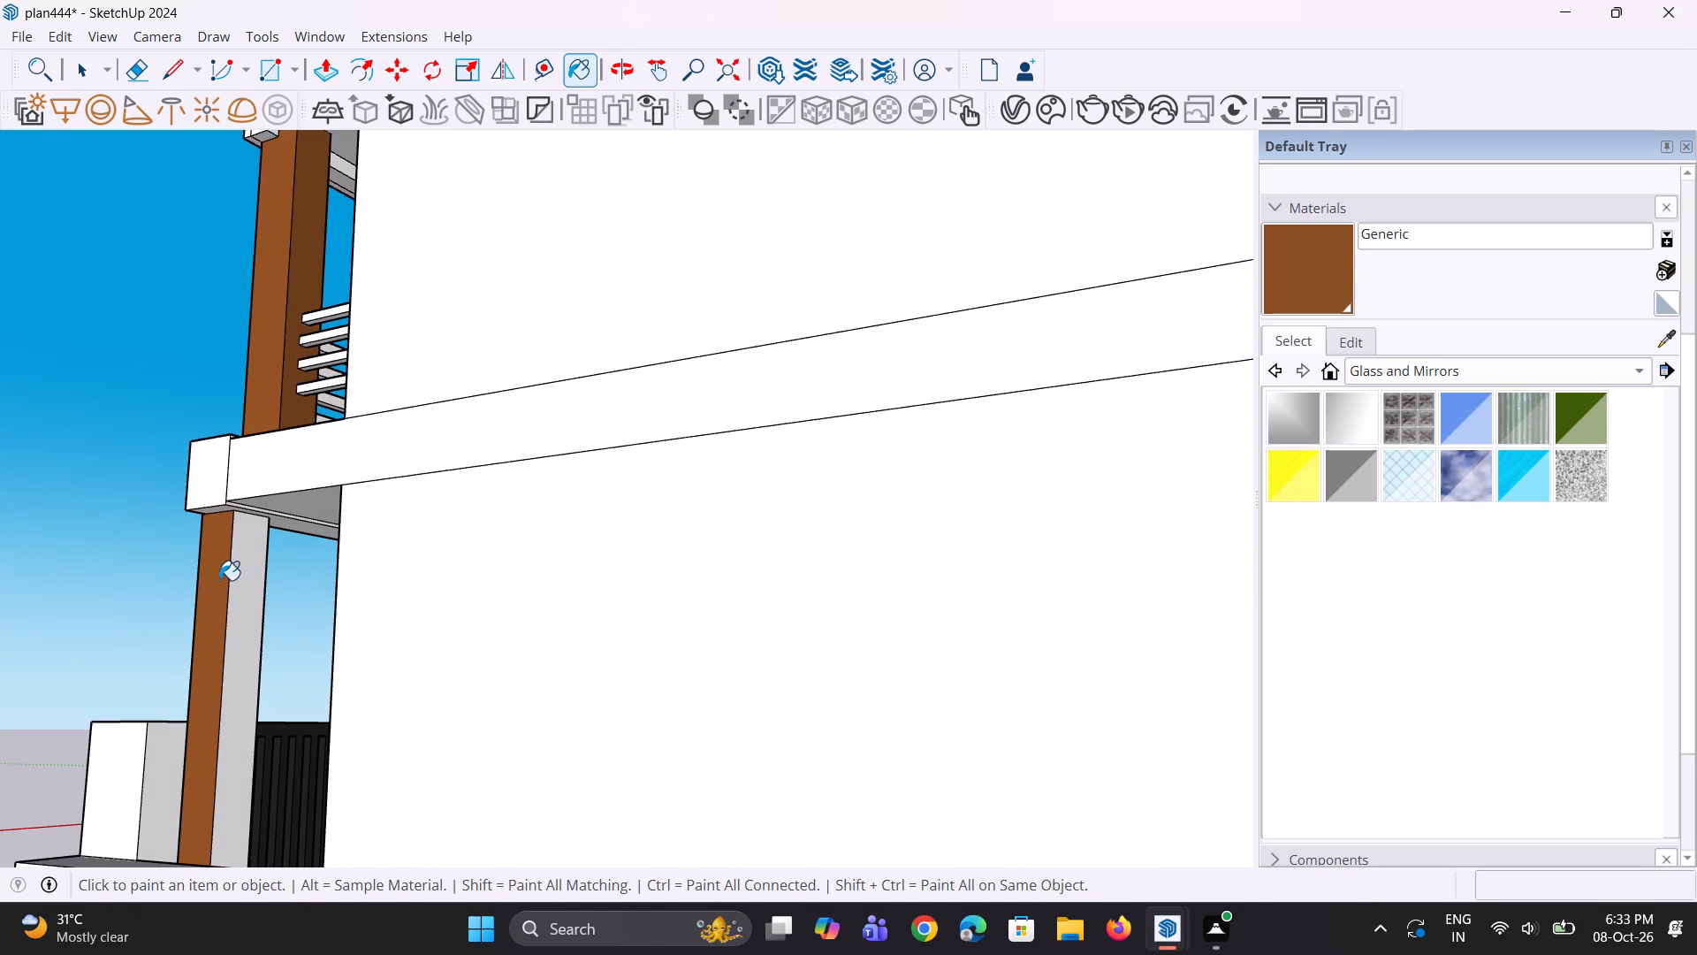
left_click(243, 583)
Paint the inner recessed panel of the front boundary wall beside the gate with the brown Generic material.
scroll(315, 670, "down", 9)
middle_click_drag(382, 653, 1341, 687)
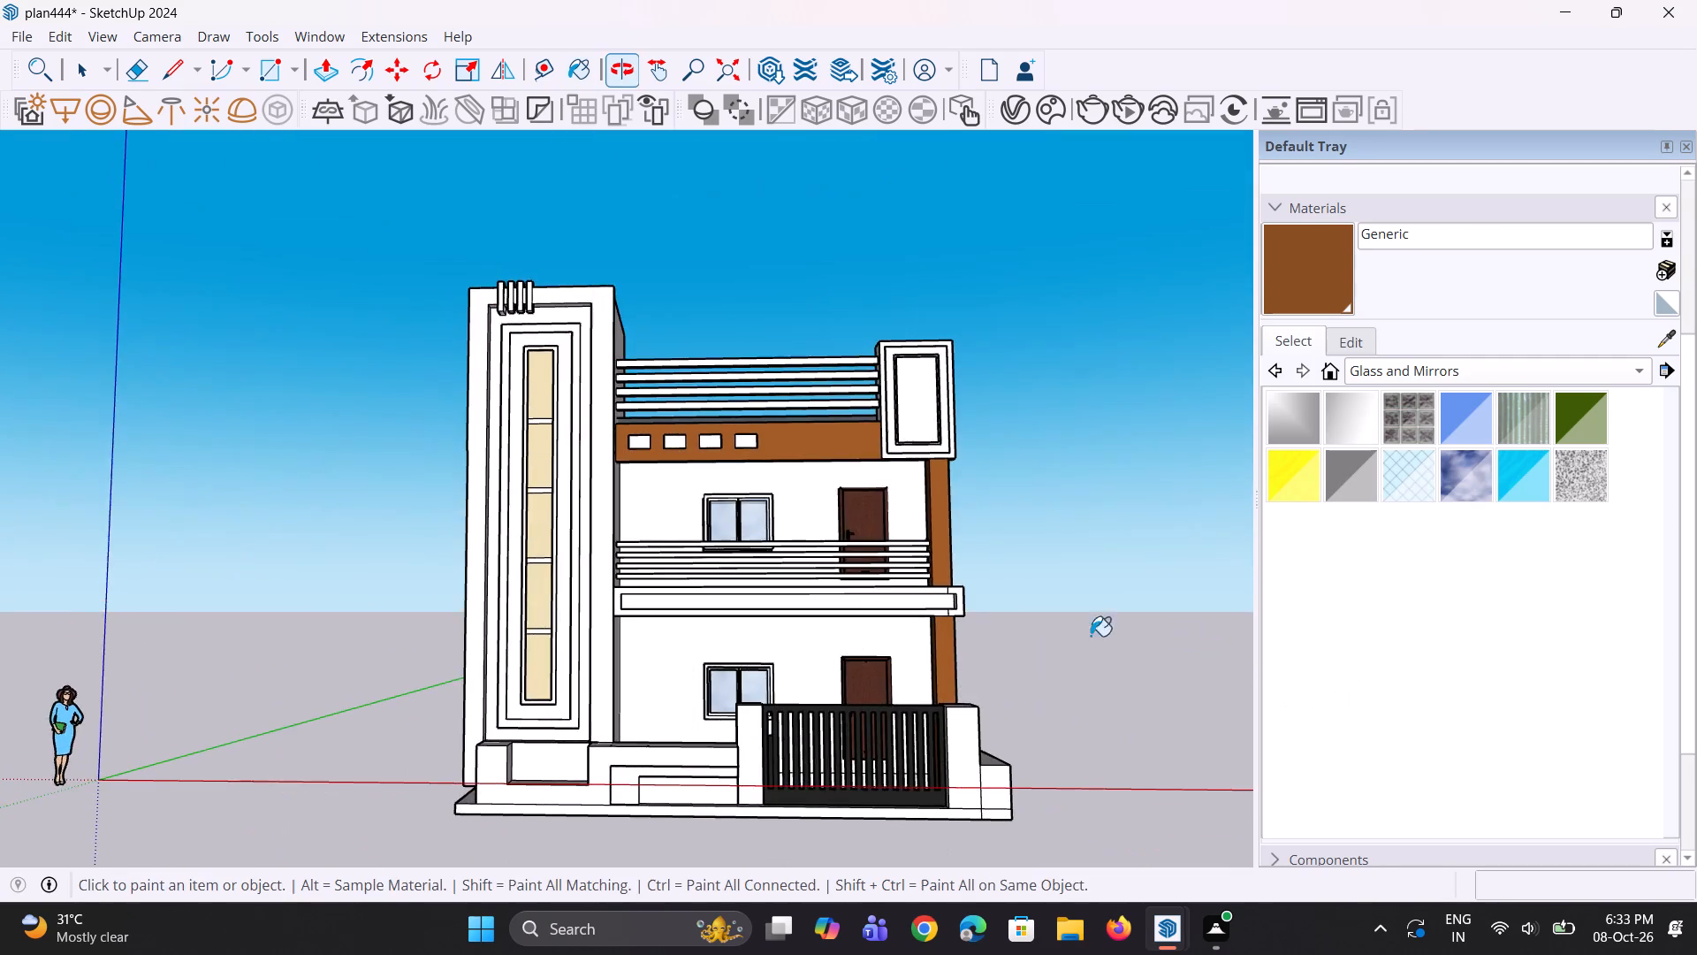
scroll(873, 608, "down", 2)
middle_click_drag(854, 620, 880, 668)
scroll(810, 755, "up", 8)
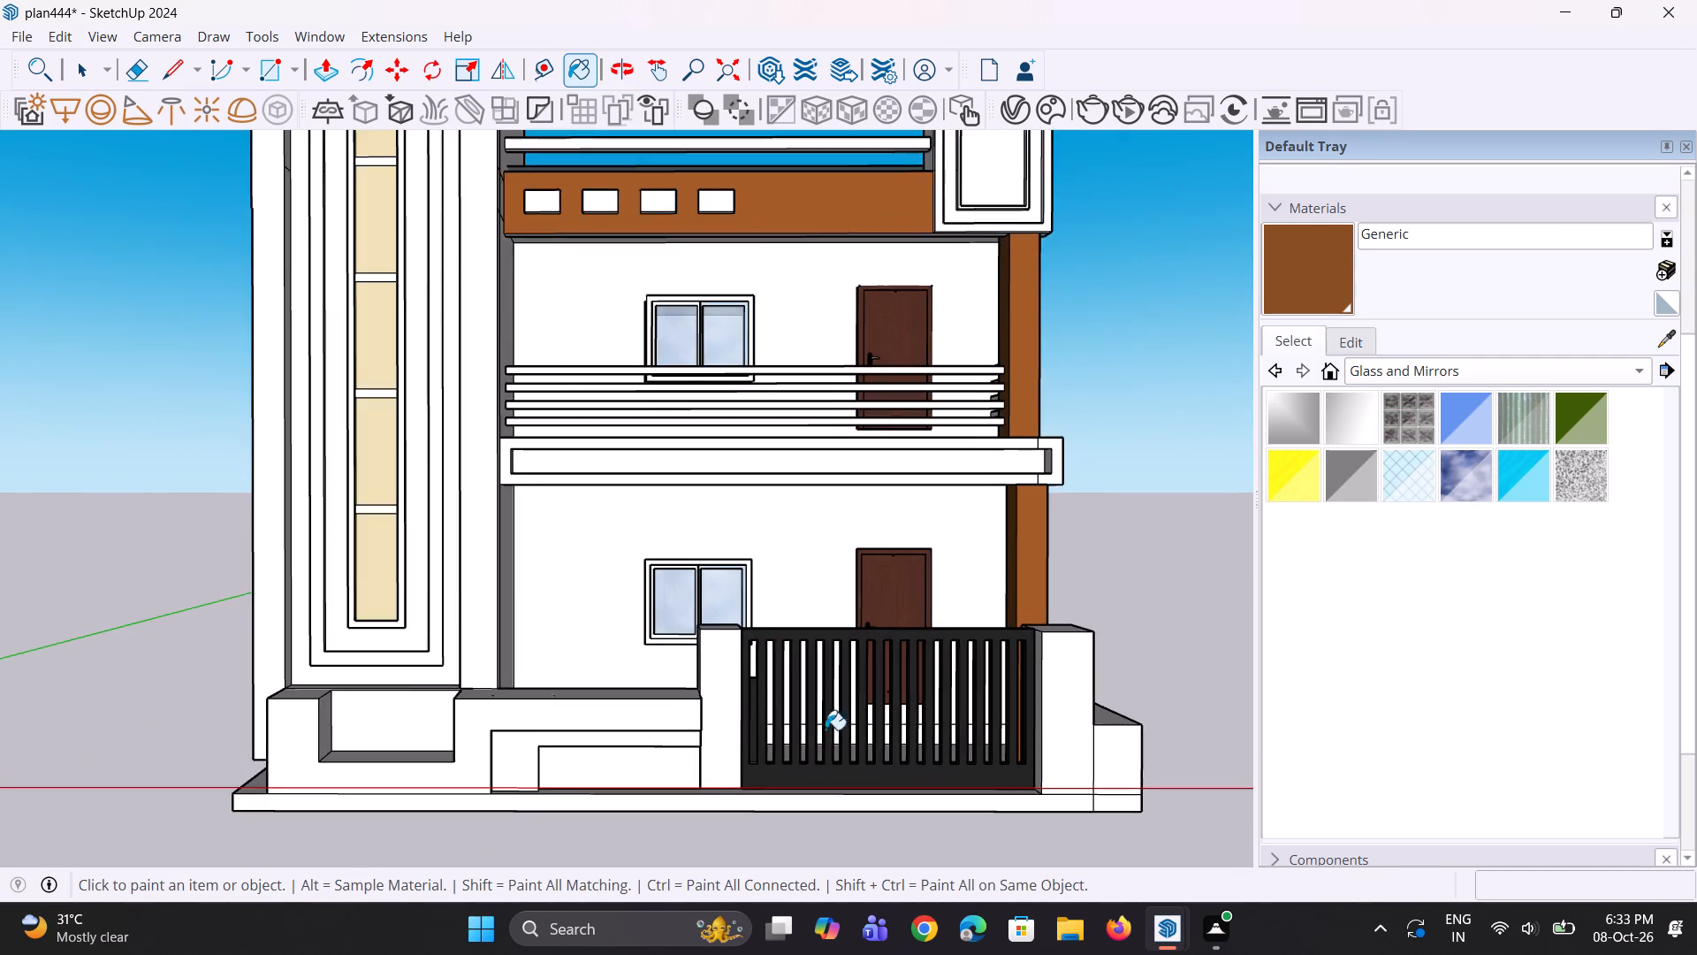
left_click(643, 762)
middle_click_drag(651, 778, 729, 681)
scroll(603, 725, "up", 2)
scroll(568, 719, "down", 6)
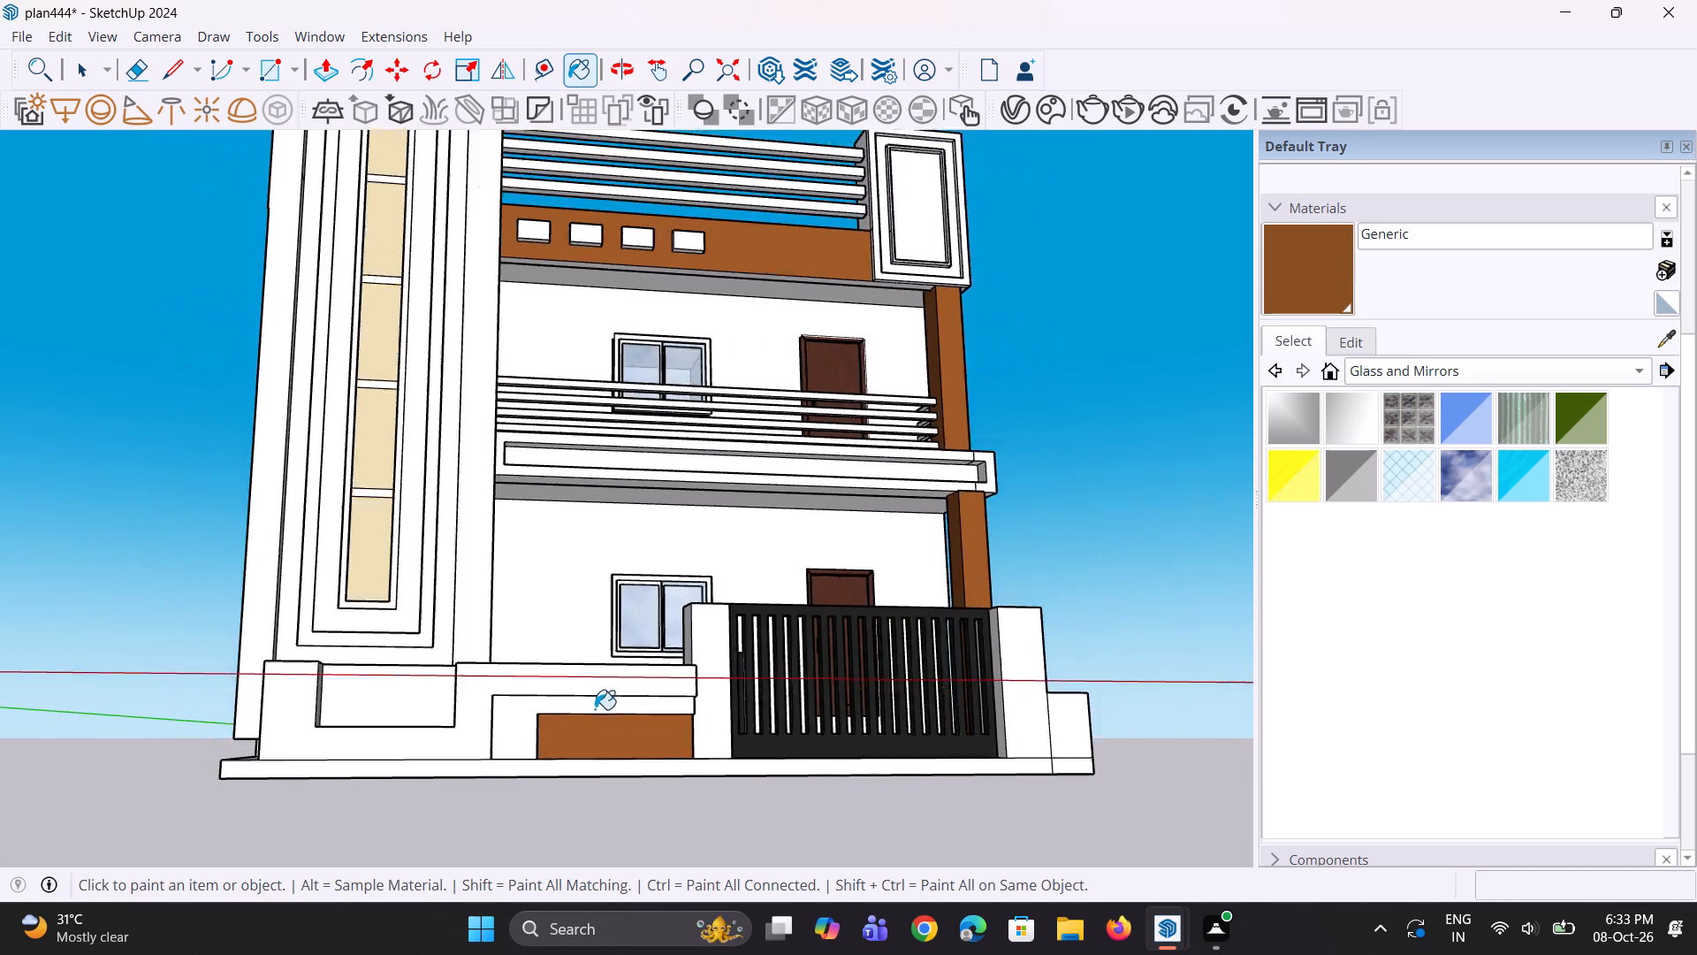
Examine the painted front elevation as a whole and up close, checking the brown accents from several angles.
scroll(595, 709, "down", 4)
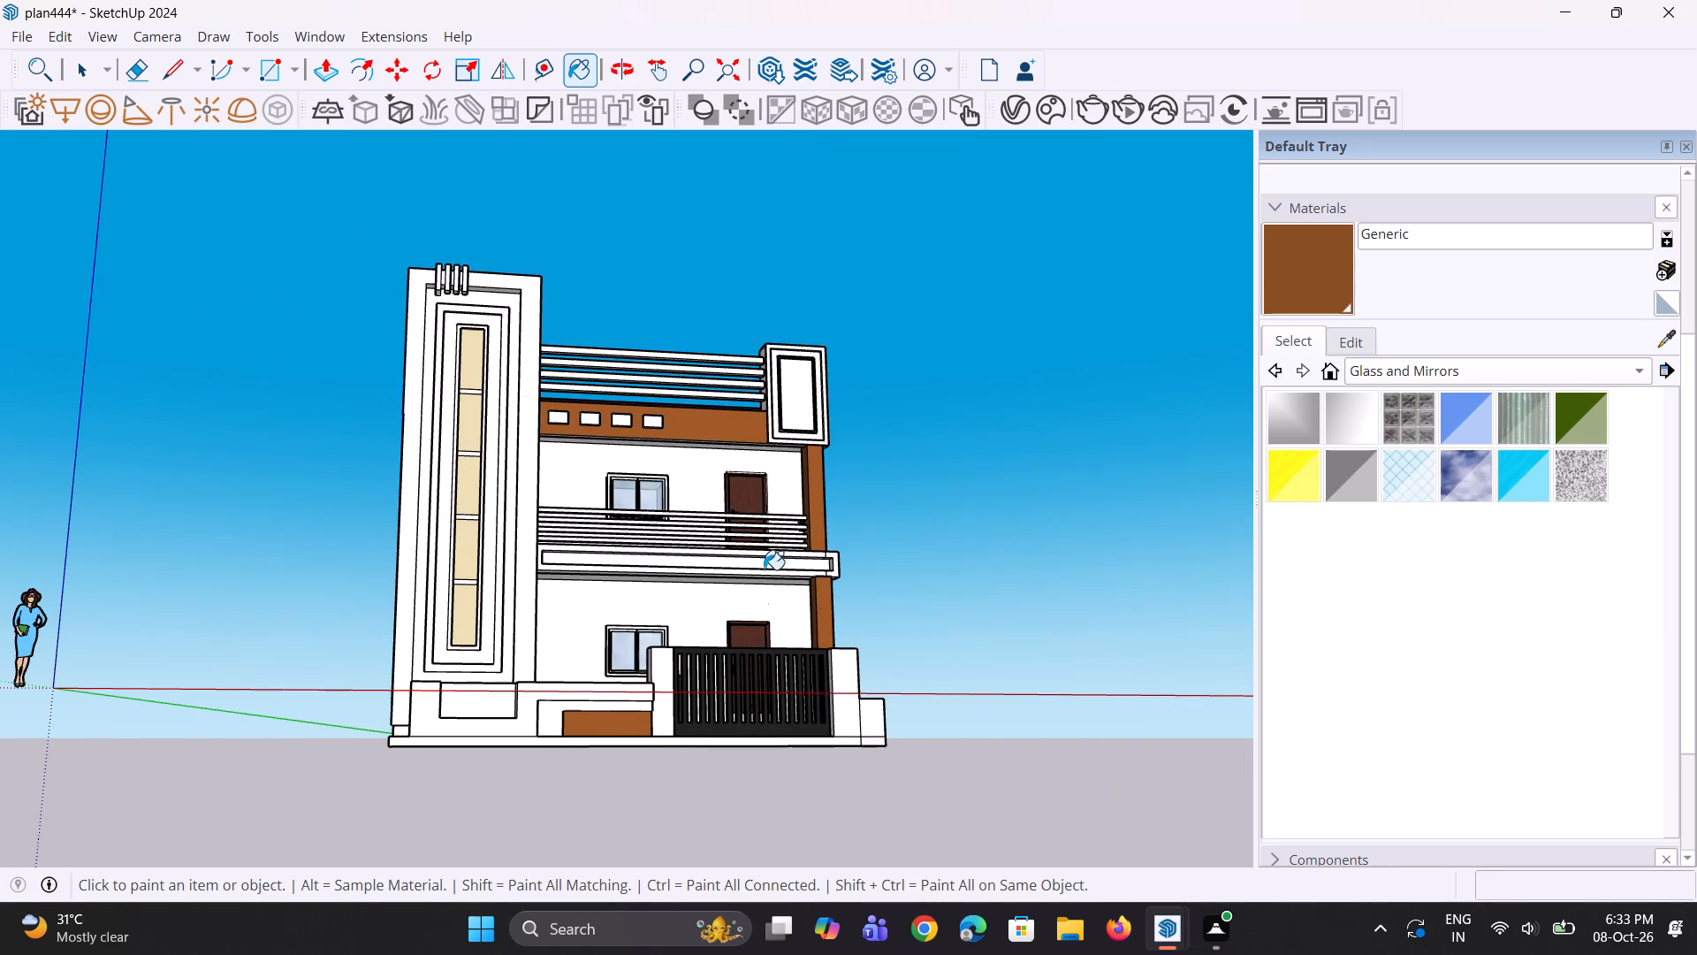
scroll(579, 529, "down", 2)
middle_click_drag(590, 637, 608, 713)
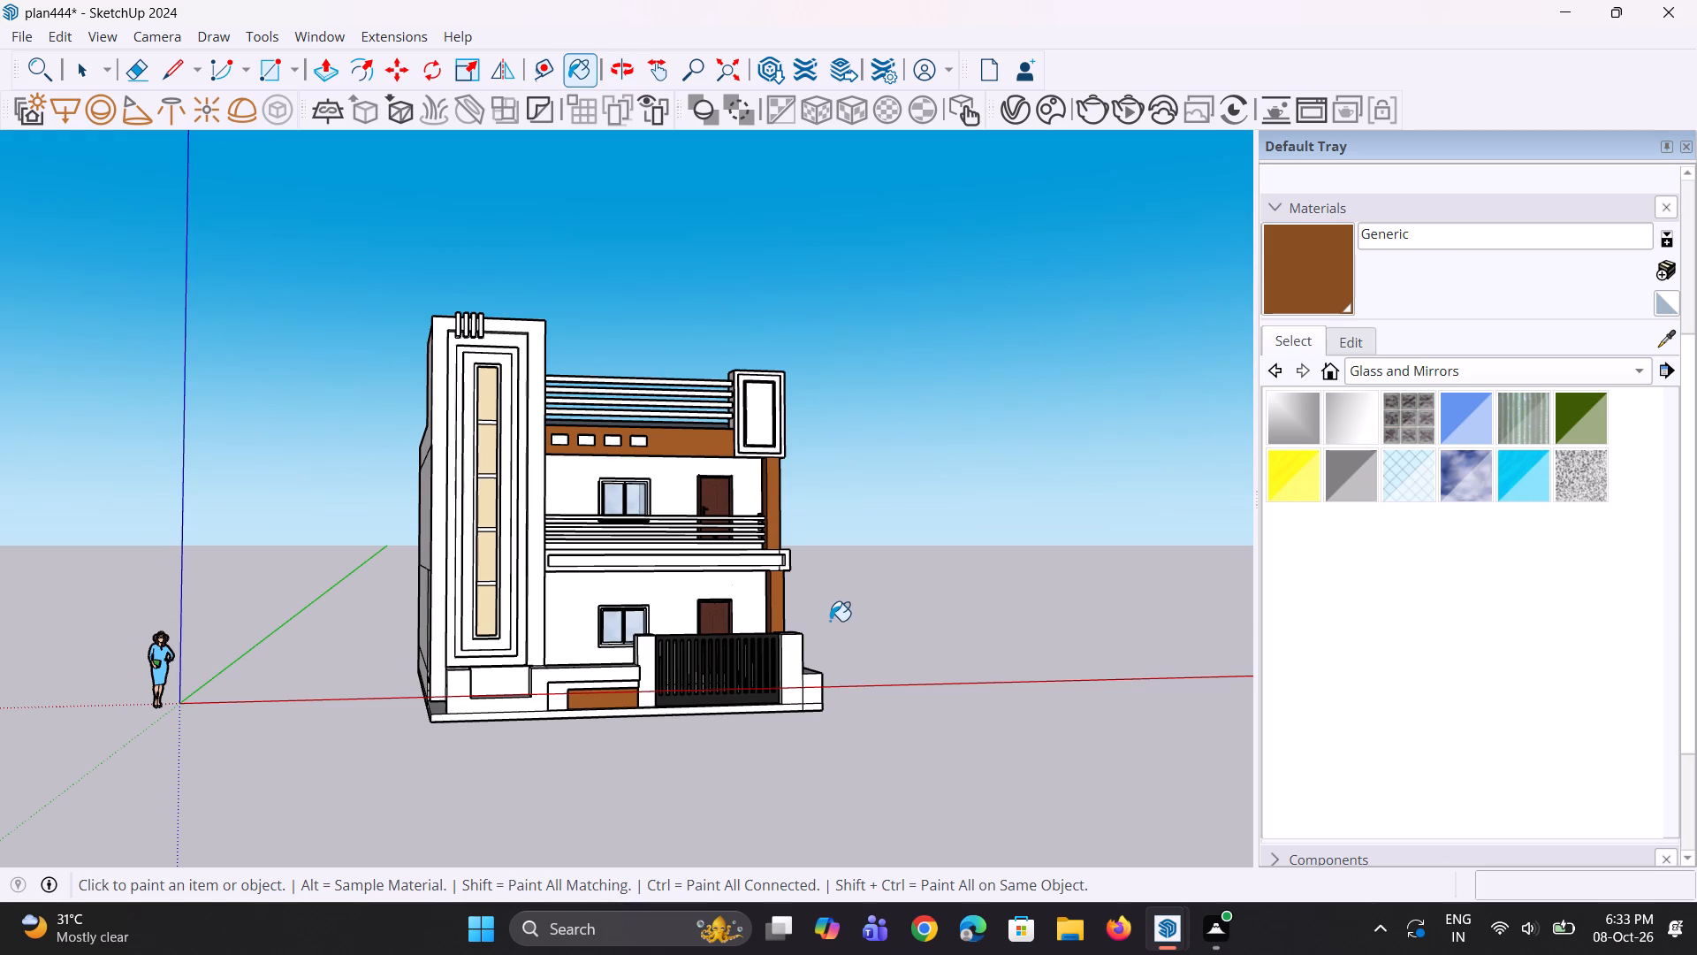
key("space")
left_click(837, 638)
middle_click_drag(821, 675, 743, 705)
scroll(804, 679, "up", 1)
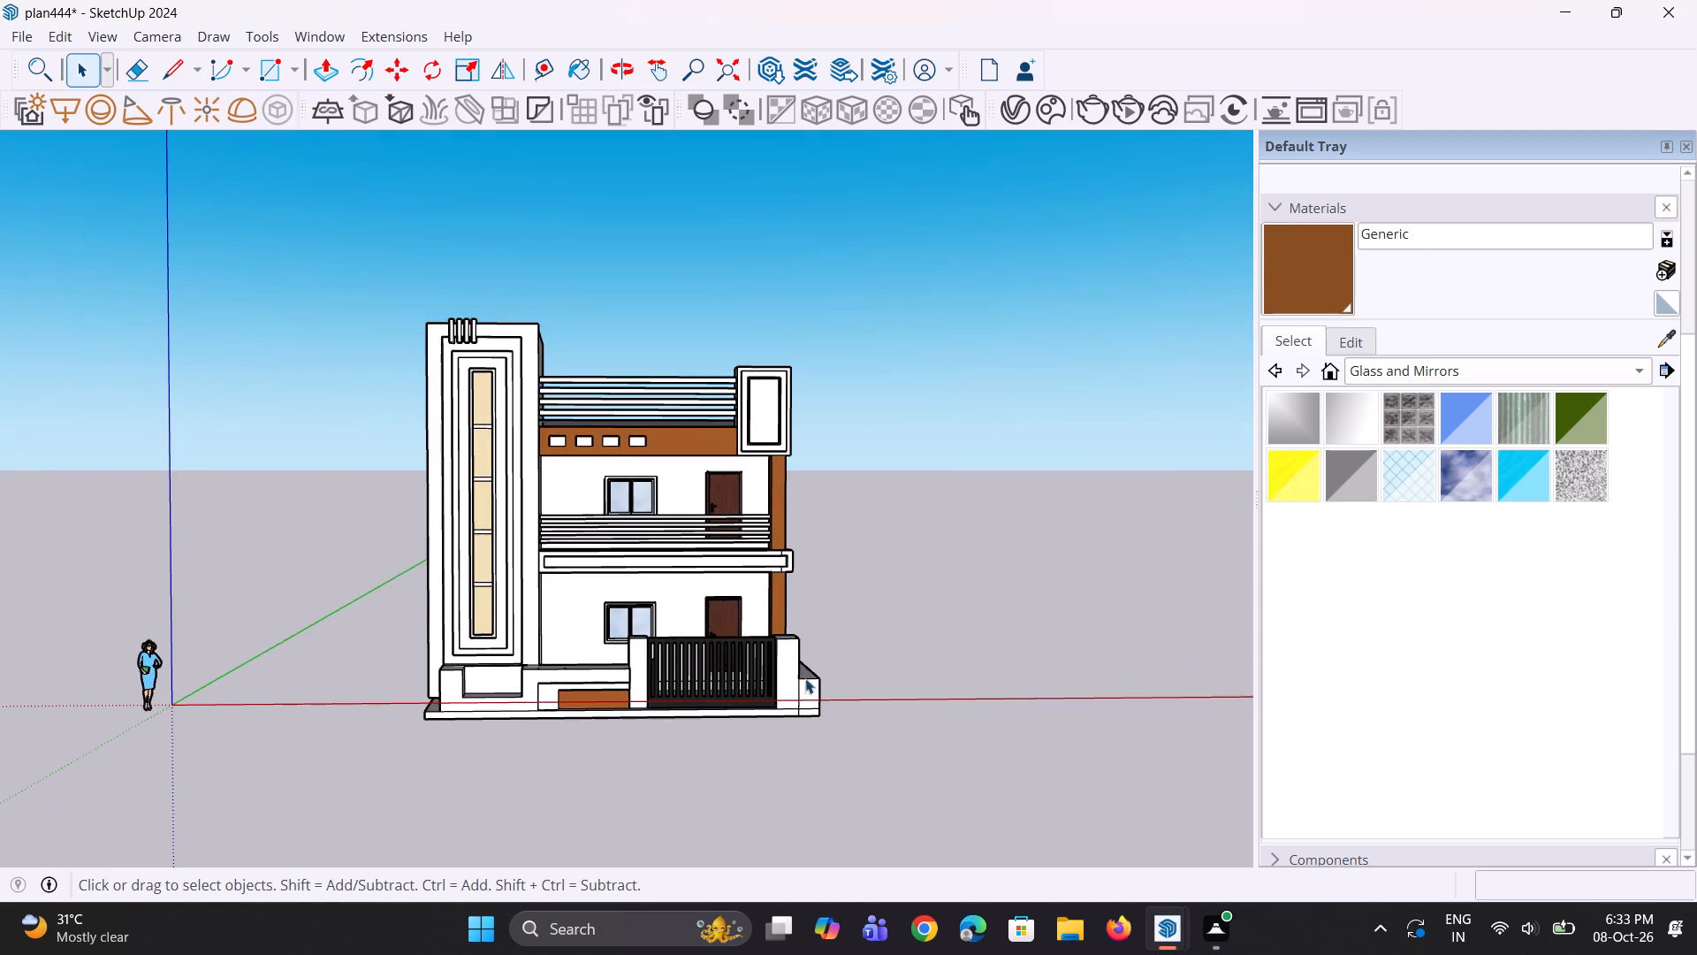
scroll(805, 678, "up", 2)
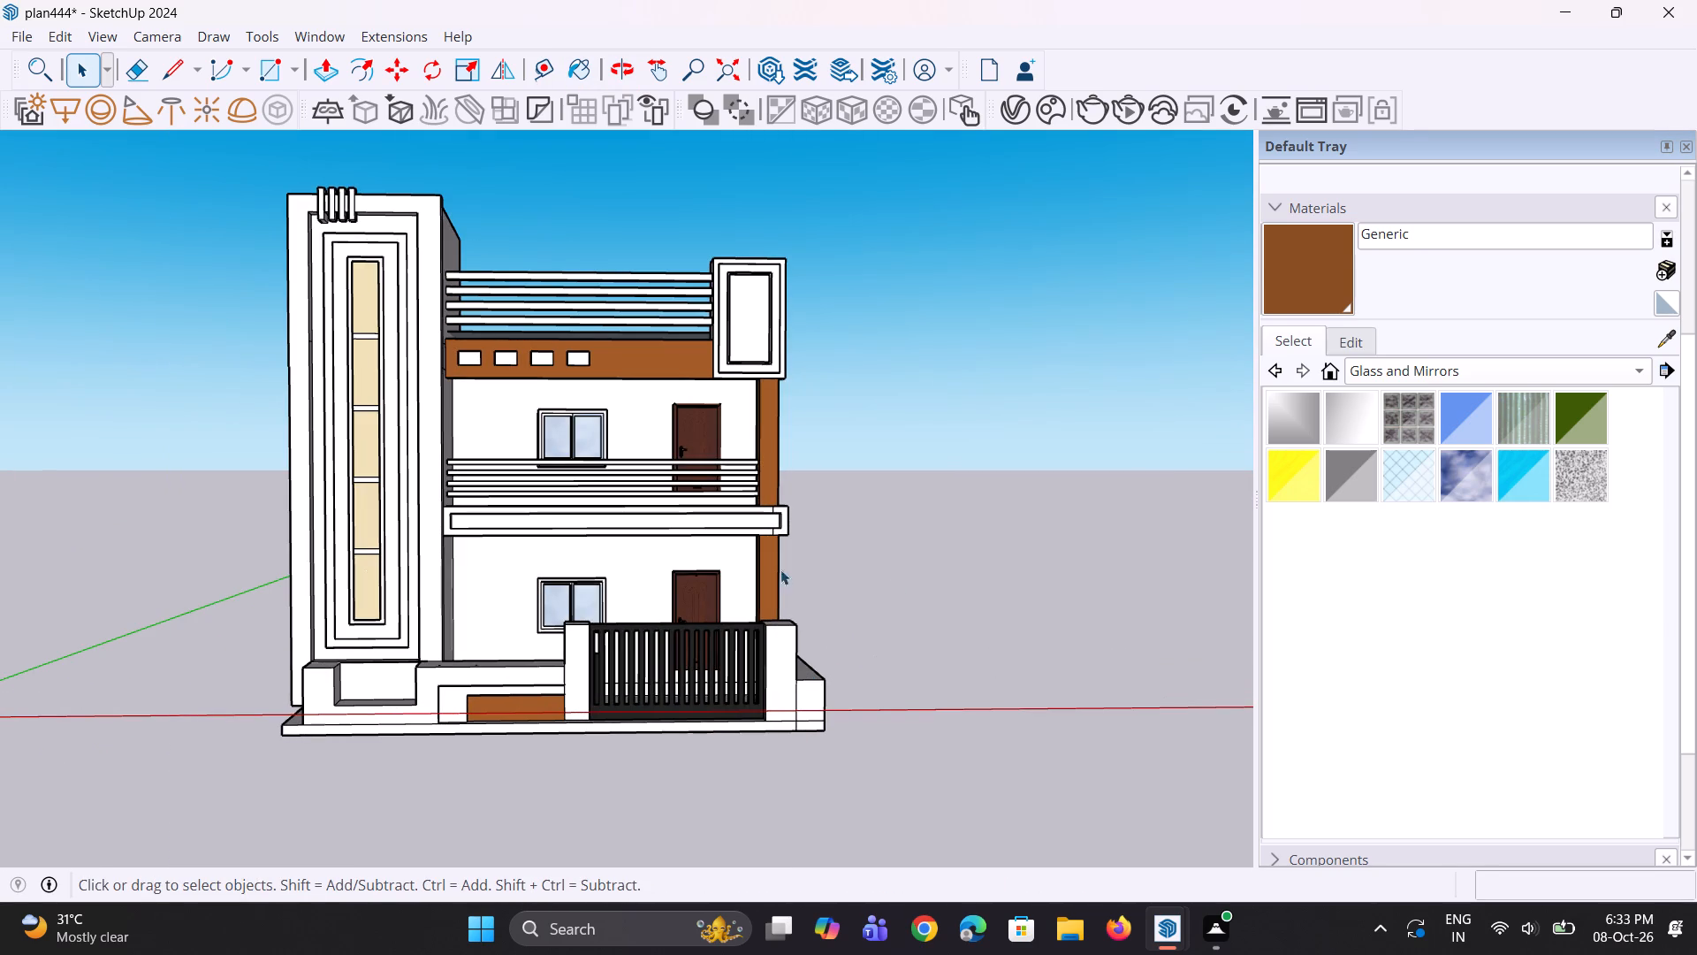
left_click_drag(639, 573, 746, 594)
left_click(729, 701)
left_click(815, 753)
left_click(868, 762)
middle_click_drag(940, 793, 995, 770)
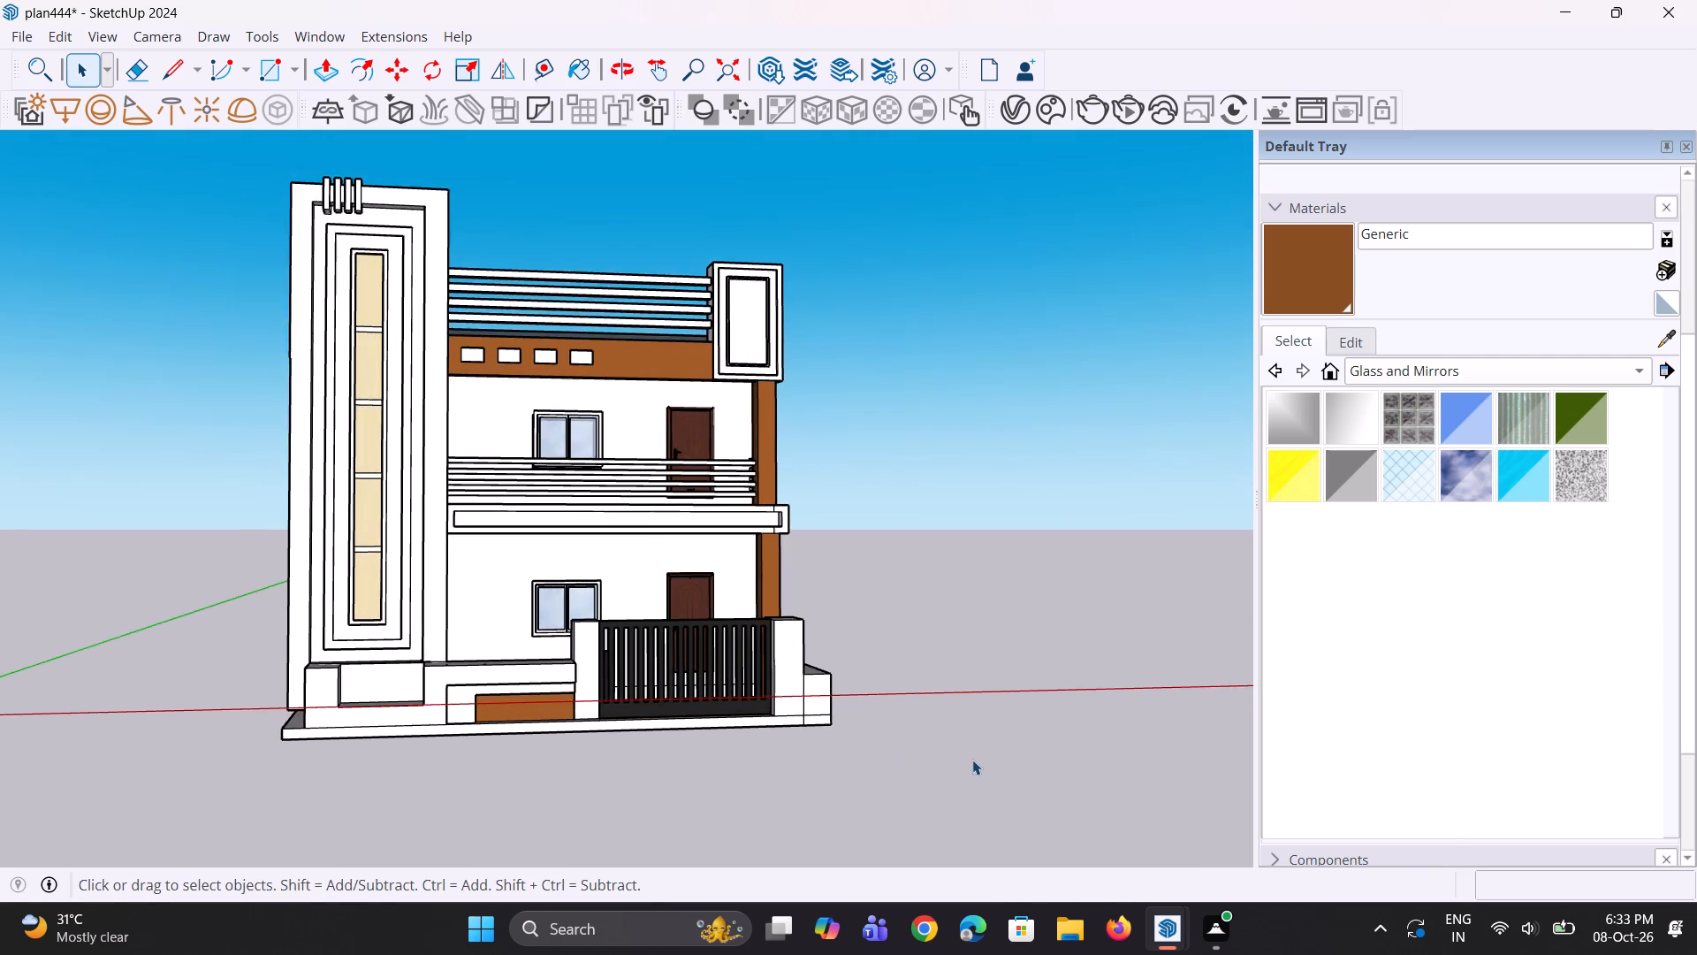
scroll(970, 759, "up", 3)
middle_click_drag(945, 742, 941, 810)
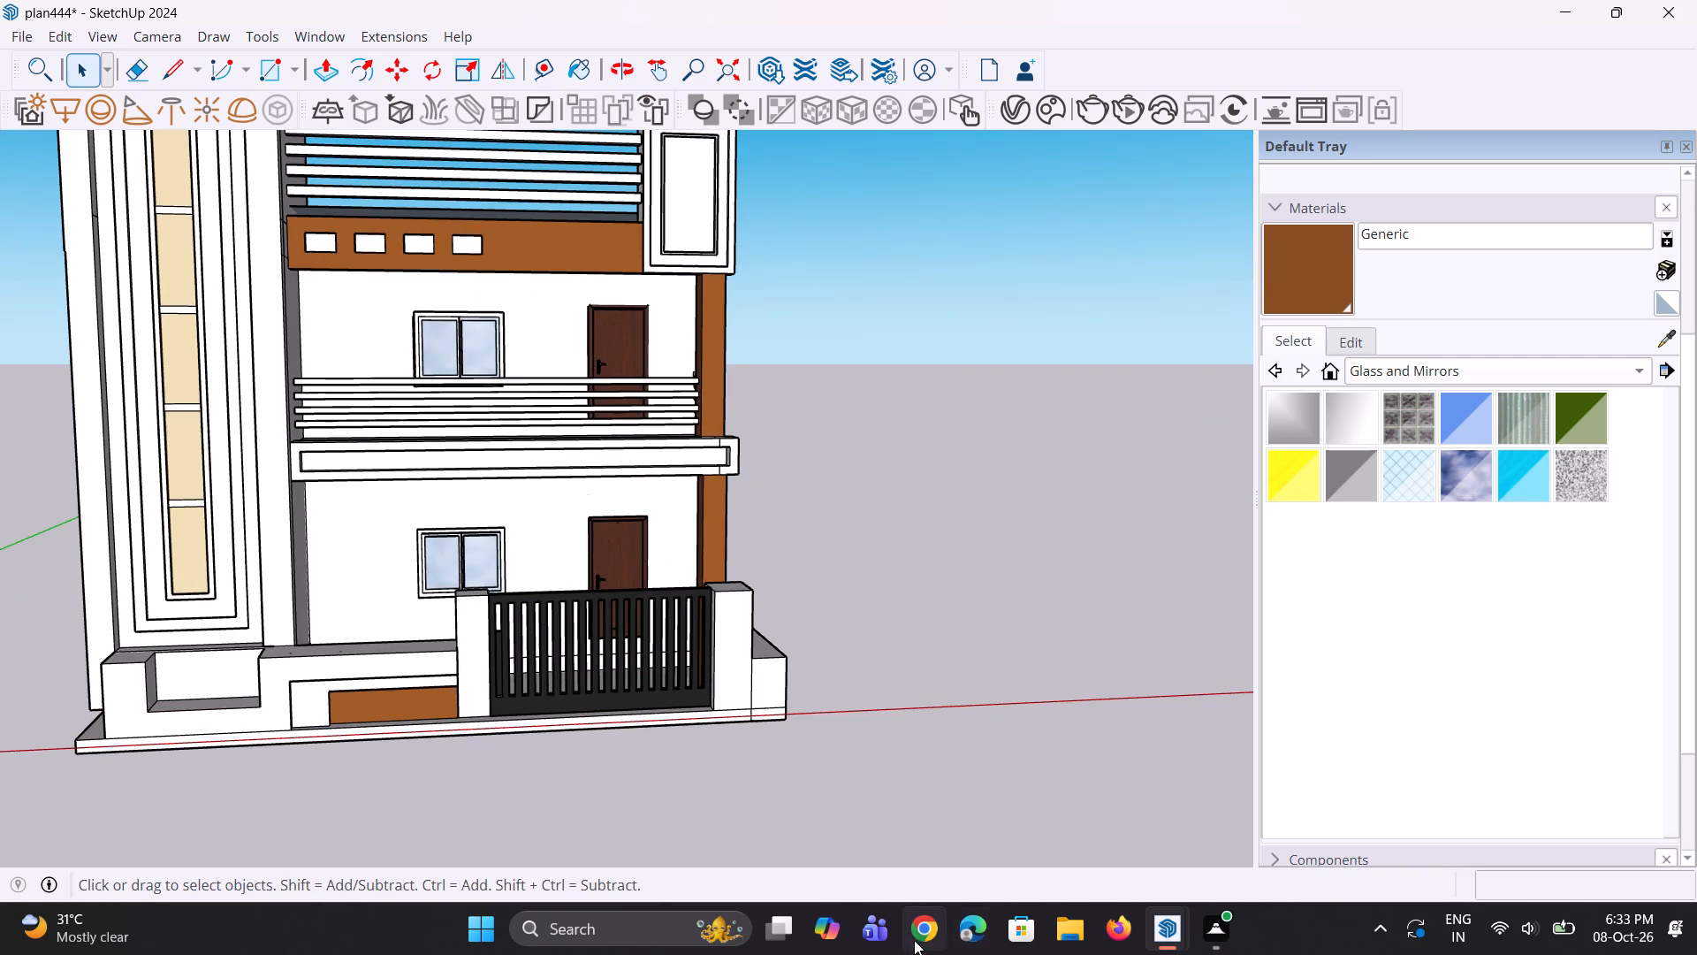
middle_click_drag(850, 752, 832, 771)
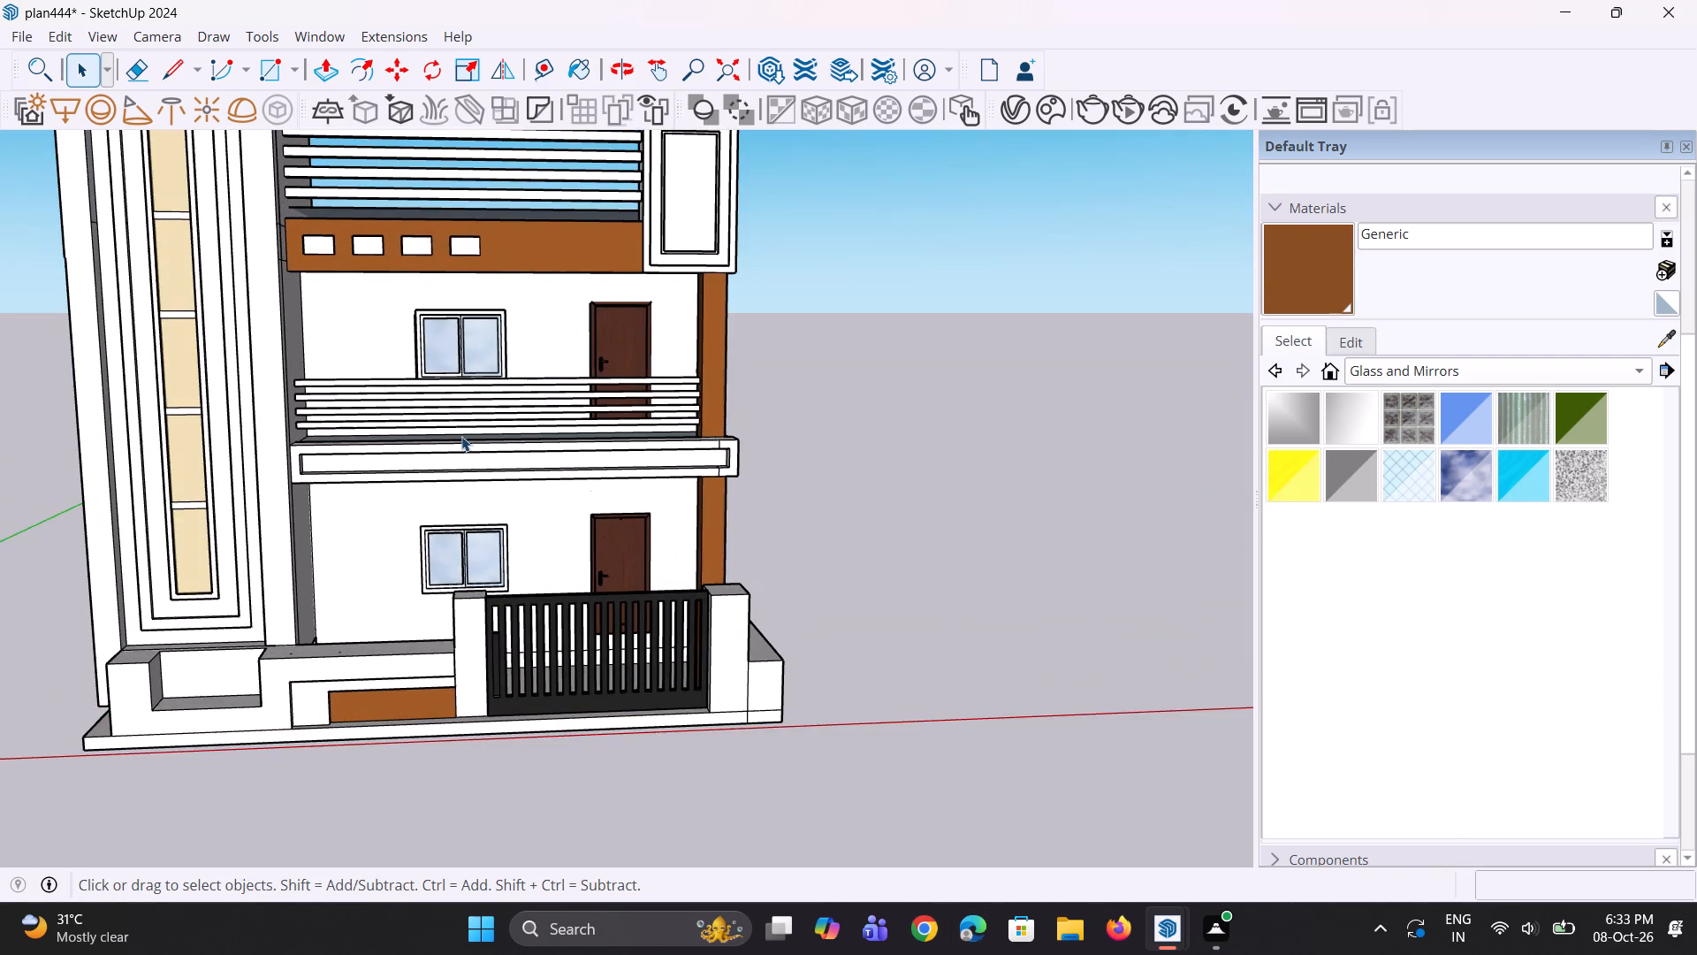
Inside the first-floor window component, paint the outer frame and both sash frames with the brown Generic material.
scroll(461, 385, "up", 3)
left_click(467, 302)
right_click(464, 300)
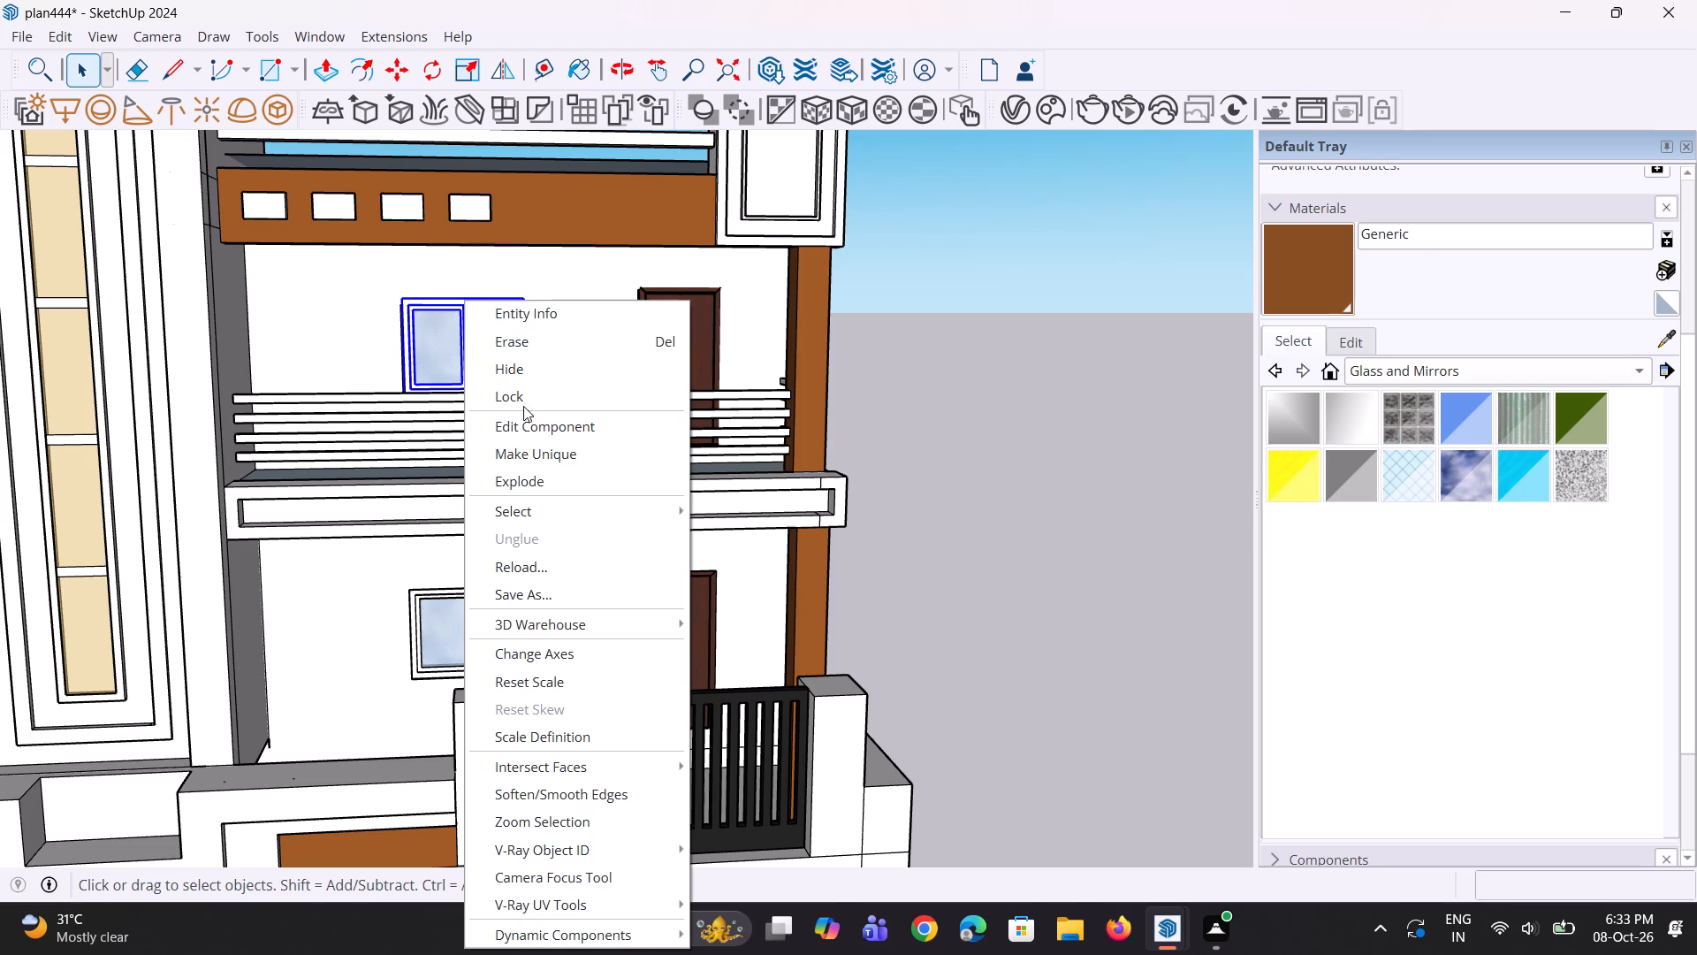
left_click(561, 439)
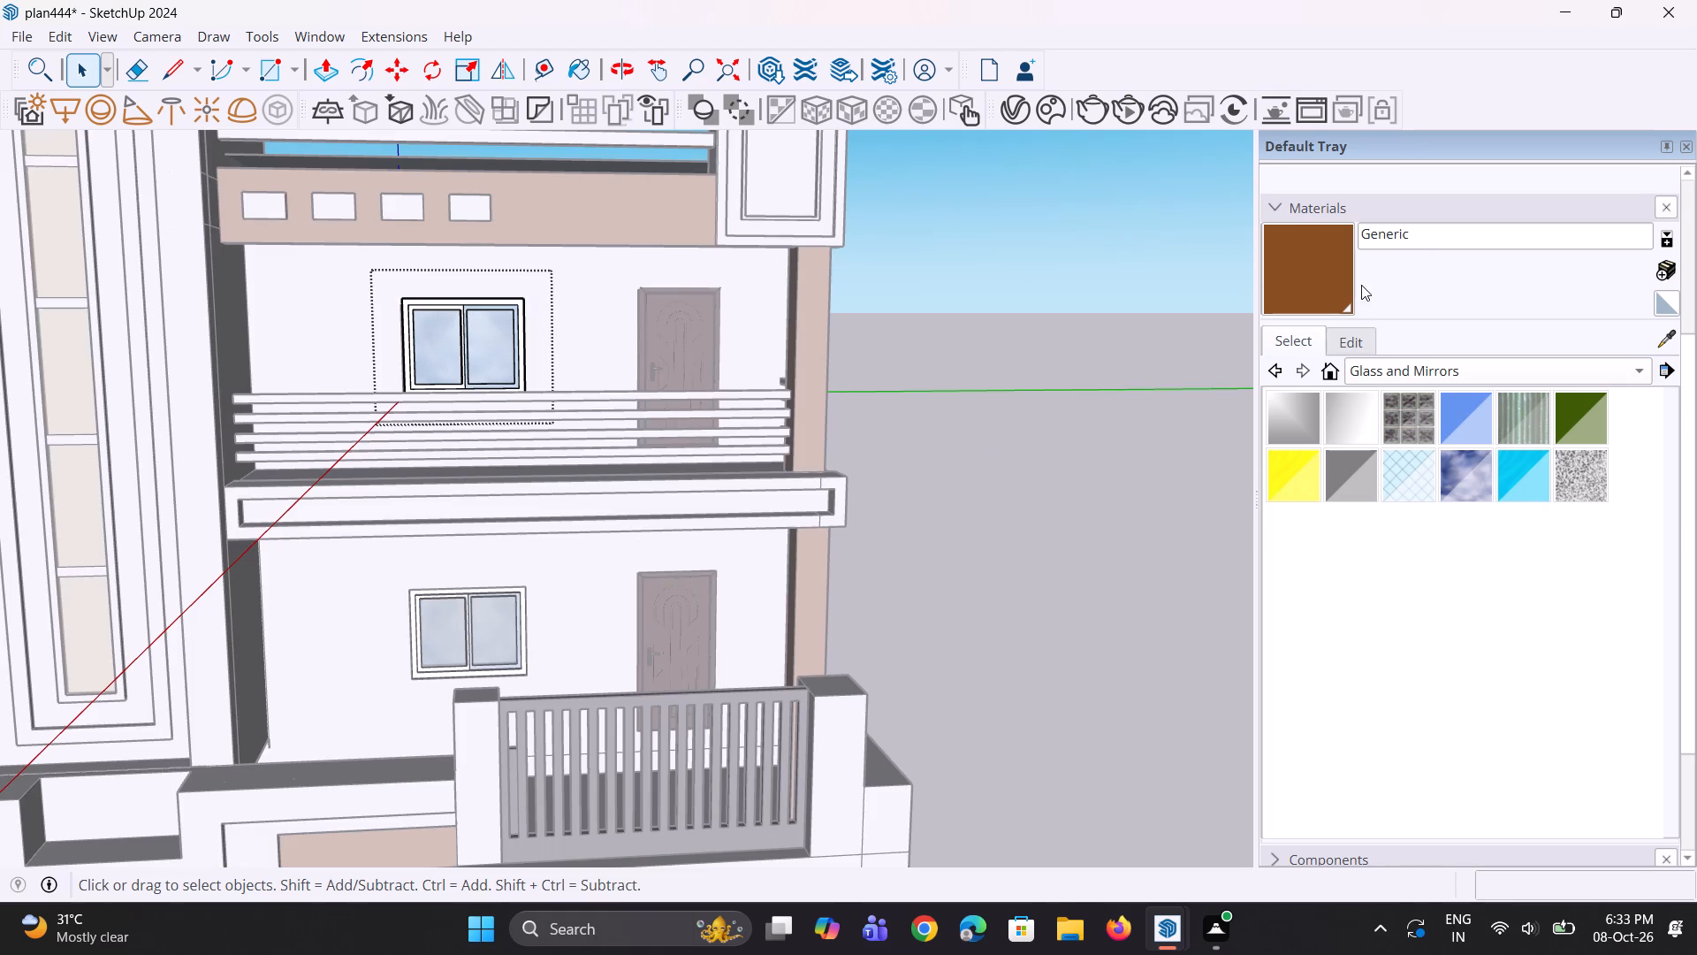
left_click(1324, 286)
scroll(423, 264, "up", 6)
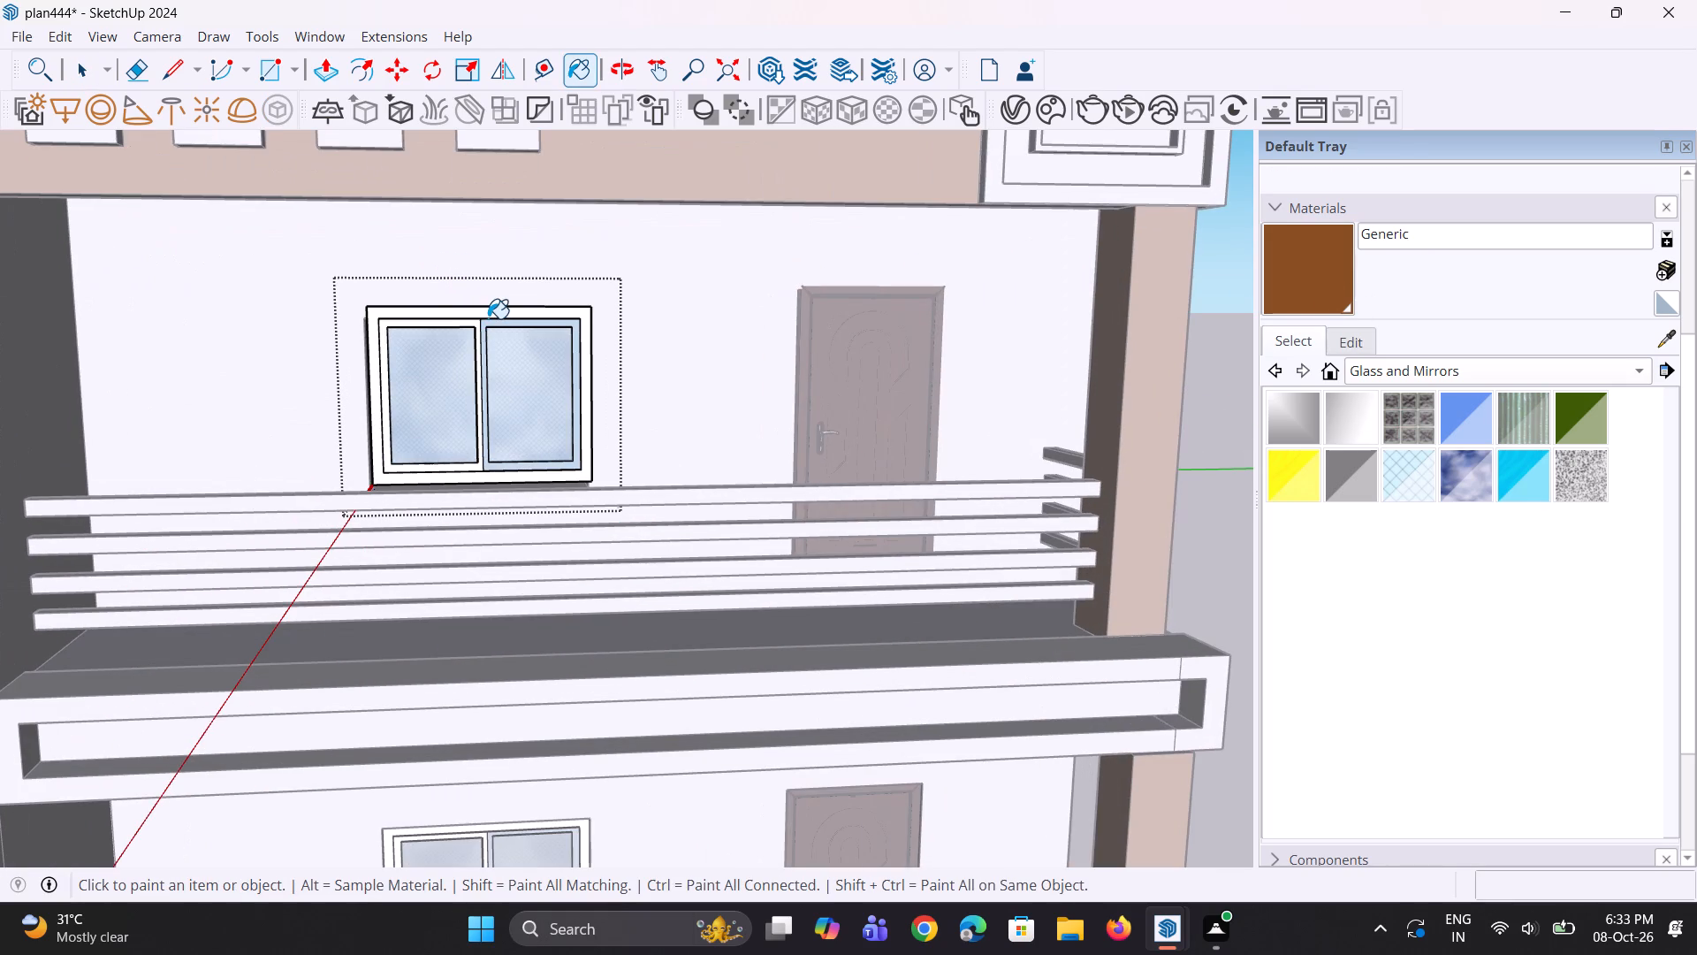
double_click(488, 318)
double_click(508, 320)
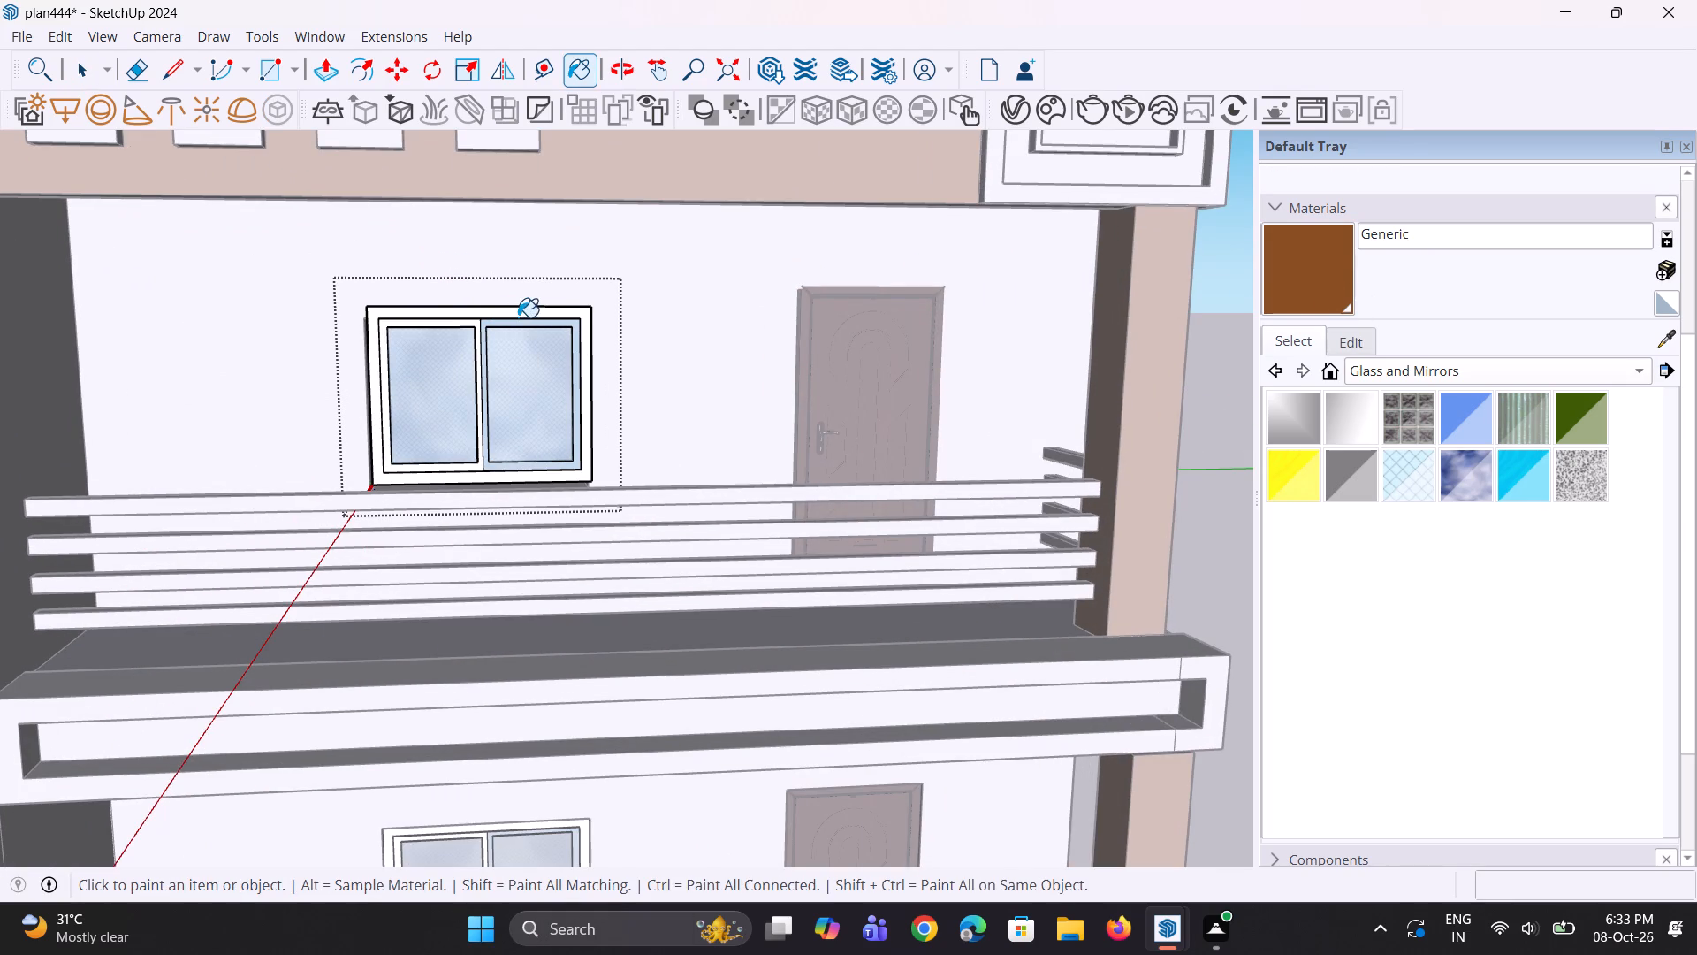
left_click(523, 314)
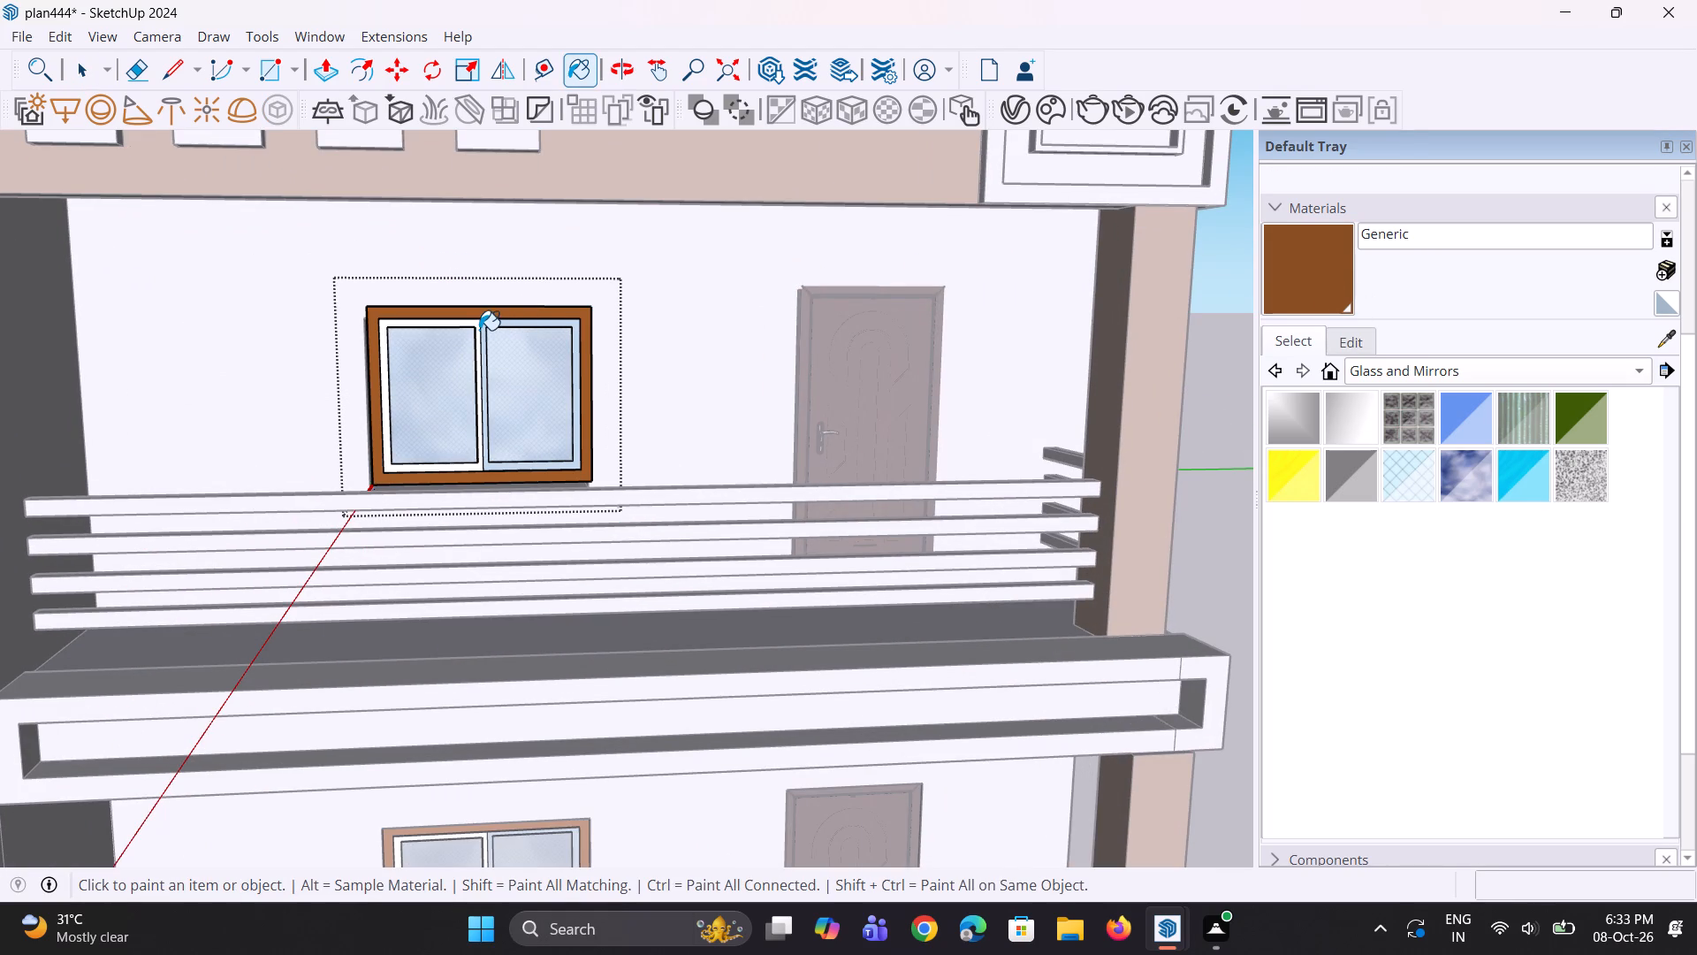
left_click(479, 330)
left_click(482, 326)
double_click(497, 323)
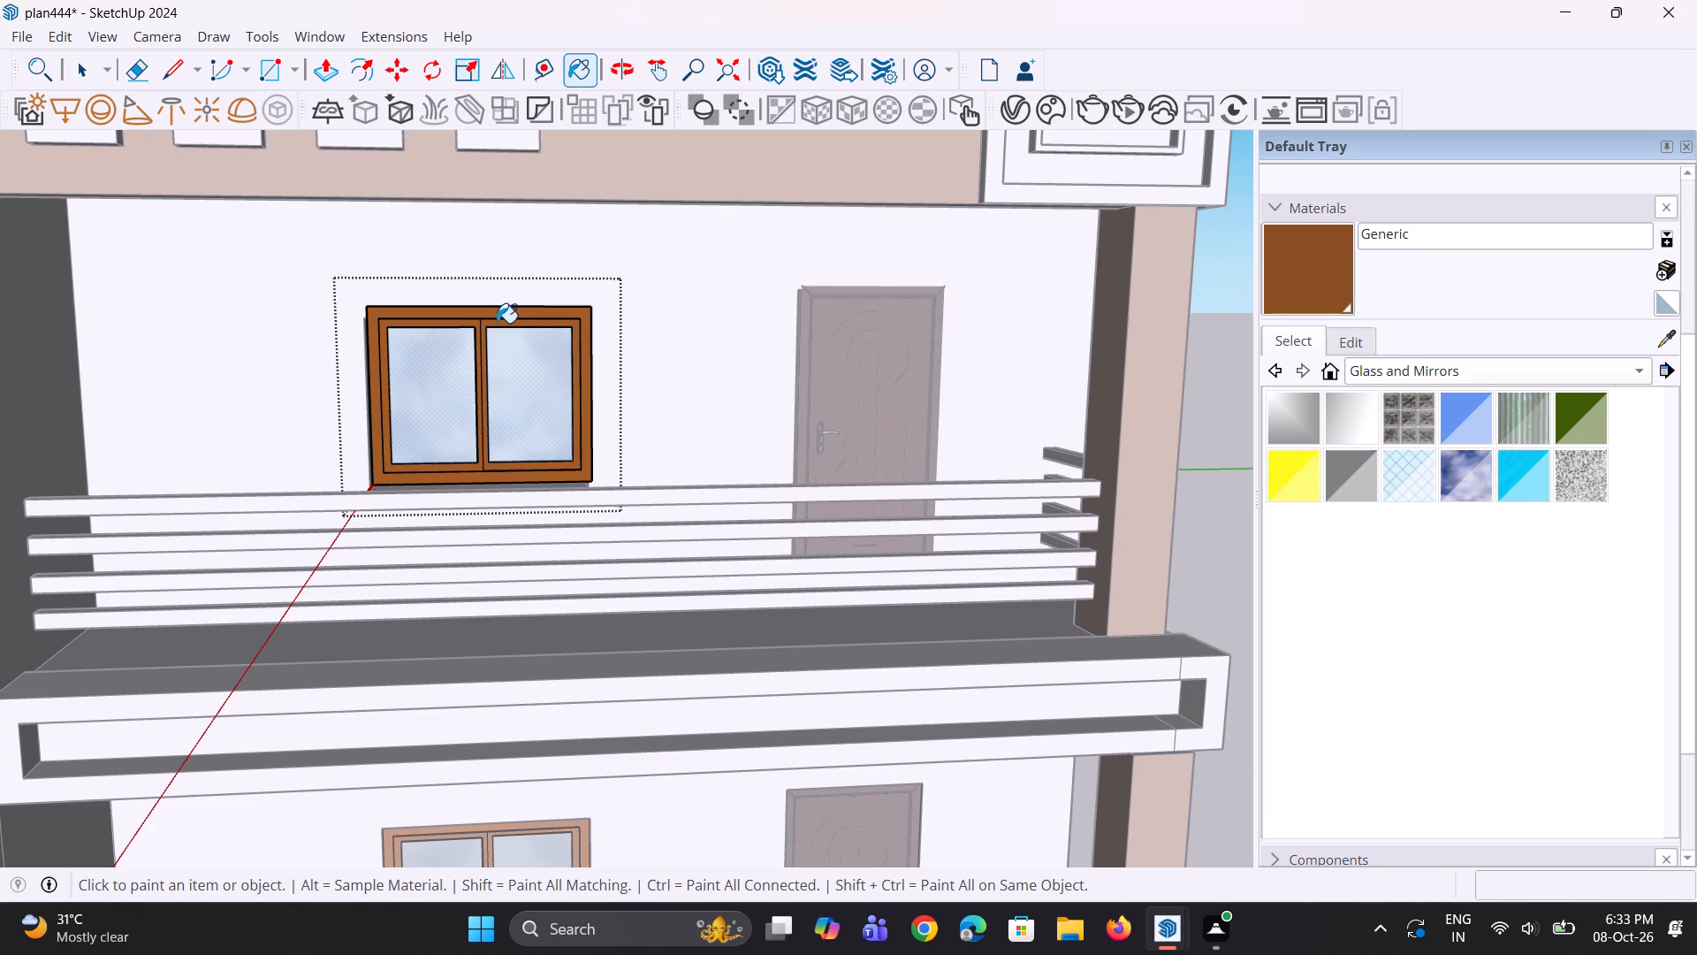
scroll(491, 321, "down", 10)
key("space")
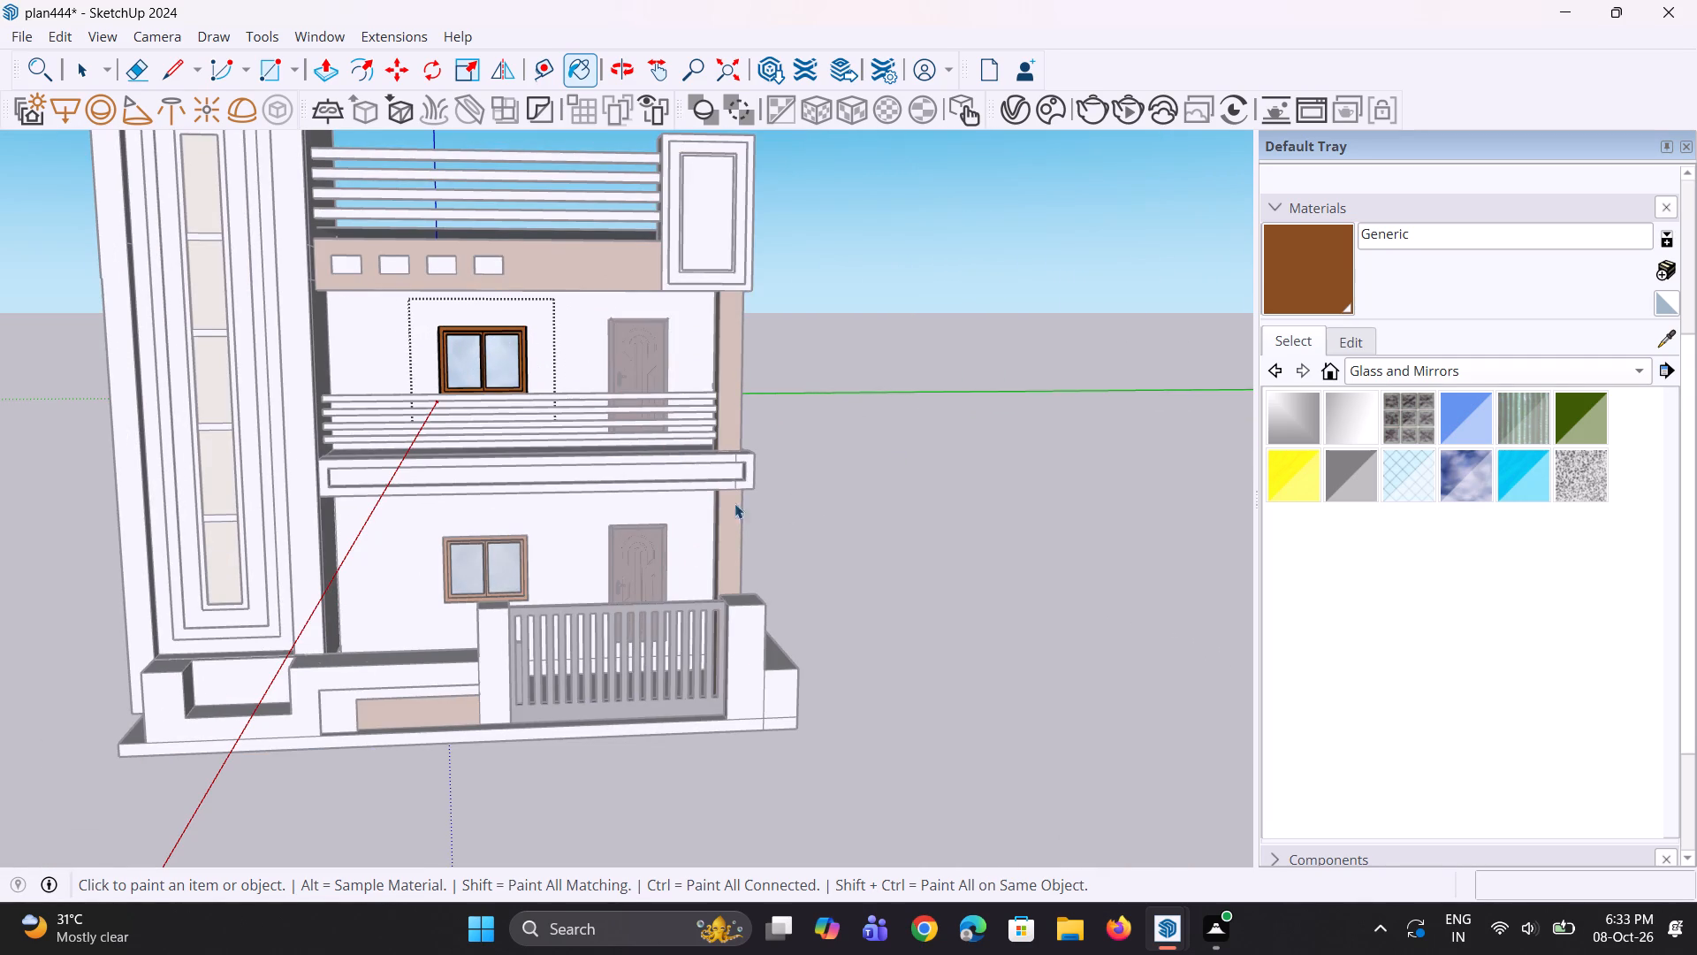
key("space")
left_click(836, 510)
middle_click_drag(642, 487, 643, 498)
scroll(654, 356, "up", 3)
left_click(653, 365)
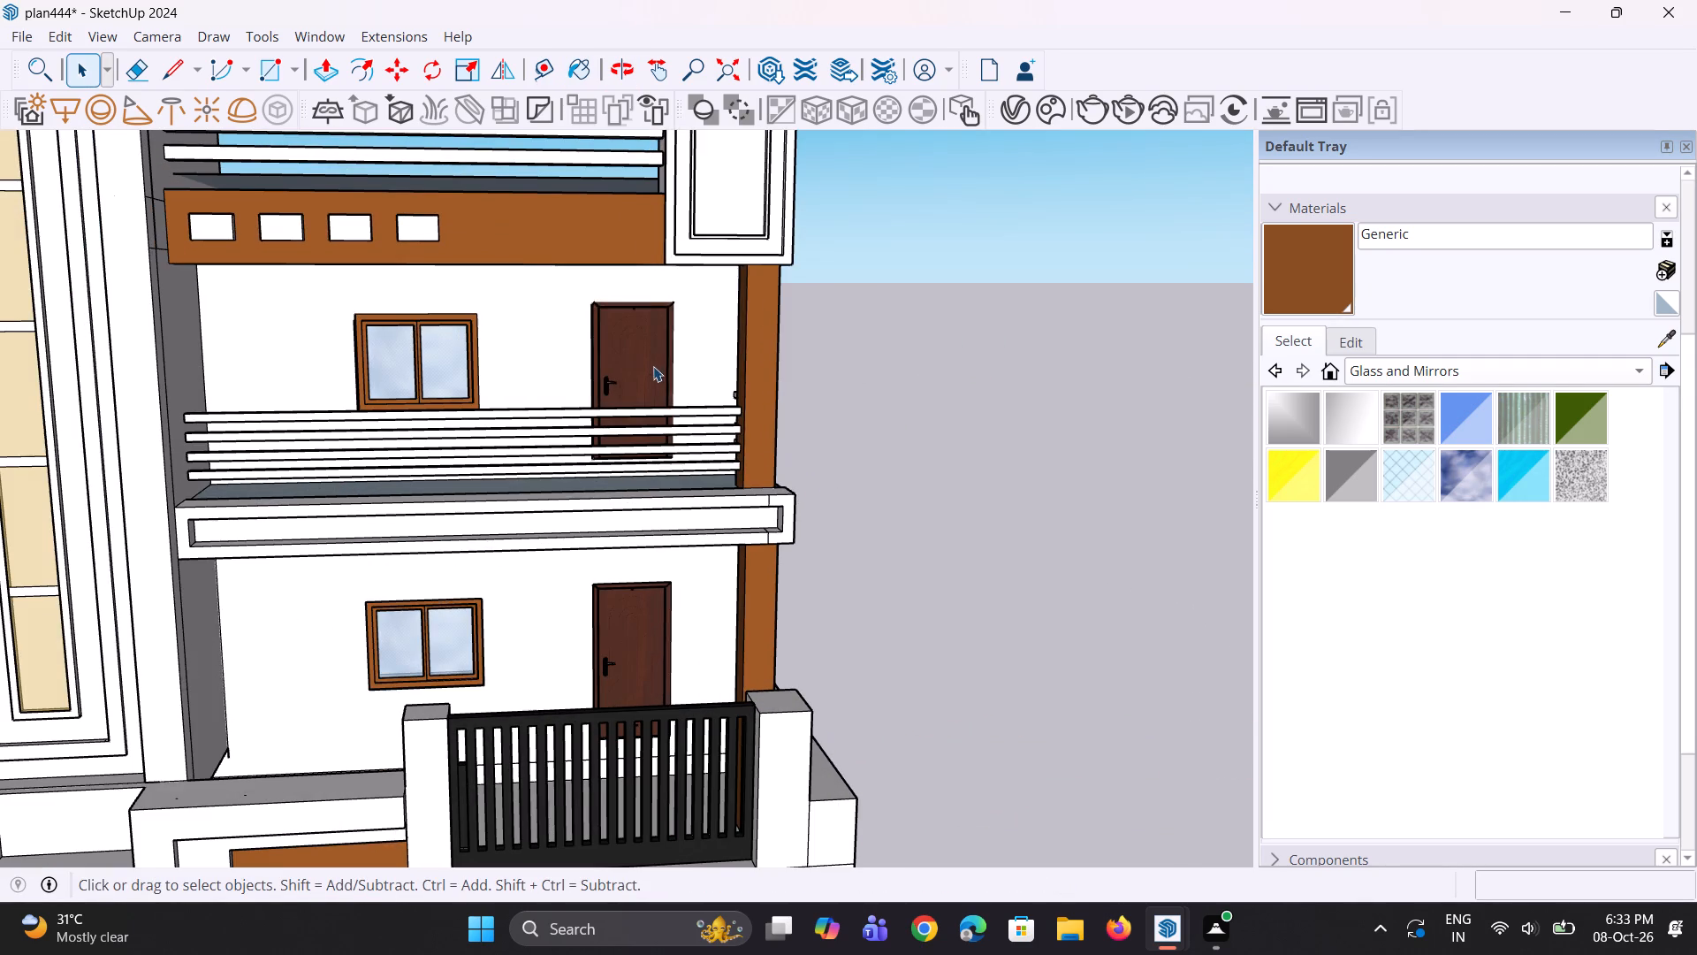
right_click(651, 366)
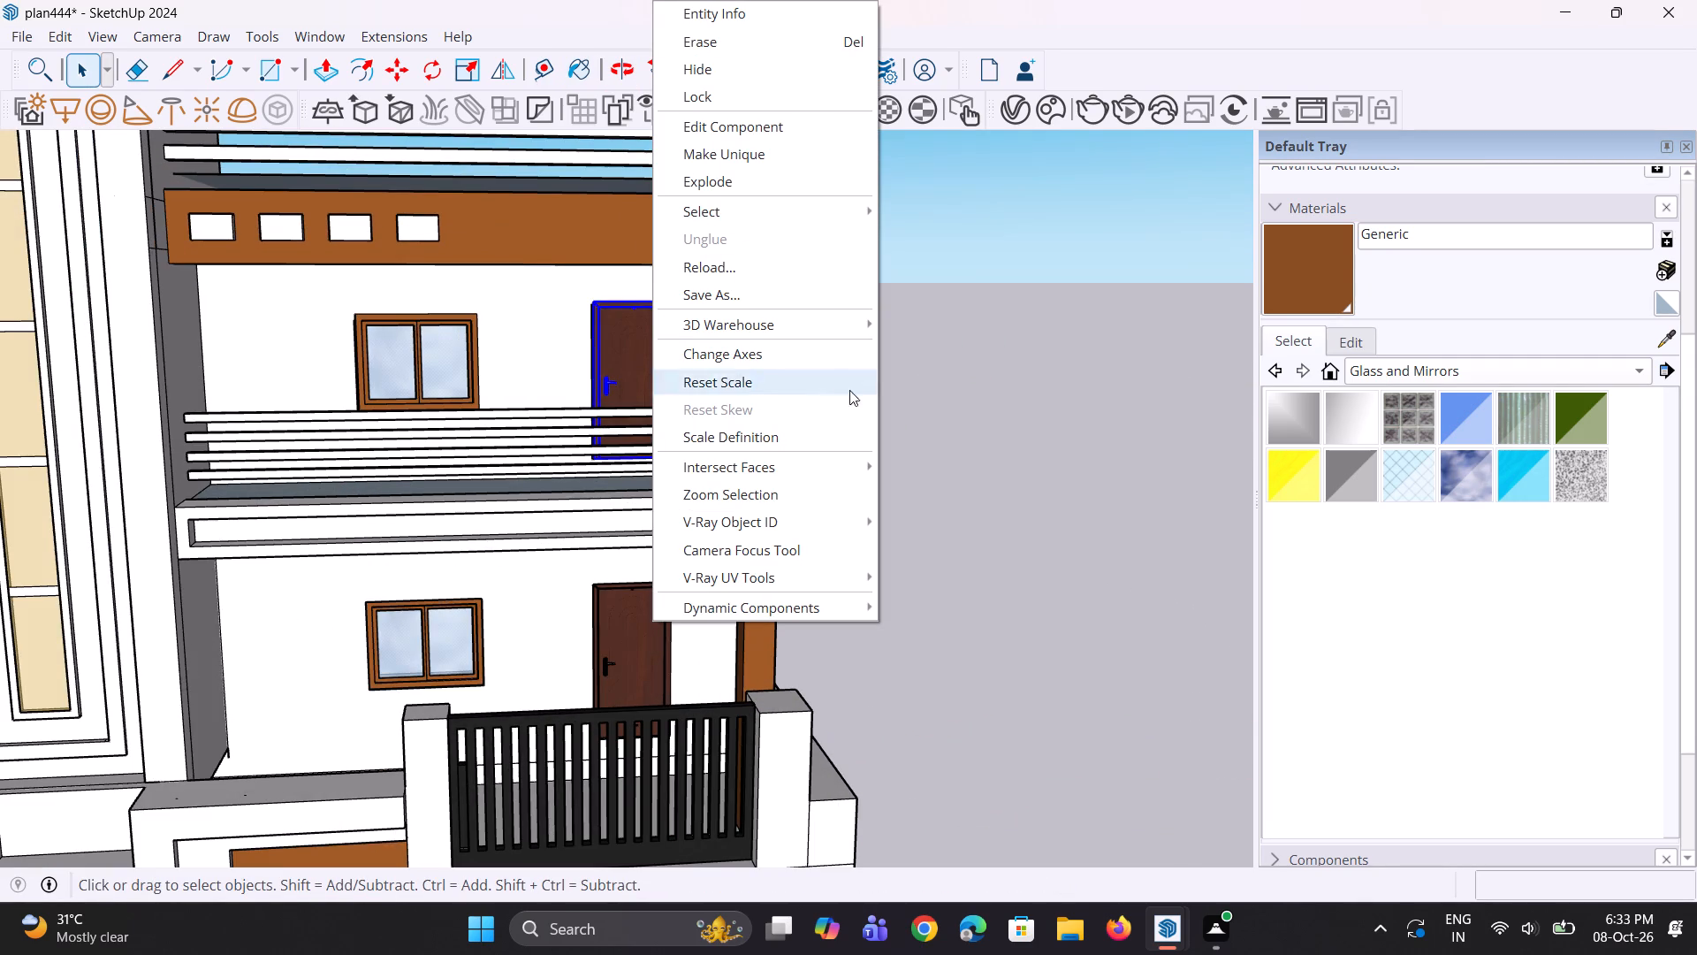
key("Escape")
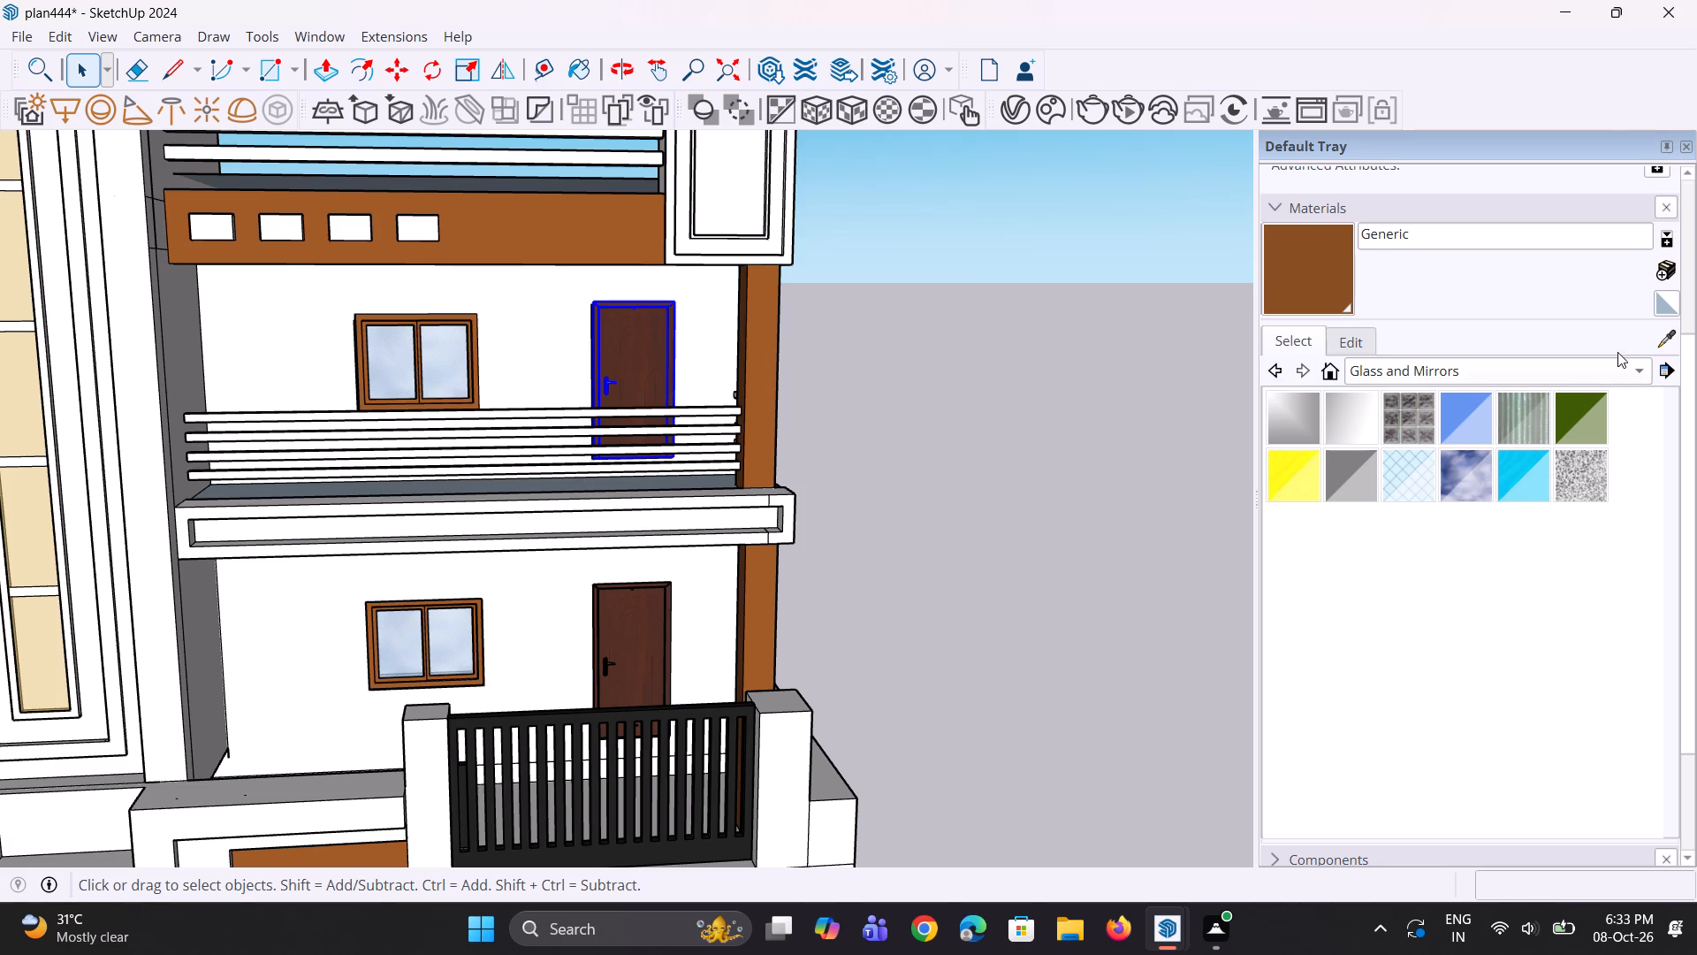
Sample Material #0 from the first-floor door and repaint the window component's outer frame and both sash frames with it.
key("space")
key("space")
left_click(1663, 348)
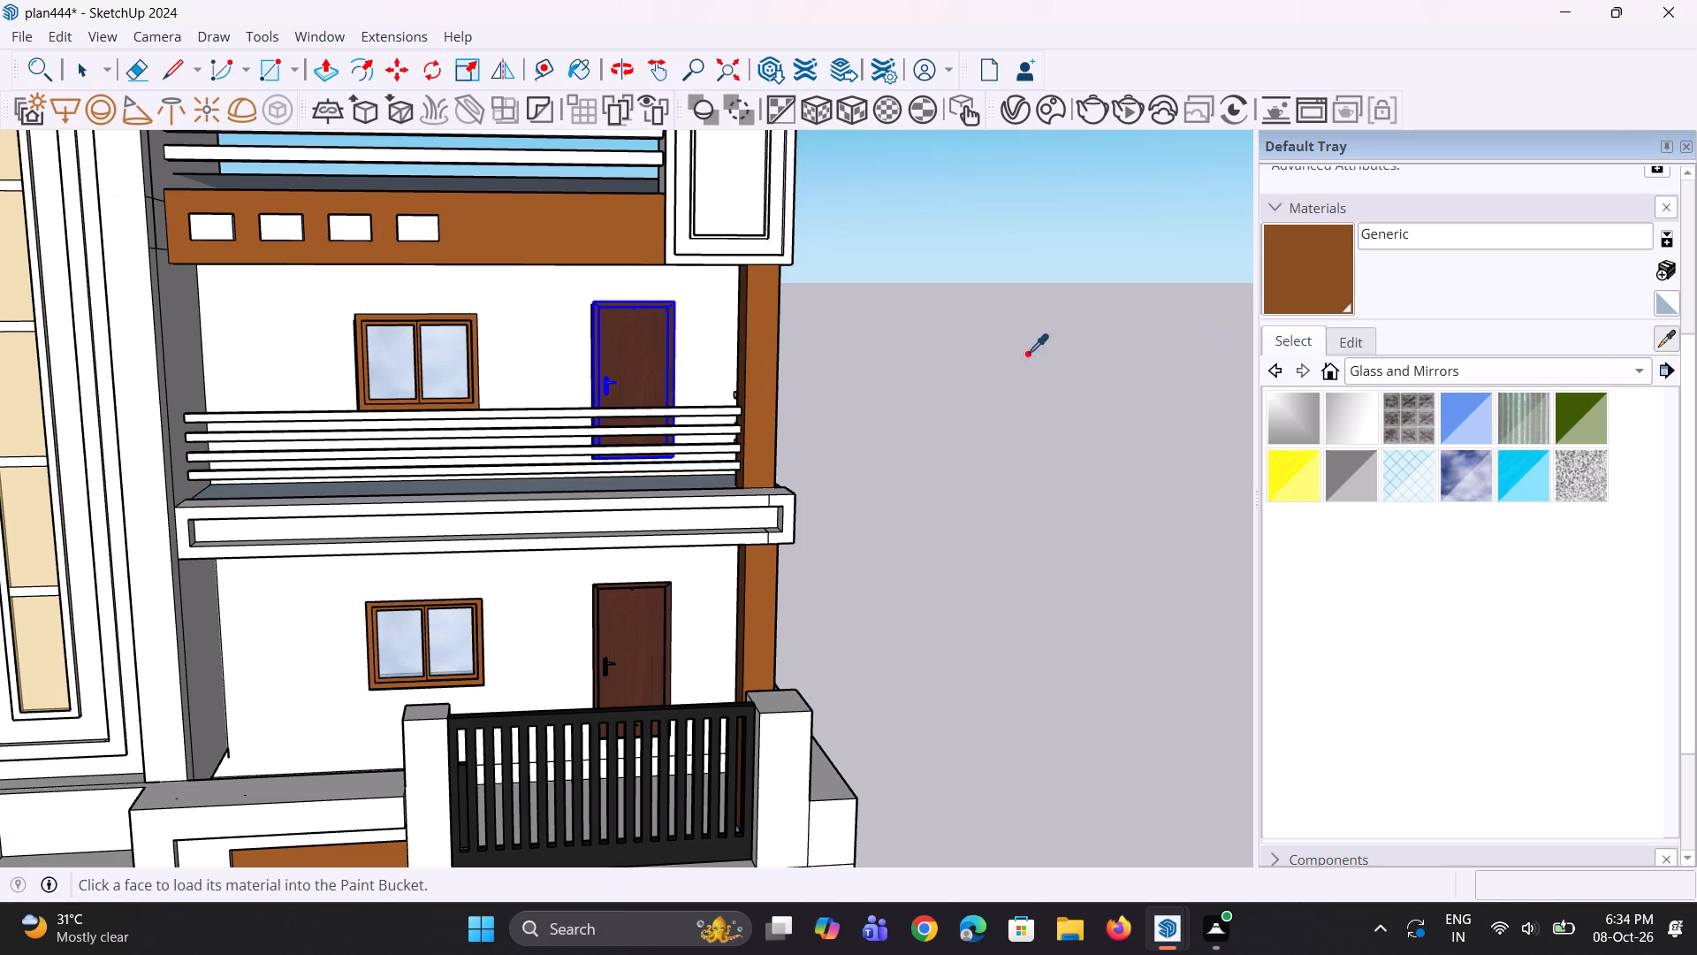
left_click(643, 348)
scroll(398, 374, "up", 5)
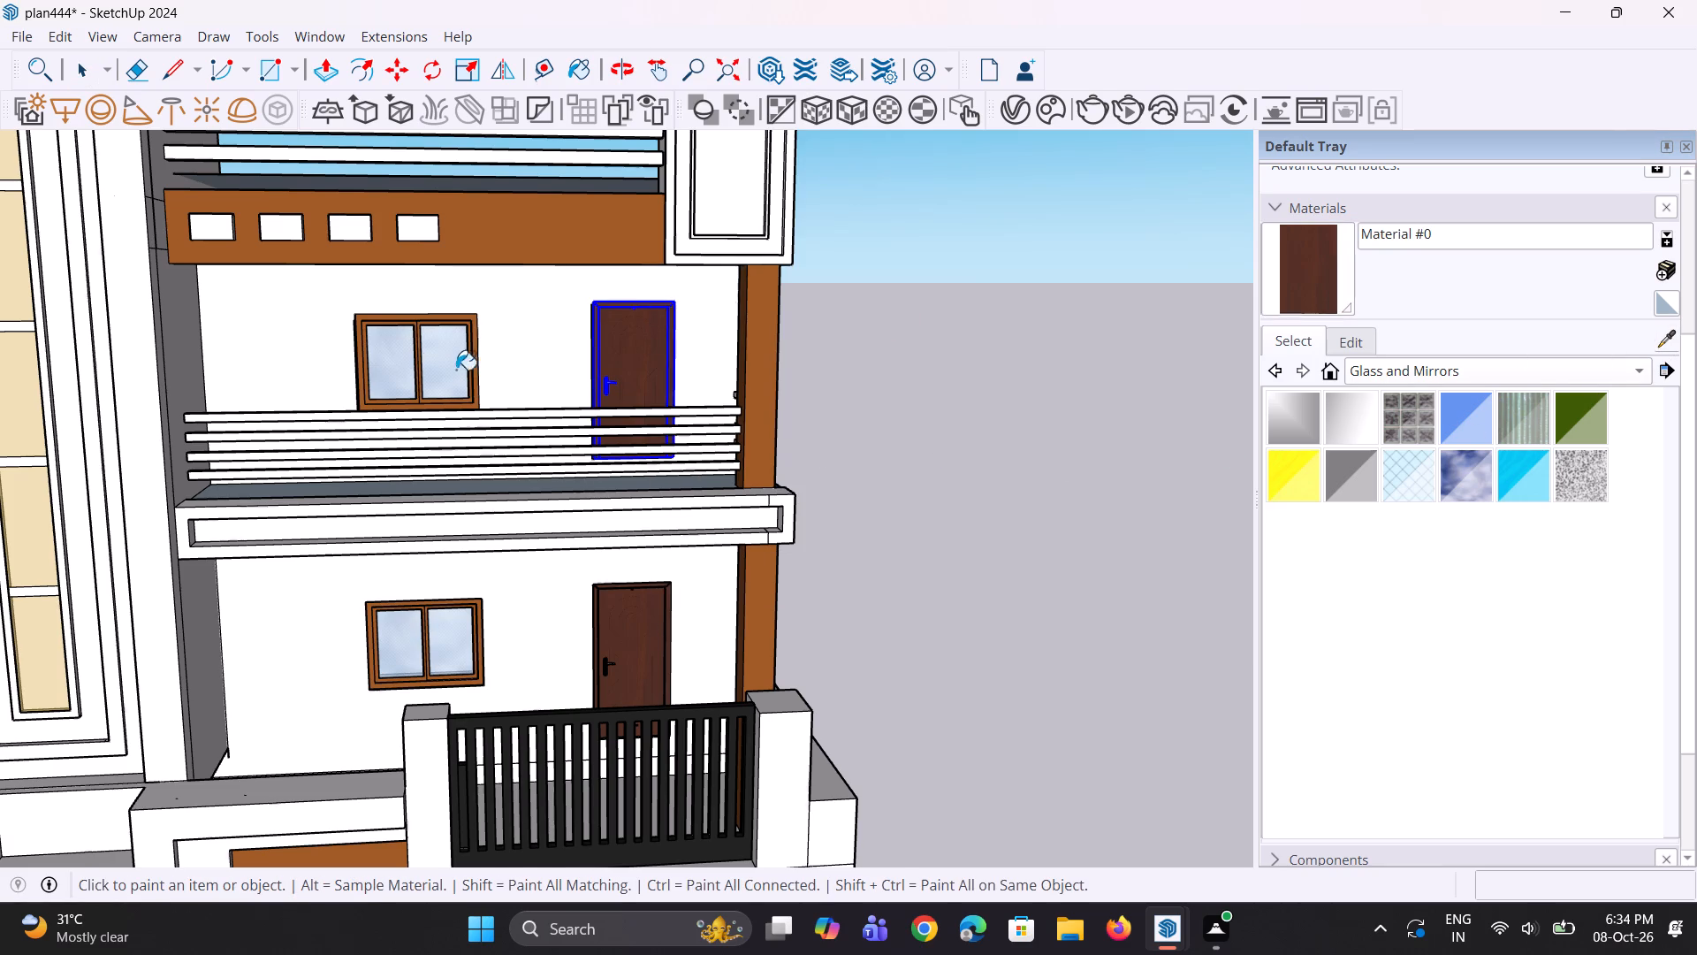
right_click(410, 315)
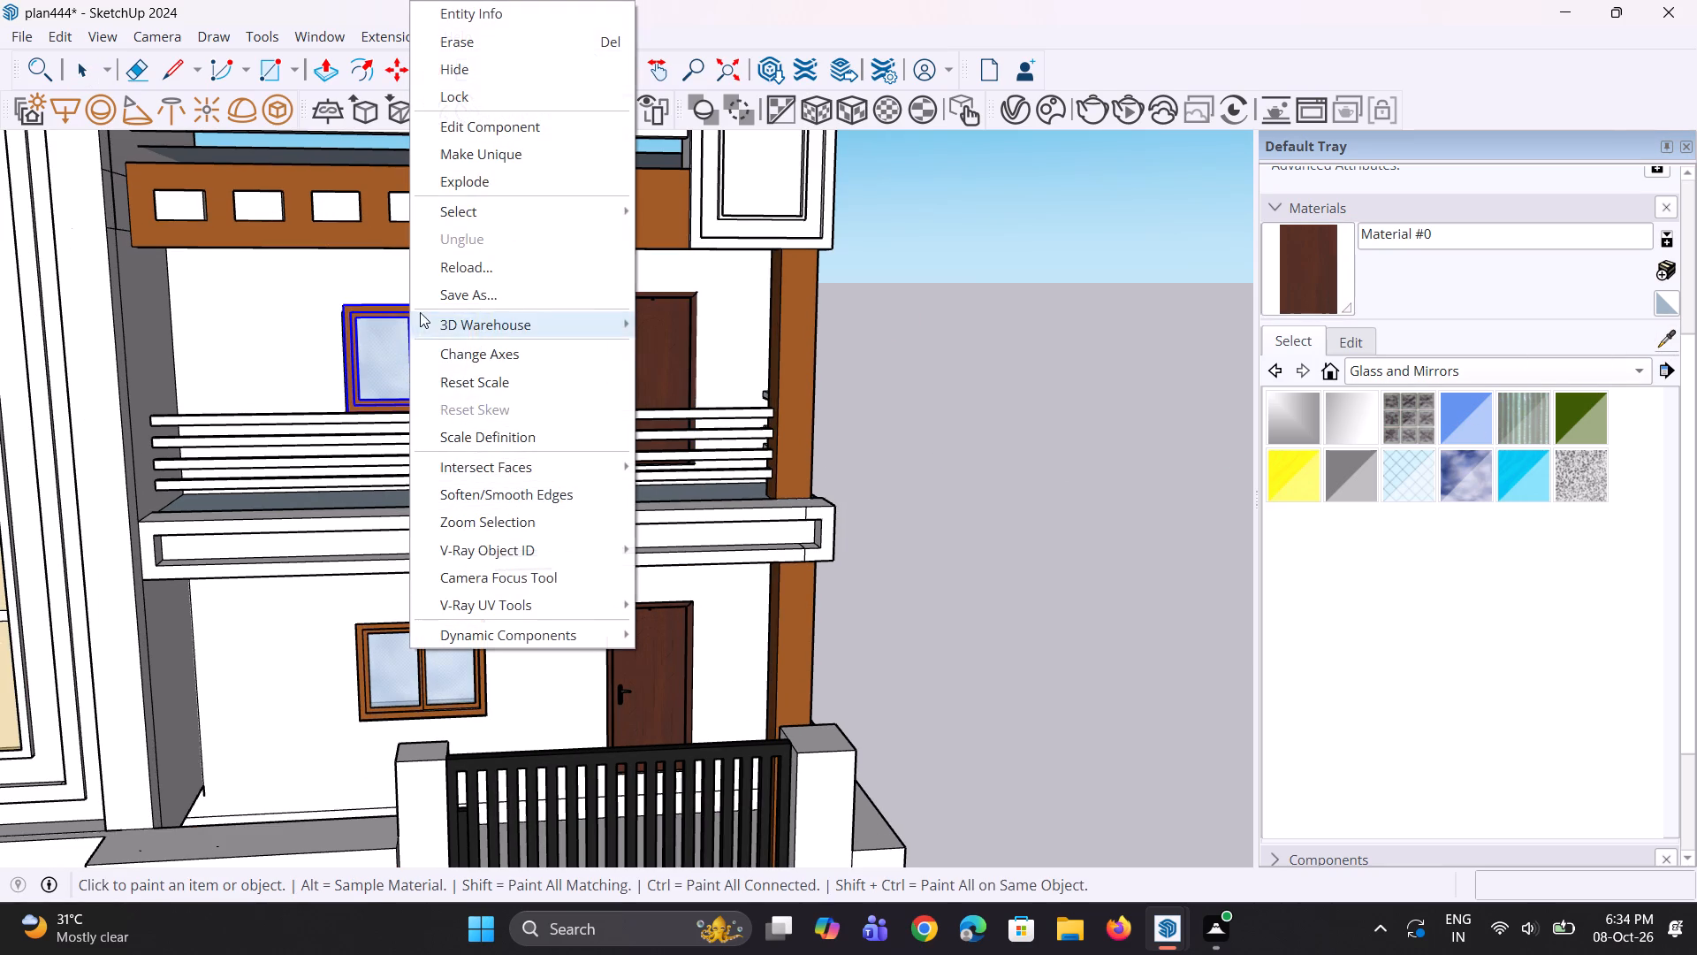
left_click(536, 134)
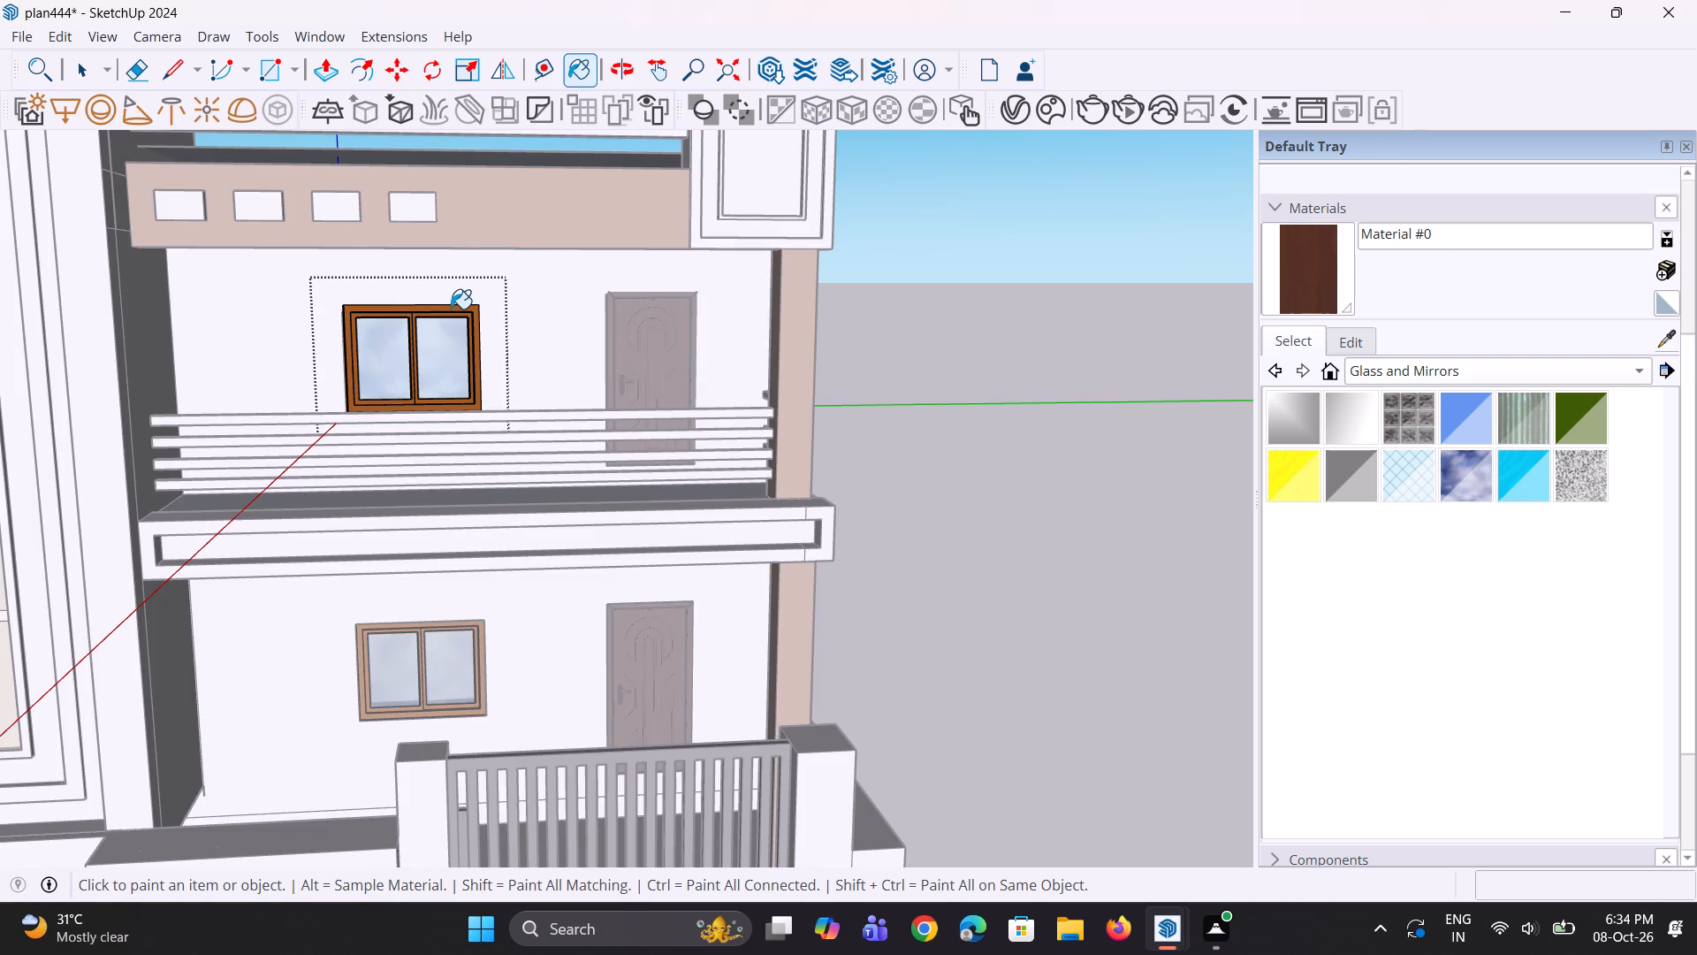
scroll(451, 309, "up", 1)
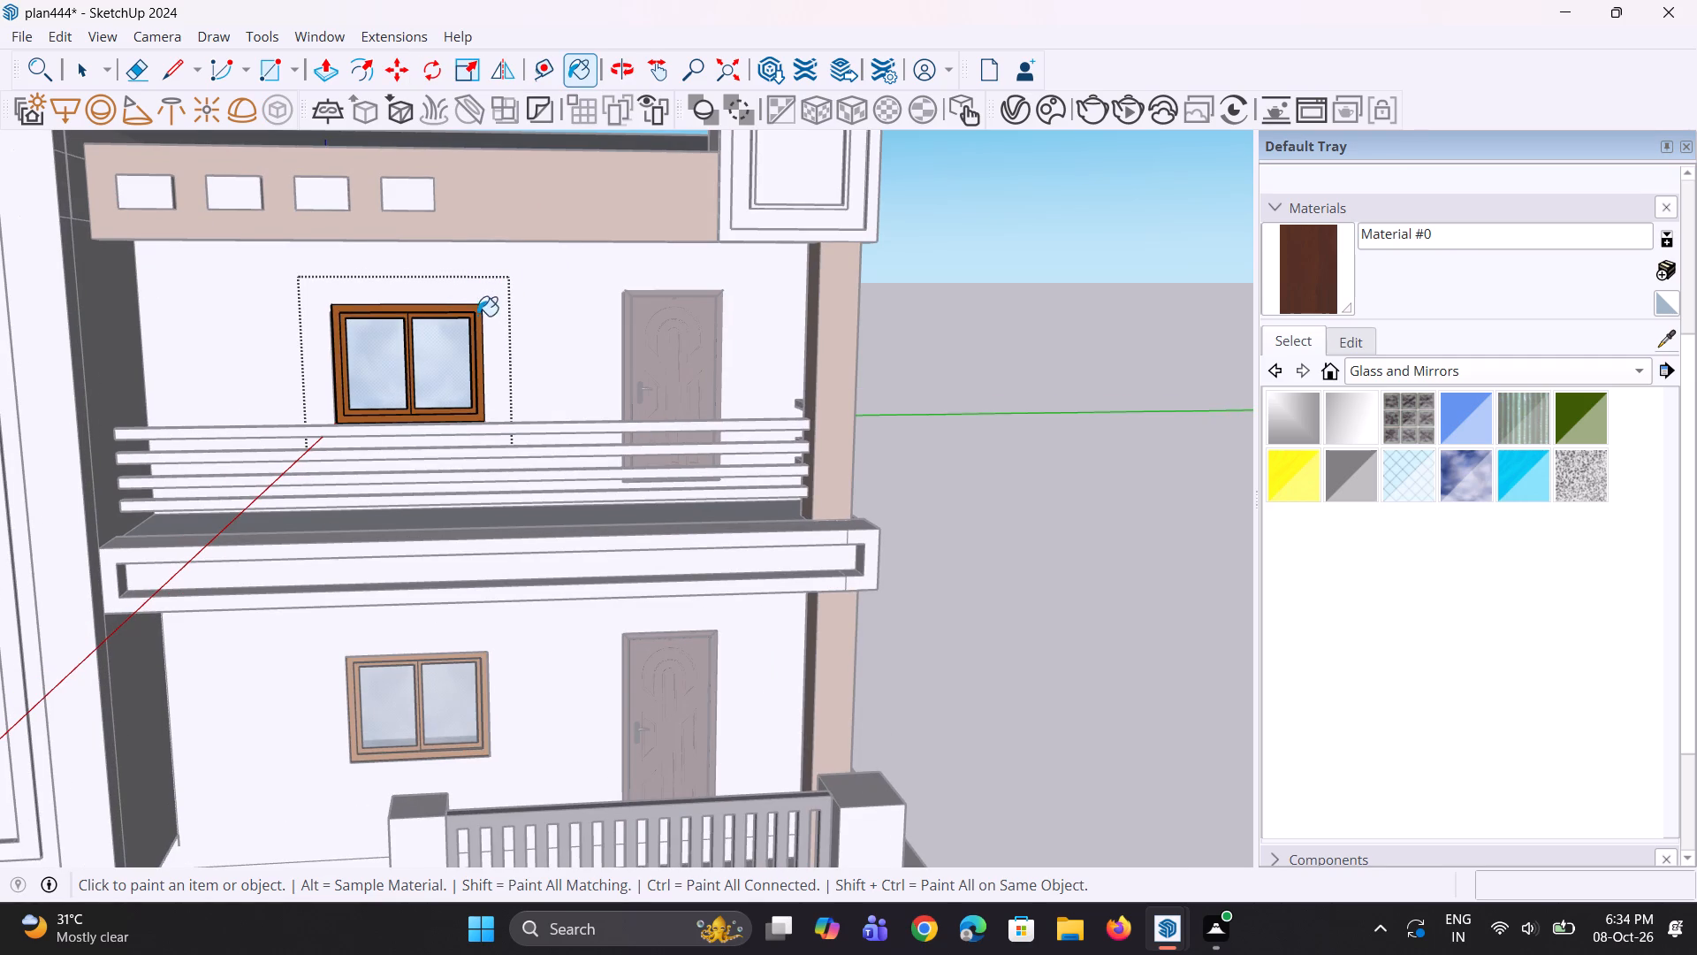
scroll(453, 326, "up", 5)
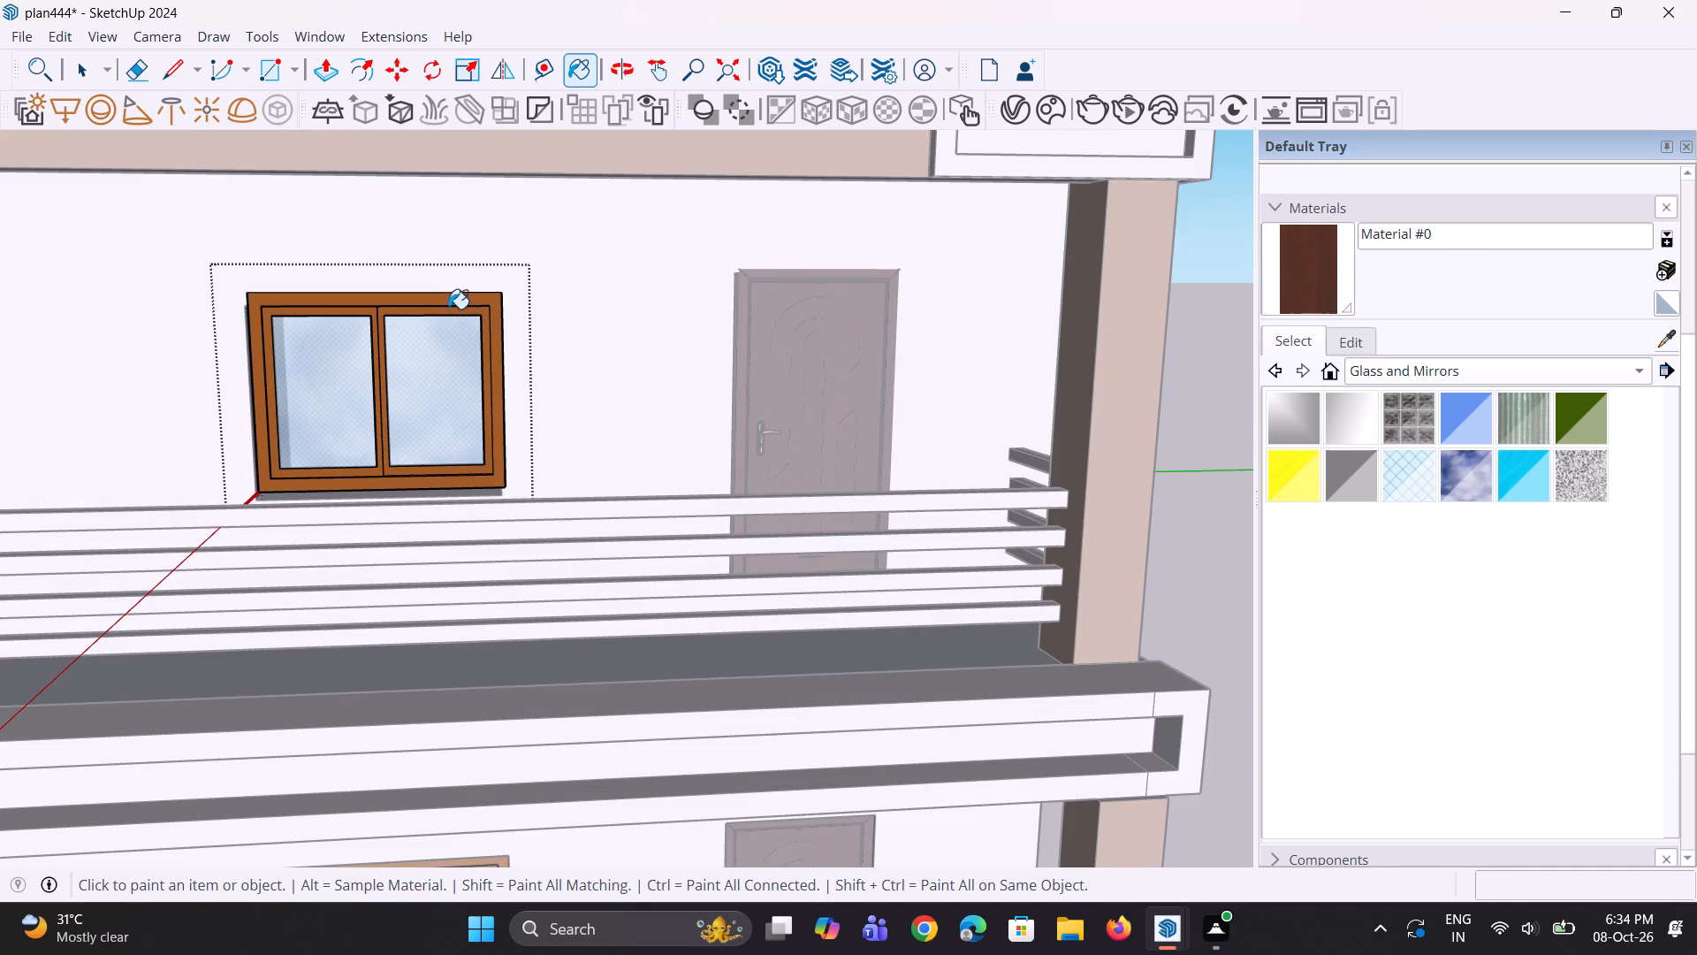
double_click(452, 301)
double_click(445, 312)
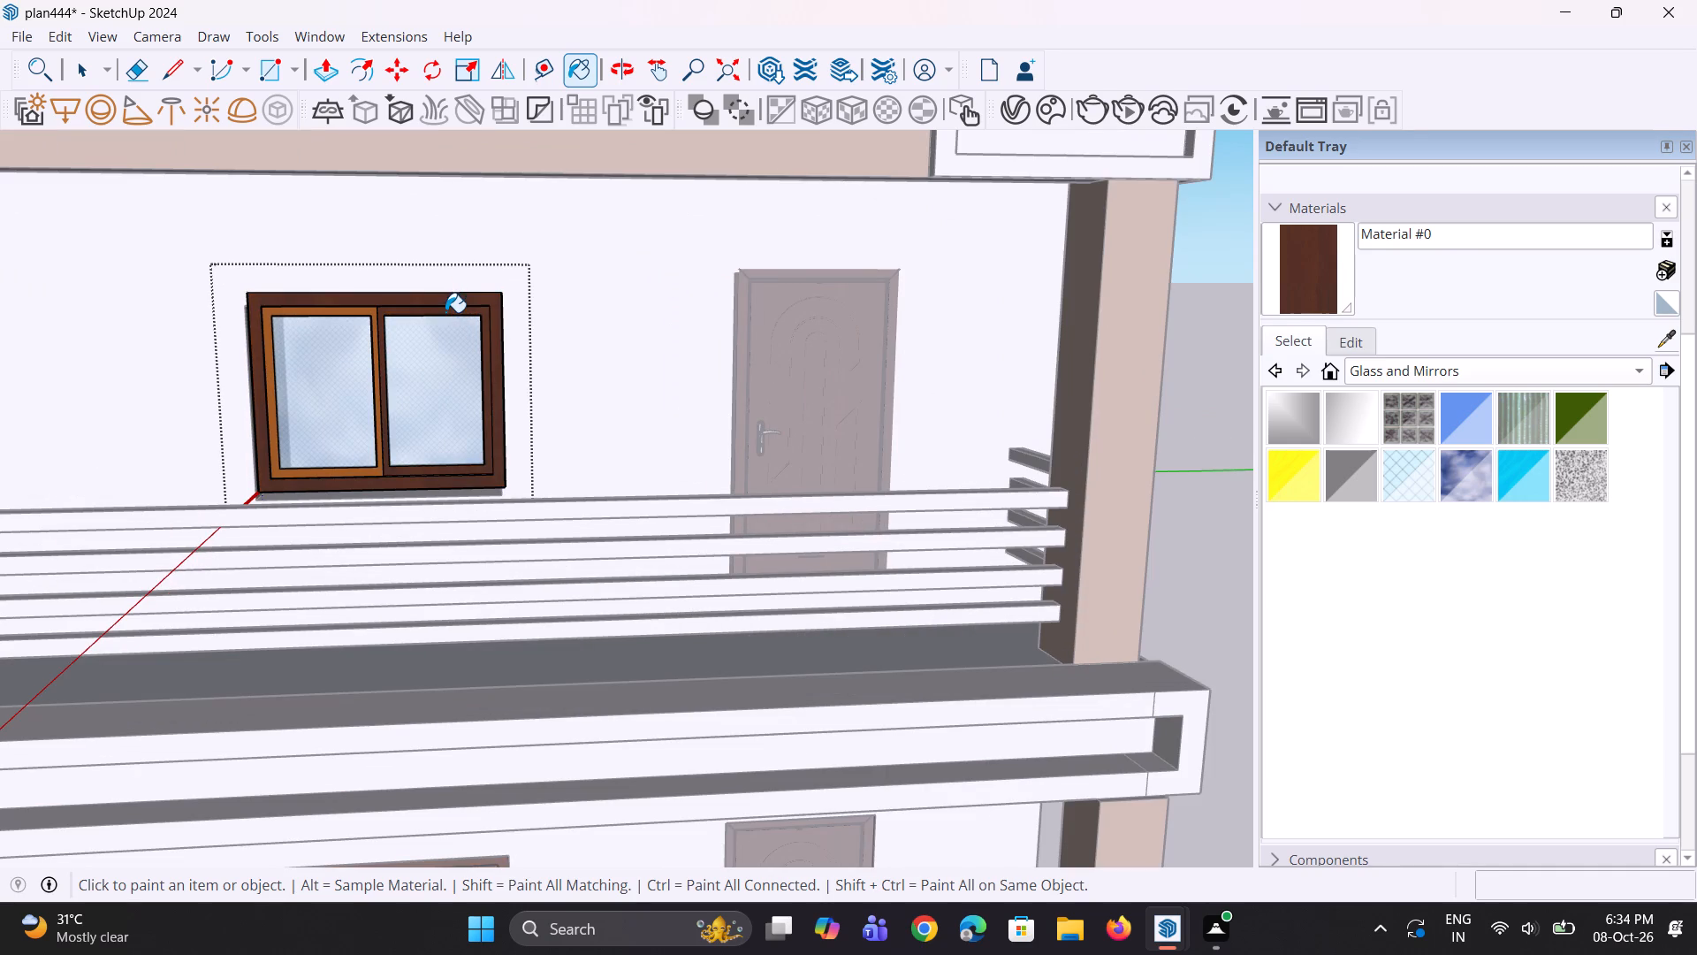
double_click(373, 313)
scroll(429, 301, "down", 3)
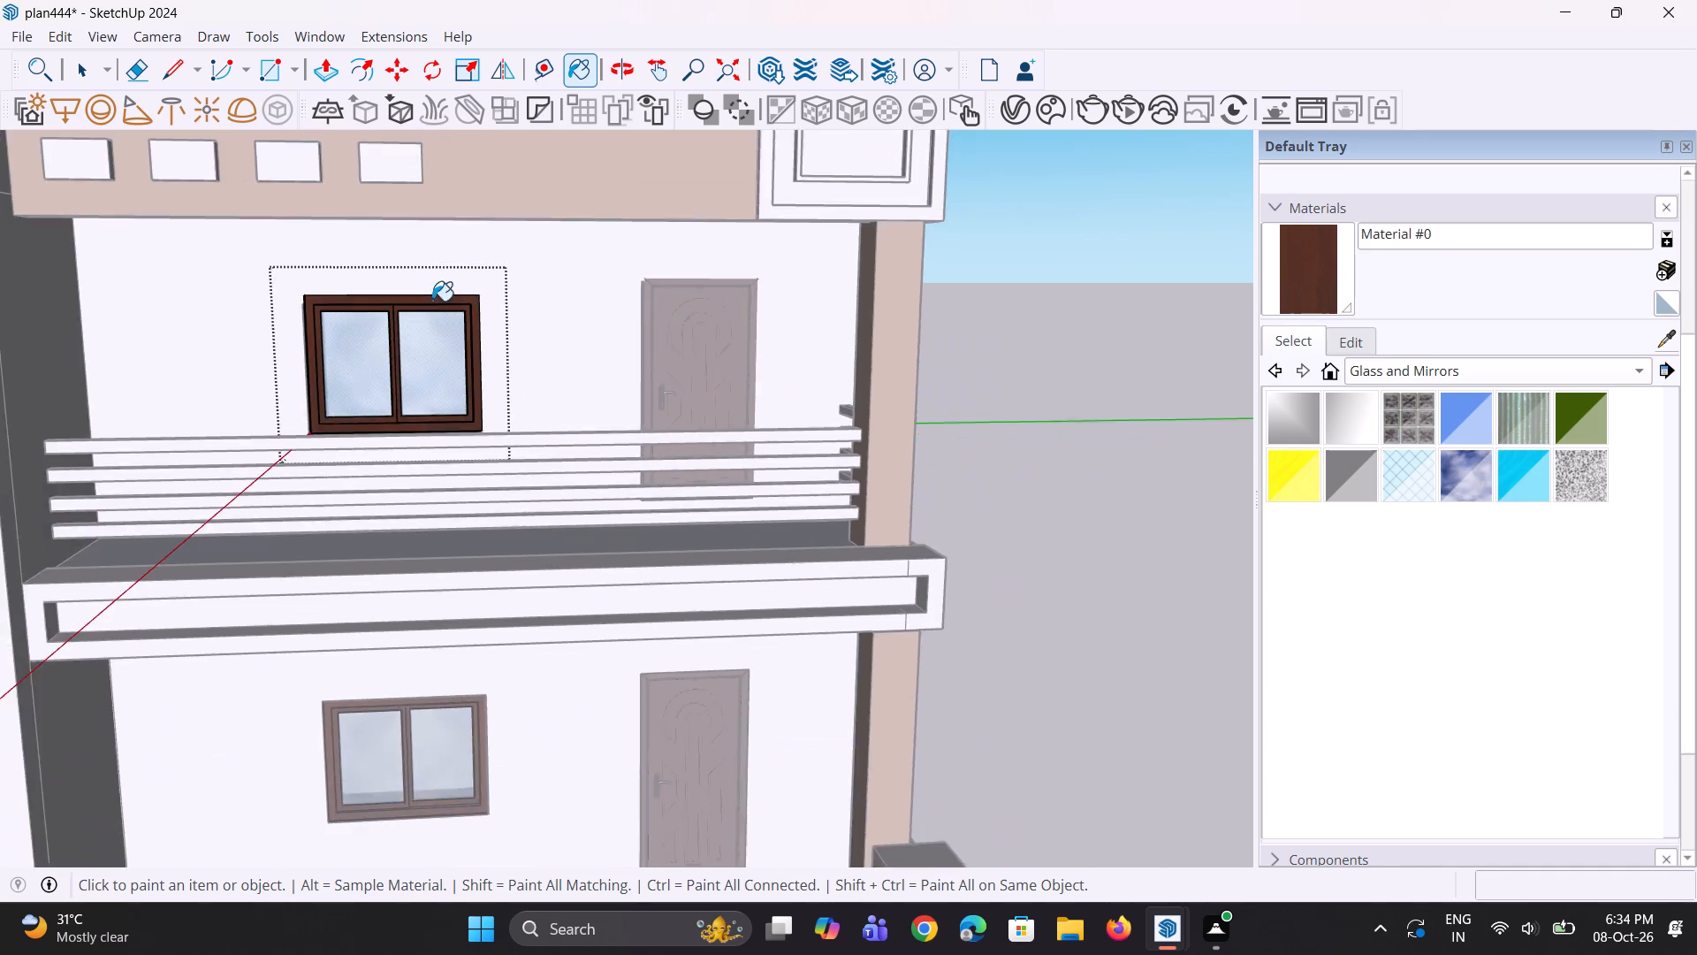
scroll(432, 301, "down", 10)
middle_click_drag(441, 521, 443, 535)
key("space")
key("space")
left_click(785, 477)
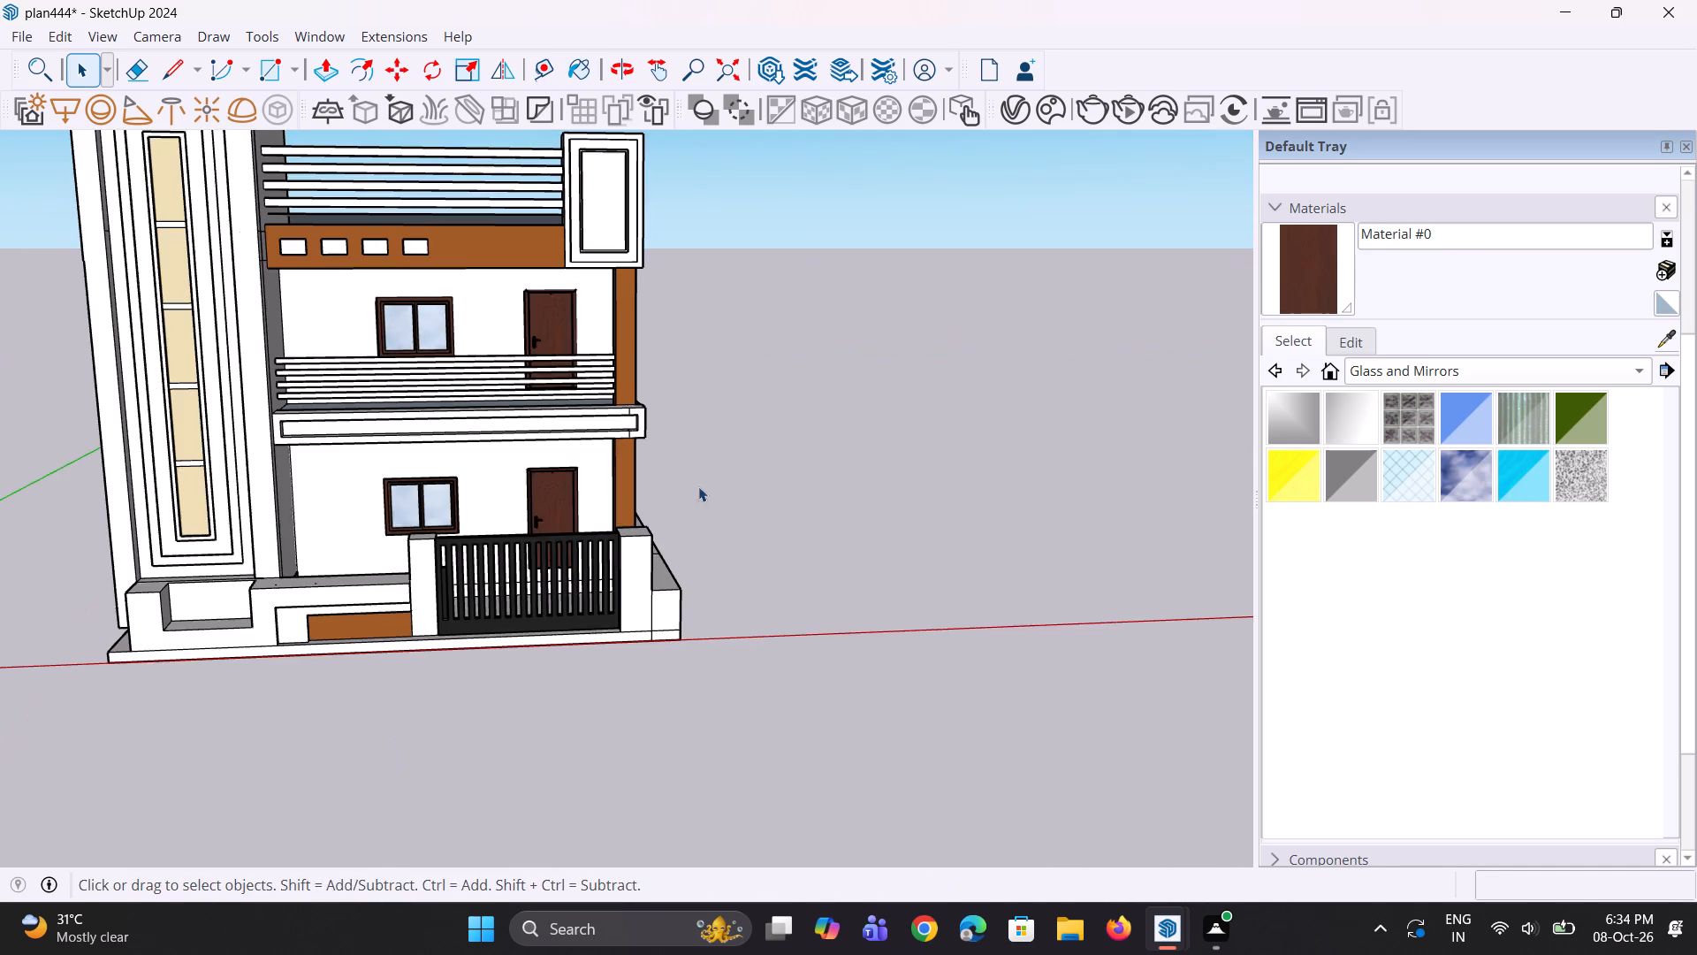
Examine the front elevation from several angles and distances, checking the window frames against the doors and brown accents.
middle_click_drag(516, 535, 572, 529)
scroll(583, 514, "up", 2)
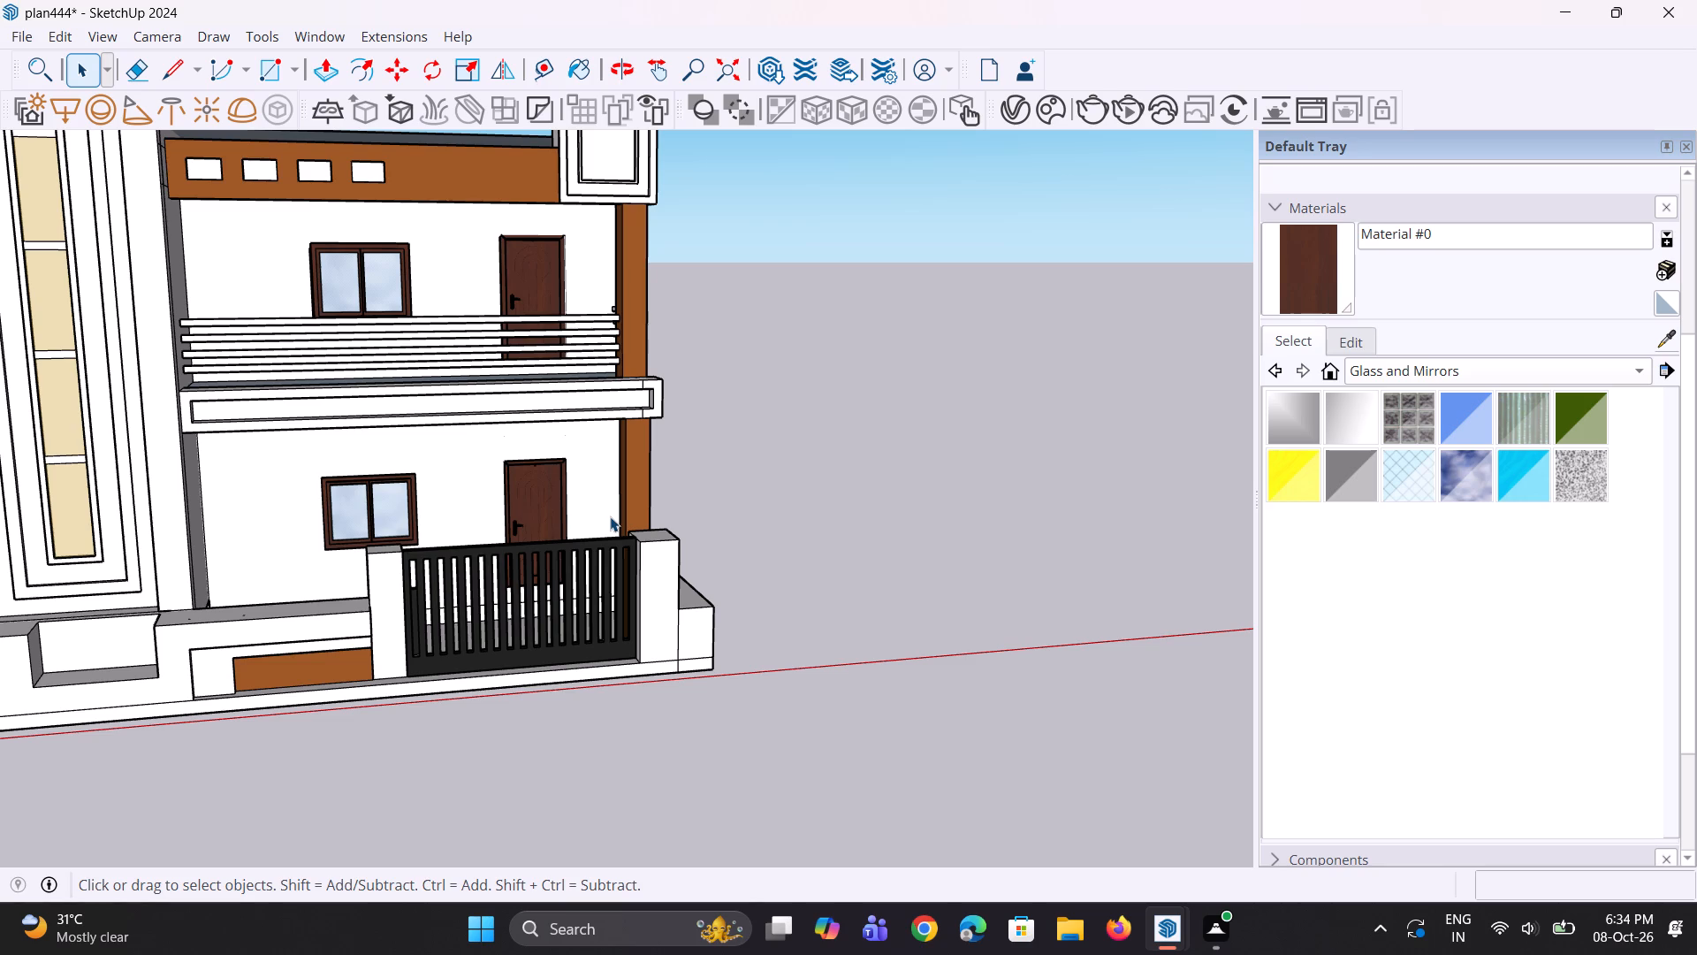
scroll(640, 488, "down", 3)
middle_click_drag(567, 530, 636, 623)
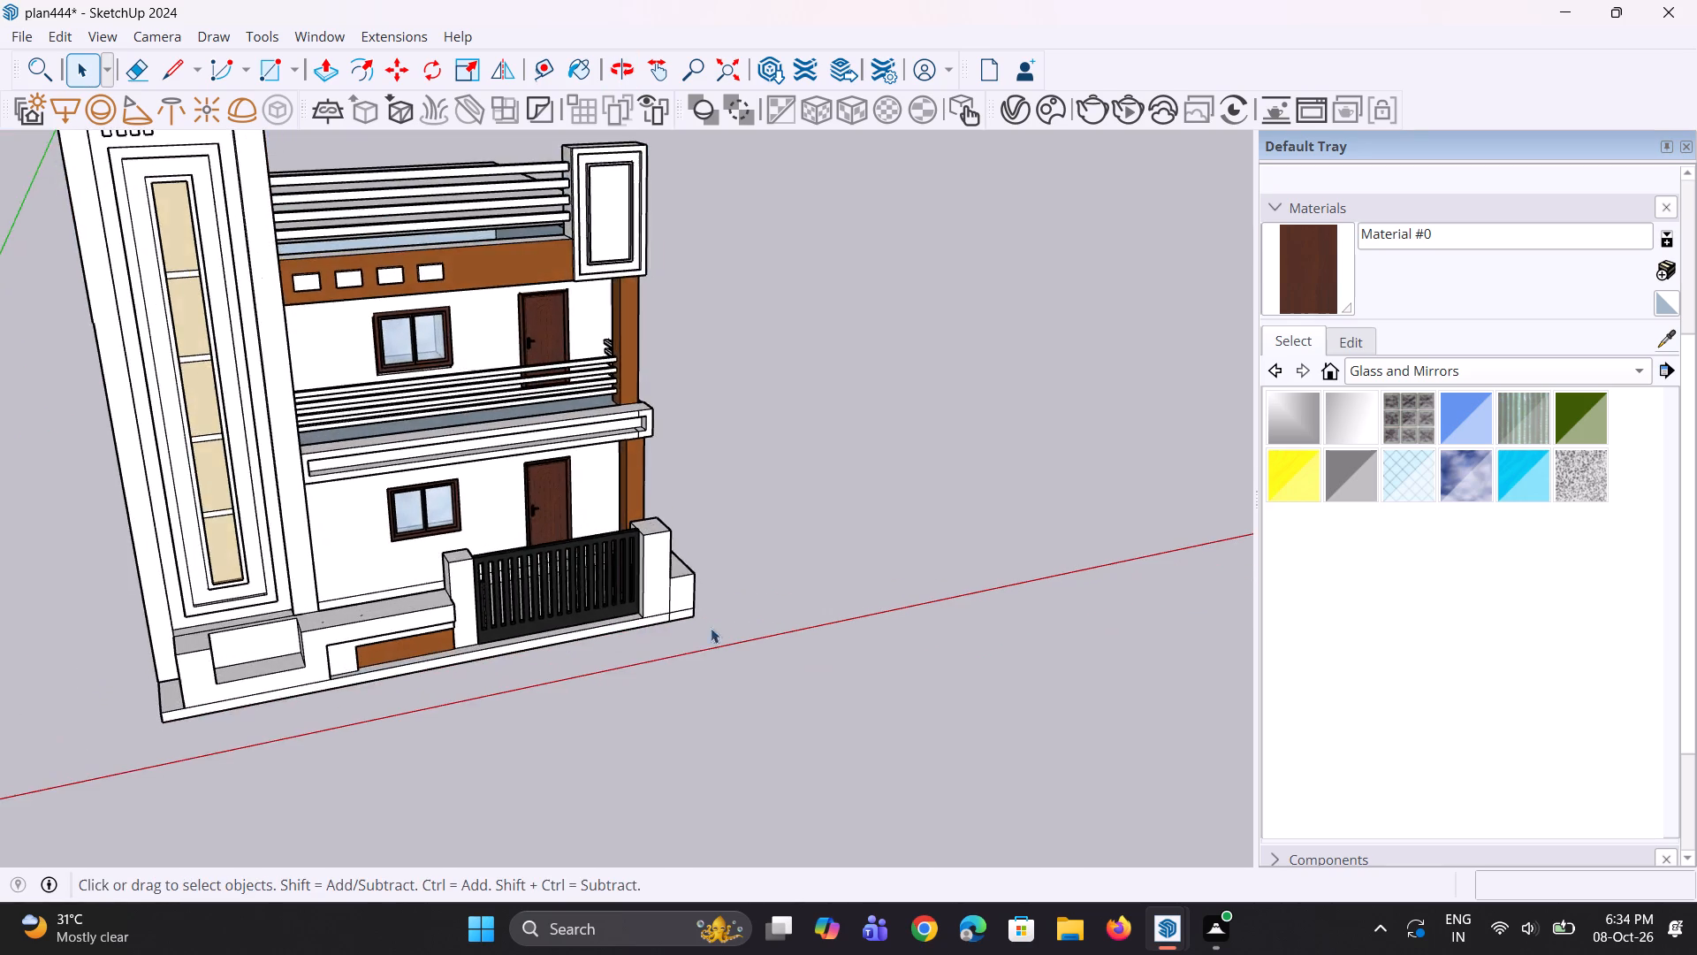
scroll(759, 620, "up", 3)
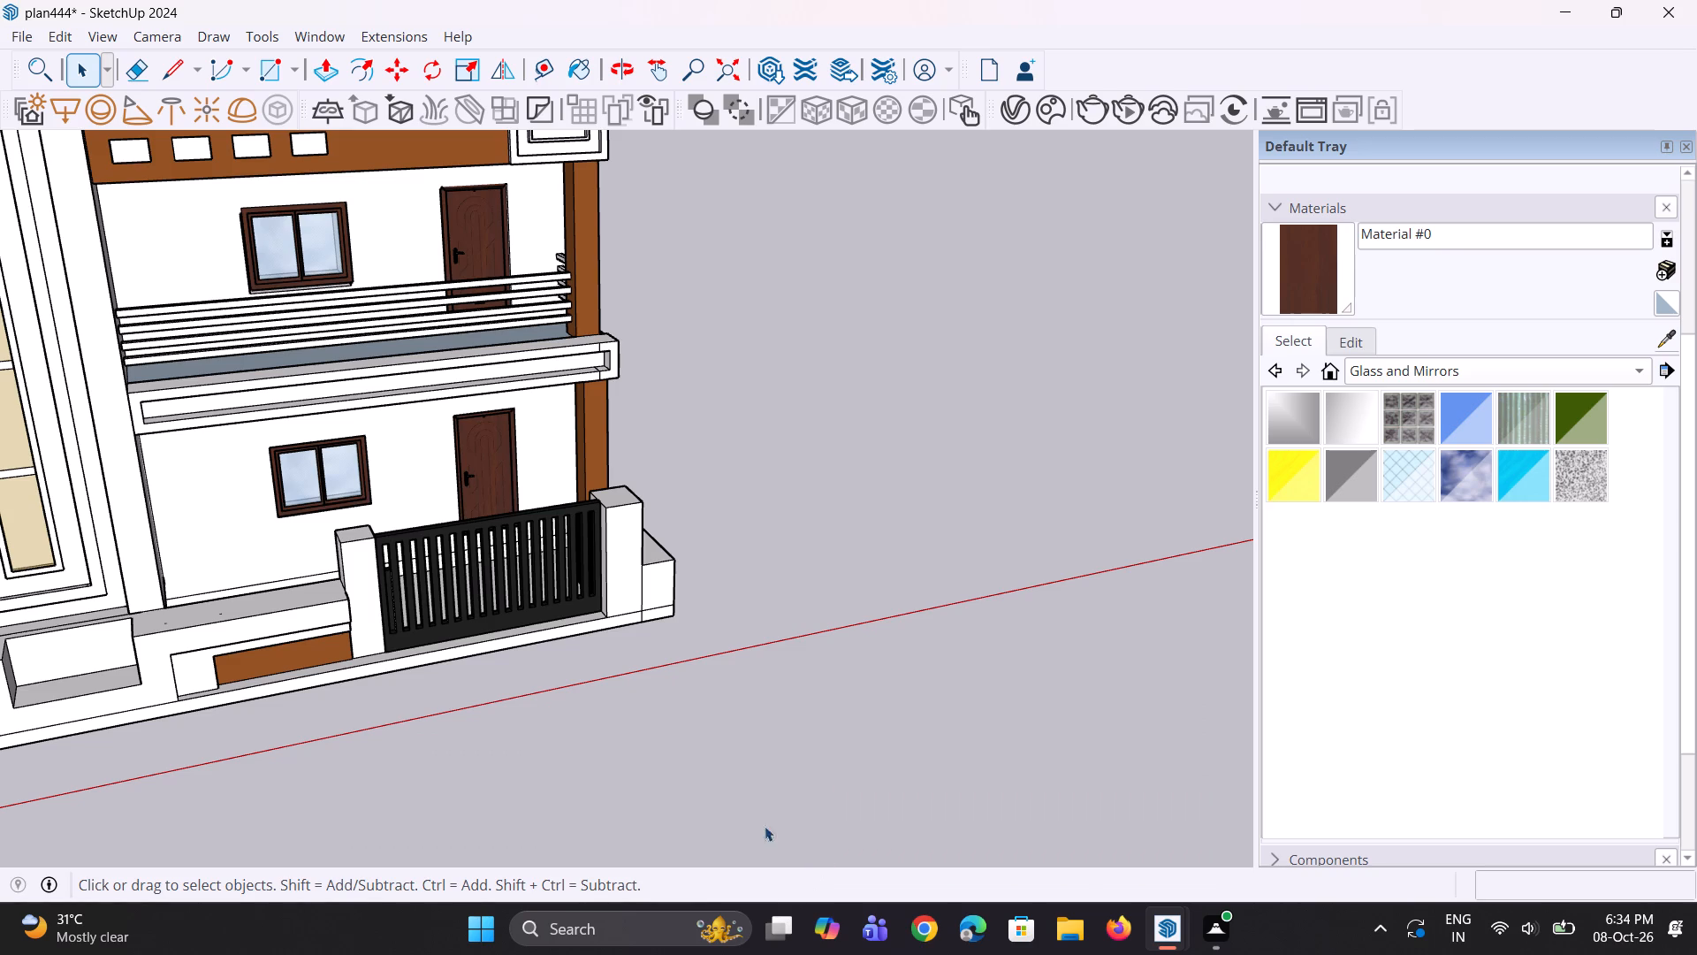
scroll(669, 640, "down", 1)
middle_click_drag(607, 653, 587, 679)
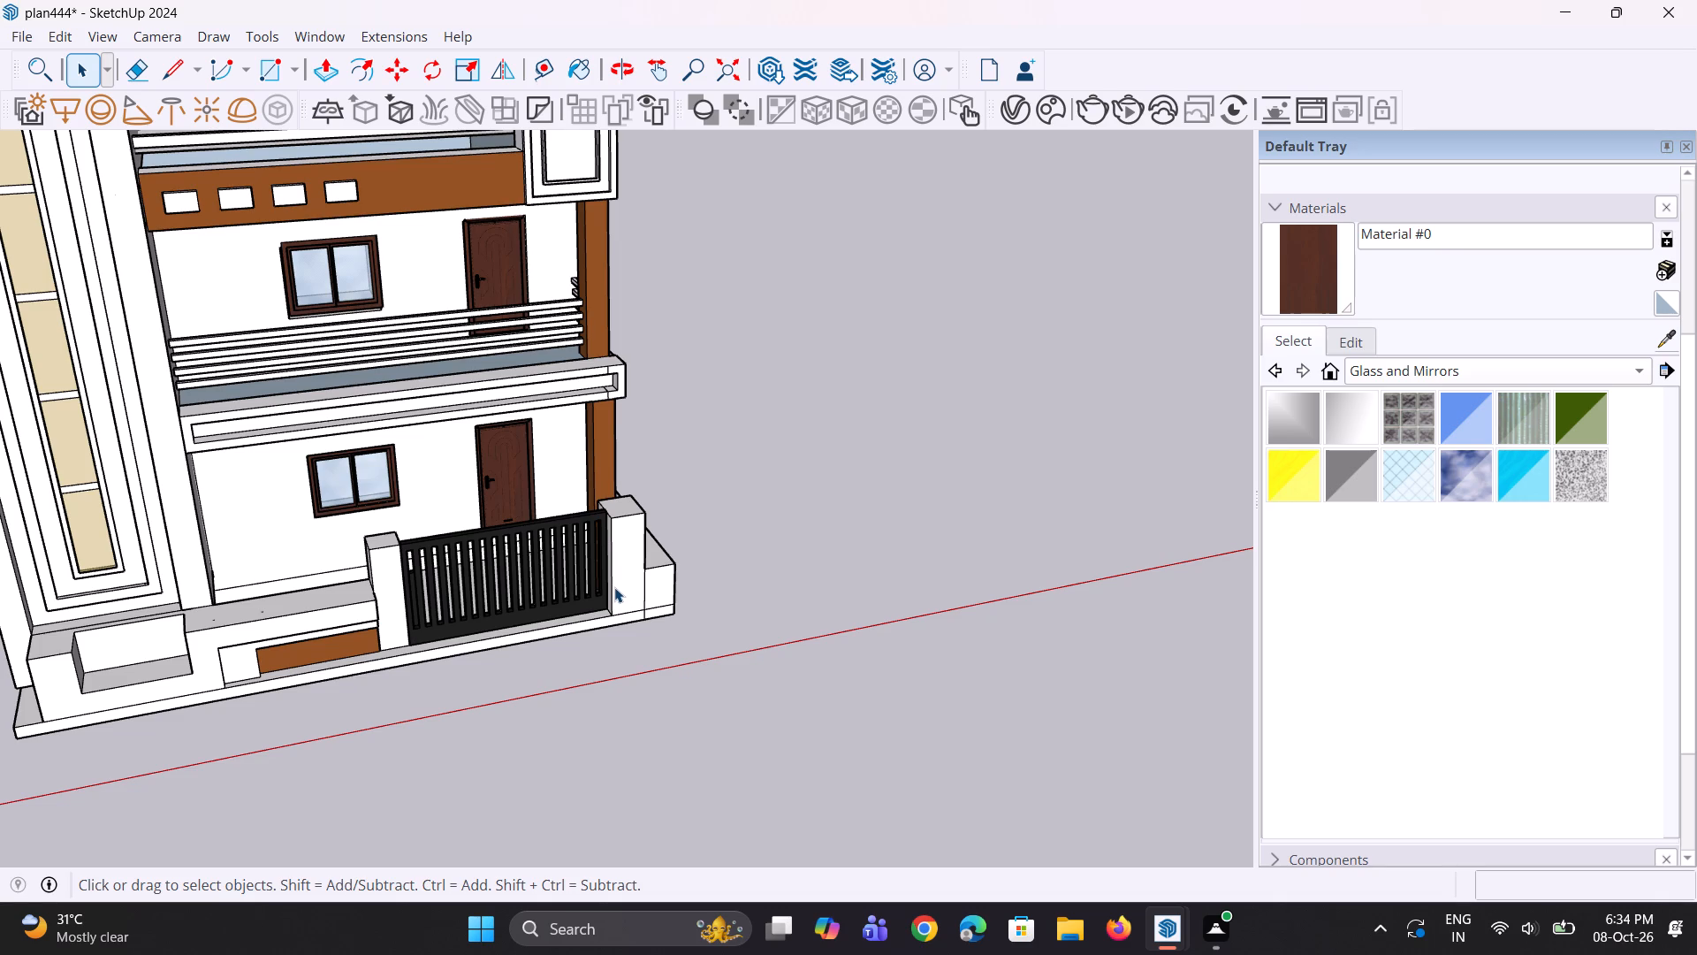
left_click(719, 539)
middle_click_drag(777, 649, 729, 645)
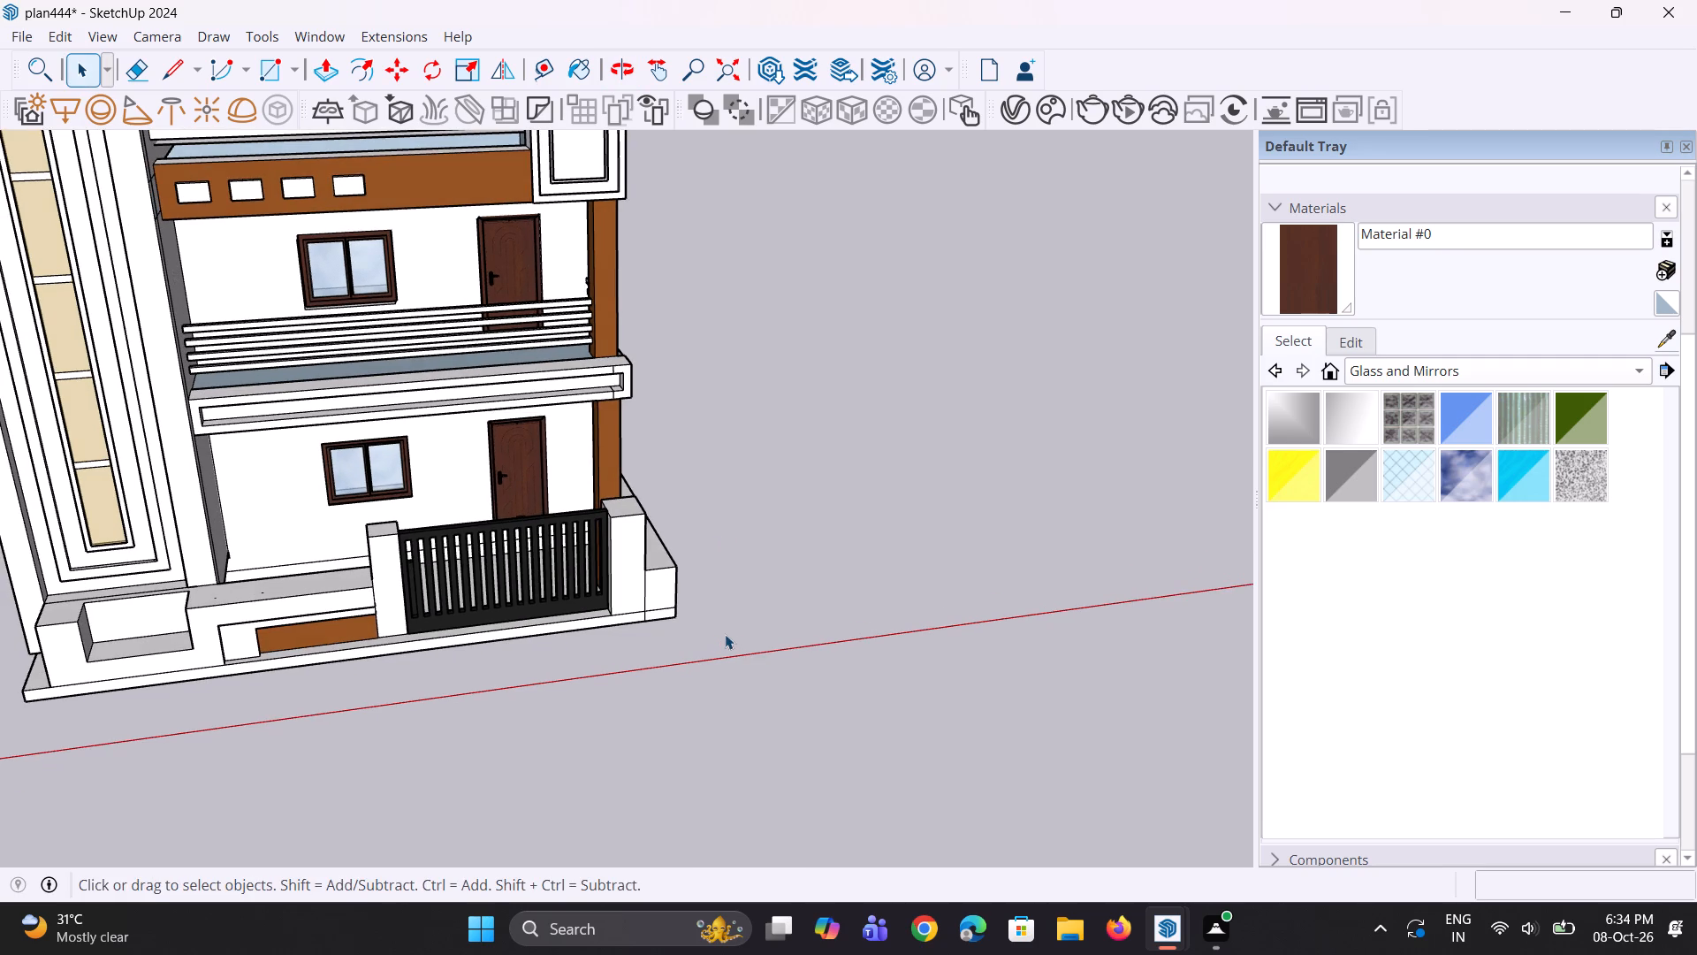
middle_click_drag(734, 633, 704, 614)
scroll(645, 636, "down", 3)
middle_click_drag(637, 653, 584, 600)
scroll(701, 556, "up", 1)
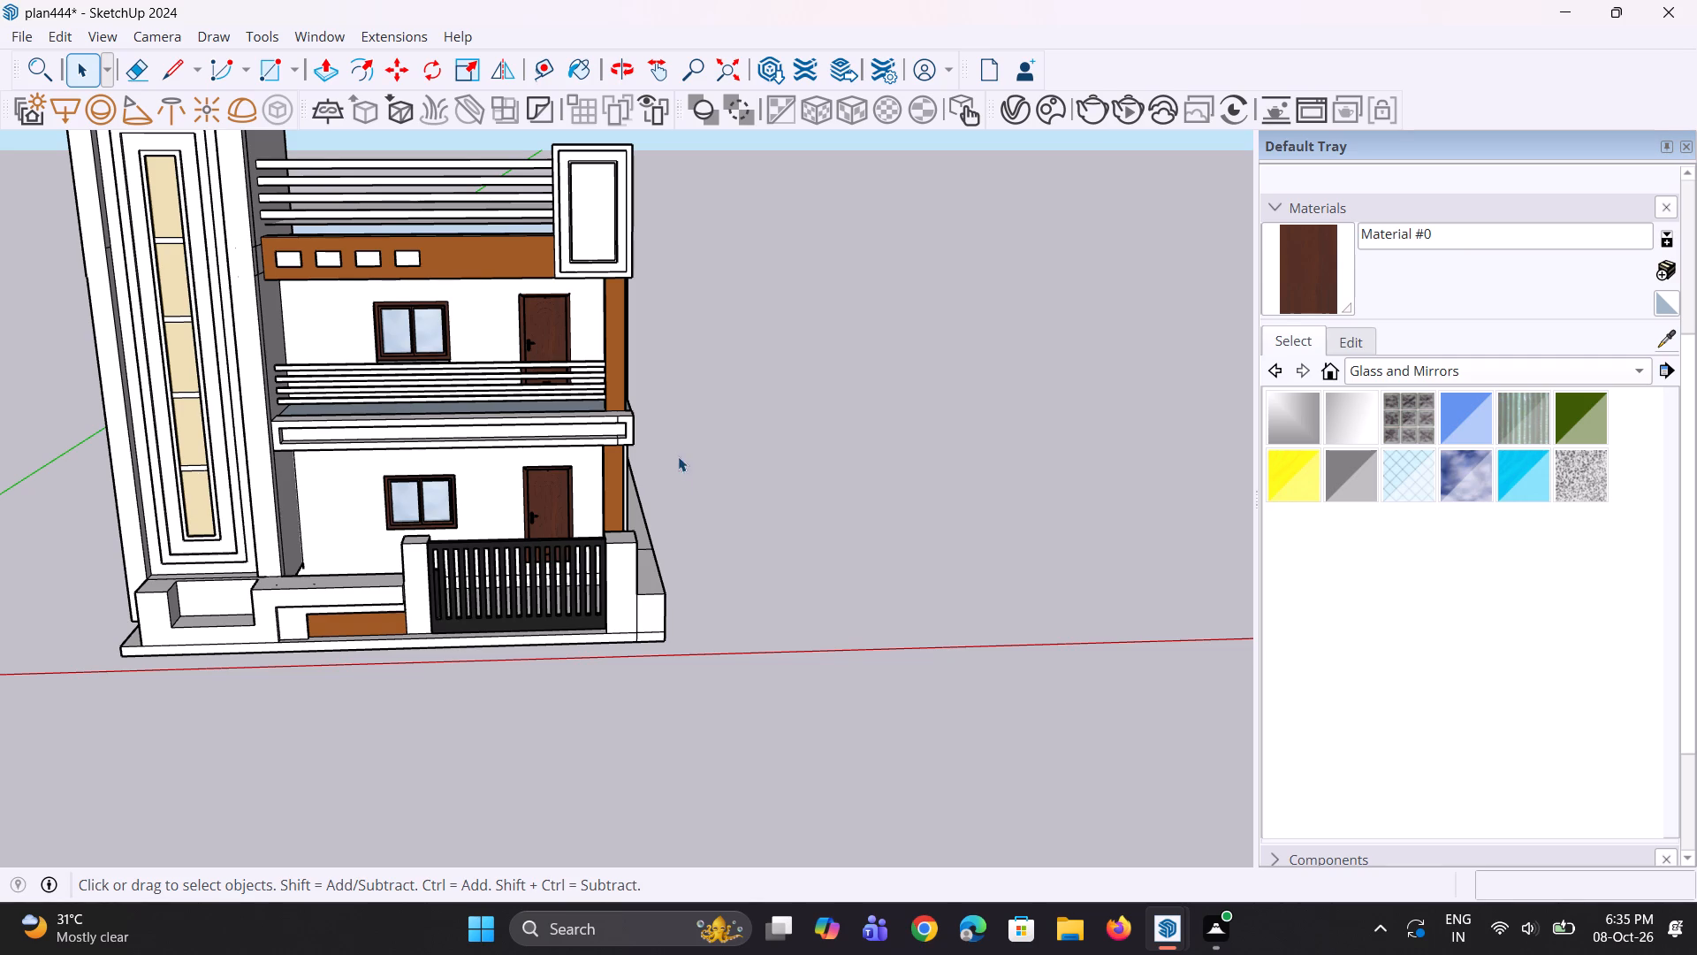
scroll(577, 401, "down", 3)
middle_click_drag(551, 502, 519, 455)
scroll(553, 504, "up", 1)
scroll(417, 500, "up", 2)
middle_click_drag(465, 539, 481, 553)
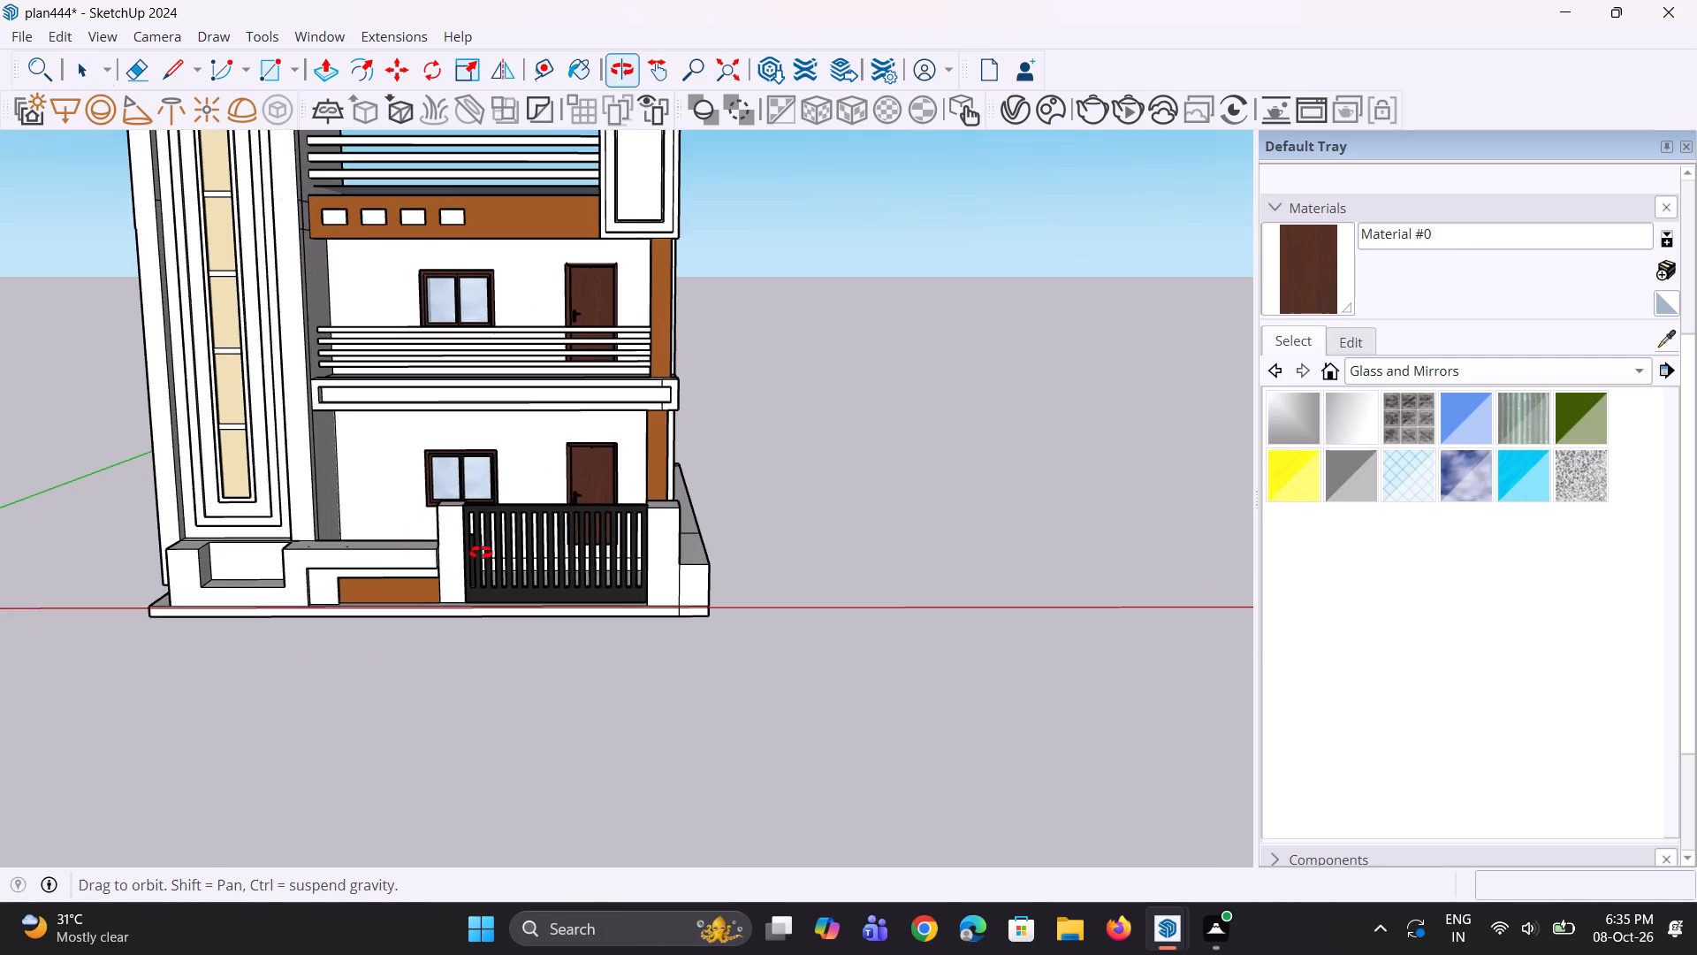
Create a new generic V-Ray material and give it a dark, nearly neutral grey diffuse colour, lightened slightly from the initial pick.
middle_click_drag(481, 553, 514, 567)
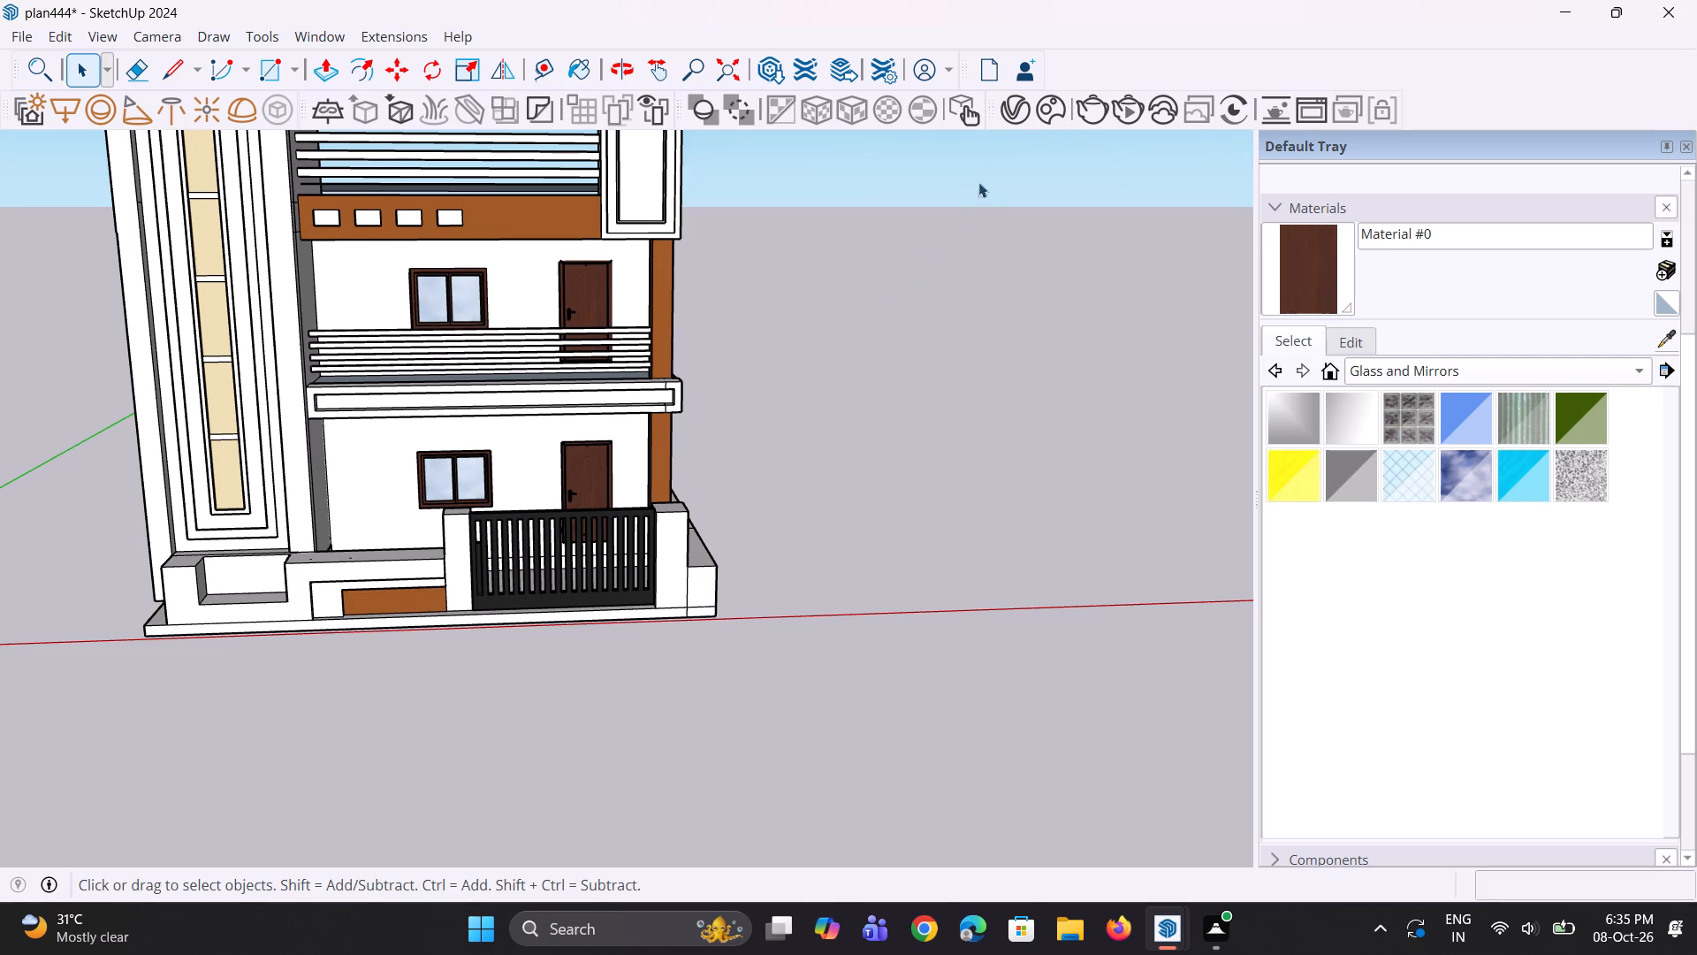
left_click(1016, 111)
scroll(906, 249, "up", 1)
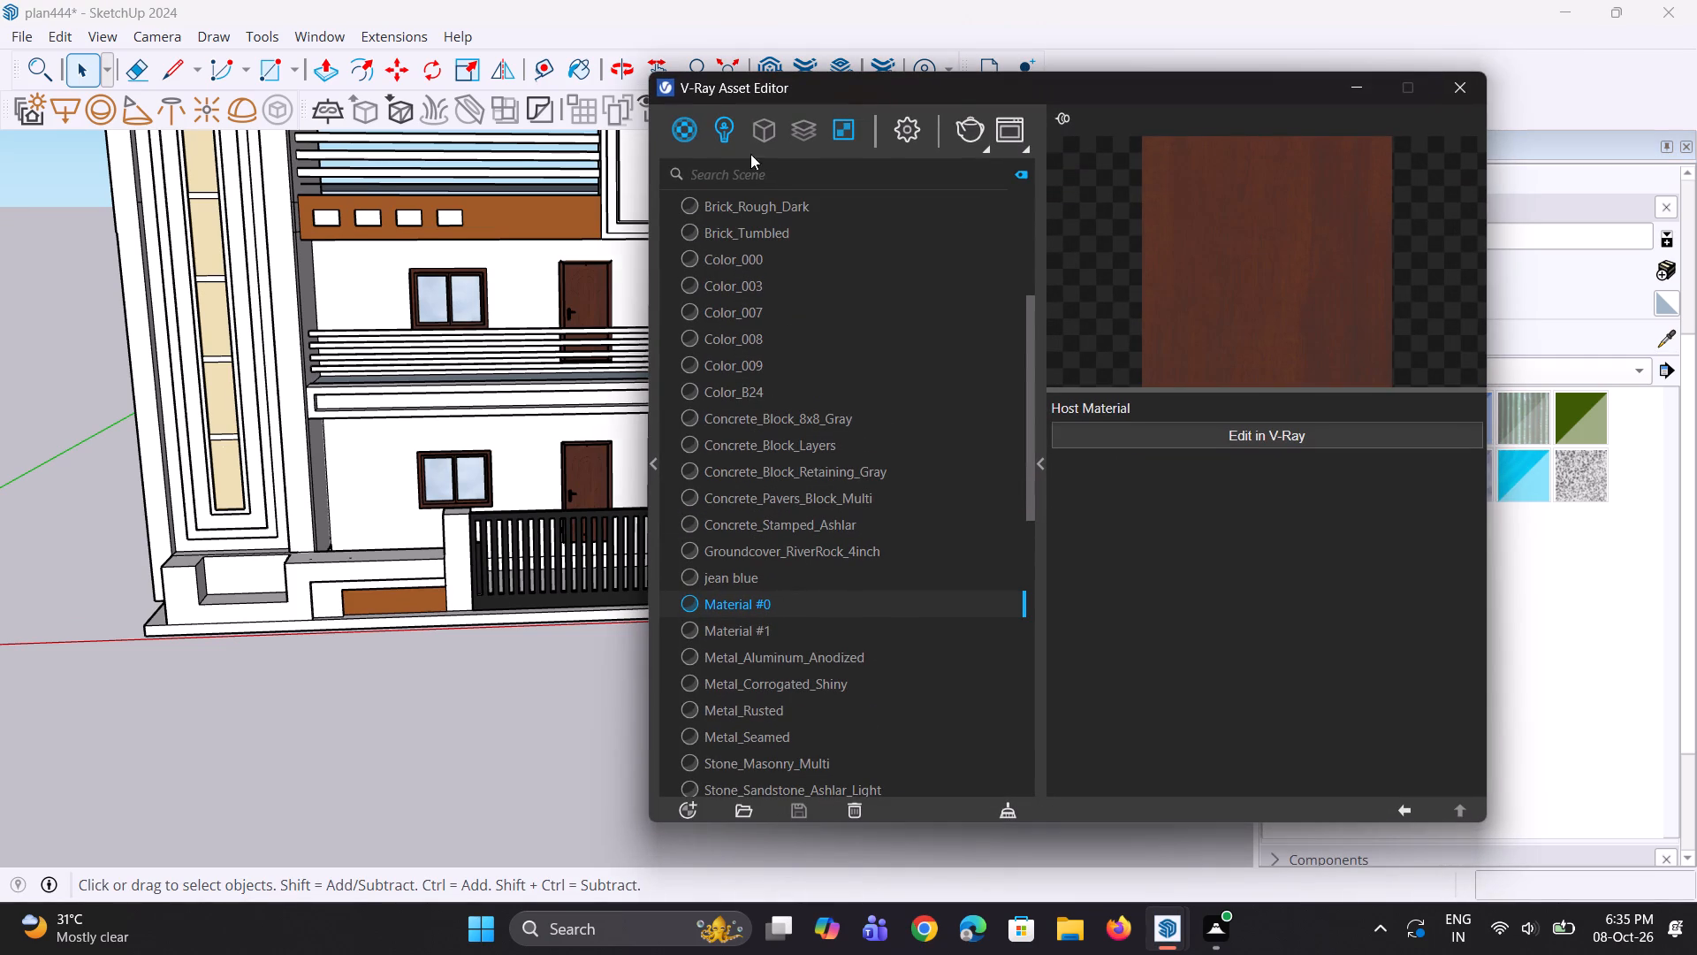
right_click(693, 128)
left_click(714, 172)
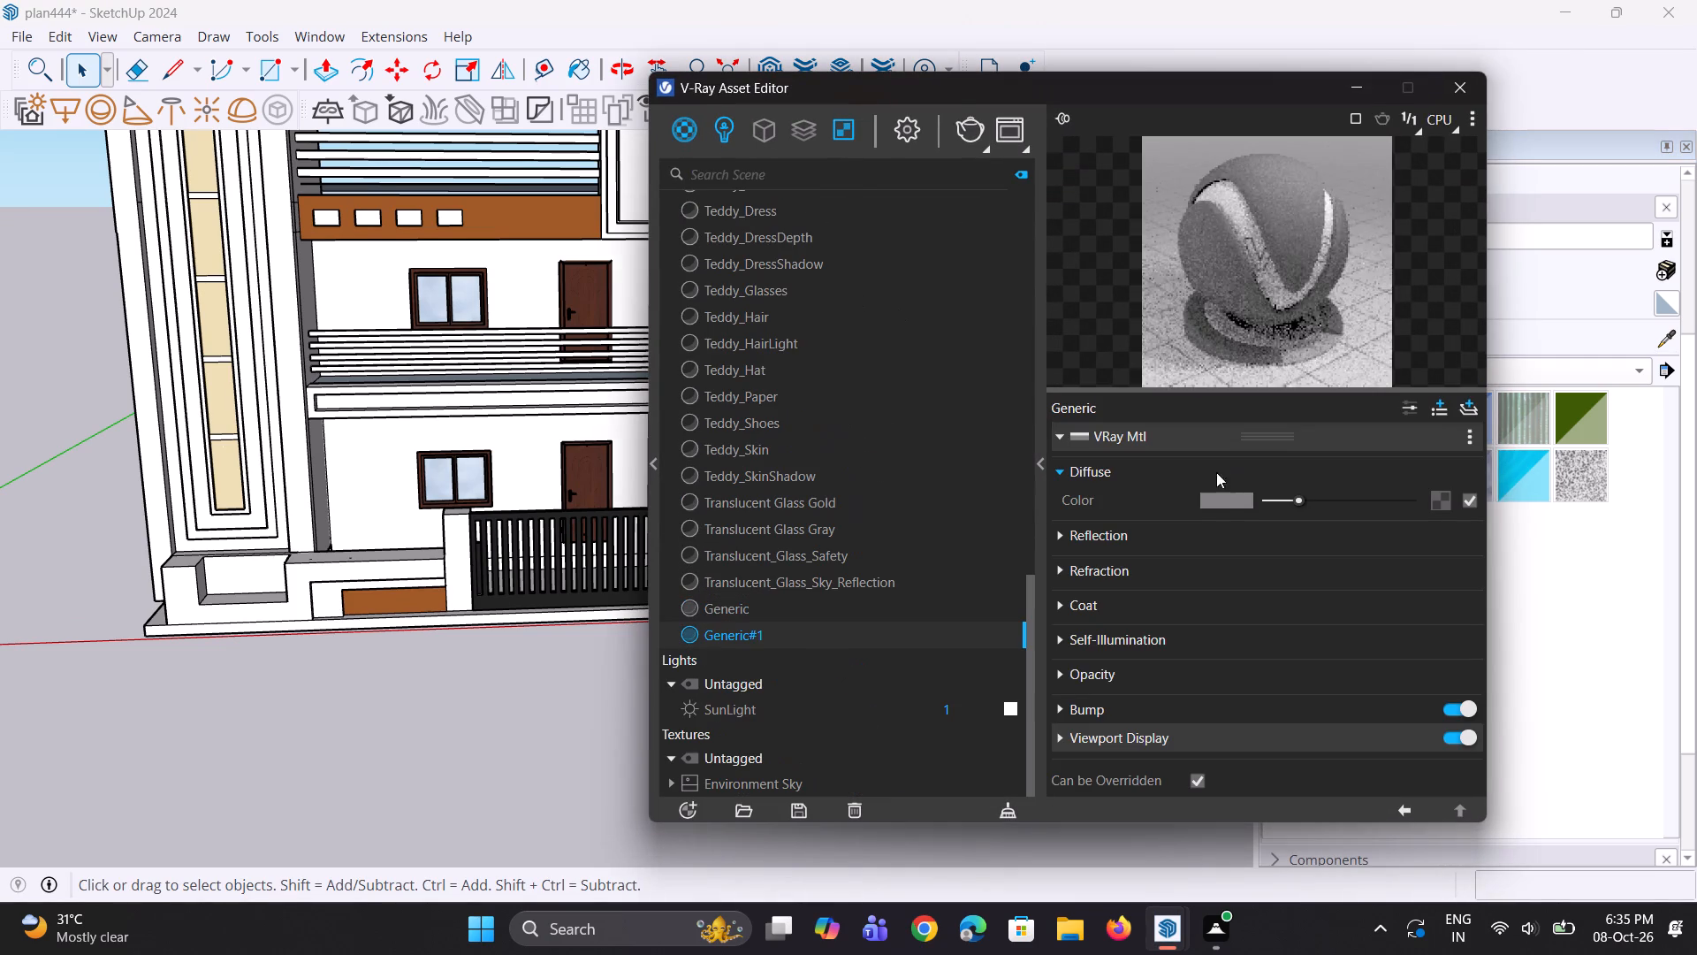
left_click(1227, 496)
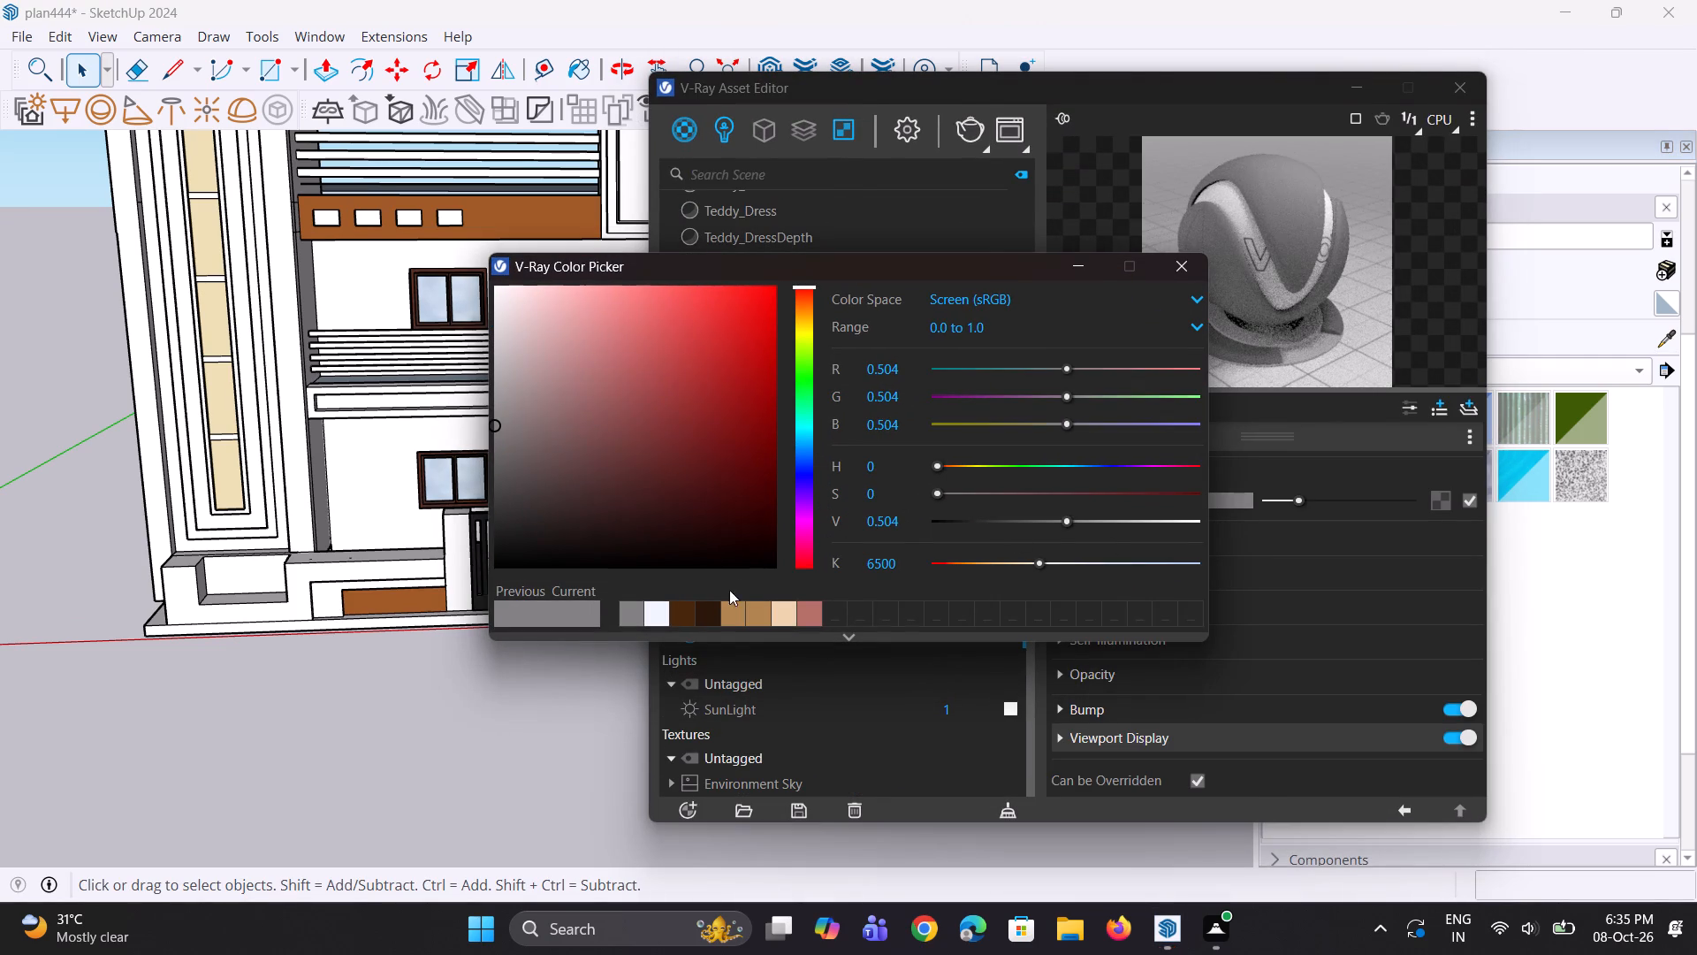
left_click_drag(562, 493, 514, 493)
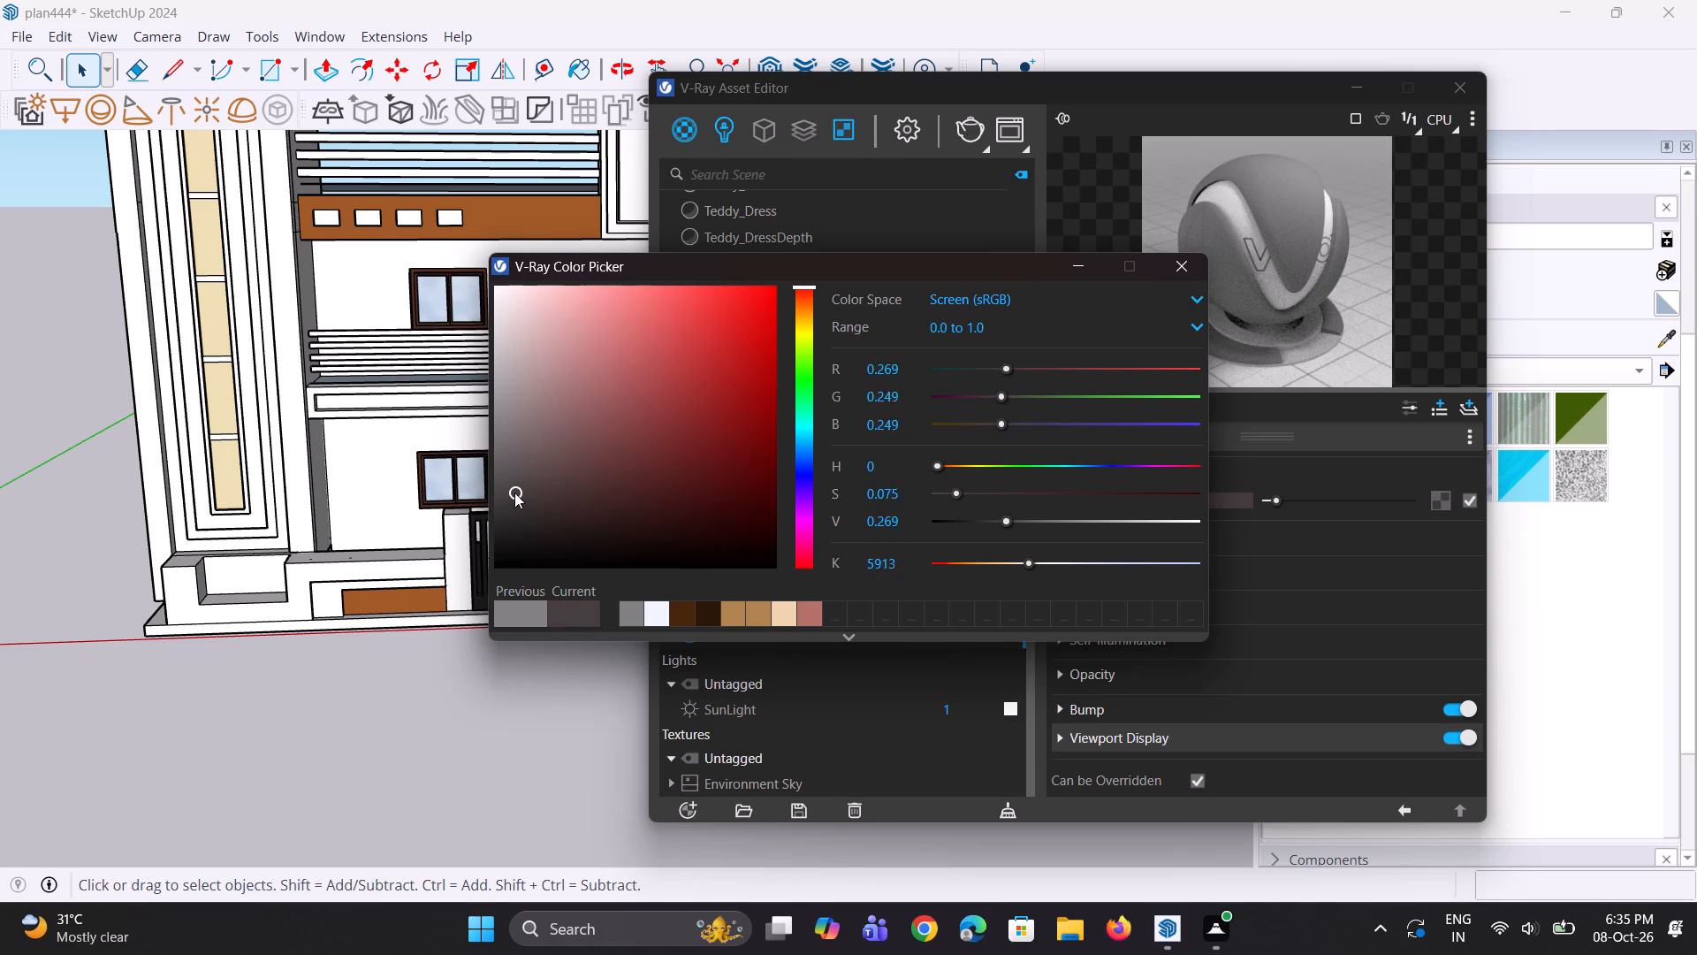
left_click_drag(514, 493, 506, 506)
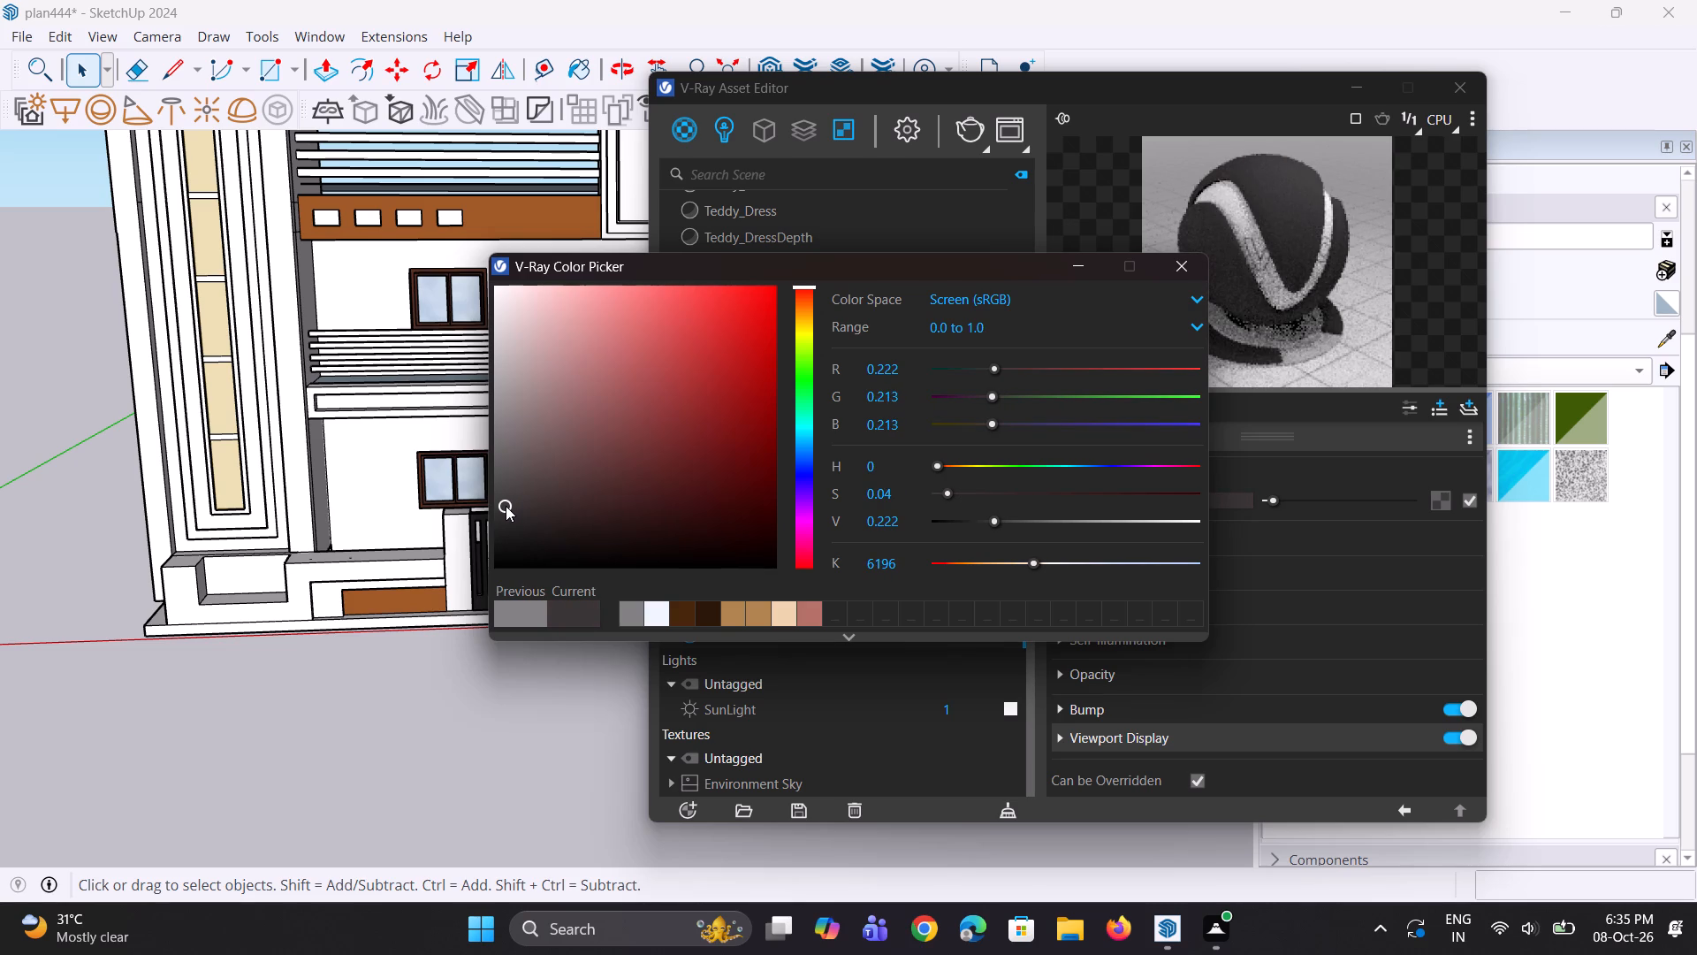
left_click_drag(506, 506, 500, 503)
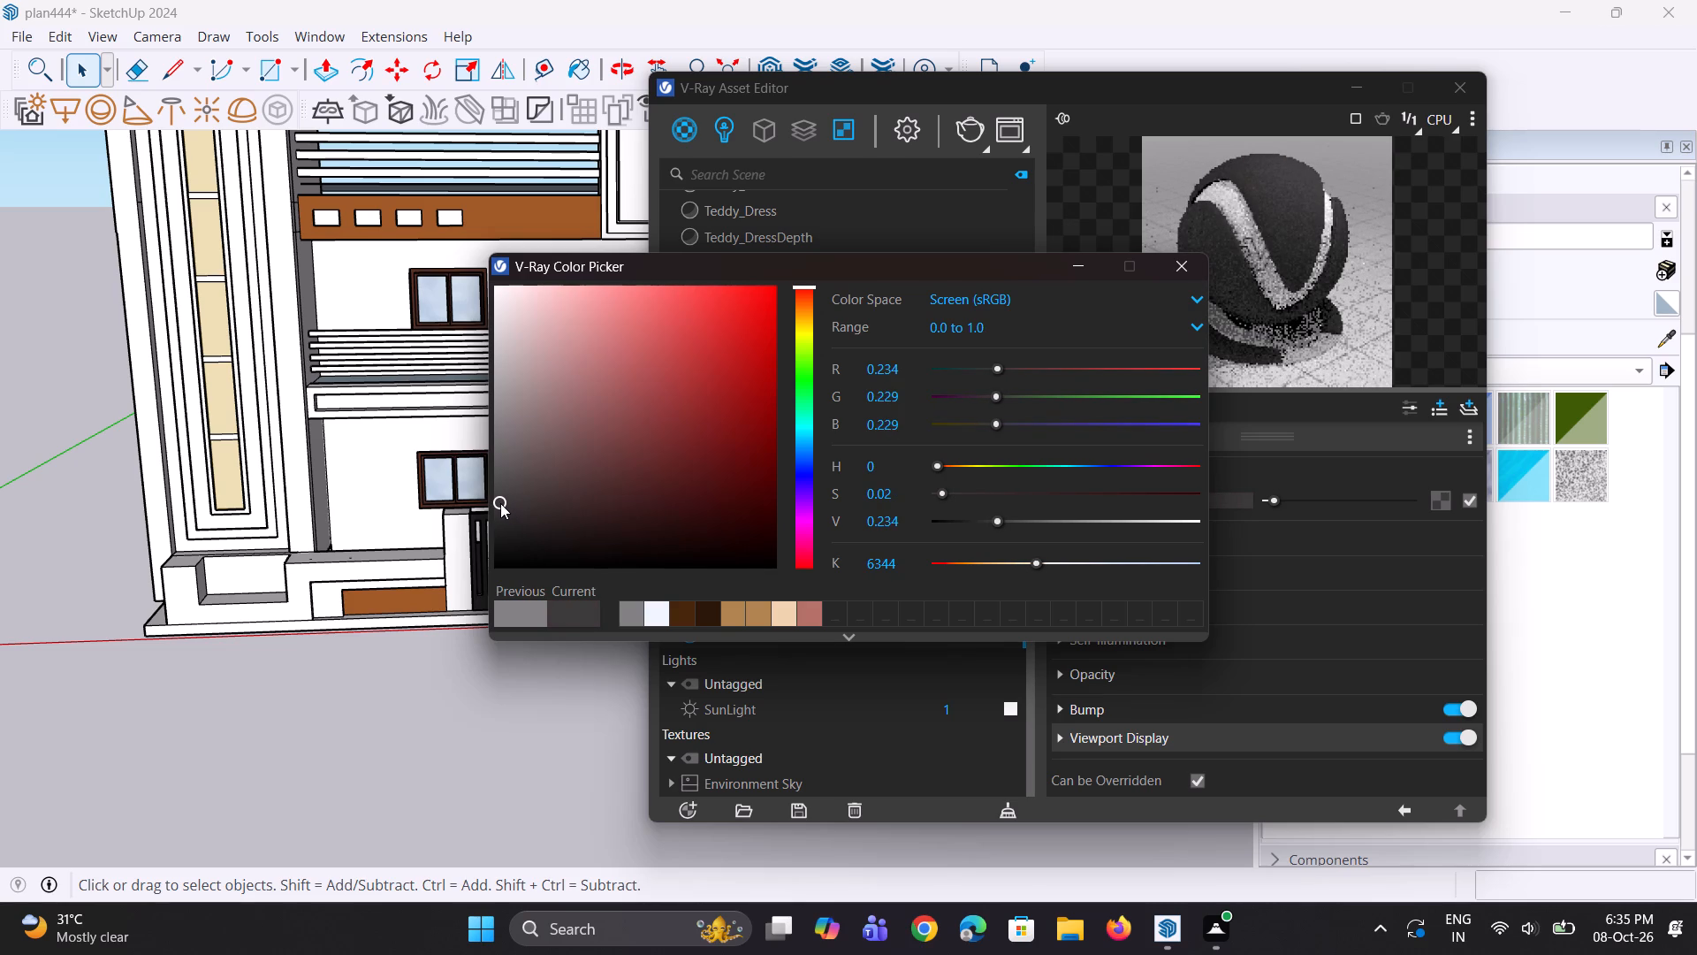
left_click_drag(500, 503, 502, 503)
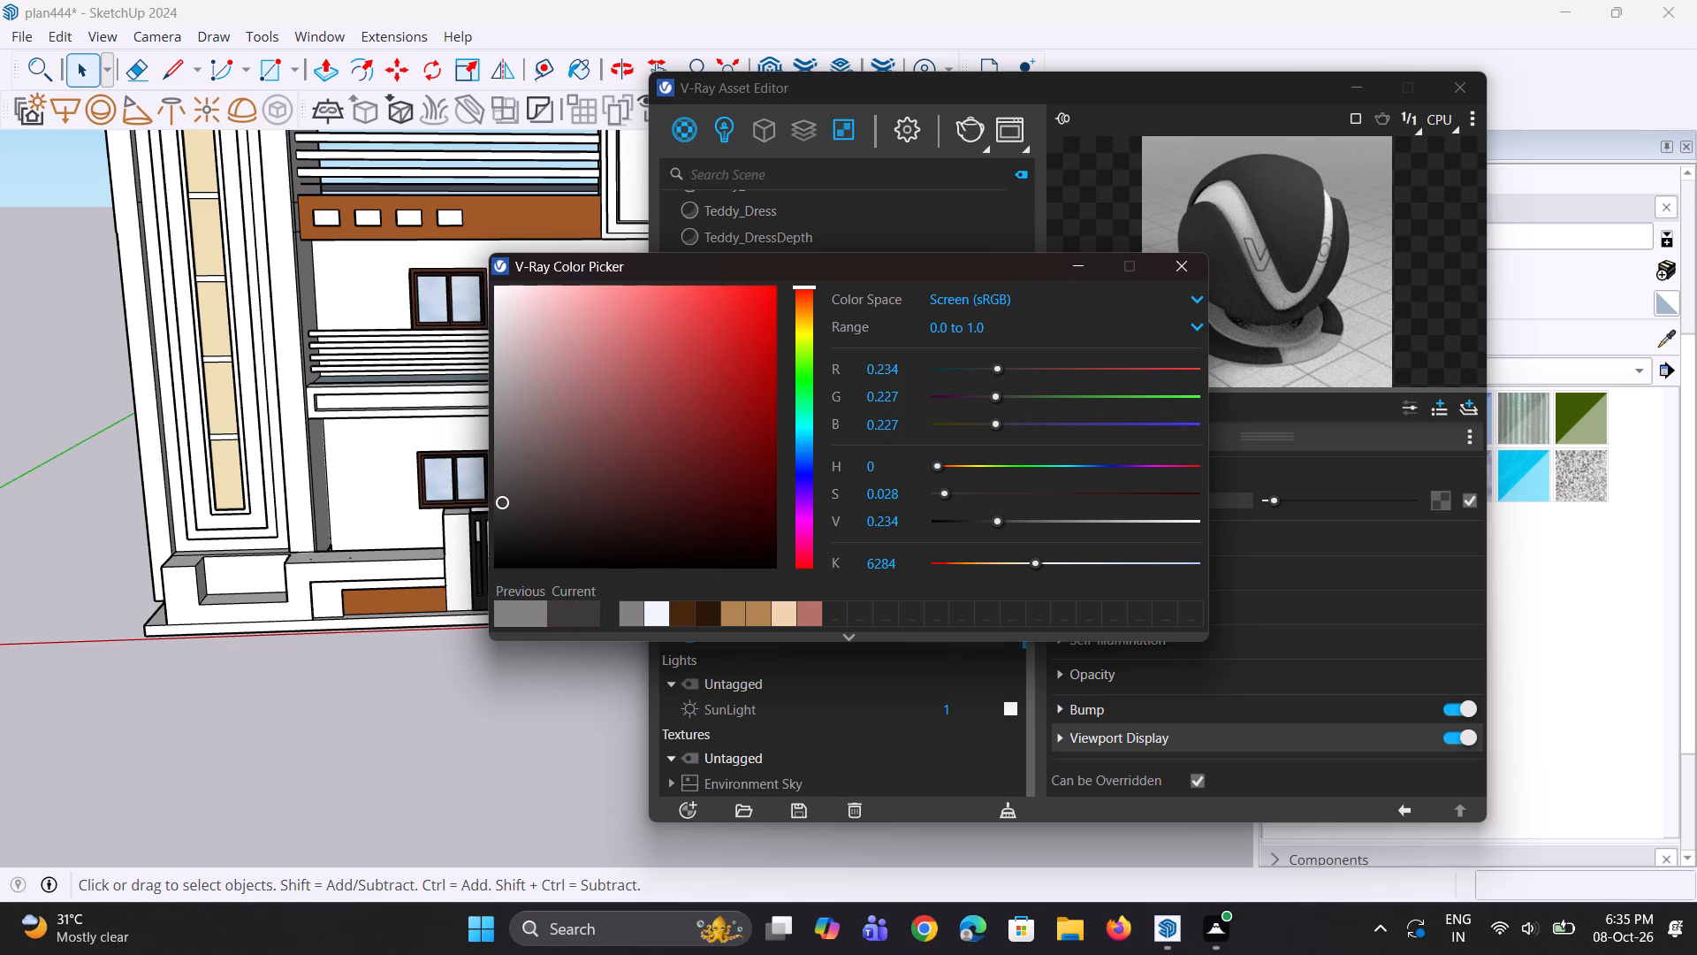
left_click(1090, 276)
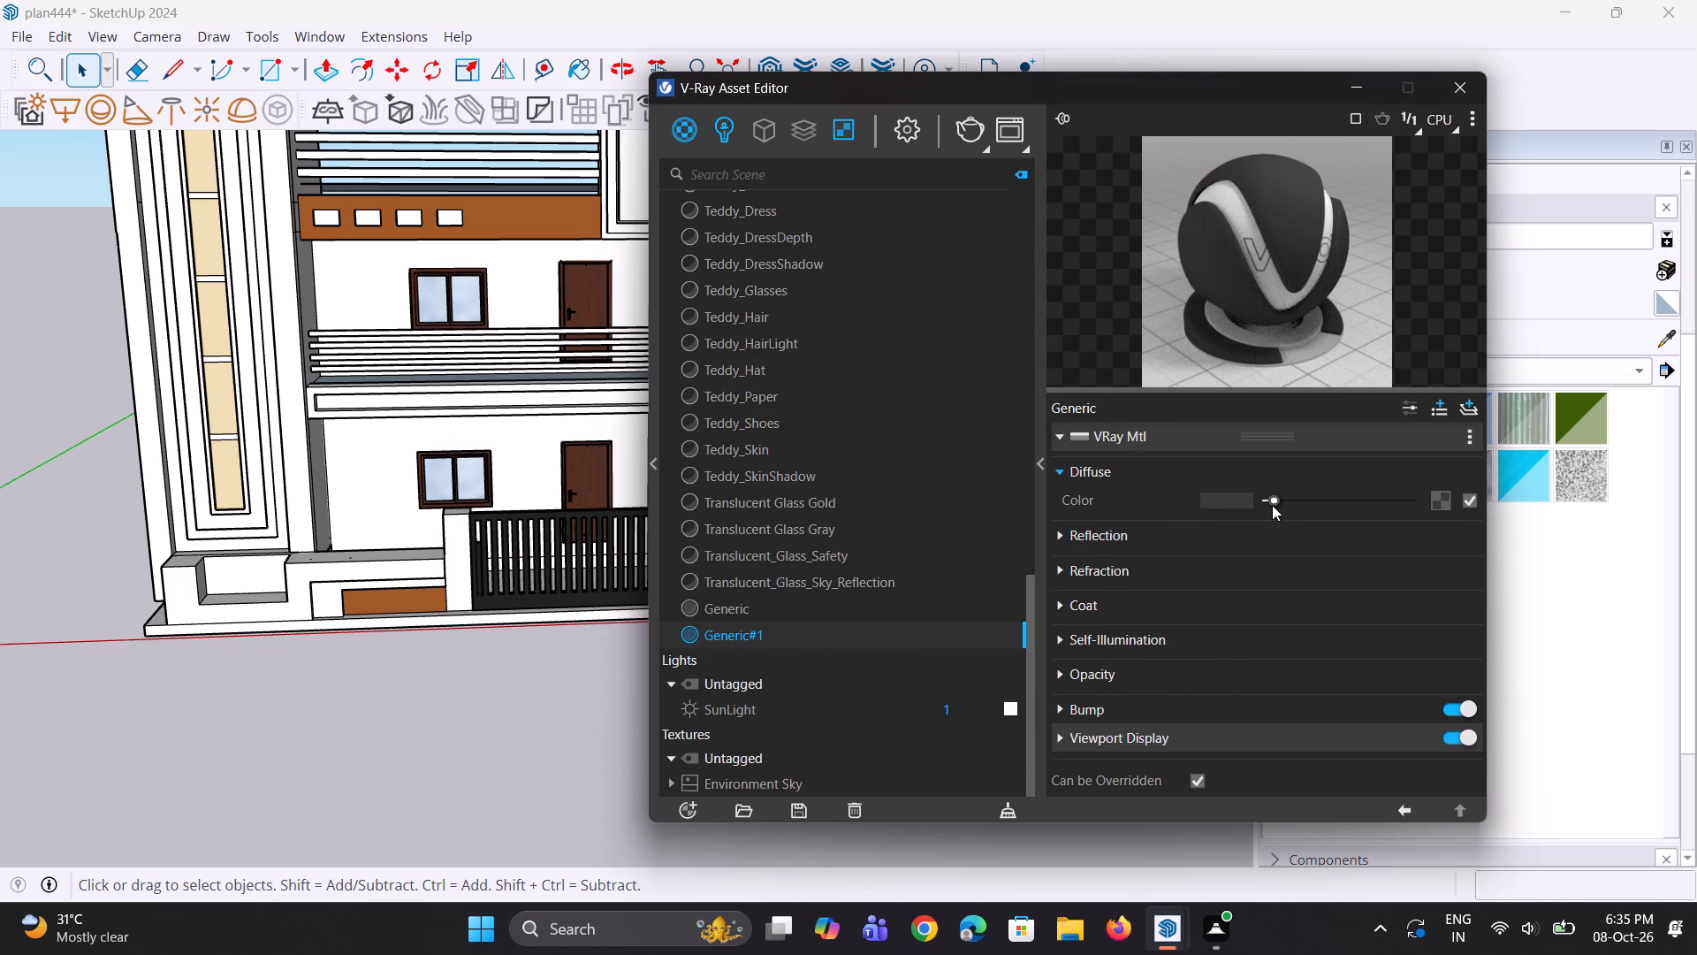
left_click(1273, 503)
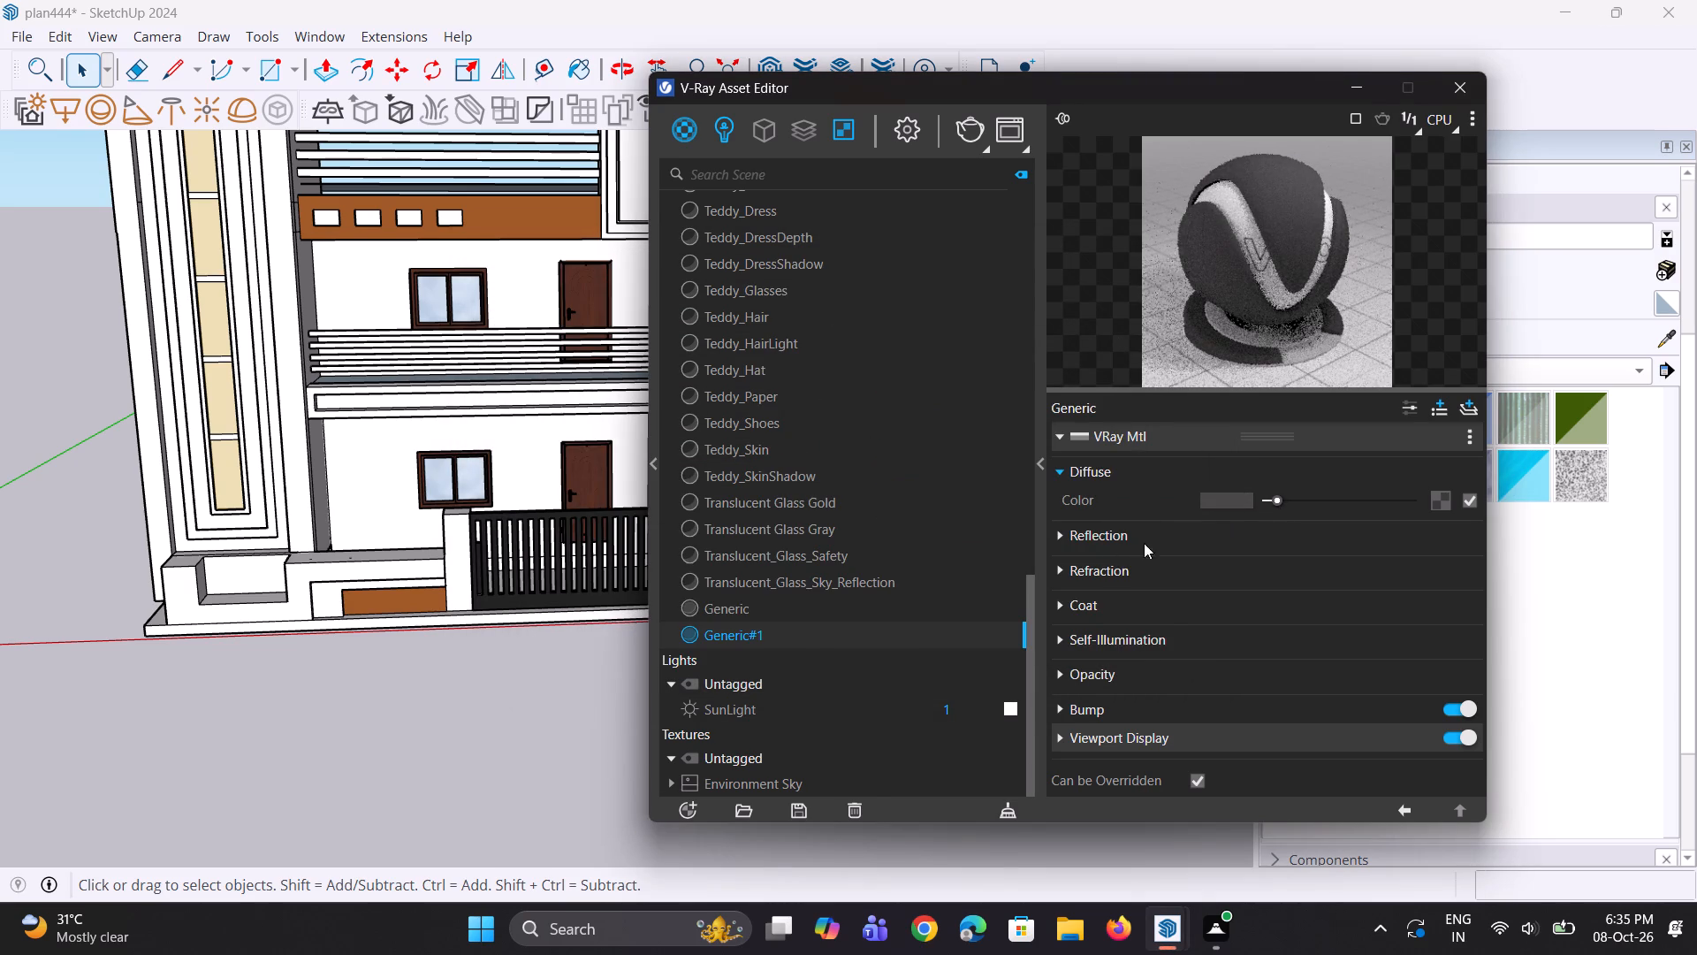
Give the new V-Ray material a dark grey reflection colour and set its reflection glossiness to 0.995.
left_click(1094, 546)
left_click(1269, 556)
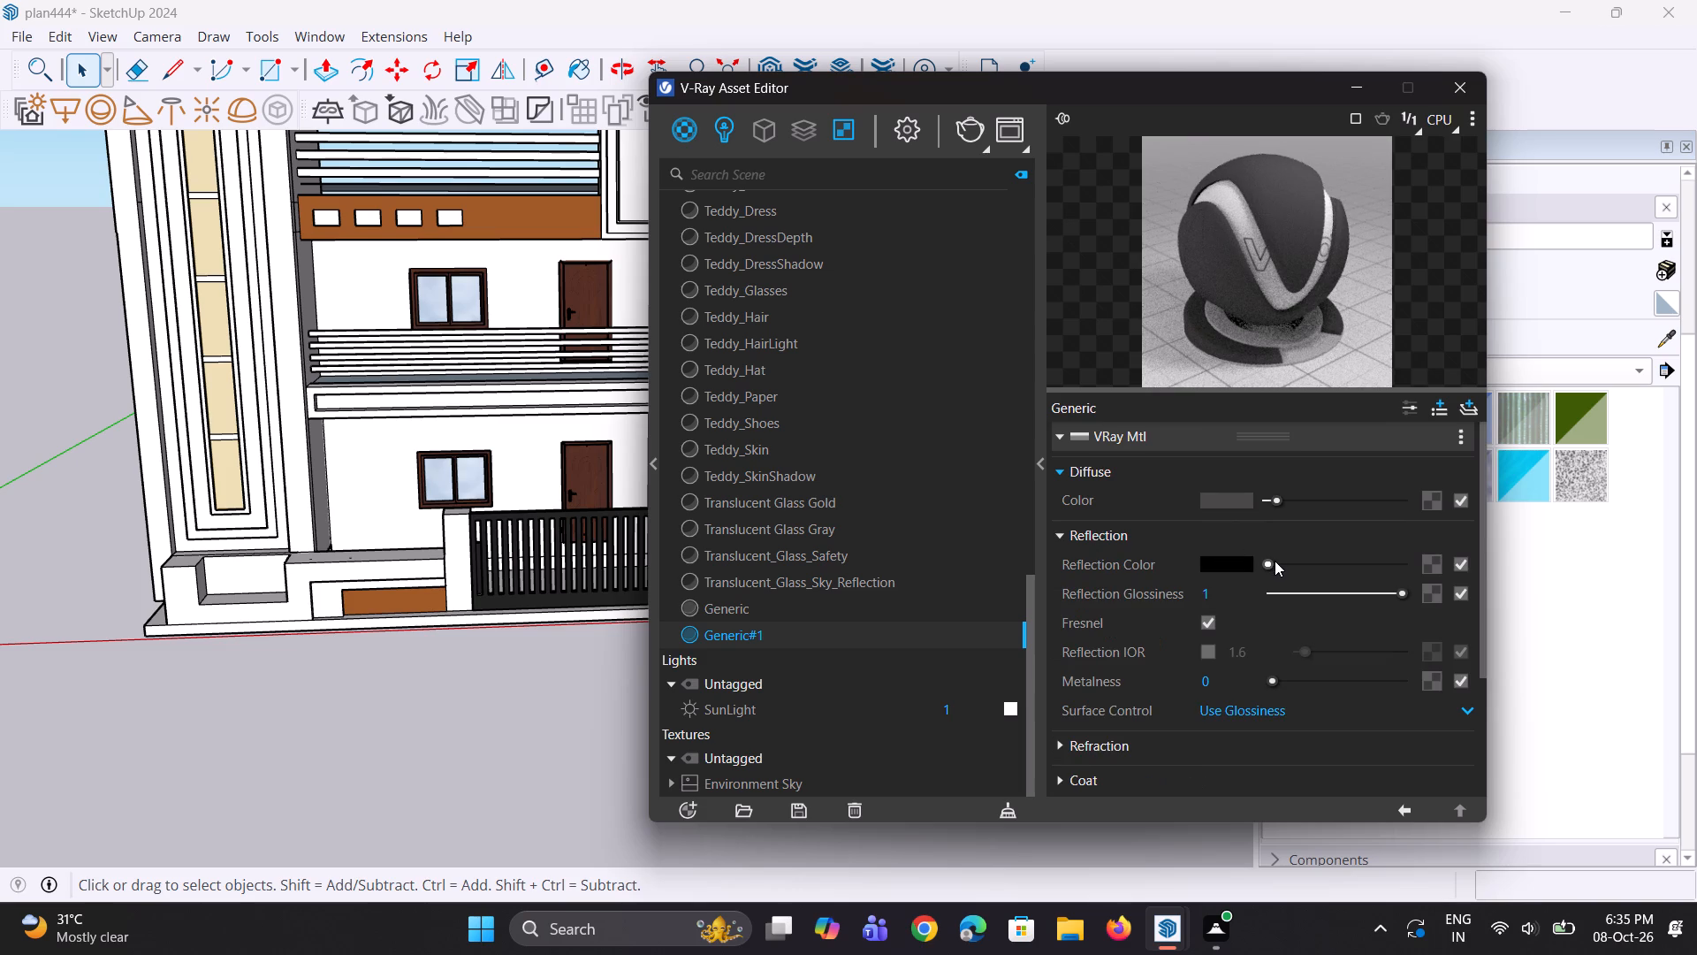
left_click(1272, 562)
left_click_drag(1238, 596, 1155, 592)
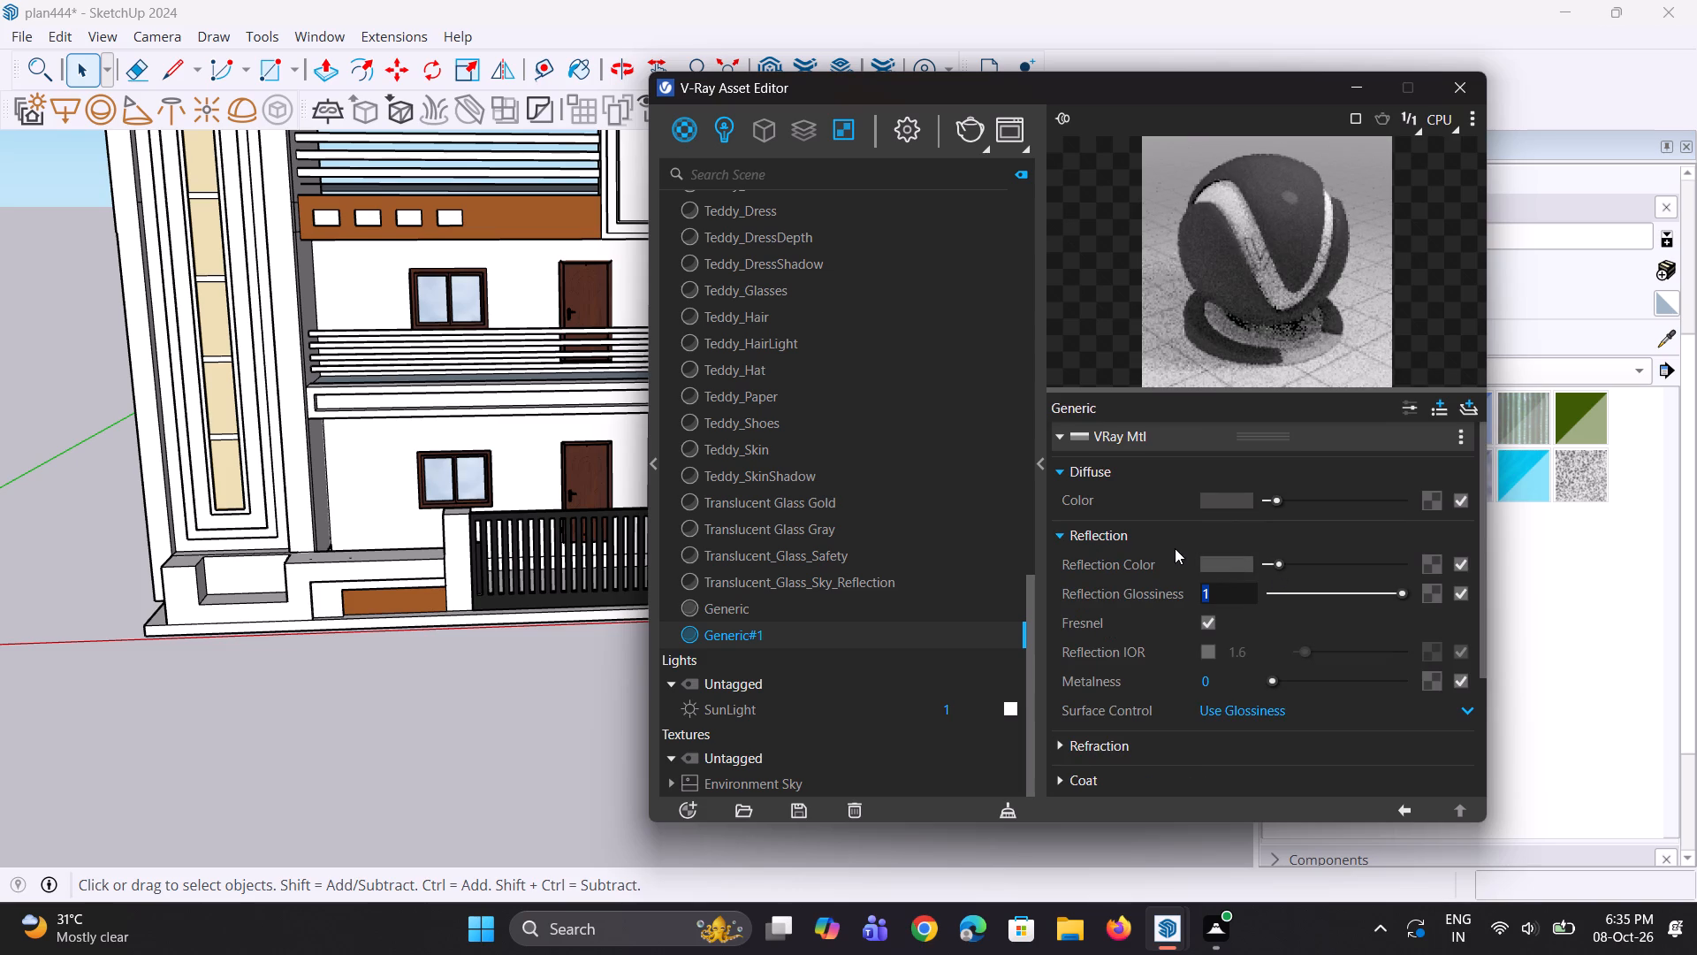
type("0.995")
key("Return")
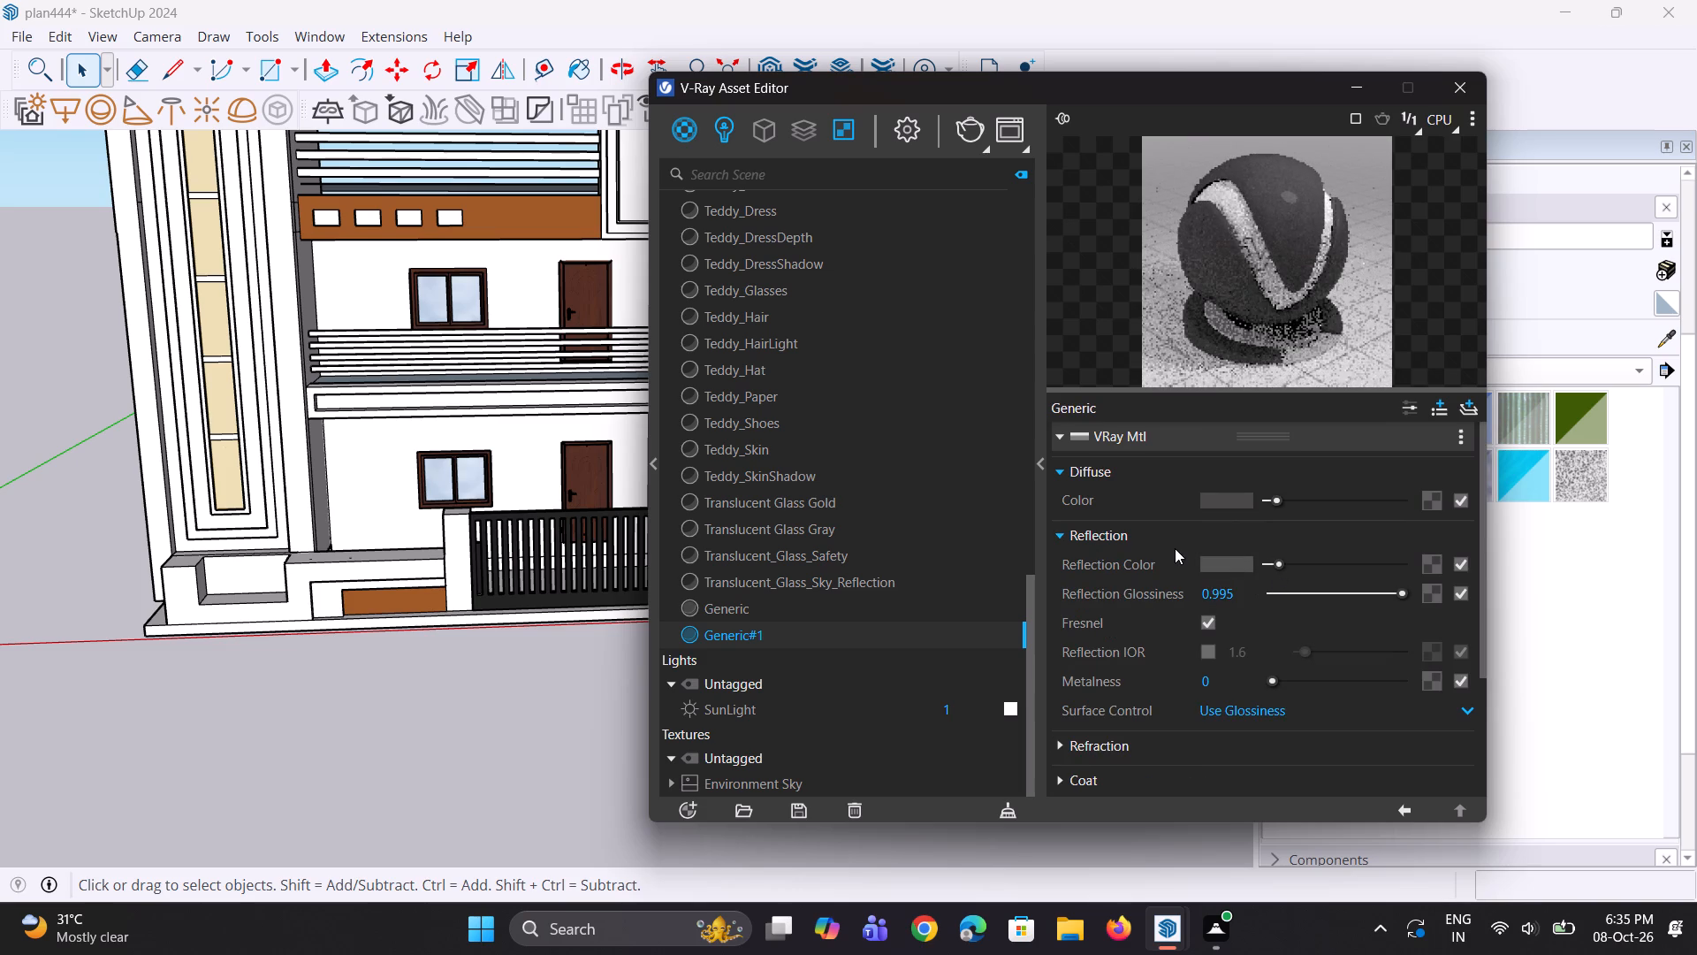
left_click(1219, 218)
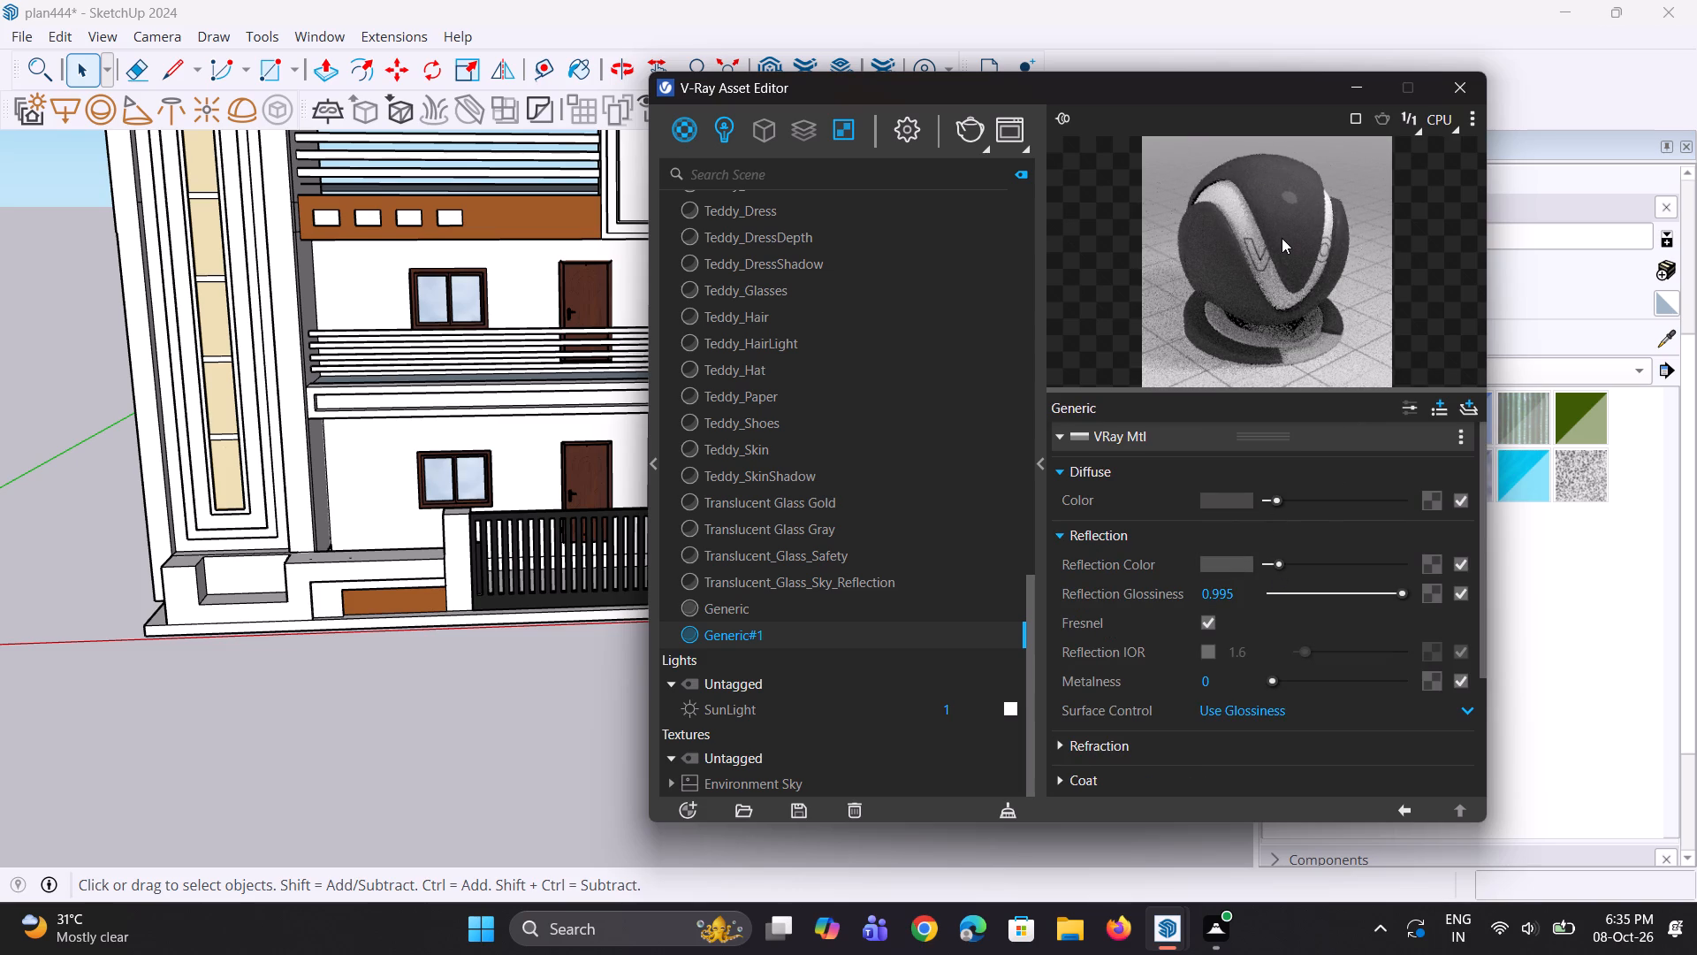
left_click(1282, 238)
left_click(1365, 91)
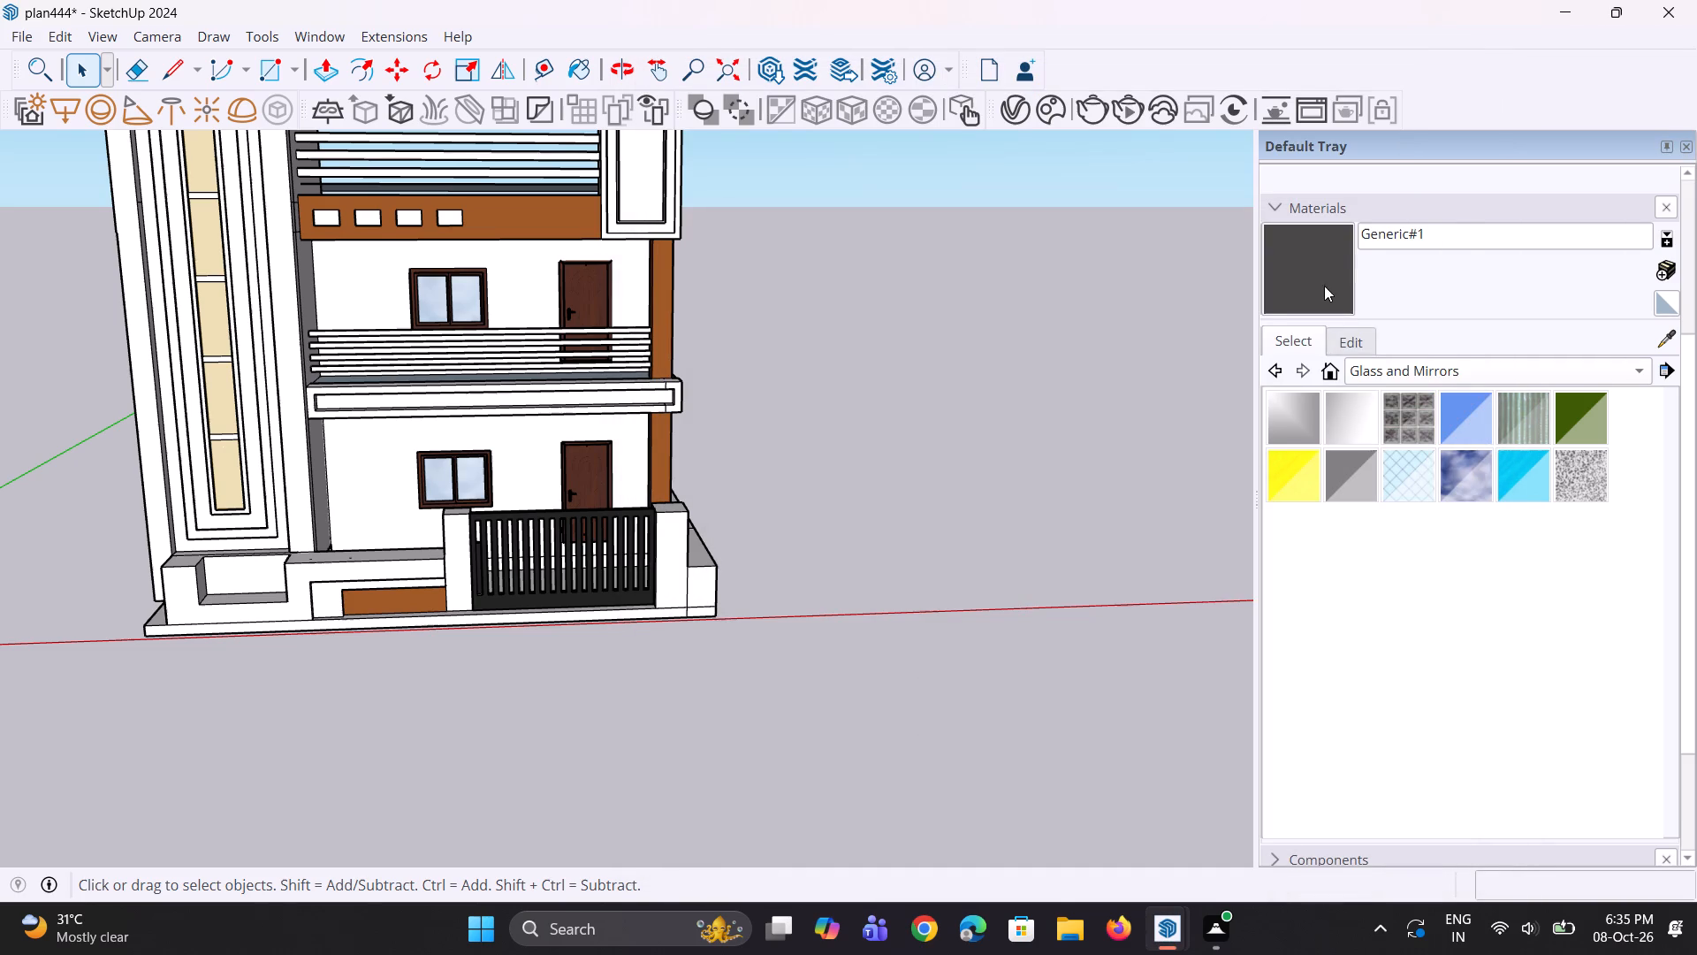
Paint the front faces of the stair tower's outer frame with the new dark grey material.
left_click(1324, 286)
scroll(1100, 500, "down", 4)
scroll(598, 290, "up", 3)
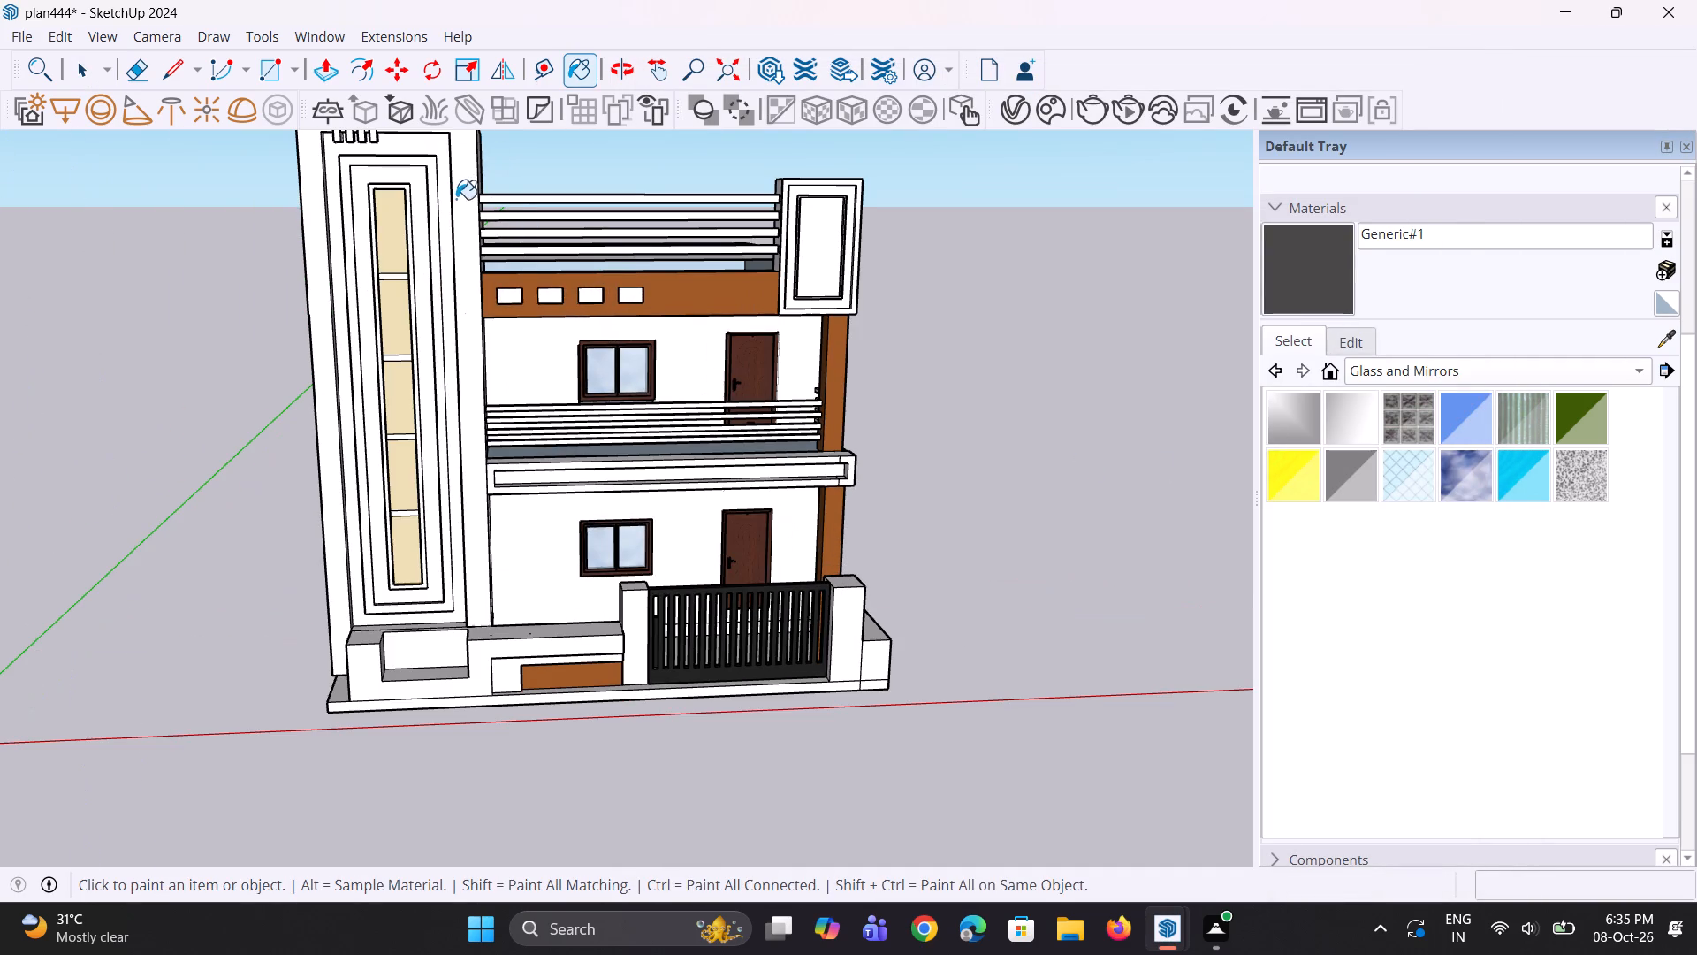
left_click(457, 199)
scroll(522, 308, "down", 4)
left_click(382, 192)
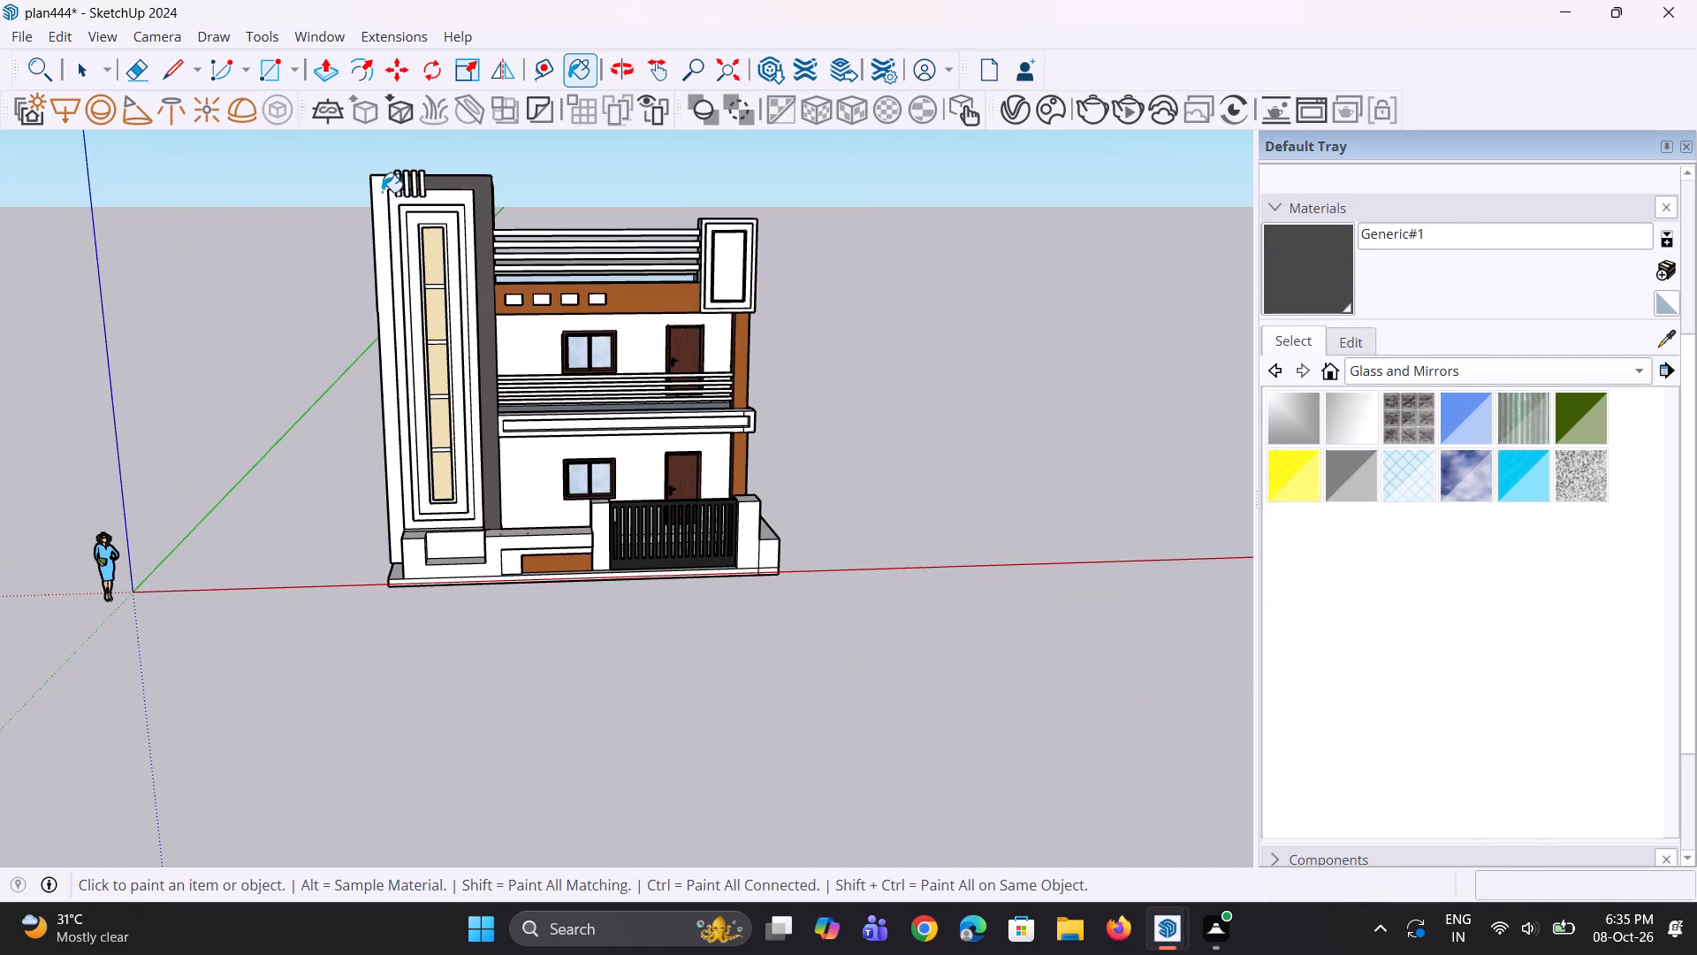
Paint the front faces of the tower's middle frame and the inner frame around the beige panels dark grey.
scroll(372, 302, "up", 2)
scroll(391, 310, "down", 3)
scroll(340, 309, "up", 9)
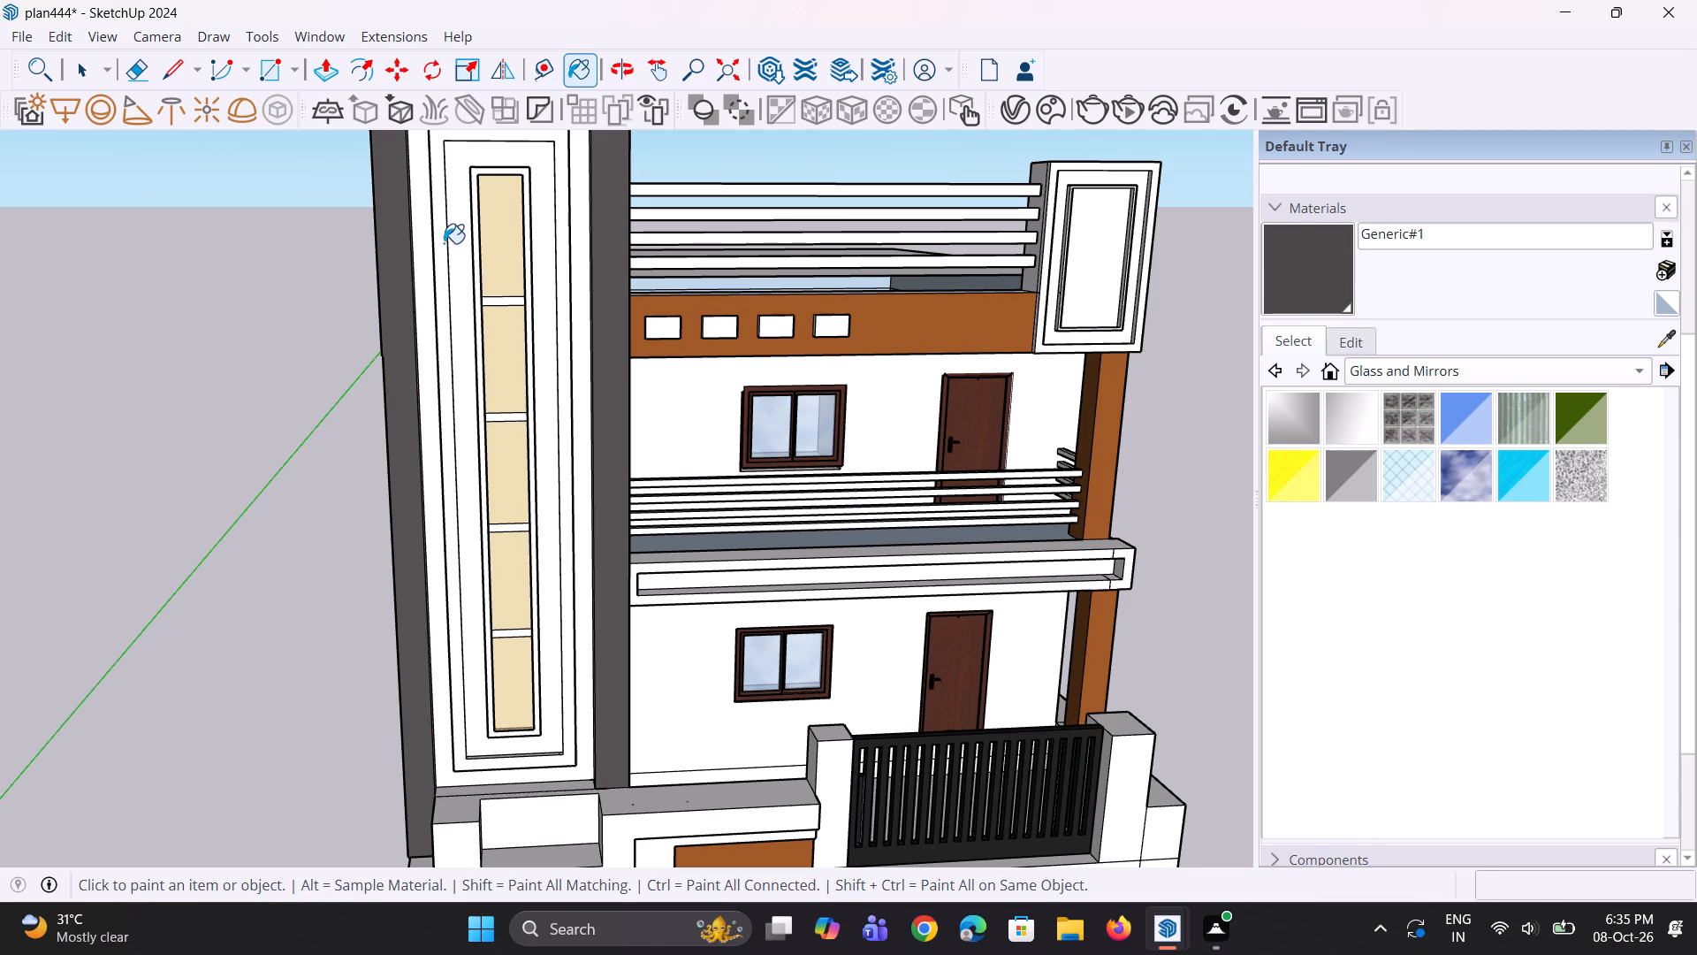
scroll(475, 234, "up", 1)
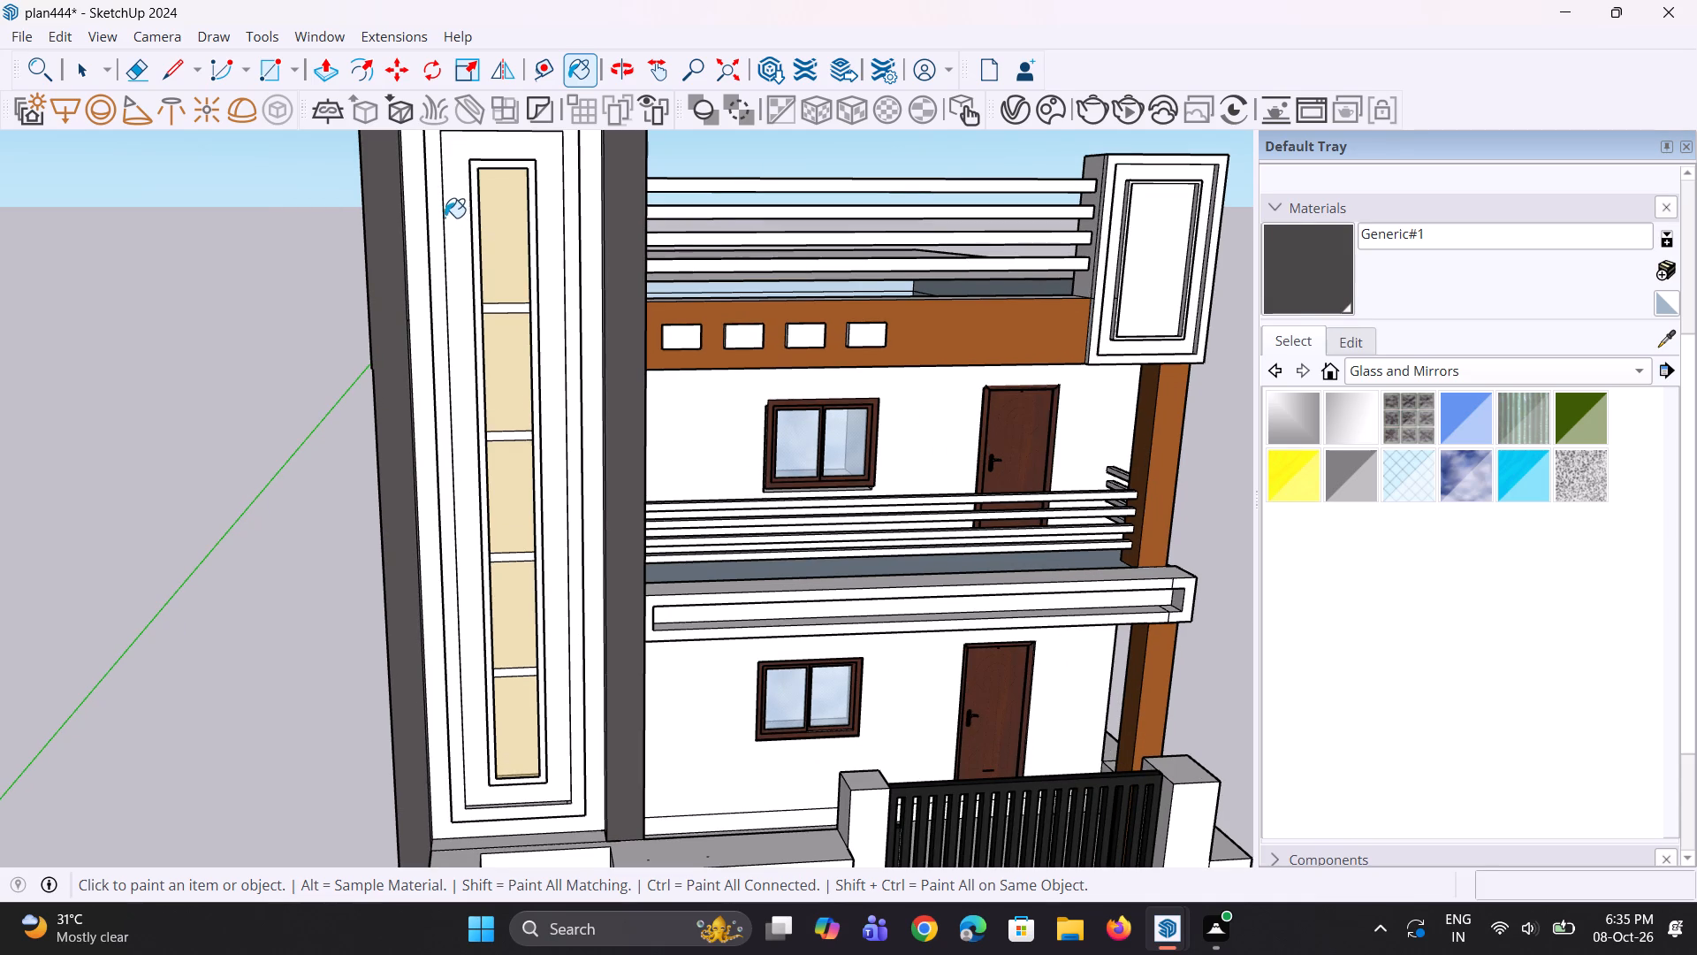
left_click(438, 214)
scroll(476, 325, "down", 7)
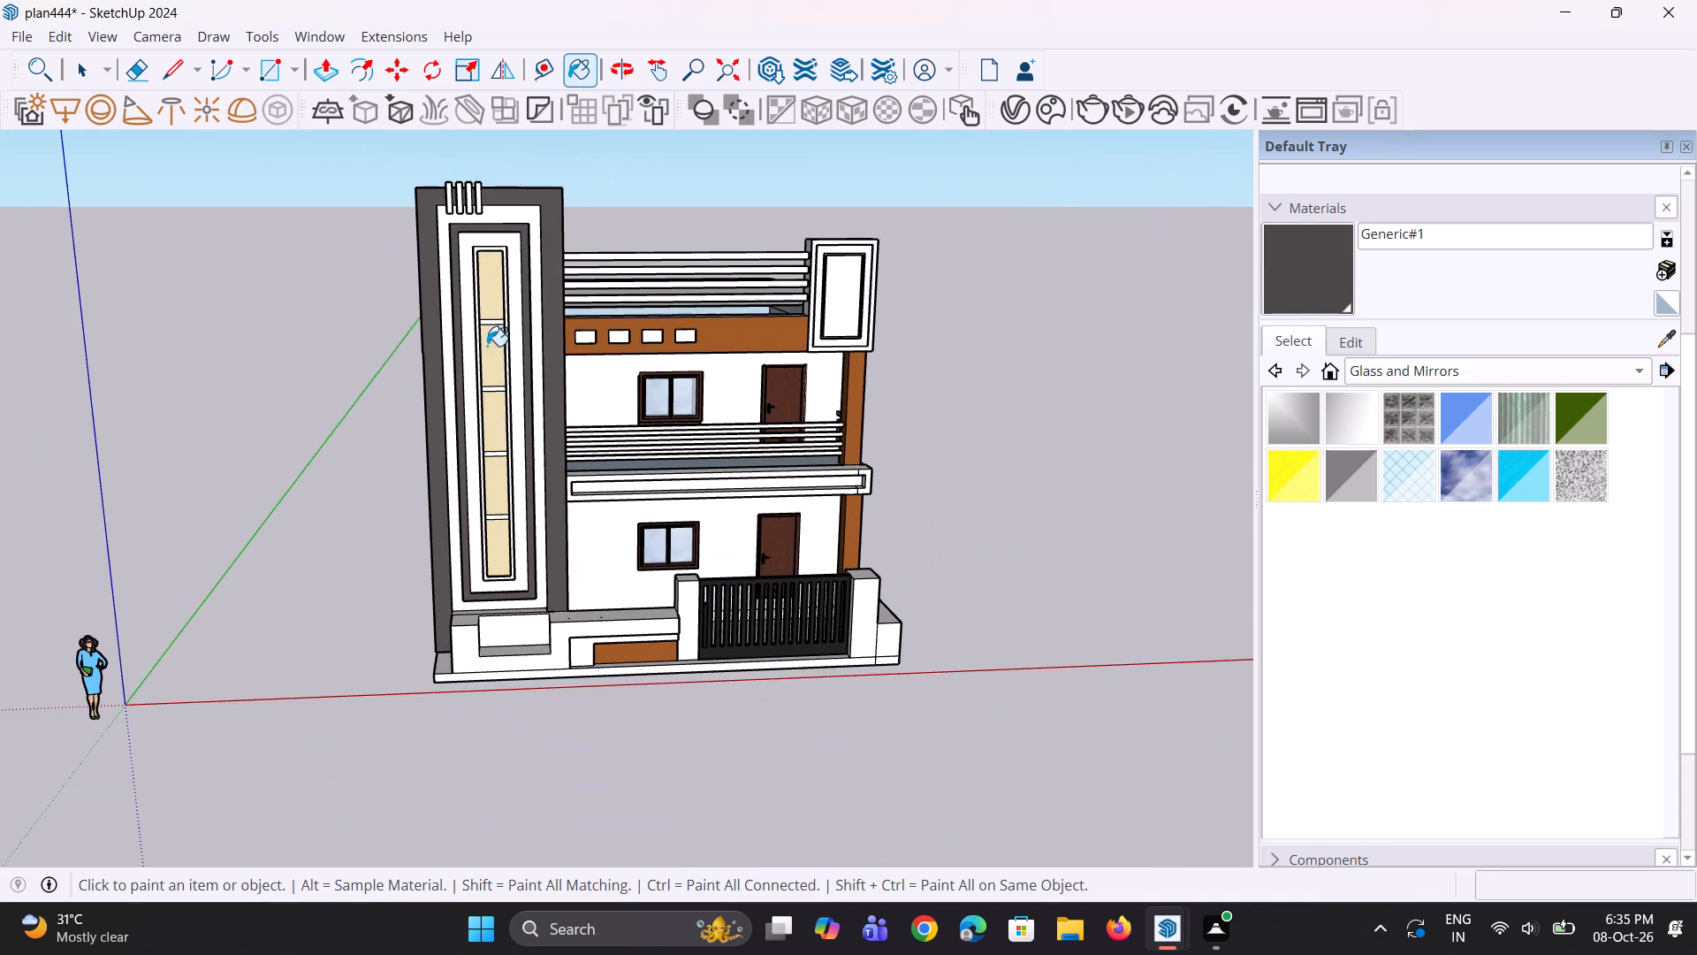
middle_click_drag(490, 346, 479, 334)
scroll(470, 300, "up", 12)
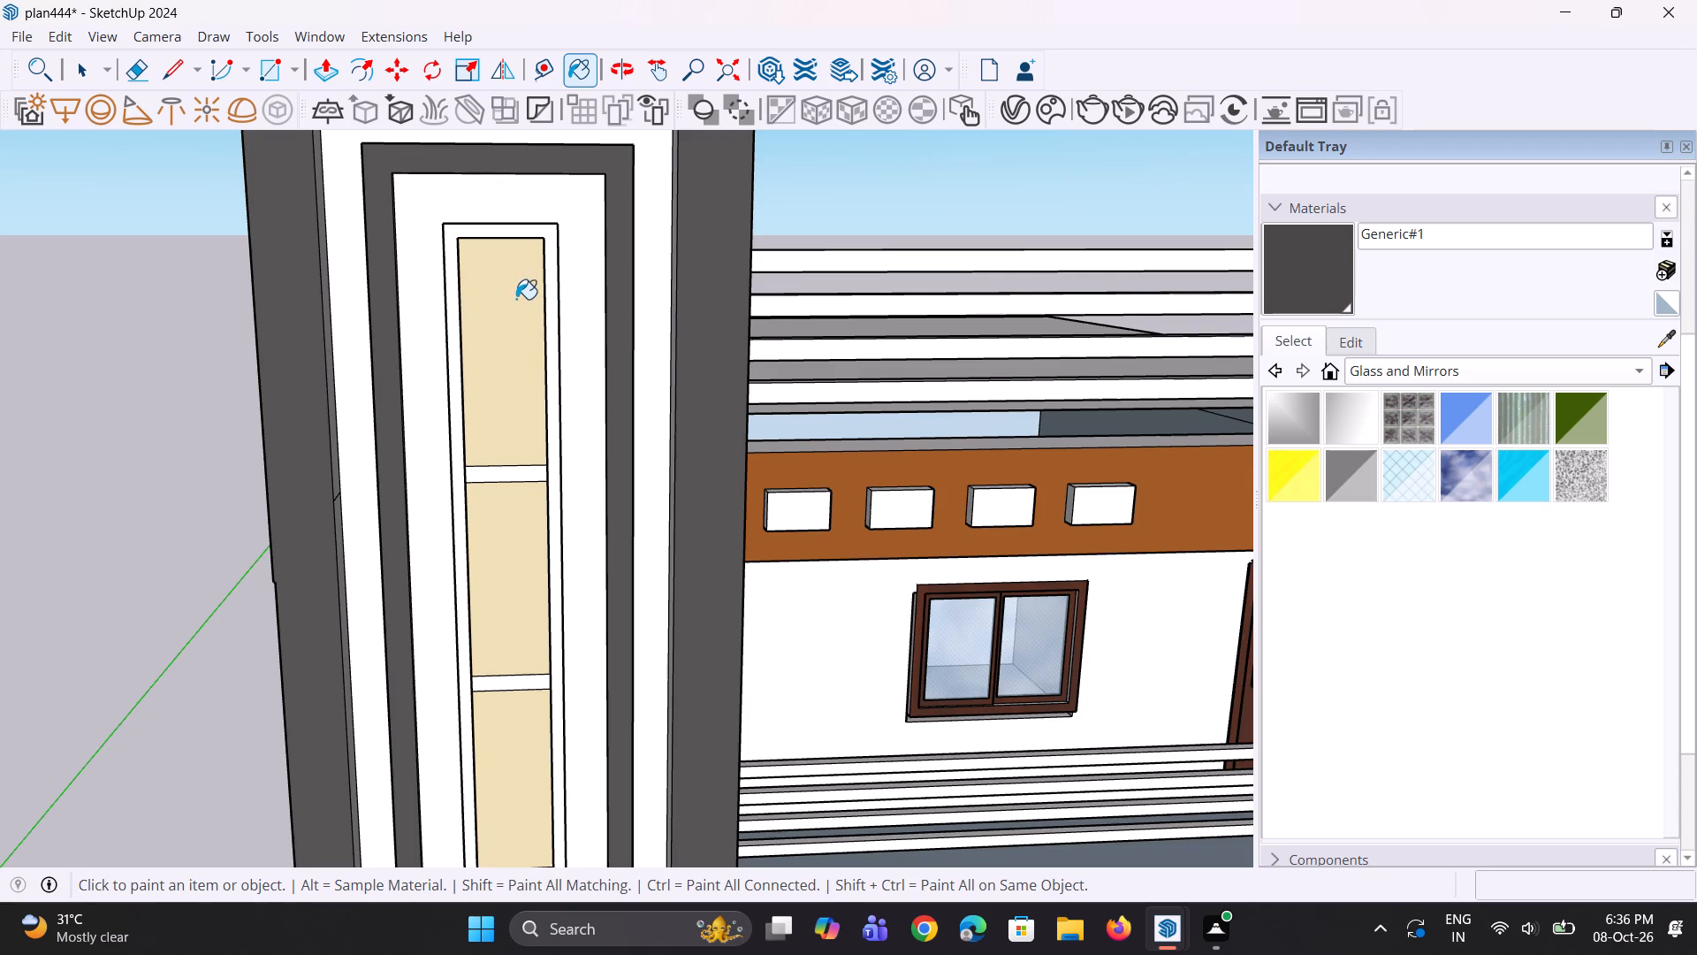
scroll(503, 253, "up", 4)
left_click(539, 229)
scroll(546, 231, "down", 4)
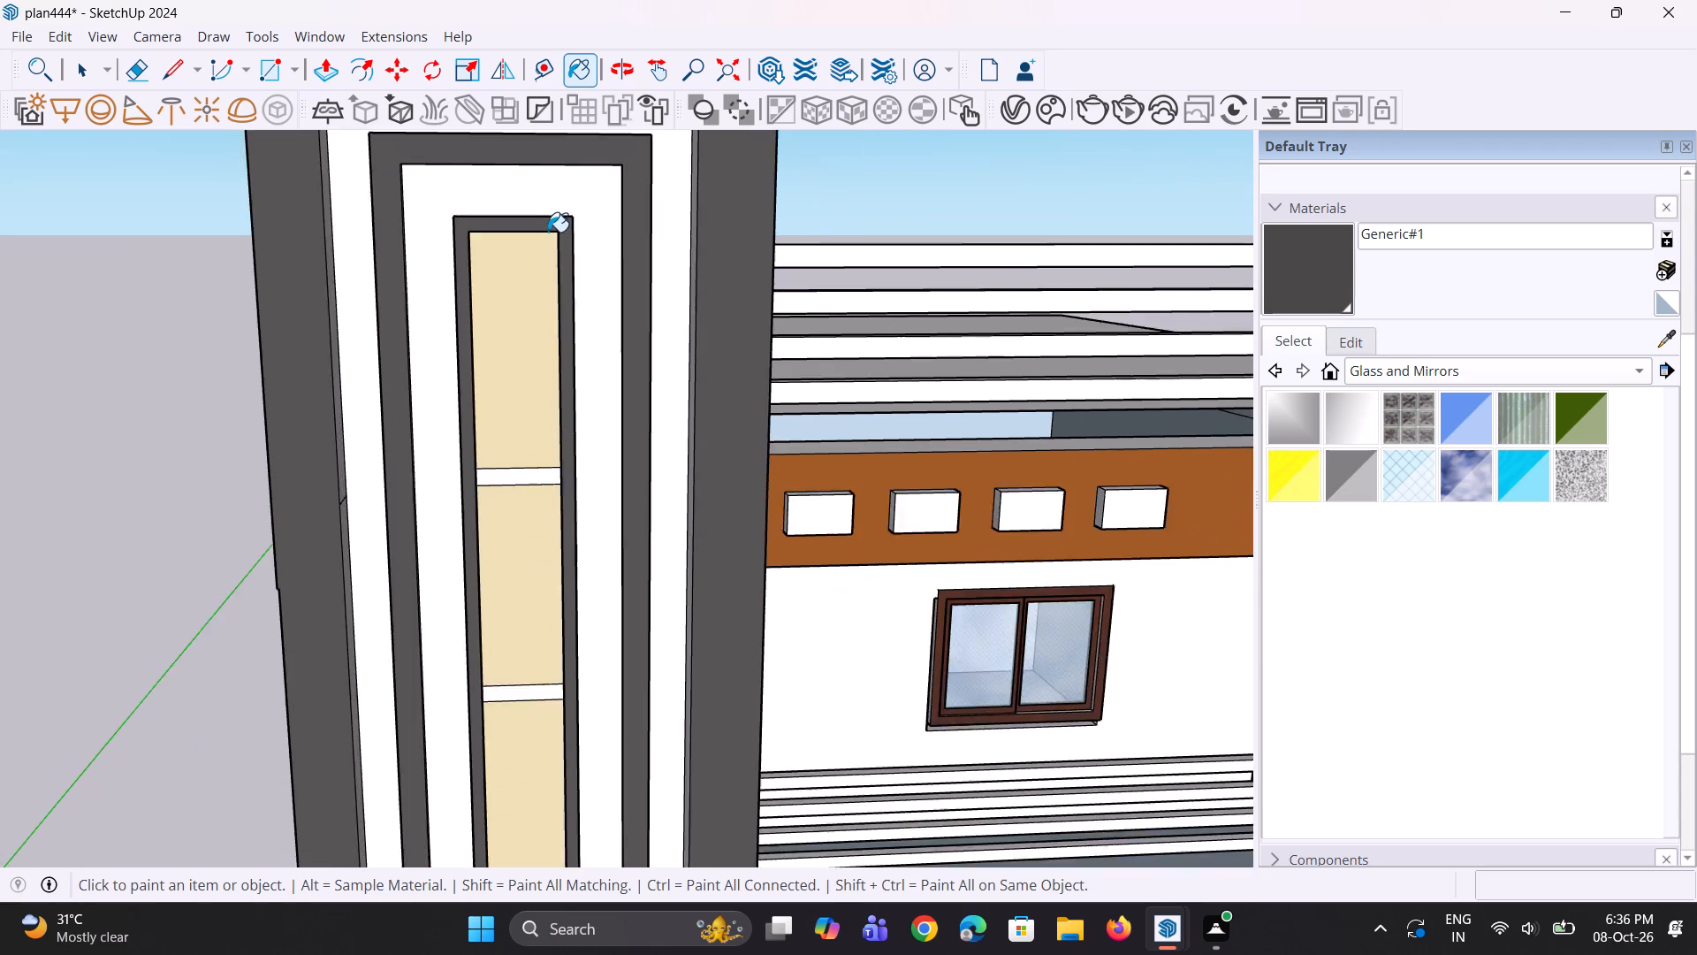
scroll(548, 232, "down", 4)
Paint all segments of the outer frame's left side face on the tower dark grey.
middle_click_drag(562, 273, 1163, 350)
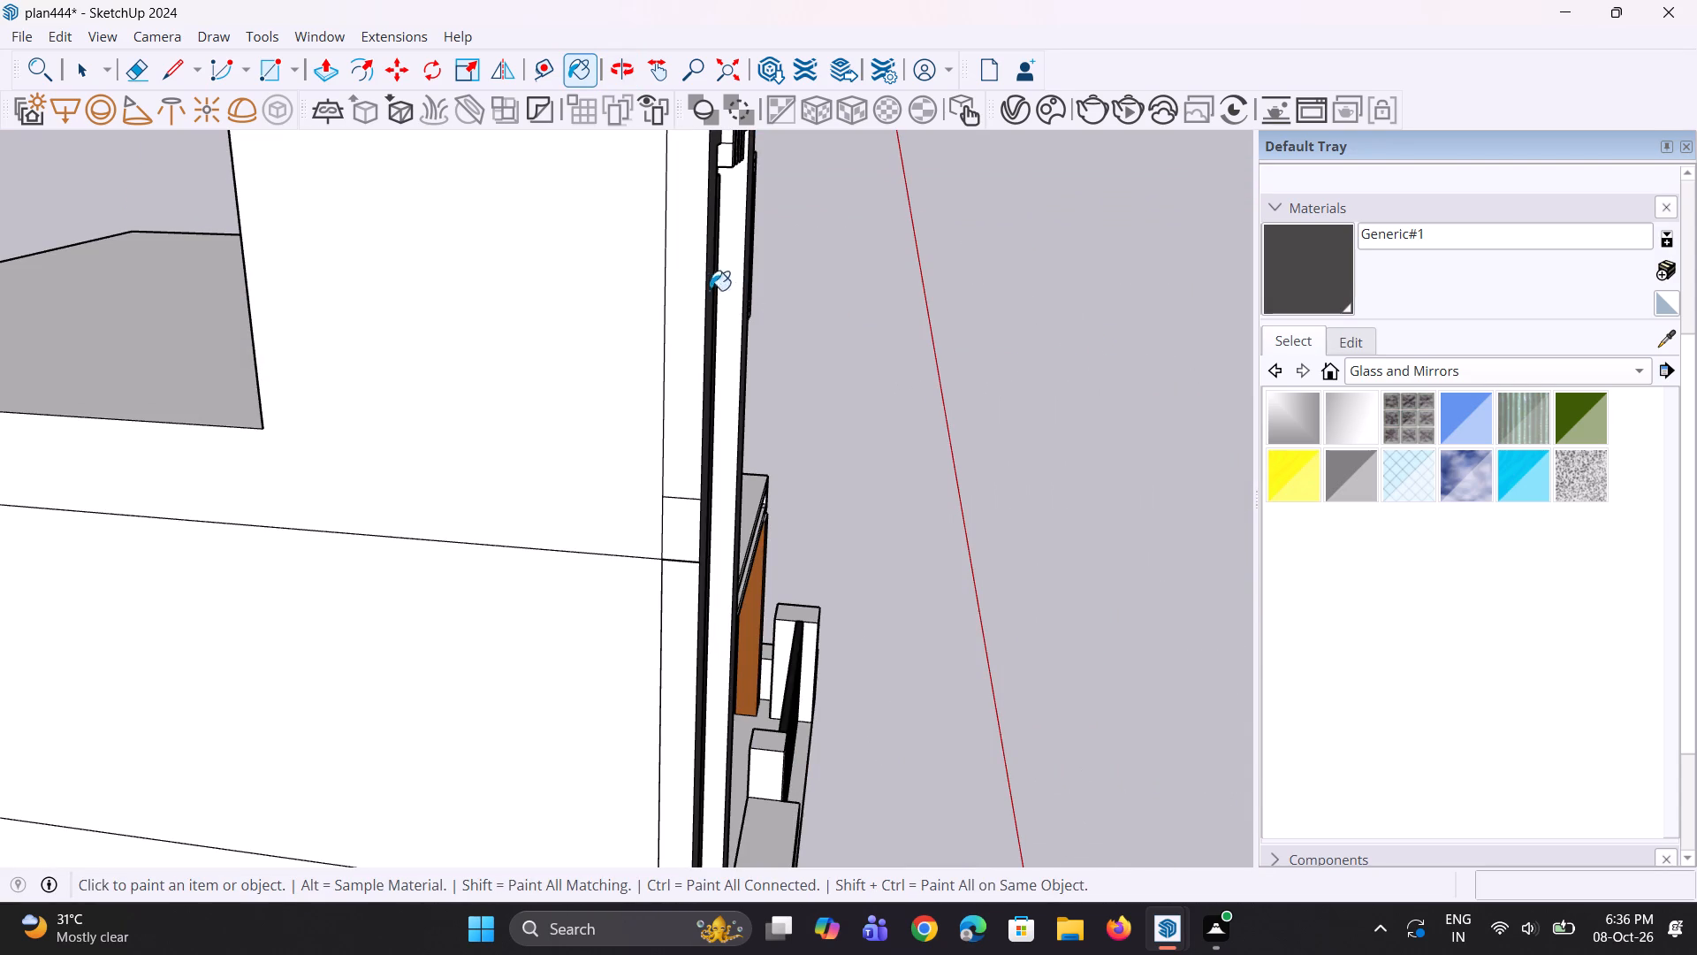
left_click(692, 286)
scroll(707, 319, "down", 7)
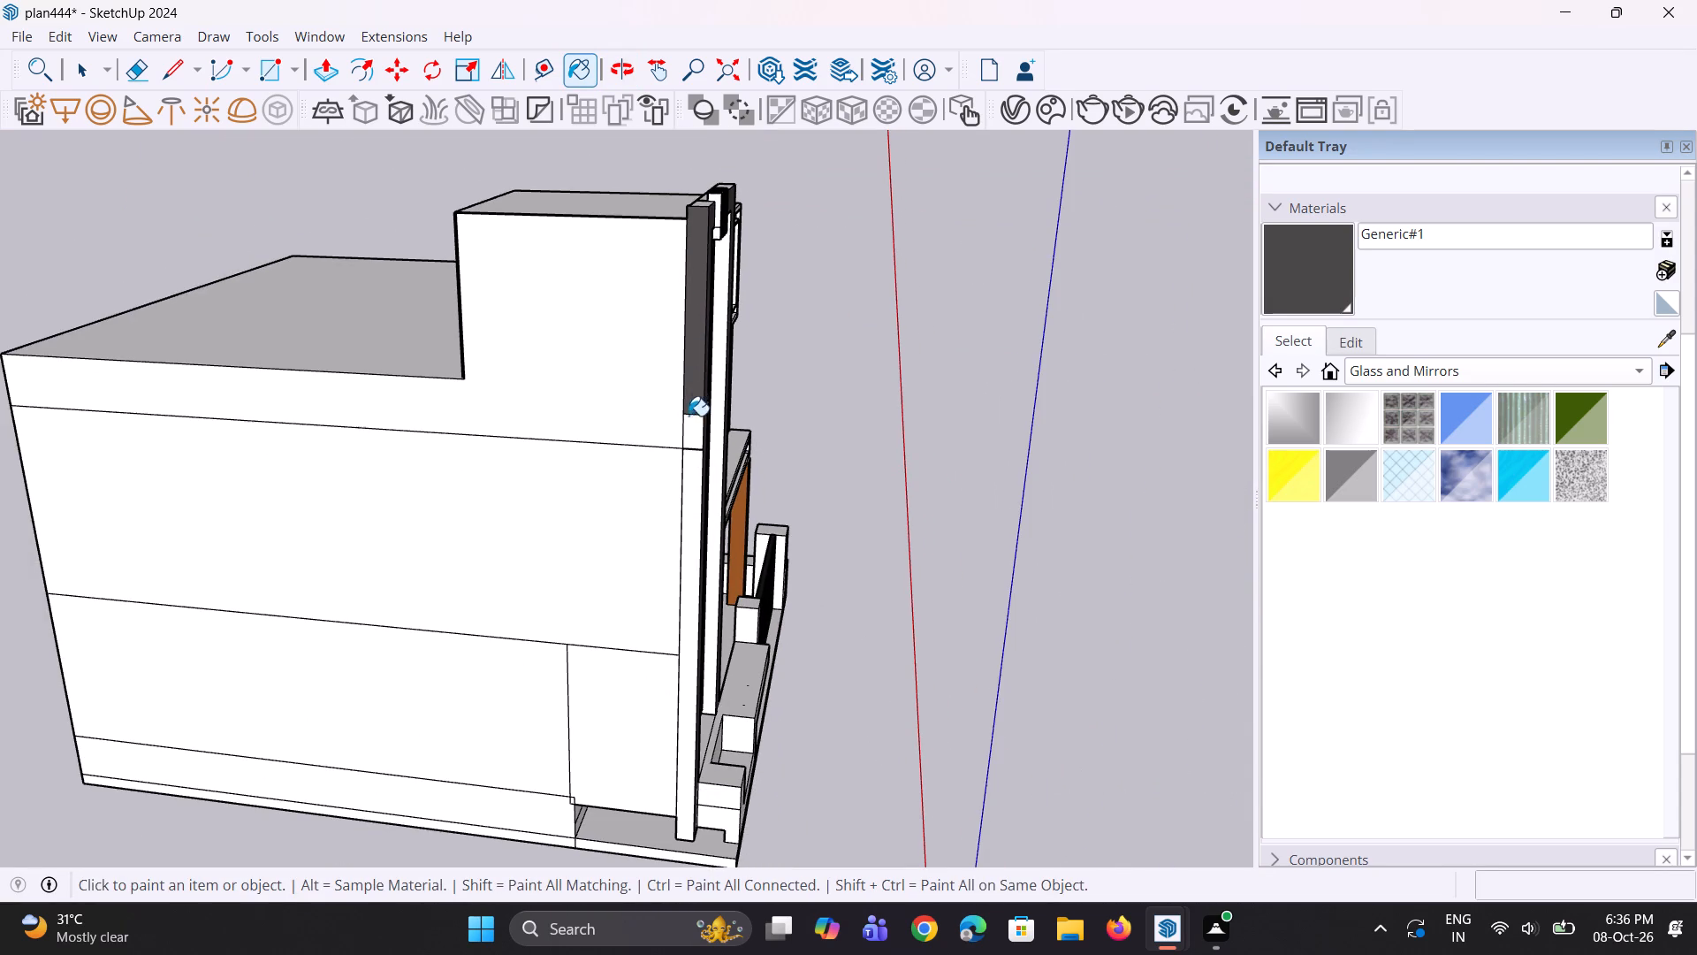
left_click(691, 430)
left_click(688, 481)
Paint the top faces of the tower's outer frame dark grey, including the parts beside and behind the small vertical fins.
scroll(712, 510, "down", 1)
middle_click_drag(712, 510, 422, 502)
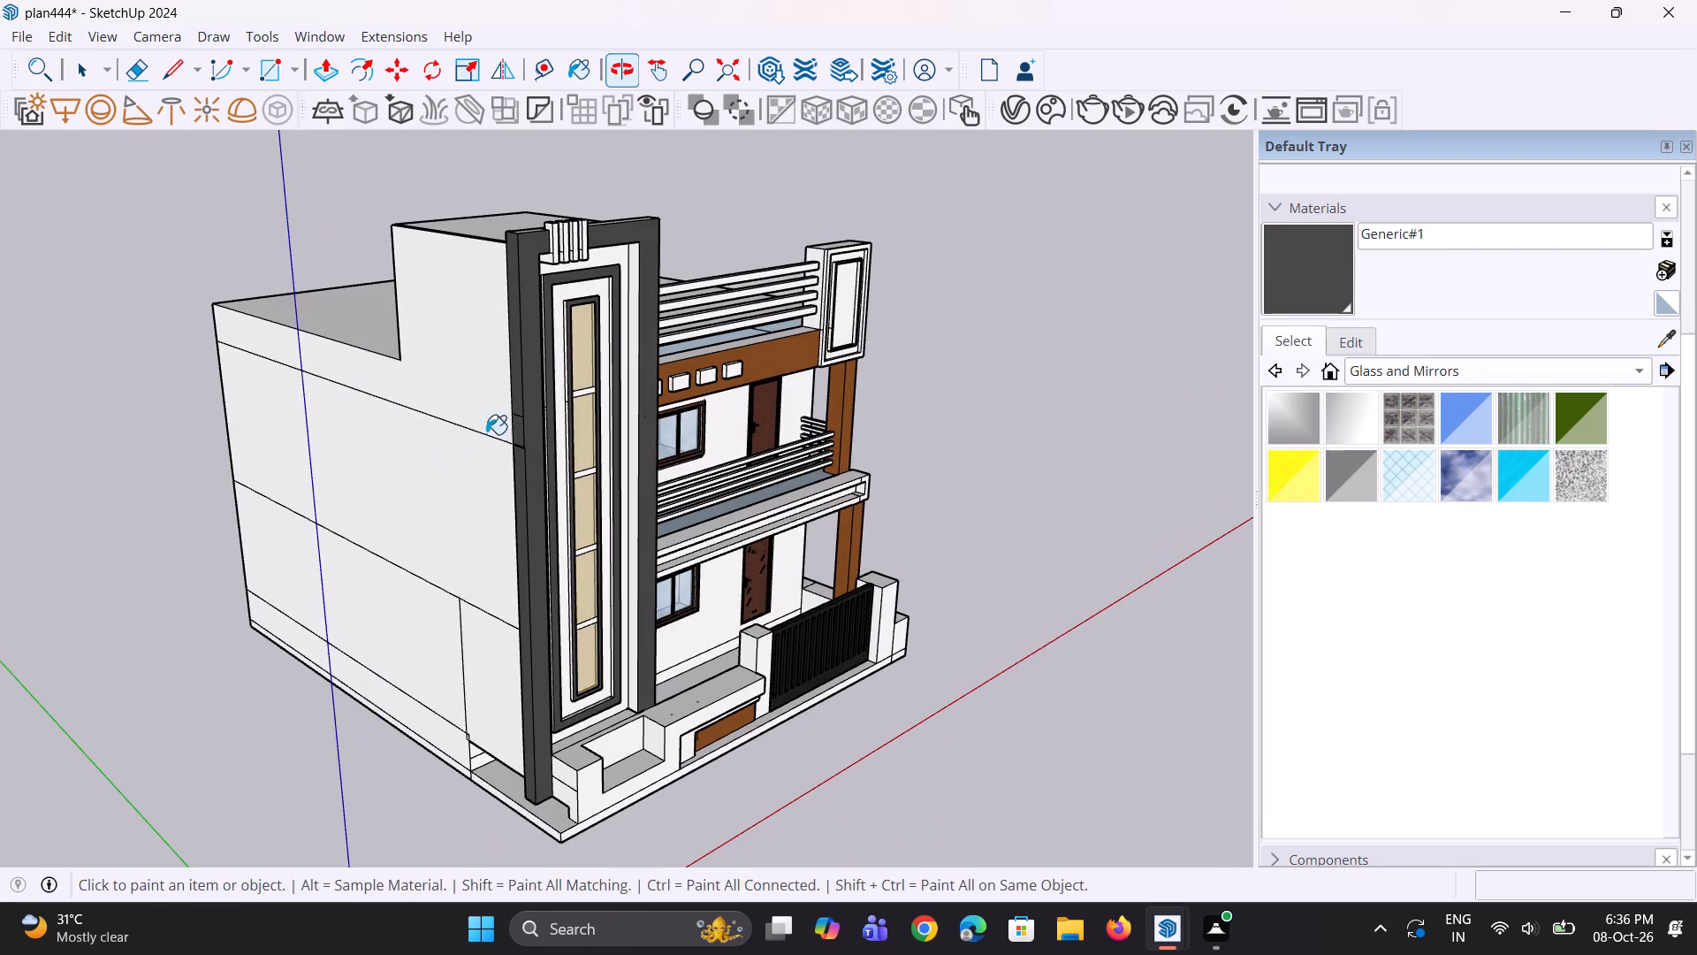
middle_click_drag(709, 237, 613, 462)
scroll(595, 354, "up", 2)
left_click(596, 352)
scroll(608, 363, "down", 3)
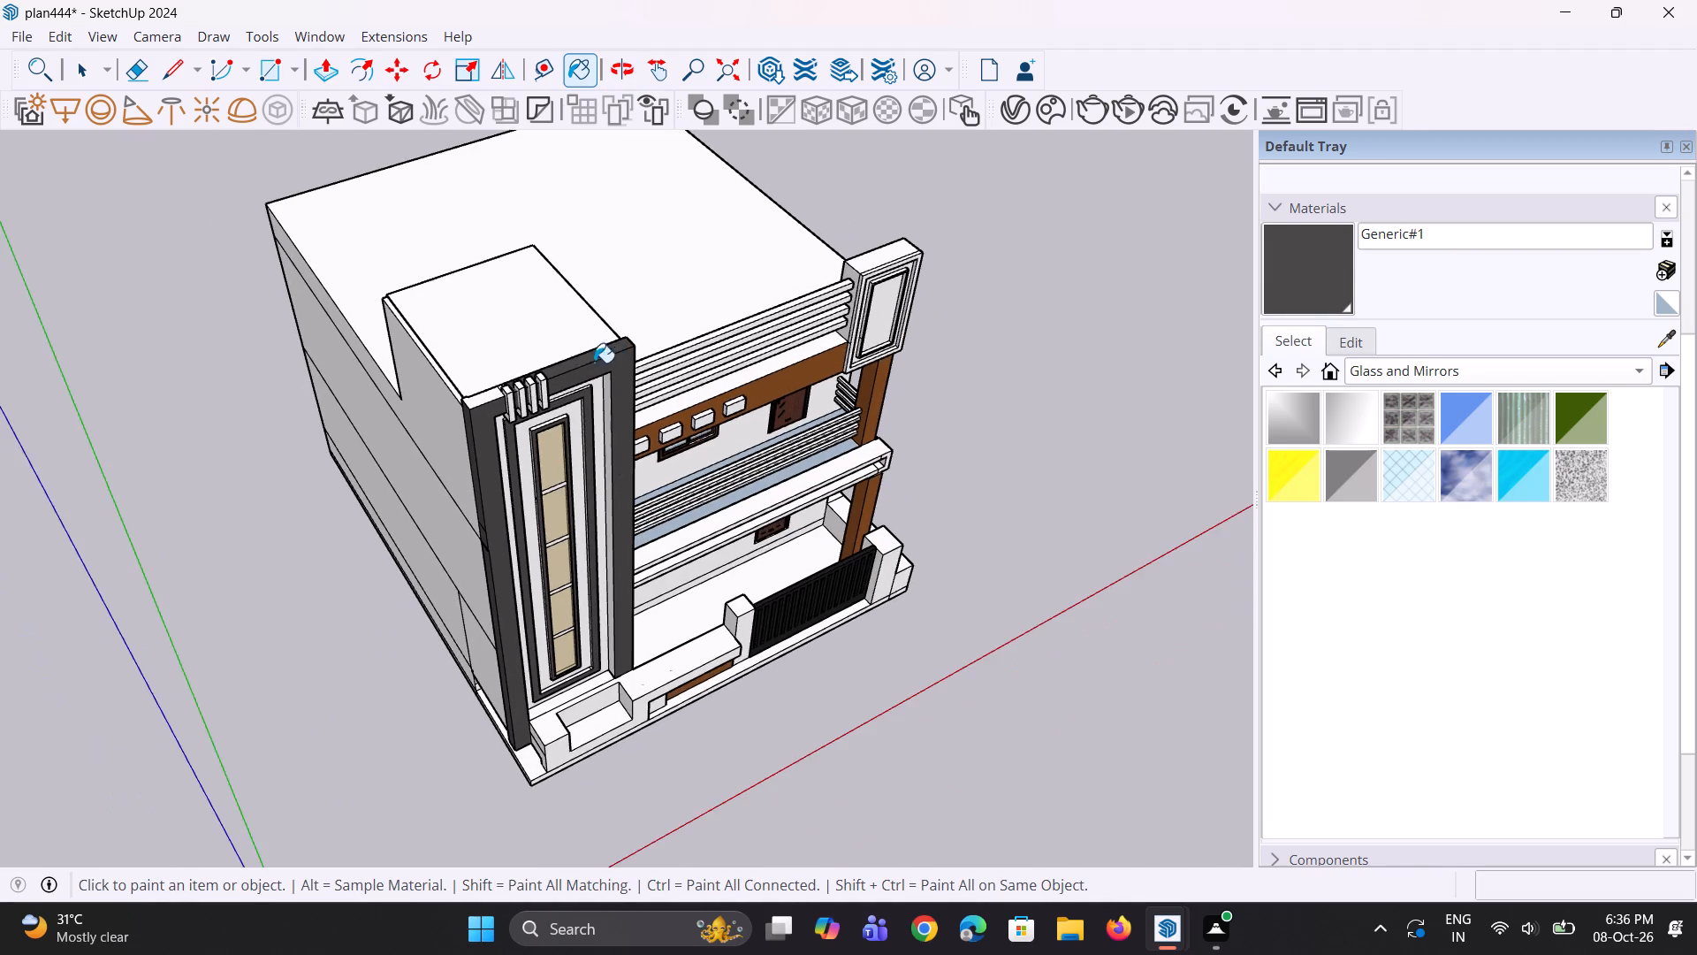
scroll(498, 399, "up", 2)
left_click(490, 398)
middle_click_drag(550, 395, 505, 462)
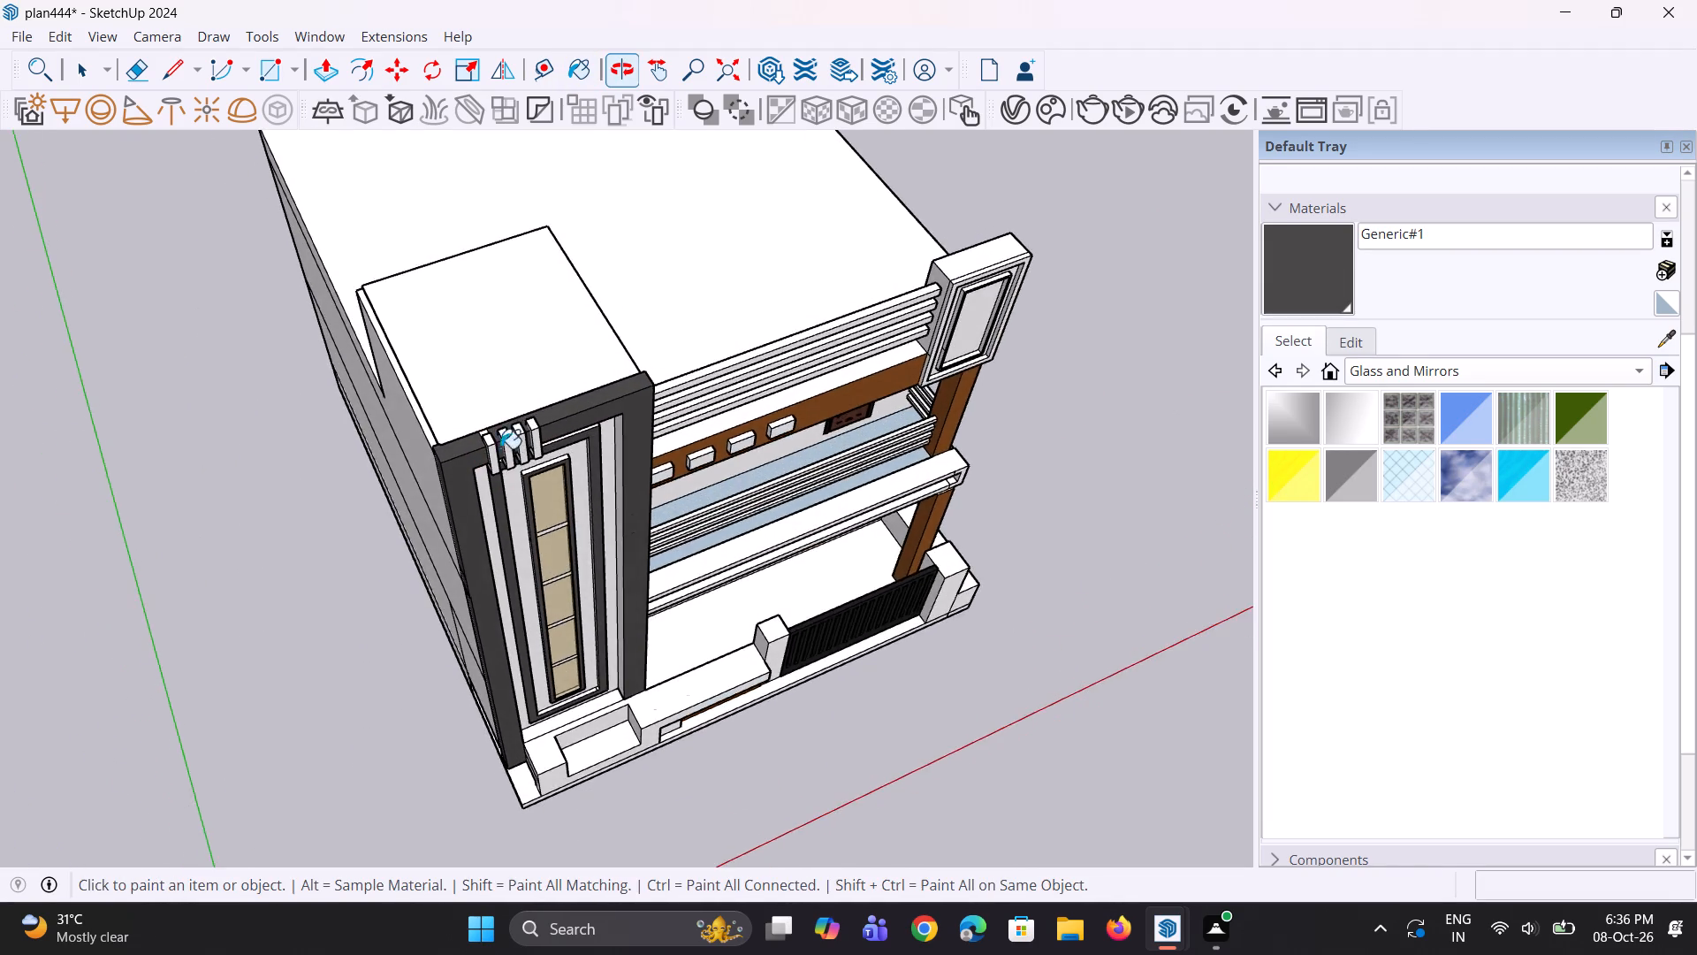
scroll(496, 424, "up", 10)
left_click(469, 436)
Paint the upper part of the outer frame's right side face, above the roof railing side, dark grey.
middle_click_drag(470, 436, 471, 435)
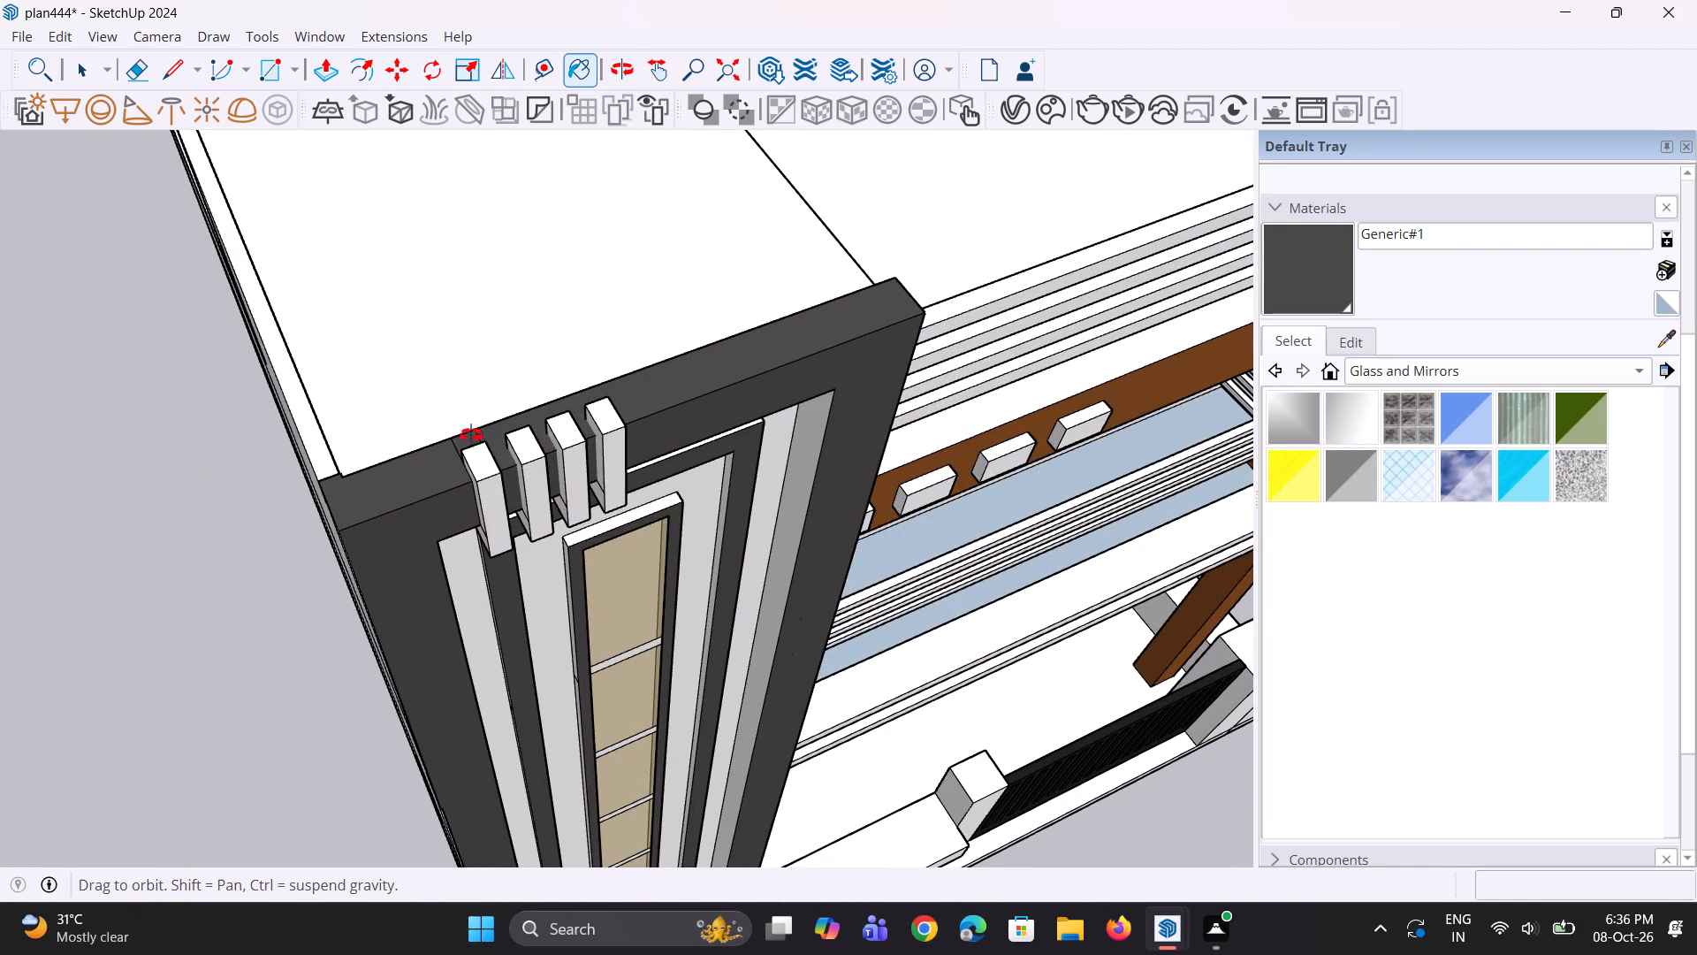
middle_click_drag(471, 435, 339, 309)
scroll(405, 370, "down", 3)
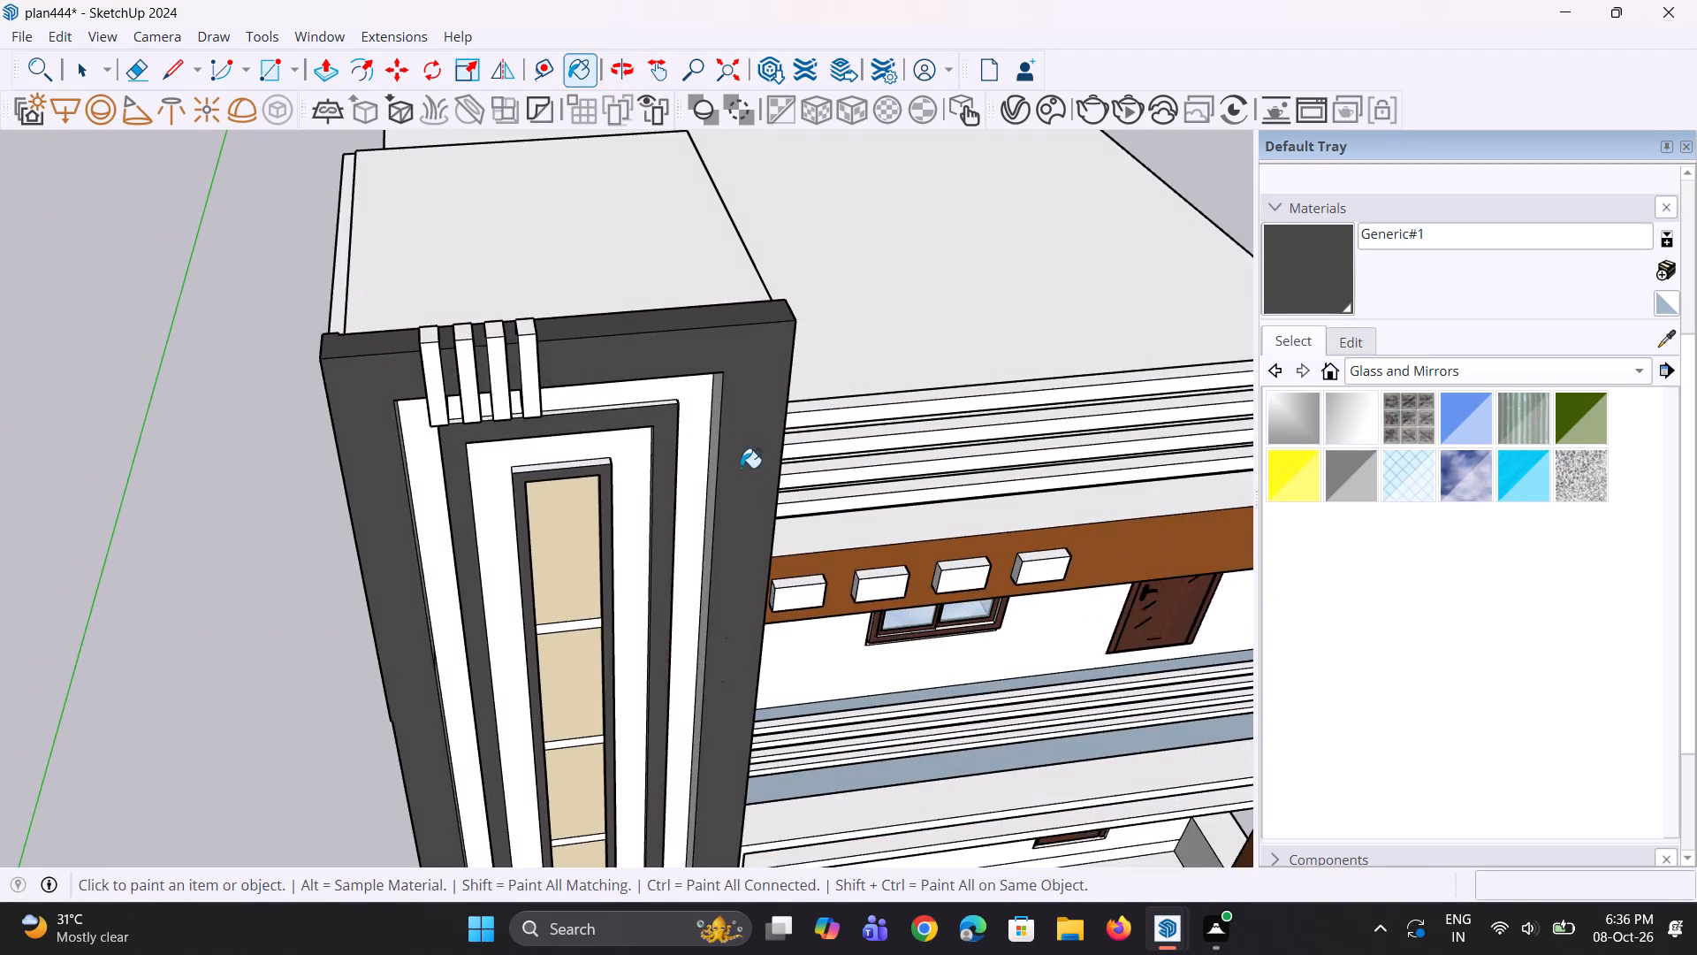
middle_click_drag(741, 468, 340, 363)
scroll(603, 402, "up", 2)
left_click(613, 386)
Paint the right side and top edges of the tower's middle and inner frames dark grey.
scroll(613, 386, "down", 5)
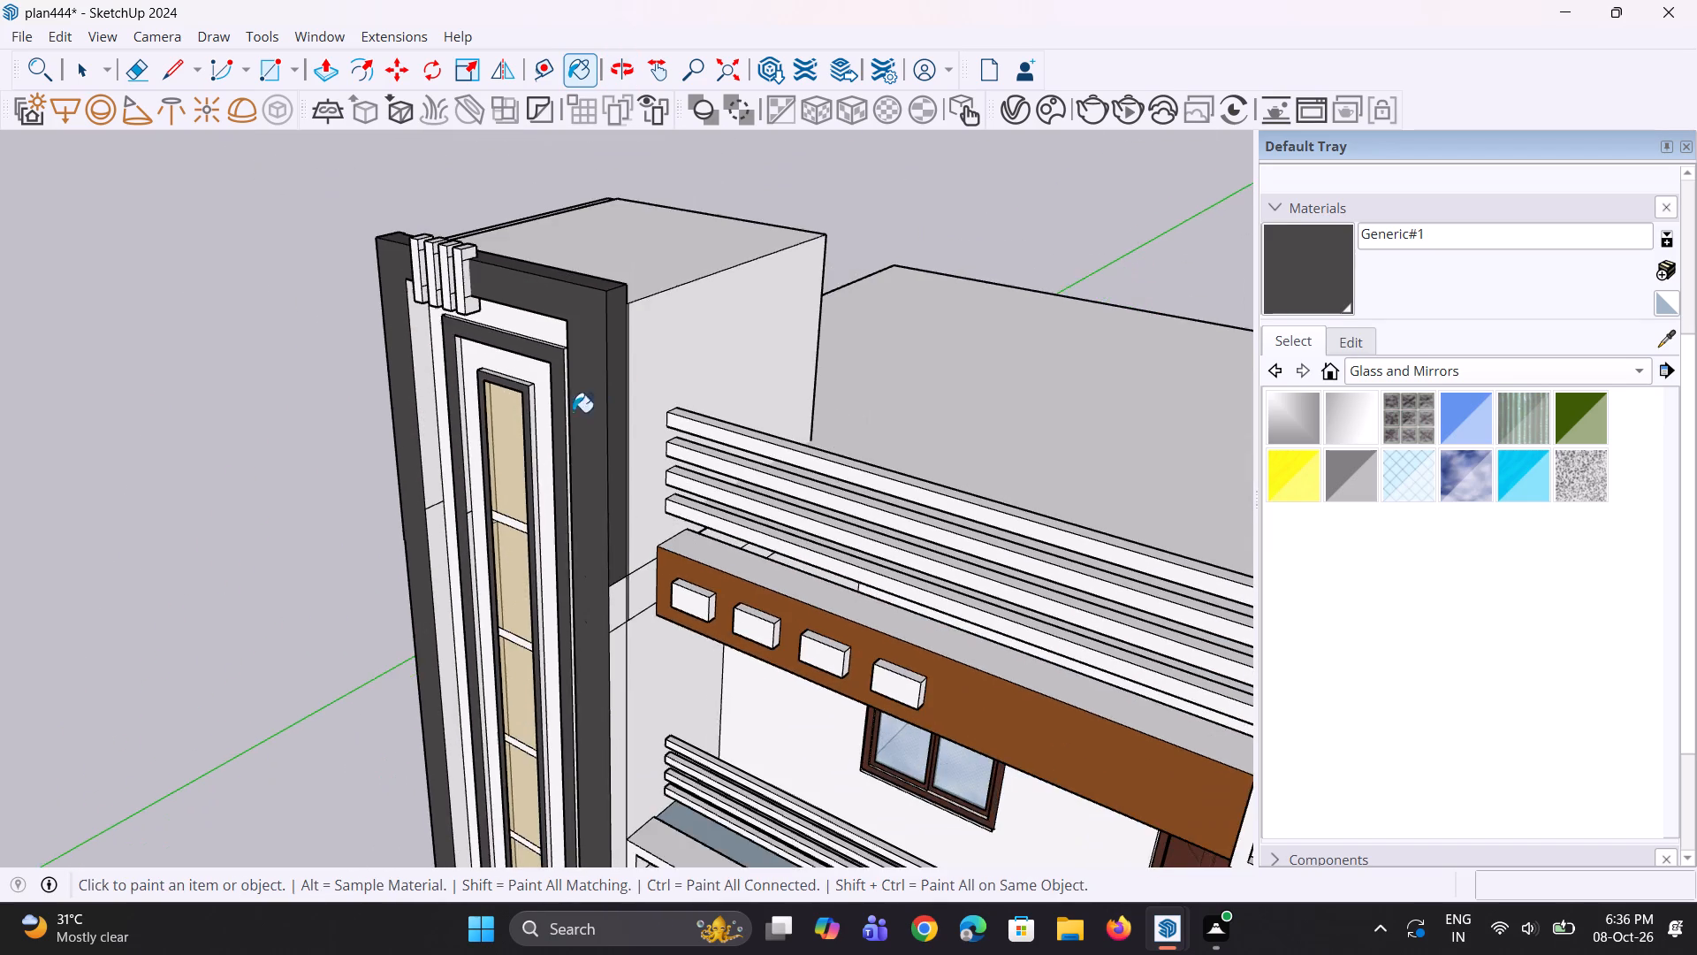
middle_click_drag(562, 416, 623, 385)
scroll(543, 416, "up", 13)
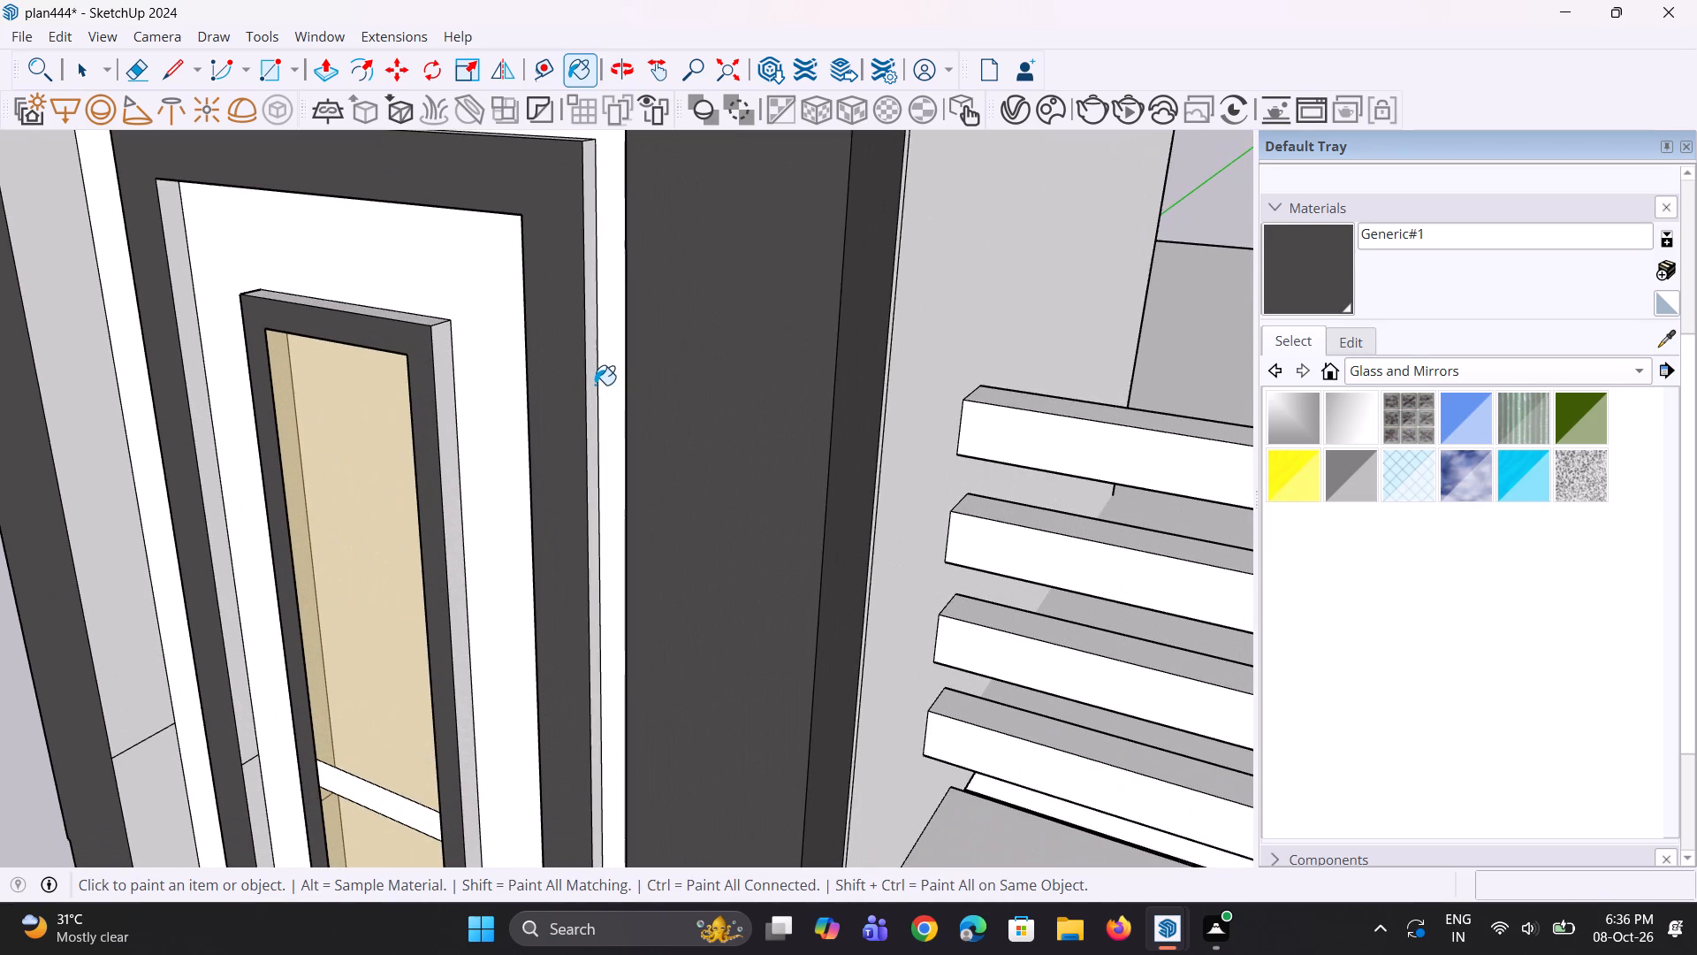
left_click(595, 385)
left_click(445, 410)
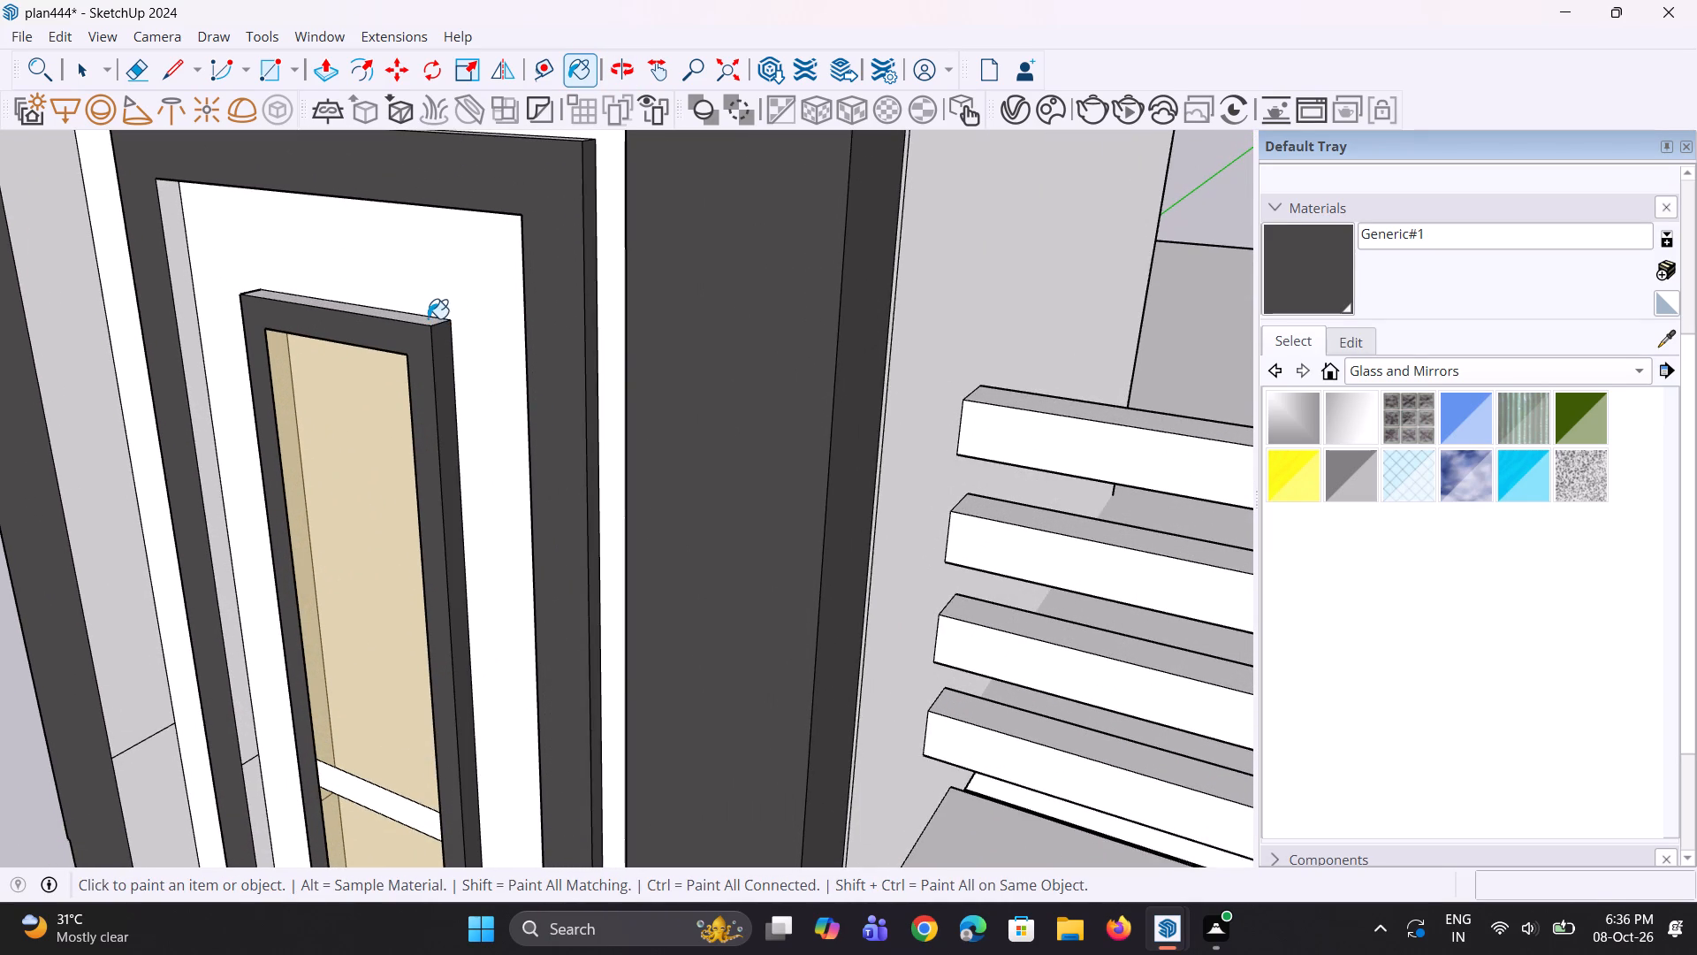
left_click(428, 318)
left_click(424, 320)
scroll(448, 348, "down", 4)
middle_click_drag(460, 346, 509, 529)
scroll(487, 335, "up", 1)
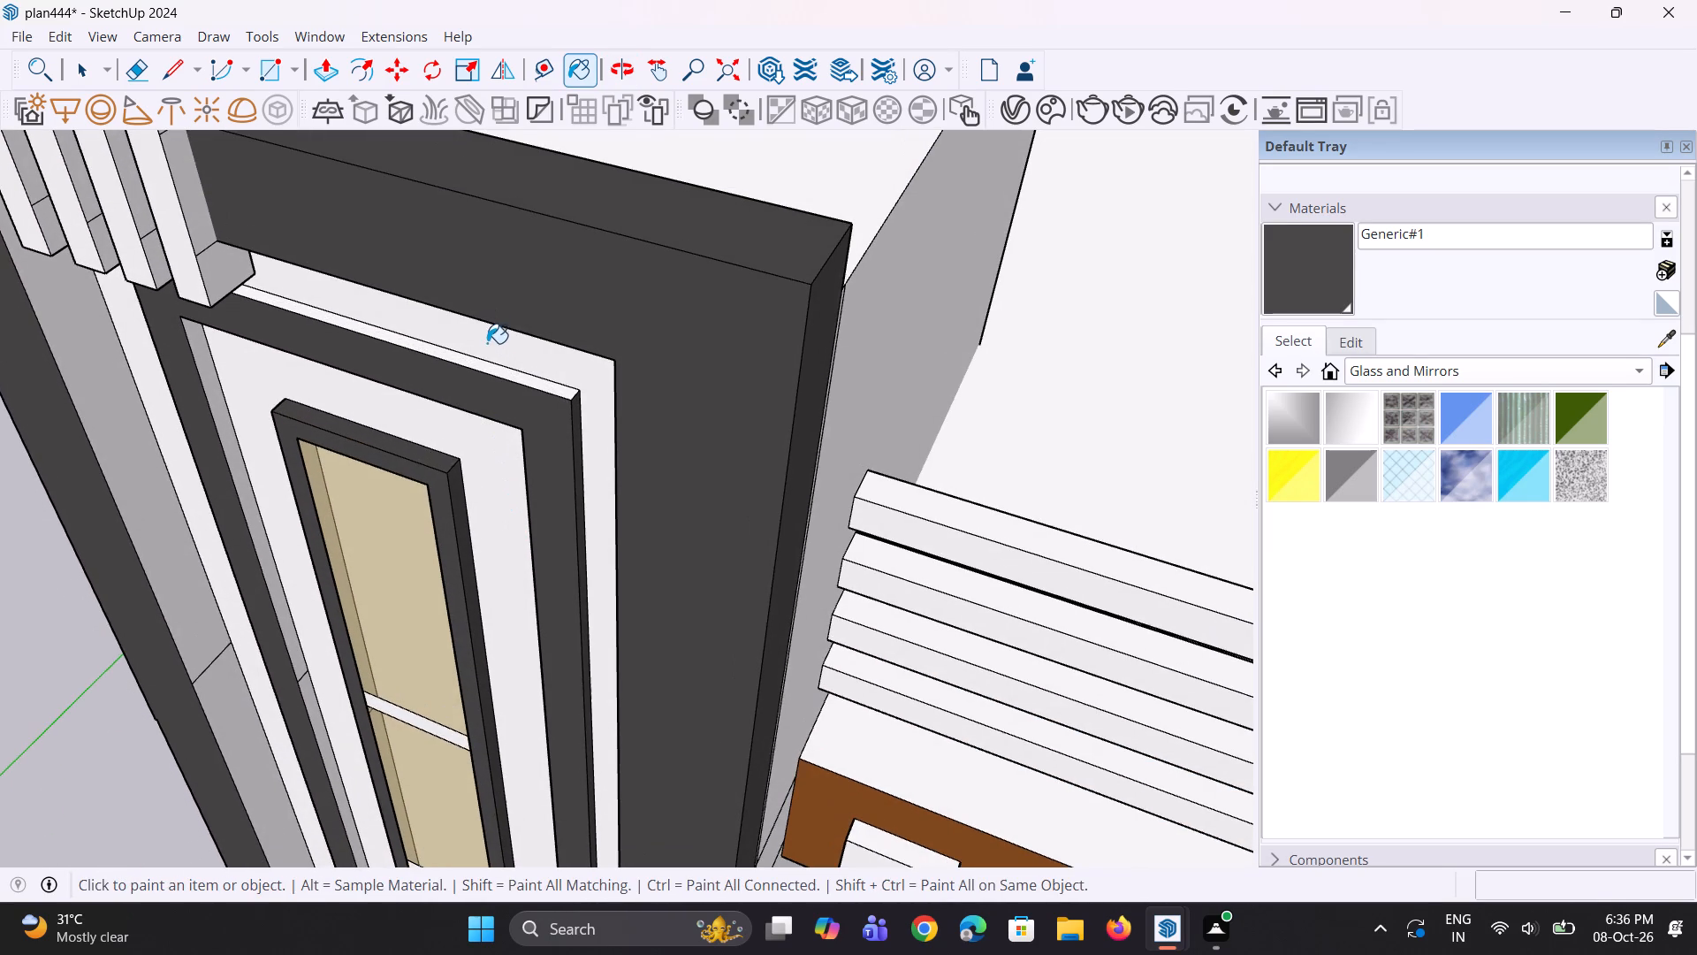
left_click(492, 371)
Paint the inner right-hand faces of the tower's outer and middle frames and the upper left faces of the middle and inner frames dark grey.
scroll(514, 371, "down", 4)
scroll(430, 516, "up", 5)
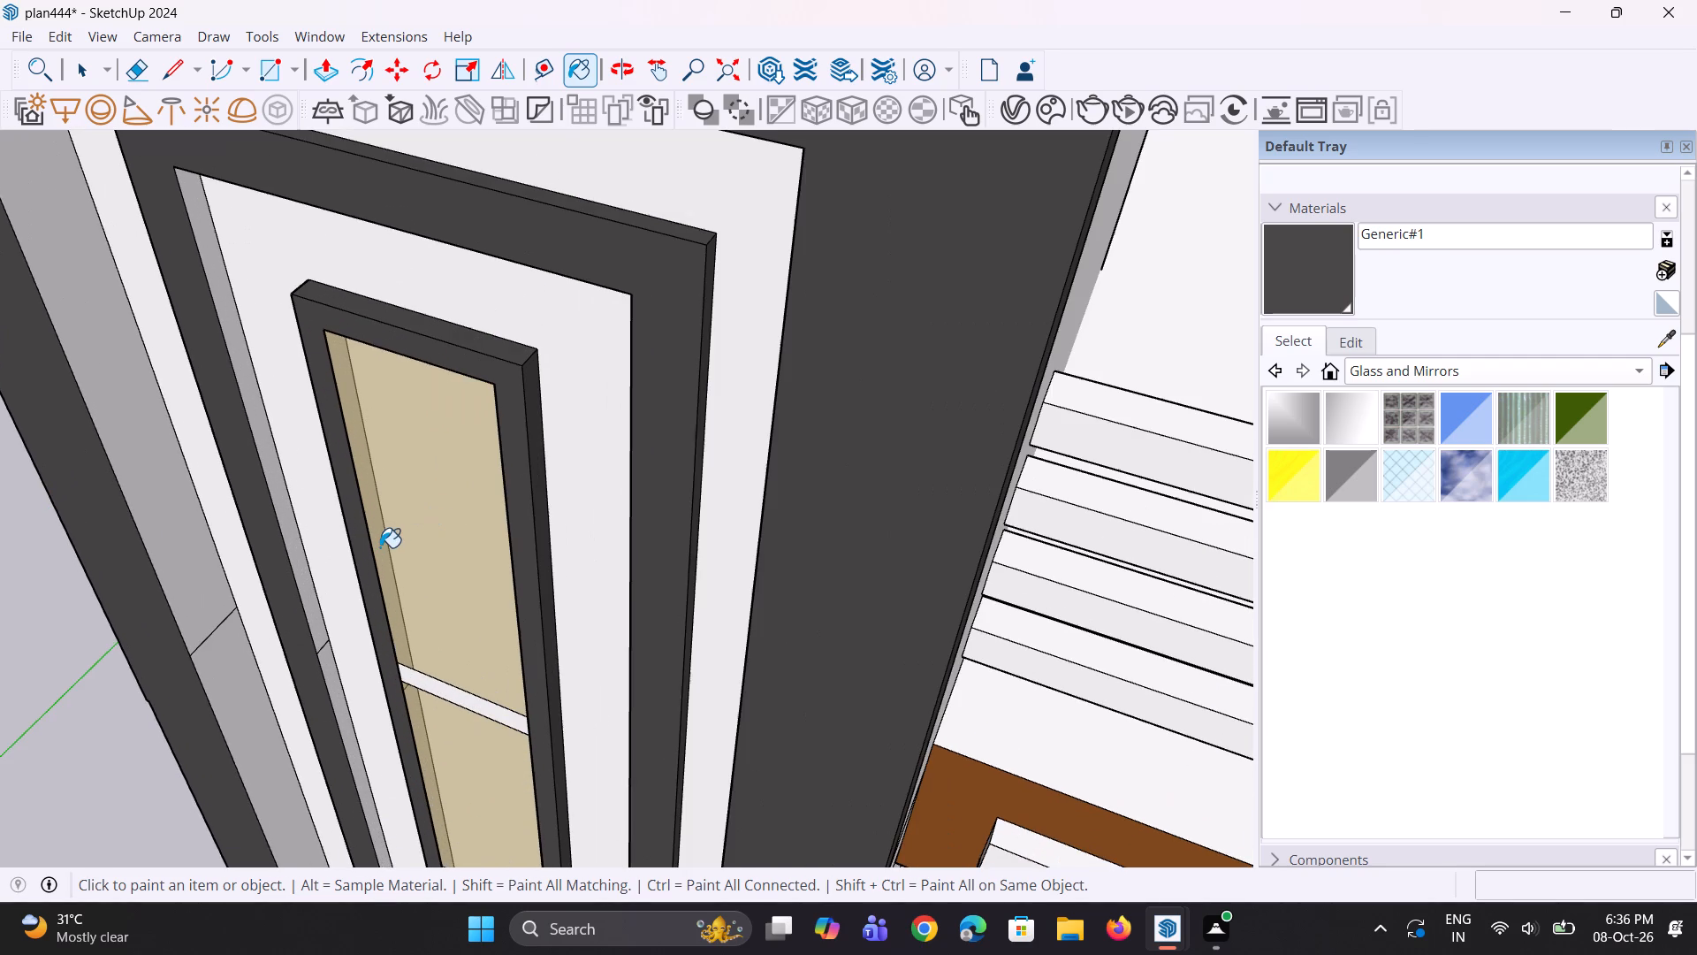
middle_click_drag(380, 536, 925, 418)
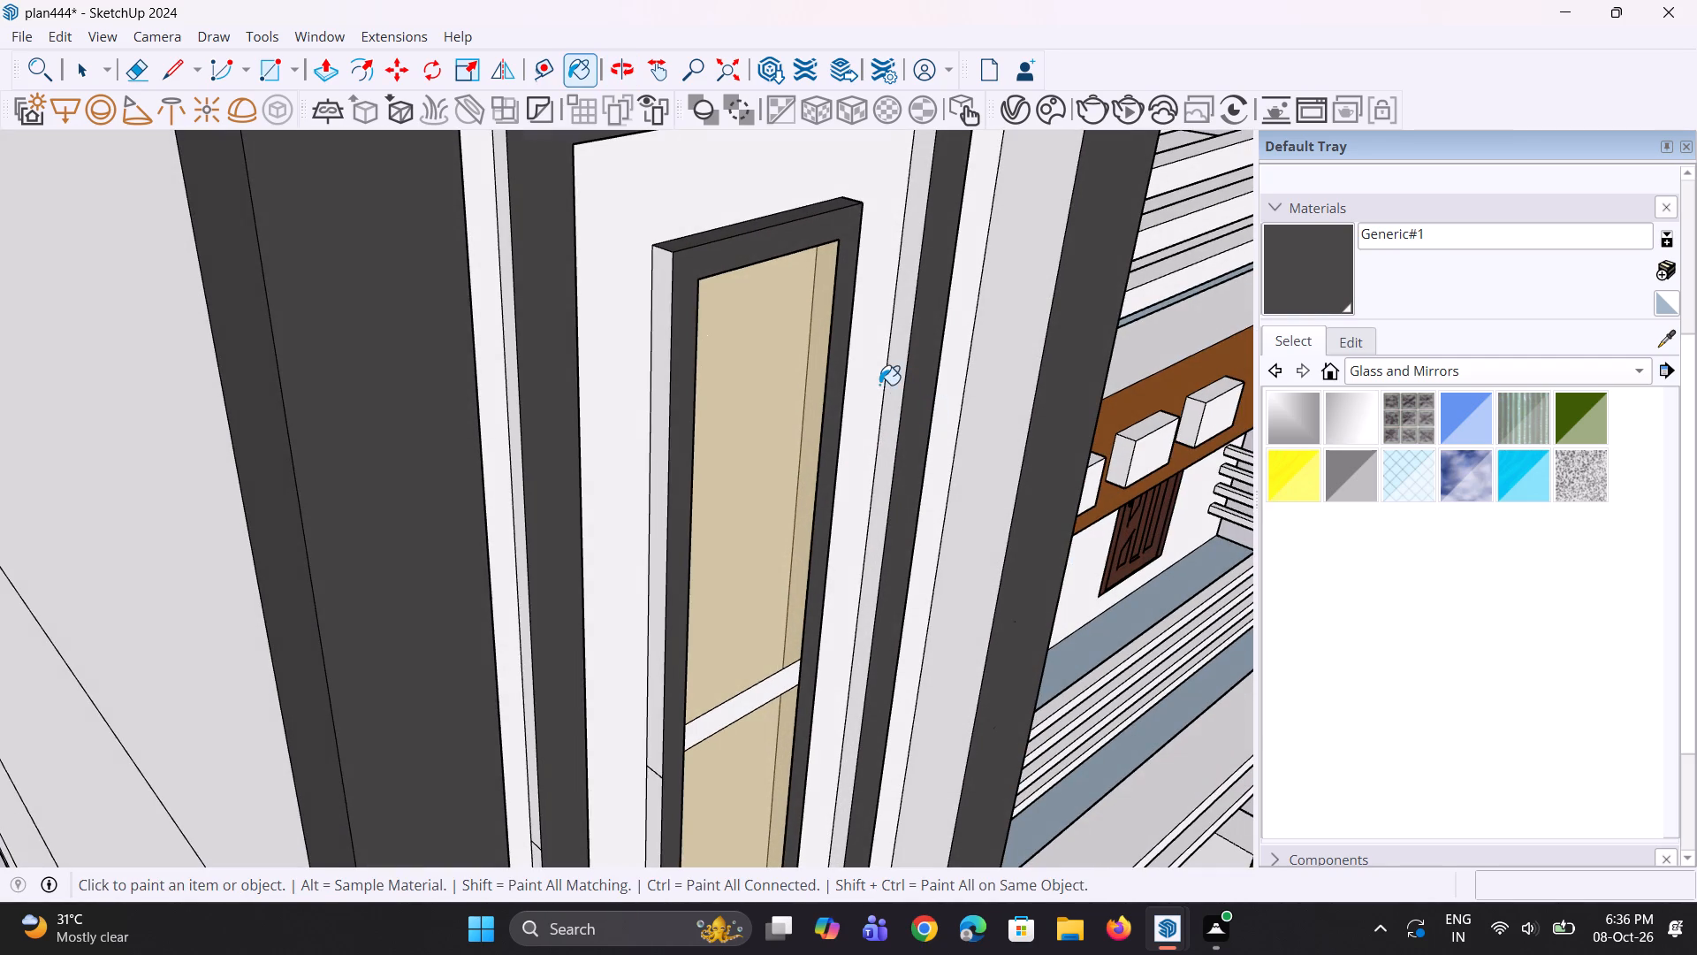
left_click(895, 384)
left_click(993, 413)
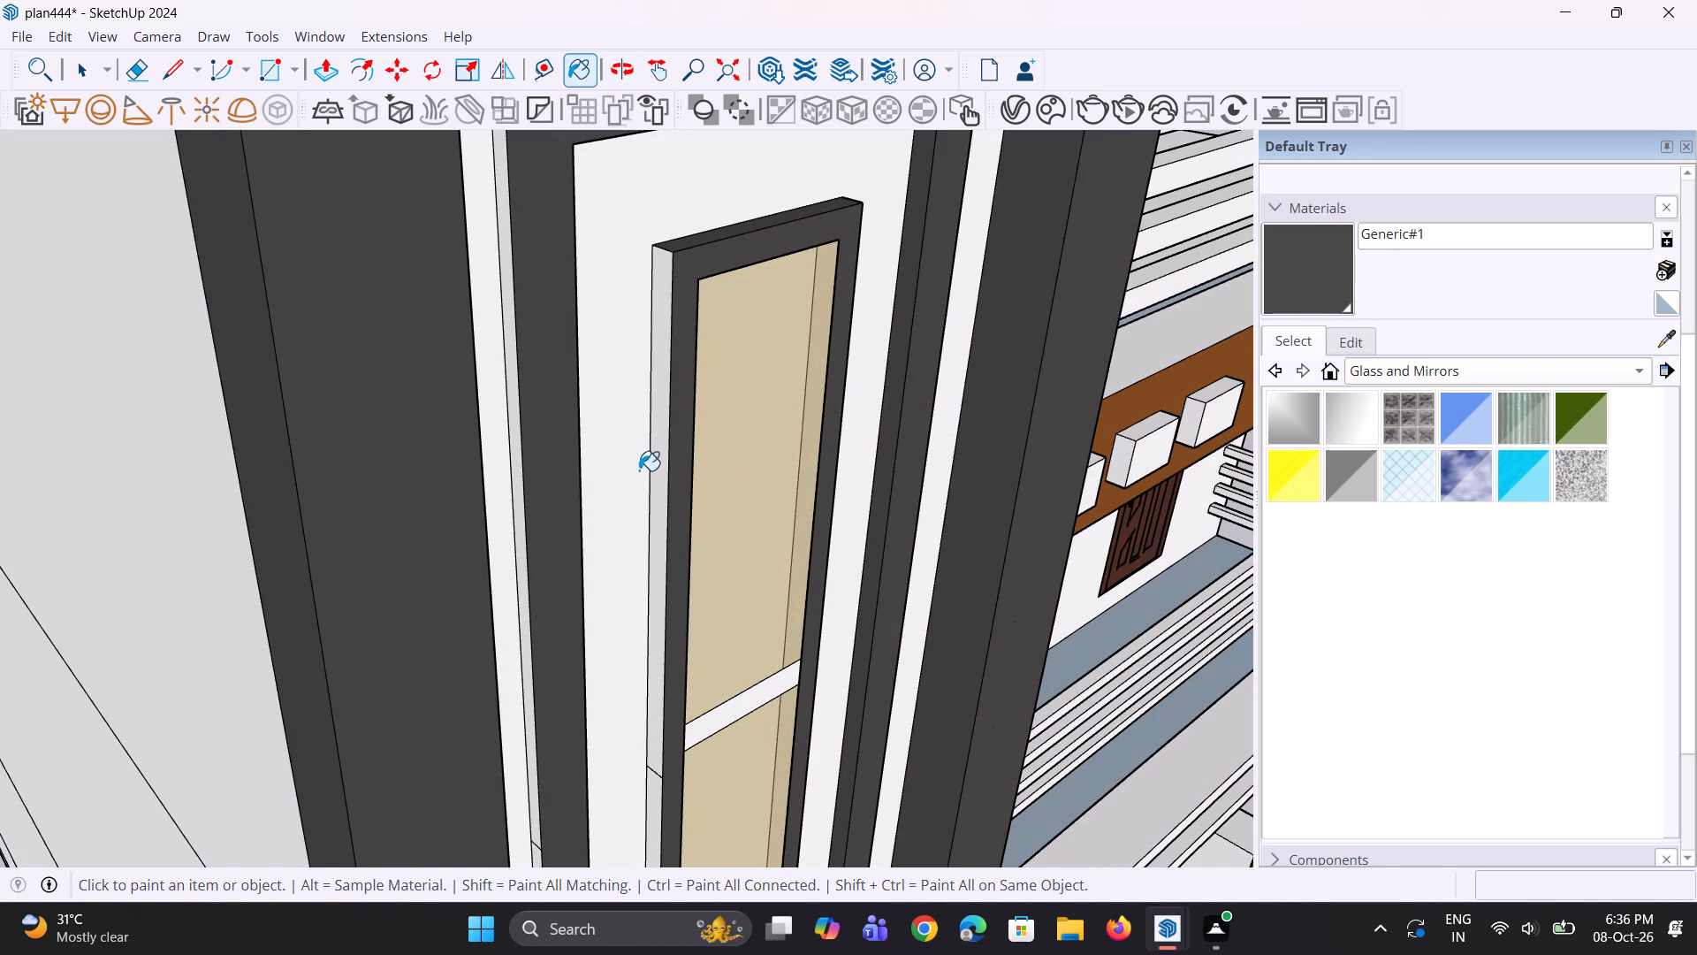
left_click(659, 470)
left_click(518, 474)
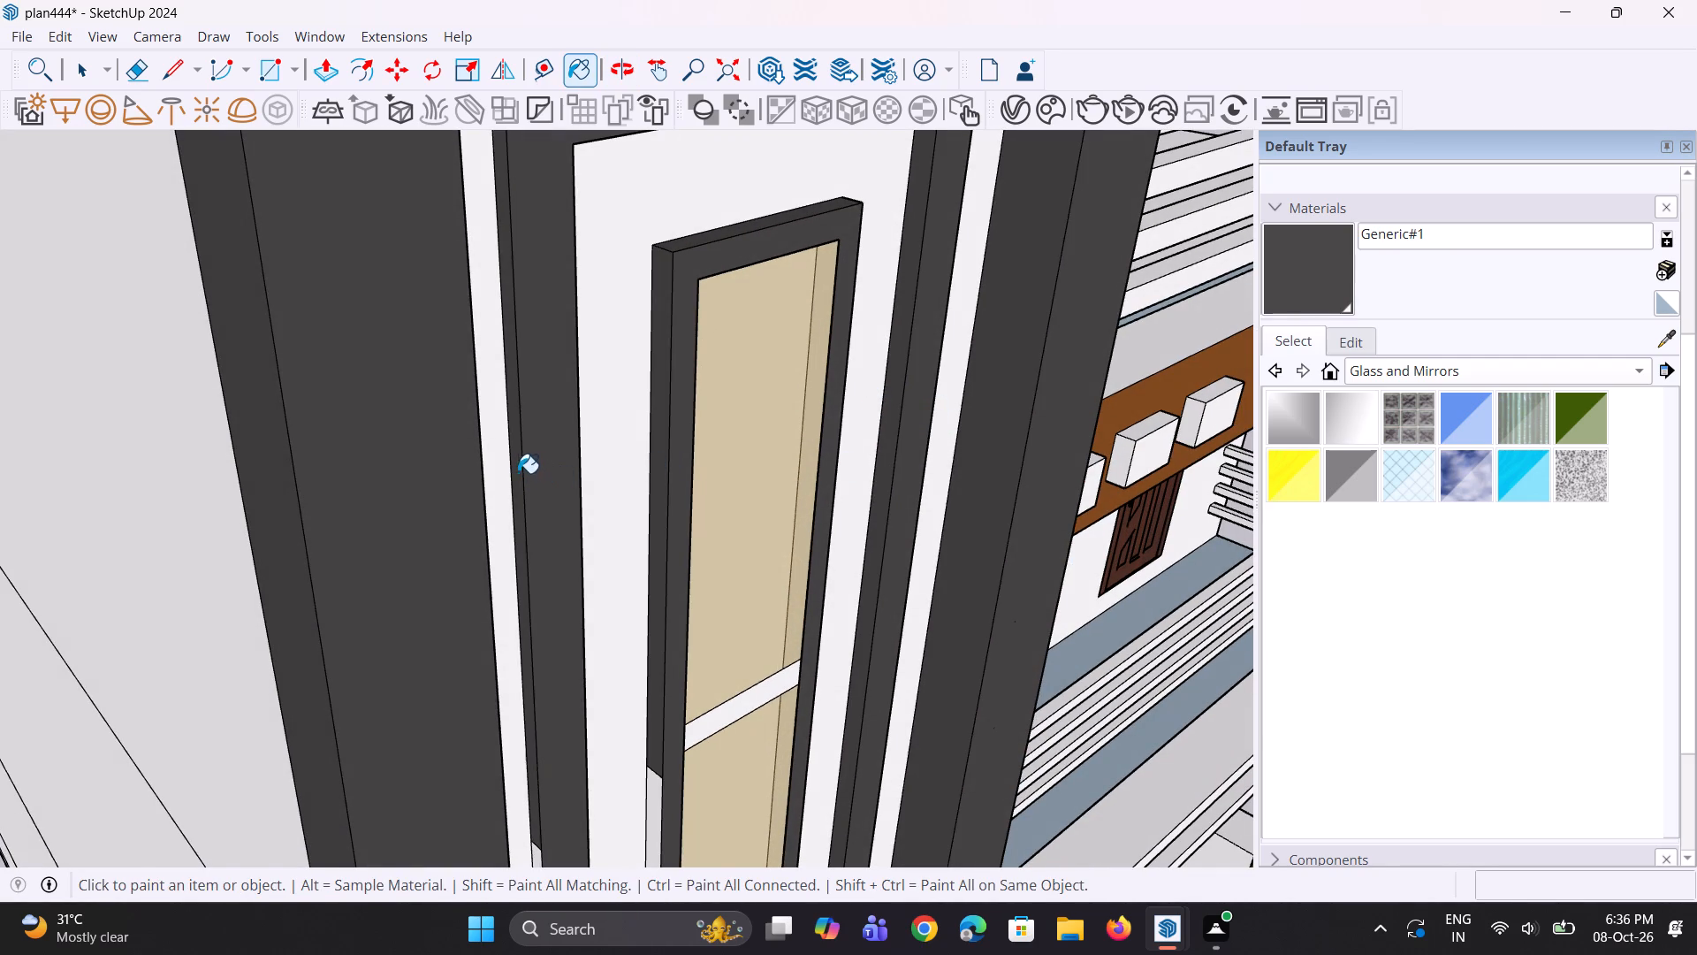
Paint the lower left side faces of the inner and middle frames and both inner face segments of the outer frame's left member dark grey.
scroll(543, 470, "down", 7)
scroll(637, 726, "up", 4)
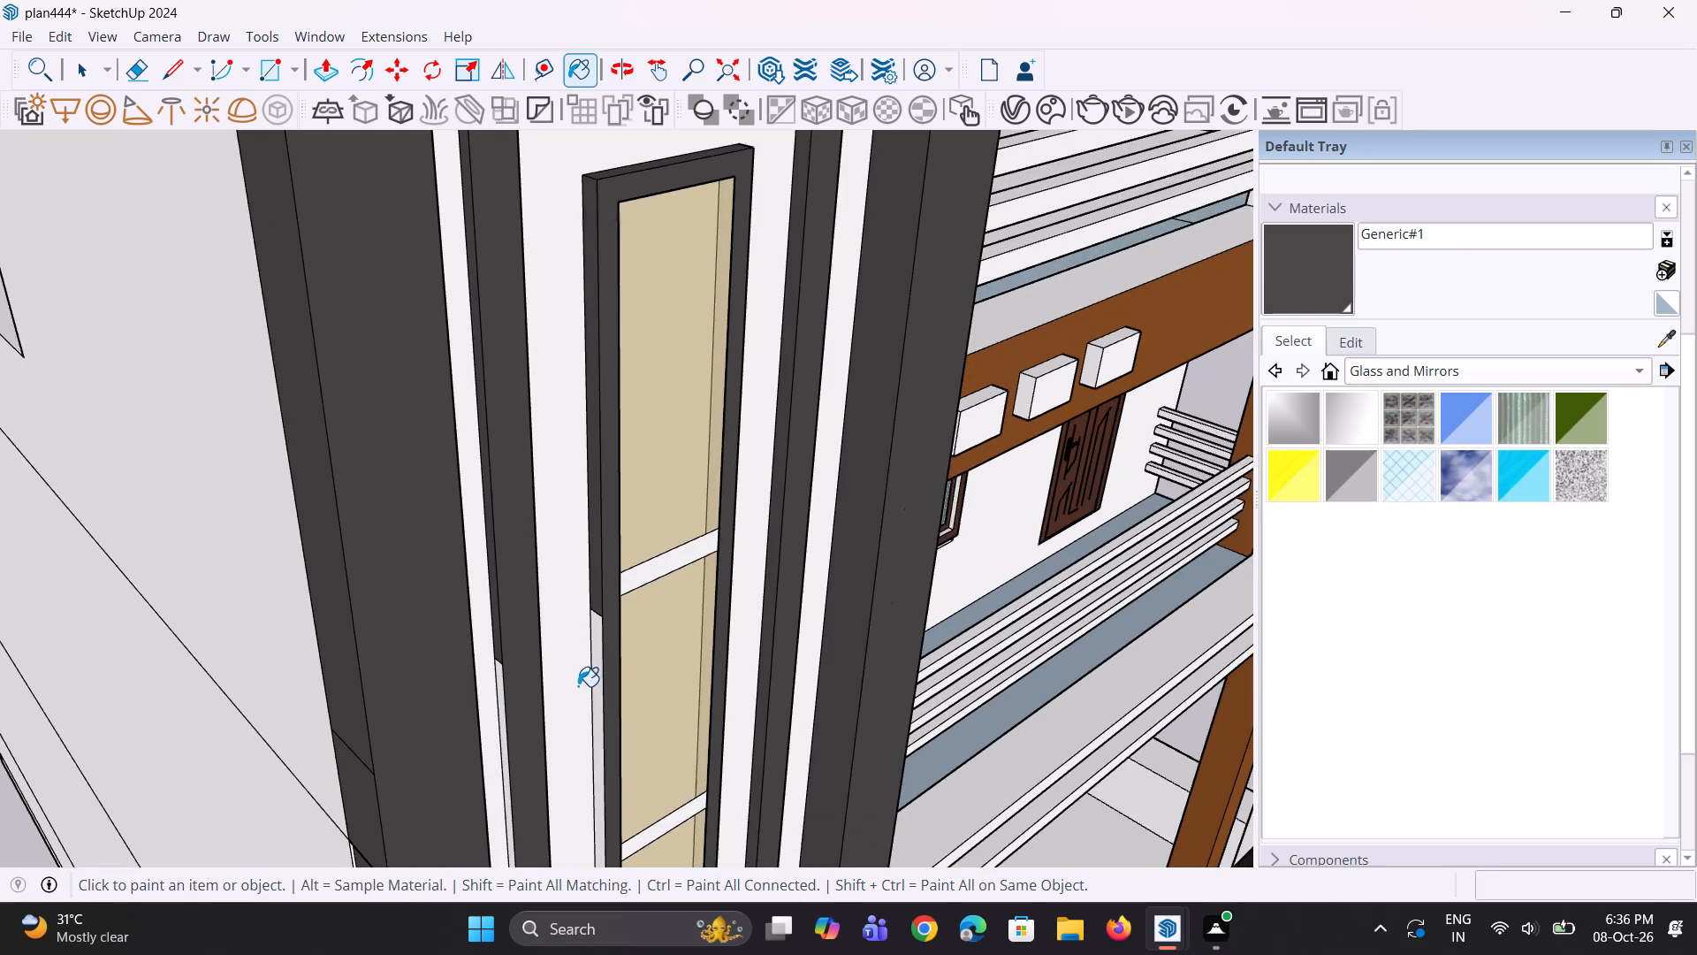
scroll(578, 686, "up", 1)
left_click(602, 651)
scroll(759, 610, "down", 6)
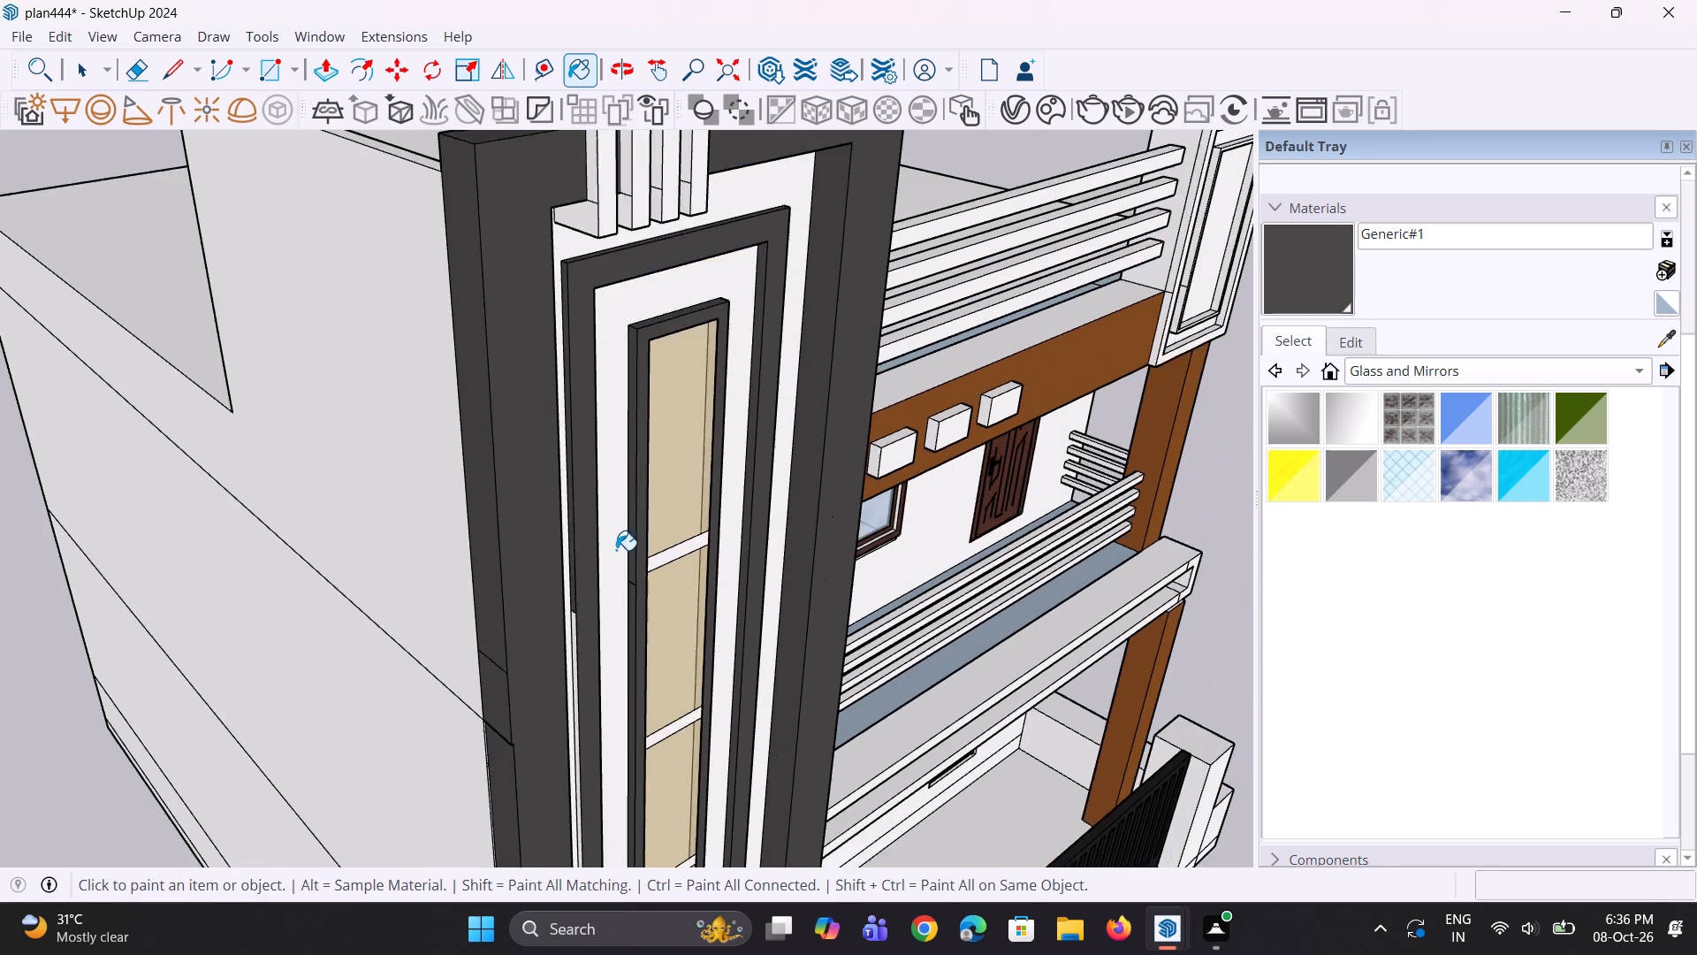
scroll(616, 550, "down", 4)
scroll(599, 707, "up", 13)
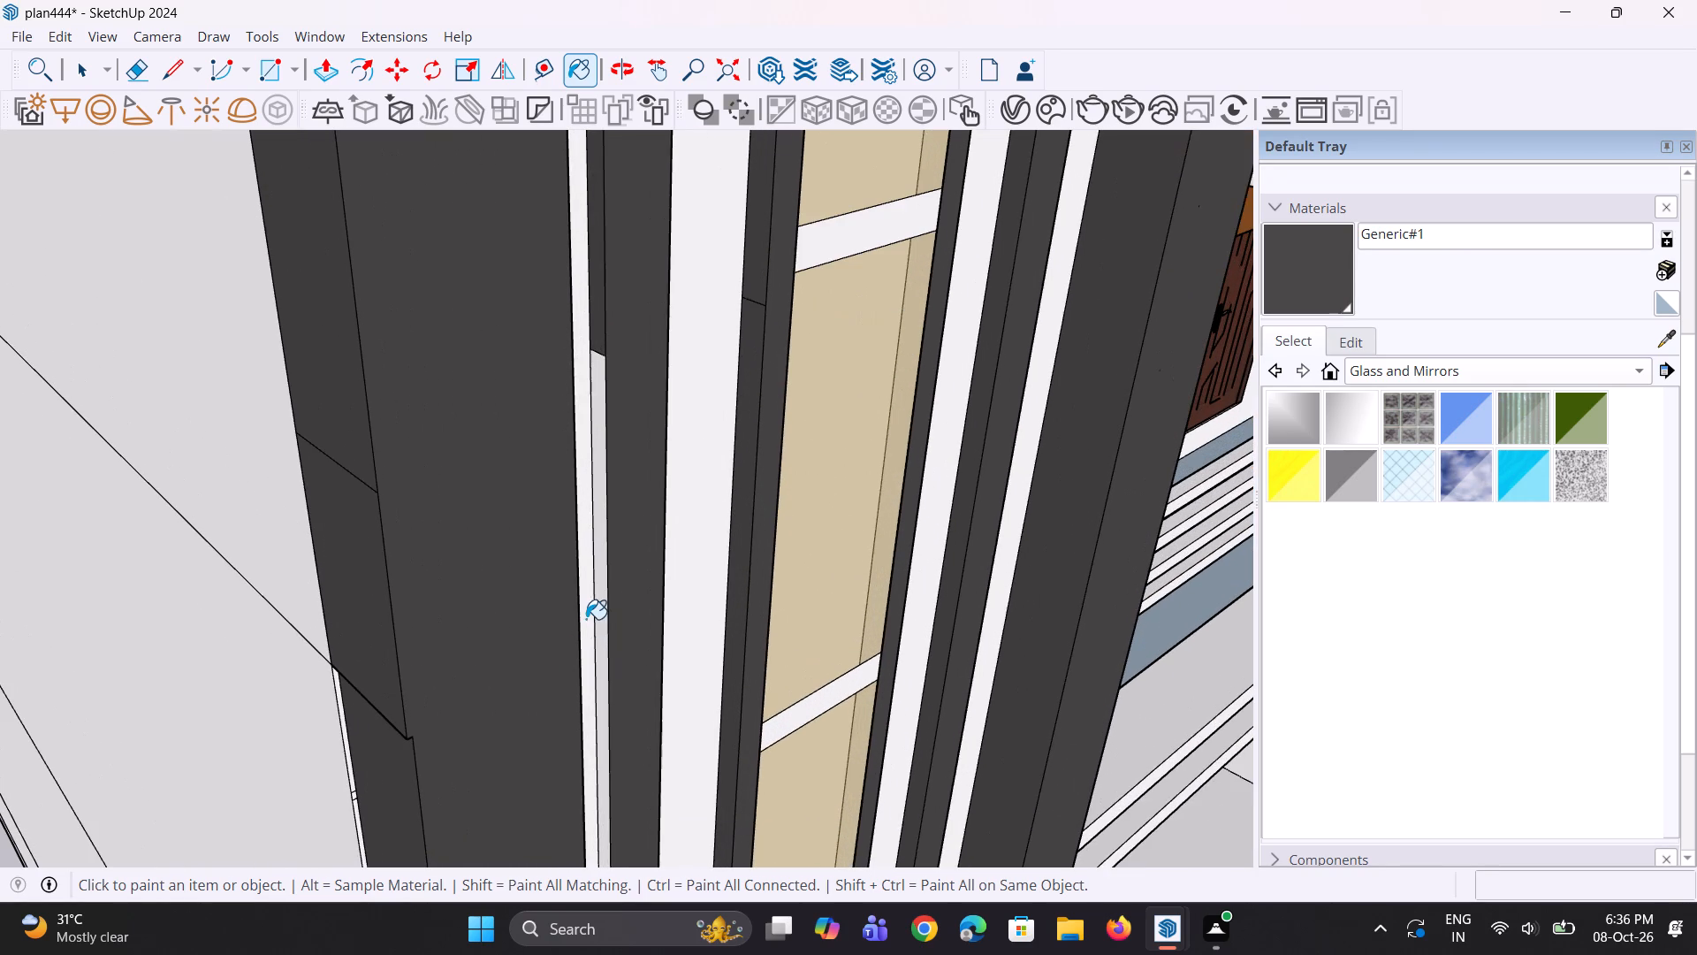
left_click(603, 592)
scroll(601, 588, "down", 8)
middle_click_drag(800, 580, 460, 580)
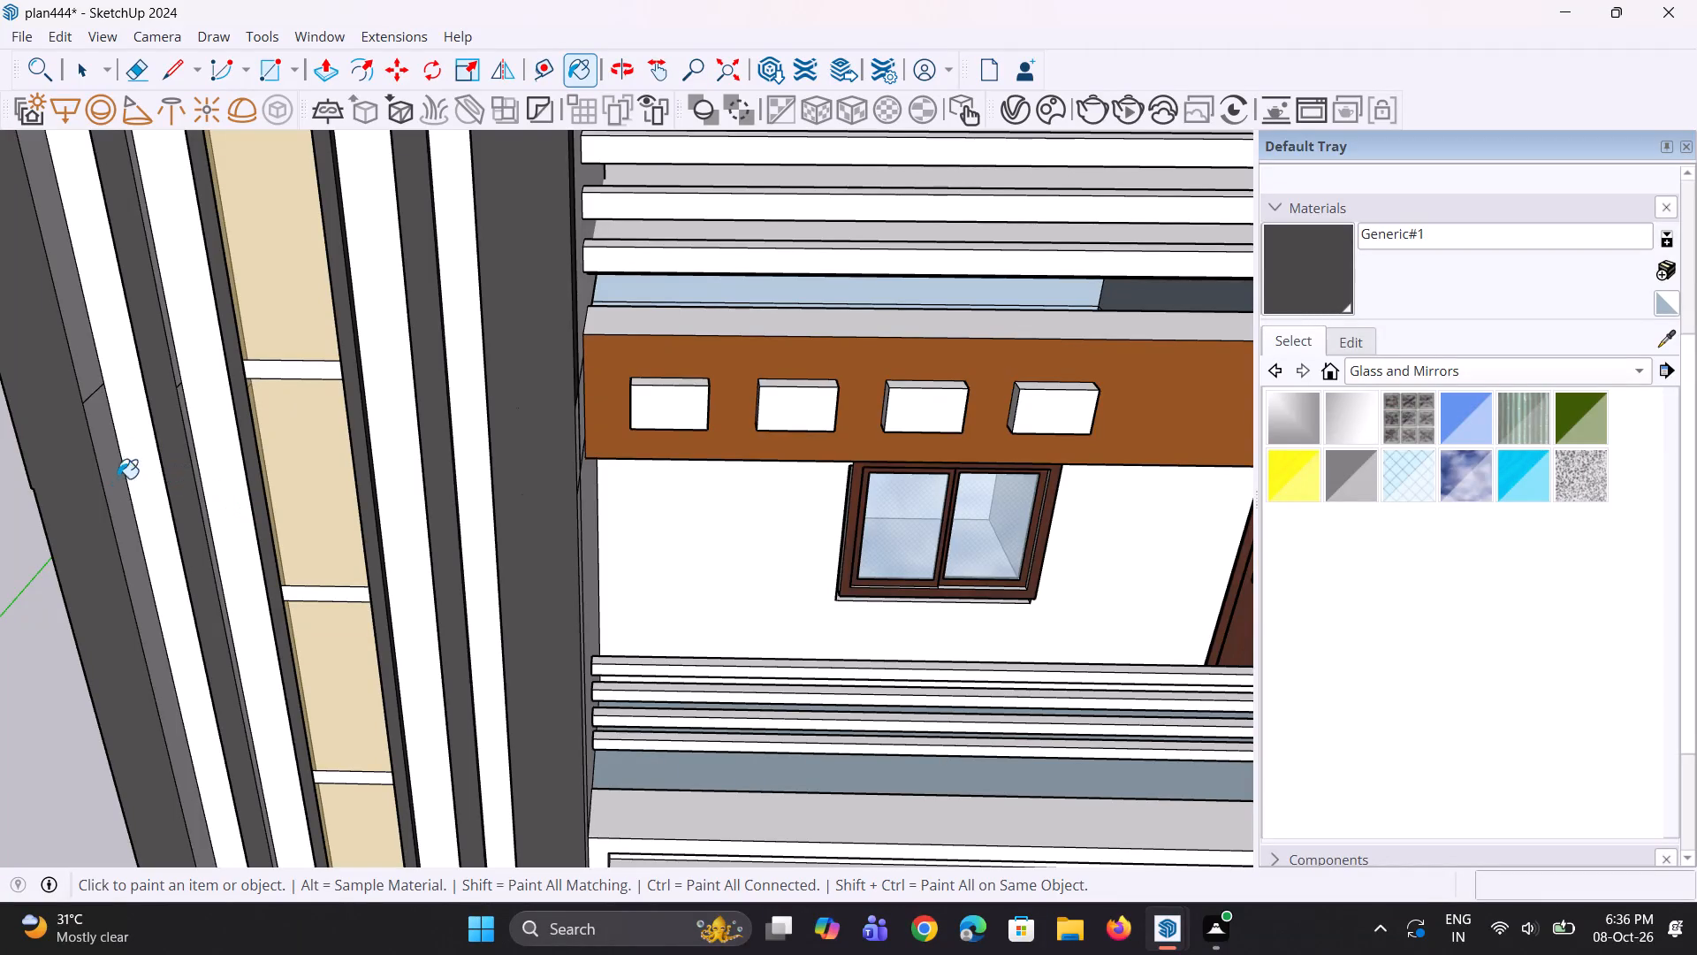
left_click(111, 485)
left_click(82, 338)
Paint the front face of the low notched boundary wall at the tower's base dark grey.
scroll(249, 511, "down", 7)
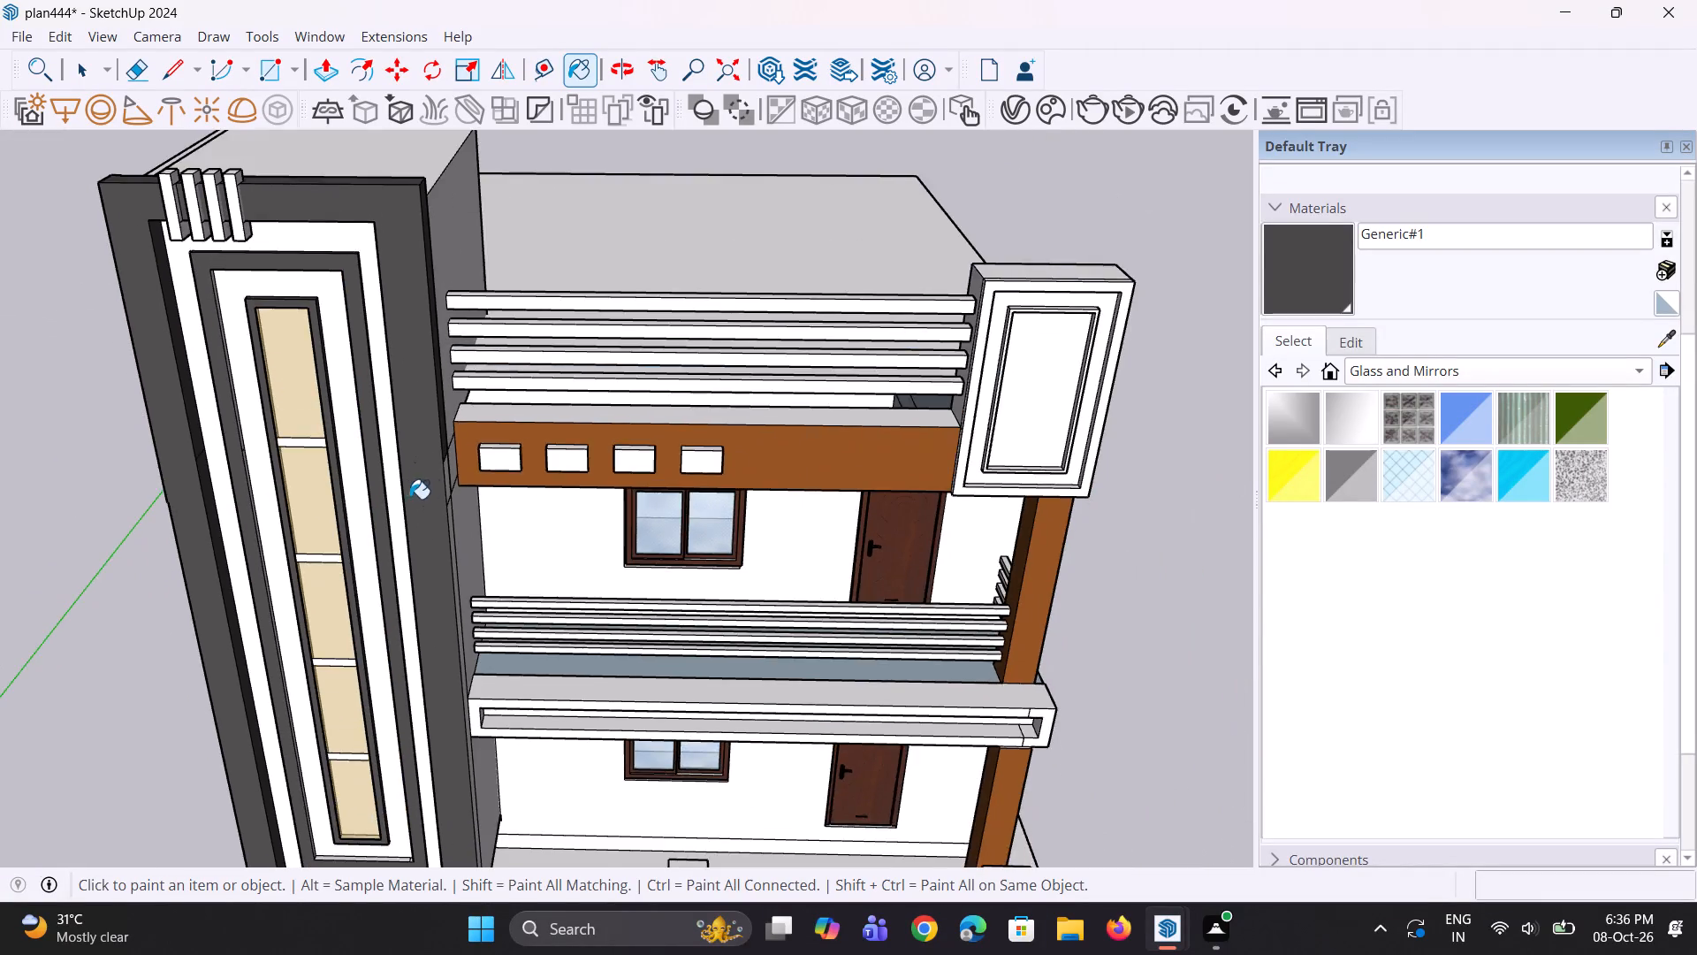
middle_click_drag(422, 499, 823, 365)
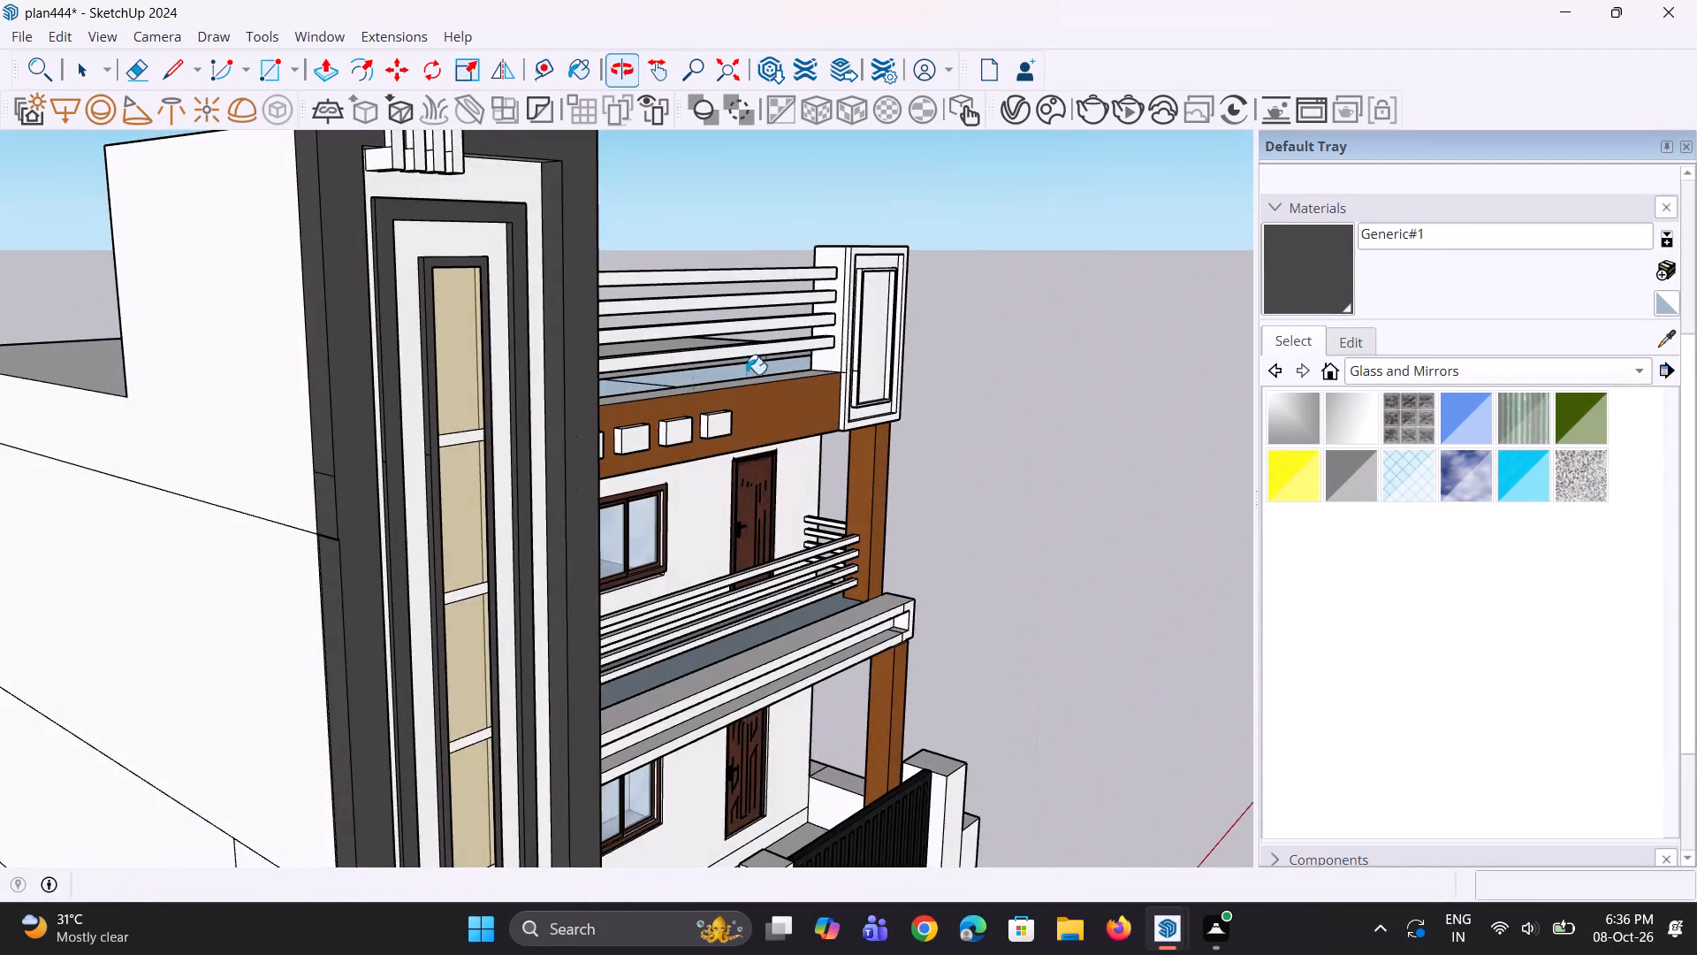
scroll(540, 401, "down", 8)
middle_click_drag(492, 531, 450, 585)
scroll(526, 652, "up", 1)
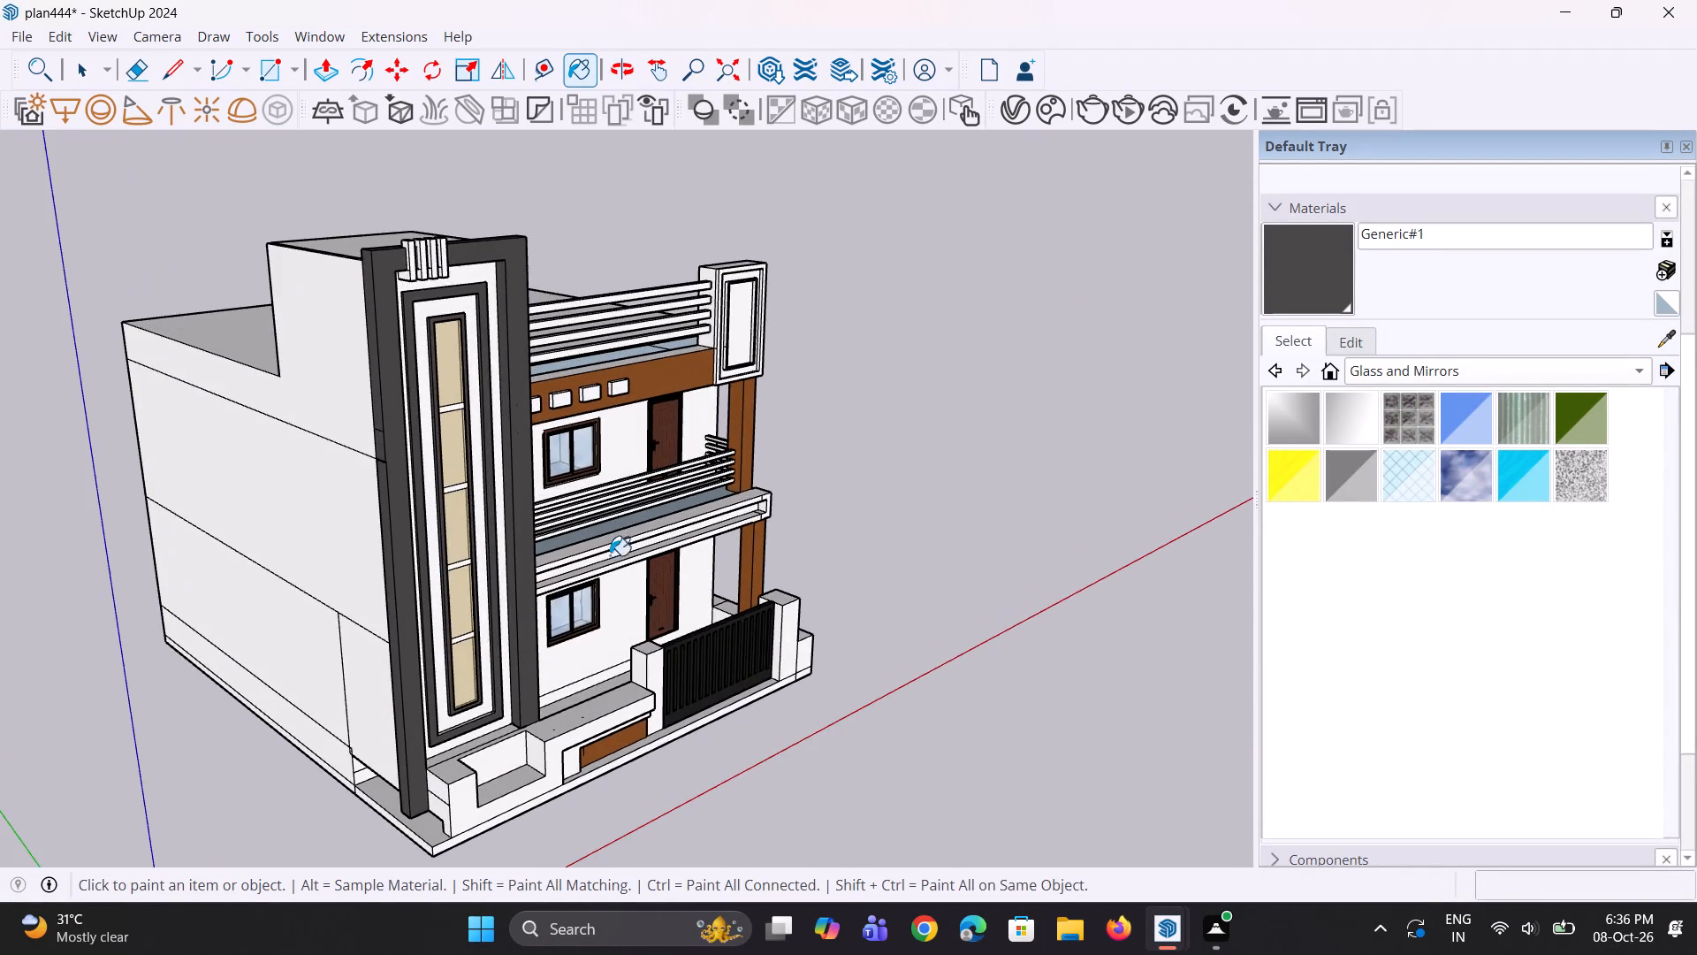
scroll(613, 546, "down", 5)
scroll(651, 645, "up", 6)
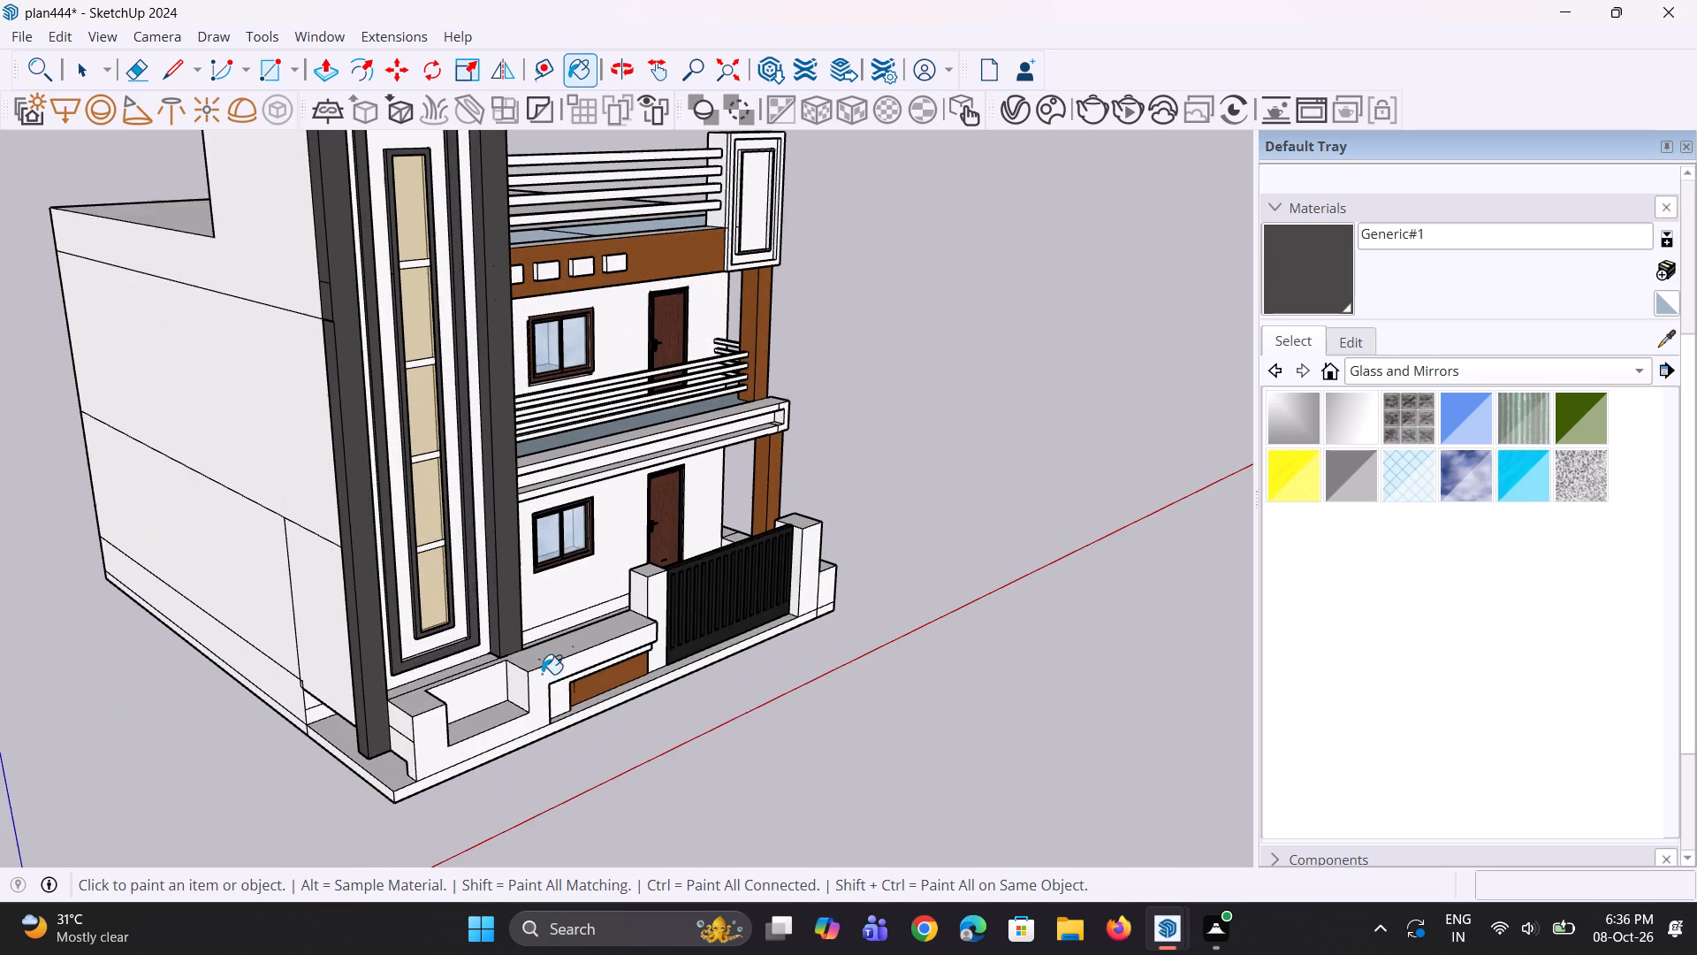
left_click(542, 674)
scroll(541, 695, "up", 1)
middle_click_drag(541, 694, 523, 662)
scroll(522, 661, "up", 1)
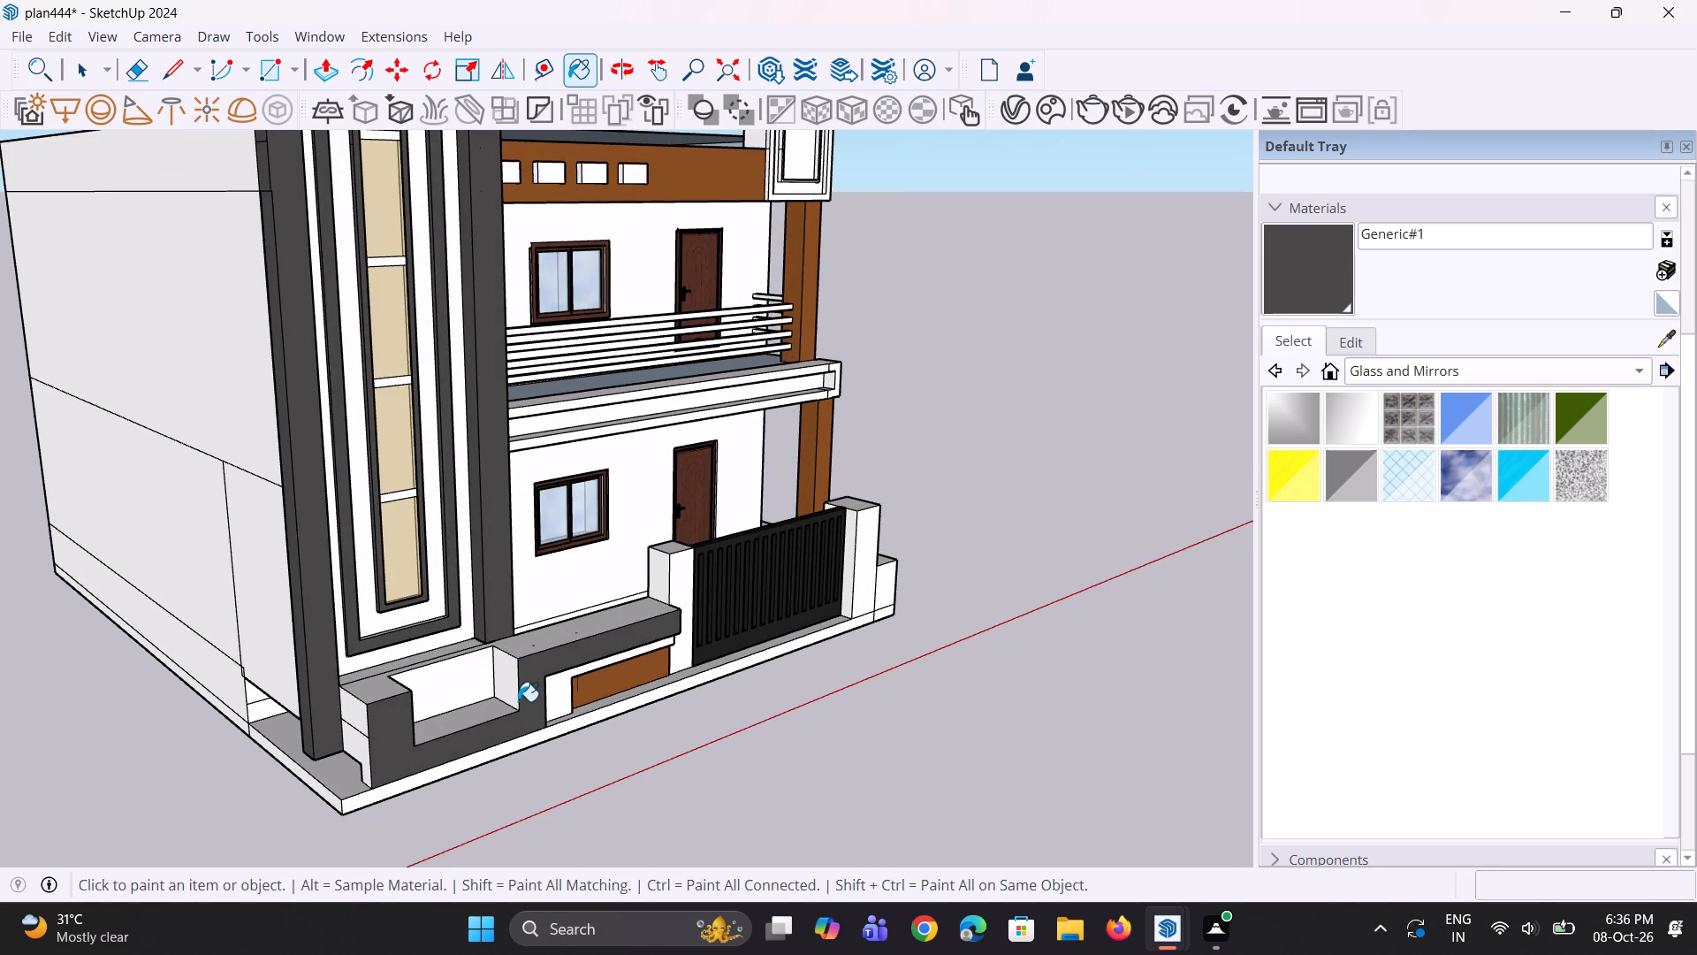
Paint the left end faces and top faces of the low boundary wall dark grey.
middle_click_drag(395, 738, 432, 728)
left_click(378, 730)
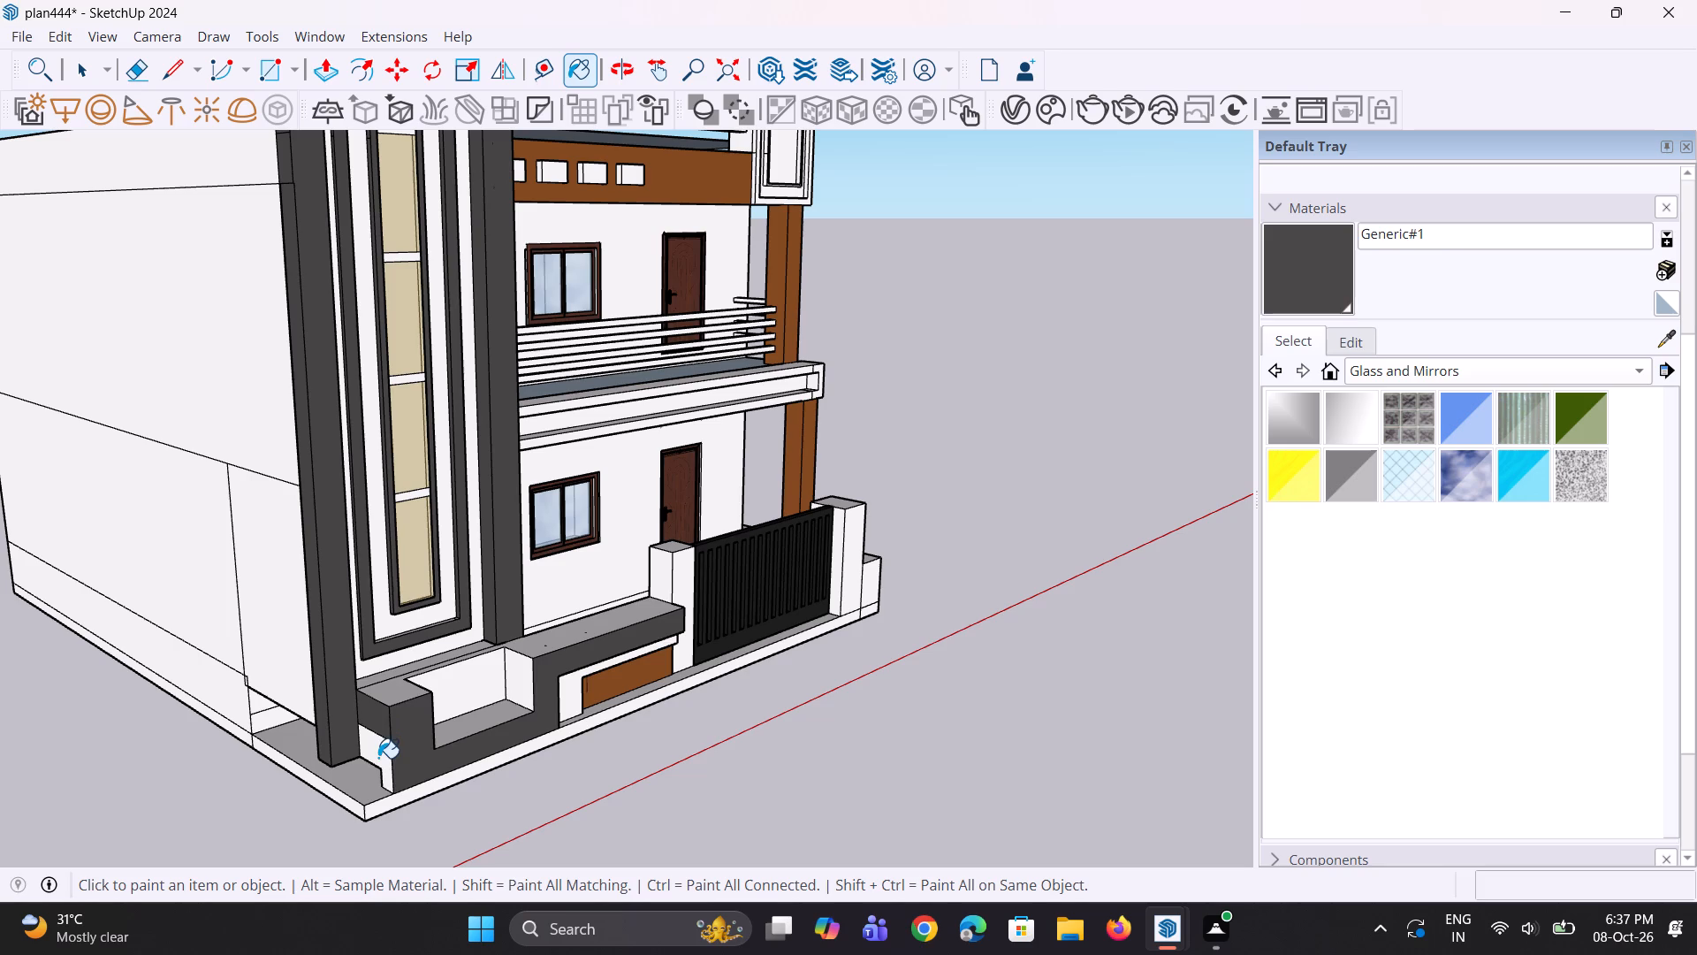
left_click(378, 758)
left_click(398, 692)
left_click(434, 662)
Paint the inner side, bottom and back faces of the recess in the low boundary wall dark grey.
middle_click_drag(544, 663, 545, 664)
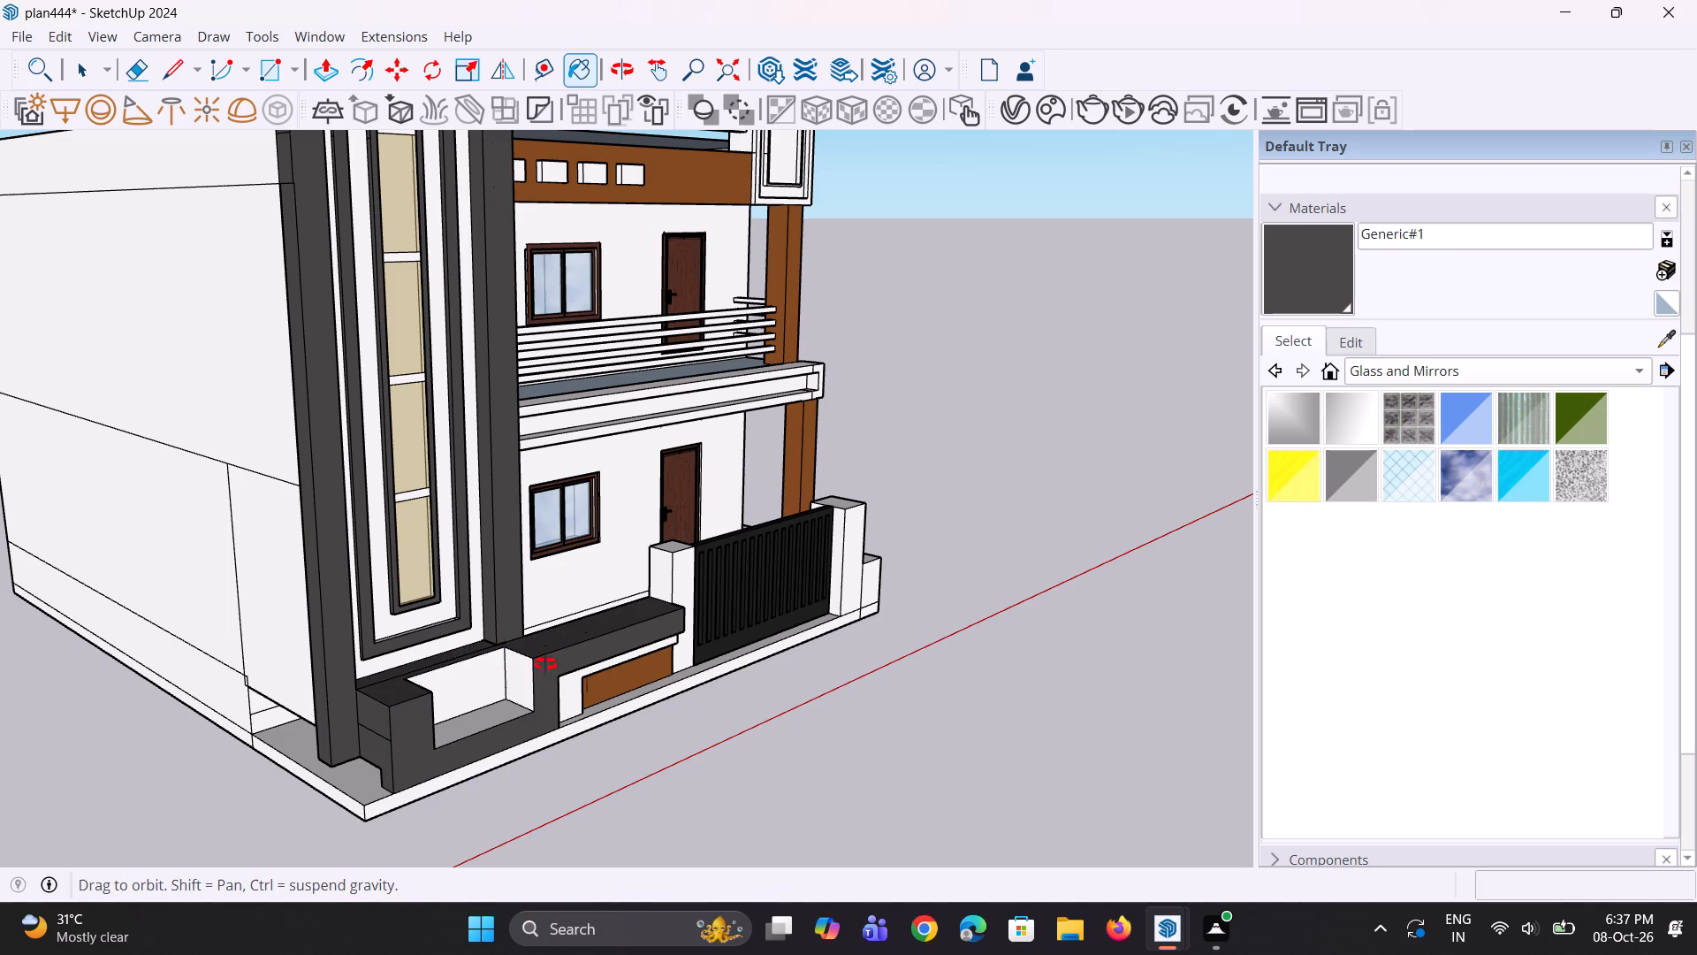
middle_click_drag(545, 664, 460, 665)
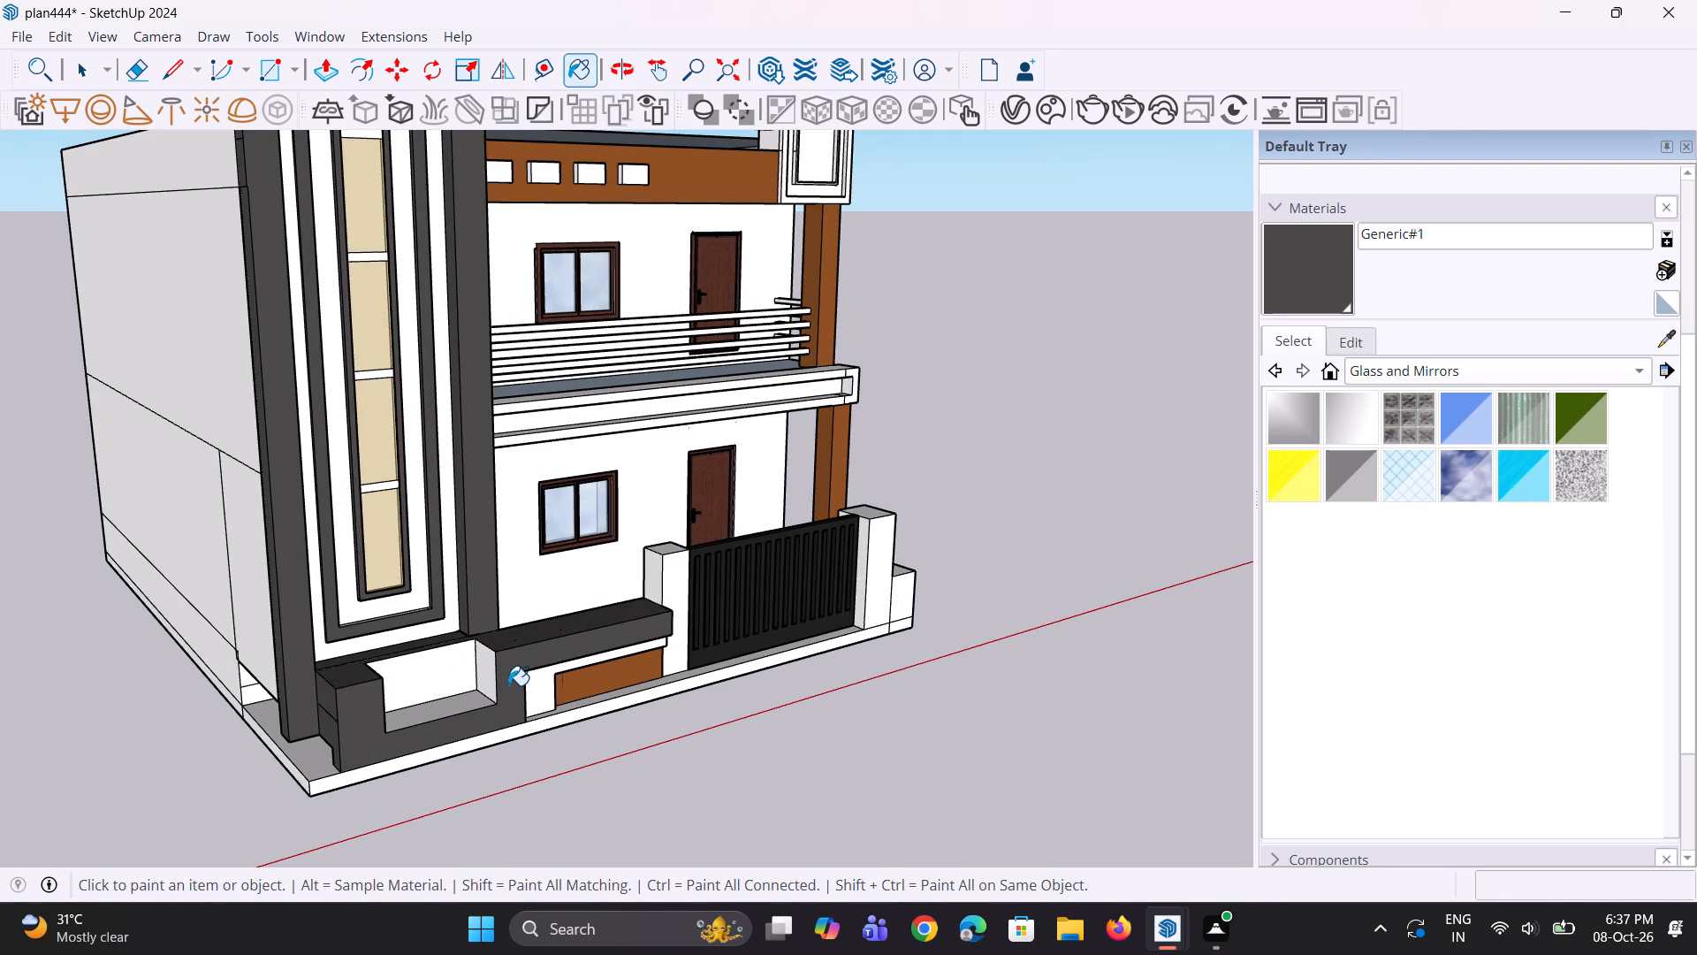
left_click(487, 671)
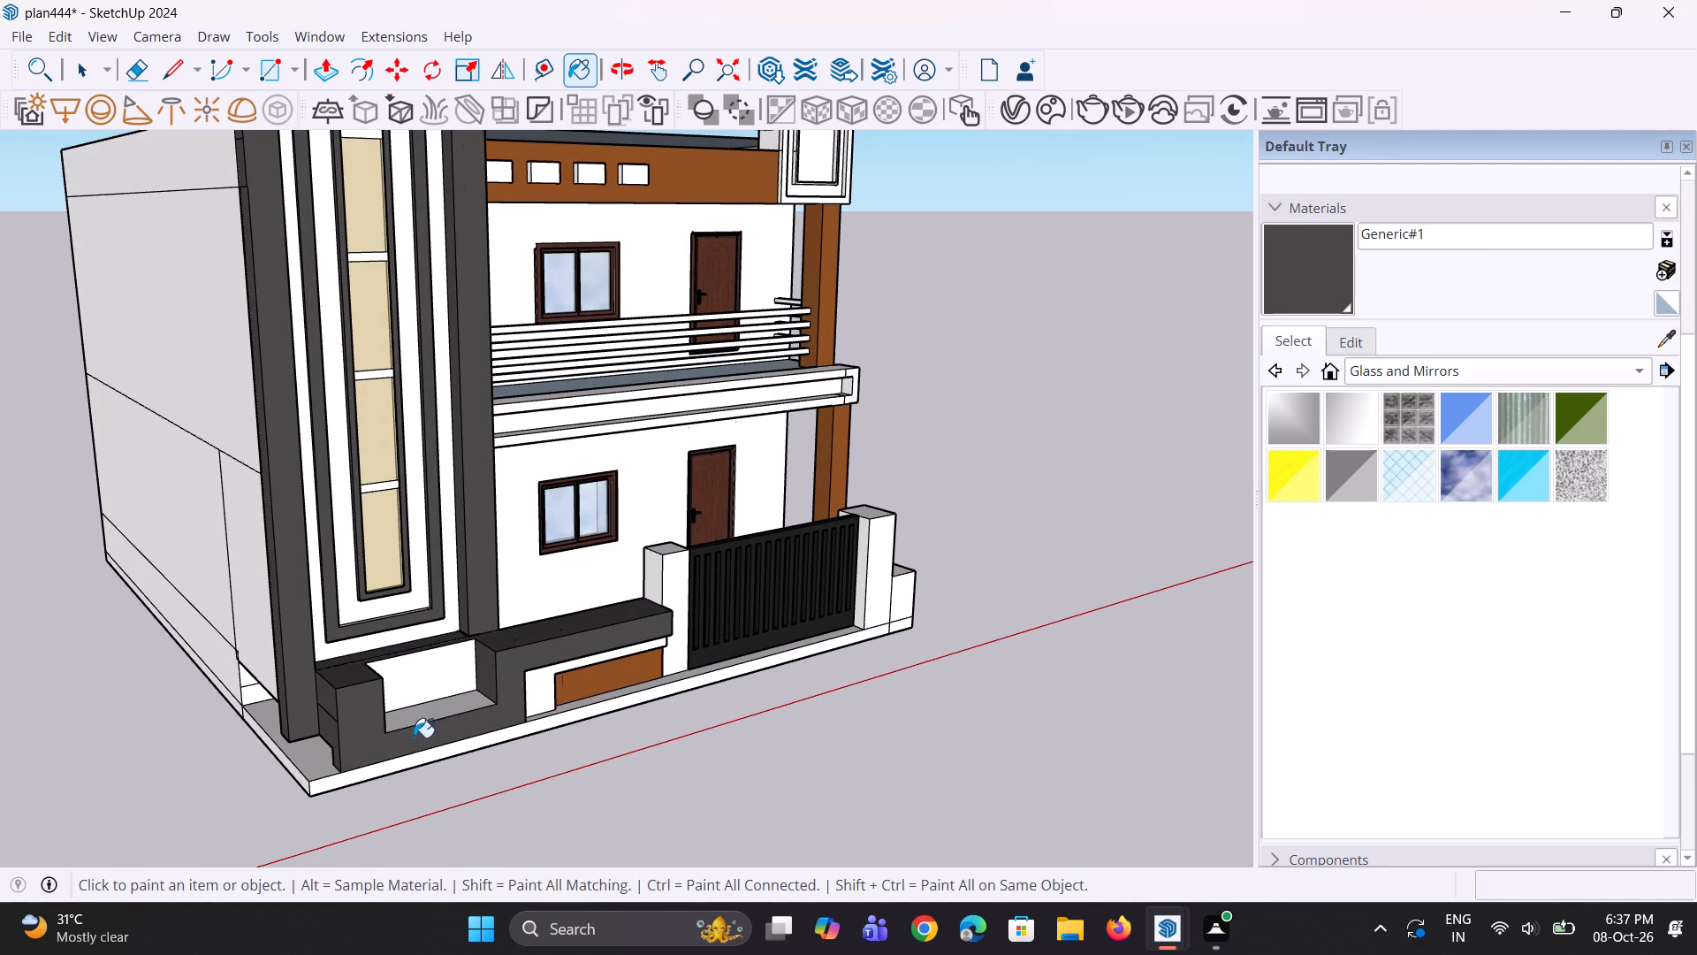
left_click(424, 714)
left_click(435, 690)
middle_click_drag(507, 672, 242, 646)
left_click(312, 640)
left_click(352, 635)
Examine the whole front elevation with the painted tower and boundary wall, including the balcony area.
scroll(378, 663, "down", 3)
middle_click_drag(414, 666, 453, 650)
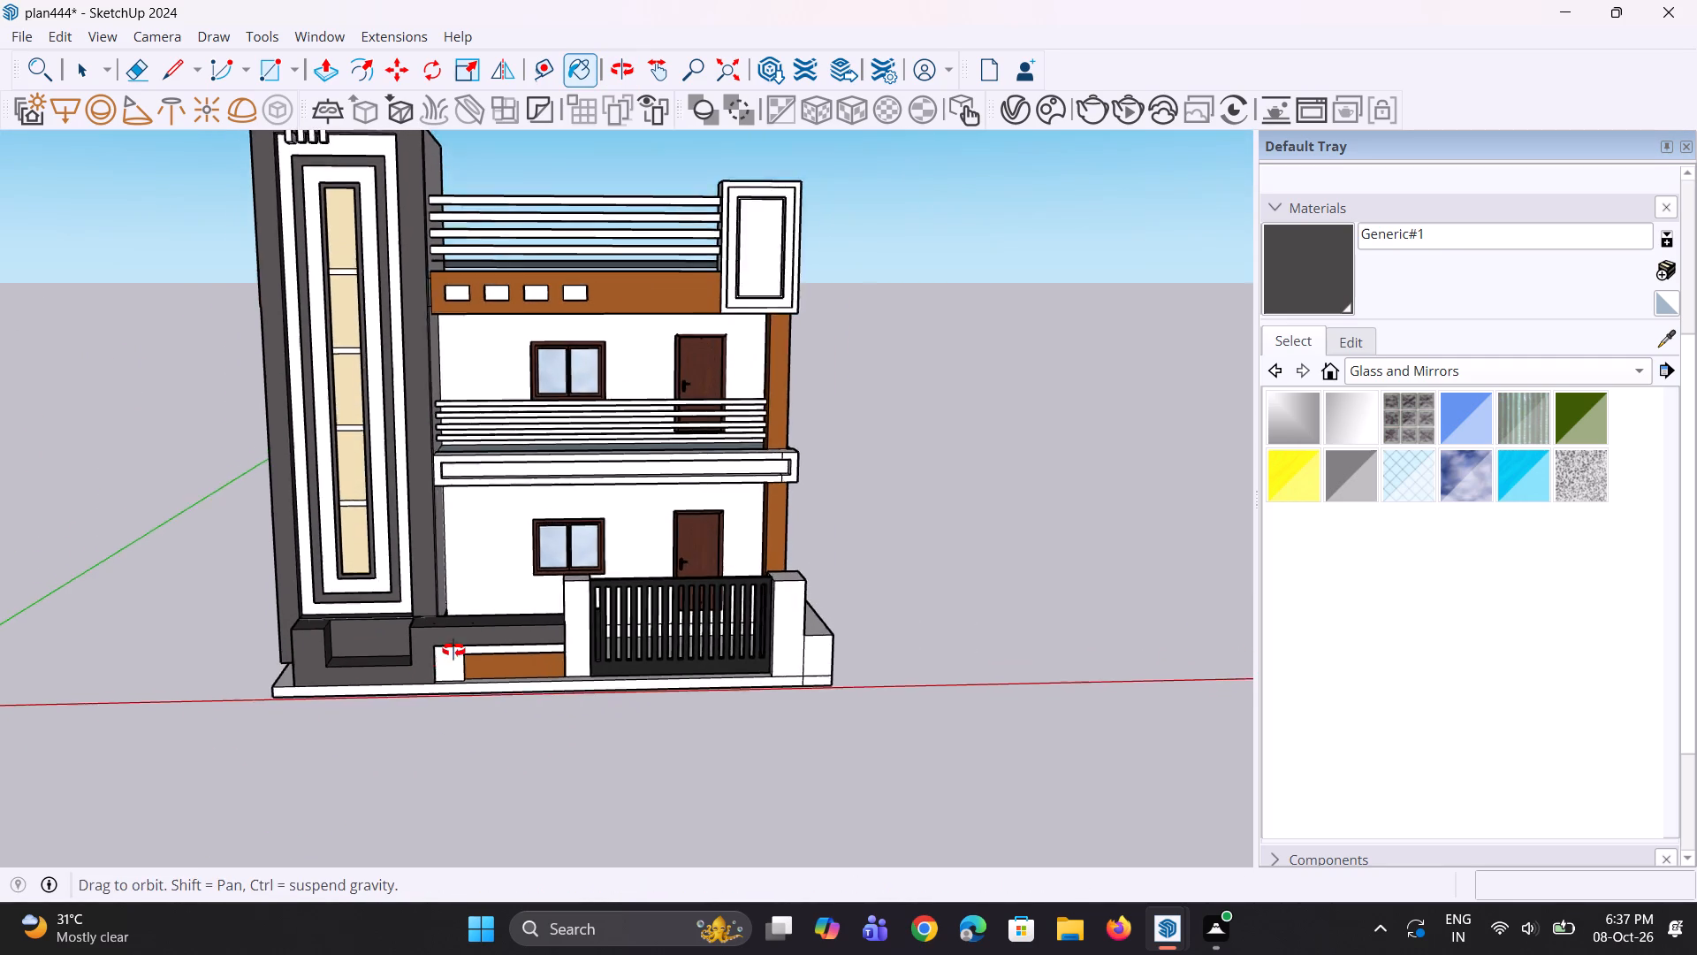
middle_click_drag(453, 650, 459, 639)
scroll(481, 638, "down", 6)
middle_click_drag(499, 615, 500, 615)
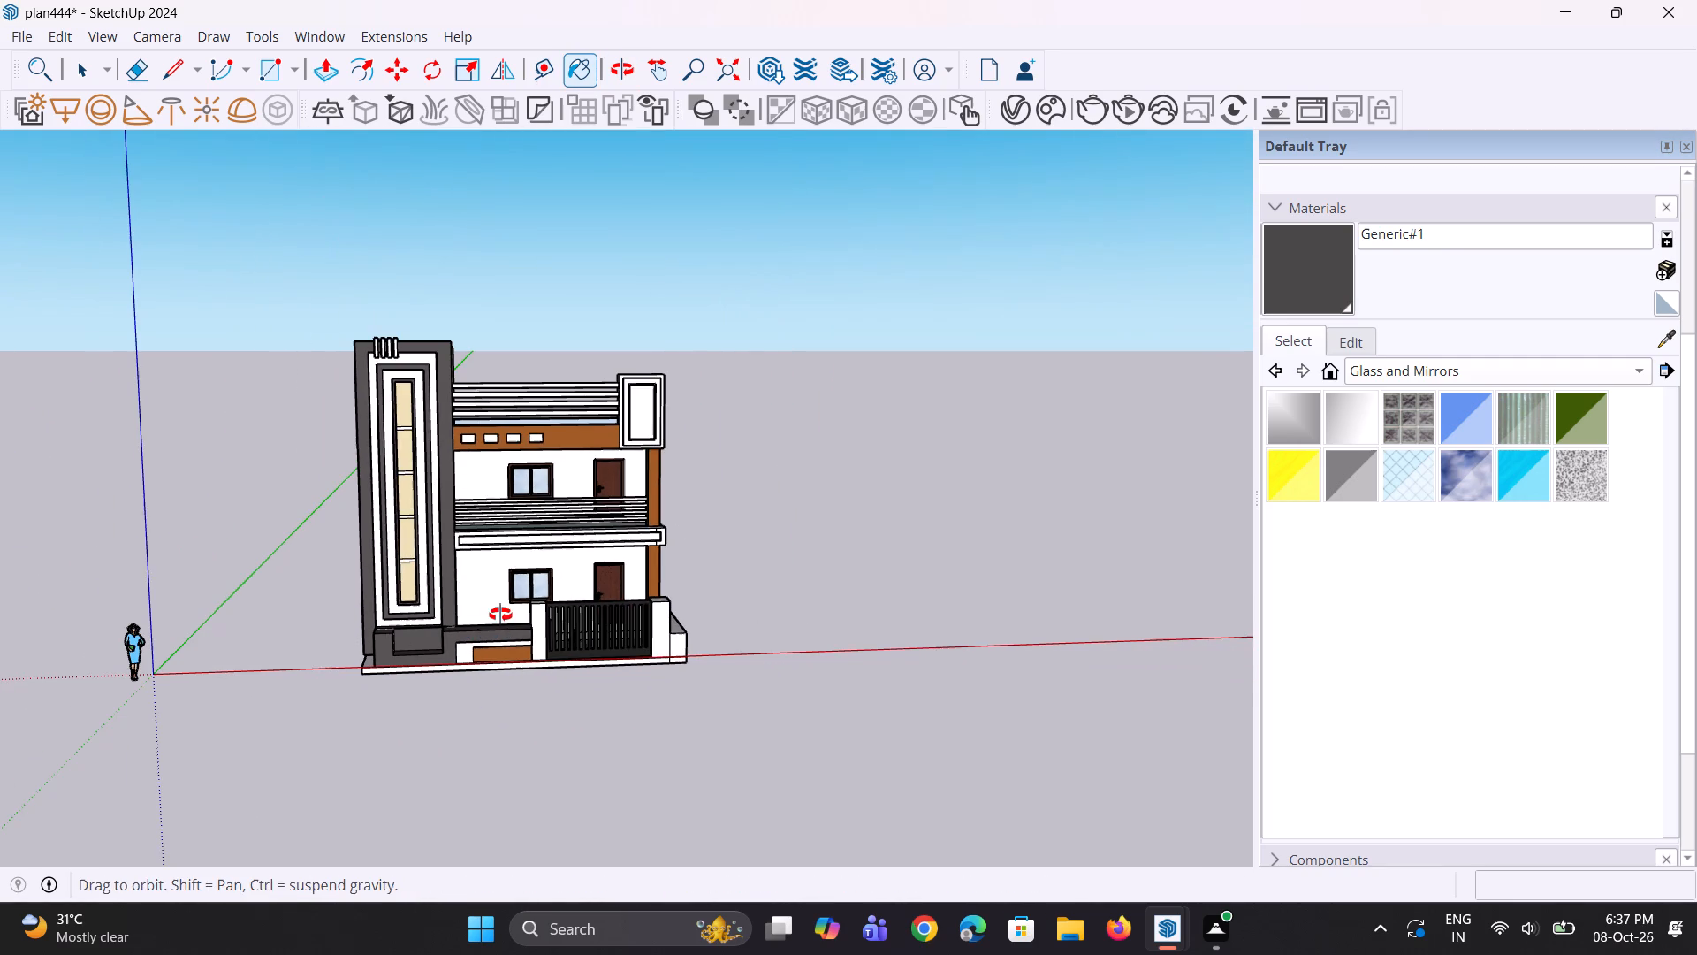
middle_click_drag(500, 615, 516, 595)
scroll(557, 613, "down", 2)
scroll(615, 583, "up", 3)
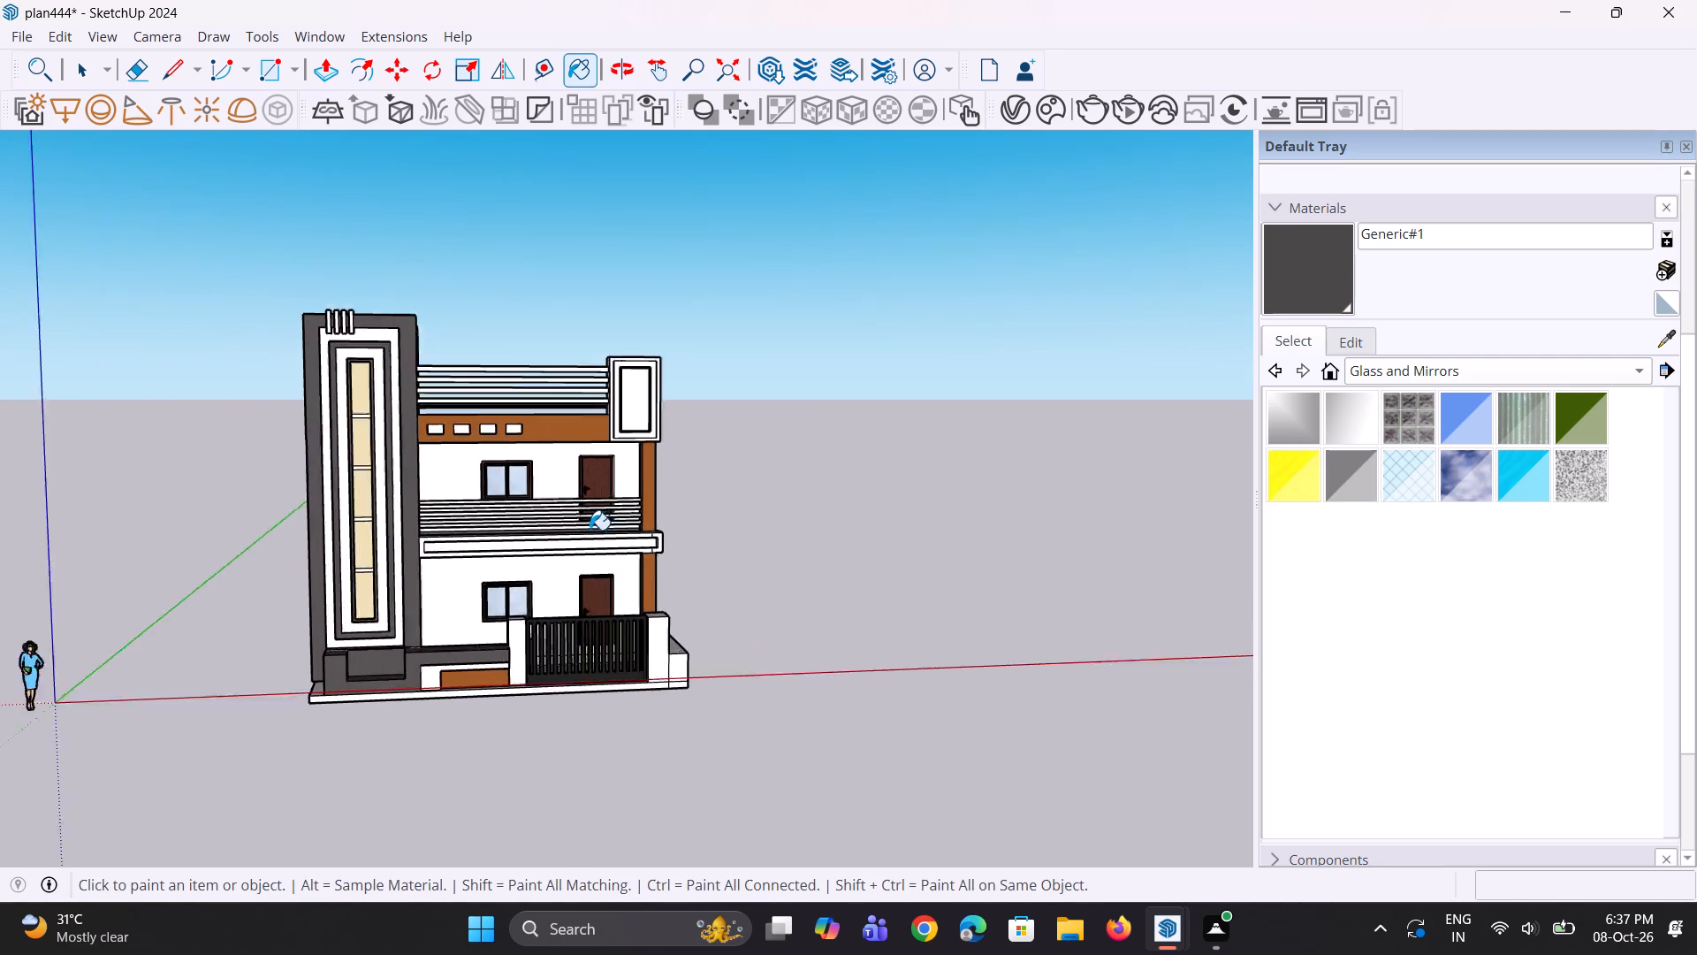
scroll(590, 530, "up", 8)
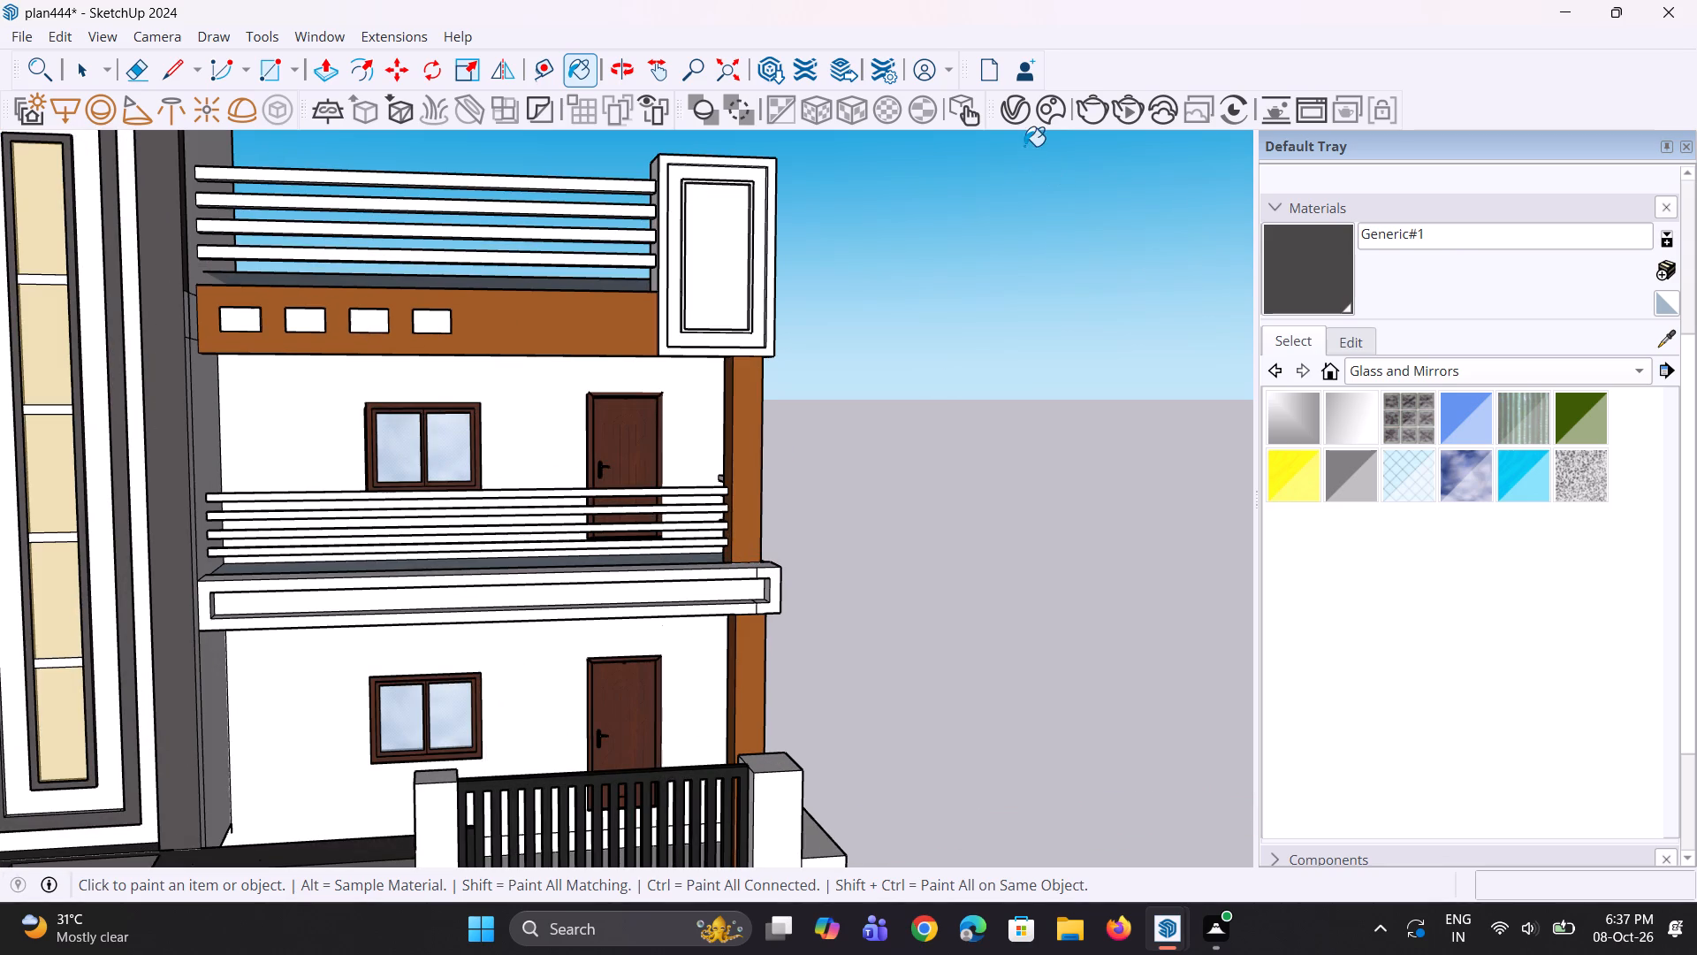
Create a generic V-Ray material with a dark reddish-brown diffuse colour of R 0.308, G 0.222, B 0.222.
left_click(1024, 126)
right_click(693, 126)
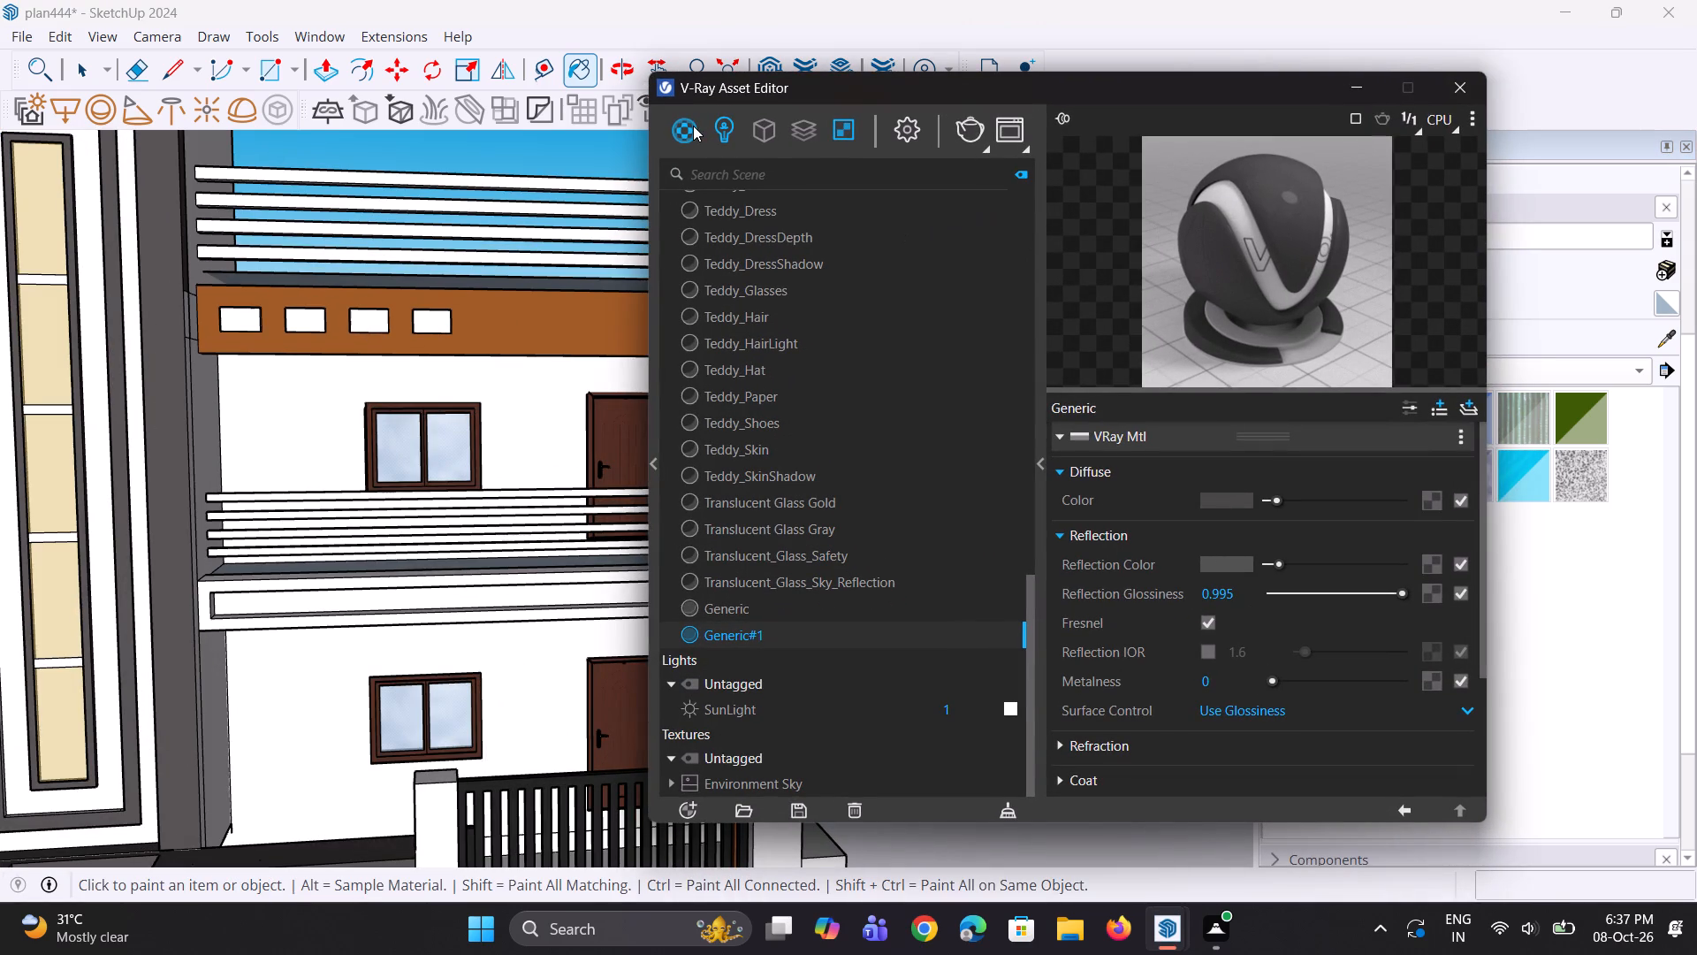
left_click(722, 181)
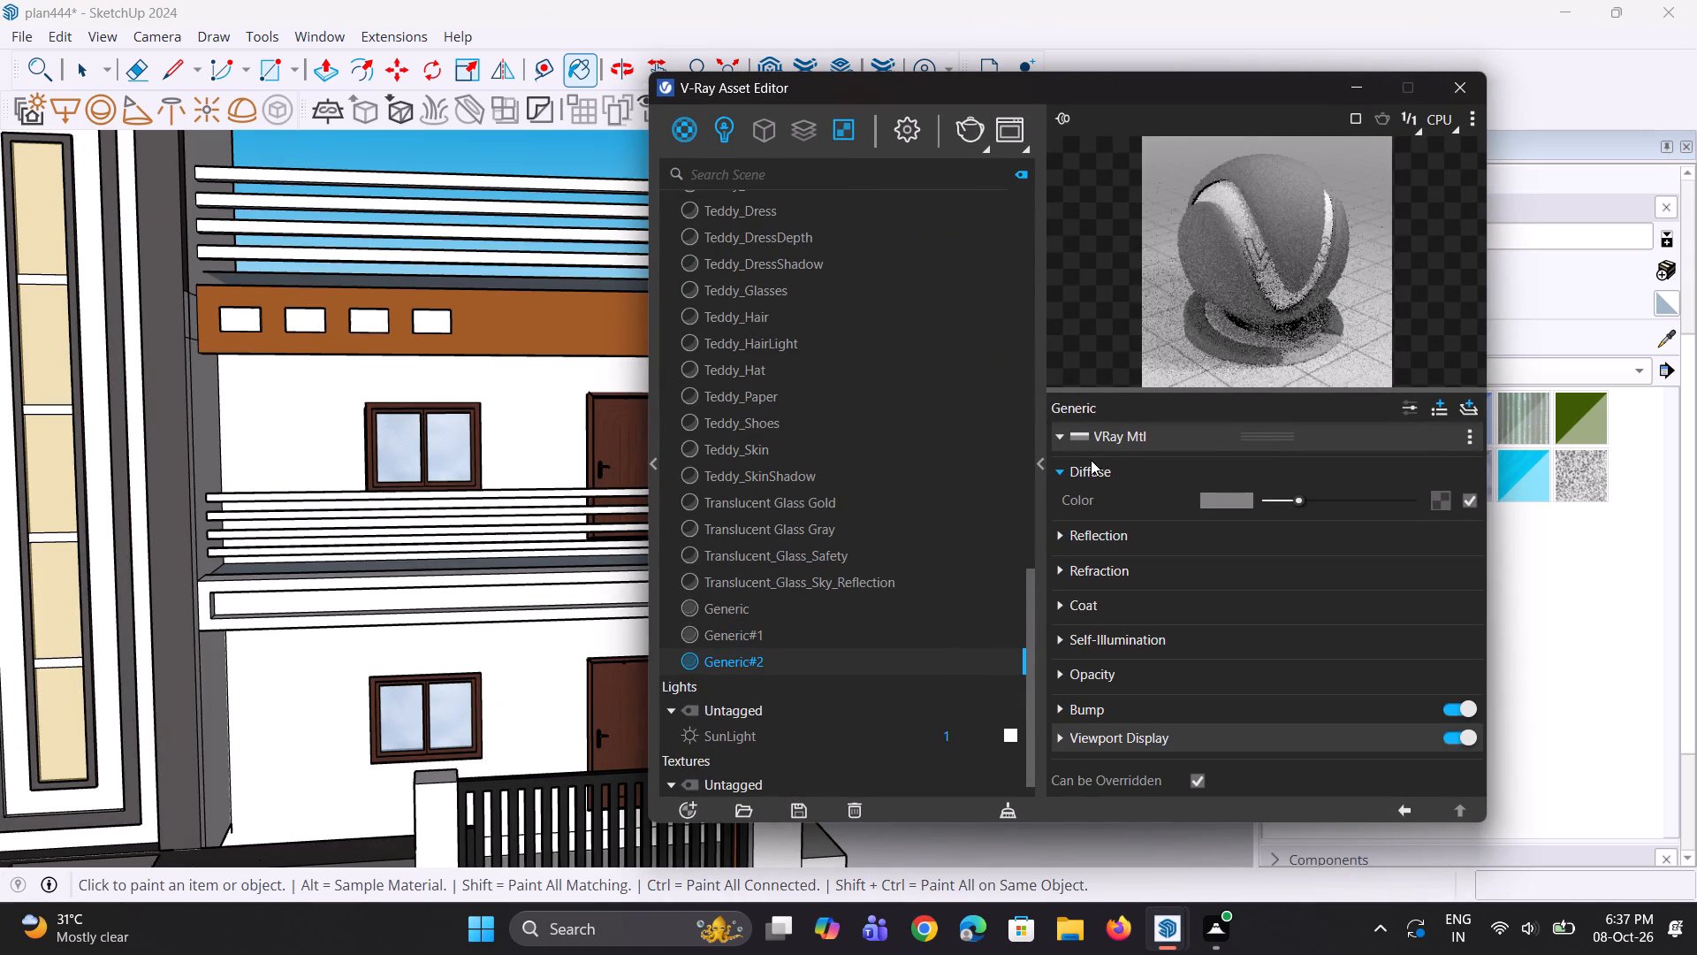
left_click(1228, 502)
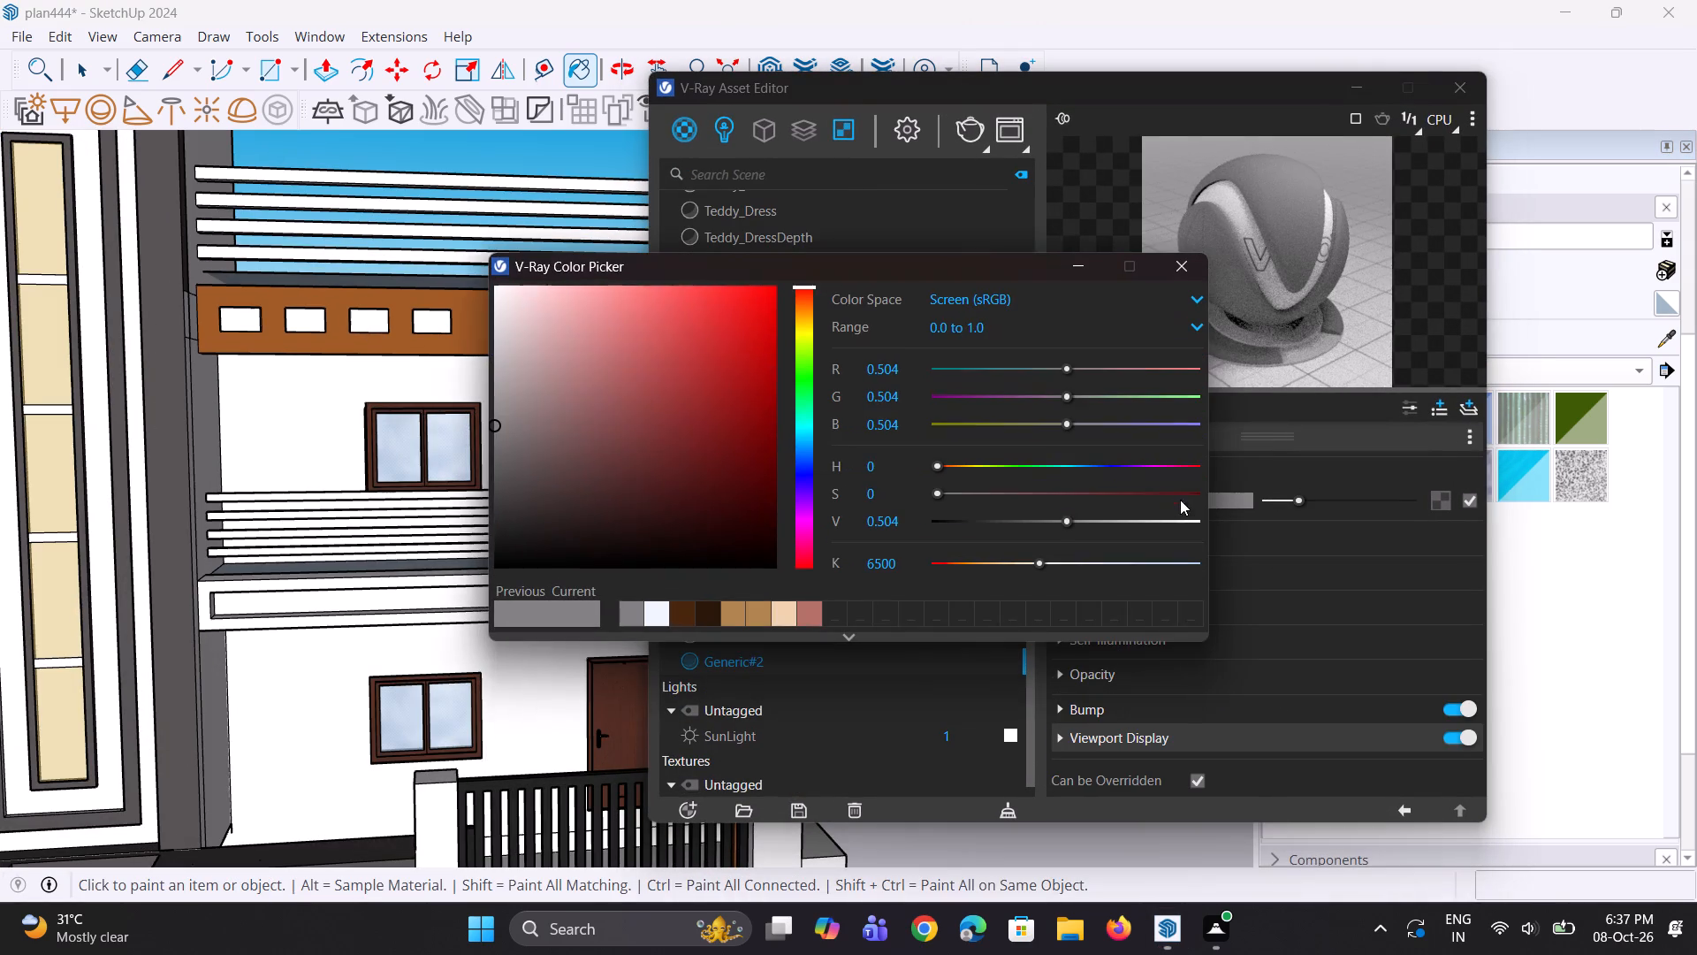
left_click_drag(734, 375, 652, 449)
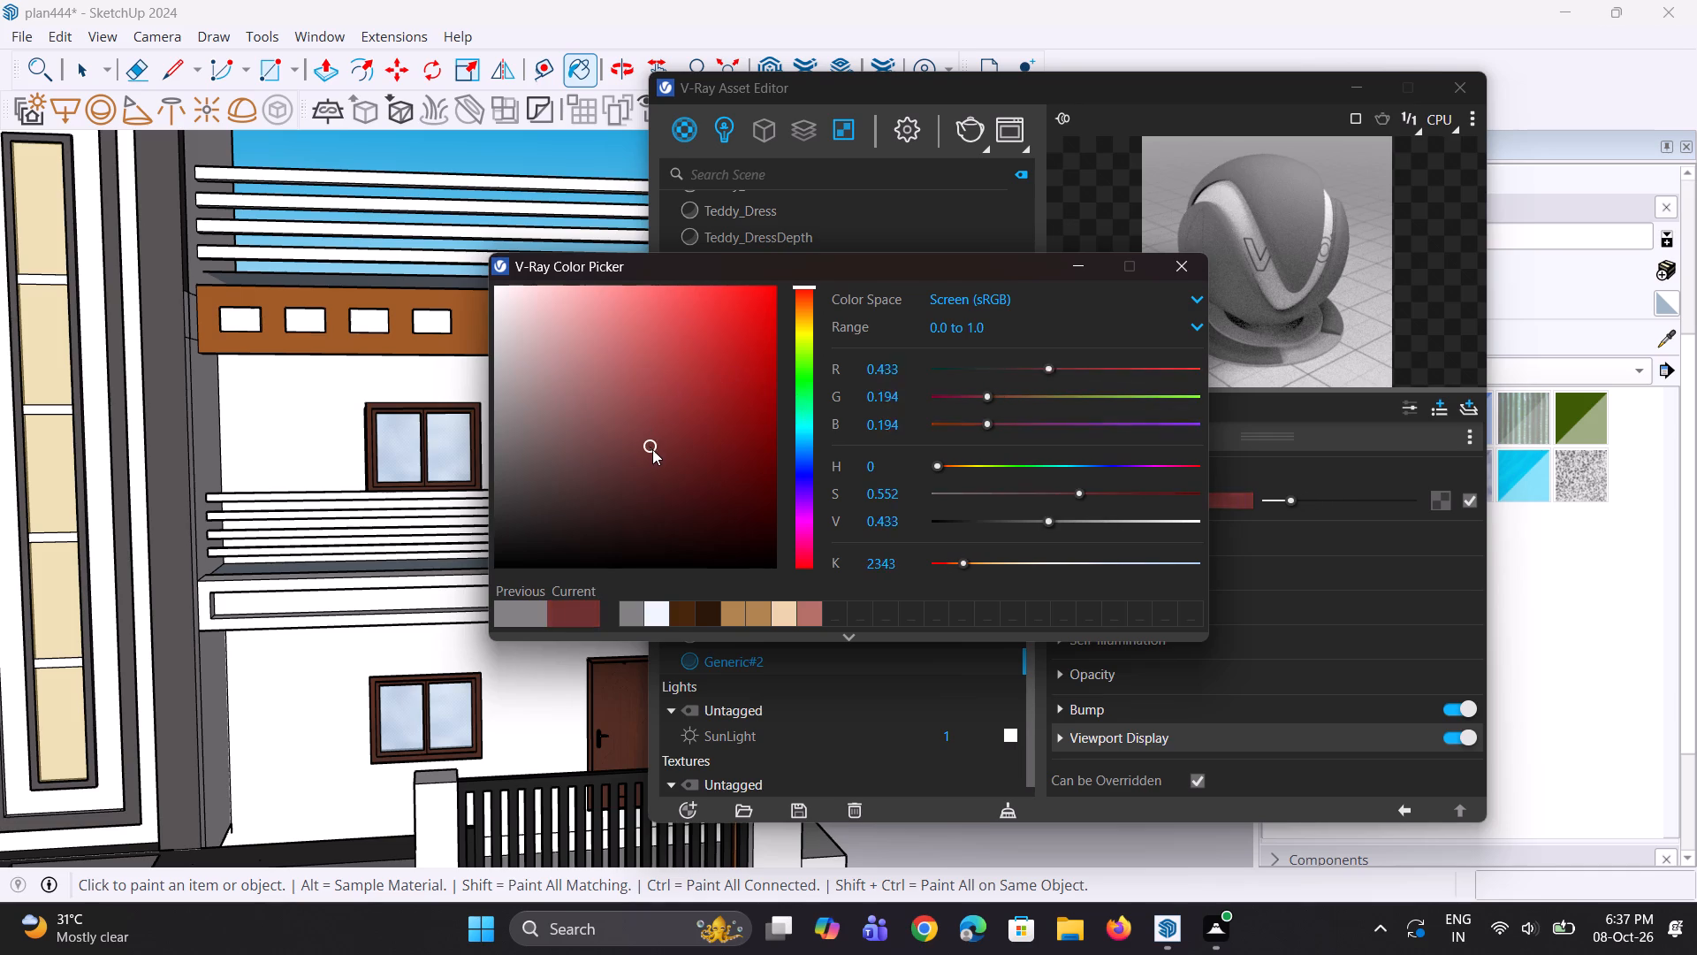
left_click_drag(652, 449, 627, 505)
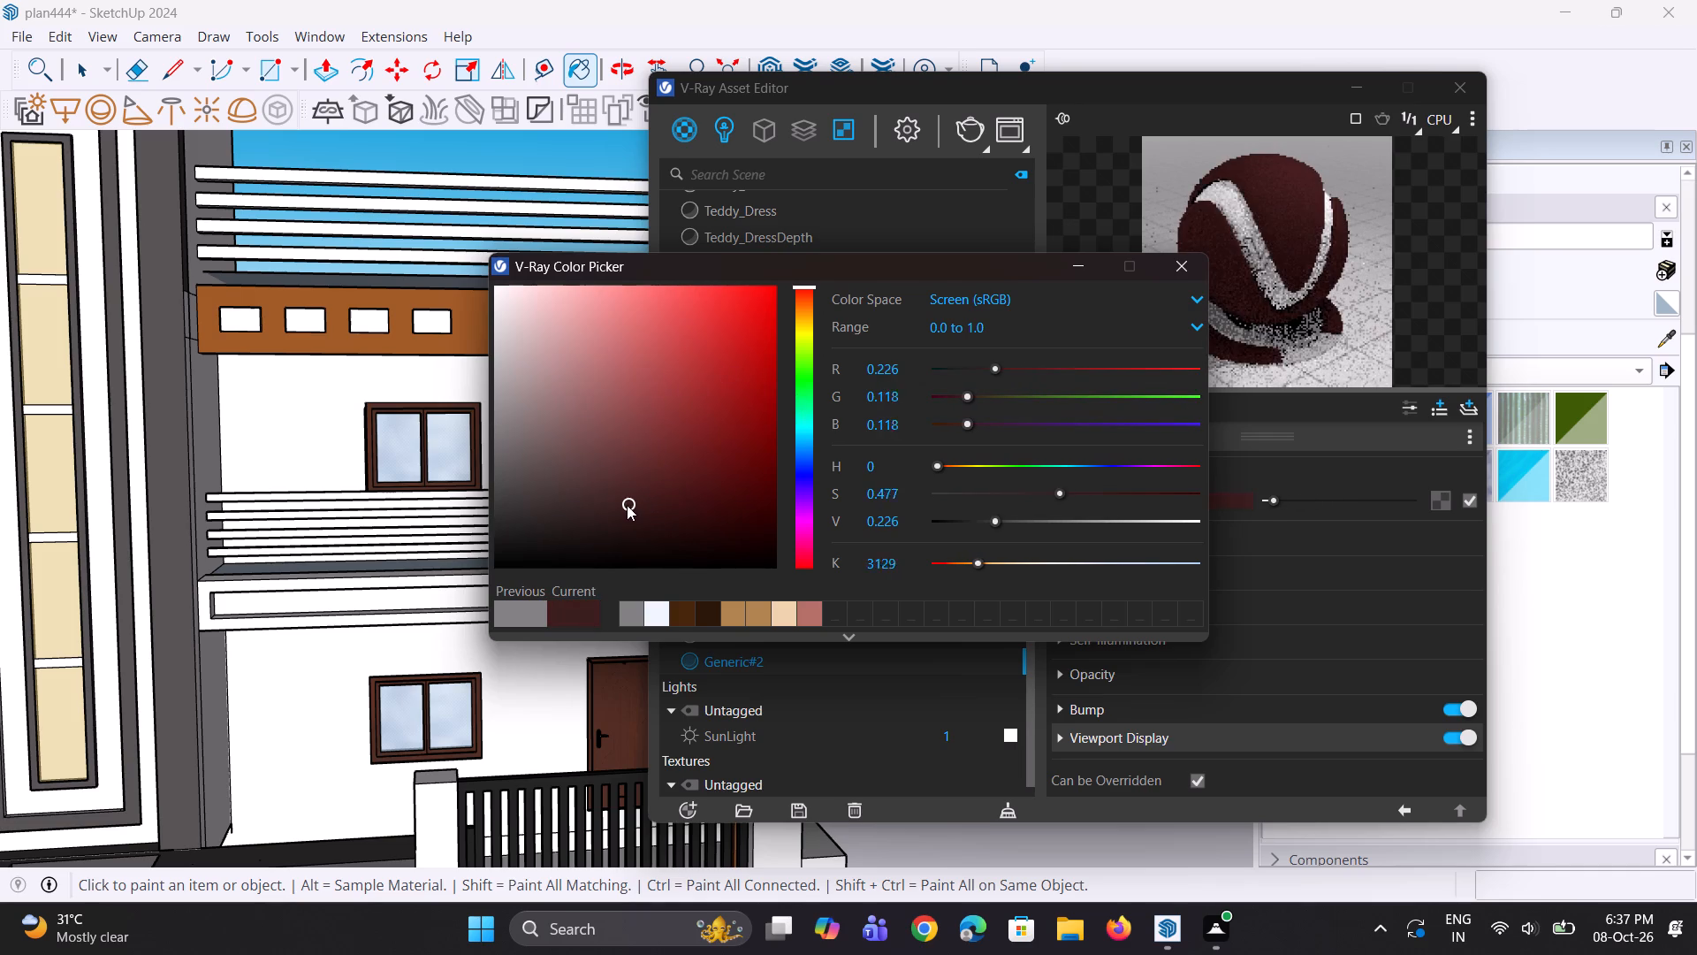
left_click_drag(627, 505, 586, 488)
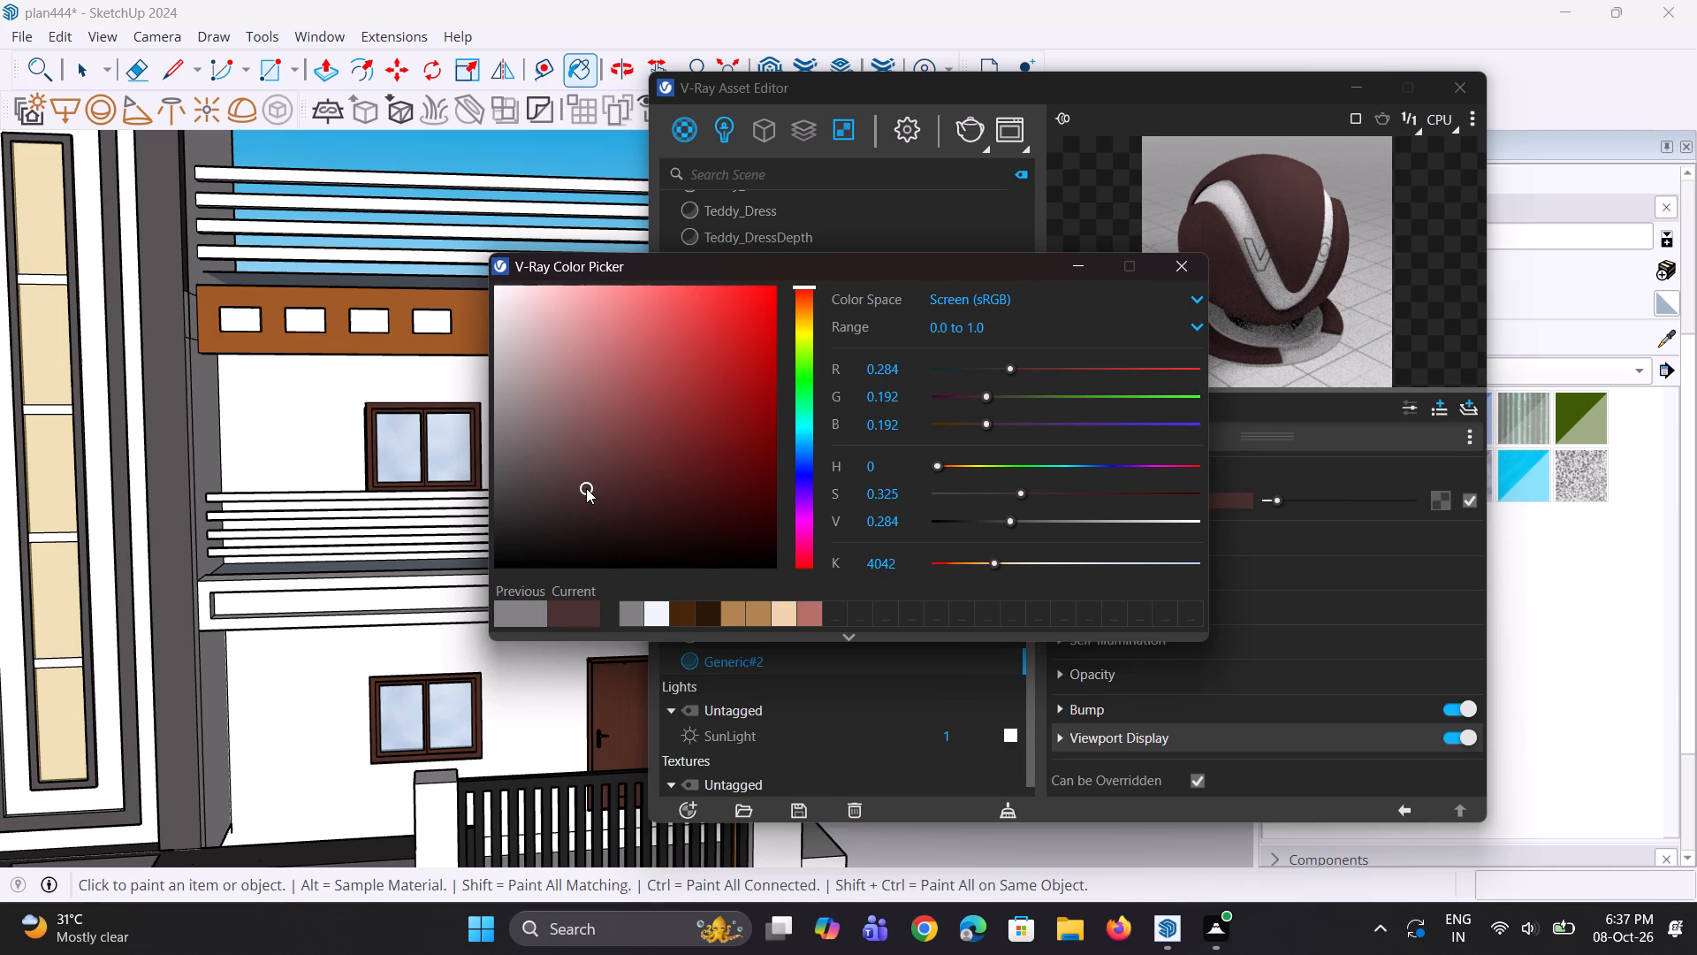
left_click_drag(586, 488, 575, 484)
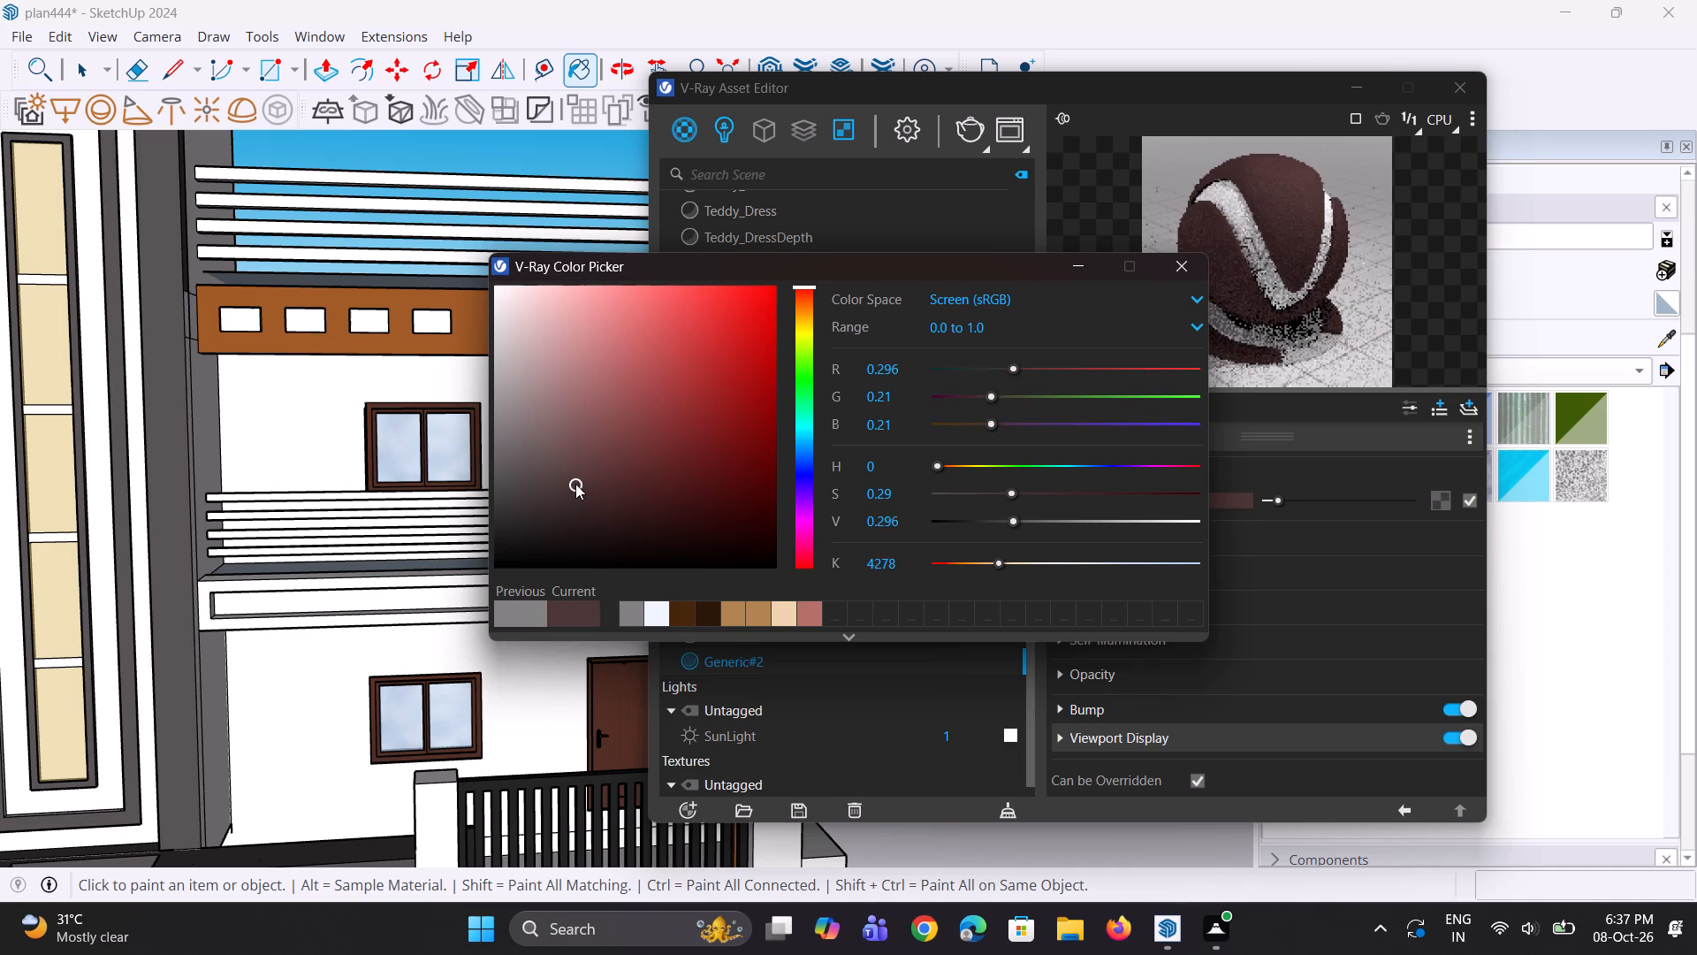
left_click_drag(575, 484, 573, 482)
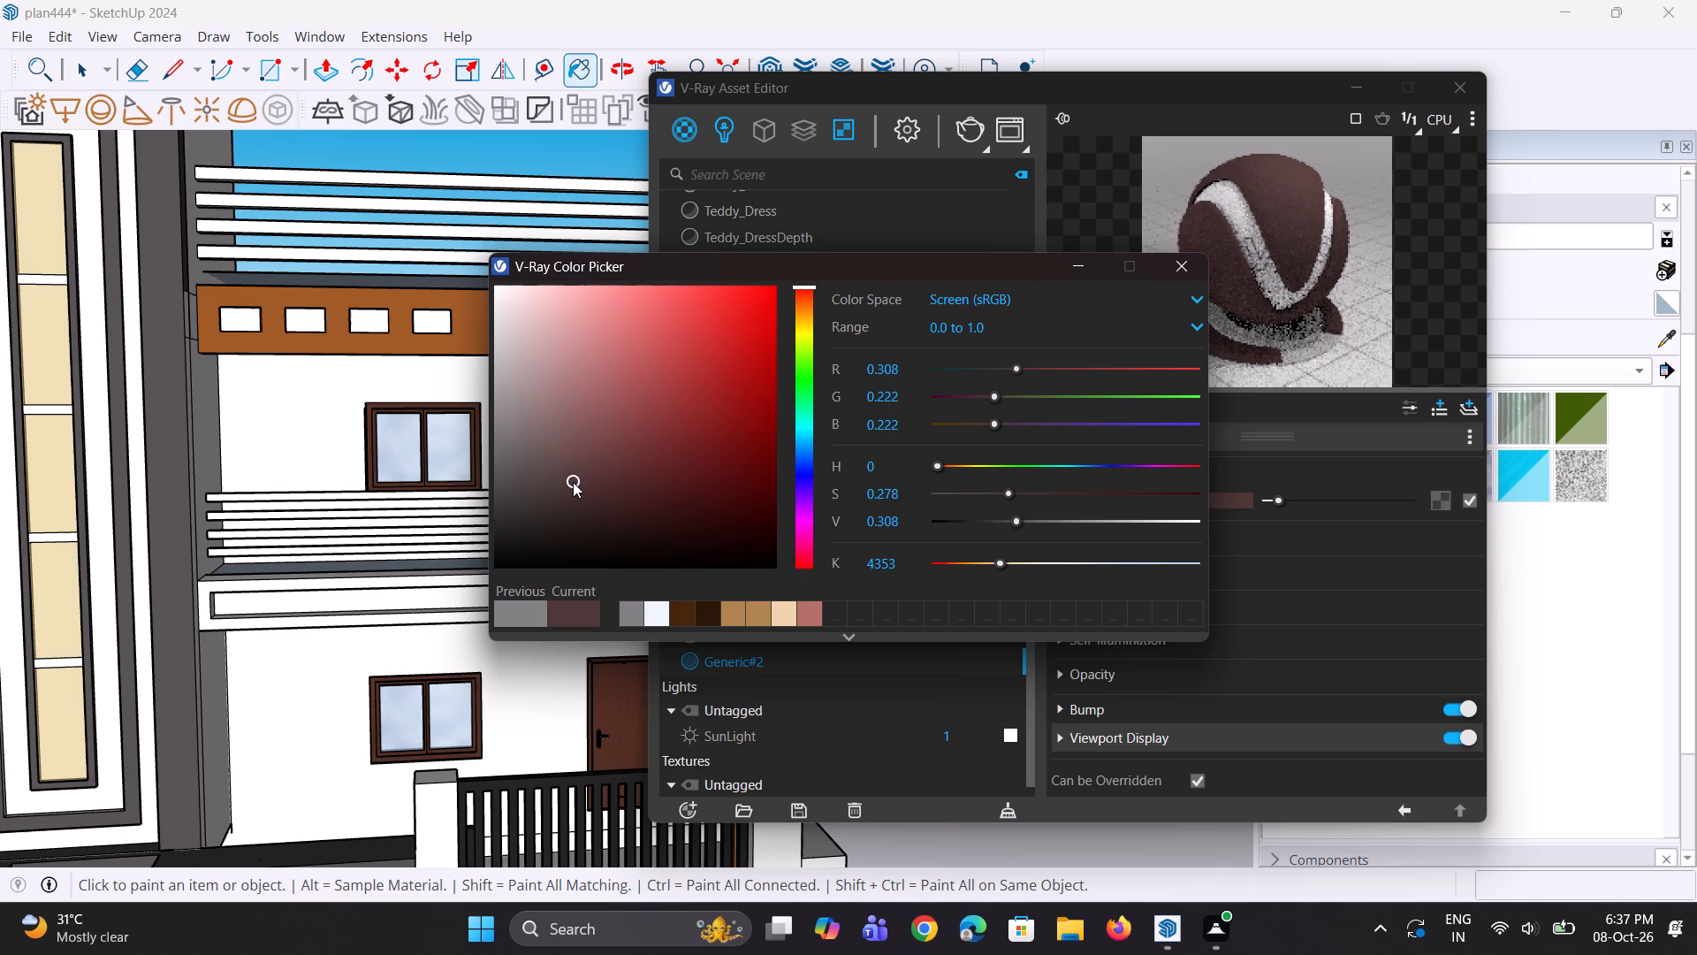
left_click(1086, 259)
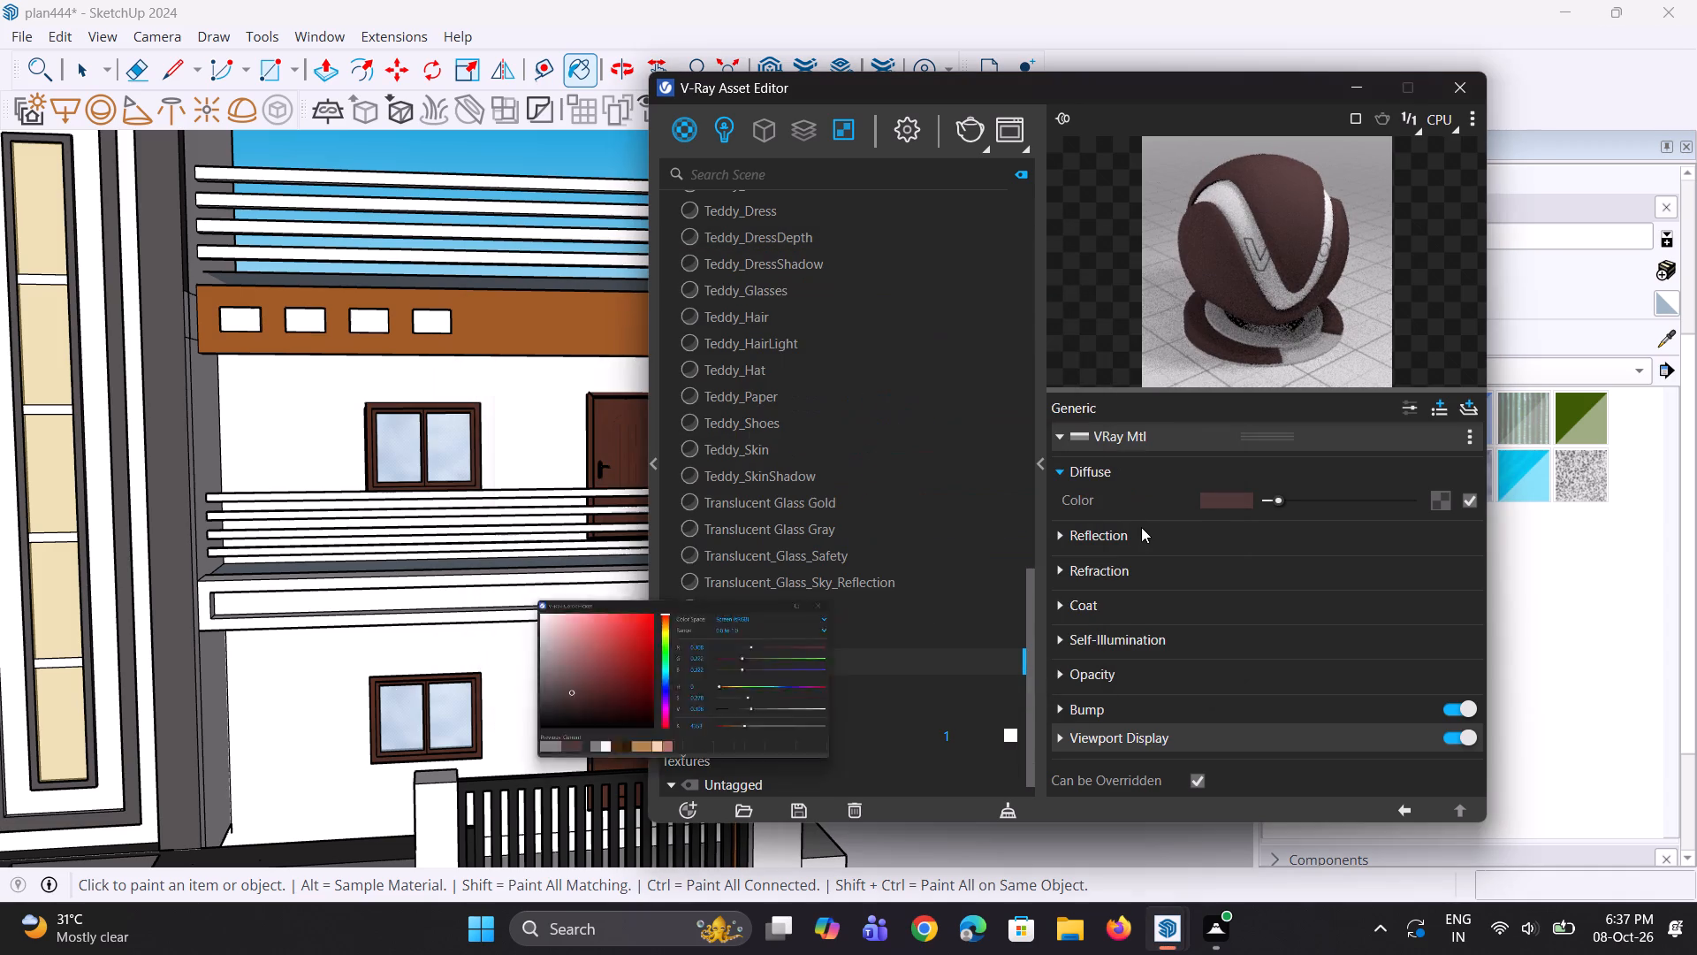
Give the new brown material a dark grey reflection colour and a reflection glossiness of 0.95.
left_click(1139, 543)
left_click_drag(1272, 564, 1280, 565)
left_click_drag(1230, 599, 1162, 598)
type("0.95")
key("Return")
left_click(1302, 177)
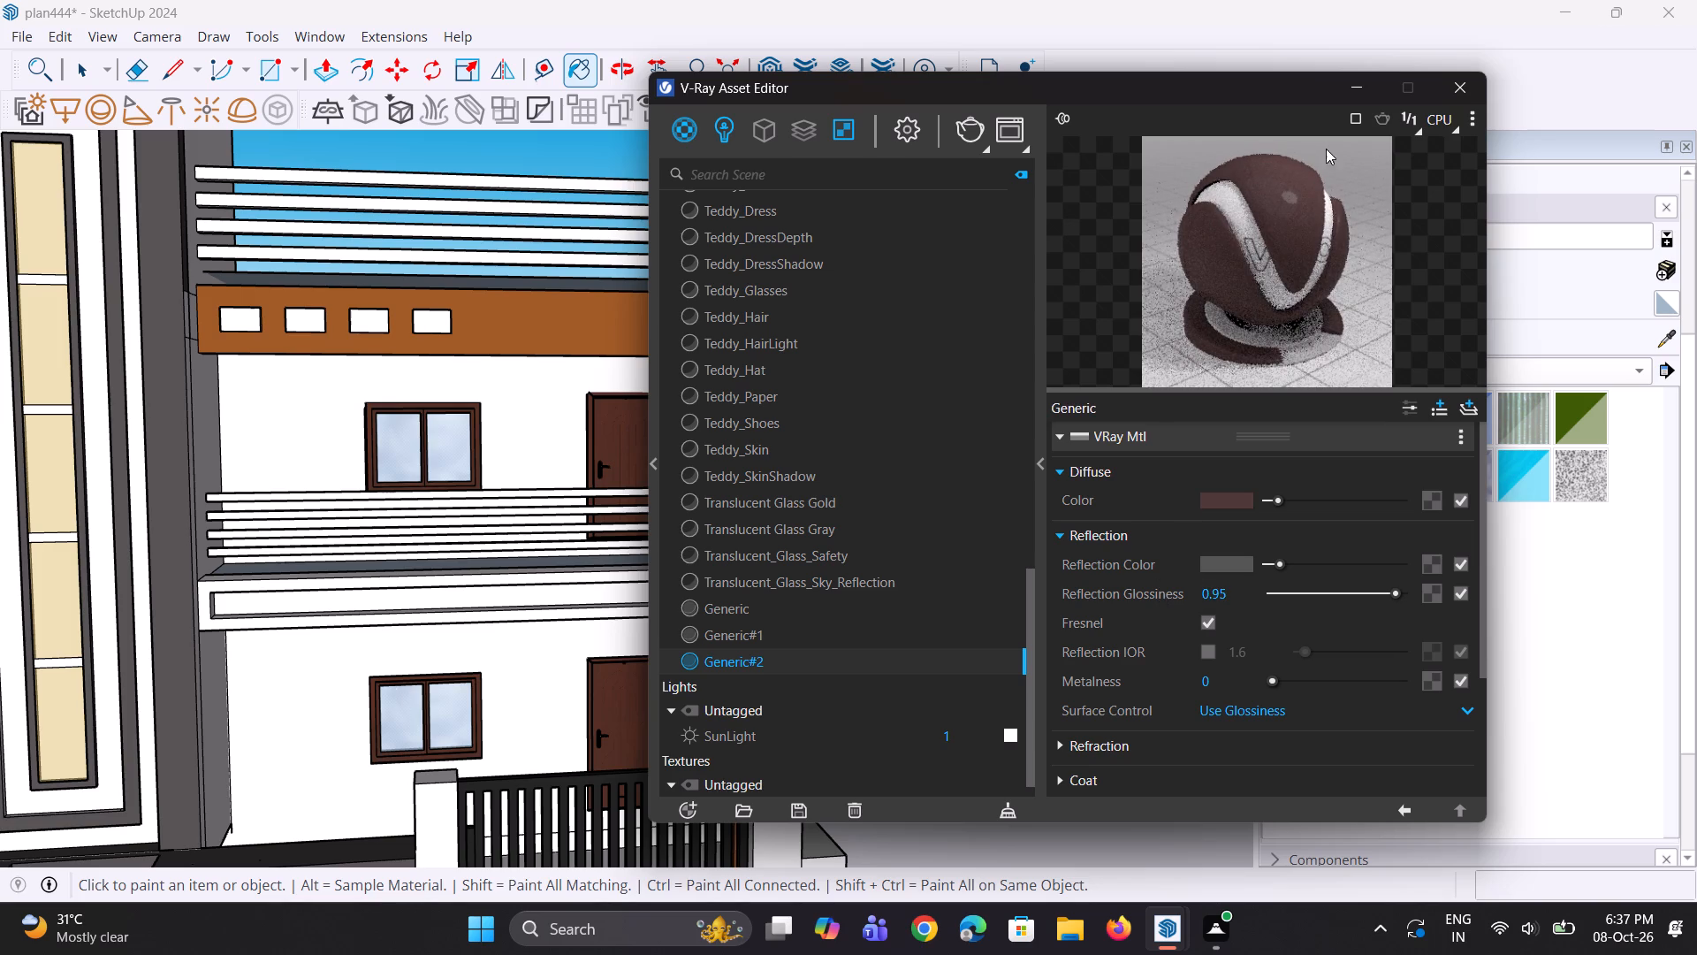
triple_click(1282, 218)
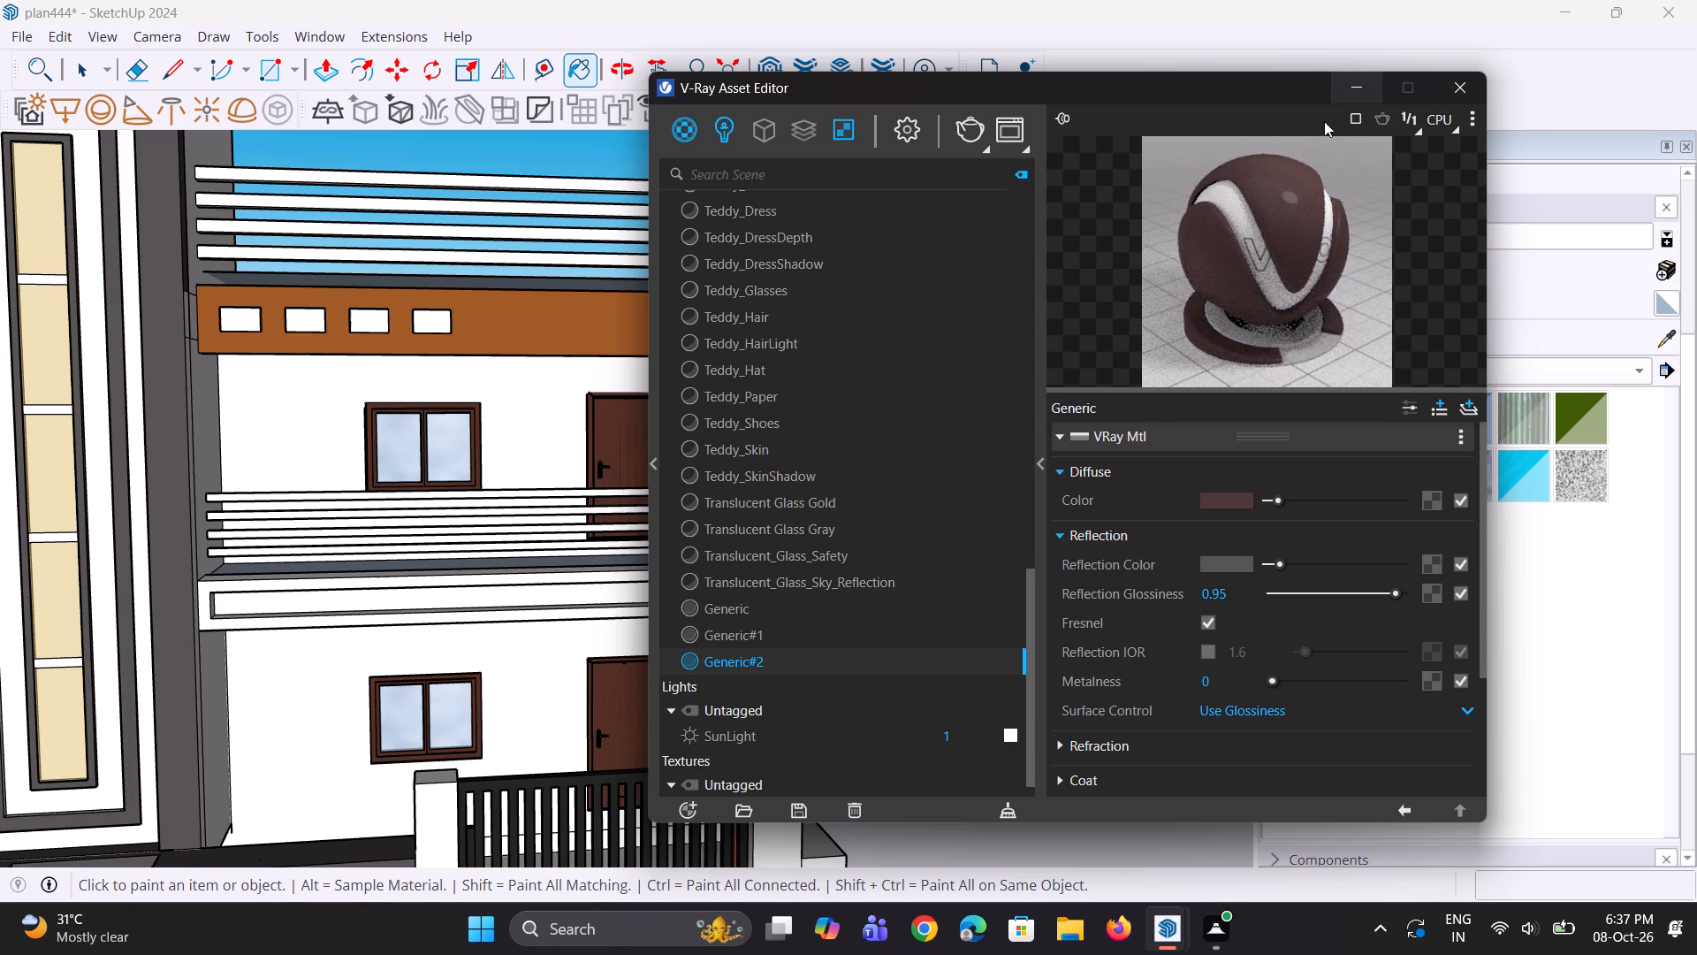
left_click(1372, 94)
Paint the front face of the tower's innermost frame, around the beige panels, with the new dark reddish-brown material.
scroll(548, 556, "down", 3)
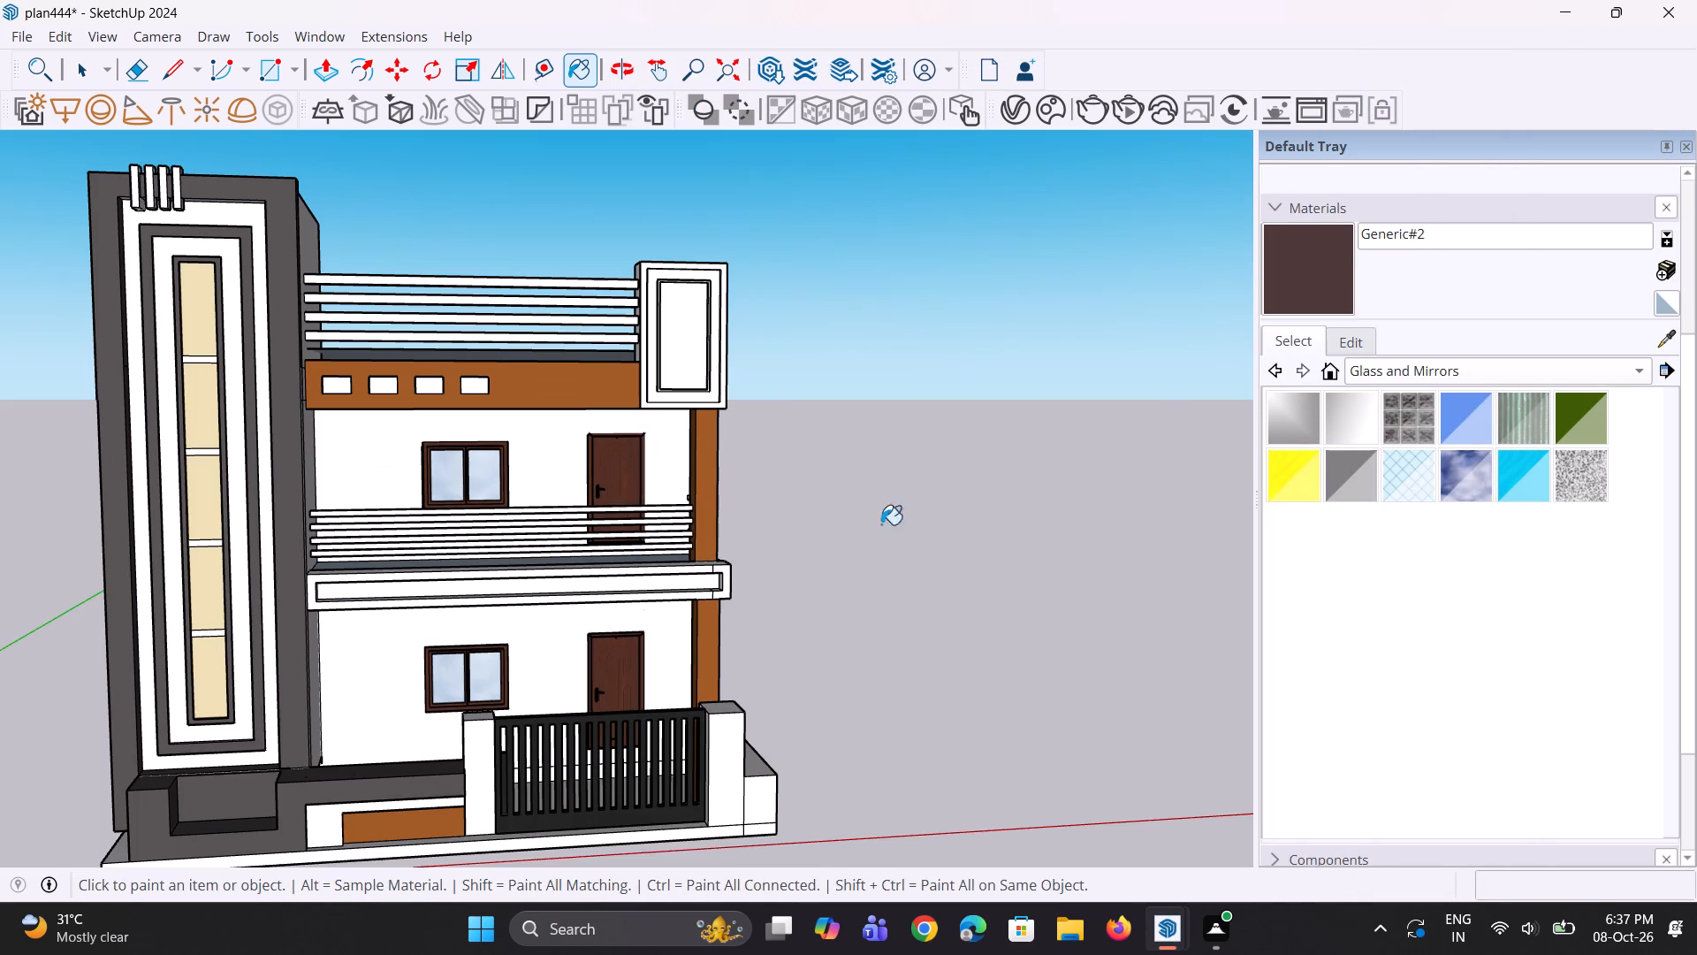
left_click(1297, 300)
scroll(194, 516, "up", 4)
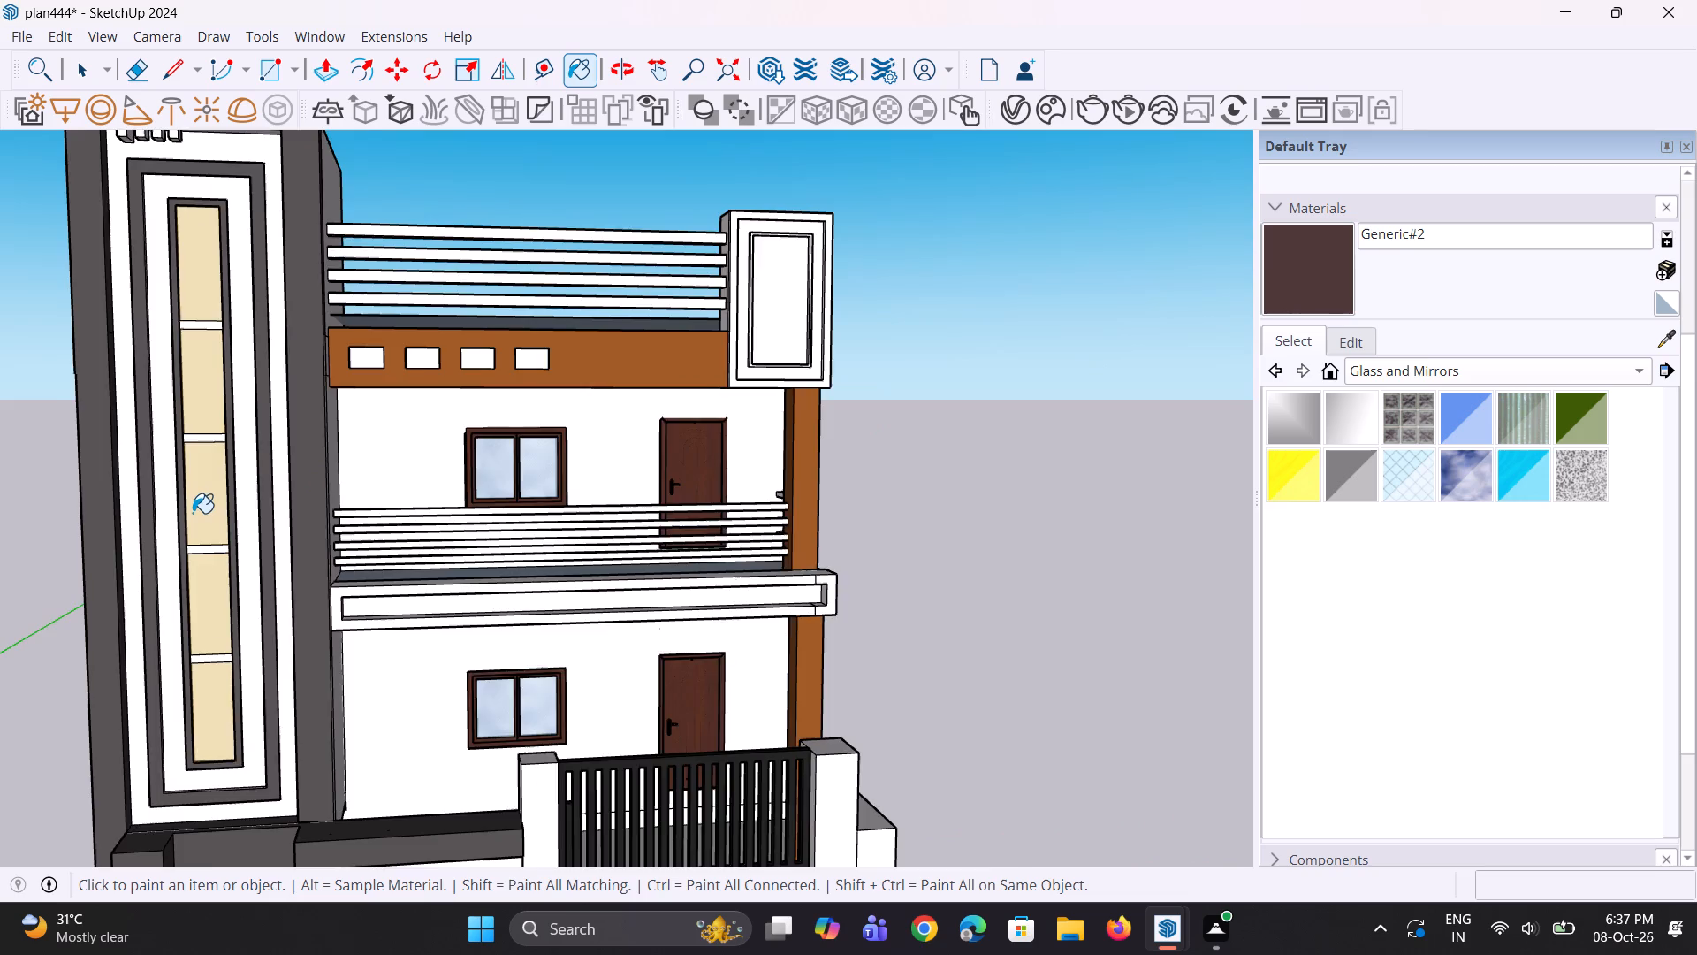
scroll(193, 513, "up", 4)
left_click(262, 516)
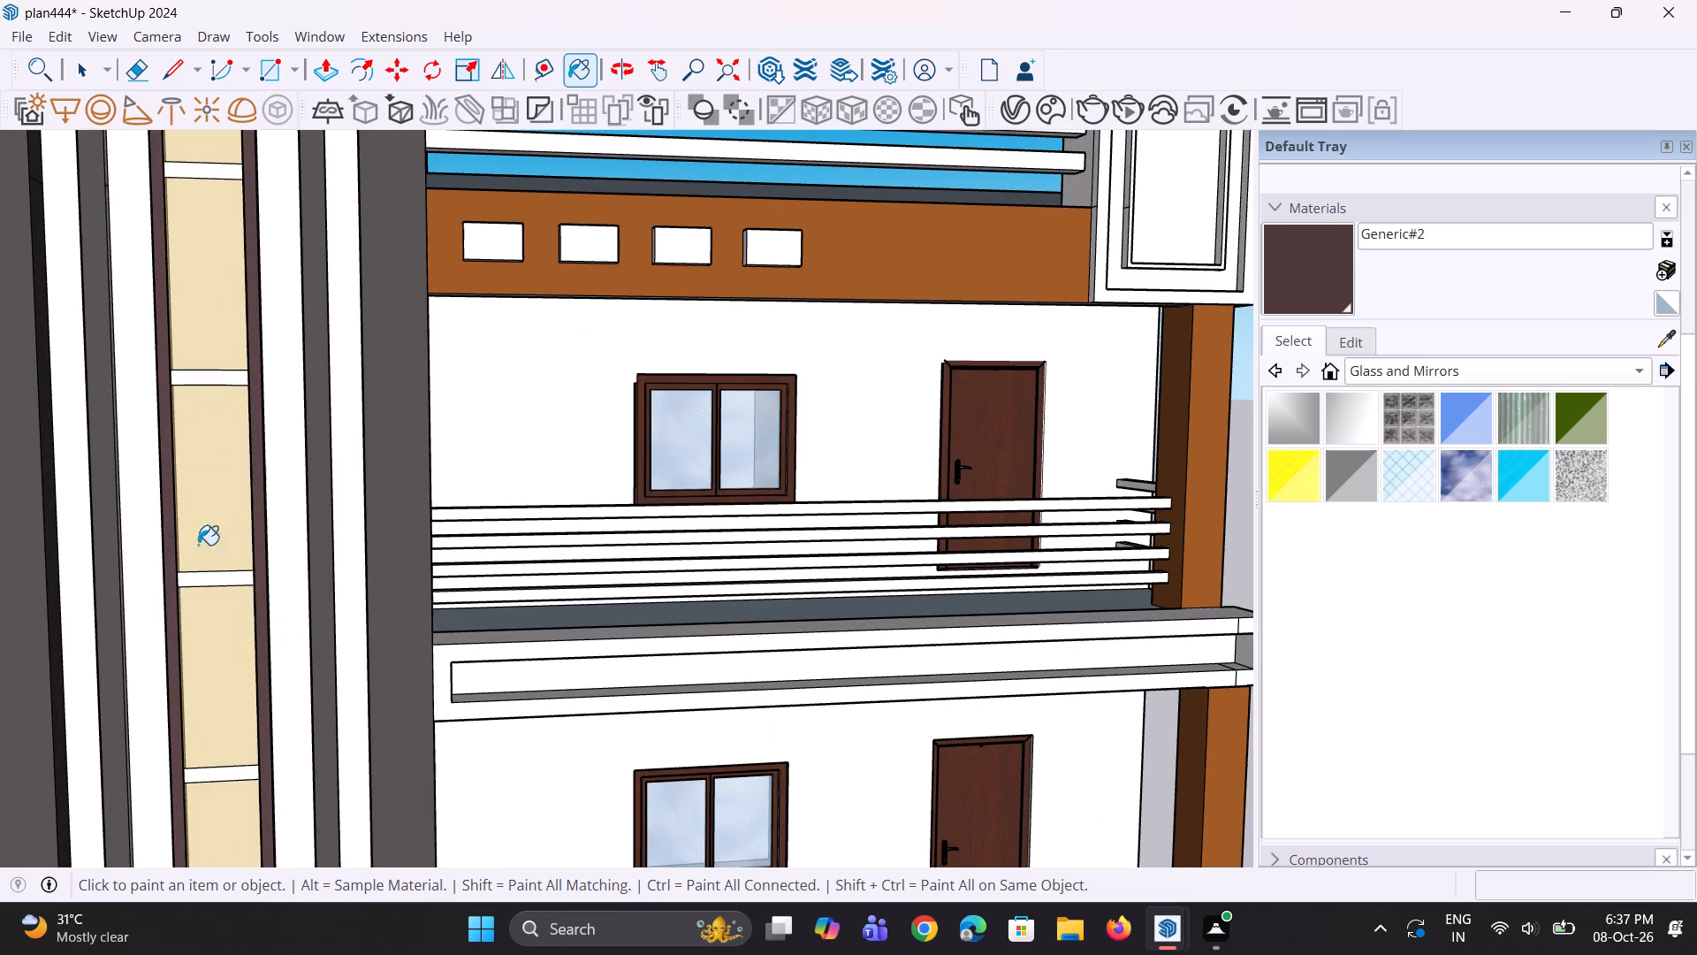
Examine the tower's dark reddish-brown inner frame and beige panels up close.
scroll(72, 581, "up", 2)
middle_click_drag(164, 612, 251, 623)
scroll(194, 600, "up", 3)
middle_click_drag(217, 598, 285, 624)
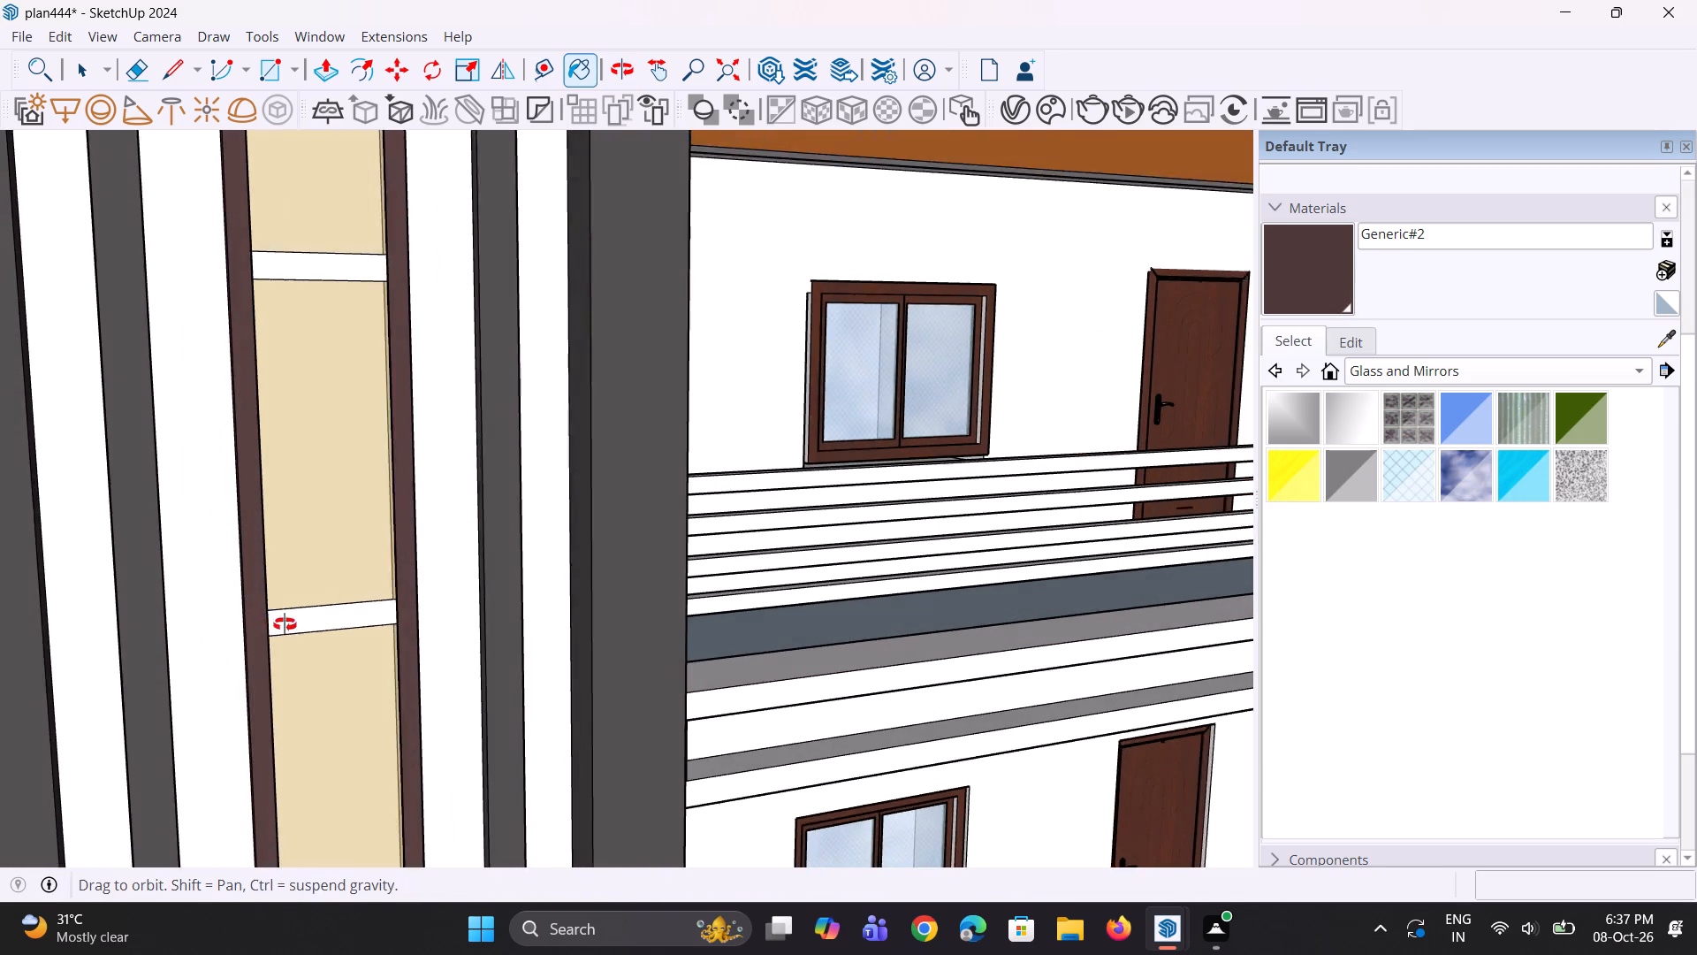
middle_click_drag(285, 624, 295, 629)
scroll(296, 613, "up", 5)
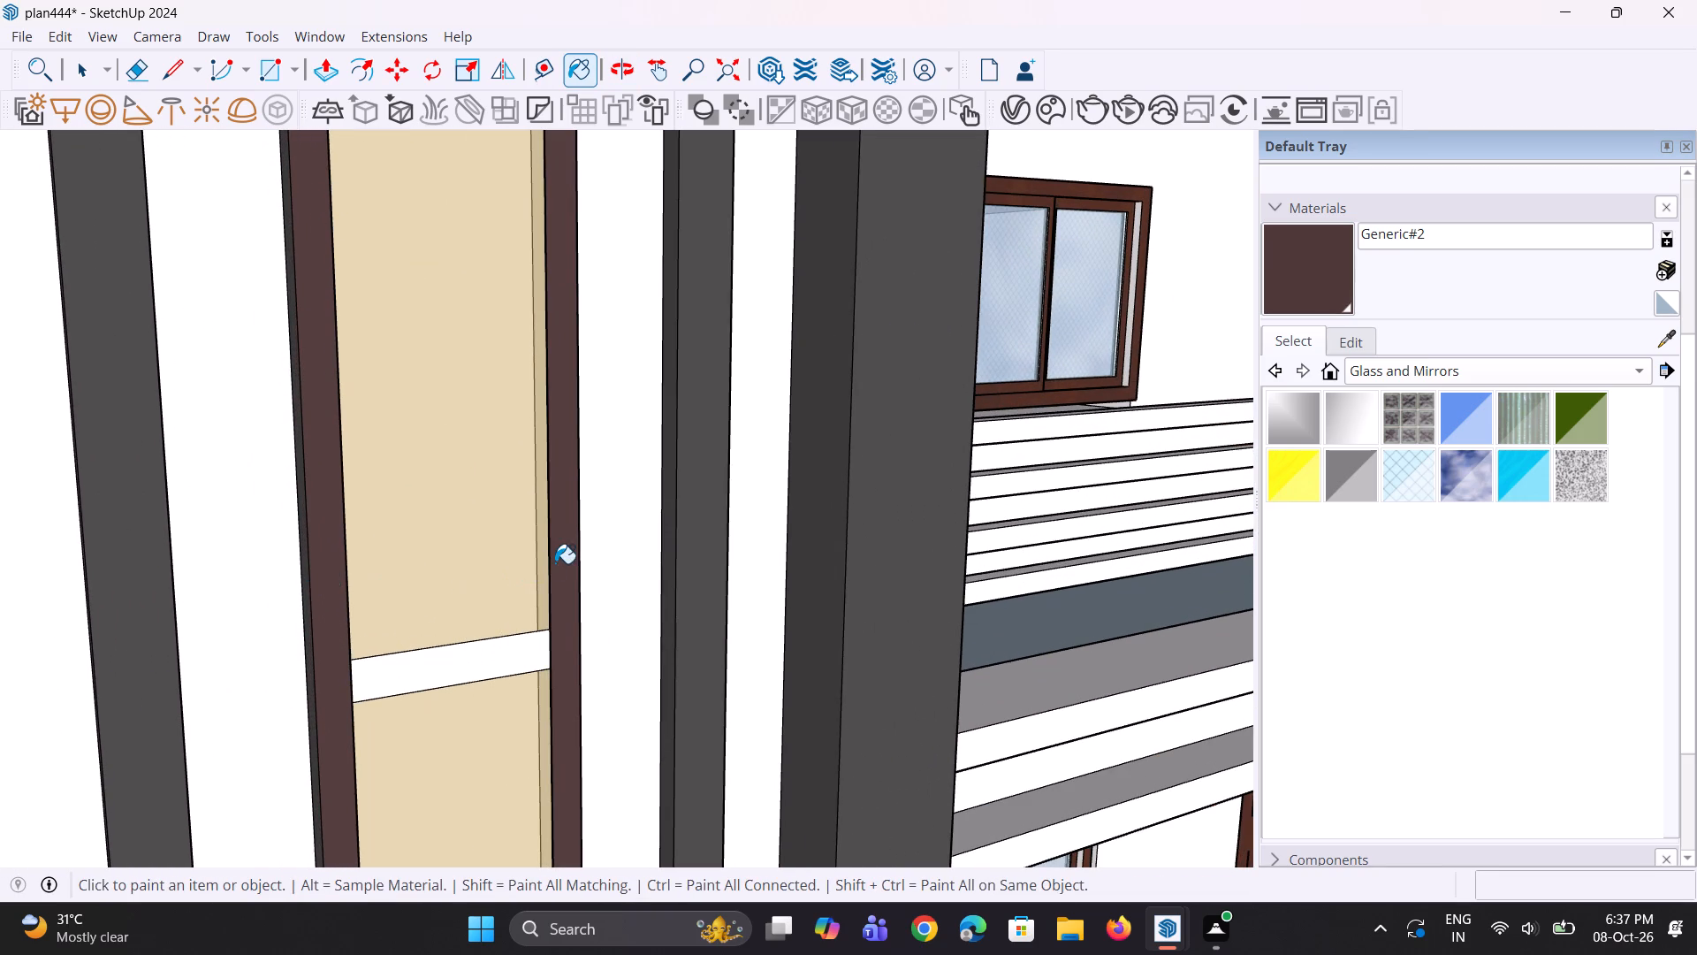
scroll(310, 663, "down", 13)
middle_click_drag(727, 627, 601, 620)
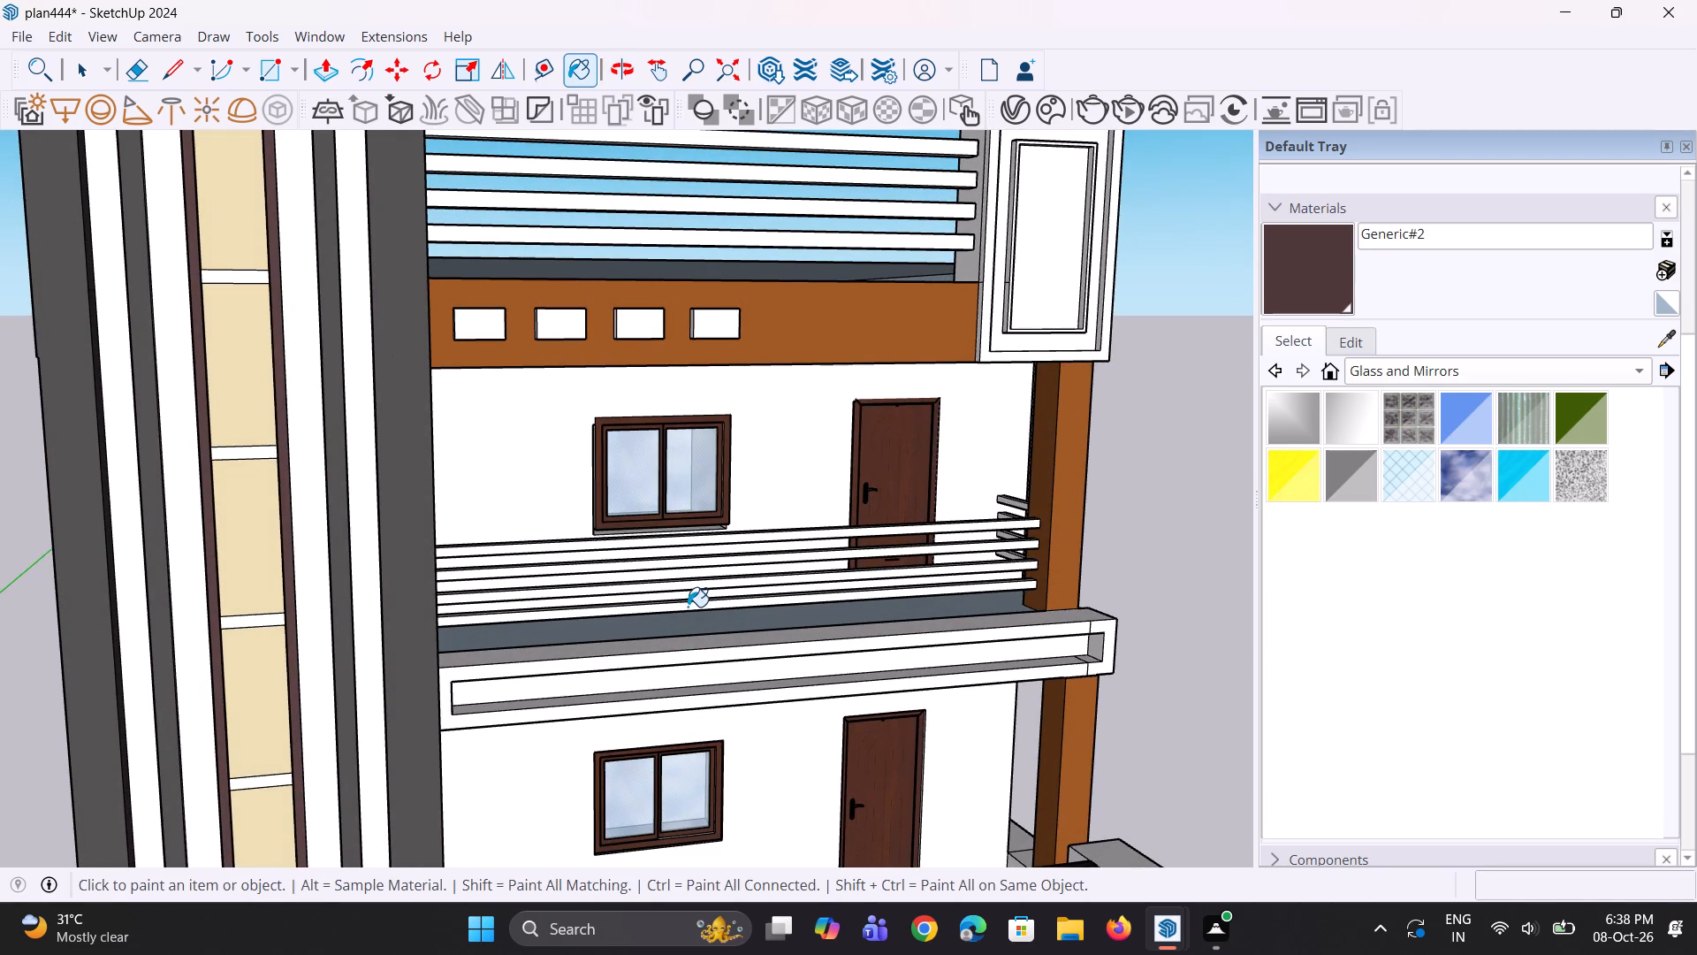
Paint the front and top faces of the front balcony railing's top bar and the second bar's front with Generic#2.
scroll(693, 604, "up", 4)
left_click(765, 523)
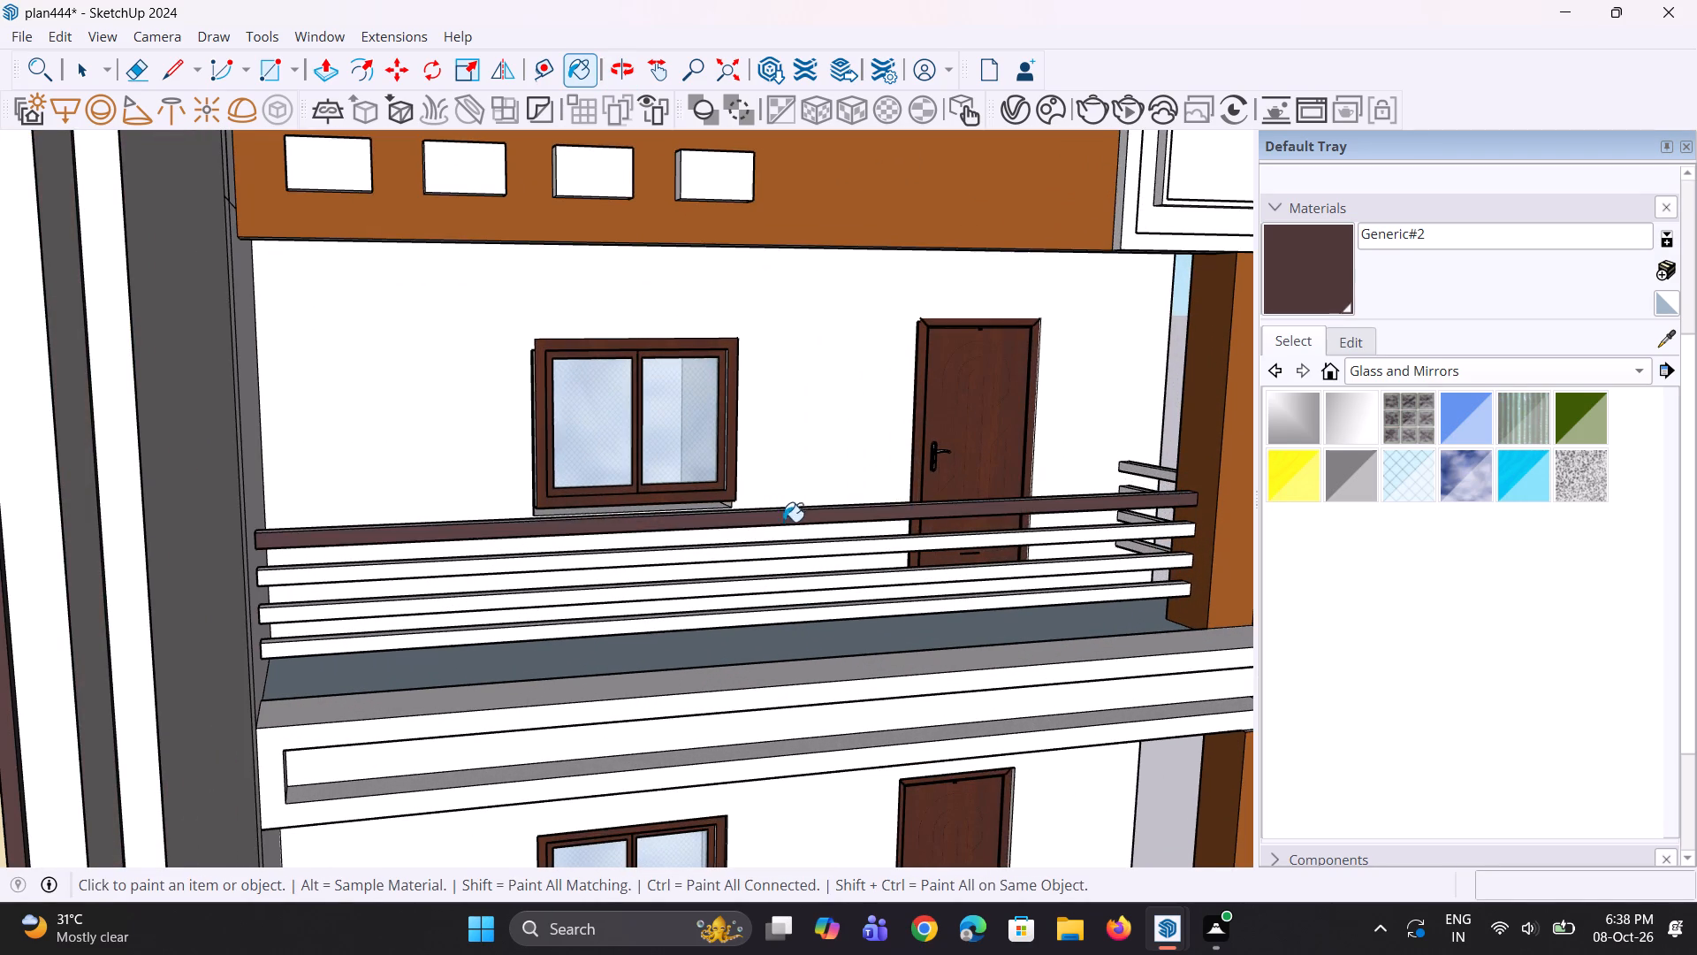
middle_click_drag(786, 531, 784, 639)
scroll(840, 524, "up", 2)
left_click(842, 530)
middle_click_drag(841, 553, 841, 553)
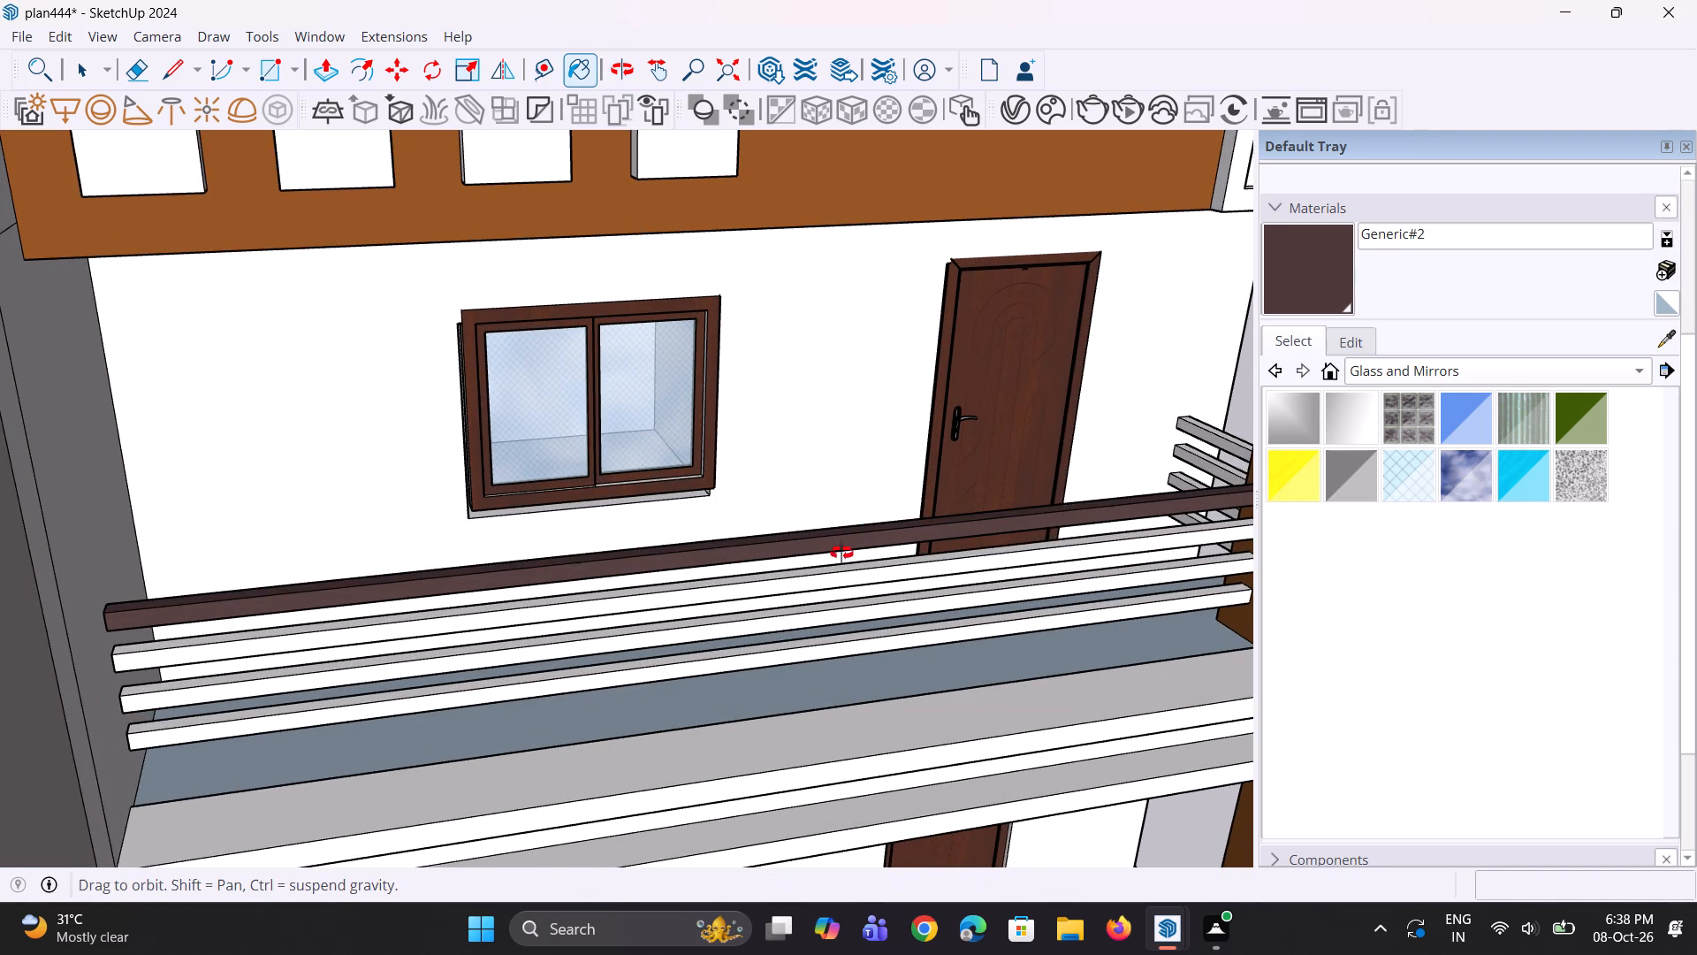
middle_click_drag(841, 553, 854, 350)
scroll(818, 513, "up", 3)
left_click(811, 546)
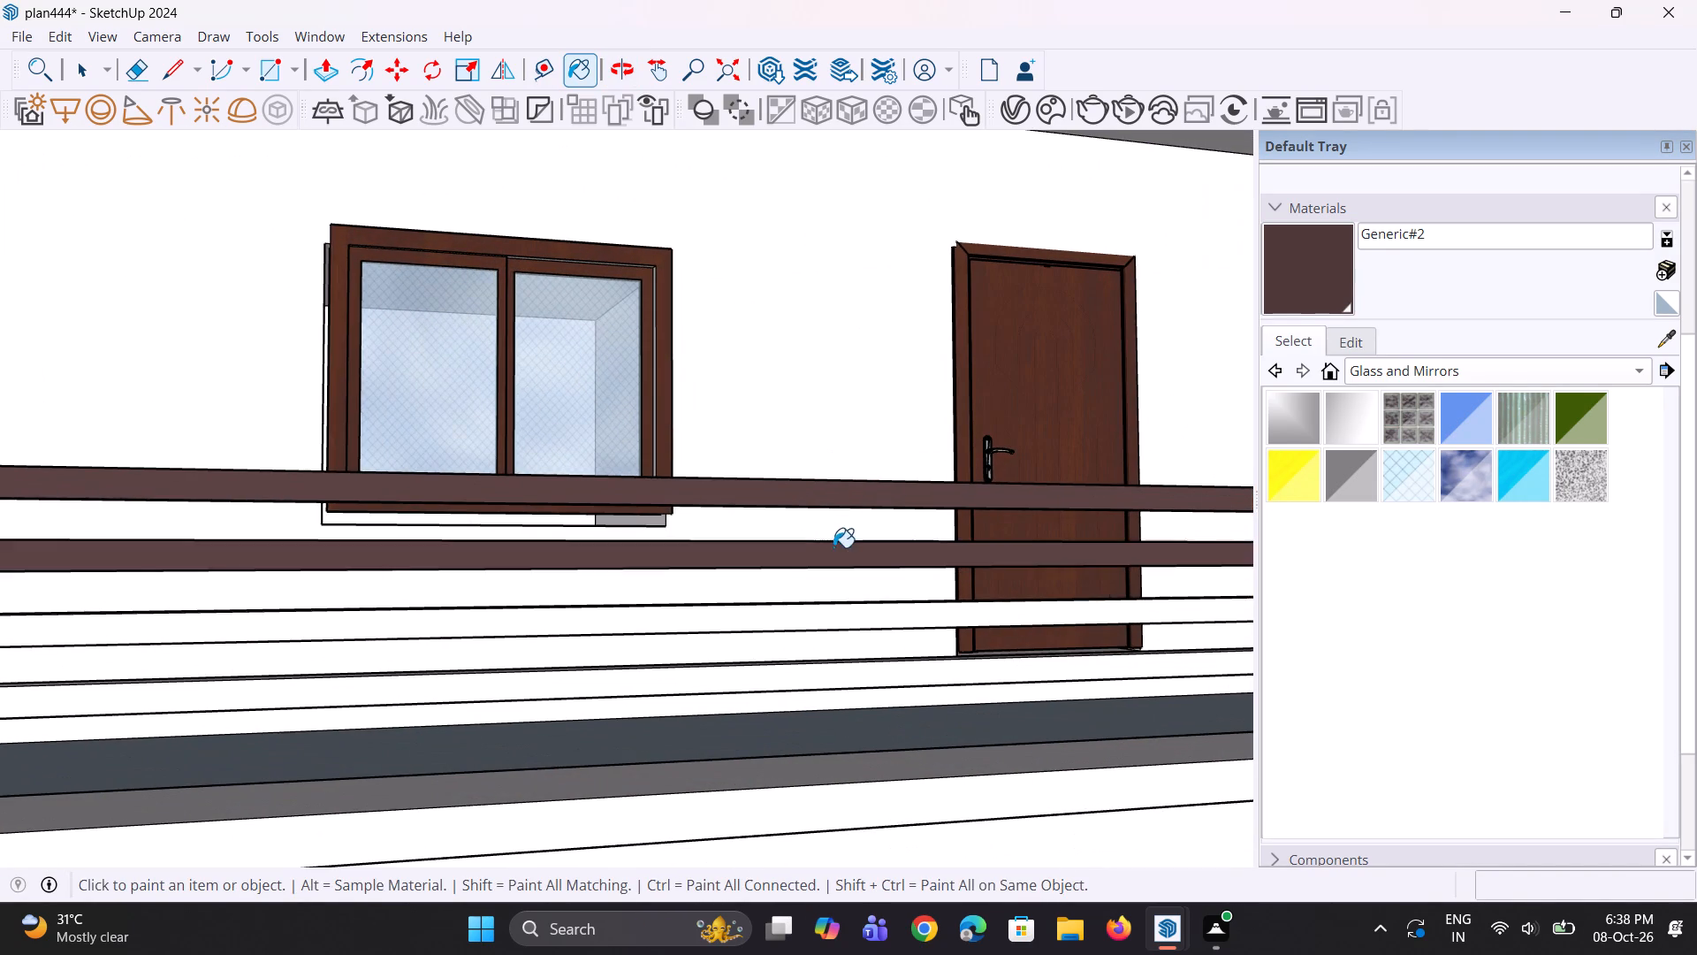
Paint the front balcony railing's remaining top and front faces and the balcony floor with the dark reddish-brown Generic#2.
middle_click_drag(846, 558, 788, 748)
scroll(831, 713, "up", 2)
left_click(853, 681)
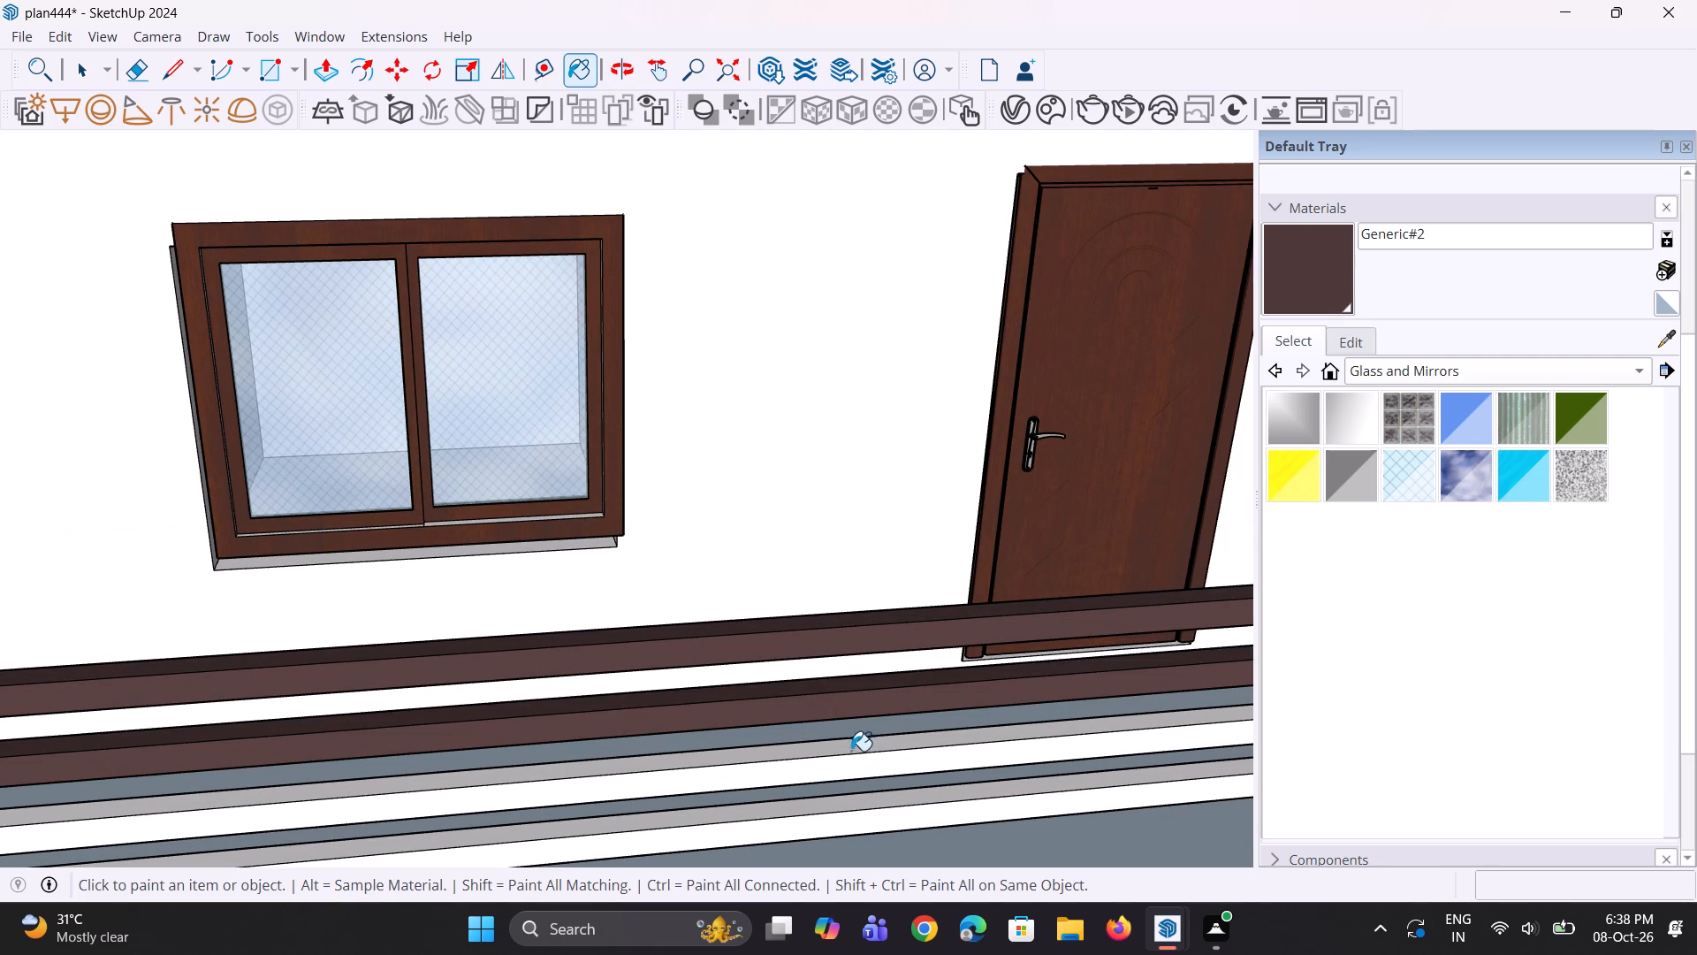
left_click(860, 734)
left_click(862, 745)
left_click(857, 789)
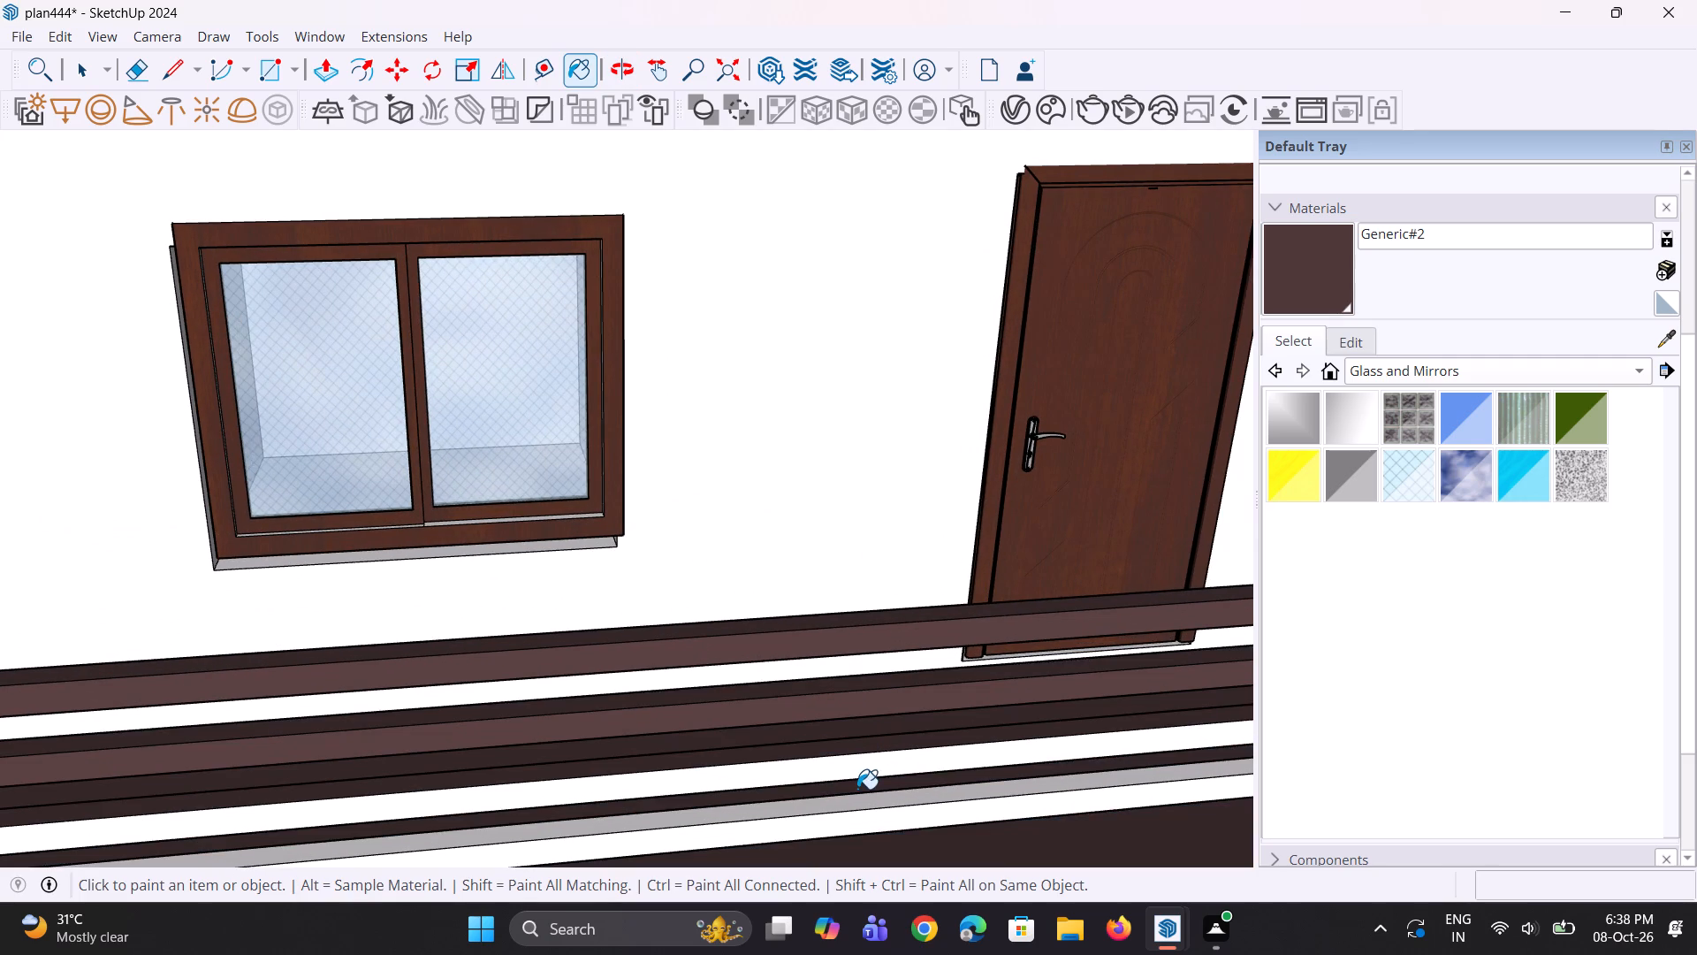
left_click(860, 800)
scroll(879, 776, "down", 3)
middle_click_drag(839, 694, 848, 493)
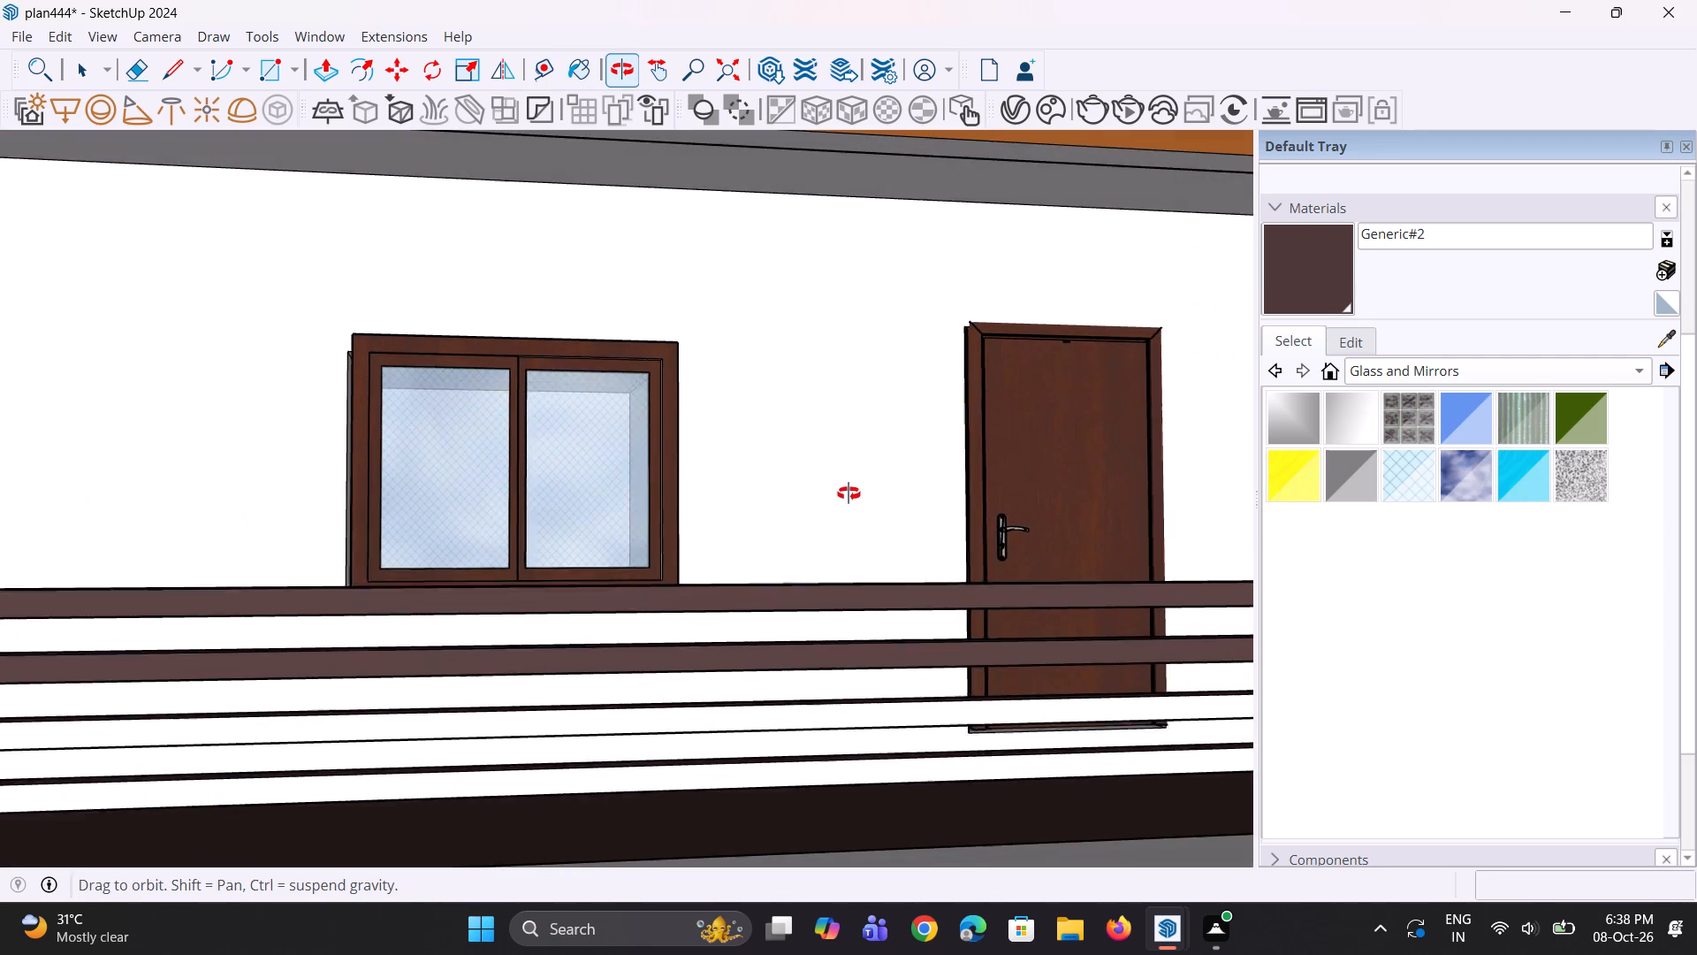
middle_click_drag(848, 493, 856, 485)
left_click(925, 707)
left_click(920, 762)
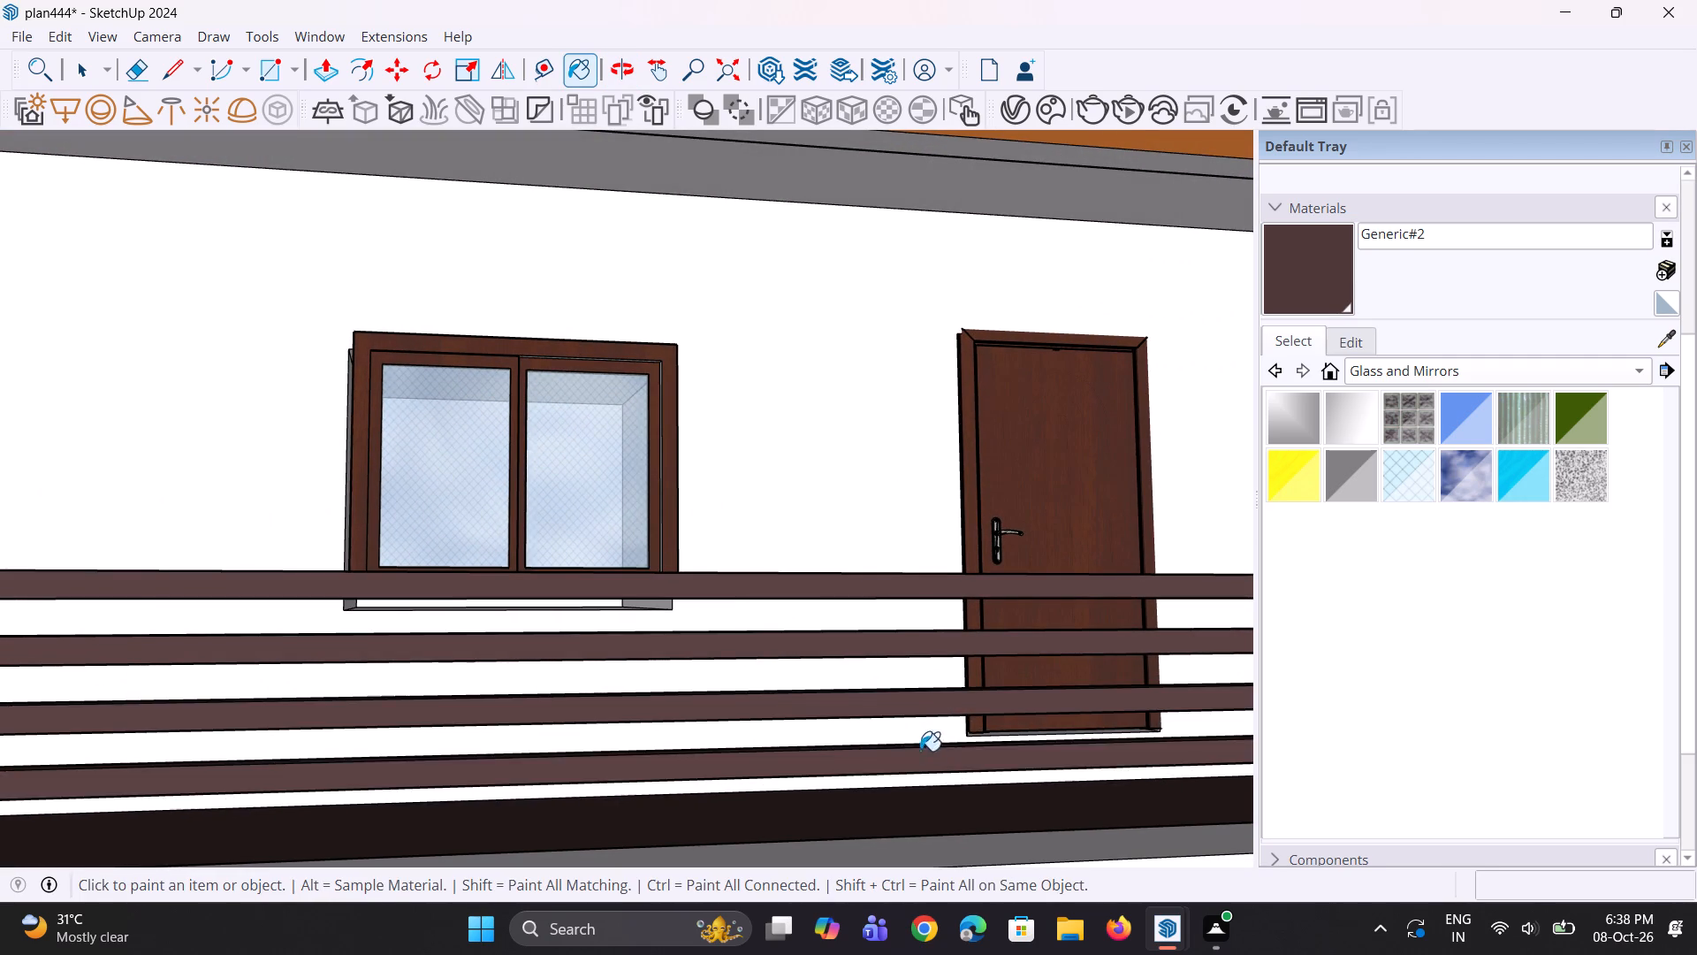
Paint the inner and top faces of the upper two short bars of the balcony's side railing with Generic#2.
scroll(850, 737, "down", 8)
middle_click_drag(845, 753, 862, 857)
scroll(1075, 618, "up", 2)
scroll(1086, 598, "down", 1)
scroll(1060, 619, "up", 2)
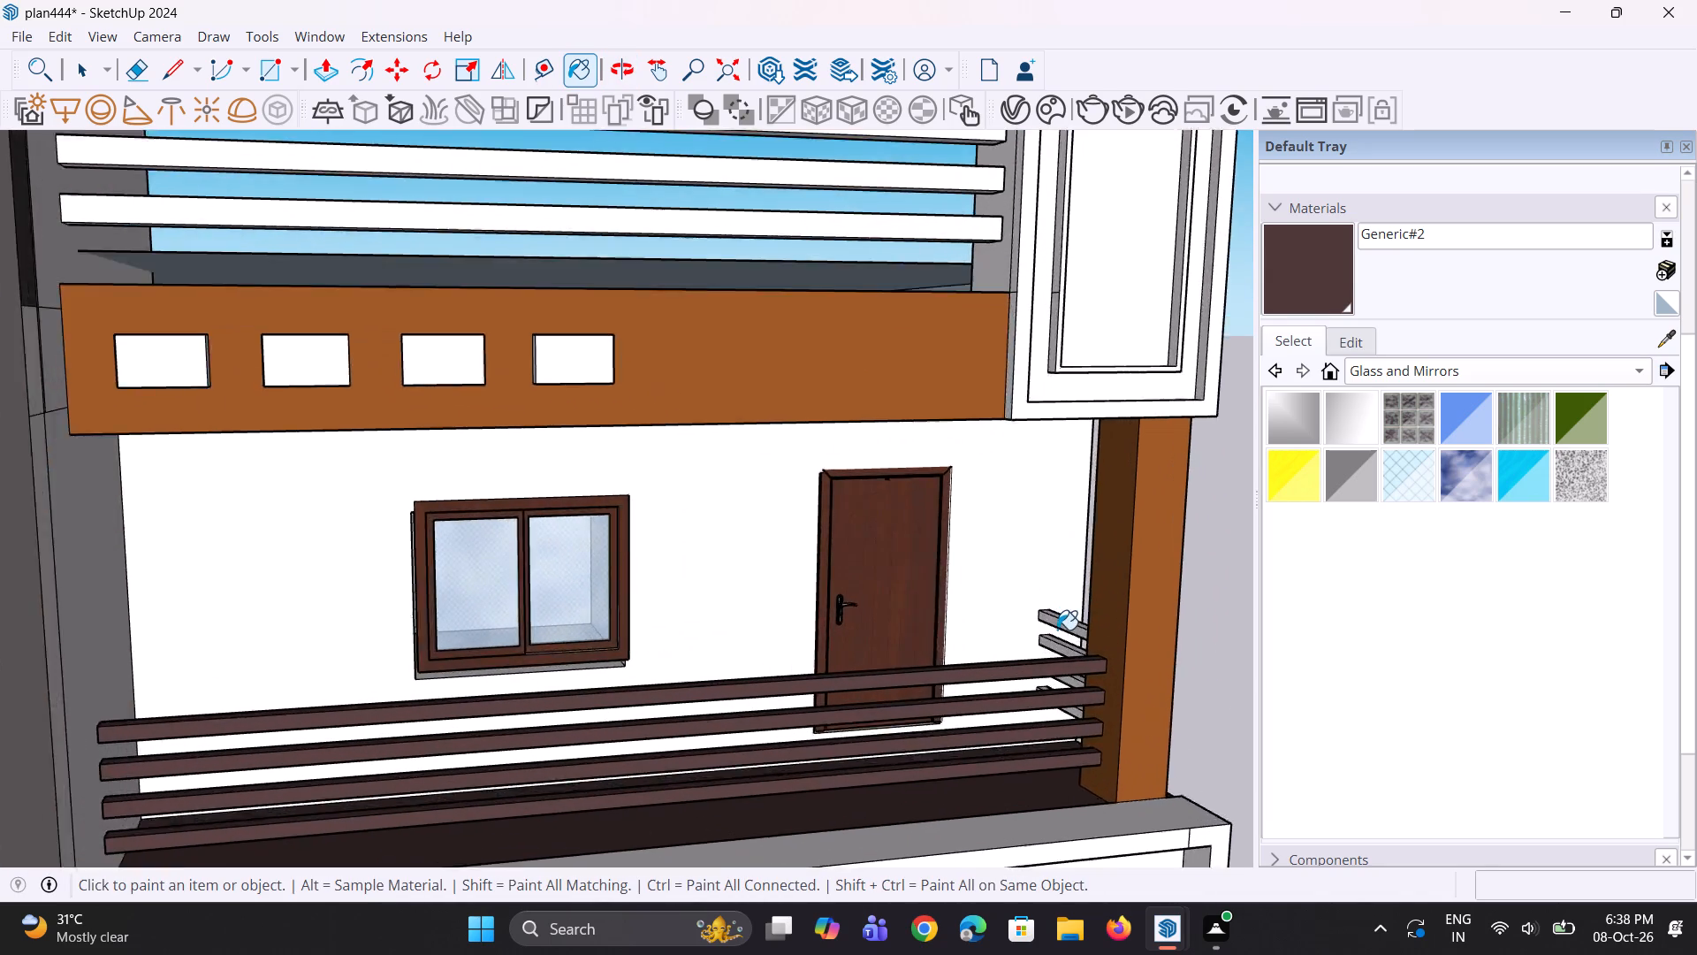
scroll(1057, 630, "up", 9)
left_click(1080, 621)
left_click(1082, 636)
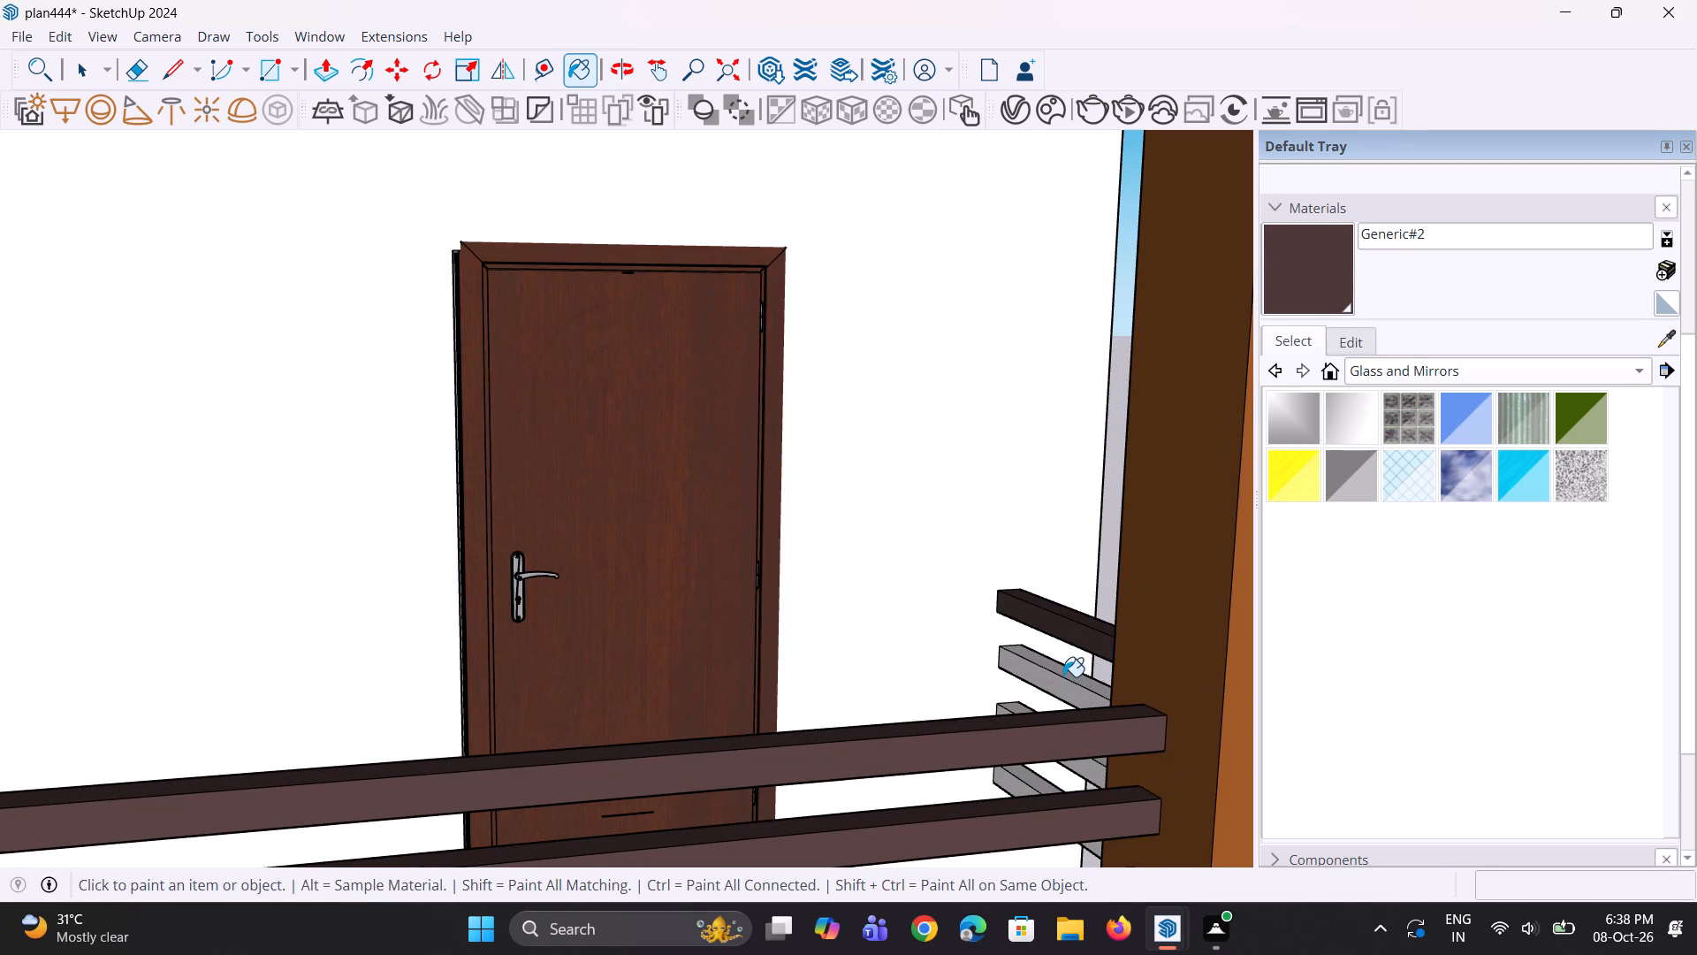
left_click(1063, 676)
left_click(1071, 680)
left_click(1079, 682)
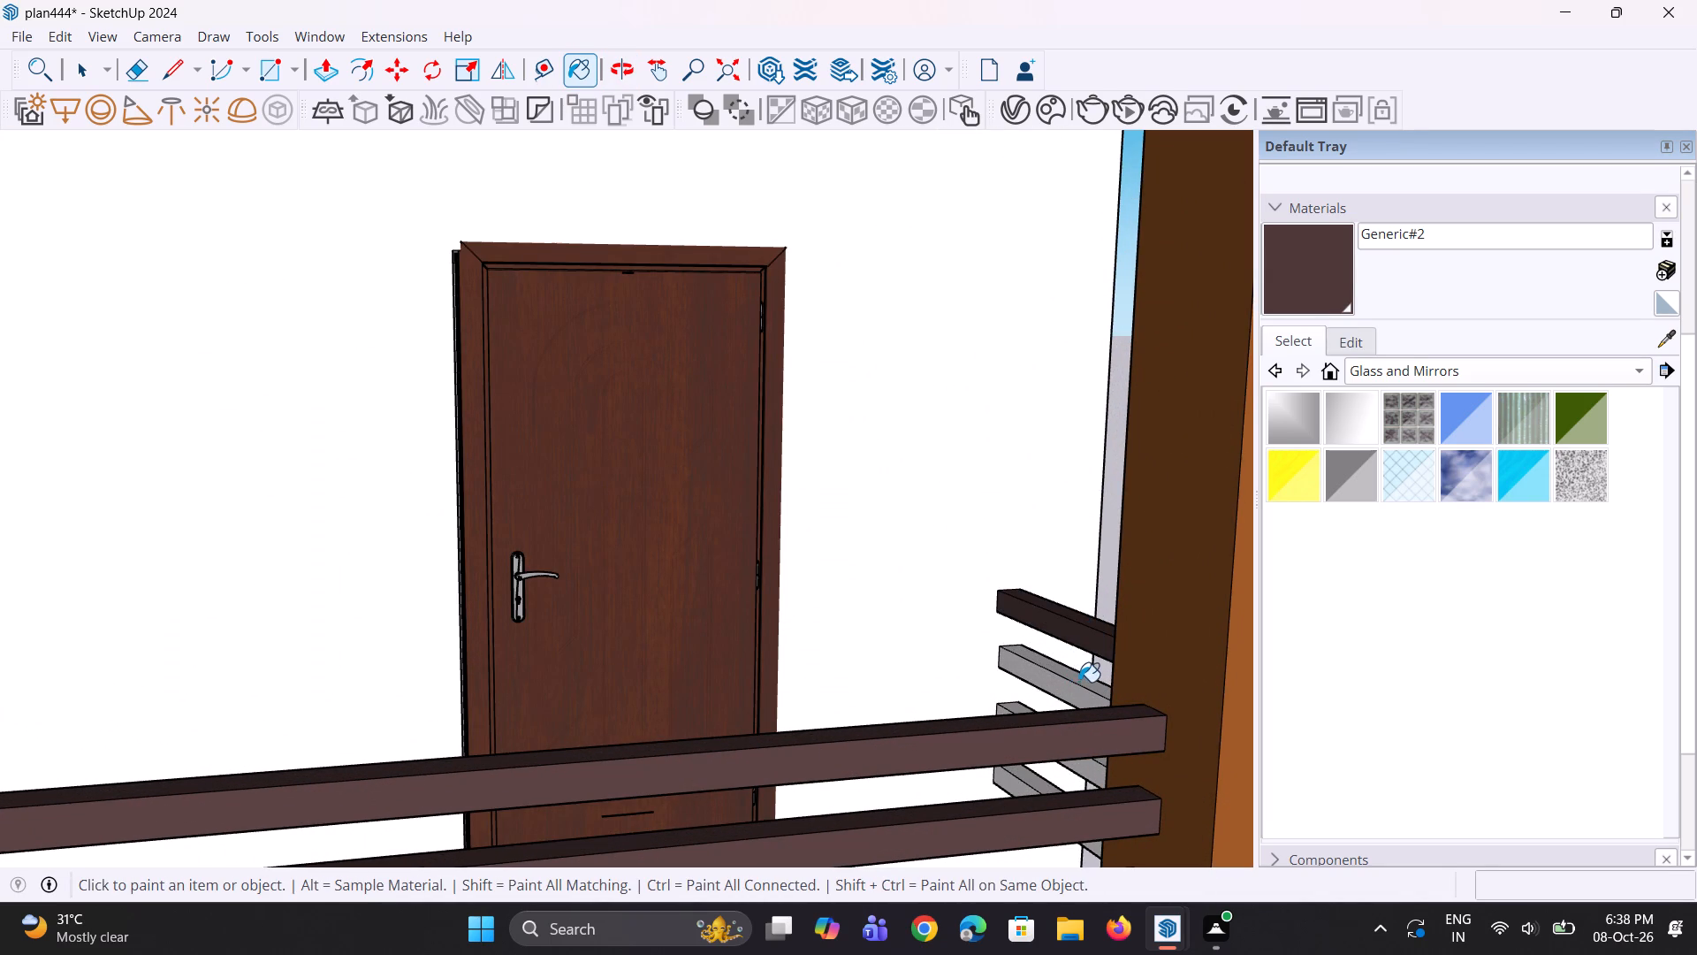
left_click(1069, 689)
Paint the inner and top faces of the lower two short bars of the balcony's side railing with Generic#2.
middle_click_drag(1050, 707, 1044, 841)
scroll(1073, 752, "up", 6)
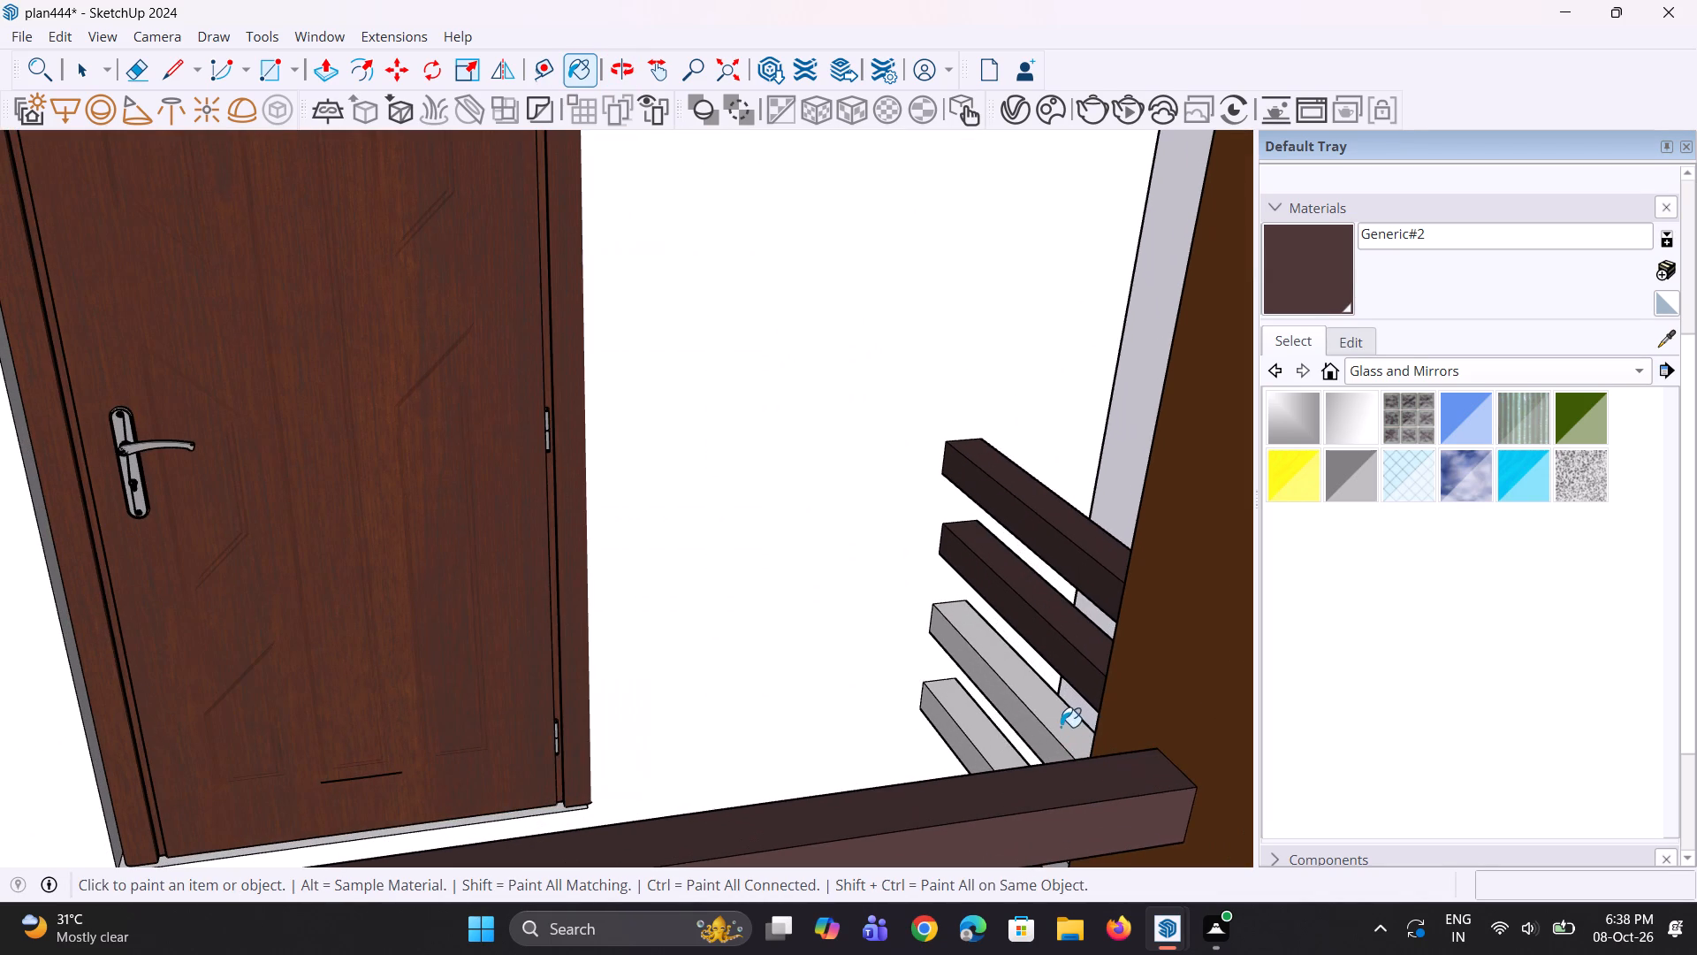
left_click(1056, 725)
left_click(1033, 726)
left_click(999, 749)
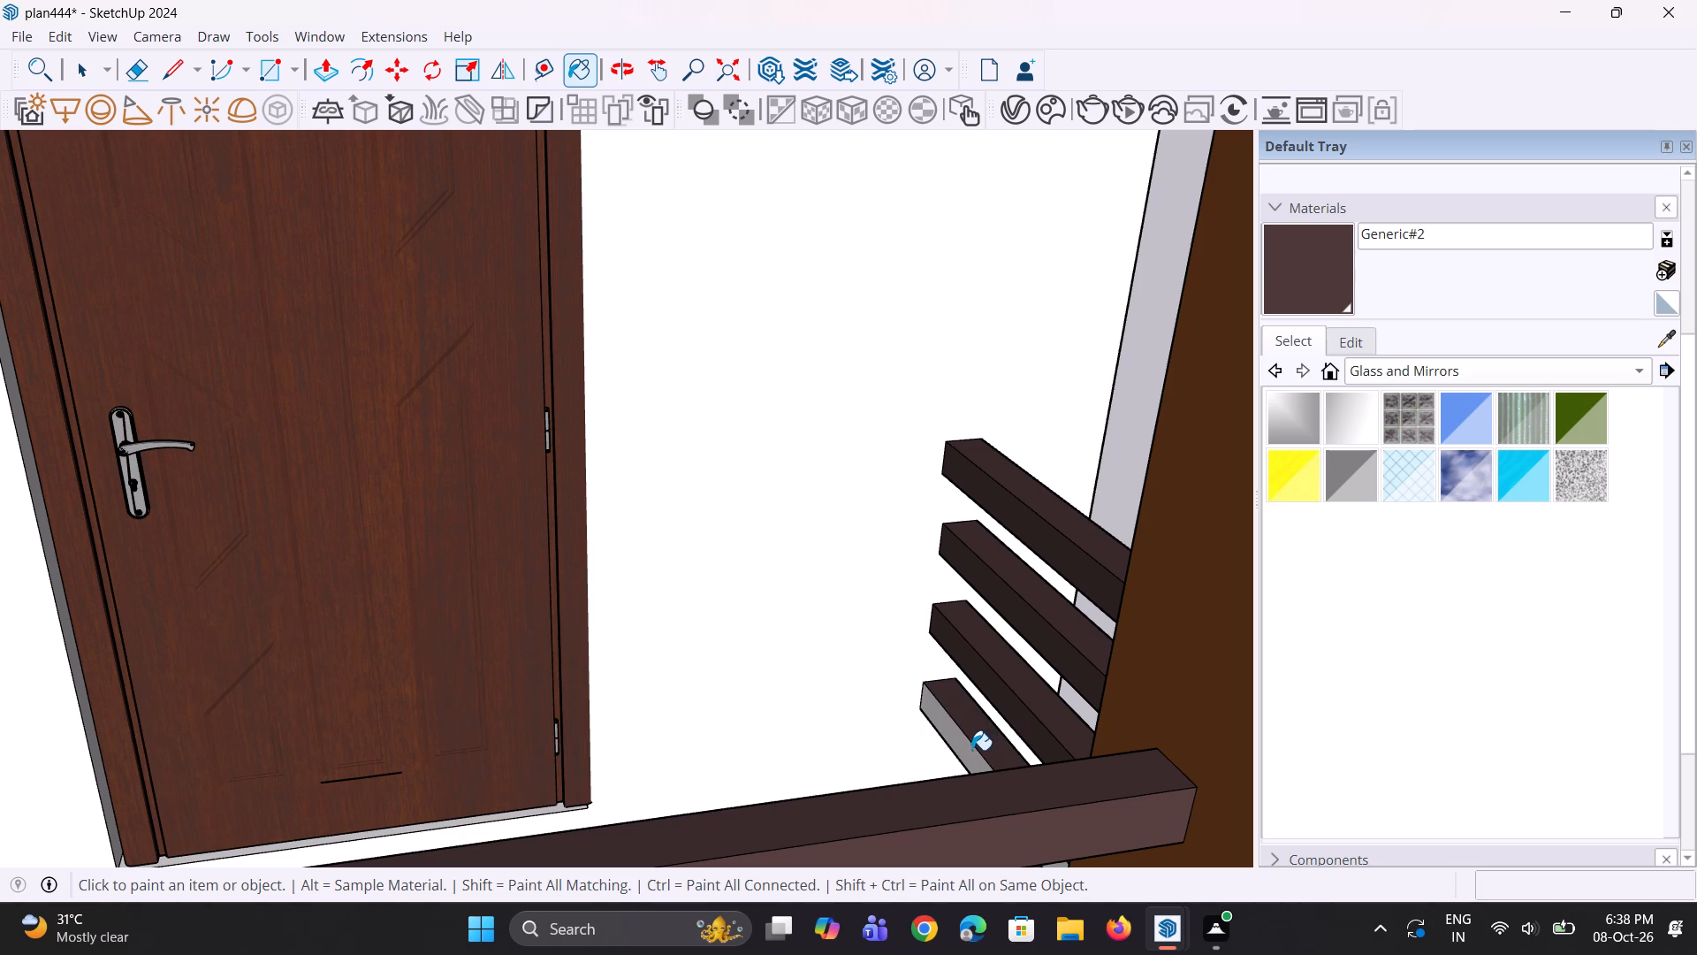
left_click(971, 750)
Paint the outer faces of all four side railing bars beside the brown balcony column with Generic#2.
scroll(928, 735, "down", 12)
middle_click_drag(1054, 761, 605, 614)
scroll(554, 604, "down", 4)
middle_click_drag(786, 772, 671, 746)
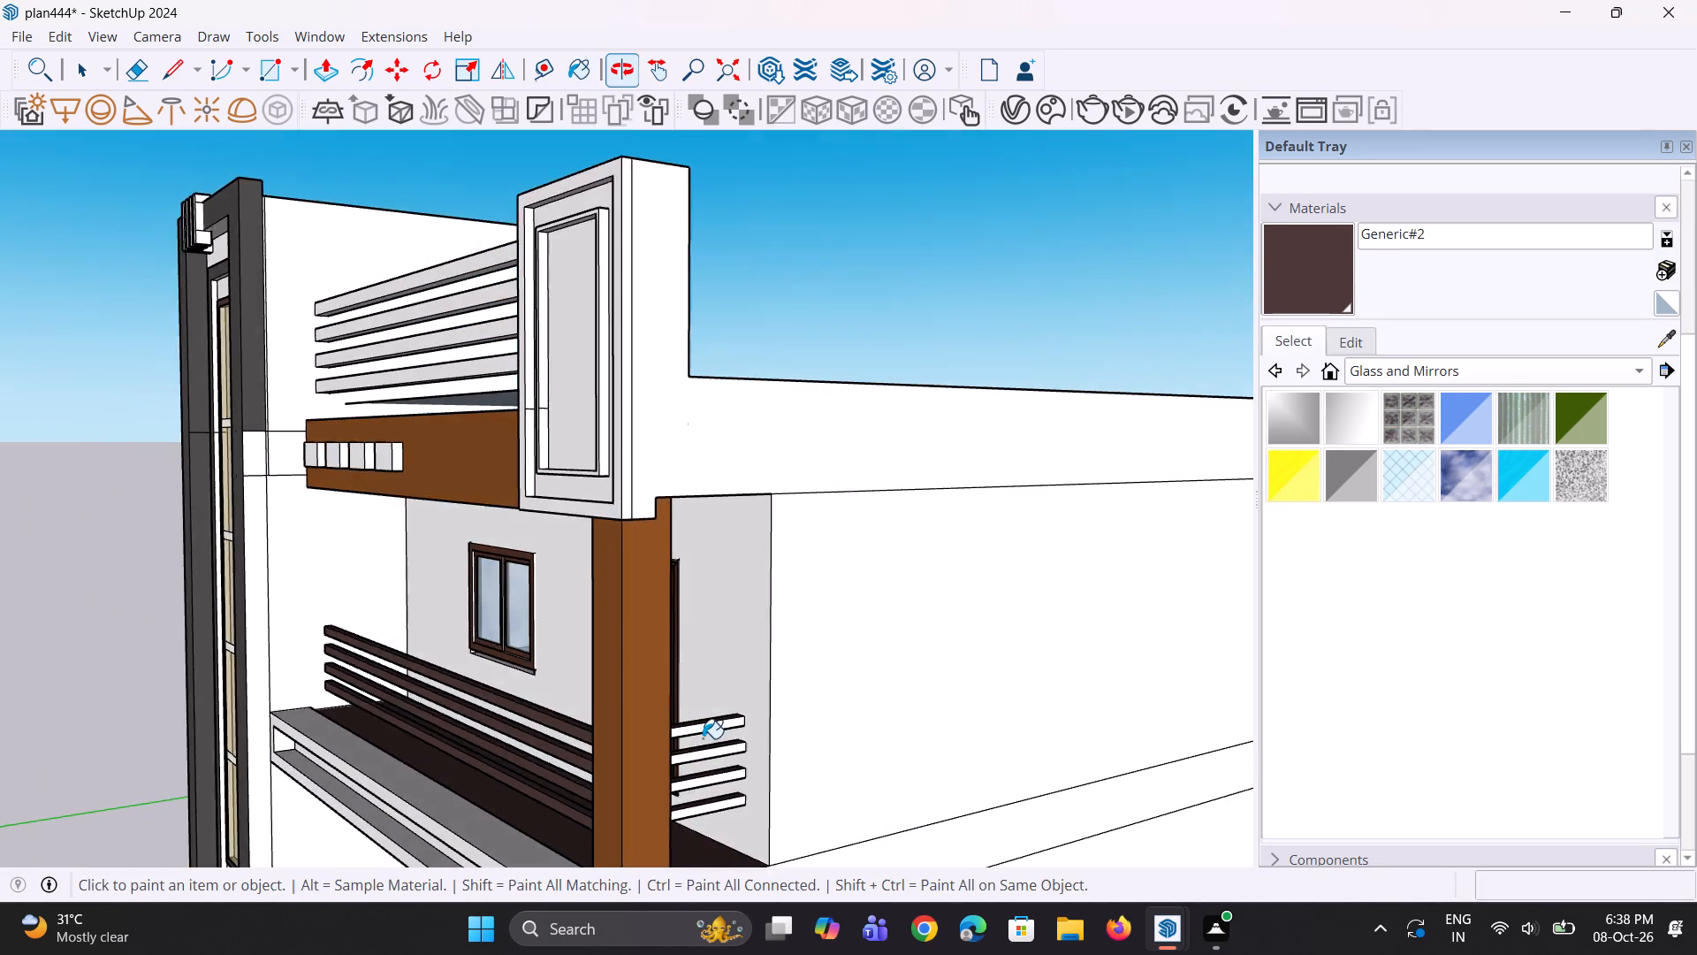
scroll(703, 734, "up", 6)
left_click(725, 724)
left_click(730, 775)
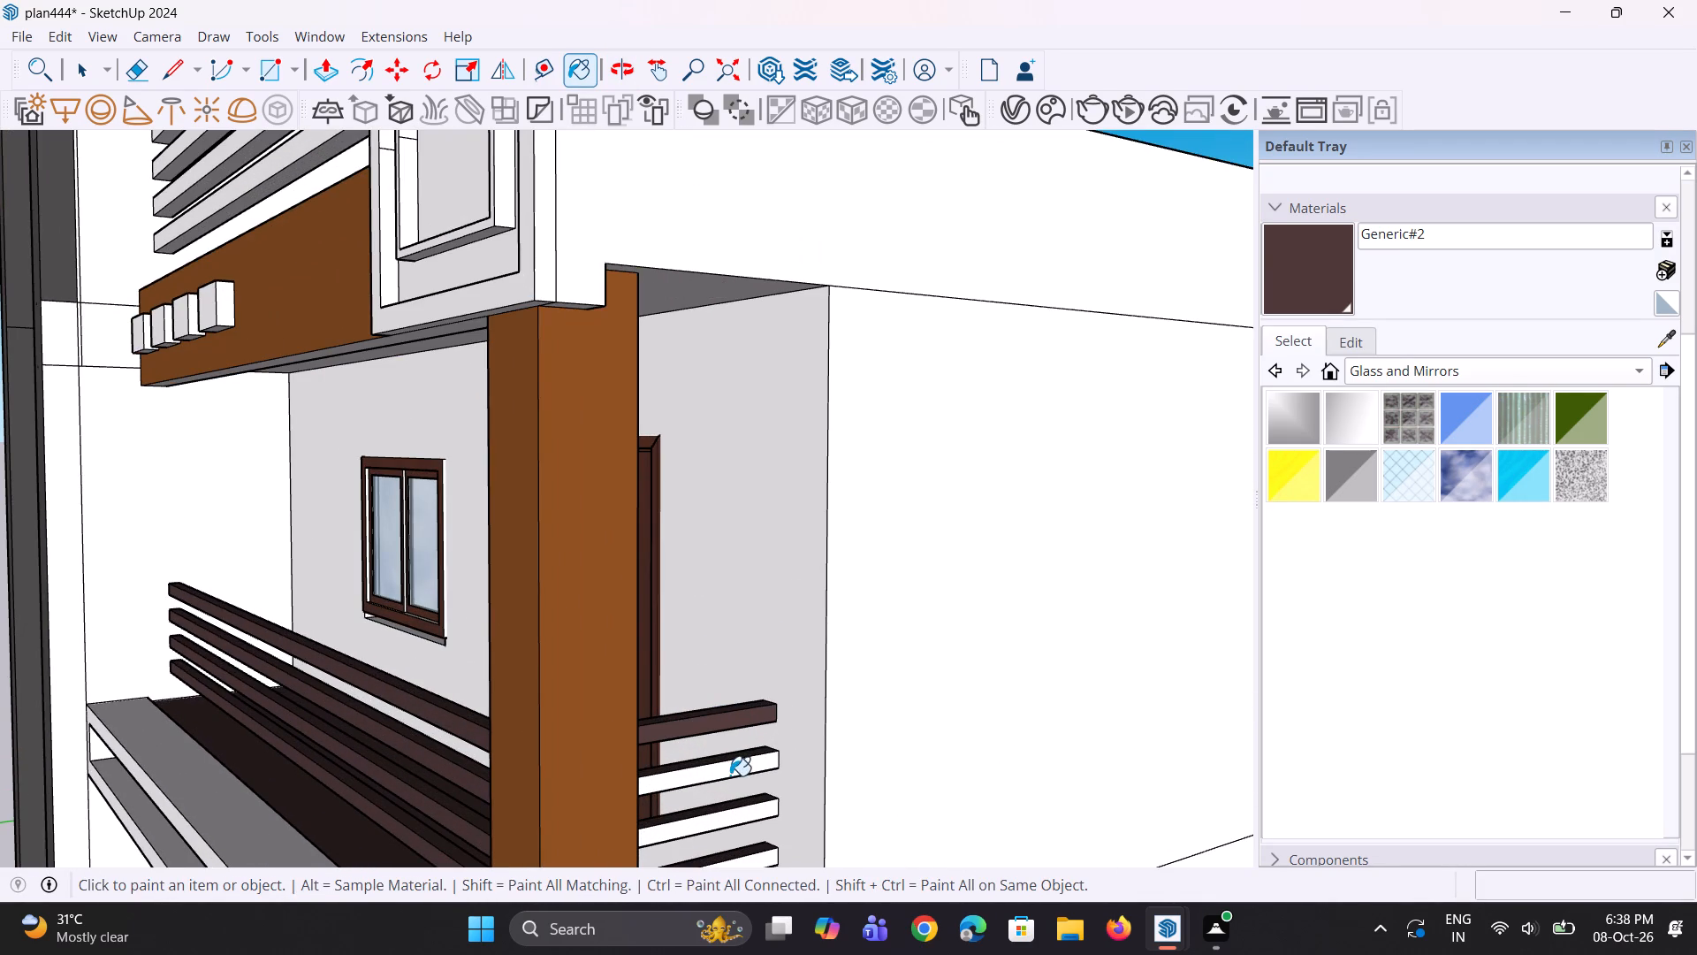
left_click(743, 811)
scroll(719, 746, "down", 5)
scroll(766, 861, "up", 4)
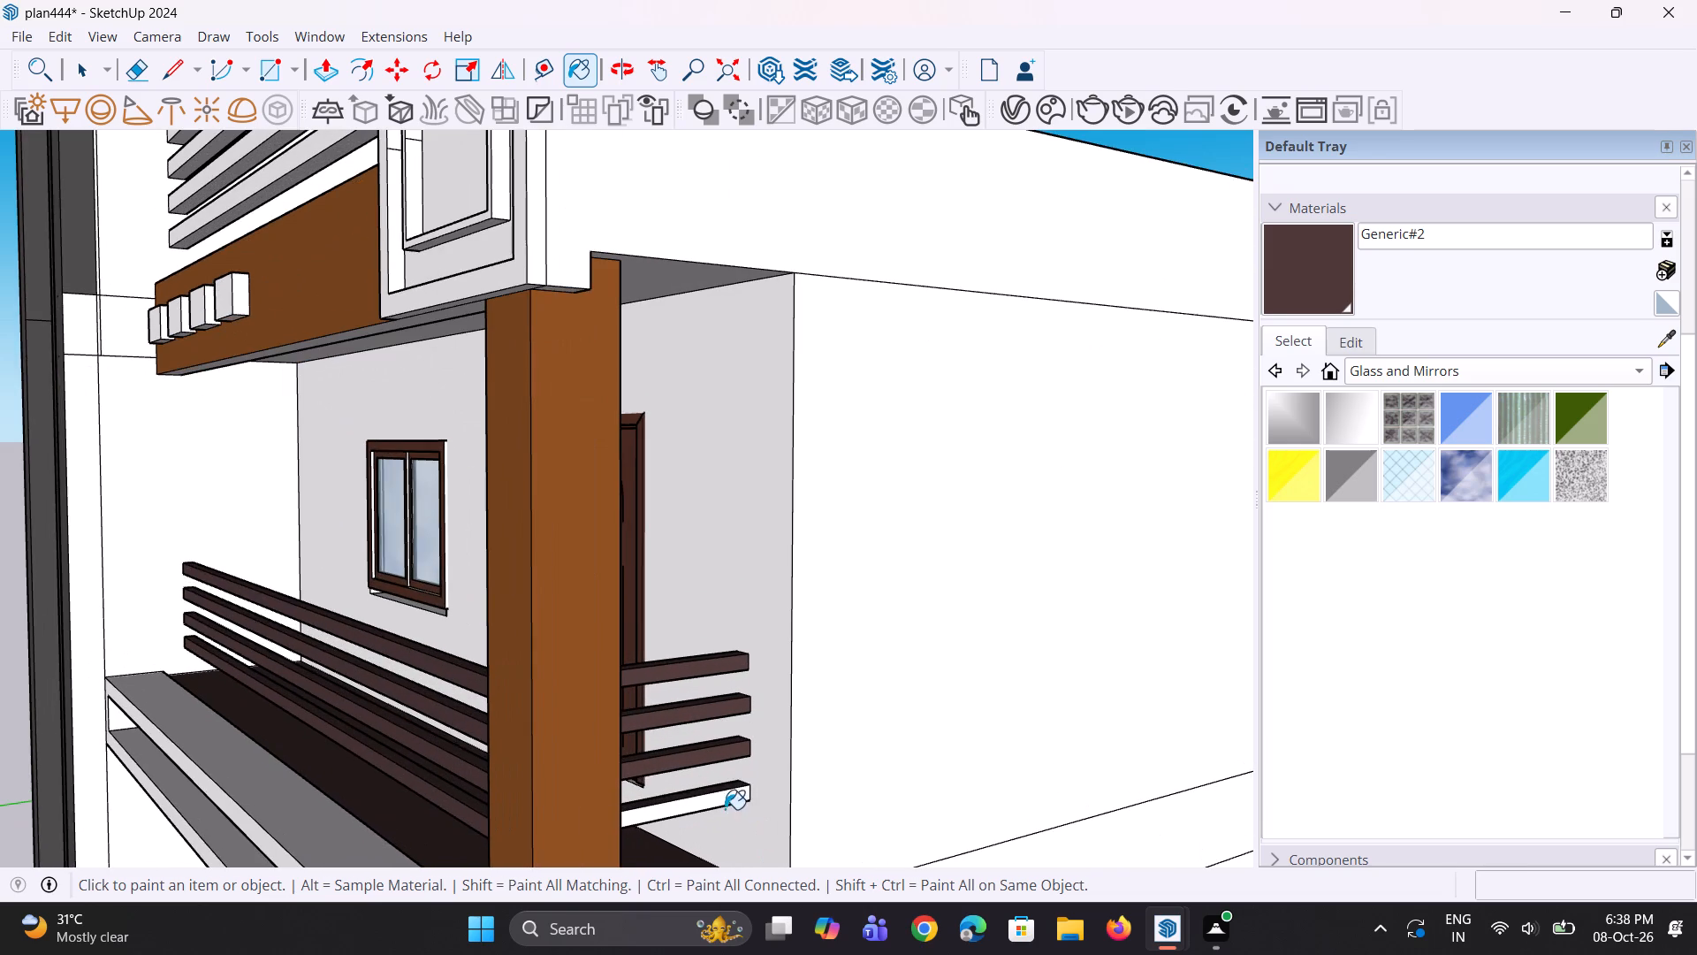
left_click(722, 801)
Paint the back faces of the four front balcony railing bars, facing the door and window, with Generic#2.
middle_click_drag(716, 793, 514, 863)
scroll(430, 646, "up", 7)
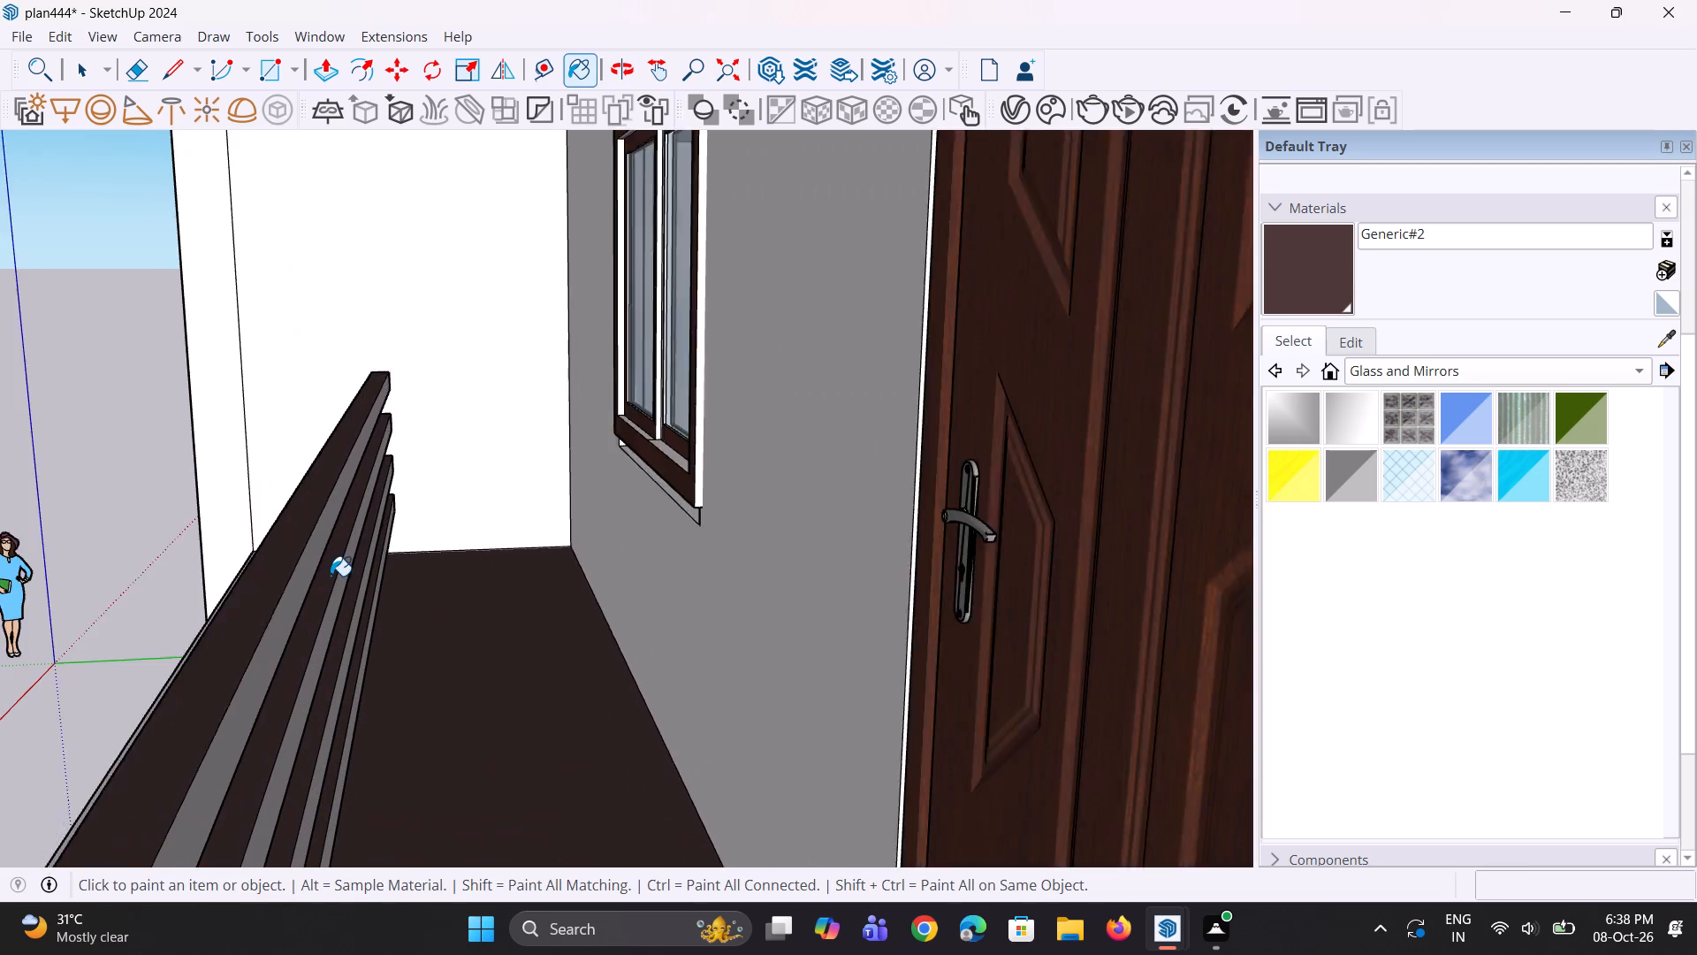
scroll(331, 576, "up", 2)
left_click(312, 547)
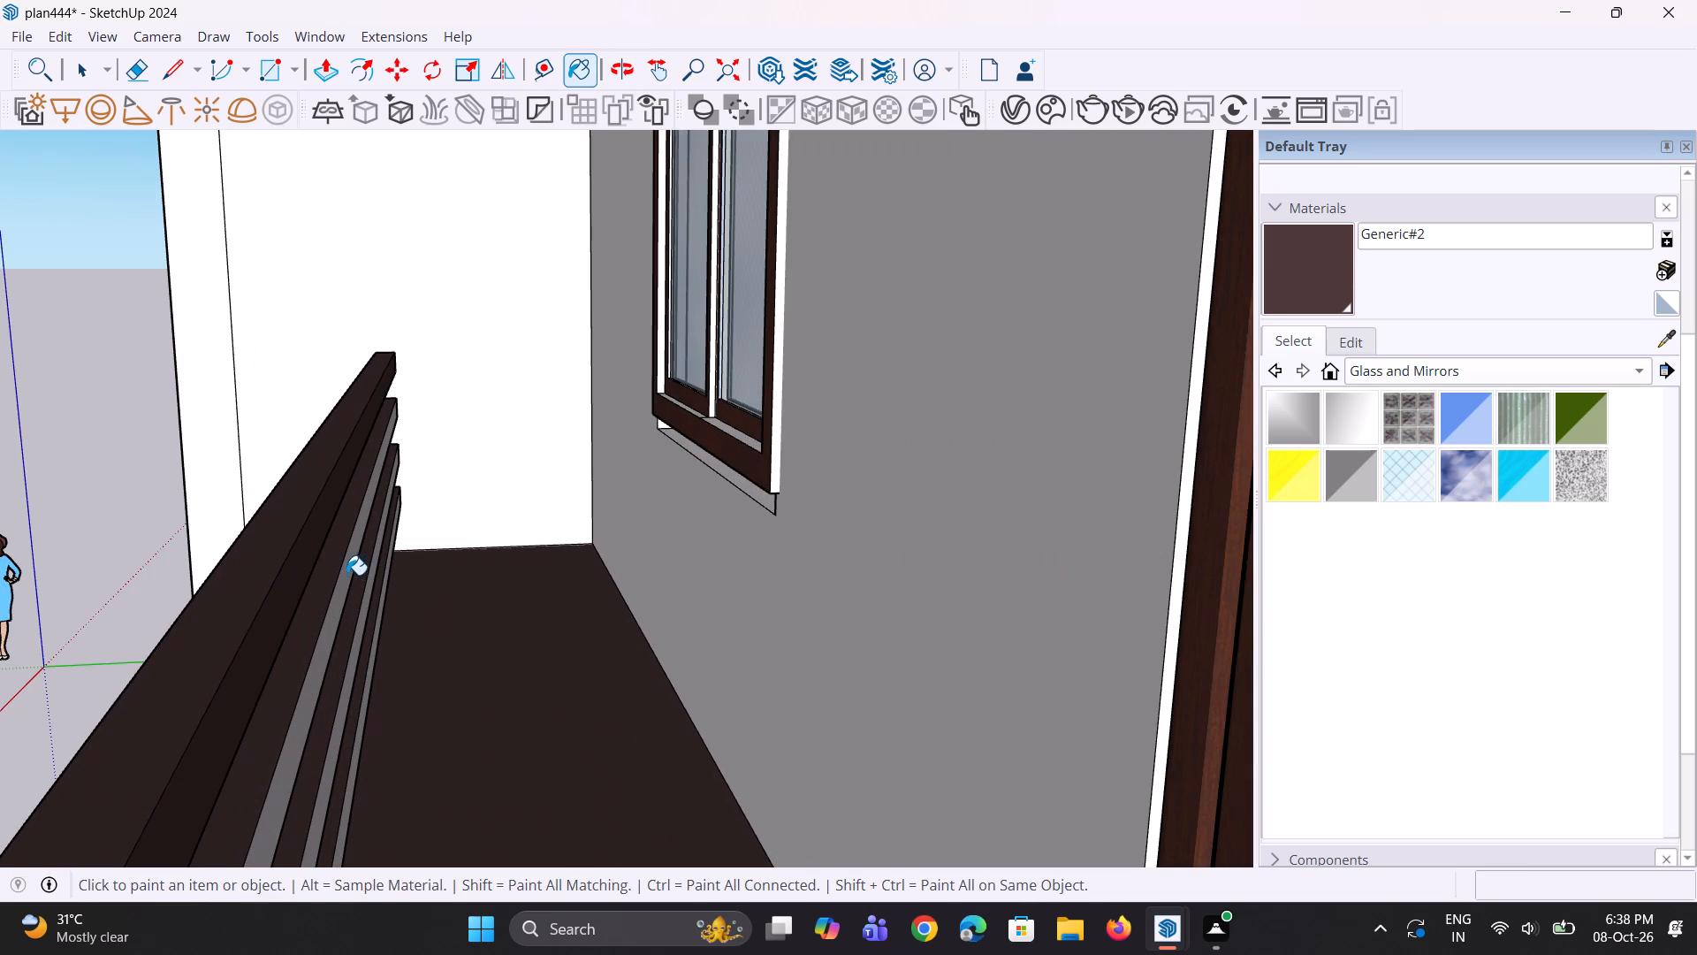
left_click(346, 575)
left_click(367, 599)
scroll(381, 641, "up", 5)
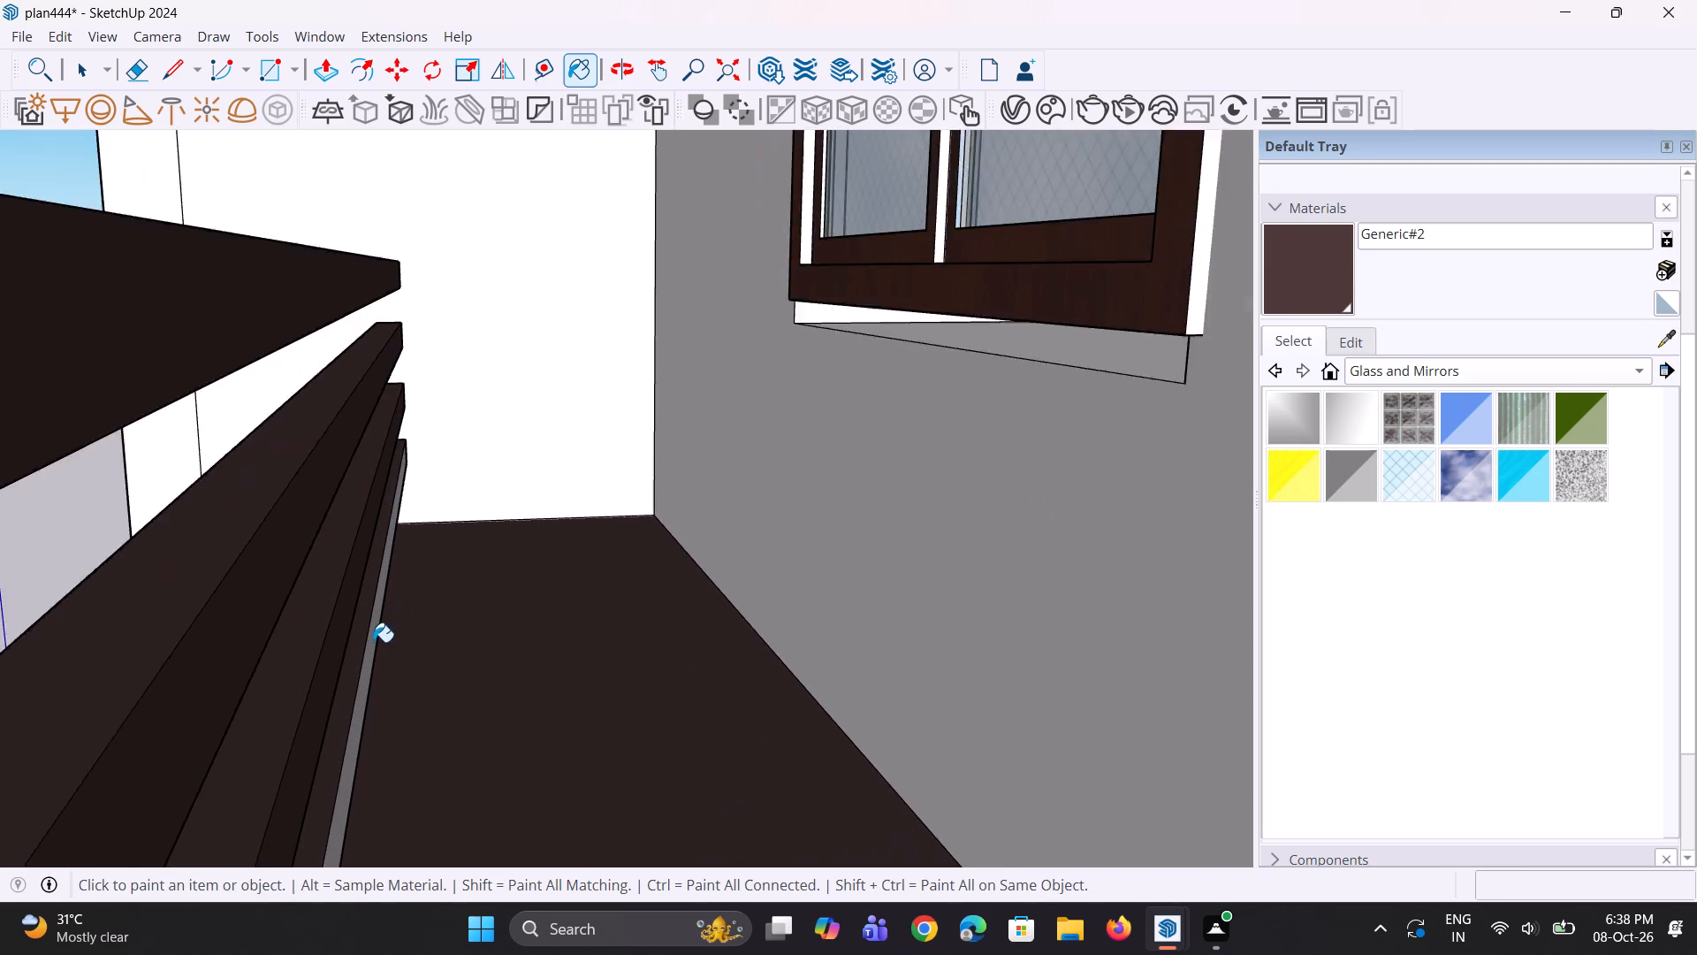
left_click(369, 641)
Examine the front elevation with the painted balcony railing.
scroll(383, 650, "down", 13)
middle_click_drag(331, 714, 894, 664)
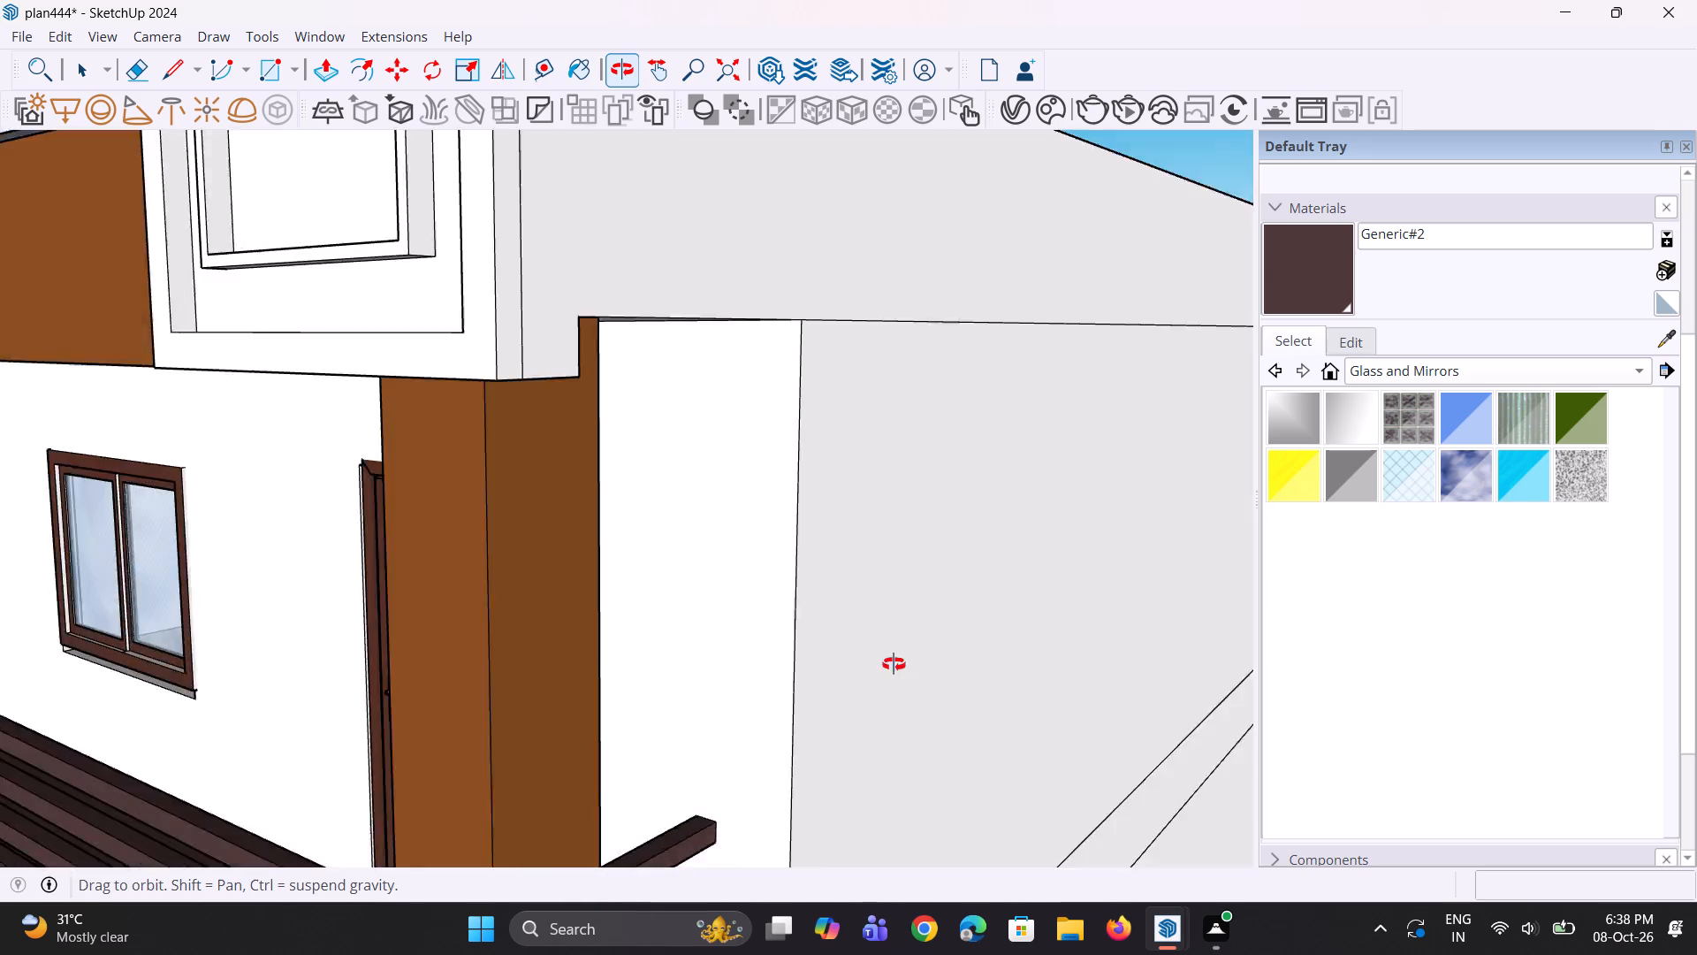
middle_click_drag(894, 664, 917, 641)
scroll(864, 613, "down", 8)
middle_click_drag(752, 679, 833, 691)
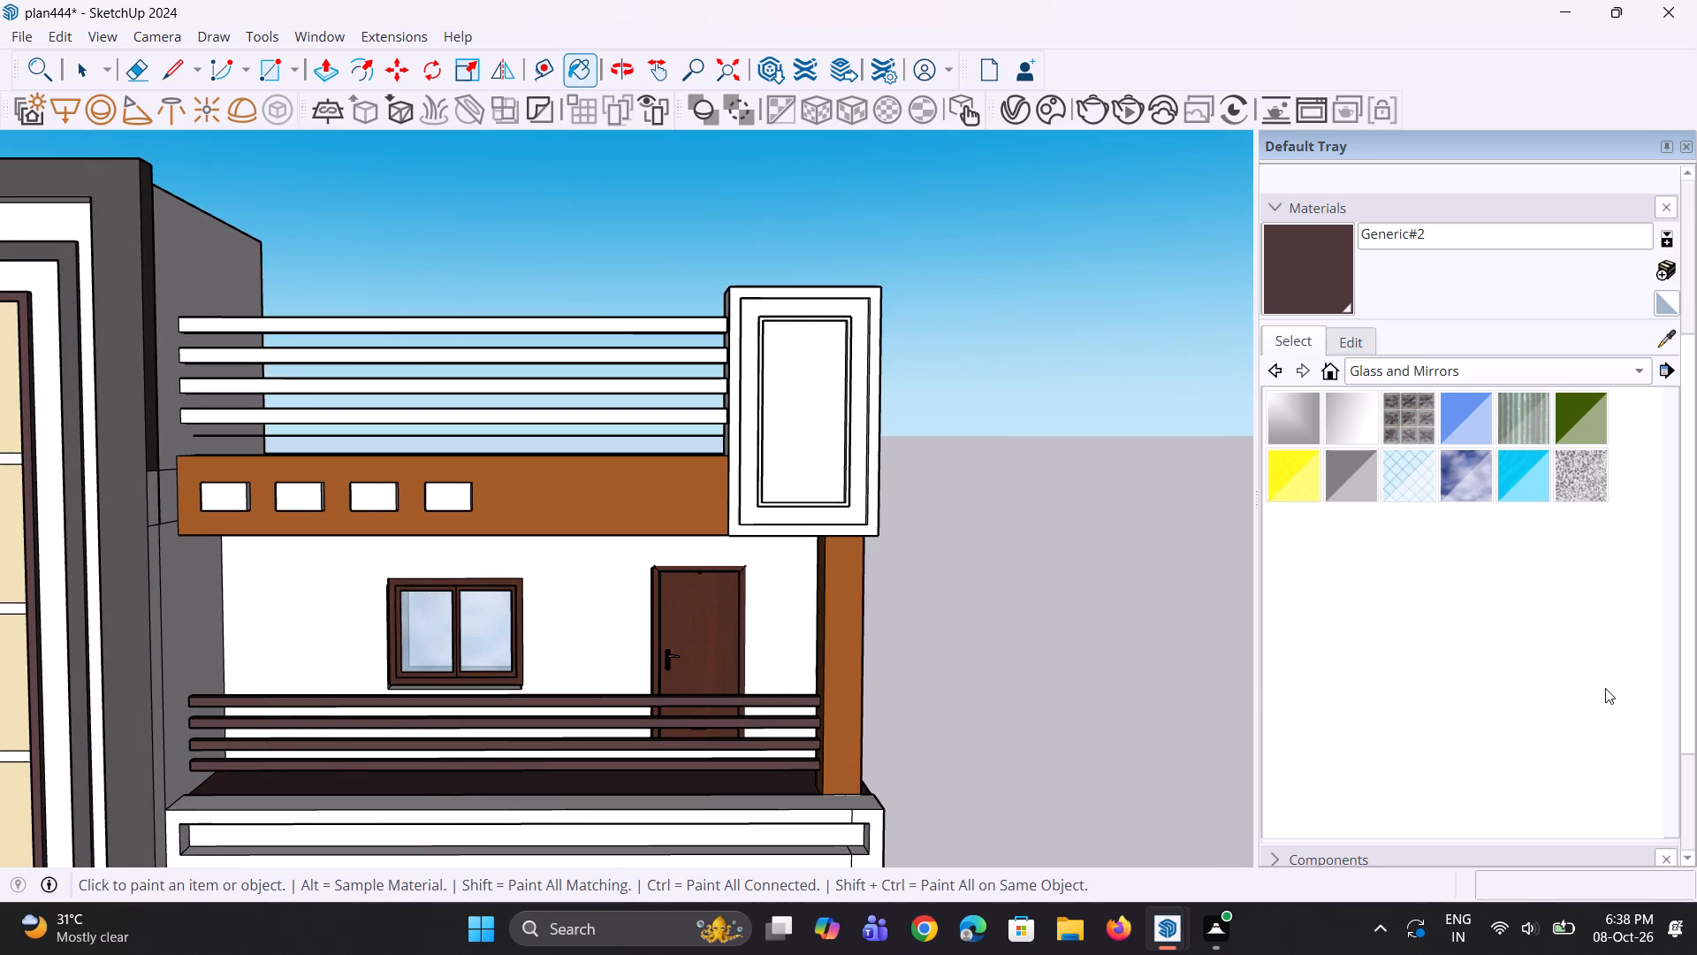
scroll(544, 496, "down", 8)
middle_click_drag(520, 542, 527, 568)
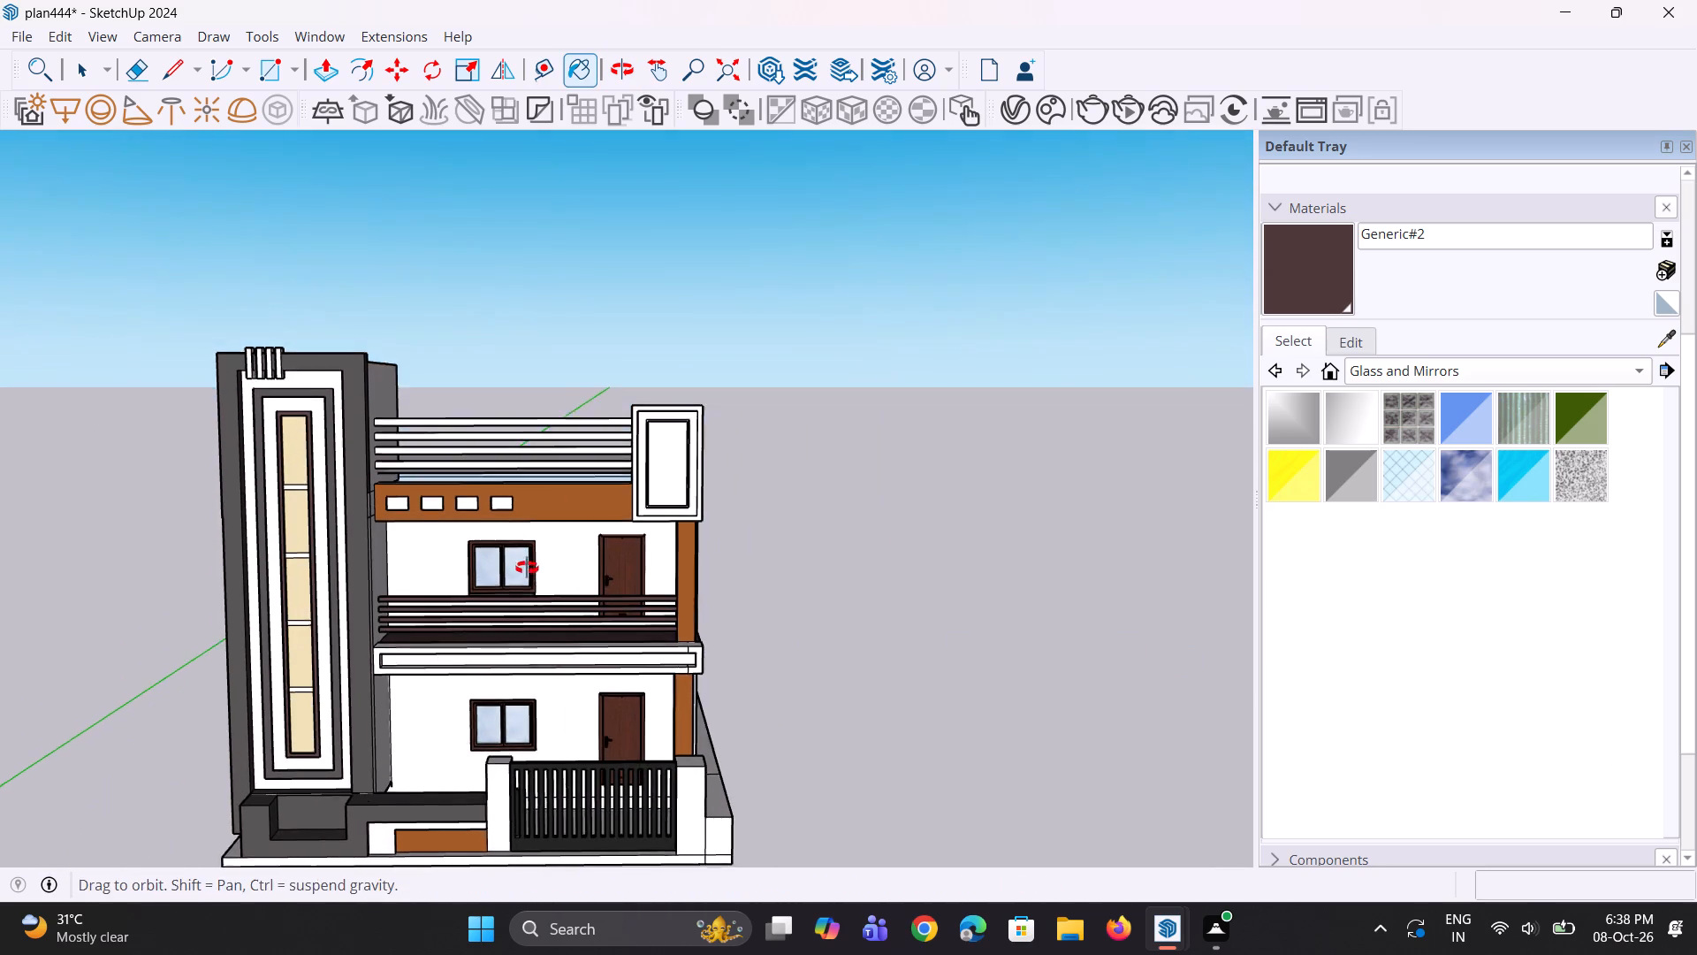
middle_click_drag(527, 568, 527, 576)
Paint the front and top faces of the roof terrace railing's uppermost bar with Generic#2.
scroll(302, 649, "up", 2)
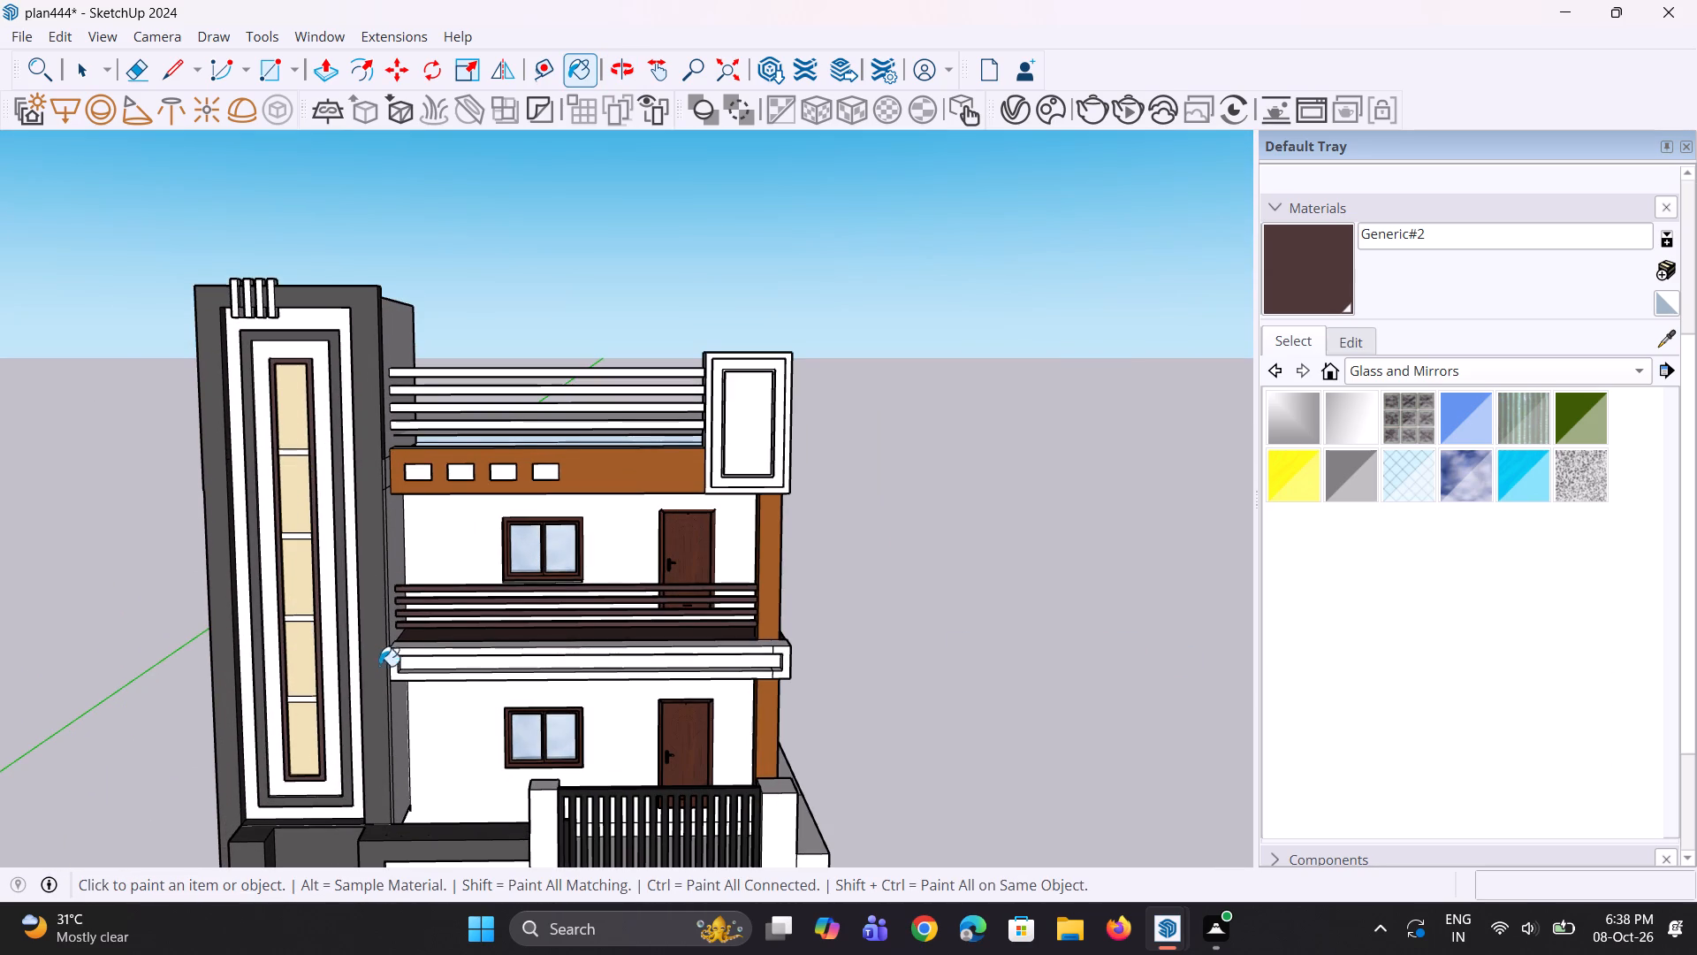
scroll(469, 391, "up", 4)
left_click(494, 363)
middle_click_drag(528, 447, 443, 683)
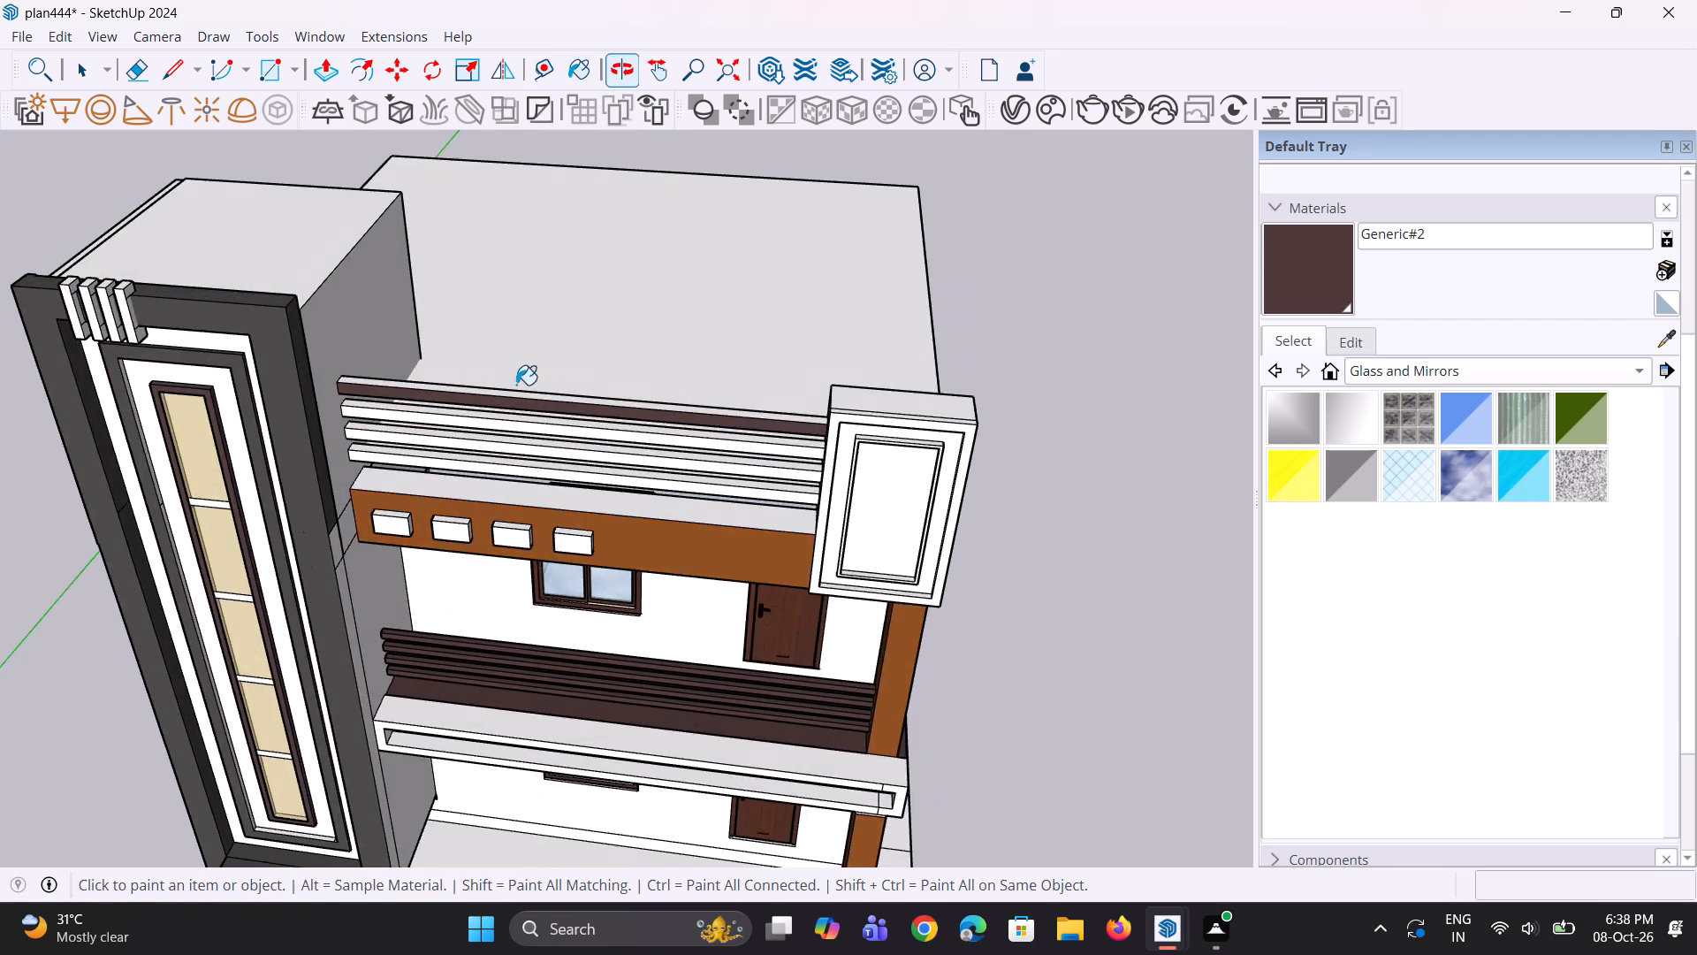
scroll(516, 384, "up", 6)
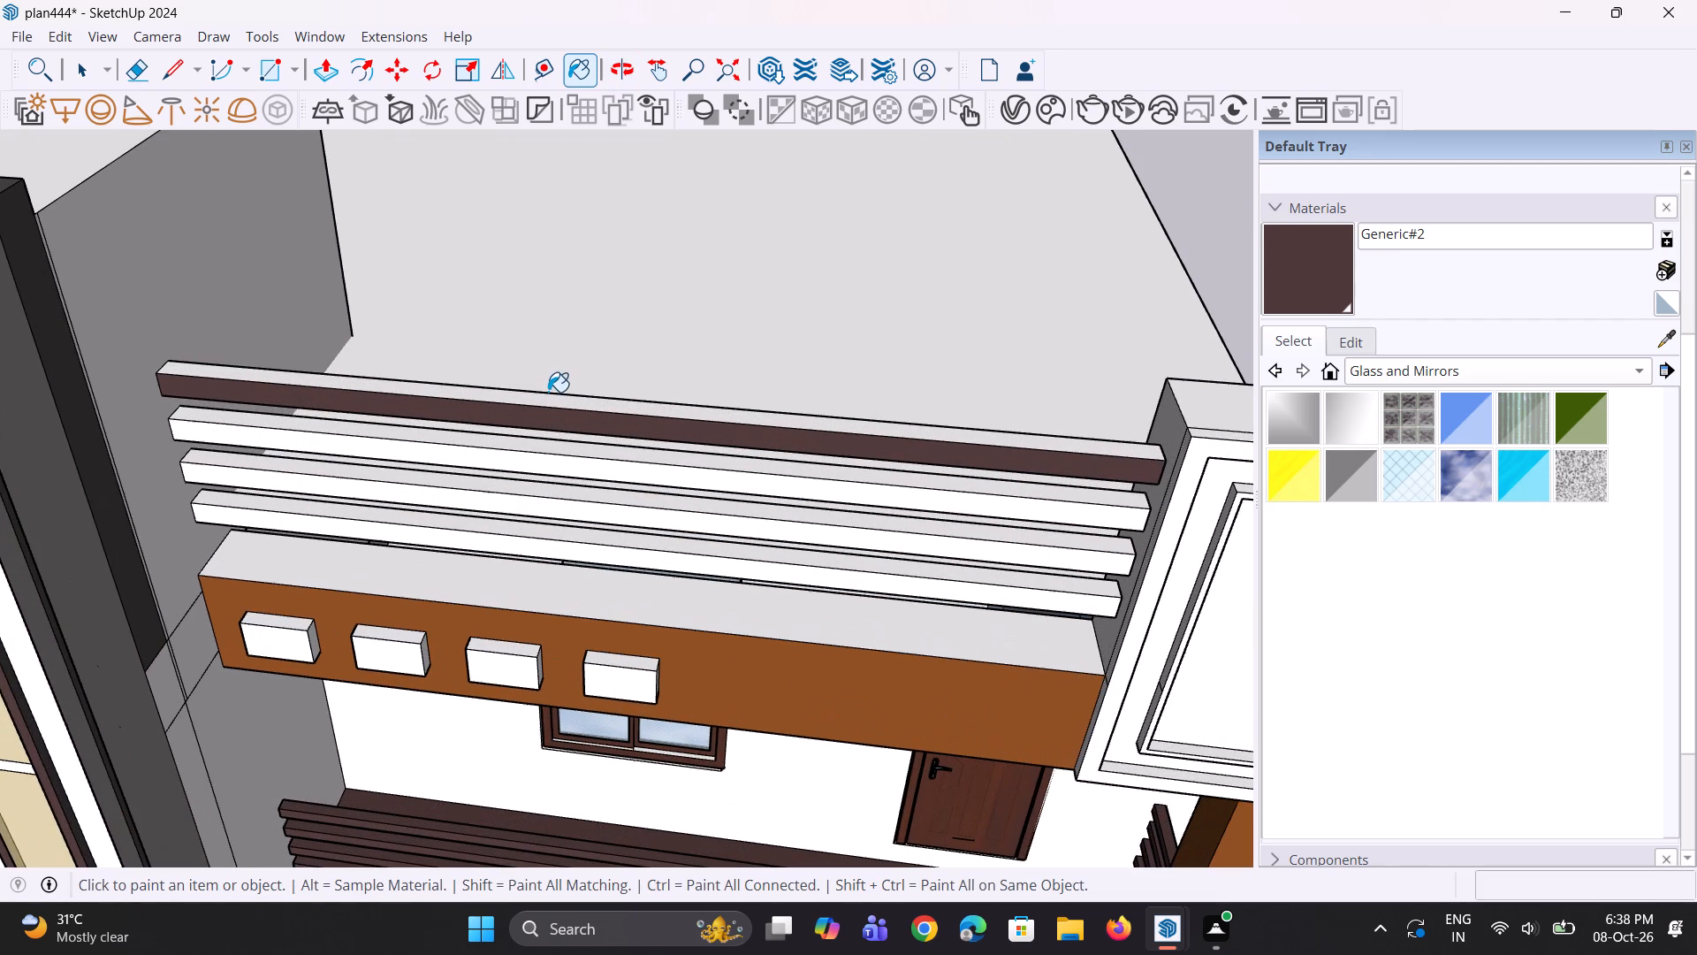
left_click(547, 403)
Paint the front and top faces of the roof terrace railing's three lower bars with Generic#2.
left_click(525, 447)
middle_click_drag(528, 447, 541, 430)
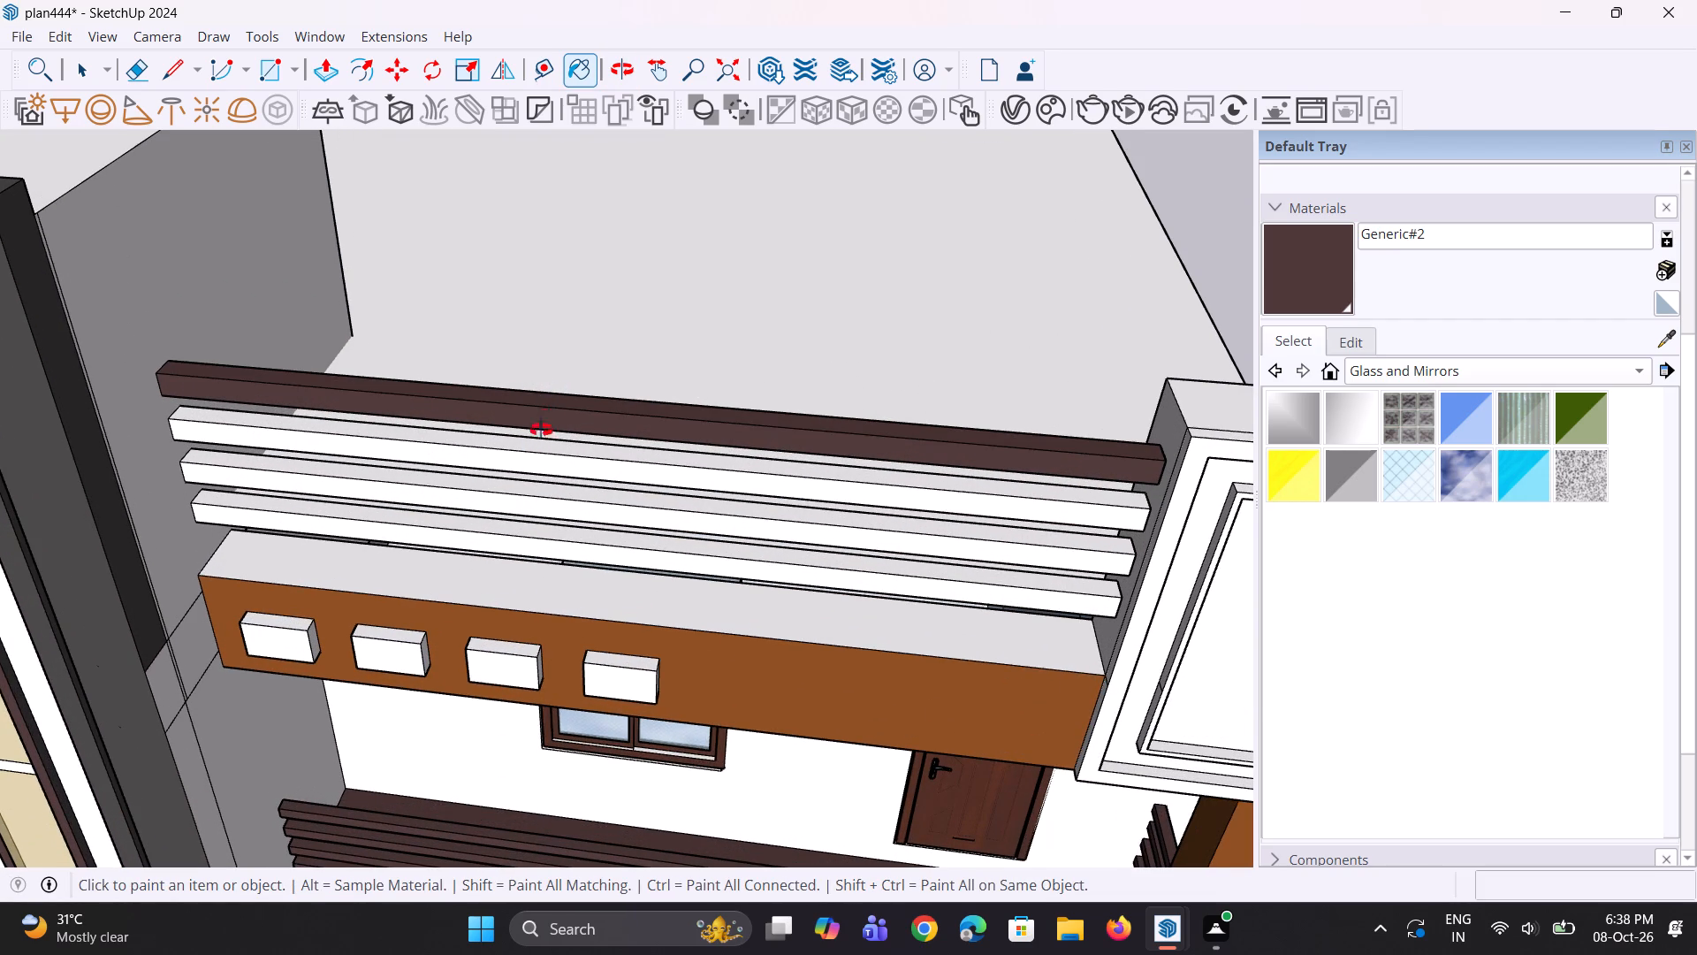
middle_click_drag(541, 430, 564, 399)
scroll(538, 438, "up", 2)
left_click(538, 443)
left_click(513, 490)
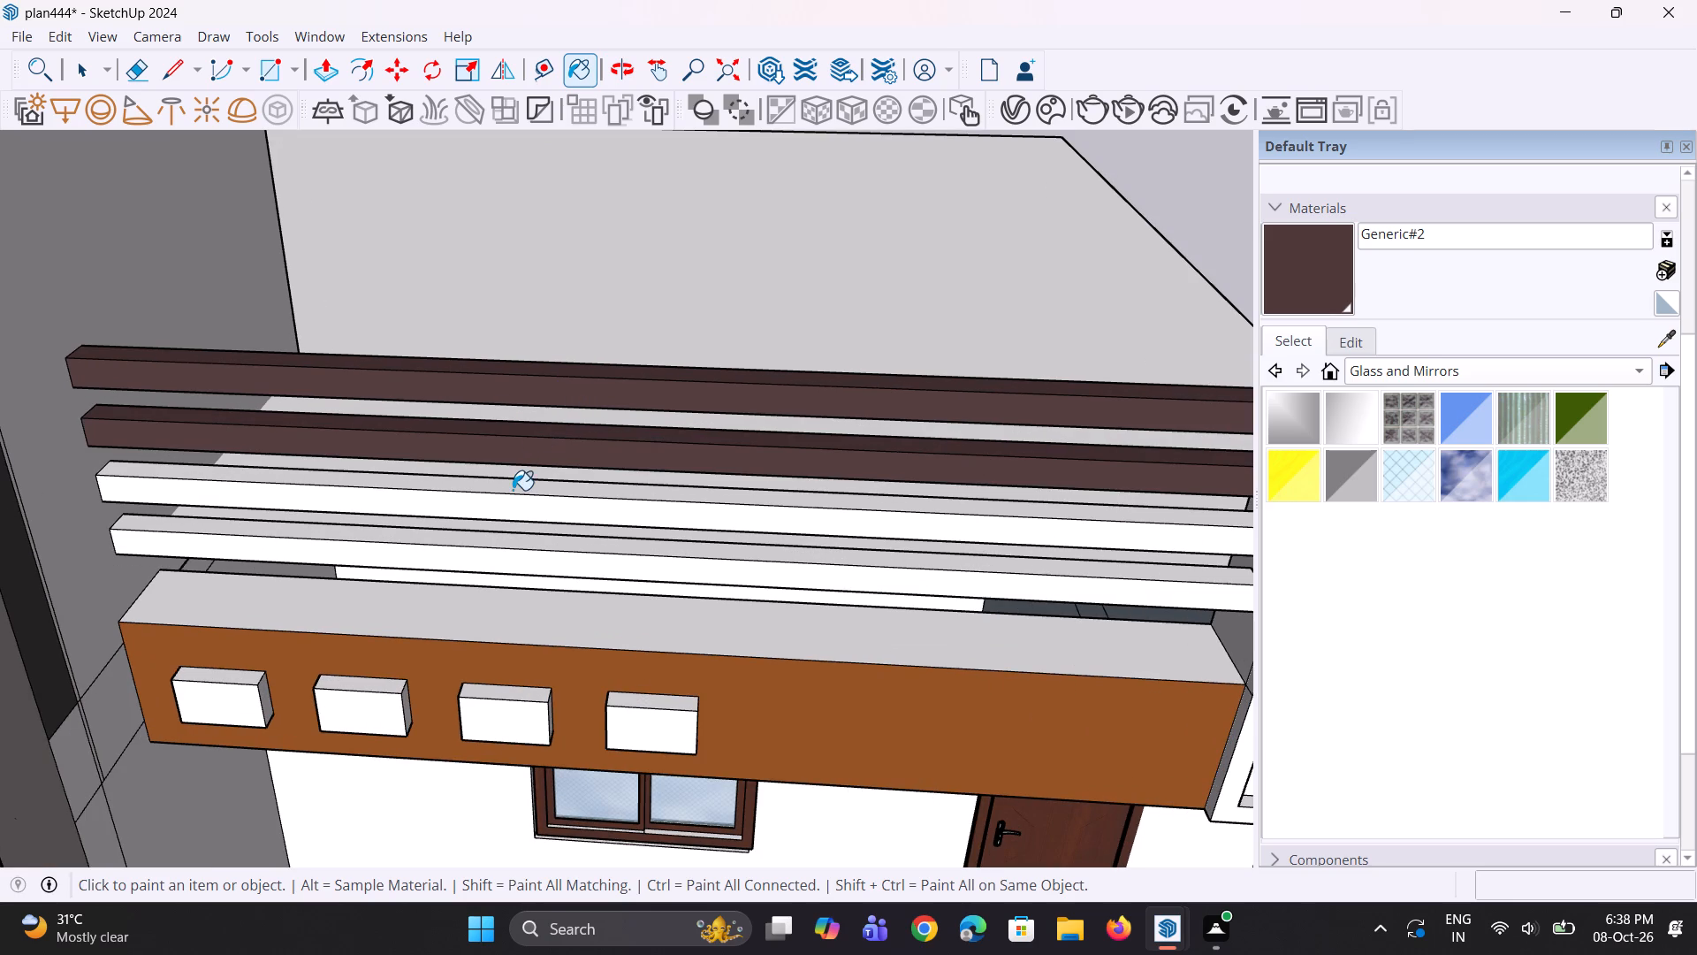
left_click(513, 503)
left_click(525, 545)
left_click(526, 570)
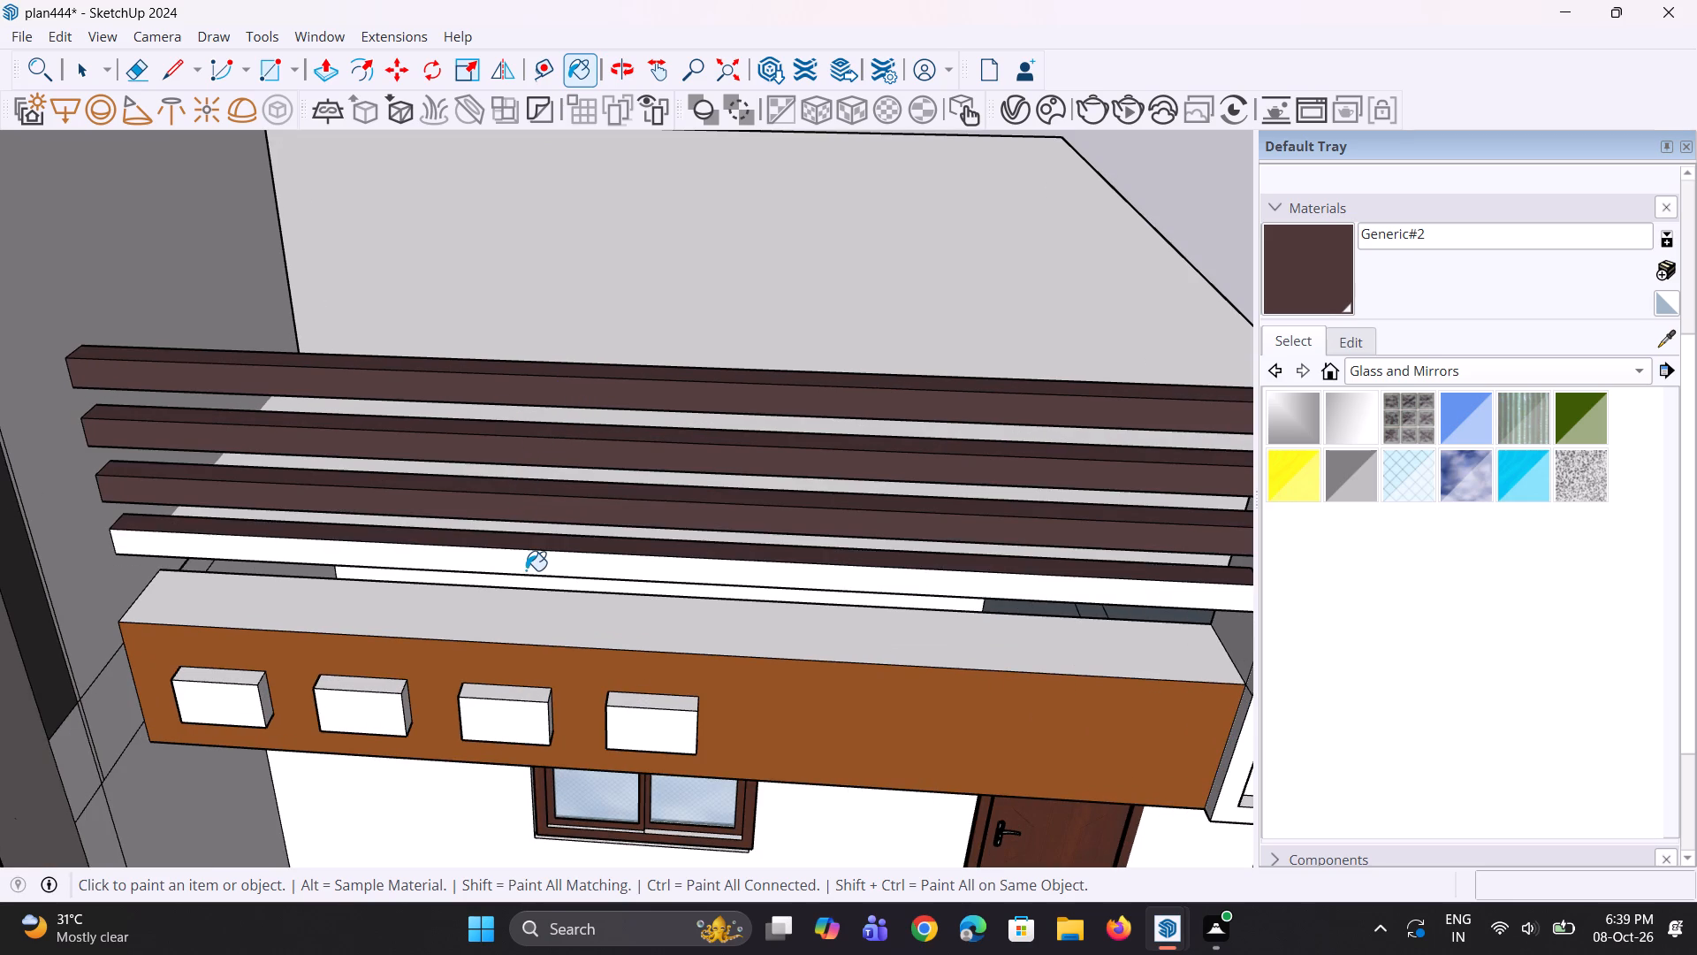
Paint the back faces of all four roof terrace railing bars, seen from the roof side, with Generic#2.
middle_click_drag(529, 574, 516, 471)
scroll(600, 444, "down", 8)
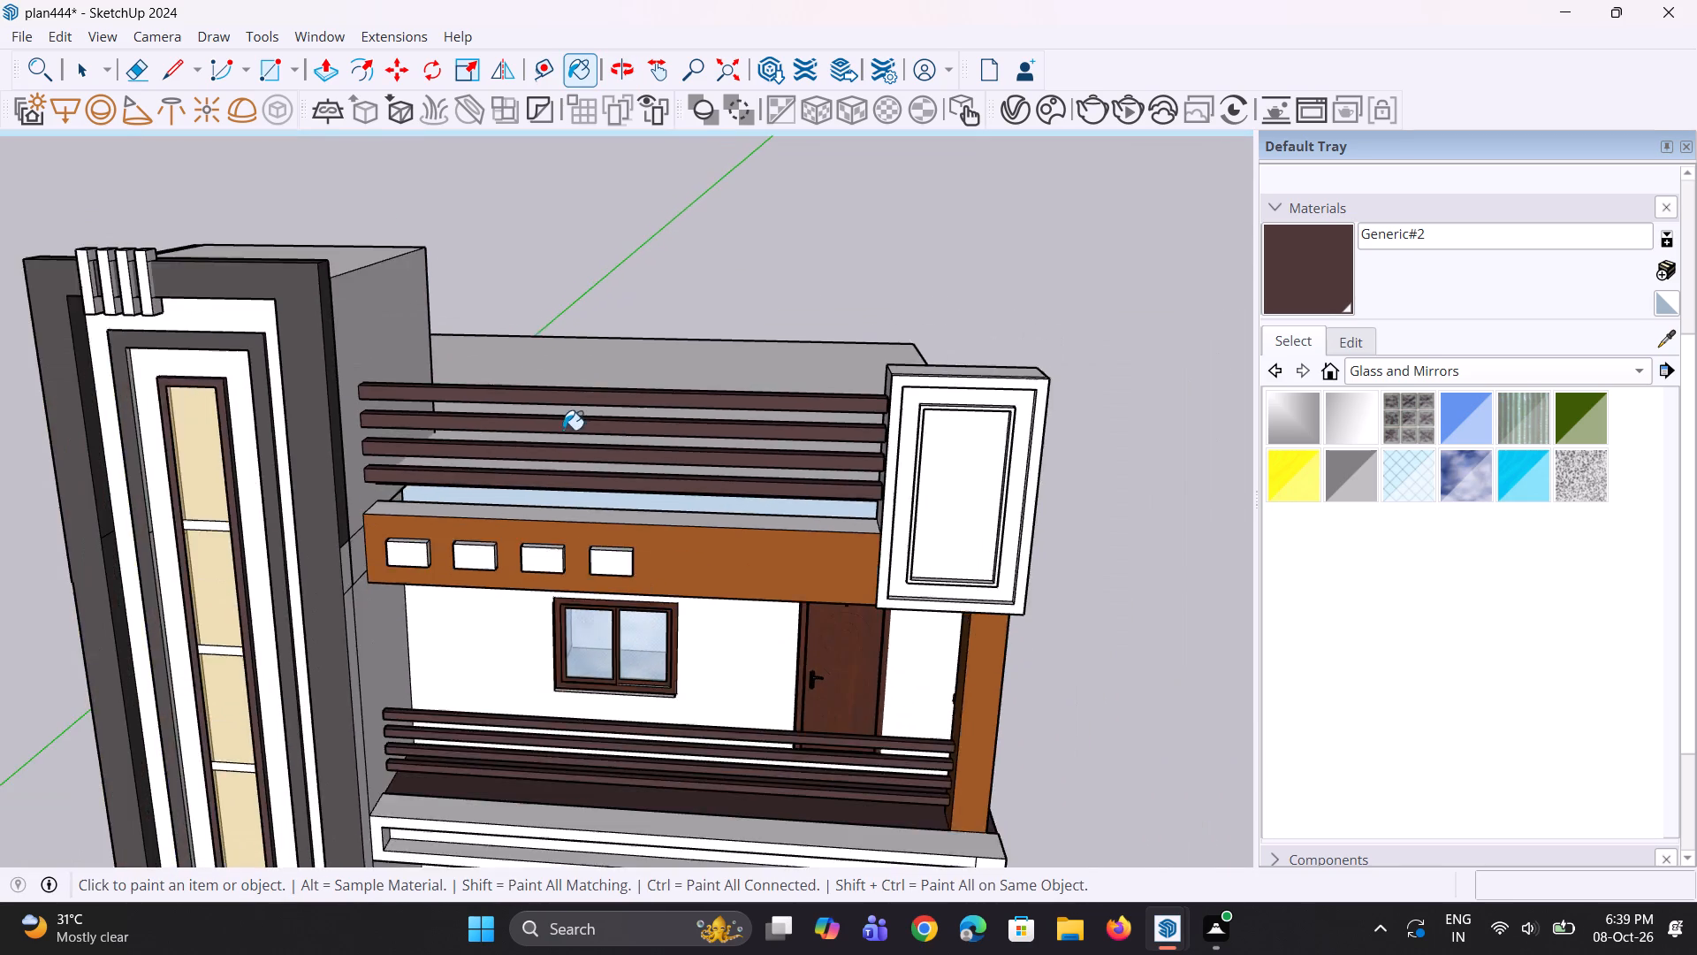
middle_click_drag(930, 459, 0, 425)
scroll(409, 411, "up", 3)
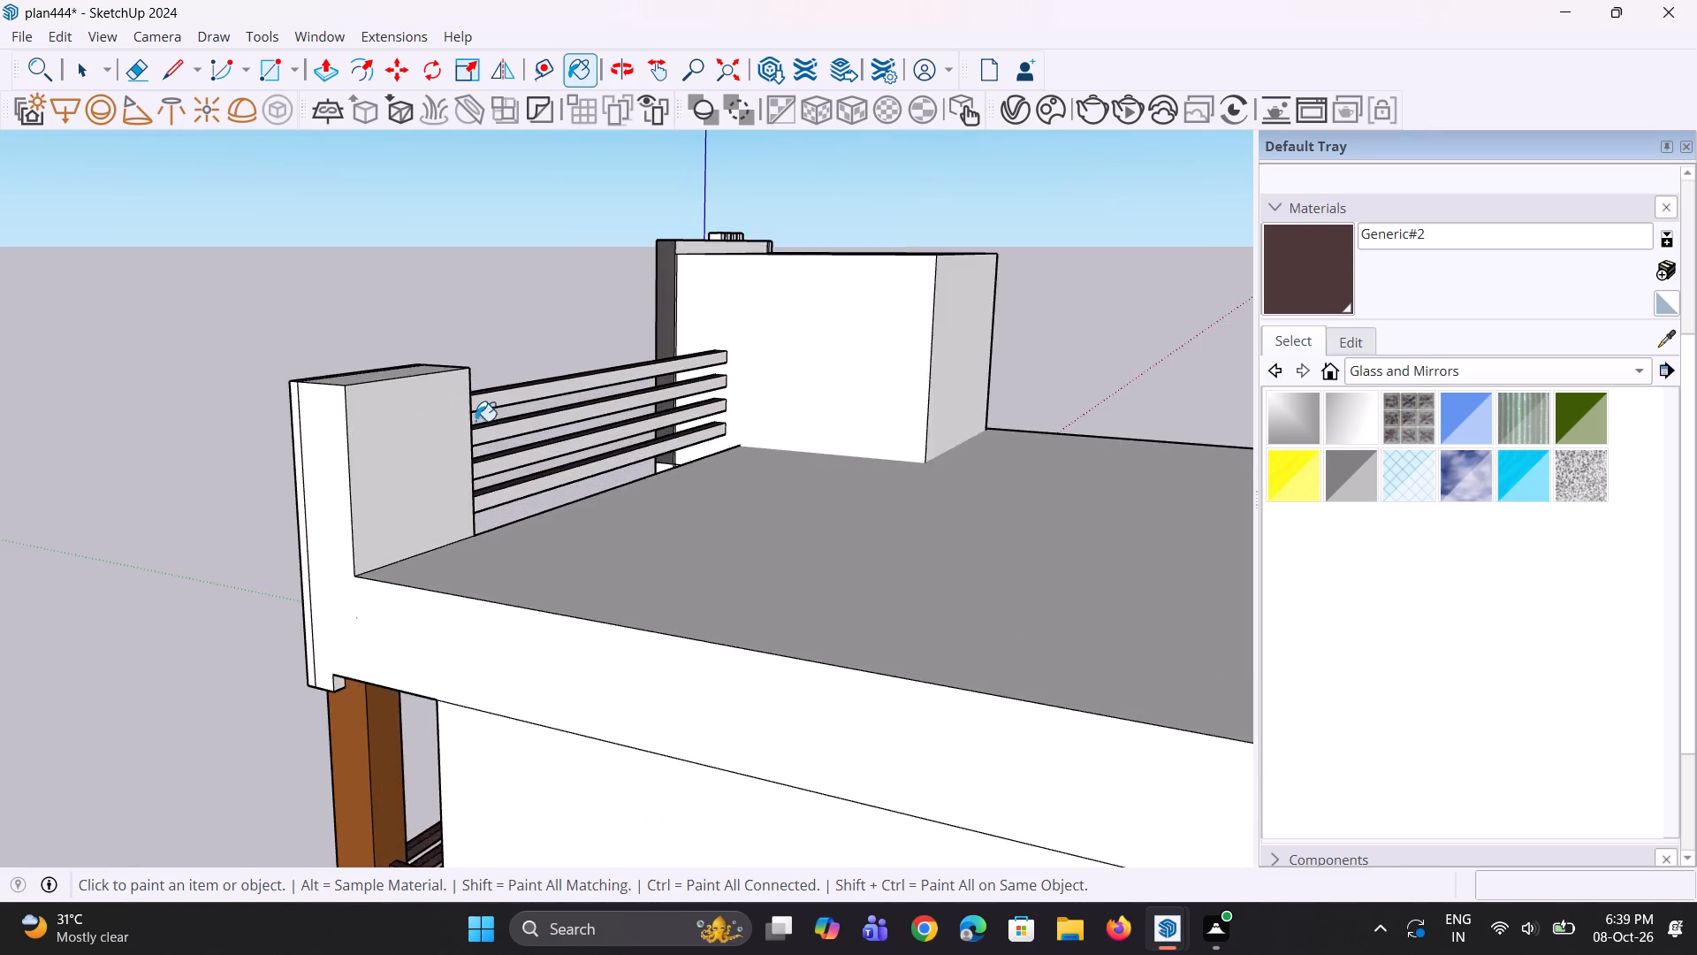
scroll(476, 421, "up", 2)
left_click(502, 397)
left_click(505, 434)
left_click(506, 474)
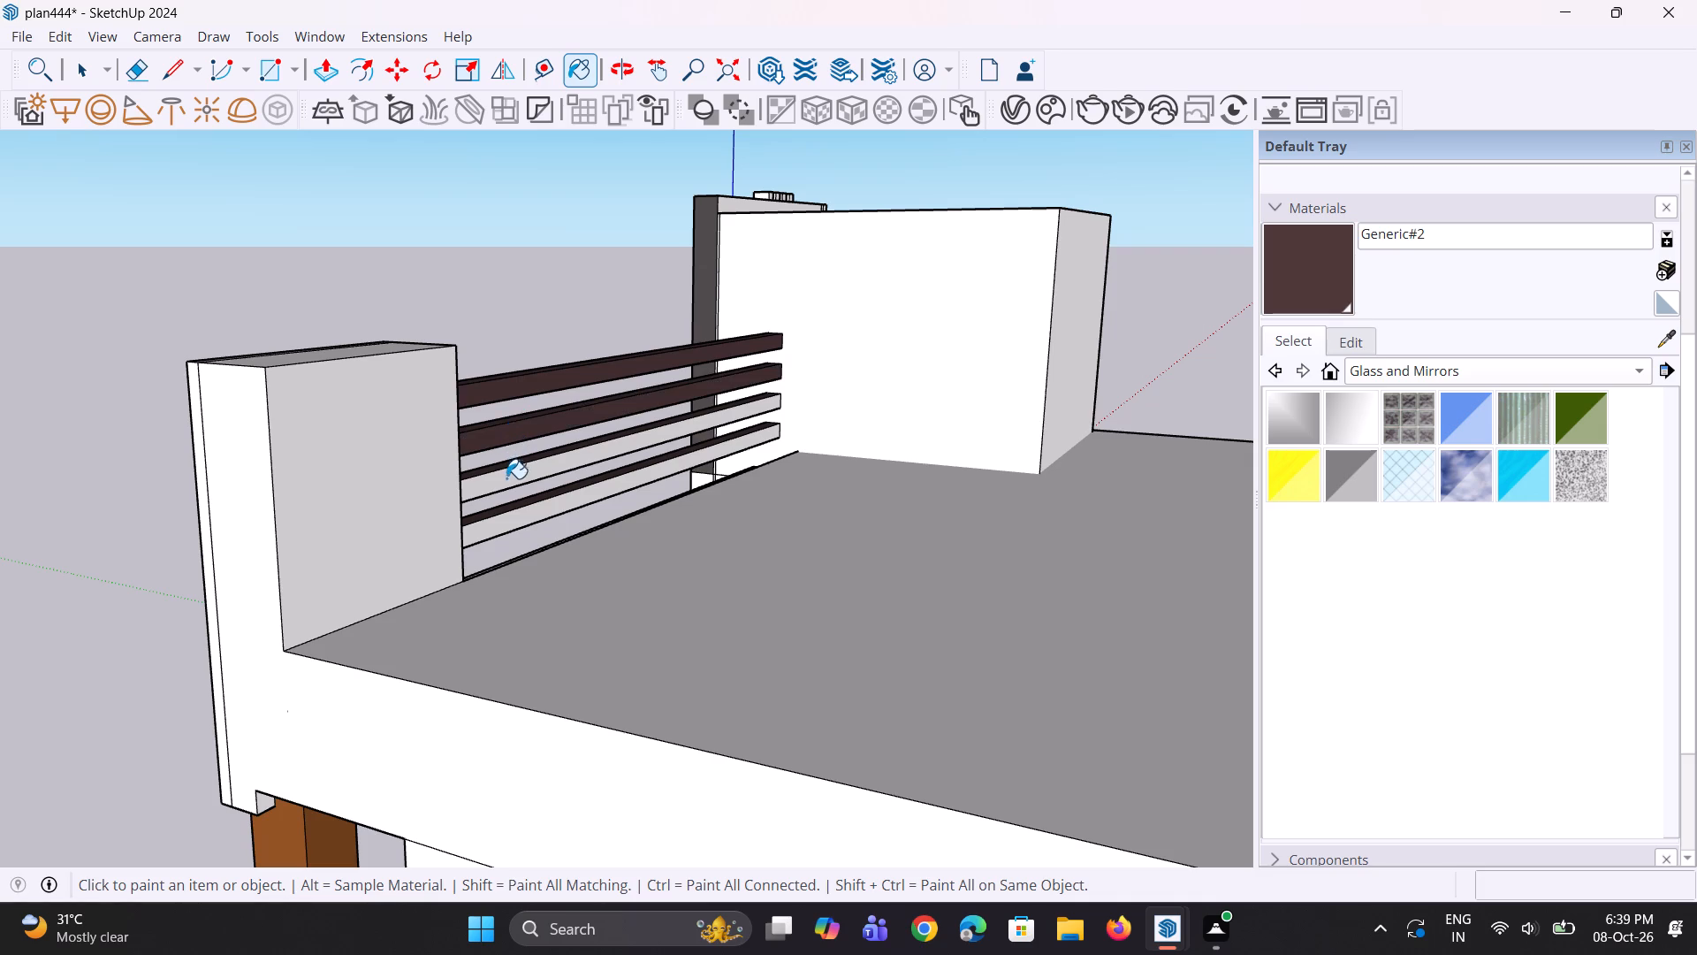
left_click(503, 517)
Examine the whole front elevation with the painted balcony and terrace railings.
scroll(488, 513, "down", 3)
middle_click_drag(330, 551, 591, 559)
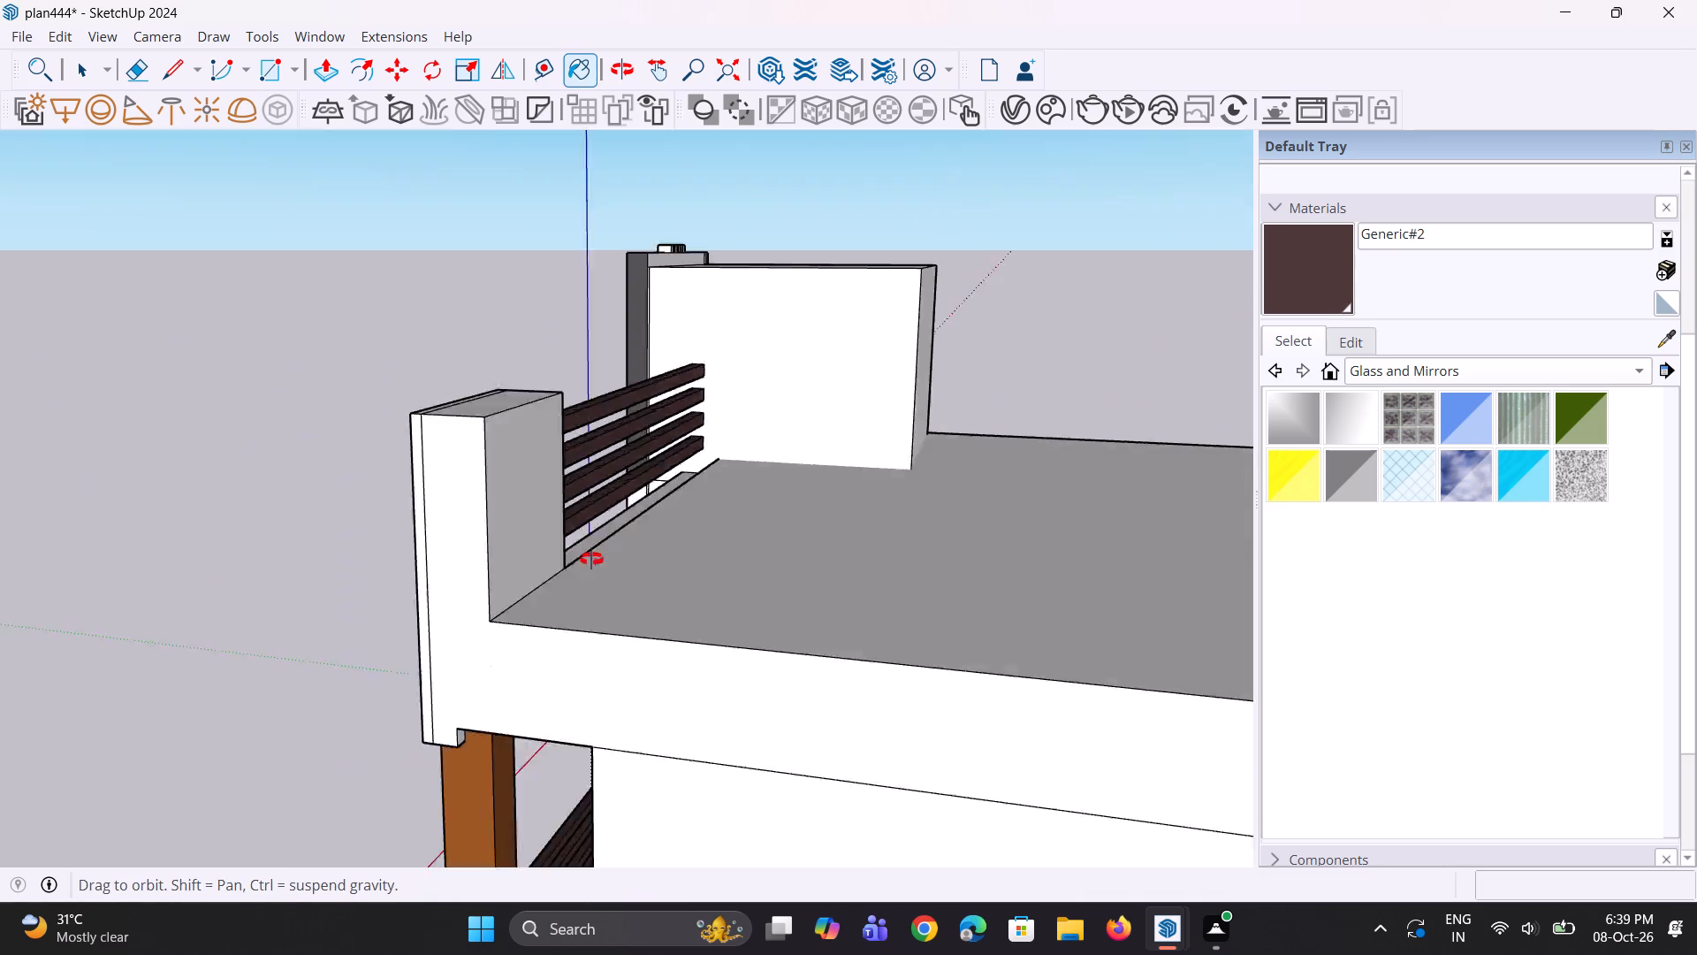
middle_click_drag(591, 559, 997, 576)
scroll(947, 528, "down", 8)
middle_click_drag(807, 676, 1071, 661)
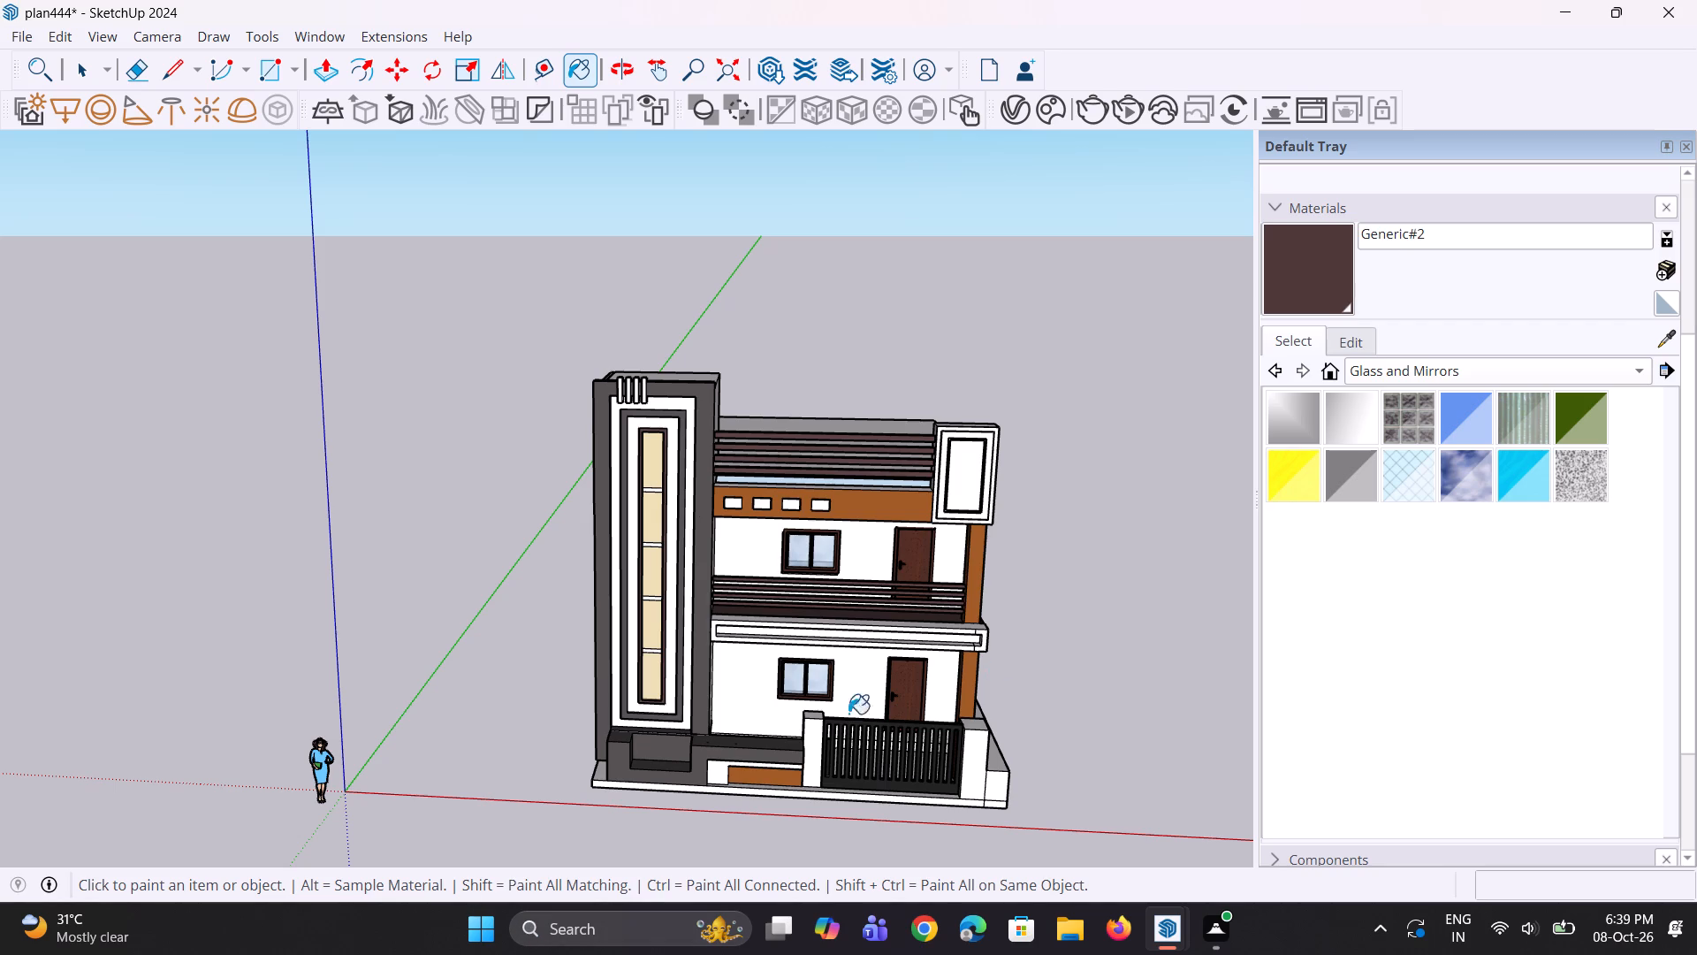
Create a new V-Ray Generic material with a light yellow diffuse colour of about R 0.921, G 0.823, B 0.521.
middle_click_drag(780, 717, 834, 617)
scroll(742, 638, "up", 1)
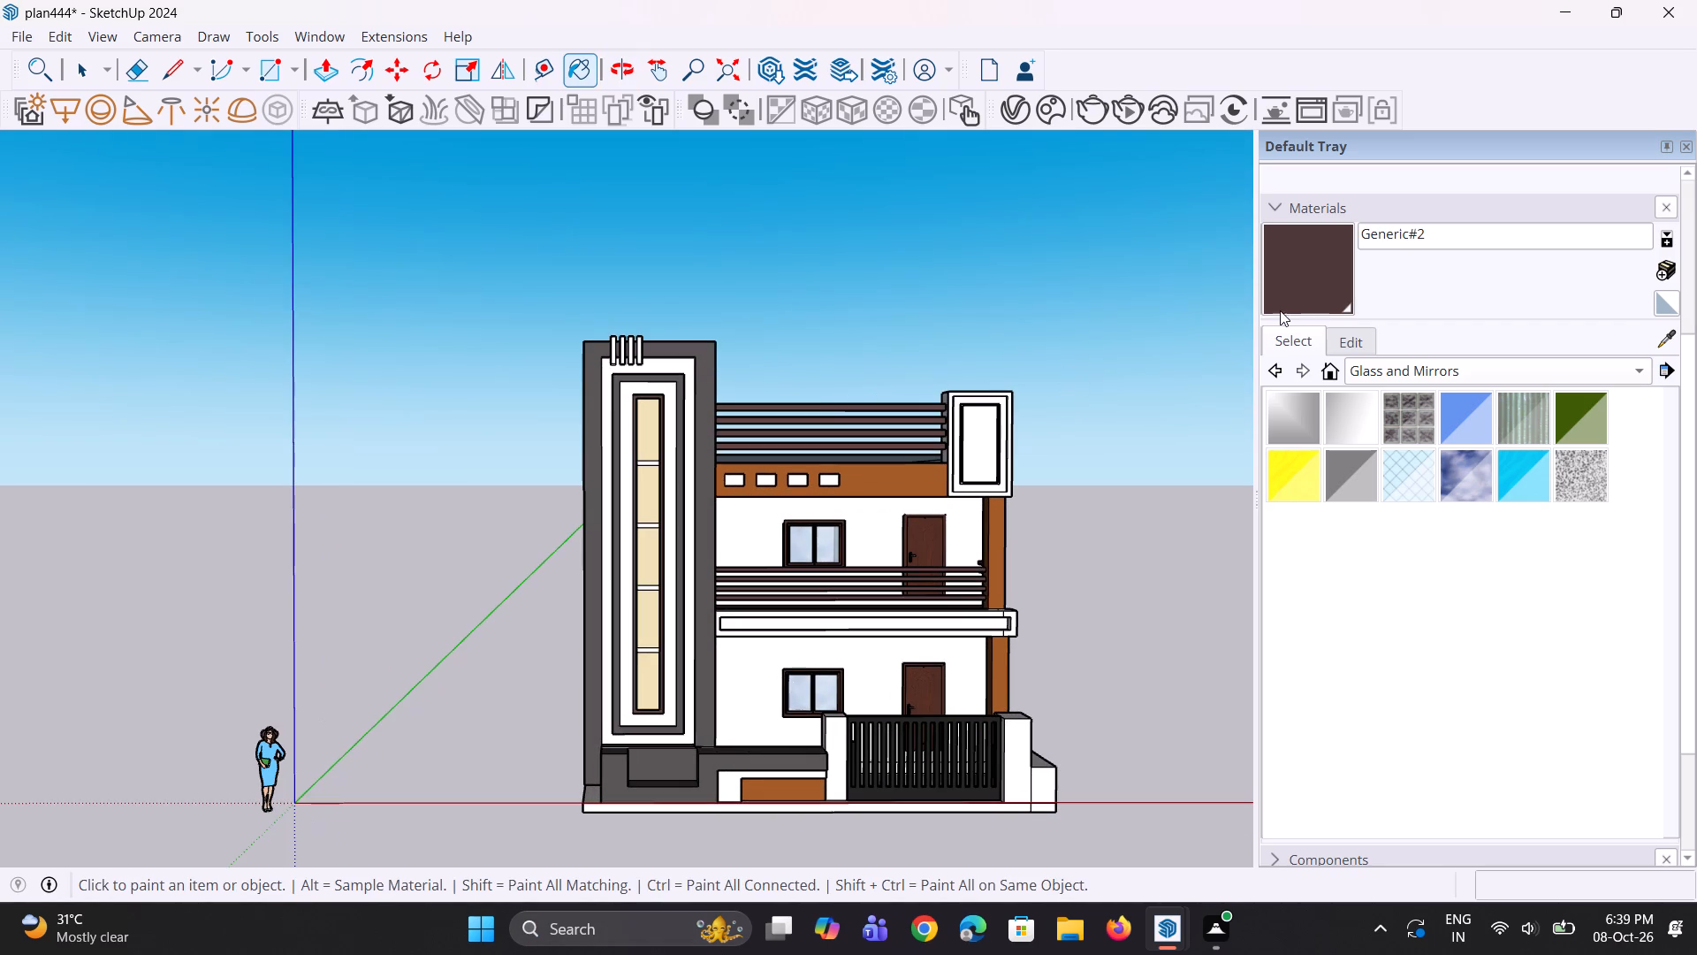
left_click(1022, 124)
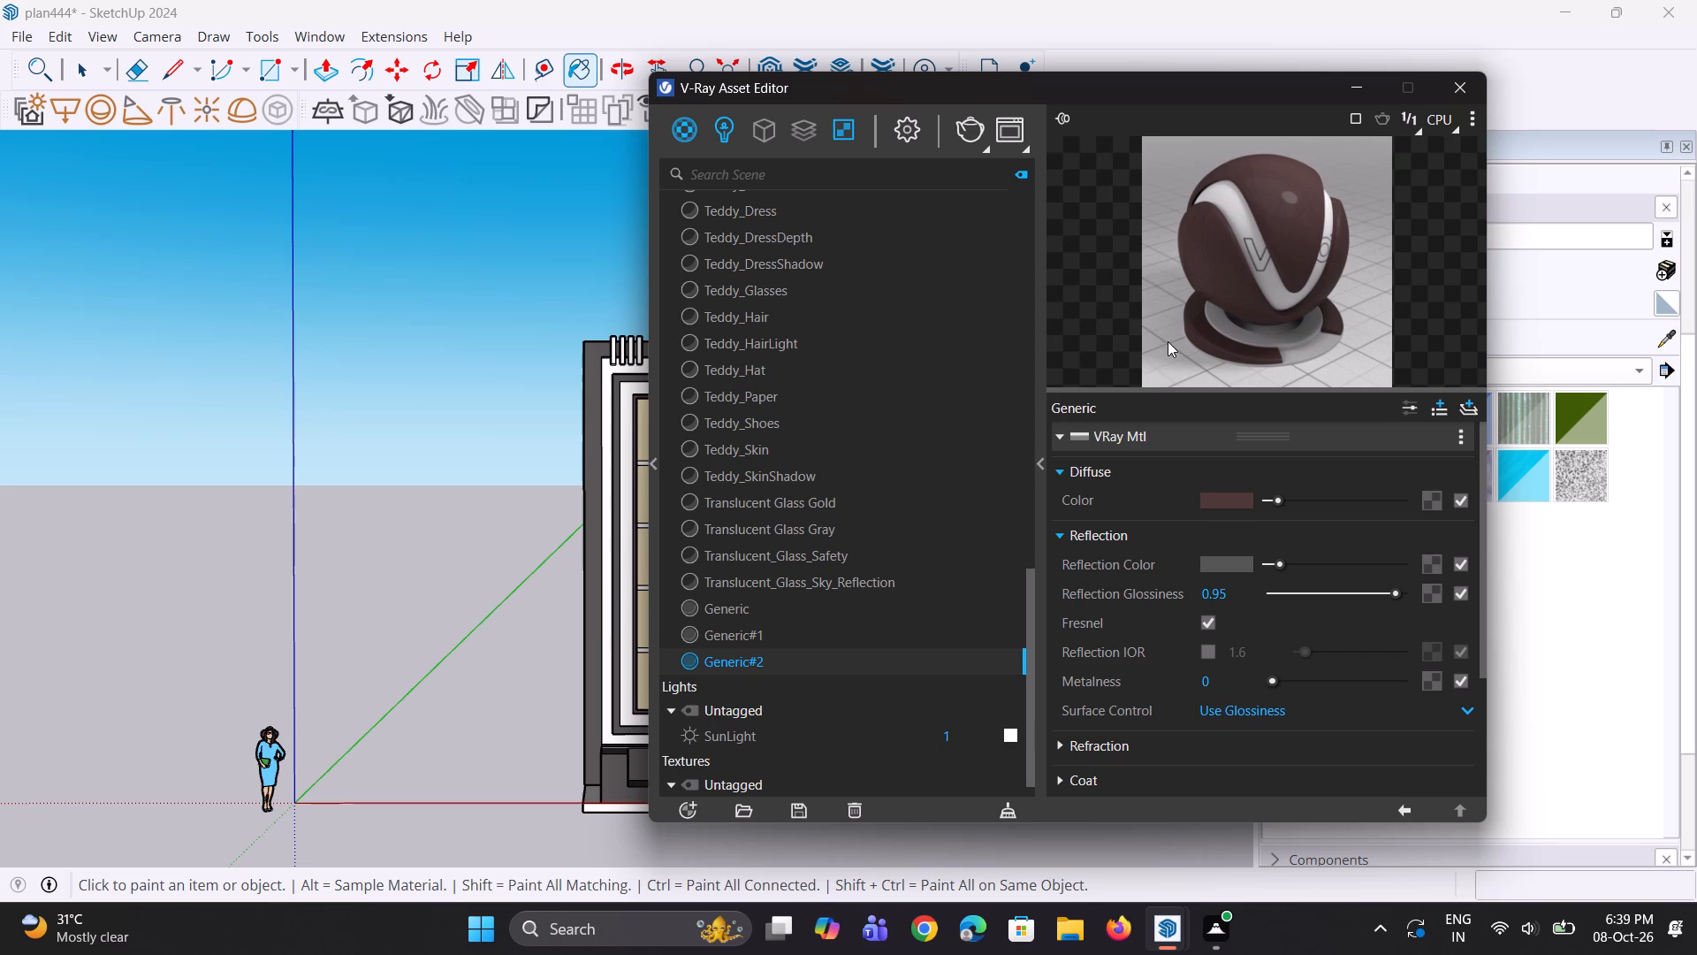
right_click(690, 130)
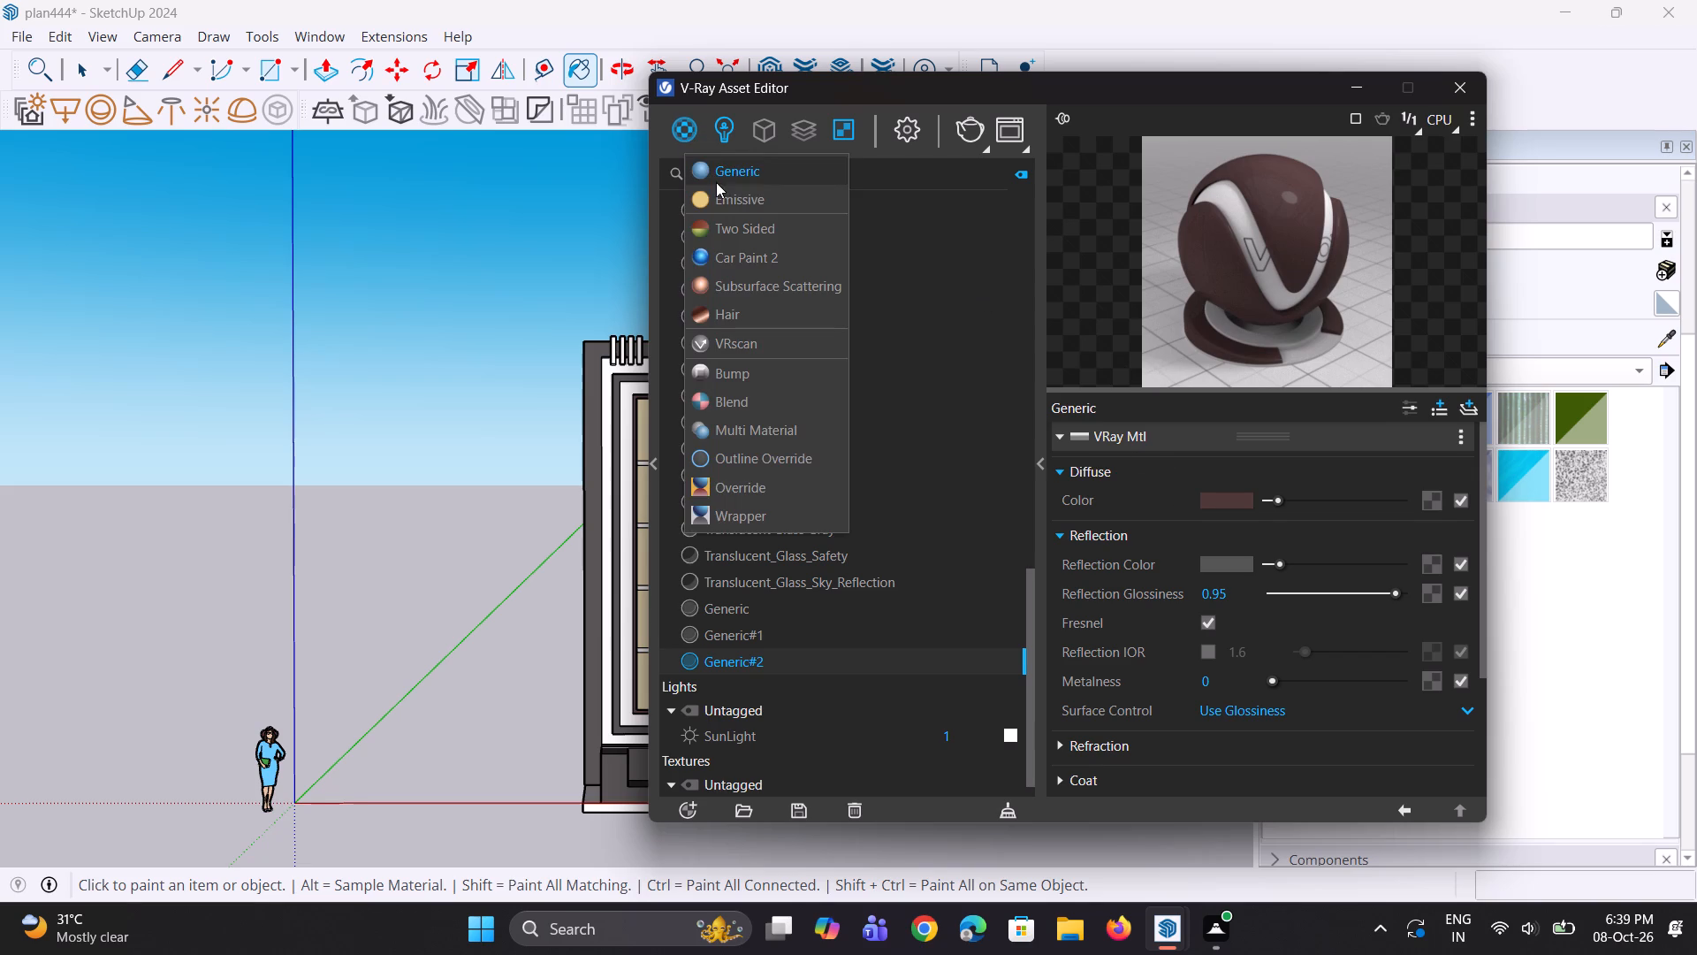
left_click(742, 164)
middle_click_drag(825, 307, 838, 401)
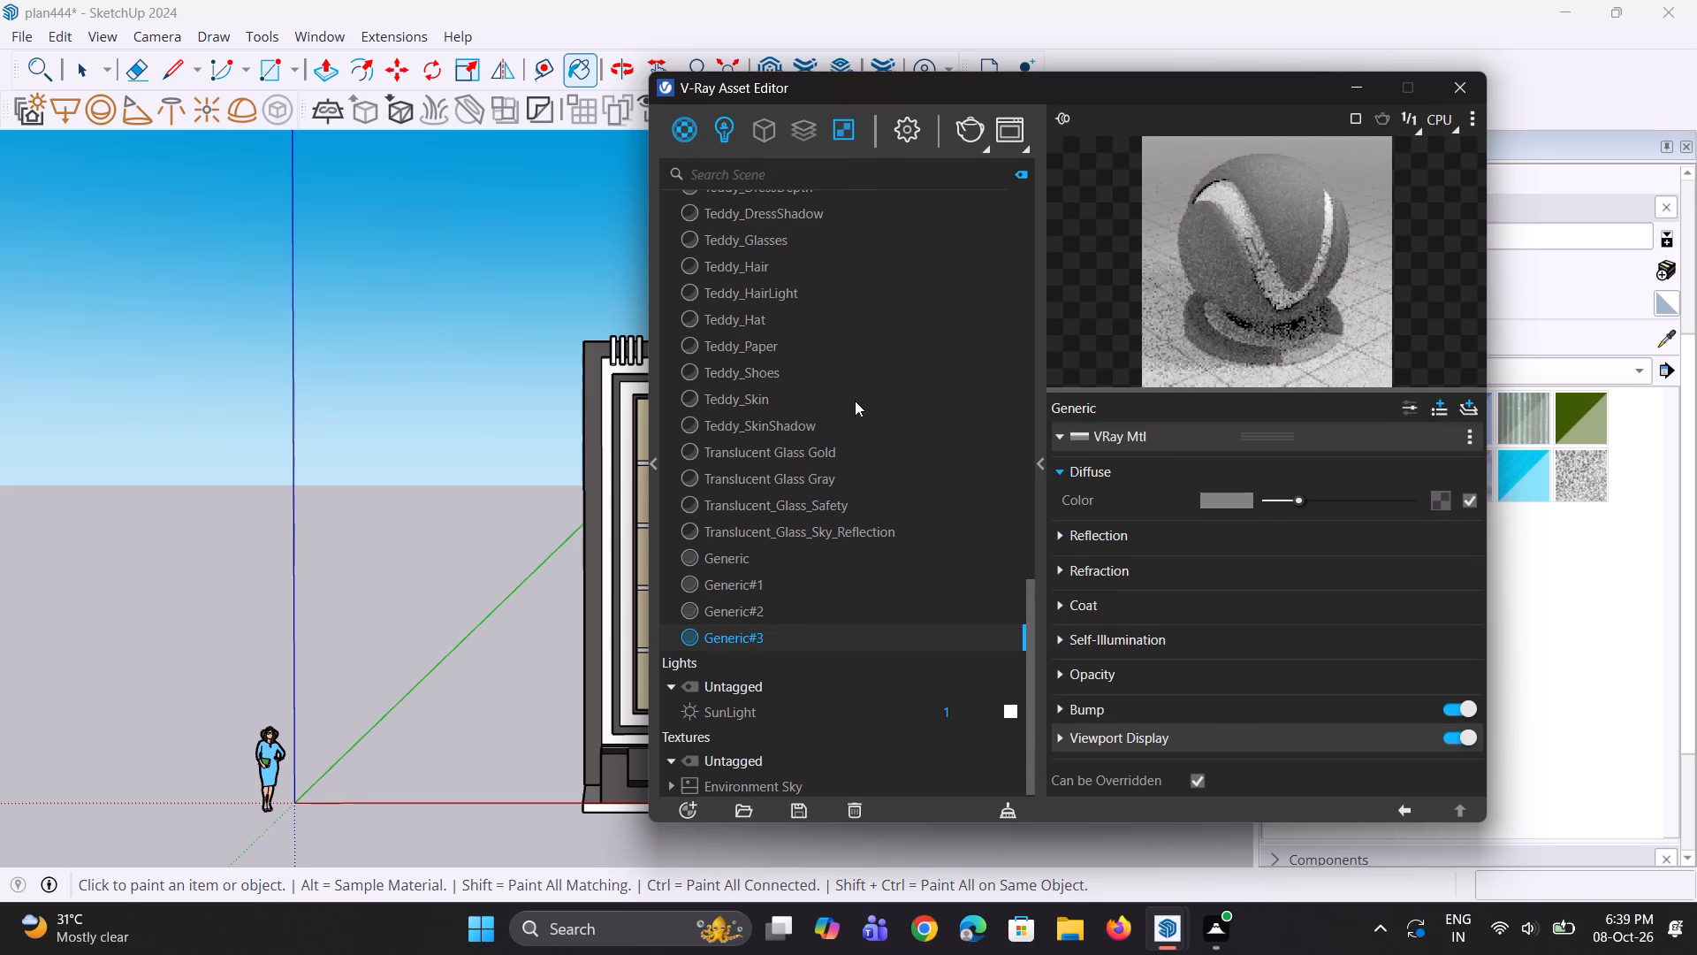
left_click(1238, 501)
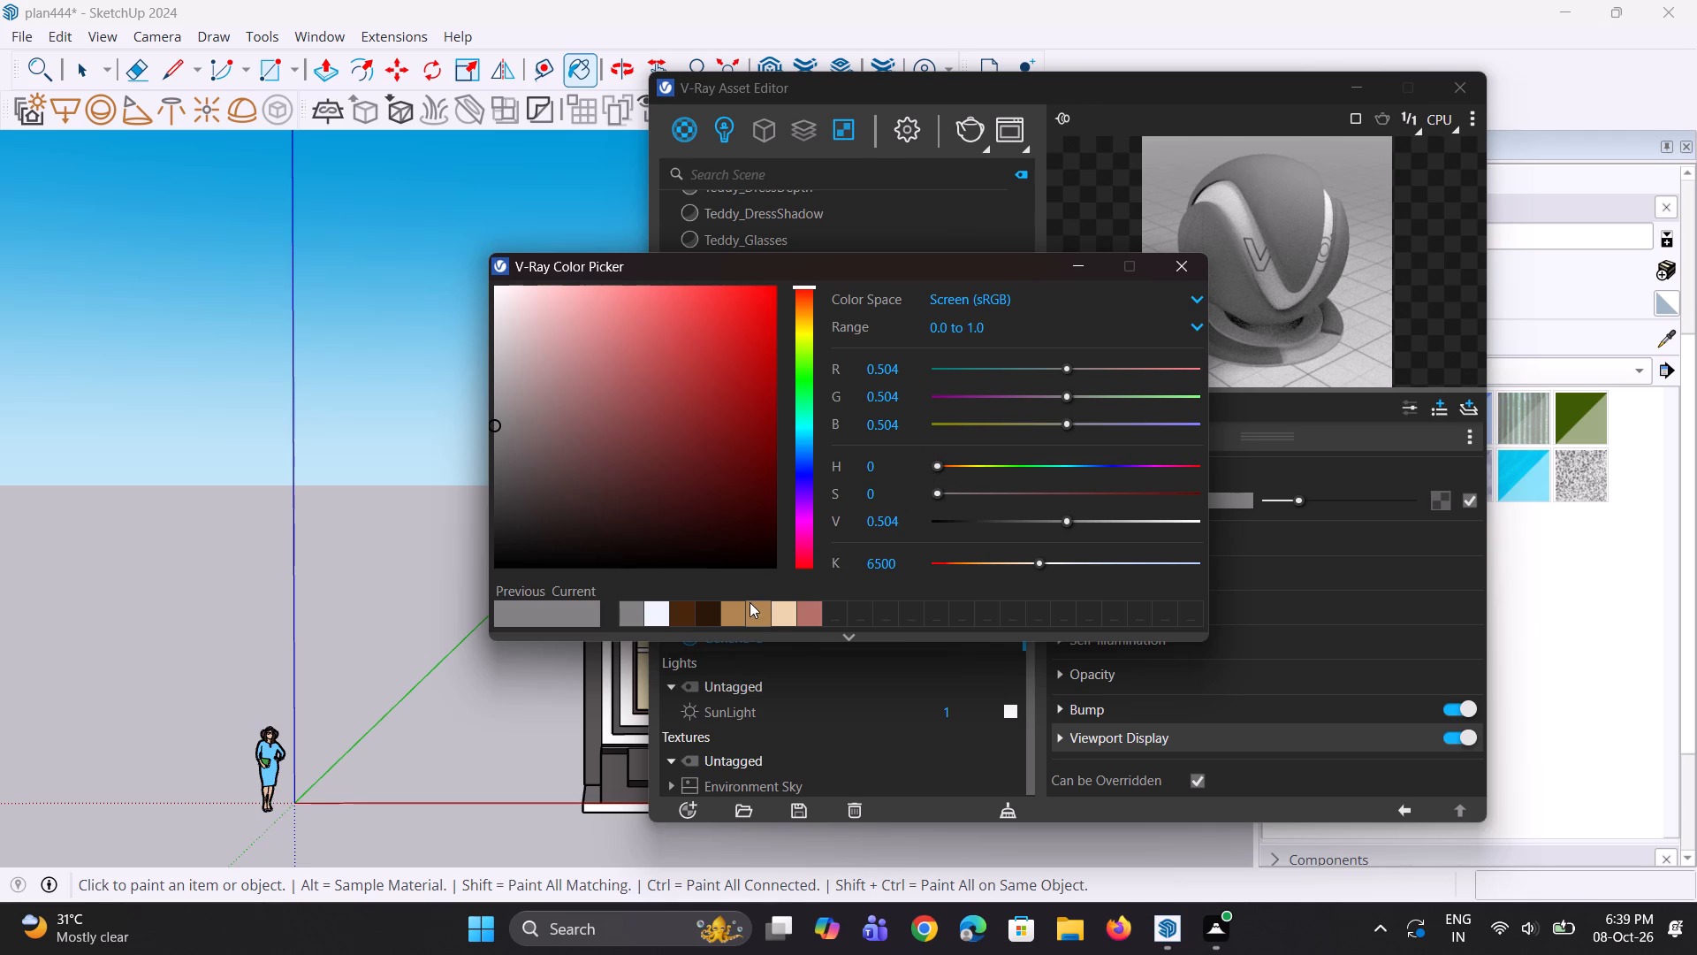
left_click_drag(799, 286, 803, 321)
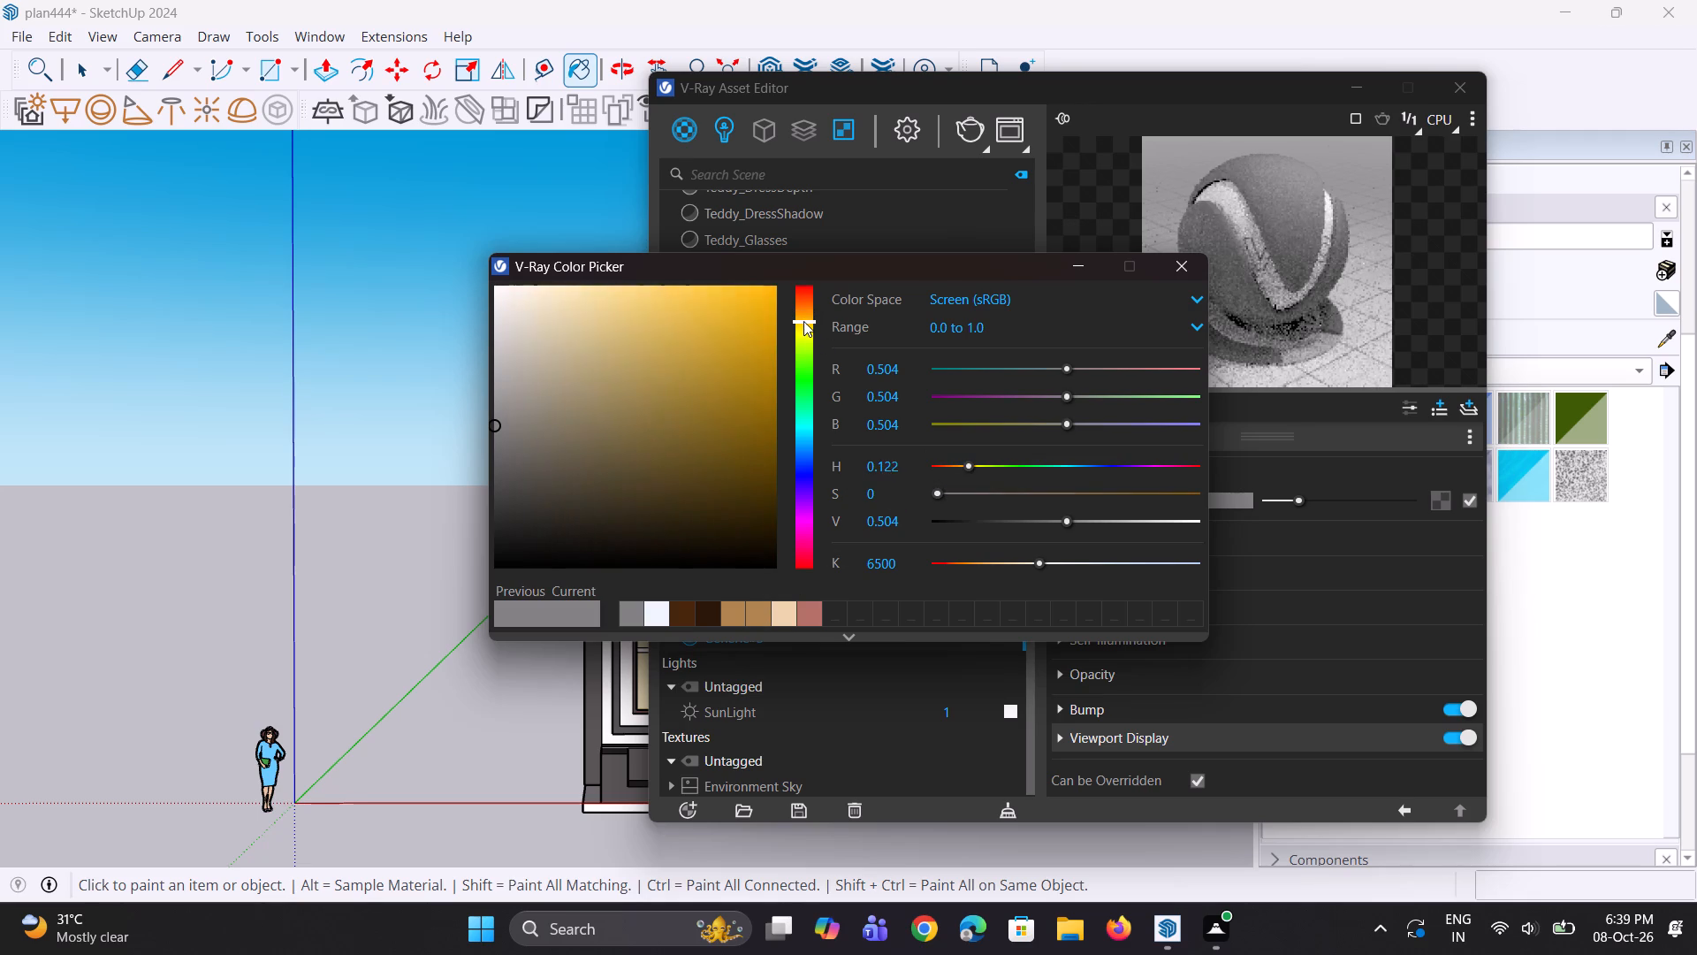
left_click_drag(803, 321, 810, 322)
left_click_drag(533, 308, 550, 309)
left_click(608, 320)
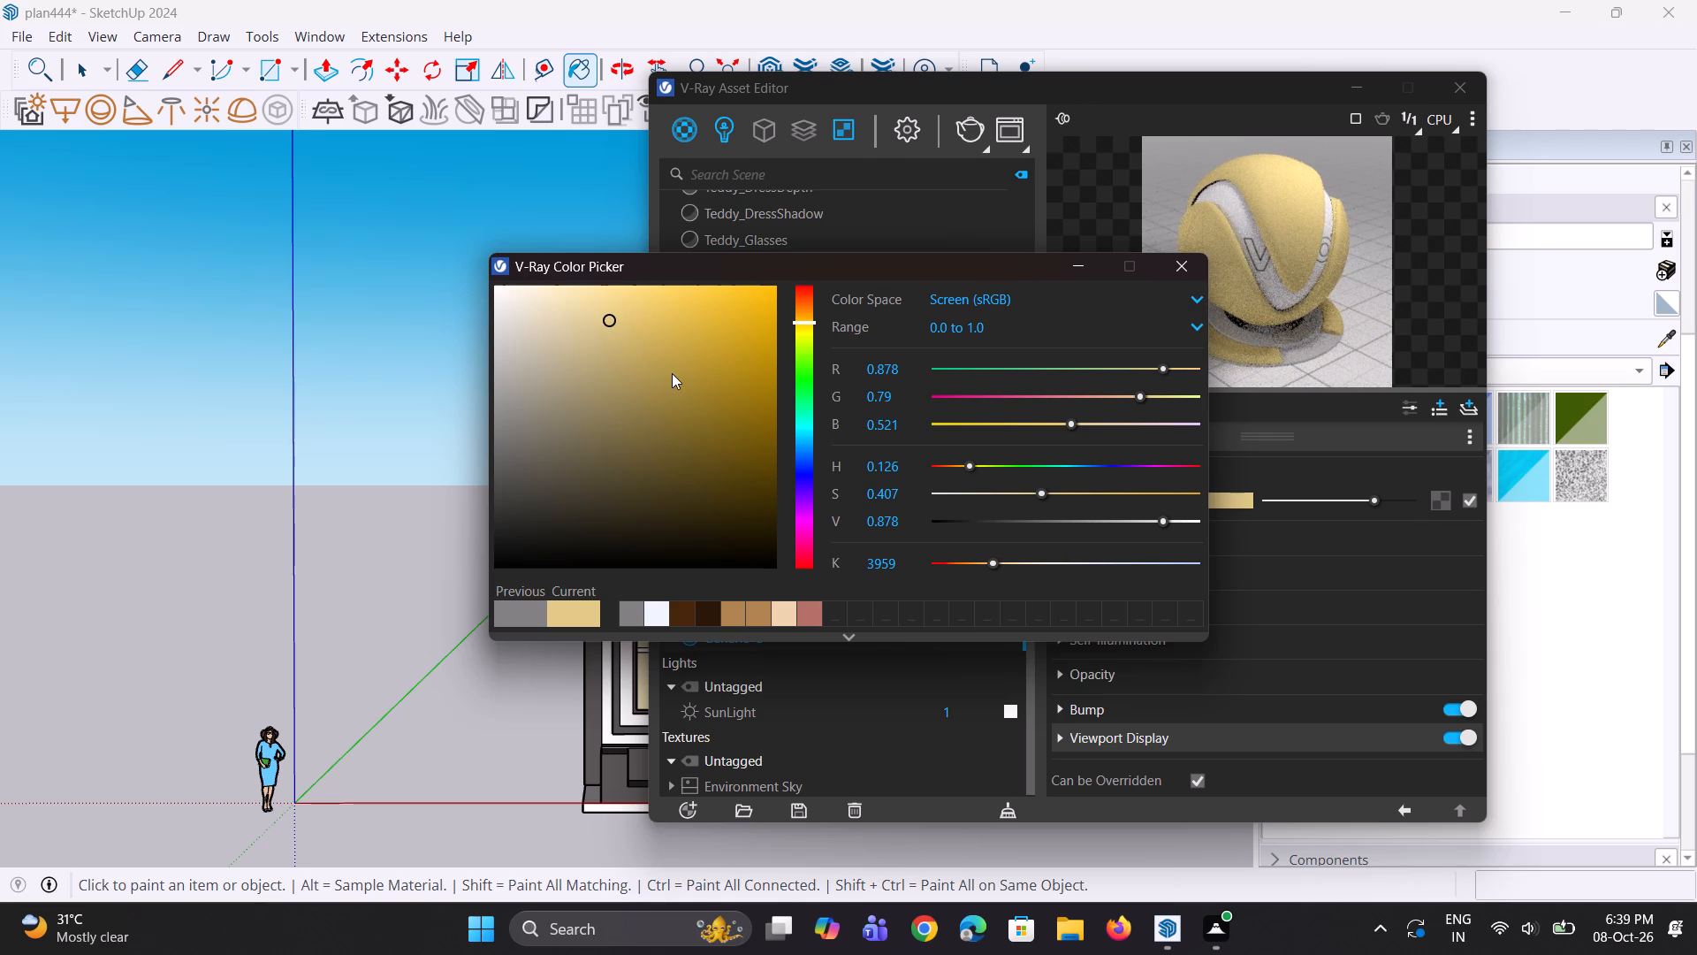
left_click_drag(613, 320, 618, 309)
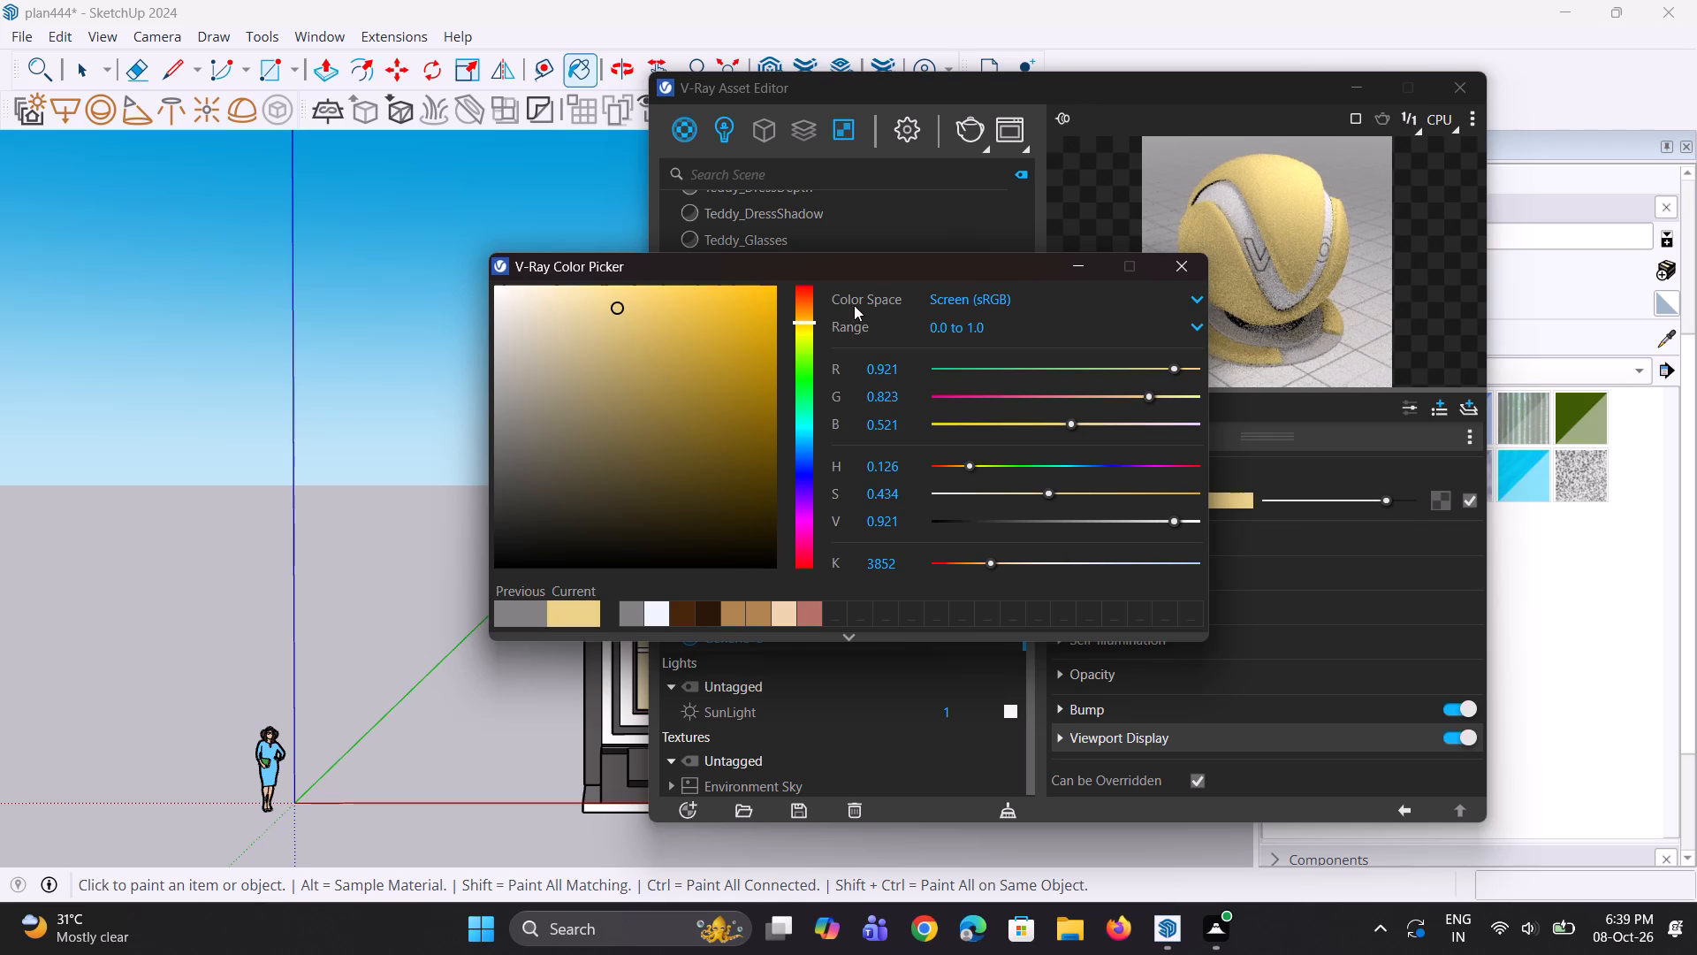
left_click(1074, 266)
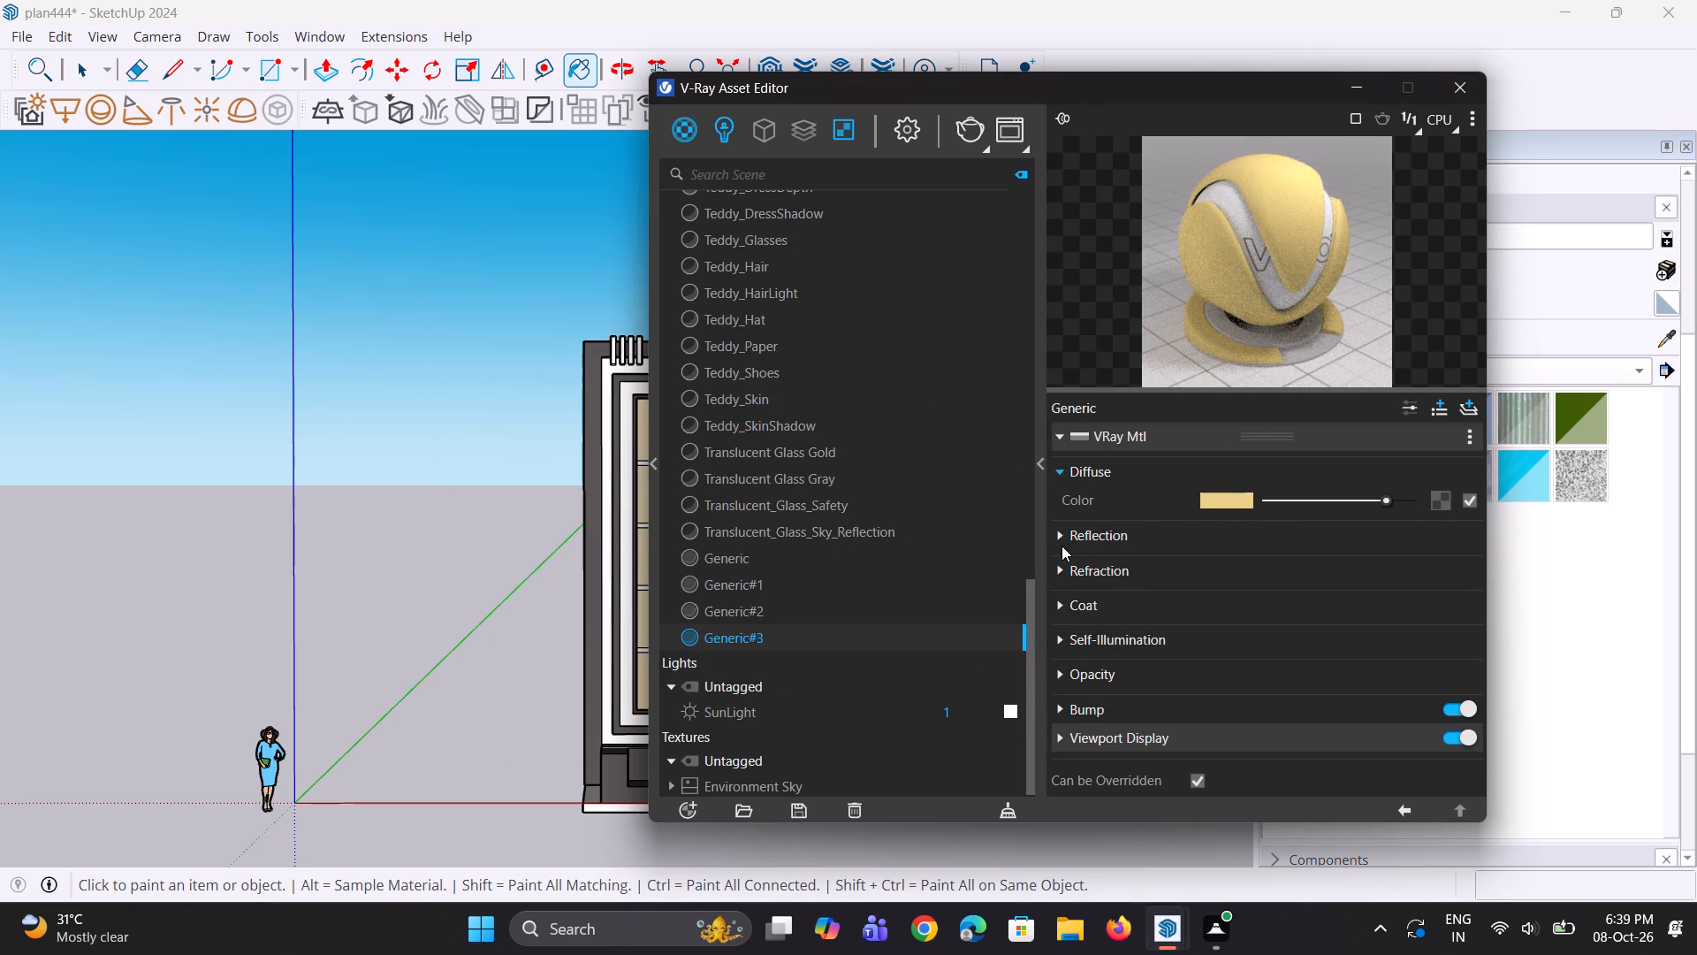
Give the light yellow material a grey reflection colour and a reflection glossiness of 0.95.
left_click(1062, 546)
left_click_drag(1272, 567, 1282, 567)
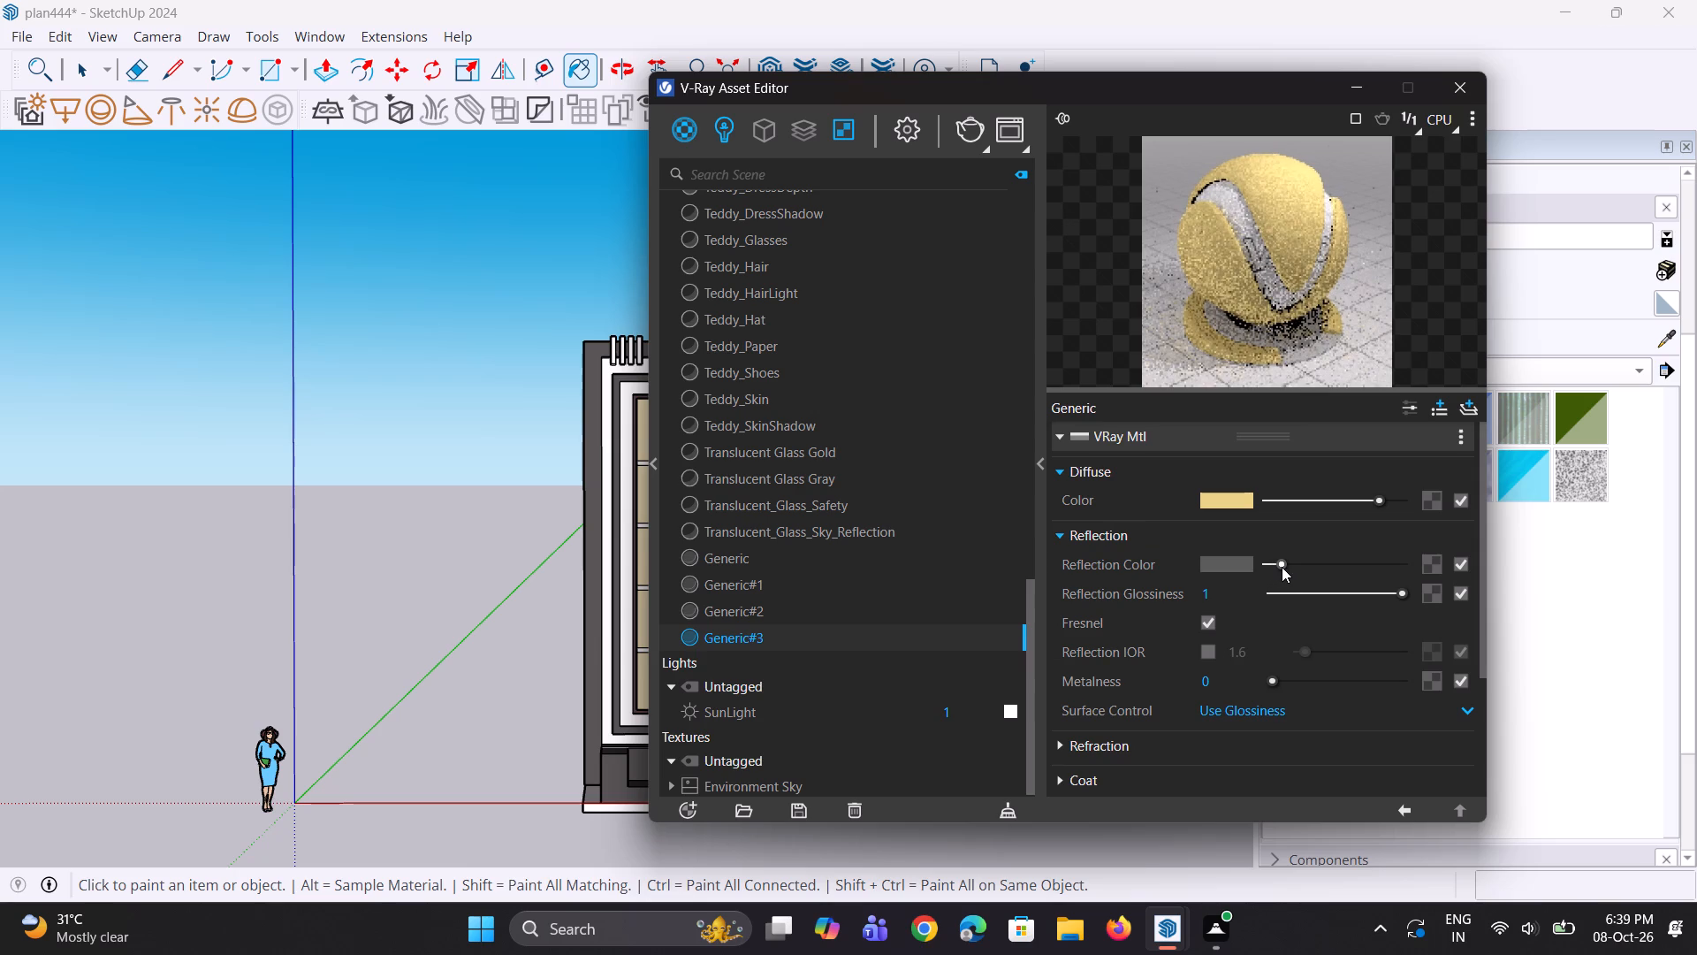
left_click_drag(1282, 567, 1280, 567)
left_click_drag(1237, 600, 1157, 606)
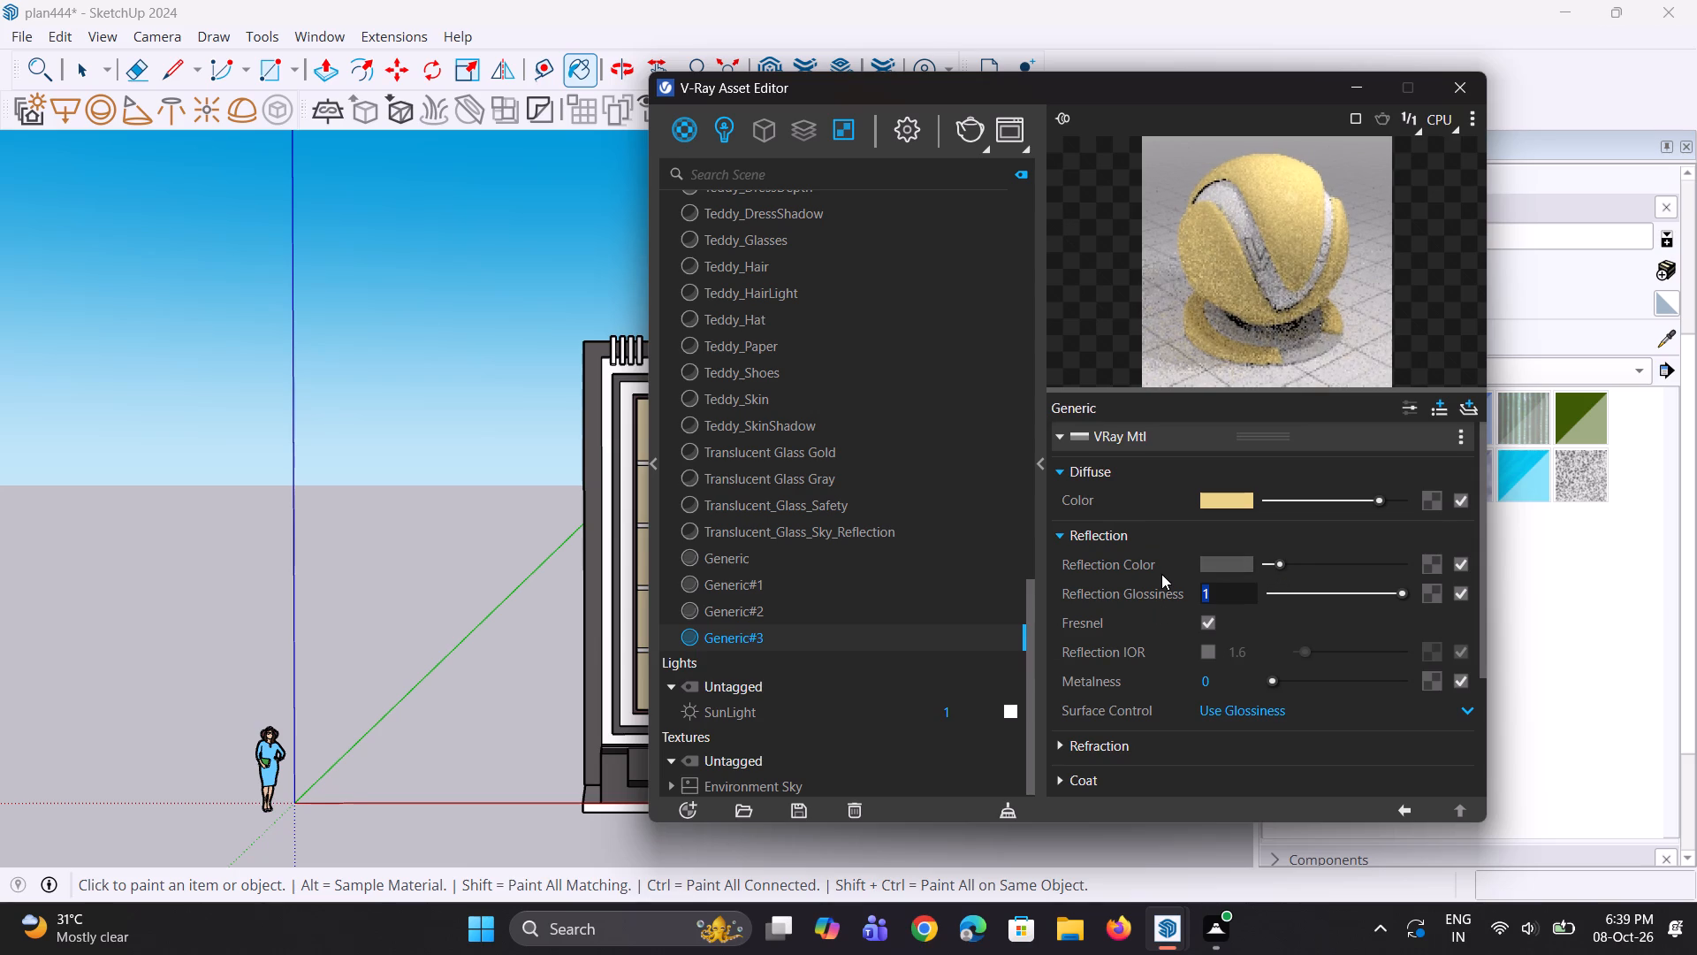
type("0.25")
key("BackSpace")
key("BackSpace")
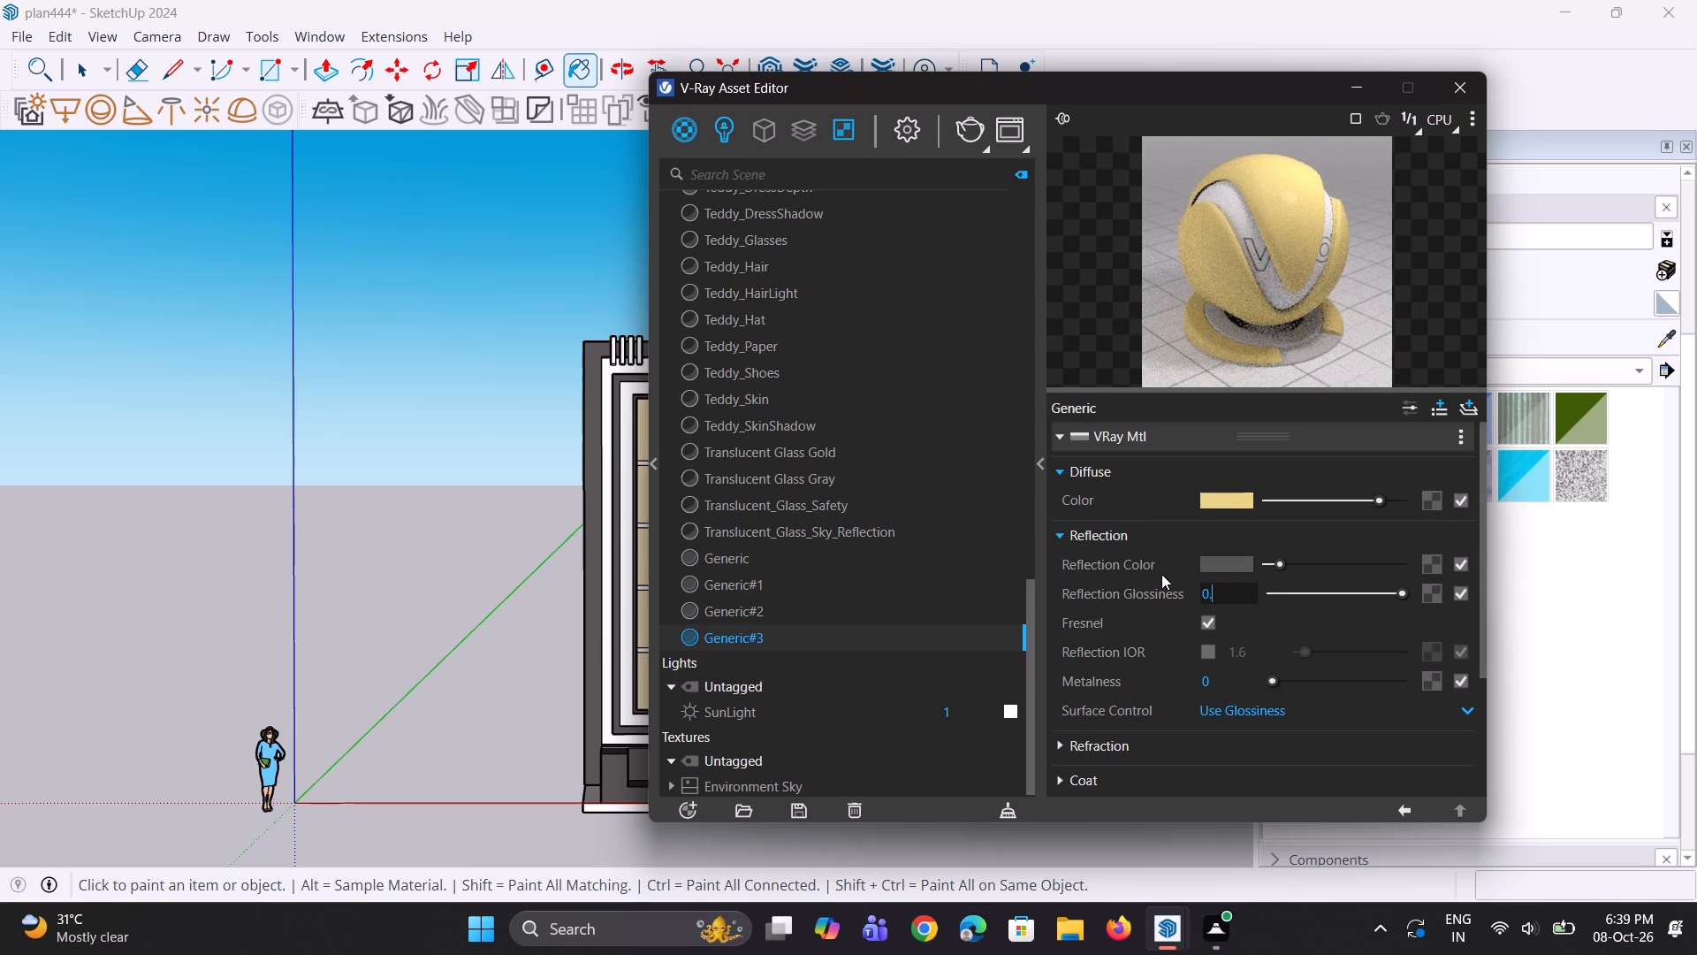
type("95")
key("Return")
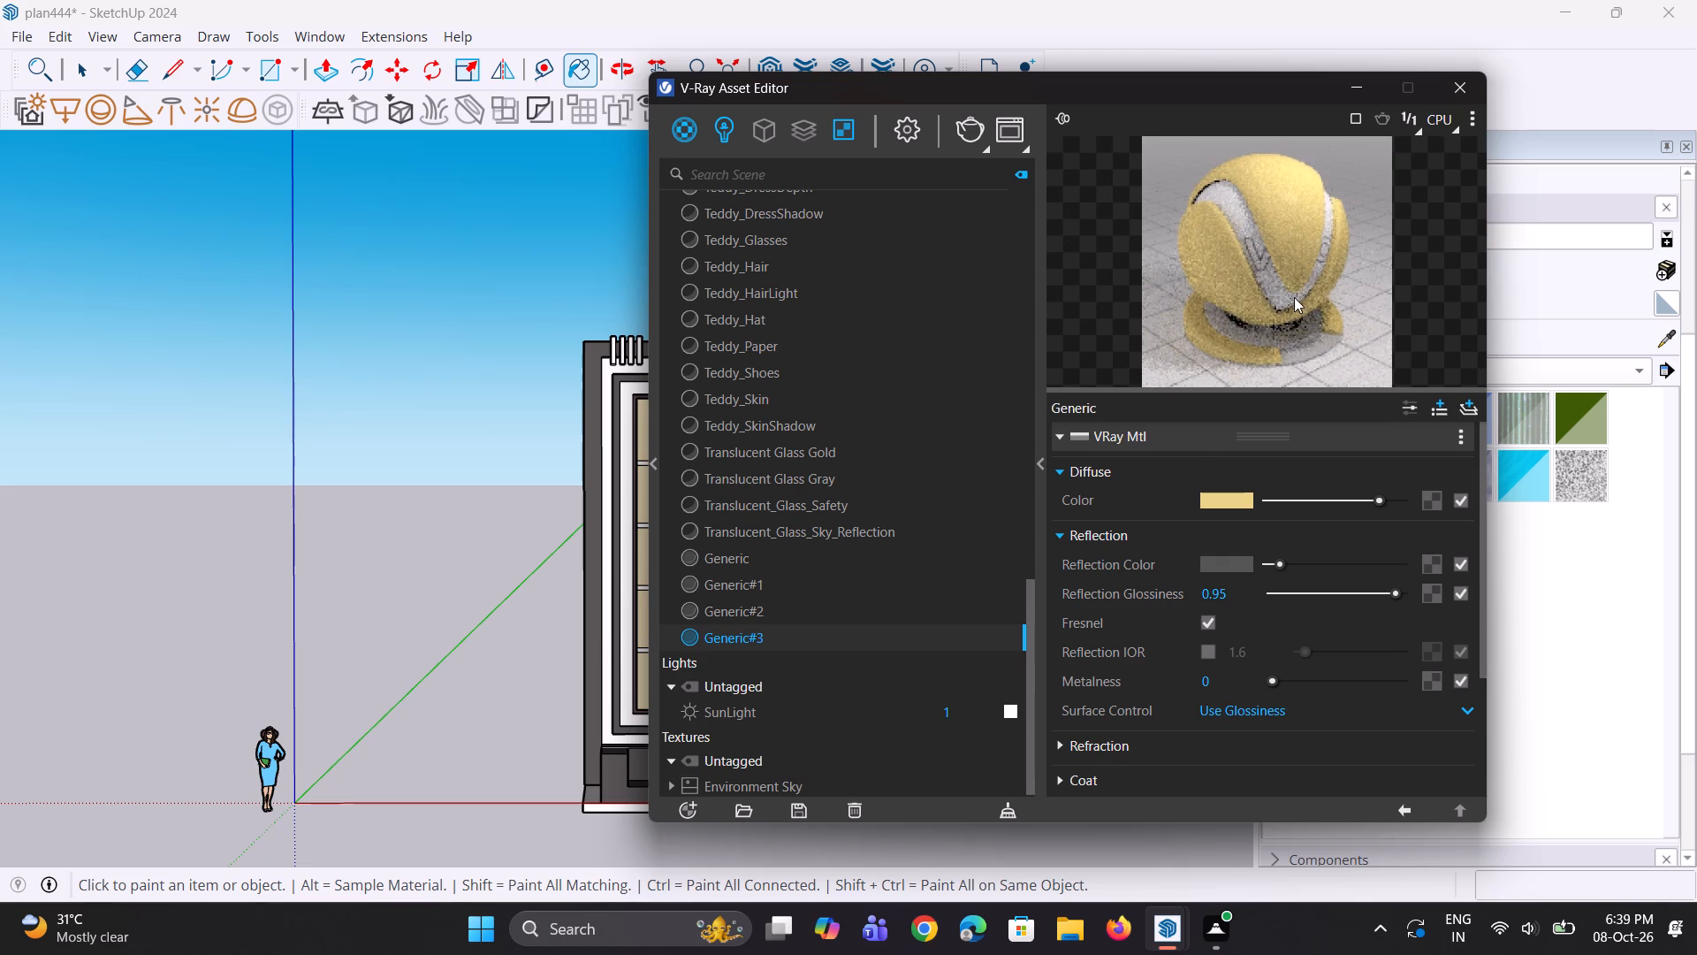
left_click(1282, 564)
triple_click(1295, 340)
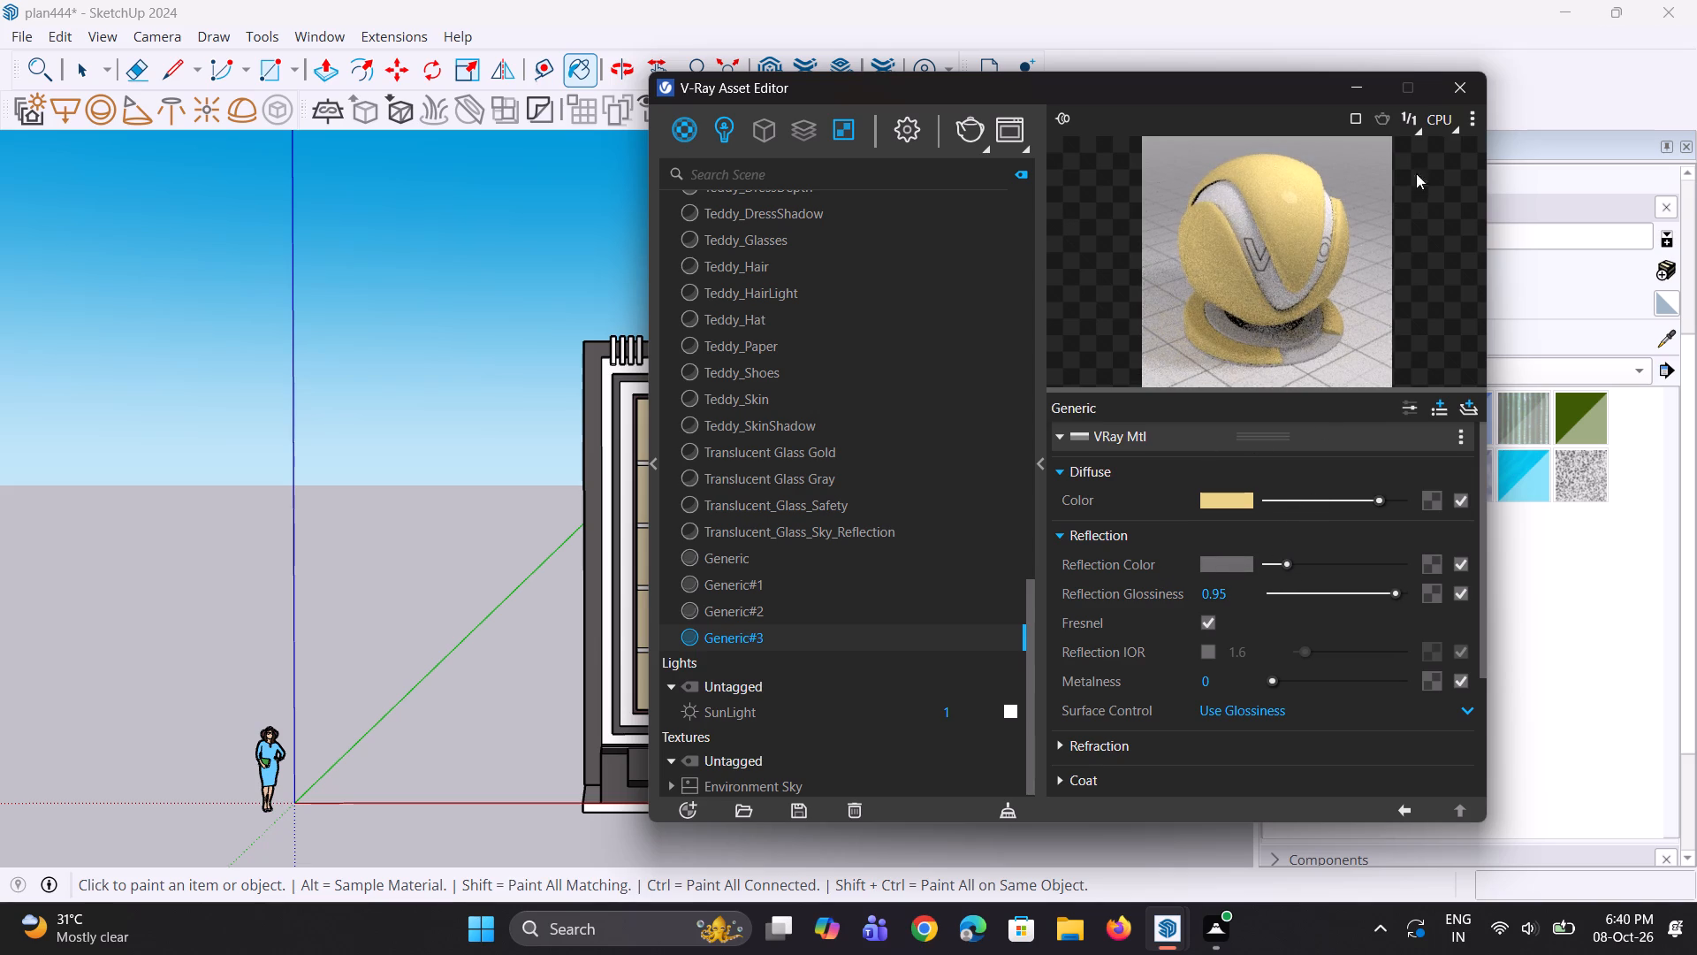
left_click(1358, 81)
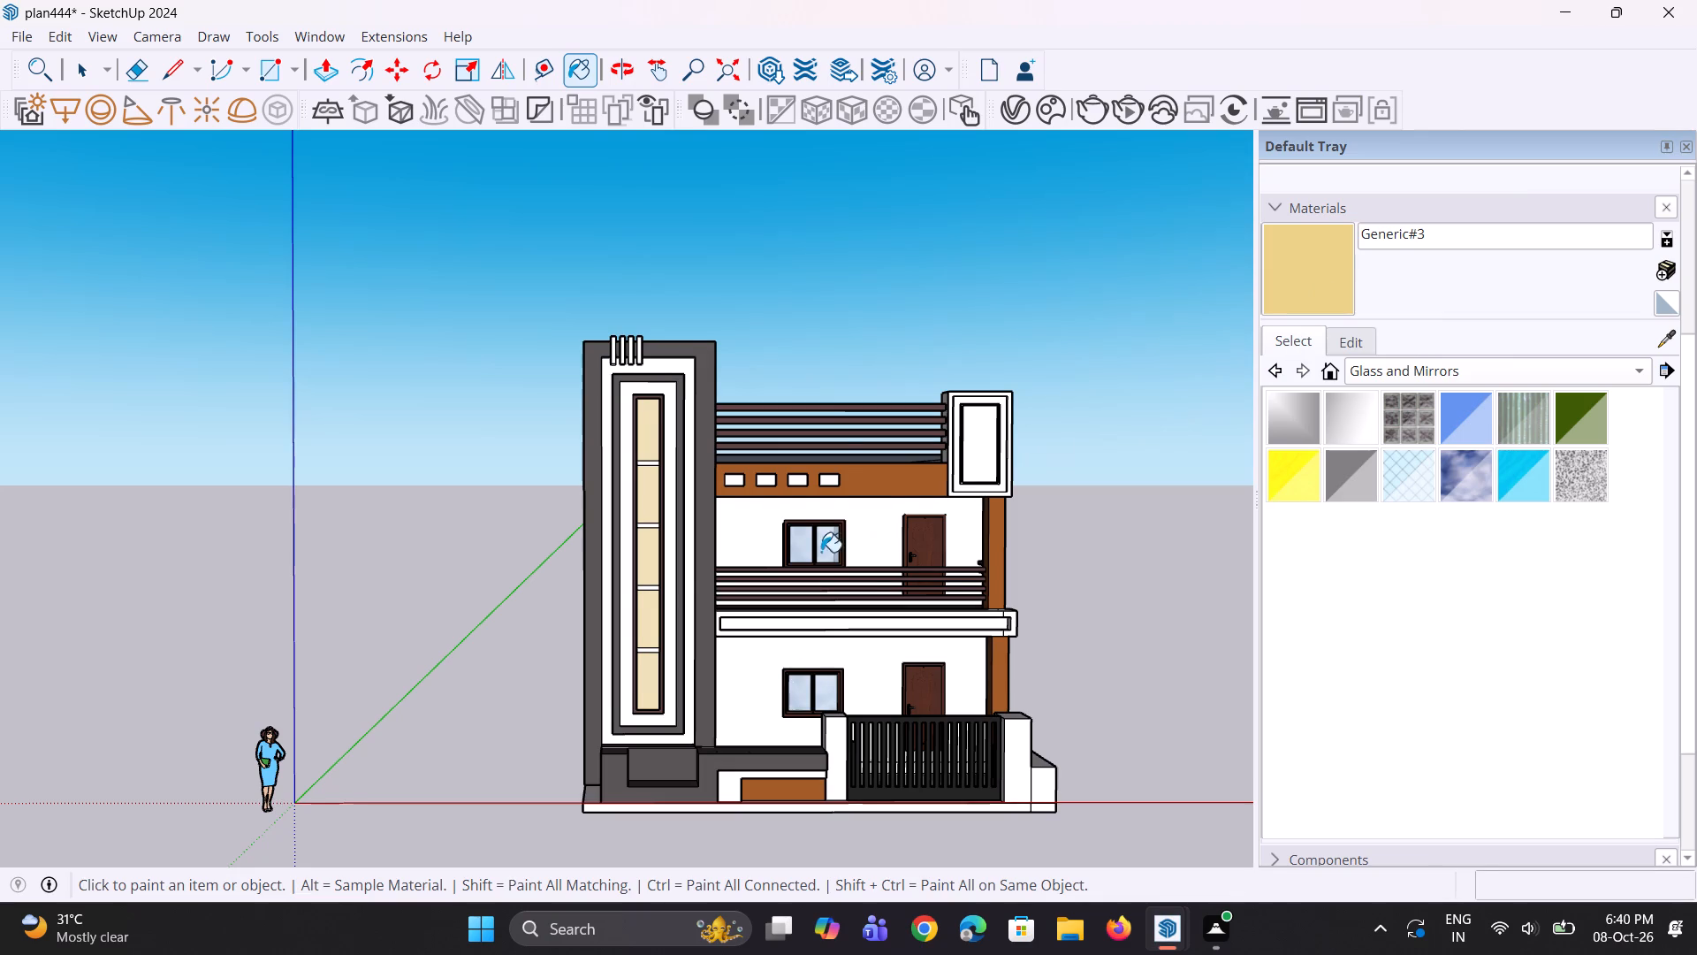
Paint the upper floor's front wall and the ceiling above its balcony with Generic#3.
middle_click_drag(821, 552, 839, 441)
left_click(870, 541)
scroll(865, 545, "up", 2)
middle_click_drag(865, 531, 877, 474)
scroll(857, 516, "up", 2)
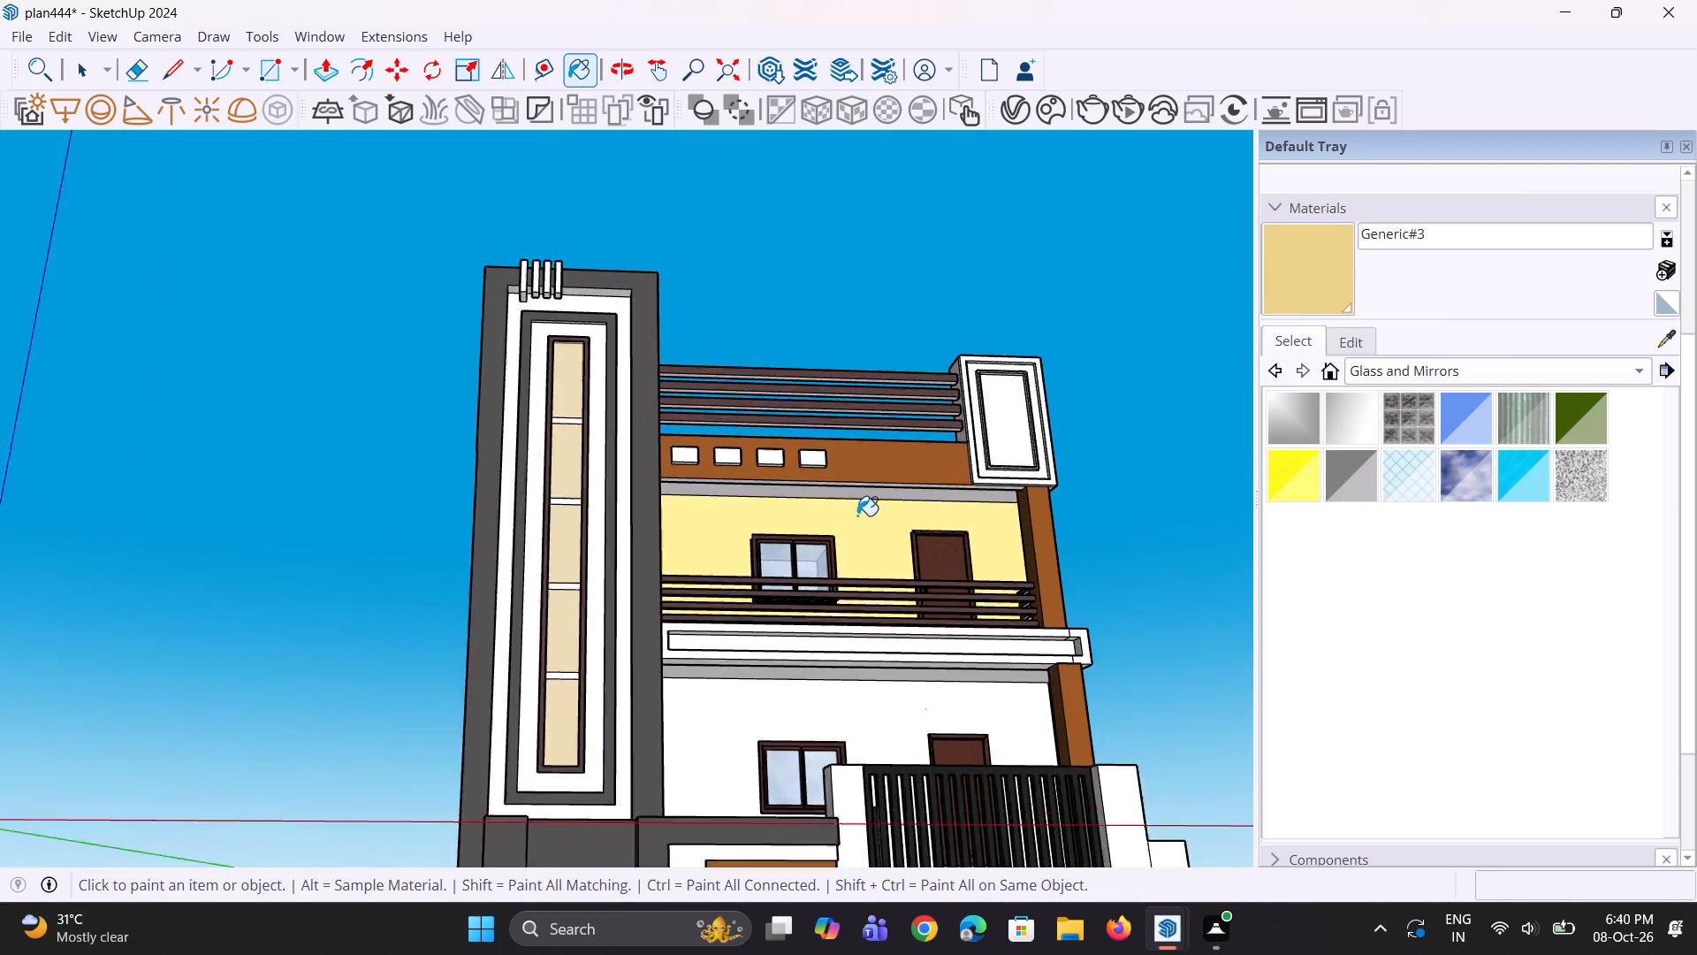
scroll(857, 516, "up", 4)
middle_click_drag(865, 509, 871, 441)
left_click(869, 484)
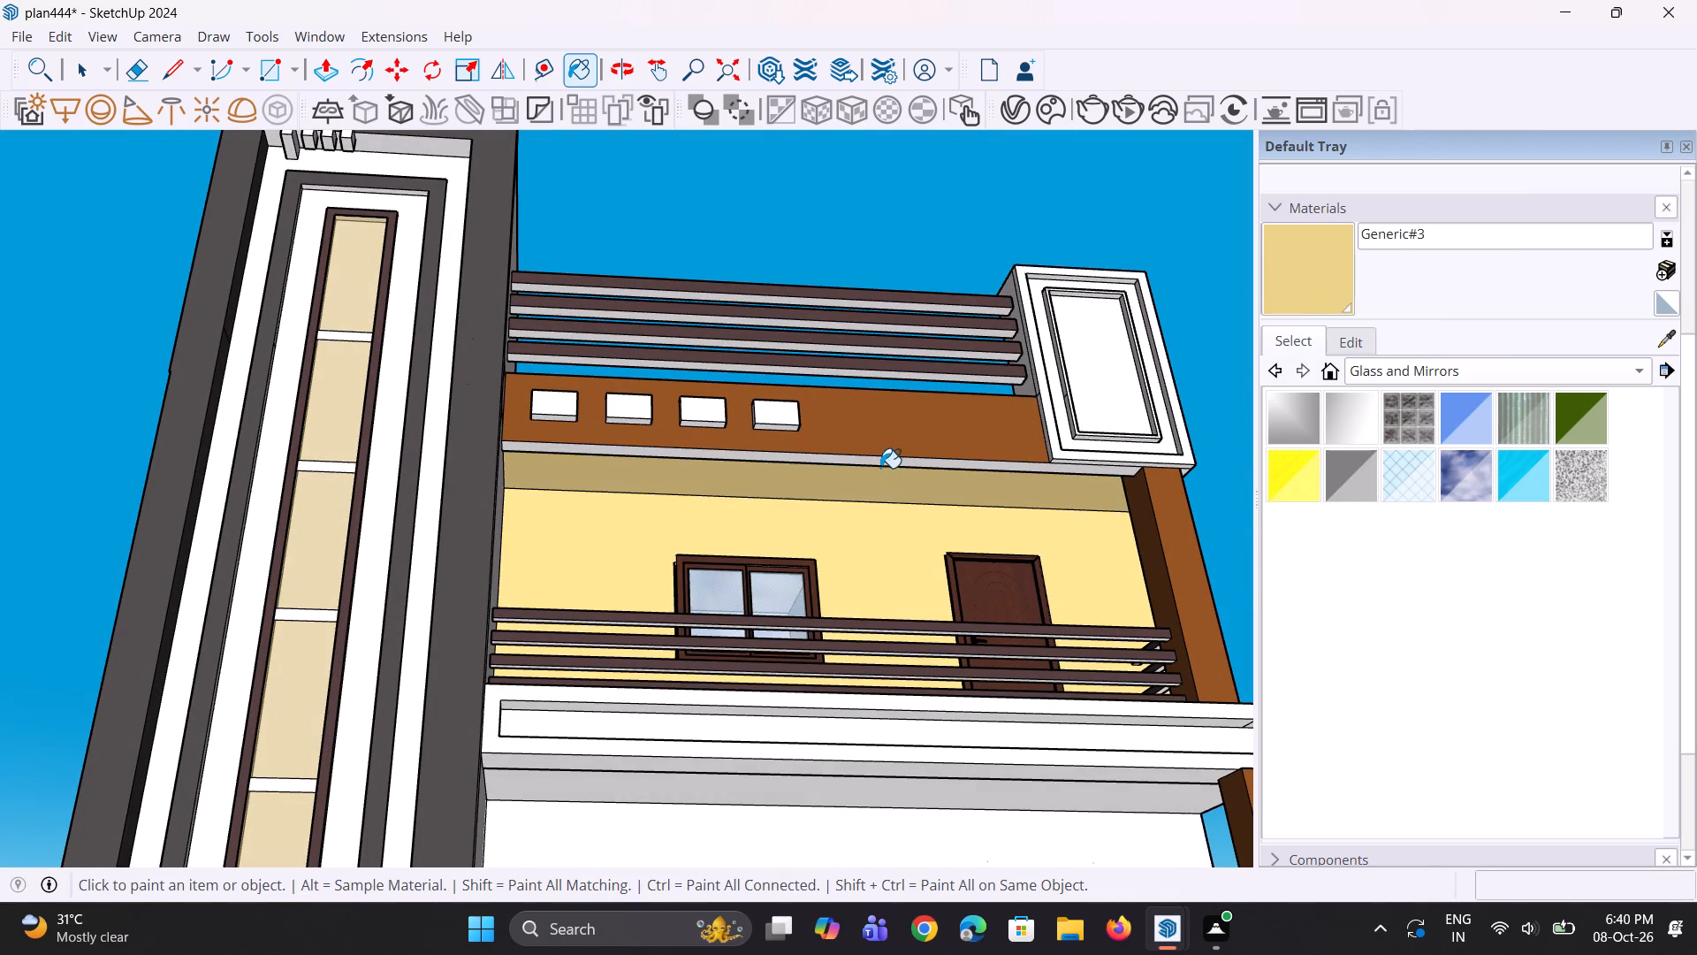
Paint the ground floor's front wall and the ceiling under the balcony with Generic#3.
scroll(871, 496, "down", 6)
middle_click_drag(865, 556, 841, 651)
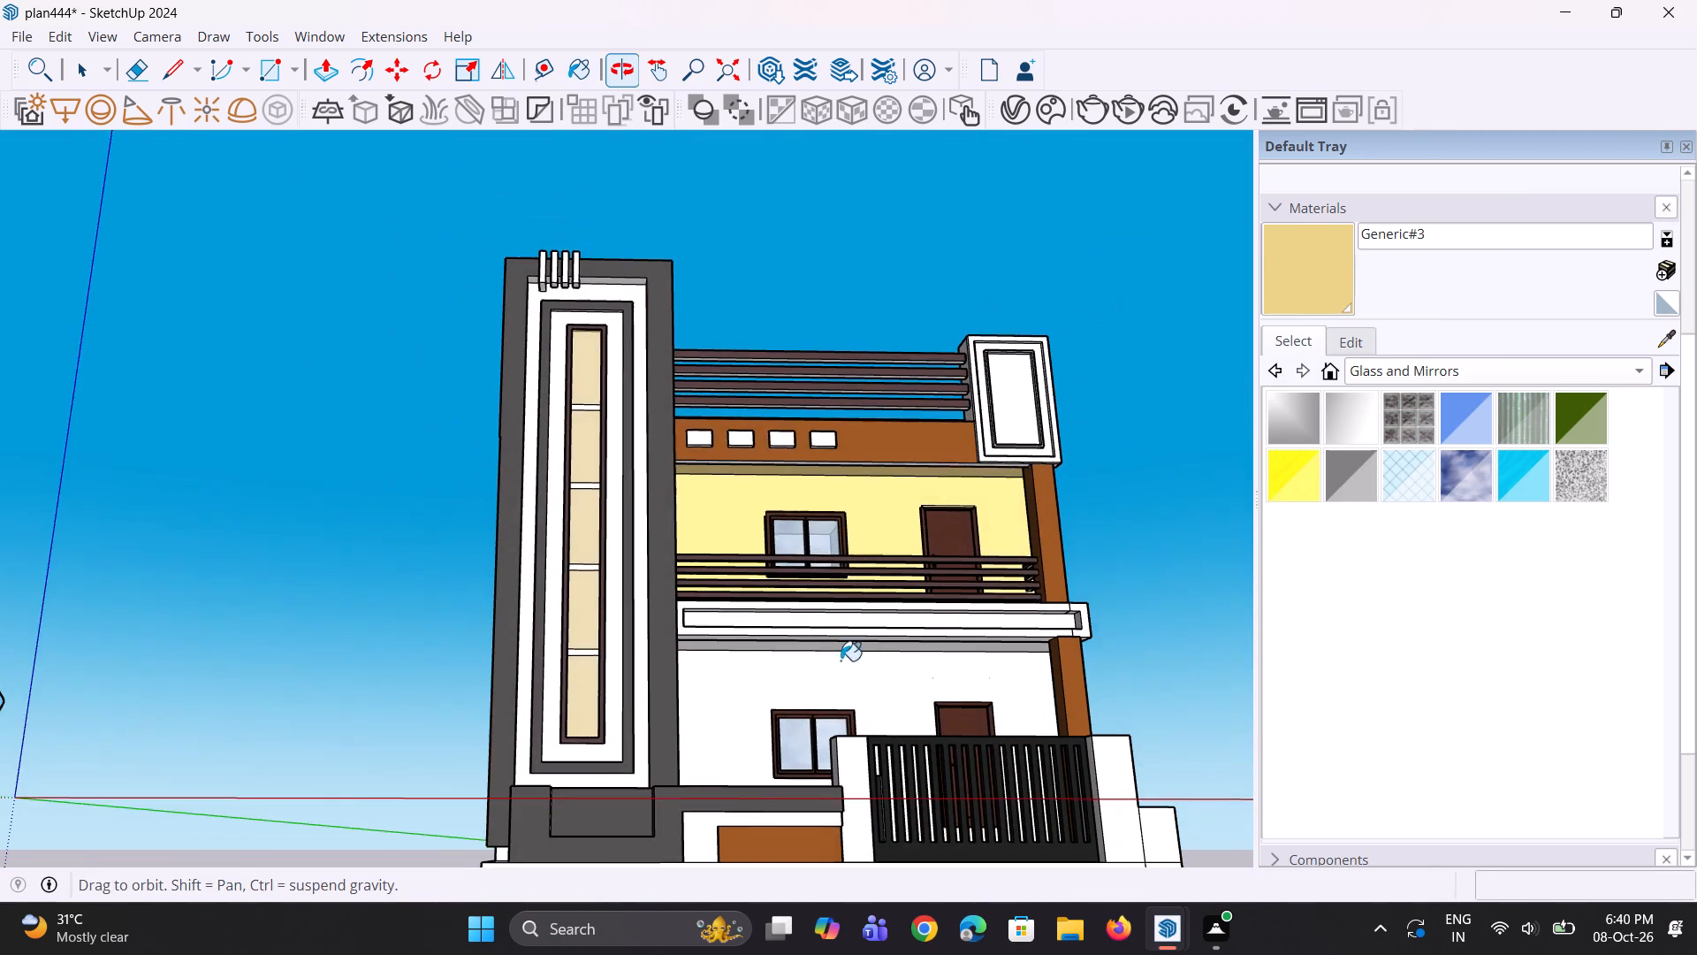
left_click(843, 699)
middle_click_drag(922, 707, 904, 617)
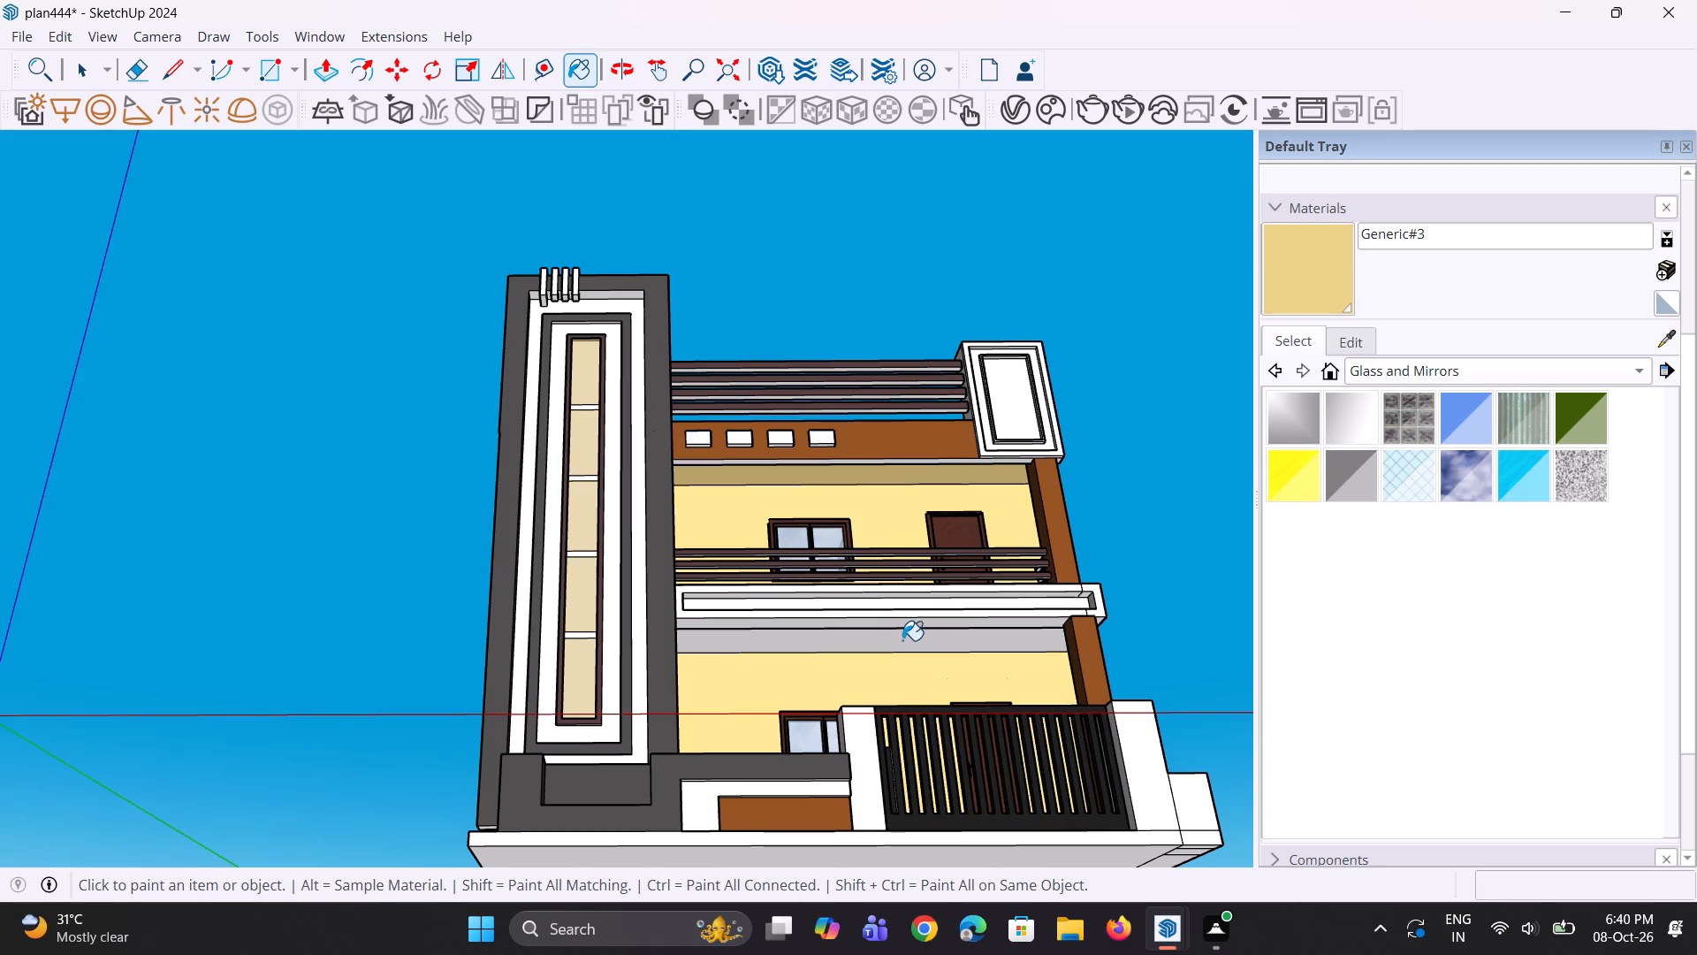
left_click(903, 644)
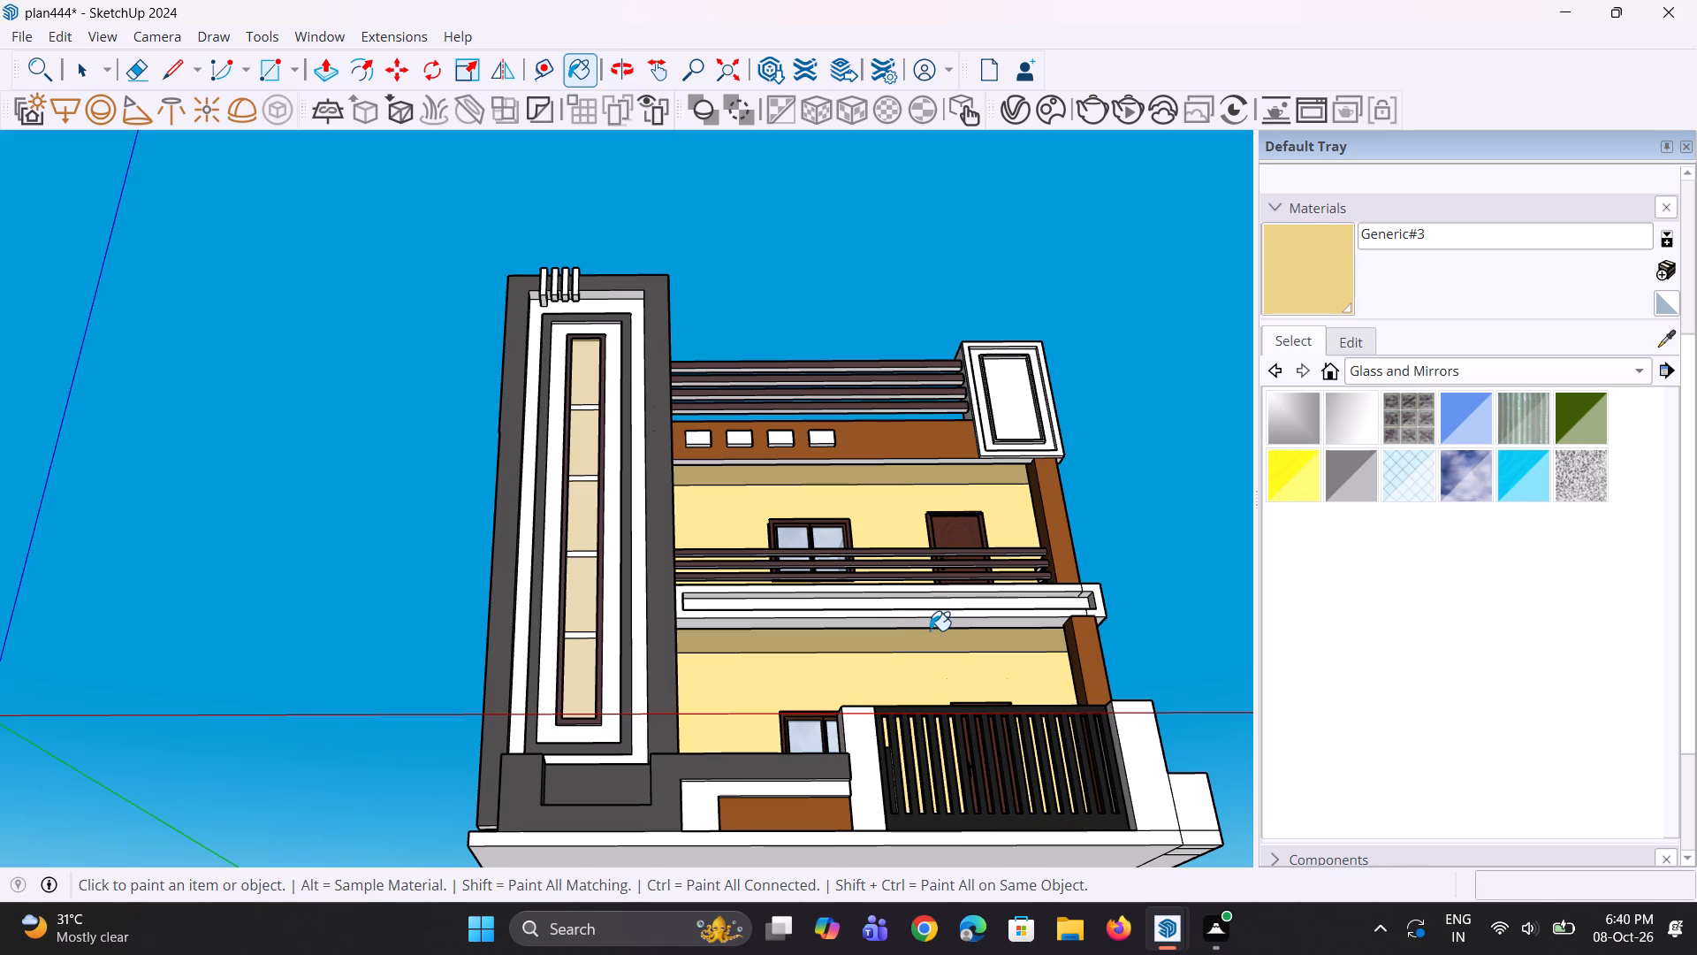
left_click(930, 630)
Paint the tower-side return walls beside the ground-floor porch and the upper balcony with Generic#3.
middle_click_drag(927, 639, 887, 656)
scroll(871, 612, "down", 5)
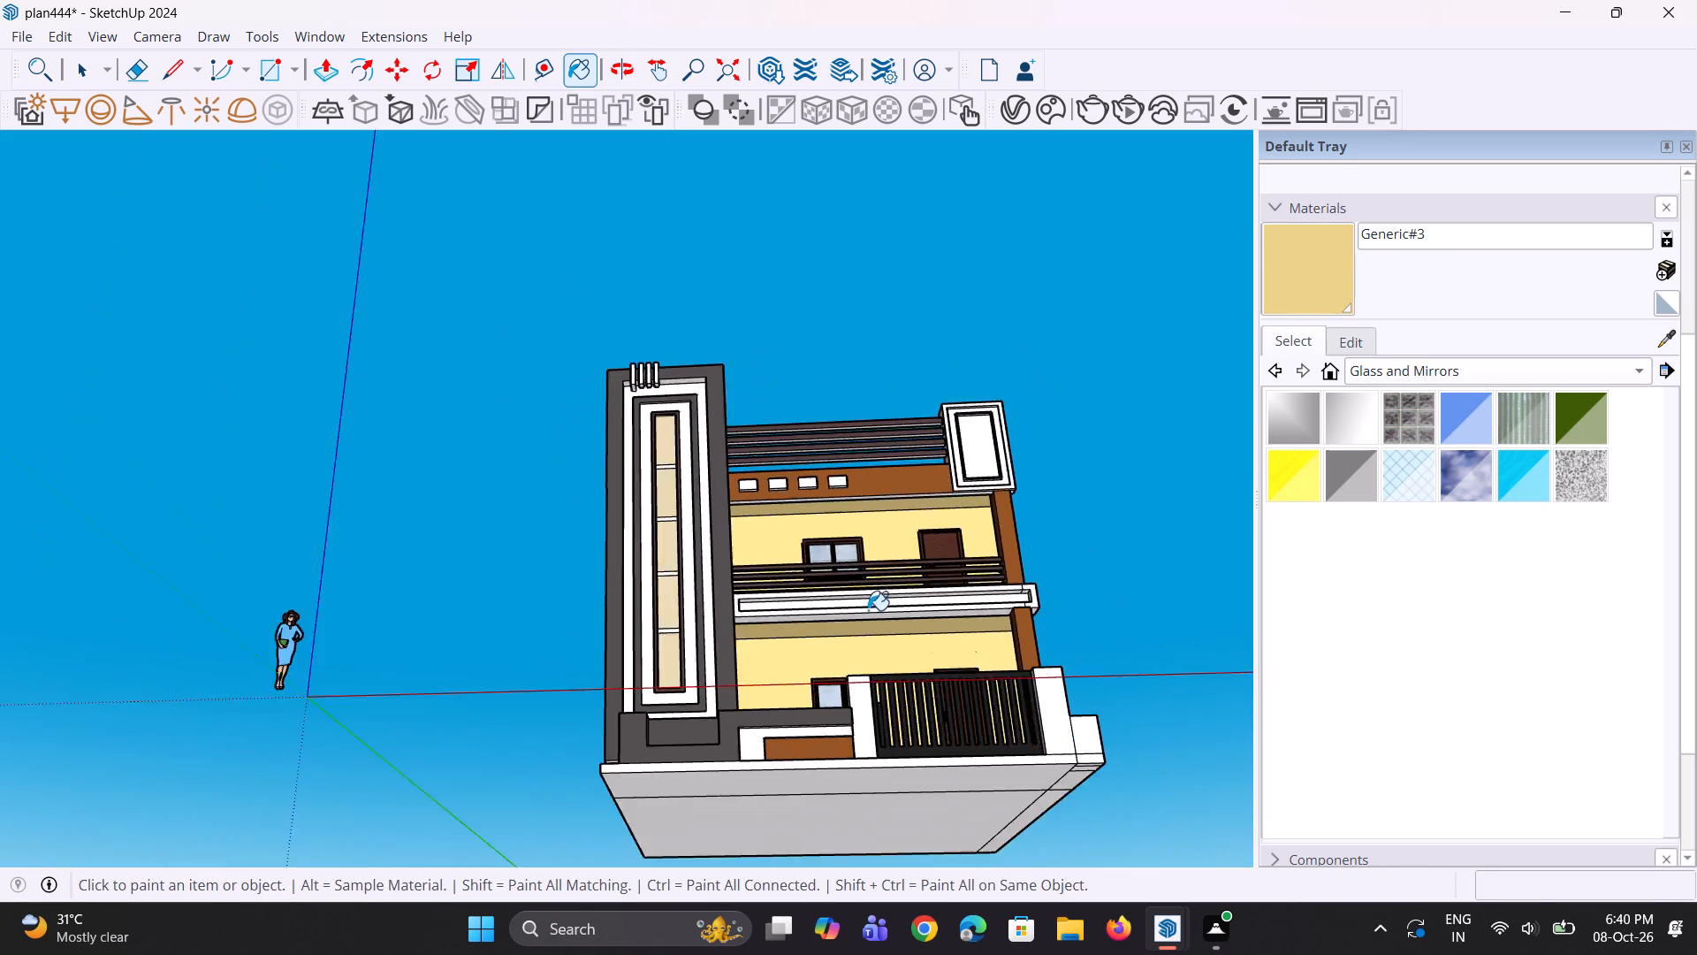
scroll(868, 610, "down", 4)
middle_click_drag(909, 624, 841, 771)
scroll(906, 672, "up", 1)
middle_click_drag(906, 672, 780, 744)
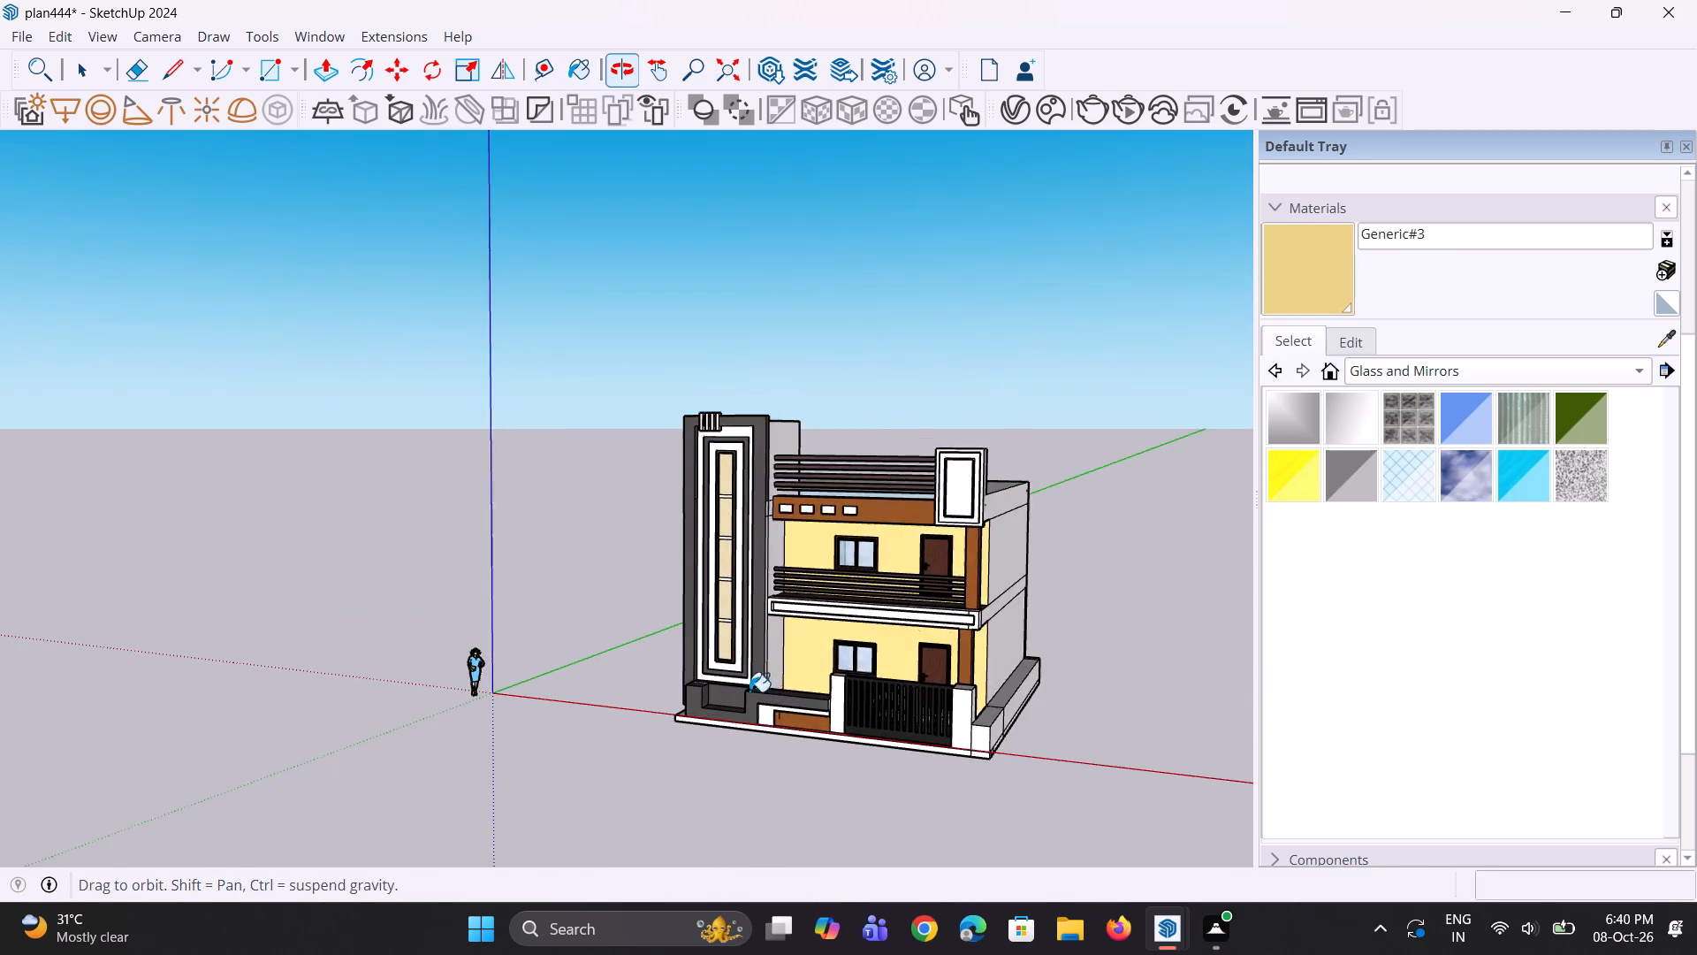
scroll(772, 661, "up", 4)
middle_click_drag(762, 668, 725, 691)
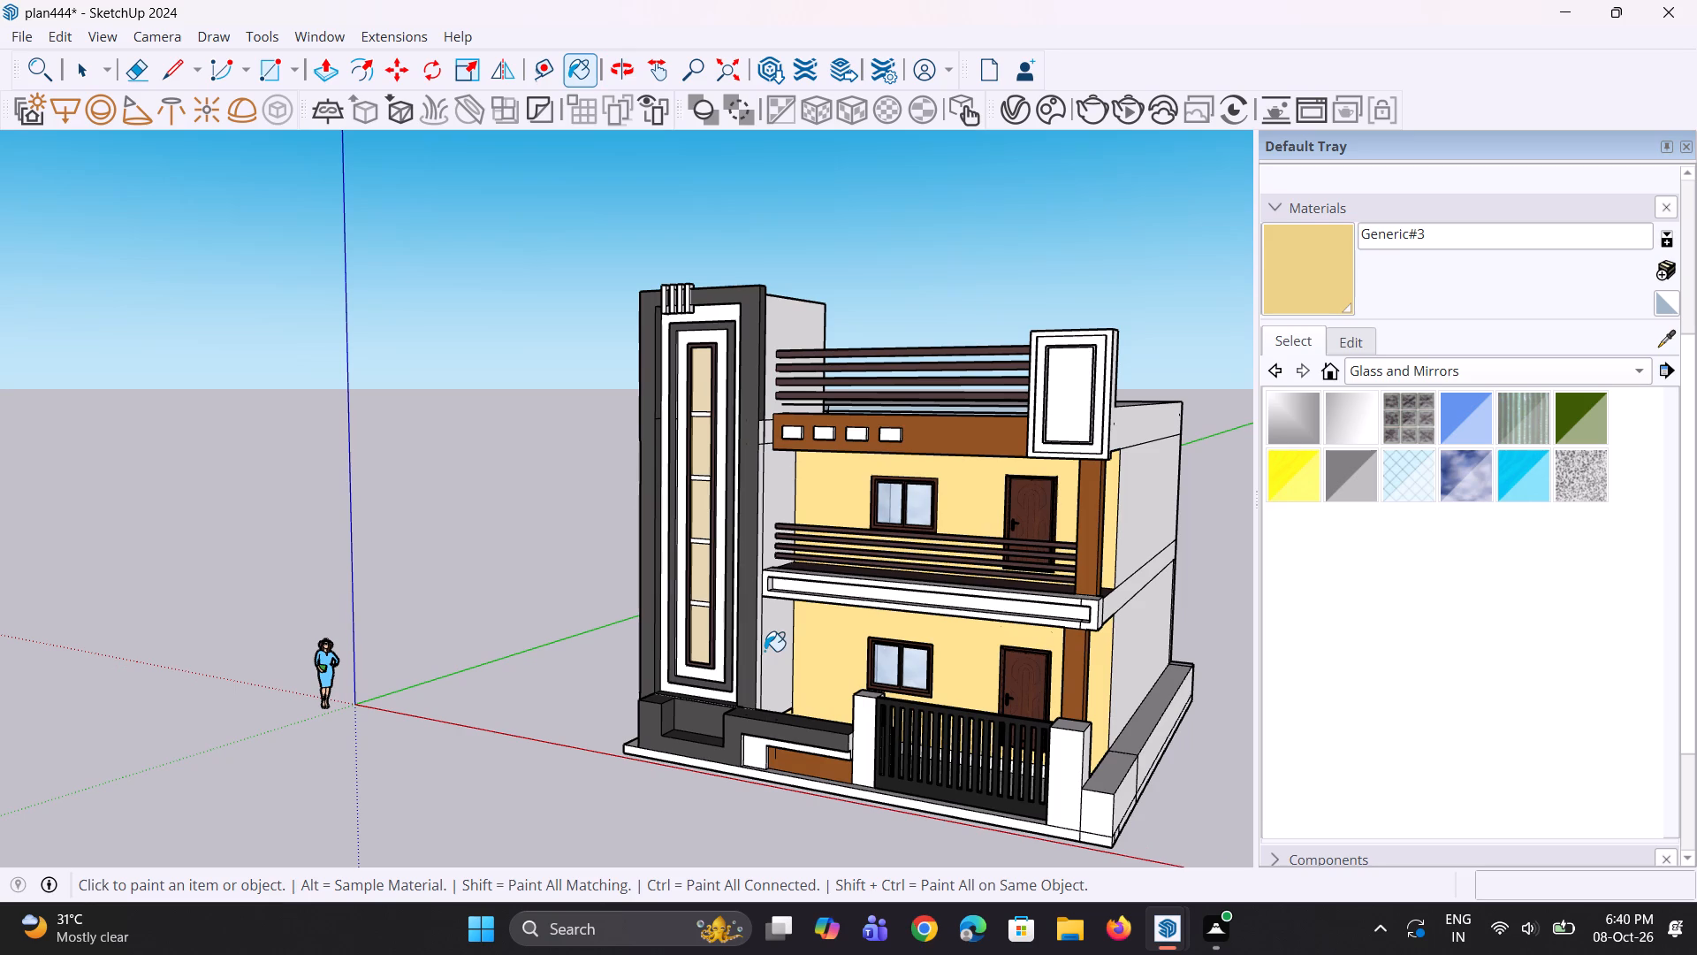
left_click(765, 651)
left_click(757, 637)
left_click(786, 493)
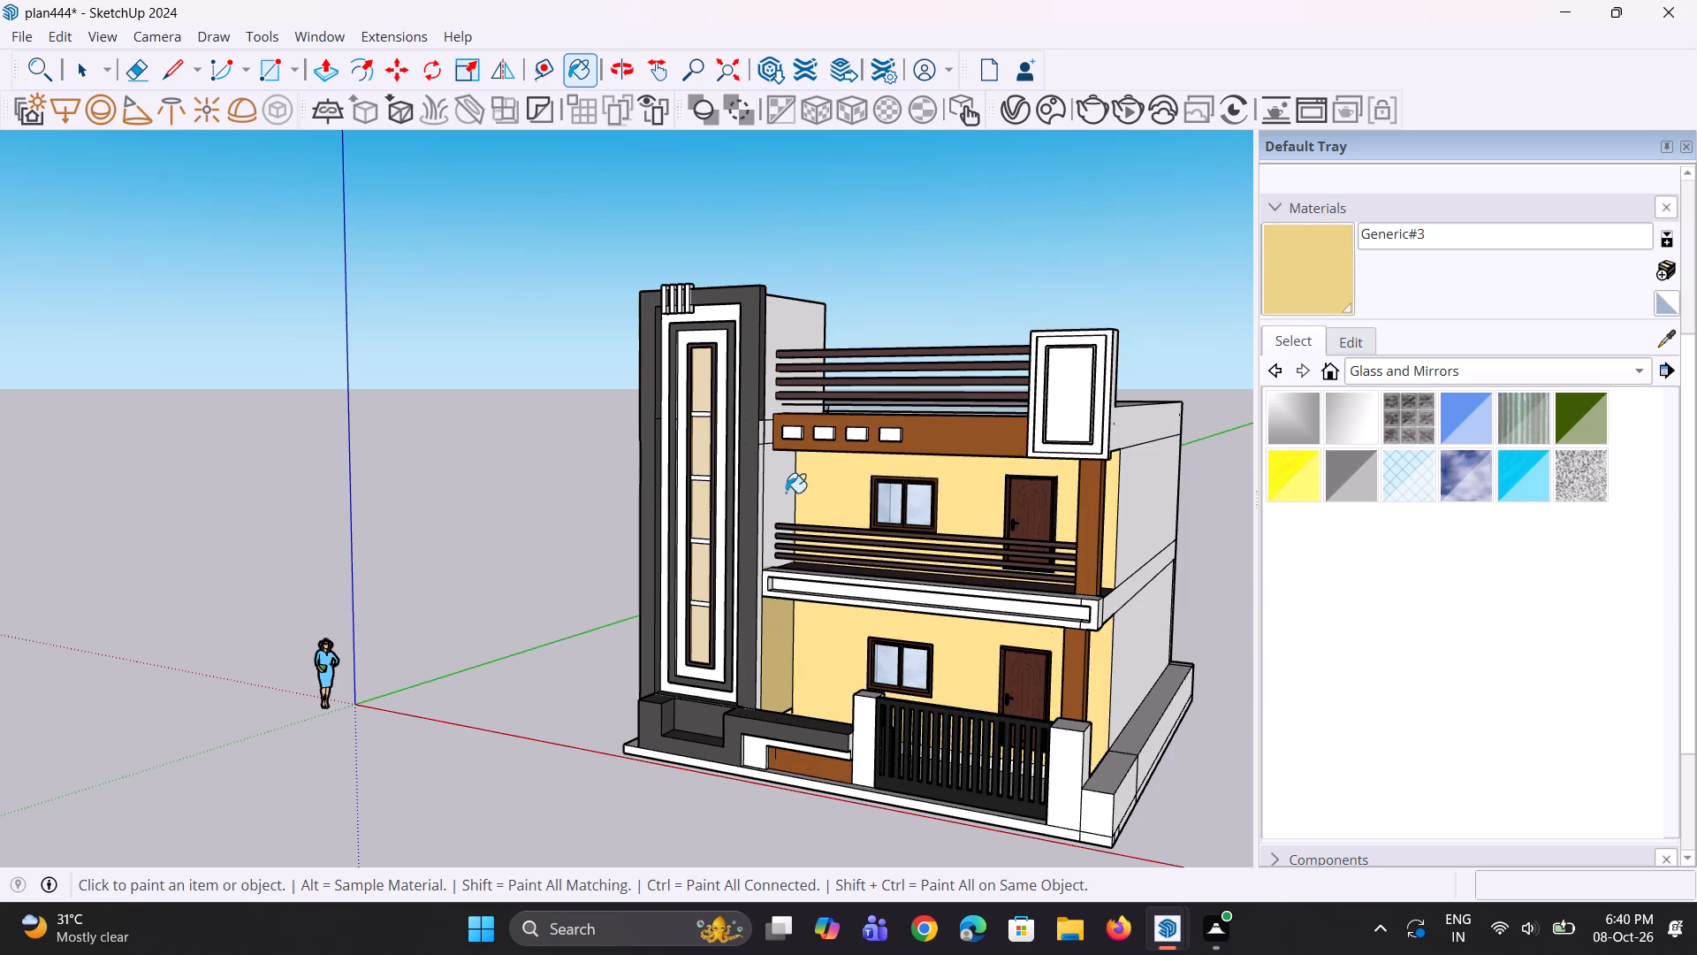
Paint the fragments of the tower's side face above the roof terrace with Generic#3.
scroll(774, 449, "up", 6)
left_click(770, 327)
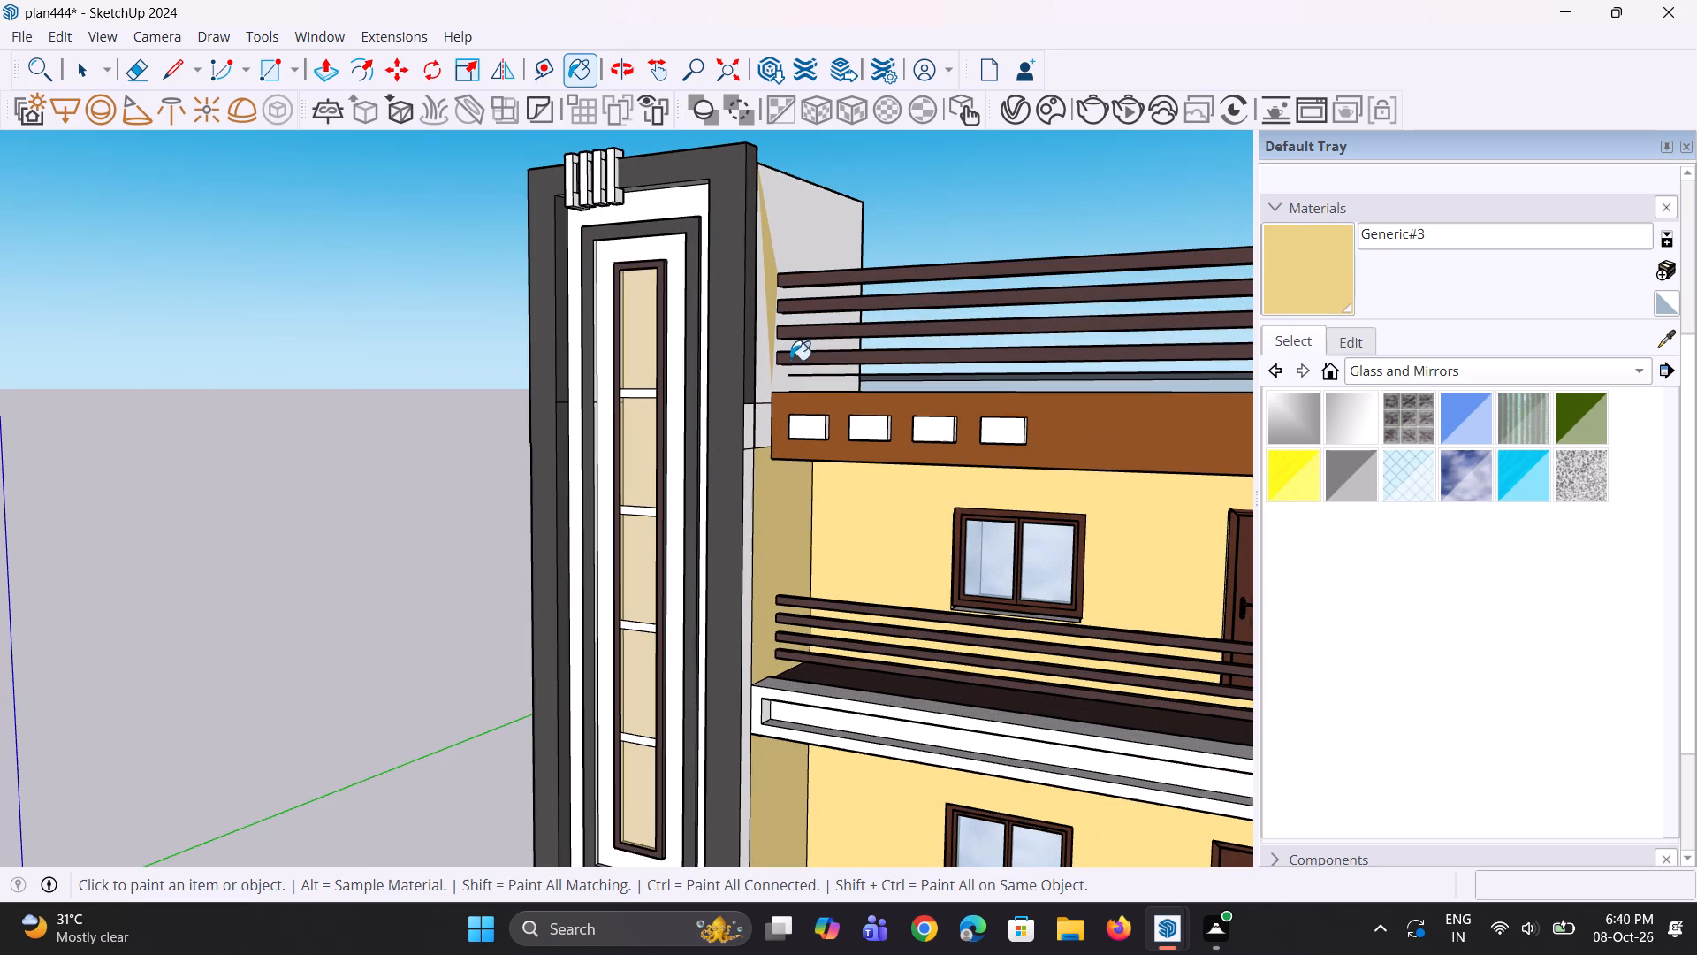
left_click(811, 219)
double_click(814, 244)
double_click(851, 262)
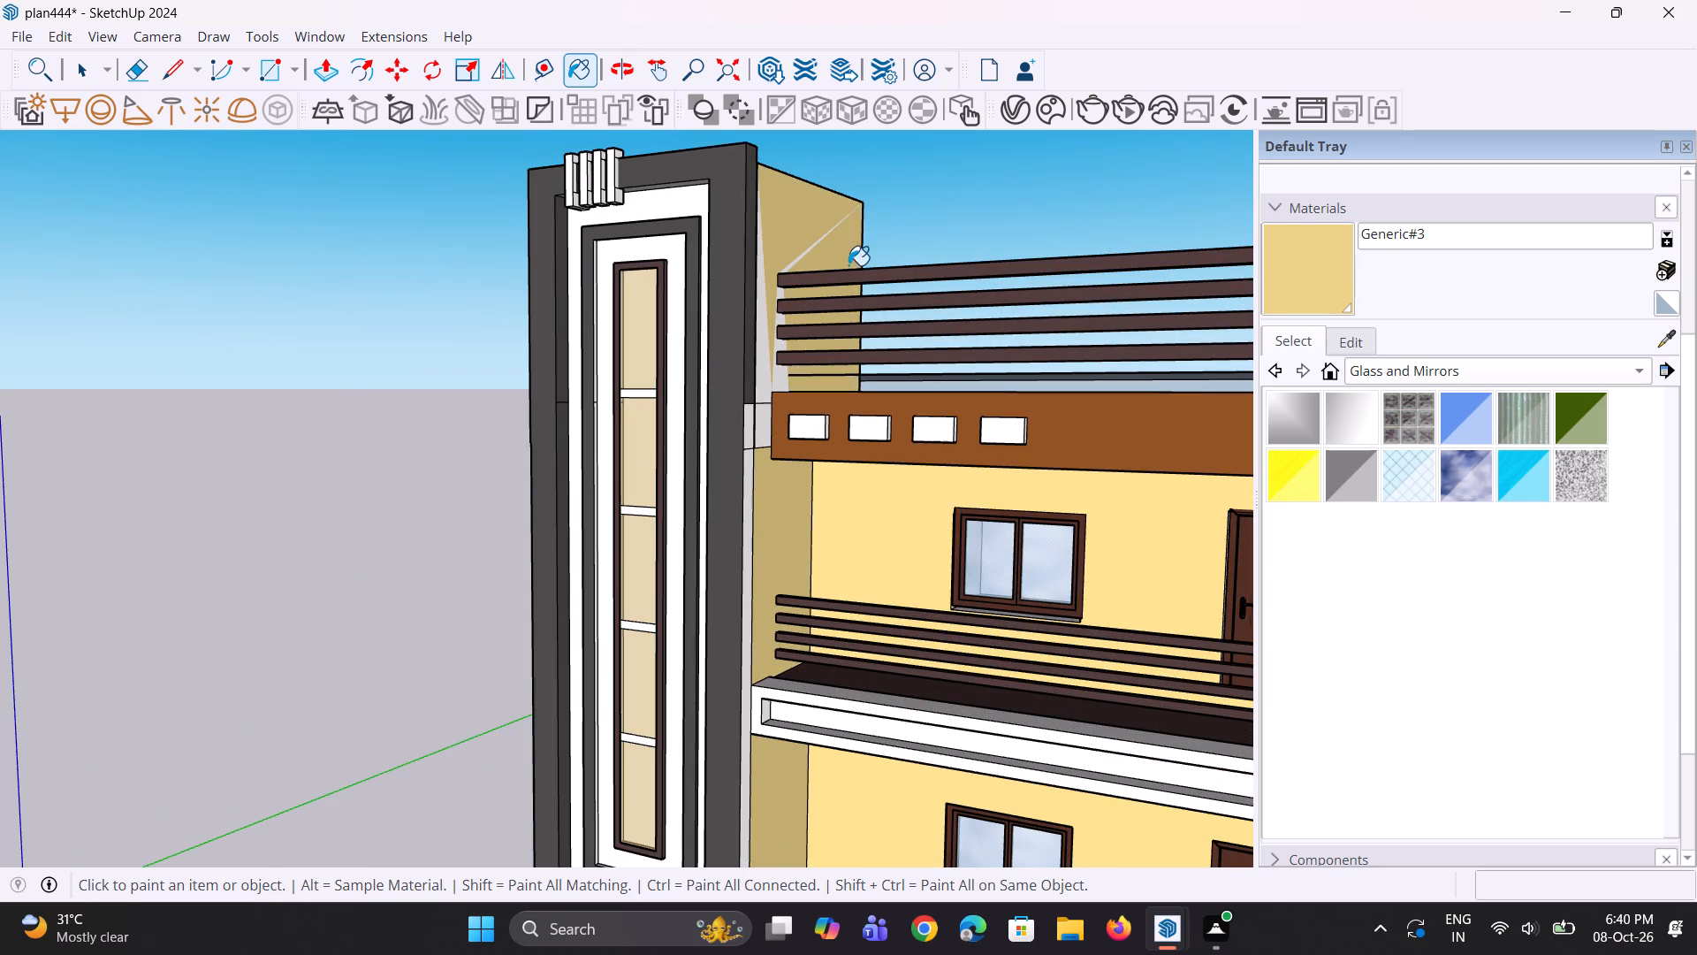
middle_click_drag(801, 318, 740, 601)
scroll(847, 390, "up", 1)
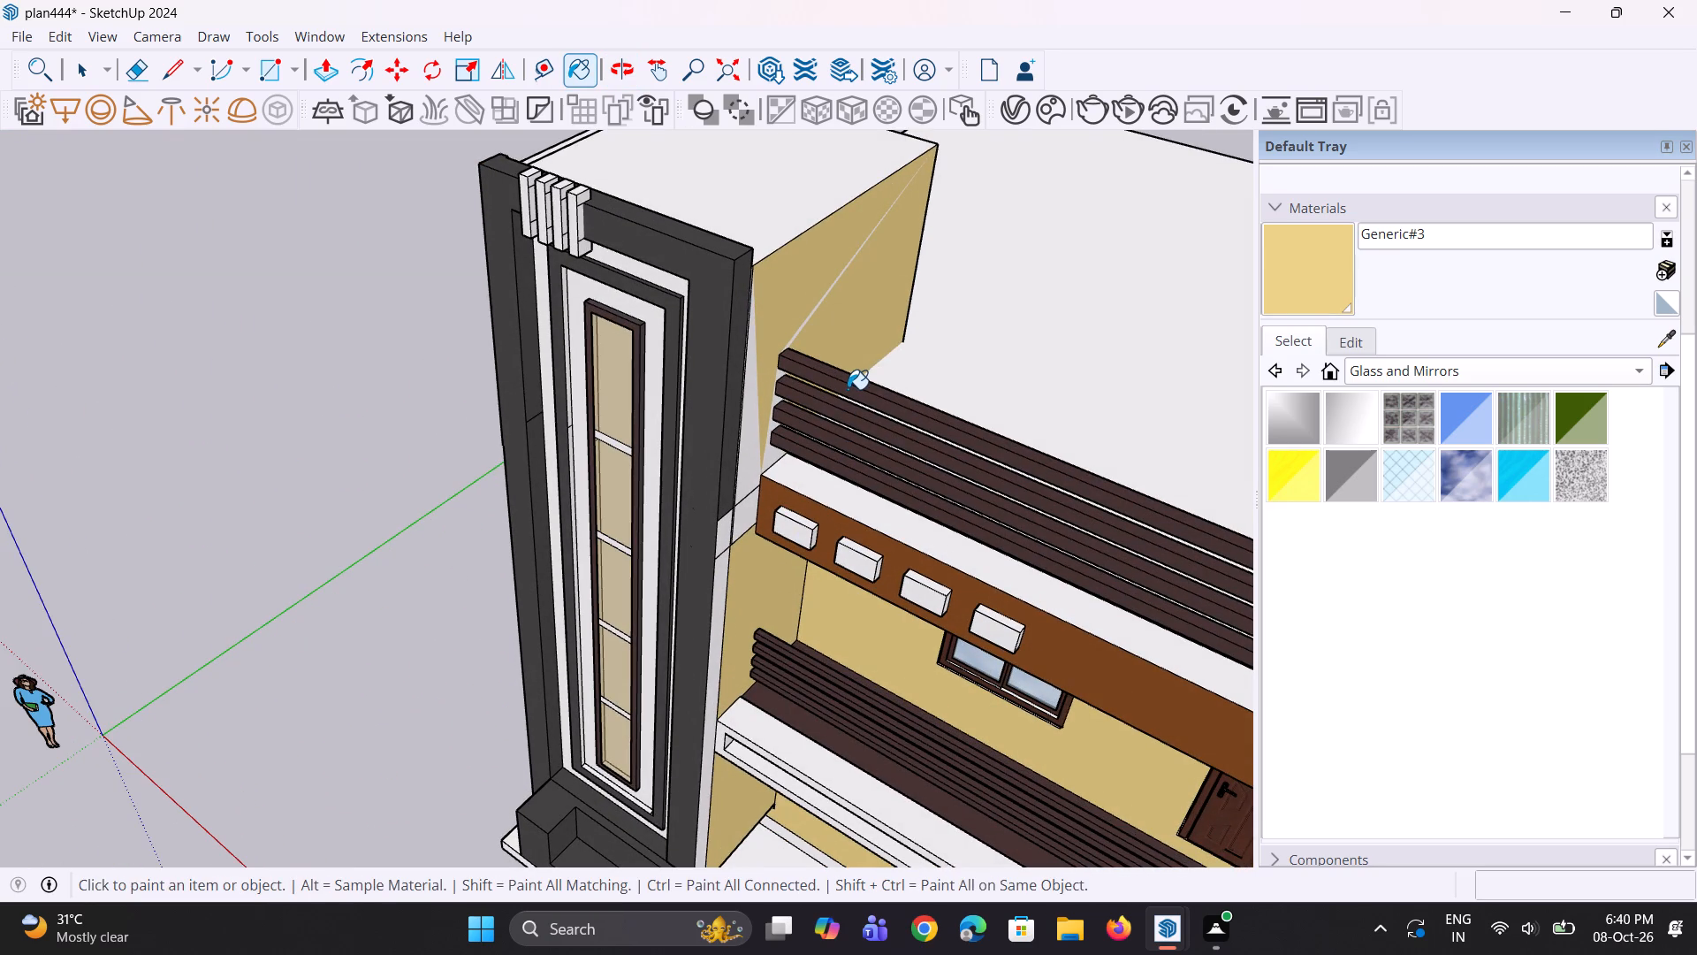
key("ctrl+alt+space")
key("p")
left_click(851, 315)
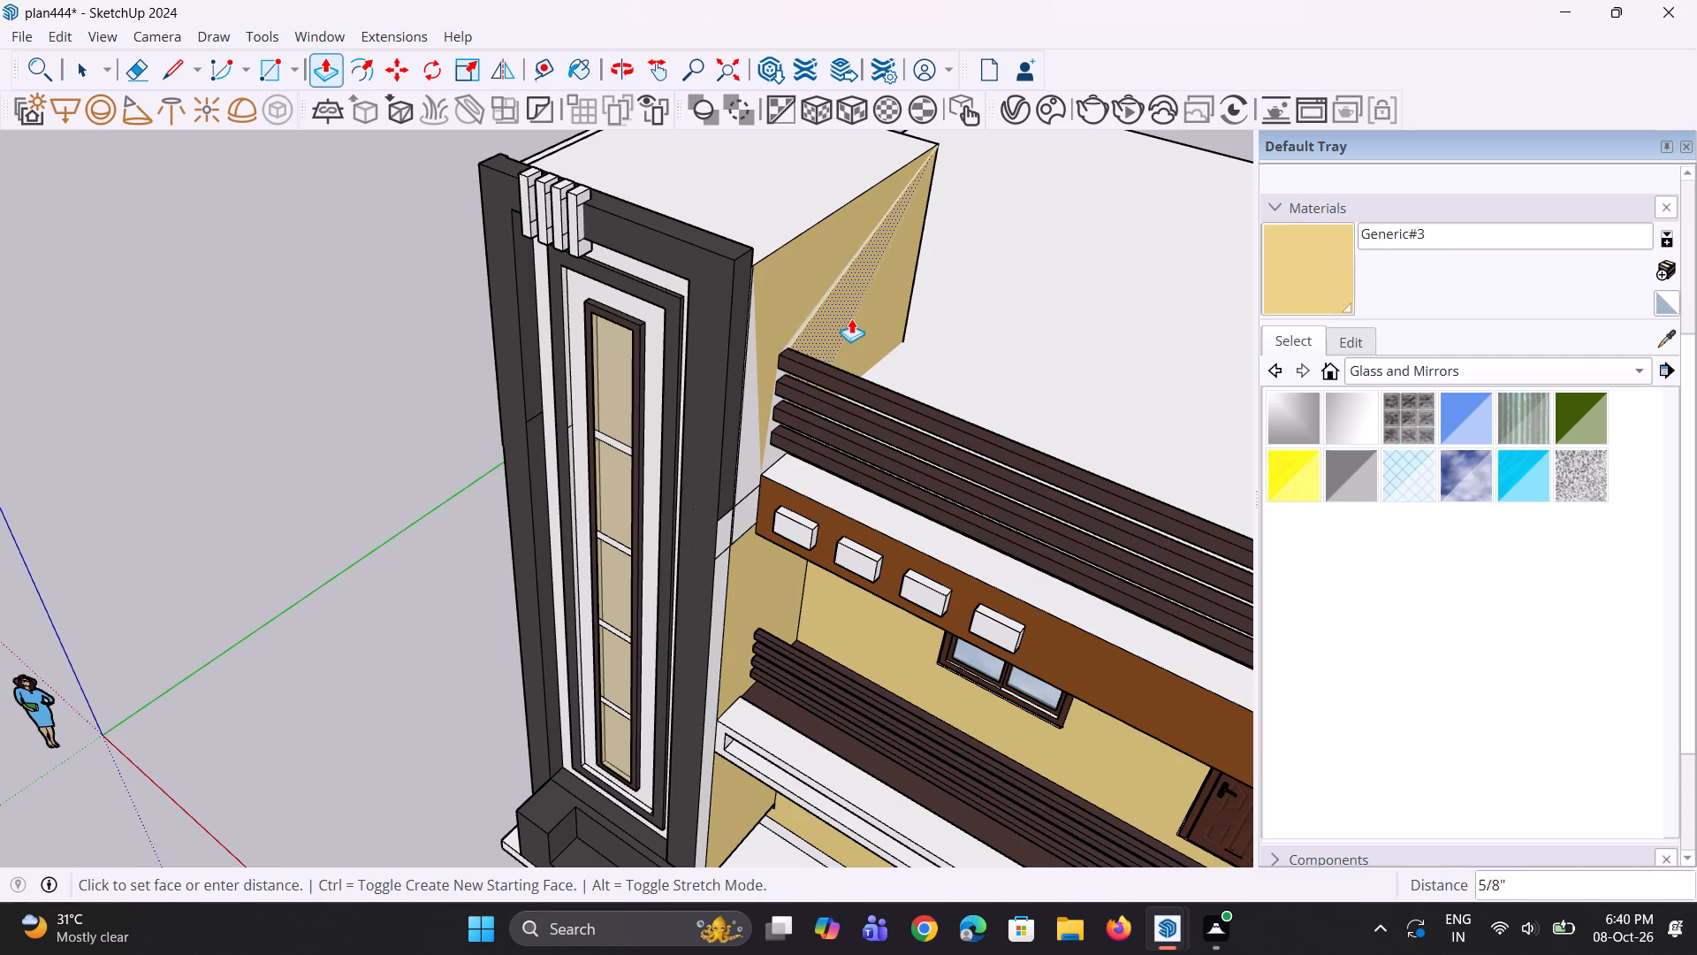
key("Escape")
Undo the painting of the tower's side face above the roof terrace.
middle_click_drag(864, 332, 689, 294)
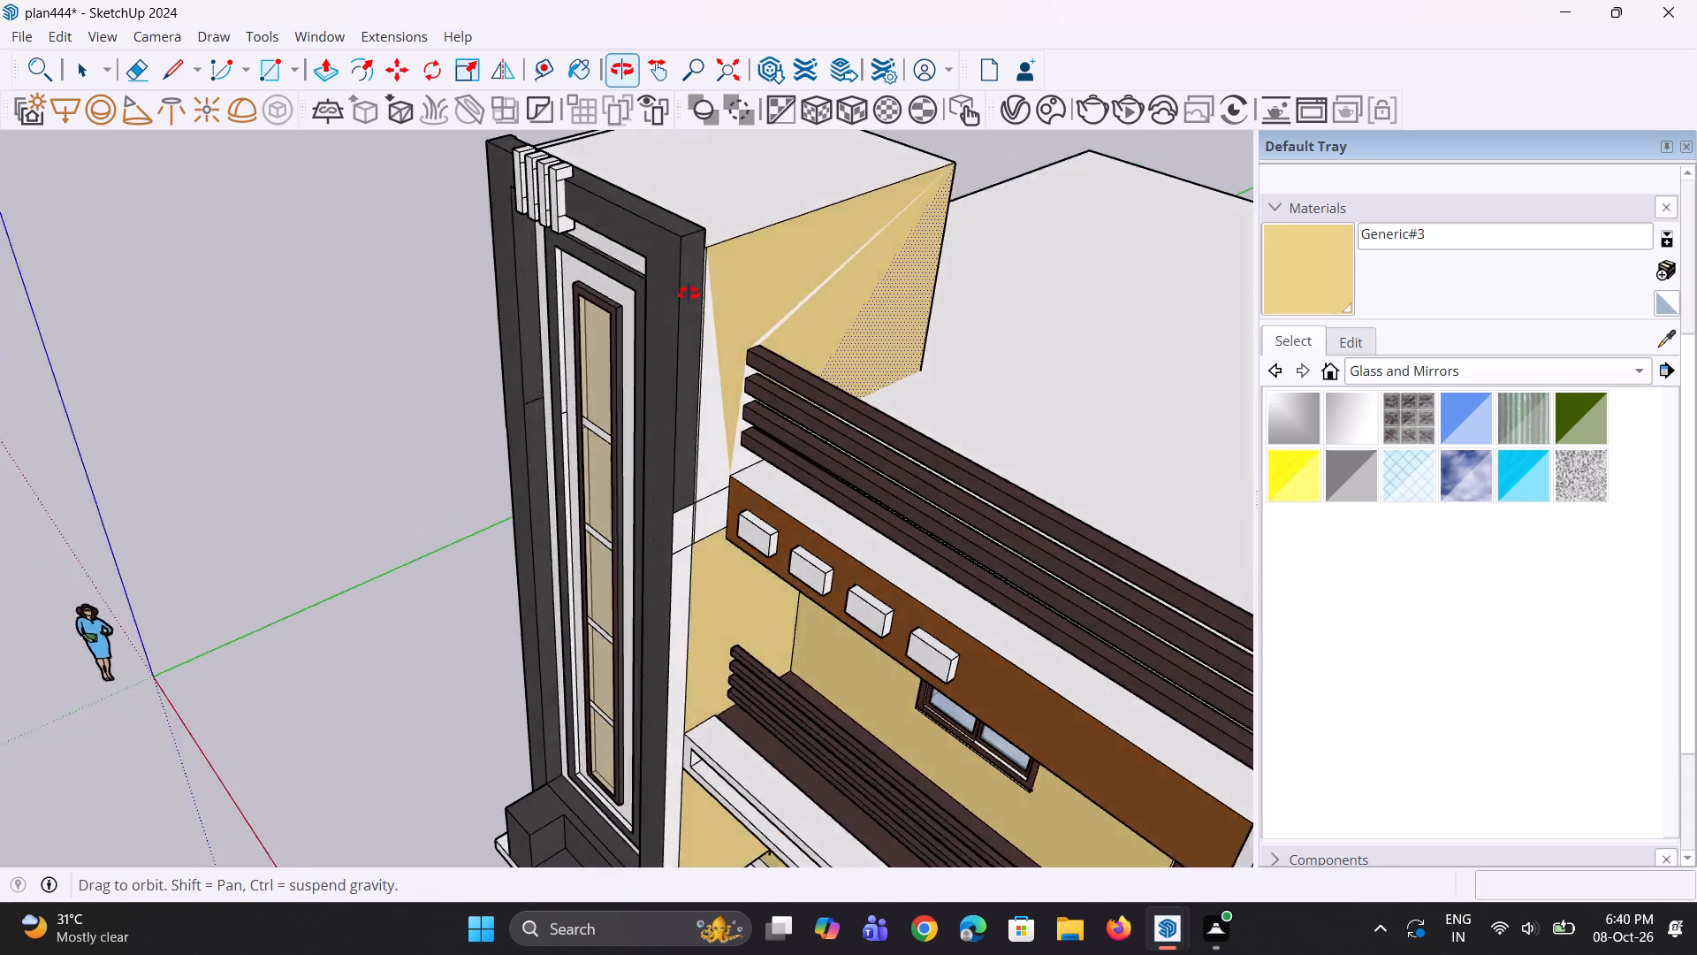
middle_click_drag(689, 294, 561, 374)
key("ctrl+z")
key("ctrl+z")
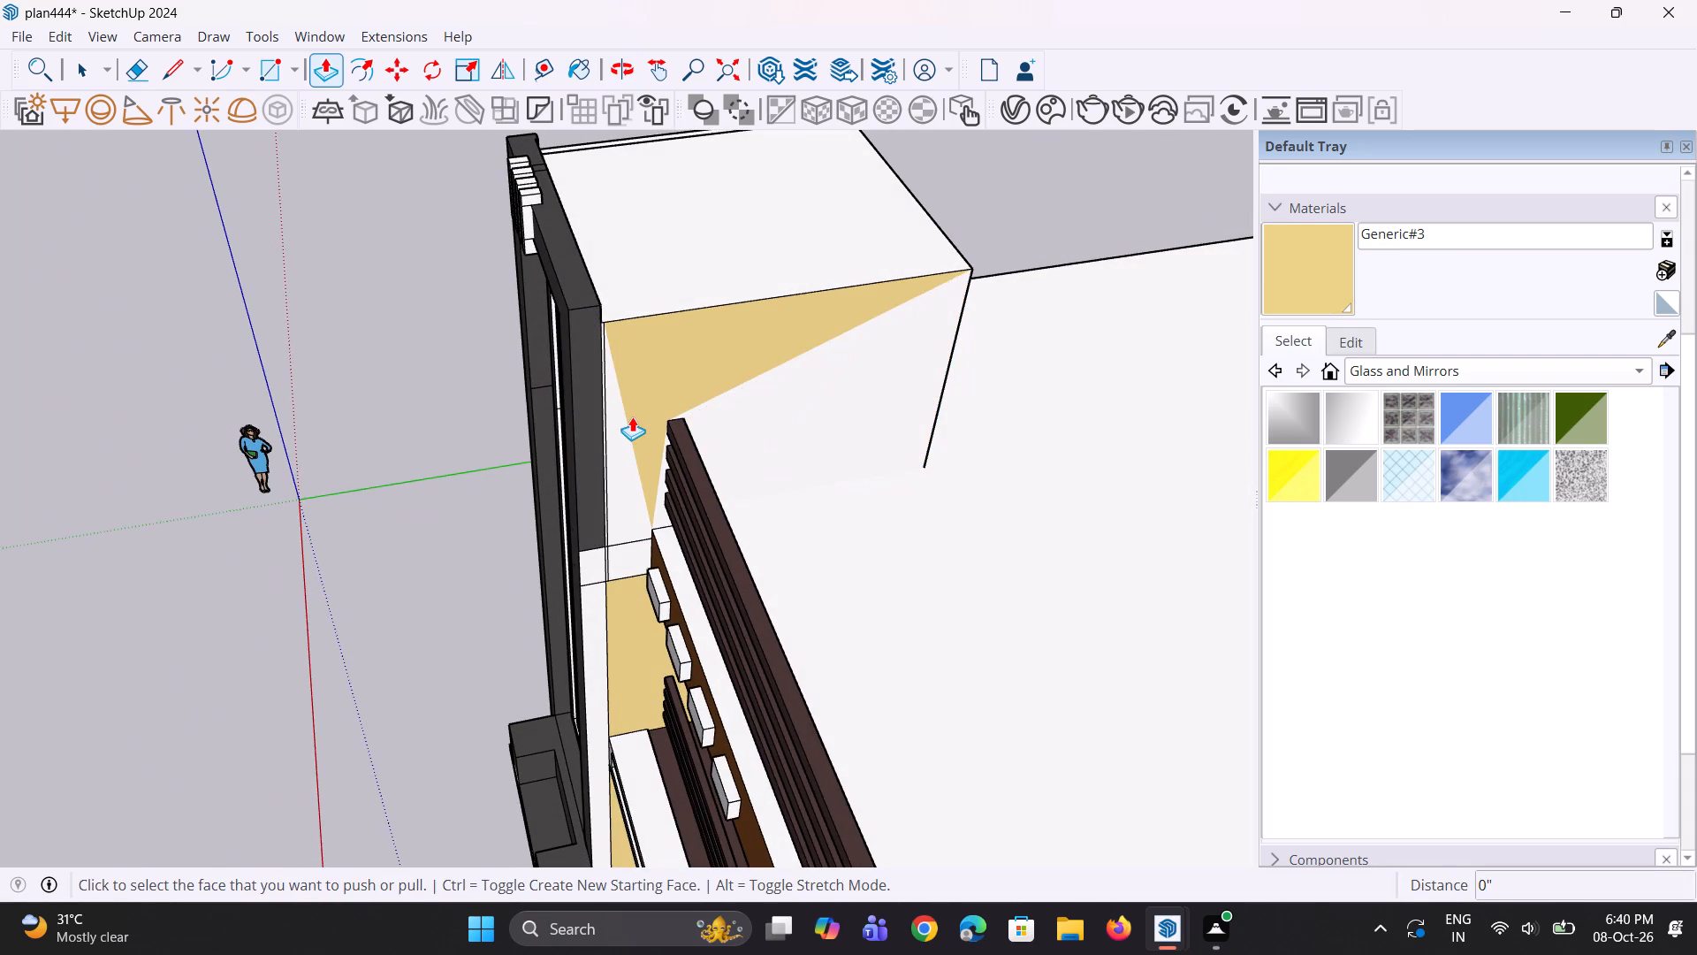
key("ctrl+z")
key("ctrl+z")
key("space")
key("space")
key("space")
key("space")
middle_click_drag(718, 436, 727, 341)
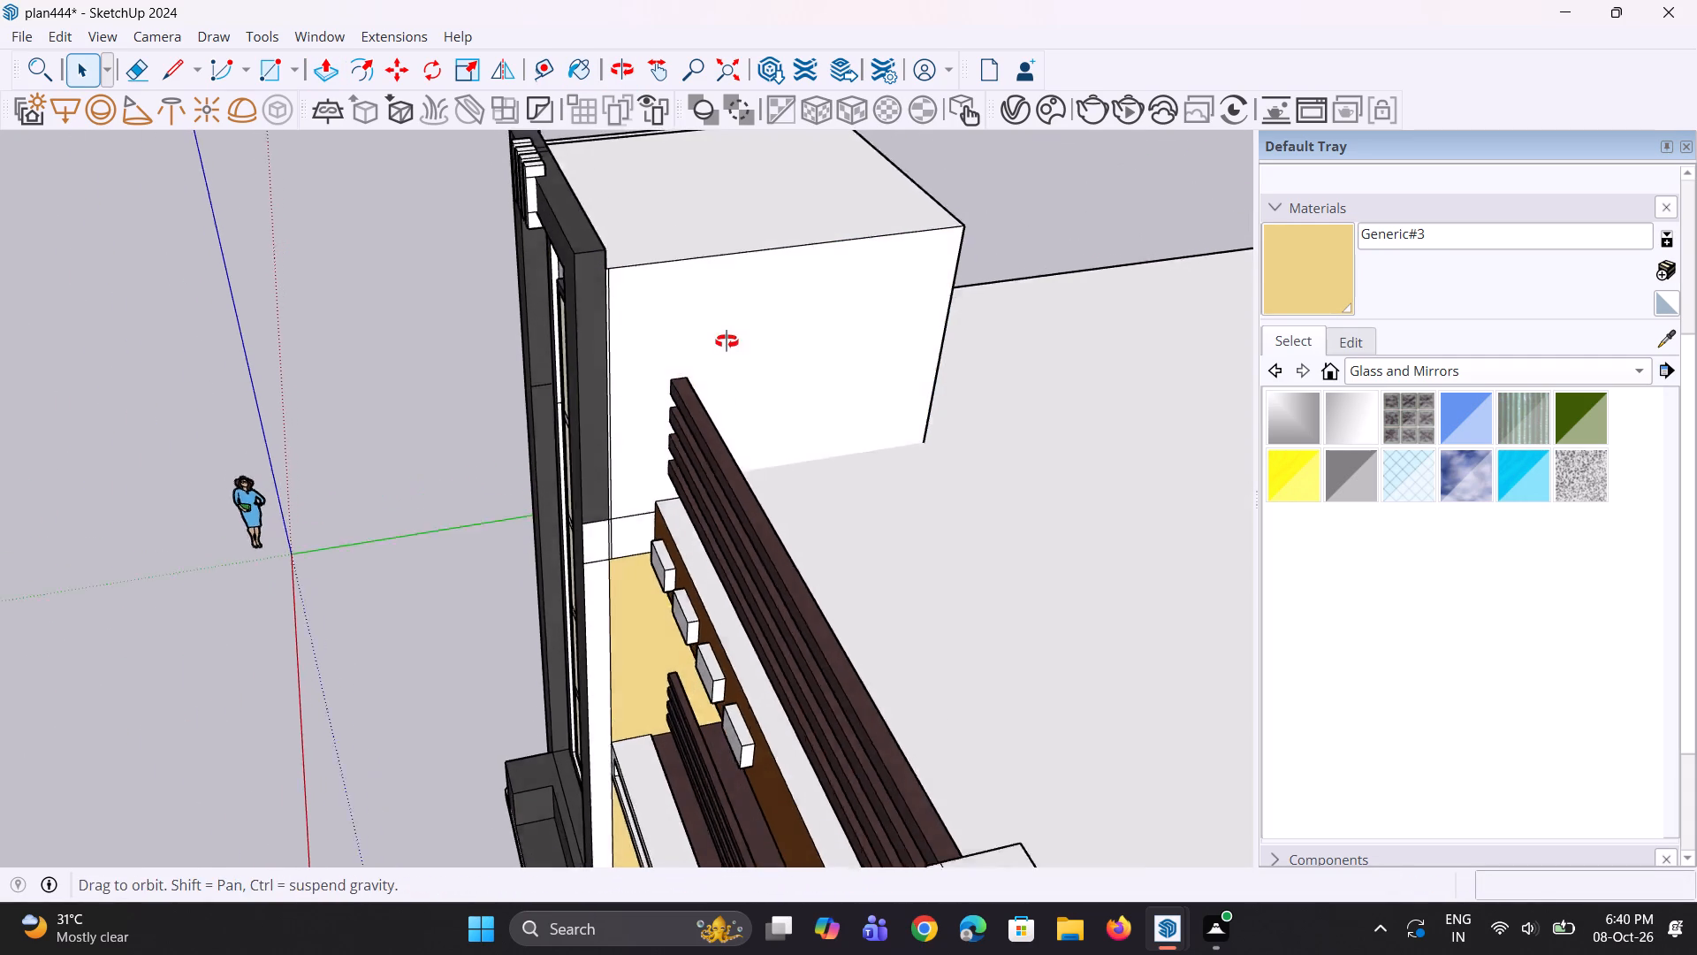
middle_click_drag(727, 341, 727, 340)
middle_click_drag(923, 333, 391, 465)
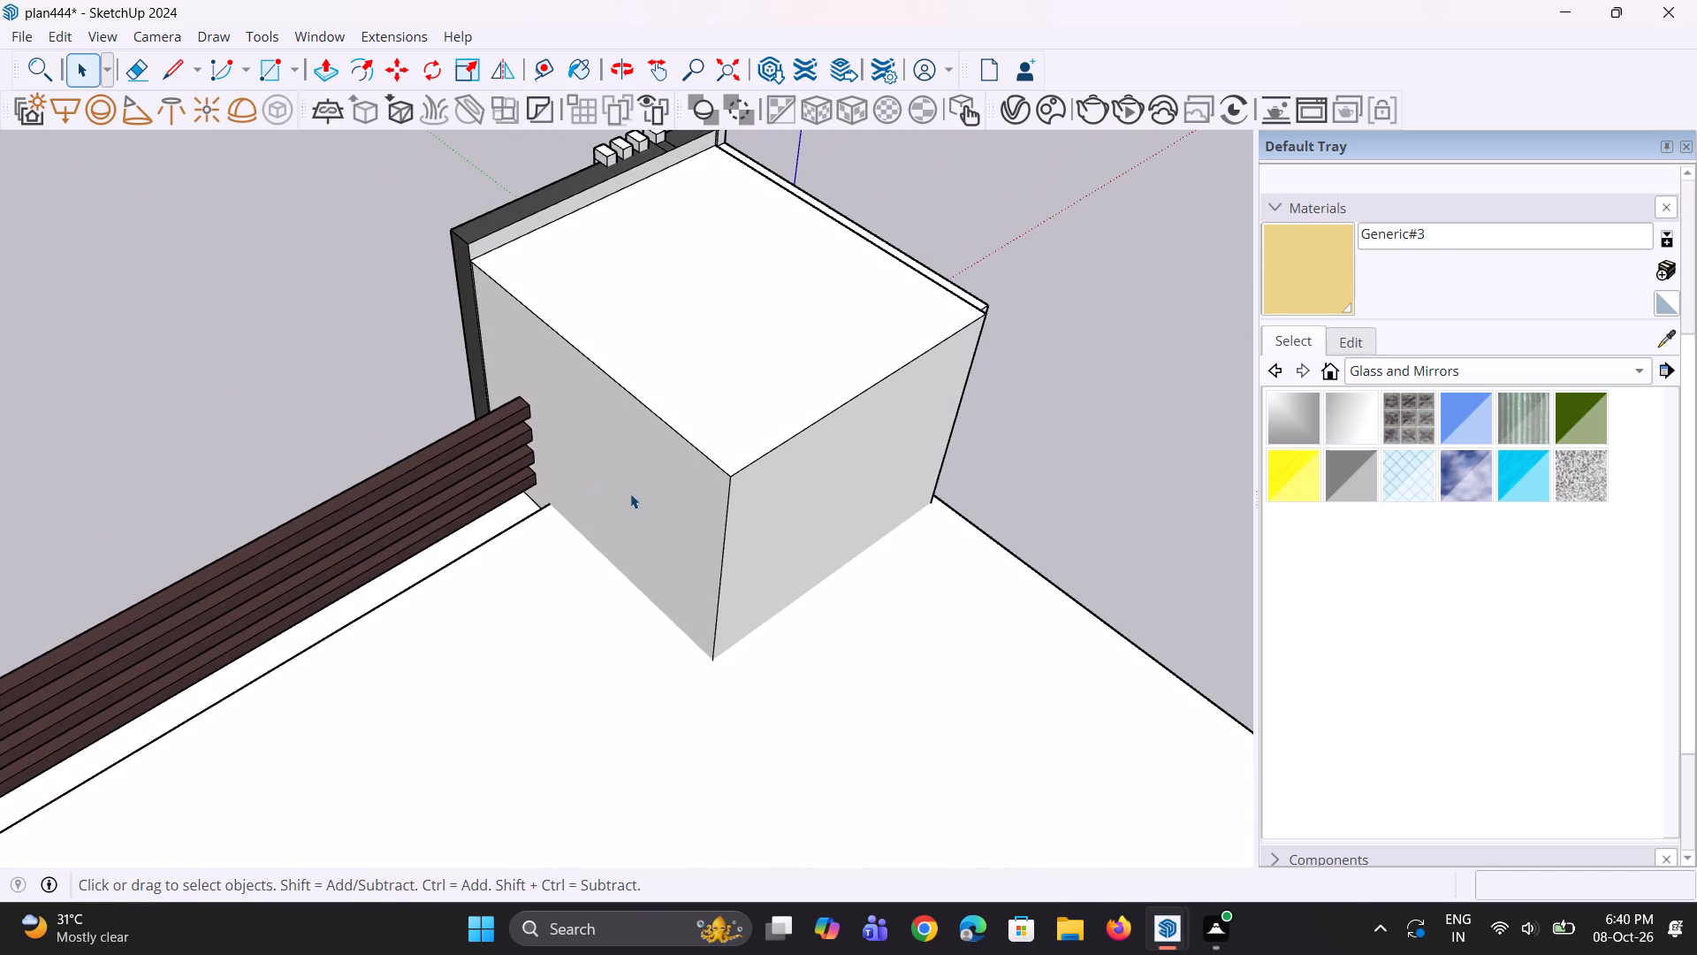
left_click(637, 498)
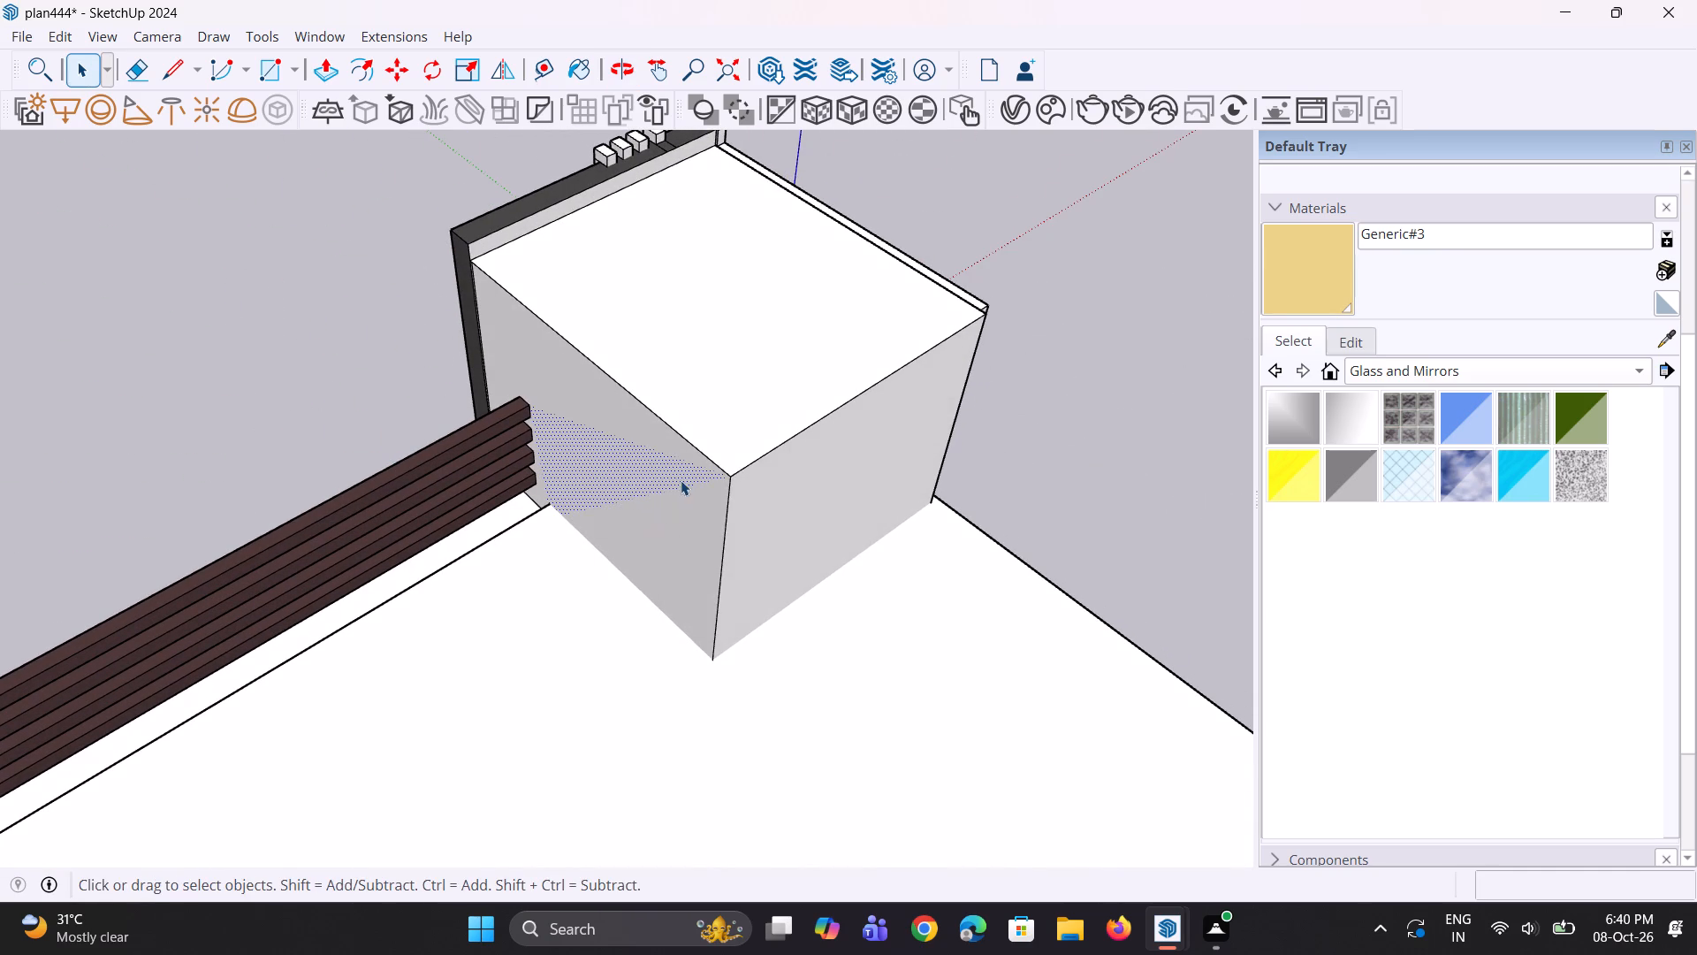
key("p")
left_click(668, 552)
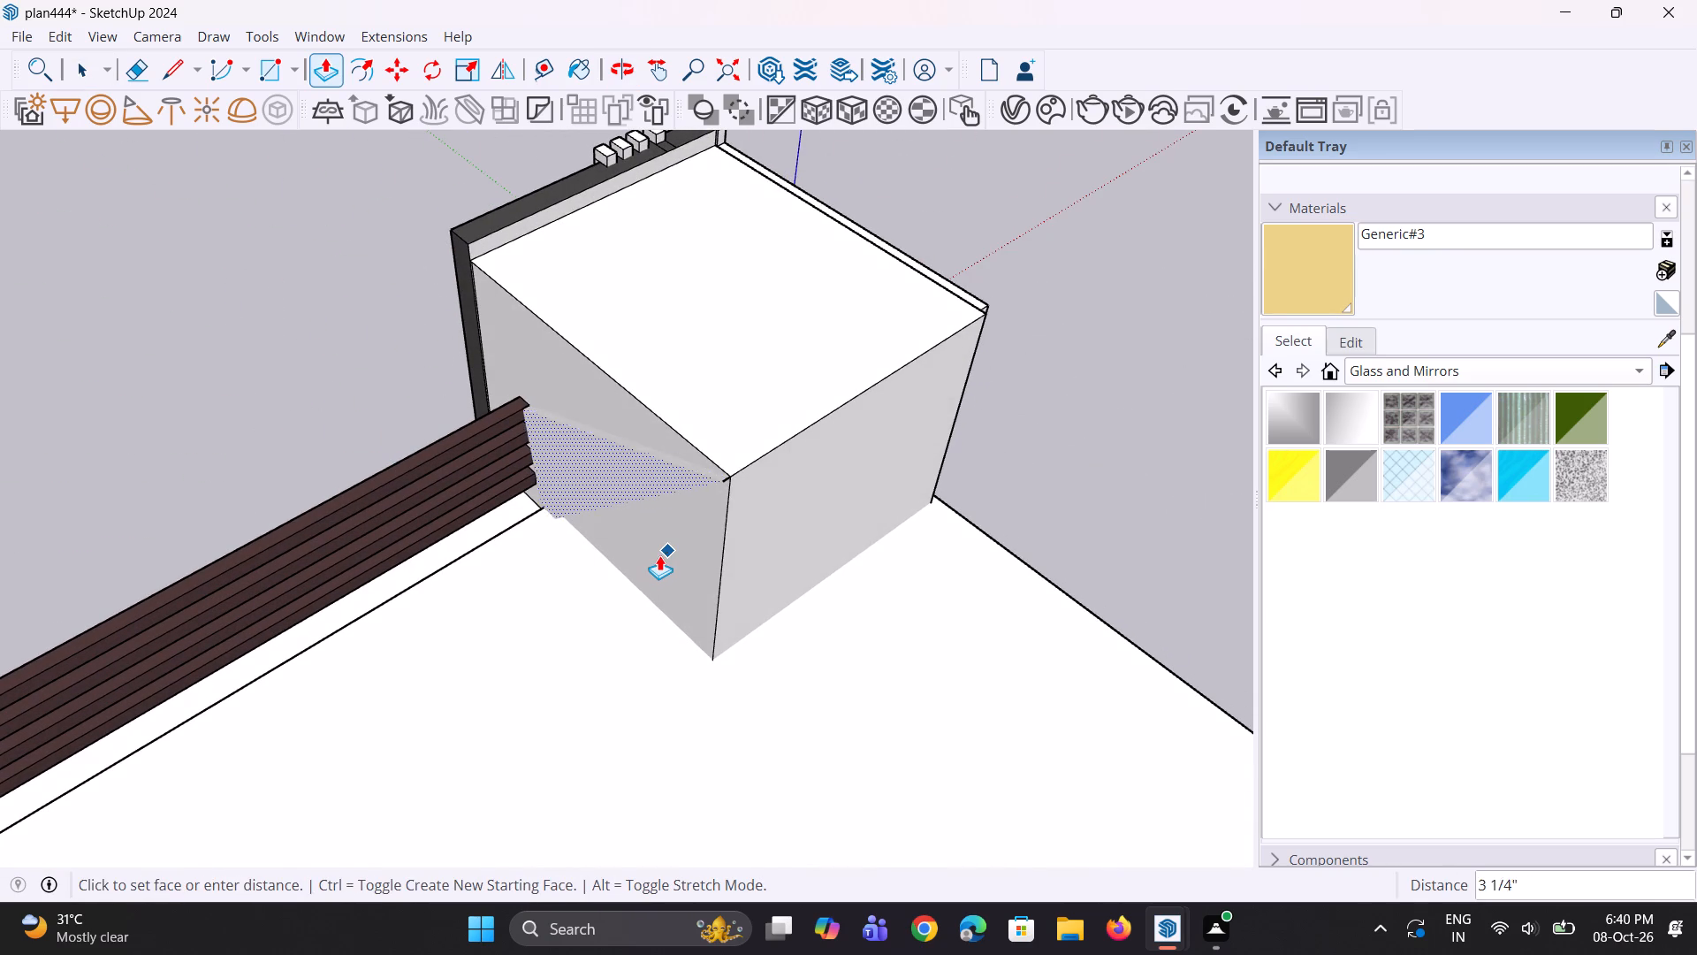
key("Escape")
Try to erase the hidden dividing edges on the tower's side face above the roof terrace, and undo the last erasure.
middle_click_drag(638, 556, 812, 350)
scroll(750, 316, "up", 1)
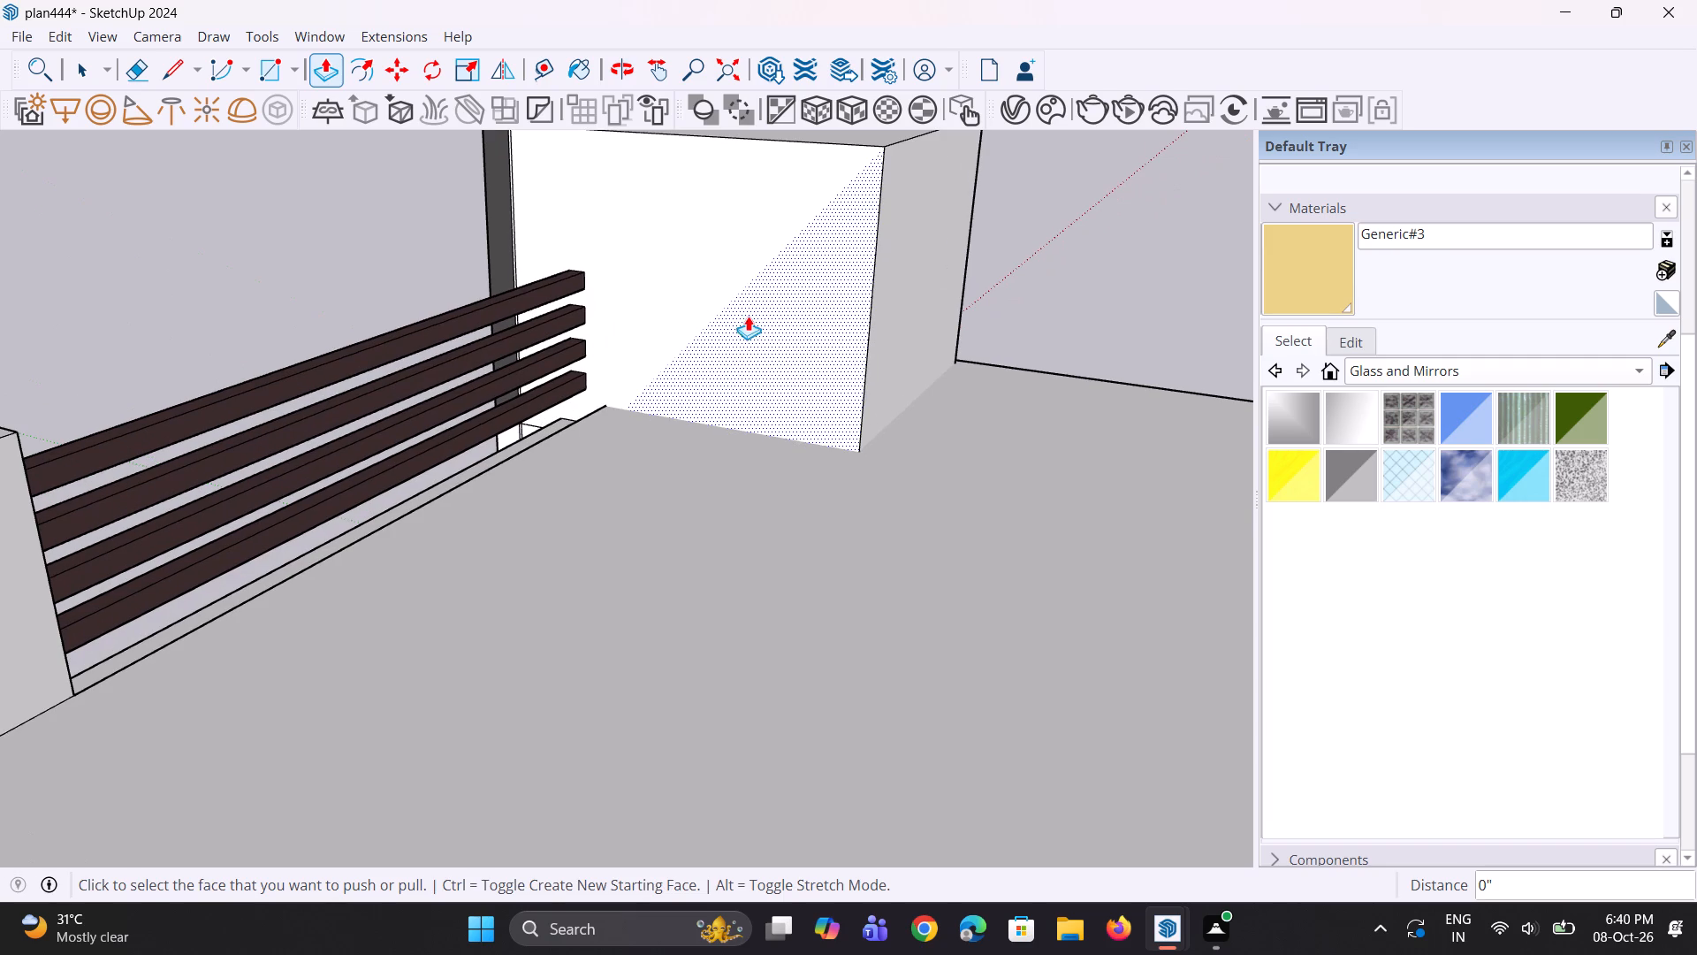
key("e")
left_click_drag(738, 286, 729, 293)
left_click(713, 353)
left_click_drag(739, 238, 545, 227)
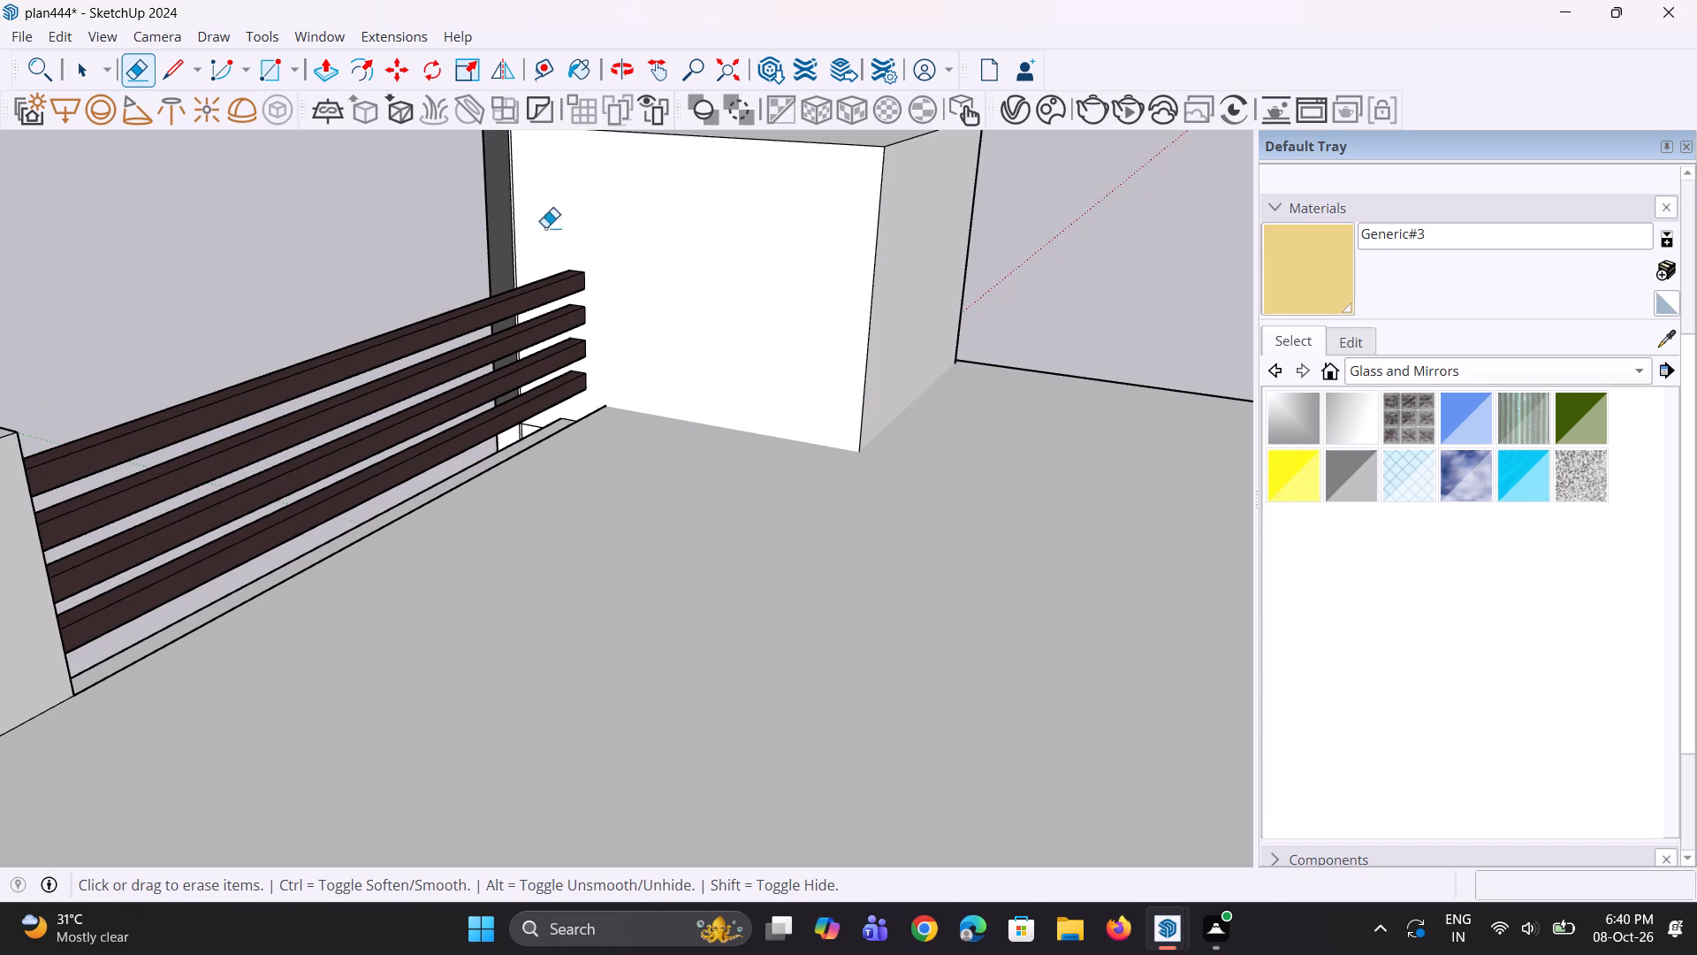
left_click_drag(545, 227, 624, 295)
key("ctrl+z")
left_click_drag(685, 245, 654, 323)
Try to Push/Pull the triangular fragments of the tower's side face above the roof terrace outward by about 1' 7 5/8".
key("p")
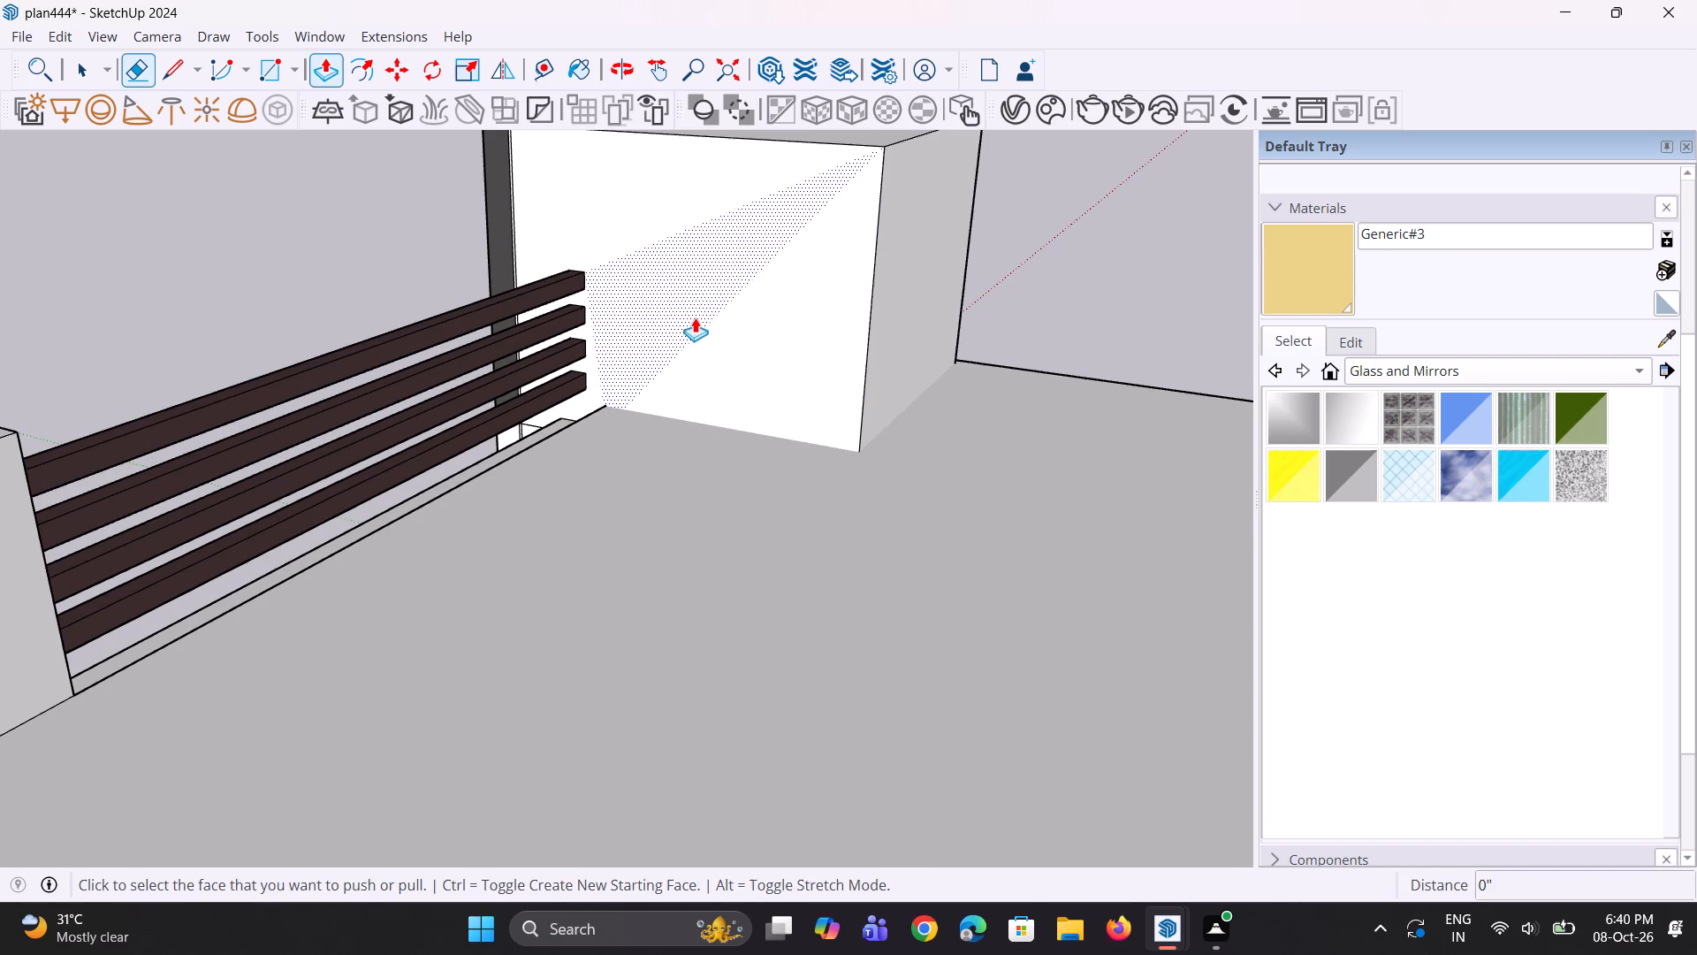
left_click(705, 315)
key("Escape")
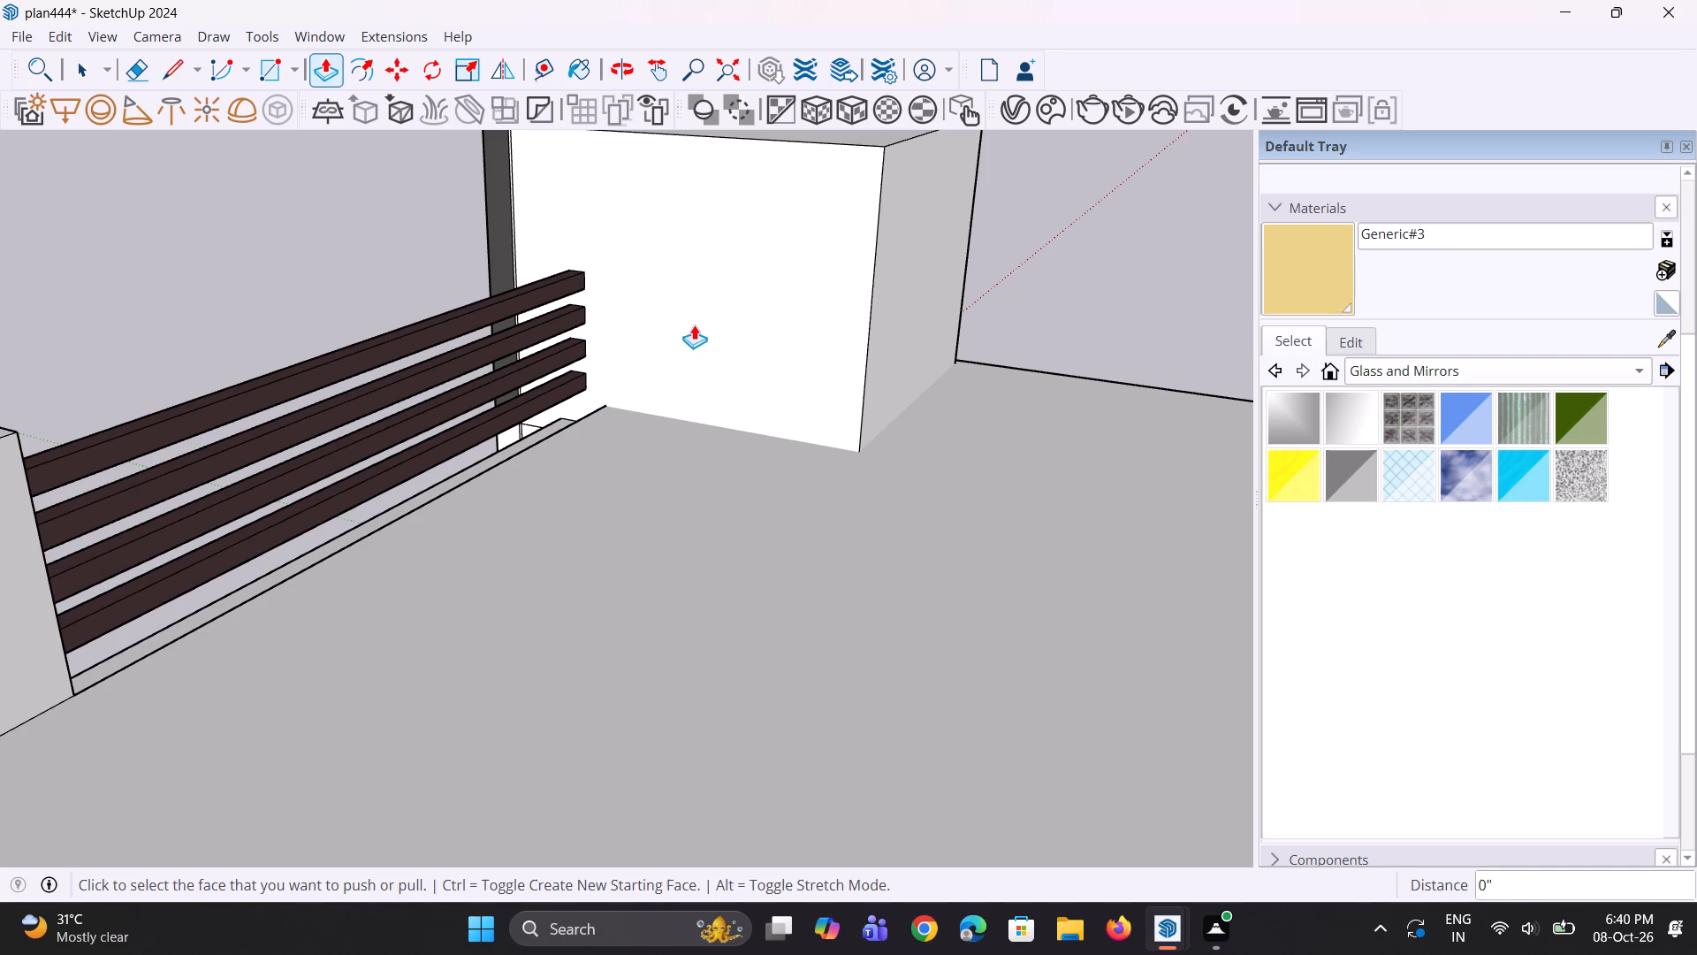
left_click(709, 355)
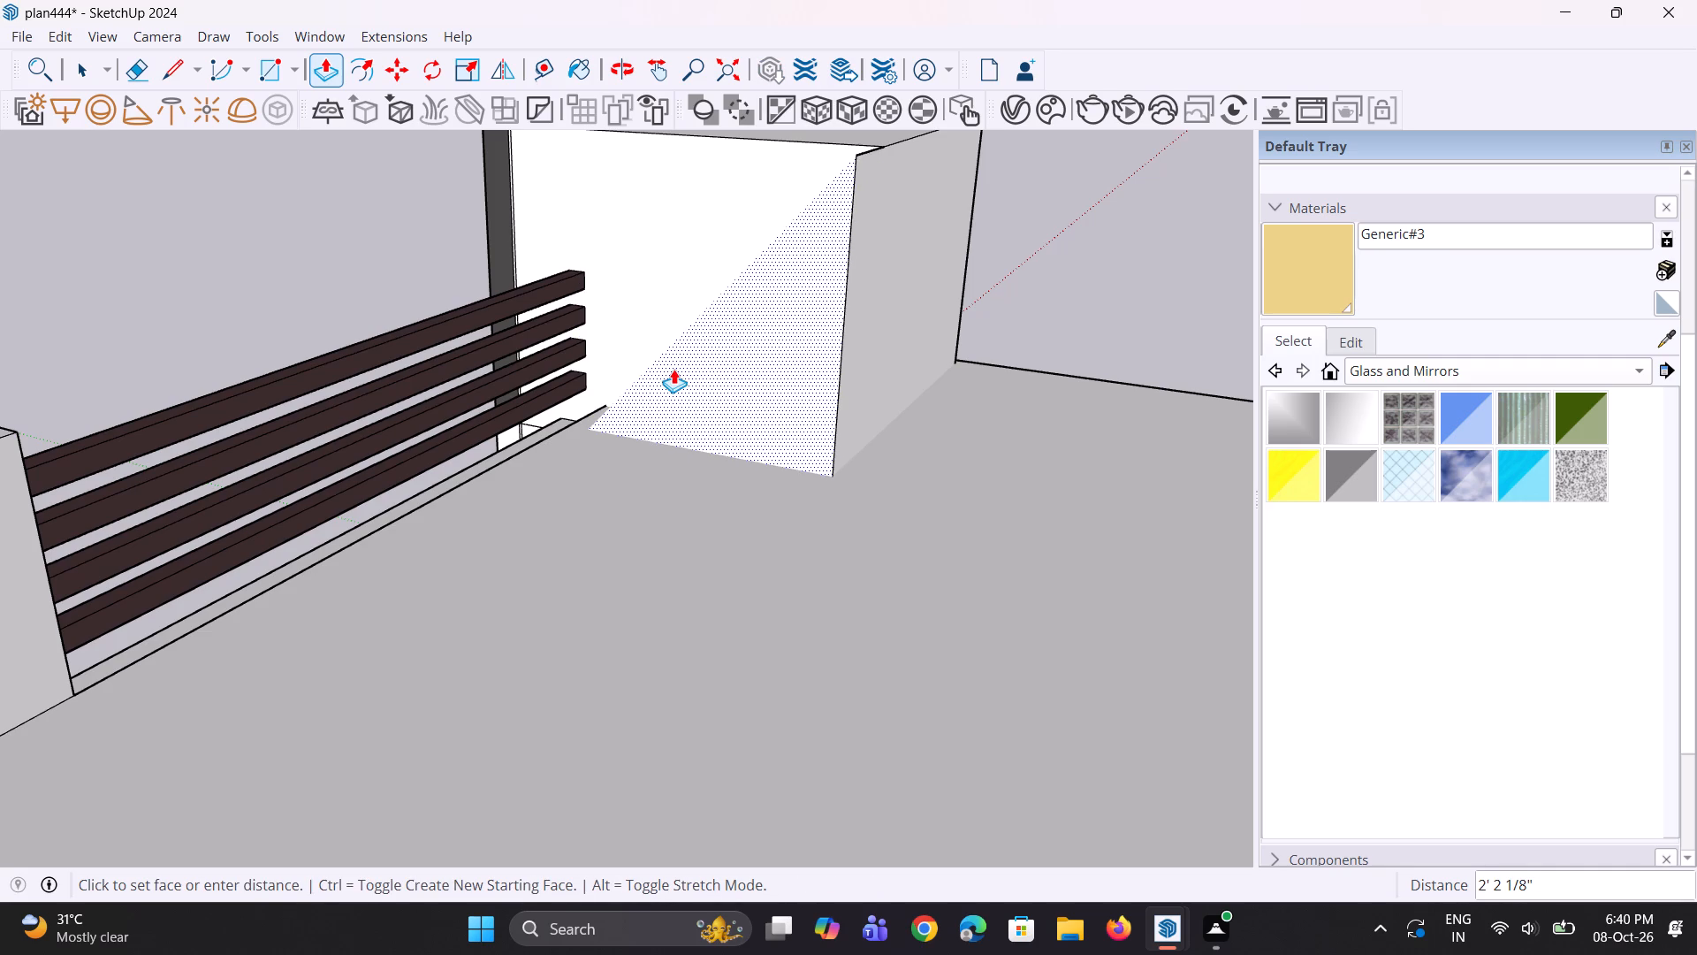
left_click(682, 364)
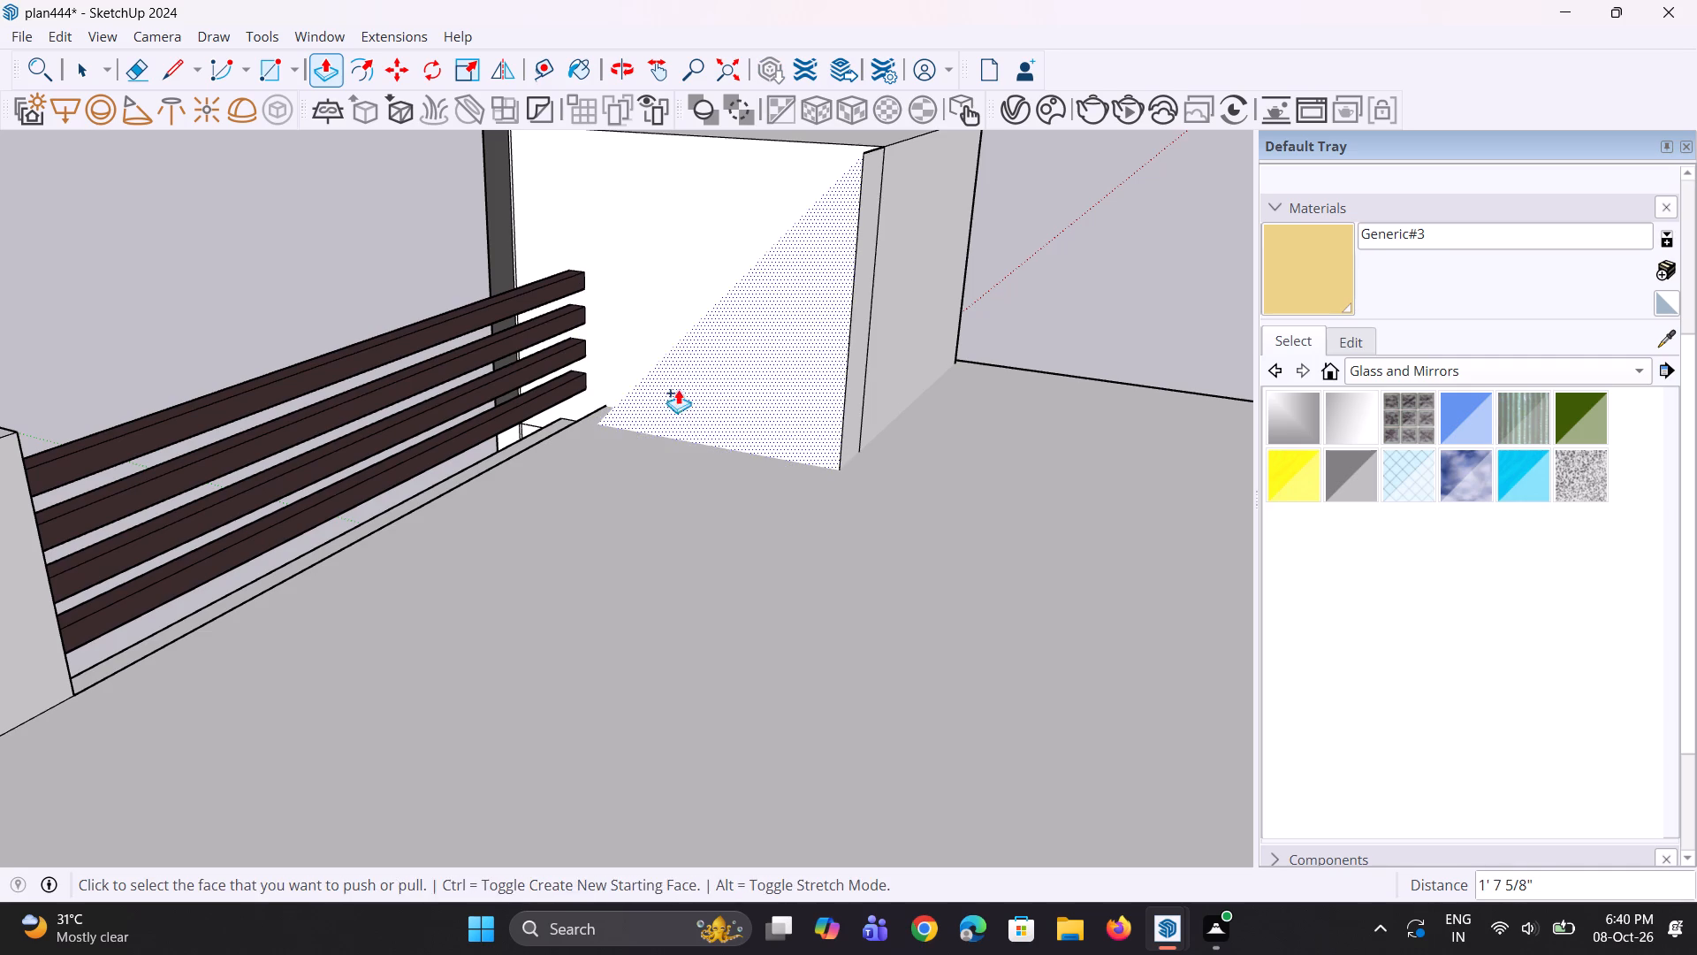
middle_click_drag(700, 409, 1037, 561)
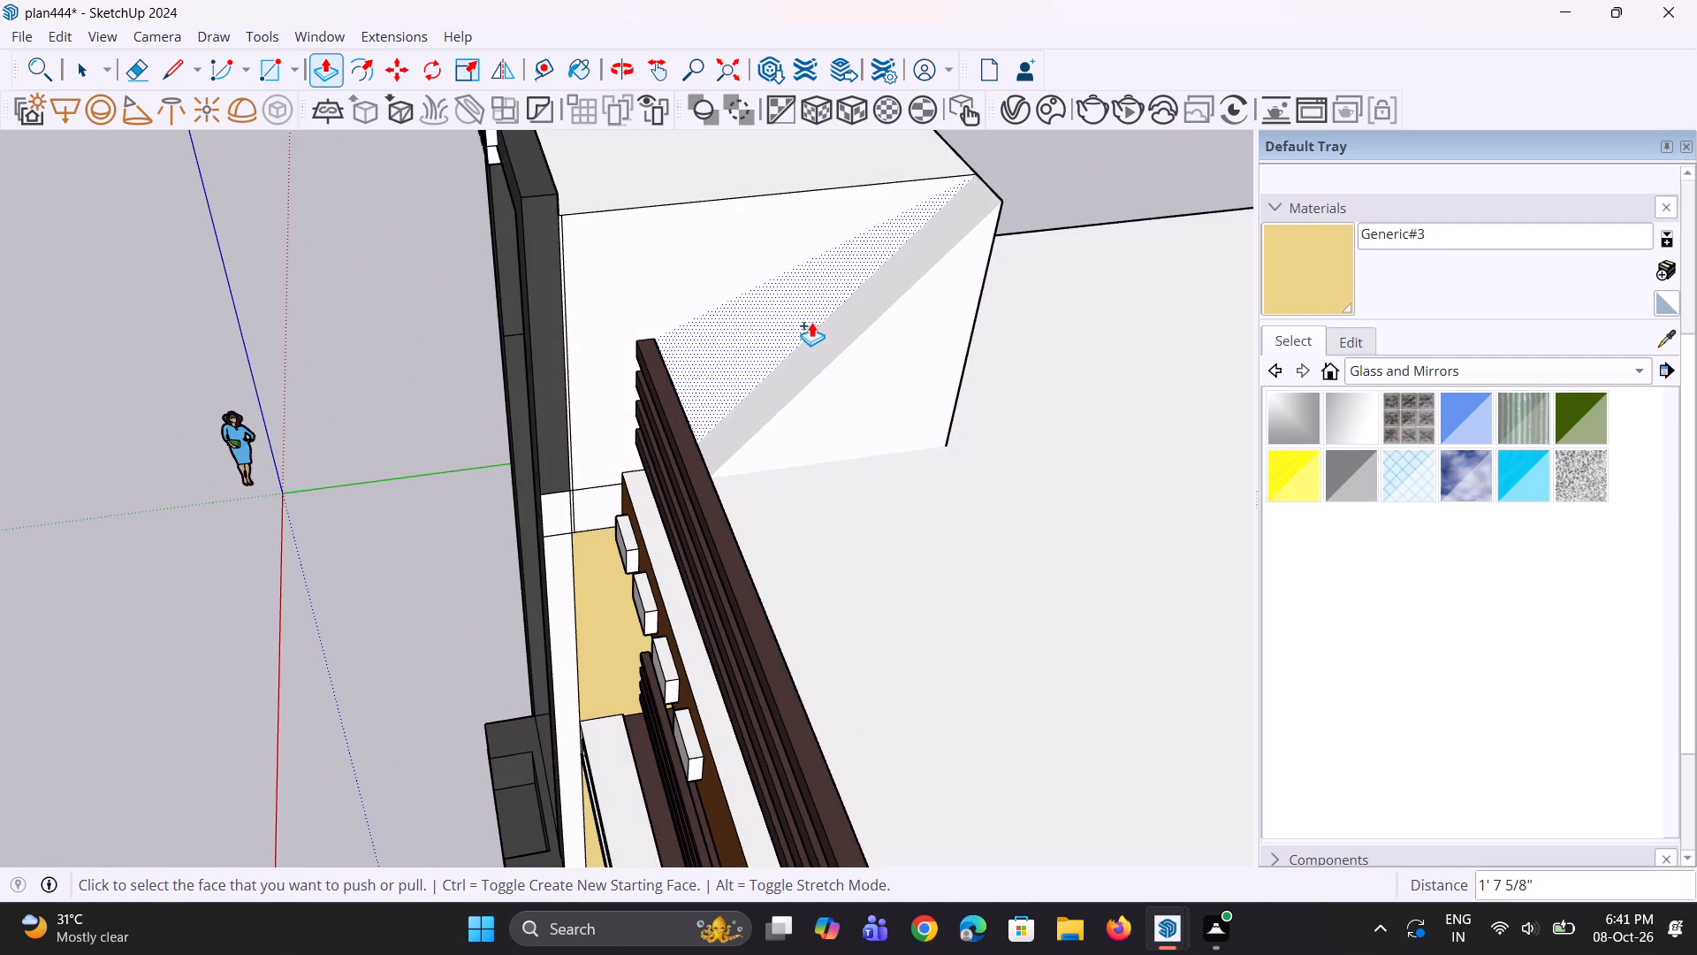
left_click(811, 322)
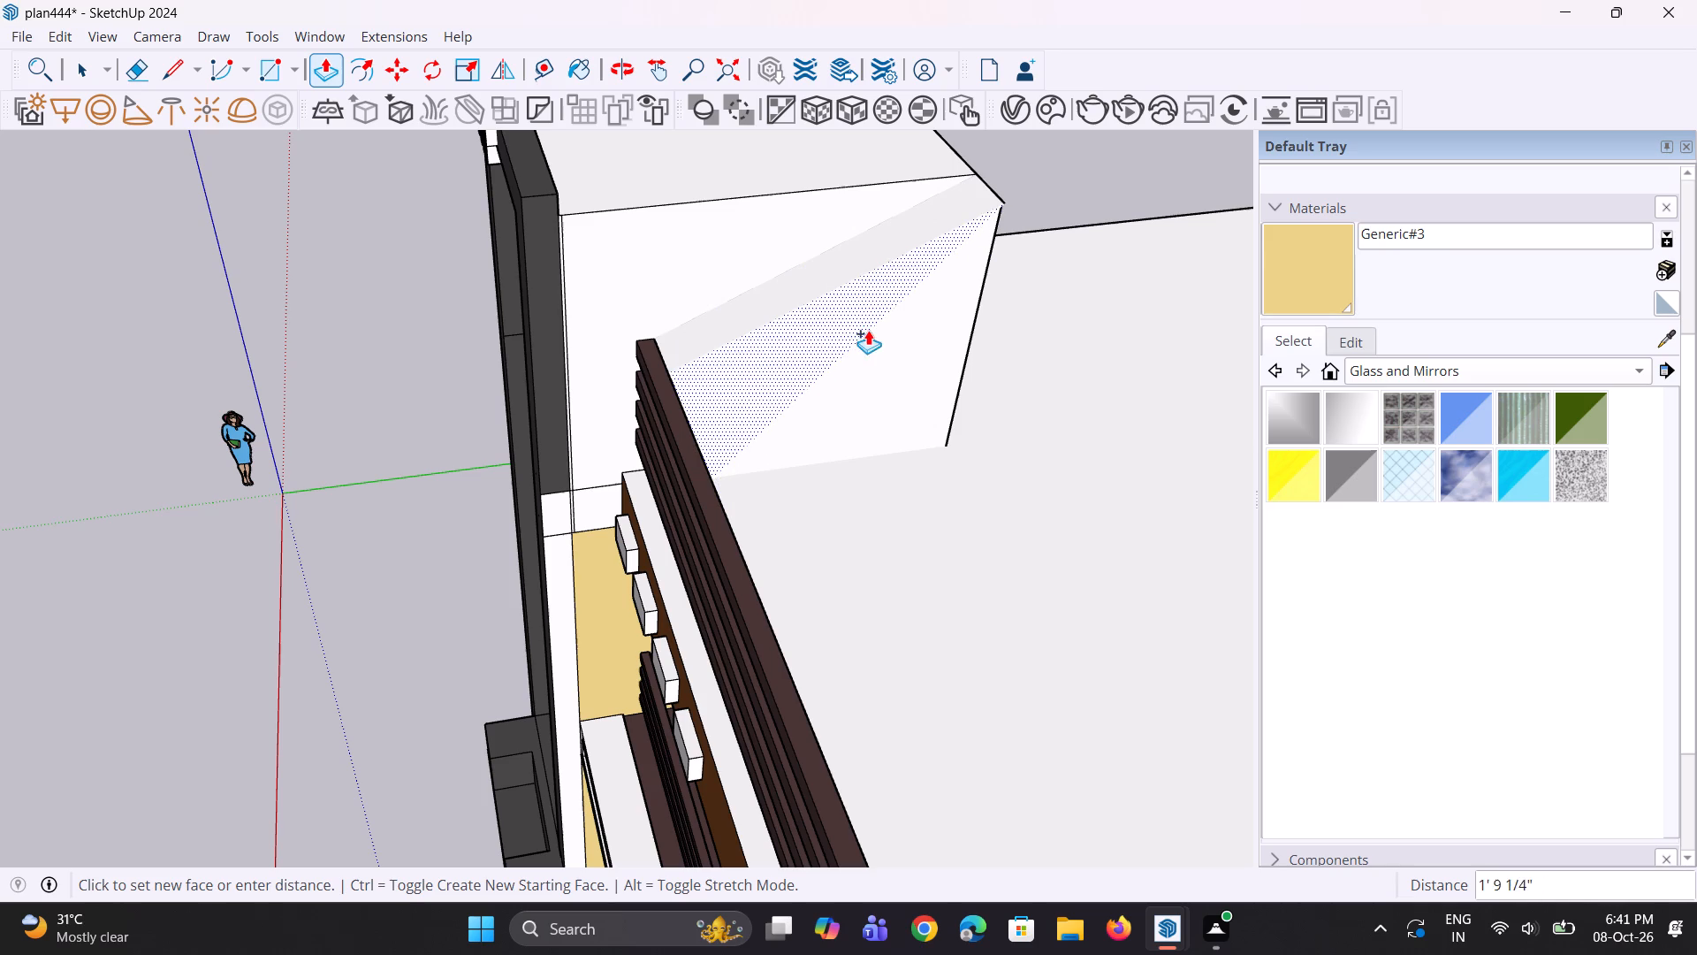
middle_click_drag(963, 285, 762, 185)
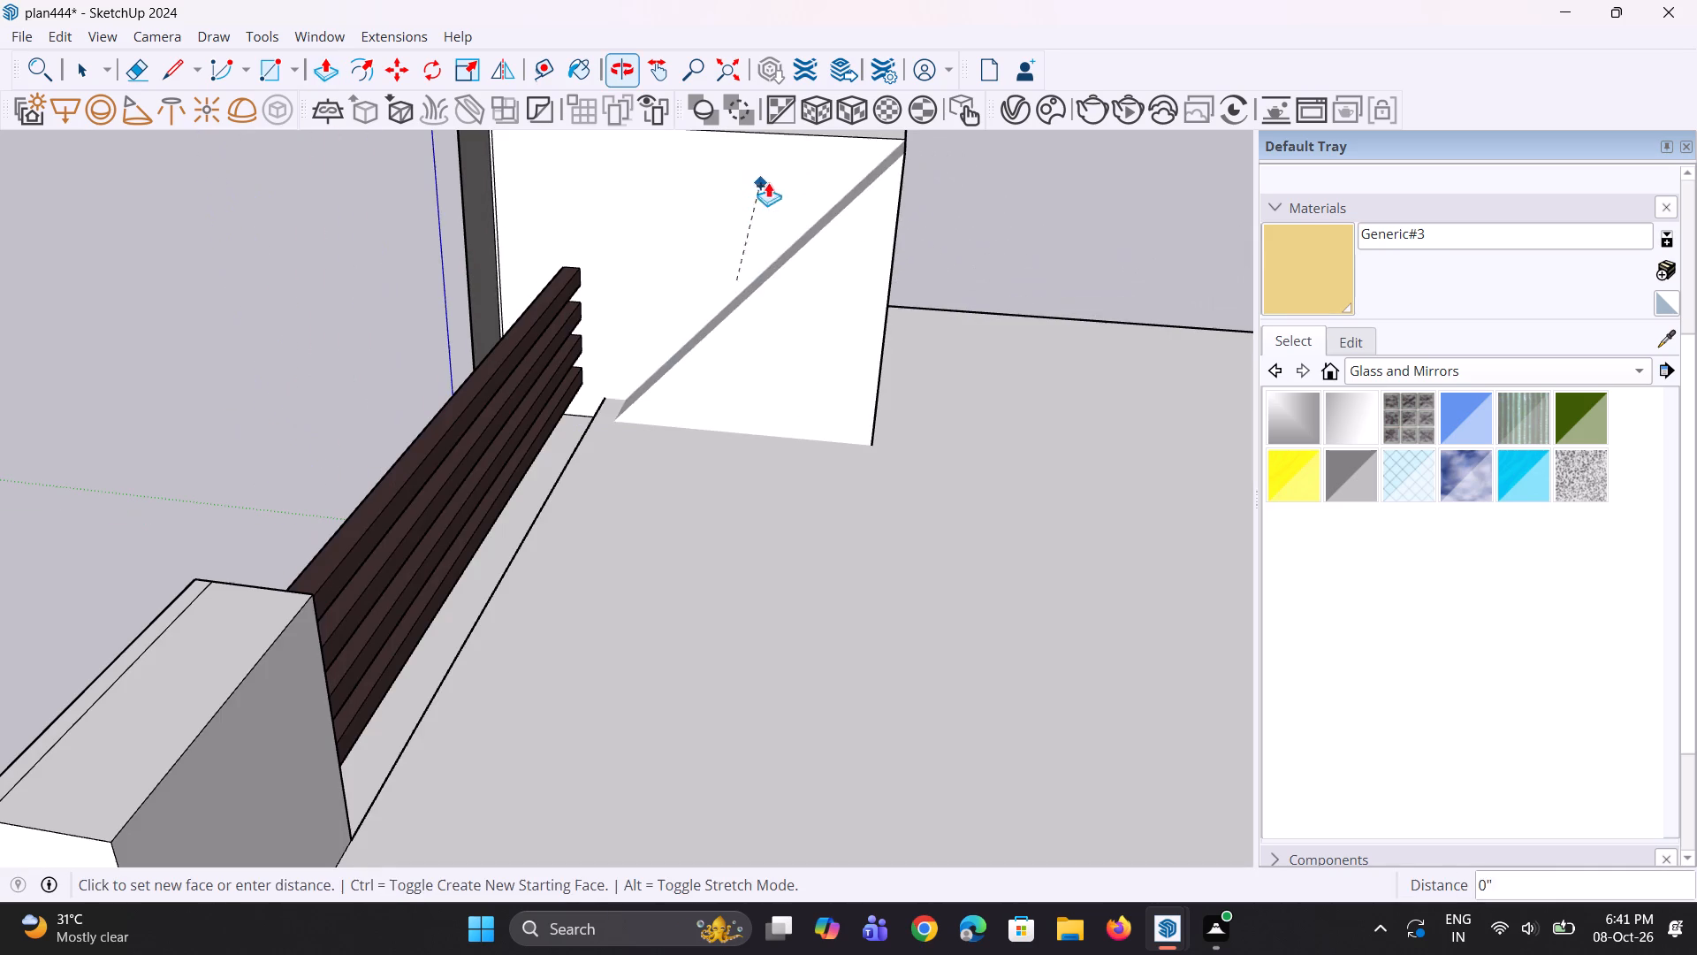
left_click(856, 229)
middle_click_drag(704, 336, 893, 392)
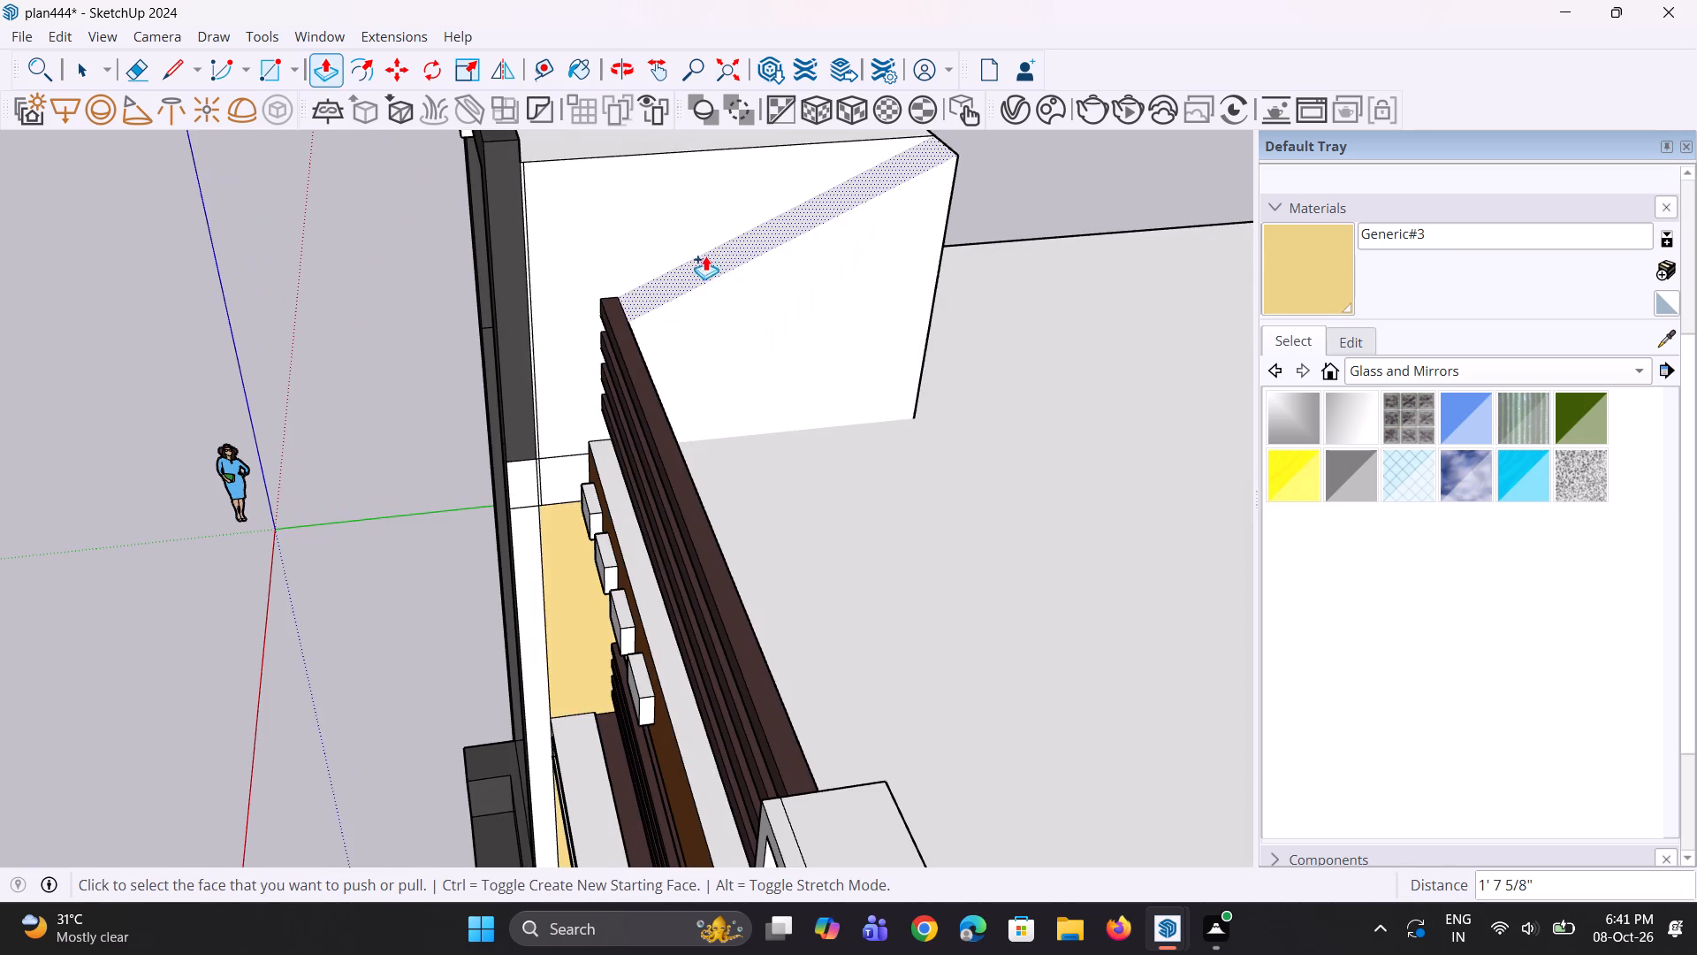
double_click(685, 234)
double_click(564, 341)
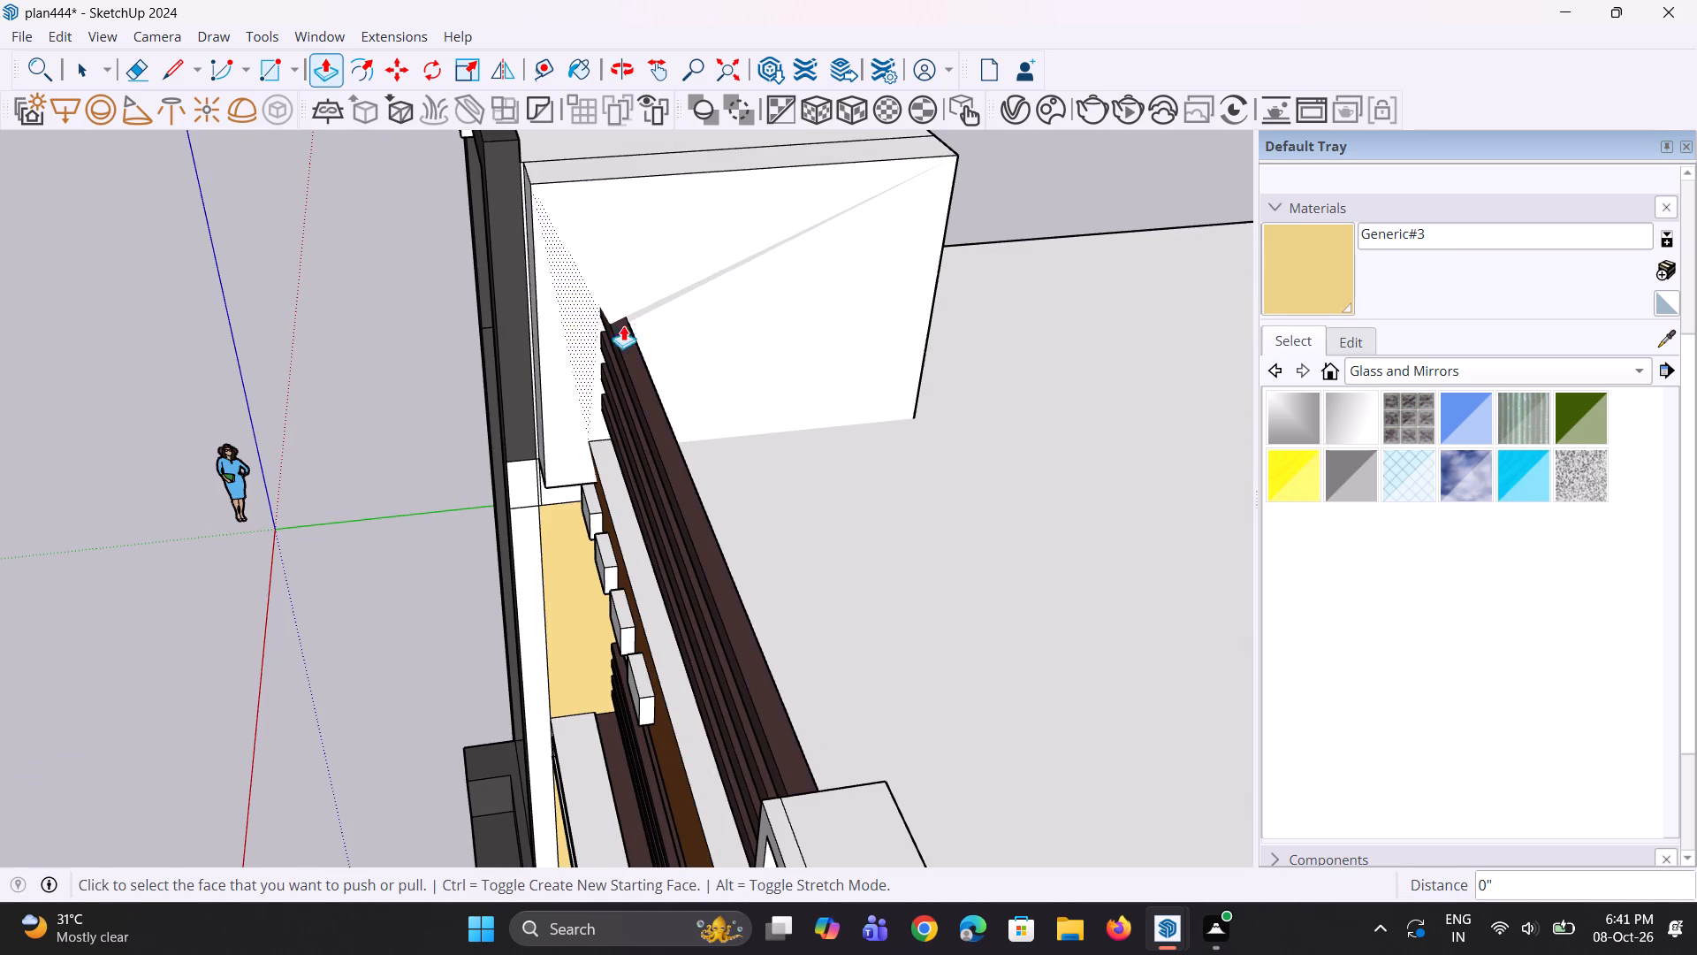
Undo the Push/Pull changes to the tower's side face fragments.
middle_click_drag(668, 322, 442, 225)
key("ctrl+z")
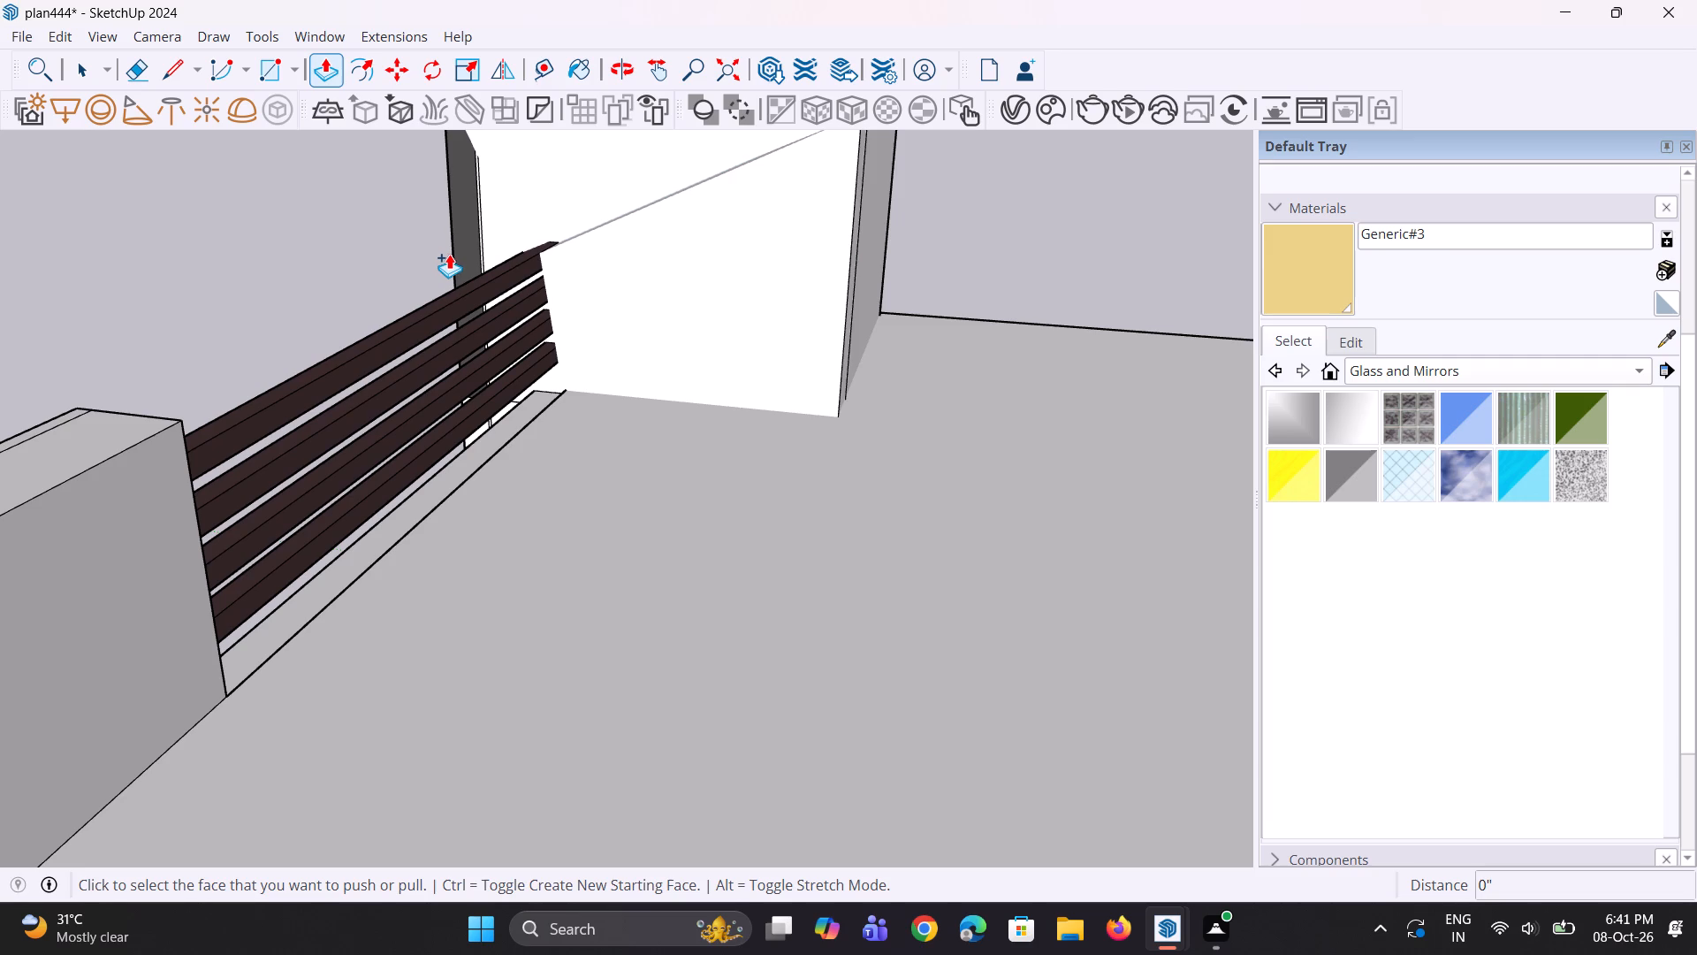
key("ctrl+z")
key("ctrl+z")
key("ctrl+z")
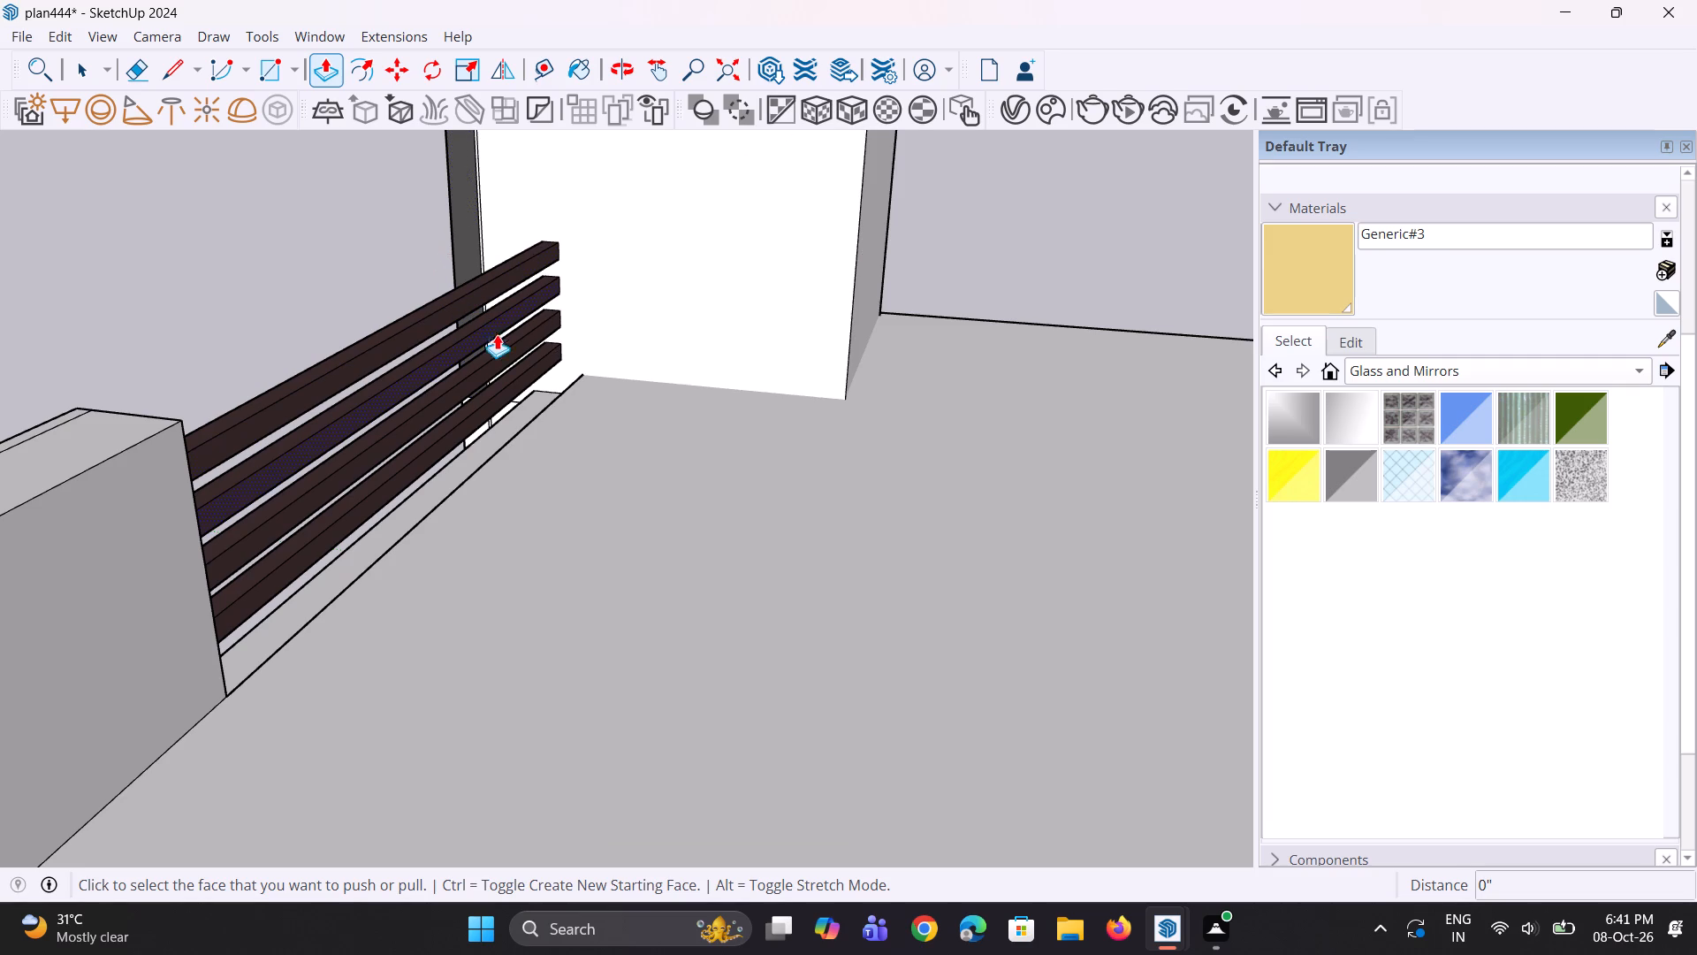
Paint the fragments of the tower's side face above the roof terrace railing with Generic#3.
middle_click_drag(512, 365, 997, 370)
scroll(717, 362, "down", 4)
middle_click_drag(713, 371, 780, 354)
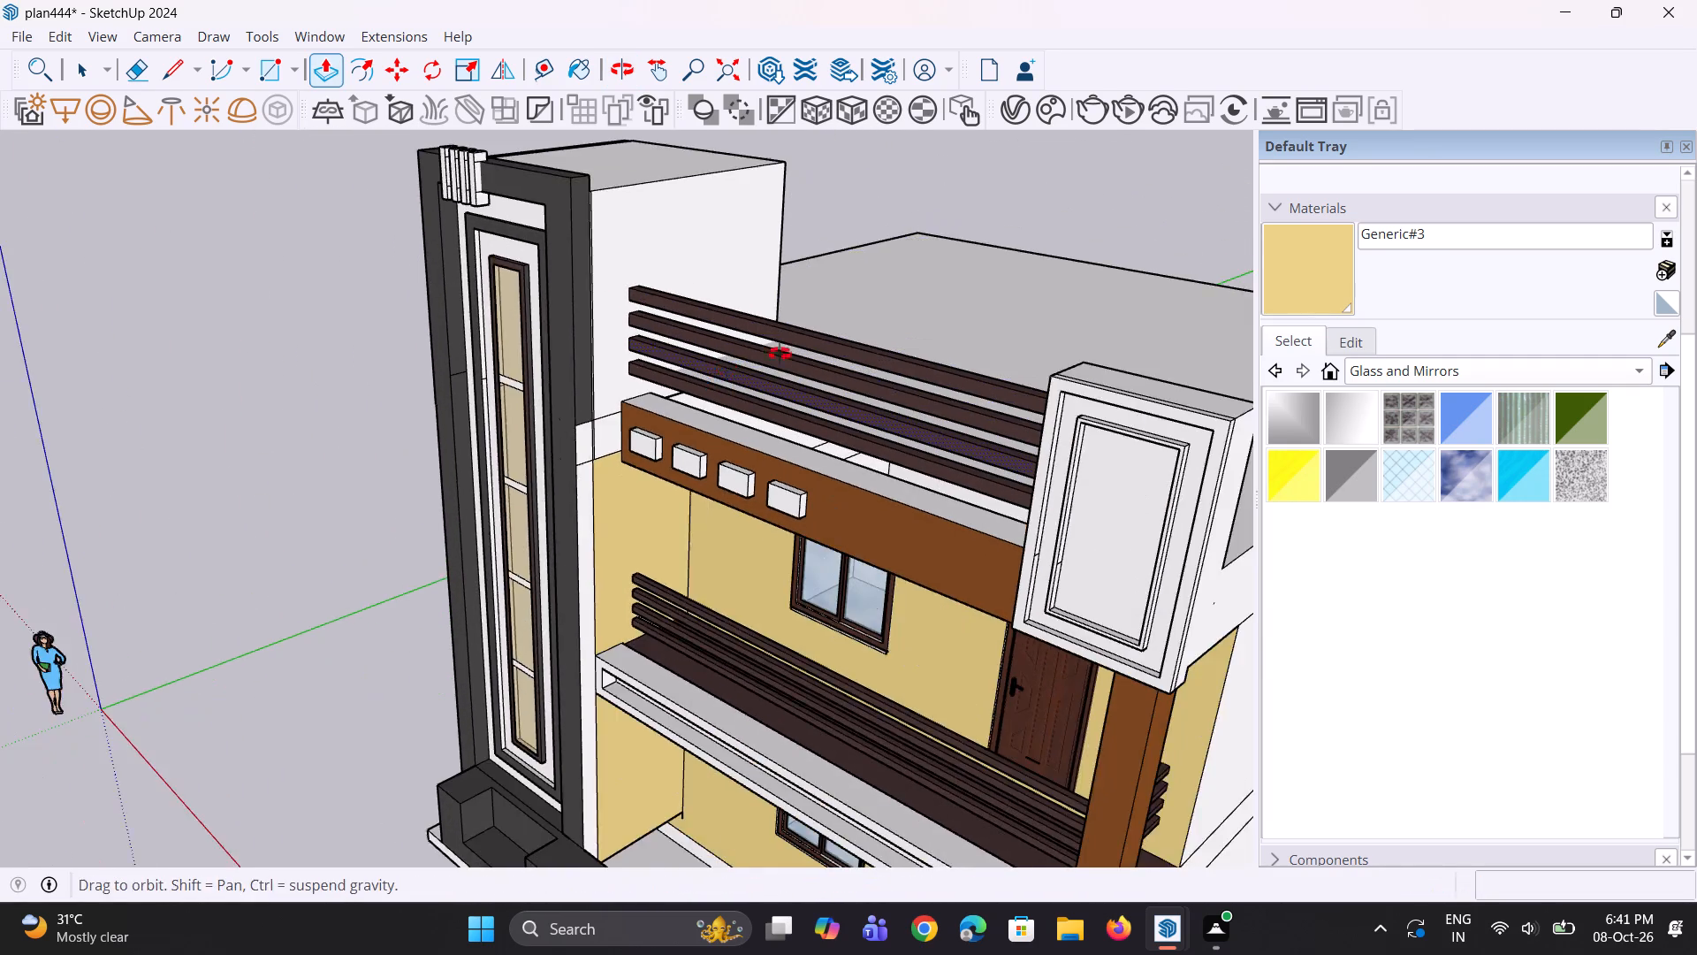
middle_click_drag(780, 354, 825, 341)
key("space")
key("space")
middle_click_drag(645, 298, 802, 251)
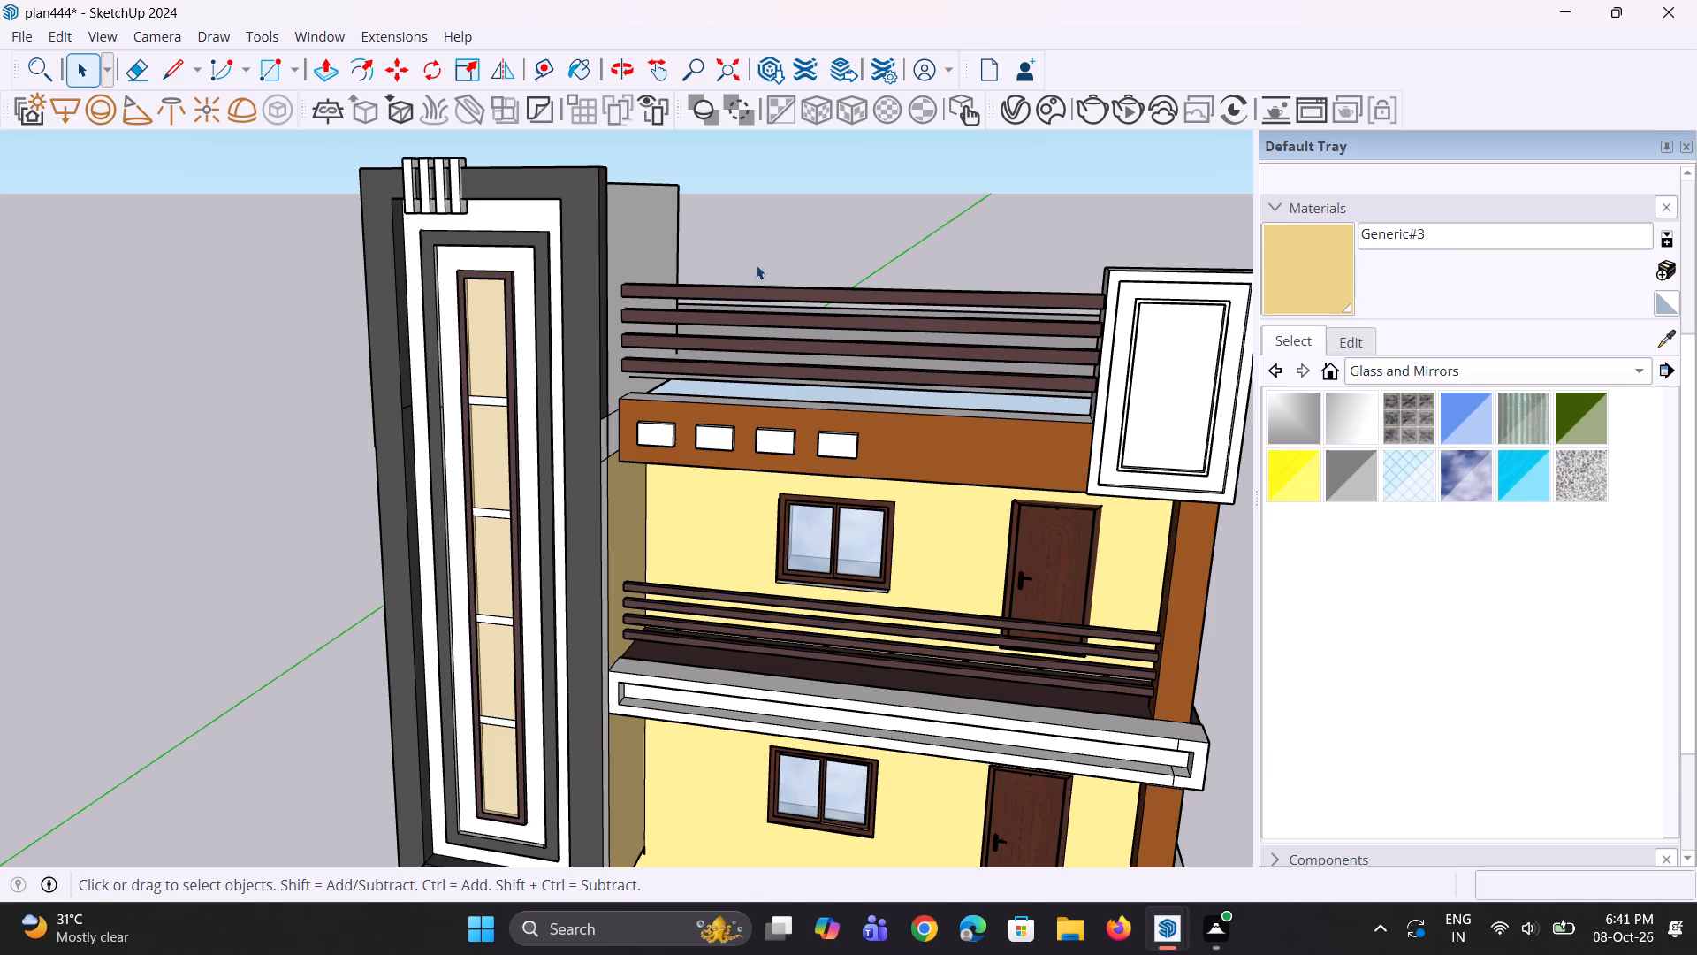
left_click(1316, 291)
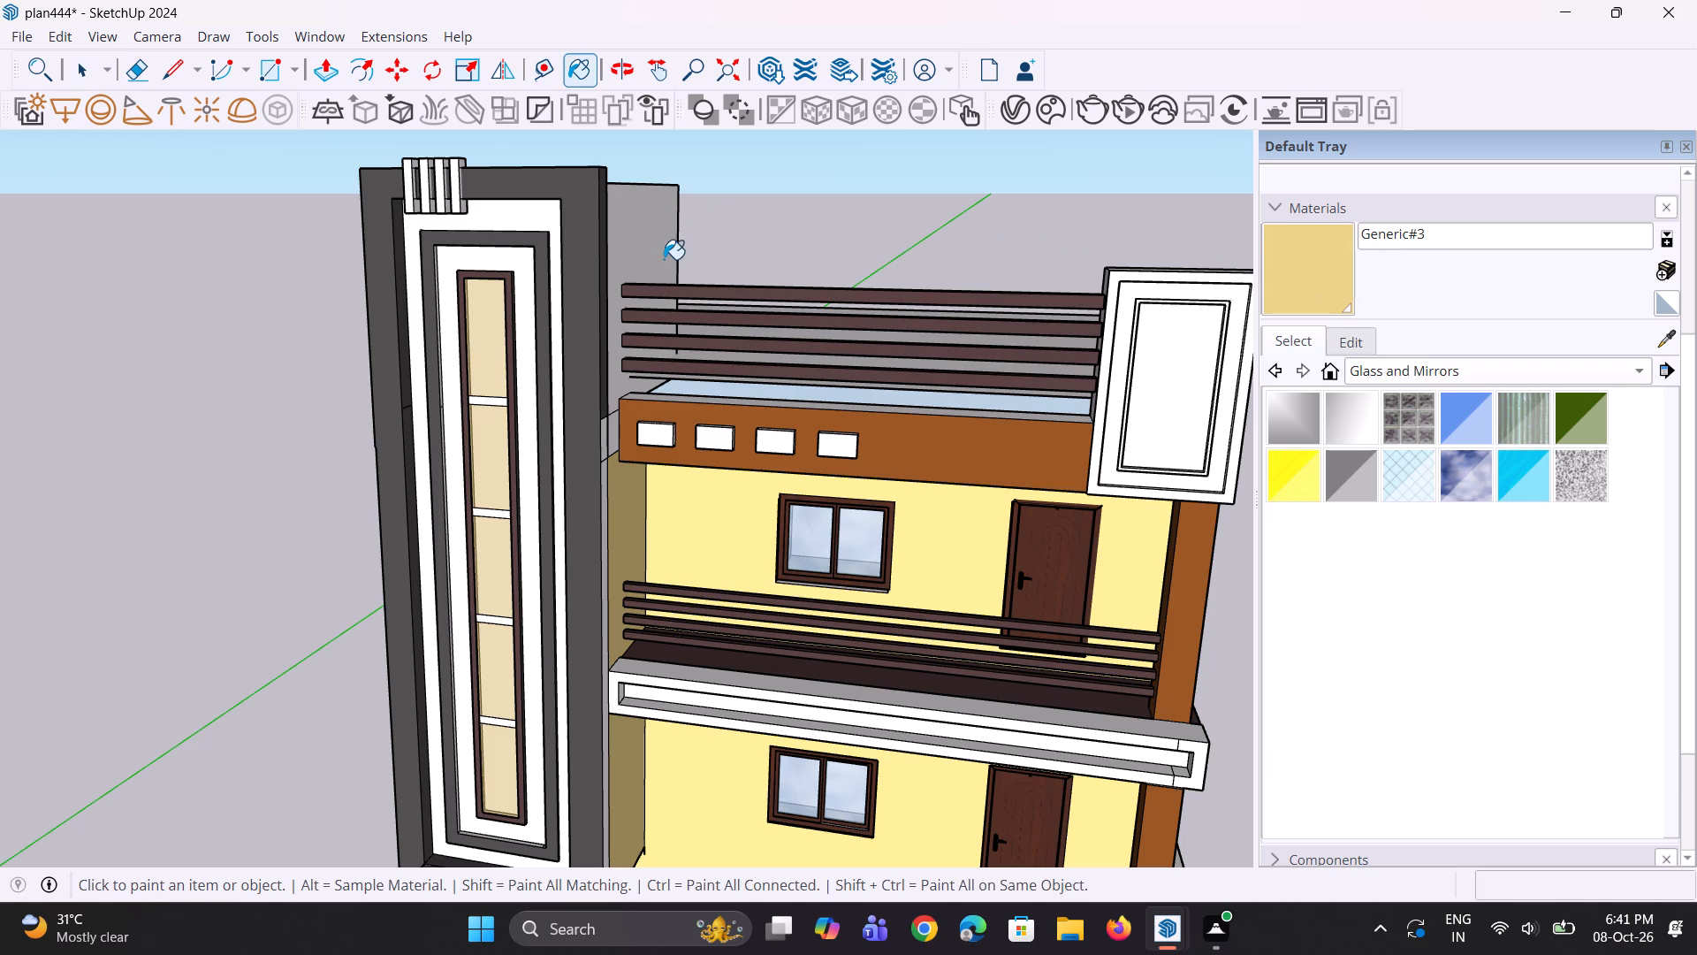
double_click(664, 259)
double_click(640, 264)
double_click(634, 268)
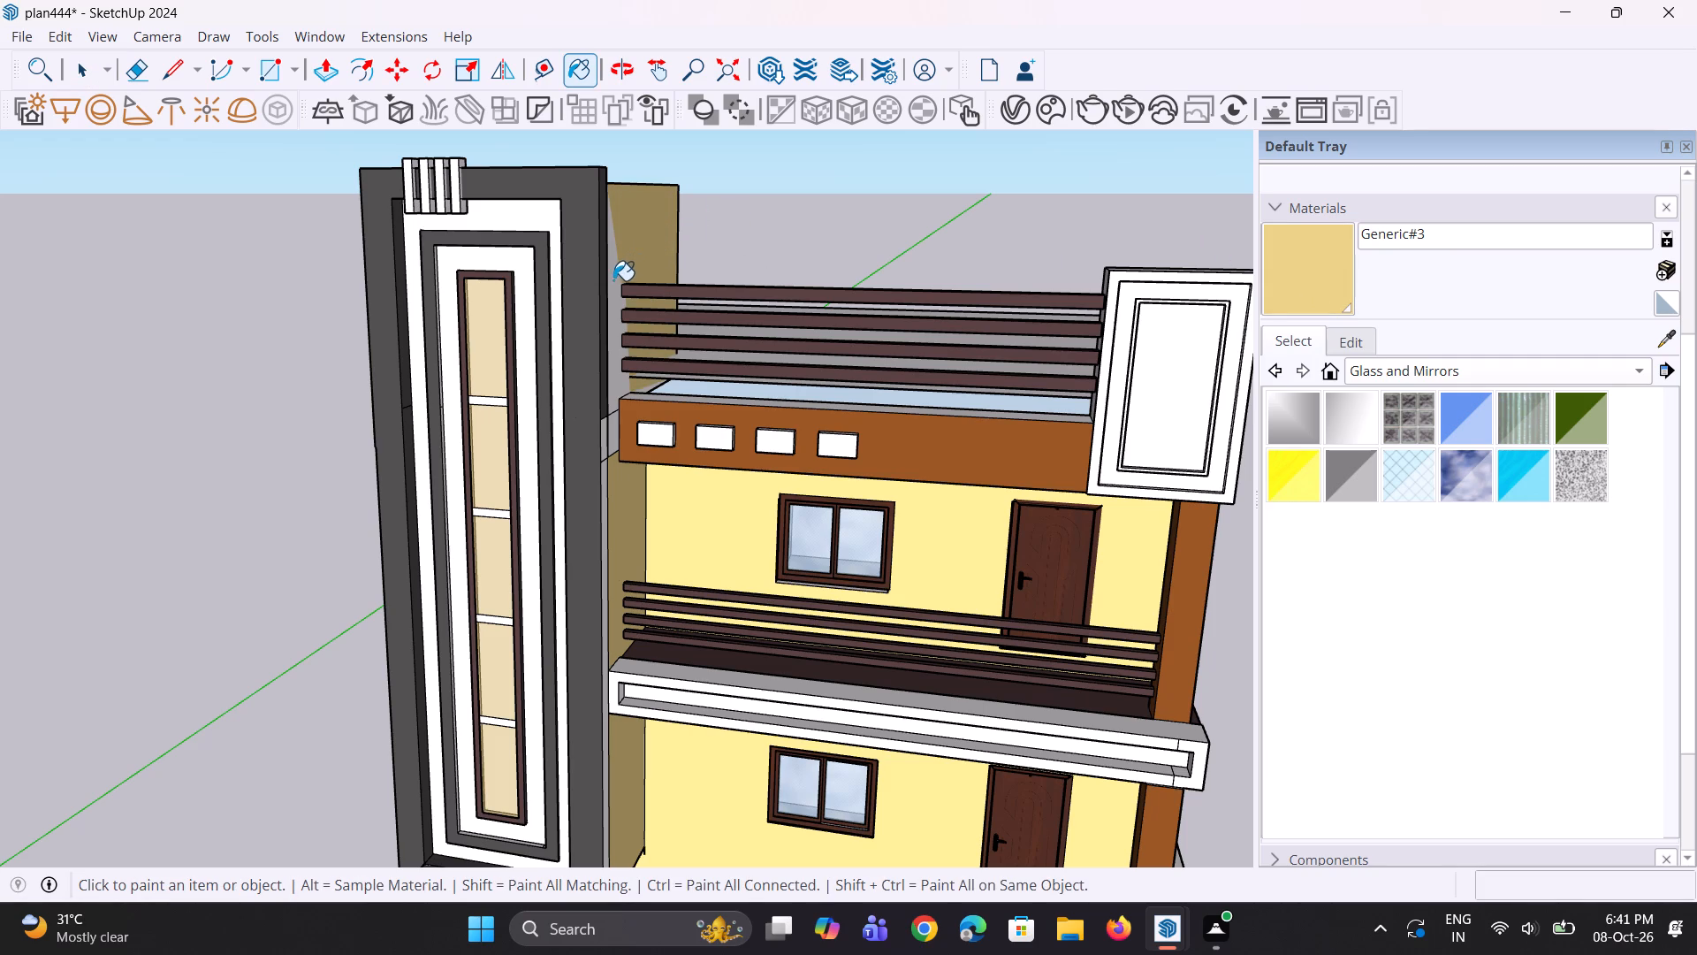
double_click(613, 281)
left_click(613, 285)
triple_click(618, 278)
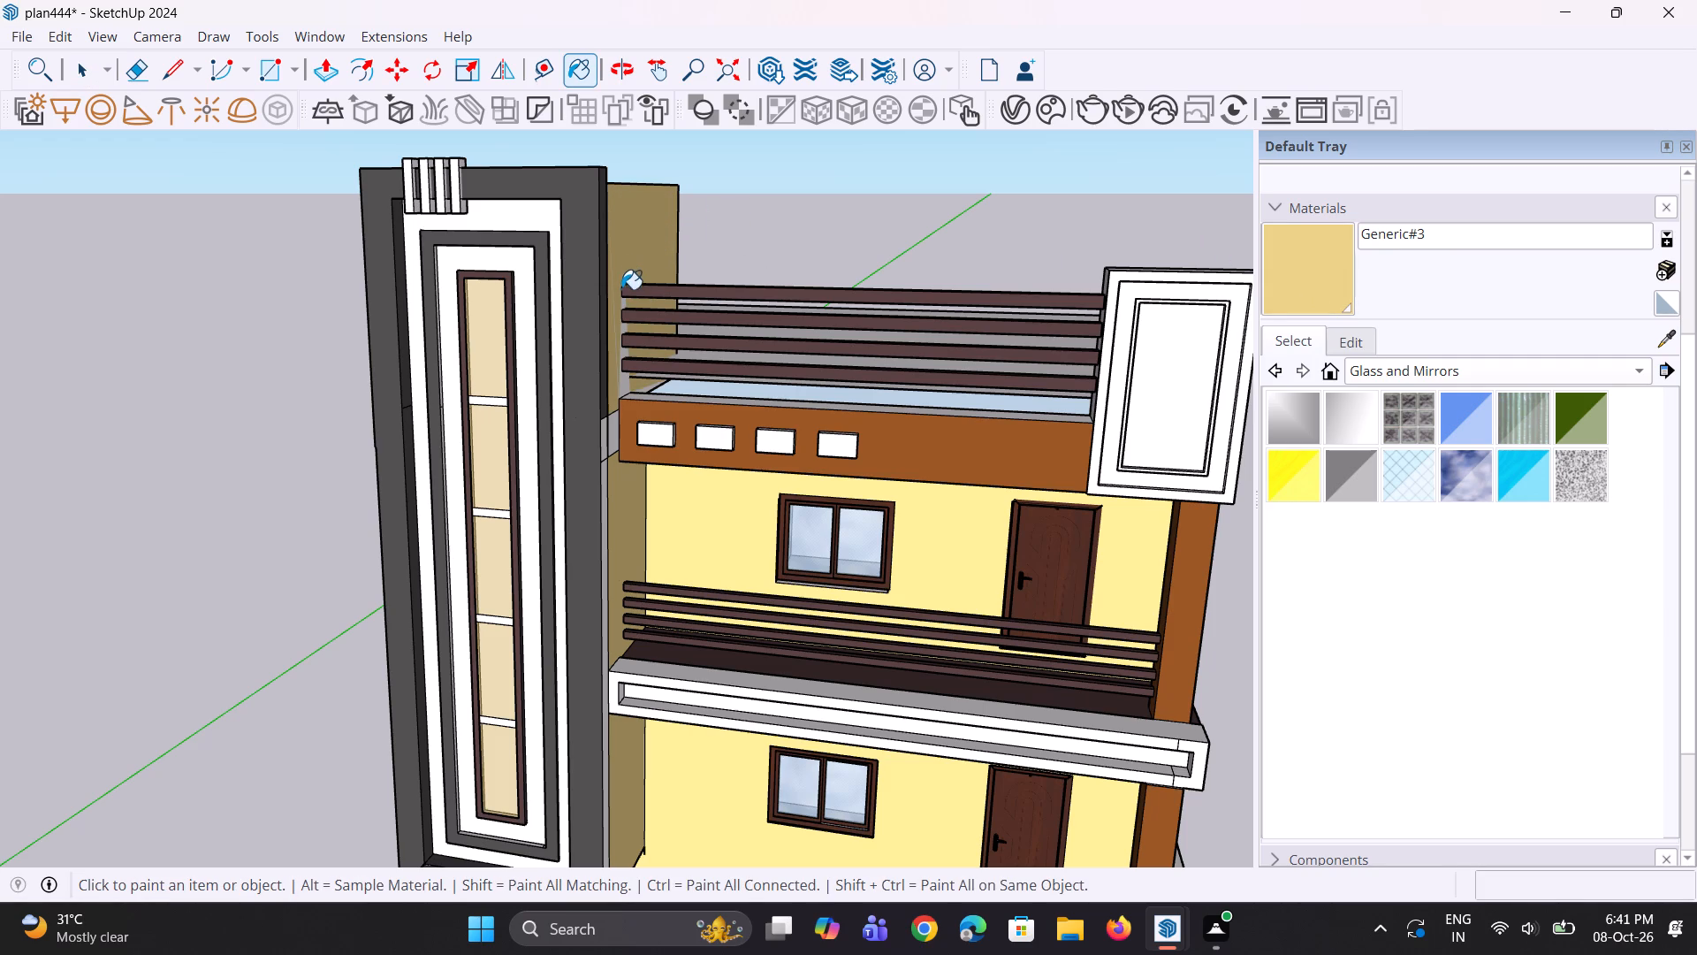
Paint the narrow unpainted slivers of the tower's side face between the roof railing's top two bars with Generic#3.
scroll(634, 343, "up", 8)
triple_click(605, 264)
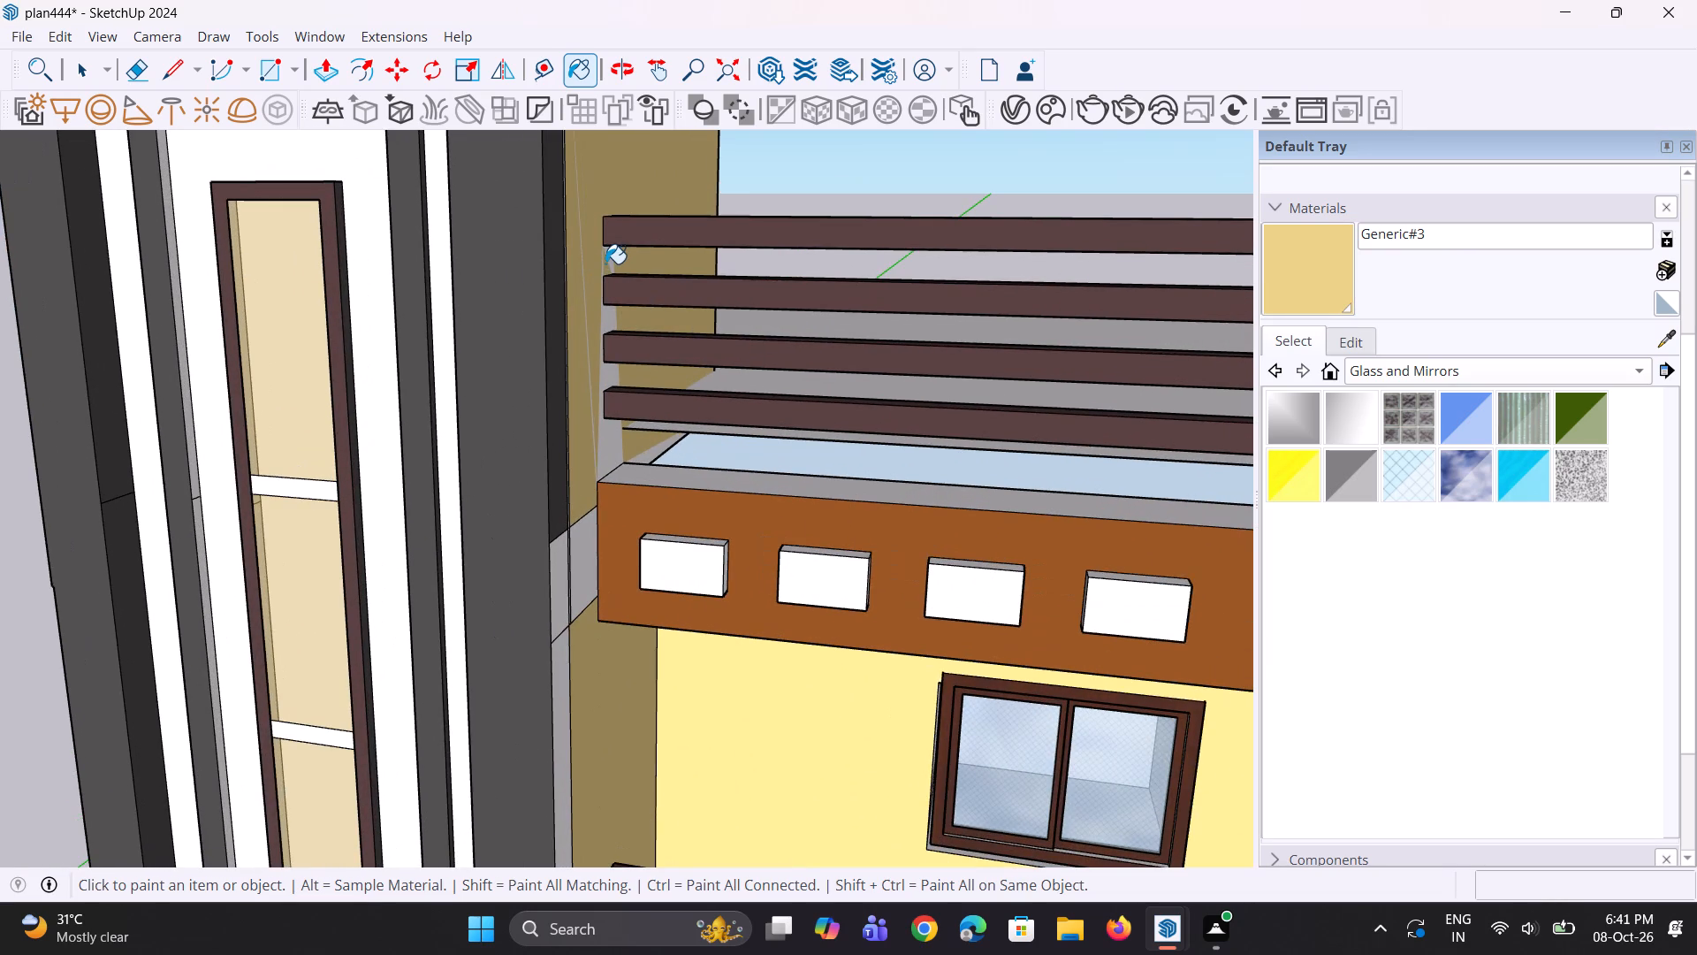
triple_click(609, 258)
triple_click(613, 257)
triple_click(613, 261)
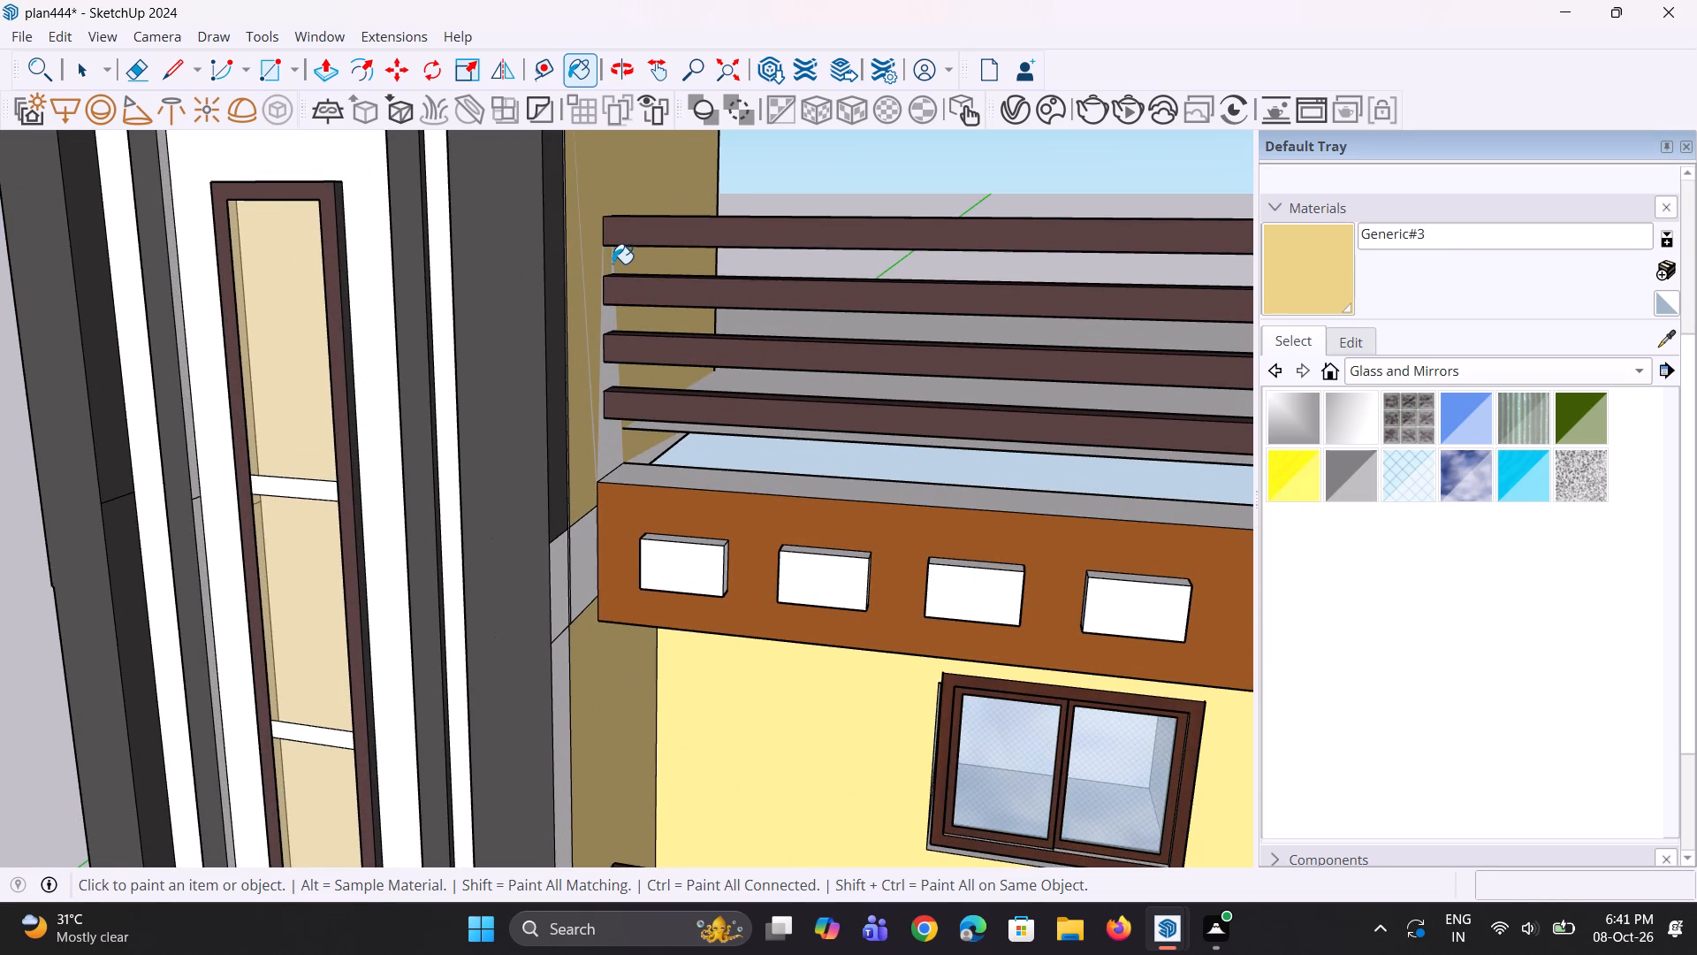
left_click(613, 264)
triple_click(614, 271)
left_click(608, 269)
left_click(580, 271)
left_click(582, 270)
left_click_drag(582, 270, 589, 280)
left_click(587, 285)
Paint the slivers of the tower's side face between the roof railing's second and third bars with Generic#3.
scroll(609, 309, "up", 4)
double_click(611, 321)
double_click(605, 324)
left_click(594, 332)
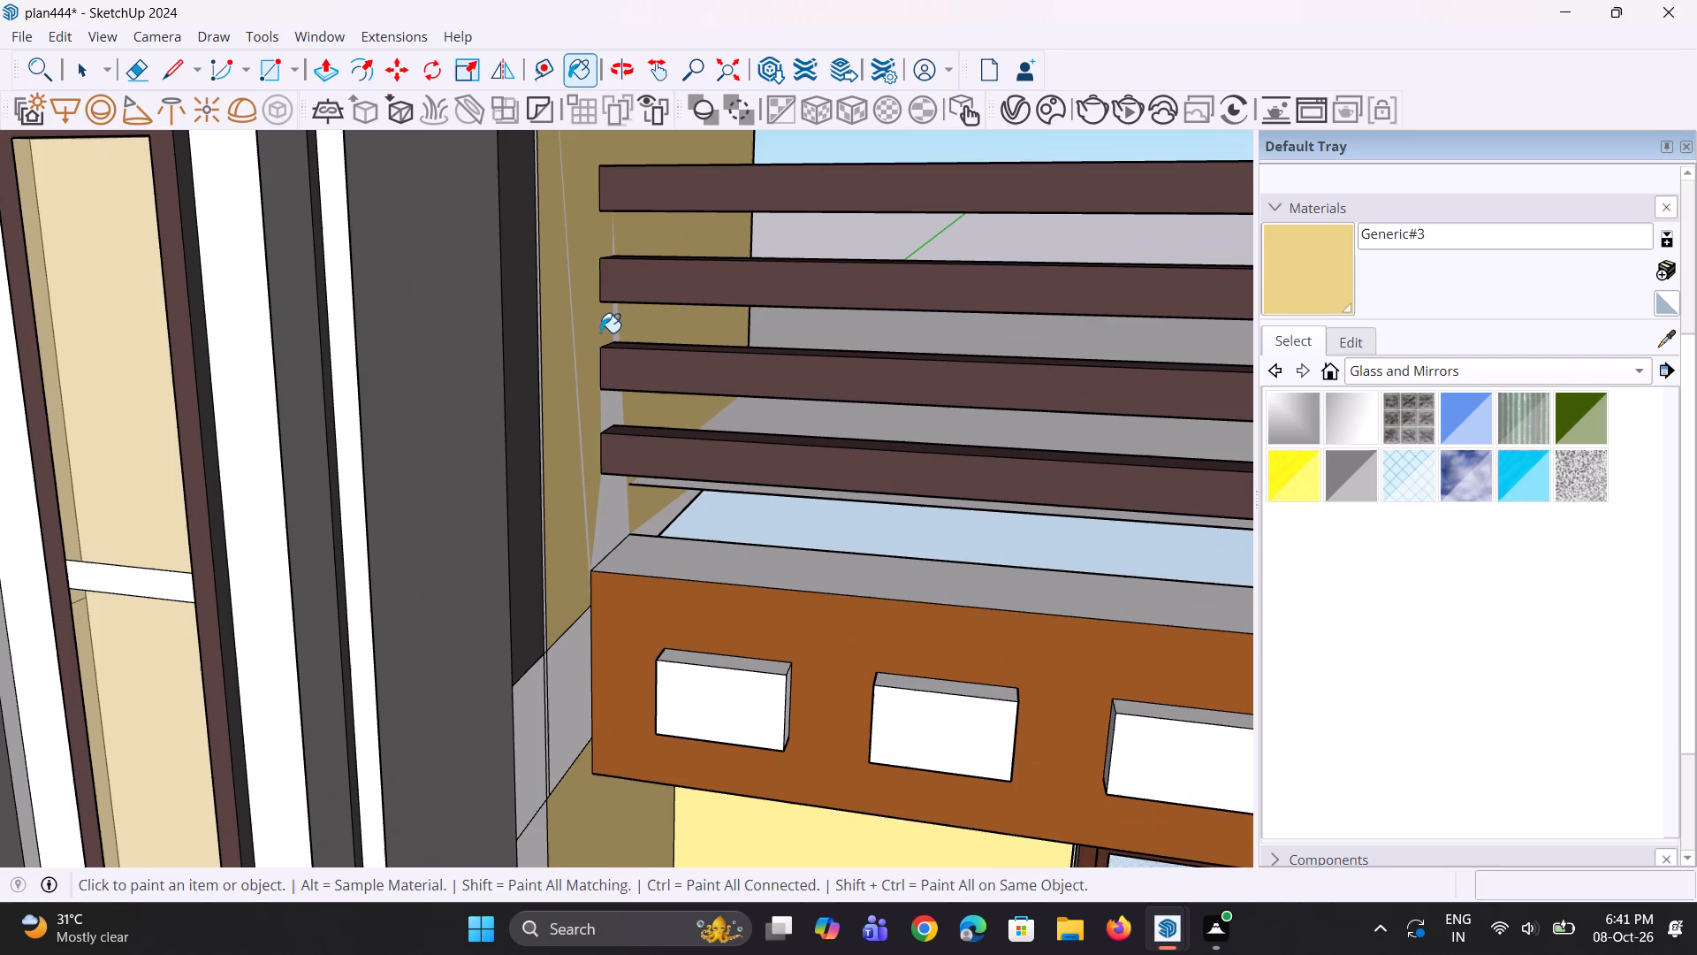
left_click(620, 329)
double_click(615, 325)
left_click(621, 319)
double_click(614, 319)
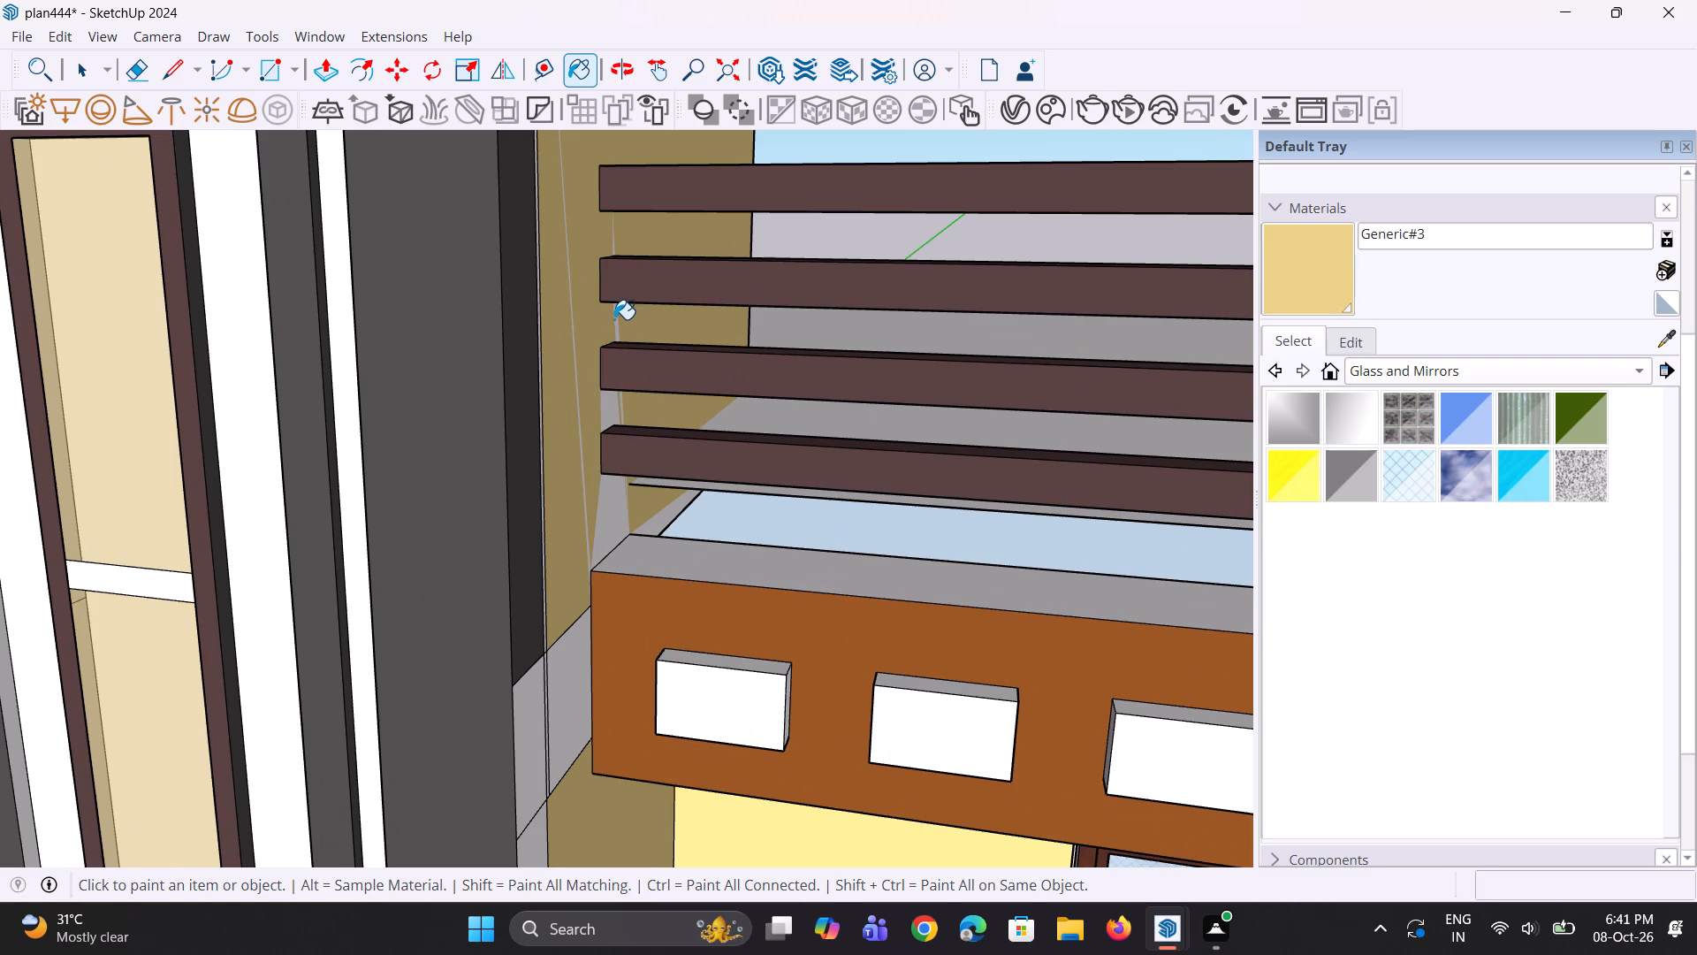
left_click(621, 319)
Paint the slivers of the tower's side face between the roof railing's third and lowest bars with Generic#3.
left_click(622, 413)
left_click(622, 408)
left_click(621, 408)
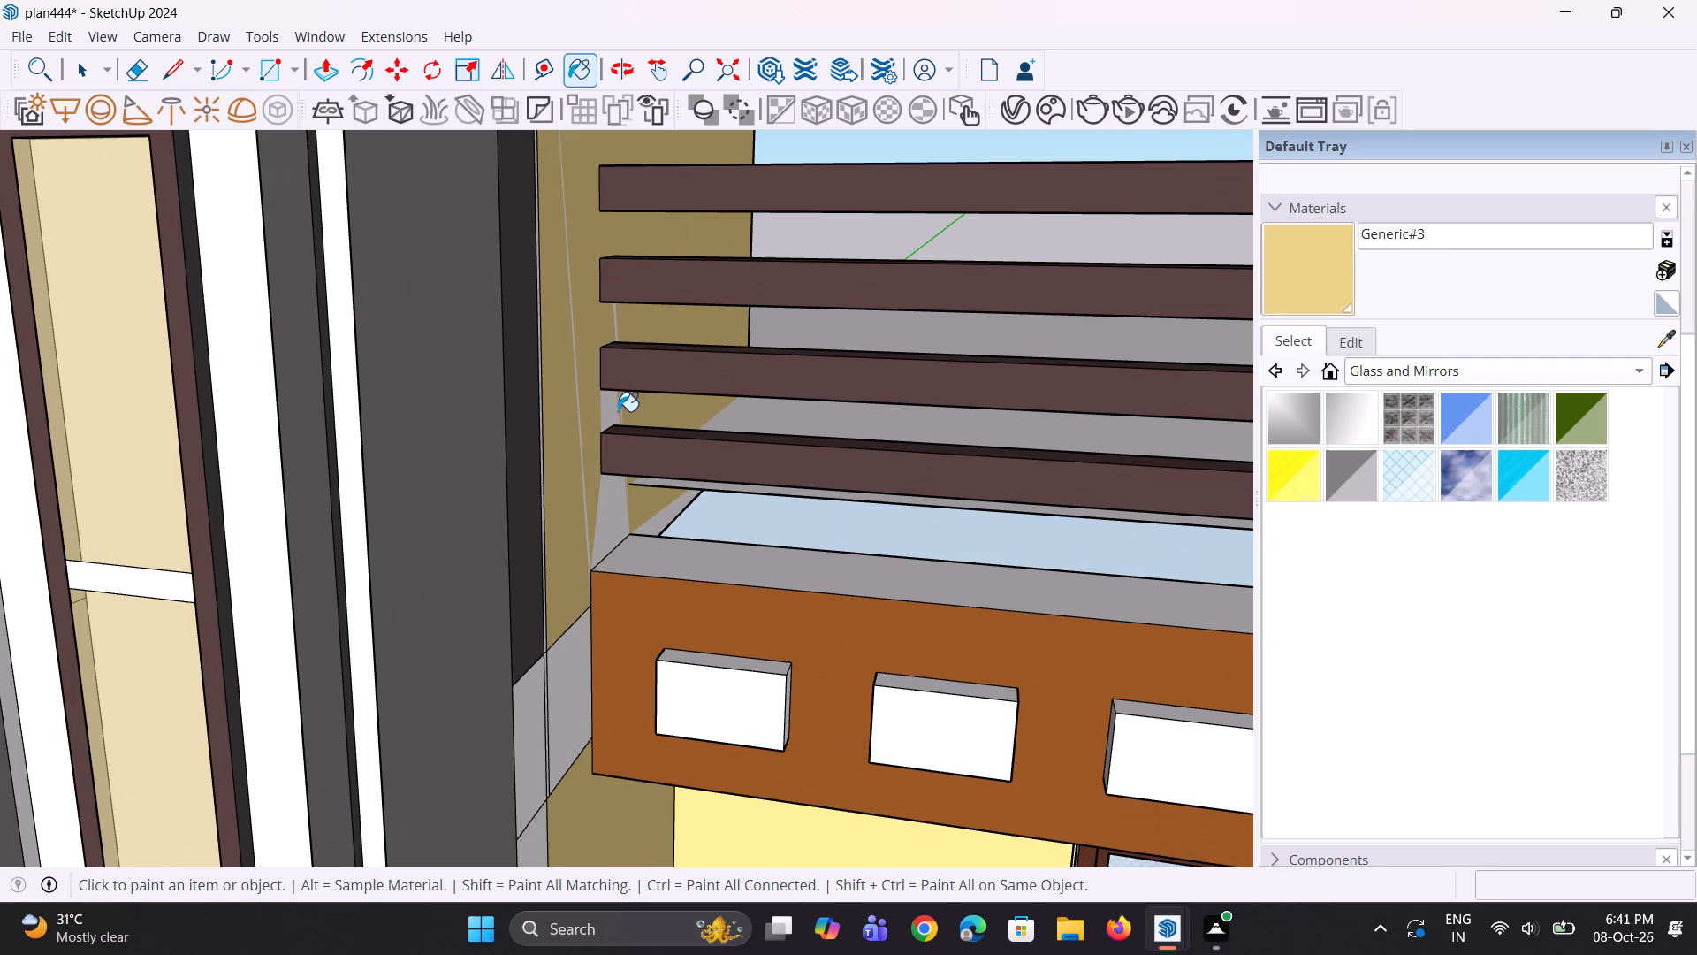
triple_click(618, 411)
double_click(615, 412)
double_click(615, 406)
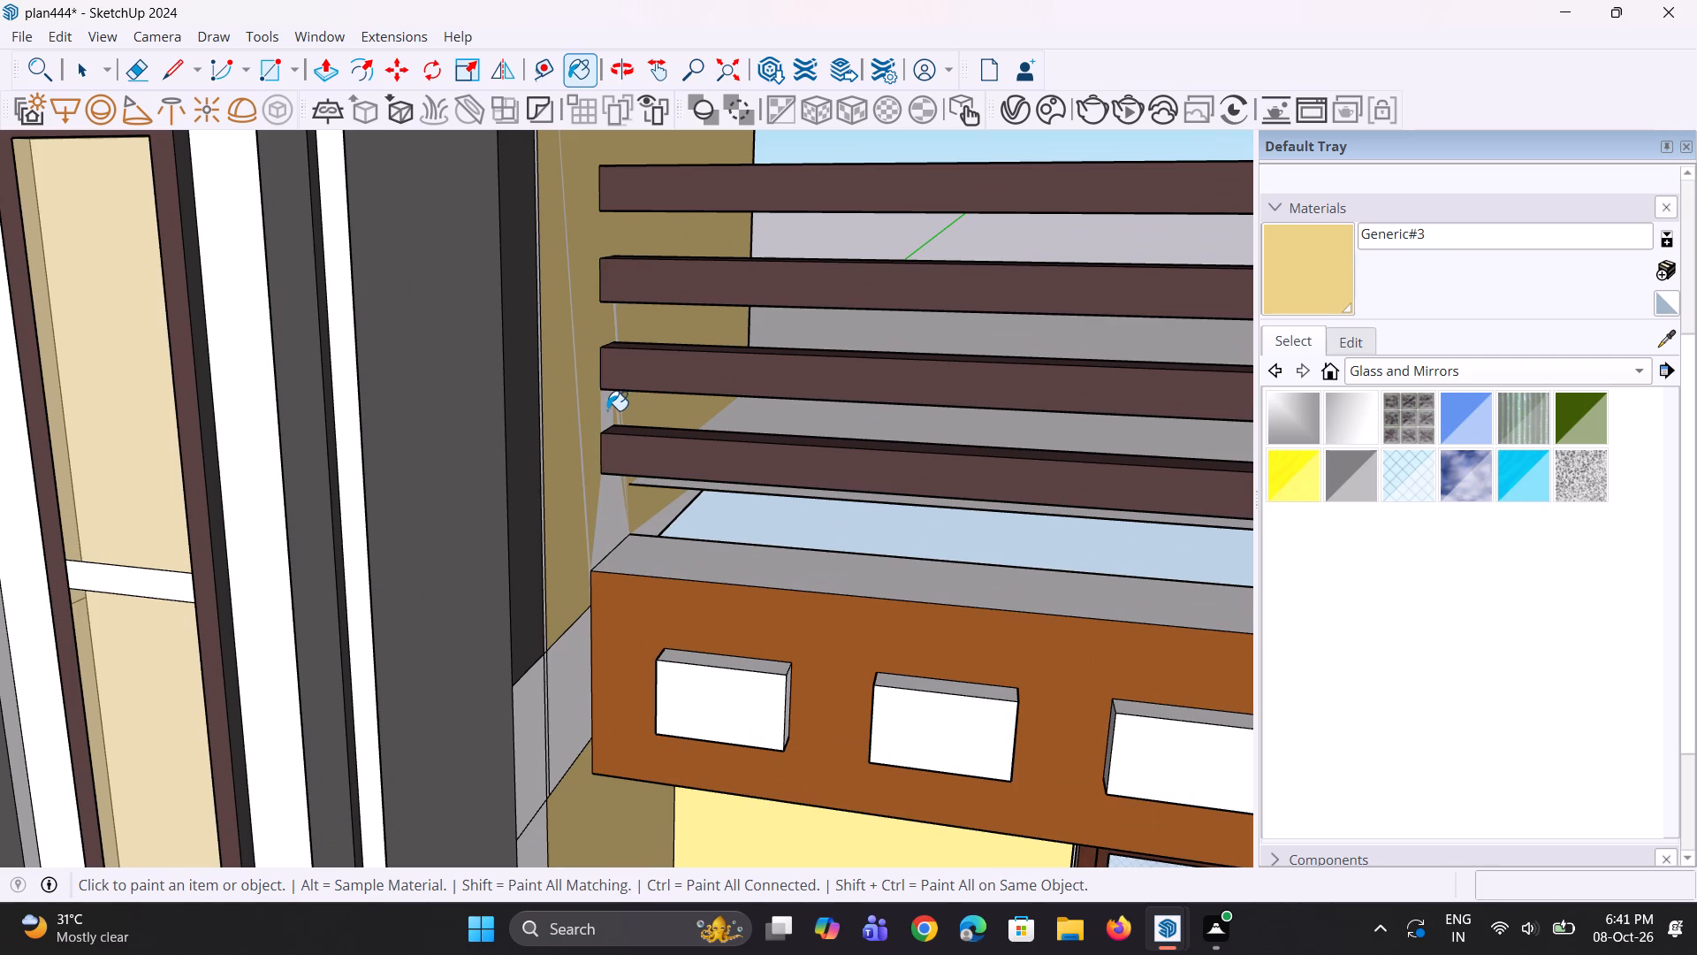
double_click(607, 410)
left_click(607, 416)
double_click(612, 409)
left_click(612, 401)
left_click(620, 401)
left_click(616, 404)
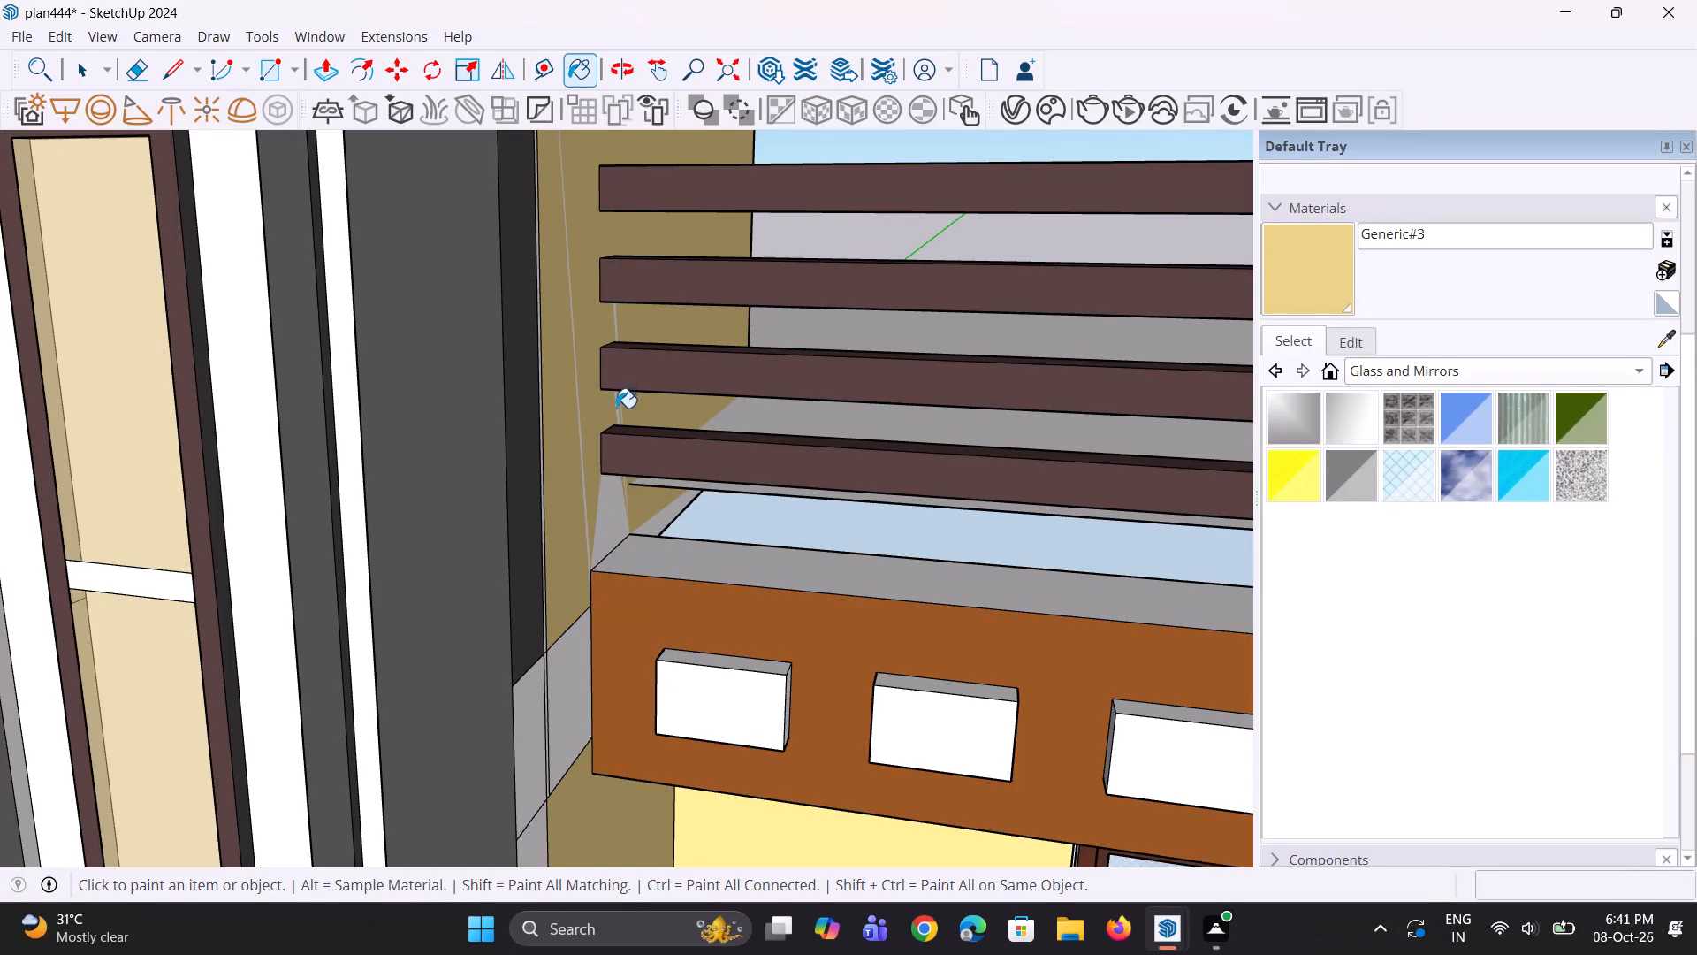
Paint the slivers of the tower's side face between the roof railing's lowest bar and the brown parapet with Generic#3.
left_click(619, 505)
left_click(618, 511)
left_click(610, 517)
left_click(603, 530)
left_click(588, 520)
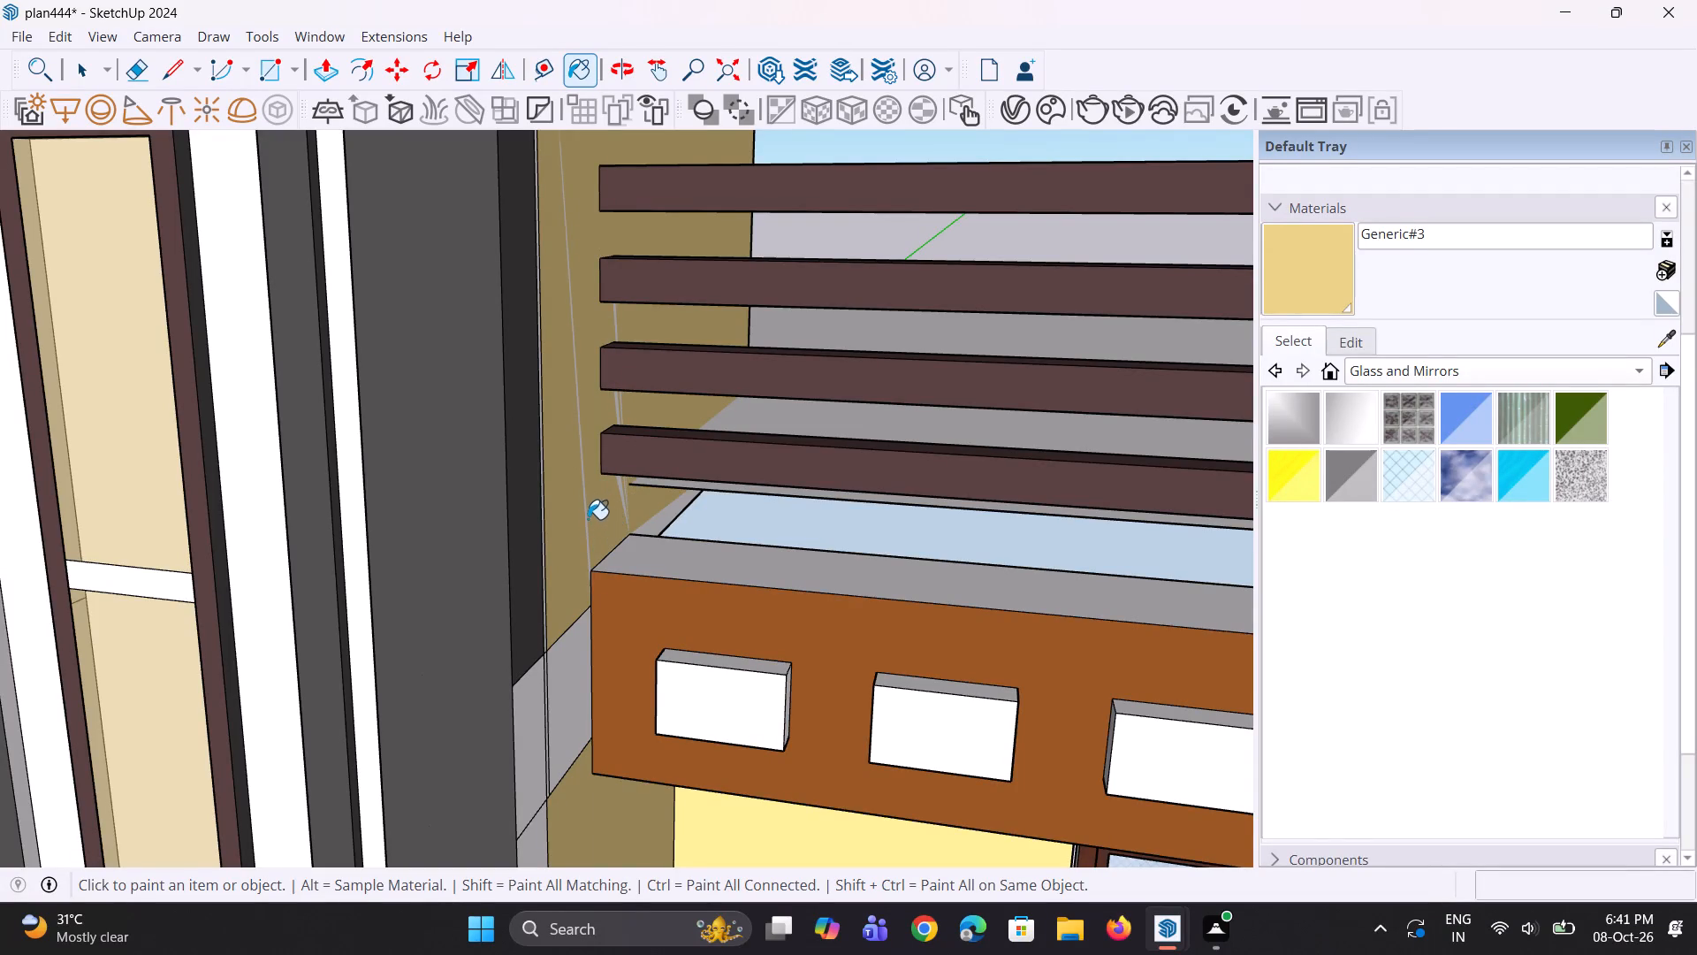
middle_click_drag(622, 502, 598, 403)
scroll(613, 451, "up", 6)
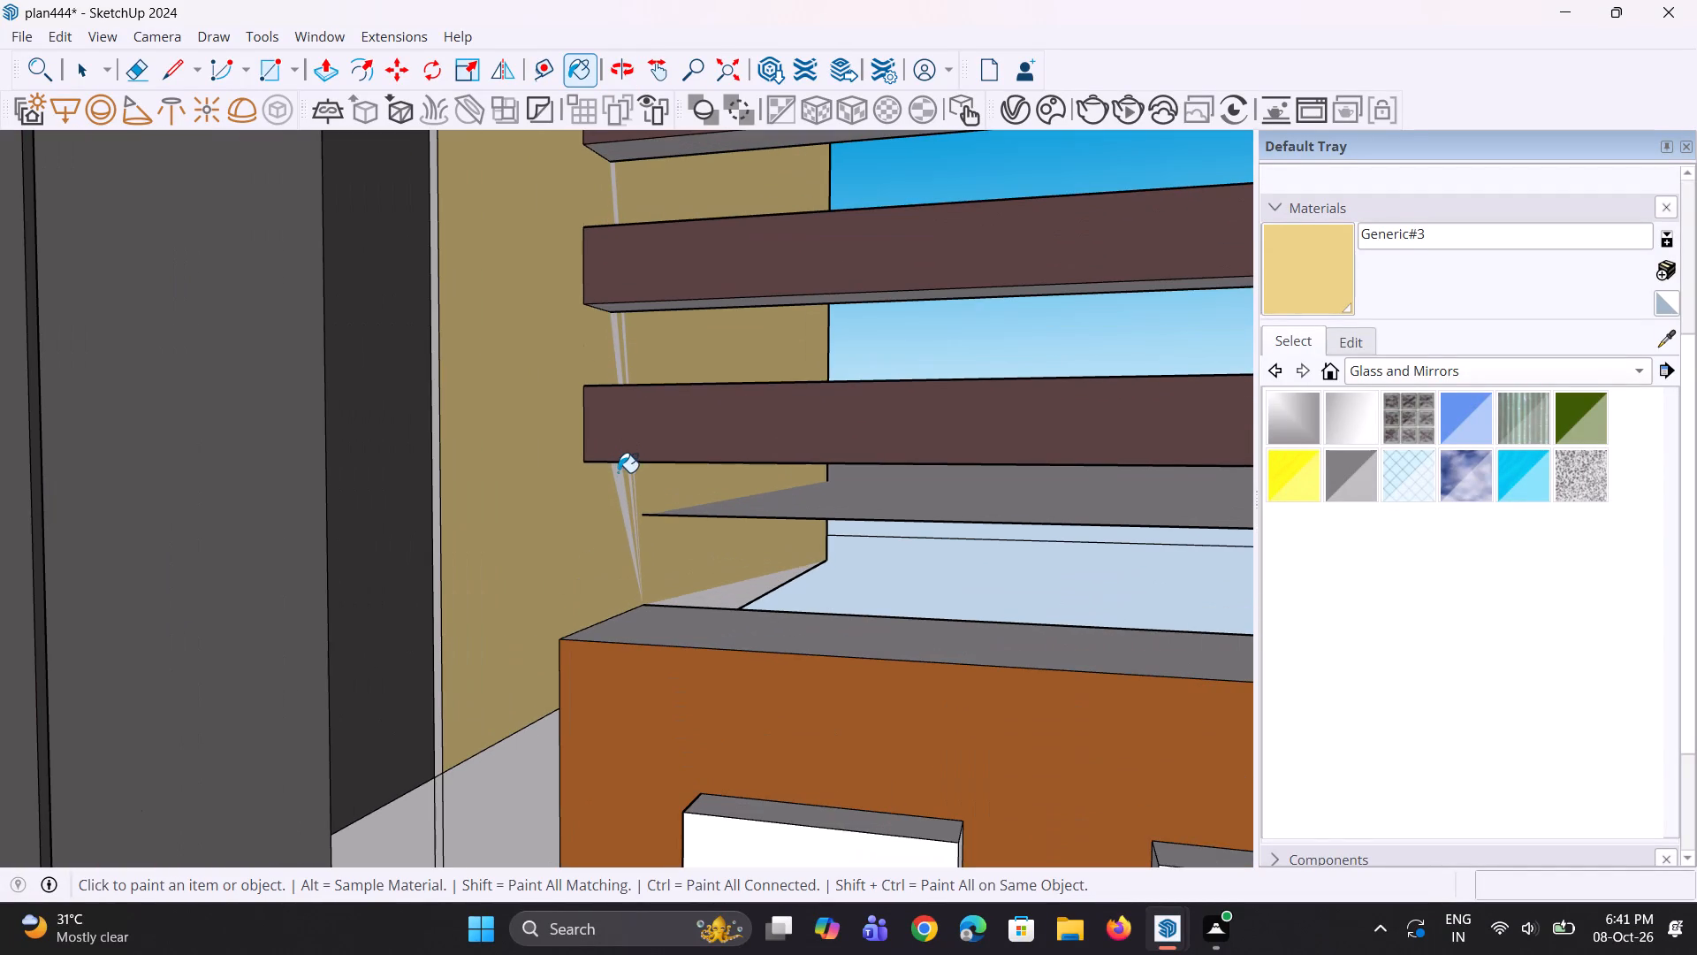
left_click(620, 474)
left_click(624, 482)
triple_click(635, 487)
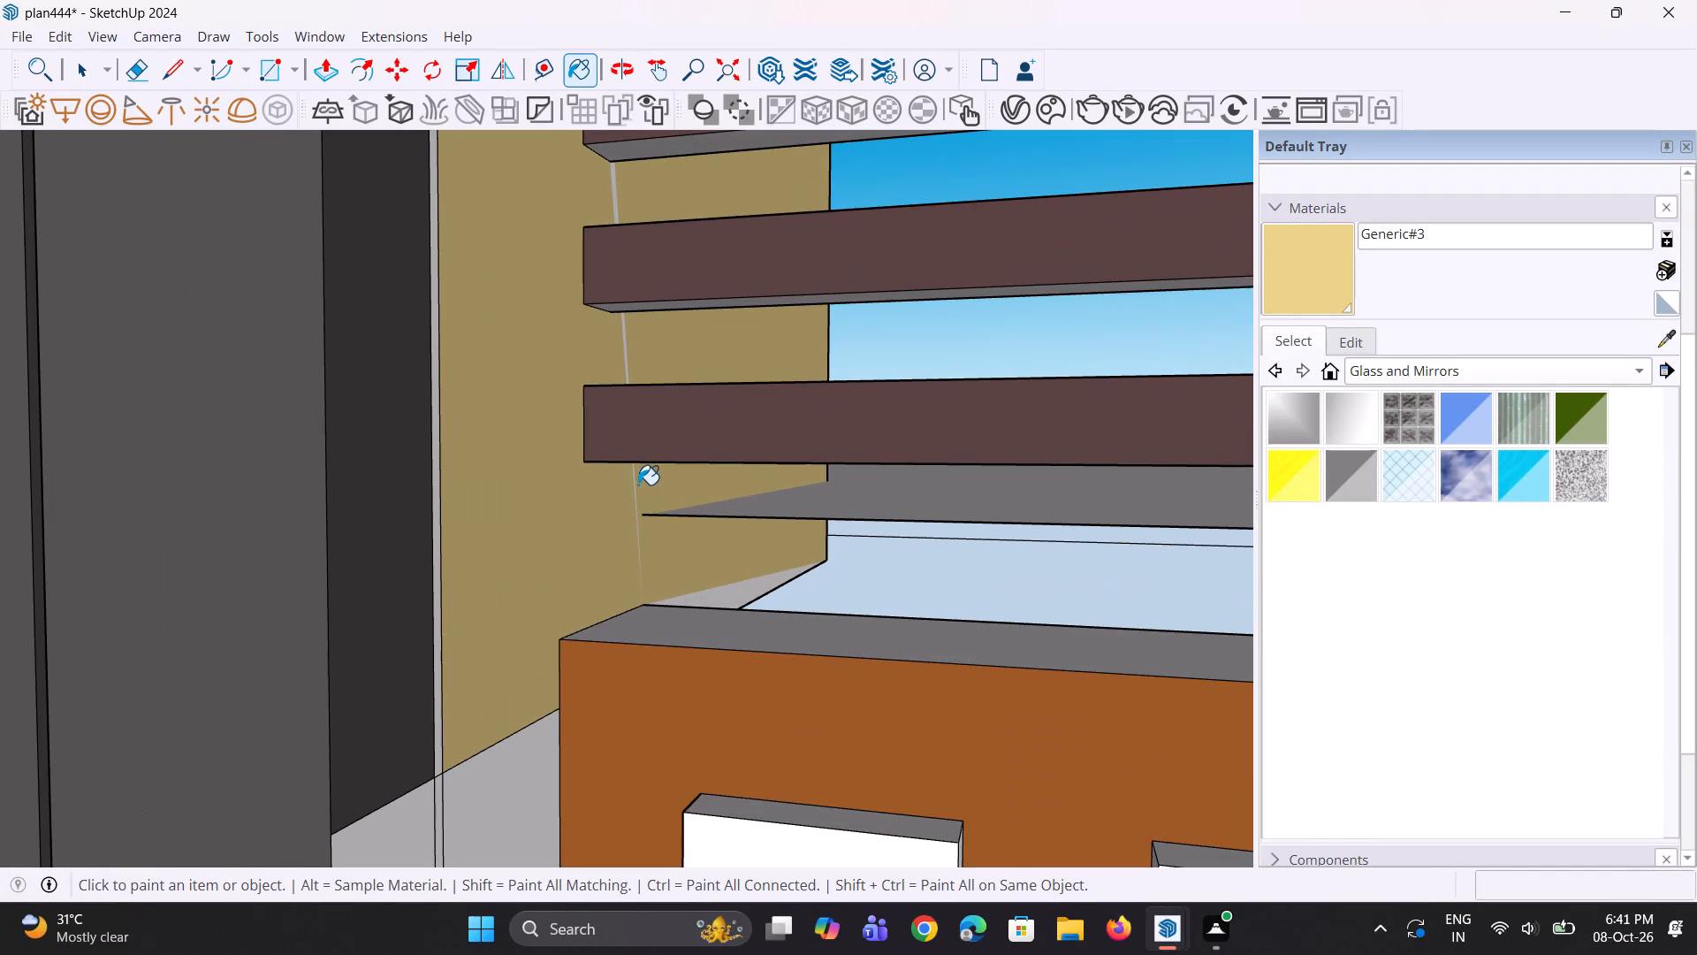
triple_click(634, 485)
Paint the remaining hairline slivers of the tower's side face behind the roof railing bars with Generic#3.
scroll(644, 381, "up", 4)
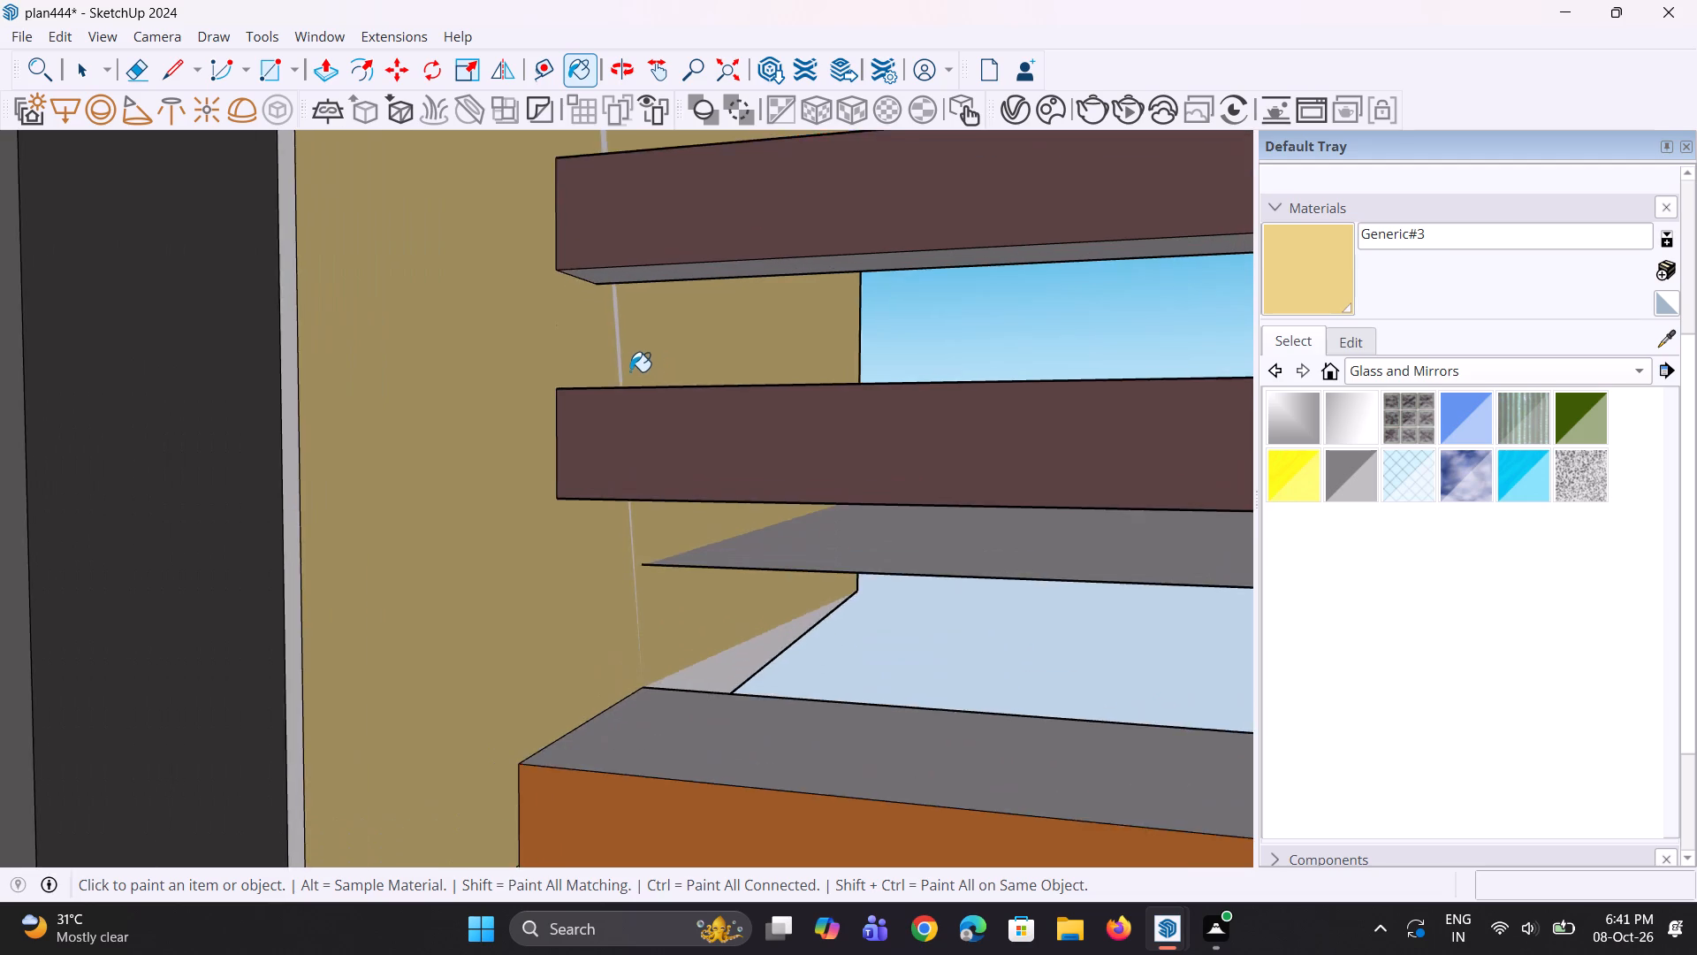
scroll(630, 371, "up", 2)
left_click(612, 323)
triple_click(612, 322)
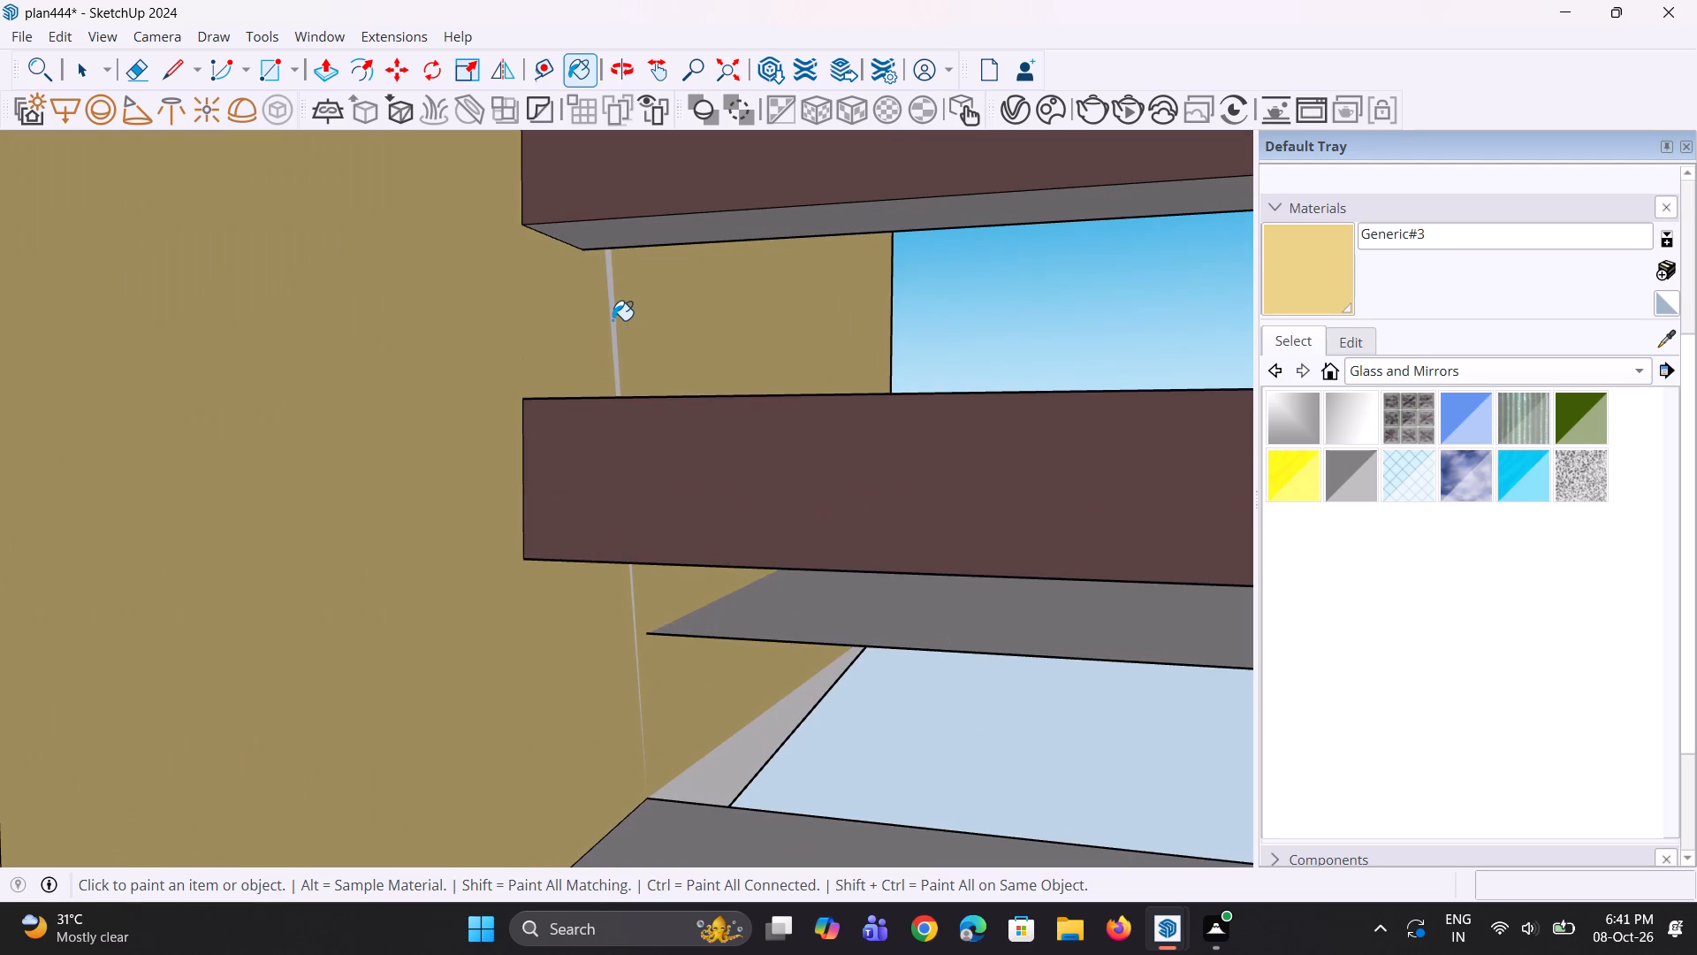
double_click(613, 320)
scroll(600, 381, "down", 8)
scroll(579, 193, "up", 7)
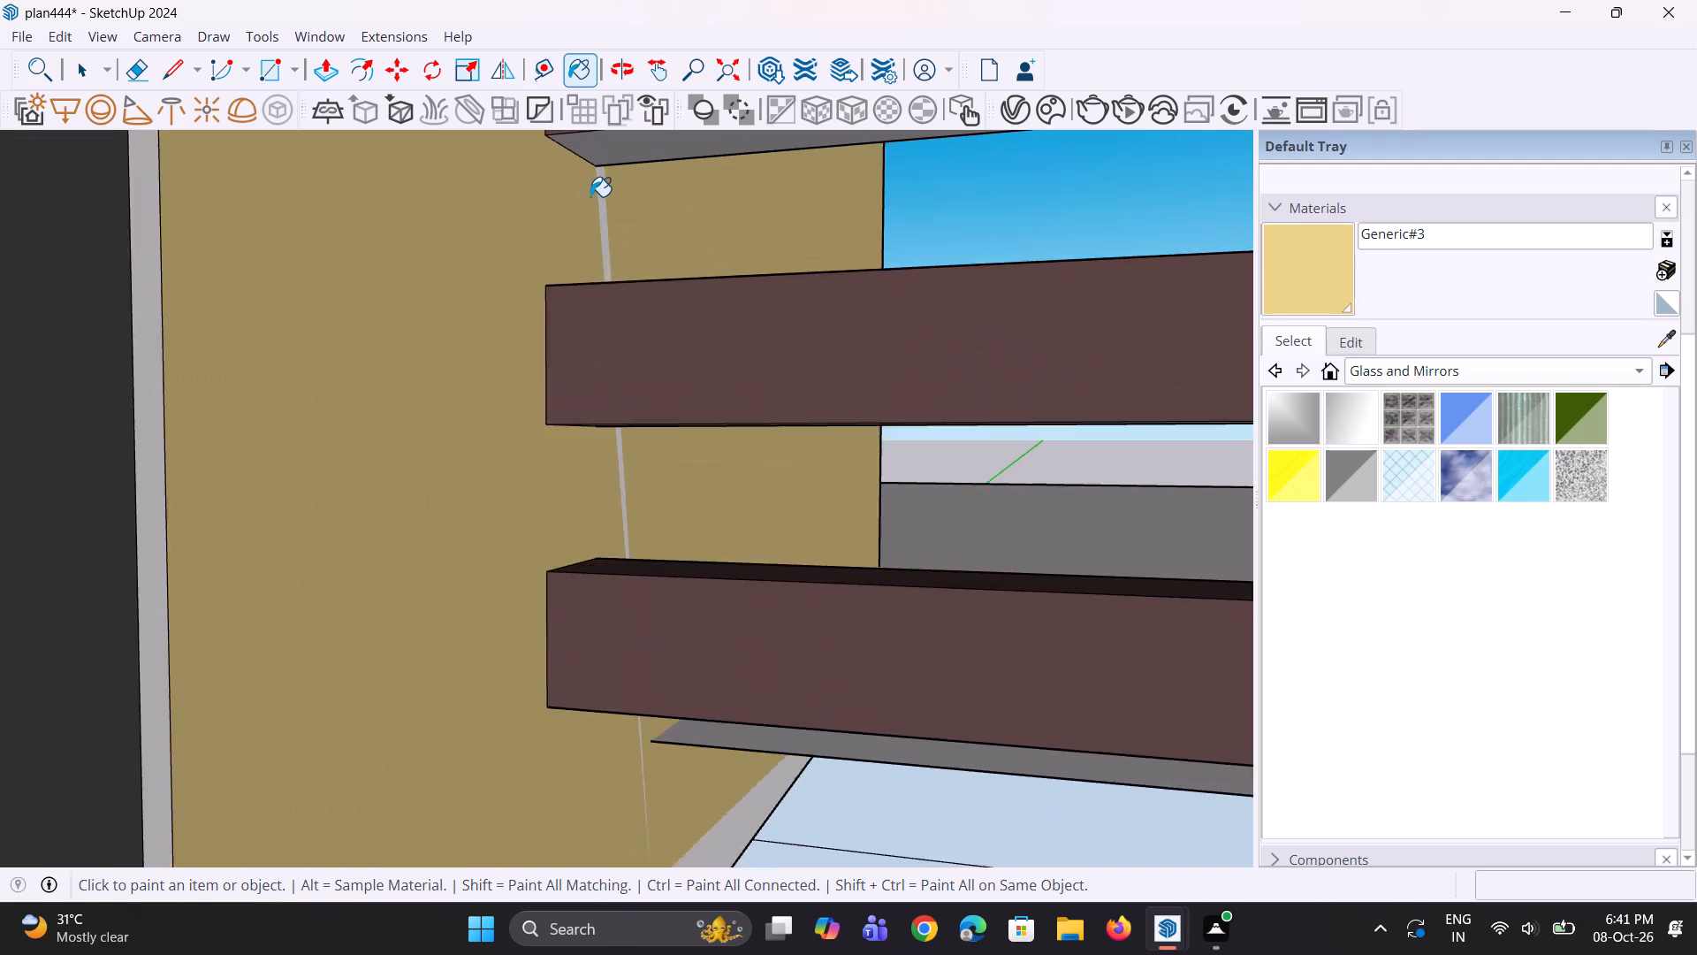
scroll(590, 196, "up", 2)
double_click(605, 177)
scroll(598, 344, "down", 4)
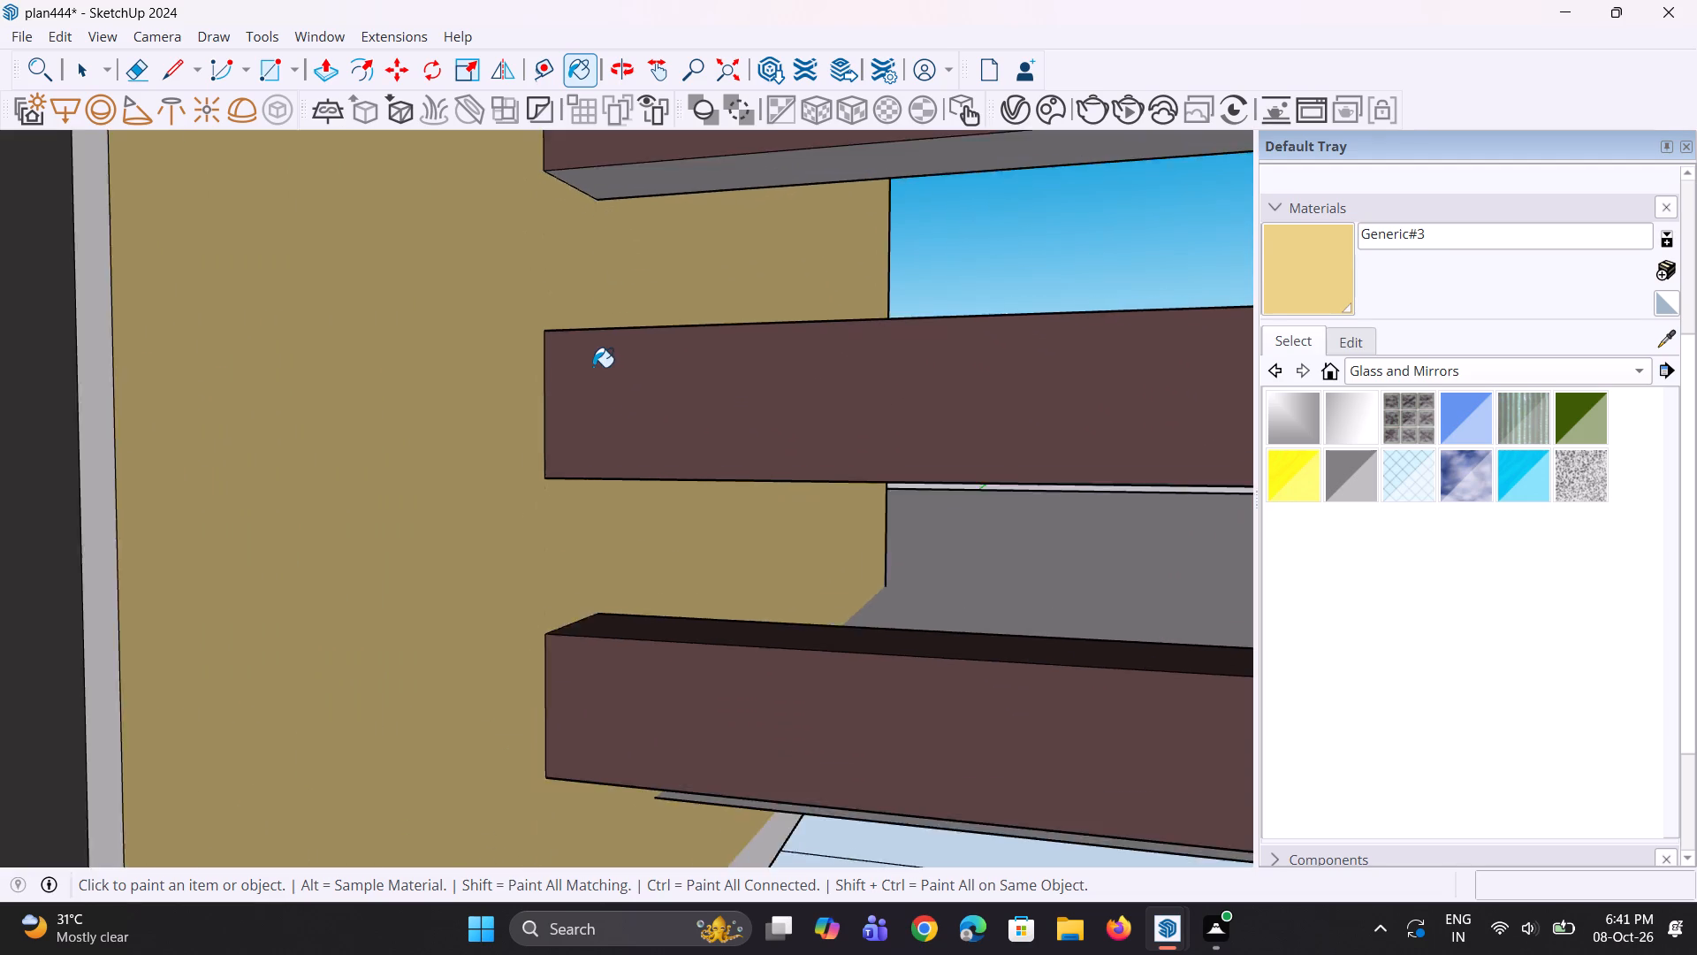
Paint the small grey triangle at the base of the tower's side face, just above the parapet, with Generic#3.
scroll(593, 367, "down", 12)
scroll(630, 577, "up", 6)
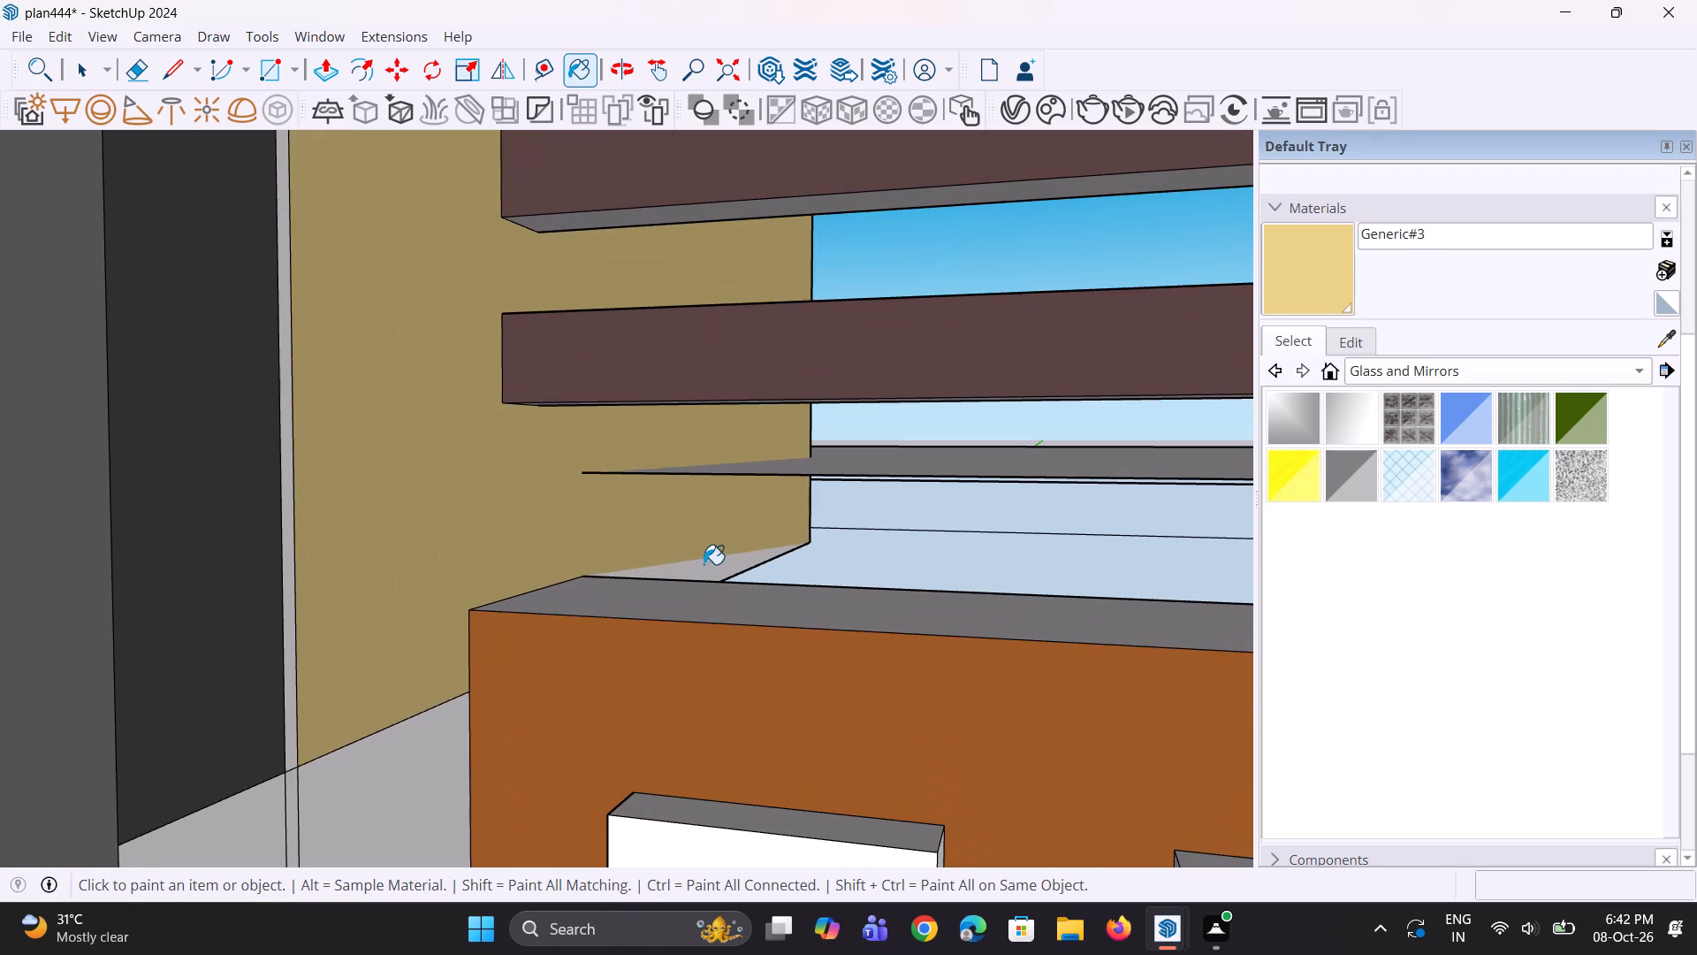
double_click(704, 564)
Paint the narrow strip of the tower's side face along the dark grey front frame with Generic#3, up to the tower's top.
scroll(312, 623, "down", 4)
middle_click_drag(330, 531, 346, 633)
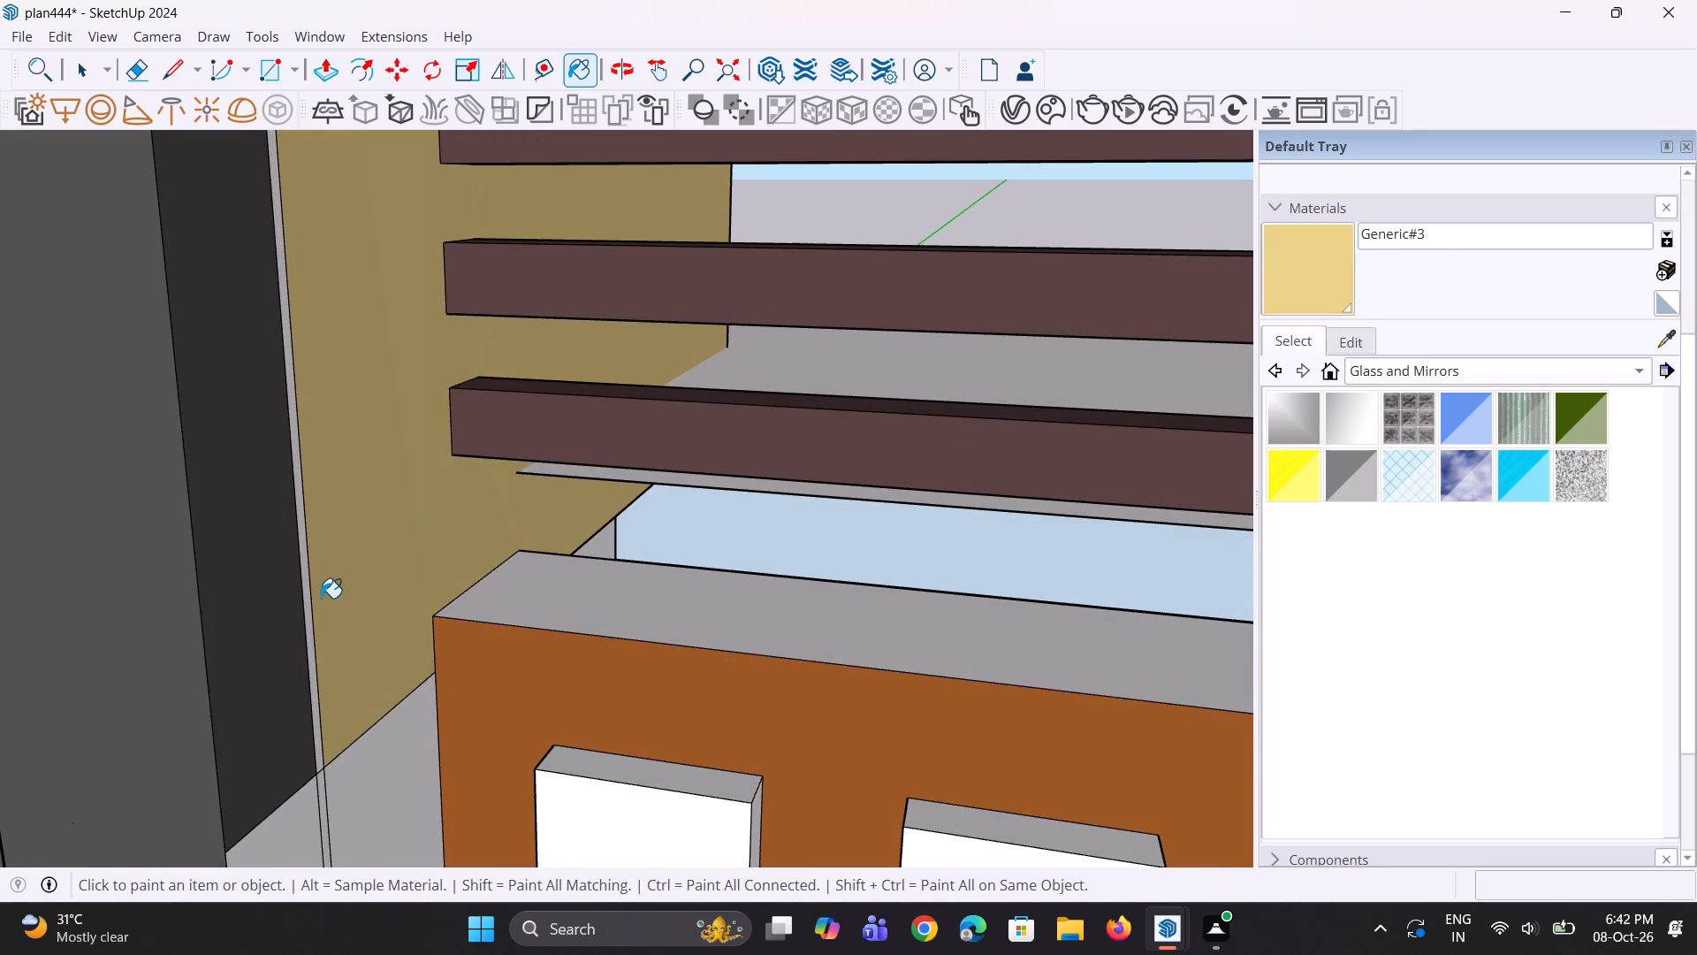
left_click(308, 571)
scroll(331, 640, "down", 7)
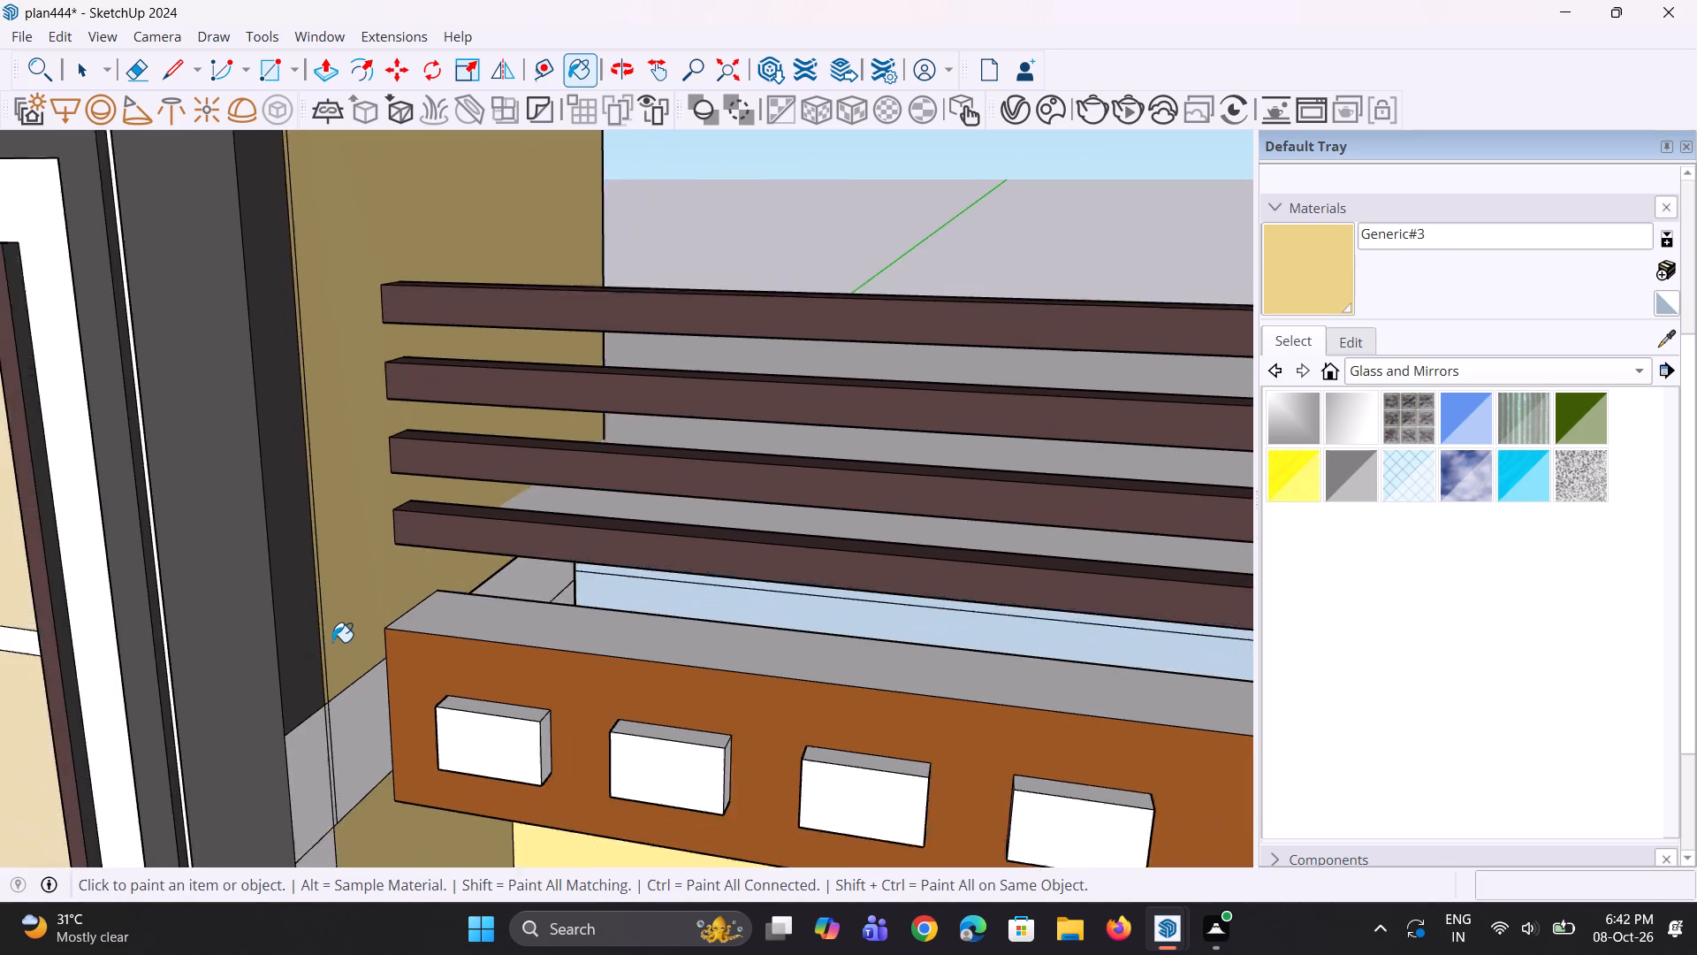
scroll(332, 642, "down", 11)
middle_click_drag(338, 603, 369, 668)
left_click(342, 362)
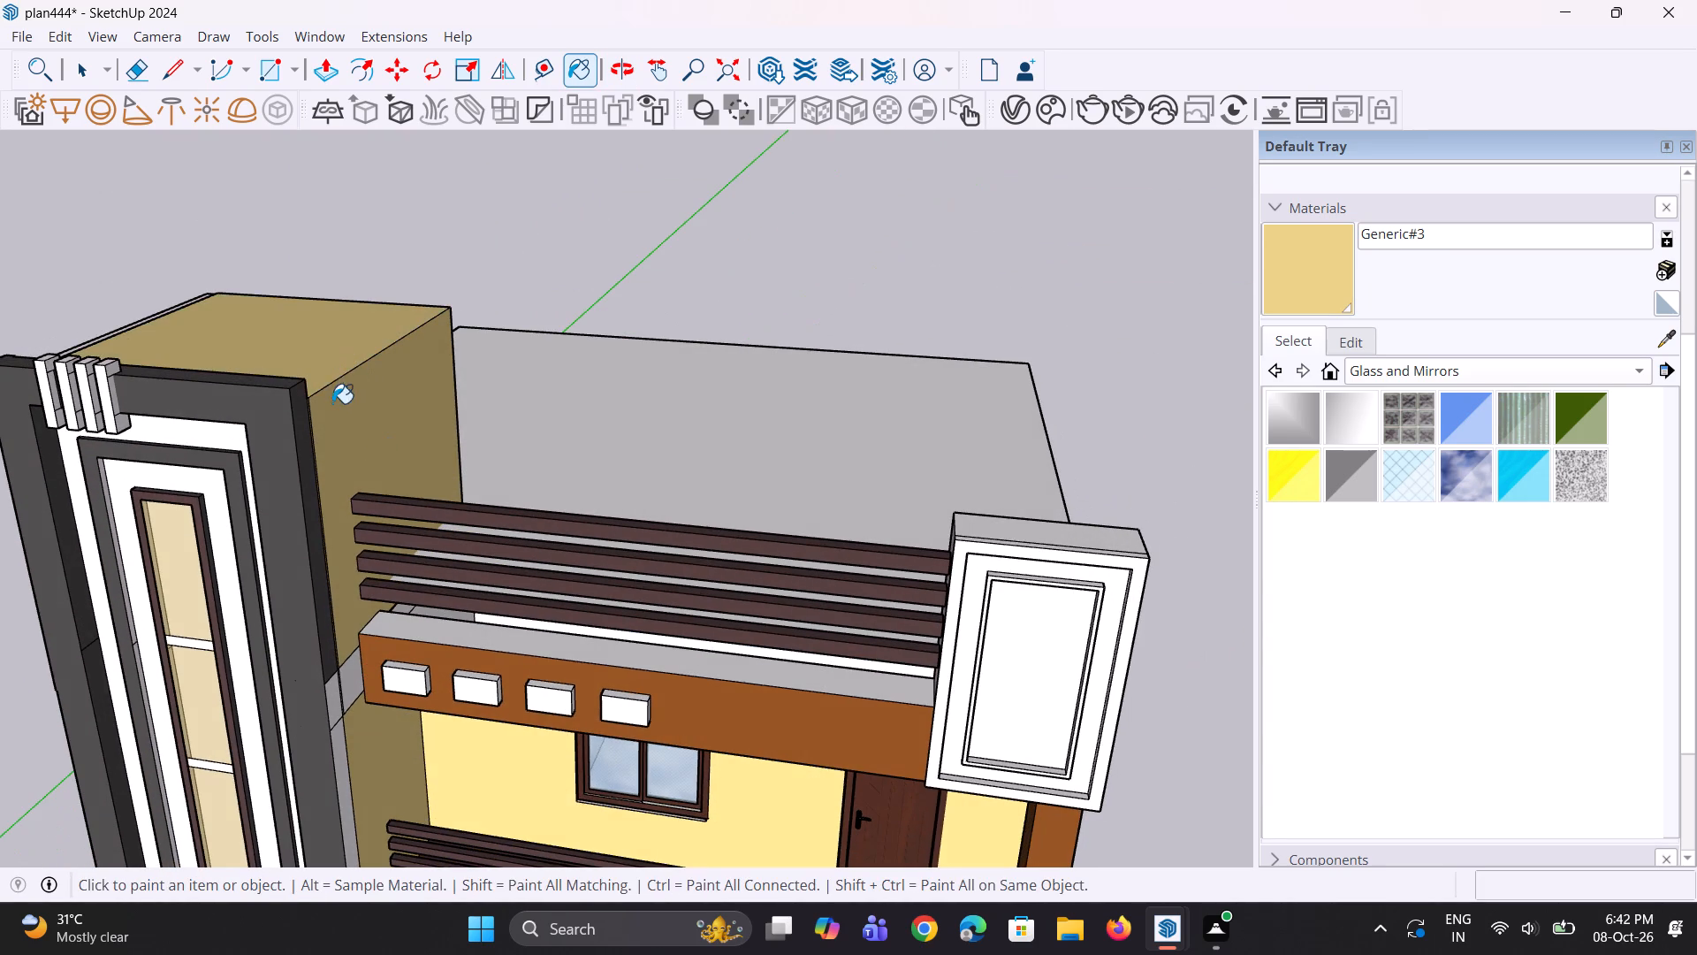
Look over the whole house's front elevation, from the tower top down to the gate.
scroll(389, 436, "down", 9)
middle_click_drag(463, 517, 567, 441)
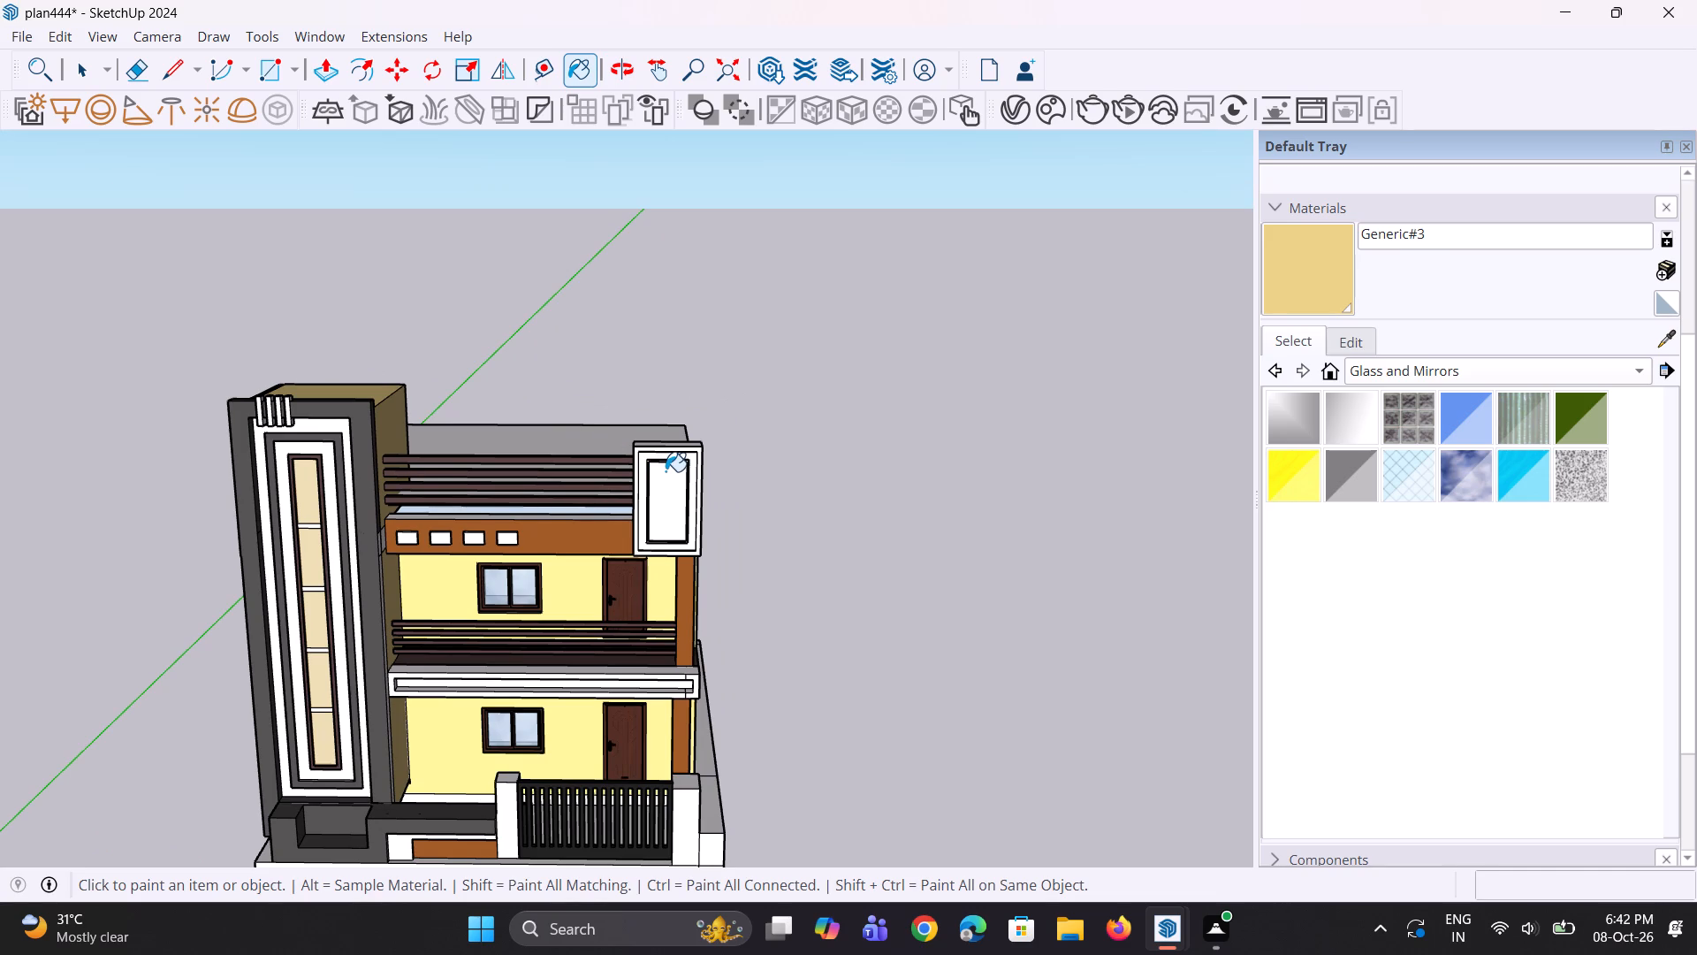
scroll(659, 471, "down", 6)
middle_click_drag(666, 526, 653, 478)
scroll(431, 632, "up", 3)
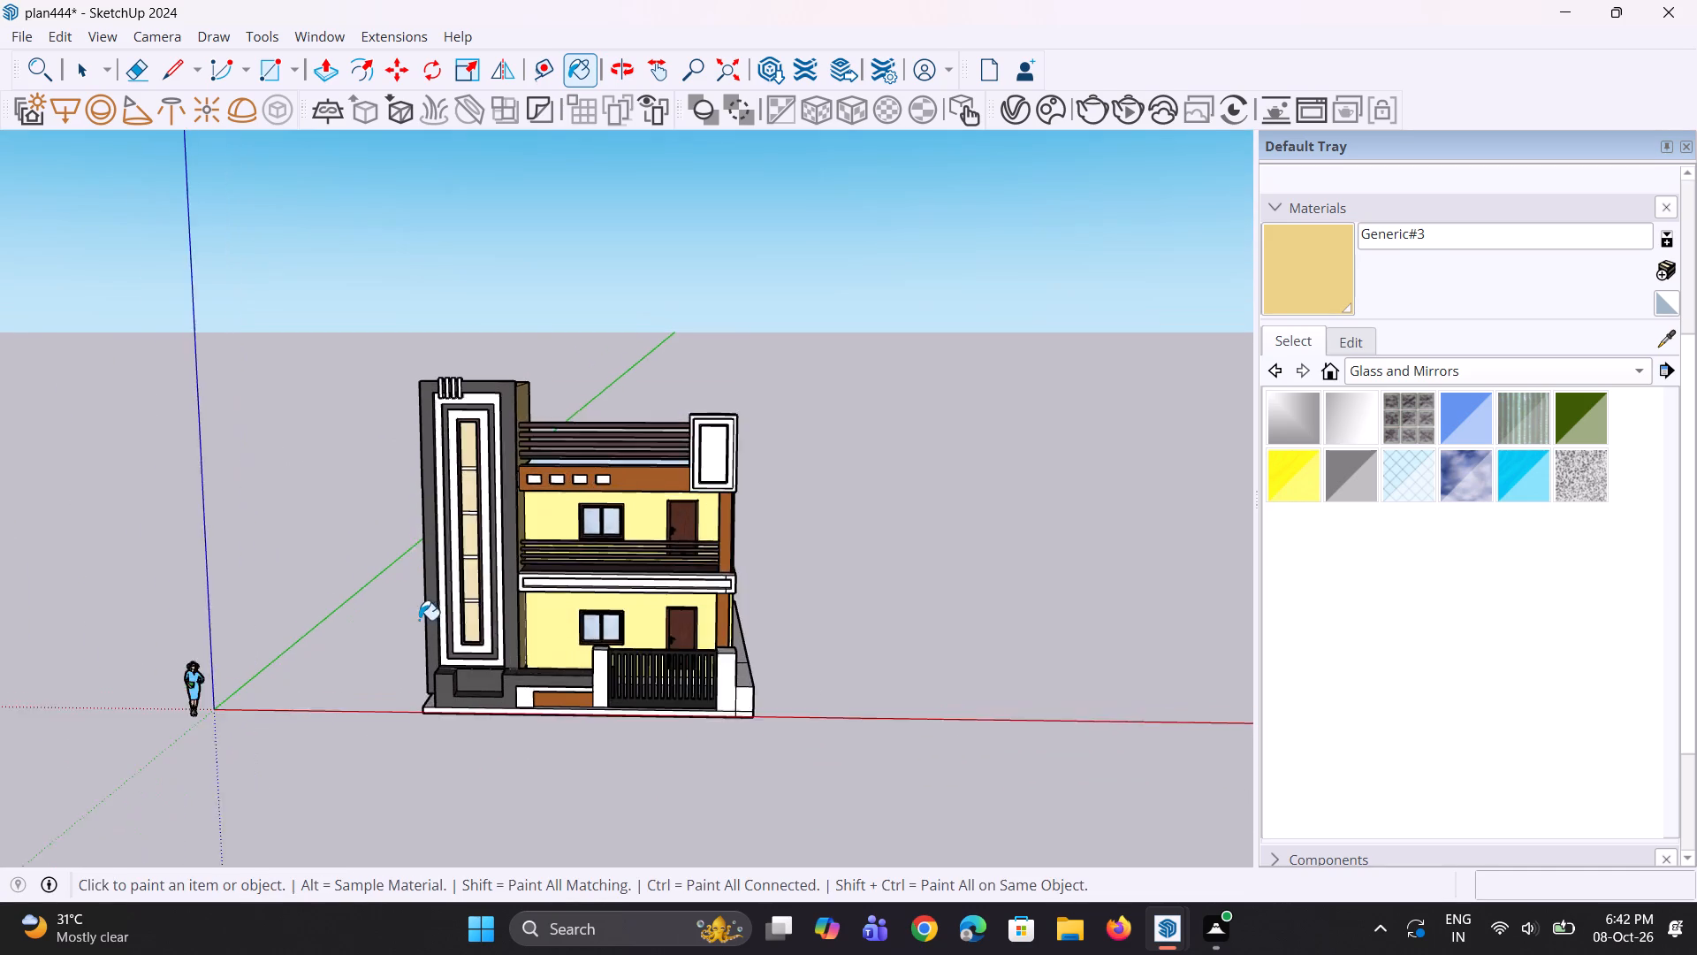
scroll(419, 620, "up", 1)
middle_click_drag(430, 668, 502, 668)
scroll(574, 653, "up", 3)
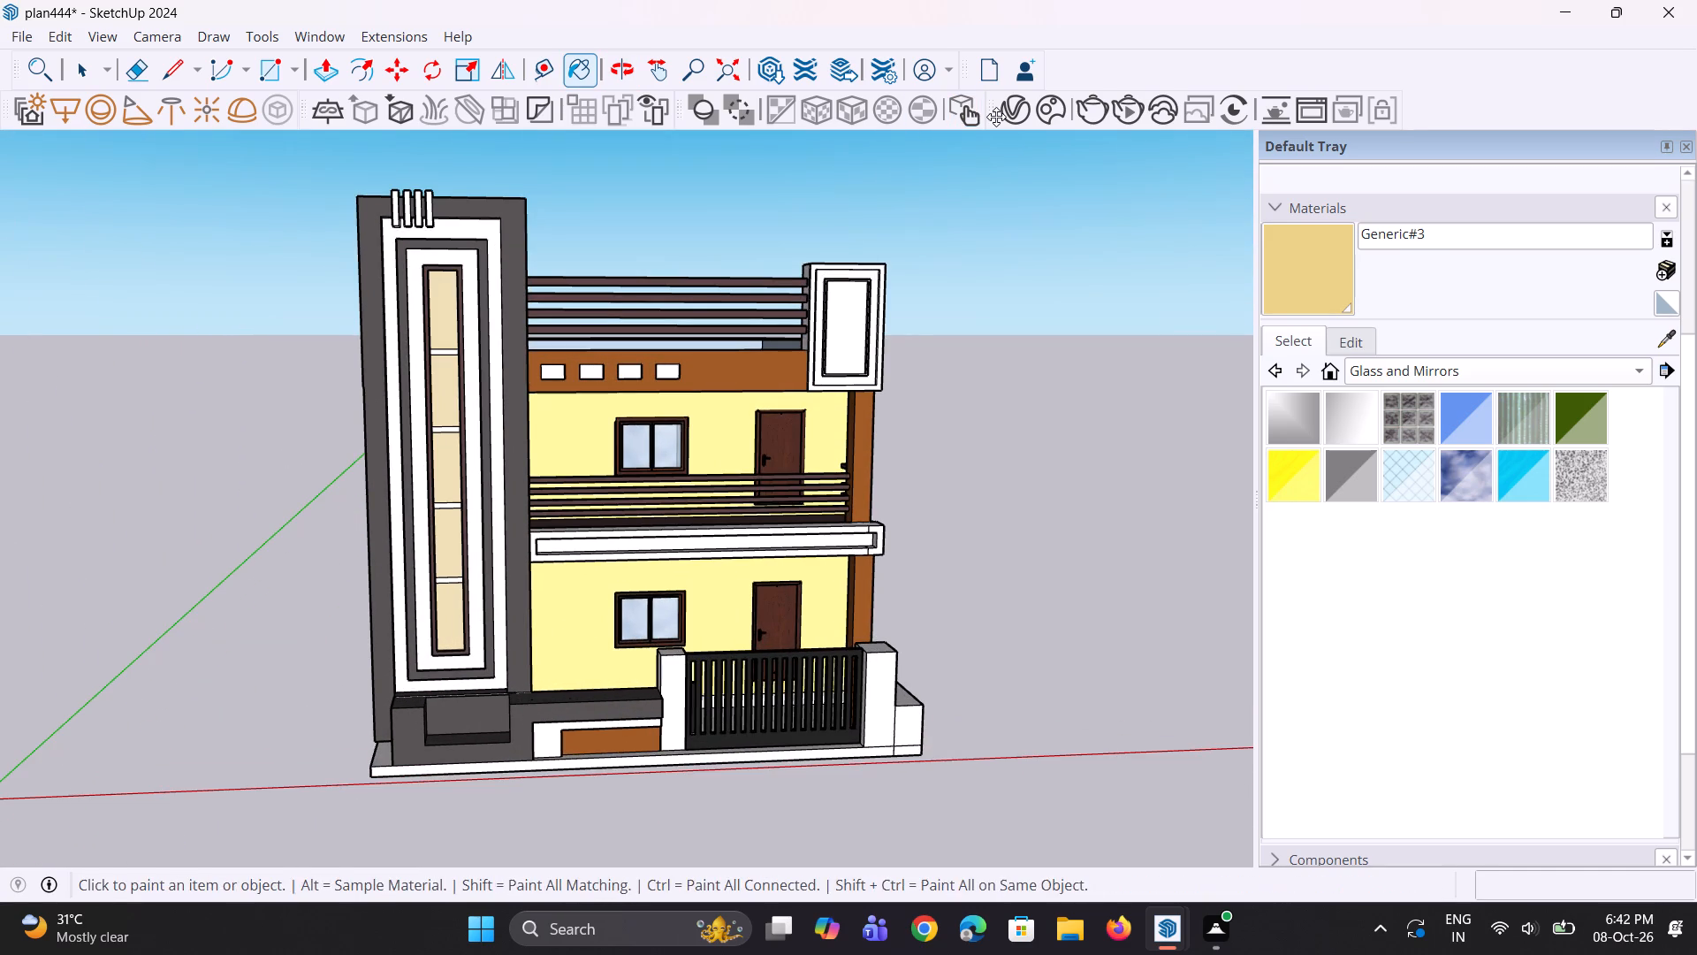
Create a new generic V-Ray material with a dark brown diffuse colour of about R 0.331, G 0.226, B 0.141.
left_click(1017, 122)
right_click(689, 125)
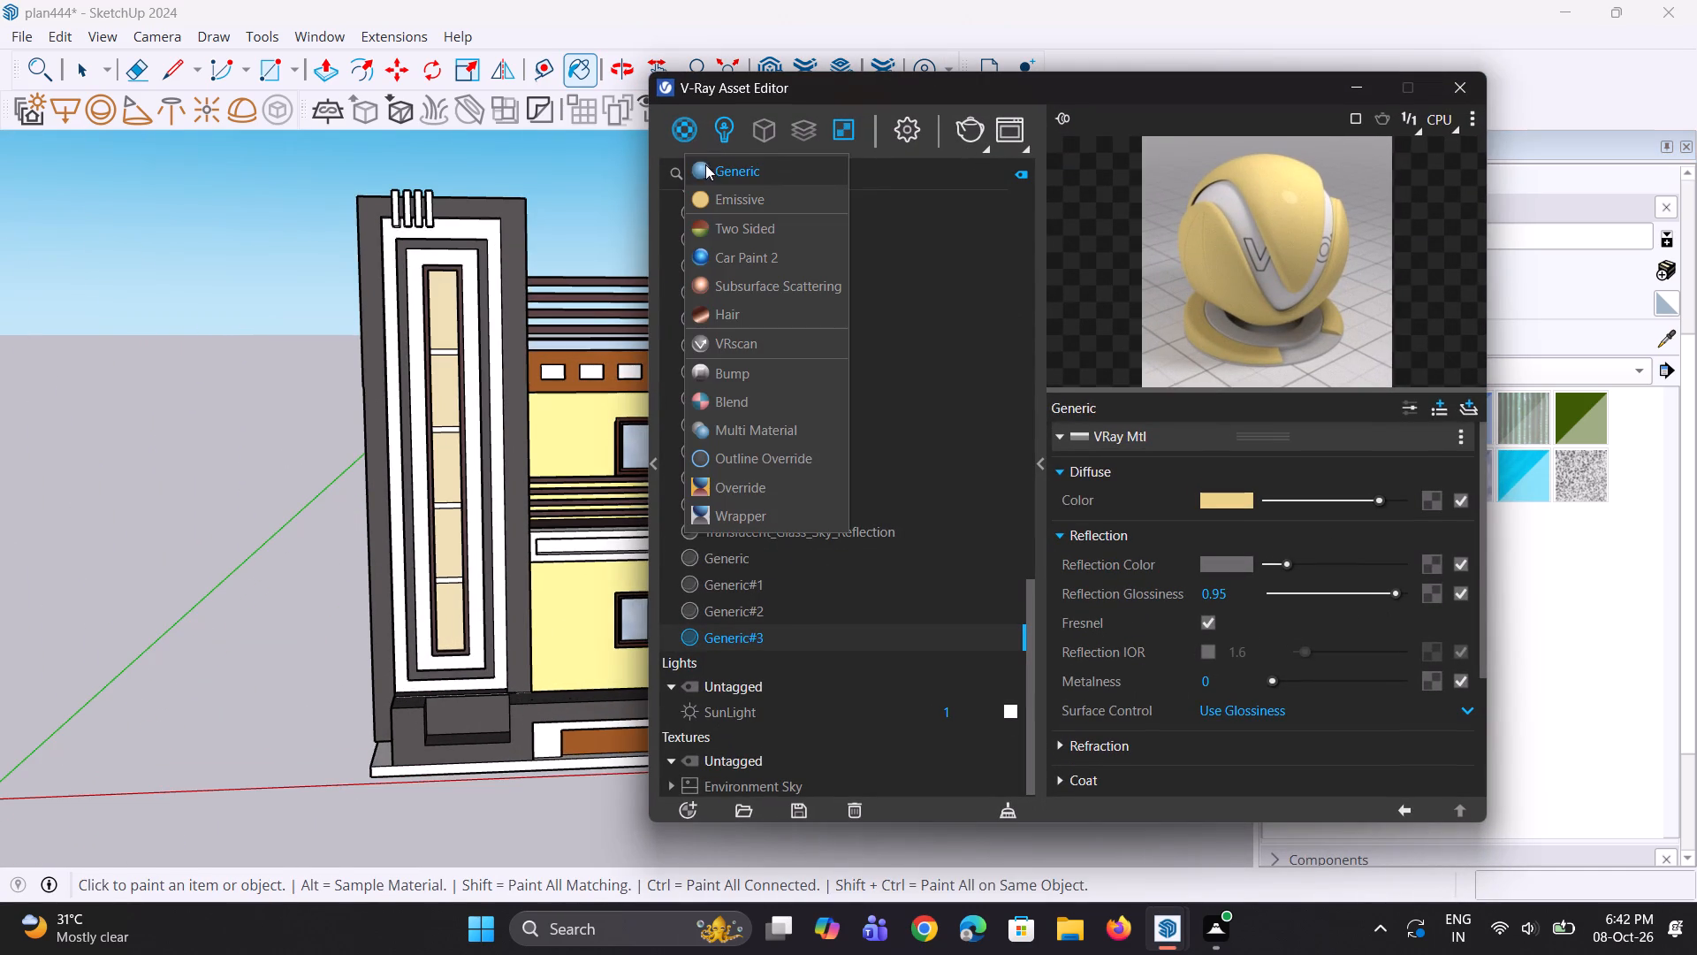
left_click(720, 184)
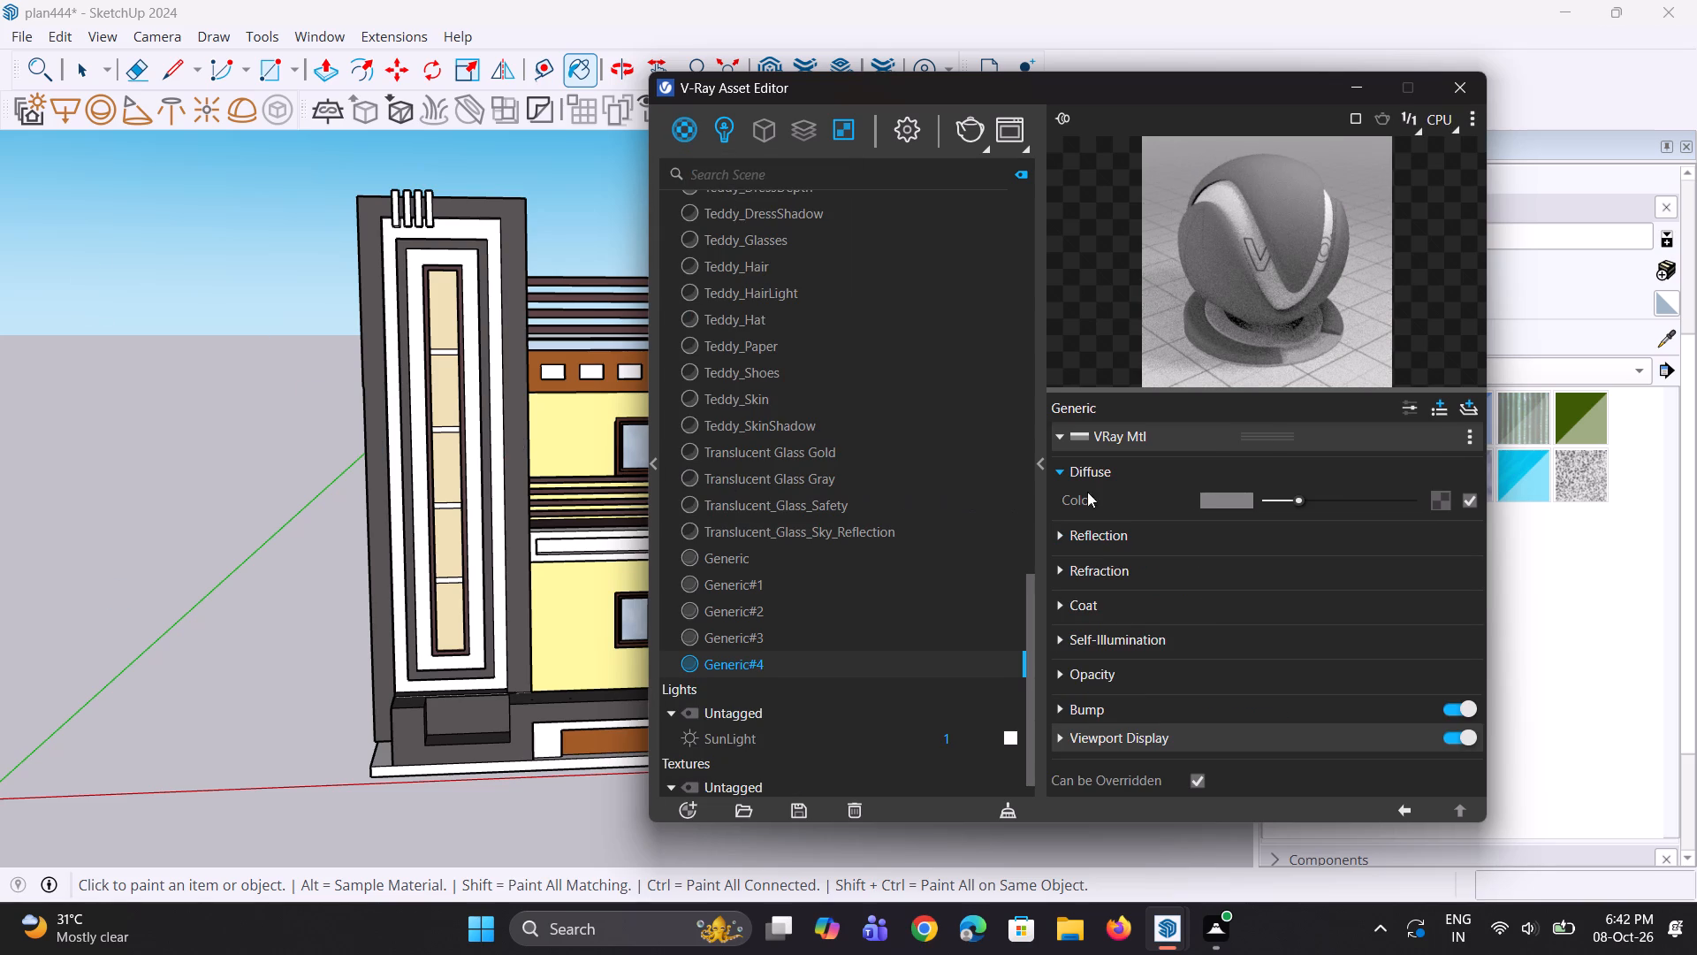
left_click(1236, 497)
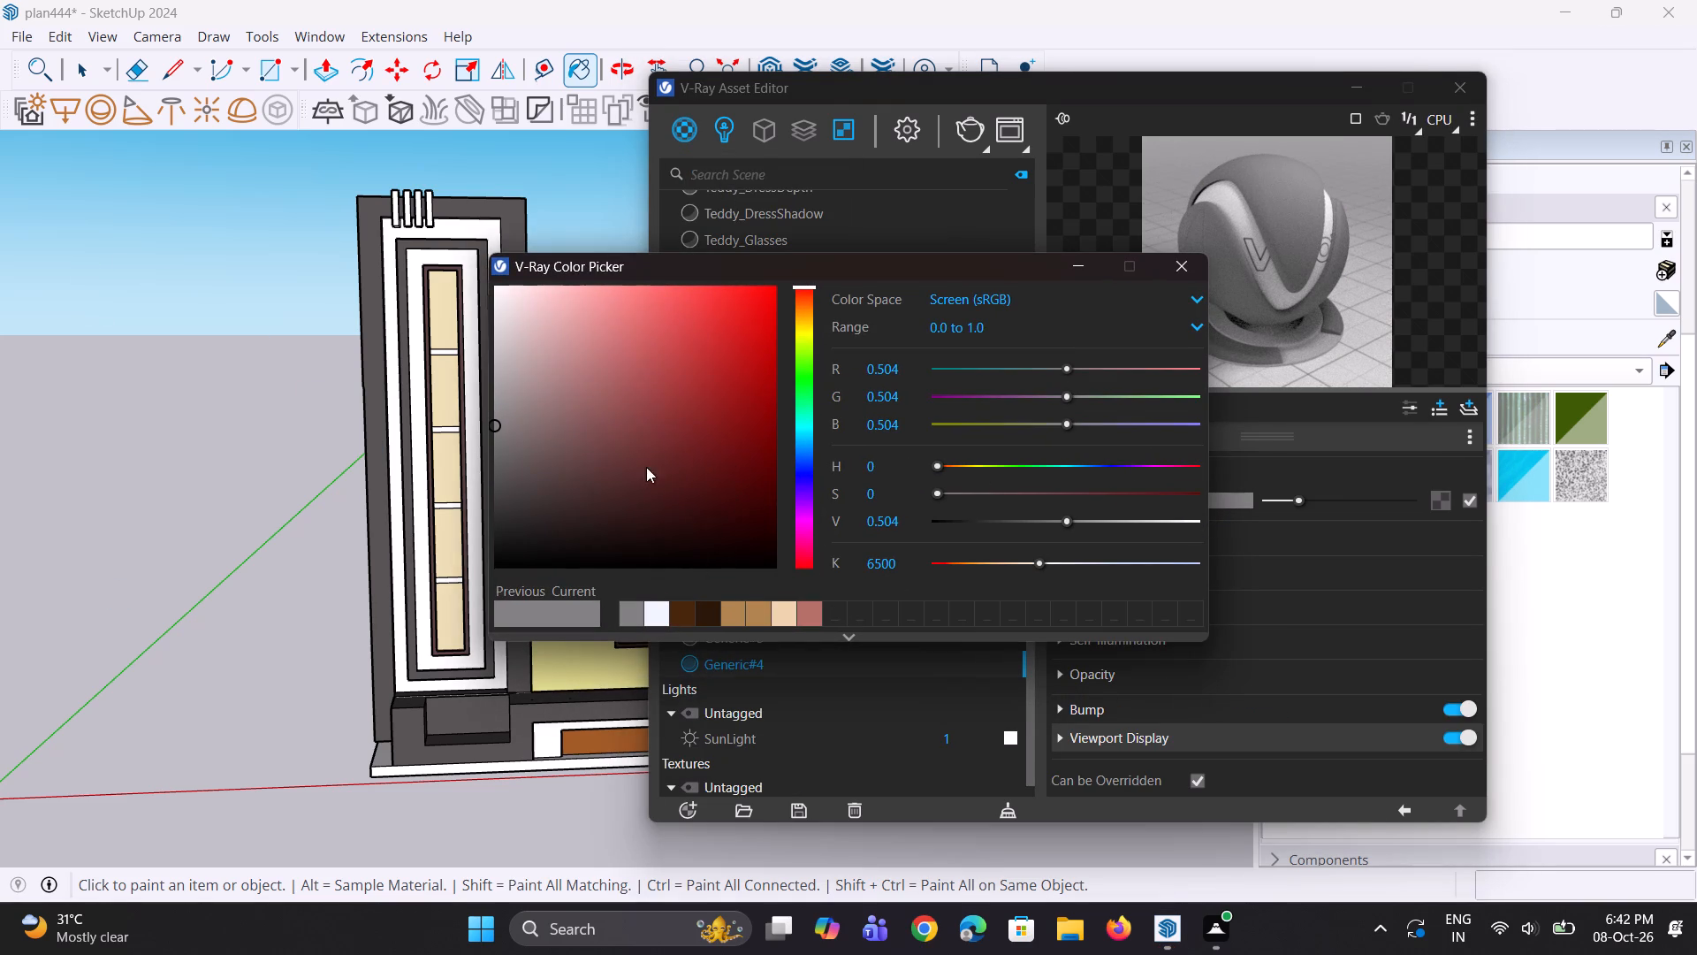
left_click_drag(810, 288, 810, 296)
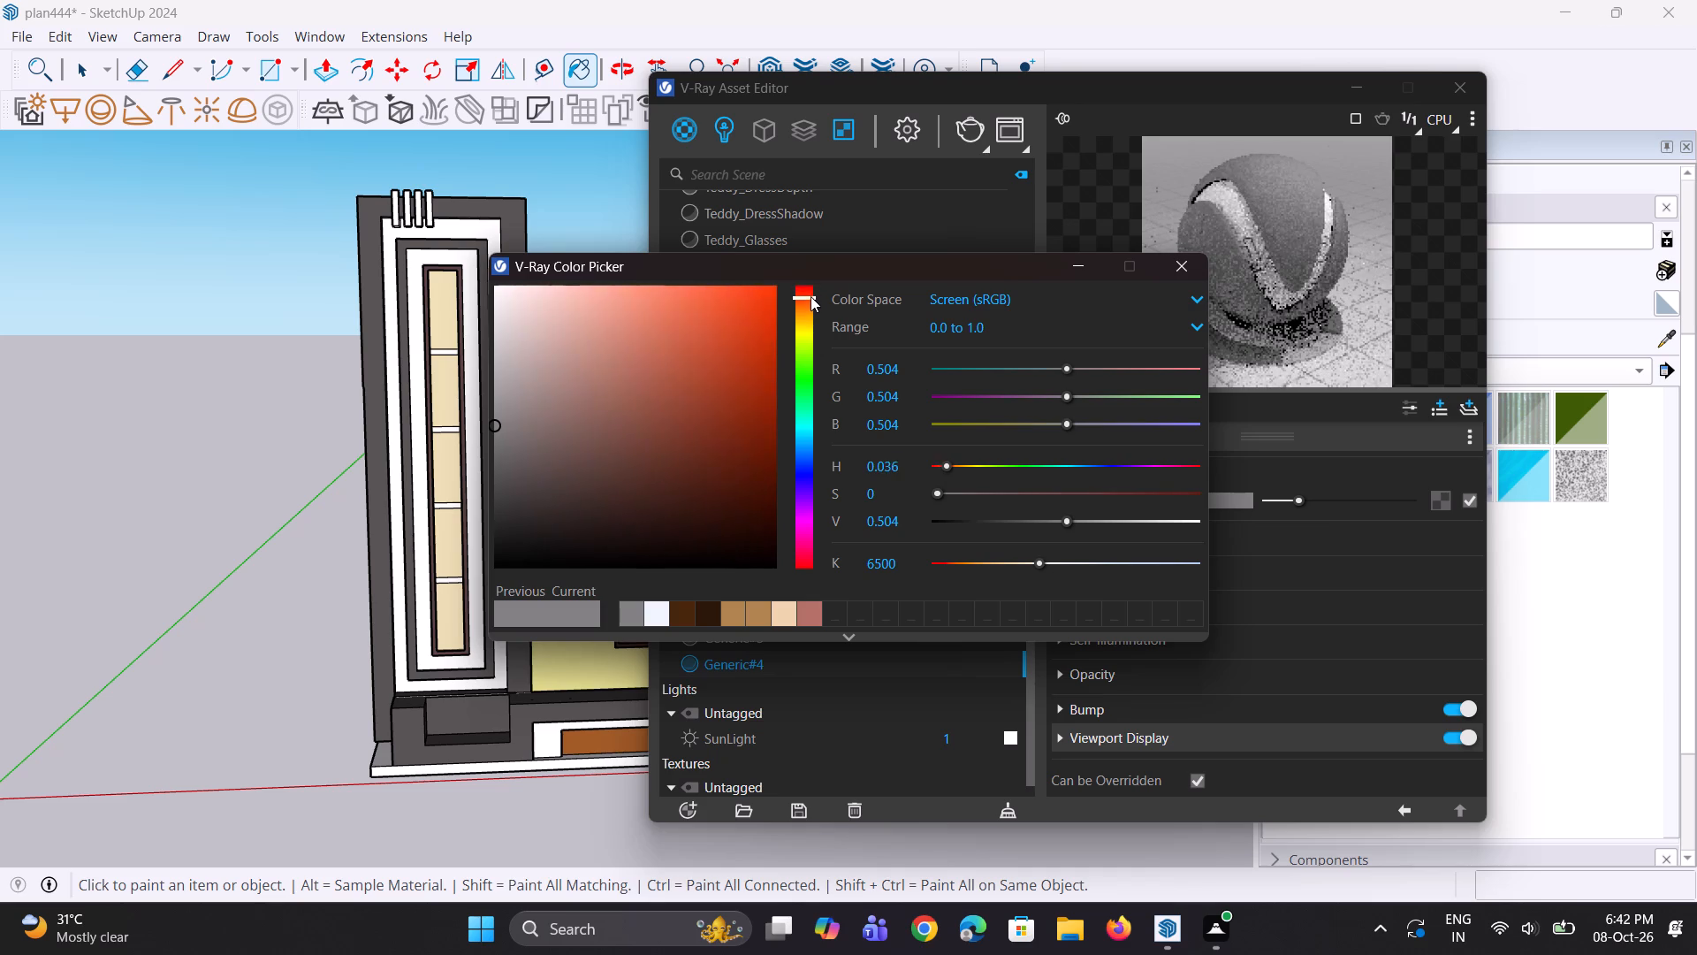
left_click_drag(810, 296, 810, 308)
left_click_drag(671, 362, 696, 435)
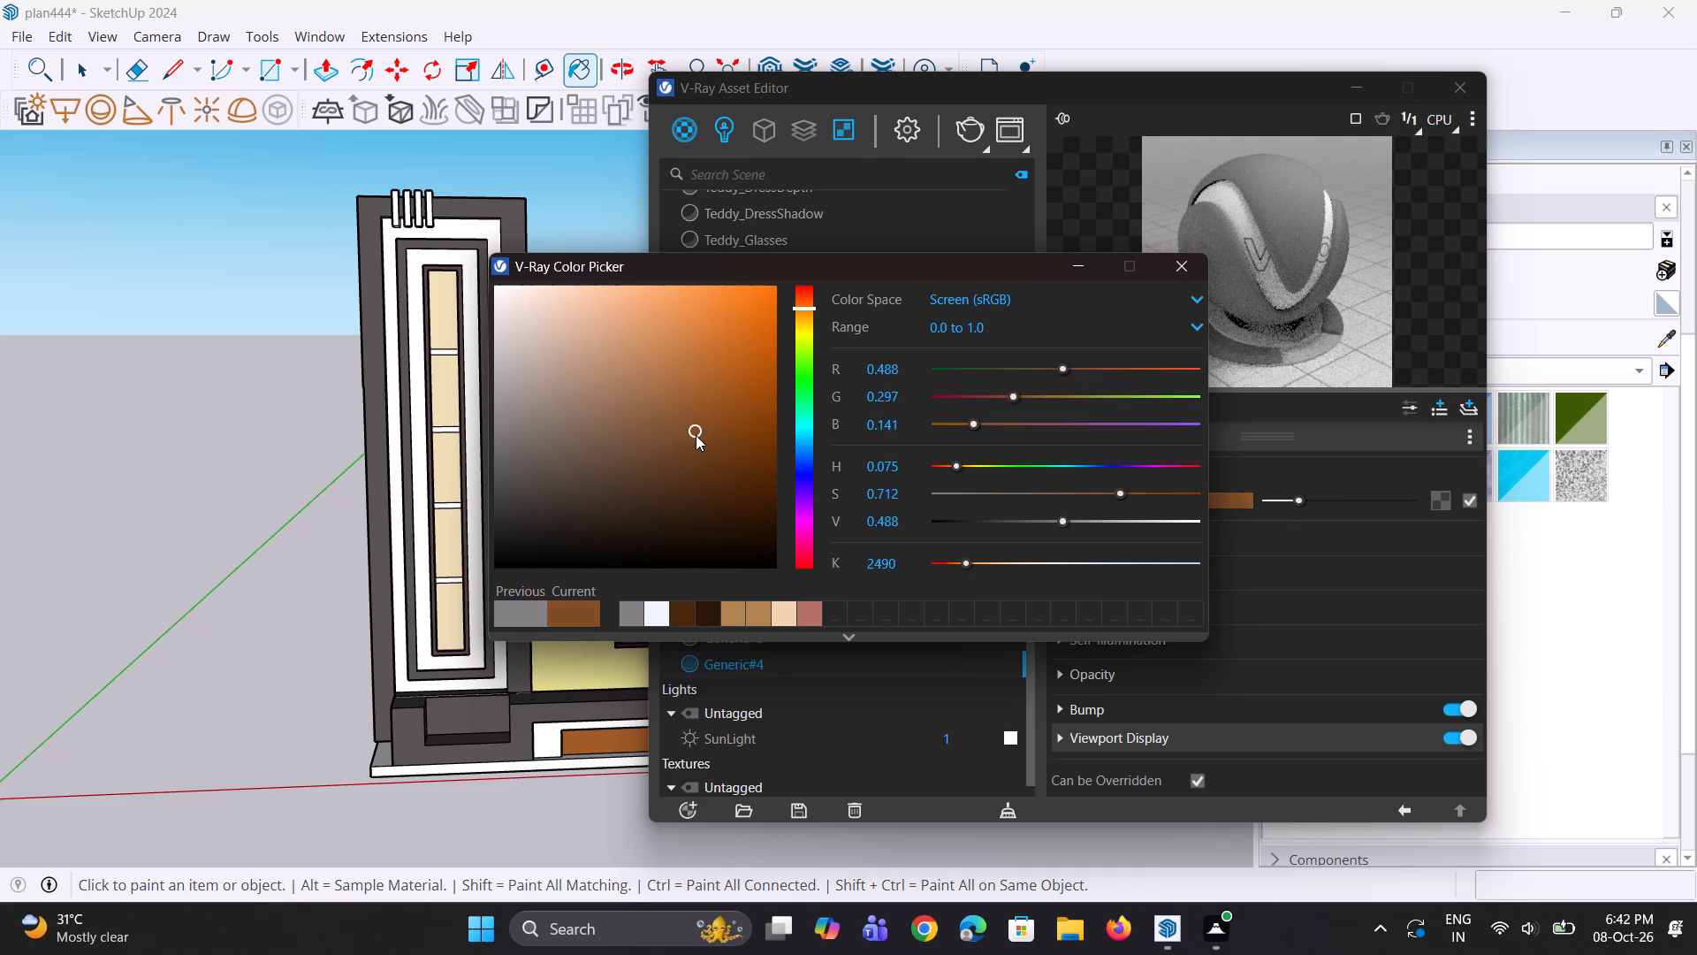
left_click_drag(696, 435, 696, 462)
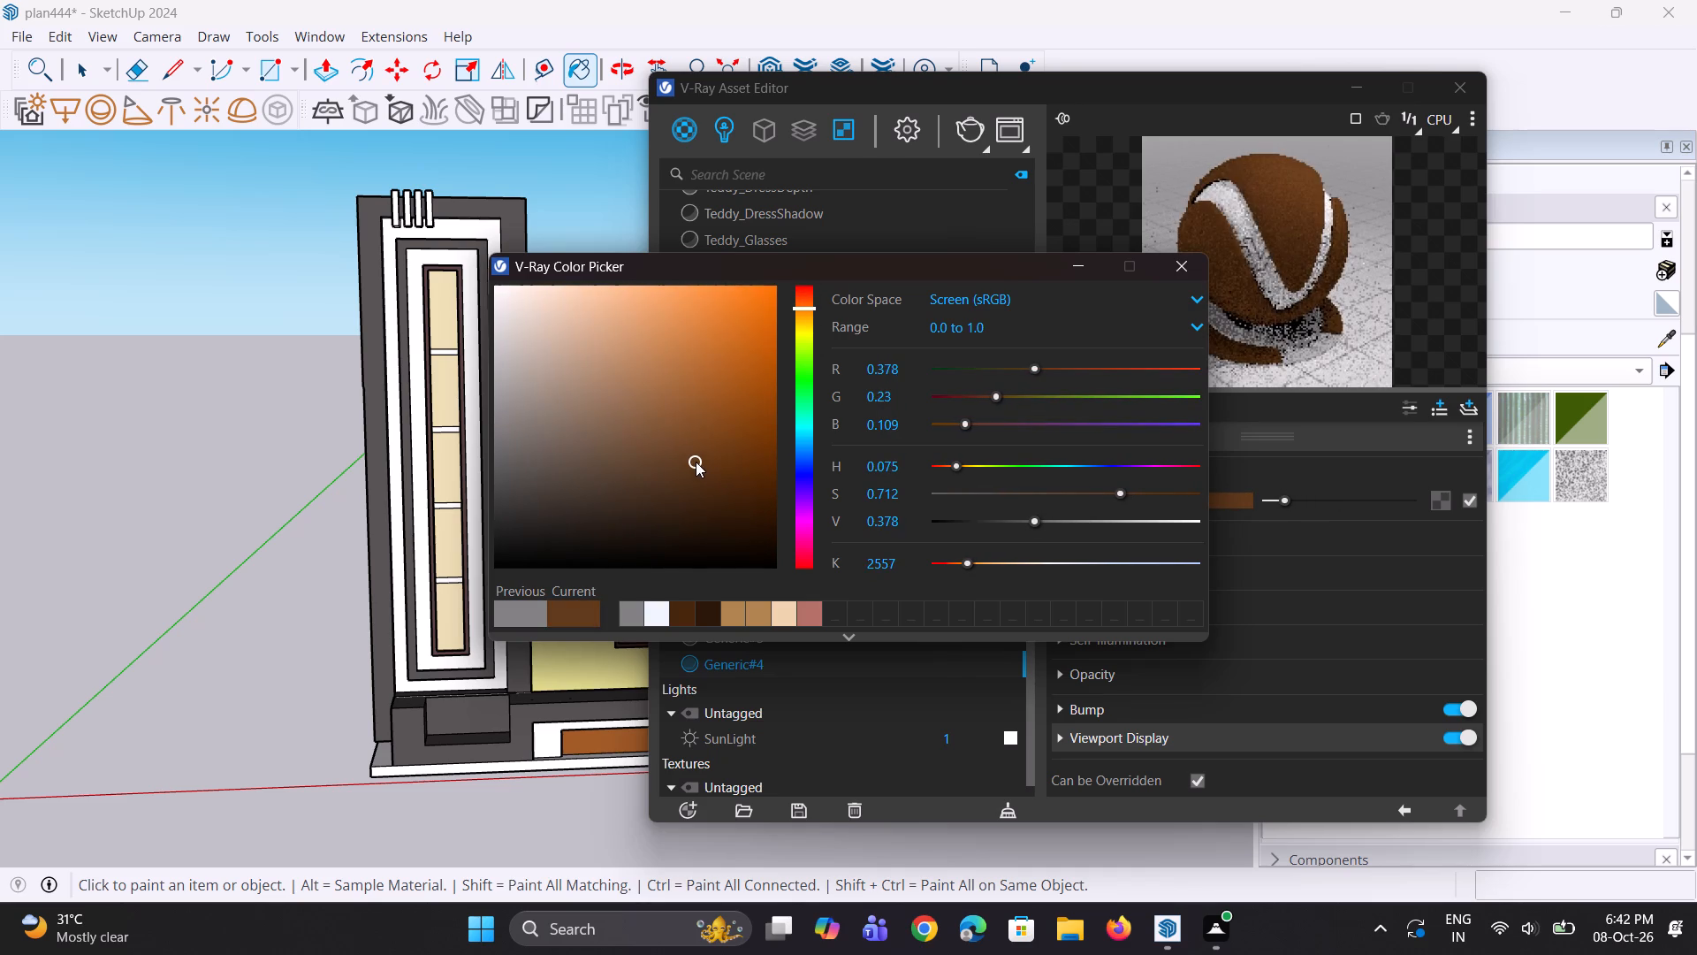
left_click_drag(696, 462, 719, 452)
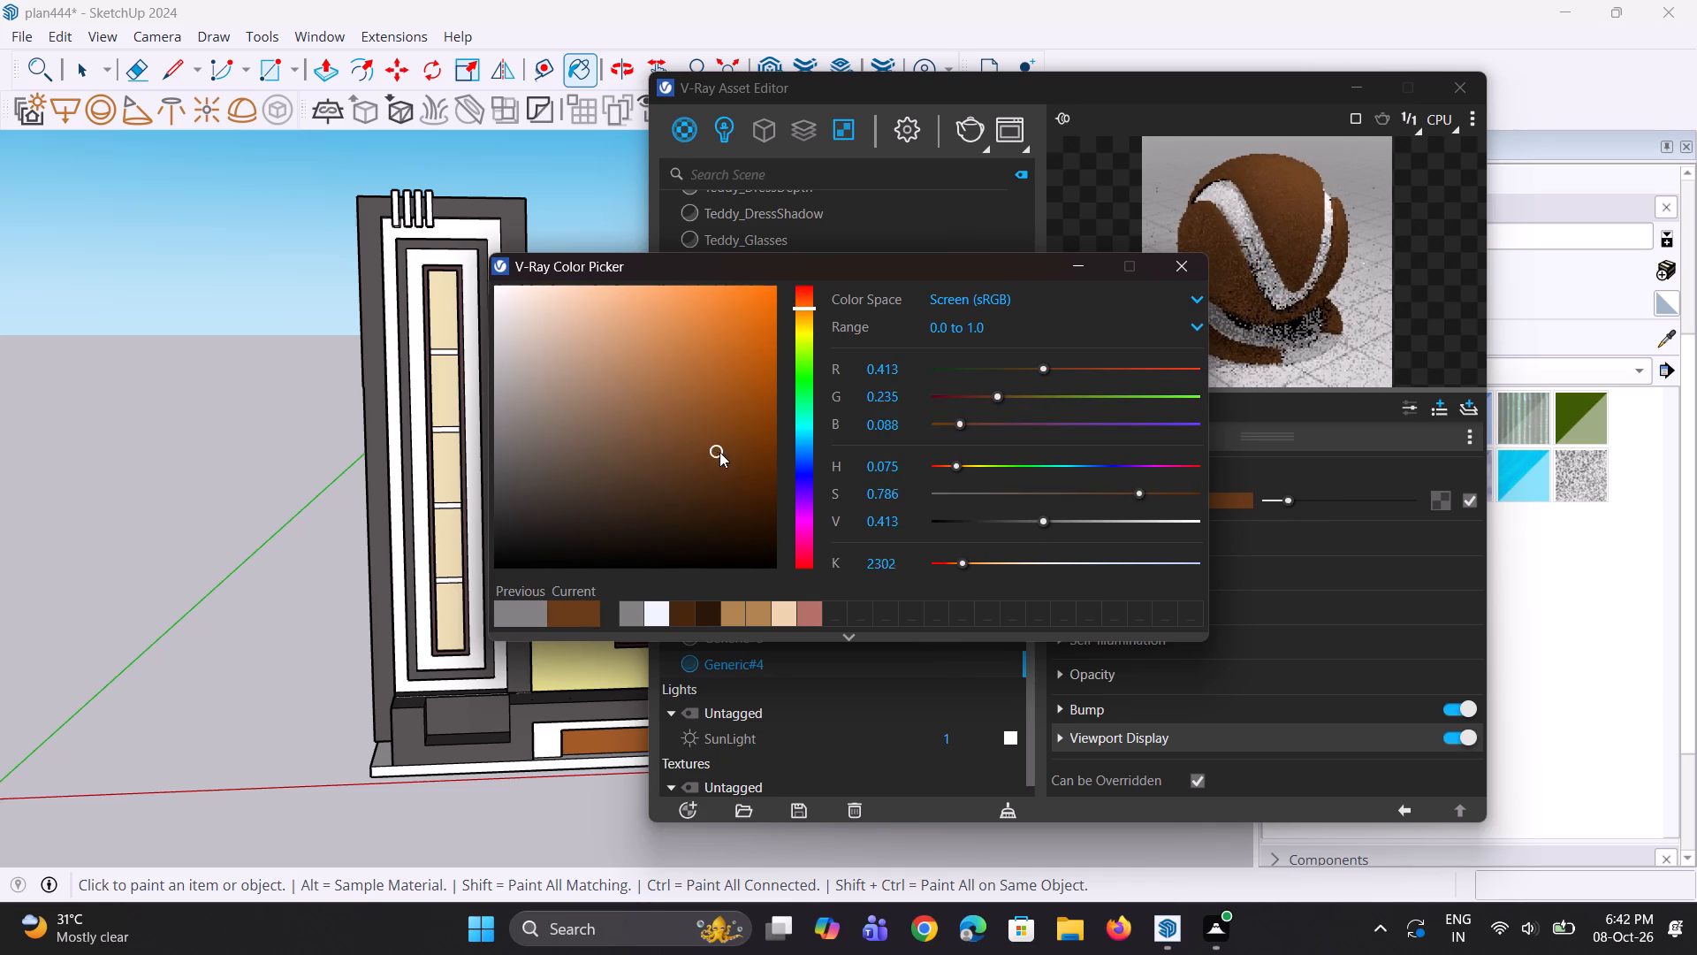
left_click_drag(719, 452, 730, 457)
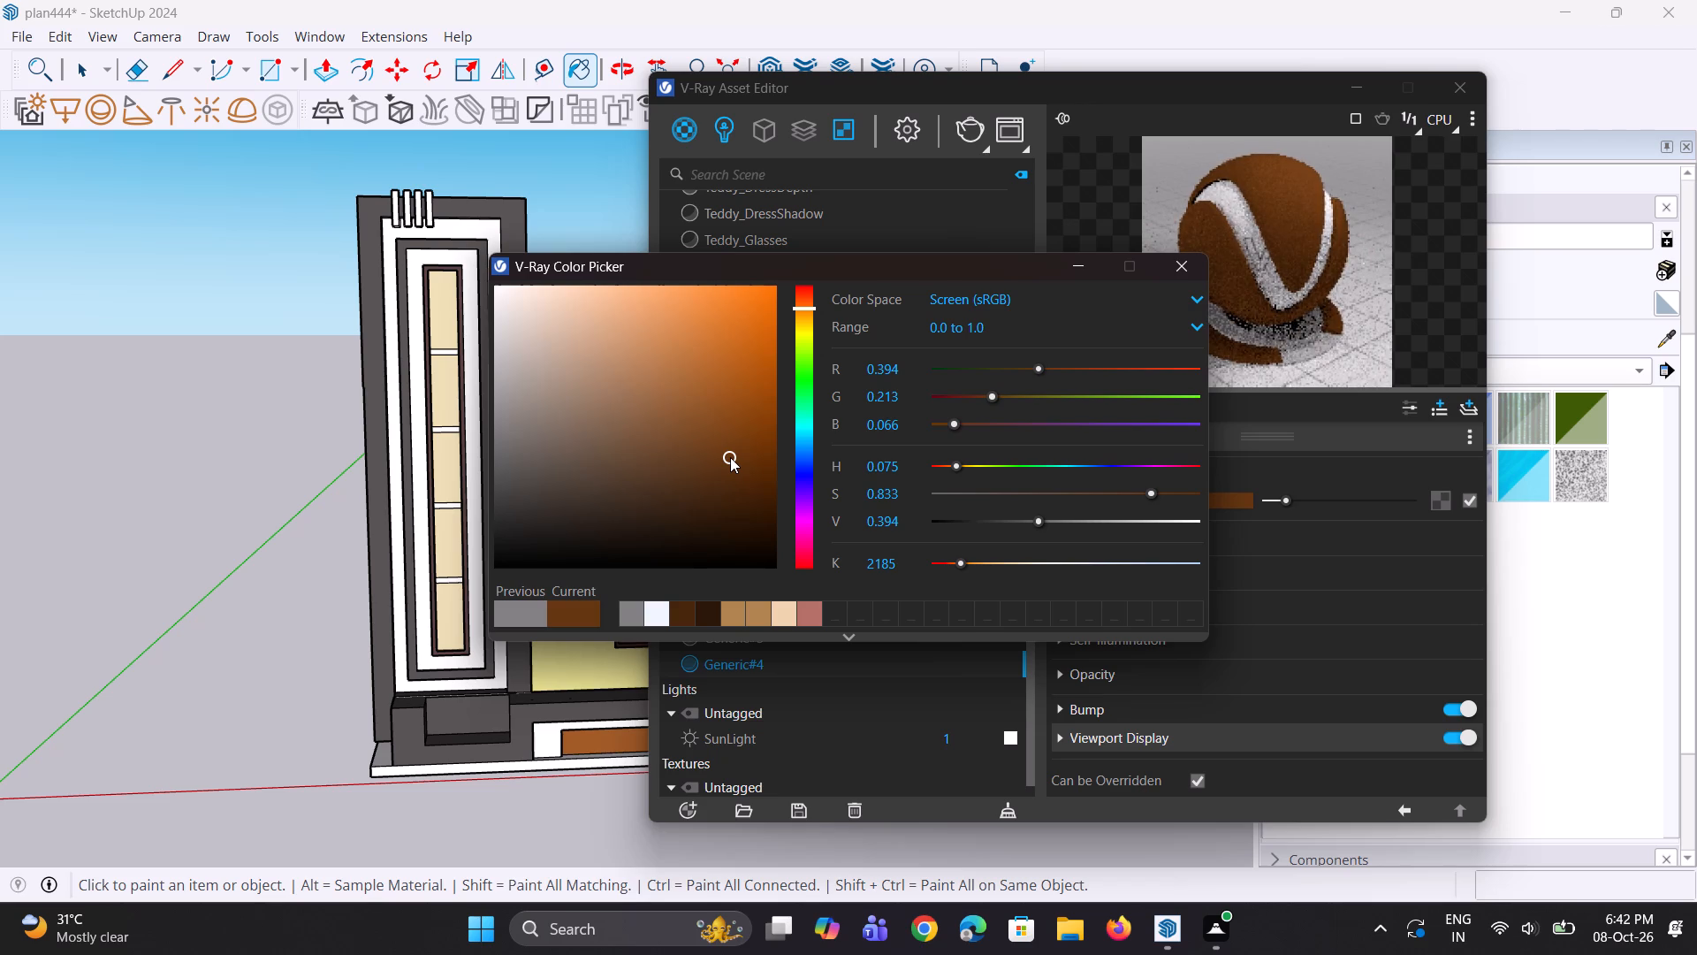
left_click_drag(730, 457, 719, 480)
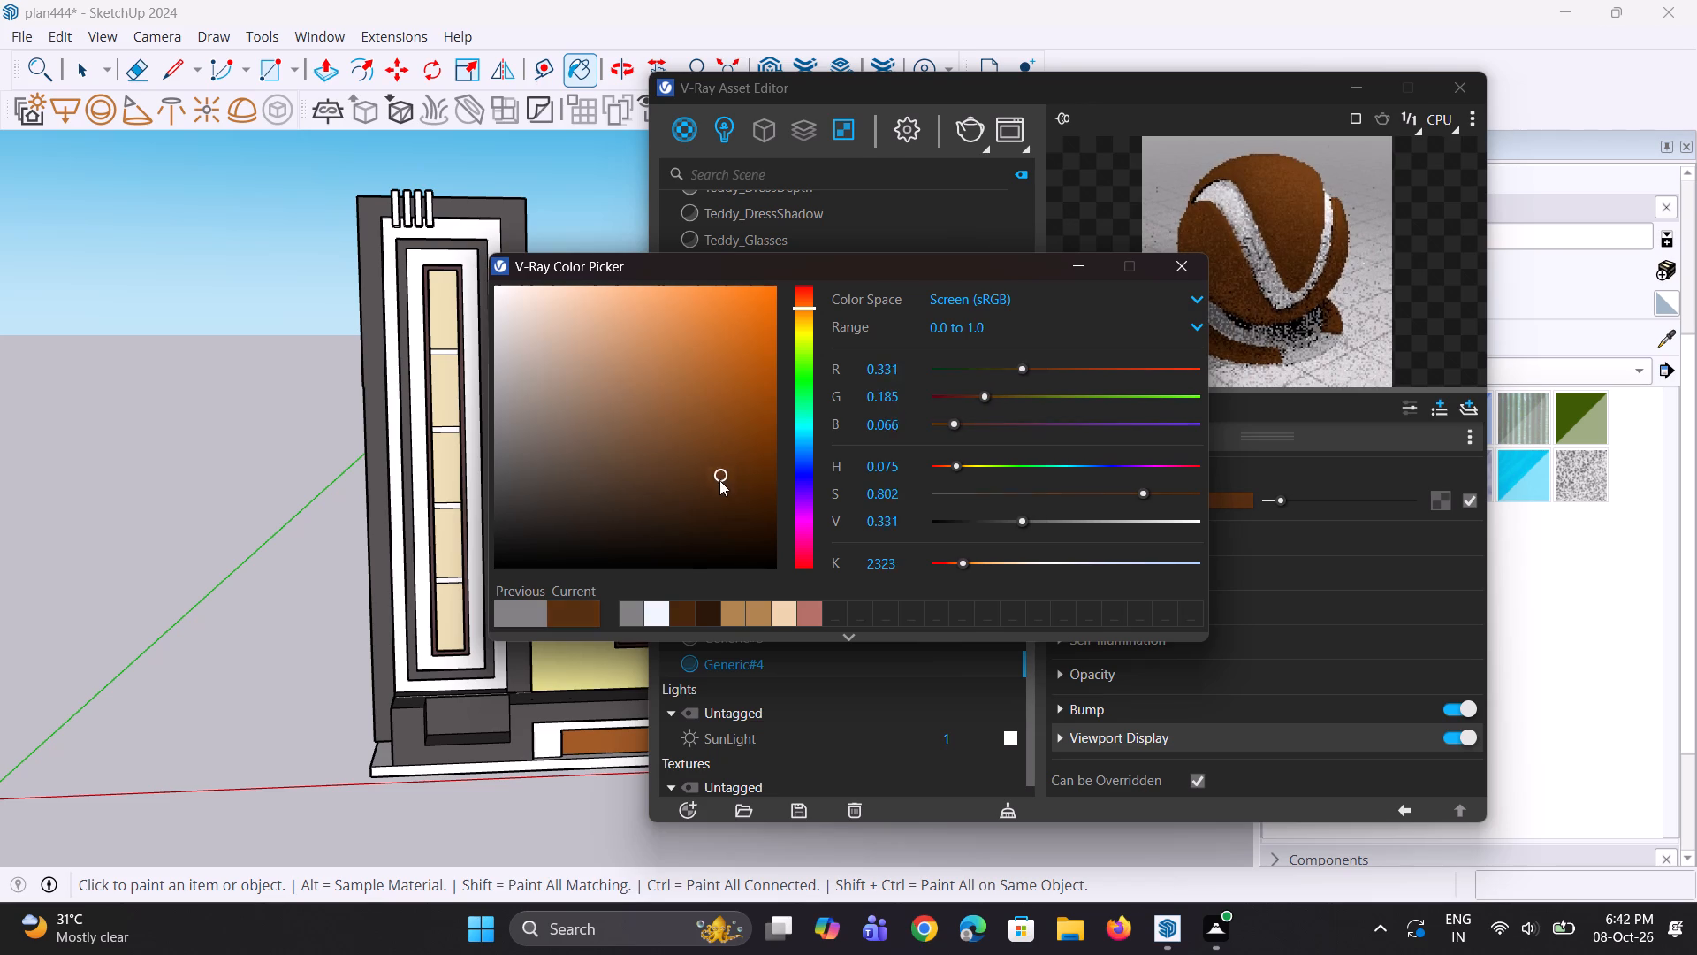
left_click_drag(719, 480, 692, 493)
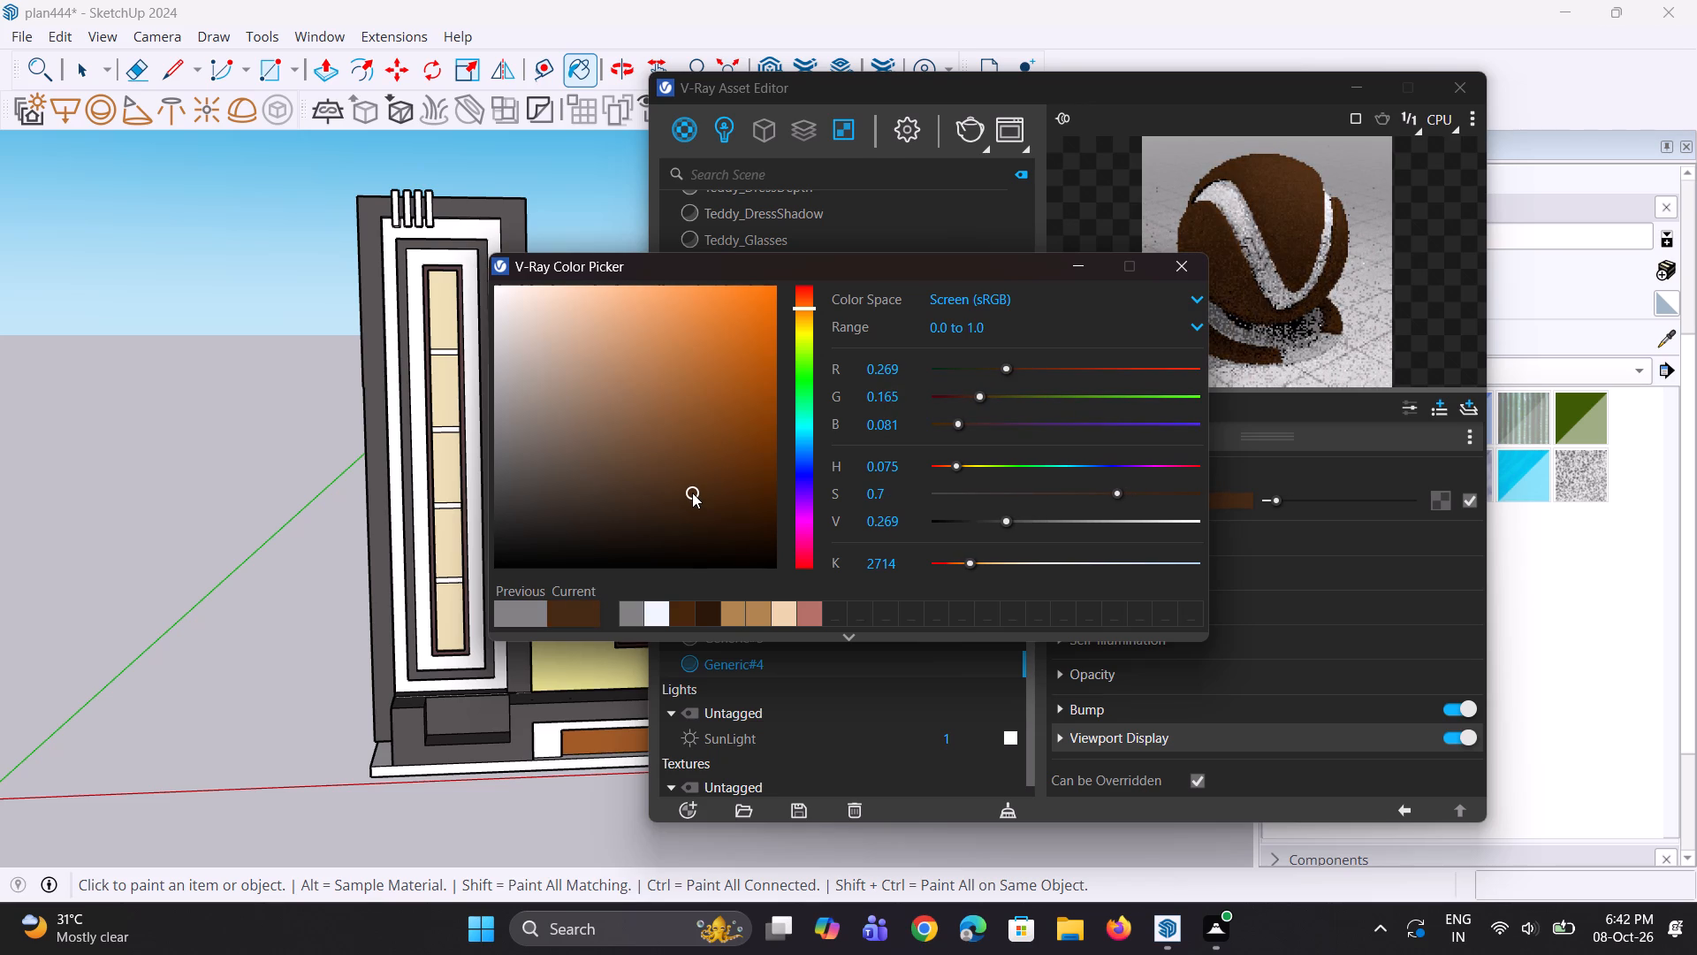
left_click_drag(692, 493, 677, 484)
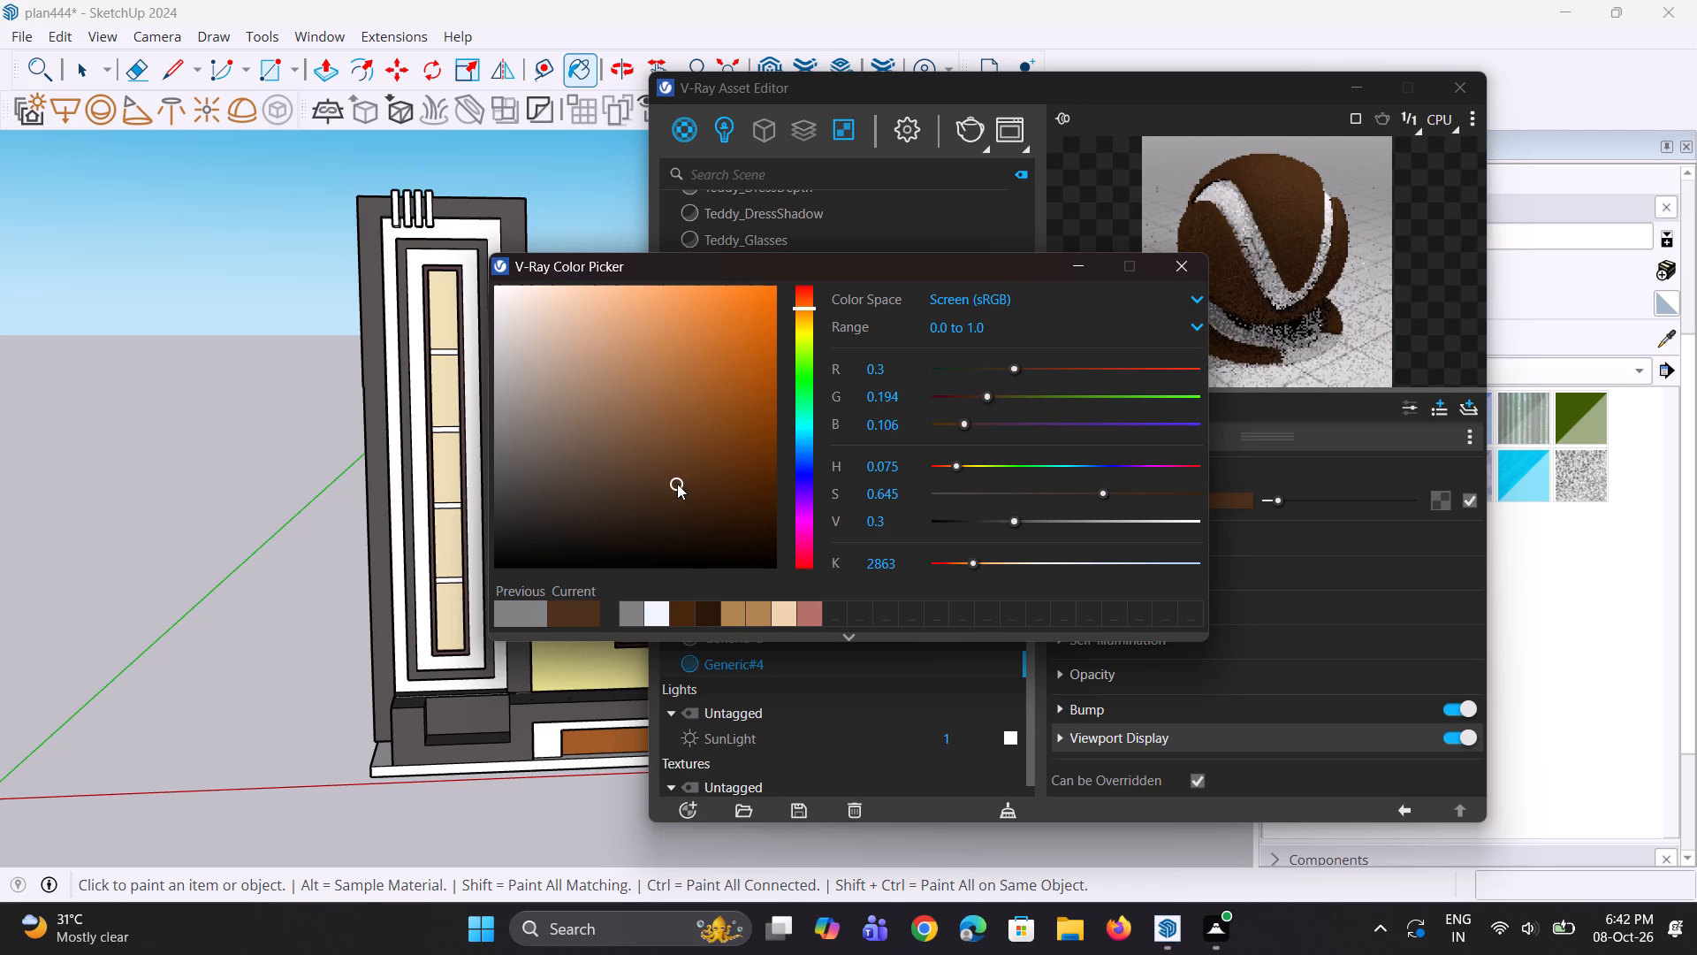
left_click_drag(677, 484, 657, 482)
left_click_drag(657, 482, 645, 480)
left_click_drag(645, 480, 659, 461)
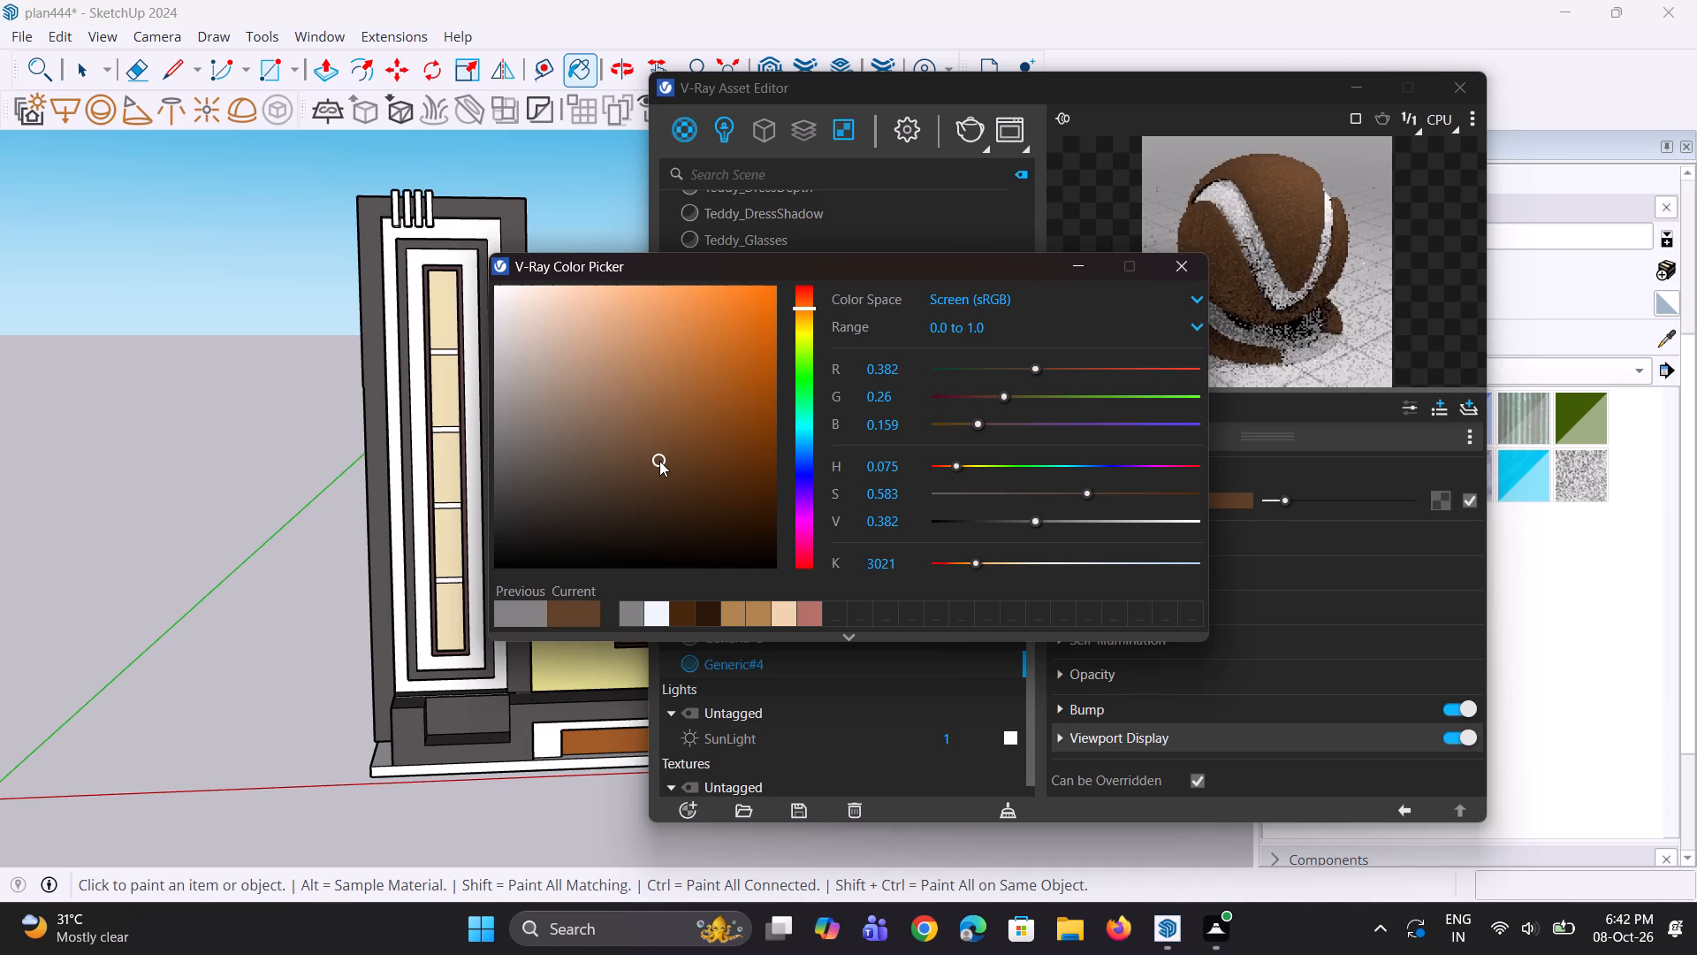
left_click_drag(659, 461, 657, 475)
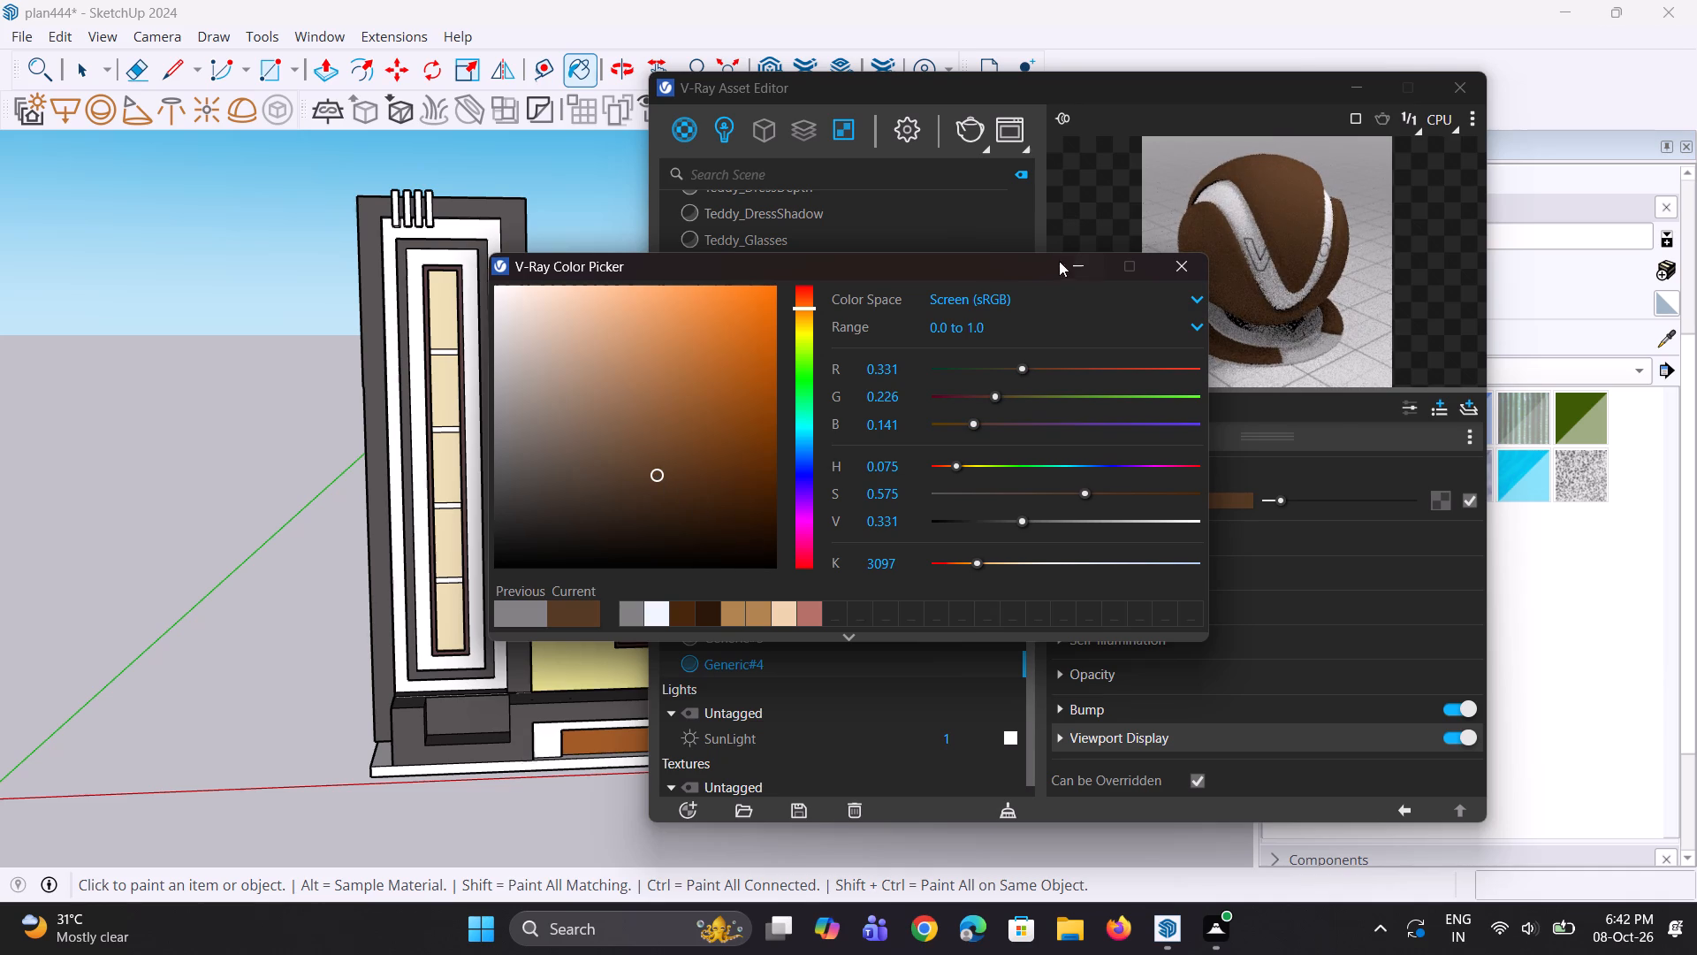
left_click(1068, 260)
Give the new brown material a dark grey reflection colour and a reflection glossiness of 0.95.
left_click(1081, 531)
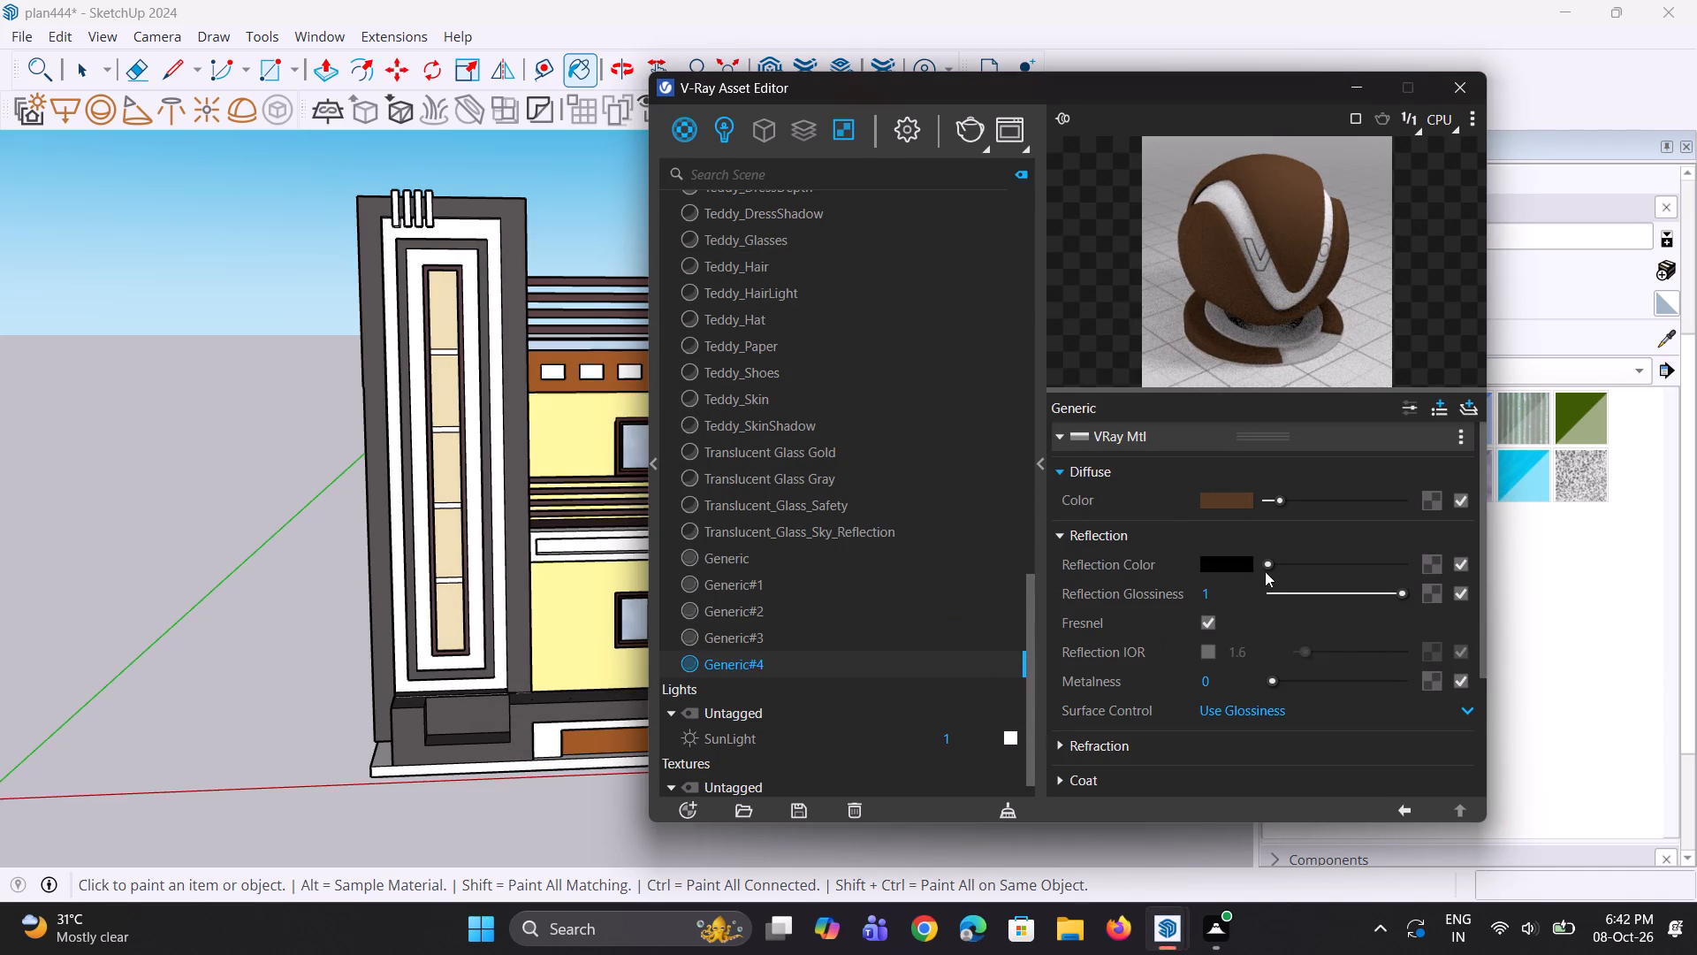
left_click_drag(1267, 563, 1283, 565)
left_click_drag(1230, 581, 1157, 594)
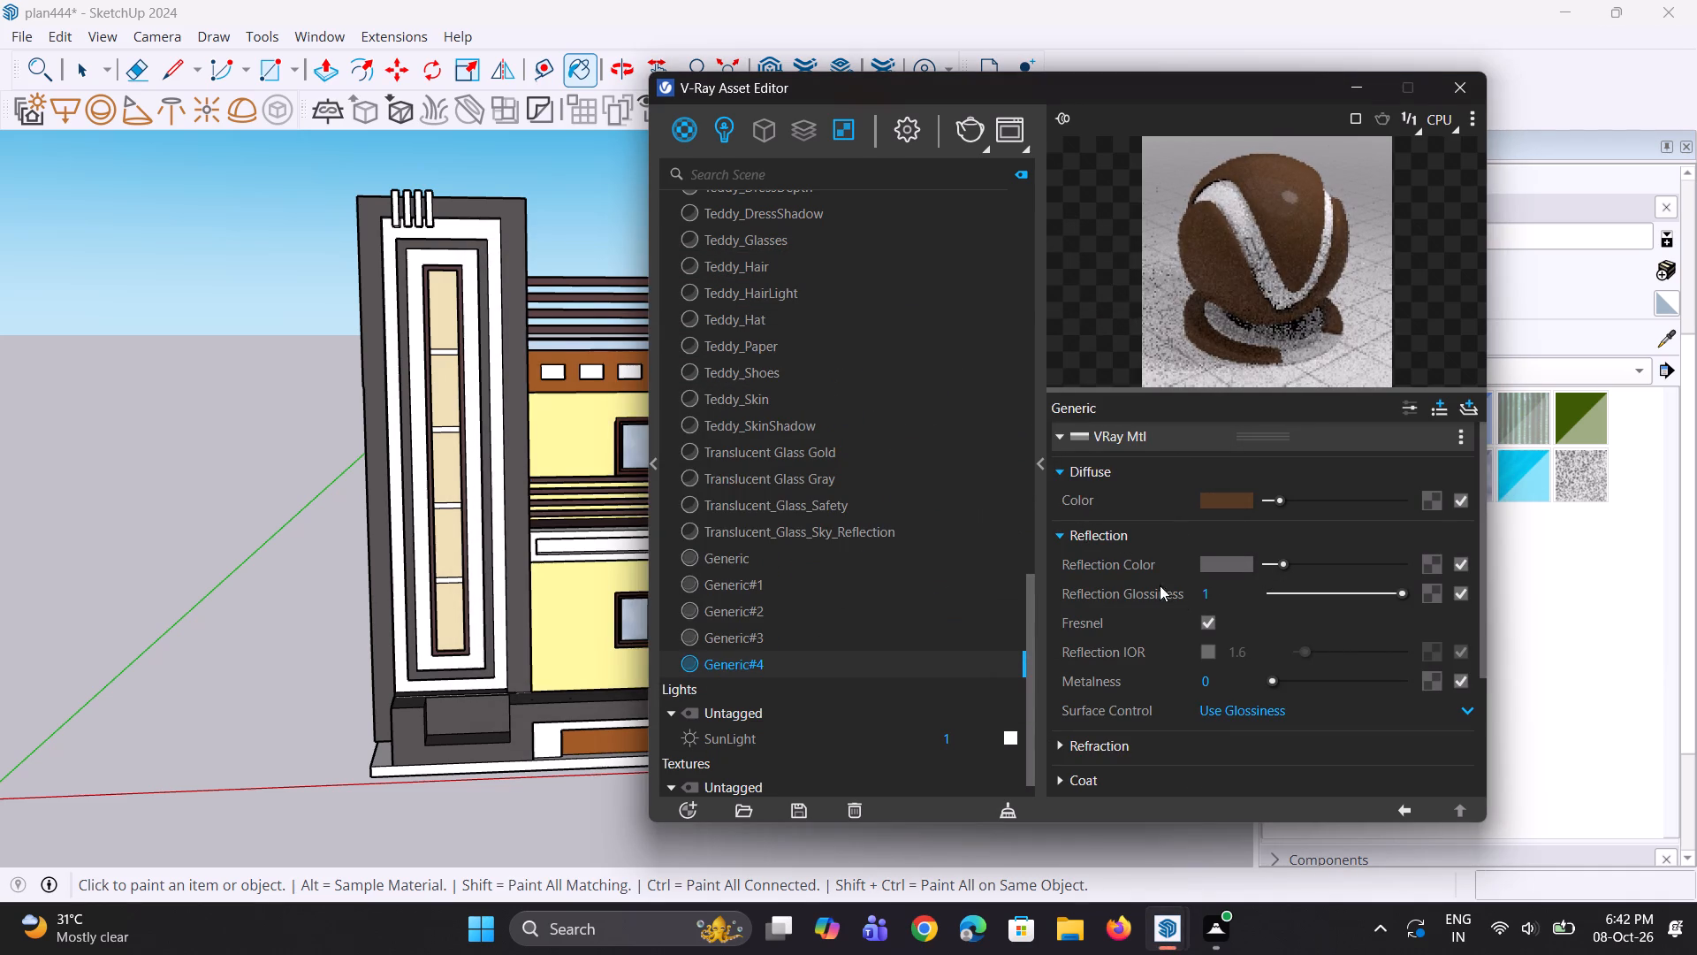
left_click_drag(1215, 590, 1183, 603)
type("0.95")
key("Return")
double_click(1253, 241)
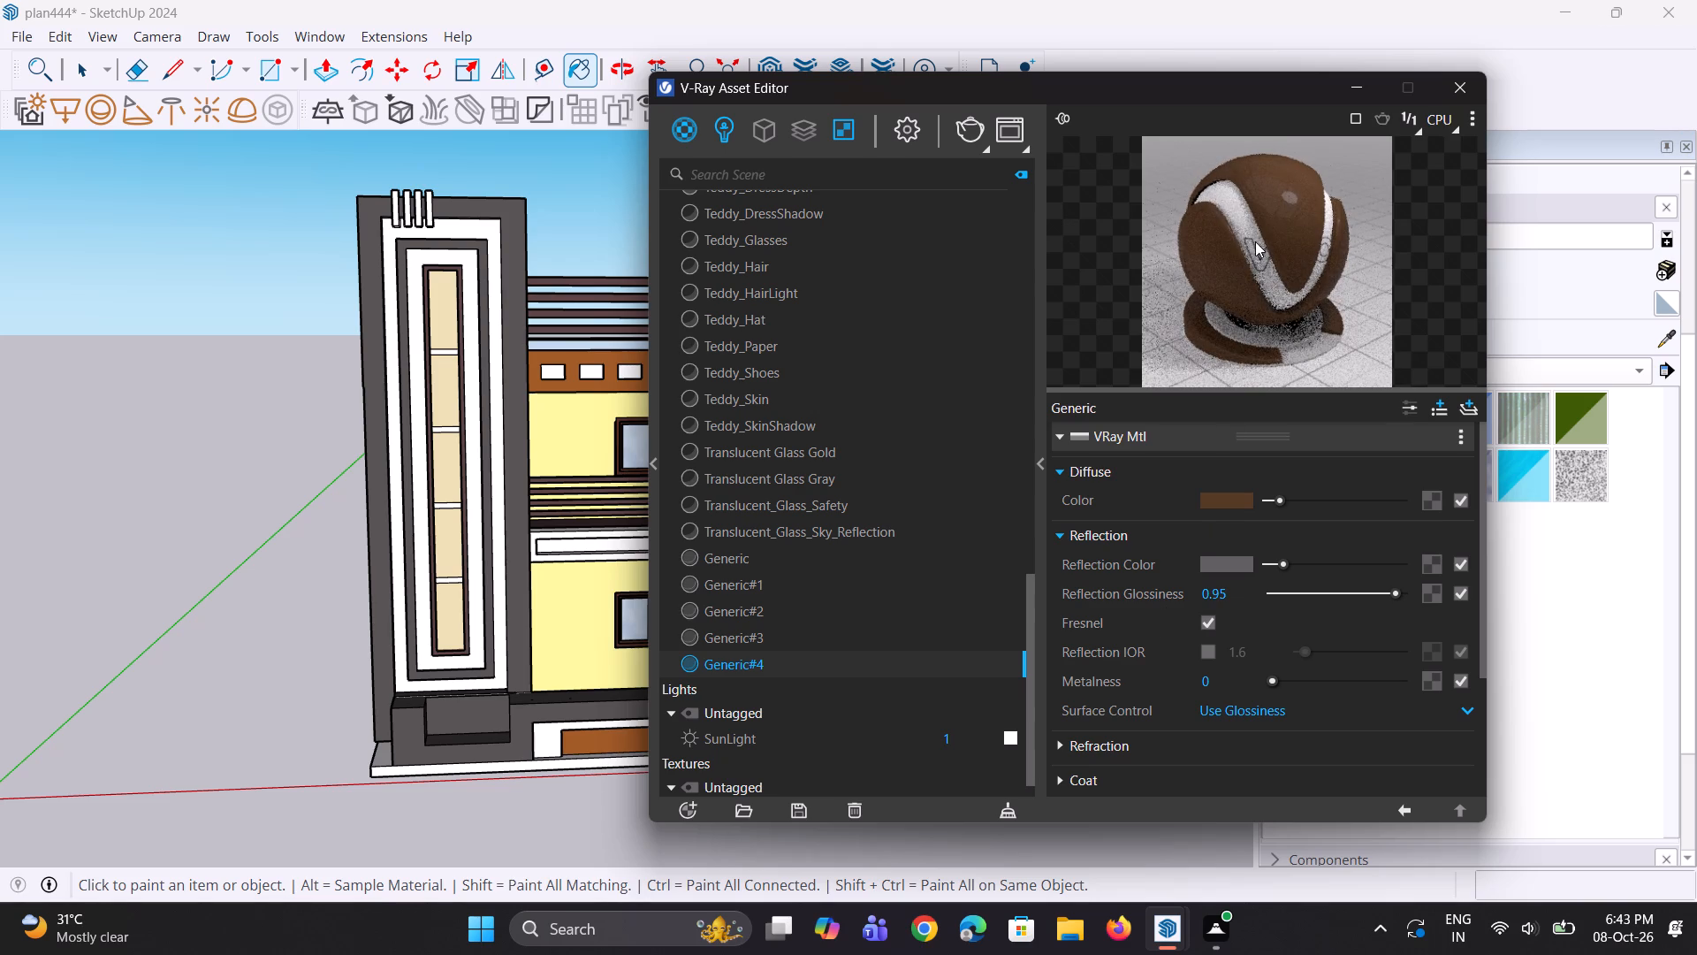
left_click(1358, 84)
Paint the front faces of the four vertical fins at the tower's top with Generic#4.
scroll(451, 266, "up", 2)
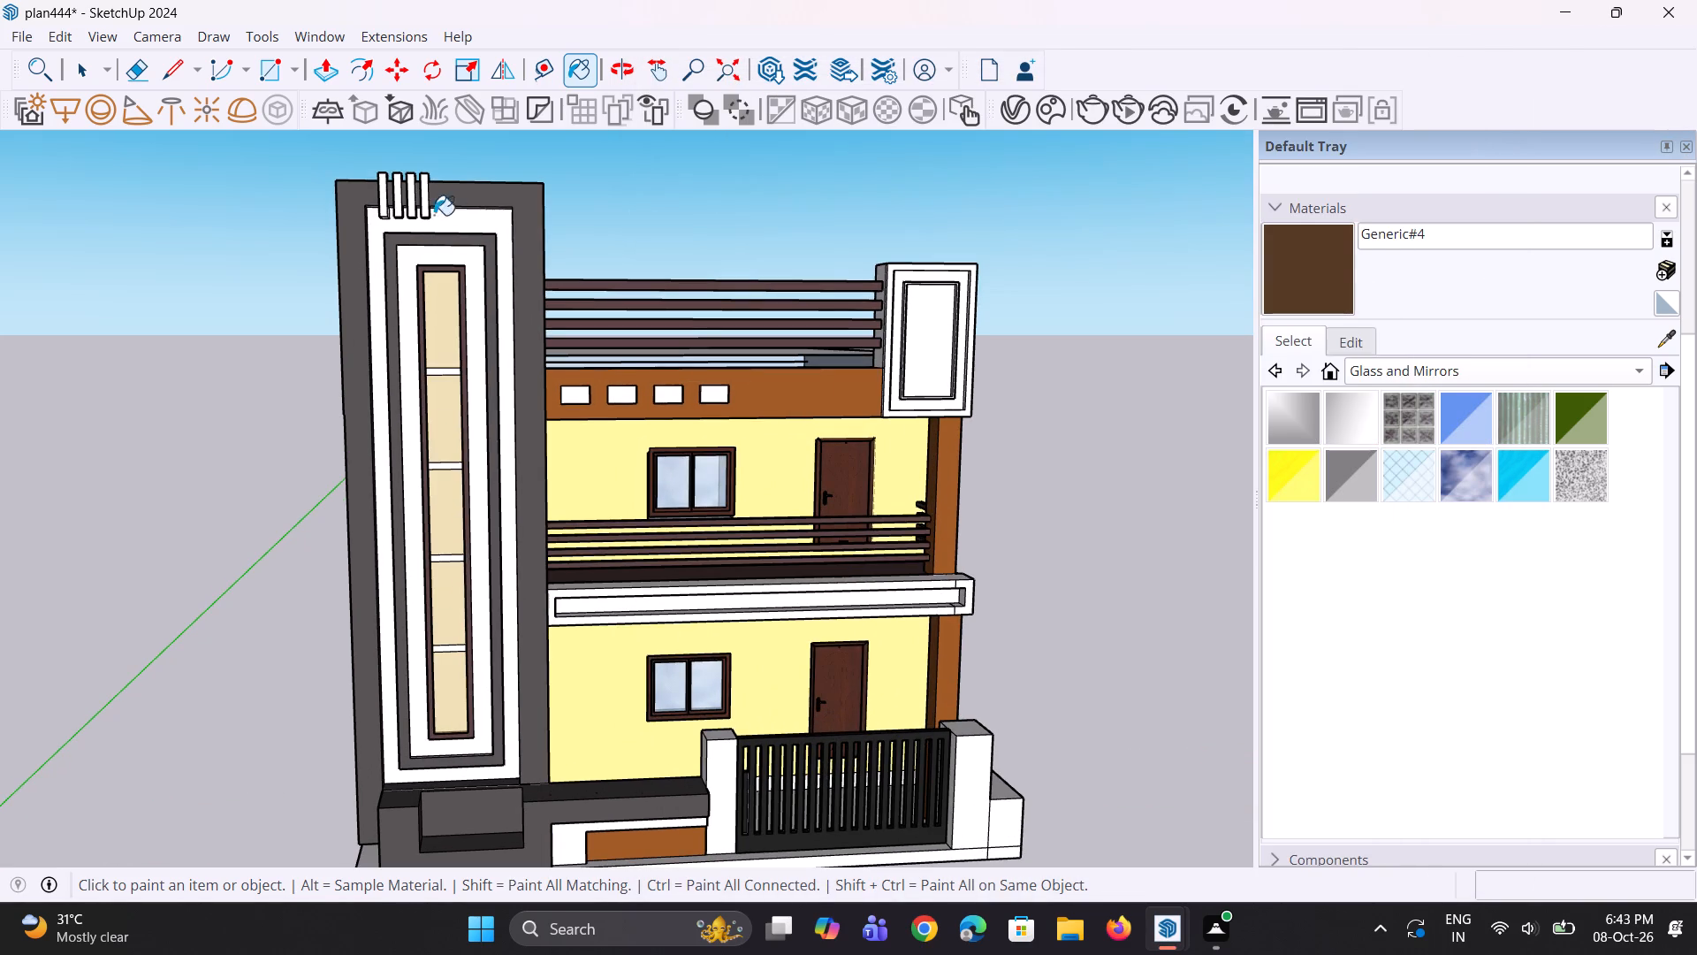
left_click(428, 206)
scroll(431, 220, "up", 1)
middle_click_drag(447, 241, 456, 306)
scroll(415, 247, "up", 6)
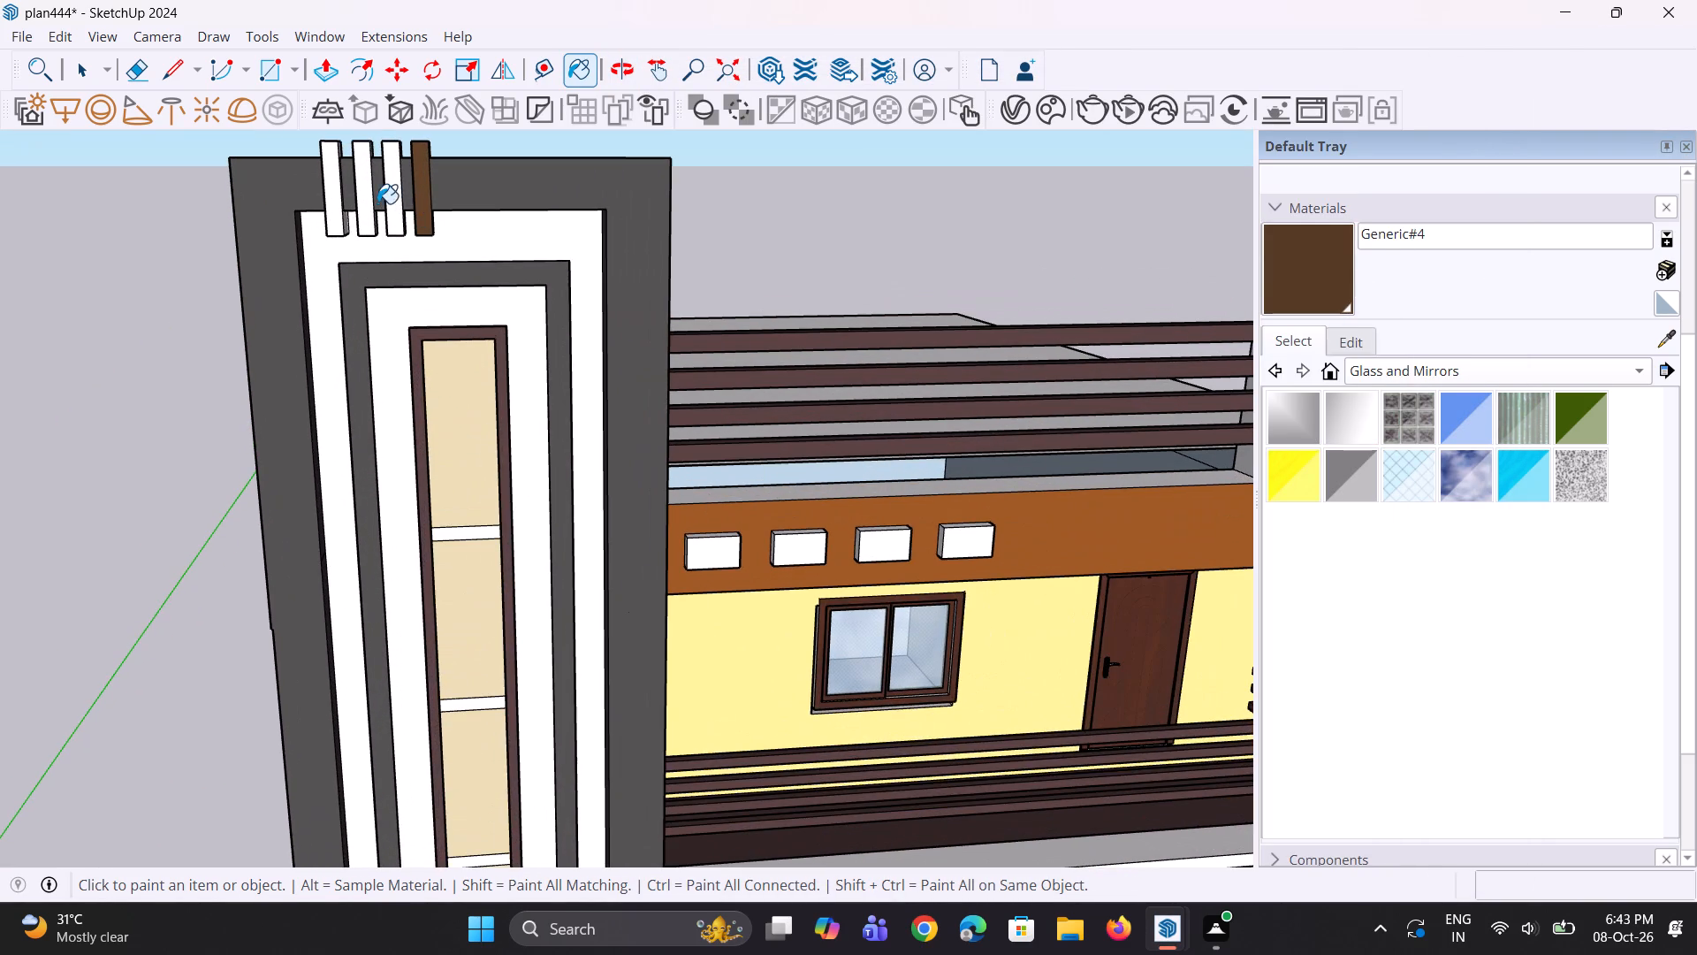
left_click(400, 205)
left_click(362, 207)
left_click(337, 210)
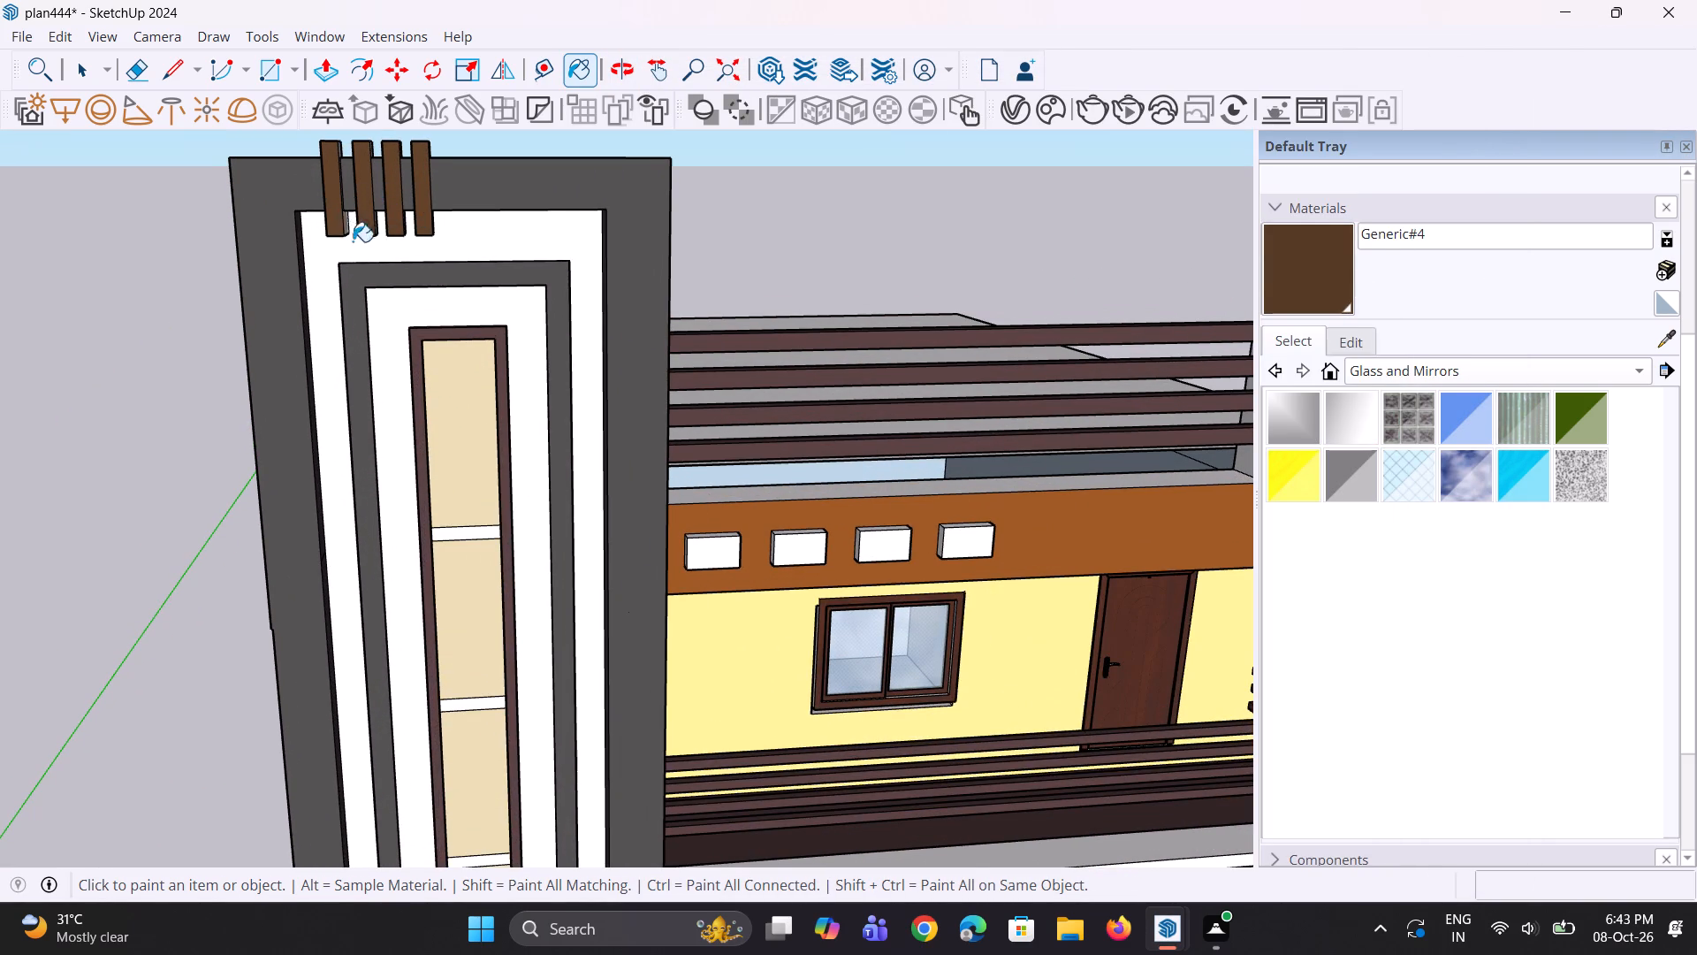
Paint the undersides of the four vertical fins at the tower's top with Generic#4.
middle_click_drag(360, 242, 377, 149)
scroll(361, 222, "up", 6)
middle_click_drag(370, 220, 374, 172)
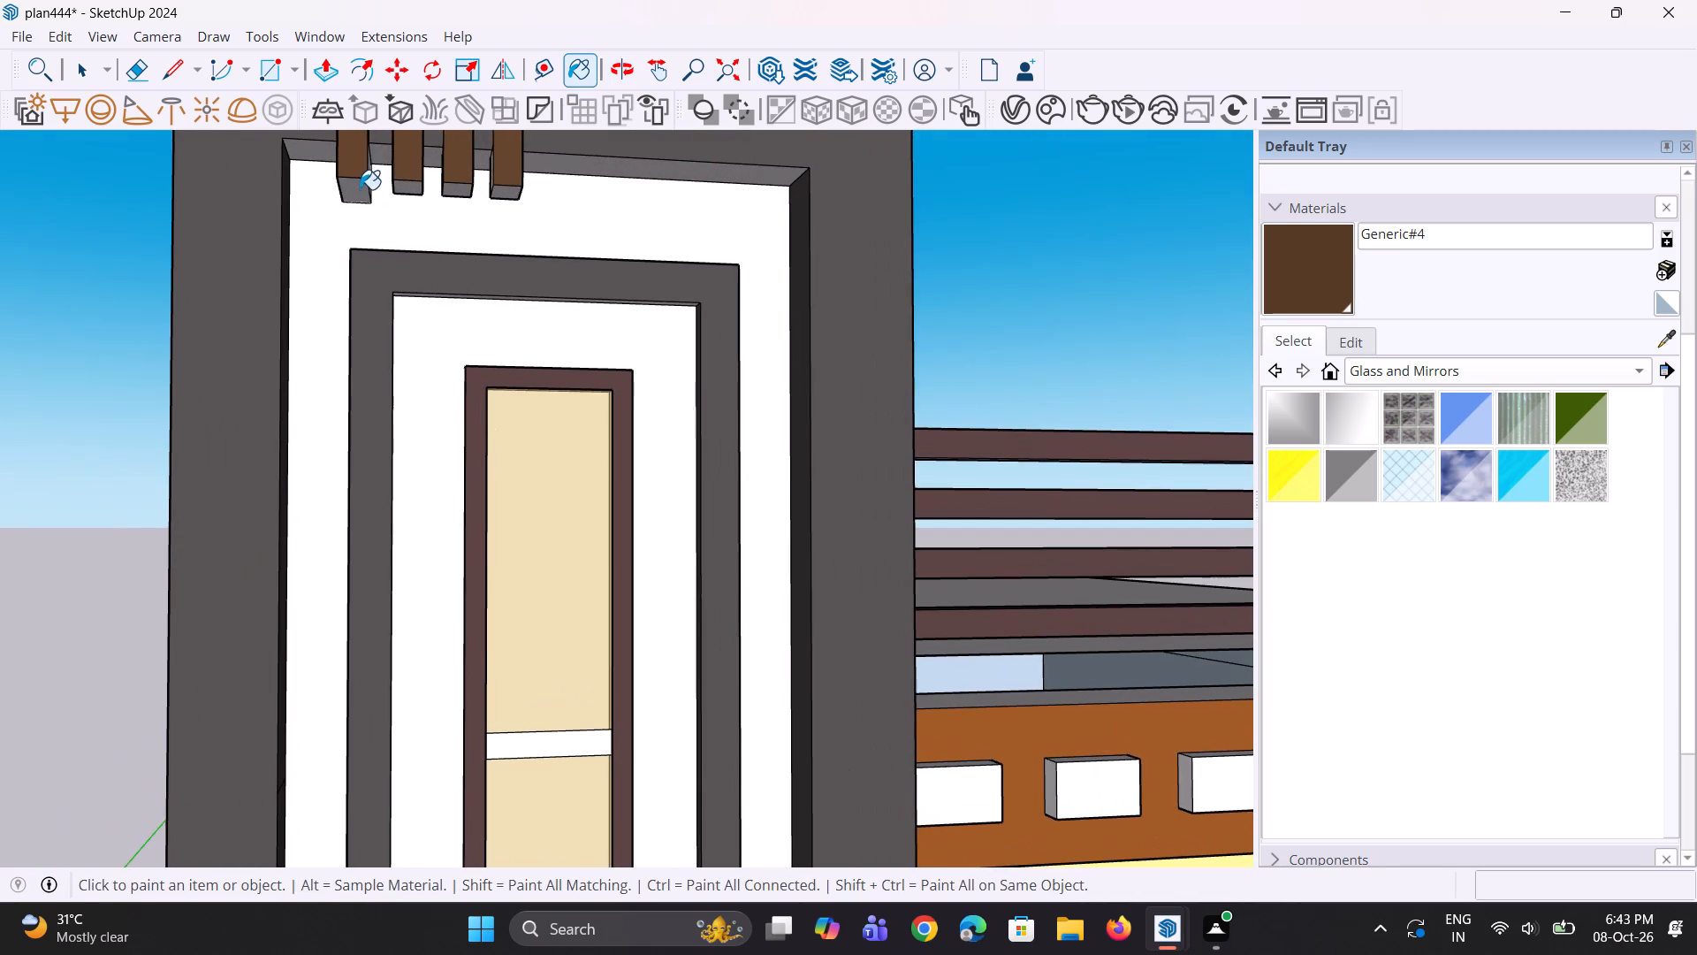
left_click(360, 189)
left_click(400, 182)
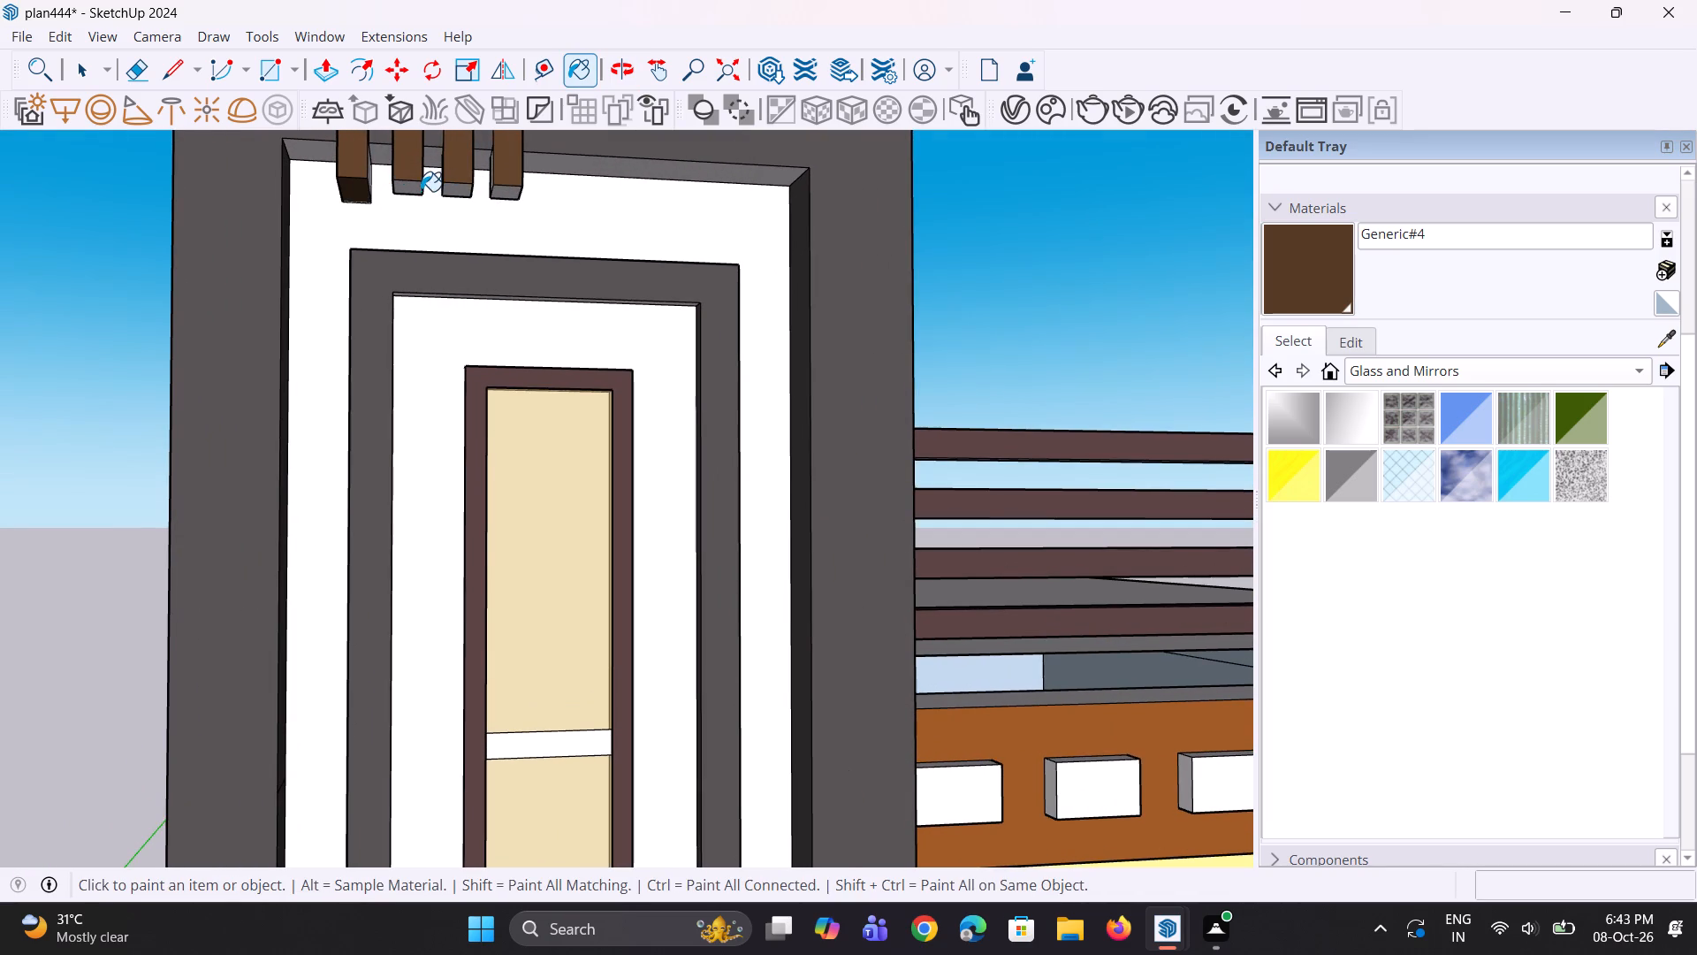
left_click(421, 191)
left_click(456, 190)
left_click(505, 190)
Paint the lower side faces of the four tower fins, just below the parapet, with Generic#4.
middle_click_drag(500, 186, 542, 249)
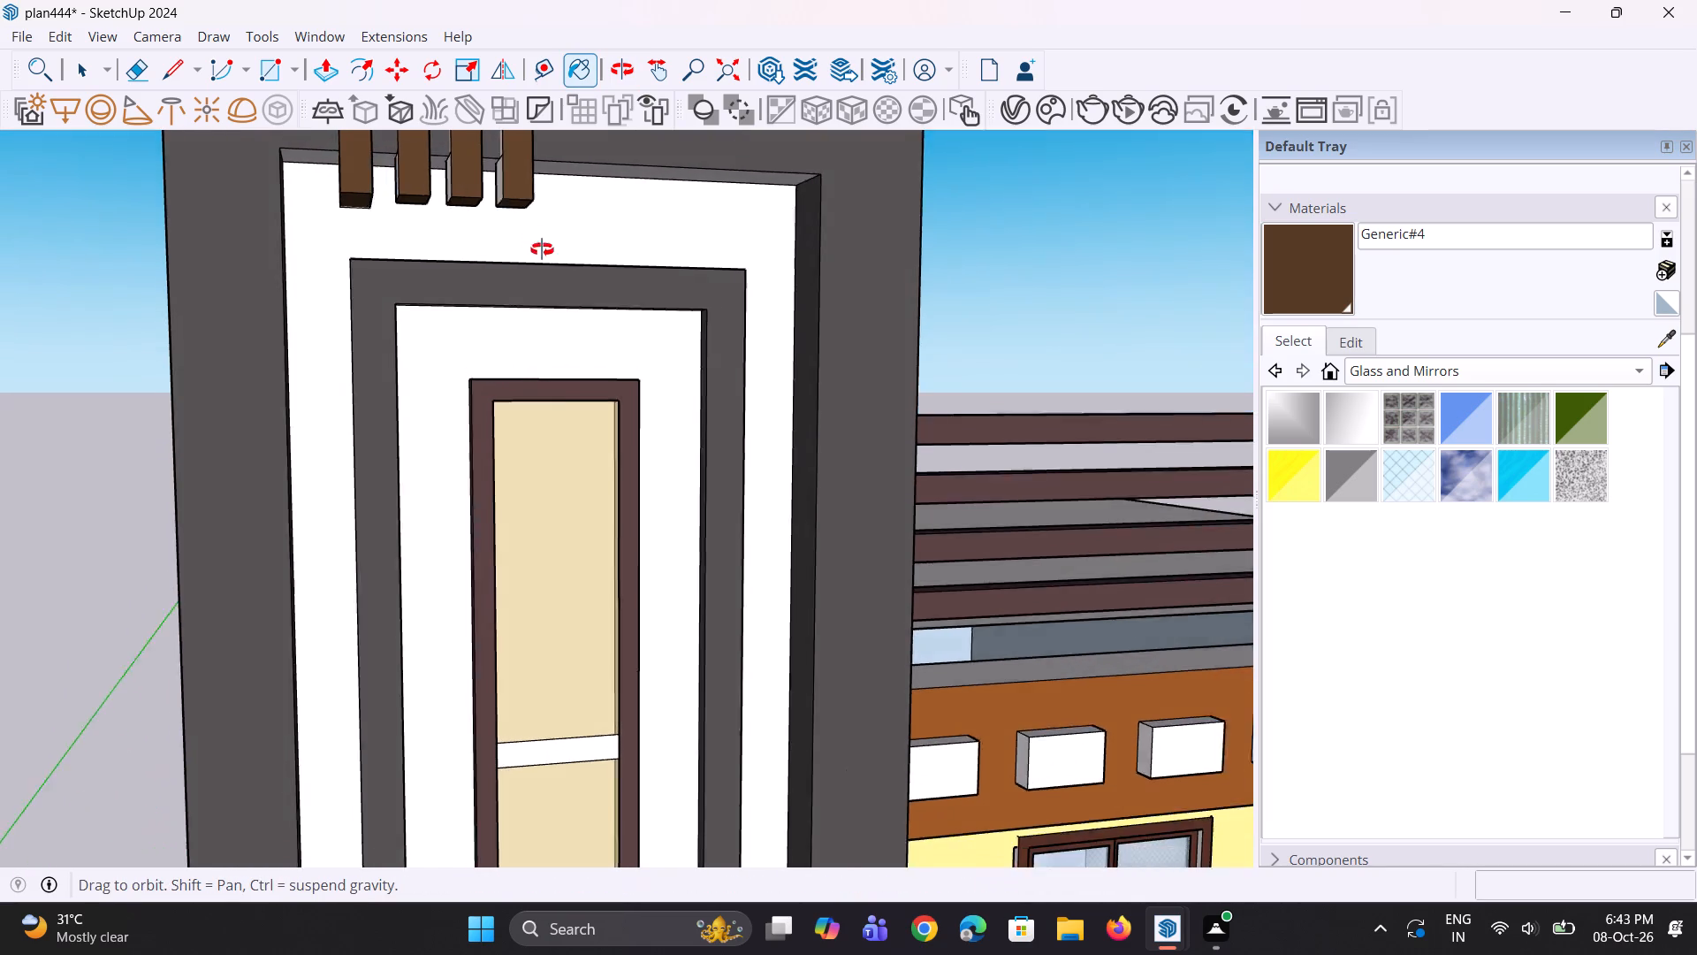
middle_click_drag(542, 249, 582, 294)
scroll(543, 212, "up", 1)
left_click(512, 191)
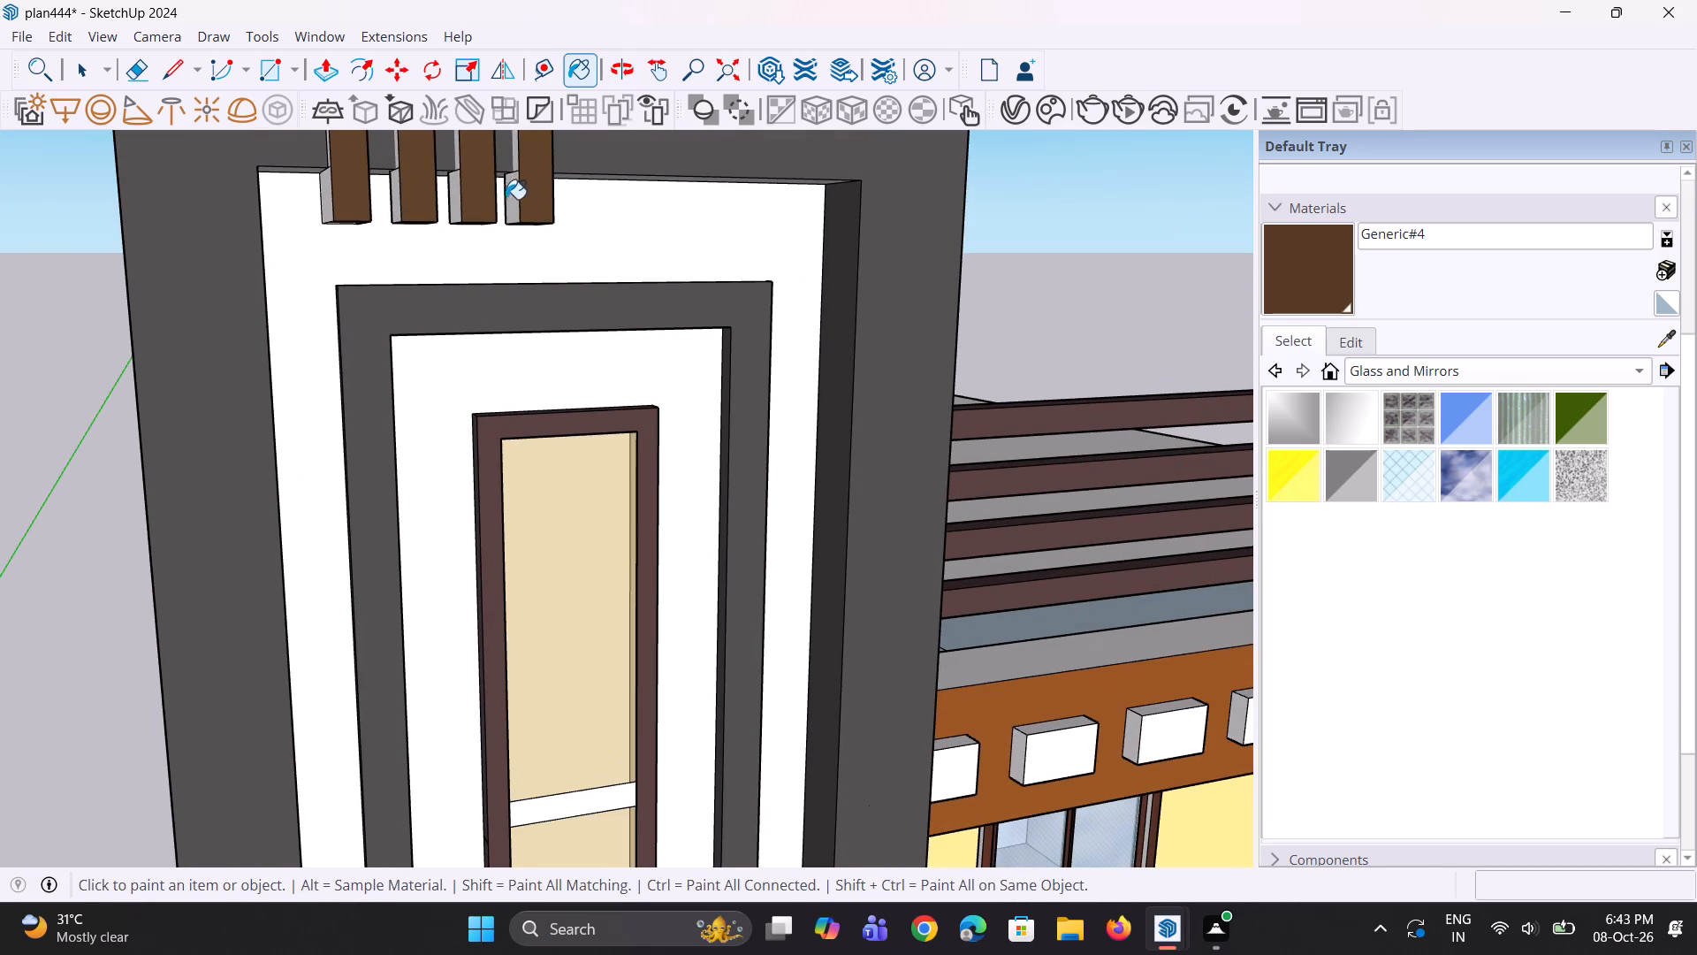
left_click(454, 195)
left_click(397, 204)
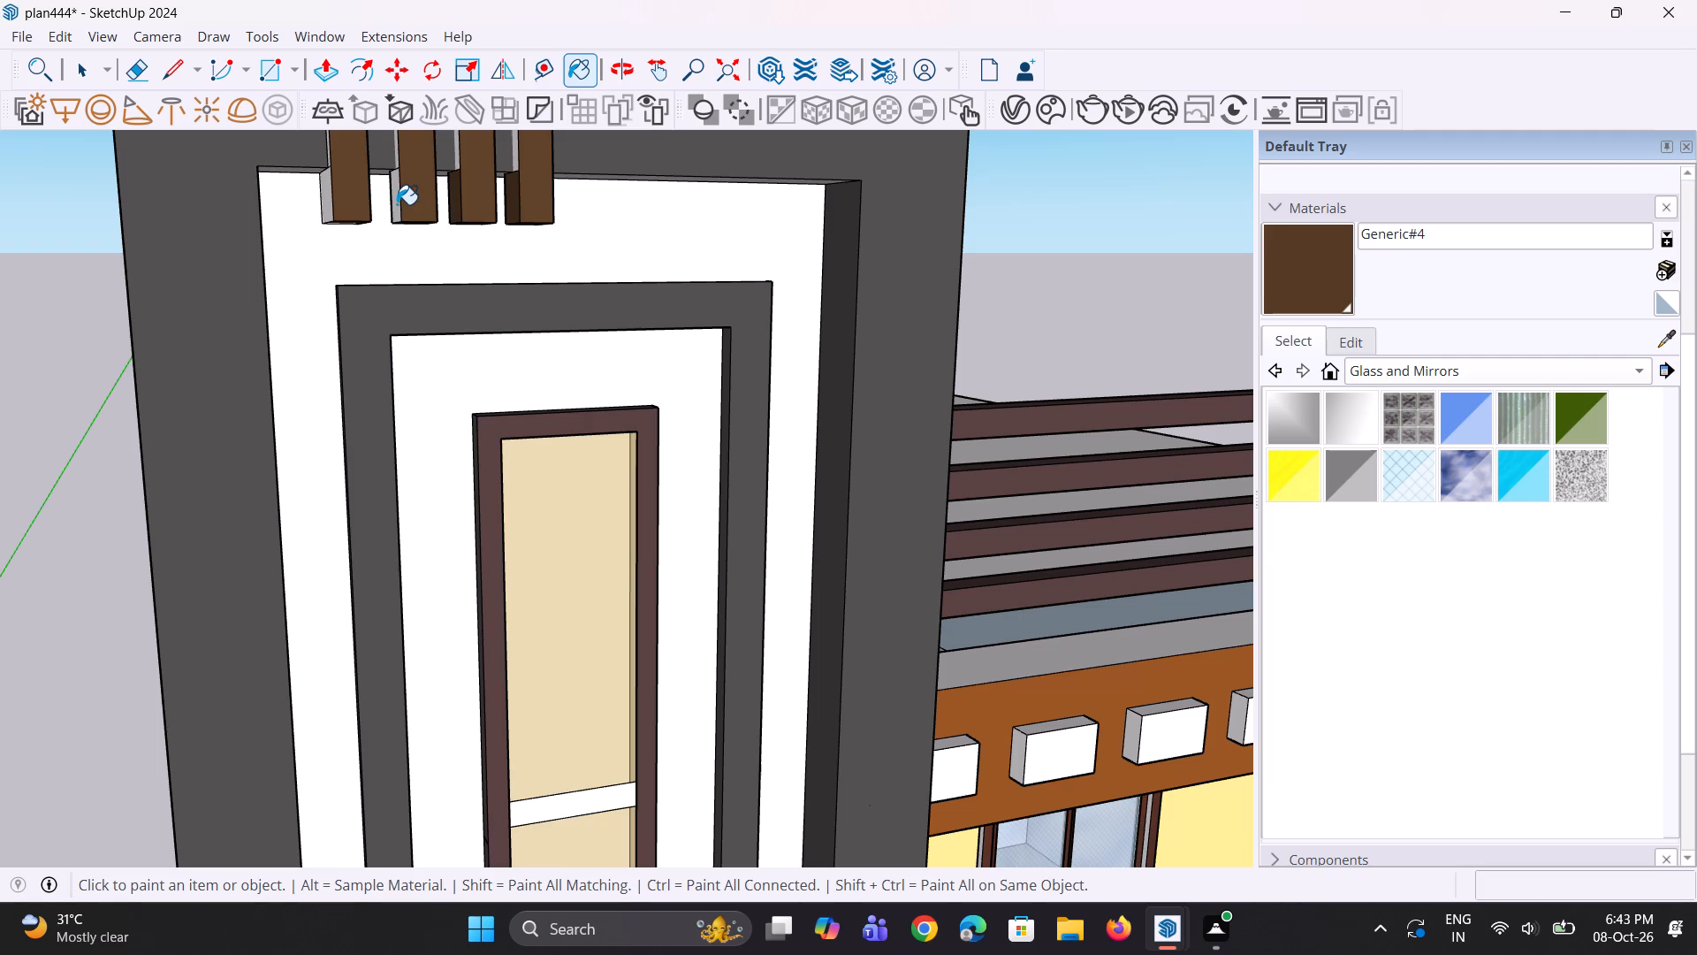
left_click(327, 206)
Paint the upper side faces of the four tower fins with Generic#4.
scroll(362, 250, "down", 9)
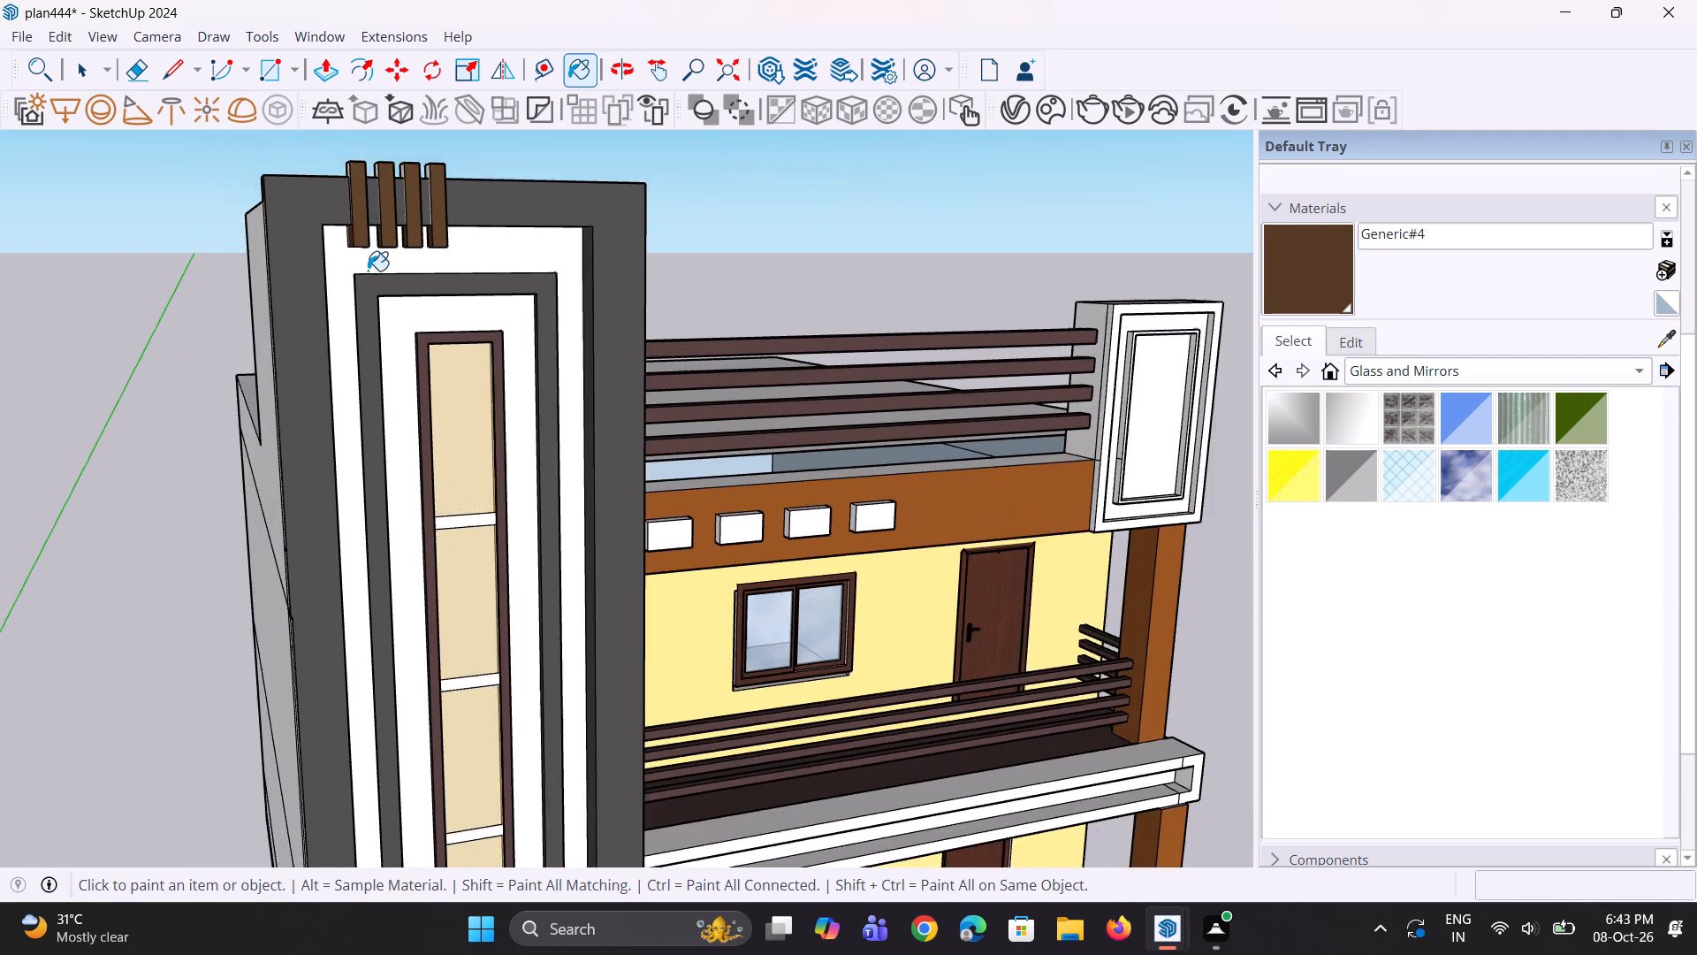
middle_click_drag(368, 268, 586, 308)
scroll(515, 195, "up", 6)
left_click(501, 206)
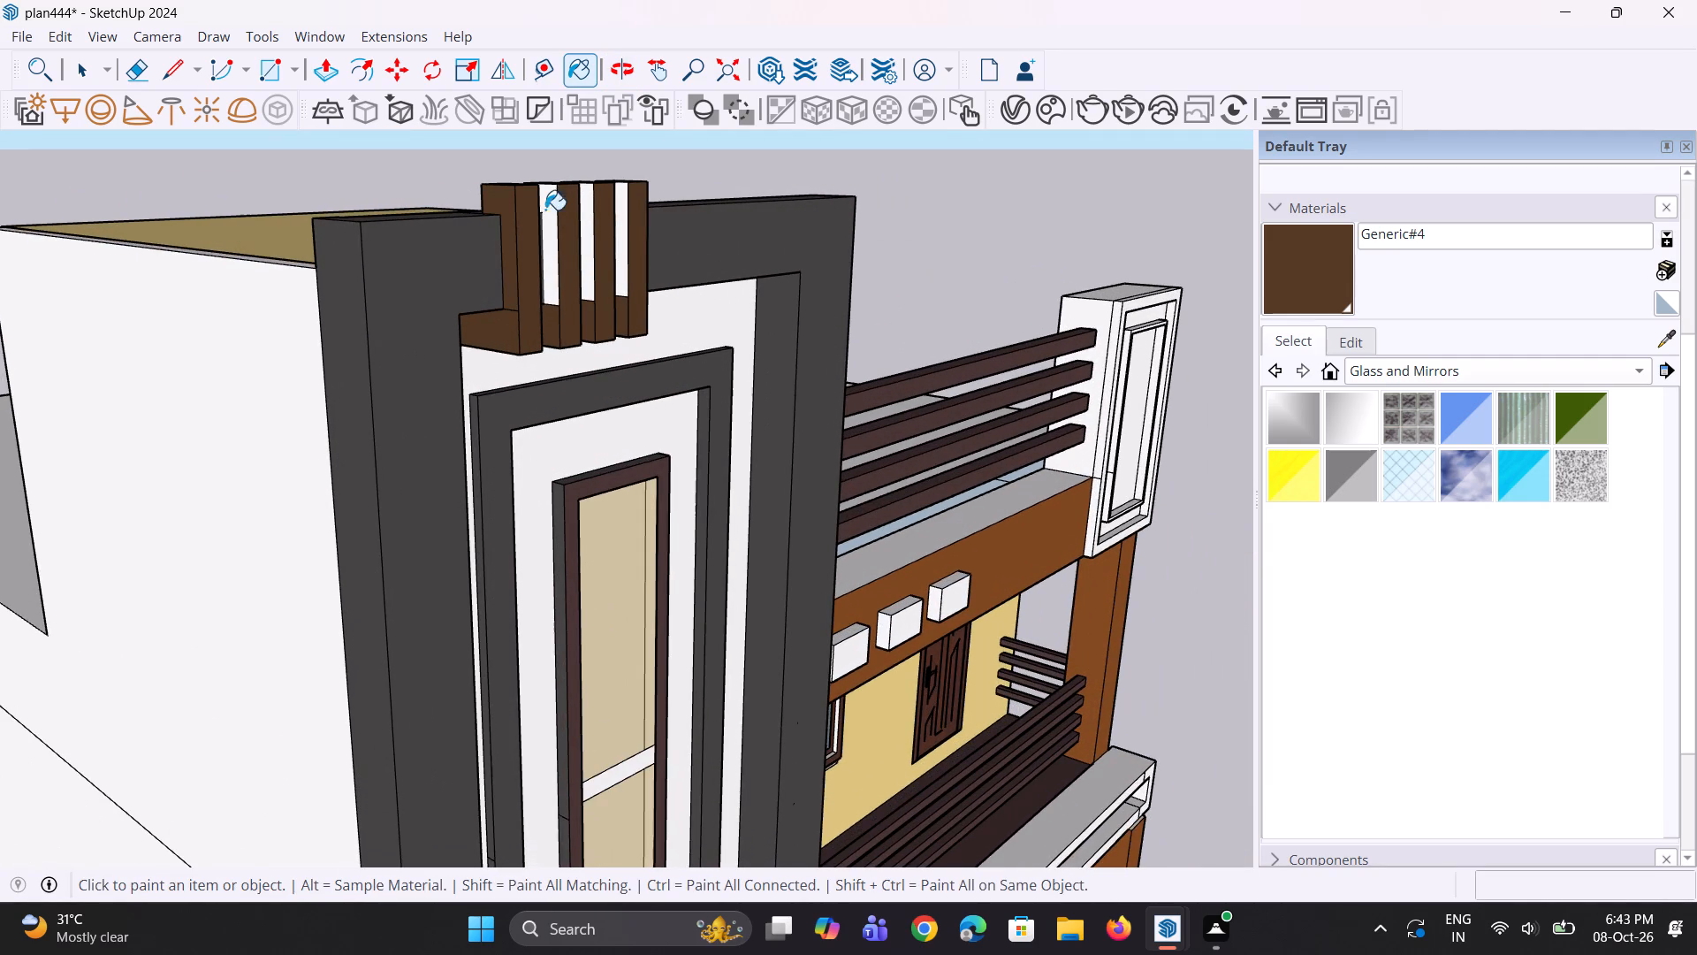
left_click(550, 205)
left_click(586, 210)
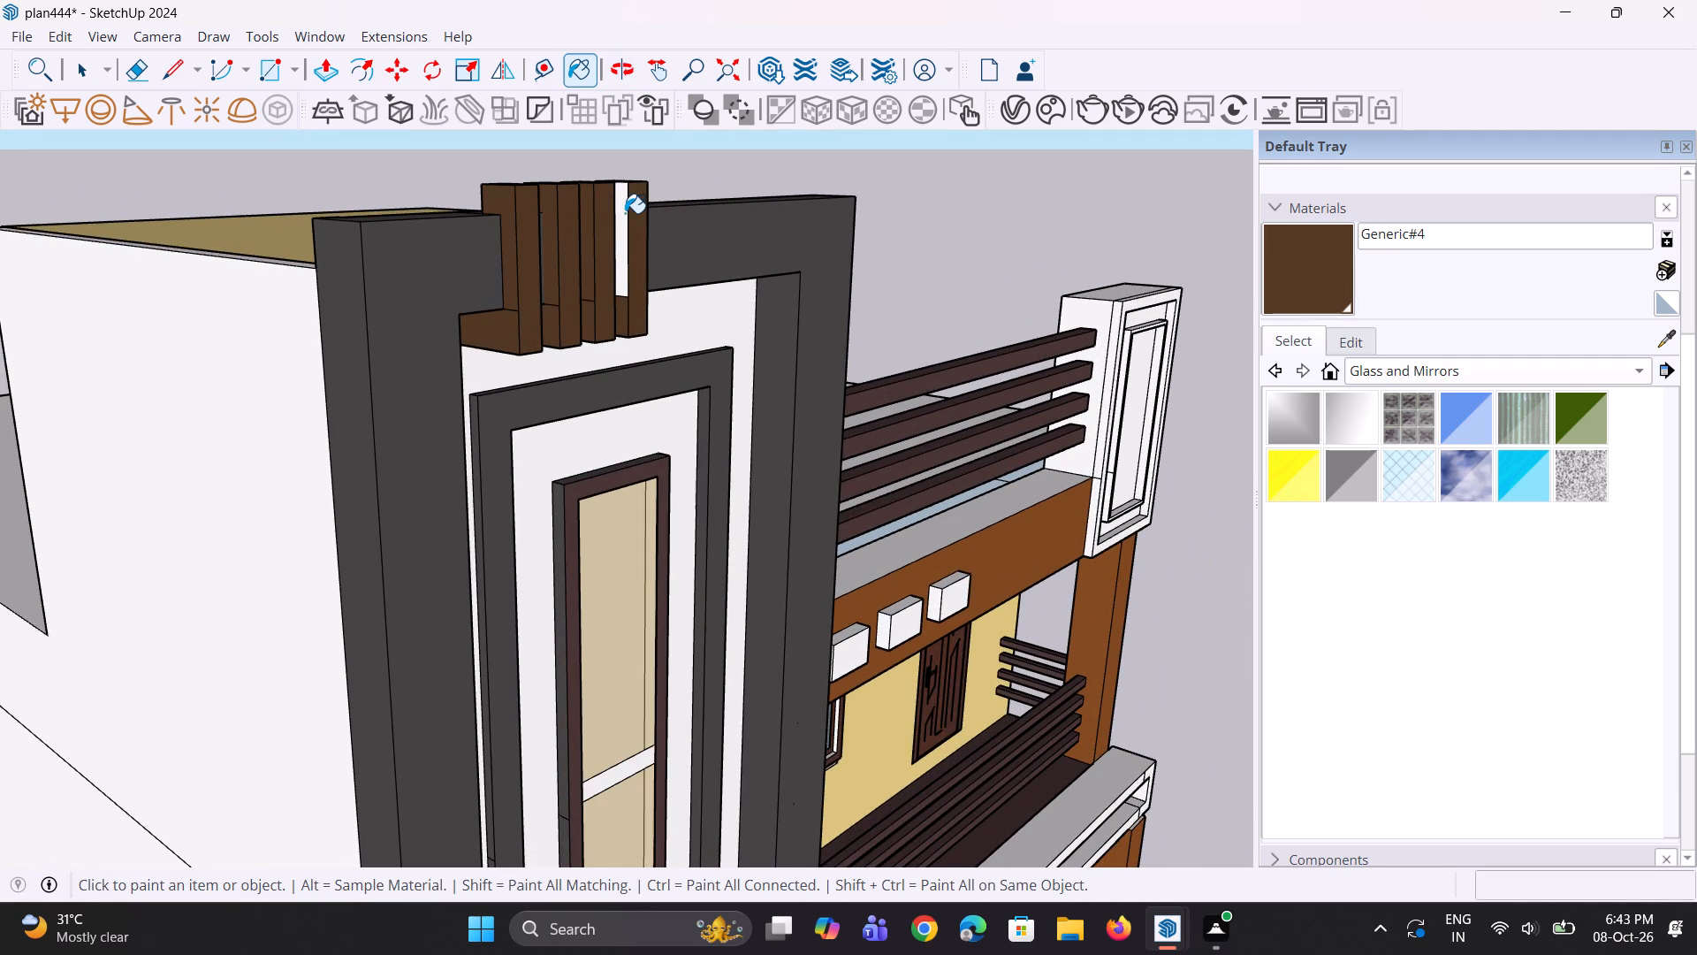
left_click(625, 213)
Paint the top faces of the four tower fins with Generic#4.
middle_click_drag(544, 273, 958, 486)
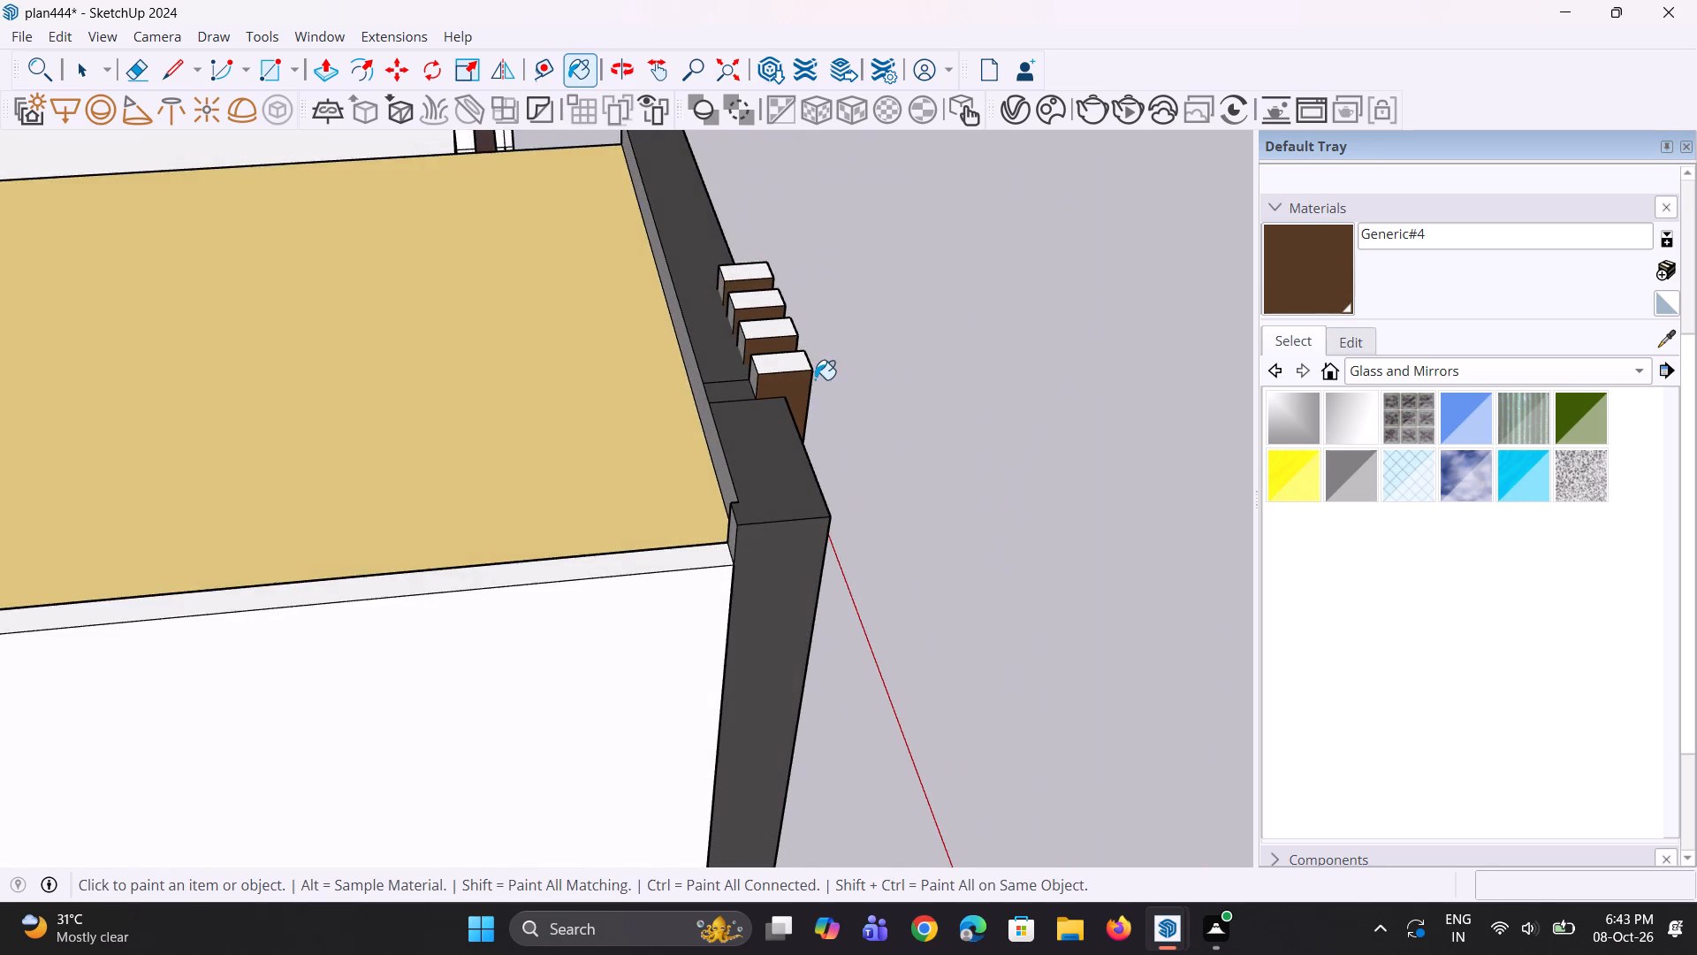
scroll(815, 379, "up", 1)
left_click(774, 355)
left_click(763, 310)
left_click(748, 266)
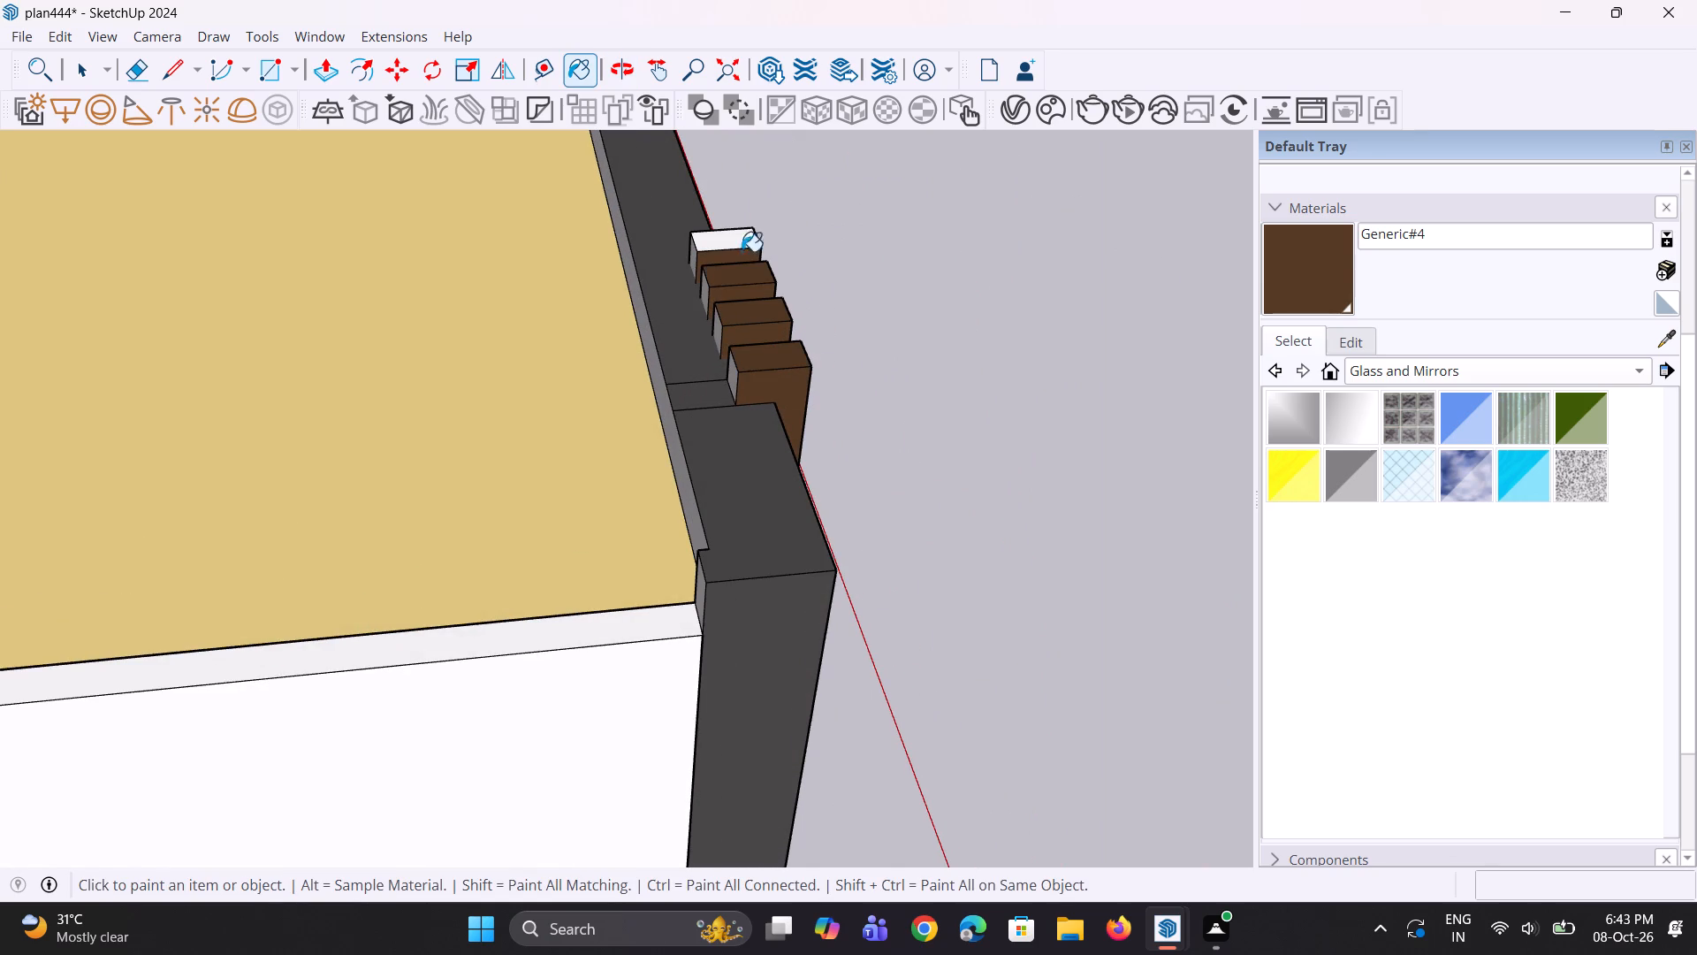
left_click(738, 239)
Paint the rear faces of the four tower fins, above the roof parapet, with Generic#4.
middle_click_drag(727, 356, 786, 363)
scroll(757, 365, "up", 3)
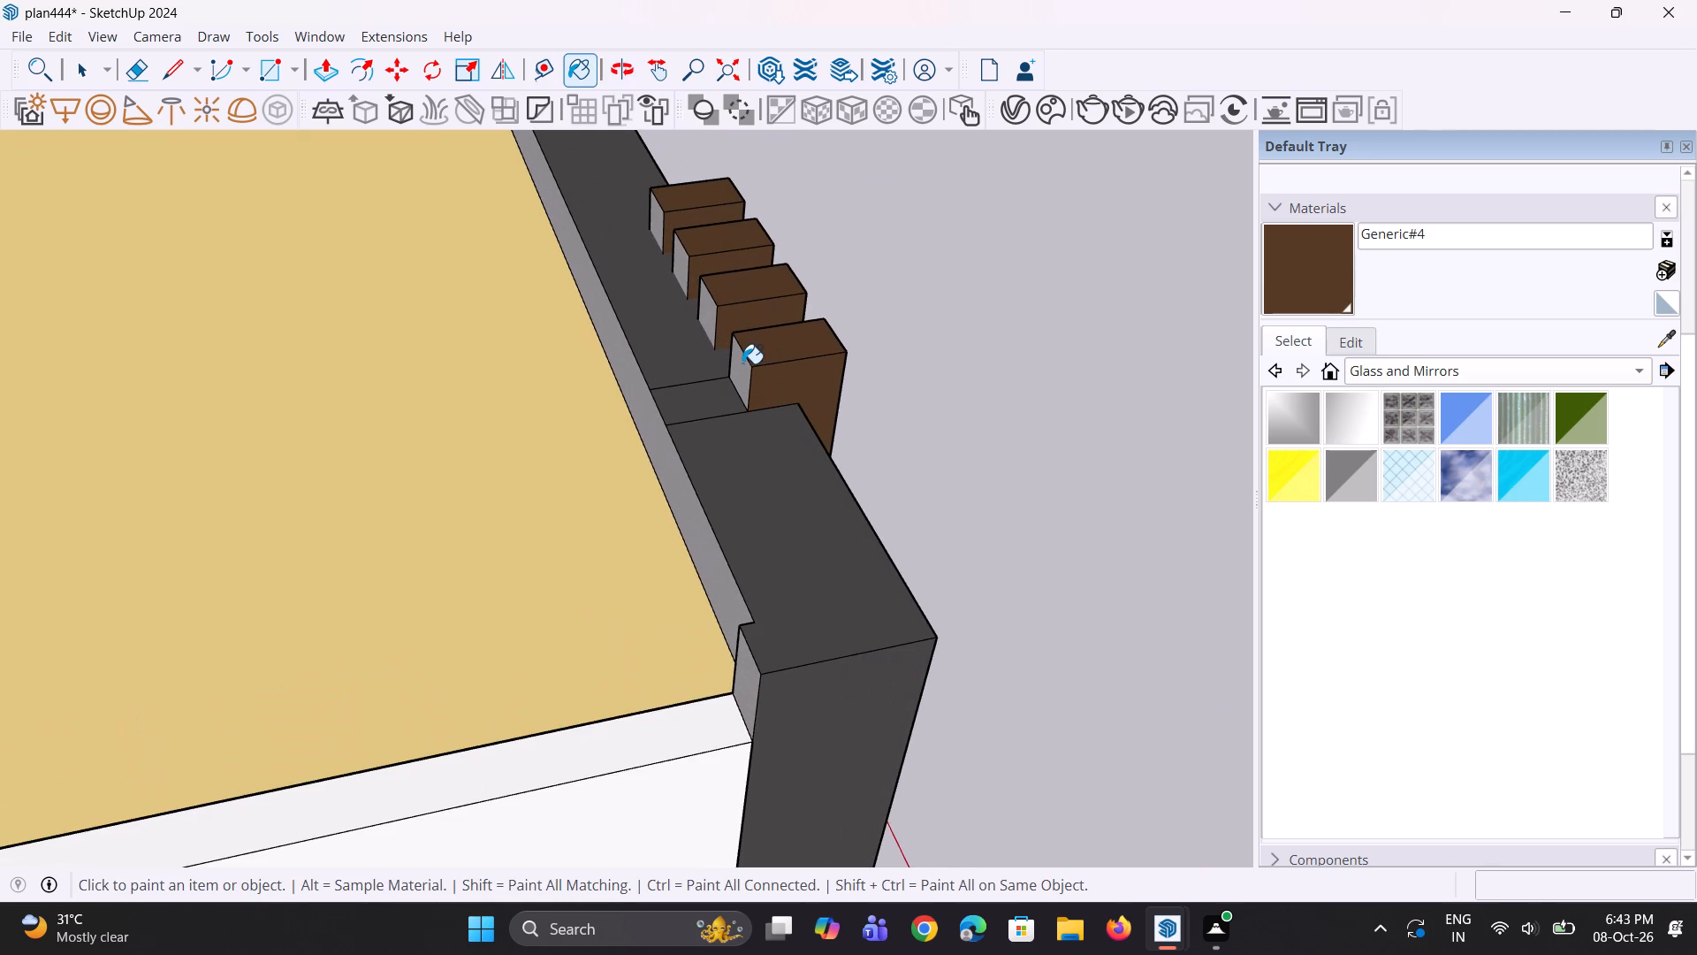
left_click(742, 363)
left_click(709, 326)
left_click(682, 267)
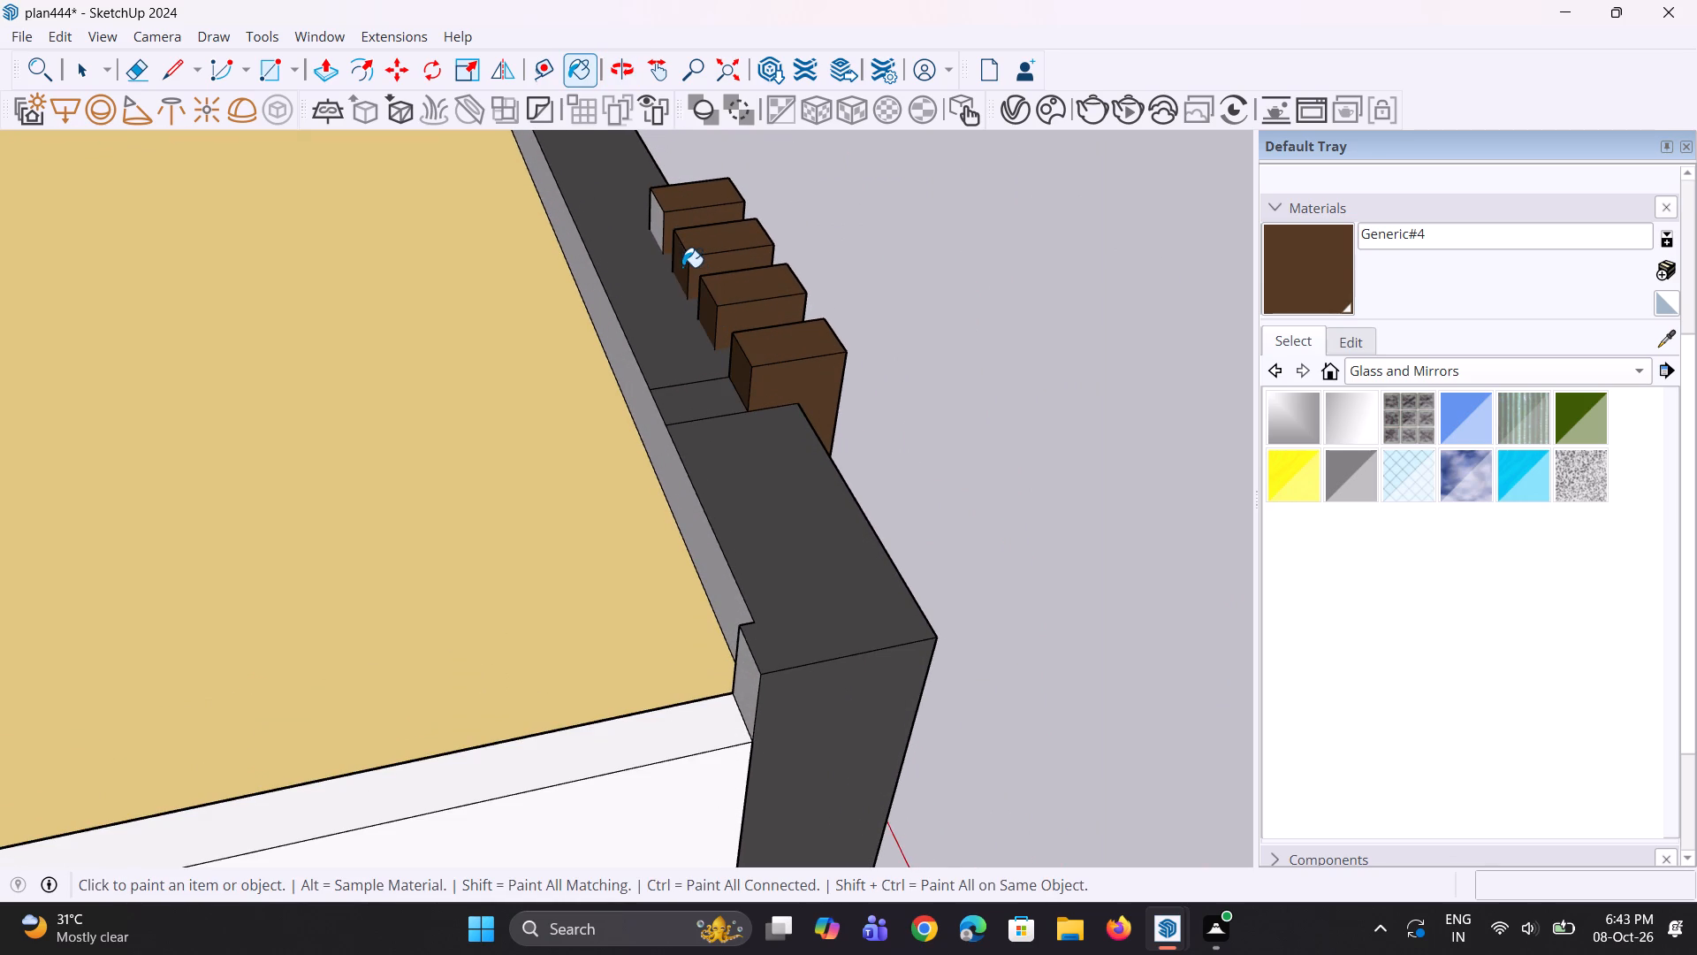
scroll(667, 265, "up", 4)
left_click(658, 202)
Check the painted fins from several angles and look over the whole front elevation down to the gate.
scroll(698, 372, "down", 3)
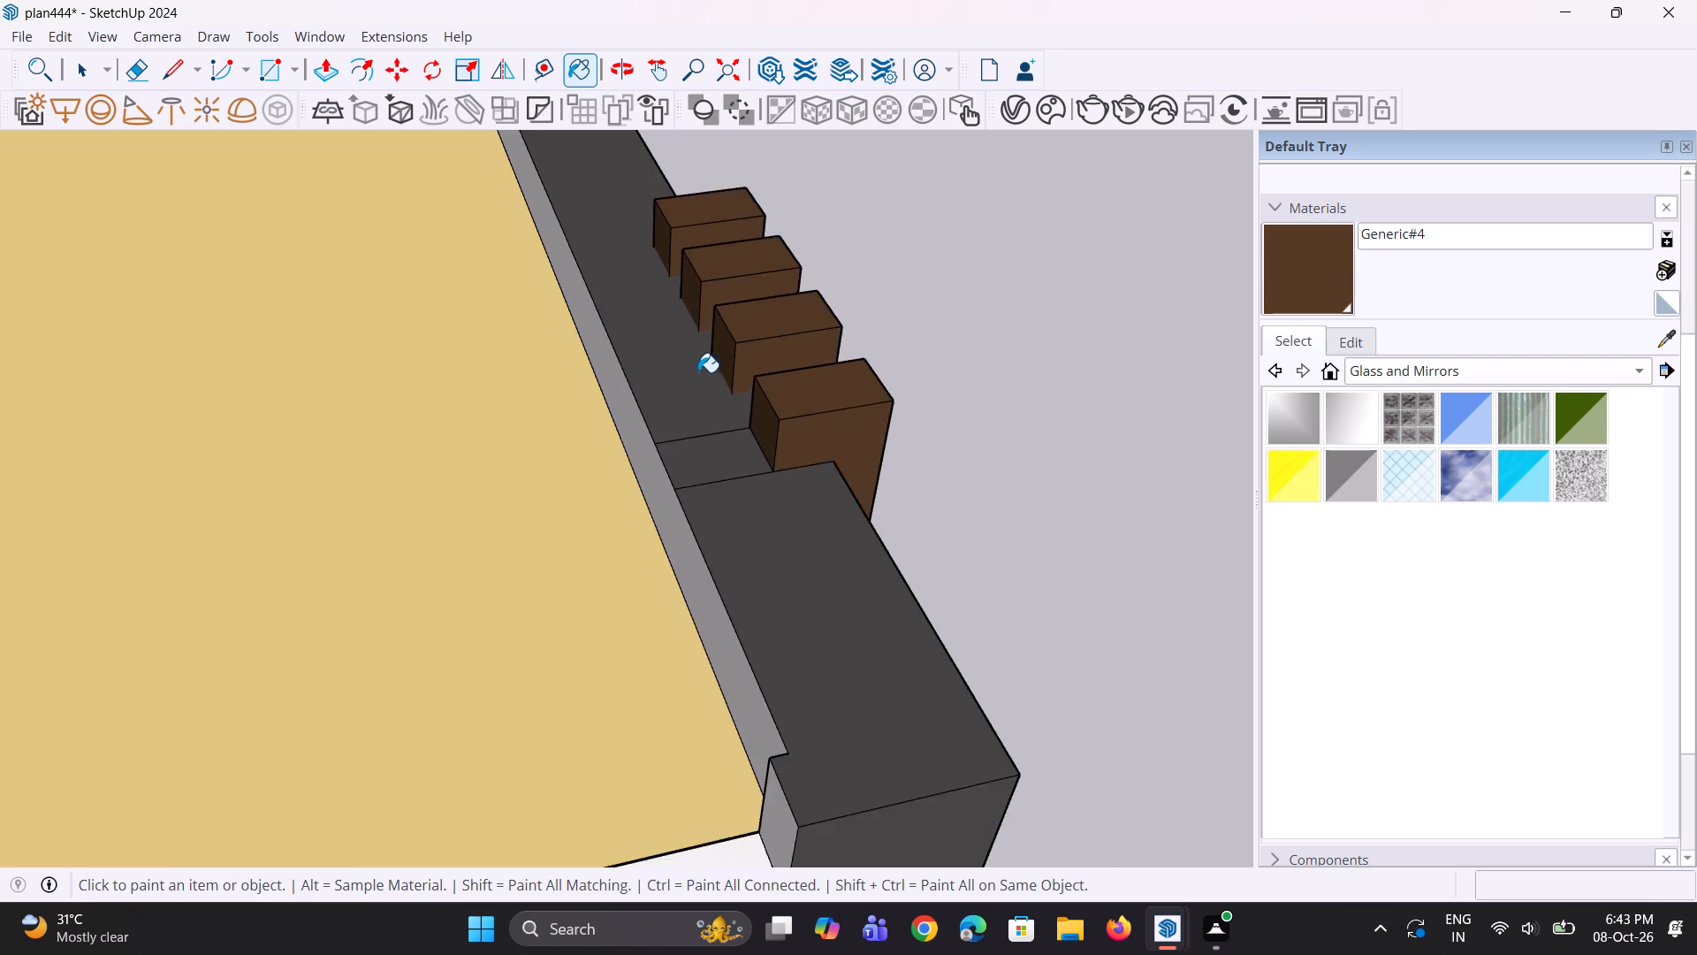
scroll(698, 372, "down", 4)
middle_click_drag(796, 423, 545, 316)
scroll(772, 497, "up", 2)
middle_click_drag(777, 498, 562, 294)
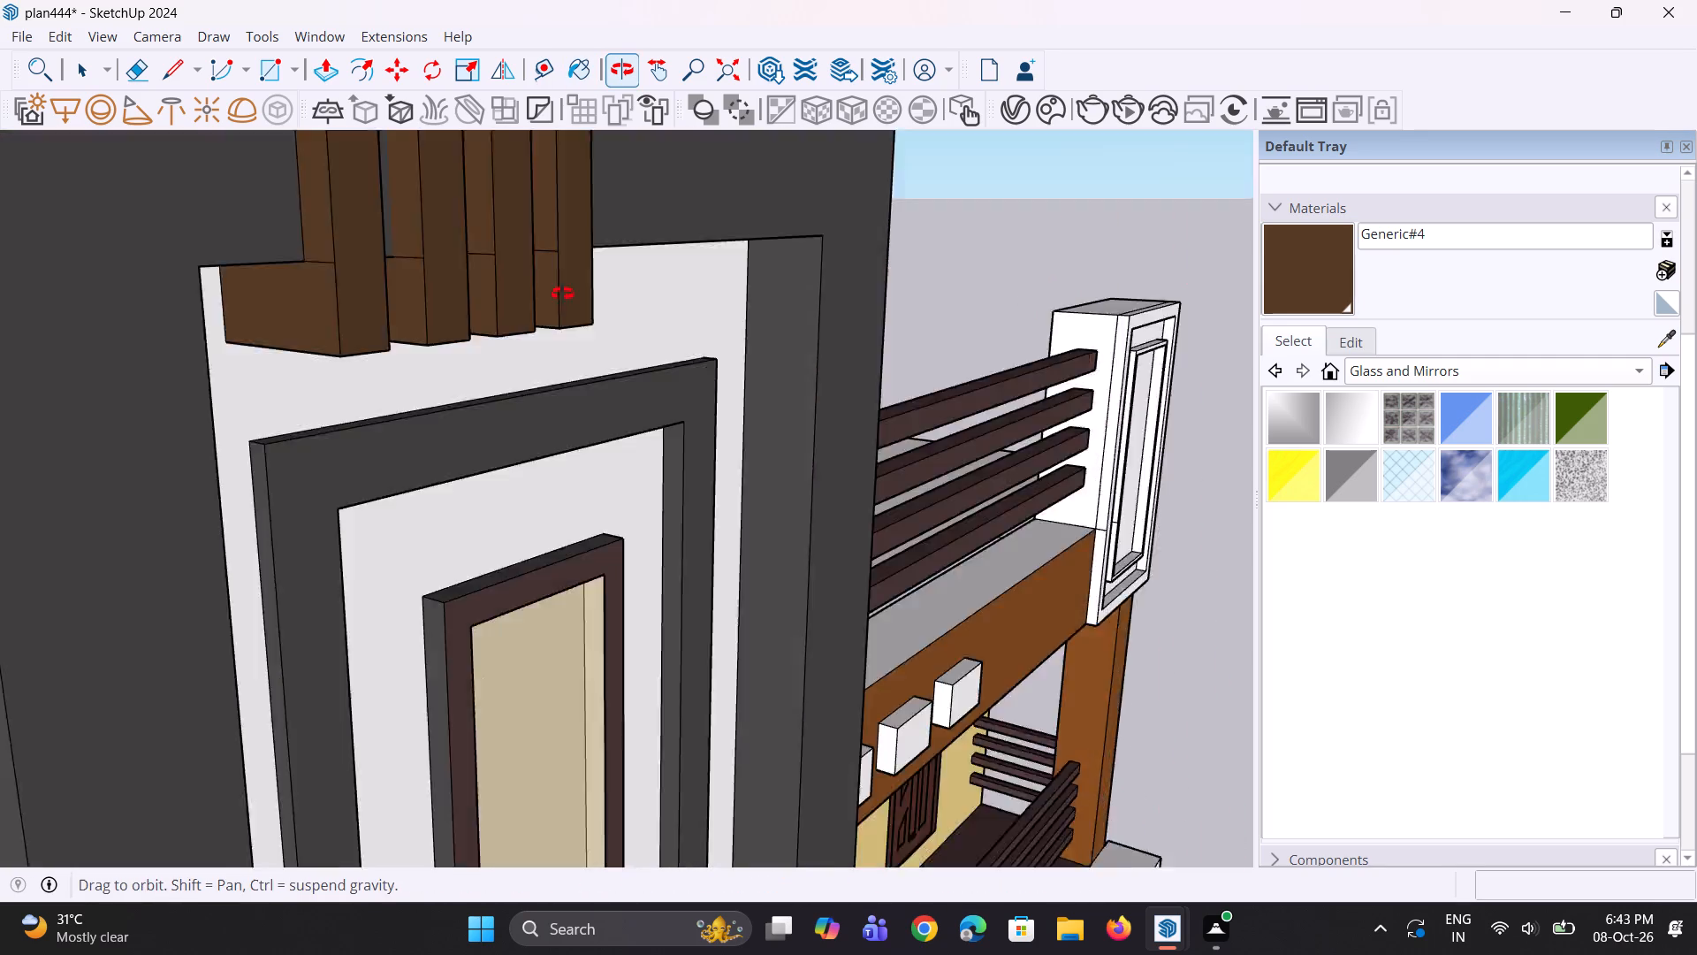
middle_click_drag(562, 294, 546, 230)
scroll(574, 410, "down", 8)
middle_click_drag(582, 423, 514, 542)
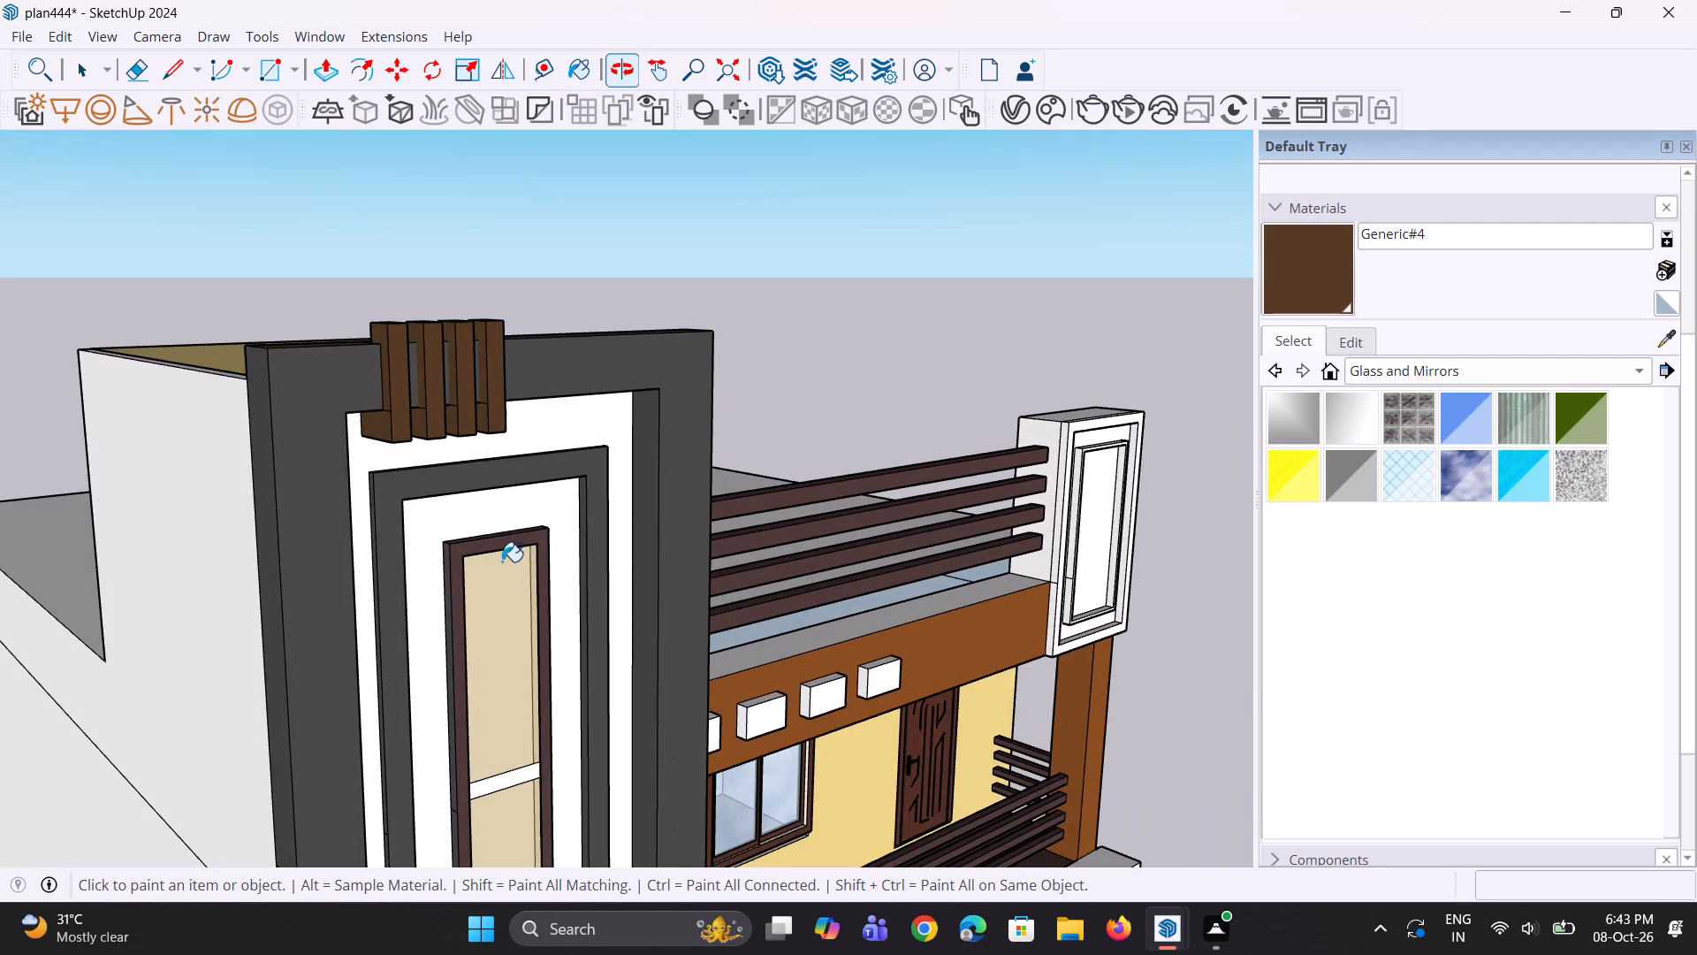
scroll(509, 543, "down", 3)
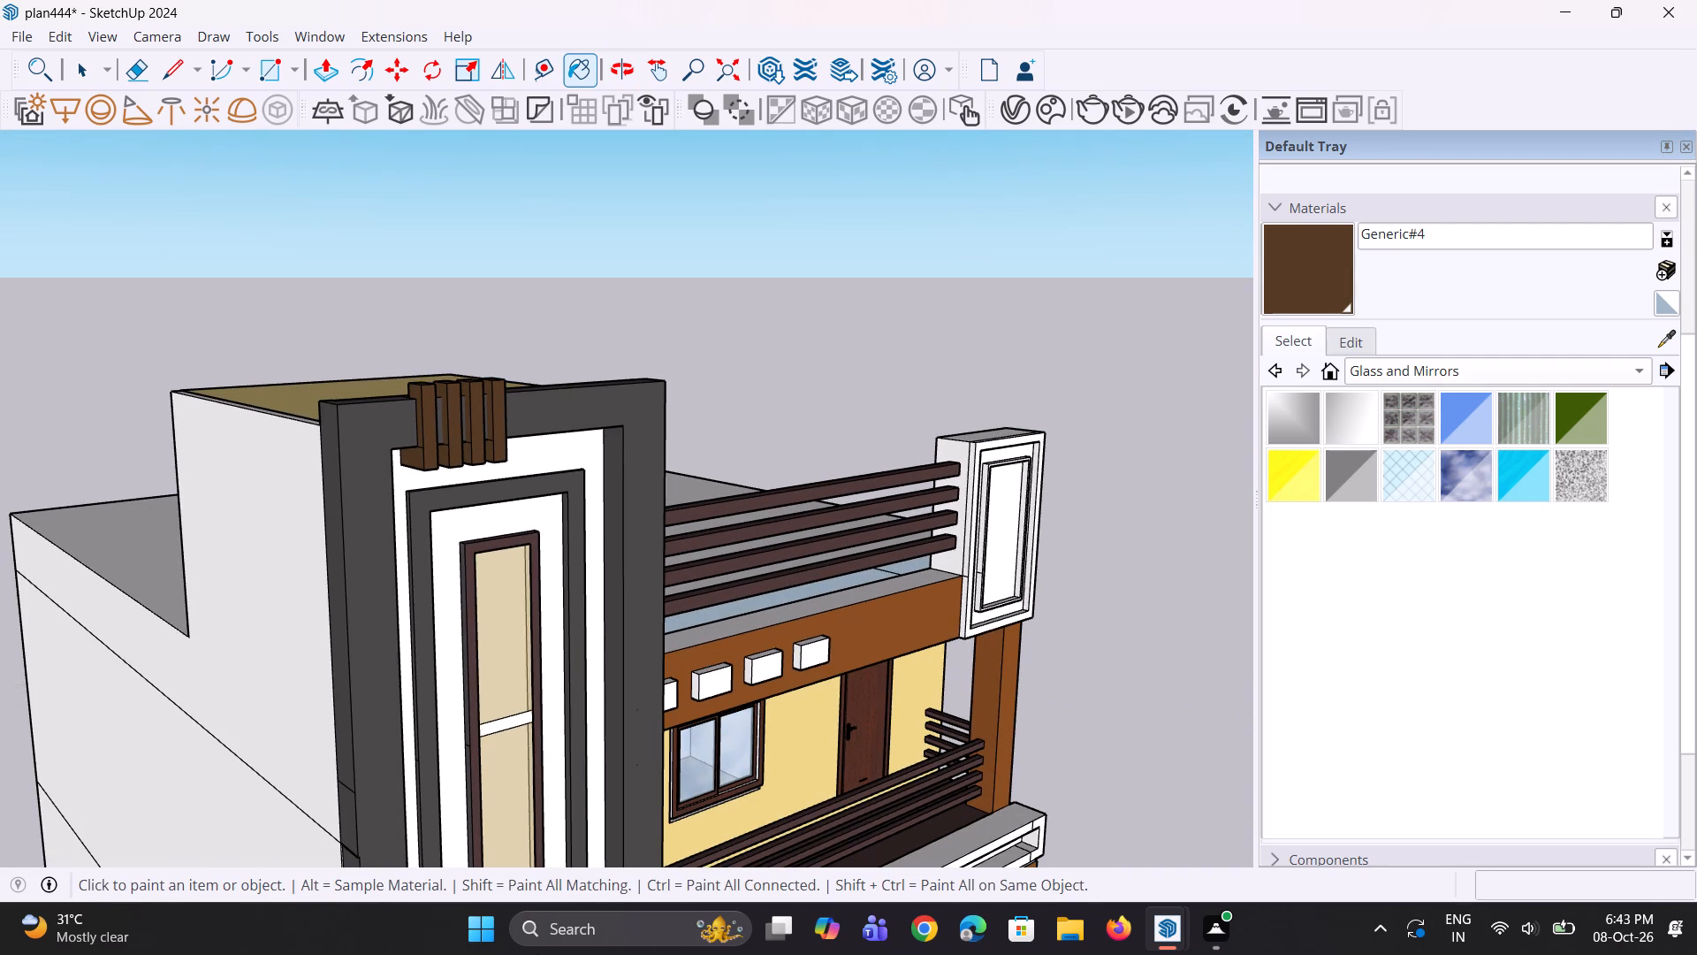
scroll(591, 564, "down", 4)
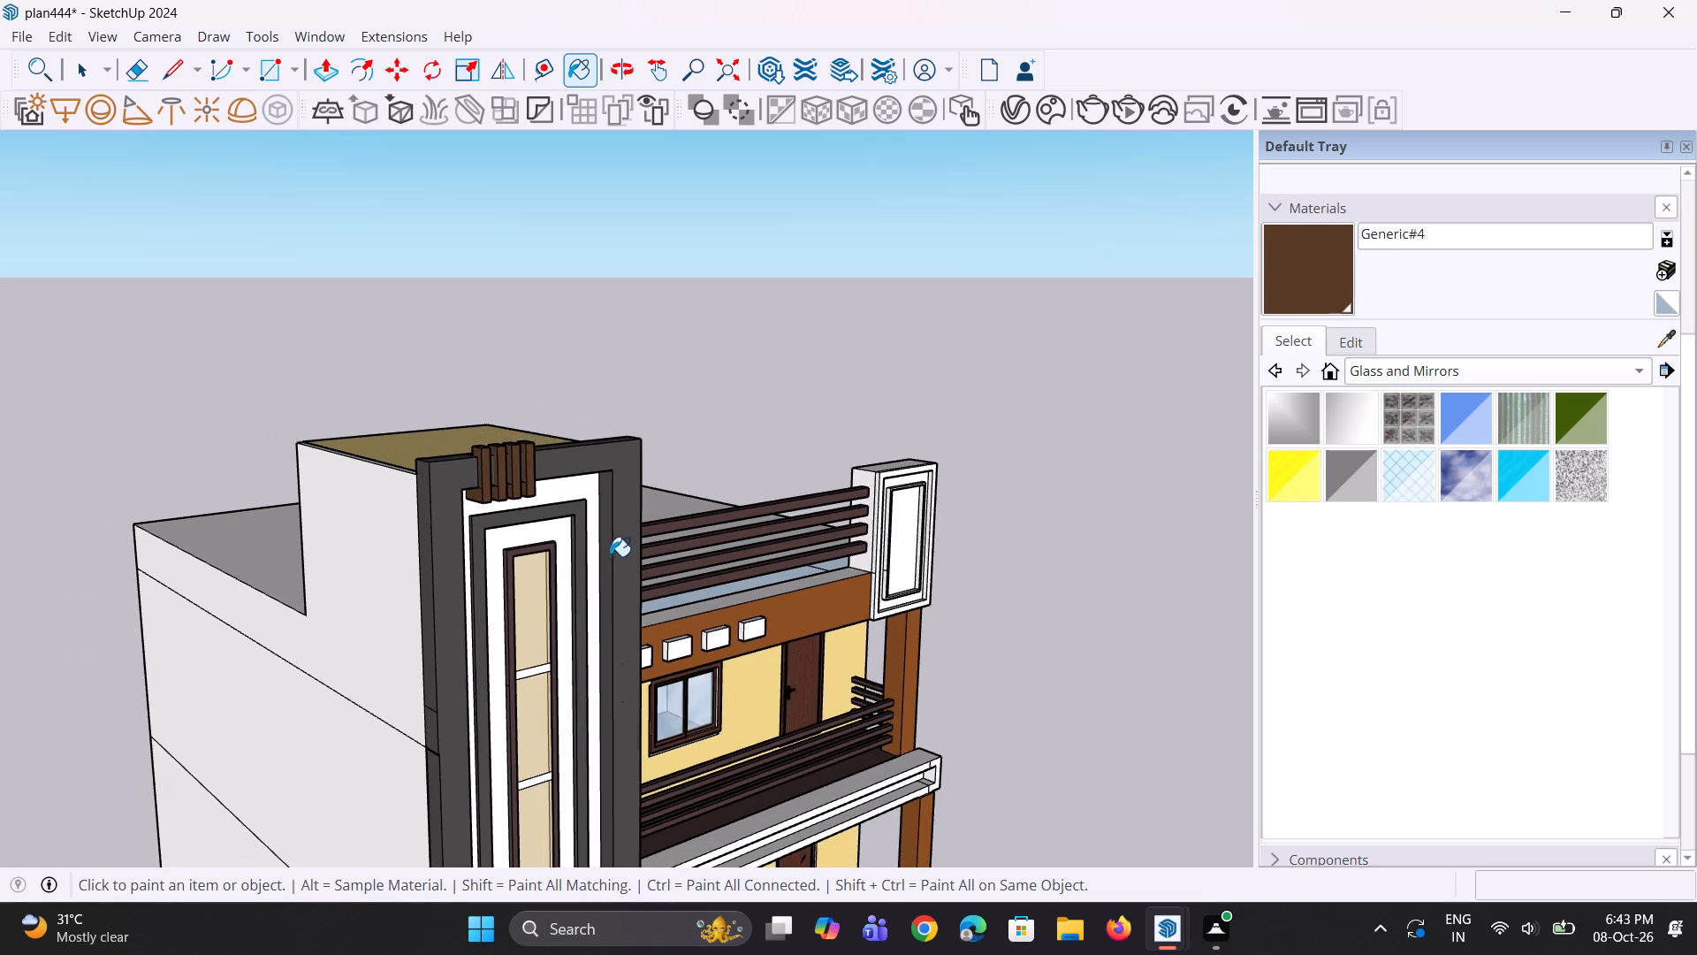
middle_click_drag(610, 556, 511, 544)
scroll(424, 508, "down", 3)
middle_click_drag(458, 621, 396, 645)
scroll(467, 655, "up", 2)
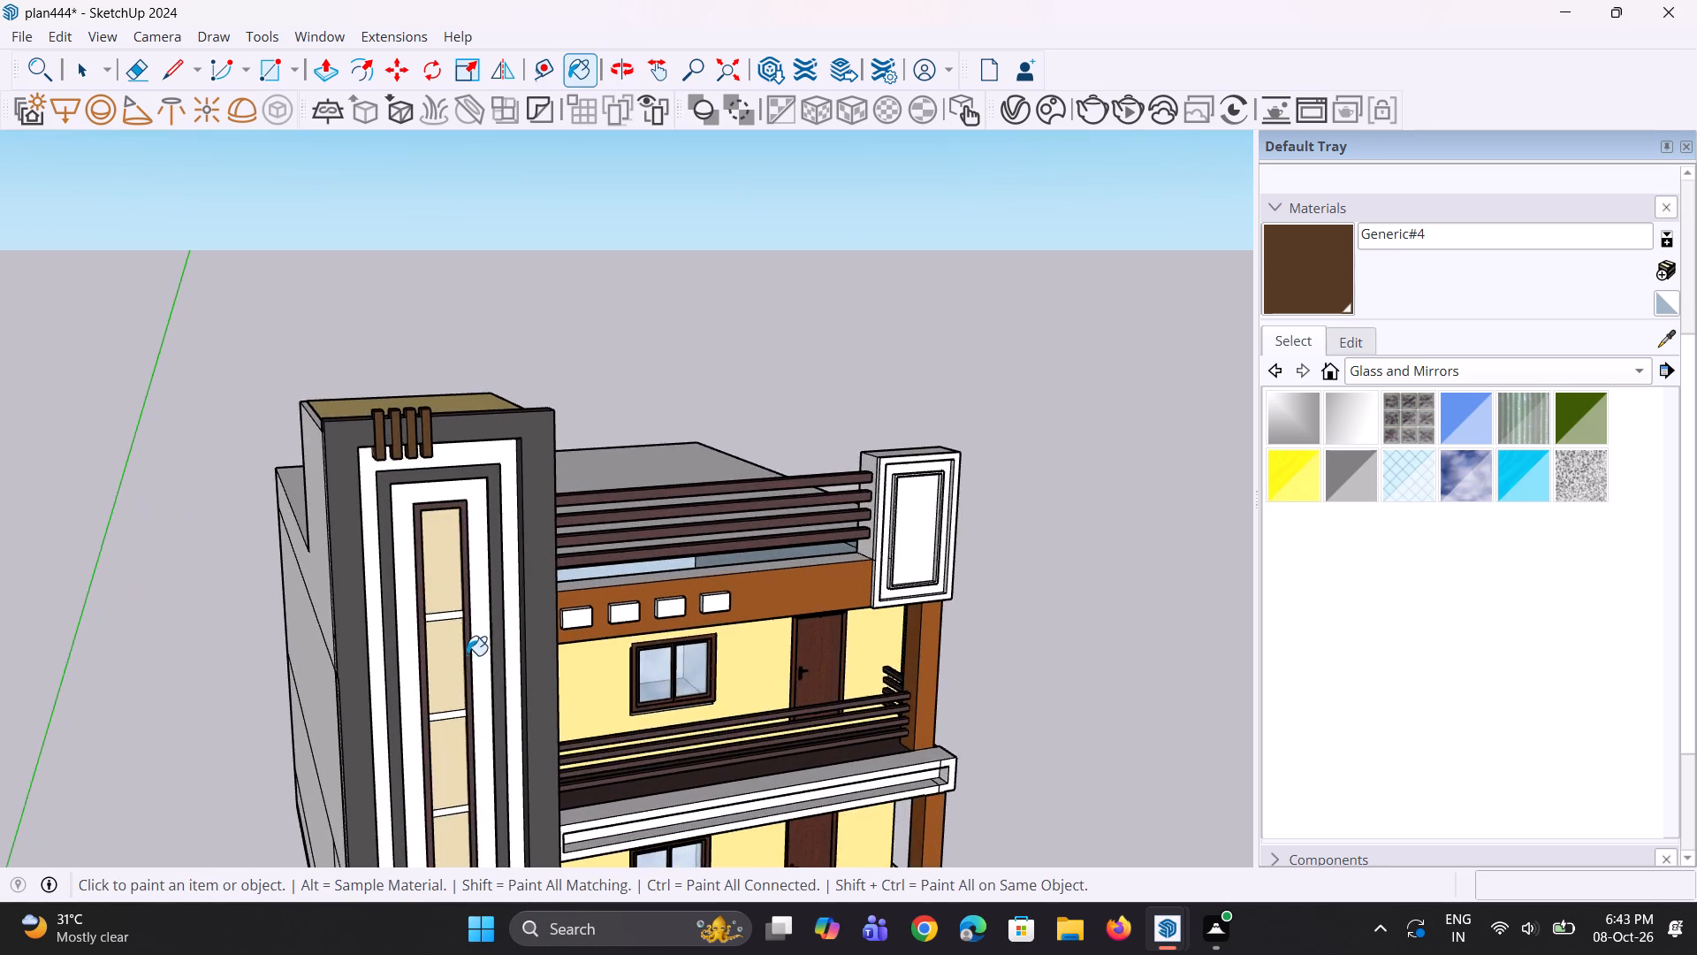
scroll(449, 631, "down", 4)
scroll(402, 563, "down", 2)
middle_click_drag(458, 644, 444, 600)
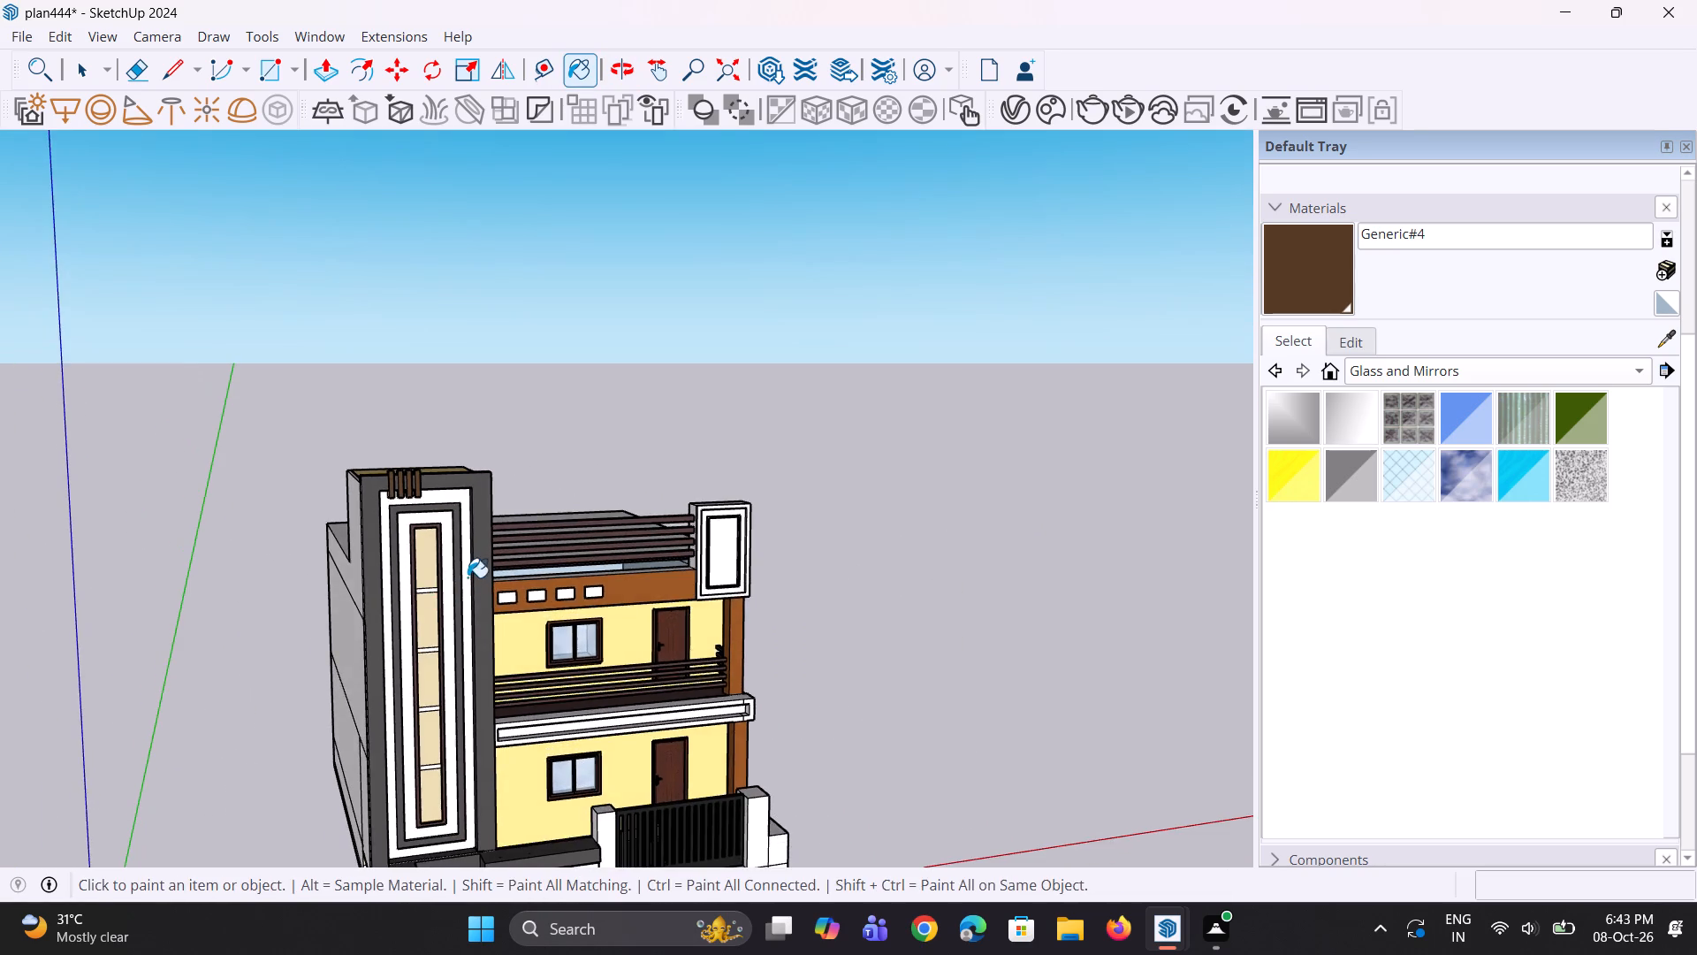
scroll(468, 577, "down", 4)
middle_click_drag(468, 577, 468, 592)
scroll(536, 798, "up", 7)
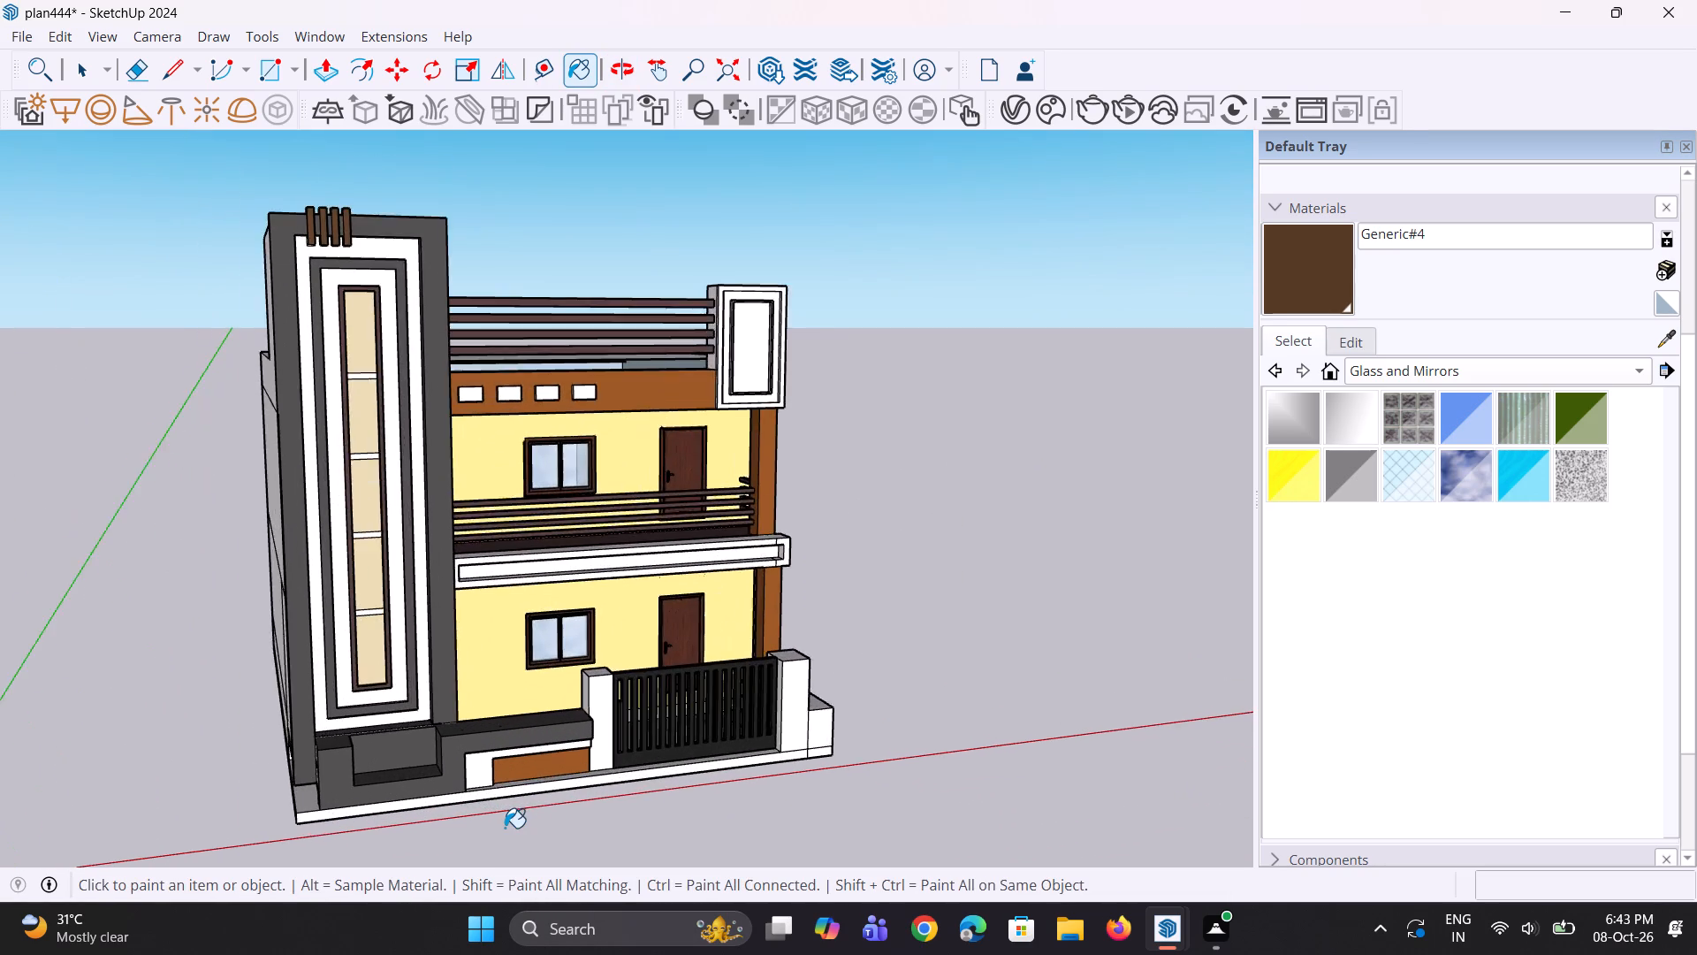
Paint the rectangular panel low on the boundary wall beside the gate with Generic#4.
scroll(505, 828, "up", 2)
left_click(529, 769)
middle_click_drag(542, 826, 504, 773)
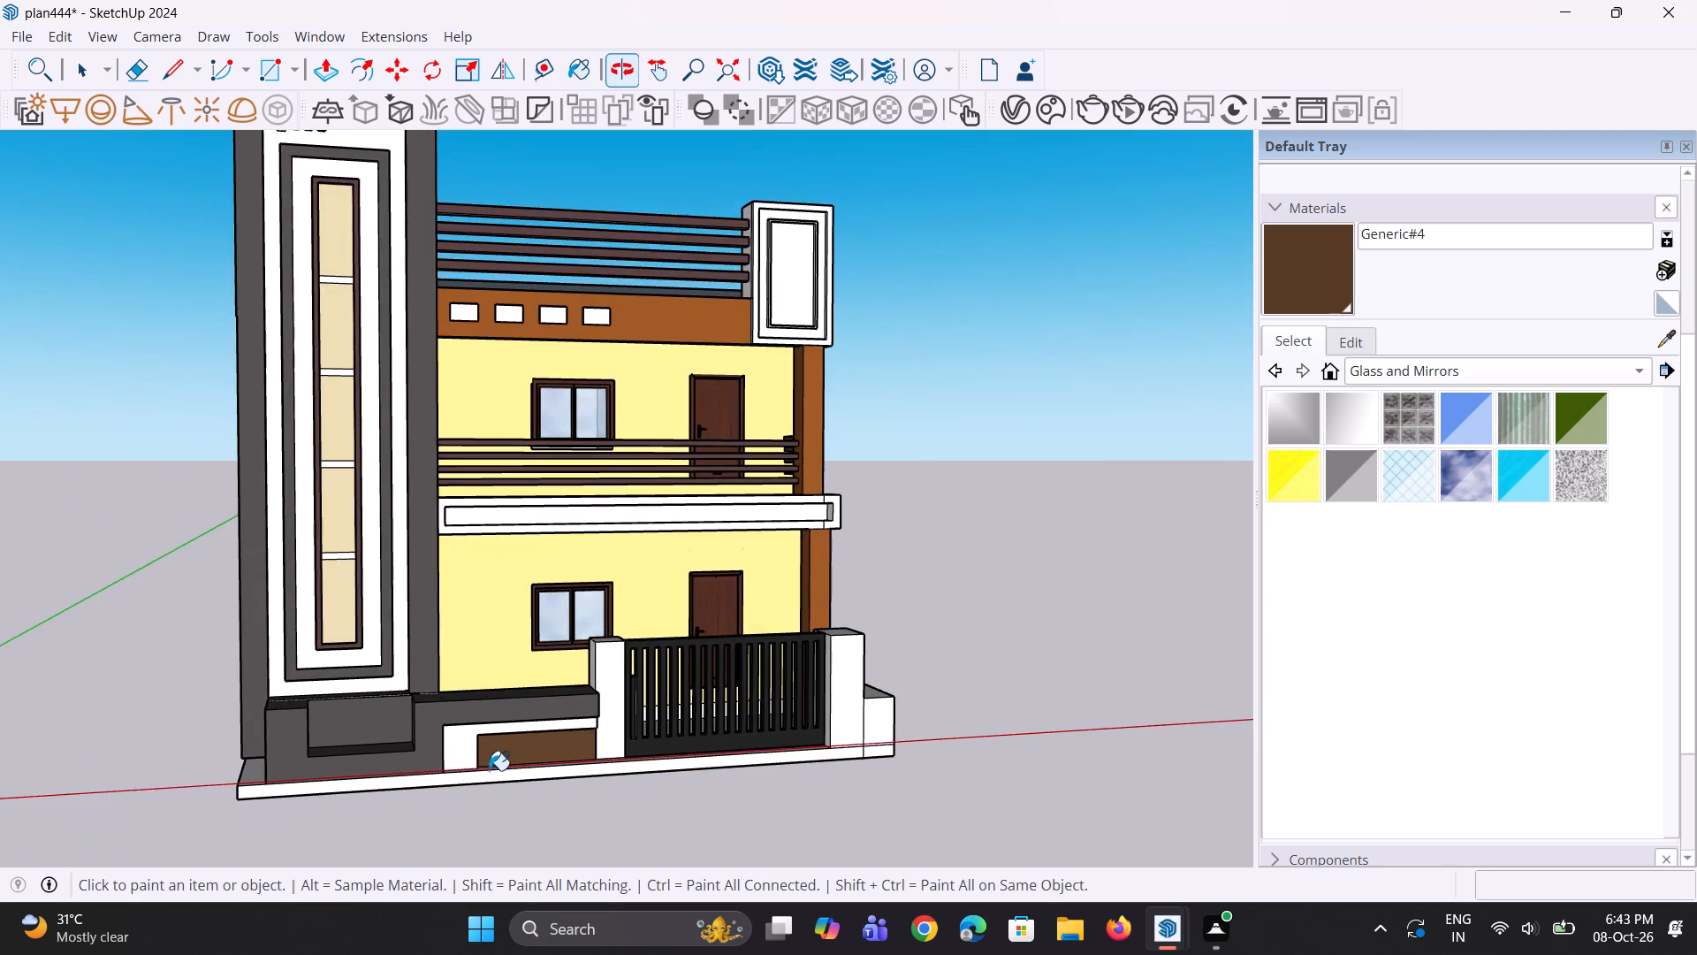
scroll(466, 749, "up", 5)
scroll(462, 749, "down", 7)
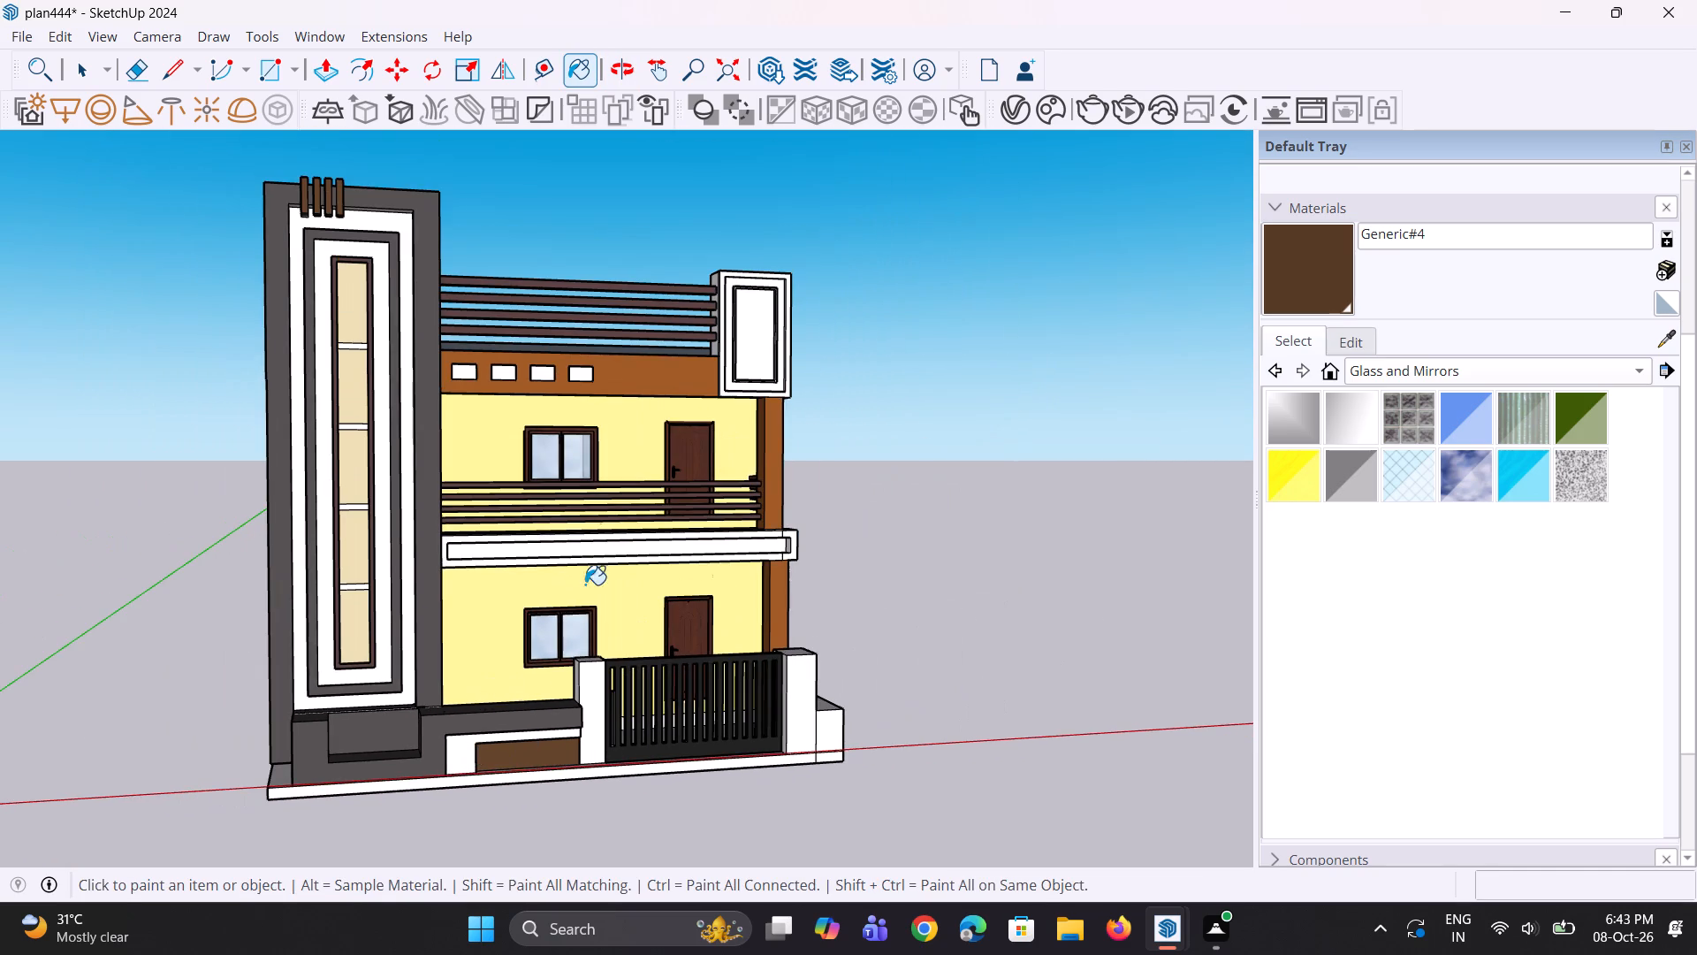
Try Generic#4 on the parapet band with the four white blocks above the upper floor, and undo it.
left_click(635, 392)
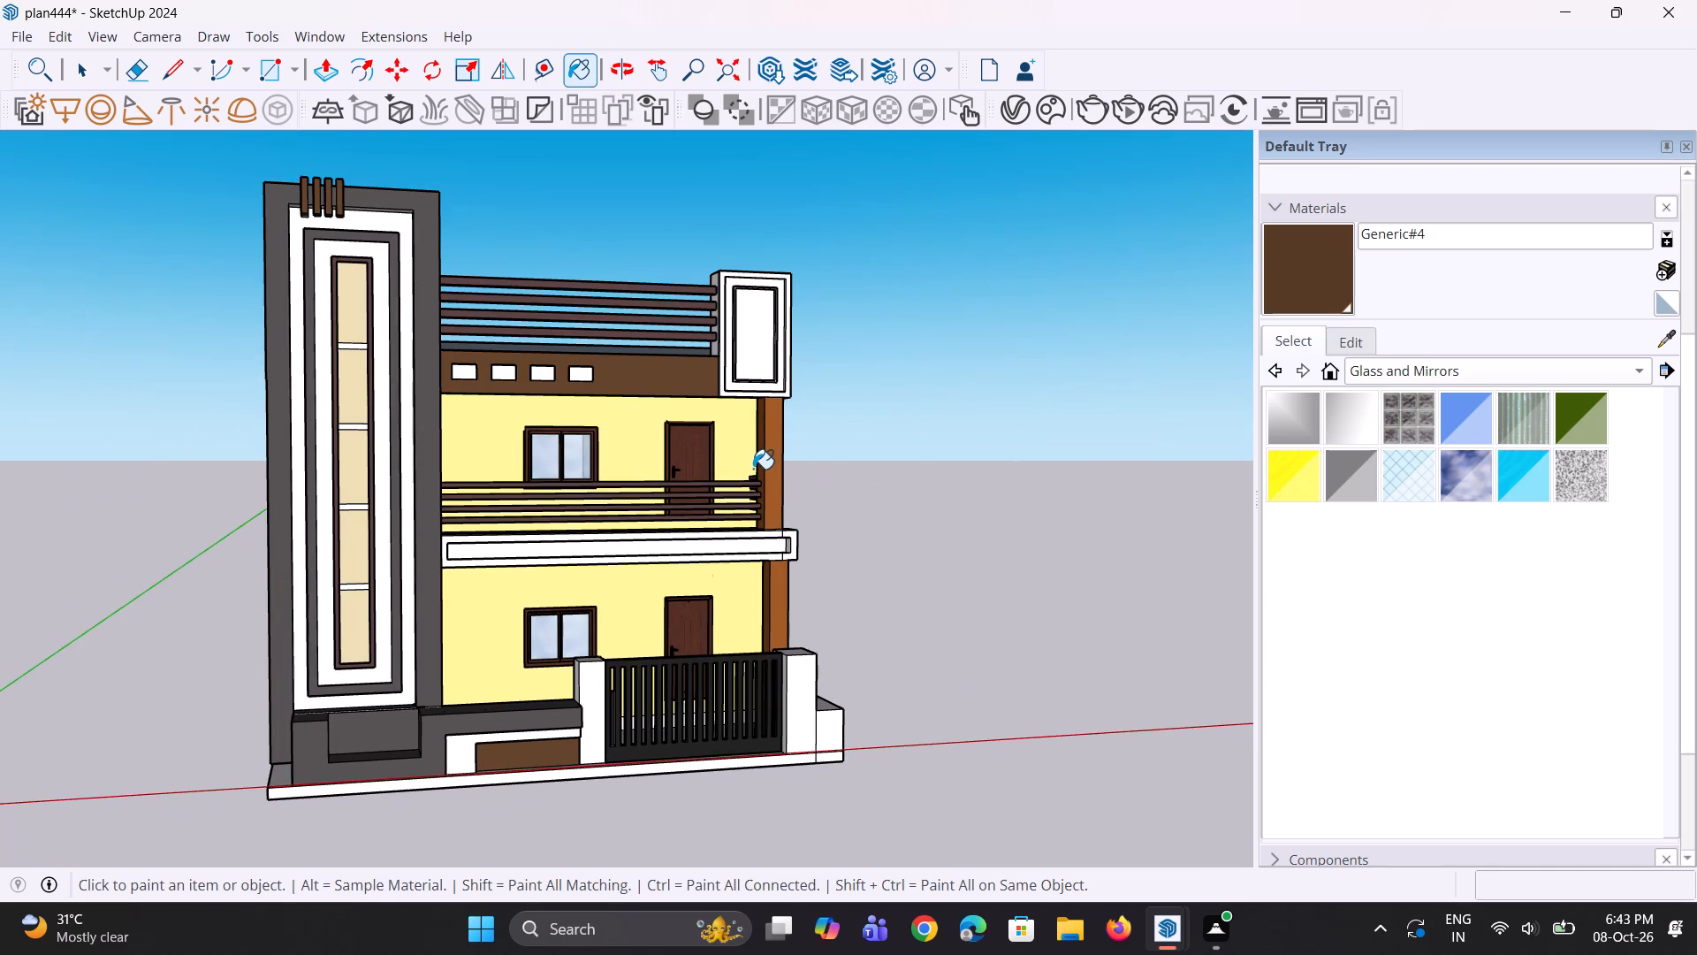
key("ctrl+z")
Look over the front elevation, comparing the boundary wall panel and gate with the rest of the facade.
middle_click_drag(734, 573, 624, 644)
key("space")
key("space")
middle_click_drag(625, 644, 467, 679)
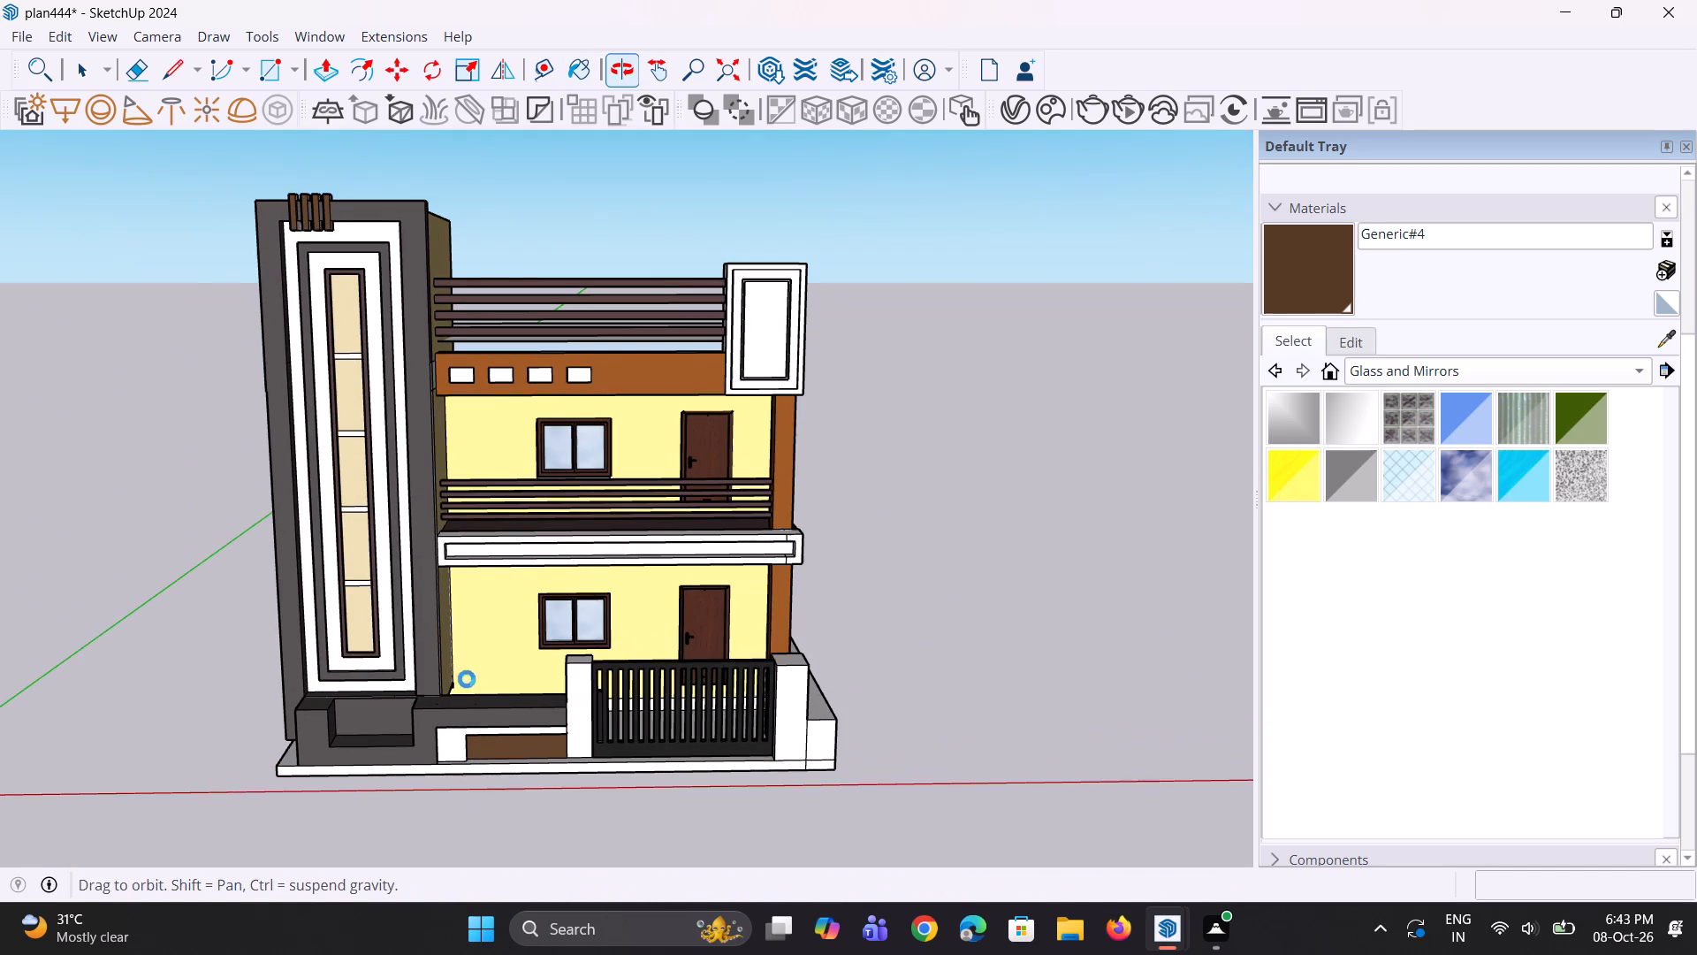
middle_click_drag(467, 679, 459, 693)
middle_click_drag(568, 613, 563, 684)
scroll(622, 684, "up", 3)
middle_click_drag(602, 690, 595, 748)
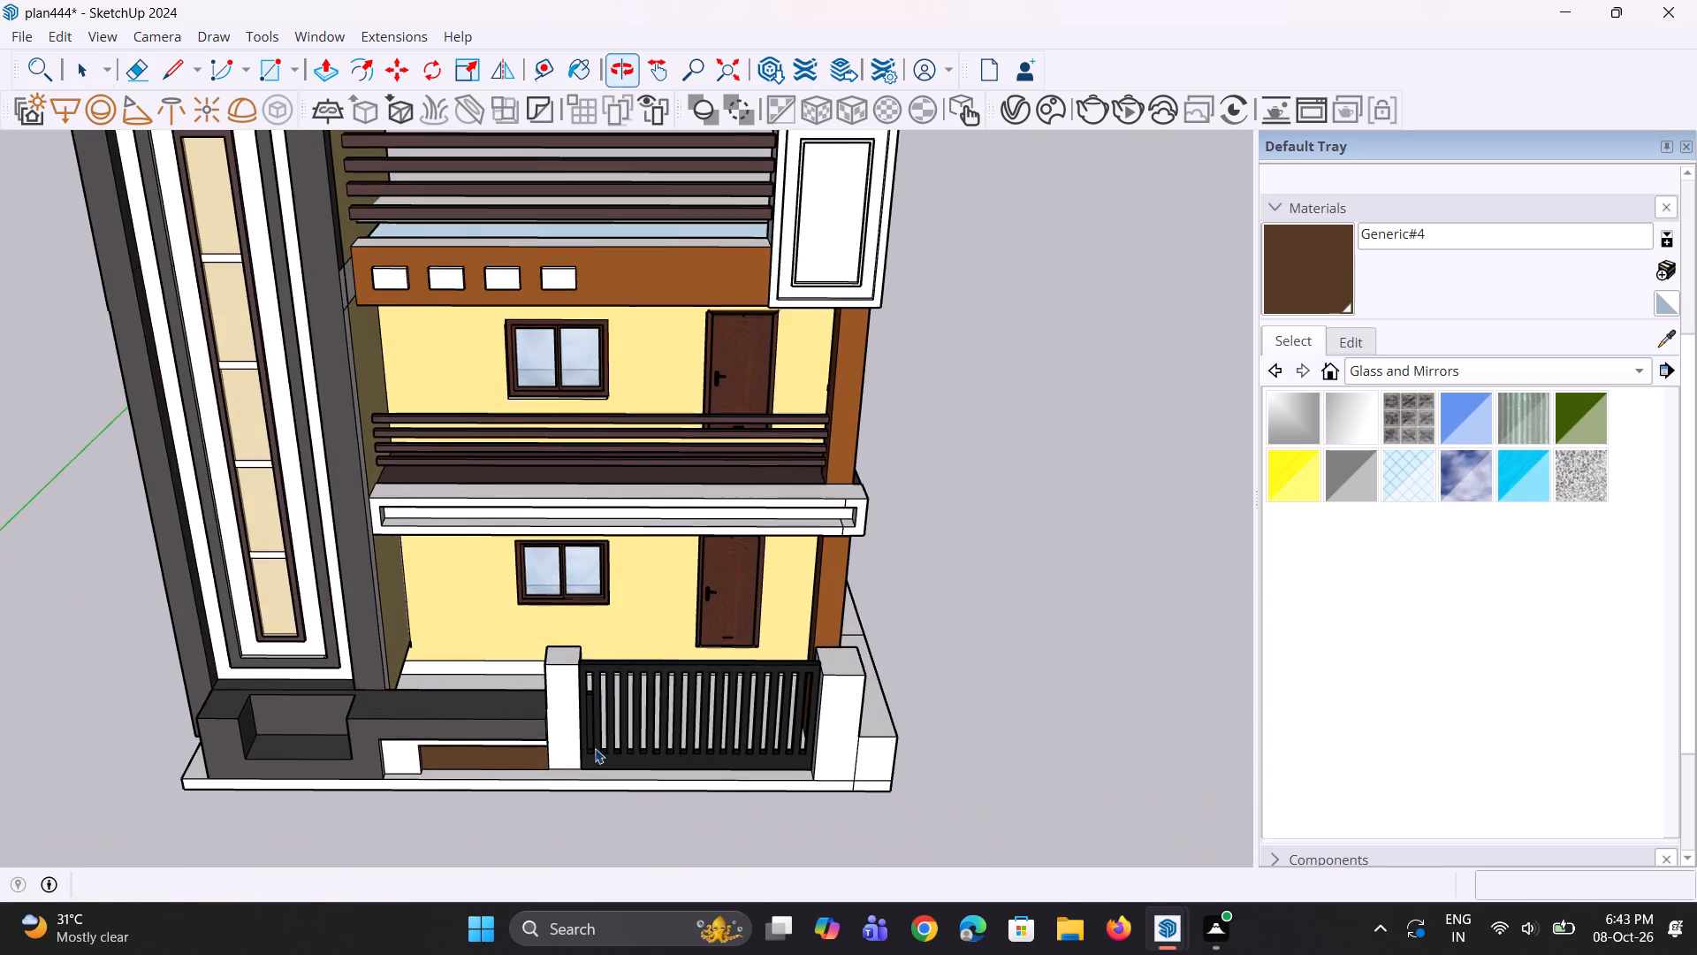
scroll(636, 663, "down", 4)
middle_click_drag(643, 659, 651, 586)
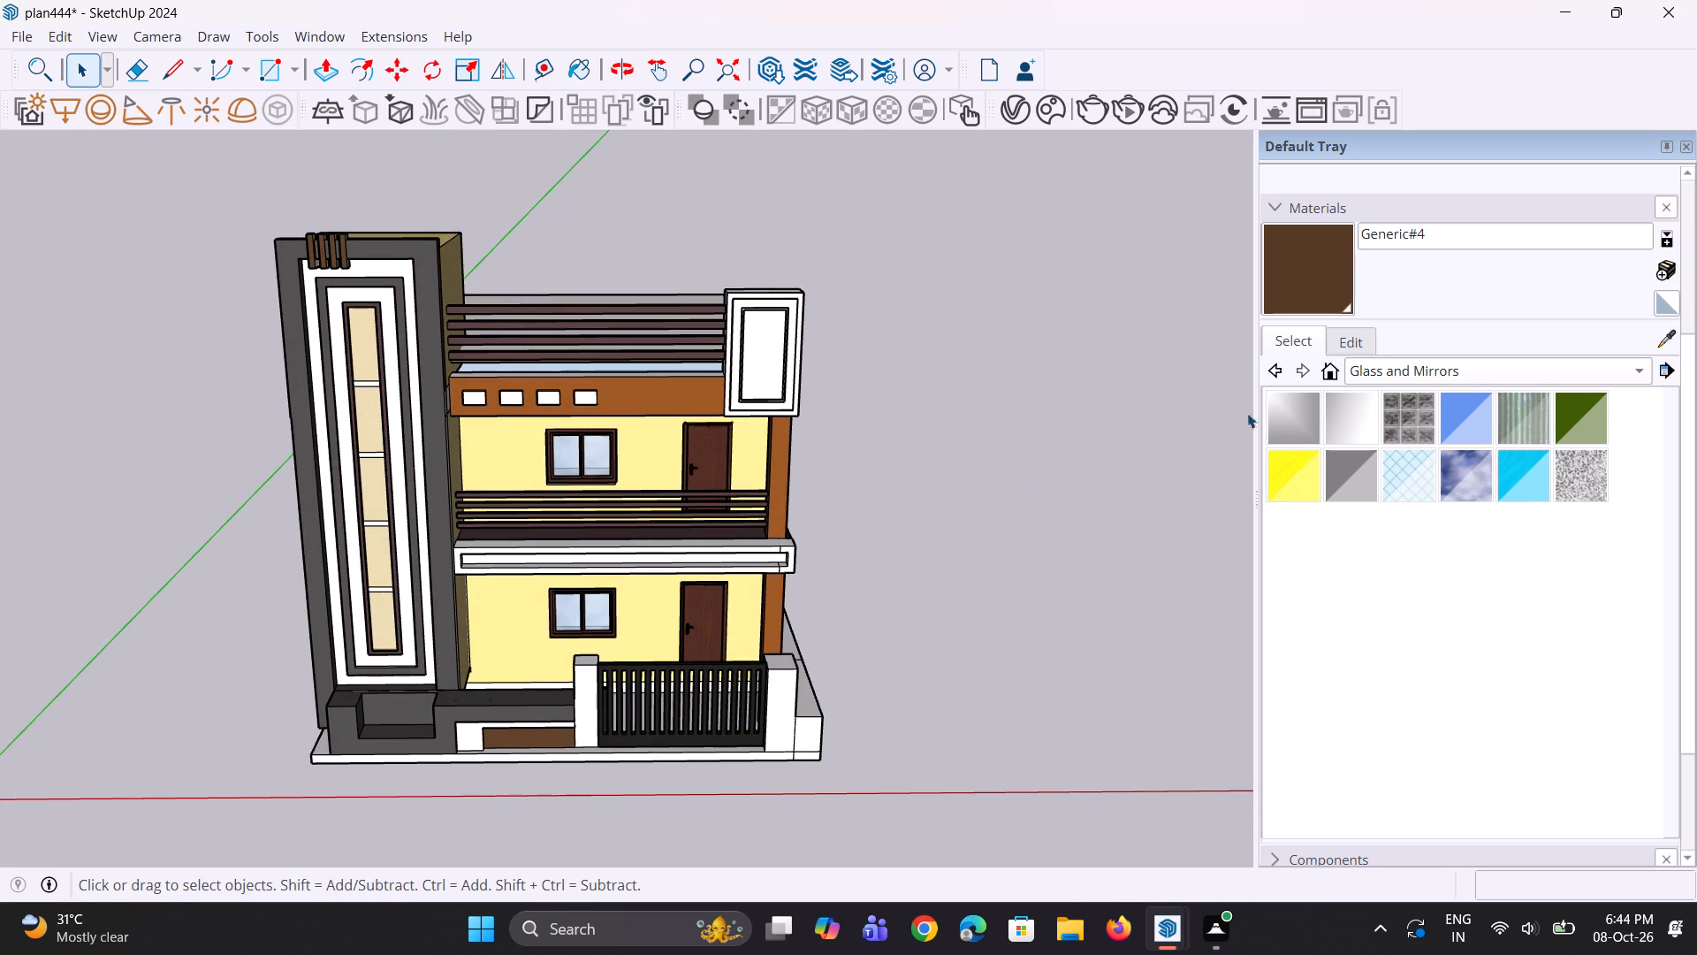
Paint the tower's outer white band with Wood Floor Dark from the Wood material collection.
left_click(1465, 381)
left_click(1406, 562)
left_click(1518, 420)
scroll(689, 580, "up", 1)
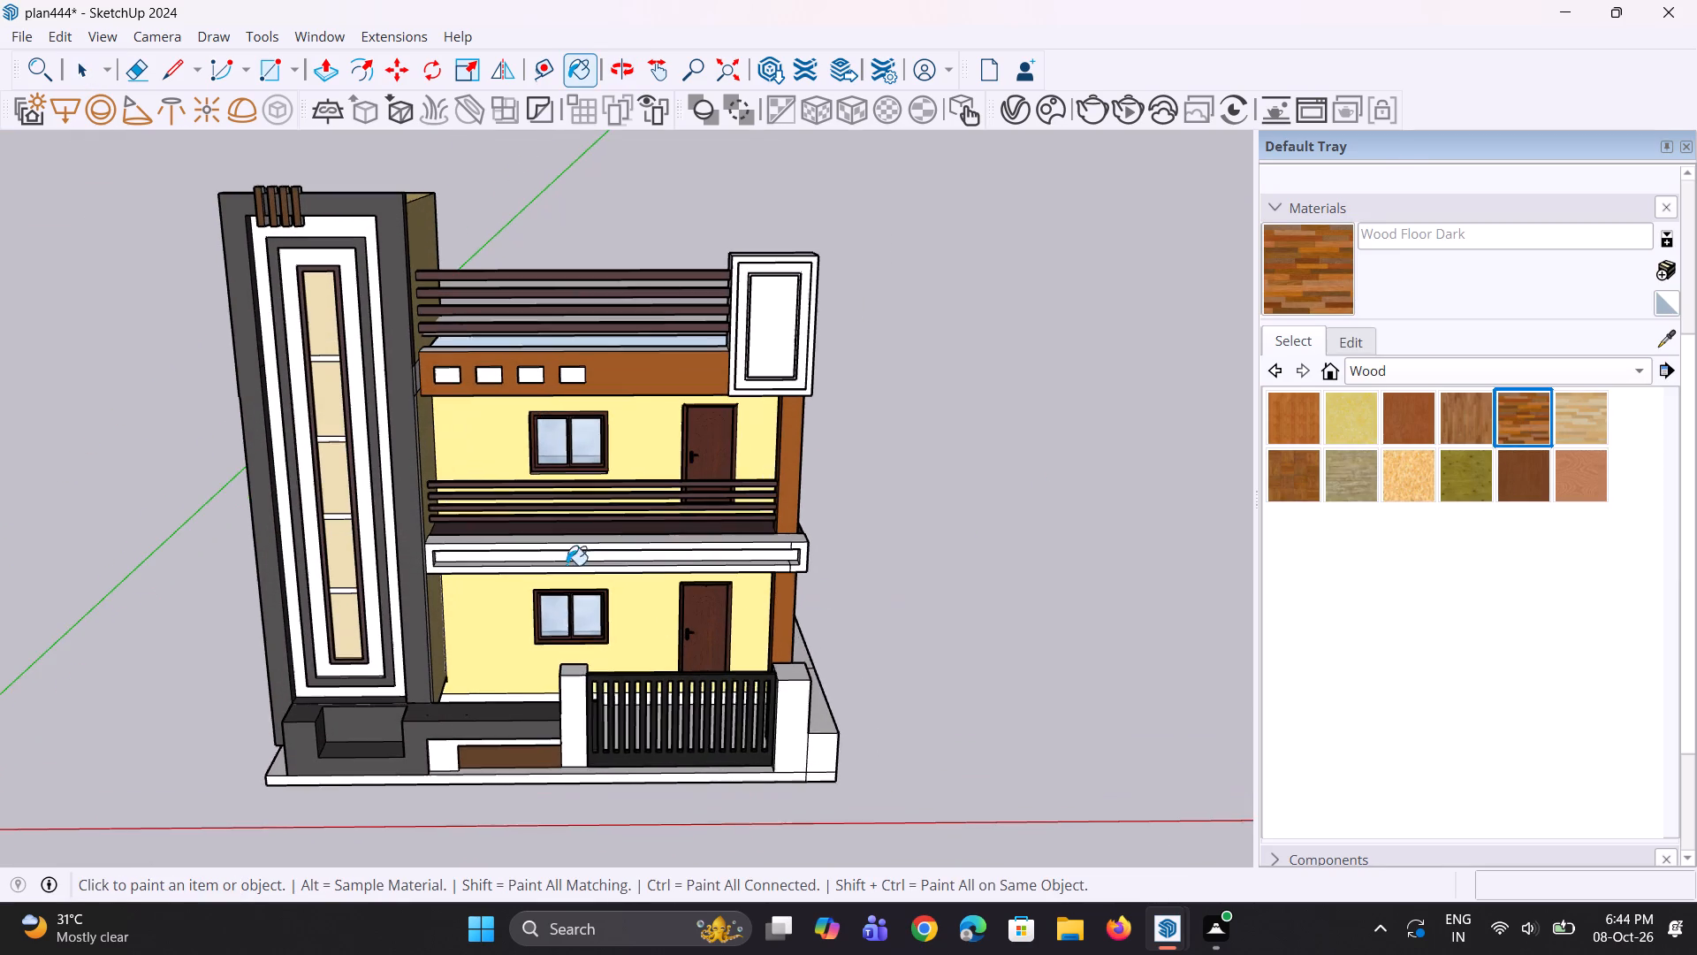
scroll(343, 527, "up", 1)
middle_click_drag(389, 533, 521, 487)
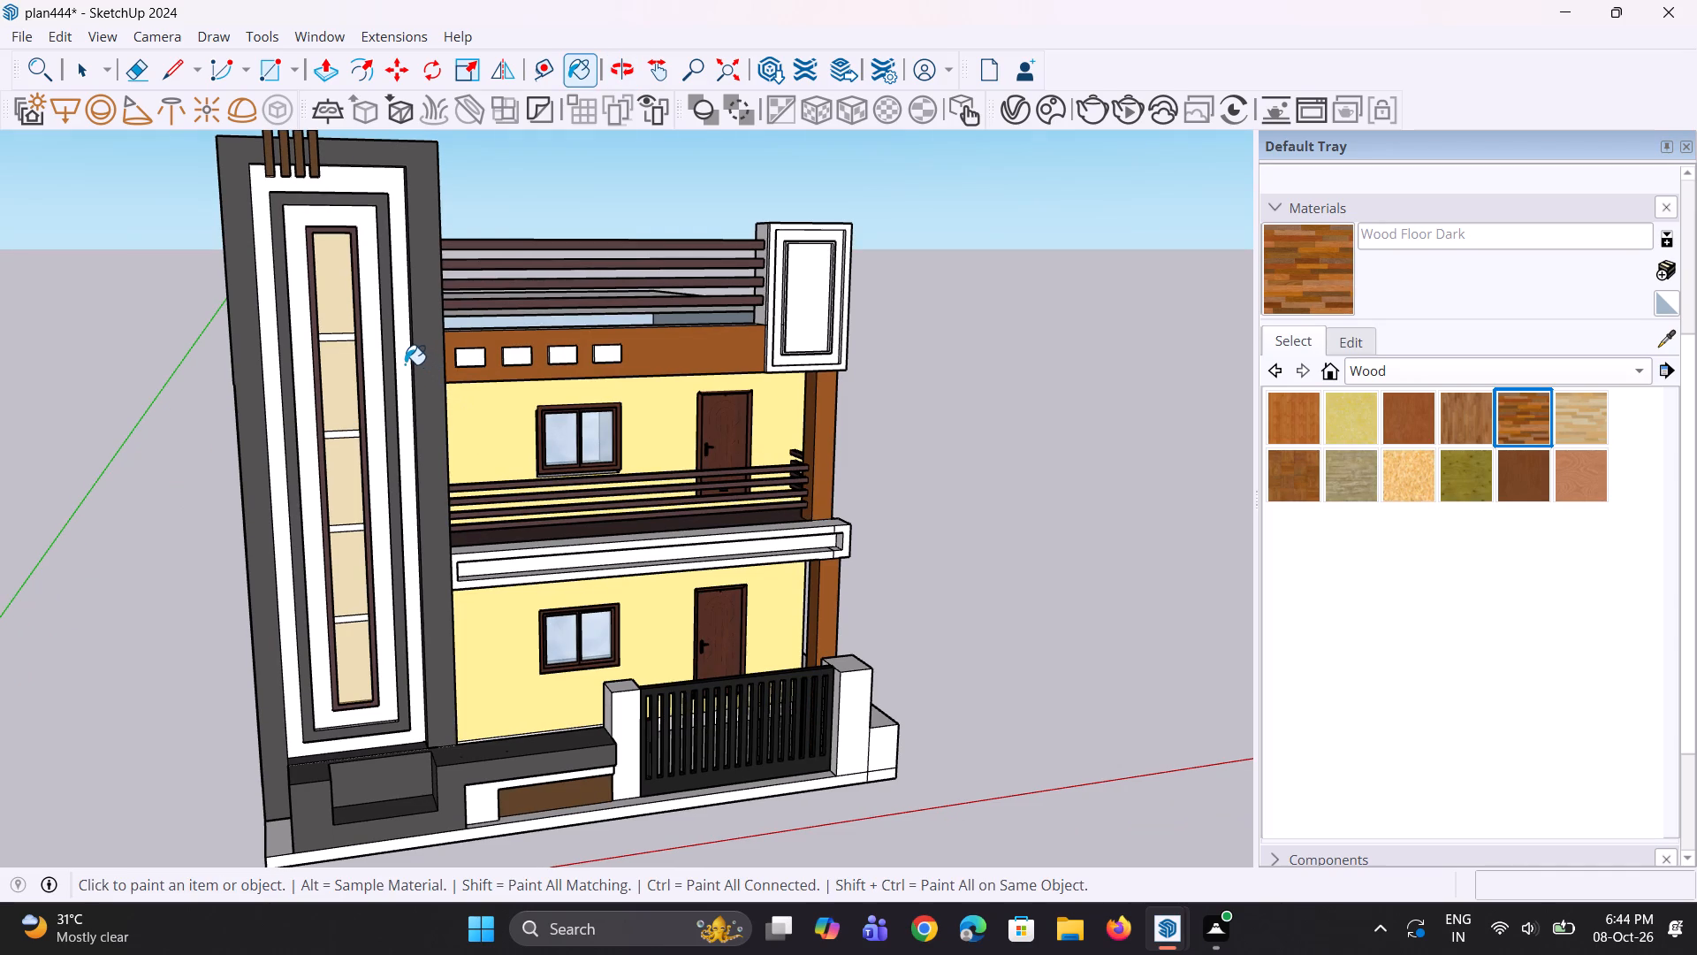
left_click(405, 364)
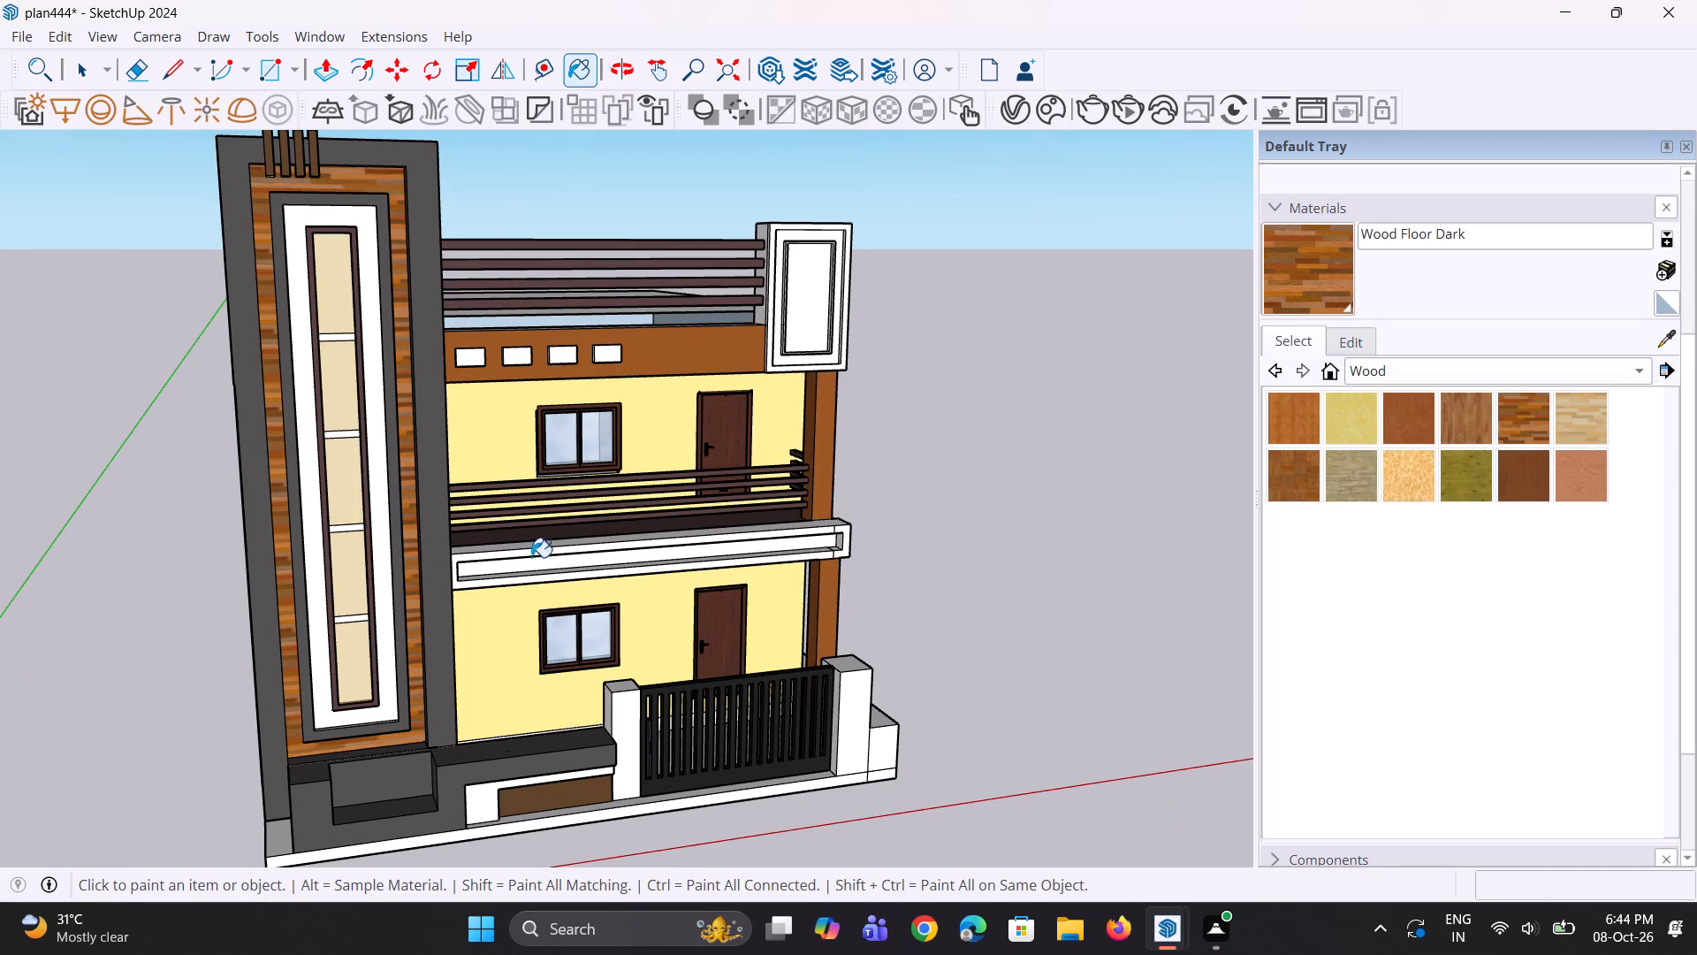
Repaint the tower's outer band with Wood Floor Parquet.
left_click(1279, 485)
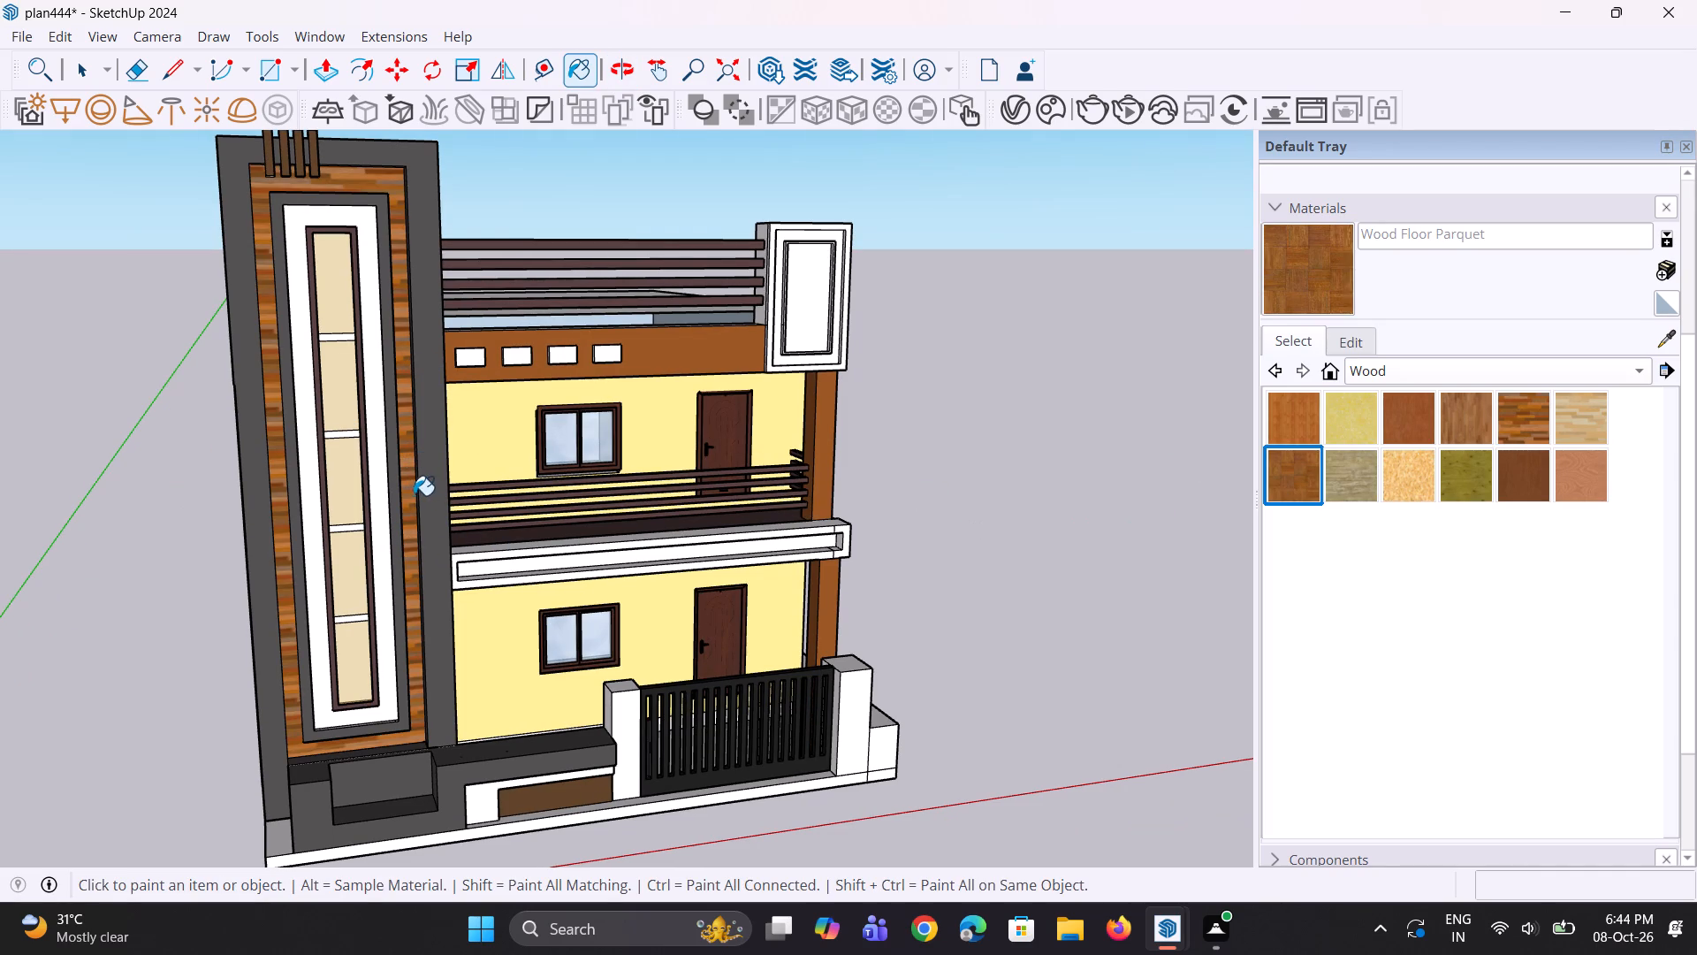
left_click(410, 495)
middle_click_drag(427, 597, 408, 616)
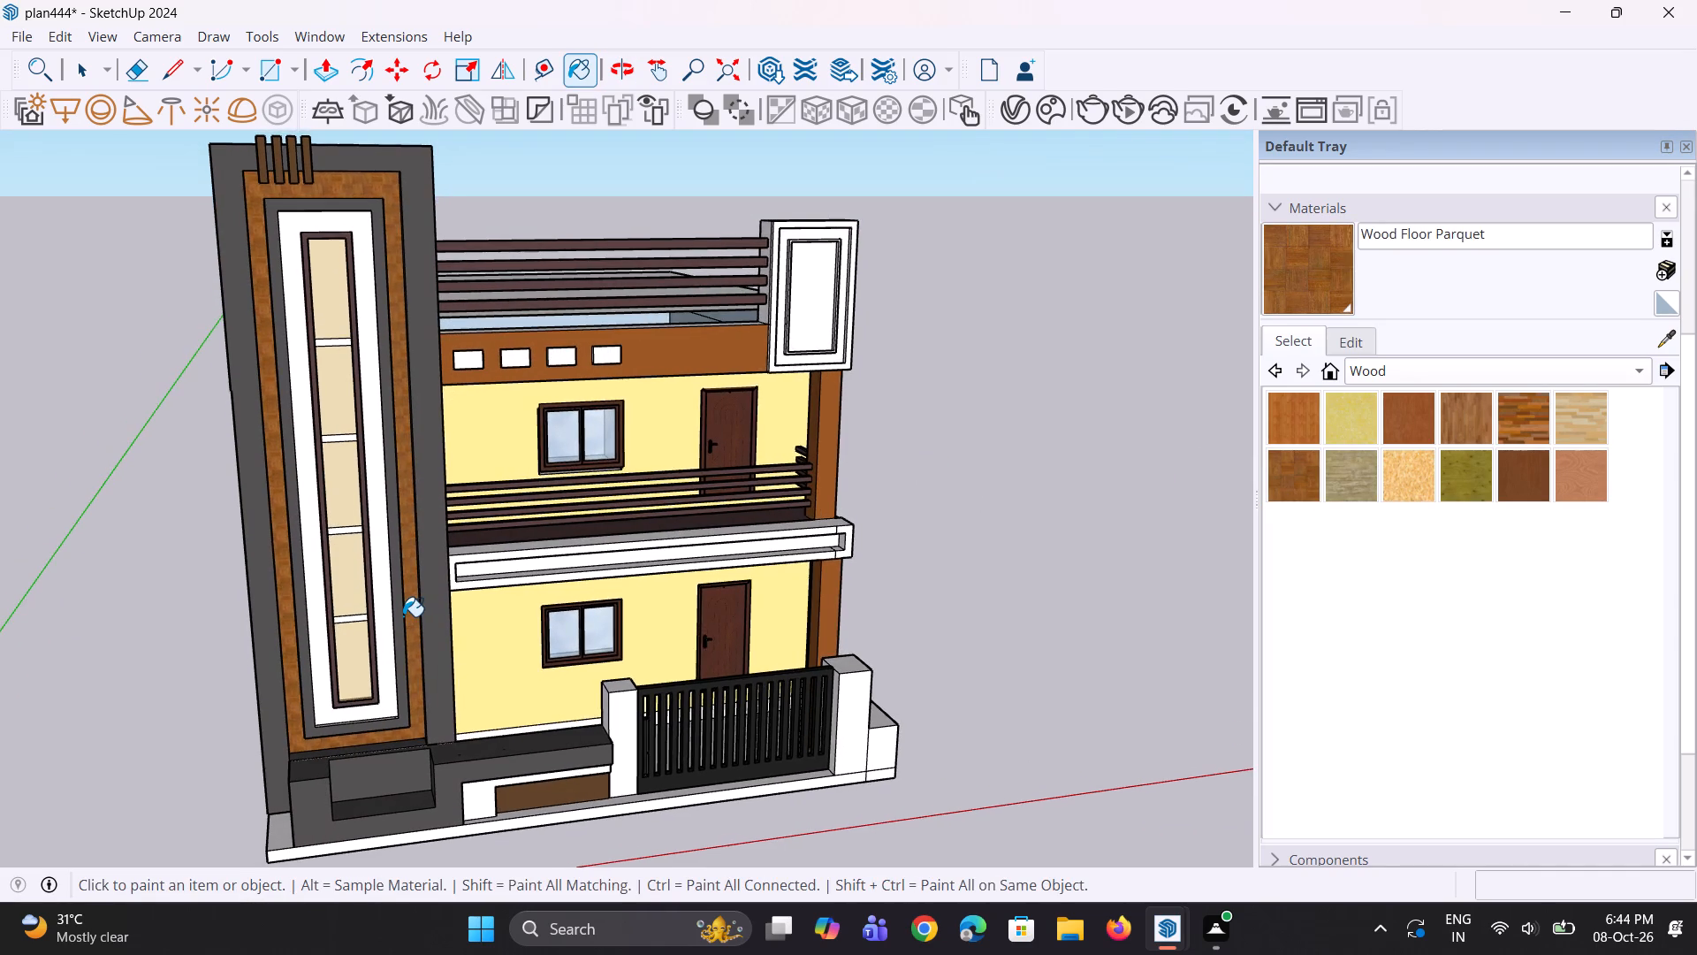
Paint the band around the inner panel of the white box at the upper floor's corner with Wood Floor Parquet.
scroll(403, 616, "down", 3)
middle_click_drag(403, 616, 346, 641)
scroll(699, 383, "up", 2)
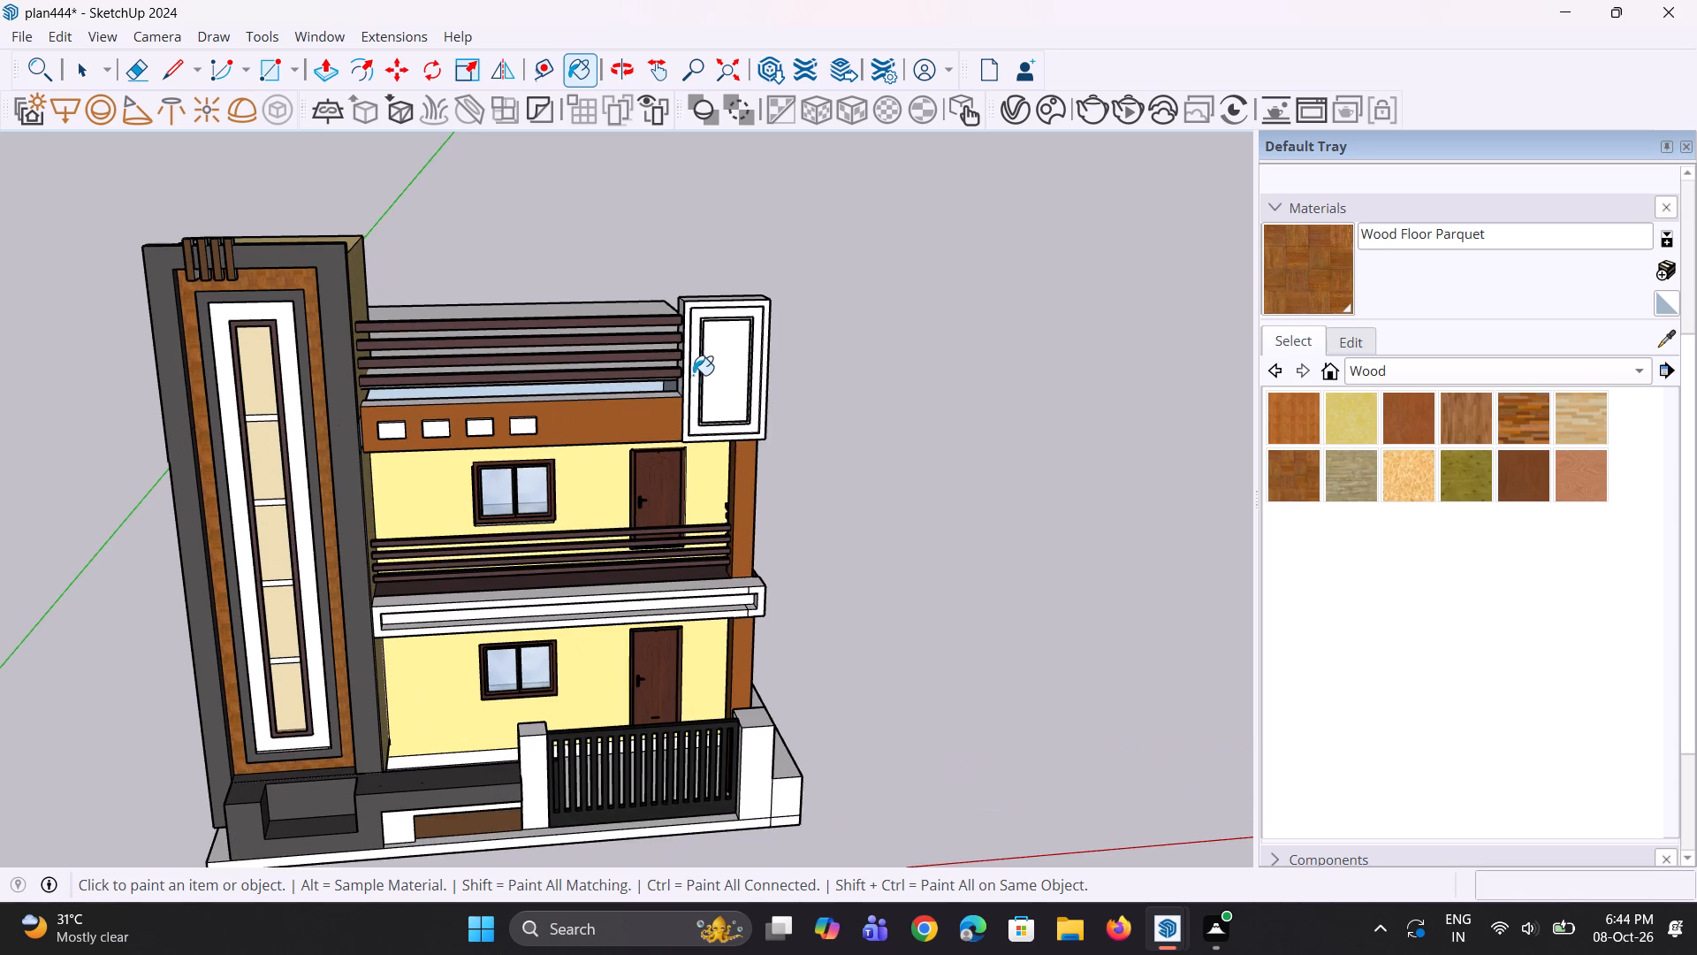
left_click(692, 371)
scroll(695, 346, "up", 6)
left_click(702, 317)
scroll(713, 439, "down", 3)
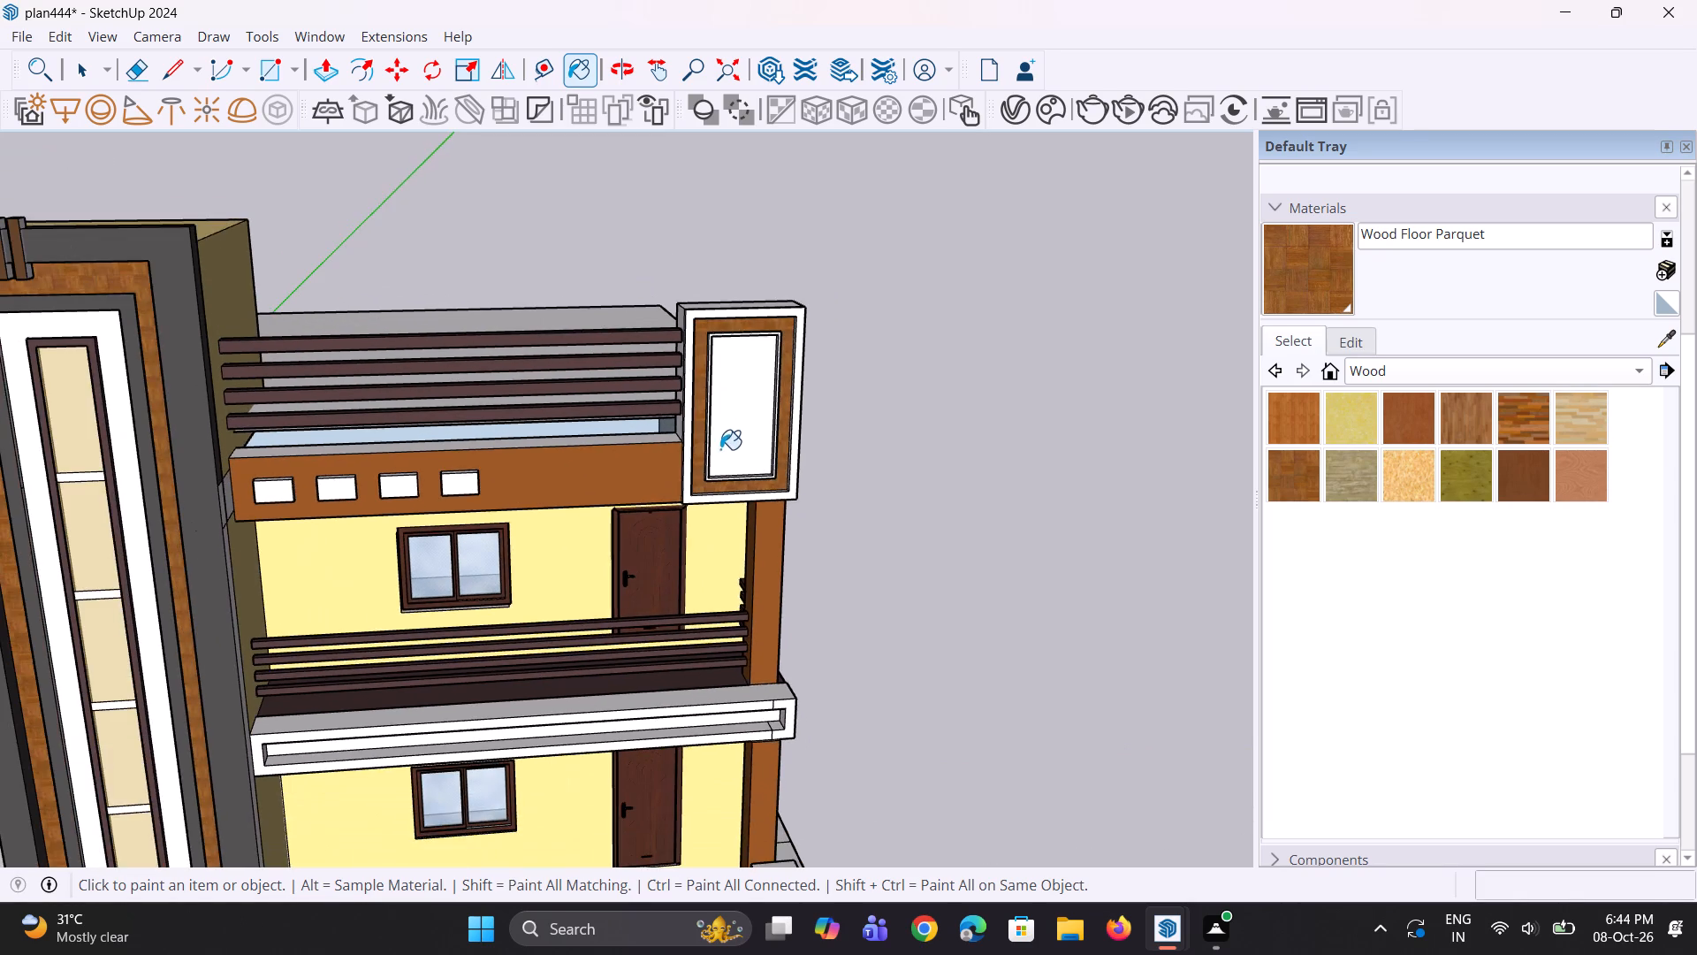
Paint the inner panel of the white box at the upper floor's corner with Wood Floor Parquet.
middle_click_drag(751, 475, 724, 462)
left_click(736, 428)
middle_click_drag(741, 470, 651, 477)
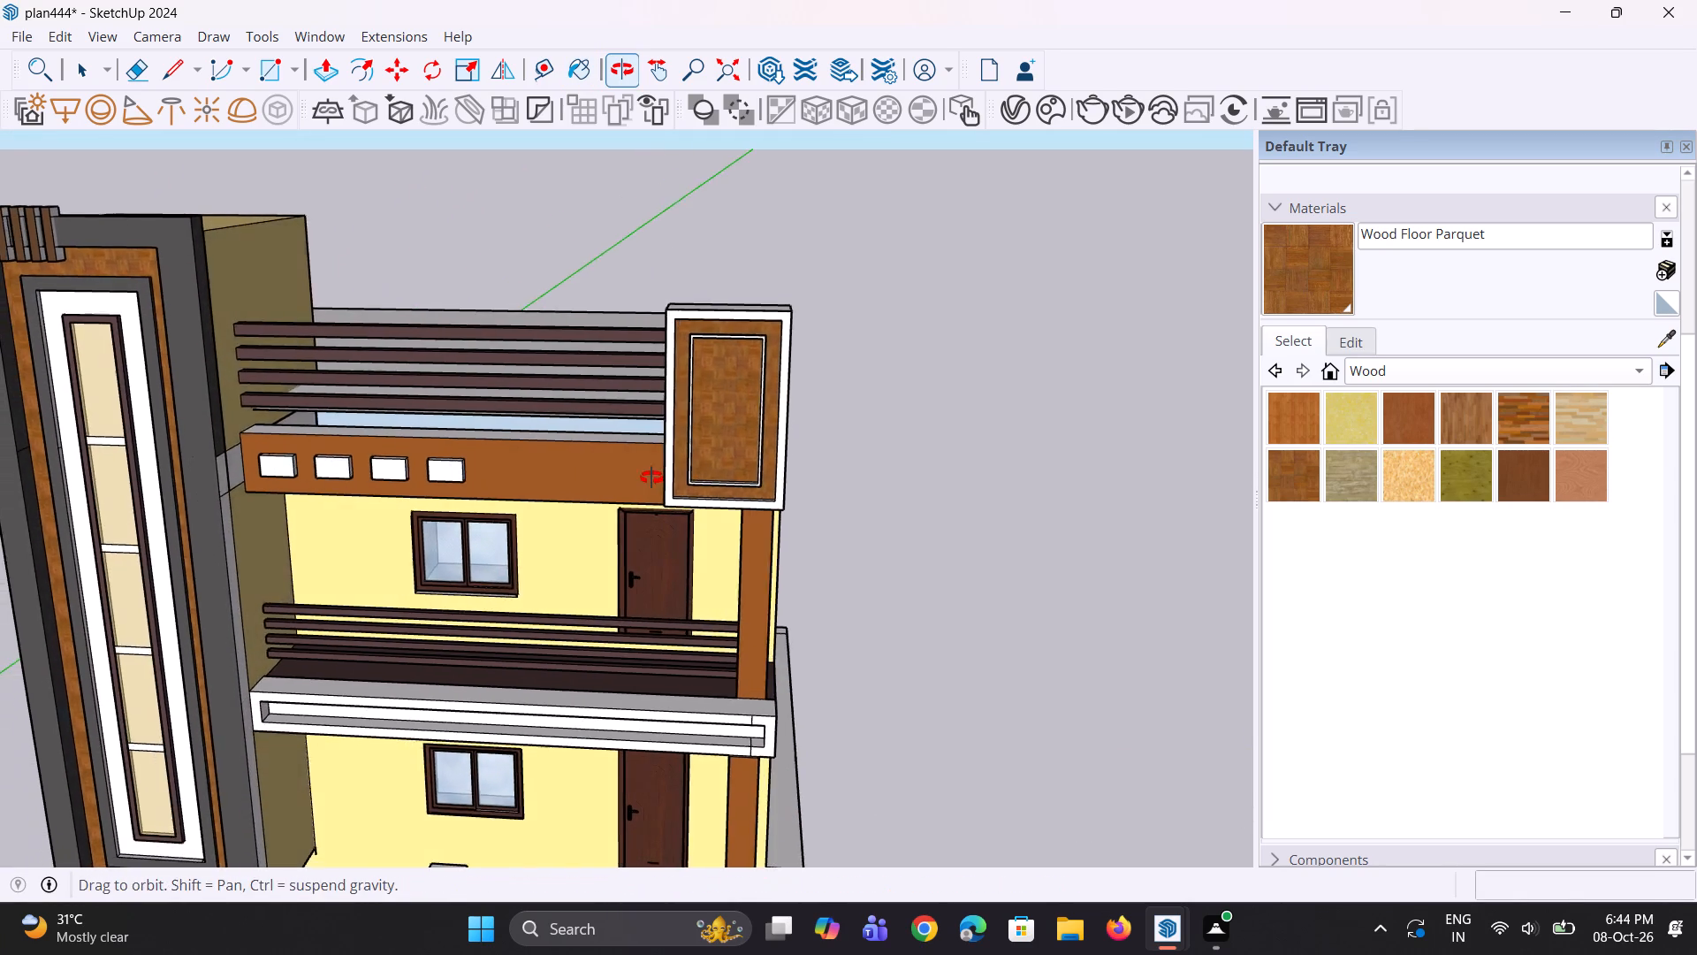
Widen the corner box's inner white frame by pulling its right outer side face outward 1 1/8".
scroll(735, 378, "up", 16)
middle_click_drag(780, 331, 784, 329)
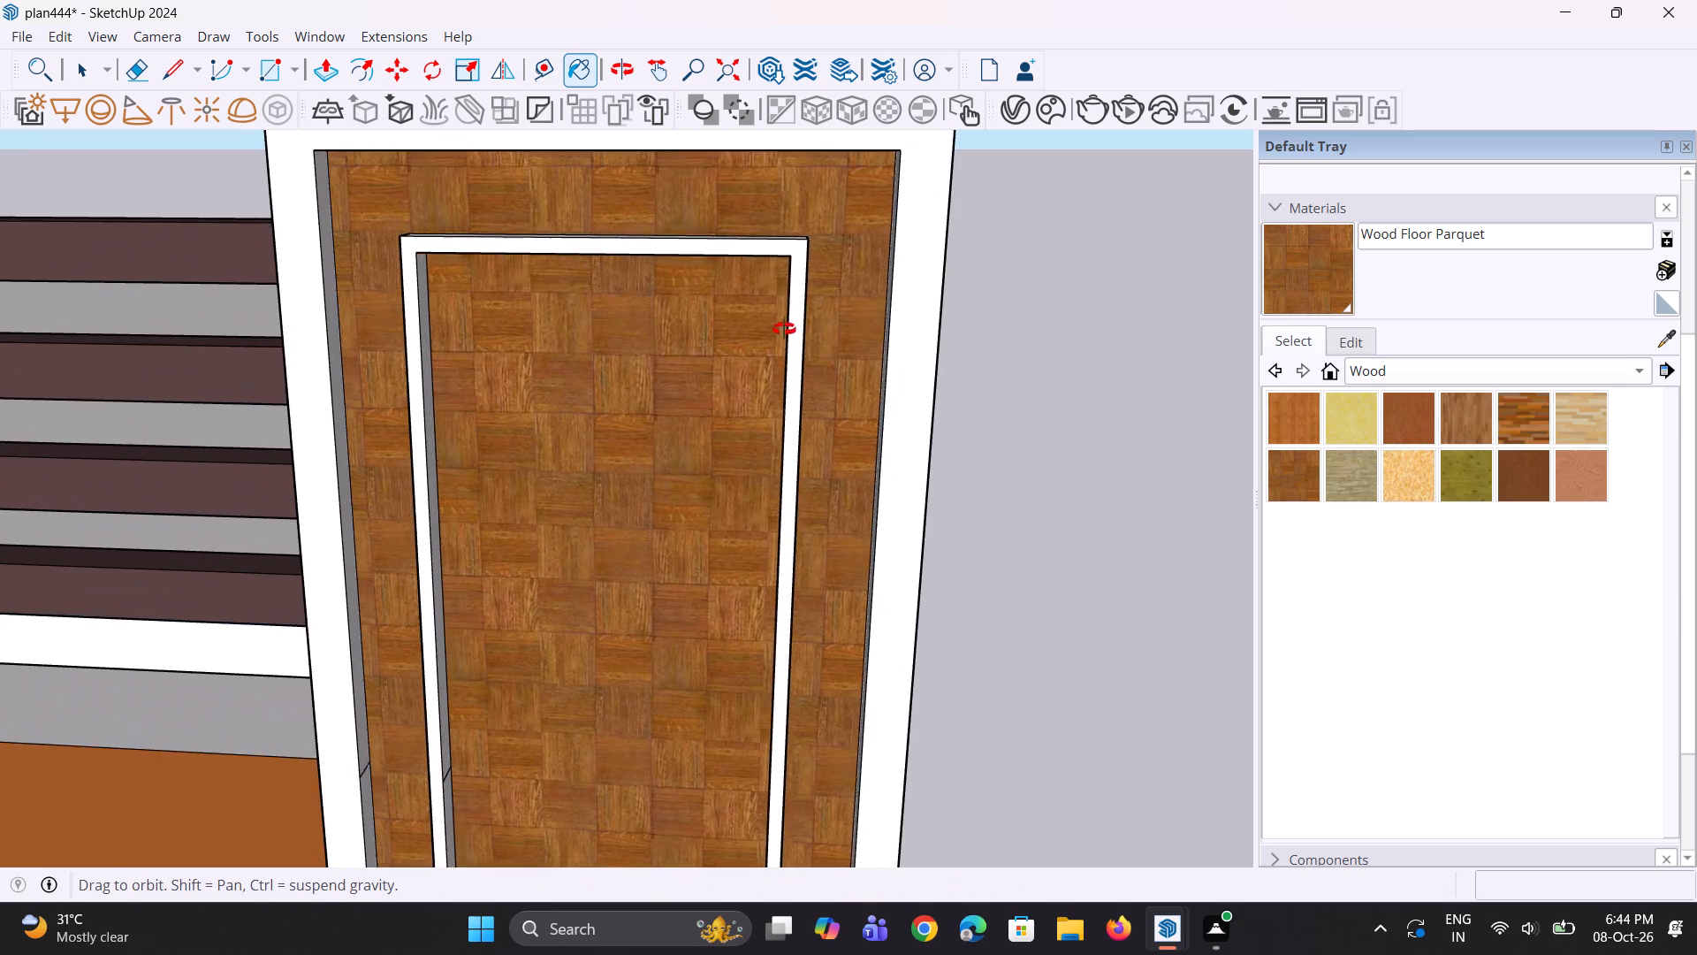
middle_click_drag(784, 329, 803, 296)
scroll(803, 296, "down", 7)
middle_click_drag(780, 358, 792, 393)
scroll(792, 393, "down", 2)
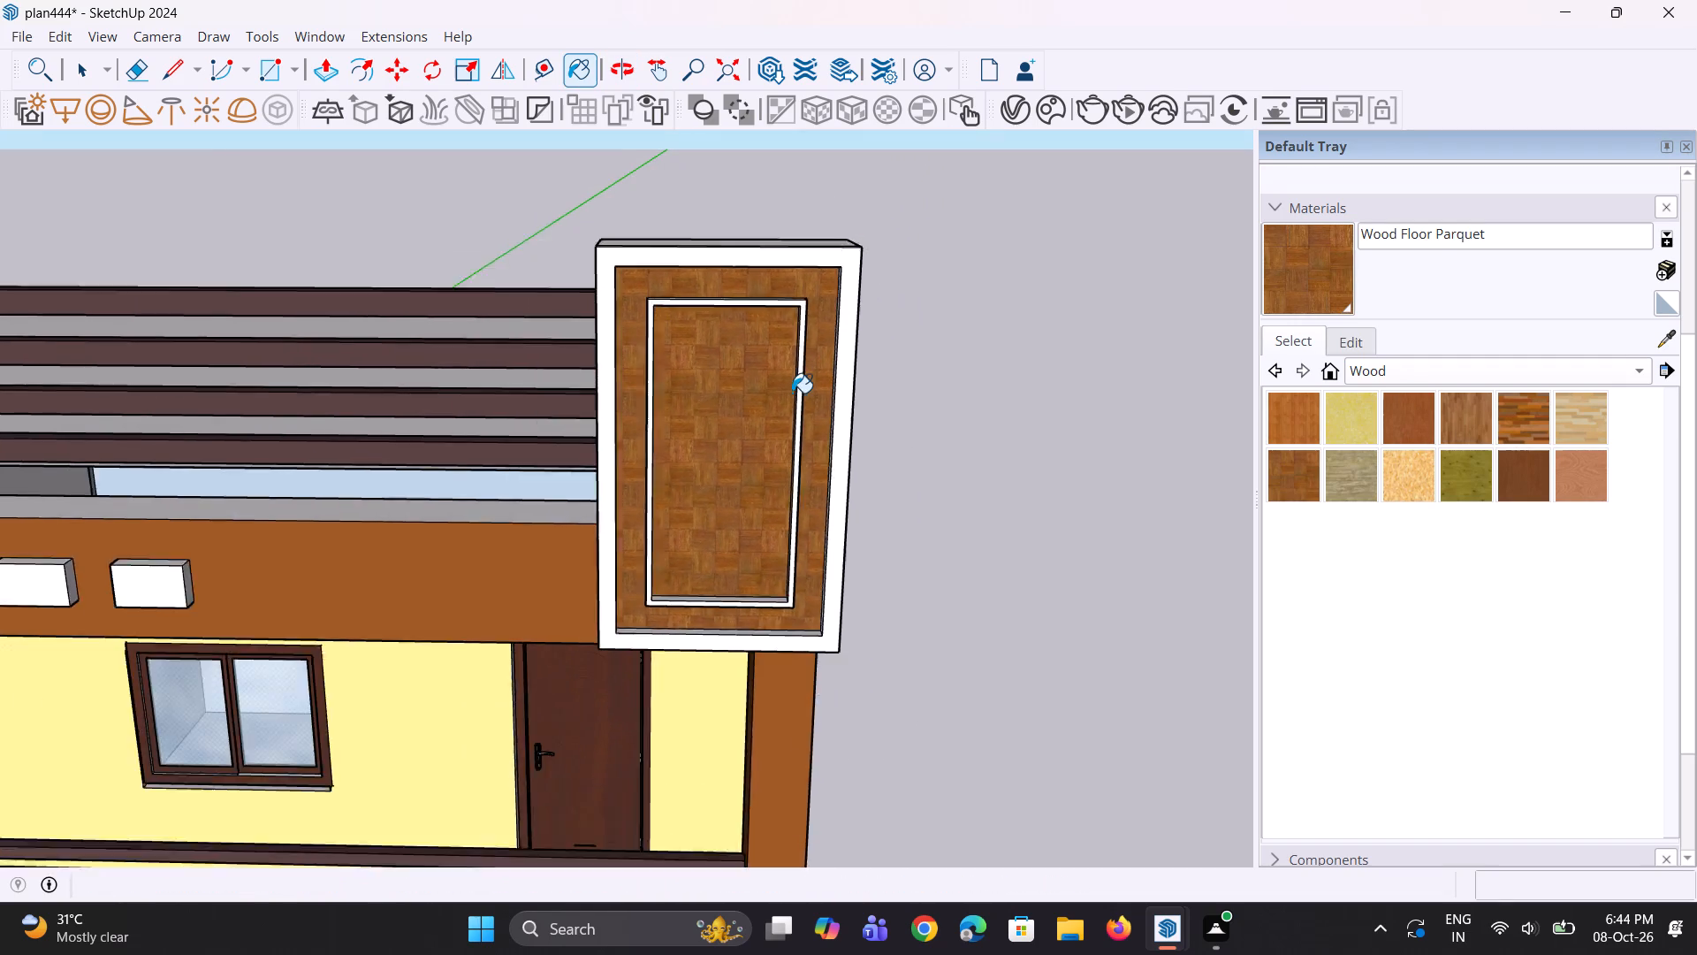
scroll(792, 393, "down", 6)
middle_click_drag(767, 476, 762, 423)
middle_click_drag(801, 418, 534, 490)
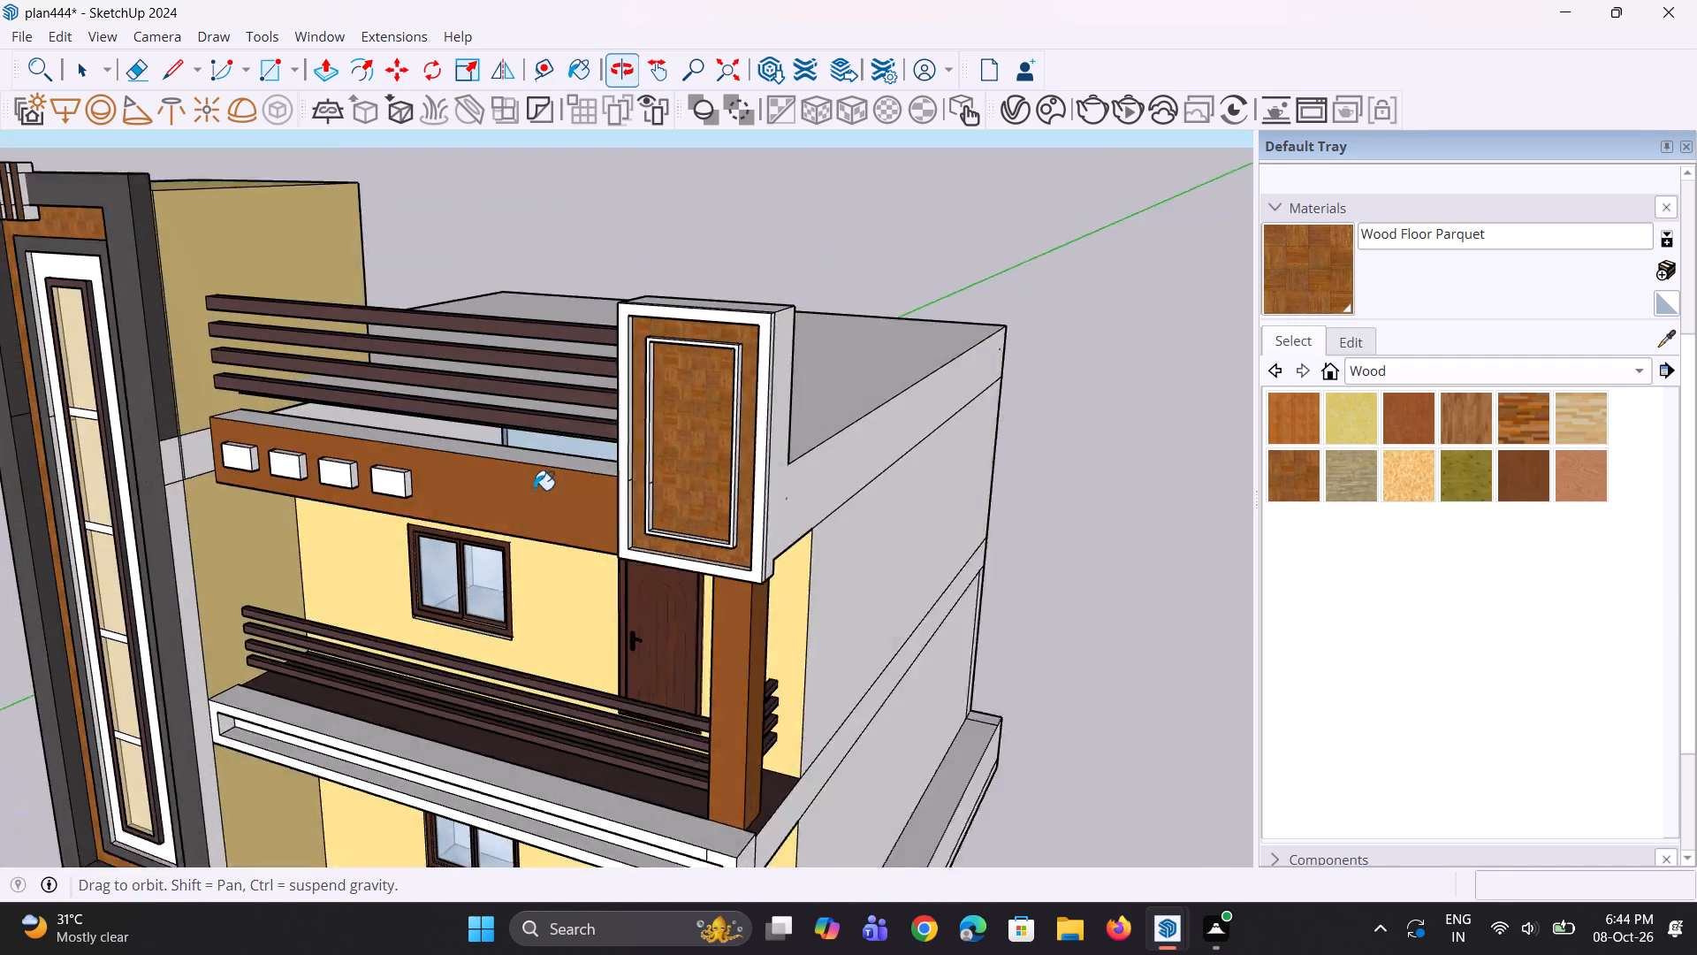
middle_click_drag(534, 490, 536, 489)
scroll(669, 447, "up", 7)
key("p")
scroll(831, 481, "up", 5)
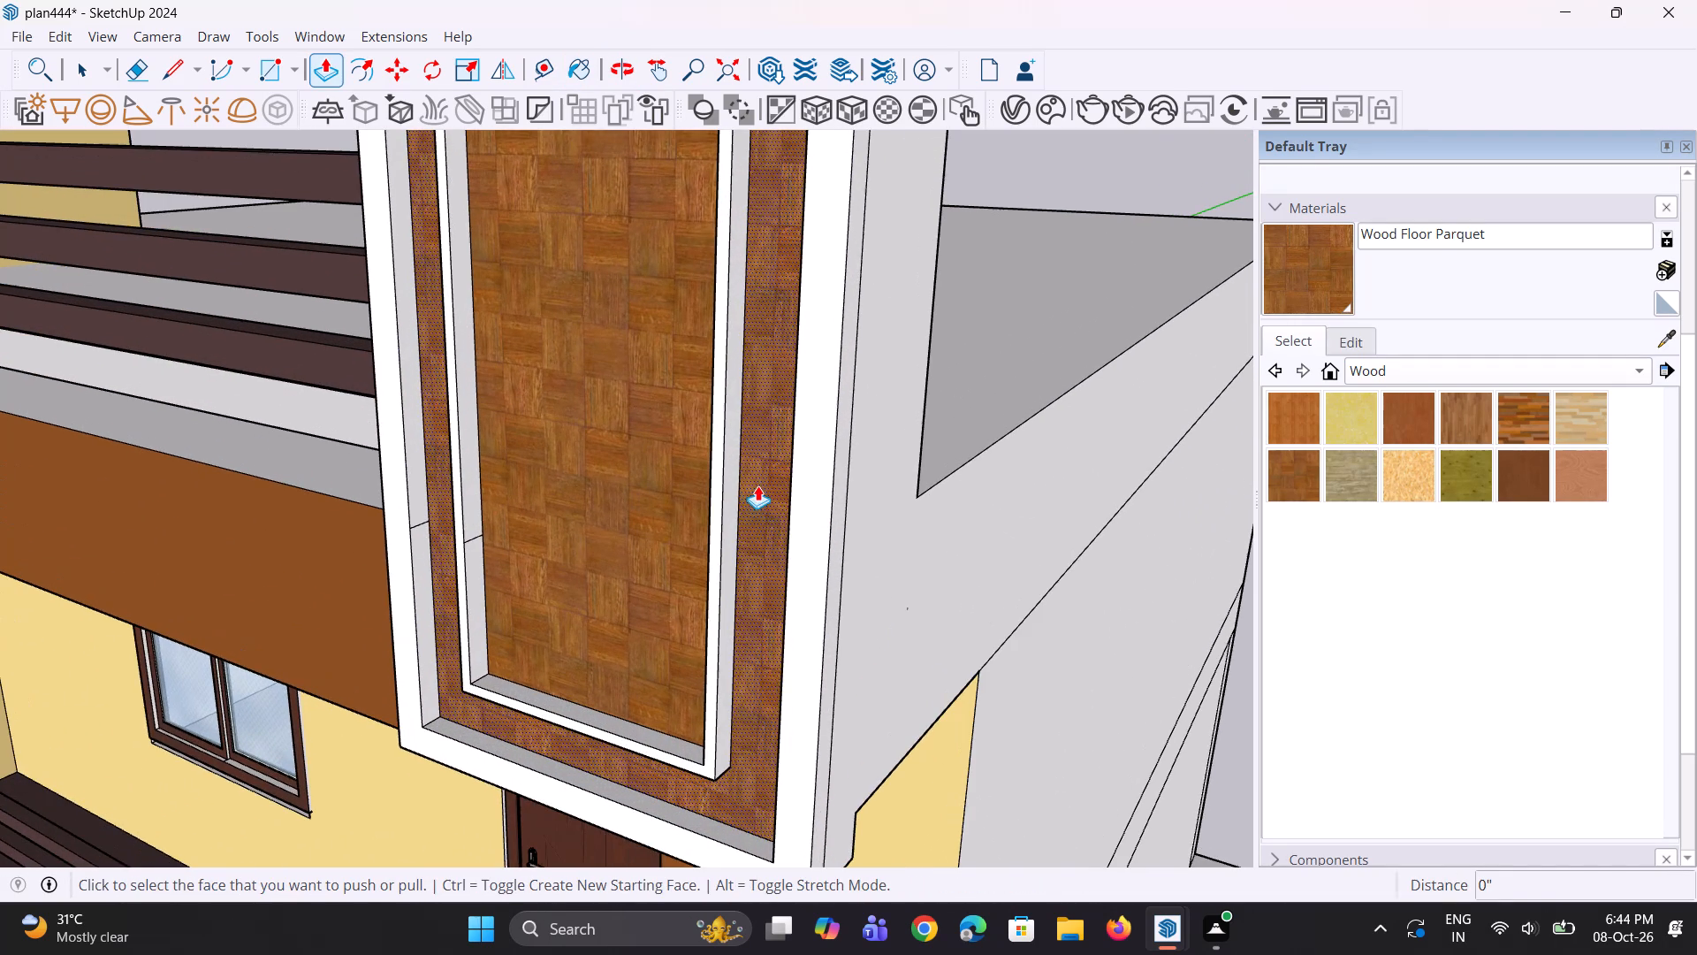
left_click(738, 475)
left_click(747, 479)
Repeat the 1 1/8" Push/Pull on the inner frame's two left side faces, bottom outer face and top inner face.
middle_click_drag(702, 619, 877, 622)
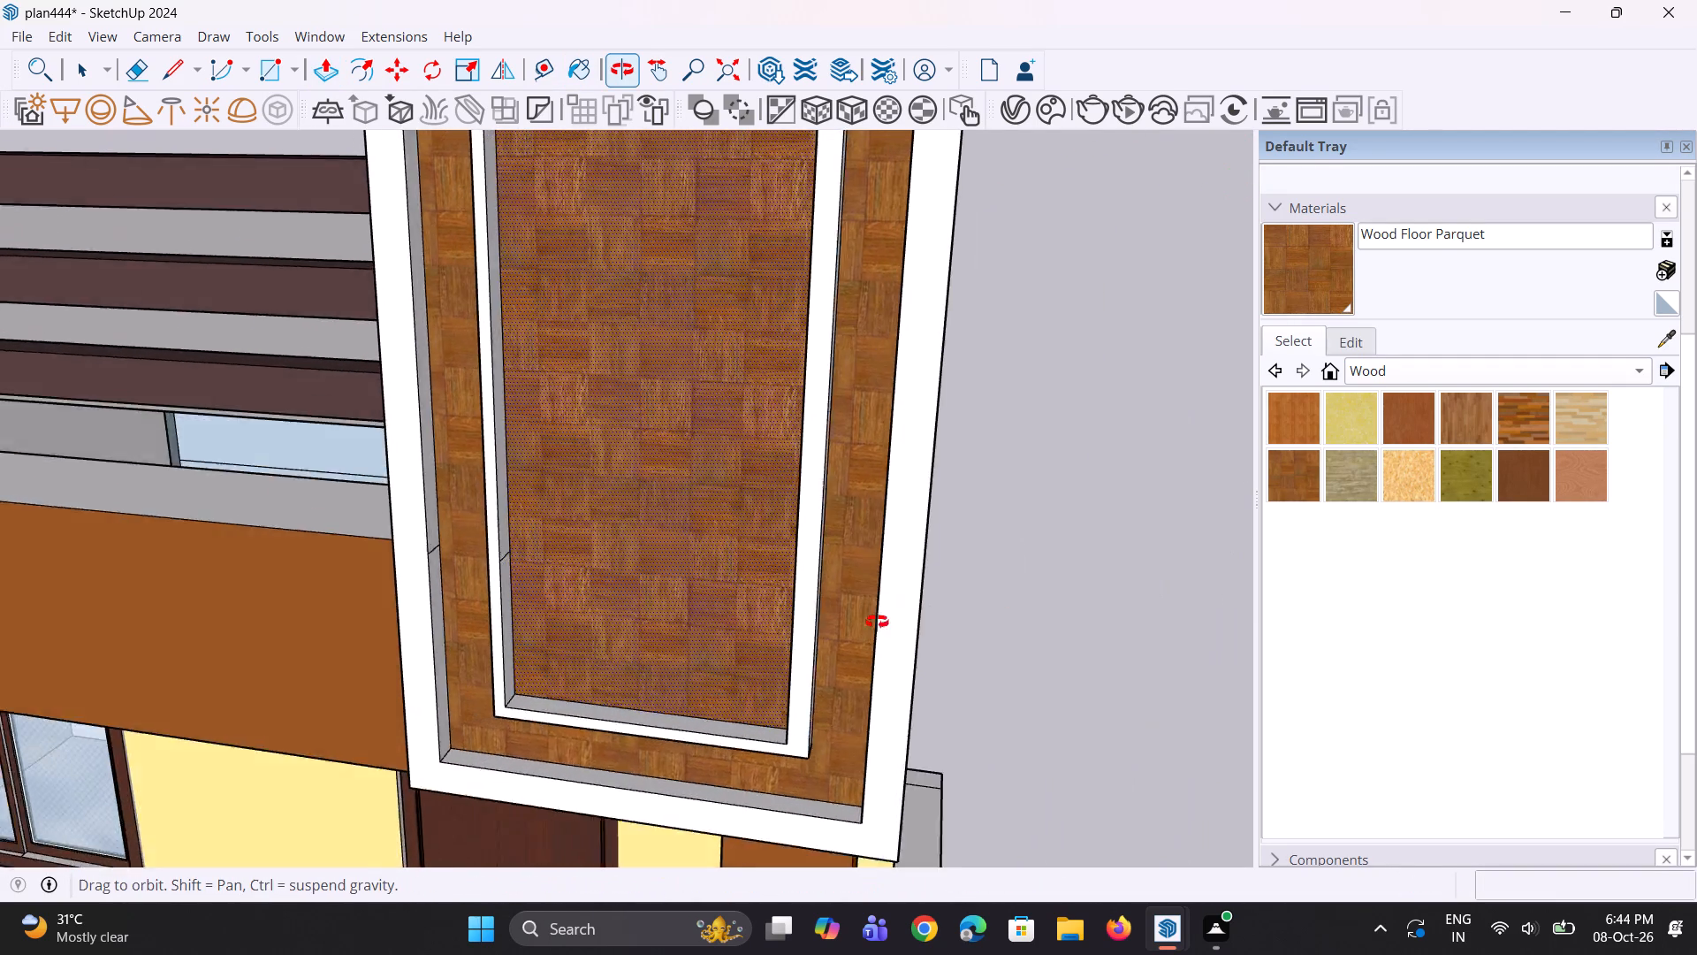
middle_click_drag(877, 622, 1148, 615)
scroll(443, 522, "up", 5)
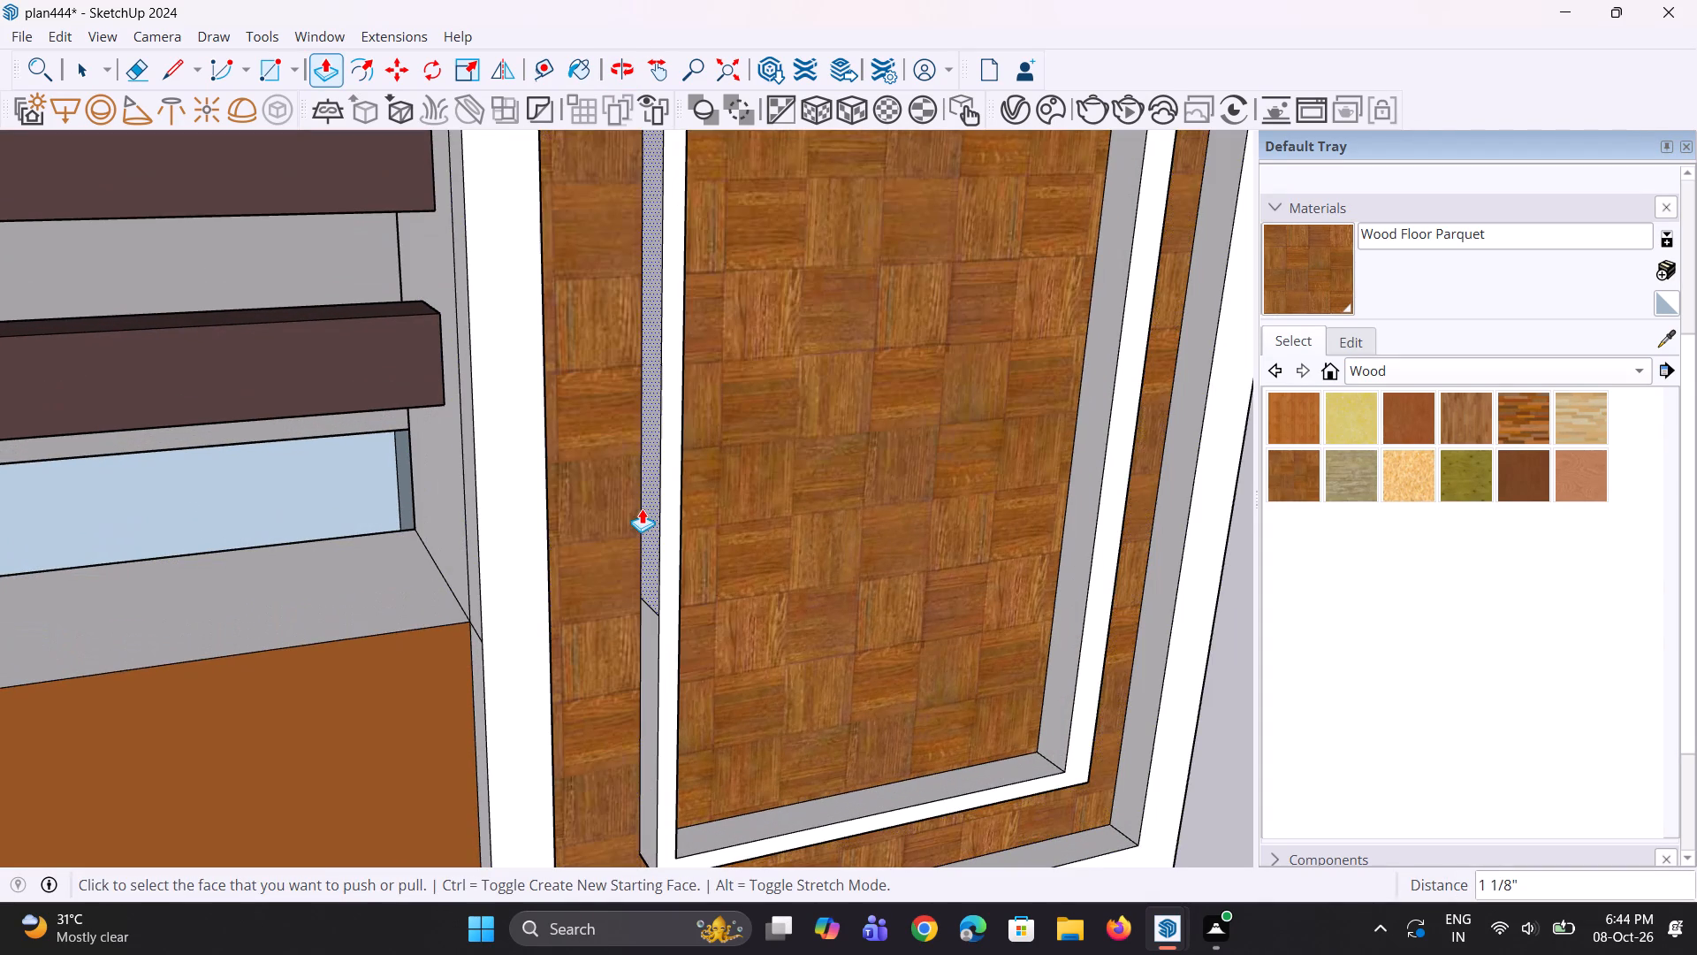
double_click(642, 508)
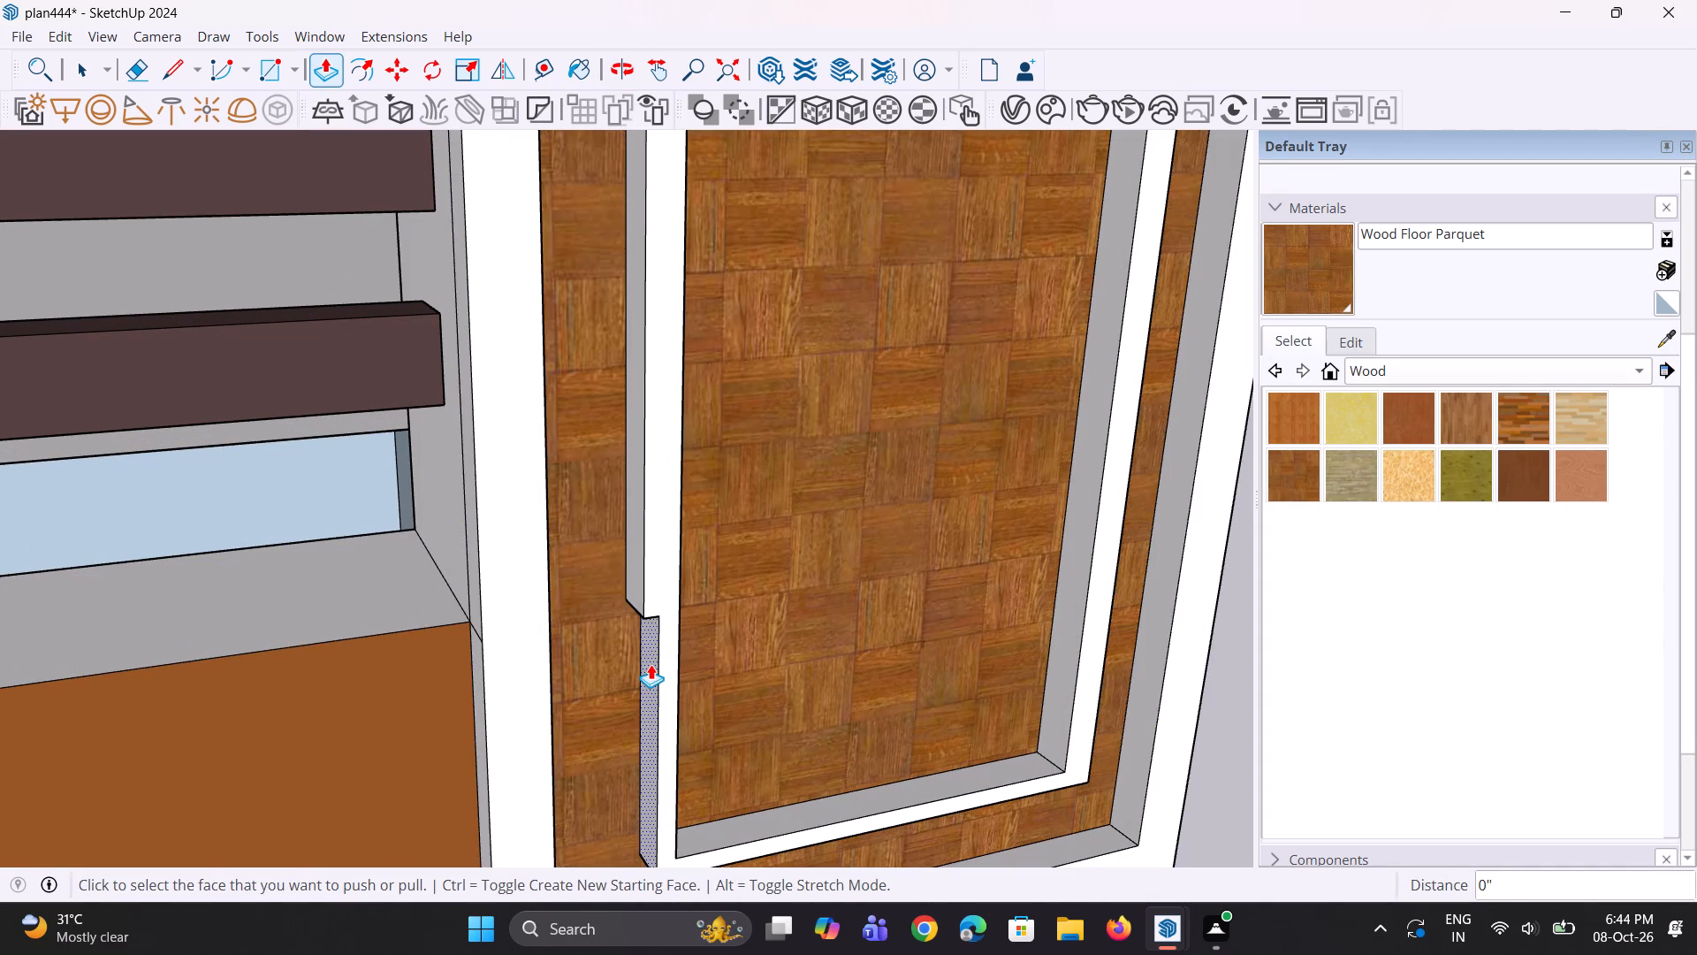
double_click(651, 664)
scroll(650, 668, "down", 4)
middle_click_drag(696, 769, 677, 311)
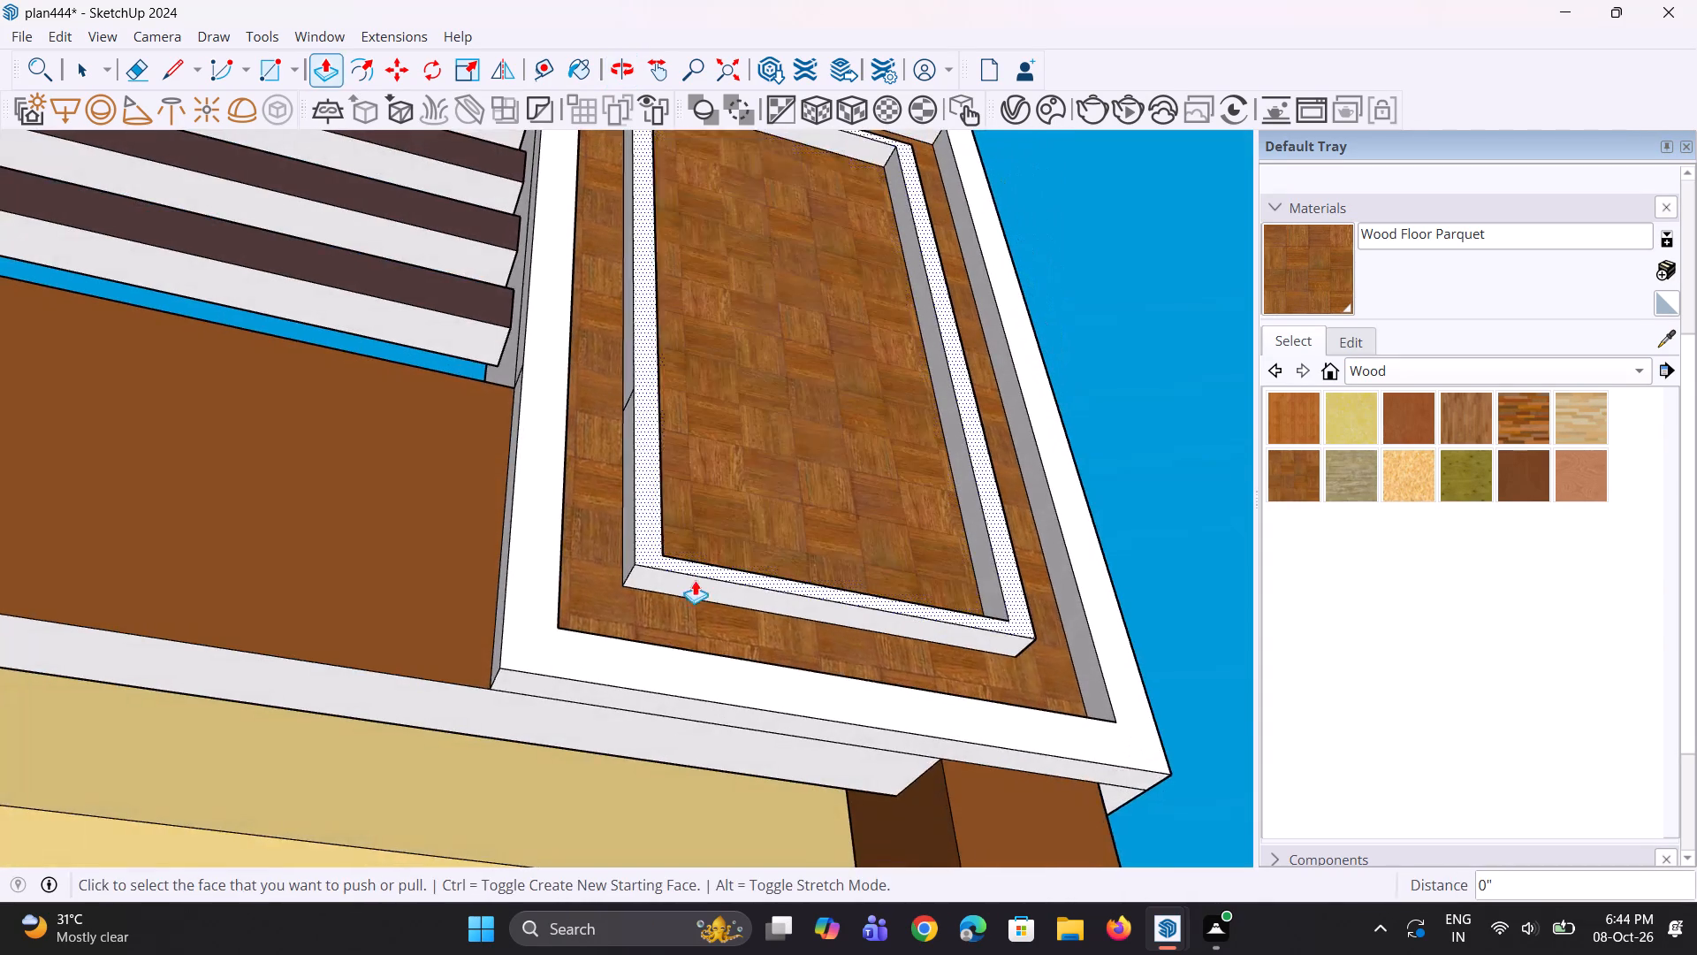
scroll(707, 602, "up", 2)
double_click(720, 600)
scroll(665, 628, "down", 8)
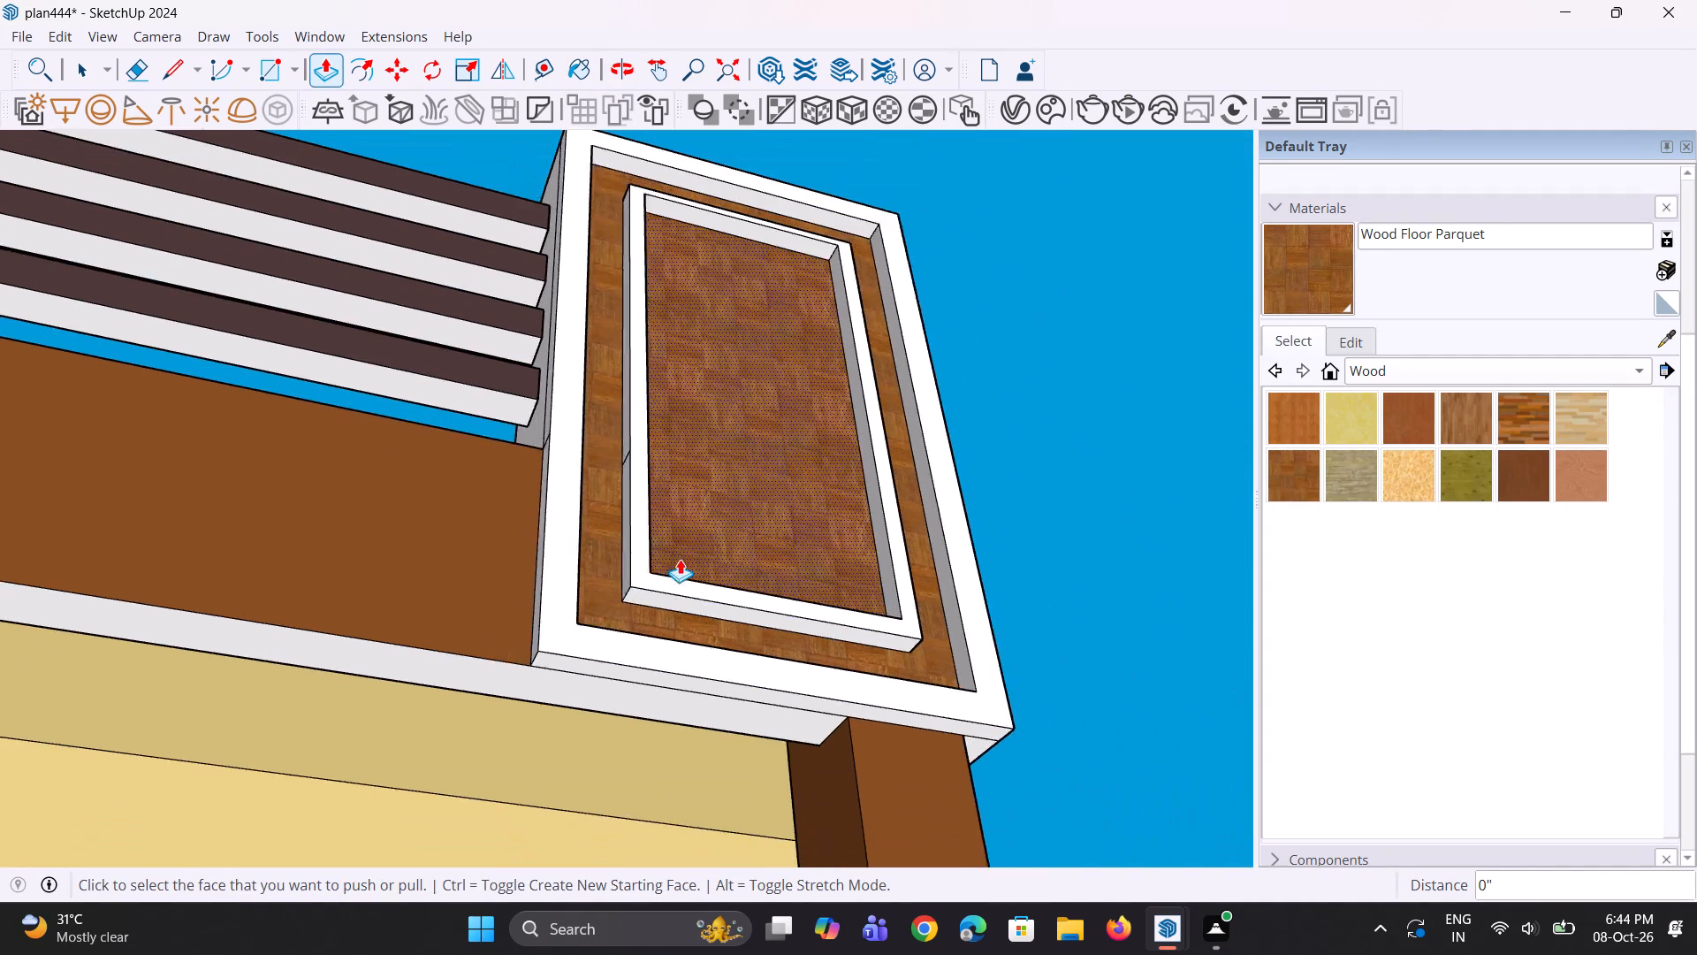
scroll(680, 559, "down", 1)
middle_click_drag(725, 357, 692, 584)
scroll(696, 243, "up", 10)
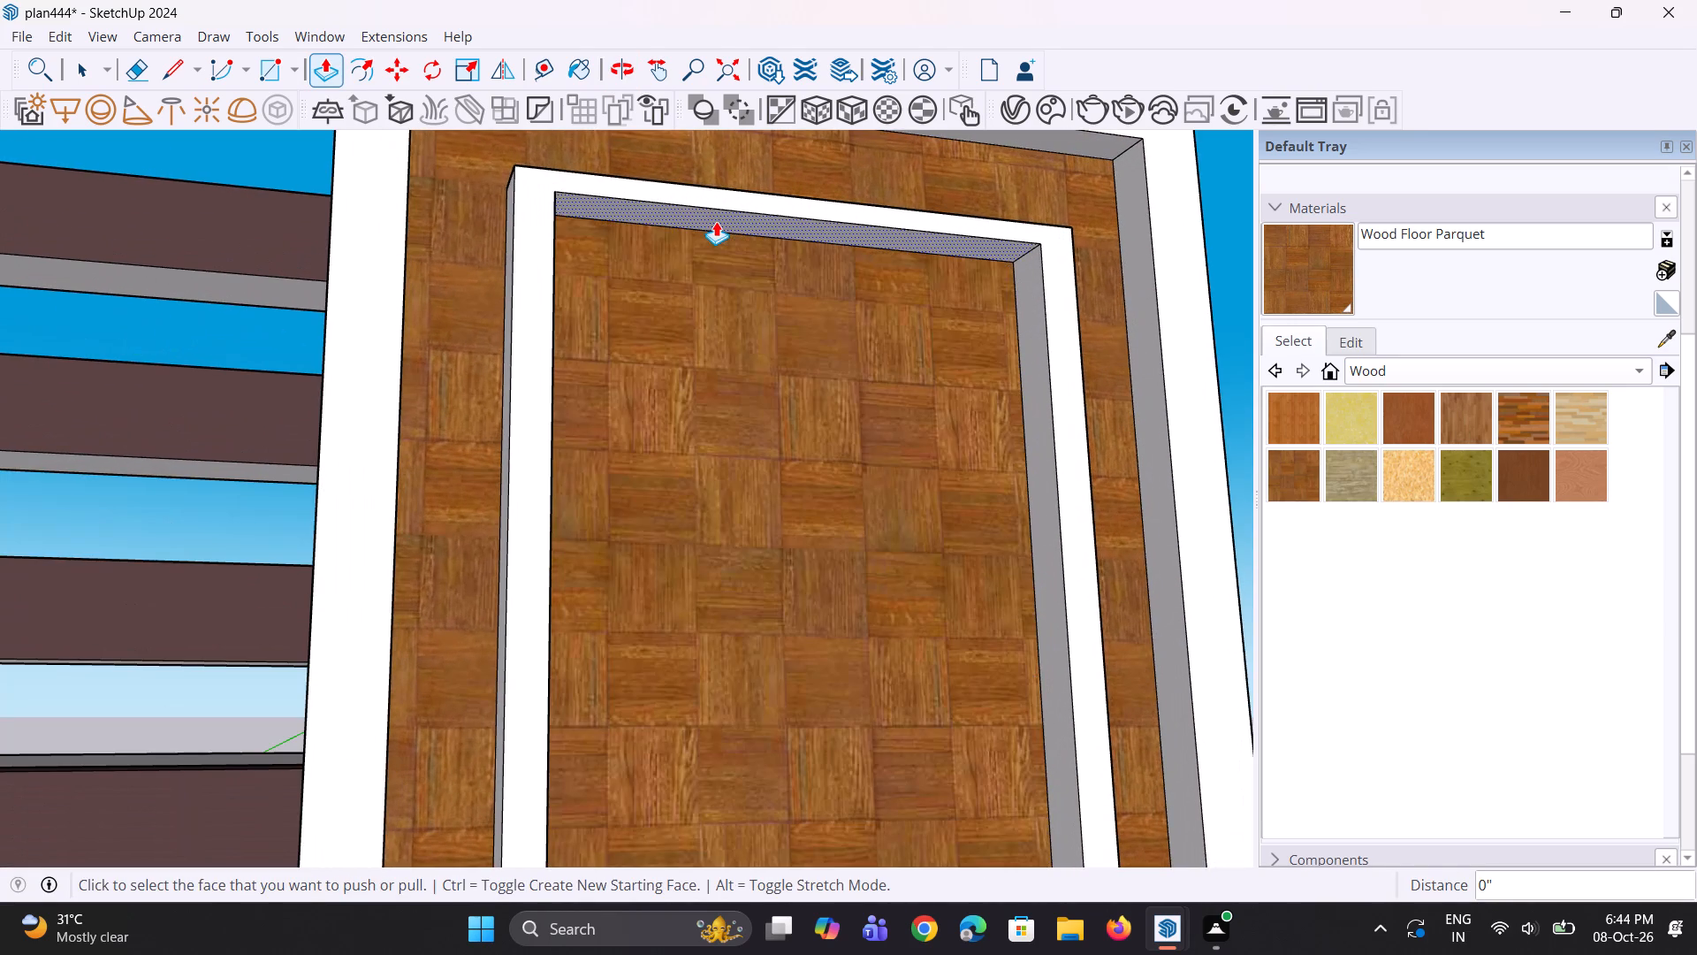
double_click(716, 221)
scroll(658, 356, "down", 7)
middle_click_drag(689, 414, 673, 554)
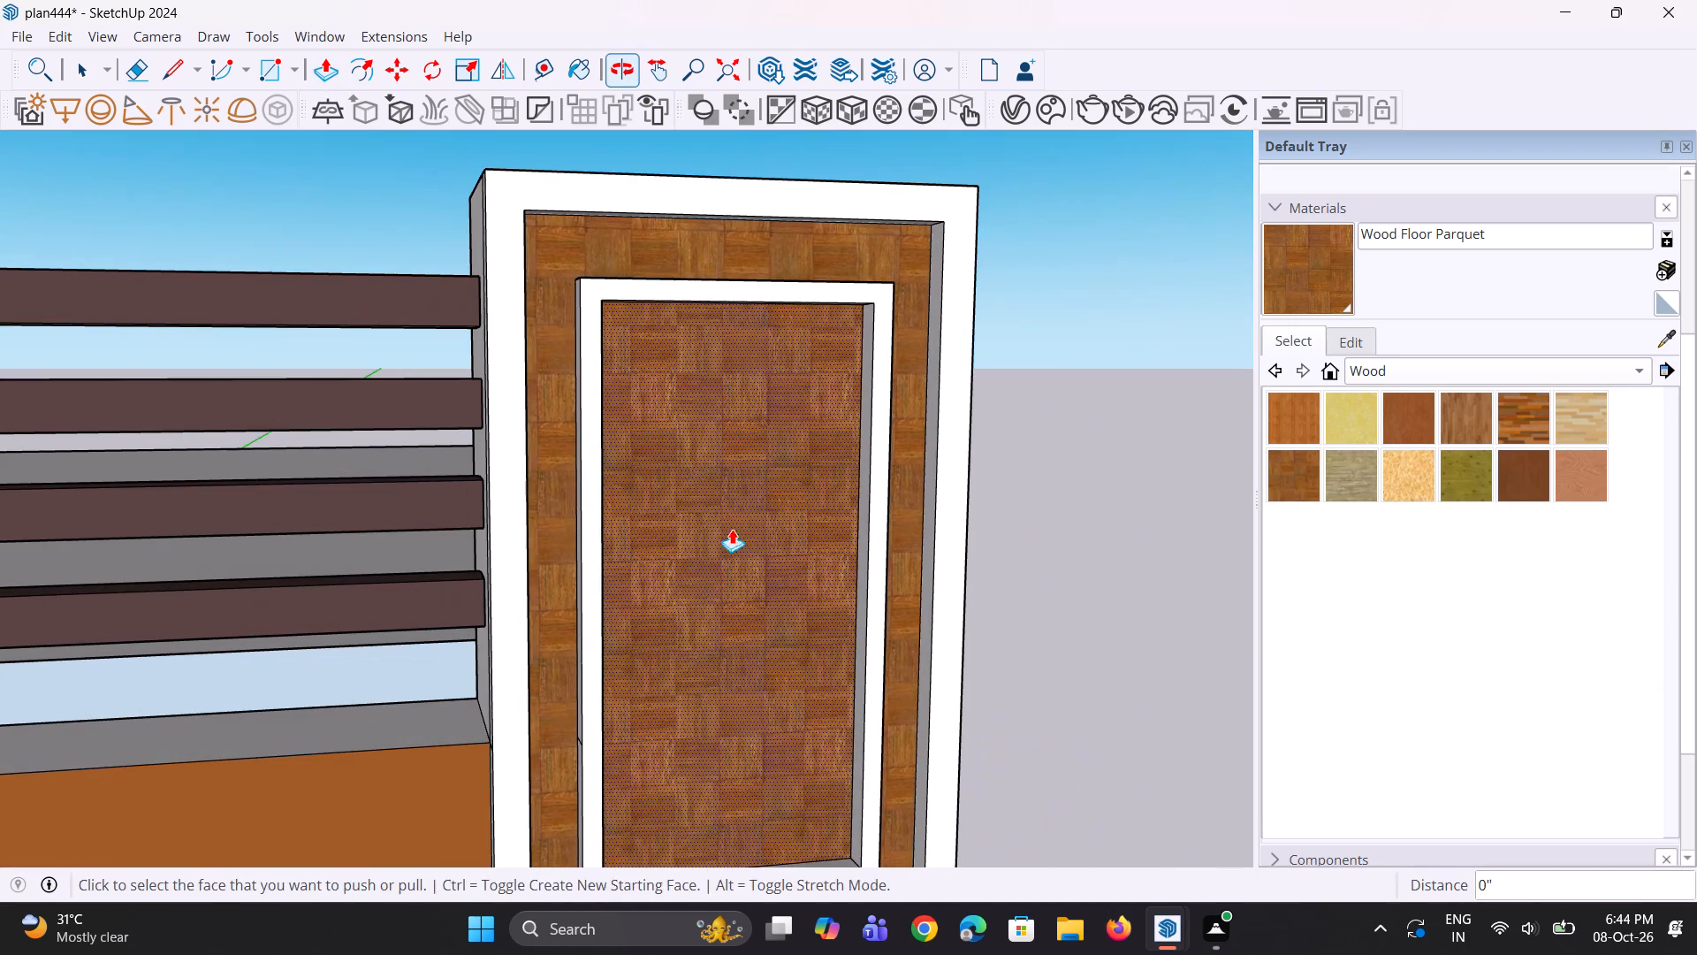
key("space")
key("space")
left_click(988, 540)
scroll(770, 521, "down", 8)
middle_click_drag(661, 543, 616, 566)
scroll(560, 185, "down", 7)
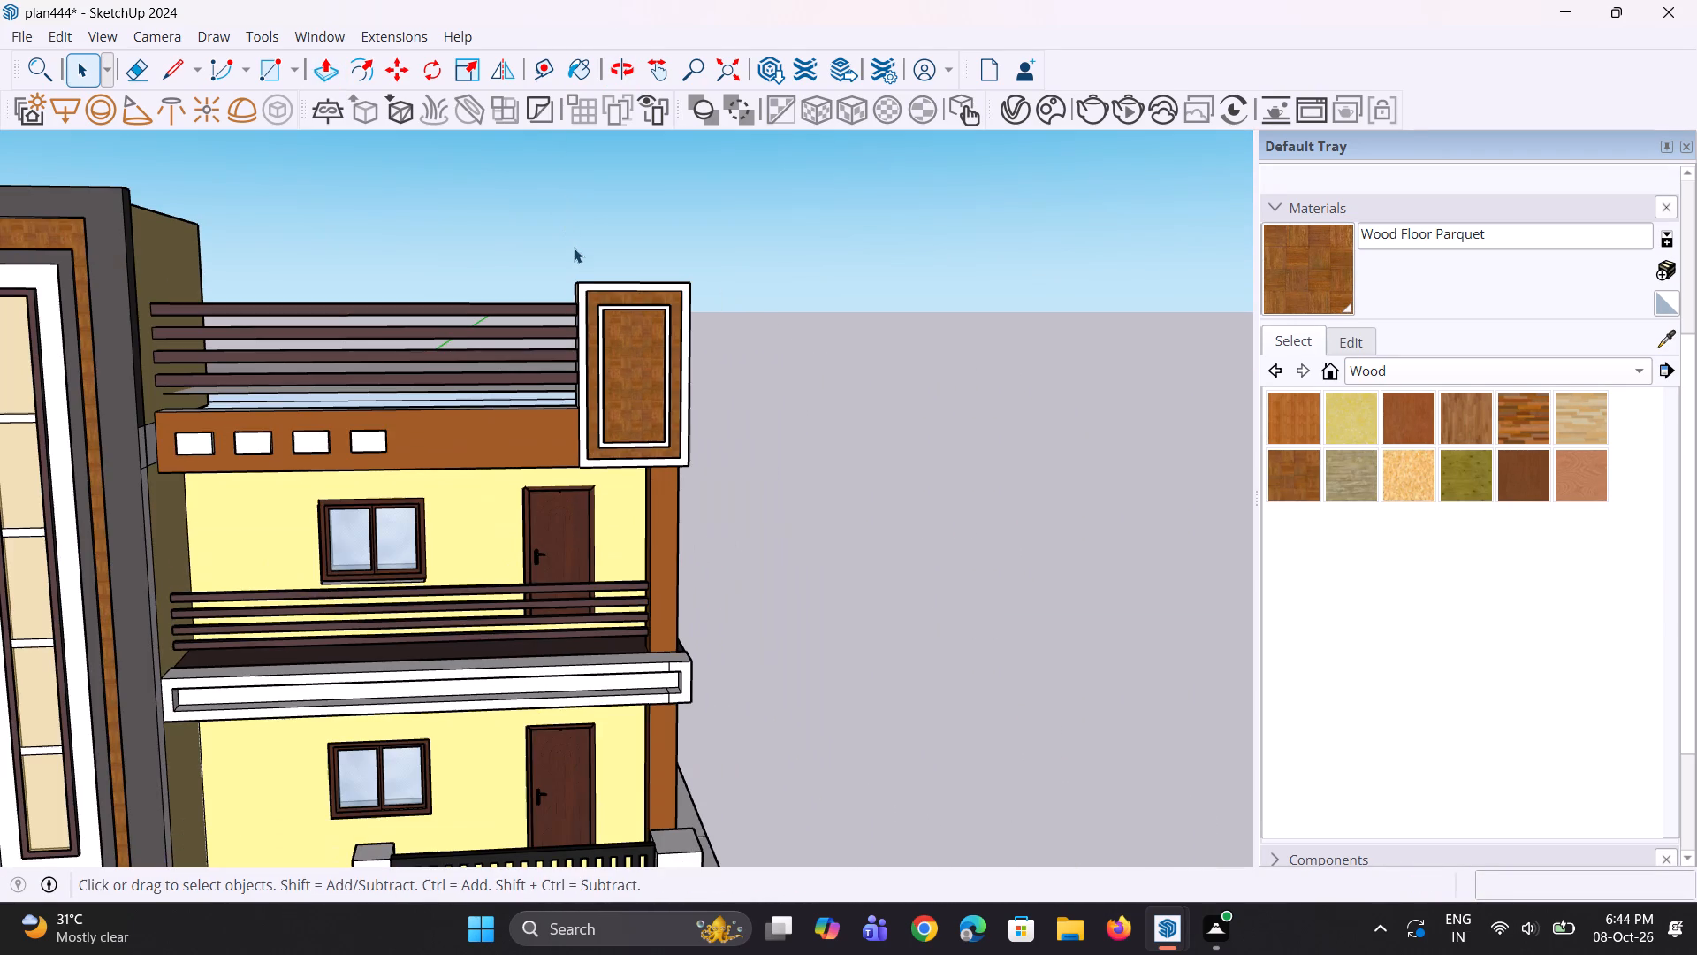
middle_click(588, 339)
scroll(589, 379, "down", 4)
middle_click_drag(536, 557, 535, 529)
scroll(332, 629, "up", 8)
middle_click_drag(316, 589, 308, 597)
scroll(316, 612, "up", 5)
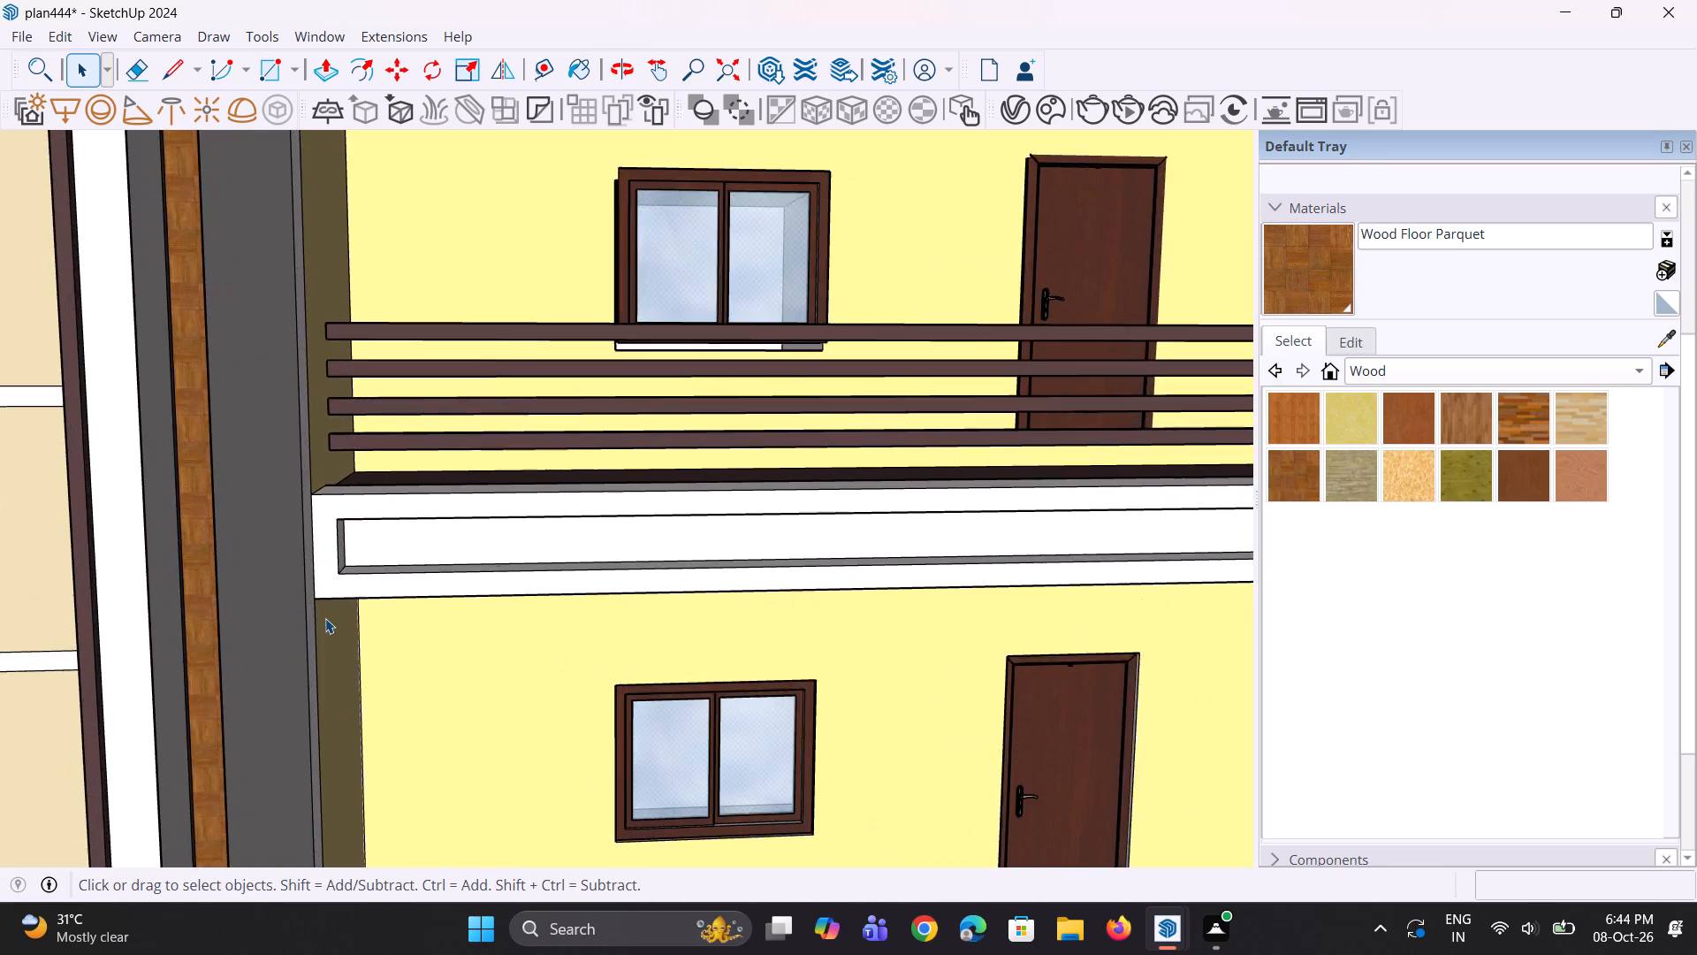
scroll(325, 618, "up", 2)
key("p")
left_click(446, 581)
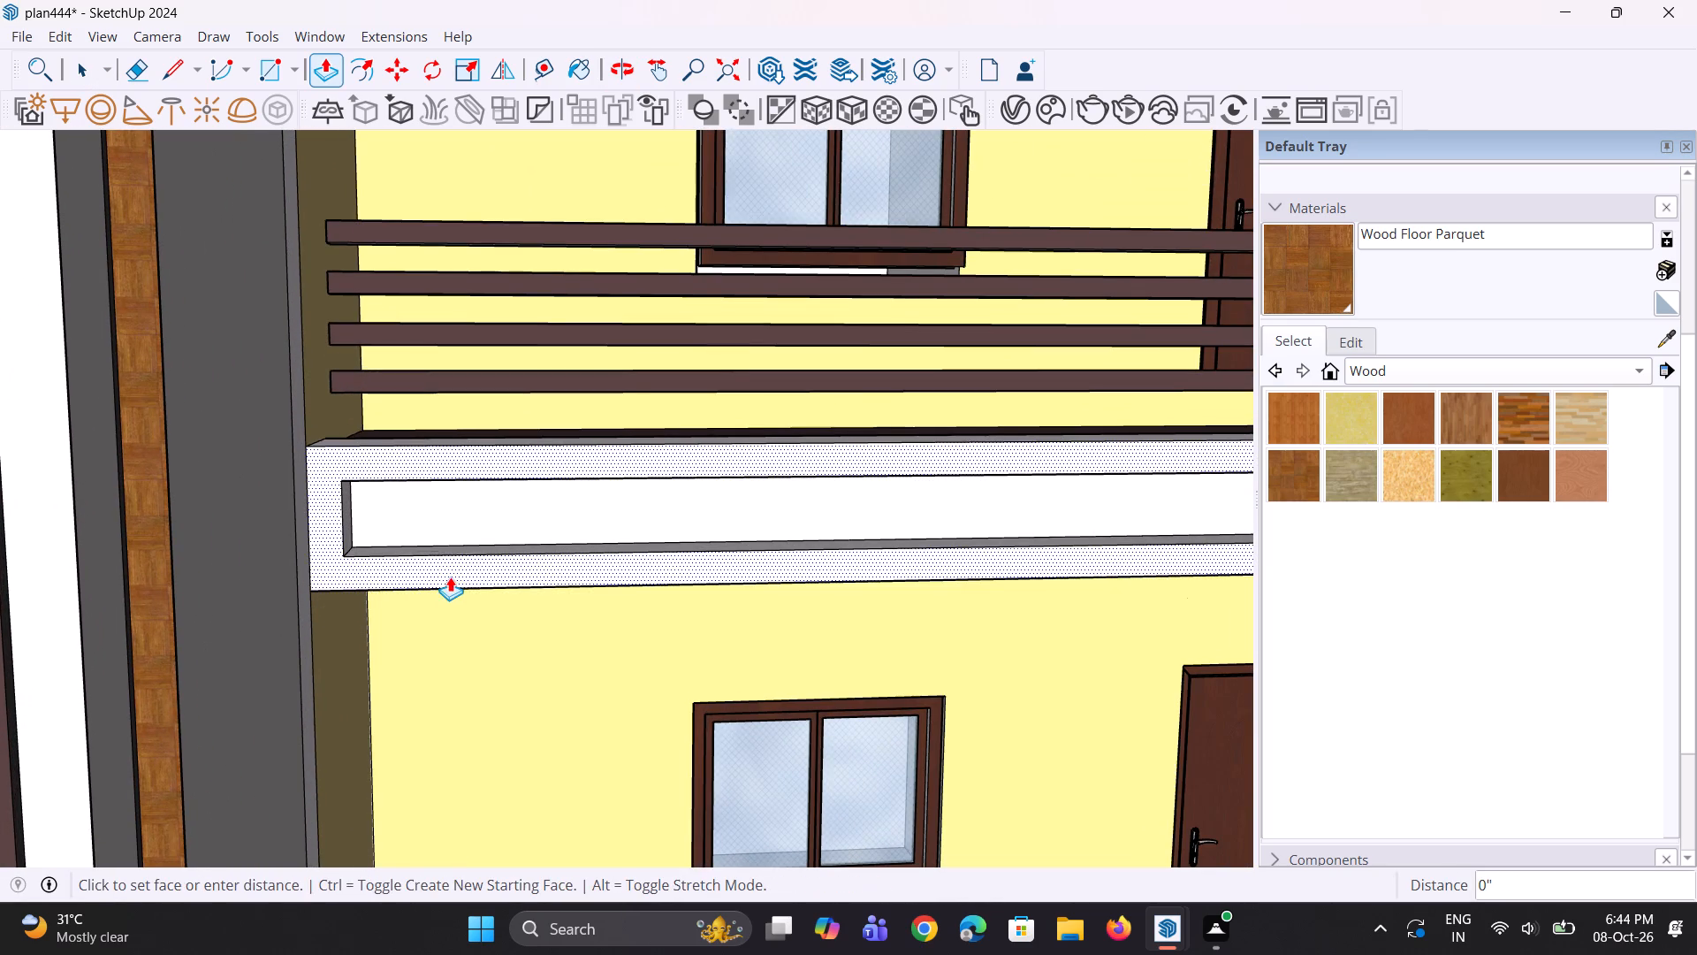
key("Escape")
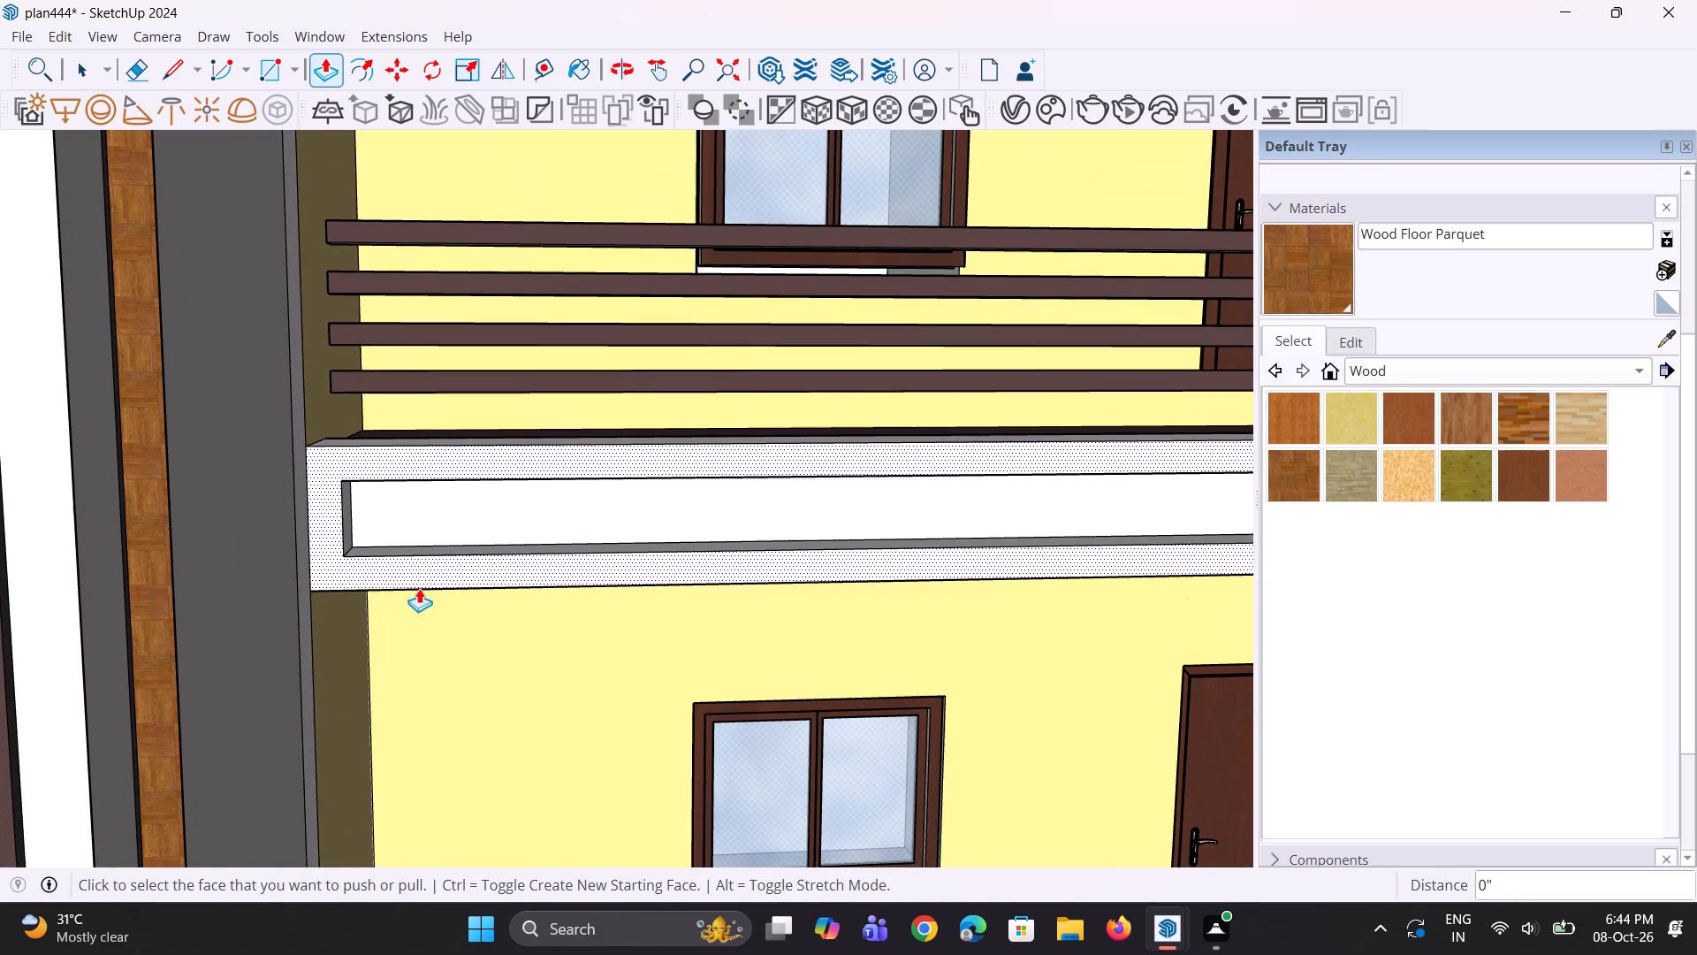
Draw a vertical line about 6" long from the balcony band recess's lower left corner to the band's bottom edge.
key("l")
left_click(352, 562)
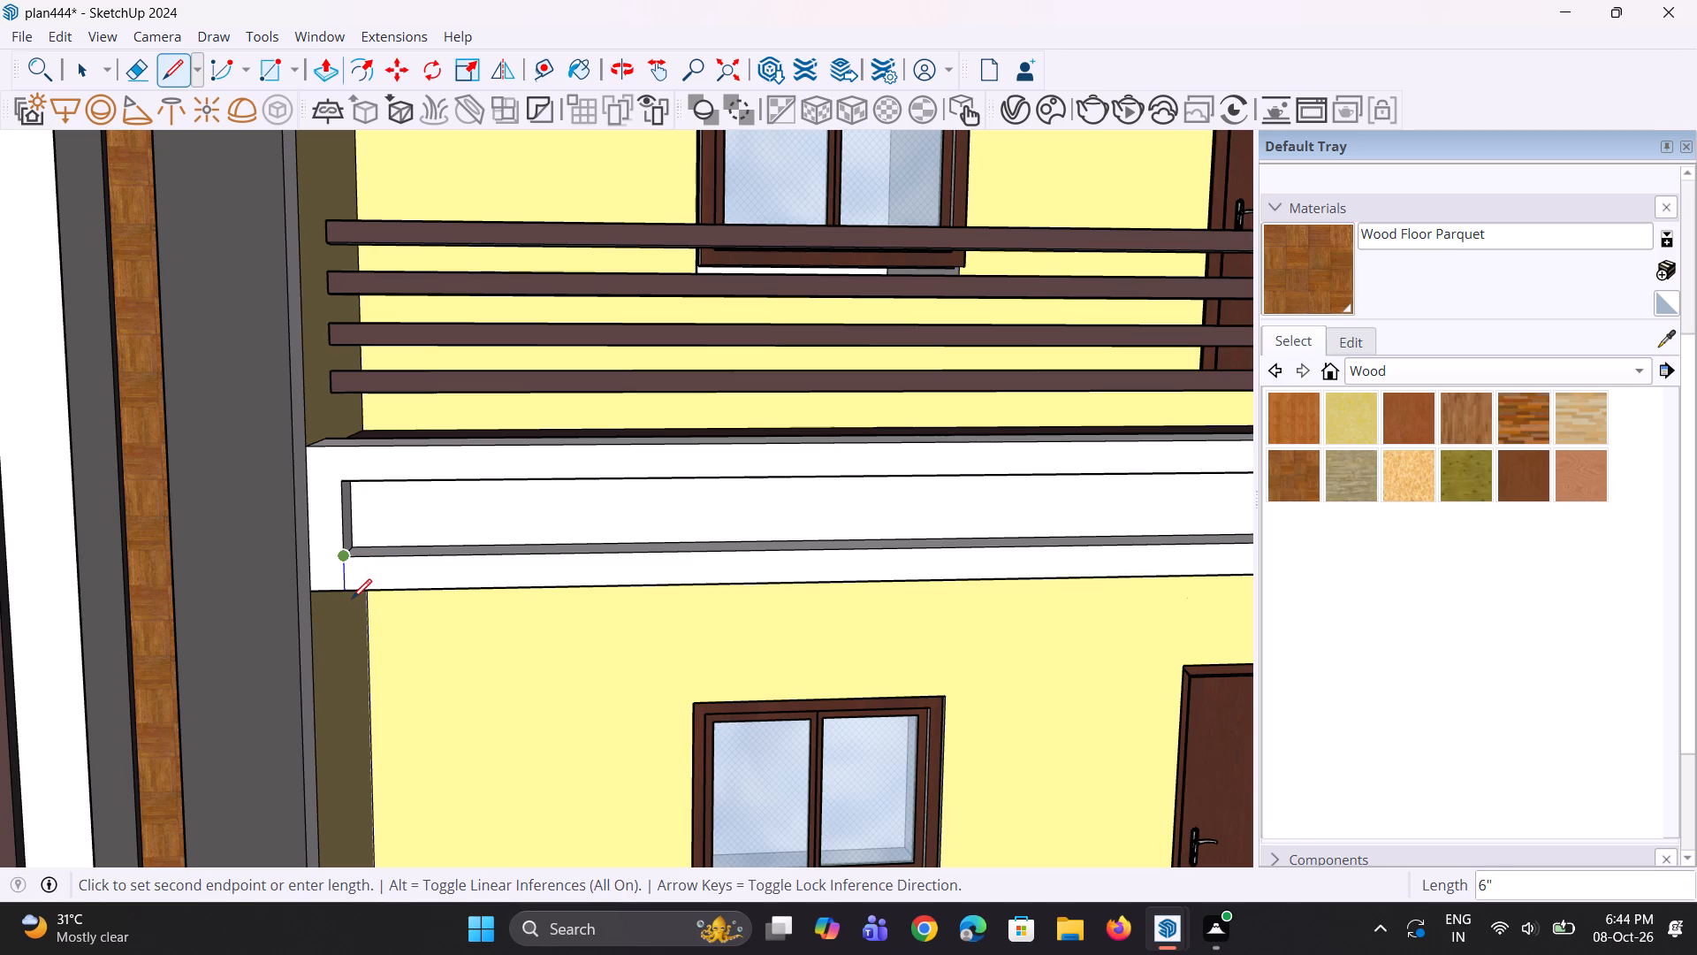
left_click(352, 599)
key("space")
scroll(377, 555, "down", 3)
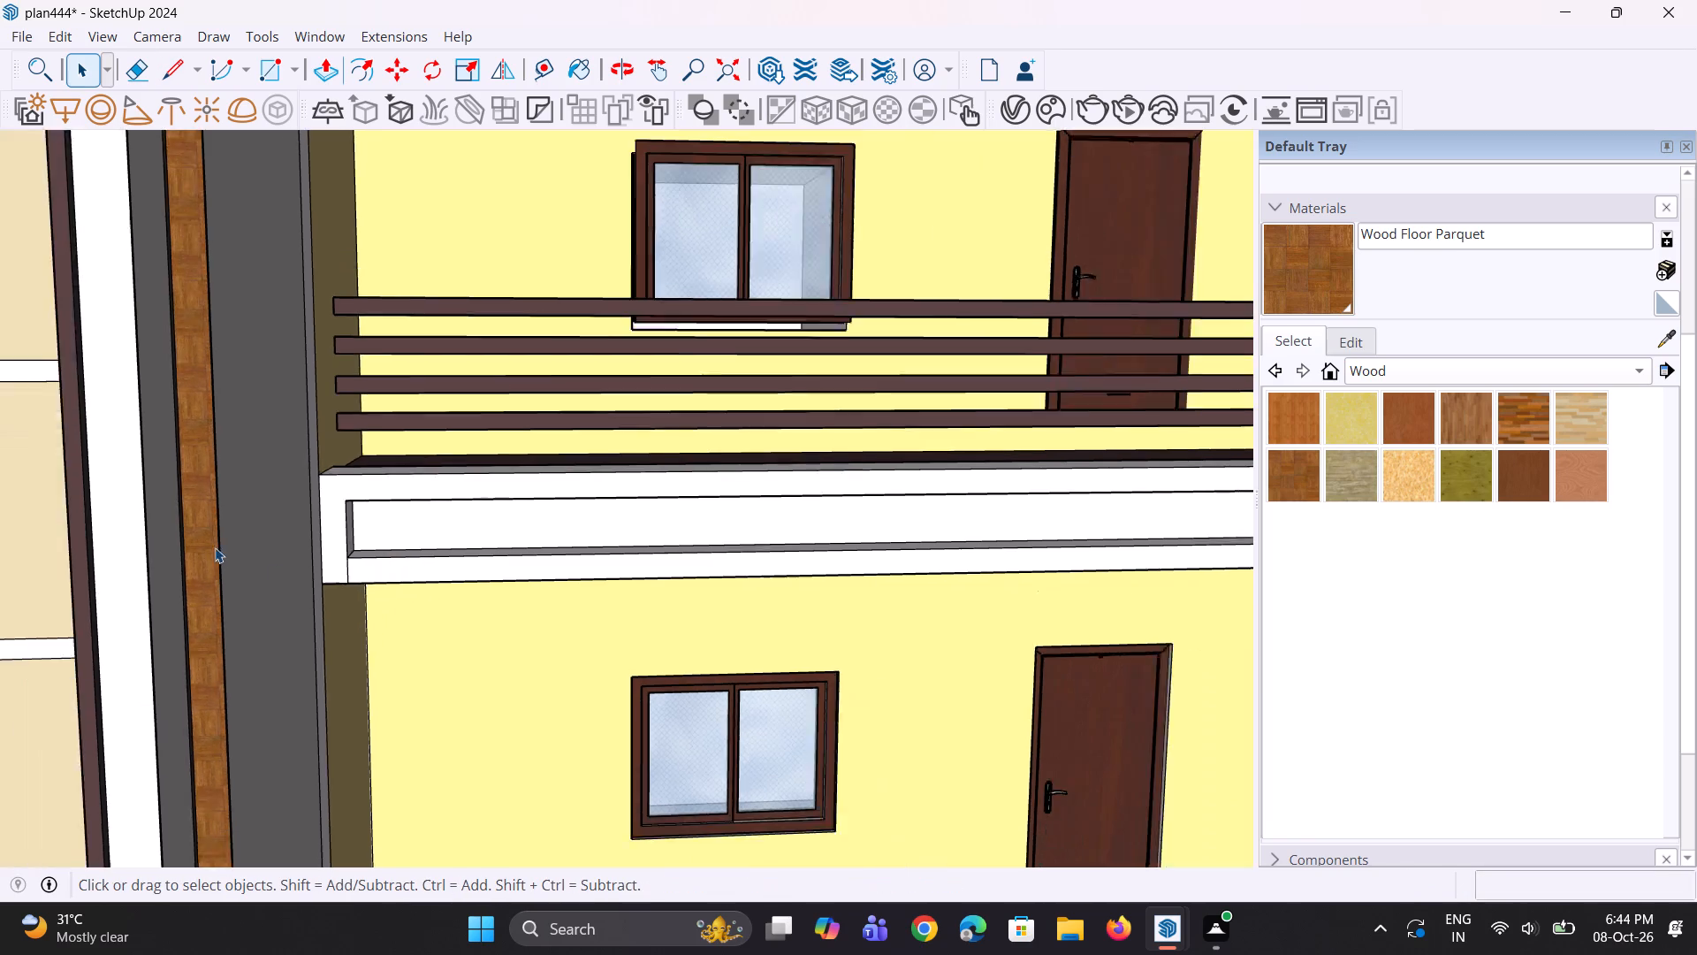
Push the strip below the balcony band's recess back 10 1/2" to the recessed face.
scroll(215, 547, "down", 4)
scroll(943, 555, "up", 2)
key("p")
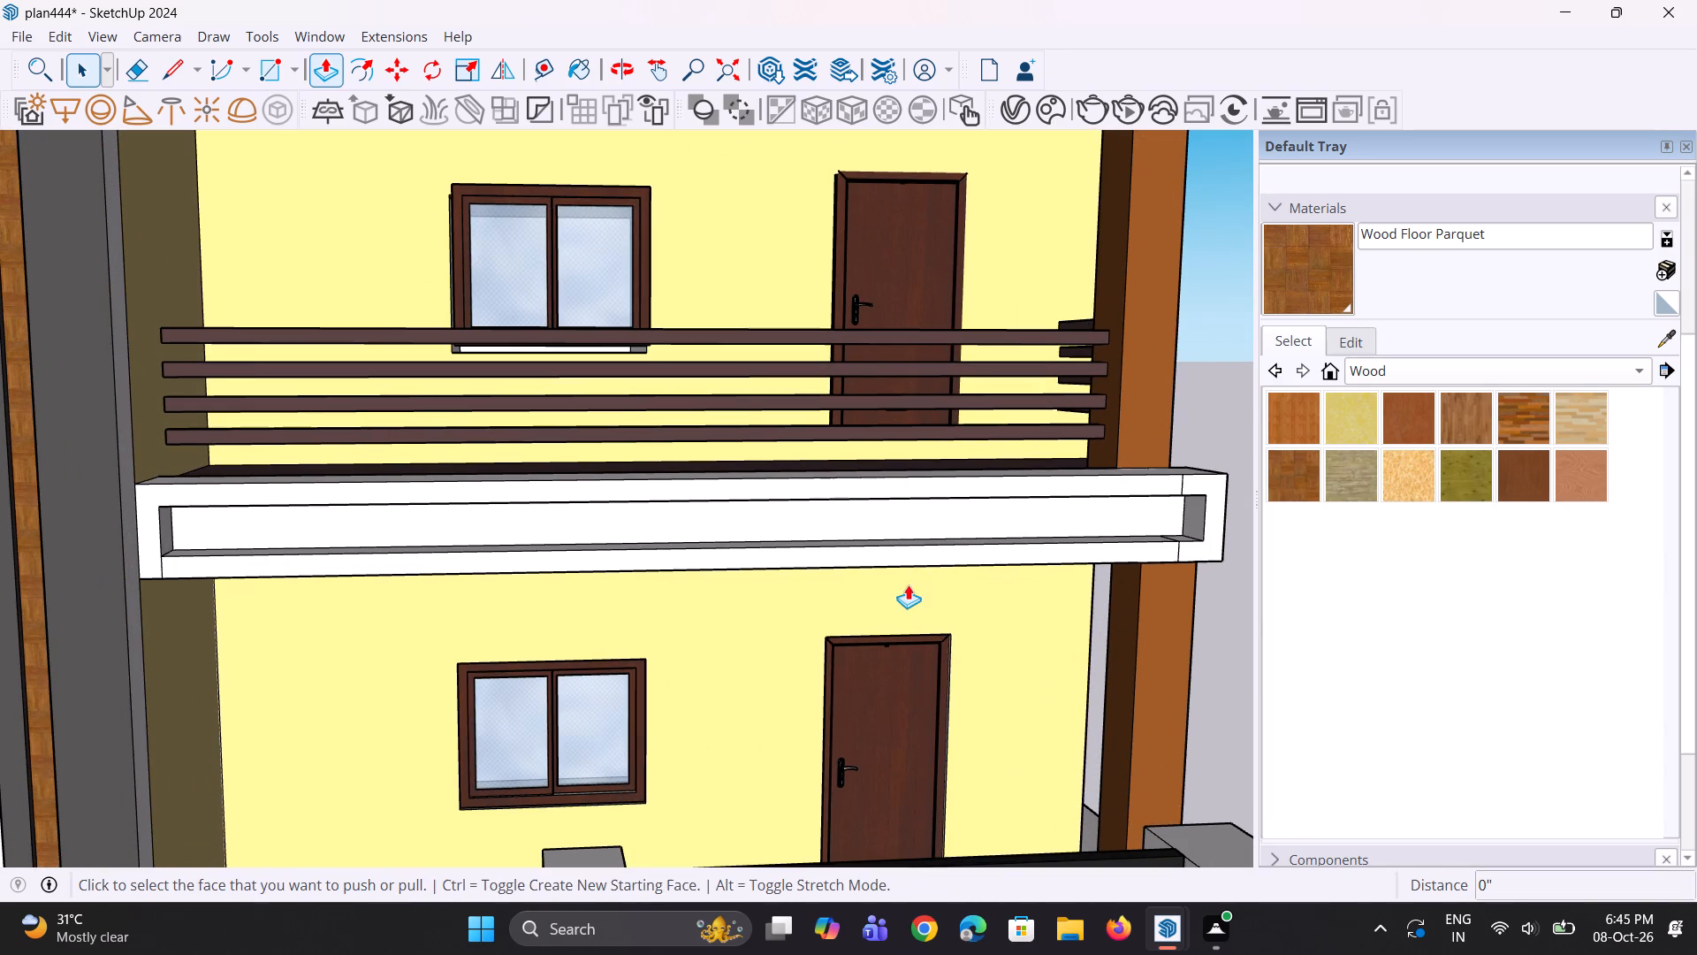
left_click(933, 563)
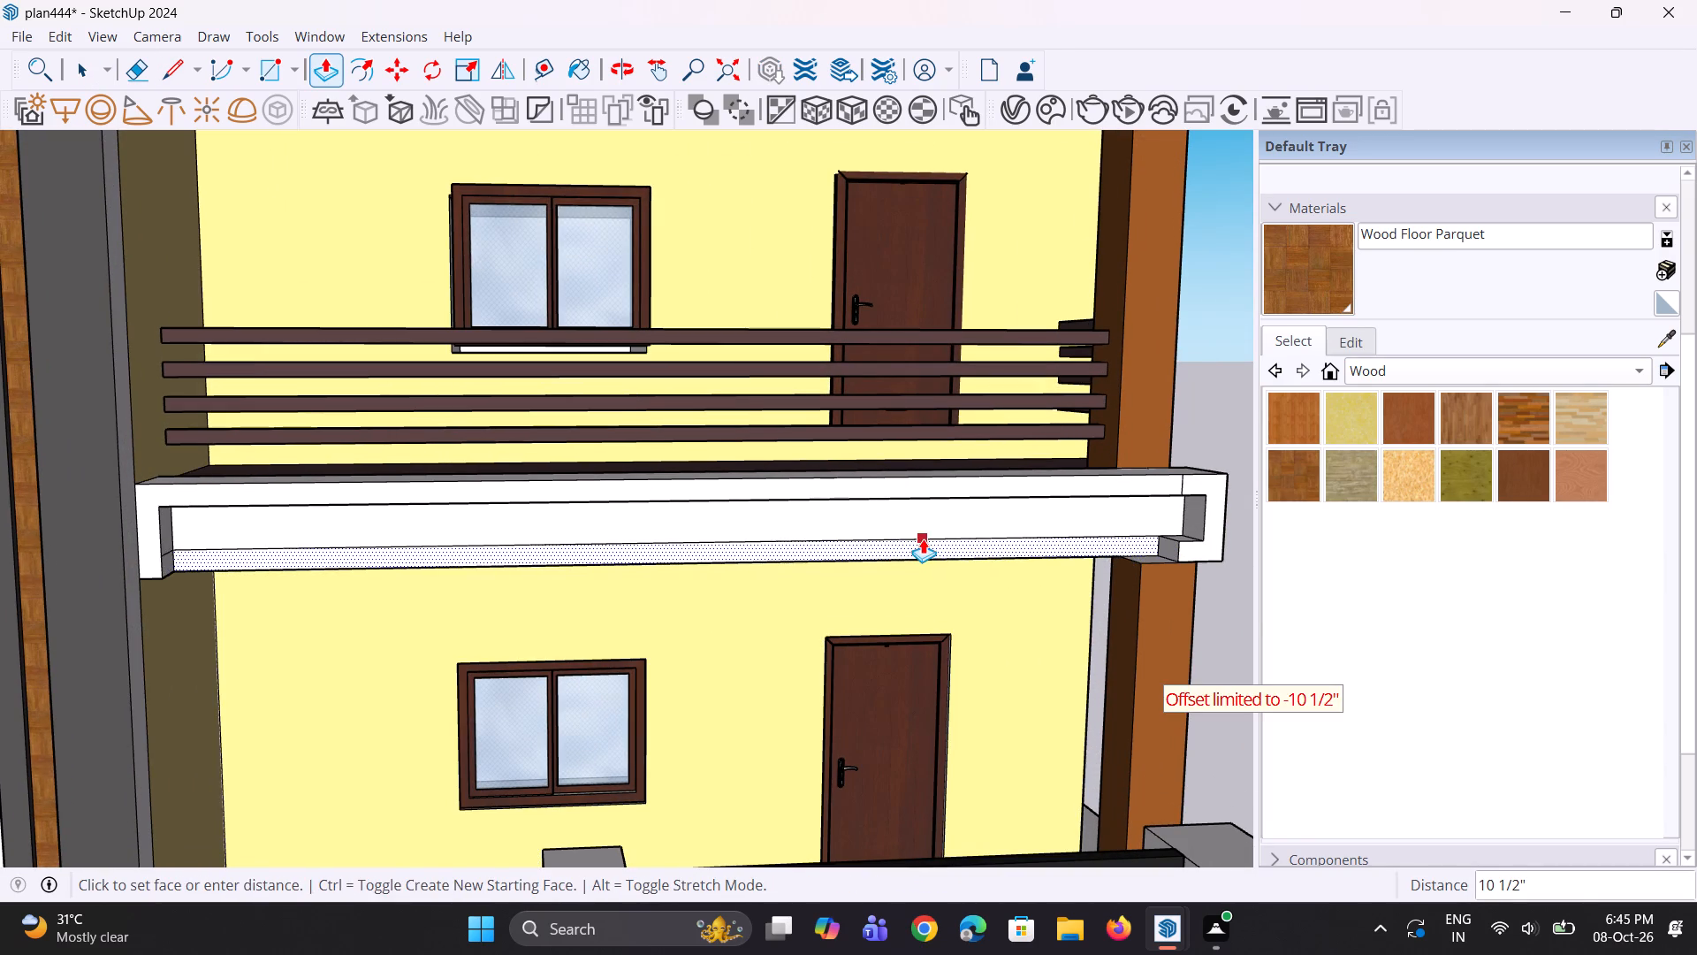
left_click(923, 539)
scroll(696, 567, "down", 2)
scroll(1097, 563, "up", 1)
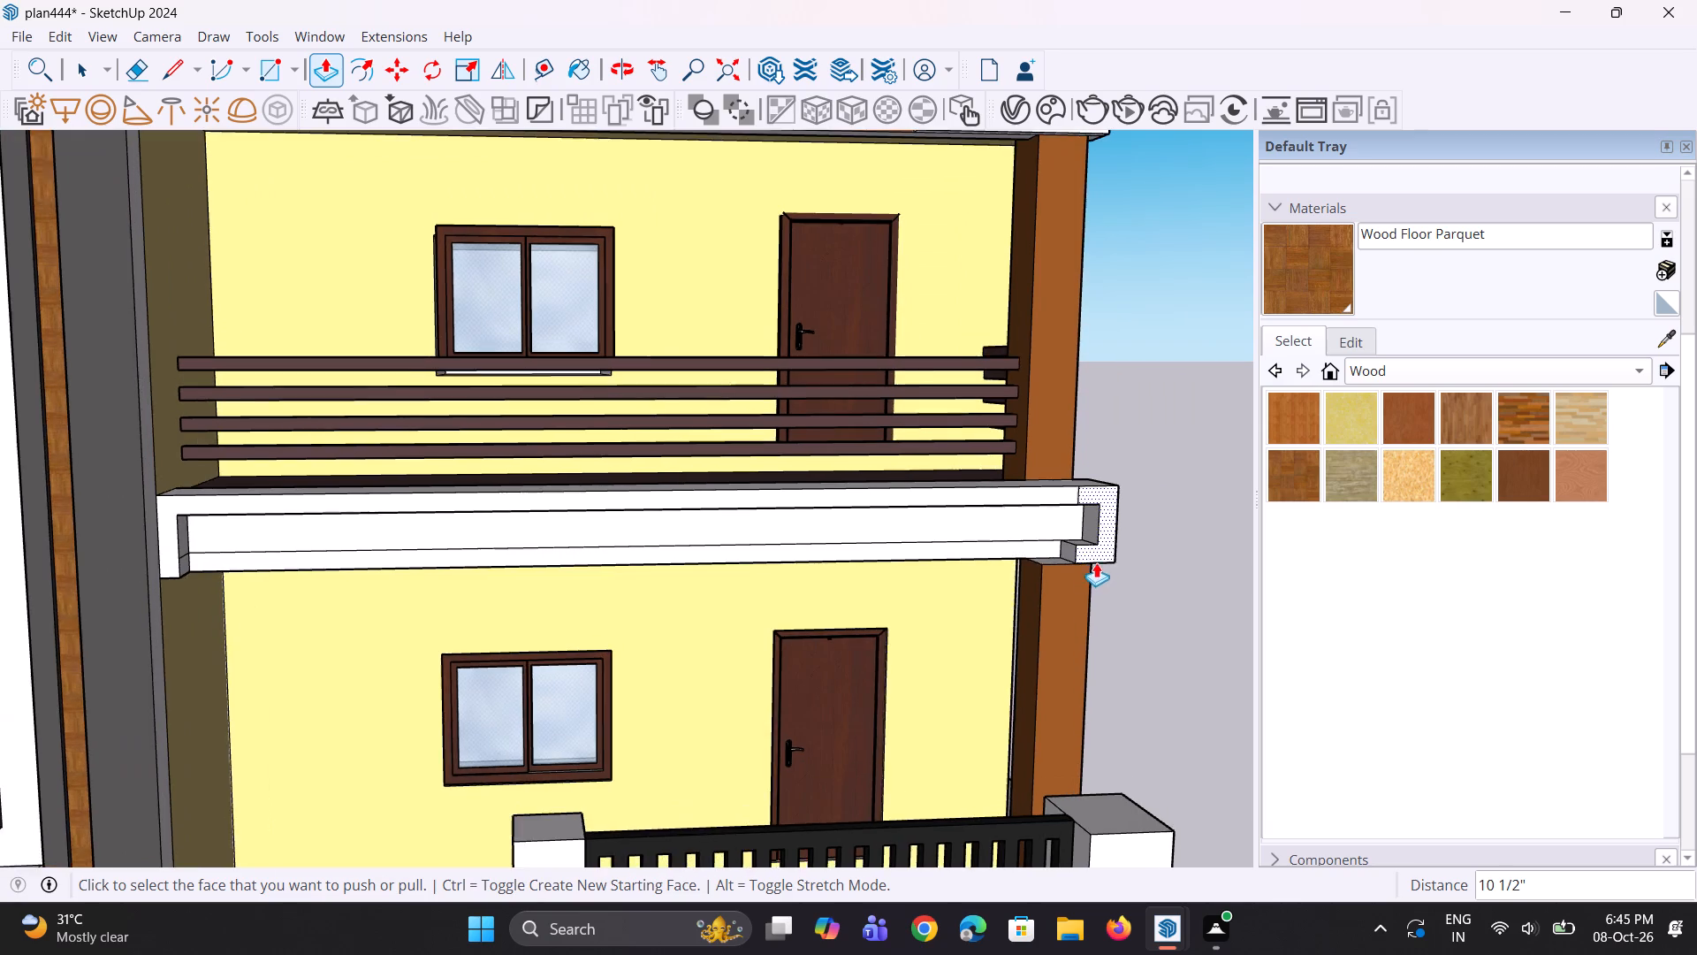
Push the leftover stub at the balcony band's right end back until it is flush with the recess's end face.
scroll(1069, 556, "up", 2)
left_click(1069, 552)
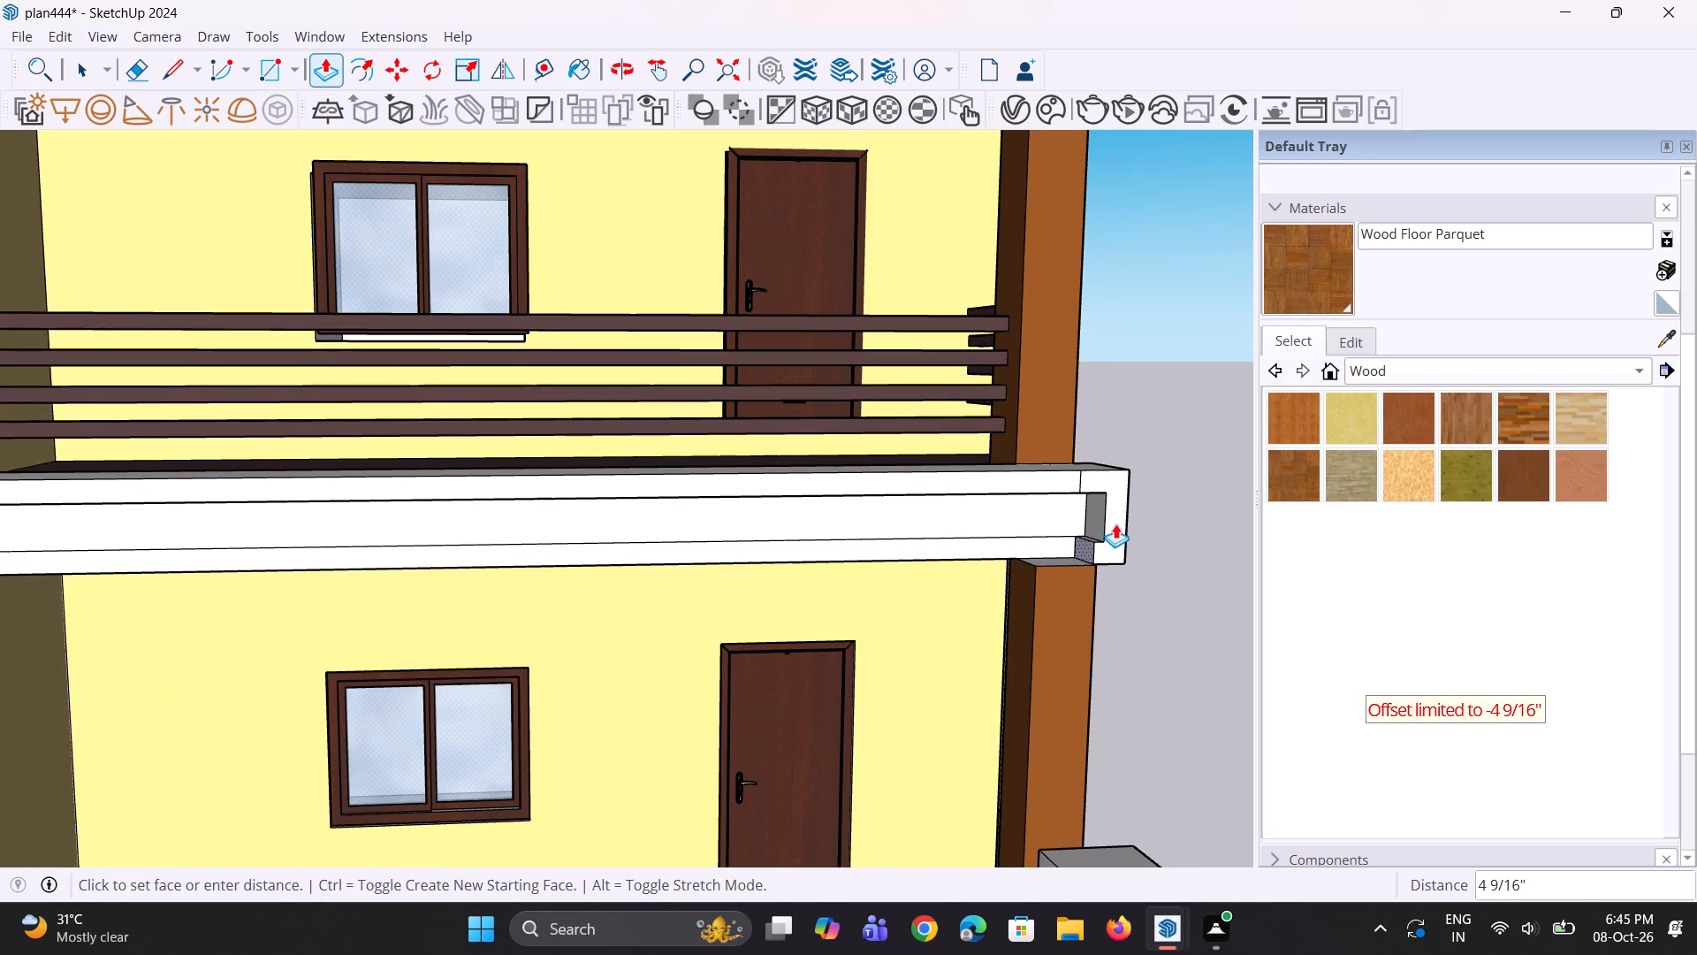
left_click(1115, 523)
scroll(1093, 547, "up", 6)
left_click(1090, 554)
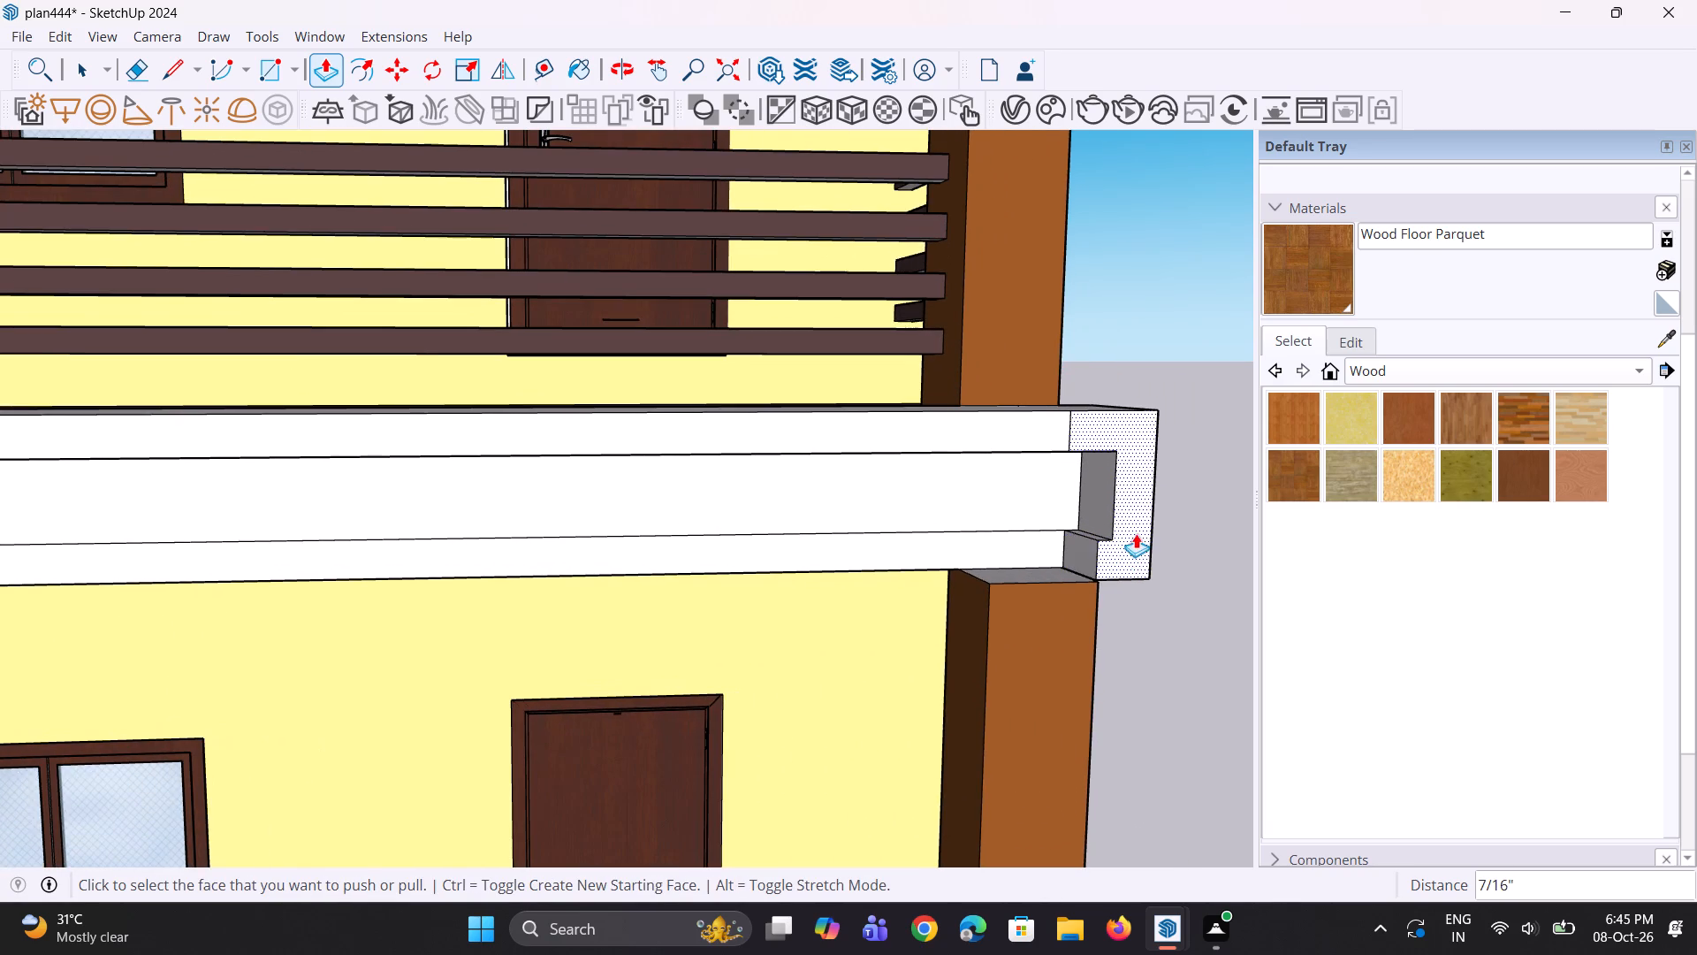
left_click(1087, 562)
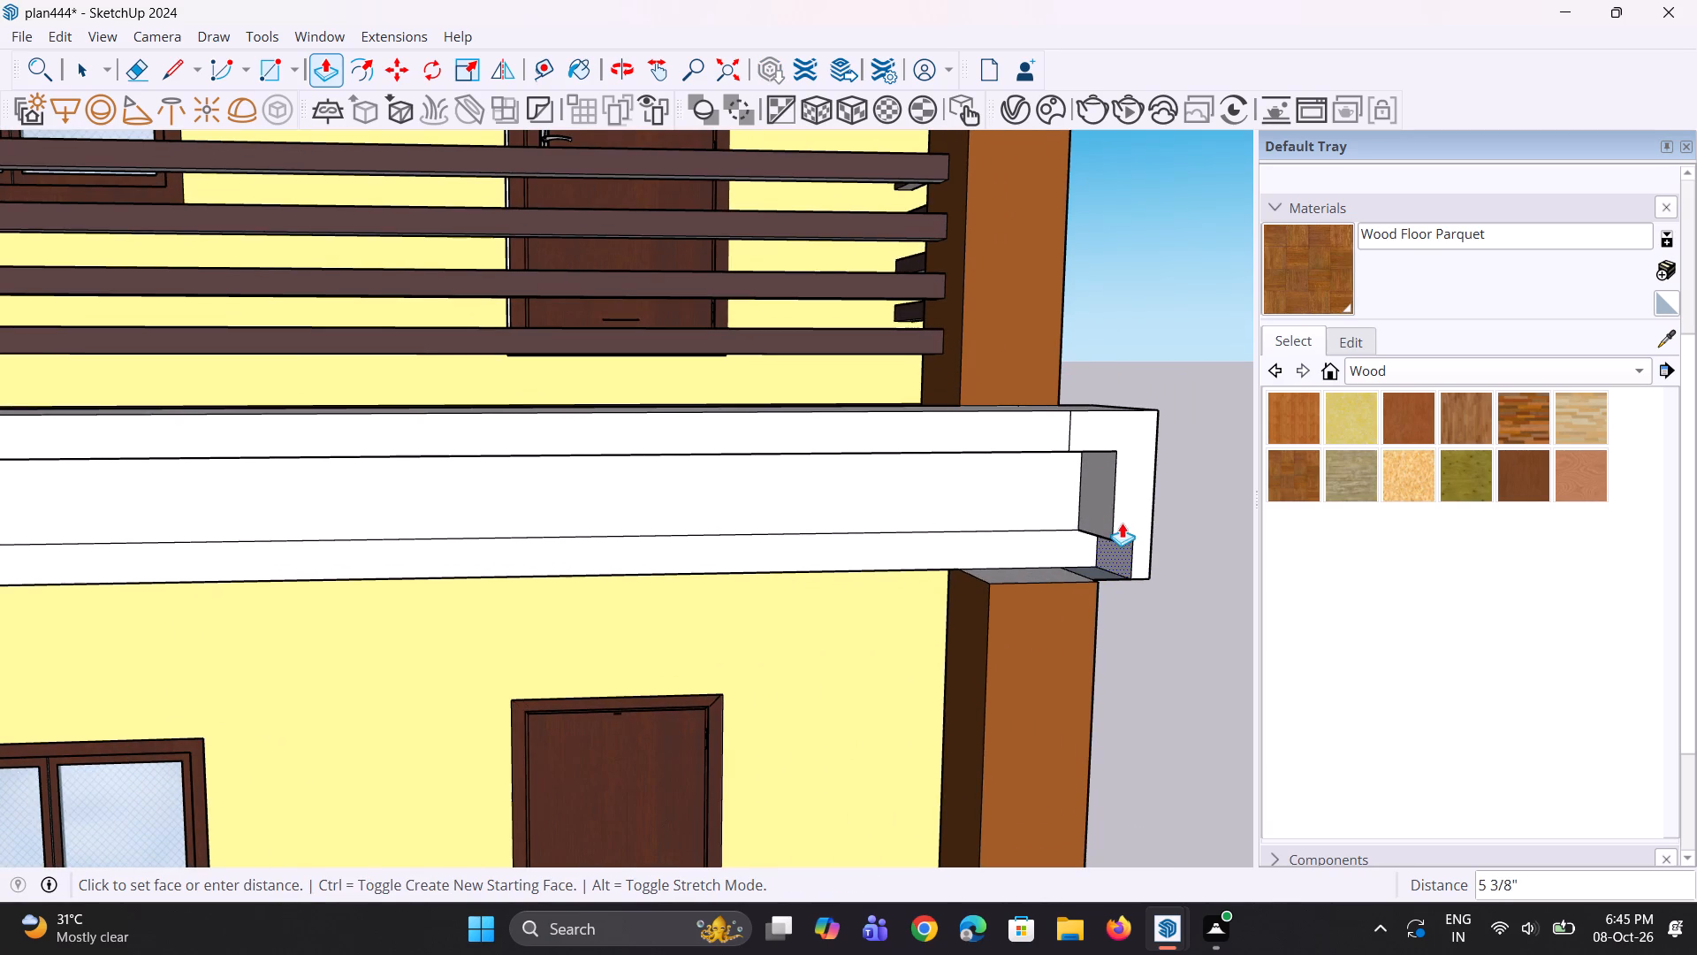
left_click(1111, 505)
Erase the leftover edges on the balcony band's recessed face and its right end.
scroll(935, 583, "down", 4)
middle_click_drag(935, 584, 974, 554)
scroll(959, 537, "up", 6)
key("e")
scroll(1096, 535, "up", 2)
left_click(1102, 540)
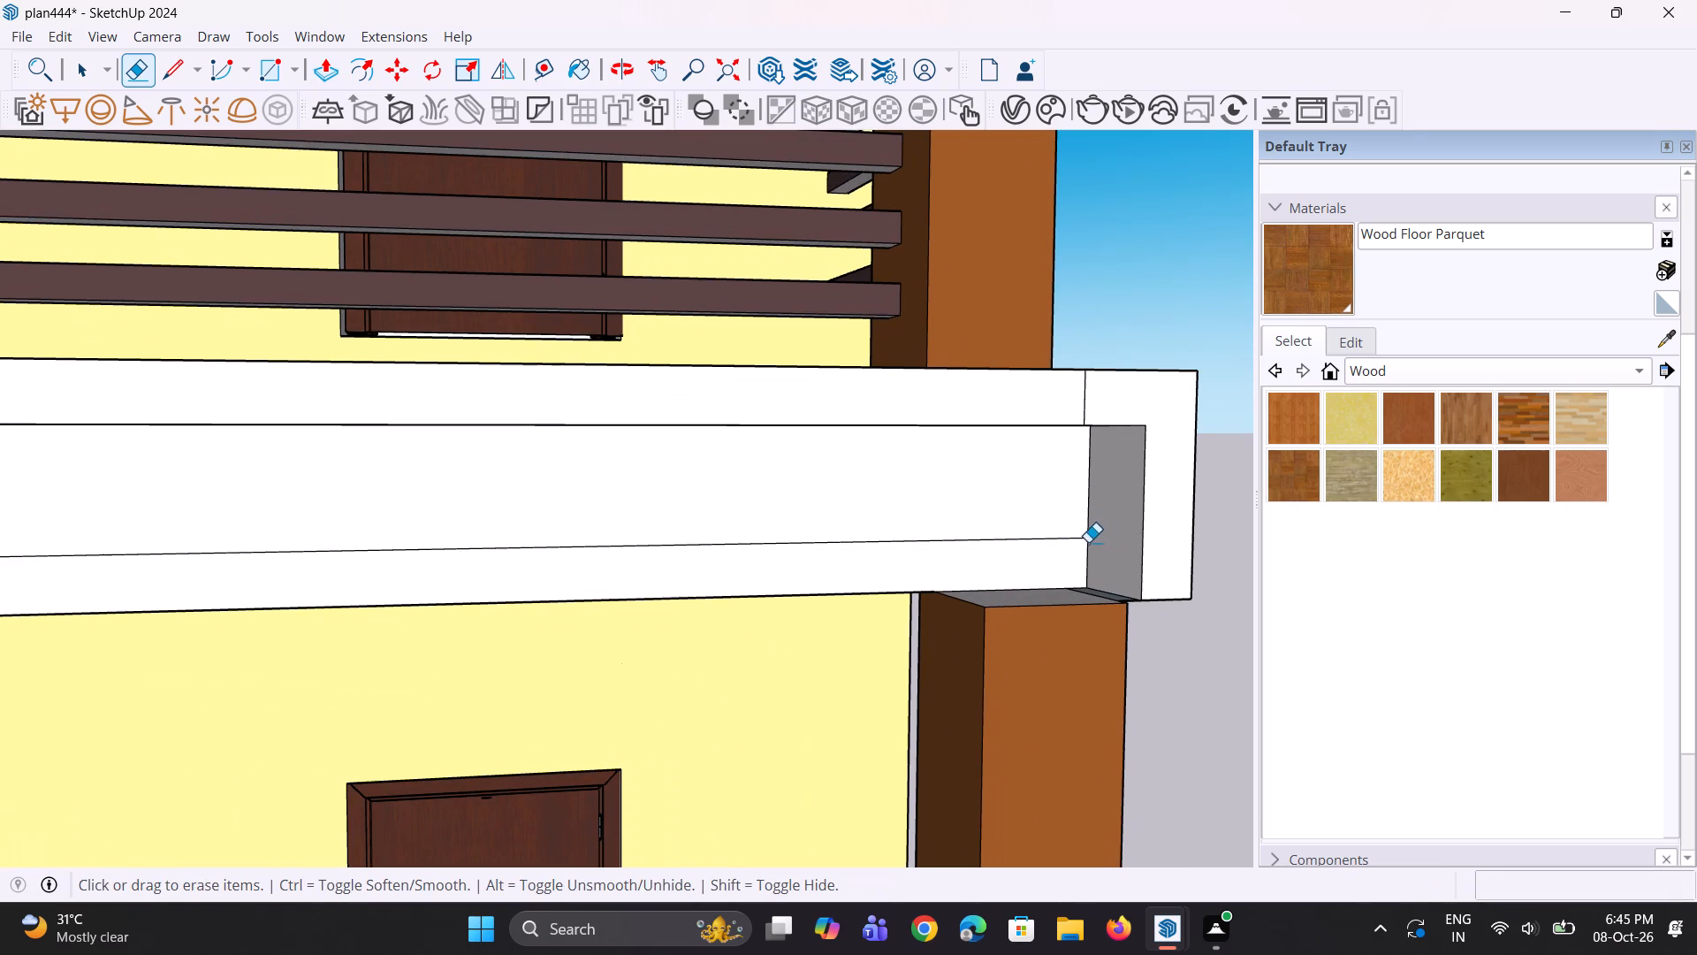
left_click(1084, 541)
left_click(1024, 540)
scroll(1023, 540, "down", 7)
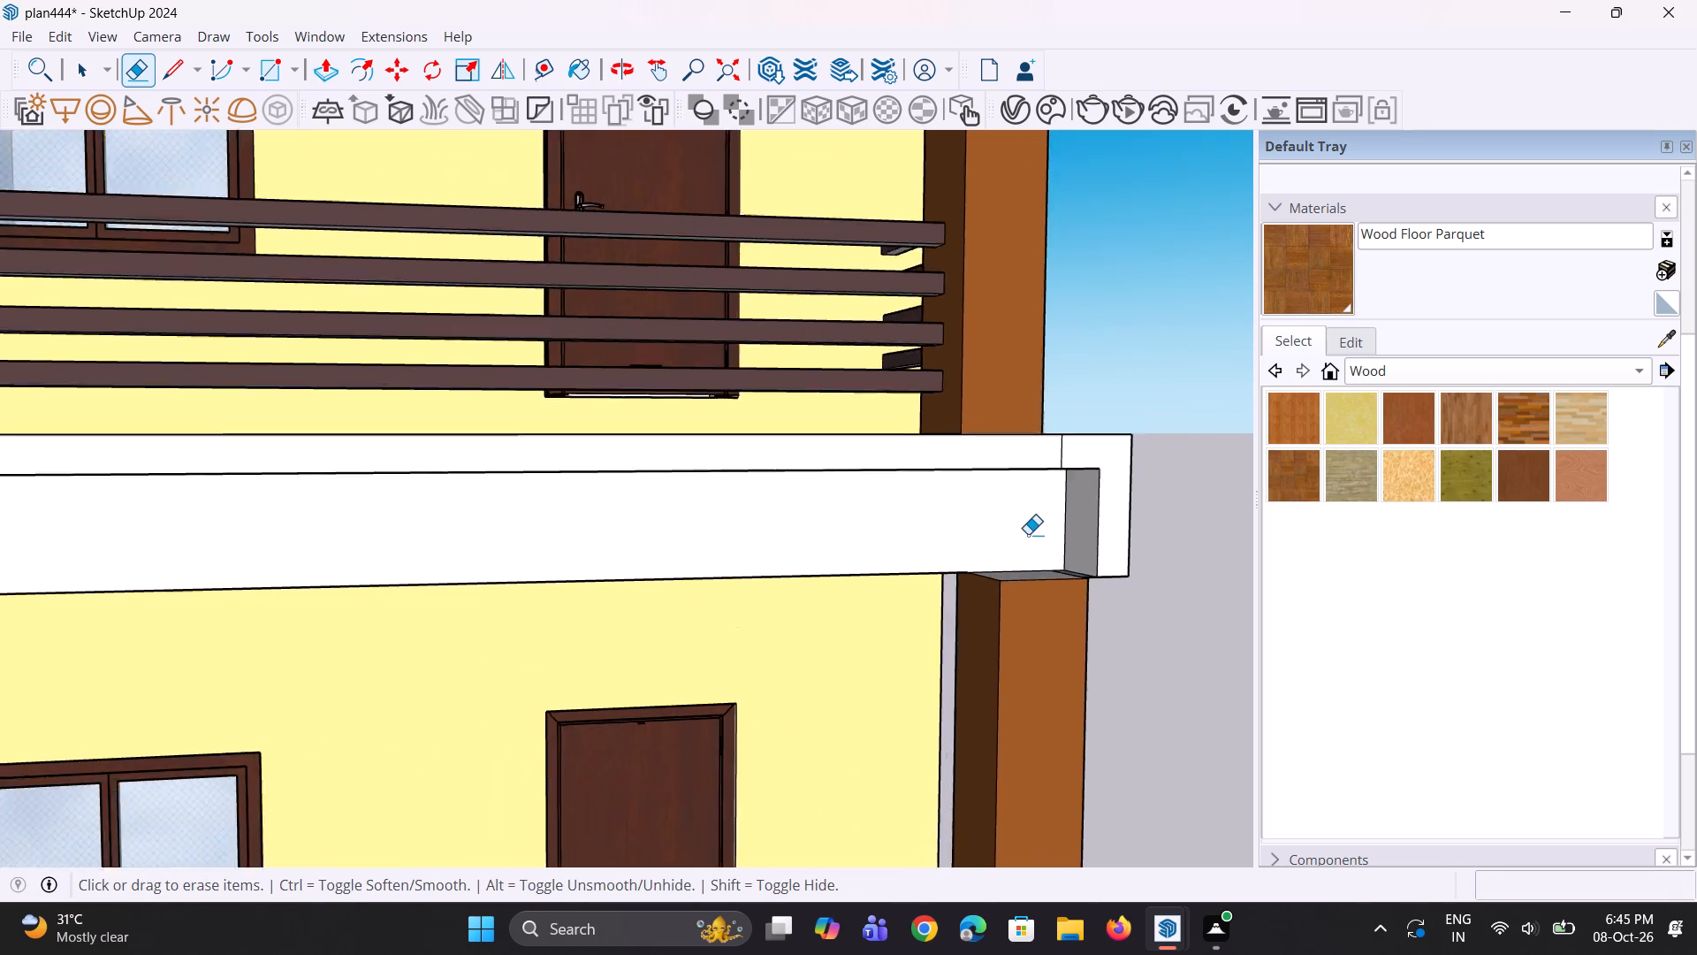
scroll(1028, 534, "down", 8)
Draw a rectangle about 1' 5/16" by 8 5/8" near the left end of the balcony band's recessed face.
middle_click_drag(809, 556, 668, 582)
scroll(613, 559, "up", 2)
middle_click_drag(613, 558, 614, 508)
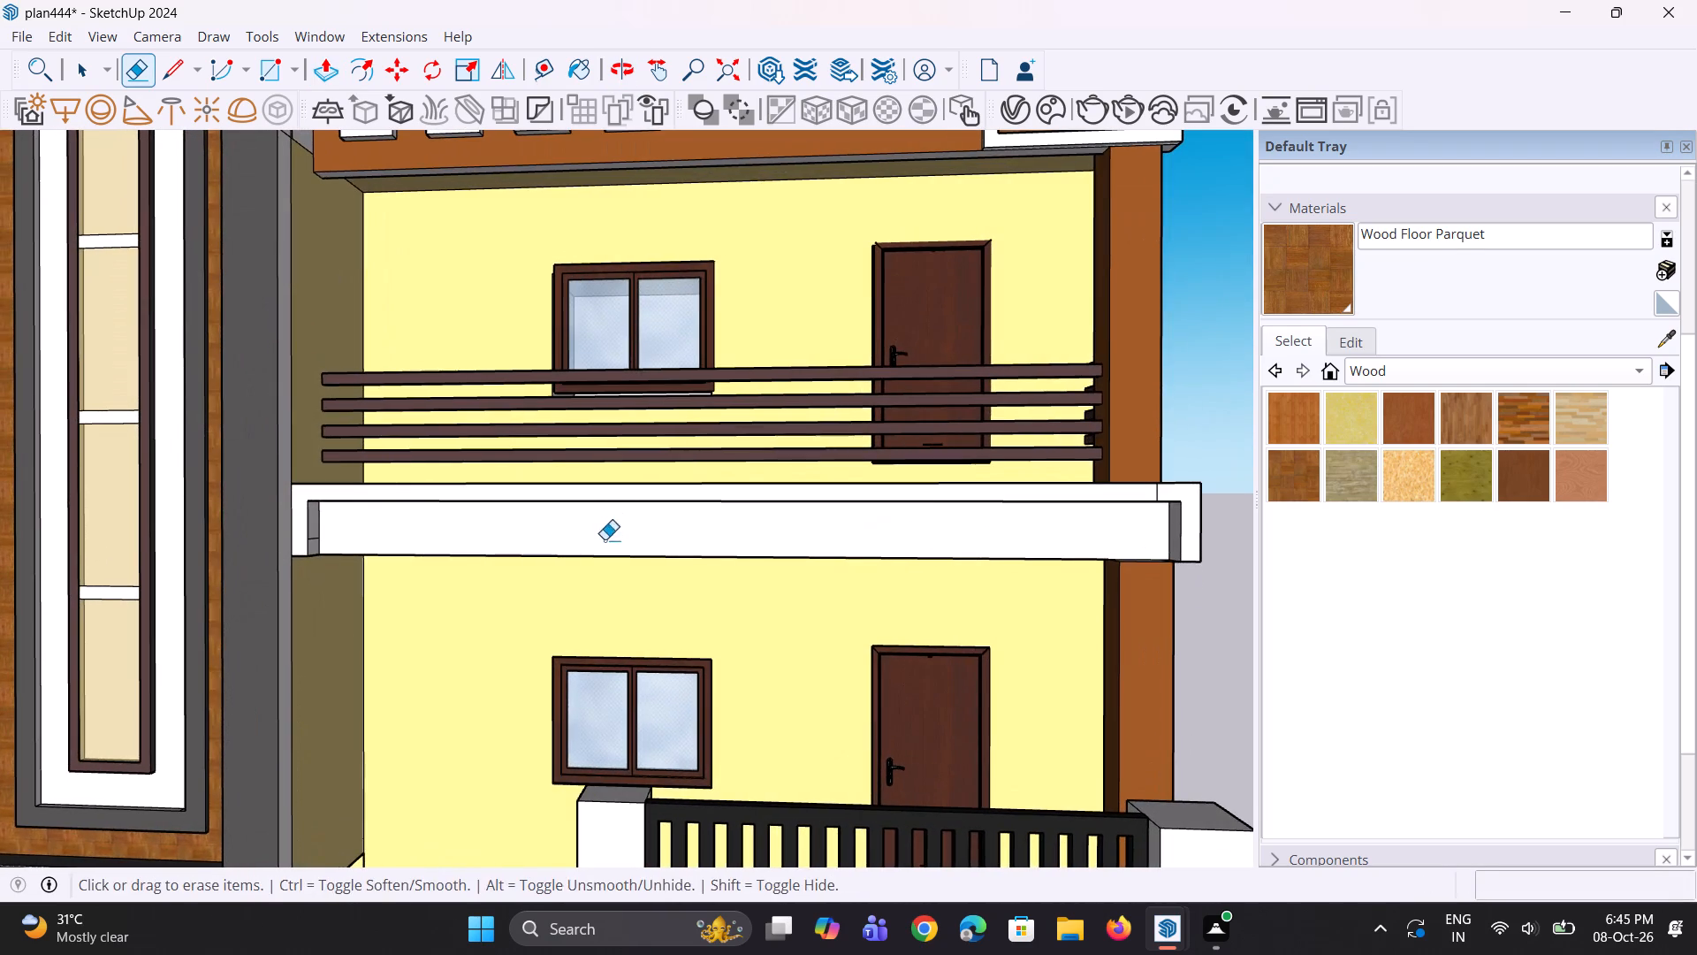
key("r")
scroll(526, 541, "up", 3)
middle_click_drag(521, 540, 555, 506)
scroll(496, 518, "up", 3)
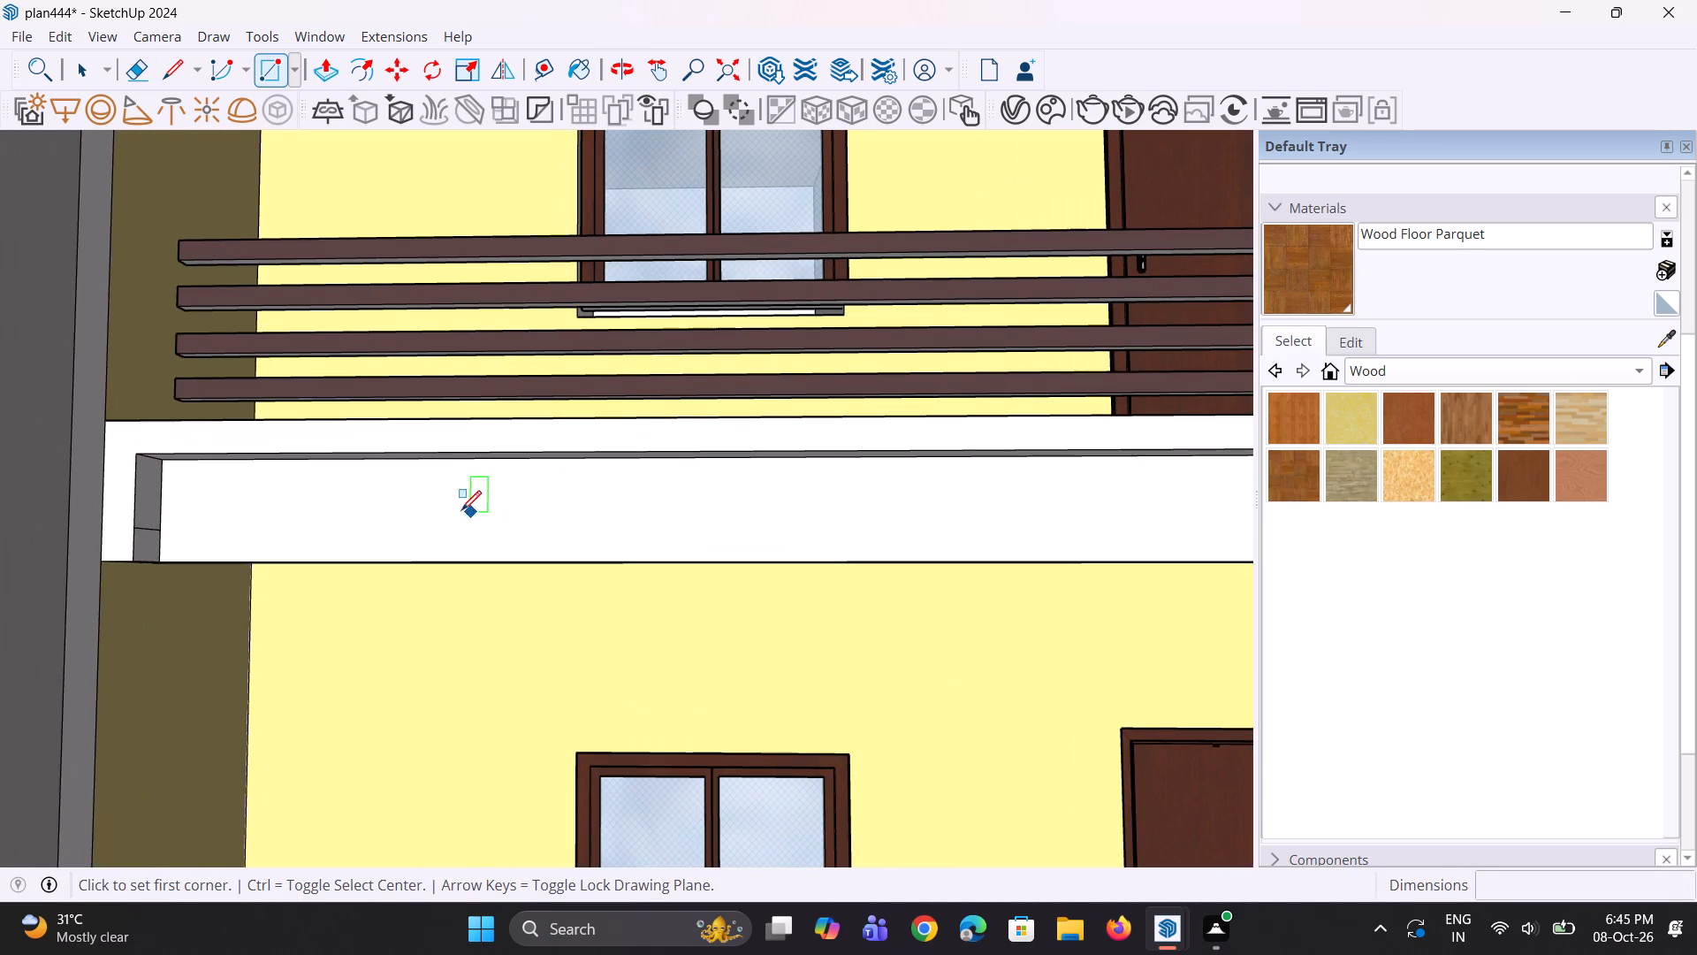
left_click(415, 493)
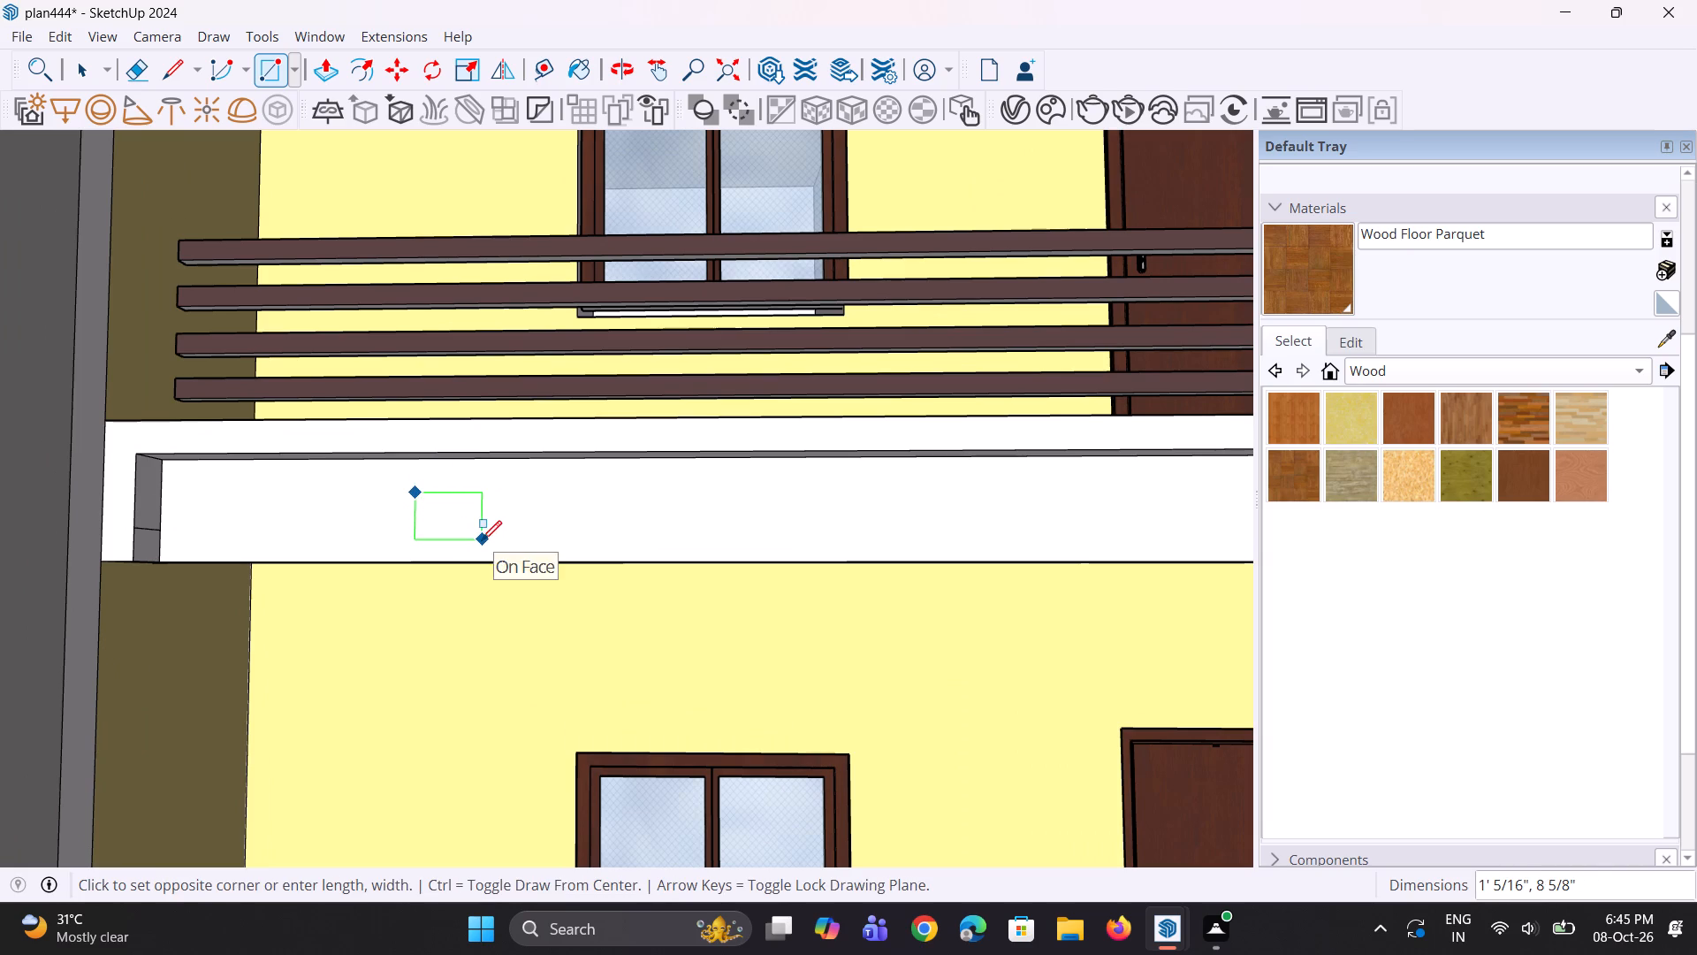
left_click(482, 540)
scroll(437, 554, "down", 5)
middle_click_drag(435, 591, 453, 618)
Copy the small rectangle along the balcony band about 2' 1 1/4" to the right and multiply the copy by 4.
key("space")
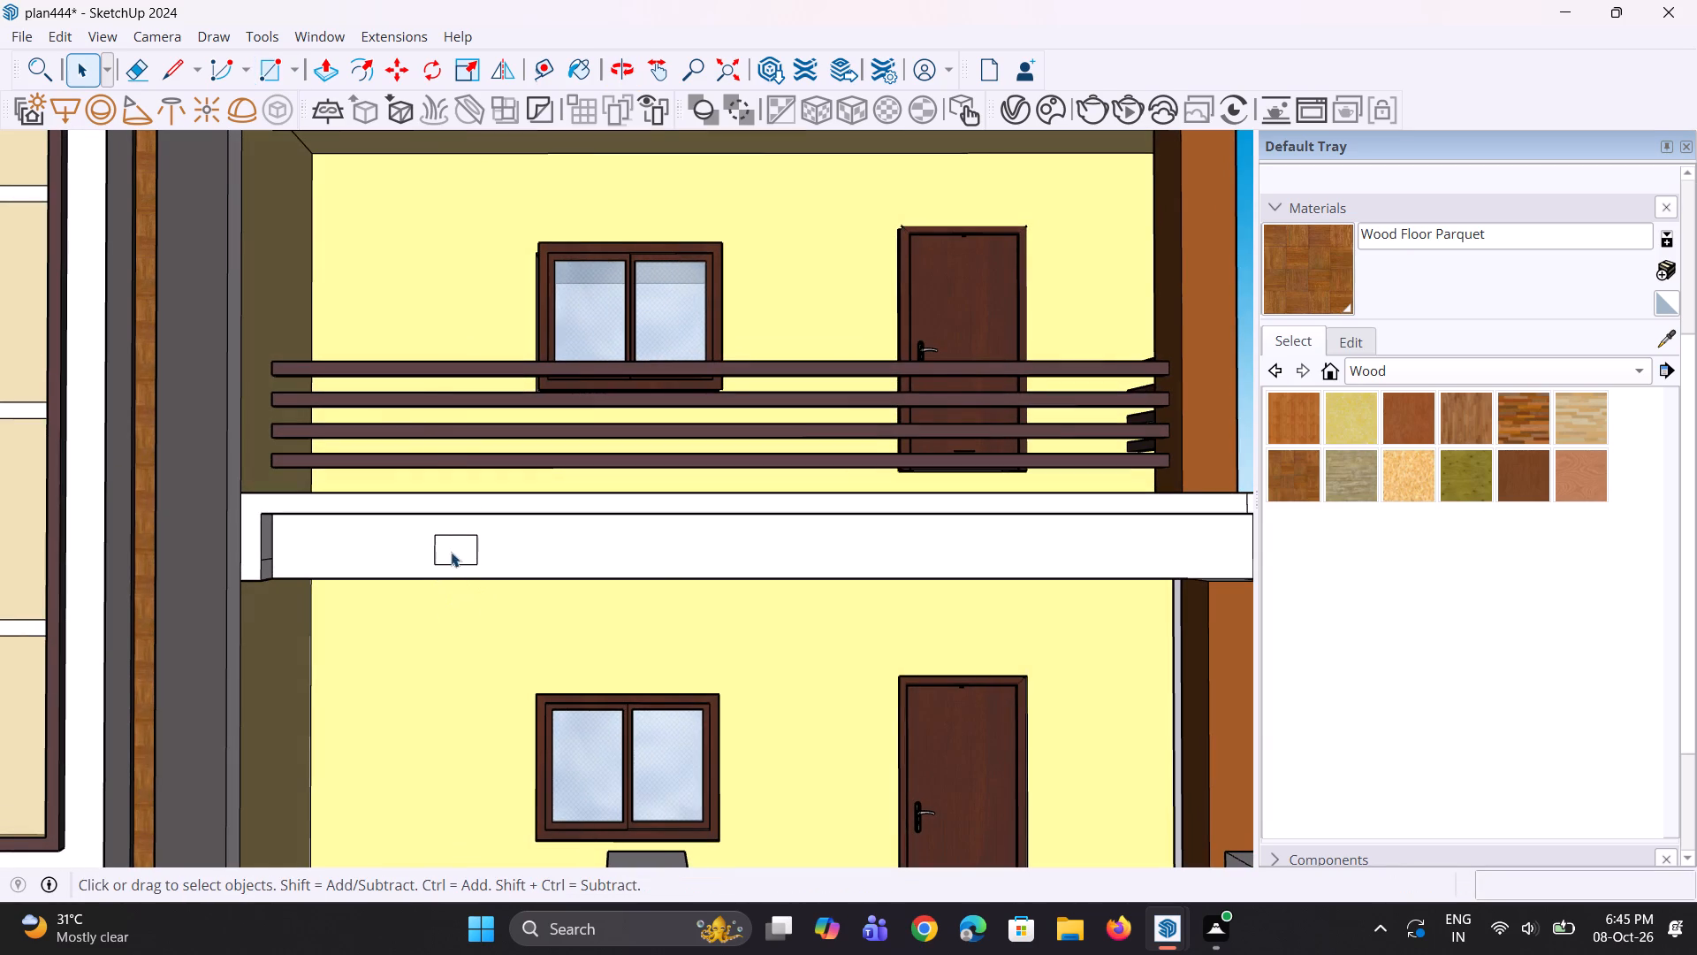
left_click(453, 549)
key("m")
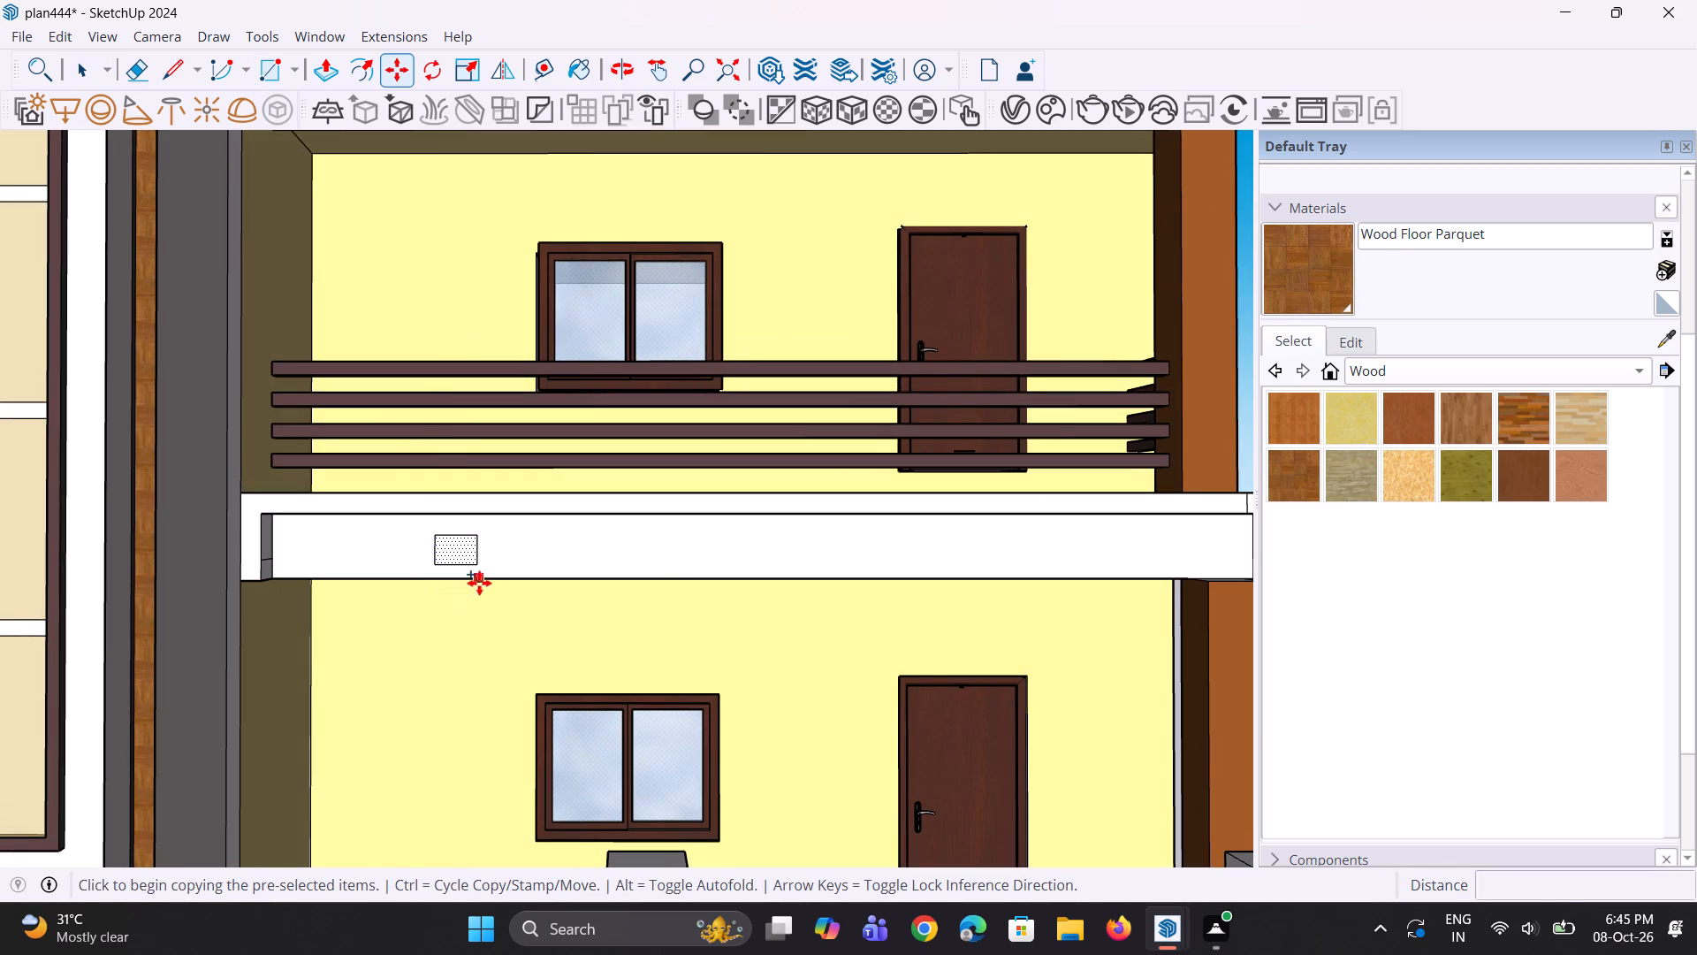
scroll(461, 600, "down", 6)
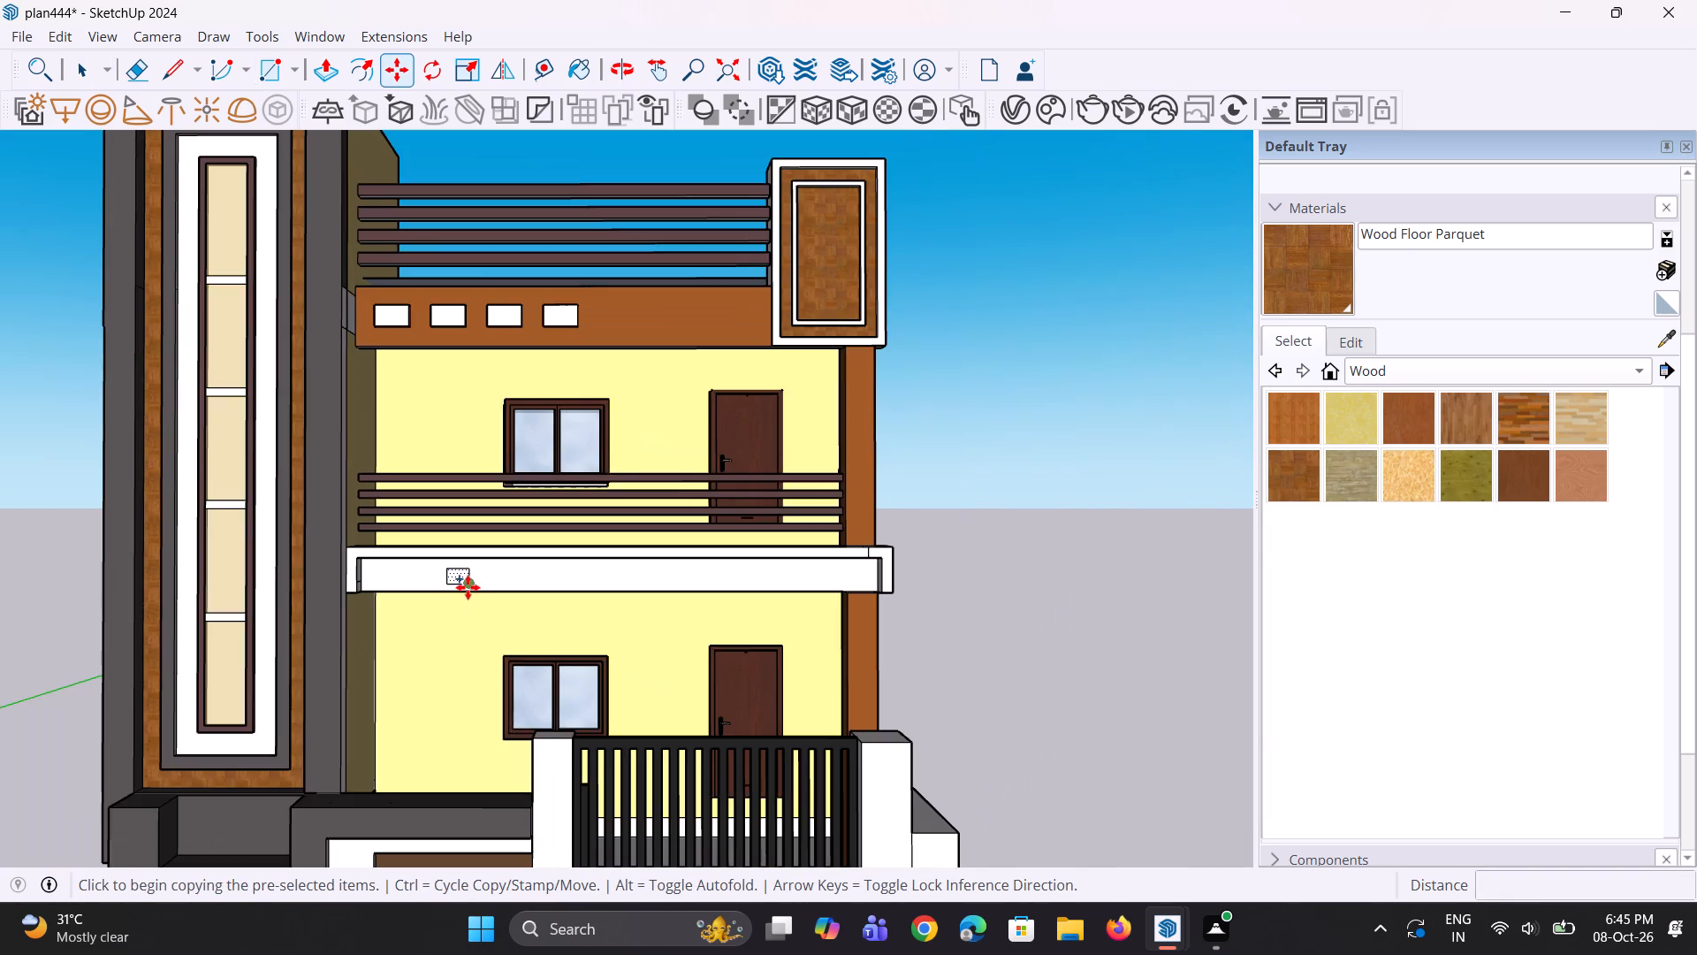
scroll(468, 587, "up", 4)
left_click(468, 586)
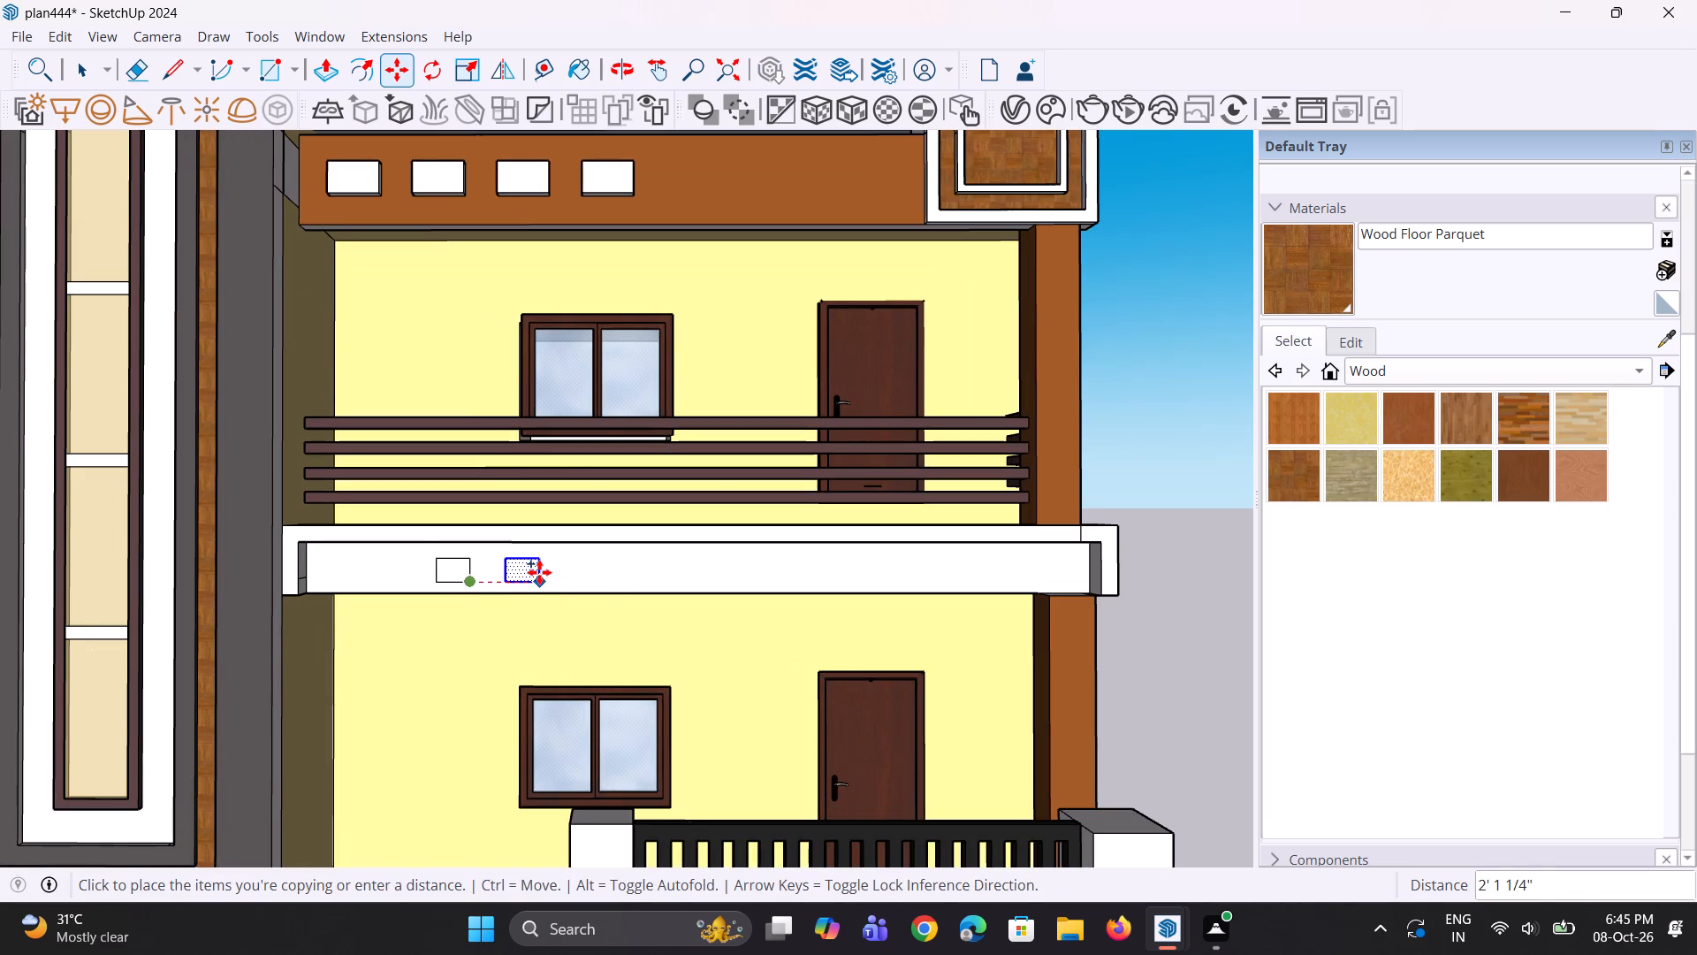
left_click(539, 572)
key("asterisk")
key("4")
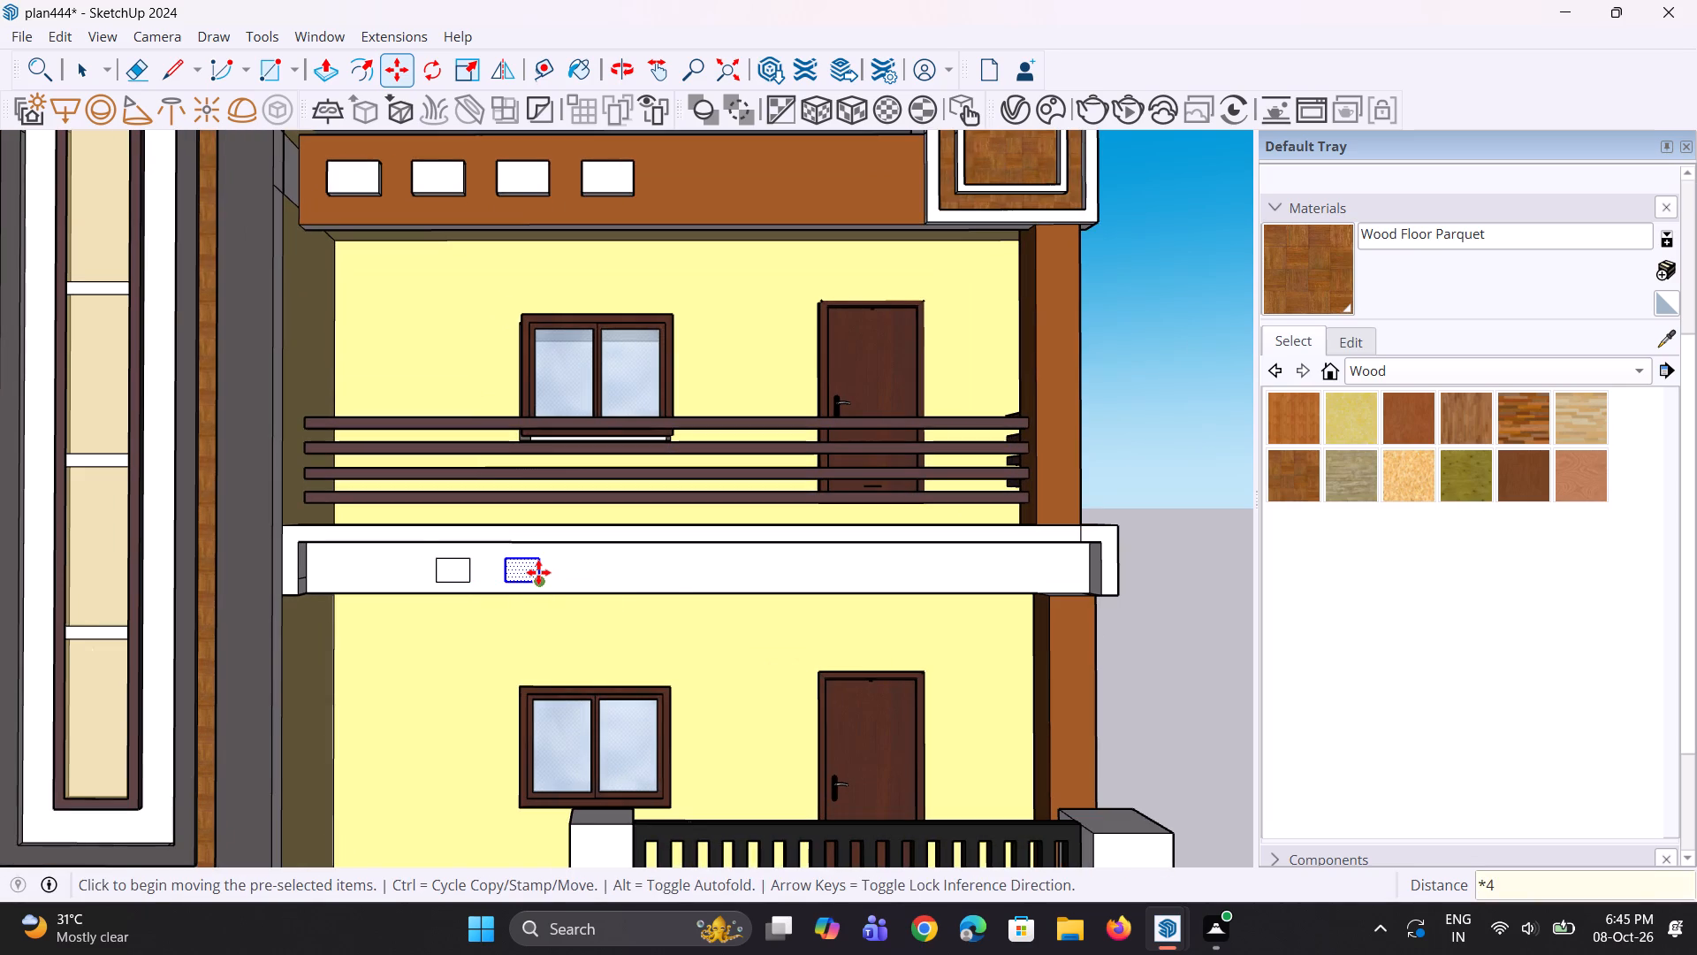
key("Return")
scroll(538, 572, "down", 3)
middle_click_drag(547, 577, 559, 564)
key("space")
key("space")
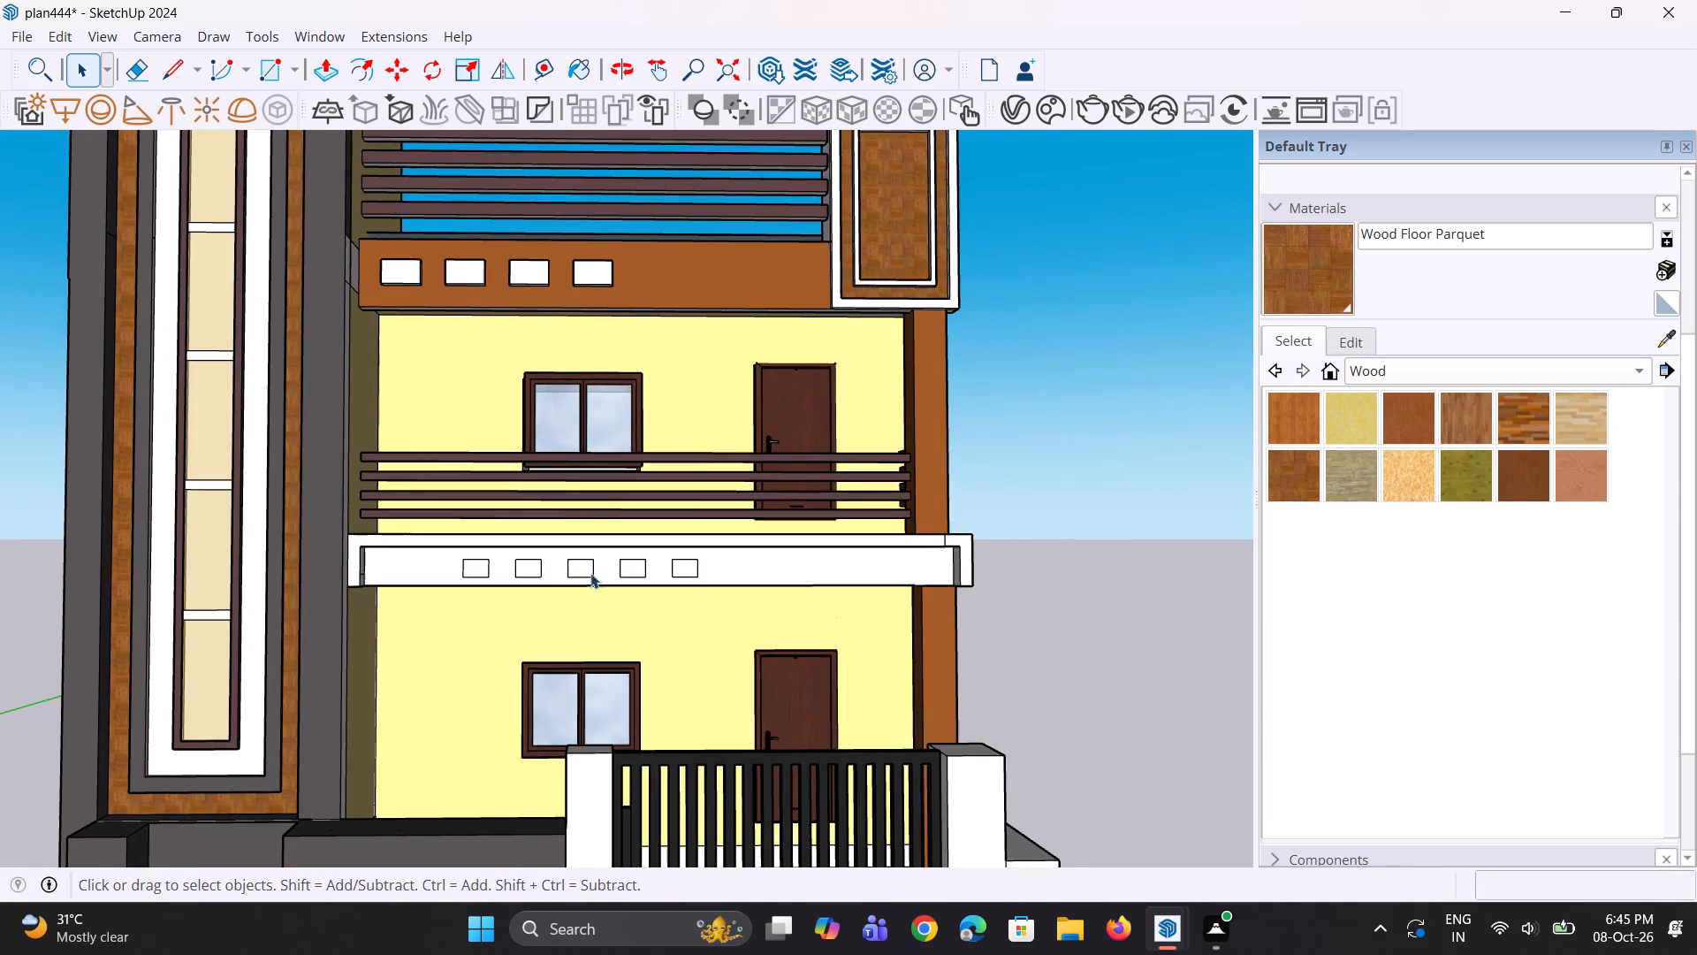
Erase the fifth, rightmost rectangle from the row on the balcony band, leaving four.
left_click(681, 571)
scroll(681, 571, "up", 2)
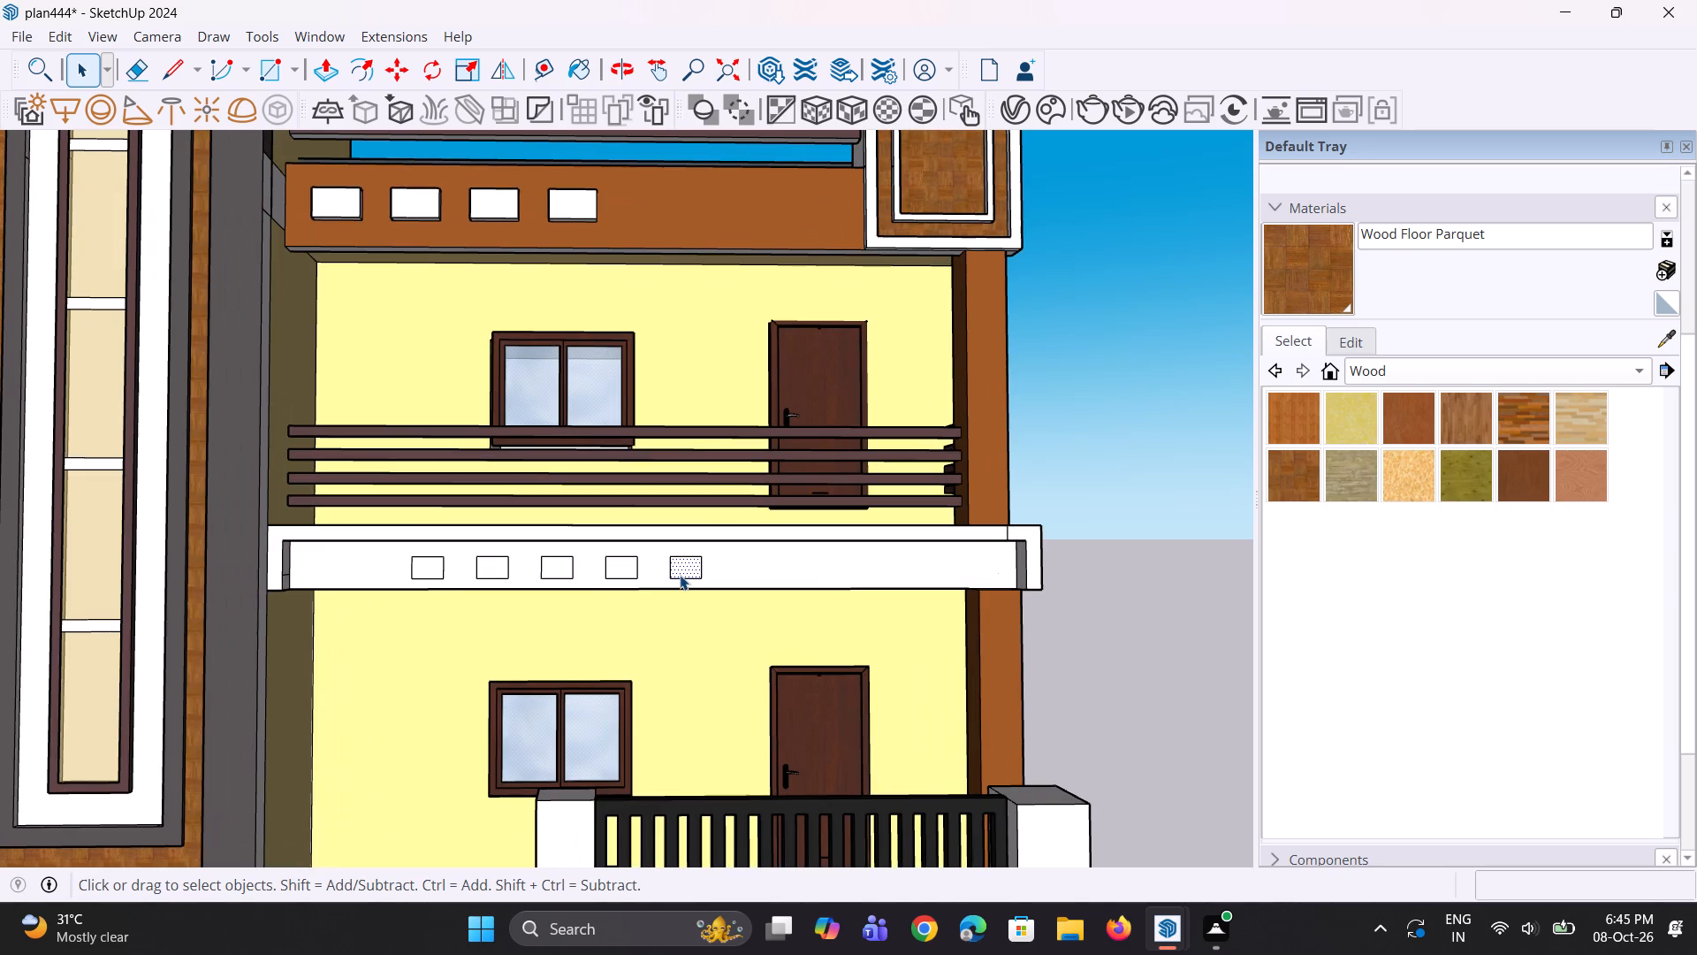
key("Delete")
key("ctrl+z")
scroll(629, 577, "up", 4)
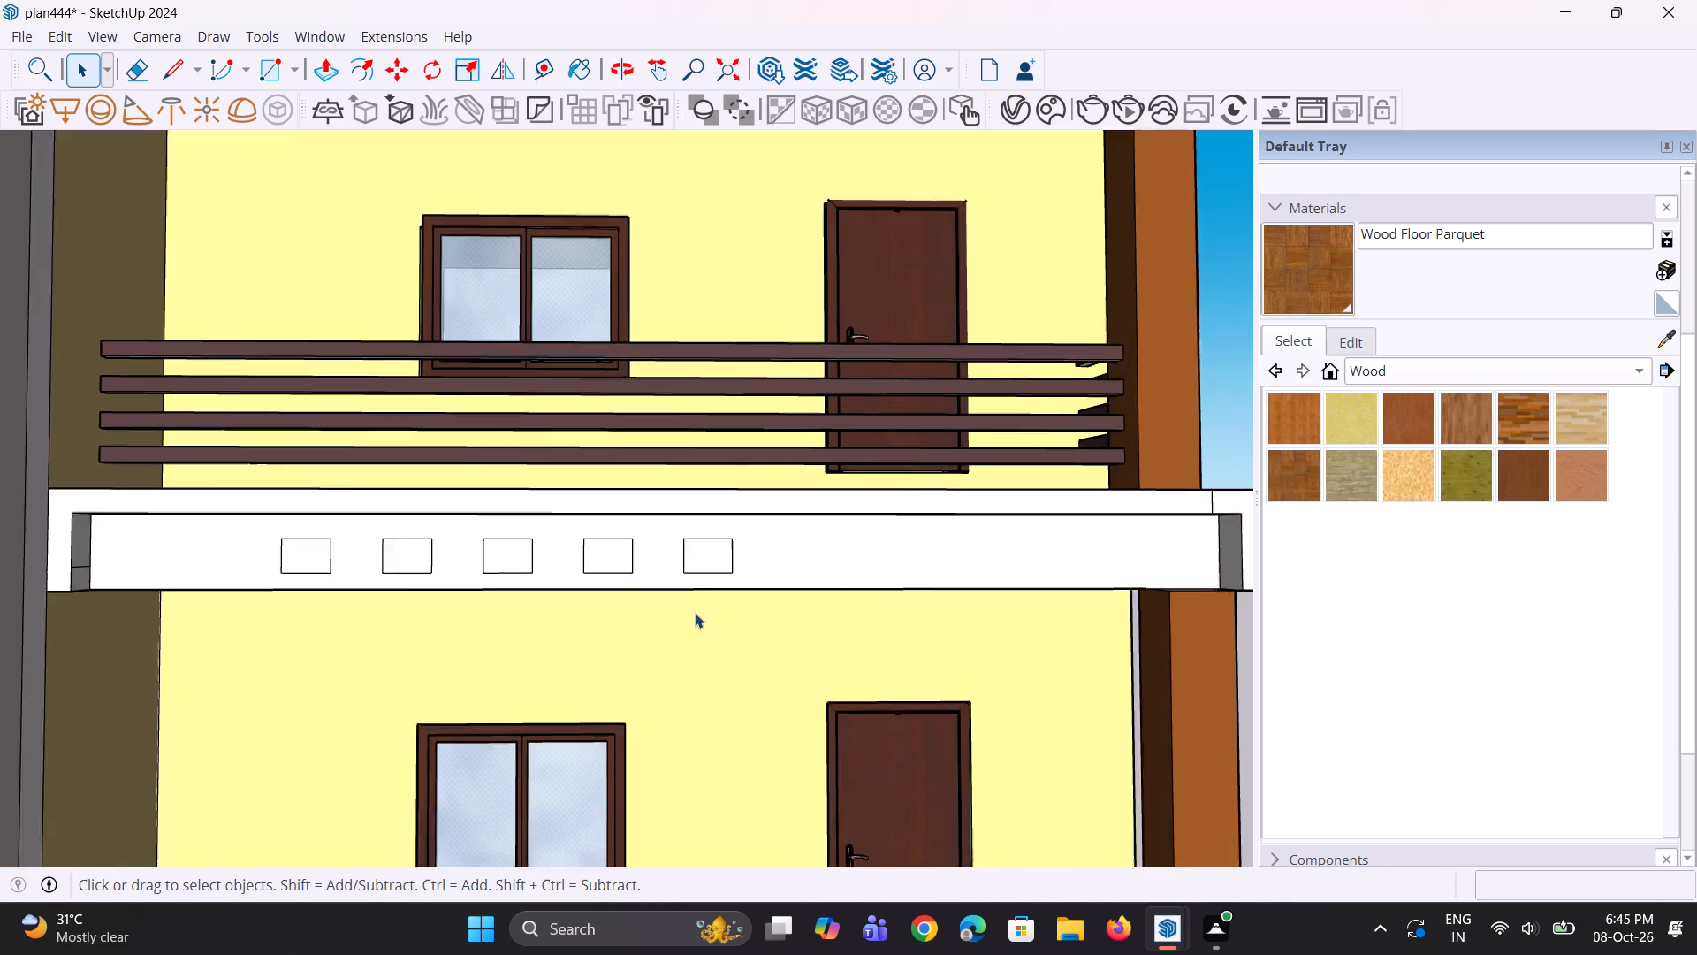
scroll(695, 613, "up", 1)
key("e")
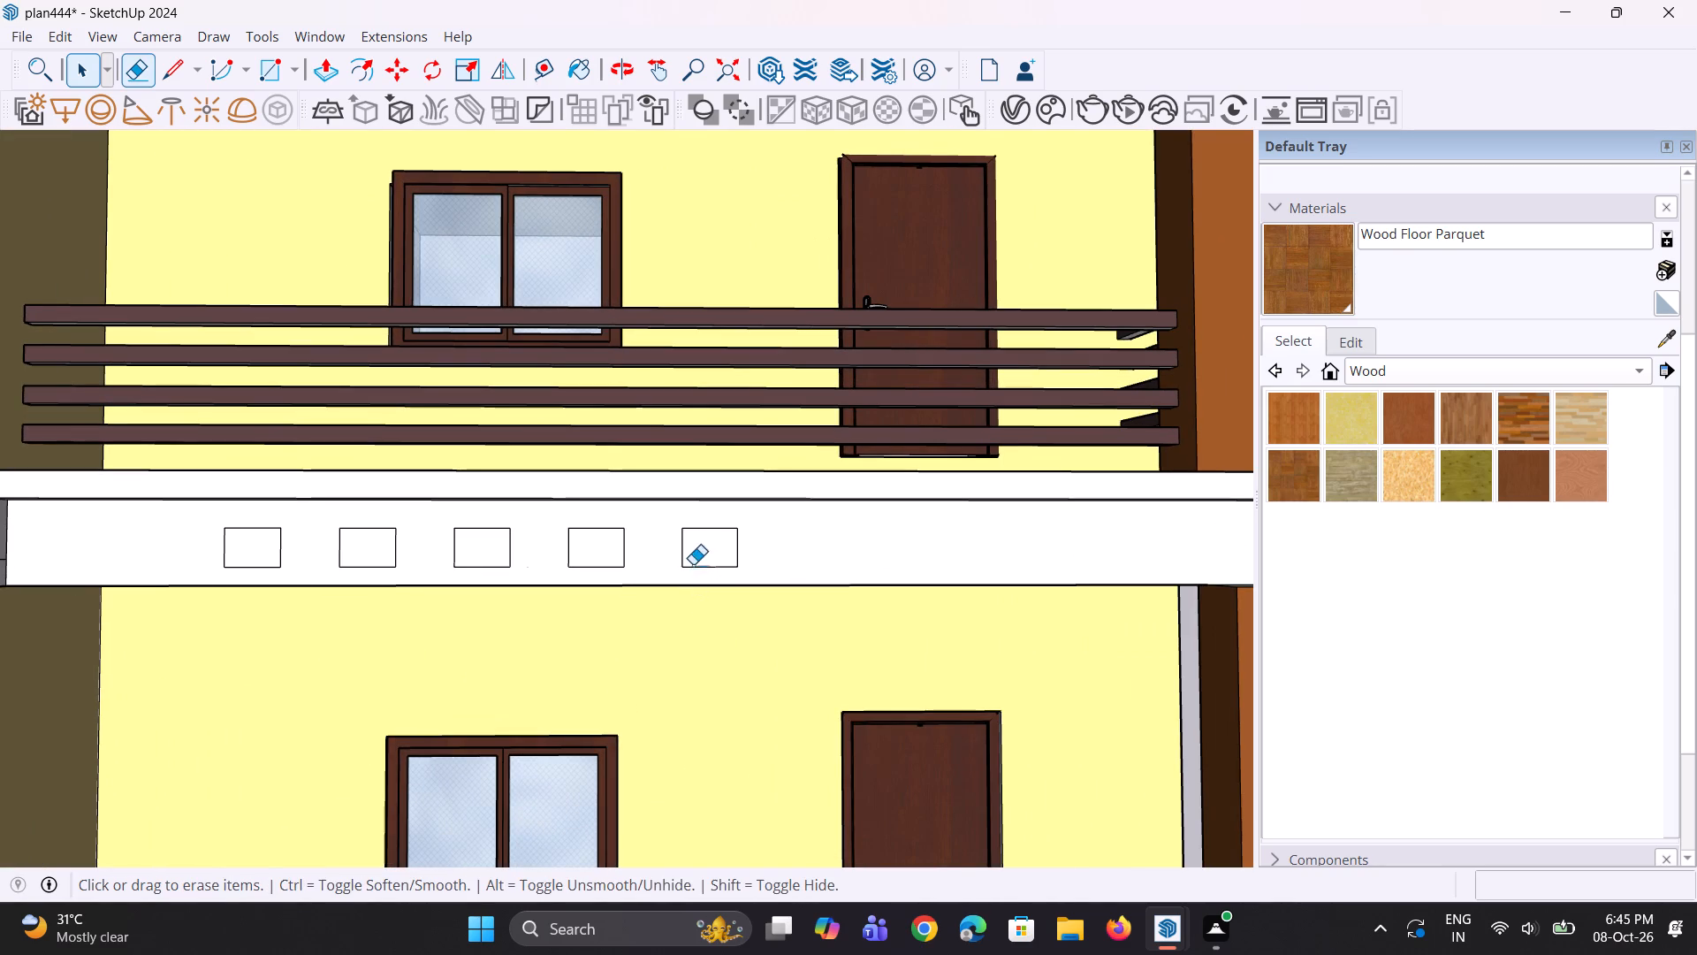
left_click_drag(693, 553, 681, 562)
scroll(675, 579, "down", 3)
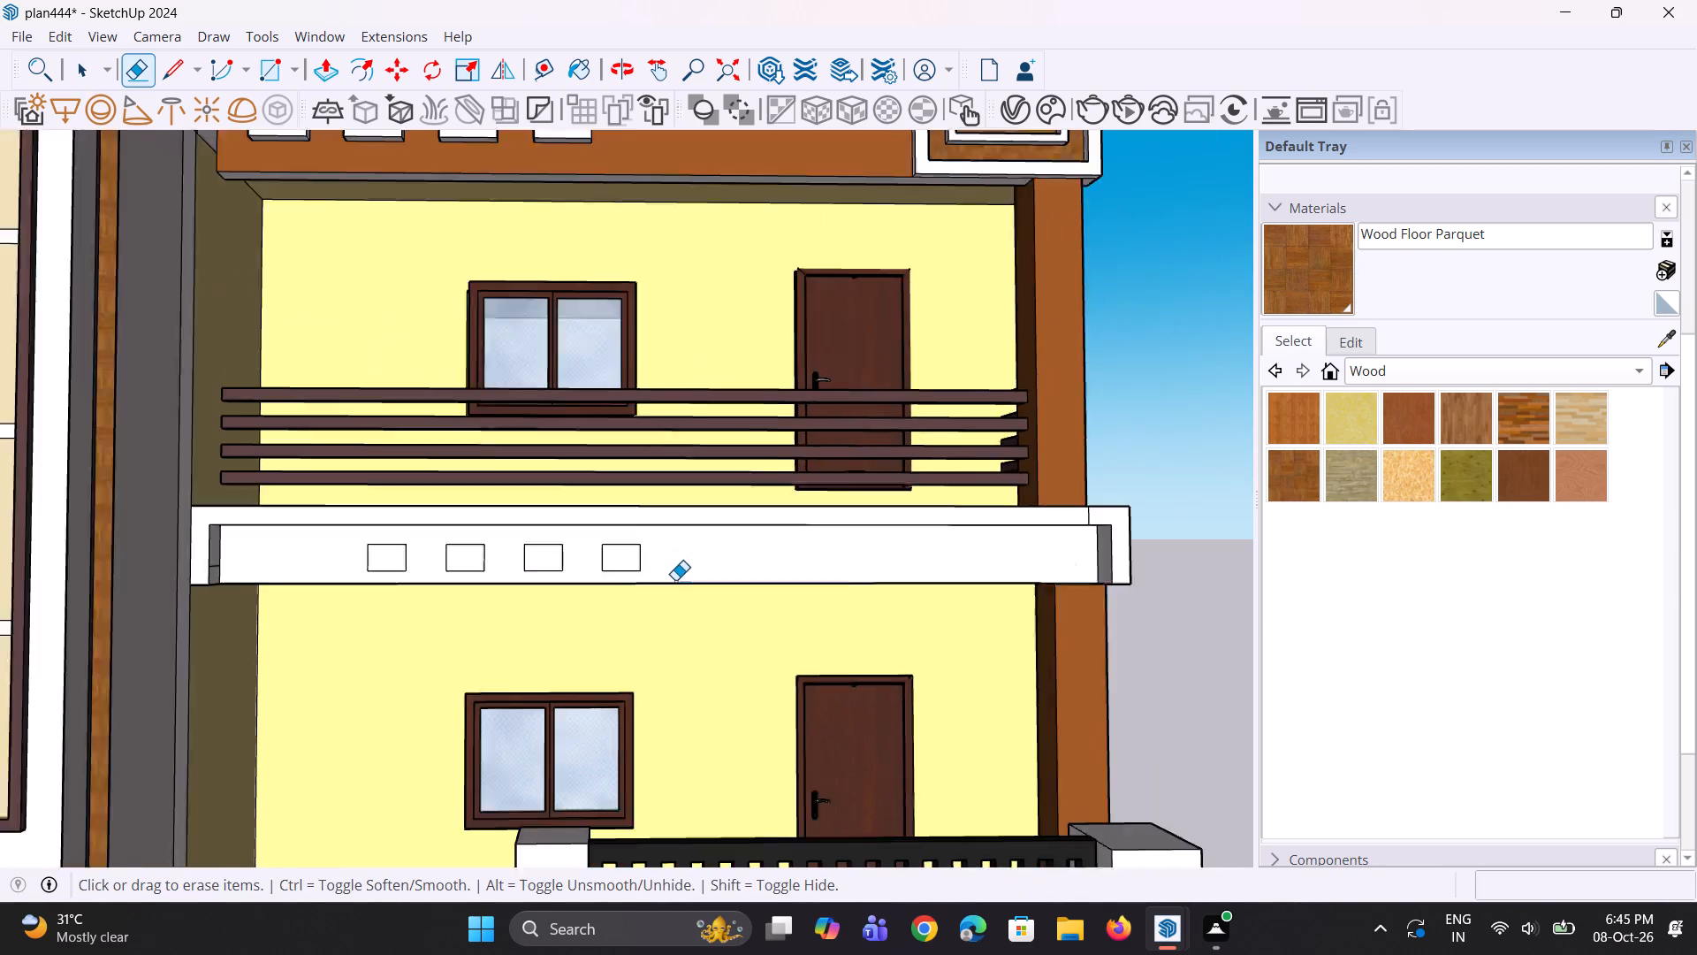
scroll(675, 580, "down", 7)
Pull the four small rectangles on the balcony band outward about 6 3/8" to form blocks.
middle_click_drag(660, 623, 660, 646)
key("space")
scroll(599, 506, "up", 3)
middle_click_drag(620, 553, 621, 631)
scroll(639, 613, "up", 2)
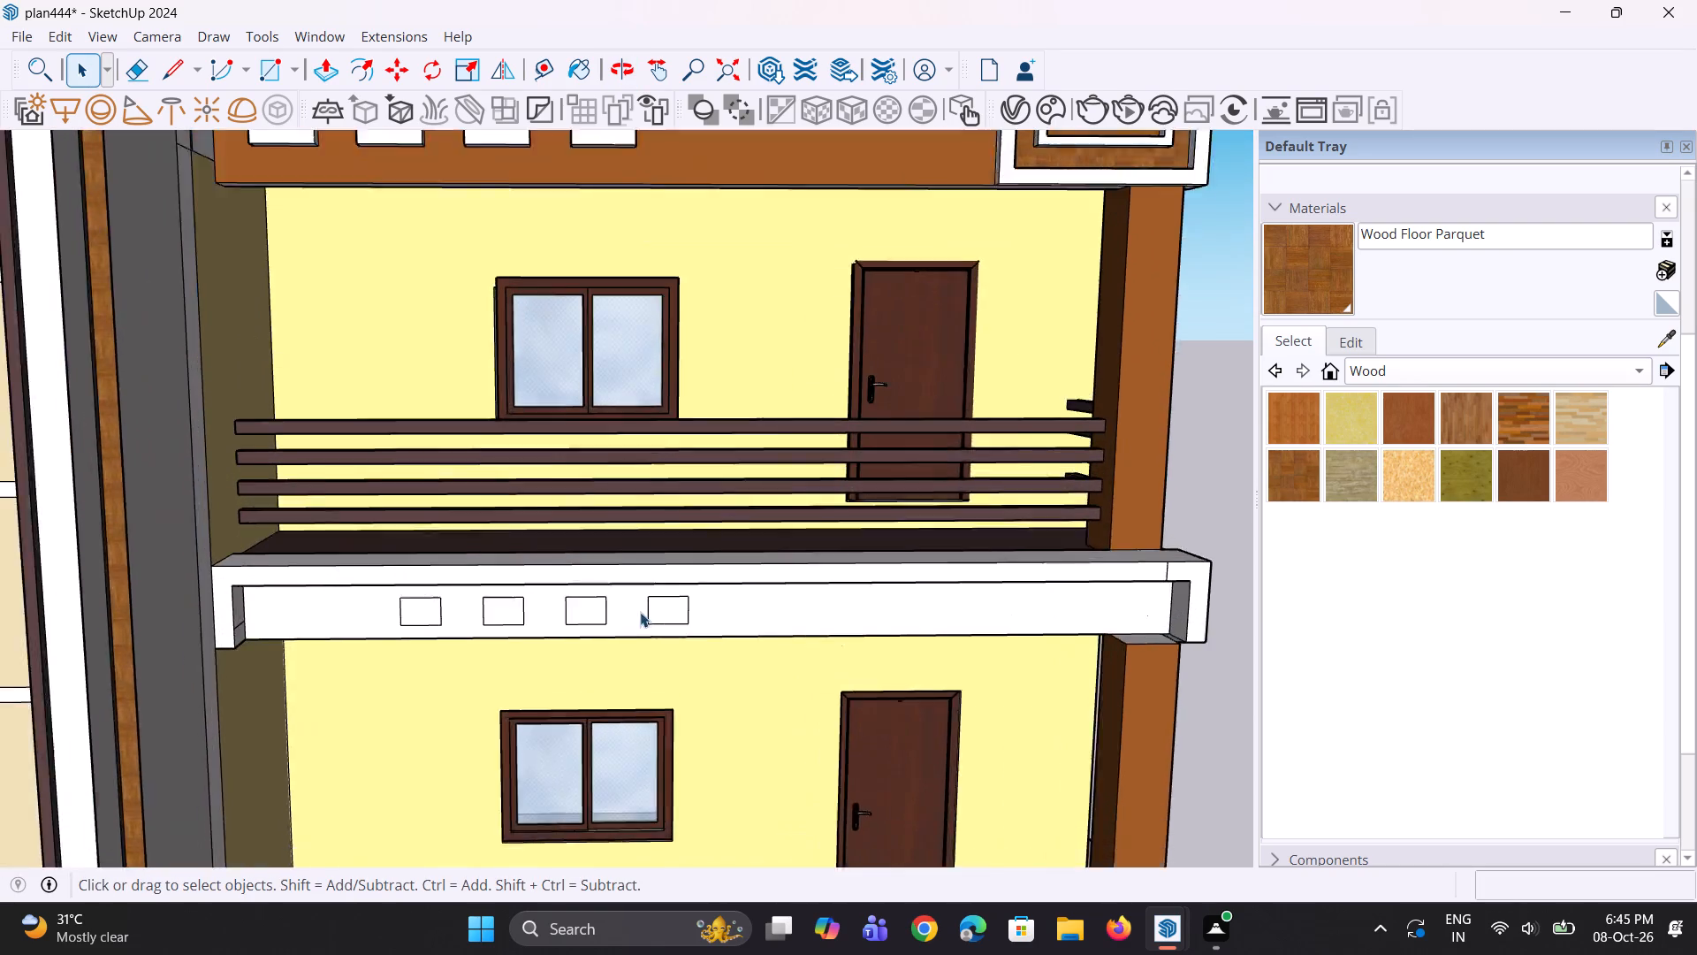
scroll(640, 612, "up", 5)
key("p")
left_click(681, 611)
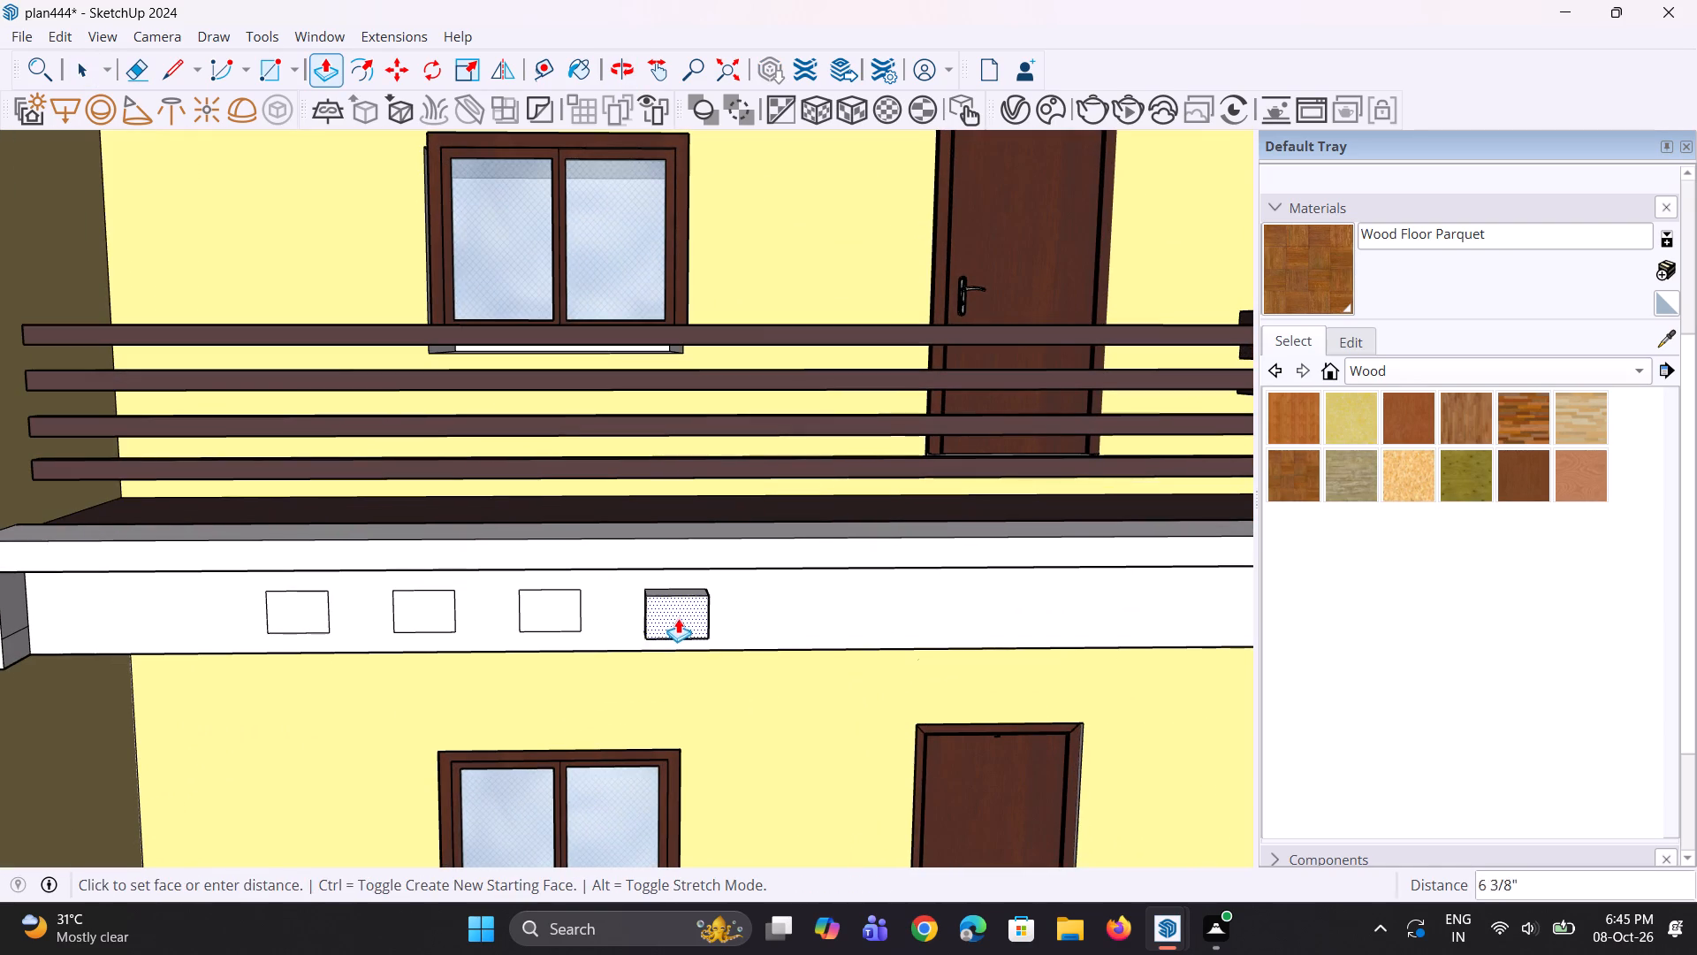
left_click(678, 617)
double_click(567, 611)
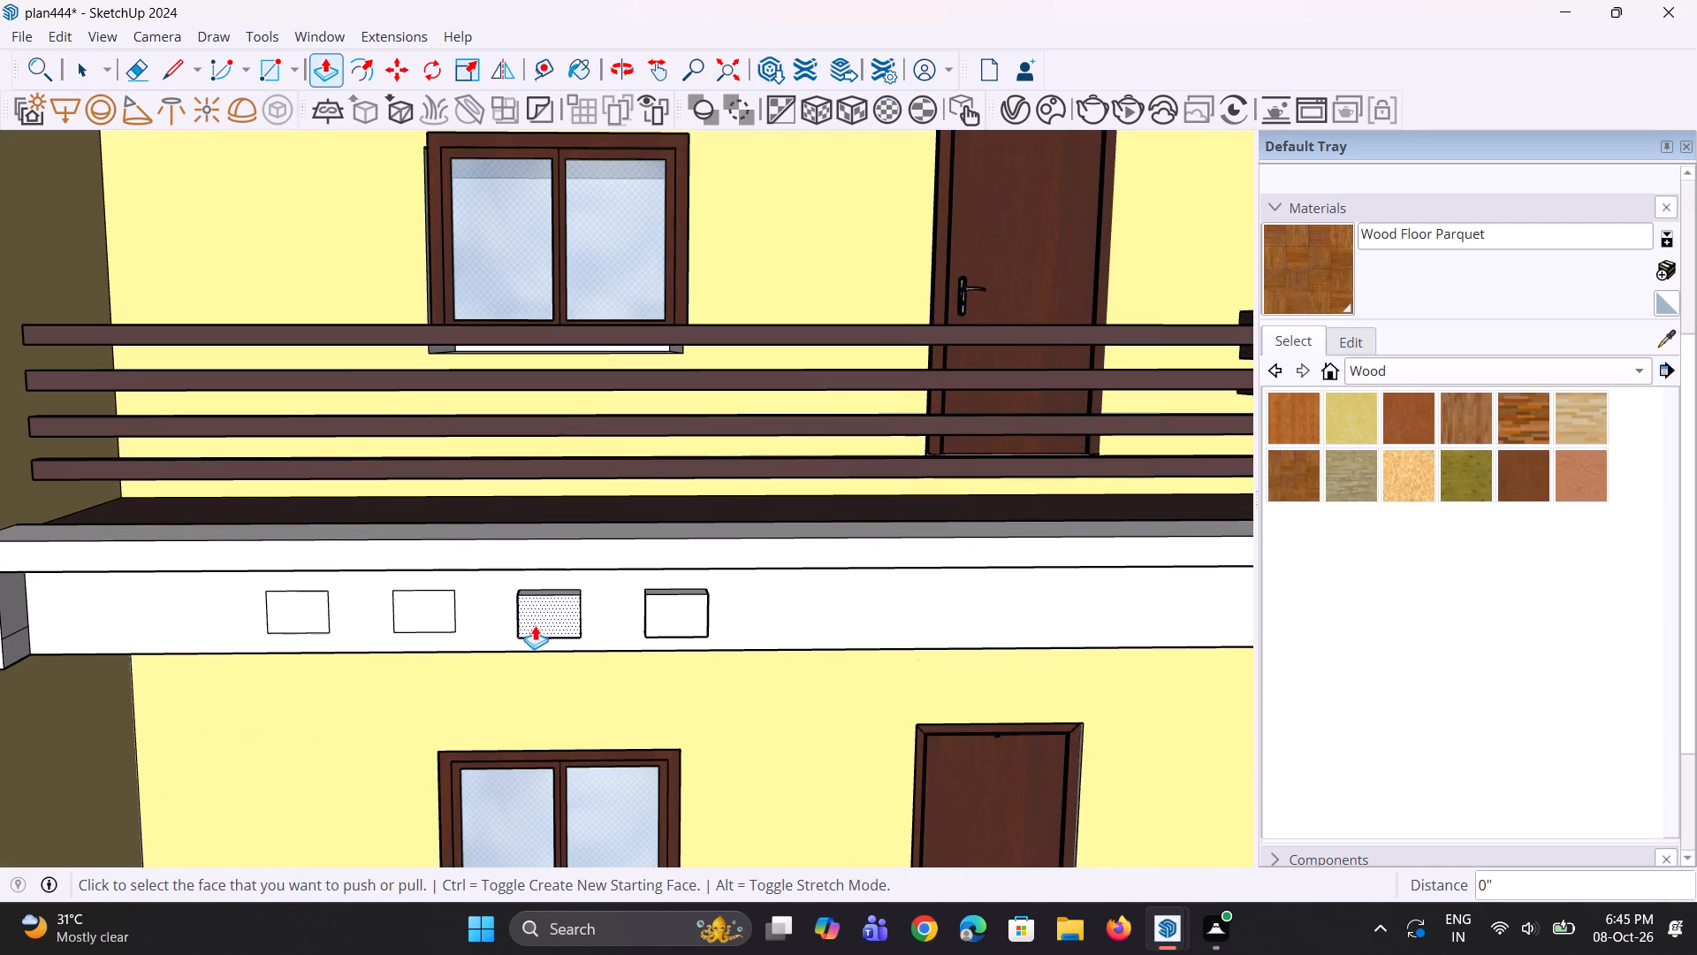
left_click(445, 609)
left_click_drag(445, 609, 432, 615)
double_click(321, 614)
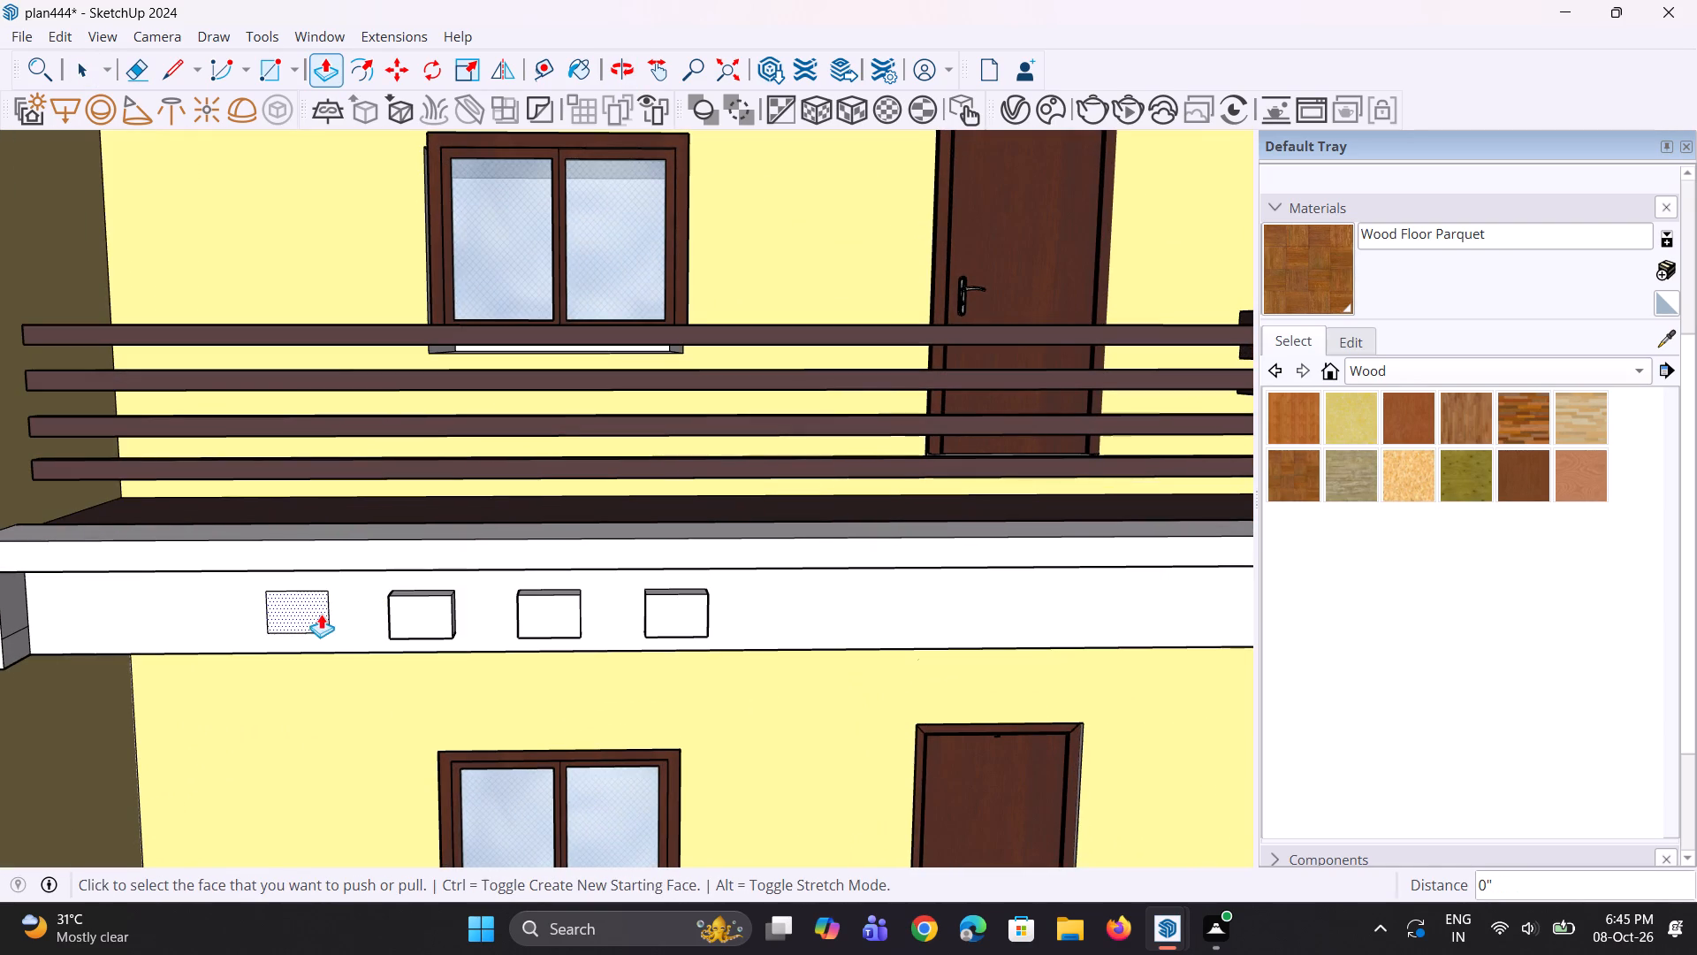
middle_click_drag(323, 646, 415, 555)
scroll(411, 563, "down", 6)
middle_click_drag(405, 578, 415, 529)
scroll(415, 529, "up", 1)
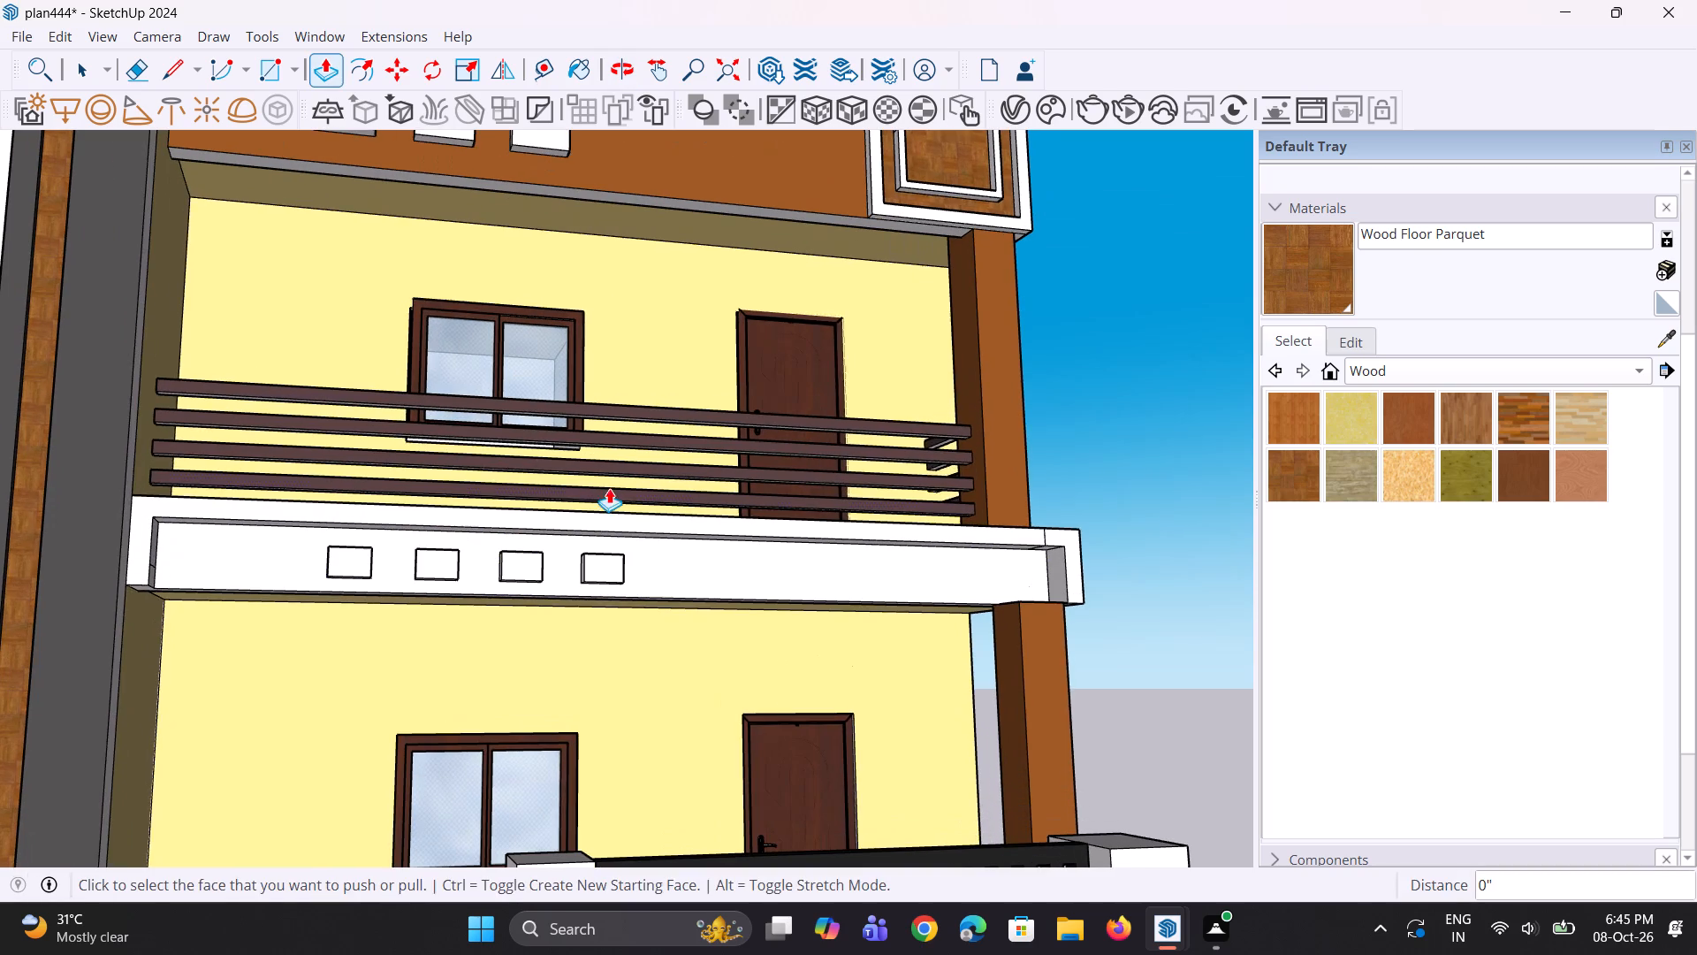
Sample the wall's Generic#3 material and paint the balcony band's recessed face, front border and right-end front face.
key("space")
key("space")
left_click(917, 392)
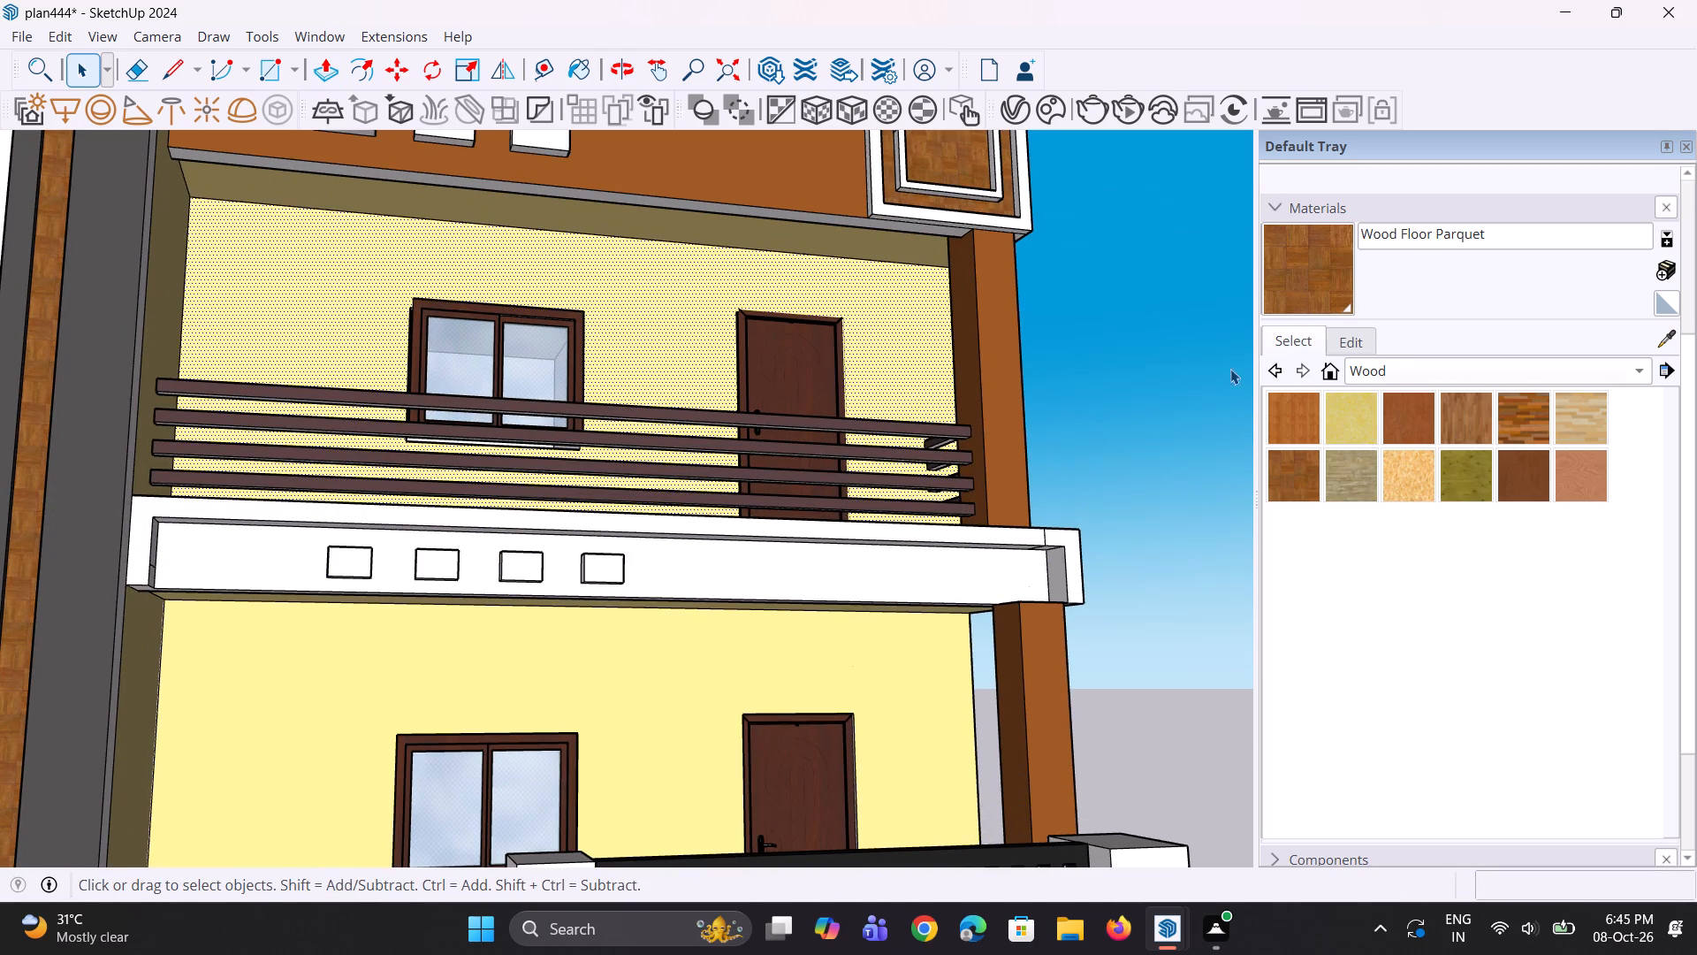
left_click(1177, 407)
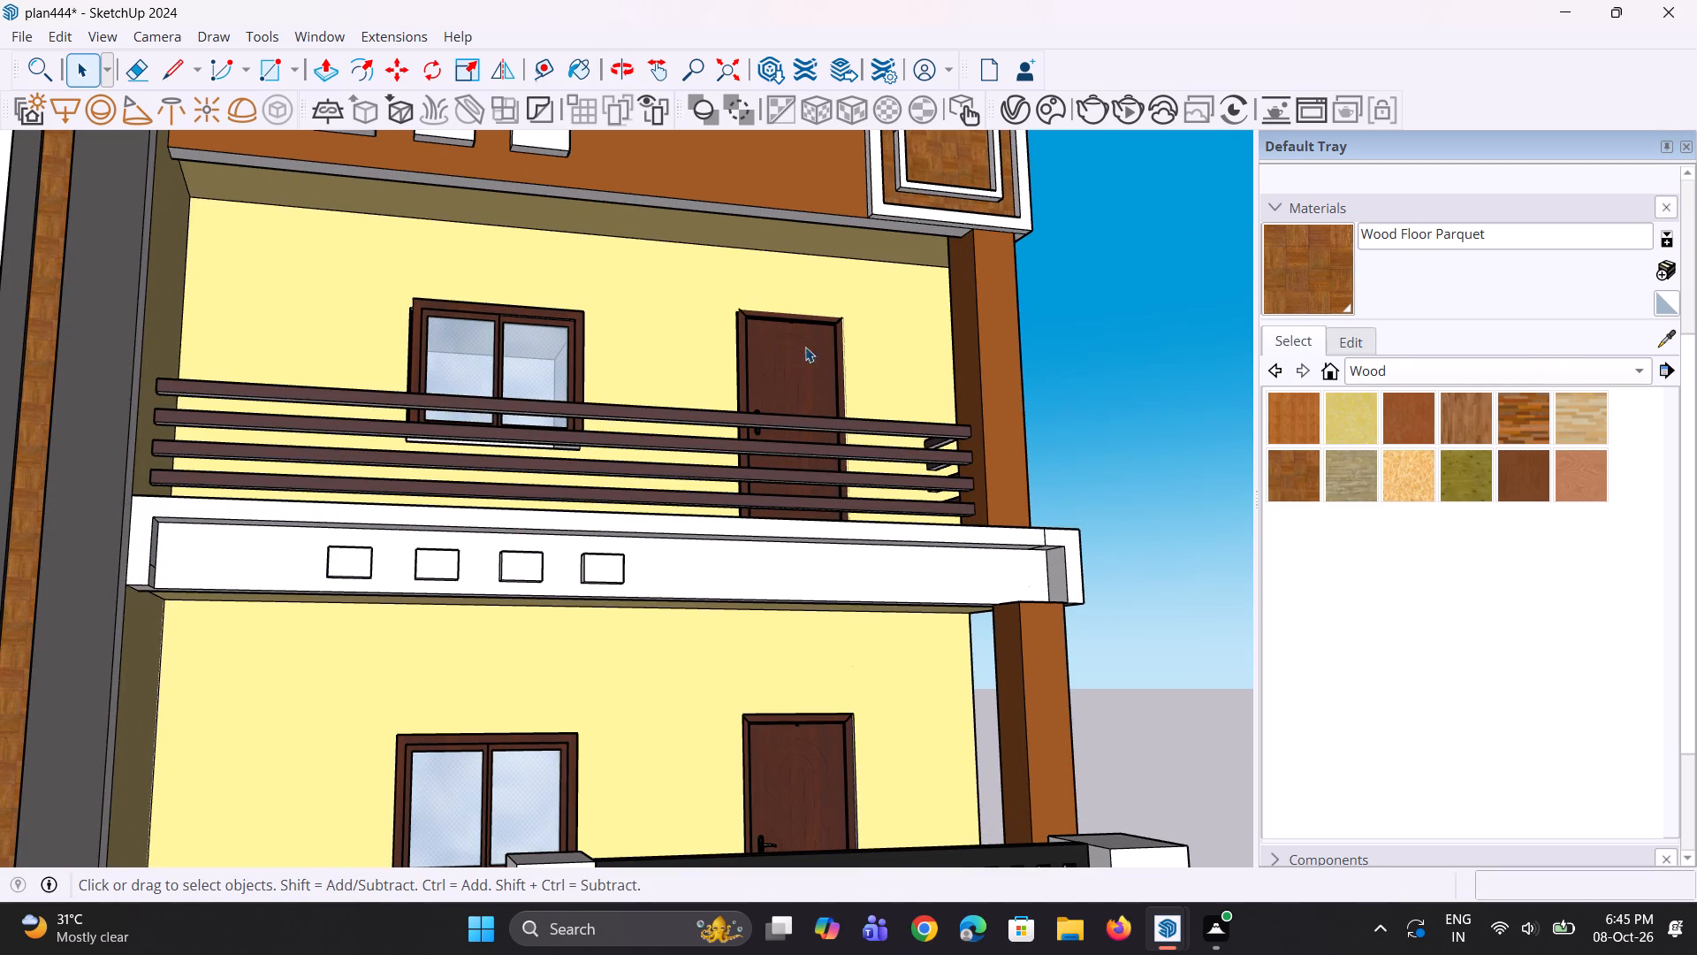
left_click(1659, 348)
left_click(898, 377)
left_click(877, 584)
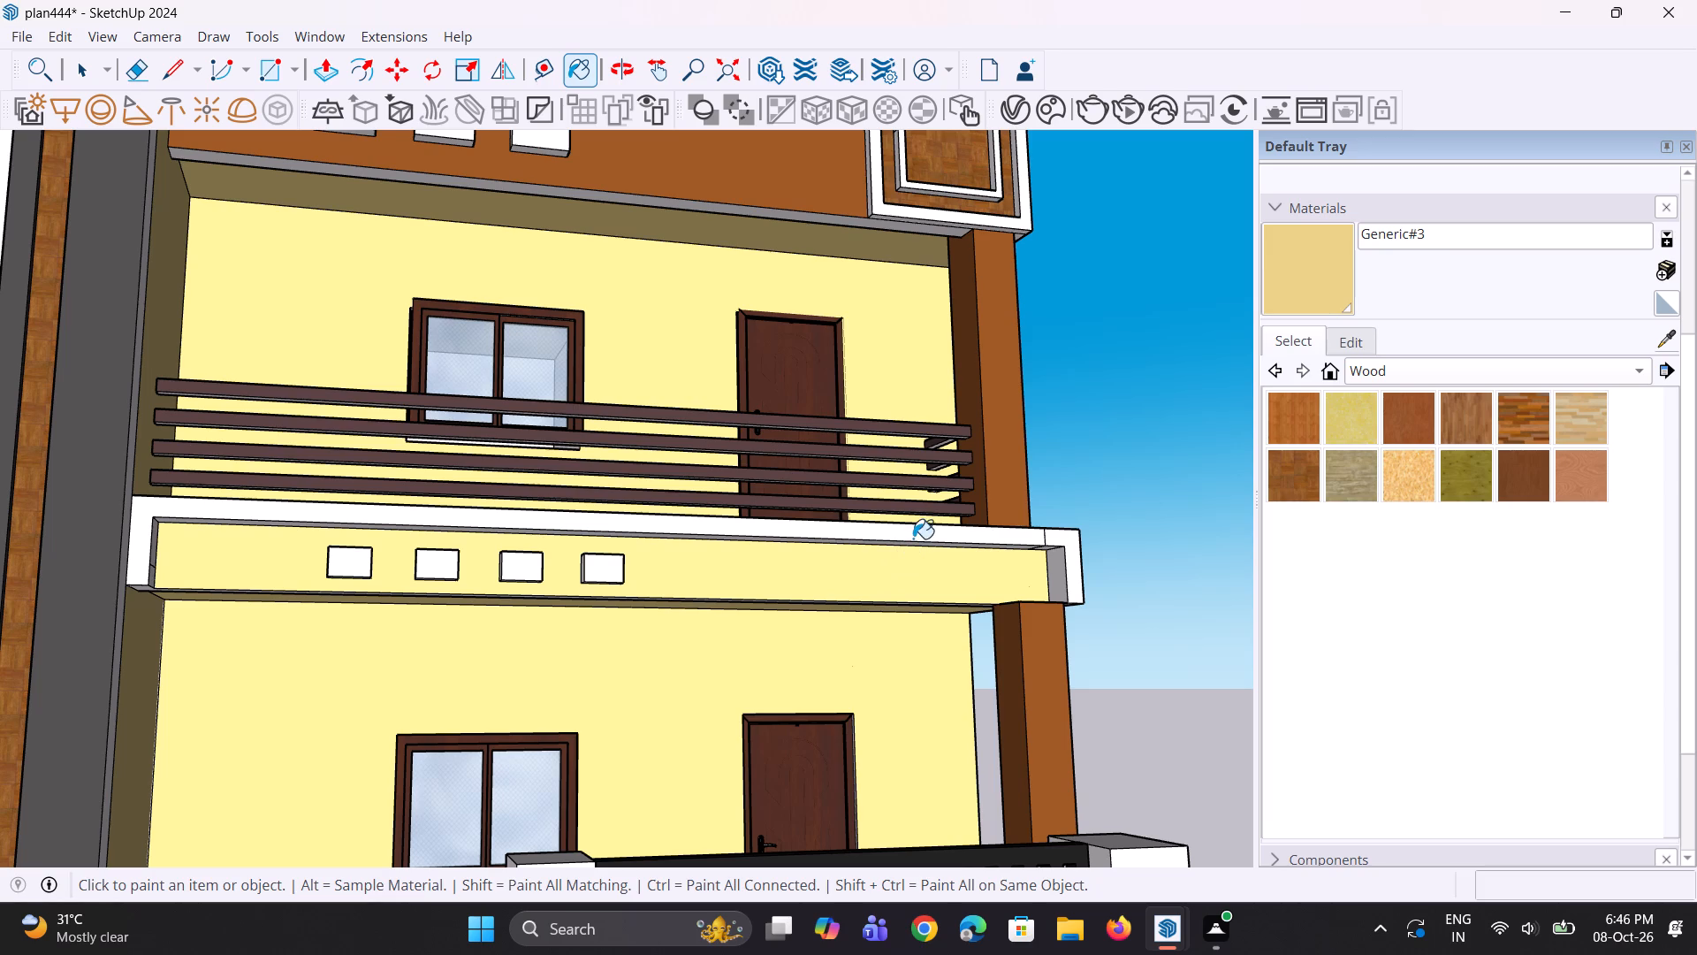
left_click(913, 539)
middle_click_drag(940, 579, 917, 611)
scroll(1087, 565, "up", 1)
left_click(1078, 555)
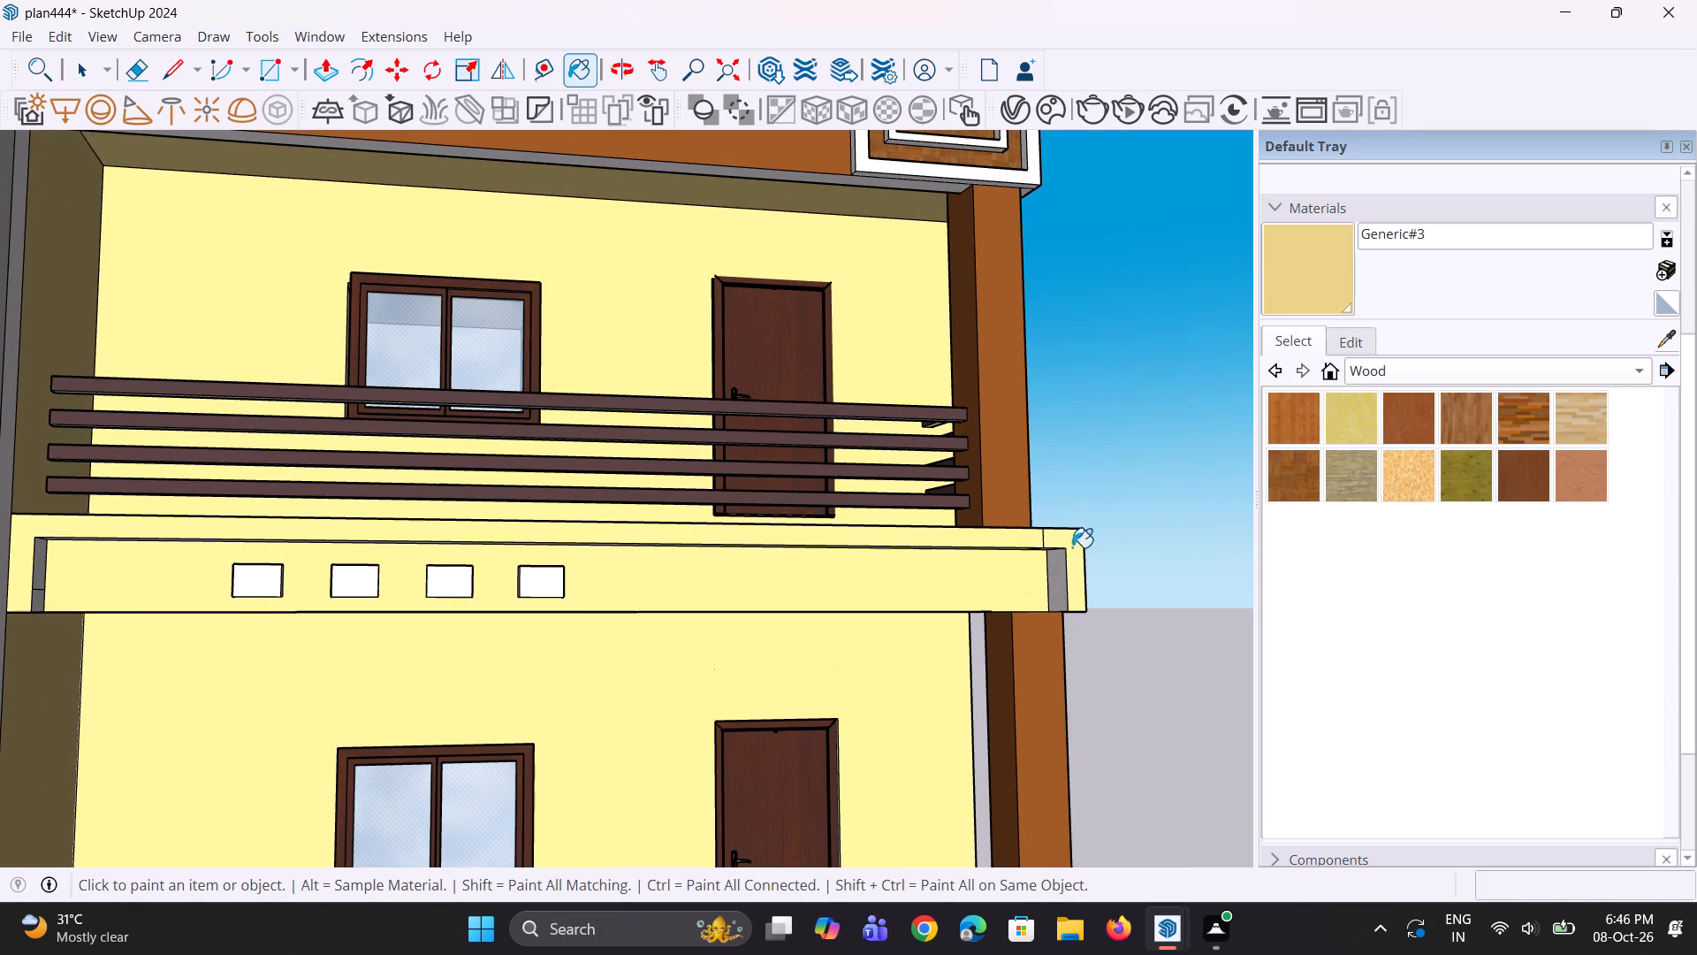
scroll(536, 557, "down", 2)
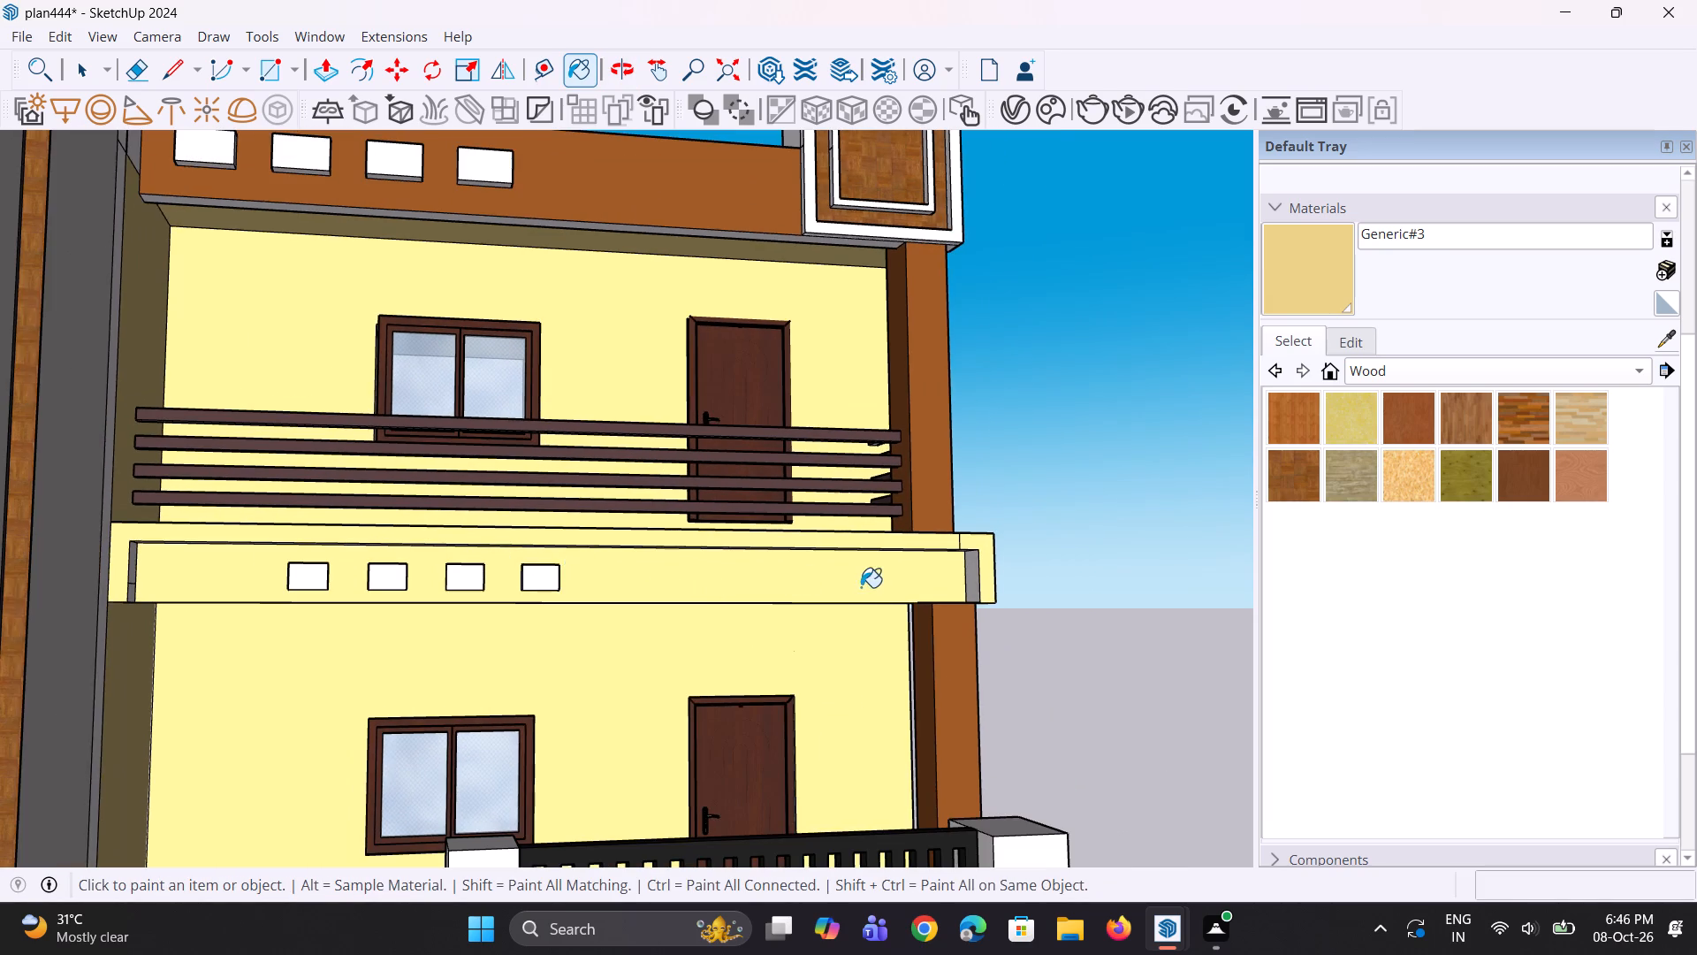
Erase the short leftover edge on the front border at the balcony band's right end.
scroll(865, 584, "up", 2)
key("e")
scroll(1005, 542, "up", 1)
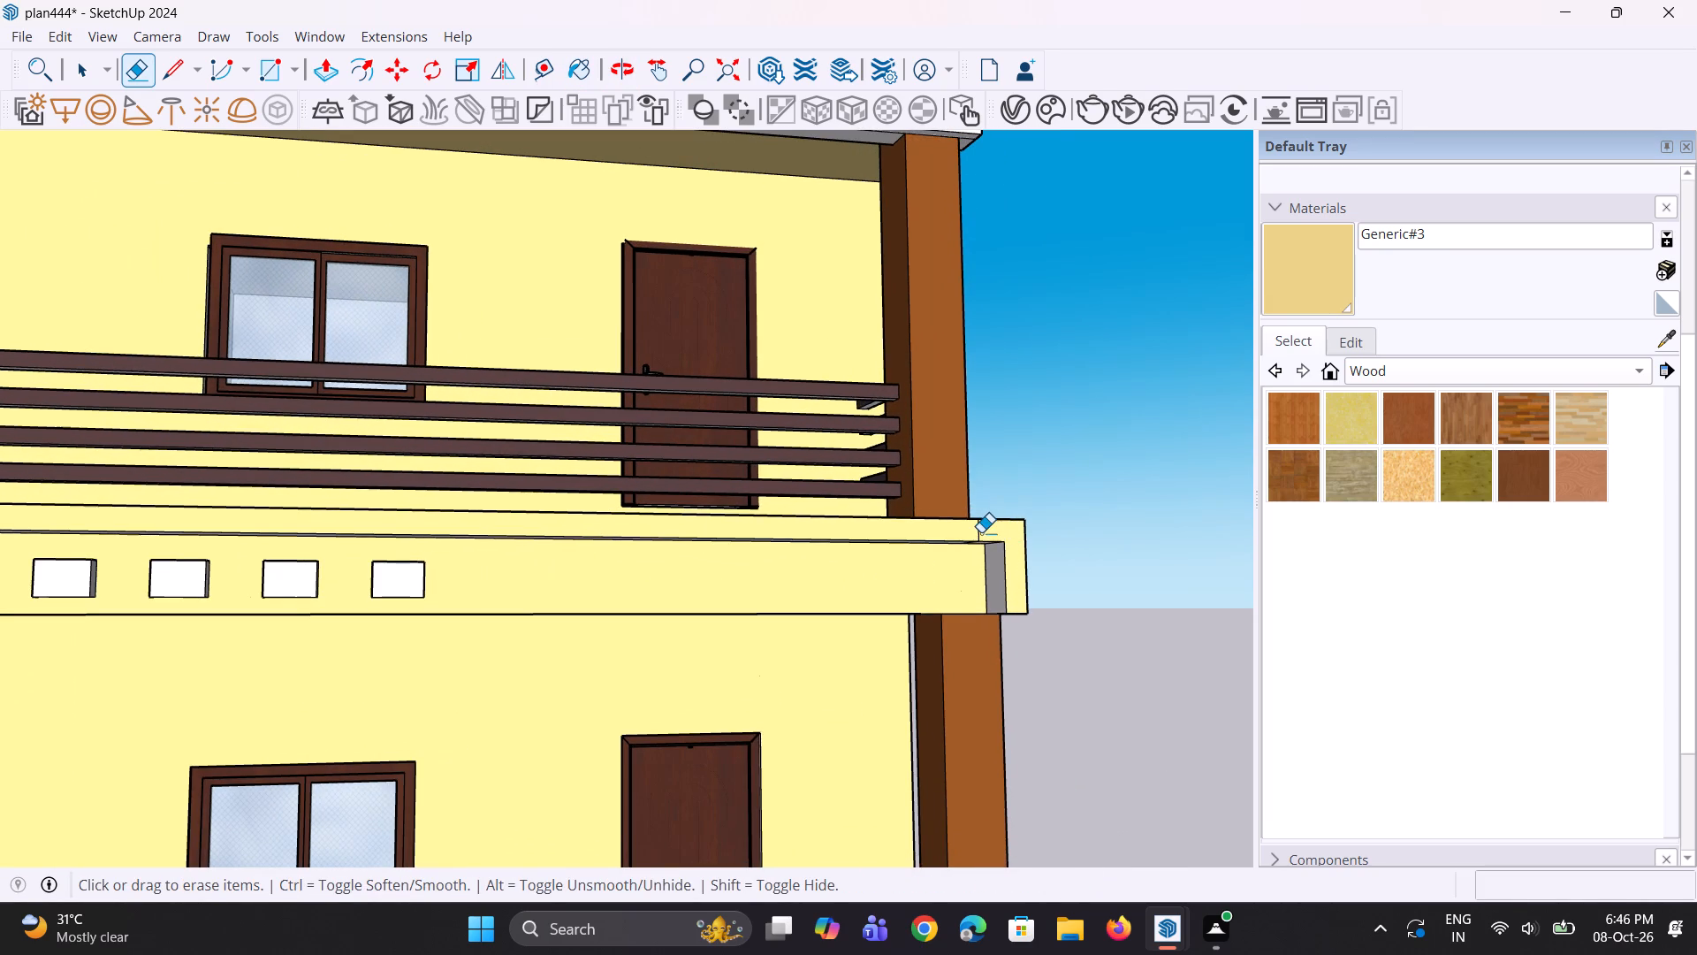
left_click(981, 532)
Paint the inner end faces at both ends of the balcony band's recess with Generic#3.
middle_click_drag(972, 581, 1031, 558)
left_click_drag(1298, 254, 1283, 275)
scroll(1040, 546, "up", 2)
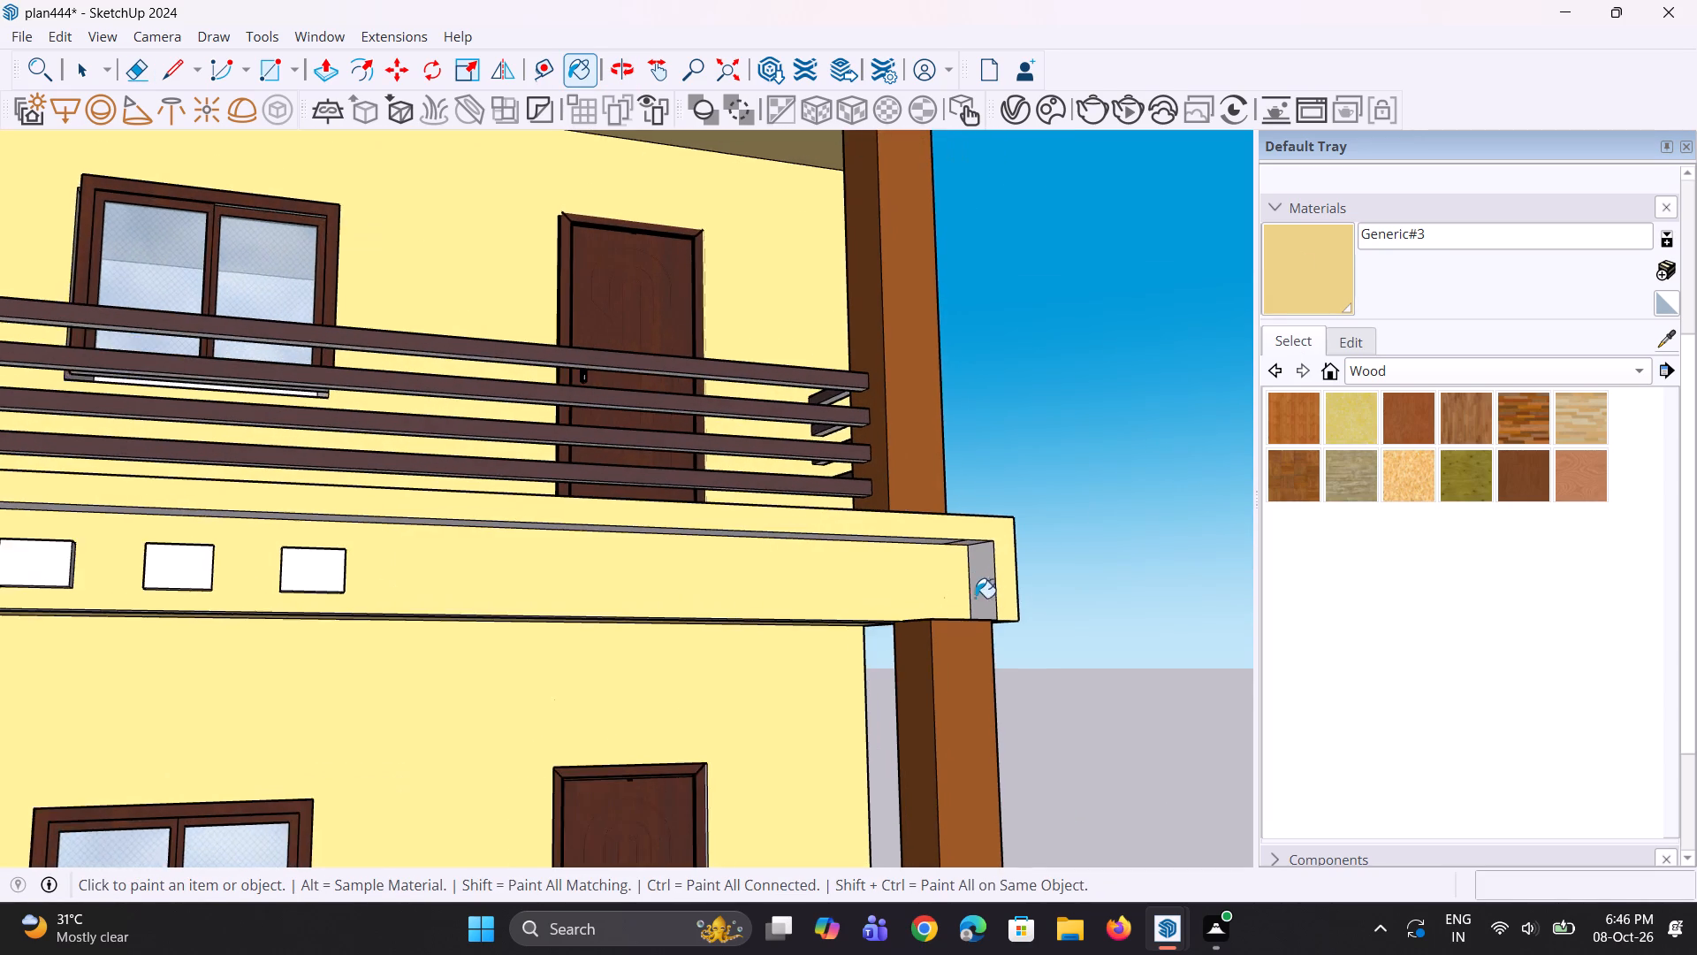
left_click(994, 590)
scroll(994, 590, "down", 12)
middle_click_drag(940, 597, 851, 625)
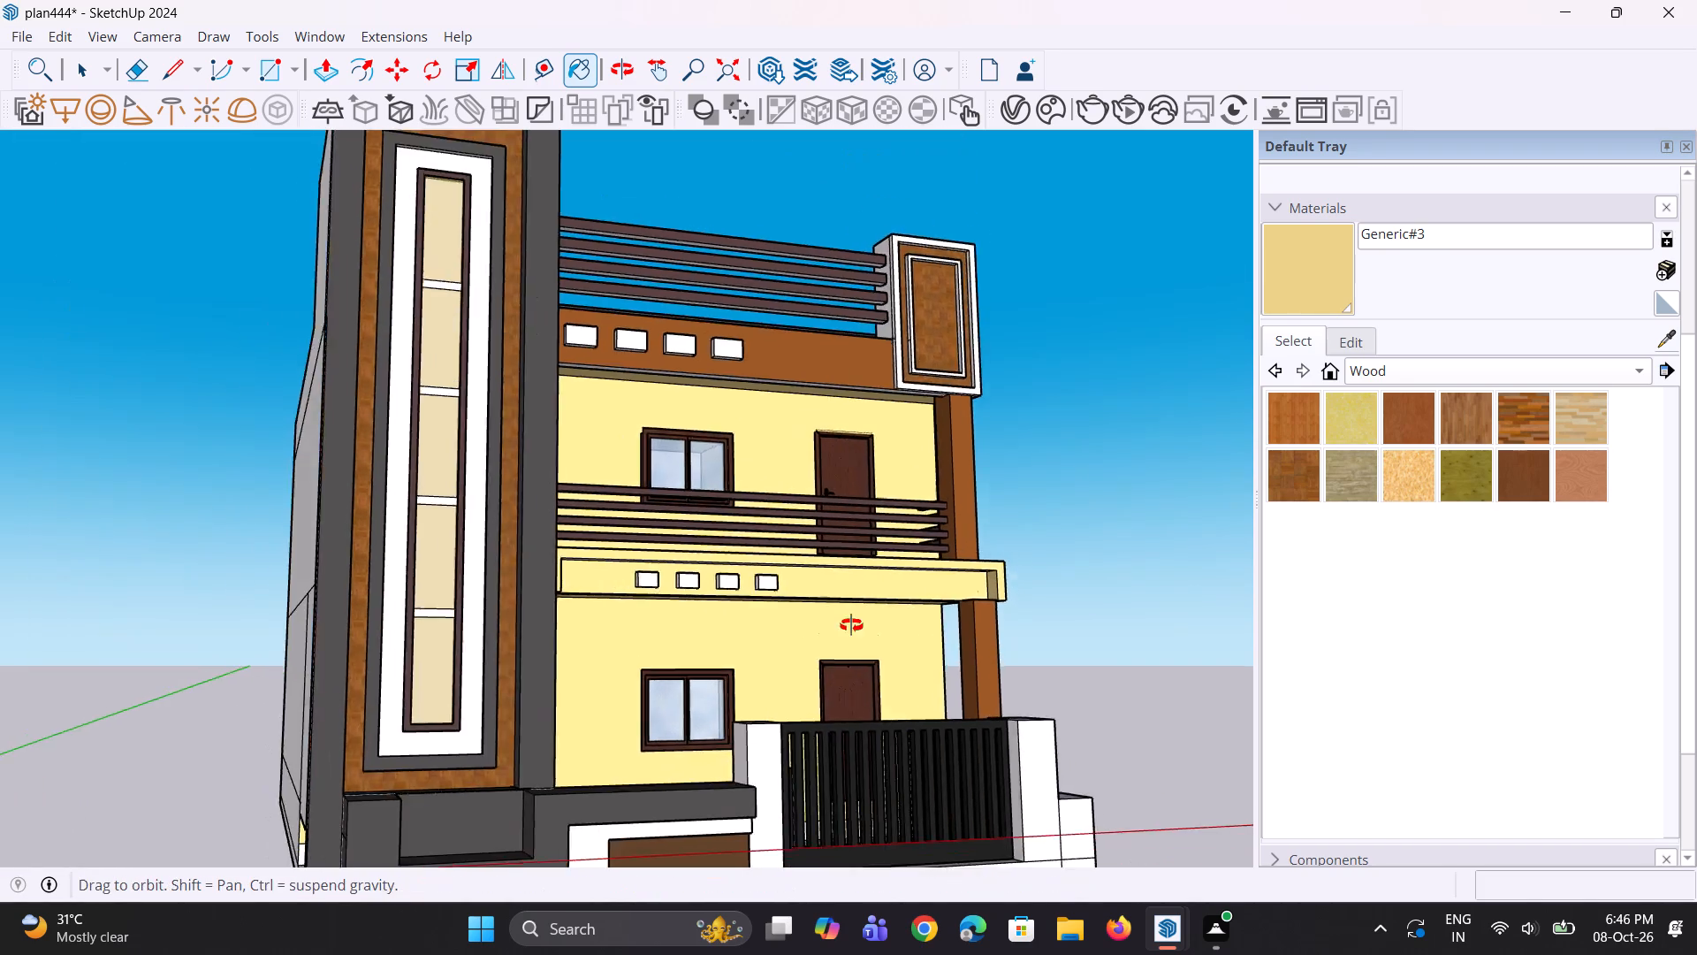
middle_click_drag(851, 625, 445, 694)
scroll(529, 594, "up", 3)
left_click(505, 577)
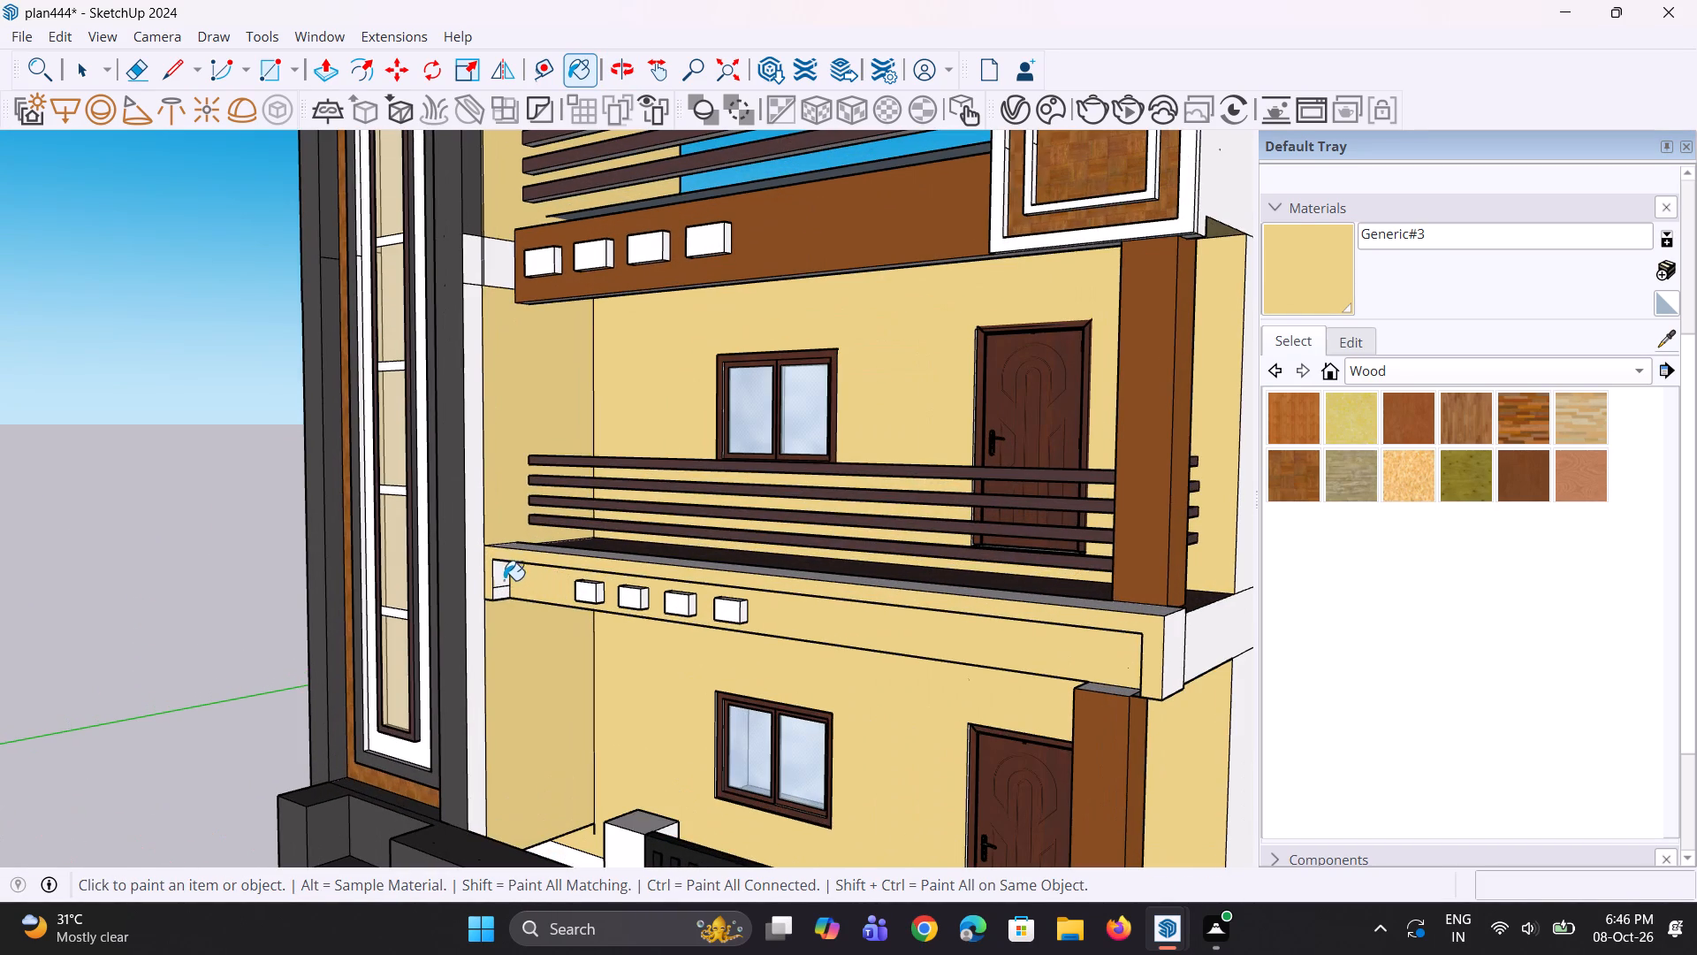
left_click(506, 592)
Sample the tower's dark grey Generic#1 and paint the white strips on the tower's side facing the balcony.
left_click(1662, 334)
left_click(447, 476)
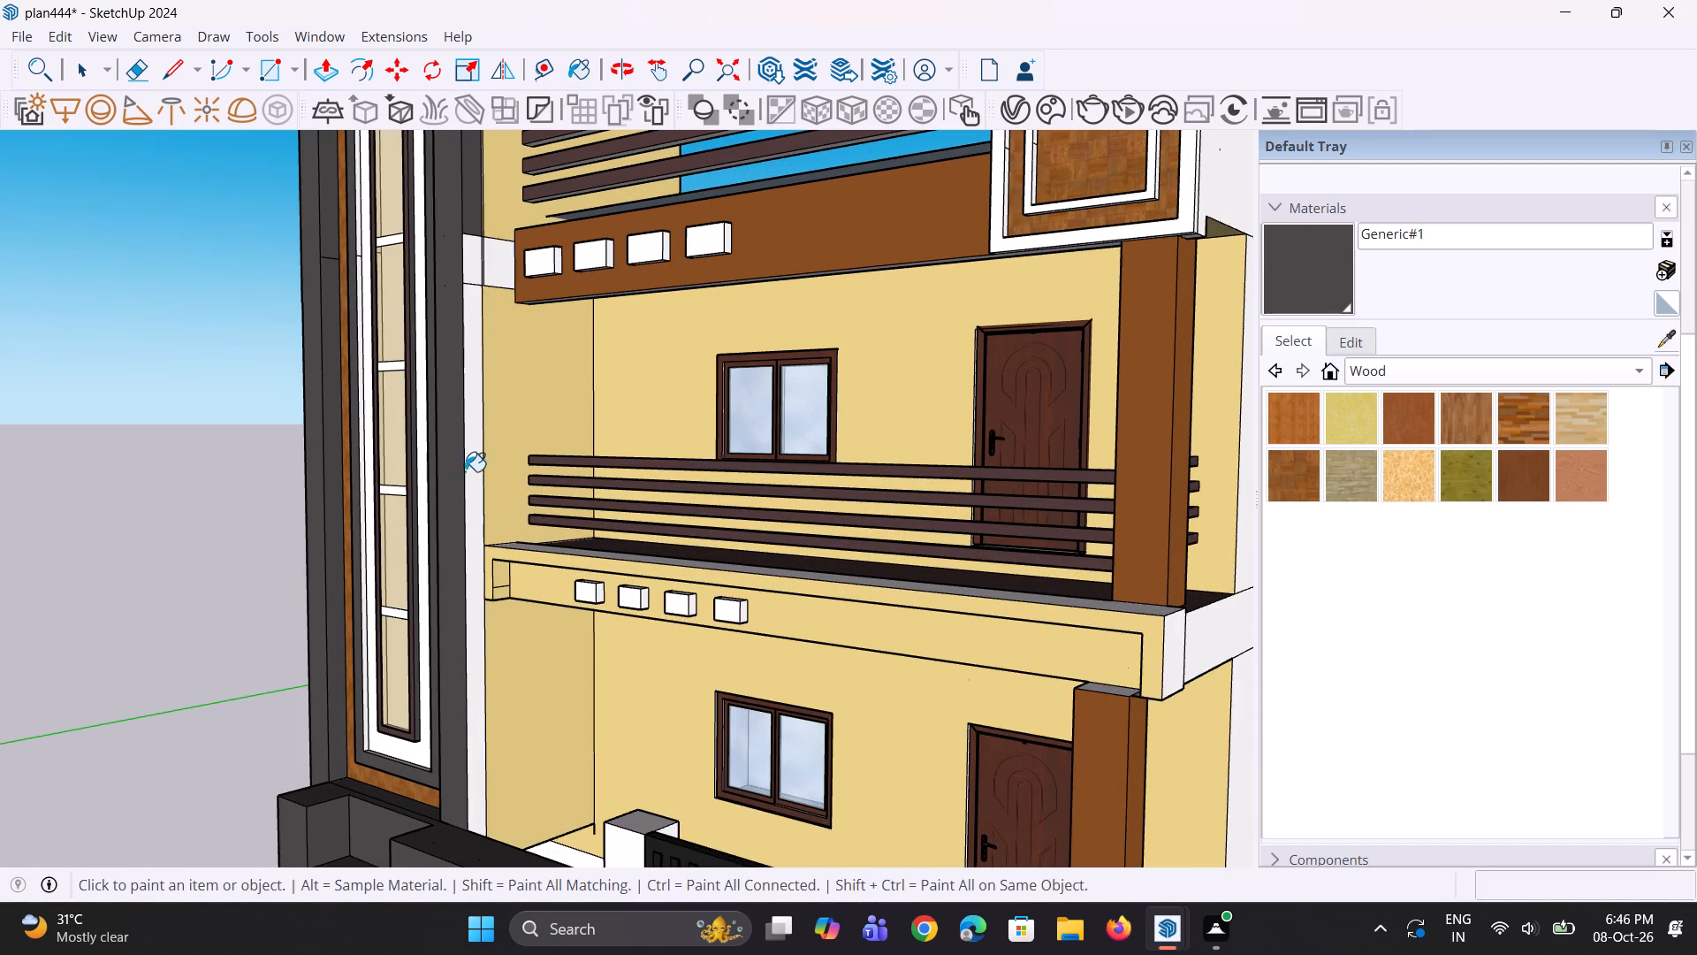
left_click(473, 469)
left_click(479, 271)
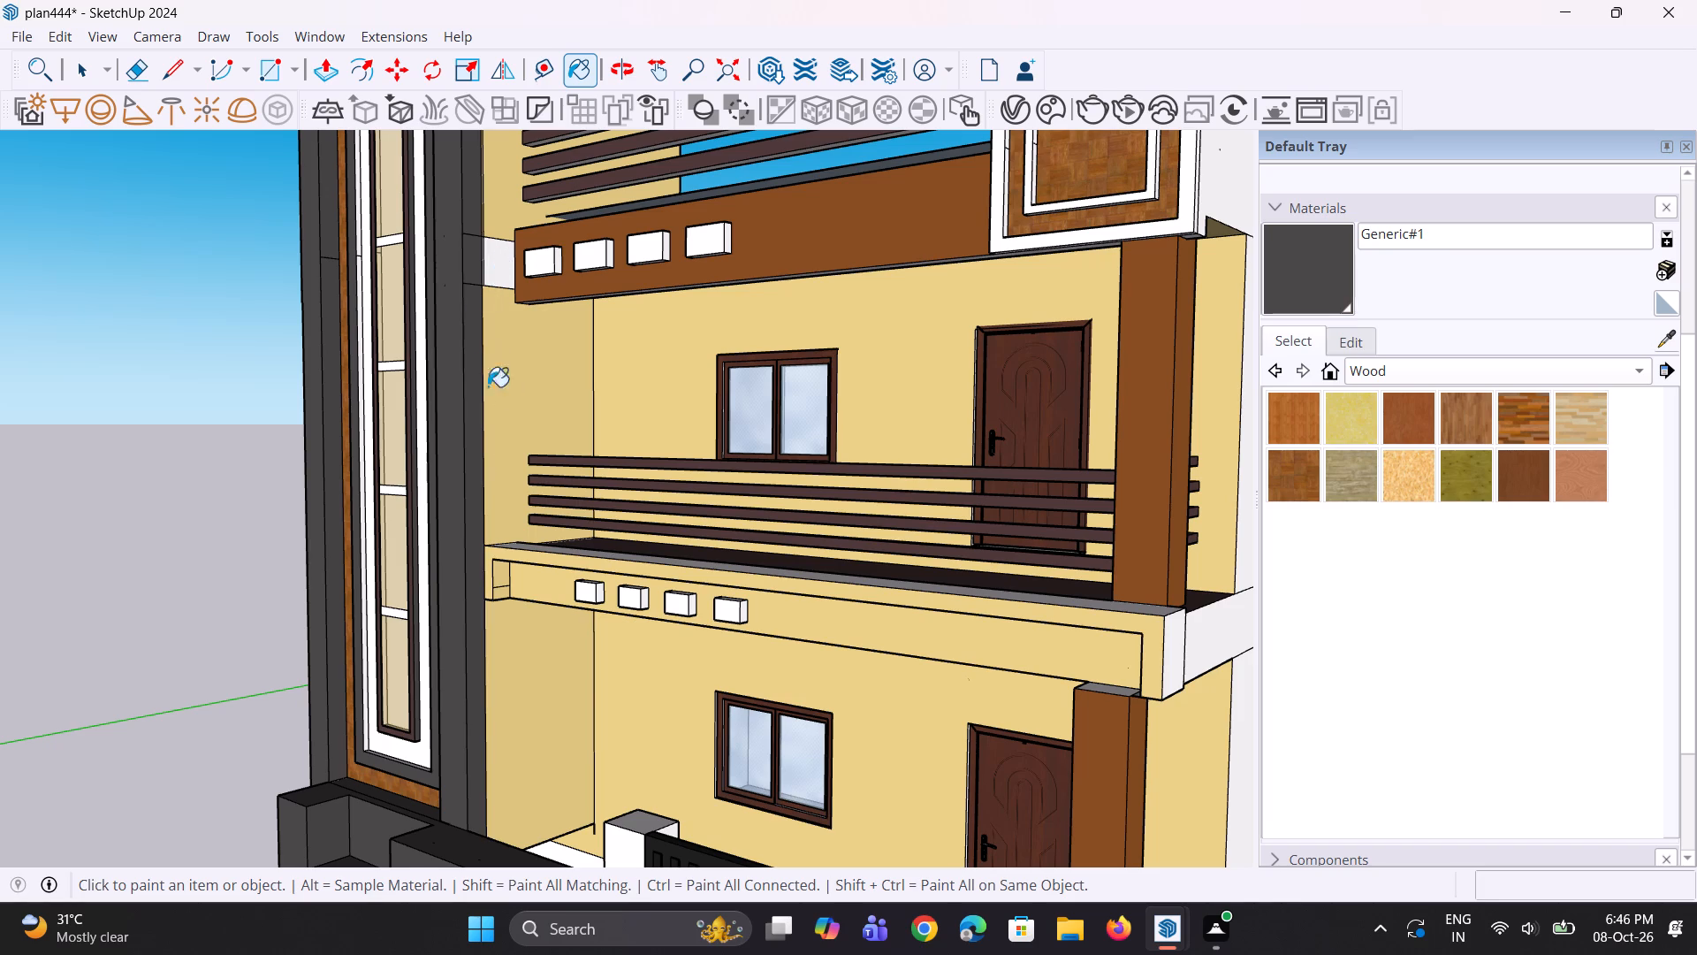
scroll(507, 440, "down", 7)
middle_click_drag(430, 557, 1303, 493)
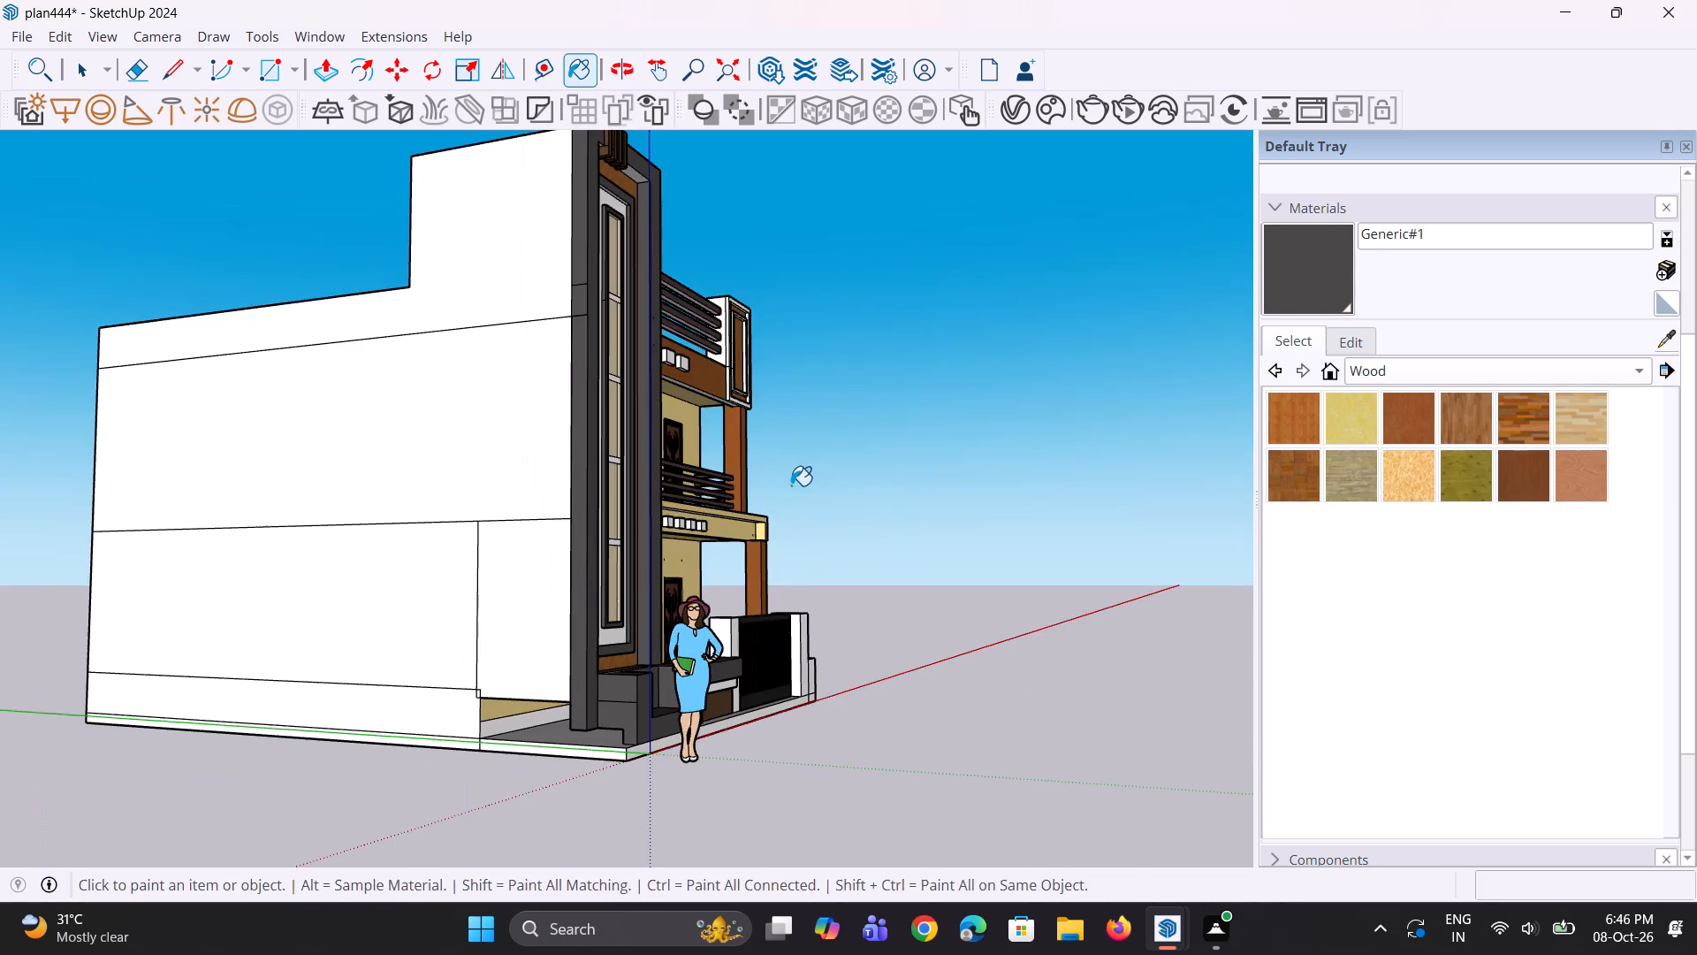
middle_click_drag(791, 485, 24, 508)
middle_click_drag(639, 494, 553, 519)
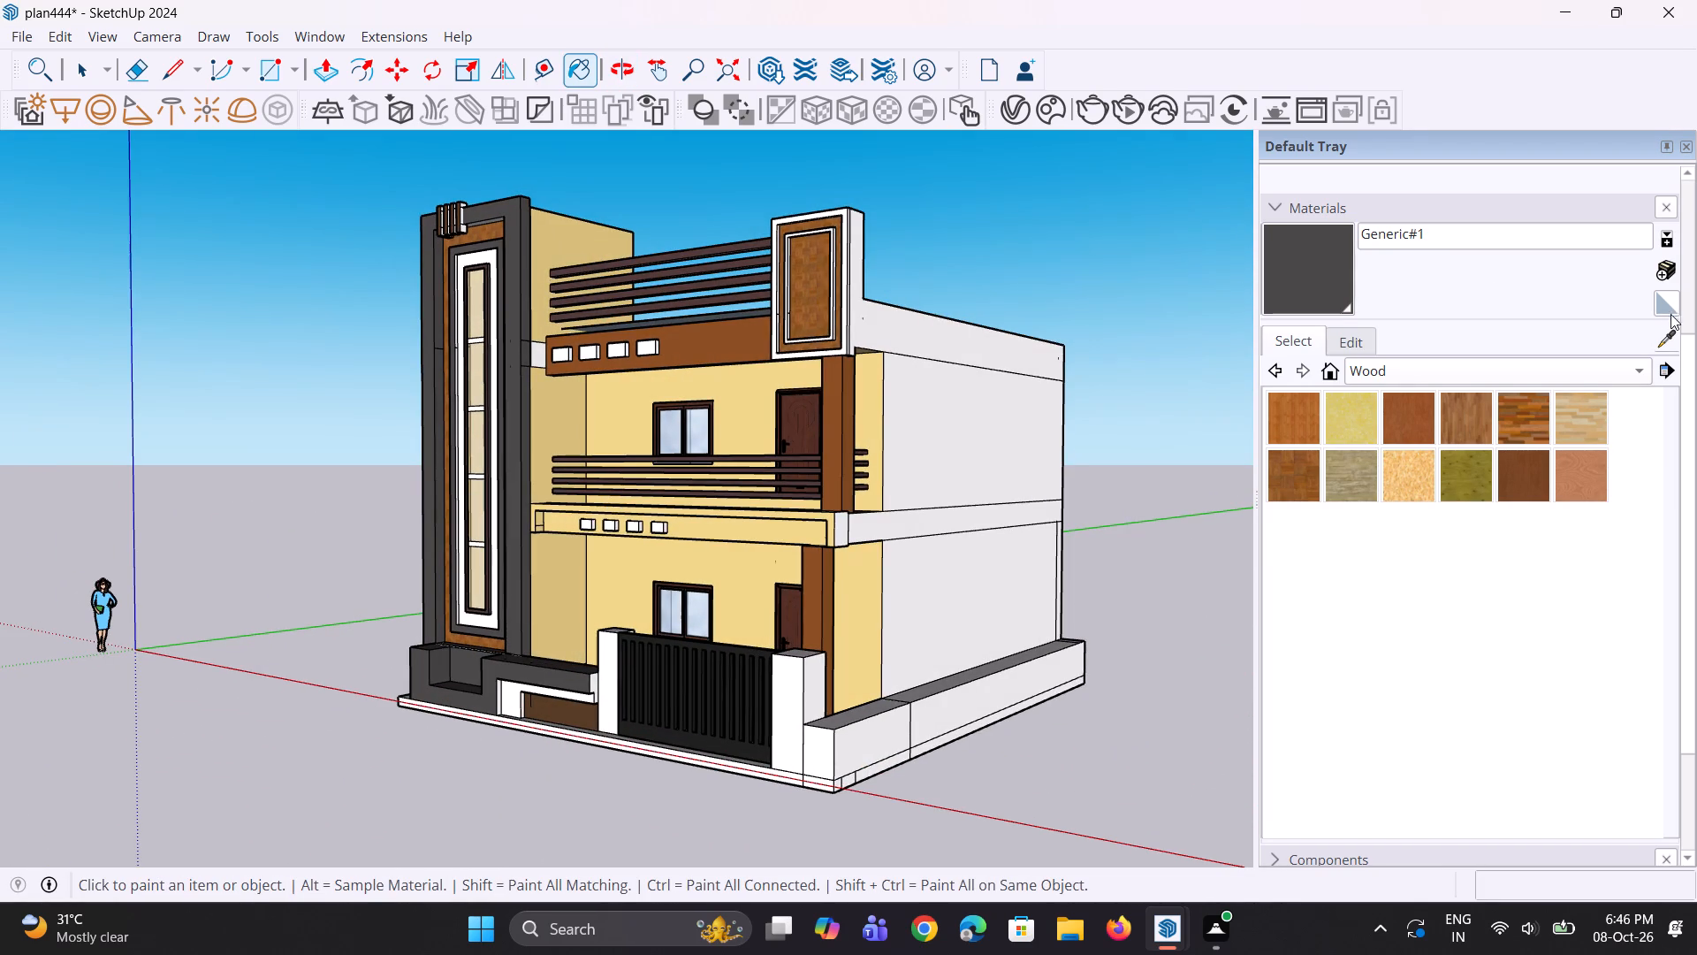
Sample Generic#3 from the wall and paint the white patch between the tower and the upper brown band.
left_click(1663, 328)
left_click(762, 416)
scroll(511, 376, "up", 3)
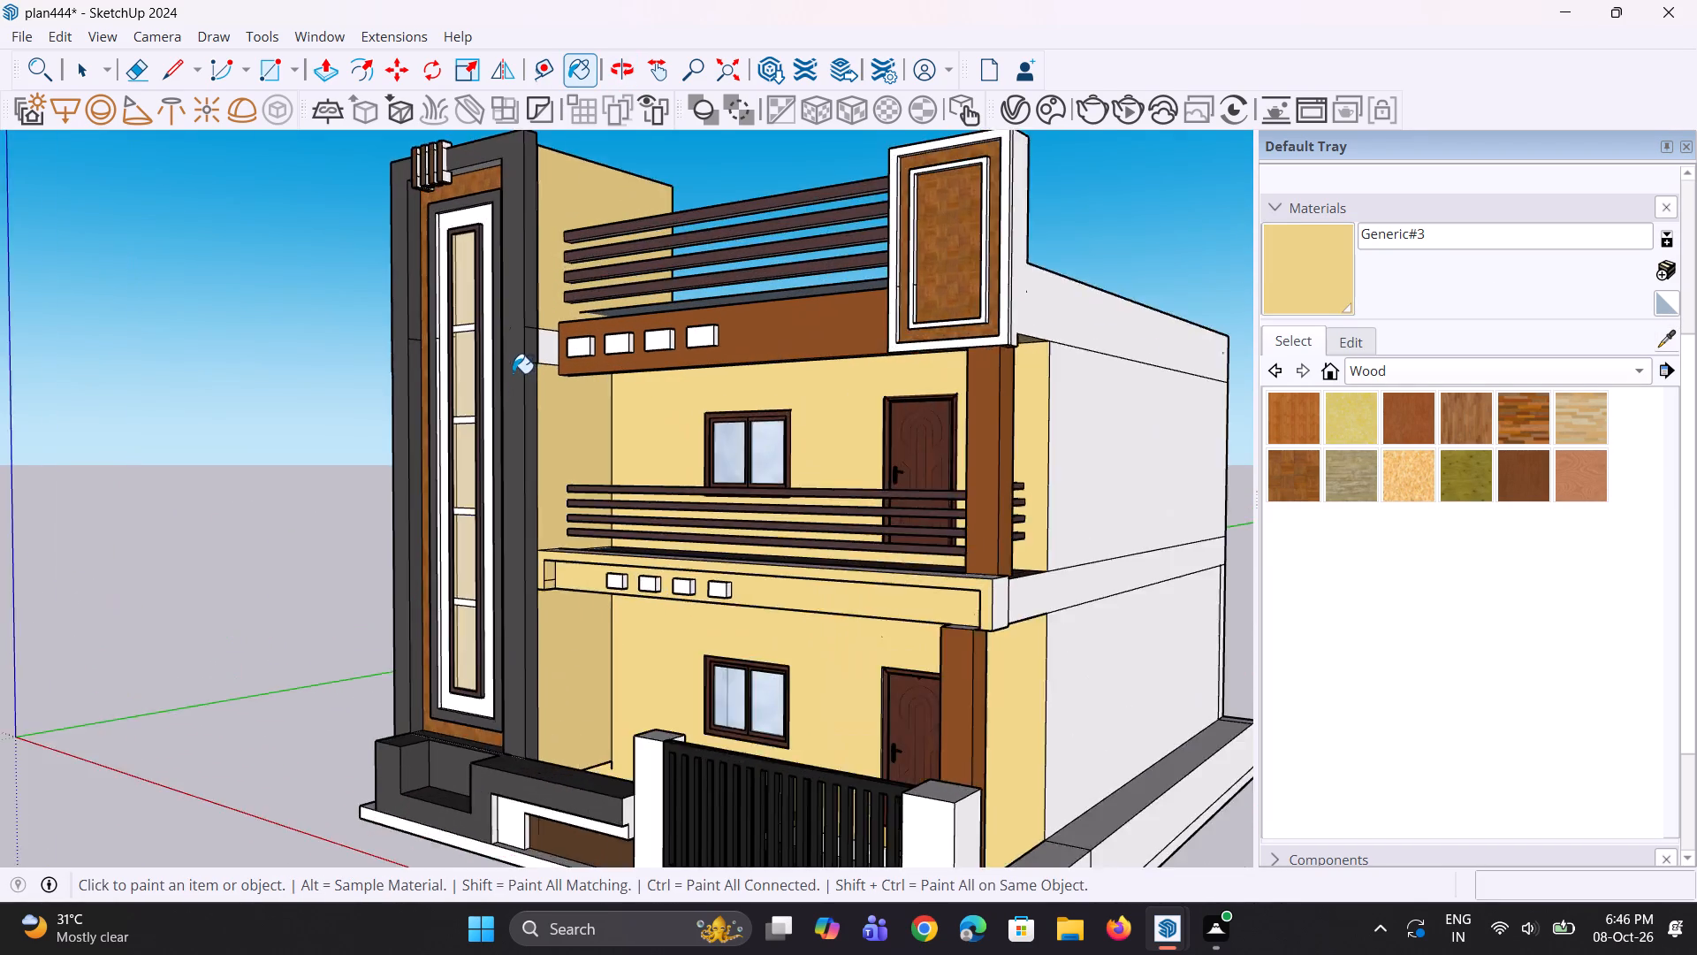
scroll(513, 373, "up", 3)
left_click(559, 341)
Examine the front elevation and how the upper-floor window fits in its wall opening.
scroll(562, 382, "down", 4)
middle_click_drag(559, 430, 562, 488)
scroll(565, 346, "up", 6)
scroll(562, 382, "down", 2)
scroll(596, 446, "down", 1)
middle_click_drag(602, 451, 902, 464)
scroll(902, 464, "down", 5)
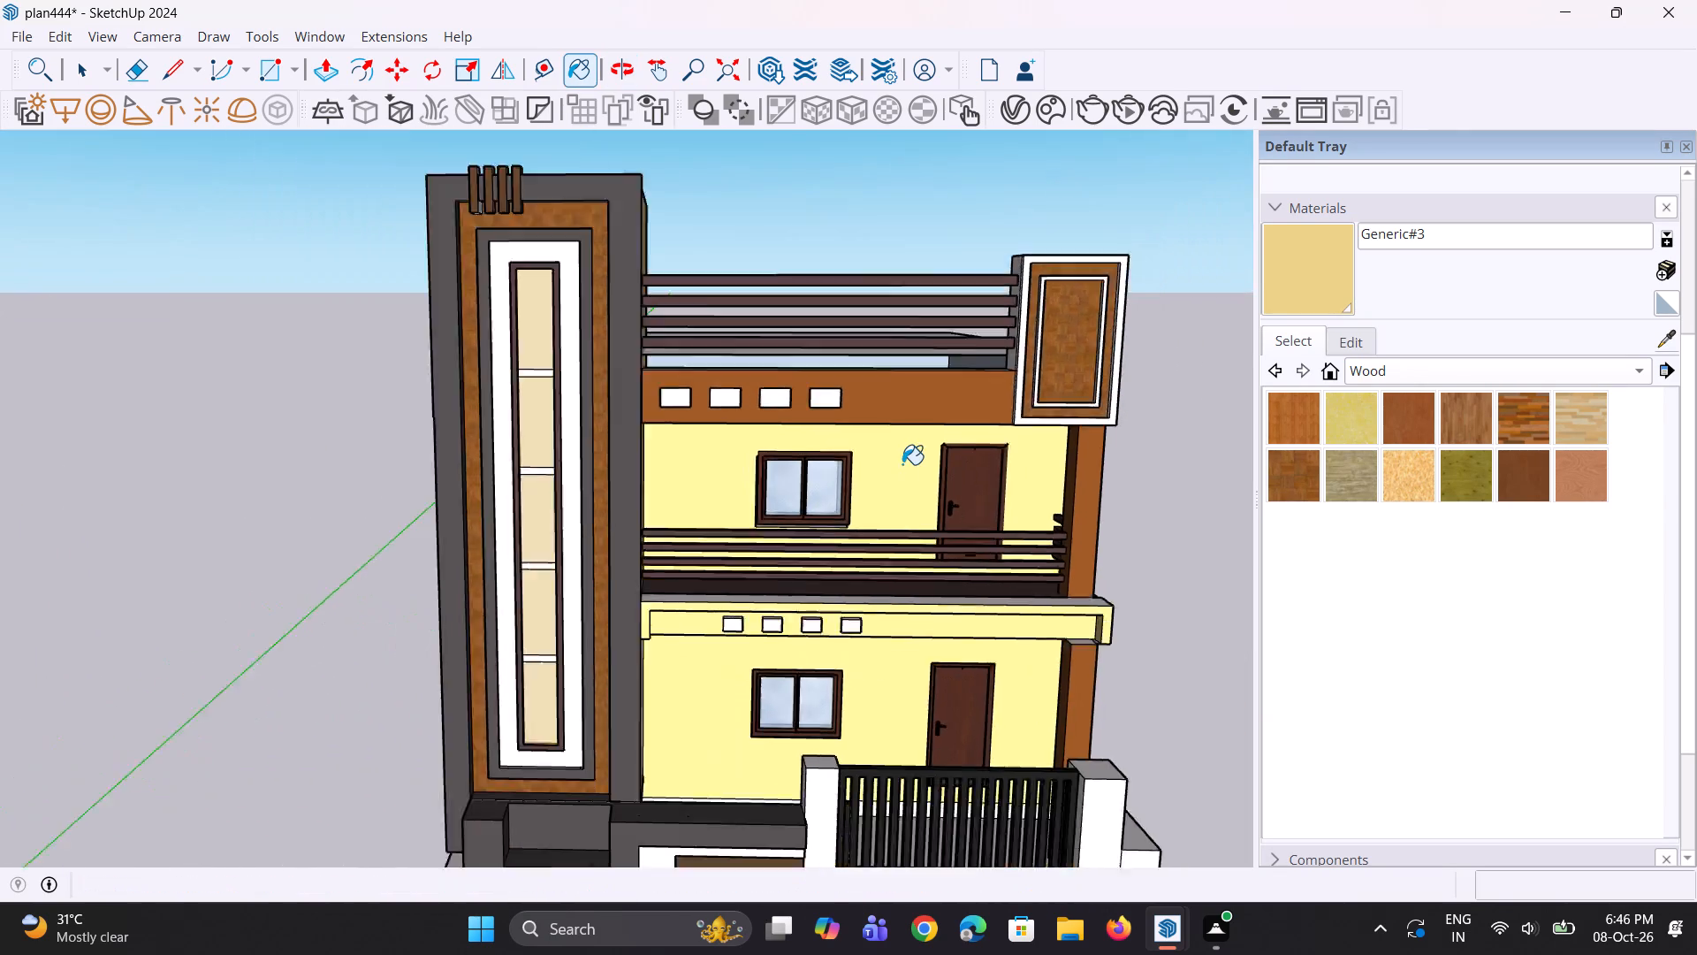
middle_click_drag(902, 464, 919, 378)
scroll(841, 508, "up", 11)
middle_click_drag(775, 467, 751, 516)
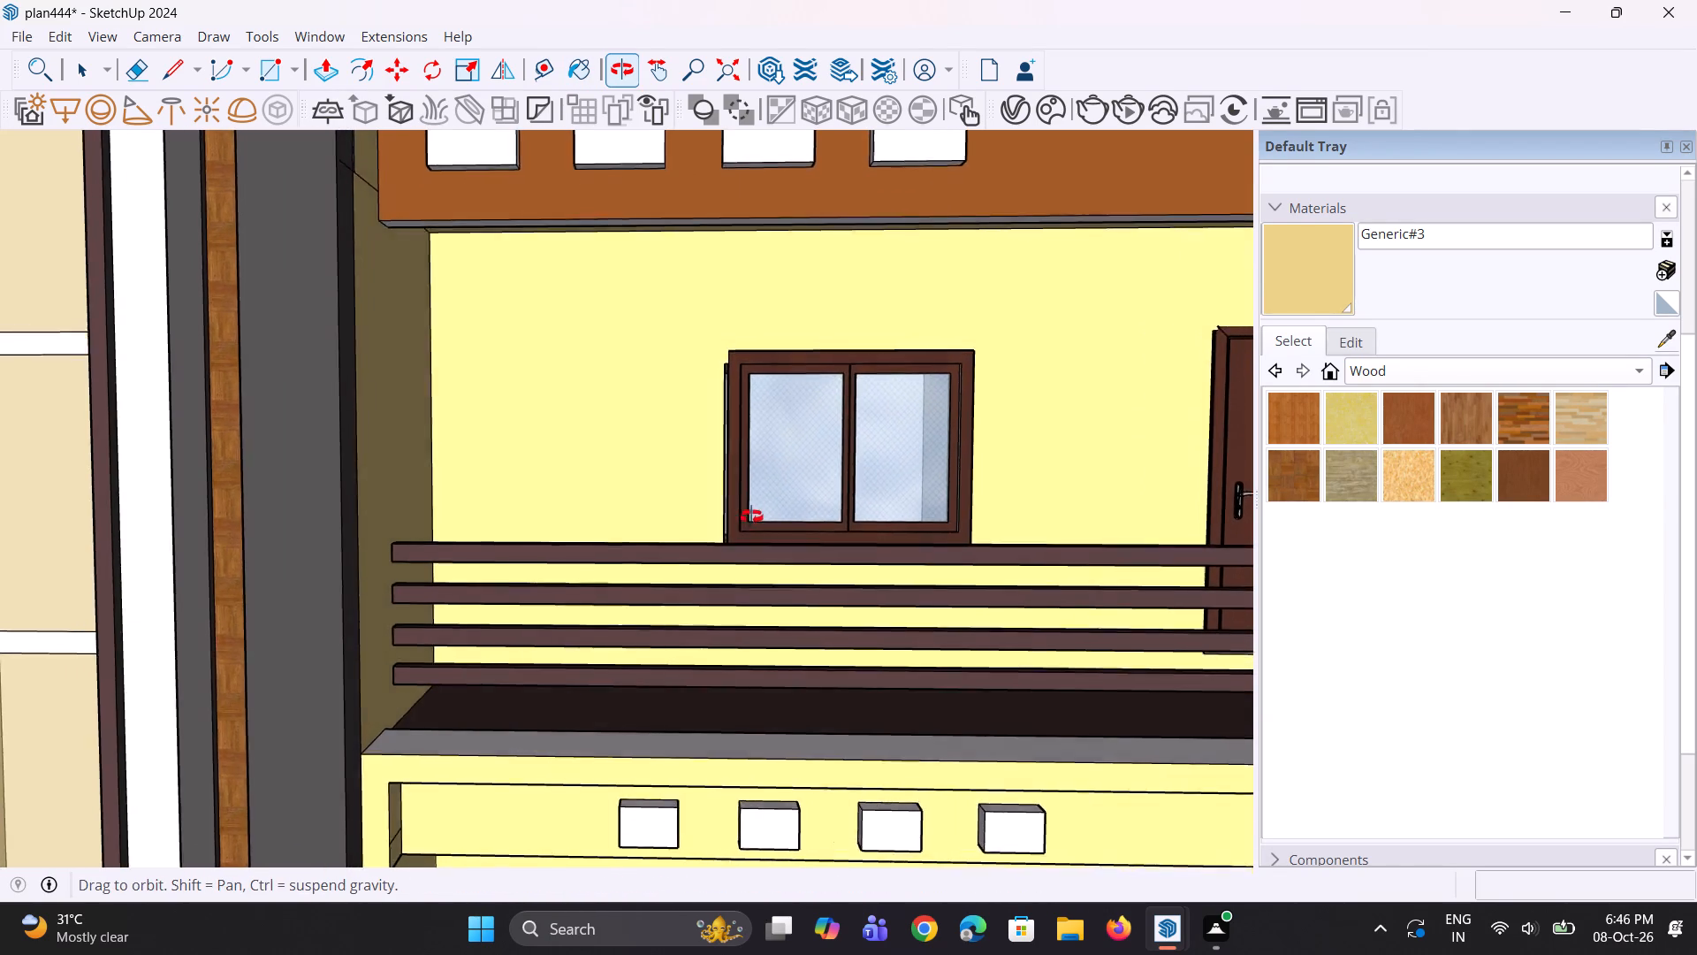
middle_click_drag(751, 516, 755, 587)
scroll(855, 490, "up", 4)
middle_click_drag(849, 492, 870, 605)
scroll(867, 571, "up", 2)
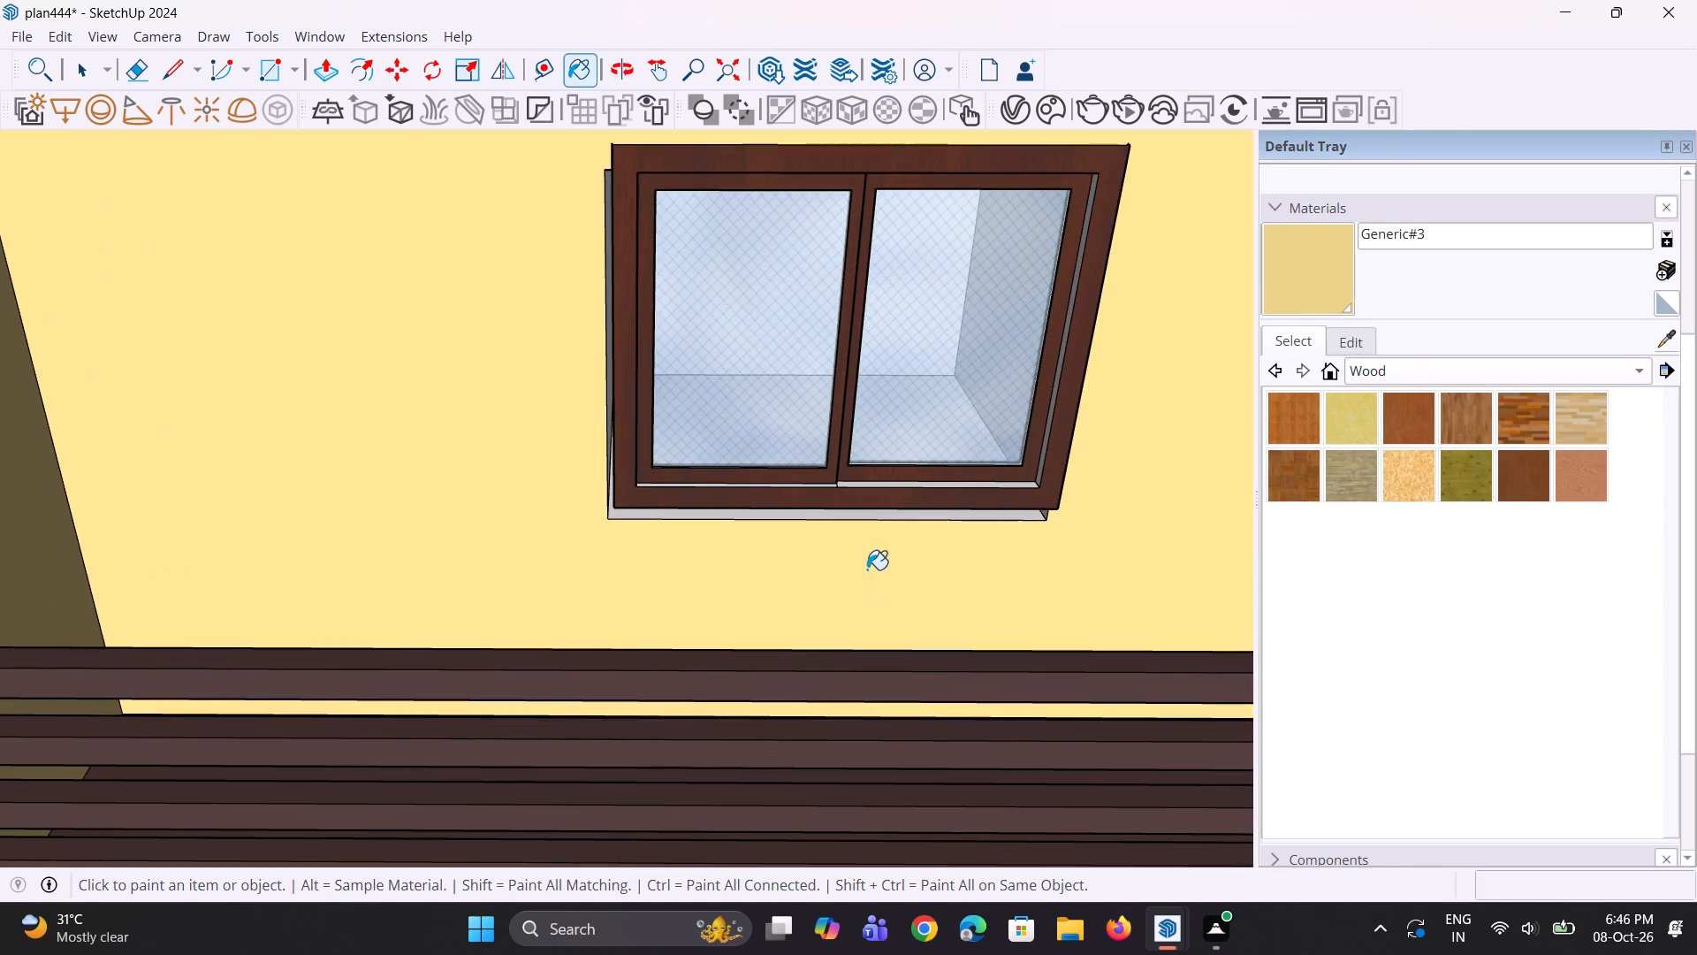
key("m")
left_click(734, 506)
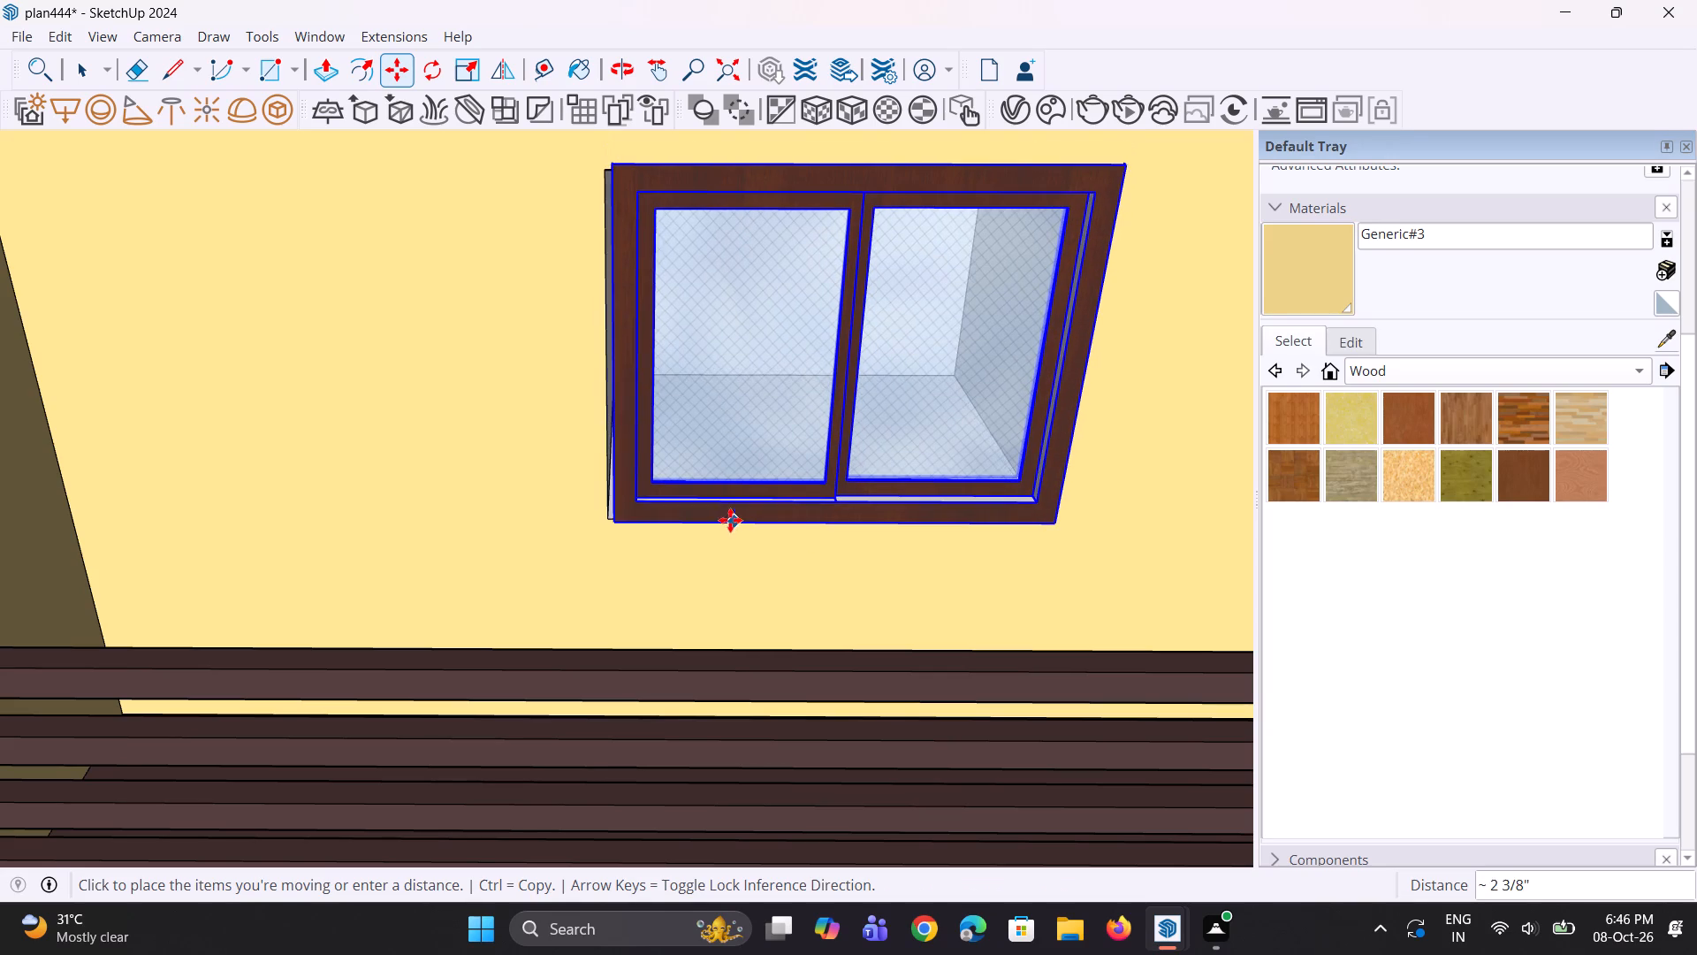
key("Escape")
Move the upper-floor window about 1 7/8" toward its wall opening.
middle_click_drag(998, 562, 997, 546)
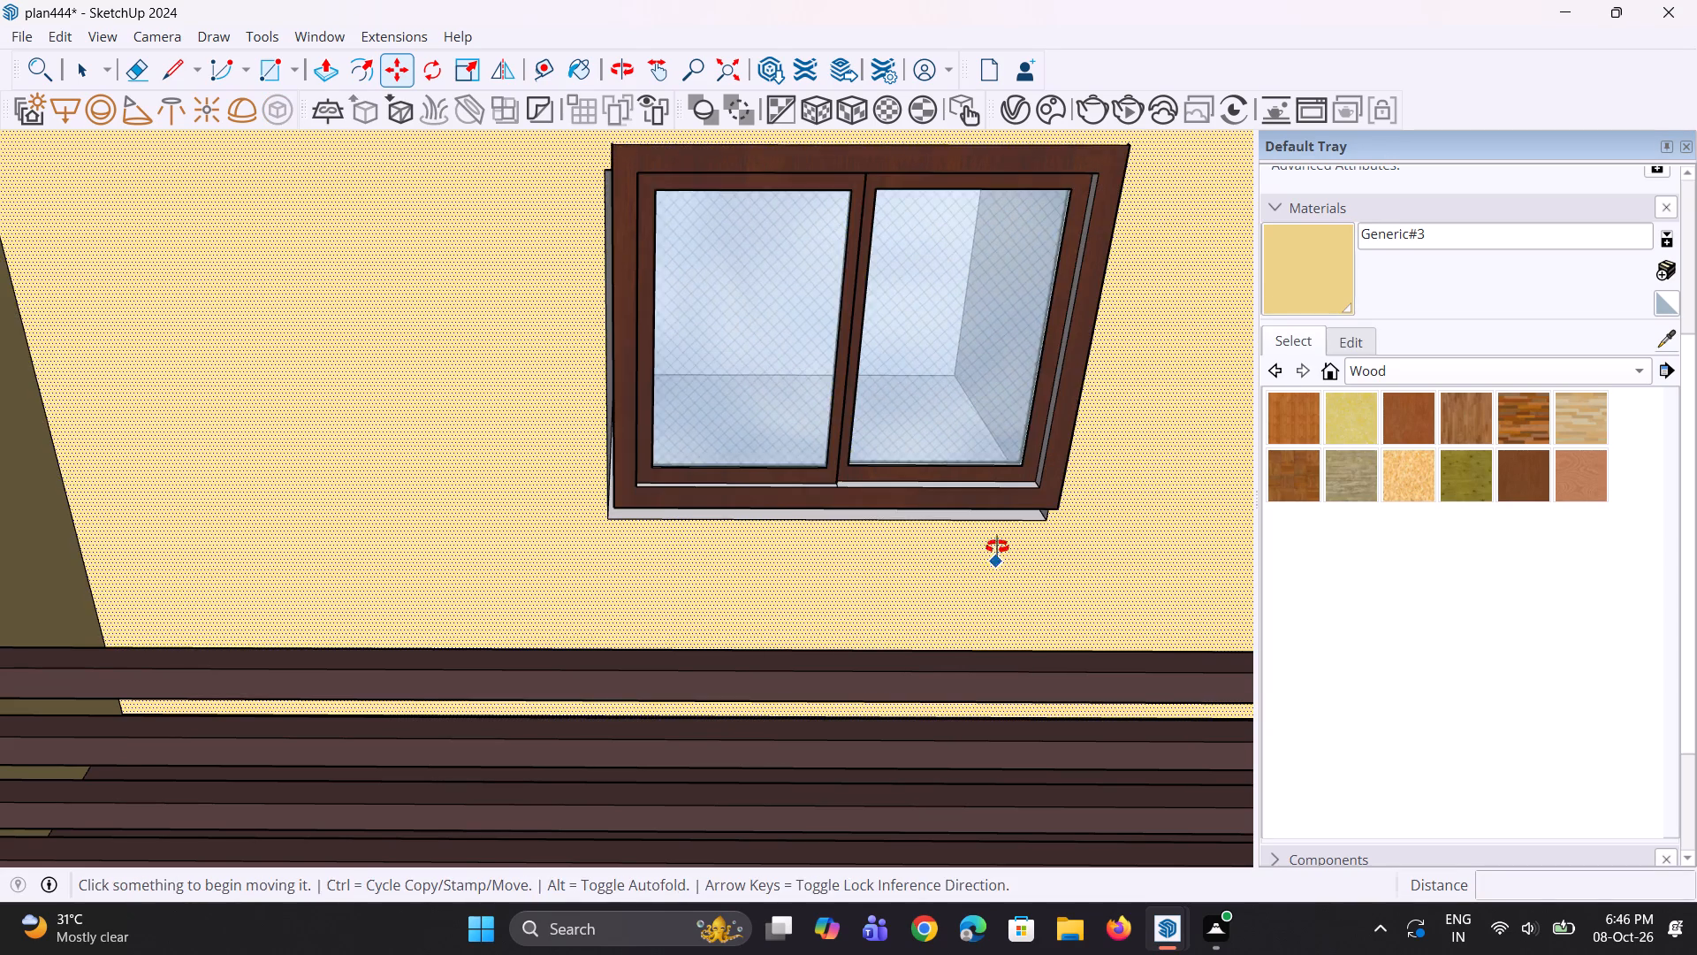
middle_click_drag(997, 546, 642, 502)
scroll(1048, 600, "up", 3)
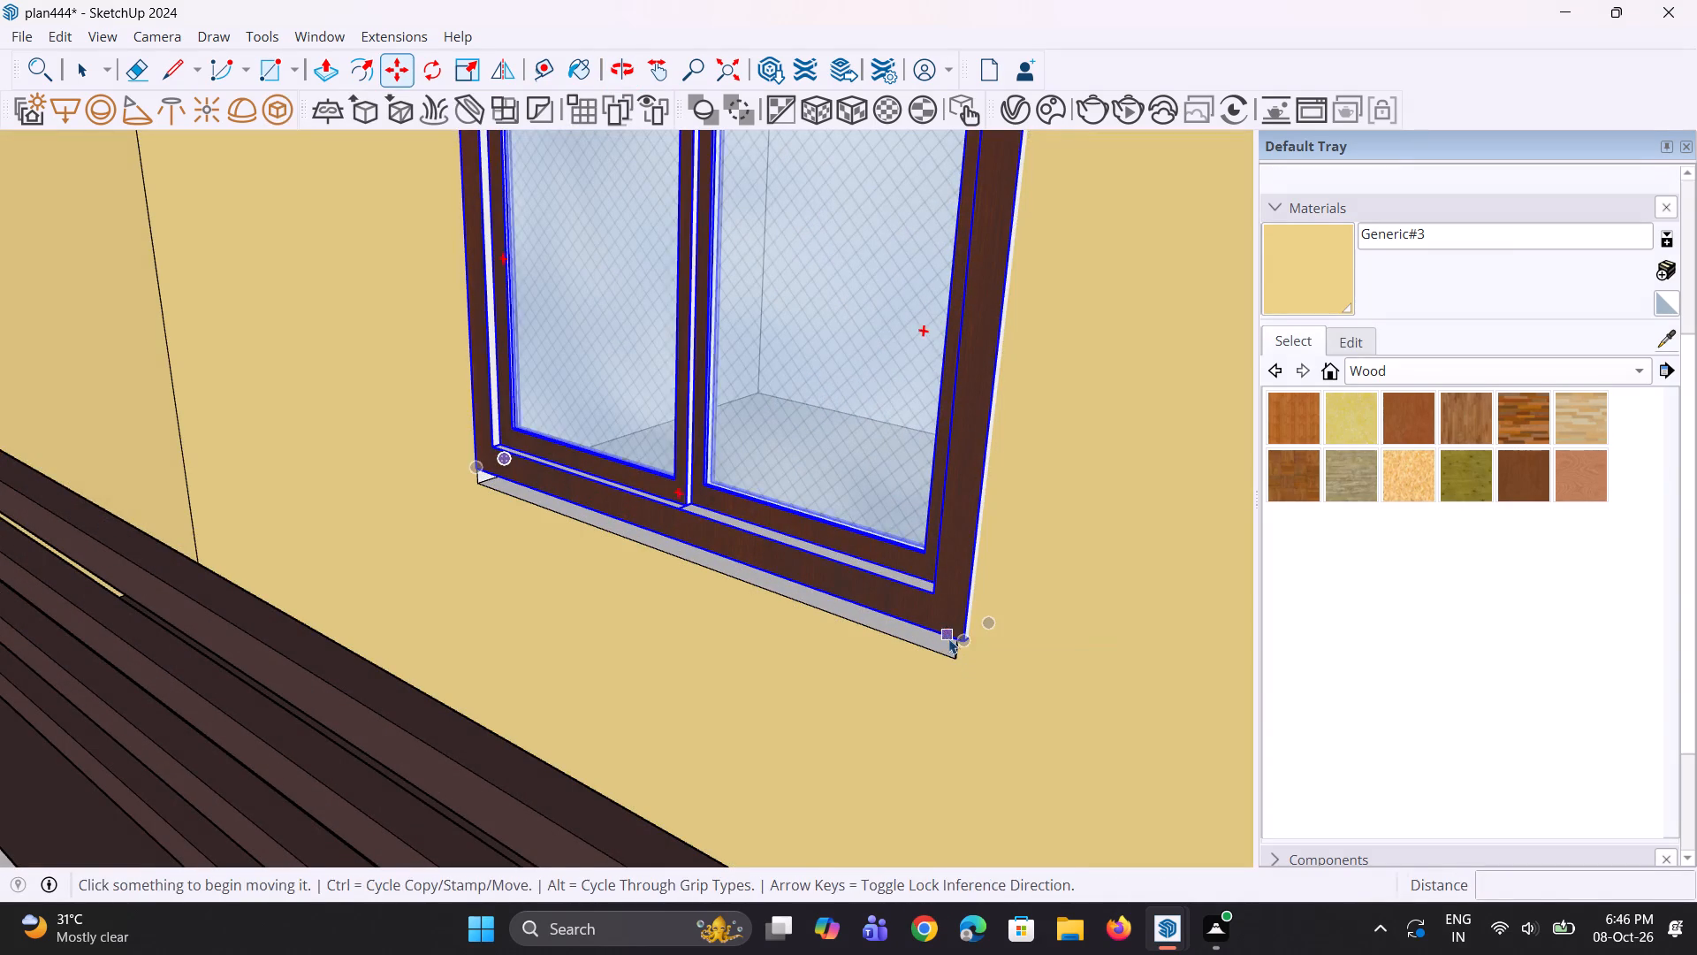
key("space")
key("space")
left_click(945, 634)
key("m")
left_click(967, 651)
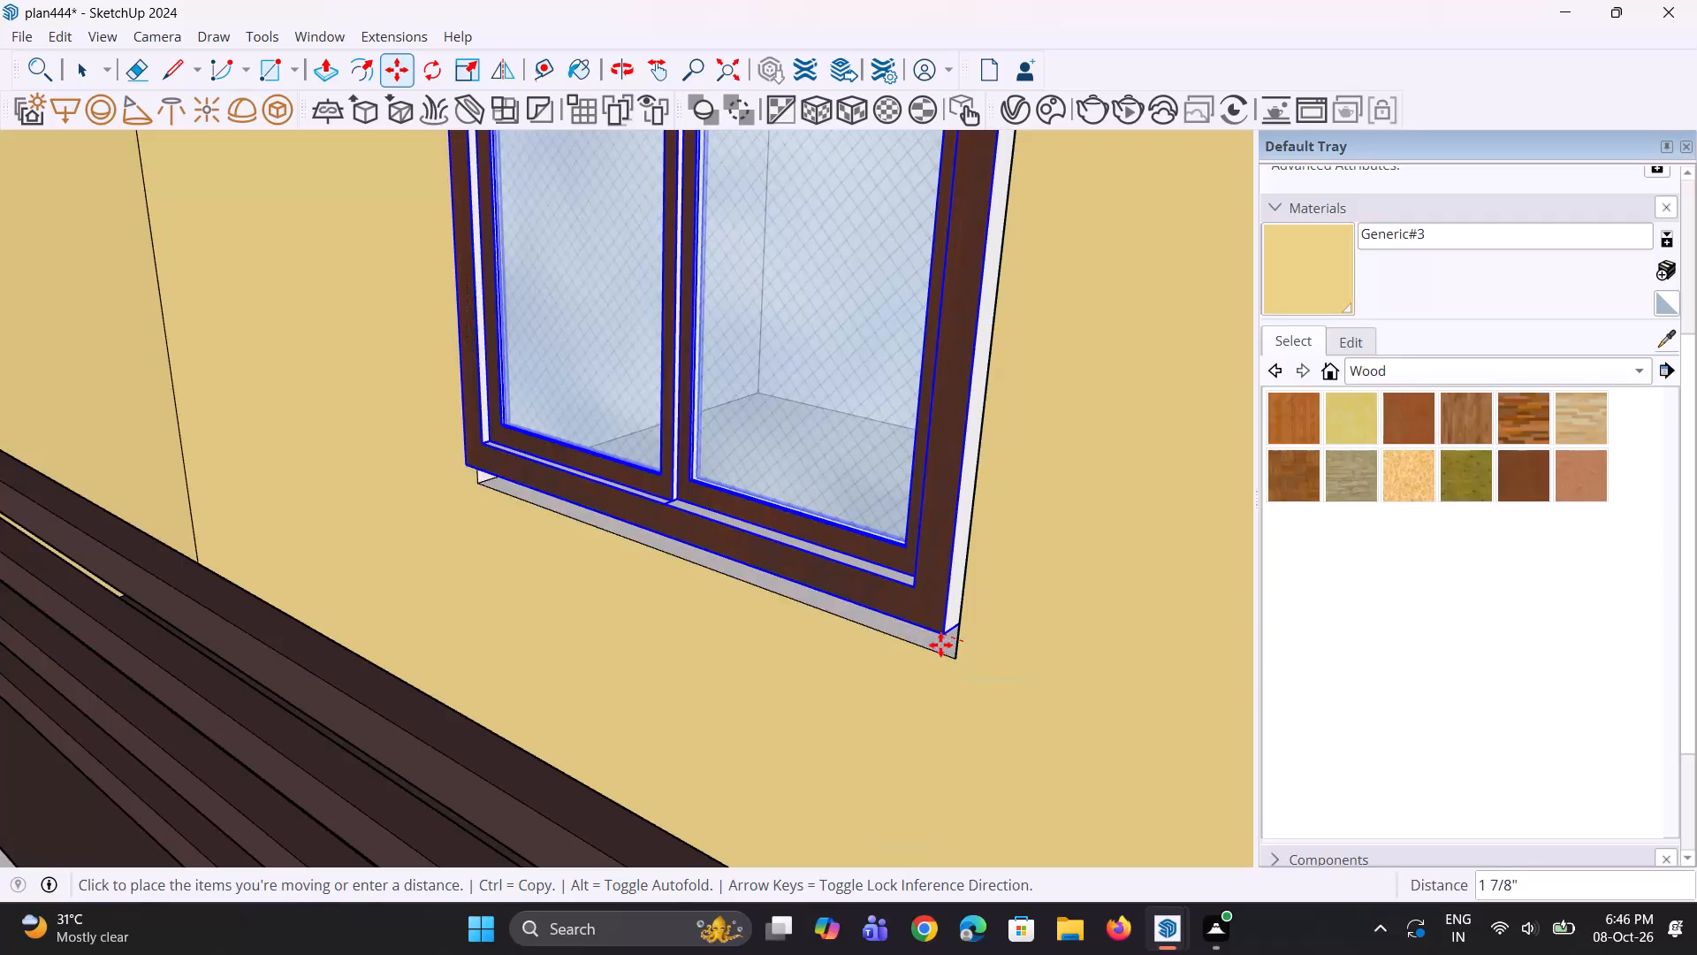
left_click(940, 645)
Move the upper-floor window sideways so its lower-right corner meets the corner of the wall opening.
middle_click_drag(901, 708, 1130, 679)
scroll(940, 630, "down", 7)
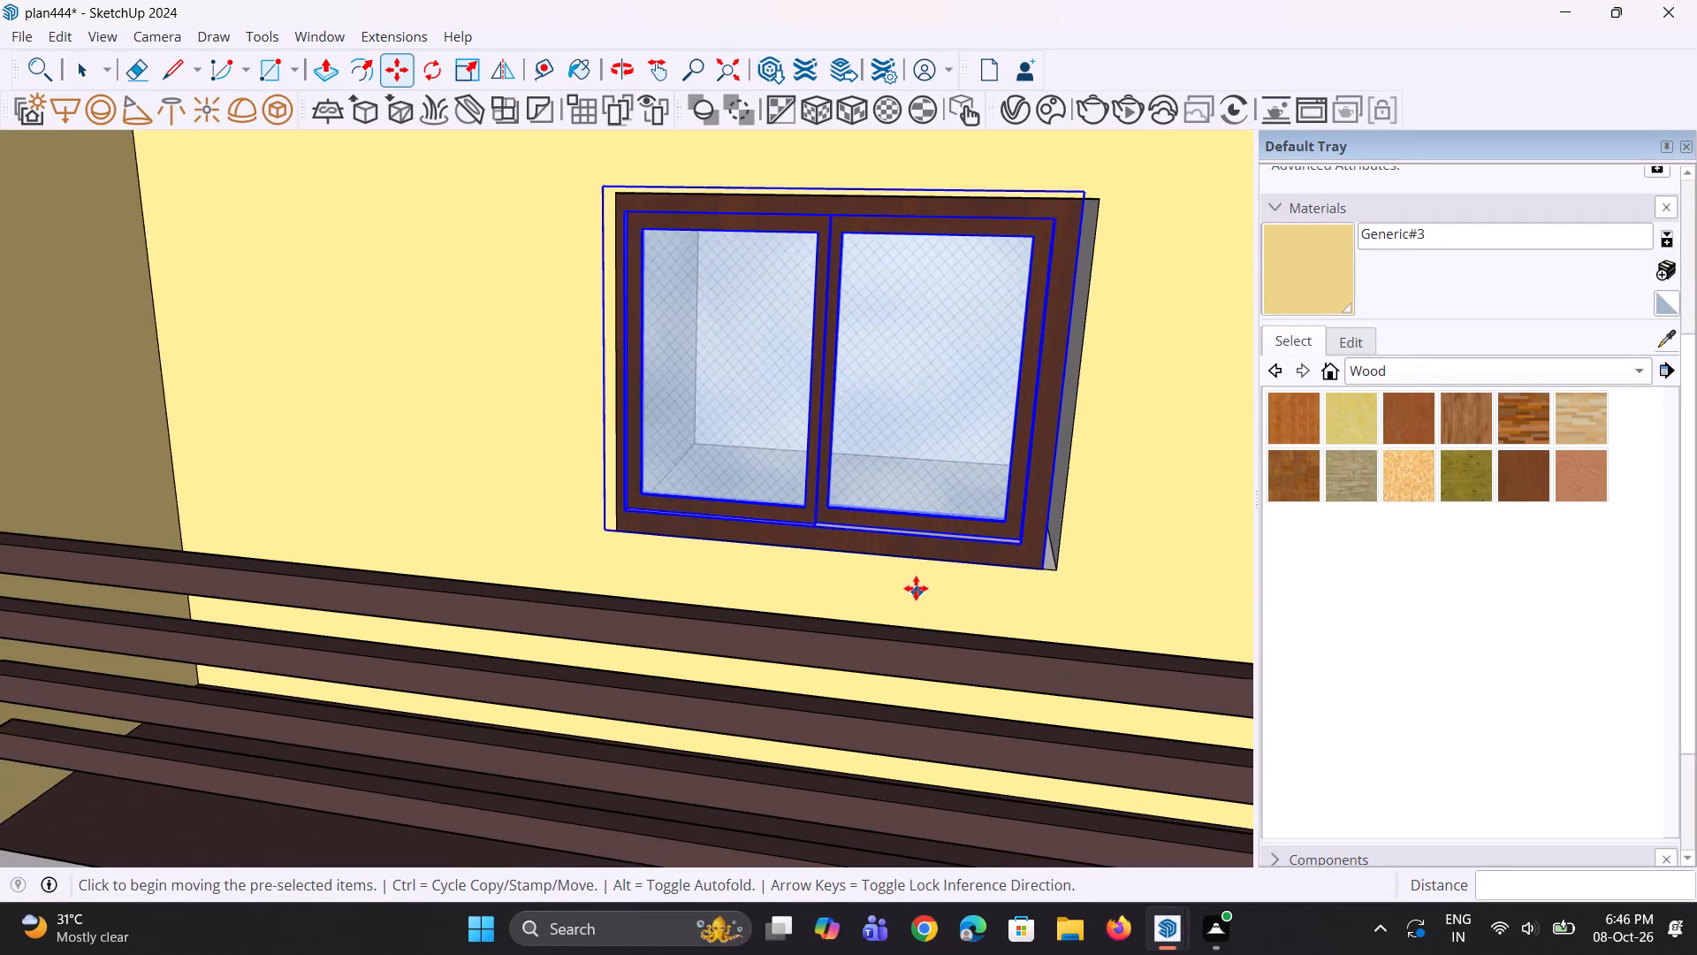
scroll(916, 588, "down", 1)
middle_click_drag(985, 550, 994, 538)
scroll(997, 536, "up", 8)
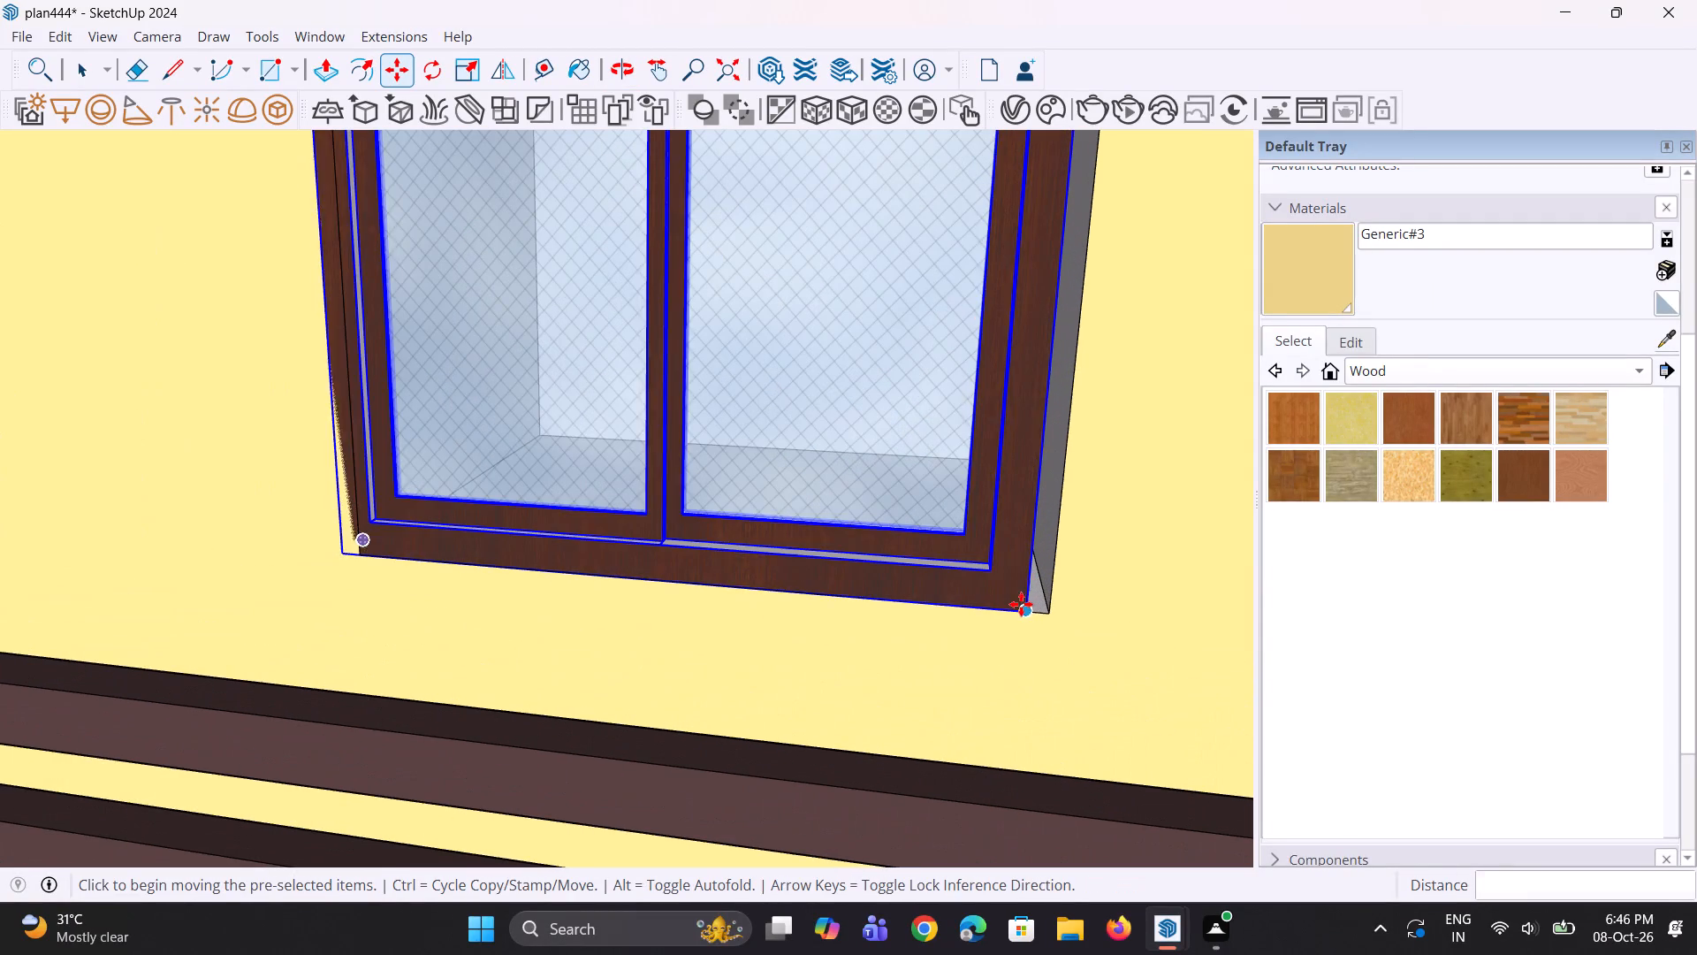
left_click(1021, 604)
left_click(1042, 607)
scroll(950, 612, "down", 9)
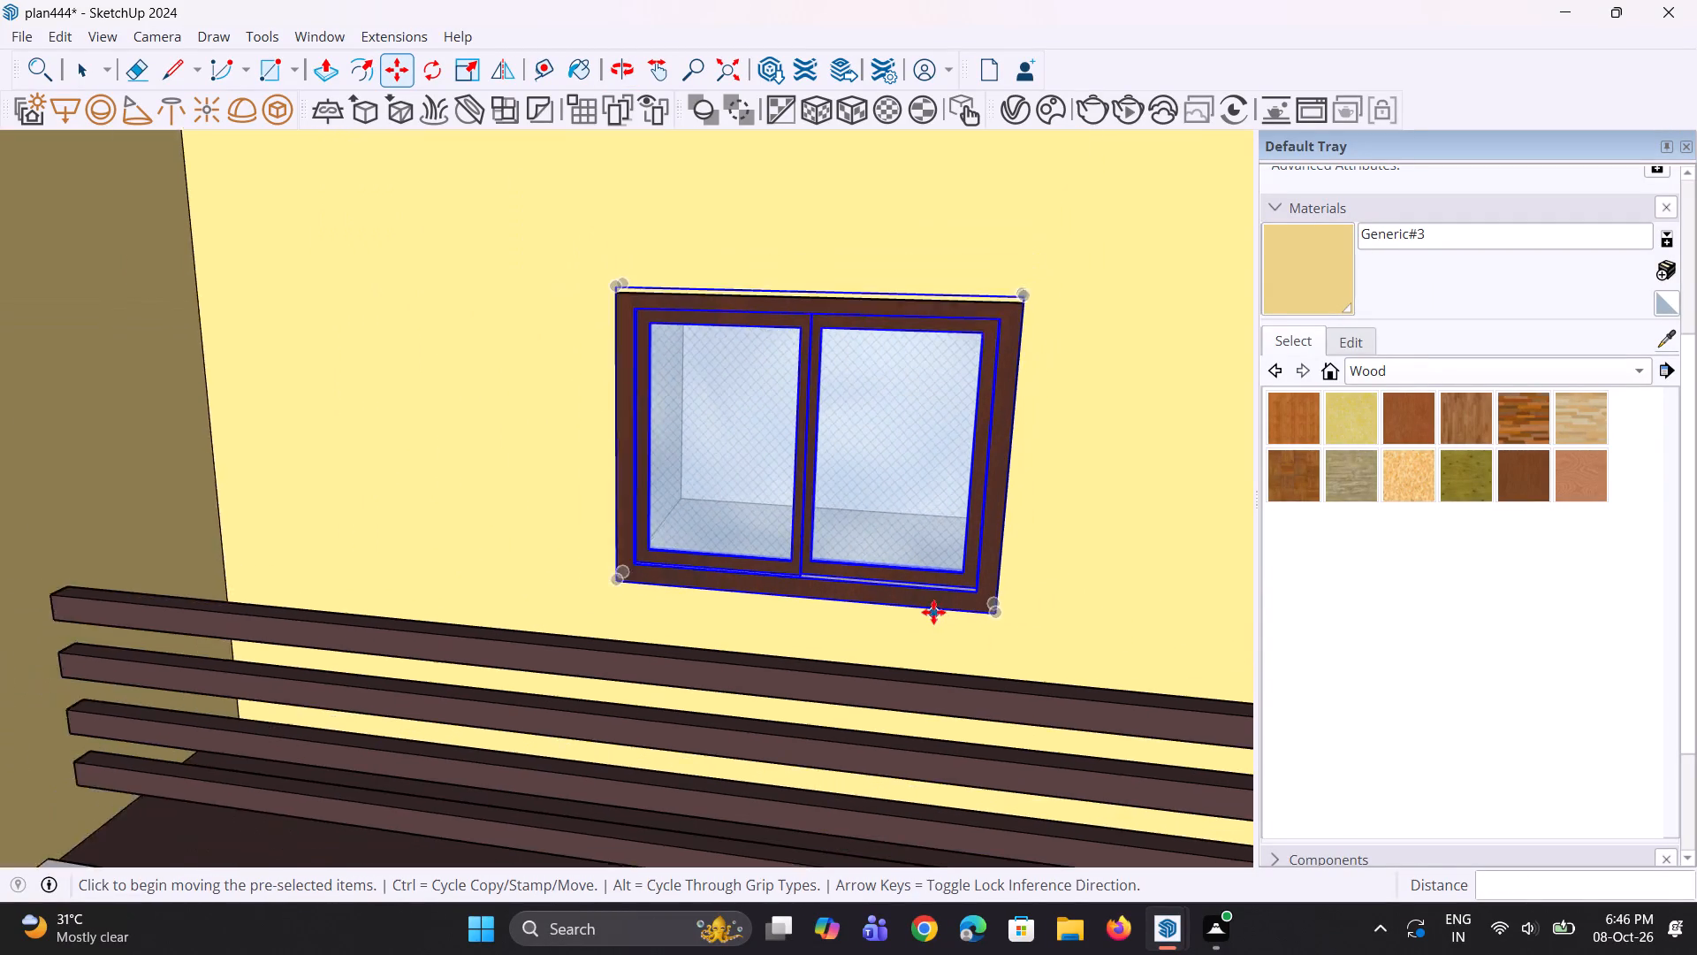
Recess the upper-floor window about 3 11/16" into its wall opening, moving it from its lower-right corner, and clear the selection.
middle_click_drag(933, 602, 937, 557)
left_click(992, 607)
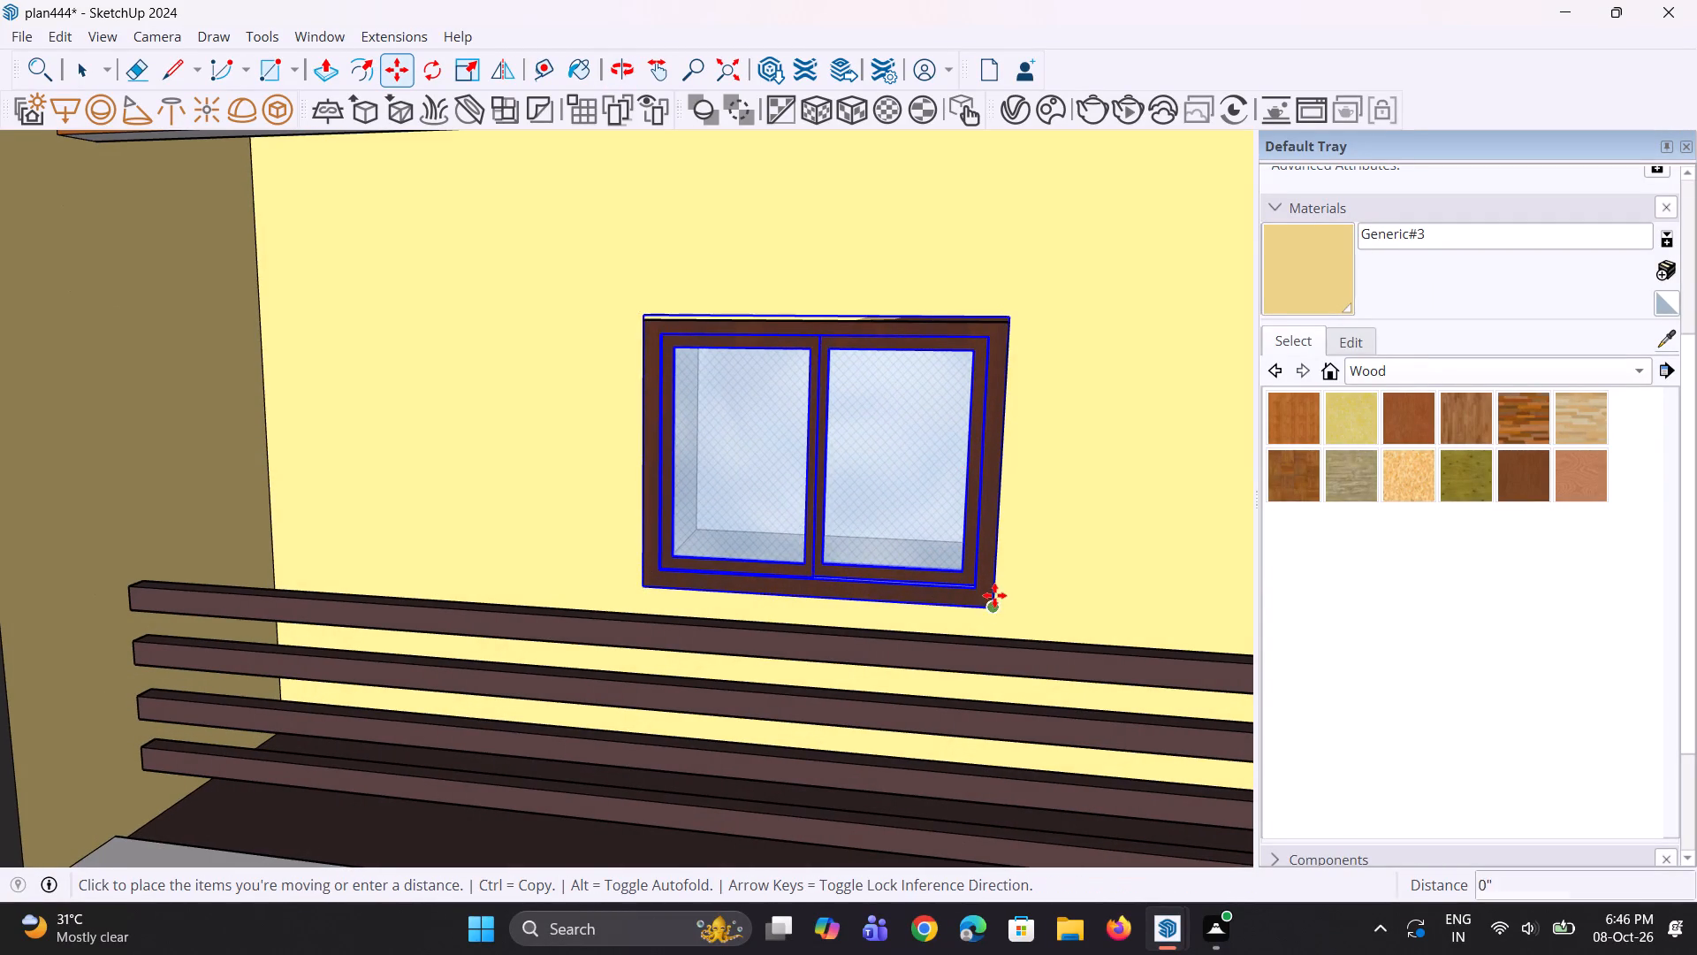
key("Escape")
middle_click_drag(989, 603, 875, 620)
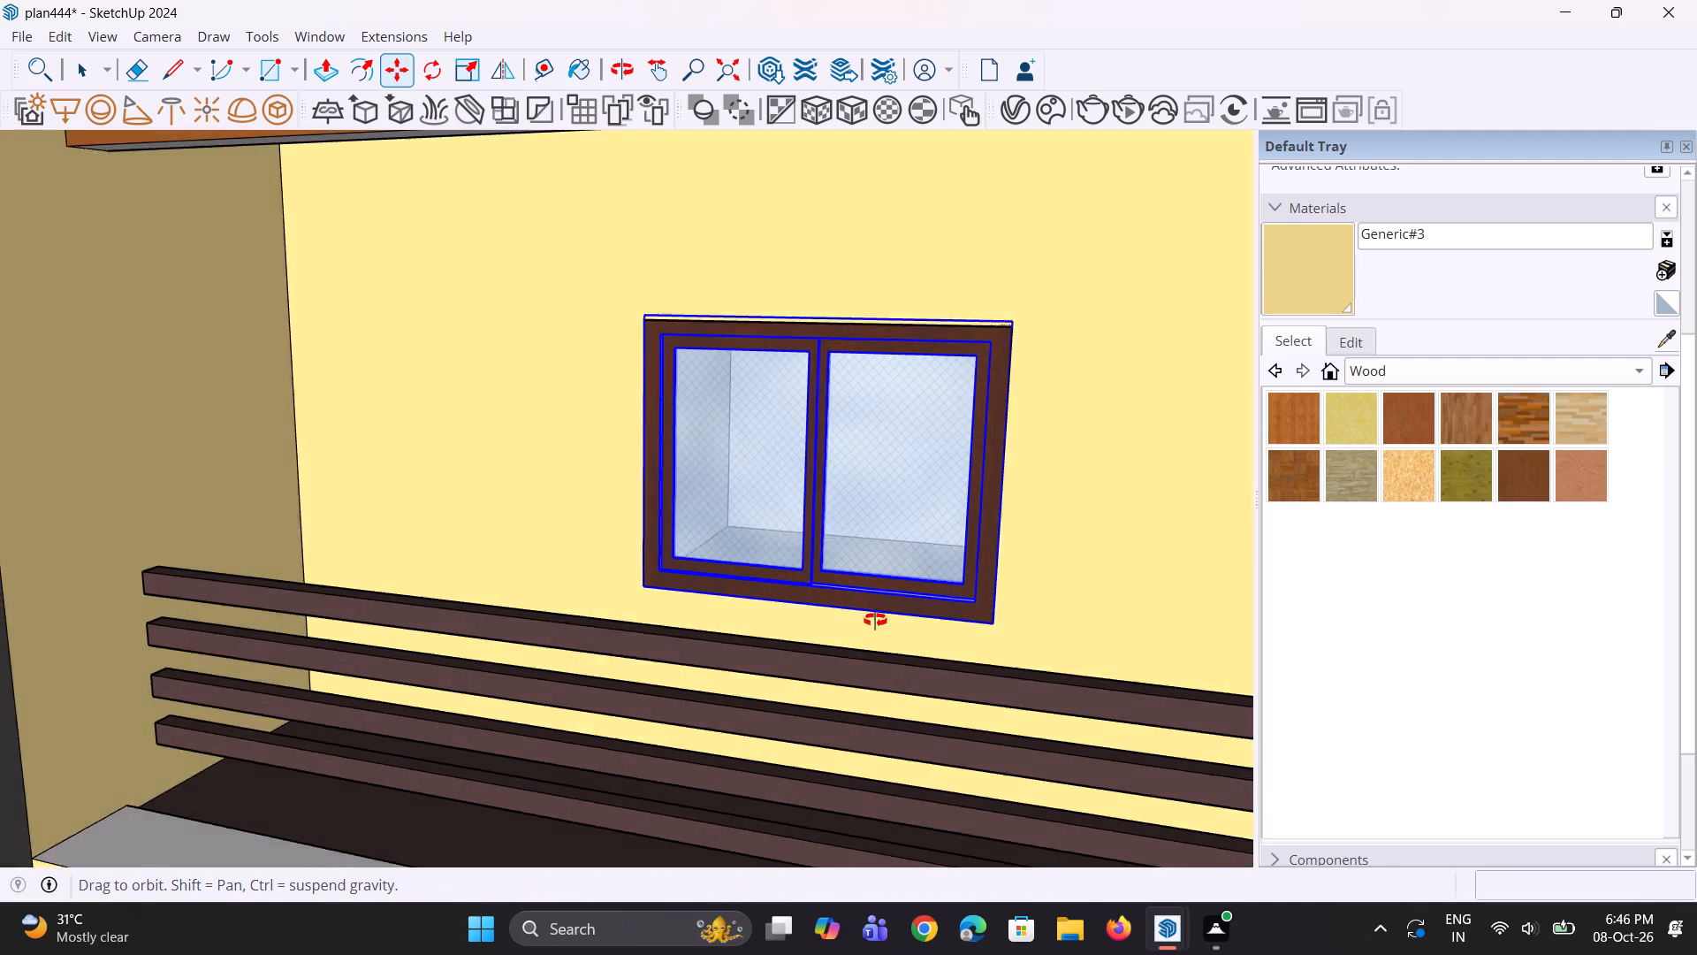
middle_click_drag(875, 620, 793, 645)
scroll(902, 661, "up", 5)
left_click(1010, 672)
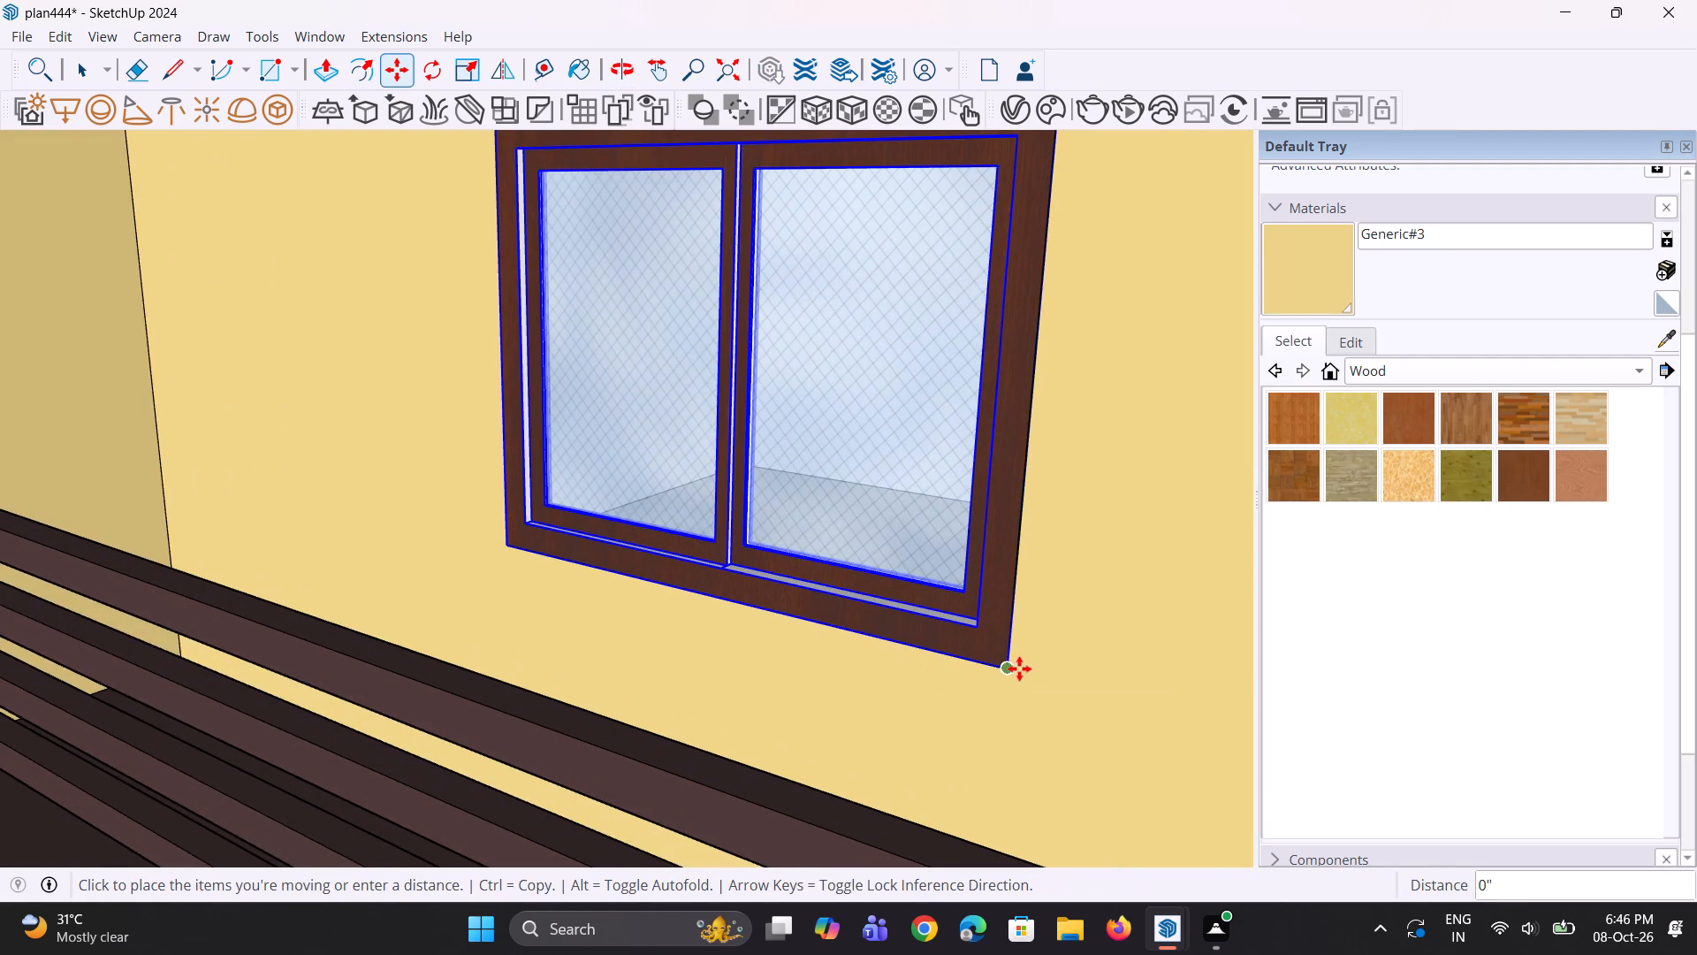
left_click(1020, 655)
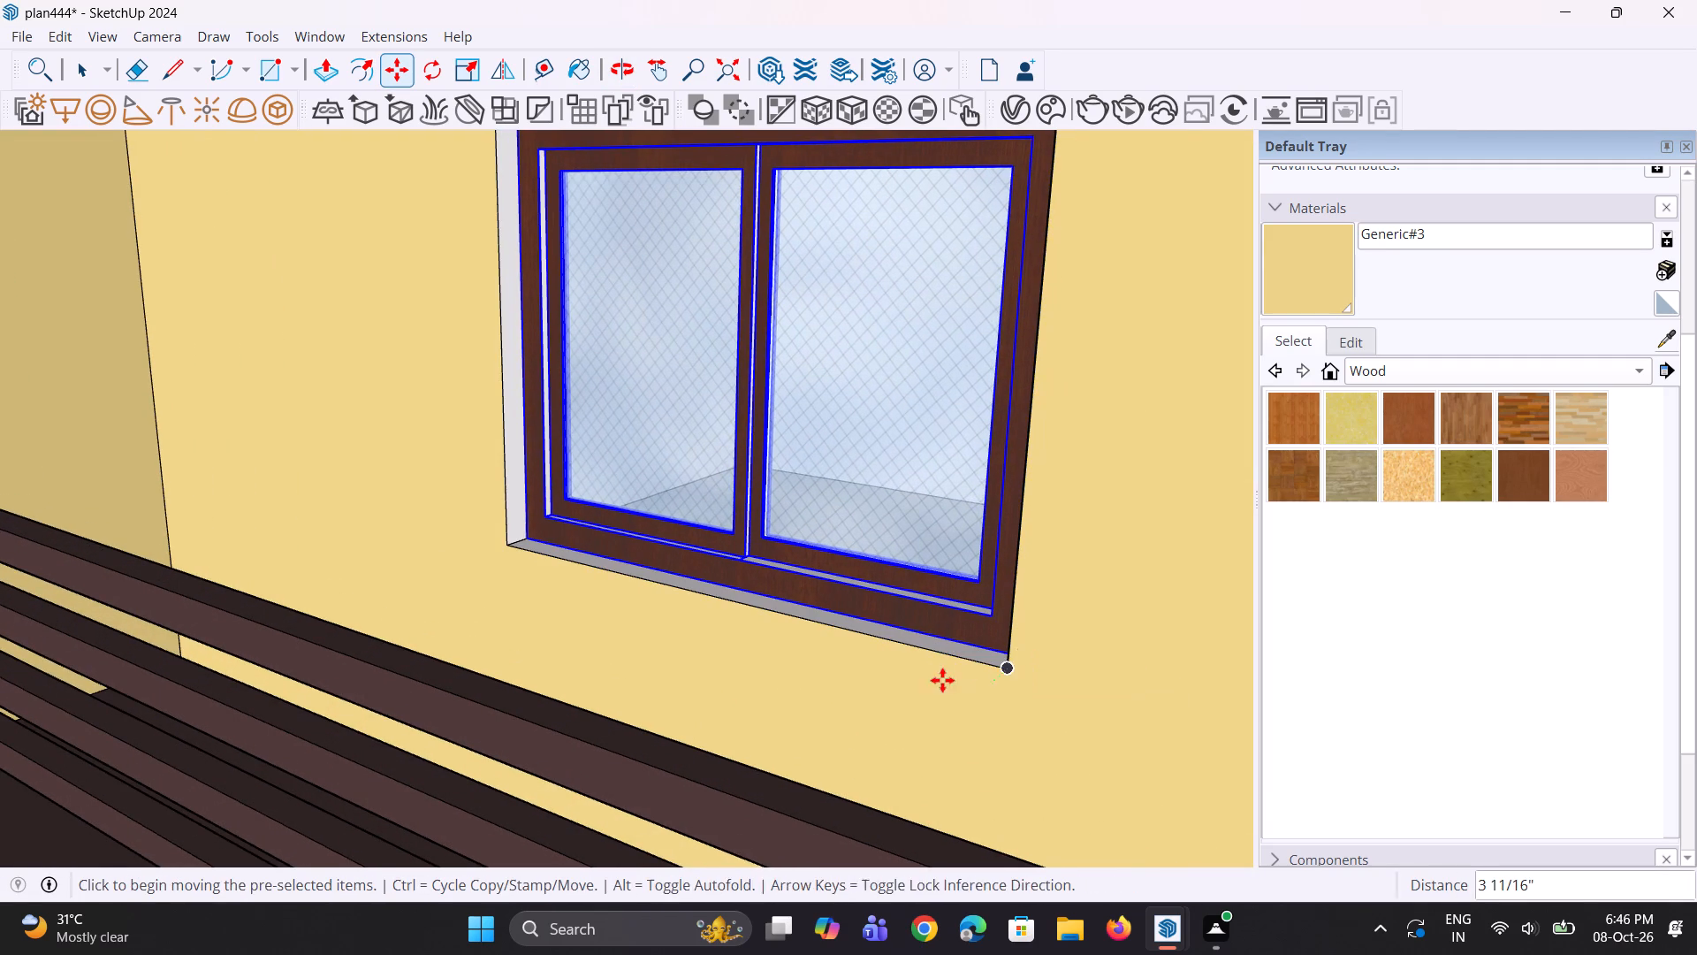
scroll(900, 662, "down", 5)
middle_click_drag(896, 629, 977, 584)
middle_click_drag(975, 539, 1075, 514)
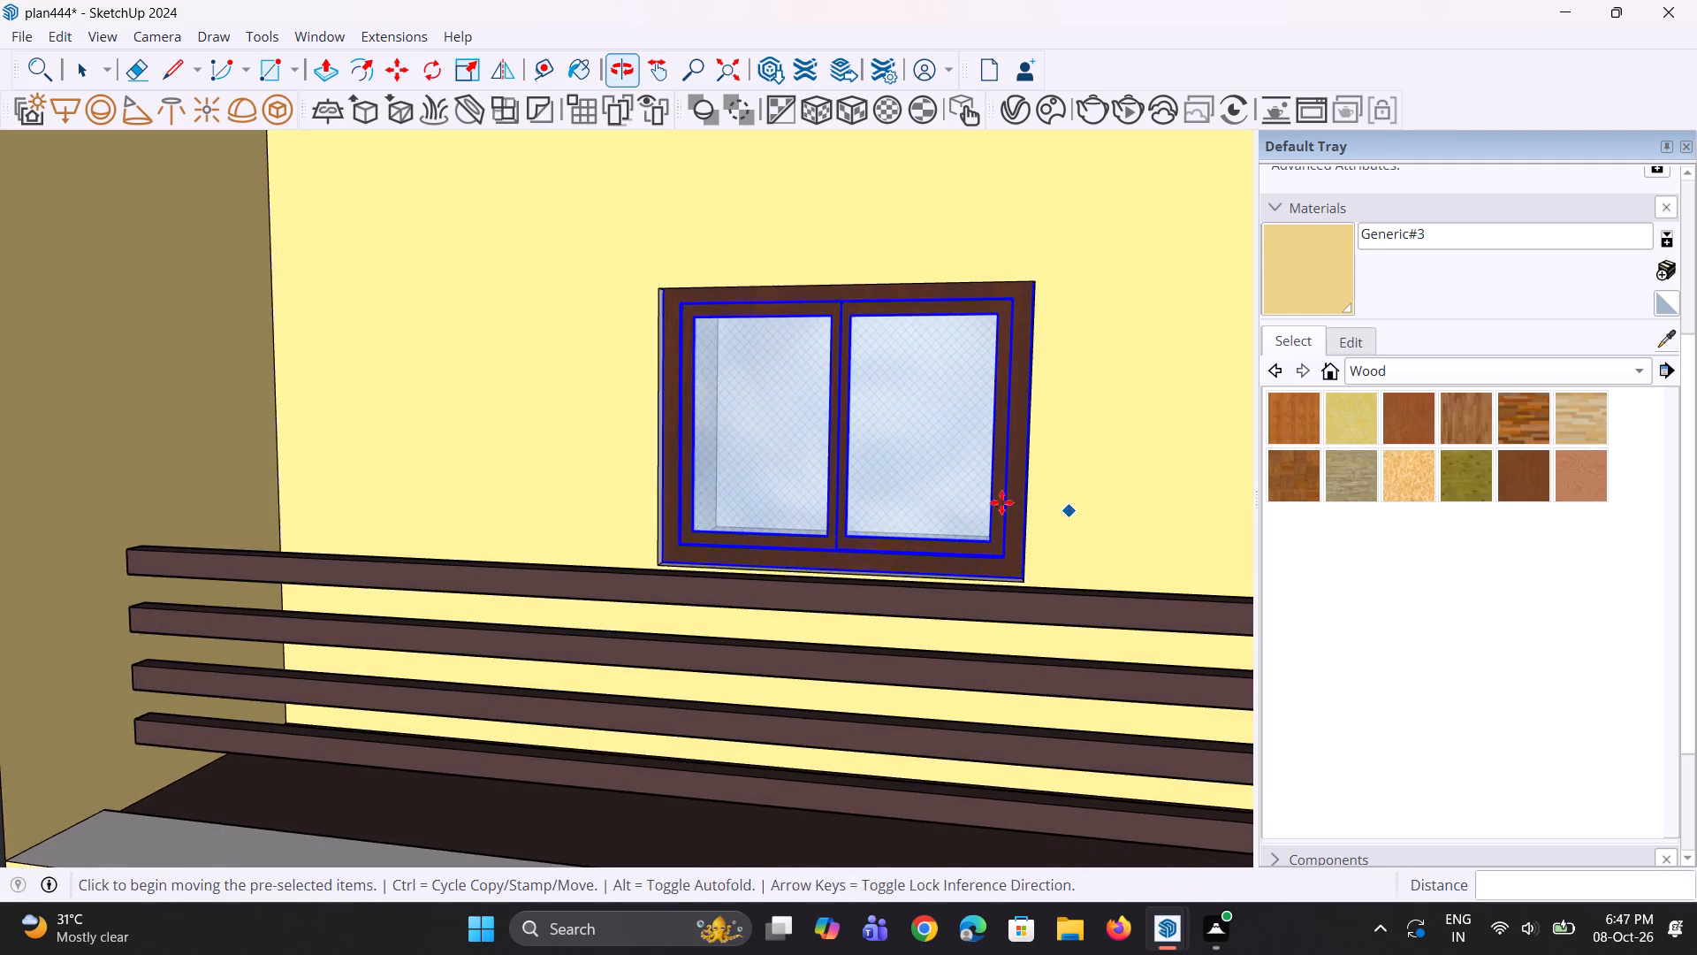
scroll(836, 489, "down", 3)
middle_click_drag(831, 491, 897, 492)
scroll(862, 460, "down", 13)
key("space")
key("space")
key("space")
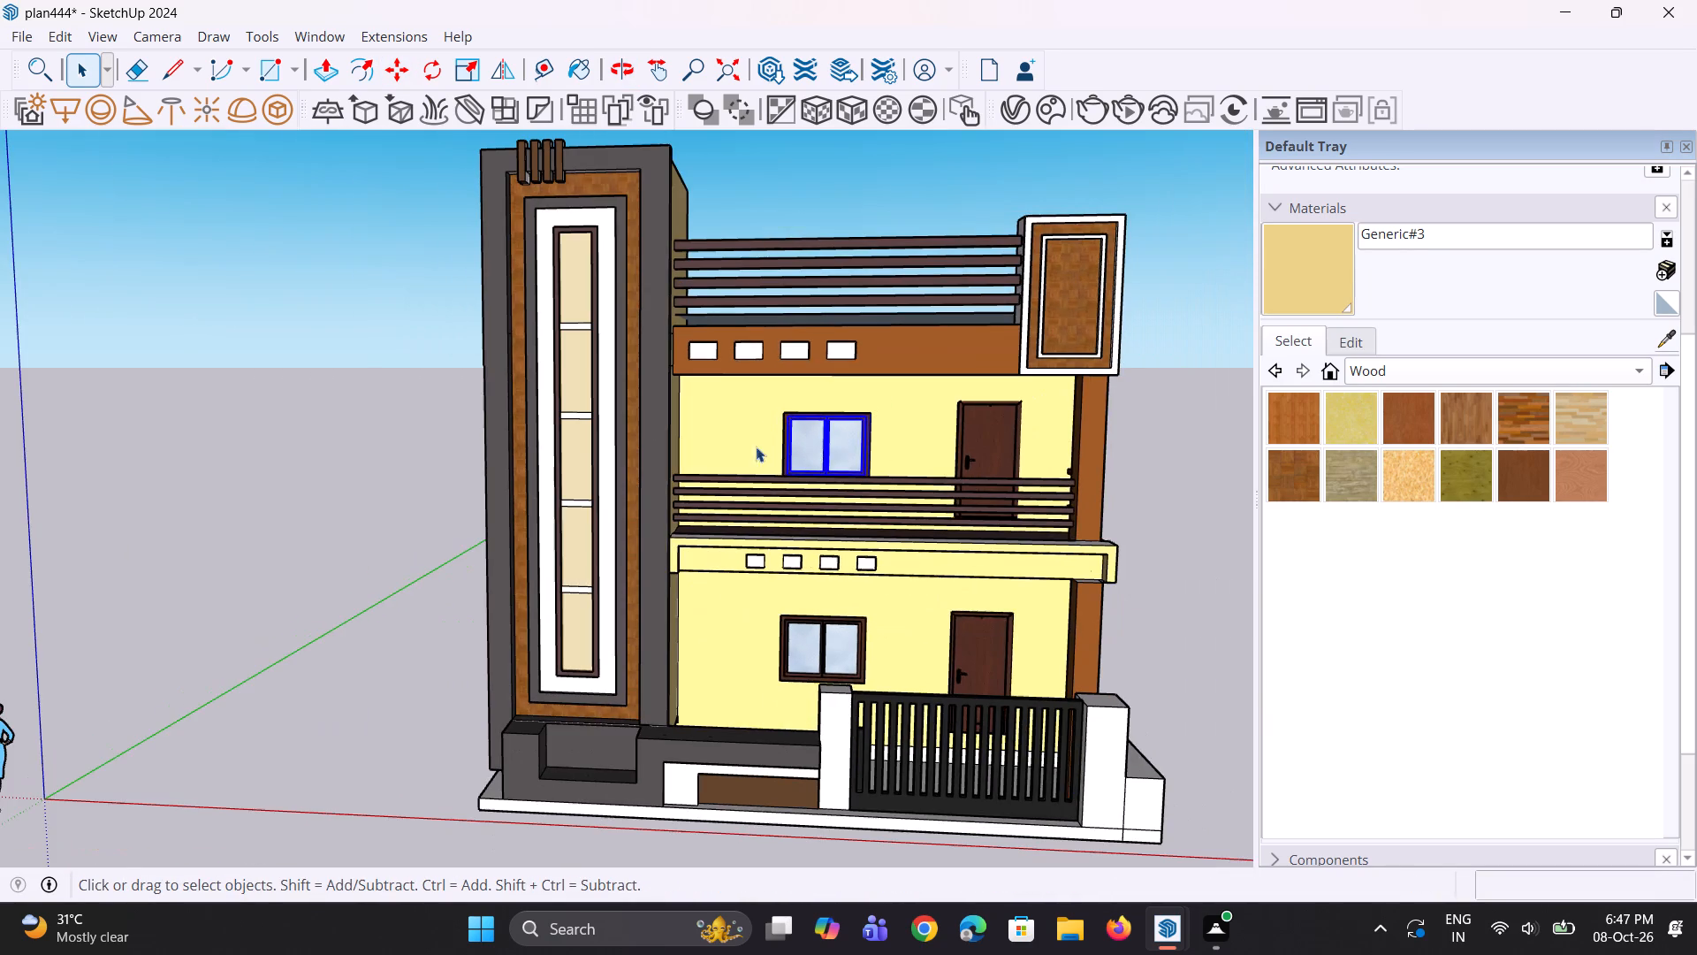
left_click(338, 453)
Examine the whole front elevation and the ground-floor wall around the window and door.
middle_click_drag(553, 511, 665, 478)
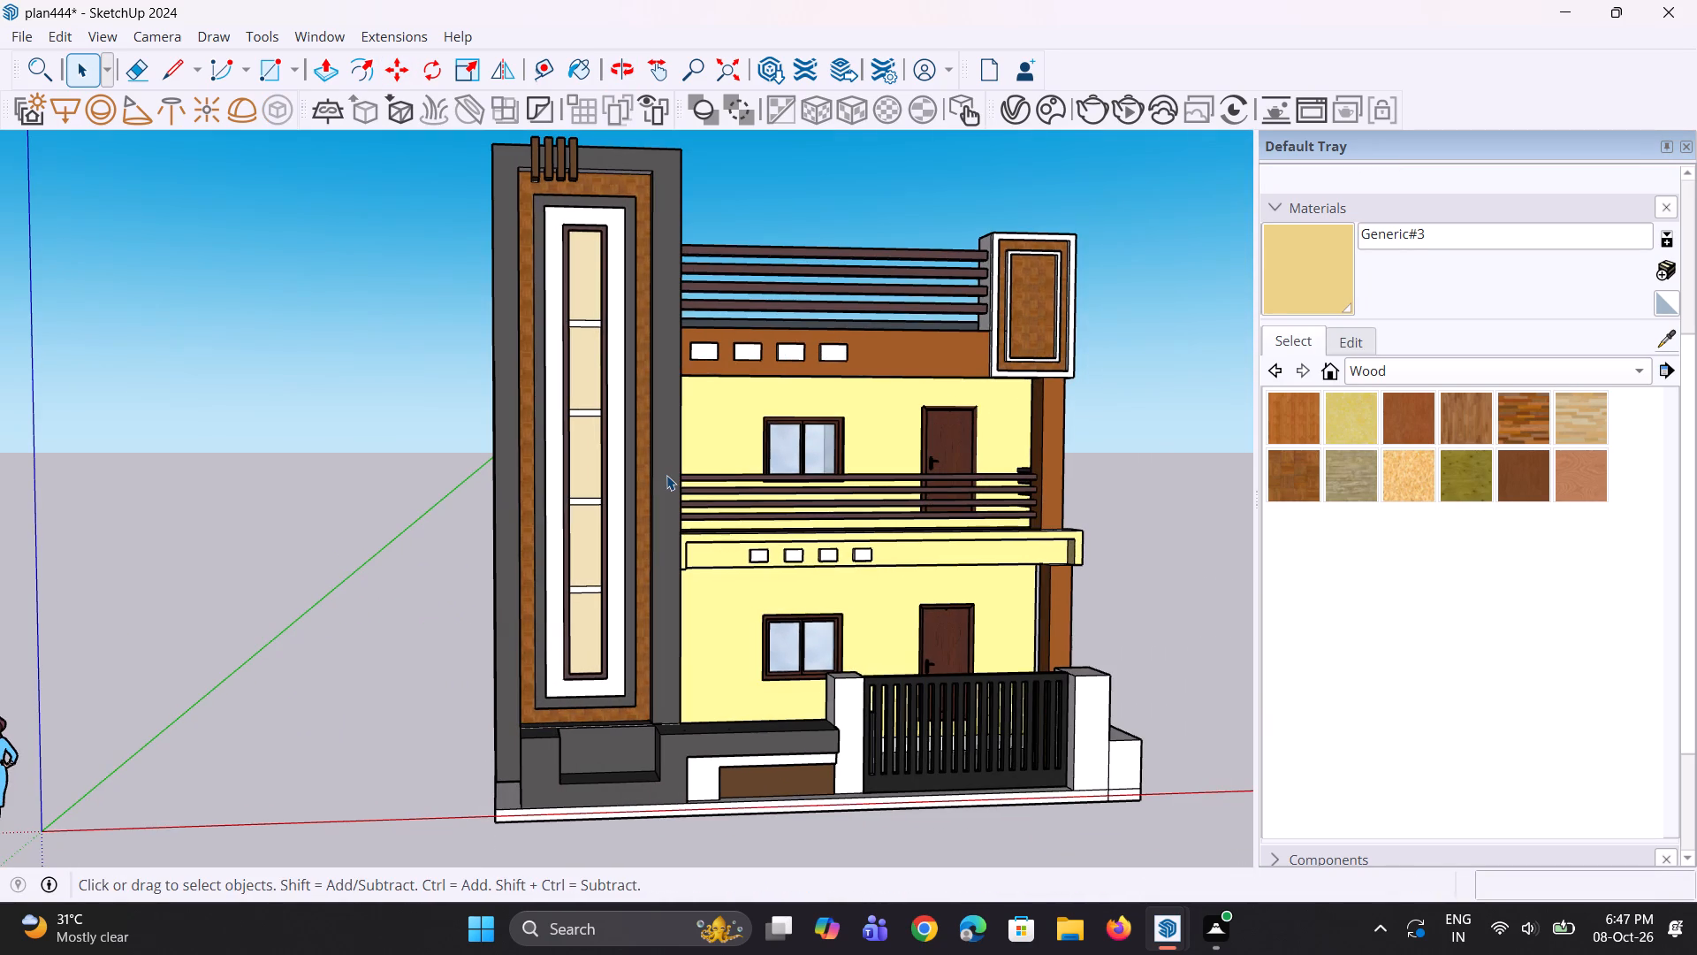
scroll(708, 522, "down", 2)
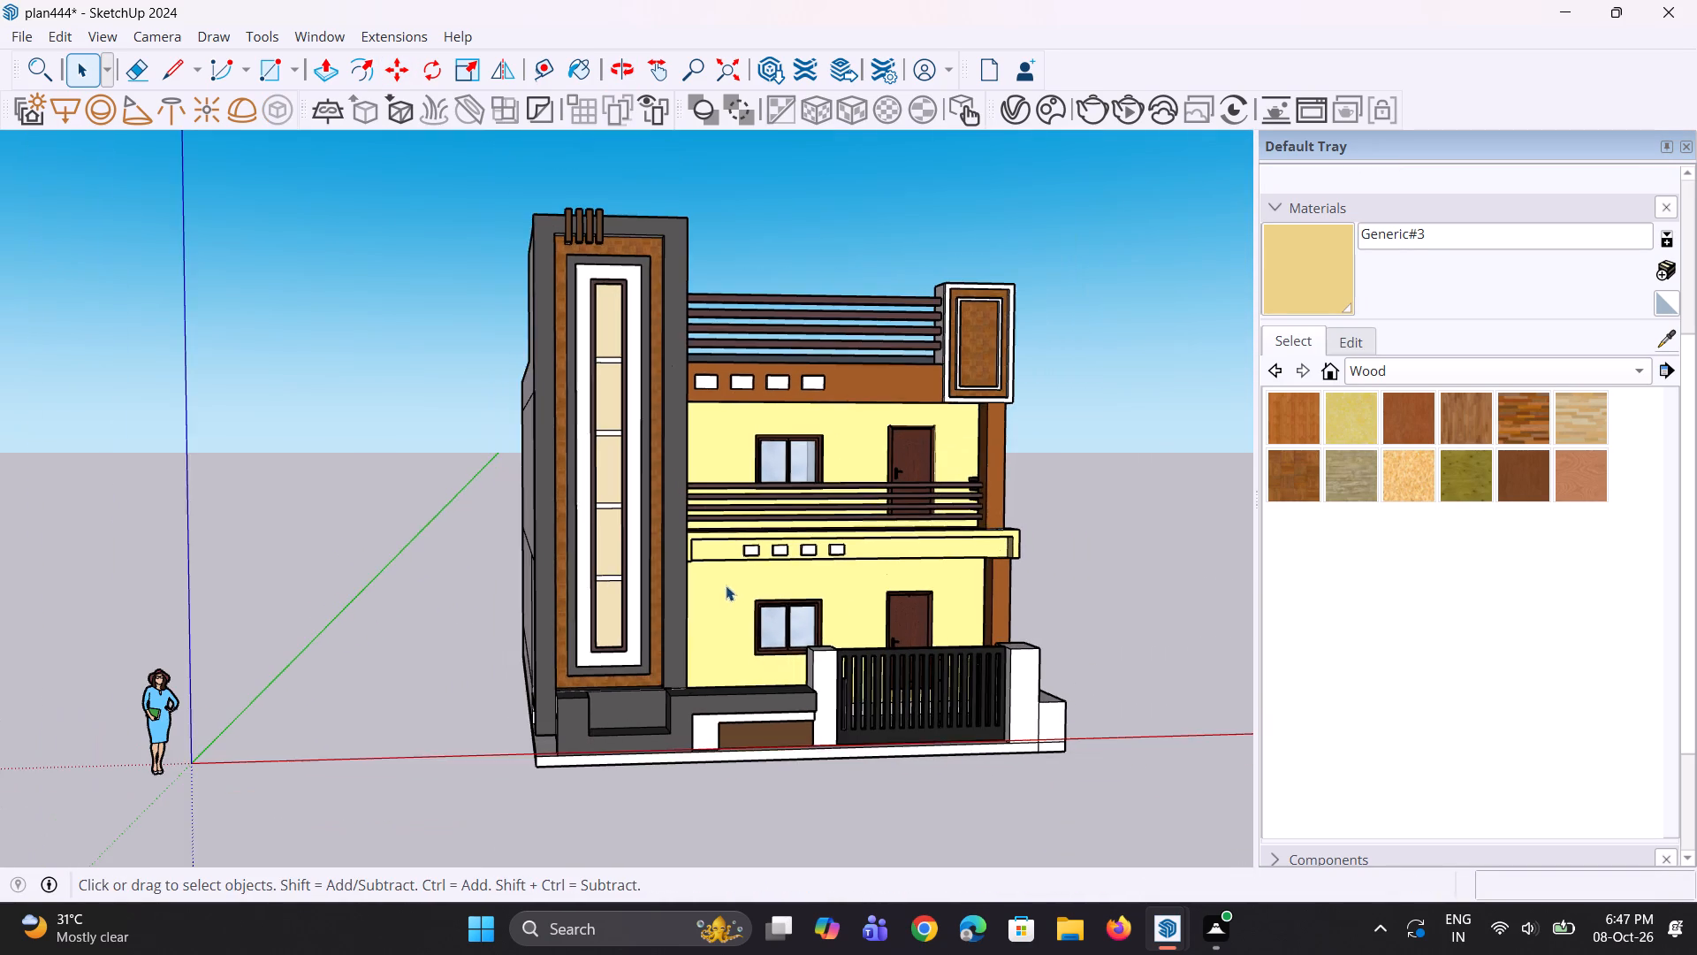
middle_click_drag(727, 586, 704, 565)
middle_click(967, 617)
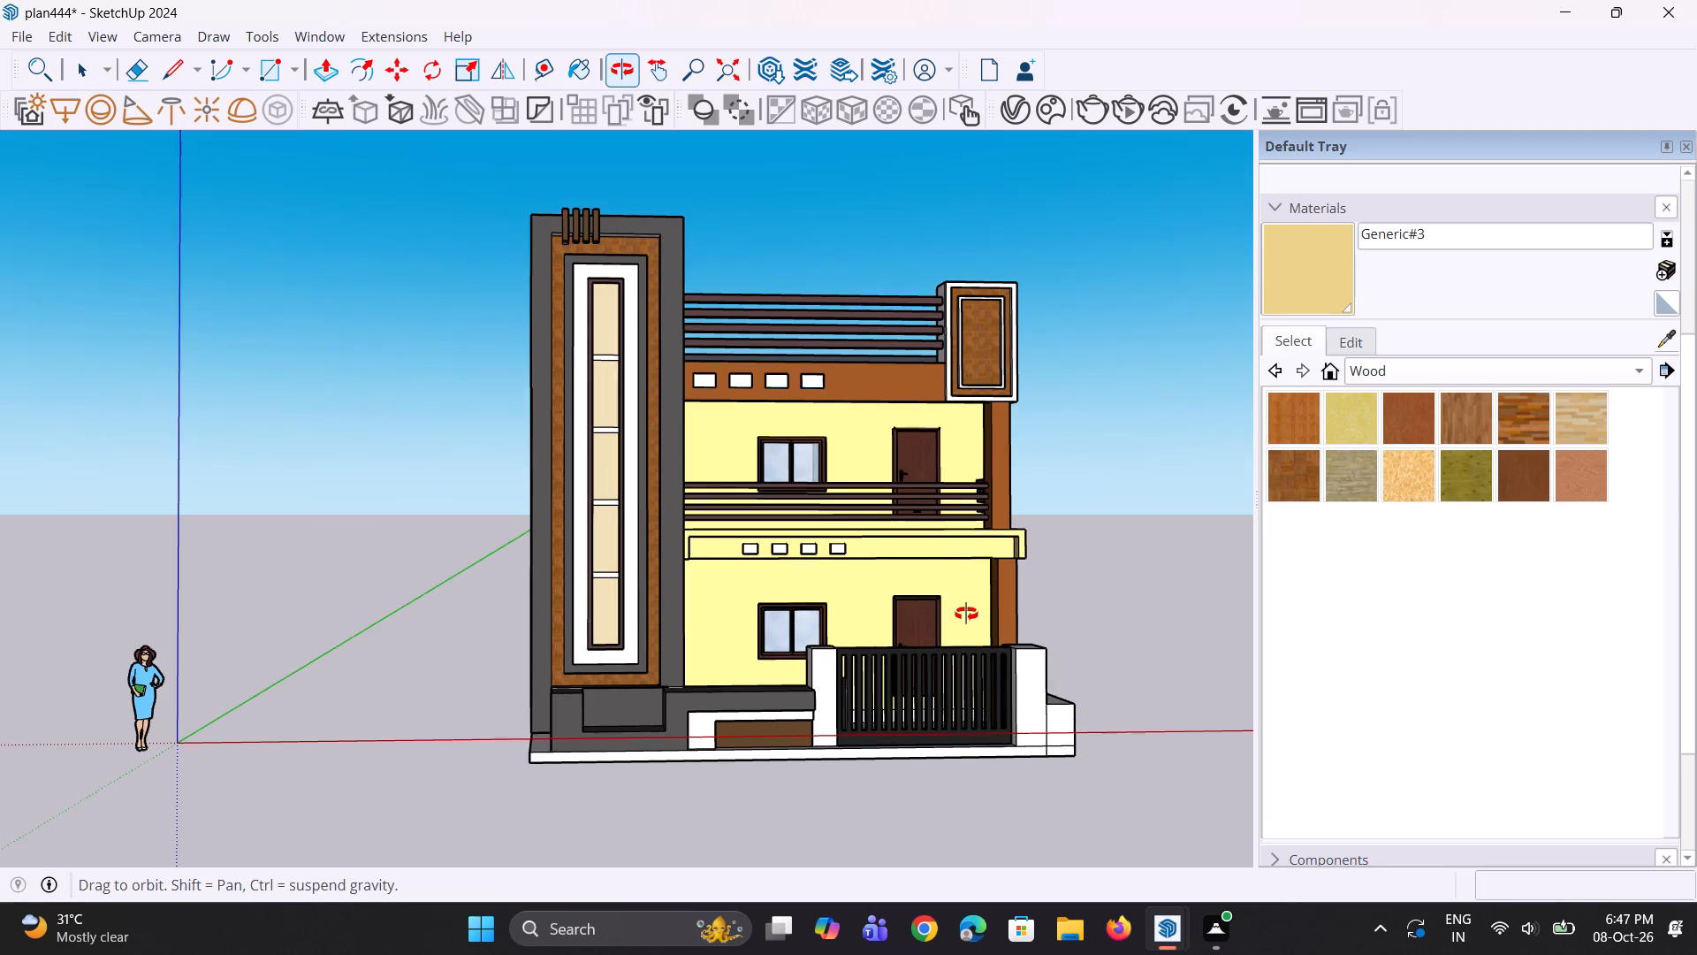
scroll(965, 613, "down", 3)
middle_click_drag(978, 613, 967, 685)
scroll(953, 661, "up", 3)
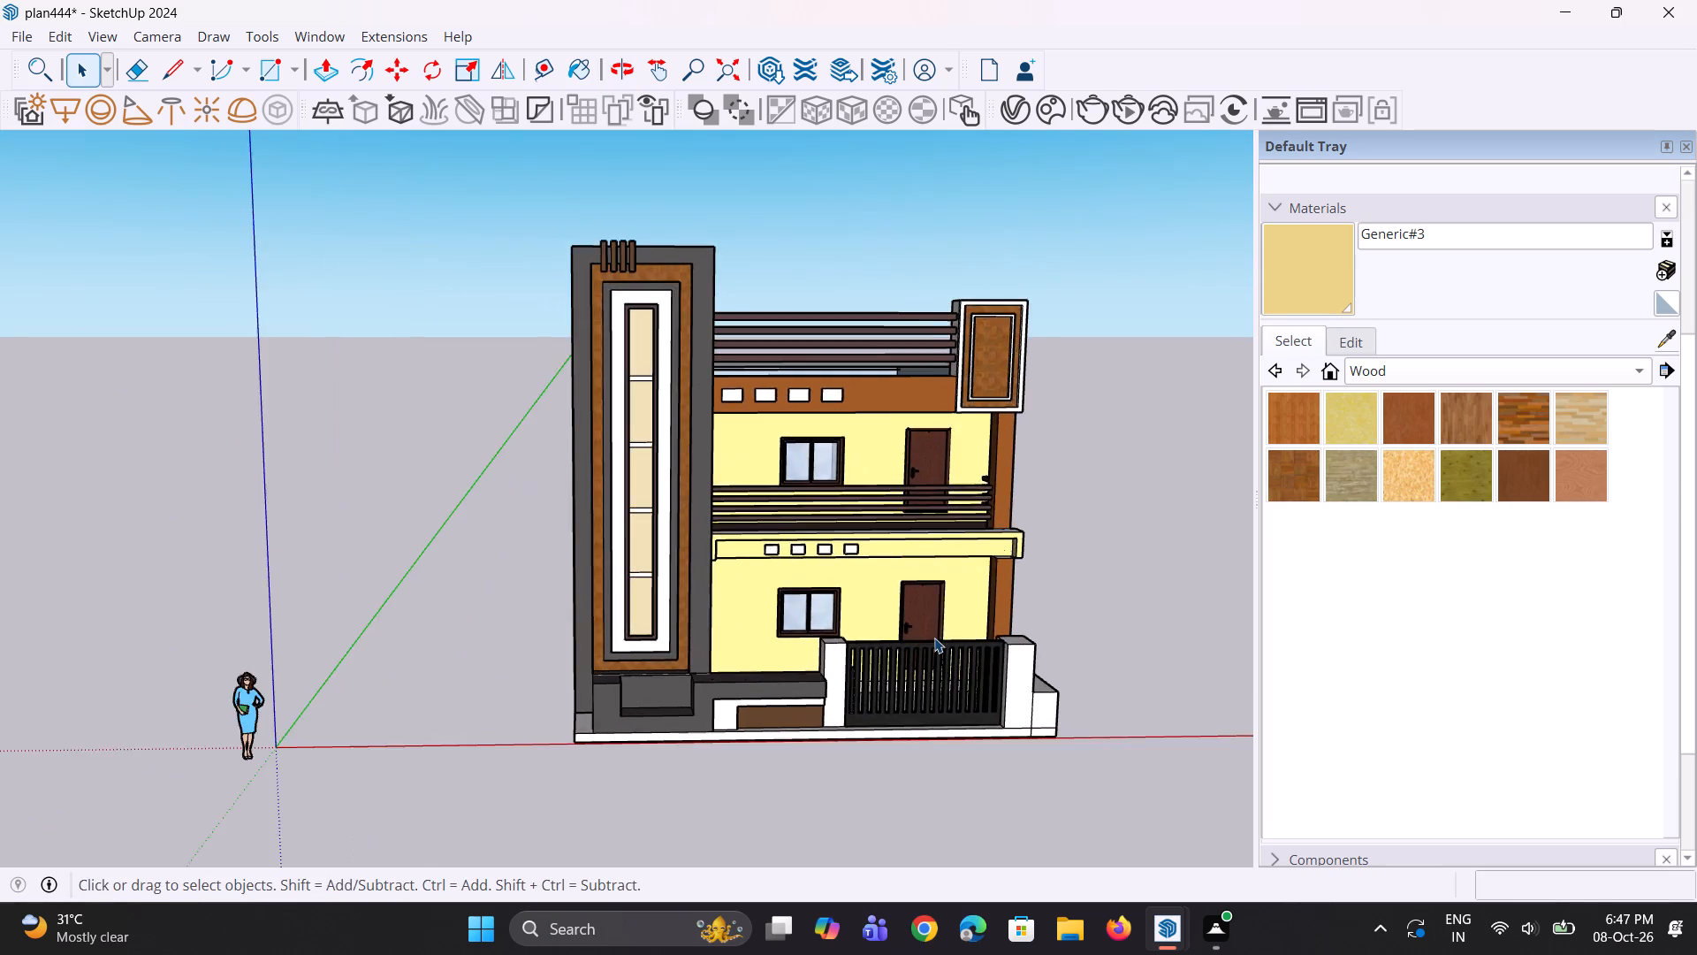
scroll(934, 638, "up", 2)
middle_click_drag(920, 638, 917, 657)
scroll(914, 657, "up", 2)
middle_click_drag(883, 593, 883, 684)
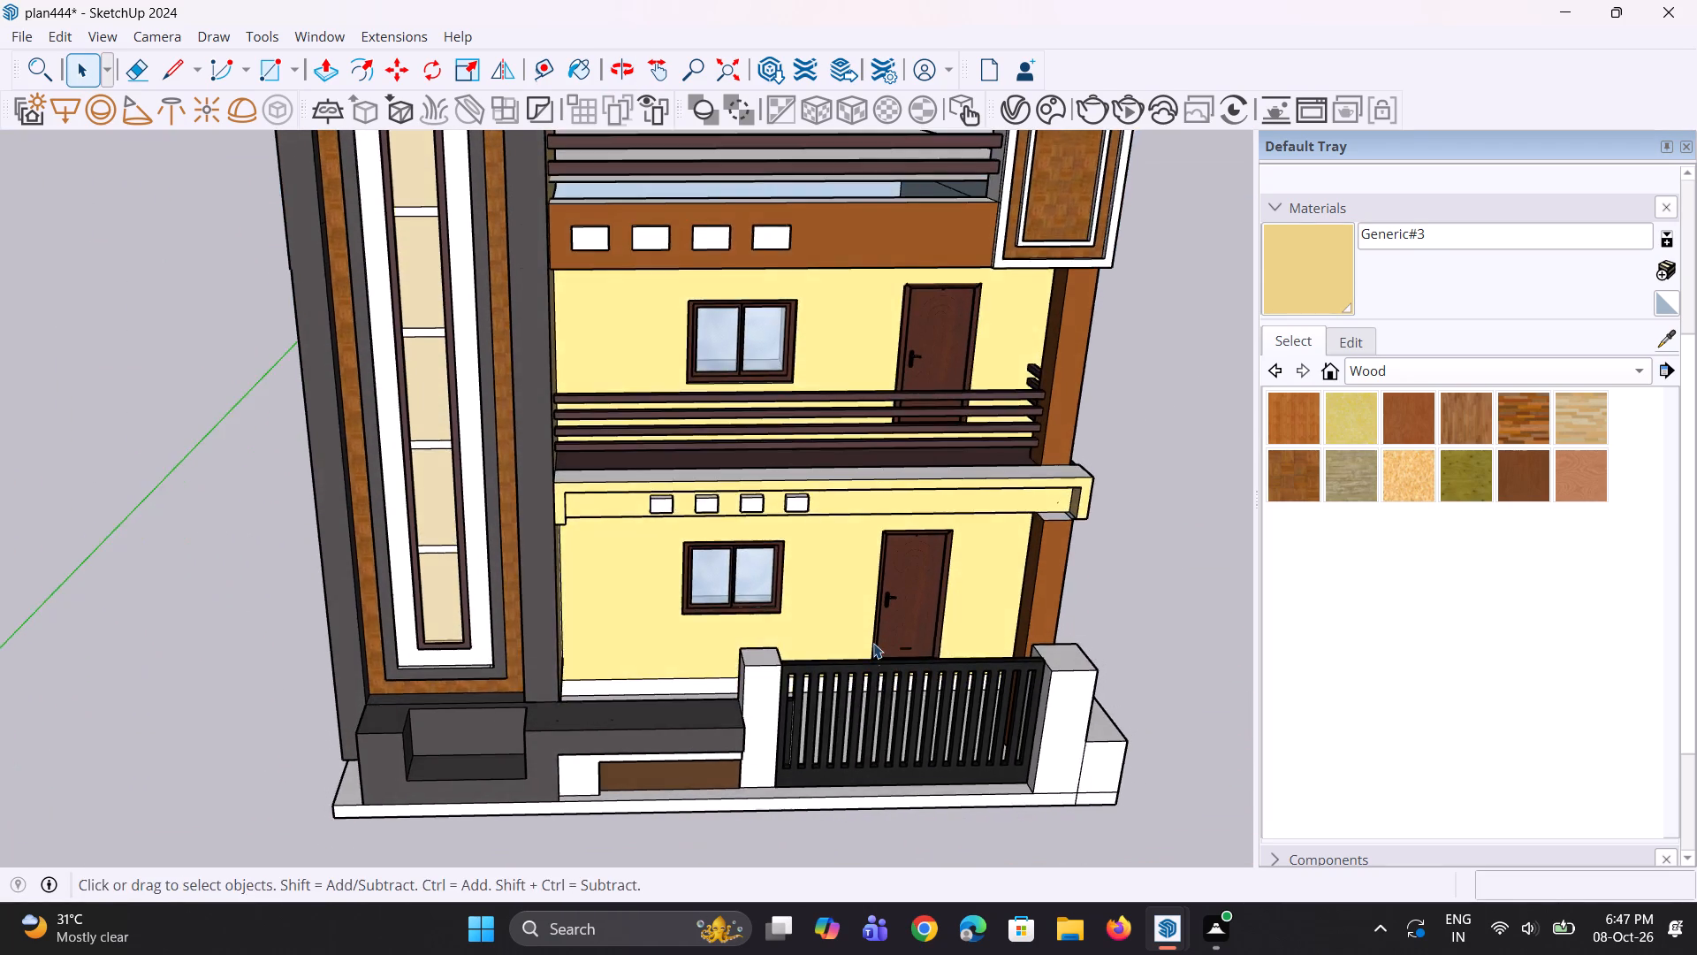
scroll(873, 643, "up", 7)
middle_click_drag(873, 639, 871, 680)
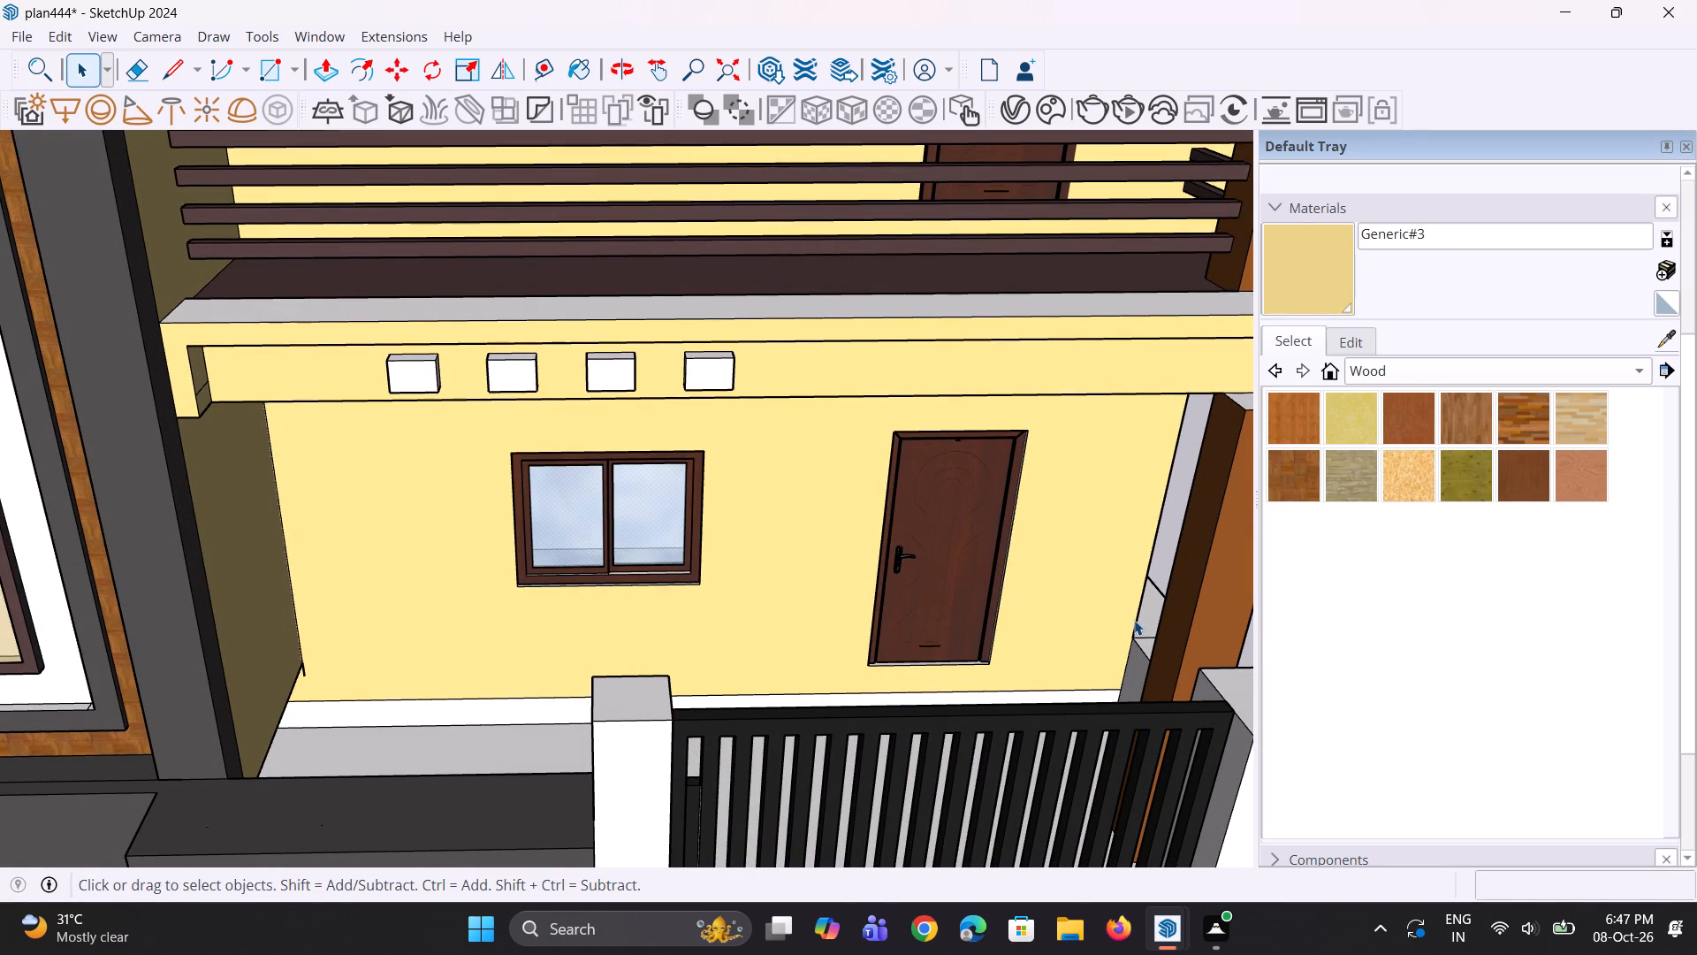
Draw a vertical line on the ground-floor front wall between the window and door, from the wall base up to the balcony band.
left_click(1134, 620)
left_click(1135, 646)
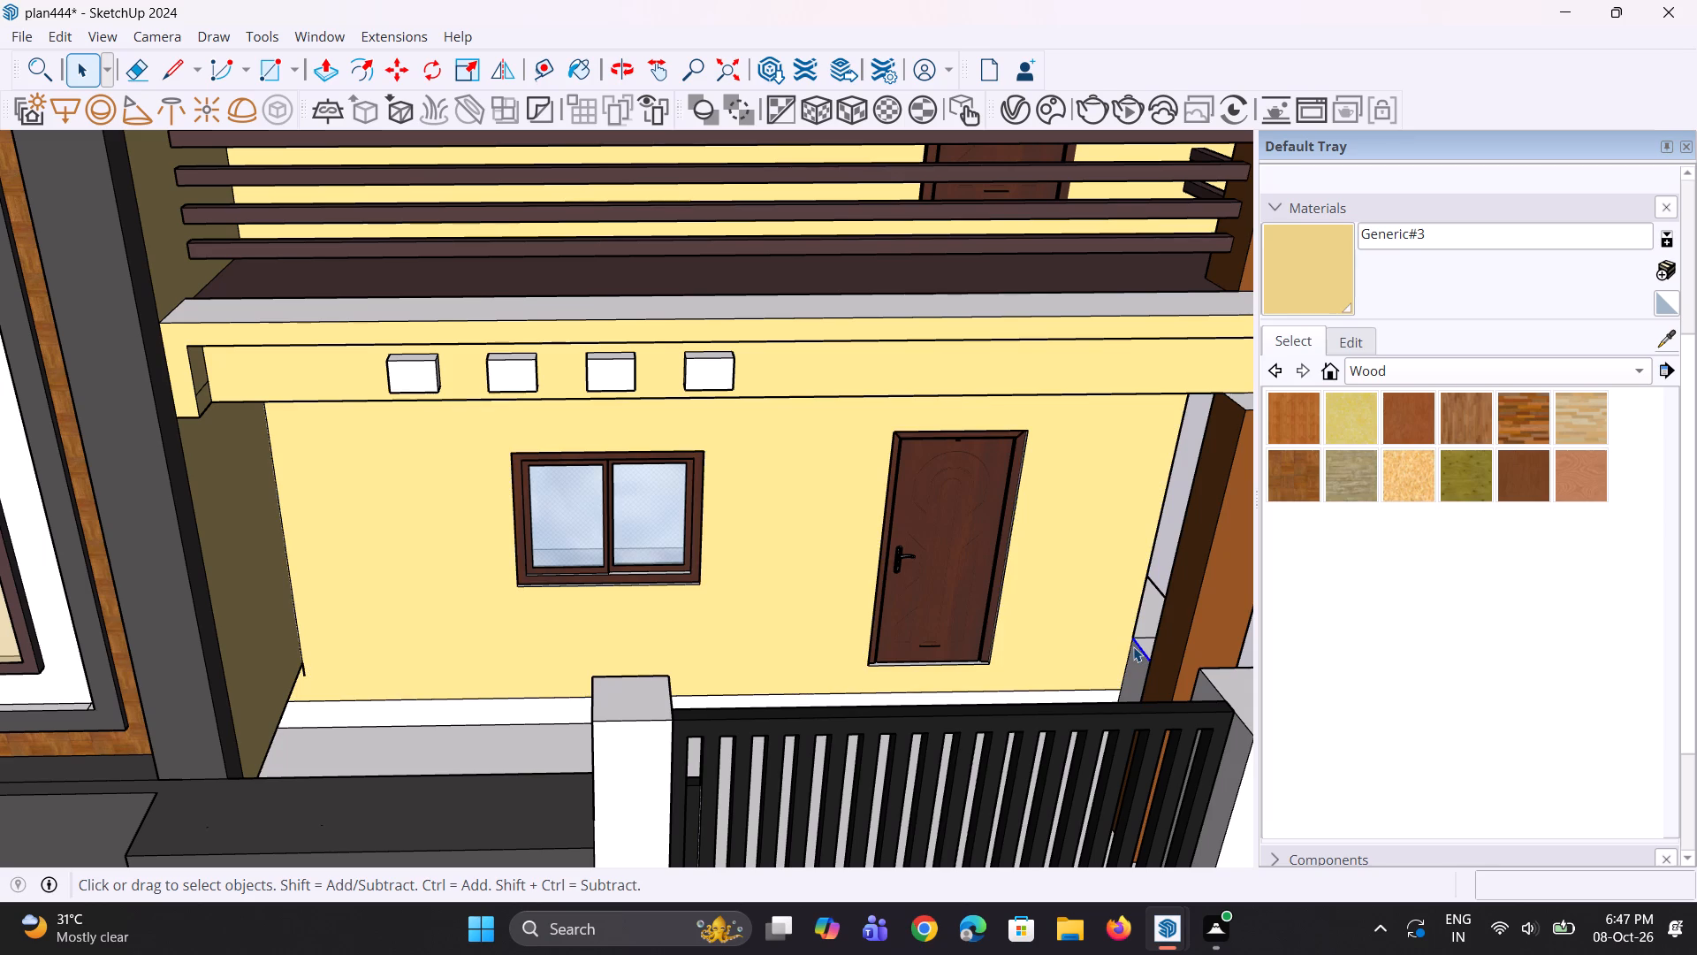
left_click(1131, 646)
key("l")
middle_click_drag(787, 656, 785, 592)
middle_click_drag(837, 650, 836, 699)
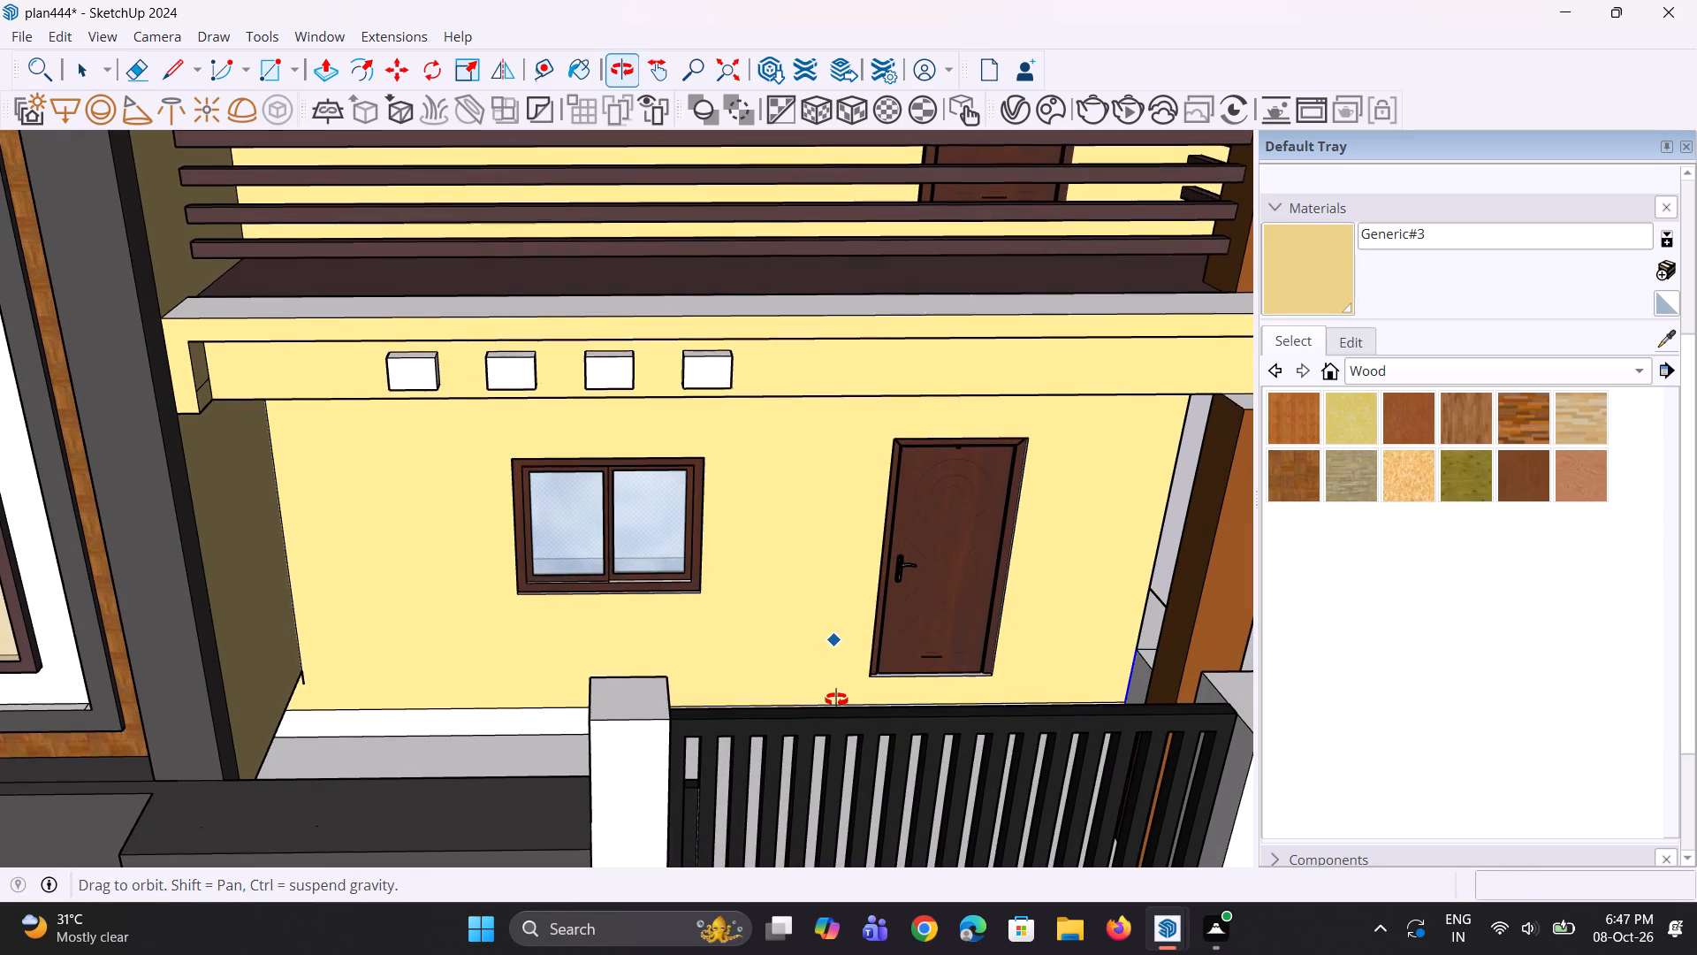
middle_click_drag(836, 699, 836, 708)
left_click(833, 705)
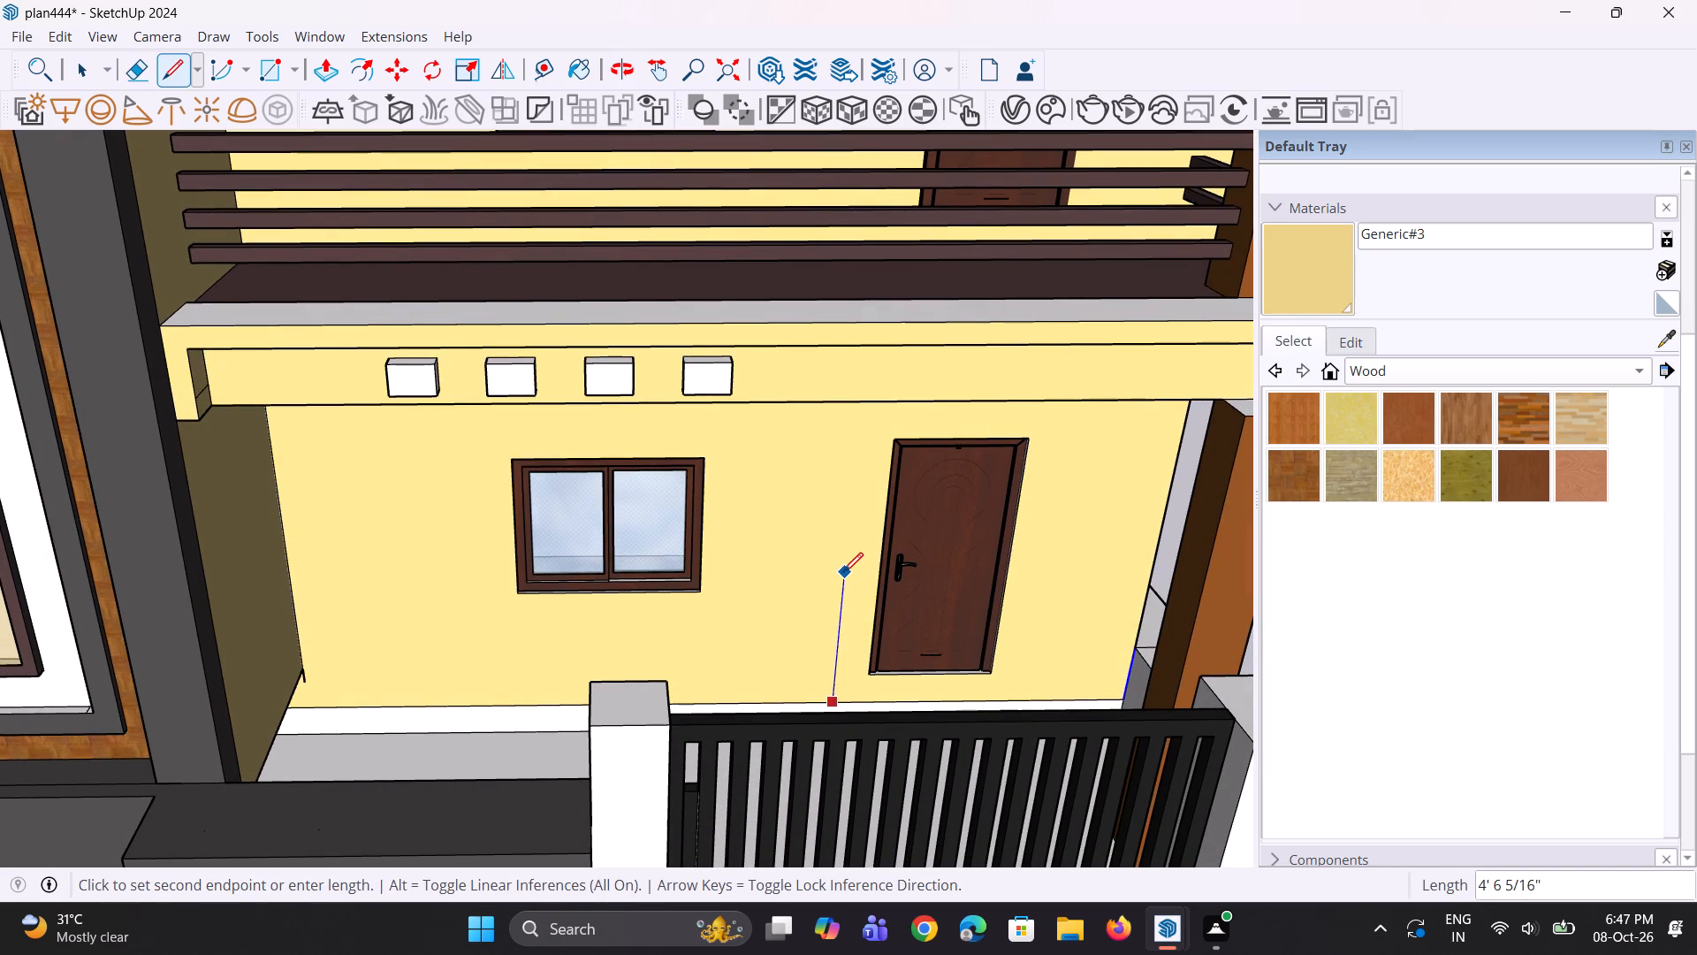
middle_click_drag(843, 569, 860, 409)
middle_click_drag(853, 367, 854, 335)
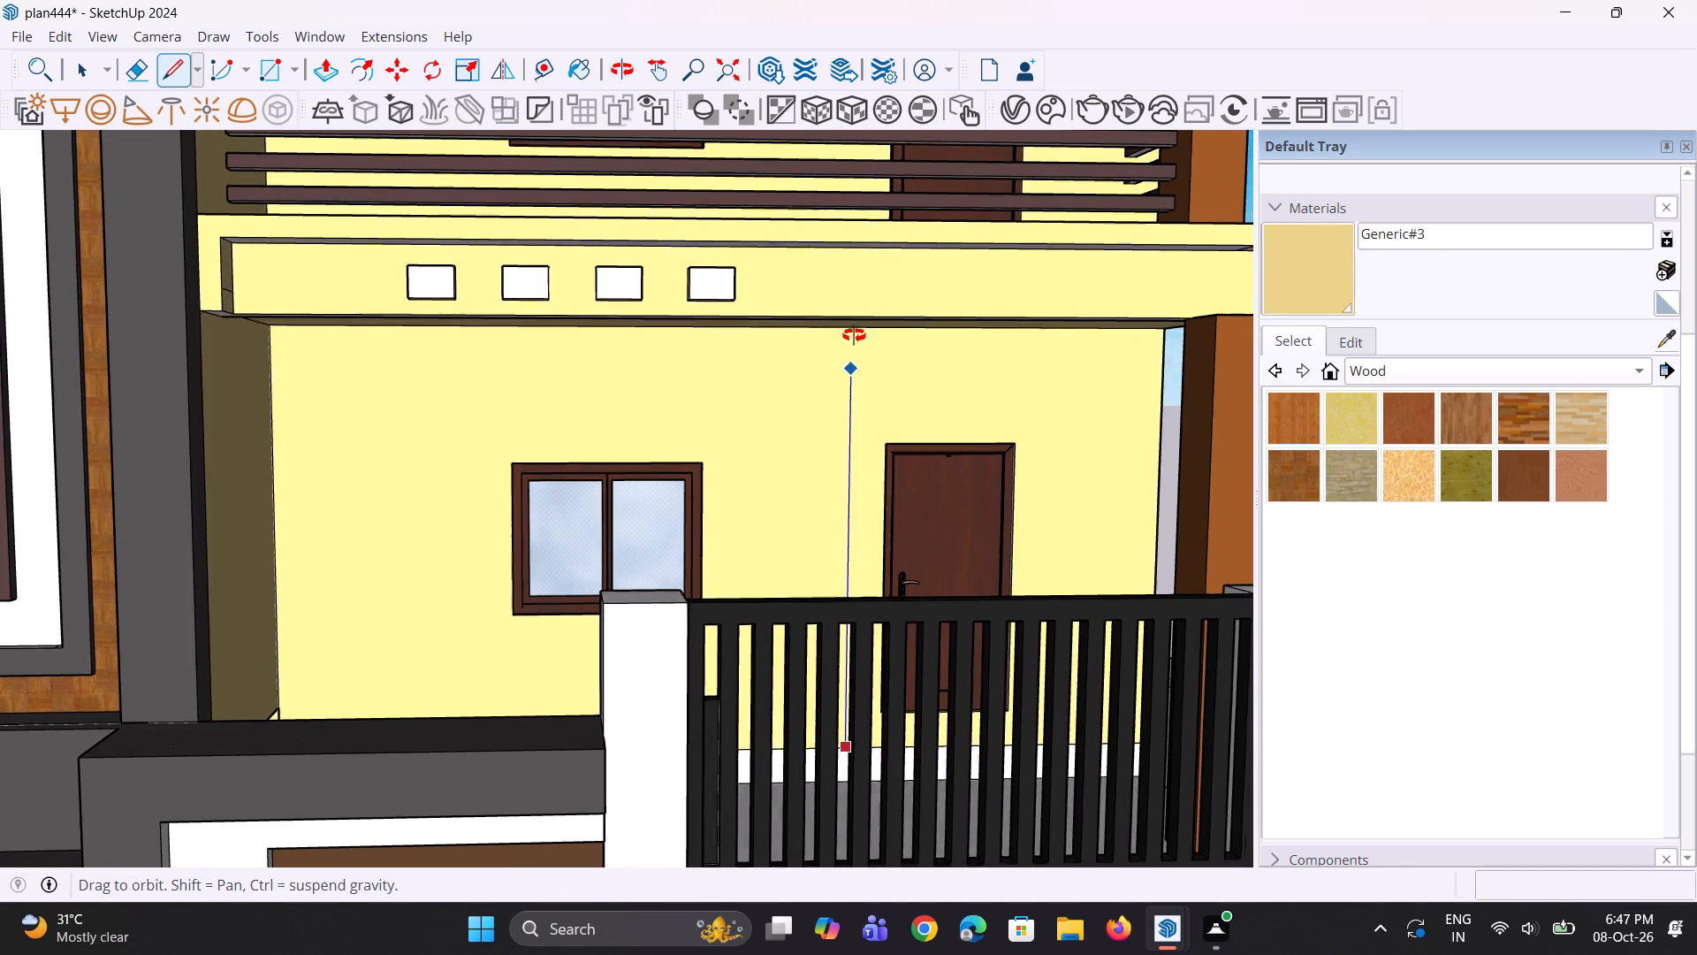
middle_click_drag(854, 335, 854, 311)
left_click(851, 335)
middle_click_drag(883, 386, 855, 463)
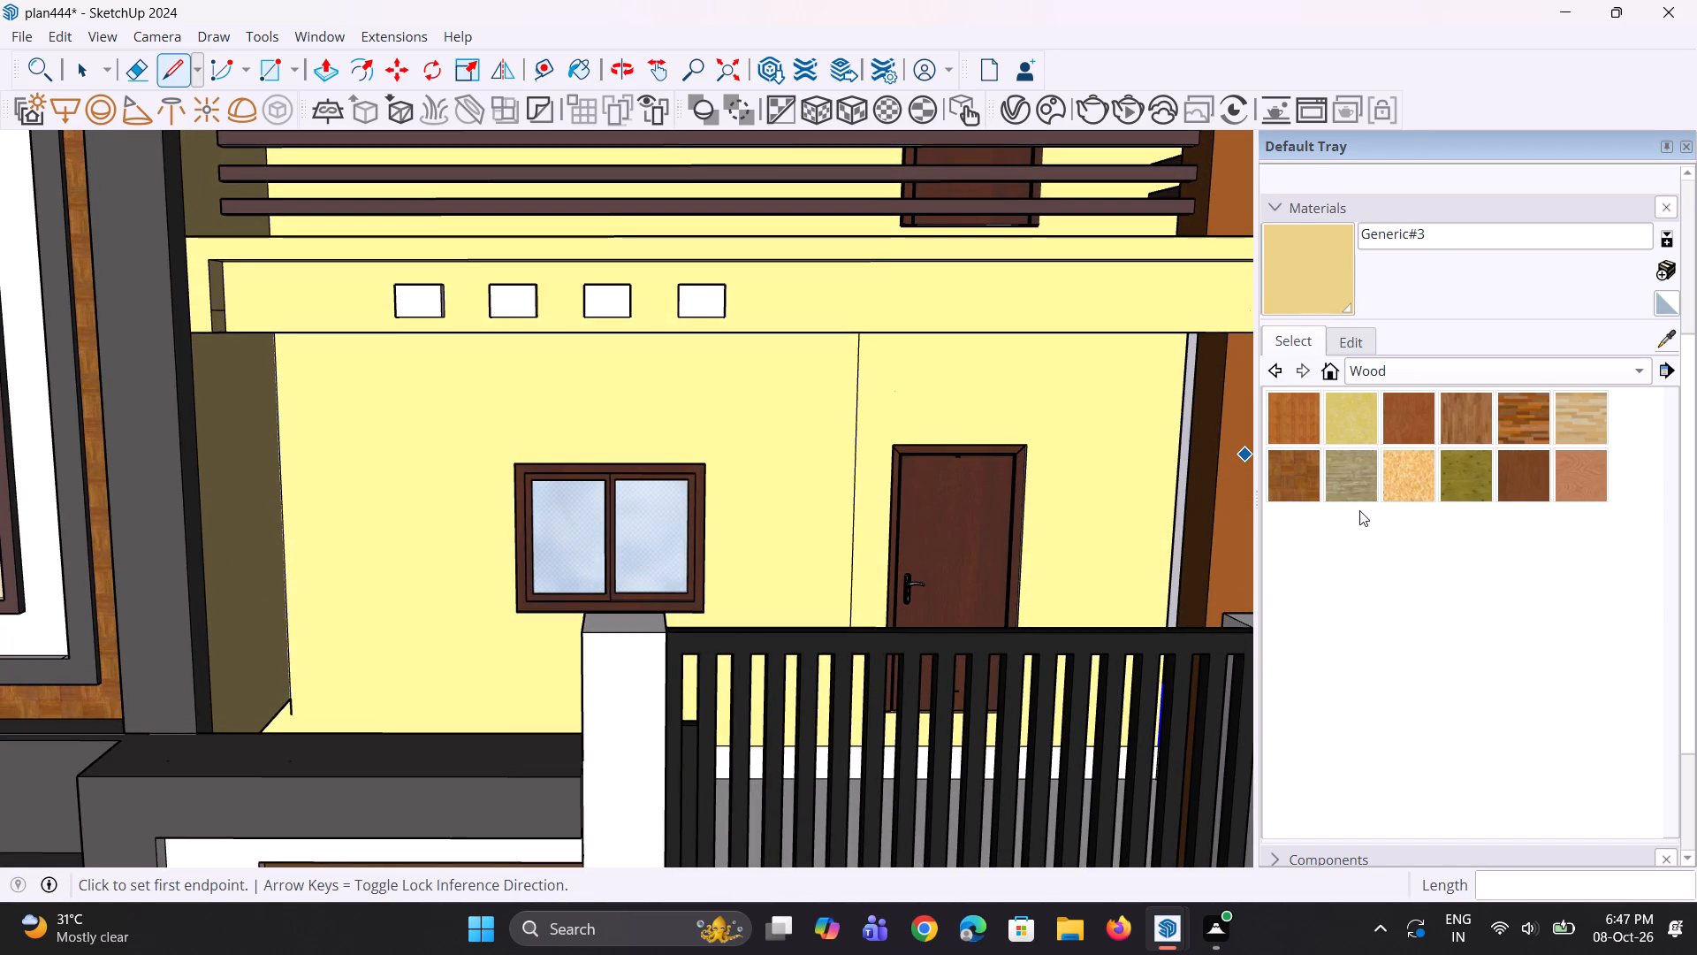
key("Escape")
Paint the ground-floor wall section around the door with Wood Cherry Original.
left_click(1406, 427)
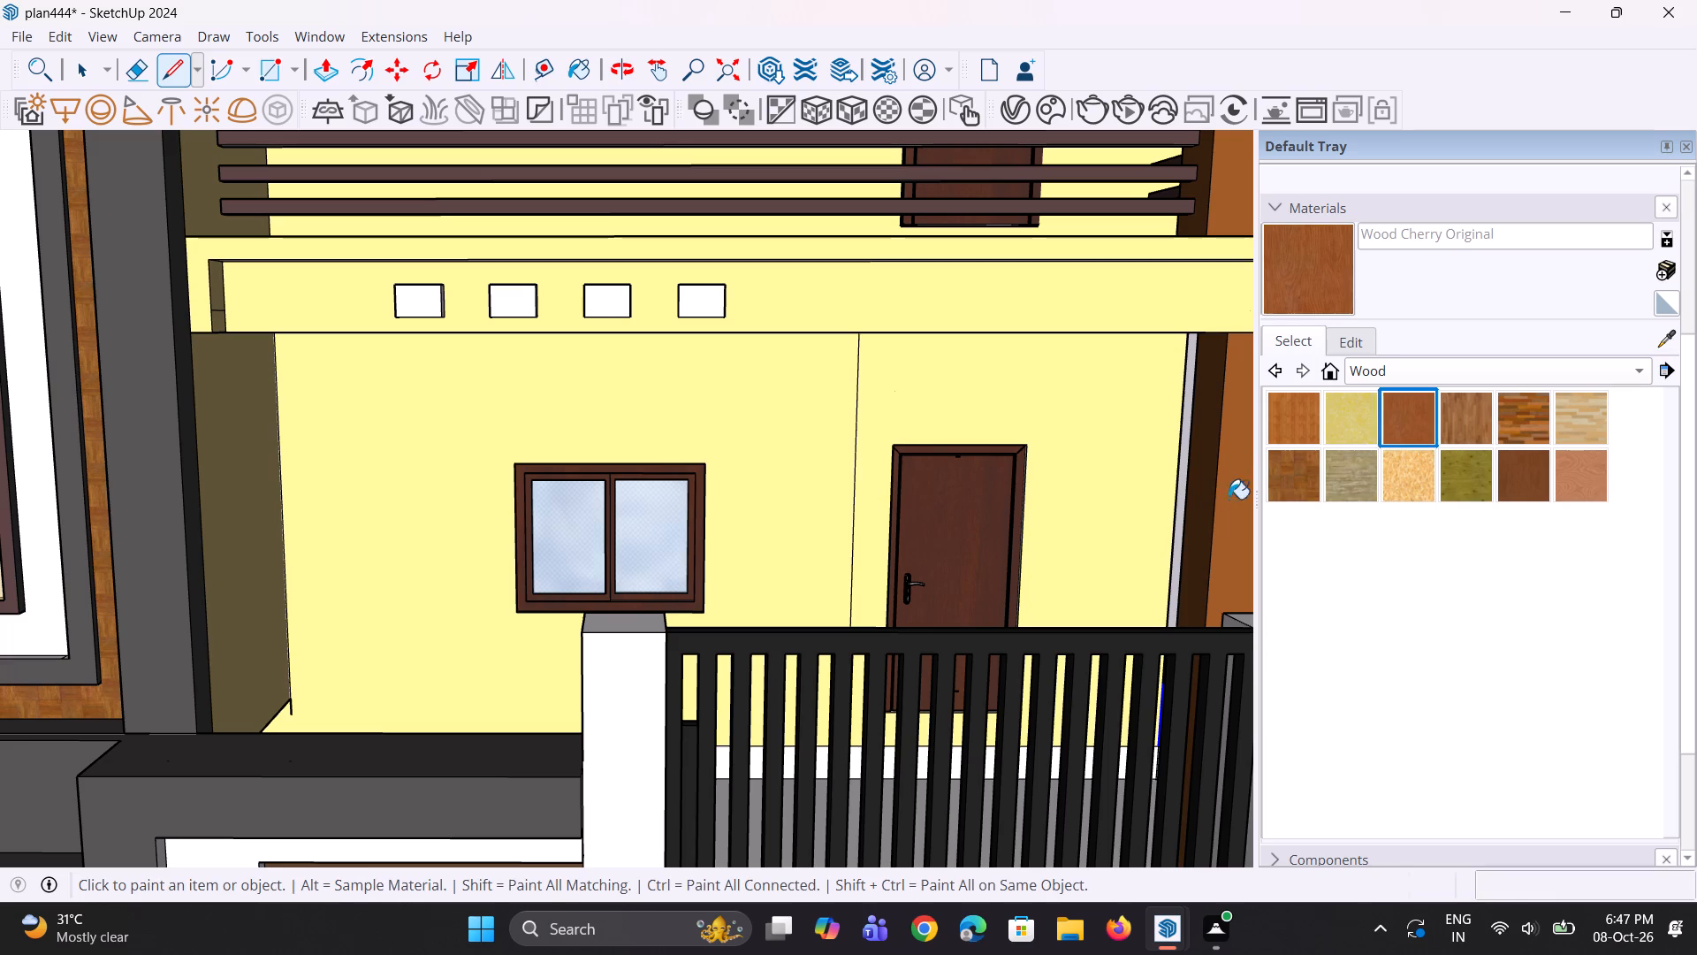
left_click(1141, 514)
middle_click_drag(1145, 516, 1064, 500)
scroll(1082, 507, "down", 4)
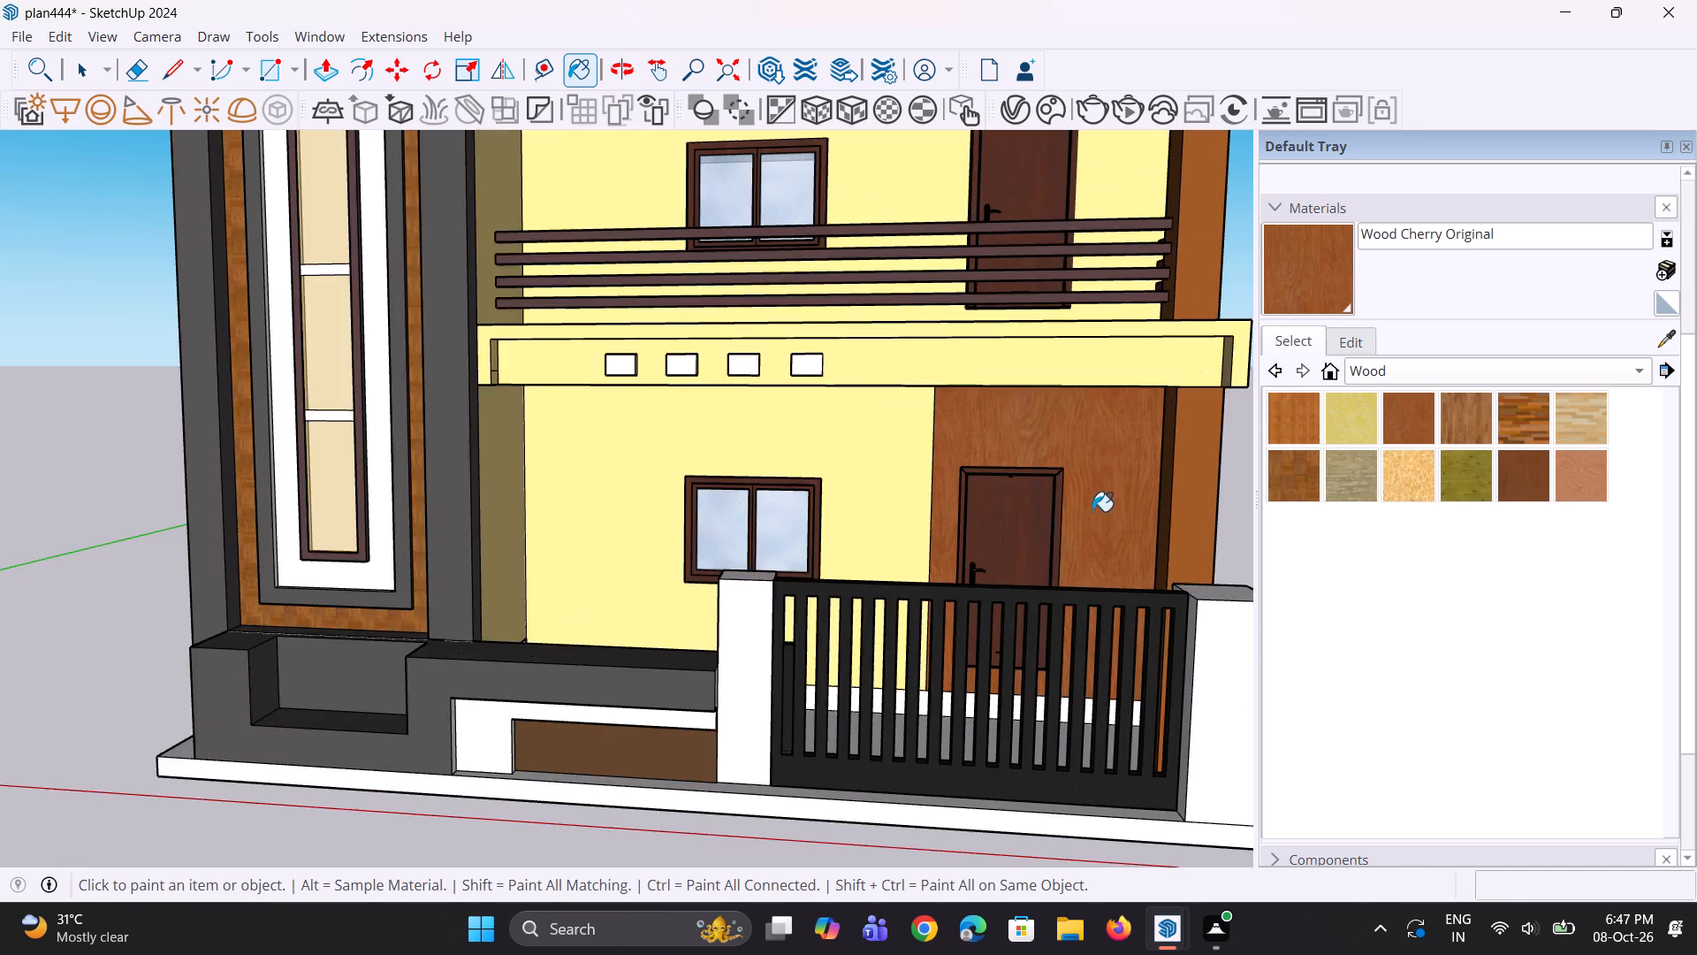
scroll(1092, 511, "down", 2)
Paint the ground-floor wall section around the door with Wood Bamboo.
left_click(1284, 426)
left_click(1129, 485)
middle_click_drag(1077, 539, 1088, 562)
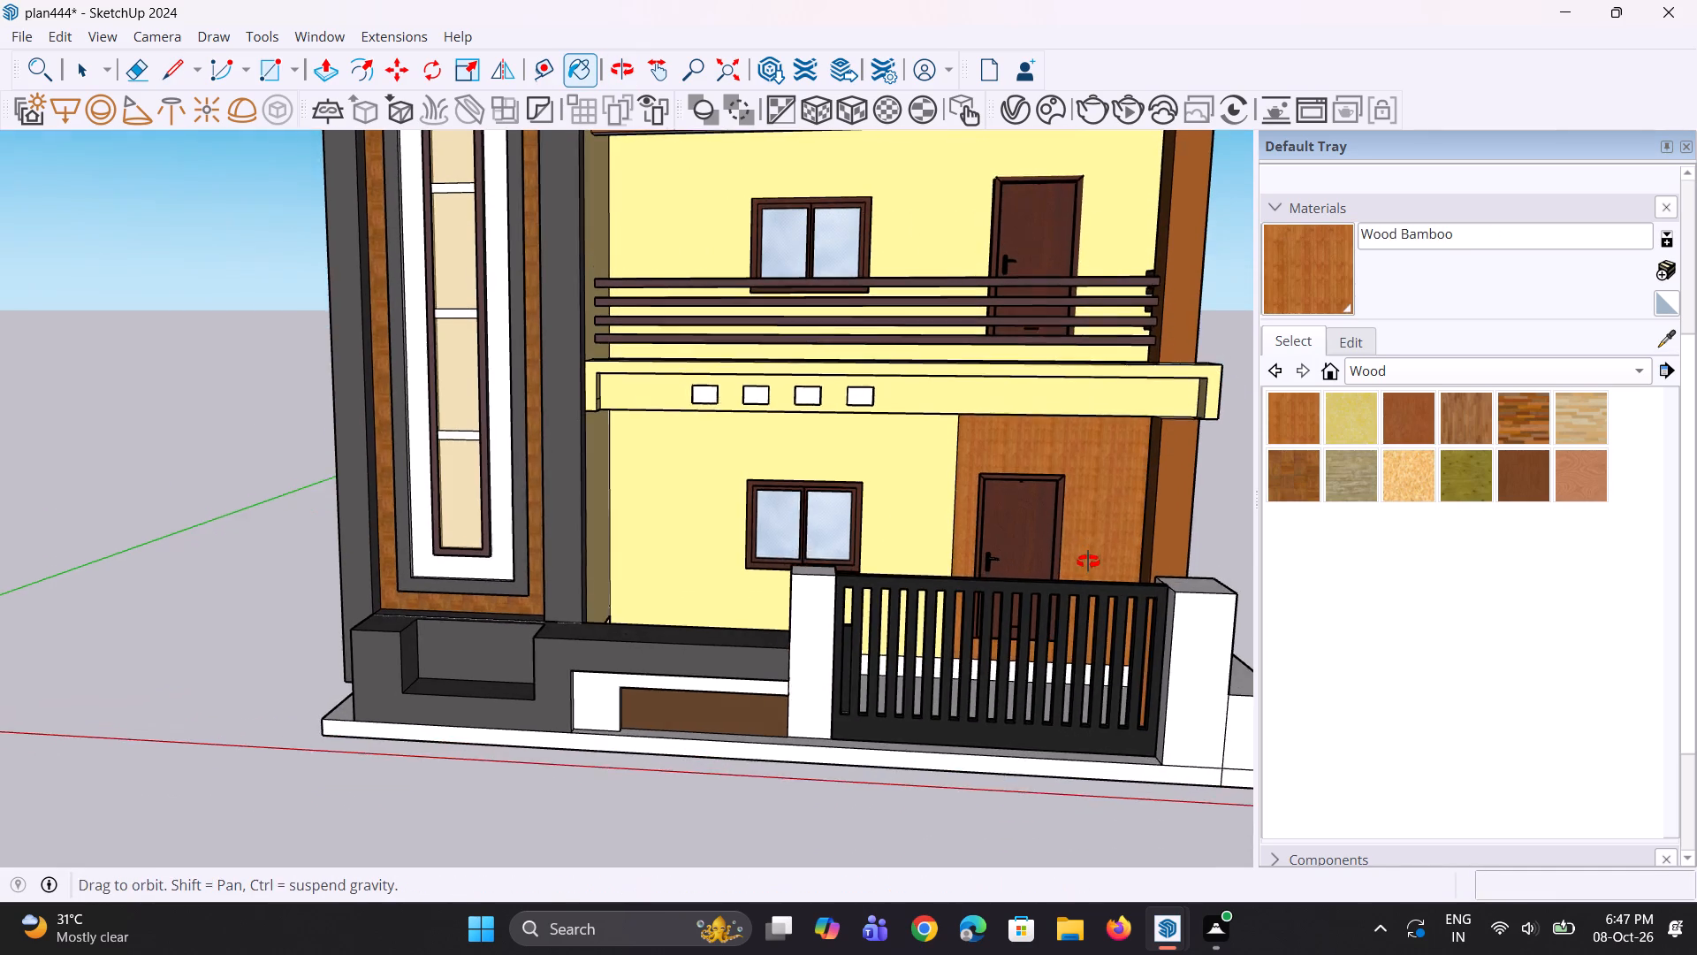
middle_click_drag(1088, 562, 1100, 535)
scroll(1049, 531, "down", 3)
middle_click_drag(973, 523, 998, 623)
scroll(1069, 568, "up", 2)
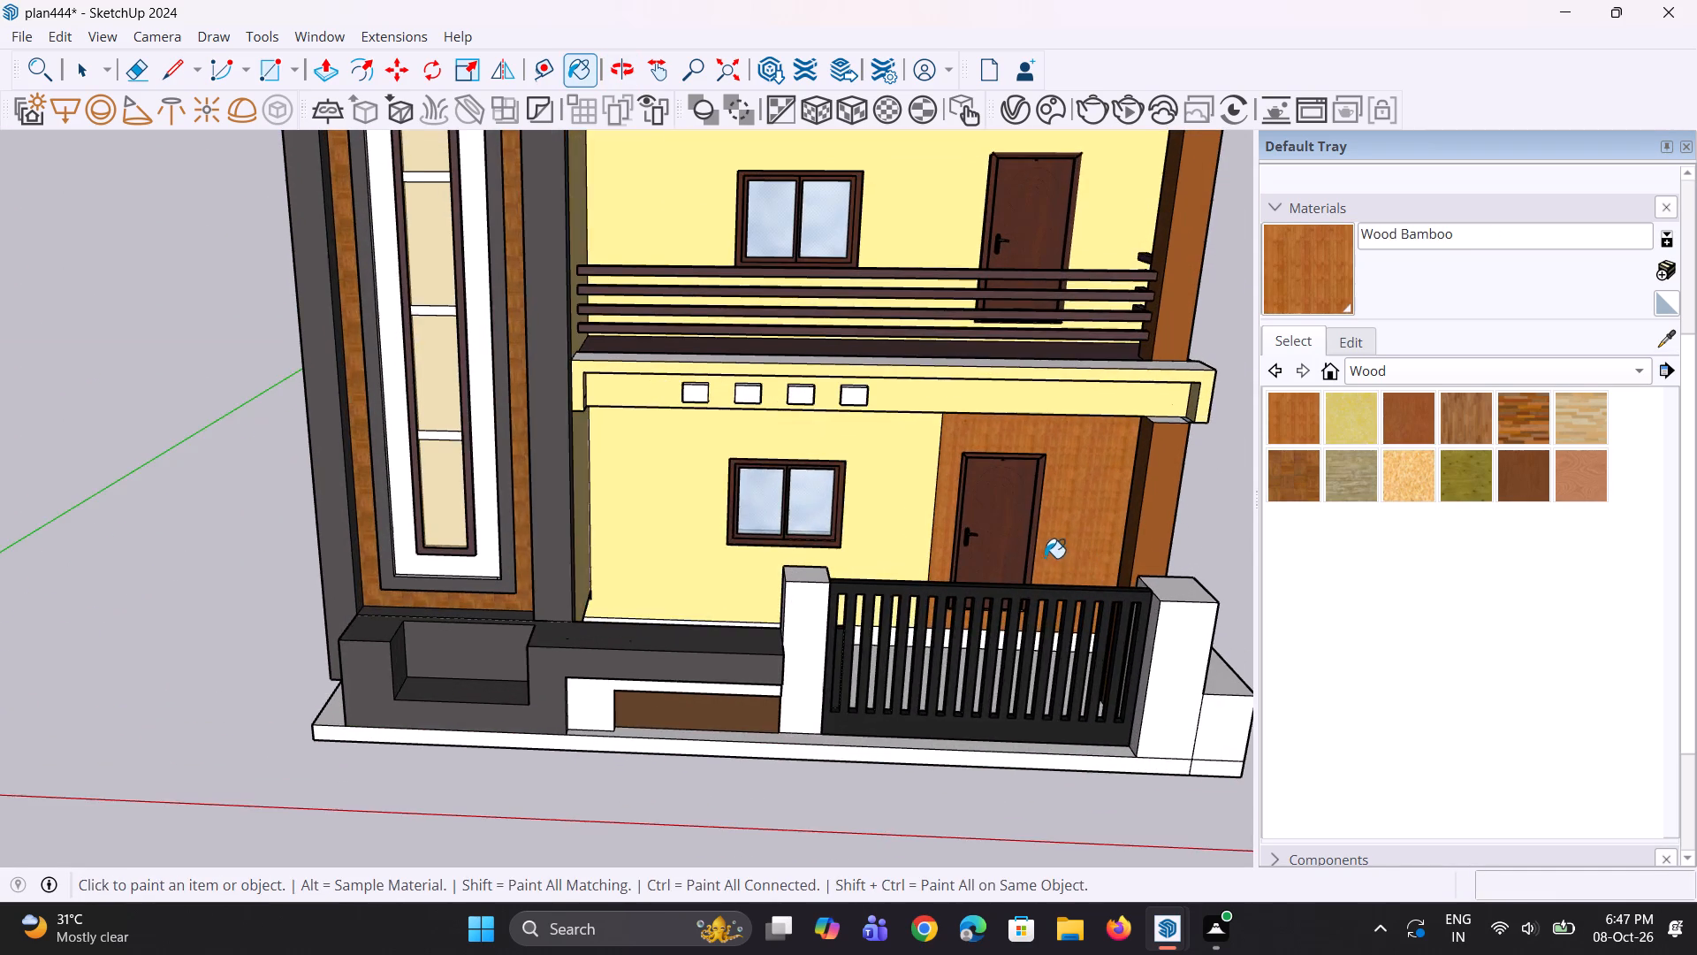
middle_click_drag(1045, 558, 979, 548)
scroll(967, 551, "up", 2)
key("space")
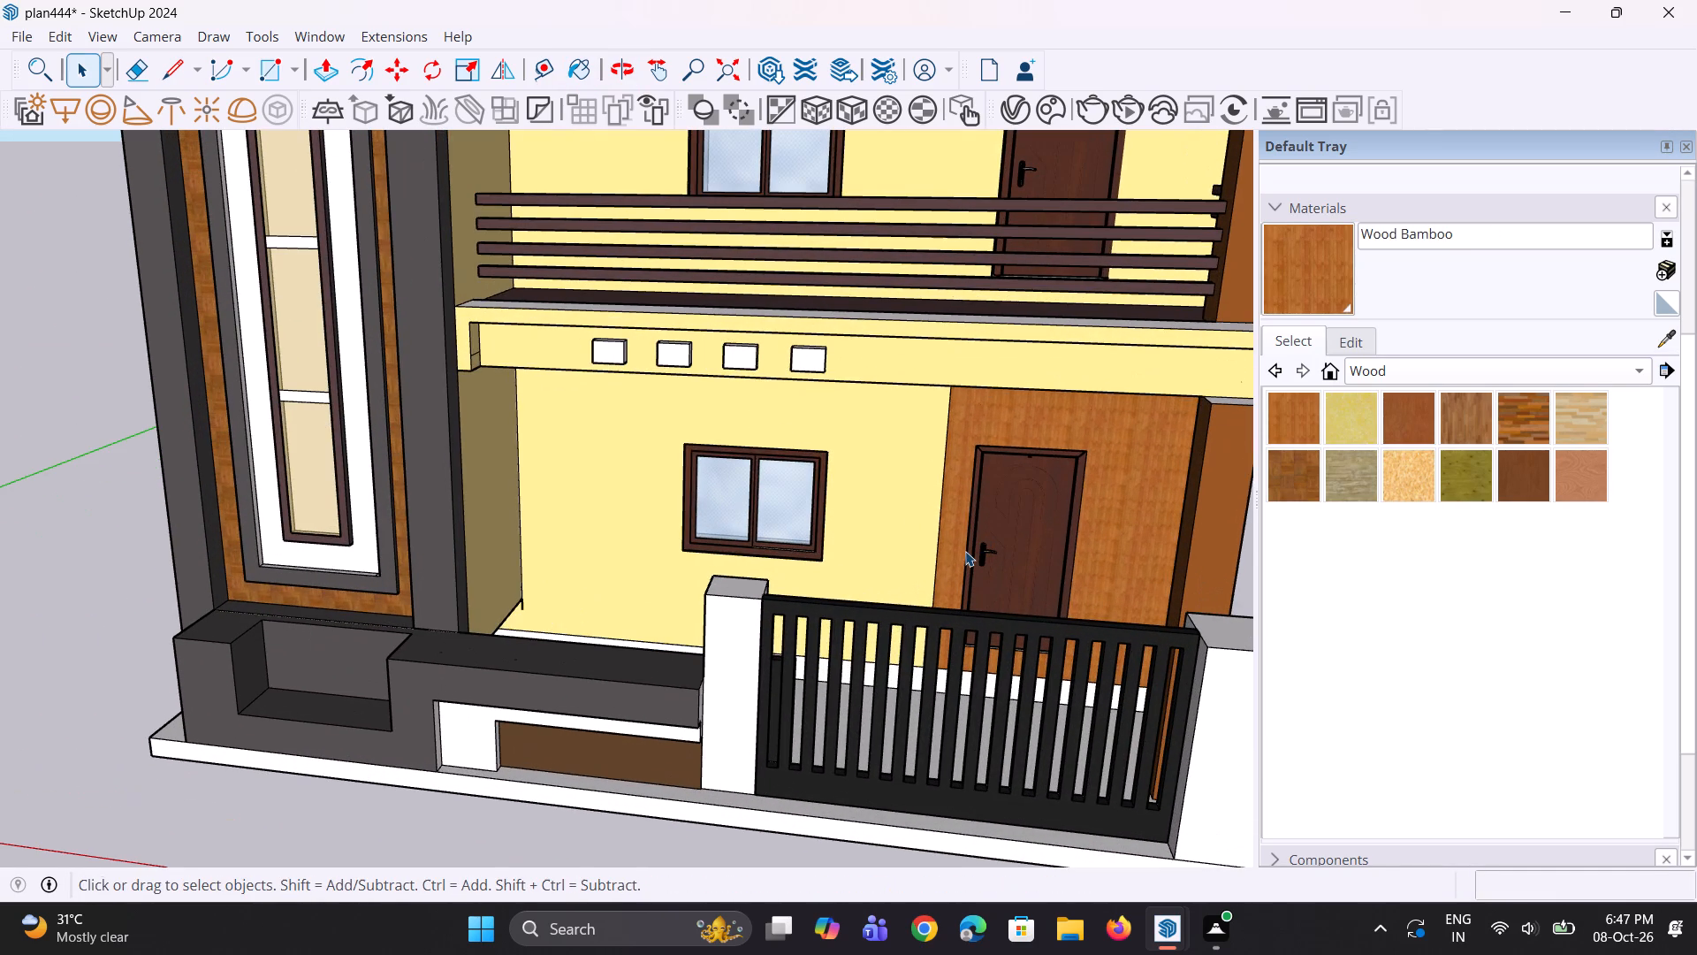
Darken the Wood Bamboo material by setting its HSB brightness to 57.
scroll(965, 551, "down", 7)
middle_click_drag(989, 548, 989, 480)
scroll(764, 475, "down", 3)
middle_click_drag(532, 513, 707, 495)
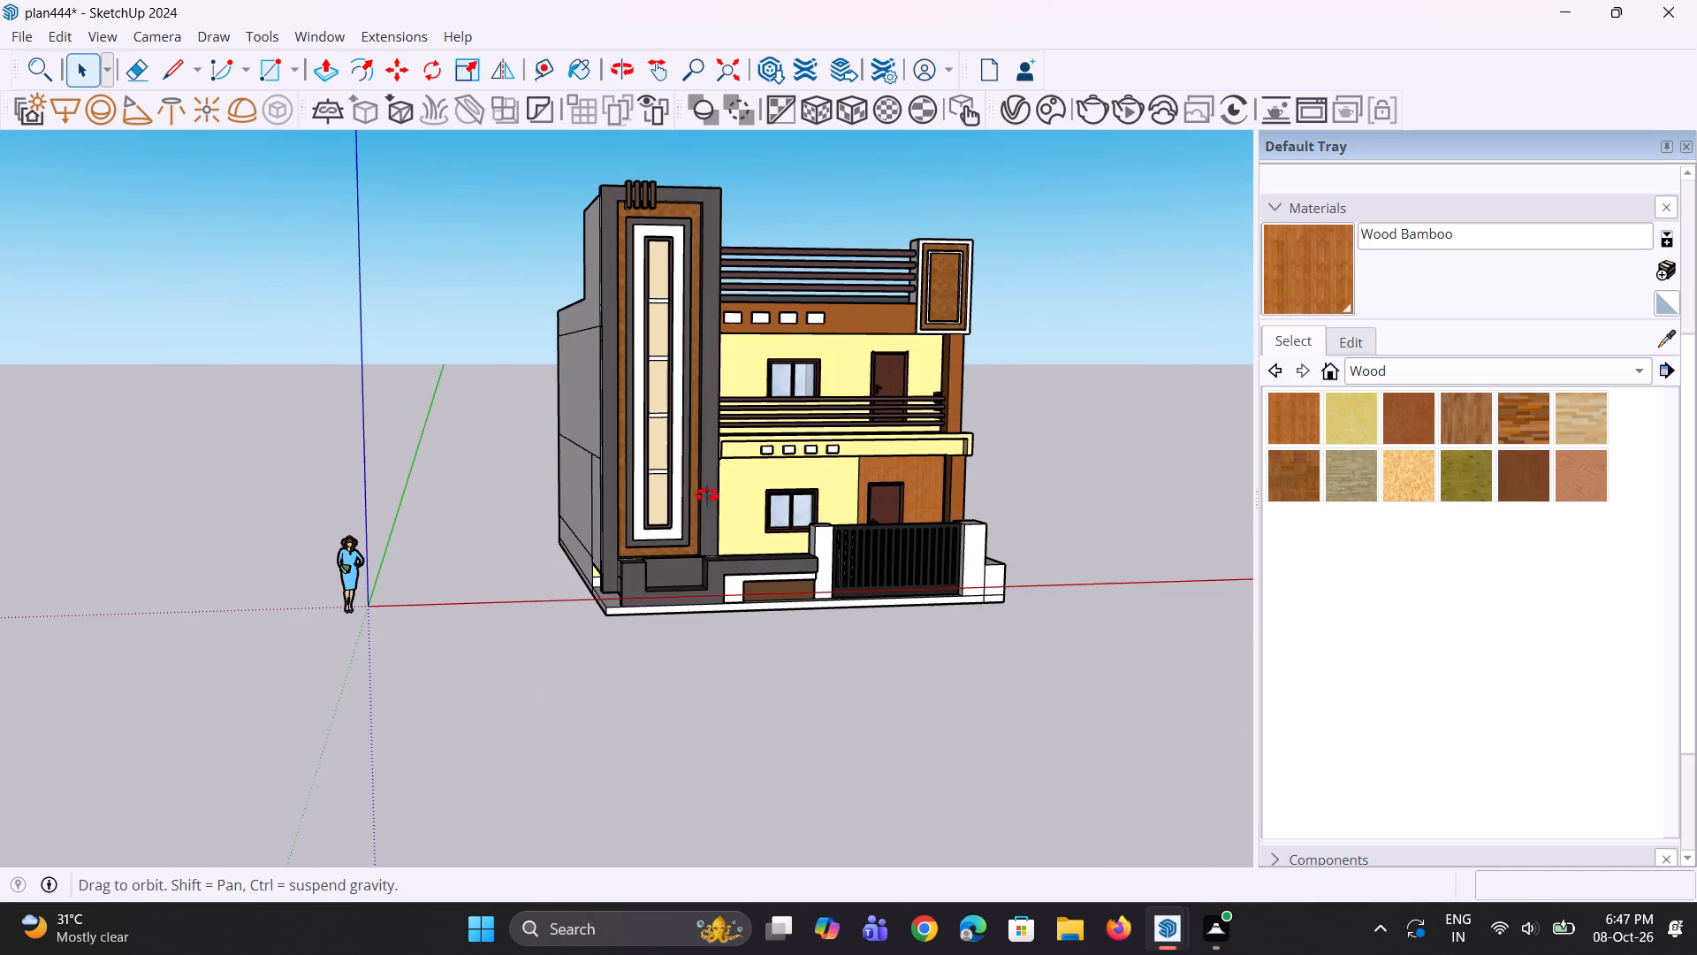
middle_click_drag(707, 495, 708, 495)
left_click(1339, 341)
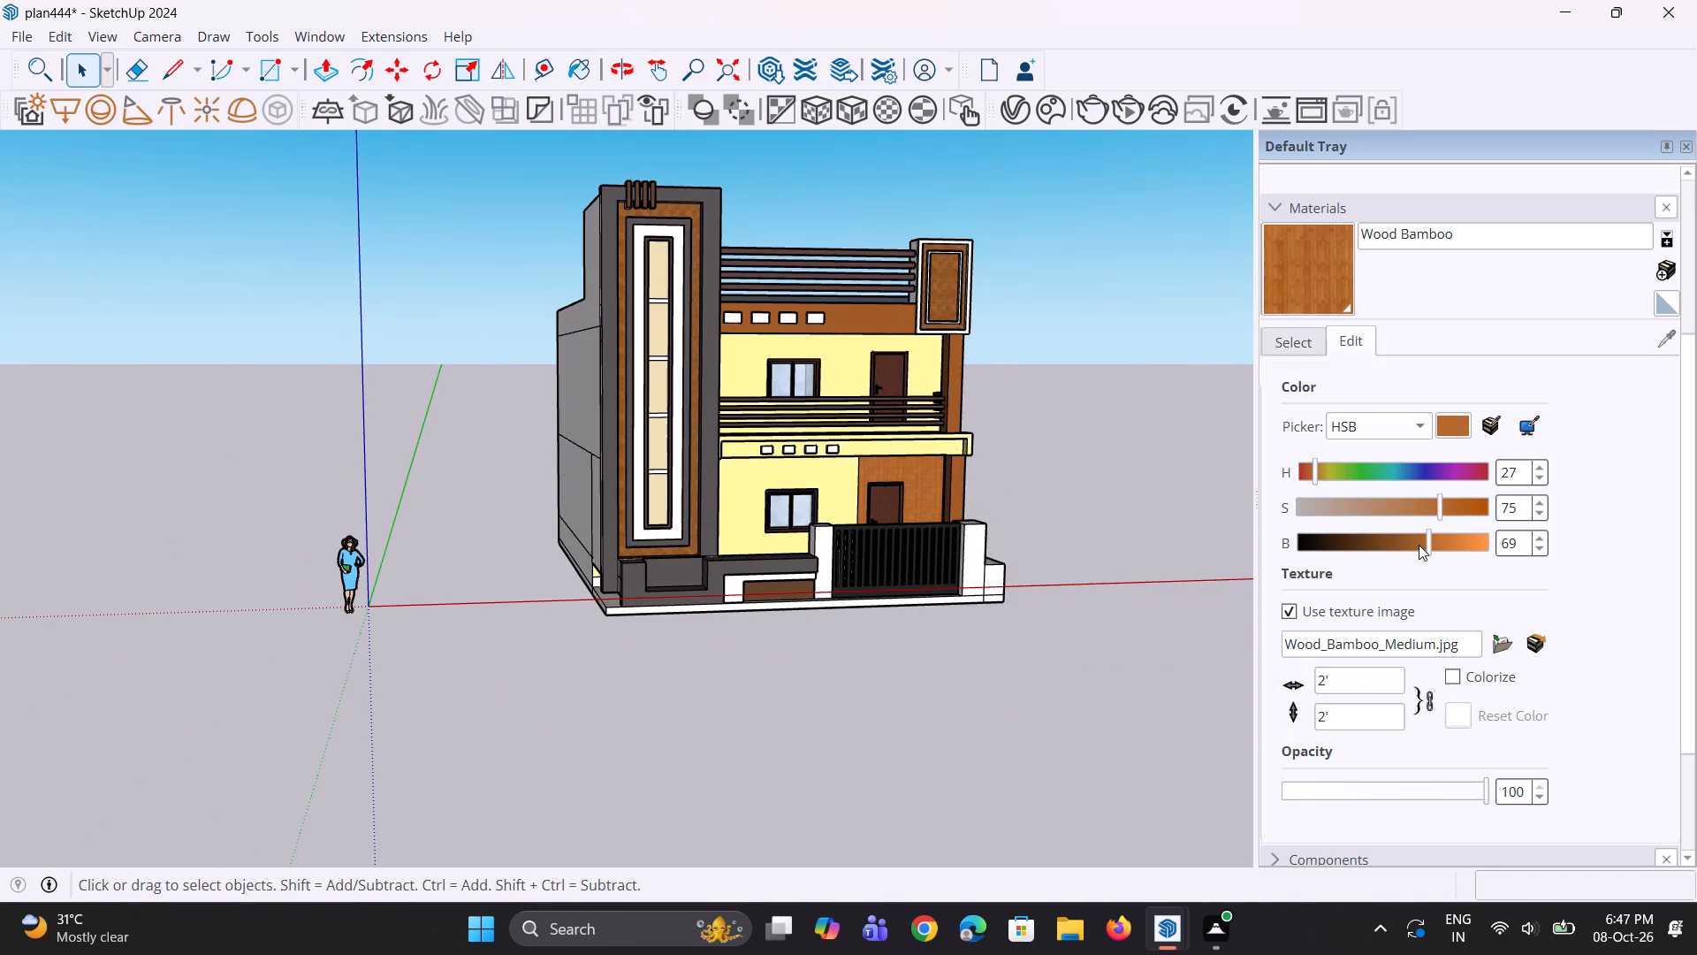
left_click_drag(1421, 545, 1405, 543)
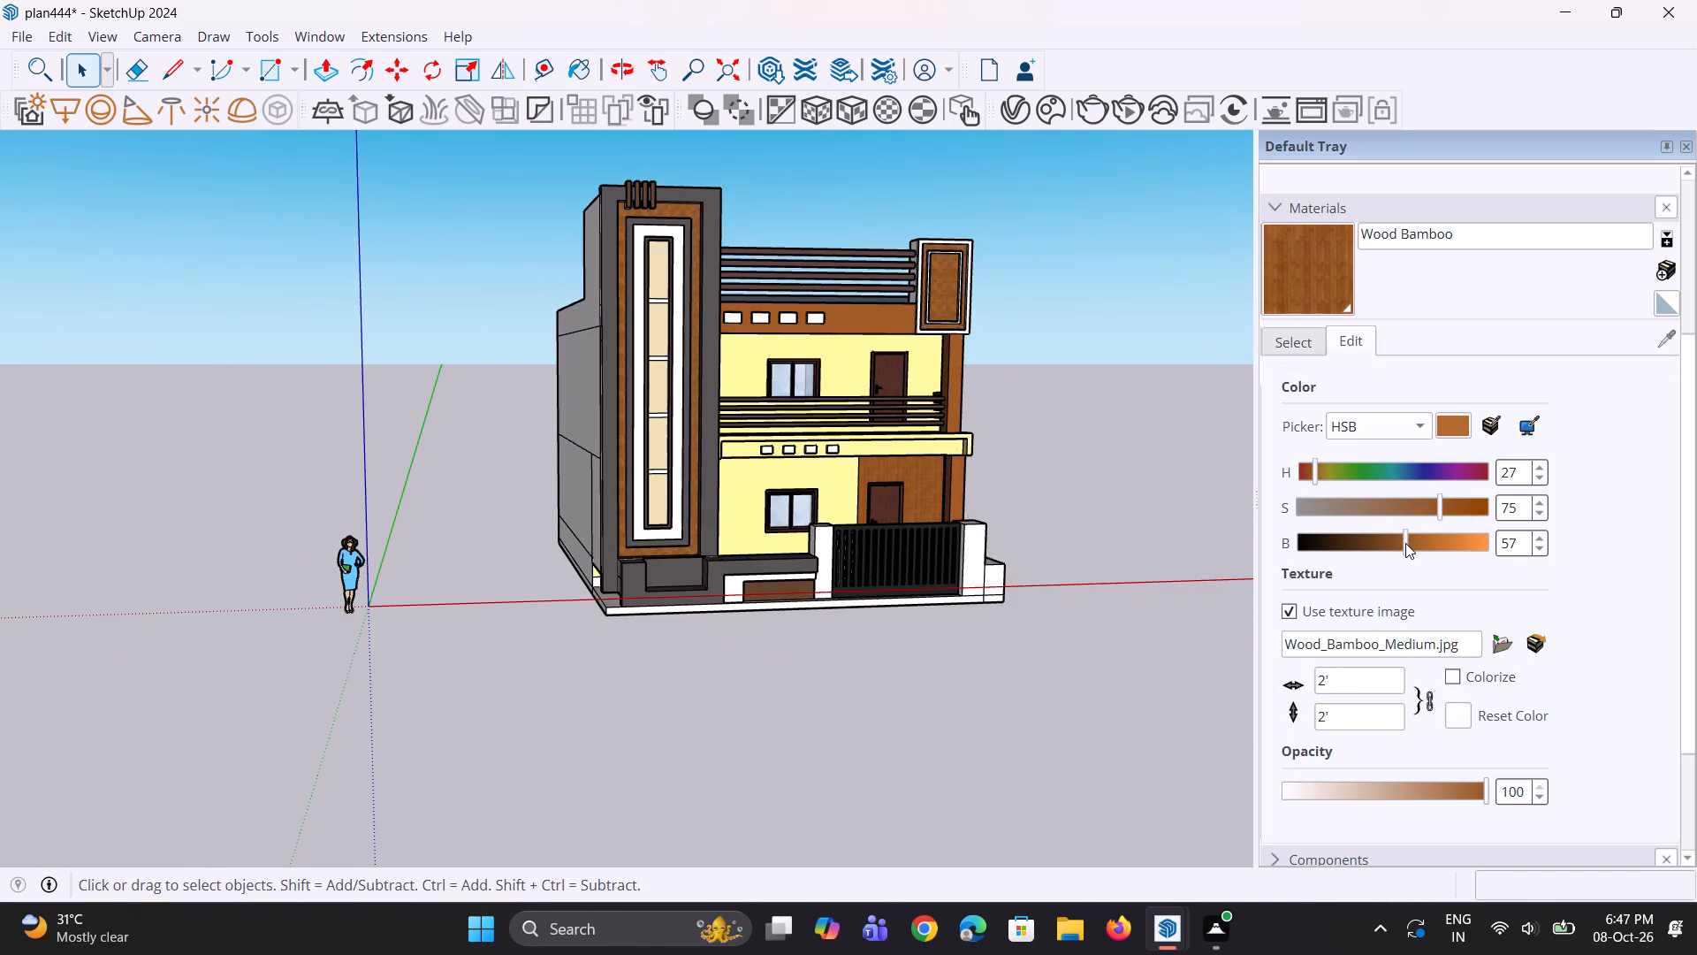
key("space")
key("space")
key("space")
key("space")
left_click(1161, 508)
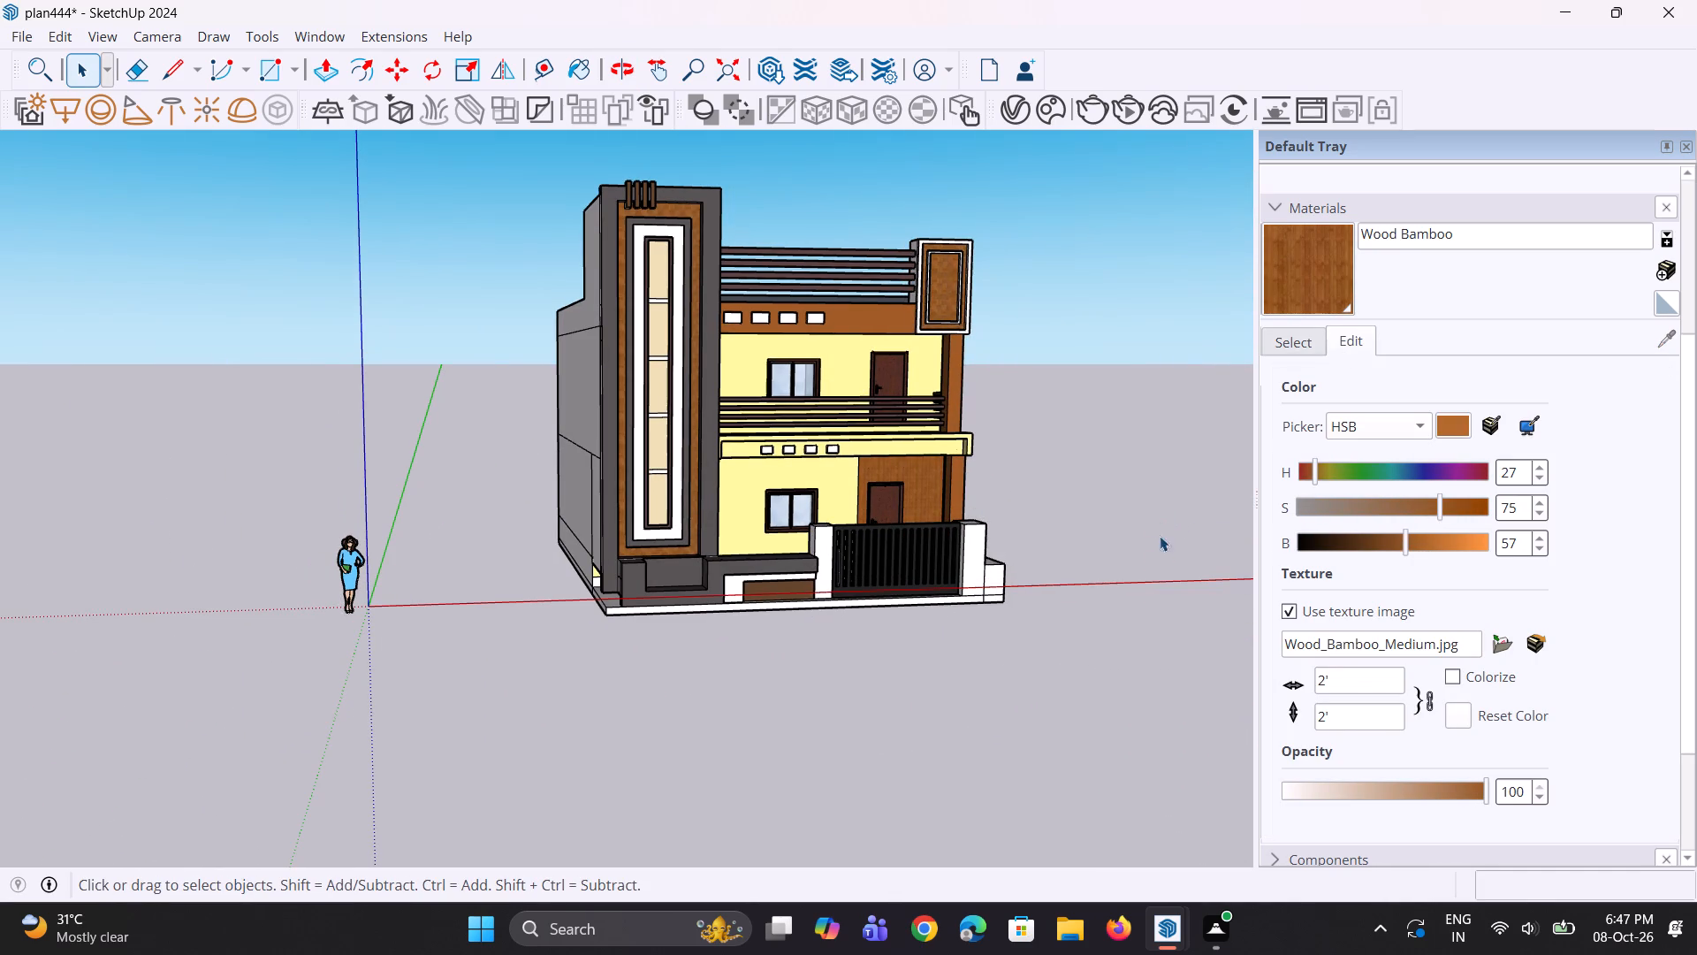
Create a new generic V-Ray material with a pale pinkish-white diffuse colour, R 0.909, G 0.87, B 0.87.
middle_click_drag(1160, 545, 915, 508)
scroll(672, 494, "down", 4)
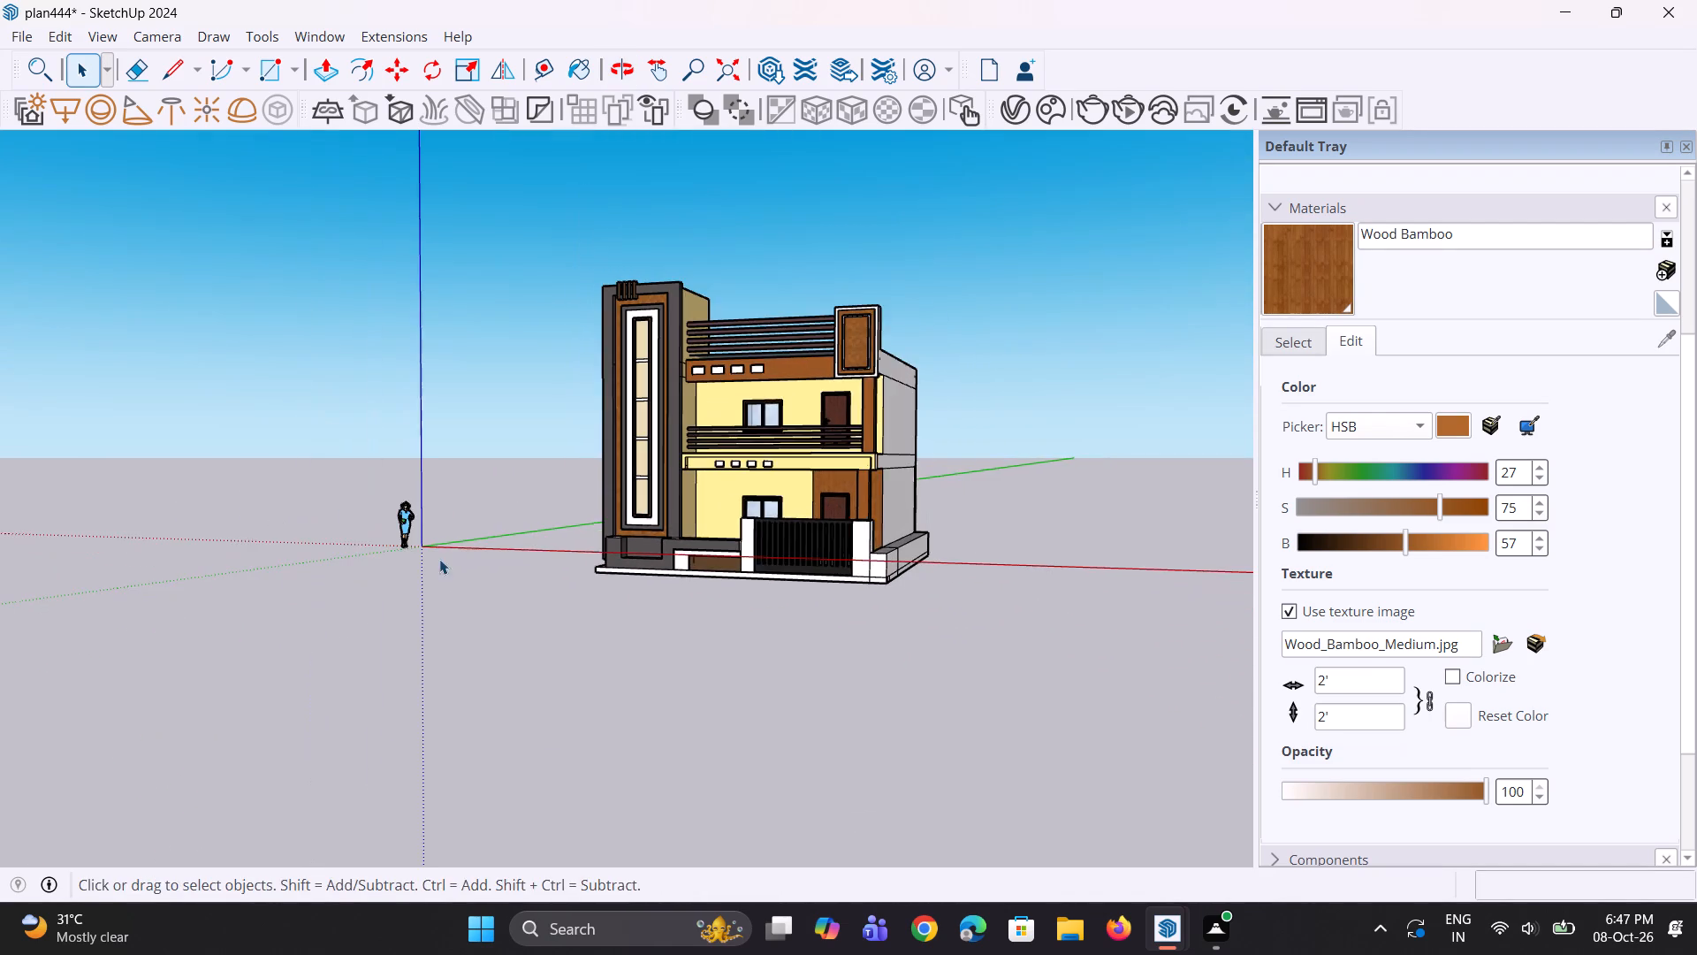
middle_click_drag(449, 563, 605, 583)
scroll(778, 570, "up", 3)
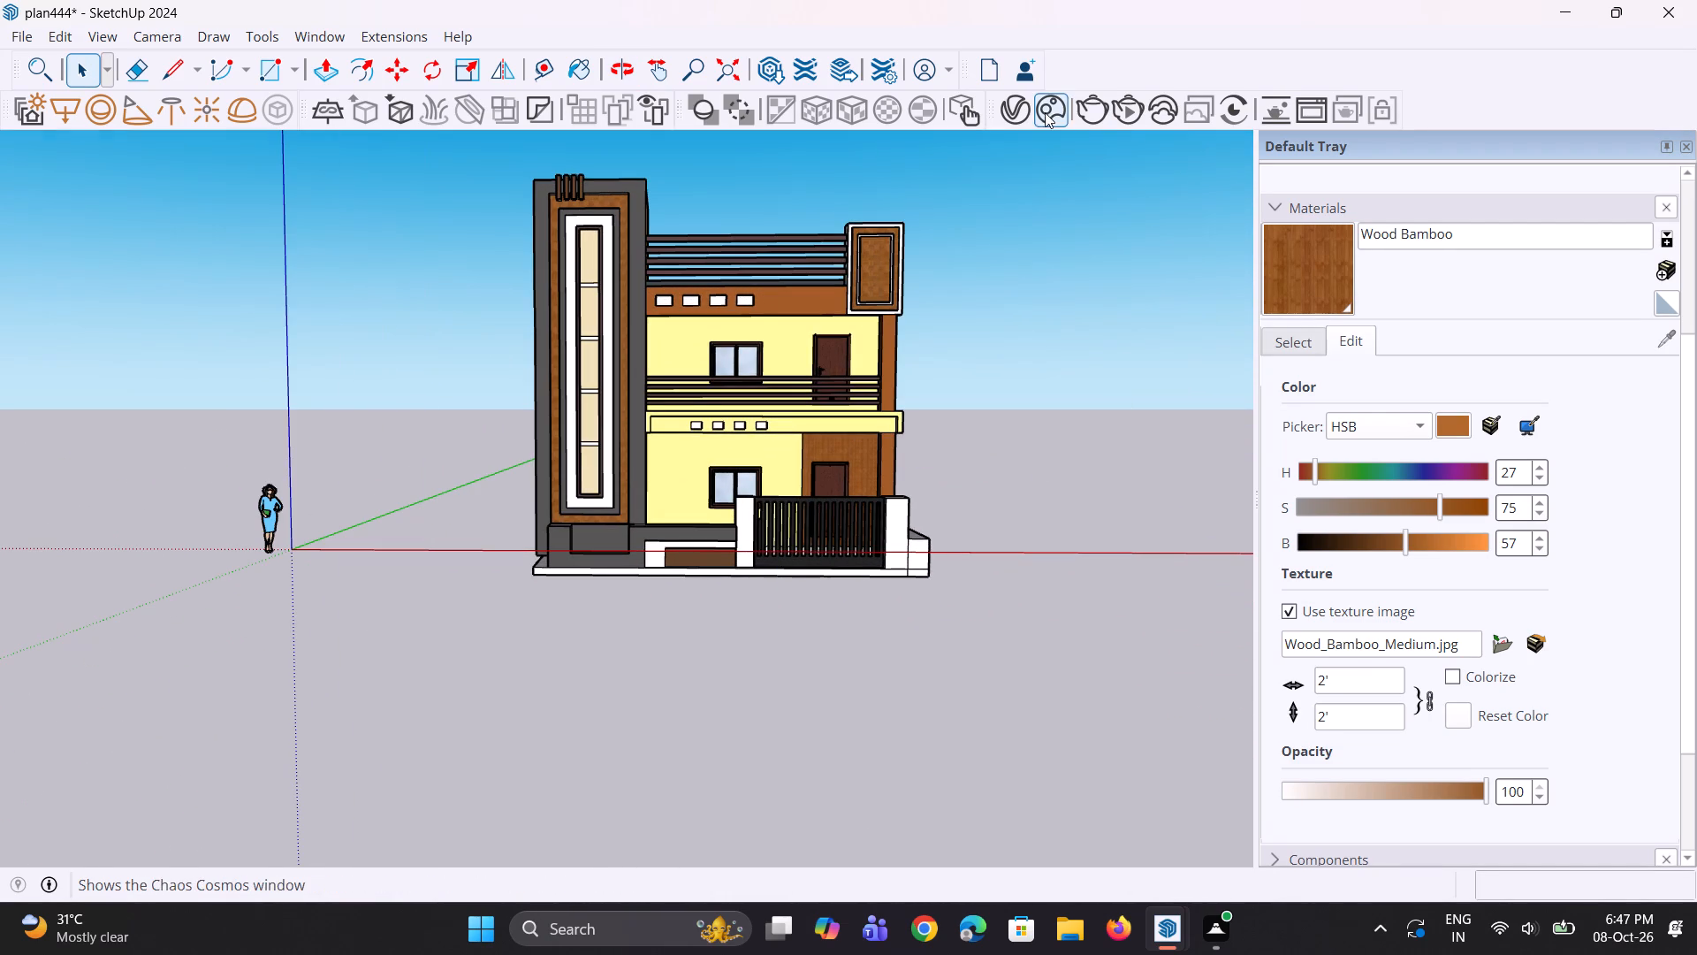
left_click(1026, 114)
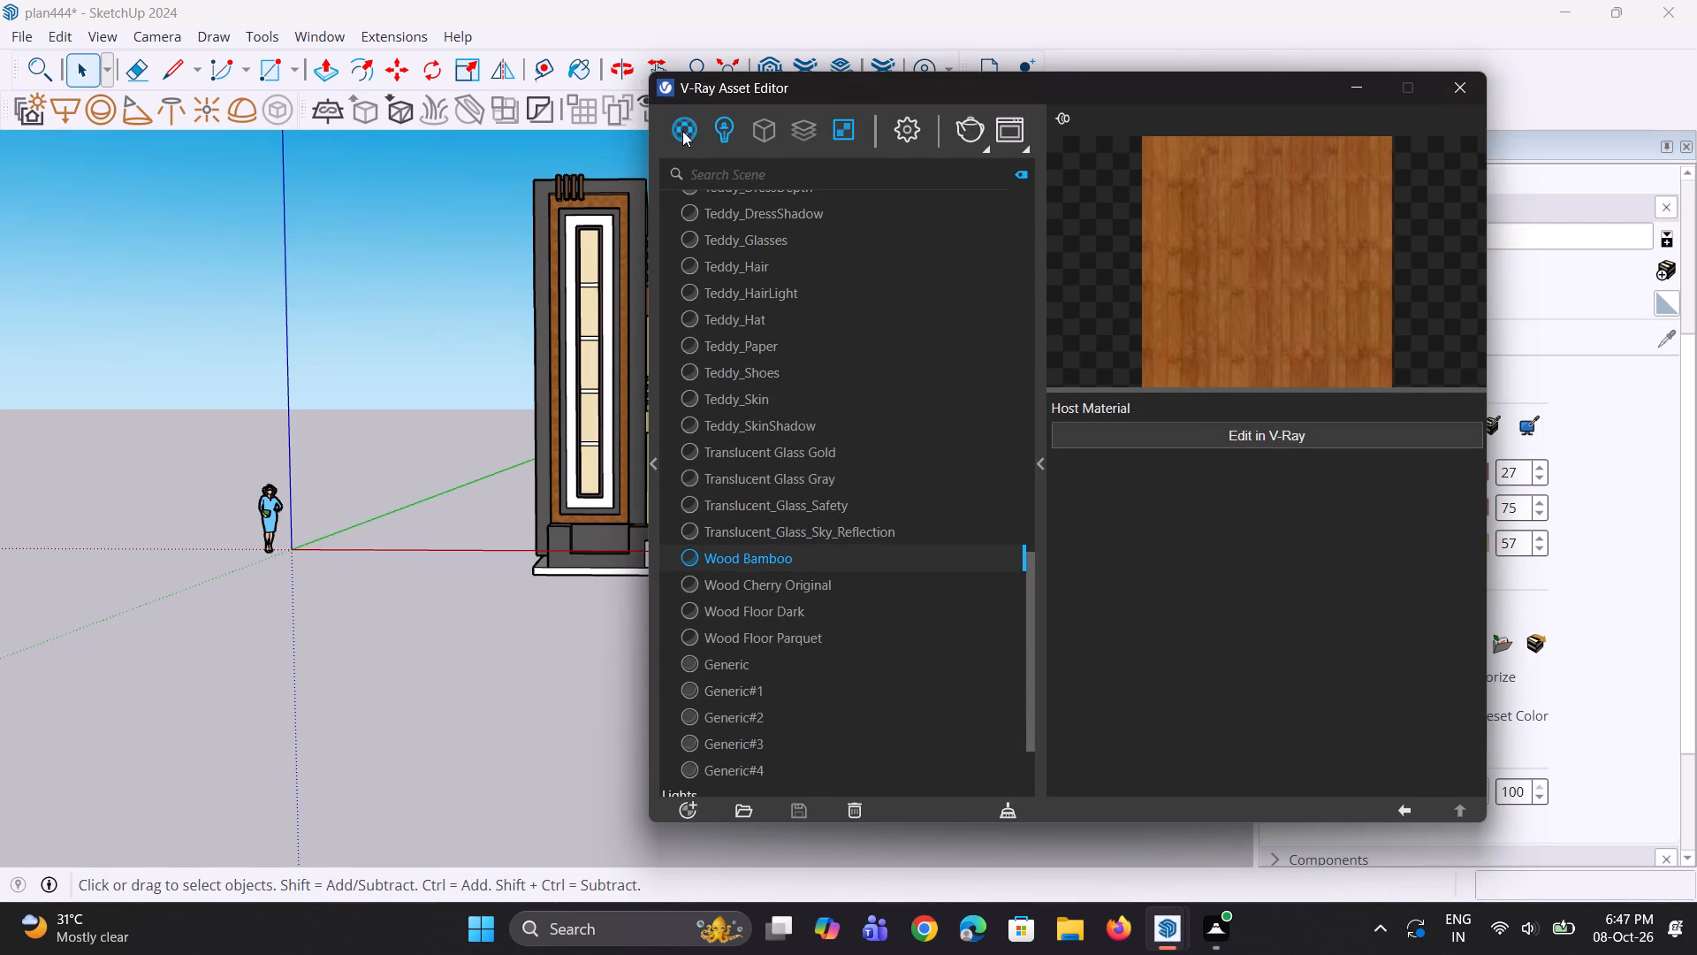
right_click(682, 131)
left_click(706, 169)
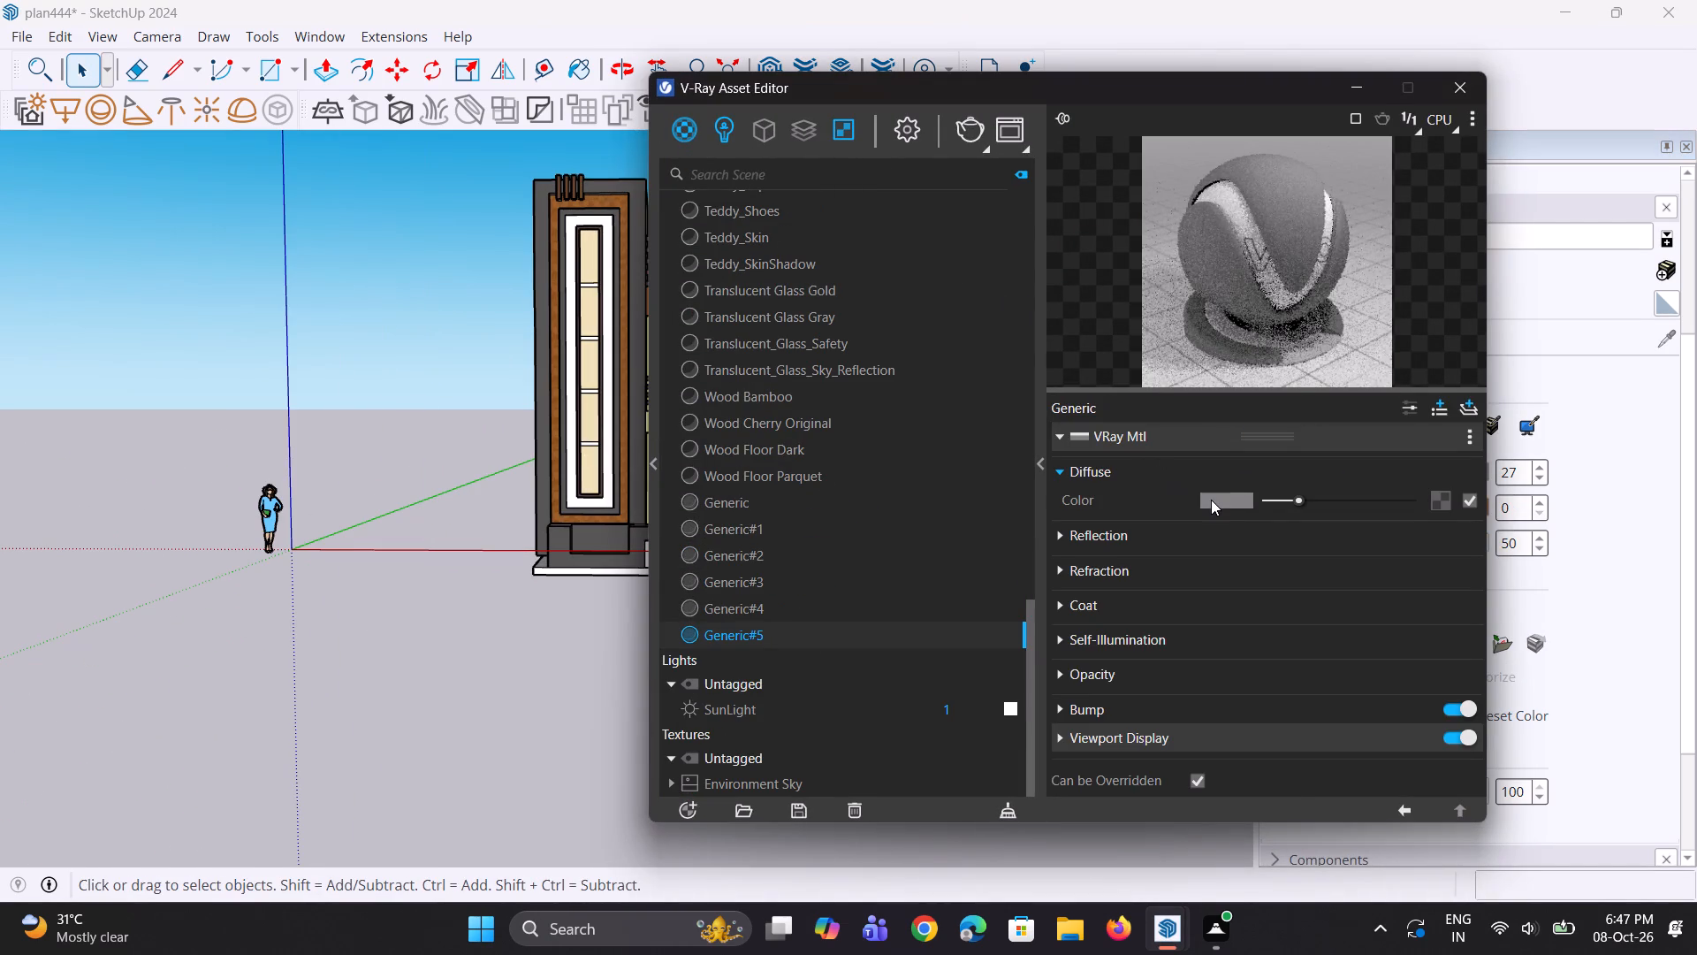
left_click(1211, 500)
left_click_drag(525, 295, 496, 305)
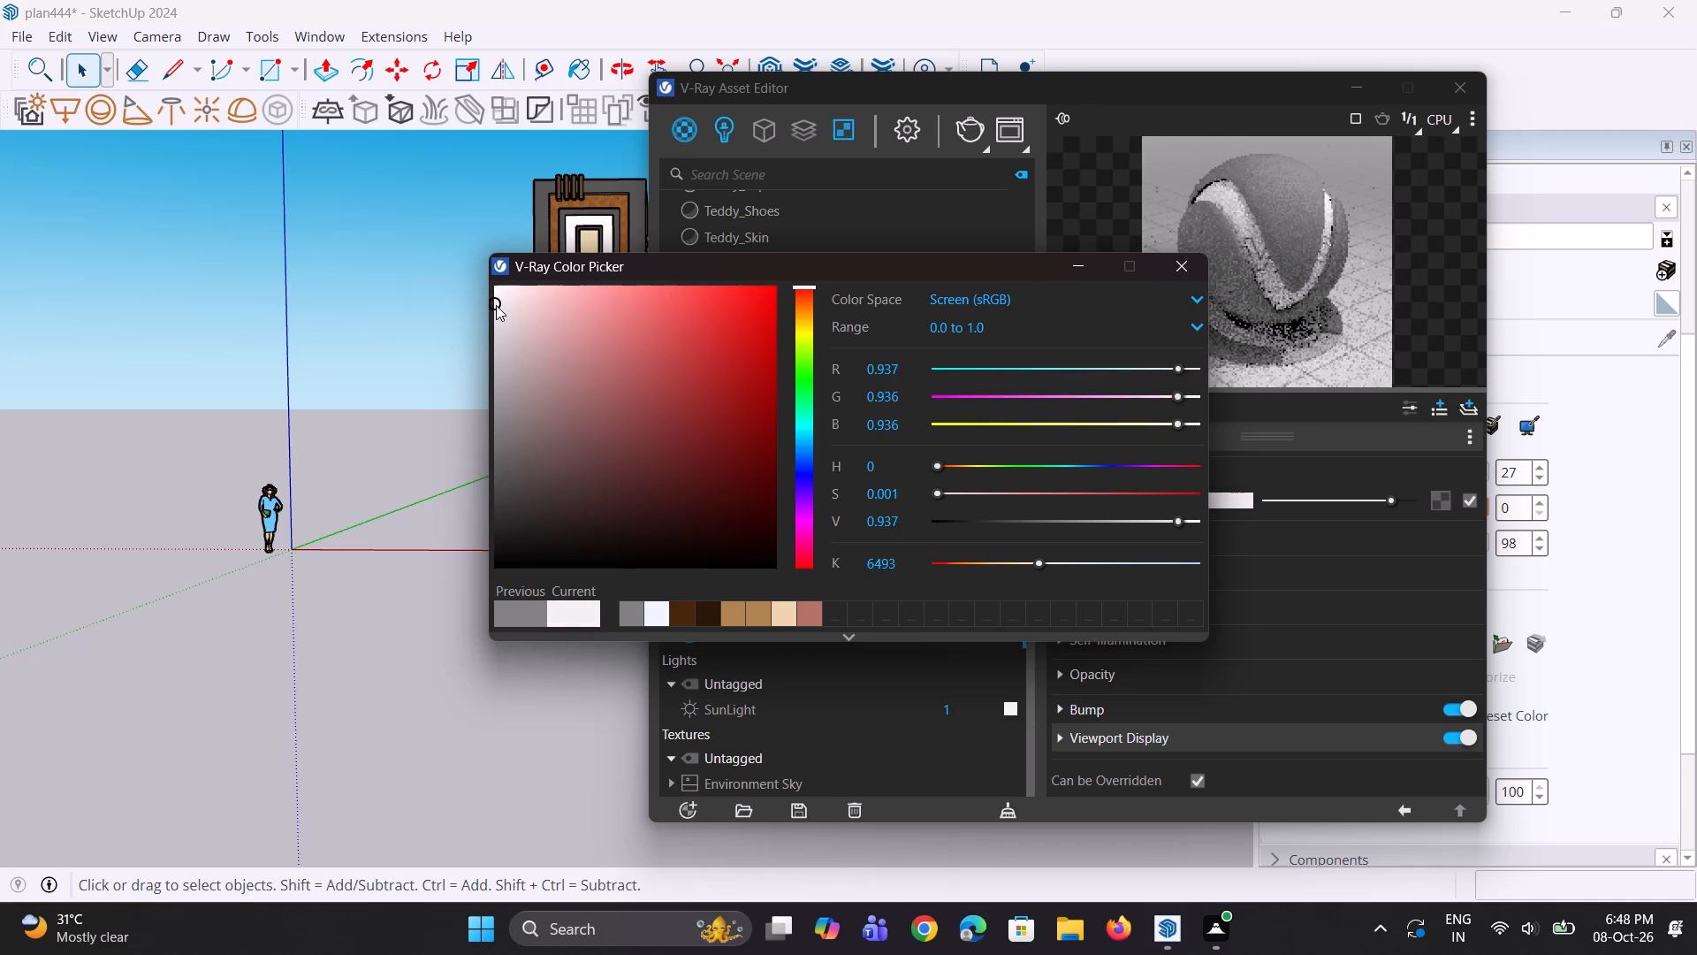
left_click_drag(496, 305, 506, 312)
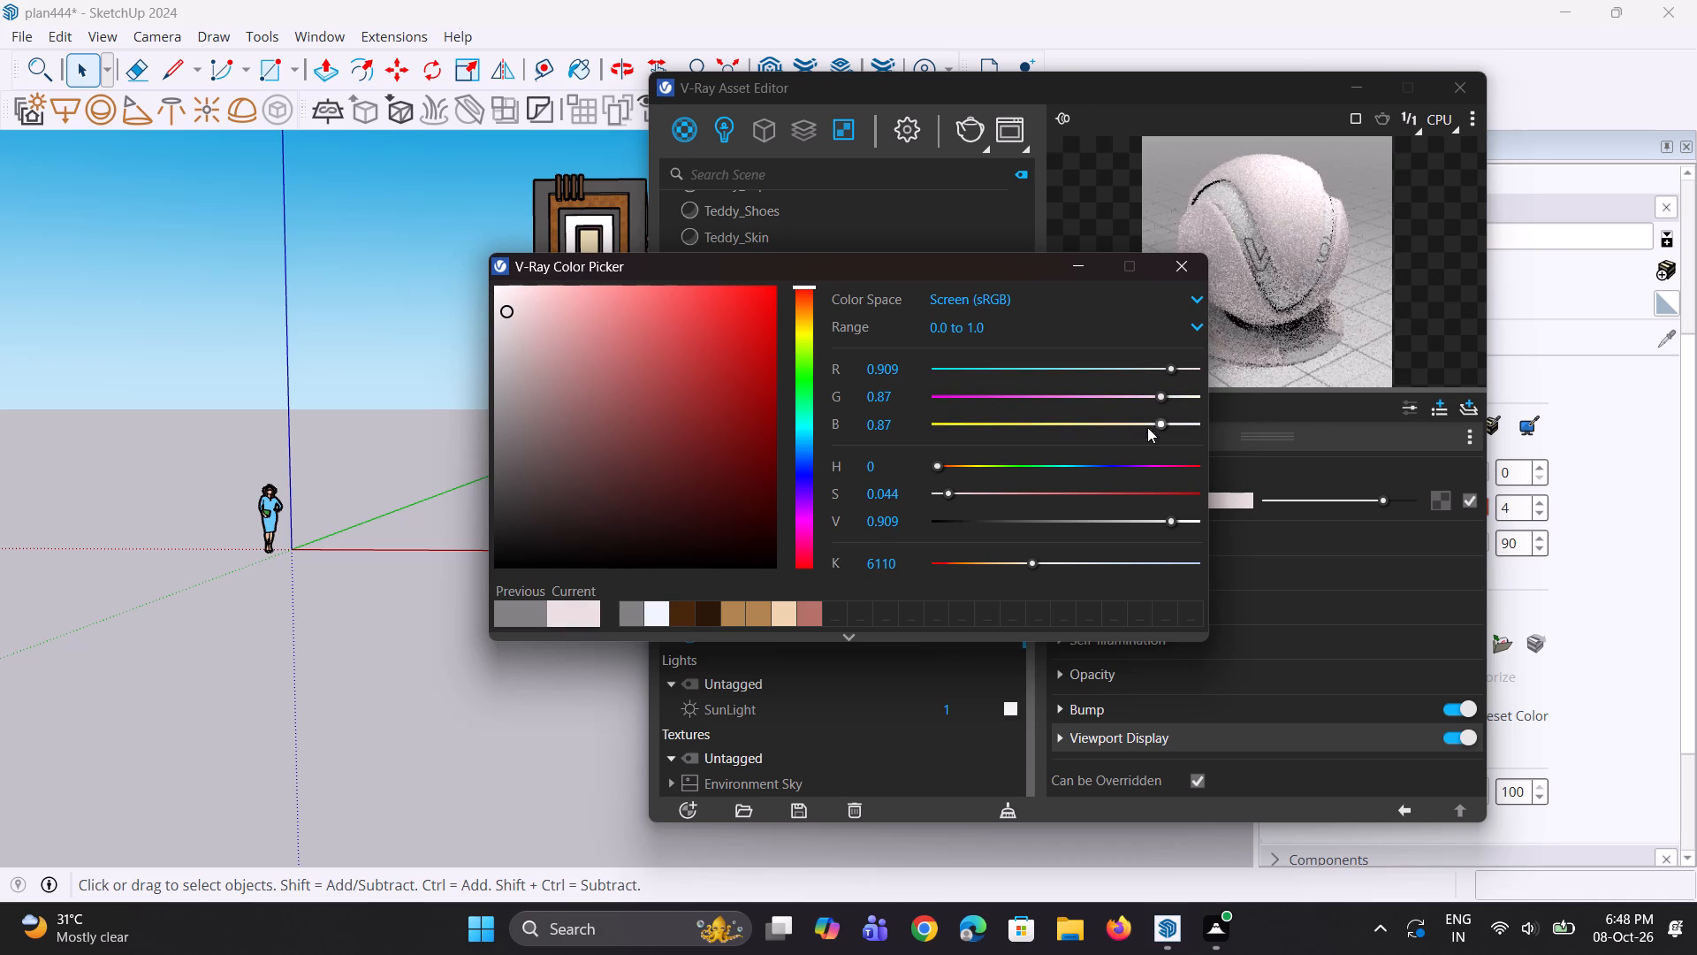
left_click(1075, 264)
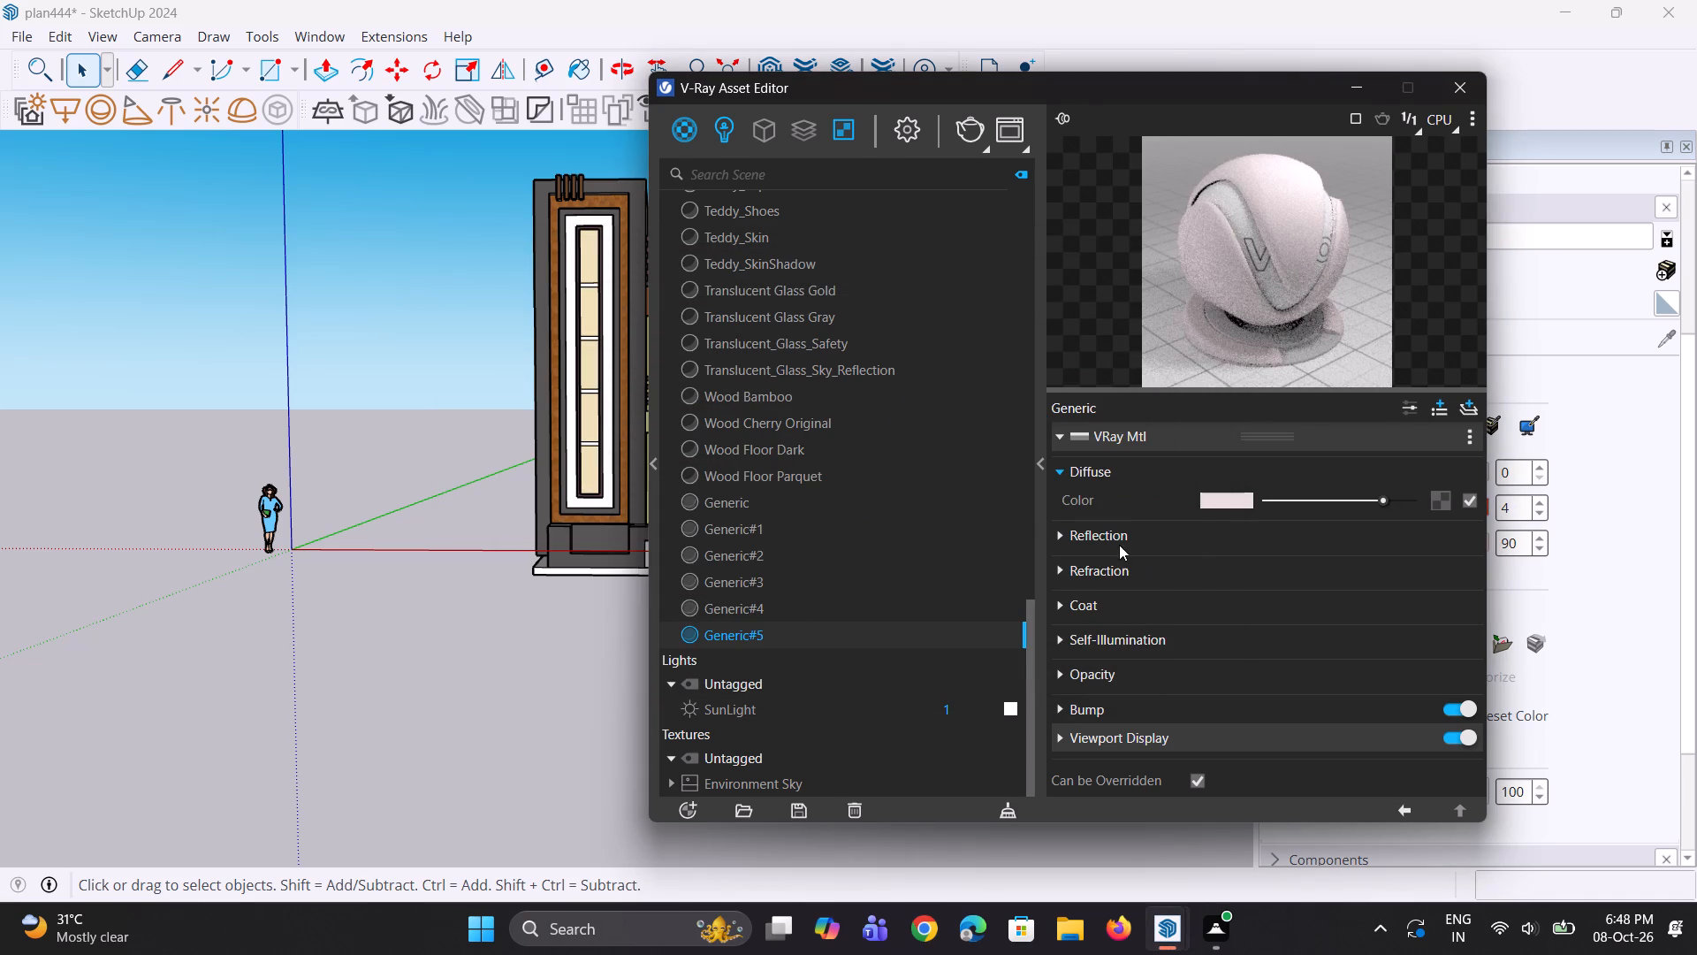
Give the pale pinkish-white material a dark grey reflection colour and a reflection glossiness of 0.95.
left_click(1118, 545)
left_click_drag(1275, 564, 1282, 563)
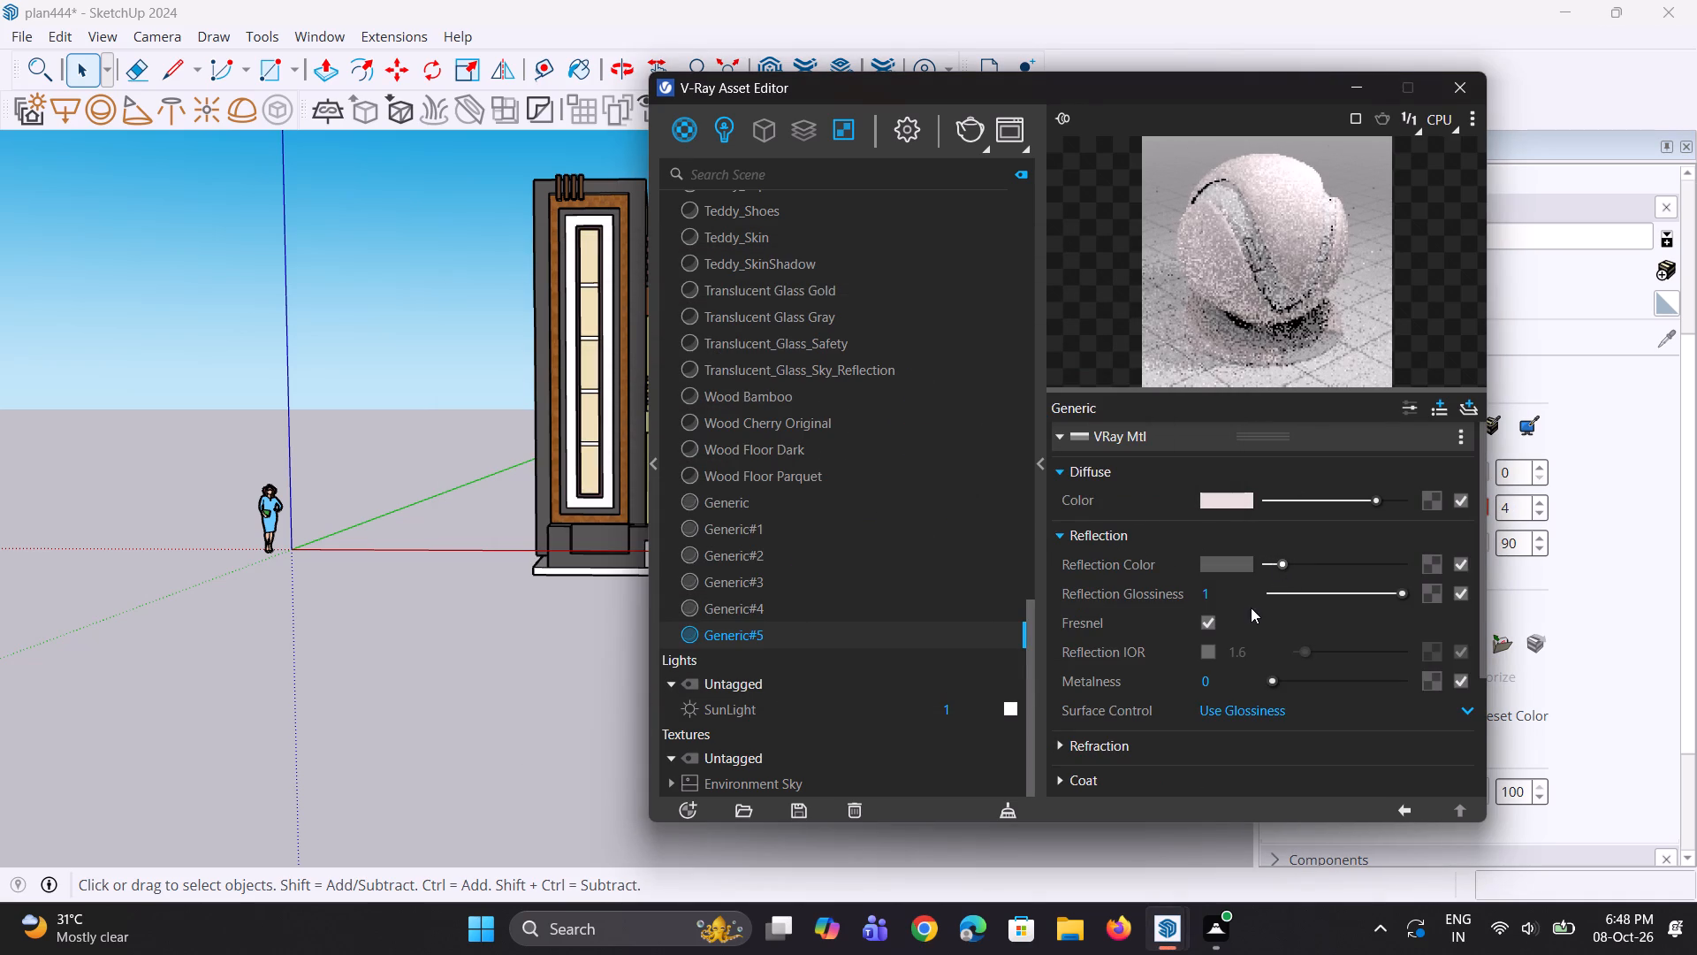
left_click_drag(1237, 596, 1154, 583)
type("0.95")
key("Return")
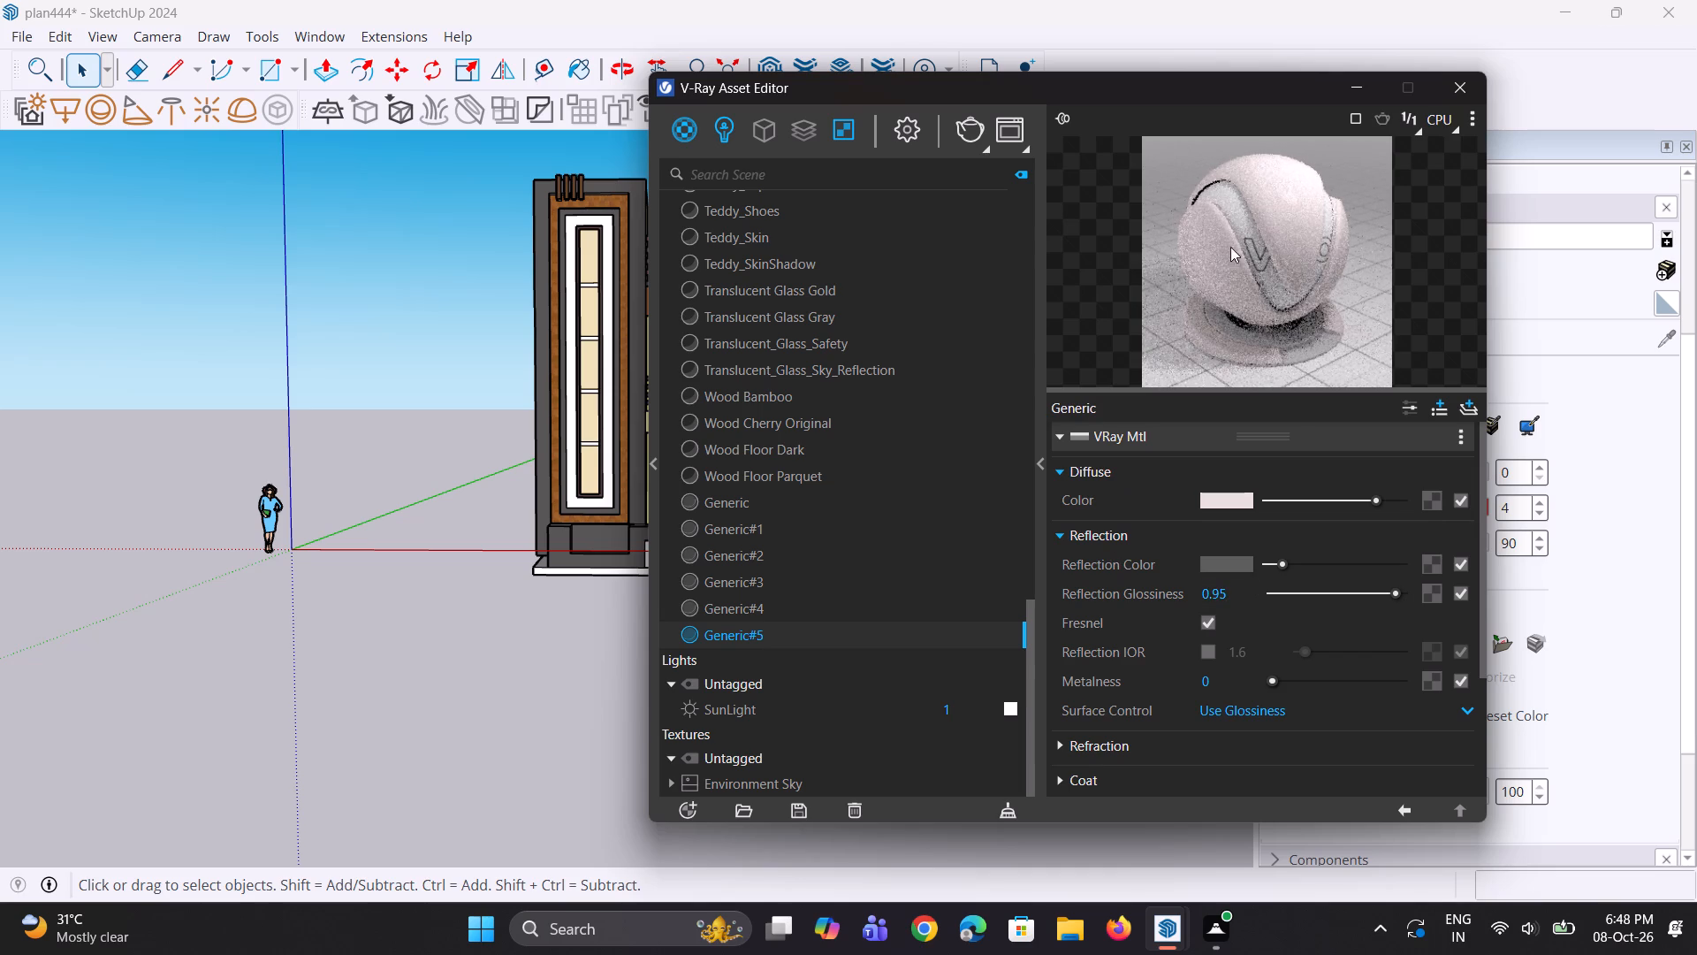
left_click(1266, 227)
left_click(1359, 95)
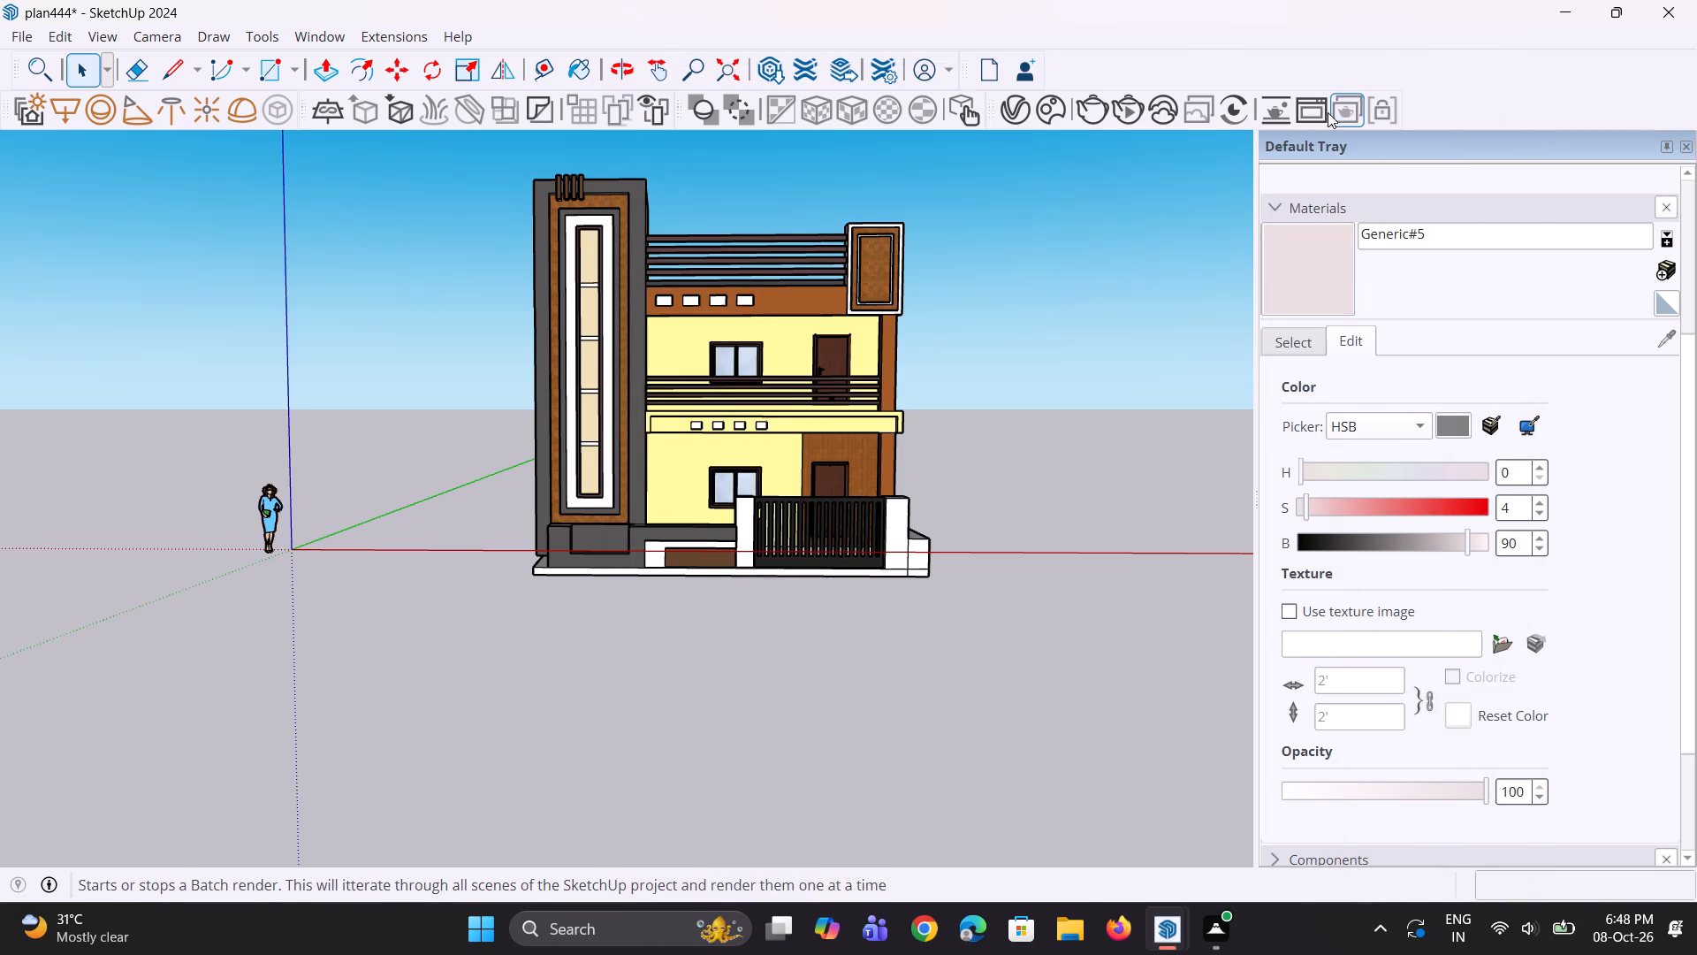
Paint the white frame around the tower's tall vertical window strip with the pale pinkish-white material.
scroll(780, 385, "up", 2)
scroll(668, 337, "up", 2)
scroll(478, 319, "up", 1)
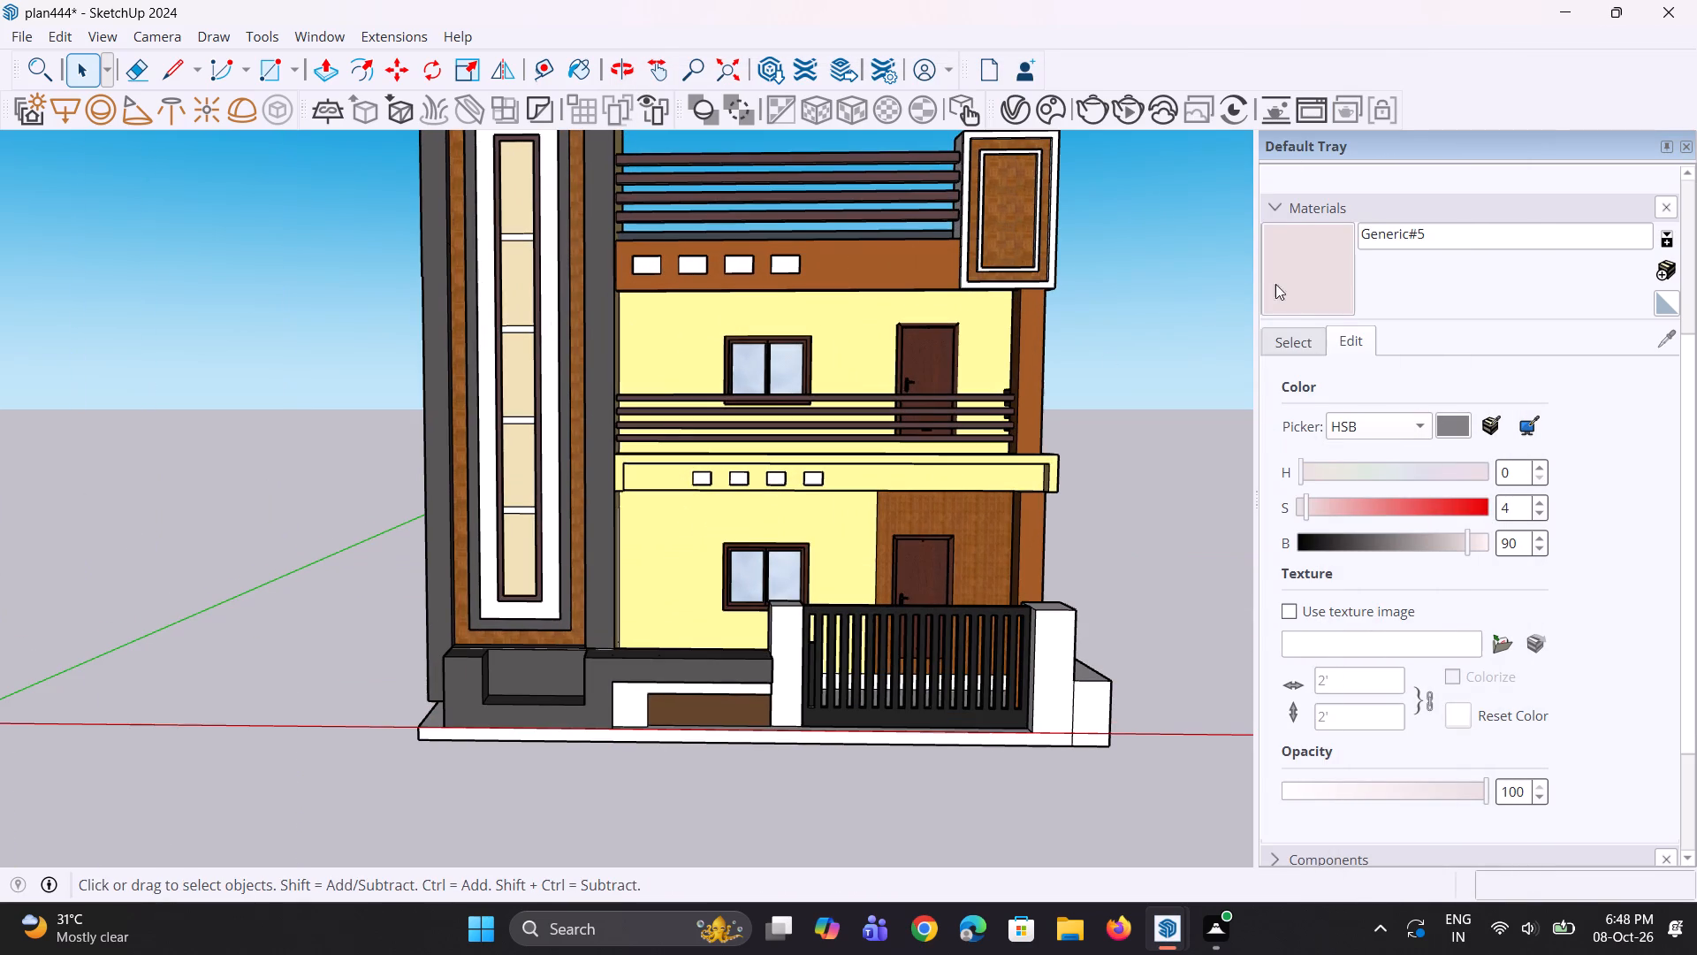
double_click(1299, 286)
scroll(544, 531, "up", 2)
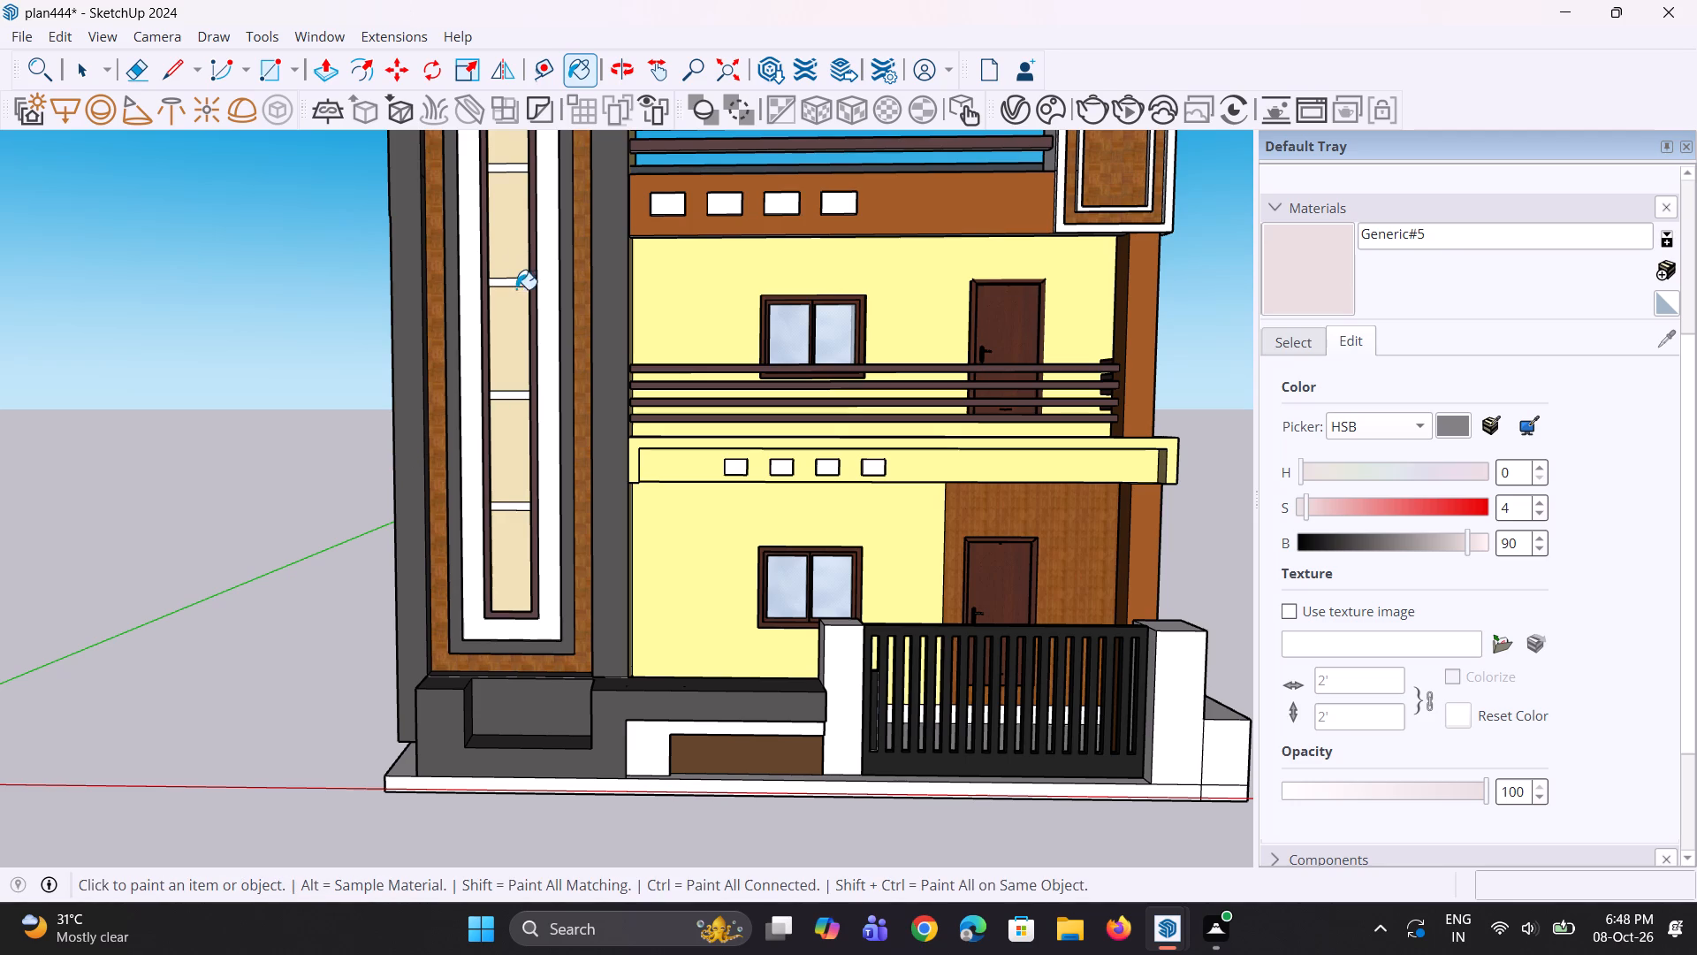
double_click(548, 562)
Paint the gate pillars and the white parts of the front compound wall with the pale pinkish-white material.
left_click(853, 673)
scroll(810, 660, "up", 2)
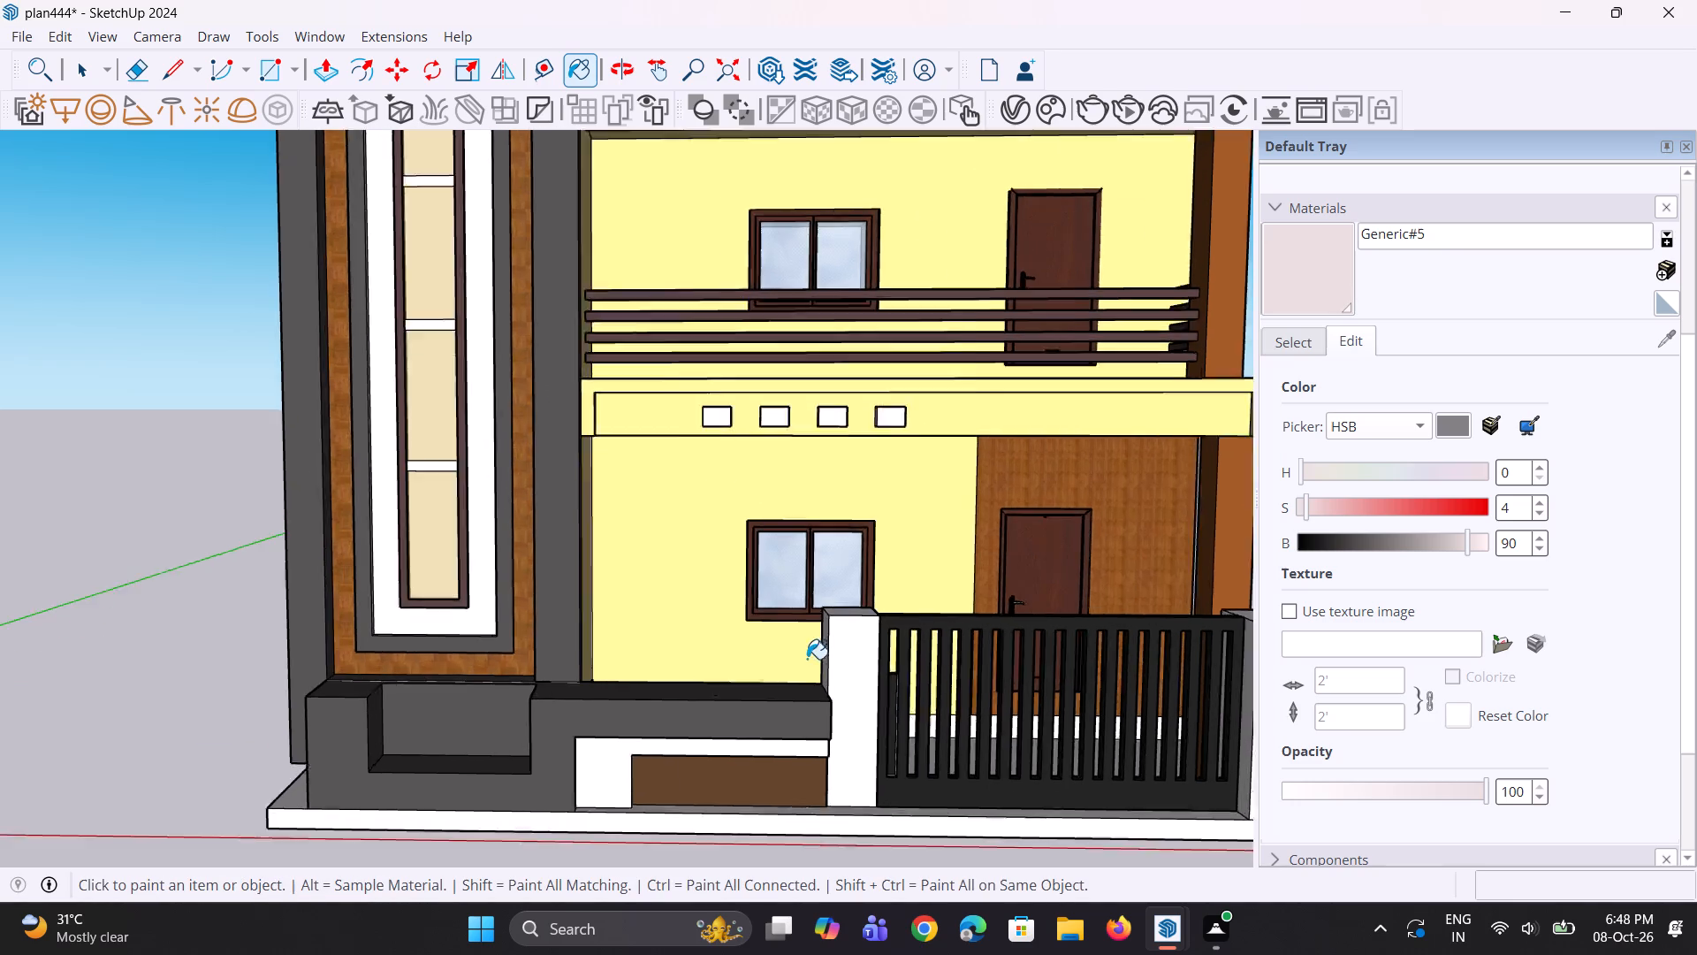
scroll(807, 659, "up", 4)
left_click(833, 644)
left_click(879, 577)
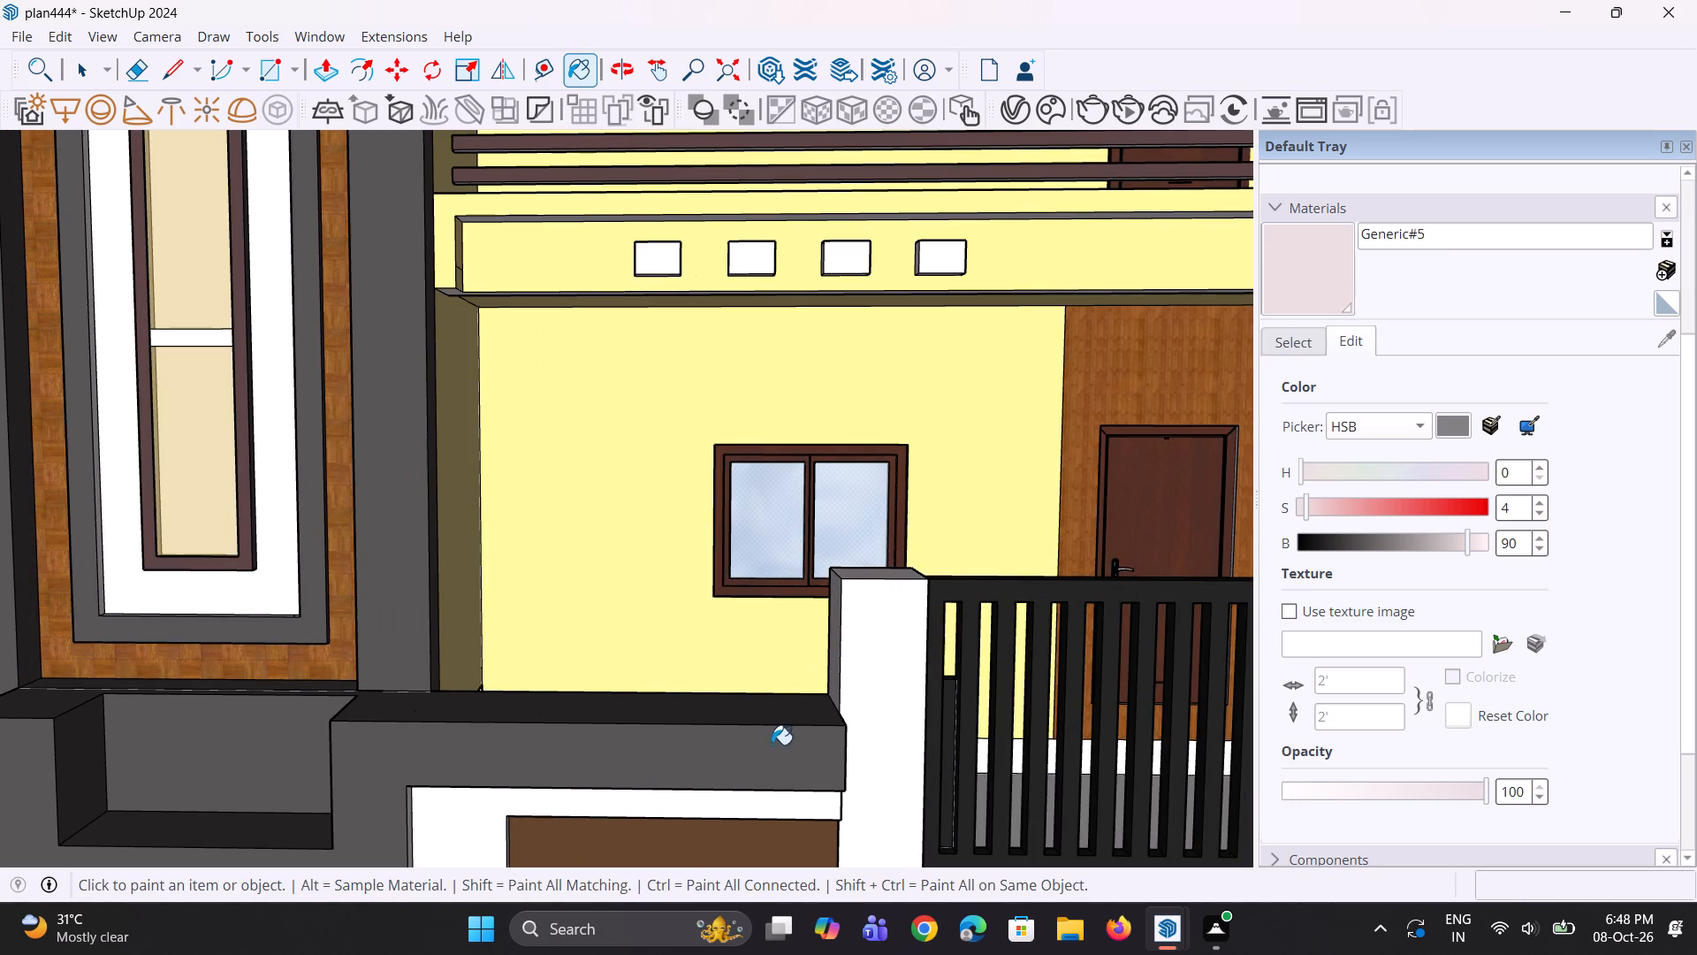
scroll(734, 726, "down", 3)
double_click(545, 811)
scroll(493, 810, "down", 3)
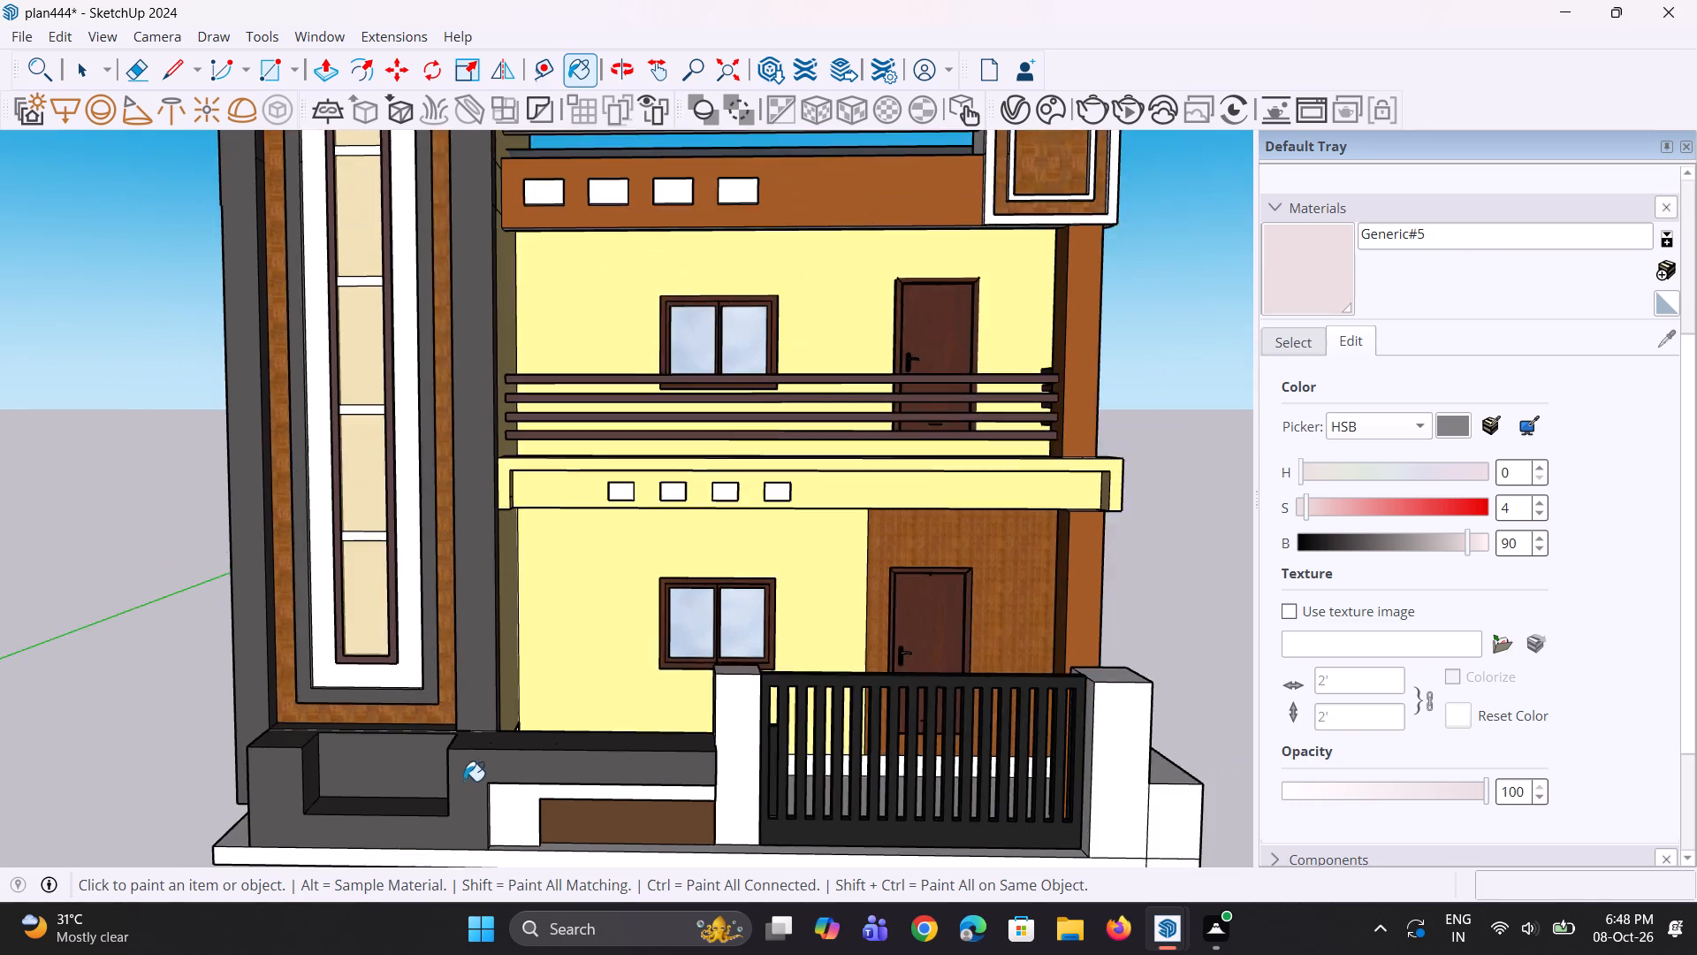
scroll(464, 781, "down", 5)
left_click(925, 773)
left_click(916, 710)
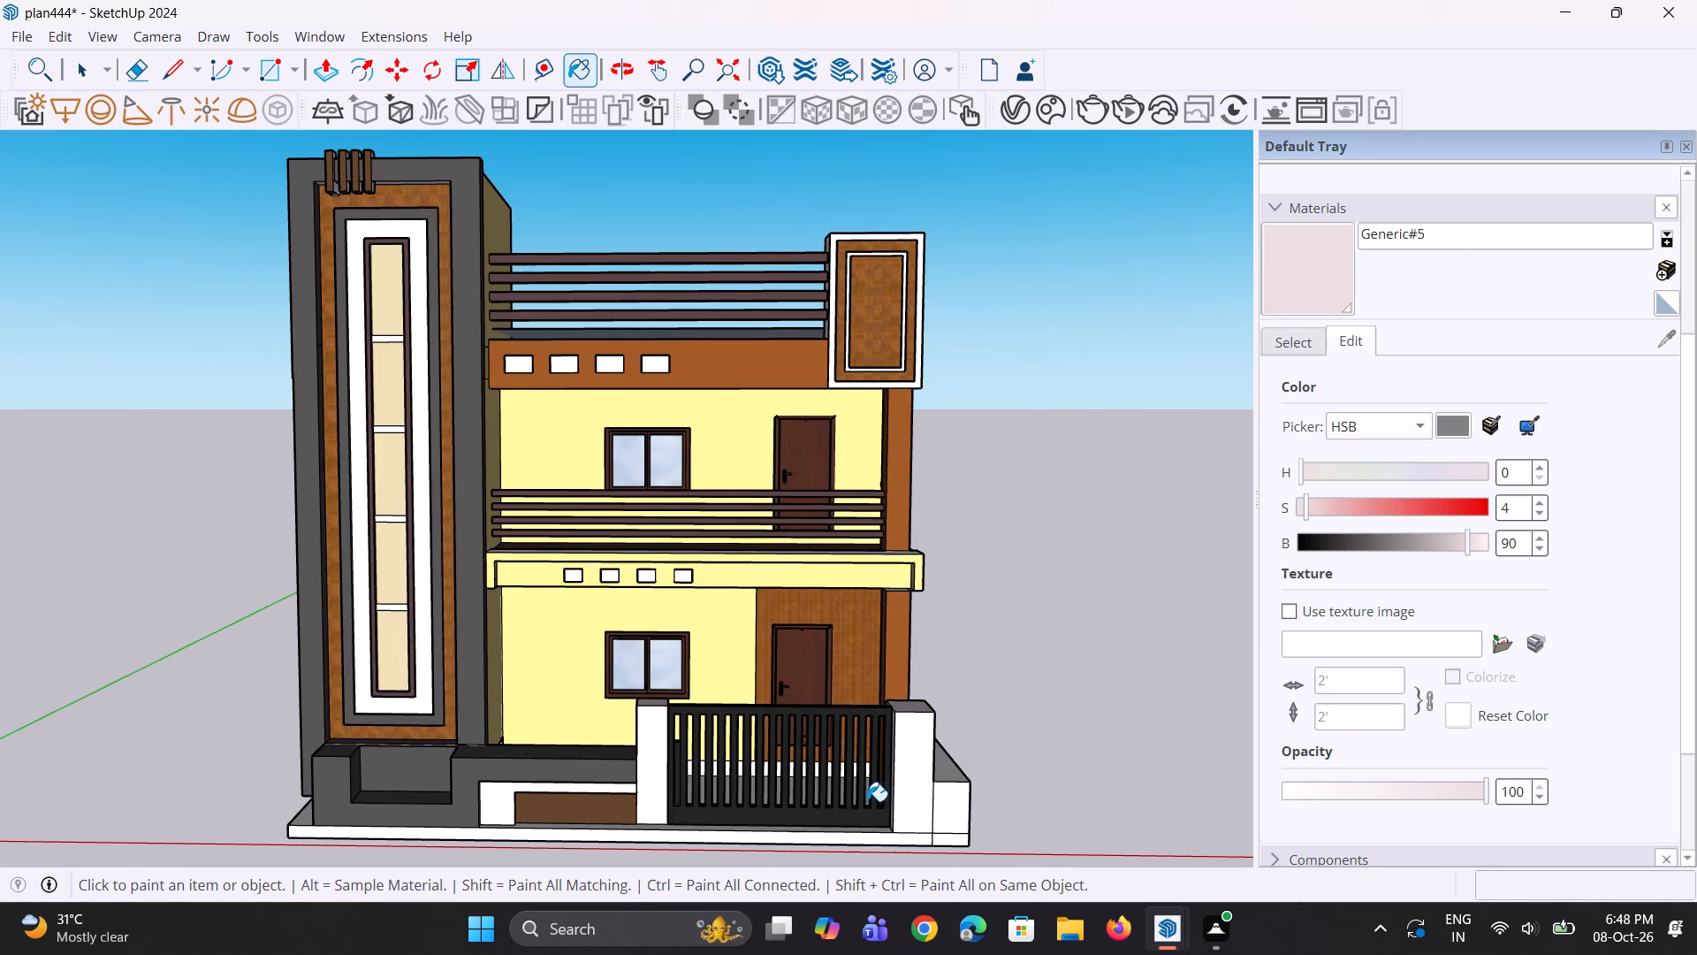
scroll(871, 736, "down", 3)
middle_click_drag(915, 813, 829, 811)
left_click(919, 816)
middle_click_drag(906, 812, 893, 803)
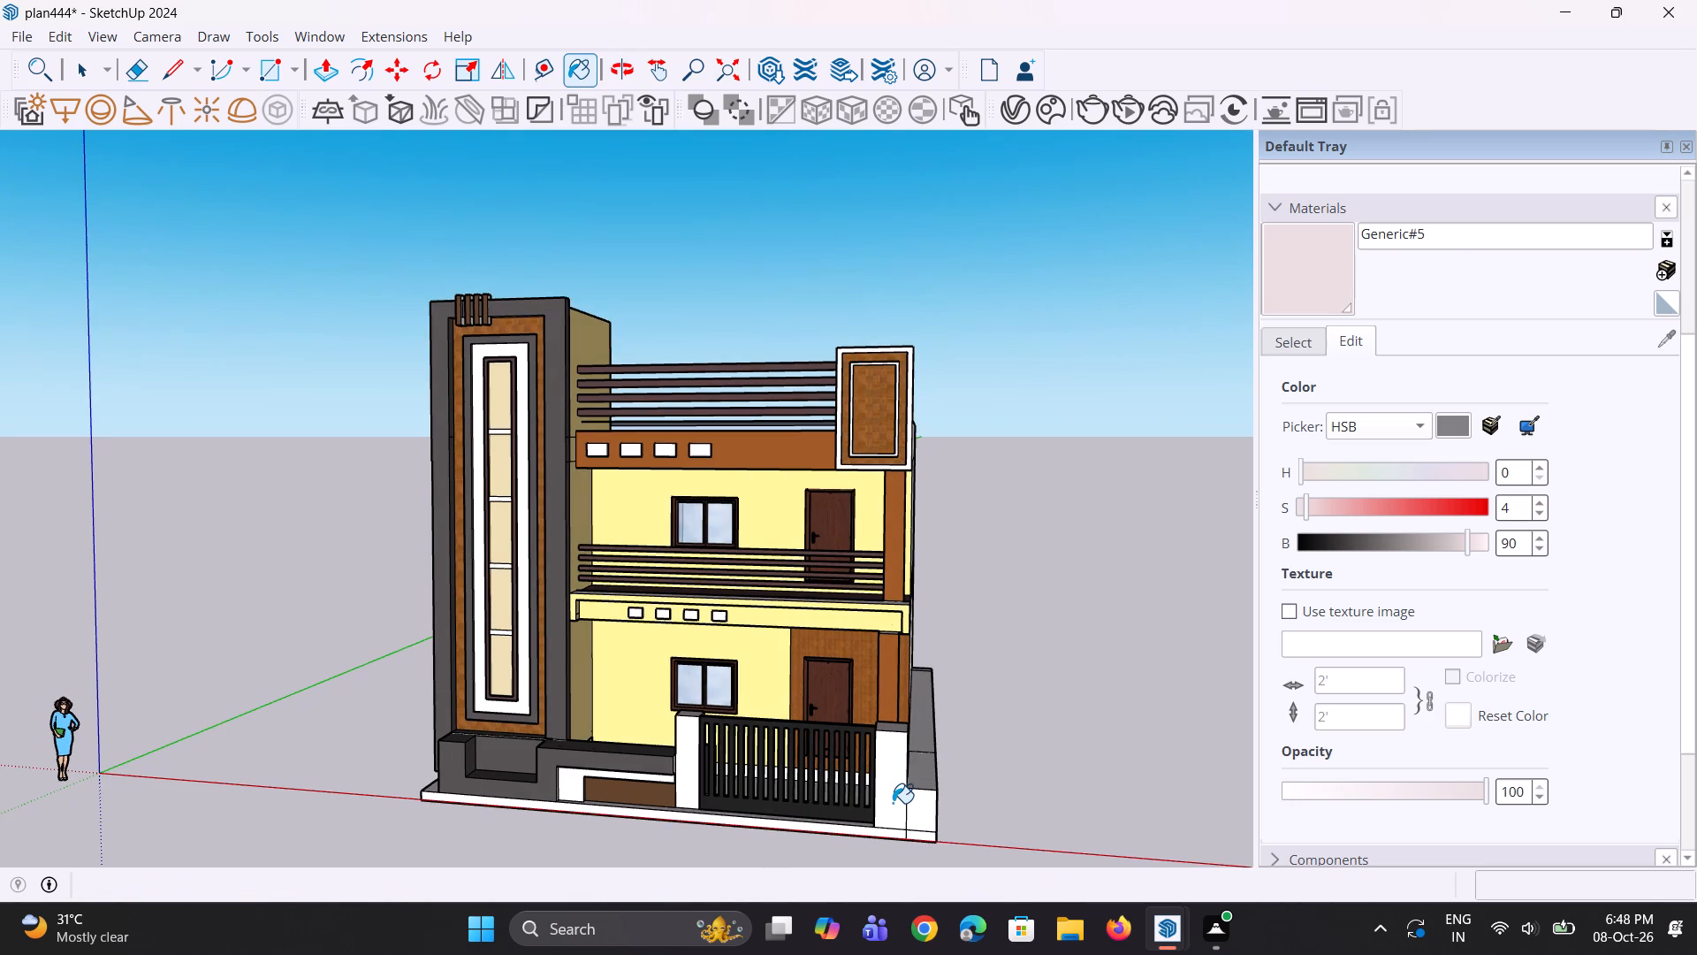
Paint the border of the first-floor balcony slab with the pale pinkish-white material.
middle_click_drag(780, 657, 888, 601)
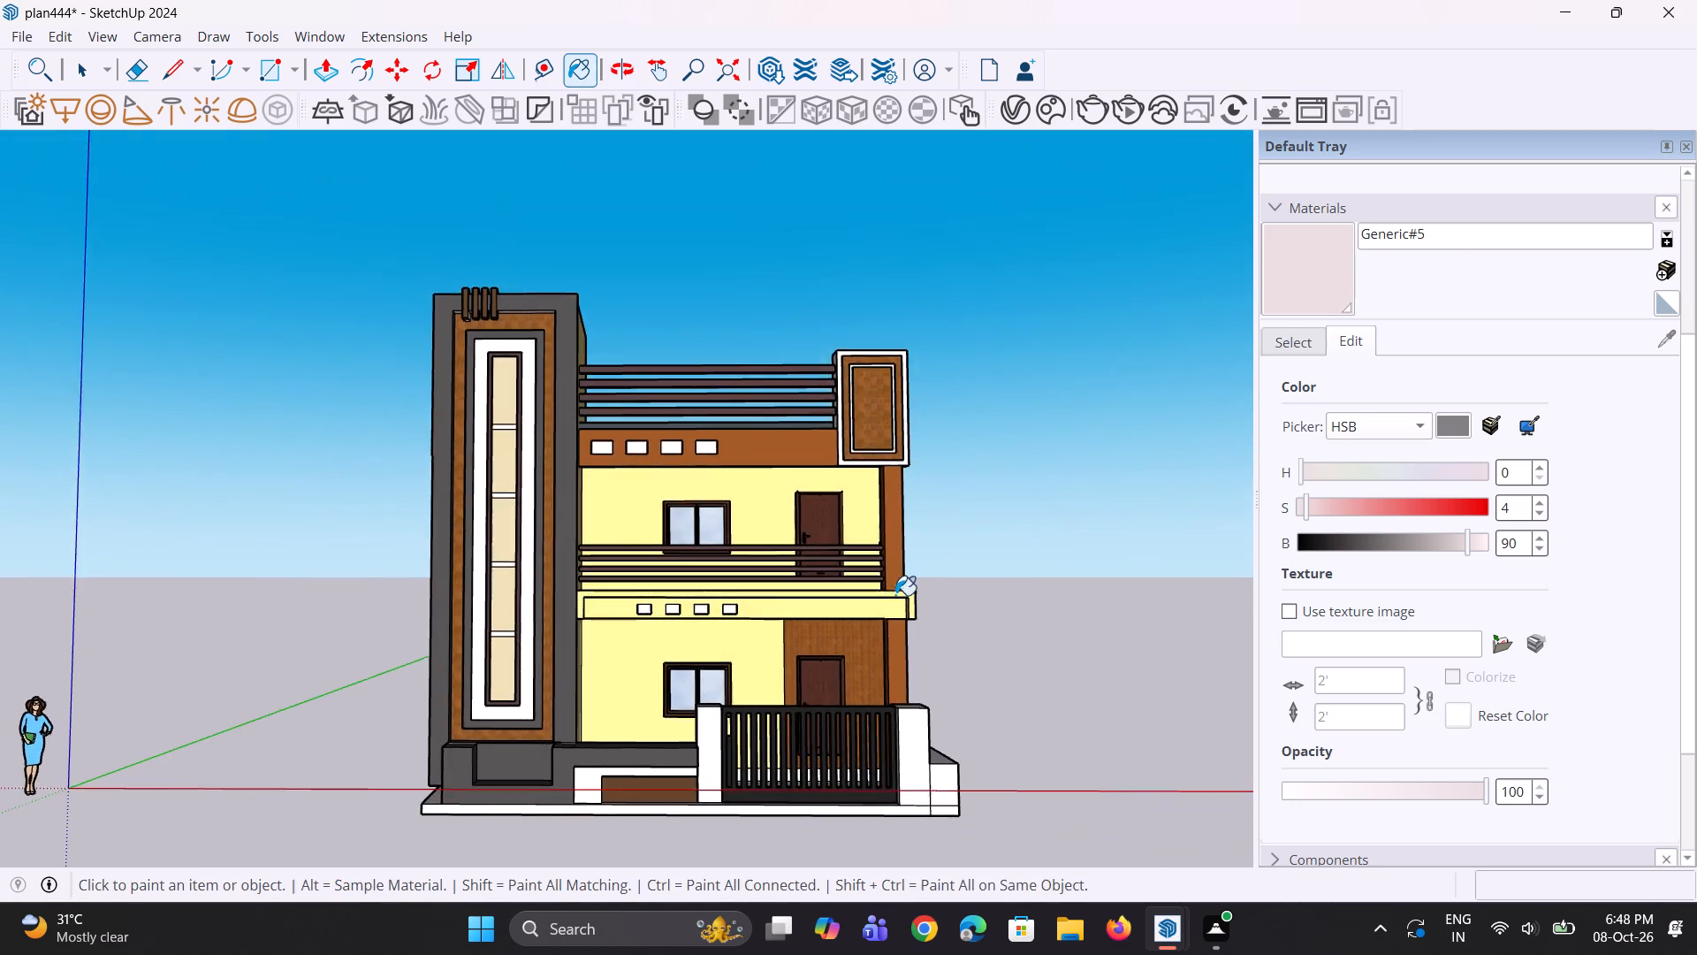
scroll(885, 584, "up", 6)
left_click(792, 604)
Paint the front faces of the rooftop wood panel's outer and inner frames with the pale pinkish-white material.
scroll(483, 653, "up", 1)
middle_click_drag(715, 637, 684, 623)
scroll(931, 628, "up", 2)
middle_click_drag(1011, 632, 1054, 612)
scroll(1016, 628, "up", 1)
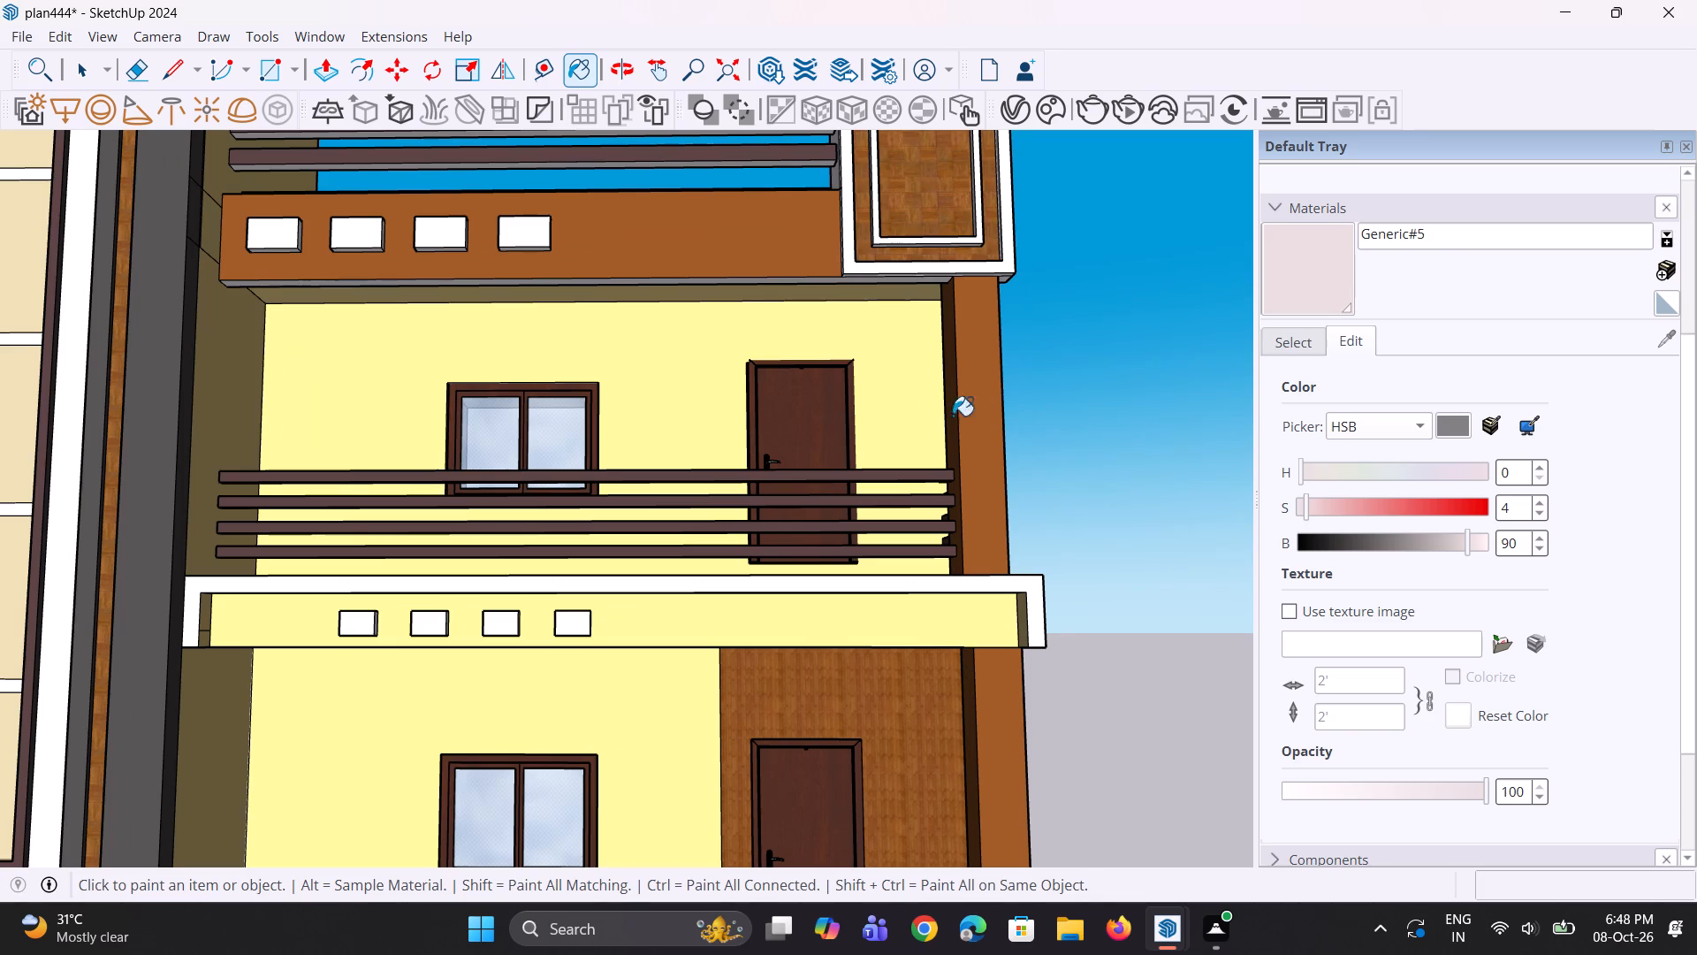
middle_click_drag(923, 404, 940, 455)
scroll(936, 275, "up", 2)
left_click(938, 285)
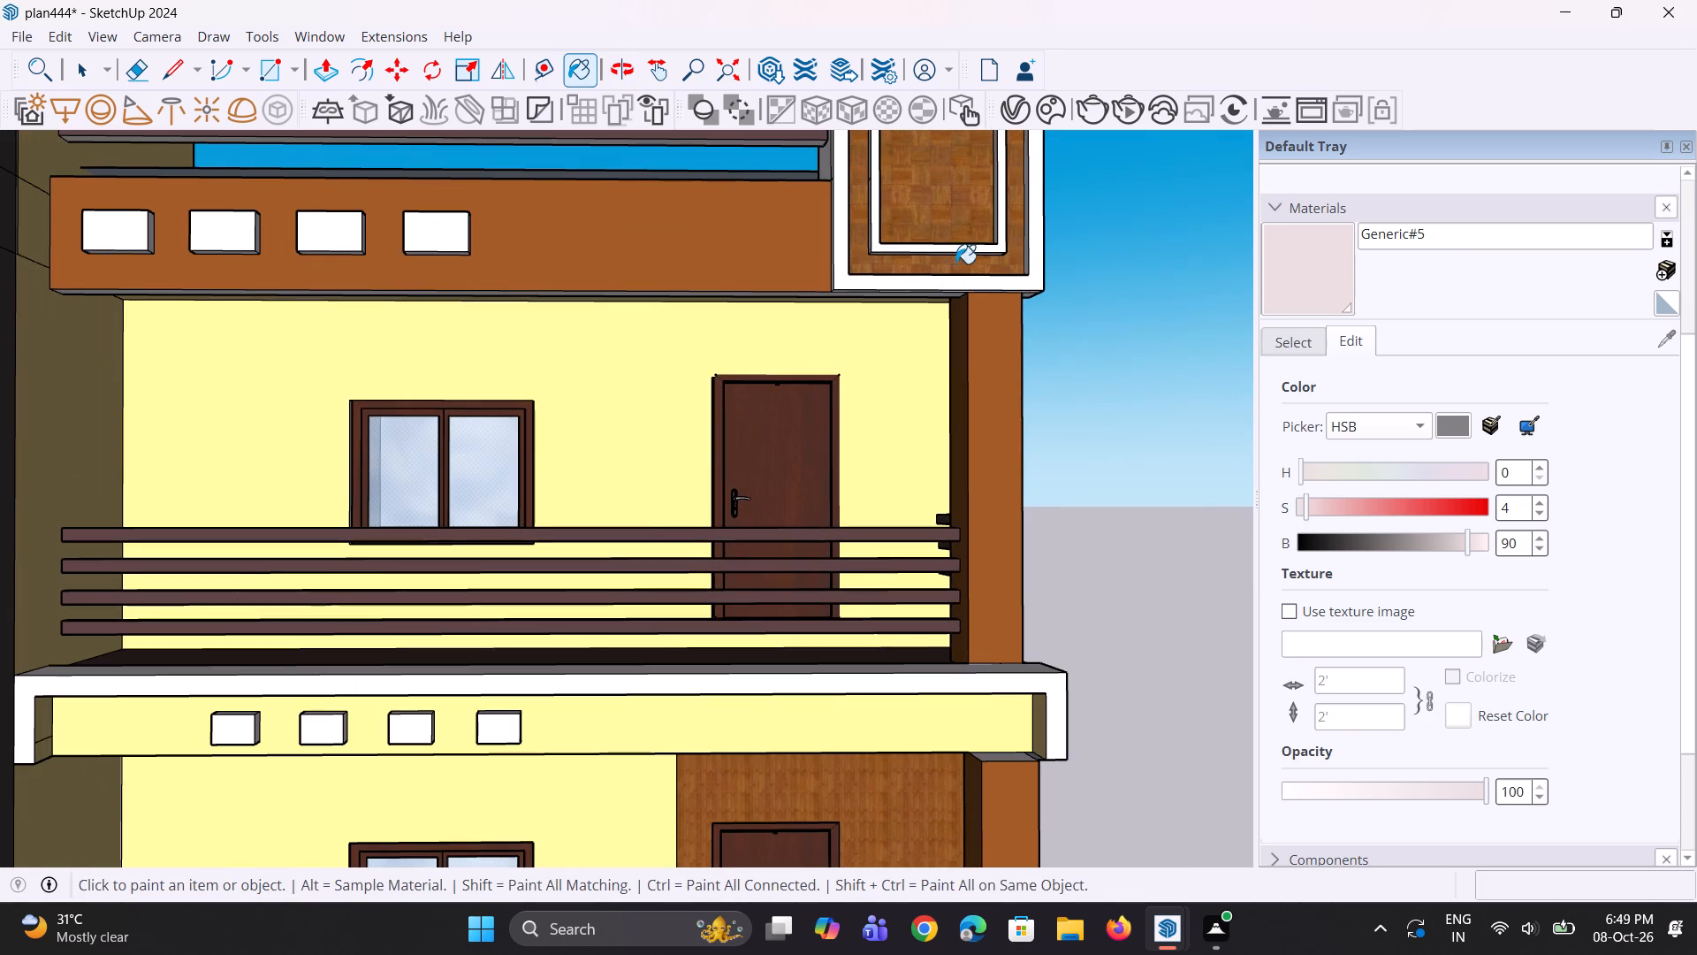
left_click(970, 247)
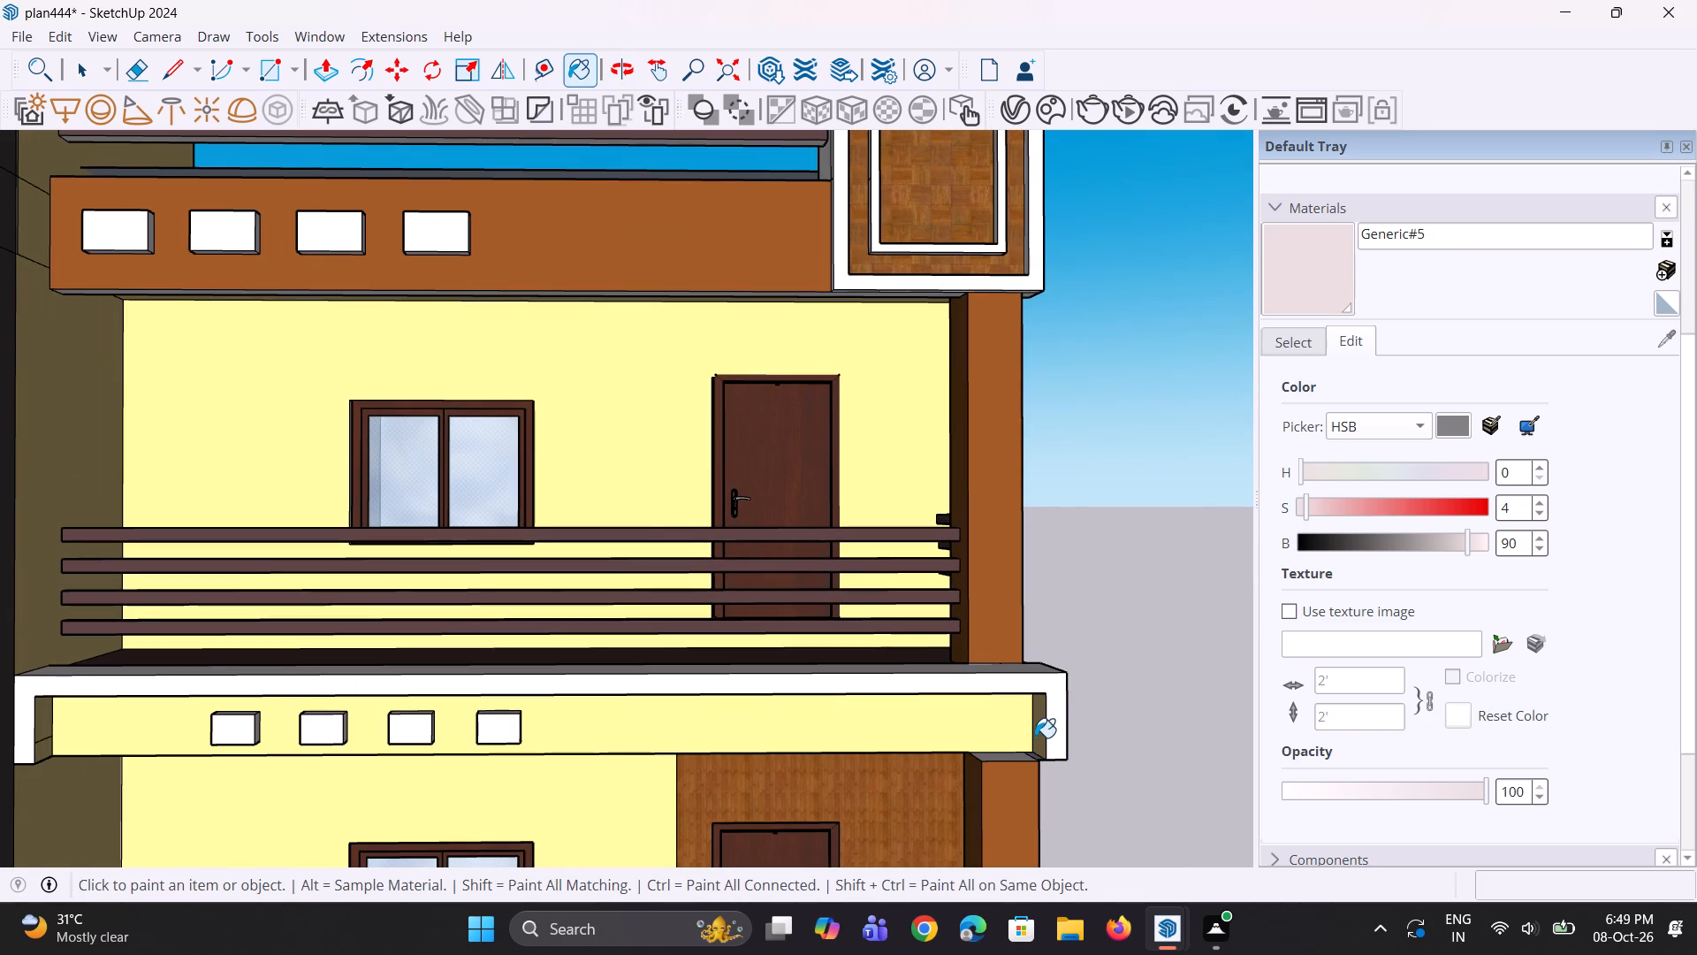
Paint the recessed end faces of the balcony slab's border with the same pinkish-white material.
left_click(1035, 737)
scroll(1046, 655, "down", 4)
middle_click_drag(731, 714, 476, 696)
scroll(411, 690, "up", 1)
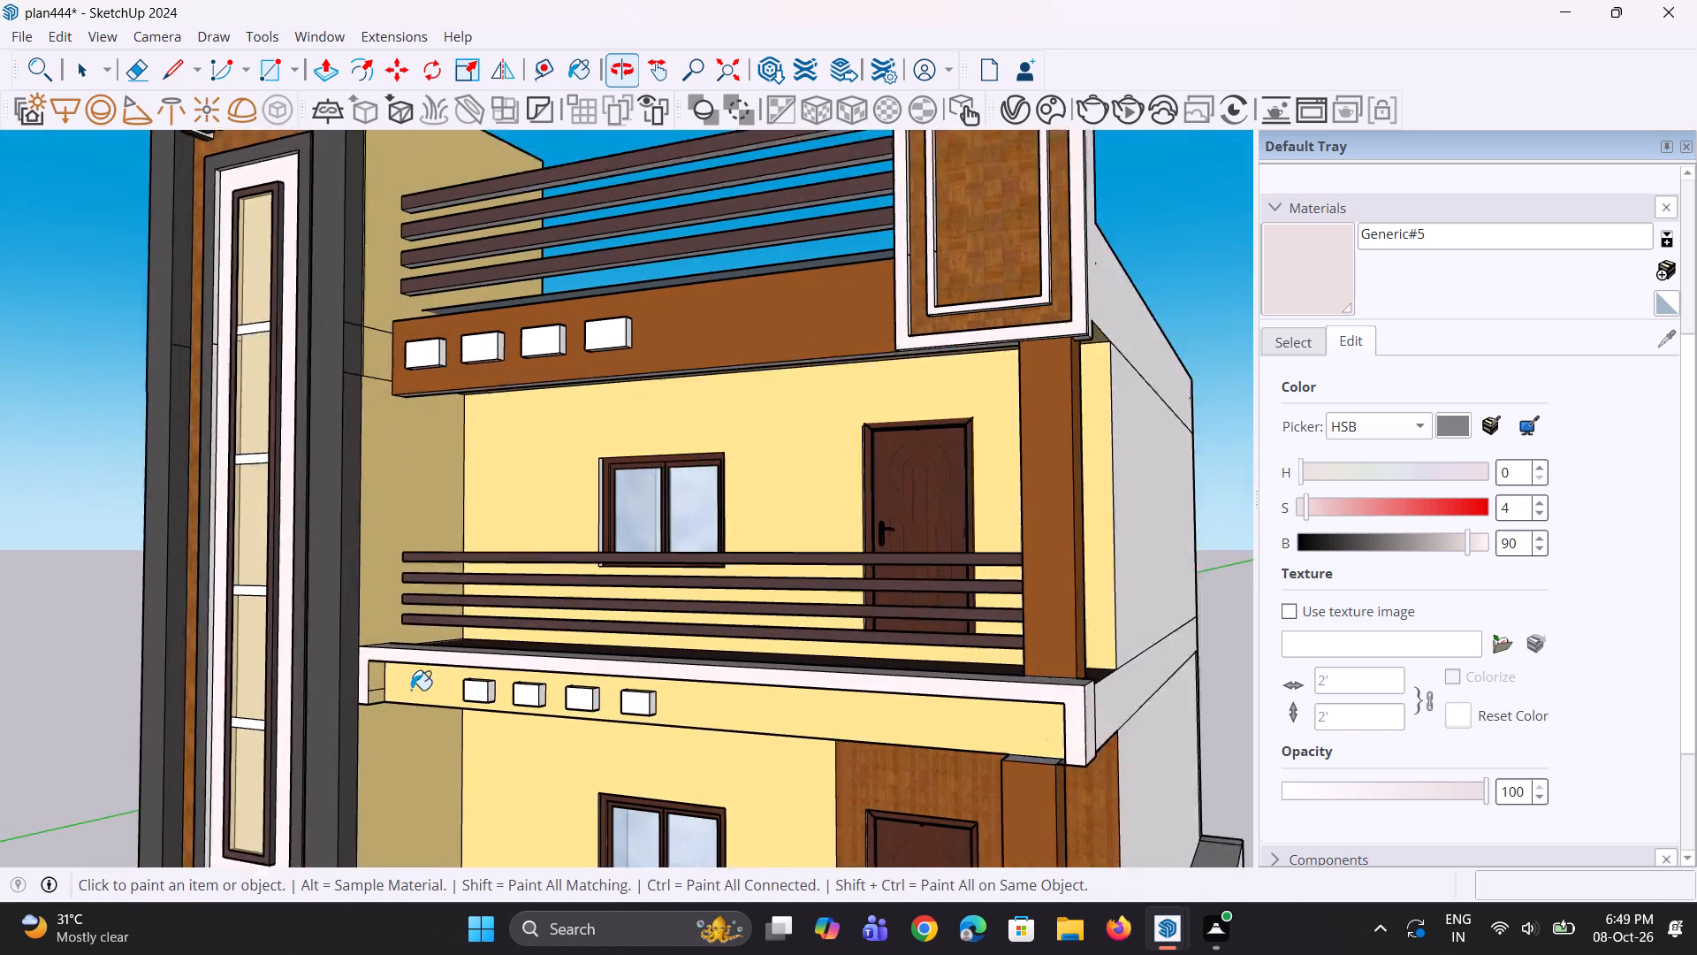
scroll(411, 690, "up", 1)
left_click(369, 691)
left_click(370, 704)
left_click(374, 686)
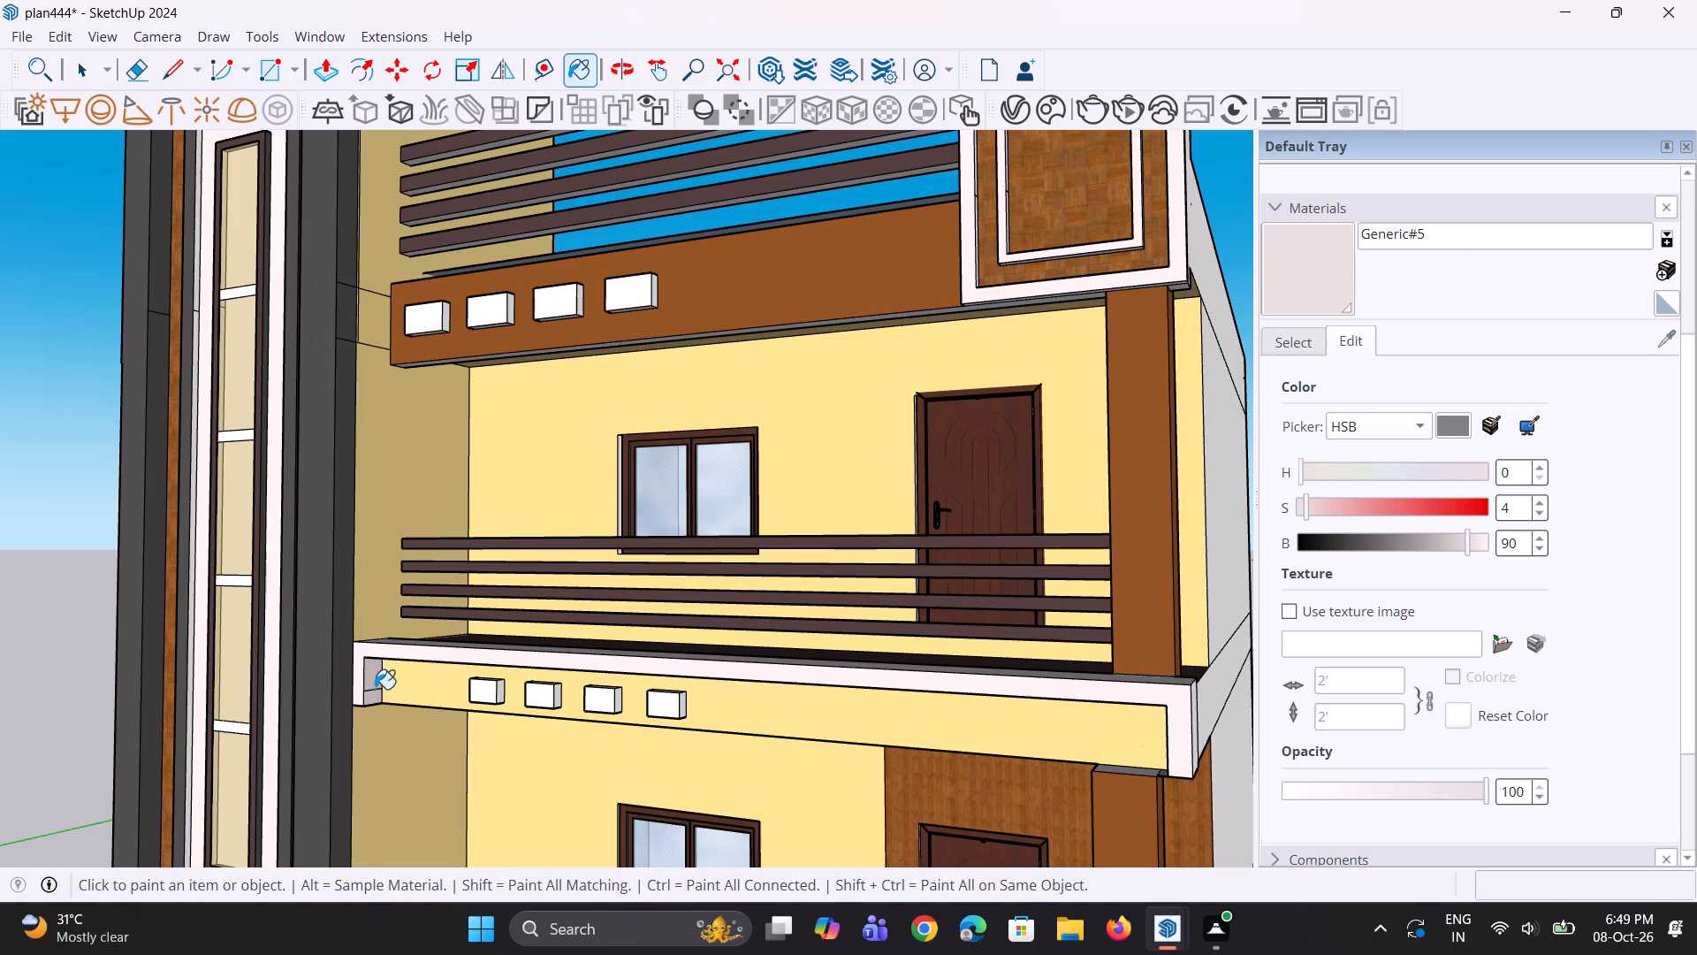
Paint the upper recess faces of the rooftop wood panel's outer and inner frames with the pinkish-white material.
scroll(407, 739, "down", 3)
middle_click_drag(480, 730, 628, 675)
scroll(636, 694, "down", 4)
middle_click_drag(635, 684, 649, 661)
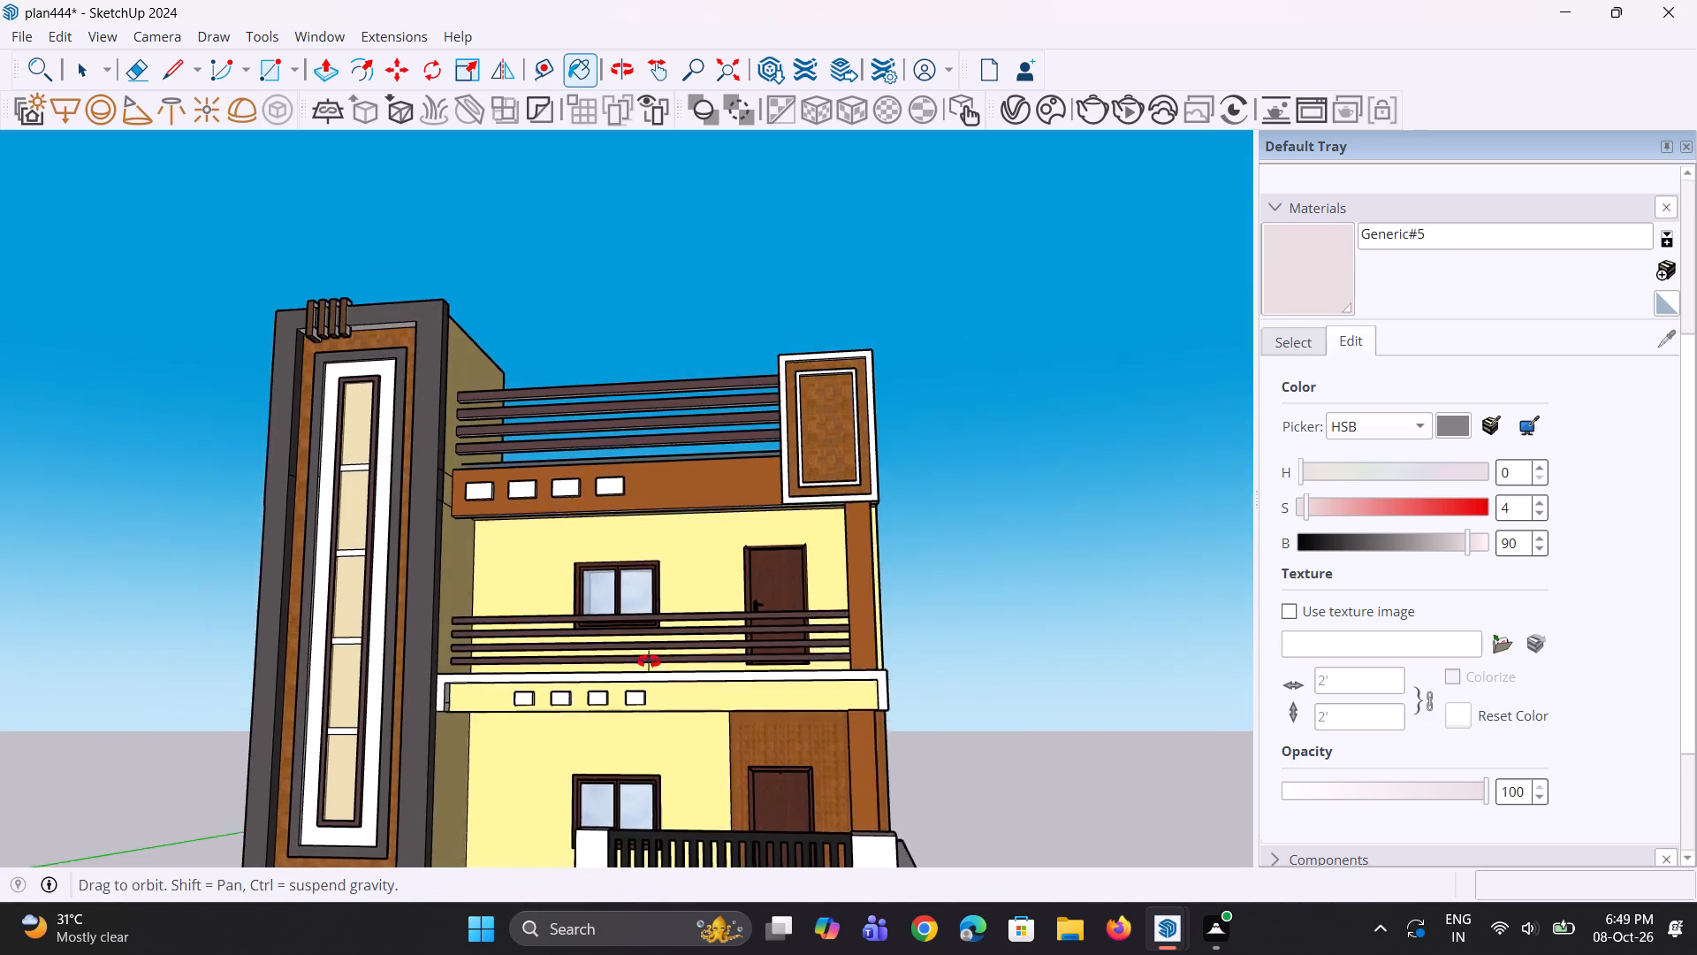
middle_click_drag(649, 661, 667, 651)
scroll(704, 657, "down", 3)
scroll(690, 583, "up", 4)
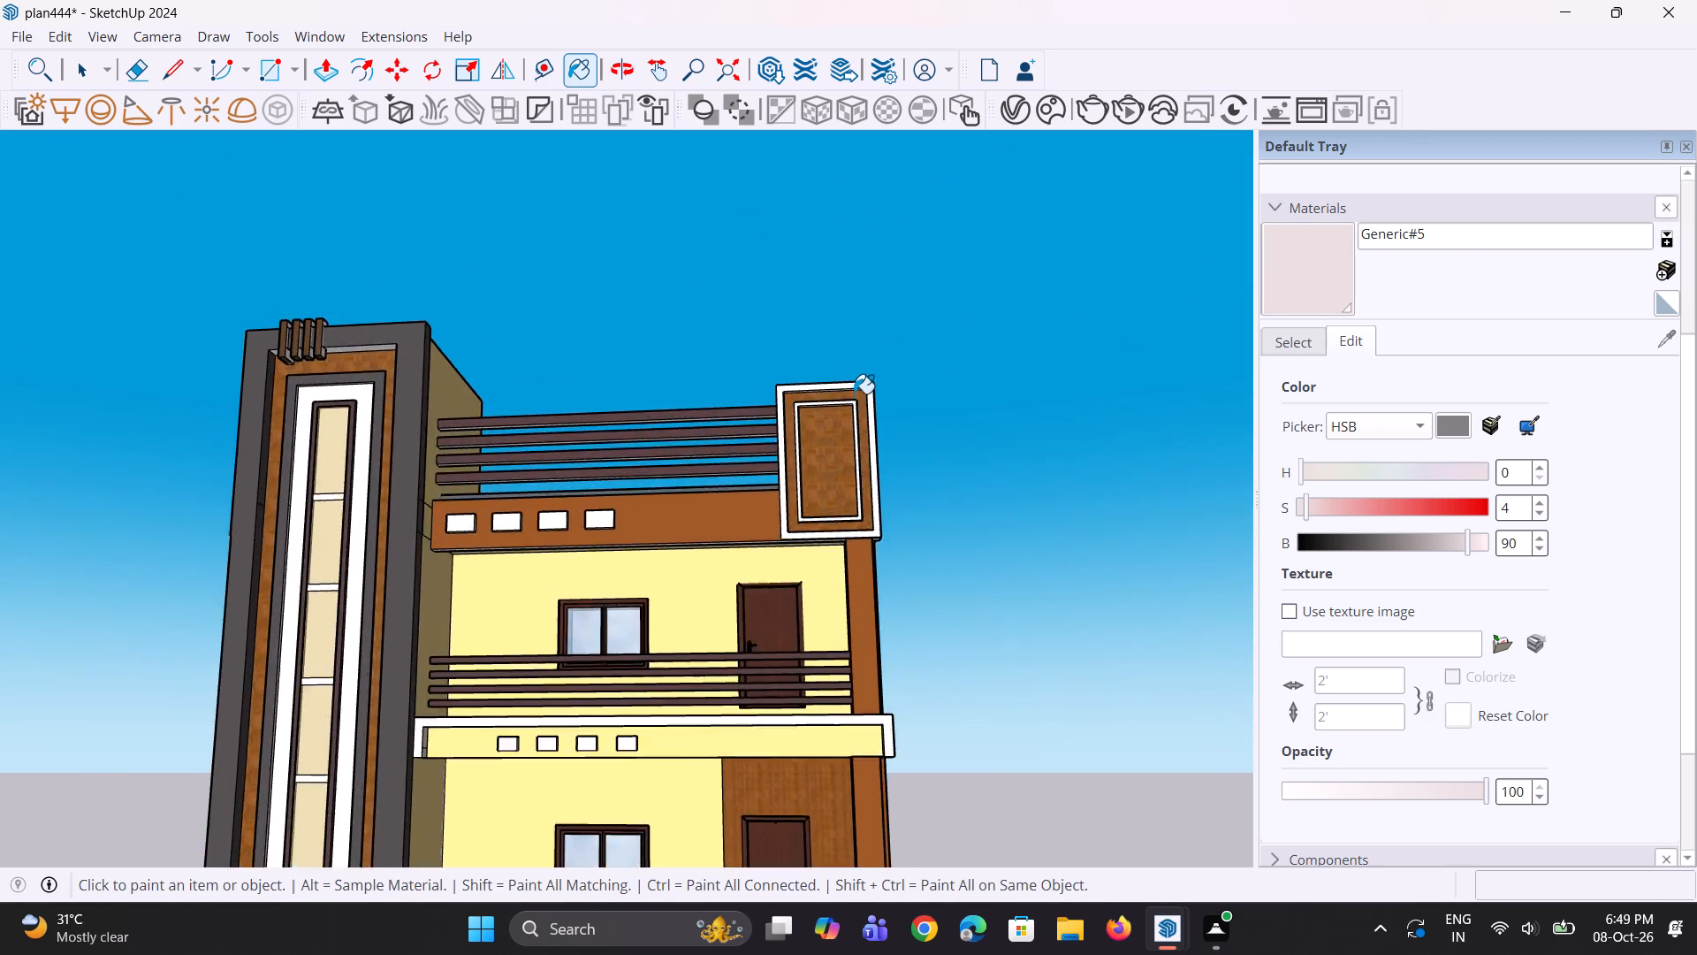
scroll(854, 393, "up", 3)
middle_click_drag(850, 401, 885, 320)
scroll(844, 399, "up", 7)
left_click(887, 371)
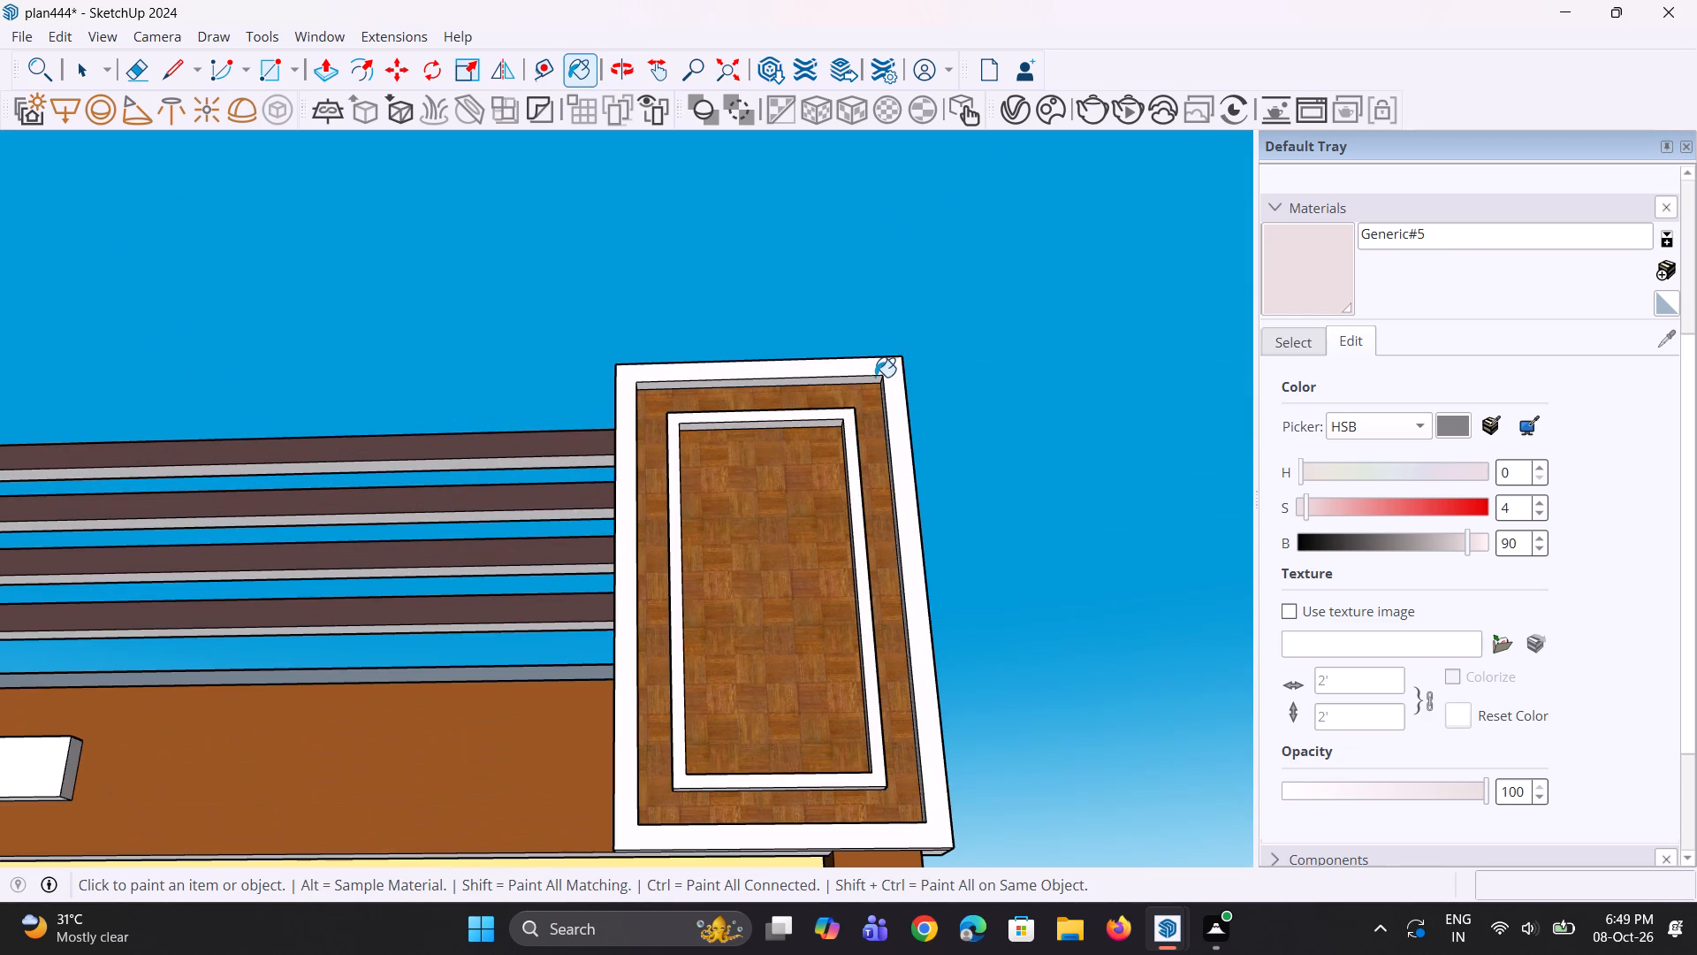
left_click(872, 378)
left_click(841, 418)
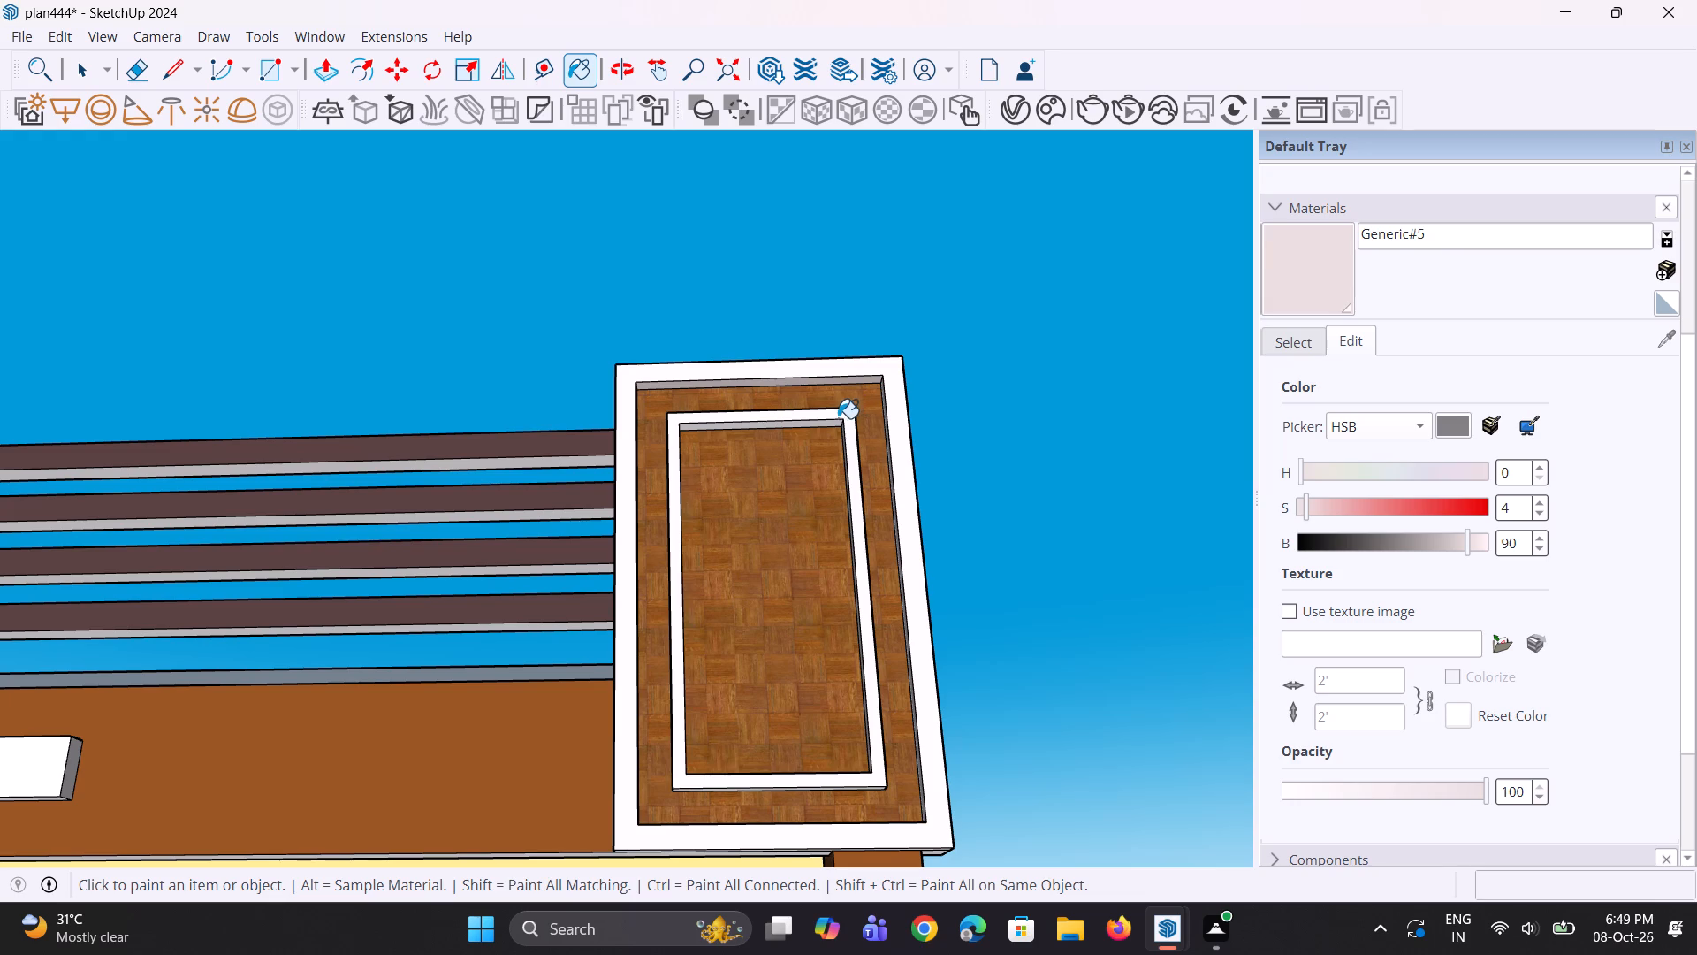
left_click(836, 419)
left_click(833, 423)
Paint the side recess faces of the rooftop panel's inner frame with the pinkish-white material.
middle_click_drag(778, 439, 635, 470)
scroll(681, 503, "up", 1)
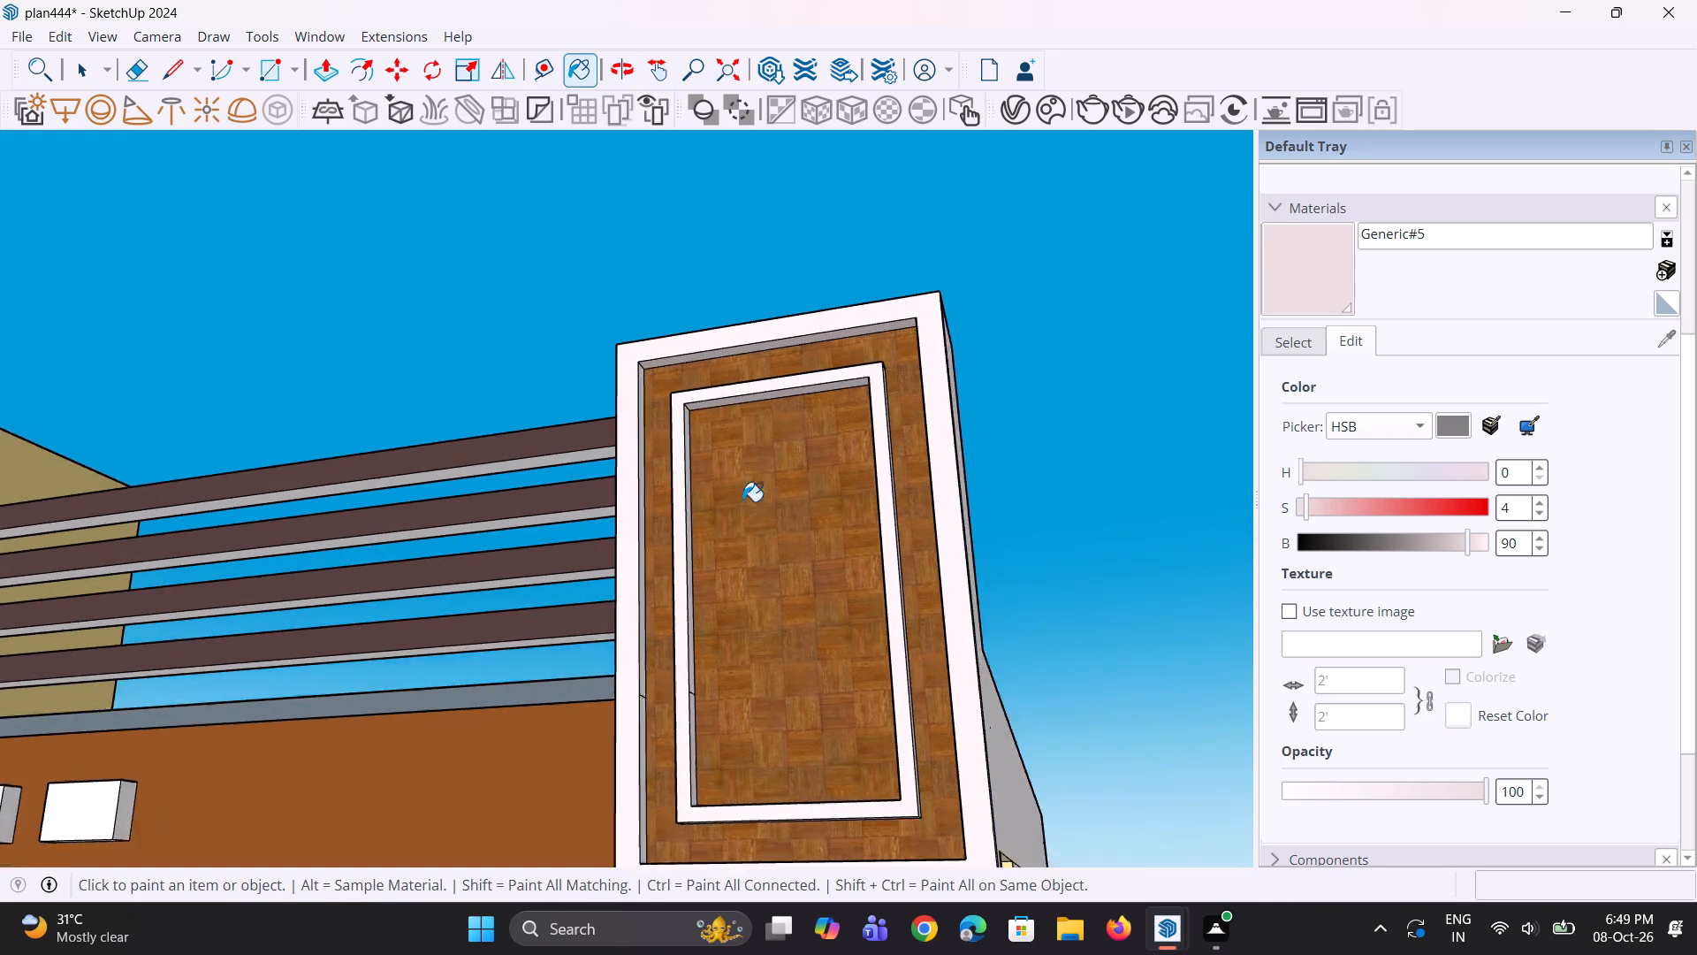
scroll(742, 501, "up", 4)
left_click(666, 494)
left_click(653, 500)
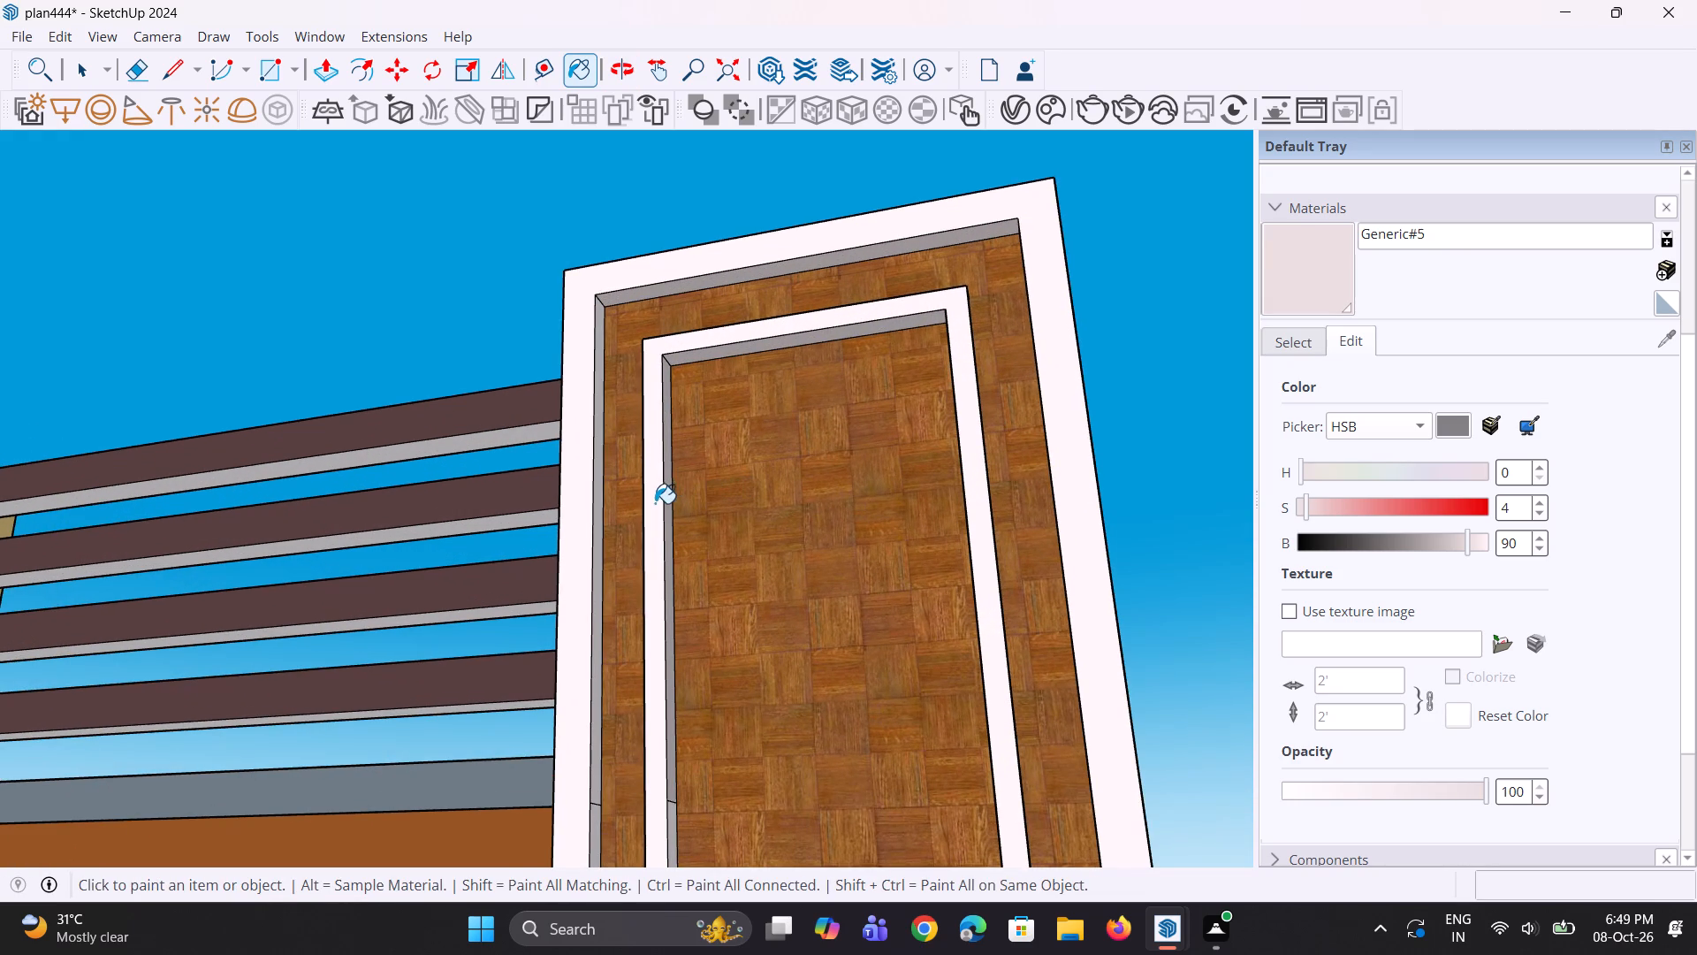
middle_click_drag(916, 545, 1176, 502)
scroll(970, 569, "up", 2)
left_click(941, 551)
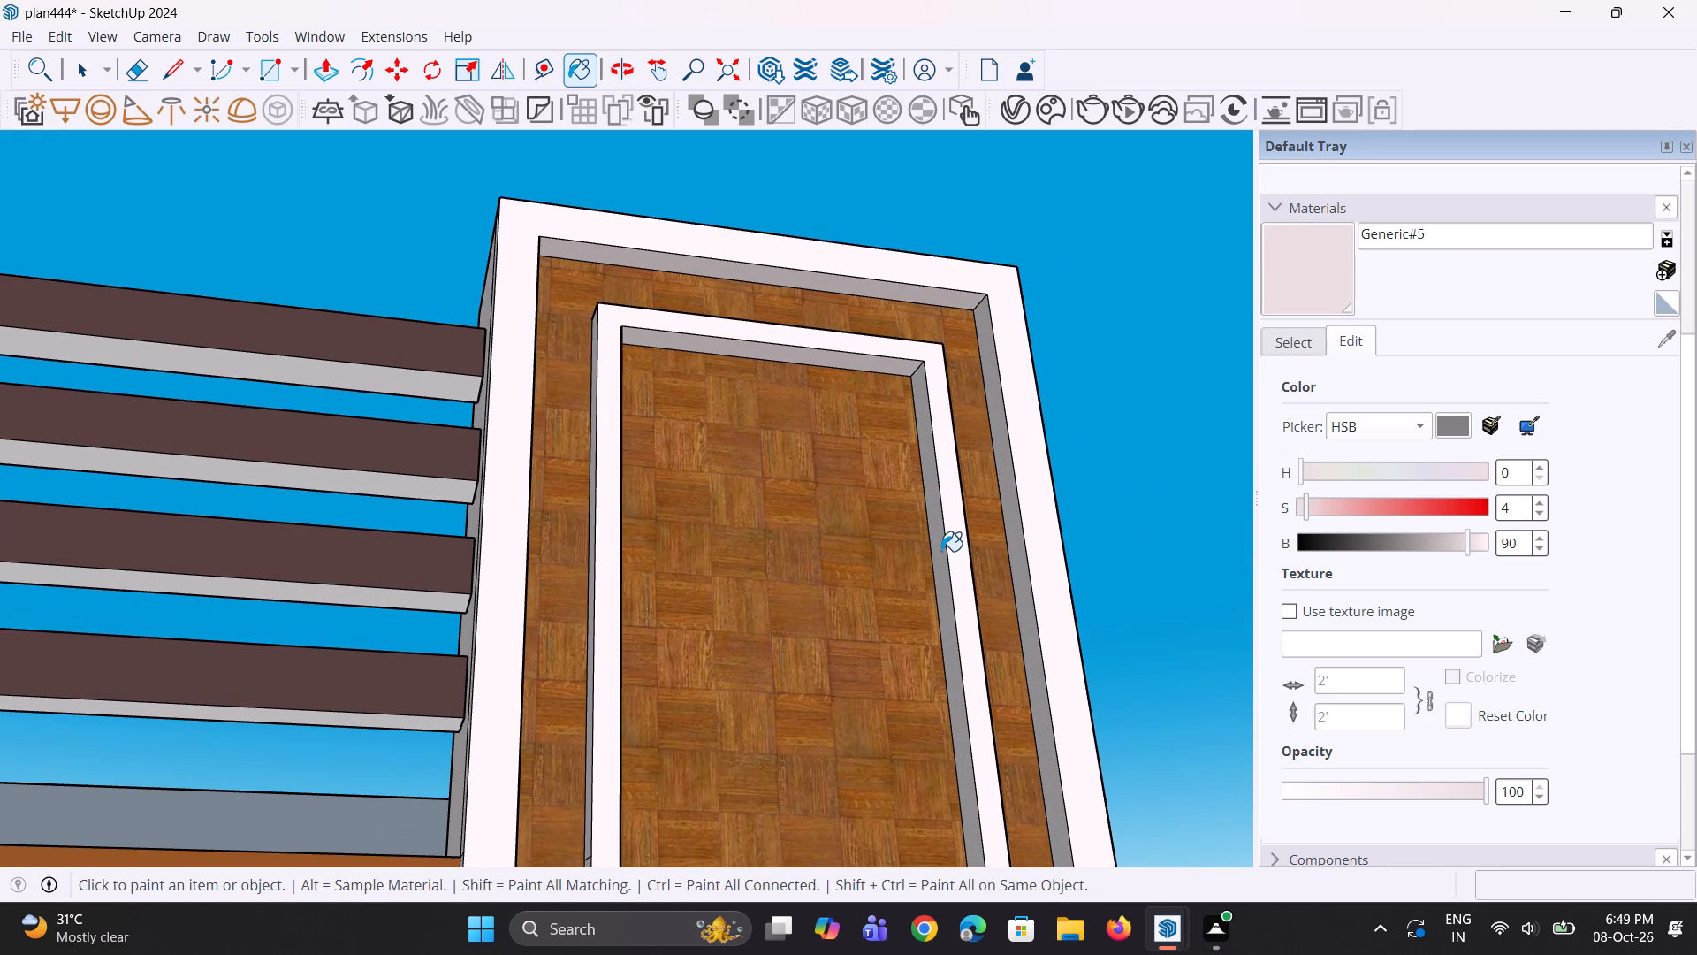
left_click(959, 554)
Paint the underside and lower recess faces of the rooftop panel's inner frame with the pinkish-white material.
scroll(901, 472, "down", 8)
middle_click_drag(891, 547, 896, 629)
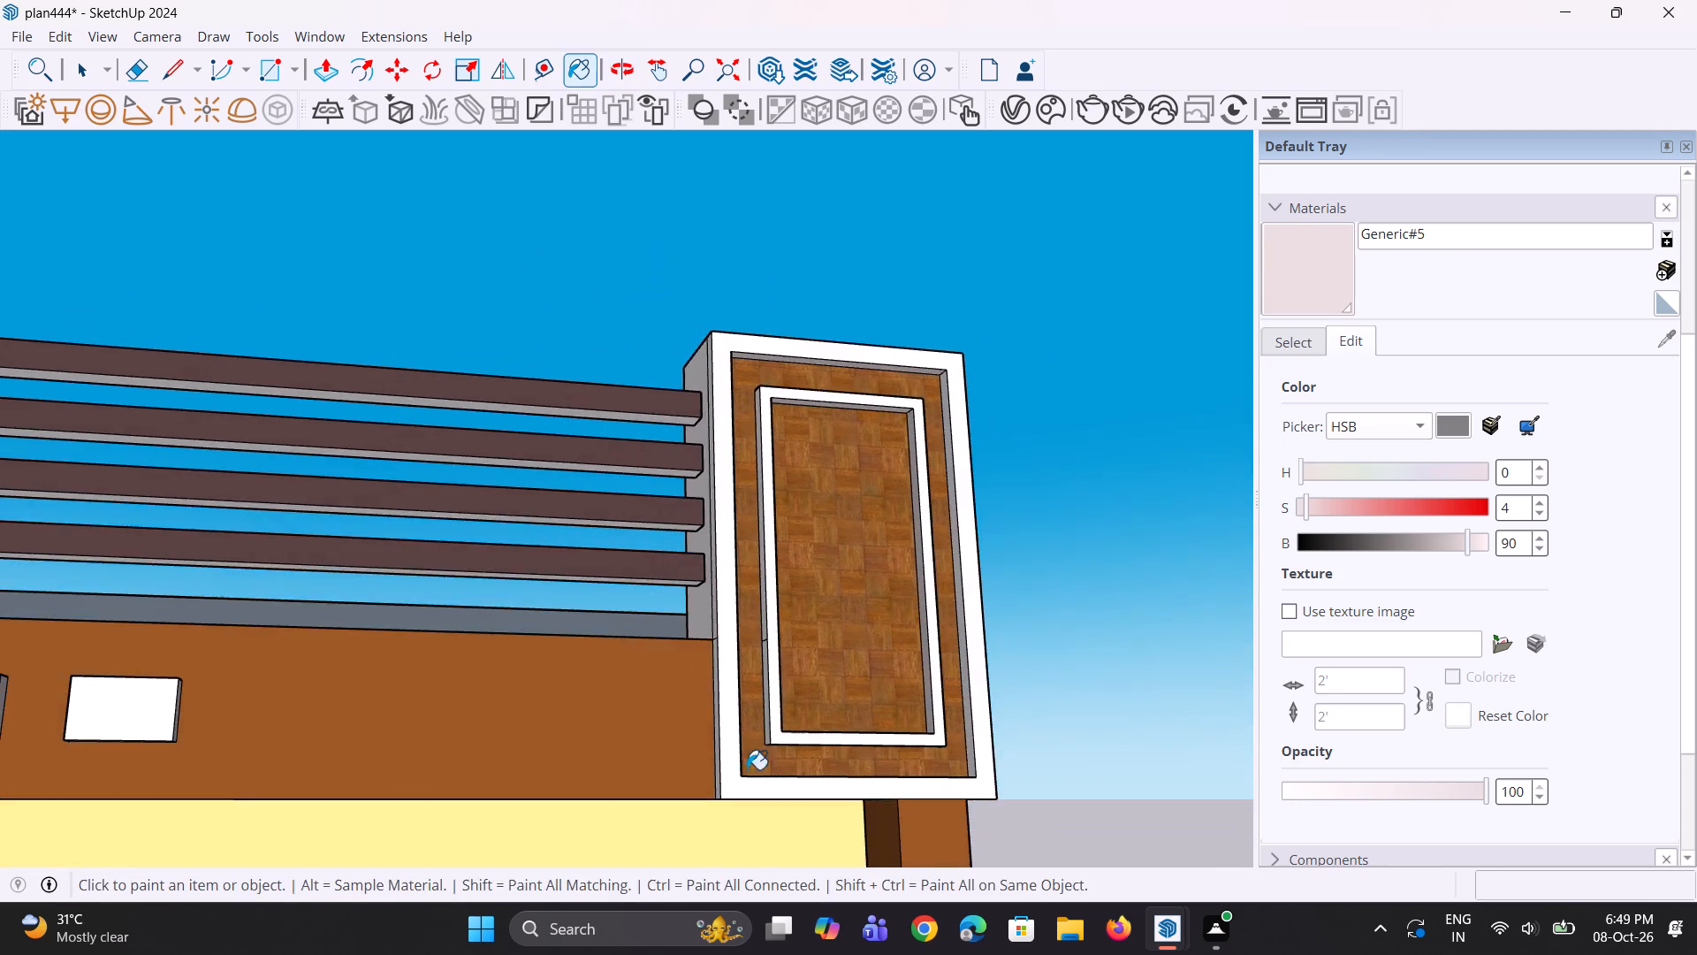
scroll(712, 787, "up", 3)
middle_click_drag(755, 770, 807, 571)
scroll(848, 699, "up", 2)
left_click(848, 699)
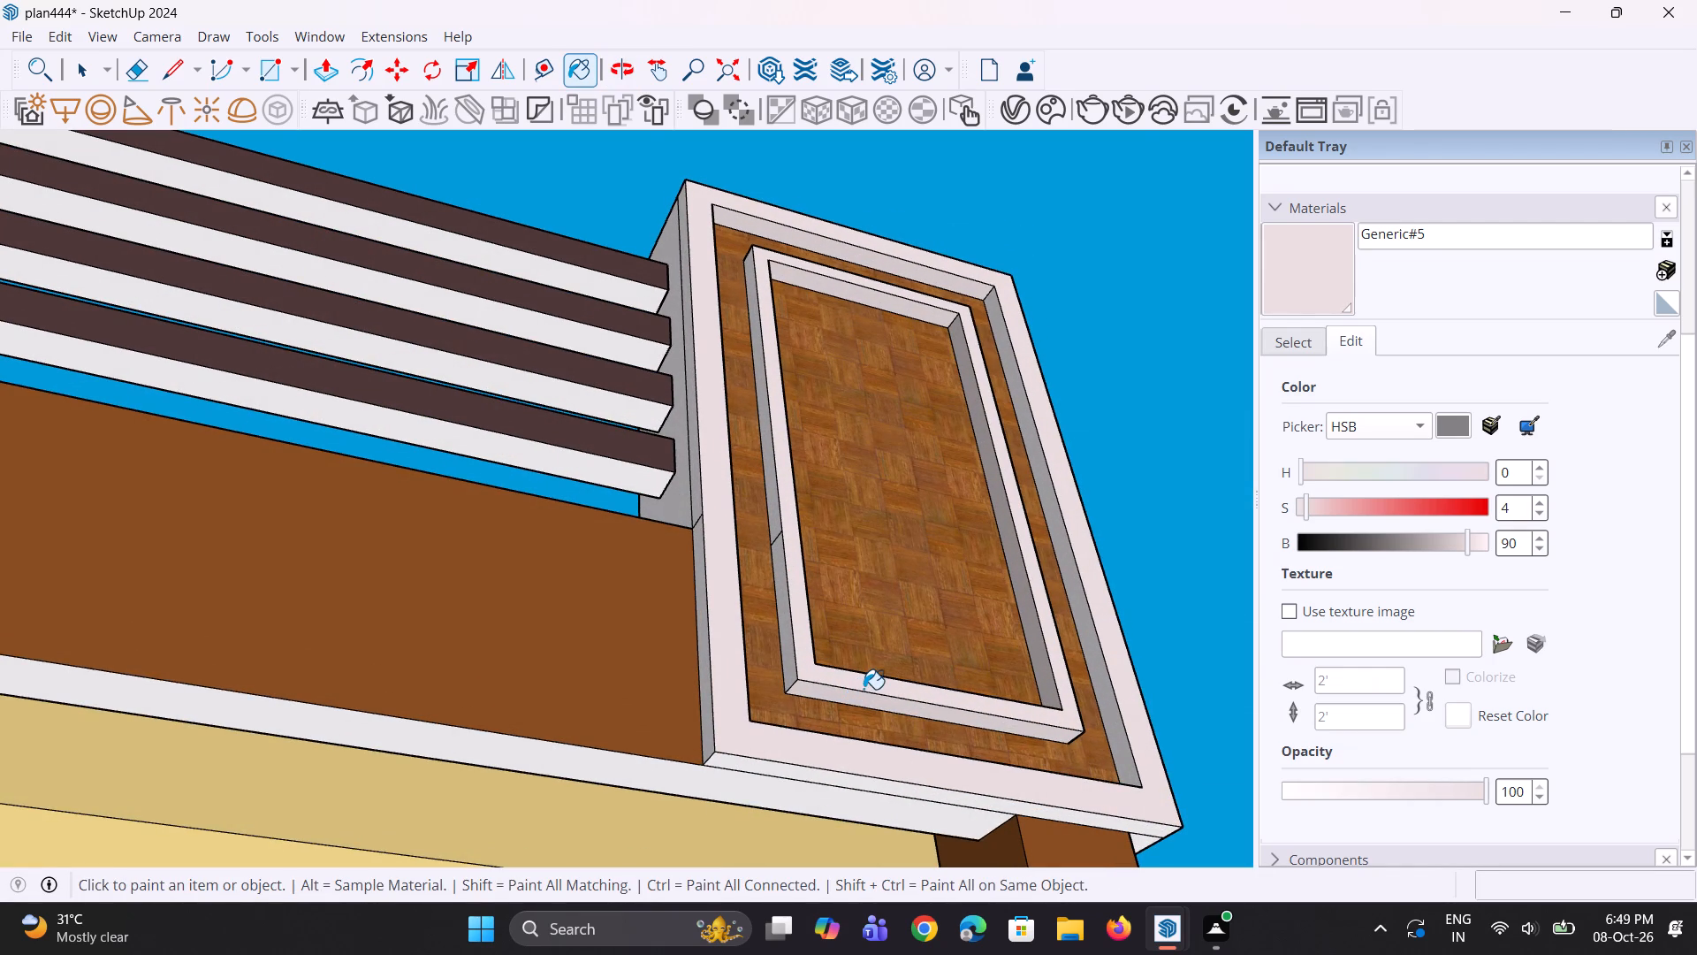
left_click(864, 689)
left_click(789, 679)
middle_click_drag(875, 646, 662, 840)
middle_click_drag(817, 719, 763, 868)
scroll(879, 756, "up", 2)
left_click(924, 723)
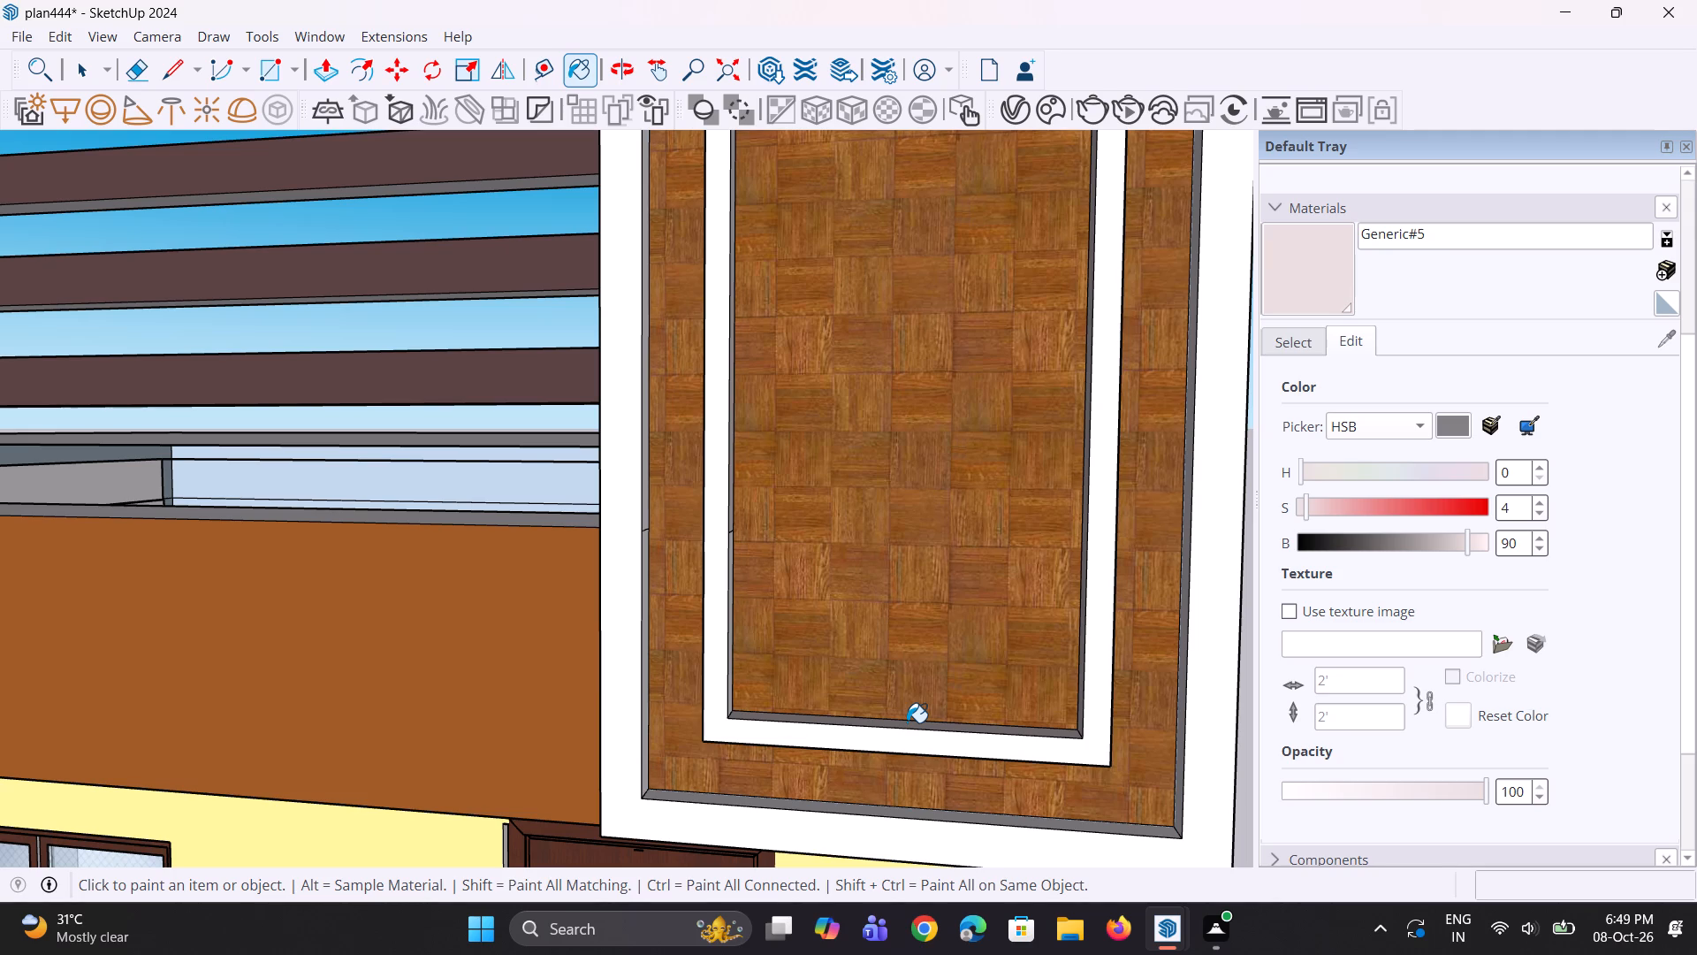
Paint the remaining side and bottom recess faces of both rooftop panel frames with the pinkish-white material.
scroll(795, 591, "up", 3)
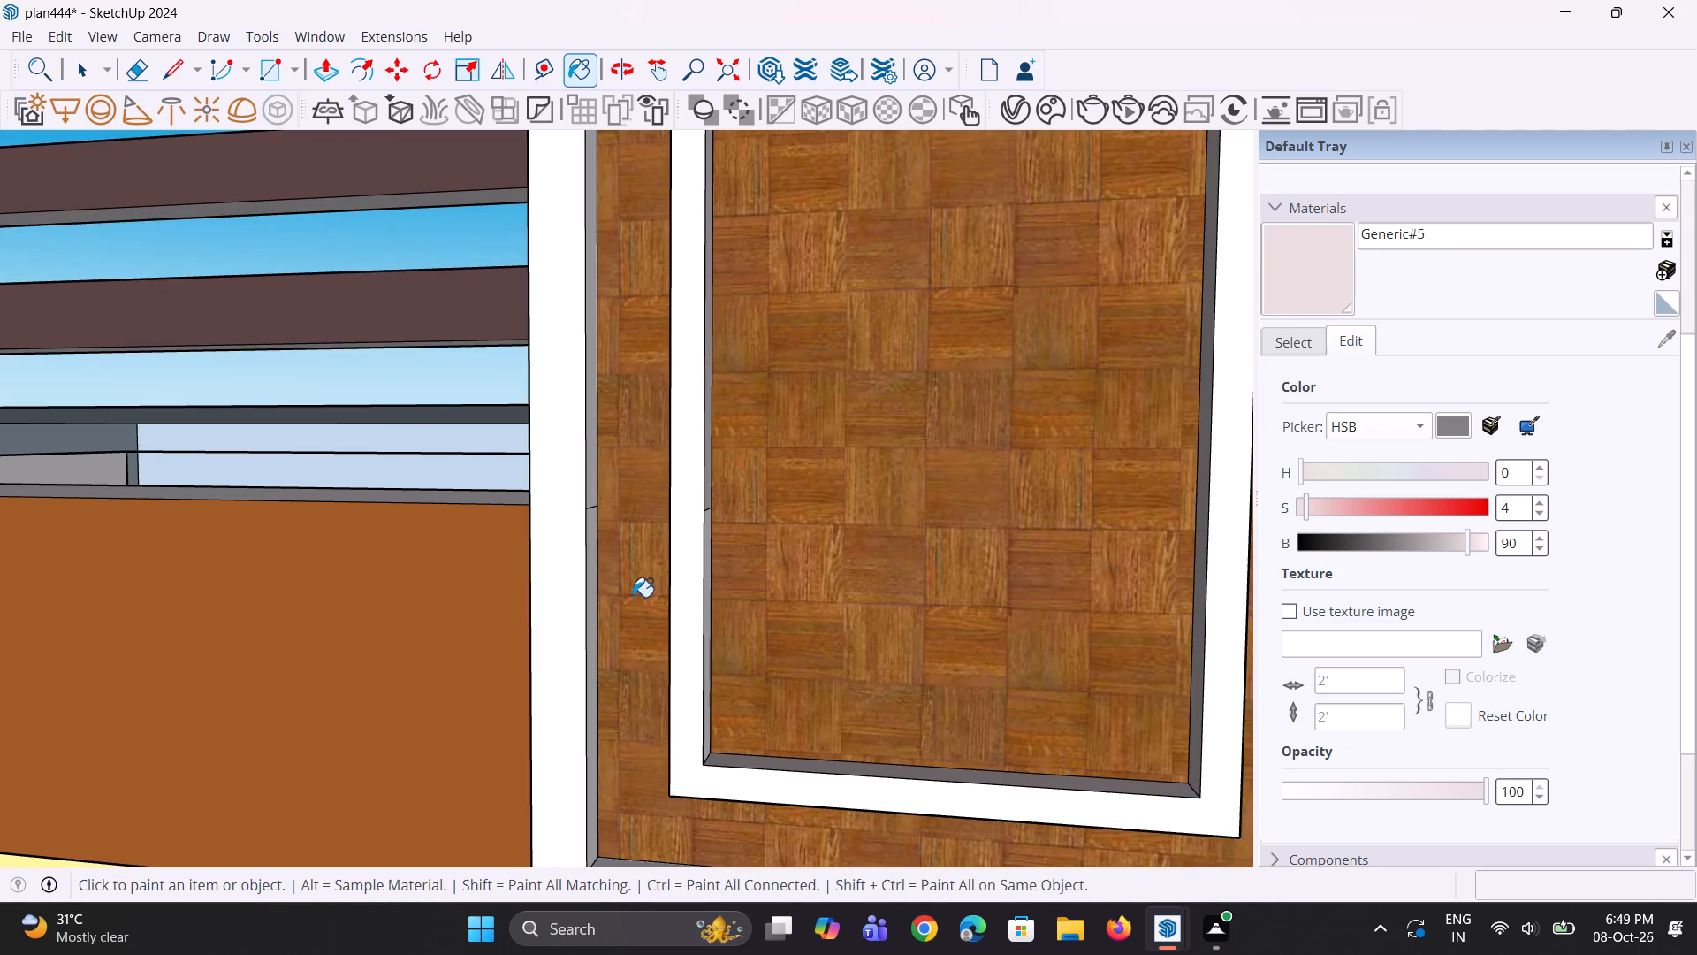
middle_click_drag(610, 598, 495, 586)
left_click(679, 553)
left_click(663, 463)
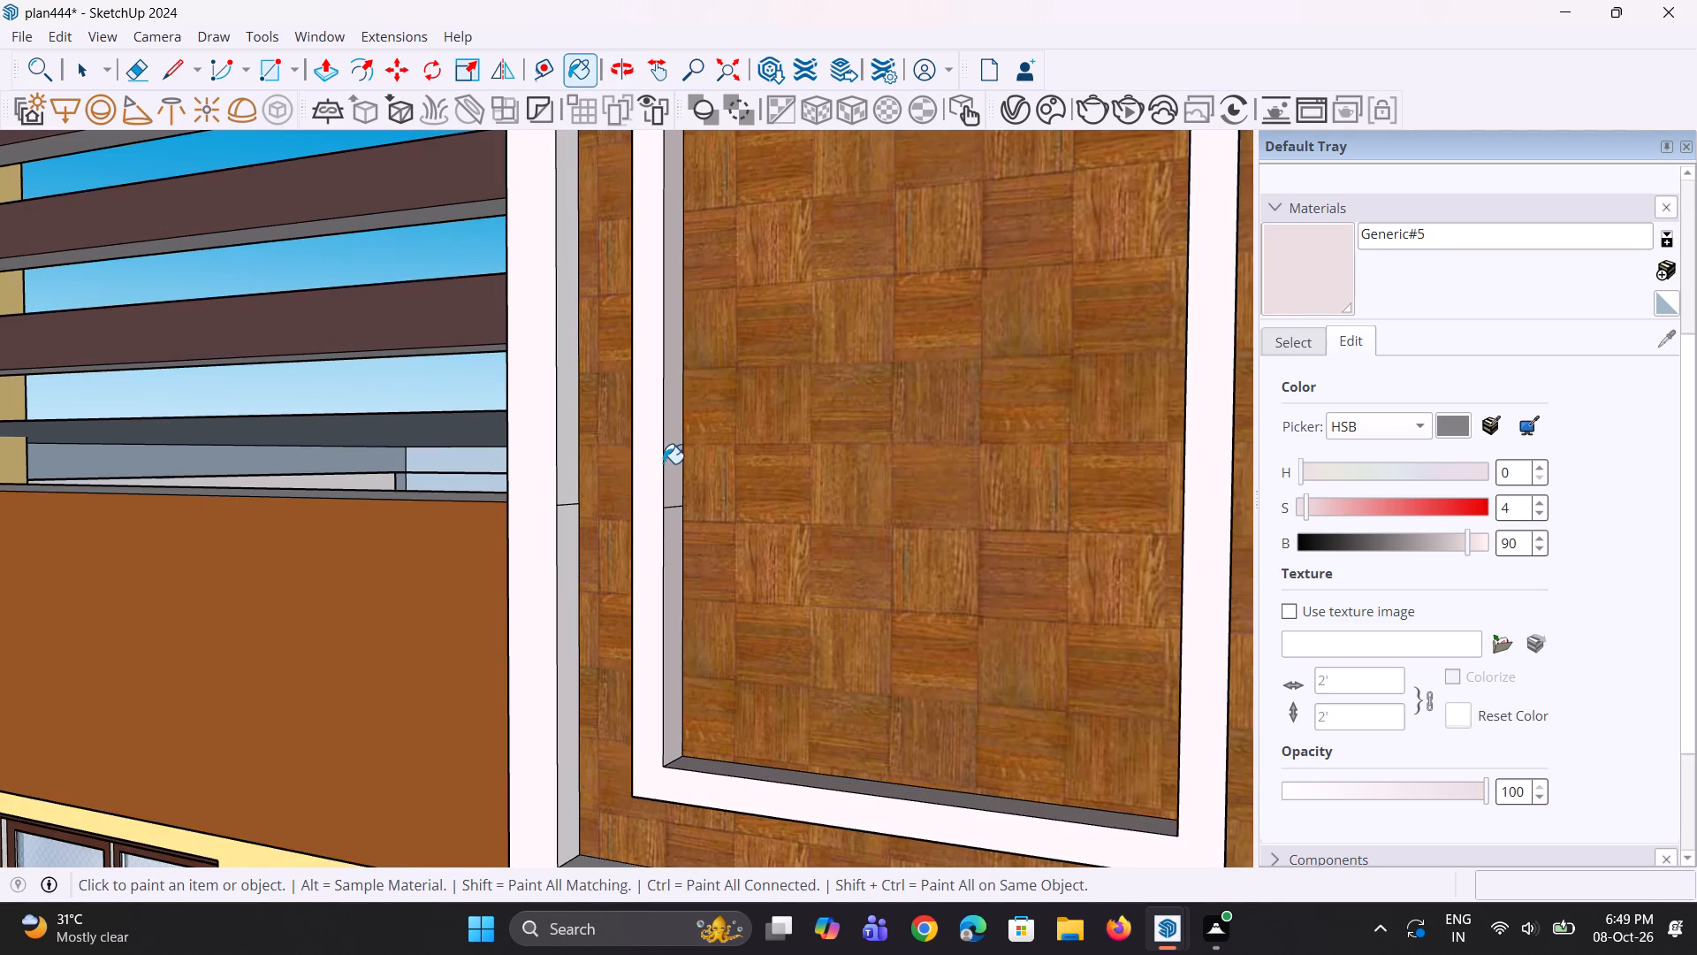
left_click(674, 476)
middle_click_drag(682, 645, 1084, 665)
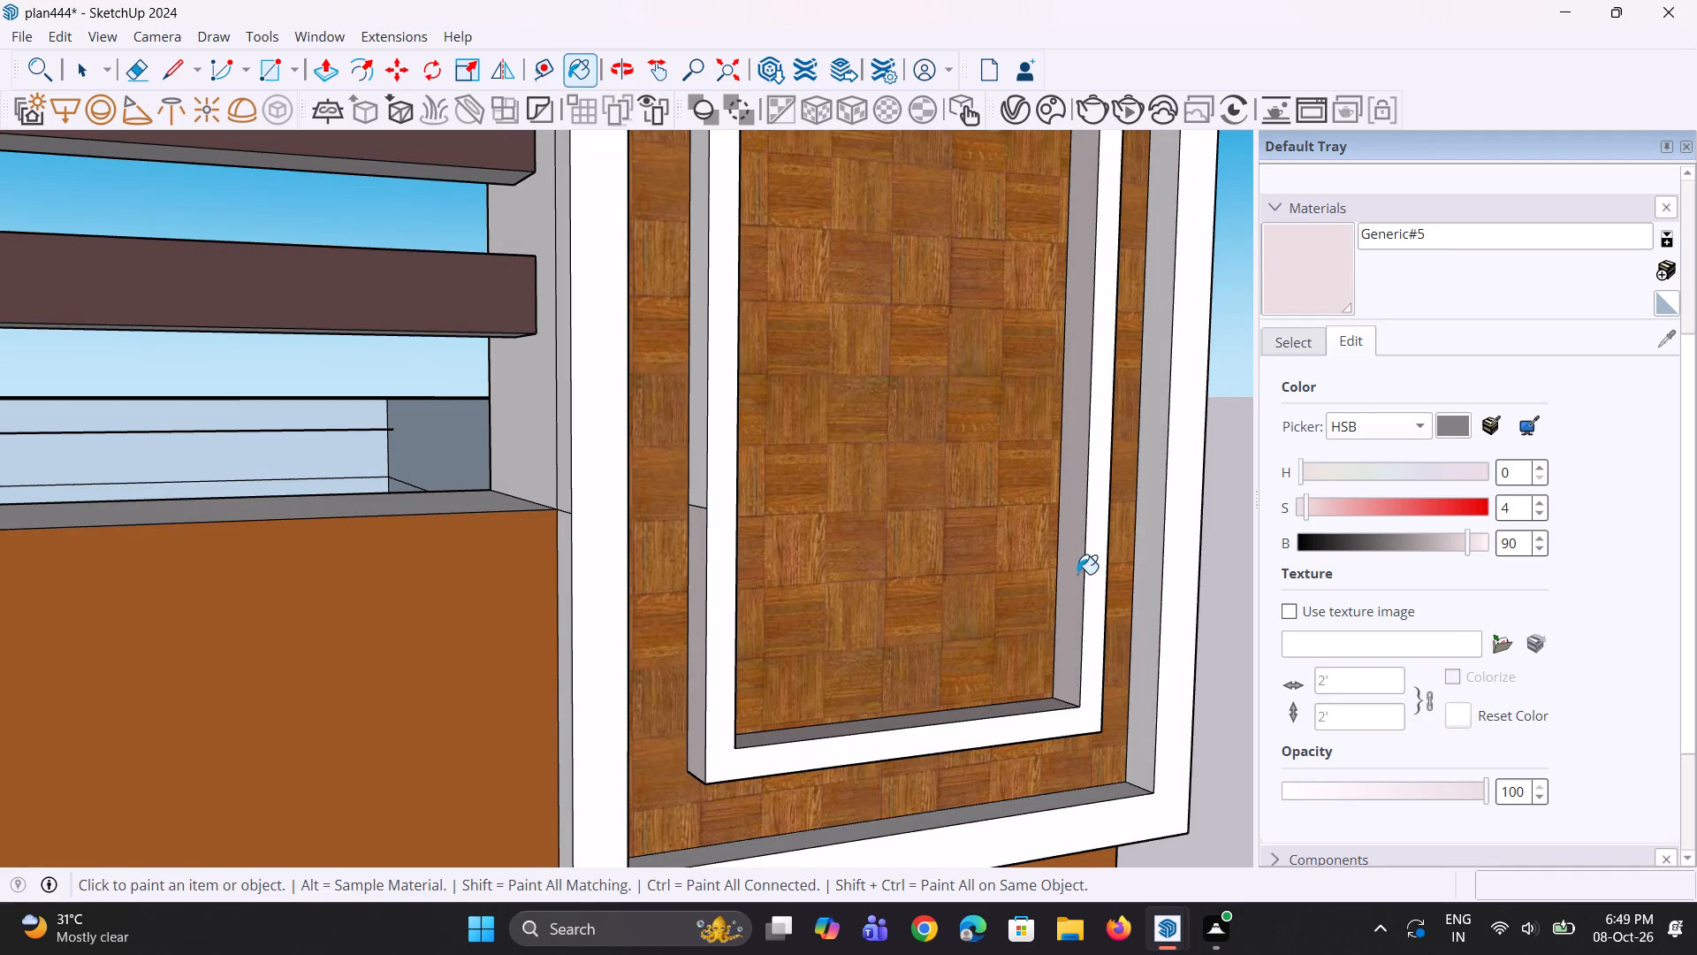
double_click(1077, 574)
double_click(1144, 577)
middle_click_drag(1100, 625, 670, 652)
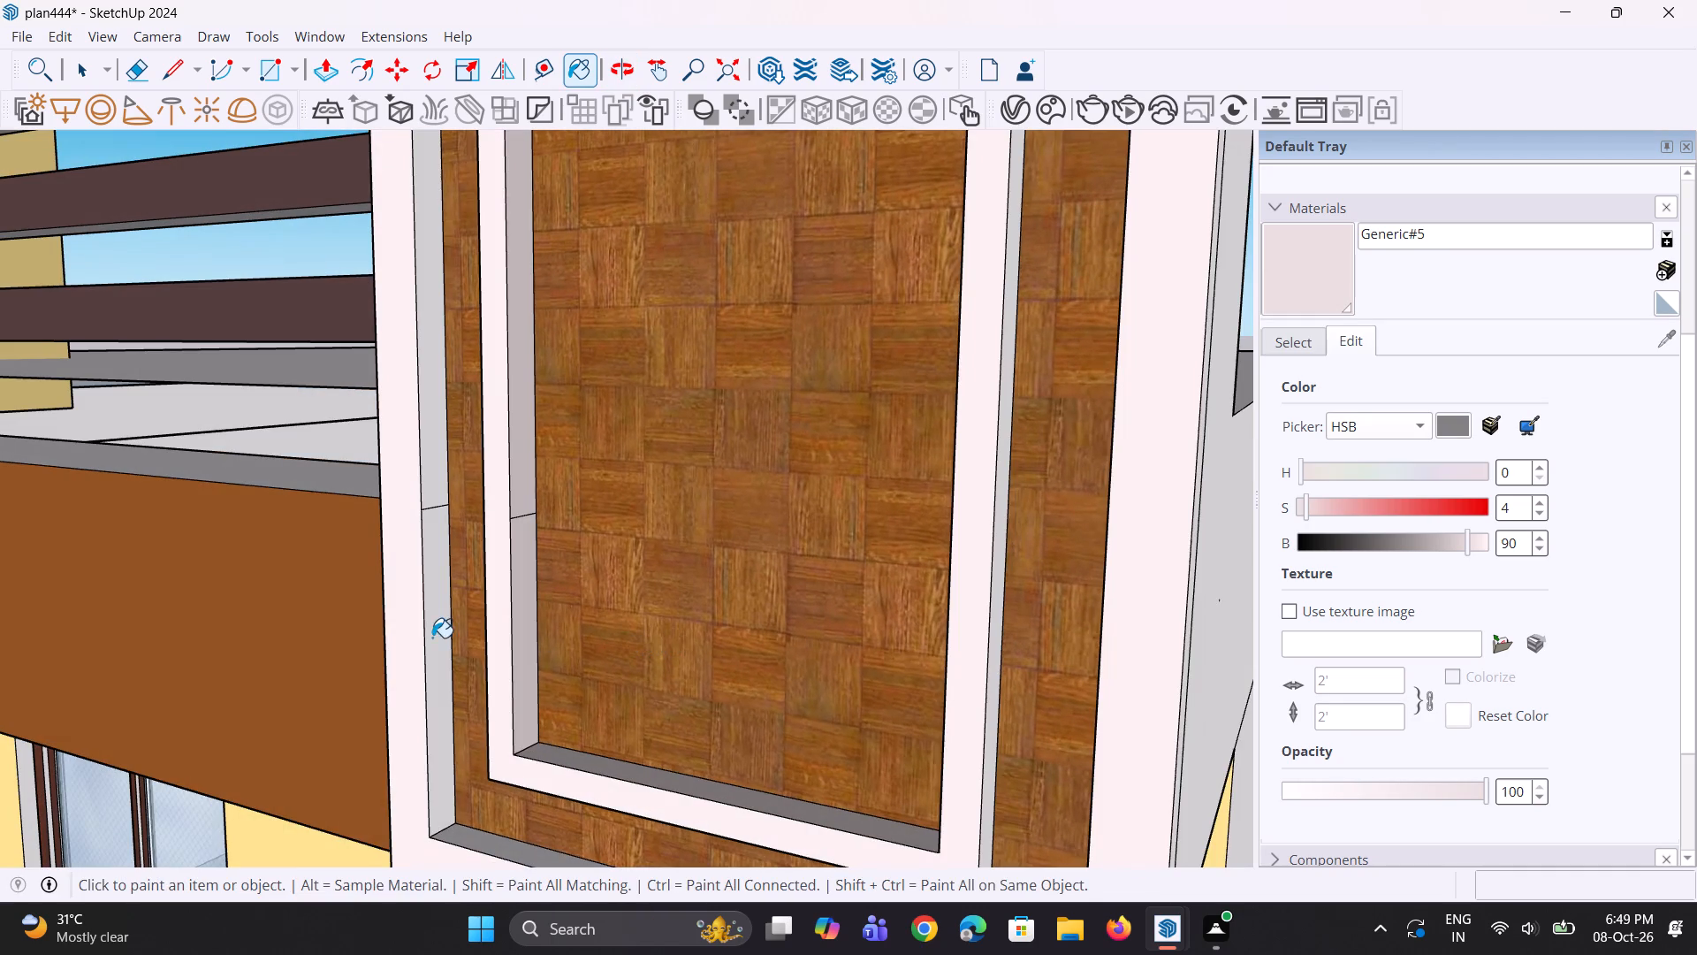
left_click(432, 643)
left_click_drag(433, 643, 436, 620)
double_click(426, 467)
scroll(493, 538, "down", 5)
middle_click_drag(486, 717, 501, 727)
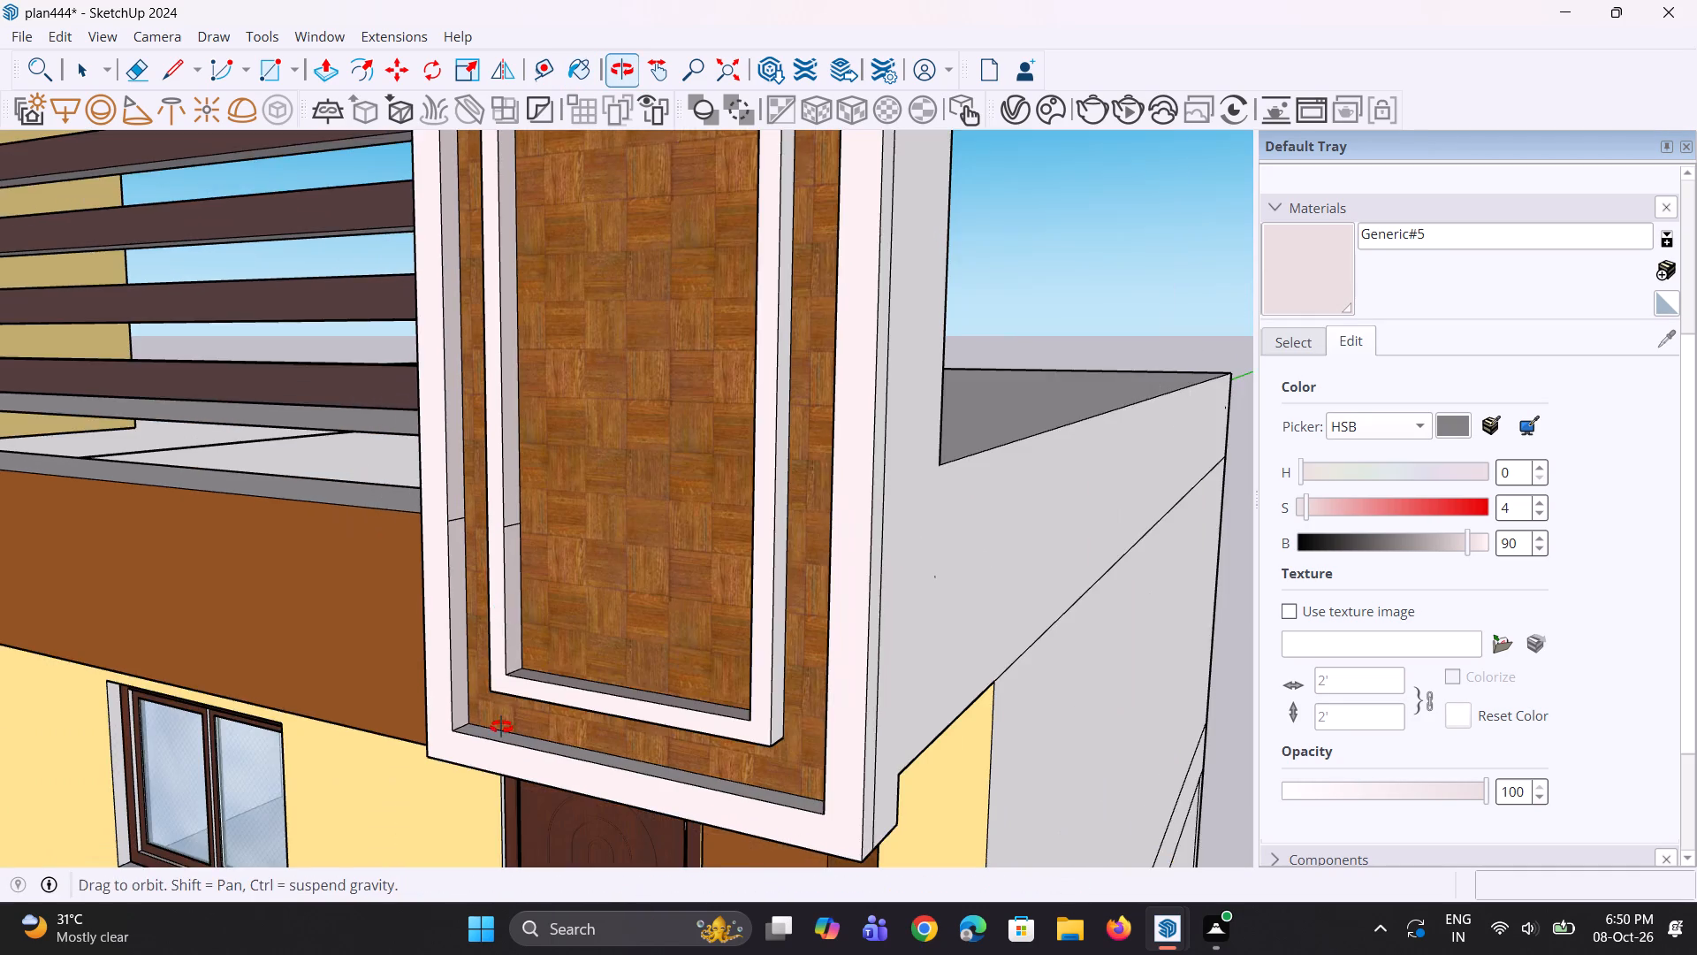
middle_click_drag(501, 727, 550, 760)
double_click(556, 758)
Paint the rooftop panel's side parapet, the house's side wall below it and the roof terrace surface pinkish-white.
scroll(685, 749, "down", 3)
double_click(887, 668)
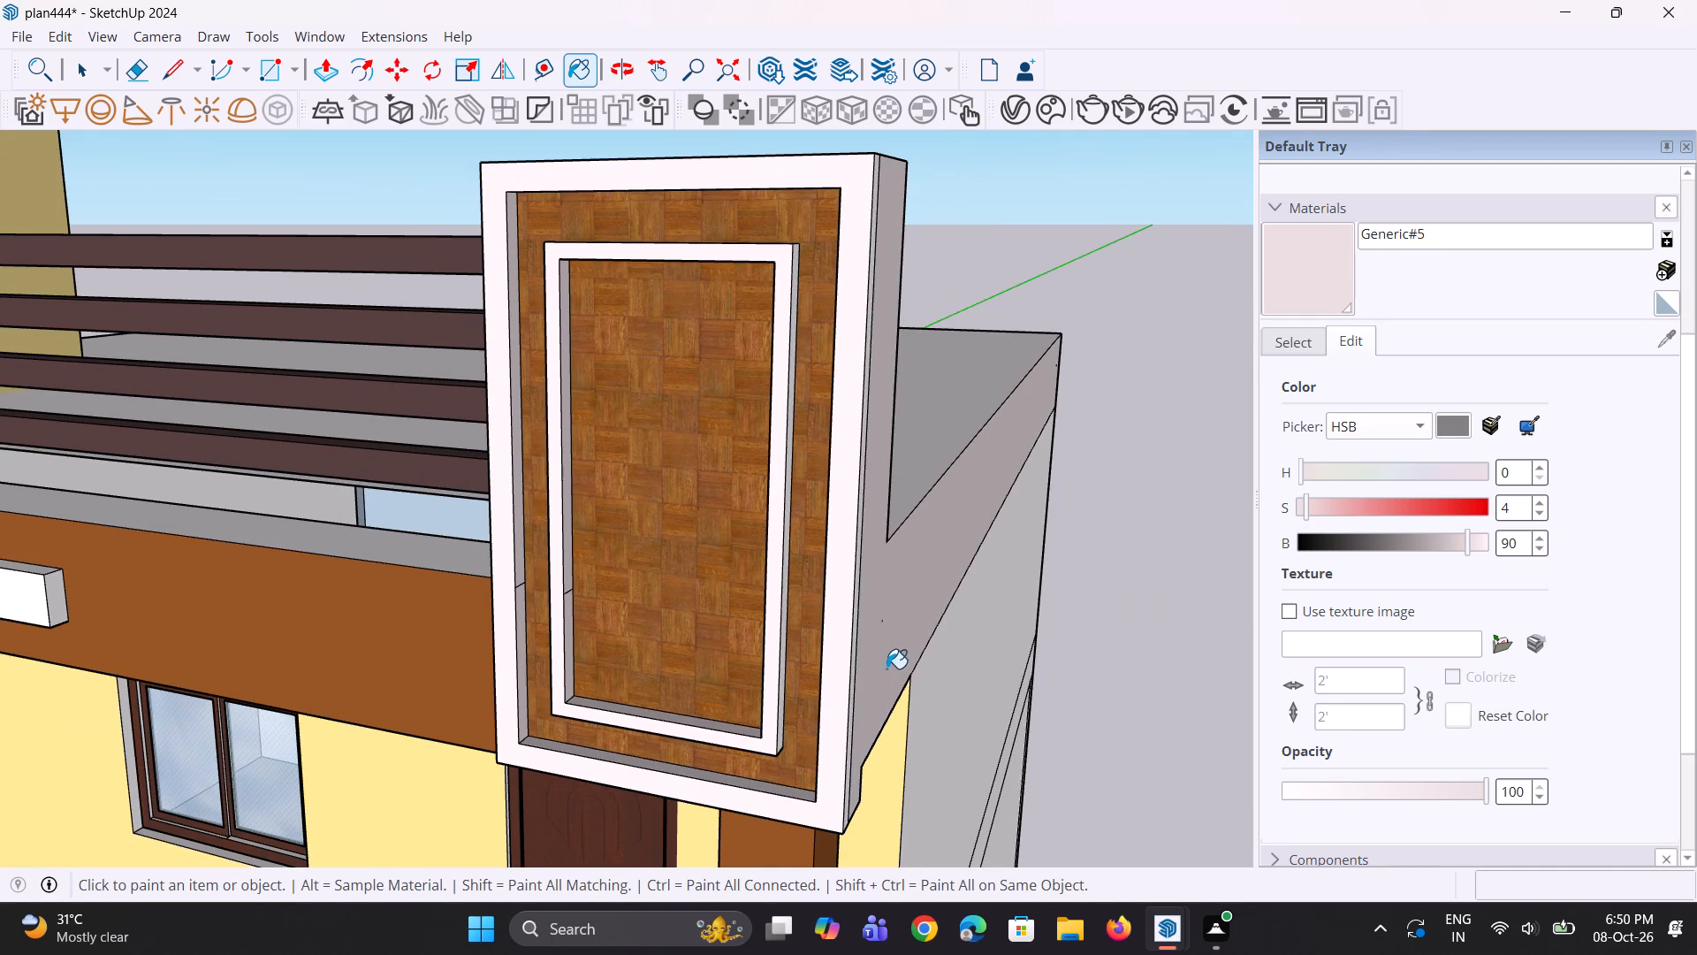
left_click(993, 618)
left_click(923, 423)
scroll(945, 534, "down", 1)
middle_click_drag(940, 554, 937, 661)
scroll(837, 552, "up", 2)
middle_click_drag(846, 554, 839, 662)
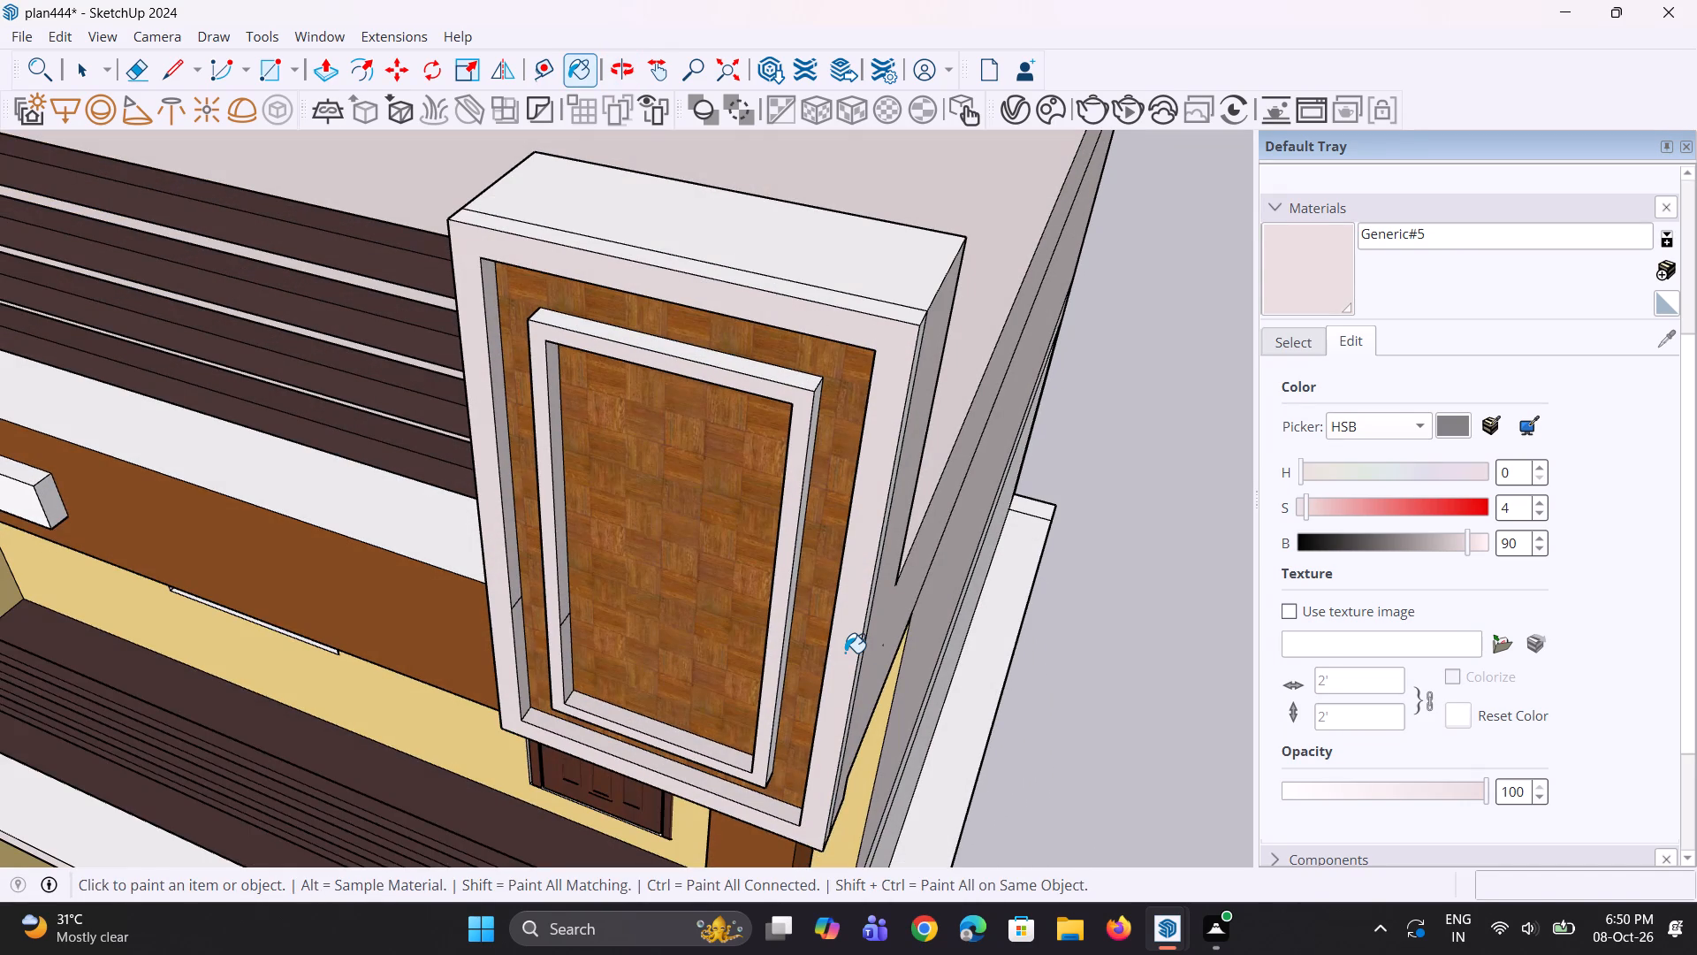
key("space")
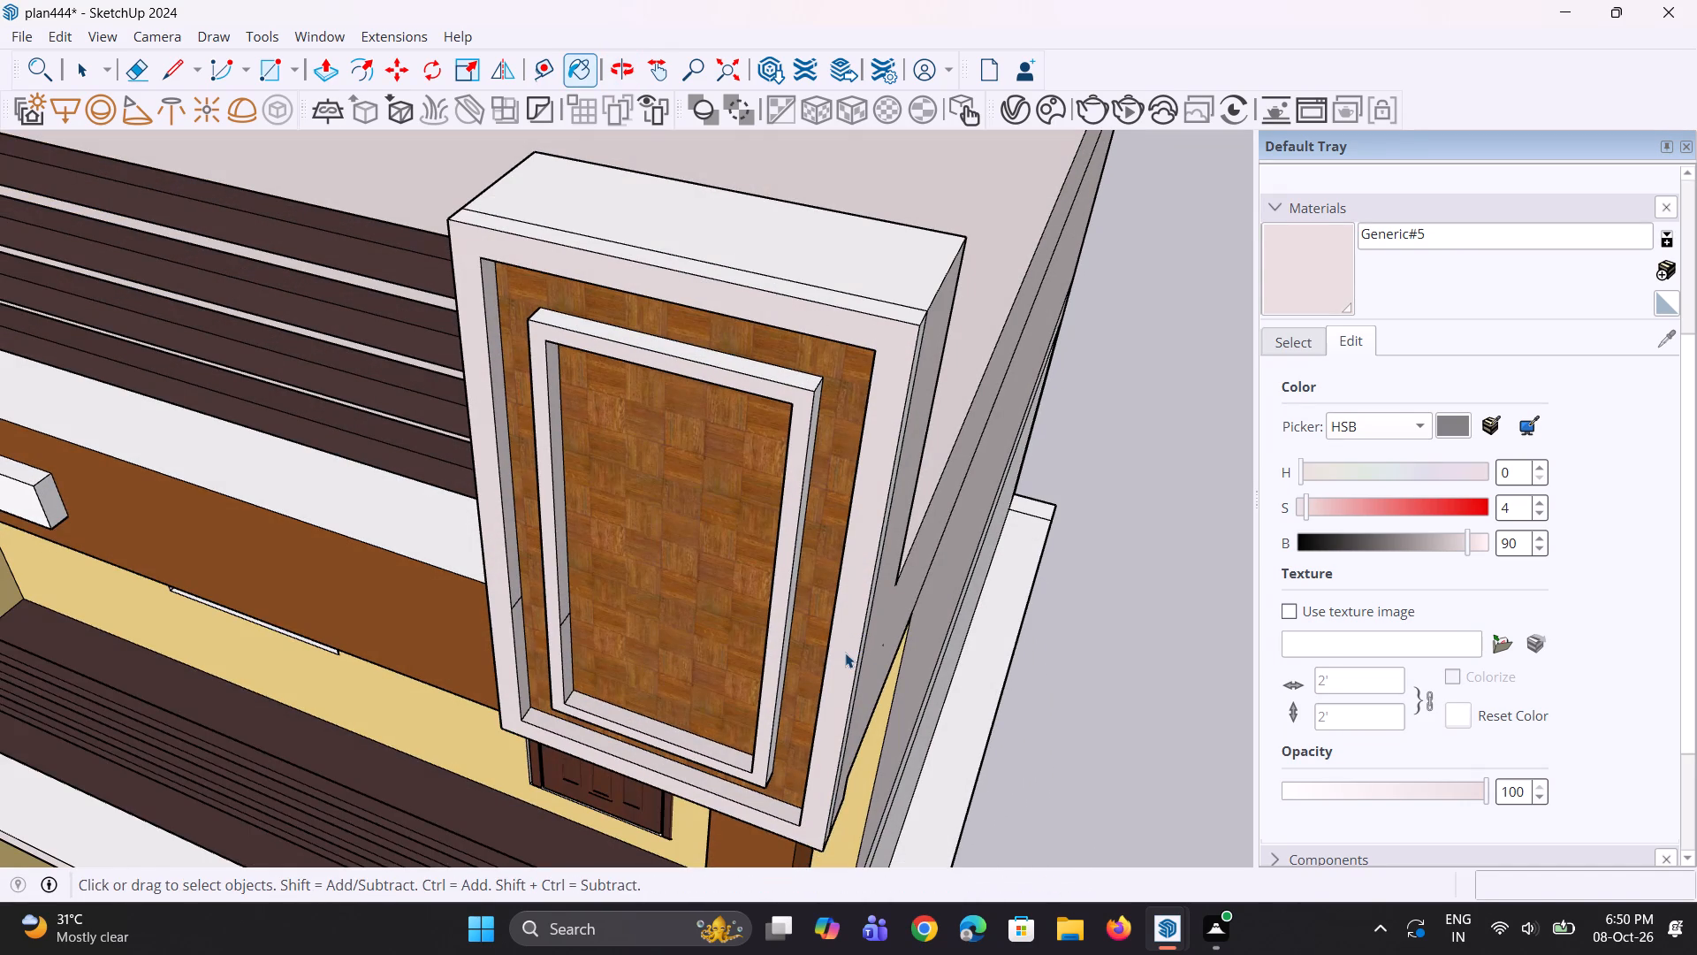
key("space")
scroll(837, 600, "down", 4)
middle_click_drag(929, 463, 597, 472)
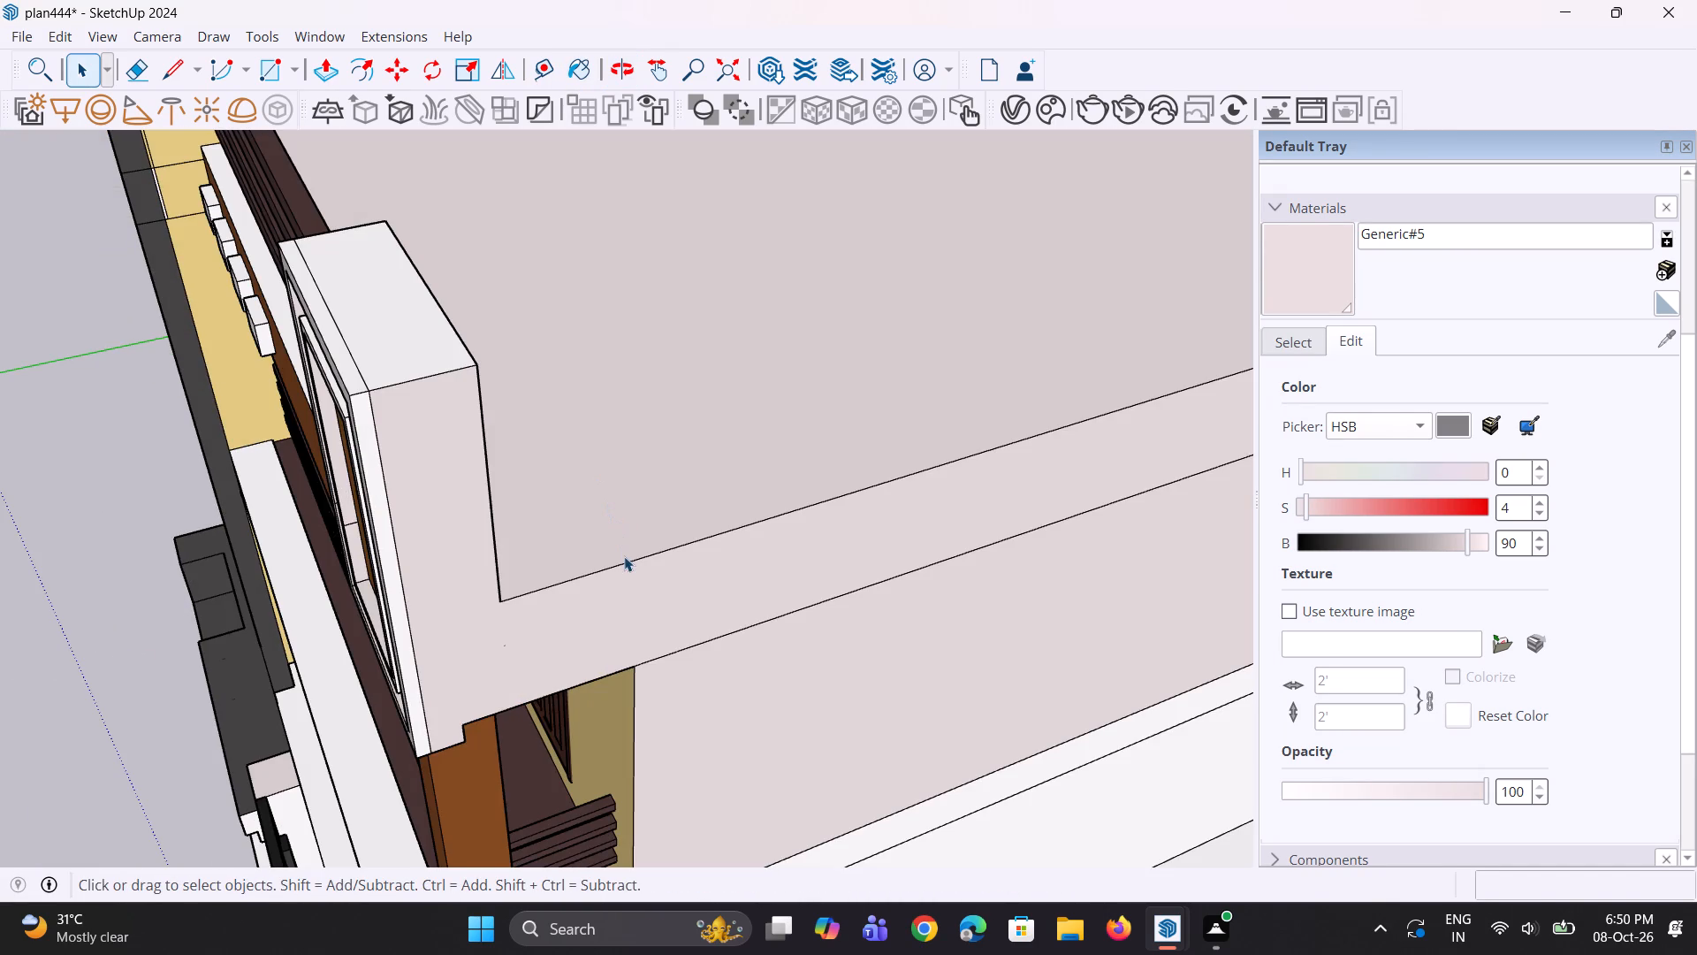
Build the terrace's side parapet: copy the side edge inward and pull the strip up about 5' 2" to the rooftop panel's top.
left_click(624, 559)
middle_click_drag(613, 589, 552, 662)
left_click(549, 646)
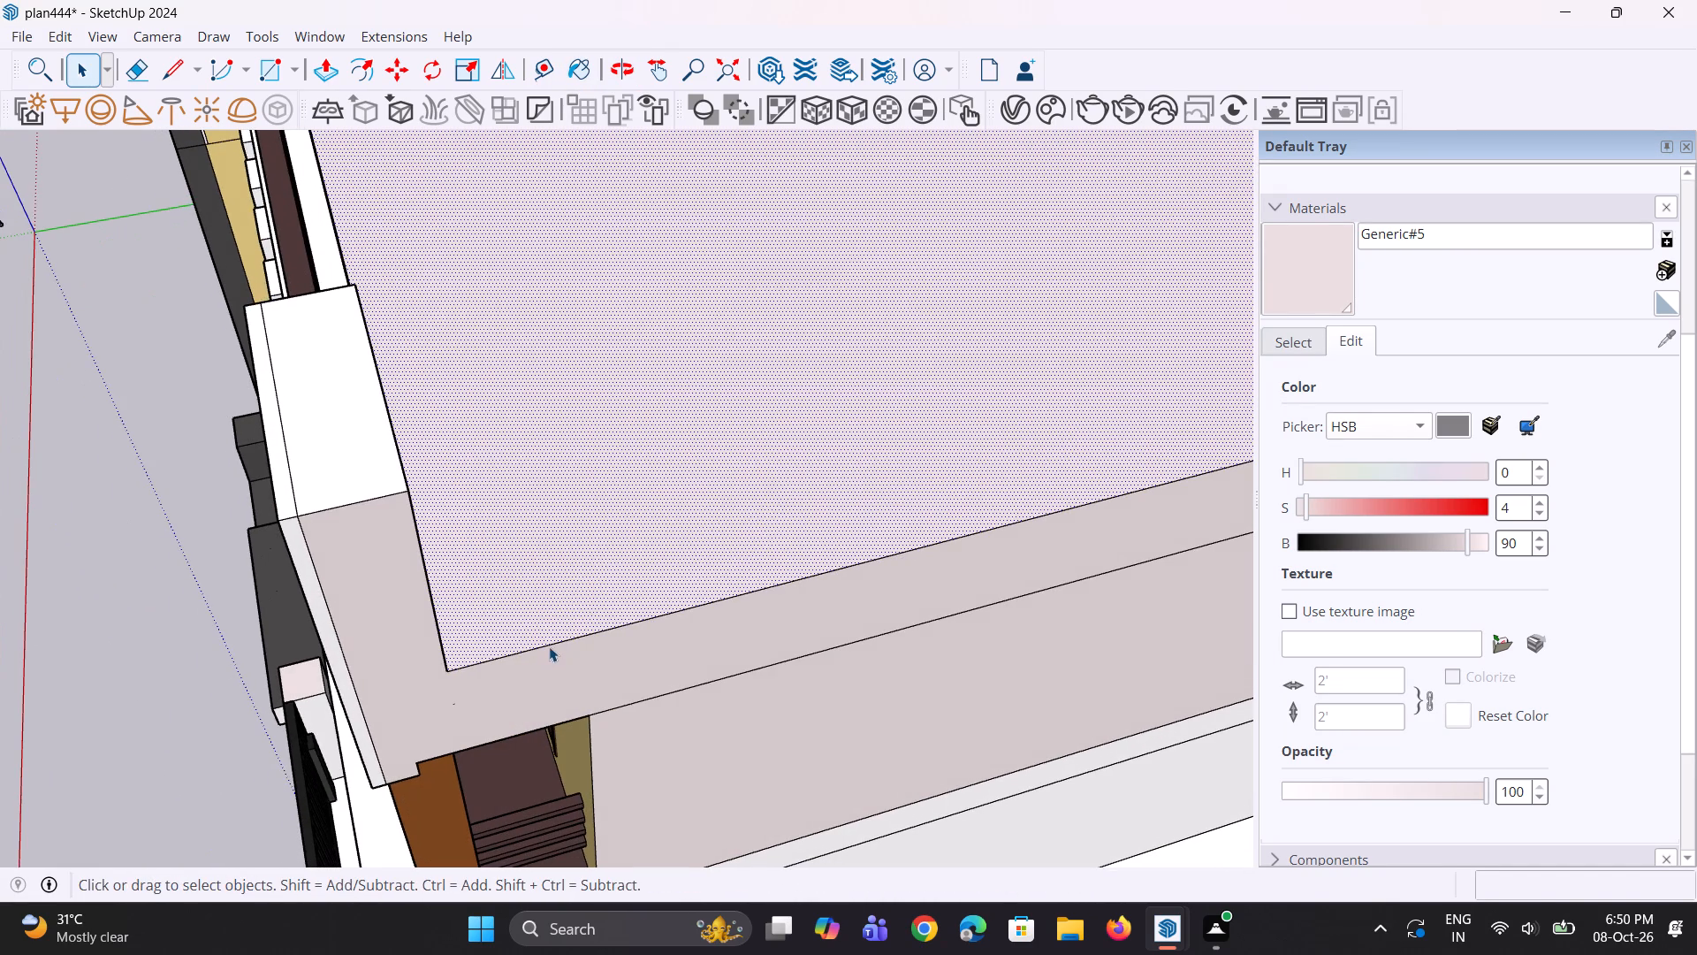
key("m")
middle_click_drag(488, 670, 276, 721, "ctrl")
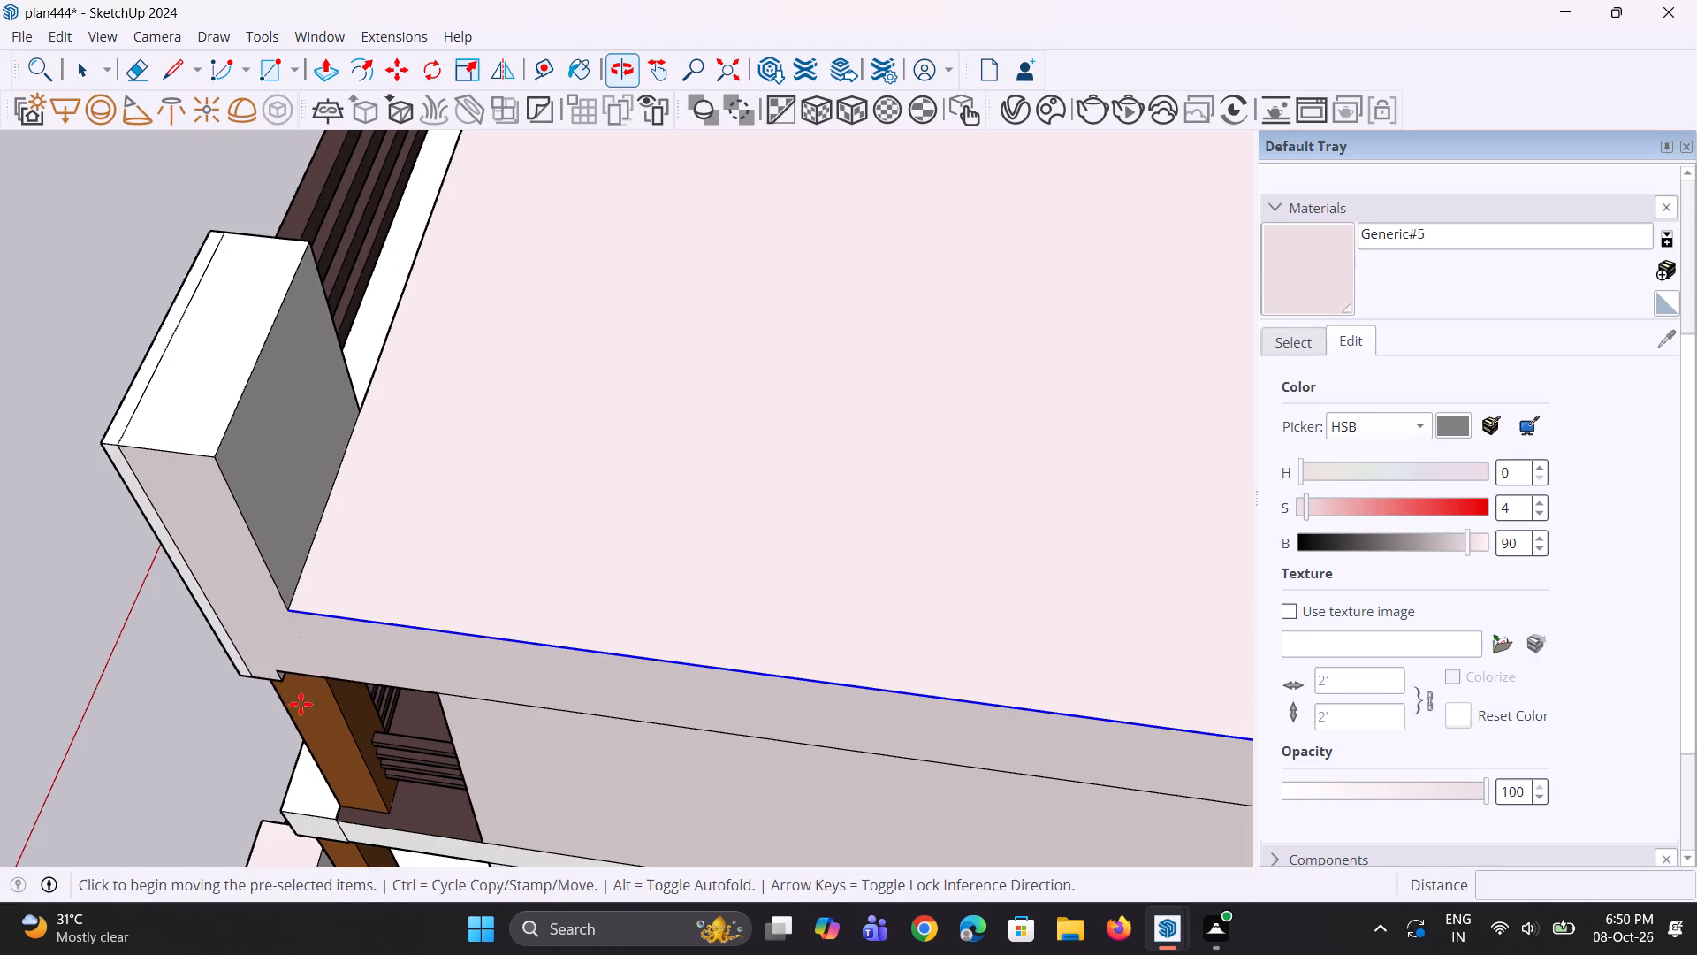
left_click(292, 610)
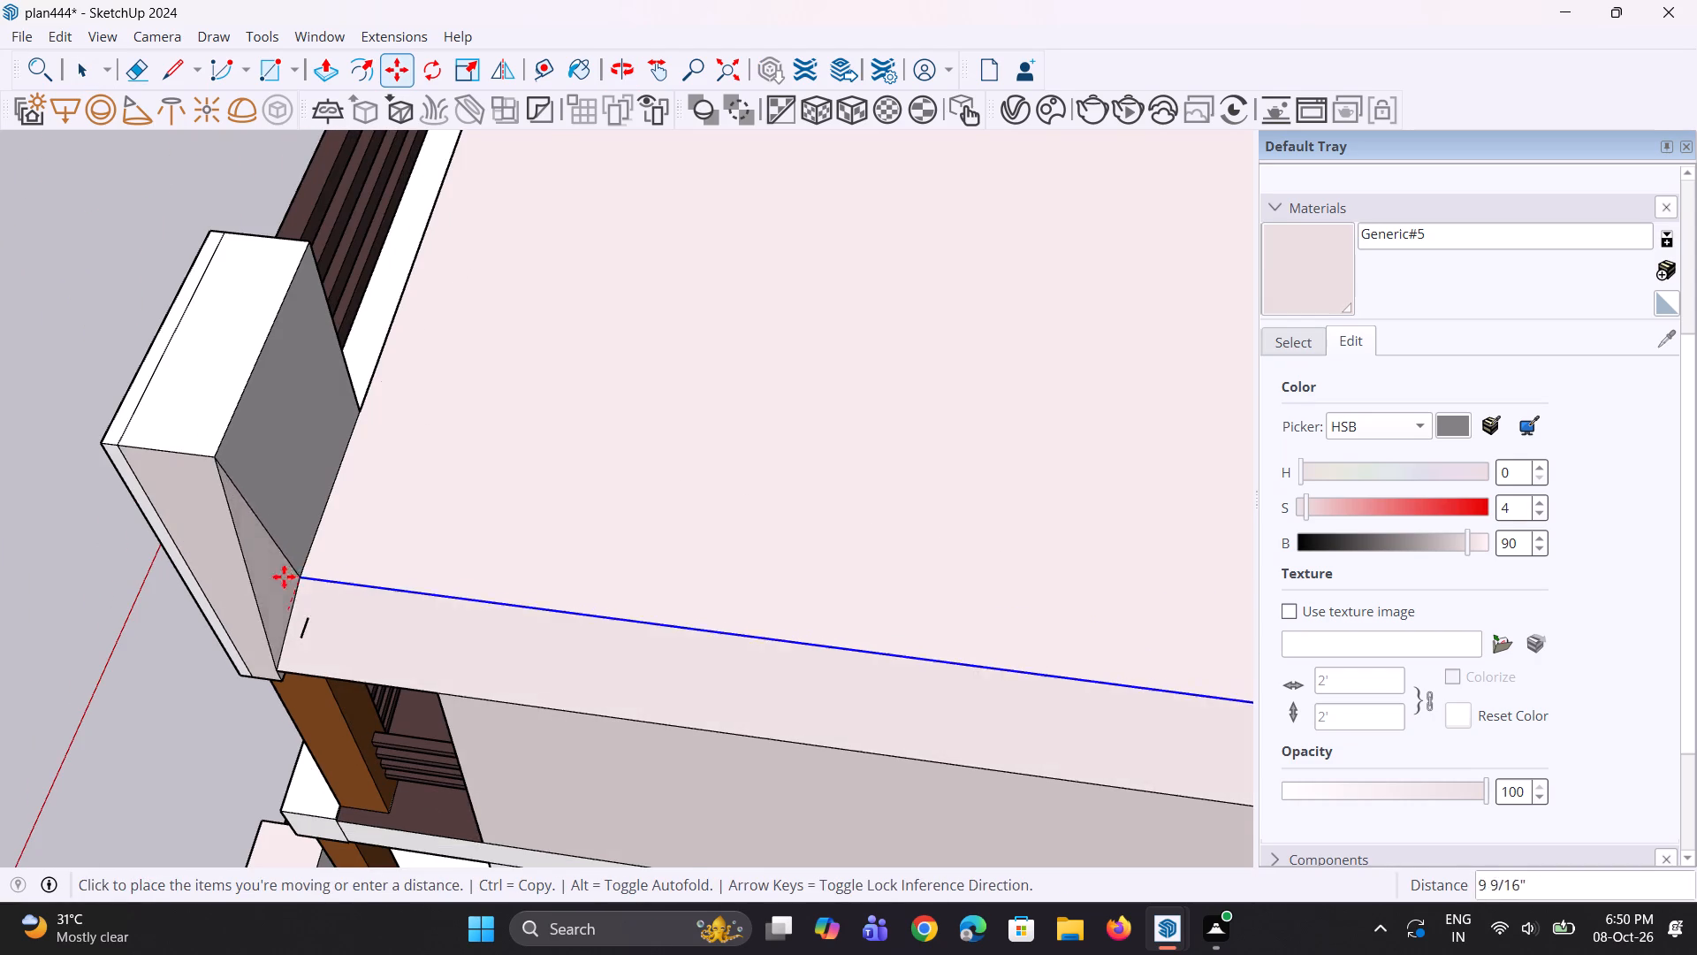
key("Escape")
key("m")
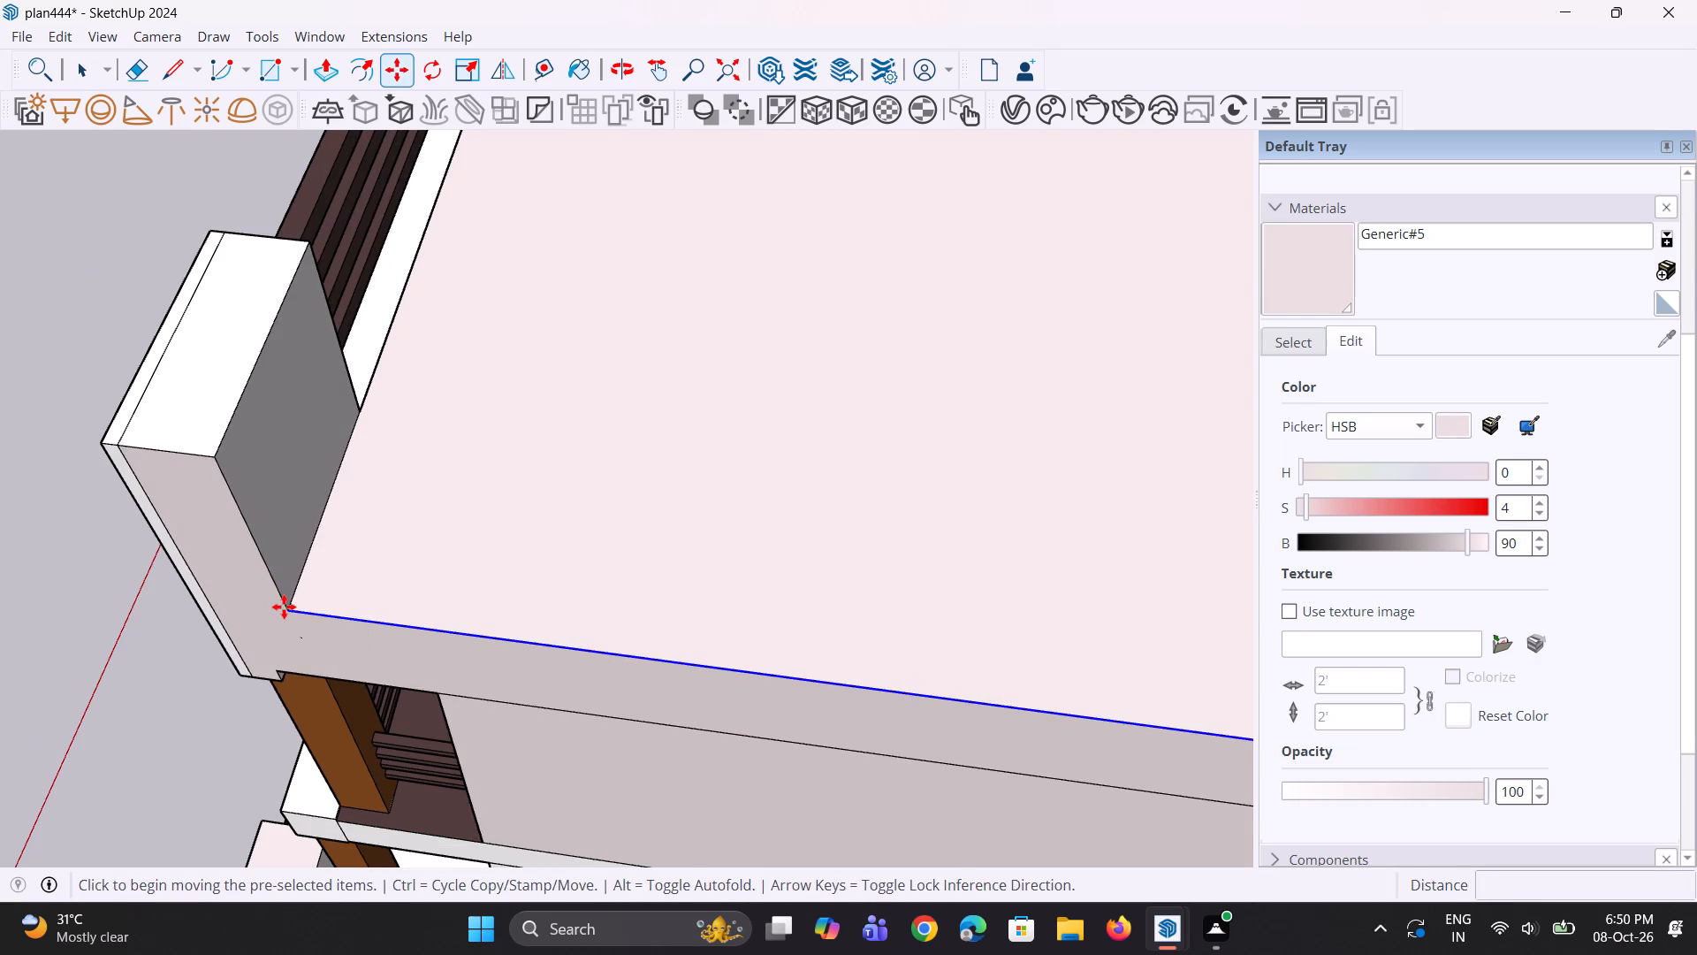
left_click(286, 607)
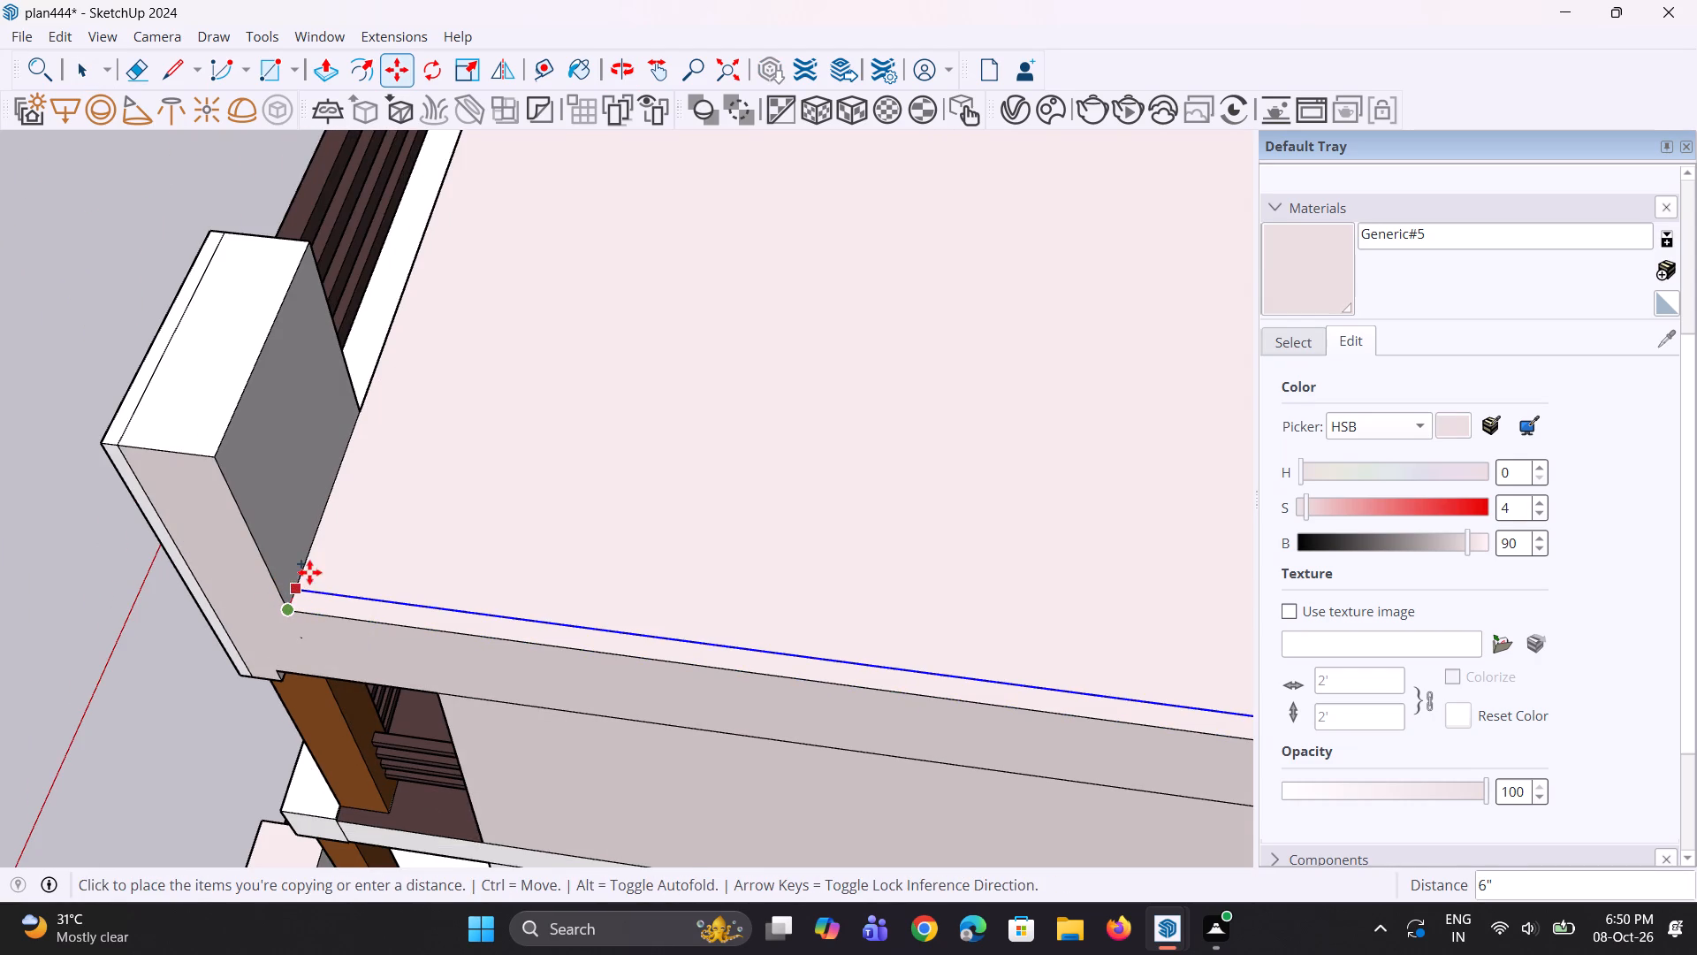
left_click(312, 566)
key("p")
left_click(483, 623)
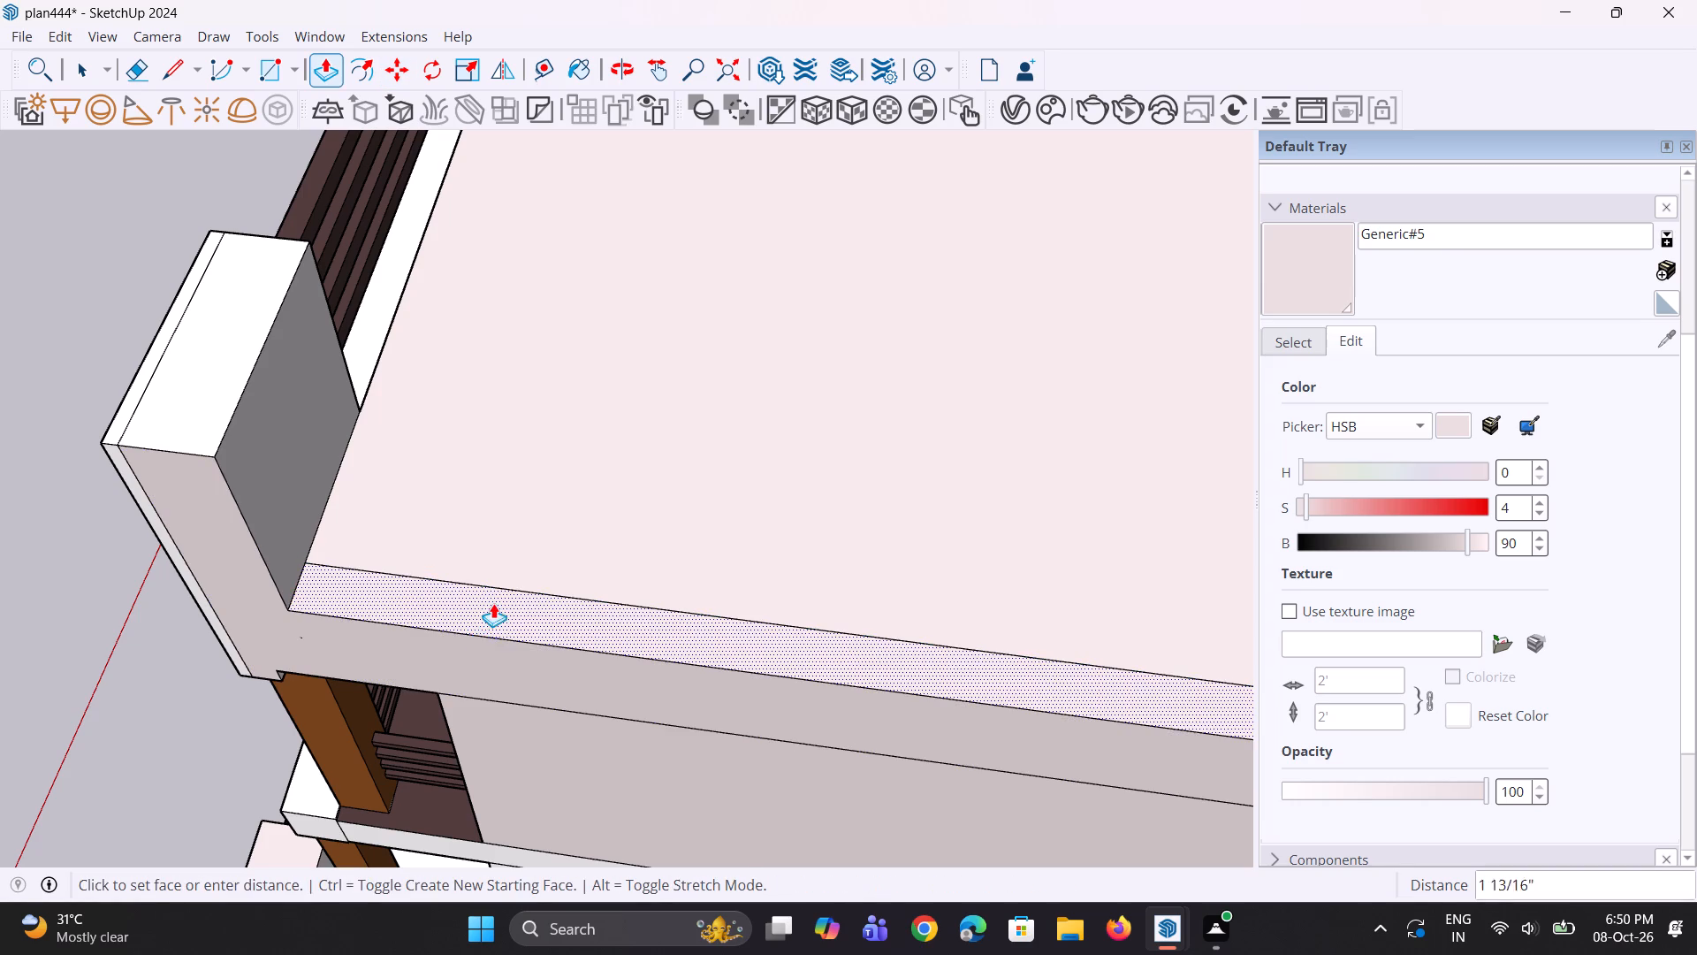
left_click(217, 432)
Copy the vertical edge at the rear end of the side parapet's inner face about 1' 3 5/8" along that face.
scroll(212, 439, "down", 4)
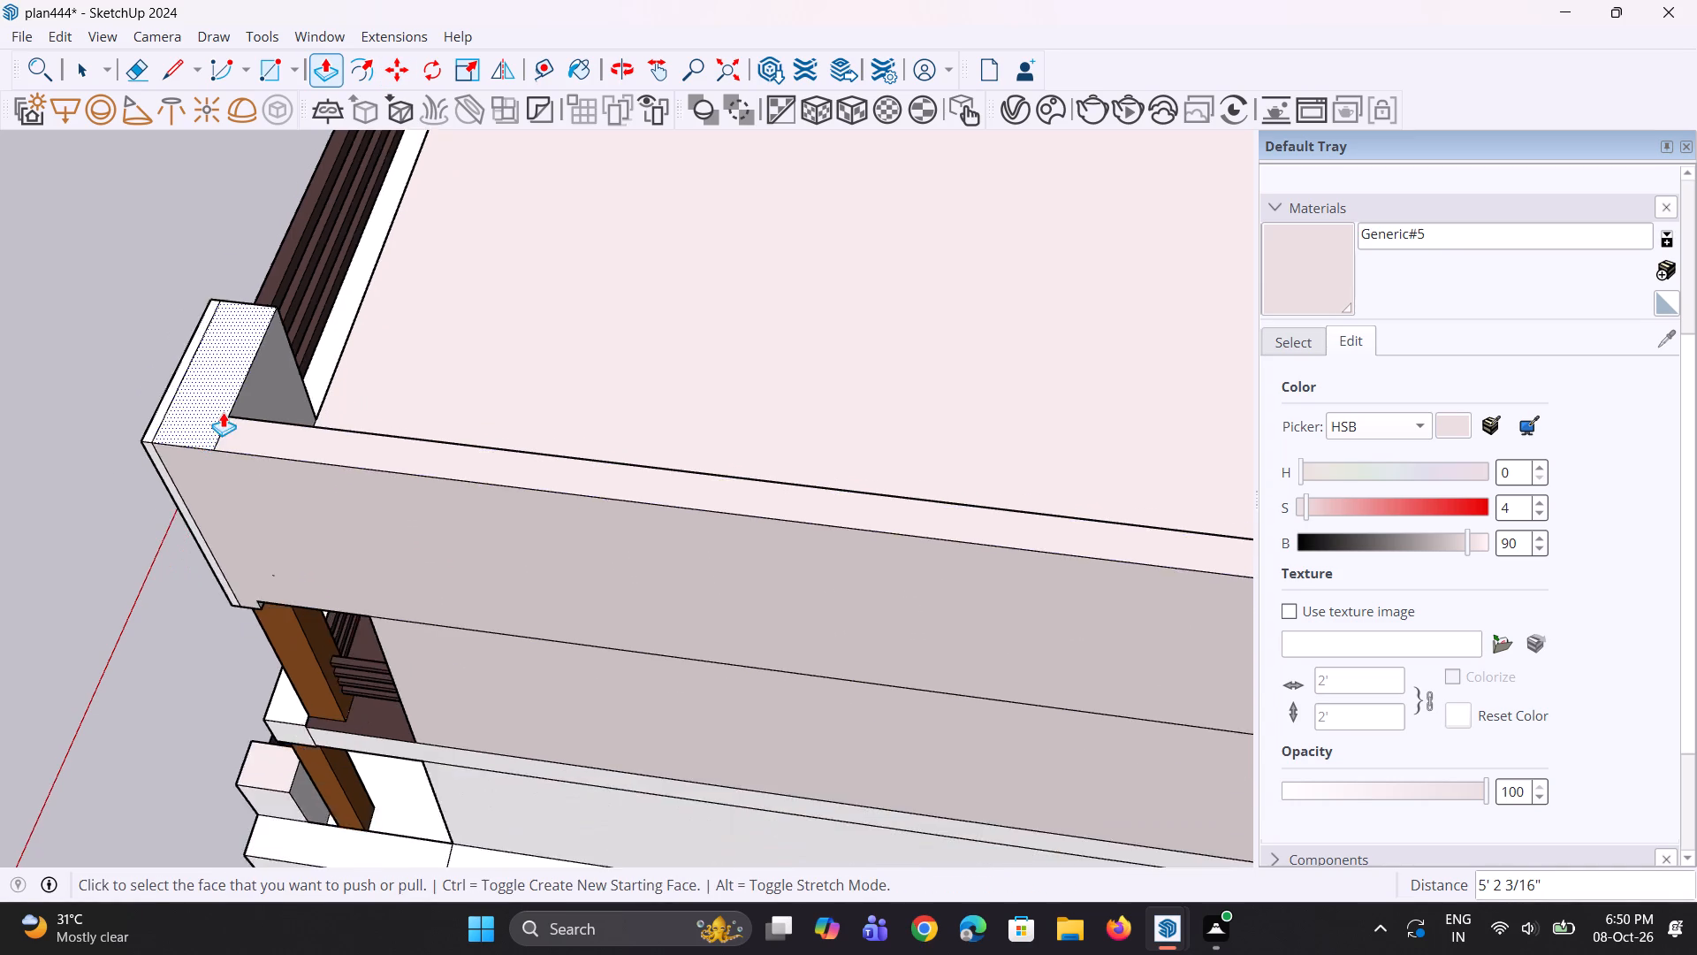
scroll(223, 412, "down", 13)
middle_click_drag(804, 513, 0, 447)
middle_click_drag(746, 458, 565, 466)
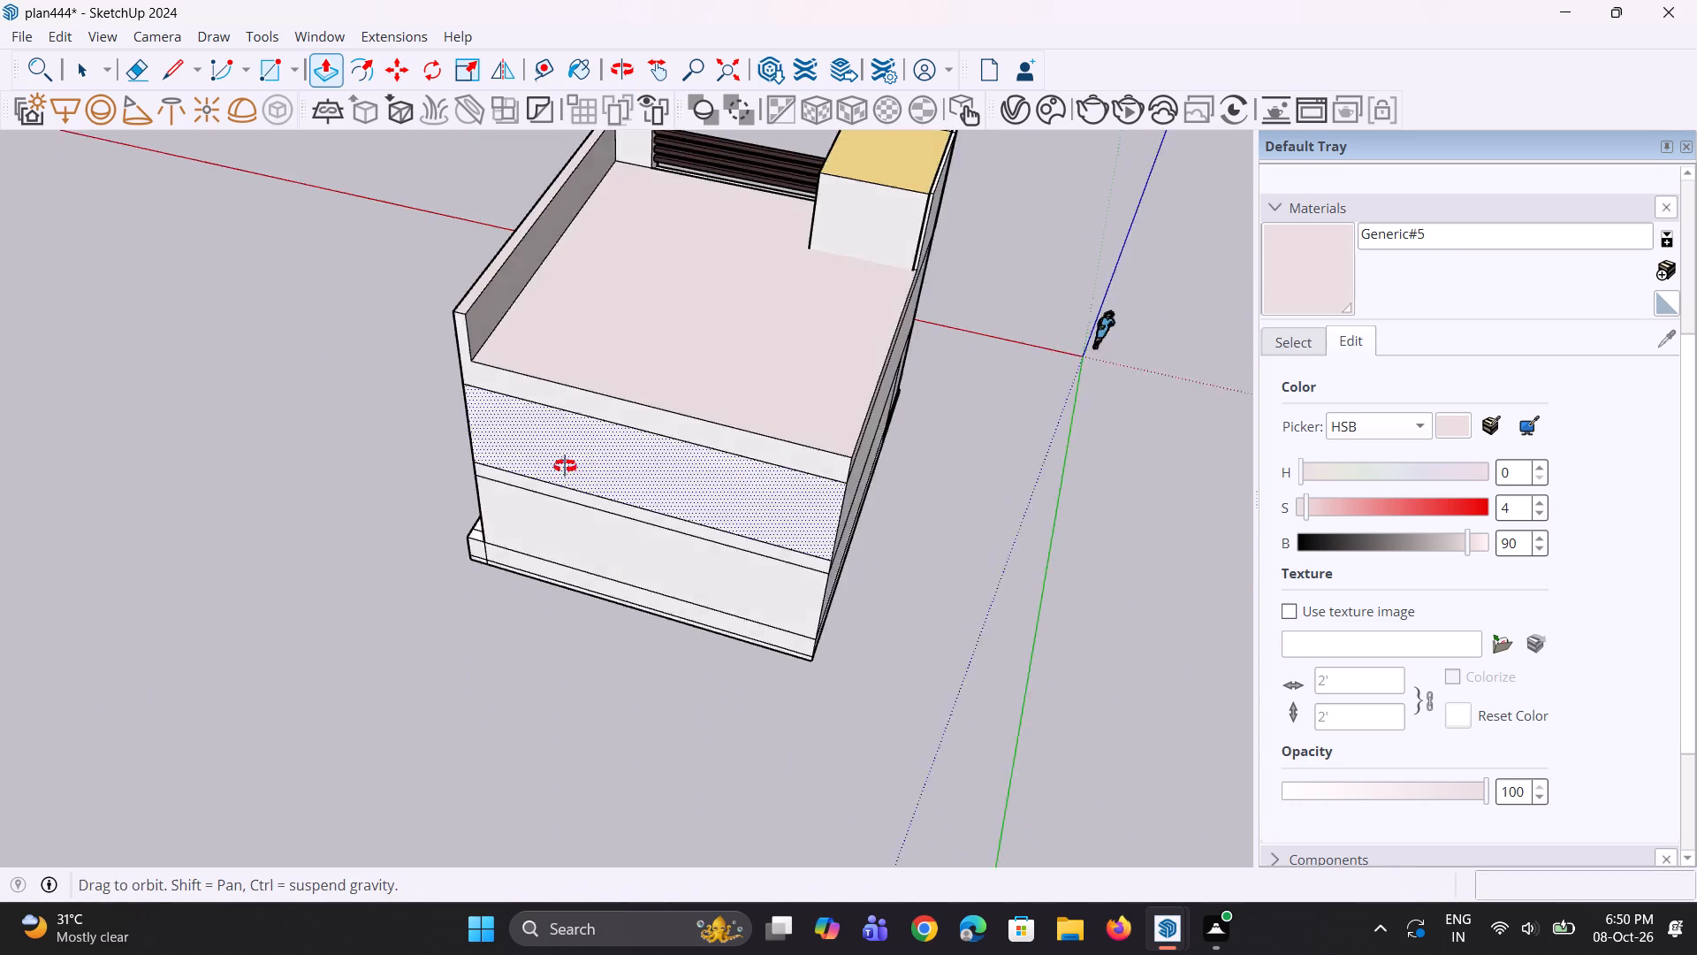
middle_click_drag(565, 466, 376, 507)
scroll(481, 280, "up", 2)
key("space")
scroll(449, 300, "up", 3)
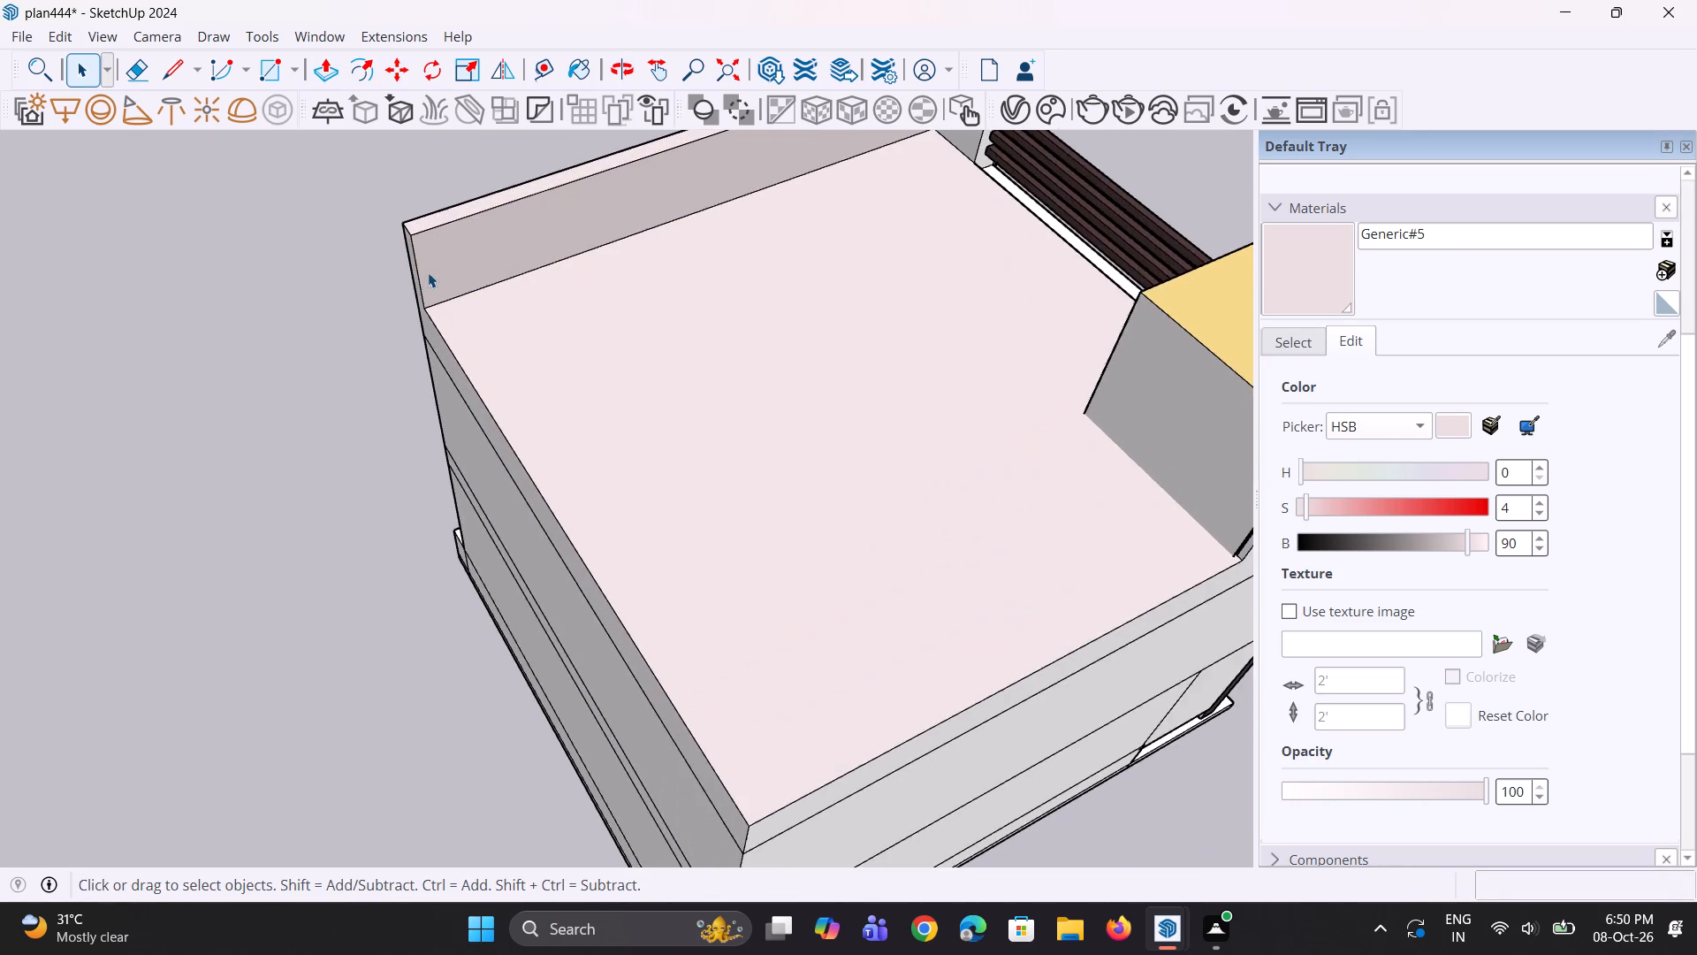
scroll(428, 272, "up", 3)
left_click(409, 236)
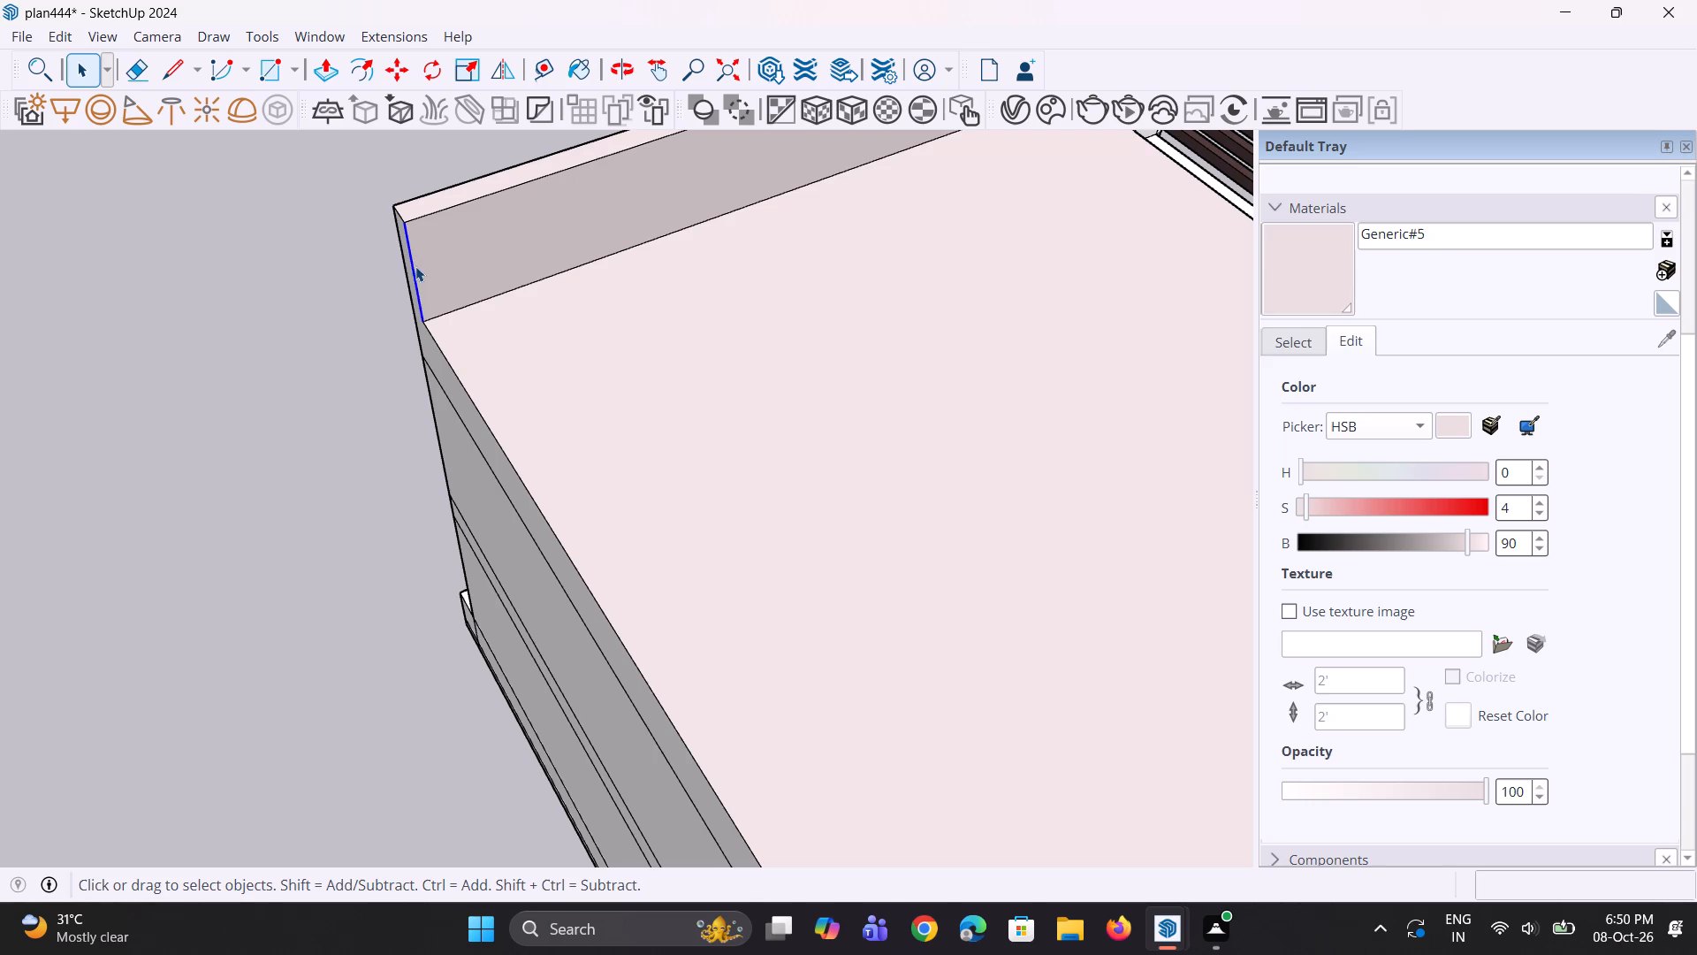
key("m")
scroll(392, 226, "up", 3)
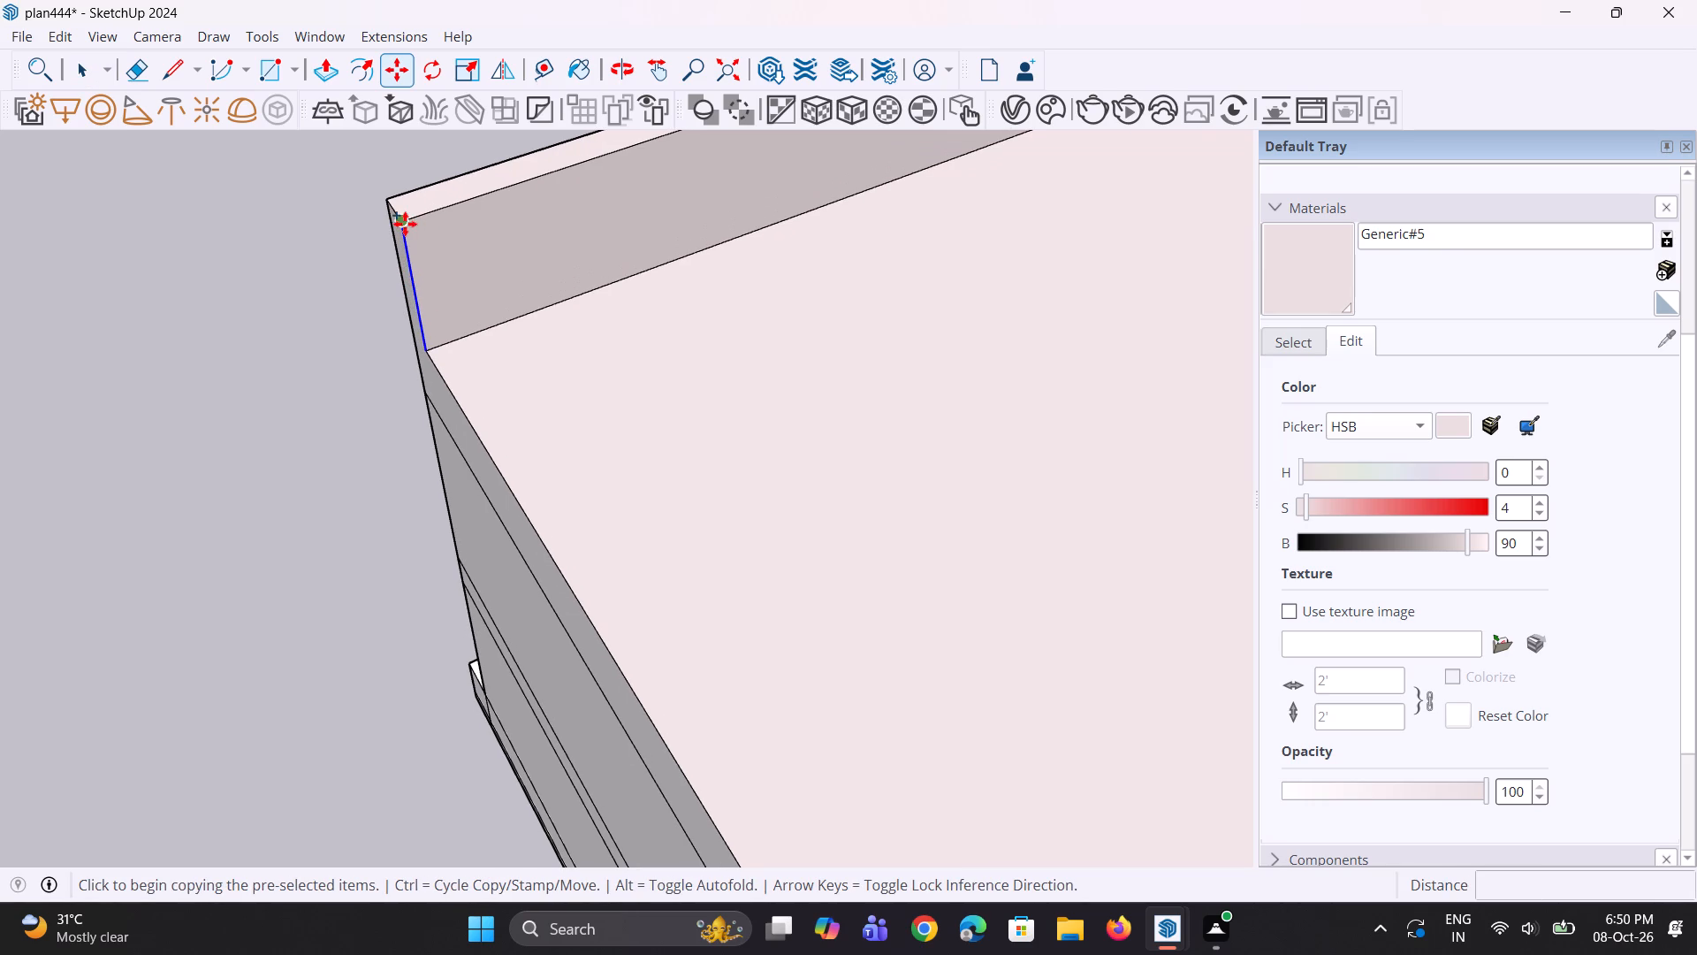
left_click(405, 224)
left_click(443, 206)
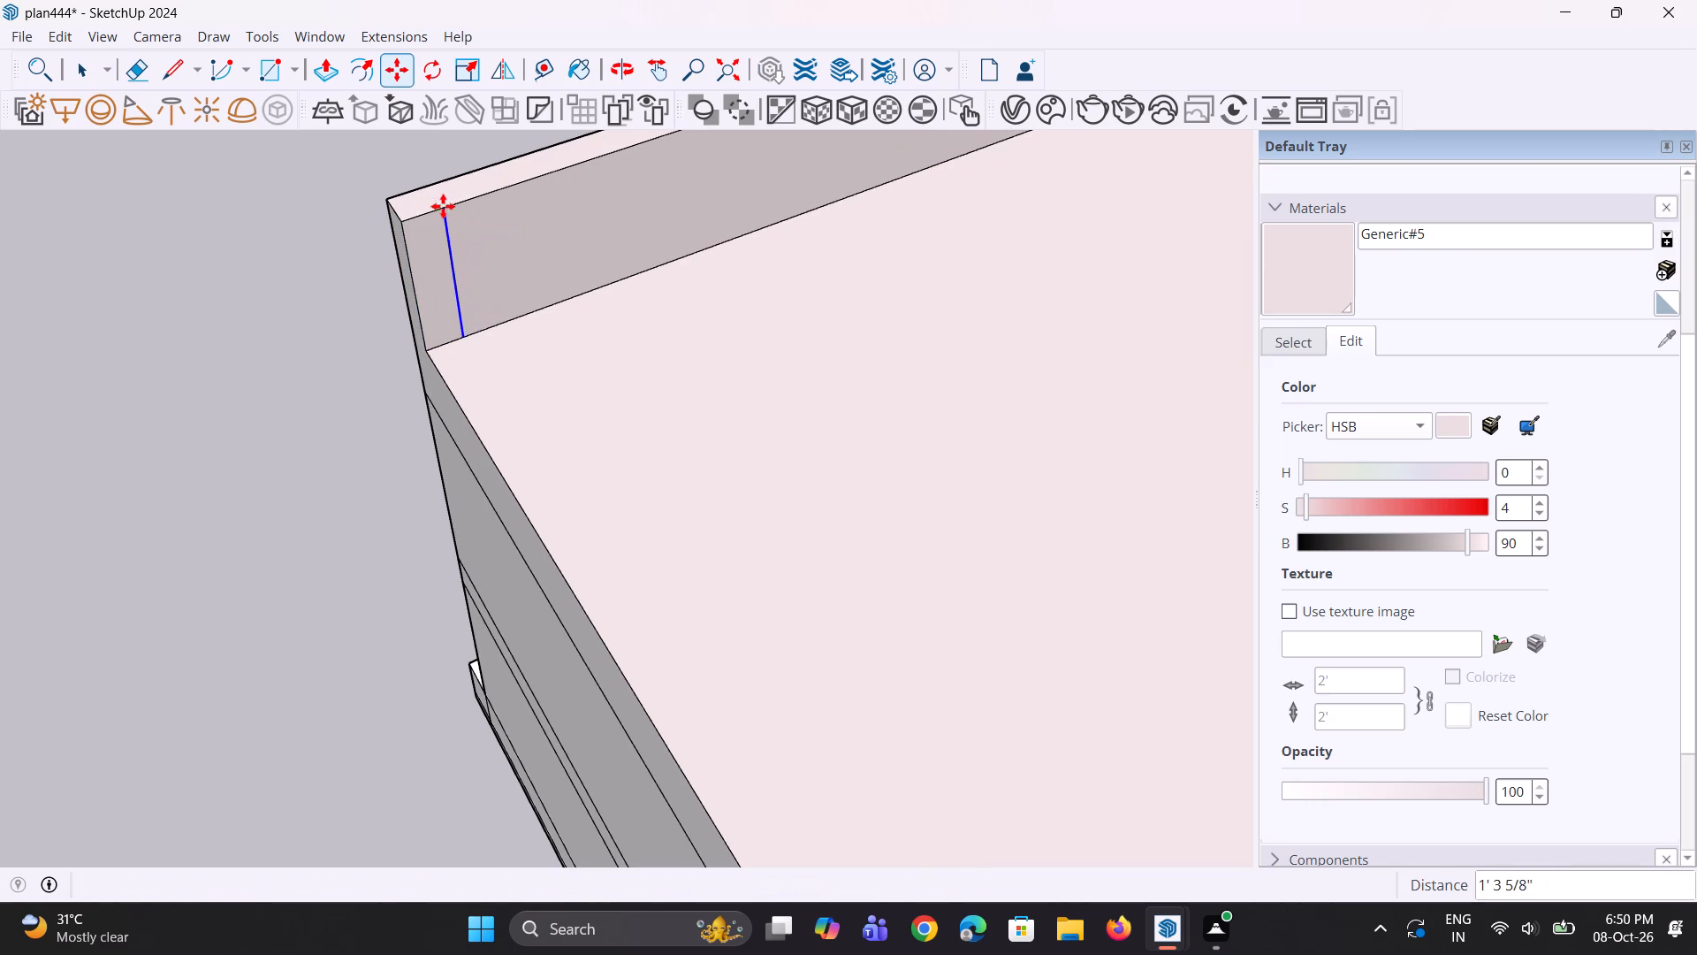
Pull the marked strip about 34' 3" across the terrace's rear edge to form the rear parapet.
key("p")
left_click(434, 256)
scroll(465, 340, "down", 5)
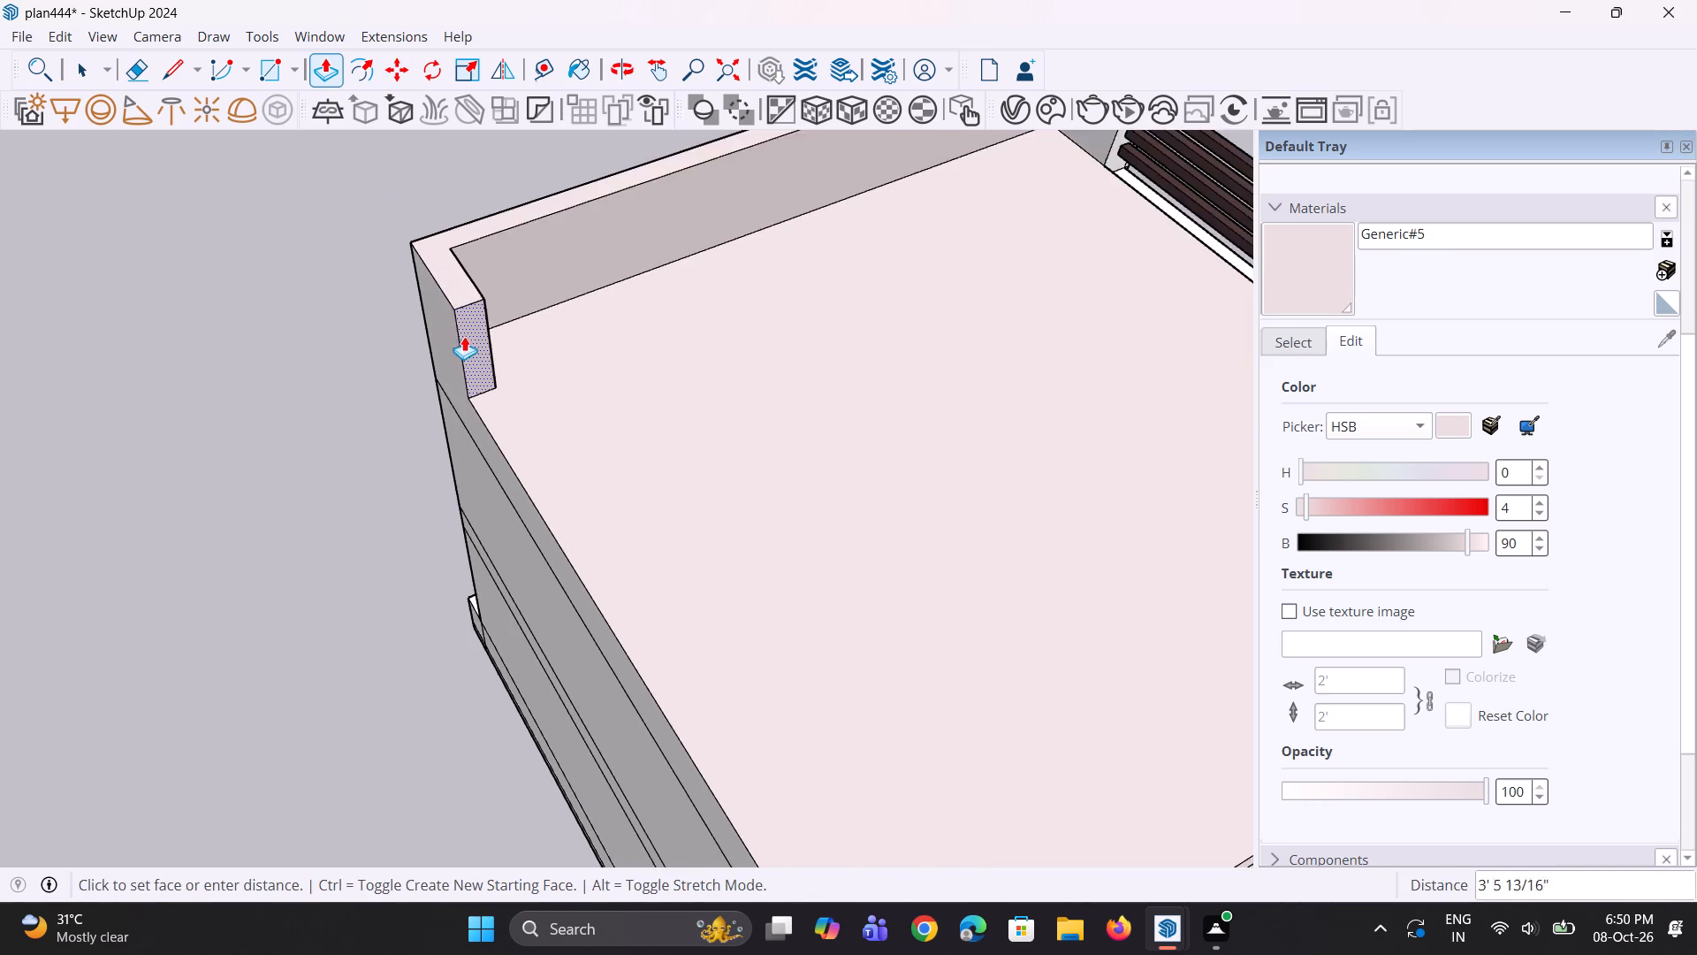
scroll(464, 336, "down", 7)
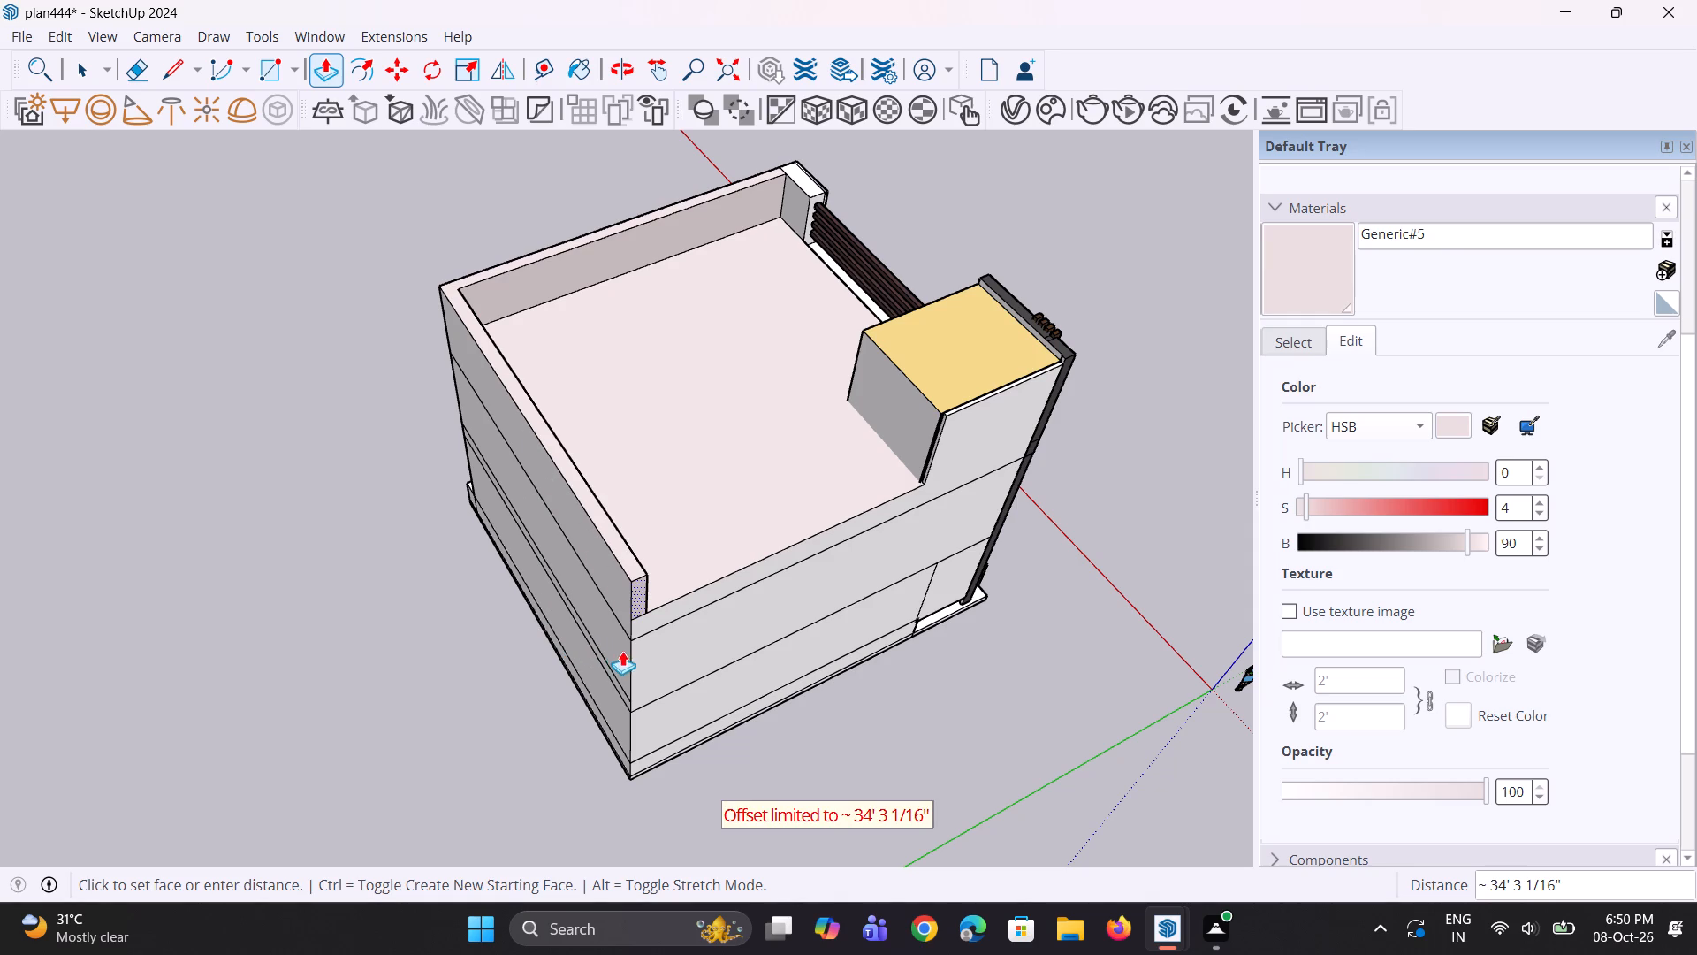
left_click(628, 657)
Copy the vertical edge at the free end of the rear parapet's inner face about 1' 2 3/8" along that face.
middle_click_drag(650, 635, 524, 623)
scroll(665, 584, "down", 4)
middle_click_drag(680, 582, 566, 613)
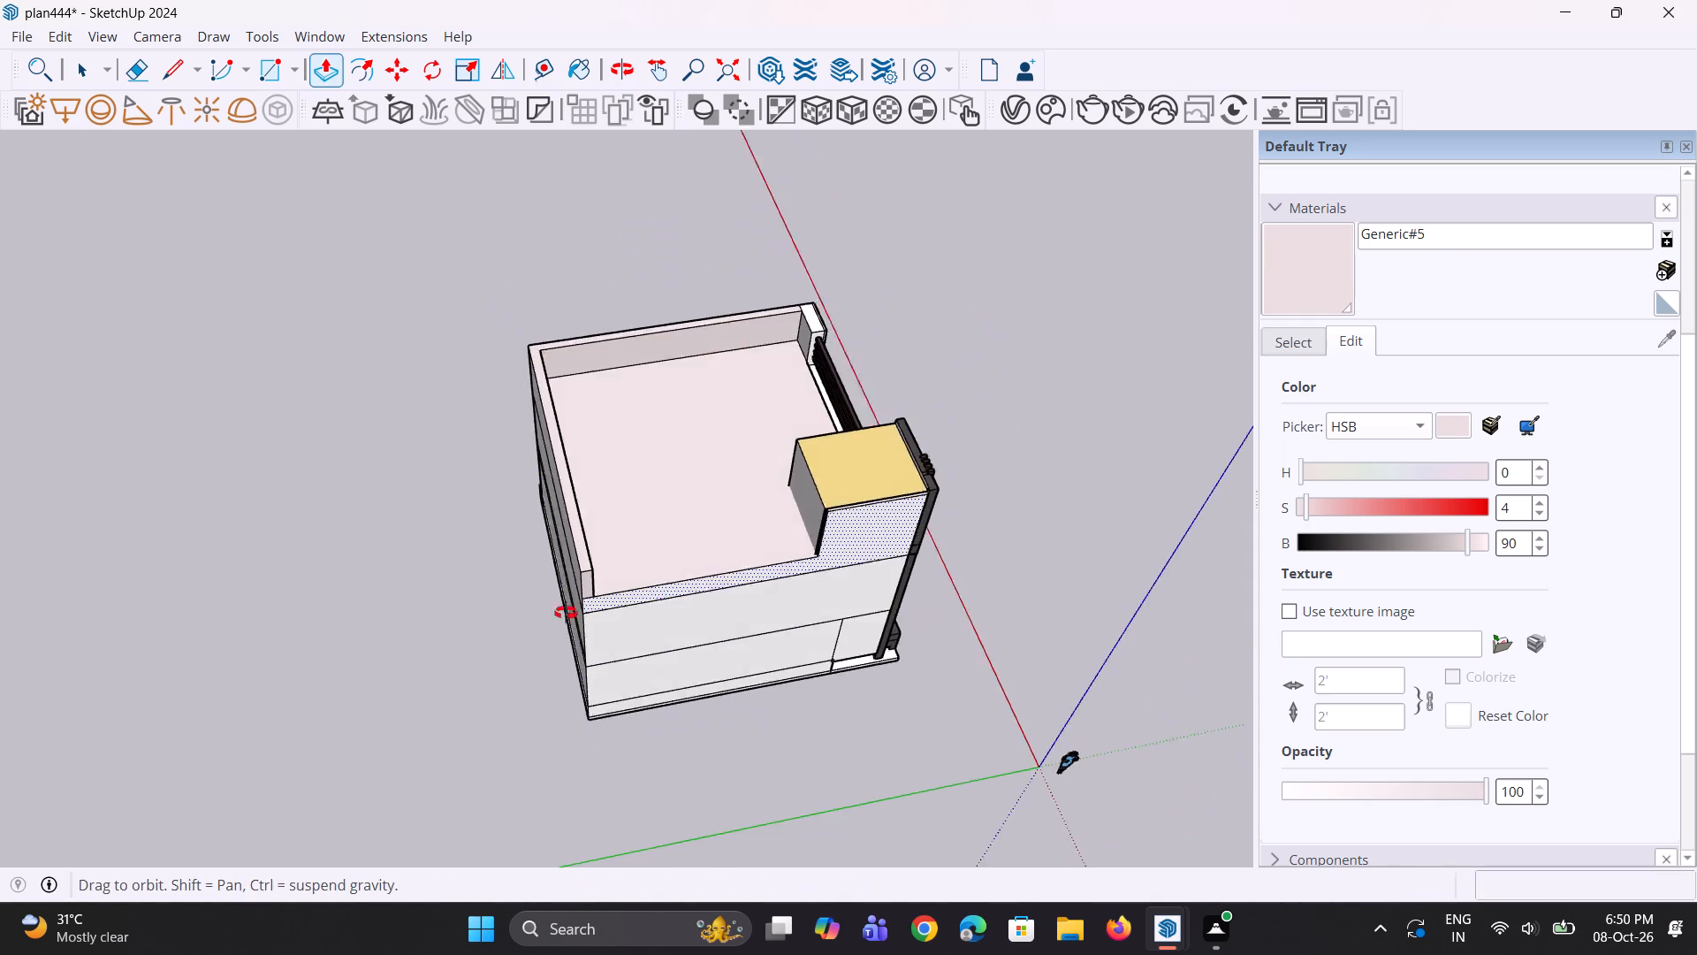
middle_click_drag(566, 613, 235, 559)
scroll(443, 507, "up", 4)
middle_click_drag(491, 511, 280, 367)
key("space")
key("space")
scroll(496, 437, "up", 4)
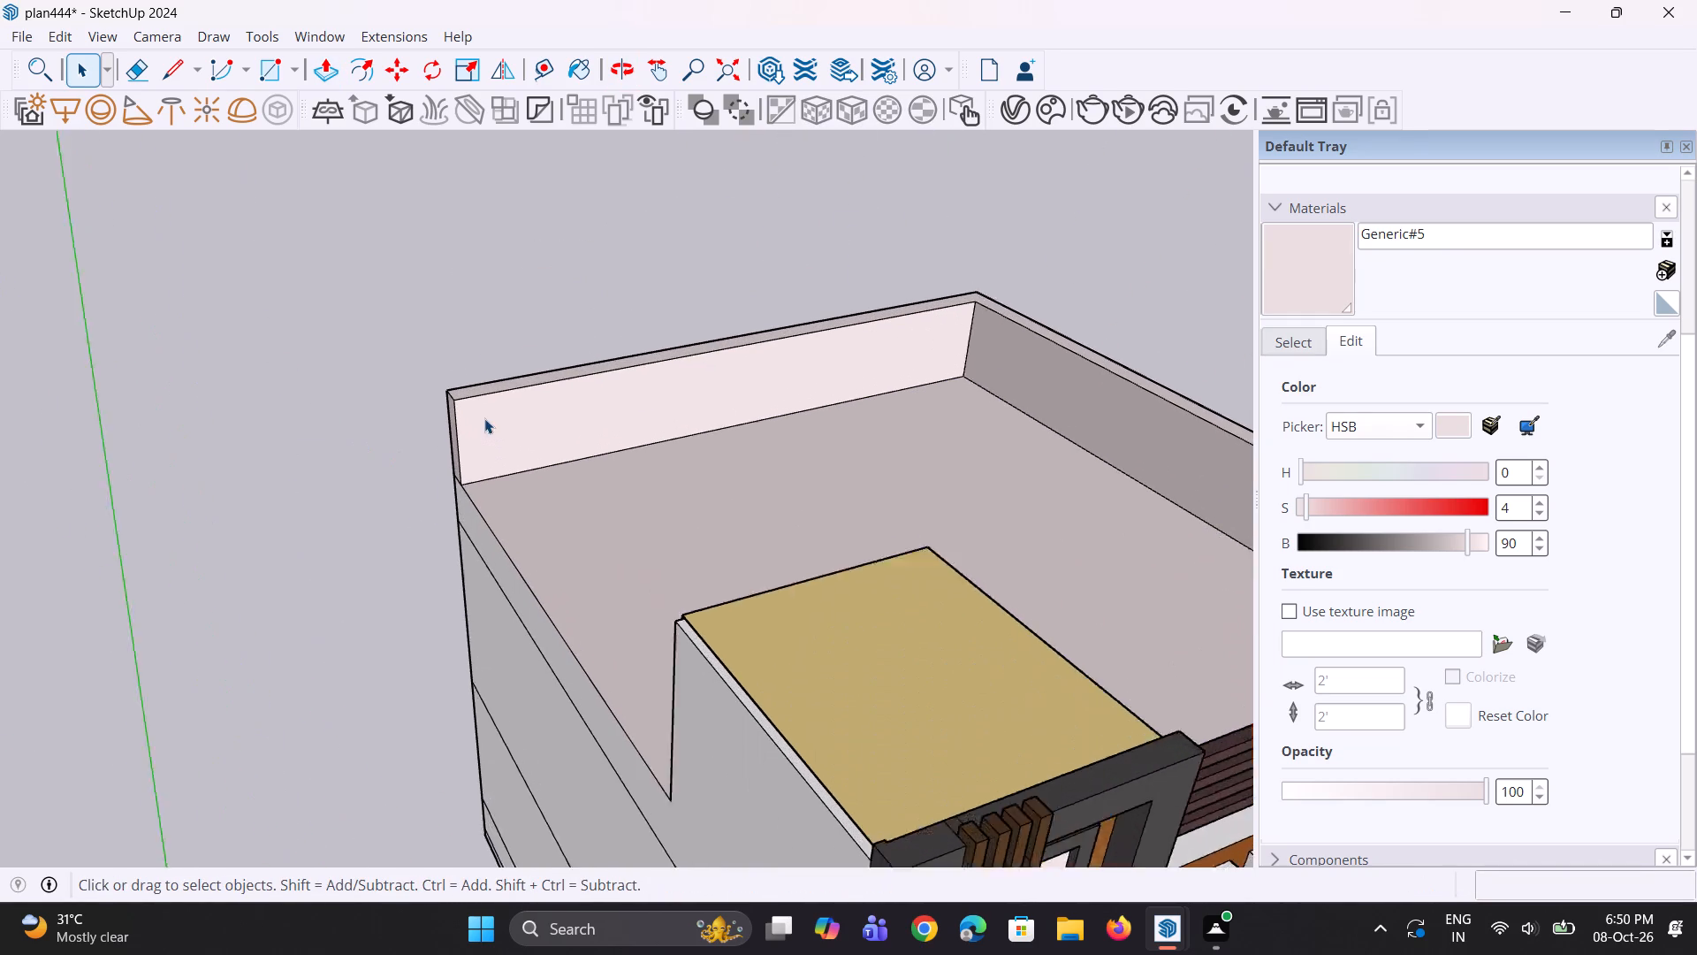
scroll(484, 418, "up", 1)
left_click(452, 409)
key("m")
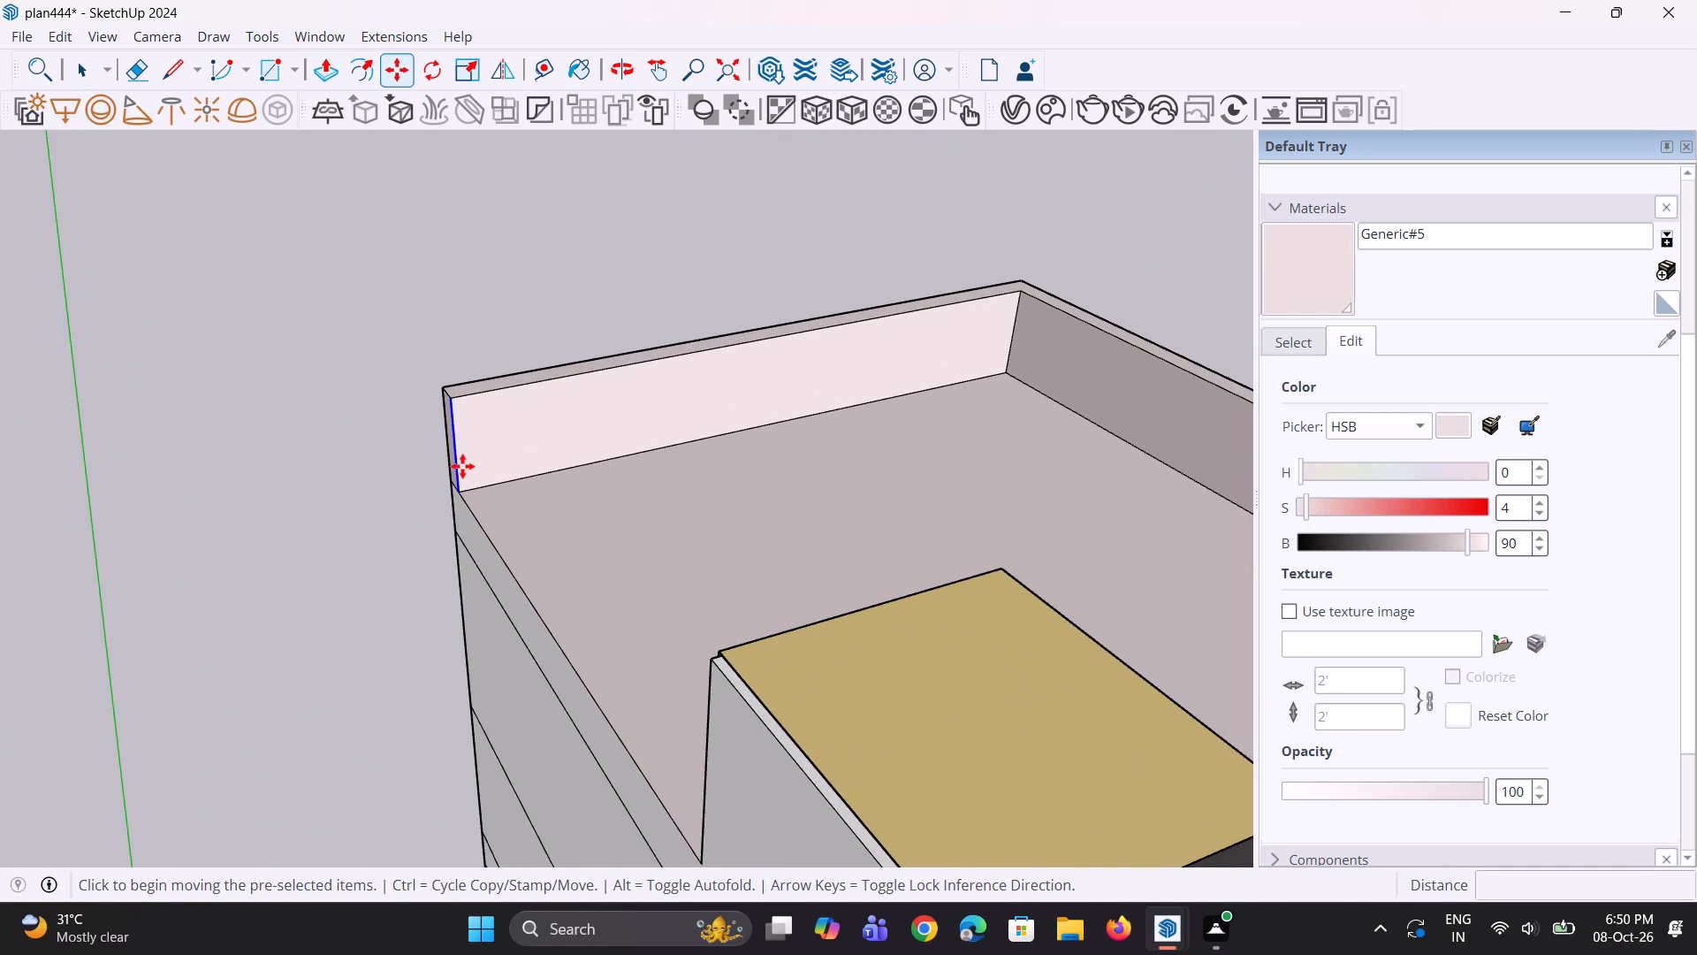
left_click(457, 407)
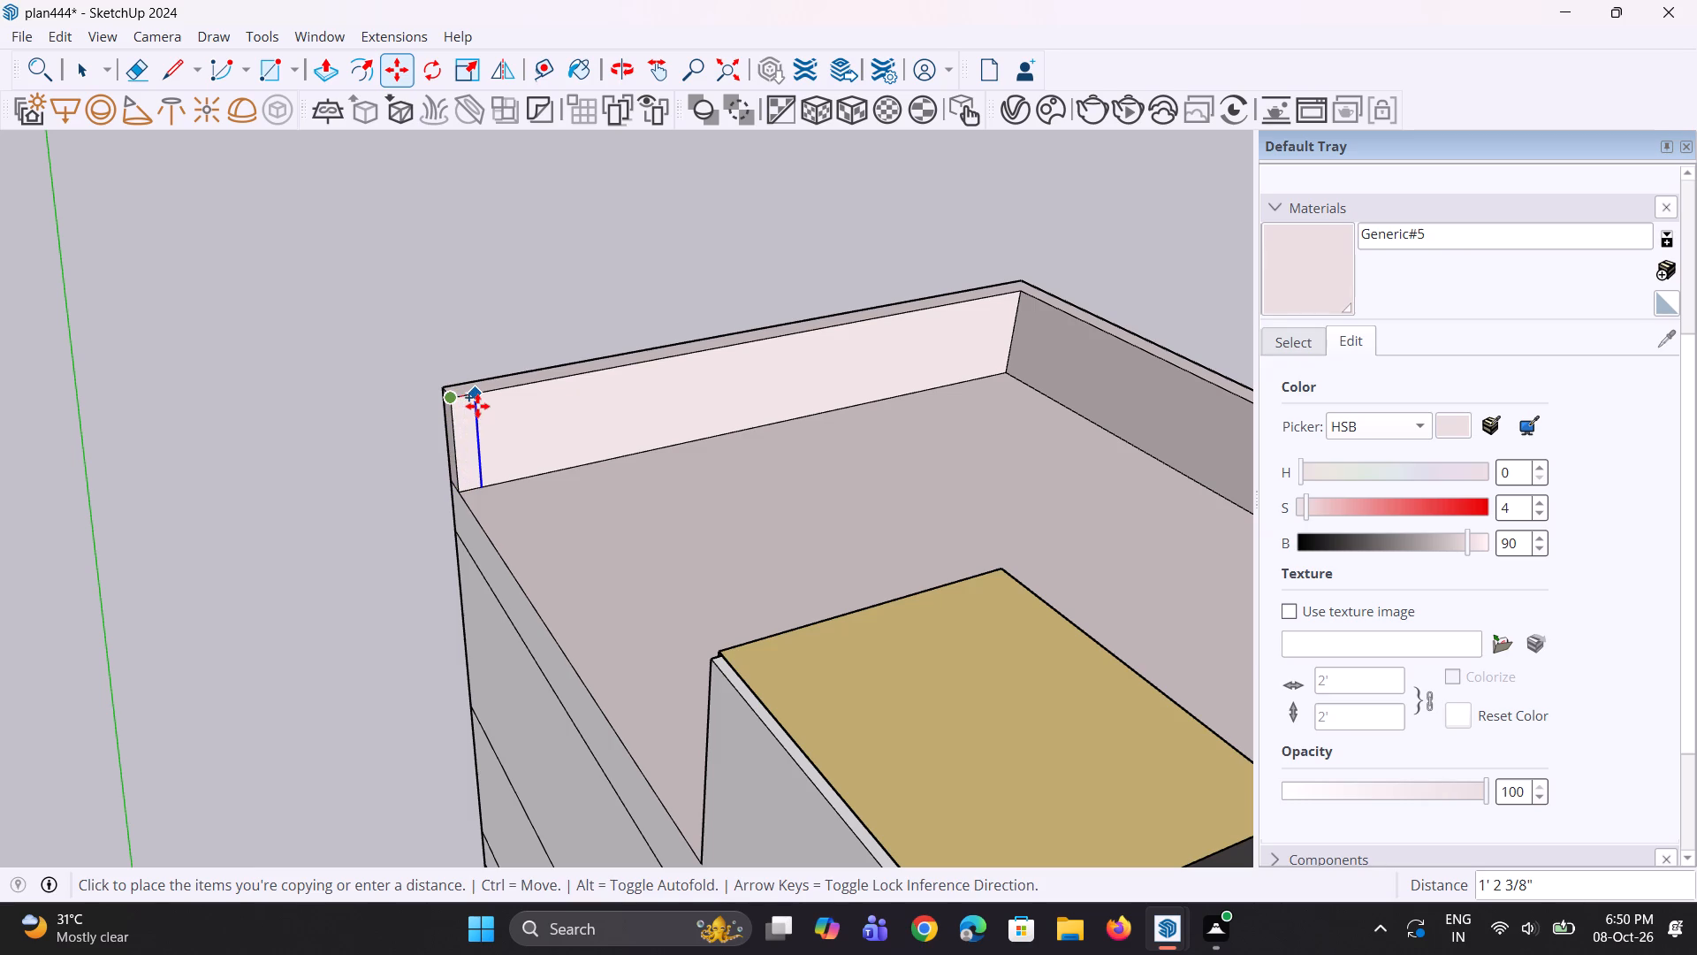
left_click(477, 406)
key("m")
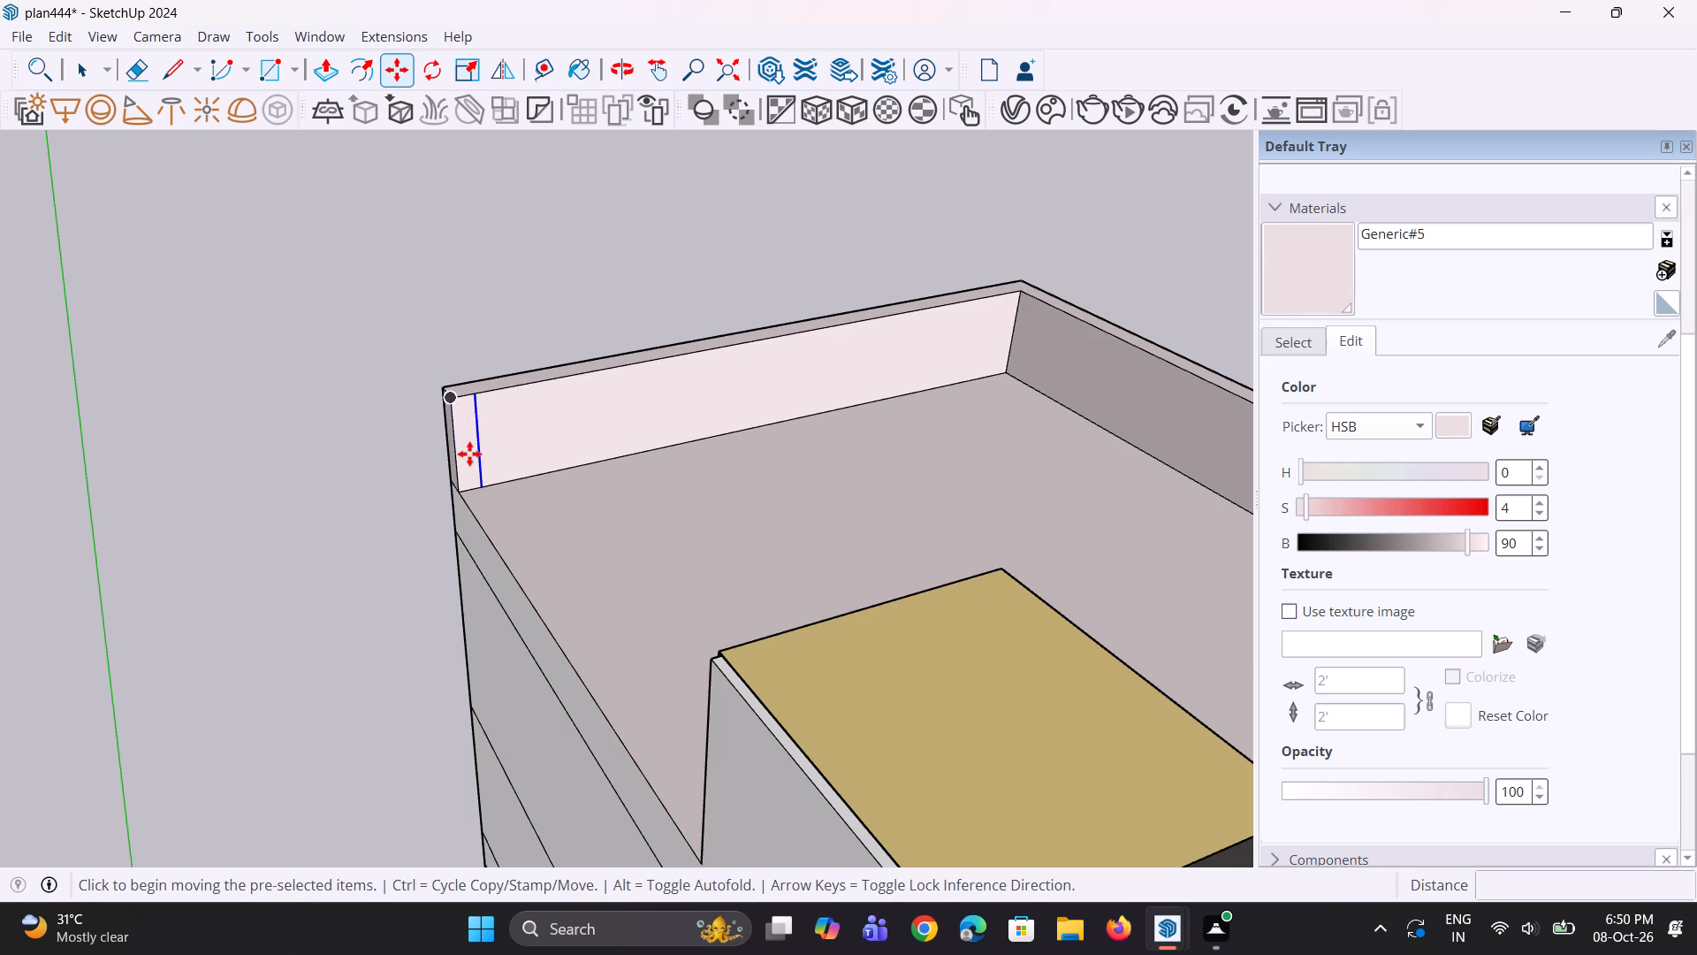
key("space")
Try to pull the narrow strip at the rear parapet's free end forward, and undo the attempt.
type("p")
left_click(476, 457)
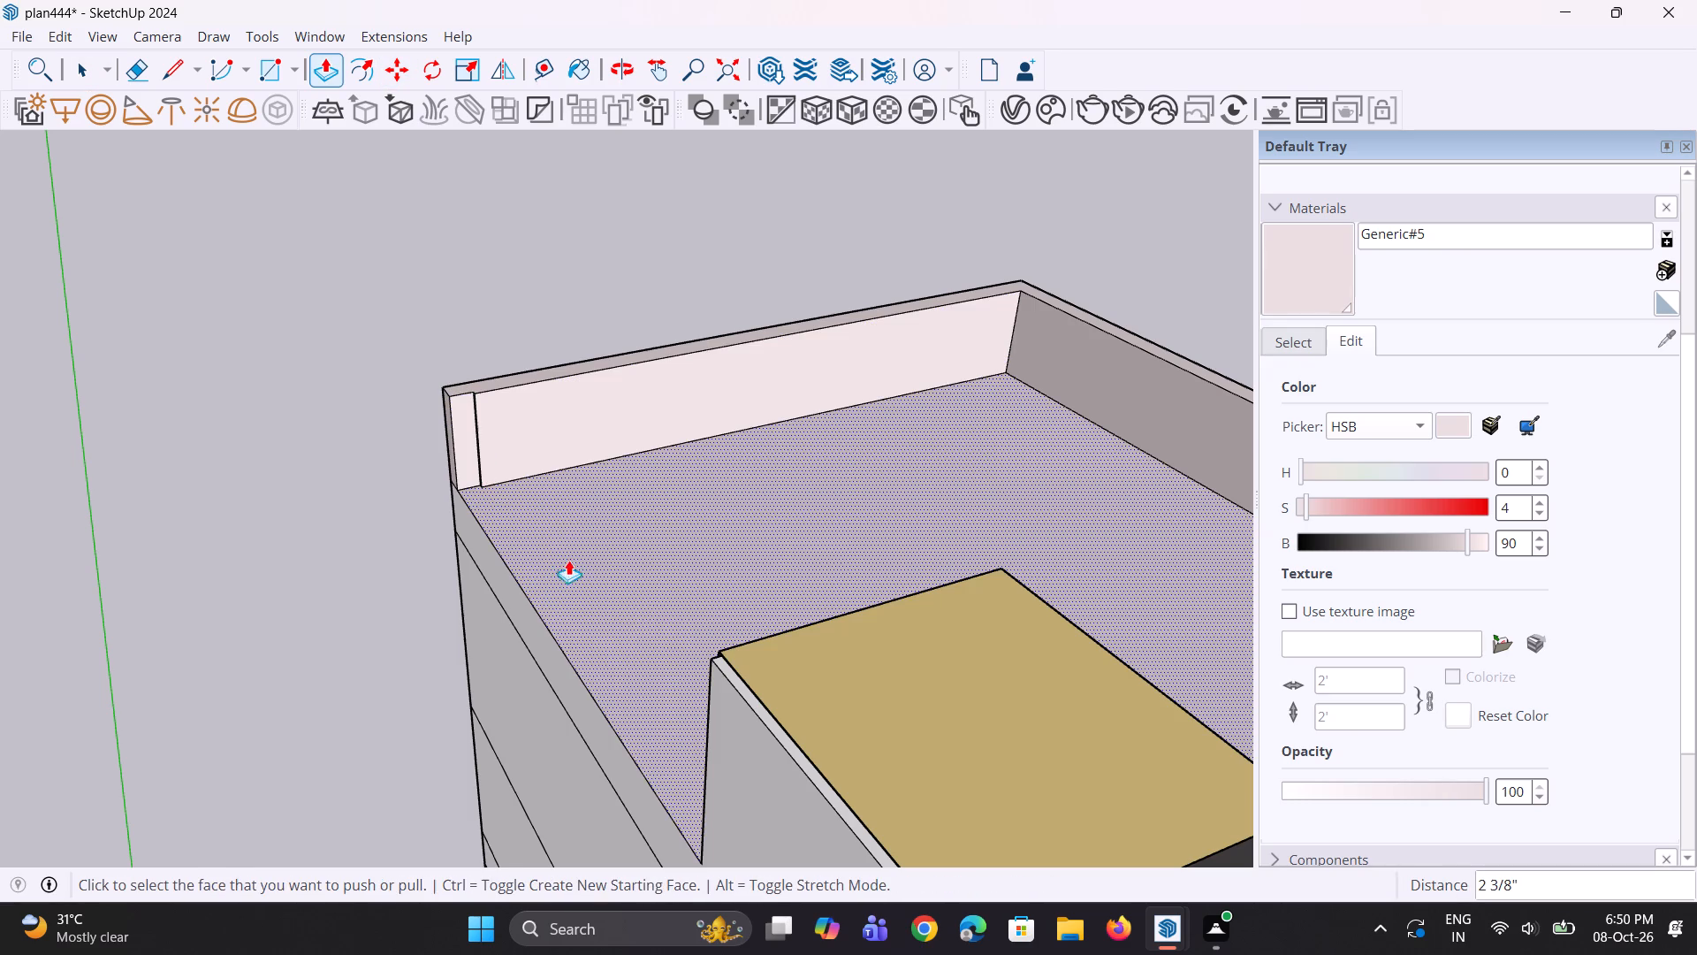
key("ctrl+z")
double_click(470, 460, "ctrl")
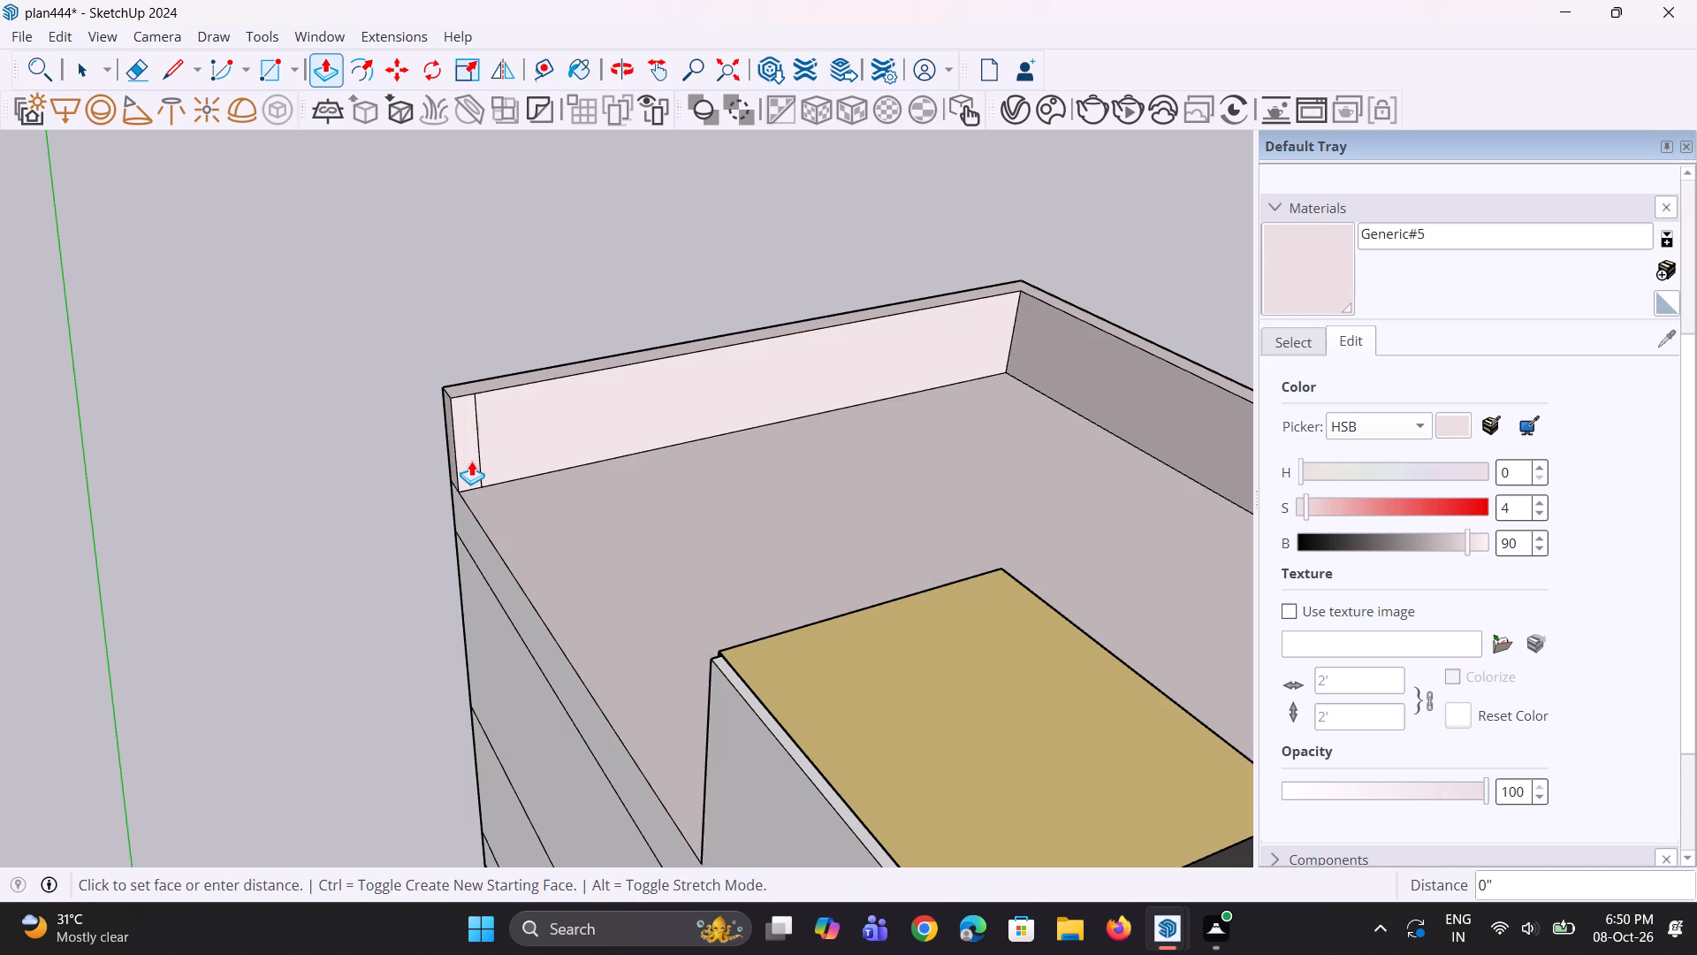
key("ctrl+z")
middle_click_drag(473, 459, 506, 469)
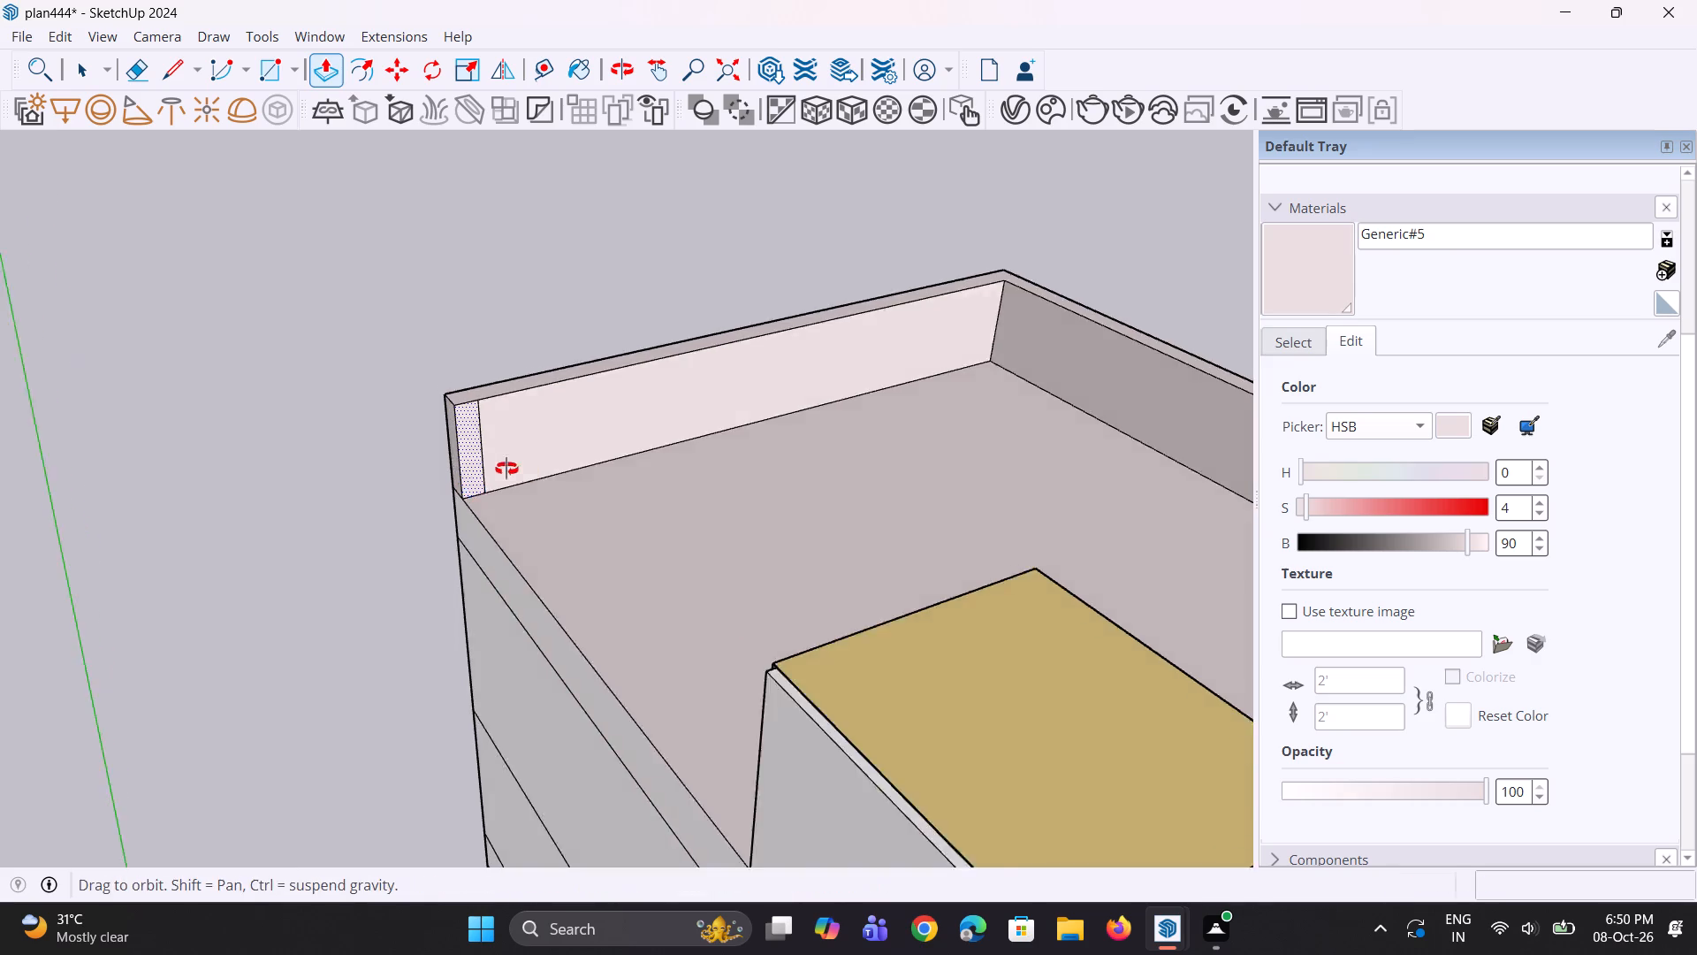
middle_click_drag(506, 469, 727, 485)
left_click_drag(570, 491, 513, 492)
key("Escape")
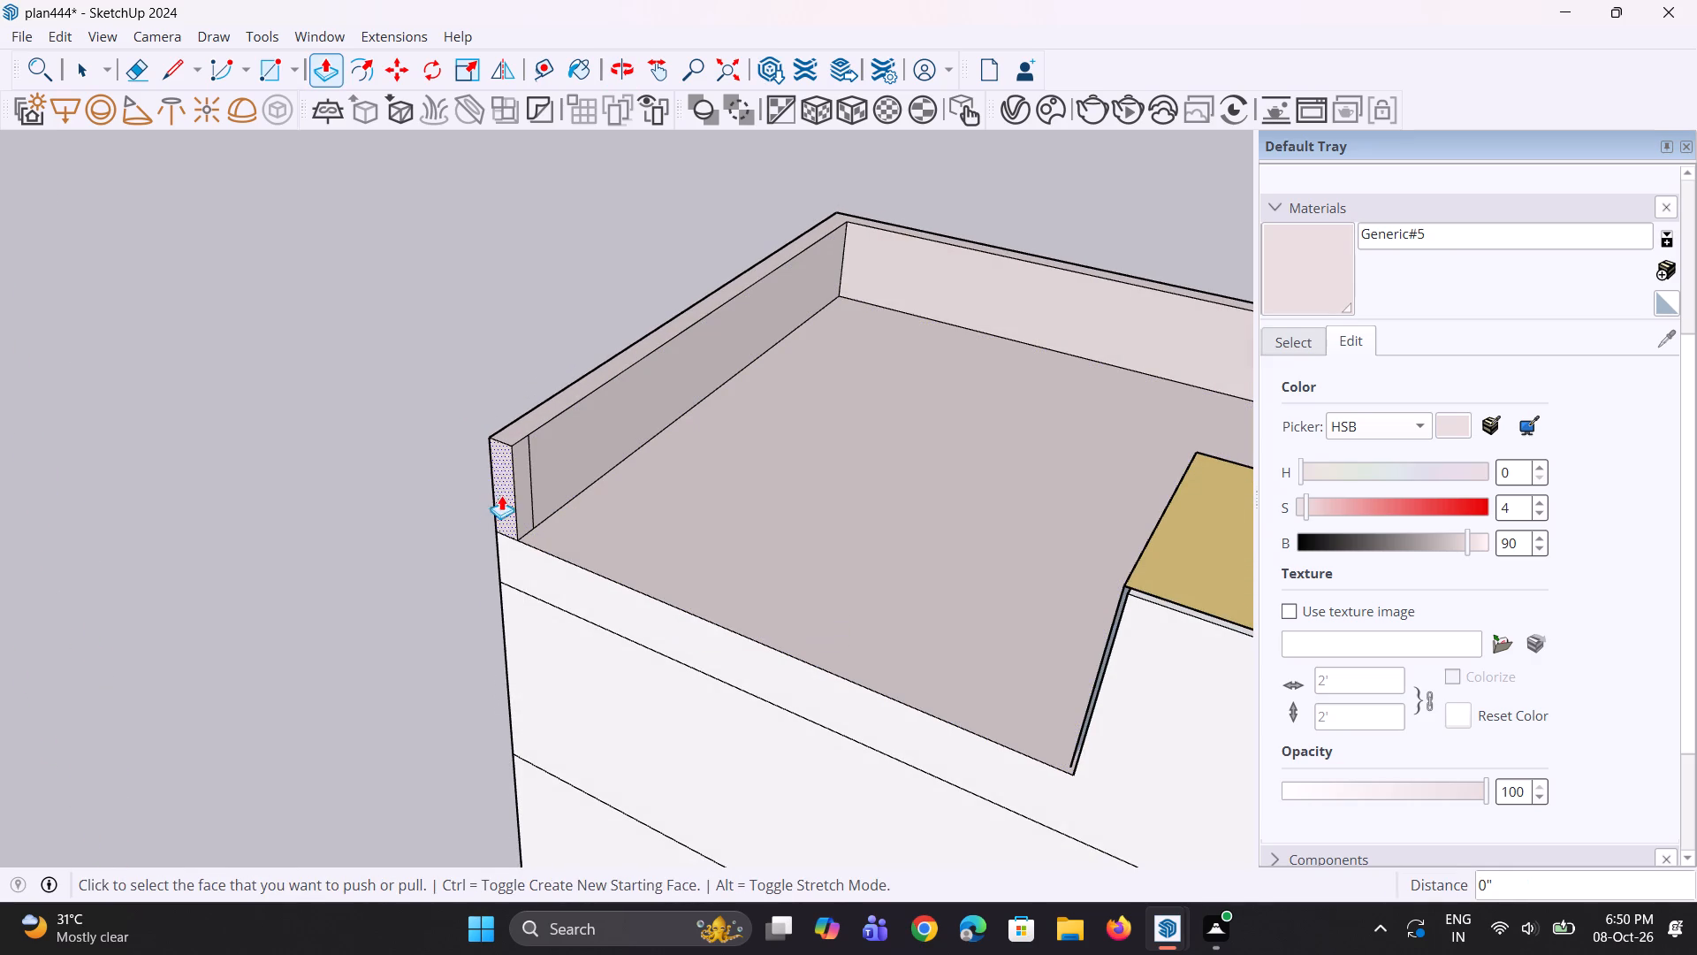
Pull the rear parapet's end strip about 25' 5" forward to the front tower, forming the second side parapet.
key("space")
key("space")
left_click(405, 485)
scroll(551, 488, "up", 2)
left_click(521, 481)
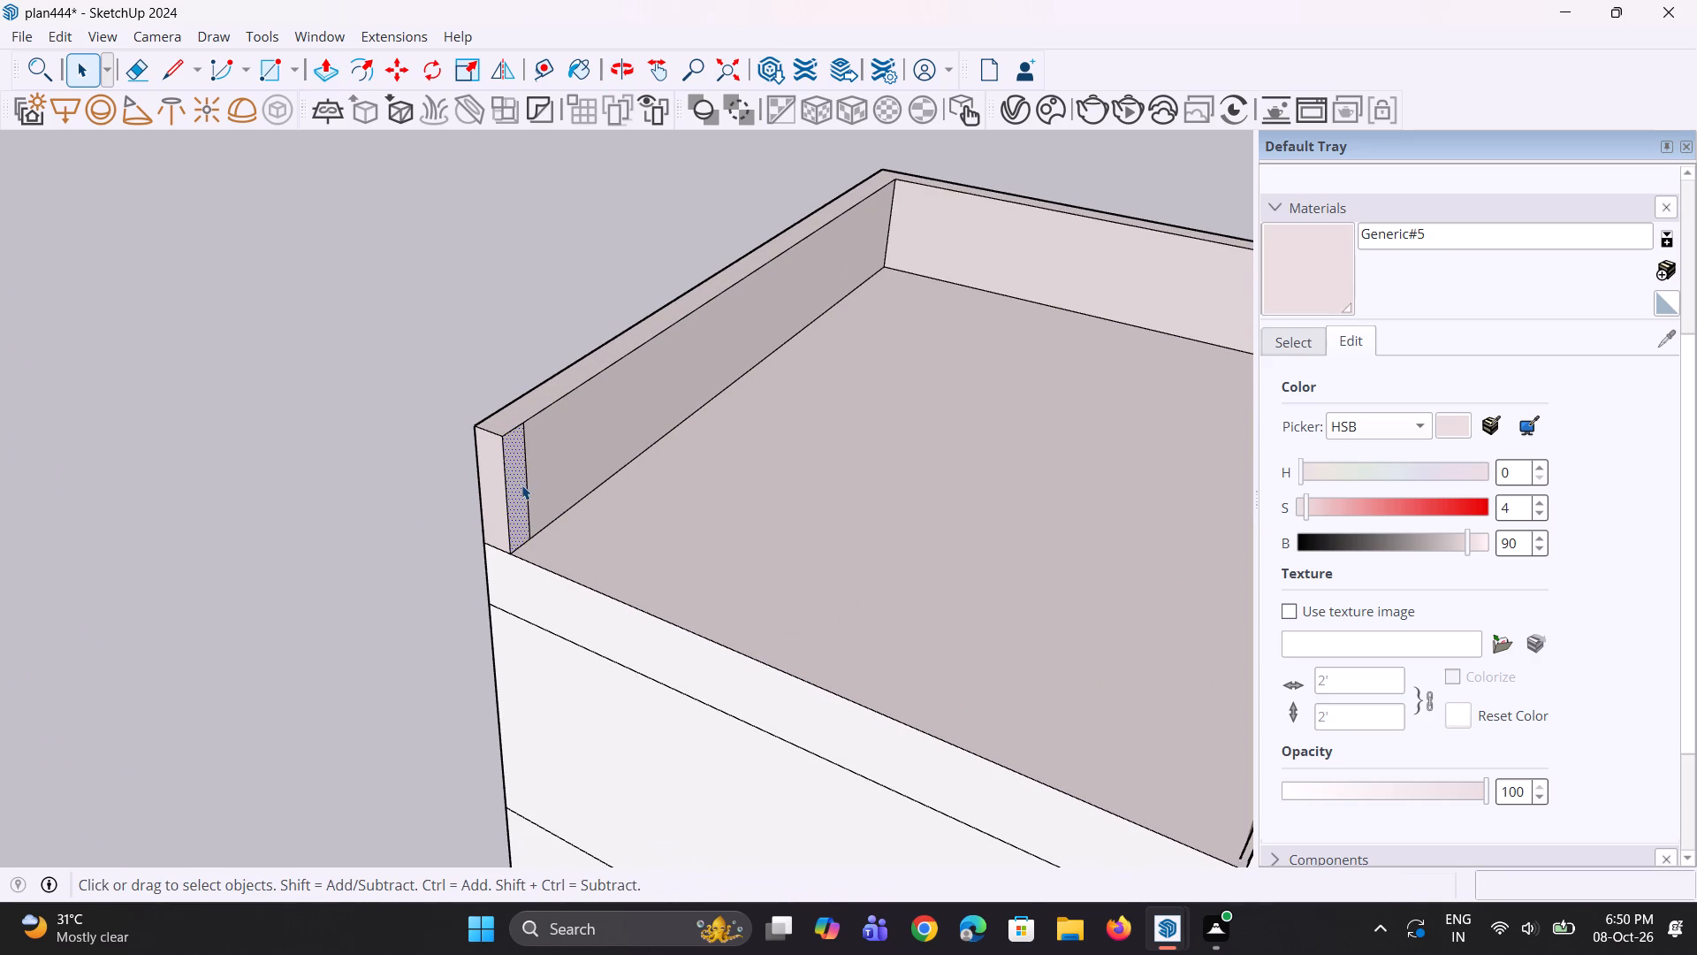
key("p")
left_click_drag(520, 485, 536, 498)
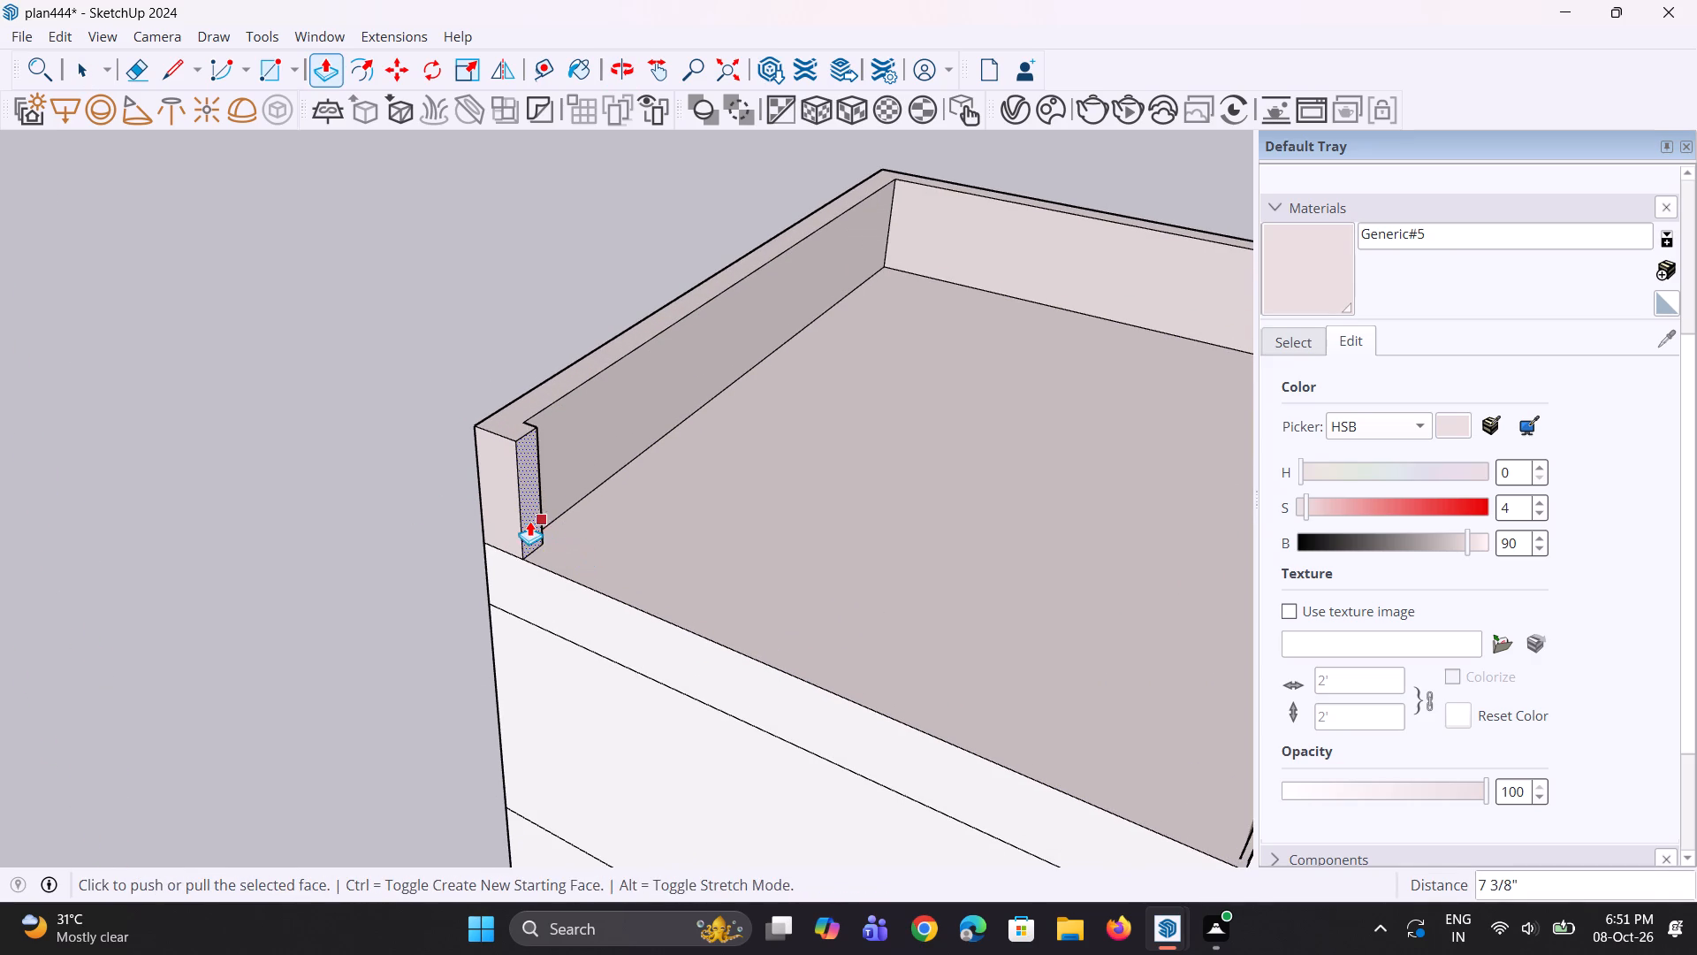
left_click(529, 521)
scroll(650, 590, "down", 5)
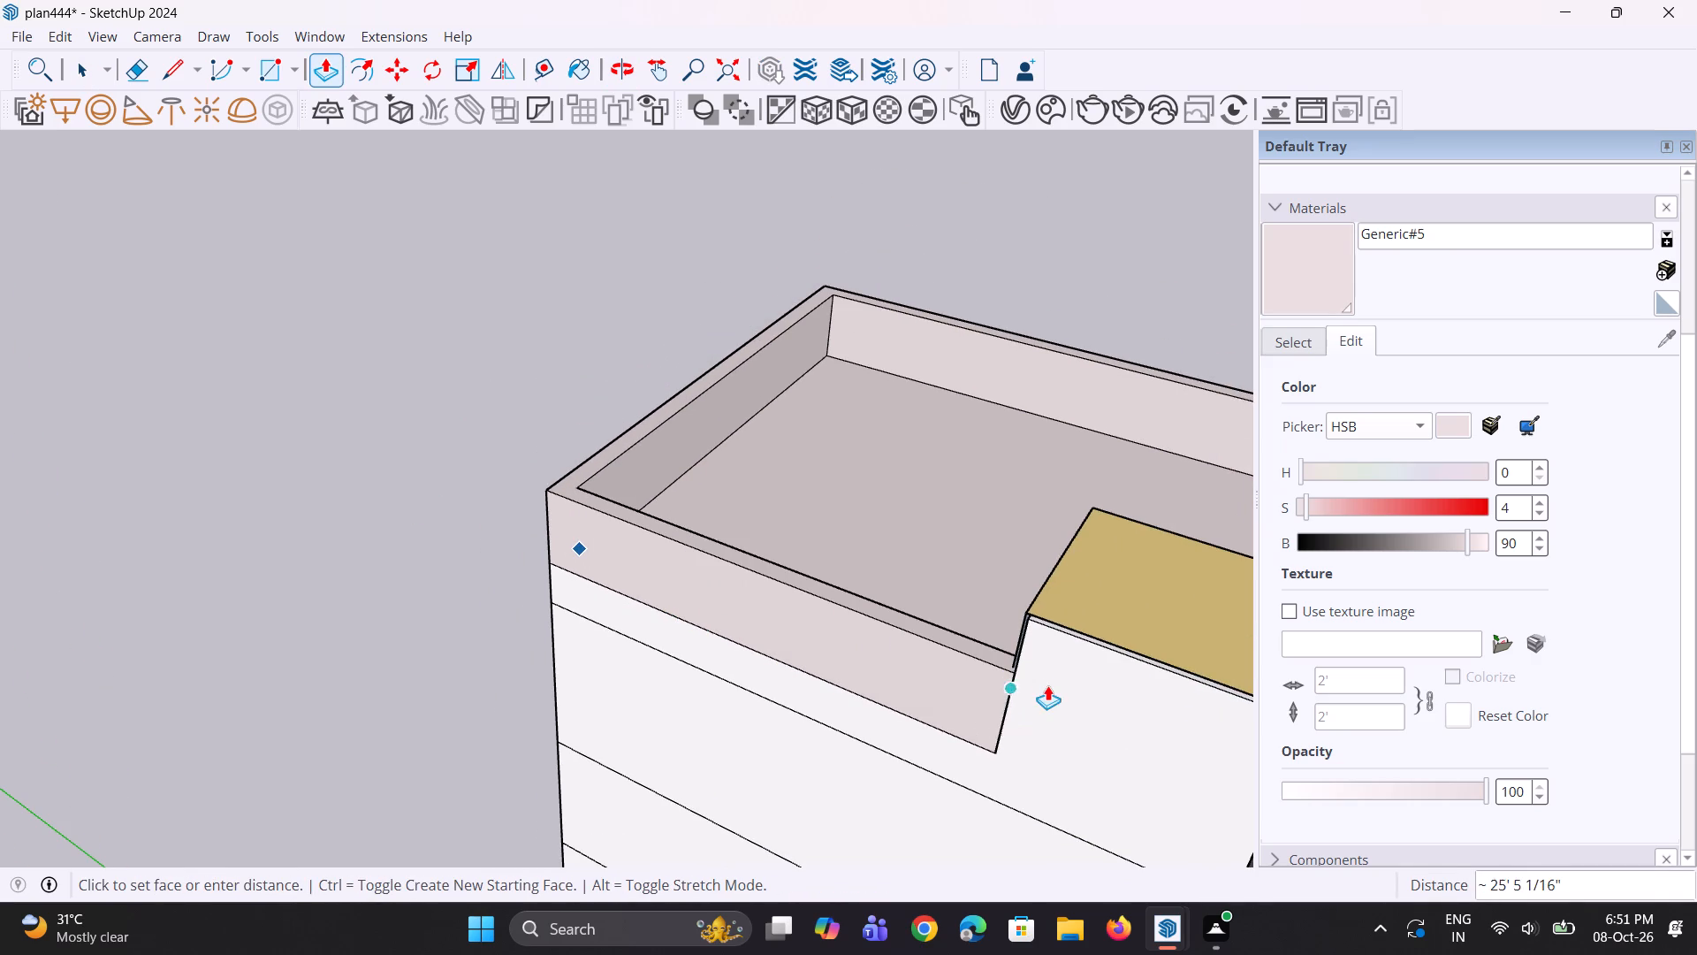
left_click(1024, 668)
Examine the finished roof parapets and the house's front elevation from above, the front and slight side angles.
scroll(941, 704, "down", 8)
middle_click_drag(1162, 690, 852, 518)
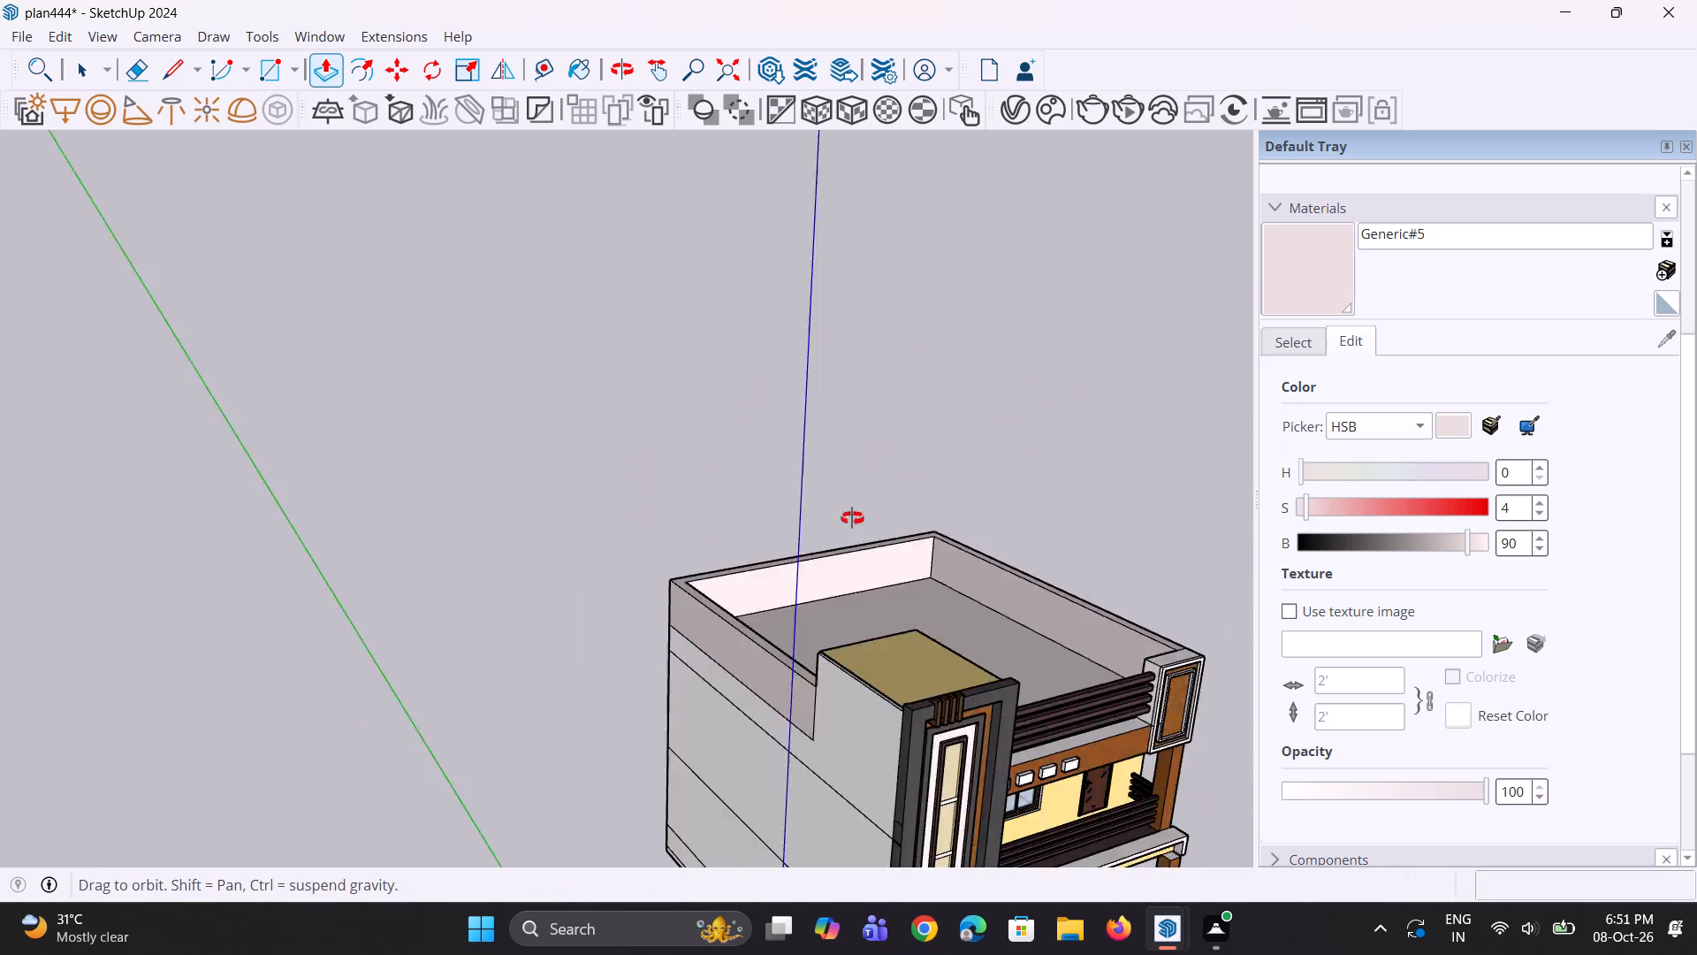
middle_click_drag(852, 518, 773, 469)
scroll(773, 469, "down", 4)
middle_click_drag(853, 589, 841, 653)
scroll(782, 757, "up", 3)
scroll(797, 653, "down", 7)
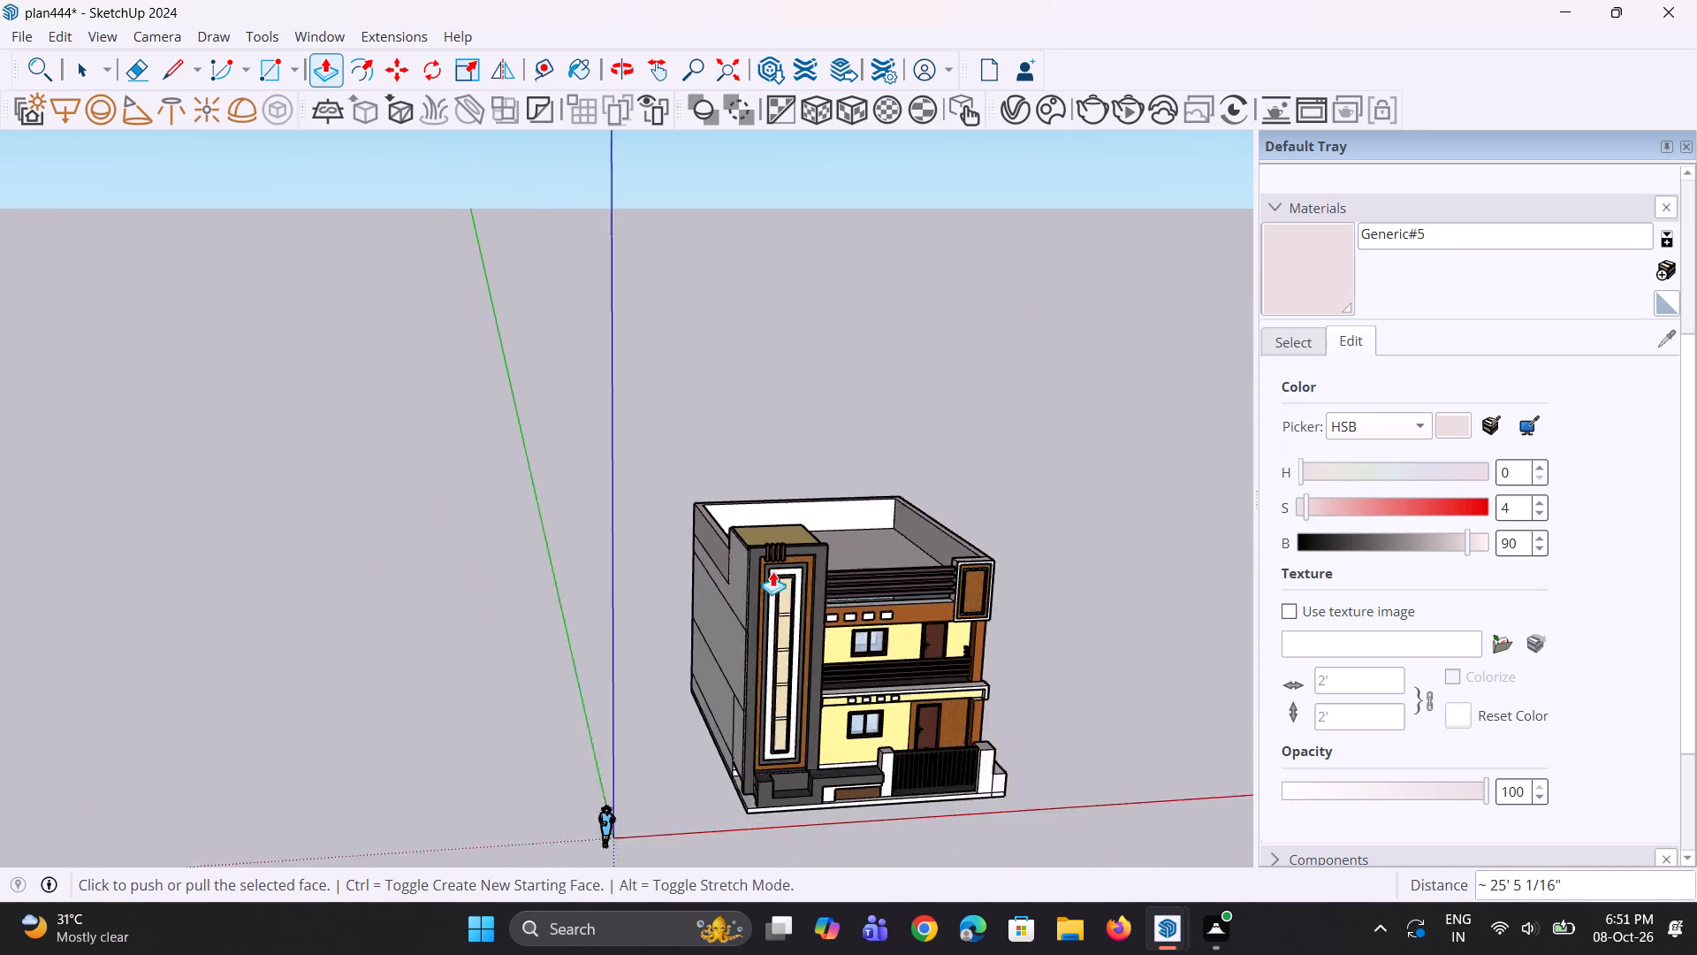
scroll(772, 571, "down", 1)
middle_click_drag(854, 760, 844, 643)
scroll(922, 628, "up", 6)
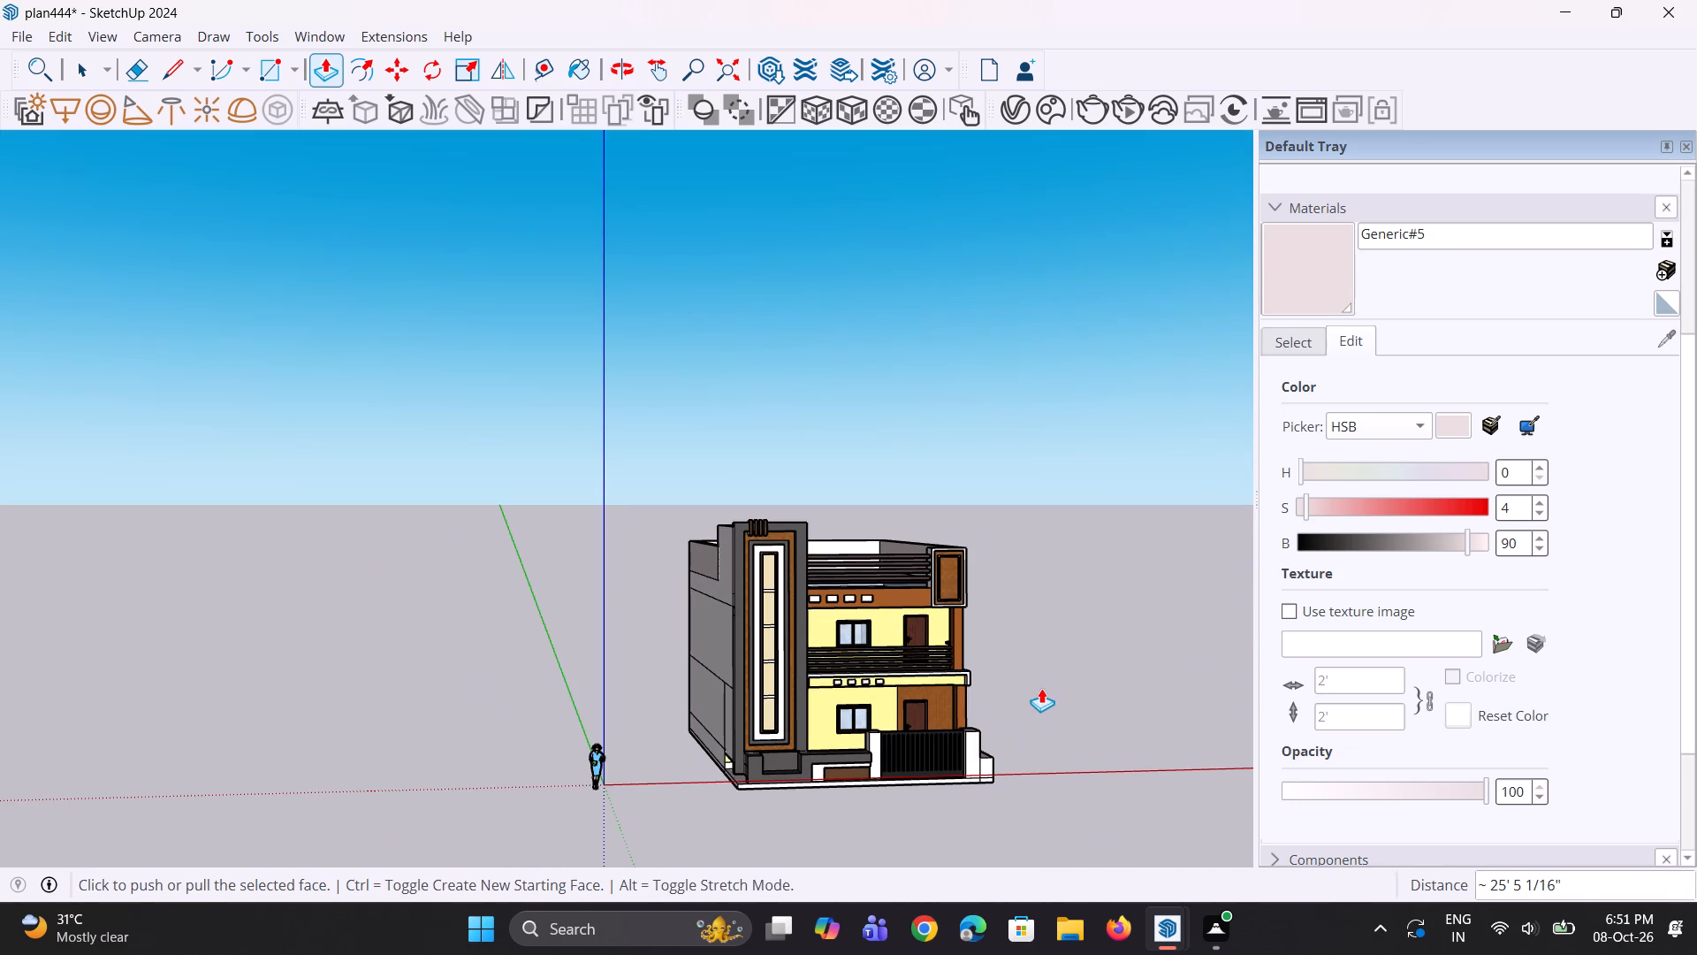
key("Escape")
key("space")
key("space")
middle_click_drag(837, 499, 813, 592)
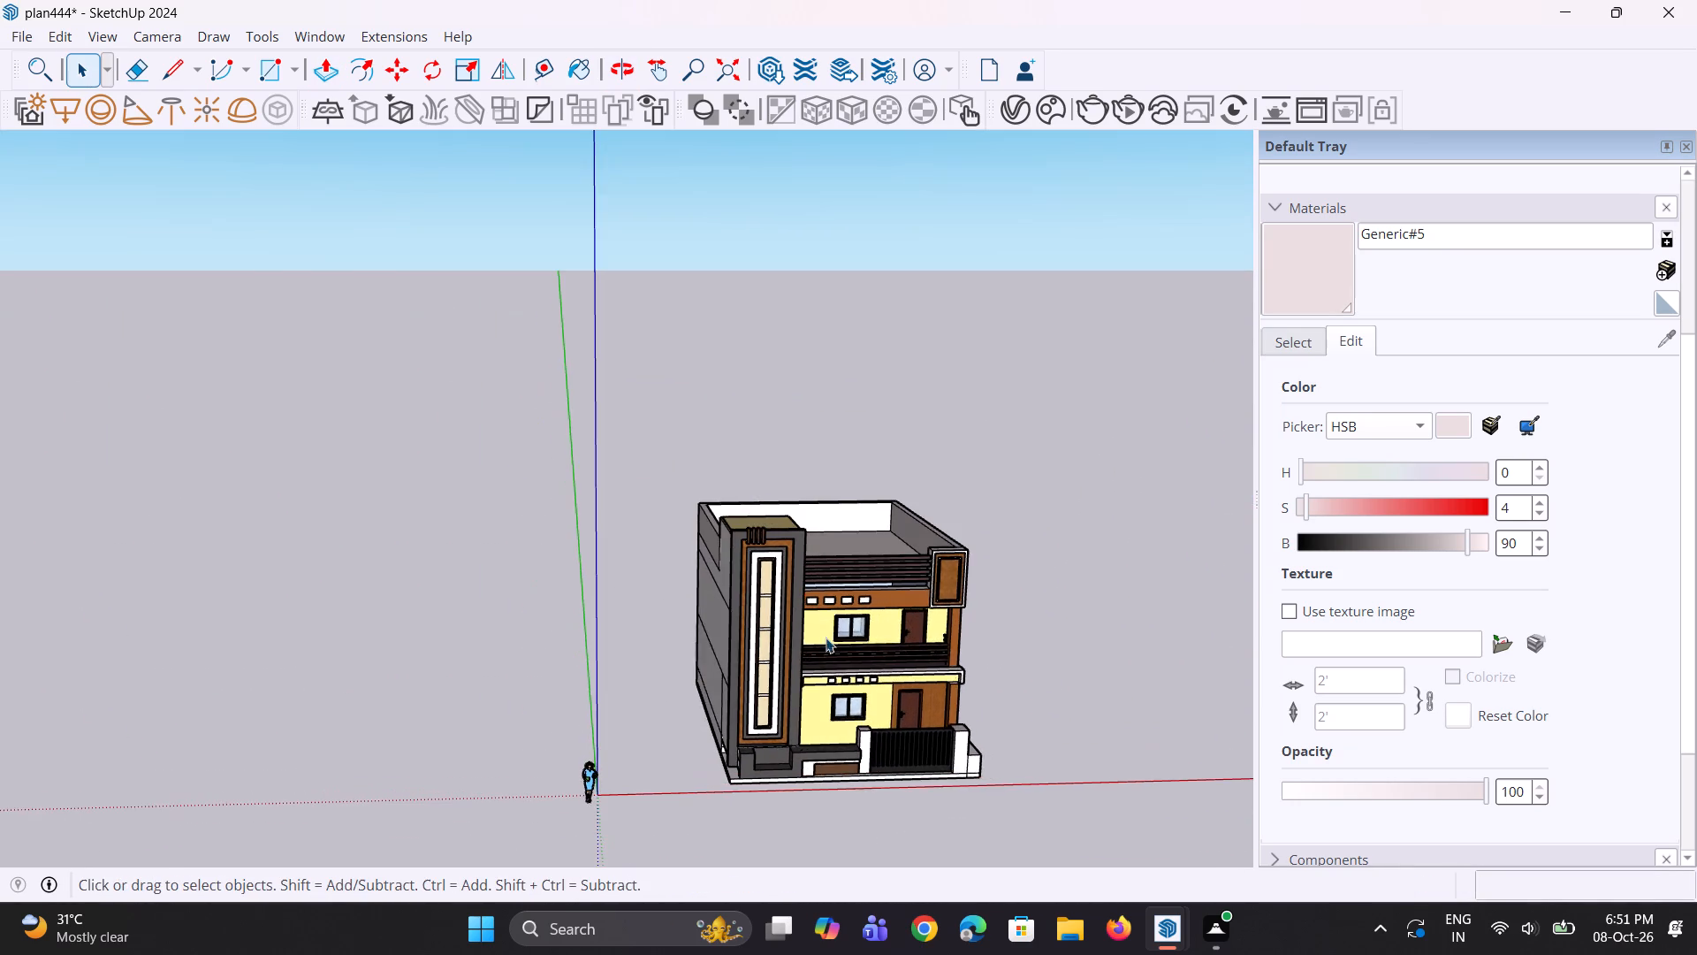
scroll(955, 699, "up", 6)
middle_click_drag(936, 685, 905, 606)
scroll(868, 483, "down", 4)
middle_click_drag(845, 641, 862, 665)
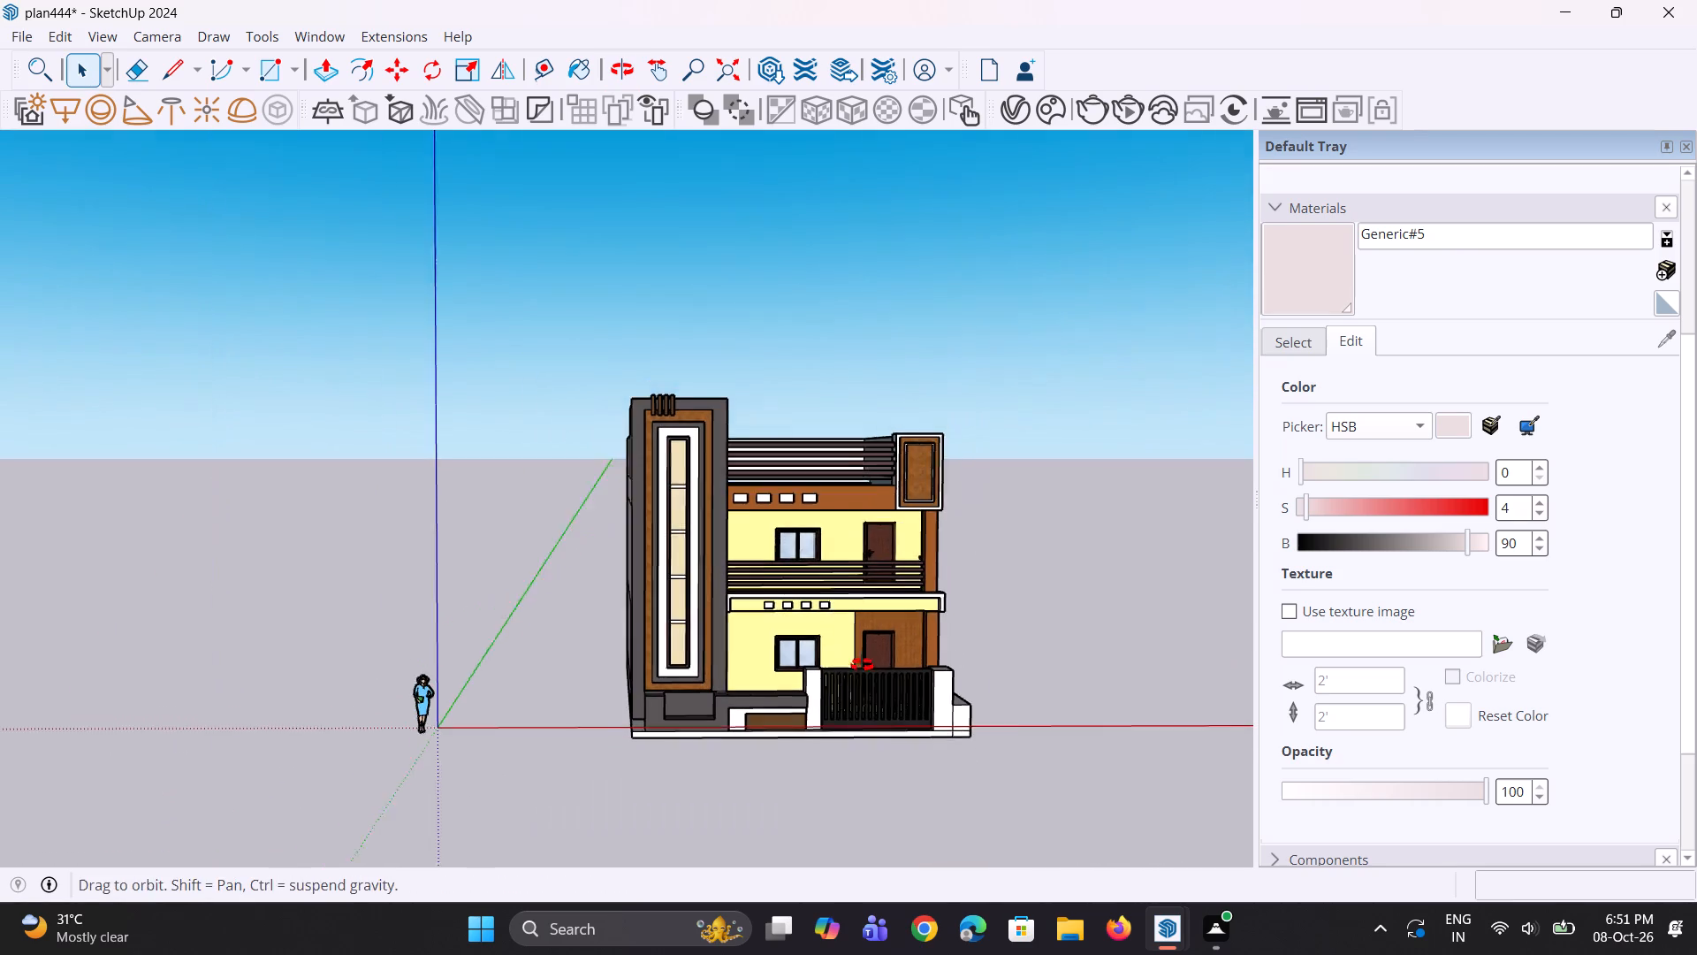
middle_click_drag(862, 665, 868, 684)
scroll(990, 616, "up", 2)
middle_click_drag(979, 617, 930, 573)
scroll(963, 601, "up", 1)
scroll(641, 752, "up", 2)
middle_click_drag(633, 740, 635, 719)
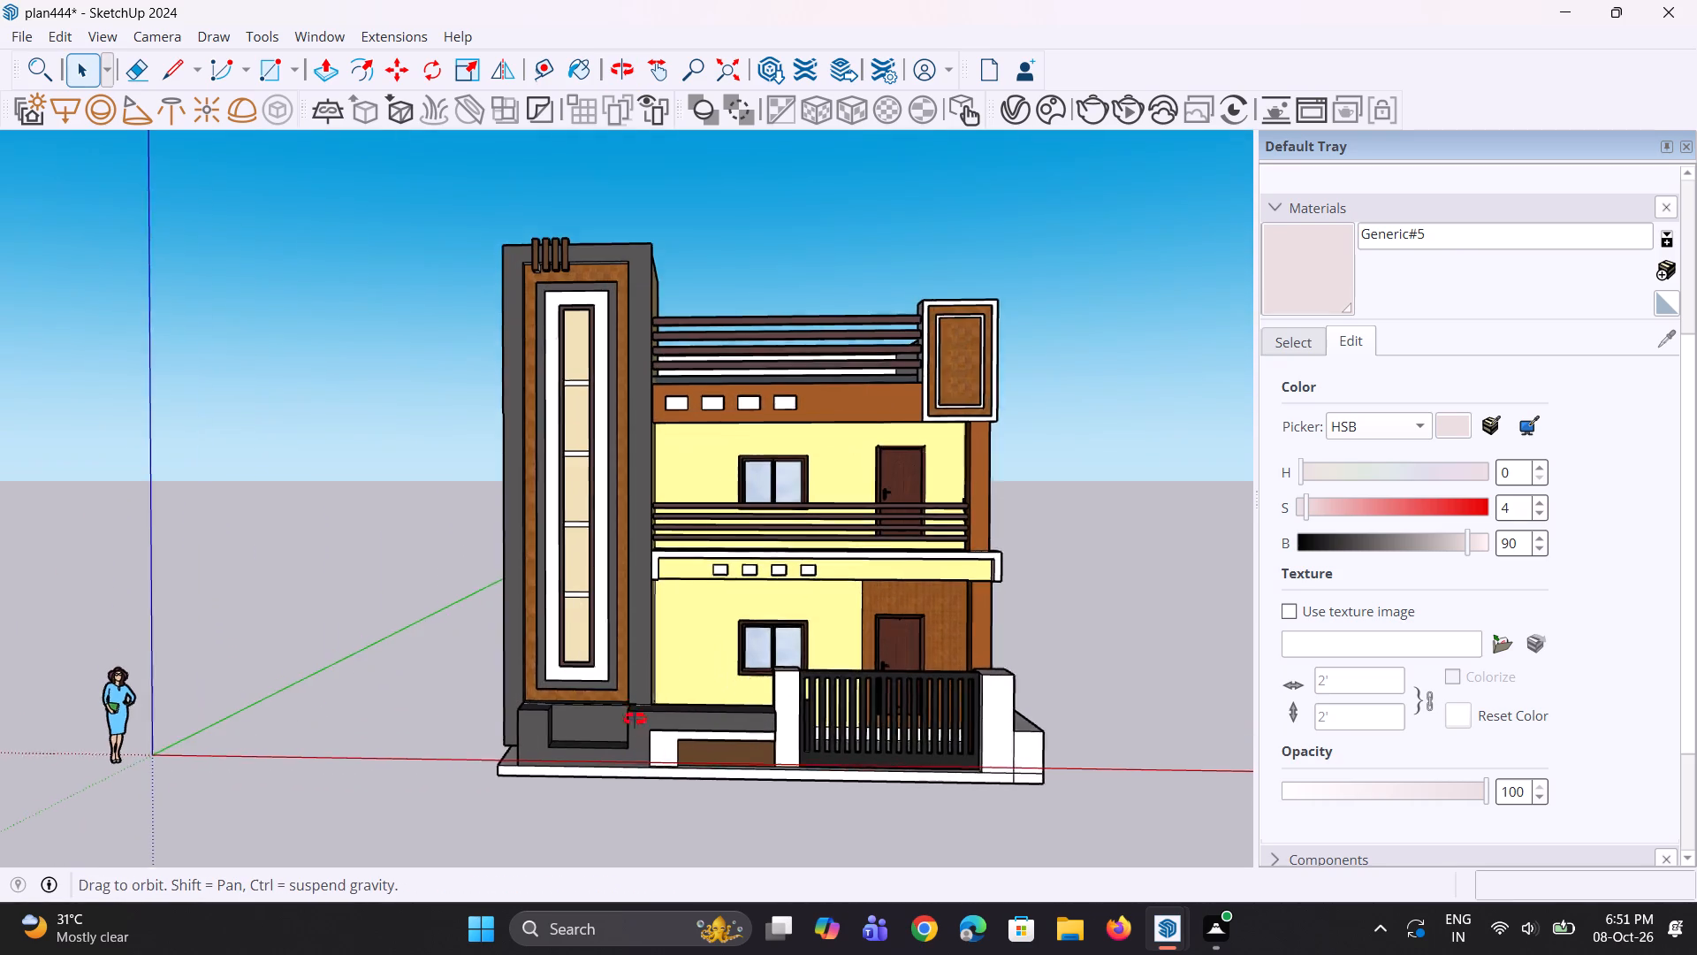
middle_click_drag(635, 719, 624, 715)
scroll(796, 622, "up", 2)
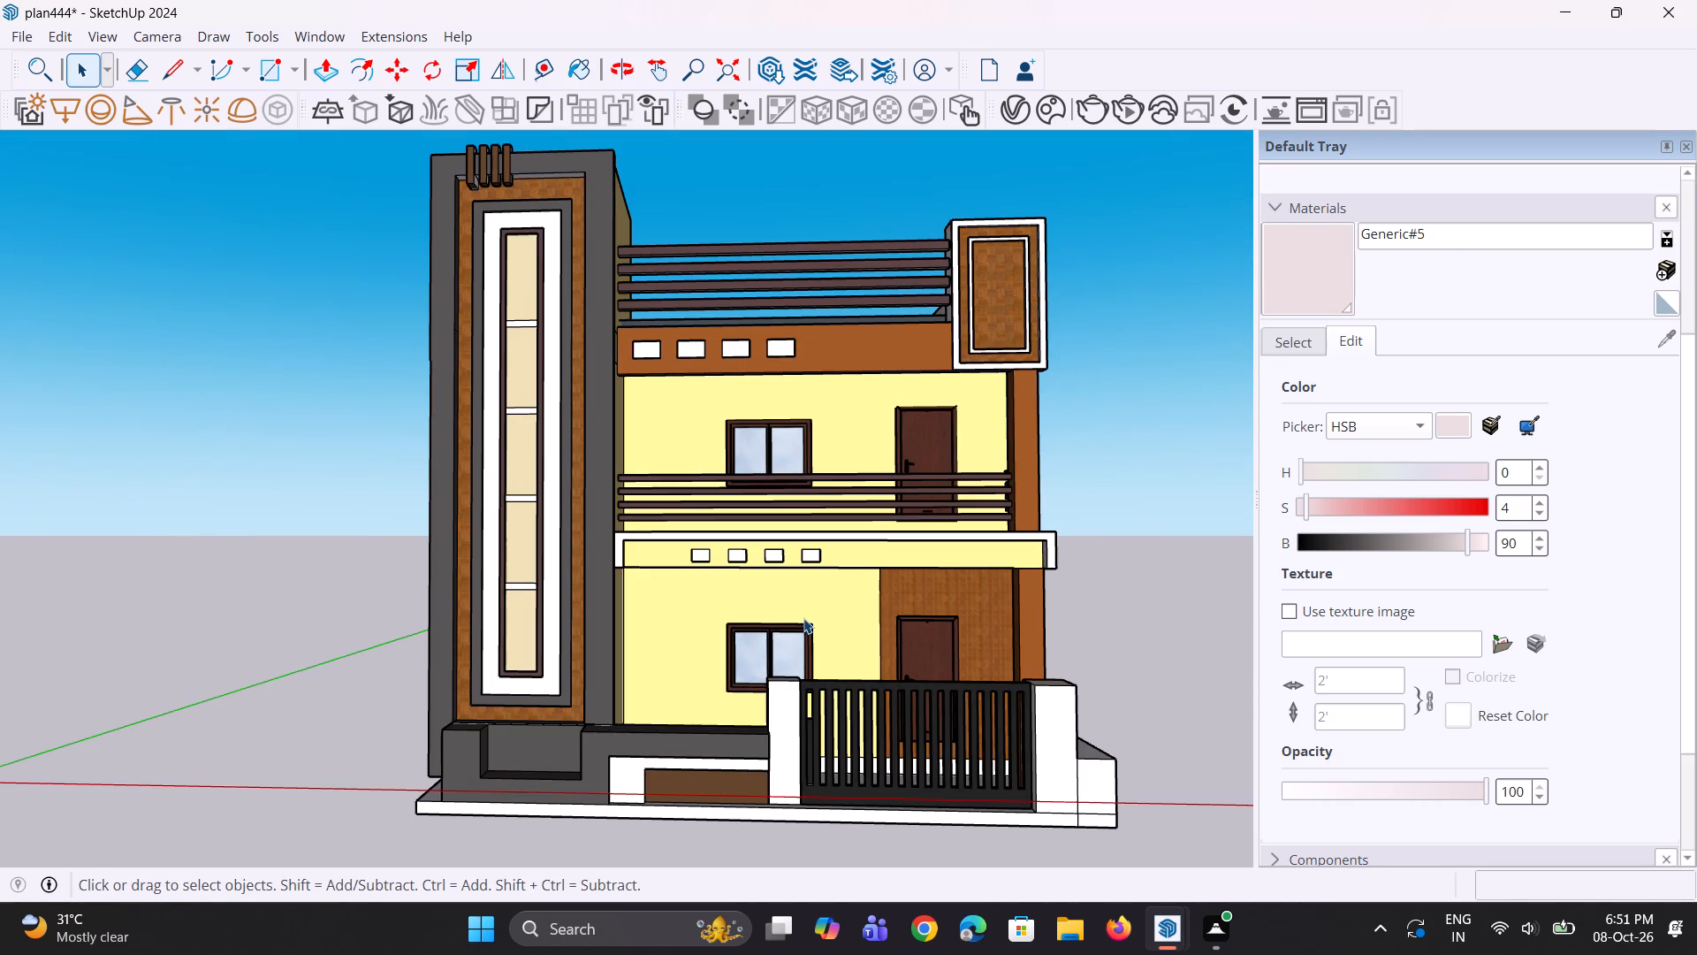
left_click(803, 618)
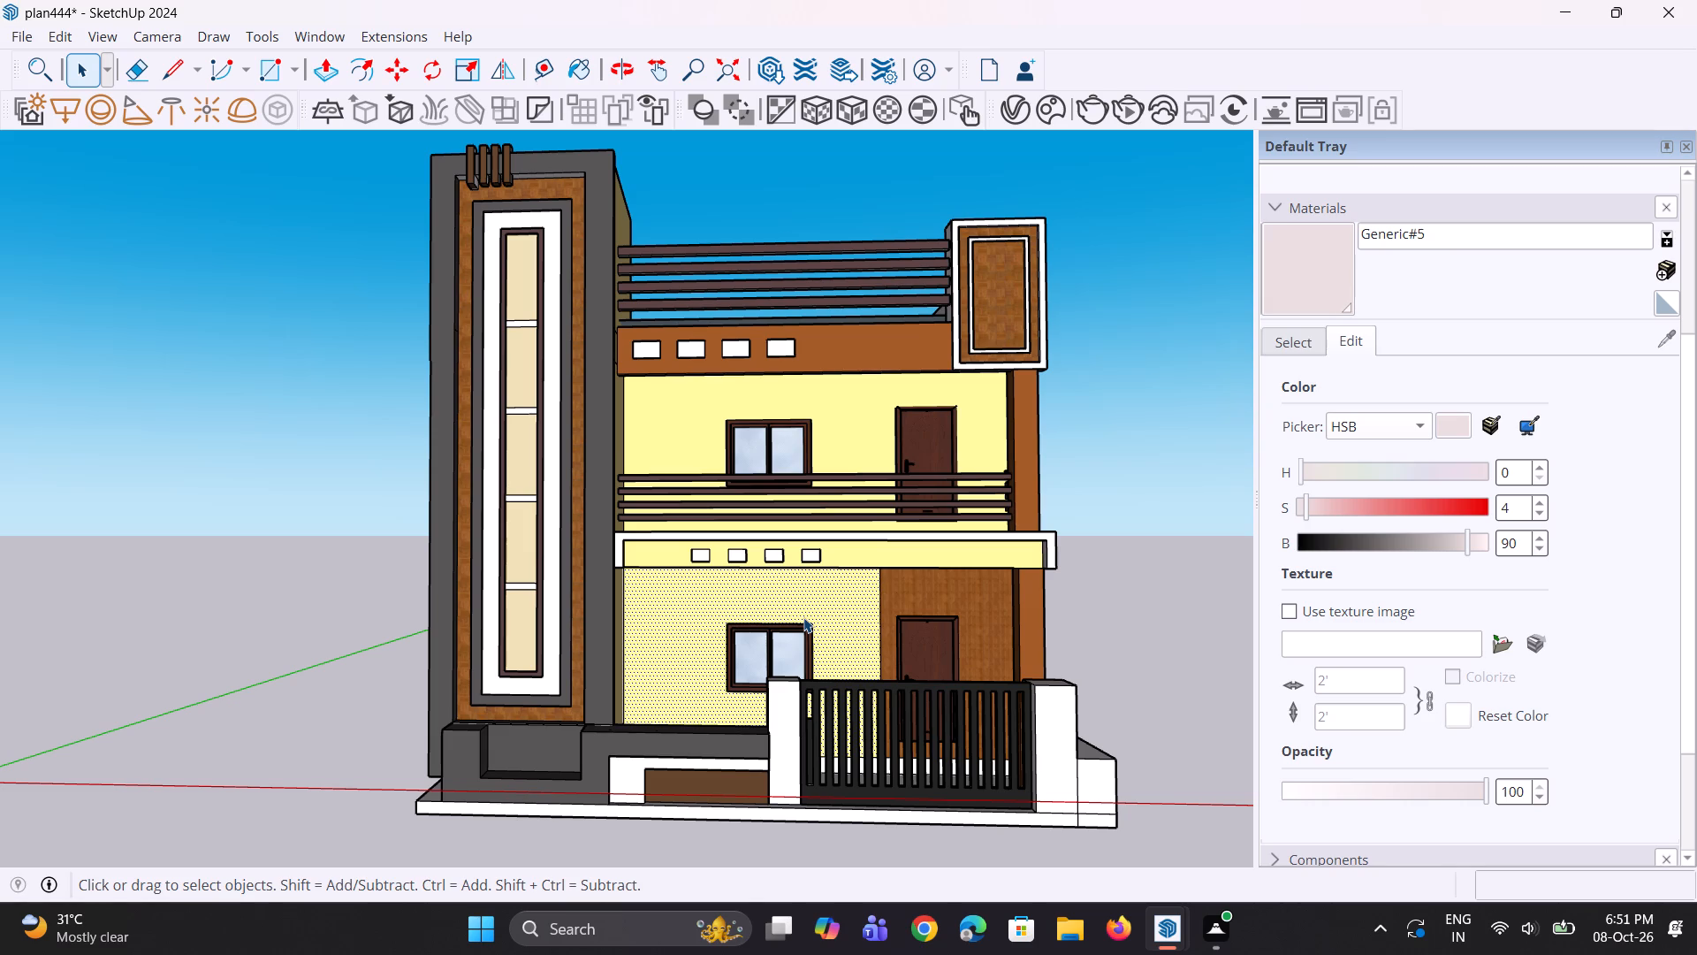
middle_click_drag(769, 653, 859, 653)
scroll(752, 658, "down", 2)
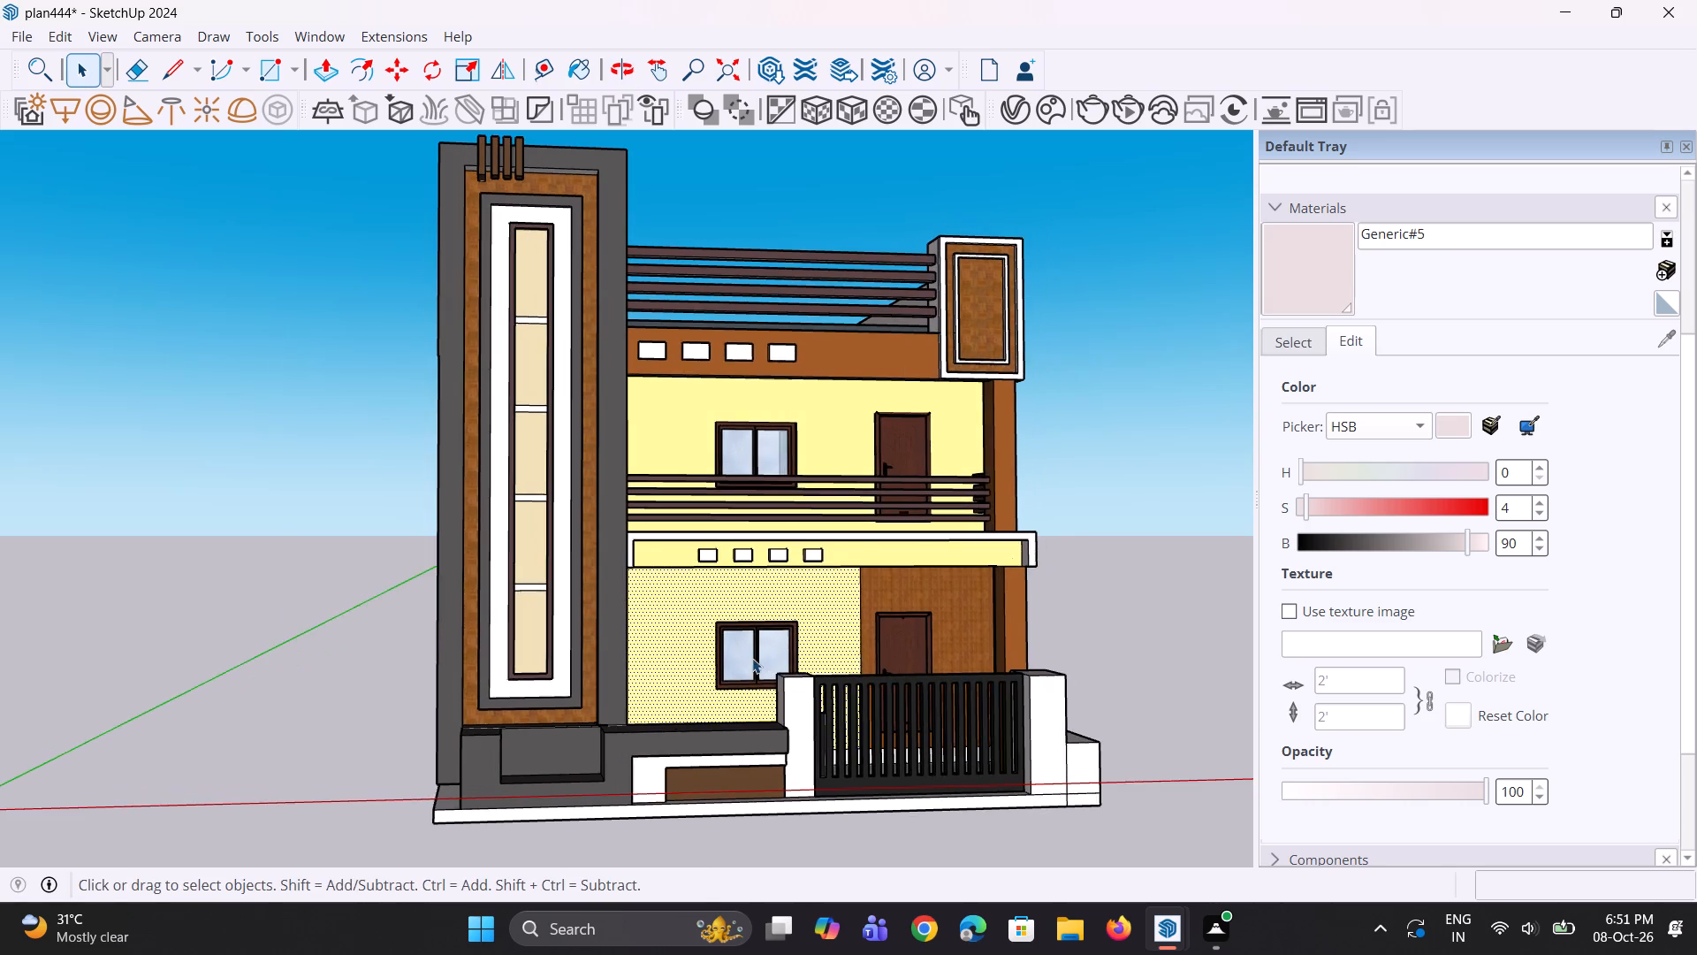
Examine the house's front elevation, side wall and roof parapets from the front, slight side angles and above.
scroll(752, 658, "down", 2)
middle_click_drag(685, 668, 685, 686)
scroll(689, 699, "up", 2)
middle_click_drag(712, 714, 741, 700)
middle_click(741, 700)
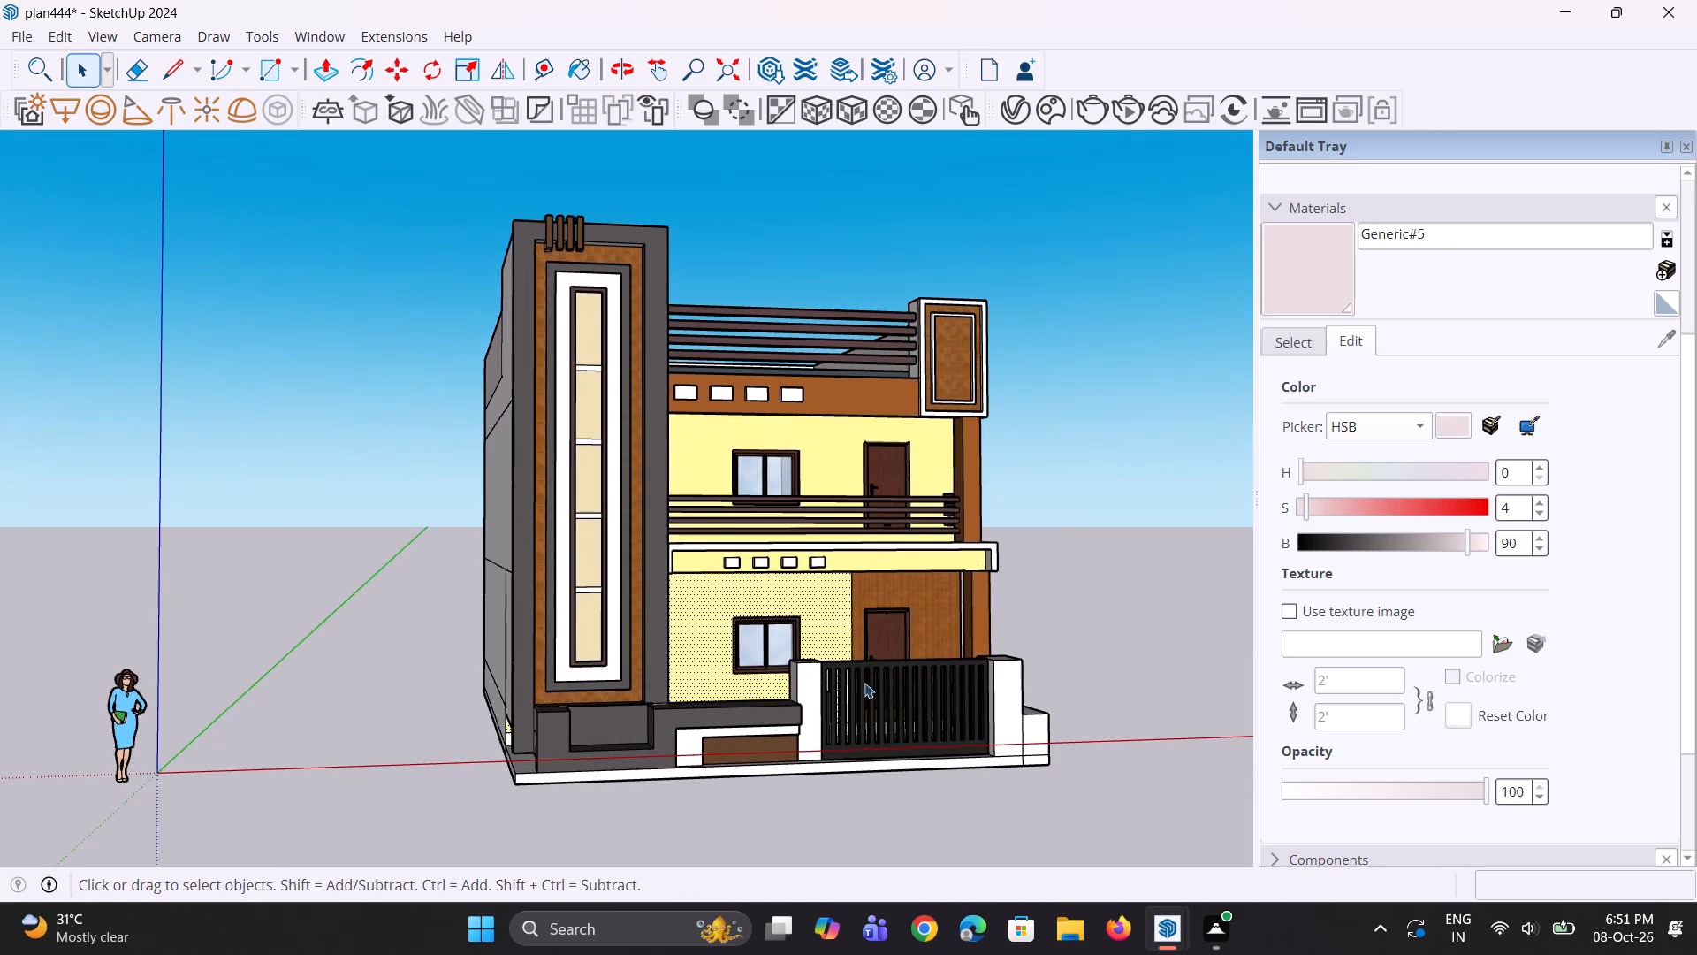
scroll(716, 632, "down", 2)
middle_click_drag(717, 633, 615, 628)
scroll(667, 572, "up", 2)
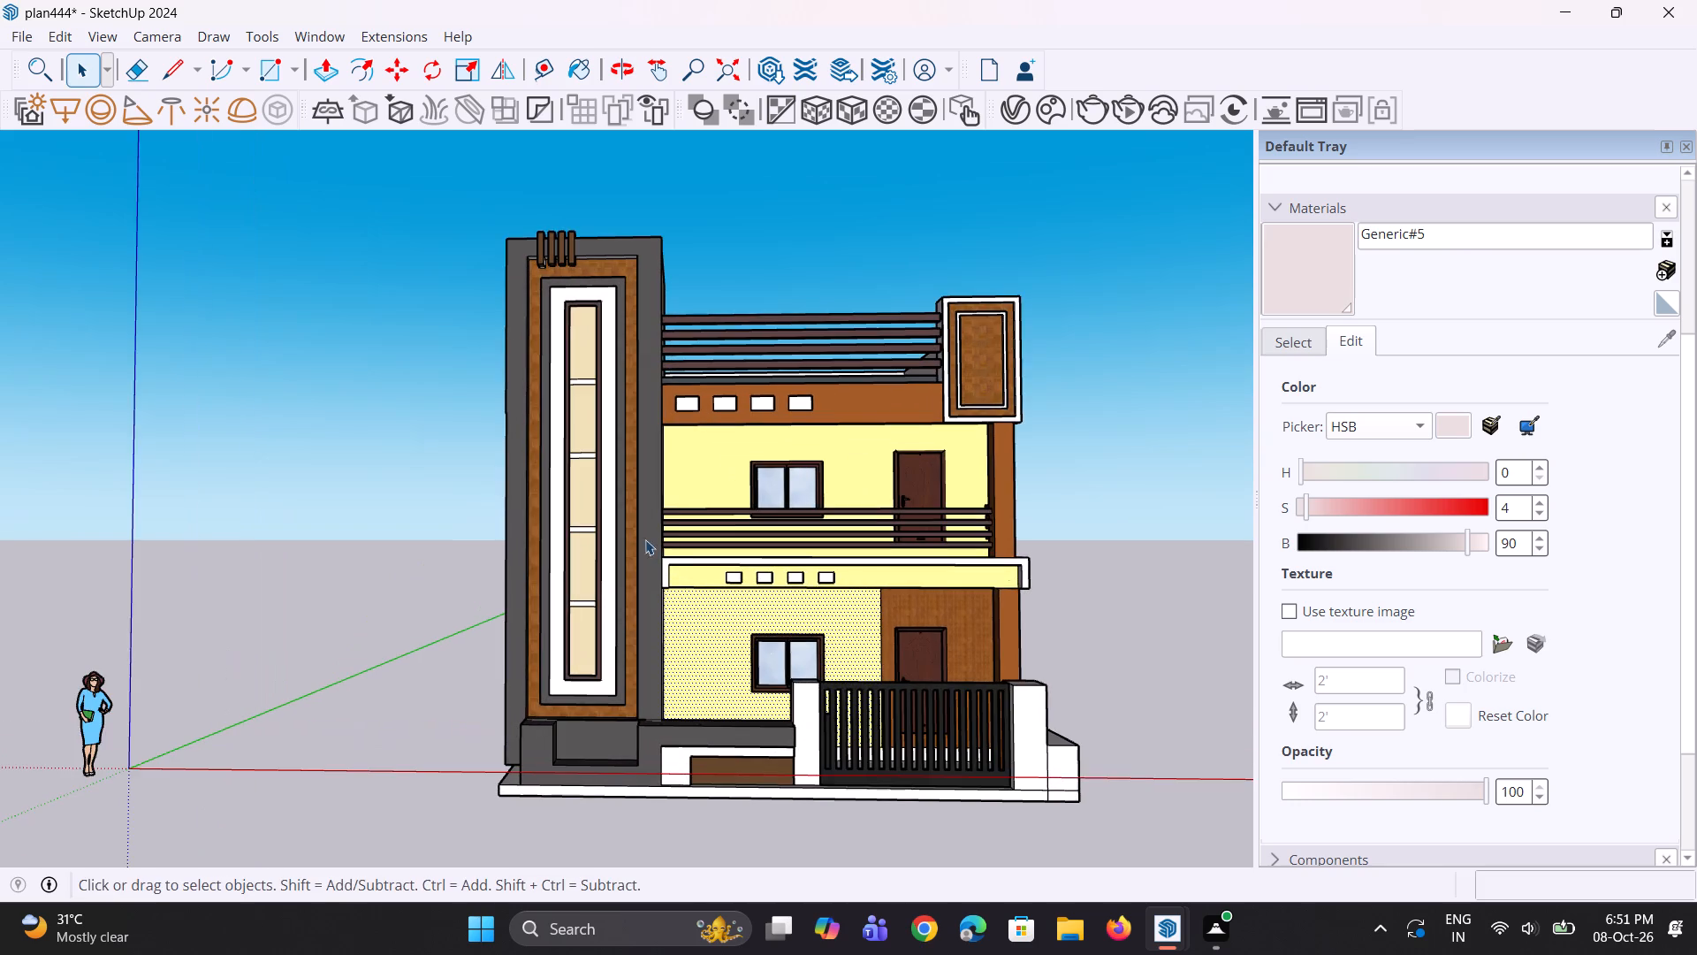
middle_click_drag(644, 539, 629, 582)
scroll(627, 584, "down", 2)
middle_click_drag(630, 585, 619, 556)
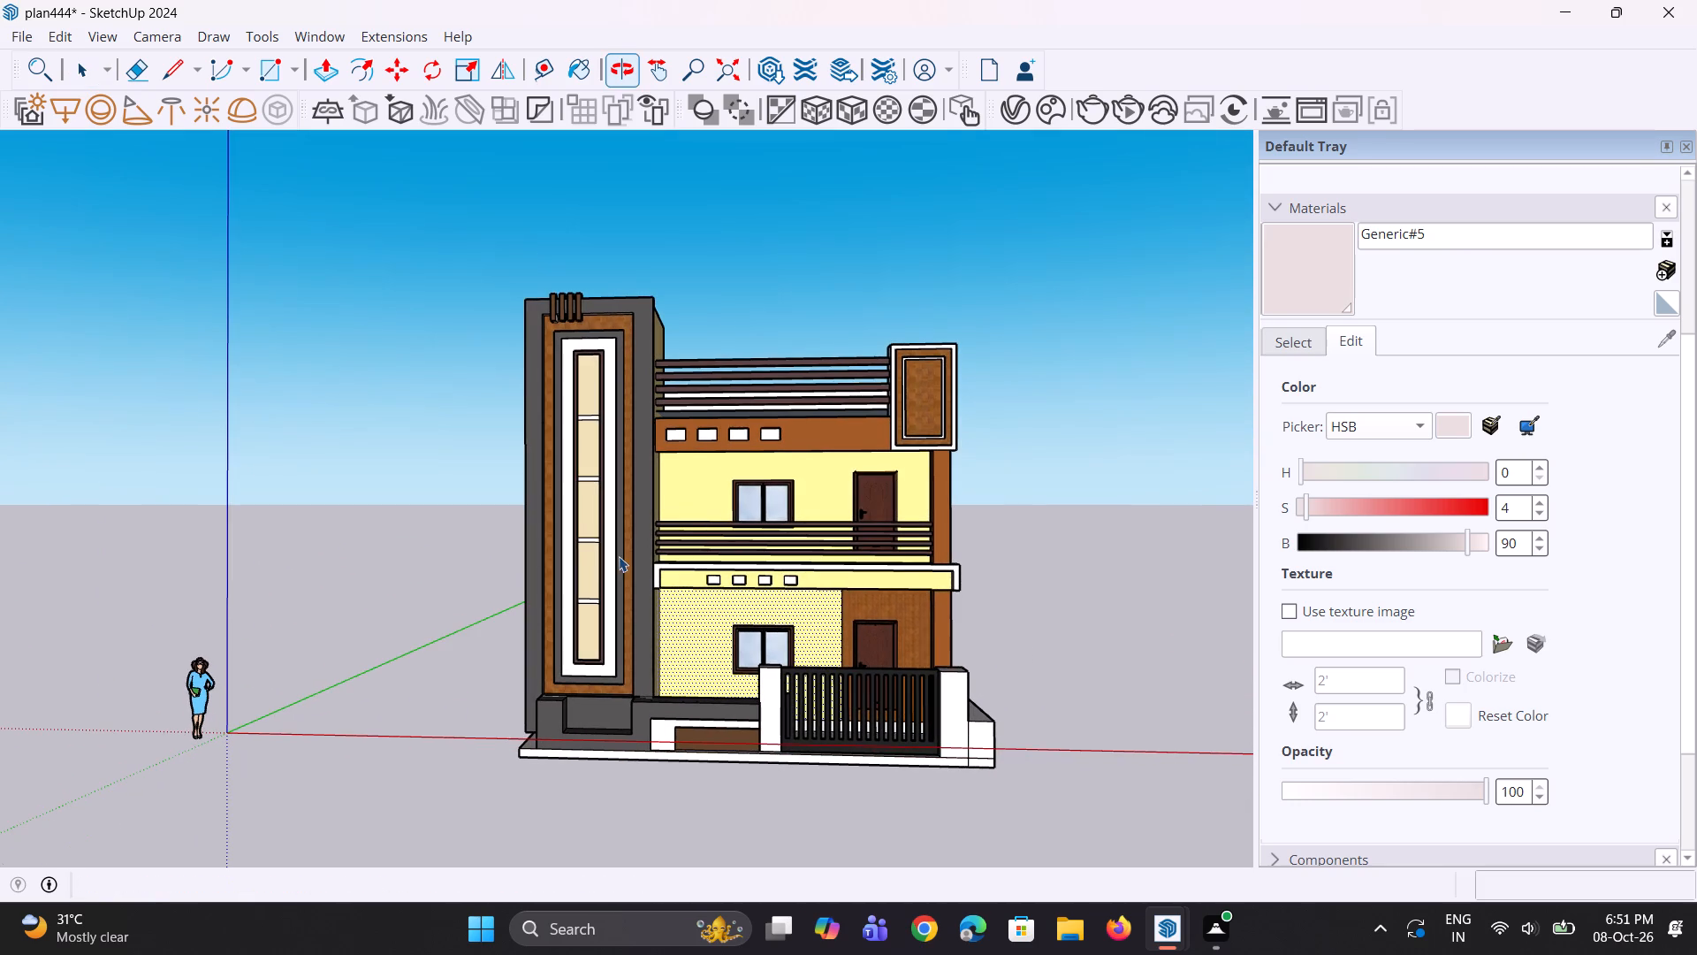
scroll(559, 422, "down", 3)
middle_click_drag(576, 454, 651, 494)
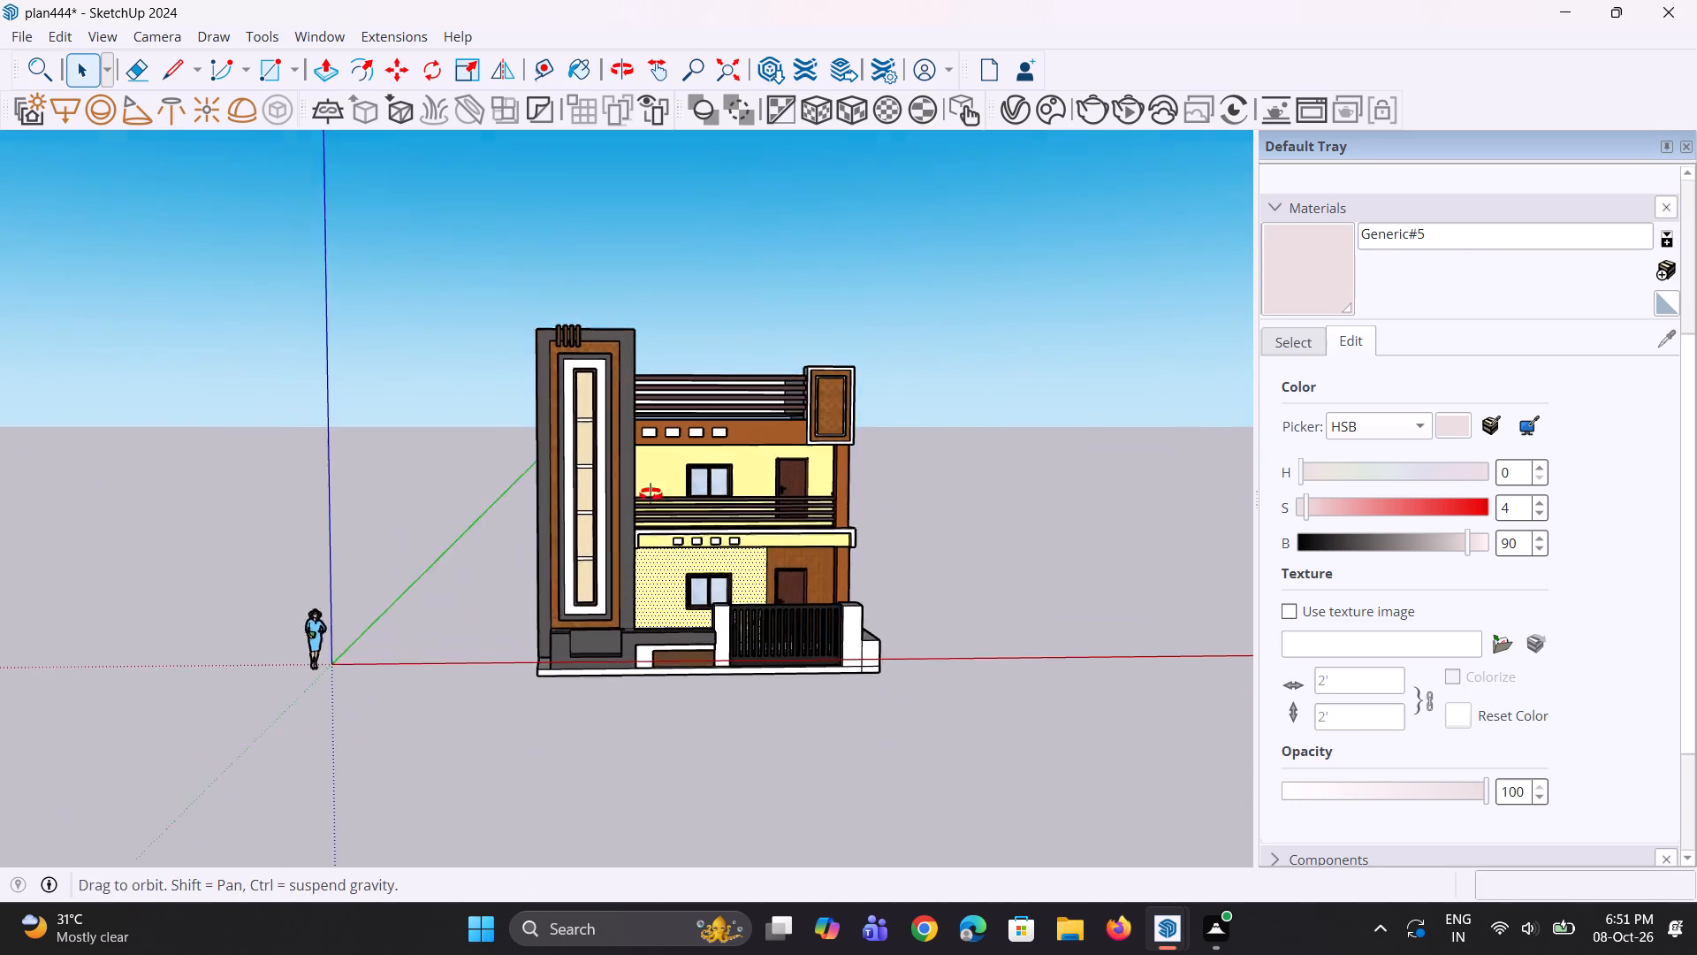
middle_click_drag(651, 494, 651, 501)
scroll(681, 482, "up", 2)
middle_click_drag(699, 477, 737, 480)
scroll(699, 477, "up", 1)
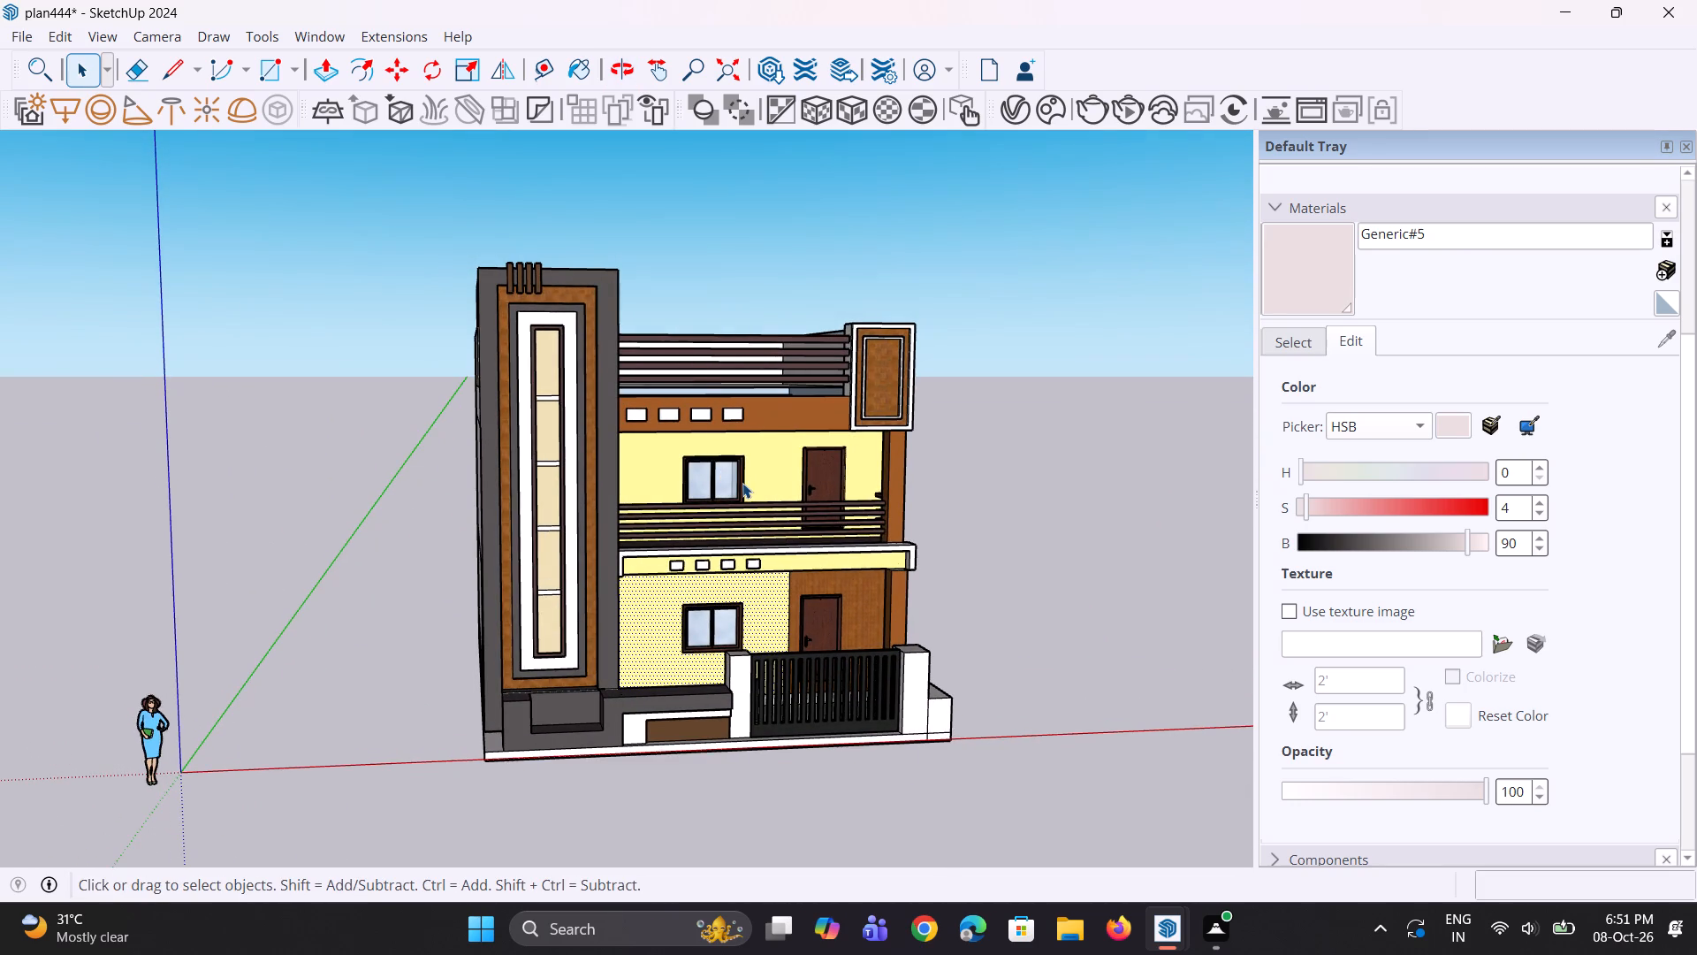
scroll(742, 483, "down", 3)
middle_click_drag(726, 479, 634, 457)
scroll(509, 455, "up", 3)
middle_click_drag(514, 482, 519, 485)
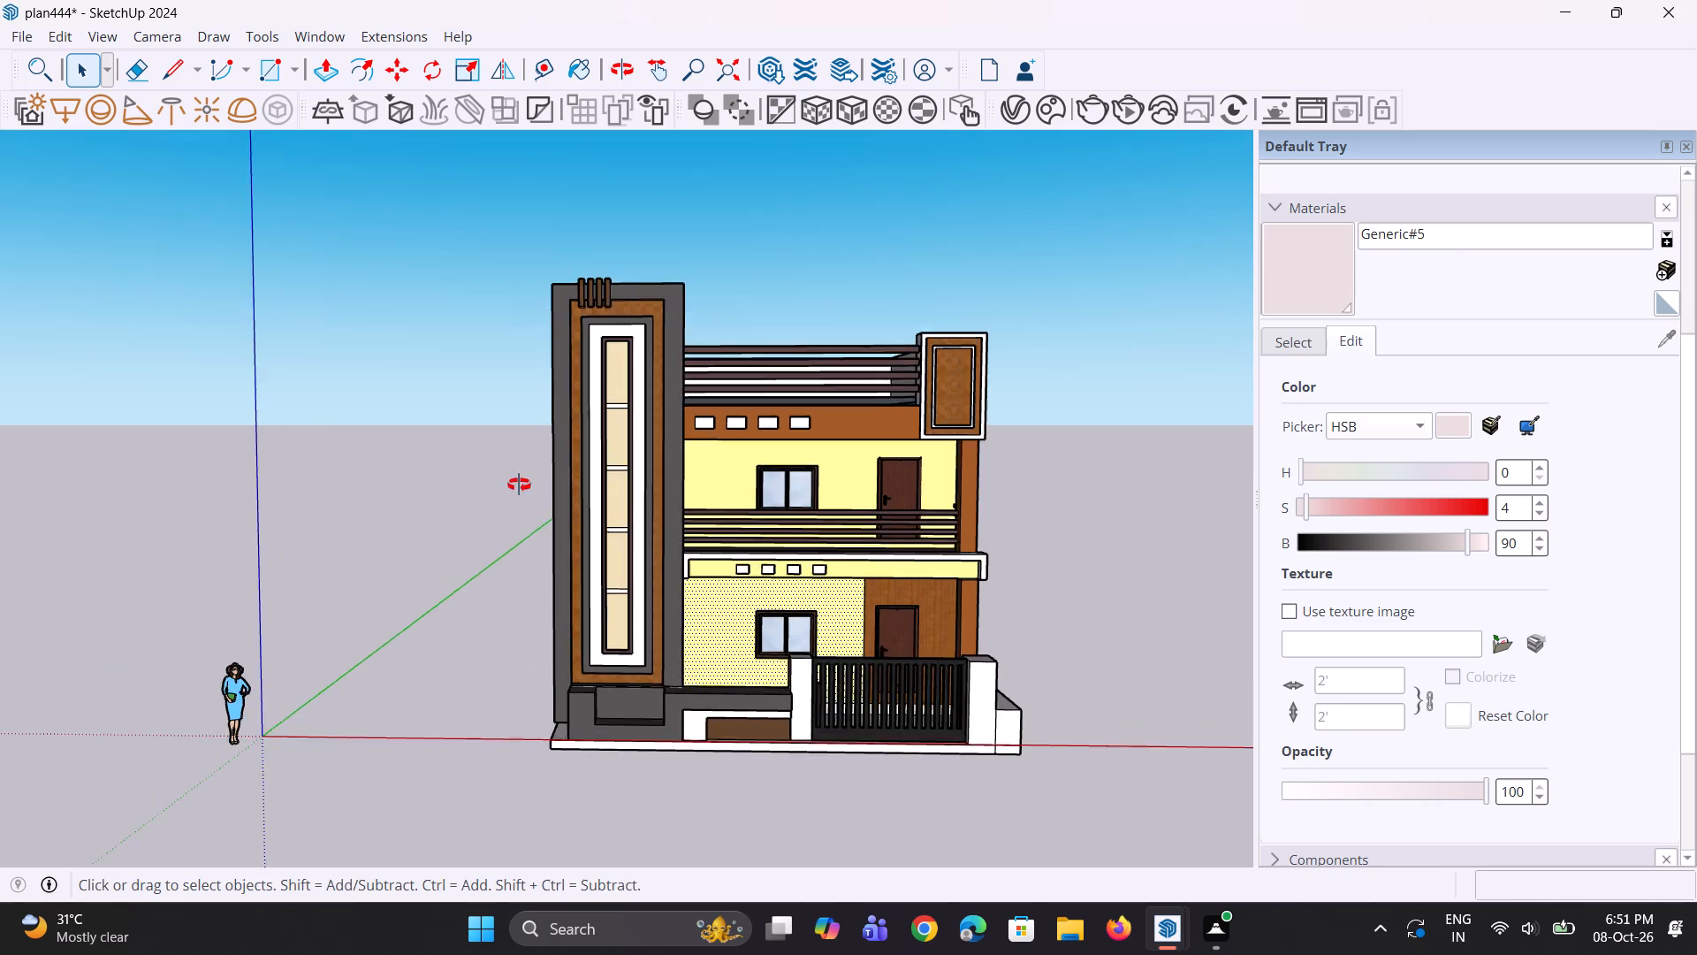
middle_click_drag(519, 485, 581, 492)
scroll(556, 485, "up", 2)
middle_click_drag(599, 520, 696, 548)
middle_click_drag(582, 529, 627, 527)
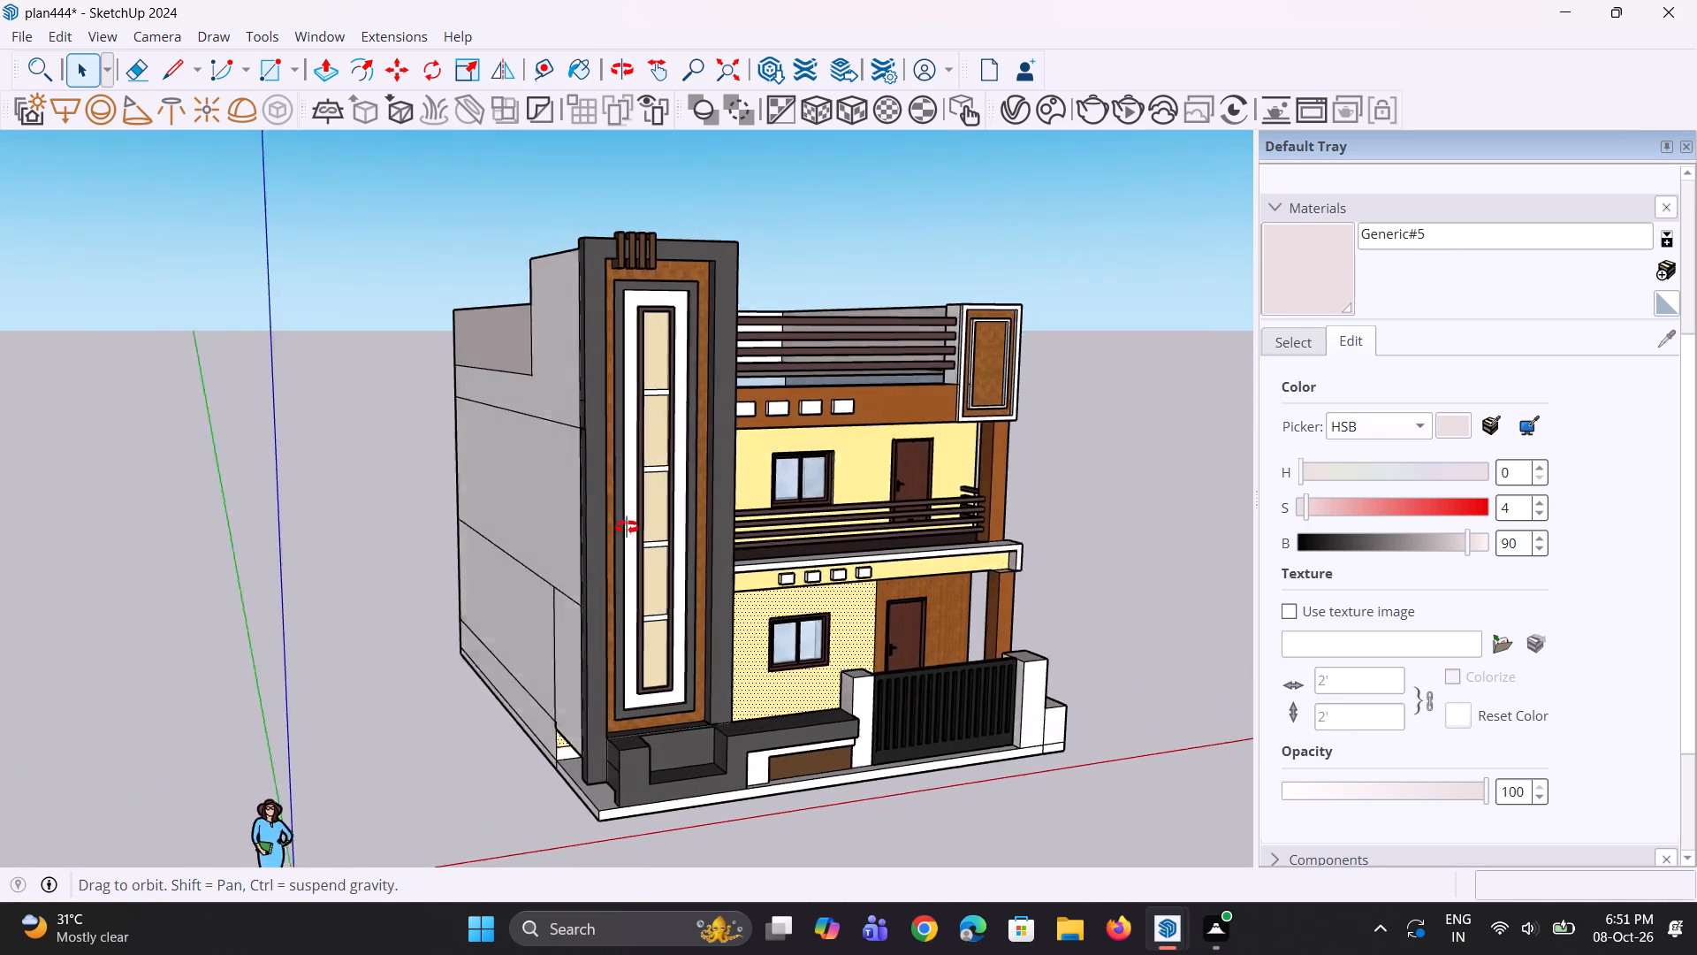
middle_click_drag(627, 527, 526, 532)
scroll(571, 495, "down", 4)
middle_click_drag(561, 492, 509, 523)
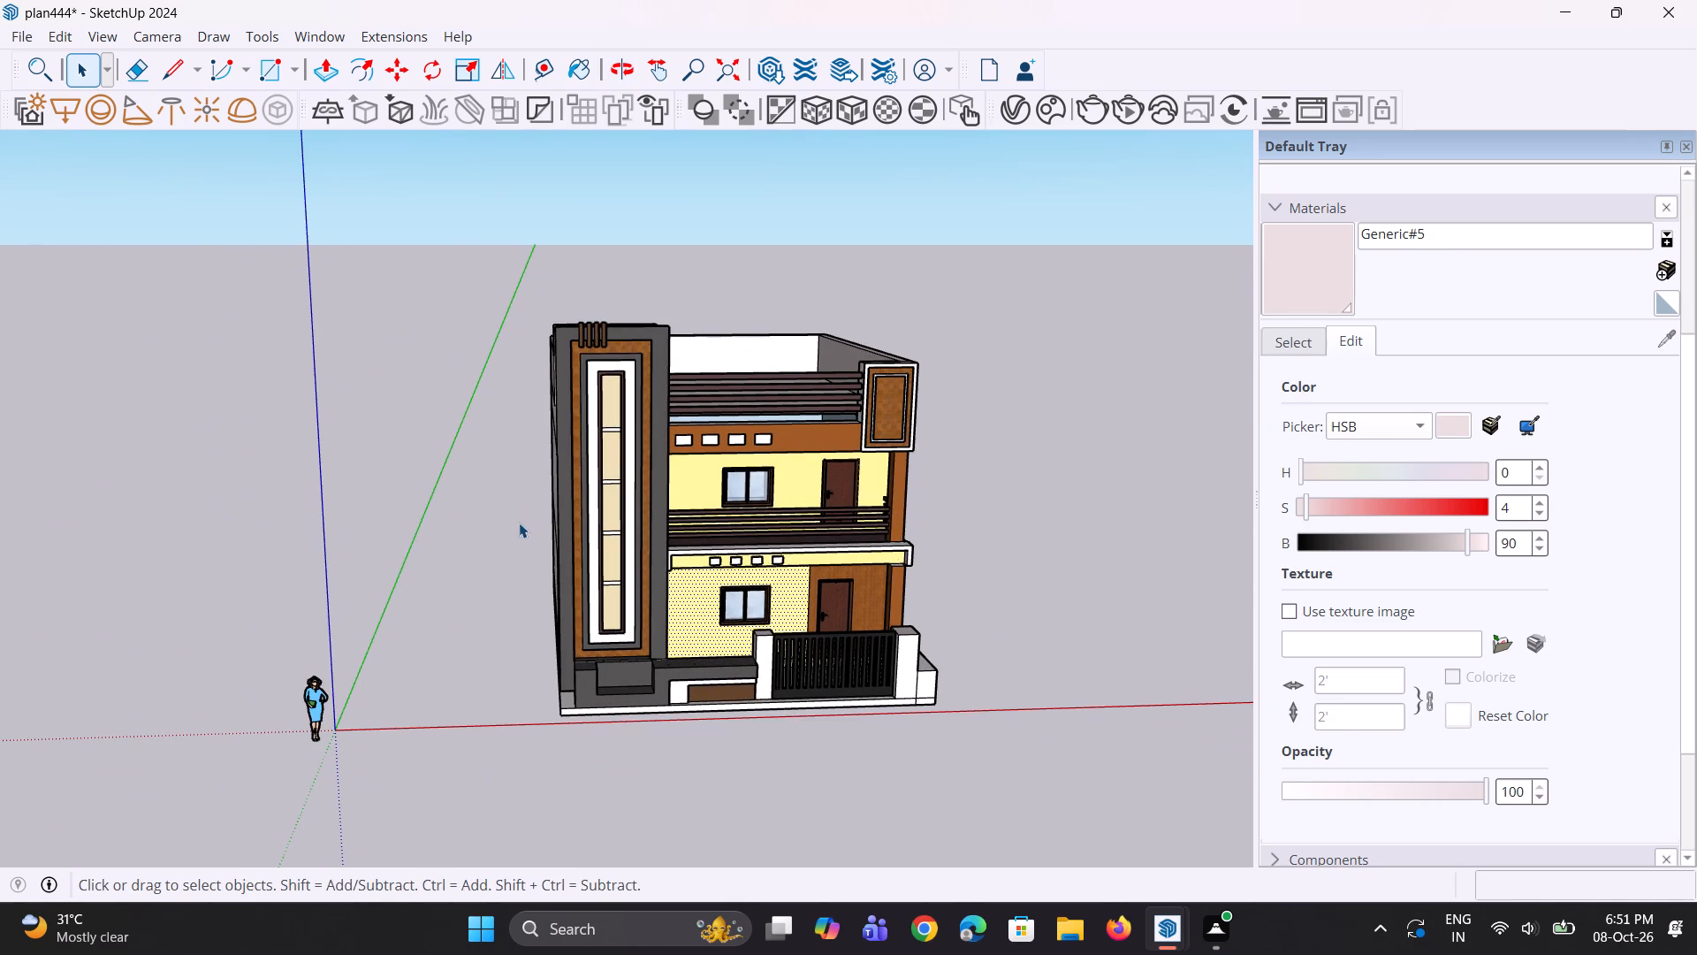
middle_click_drag(533, 533, 571, 561)
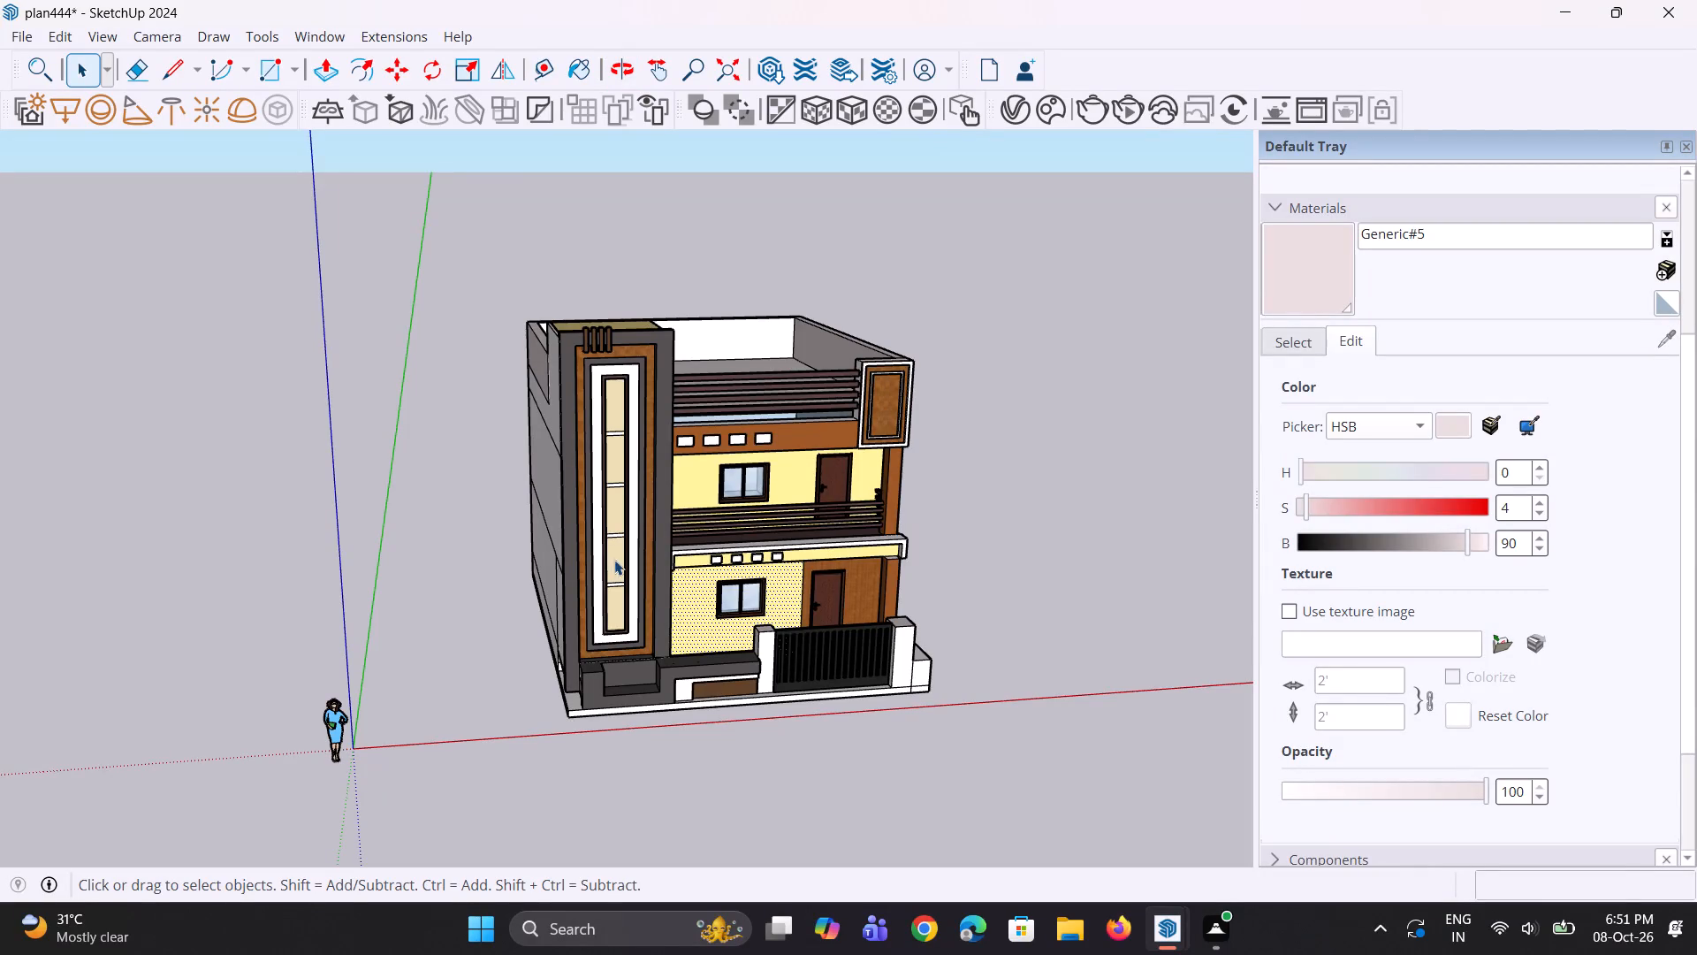
scroll(595, 547, "down", 3)
middle_click_drag(590, 551, 617, 539)
middle_click_drag(438, 566, 343, 414)
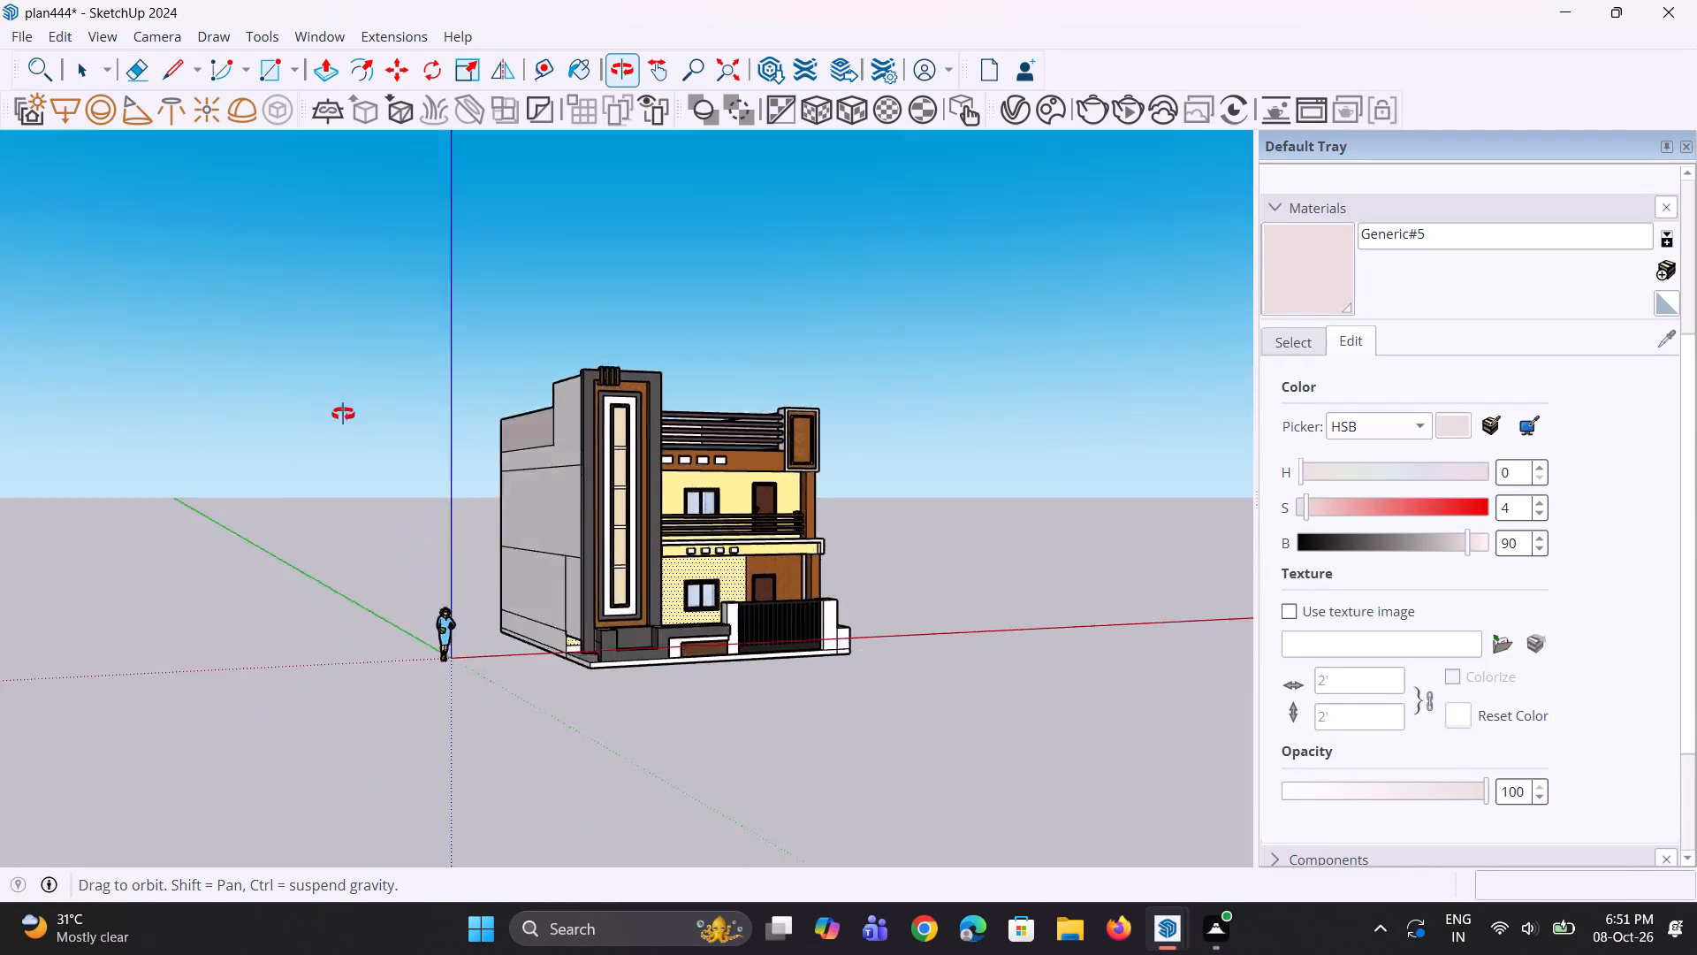
middle_click_drag(343, 414, 290, 493)
scroll(578, 549, "up", 6)
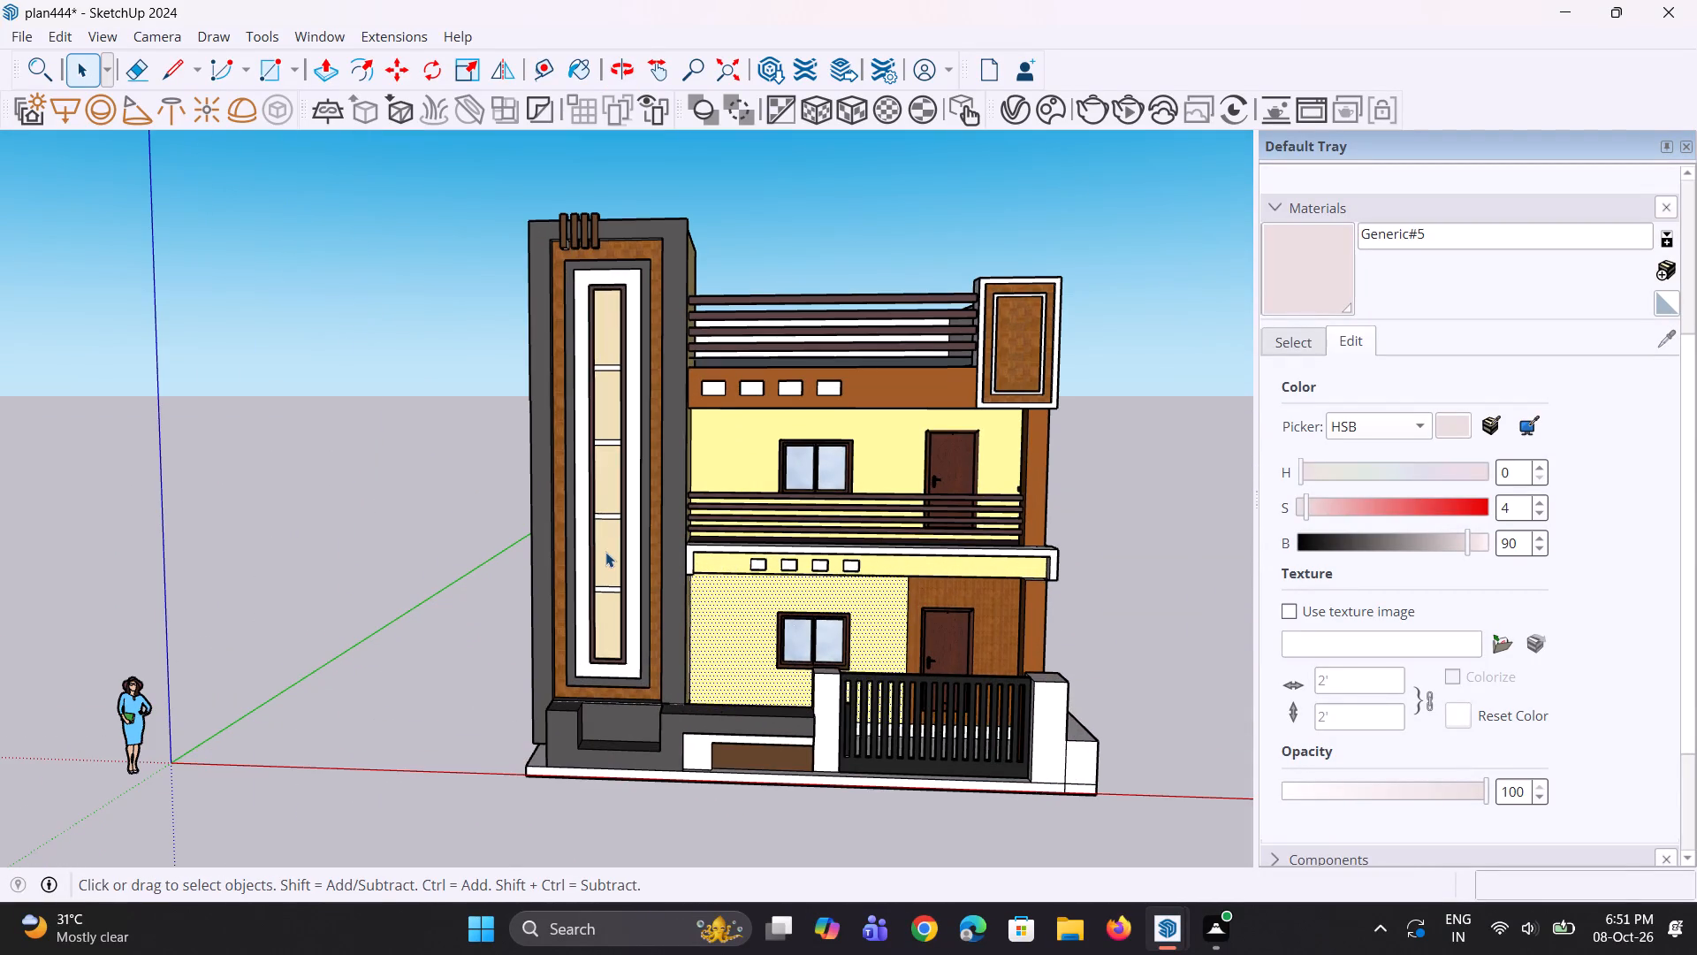
middle_click_drag(781, 355, 928, 381)
scroll(957, 386, "up", 4)
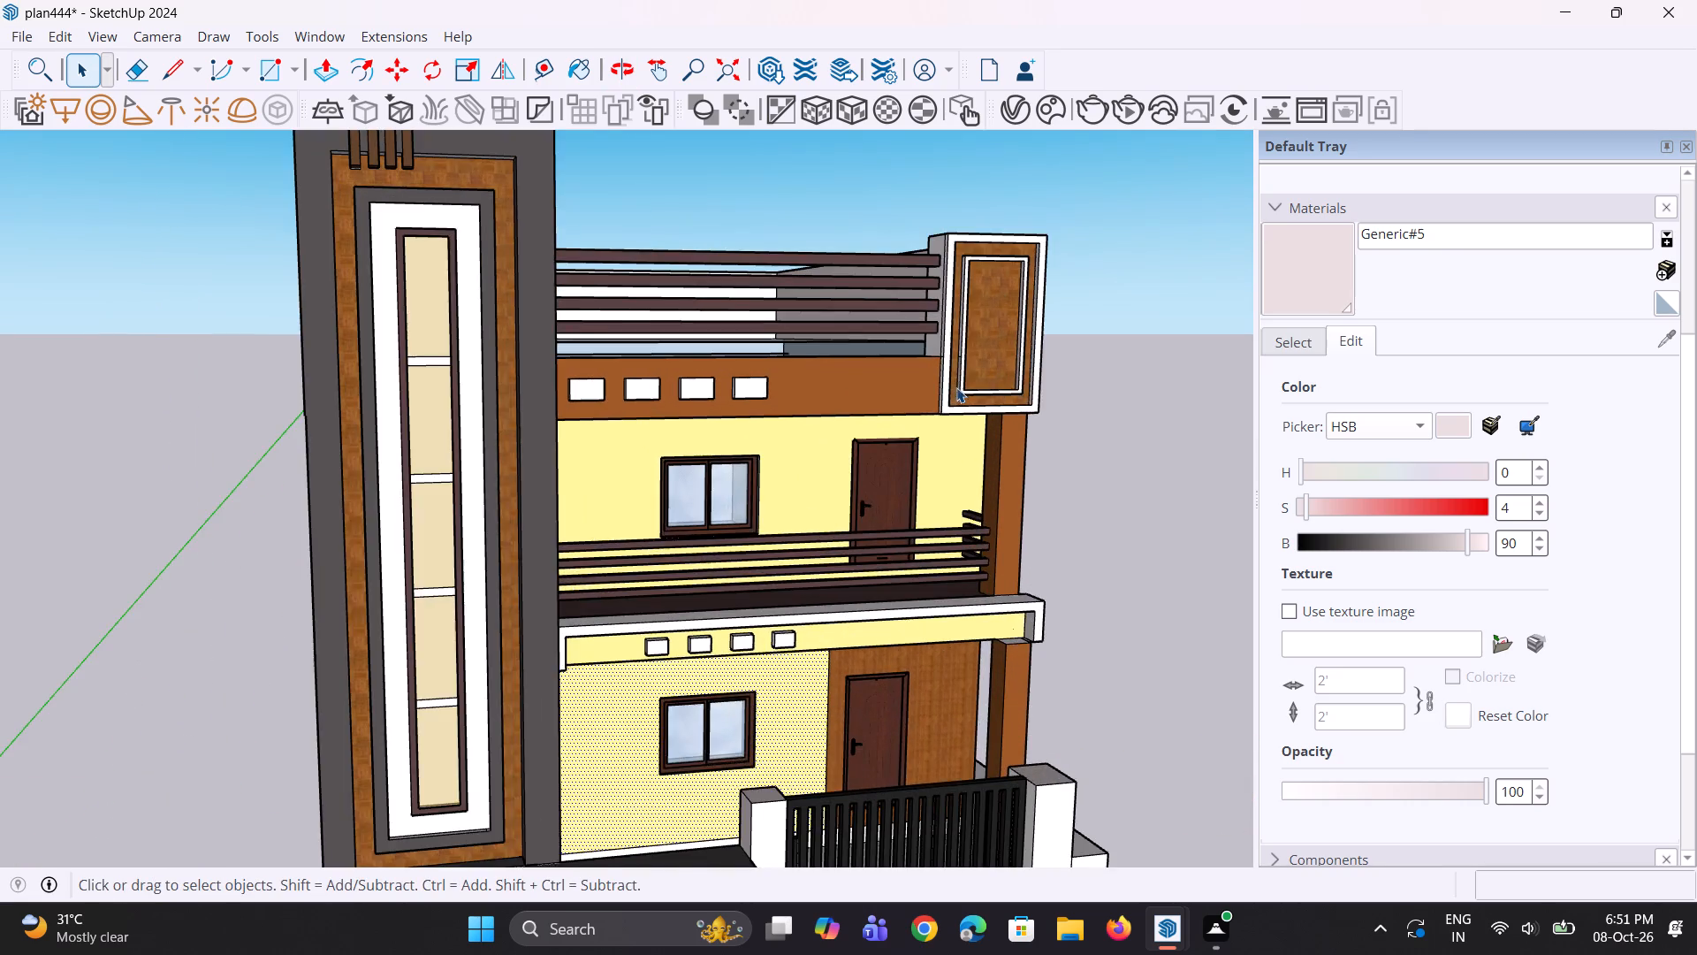
scroll(955, 389, "down", 5)
middle_click_drag(947, 409, 932, 452)
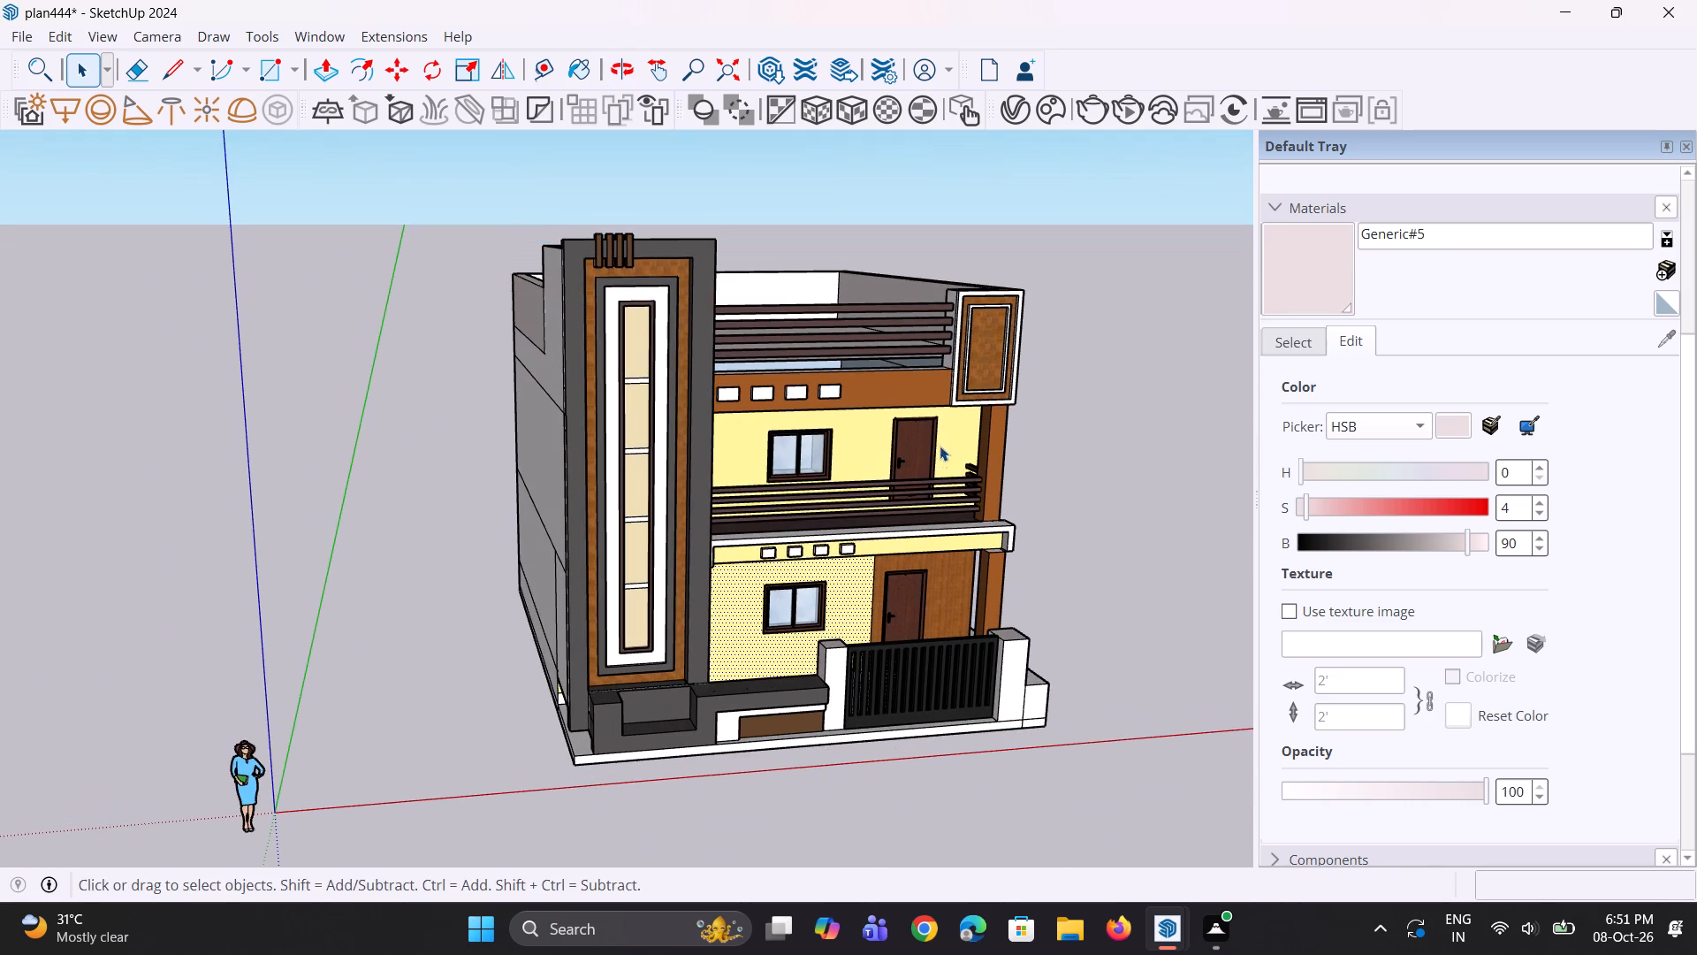
middle_click_drag(931, 517, 909, 477)
double_click(1141, 524)
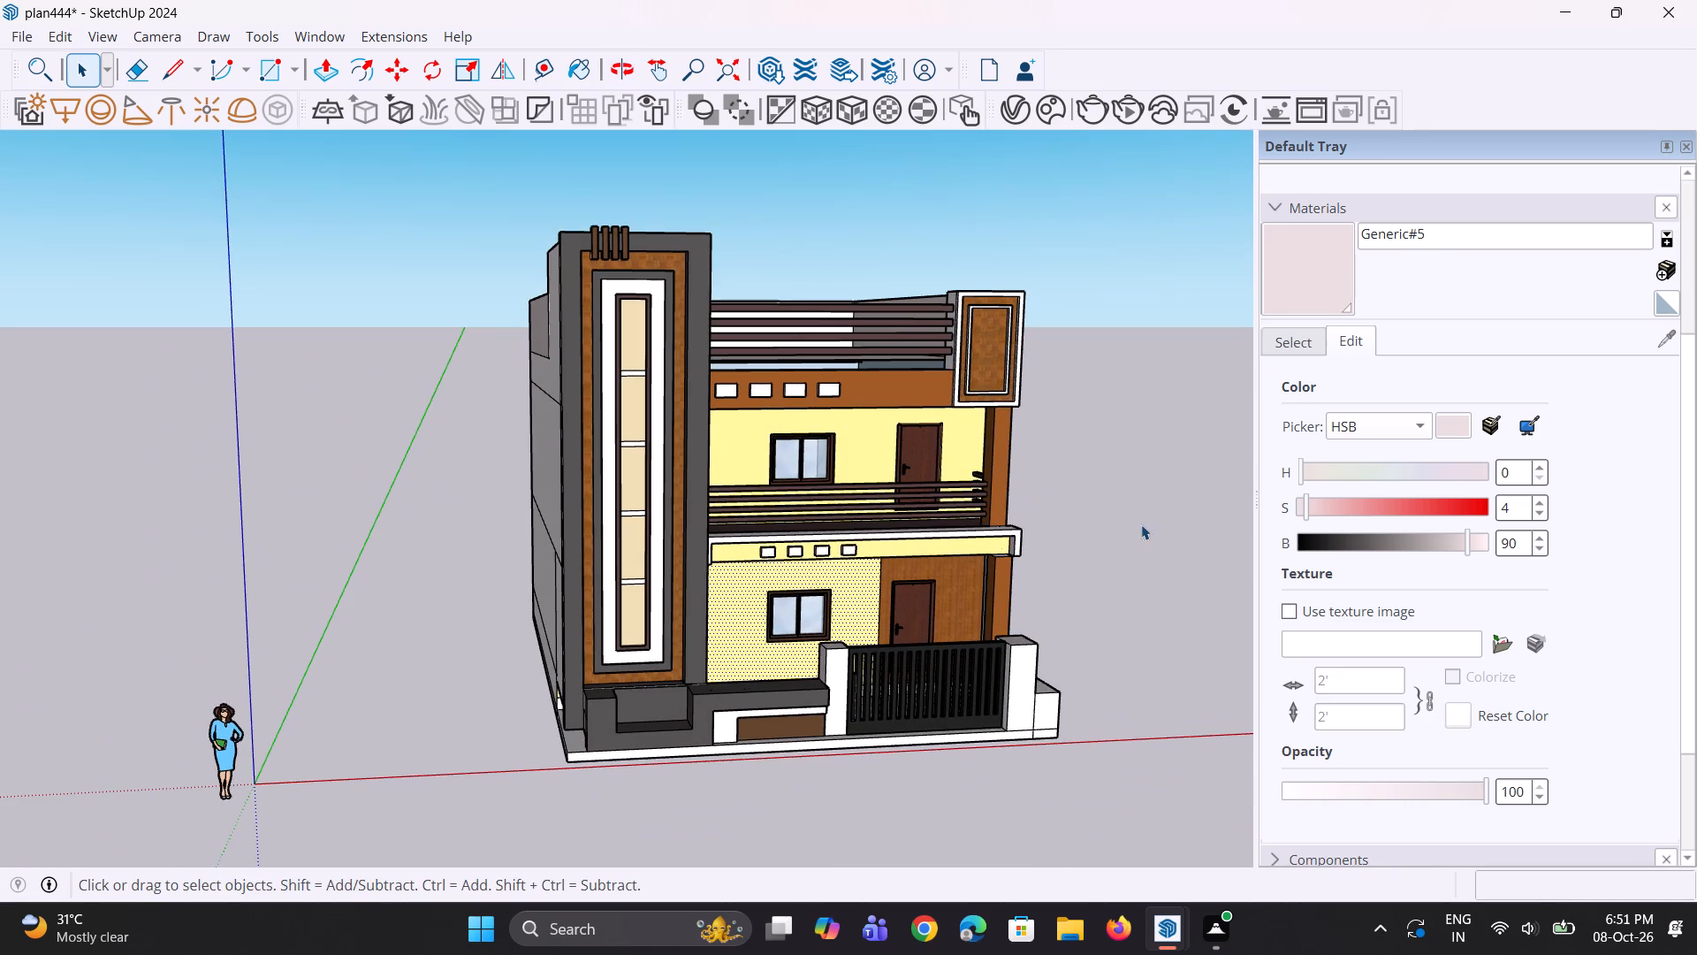
middle_click_drag(1120, 610, 1107, 569)
scroll(1056, 562, "down", 3)
middle_click_drag(1024, 660, 1027, 669)
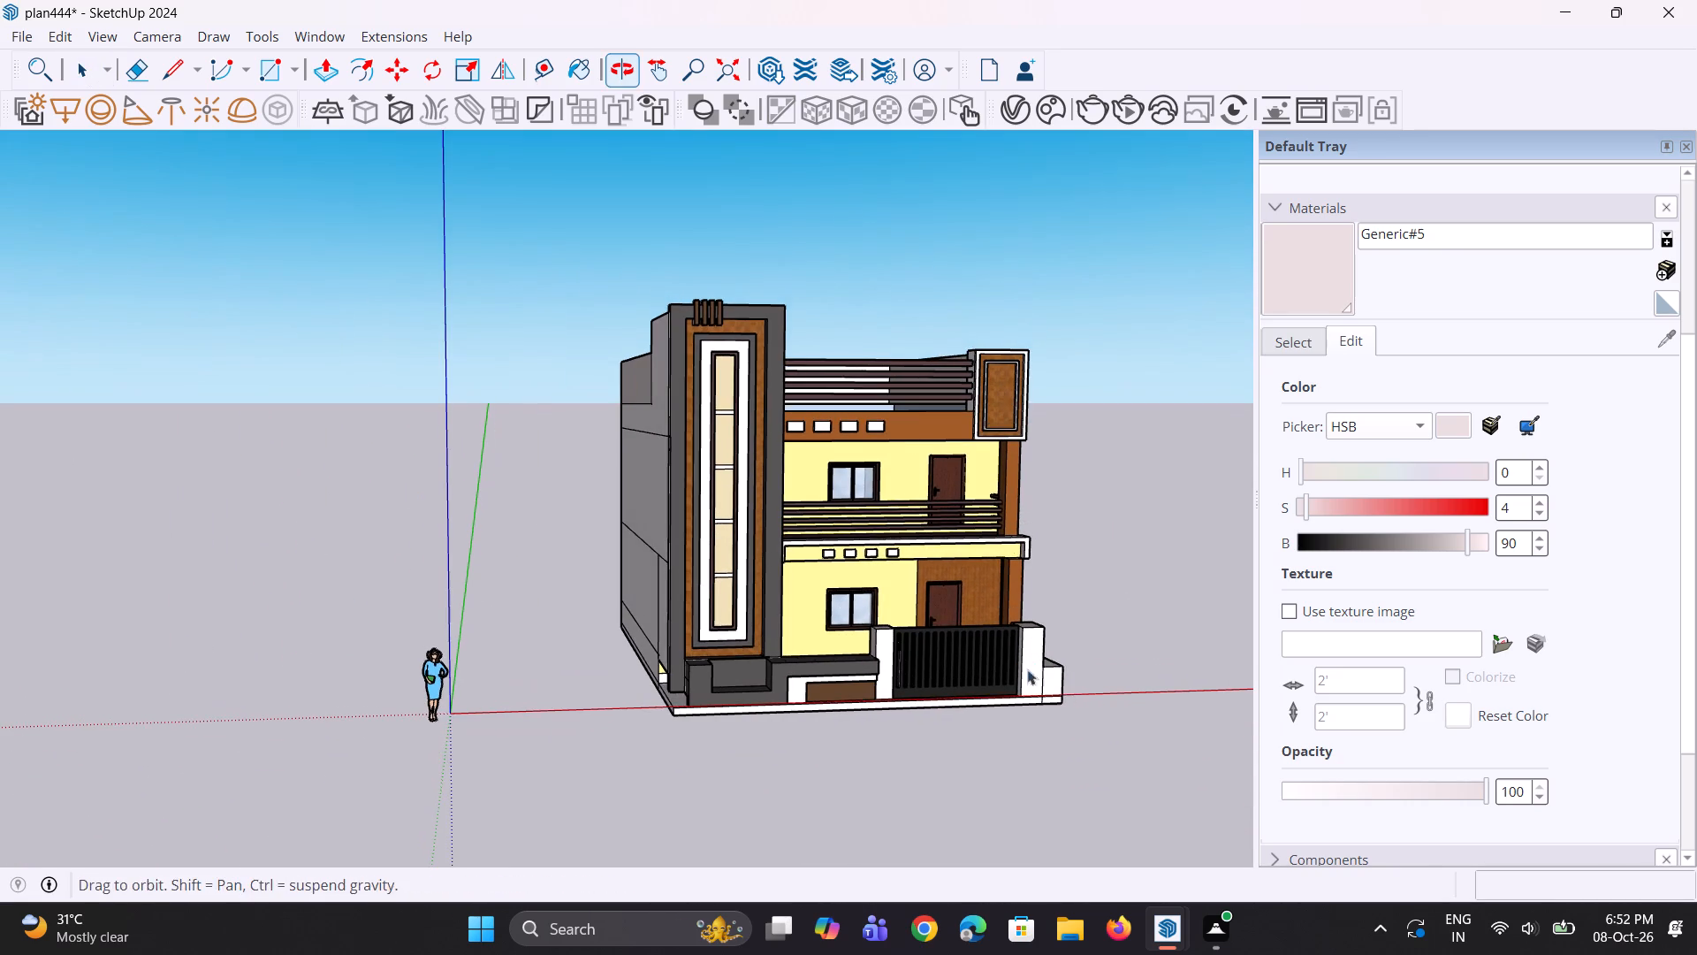
Paint the low wall beside the gate, the adjoining outer gate pillar and the plinth's front face with Generic#5.
left_click(1292, 262)
scroll(1103, 664, "up", 6)
left_click(1036, 704)
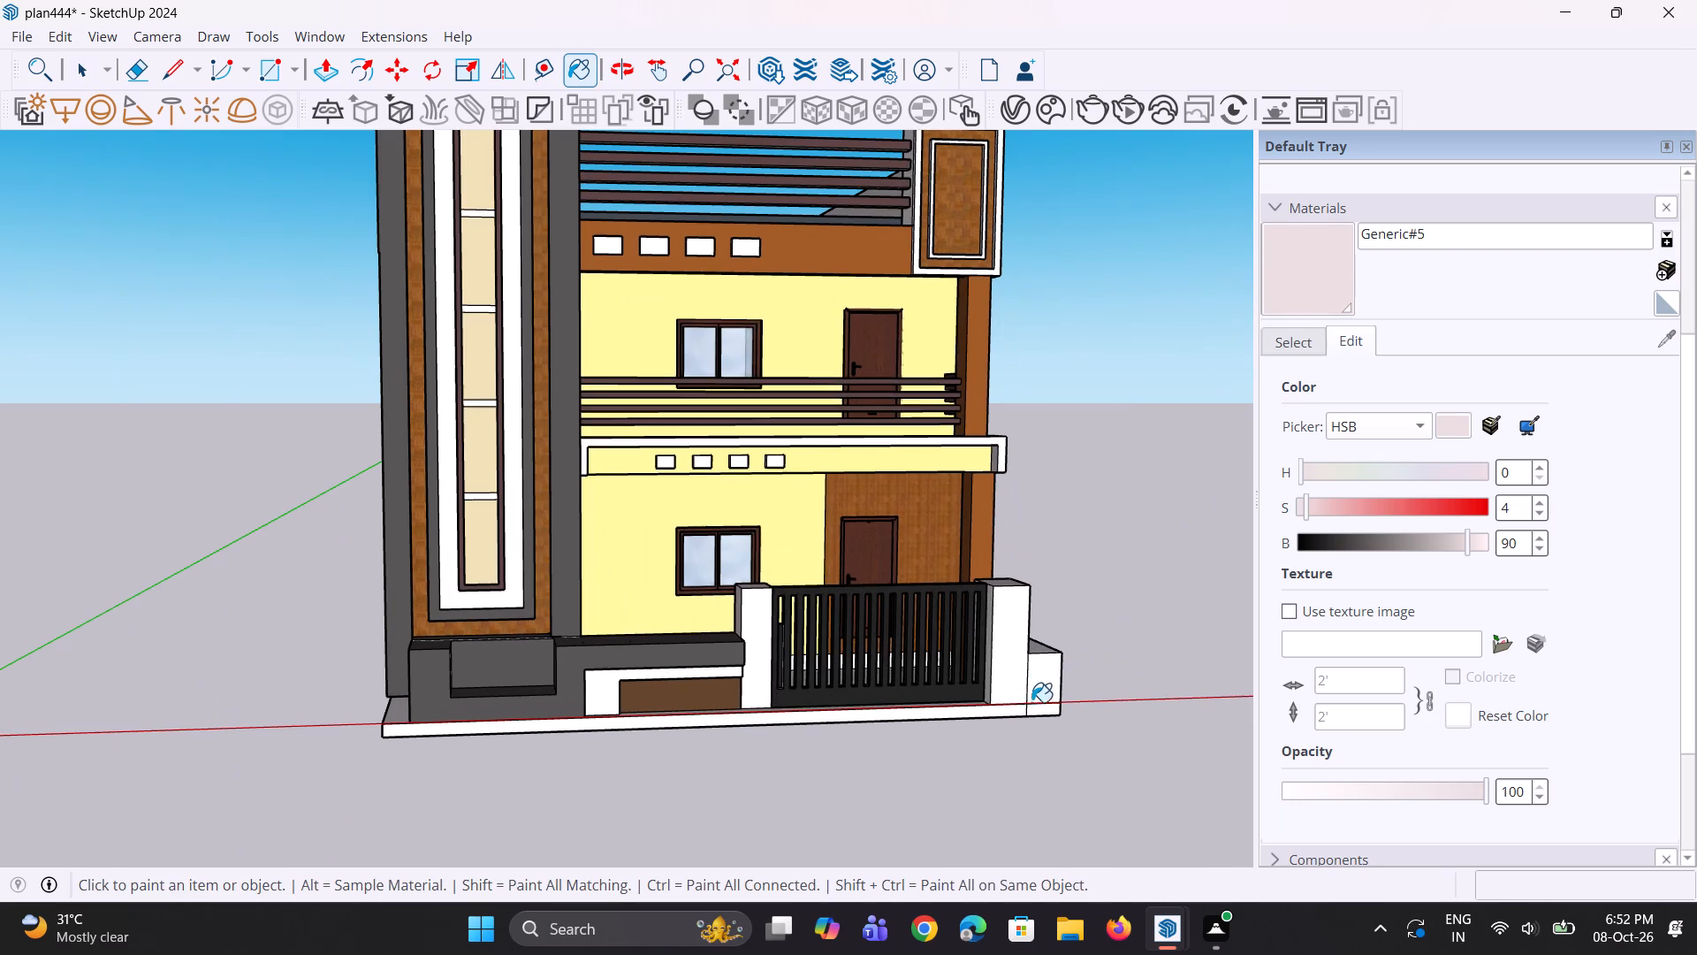
left_click(1006, 689)
left_click(959, 721)
Draw a horizontal rectangle on the brown panel of the compound wall, near the panel's left end.
middle_click_drag(771, 679, 778, 638)
middle_click_drag(780, 651, 781, 584)
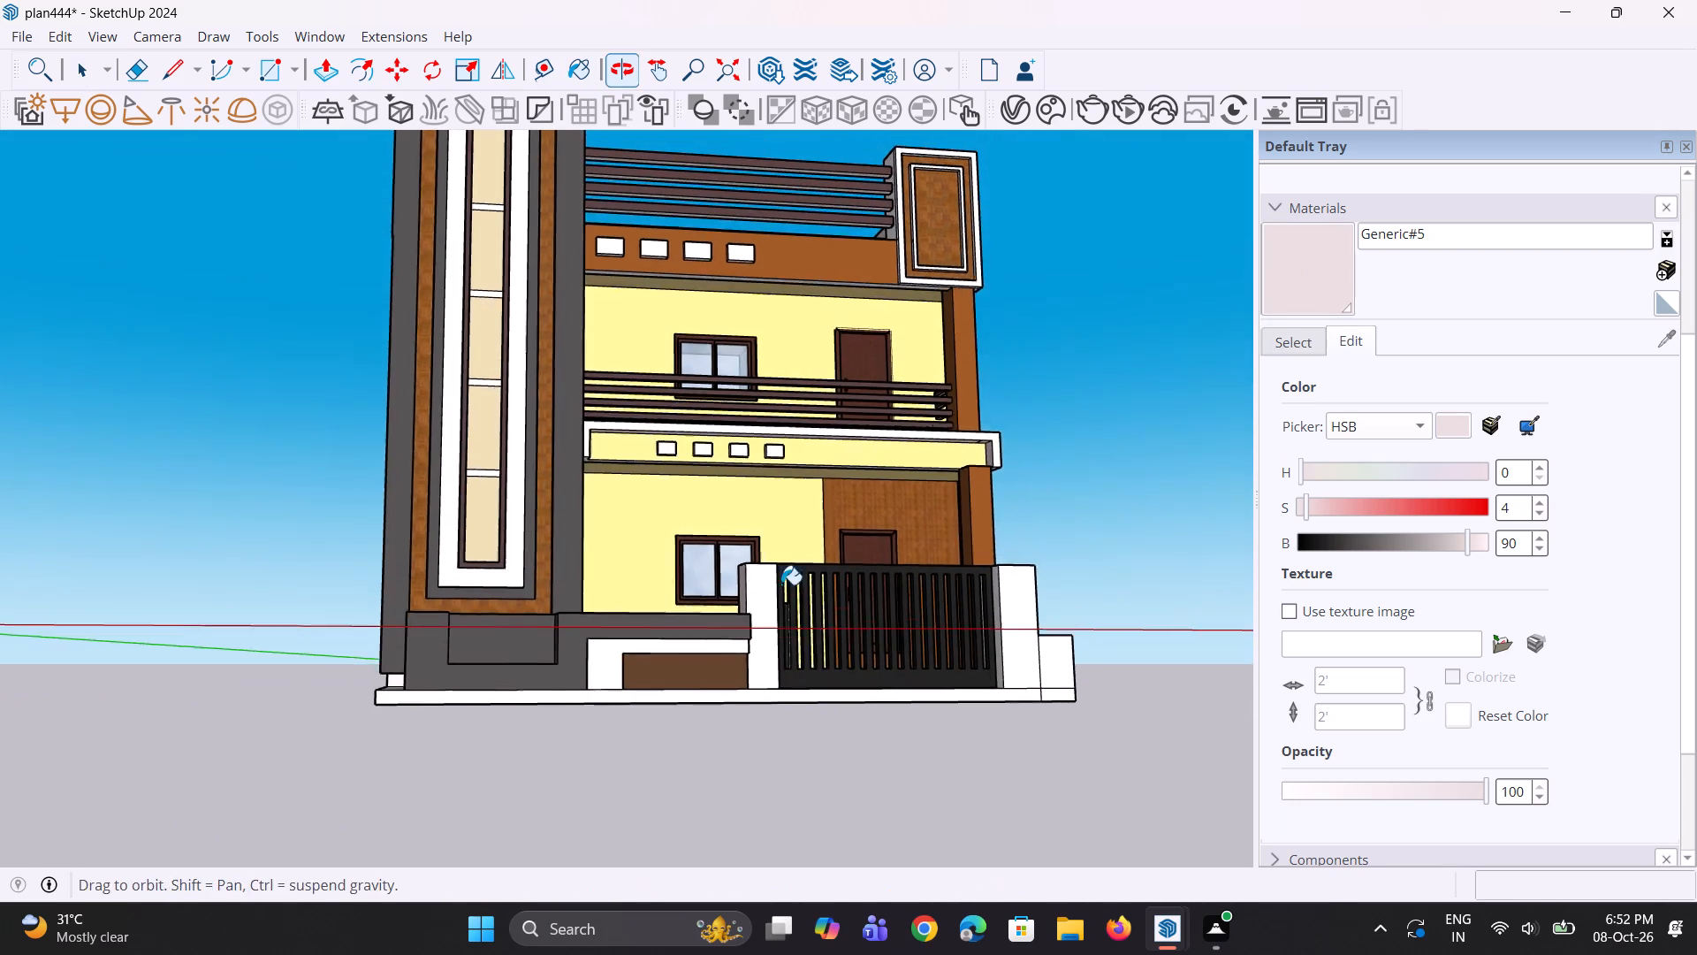
scroll(720, 672, "up", 3)
key("r")
scroll(681, 694, "up", 8)
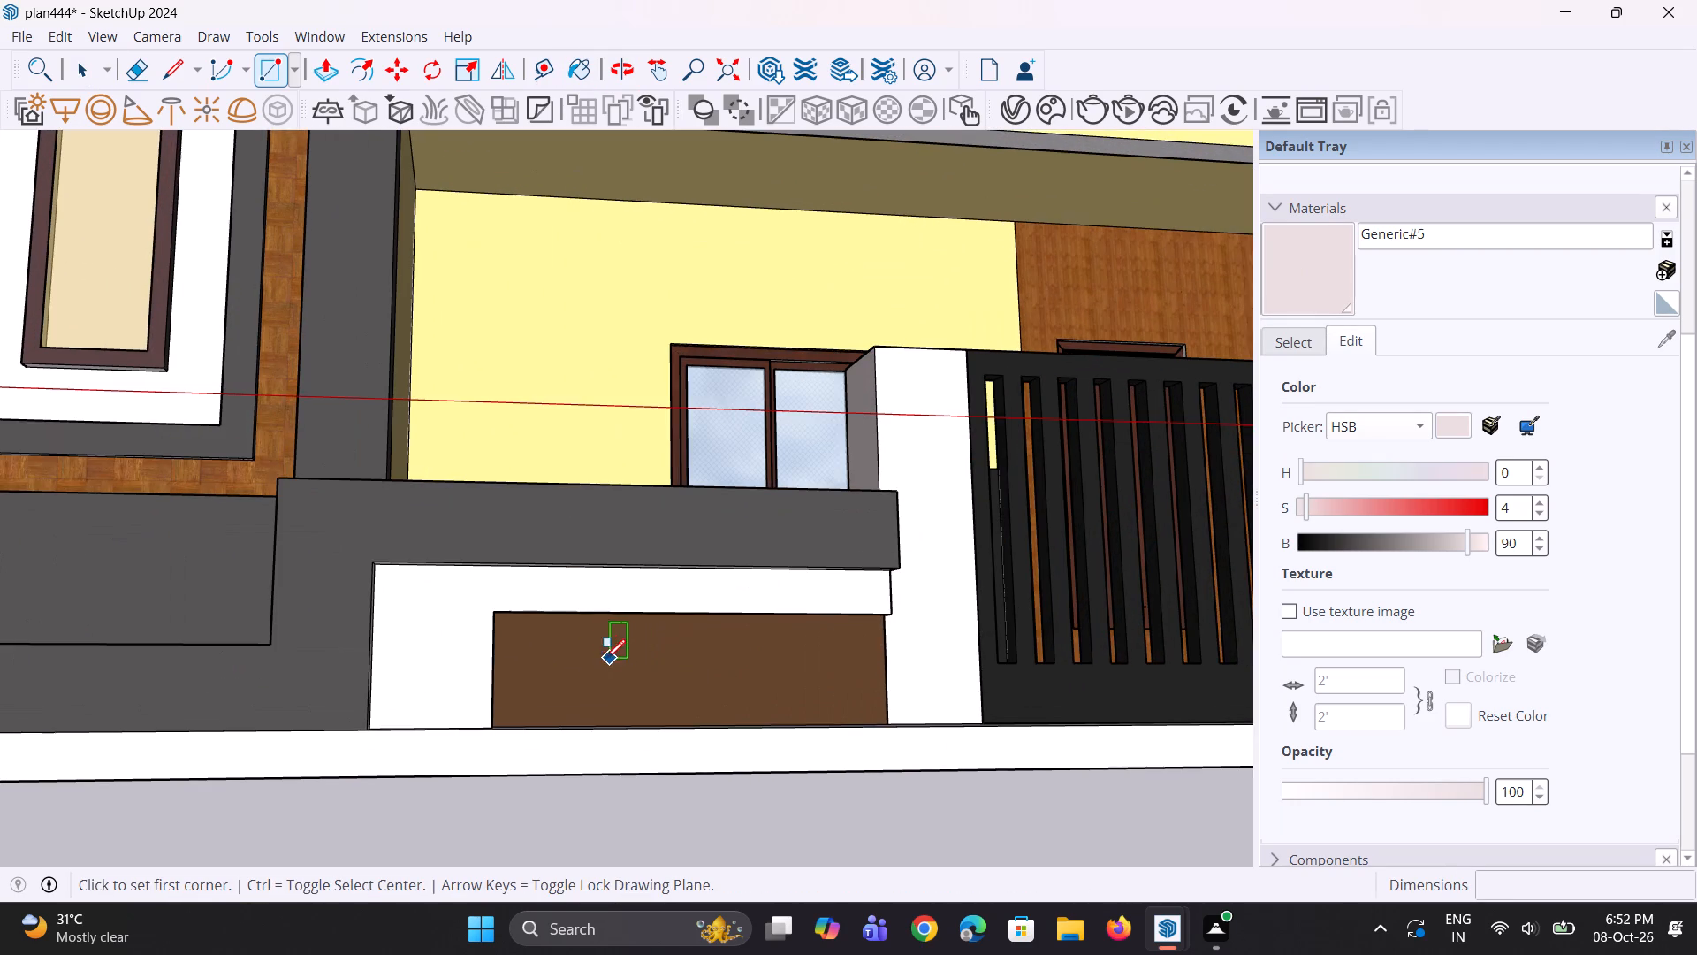
left_click(548, 644)
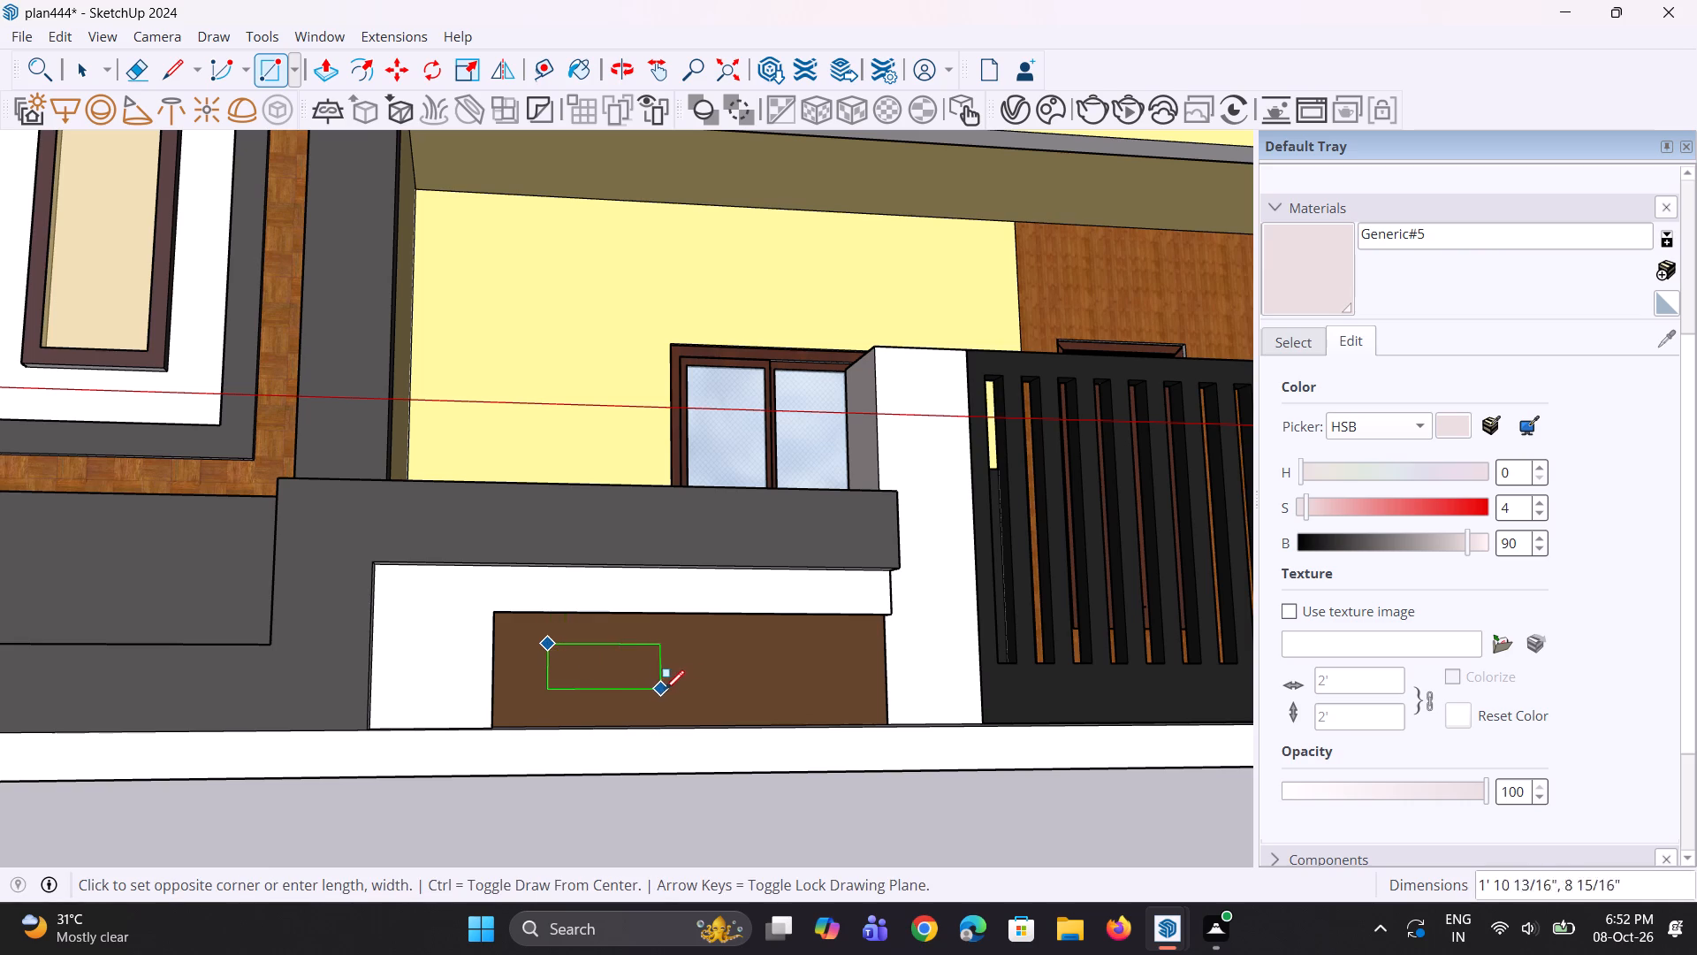
left_click(687, 691)
Copy the rectangle's left vertical edge a short distance inward along its lower edge.
scroll(657, 698, "up", 1)
middle_click_drag(658, 698, 676, 720)
key("space")
key("space")
scroll(585, 680, "up", 1)
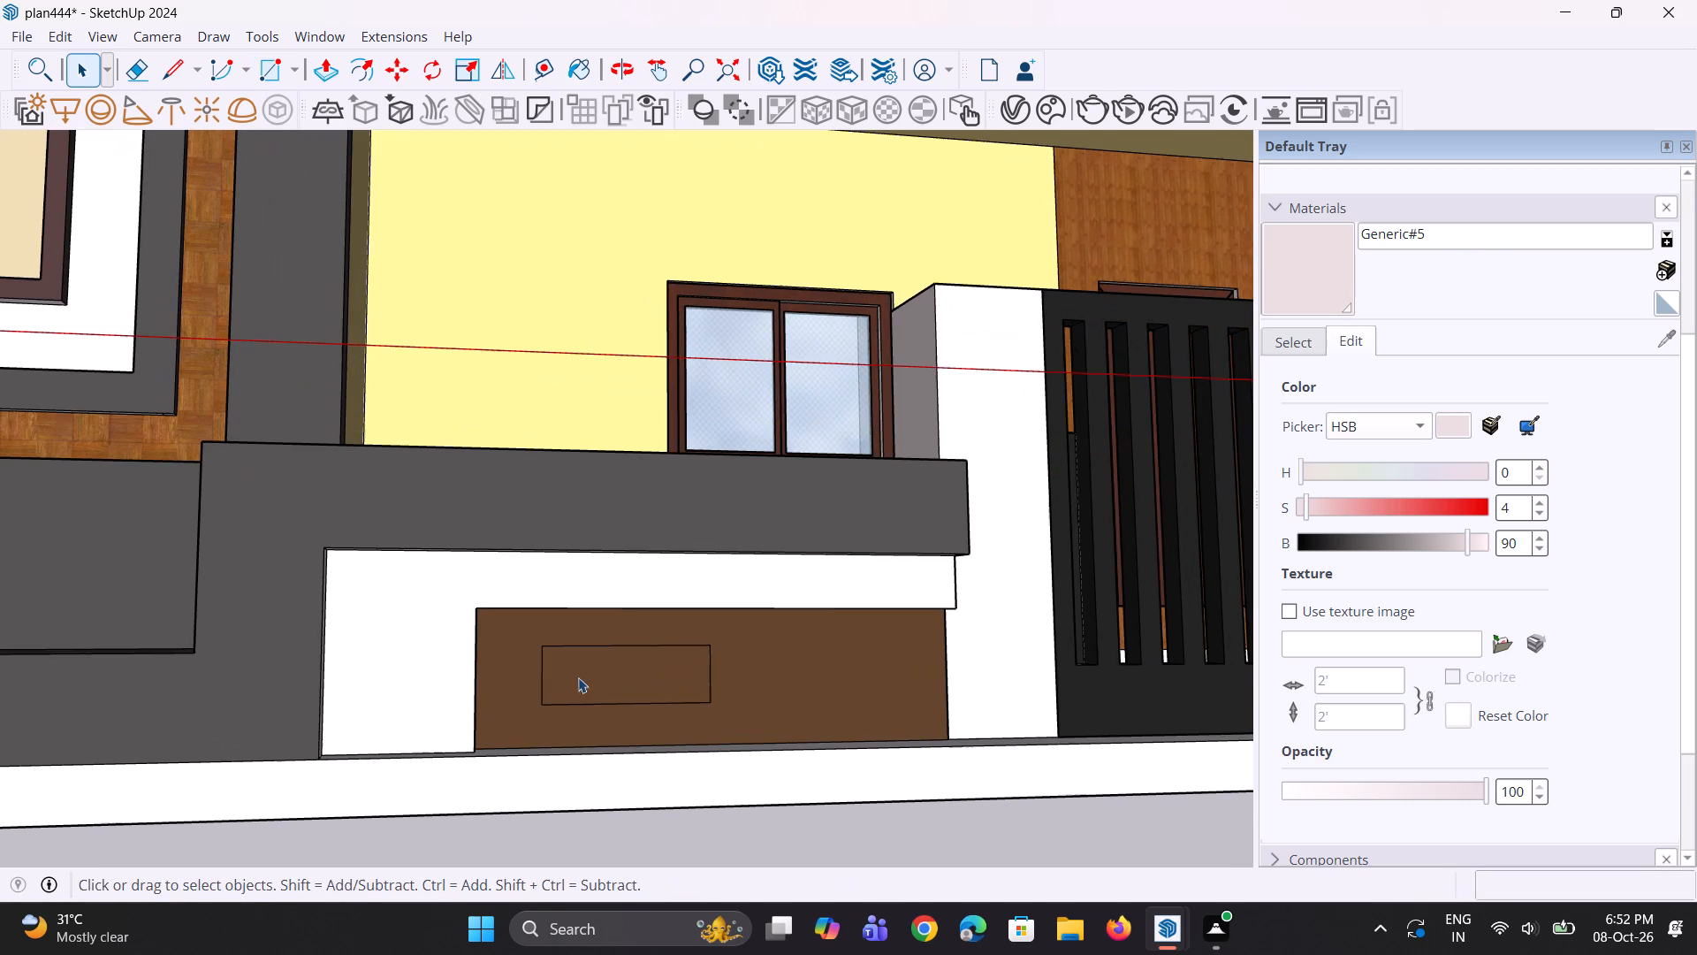
left_click(544, 674)
scroll(541, 707, "up", 2)
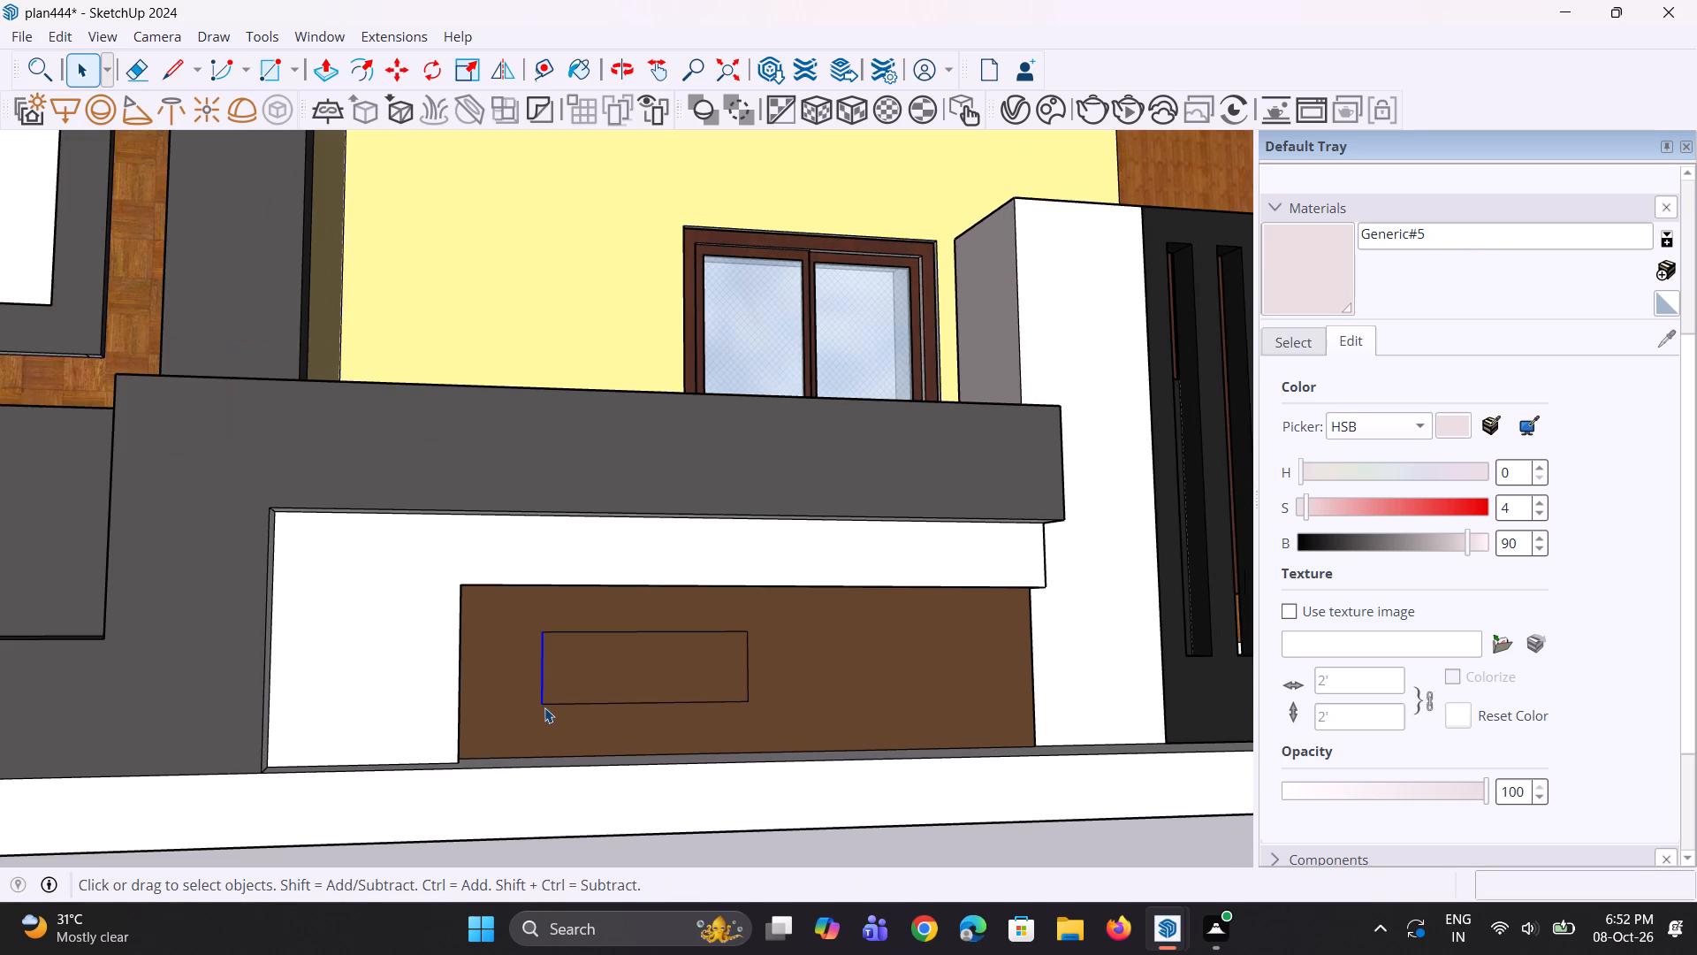
key("m")
left_click(538, 709)
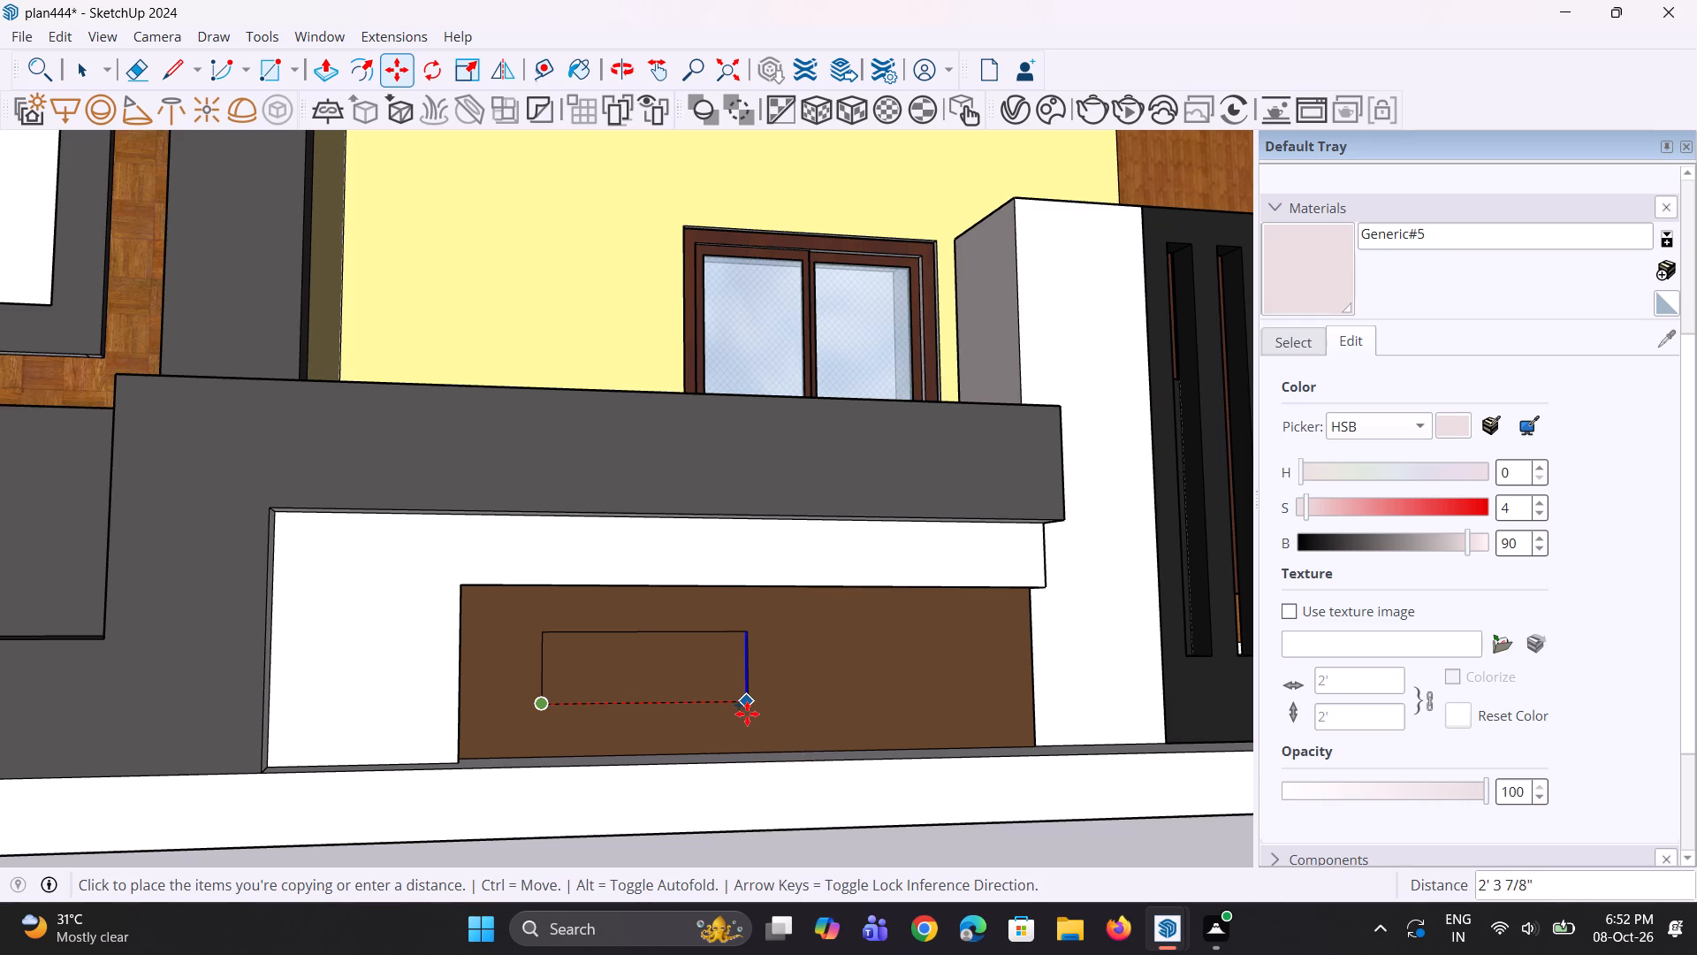
left_click(559, 700)
scroll(560, 698, "up", 5)
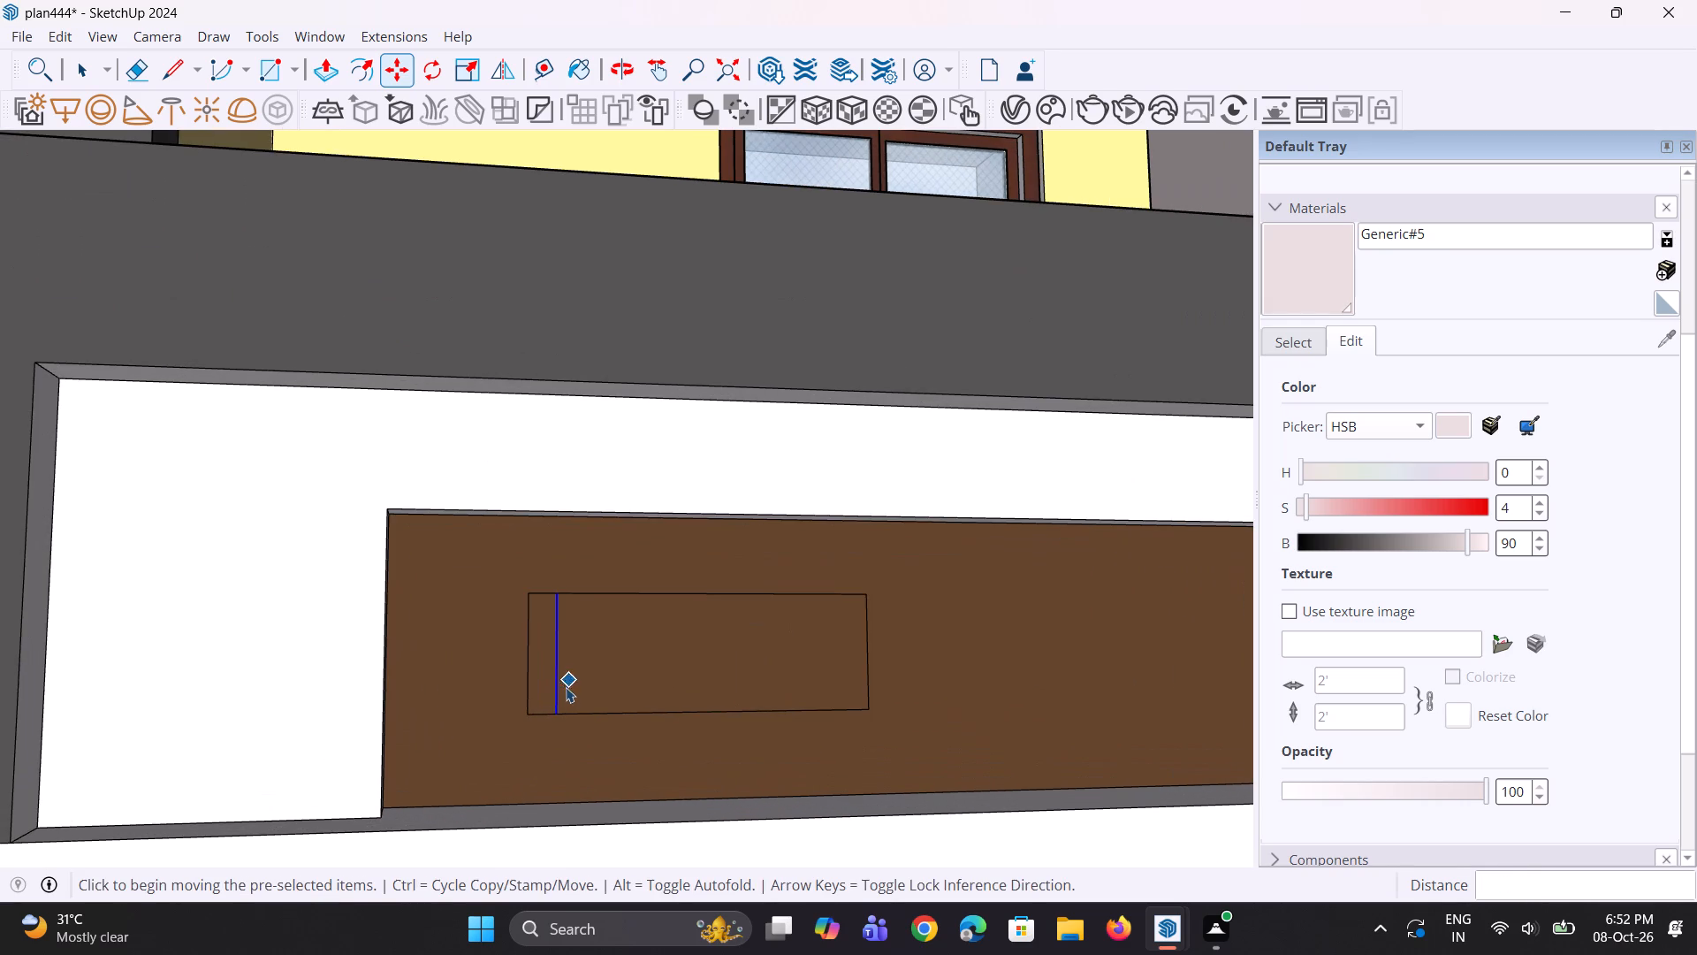
Copy the new vertical line about 1" further inward, forming a narrow vertical strip inside the rectangle.
key("space")
key("m")
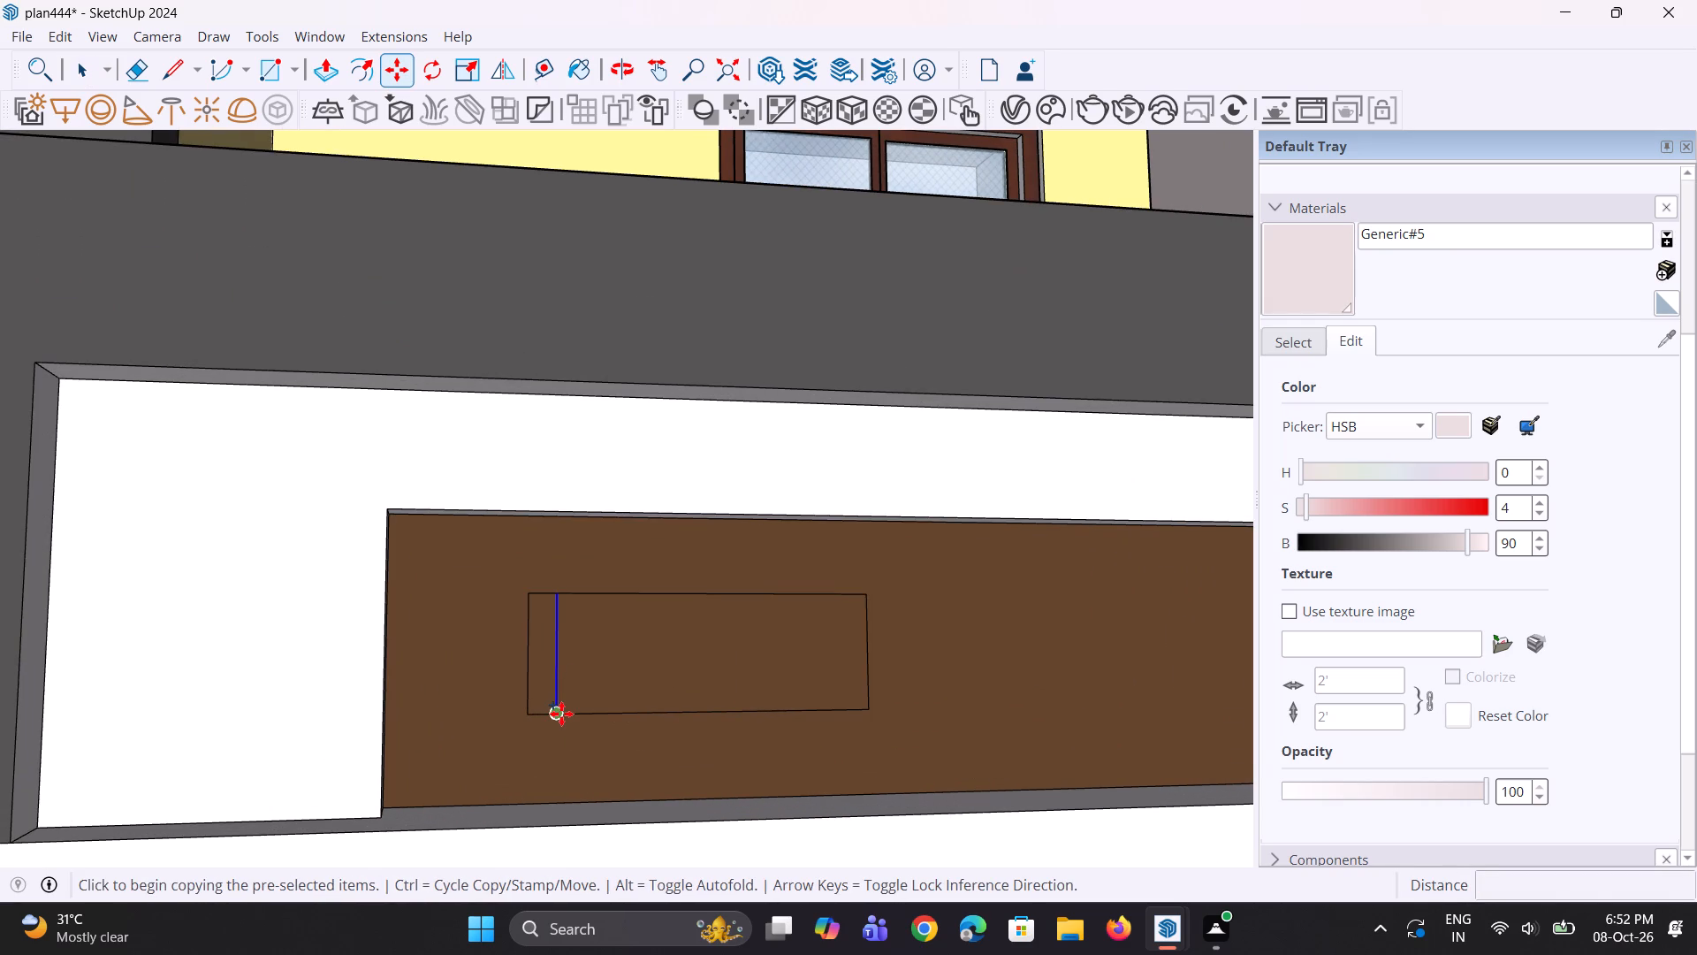
scroll(561, 714, "up", 2)
left_click(561, 714)
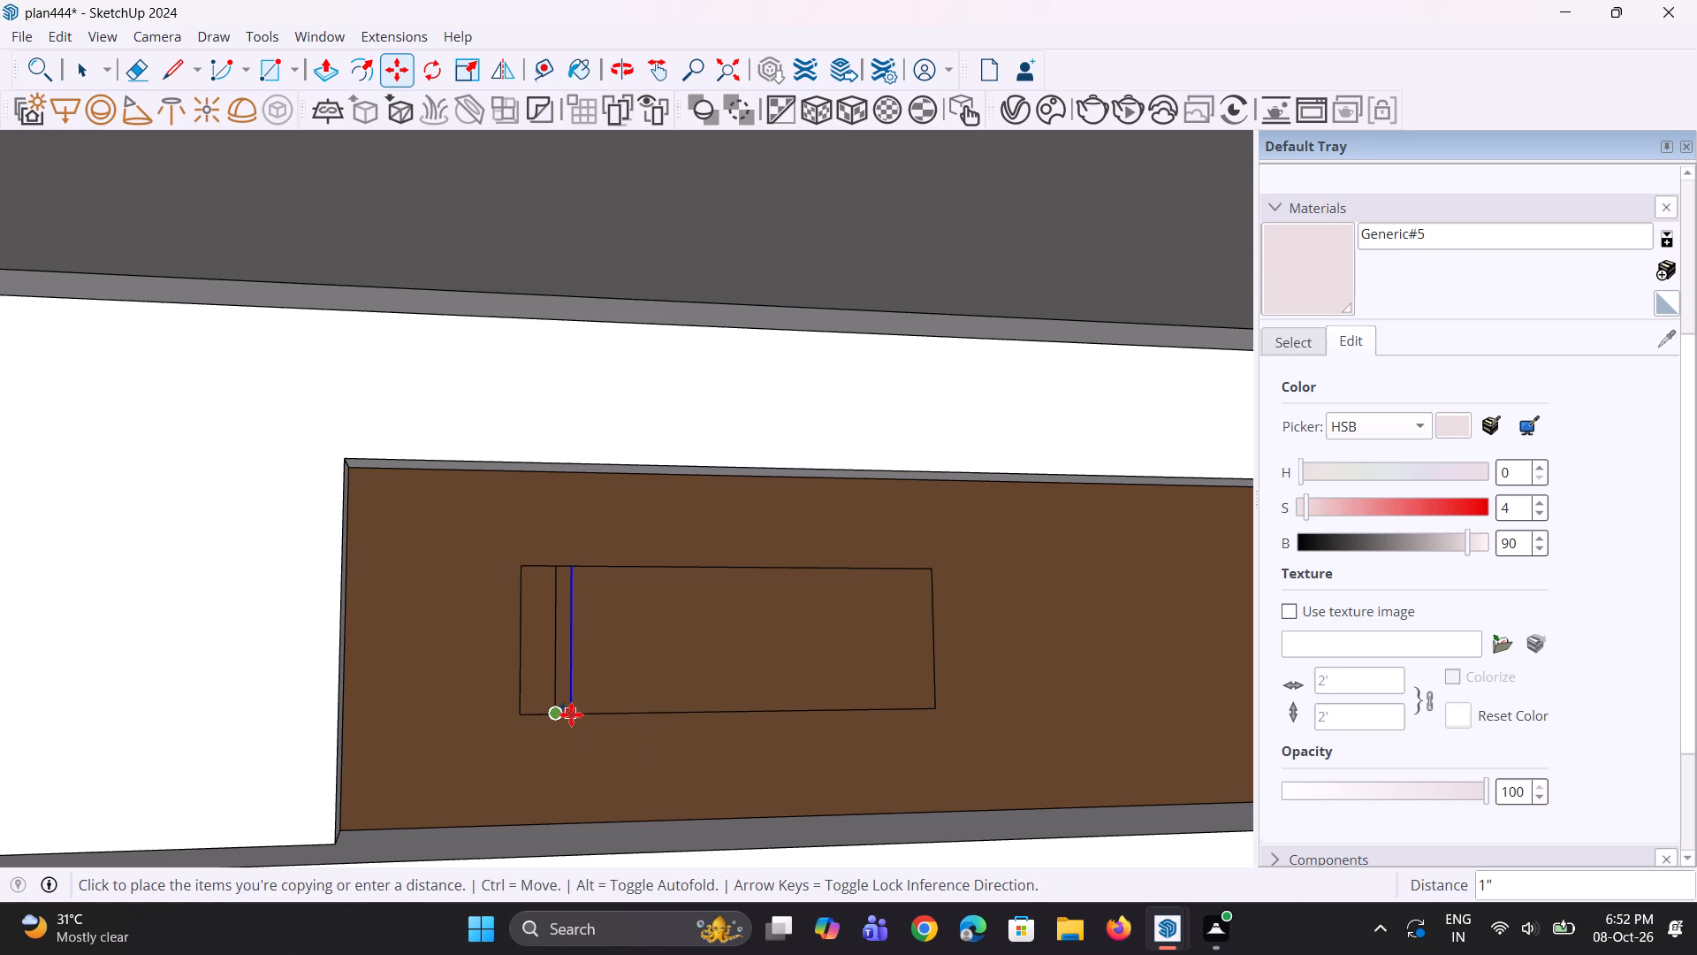
left_click(571, 714)
key("space")
key("space")
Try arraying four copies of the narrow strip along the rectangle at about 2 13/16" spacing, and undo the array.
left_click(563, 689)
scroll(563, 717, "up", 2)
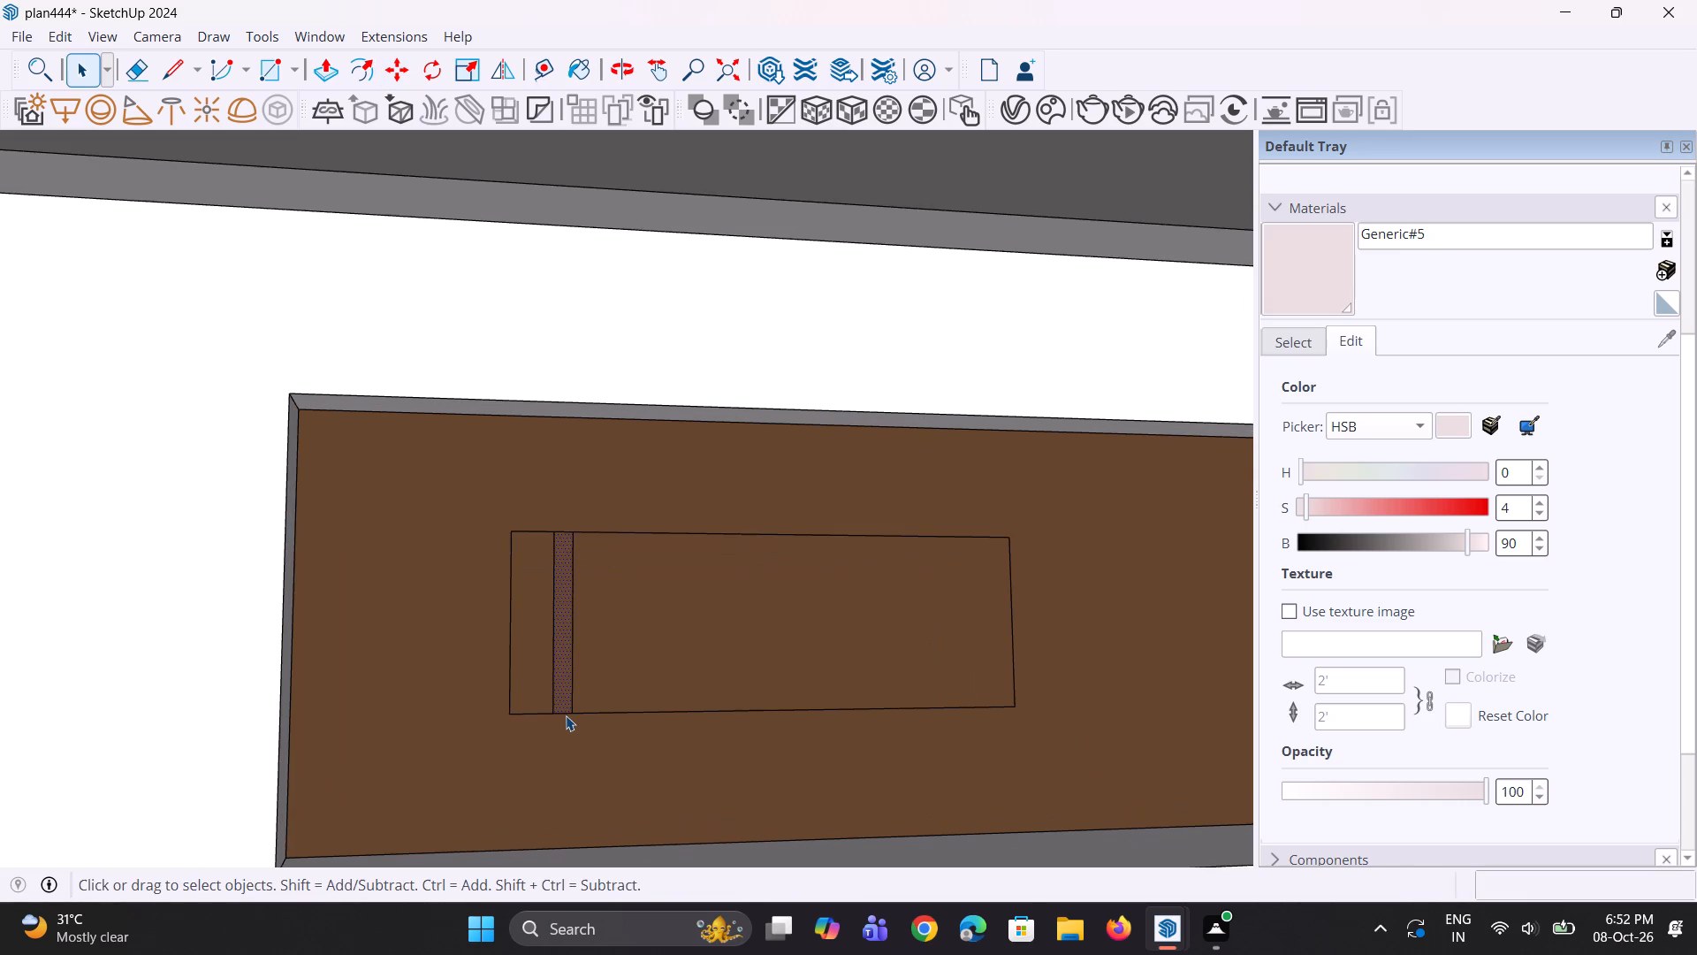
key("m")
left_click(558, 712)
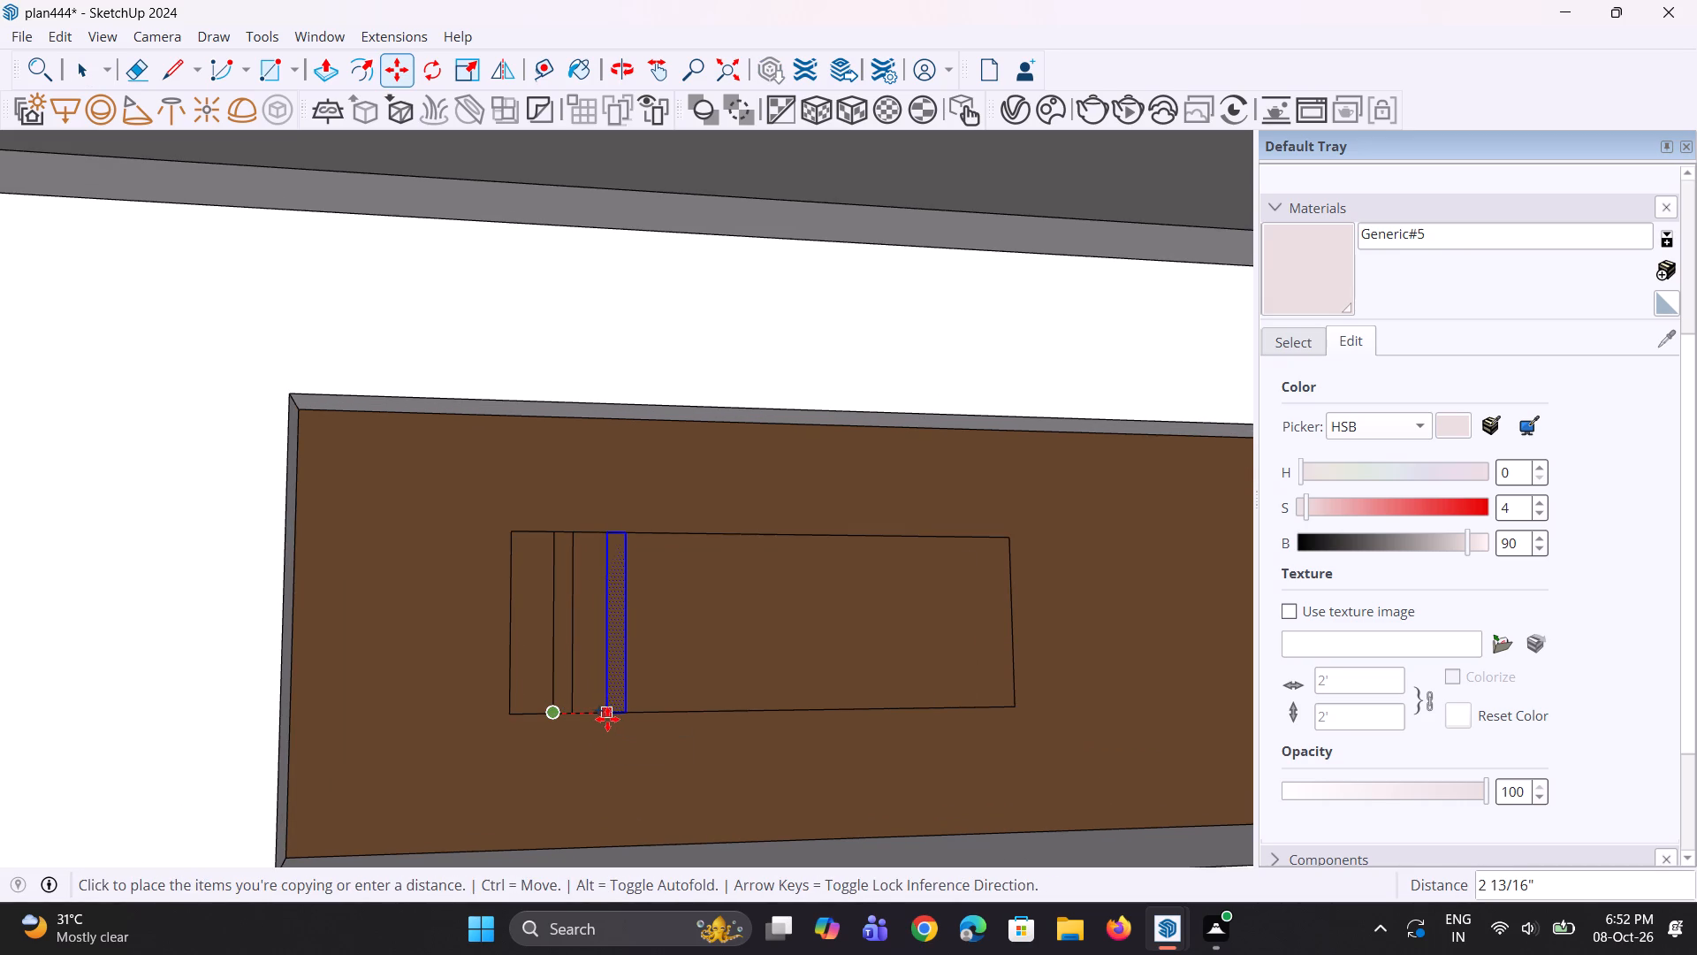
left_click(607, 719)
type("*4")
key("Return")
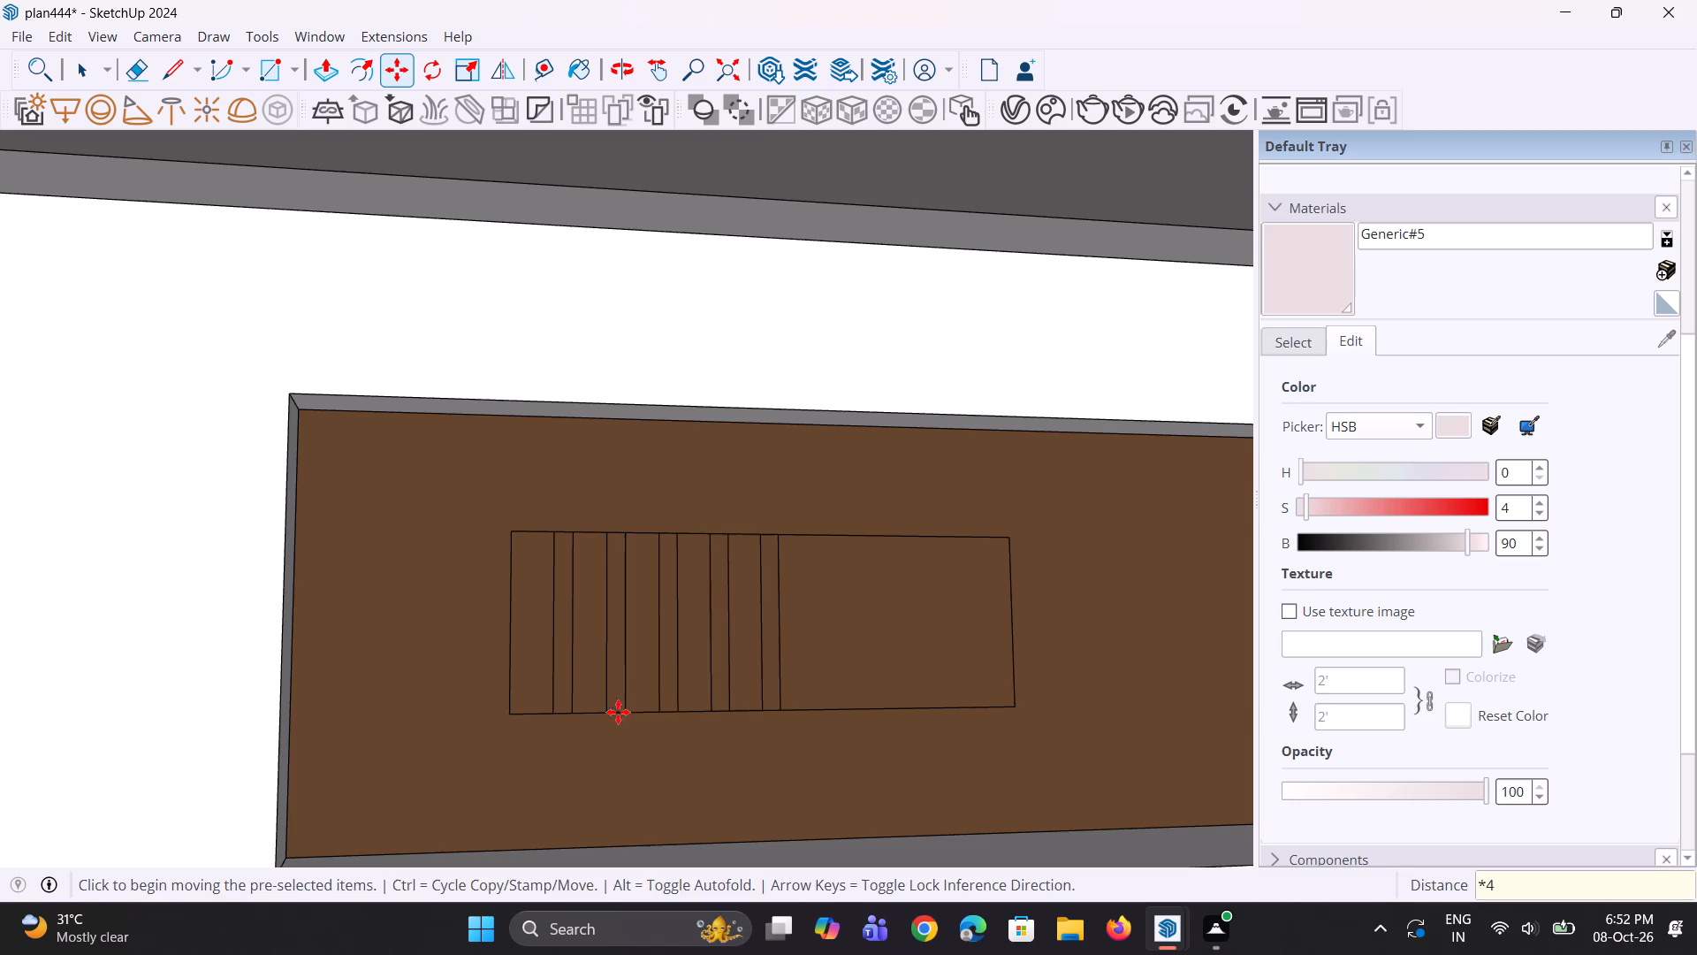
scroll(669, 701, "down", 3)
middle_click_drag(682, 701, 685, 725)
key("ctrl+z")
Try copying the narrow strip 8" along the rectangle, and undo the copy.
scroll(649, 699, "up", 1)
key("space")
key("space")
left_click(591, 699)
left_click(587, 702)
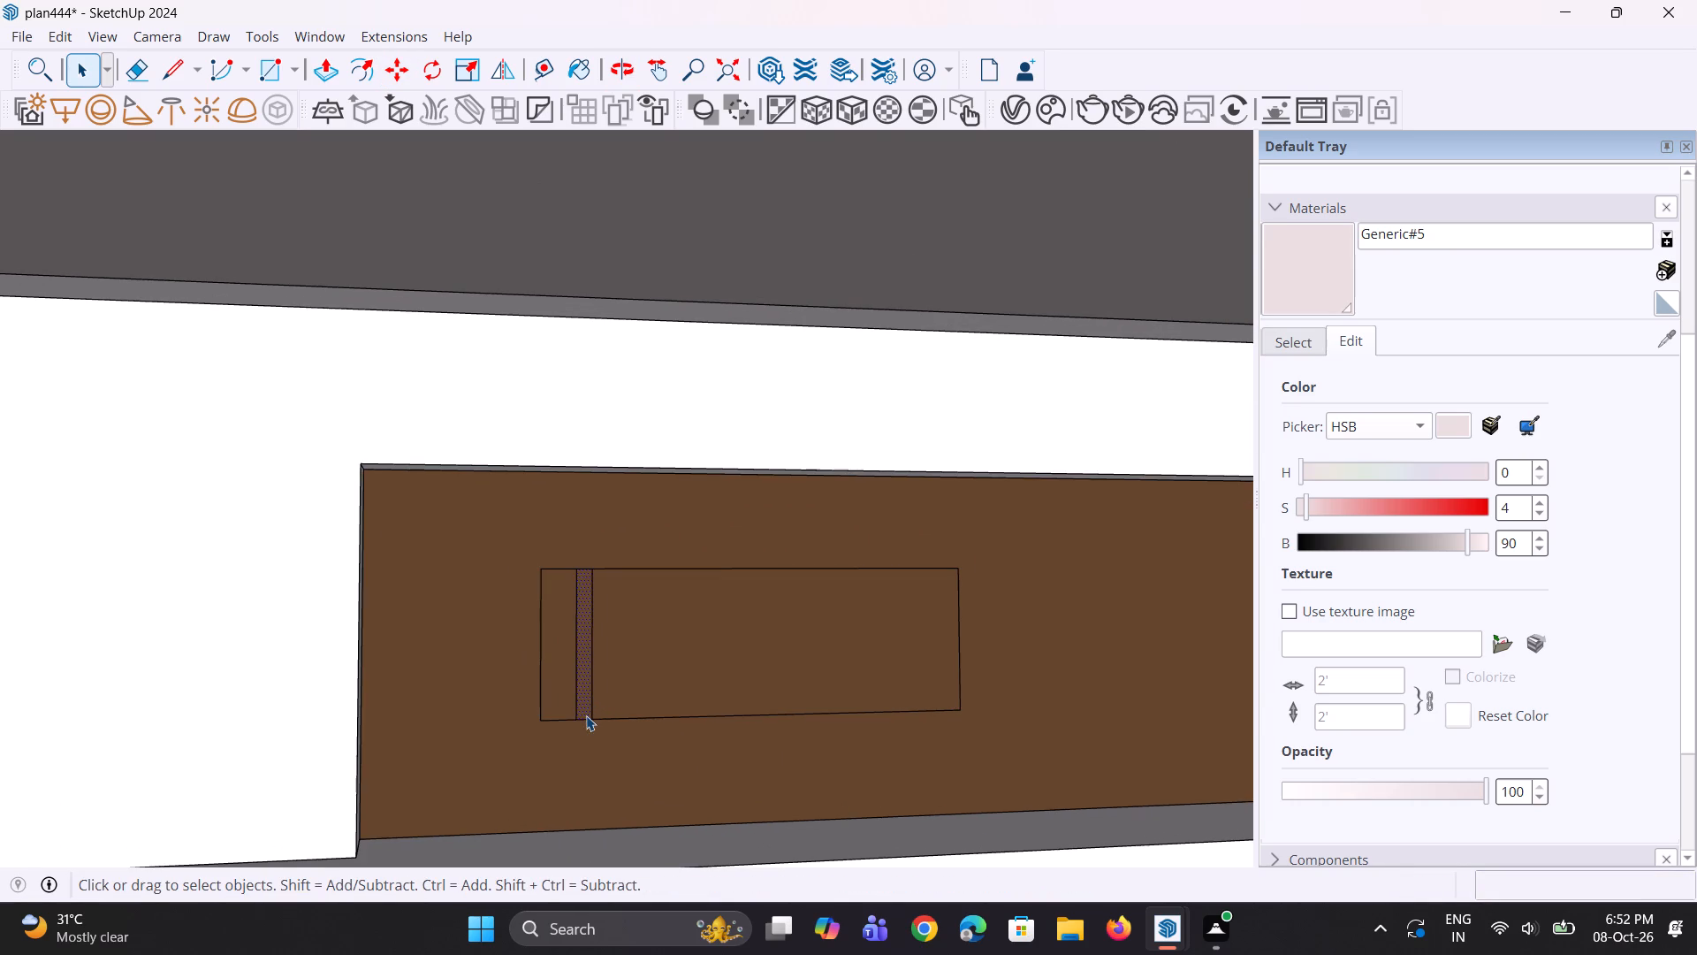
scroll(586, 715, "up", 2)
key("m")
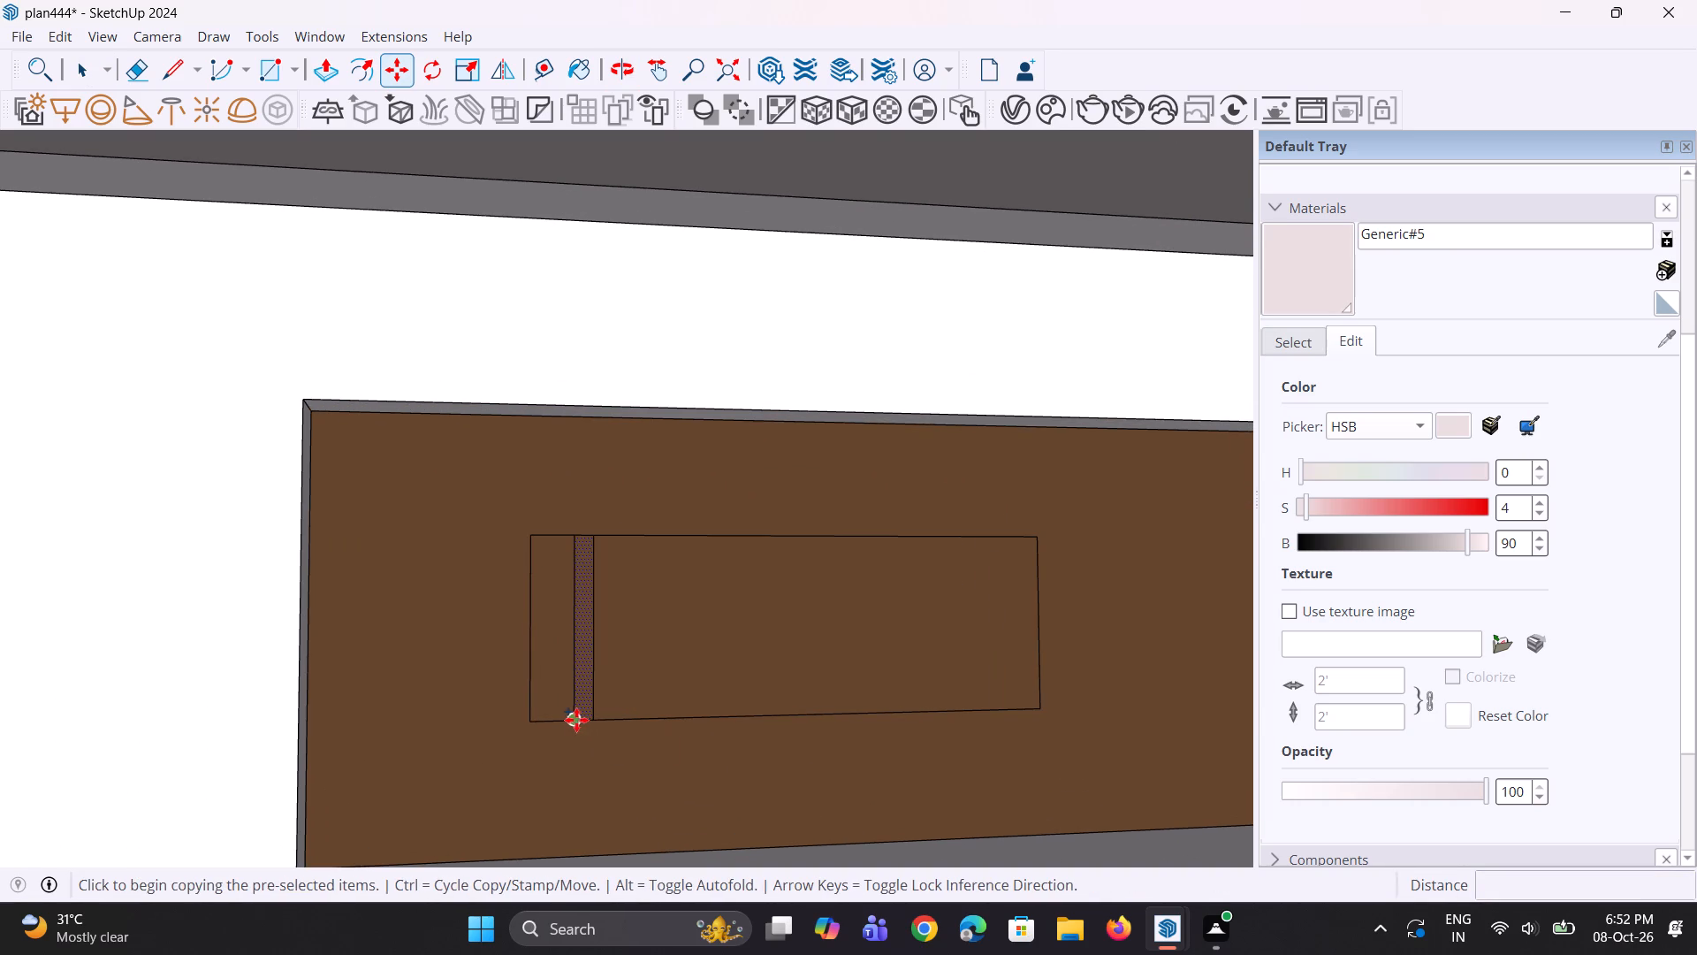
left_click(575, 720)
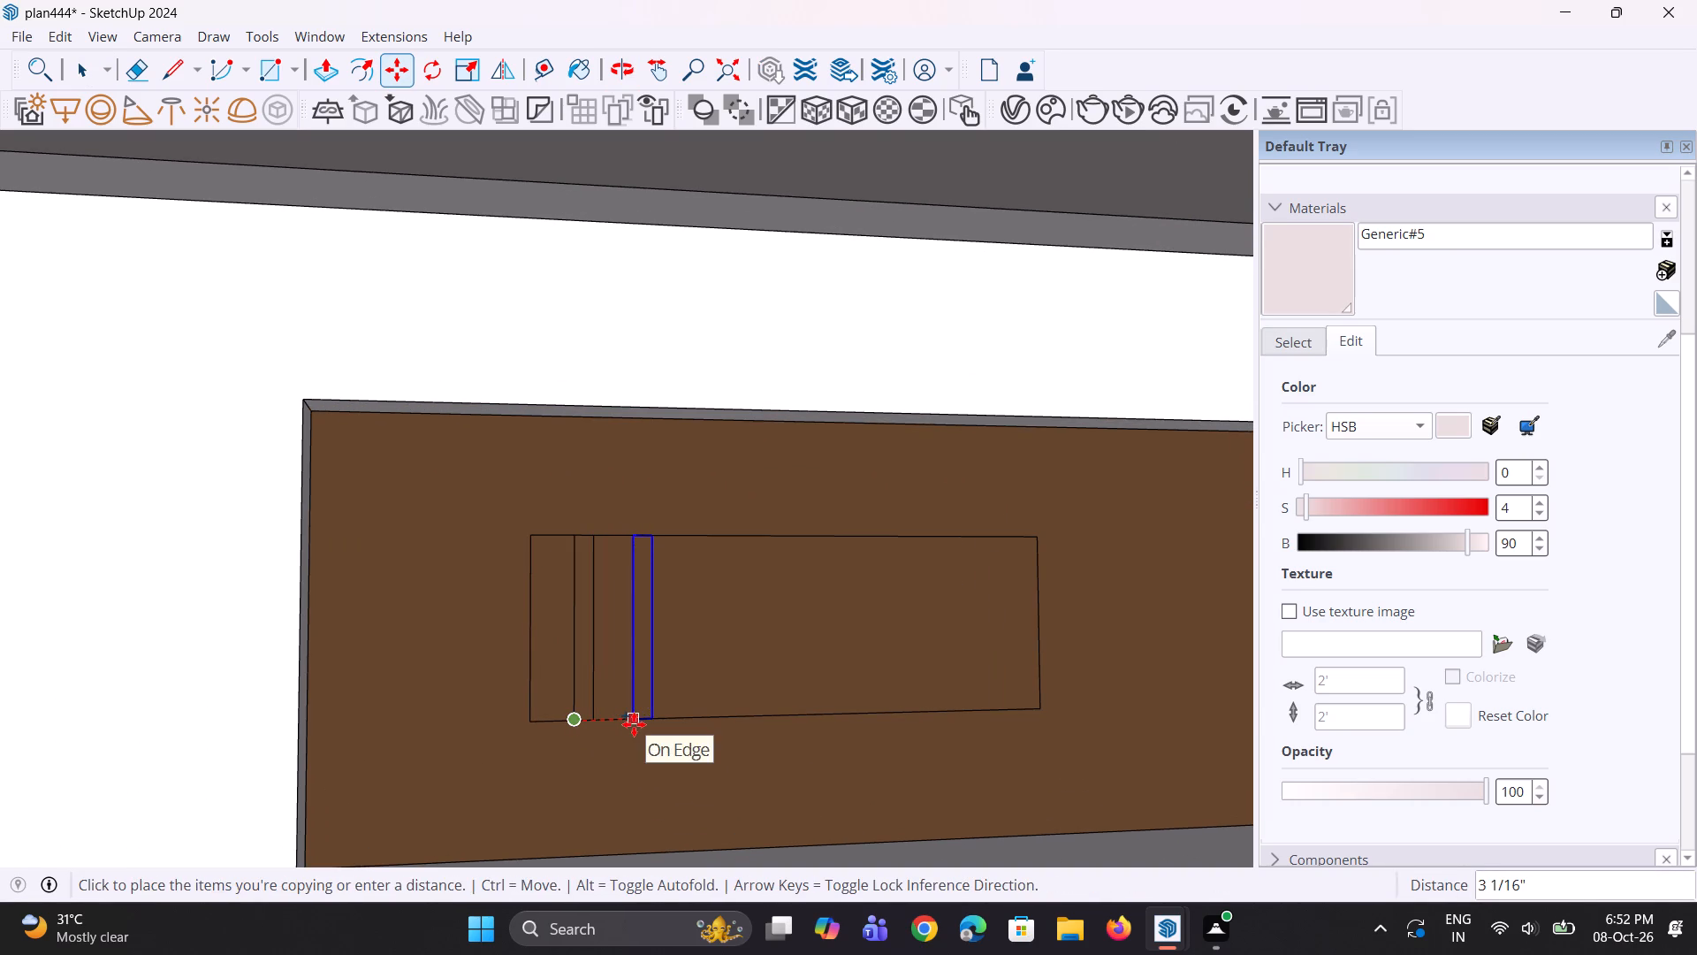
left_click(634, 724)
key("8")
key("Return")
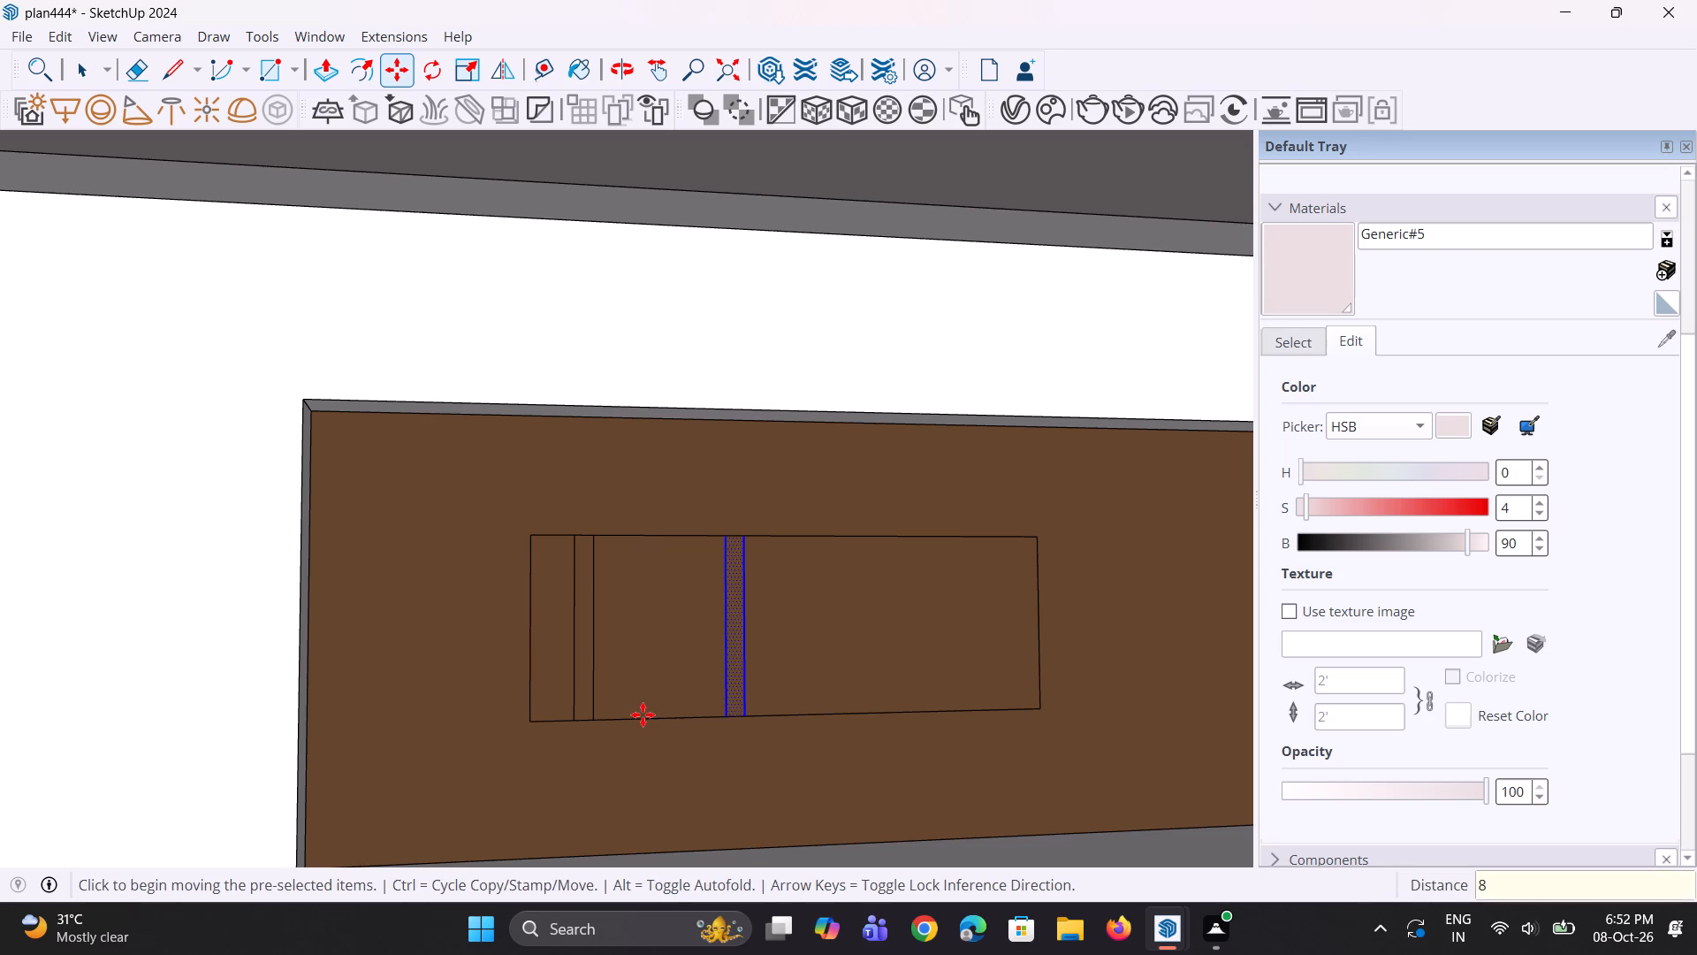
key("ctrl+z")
Array eight copies of the narrow vertical strip along the rectangle's lower edge at about 2 13/16" spacing.
key("space")
key("space")
key("space")
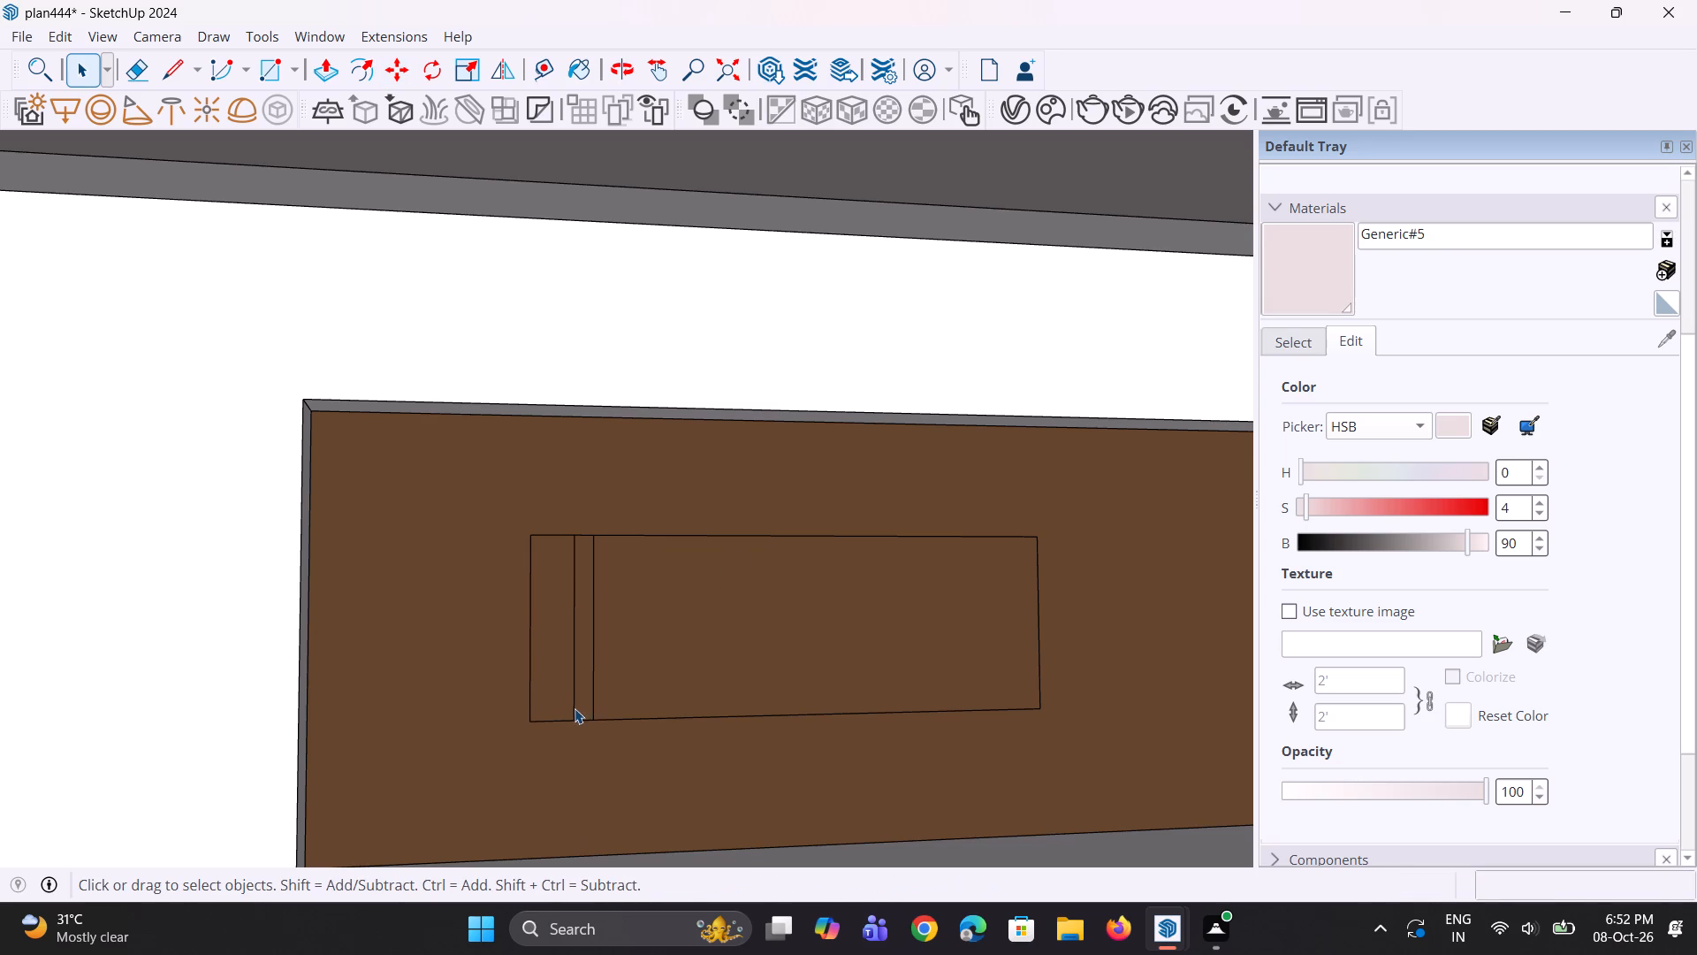
left_click(583, 712)
scroll(563, 740, "up", 3)
key("m")
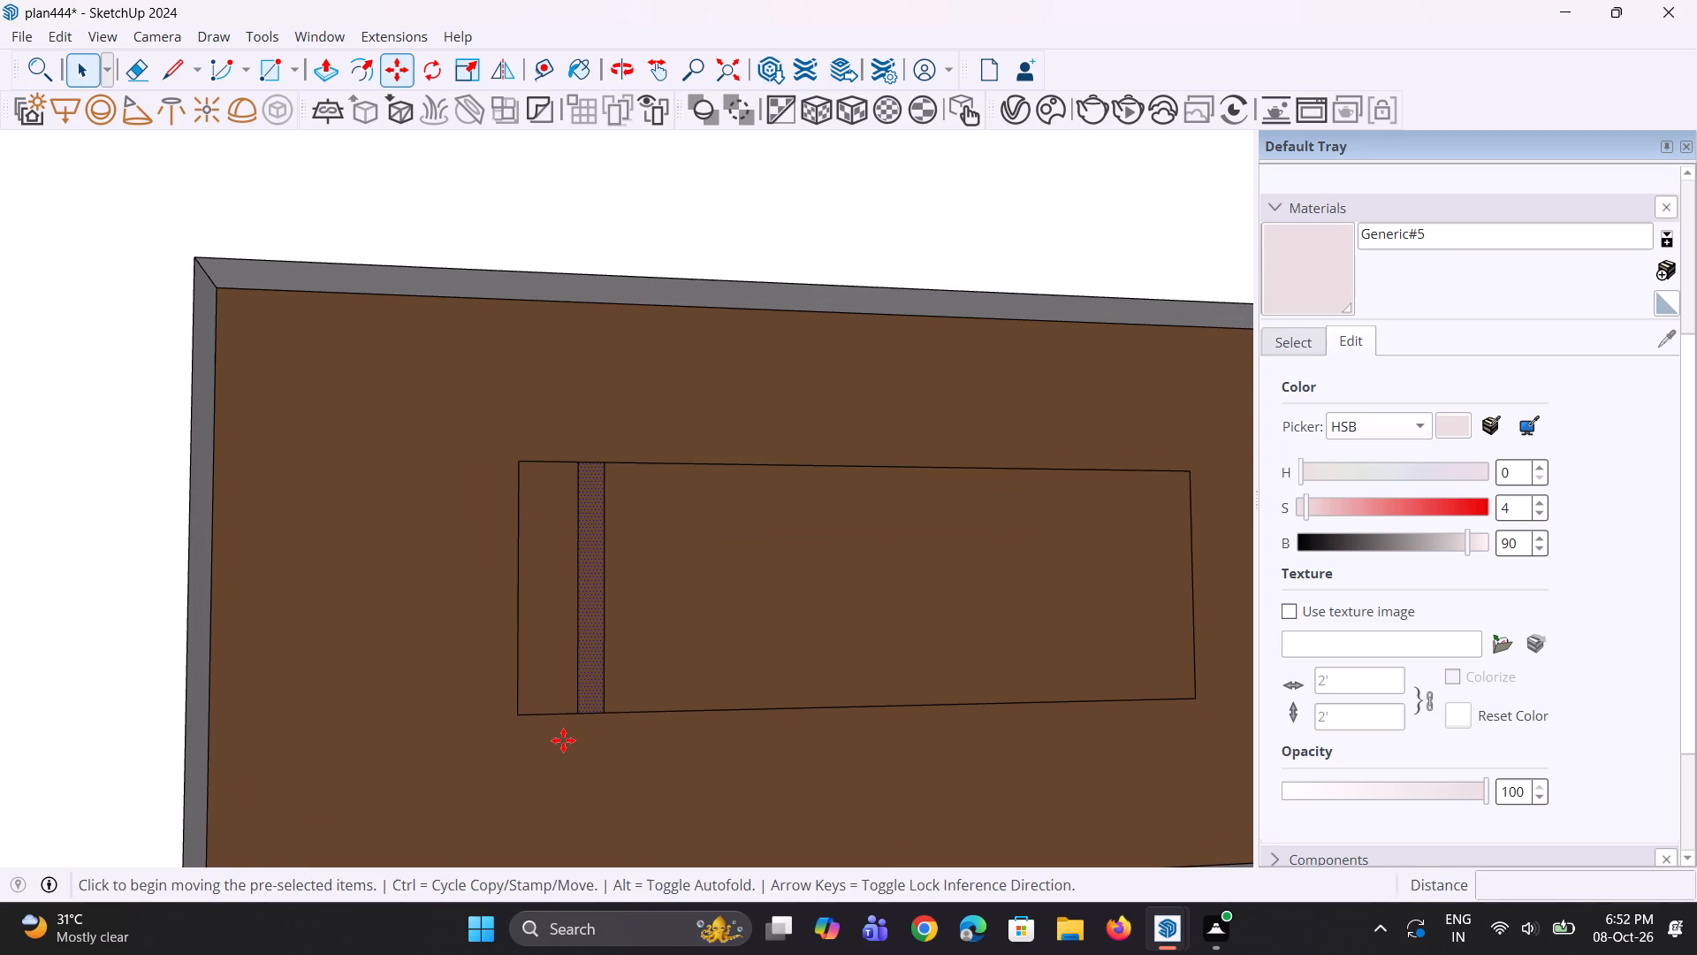
left_click(577, 716)
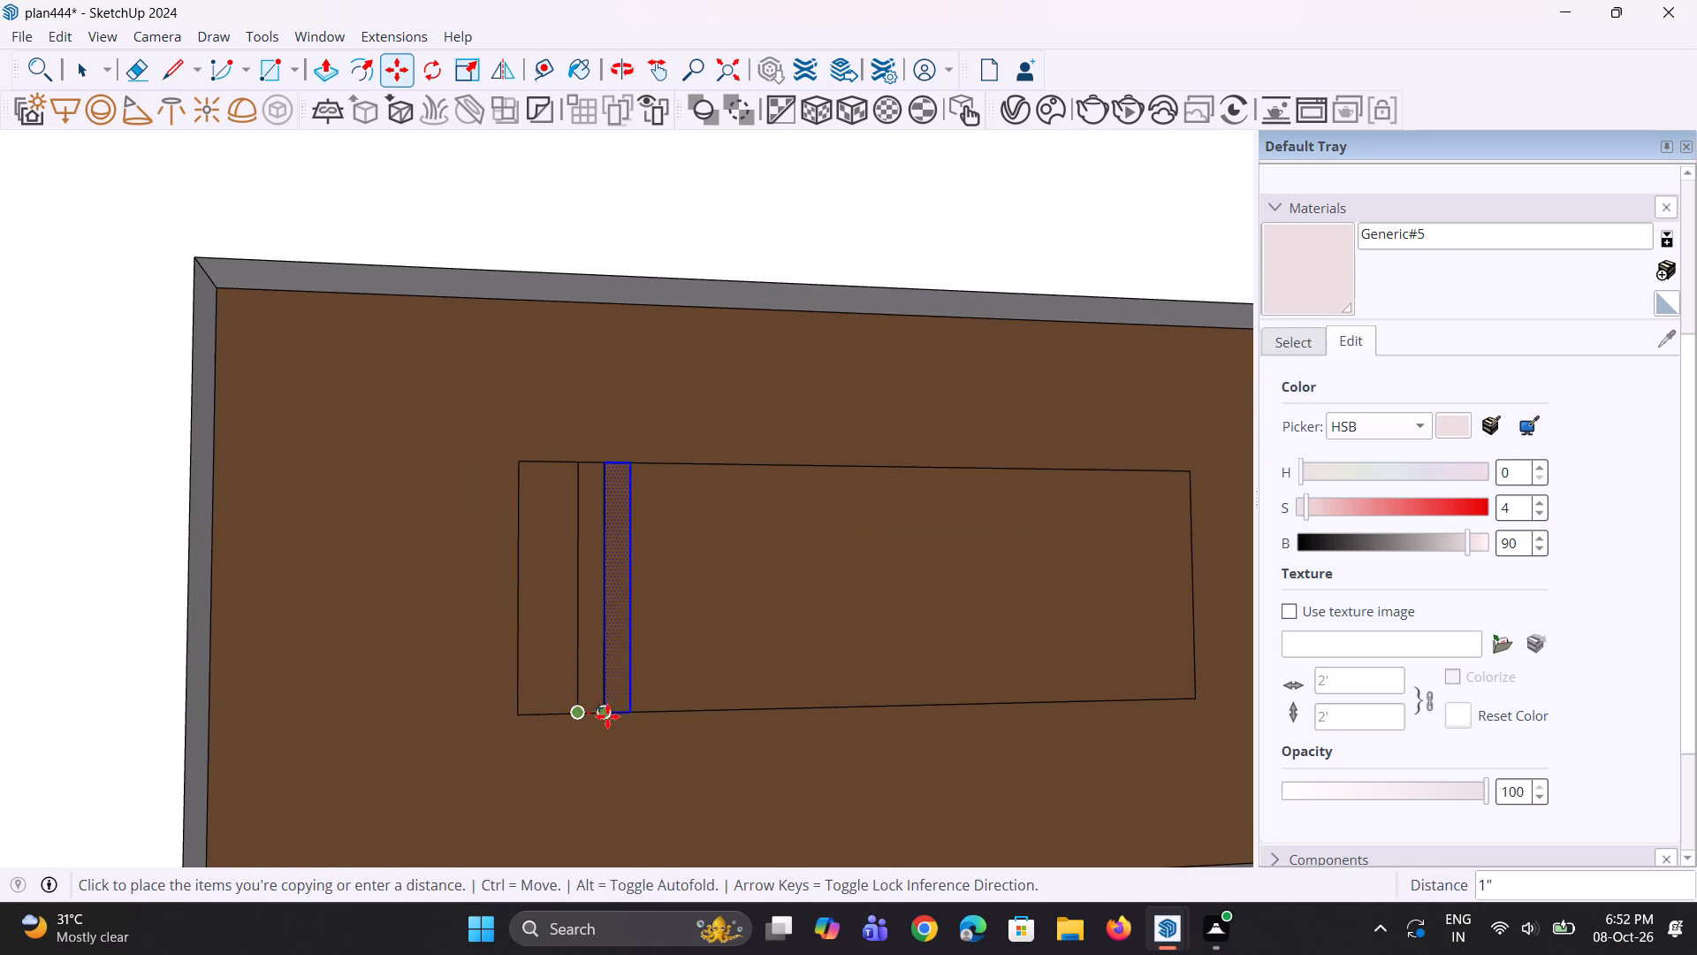
left_click(651, 714)
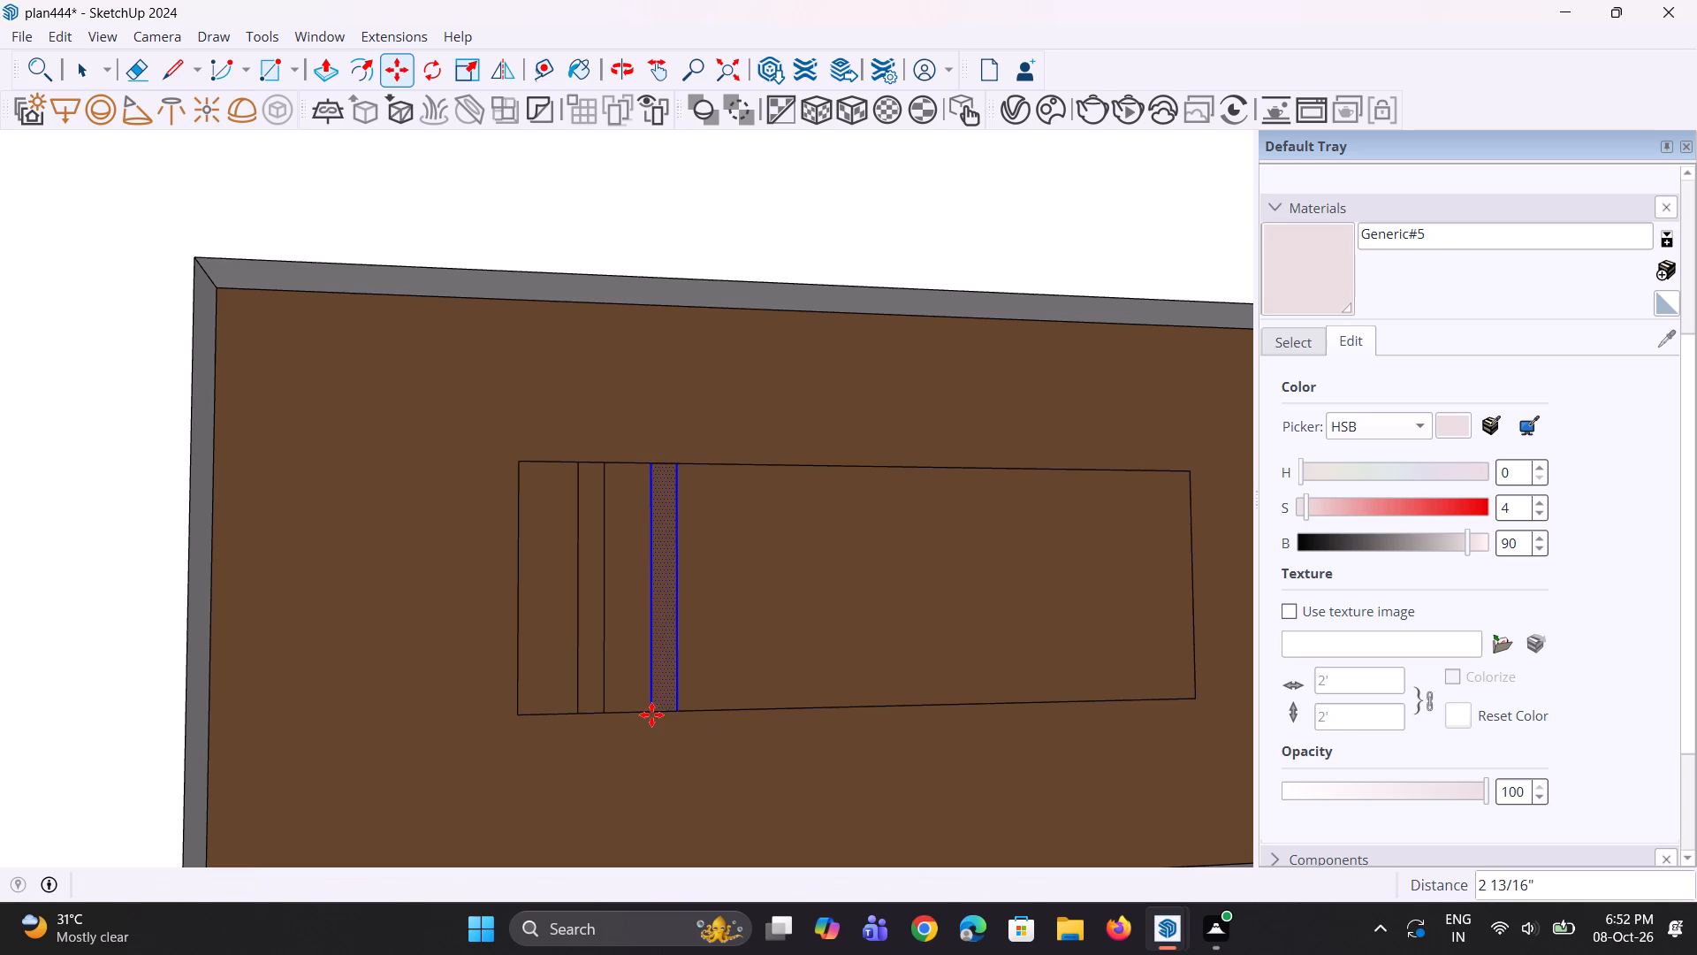
key("asterisk")
key("8")
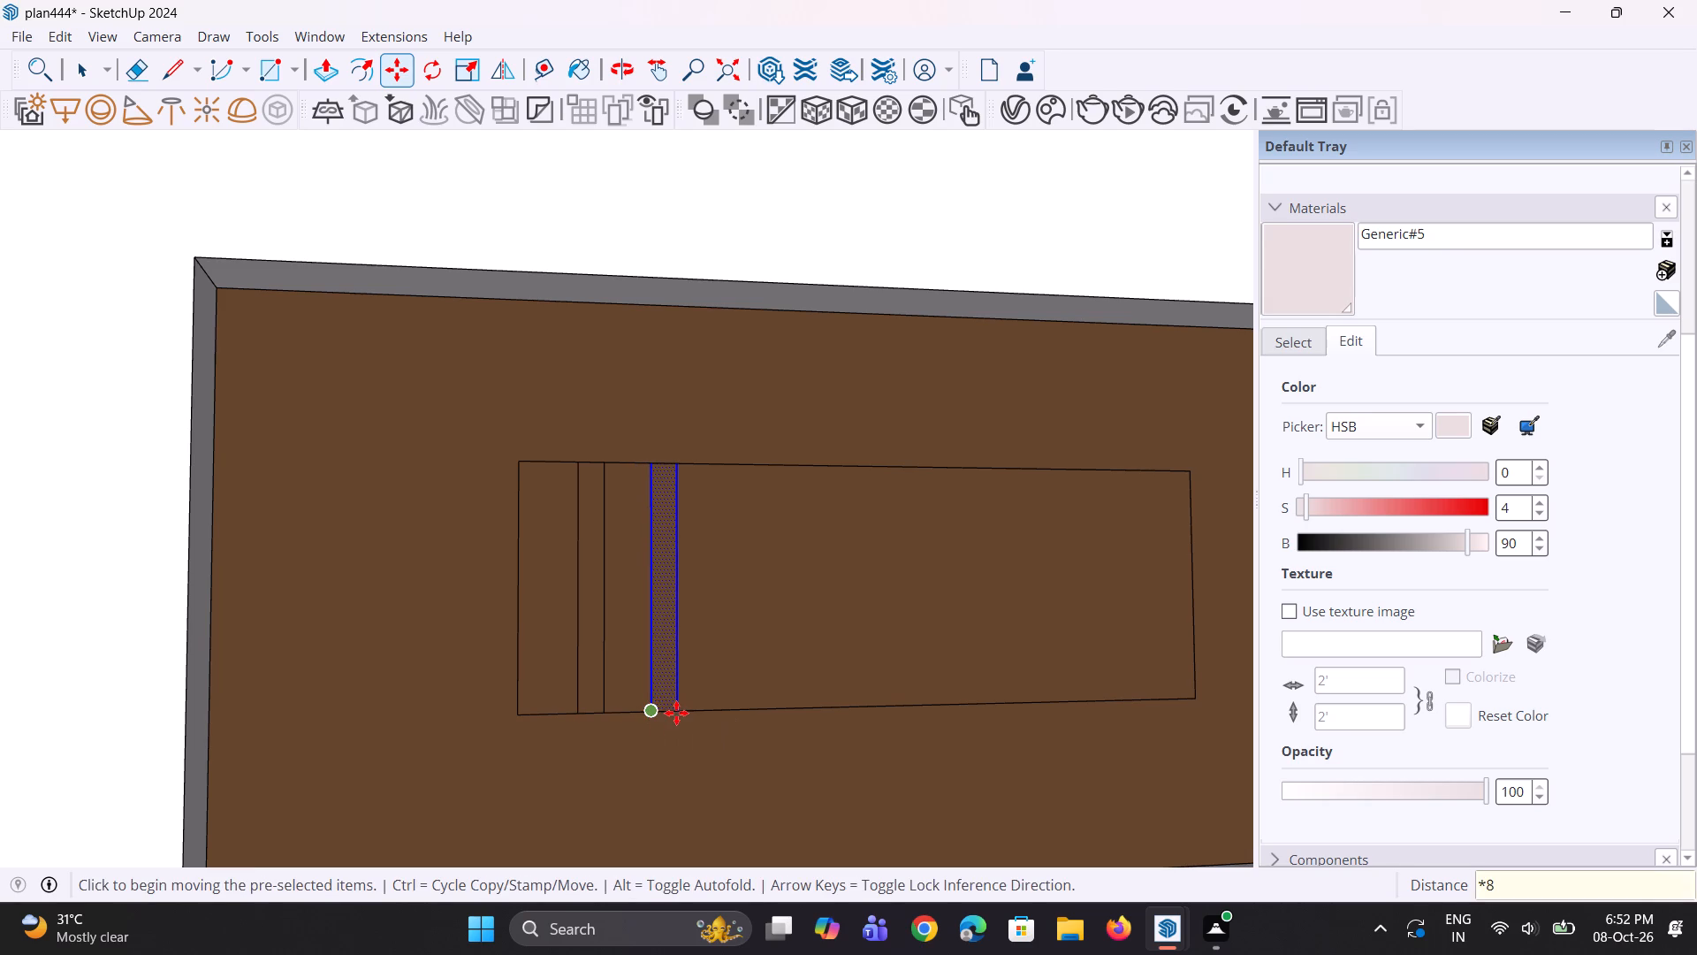
key("Return")
Extrude all nine narrow strips outward from the brown panel by about 9/16".
scroll(632, 708, "down", 3)
middle_click_drag(689, 726, 689, 774)
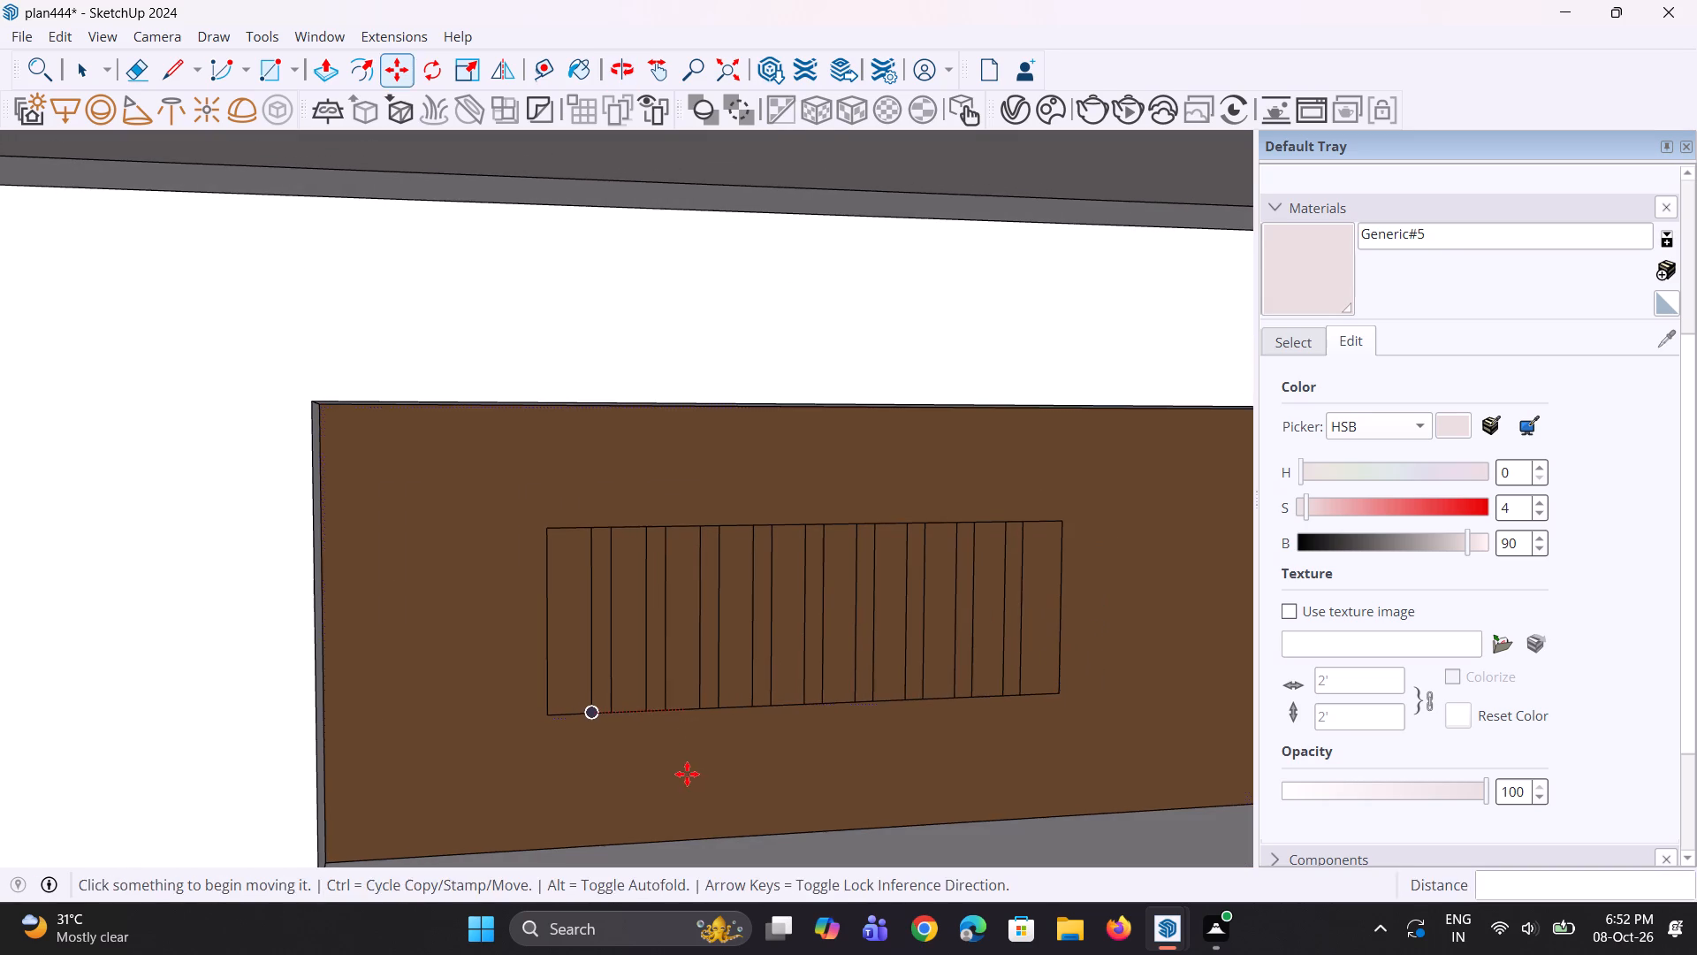
key("space")
key("space")
scroll(624, 693, "up", 3)
middle_click_drag(634, 697, 642, 709)
key("p")
left_click(592, 649)
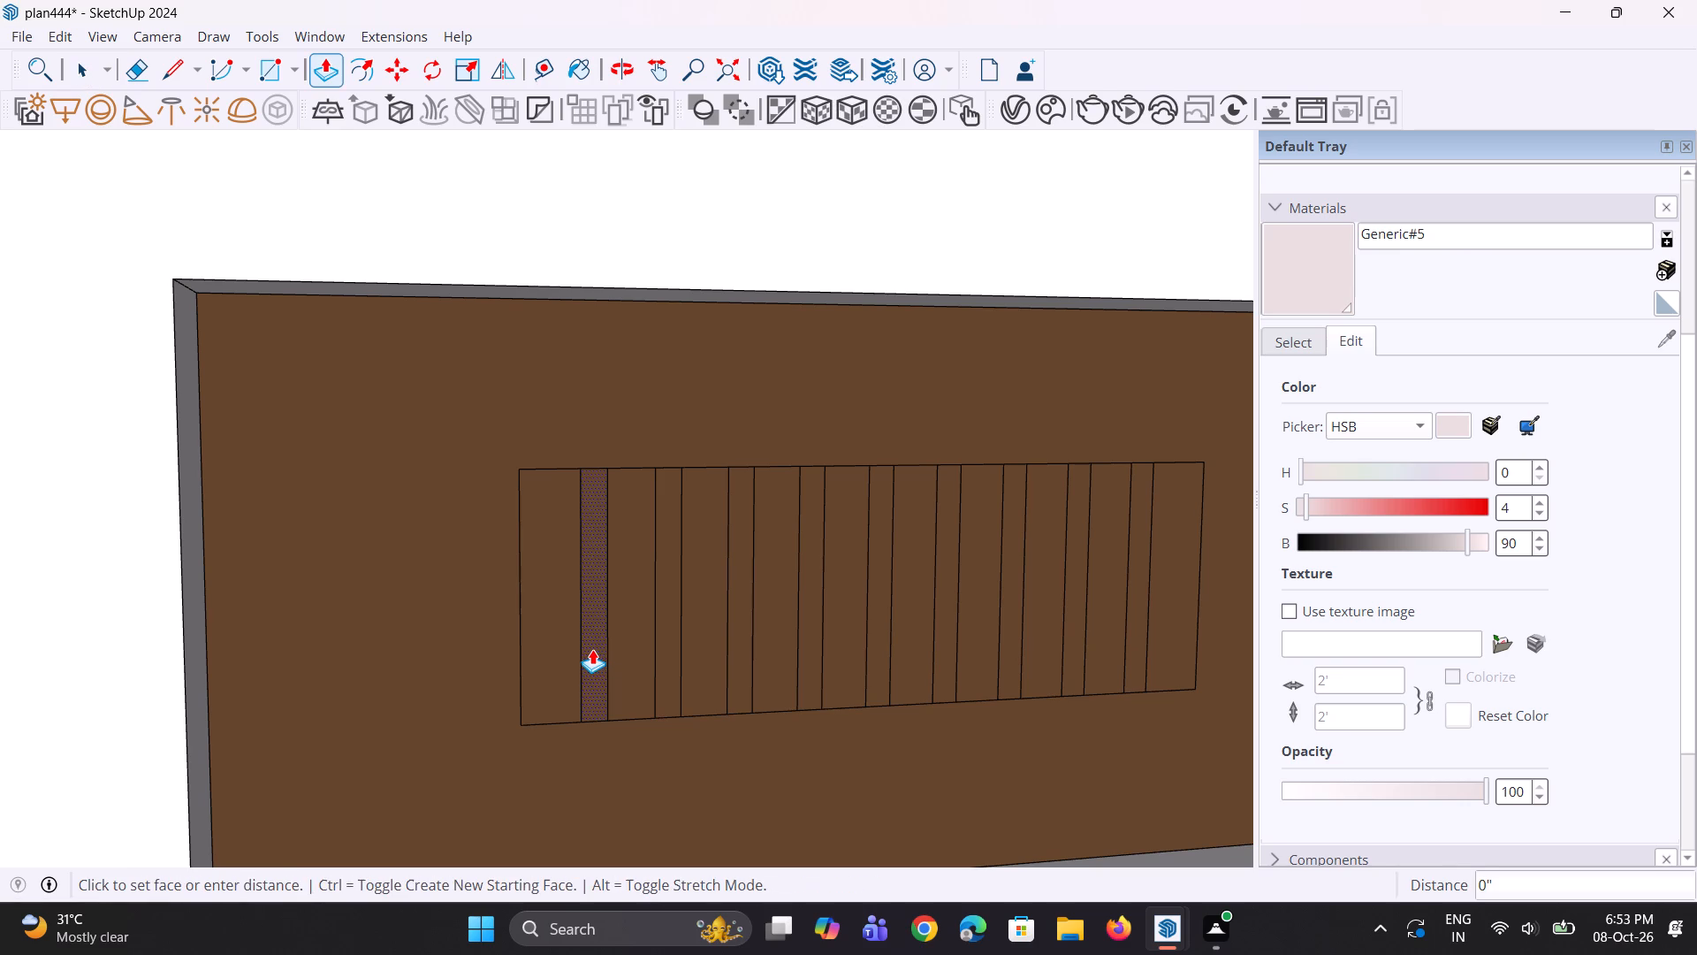
left_click(592, 655)
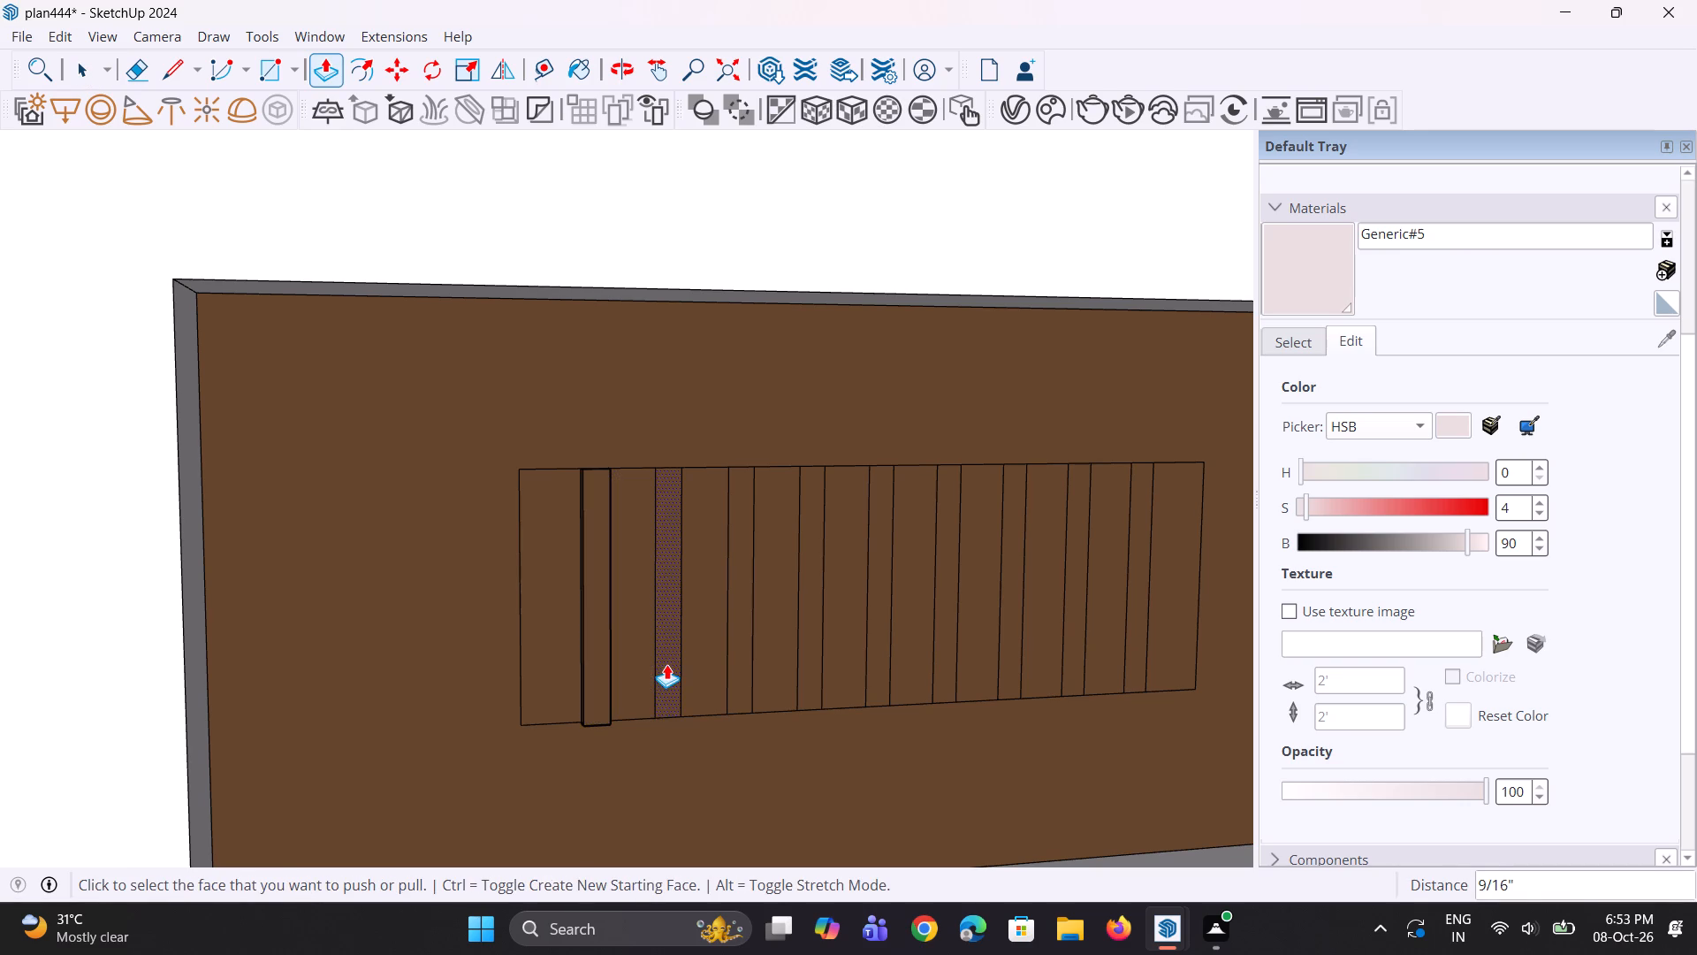
double_click(666, 664)
double_click(739, 672)
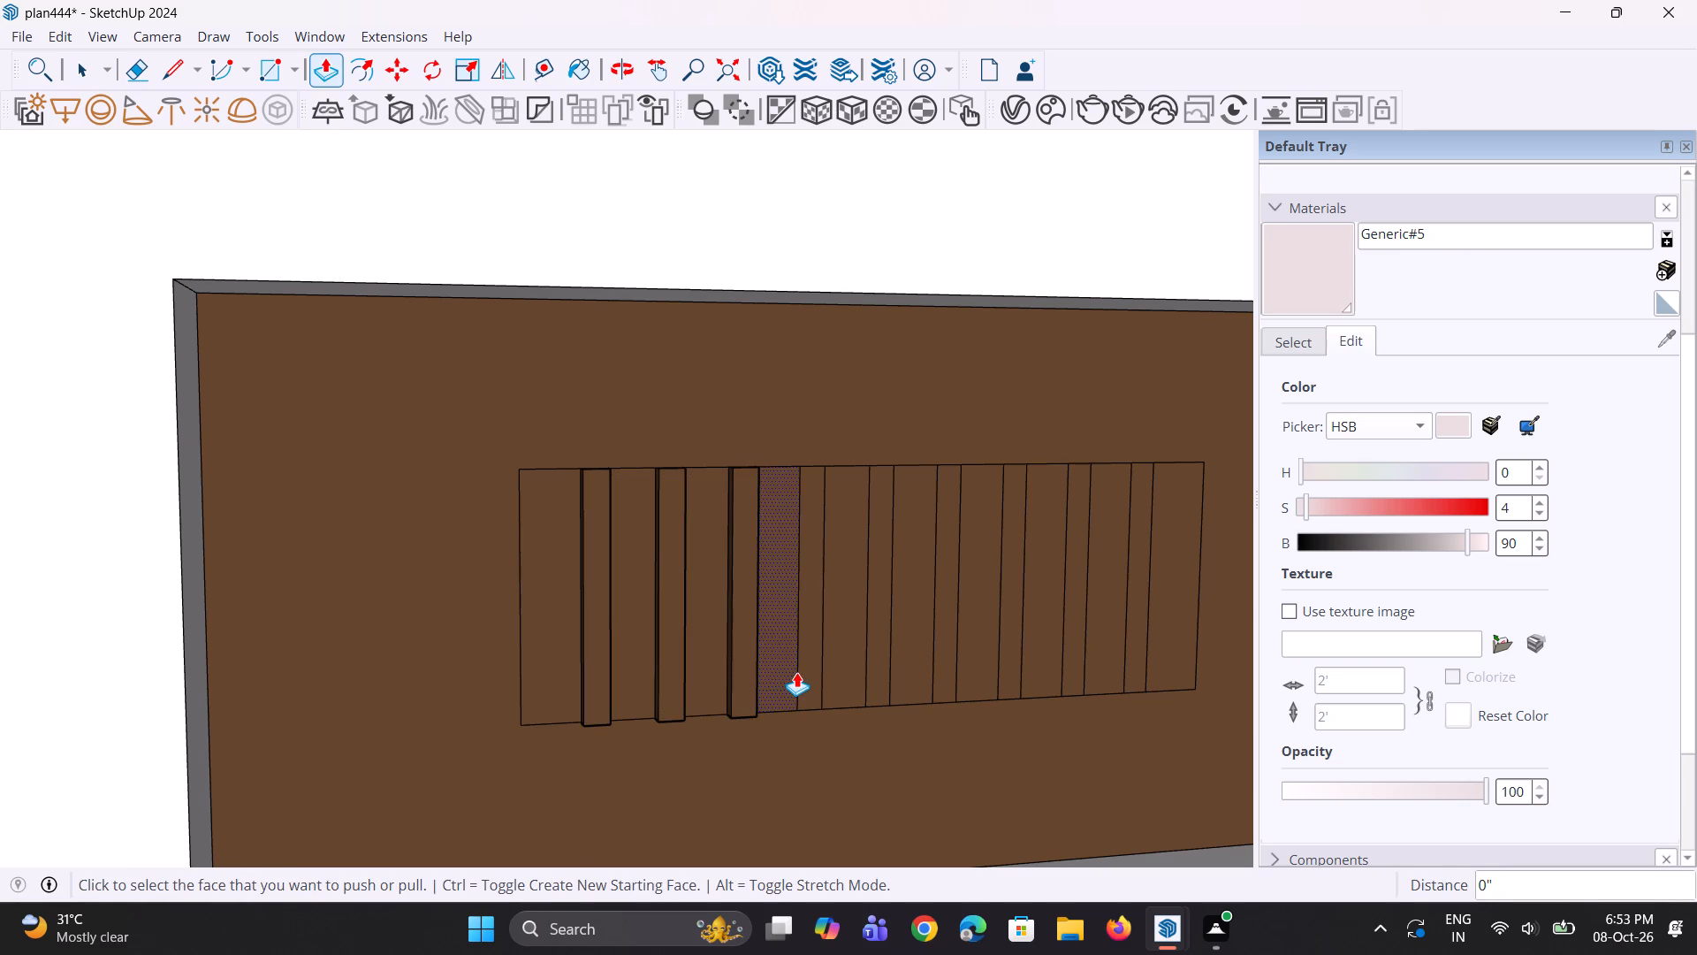
double_click(808, 679)
double_click(877, 679)
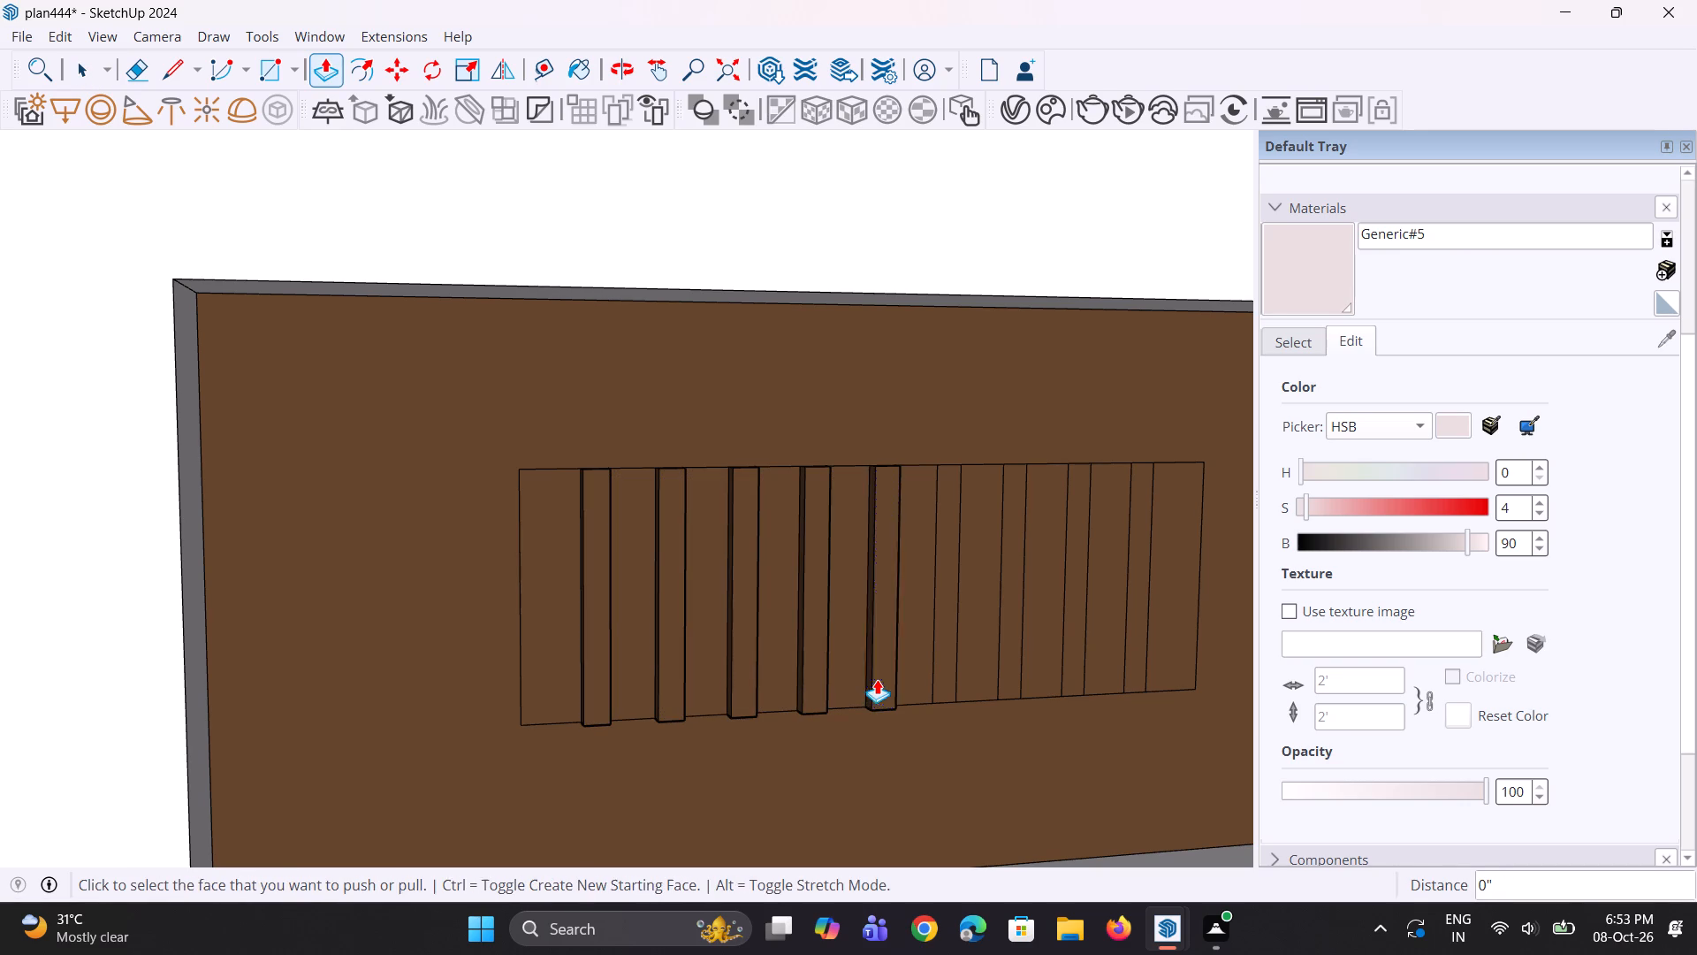
double_click(944, 679)
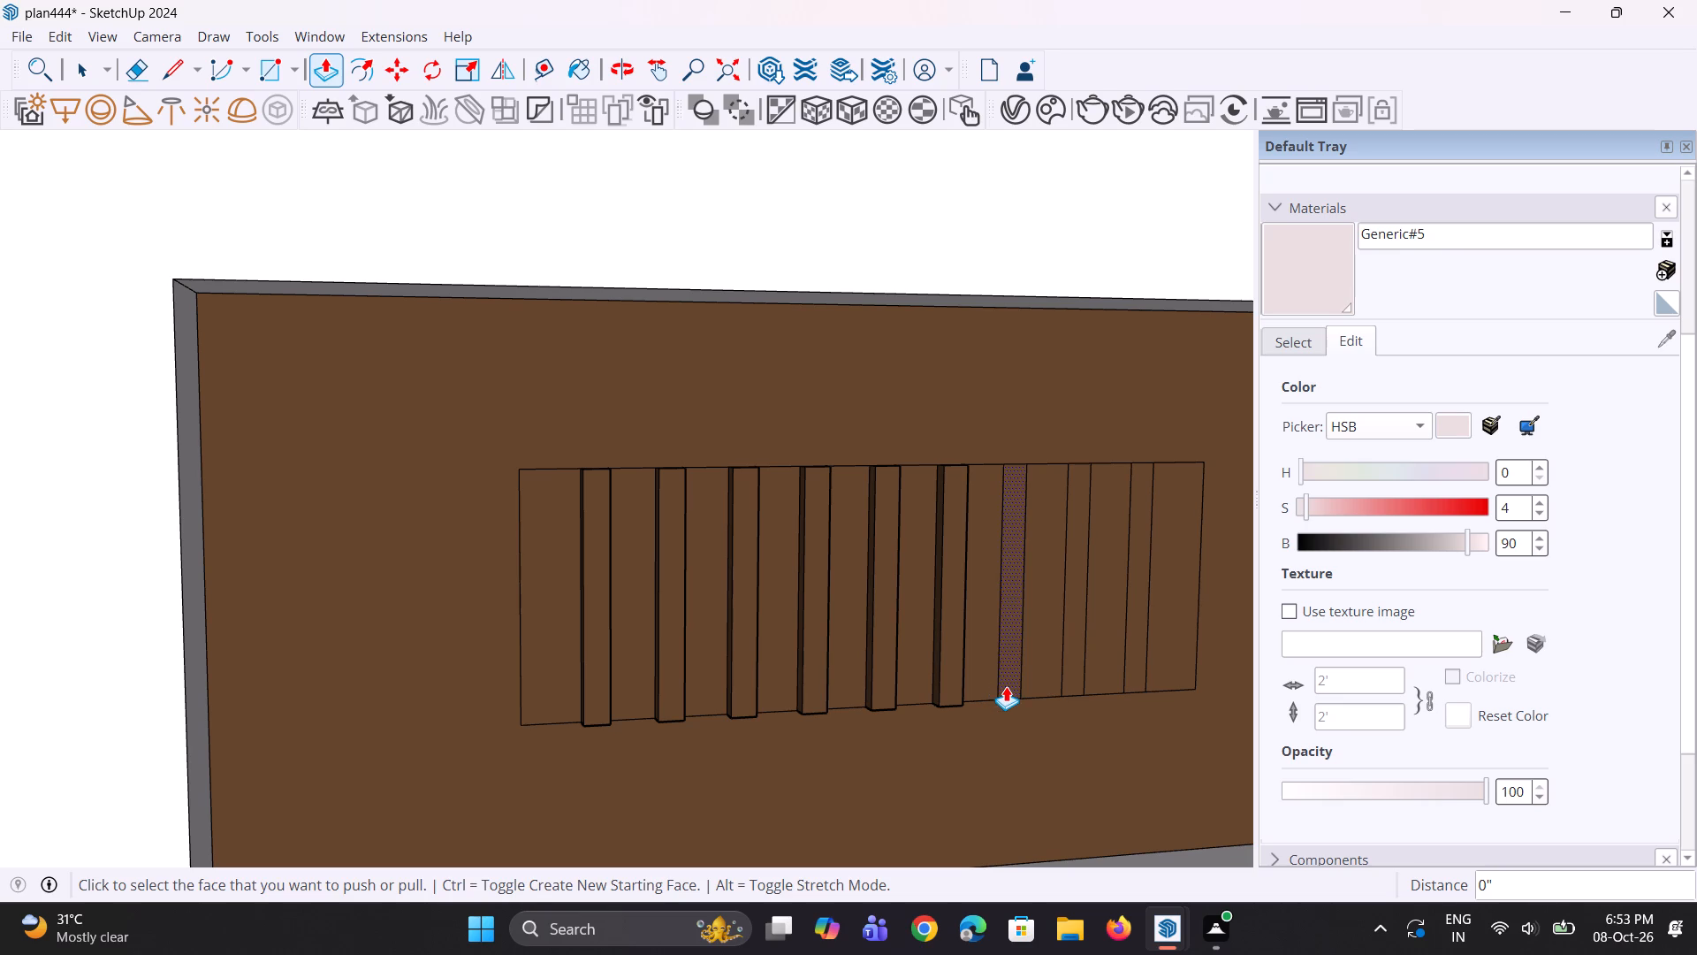
double_click(1006, 686)
double_click(1075, 677)
double_click(1126, 671)
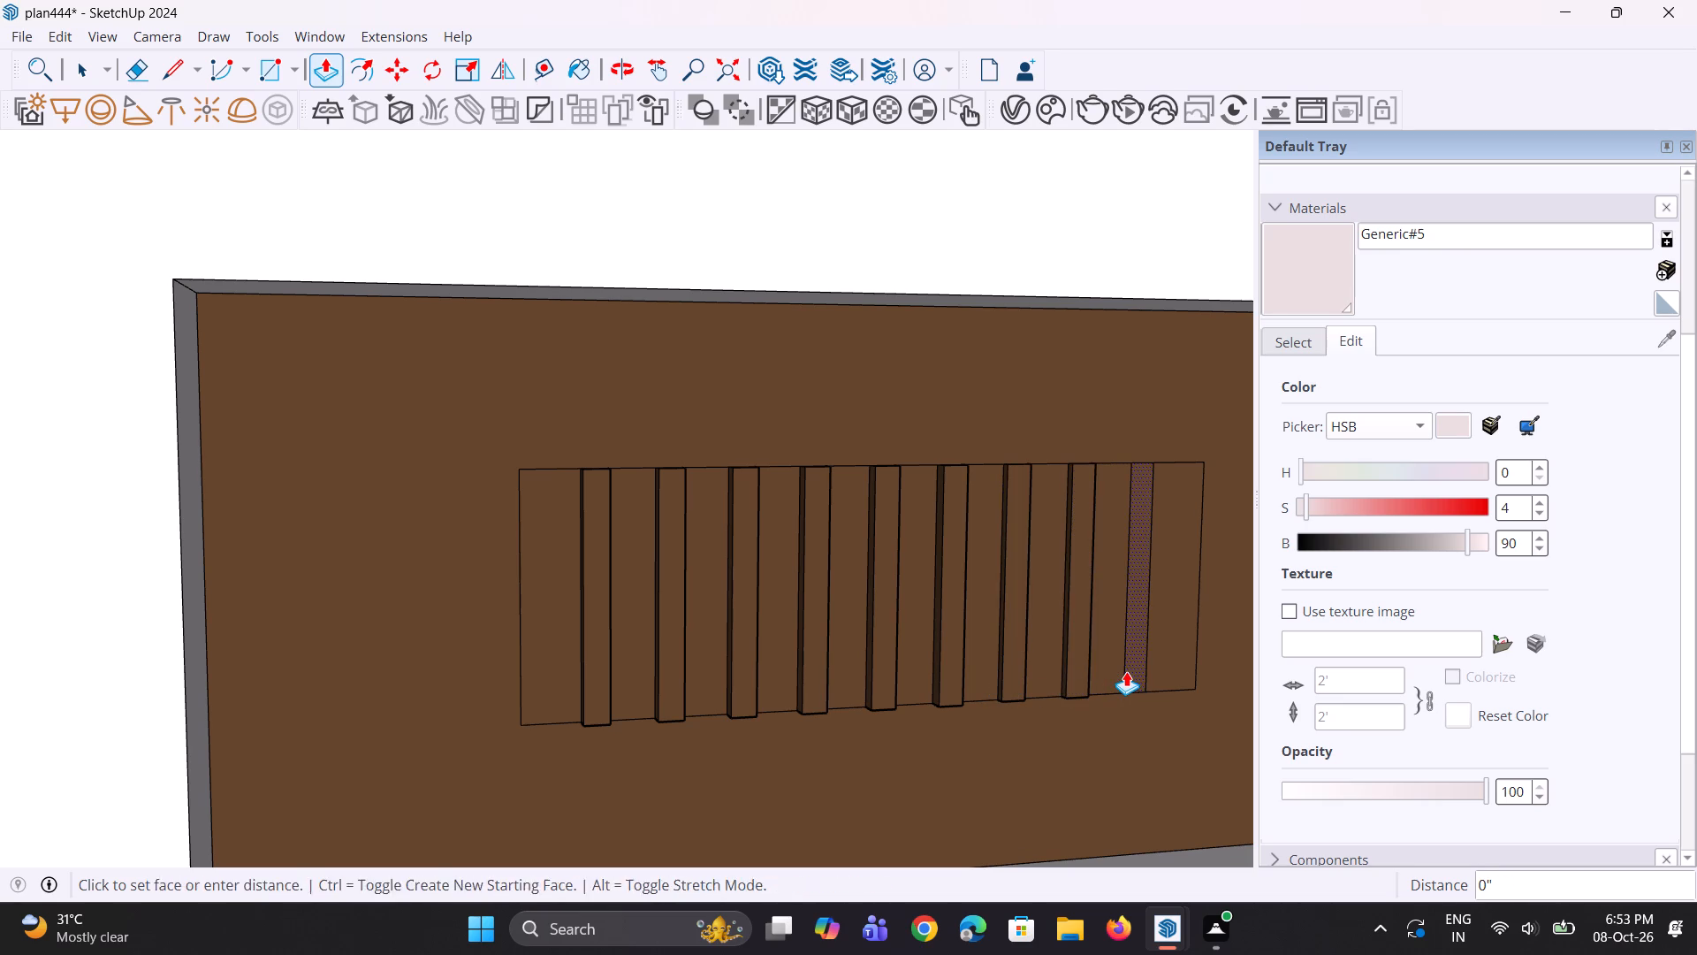
middle_click_drag(1097, 677, 1039, 684)
key("space")
Add a raised strip at the rectangle's left end by copying its edge about 1/2" inward and extruding it the same depth as the others.
scroll(384, 606, "down", 3)
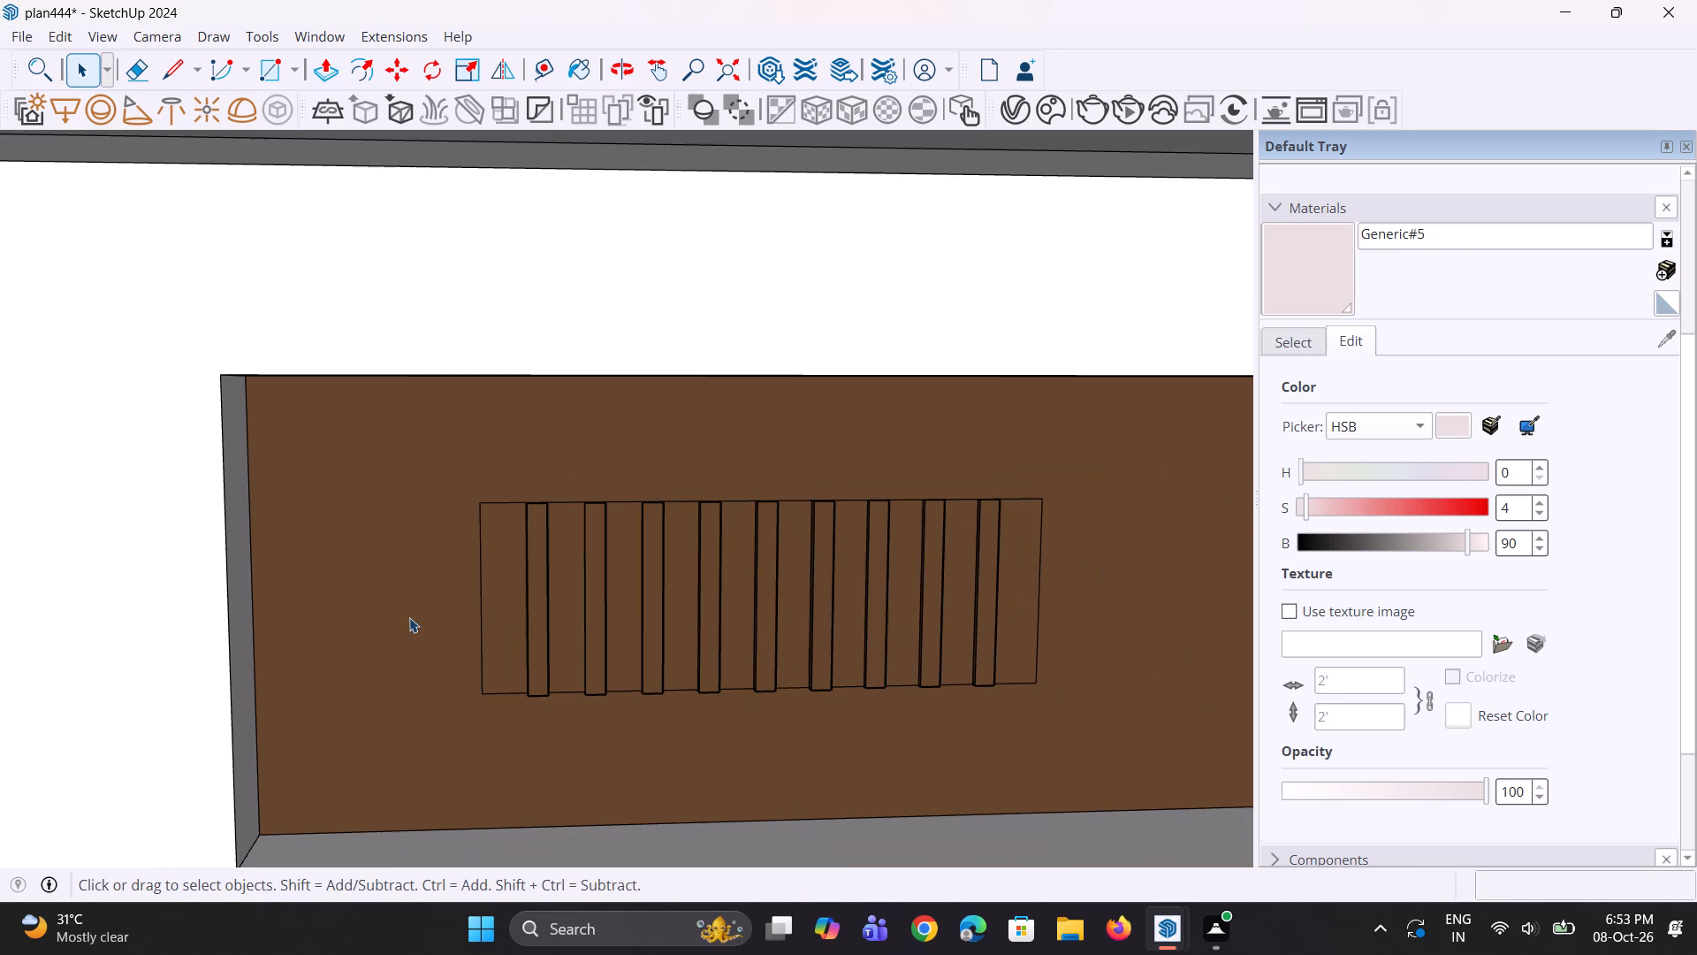
left_click(482, 671)
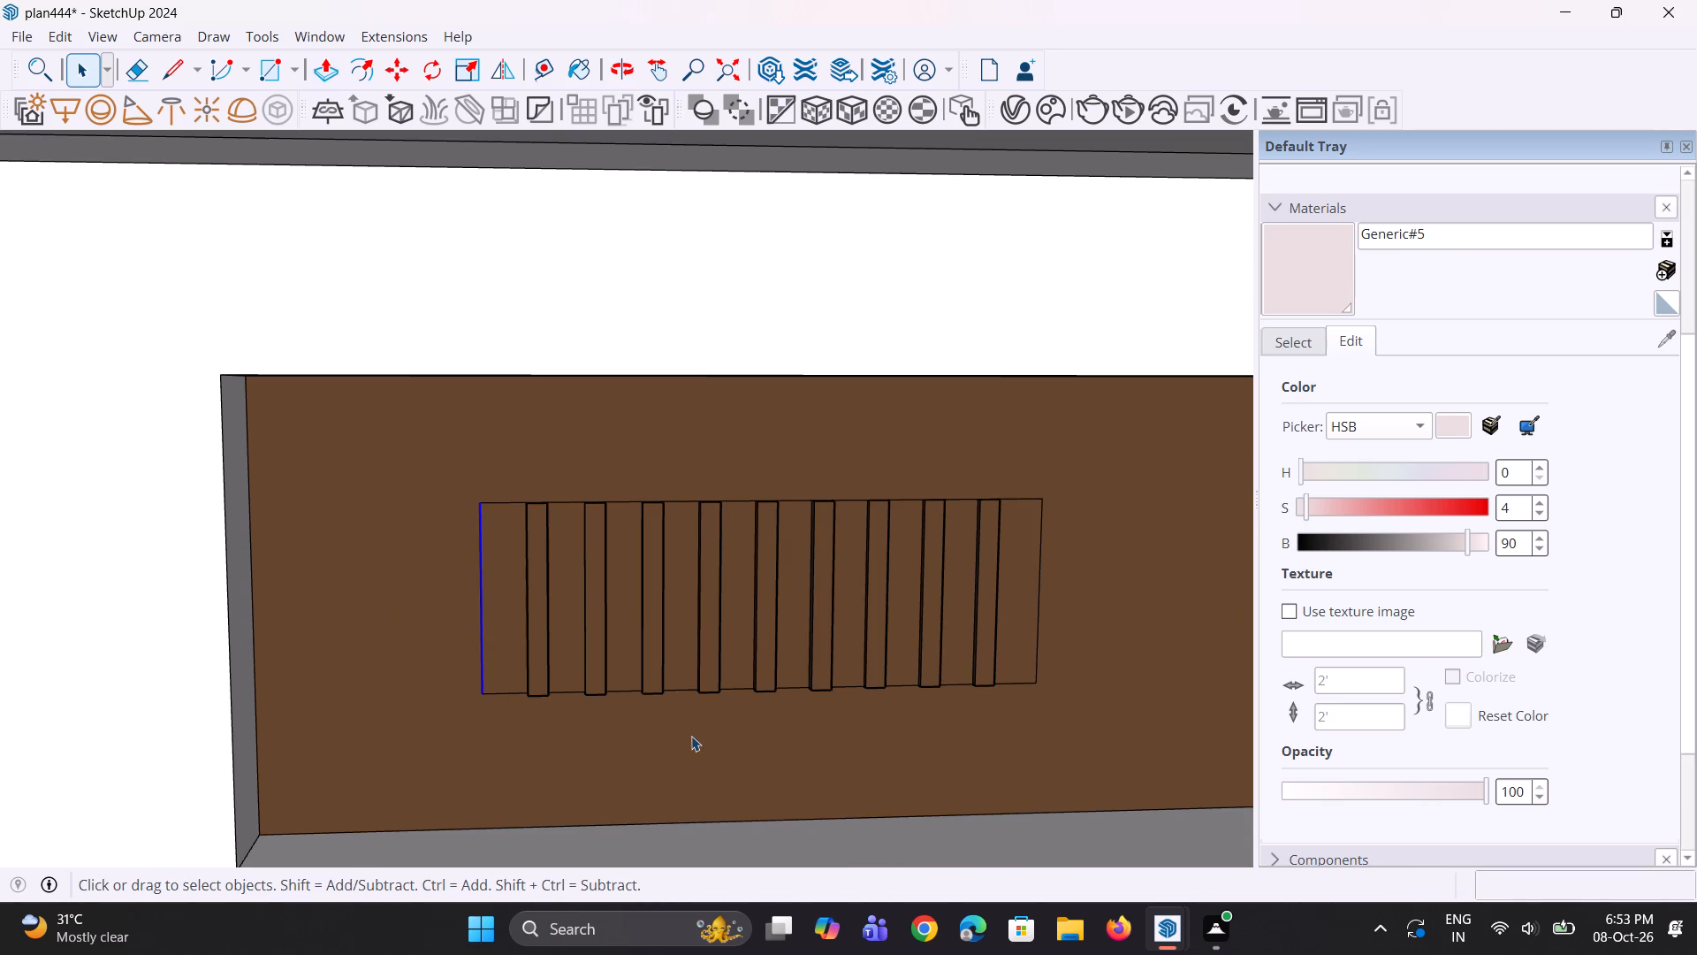
key("m")
scroll(488, 745, "up", 4)
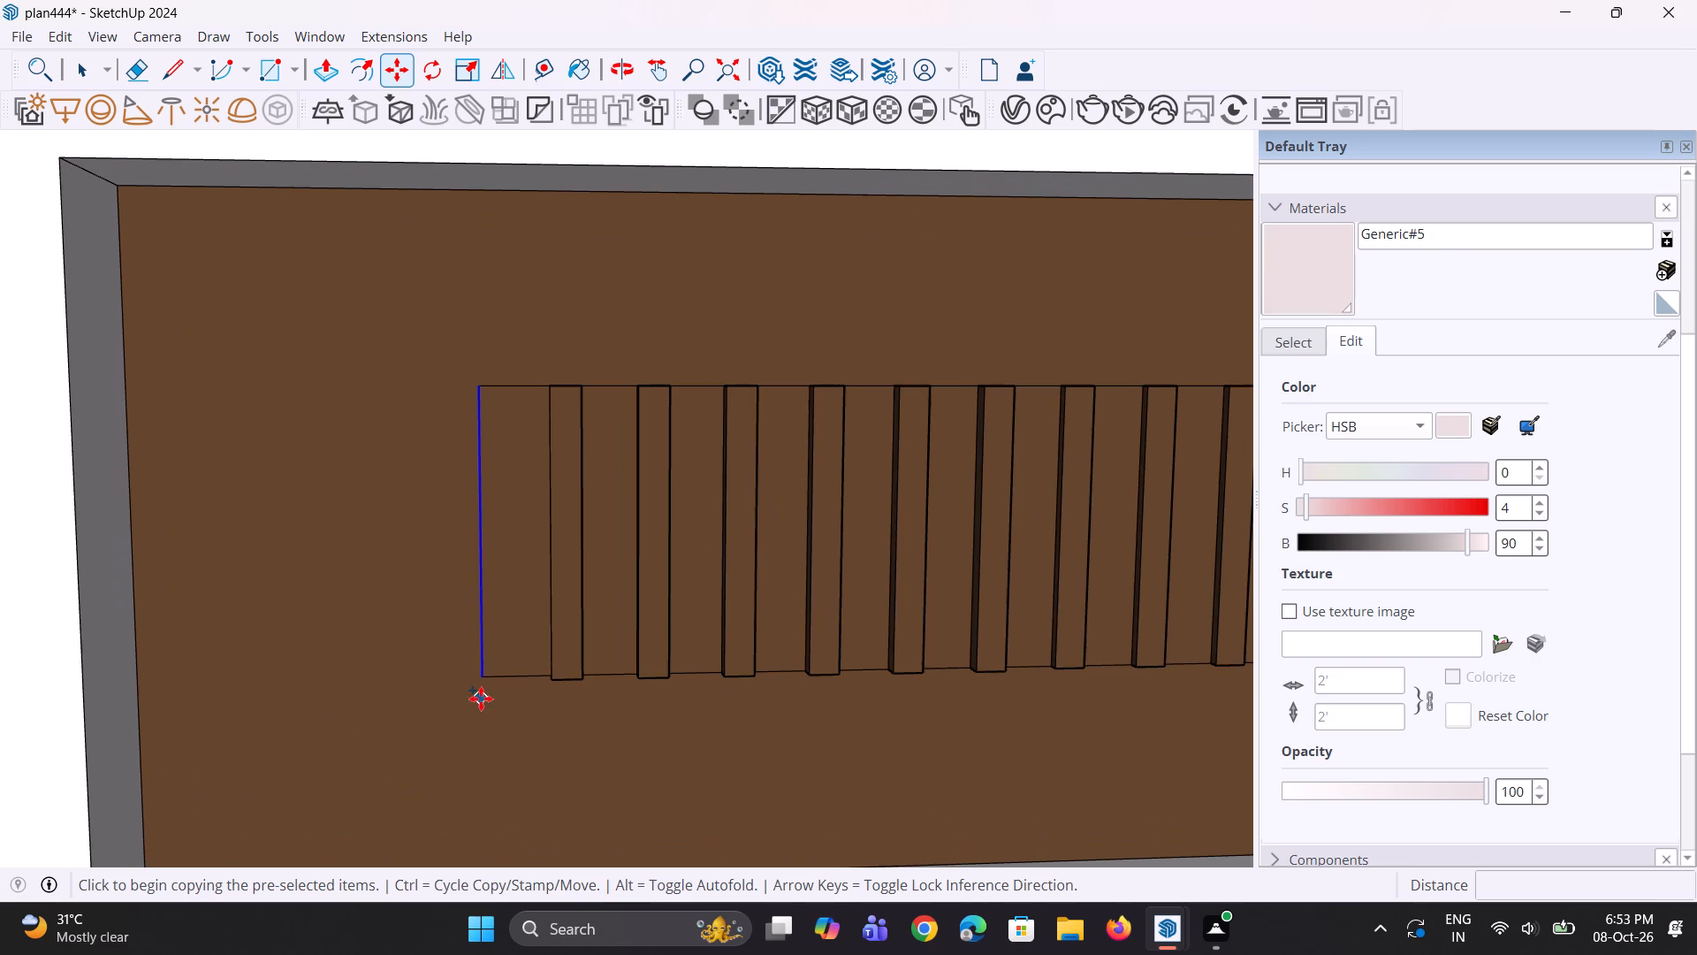
left_click(485, 678)
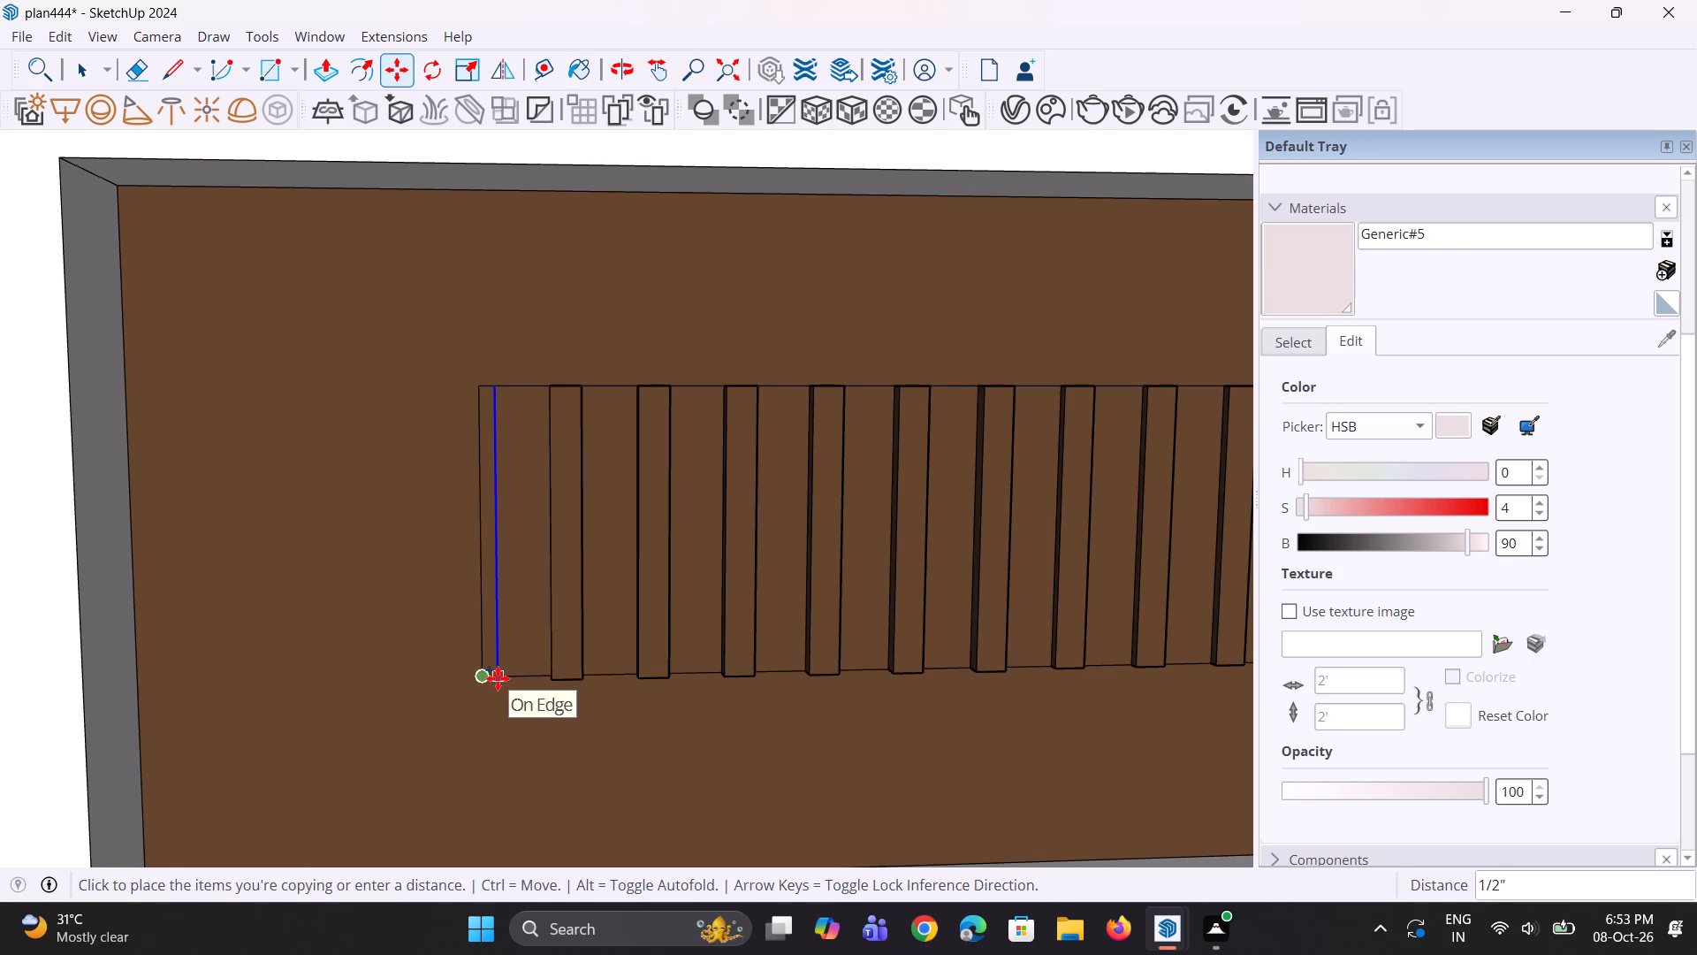
left_click(501, 680)
key("p")
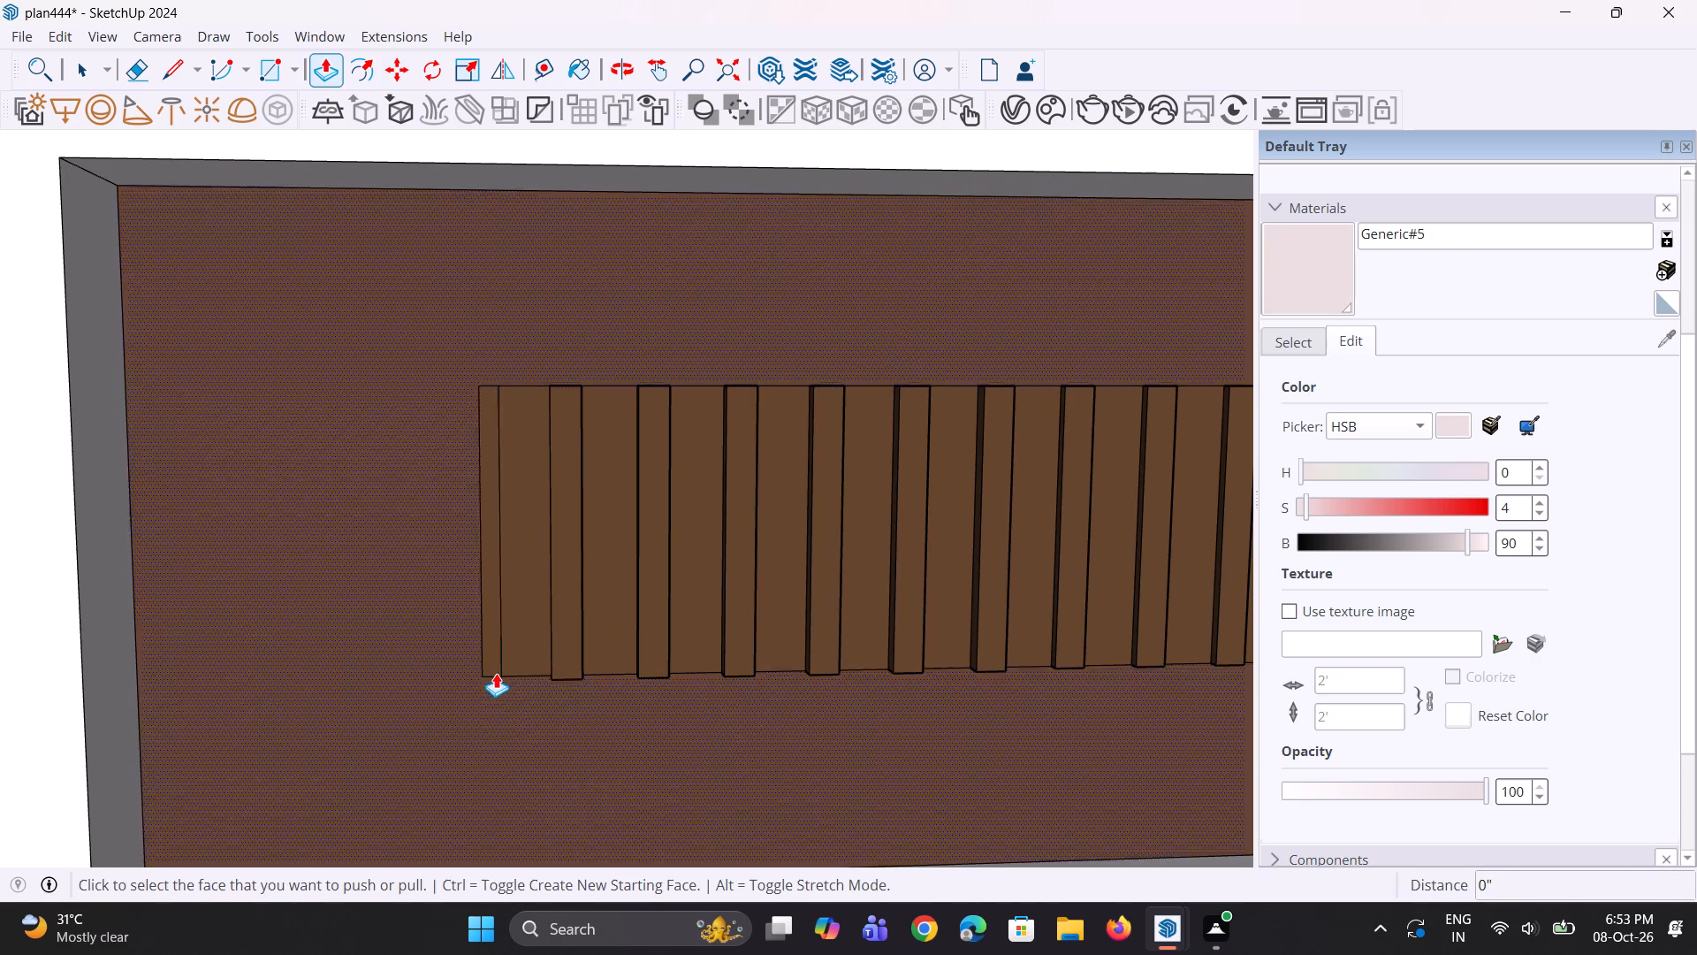
double_click(489, 636)
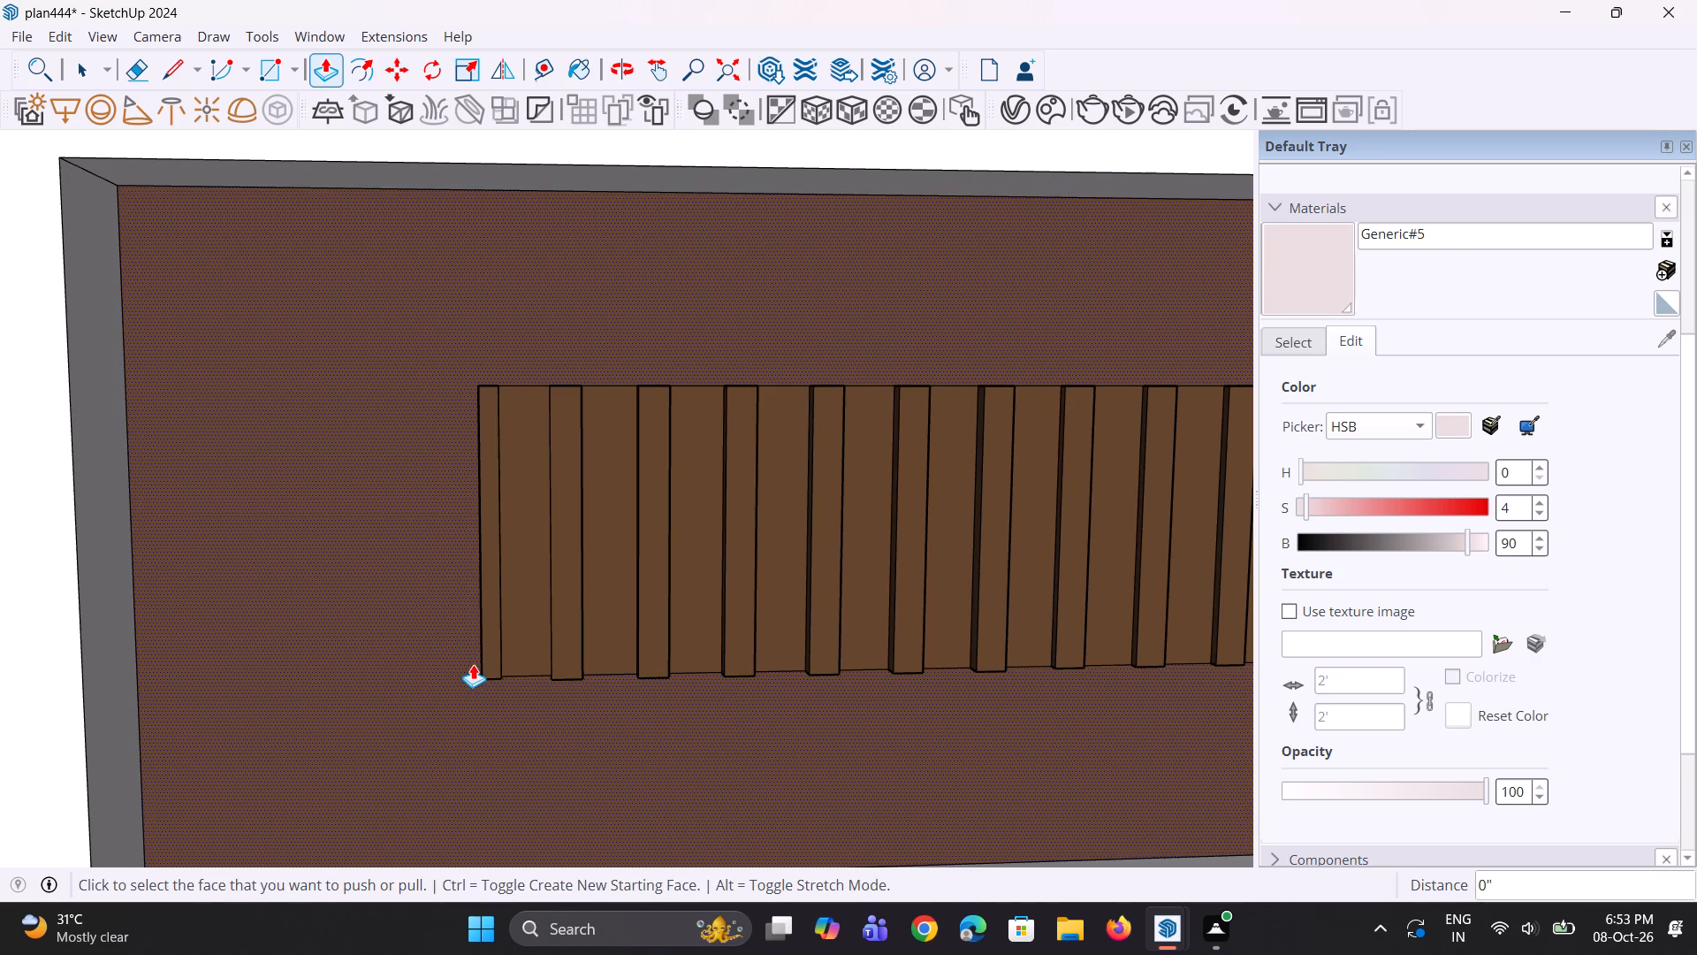
Widen the left end strip by pulling its inner side face about 3/16" towards the neighbouring strip.
middle_click_drag(535, 705, 381, 722)
scroll(425, 709, "down", 4)
middle_click_drag(445, 700, 487, 680)
scroll(491, 633, "up", 16)
left_click(453, 653)
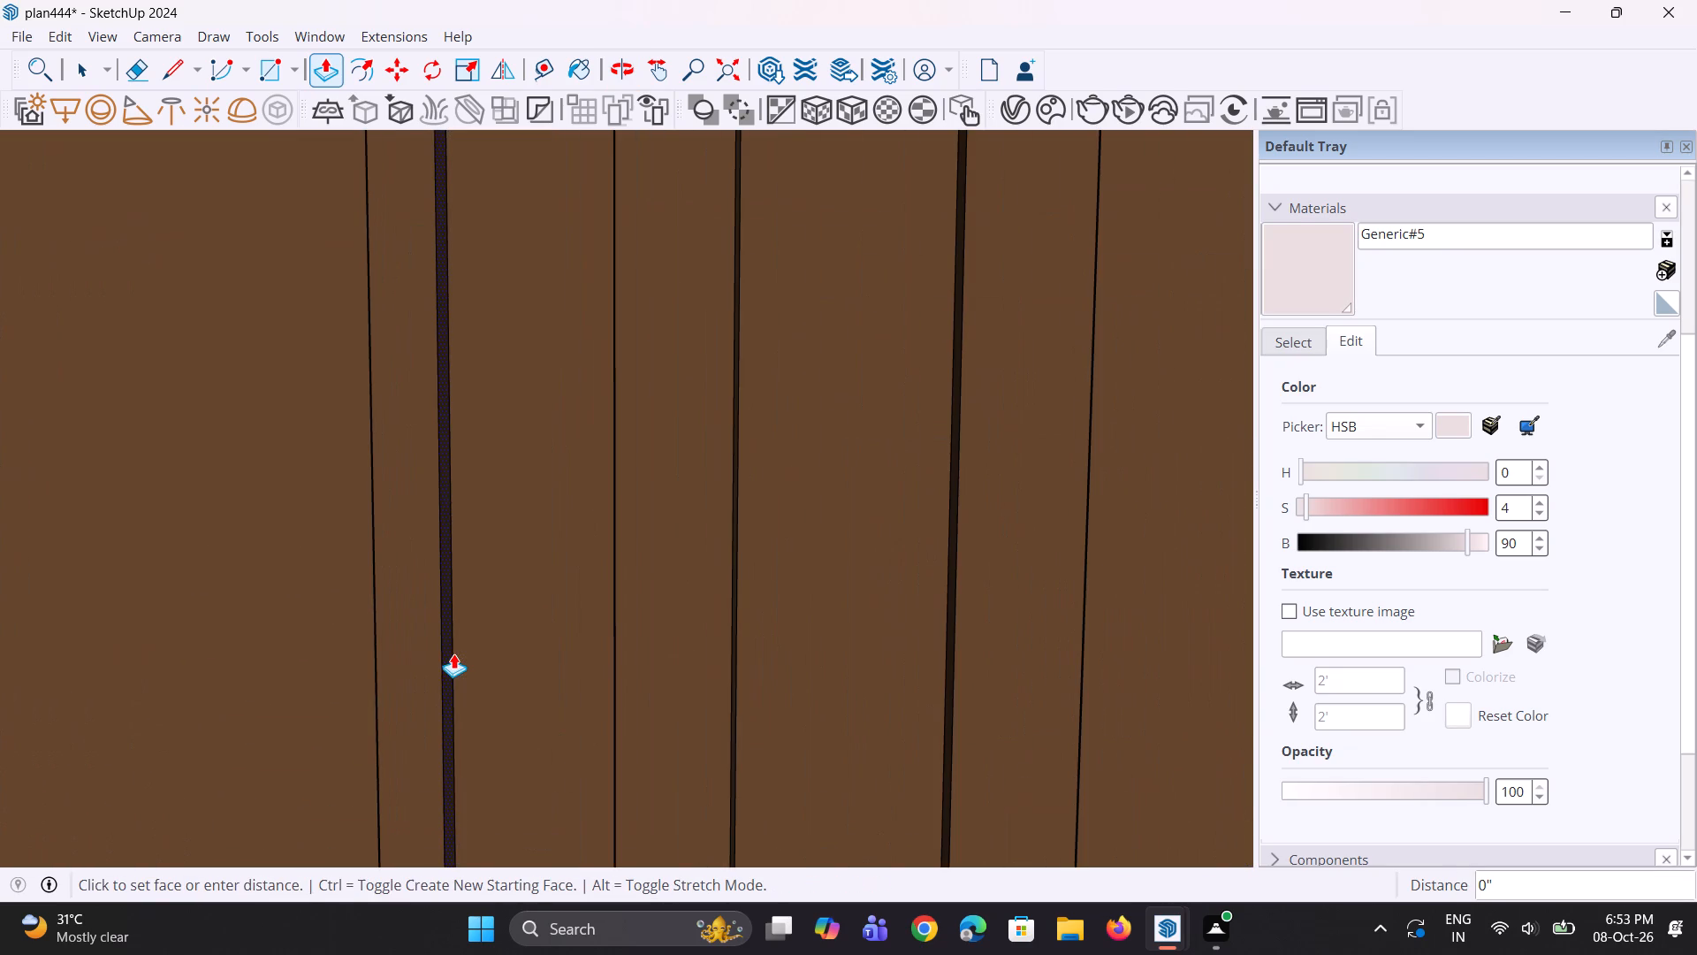
left_click(472, 677)
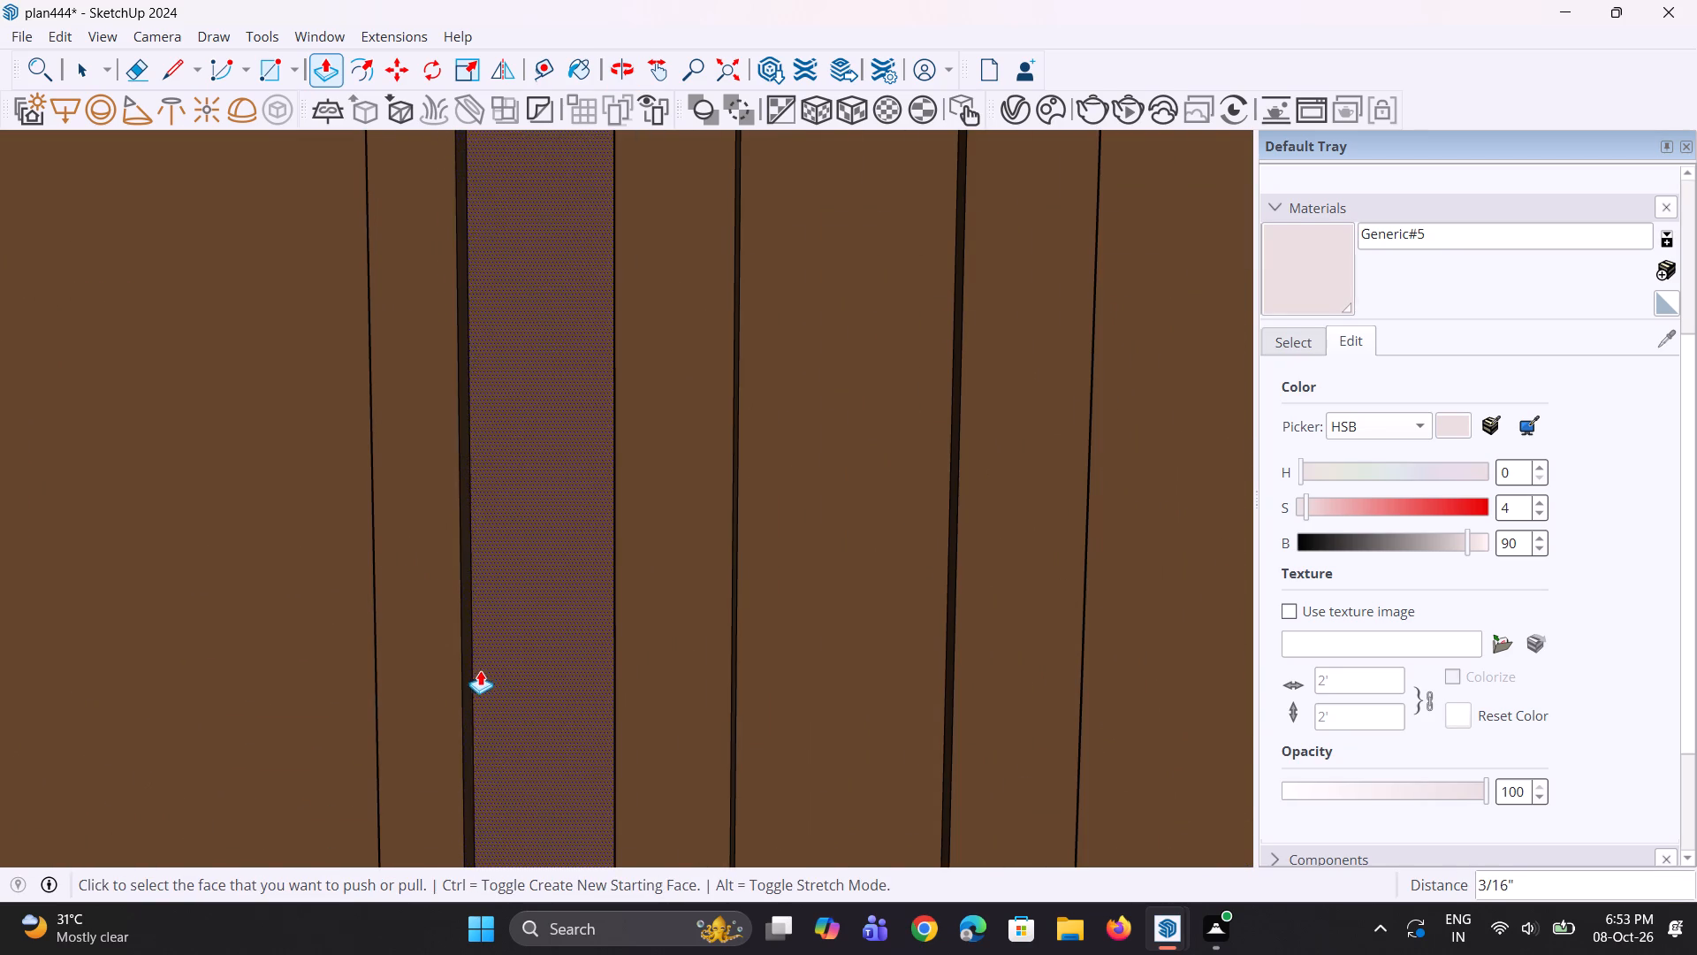
Add a raised strip at the rectangle's right end by copying its edge about 13/16" inward and extruding it the same depth as the others.
scroll(482, 666, "down", 13)
middle_click_drag(545, 713, 578, 709)
scroll(517, 657, "down", 4)
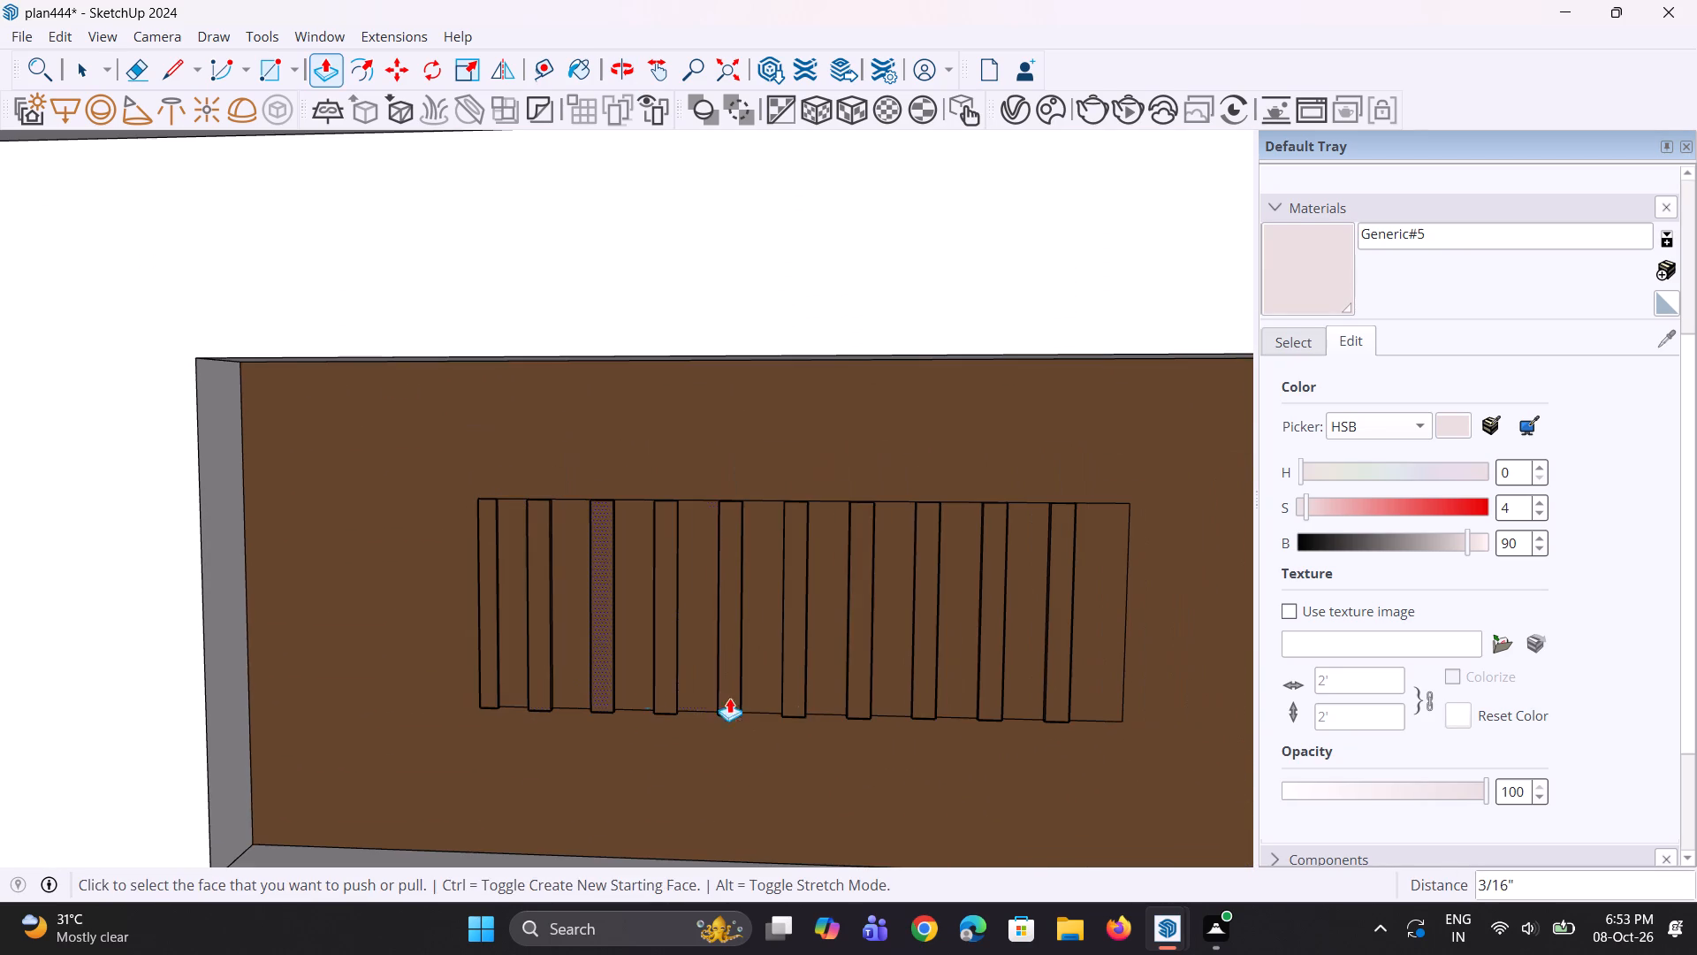
key("space")
key("space")
left_click(1122, 690)
scroll(1118, 729, "up", 2)
key("m")
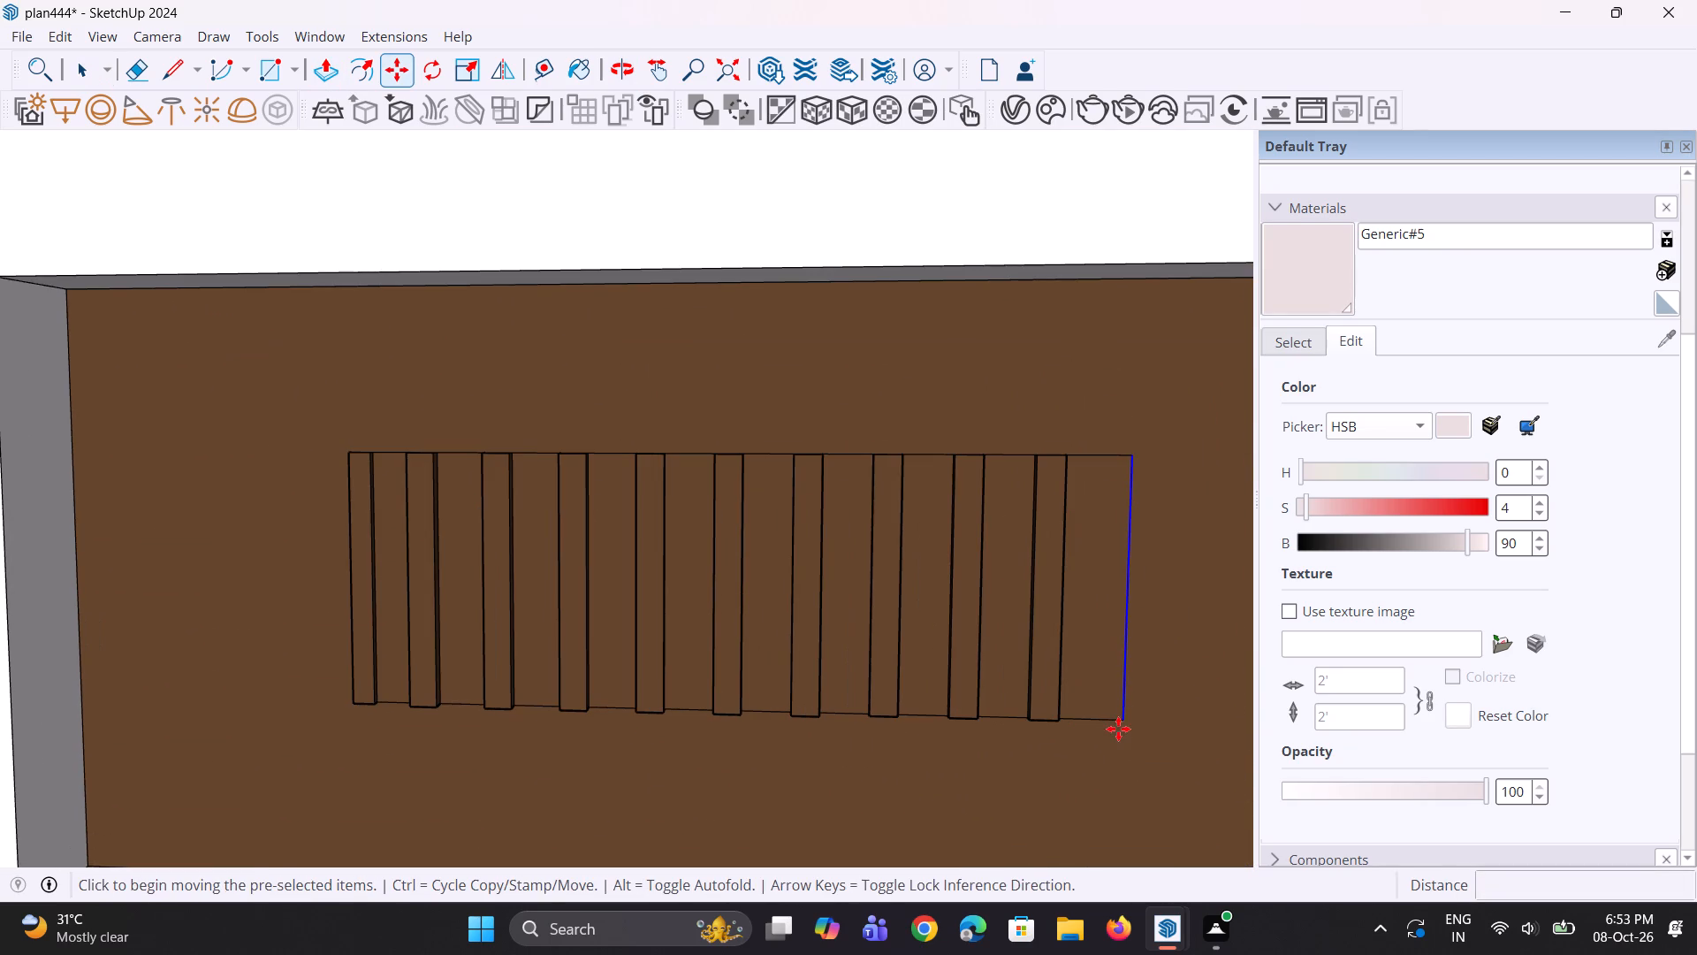
left_click(1126, 730)
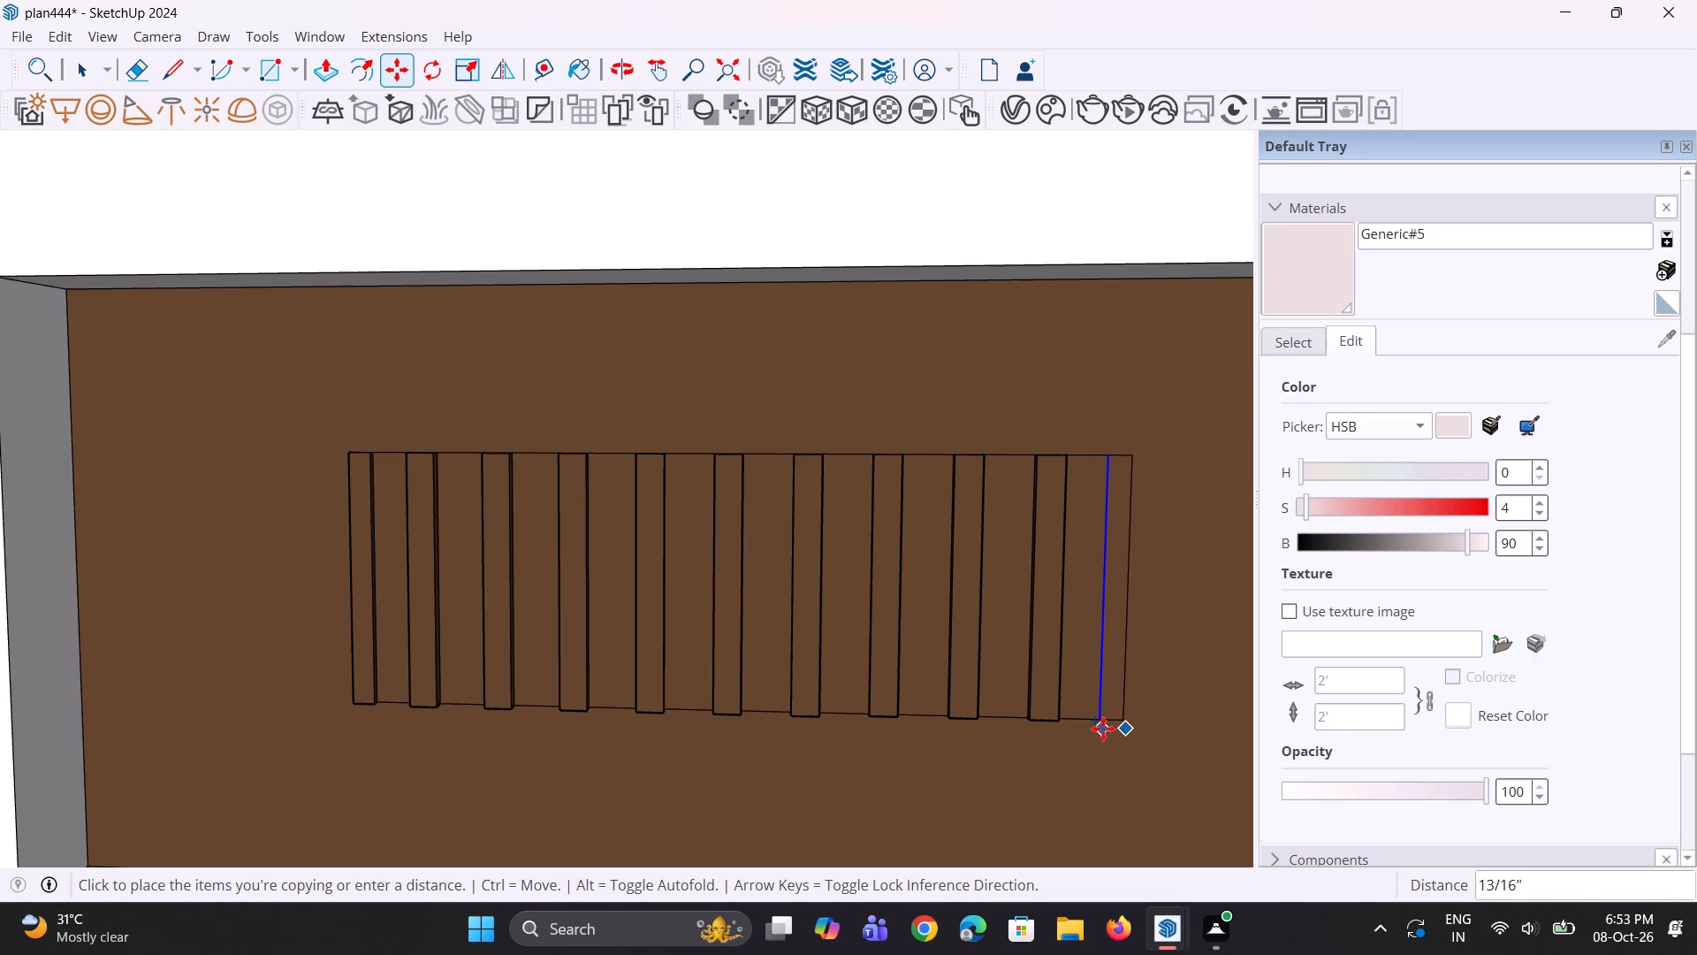
left_click(1099, 727)
key("p")
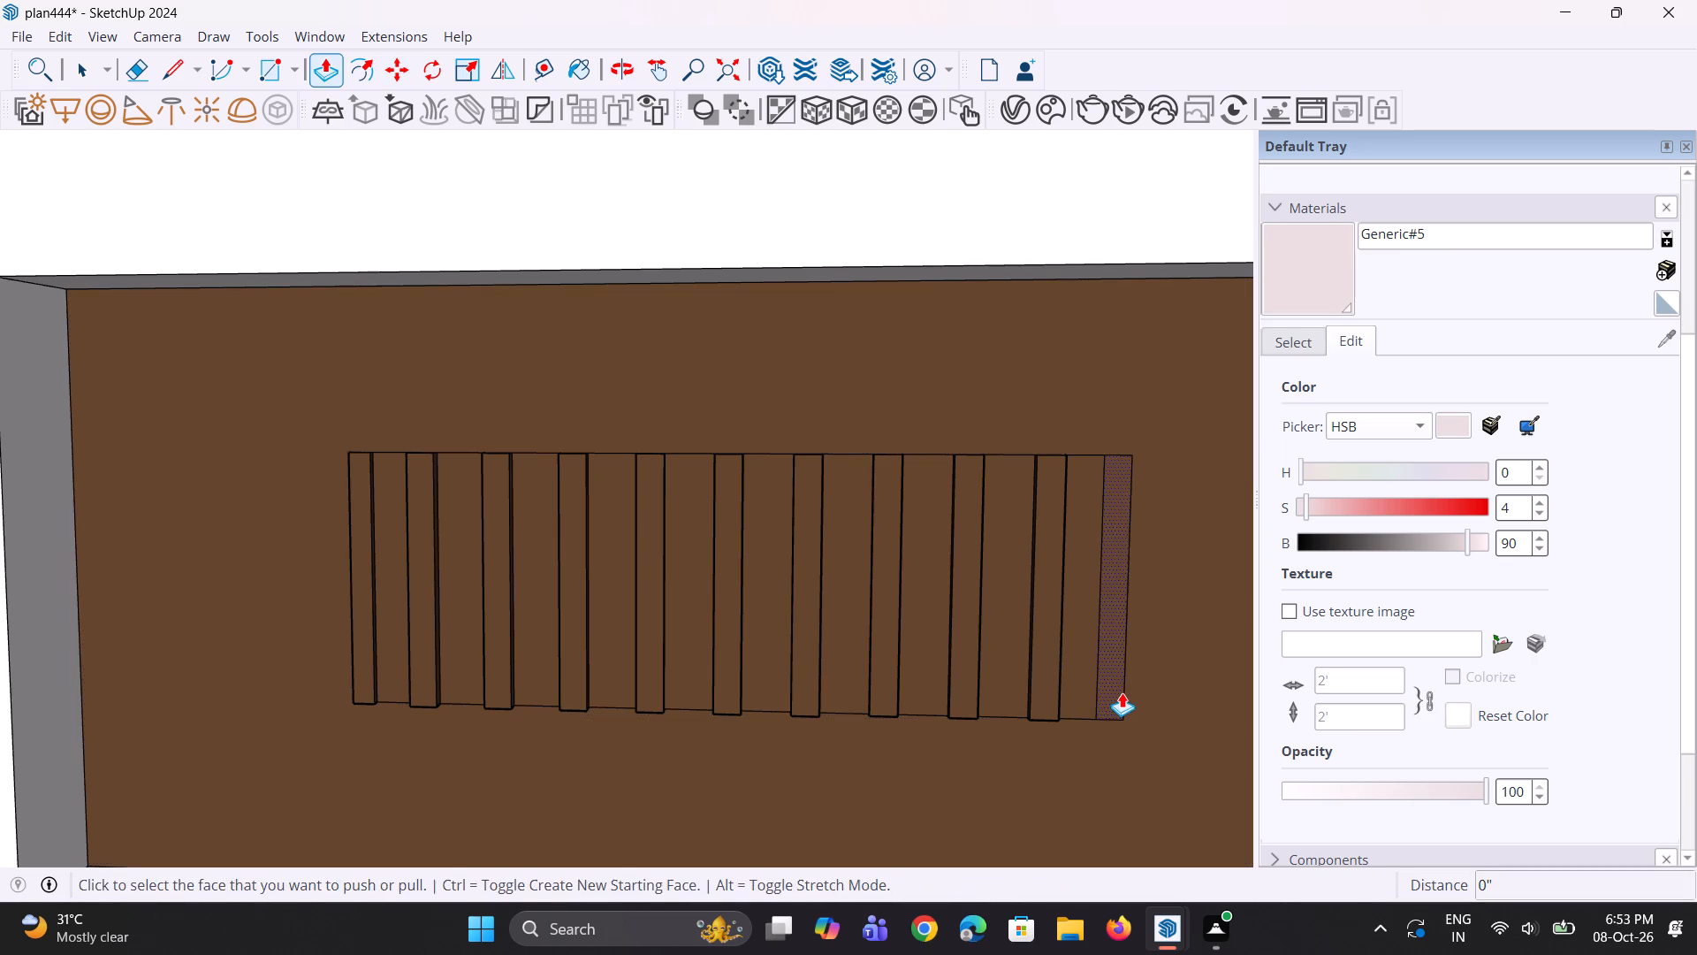
double_click(1122, 692)
Draw a rectangle about 13/16" by 1/2" on the brown panel directly above the left end strip.
middle_click_drag(1022, 668, 915, 854)
scroll(983, 597, "up", 2)
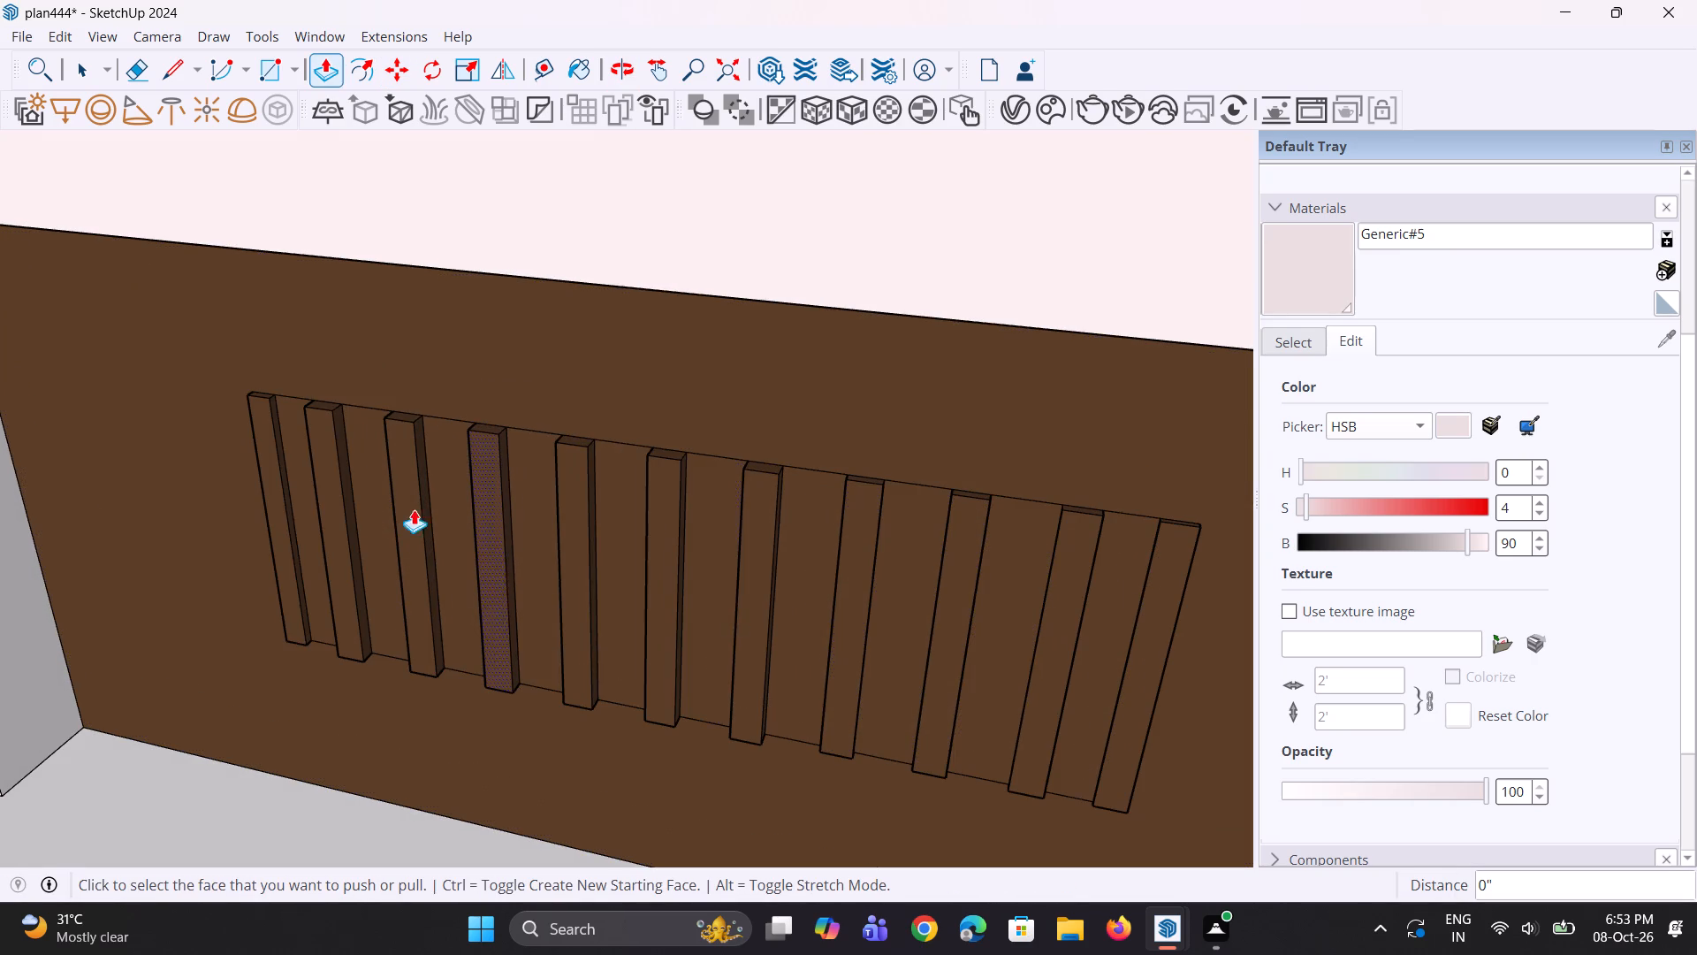
middle_click_drag(337, 466, 342, 416)
scroll(279, 423, "up", 3)
middle_click_drag(322, 443, 416, 409)
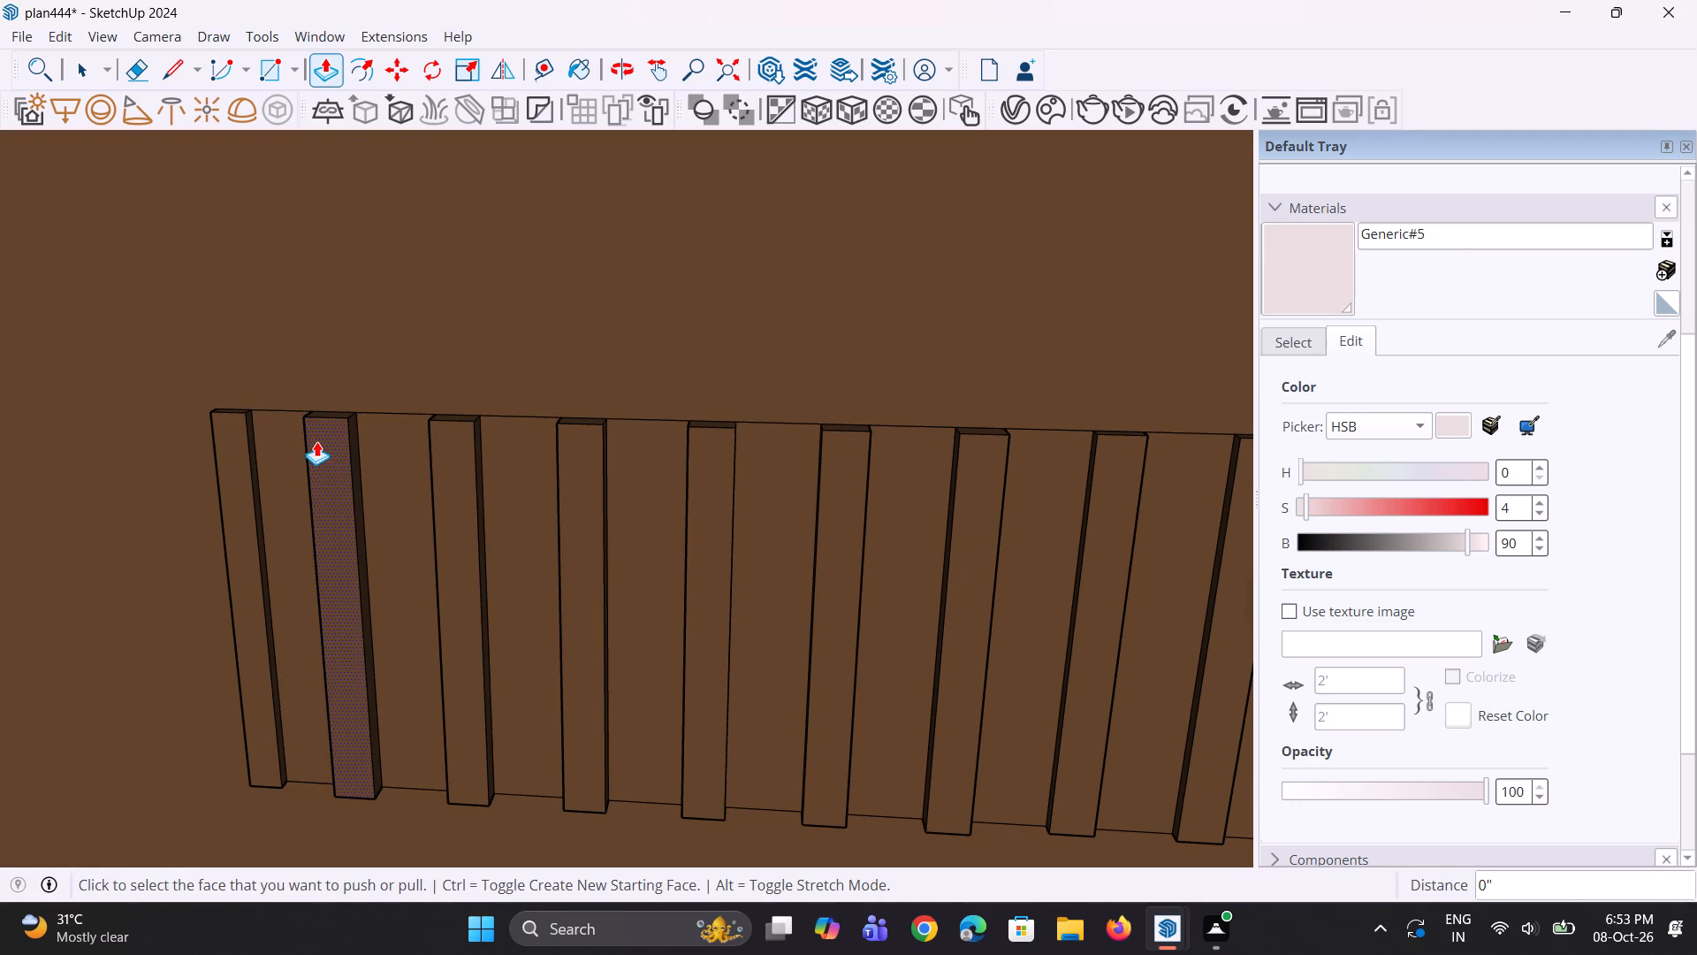
key("space")
middle_click_drag(326, 429, 326, 512)
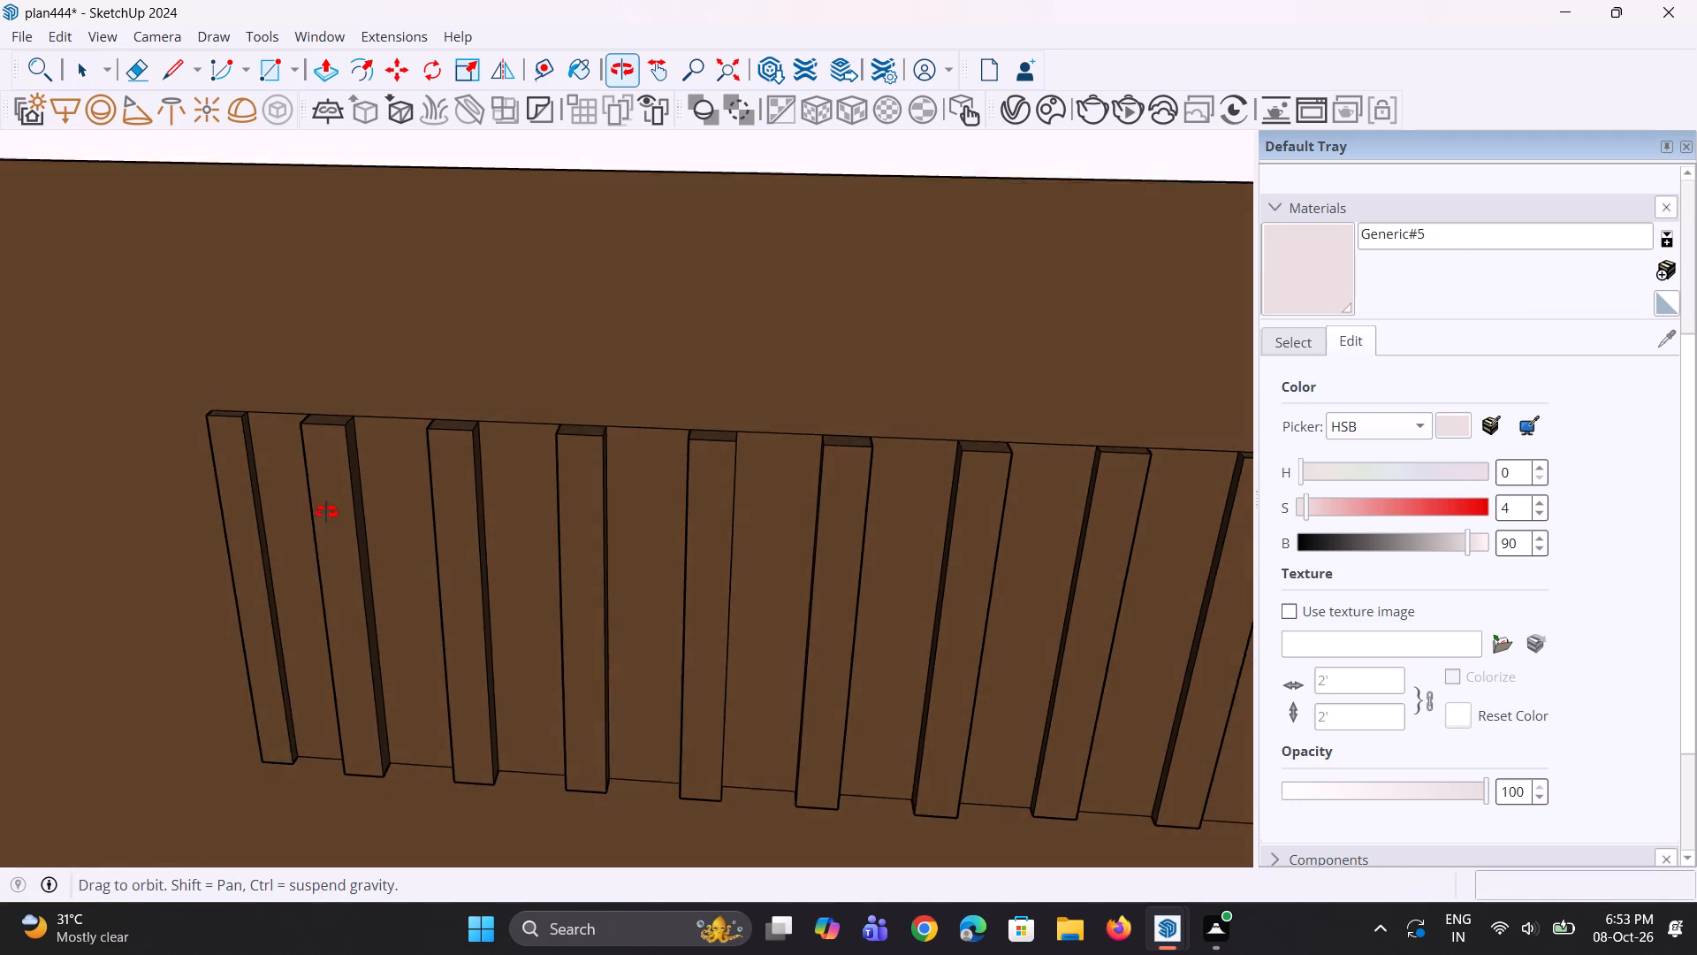
middle_click_drag(326, 512, 326, 514)
scroll(237, 387, "up", 2)
middle_click_drag(243, 413, 287, 370)
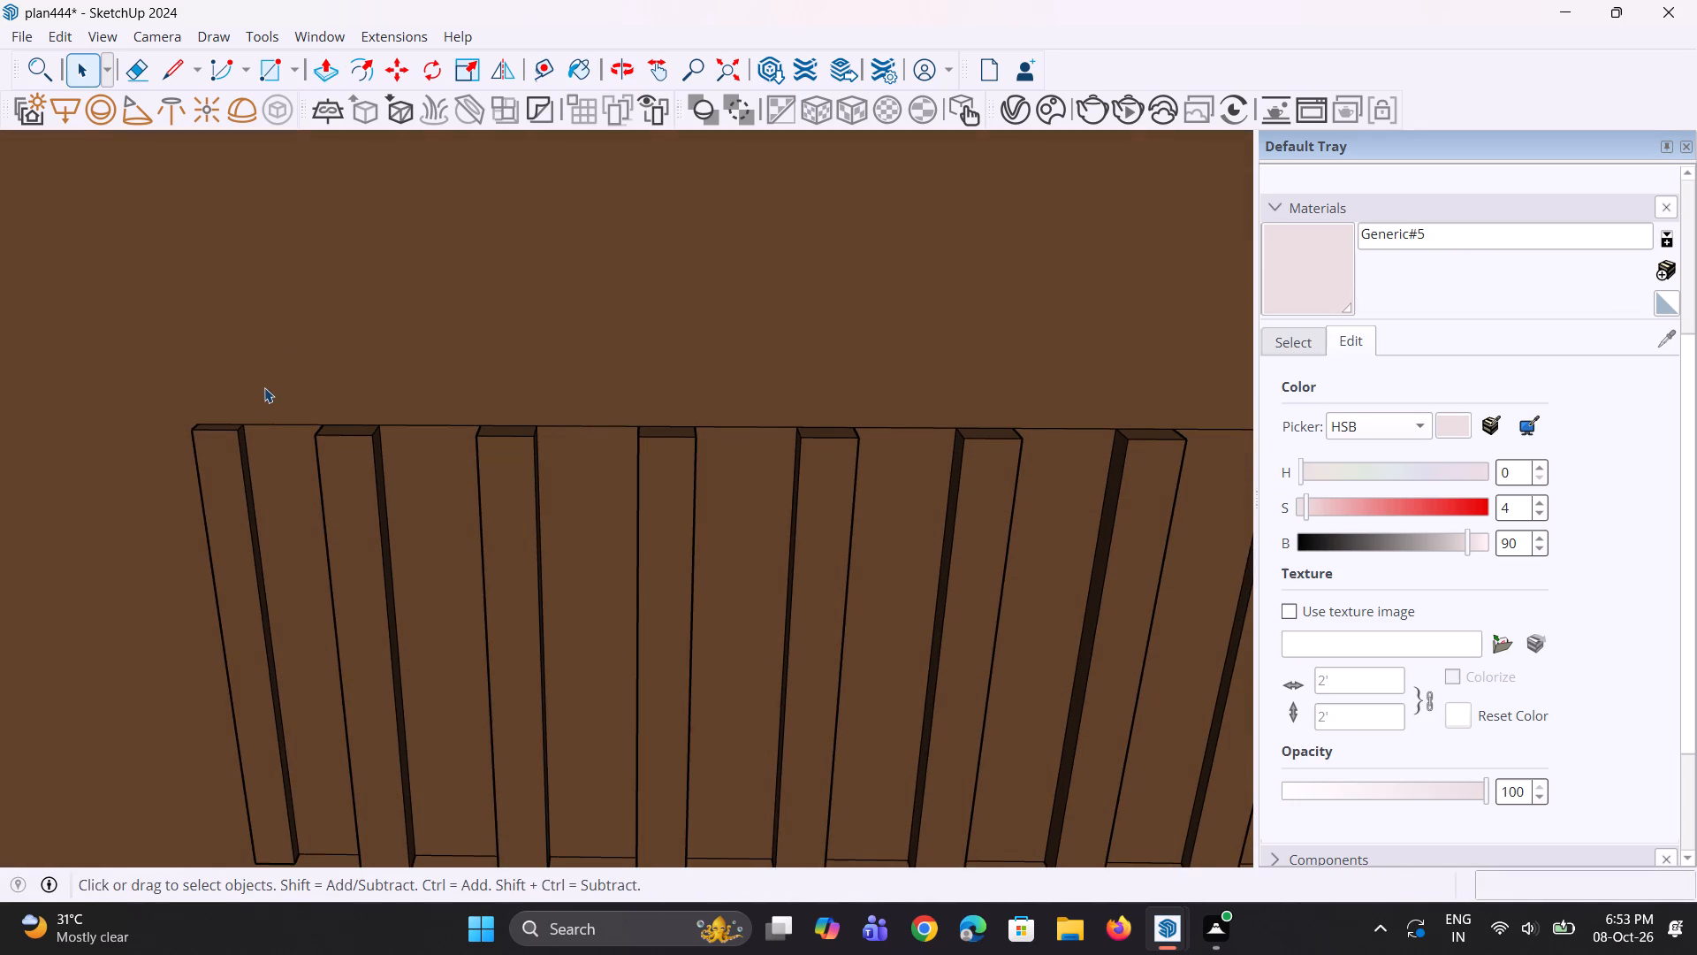
key("r")
left_click(197, 420)
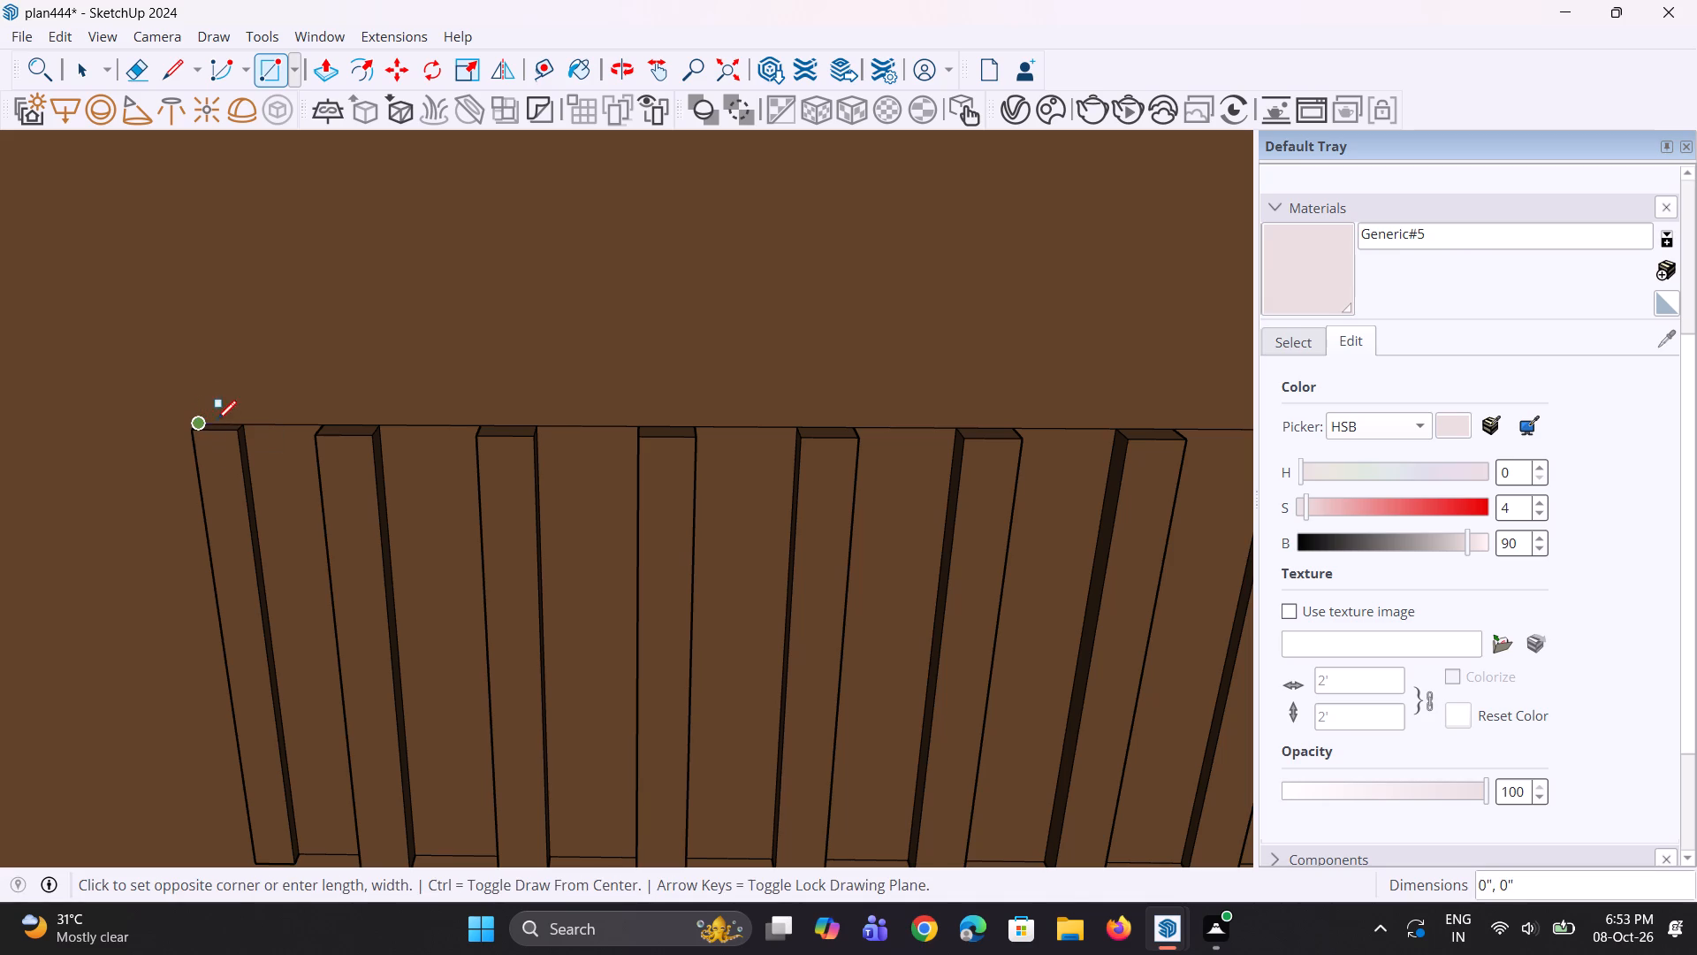
left_click(244, 423)
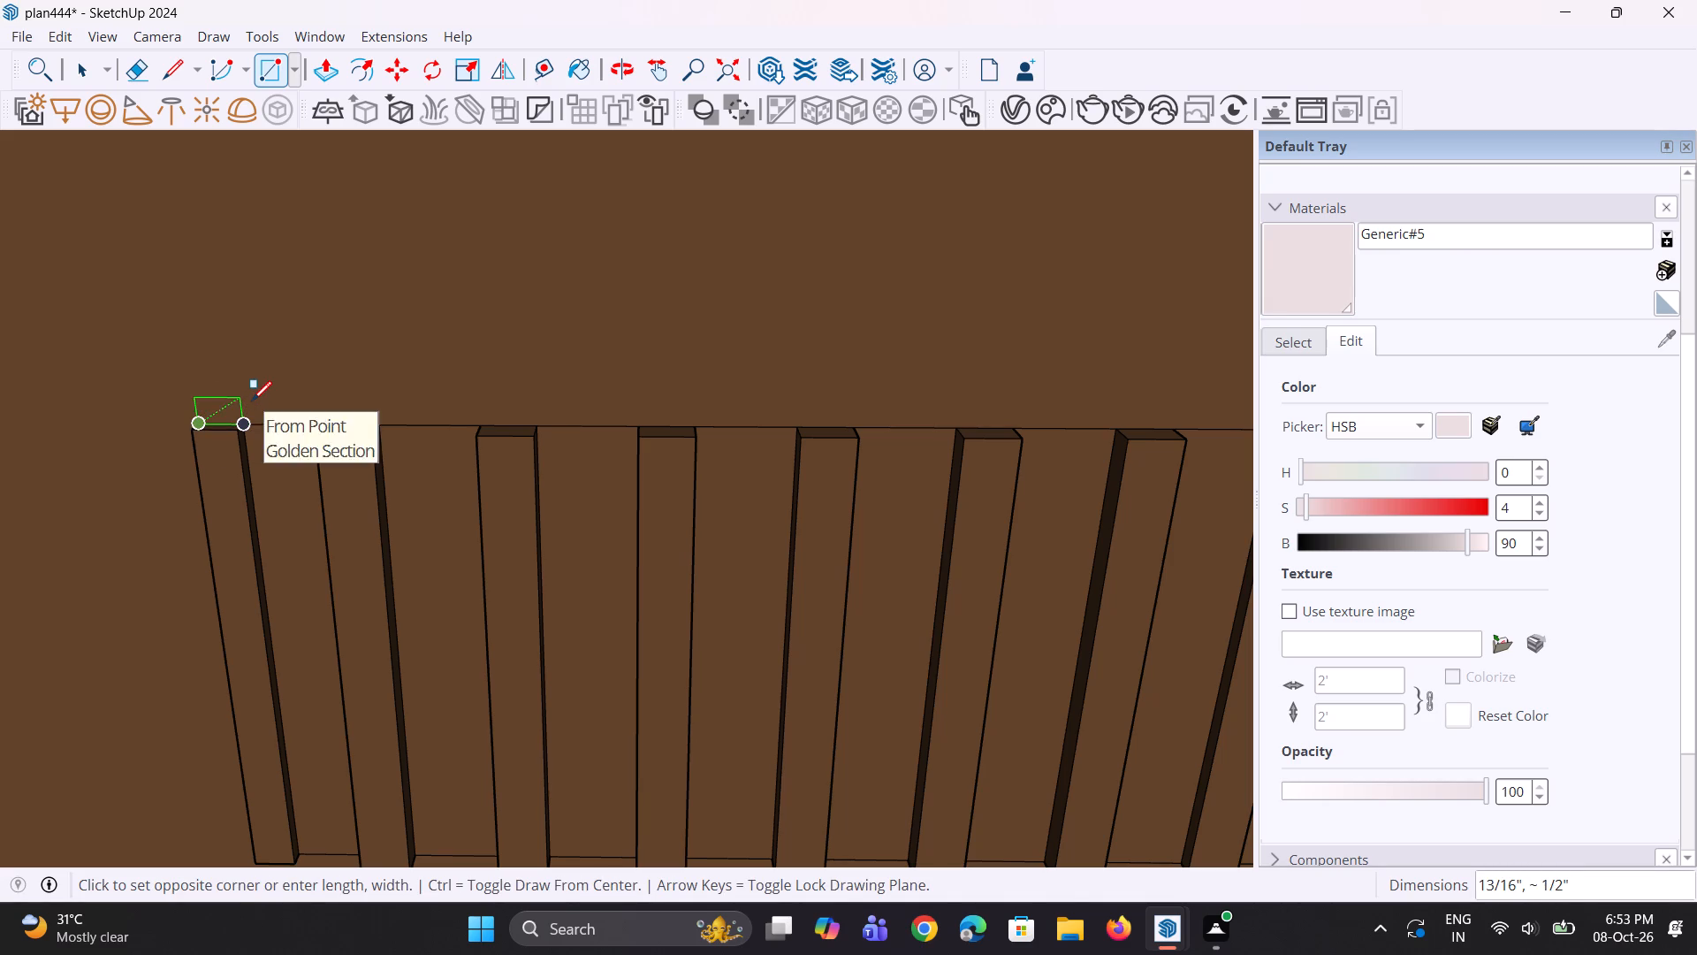
left_click(252, 401)
Extrude the small rectangle about 5/16" outward, flush with the left end strip's front face.
key("p")
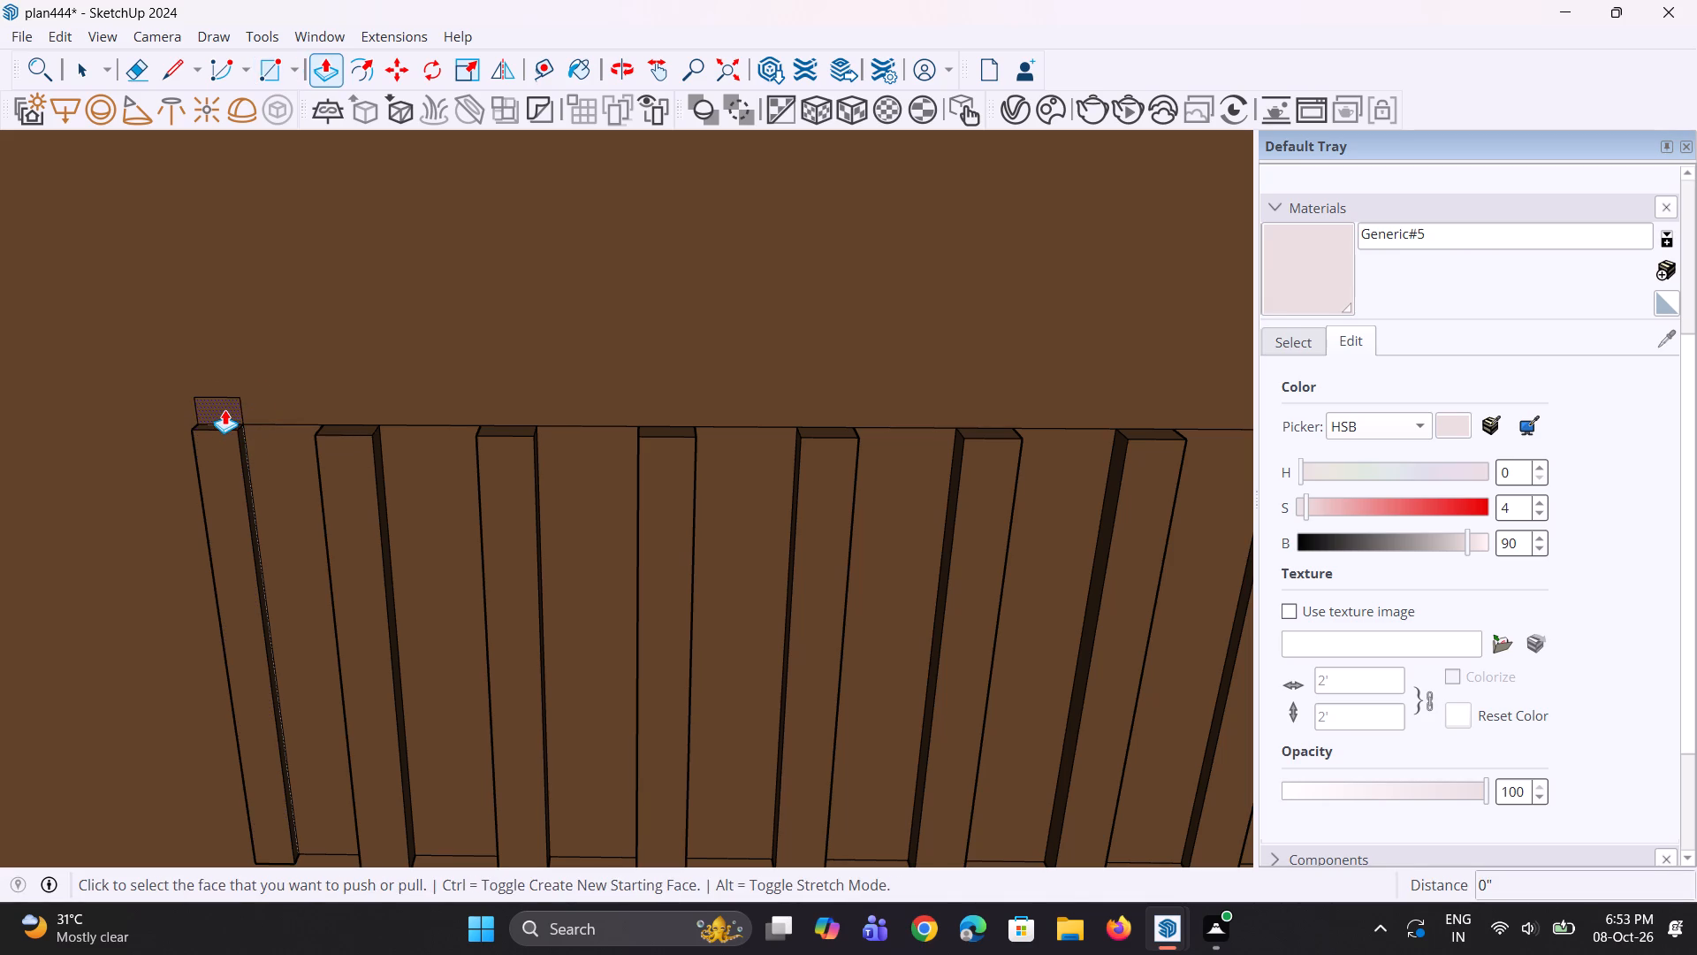
left_click(224, 409)
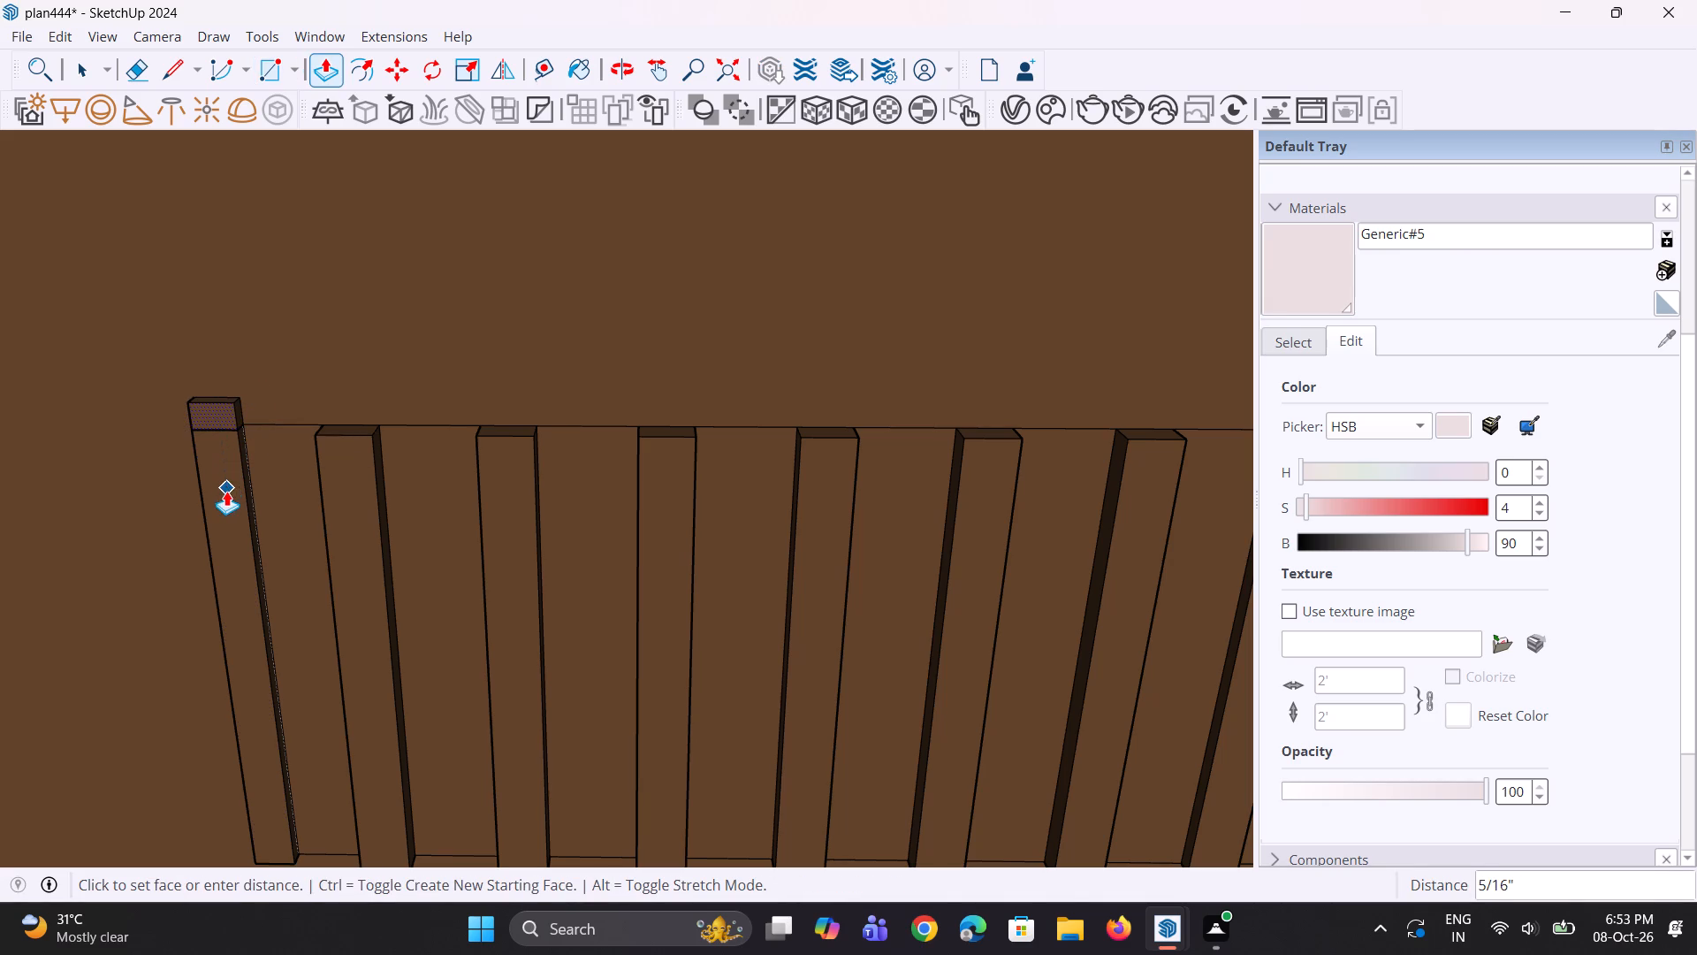
left_click(226, 491)
Extend the small block above the left end strip about 2' 3 1/4" sideways into a top rail reaching the right end strip.
scroll(240, 404, "up", 1)
middle_click_drag(240, 403, 75, 443)
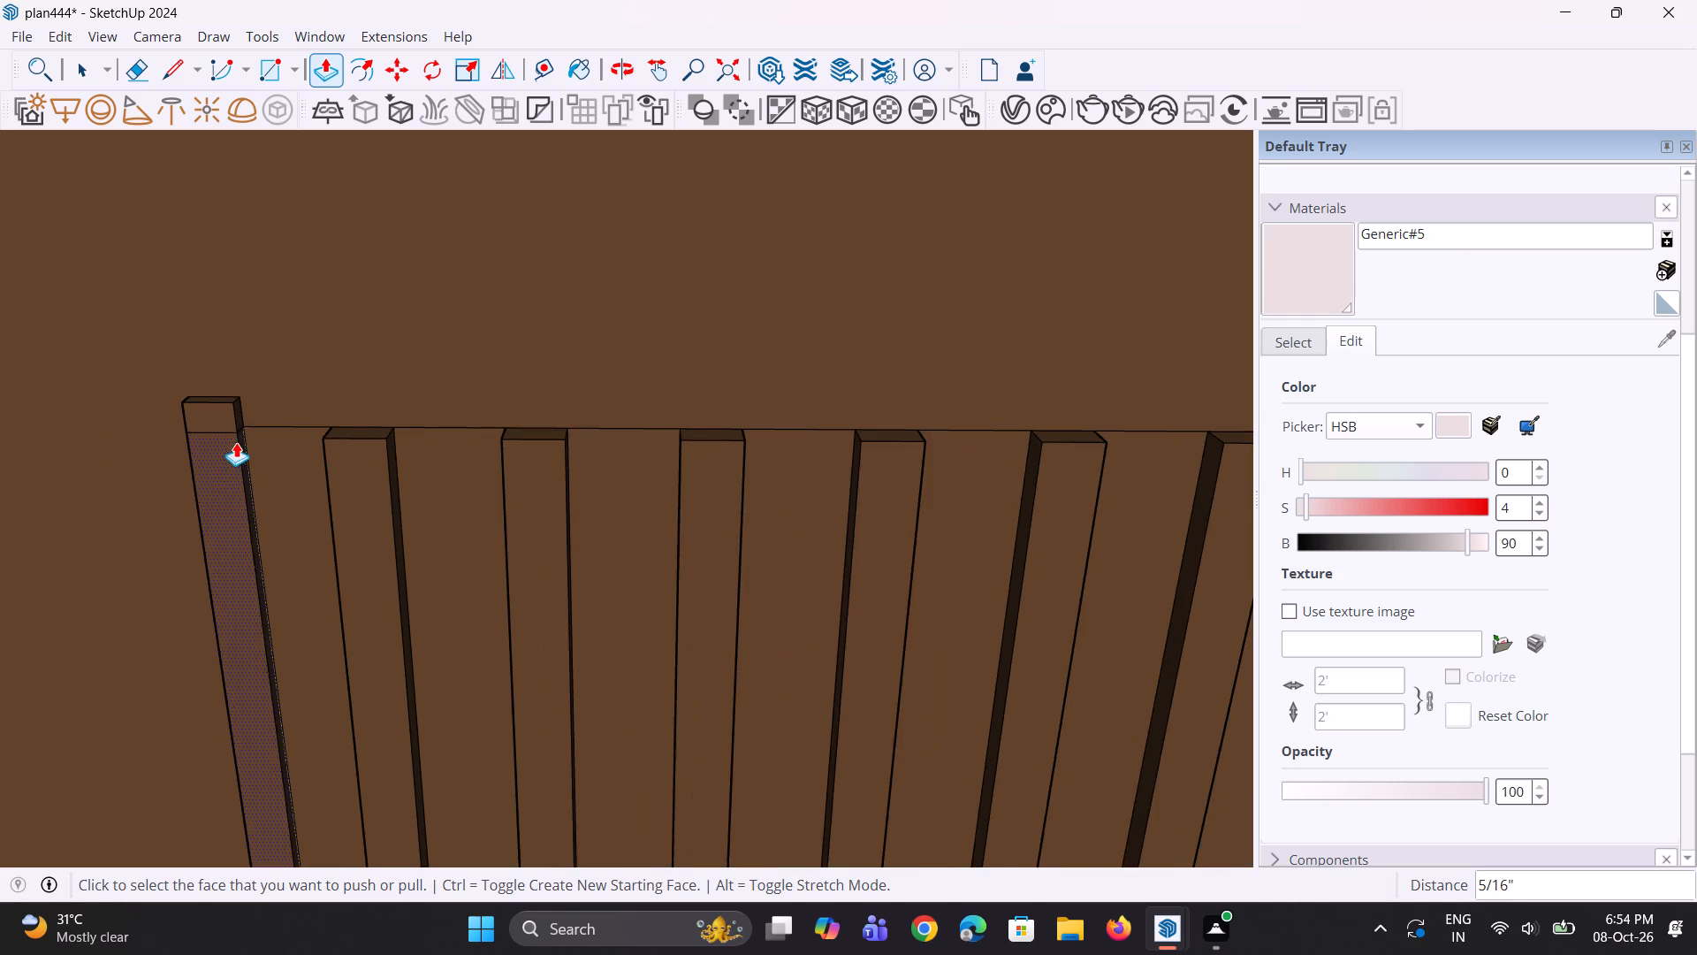
scroll(236, 441, "up", 8)
left_click(236, 410)
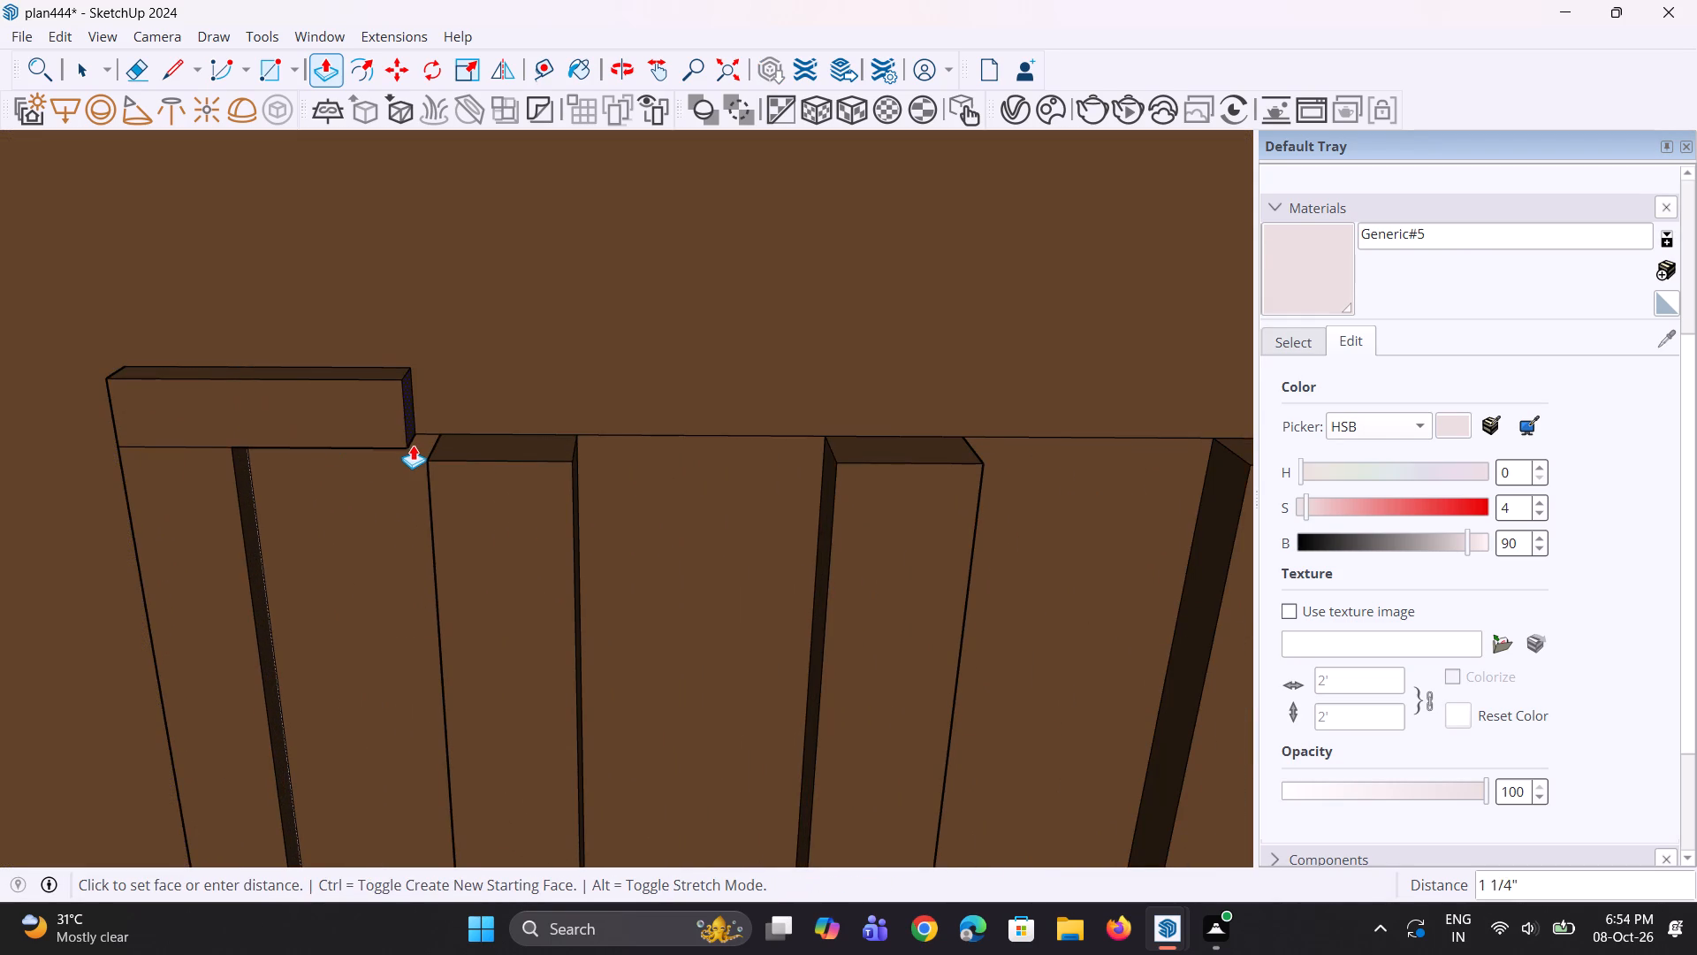
scroll(411, 445, "down", 13)
scroll(724, 486, "down", 4)
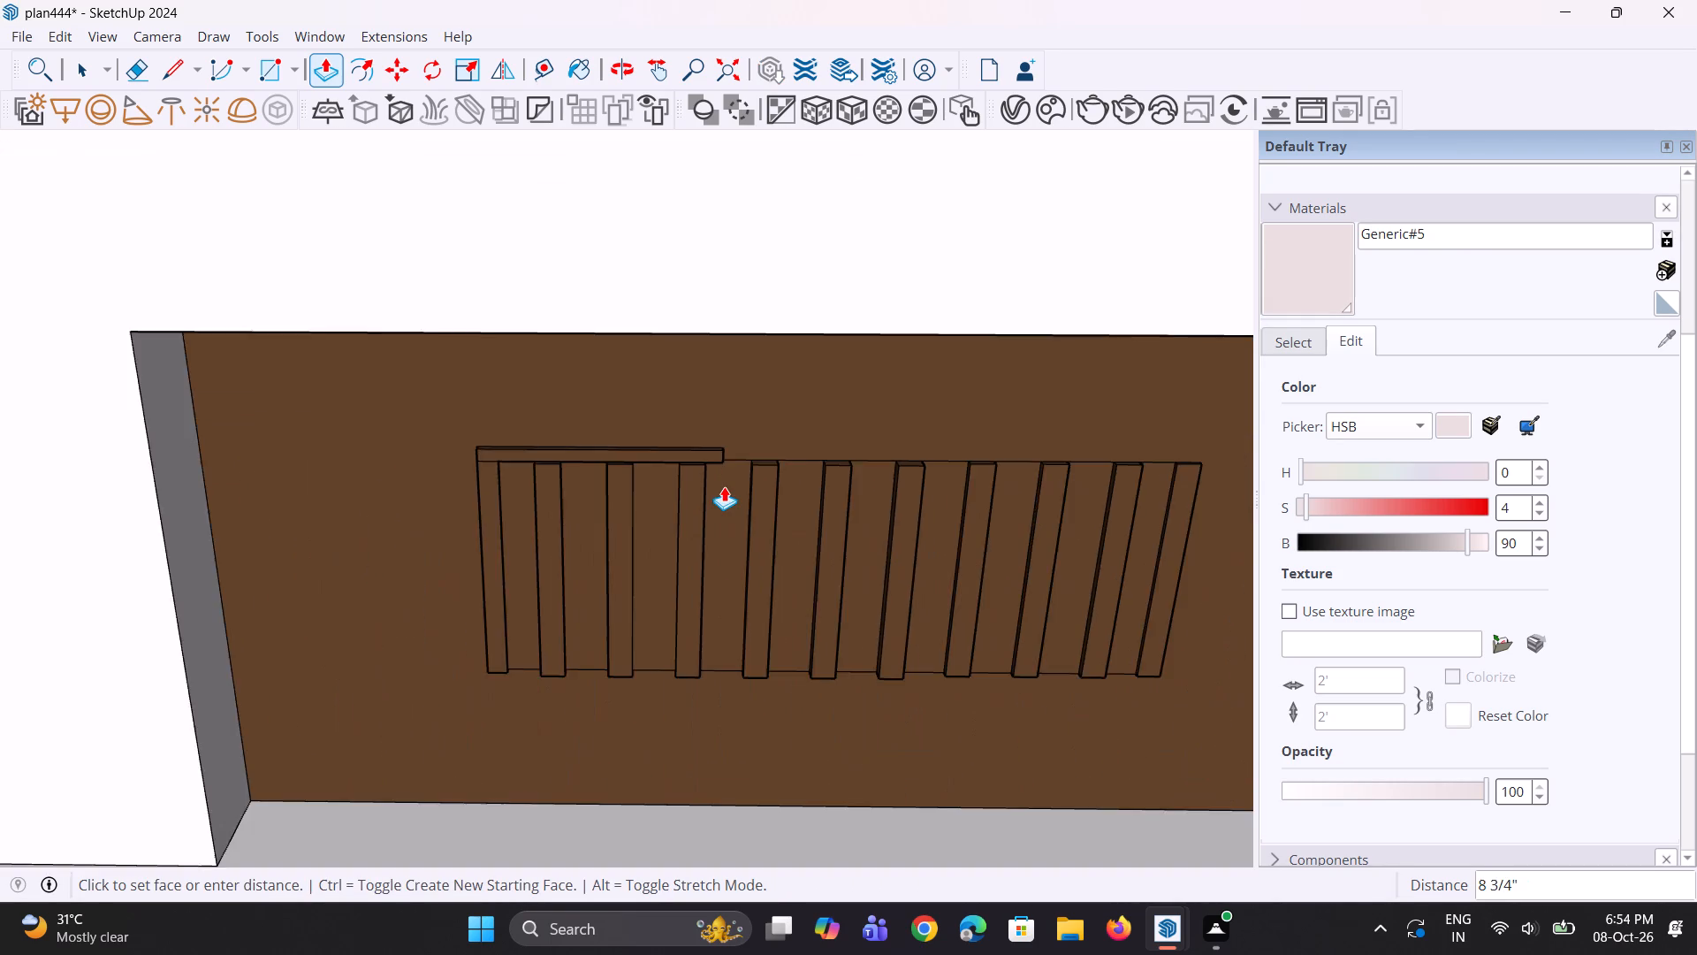
scroll(724, 486, "down", 5)
left_click(1051, 494)
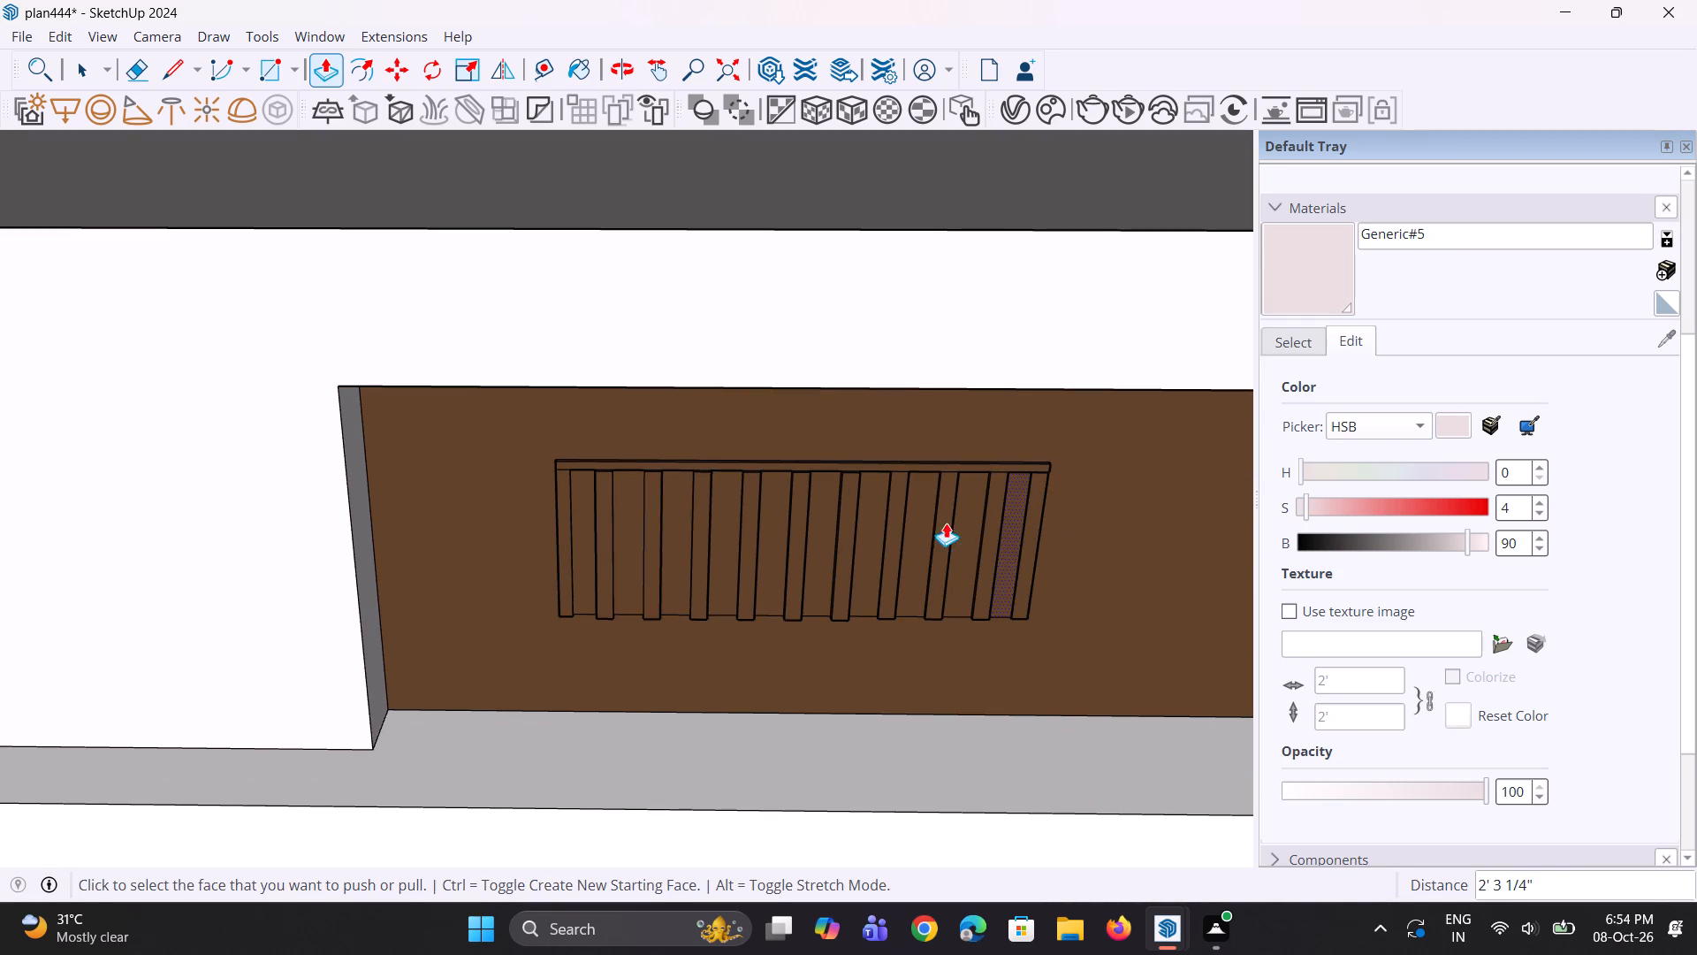
Pull the top rail's front face about 1/4" outward, proud of the vertical strips.
scroll(961, 471, "up", 9)
left_click(982, 471)
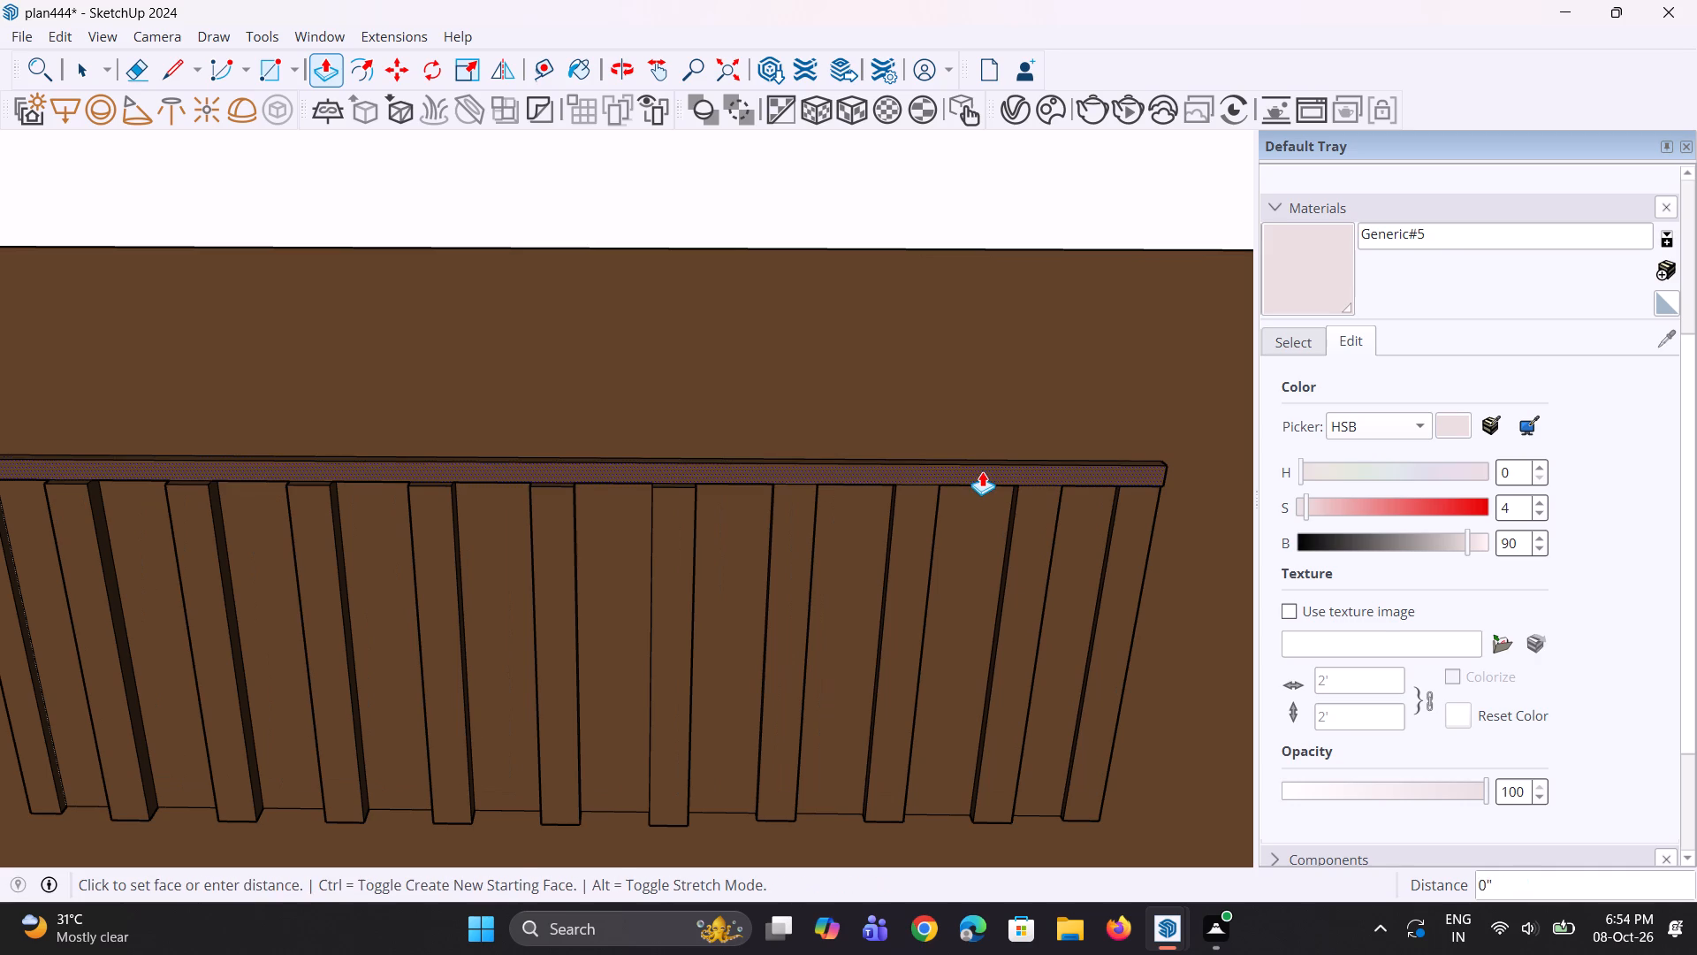
left_click(978, 491)
middle_click_drag(1051, 544, 950, 499)
scroll(949, 498, "down", 3)
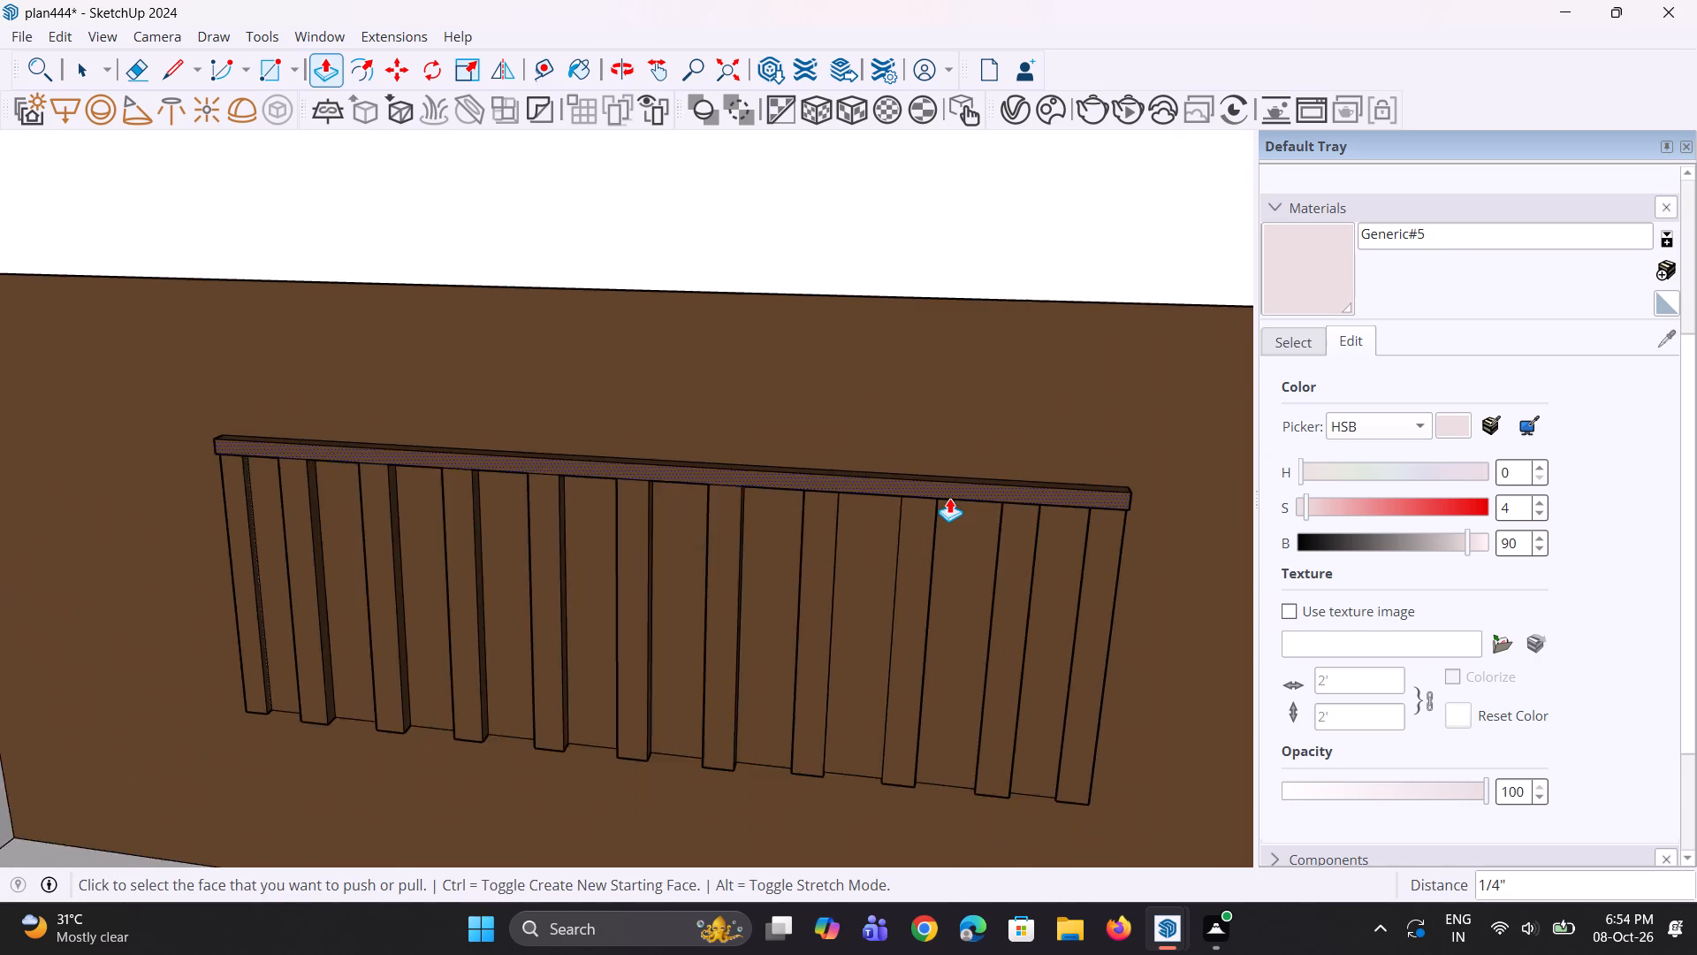
Extend the top rail's right end about 1/2" past the right end strip.
scroll(949, 498, "down", 4)
middle_click_drag(1032, 531, 906, 515)
scroll(1089, 527, "up", 10)
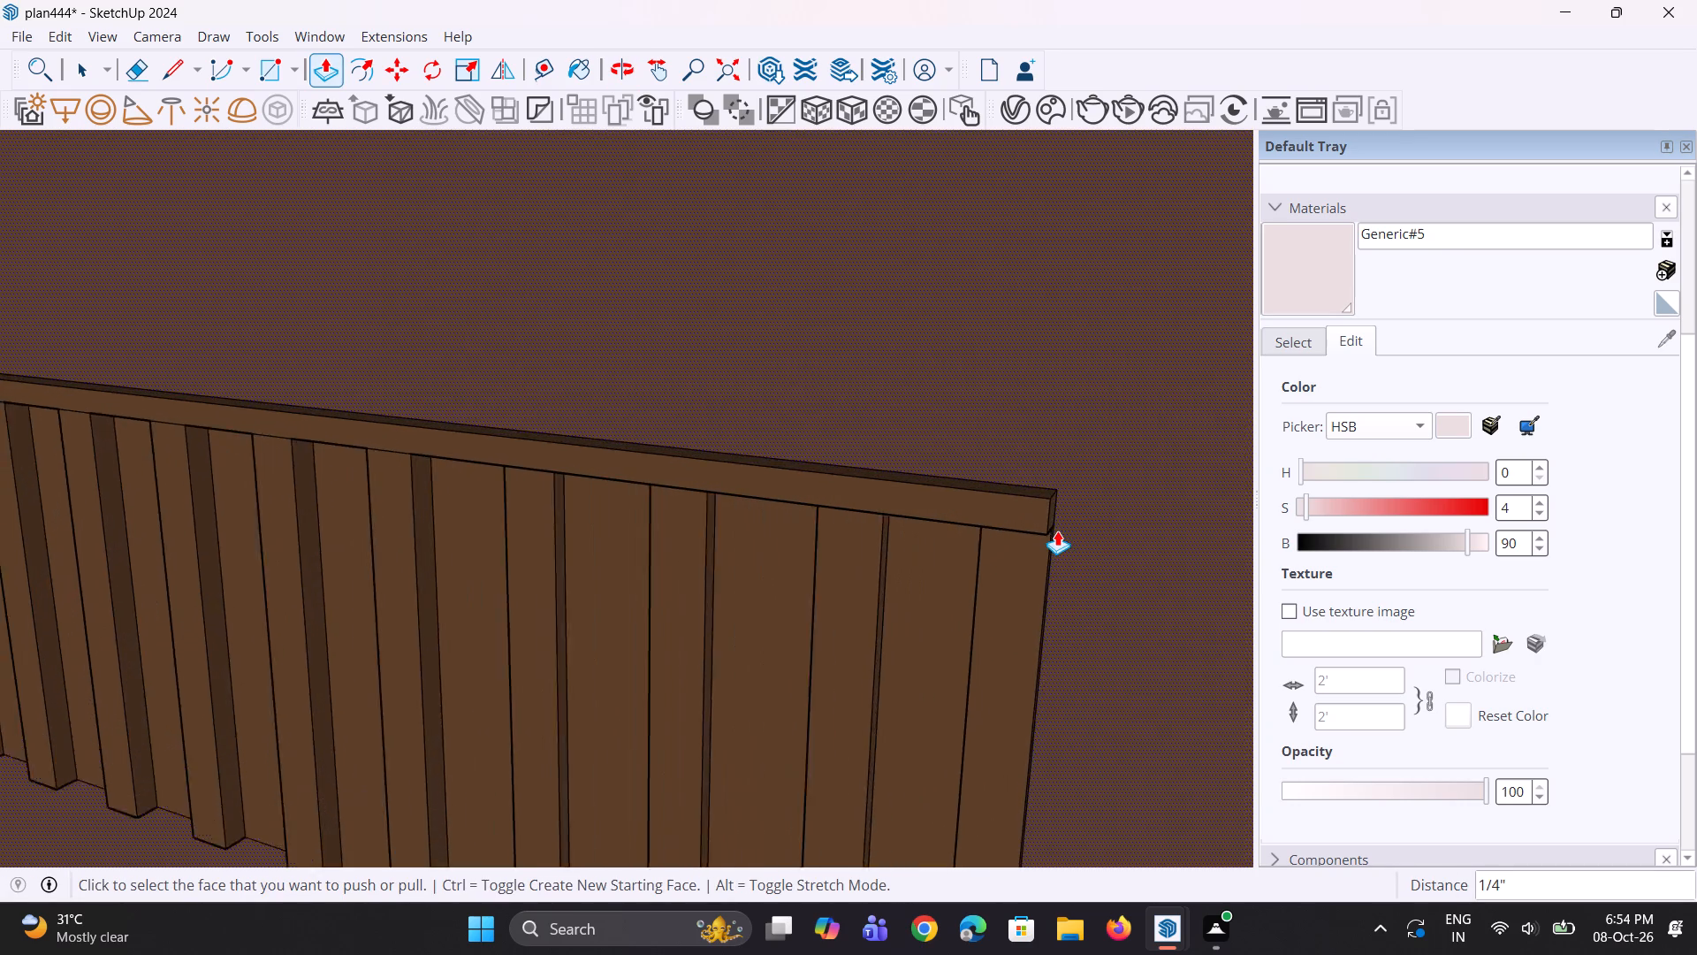
scroll(1057, 531, "up", 2)
left_click(1054, 511)
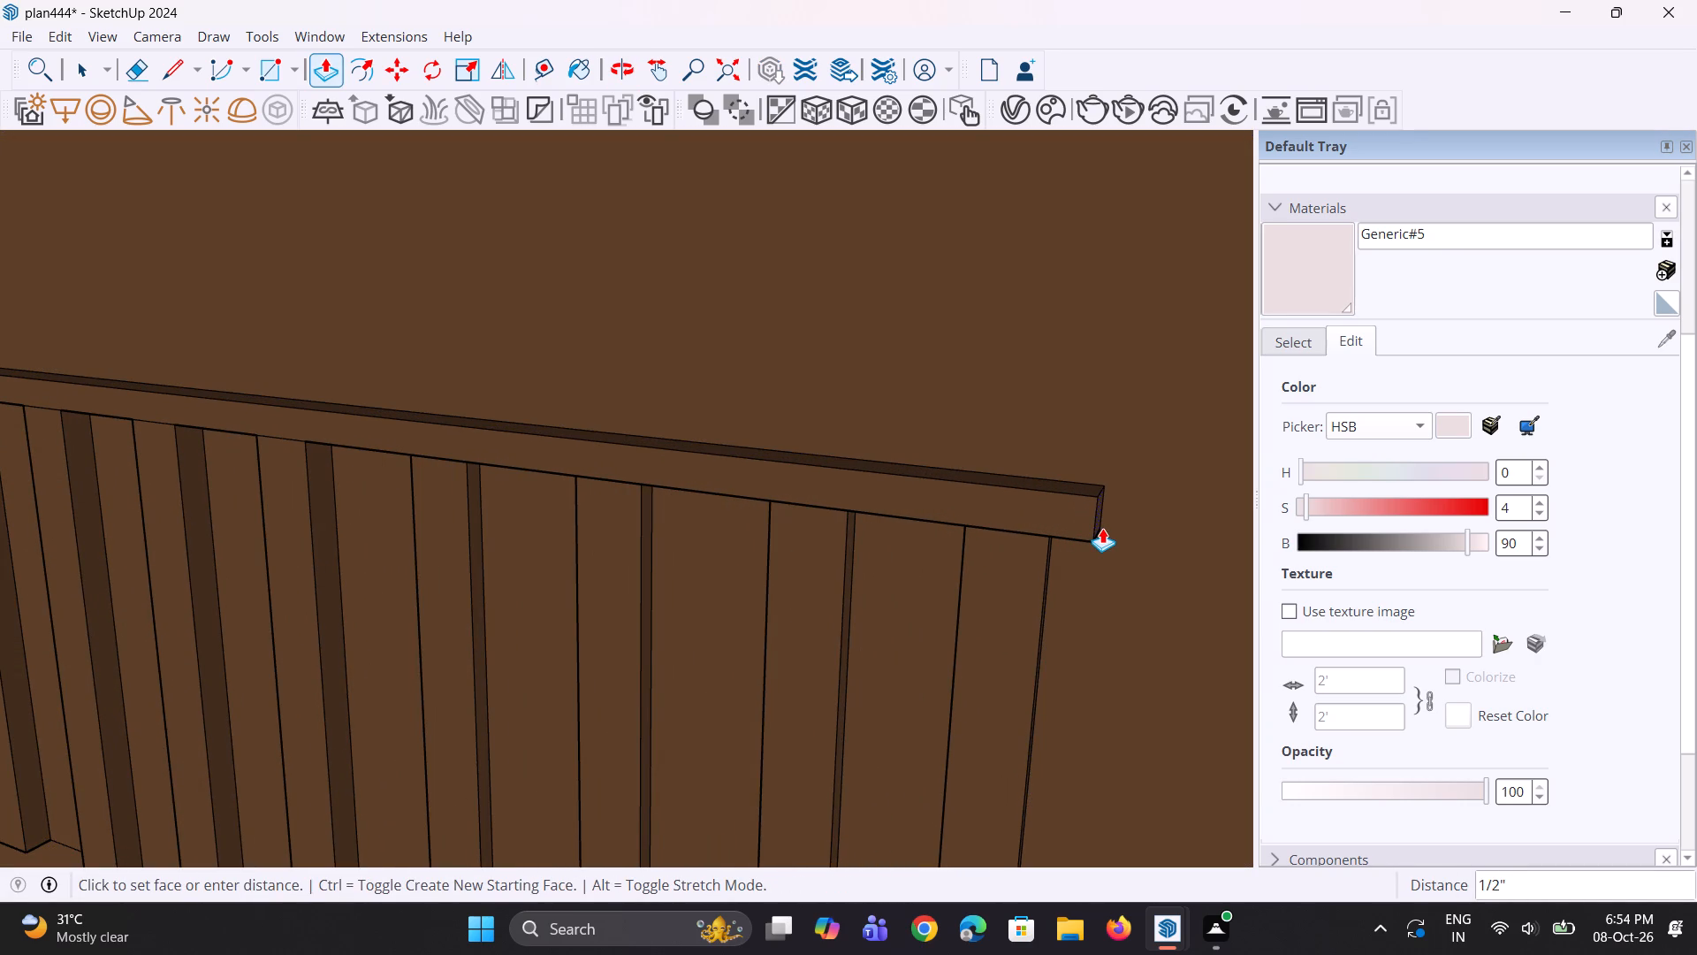
left_click(1102, 528)
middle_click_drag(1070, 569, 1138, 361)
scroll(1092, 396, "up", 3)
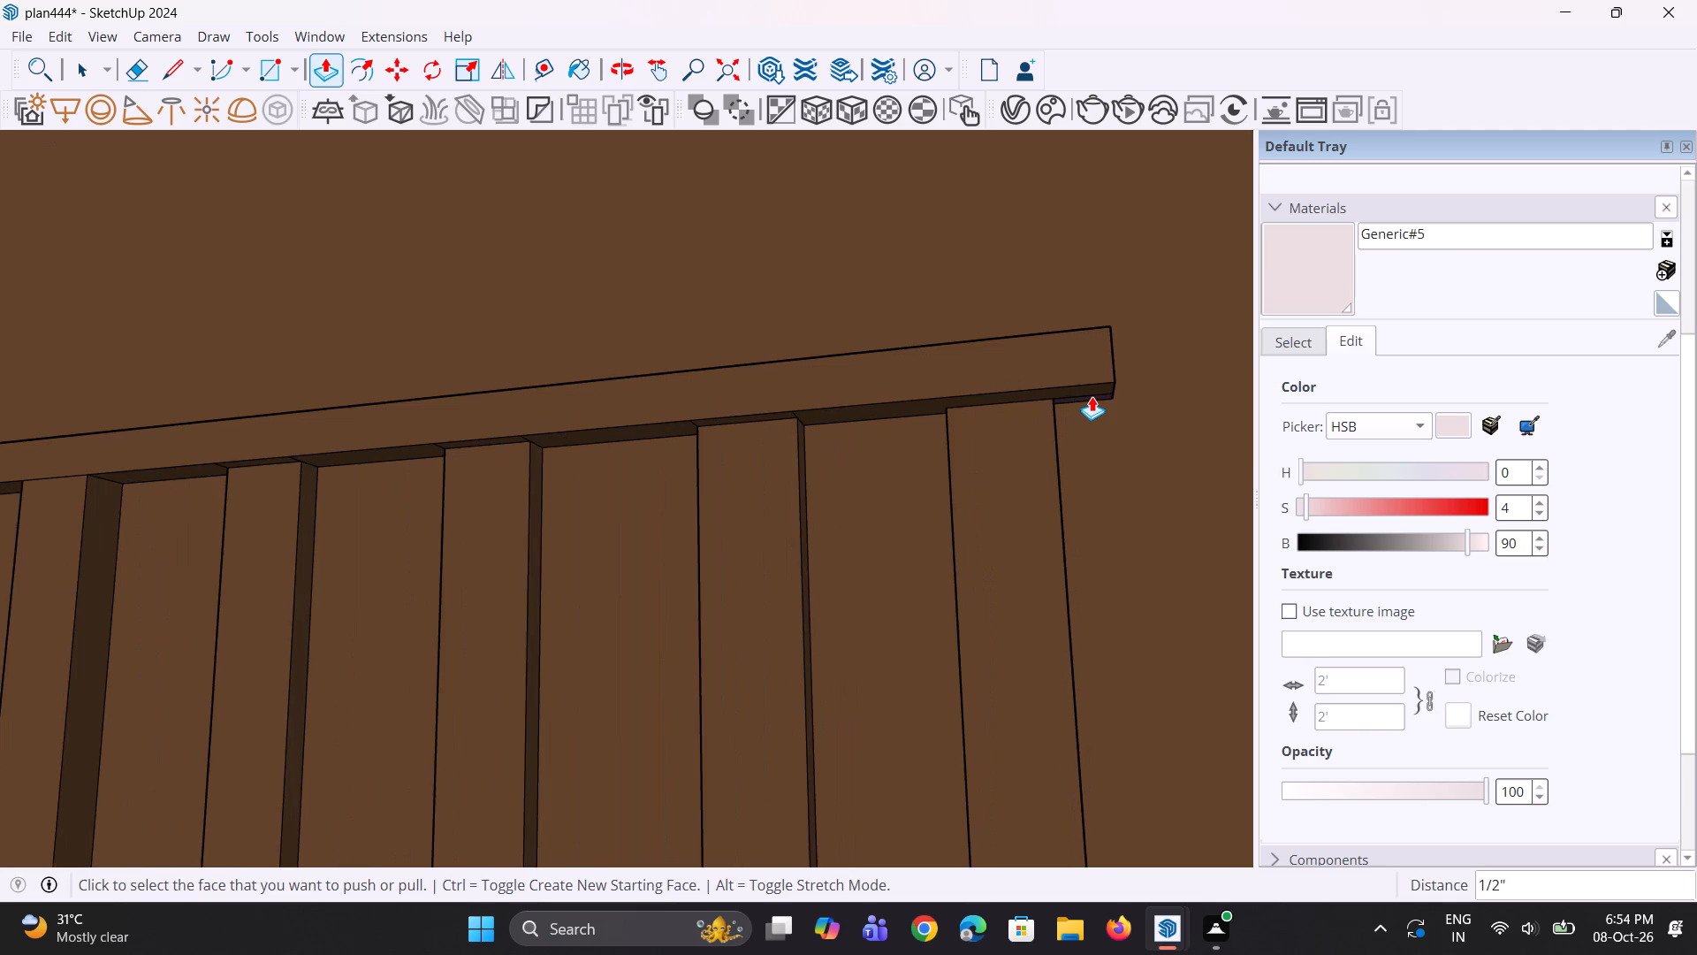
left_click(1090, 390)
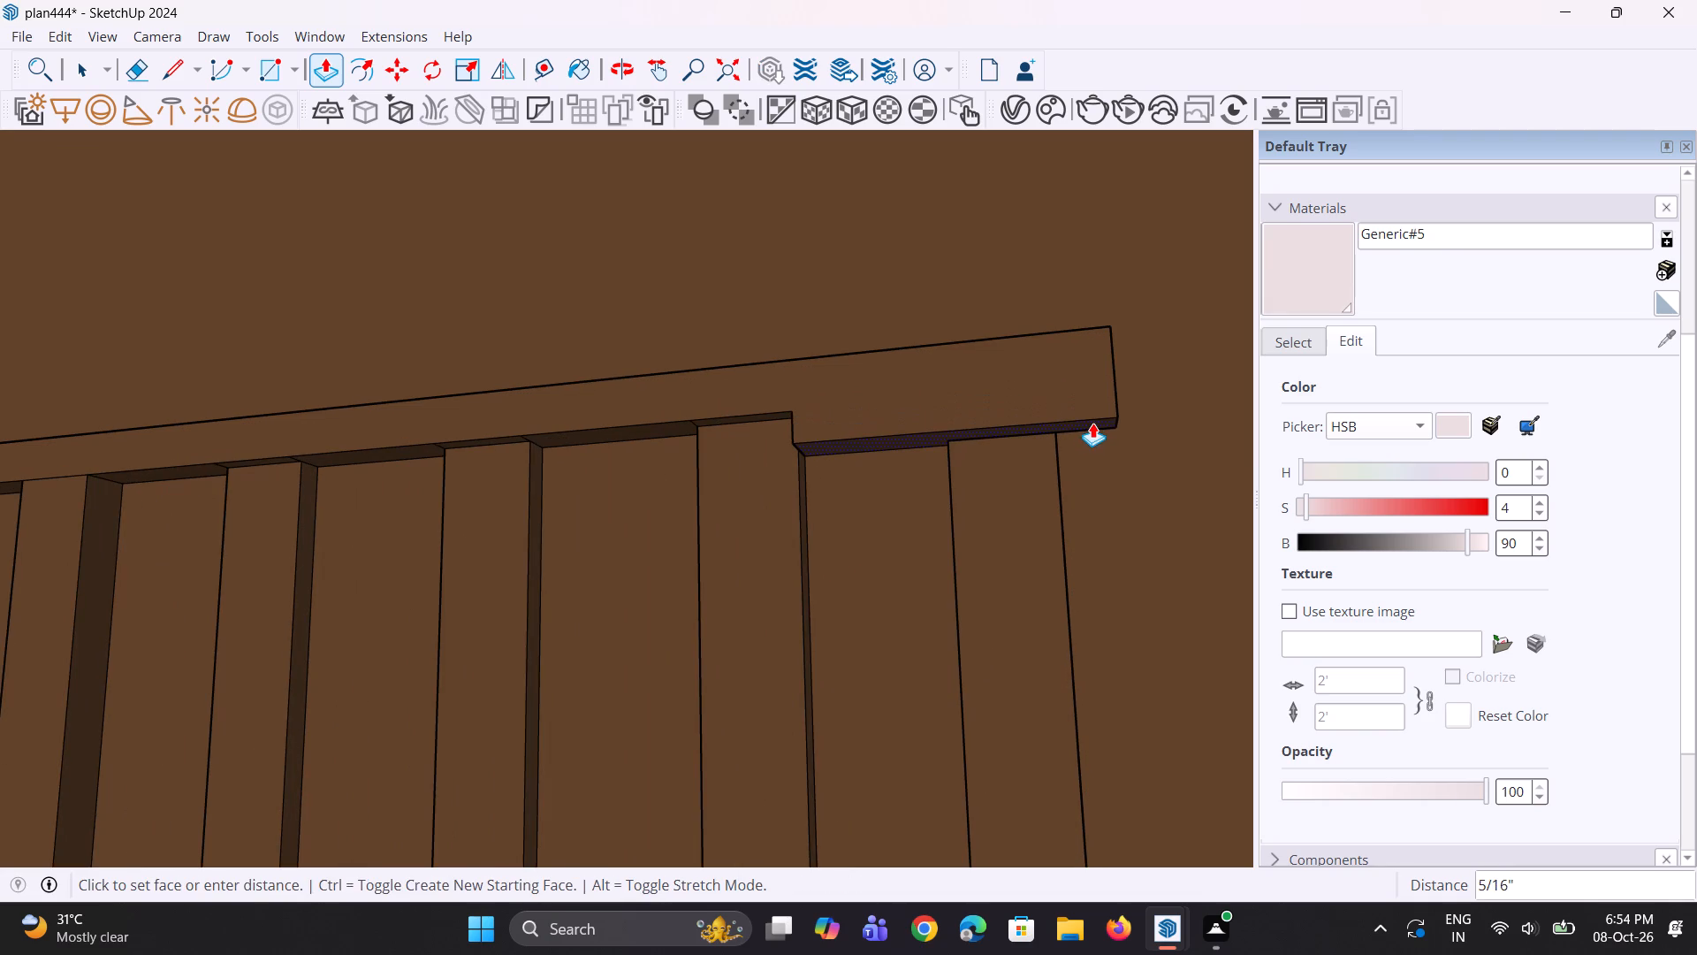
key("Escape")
Draw a line about 3/8" long across the top rail's underside, from the right end strip's outer corner to the rail's front edge.
middle_click_drag(1086, 444, 1082, 343)
scroll(1046, 374, "up", 1)
key("l")
scroll(1054, 371, "up", 1)
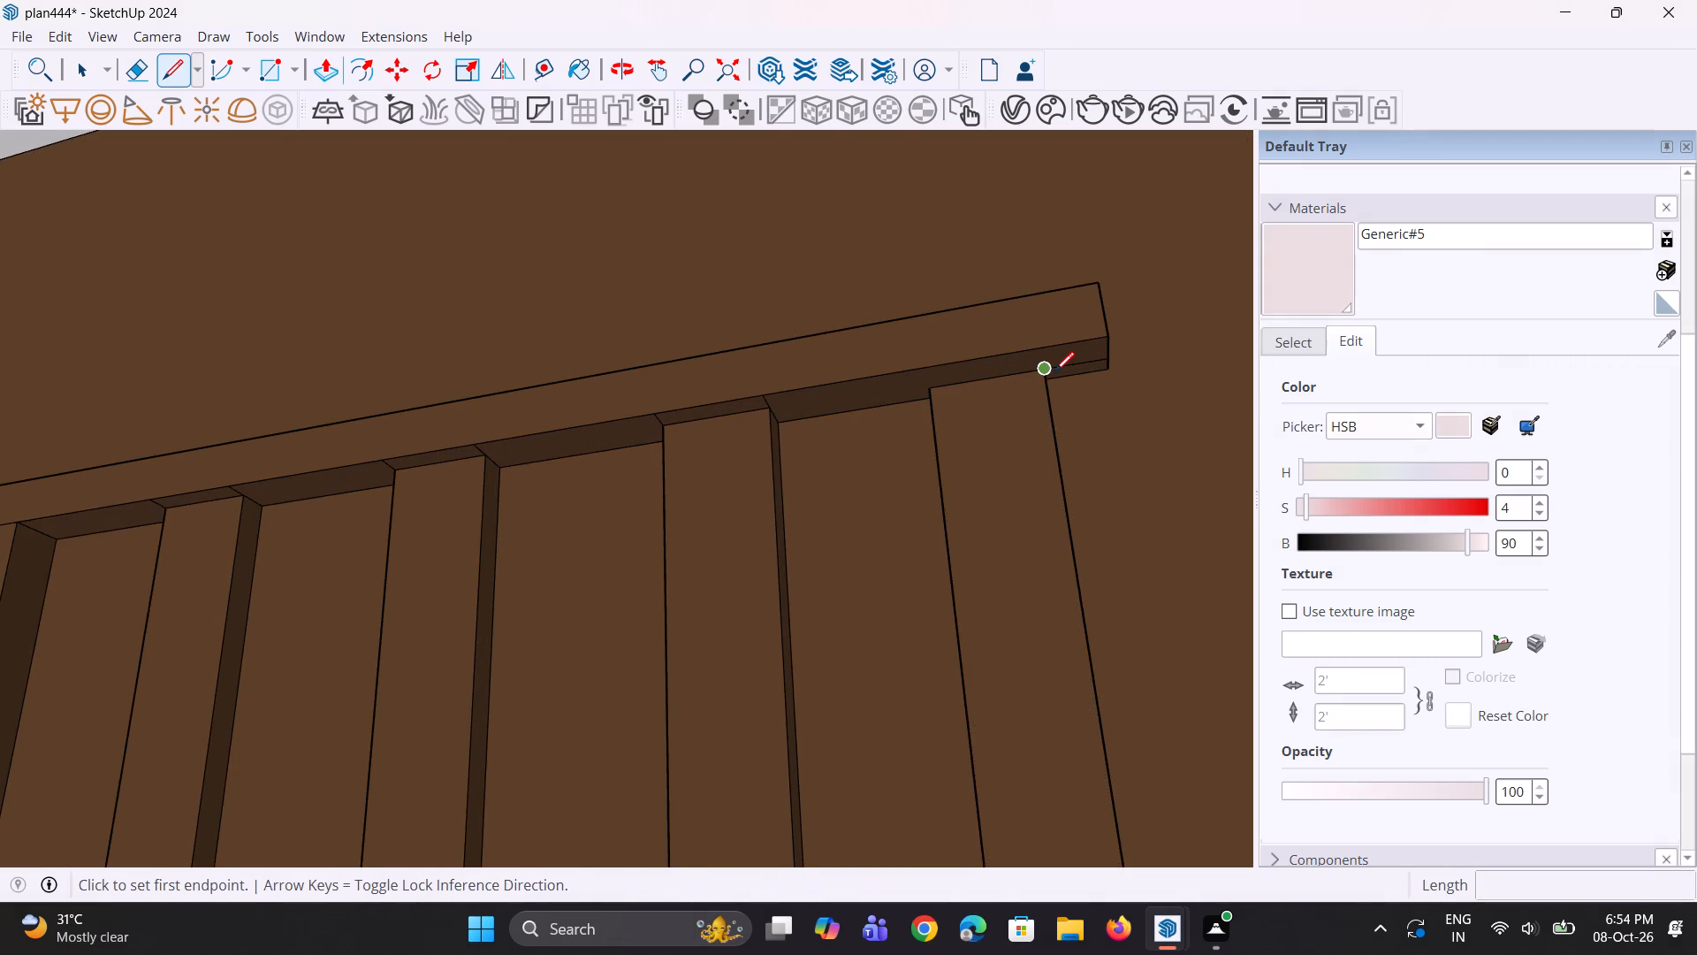
scroll(1054, 371, "up", 2)
left_click(1049, 368)
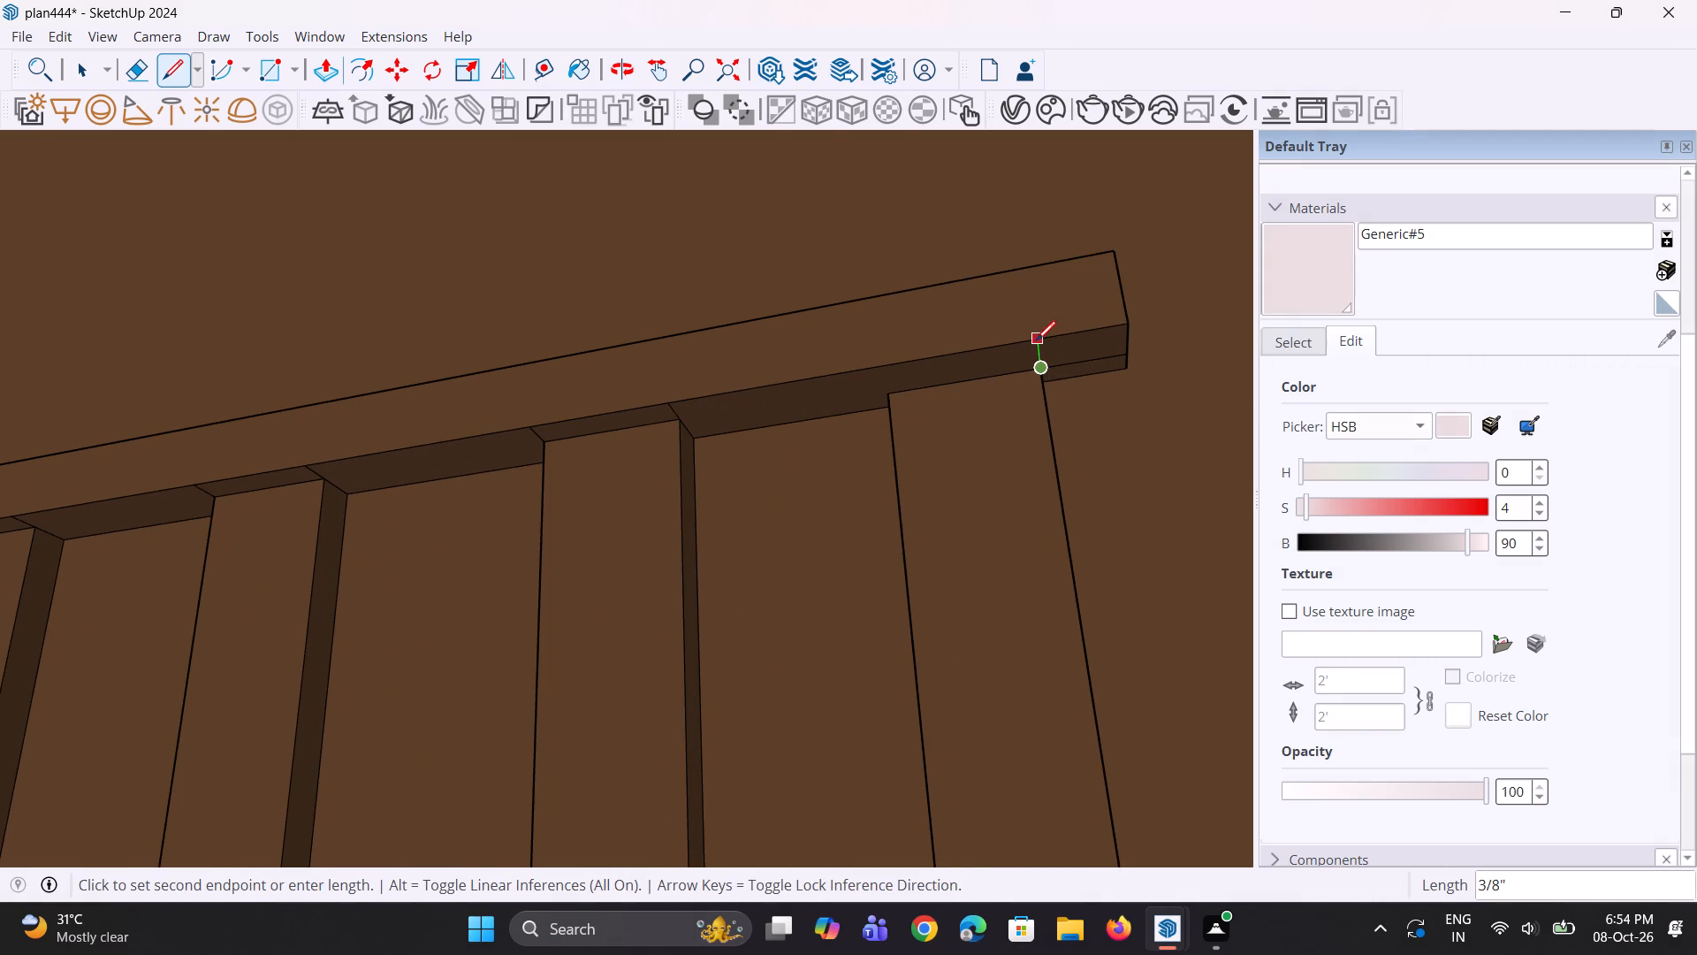
left_click(1036, 340)
Extrude the rail's overhanging underside face about 9 13/16" down, forming a vertical rail past the strips' lower ends.
key("p")
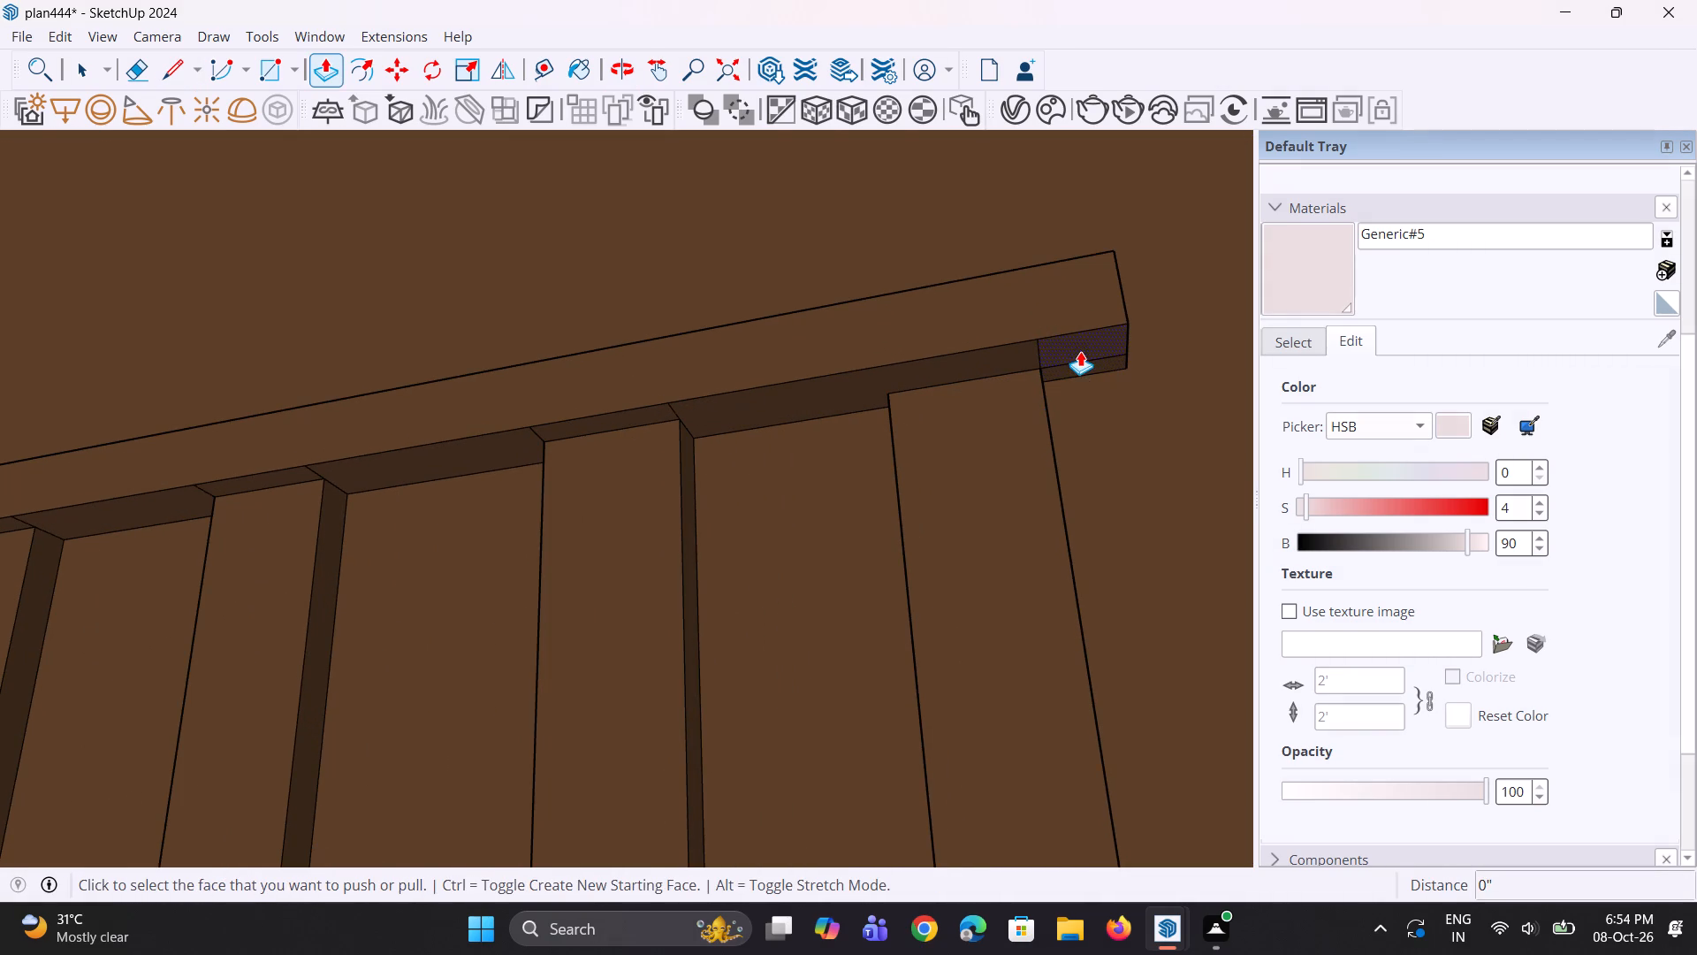
left_click(1080, 347)
left_click(1090, 348)
scroll(1084, 463, "down", 2)
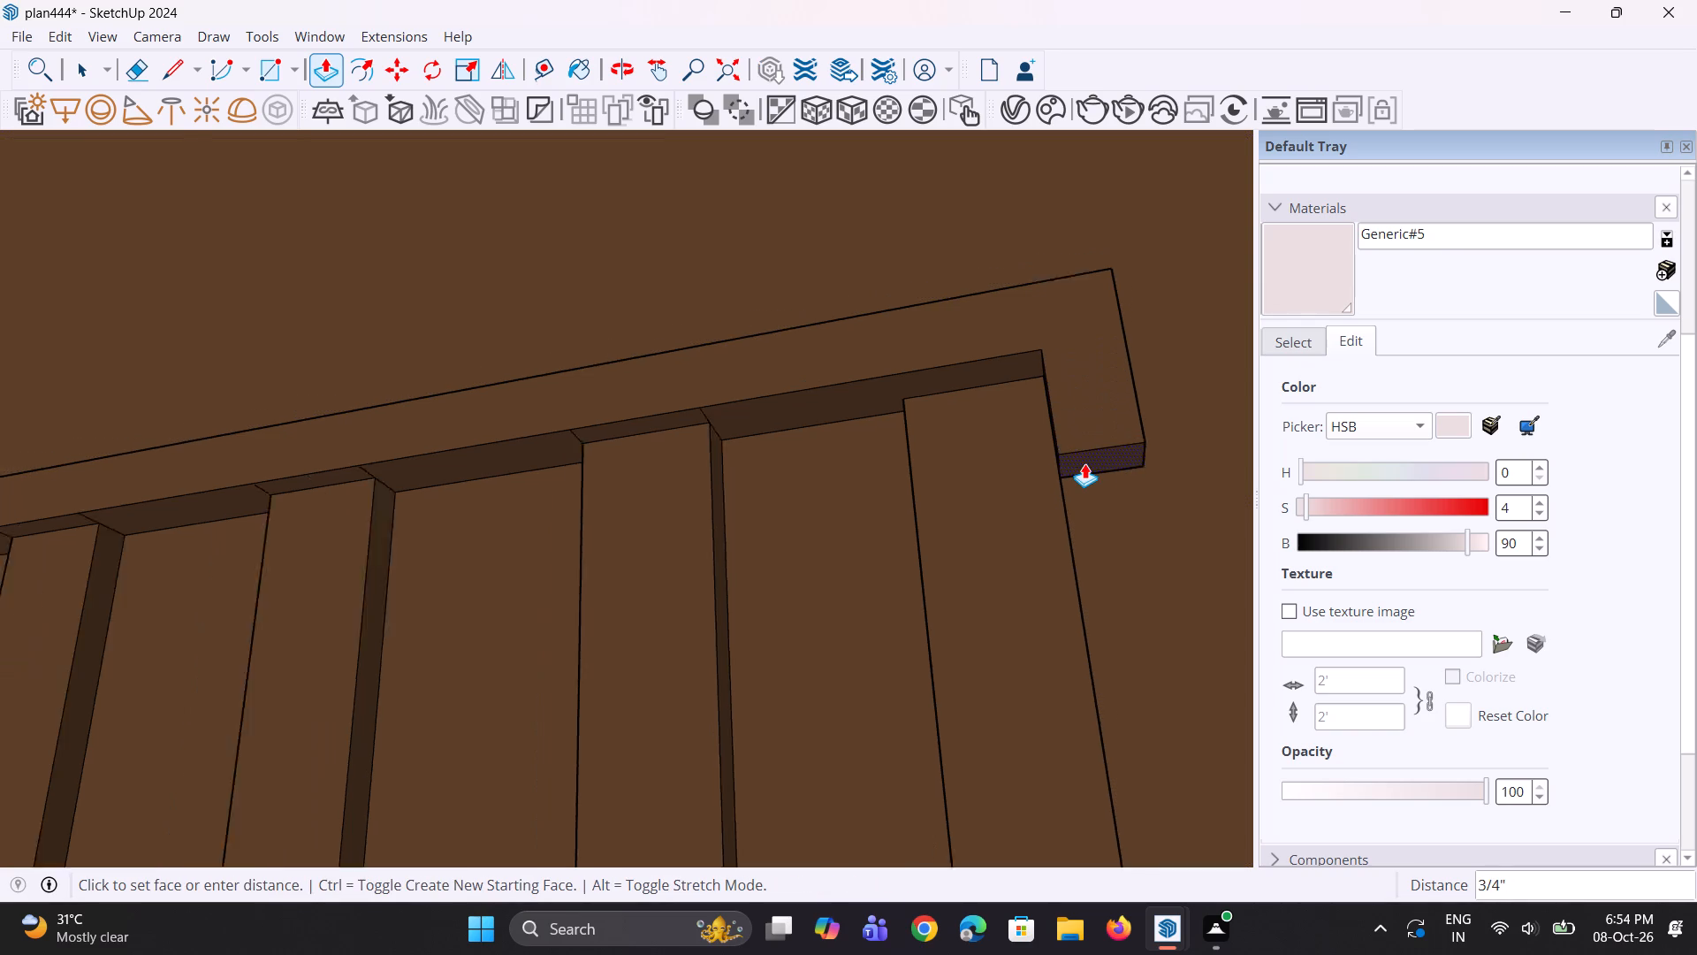
scroll(1084, 463, "down", 18)
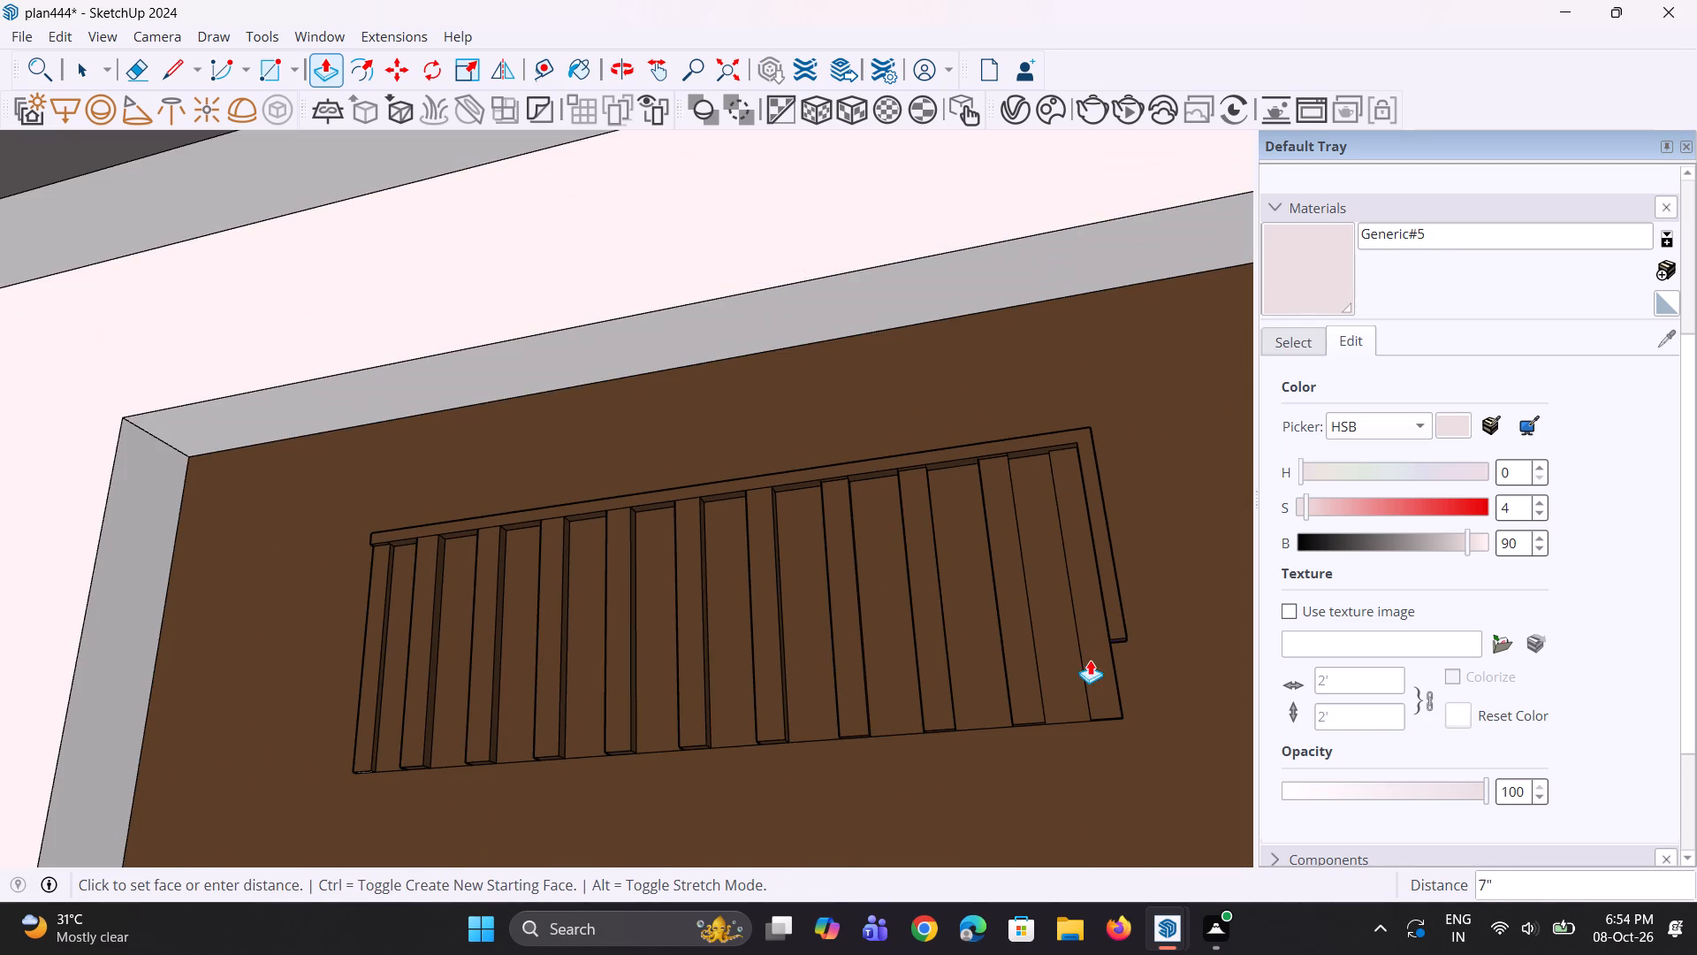
left_click(1107, 730)
Draw a line about 3/8" long across the right vertical rail's inner side face, just below the strips' lower ends.
middle_click_drag(1105, 730, 1176, 715)
scroll(1114, 725, "up", 7)
middle_click_drag(1066, 734, 1140, 721)
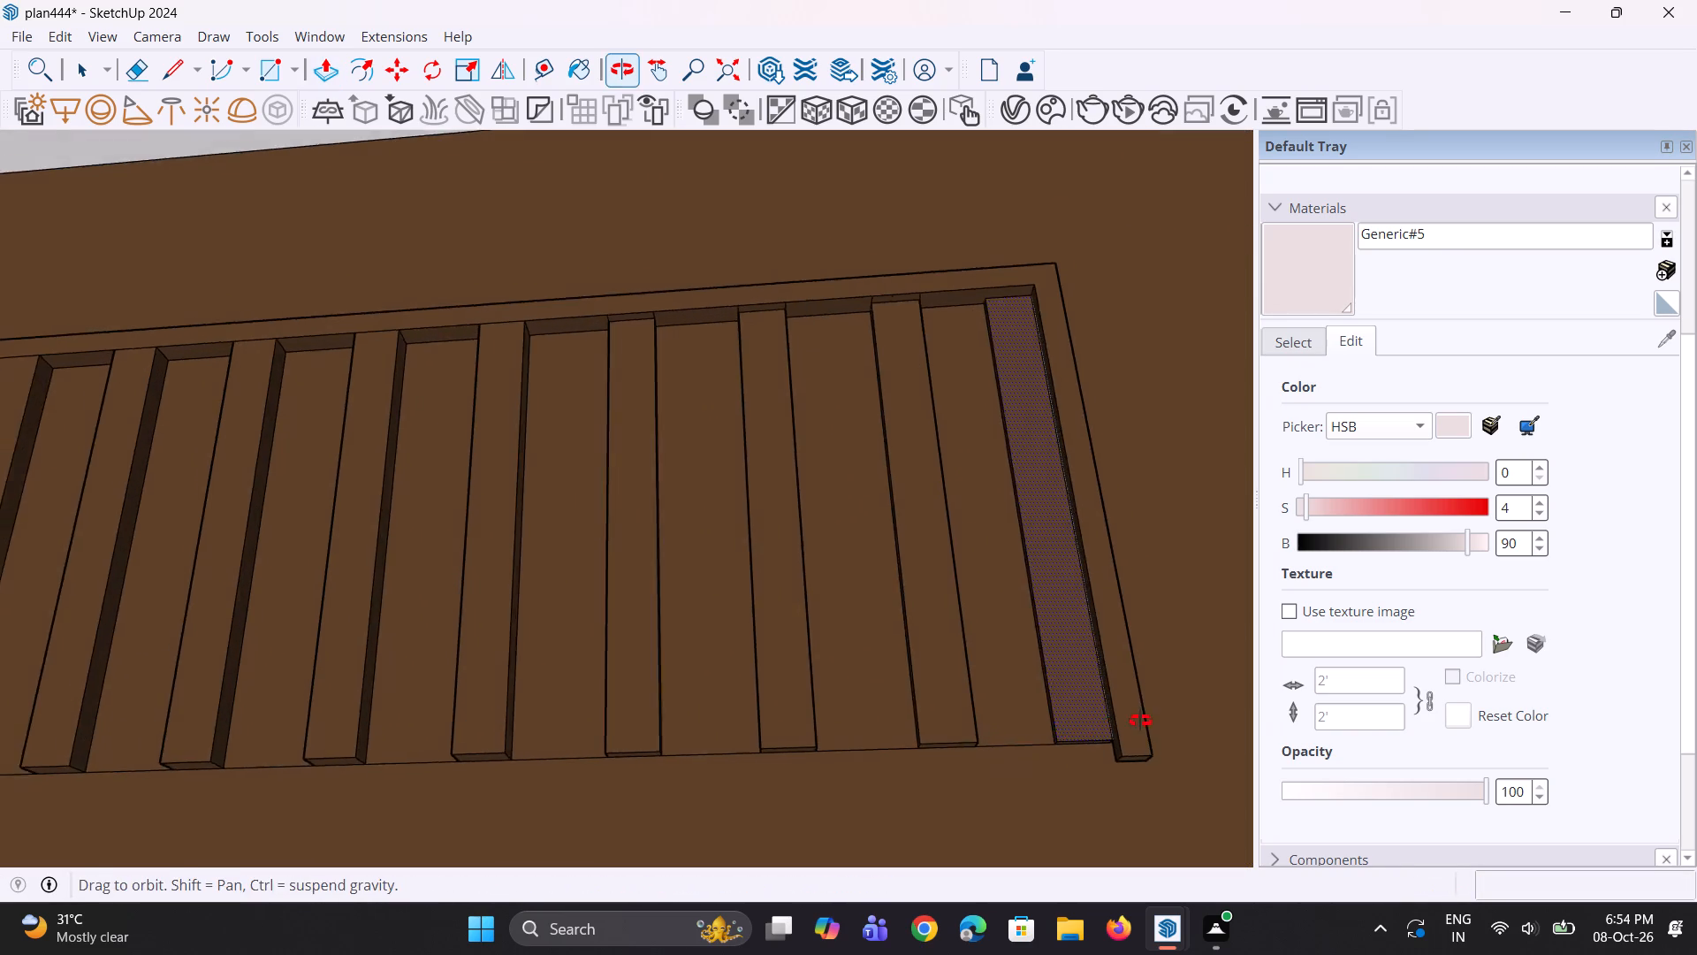
middle_click_drag(1140, 721, 1146, 720)
scroll(1103, 760, "up", 7)
key("l")
scroll(1113, 755, "up", 5)
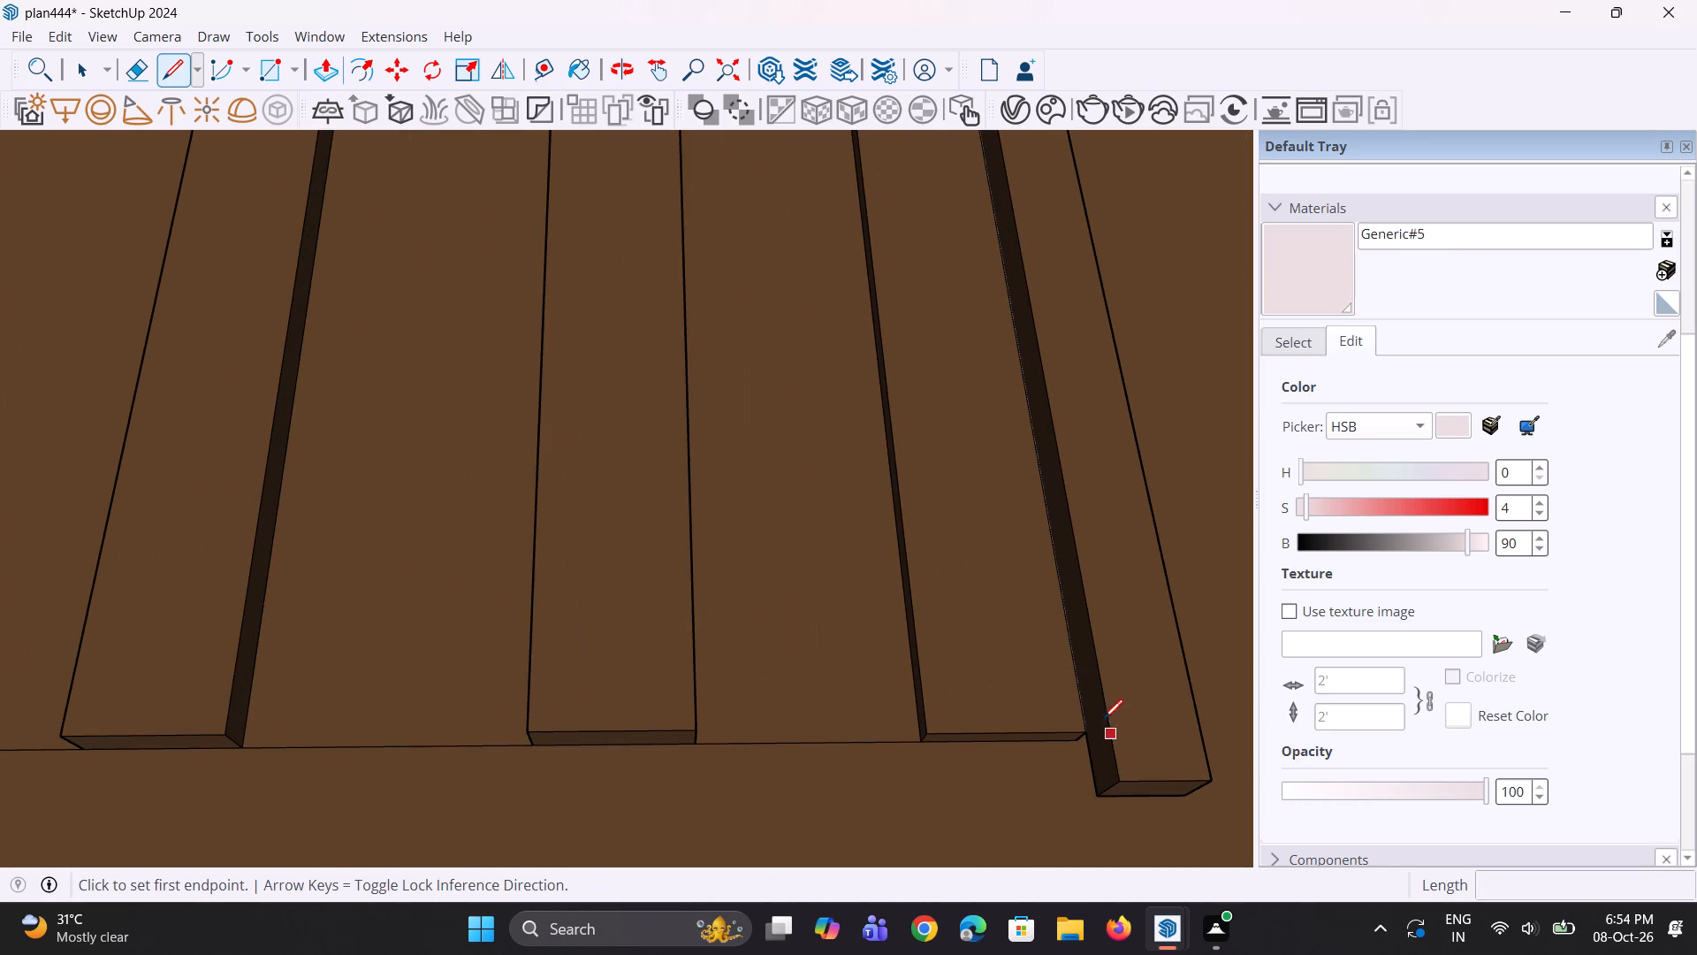
left_click(1104, 737)
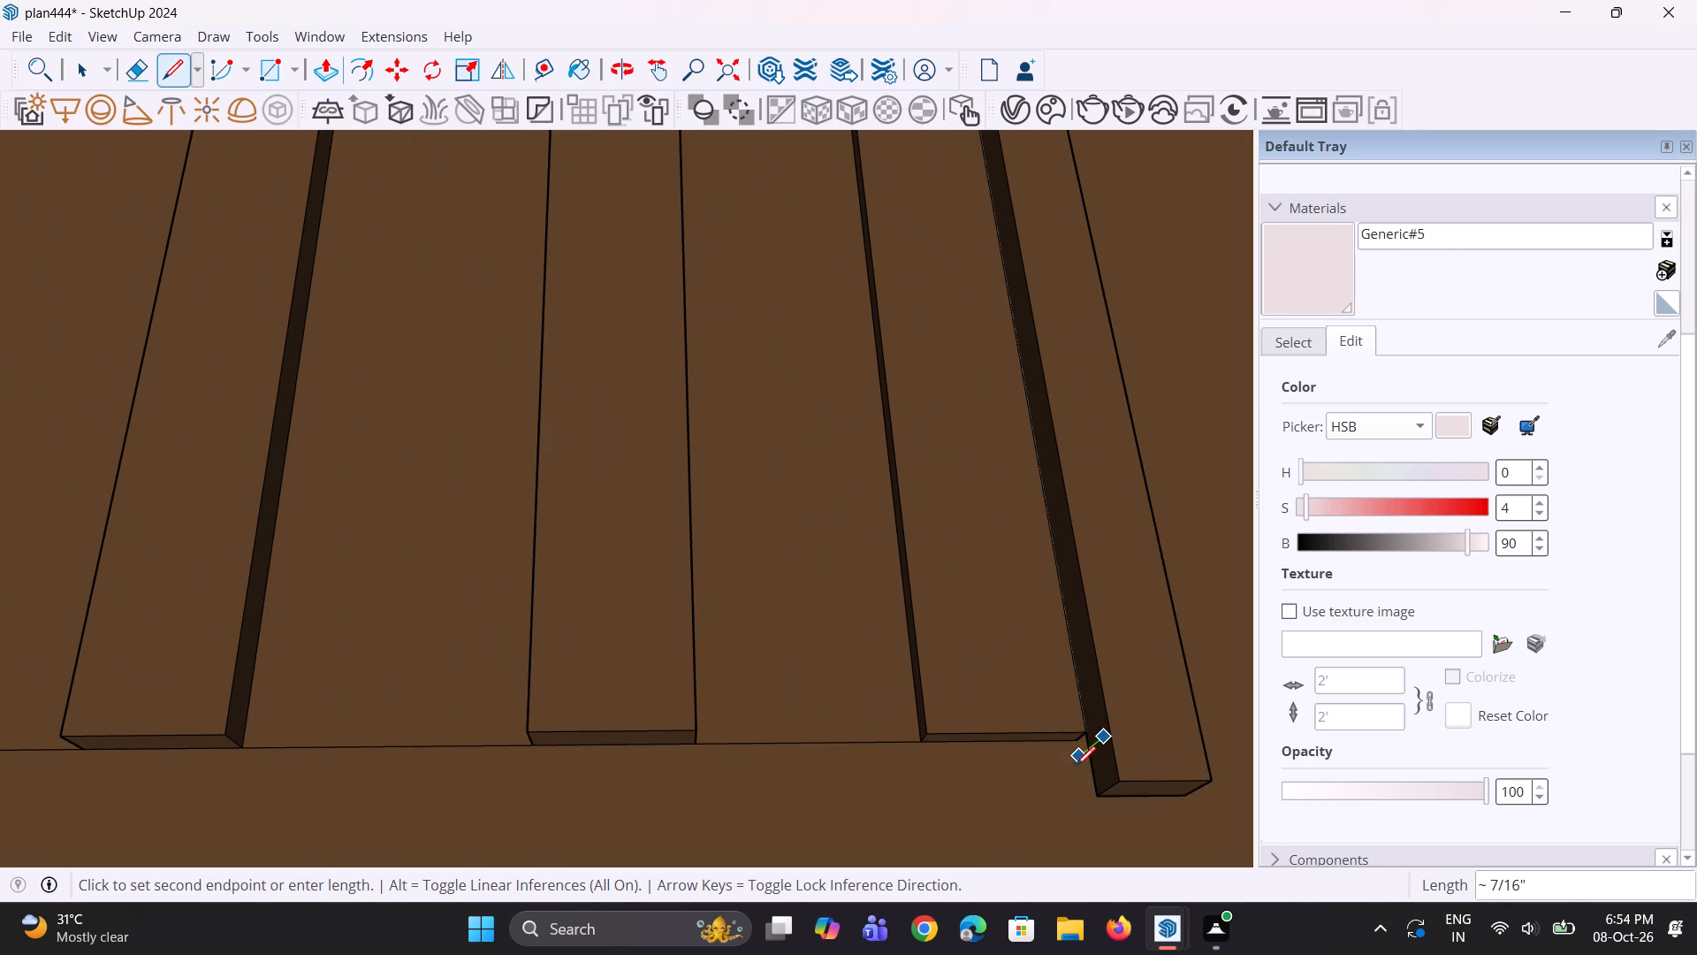
scroll(1083, 761, "up", 1)
middle_click_drag(1083, 761, 1189, 787)
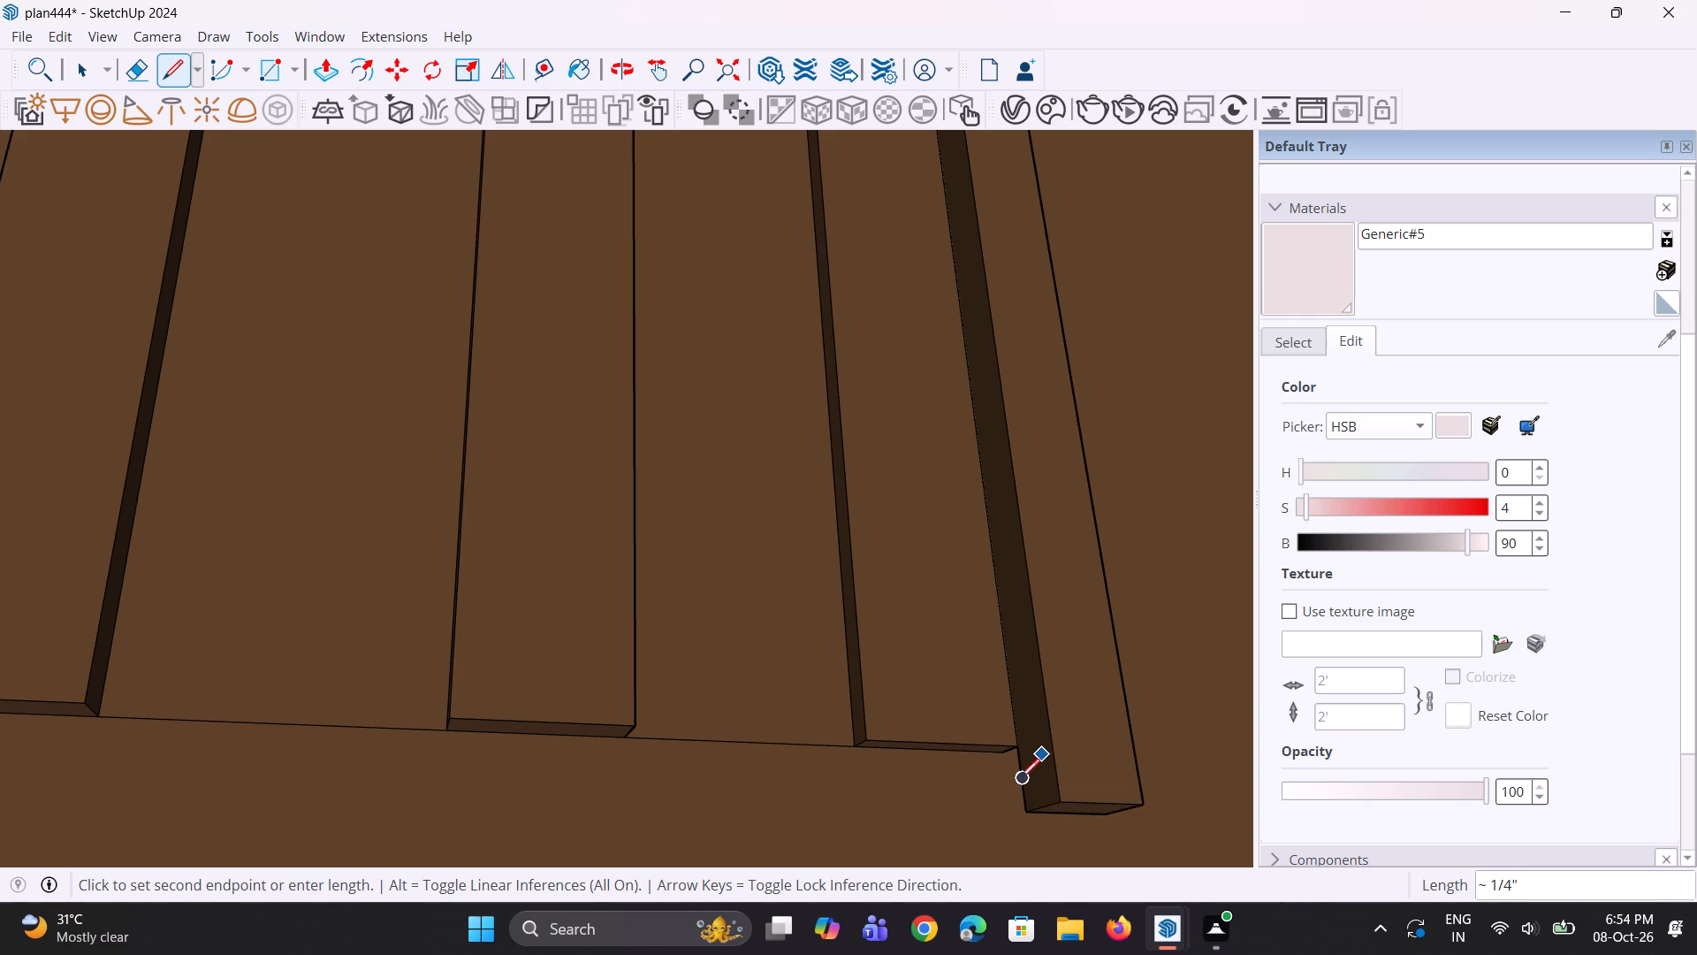
key("Escape")
middle_click_drag(963, 764, 1152, 801)
scroll(909, 791, "up", 5)
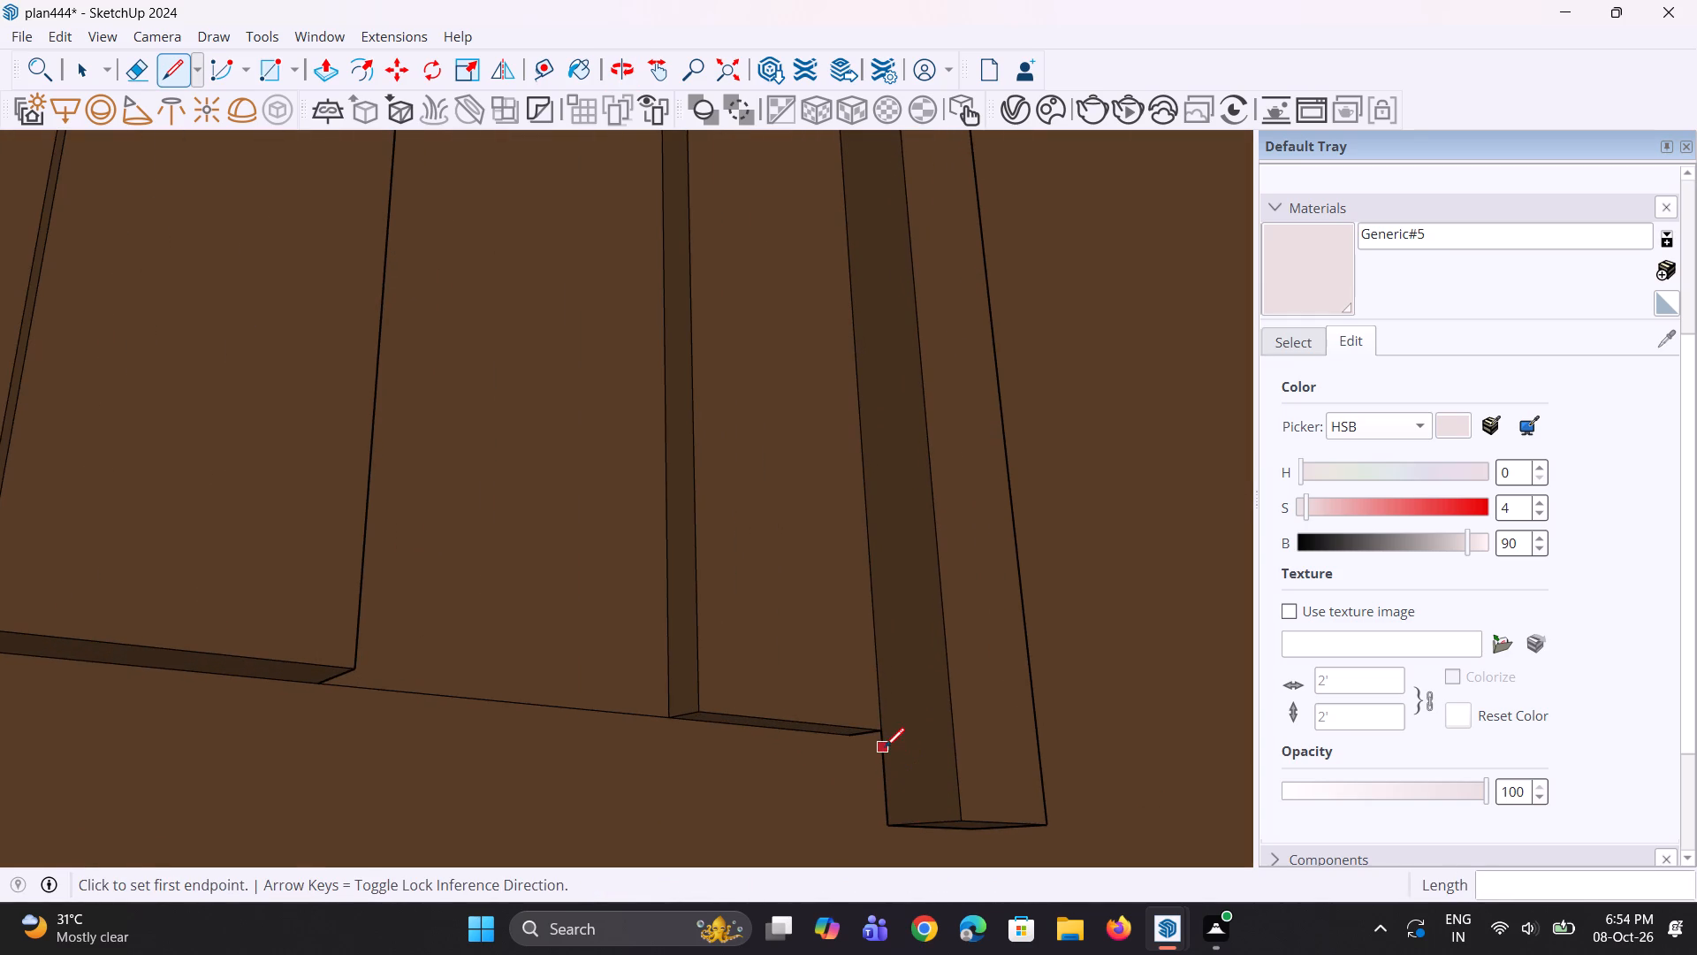
left_click(879, 751)
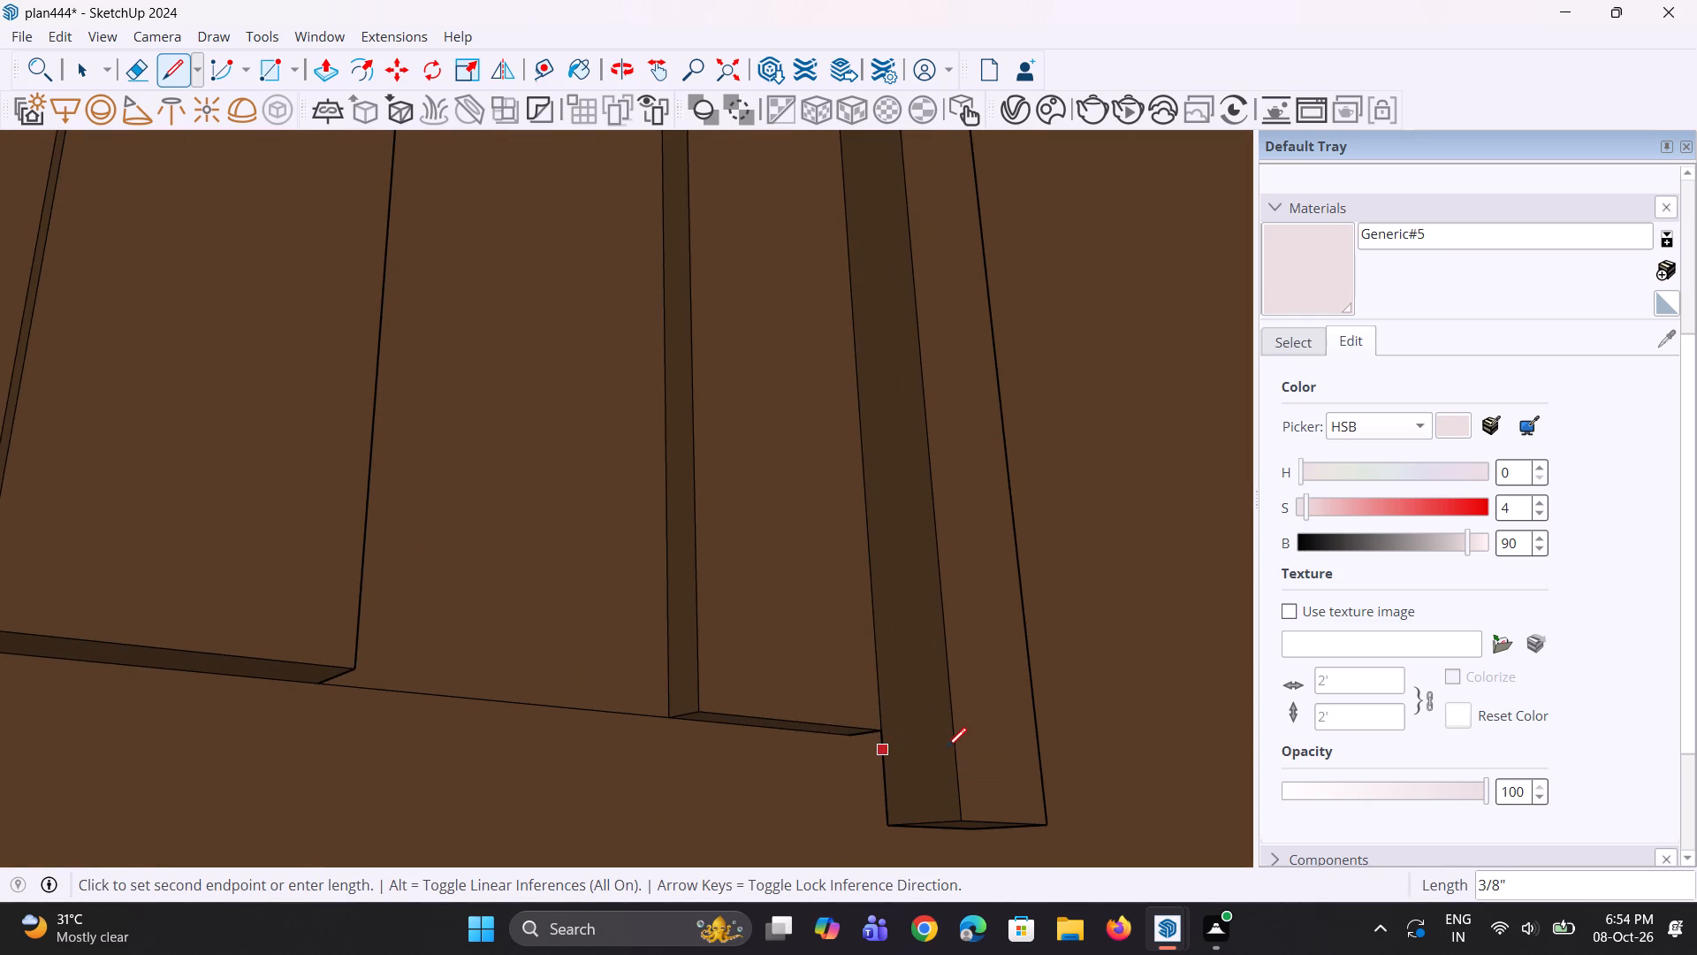
left_click(949, 742)
Extrude the small inner face below that line about 2' 4 1/16" sideways, forming a bottom rail to the left end strip.
key("p")
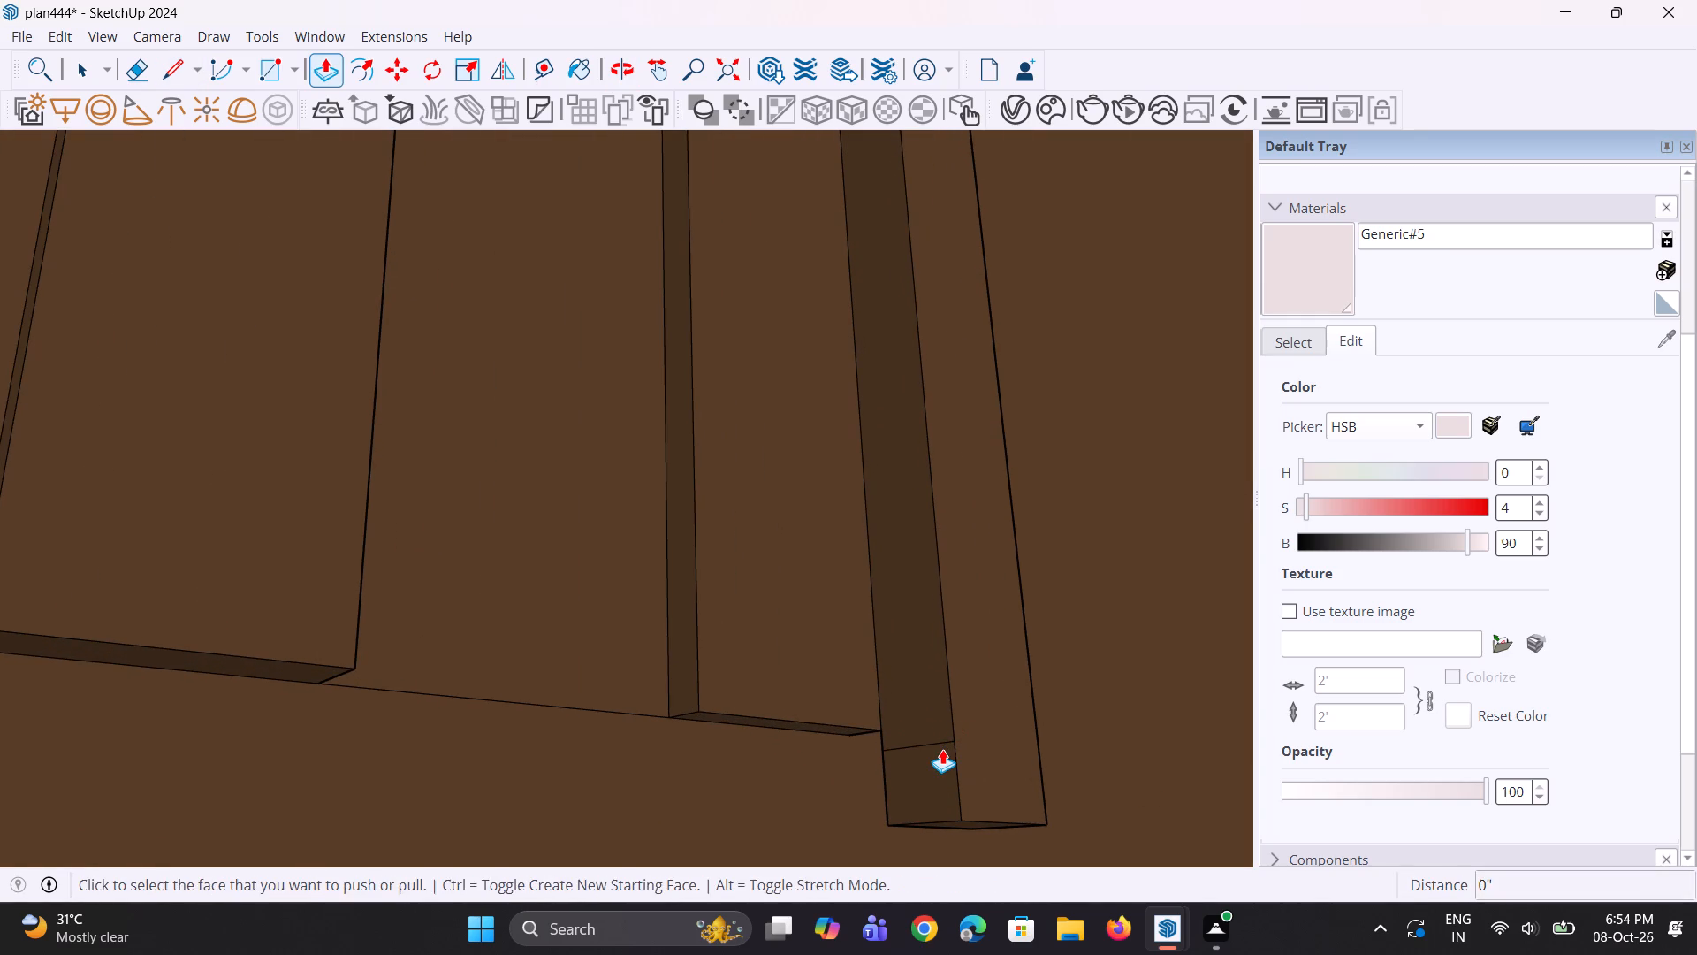
left_click(942, 749)
scroll(882, 738, "down", 8)
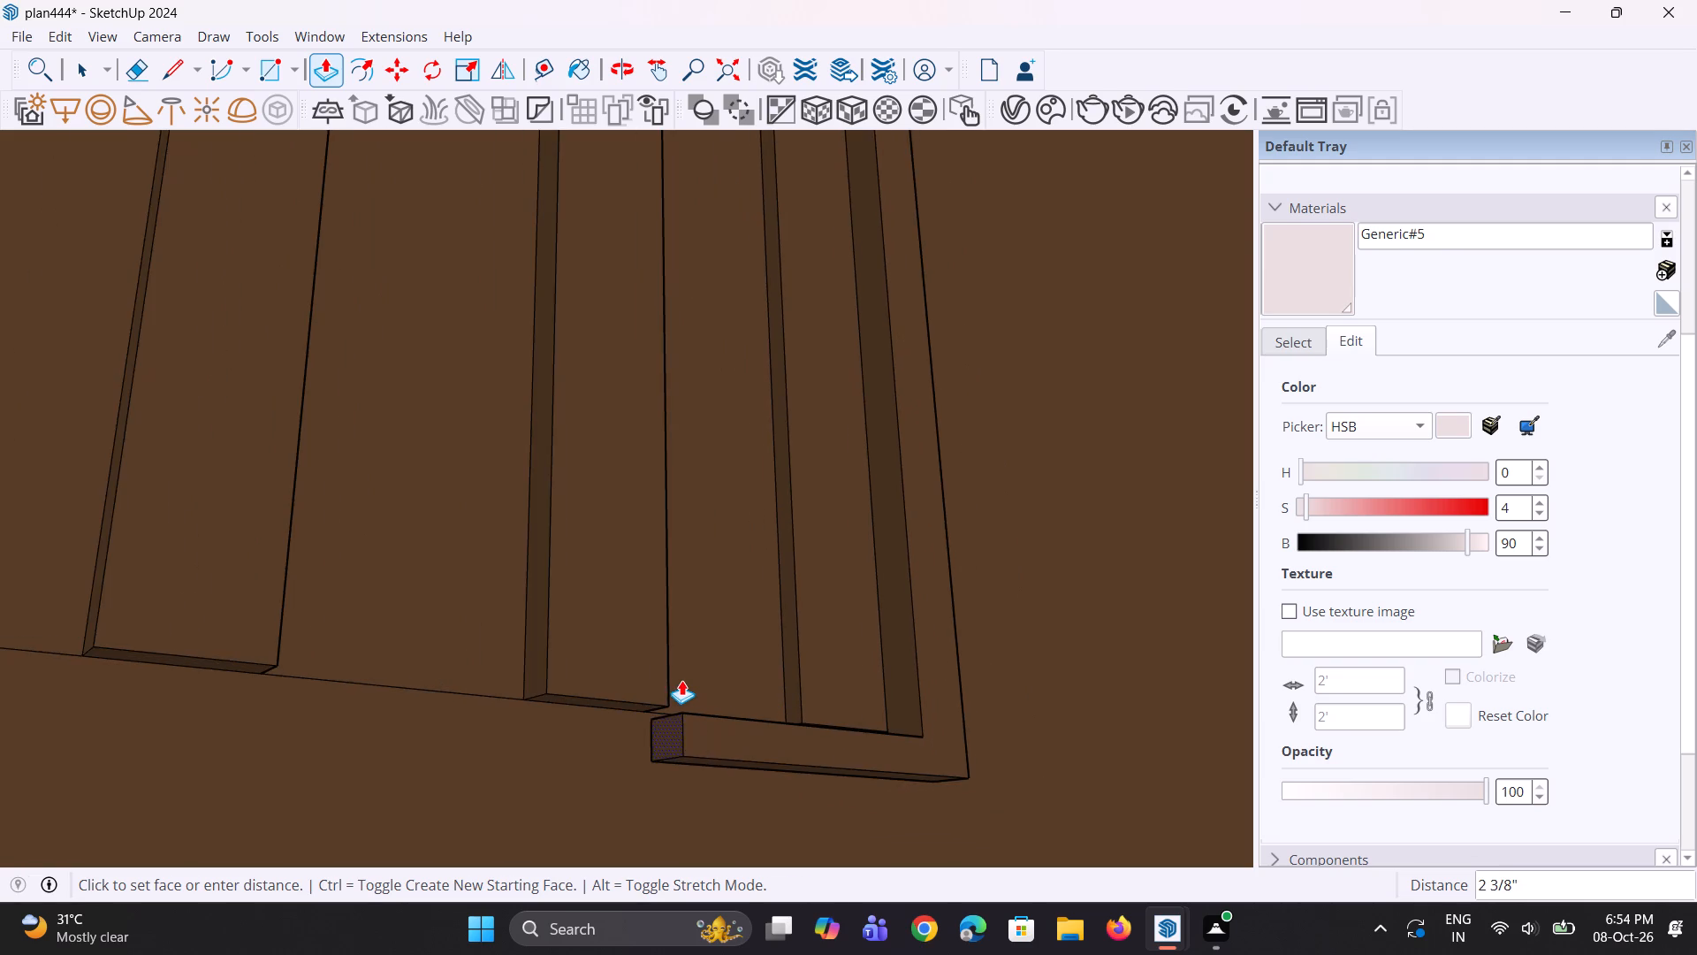
scroll(681, 680, "down", 20)
scroll(681, 680, "down", 4)
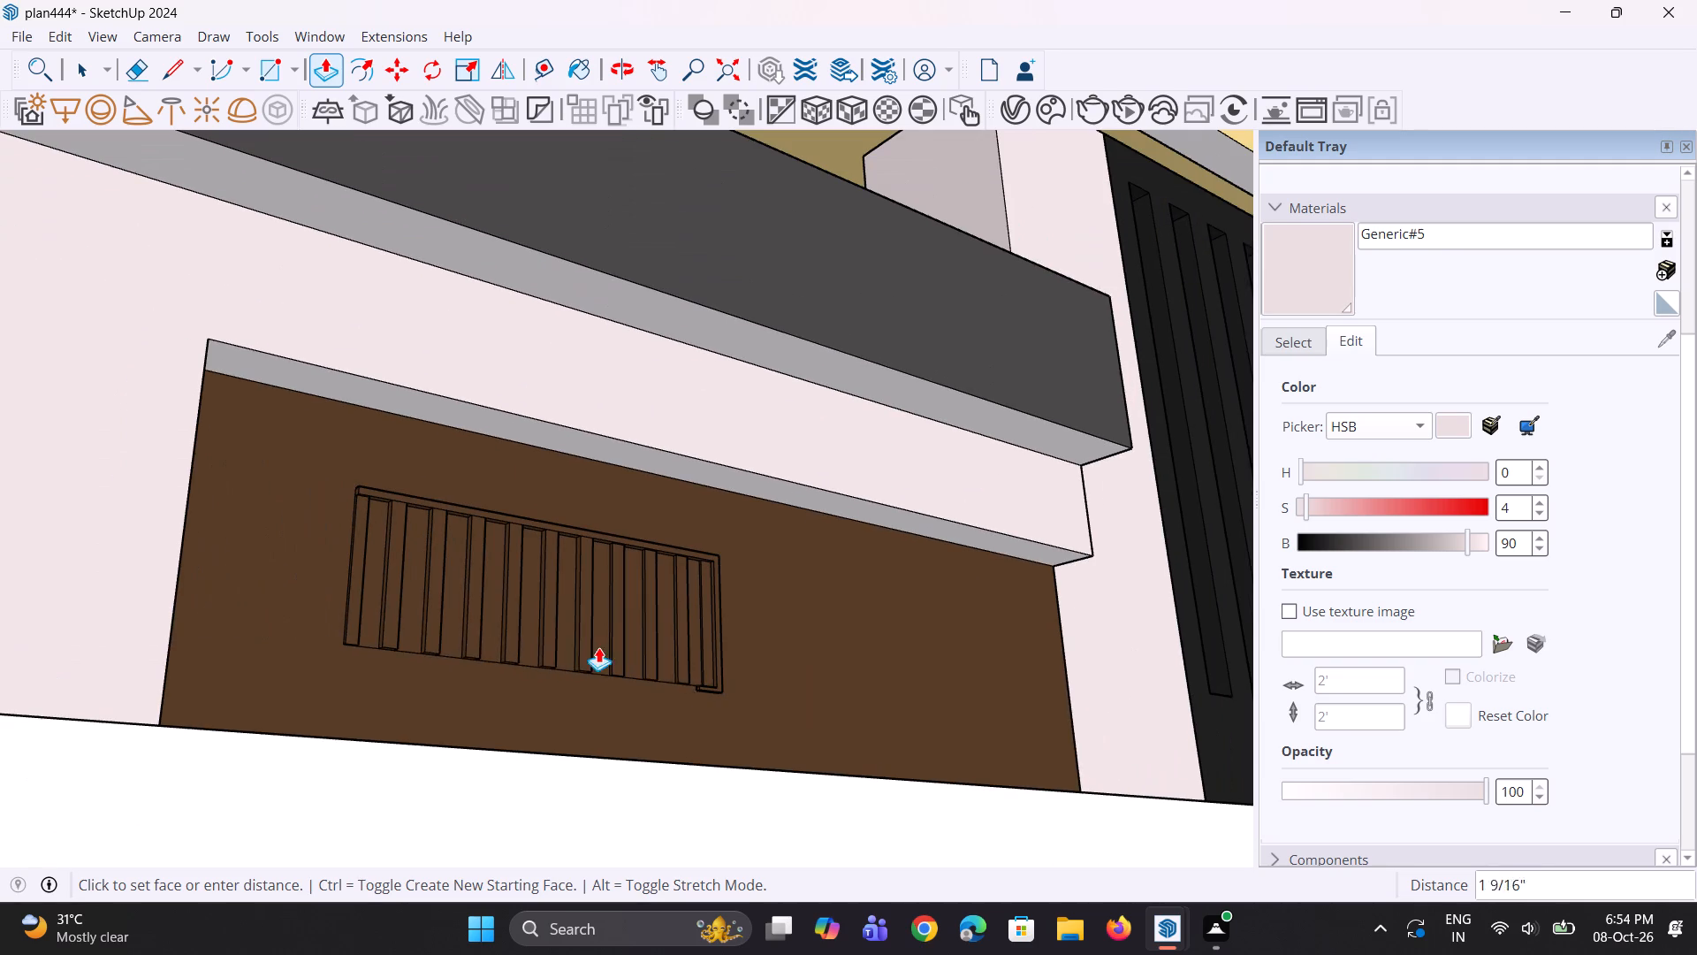
left_click(346, 621)
Pull the left end strip's front face about 1/4" outward, flush with the front of the rails.
scroll(350, 626, "up", 1)
middle_click_drag(366, 637, 377, 673)
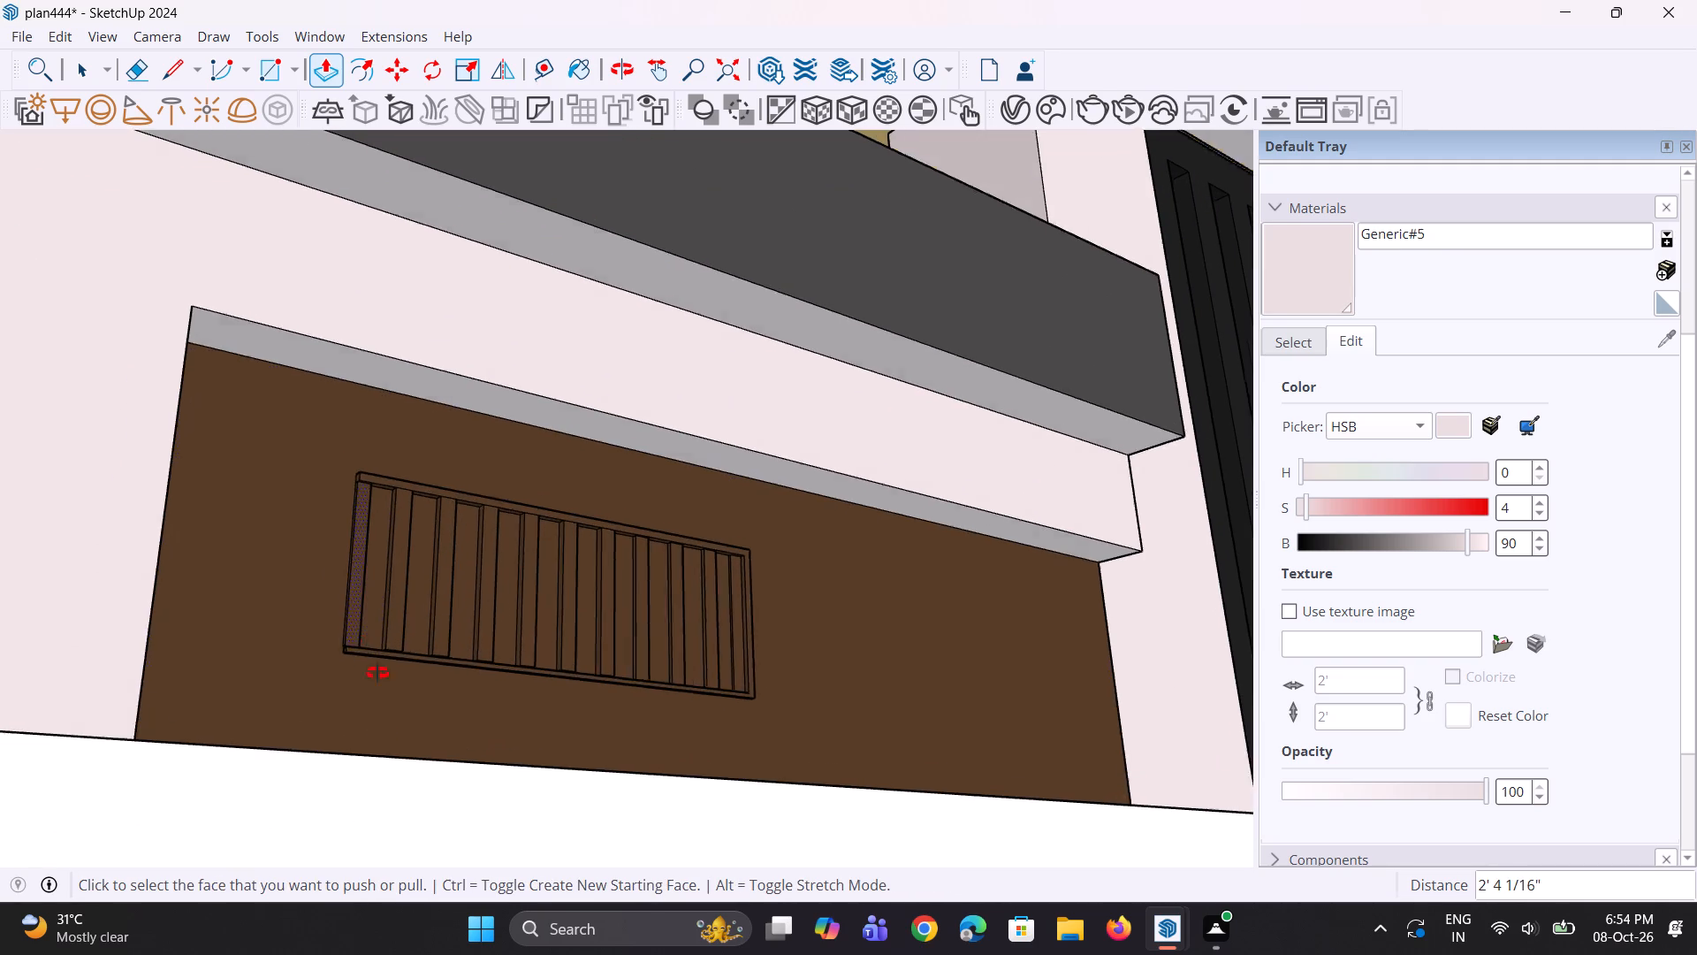
middle_click_drag(377, 673, 383, 740)
scroll(354, 652, "up", 4)
middle_click_drag(368, 651, 361, 735)
scroll(345, 718, "up", 7)
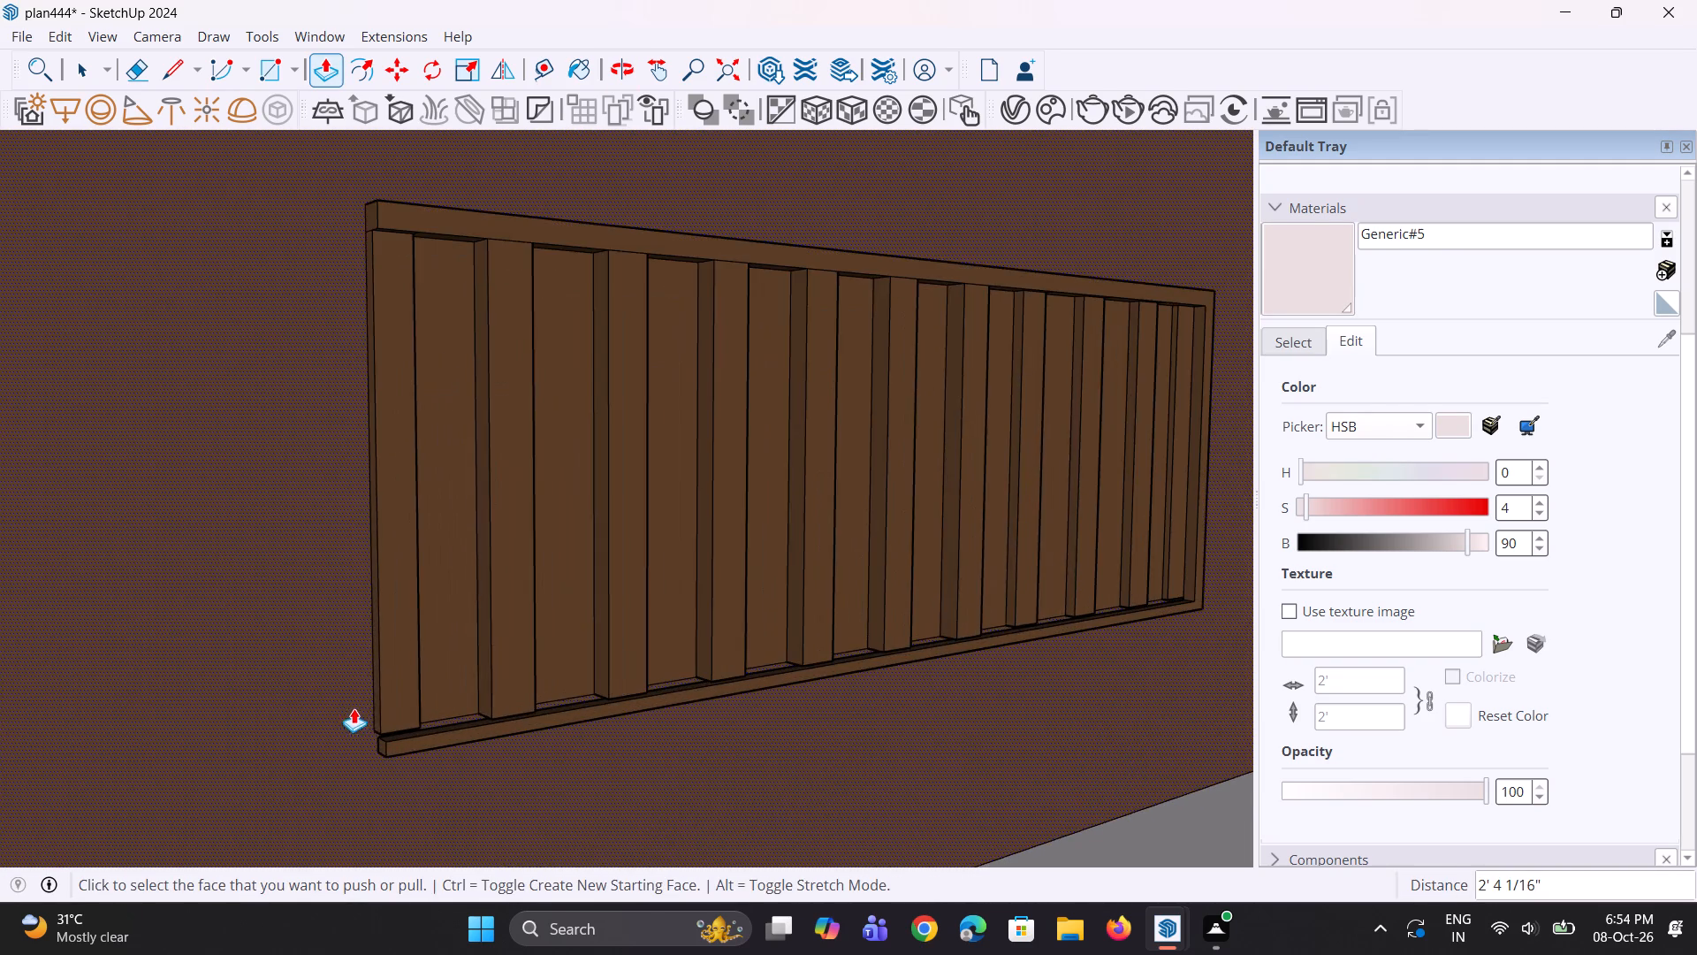
middle_click_drag(356, 708, 330, 733)
left_click(372, 725)
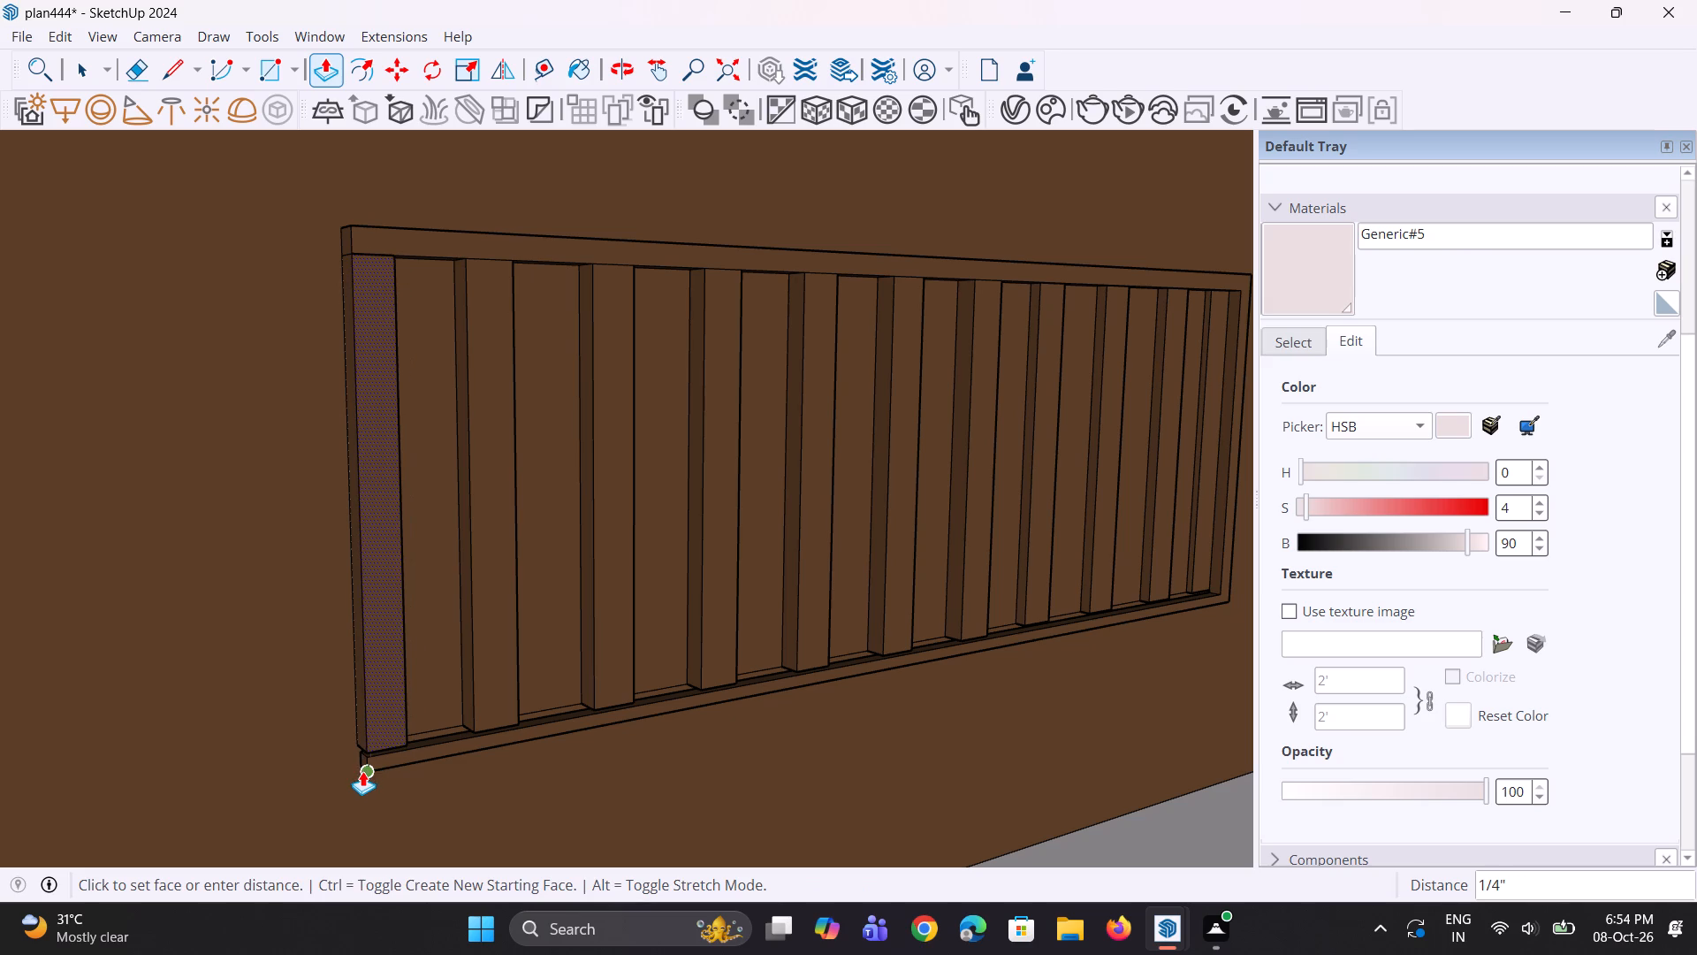
left_click(362, 771)
Pull the bottom rail's top face about 1/16" up towards the strips' lower ends.
scroll(375, 764, "up", 5)
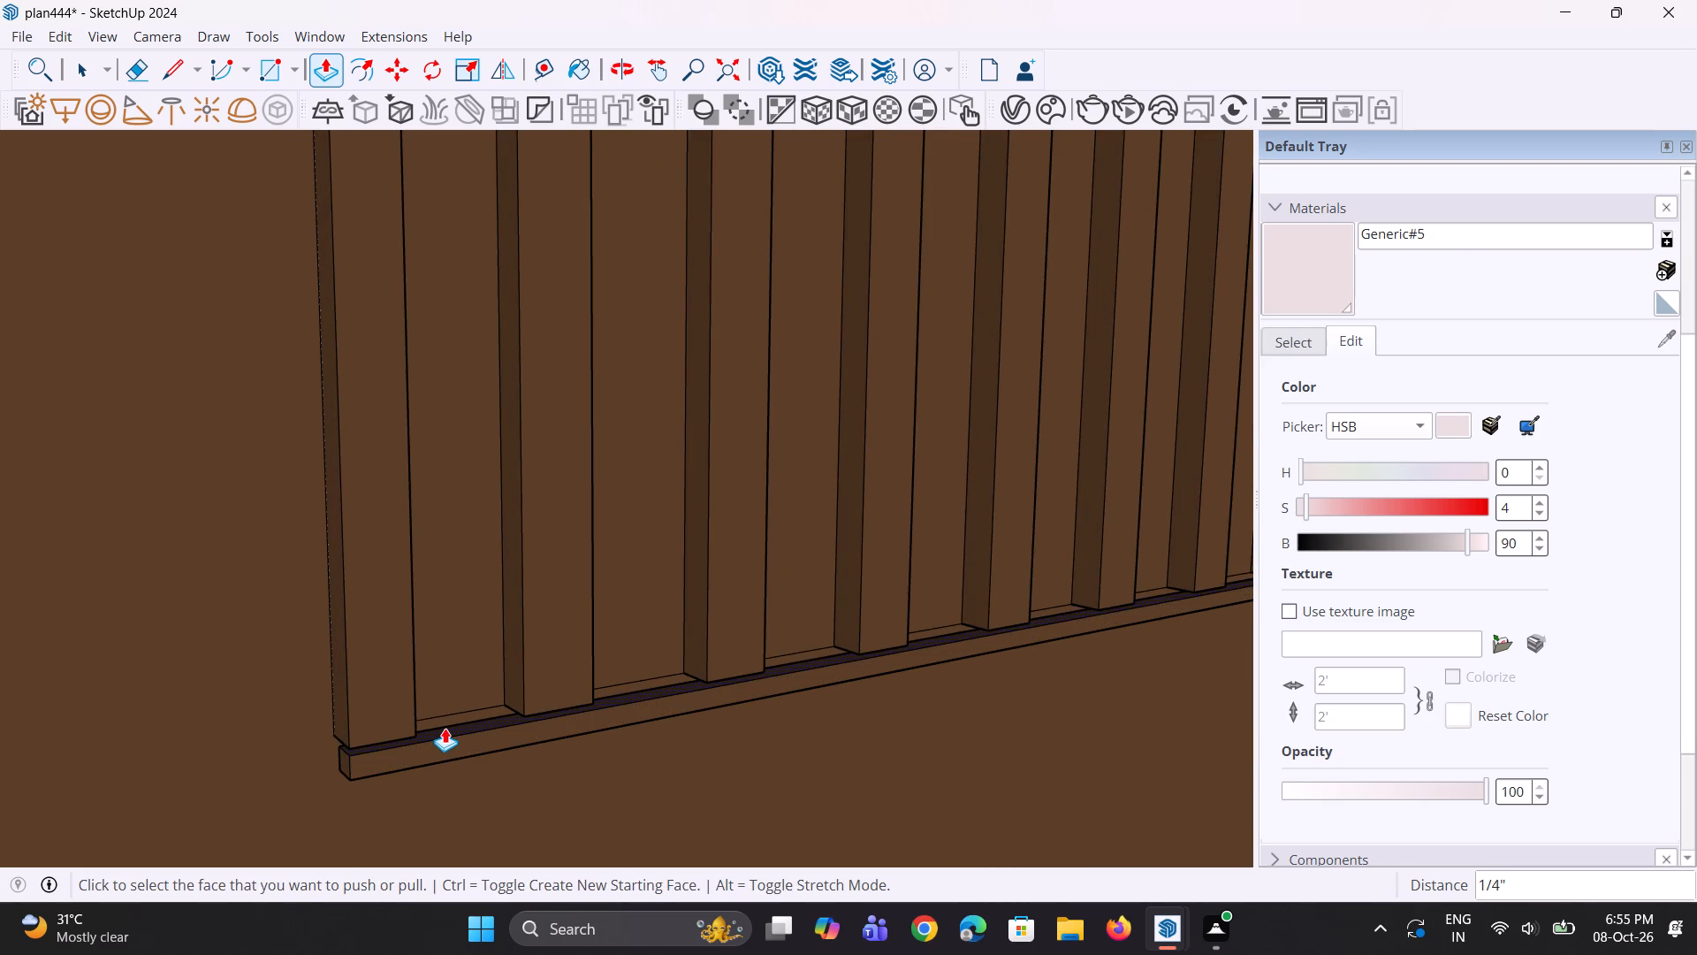
left_click(445, 728)
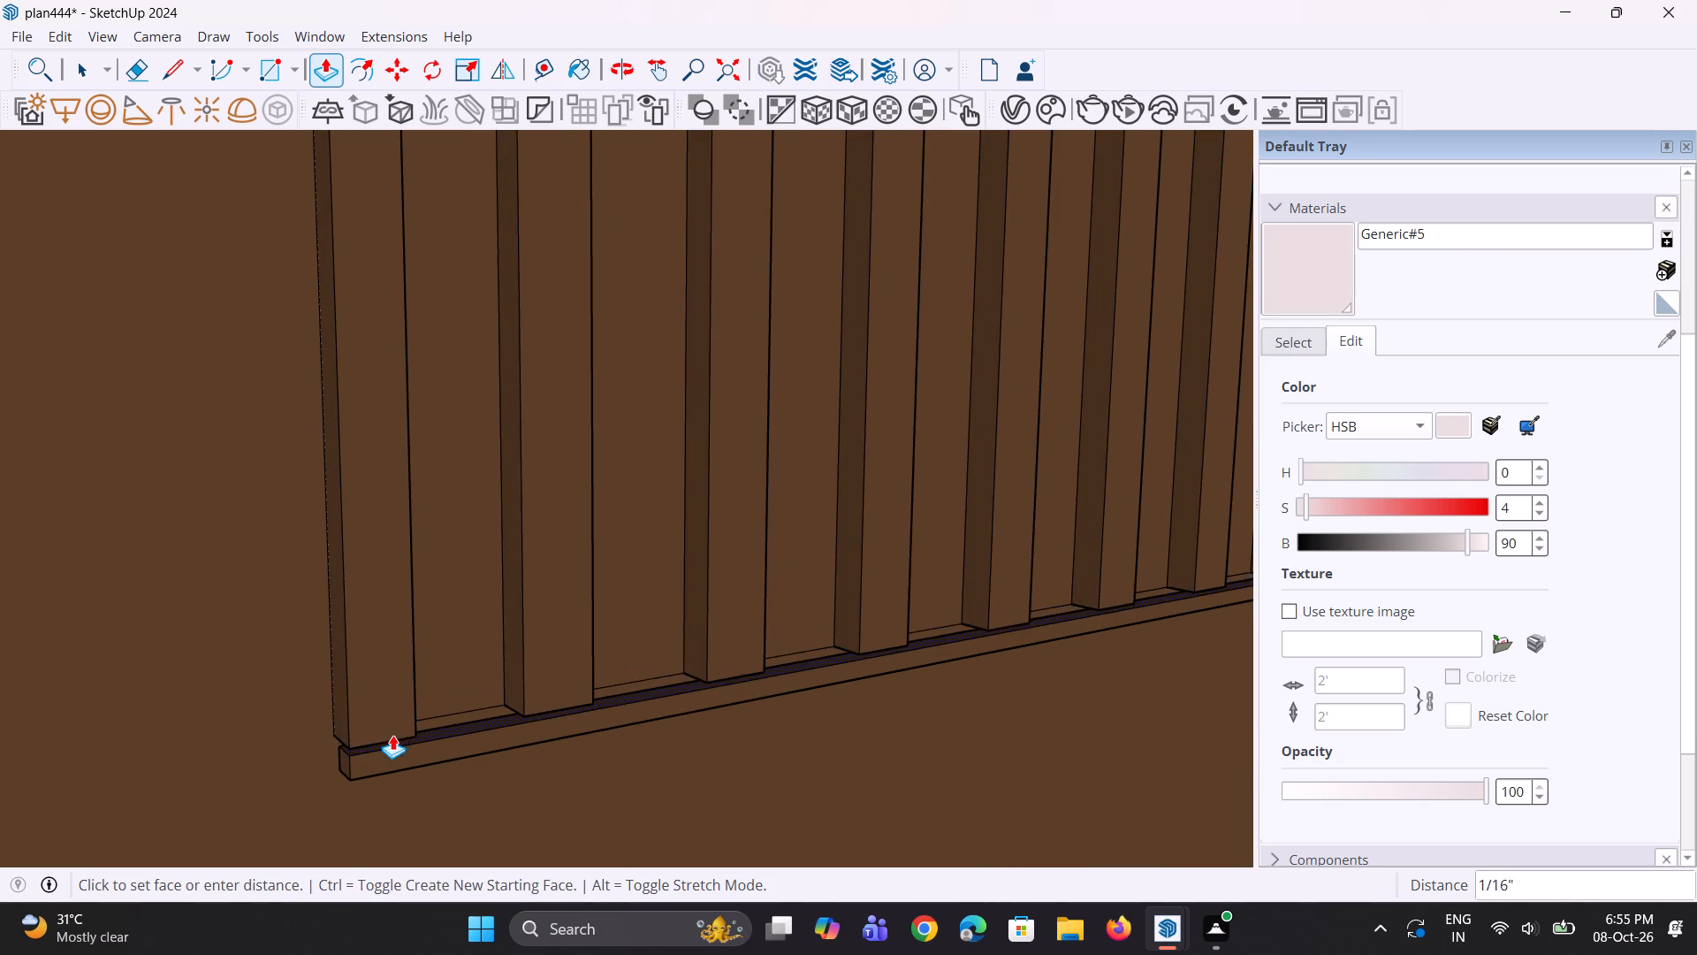
left_click(387, 728)
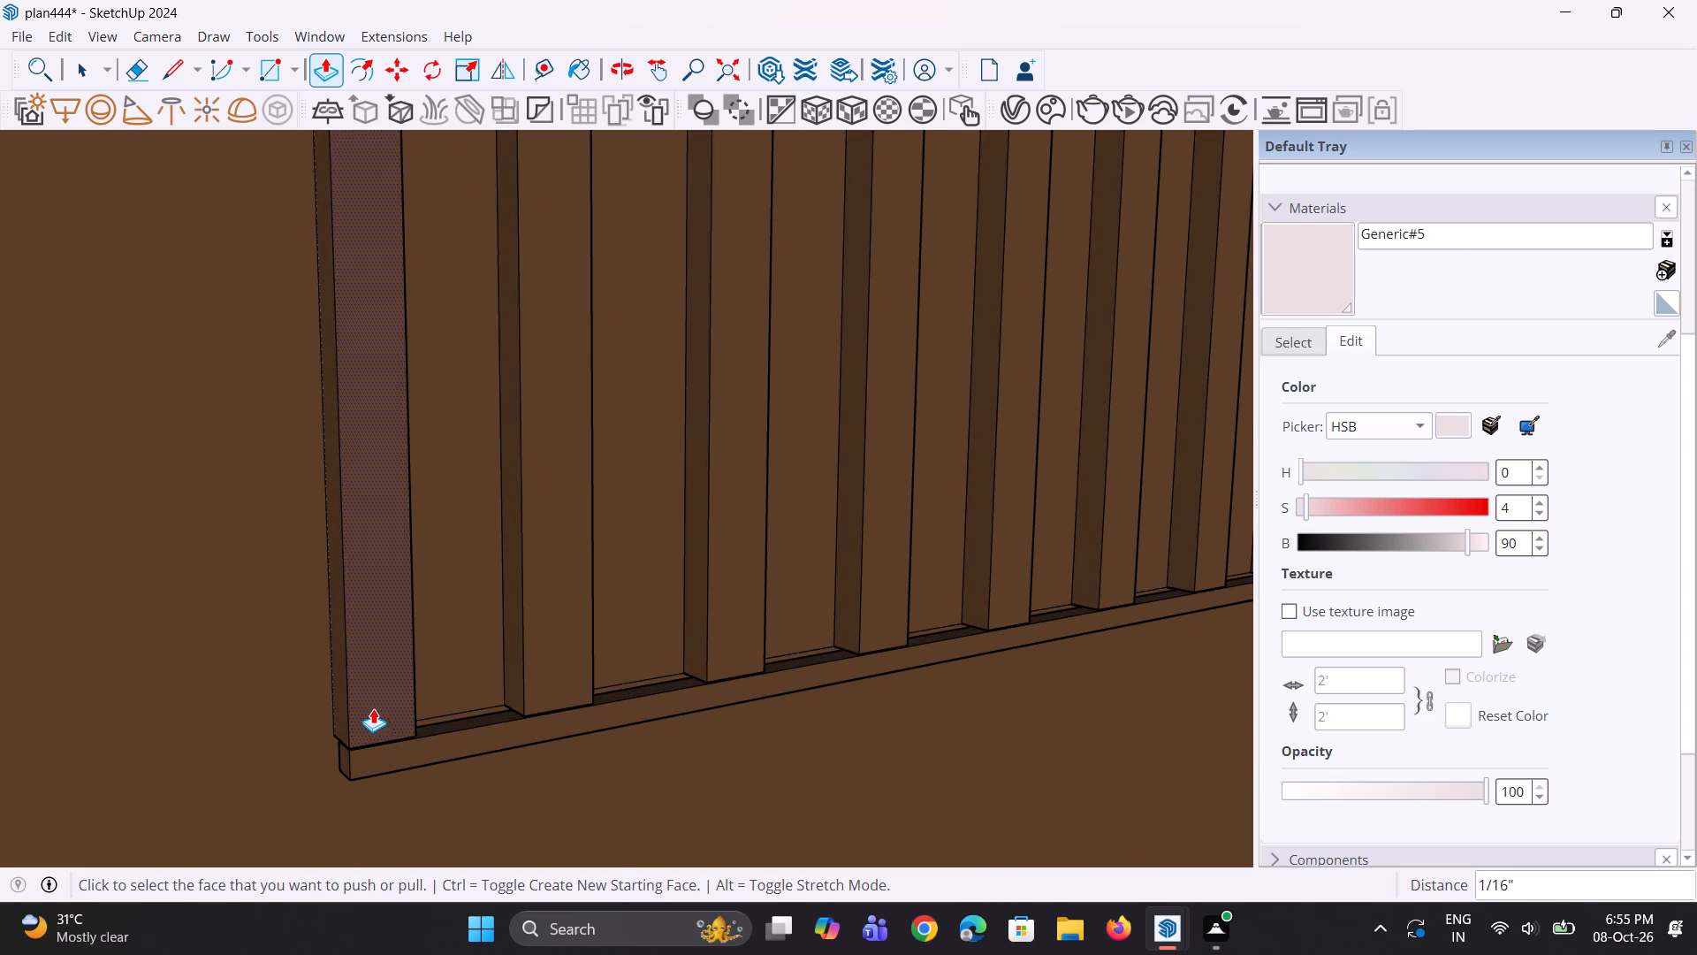
Paint the front face of the joined top, right and bottom rails with the Generic#5 material.
scroll(373, 708, "down", 6)
middle_click_drag(474, 676, 417, 667)
scroll(426, 667, "down", 4)
left_click(1328, 254)
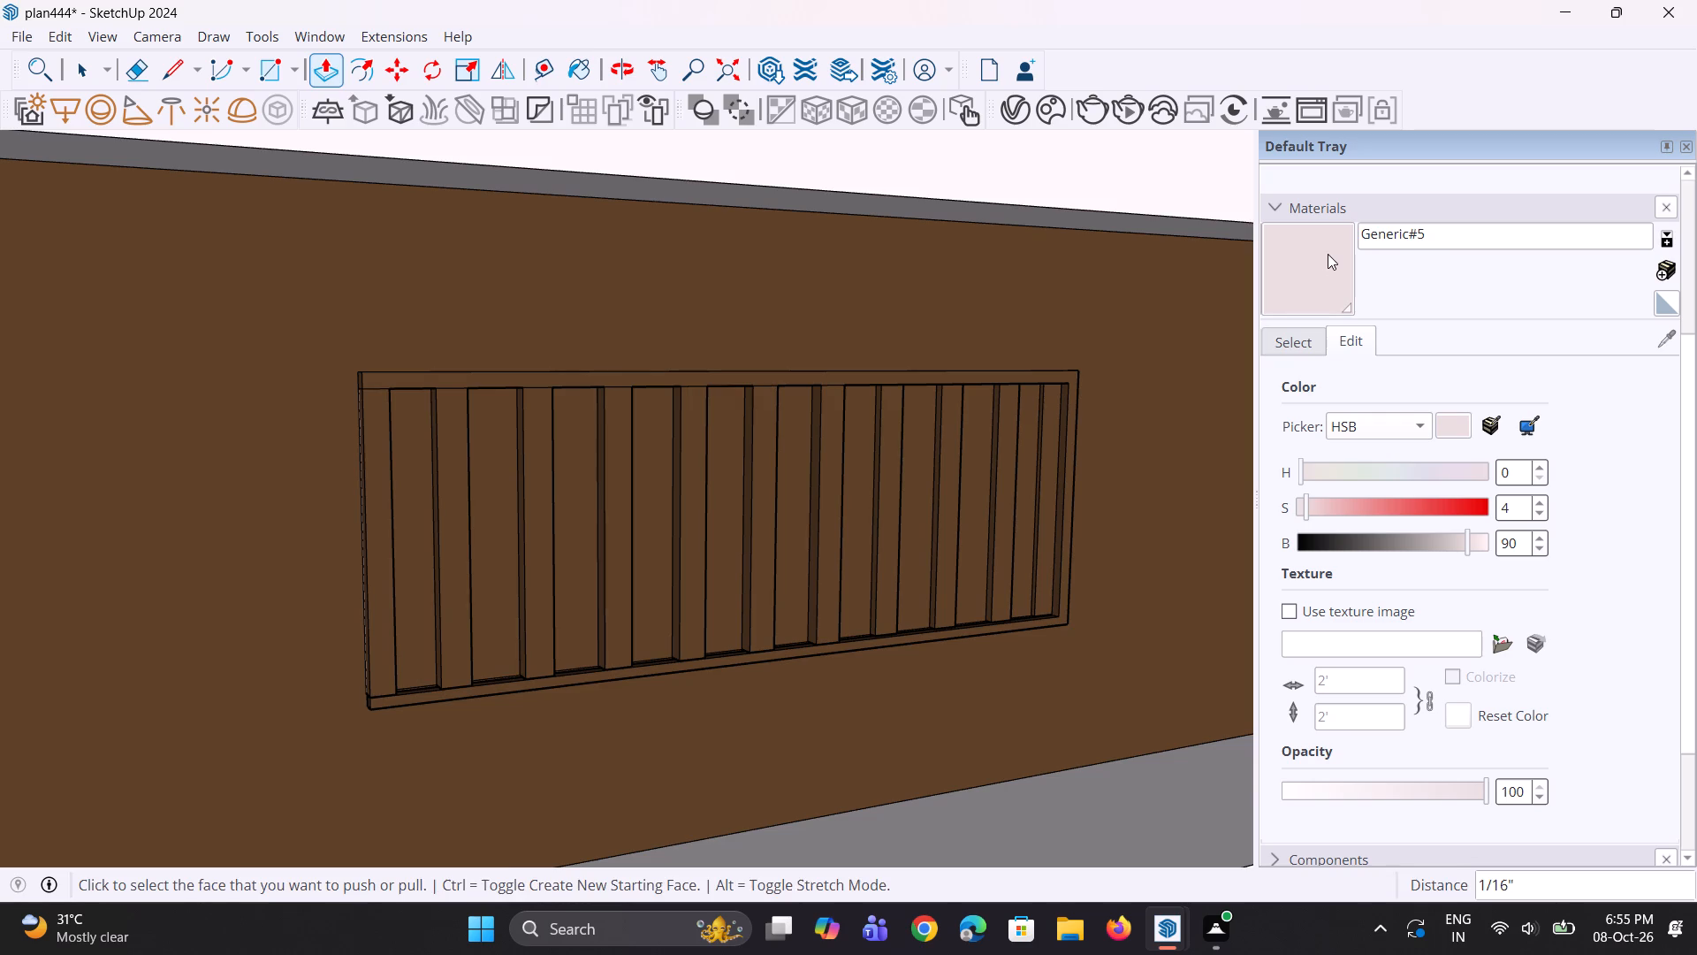
scroll(1110, 380, "up", 2)
left_click(1069, 375)
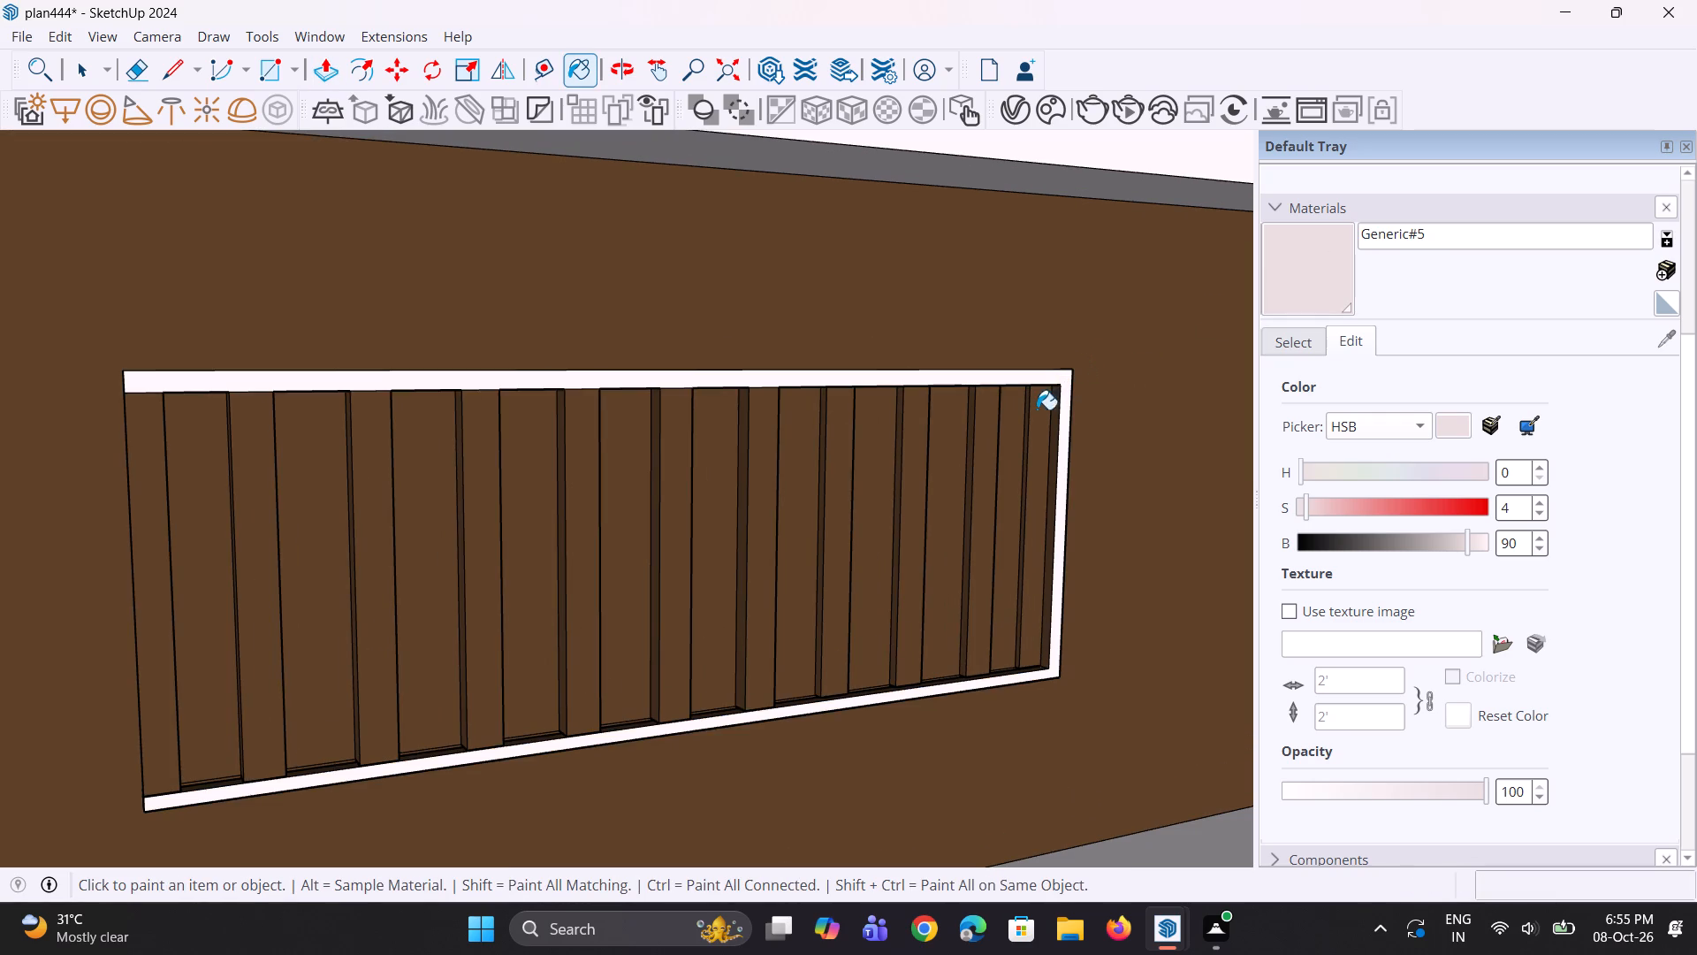
Paint the front faces of the ten vertical strips and the left end strip with the Generic#5 material.
left_click(1034, 413)
left_click(990, 439)
left_click(911, 468)
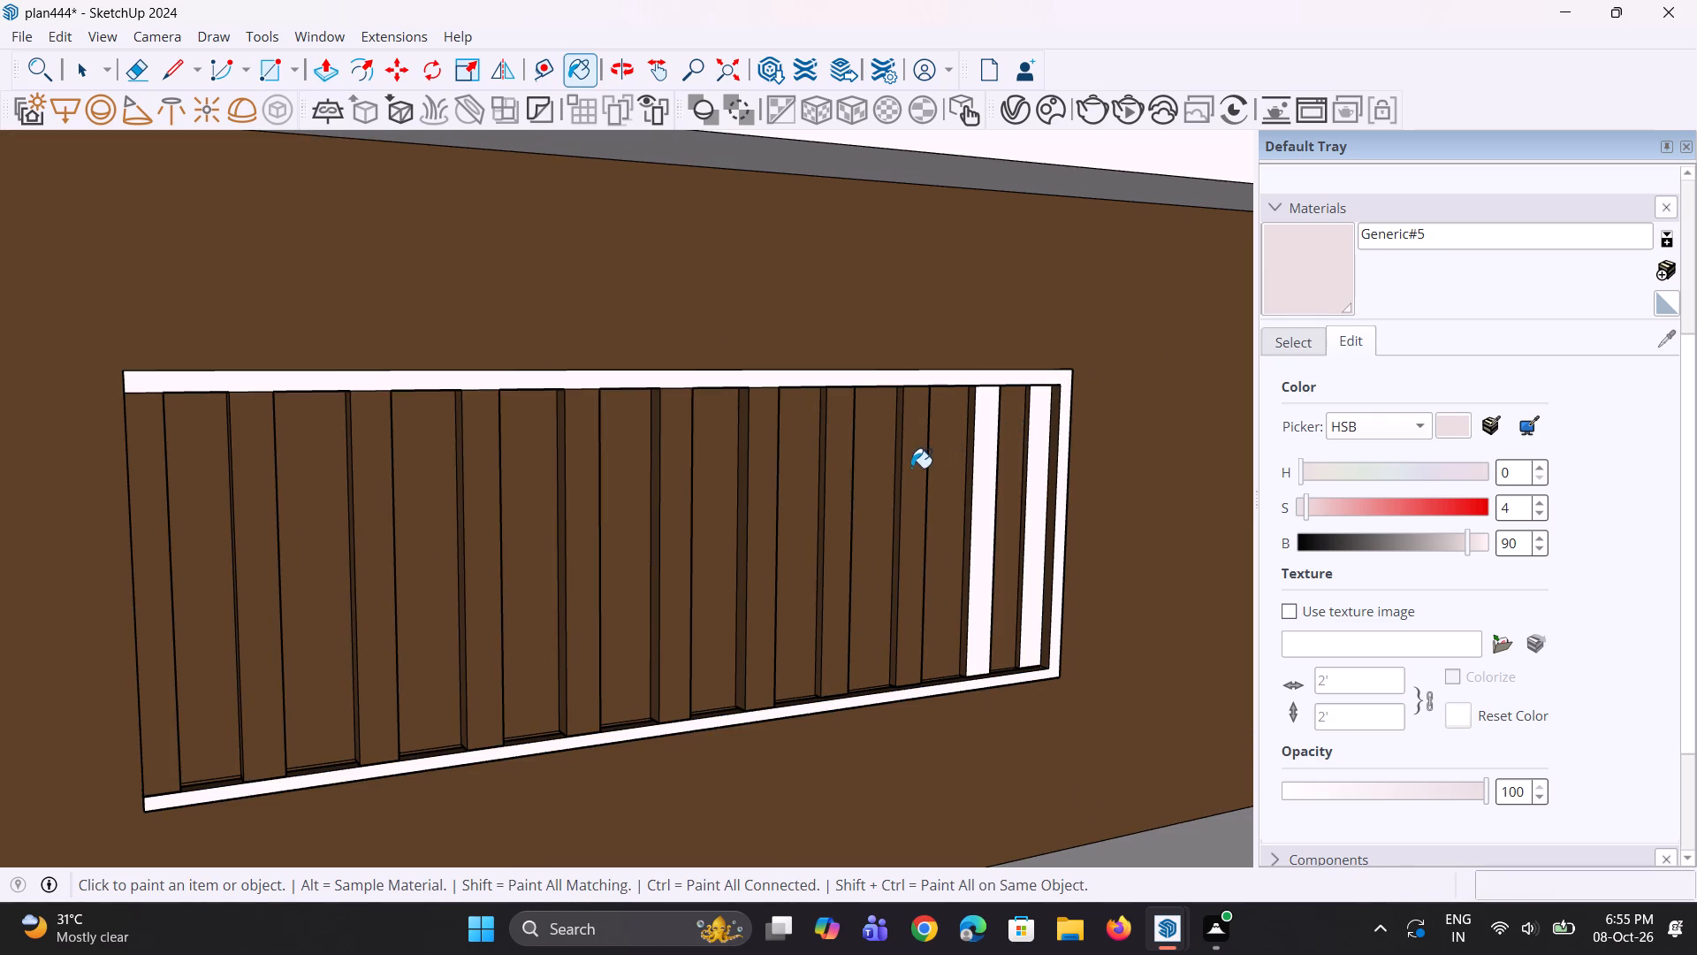
left_click(839, 493)
left_click(764, 516)
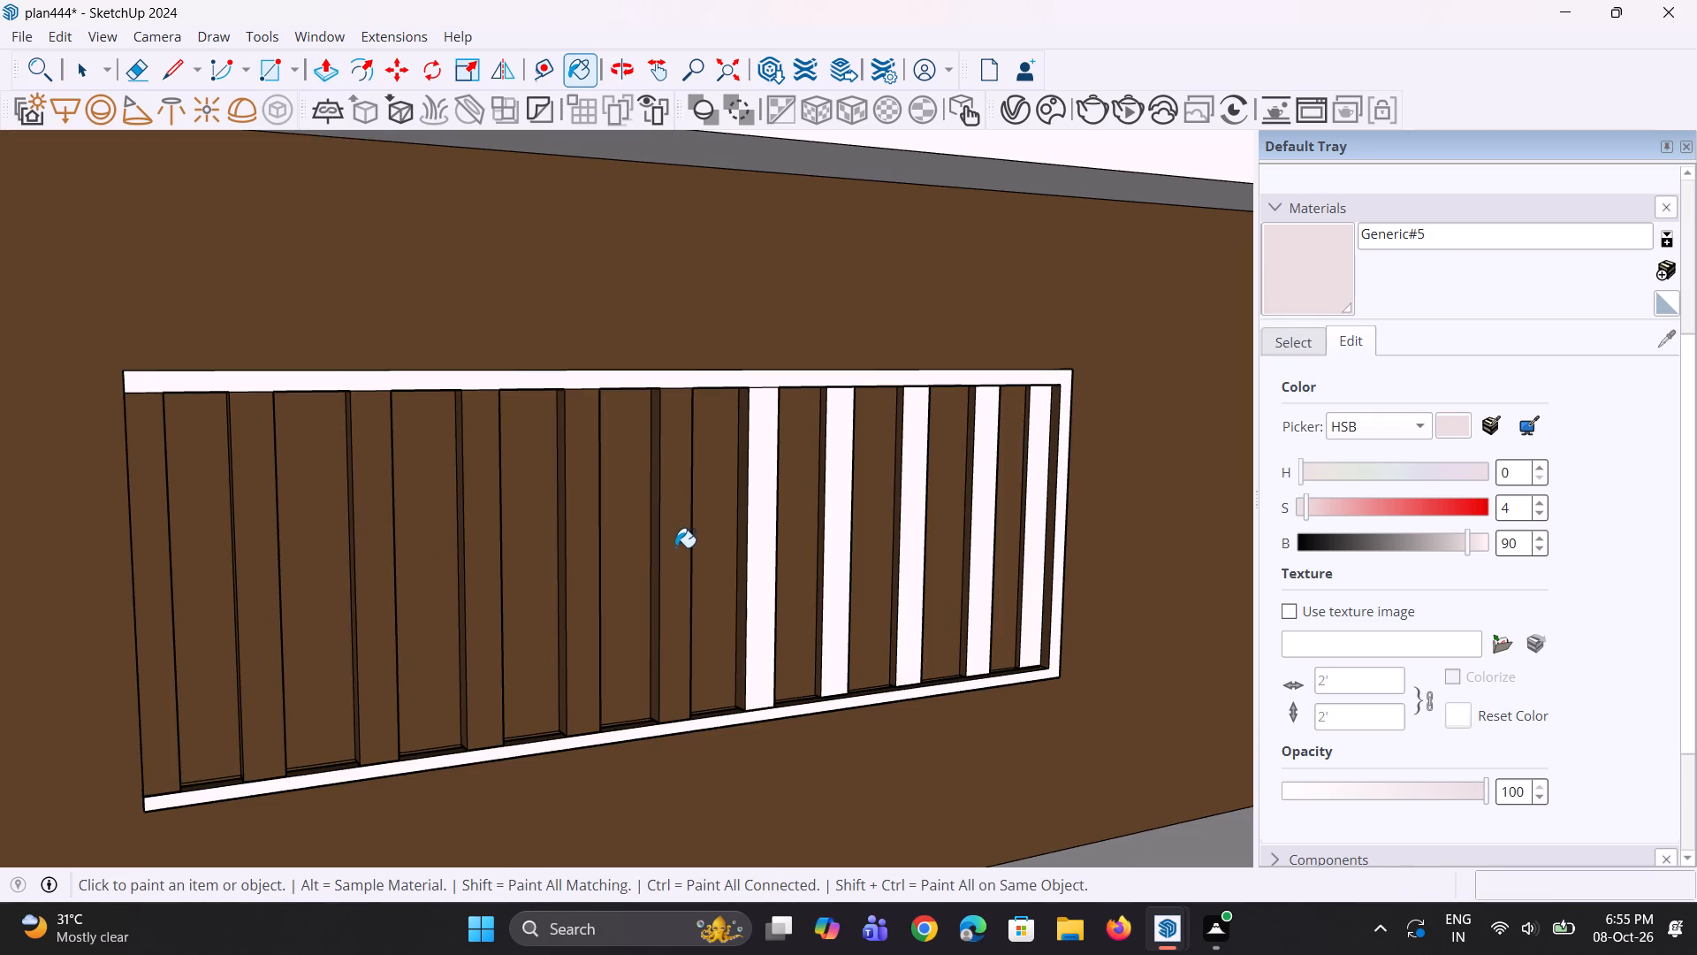
left_click(675, 547)
left_click(583, 578)
left_click(482, 611)
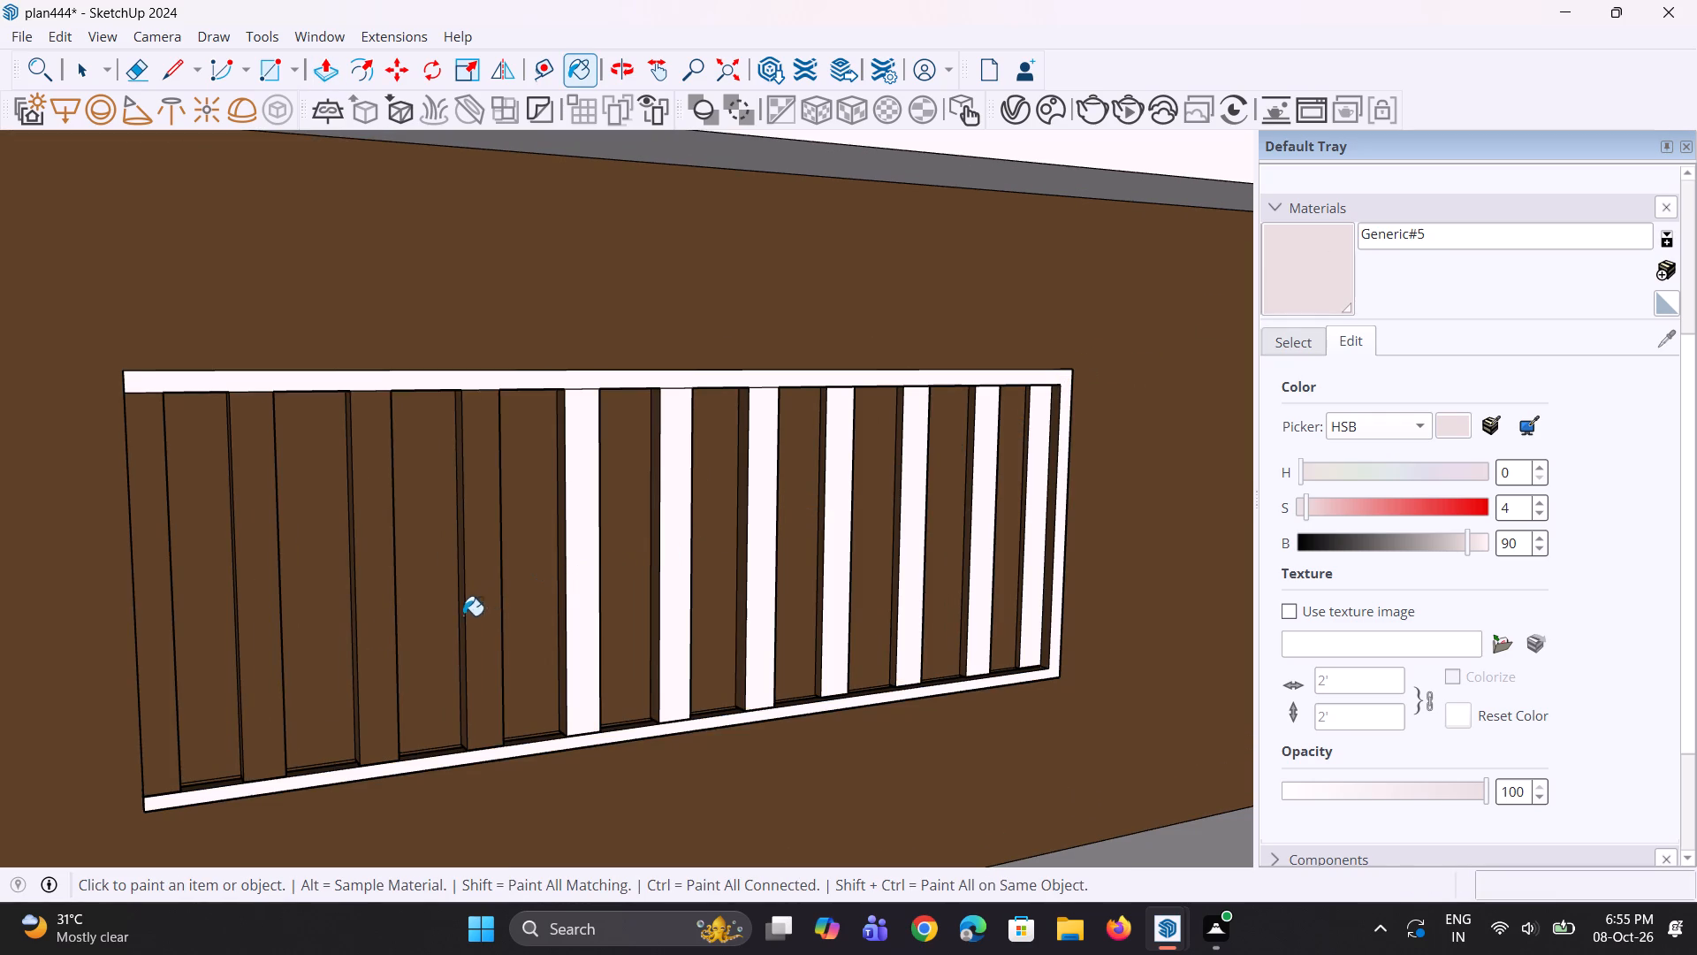
left_click(383, 637)
left_click(269, 684)
left_click(159, 713)
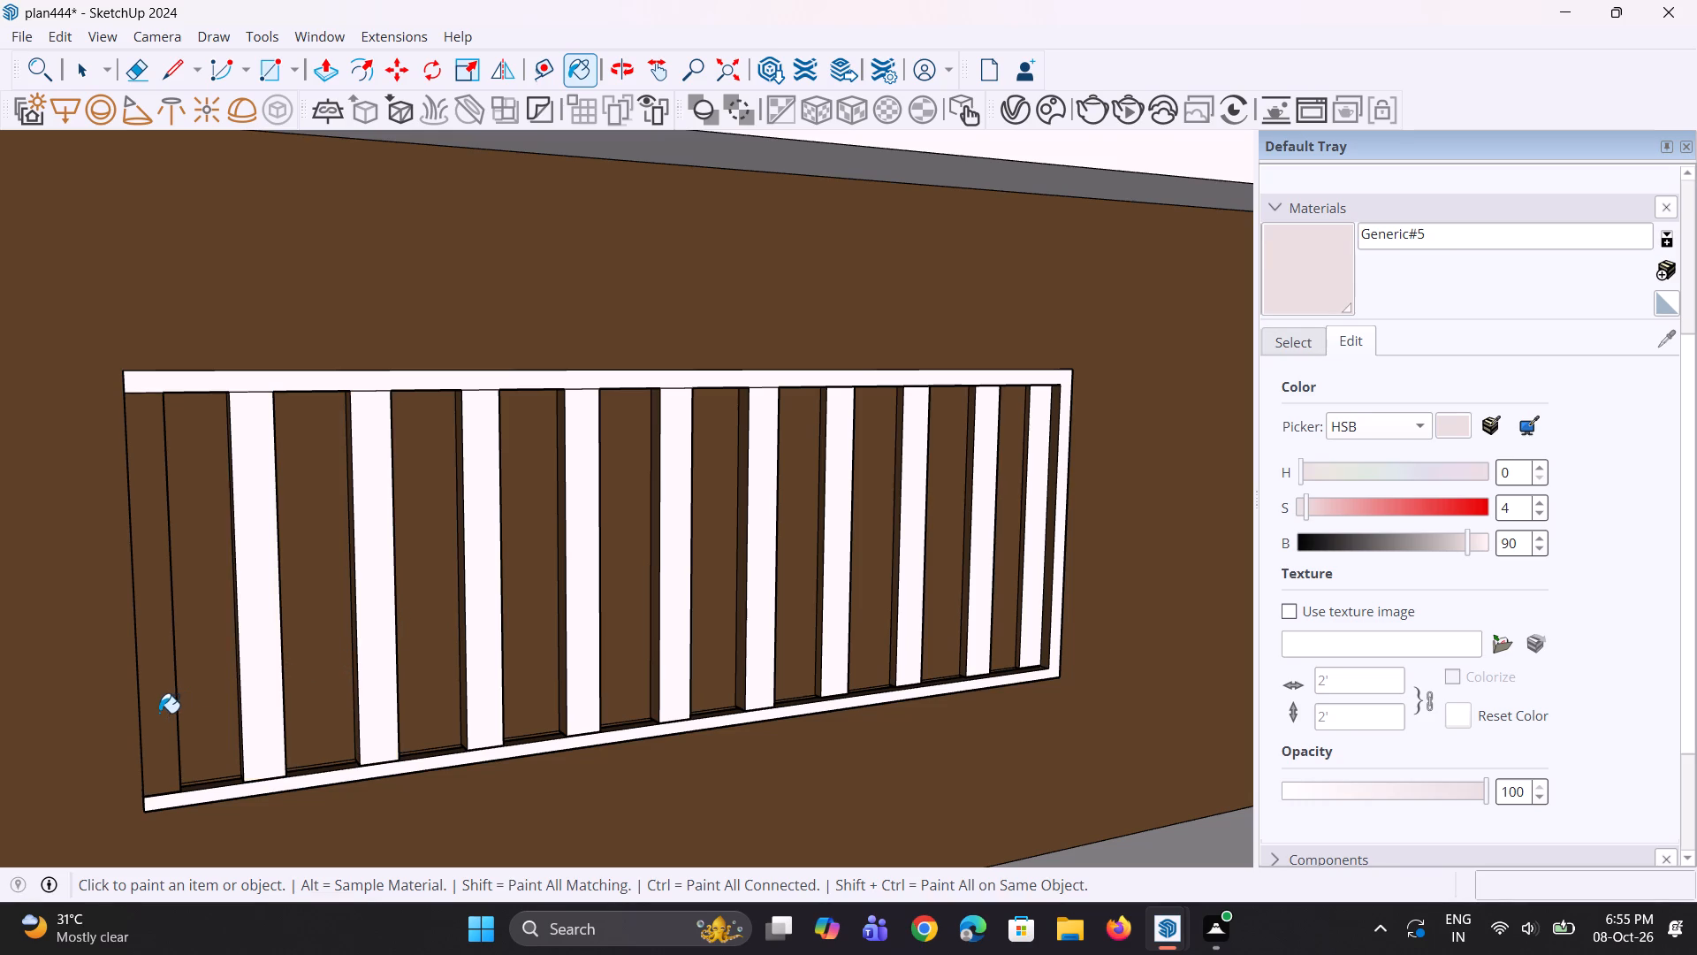
scroll(253, 706, "down", 7)
middle_click_drag(574, 639, 757, 548)
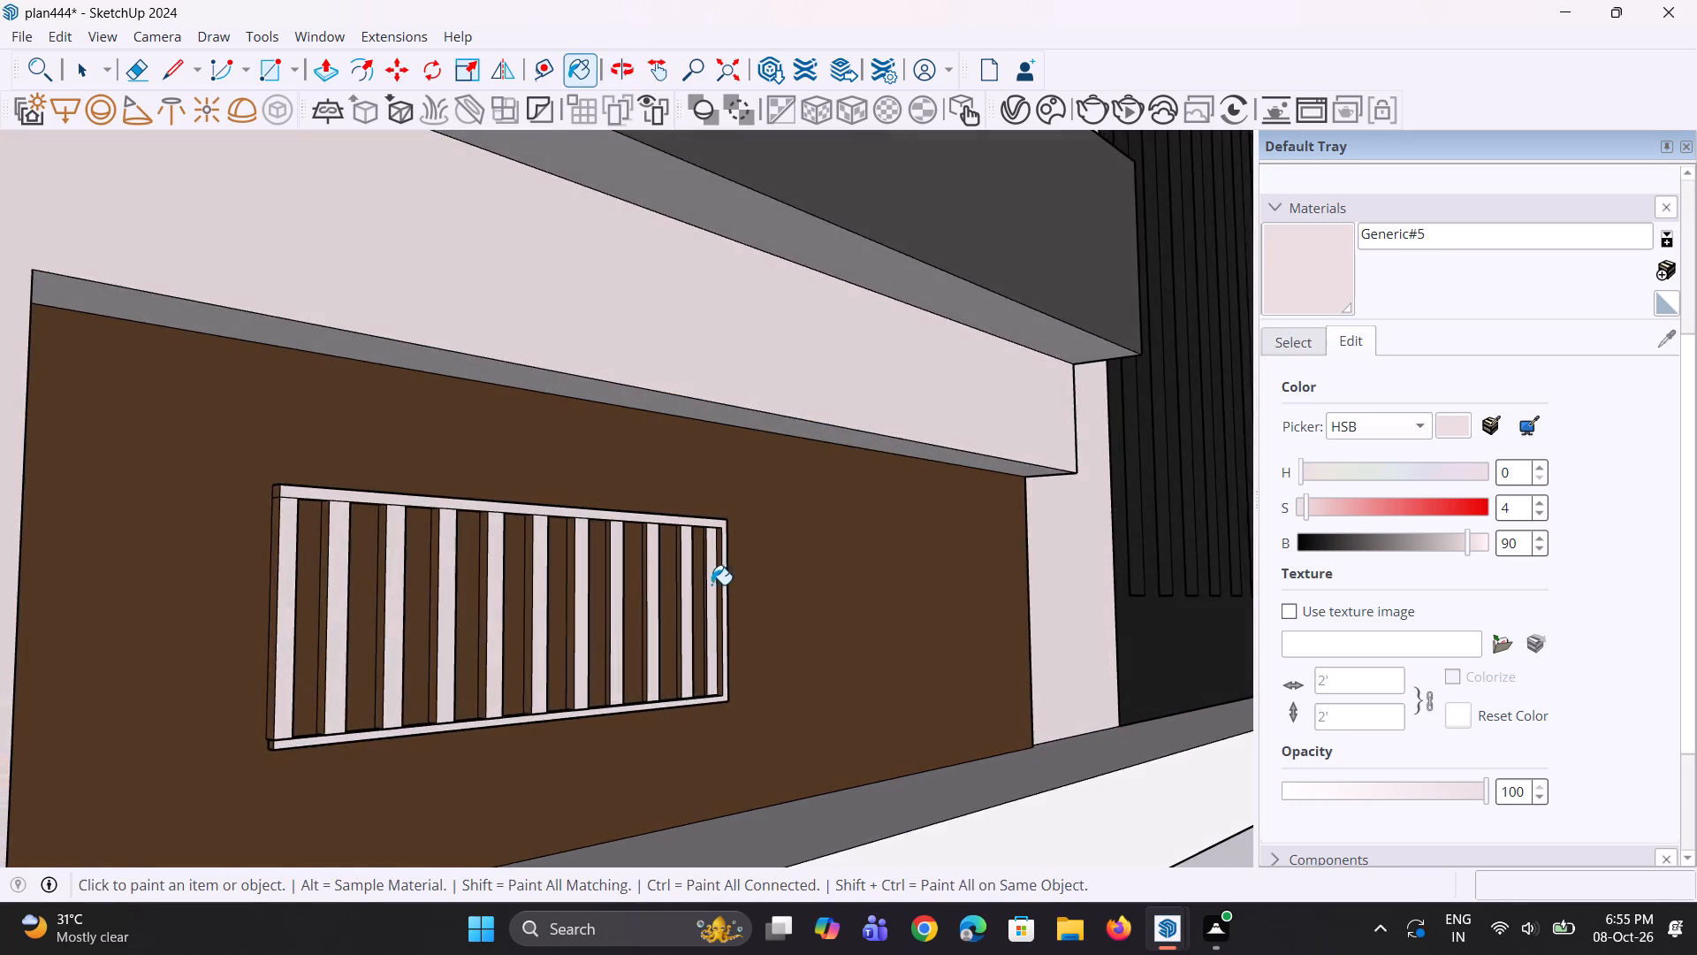
scroll(707, 587, "up", 6)
scroll(727, 574, "down", 10)
middle_click_drag(757, 590, 561, 671)
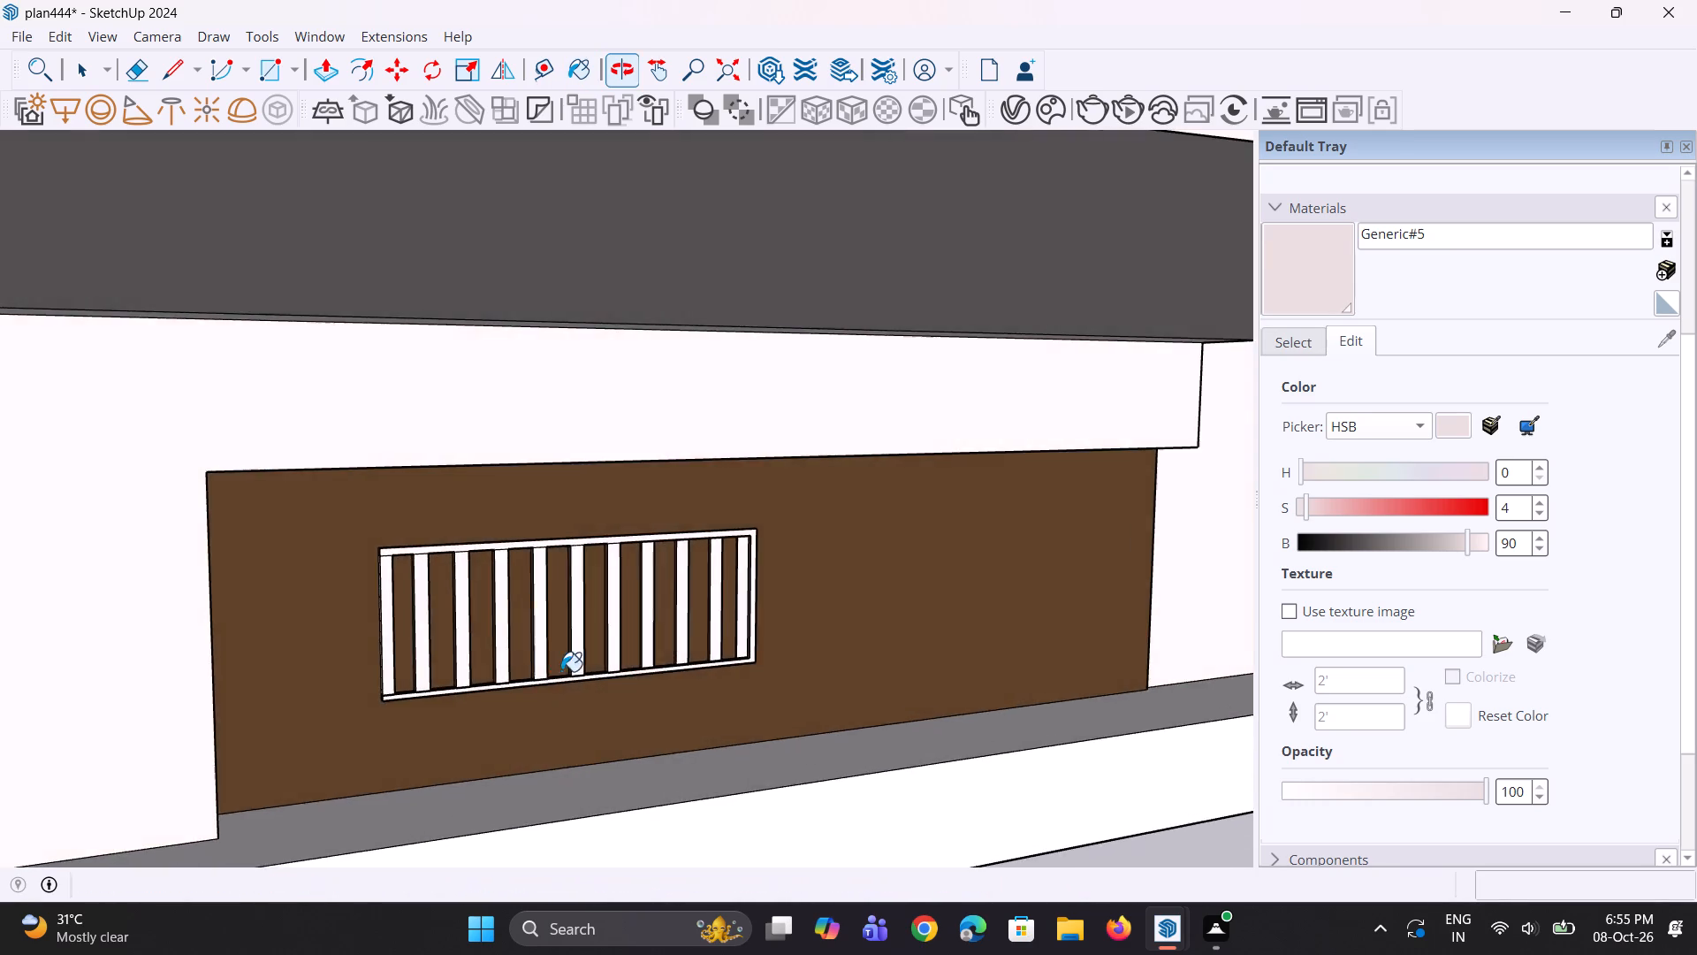
scroll(559, 667, "down", 9)
middle_click_drag(696, 635, 587, 711)
key("space")
key("space")
Save the plan444 model.
scroll(624, 646, "down", 5)
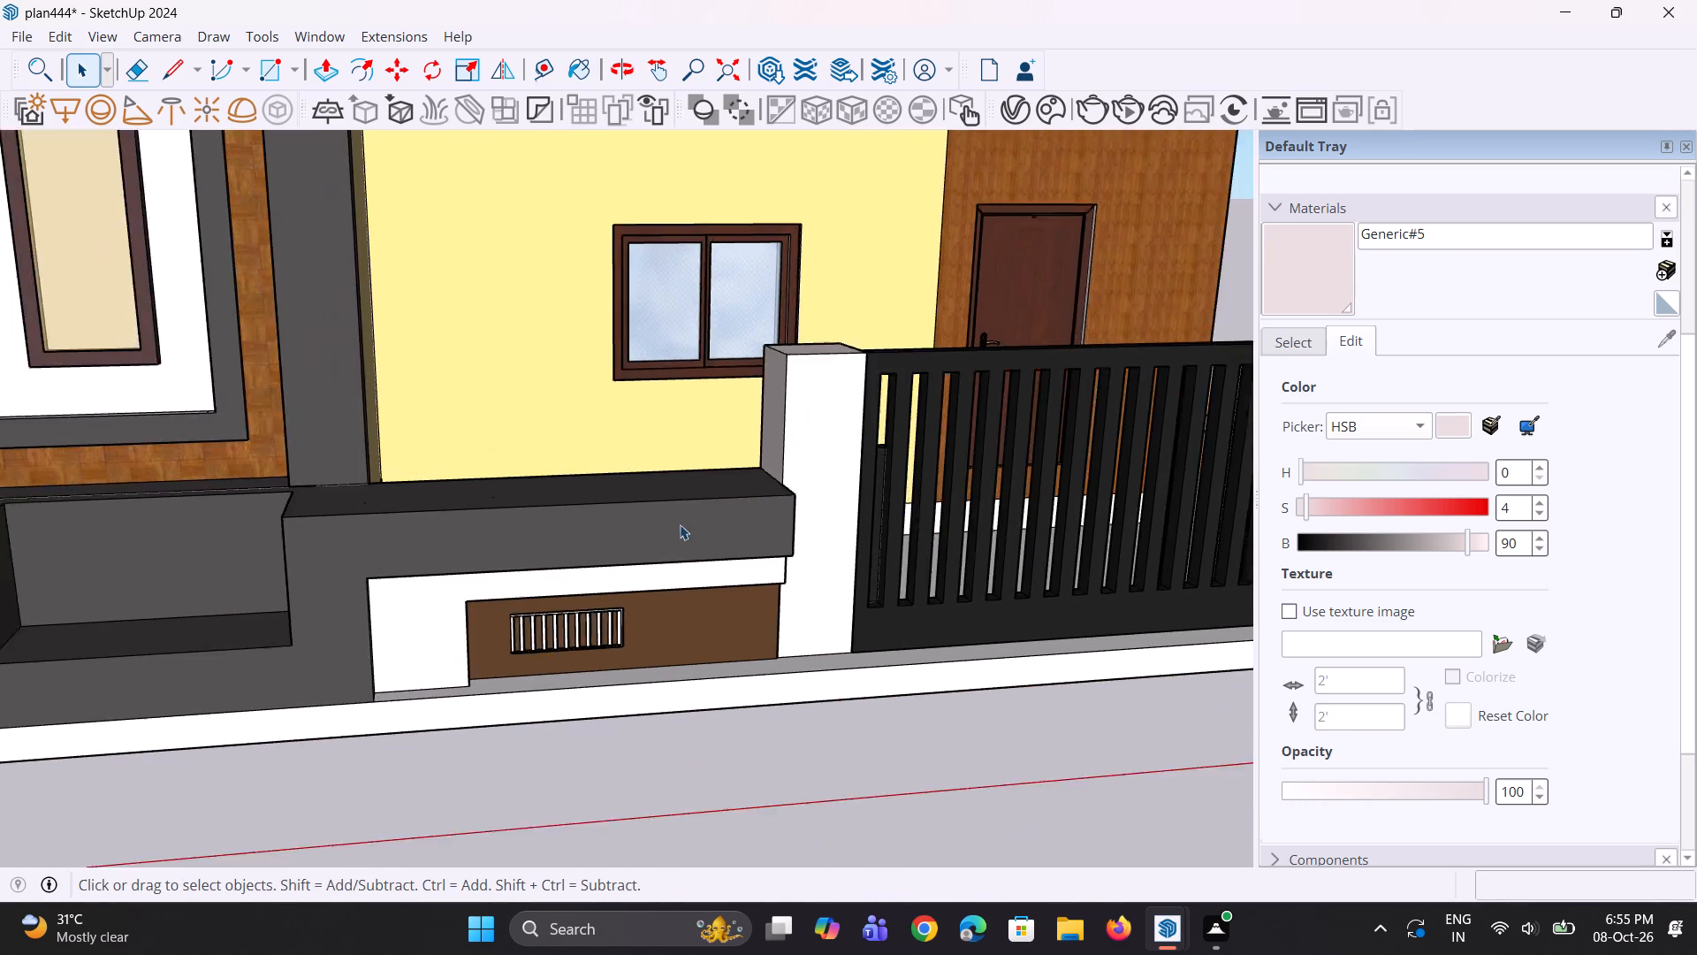
scroll(680, 524, "down", 3)
middle_click_drag(651, 592, 643, 477)
key("ctrl+s")
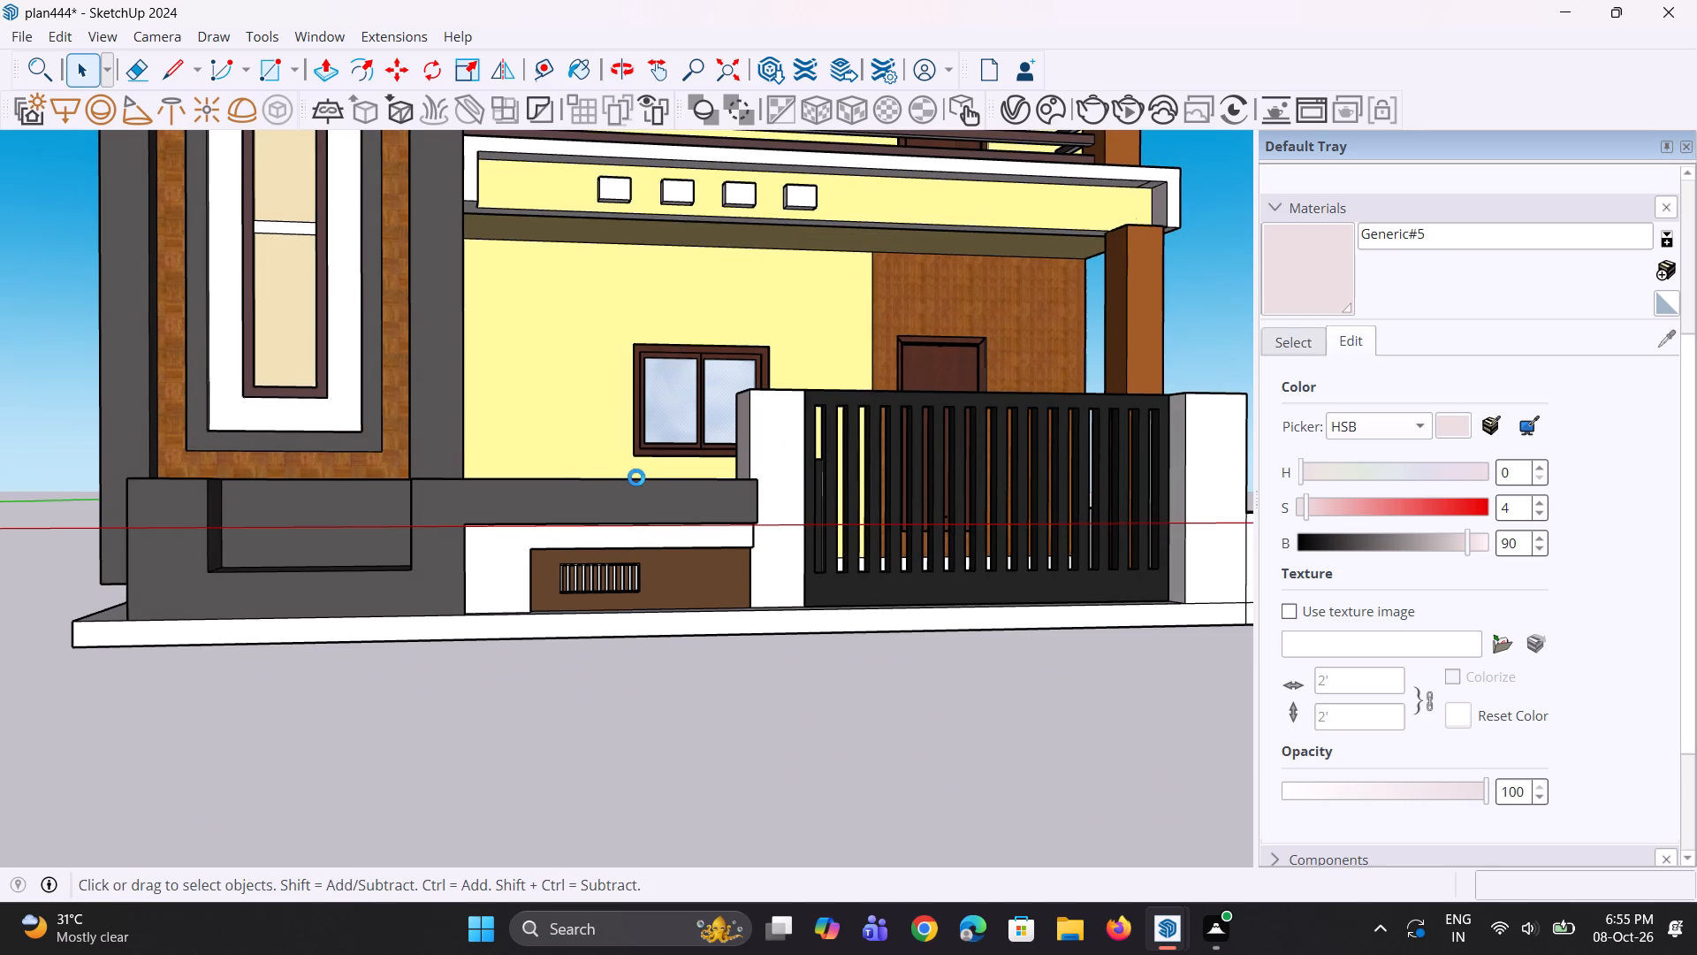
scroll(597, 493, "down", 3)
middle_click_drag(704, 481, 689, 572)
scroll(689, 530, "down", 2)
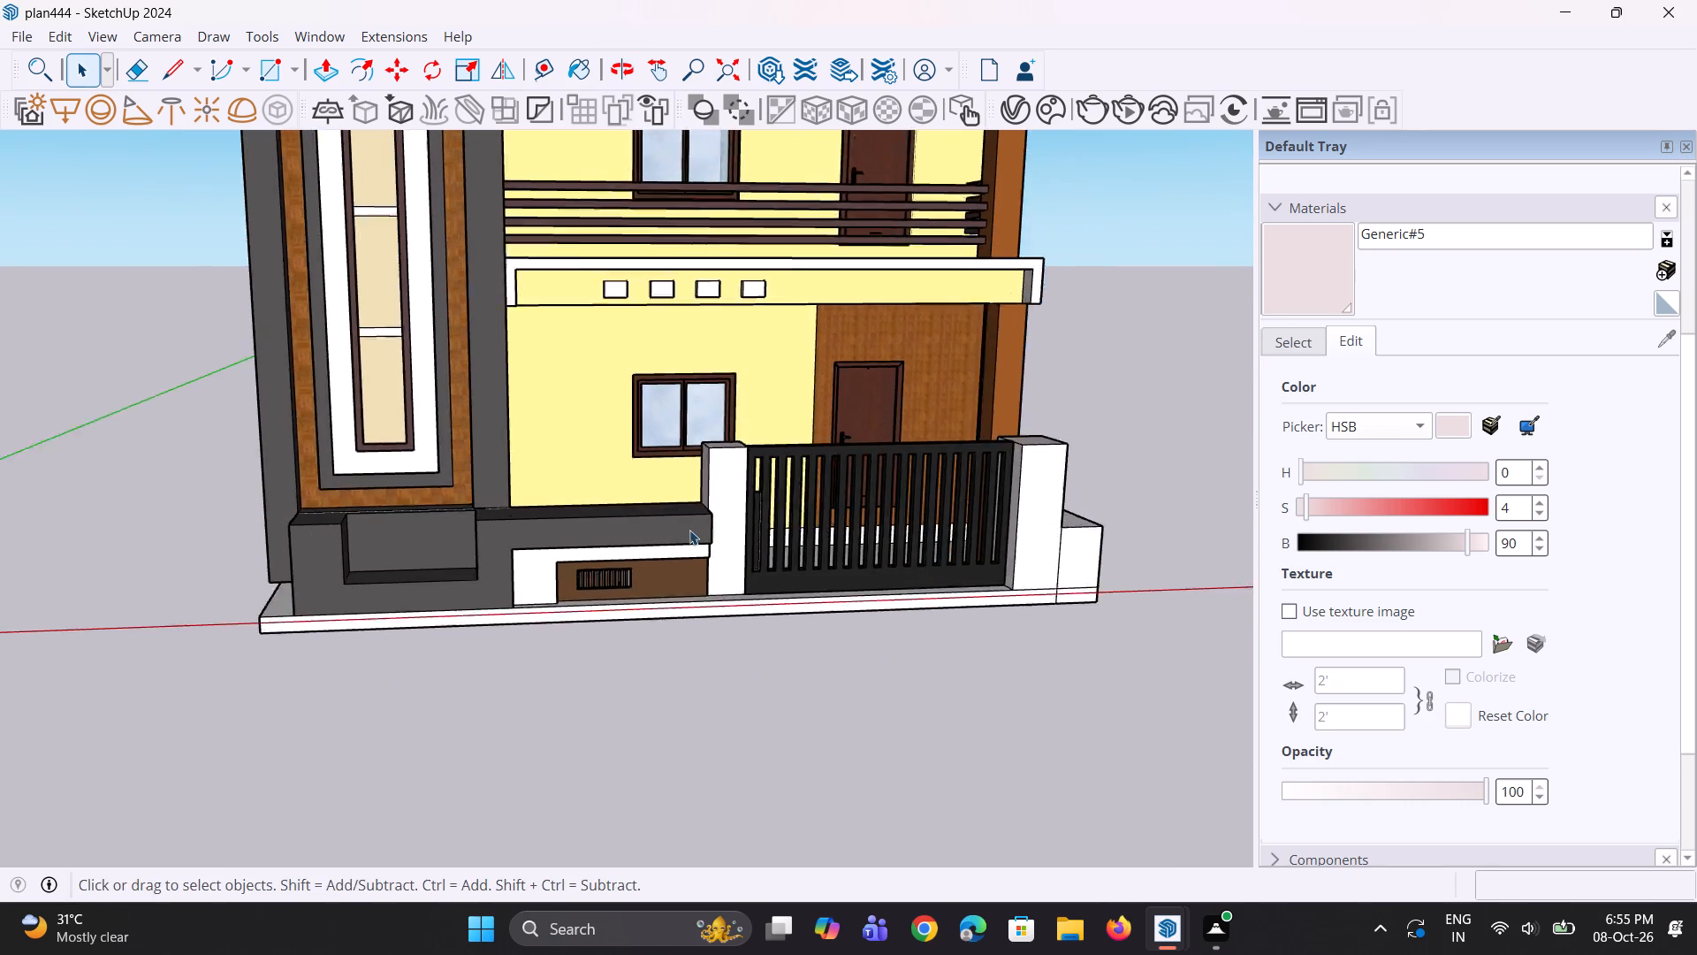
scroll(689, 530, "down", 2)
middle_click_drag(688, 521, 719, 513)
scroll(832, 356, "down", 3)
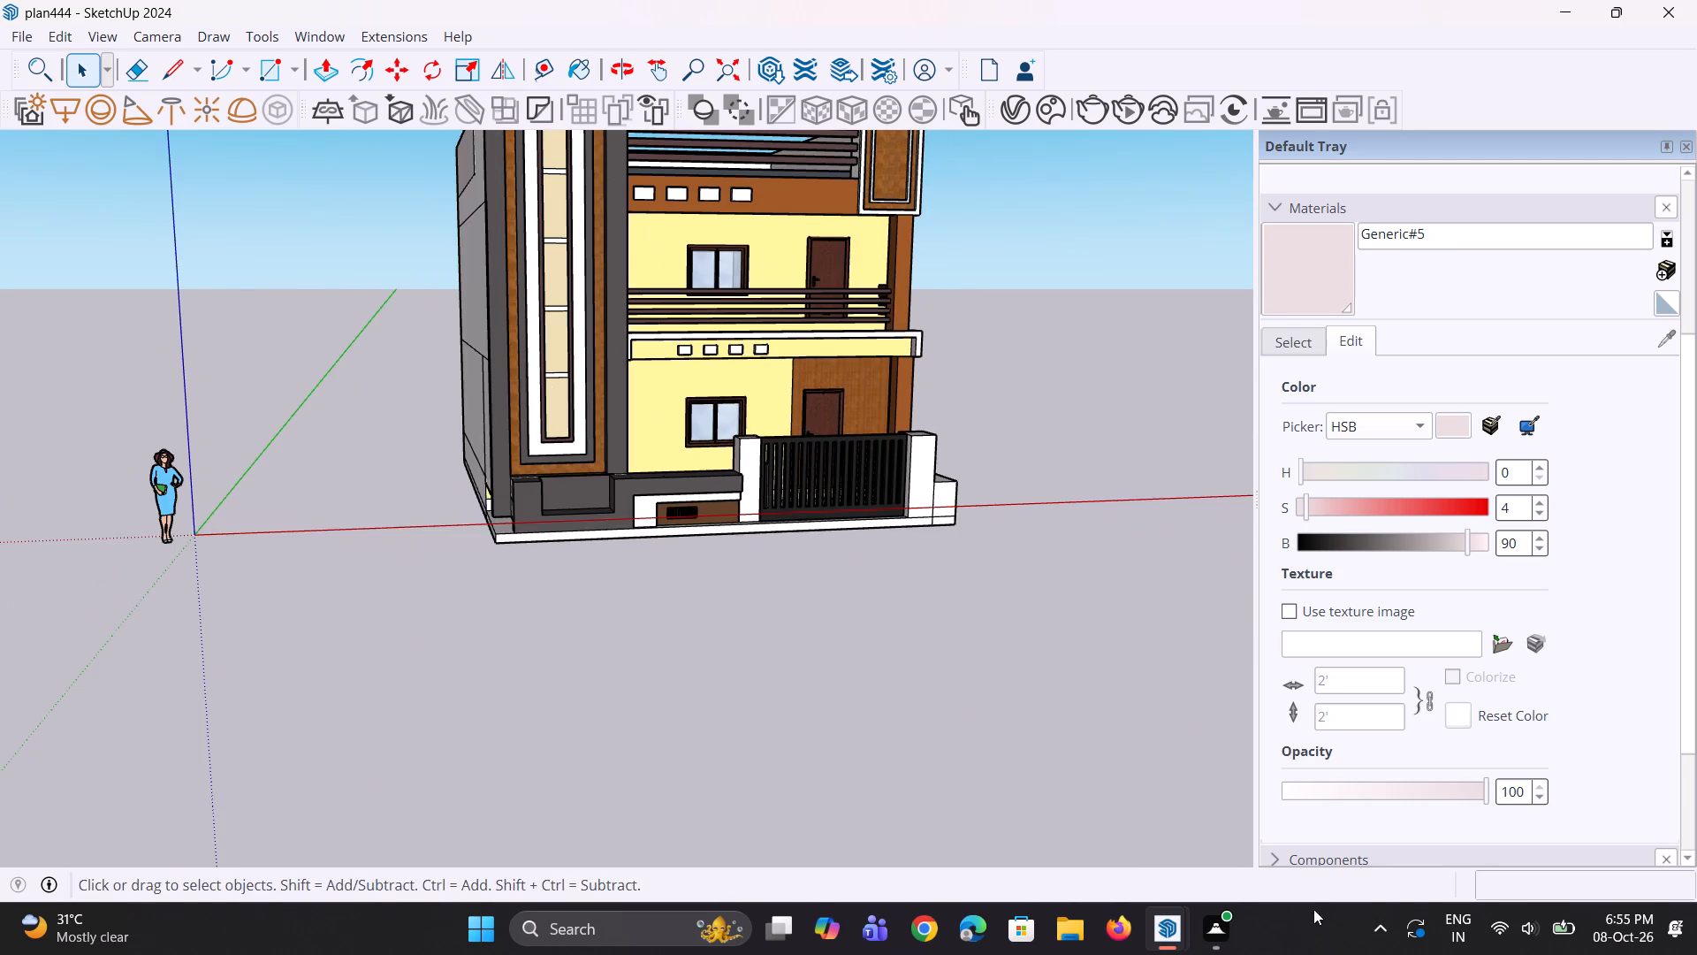
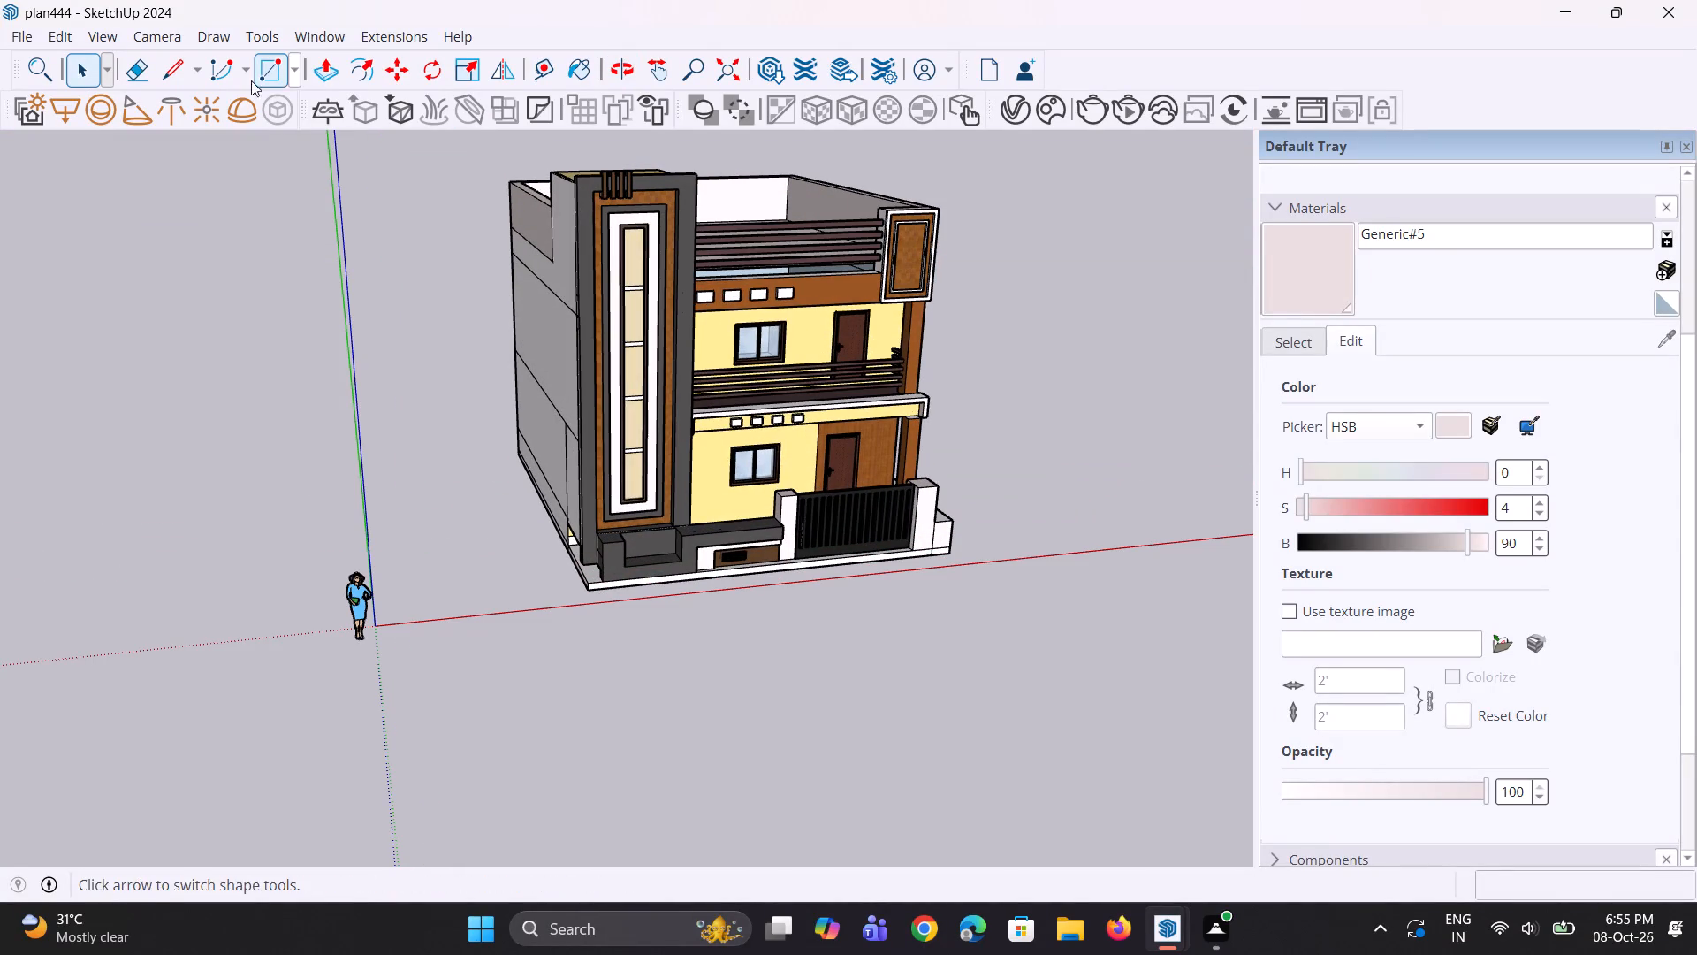
Export the current view of the house as a 2D PNG graphic named hnhnhn in the Documents folder.
left_click(30, 34)
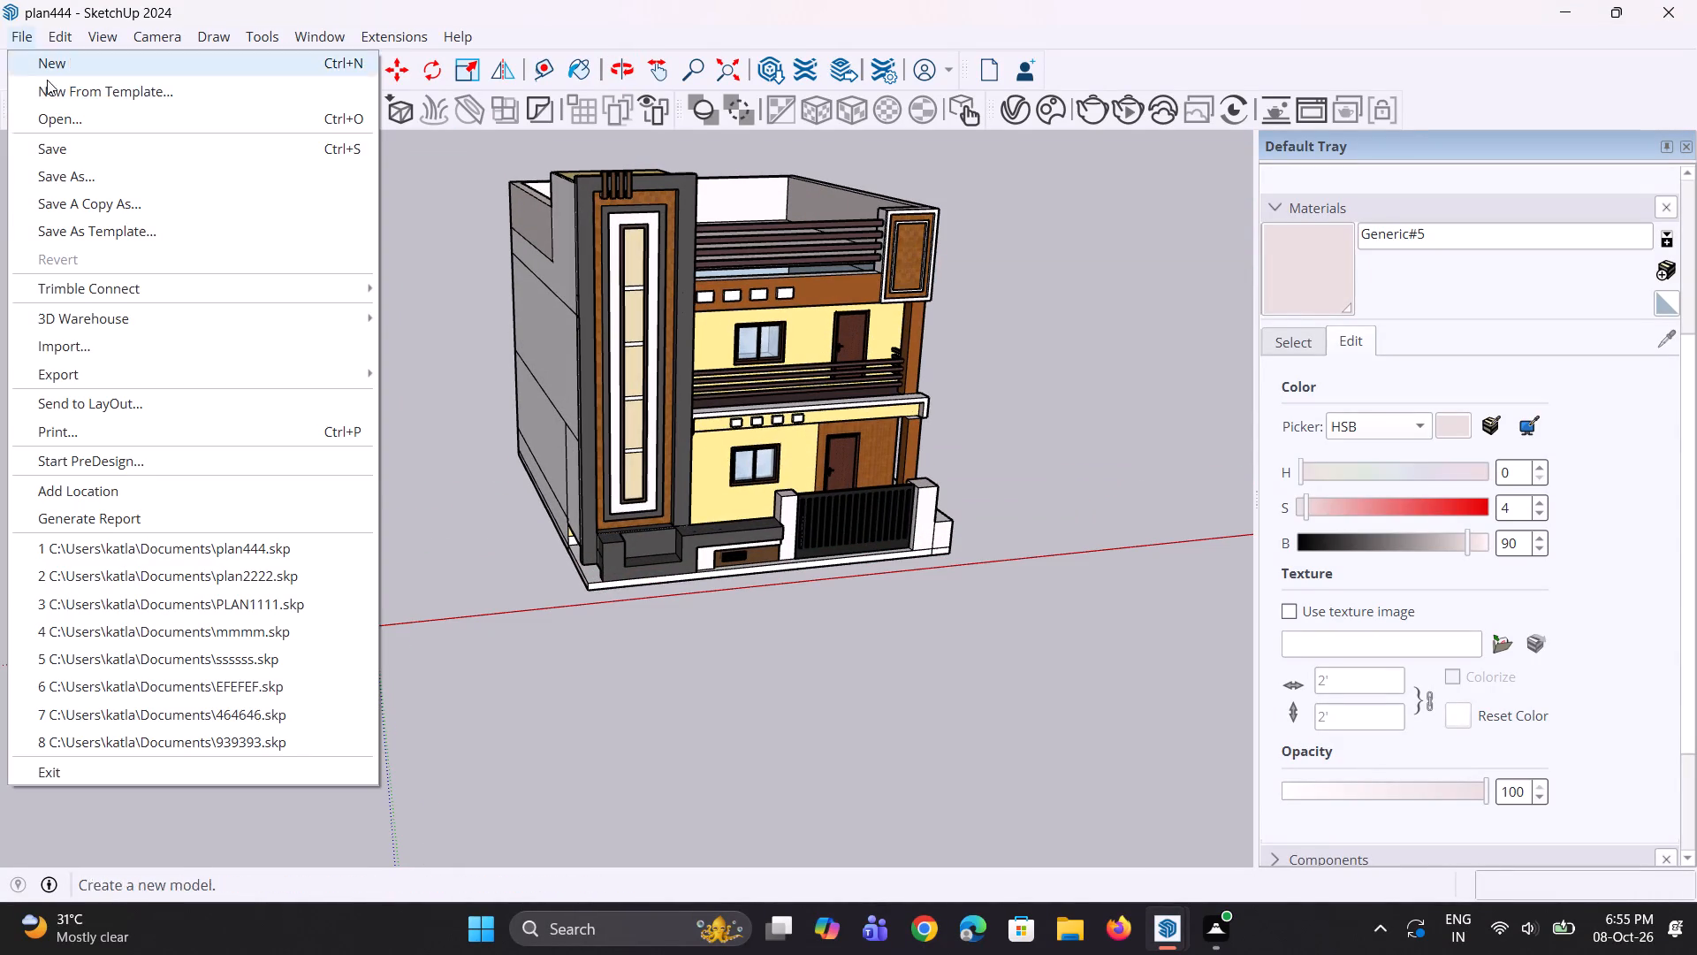
left_click(89, 366)
left_click(399, 401)
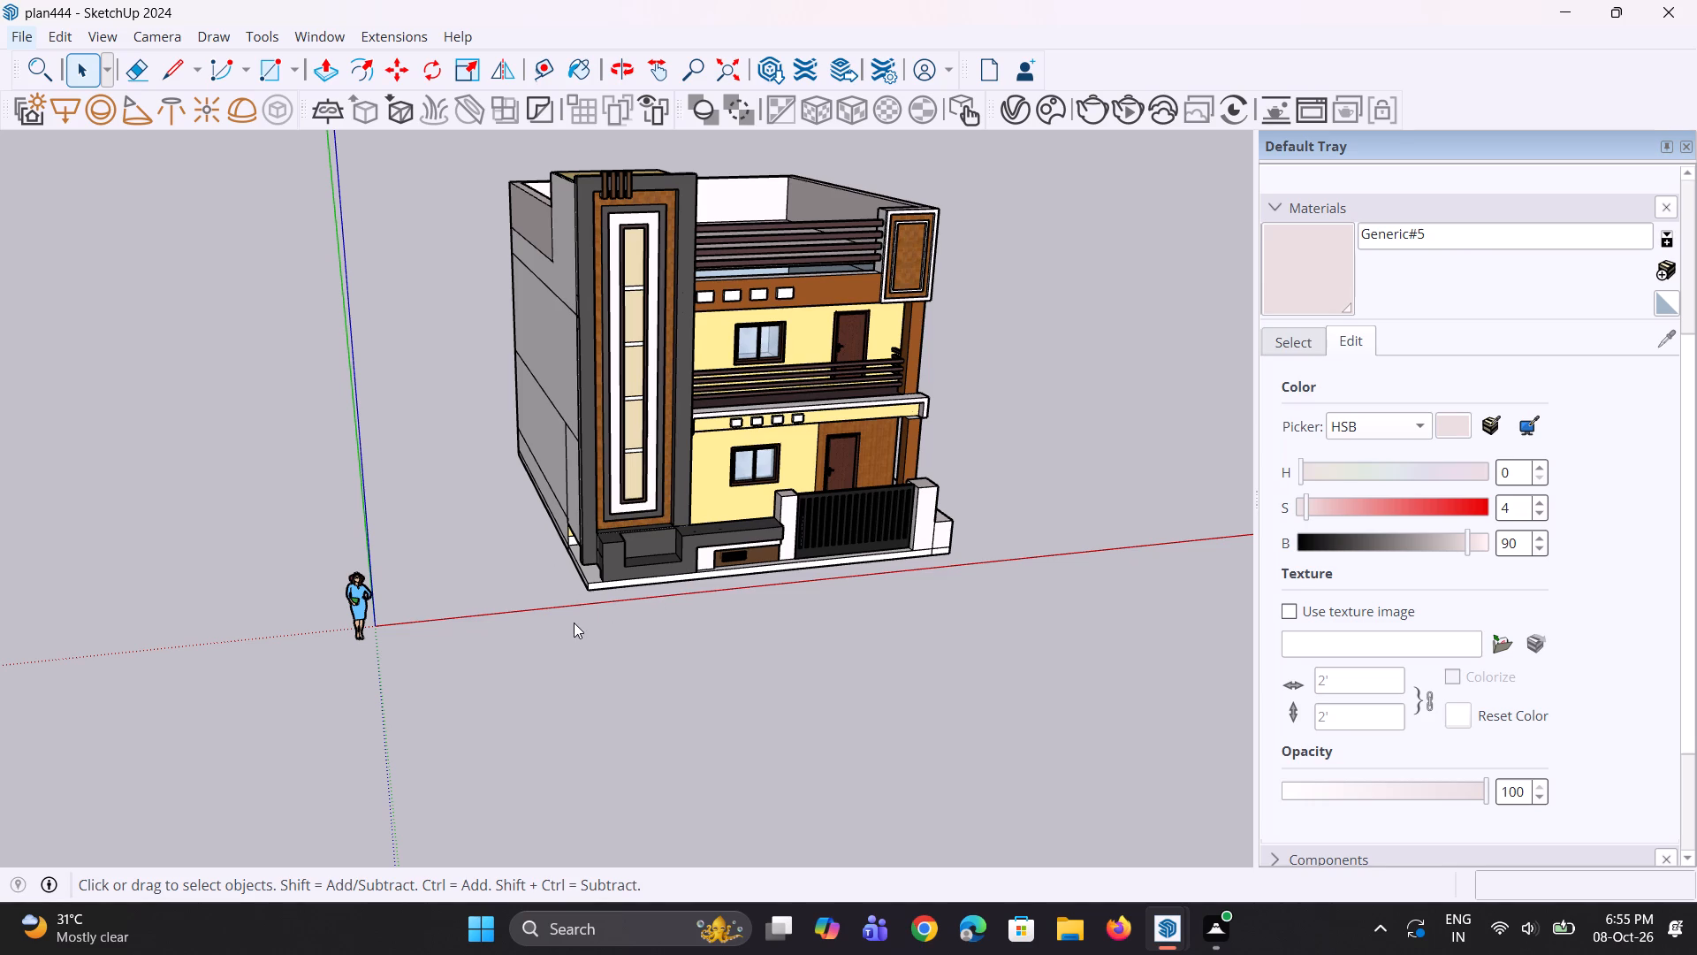
middle_click_drag(593, 593, 602, 620)
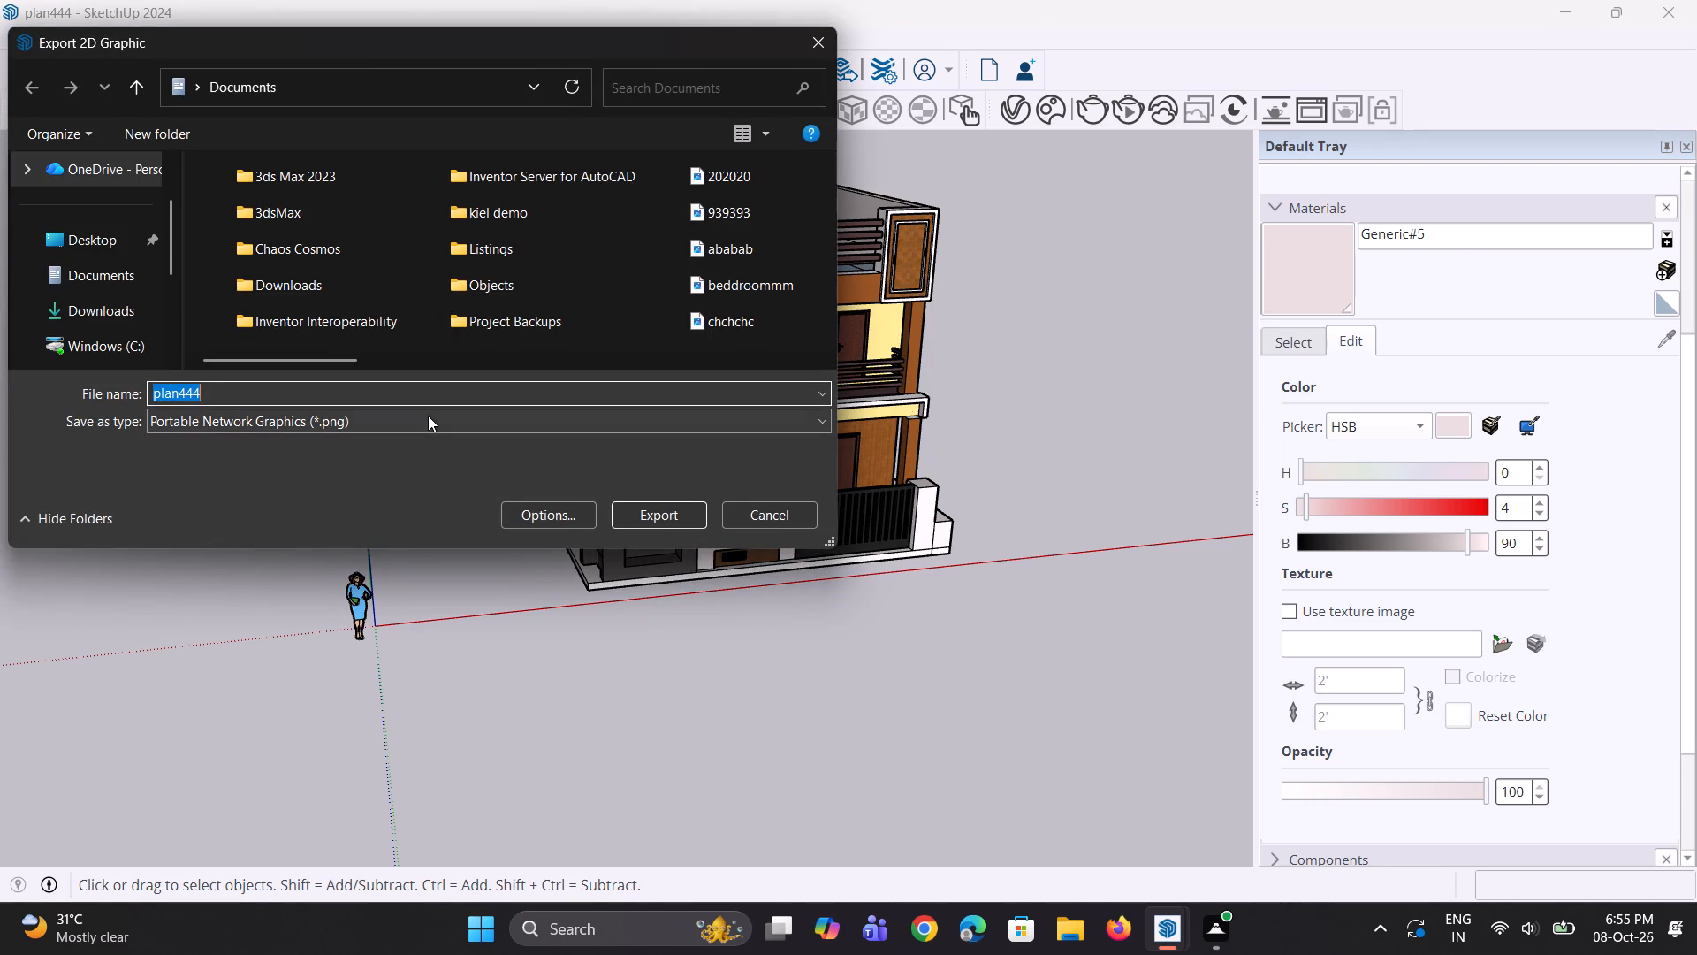
type("hnhnhn")
left_click(655, 521)
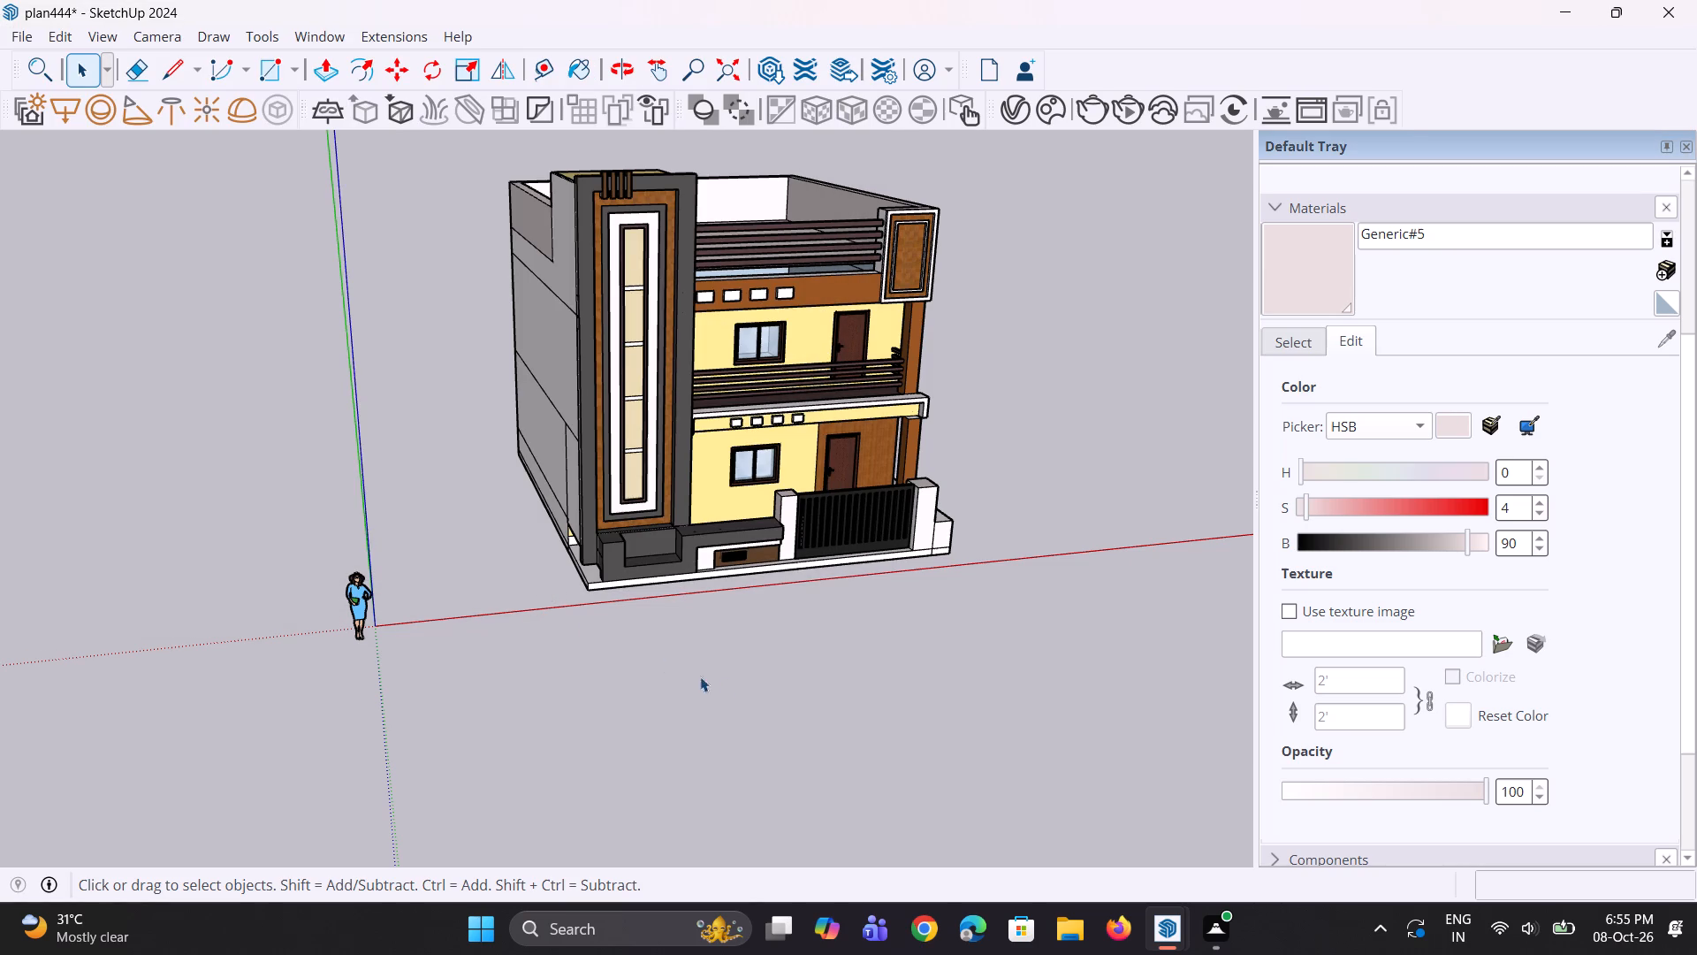
Examine the finished house's front elevation from a near ground-level frontal view.
scroll(702, 680, "down", 2)
middle_click_drag(982, 624, 852, 603)
middle_click_drag(919, 468, 896, 394)
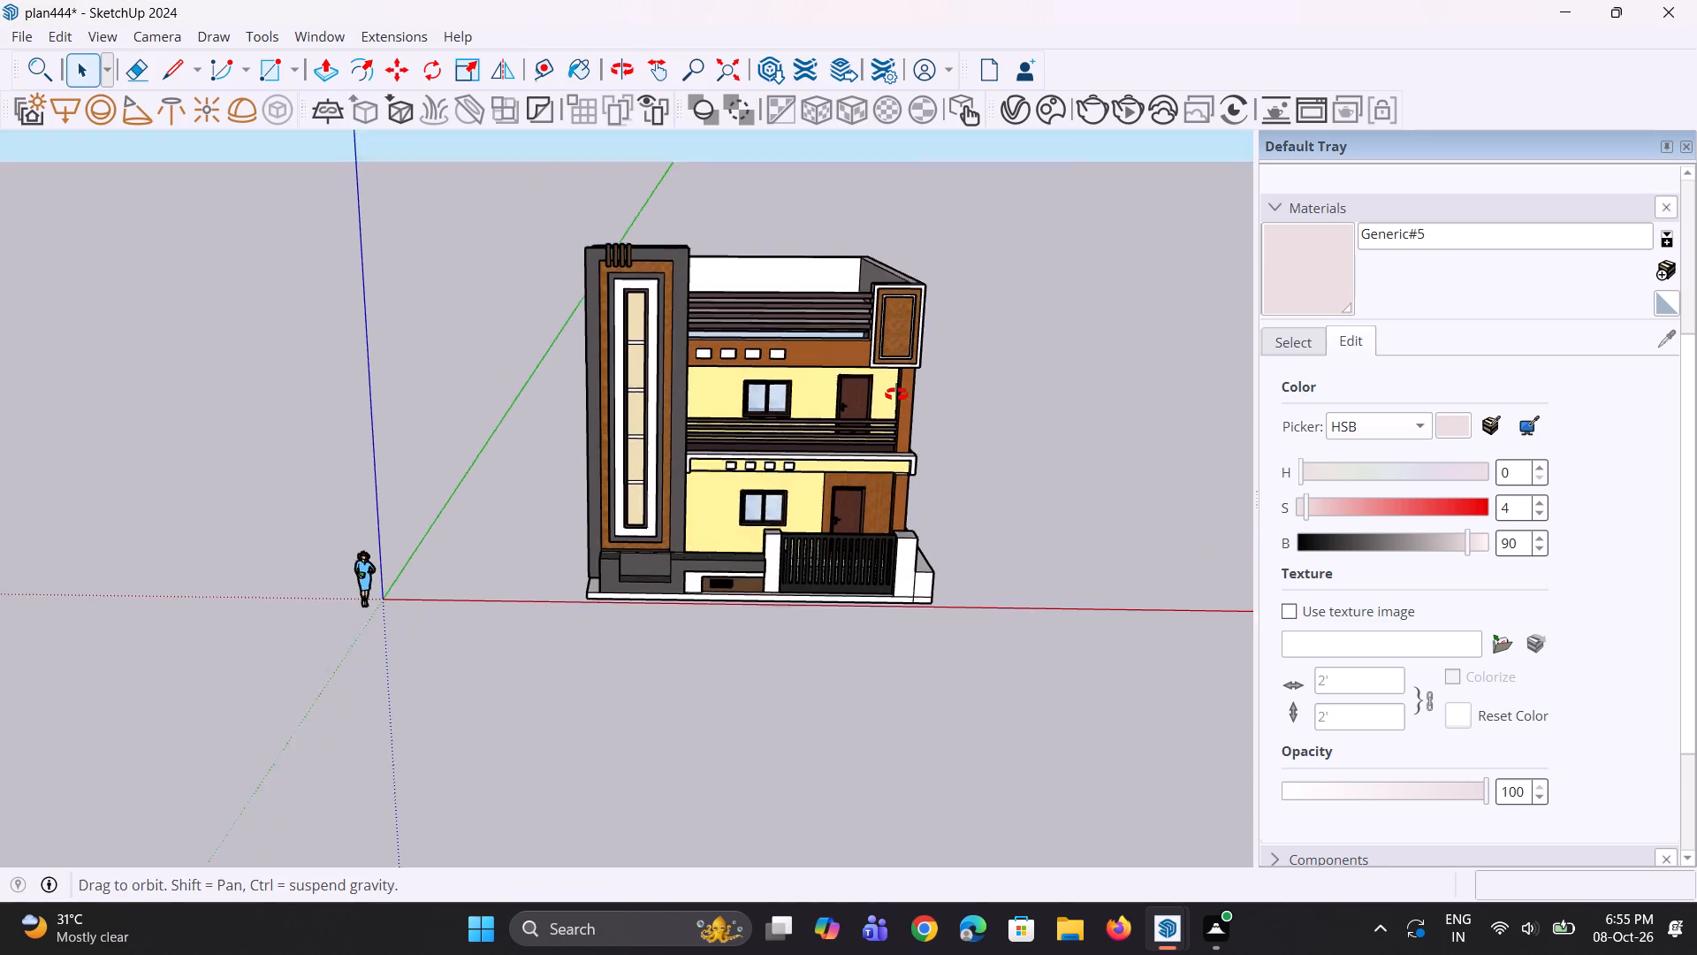
middle_click_drag(896, 394, 881, 377)
scroll(816, 205, "up", 4)
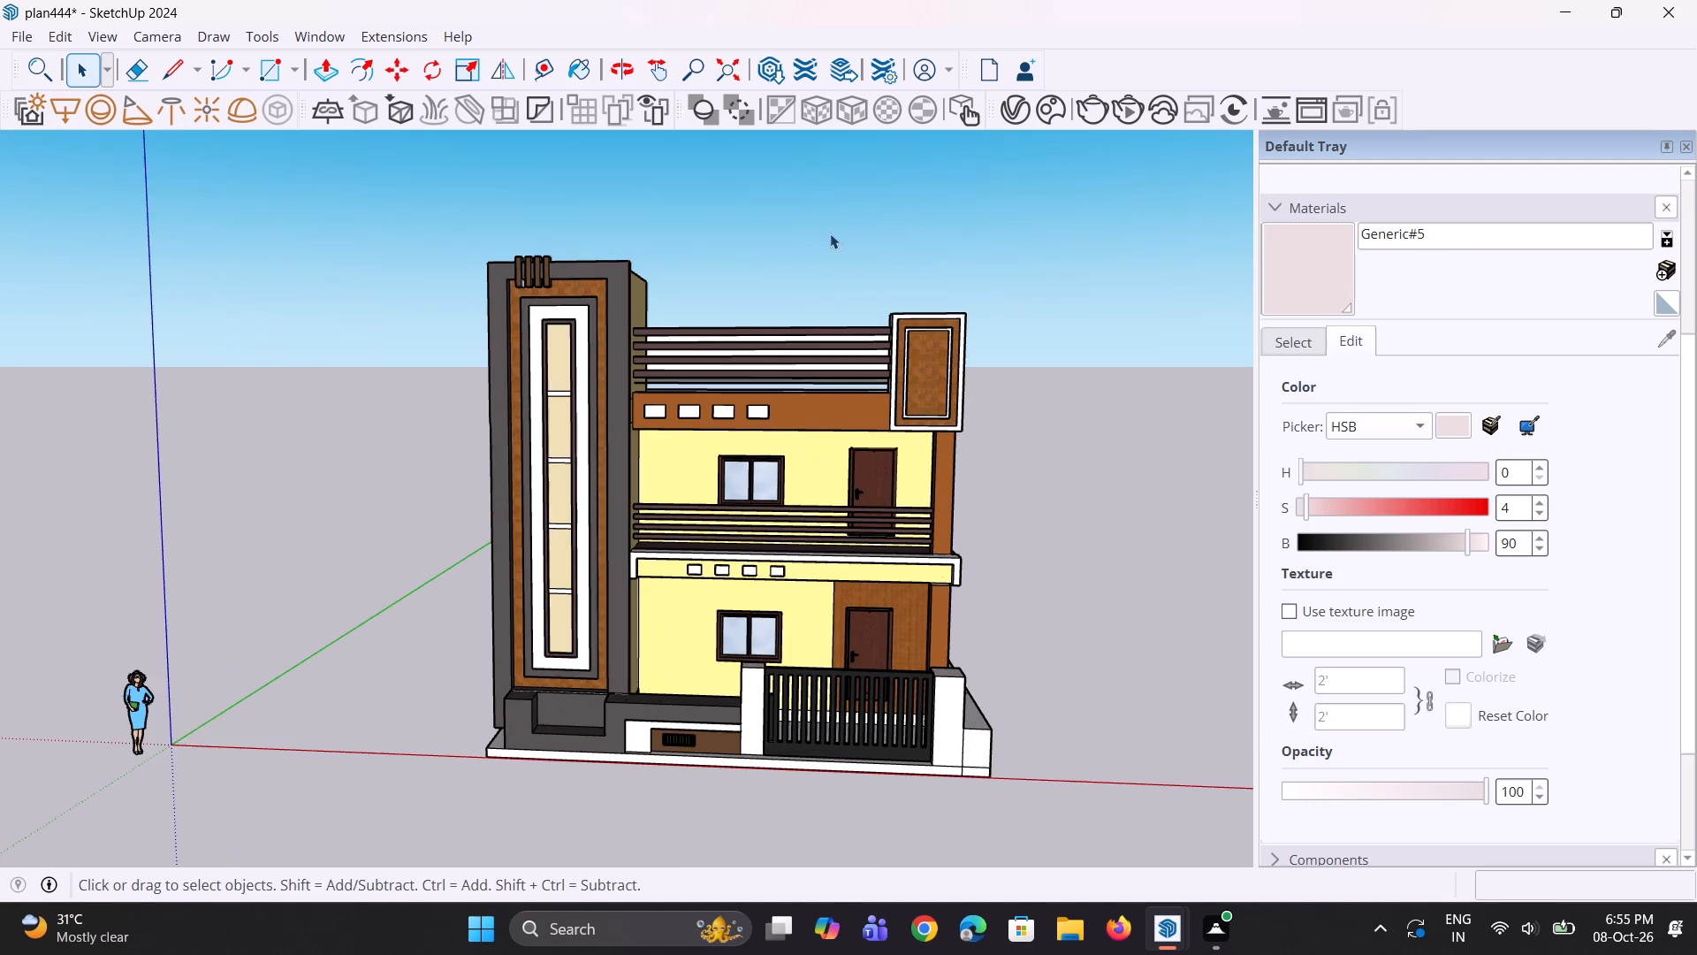
middle_click_drag(843, 238, 853, 239)
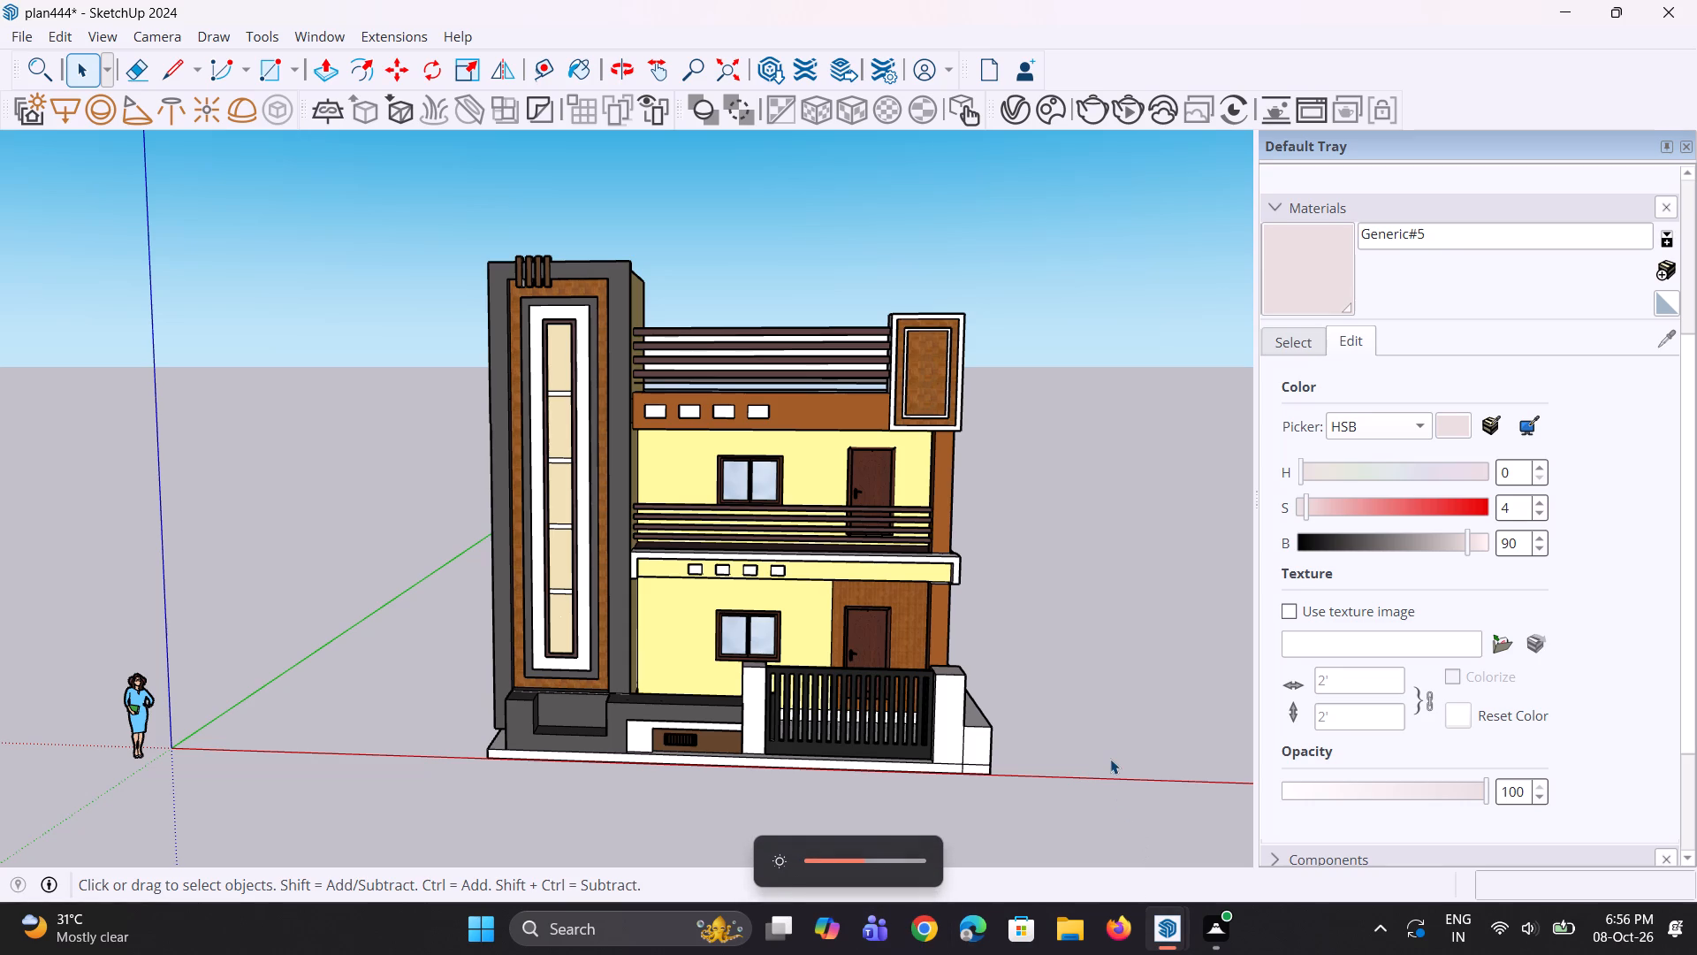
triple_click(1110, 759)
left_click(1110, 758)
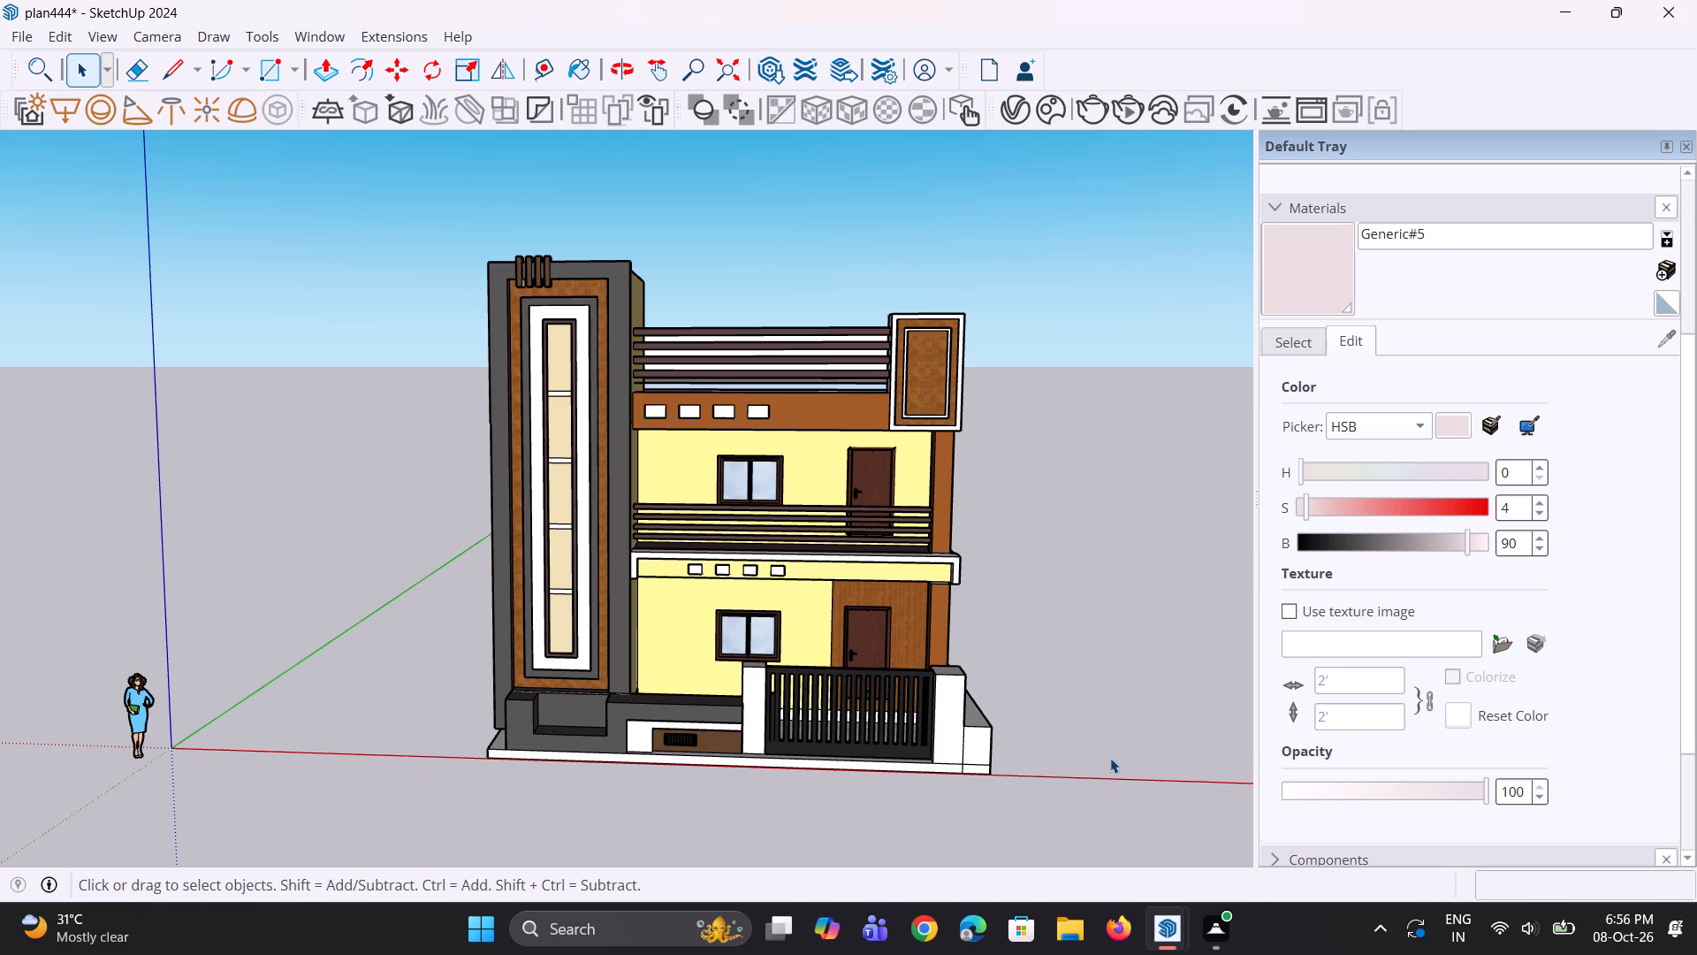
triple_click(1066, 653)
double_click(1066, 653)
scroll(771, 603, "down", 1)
Switch to Google Chrome, open the browser profile and search Google for whatsapp.
left_click(912, 930)
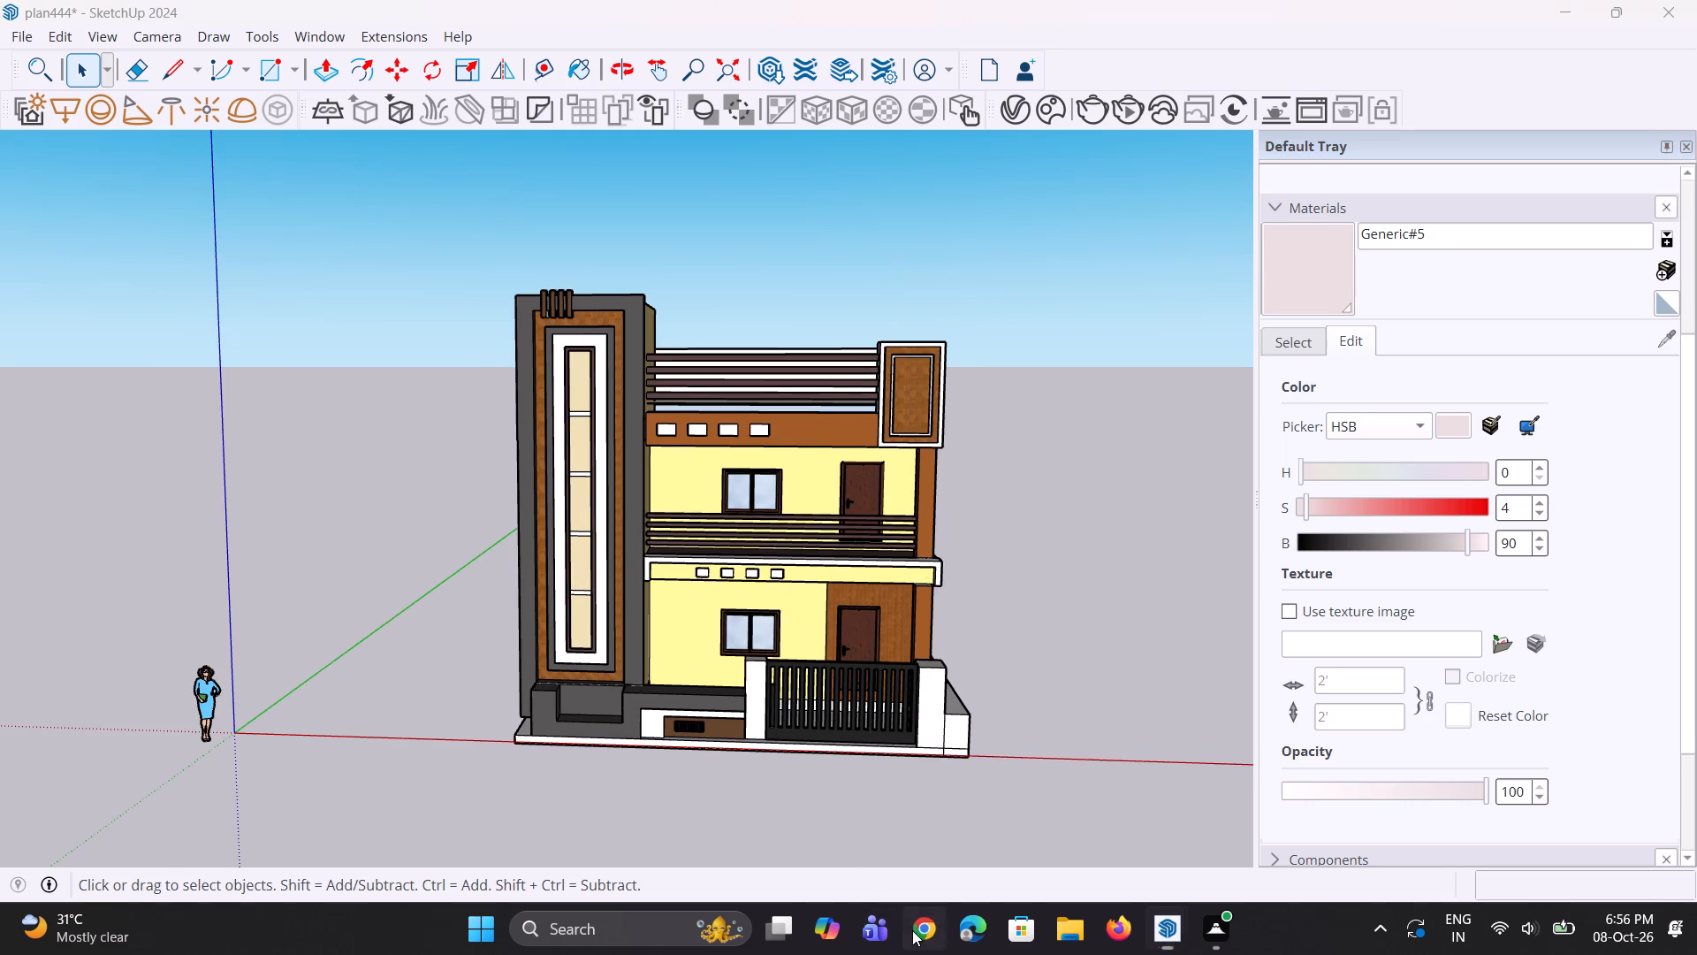
left_click(563, 415)
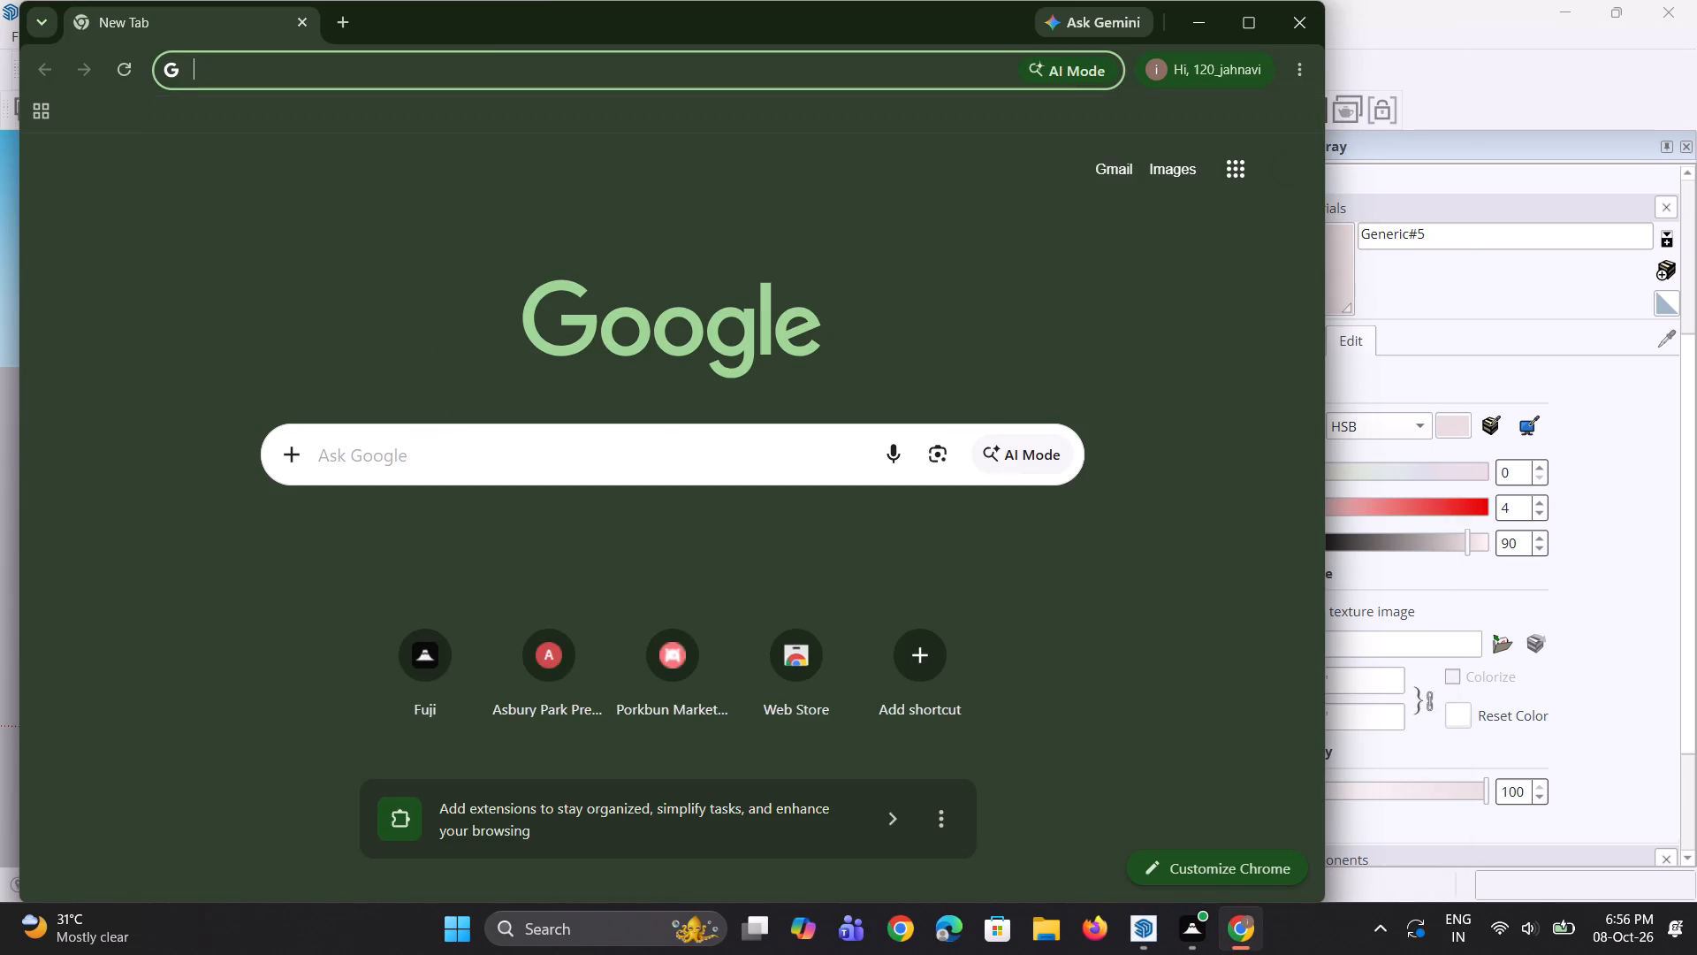
left_click(438, 438)
left_click(417, 512)
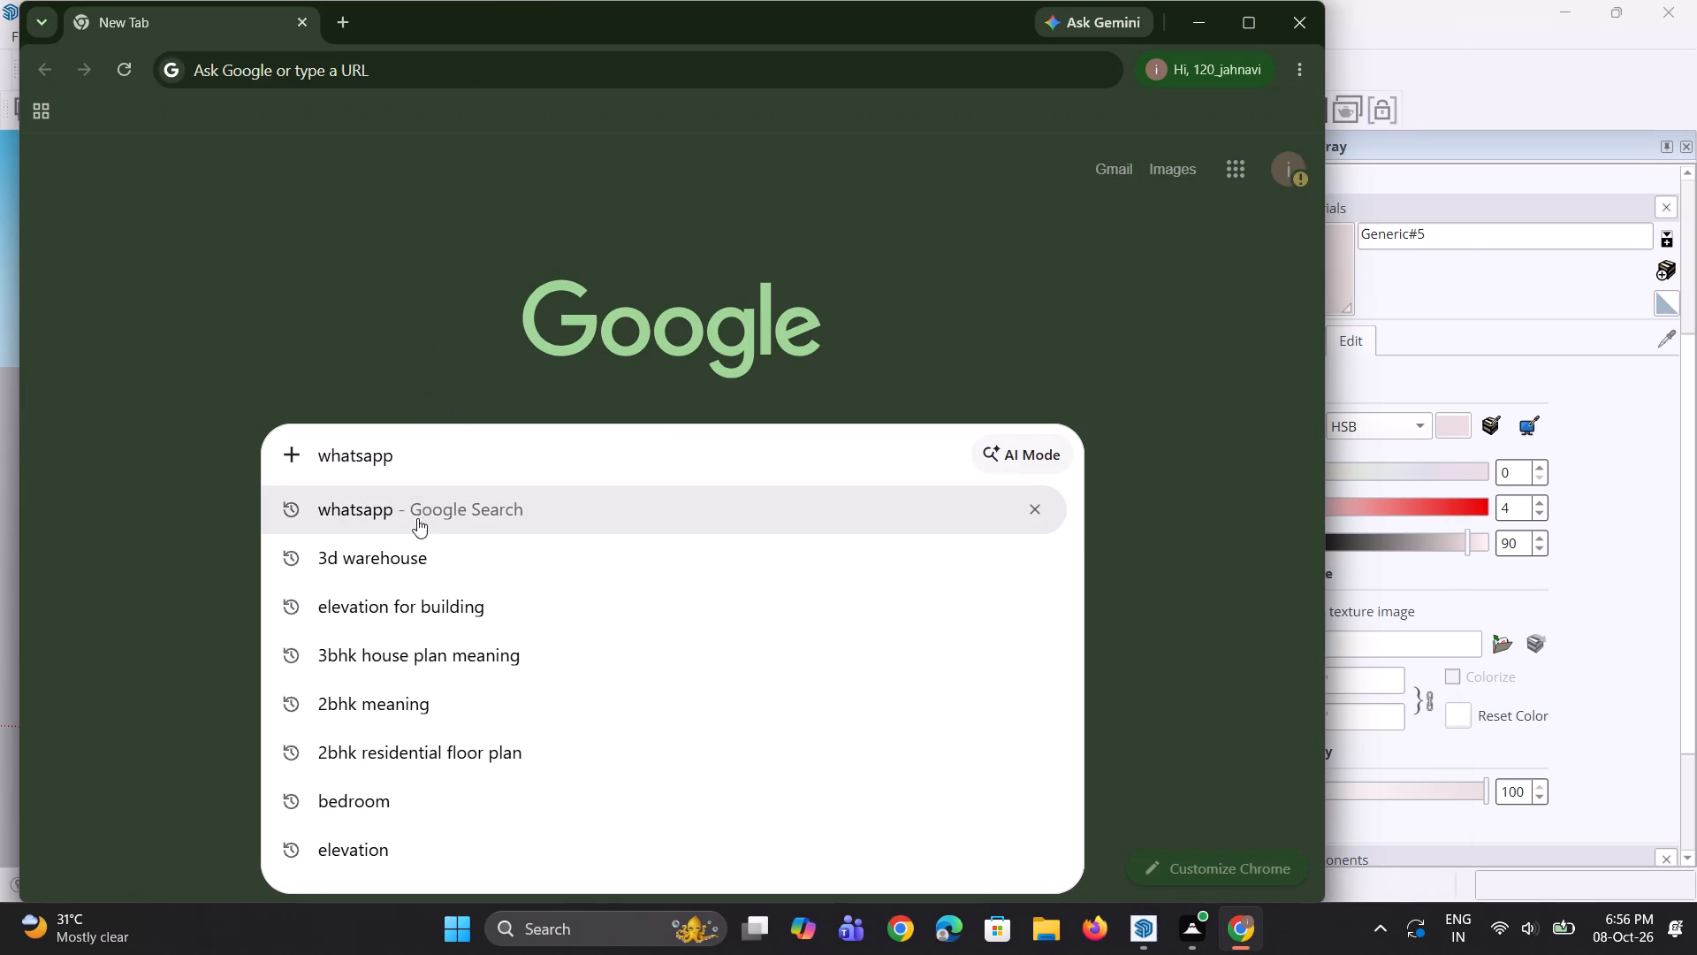